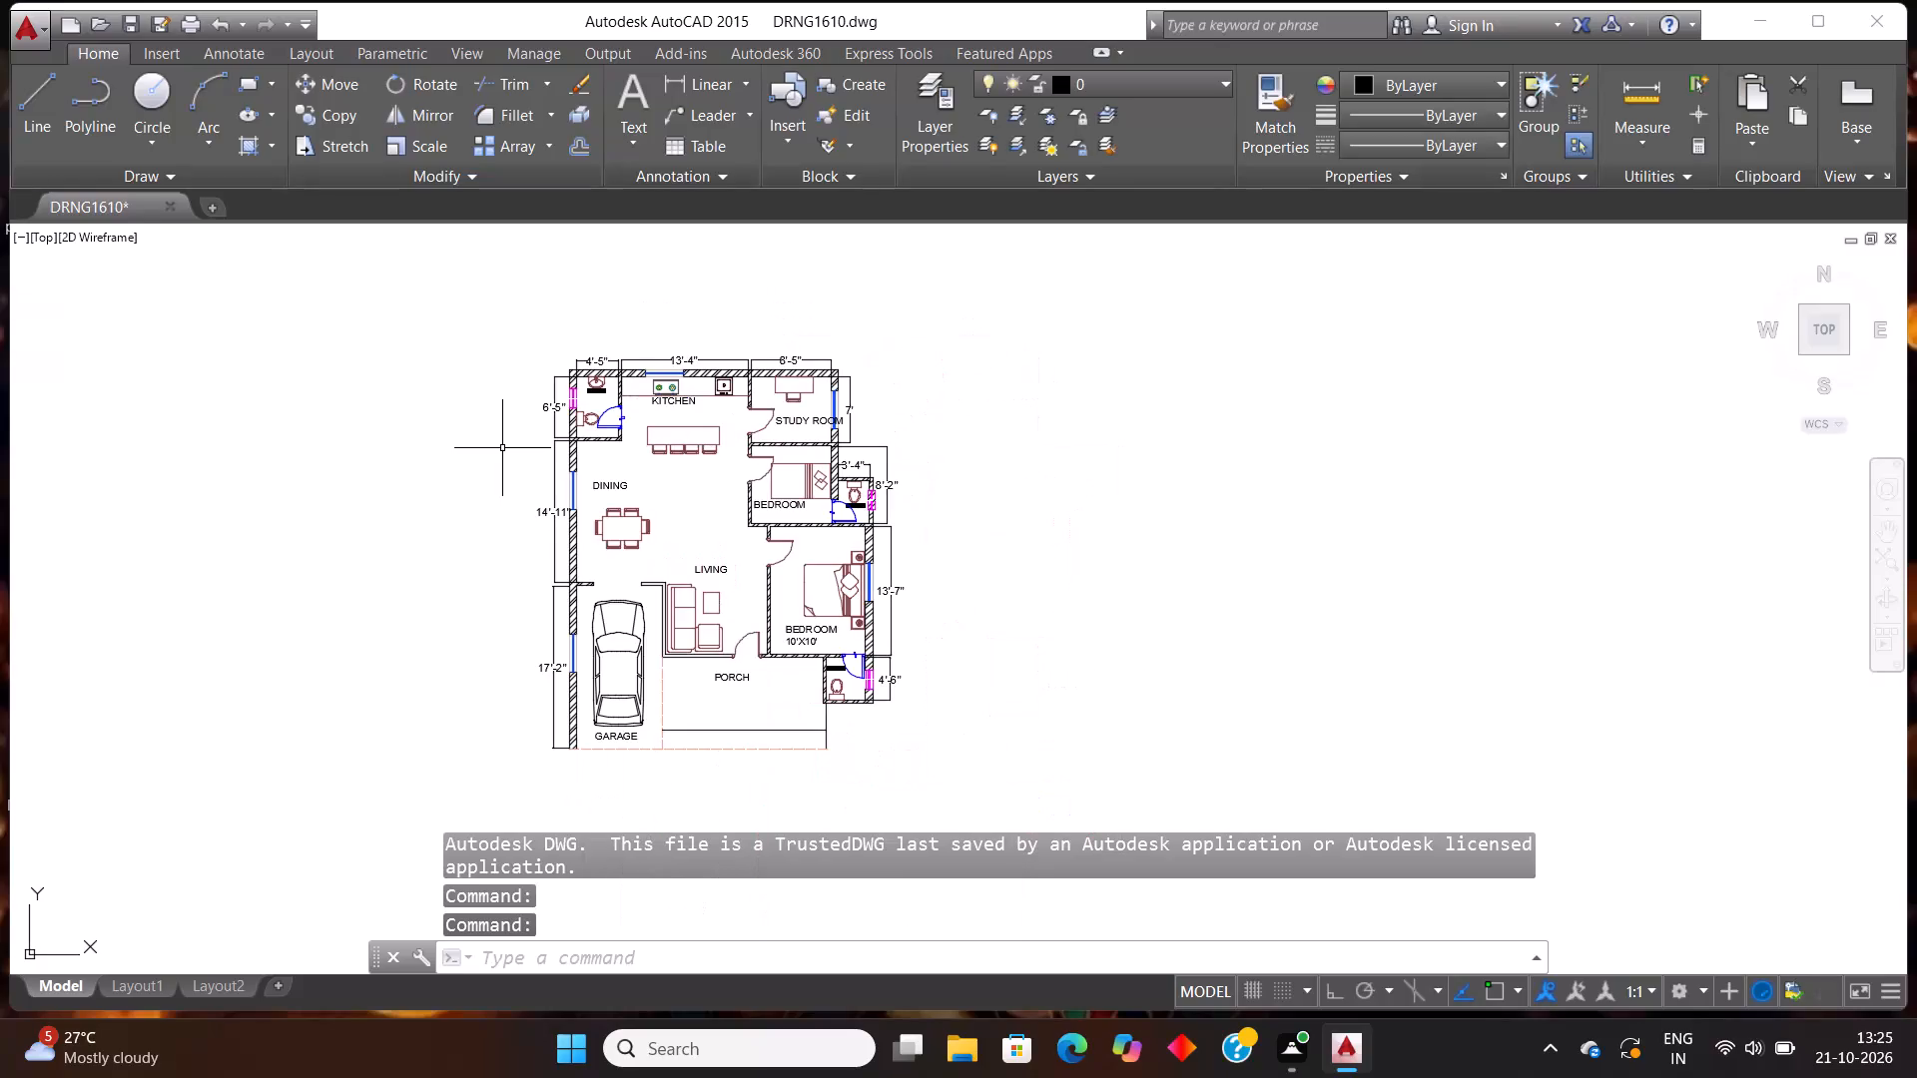
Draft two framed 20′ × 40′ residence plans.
Open a new file tab alongside the DRNG1610 floor plan drawing.
left_click(214, 209)
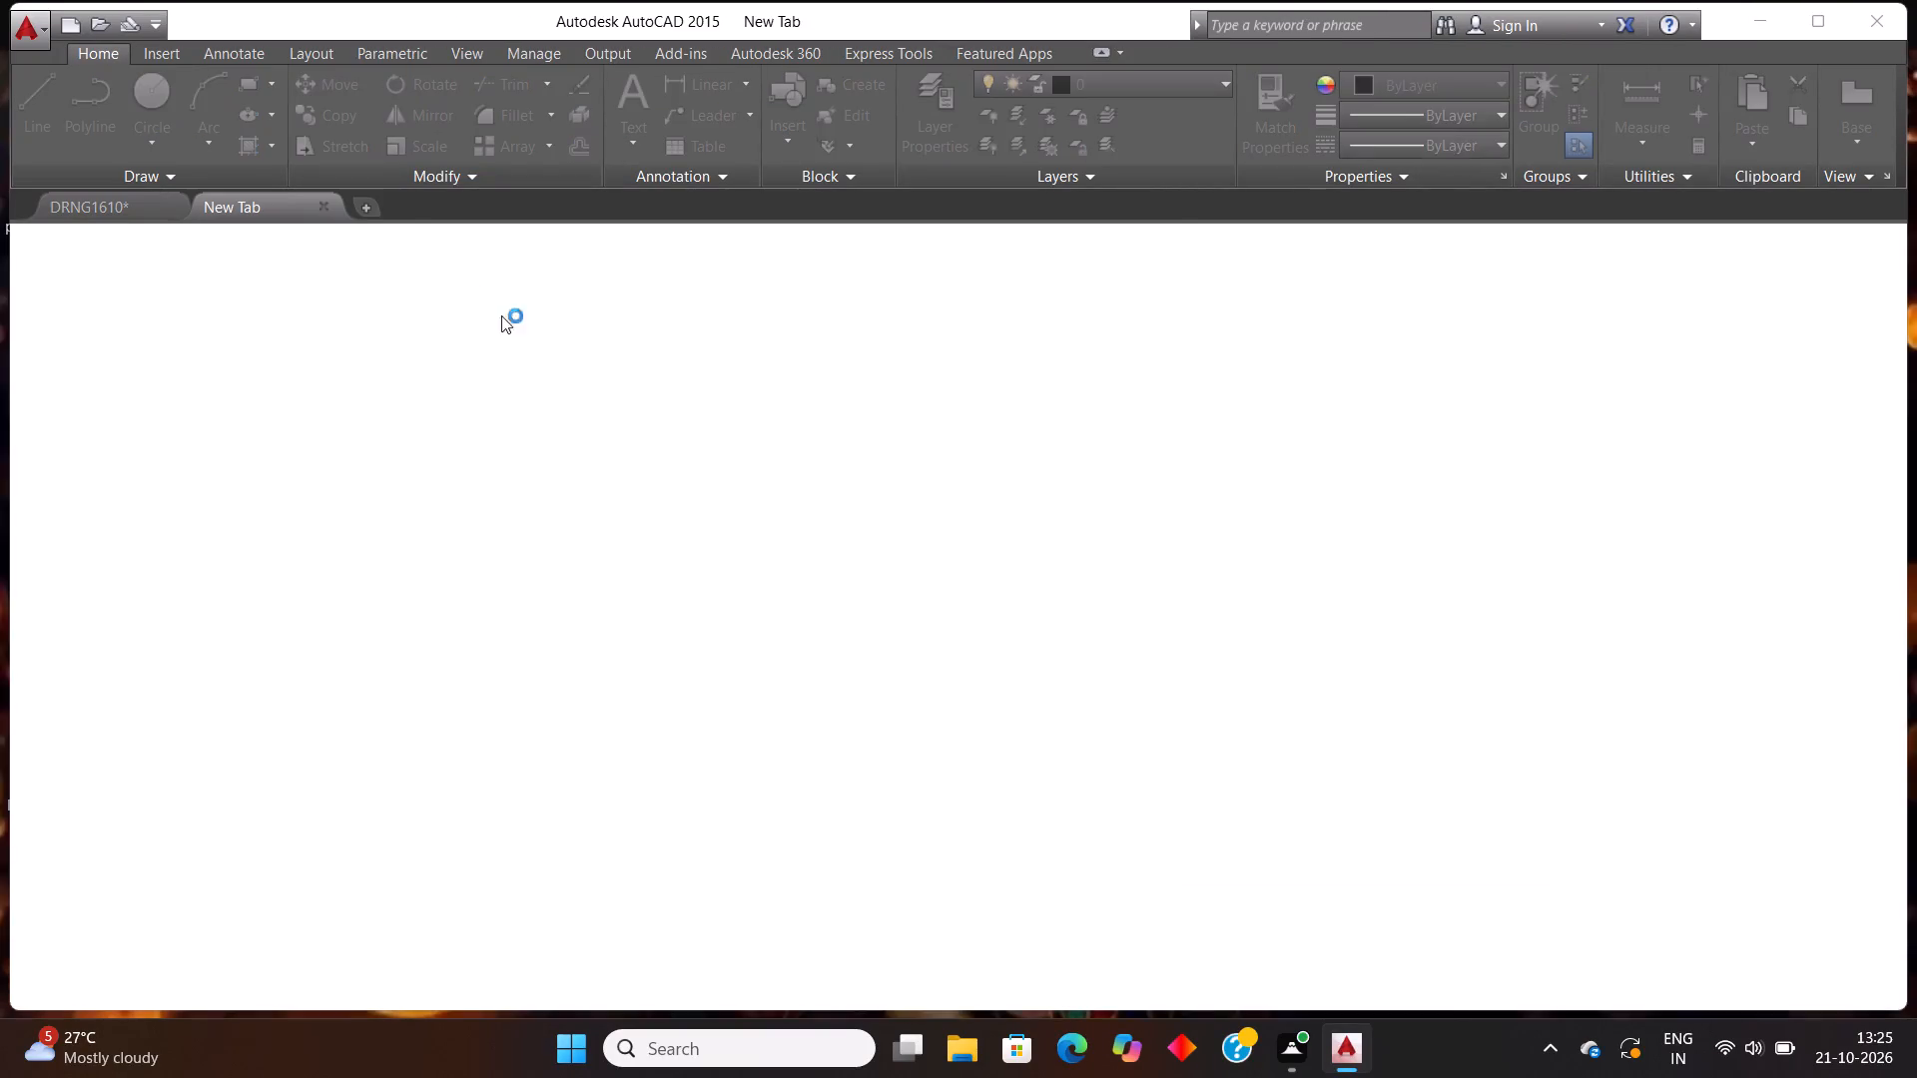
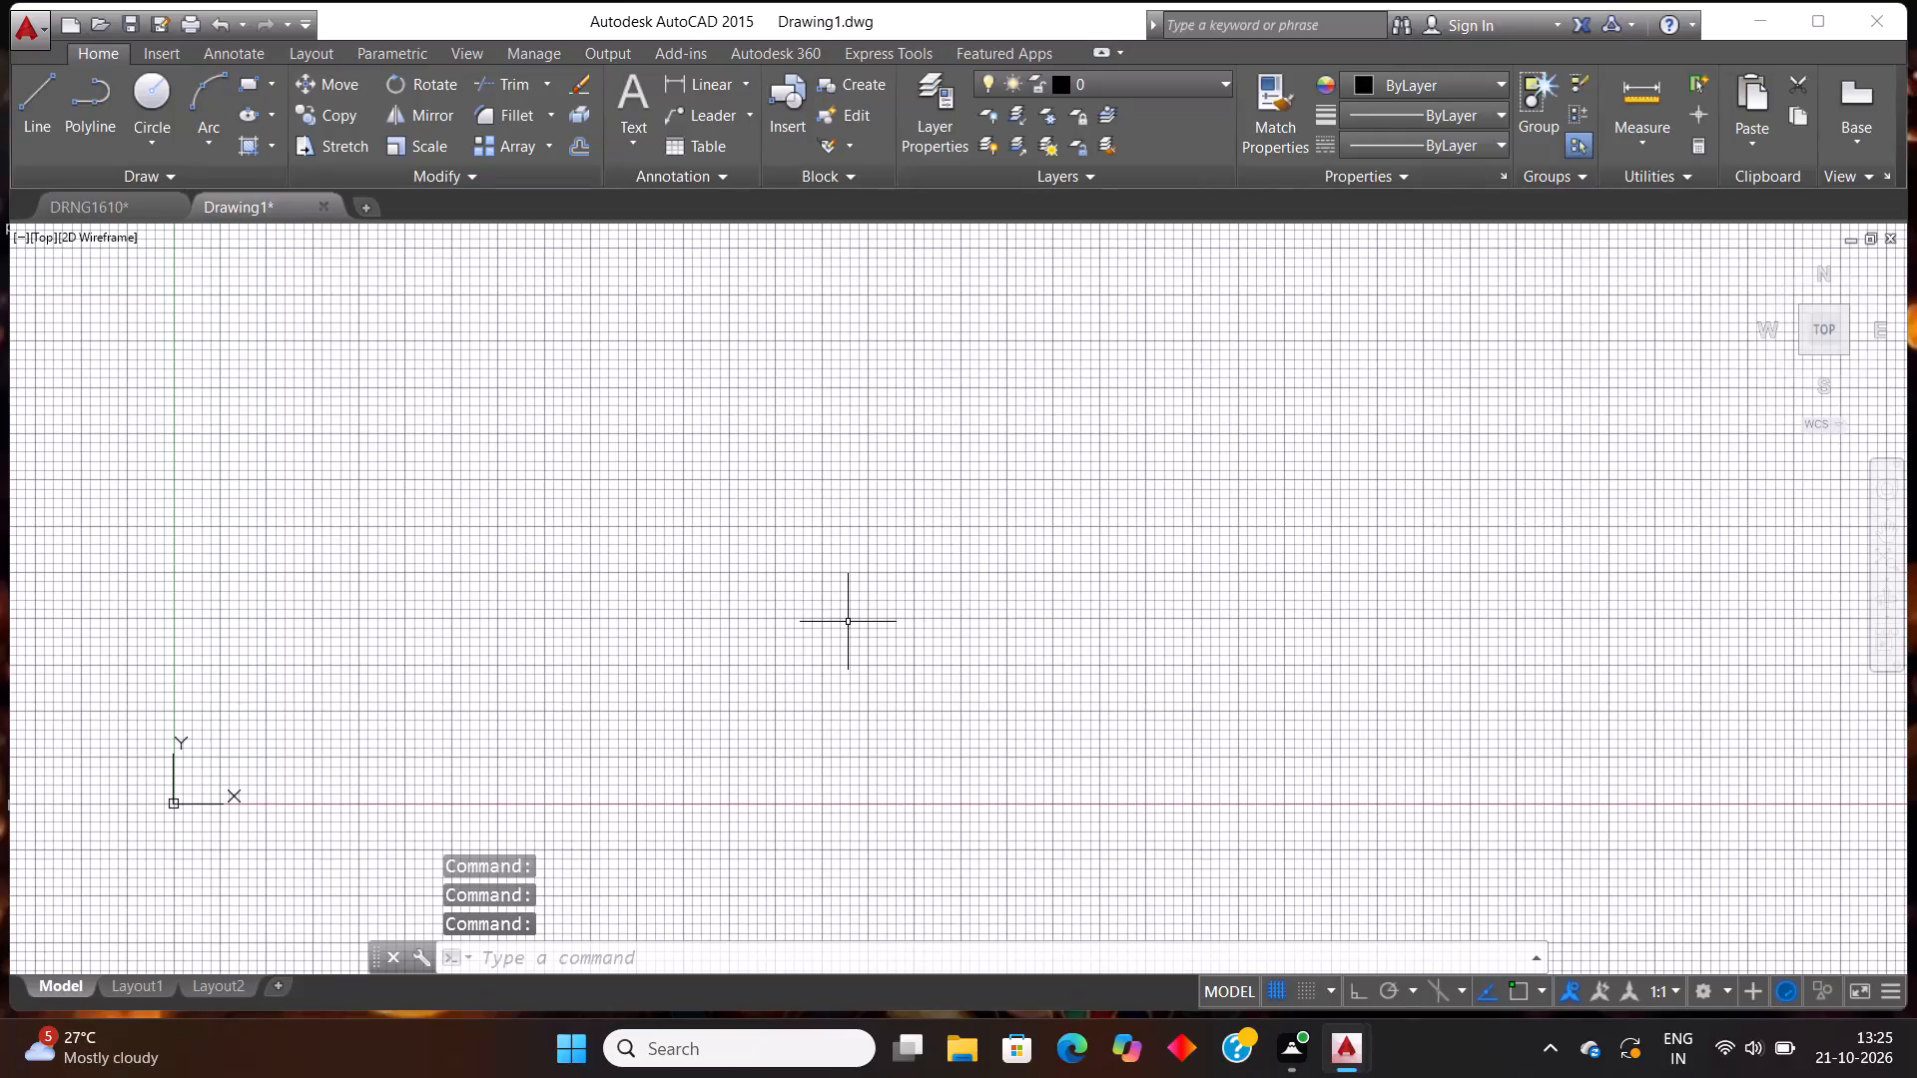
Configure the drawing units to Engineering length with 0'-0" precision and an insertion scale of inches.
type("UN")
key("Return")
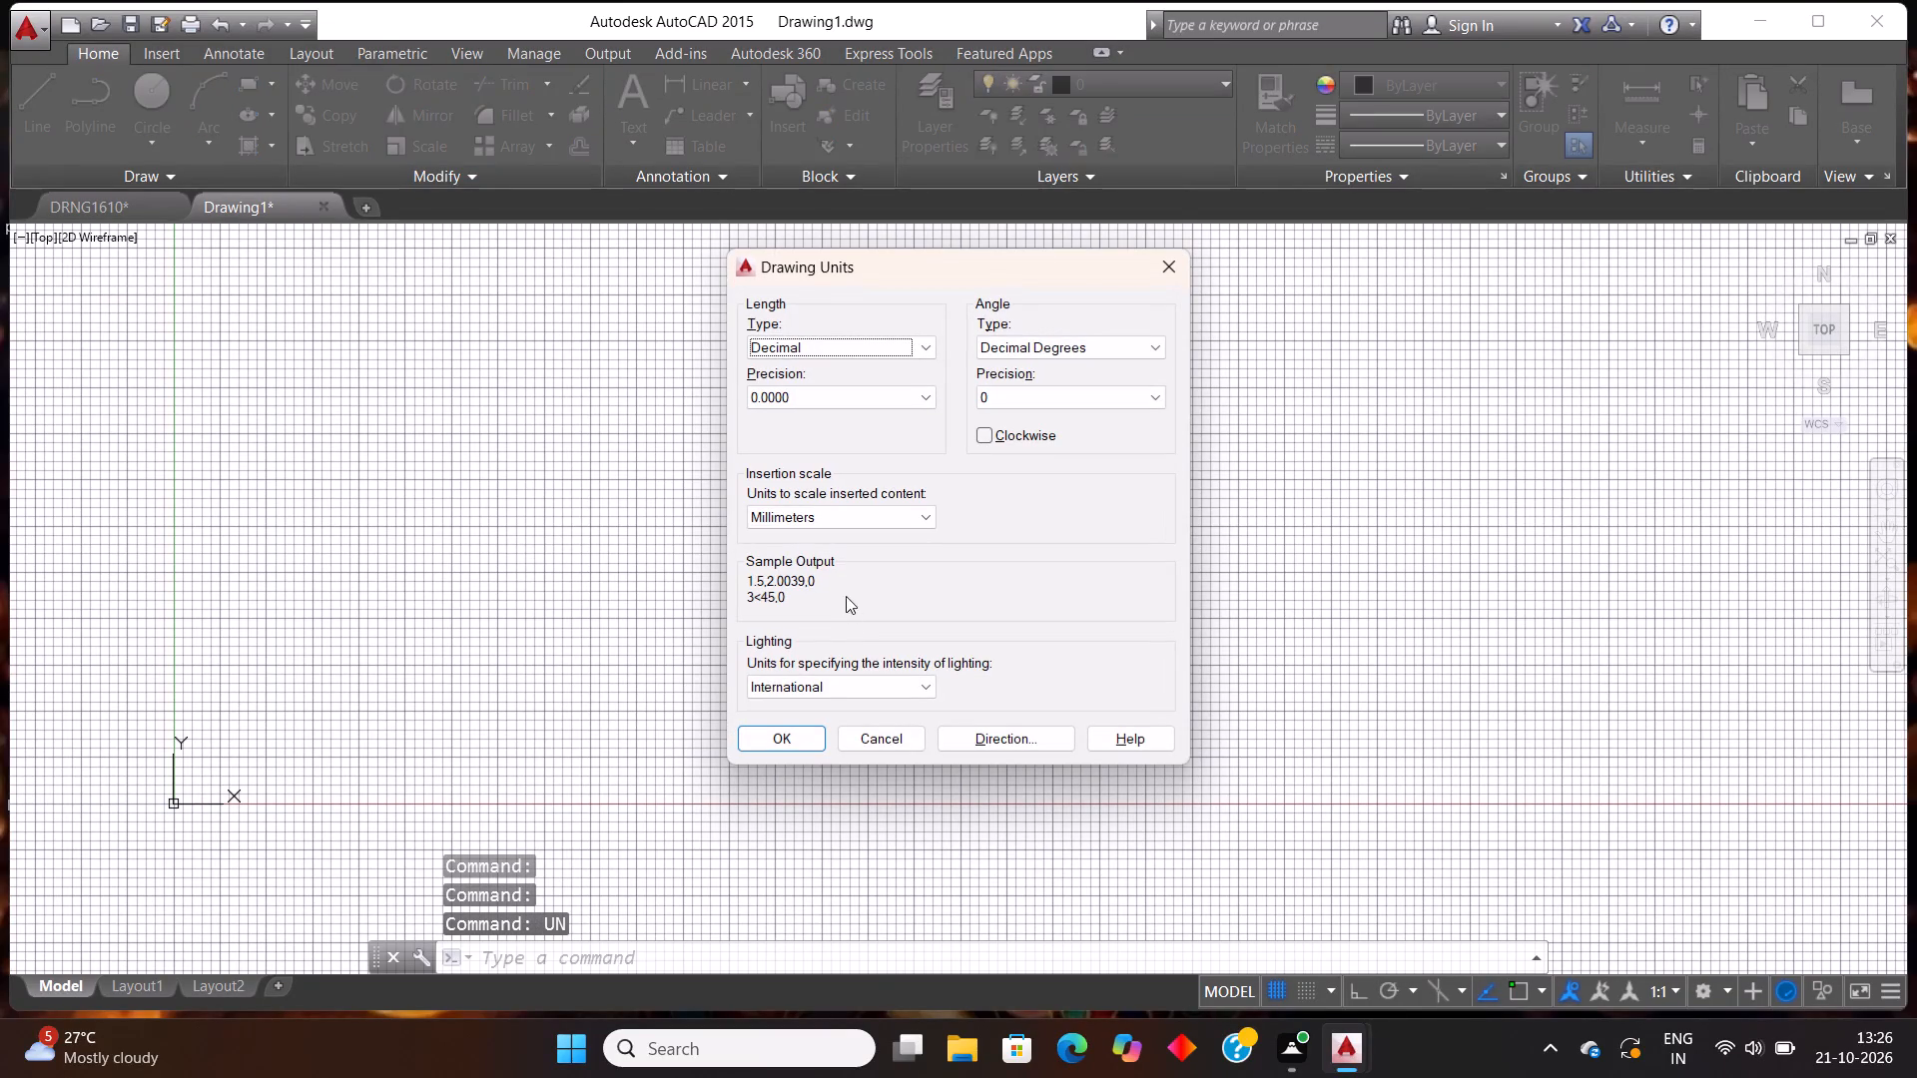
left_click(919, 345)
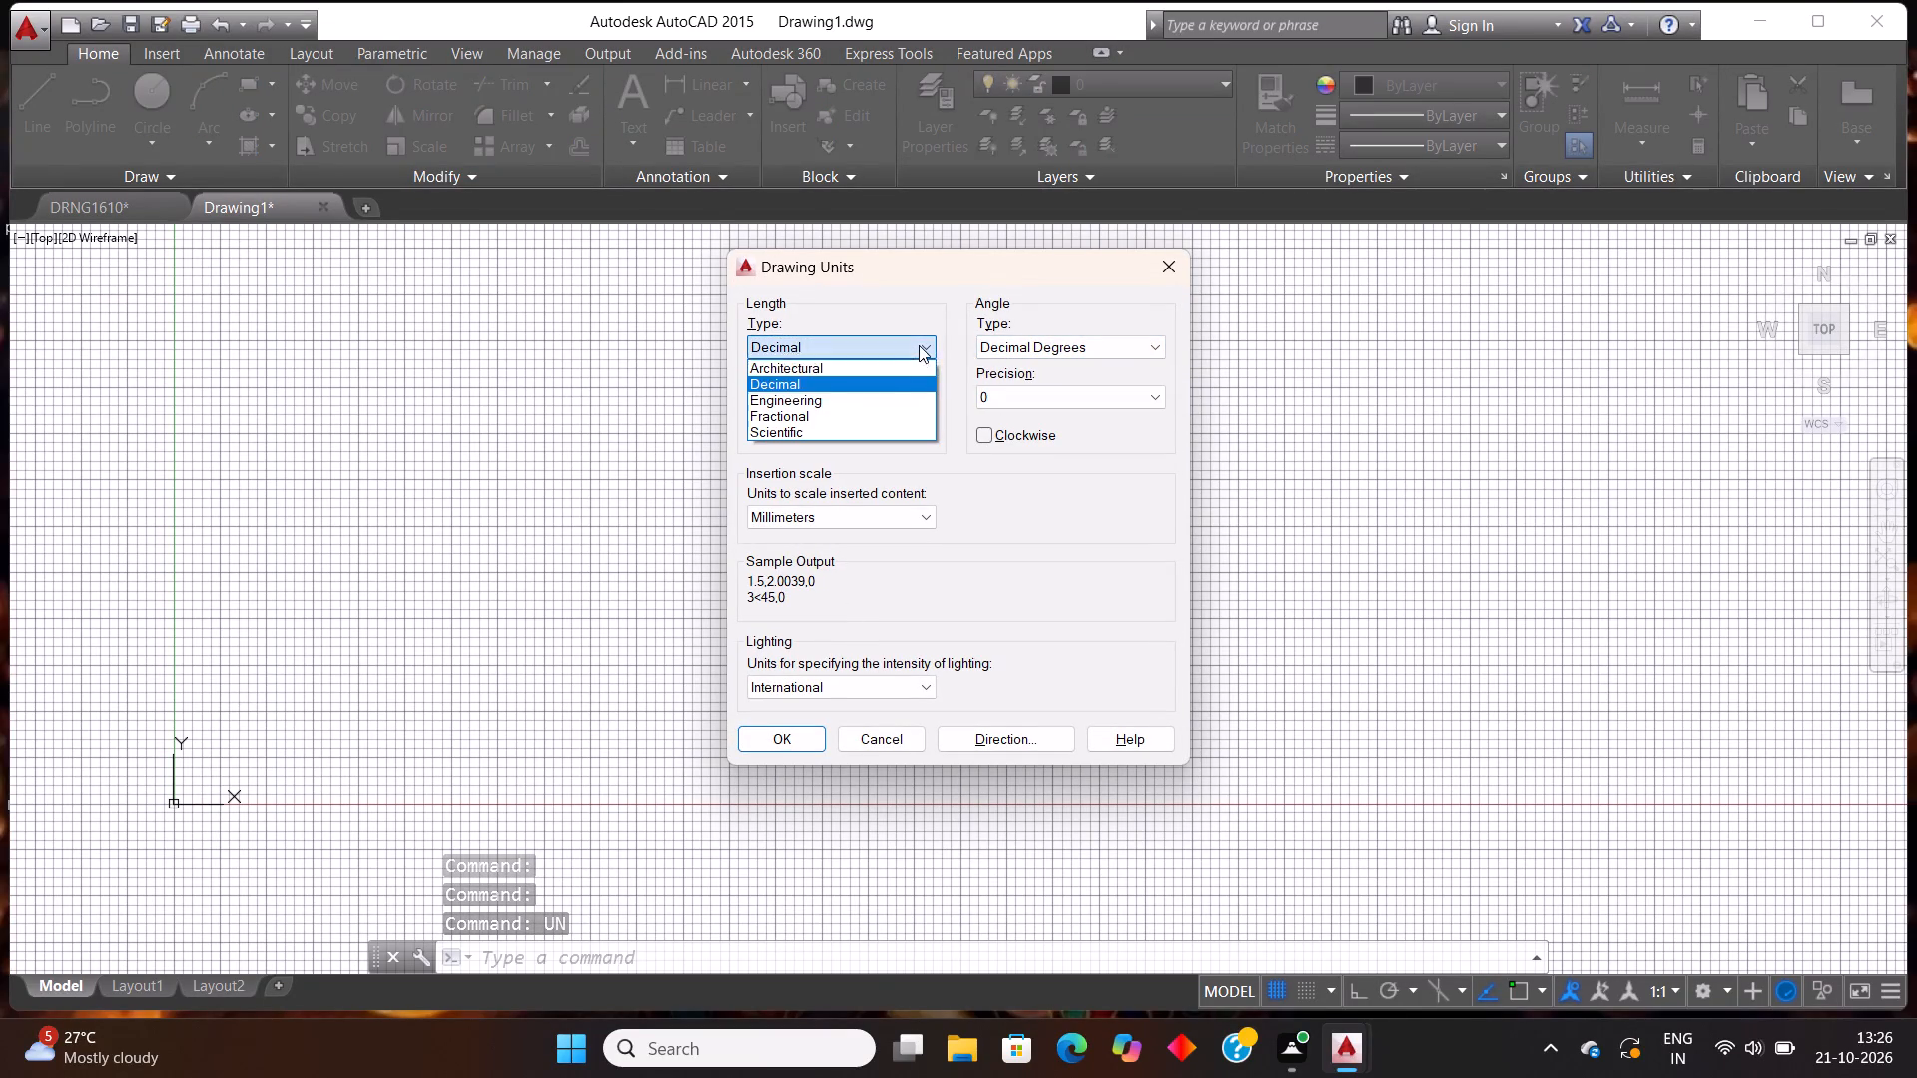
left_click(853, 402)
left_click(853, 402)
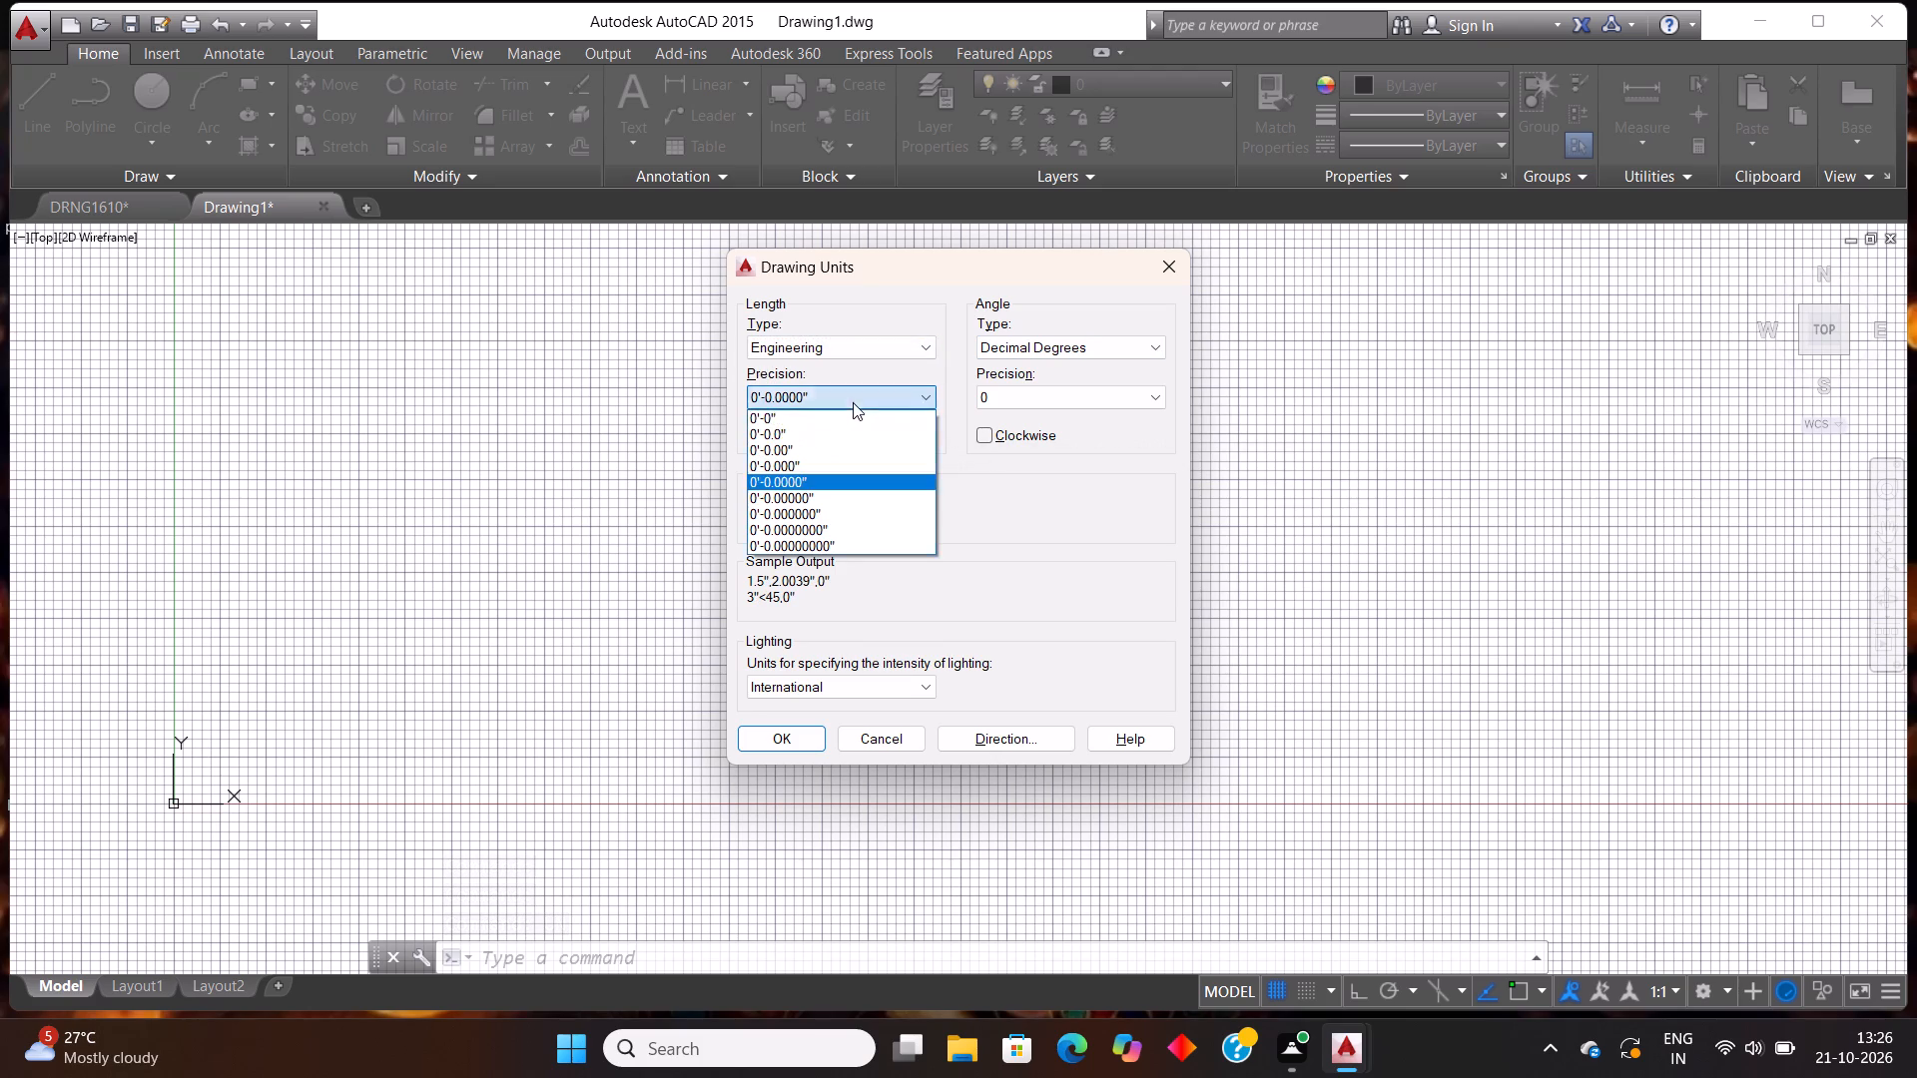
left_click(833, 422)
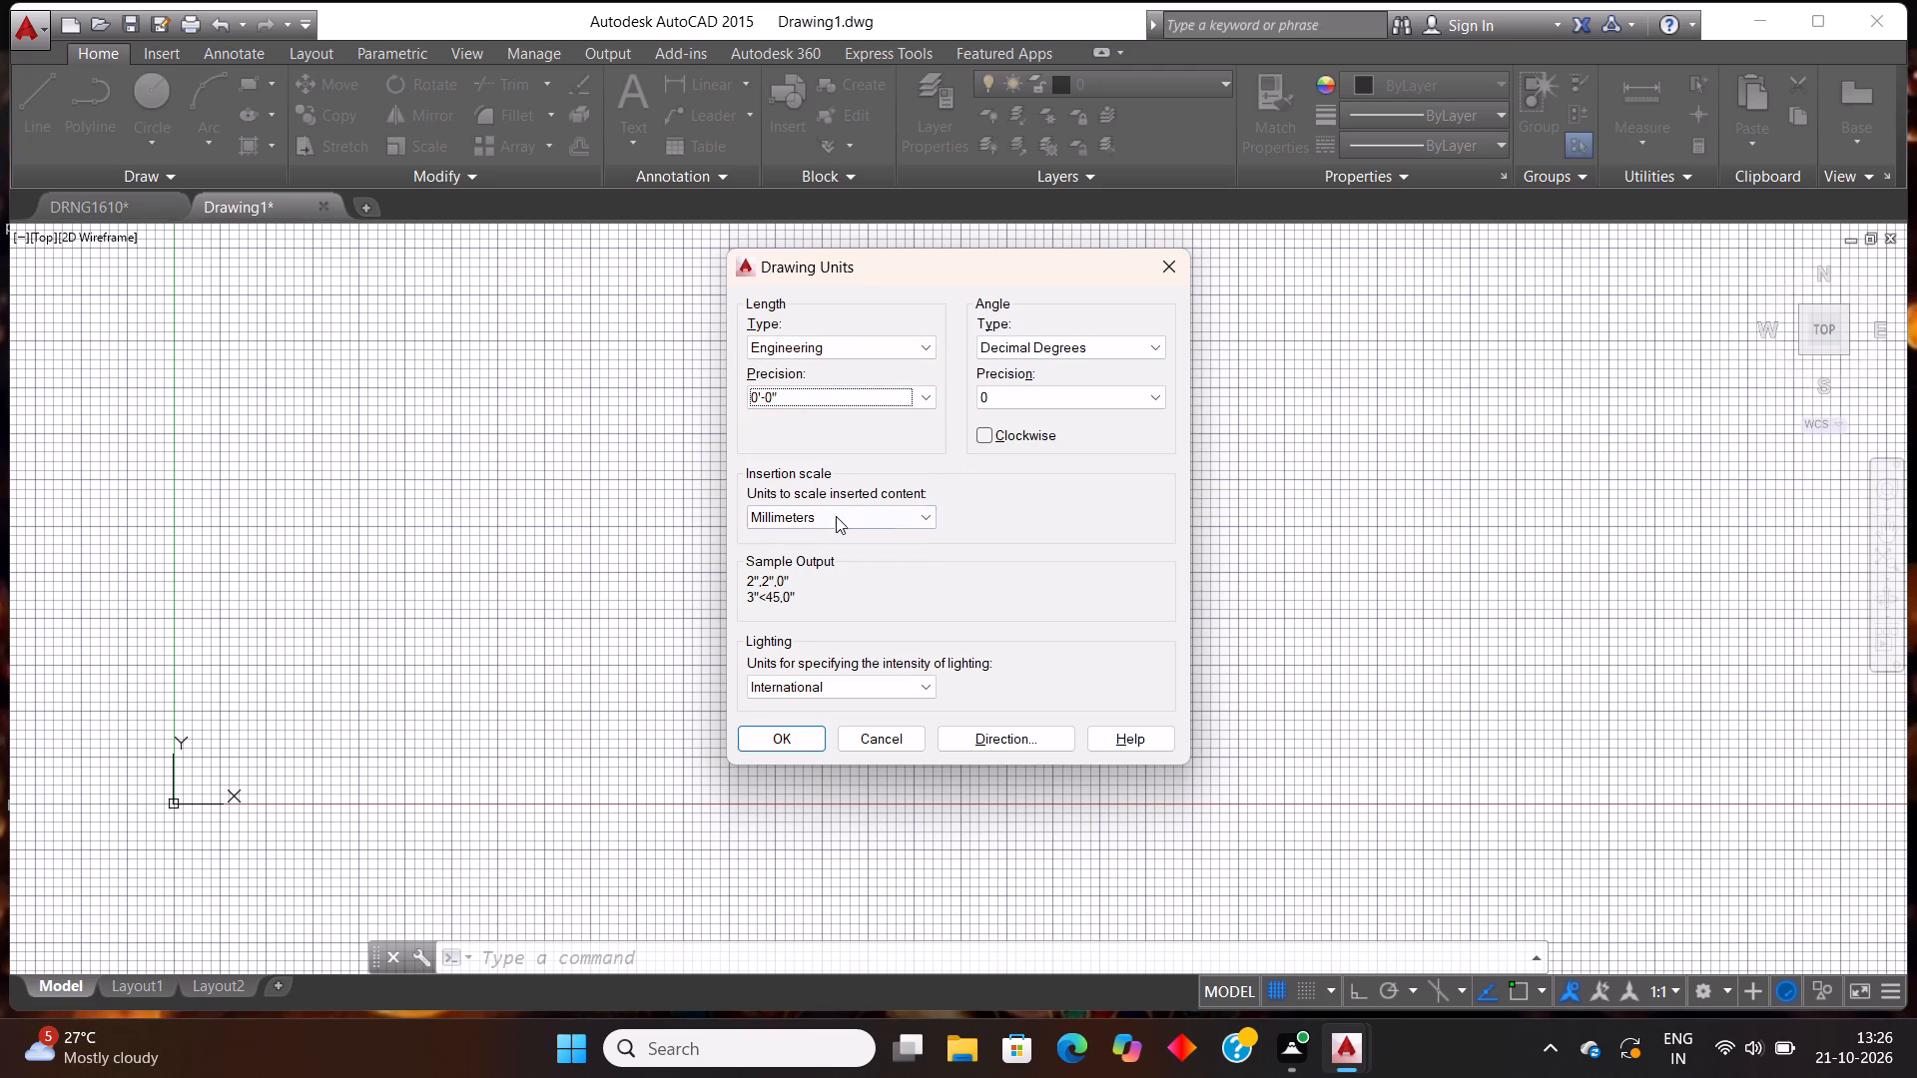
left_click(838, 518)
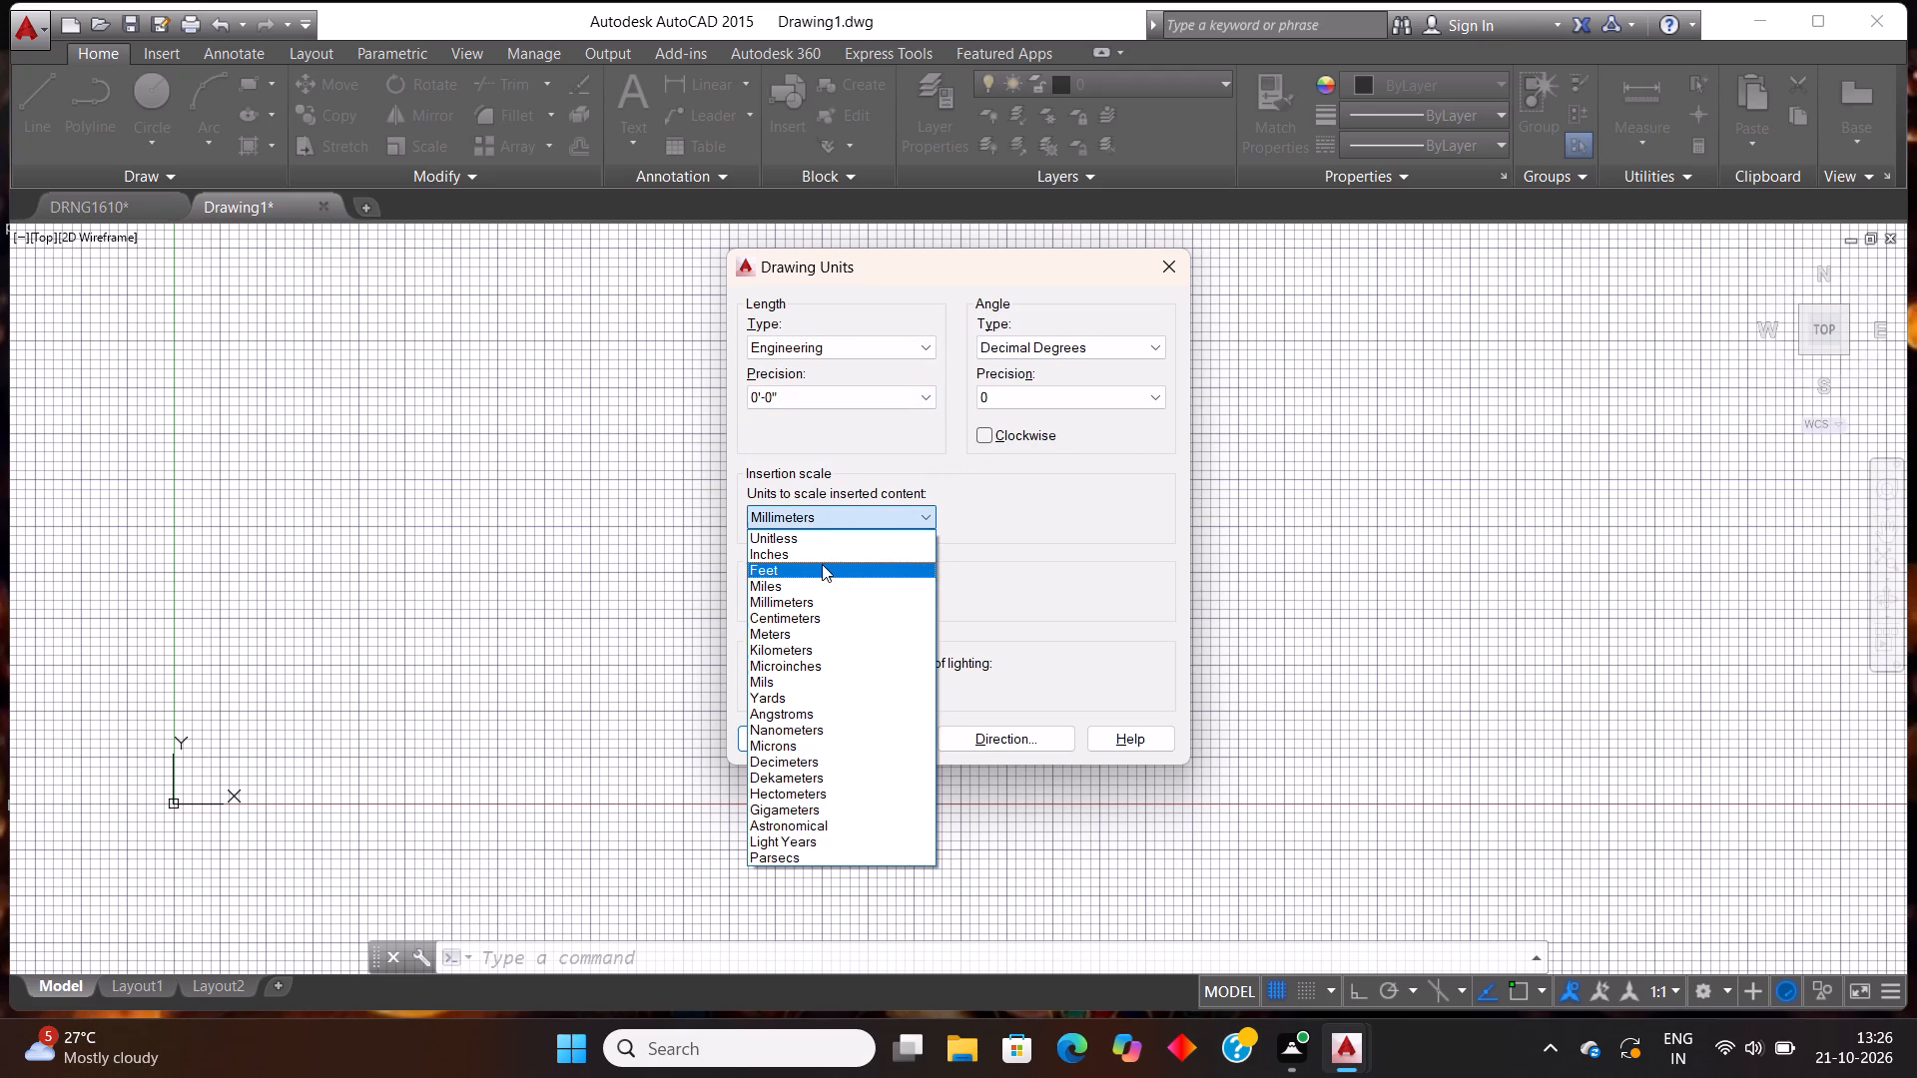
left_click(824, 556)
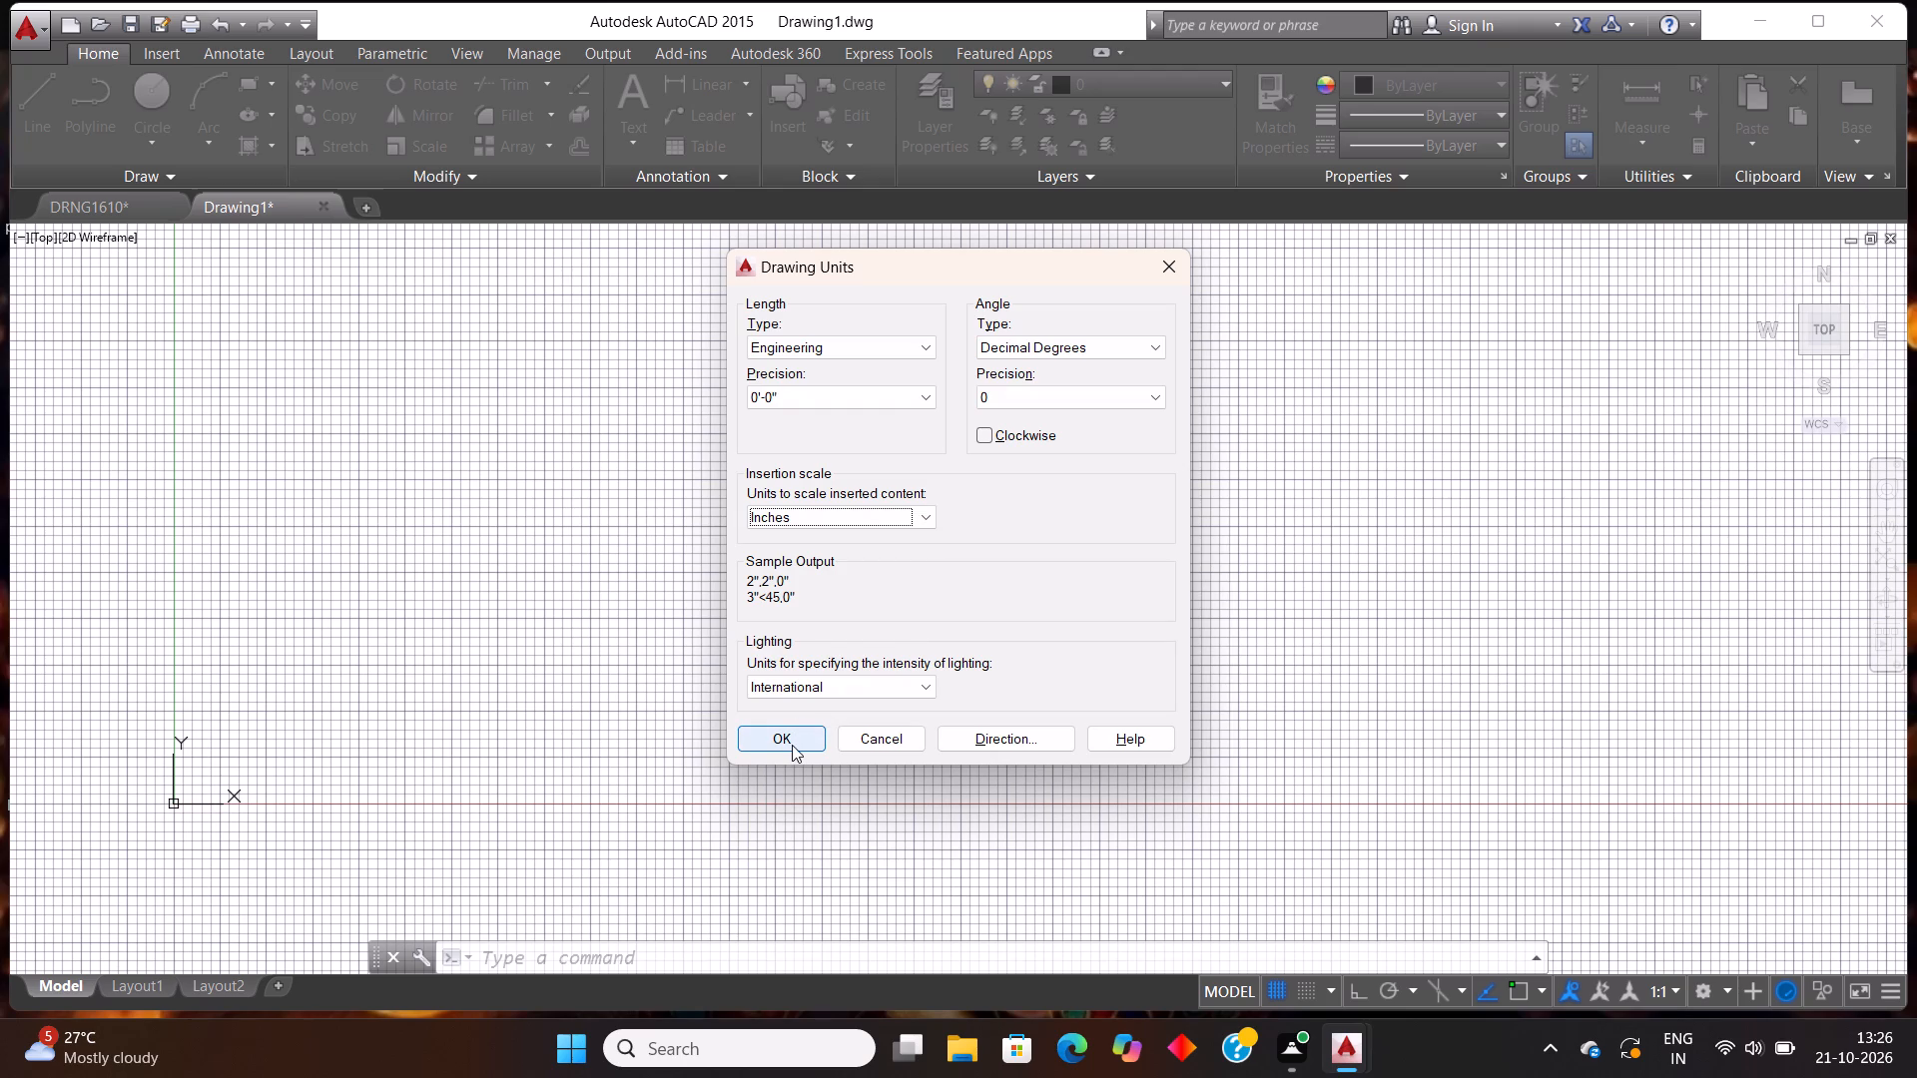
left_click(1099, 332)
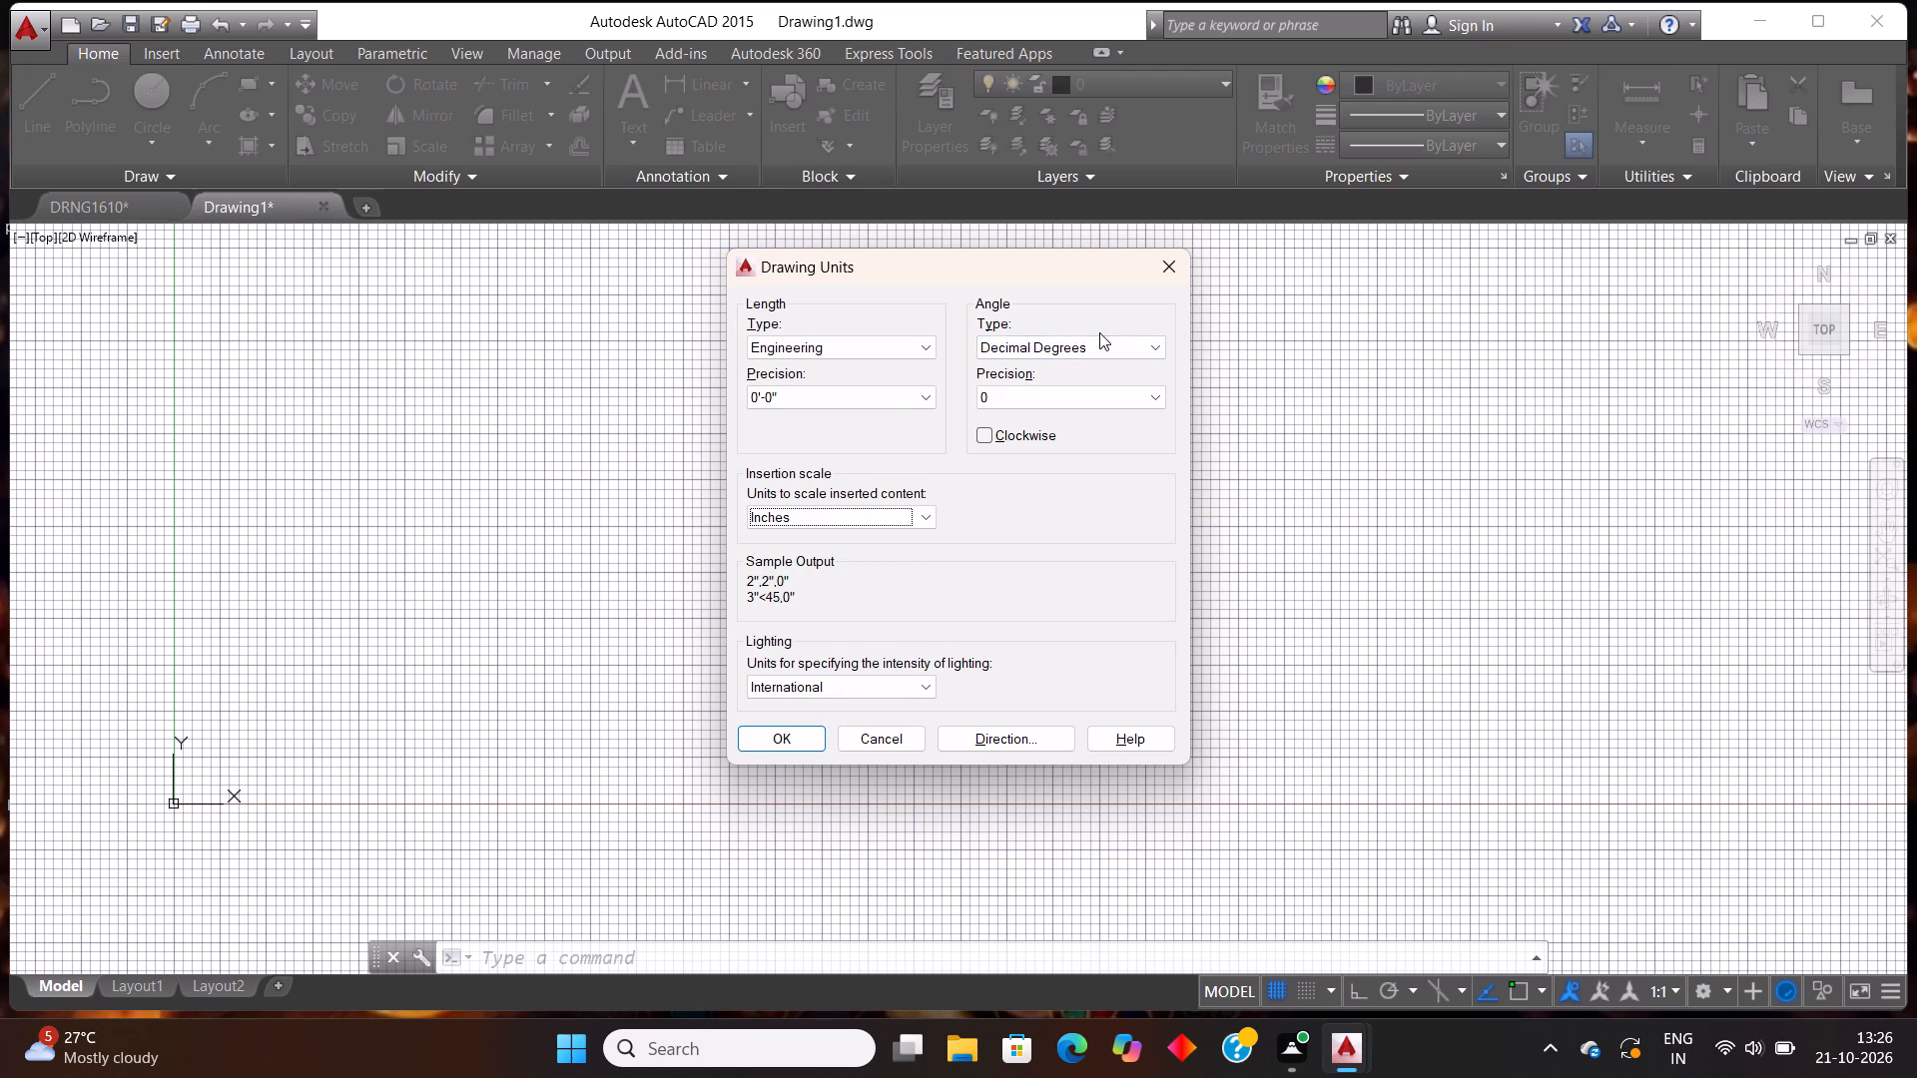
left_click(1099, 343)
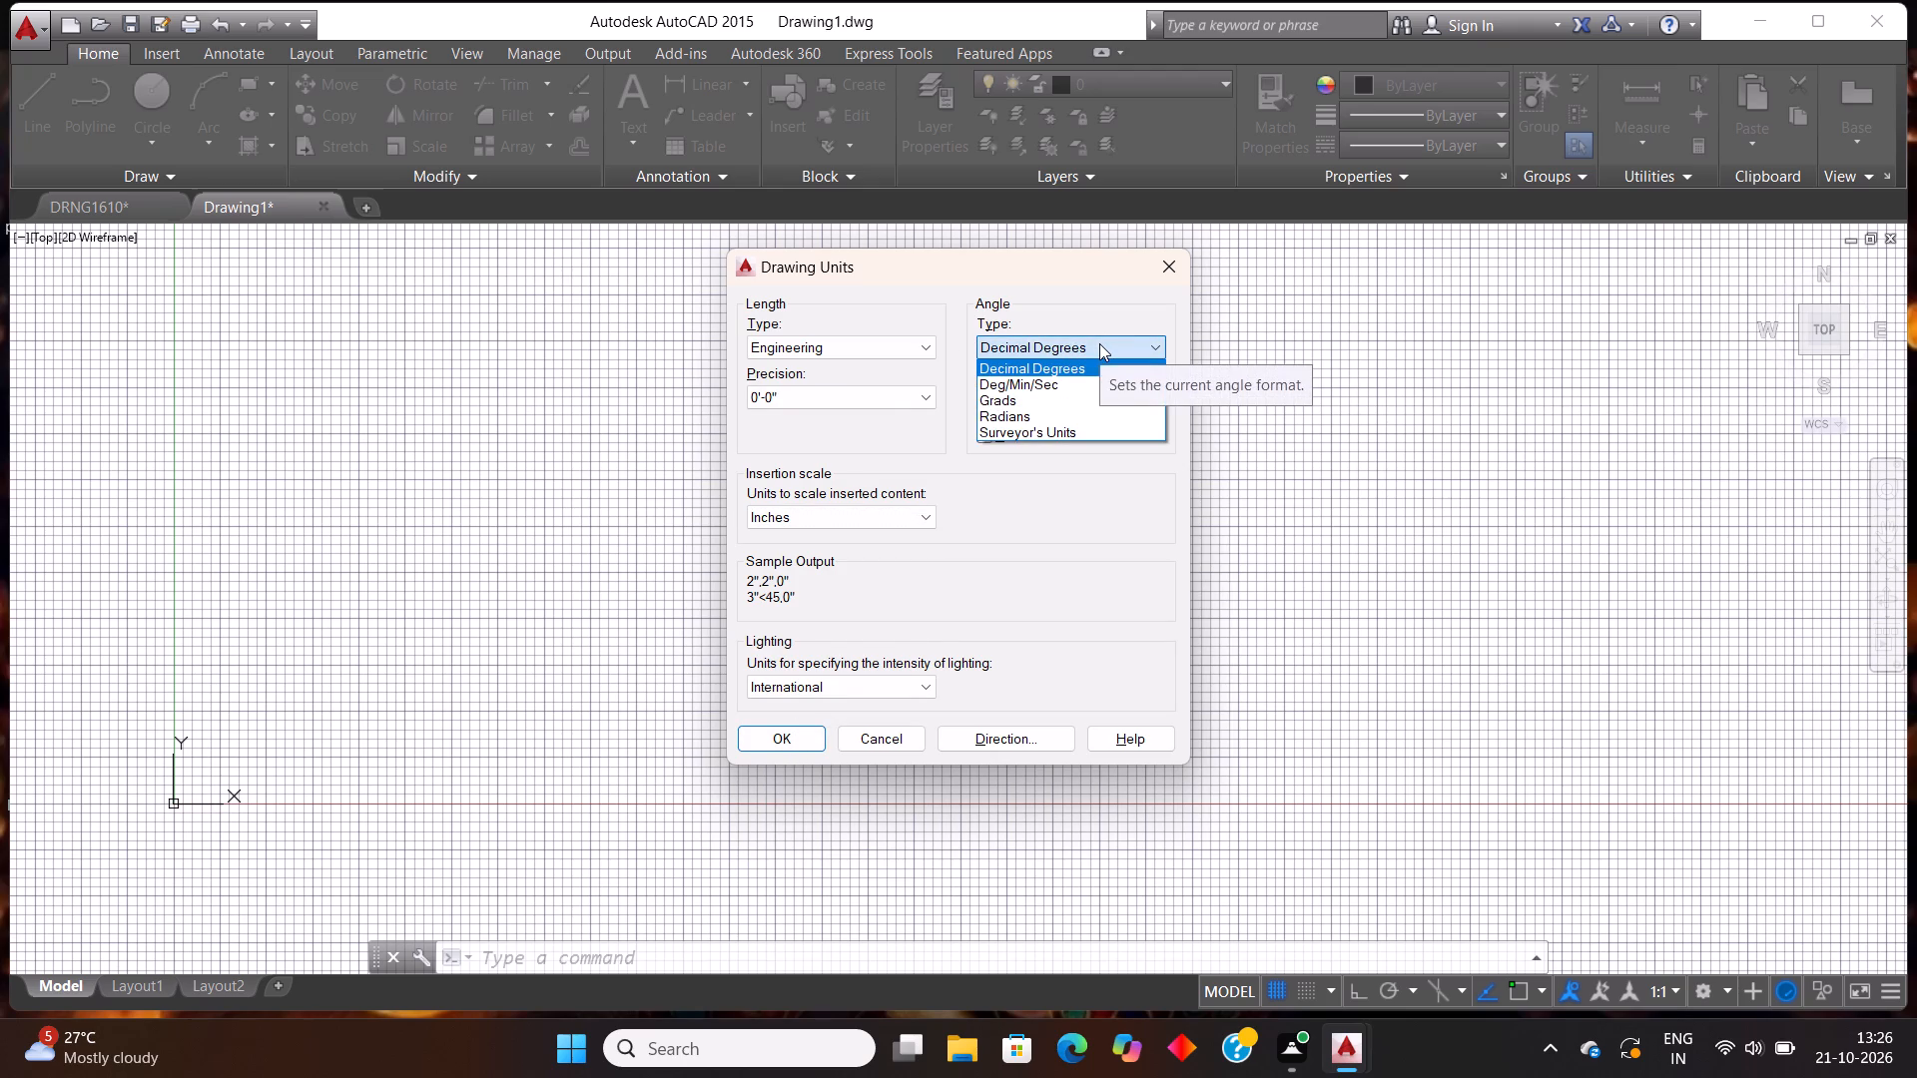
left_click(1099, 343)
left_click(797, 746)
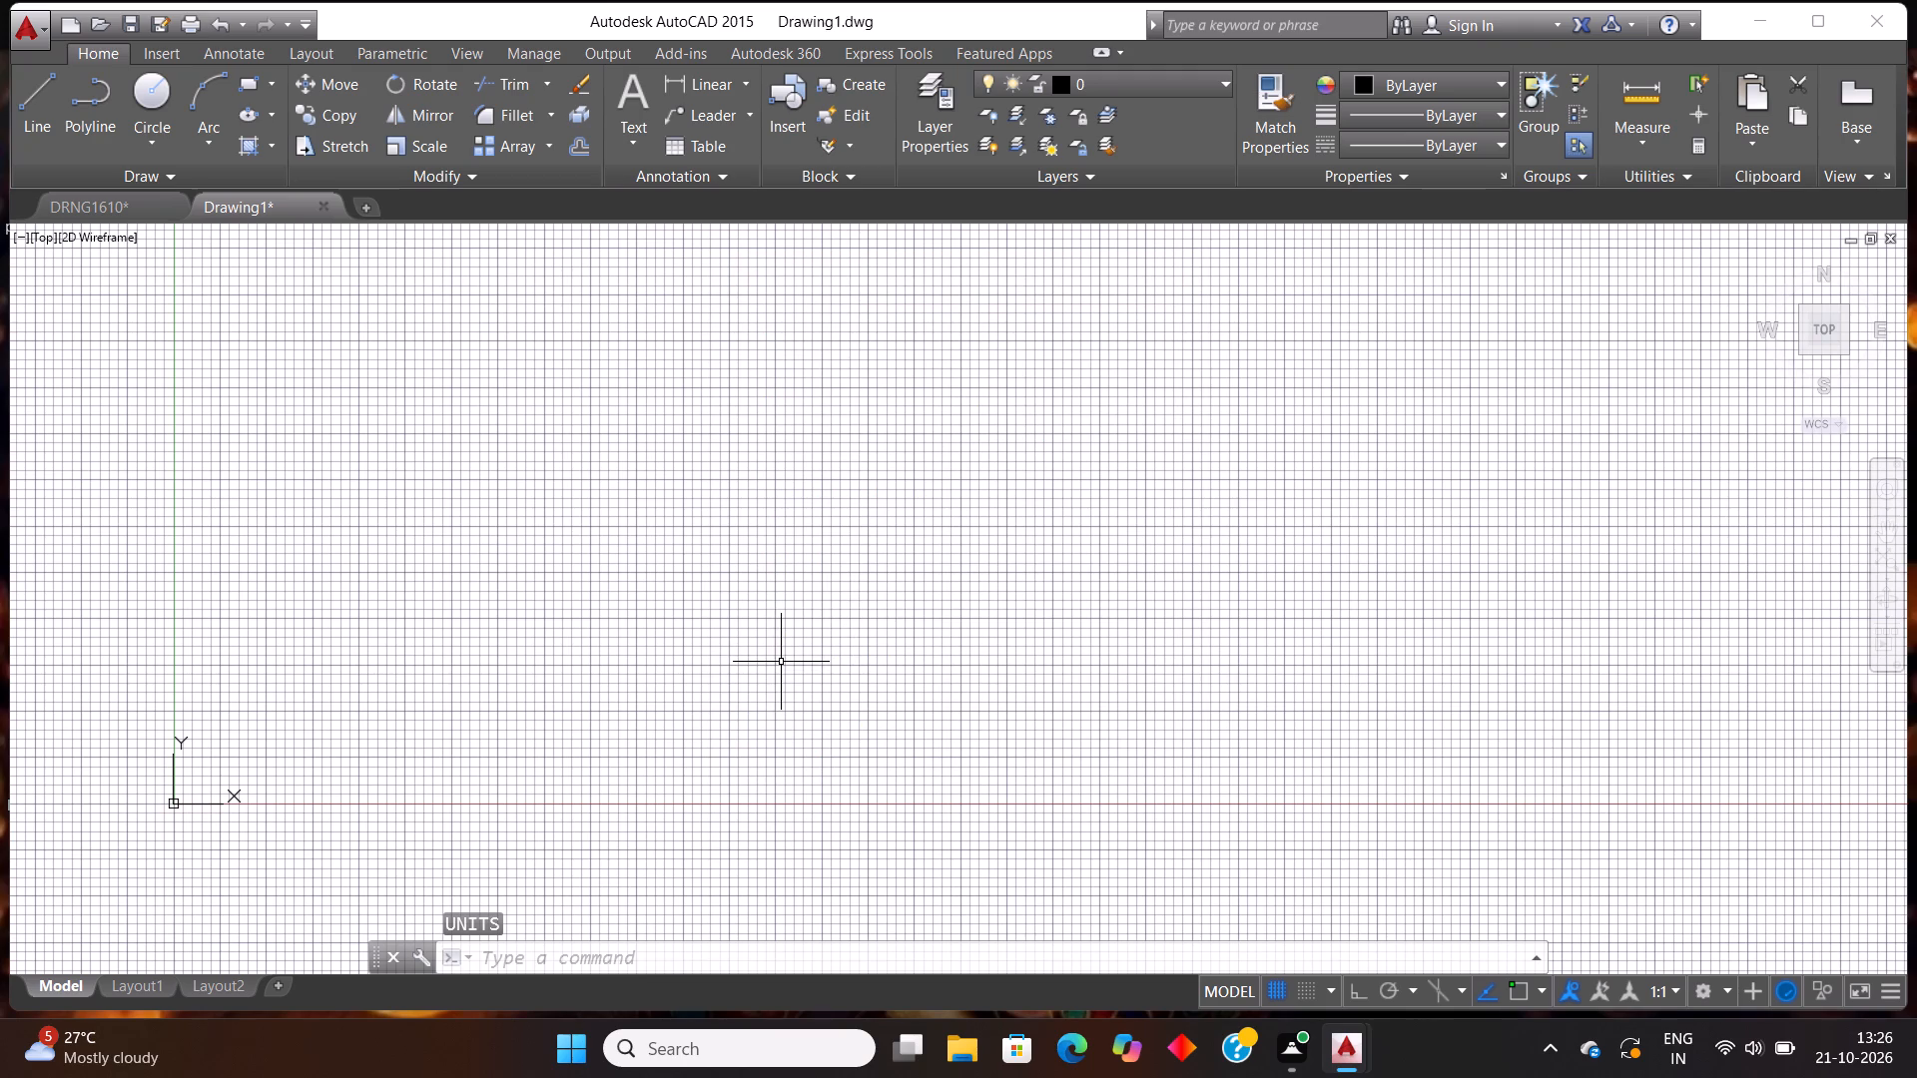
Modify the Standard dimension style, setting its text height to 0'-10.18".
key("d")
key("Return")
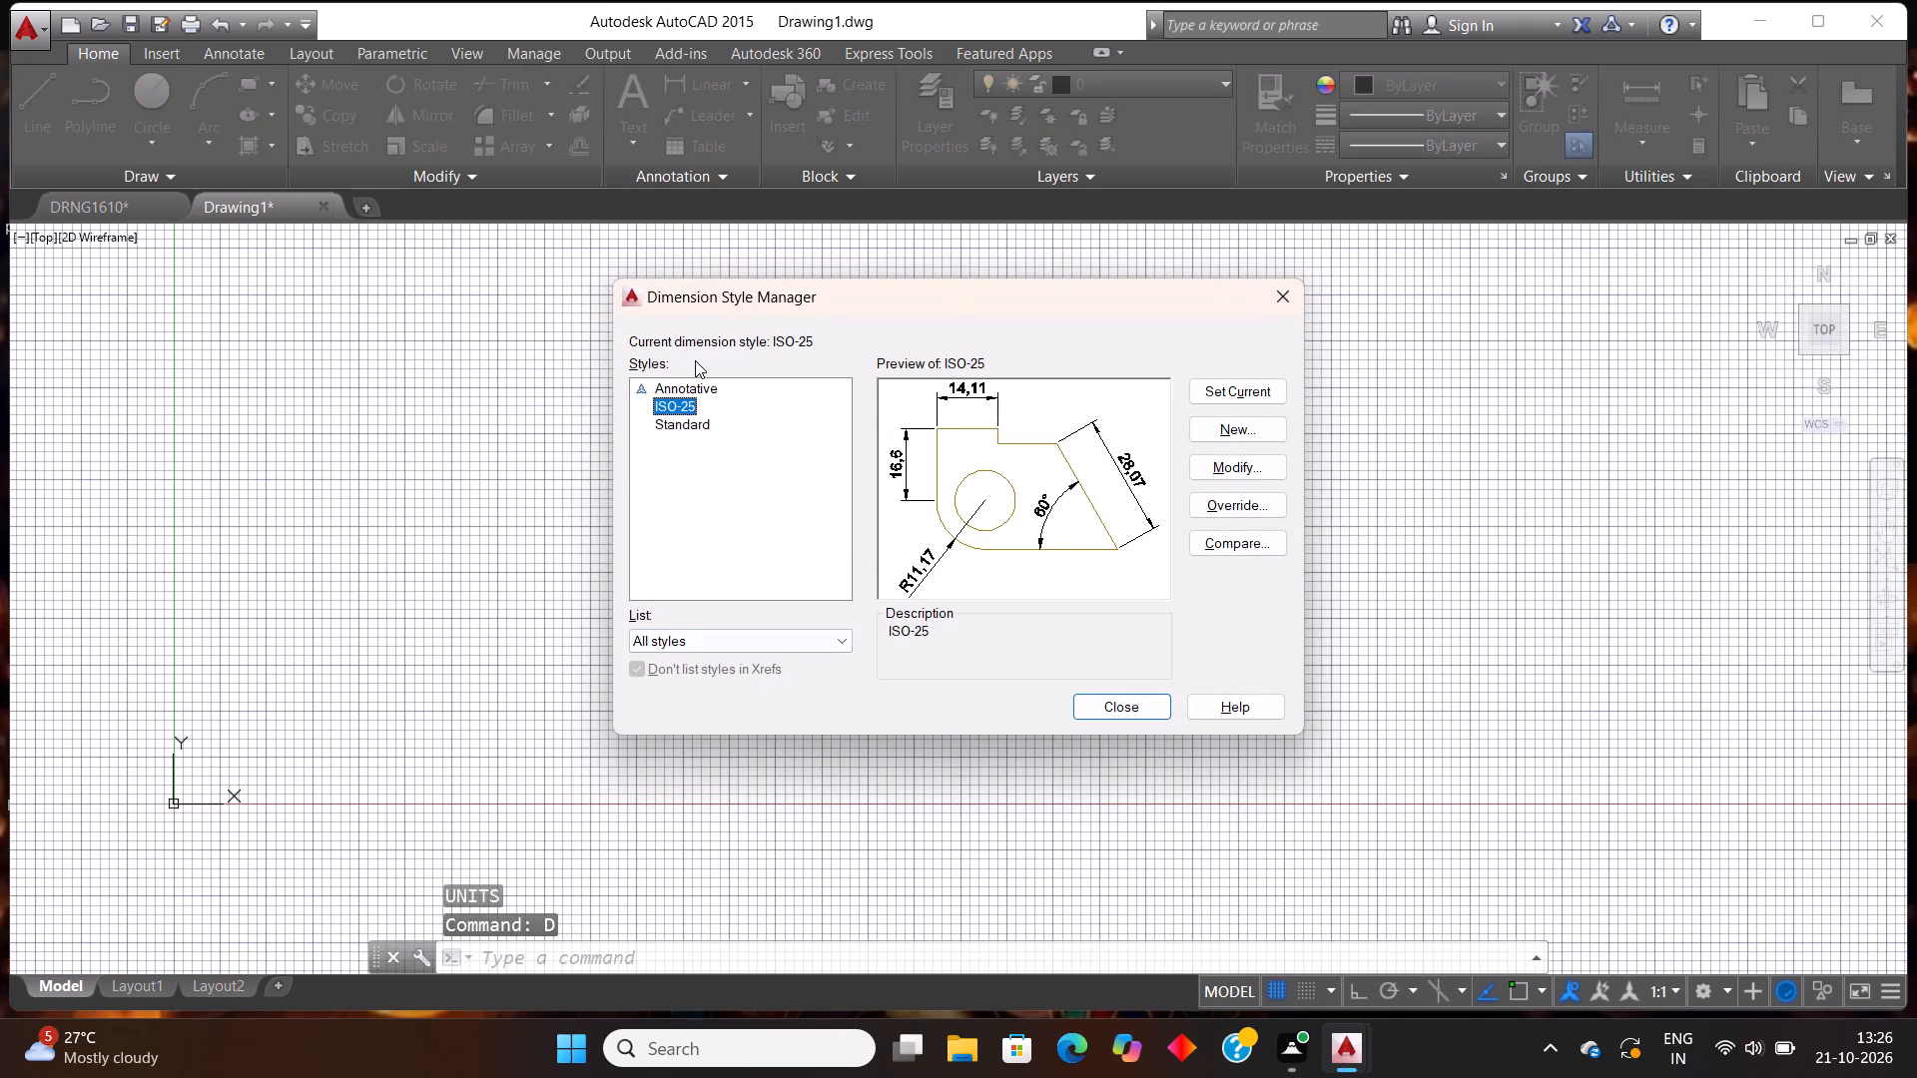
left_click(685, 427)
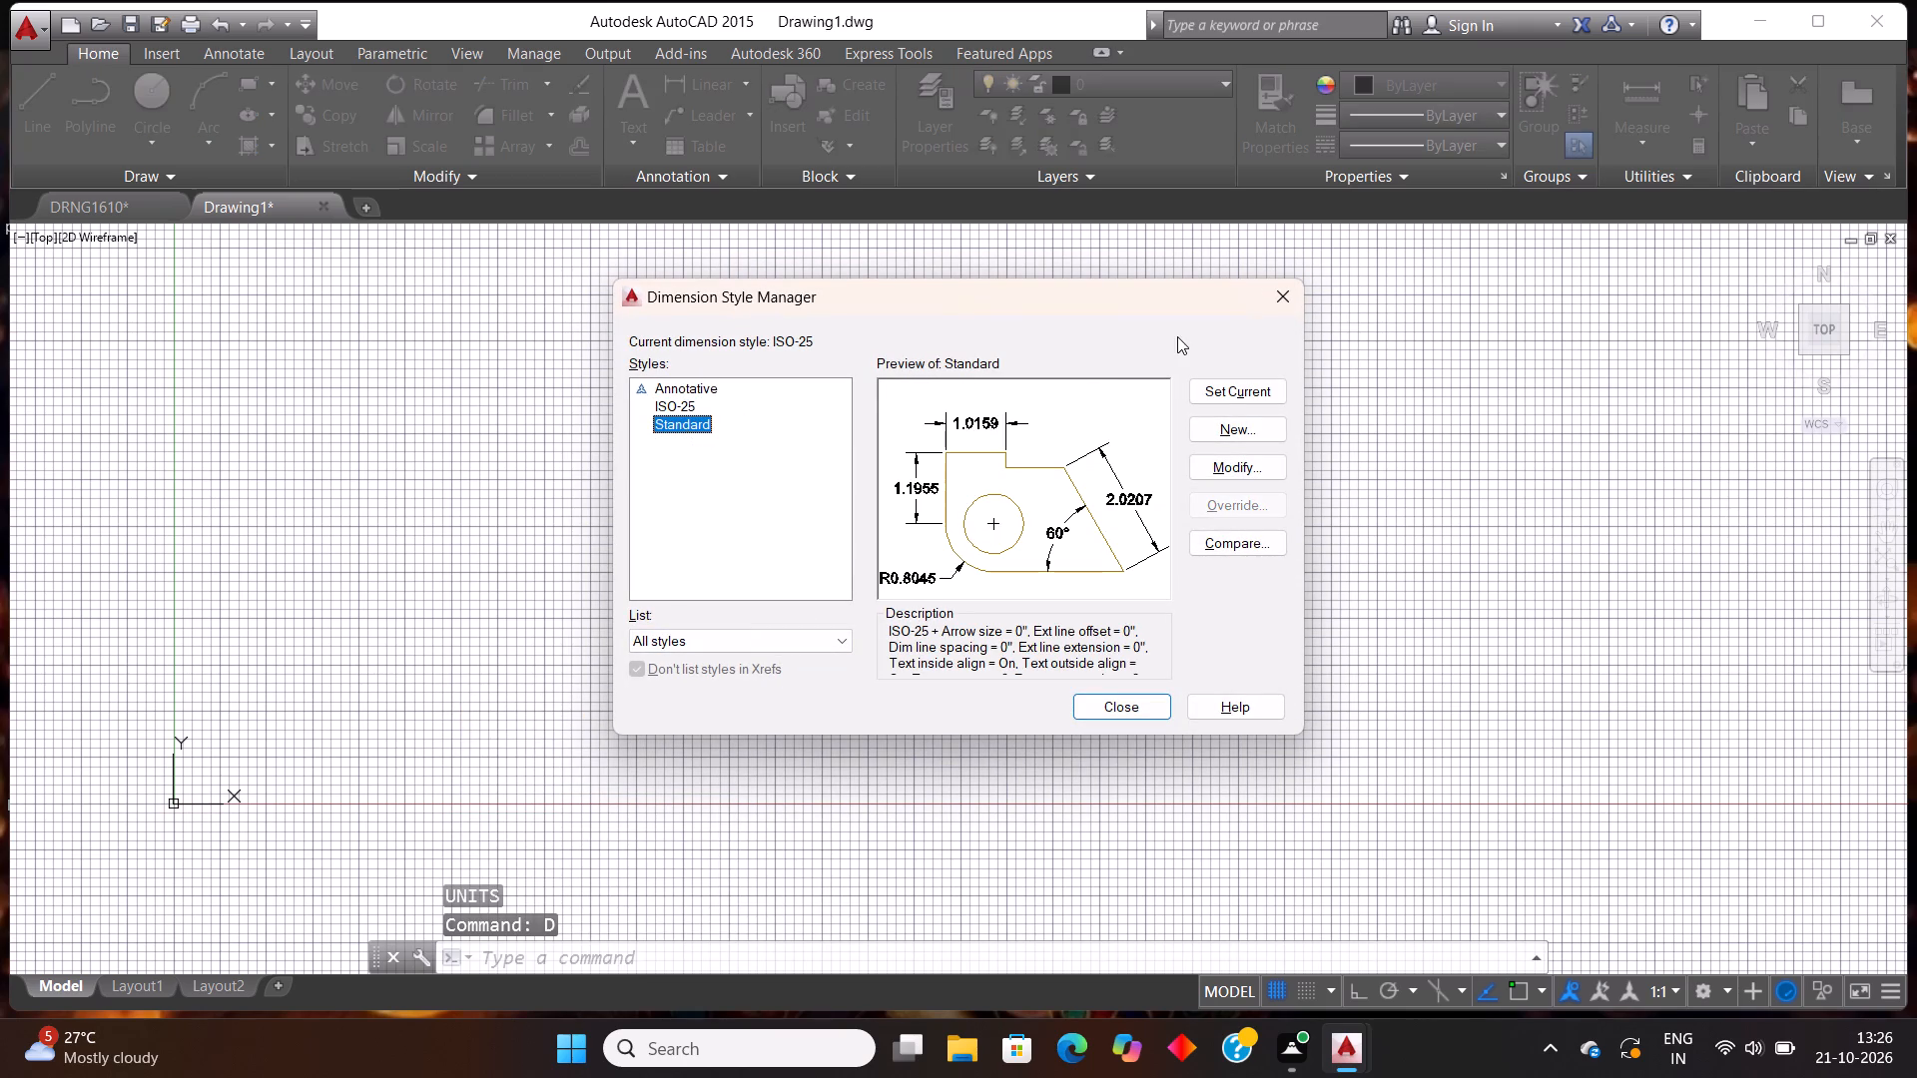
left_click(1227, 456)
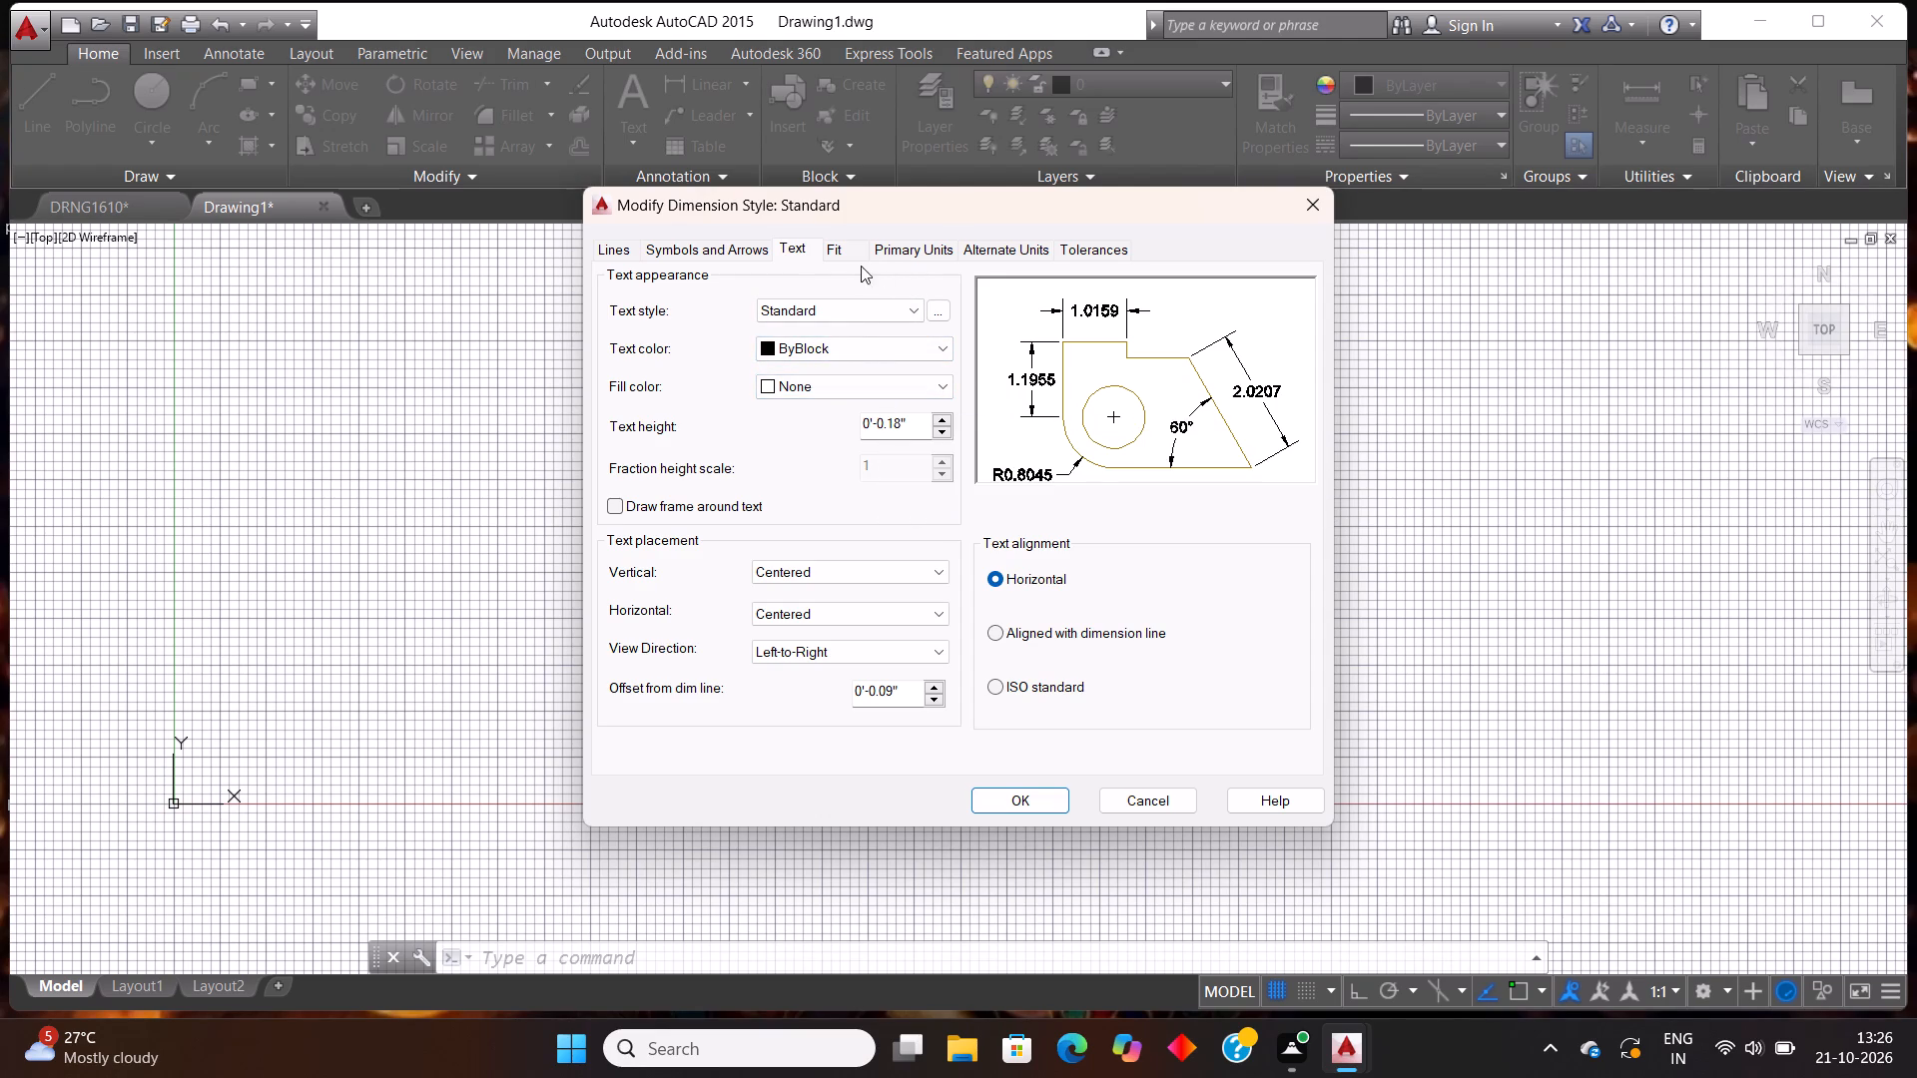
left_click(940, 420)
left_click(940, 420)
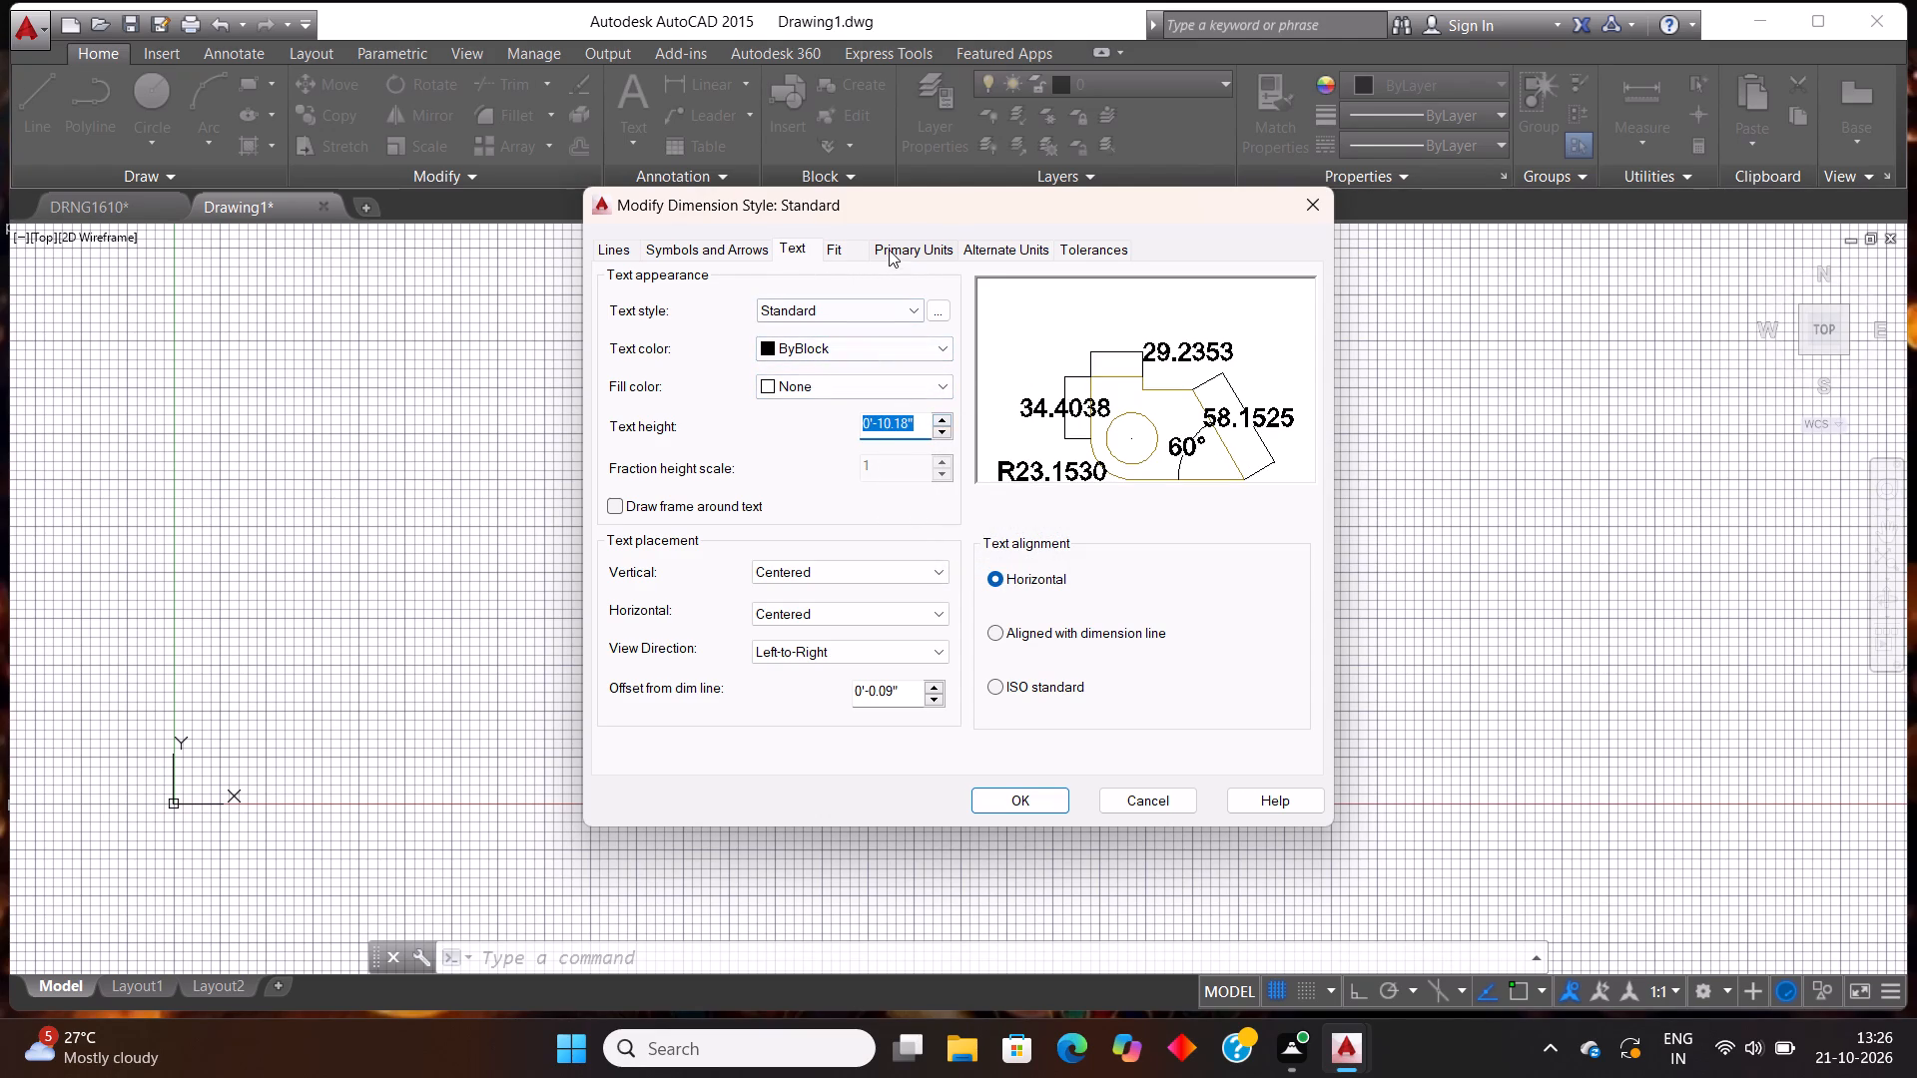
Set the Standard dimension style's primary units to Engineering format with 0'-0" precision.
left_click(889, 247)
left_click(842, 294)
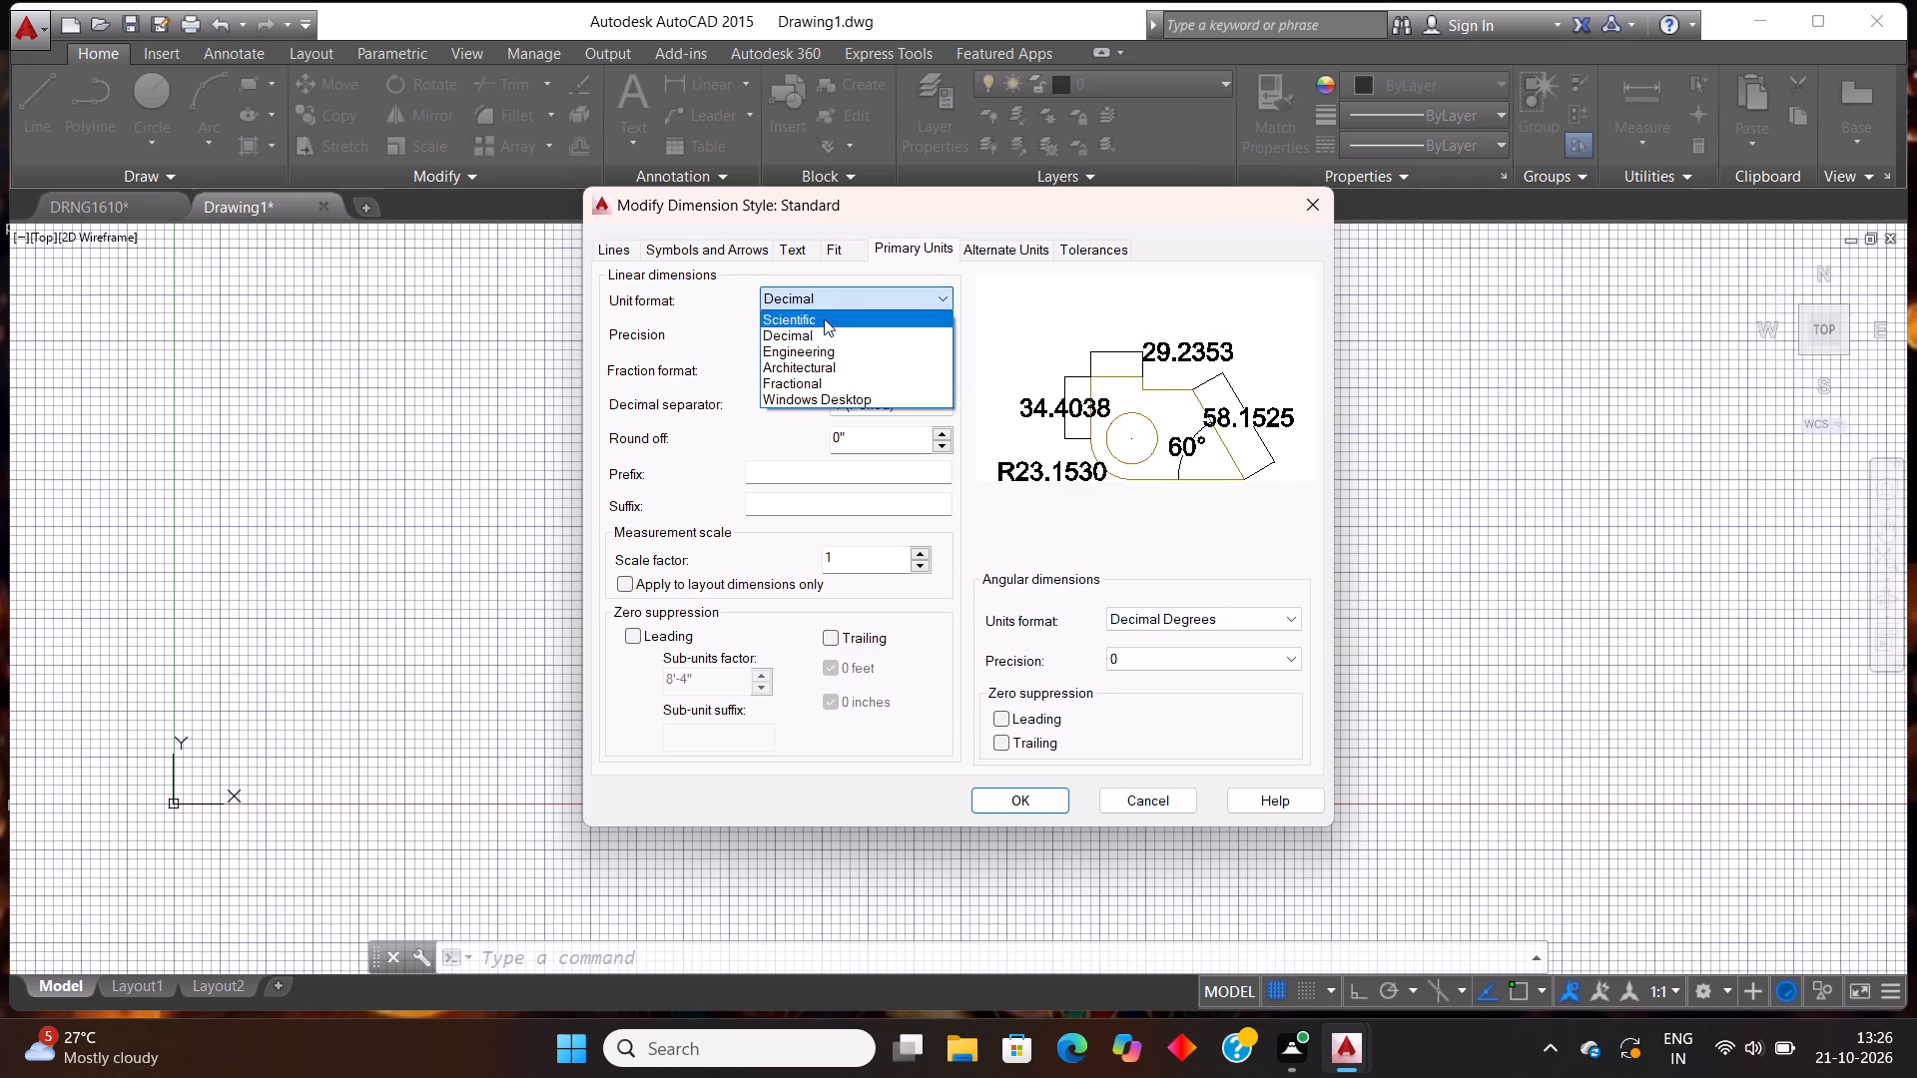
left_click(809, 345)
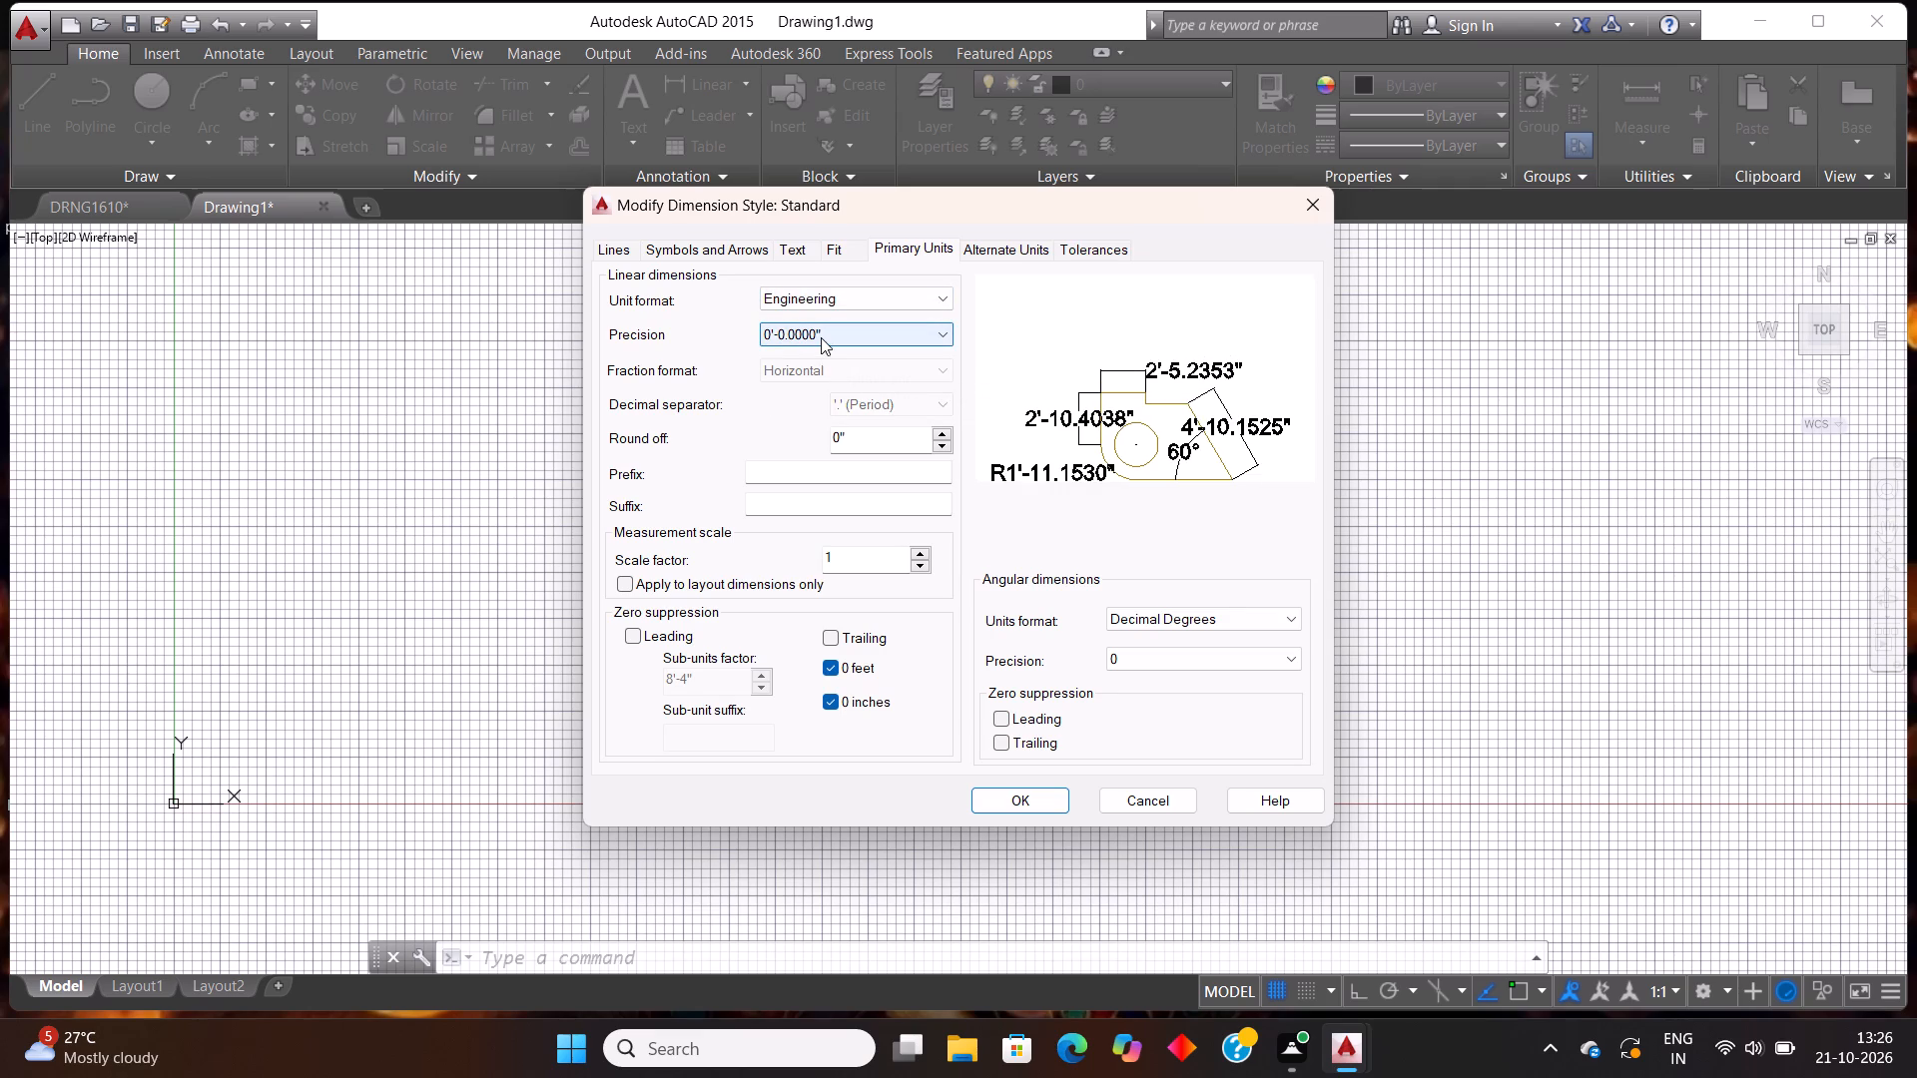
left_click(821, 337)
left_click(811, 351)
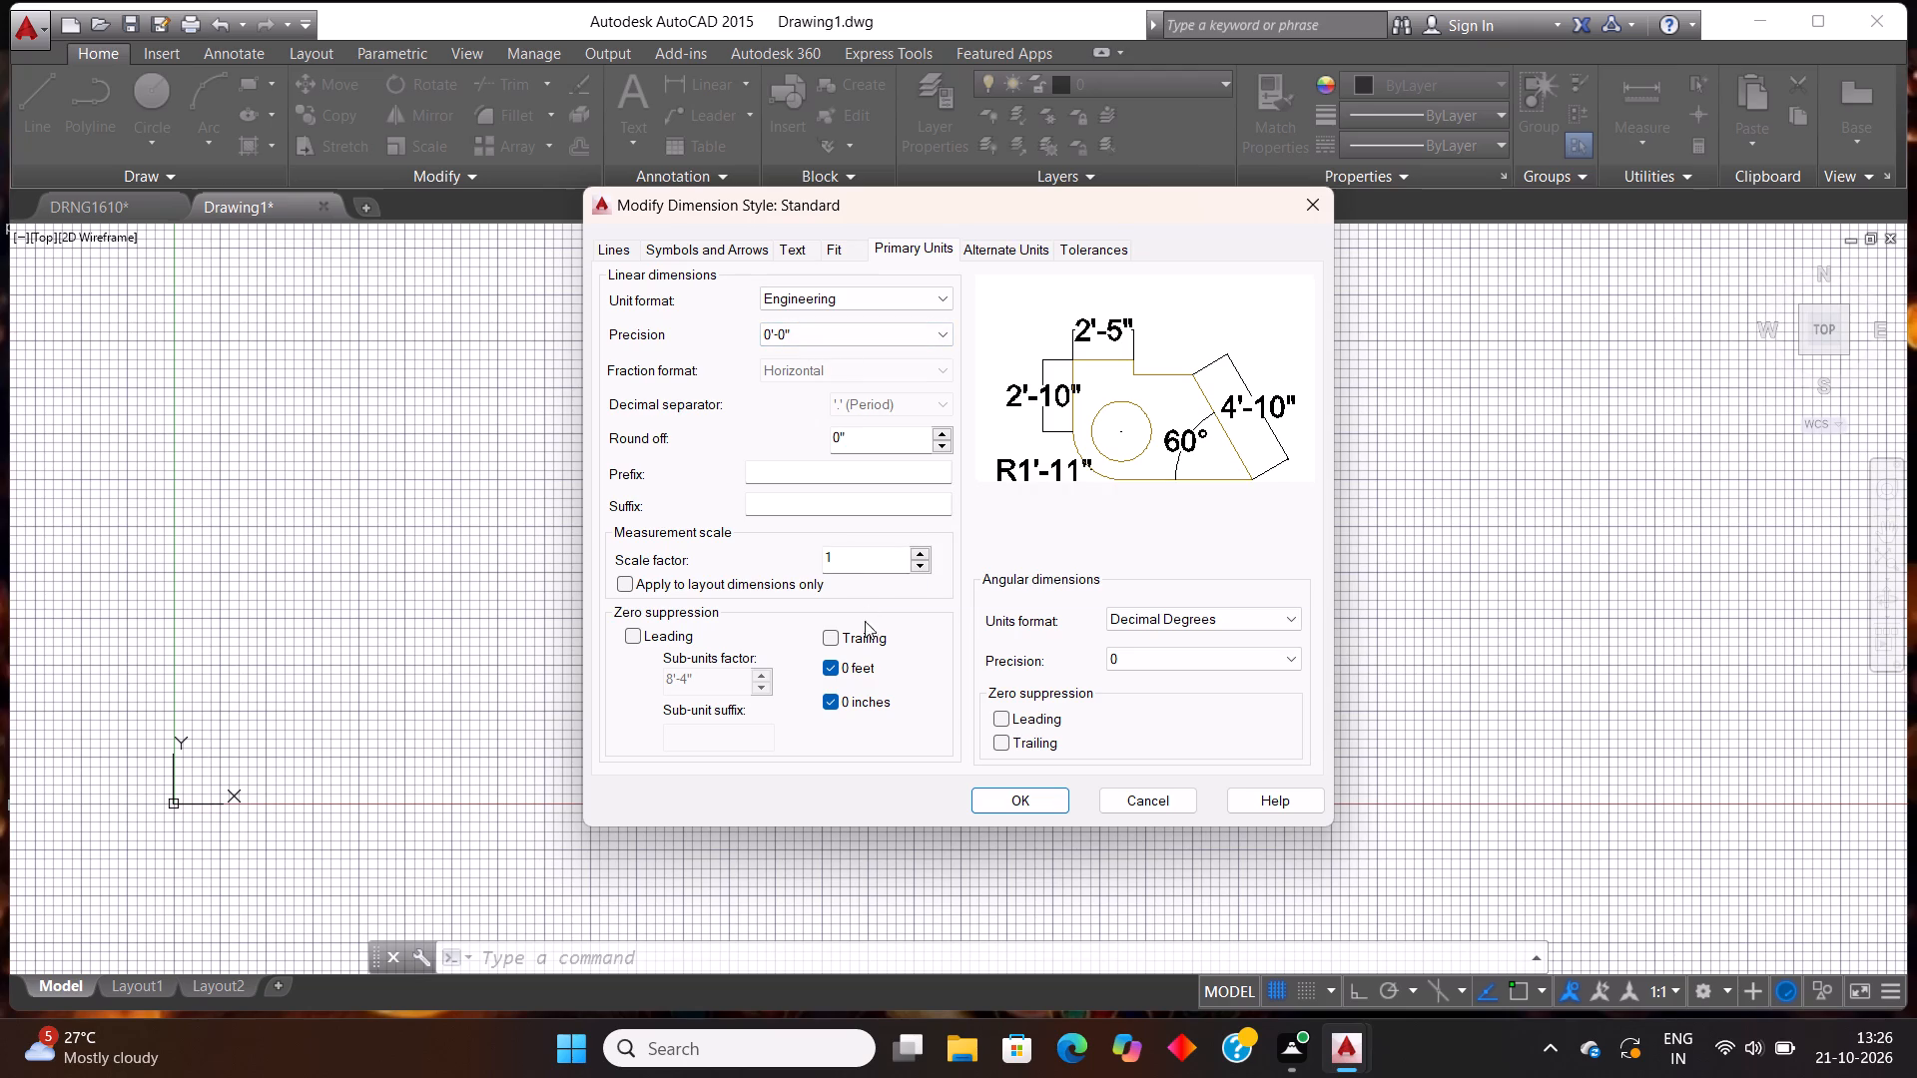
left_click(1010, 797)
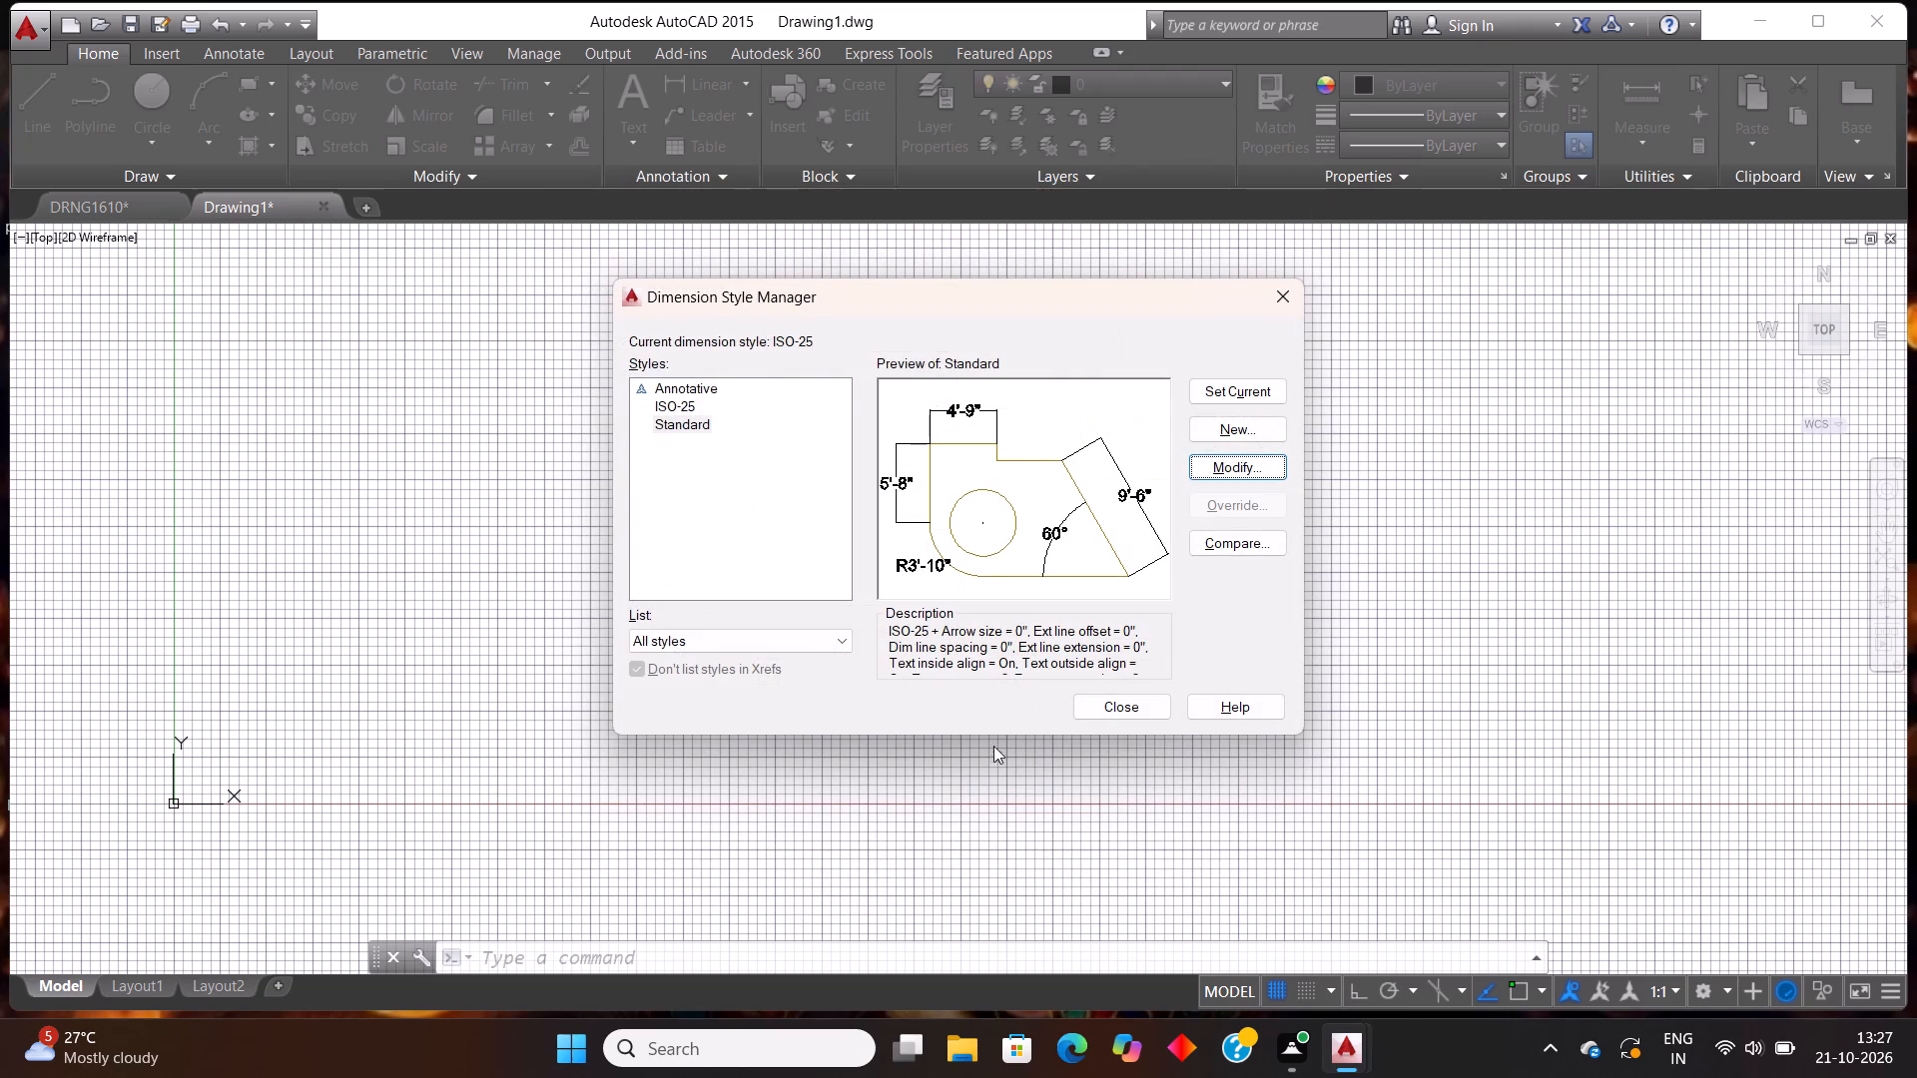
Make Standard the current dimension style and close the Dimension Style Manager.
left_click(1224, 387)
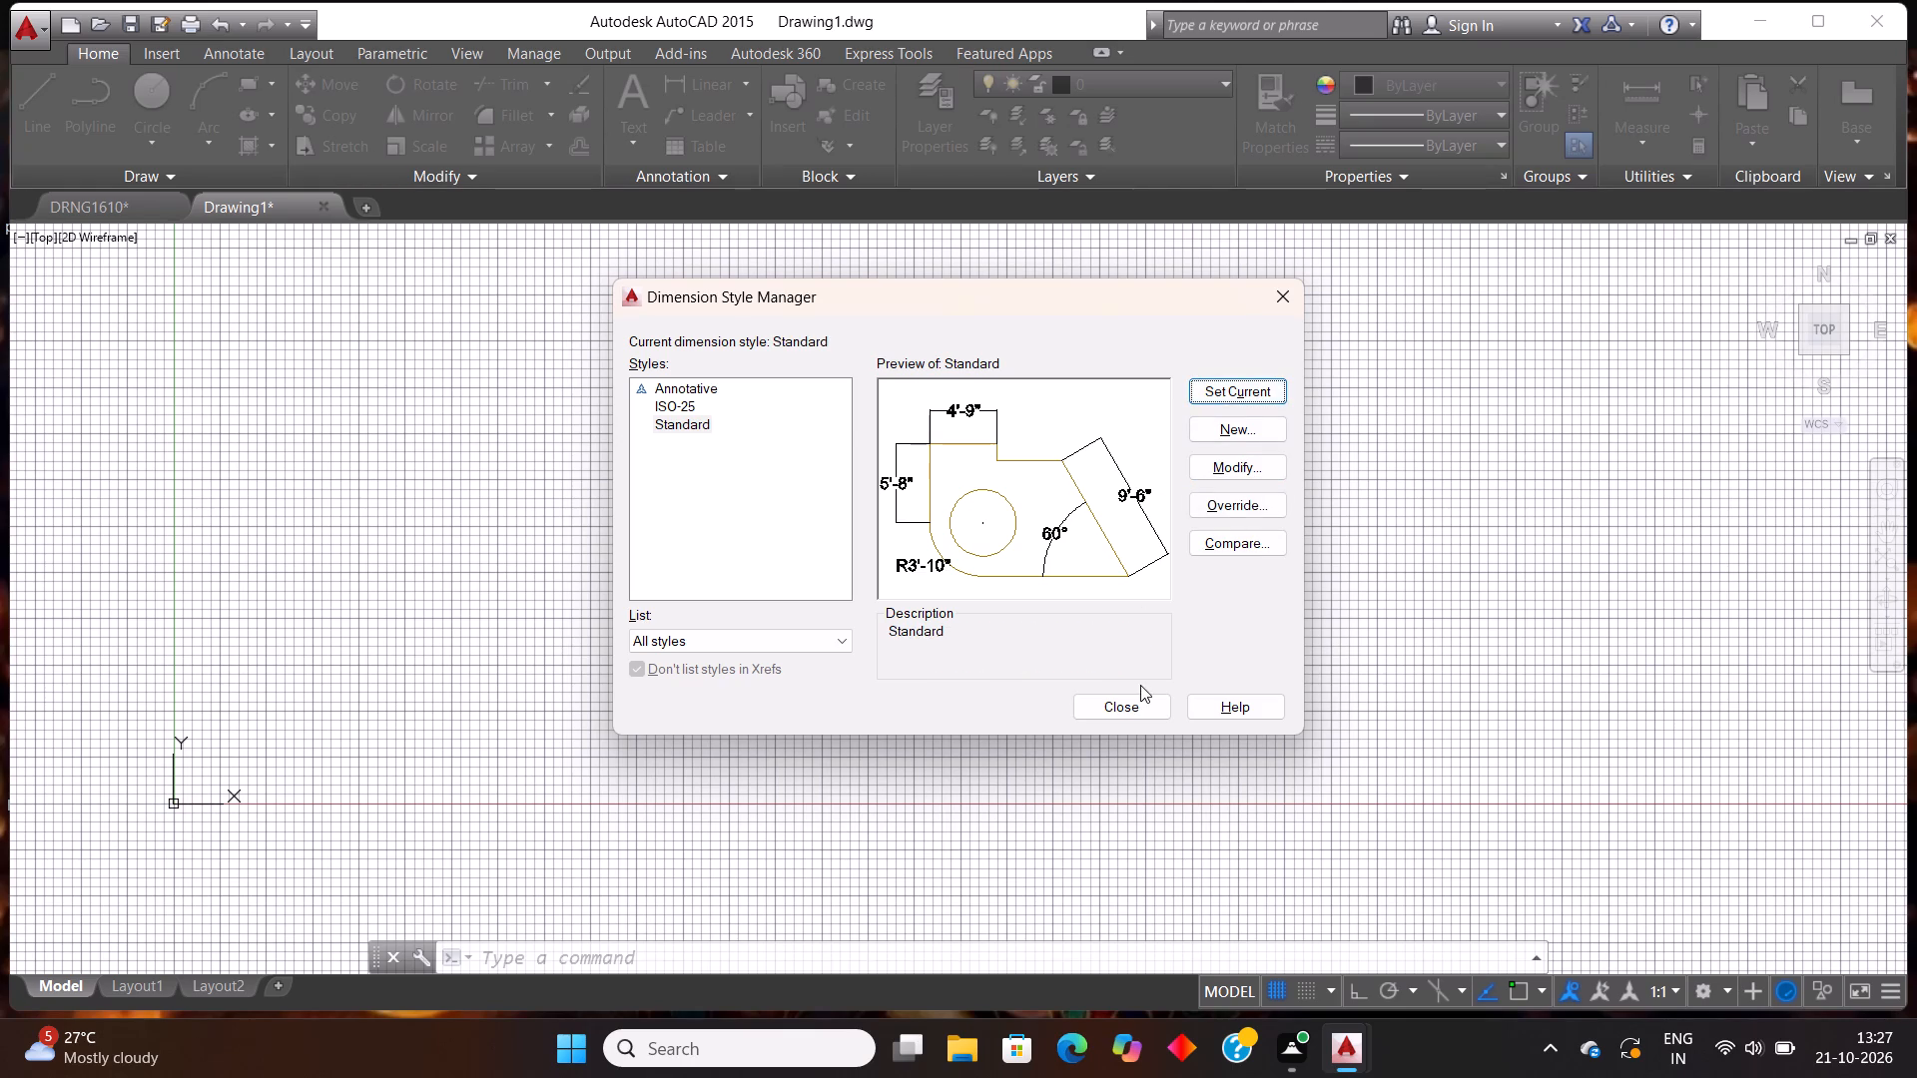
left_click(1132, 711)
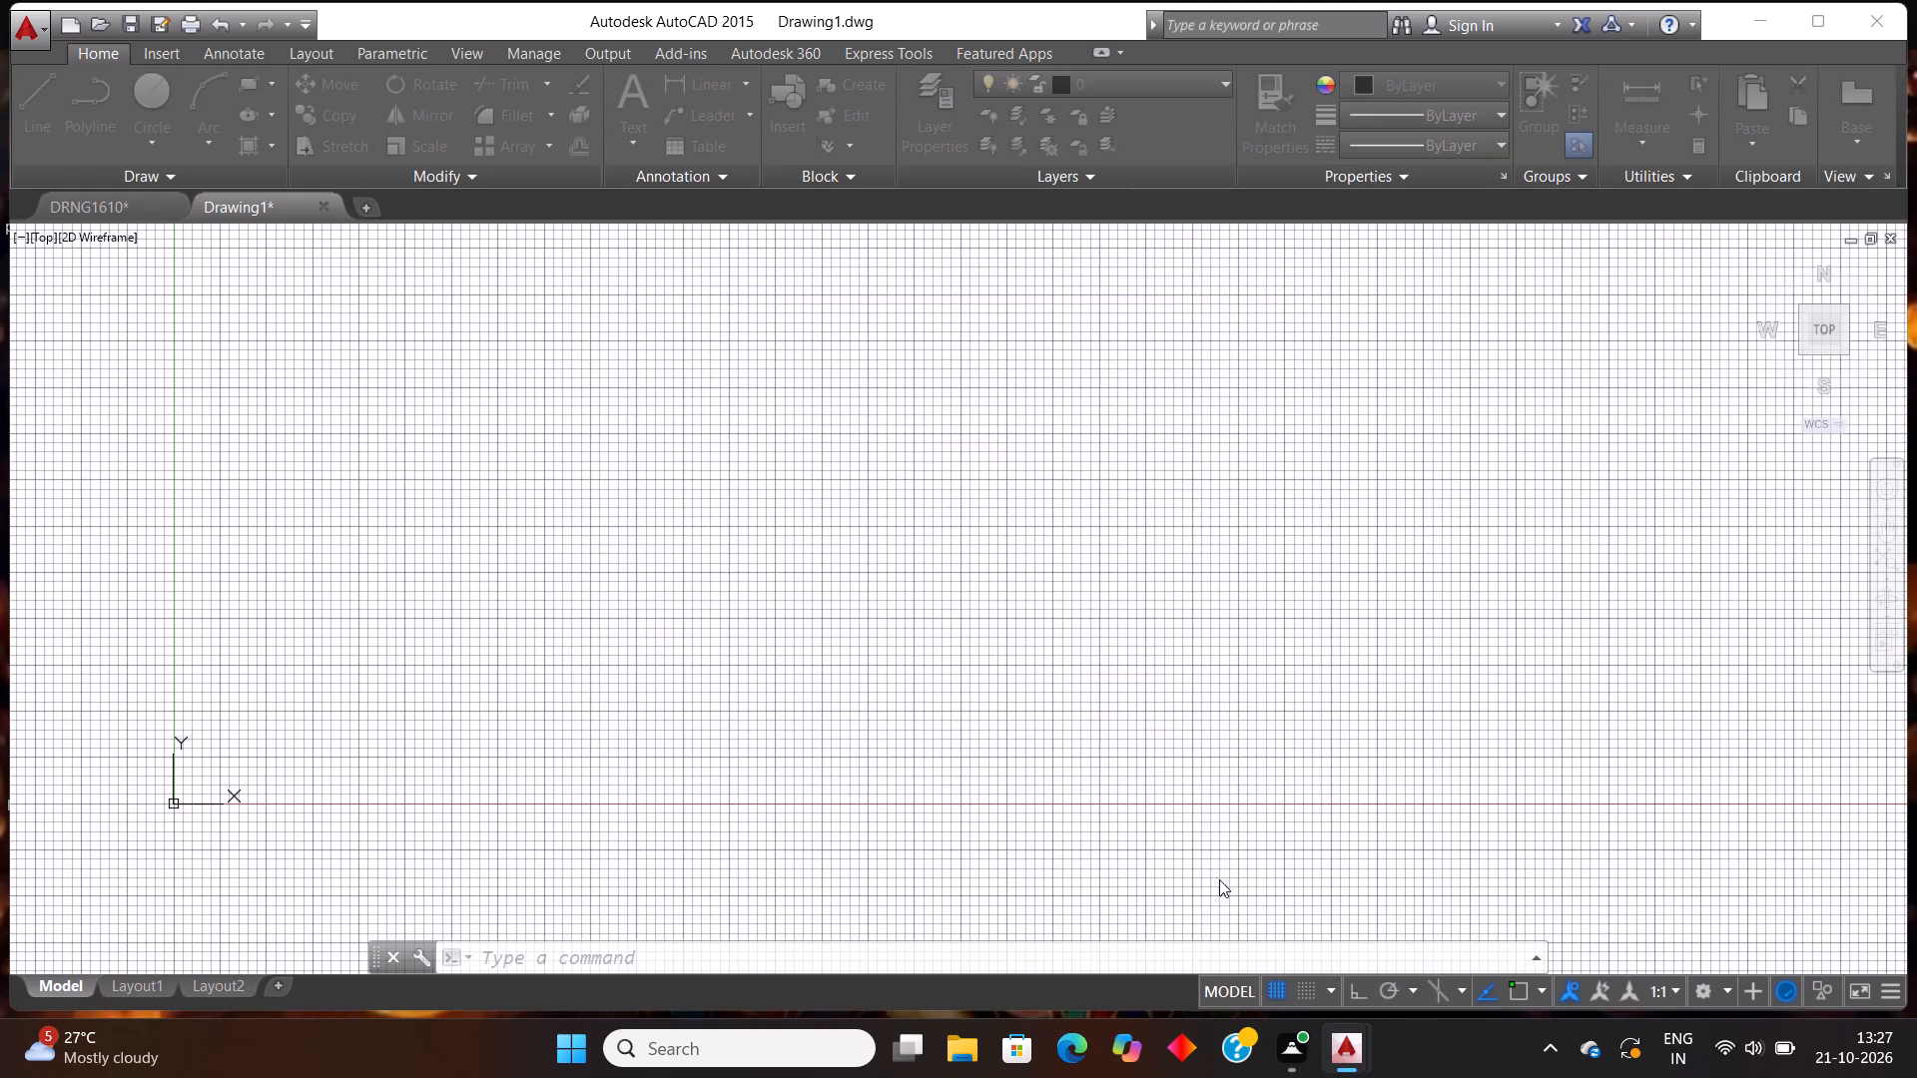
Turn off the grid display in the drawing area.
left_click(1273, 980)
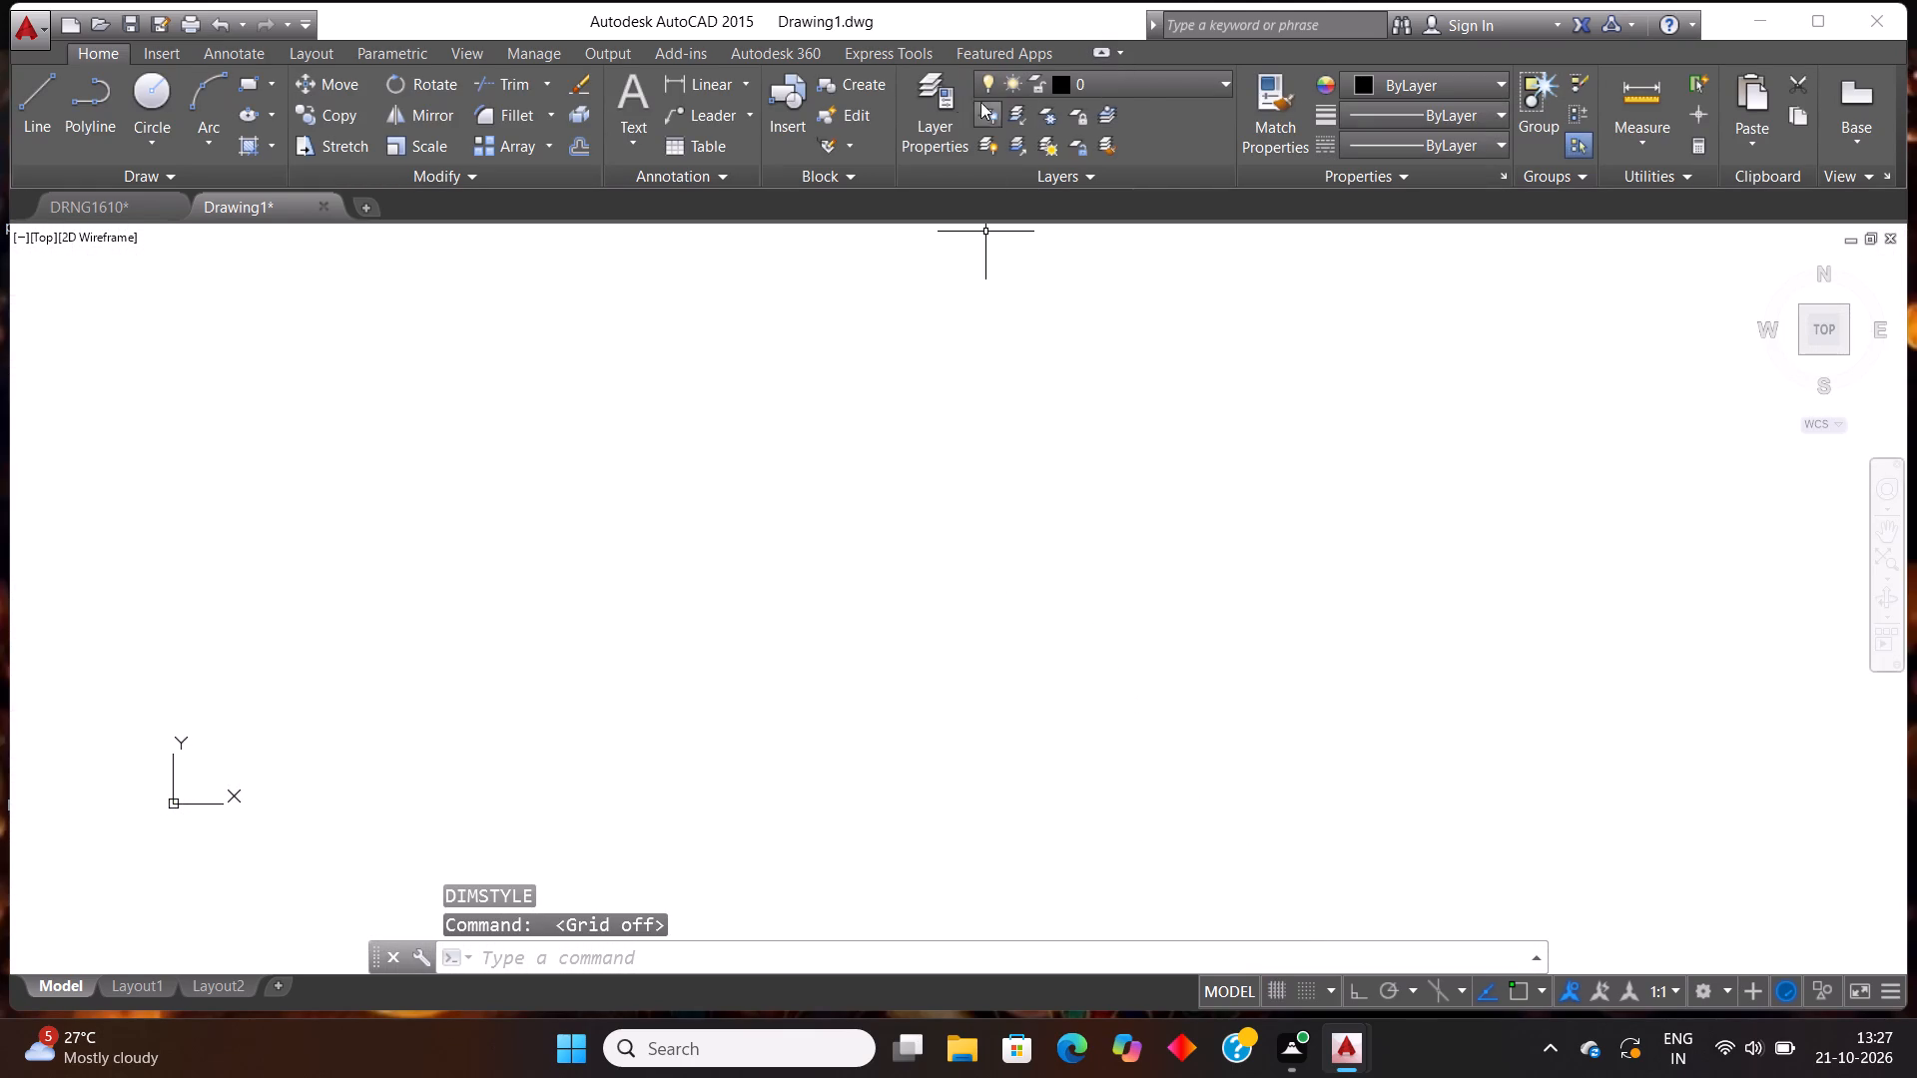
Create a new layer named WALL in the Layer Properties Manager.
left_click(939, 98)
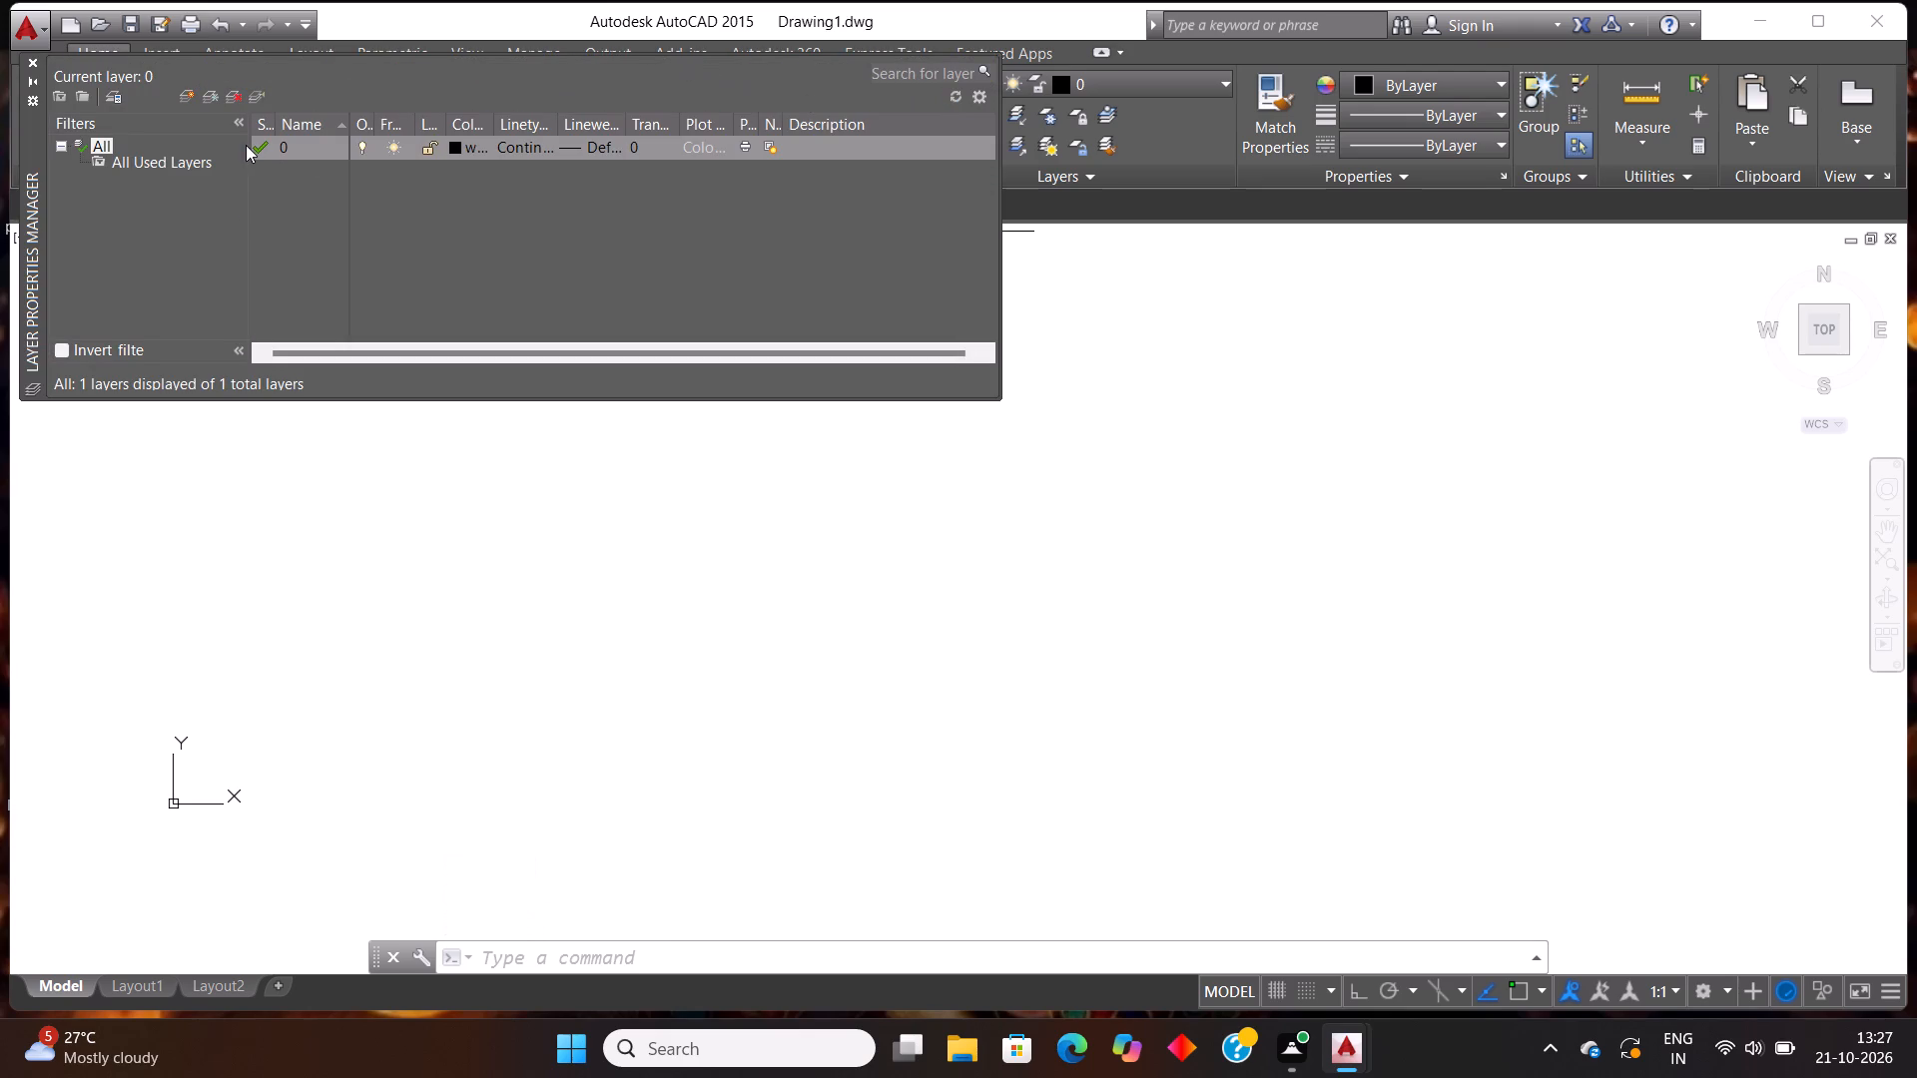
left_click(177, 101)
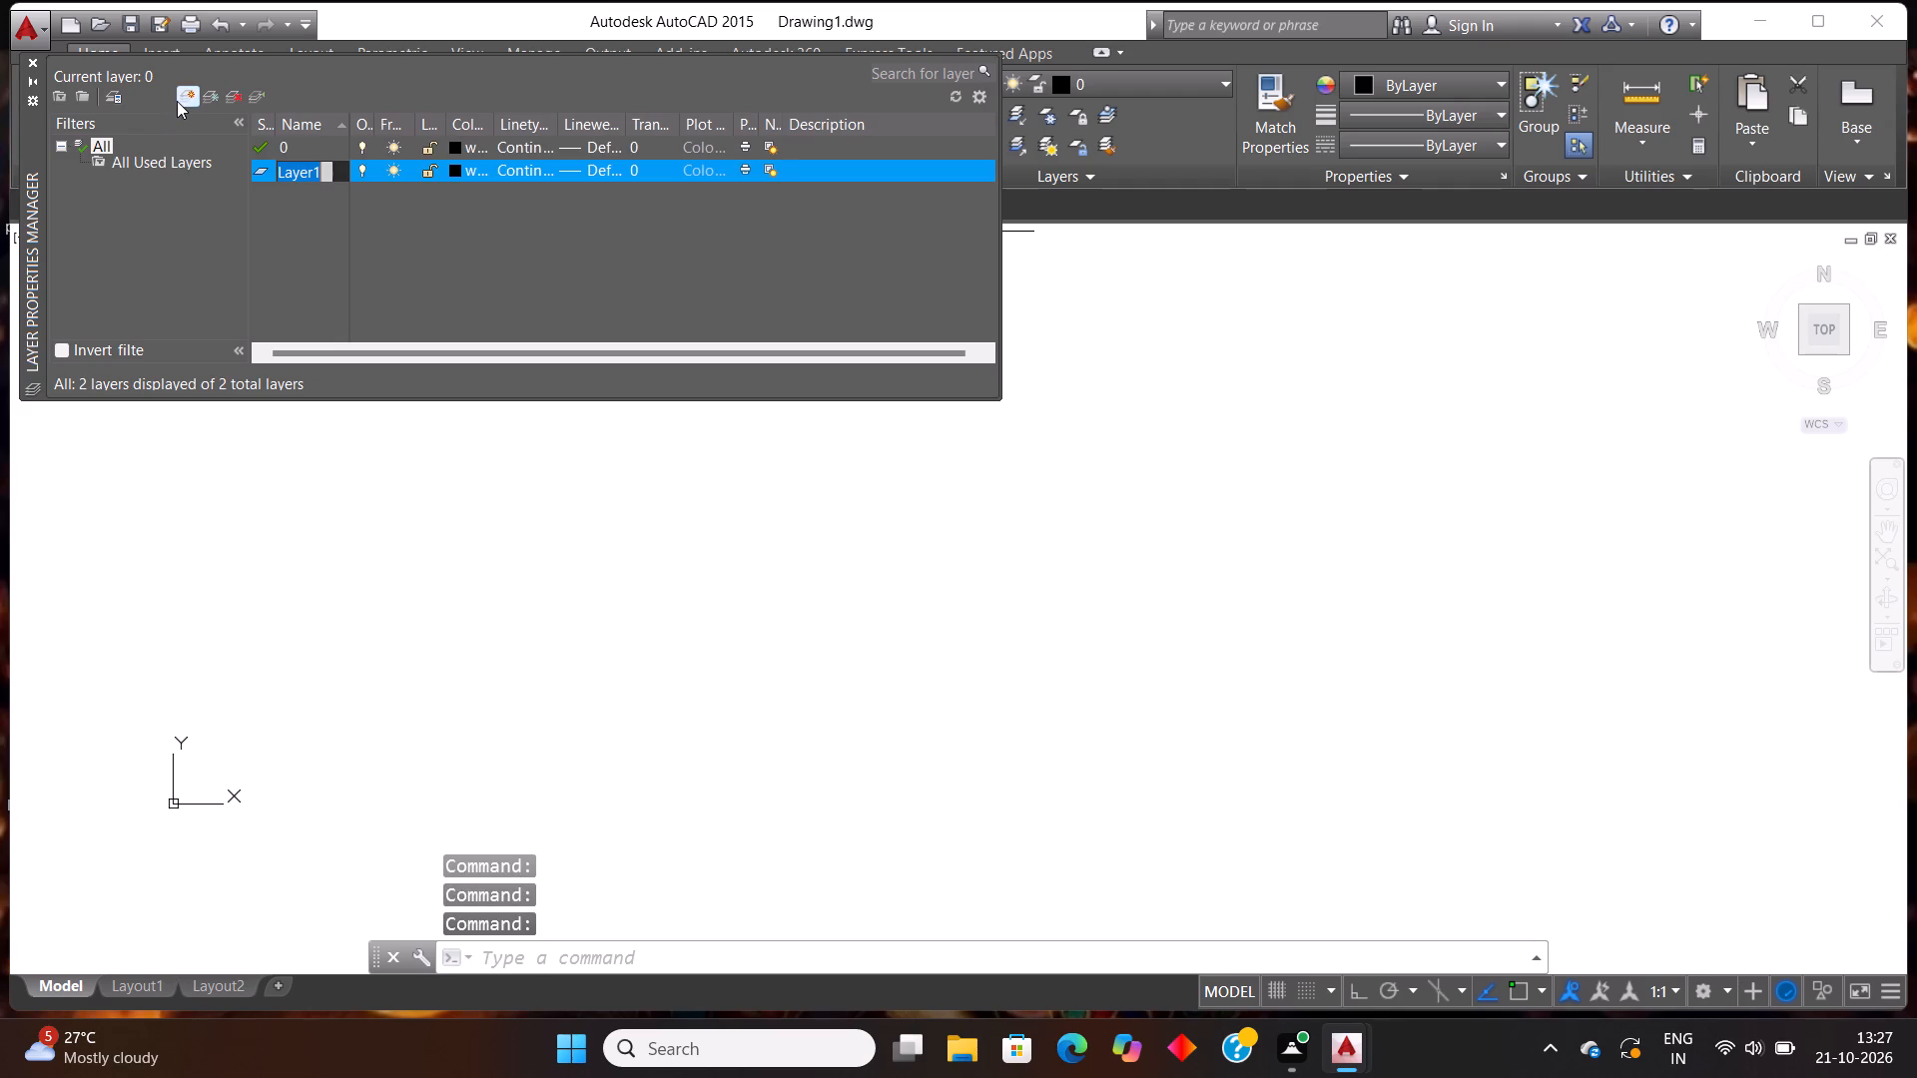
type("WALL")
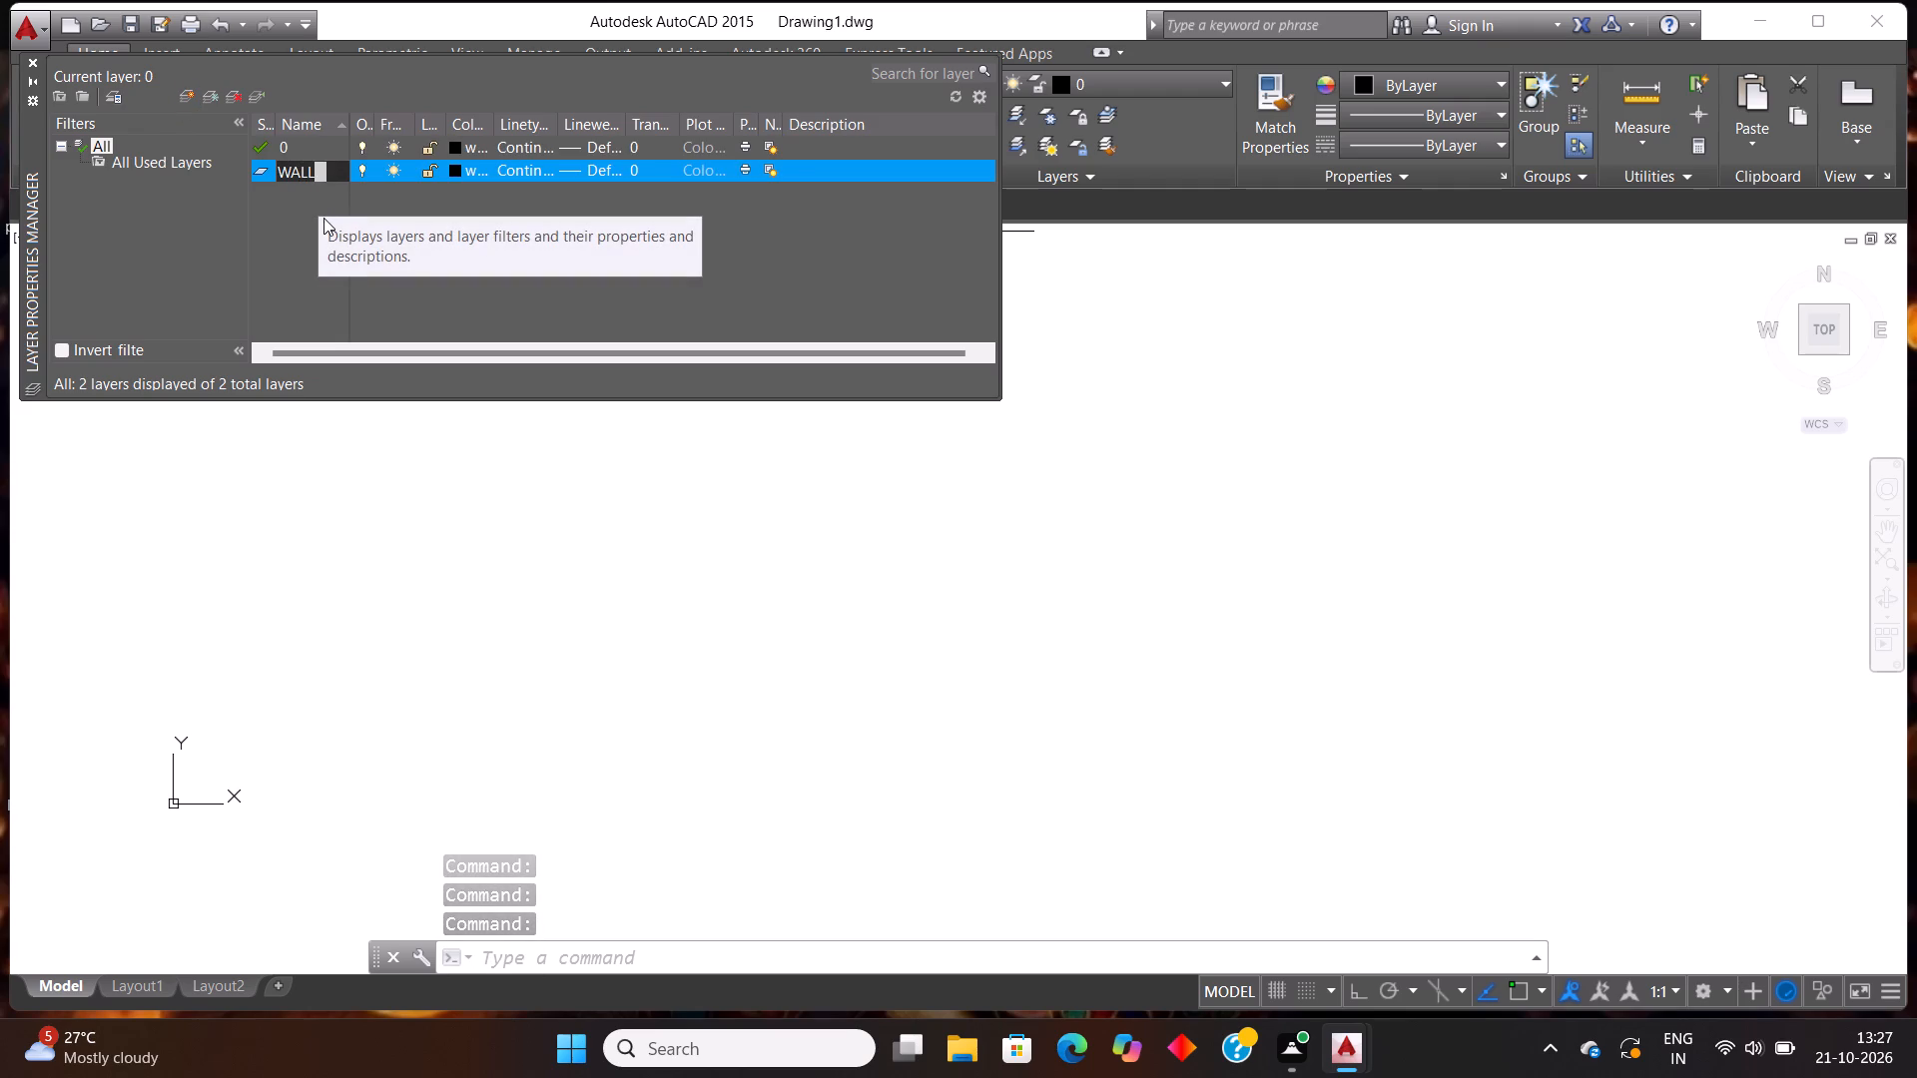
key("Return")
Create another layer named PARTICIAN WALL and set its colour to index colour 30 (orange).
key("Return")
type("PARTICIAN")
key("space")
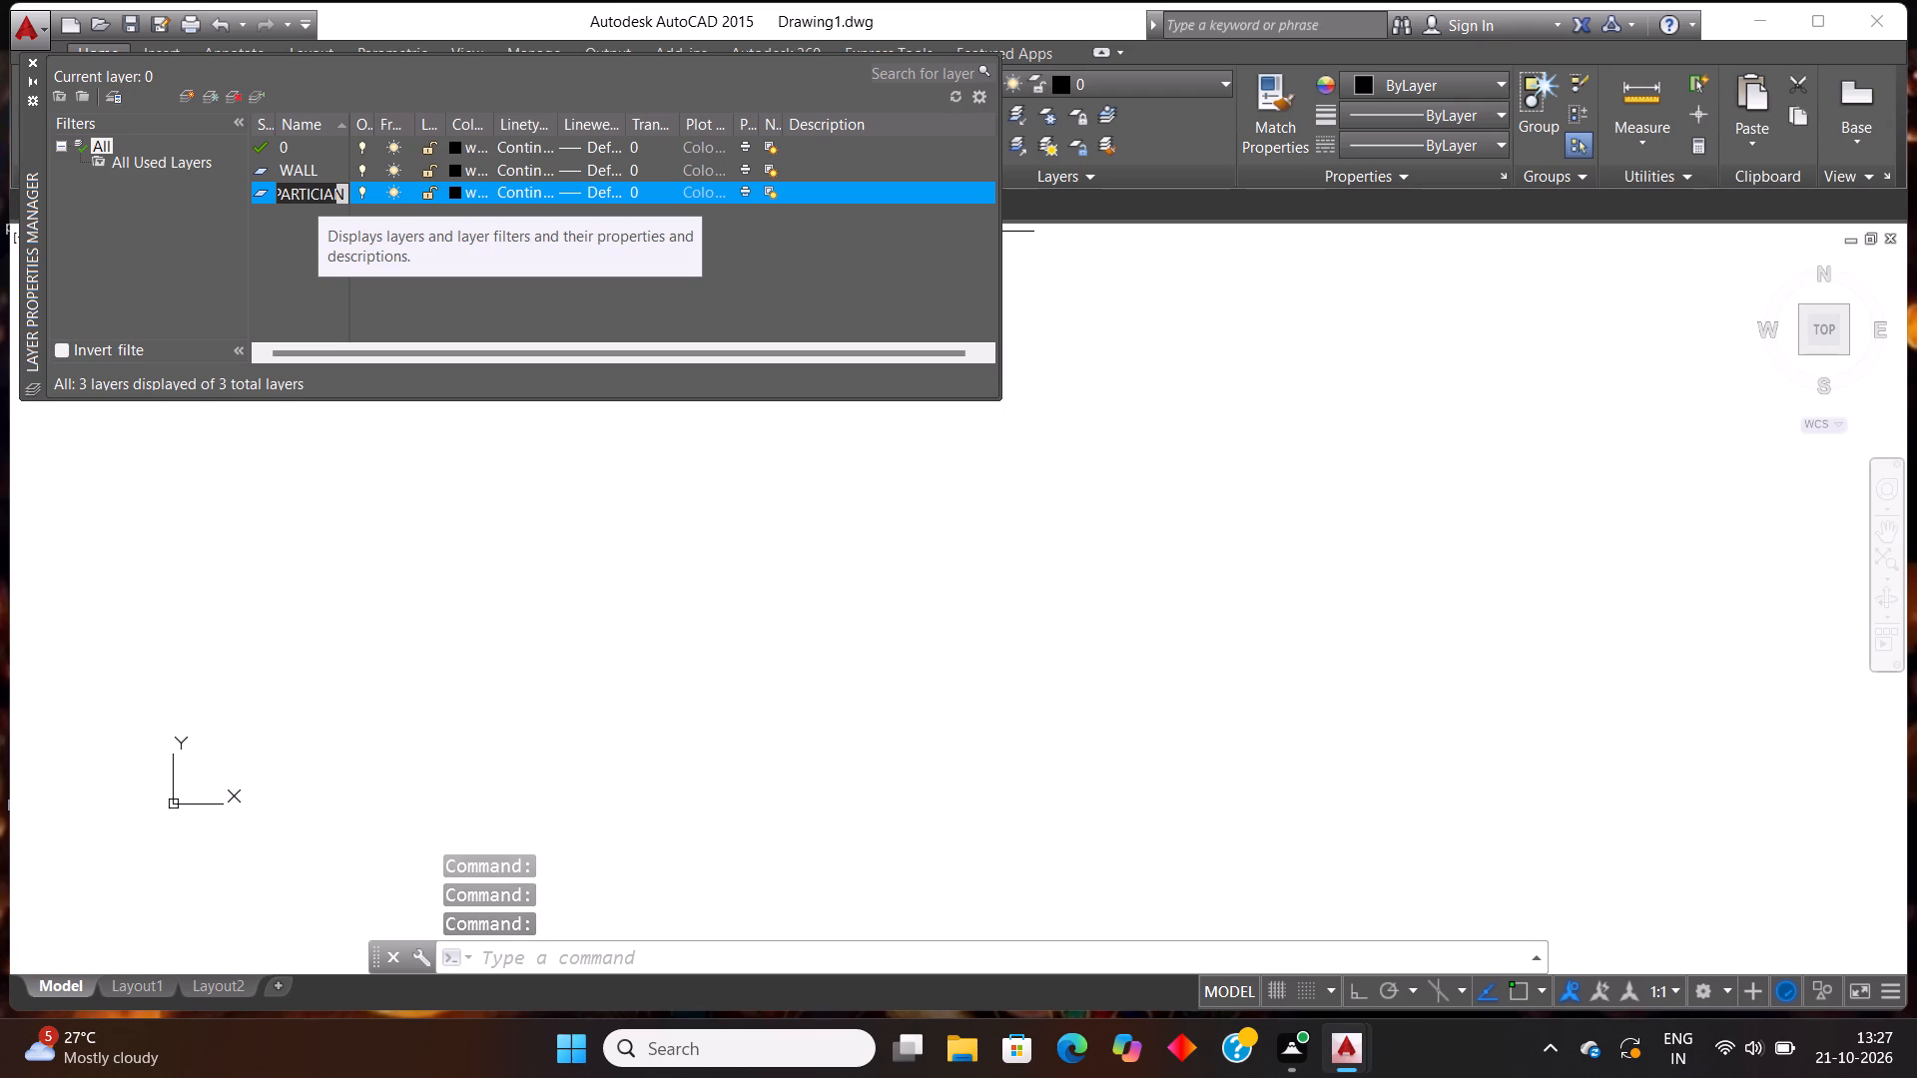
type("WALL")
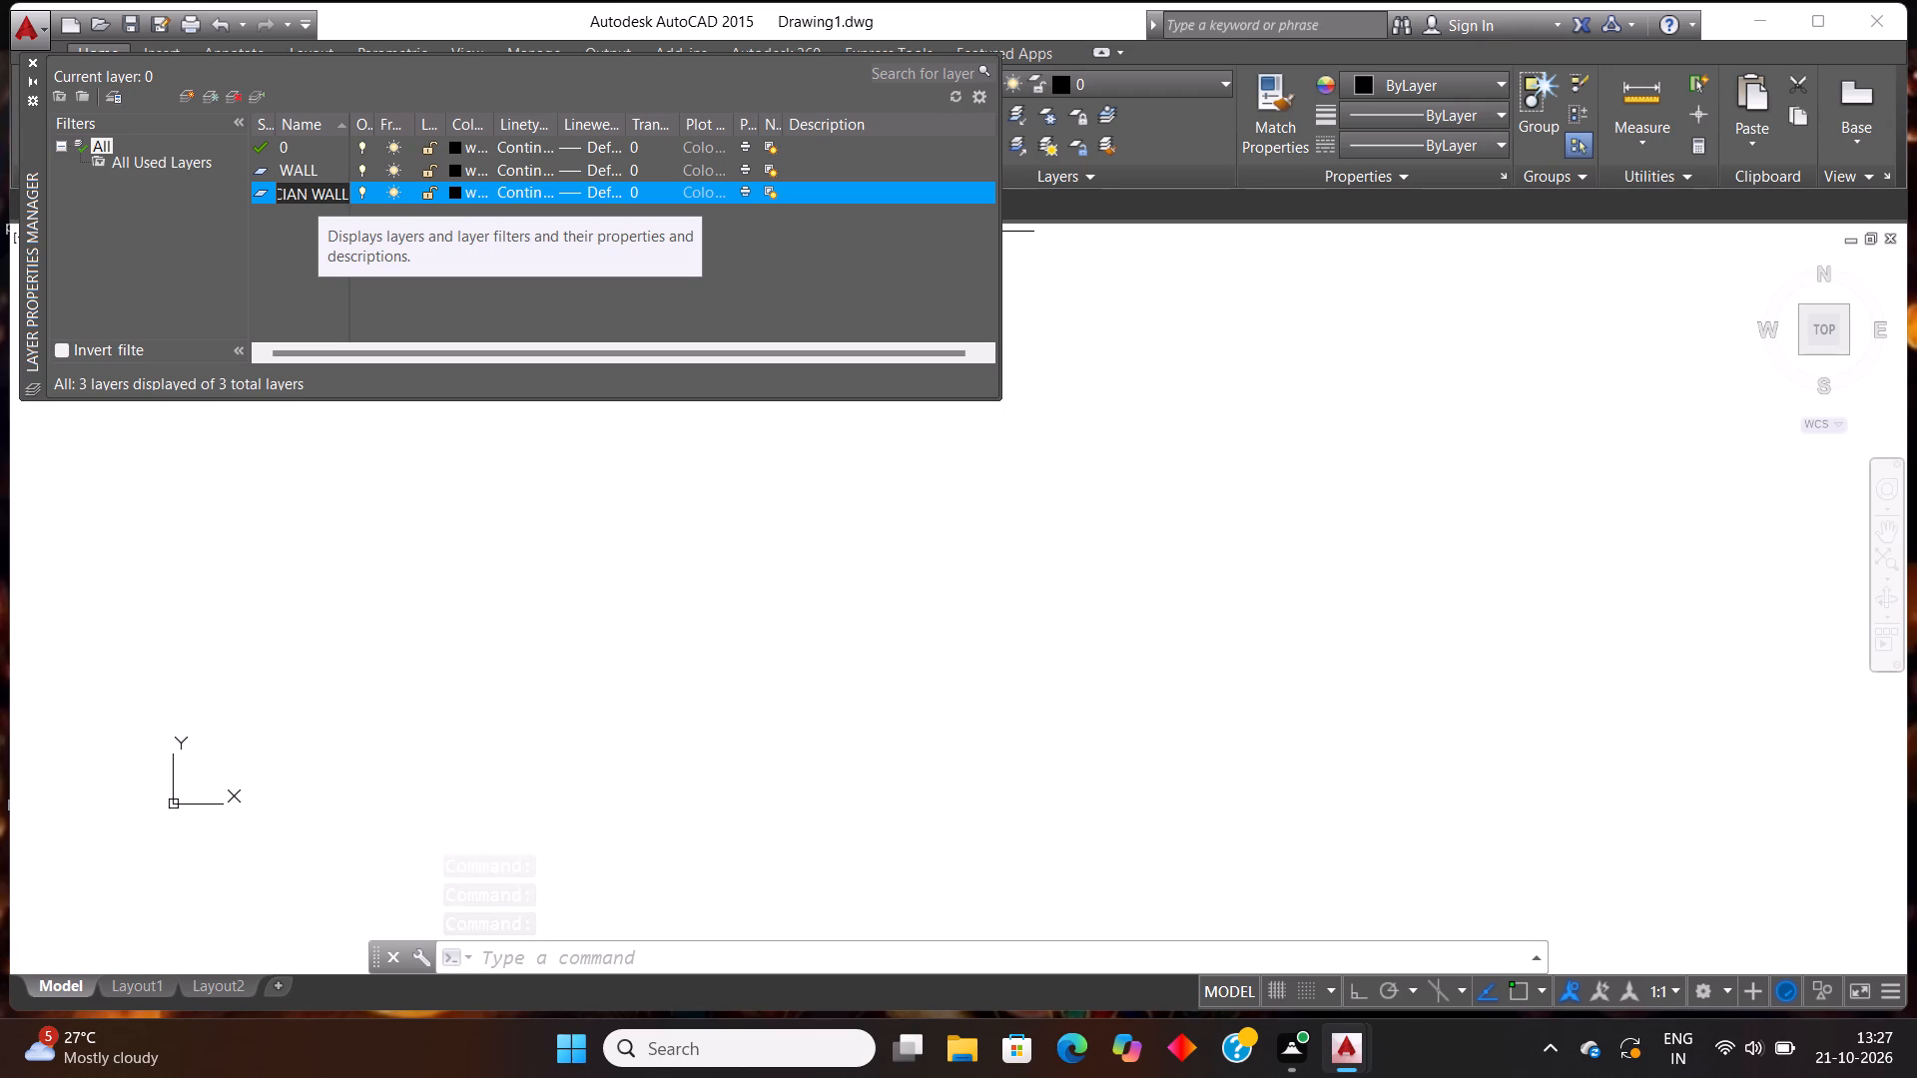
left_click(457, 193)
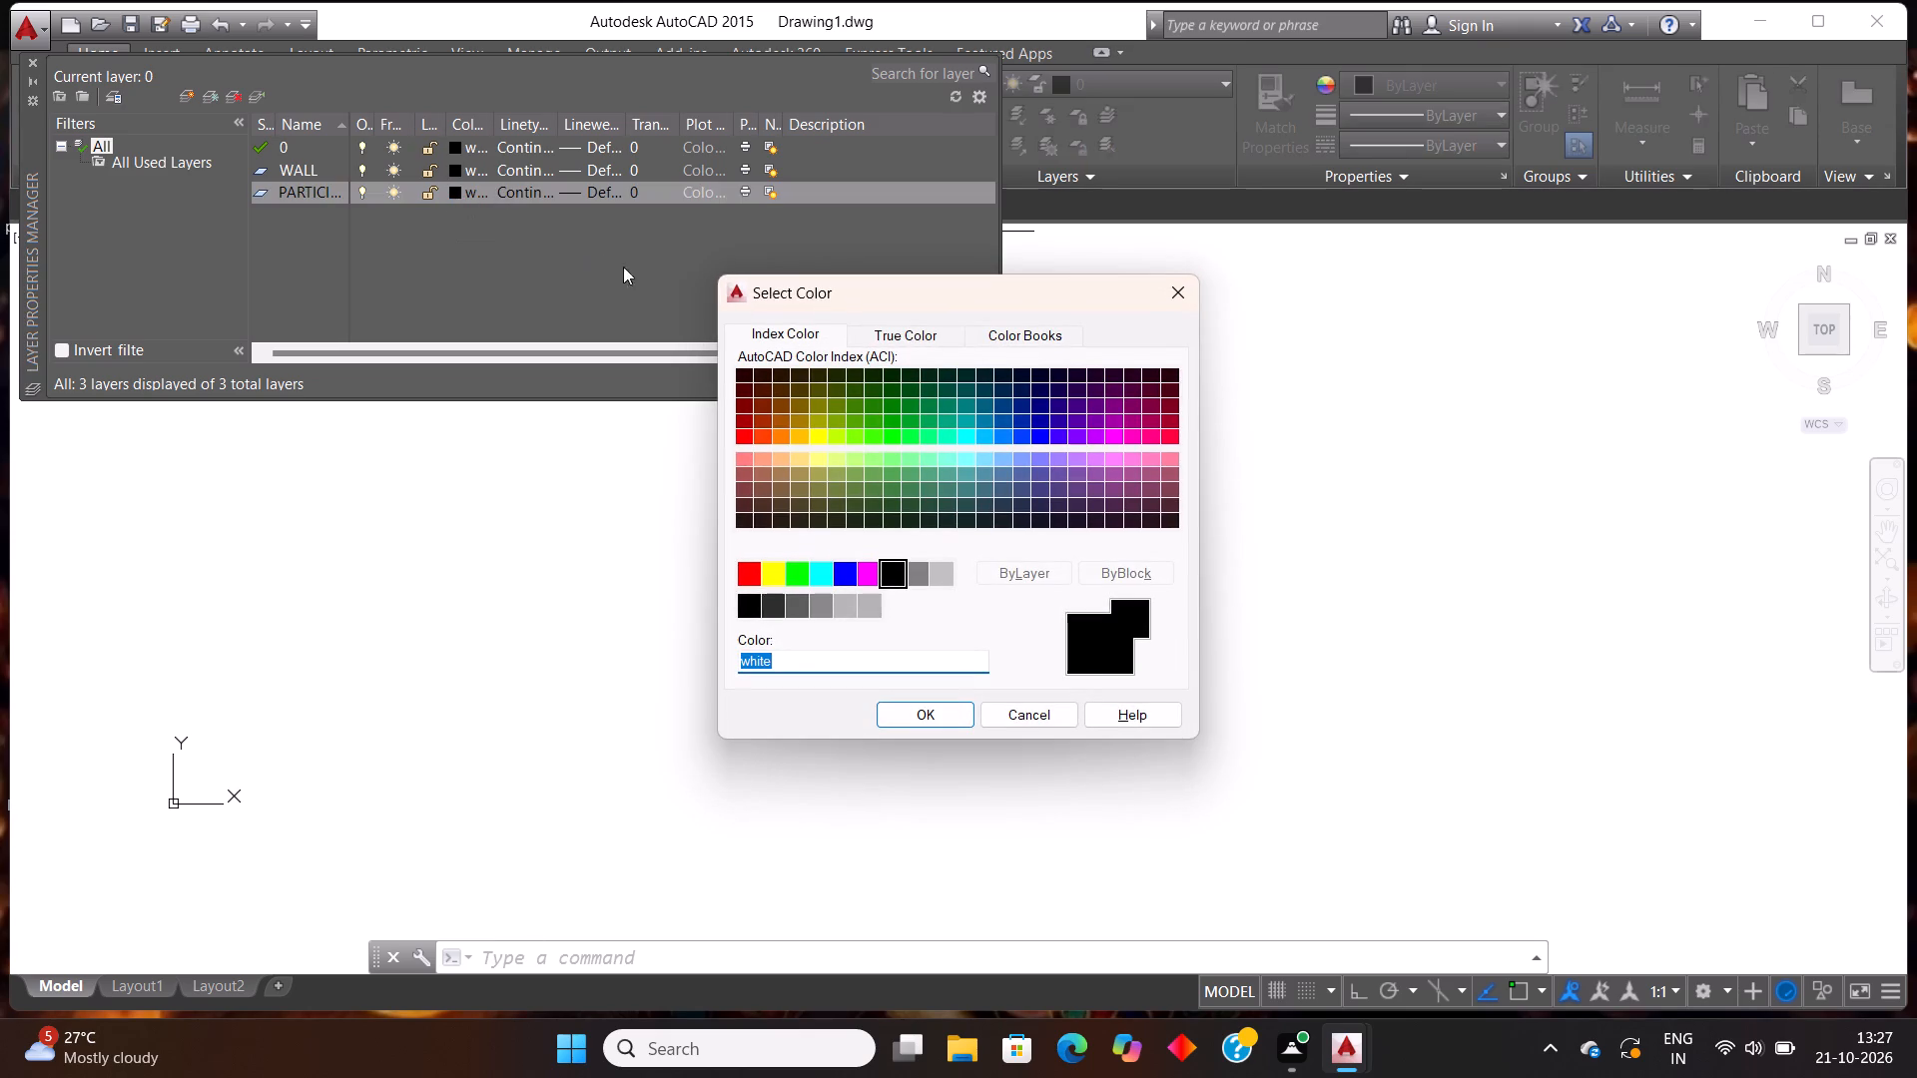
left_click(787, 436)
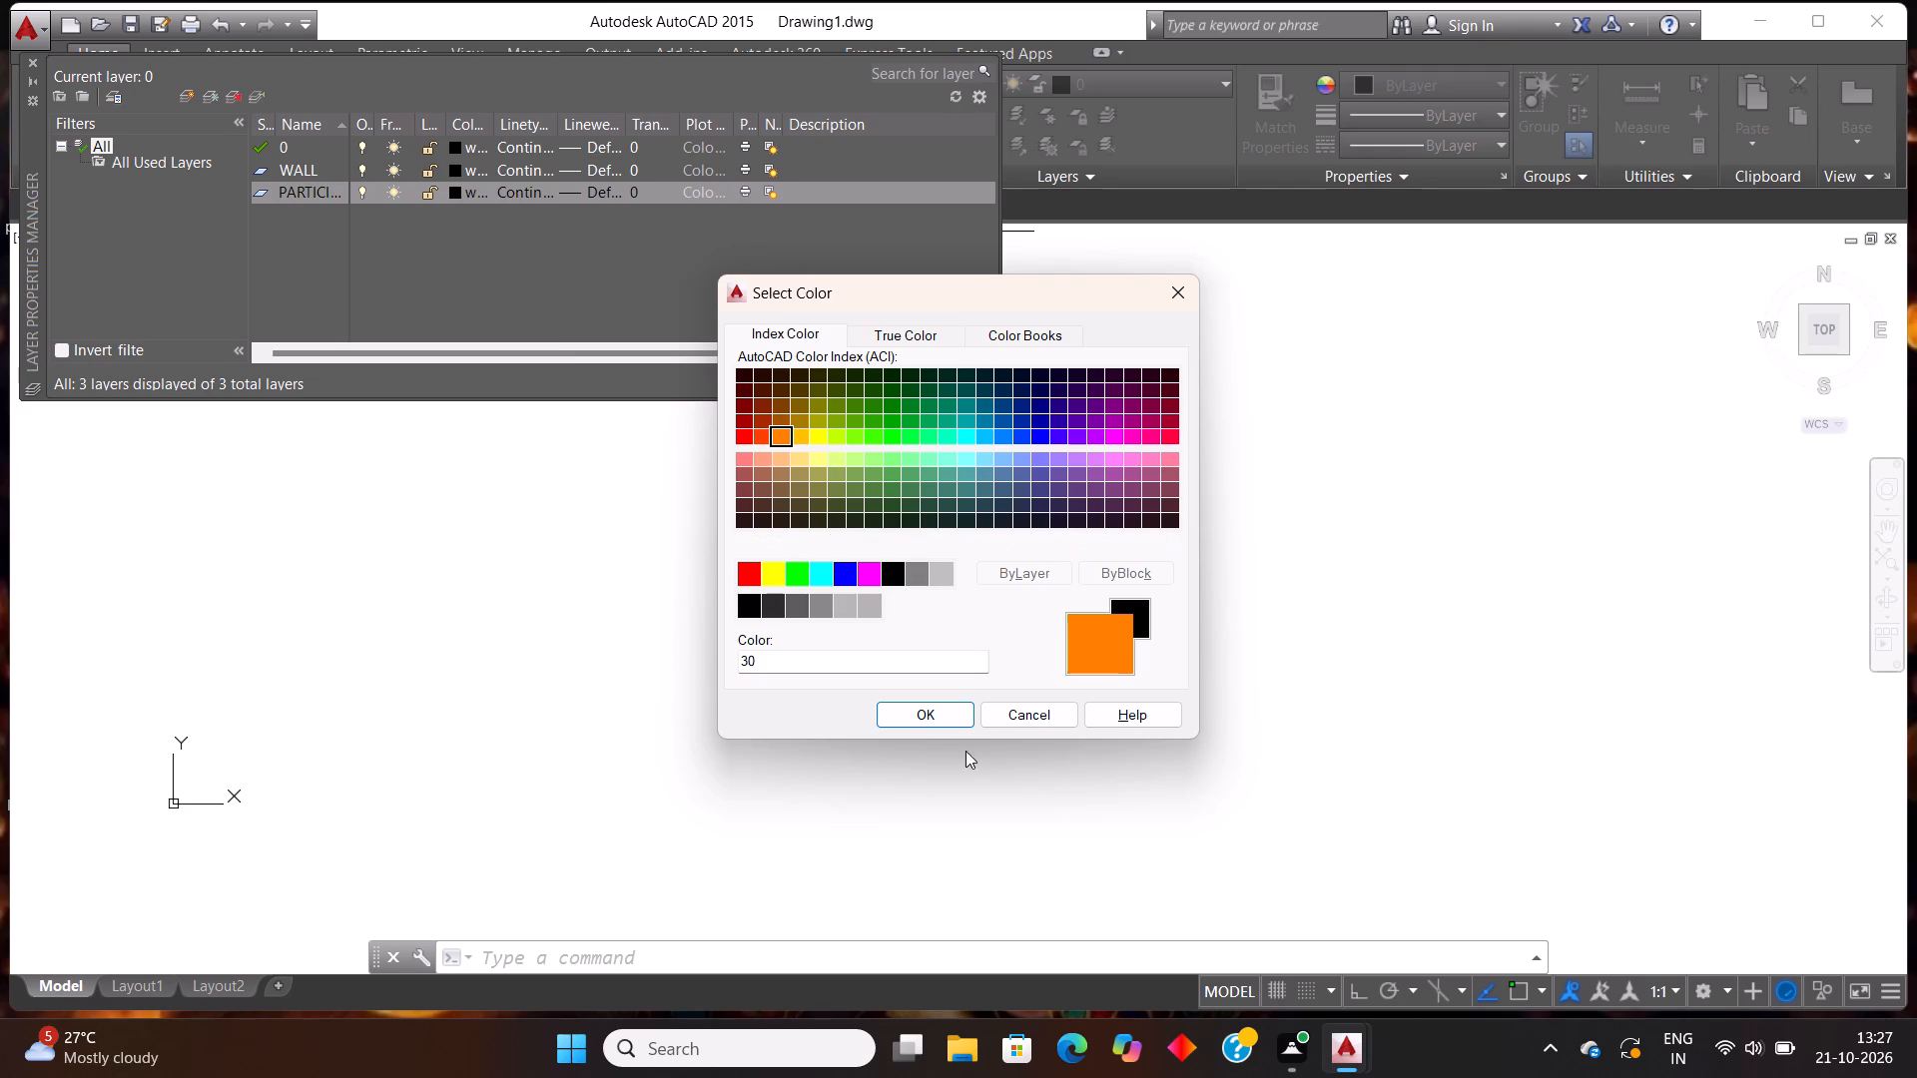
left_click(926, 708)
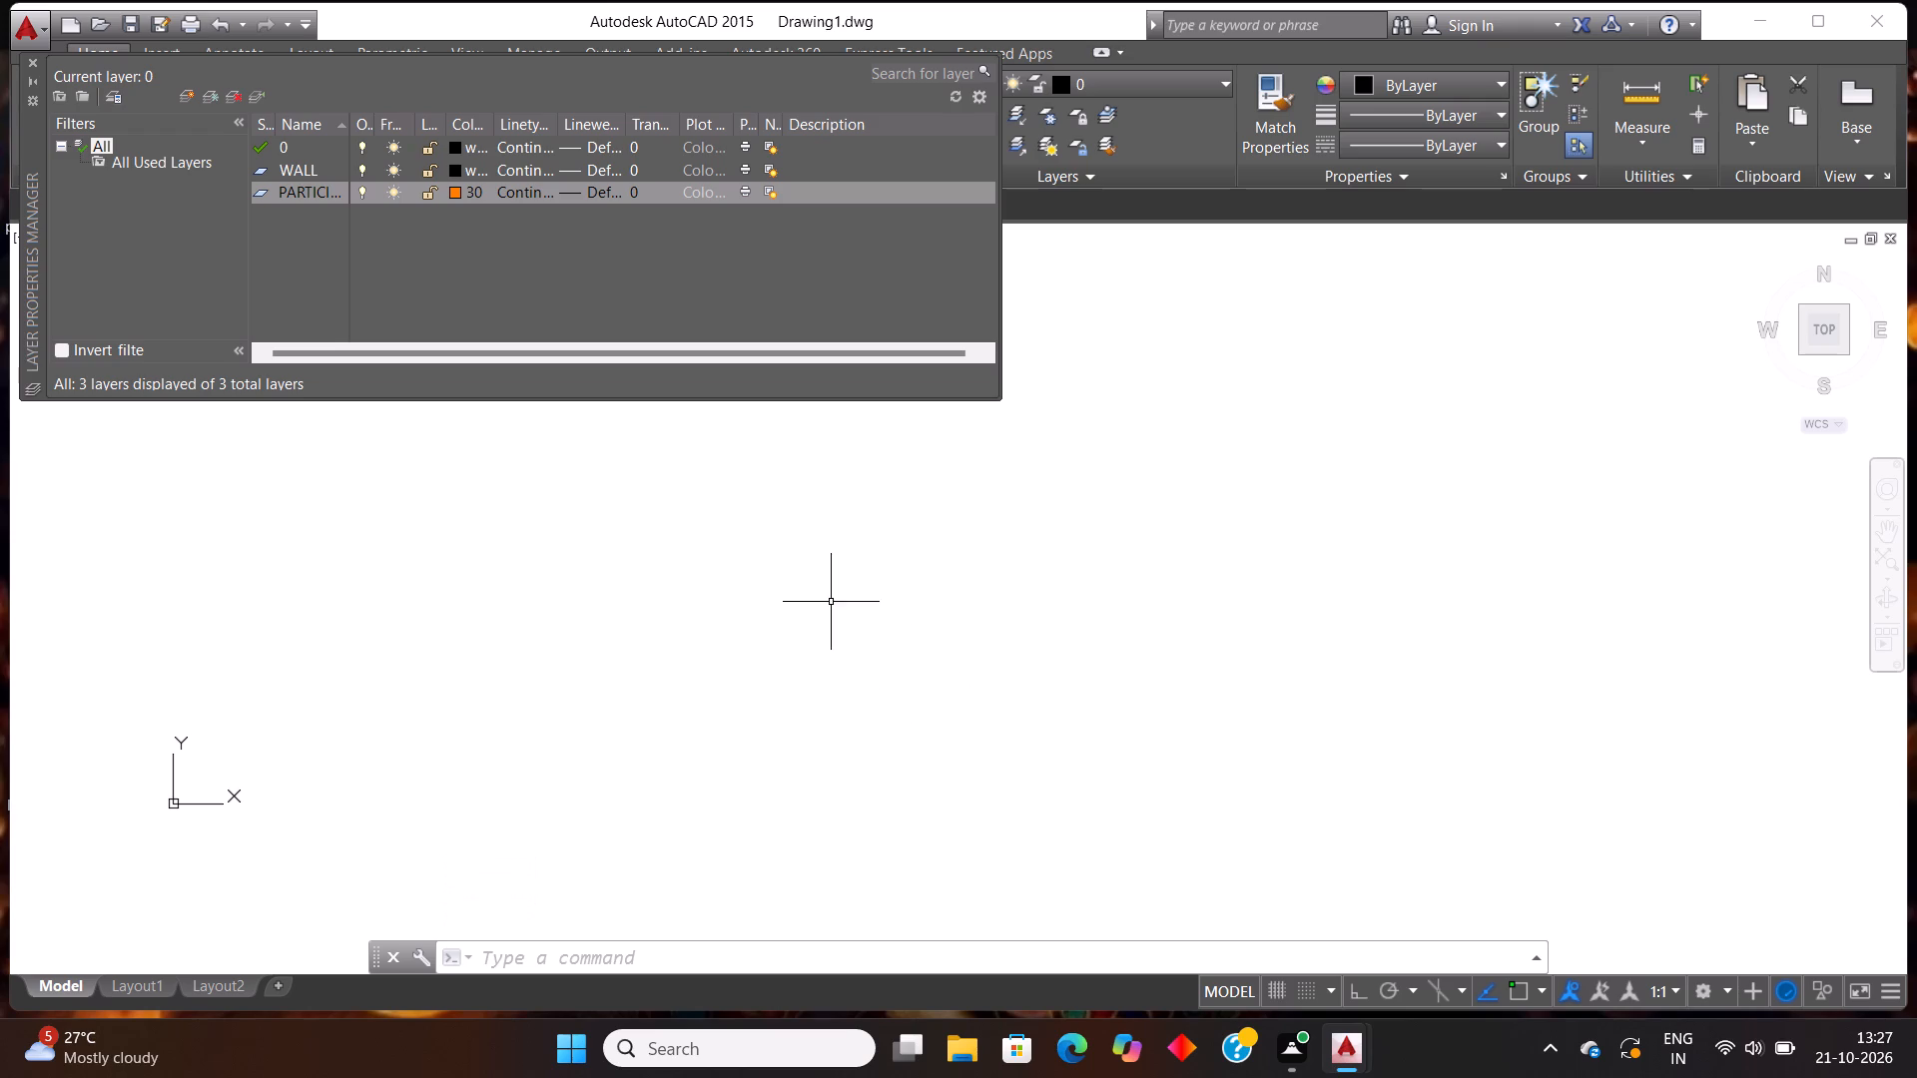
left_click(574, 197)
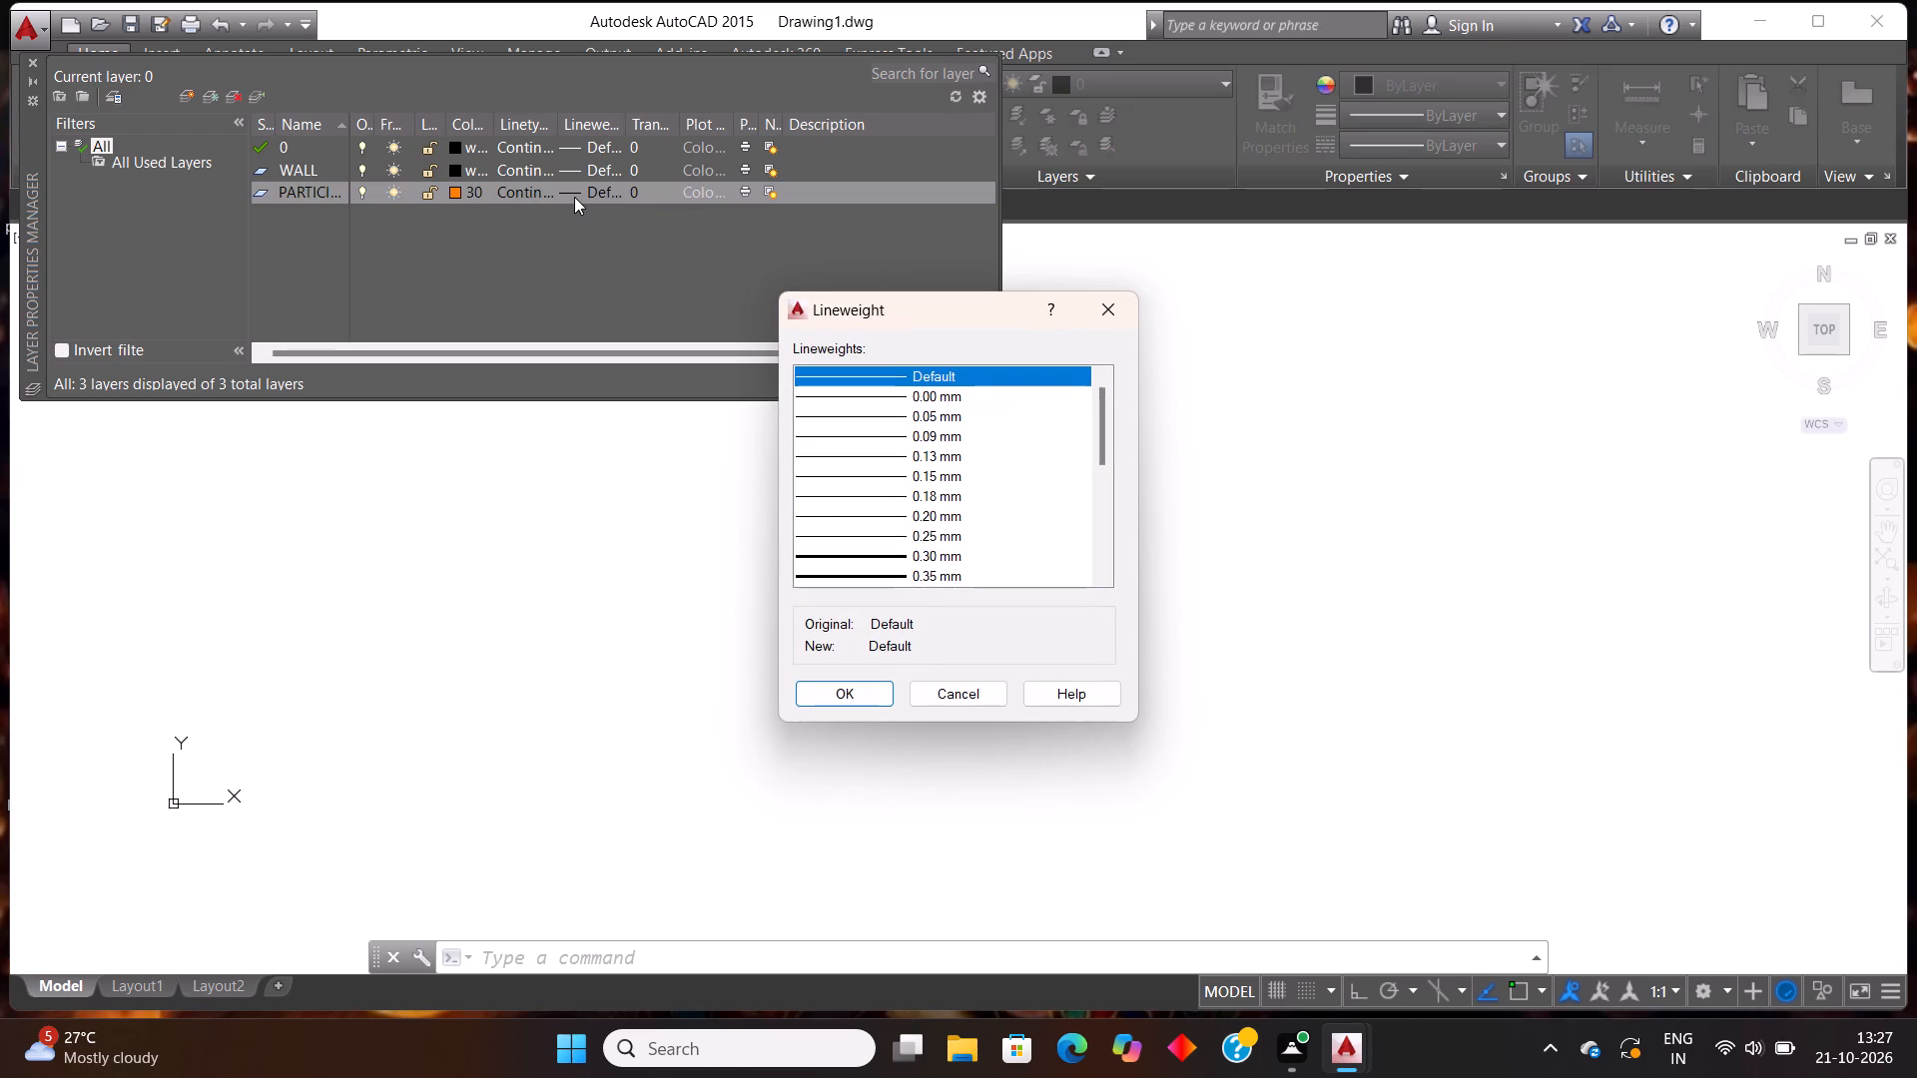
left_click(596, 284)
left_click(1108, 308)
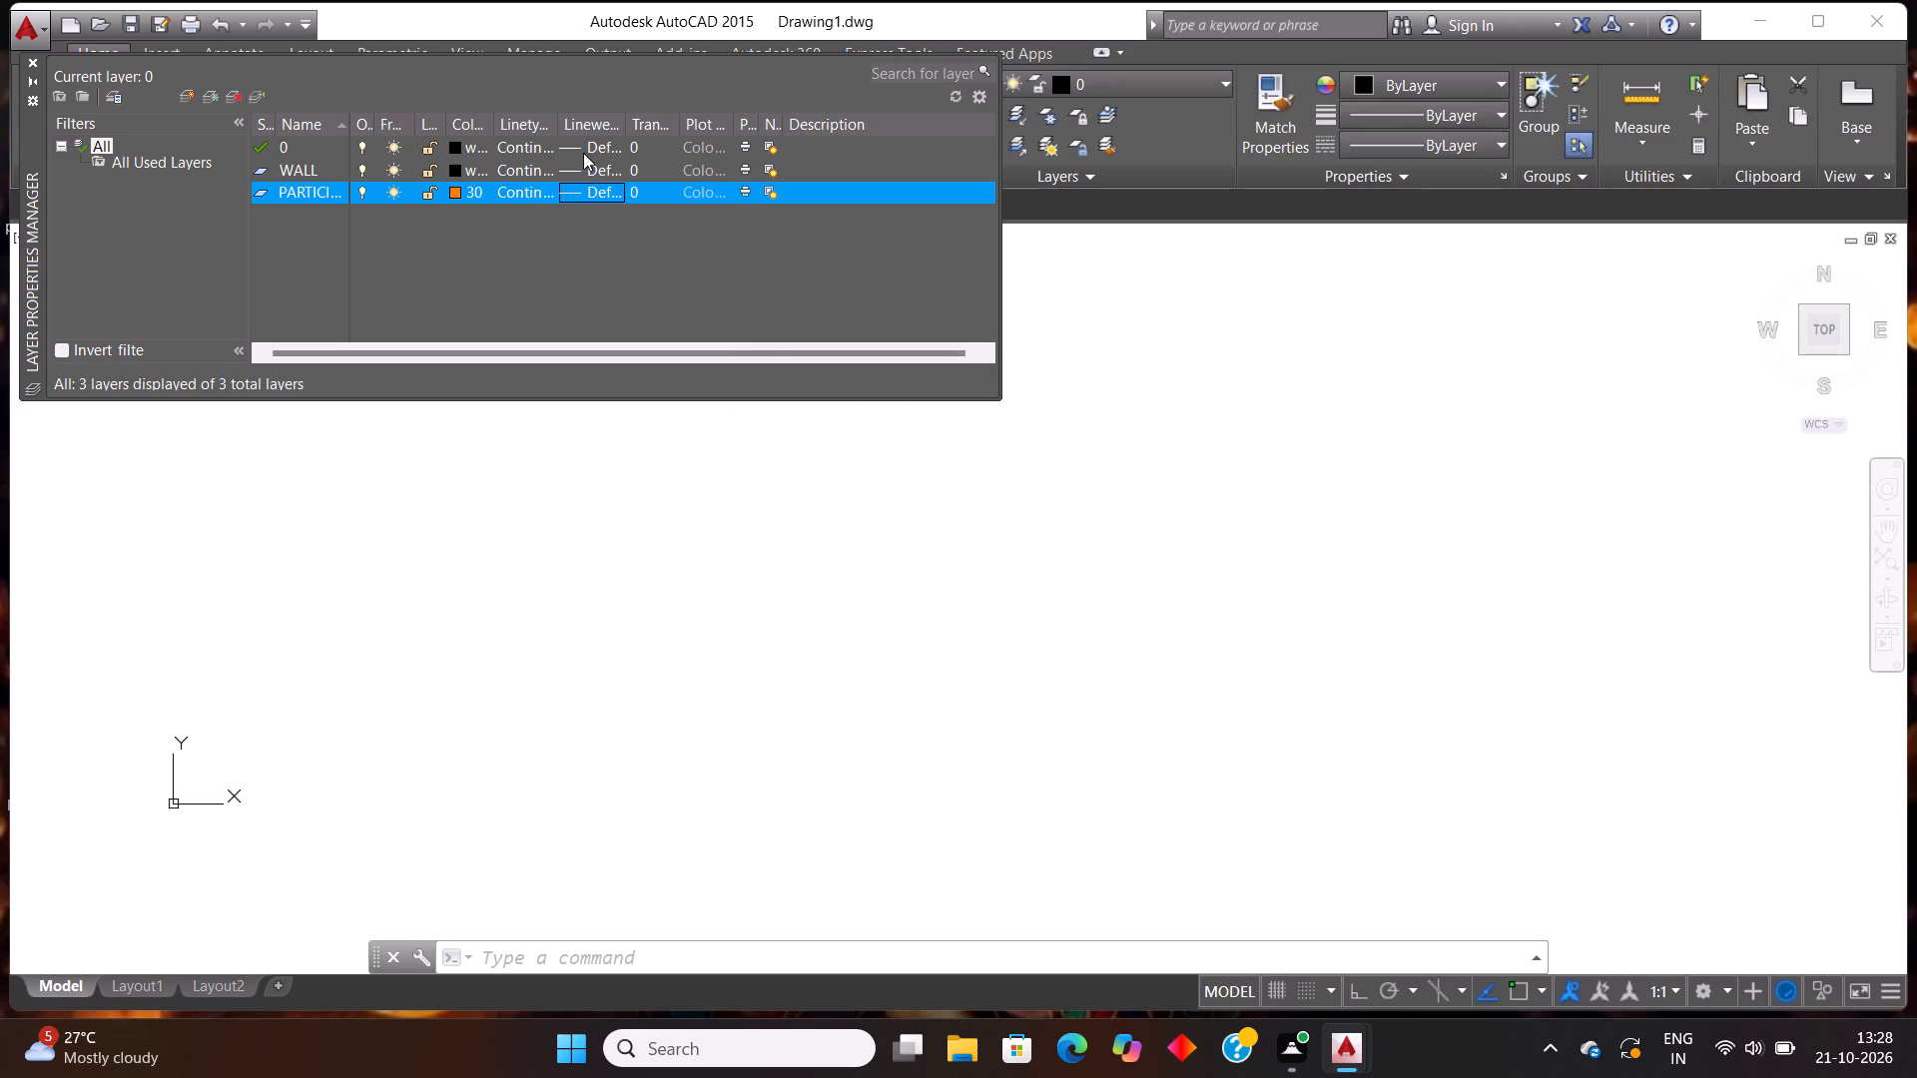
Load the ACAD_ISO02W100 (ISO dash) linetype and assign it to the PARTICIAN WALL layer.
left_click(533, 191)
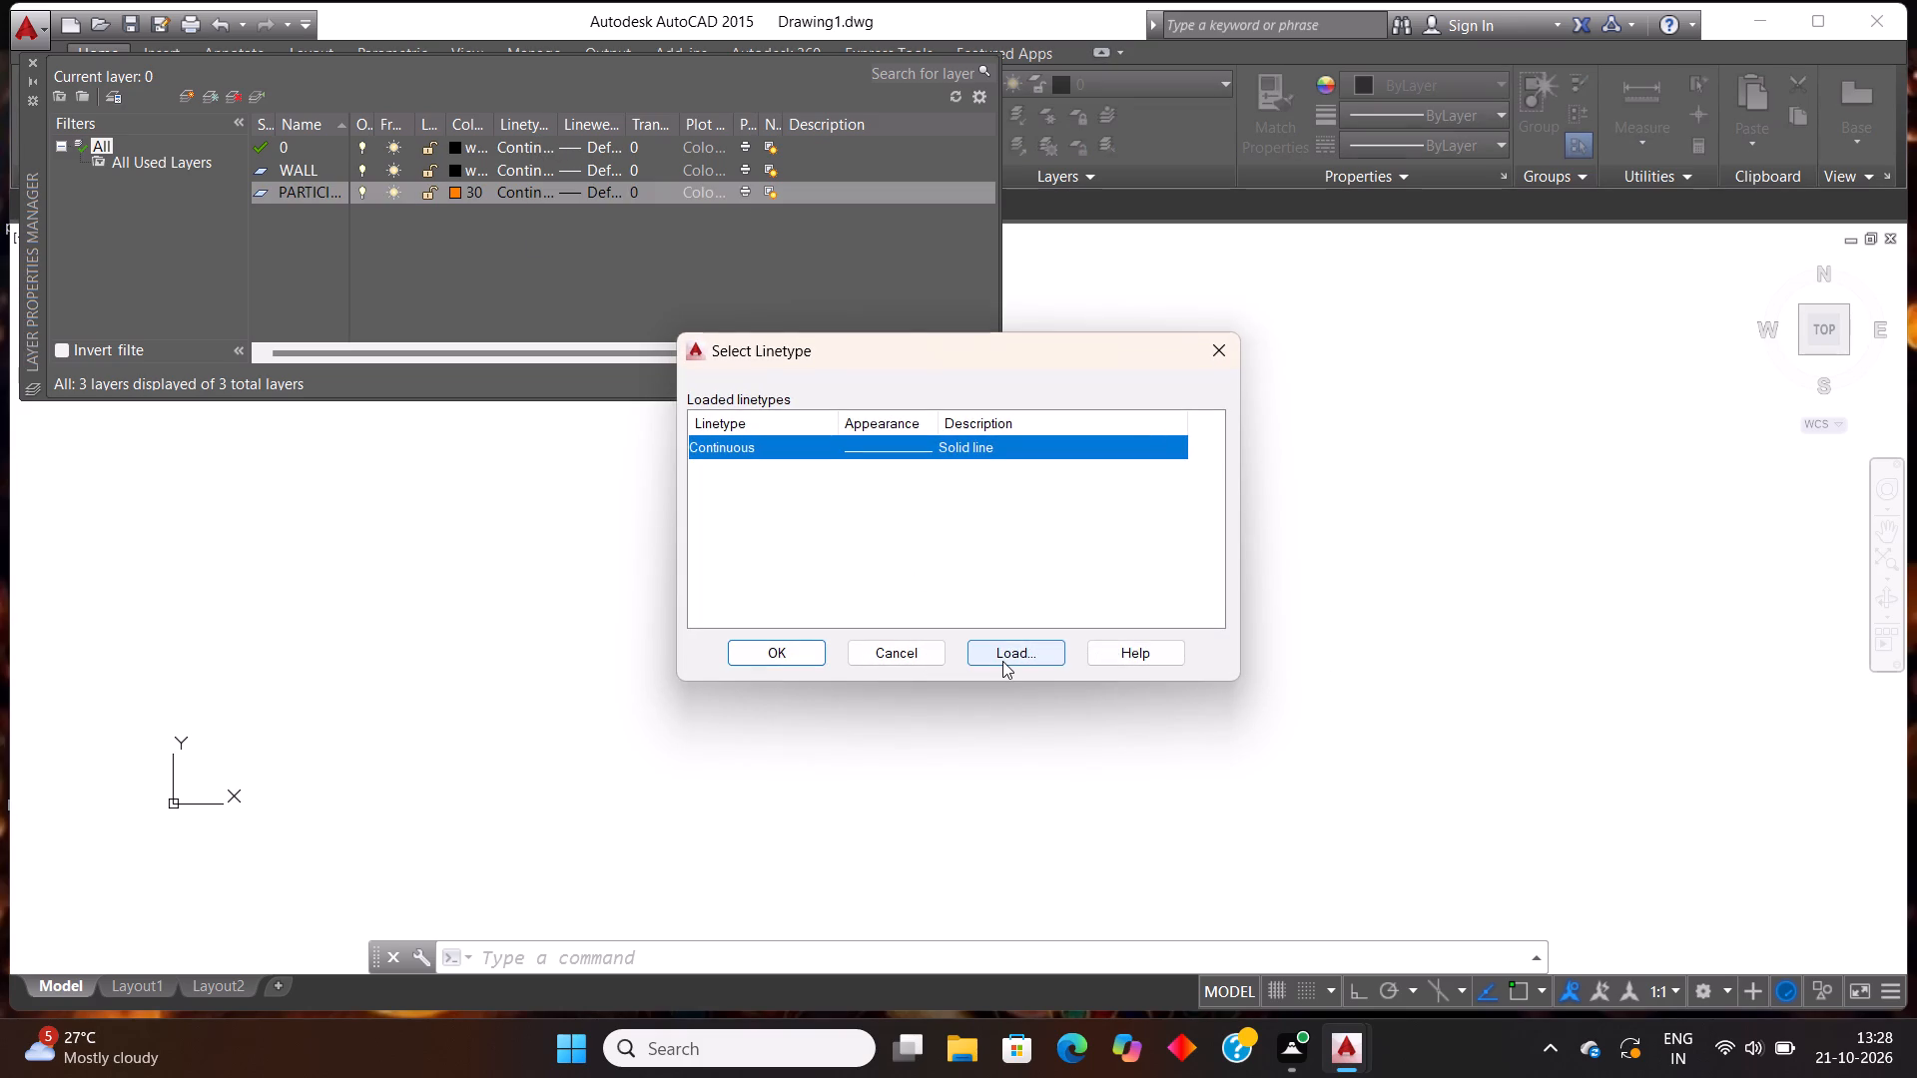
left_click(1002, 661)
left_click(917, 466)
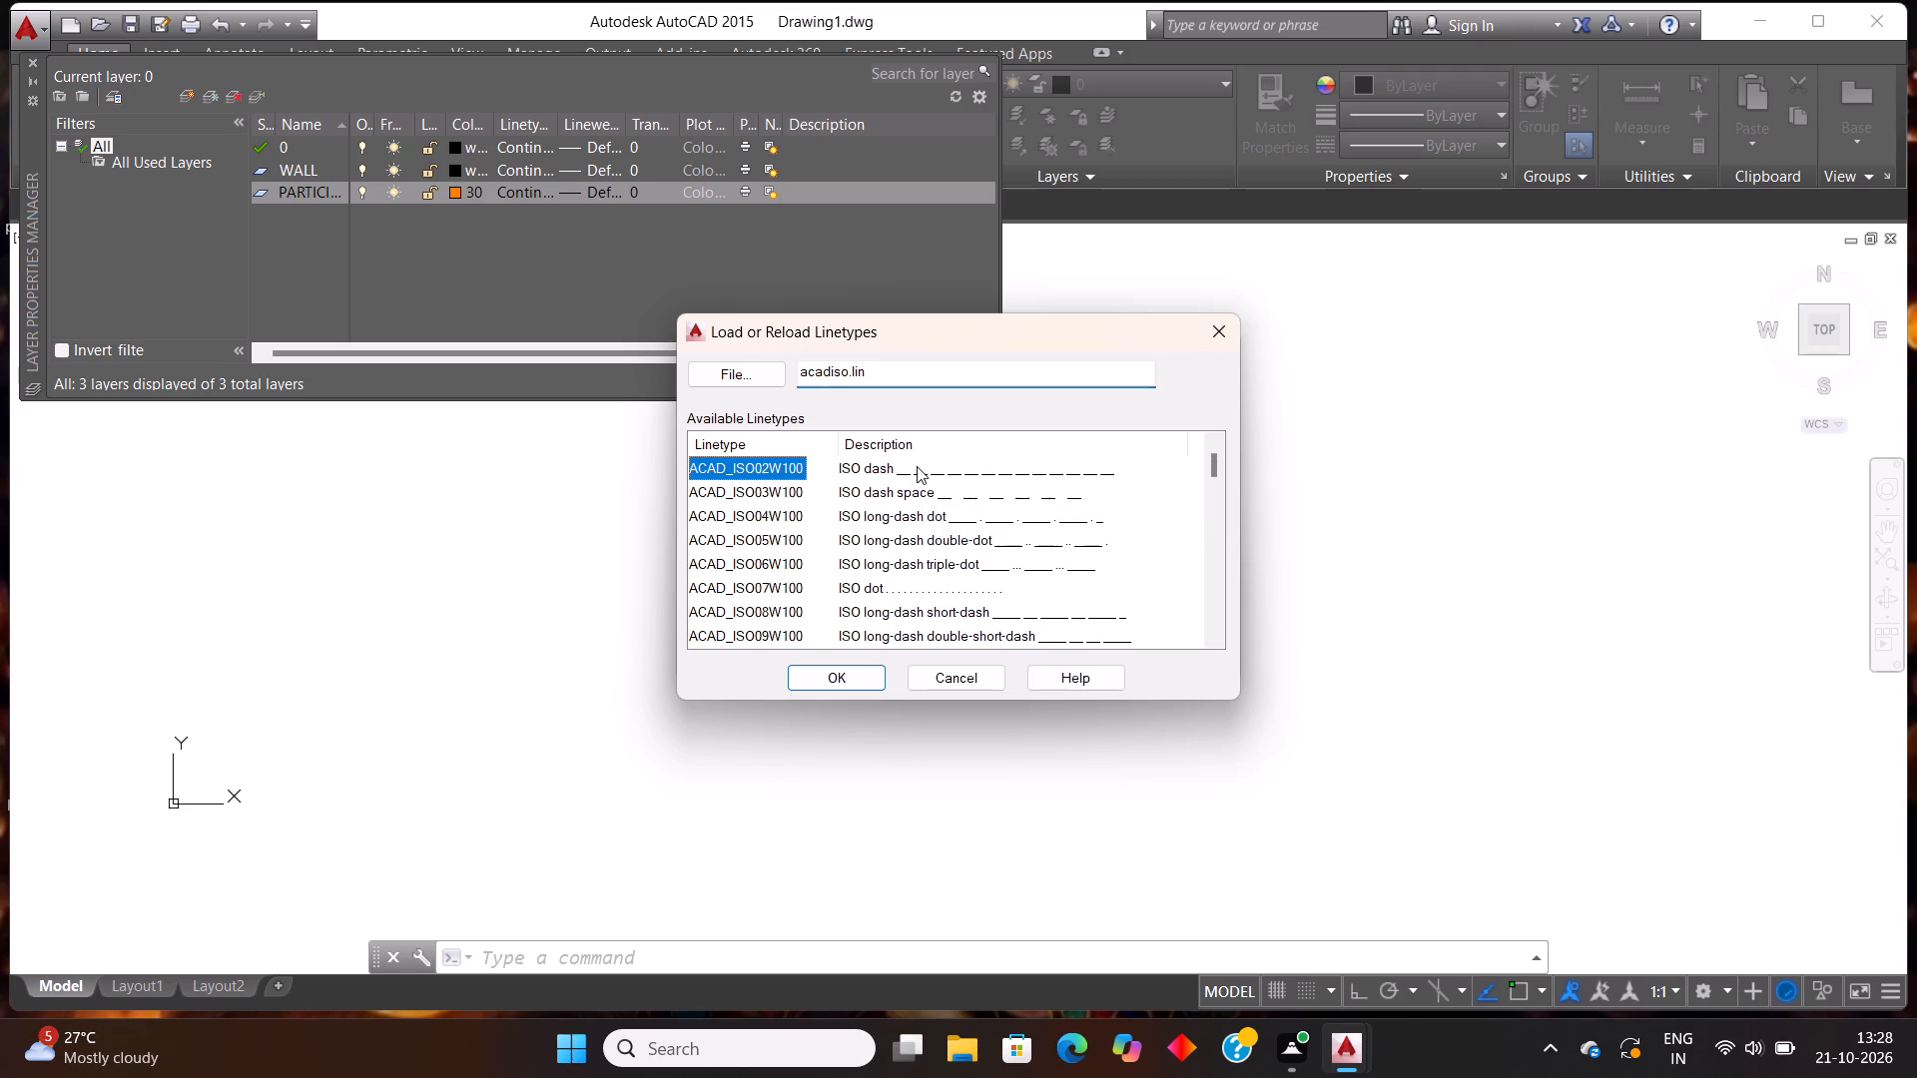
left_click(852, 687)
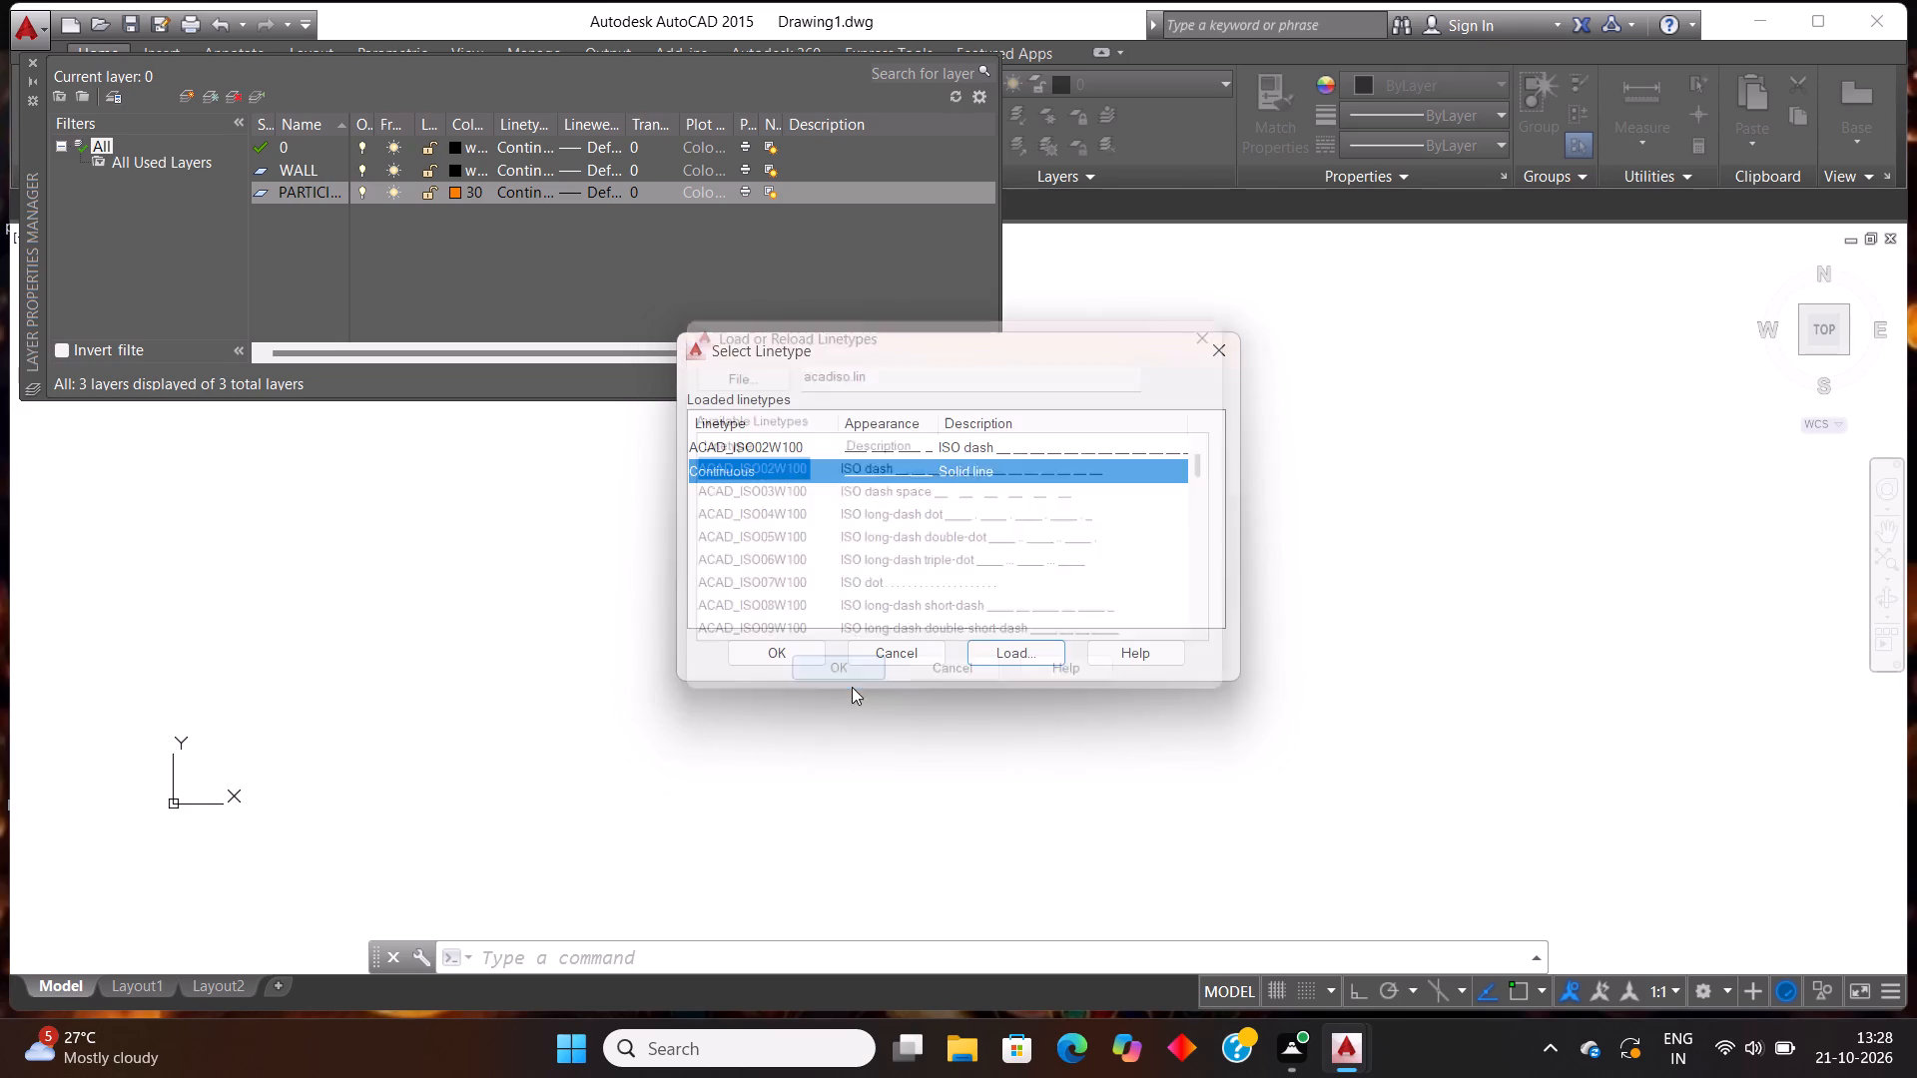
left_click(916, 451)
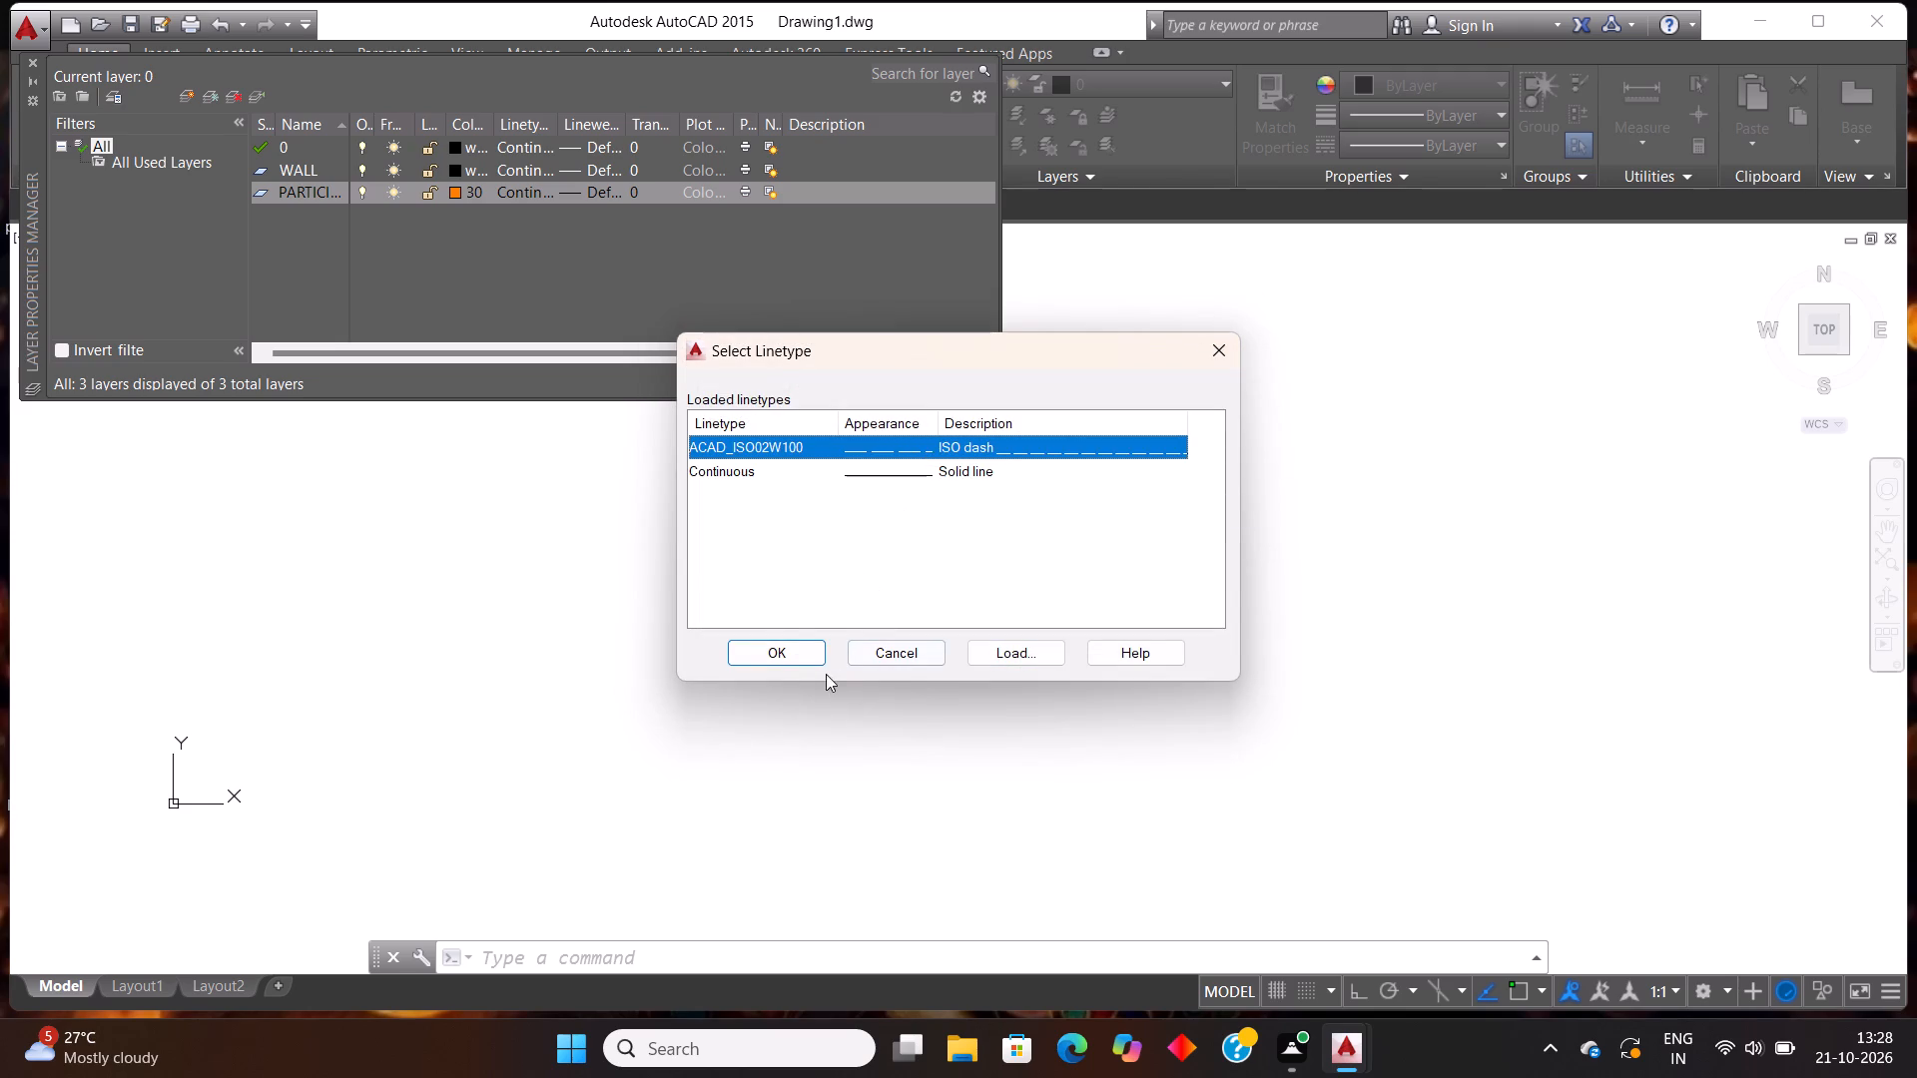
left_click(788, 646)
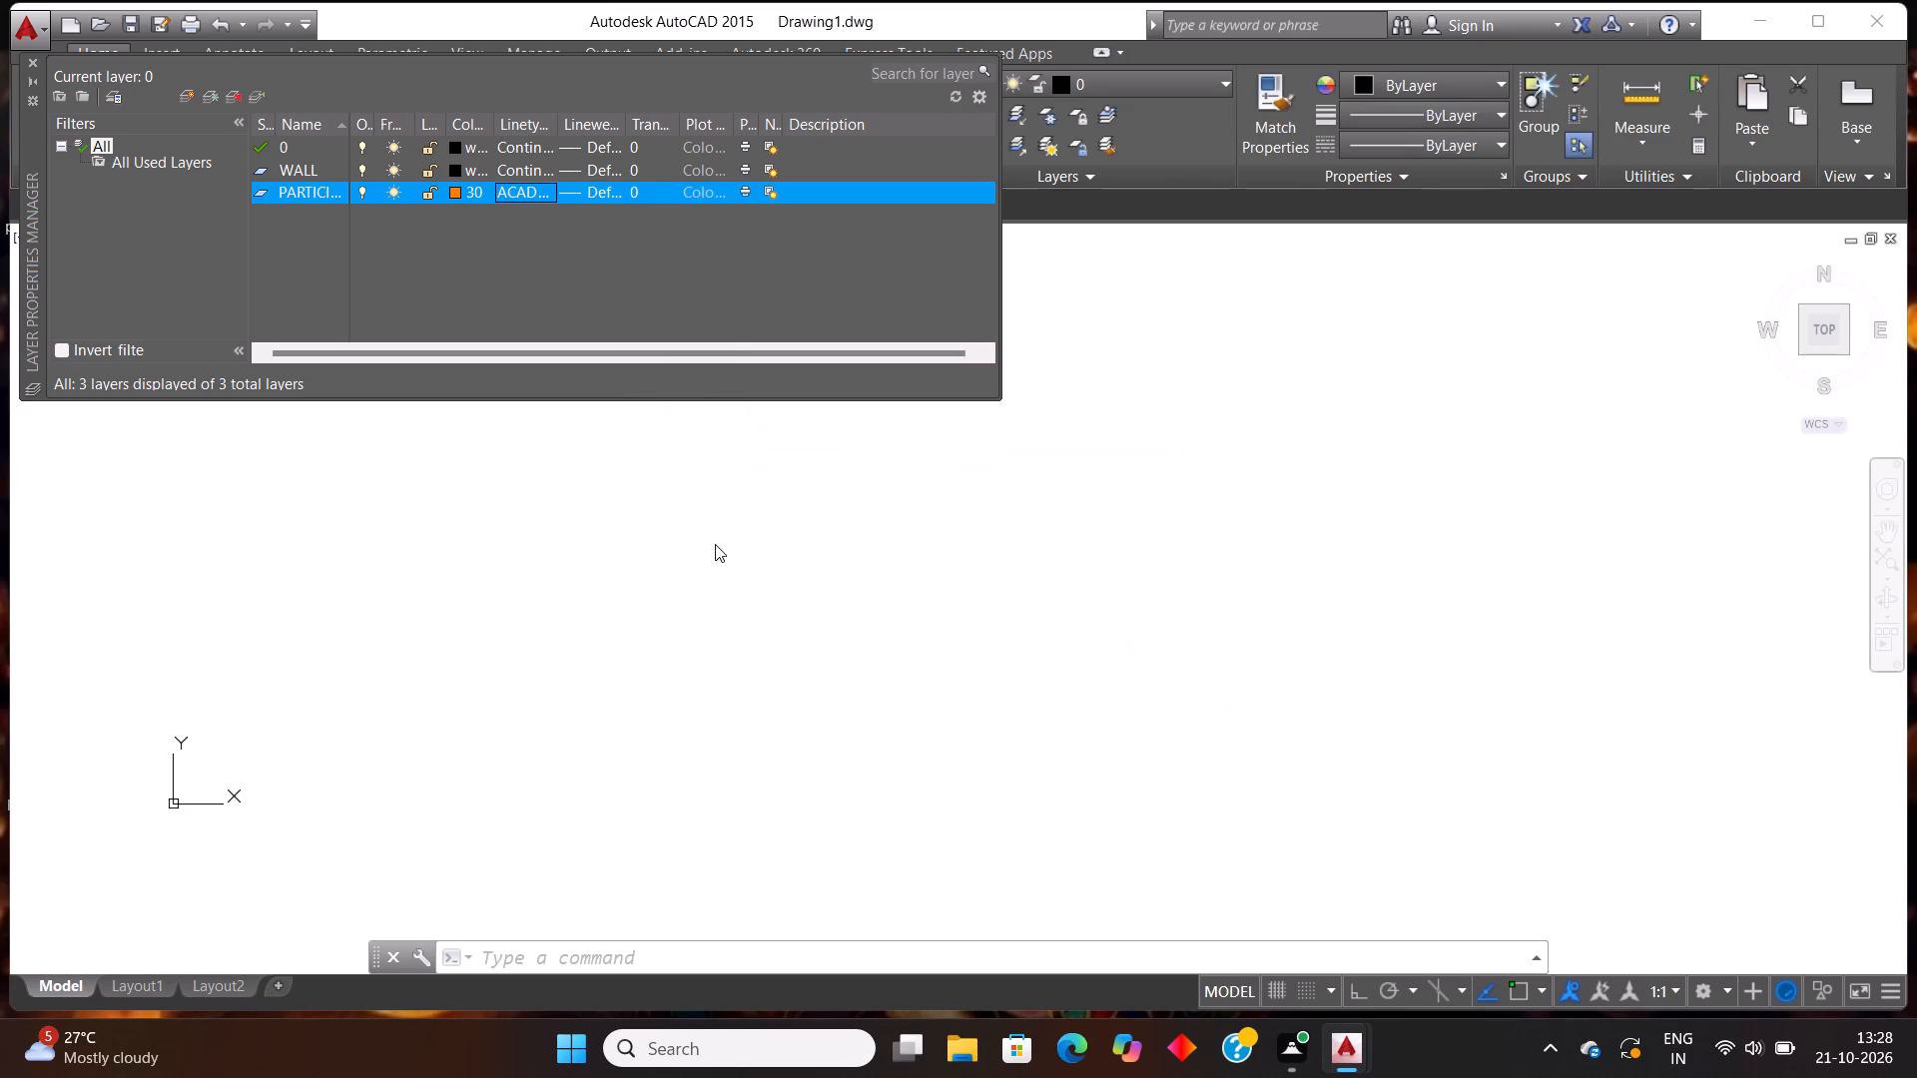
key("Return")
key("Return")
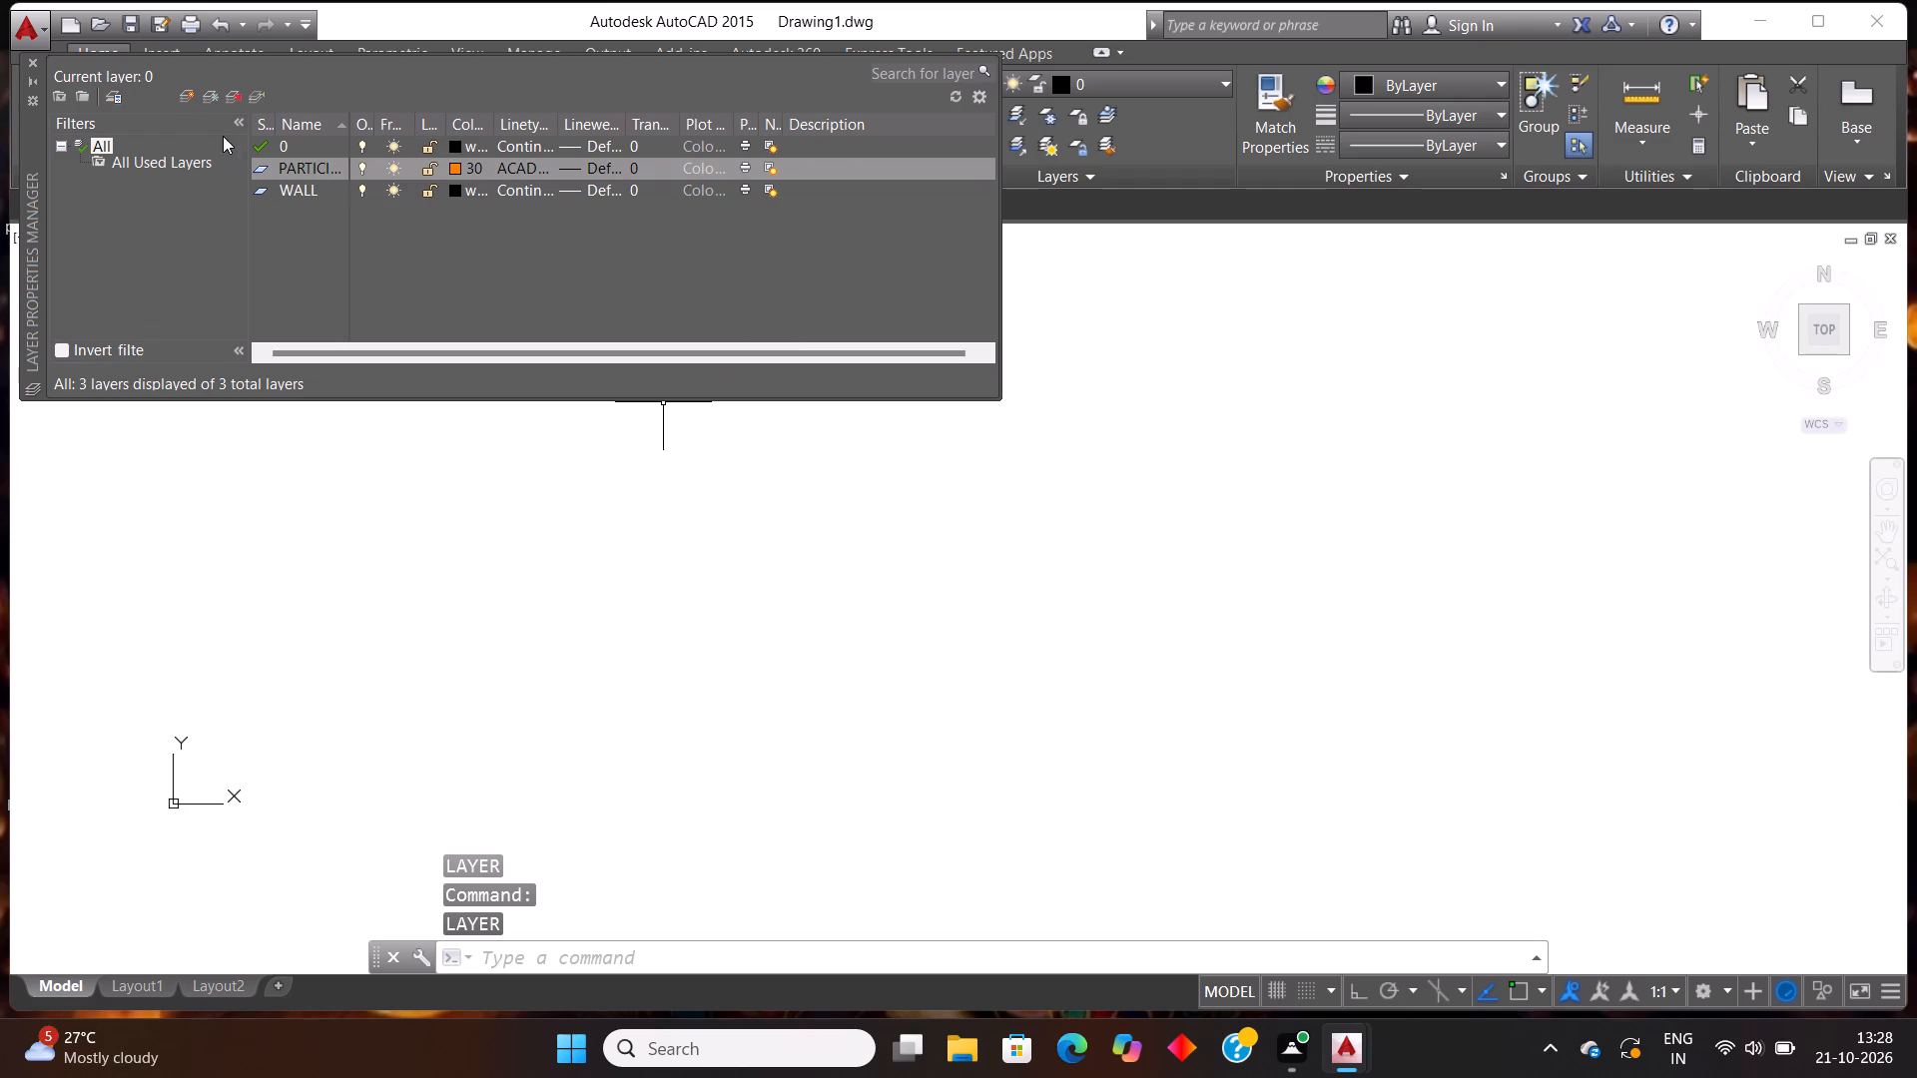
Create three more layers named DOORS, WINDOWS and STAIRCASE in the Layer Properties Manager.
left_click(185, 91)
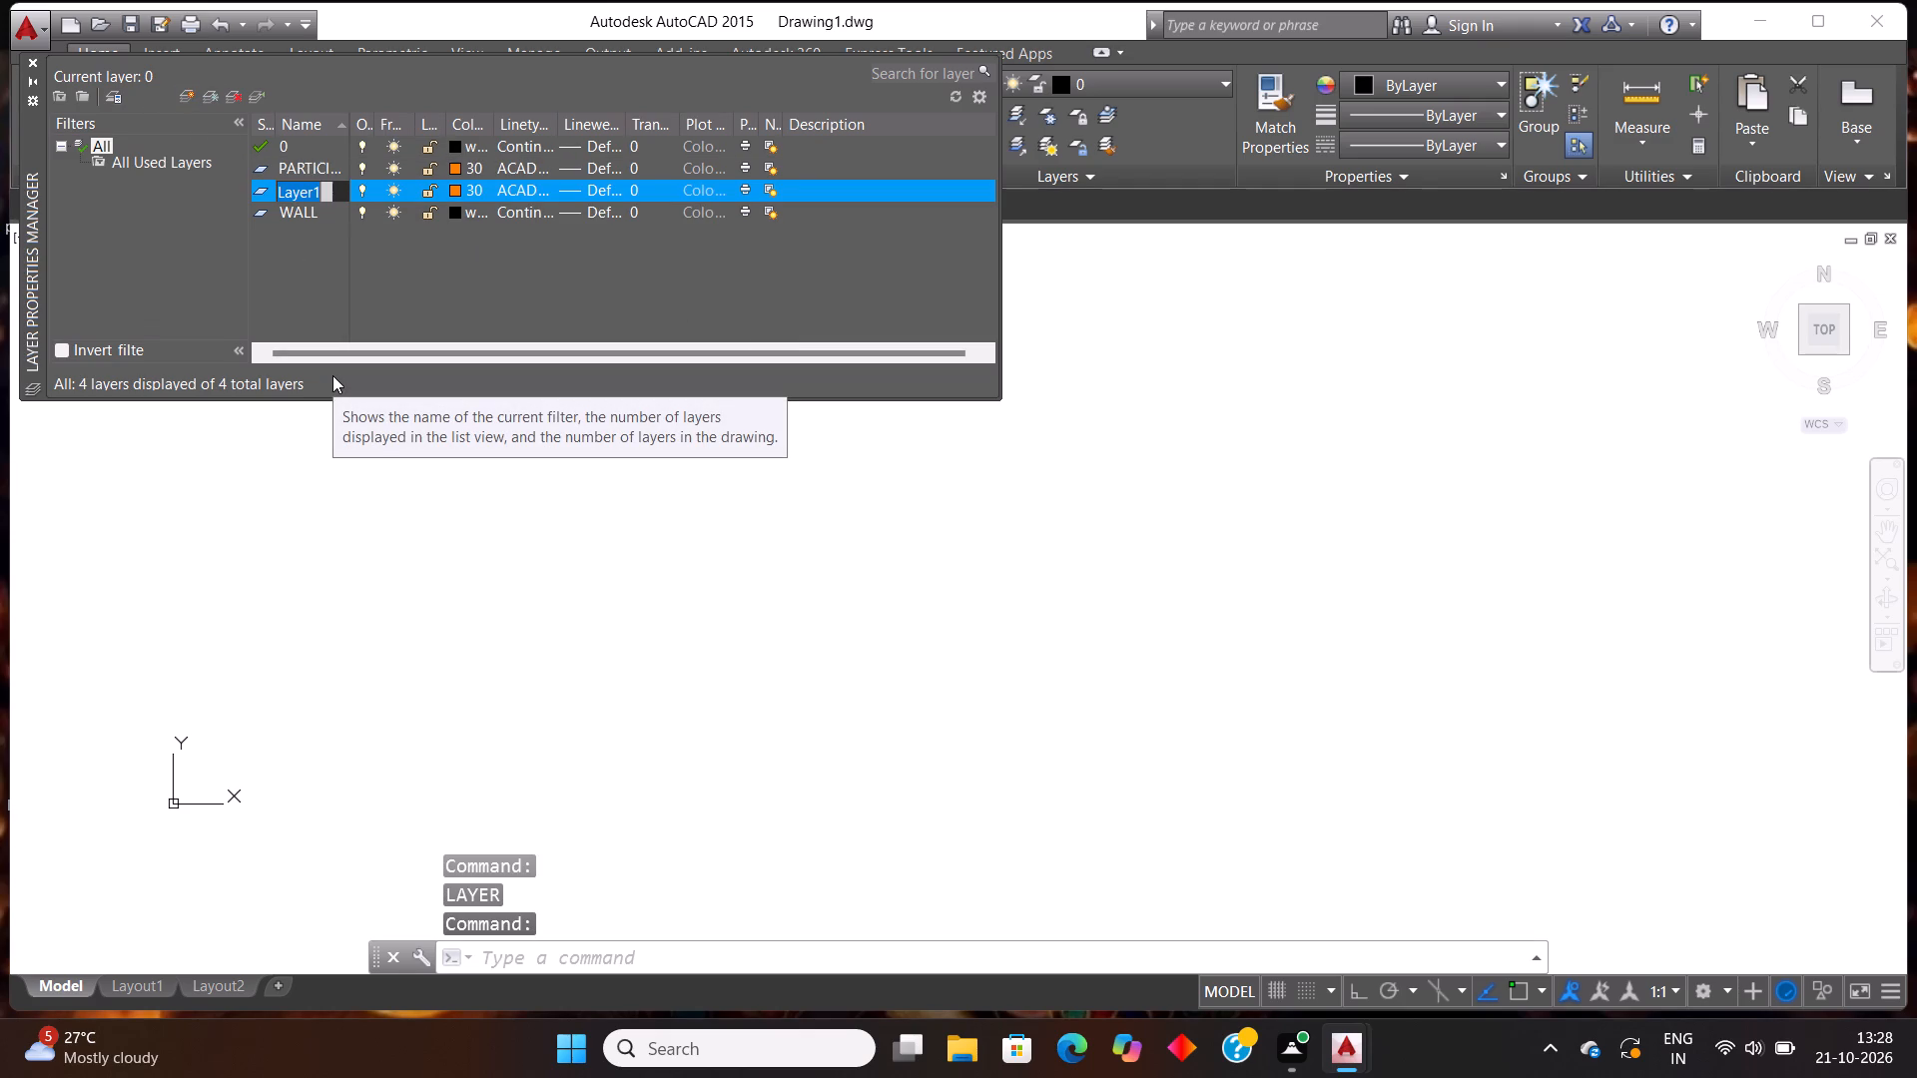
type("DOOR")
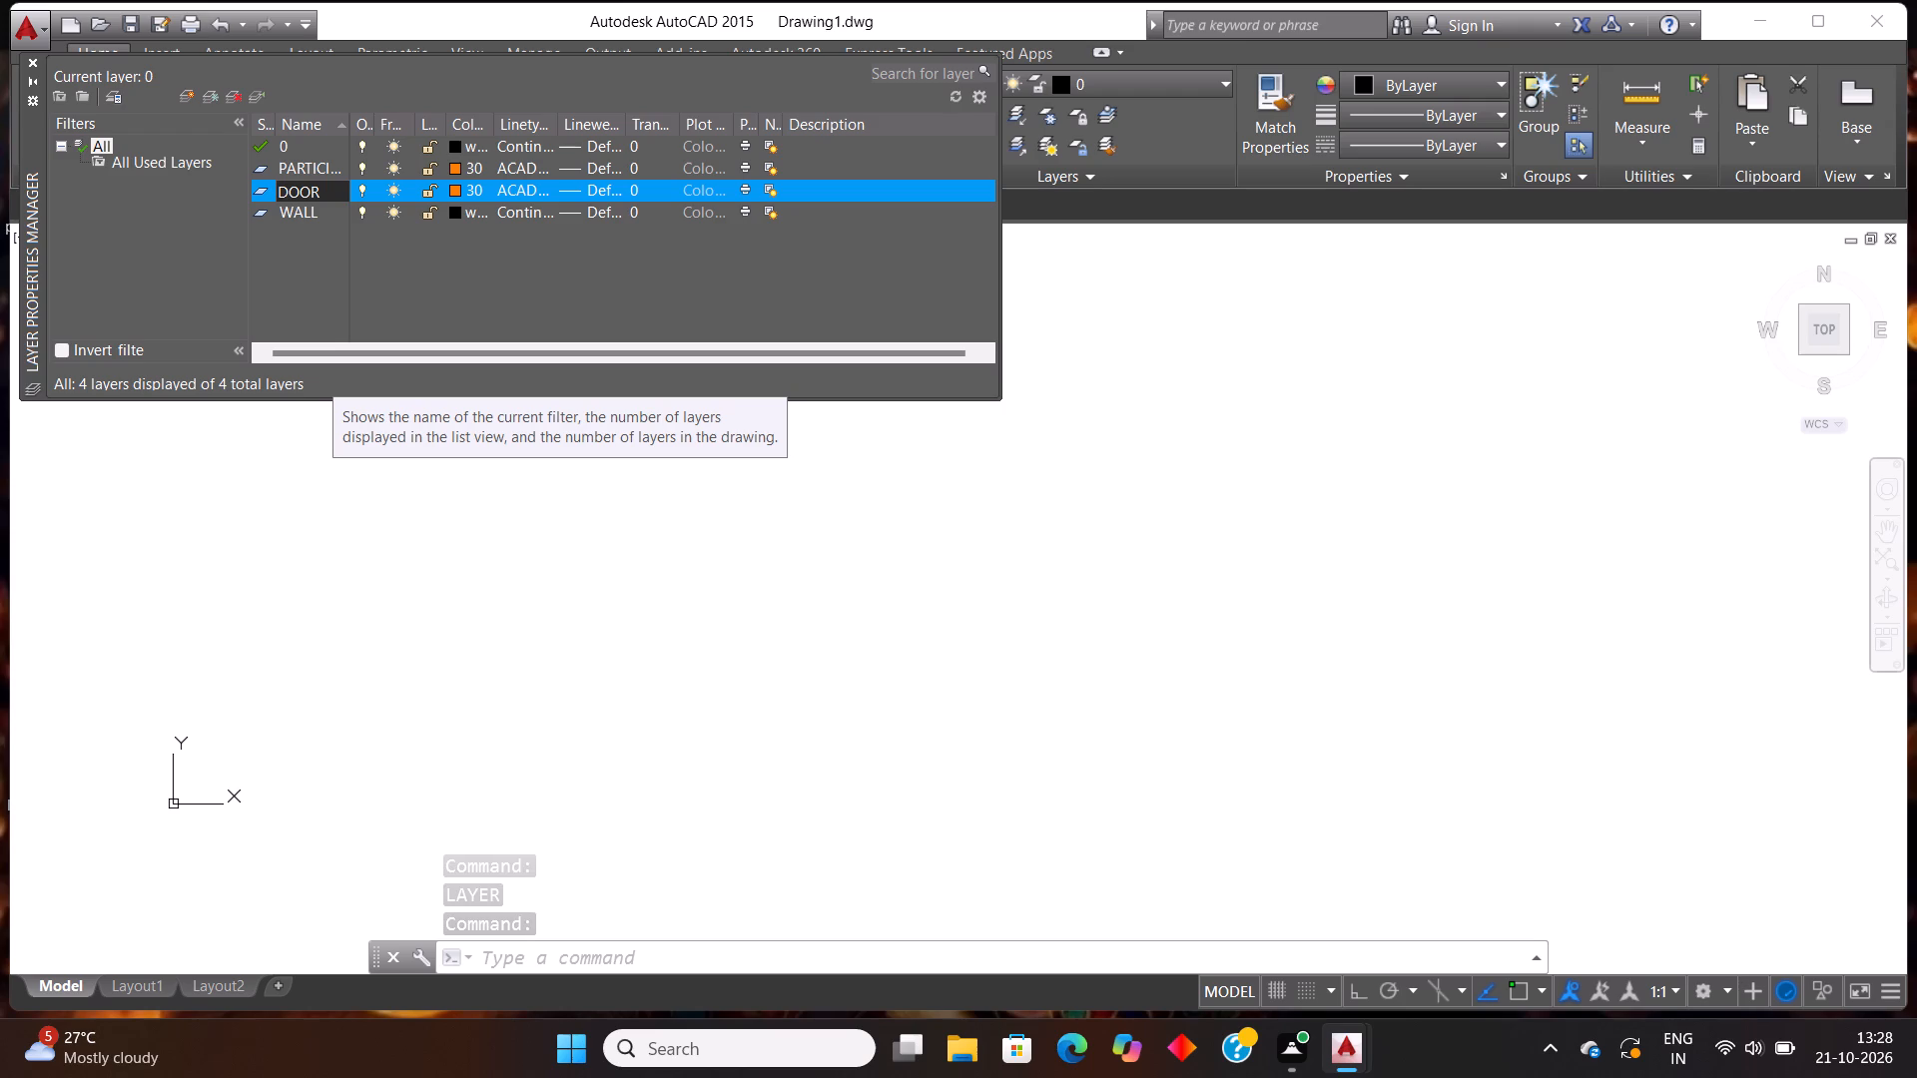
key("s")
key("Return")
key("Return")
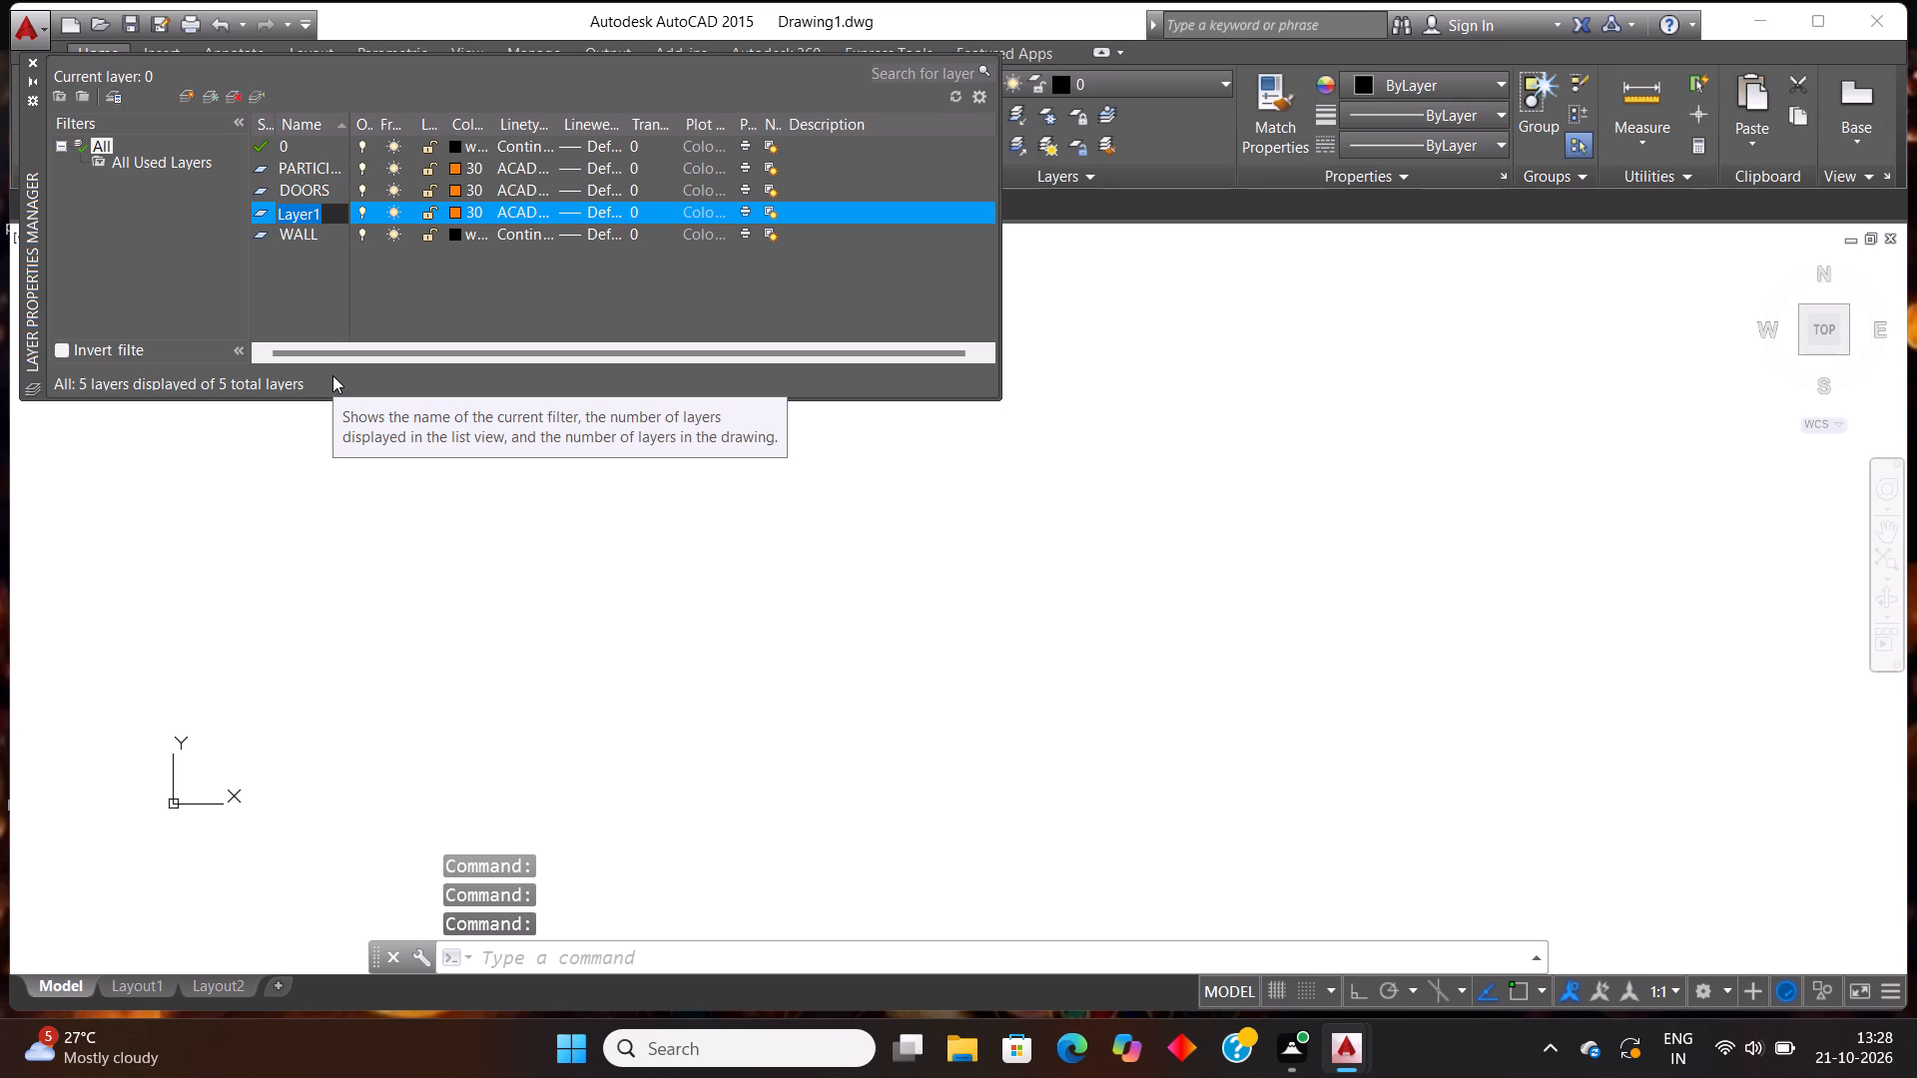
type("WINDOWS")
key("Return")
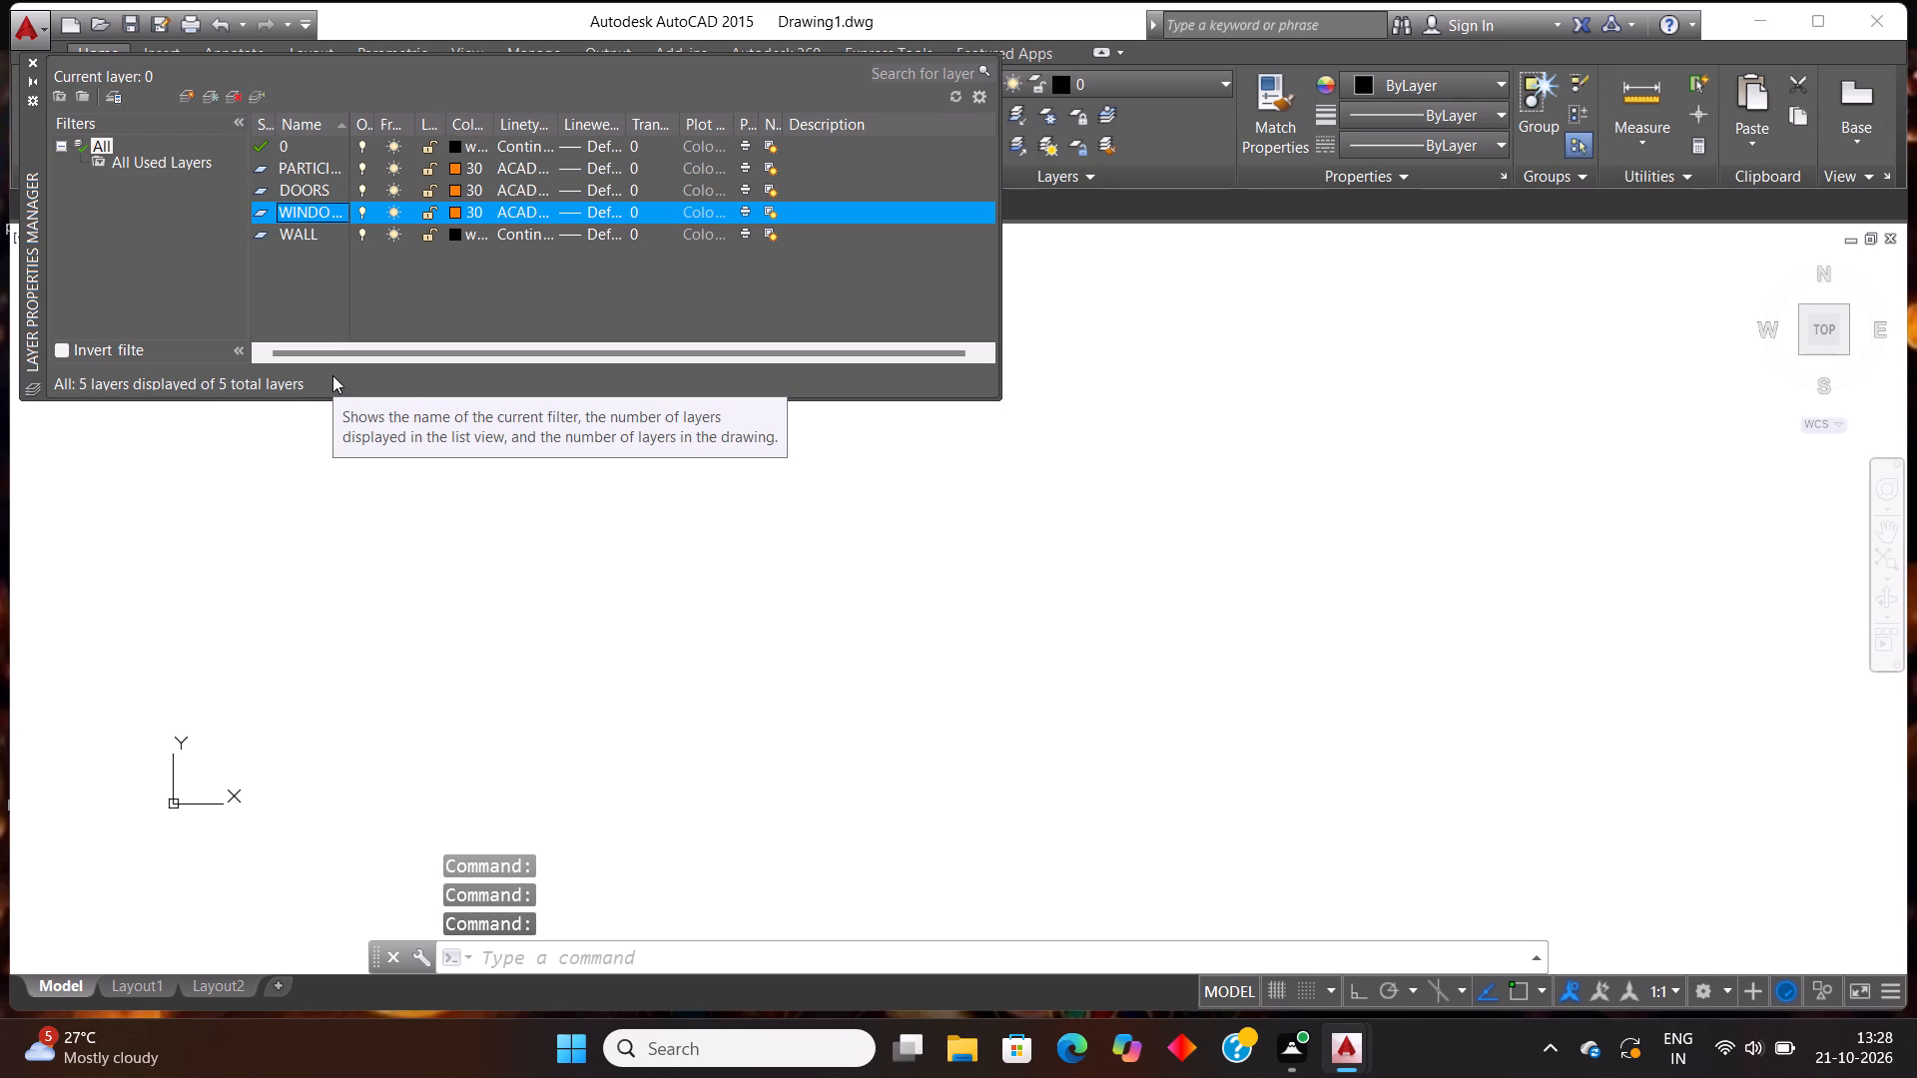
key("Return")
type("STAIRCASE")
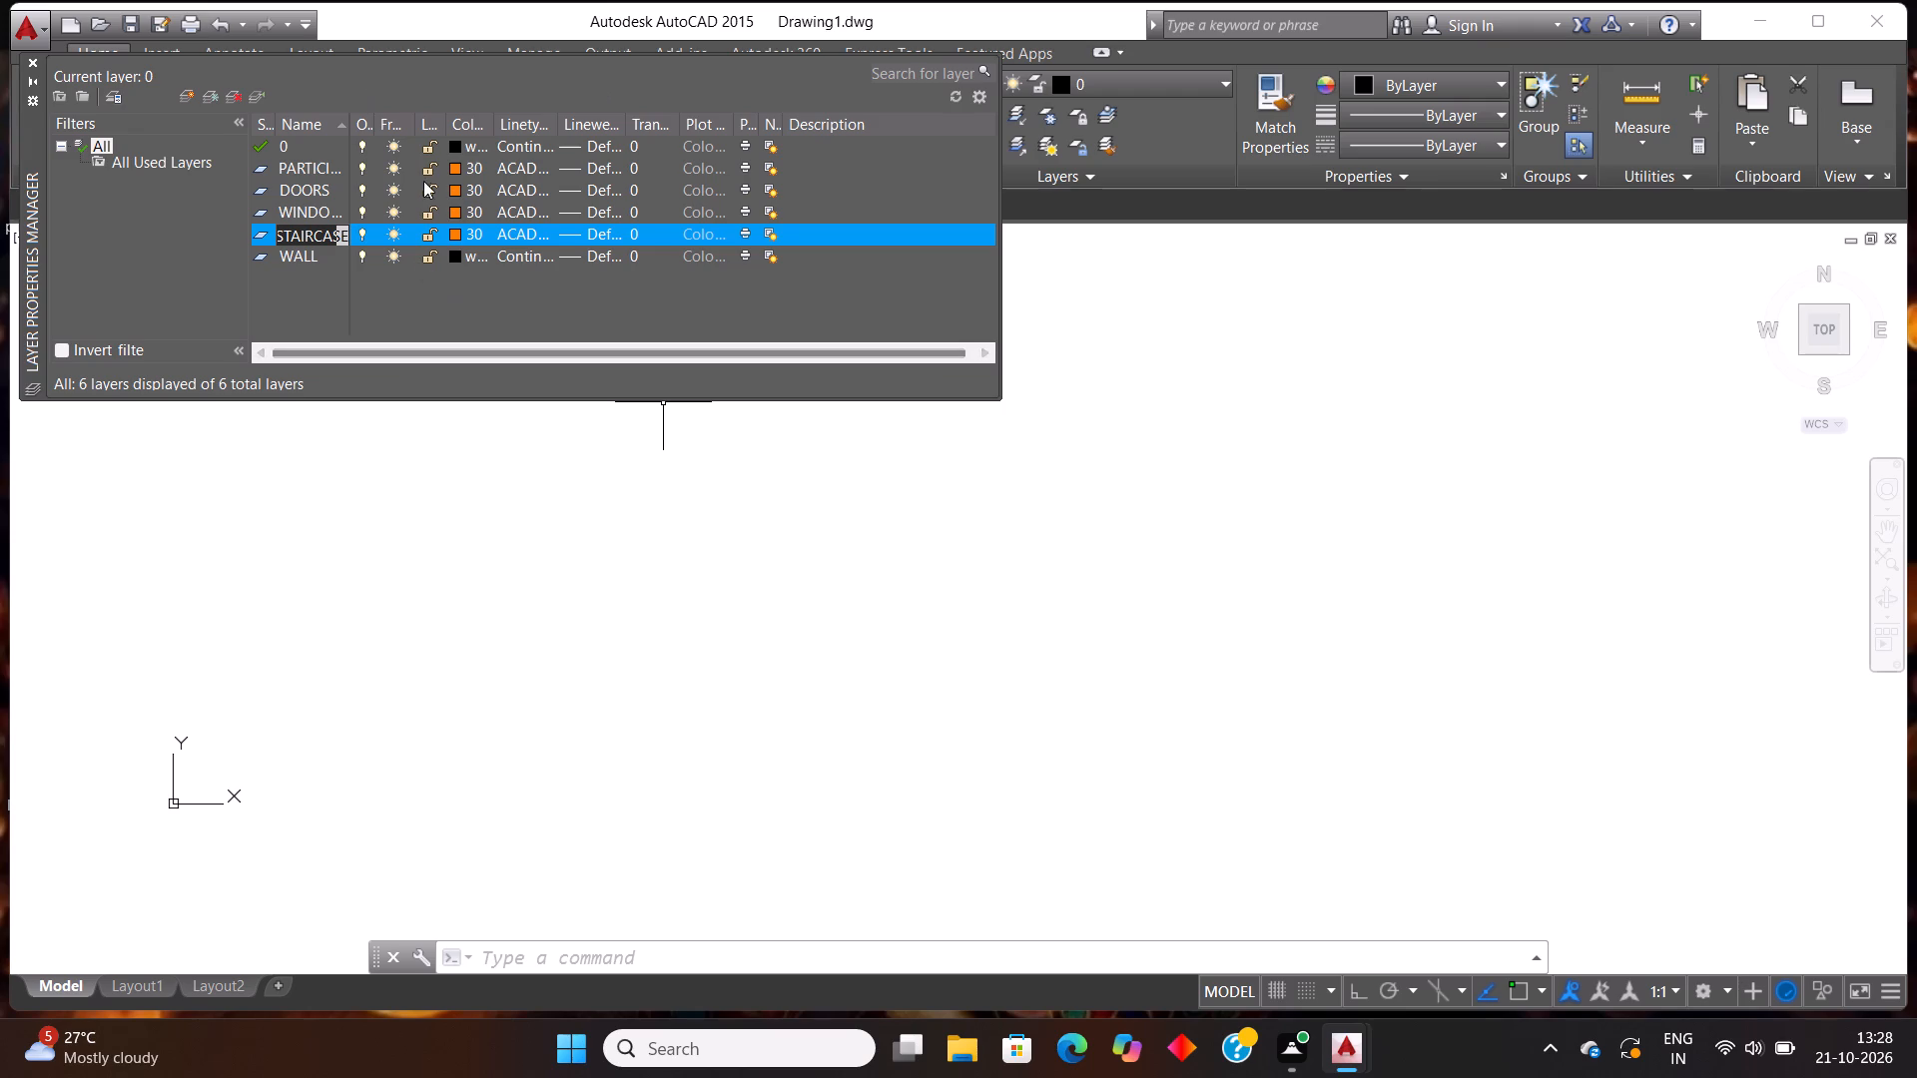
Set the DOORS layer's colour to white (index colour 7) and its linetype to Continuous.
left_click(455, 181)
left_click(455, 191)
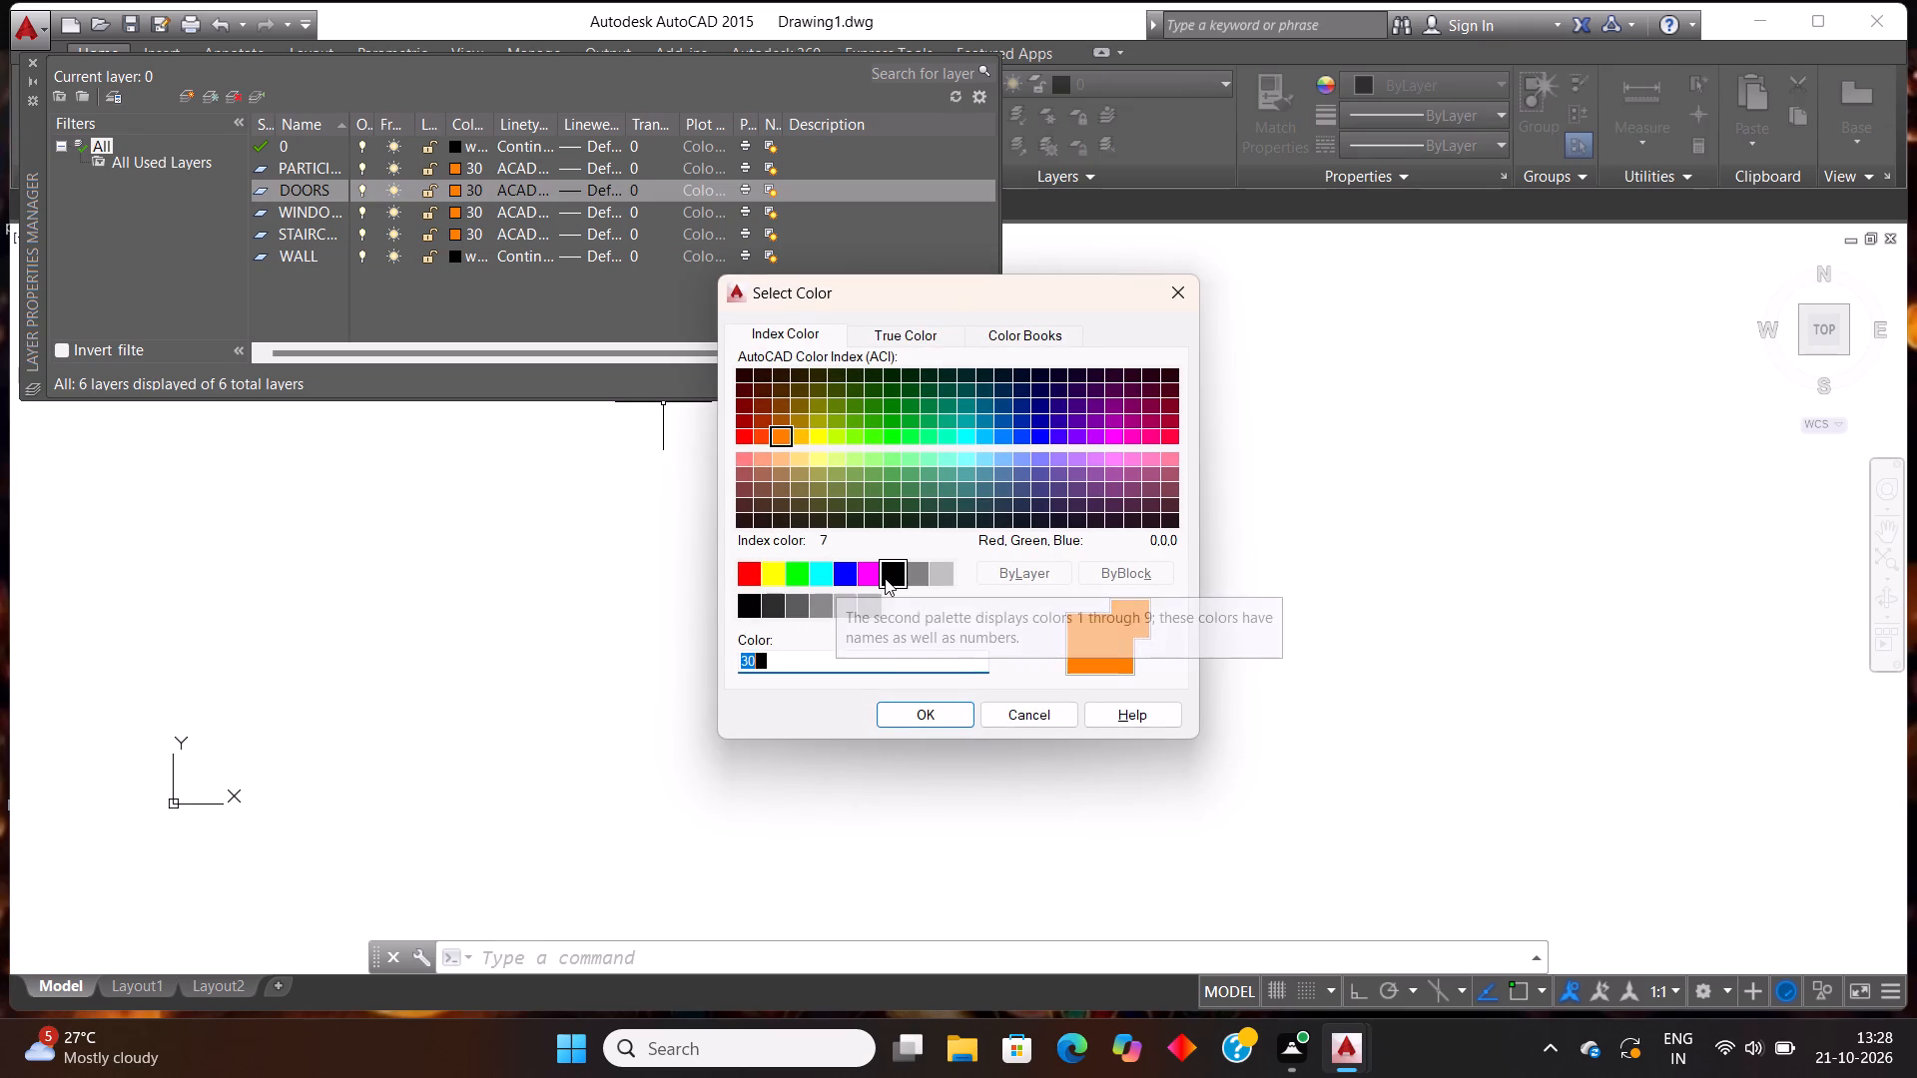
left_click(885, 578)
left_click(935, 708)
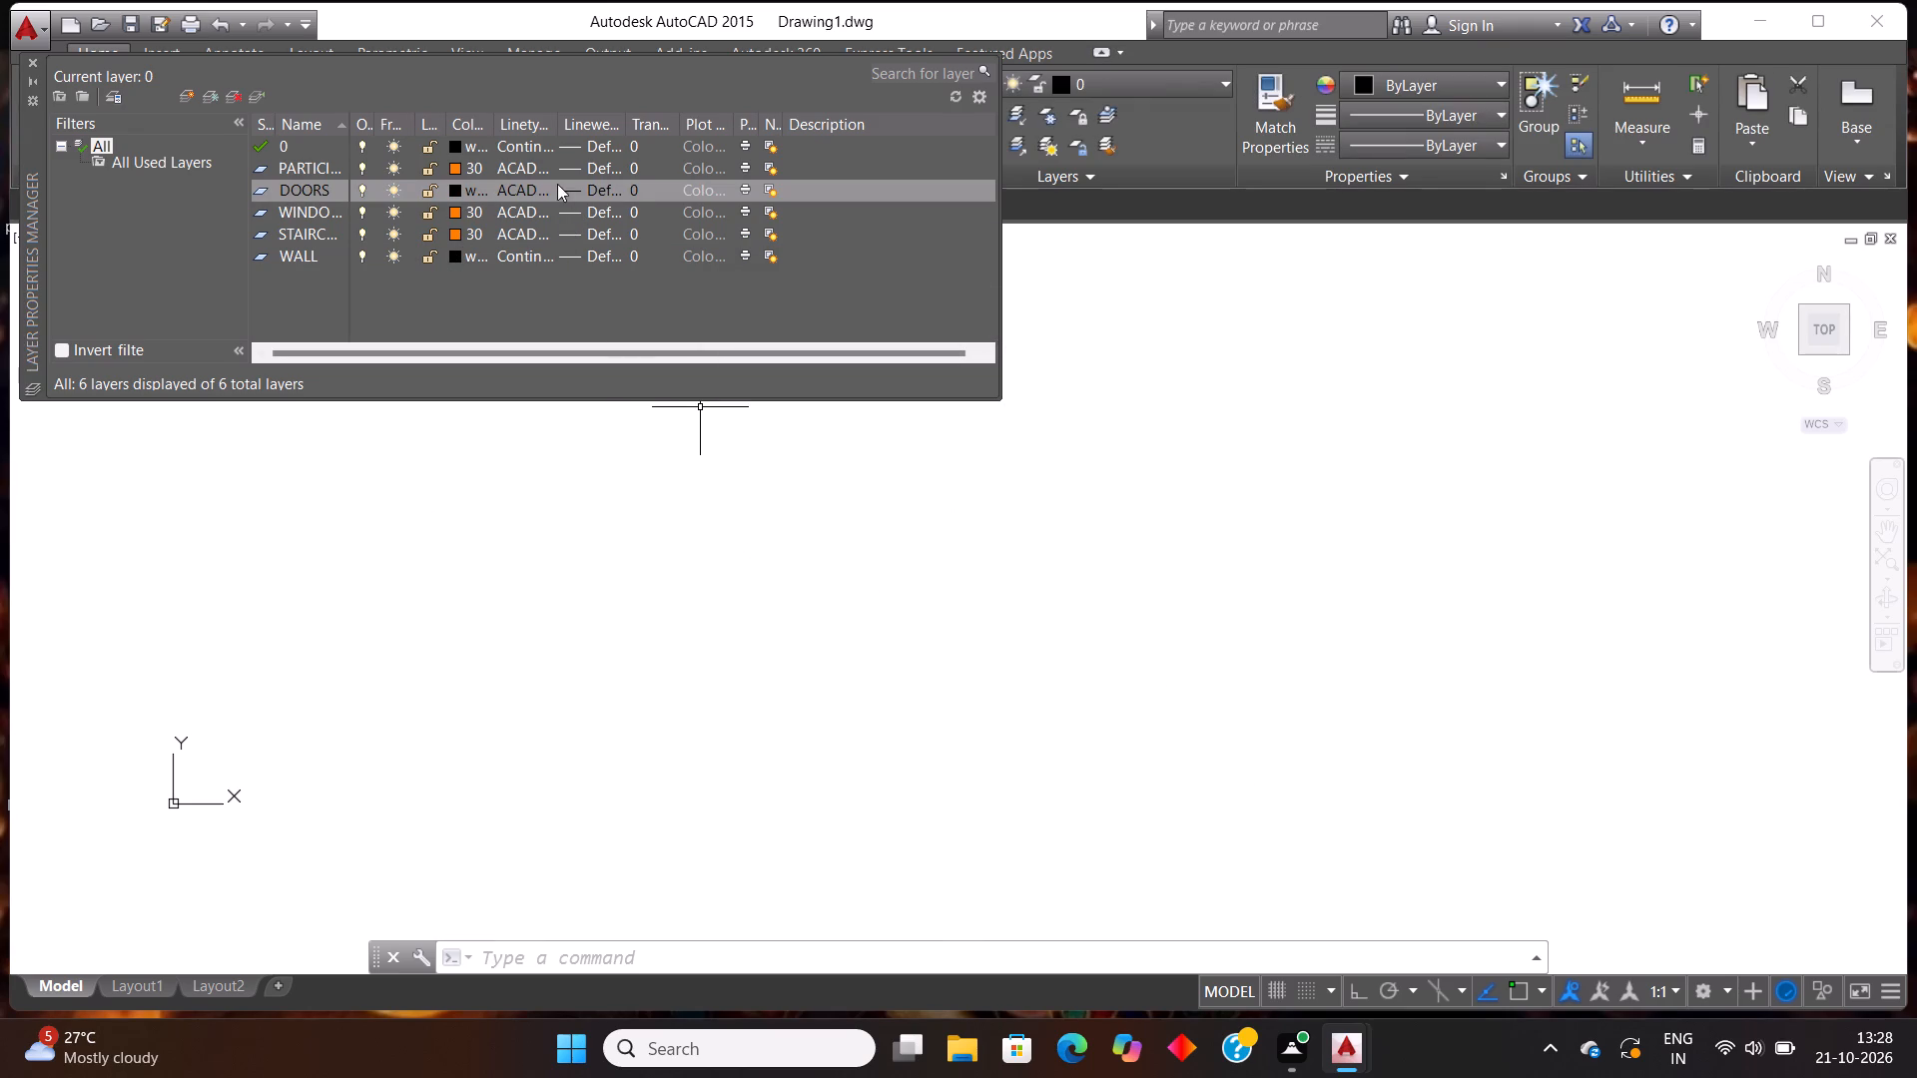
left_click(521, 187)
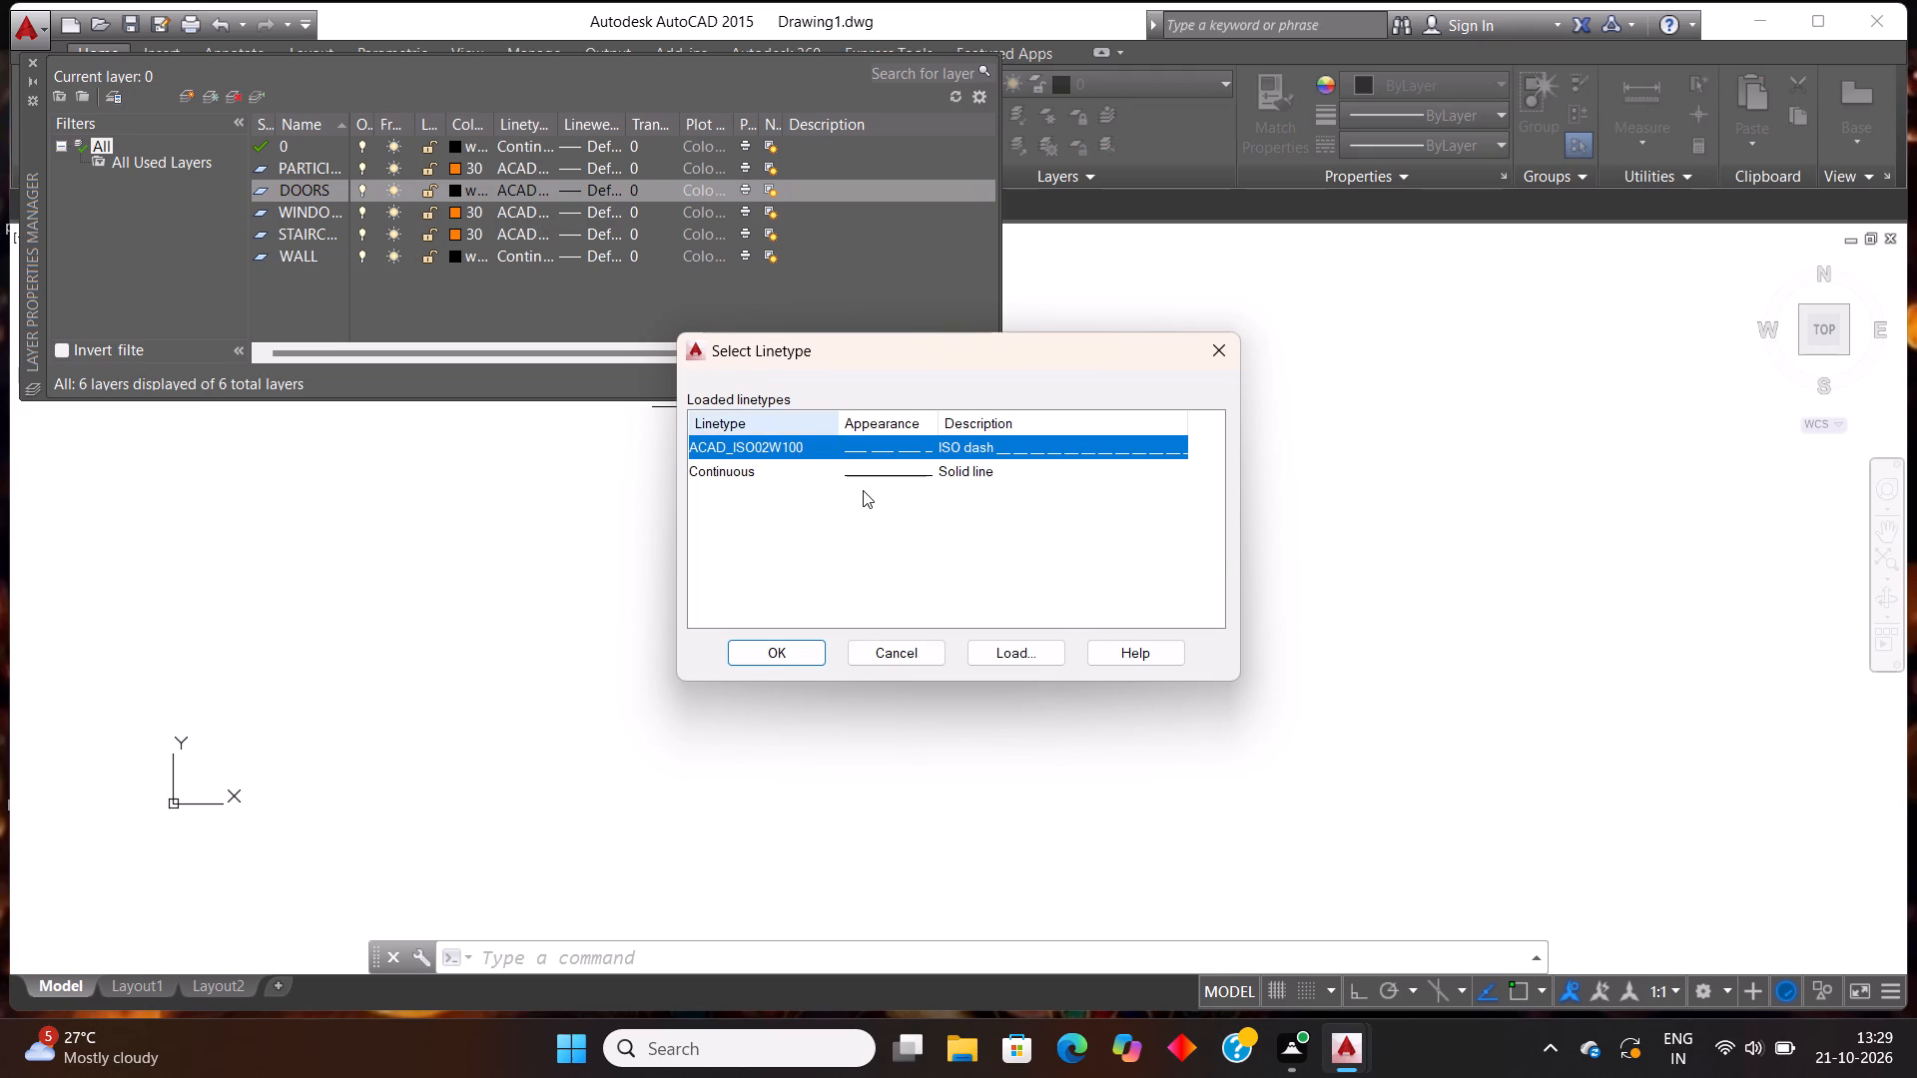
left_click(882, 475)
left_click(760, 646)
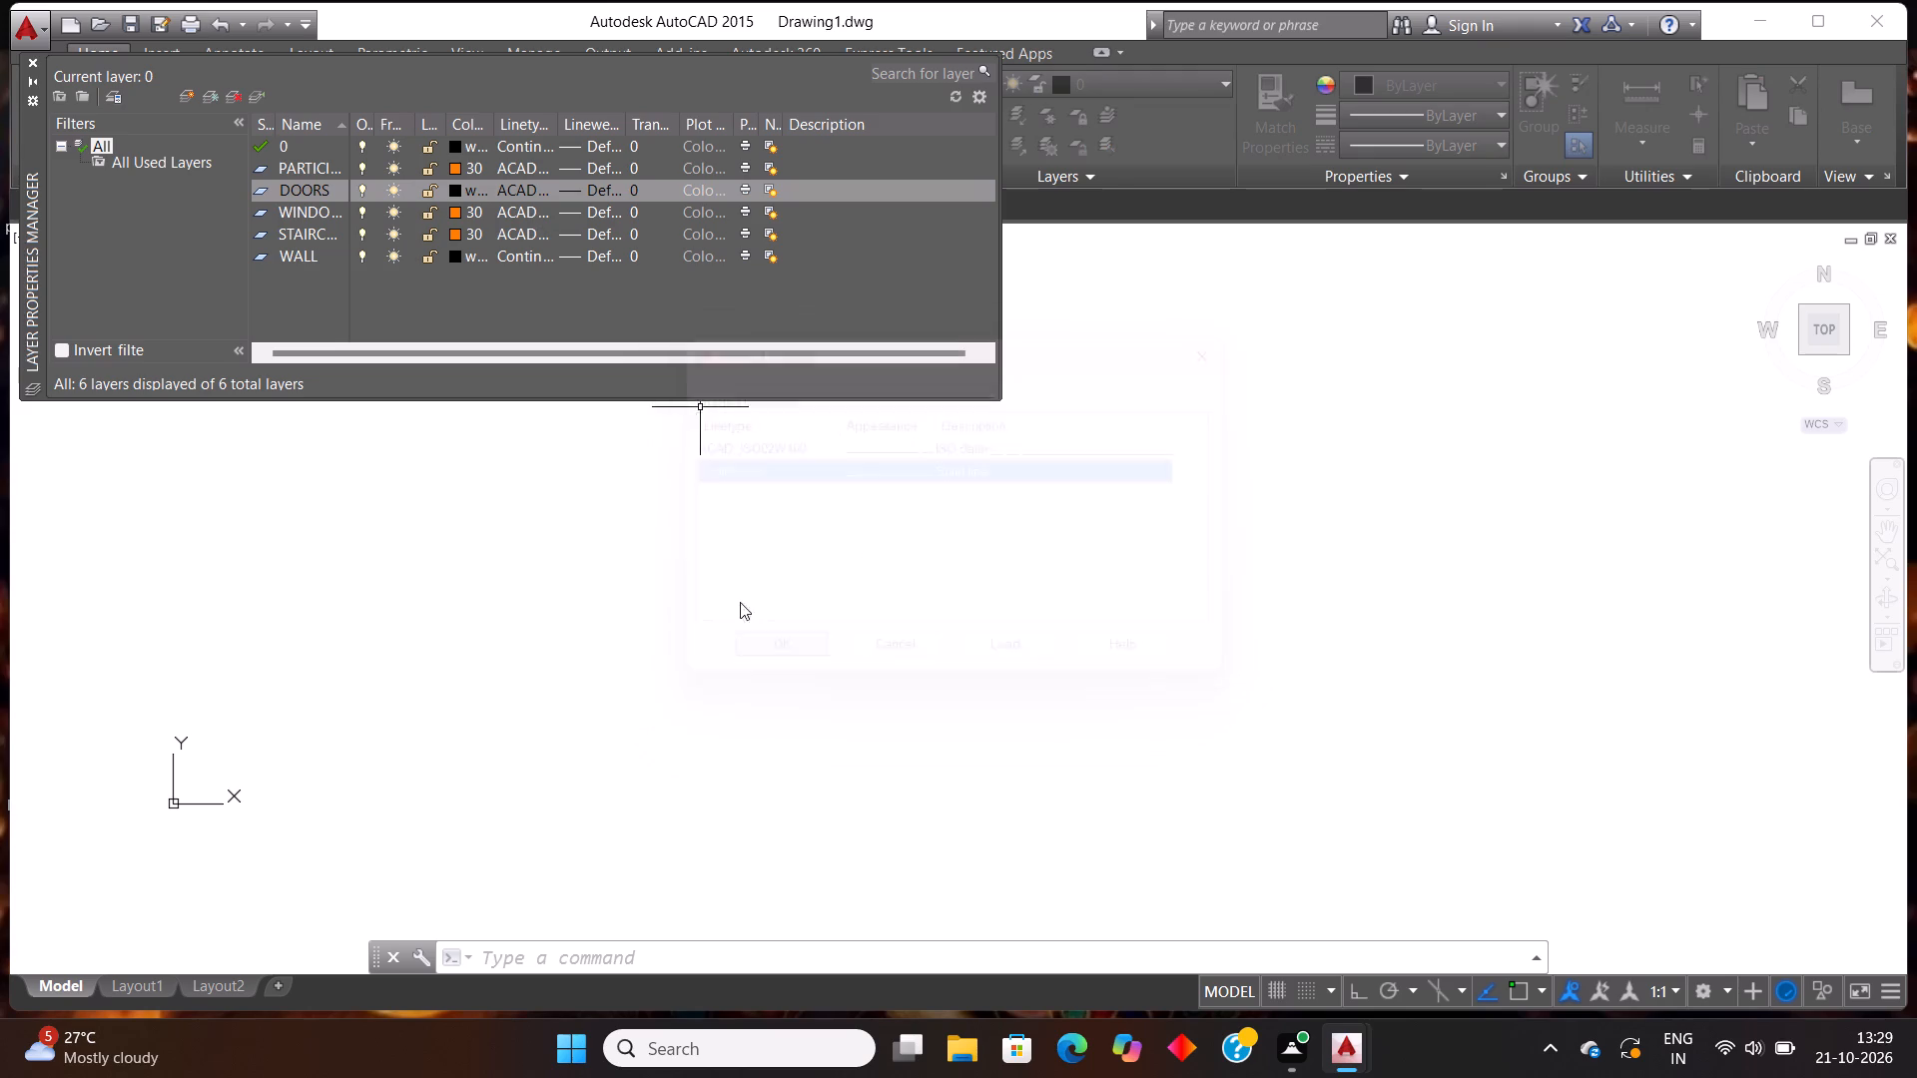
Set the WINDOWS layer's colour to white (index colour 7) and its linetype to Continuous.
left_click(461, 214)
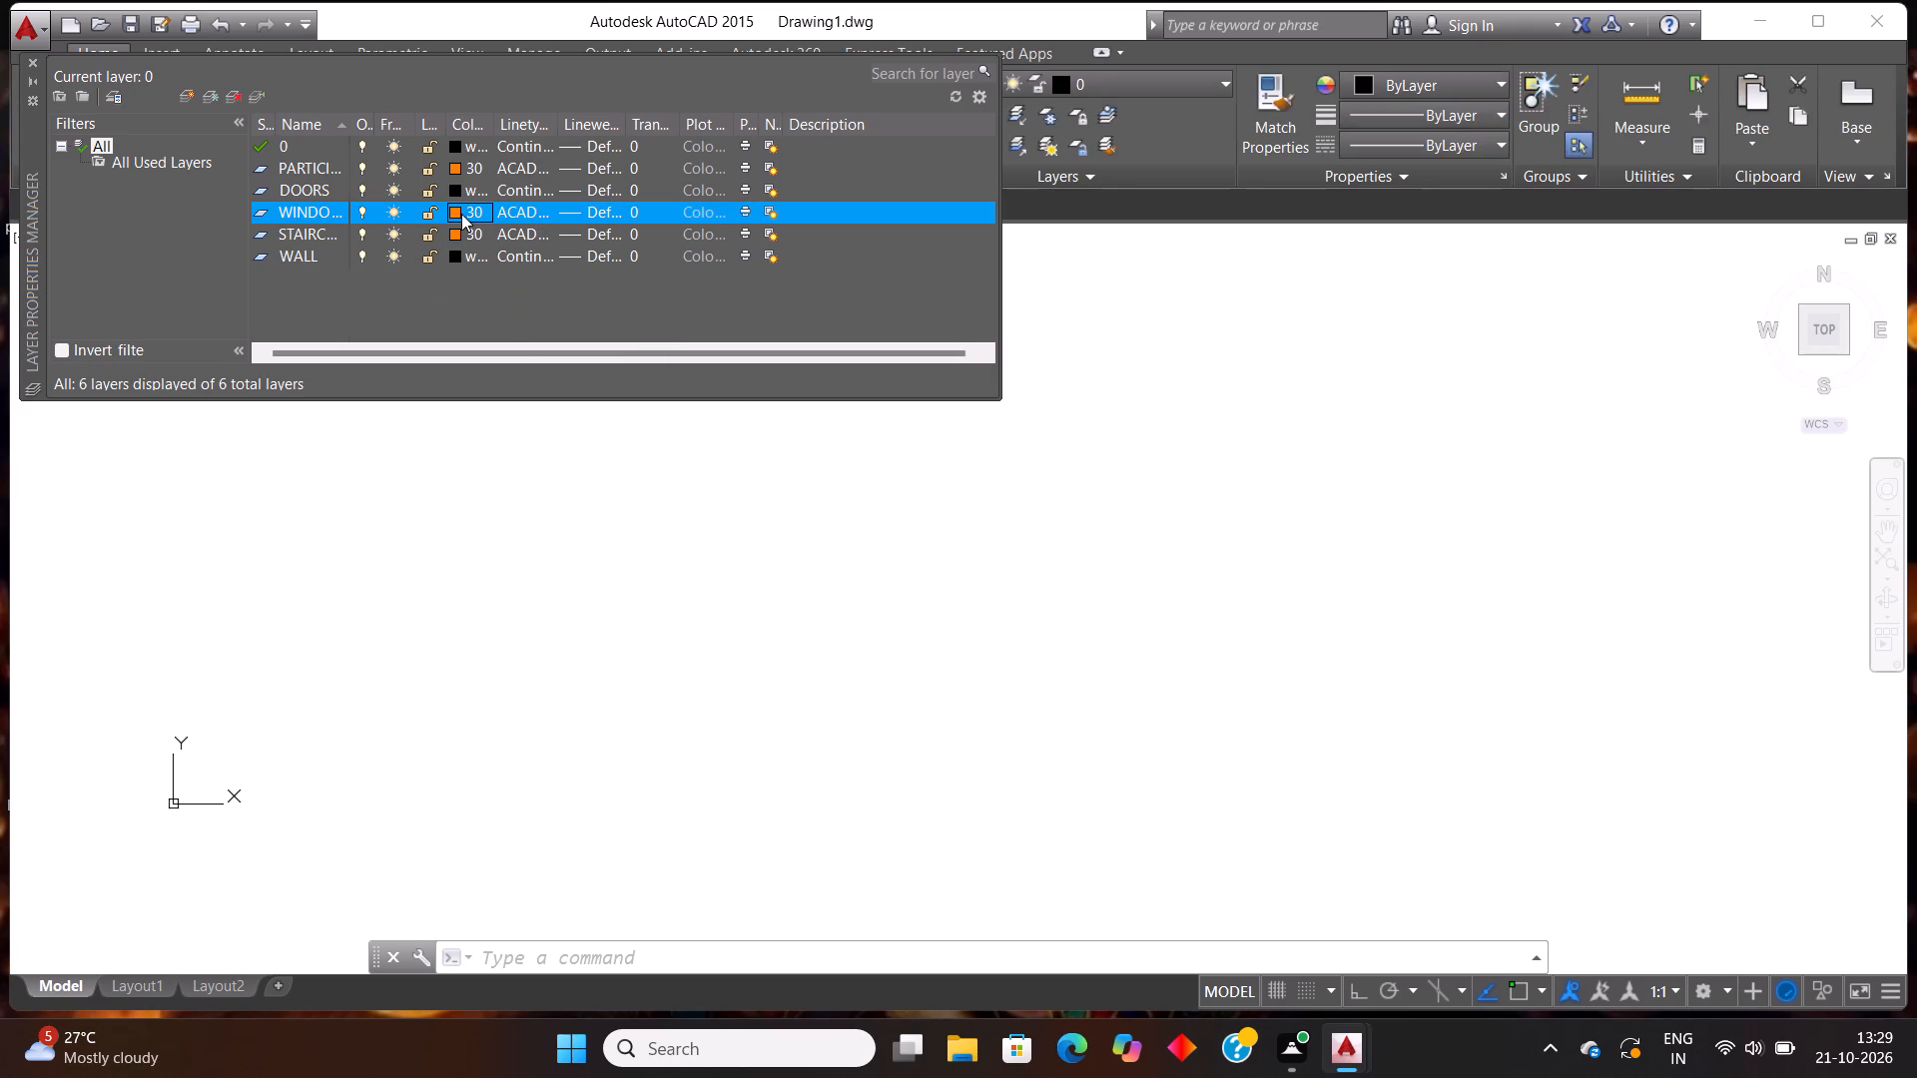
left_click(459, 232, "ctrl")
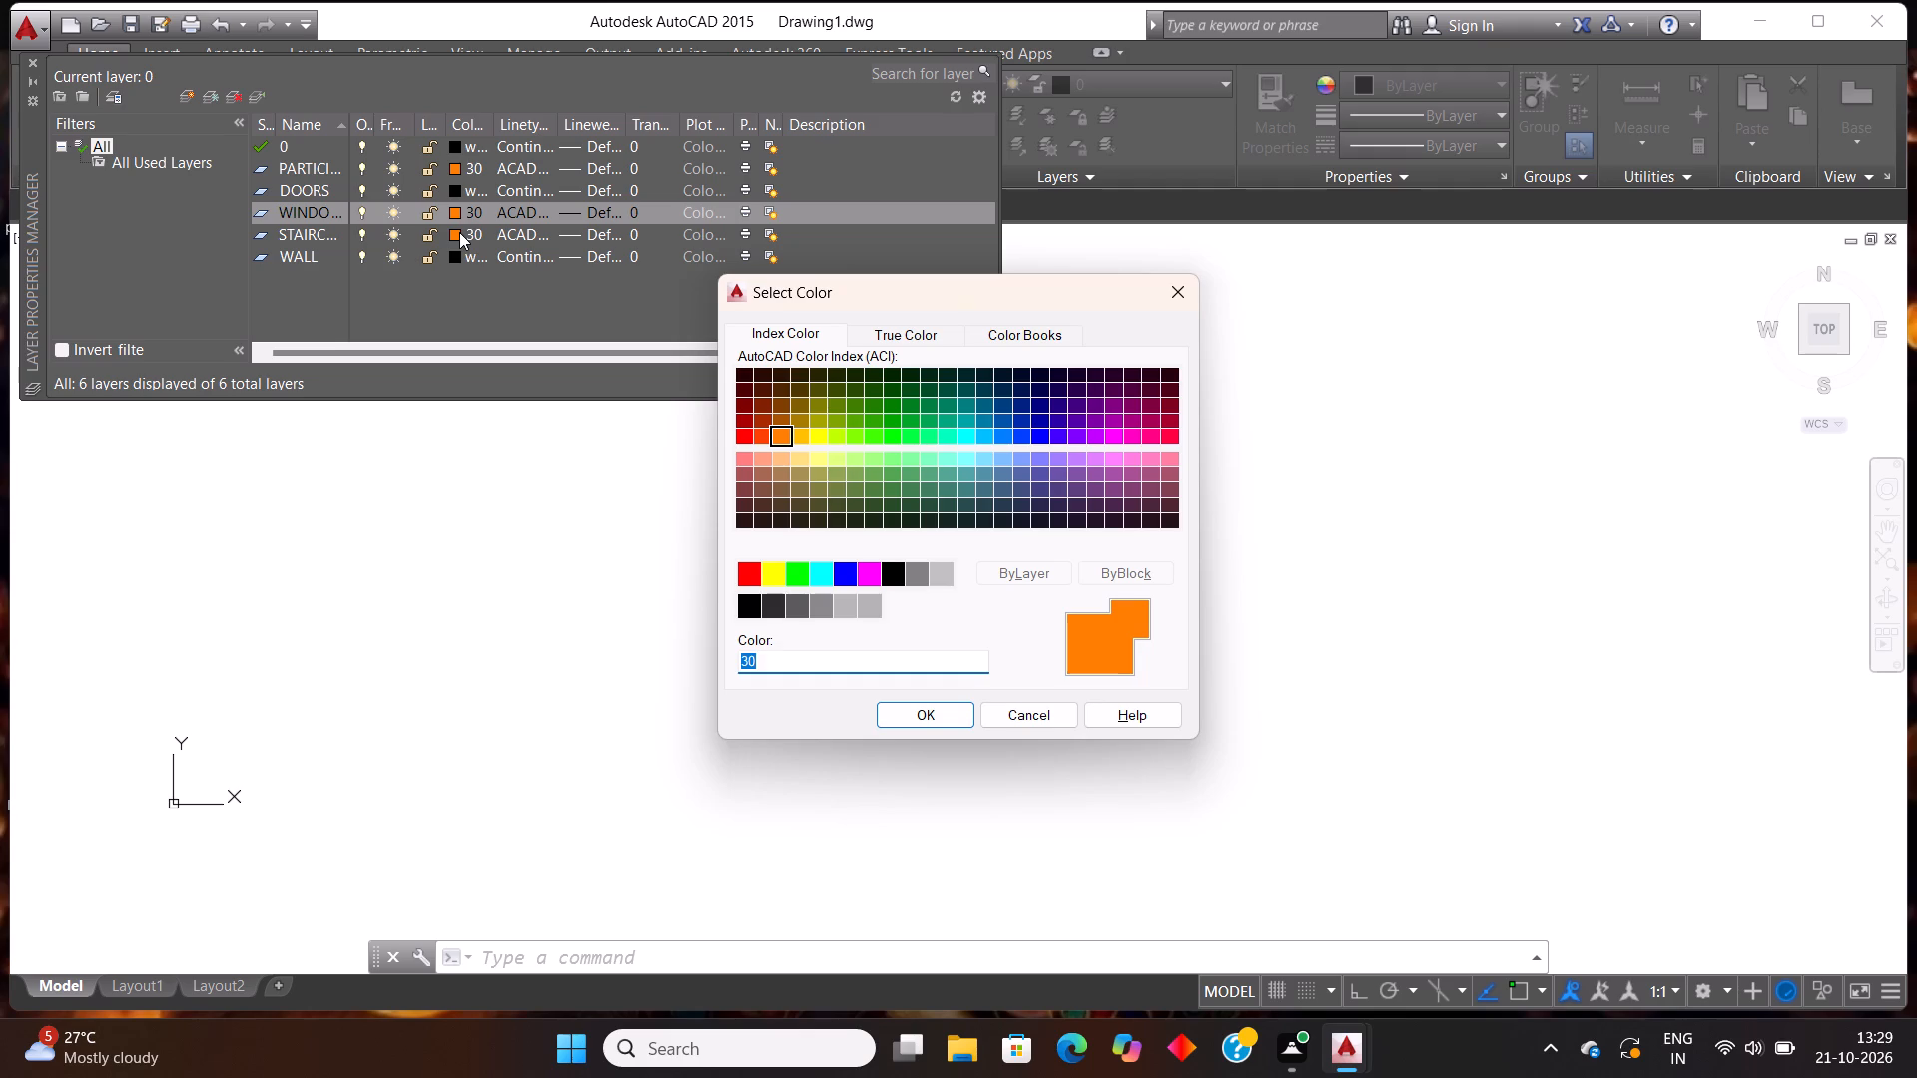
left_click(898, 578)
left_click(916, 723)
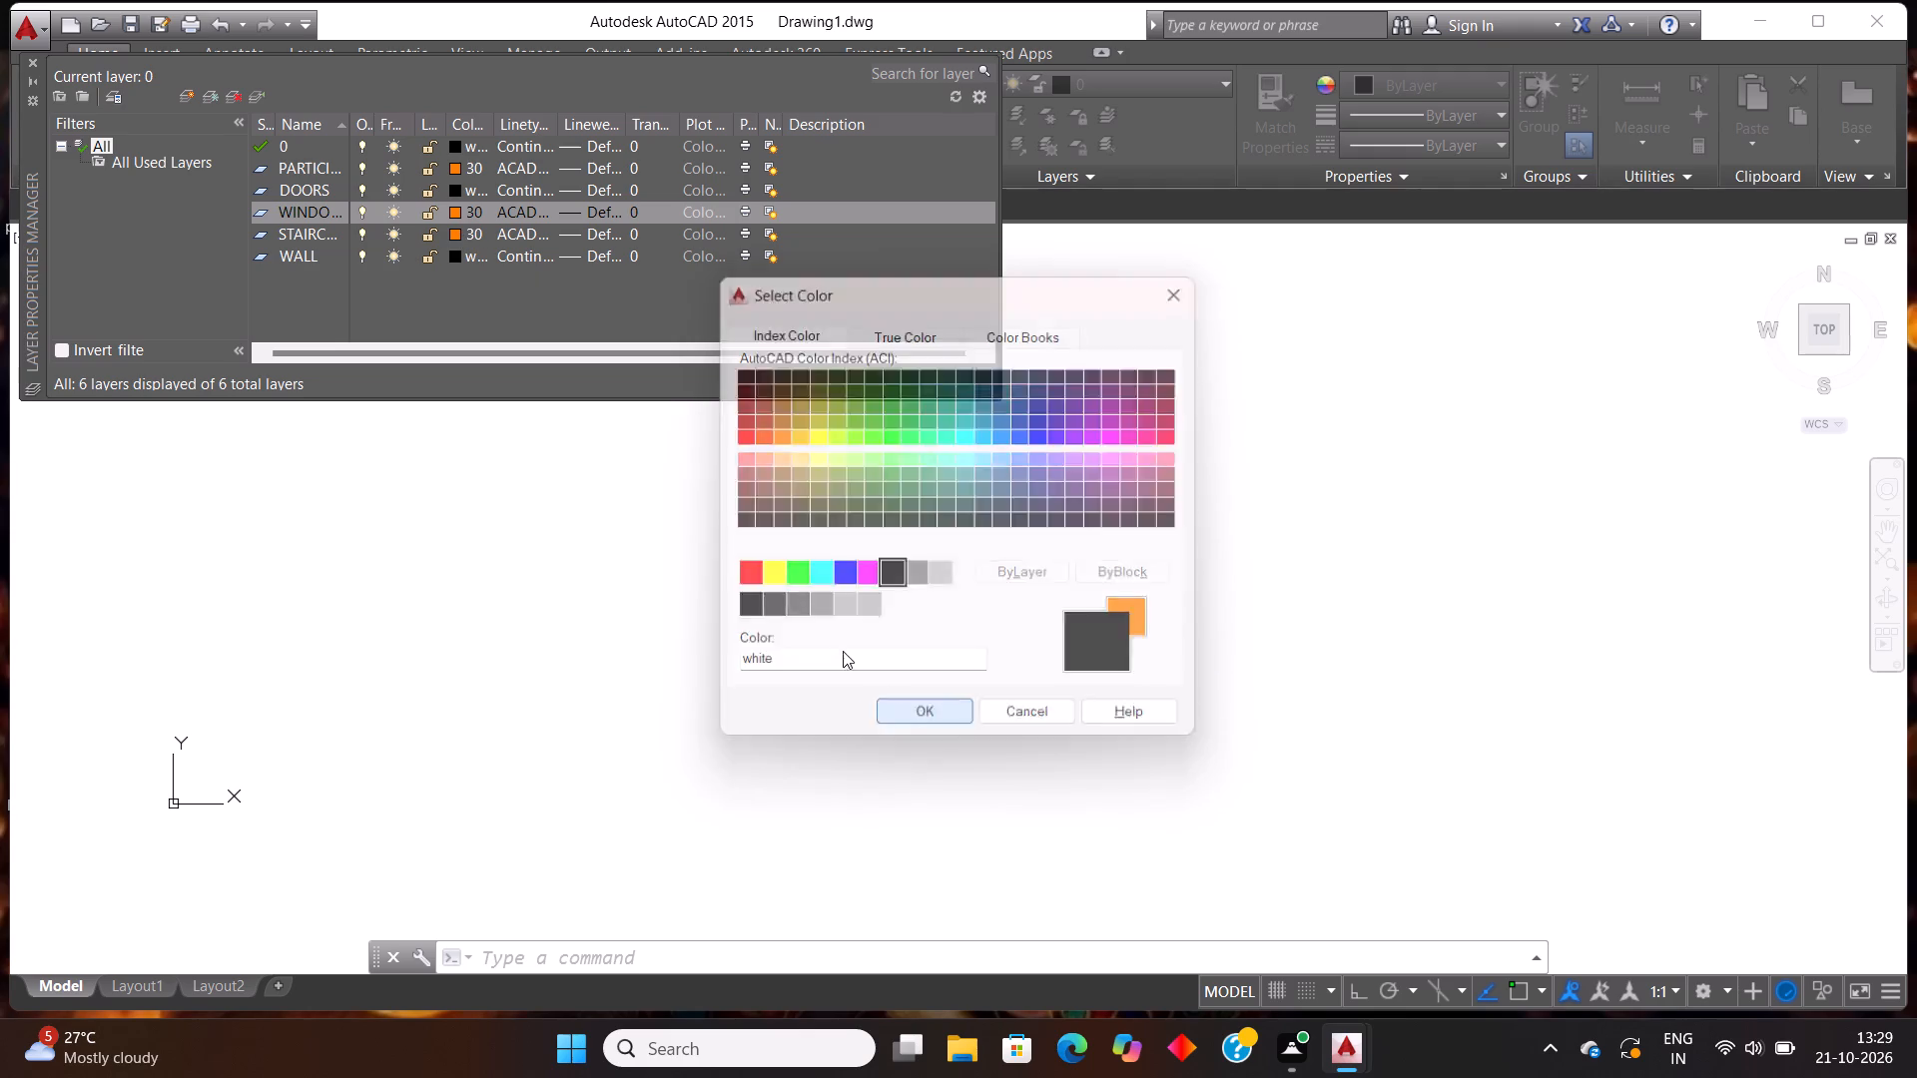
left_click(516, 207)
left_click(783, 463)
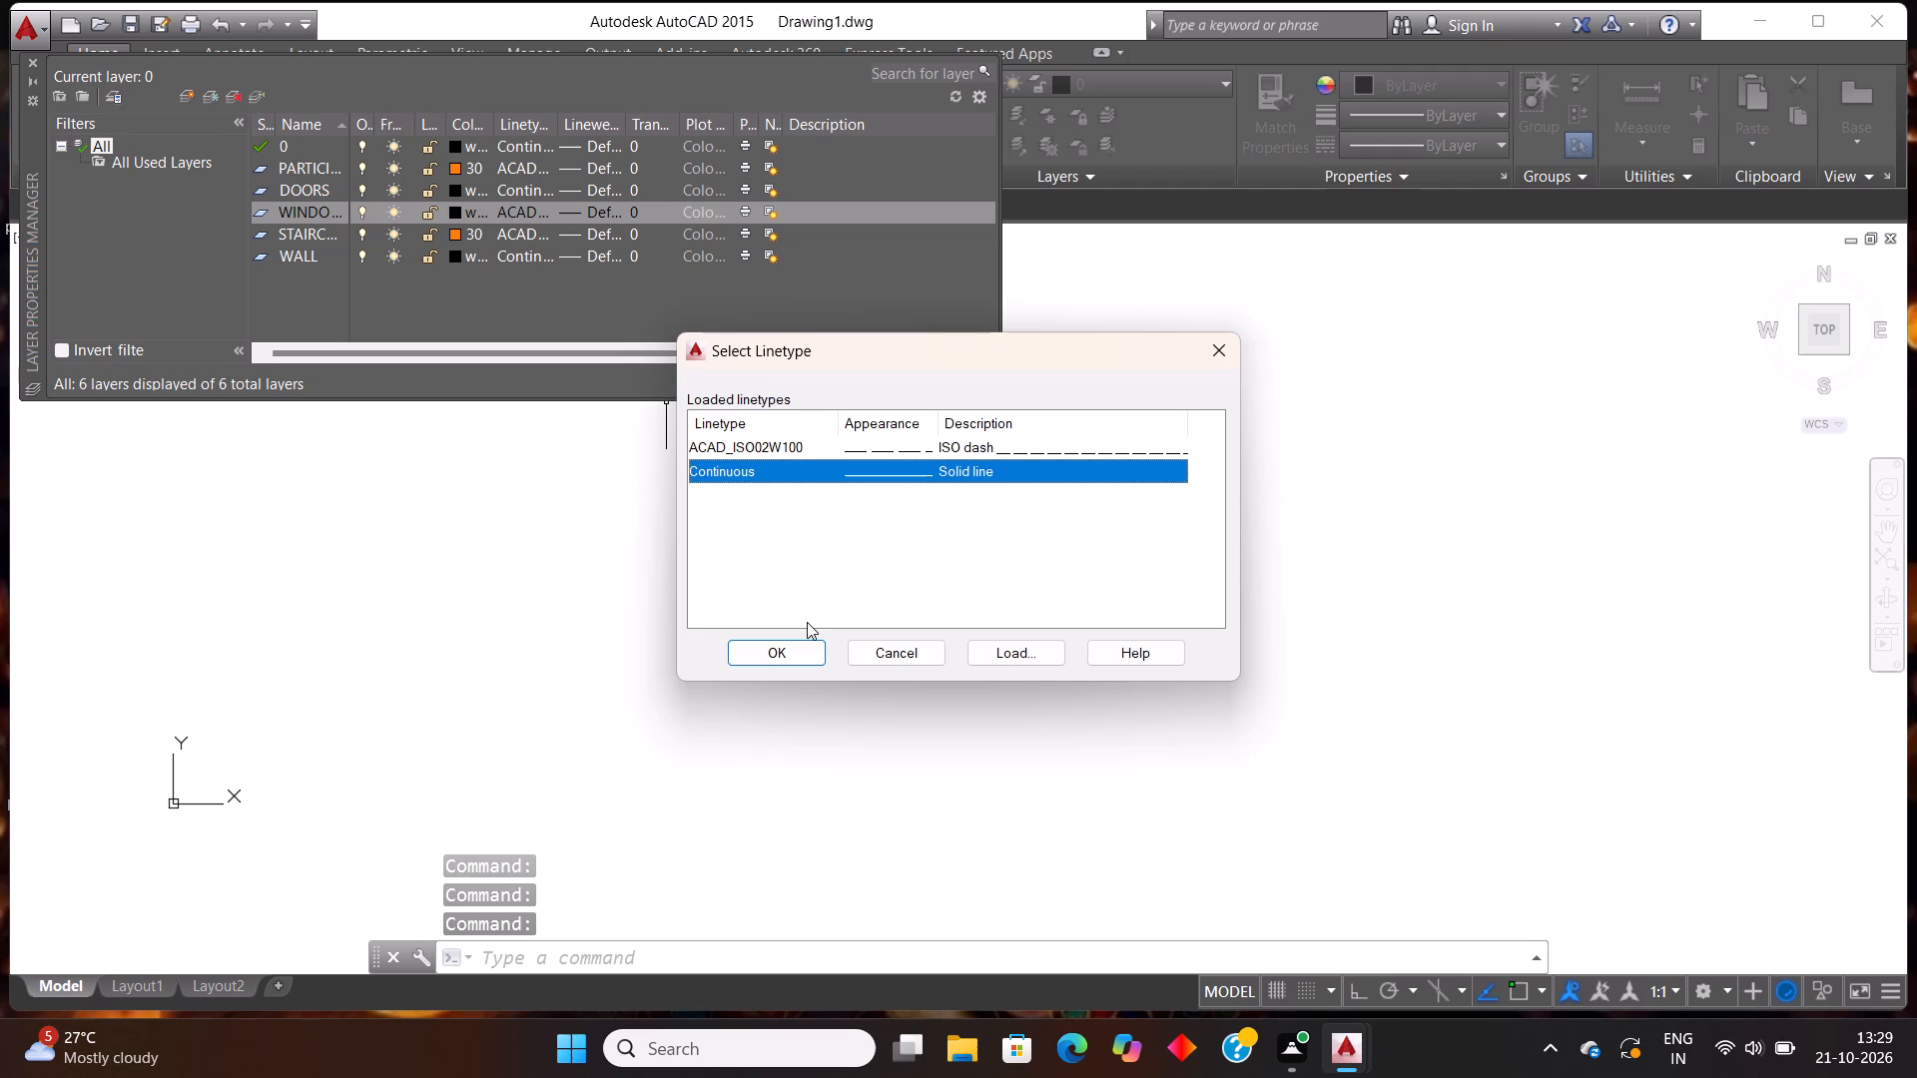
left_click(797, 659)
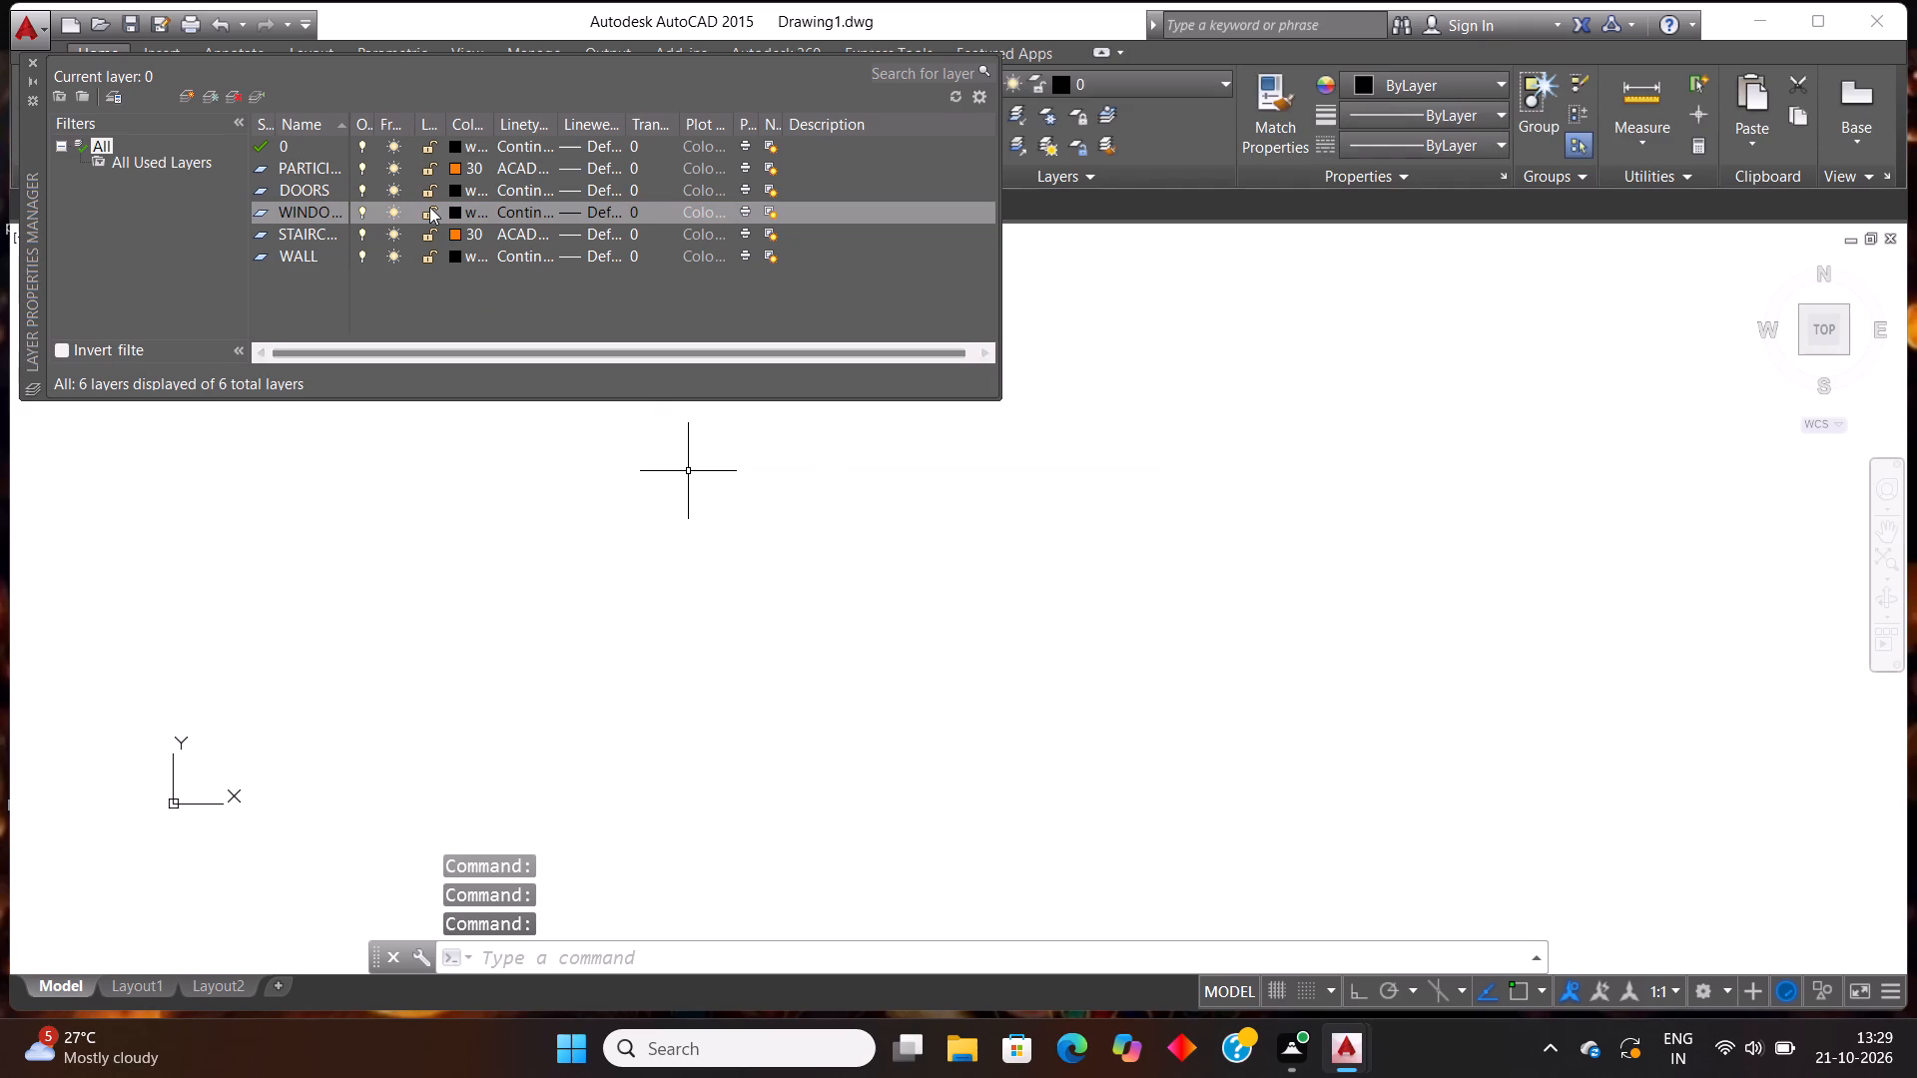
Set the STAIRCASE layer to index colour 202 (purple) with the Continuous linetype, and close the Layer Properties Manager.
left_click(453, 230)
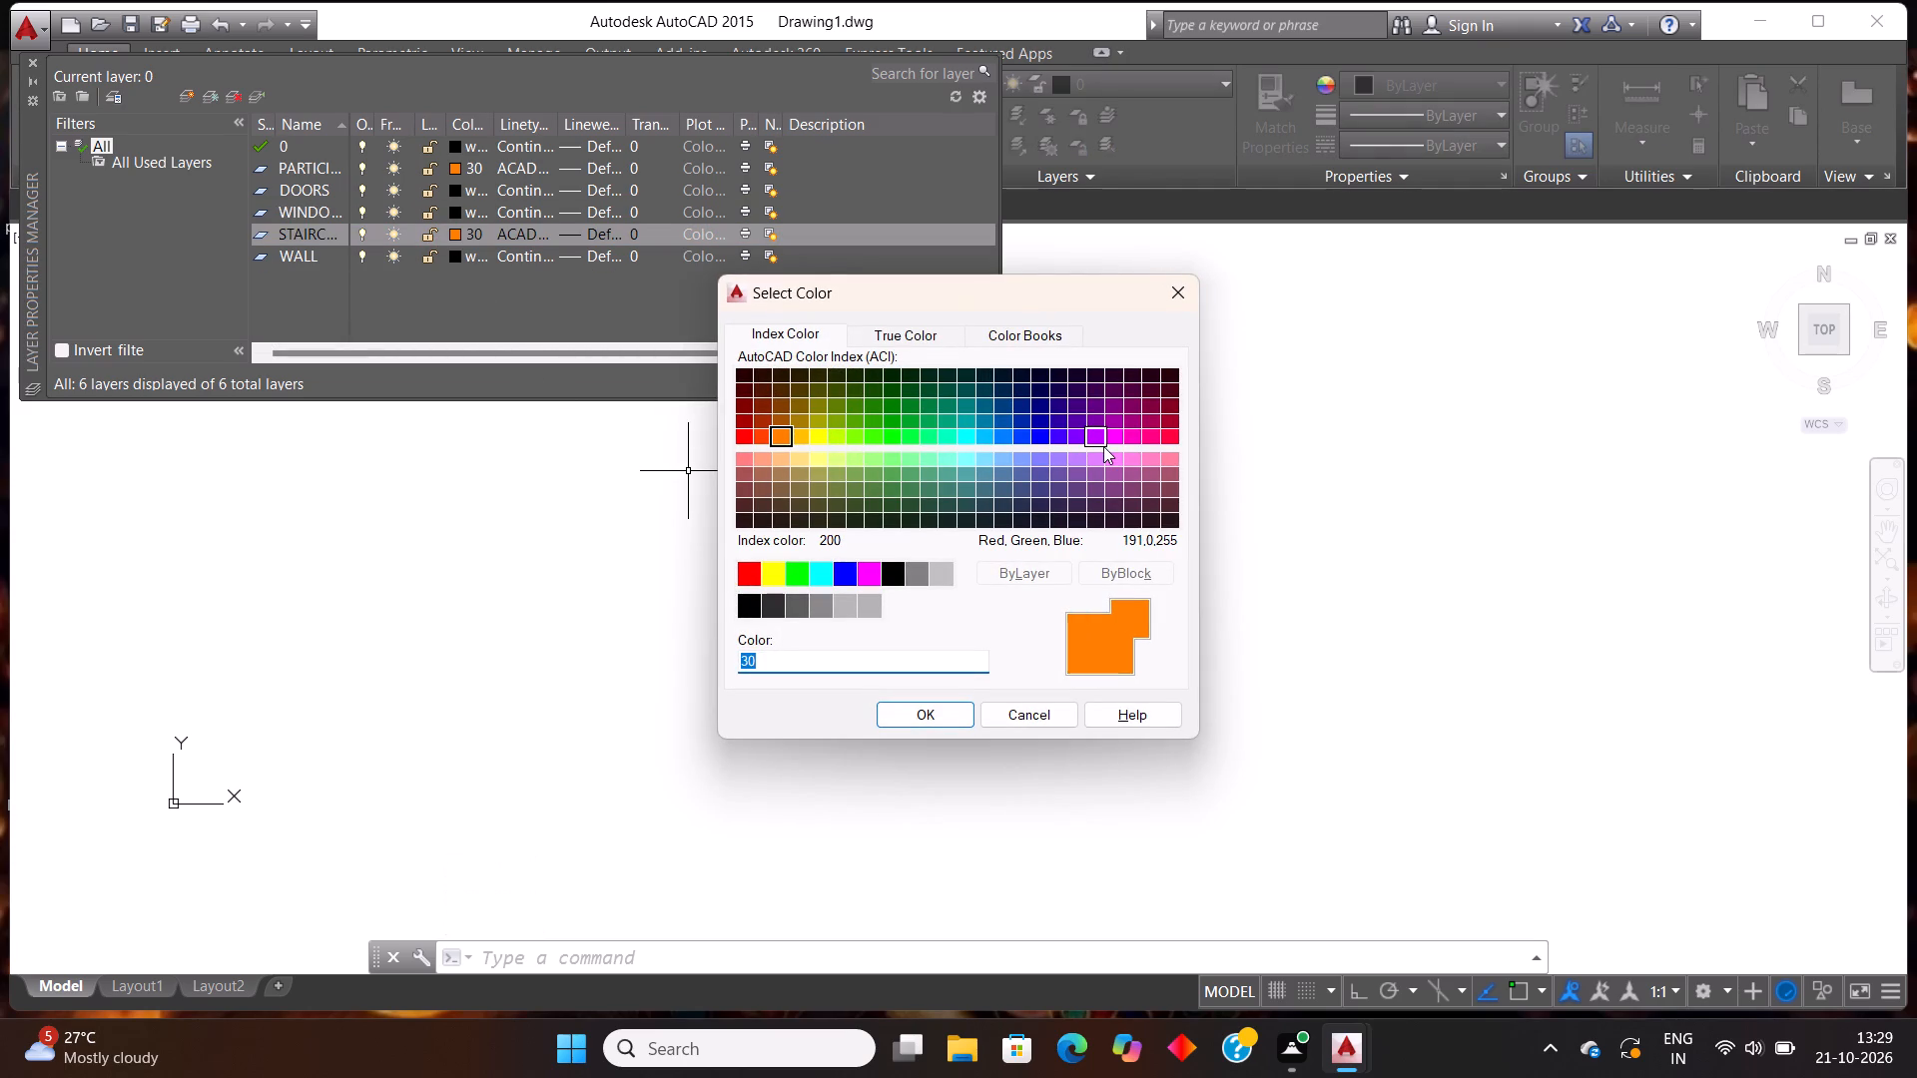
left_click(1103, 418)
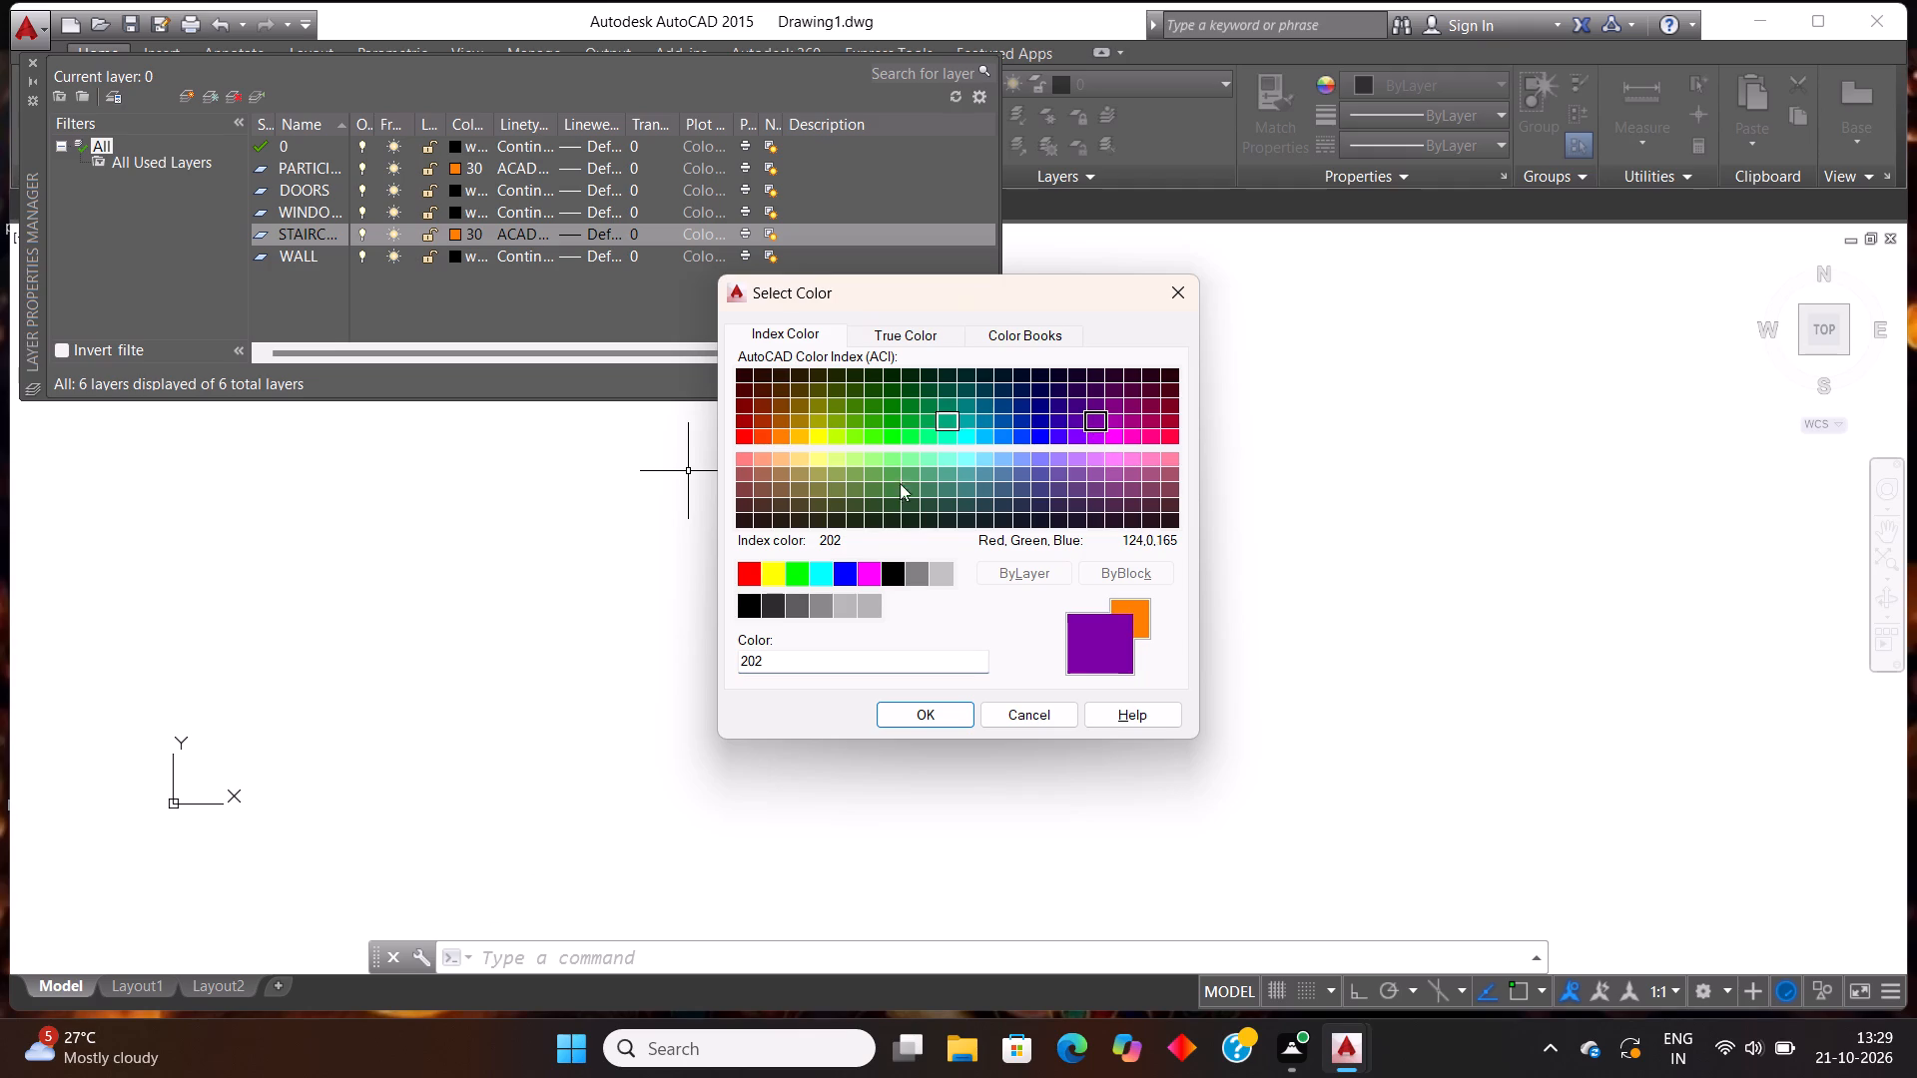
left_click(949, 716)
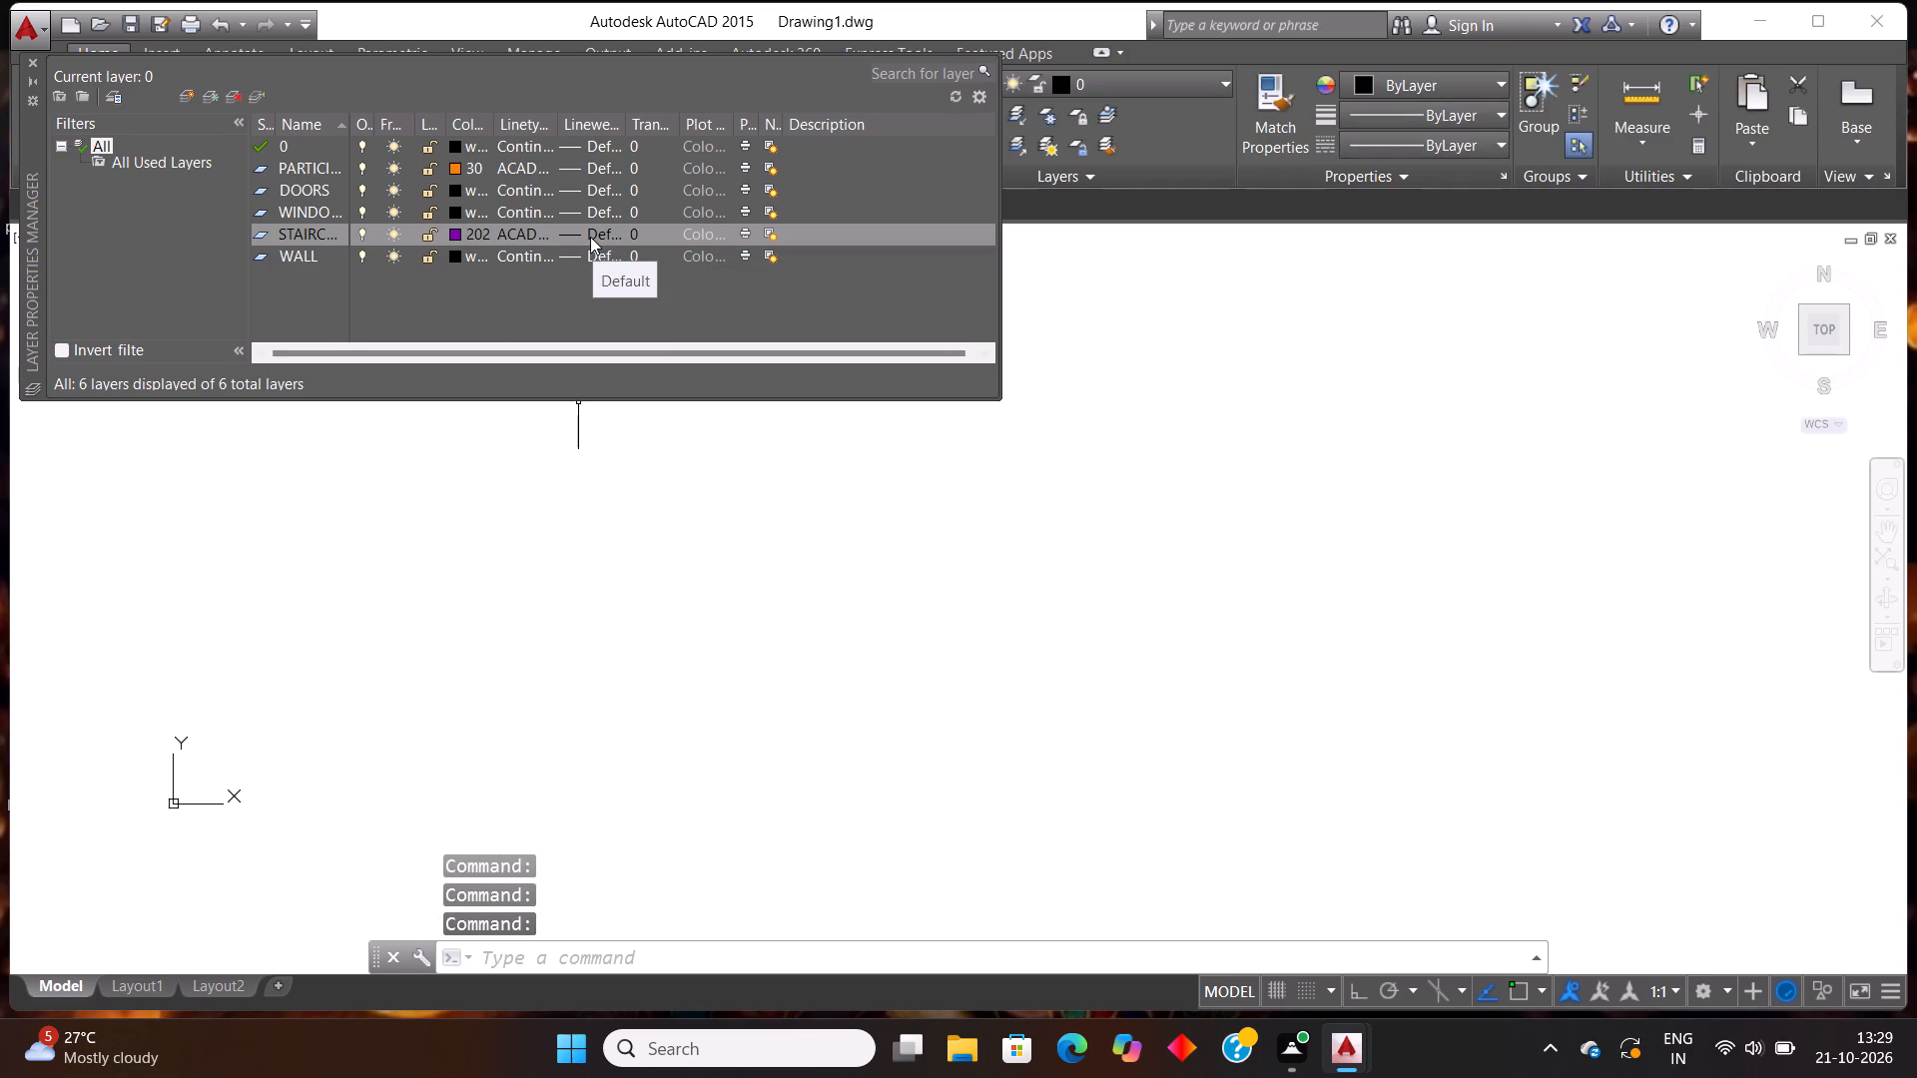
left_click(504, 234)
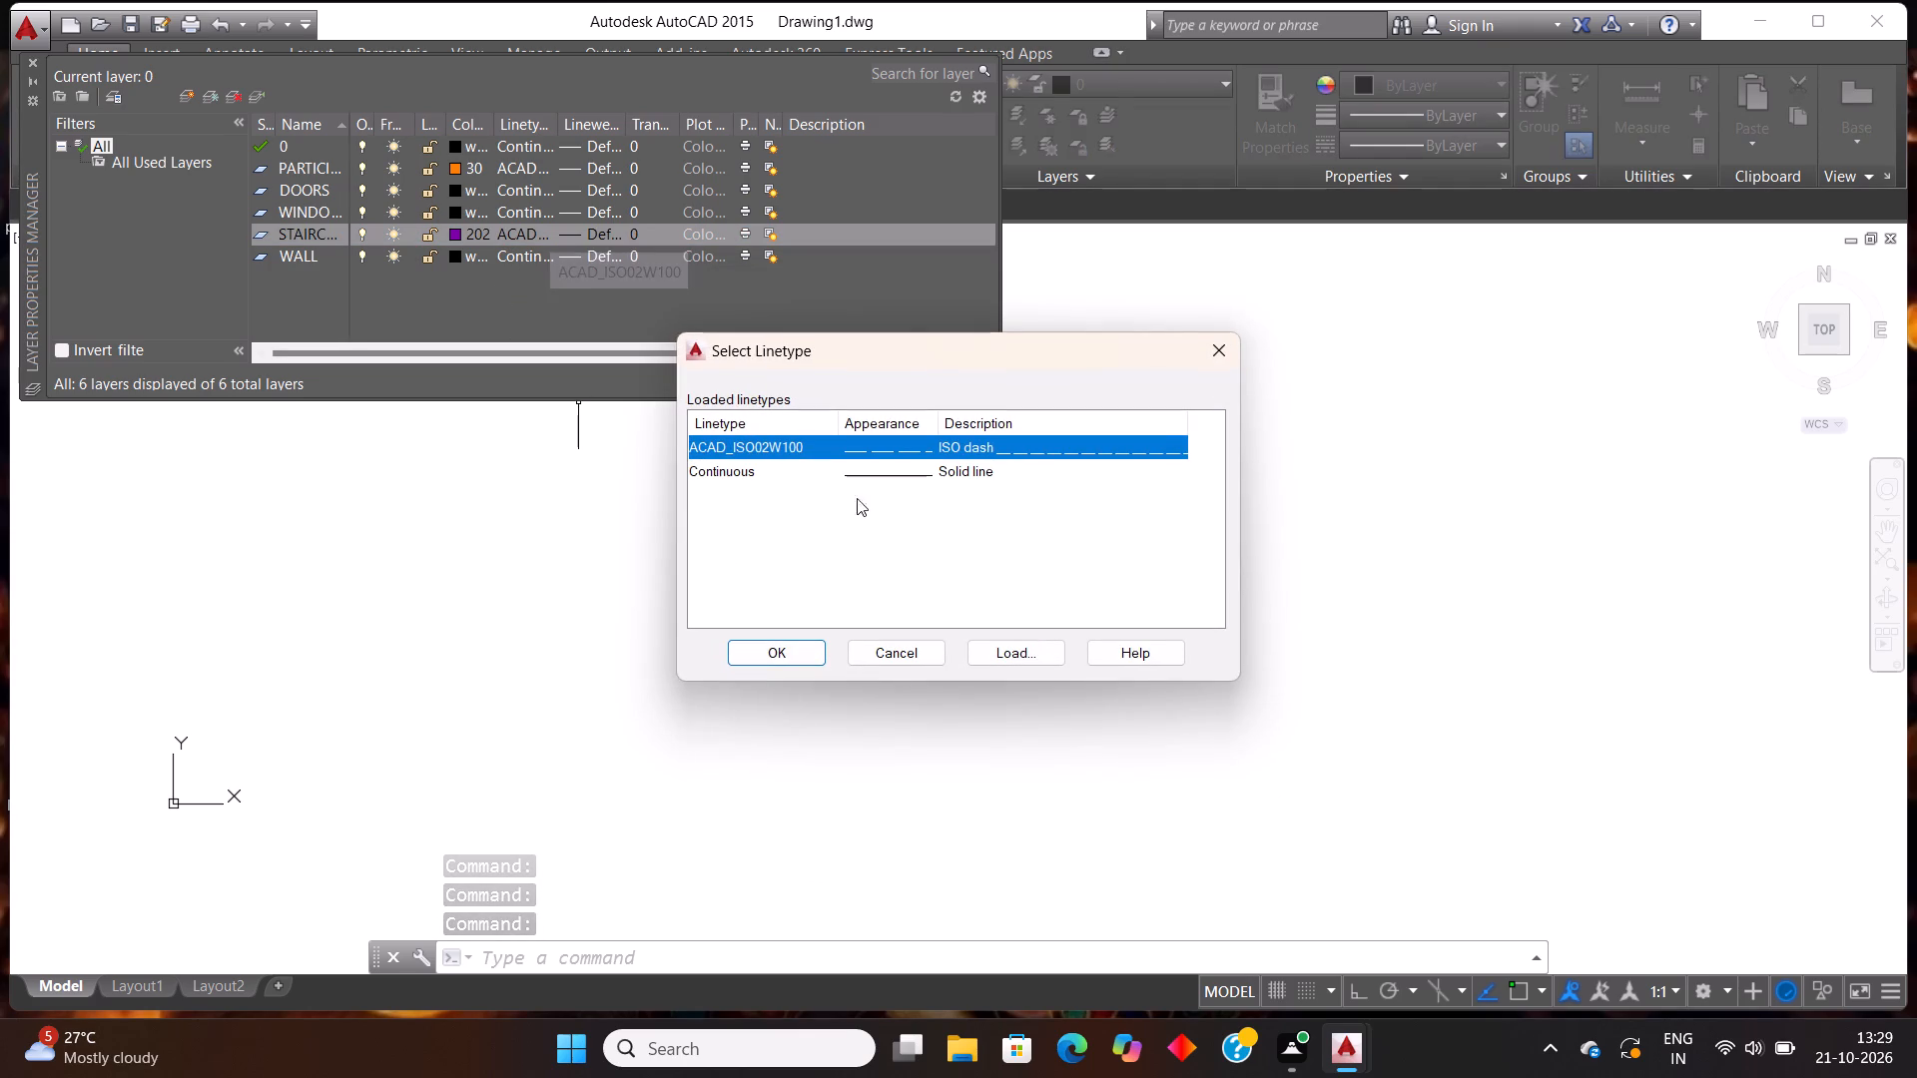
left_click(905, 479)
left_click(755, 656)
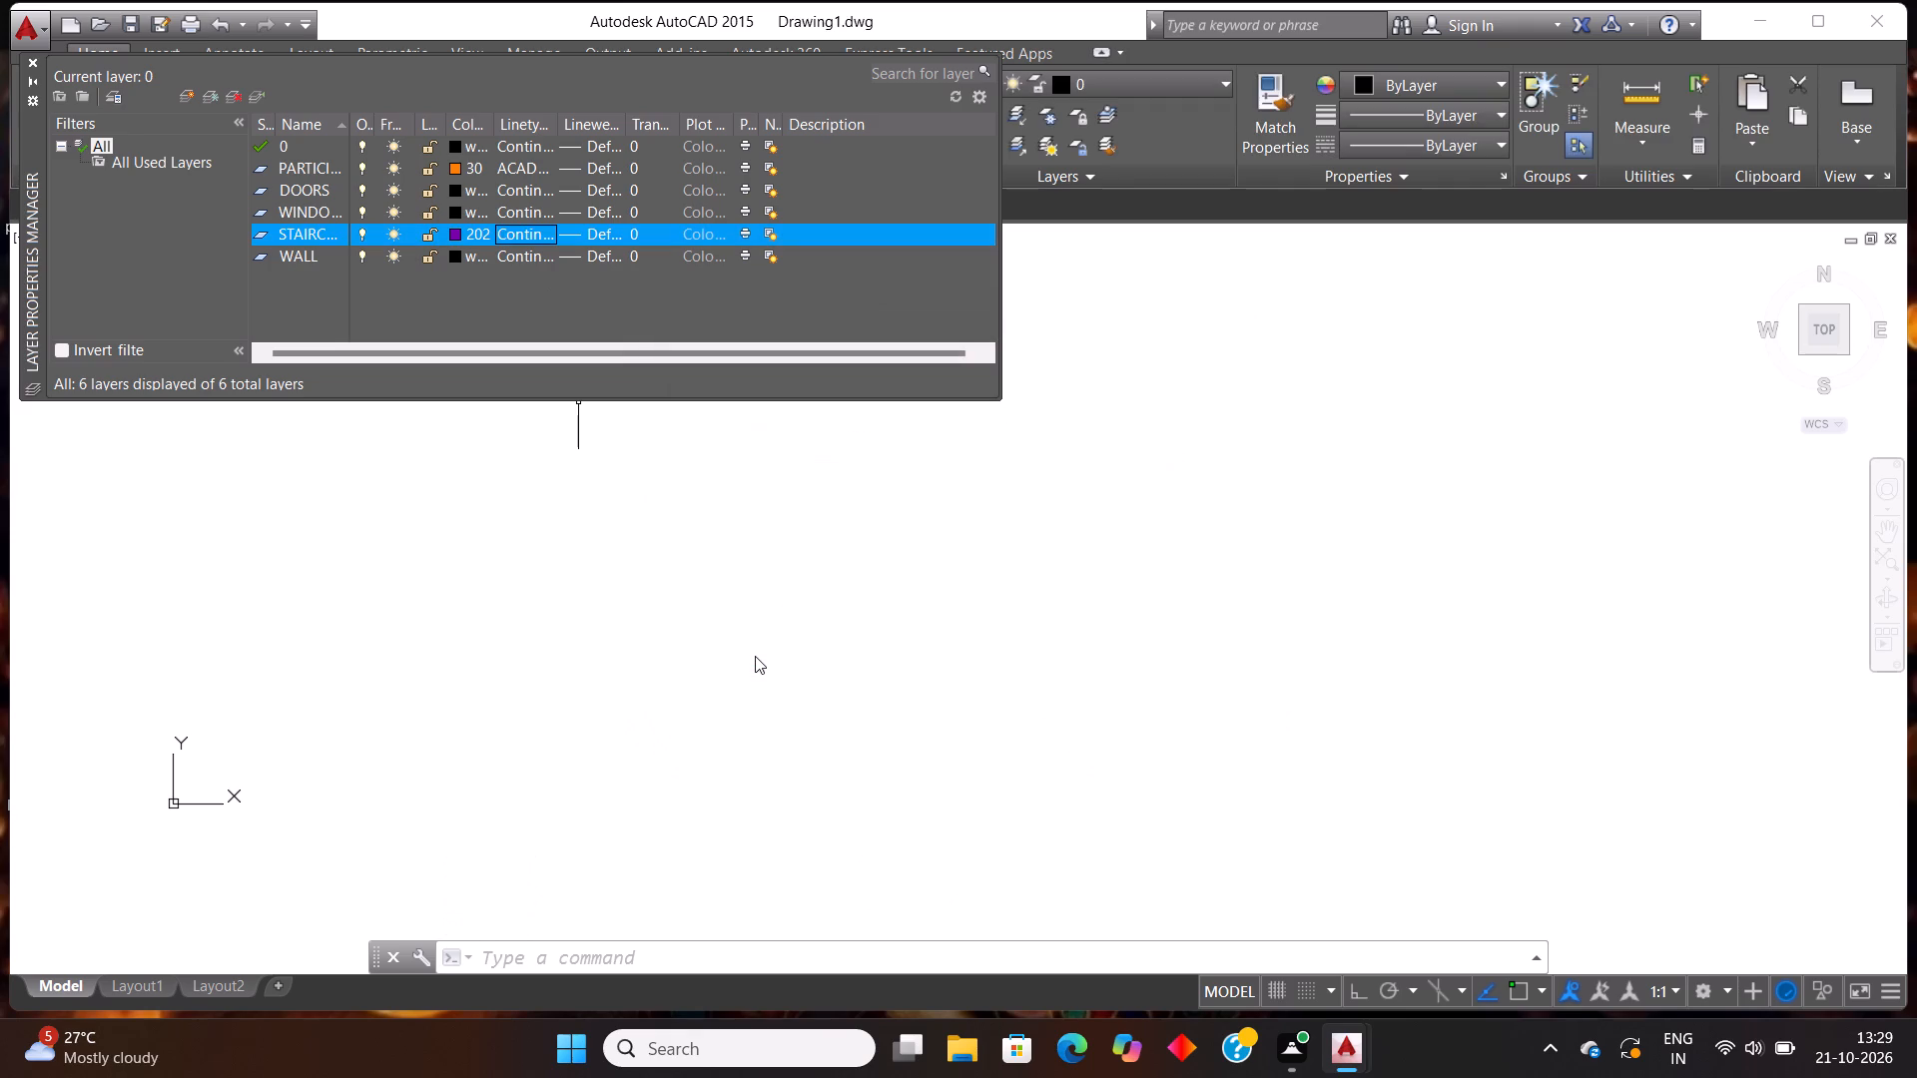
left_click(612, 633)
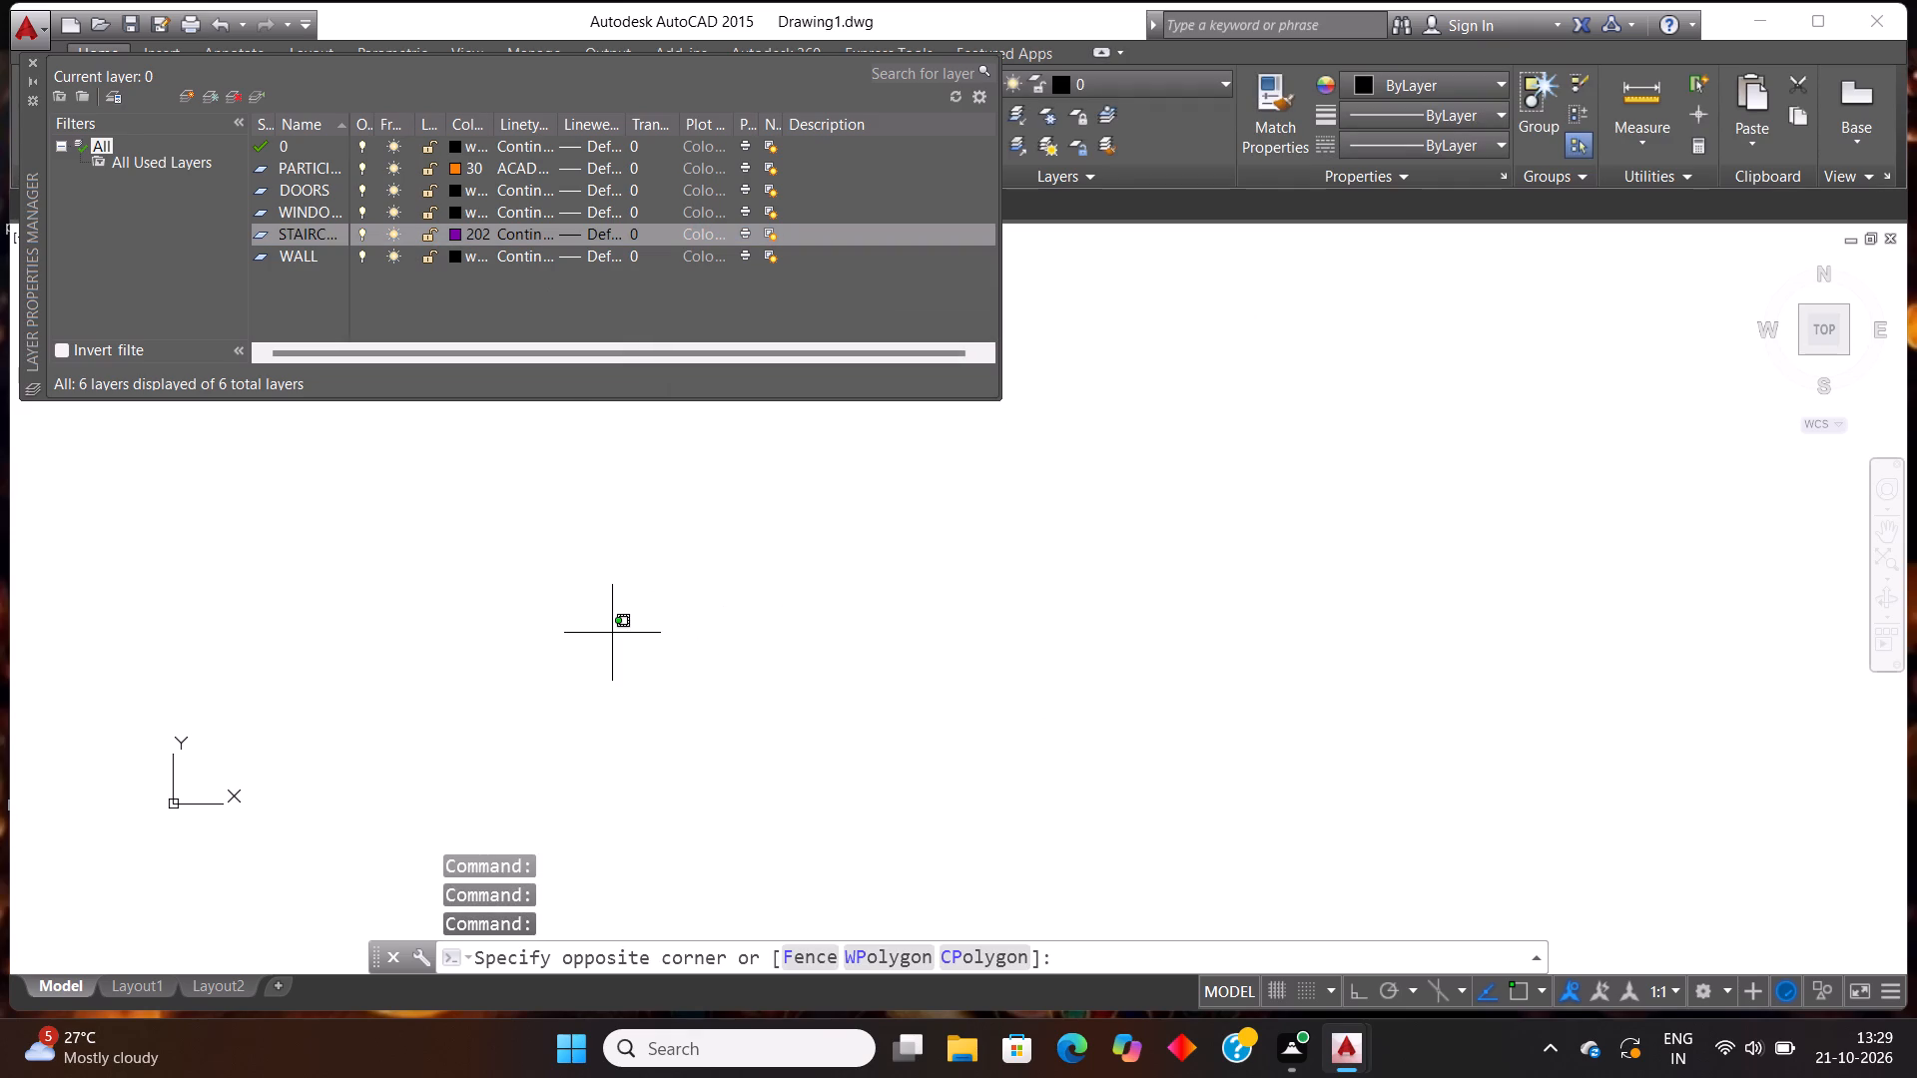
key("Escape")
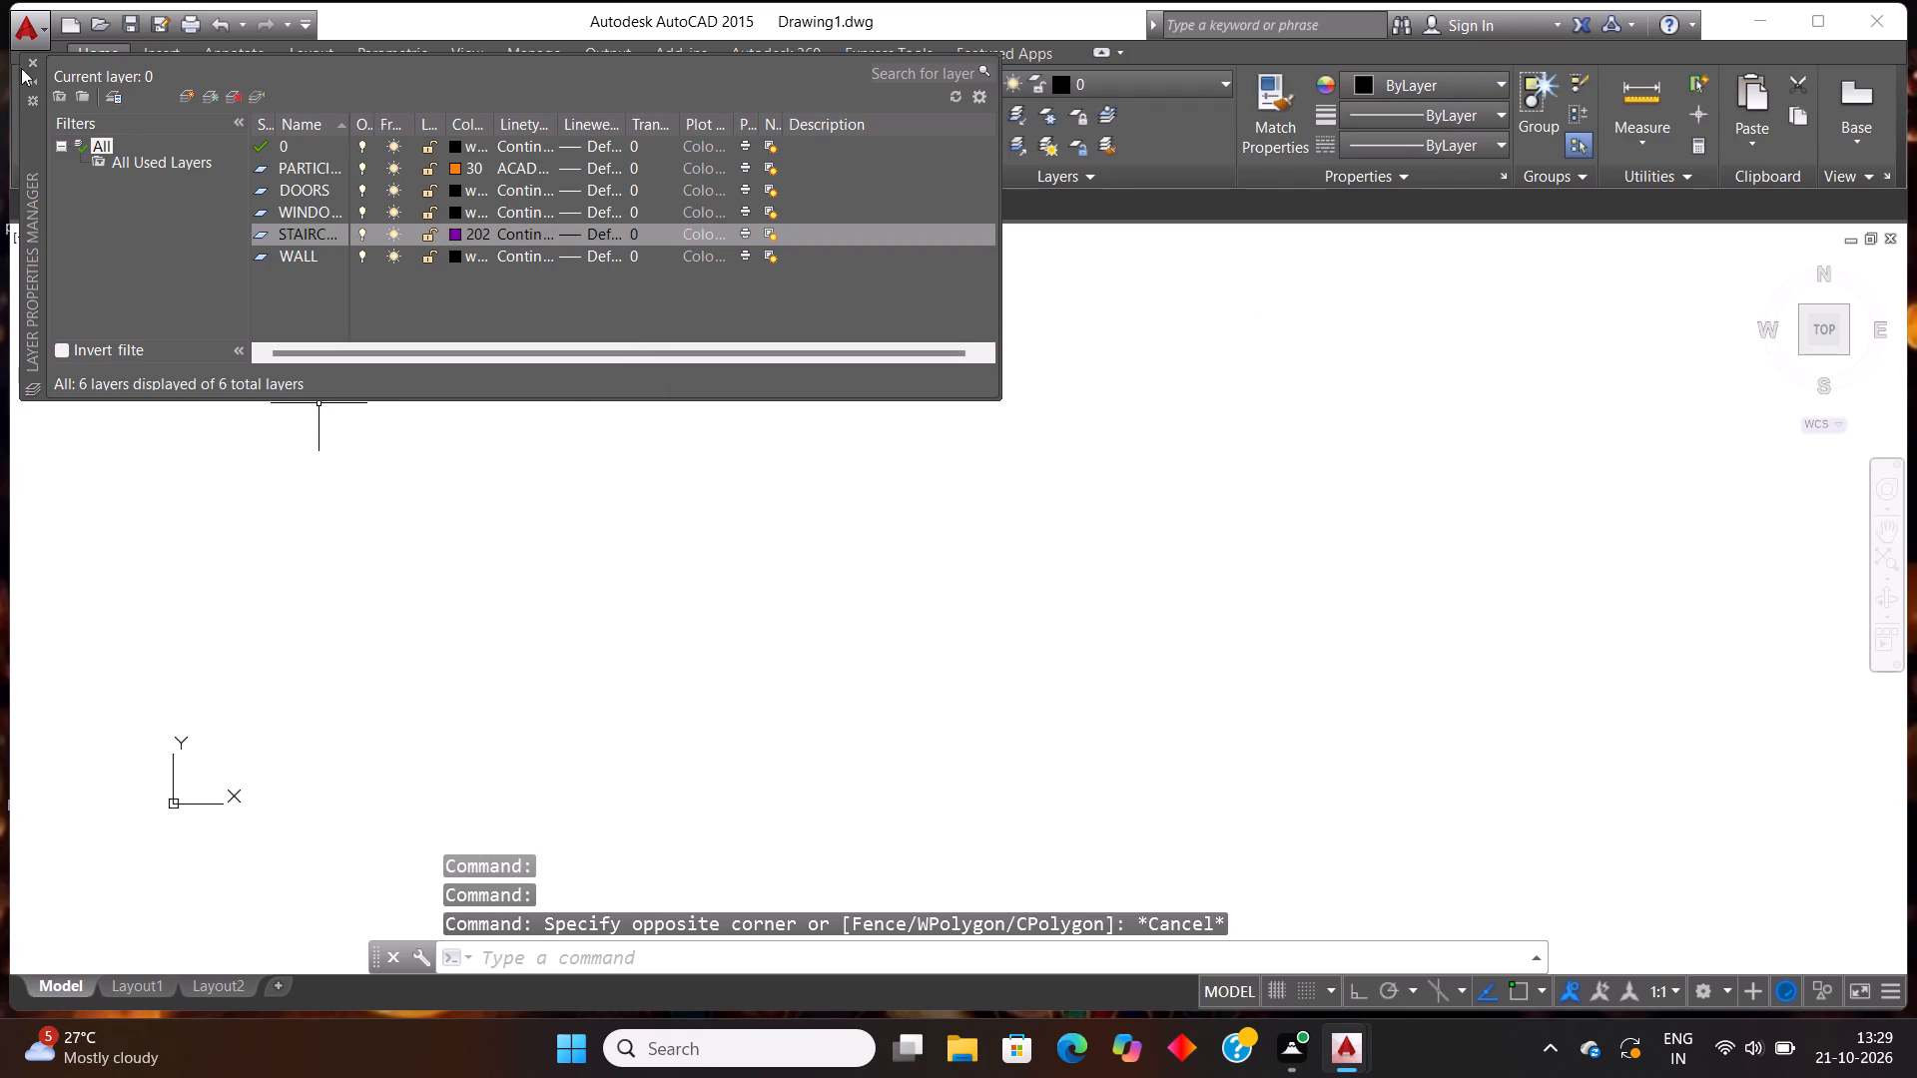
left_click(33, 63)
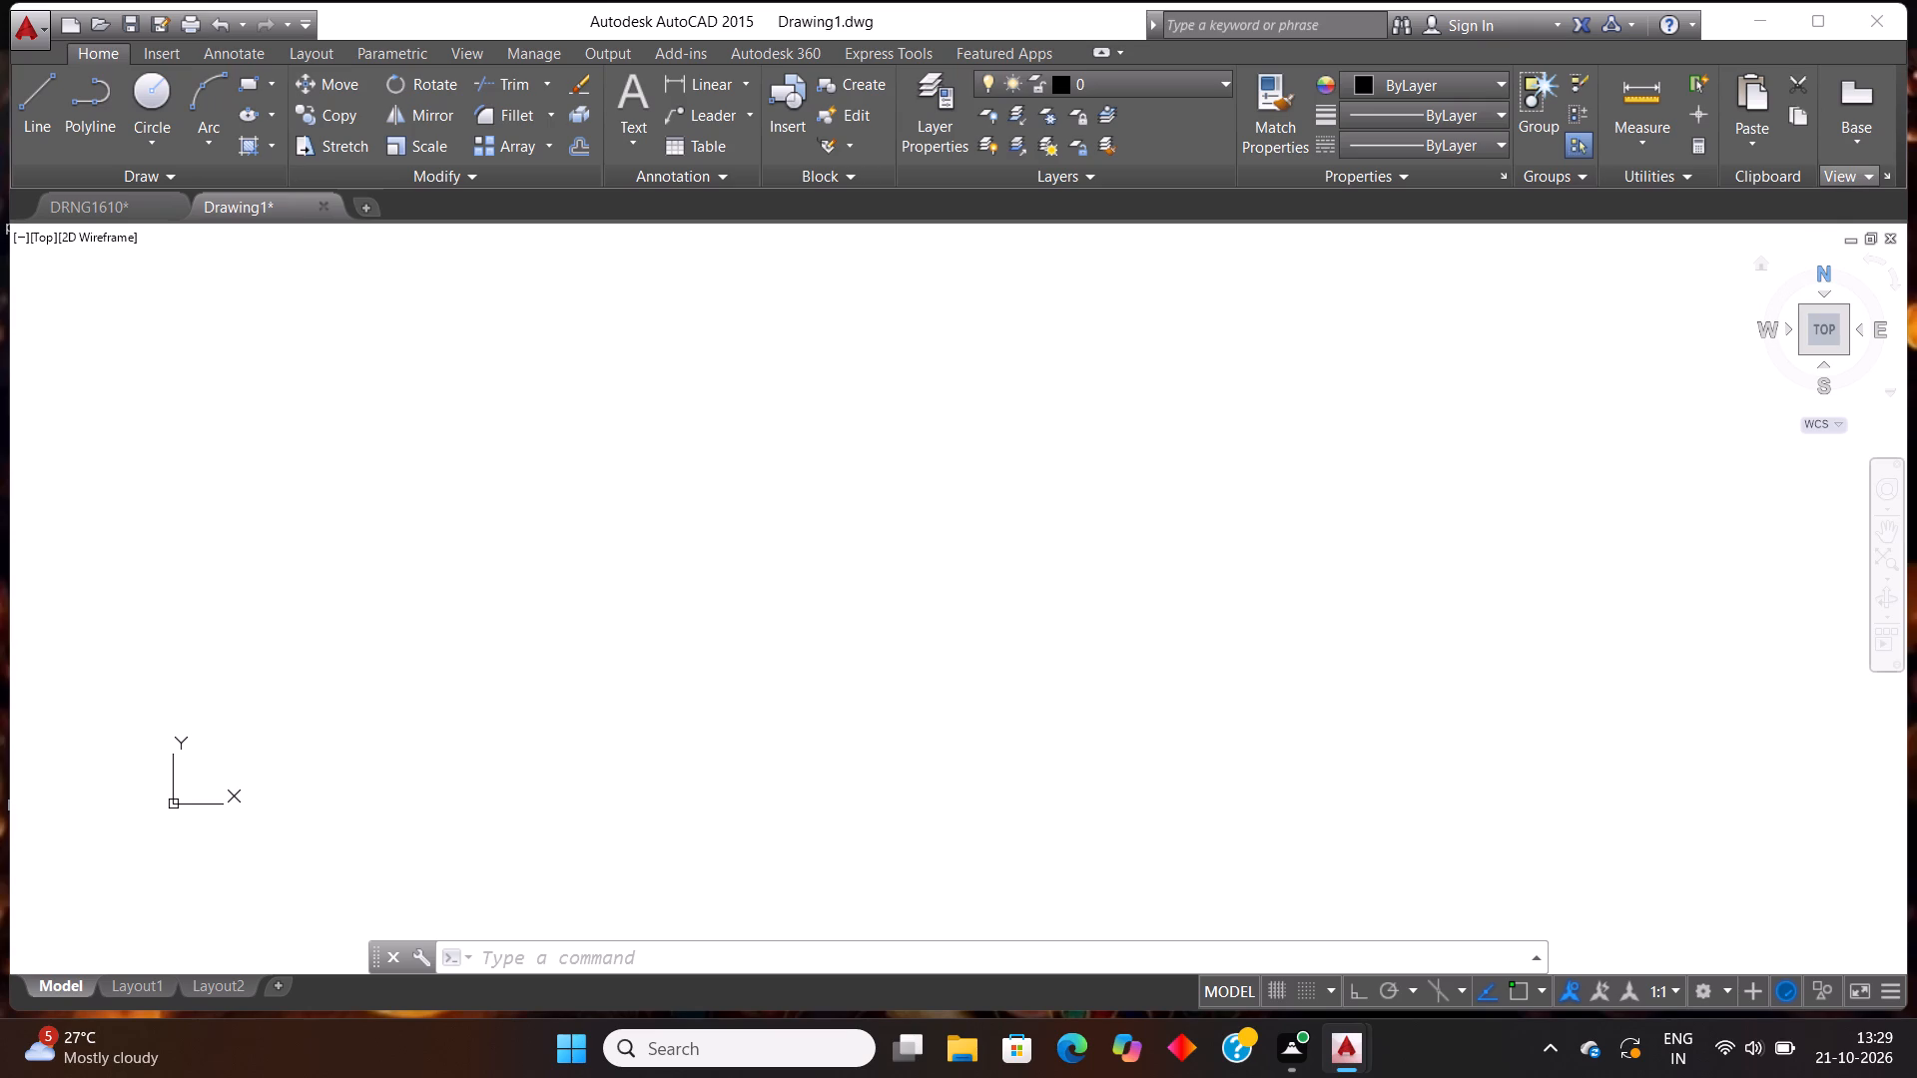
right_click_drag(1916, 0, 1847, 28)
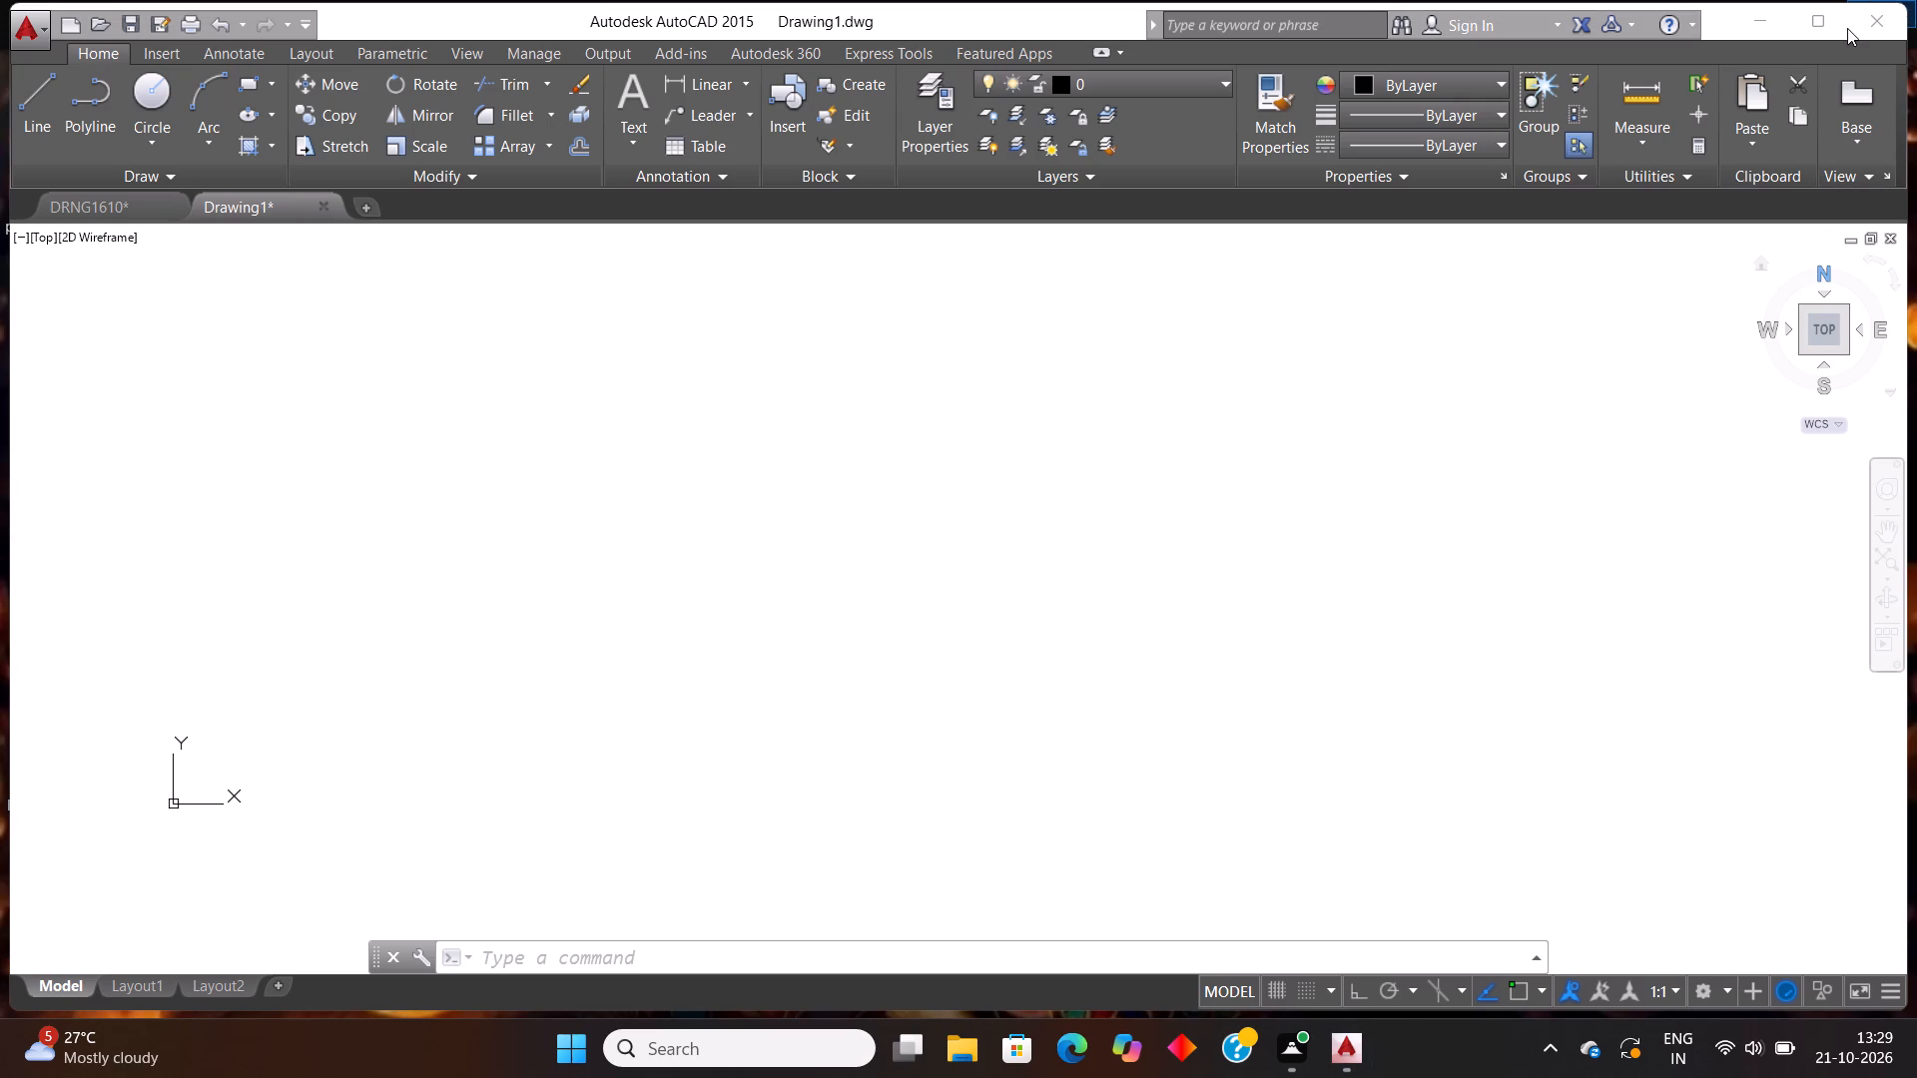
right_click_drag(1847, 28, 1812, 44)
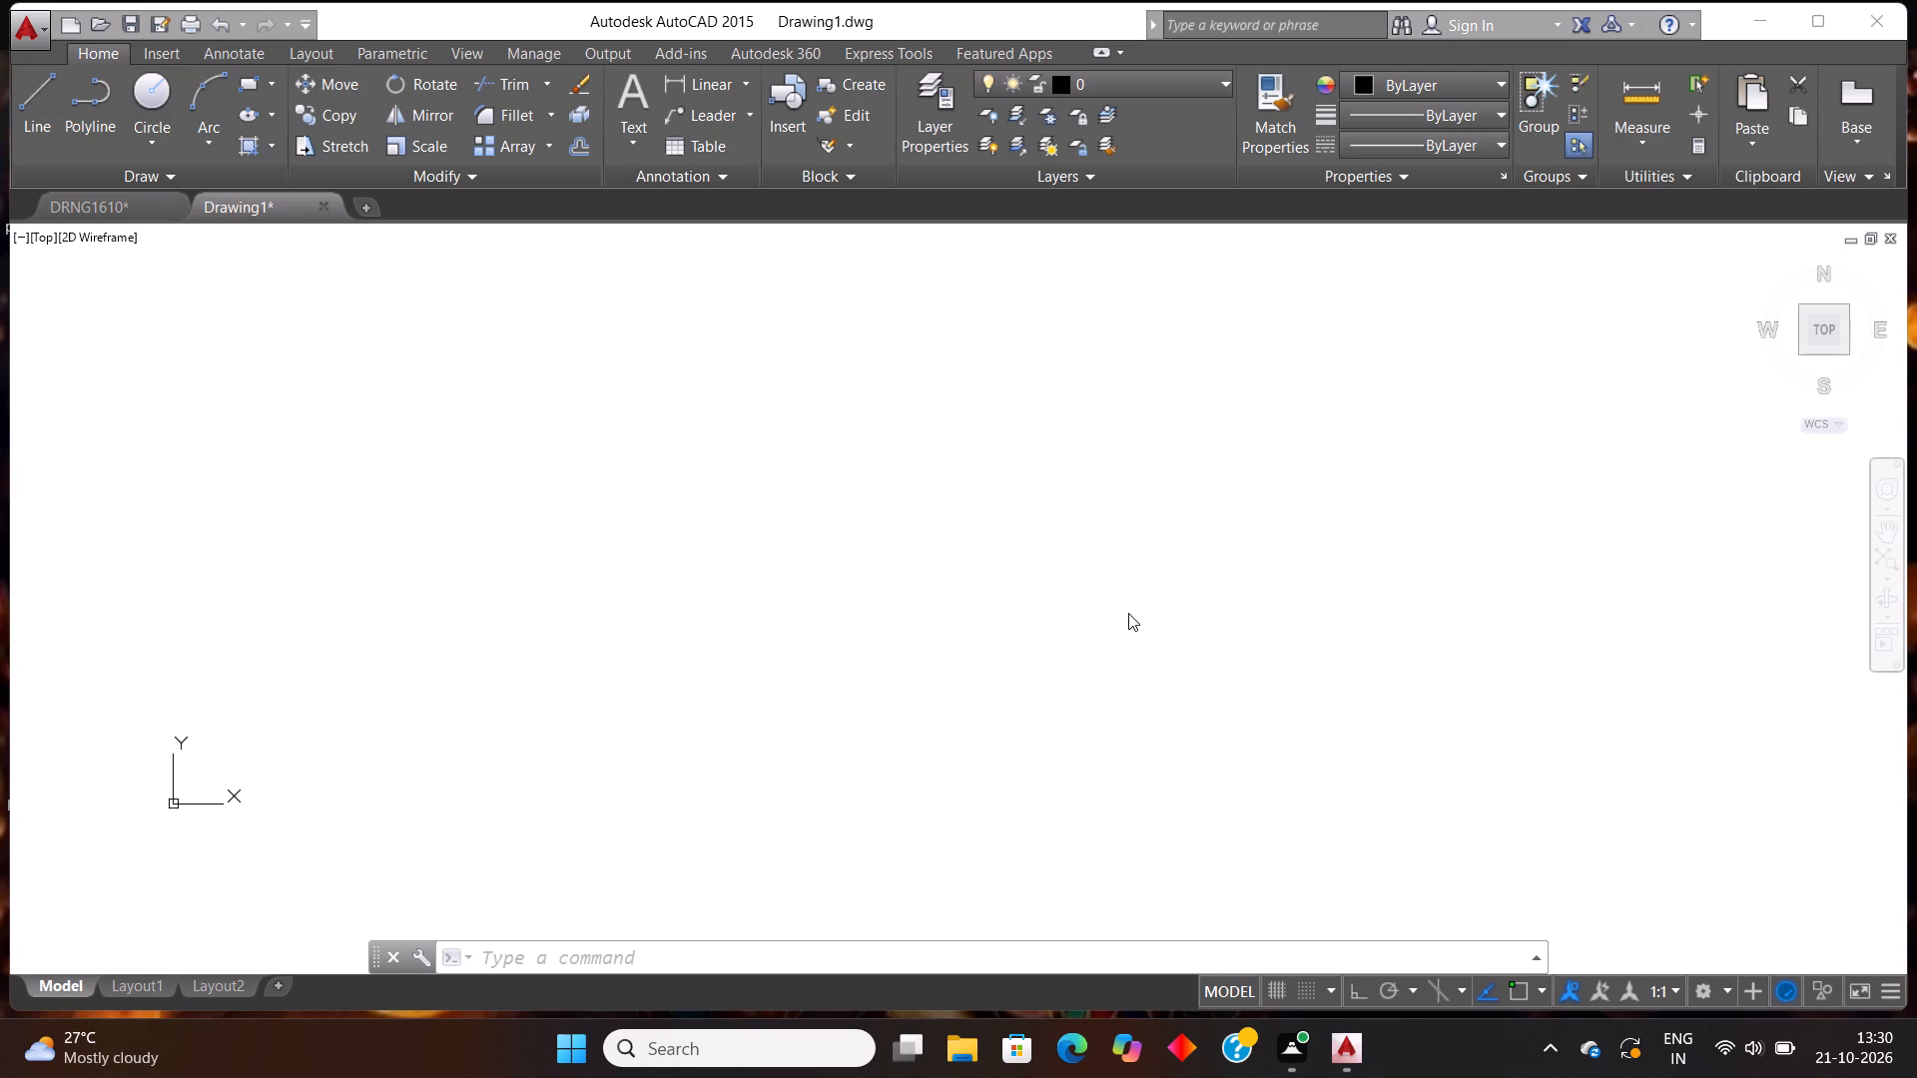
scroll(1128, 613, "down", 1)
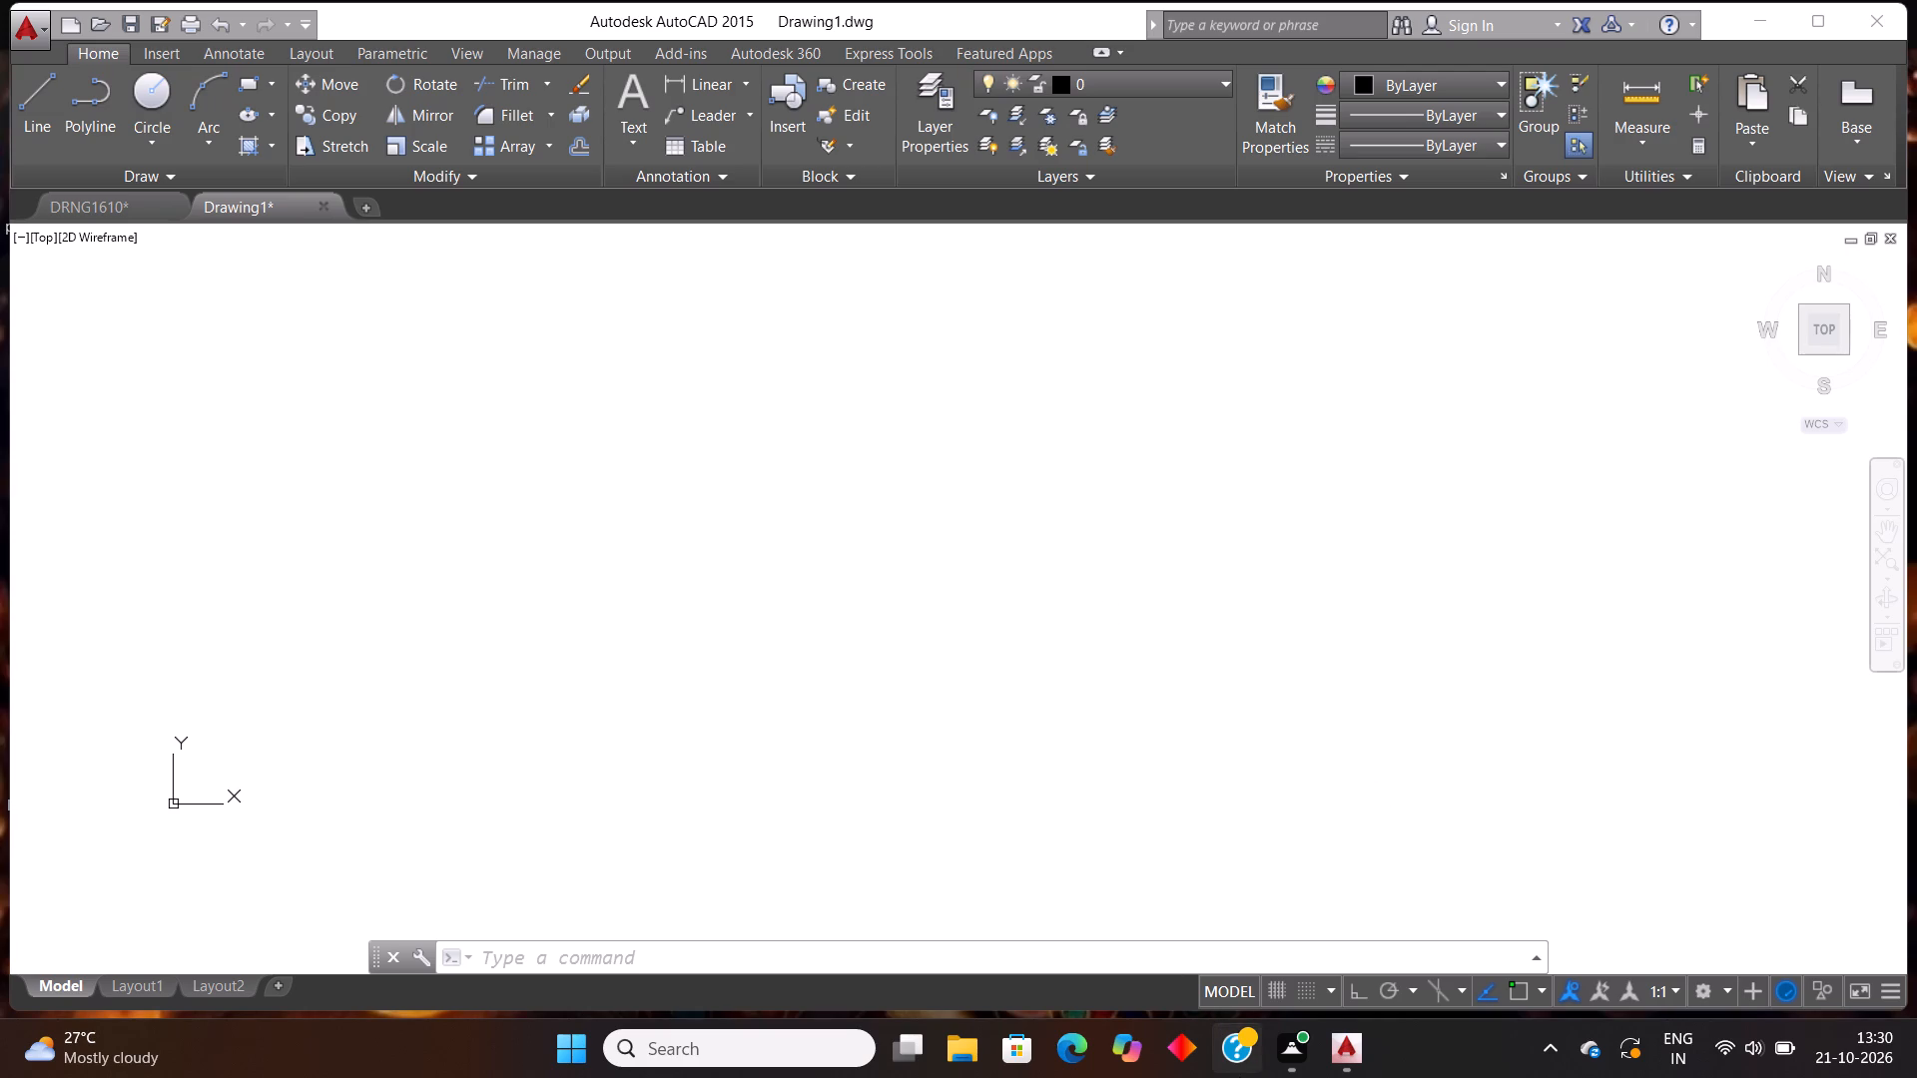
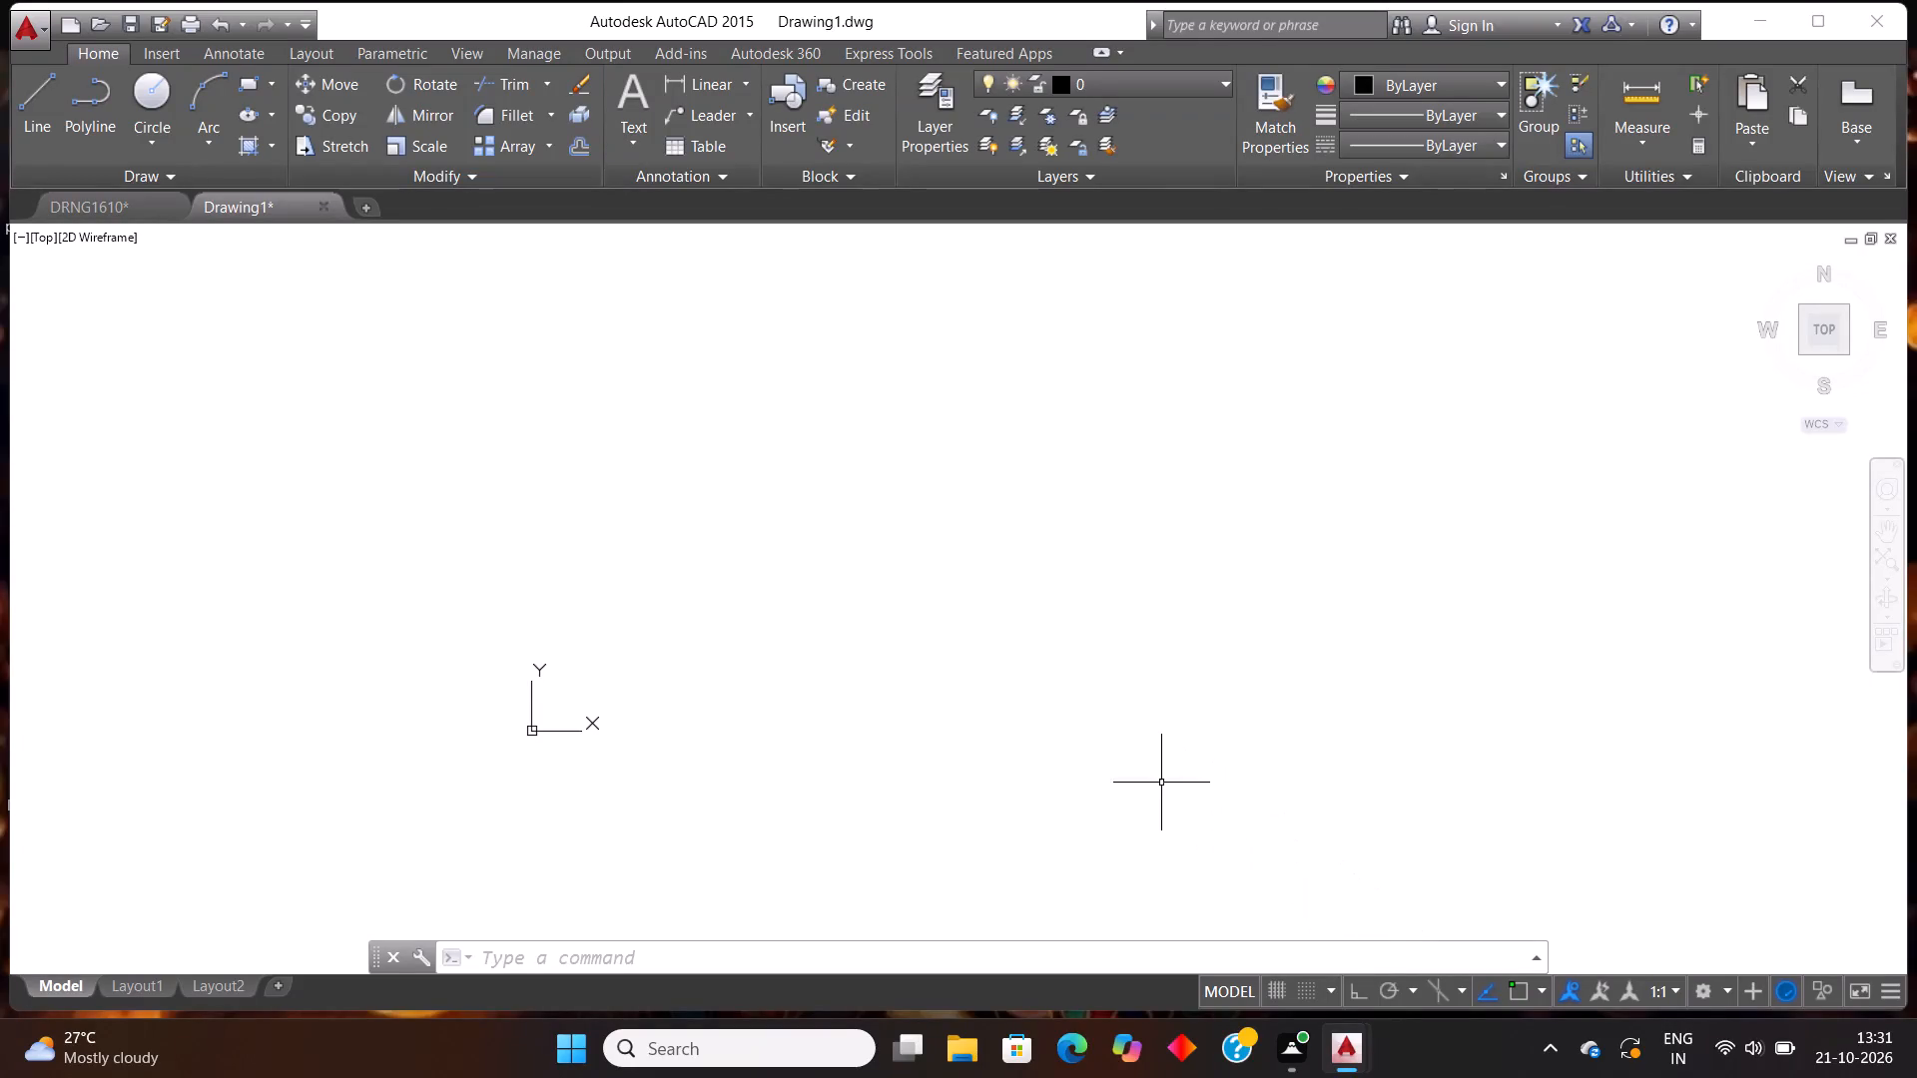
Draw a closed rectangular outline 20' wide and 40' high with the Line command, with Ortho on.
key("l")
key("Return")
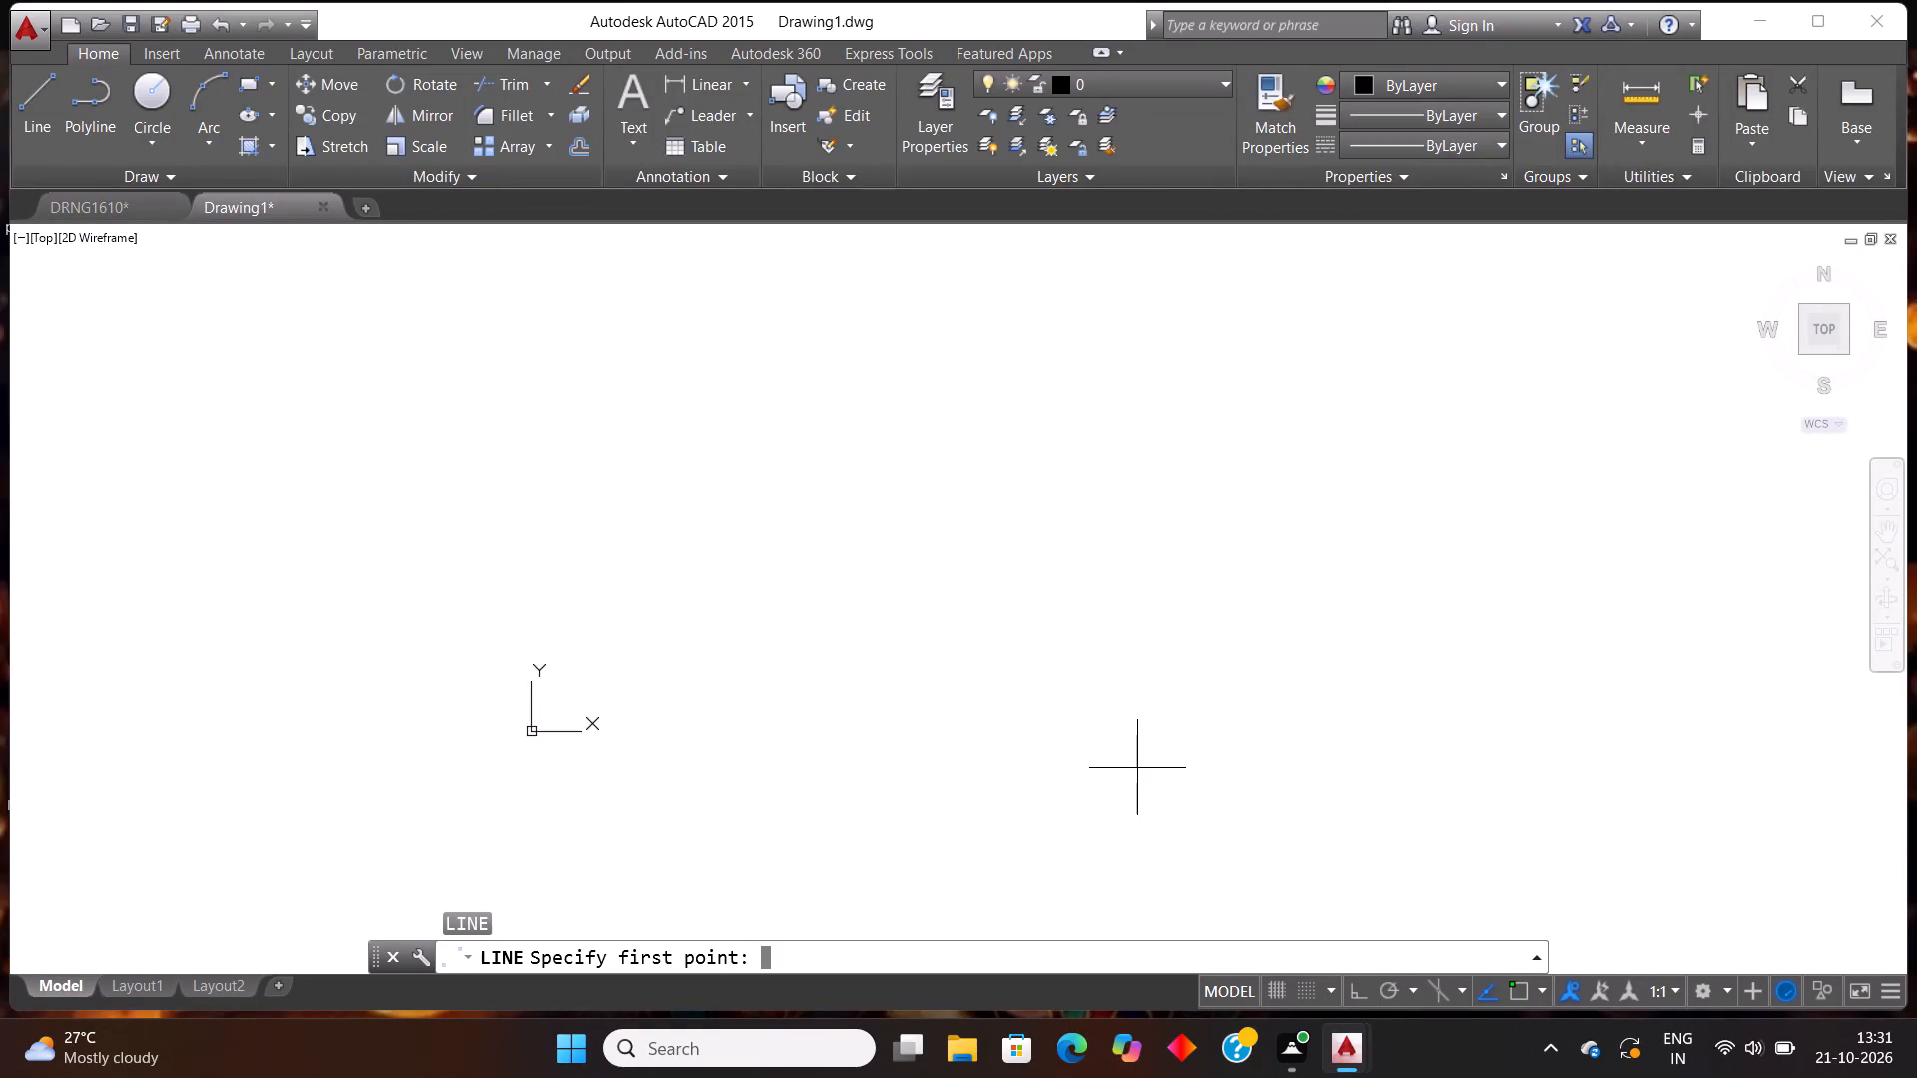
key("F8")
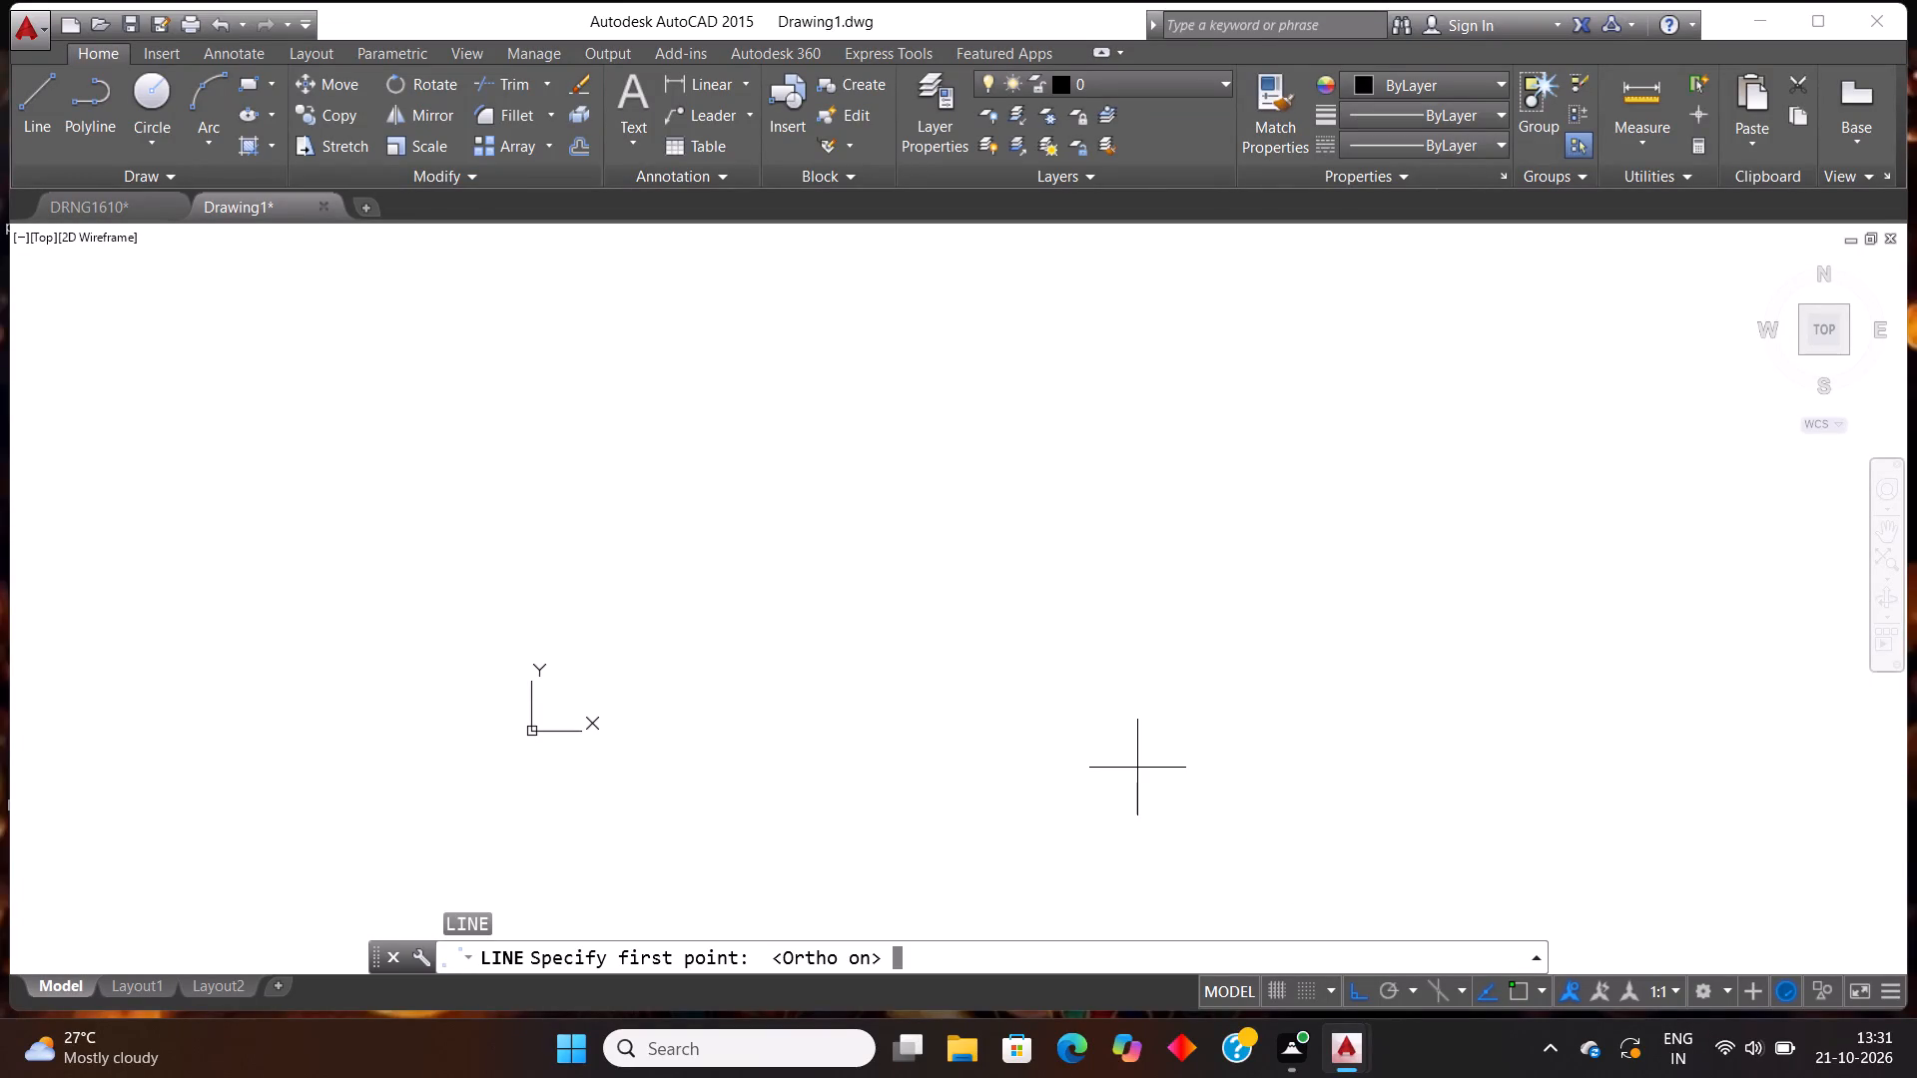
left_click(750, 396)
type("20'")
key("Return")
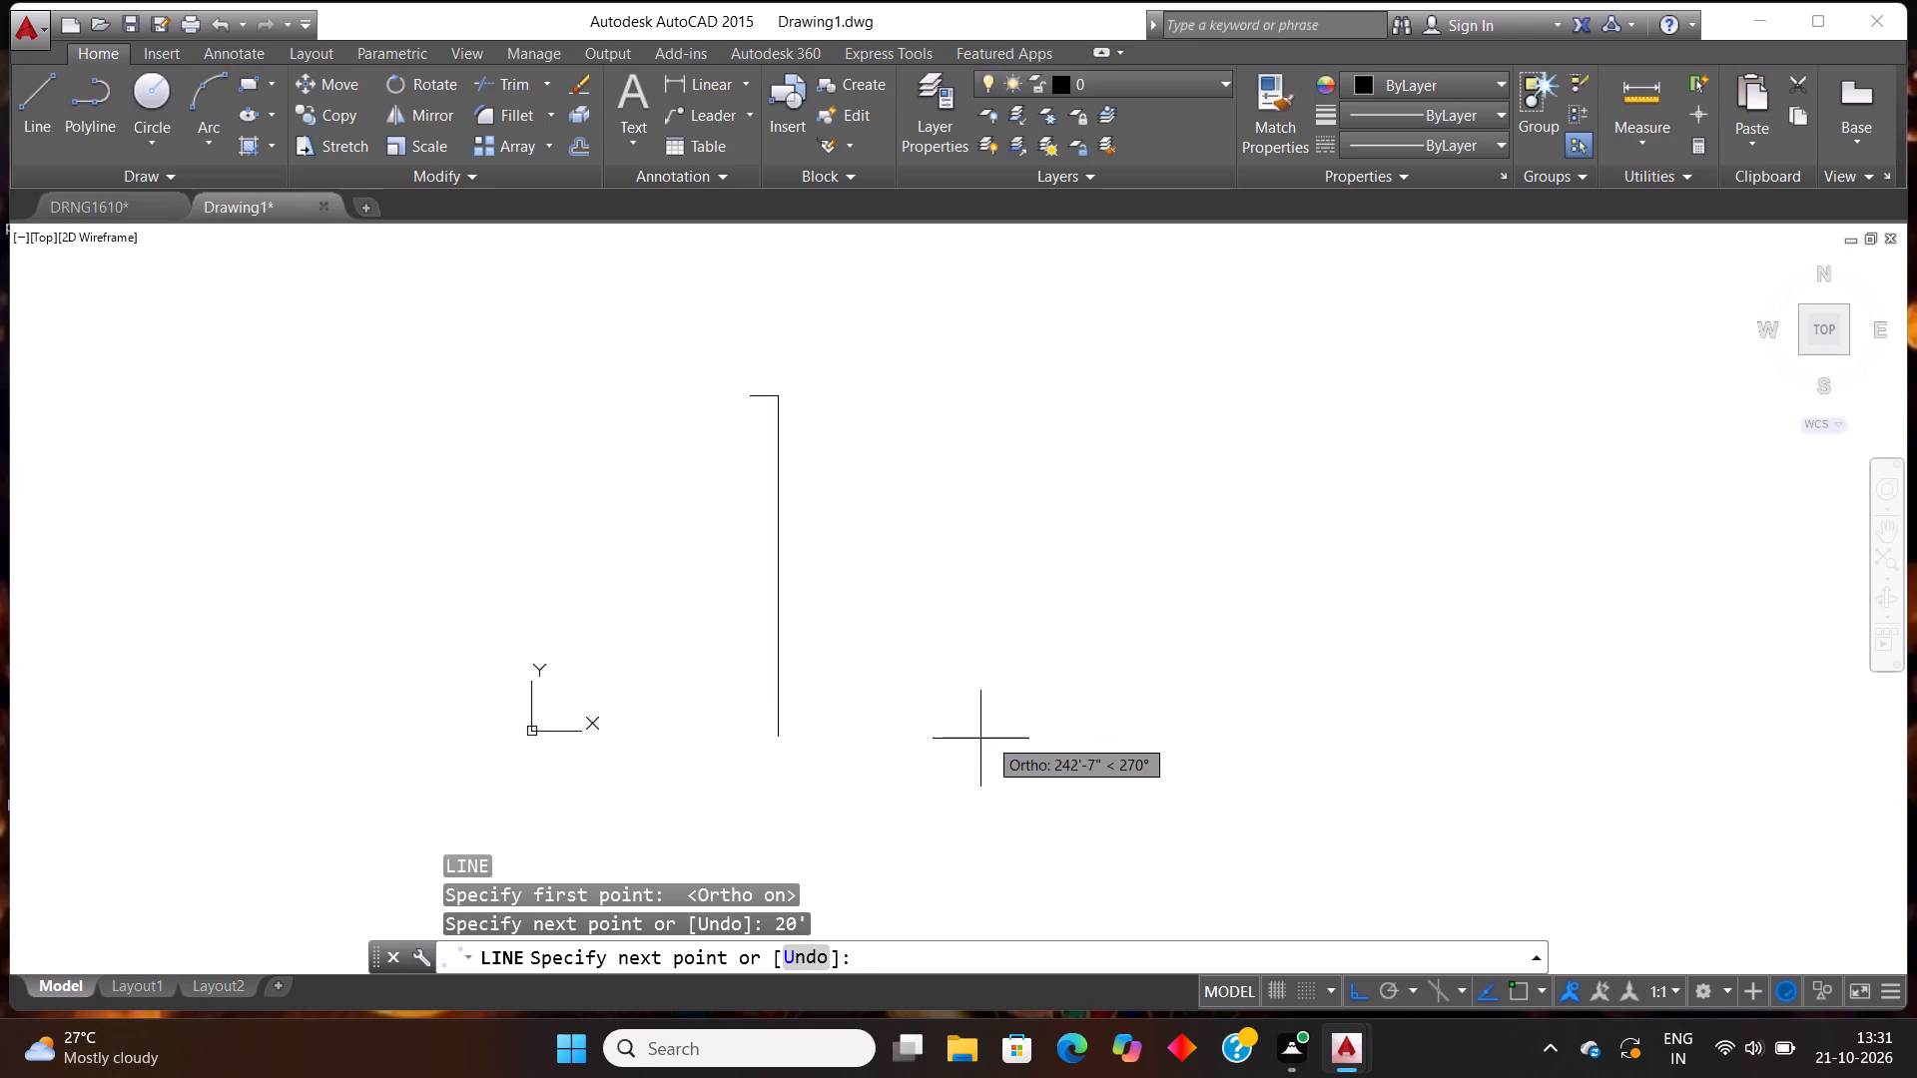
type("40'")
key("Return")
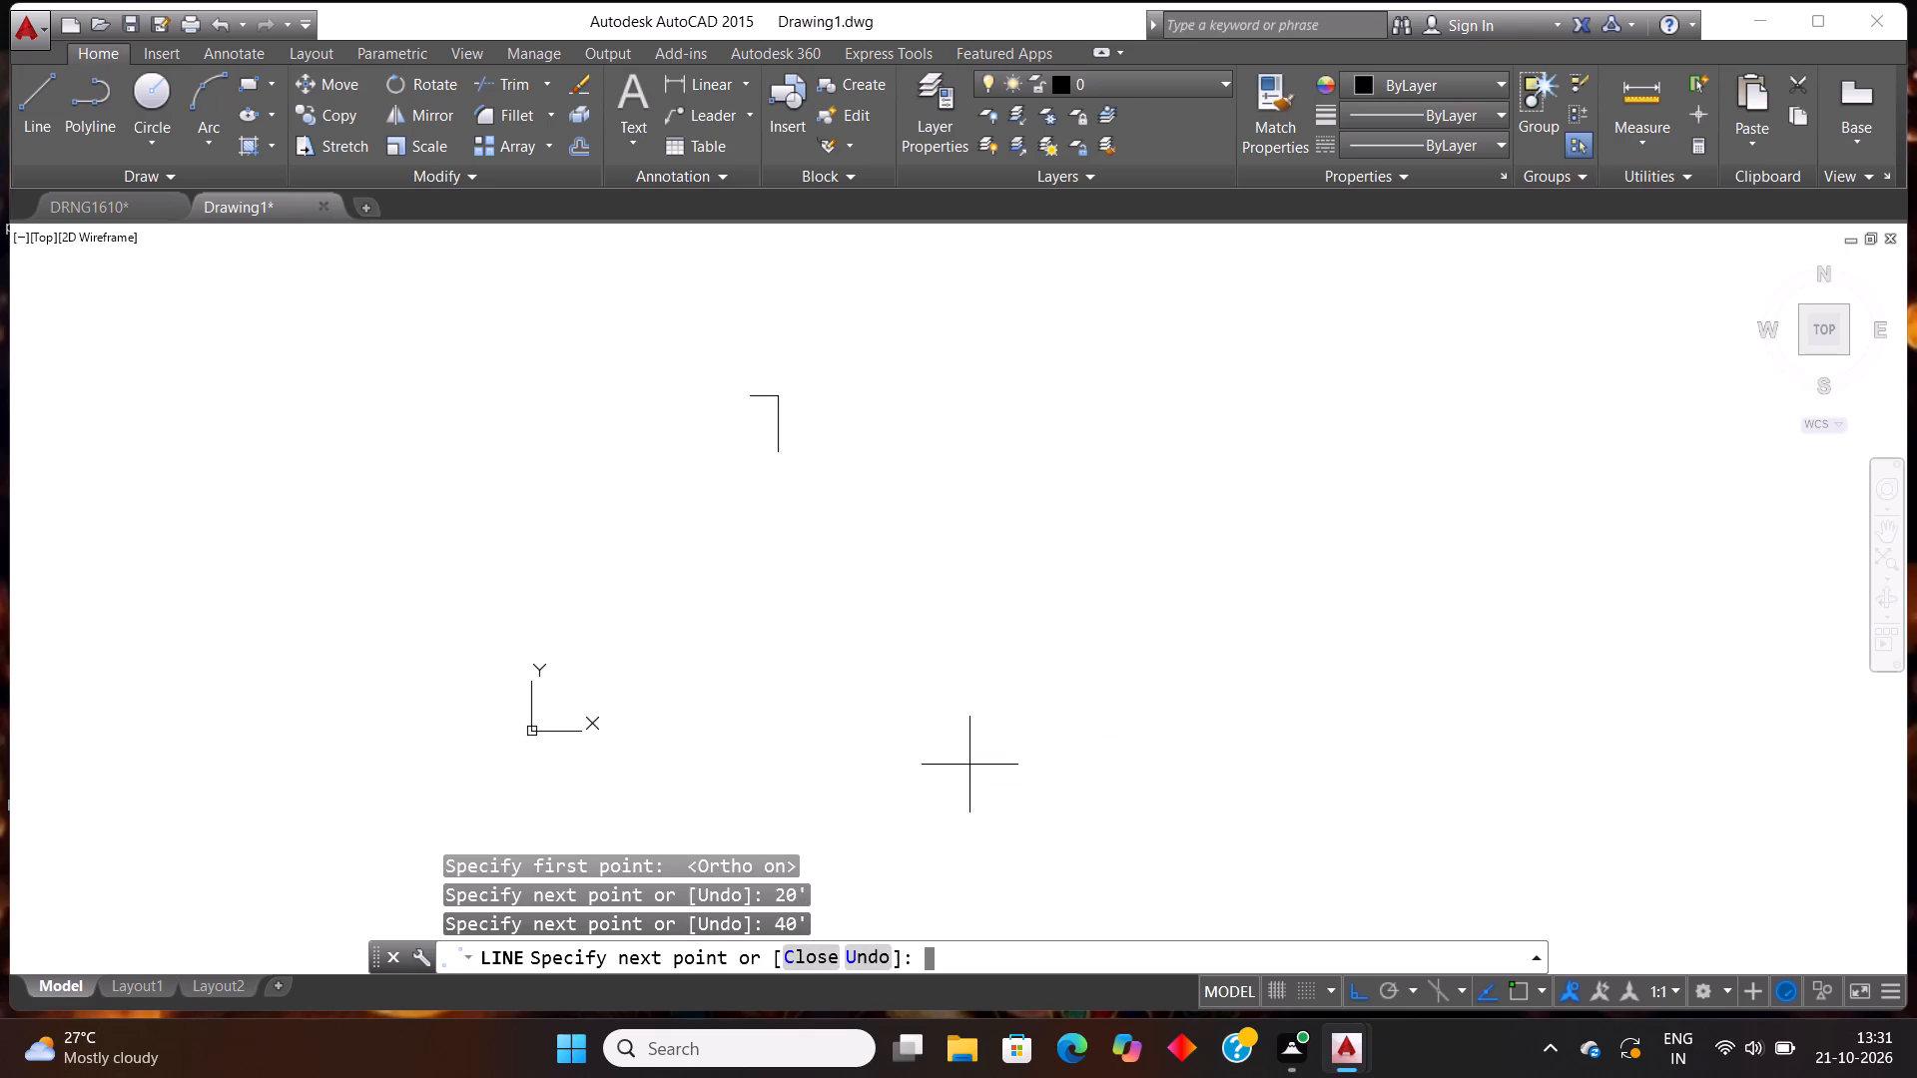
type("20'")
key("Return")
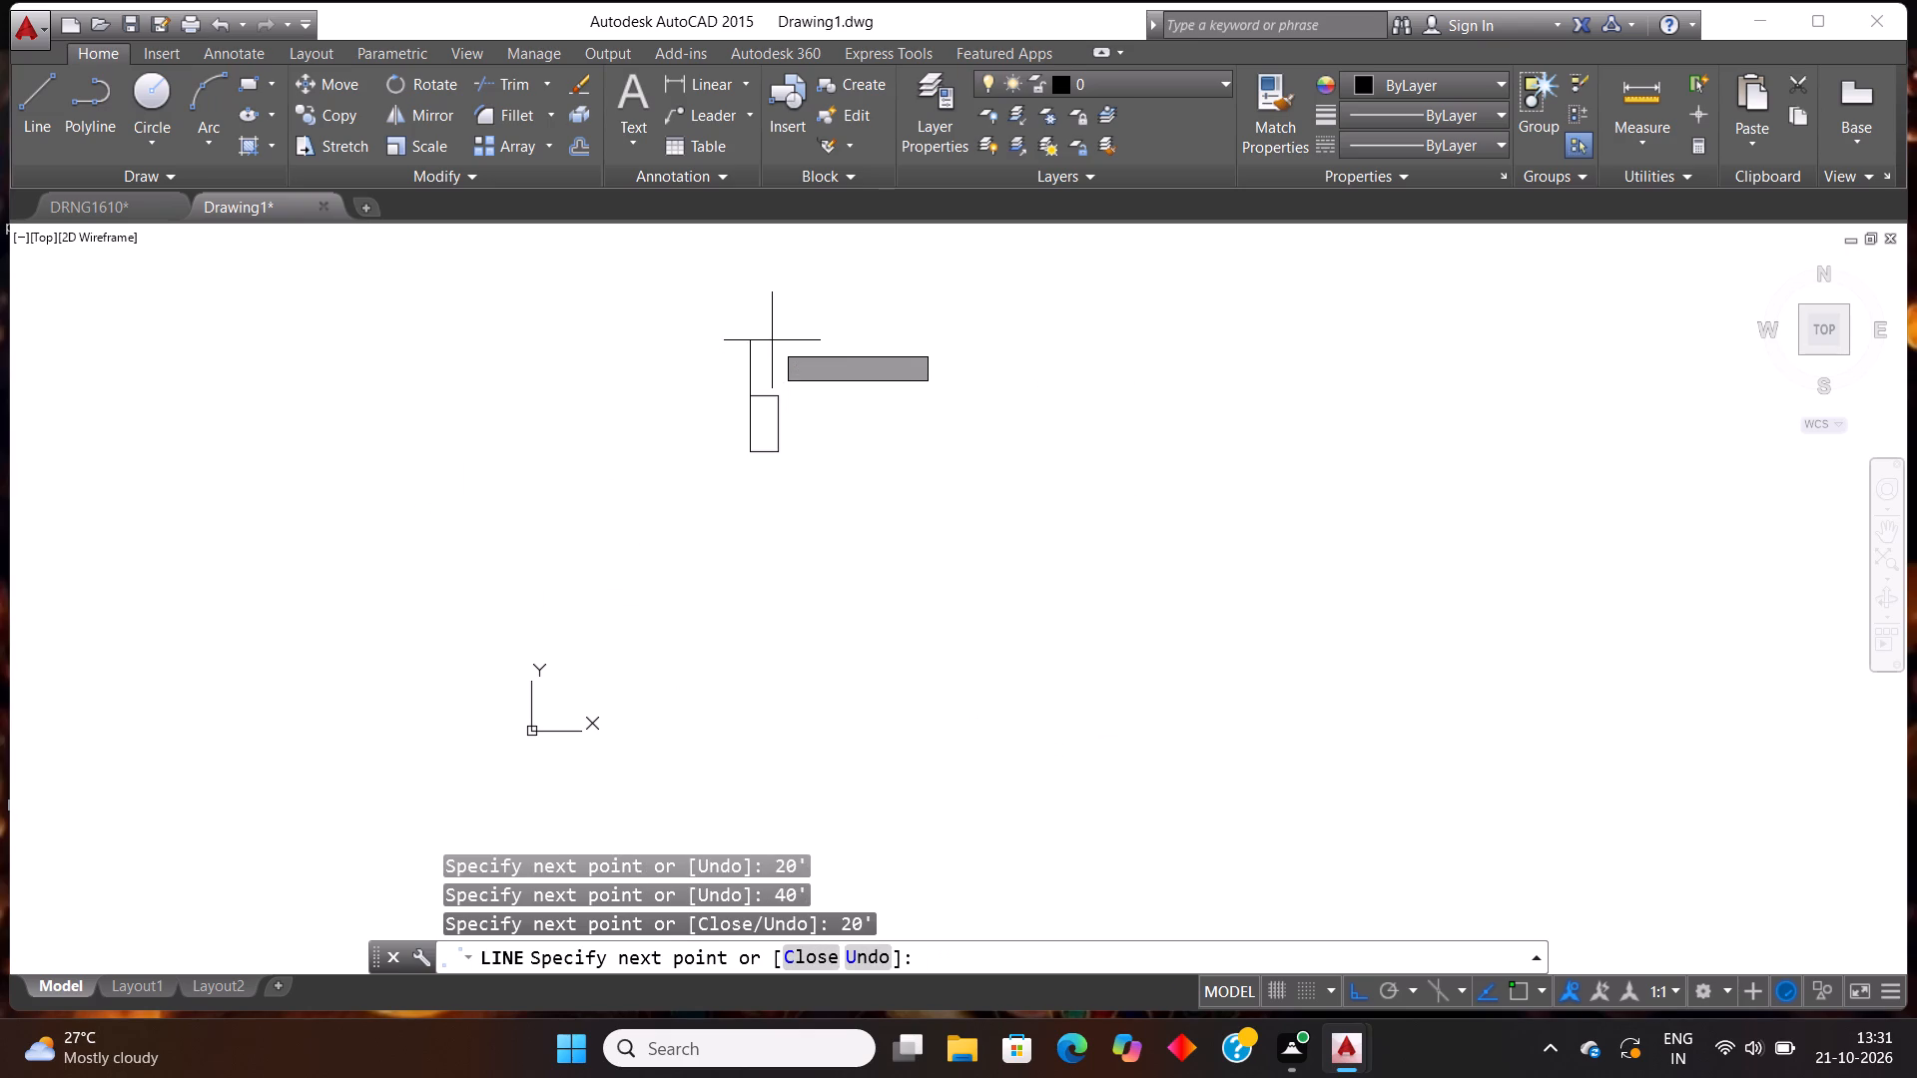
type("40")
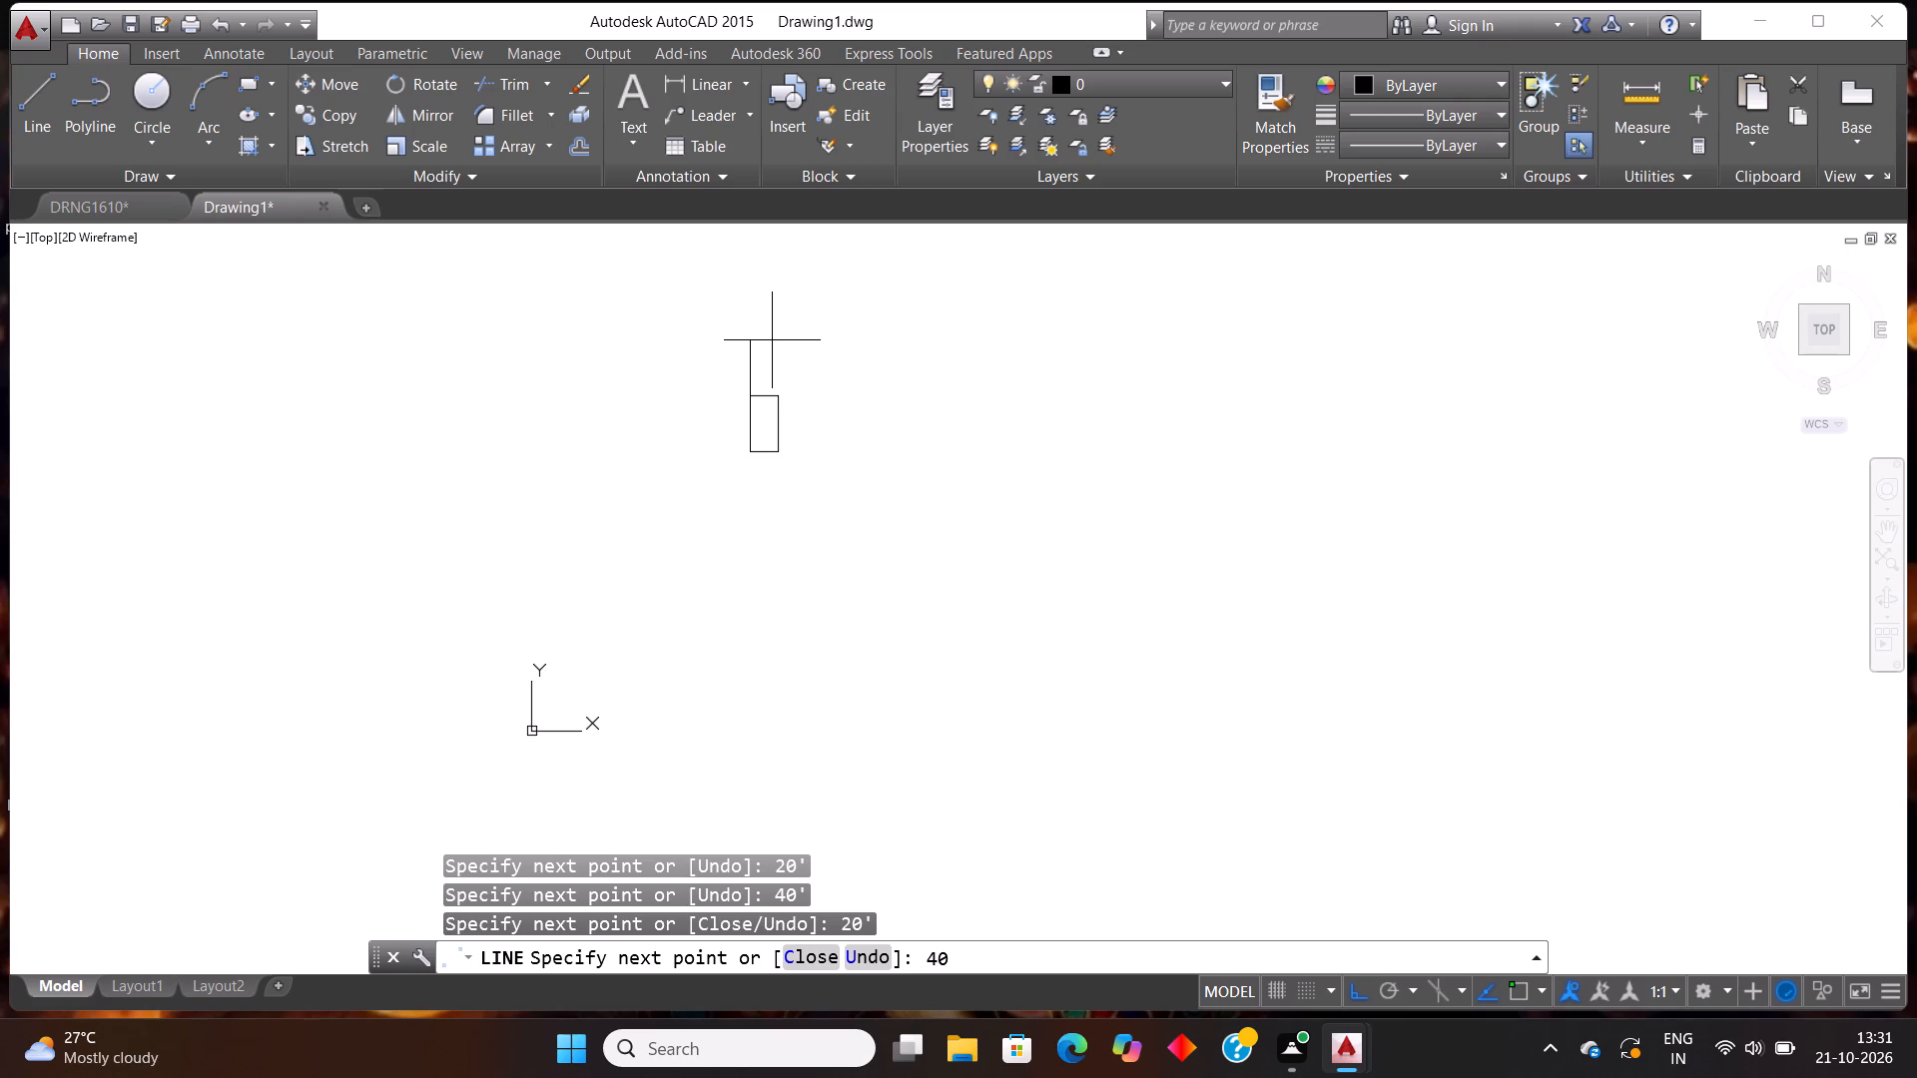
key("apostrophe")
key("Return")
key("Return")
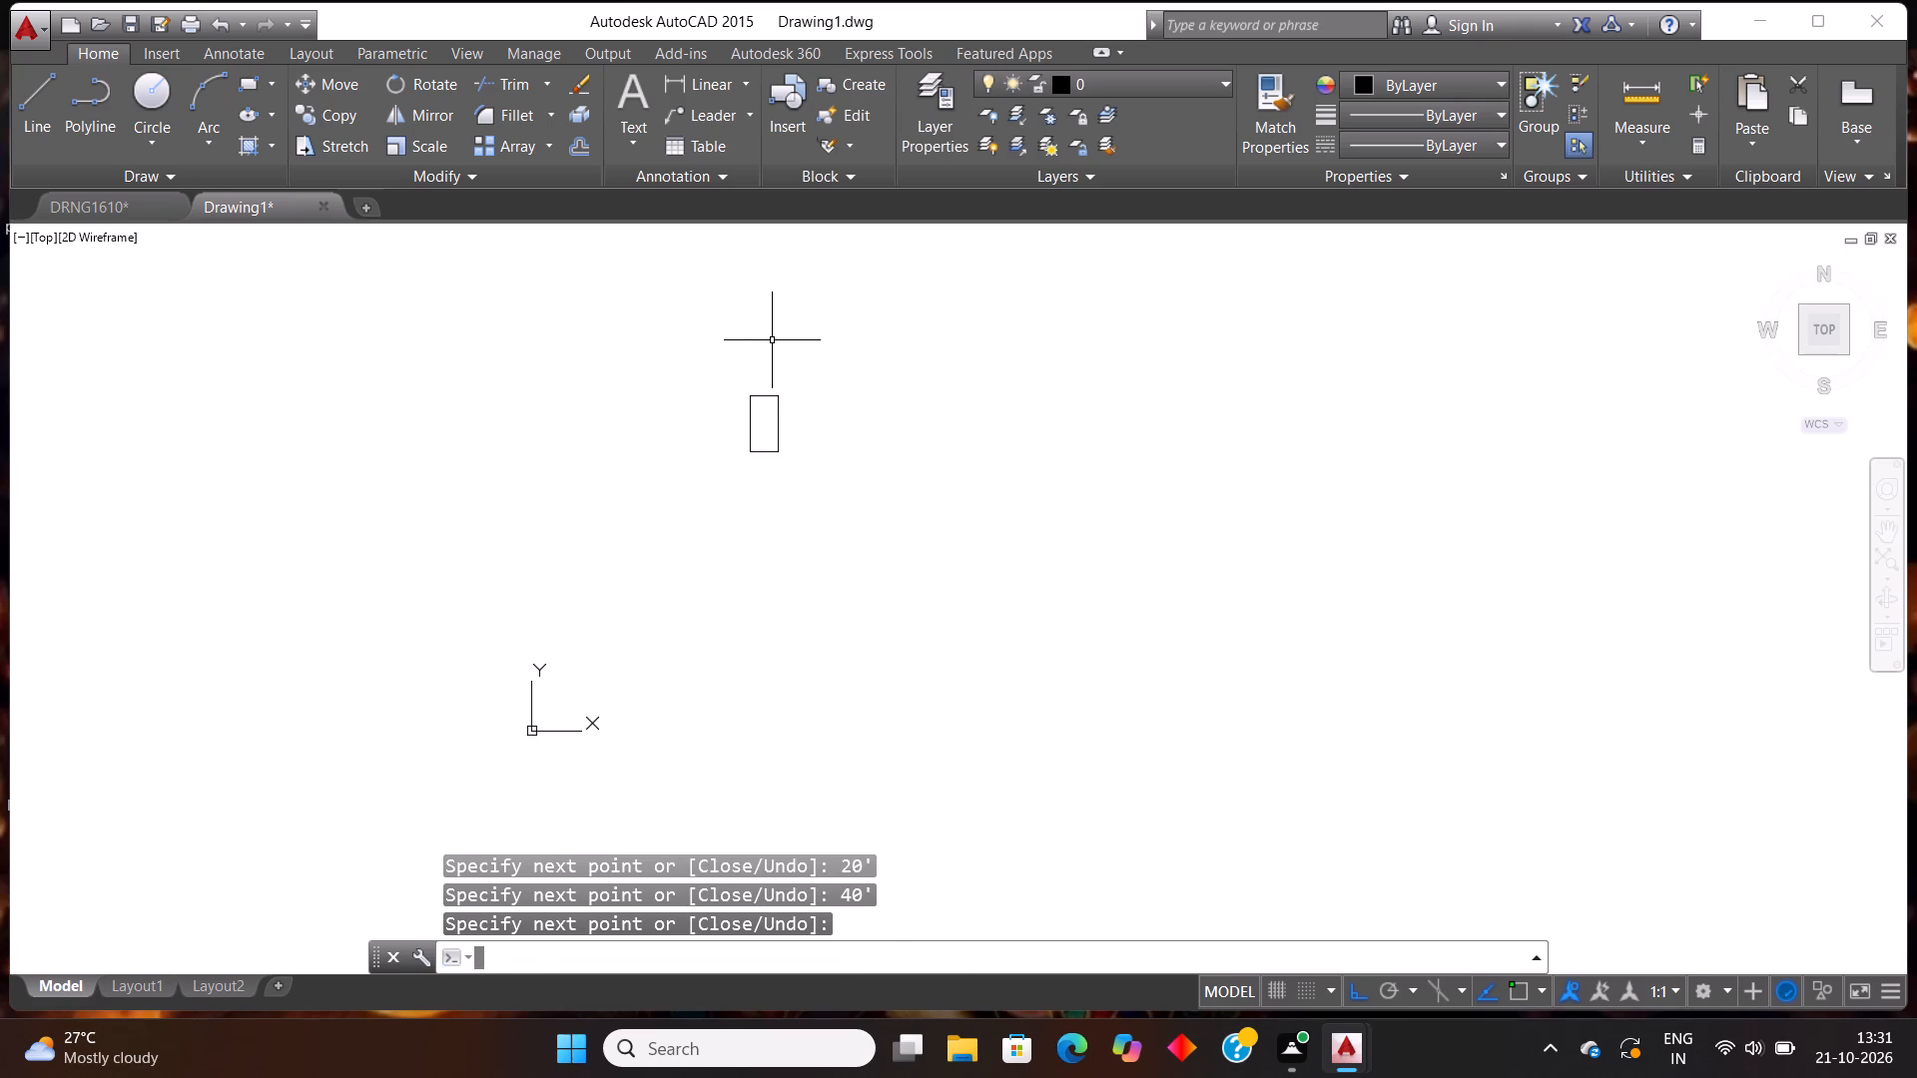
Turn on command logging with LOGFILEON.
scroll(752, 384, "up", 4)
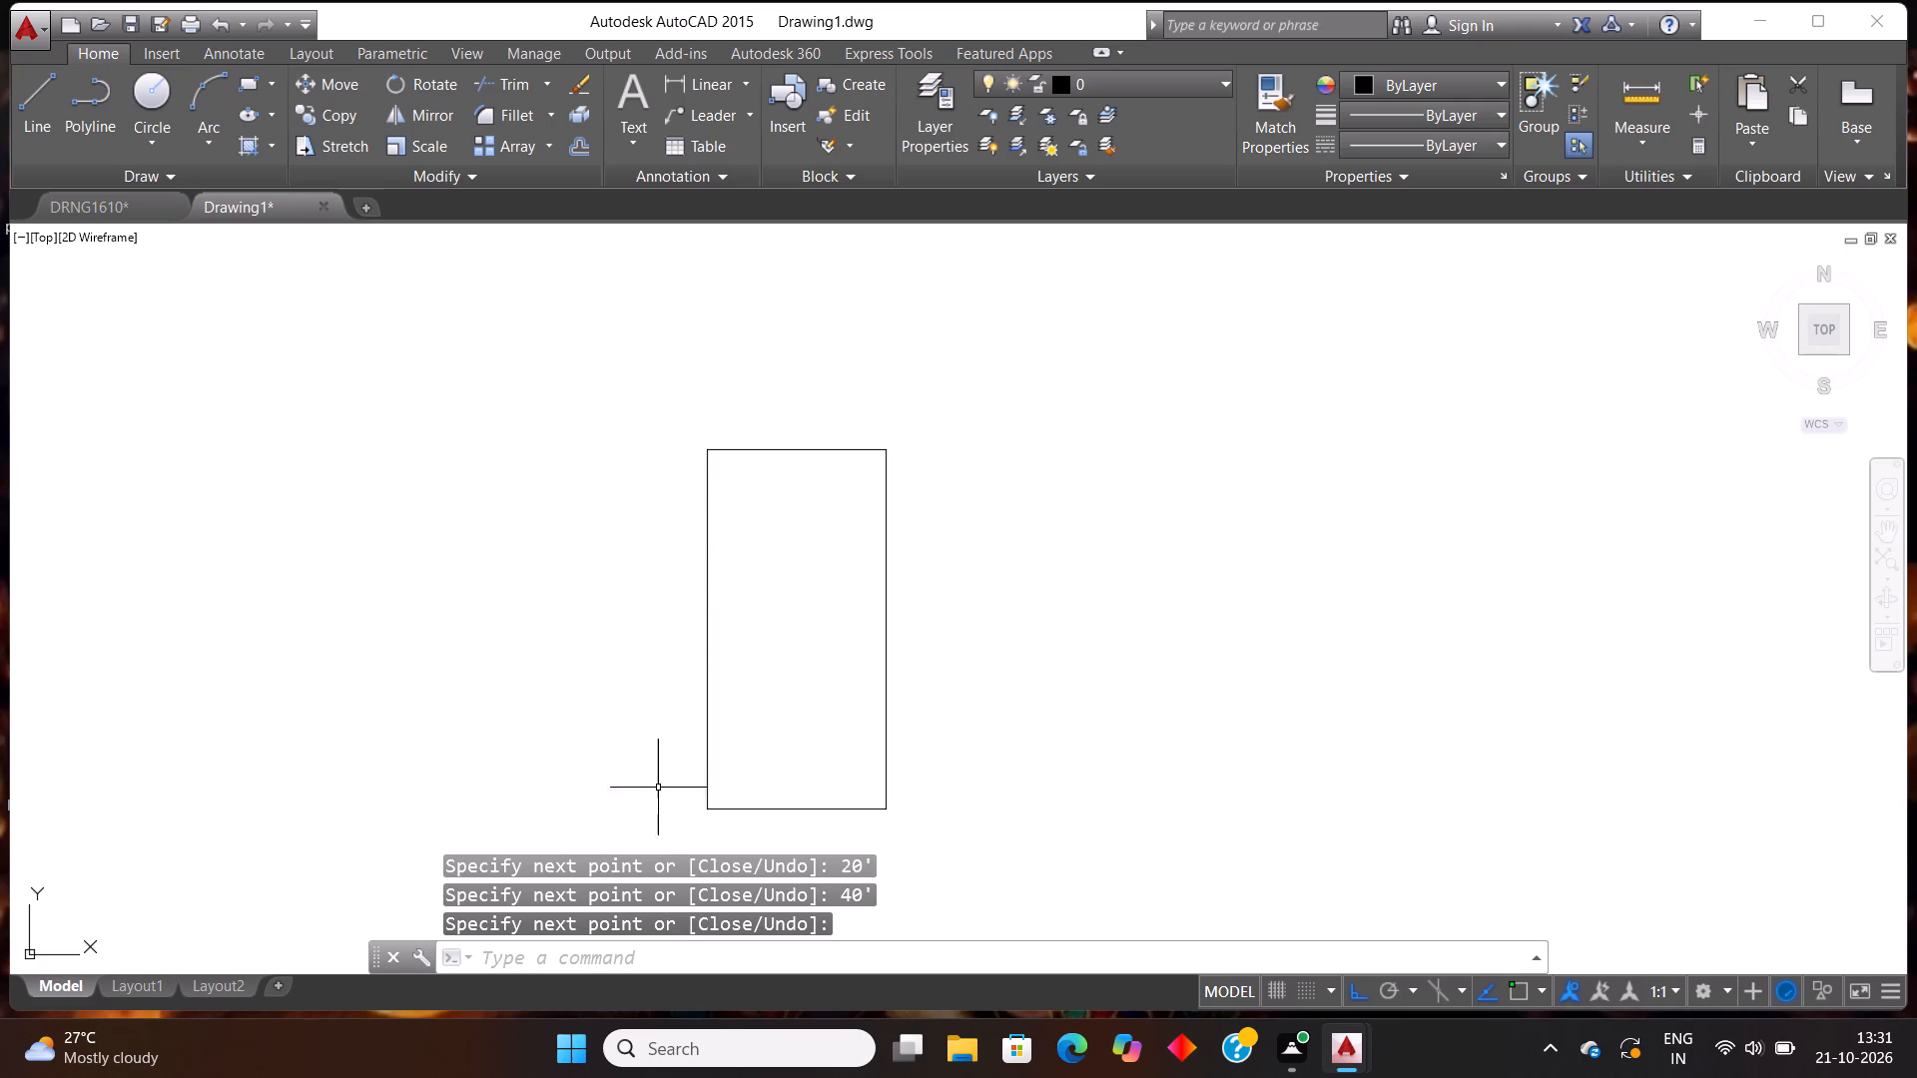
left_click(652, 948)
type("LOG")
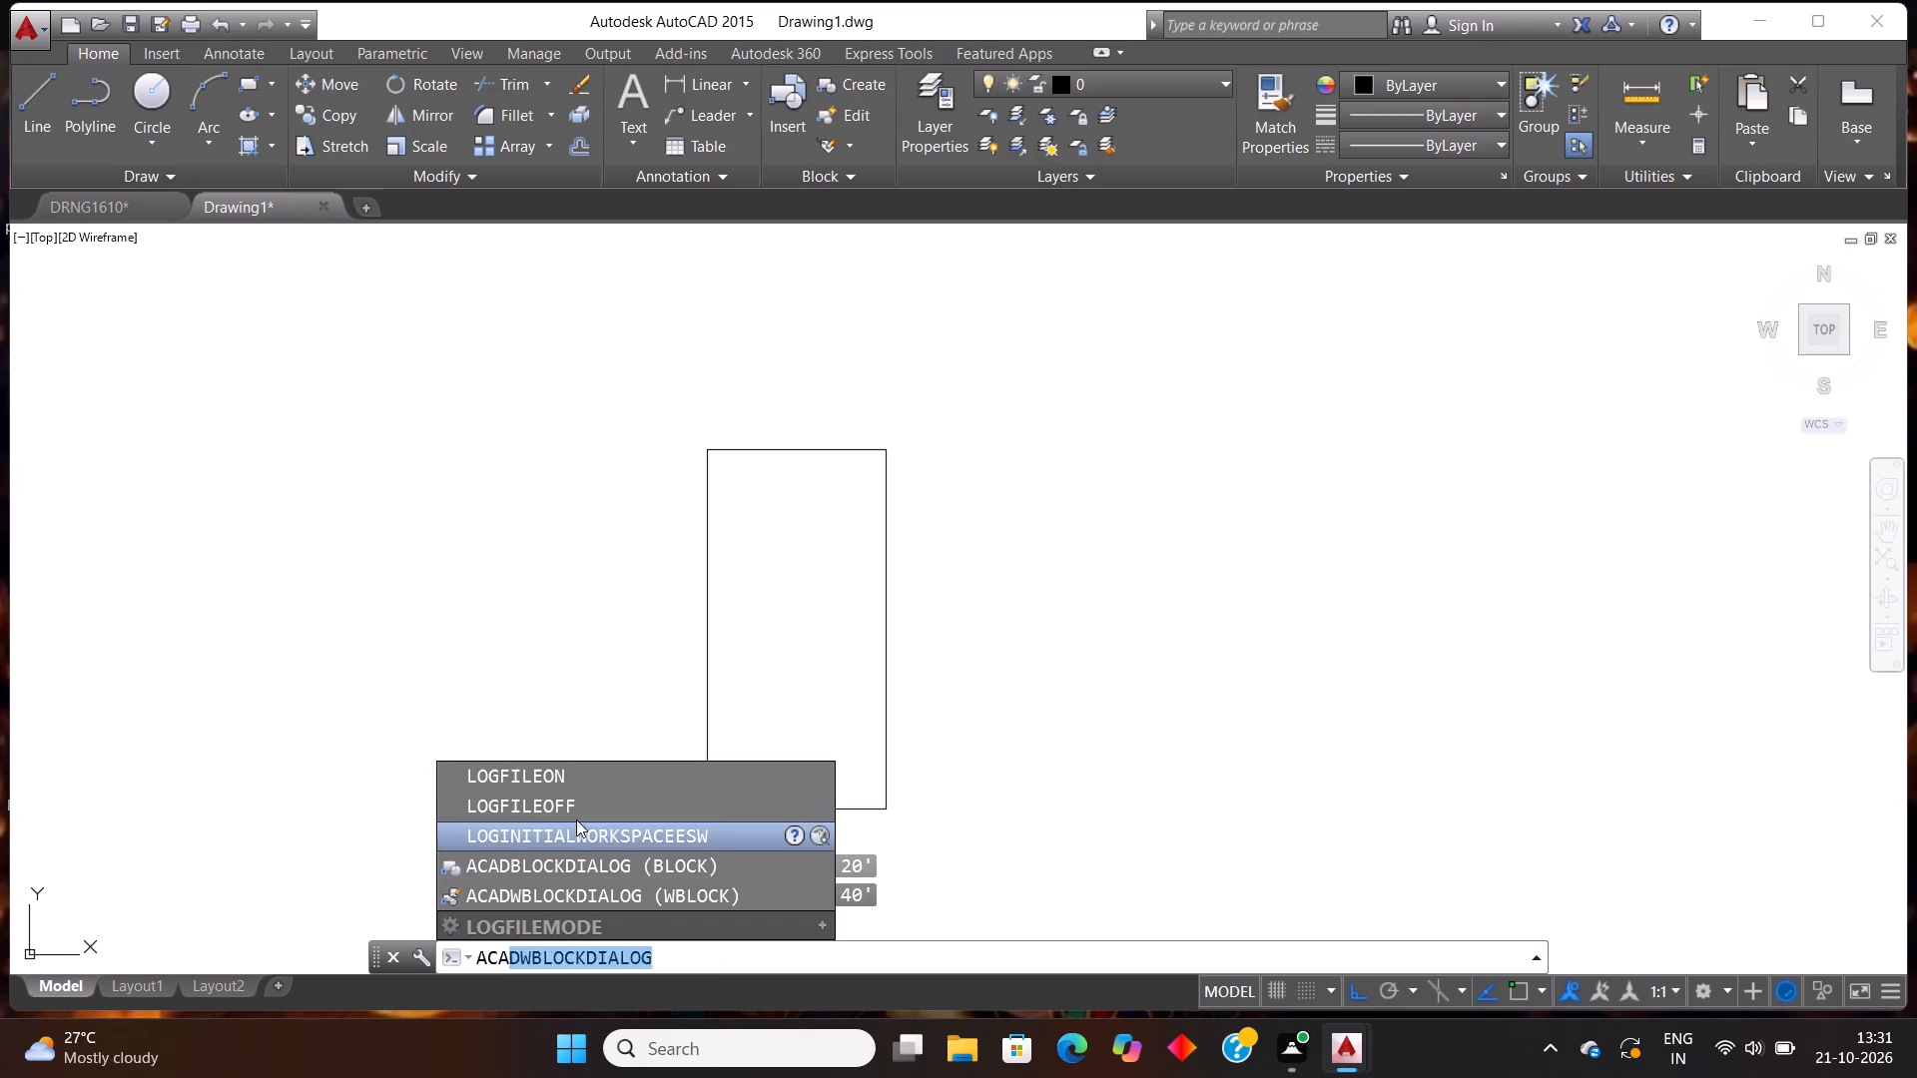
left_click(578, 775)
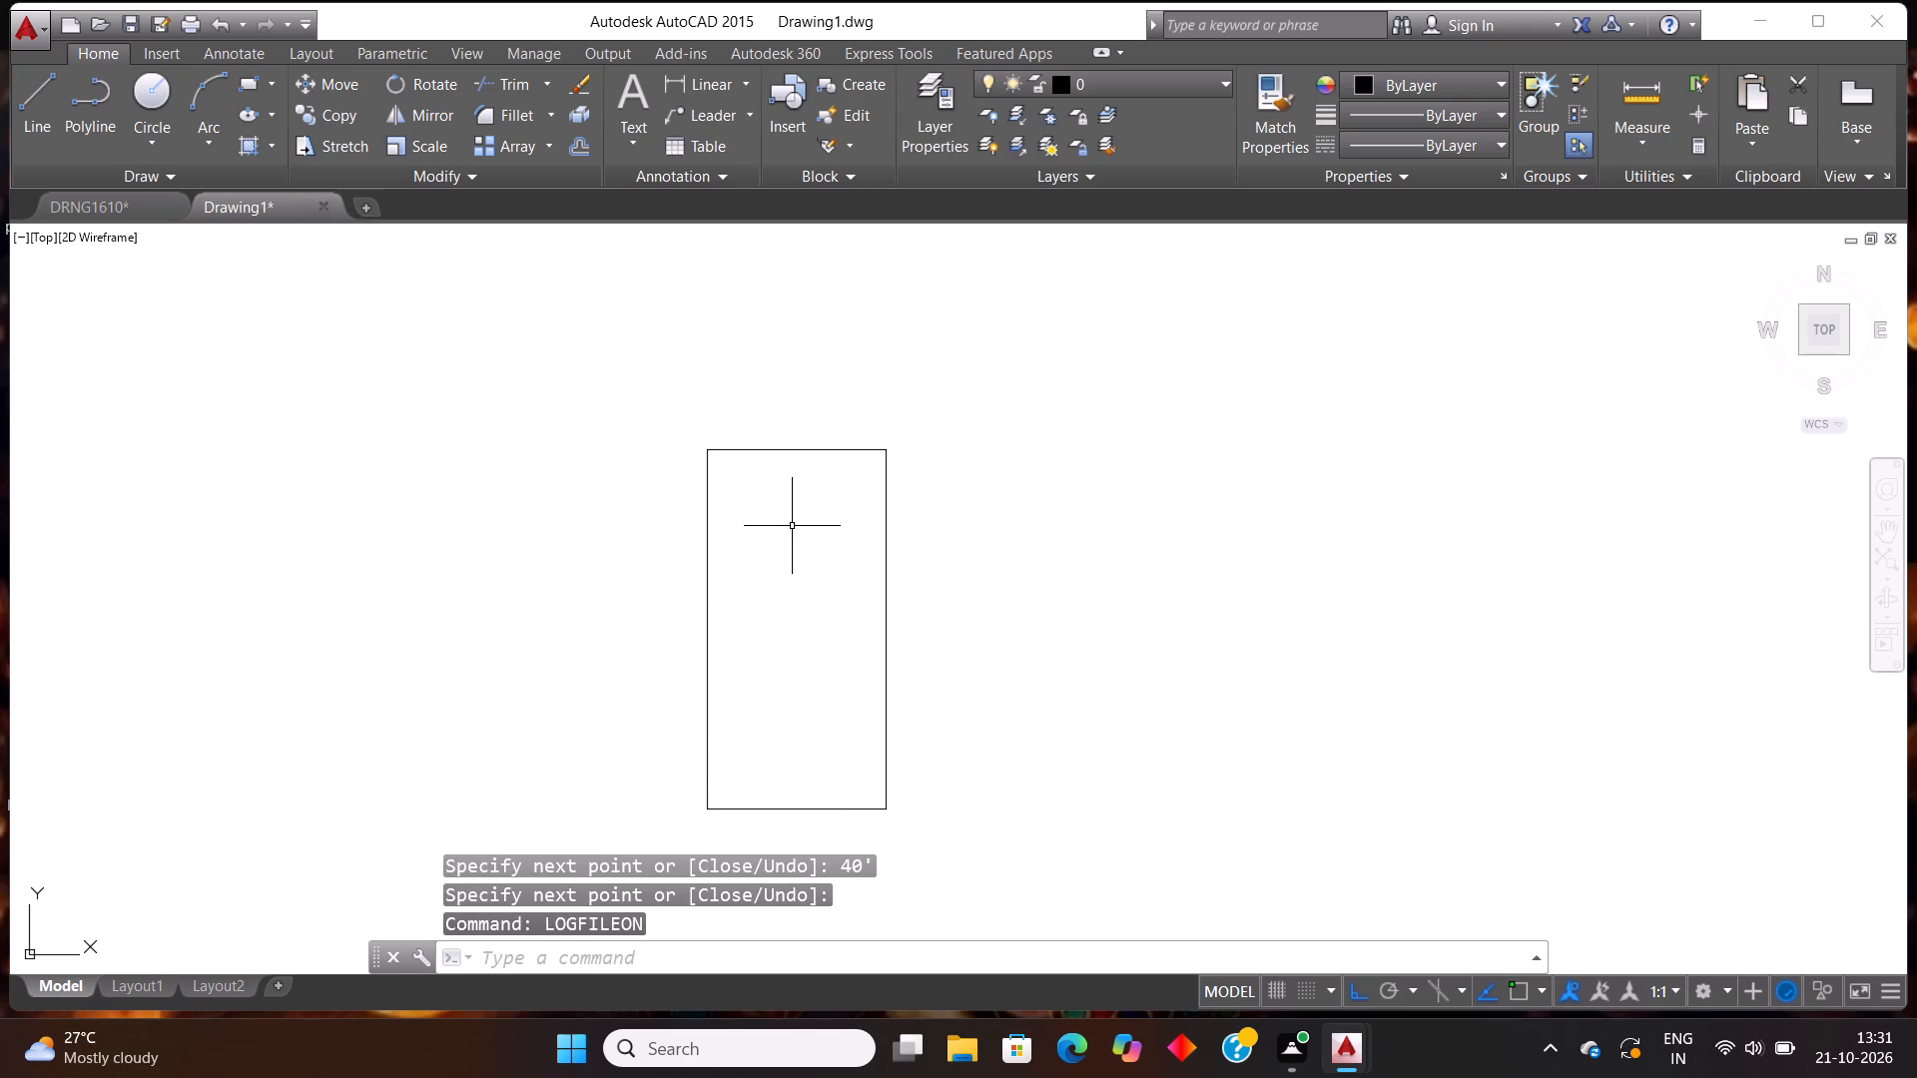
Offset the outline's top line and both side lines 9" inward to start the wall thickness.
scroll(793, 526, "down", 1)
scroll(55, 92, "up", 1)
scroll(834, 575, "up", 2)
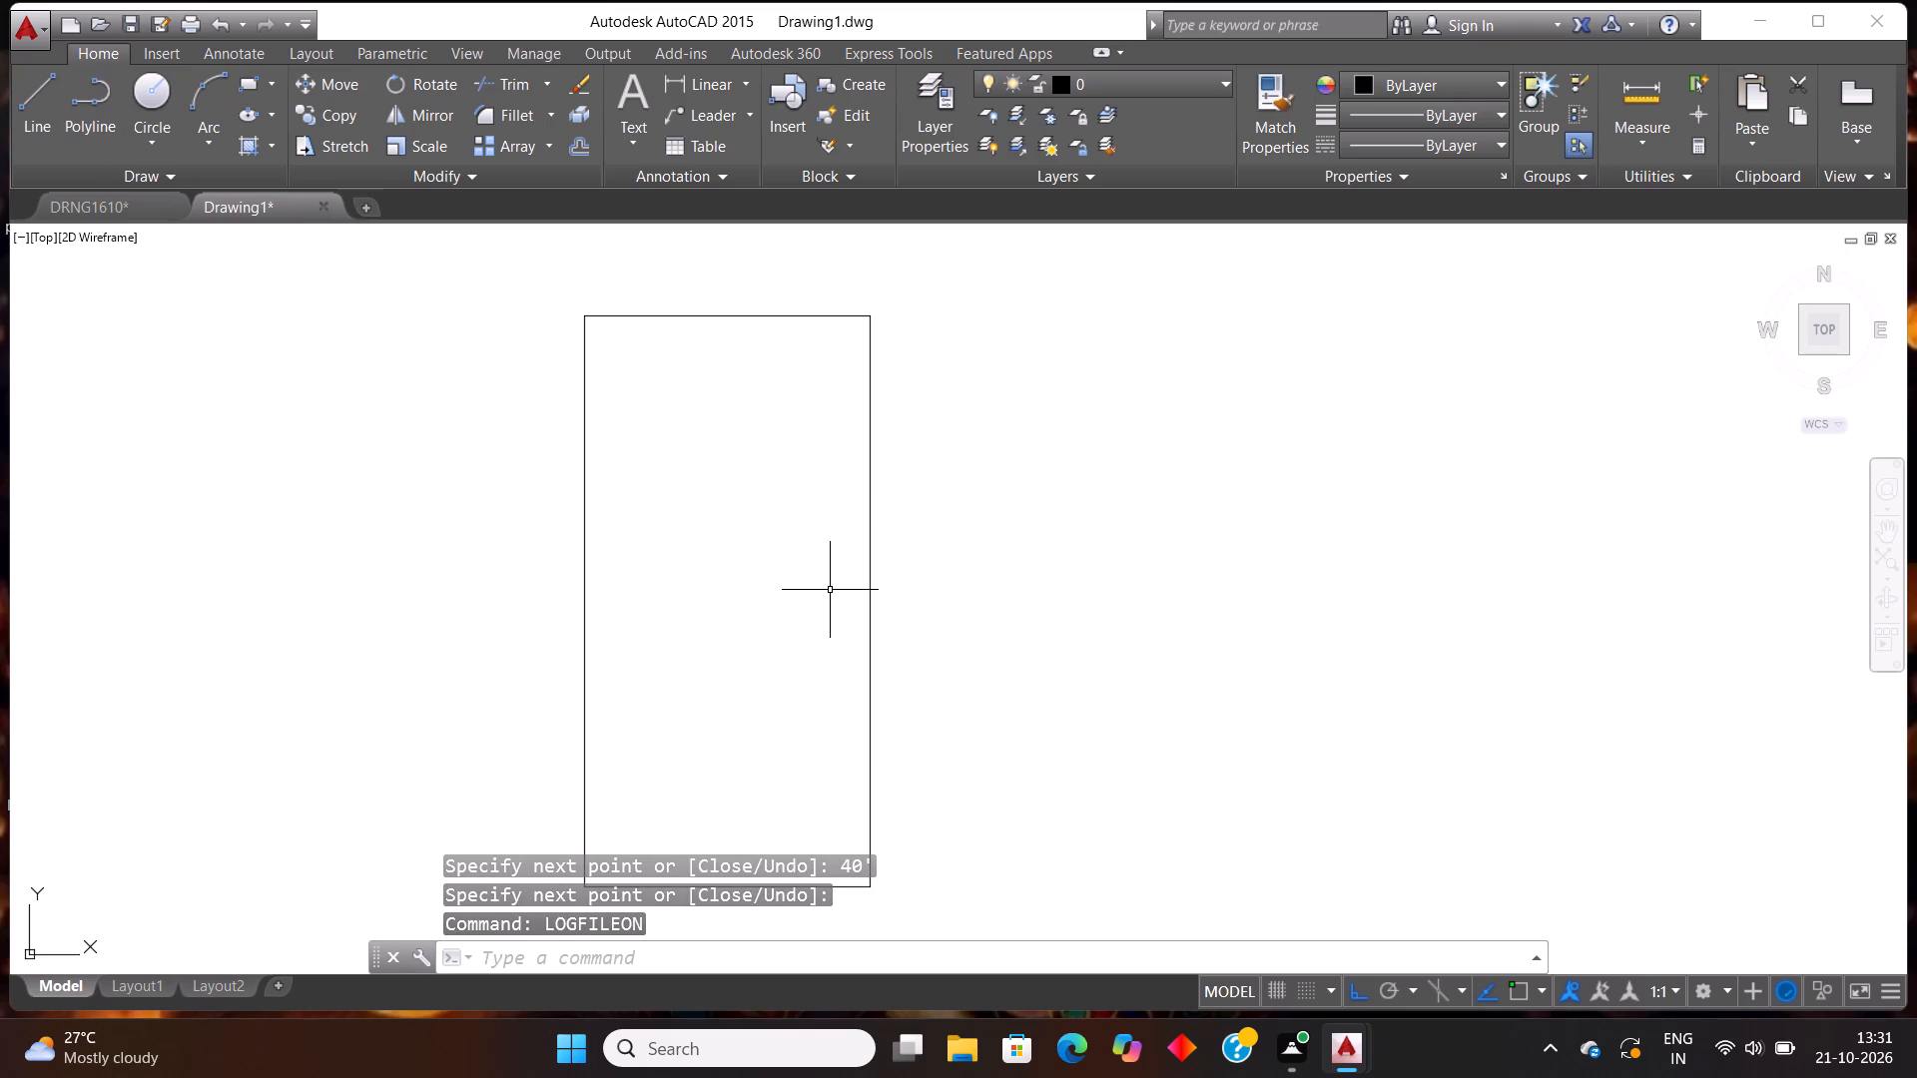
key("Escape")
type("OFF")
key("Return")
type("9\"")
key("Return")
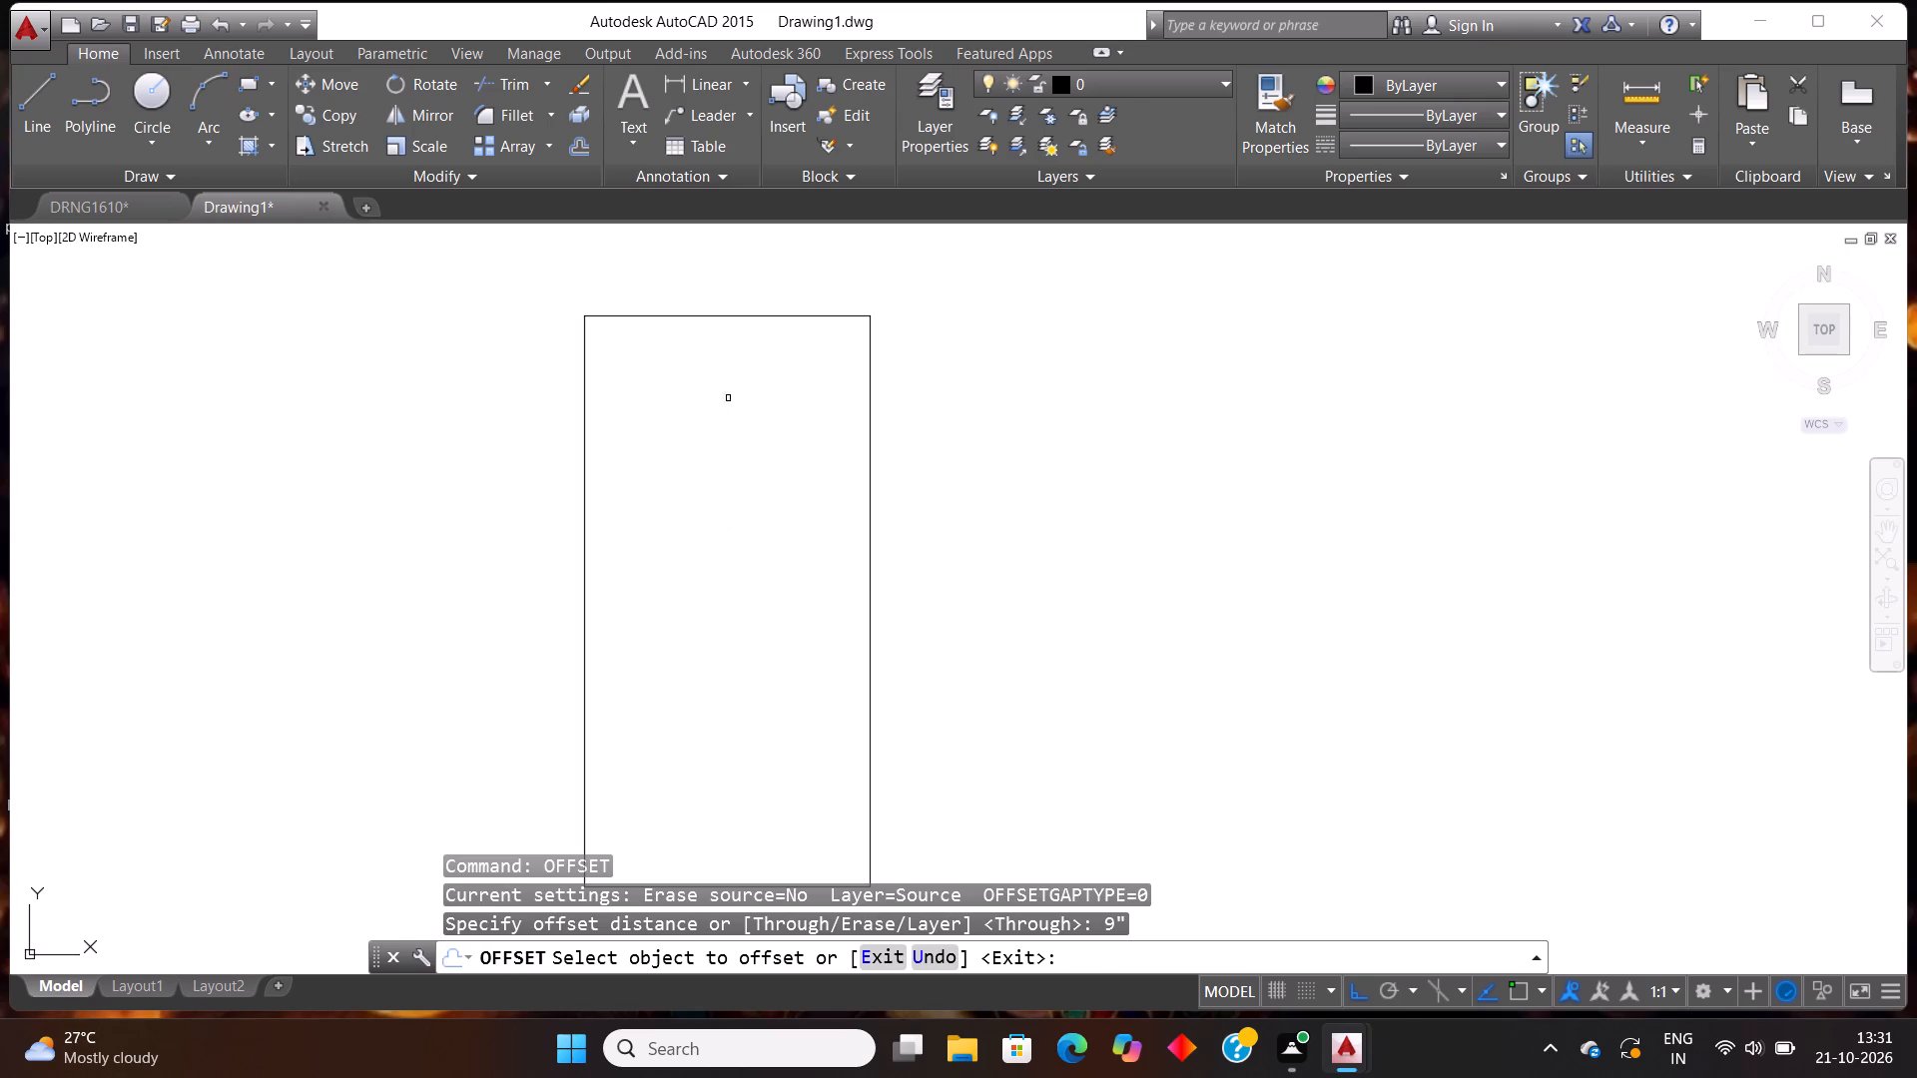
left_click(698, 317)
left_click(698, 470)
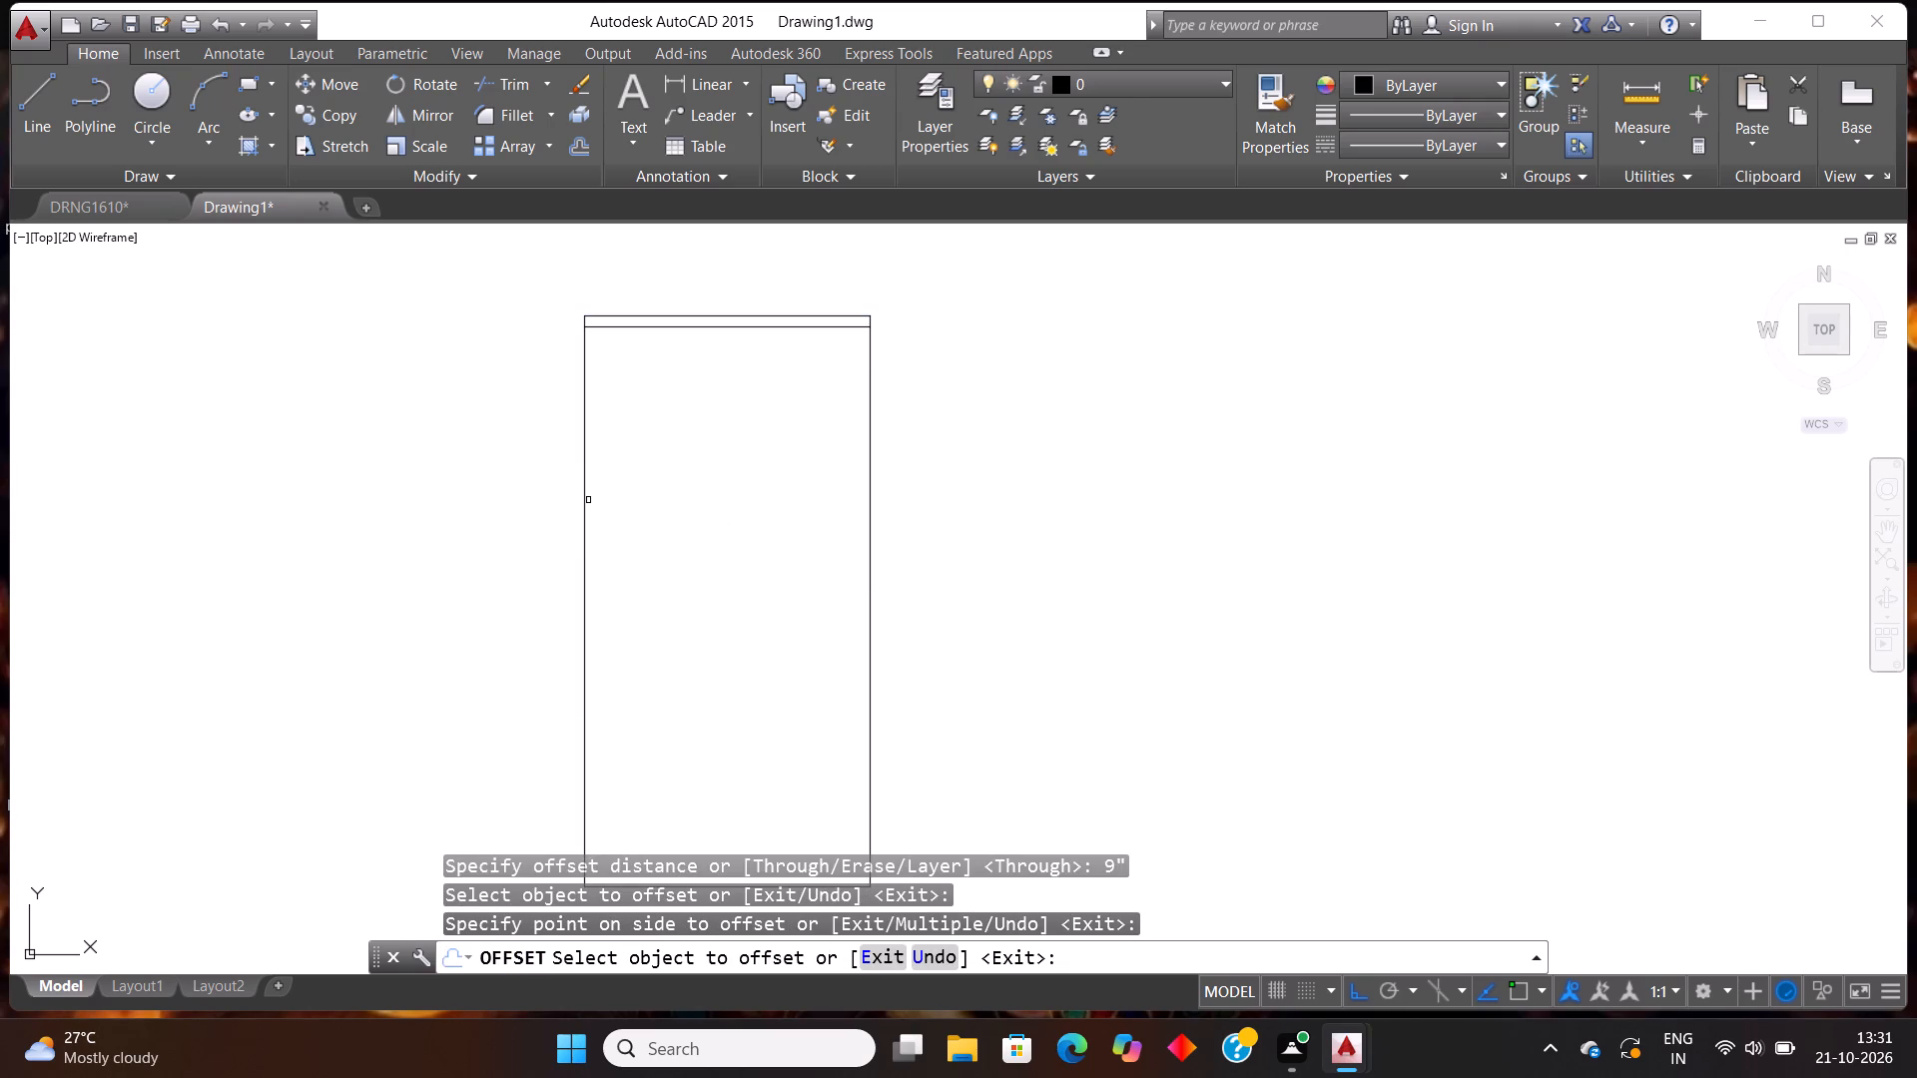
left_click(584, 509)
left_click(704, 483)
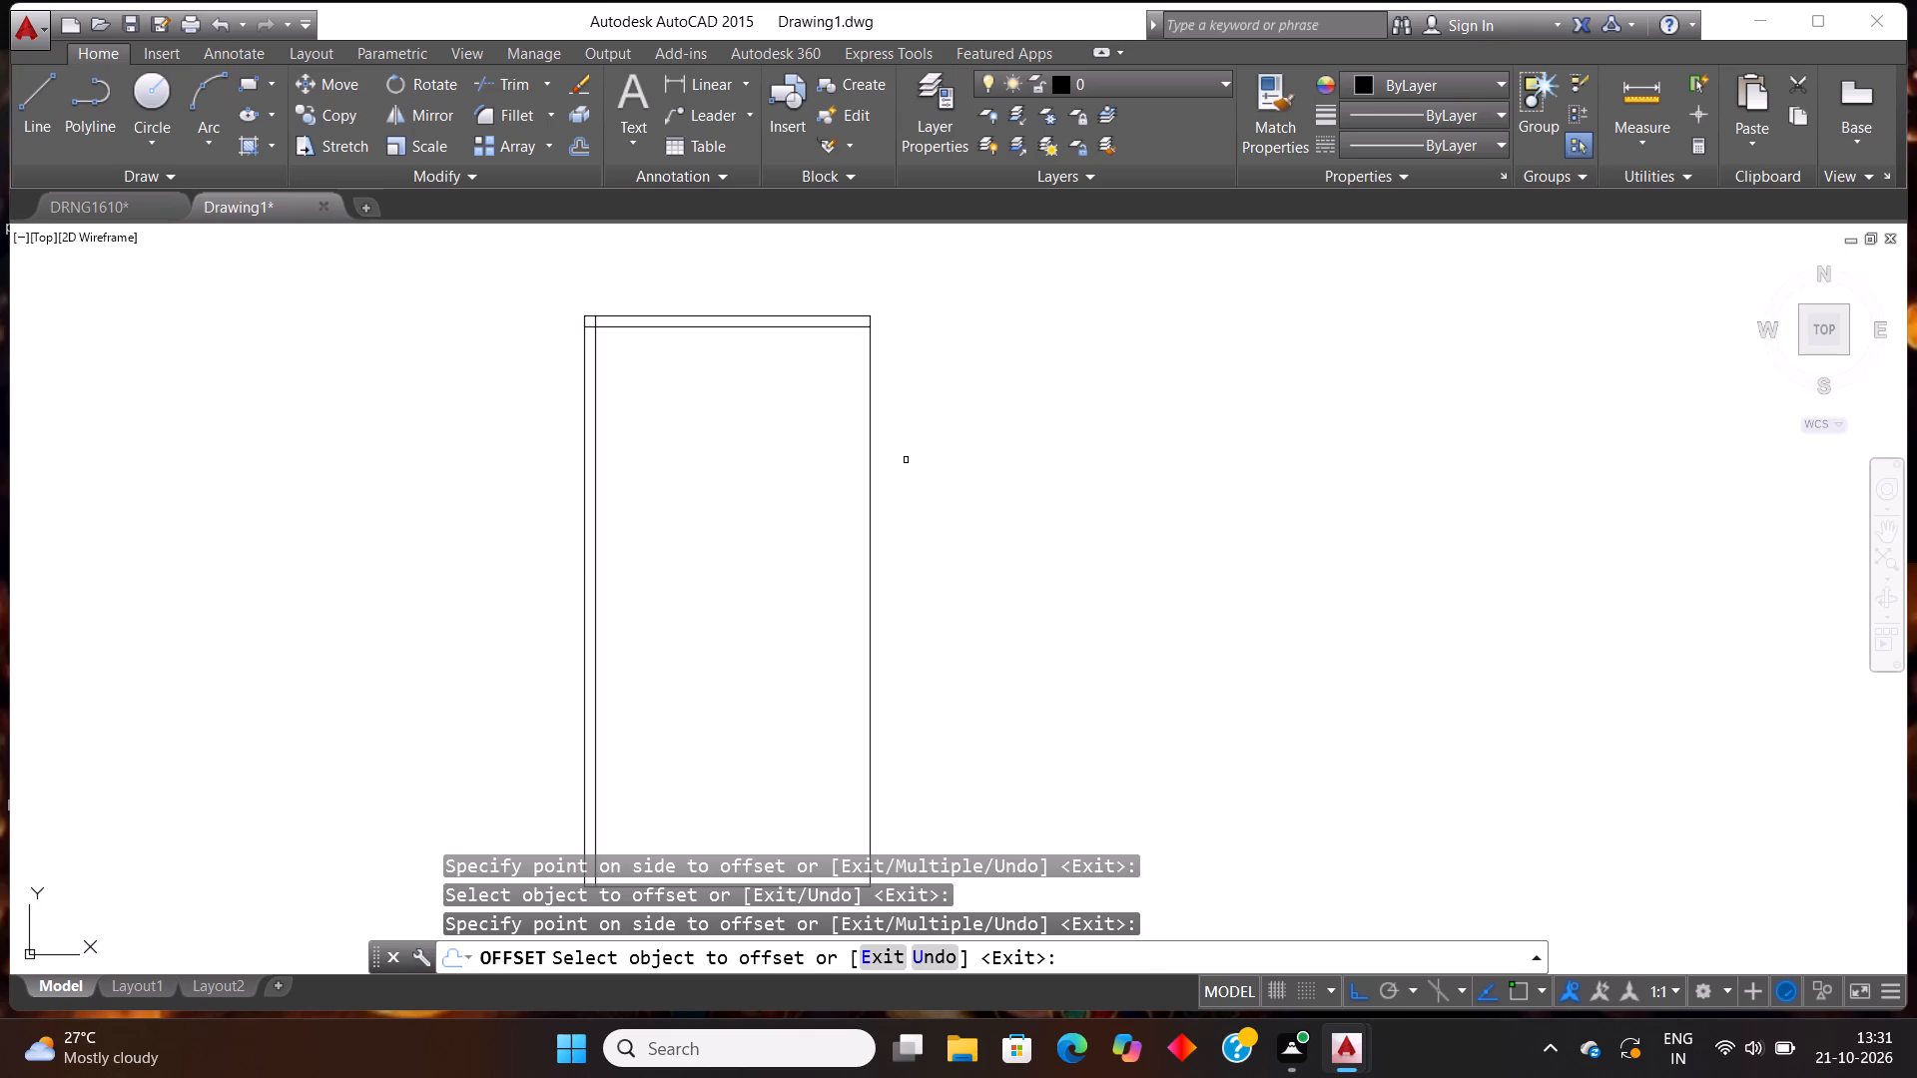
left_click(870, 480)
left_click(734, 503)
Offset the outline's bottom line 9" inward with the same offset distance and end the command.
scroll(886, 376, "down", 2)
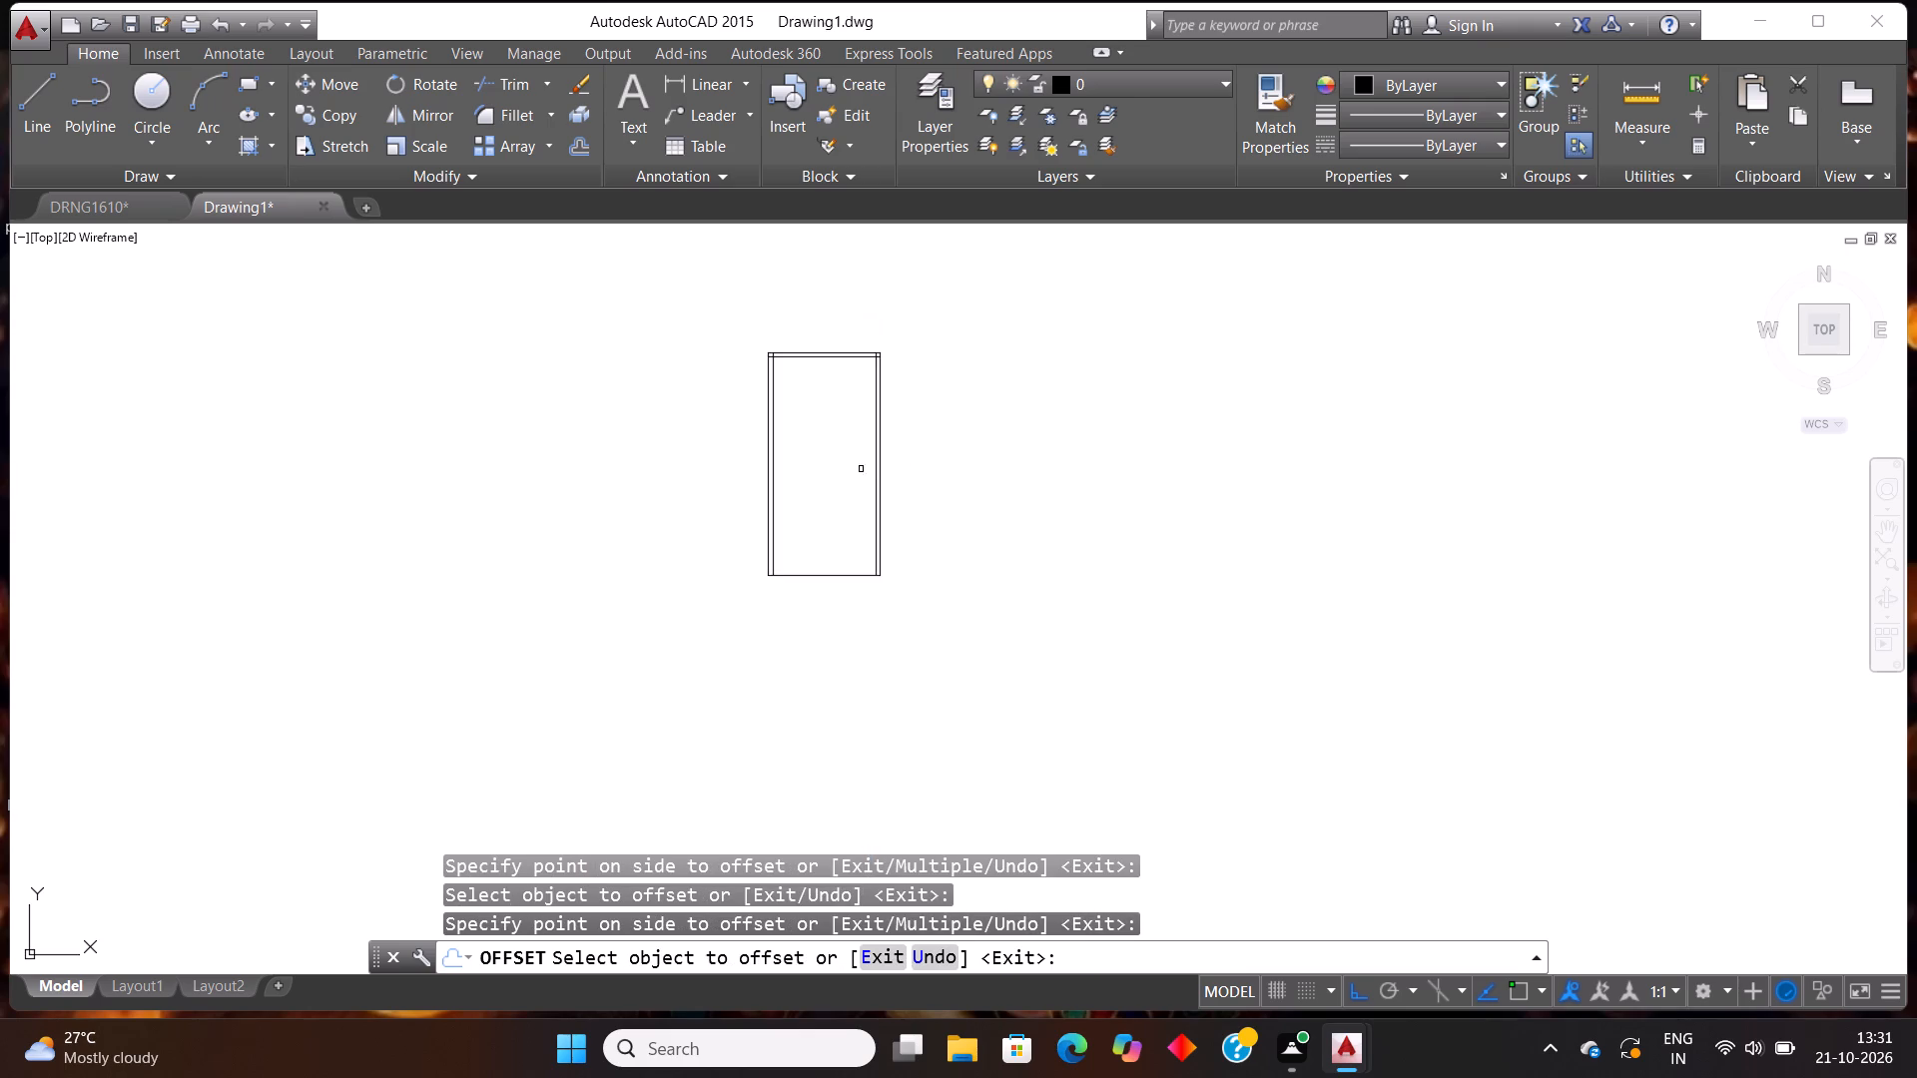
scroll(832, 518, "up", 2)
scroll(761, 641, "up", 2)
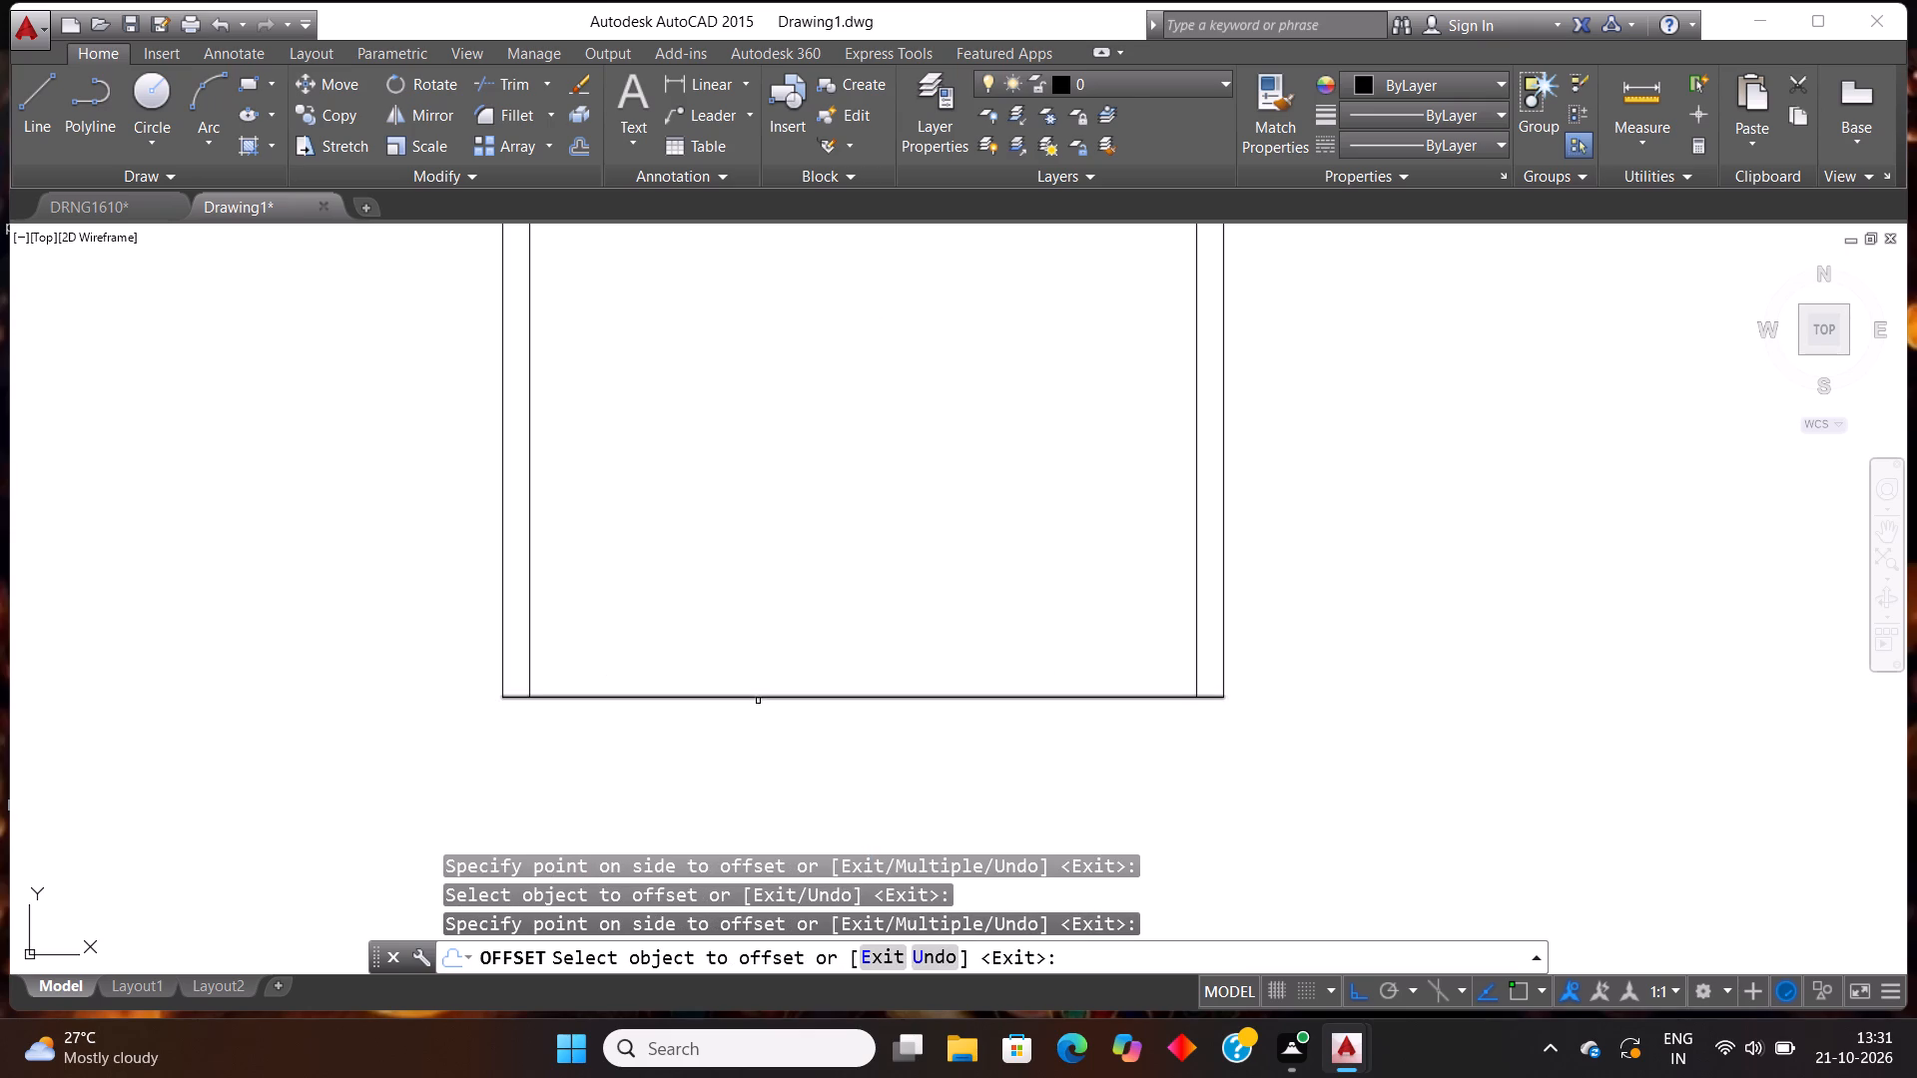
left_click(758, 701)
left_click(749, 696)
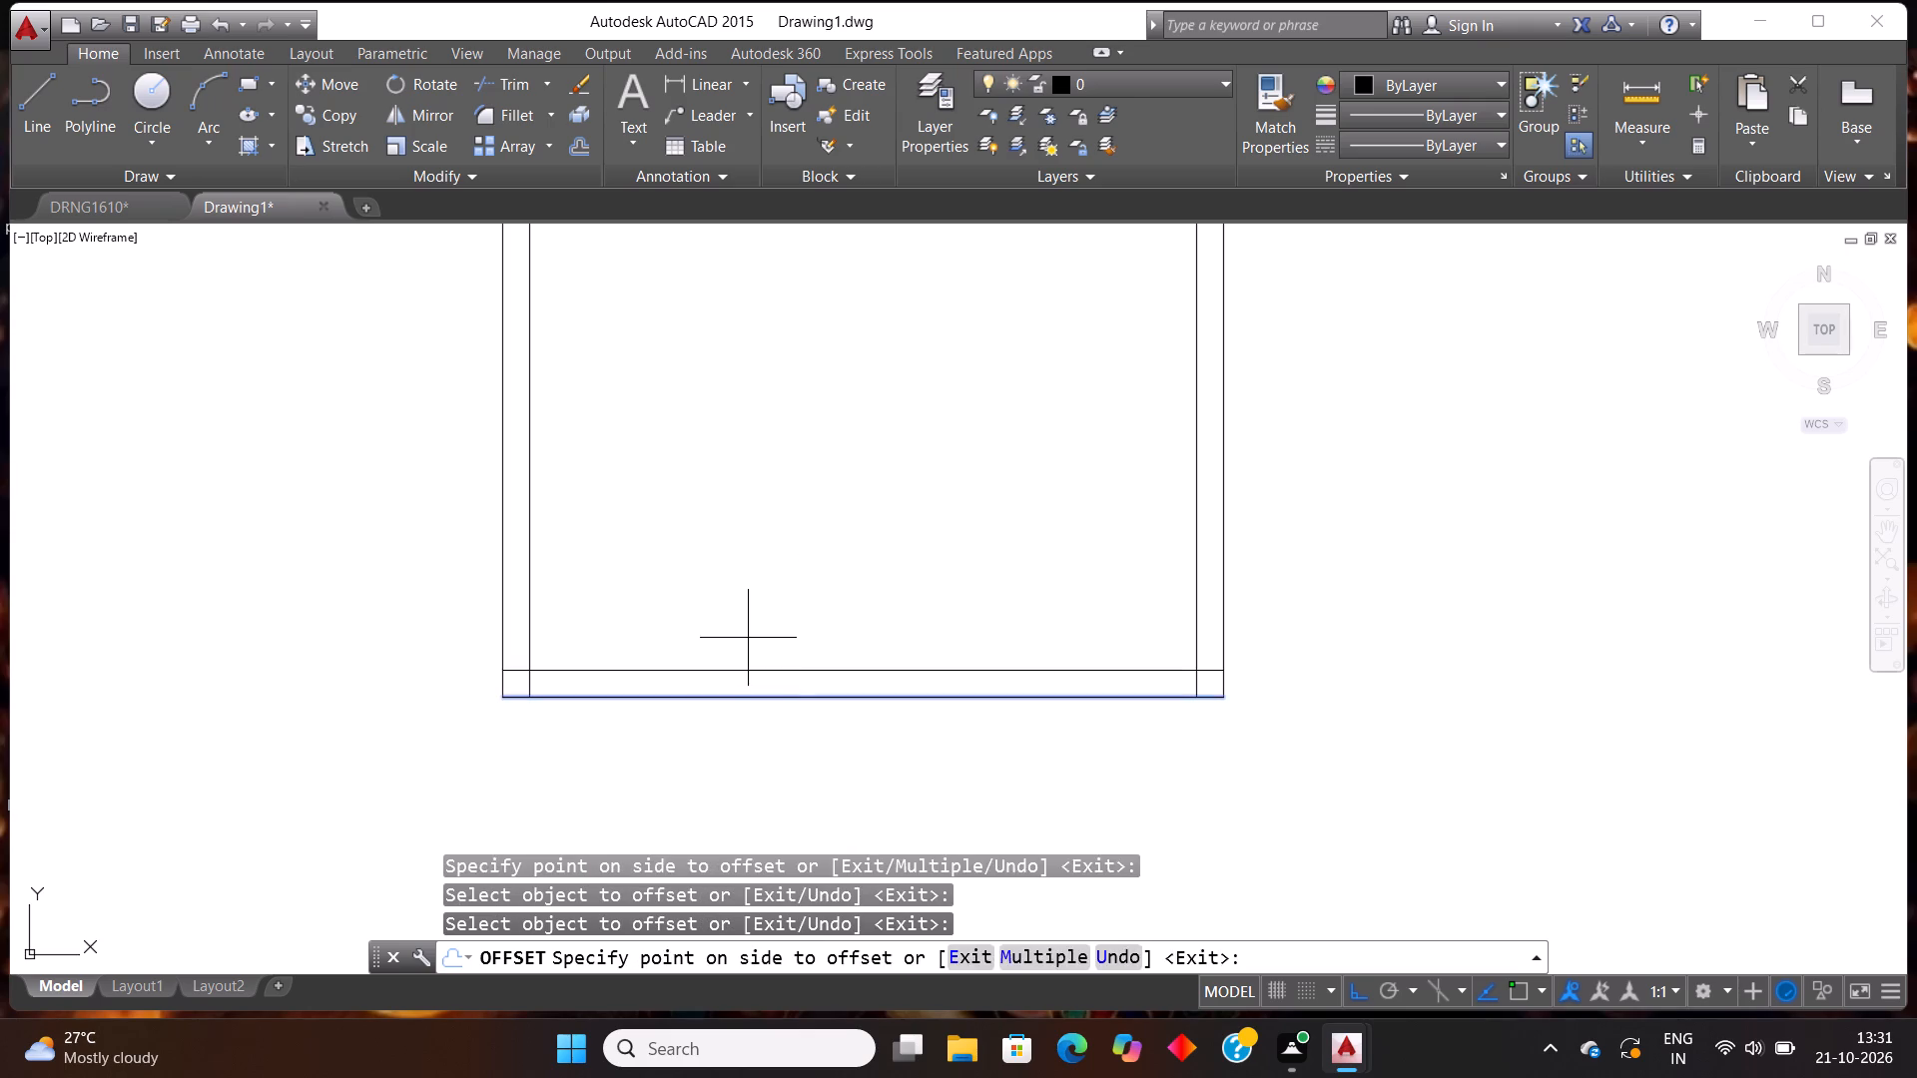
left_click(757, 587)
scroll(757, 589, "down", 3)
scroll(750, 284, "up", 4)
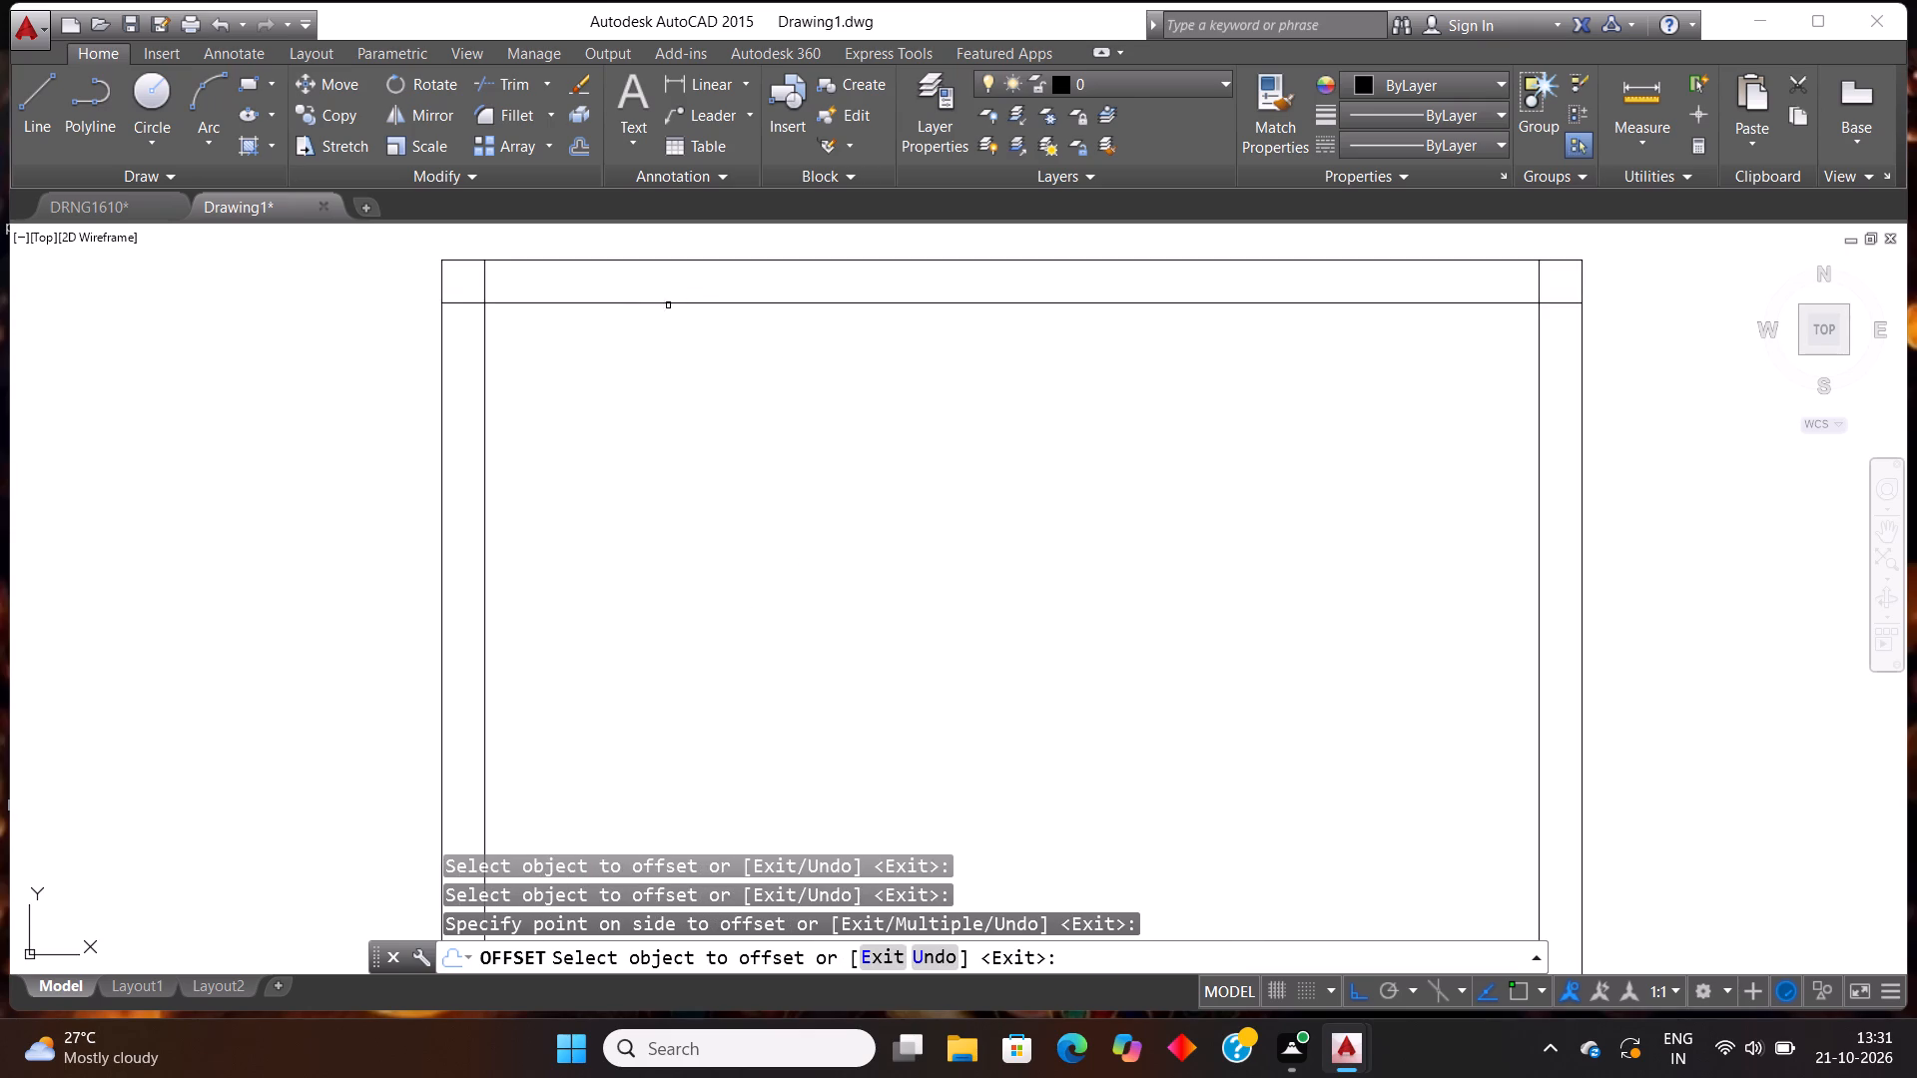
scroll(598, 307, "down", 2)
scroll(514, 259, "up", 2)
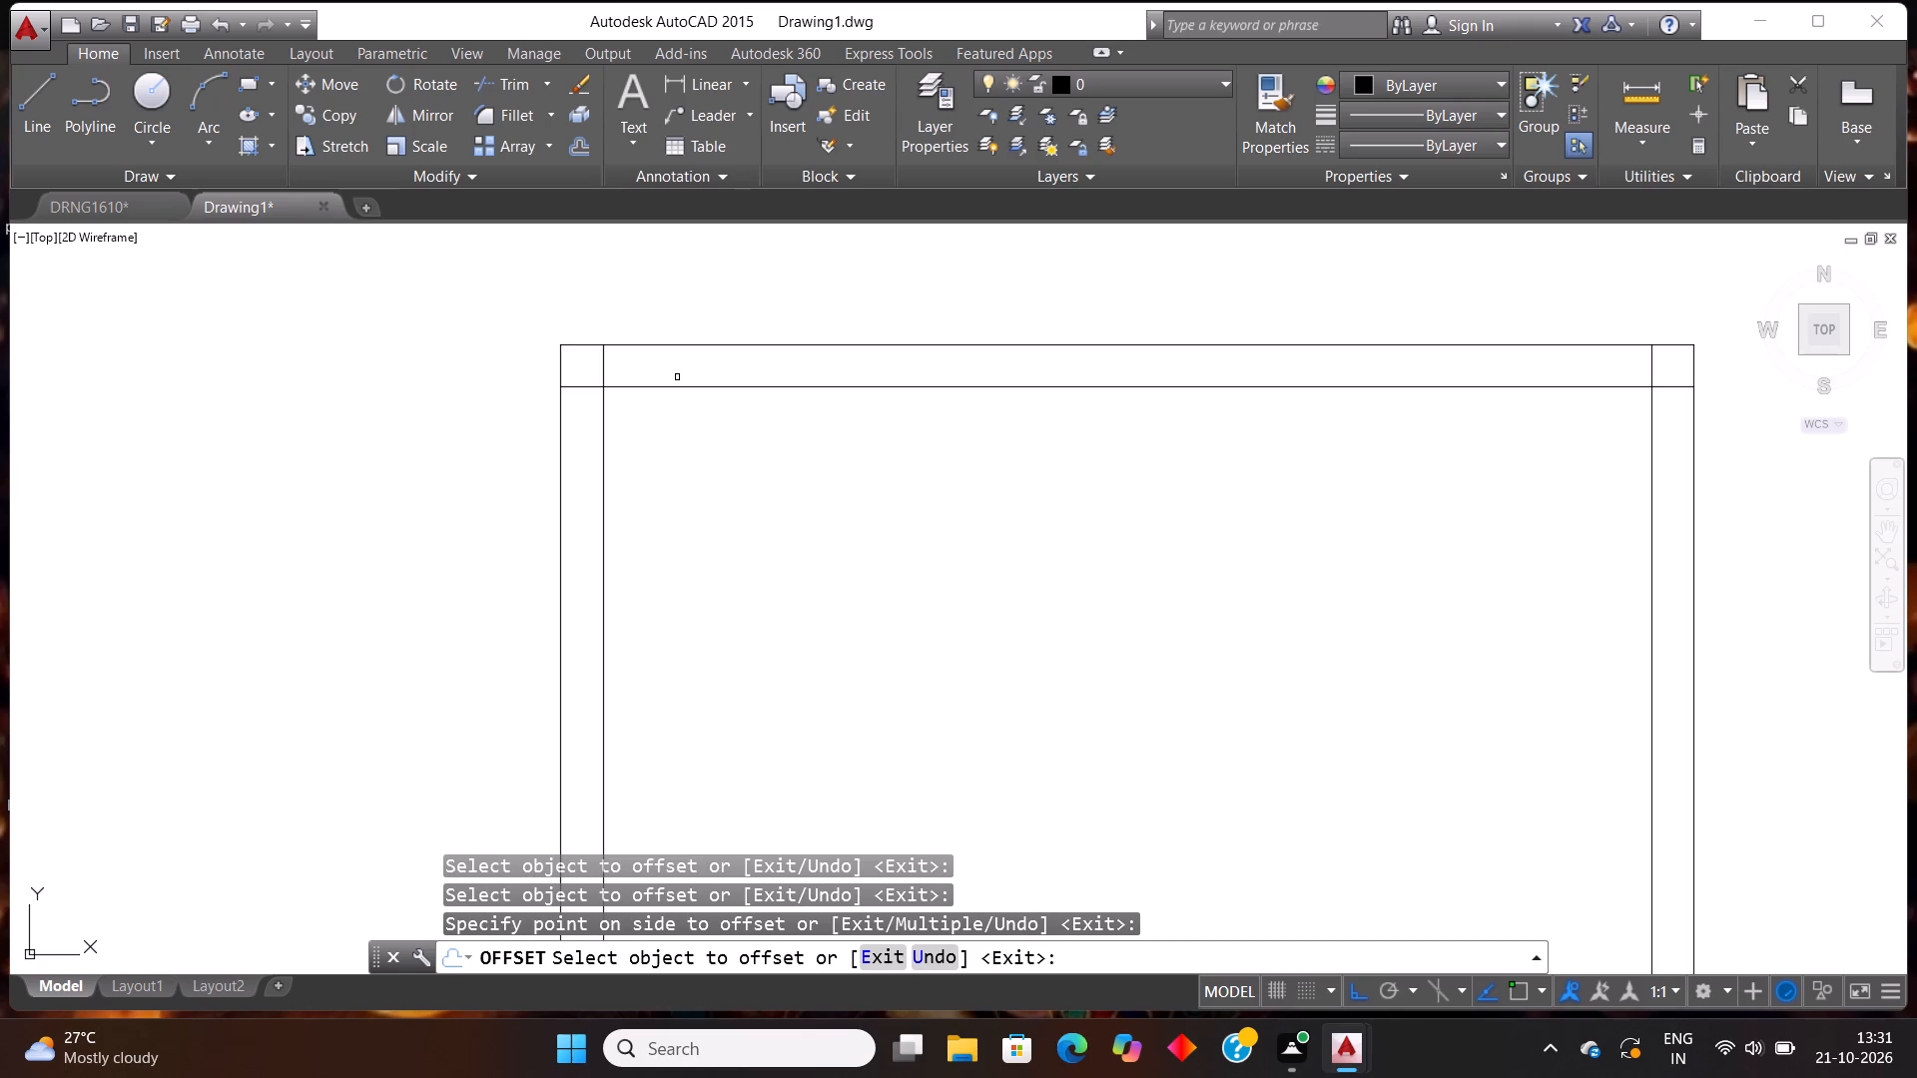
key("Escape")
Trim the overlapping inner wall line ends at the outline's top-left corner, using all objects as cutting edges.
type("TR")
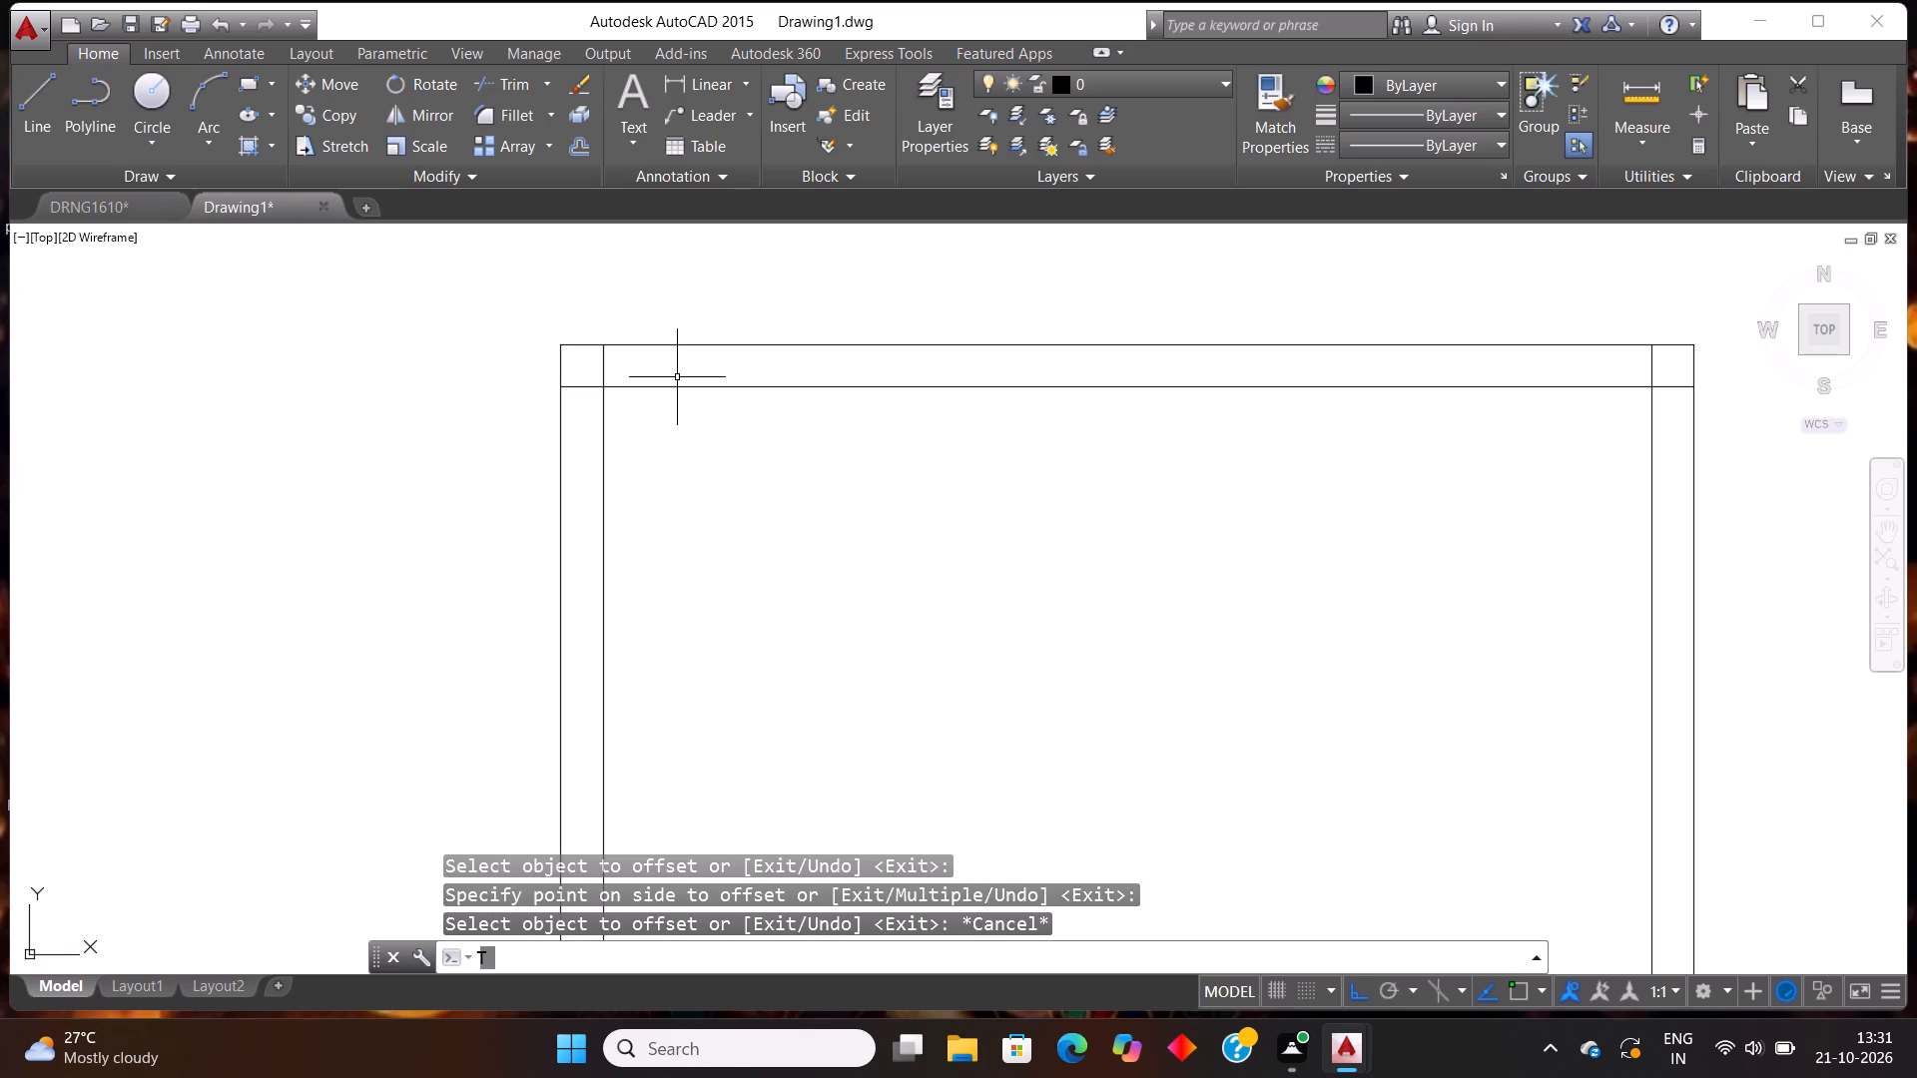
key("Return")
key("Return")
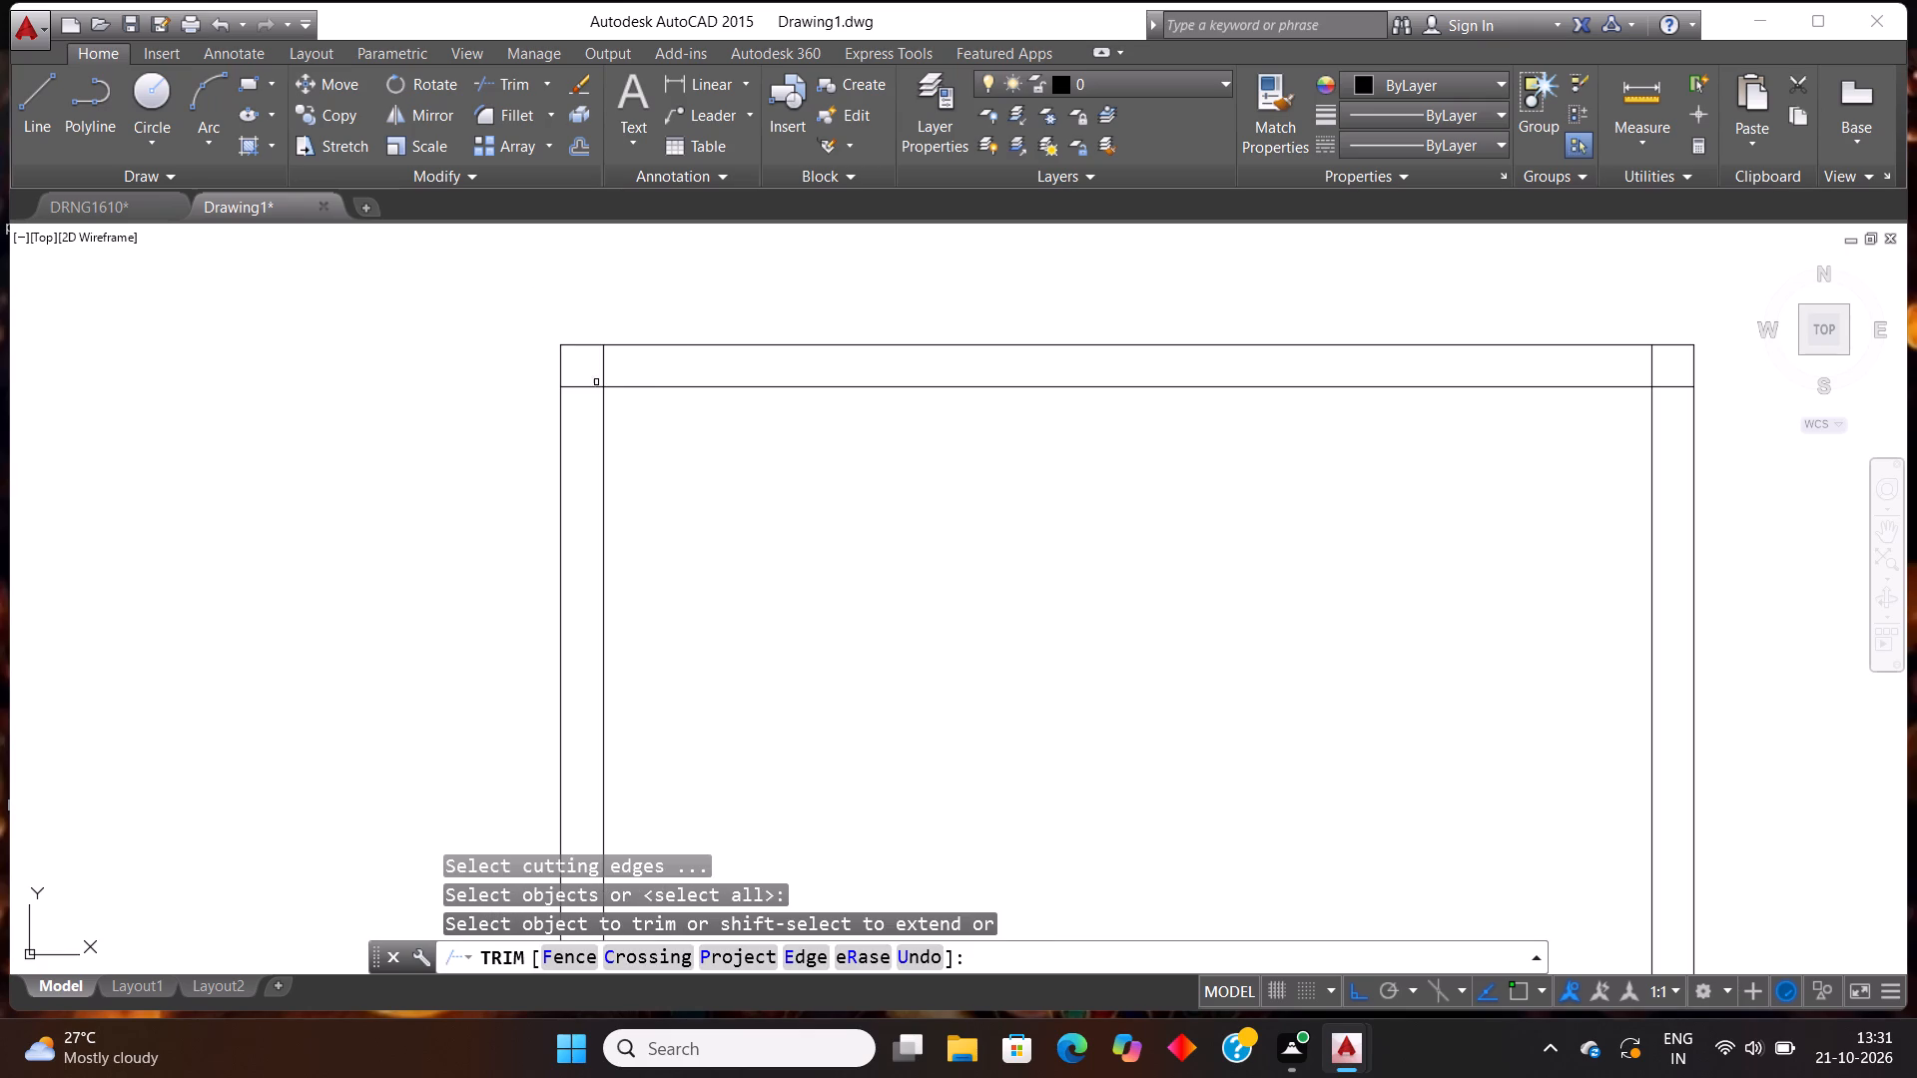
scroll(595, 381, "up", 1)
left_click(572, 387)
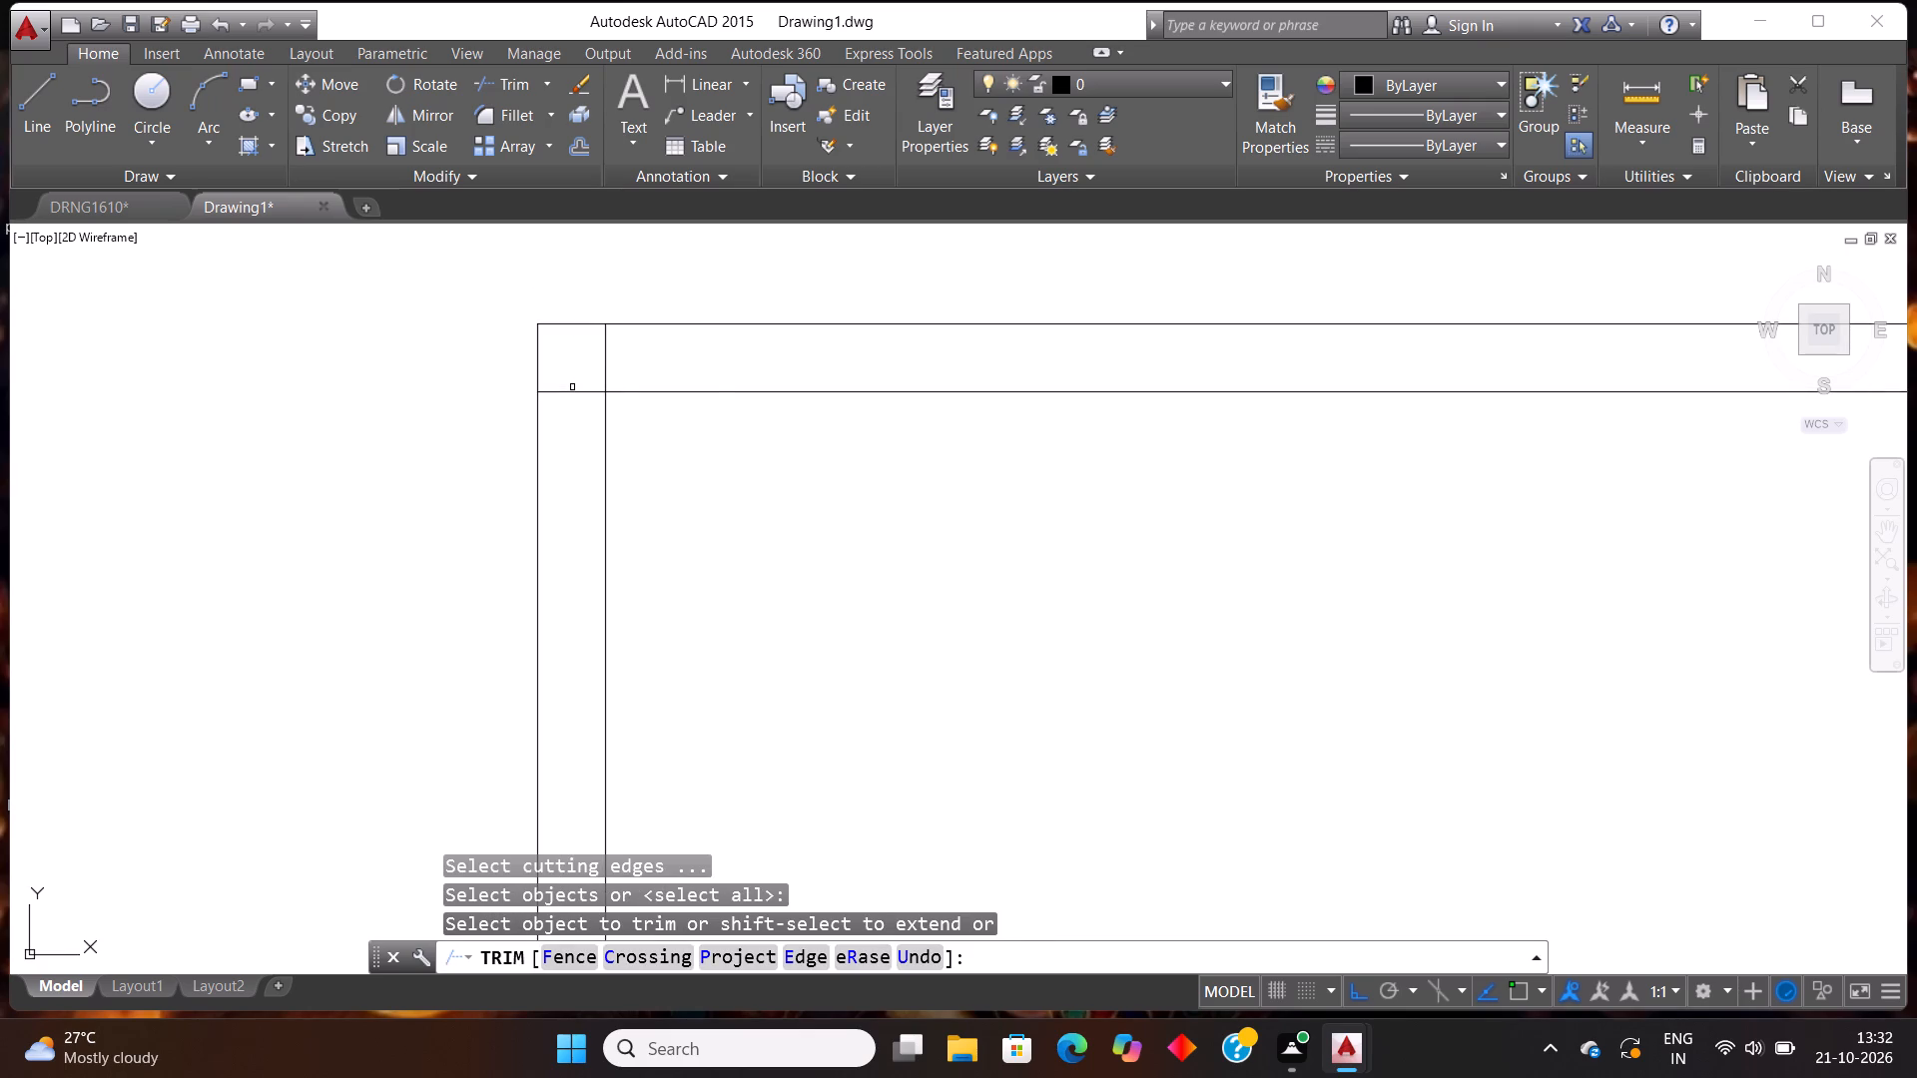
left_click(577, 455)
left_click(582, 377)
left_click(634, 370)
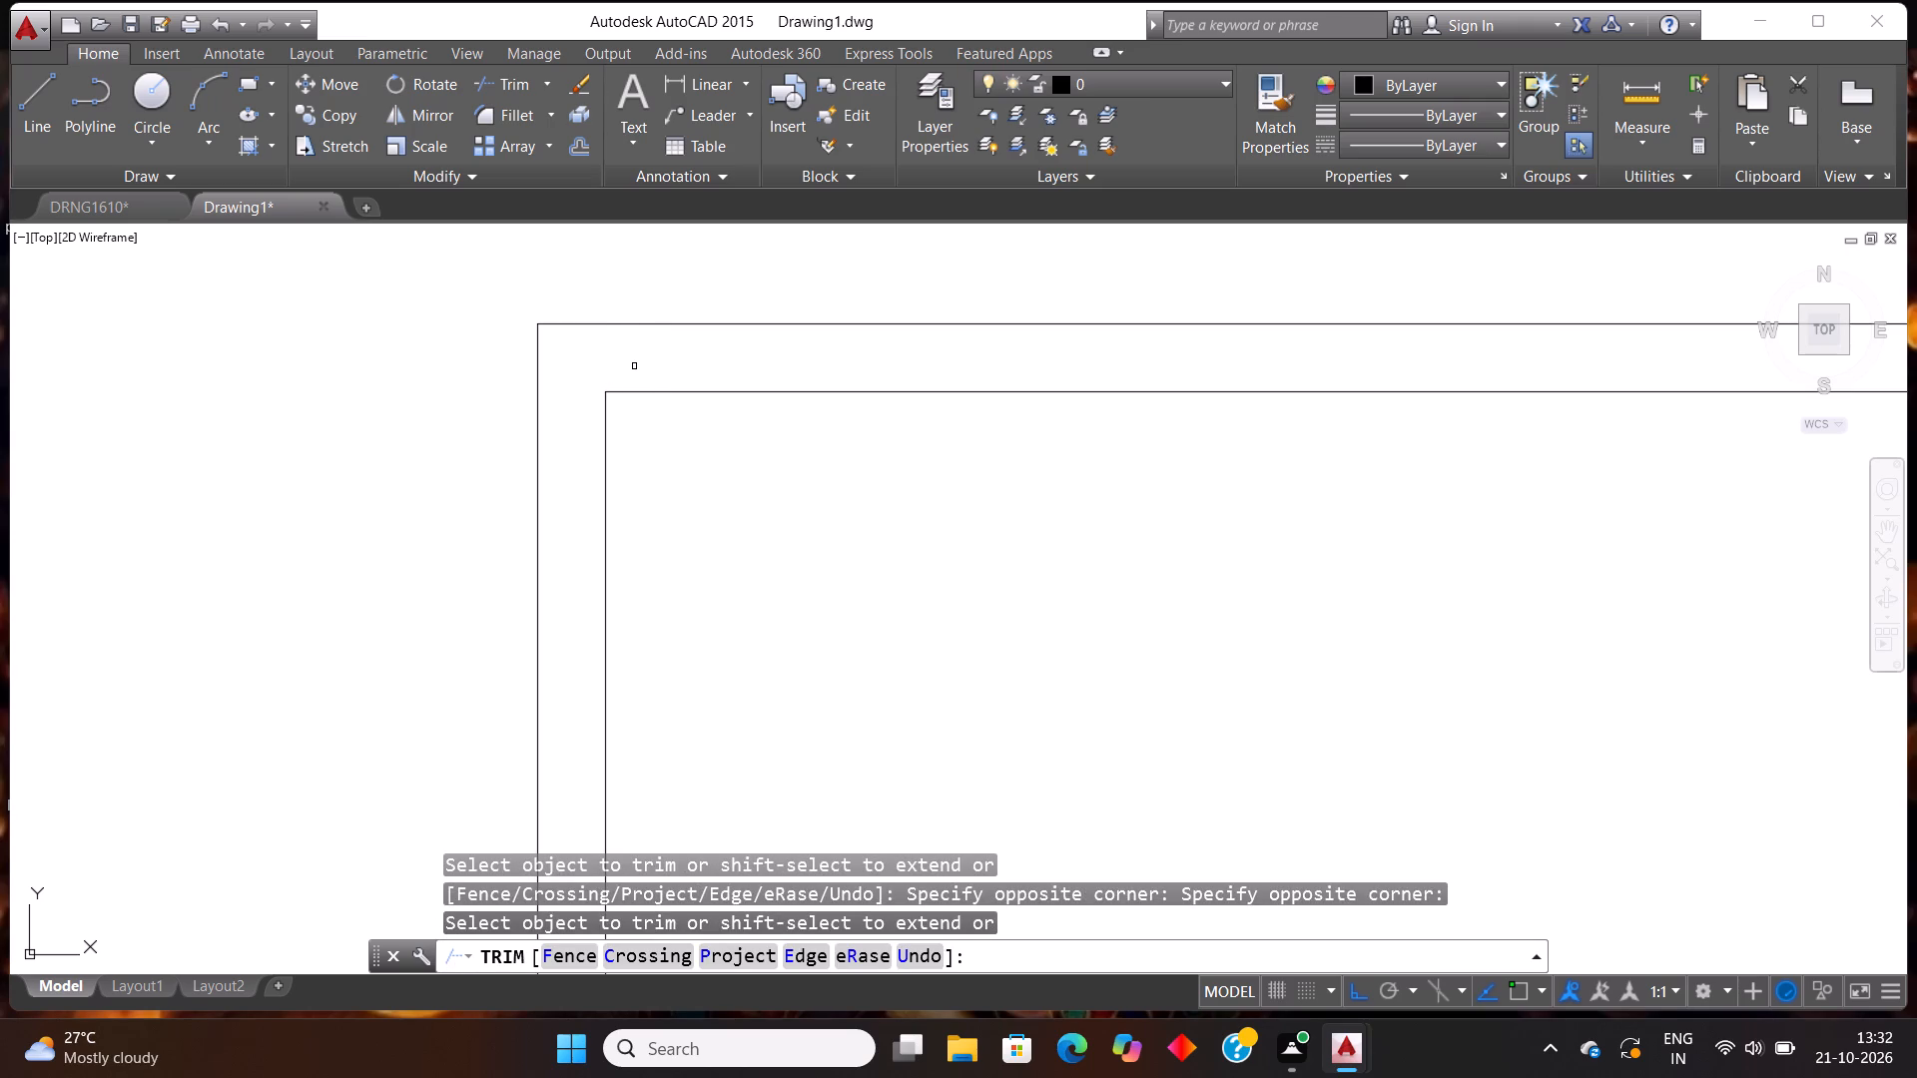
Trim the overlapping inner wall line ends at the outline's top-right corner.
scroll(634, 366, "down", 5)
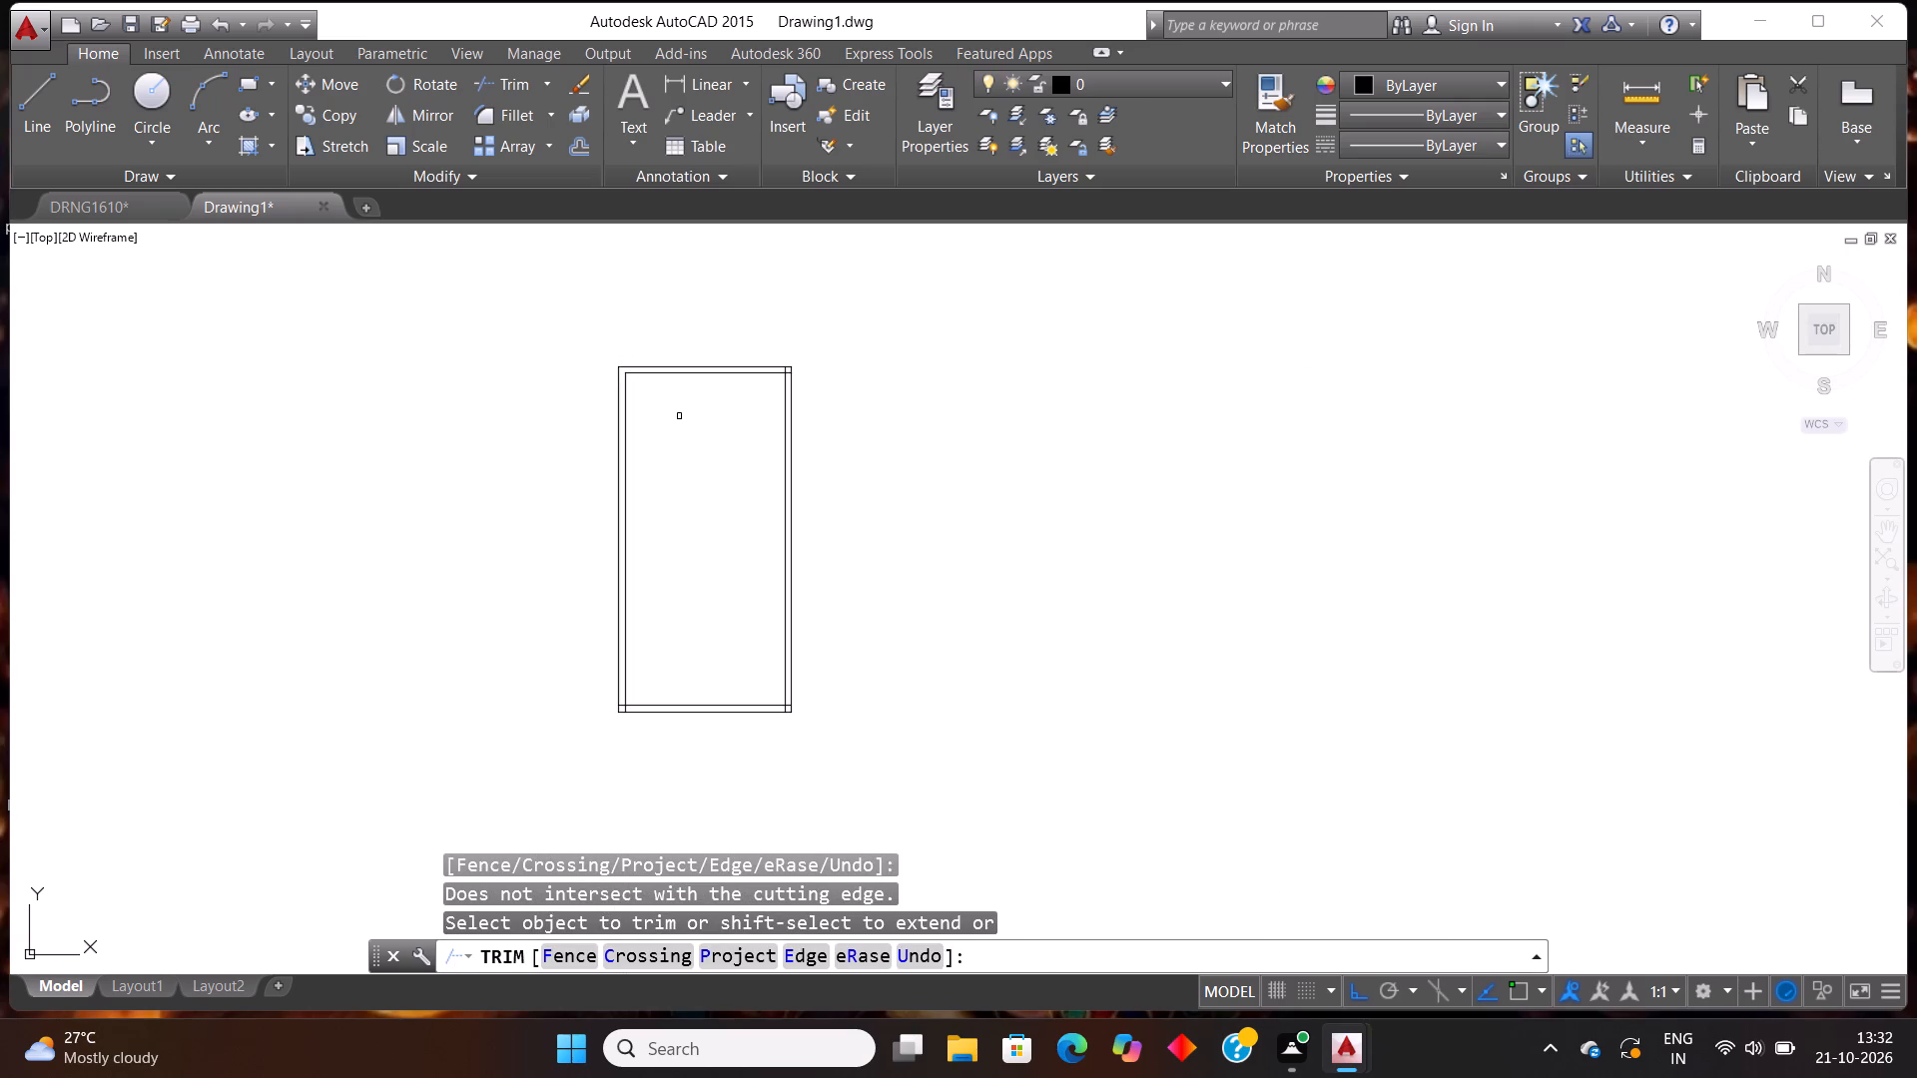
scroll(758, 507, "up", 2)
scroll(768, 478, "down", 2)
scroll(781, 354, "up", 2)
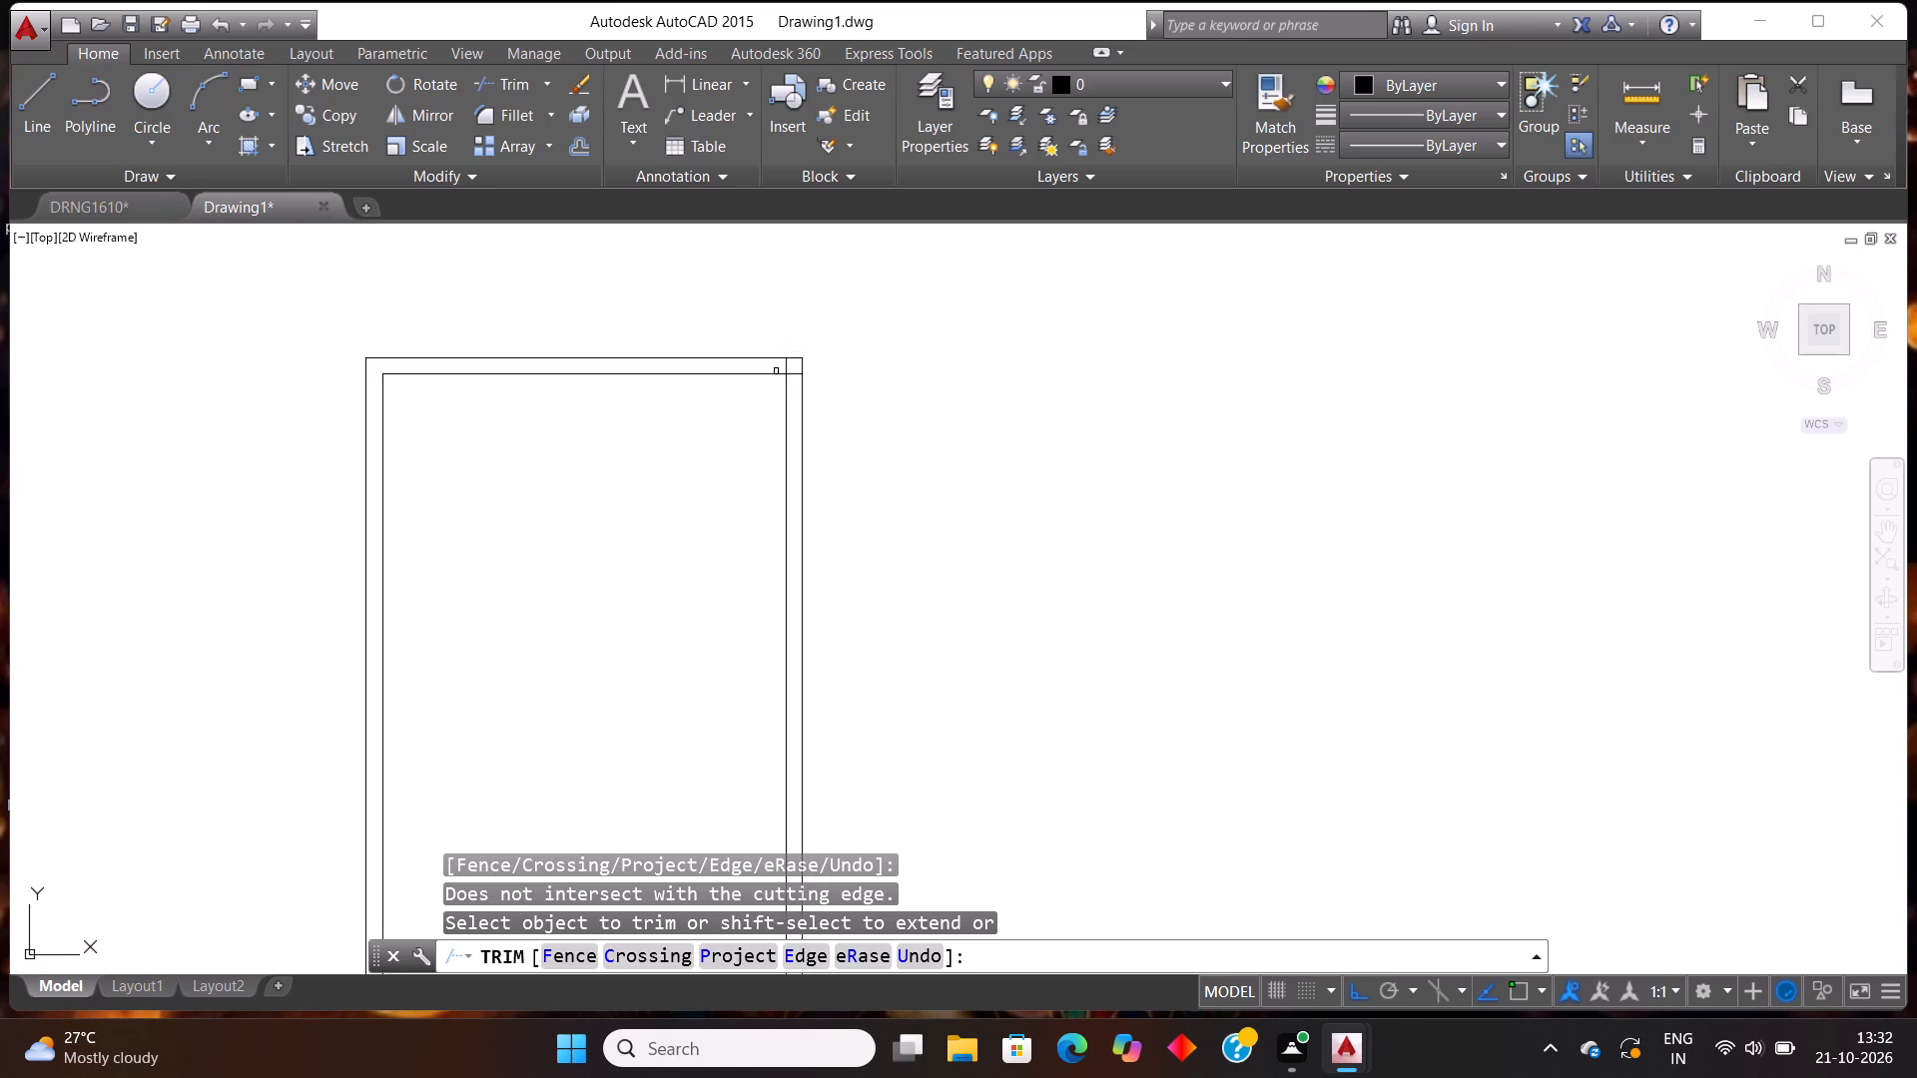
scroll(781, 431, "up", 2)
scroll(793, 314, "up", 1)
left_click(818, 318)
left_click(814, 243)
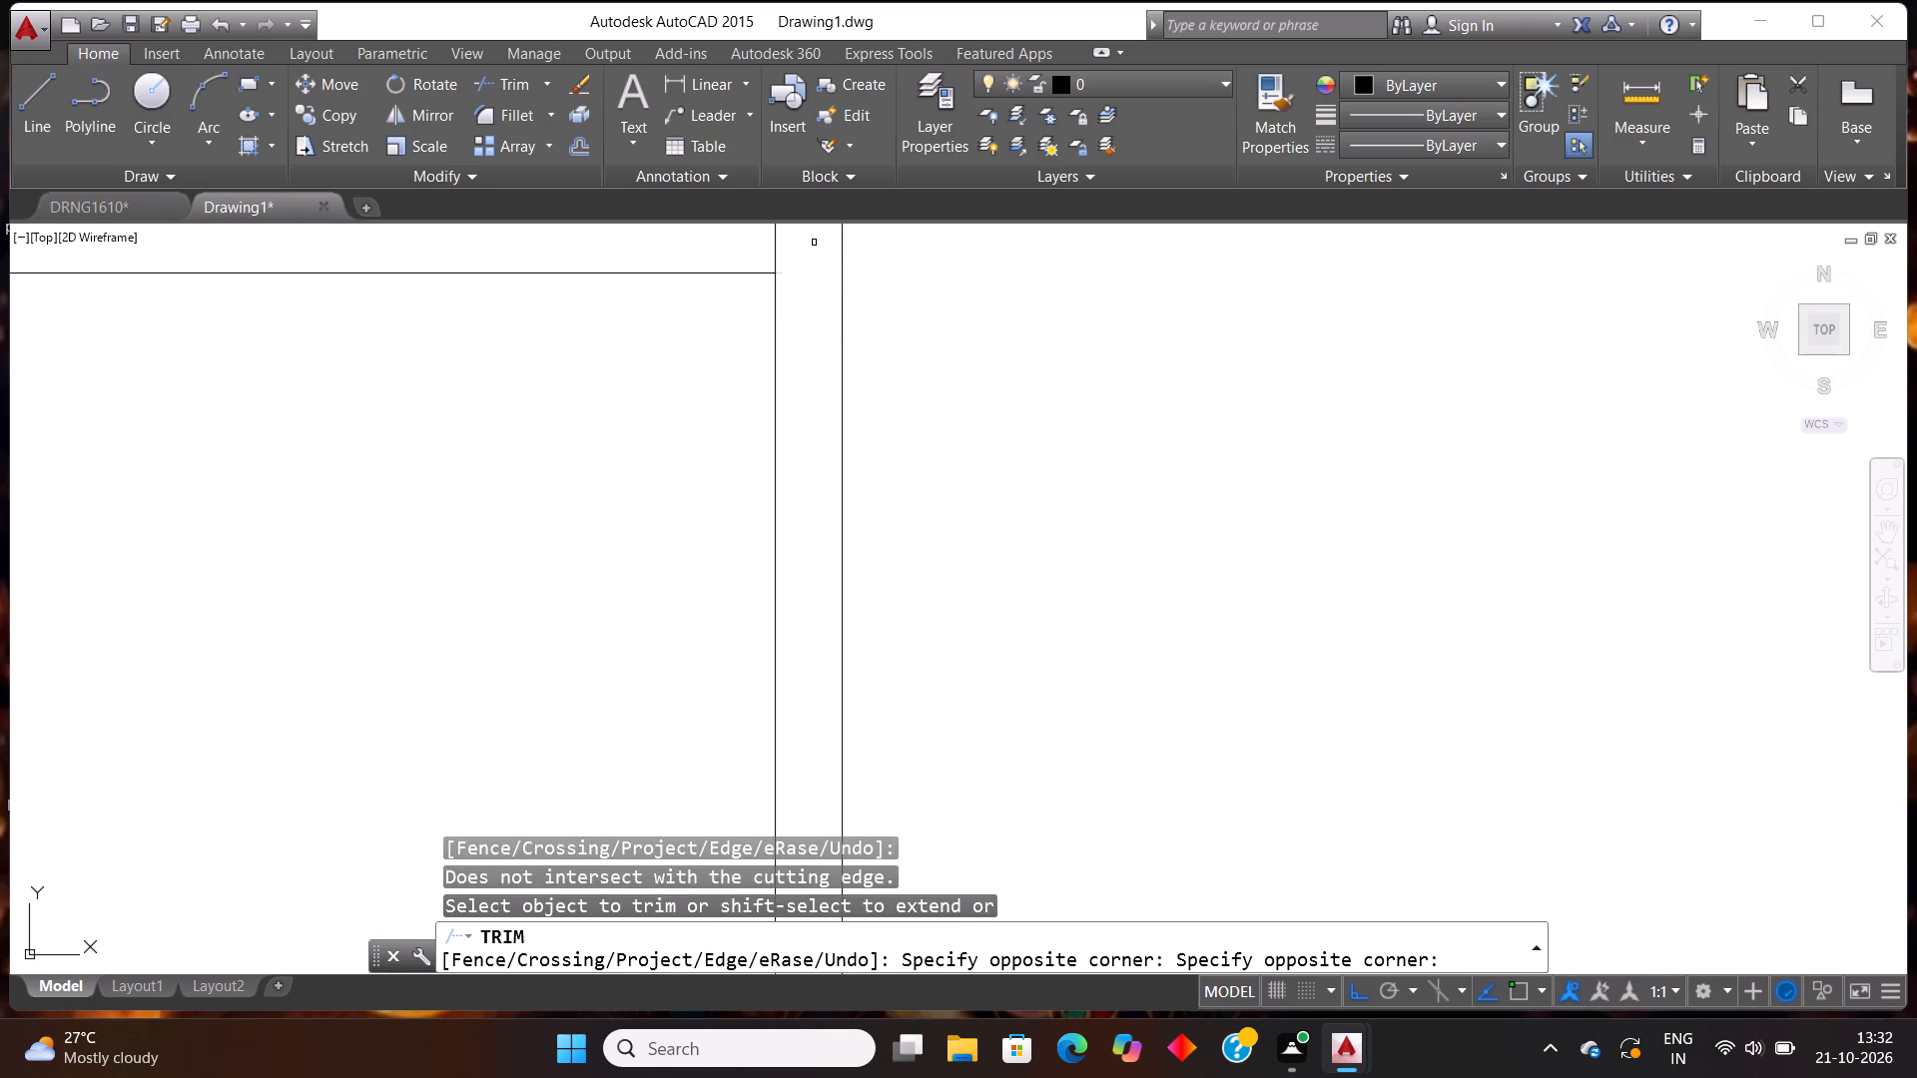
scroll(764, 397, "down", 1)
scroll(805, 232, "up", 1)
left_click(771, 361)
left_click(721, 325)
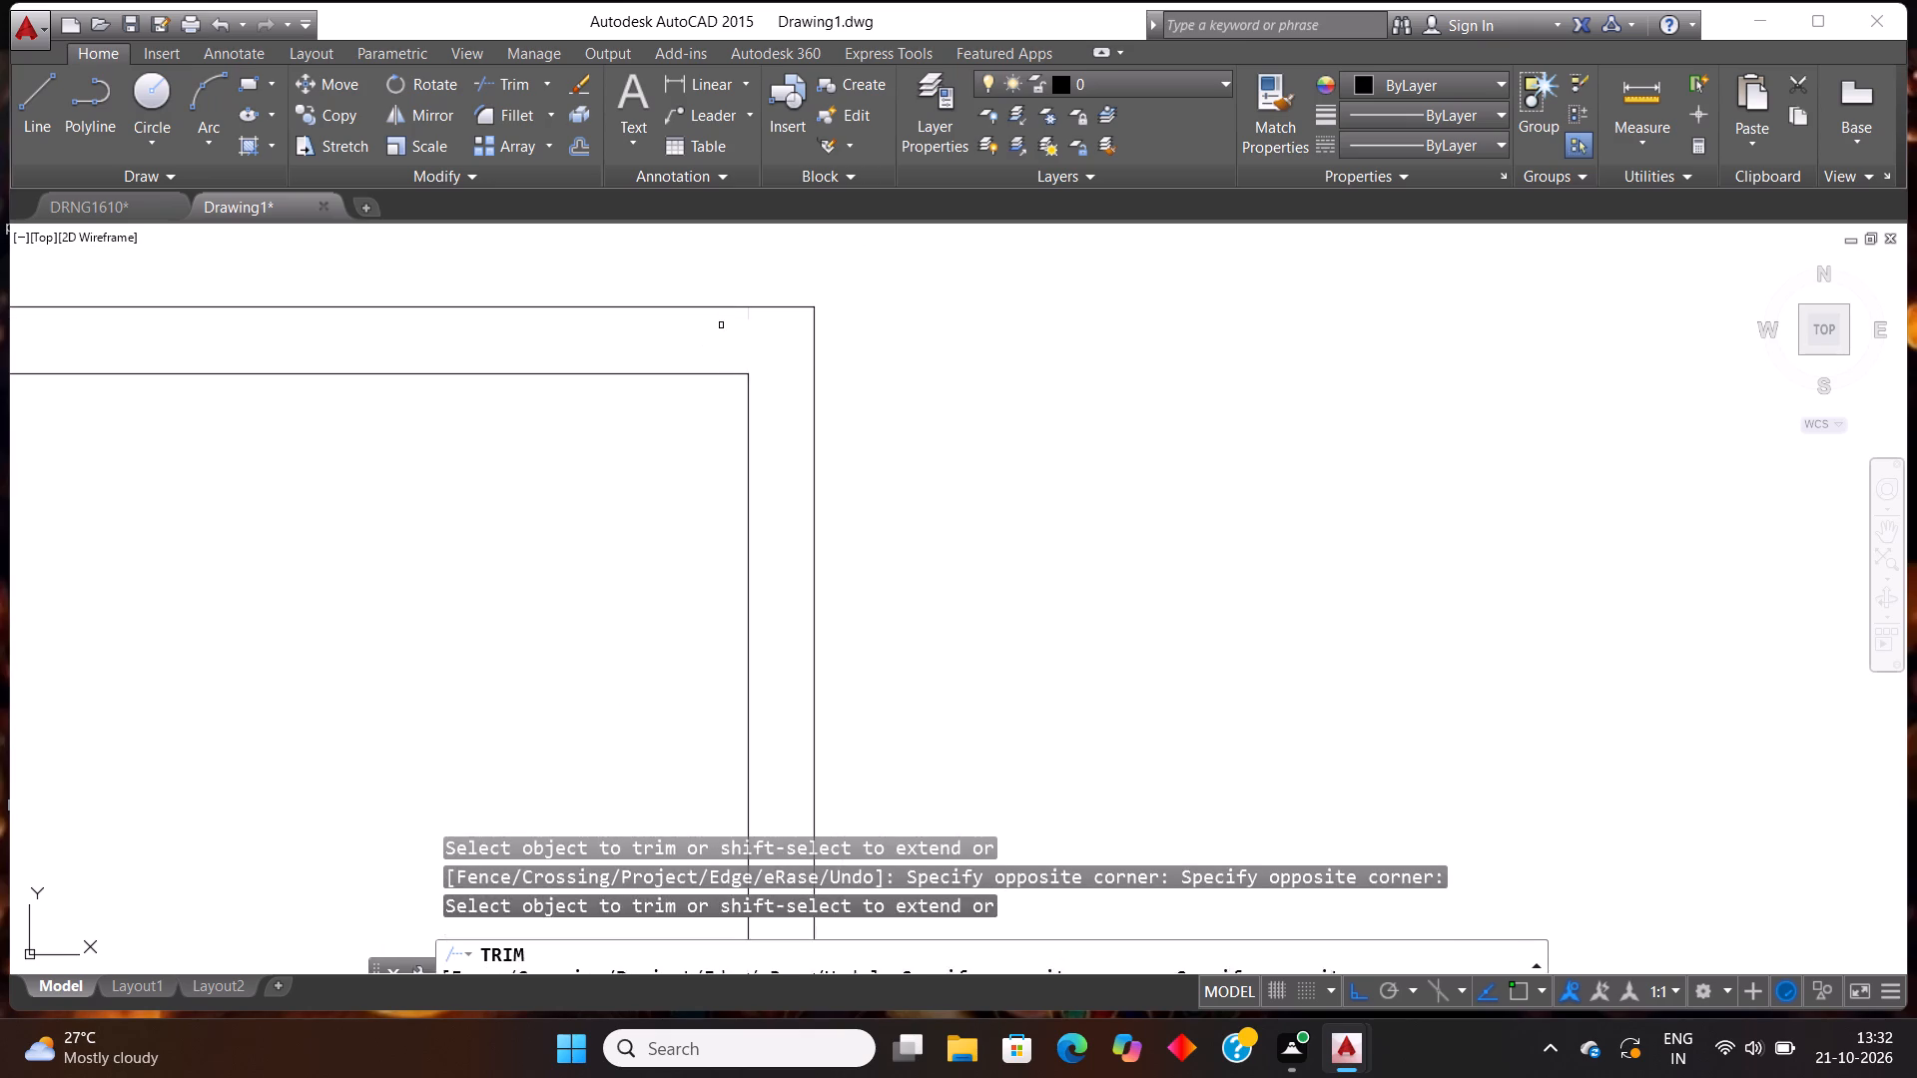
Trim the overlapping inner wall line ends at the outline's bottom-left corner.
scroll(784, 327, "down", 5)
scroll(614, 672, "up", 1)
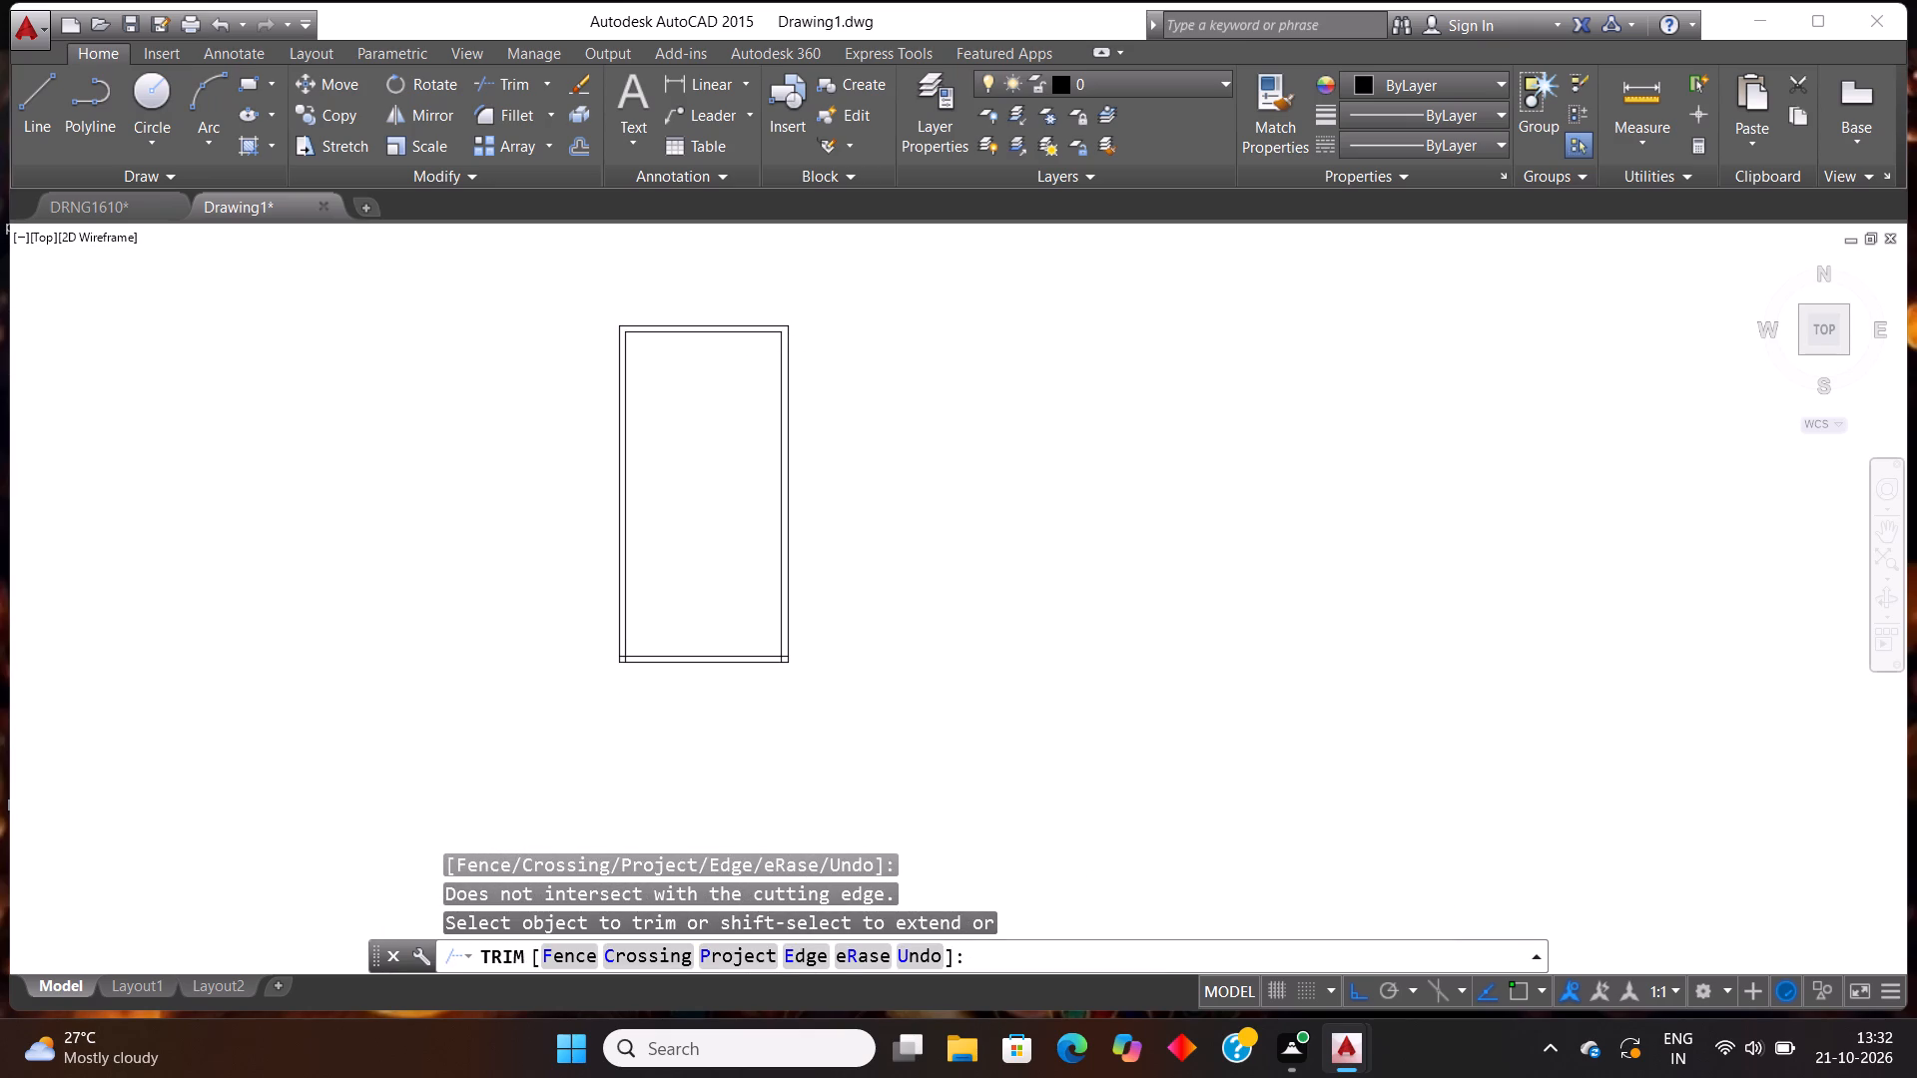
scroll(614, 672, "up", 4)
left_click(557, 736)
left_click(557, 663)
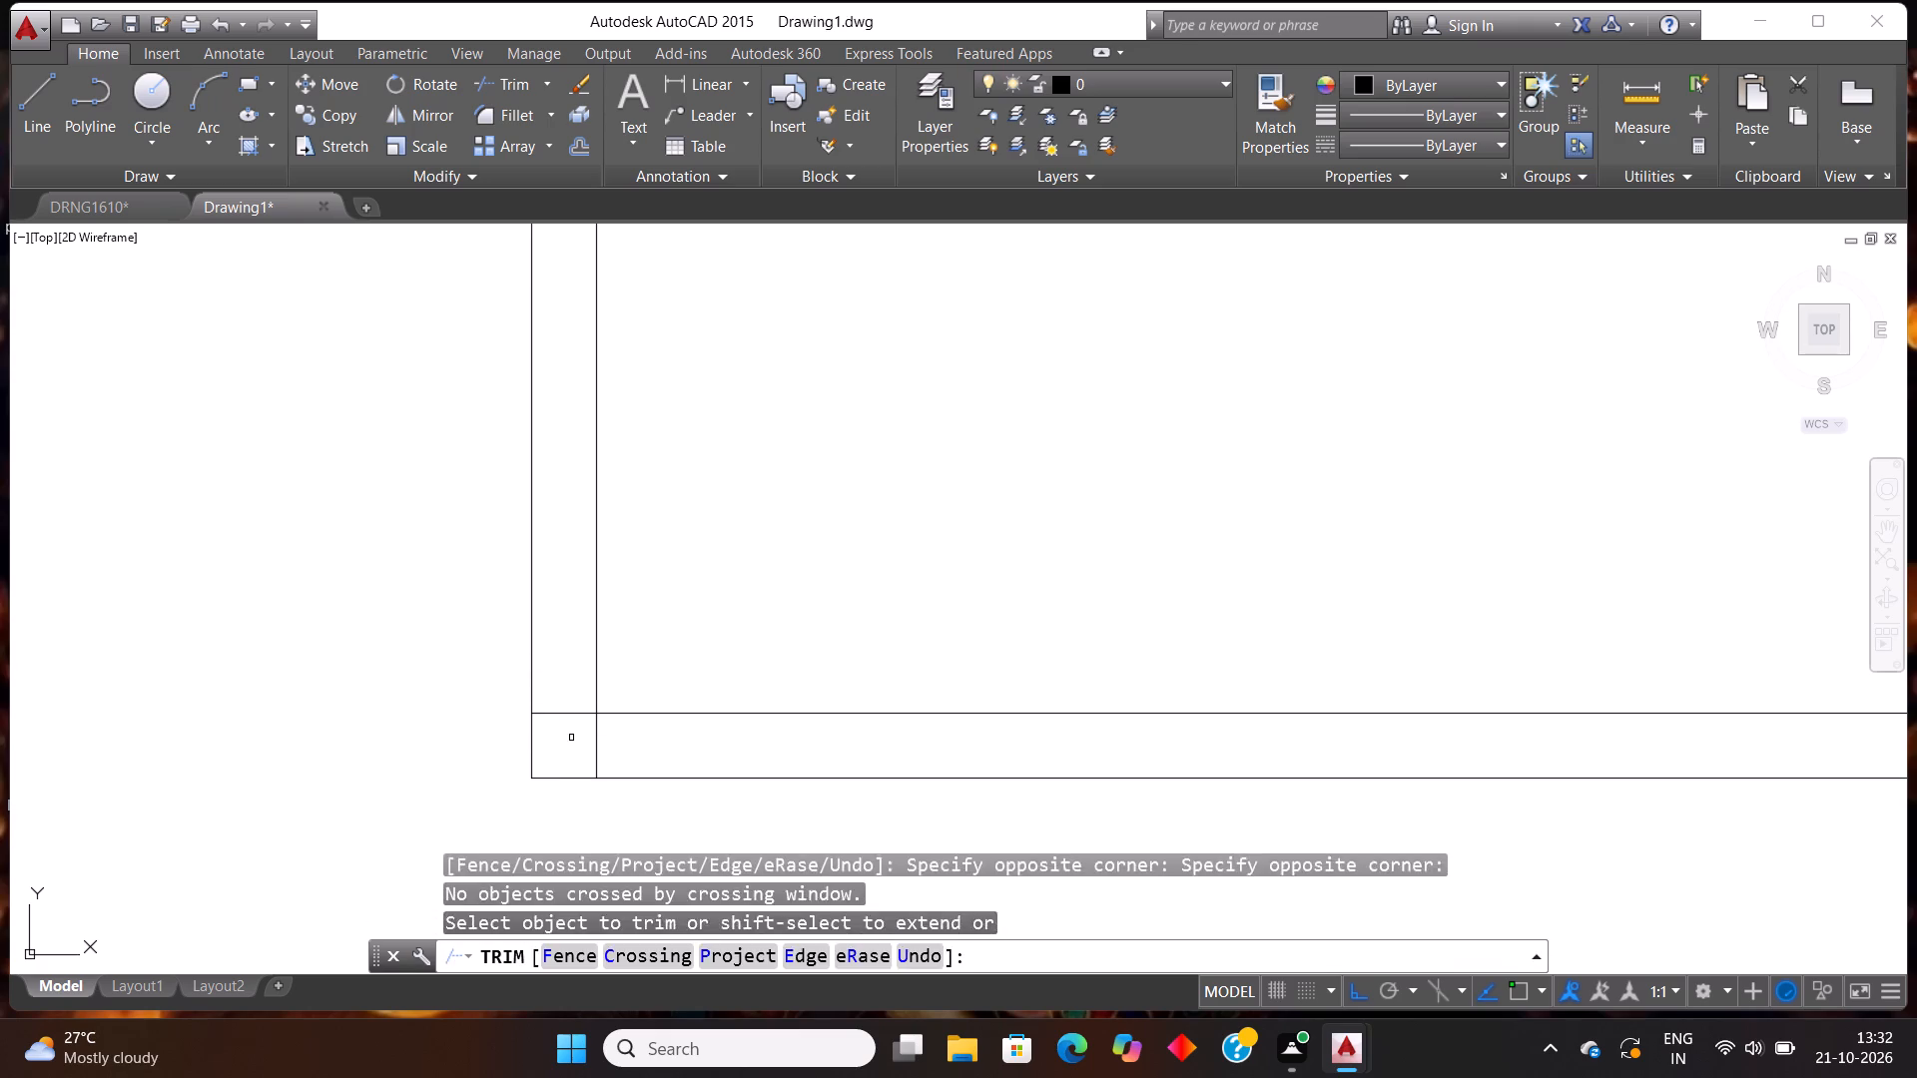
left_click(571, 738)
left_click(560, 658)
left_click(565, 734)
left_click(641, 742)
Trim the overlapping inner wall line ends at the outline's bottom-right corner and end the Trim command.
scroll(570, 656, "down", 4)
scroll(788, 649, "up", 3)
scroll(962, 676, "up", 3)
left_click_drag(891, 739, 889, 725)
left_click(857, 607)
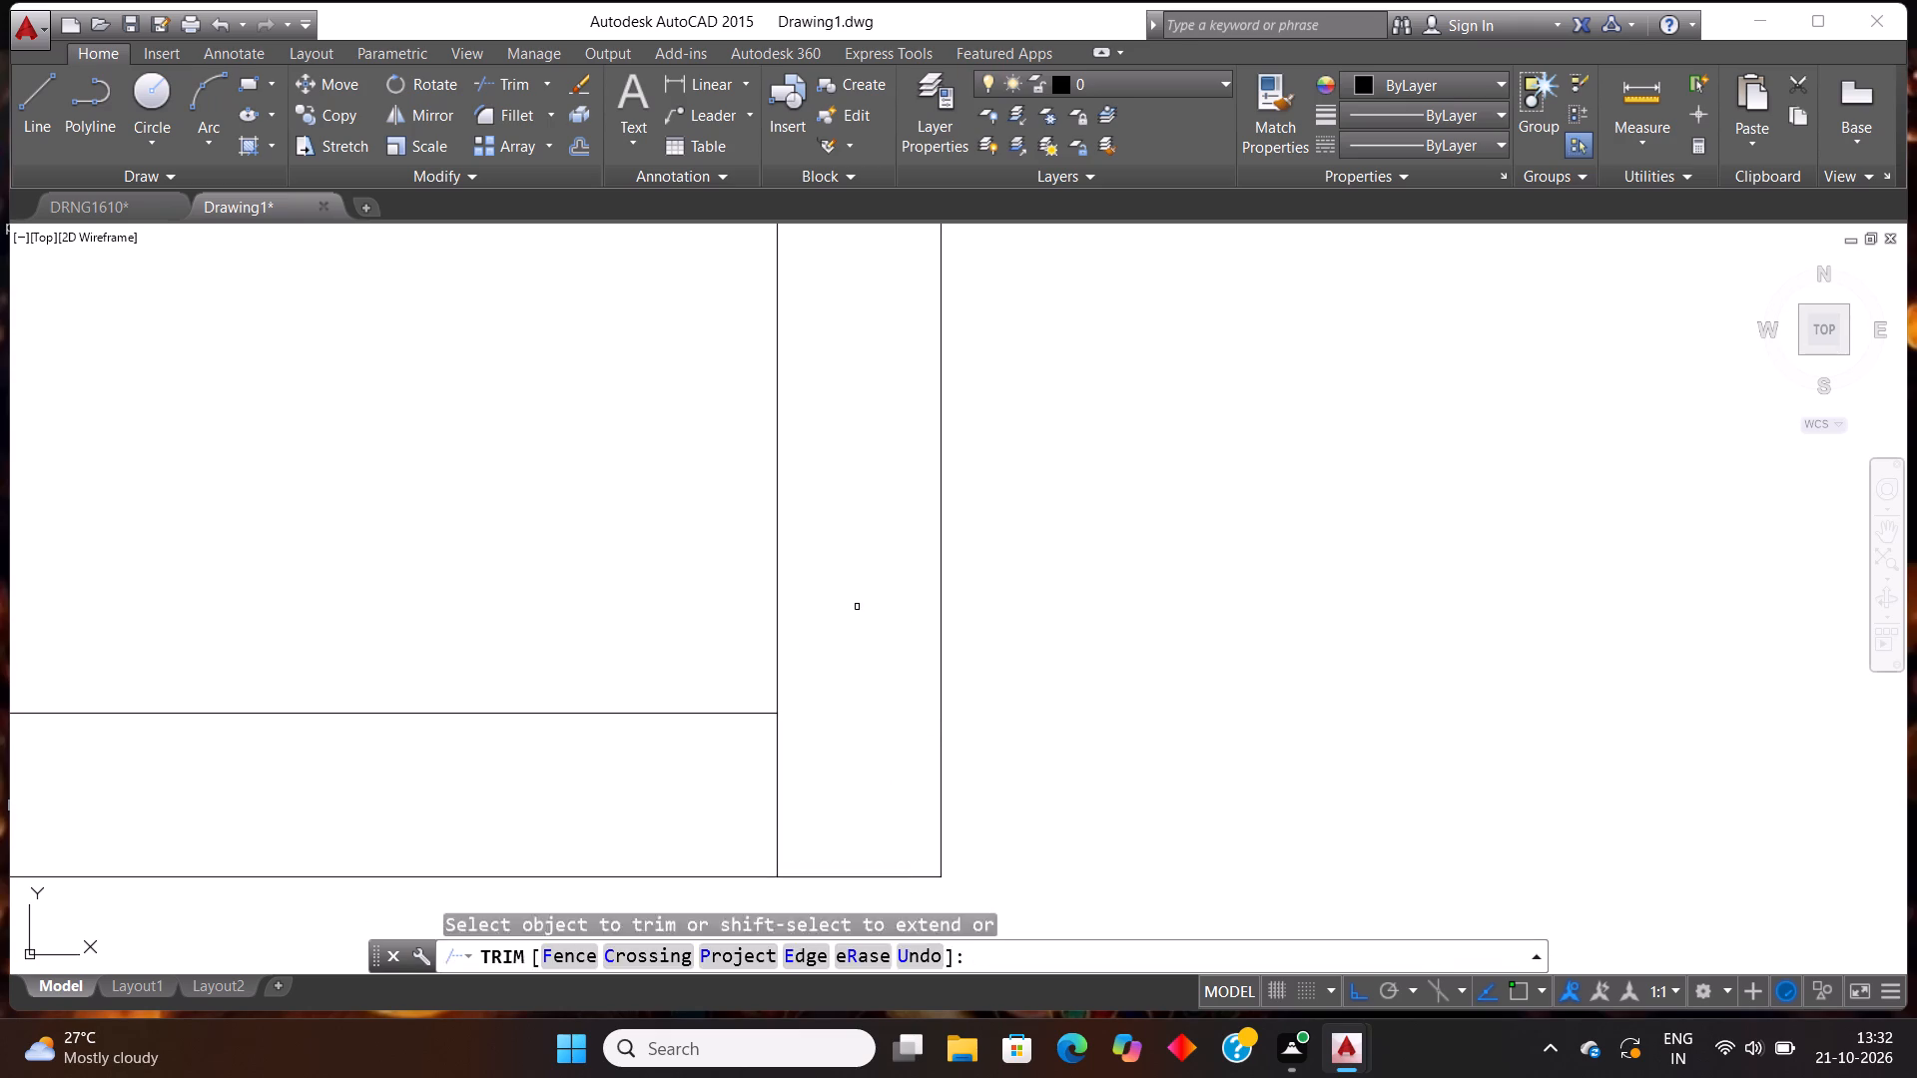
left_click_drag(854, 742, 834, 753)
left_click(640, 737)
scroll(806, 660, "down", 8)
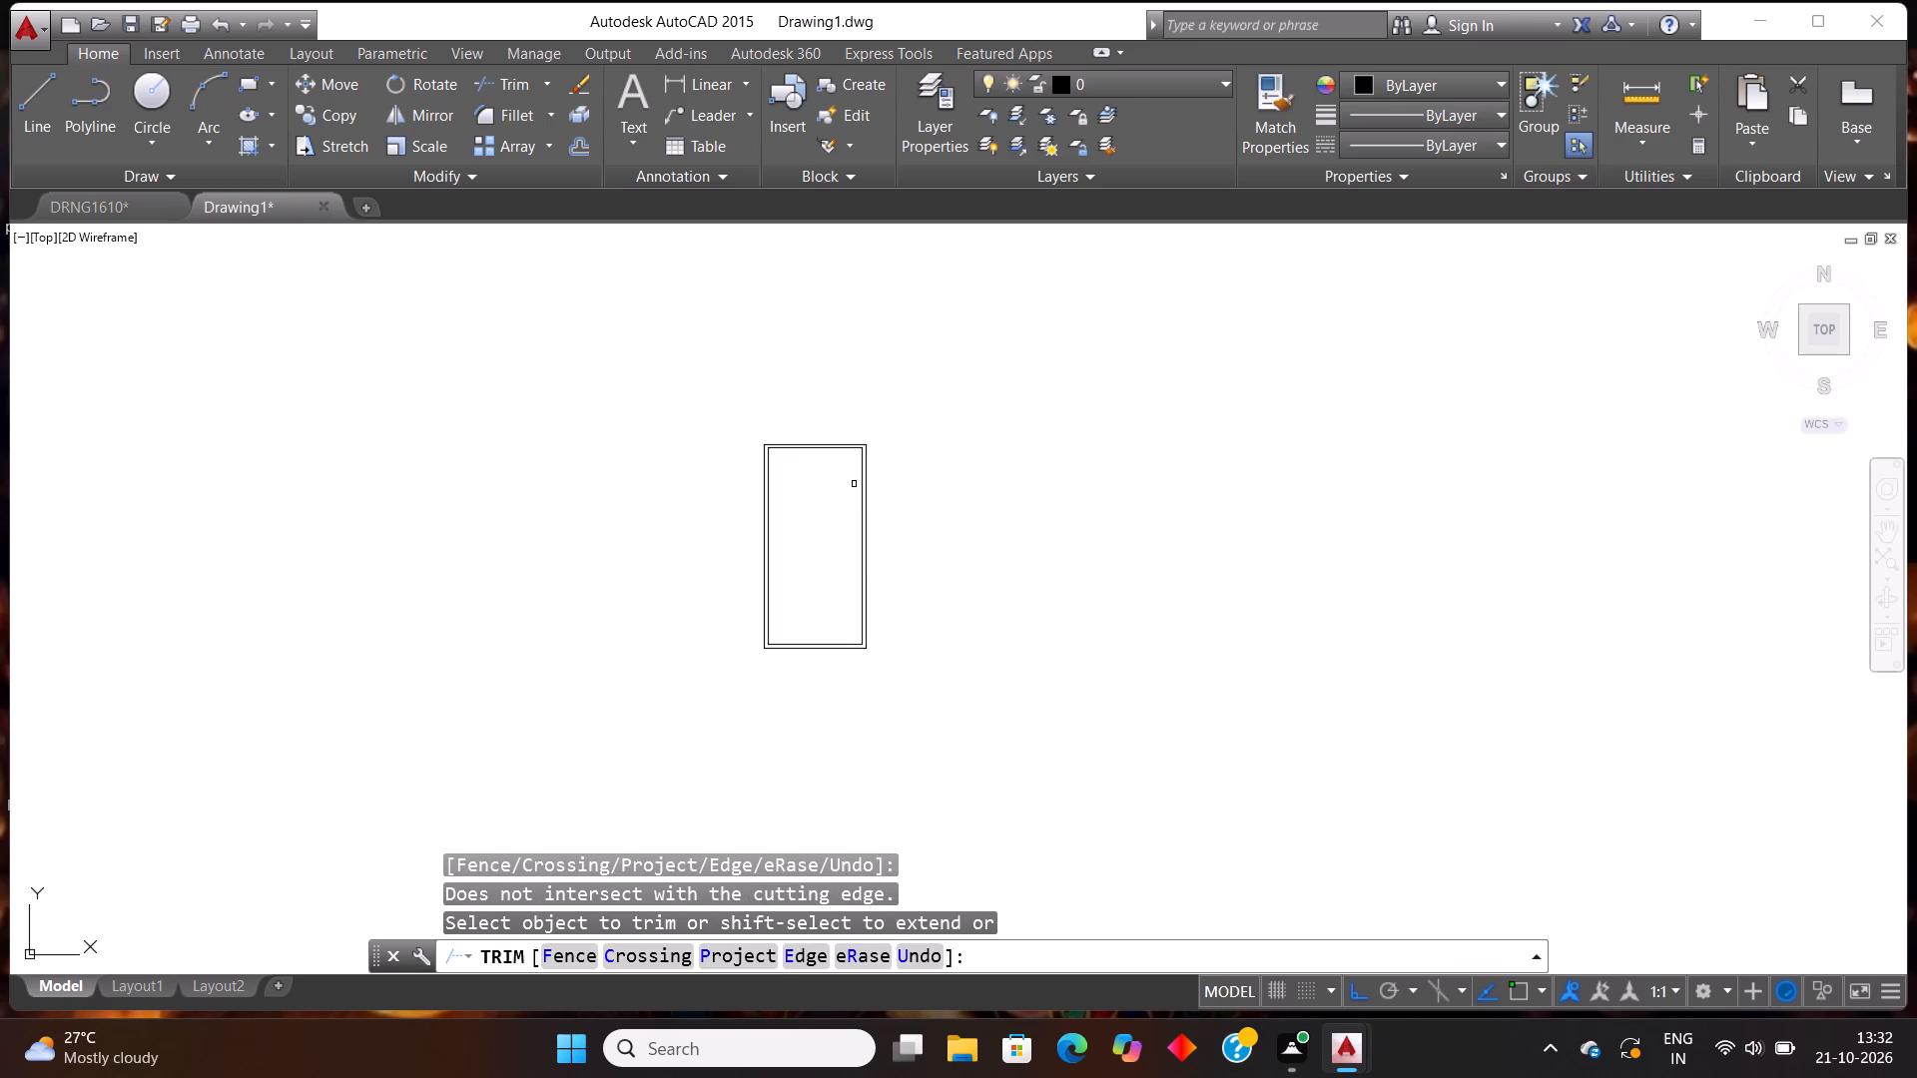
scroll(842, 431, "up", 2)
key("Escape")
key("Escape")
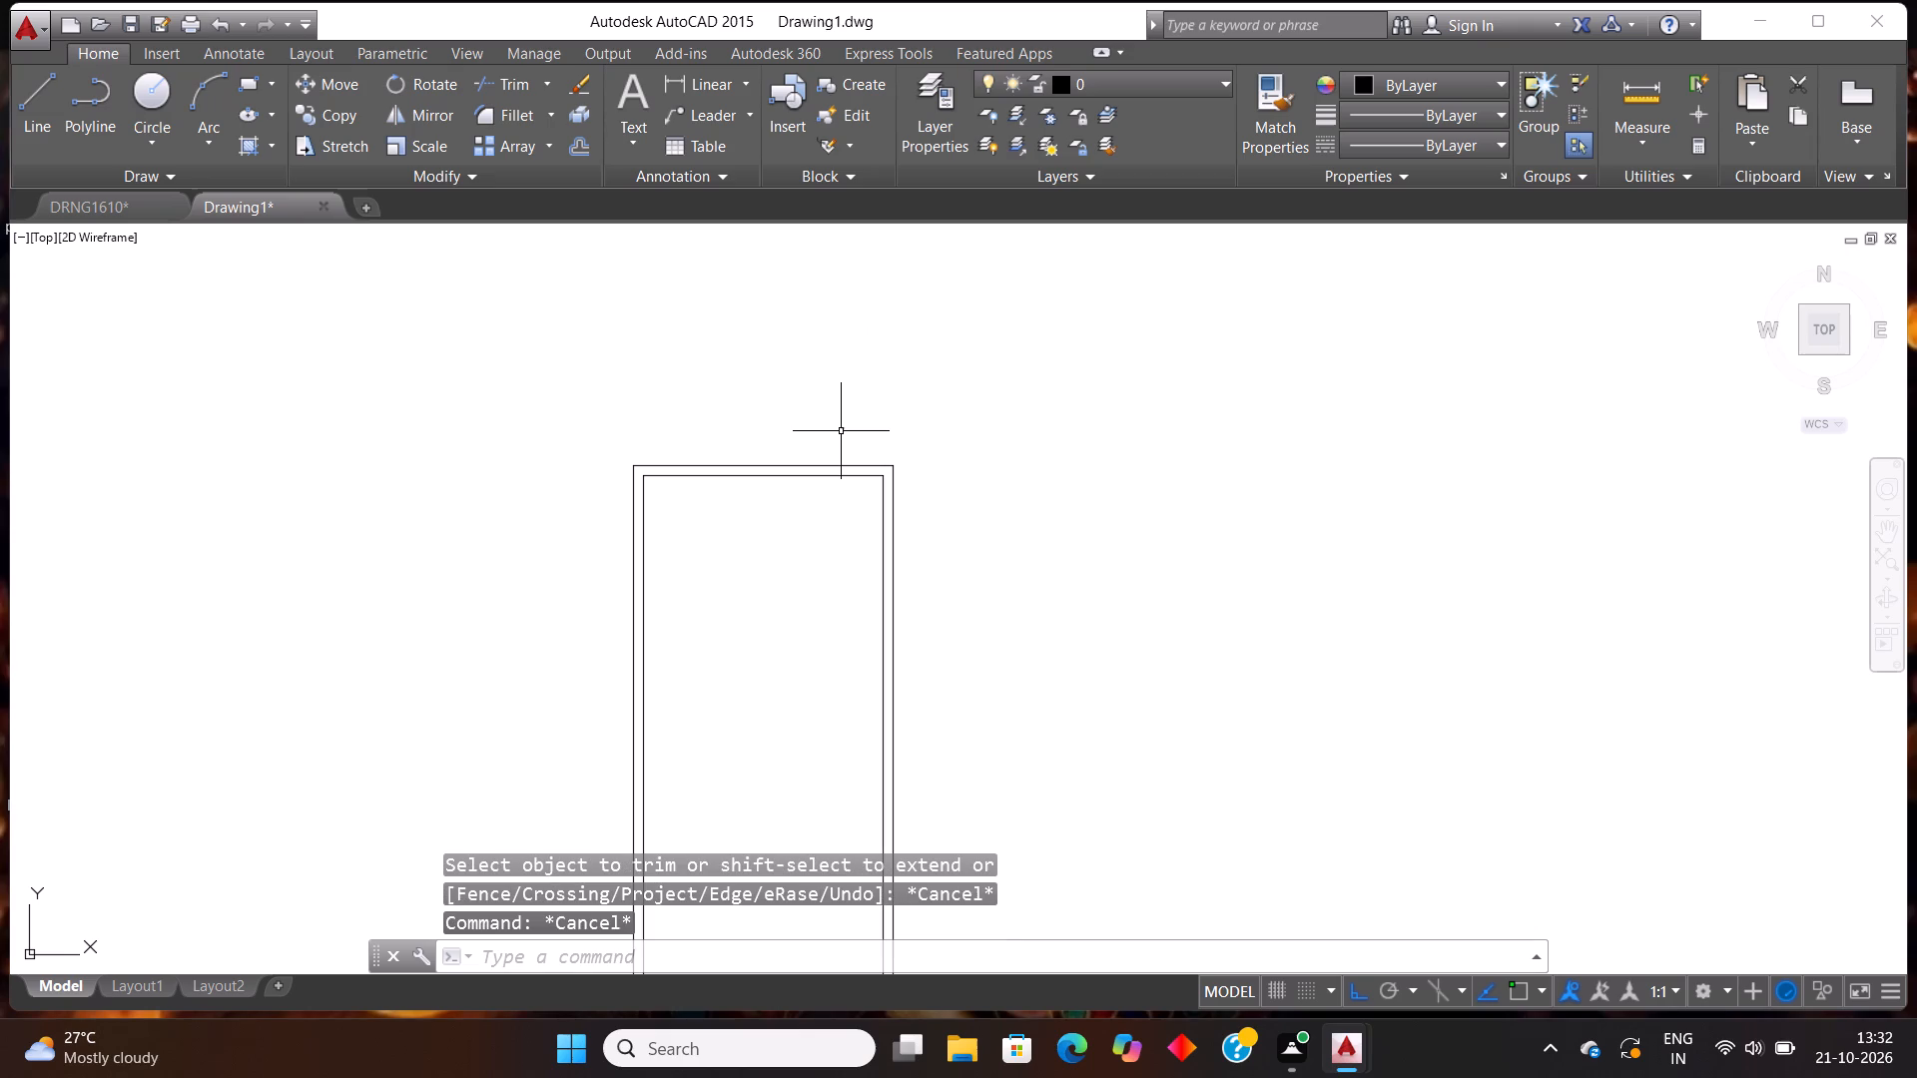
Offset the top inner wall line 12' downward into the plan to place the first horizontal partition line.
type("OD")
key("BackSpace")
type("FF")
key("Return")
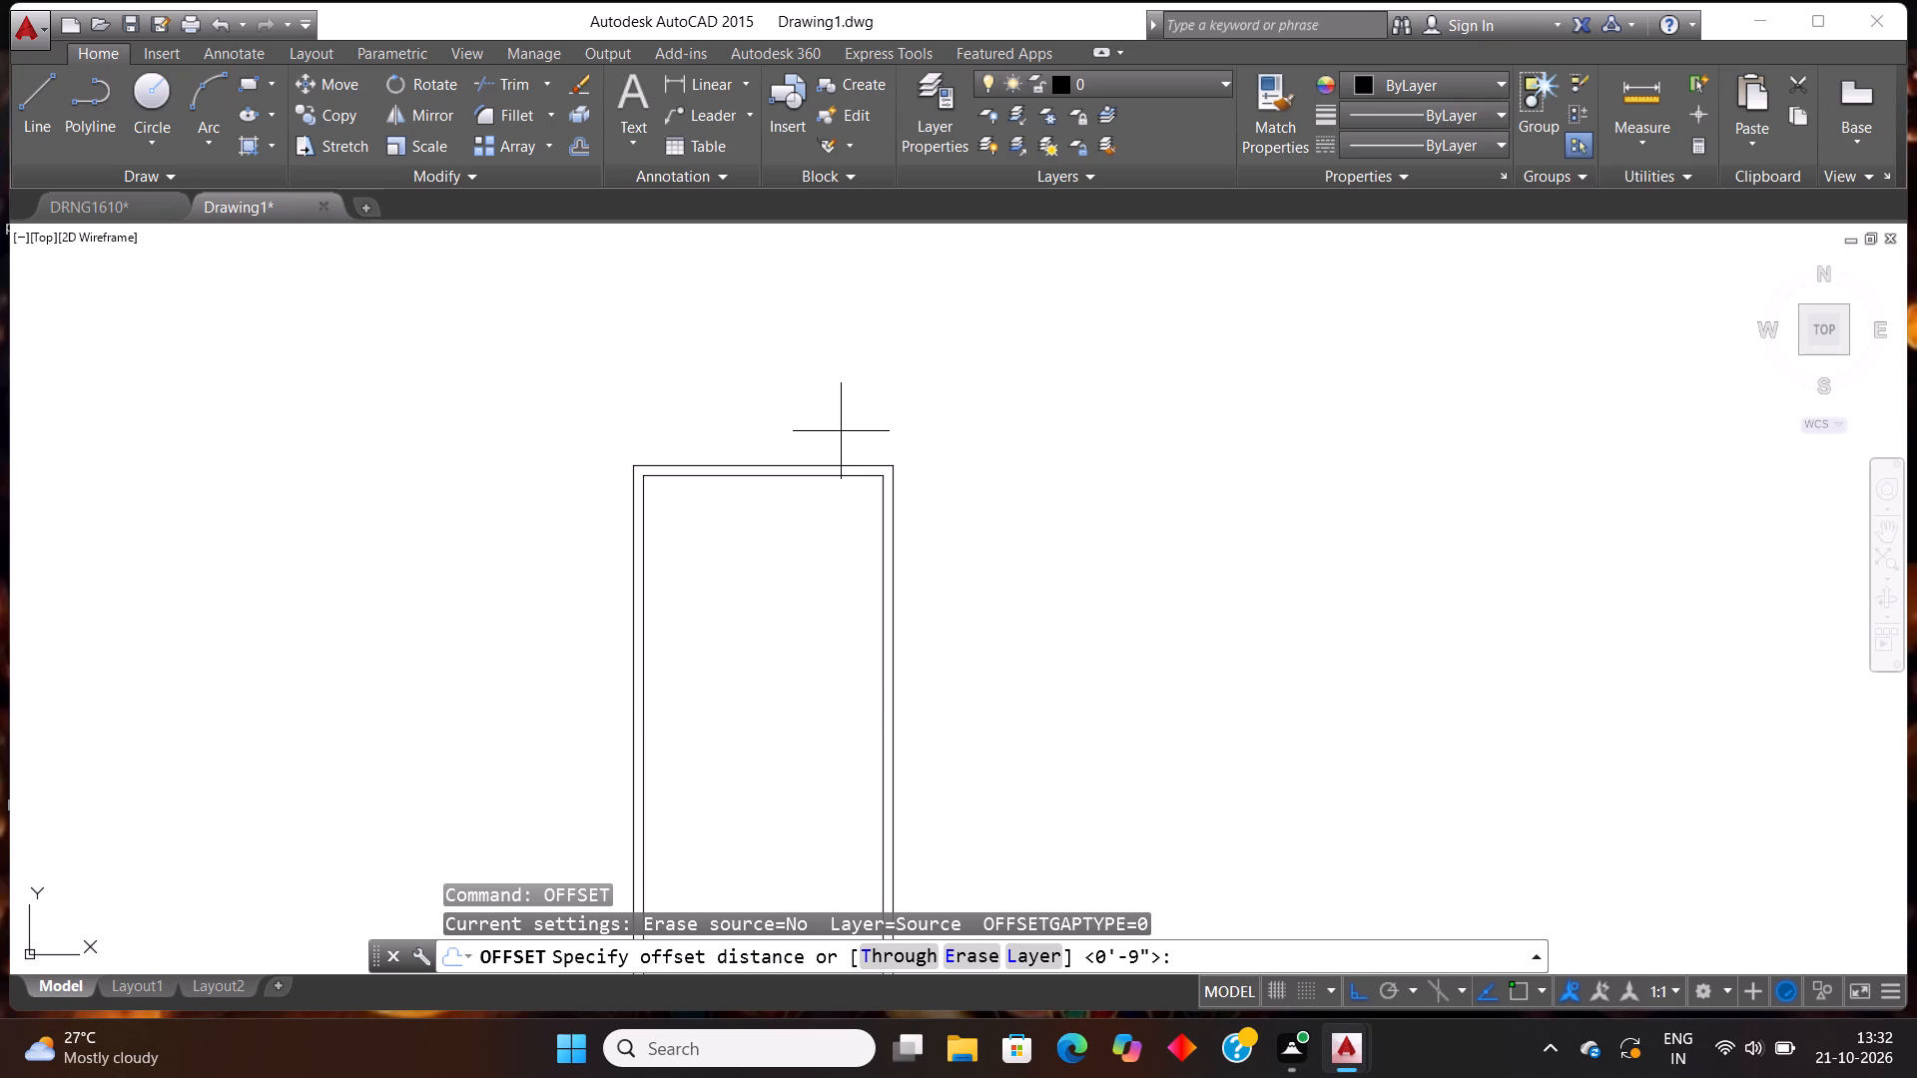
type("12'")
key("Return")
left_click(754, 475)
left_click(753, 722)
scroll(796, 490, "down", 1)
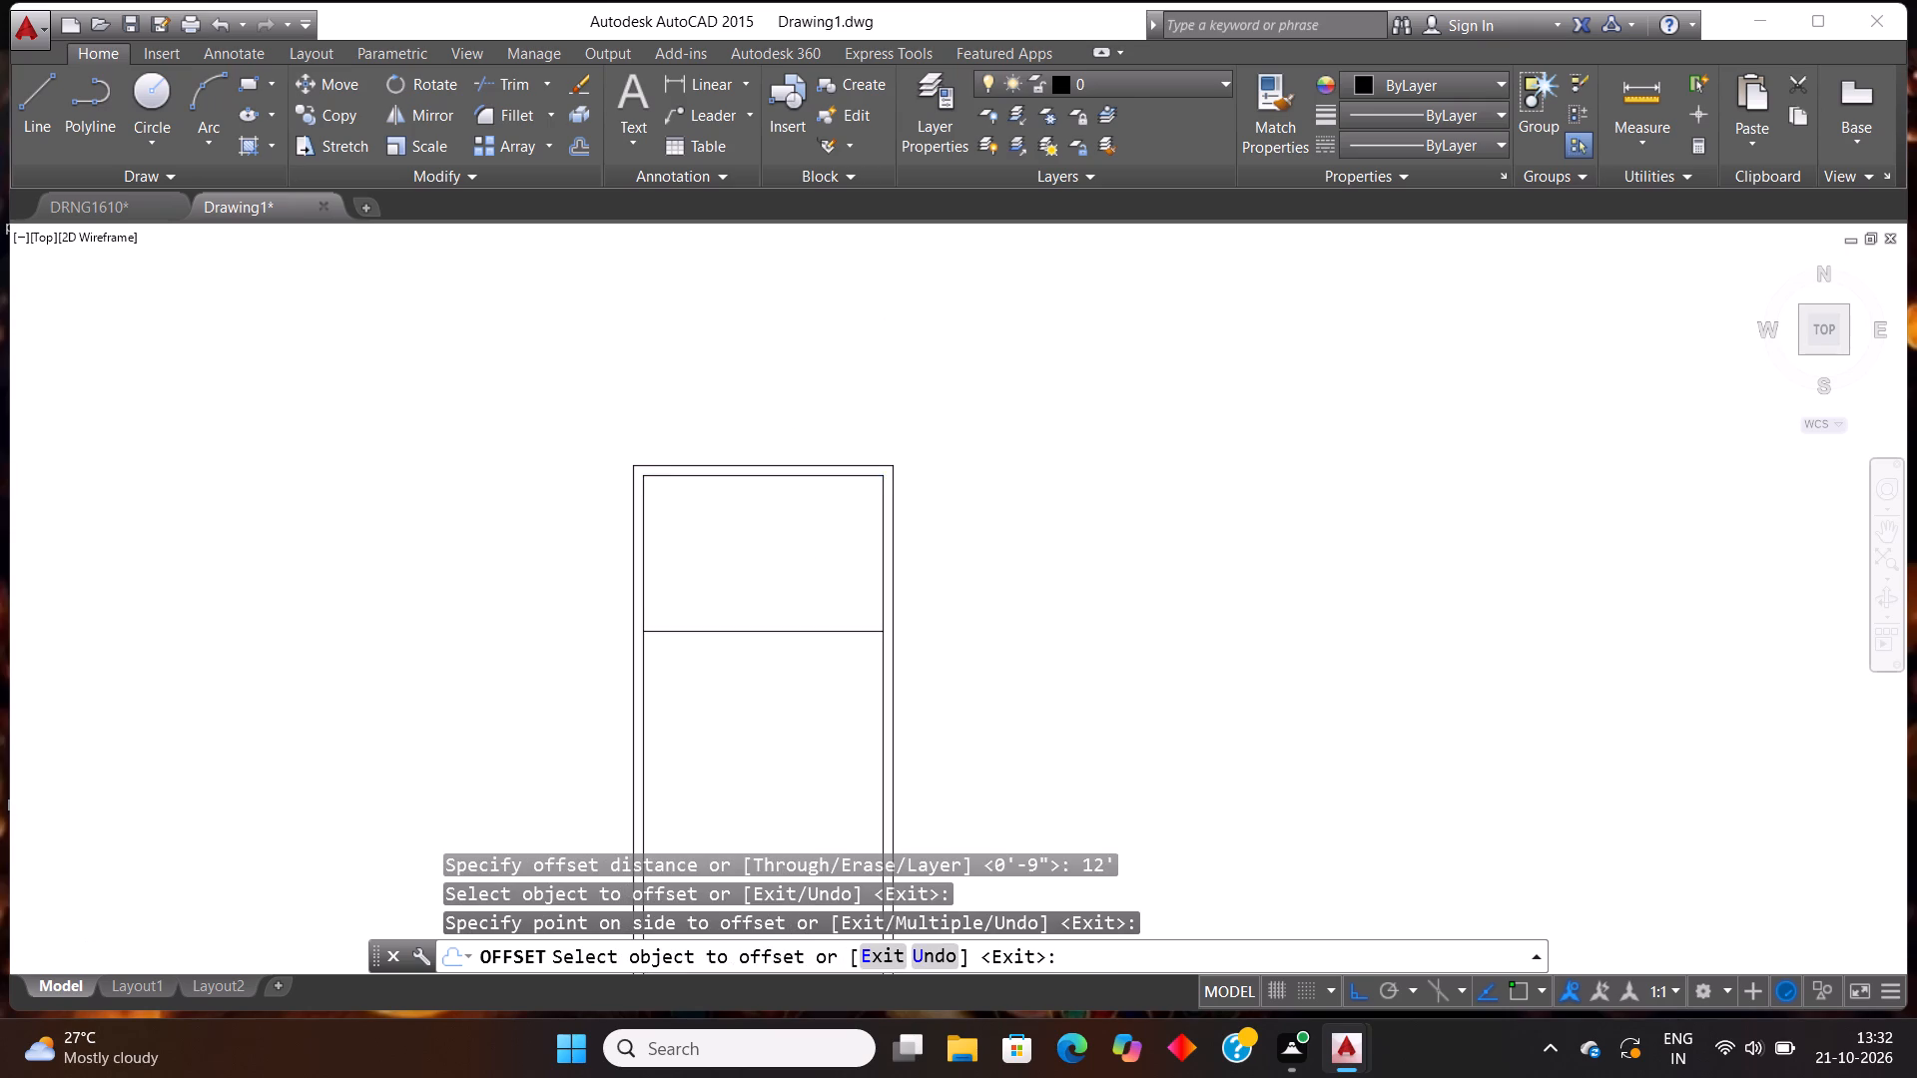
scroll(796, 490, "down", 1)
scroll(759, 594, "up", 1)
scroll(771, 456, "up", 2)
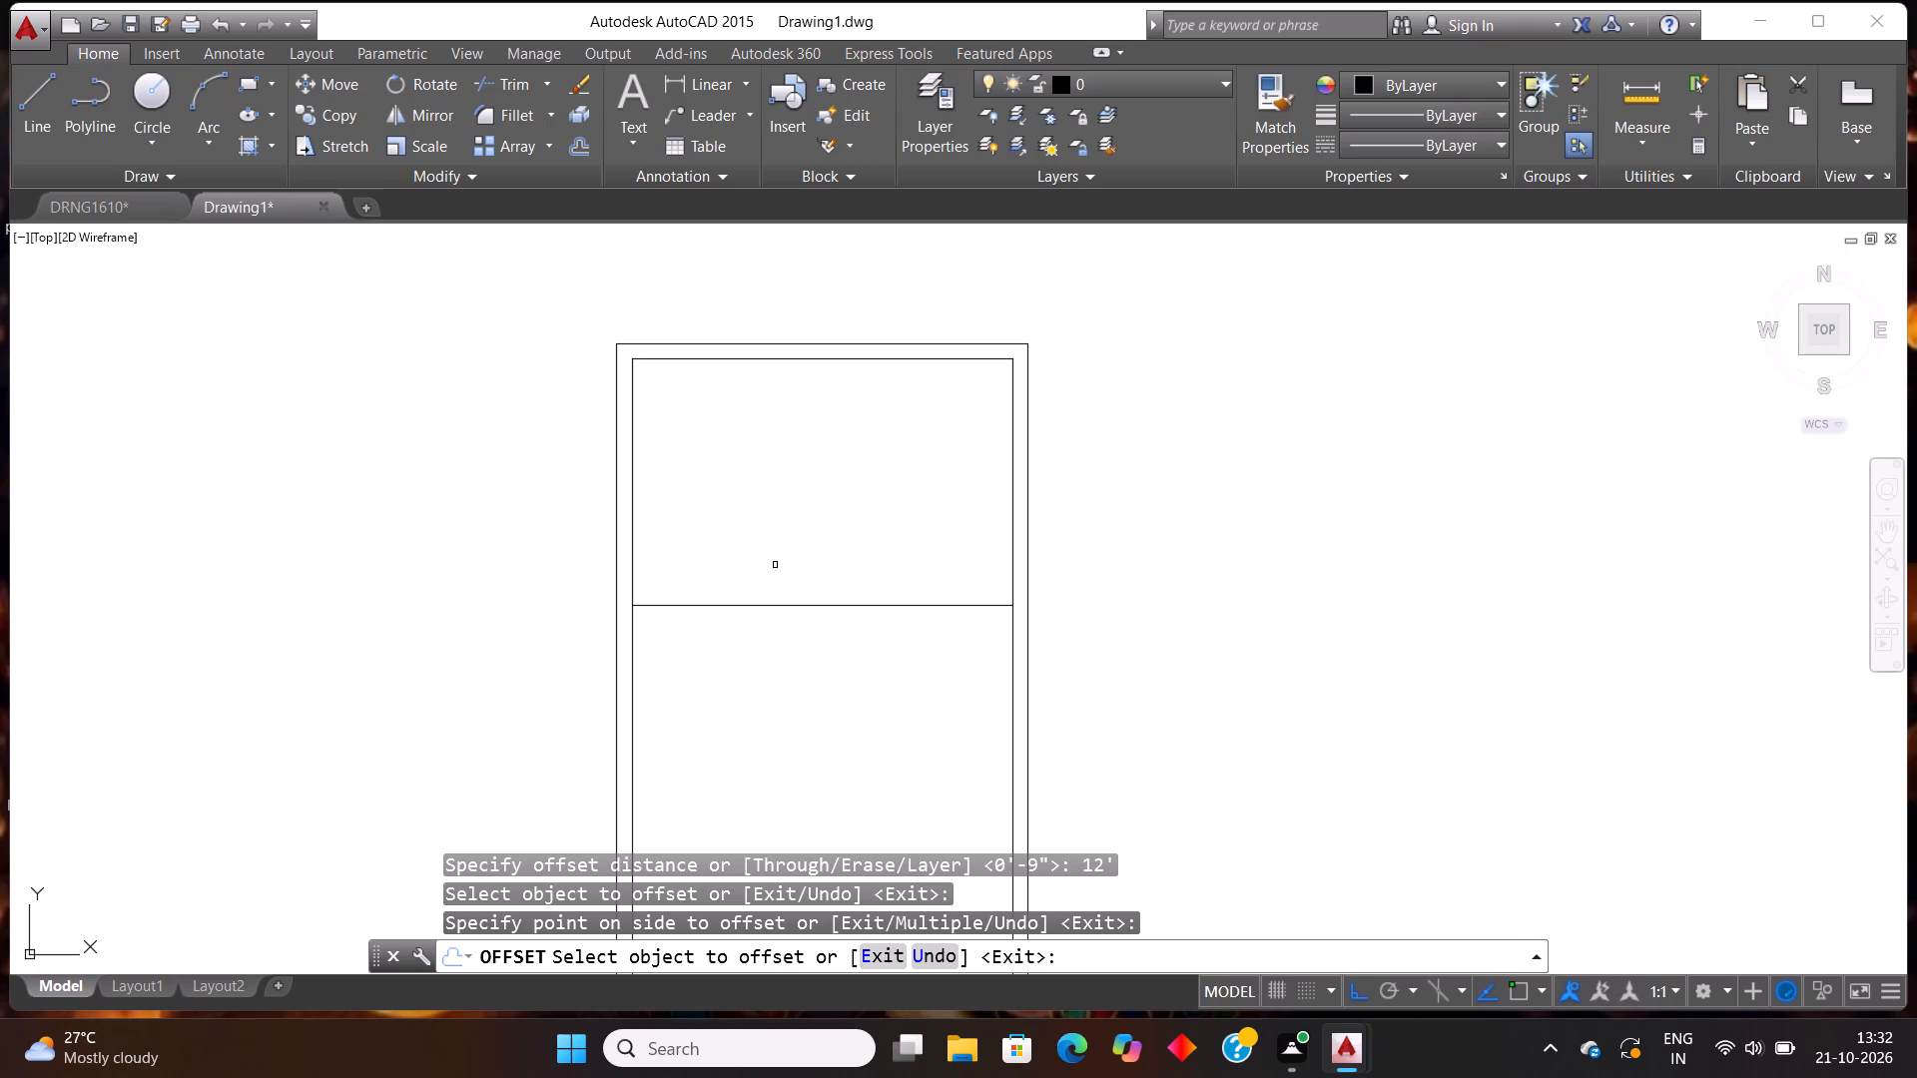
key("Escape")
Offset the new horizontal partition line 4" downward to give the partition its thickness.
type("OFF")
key("Return")
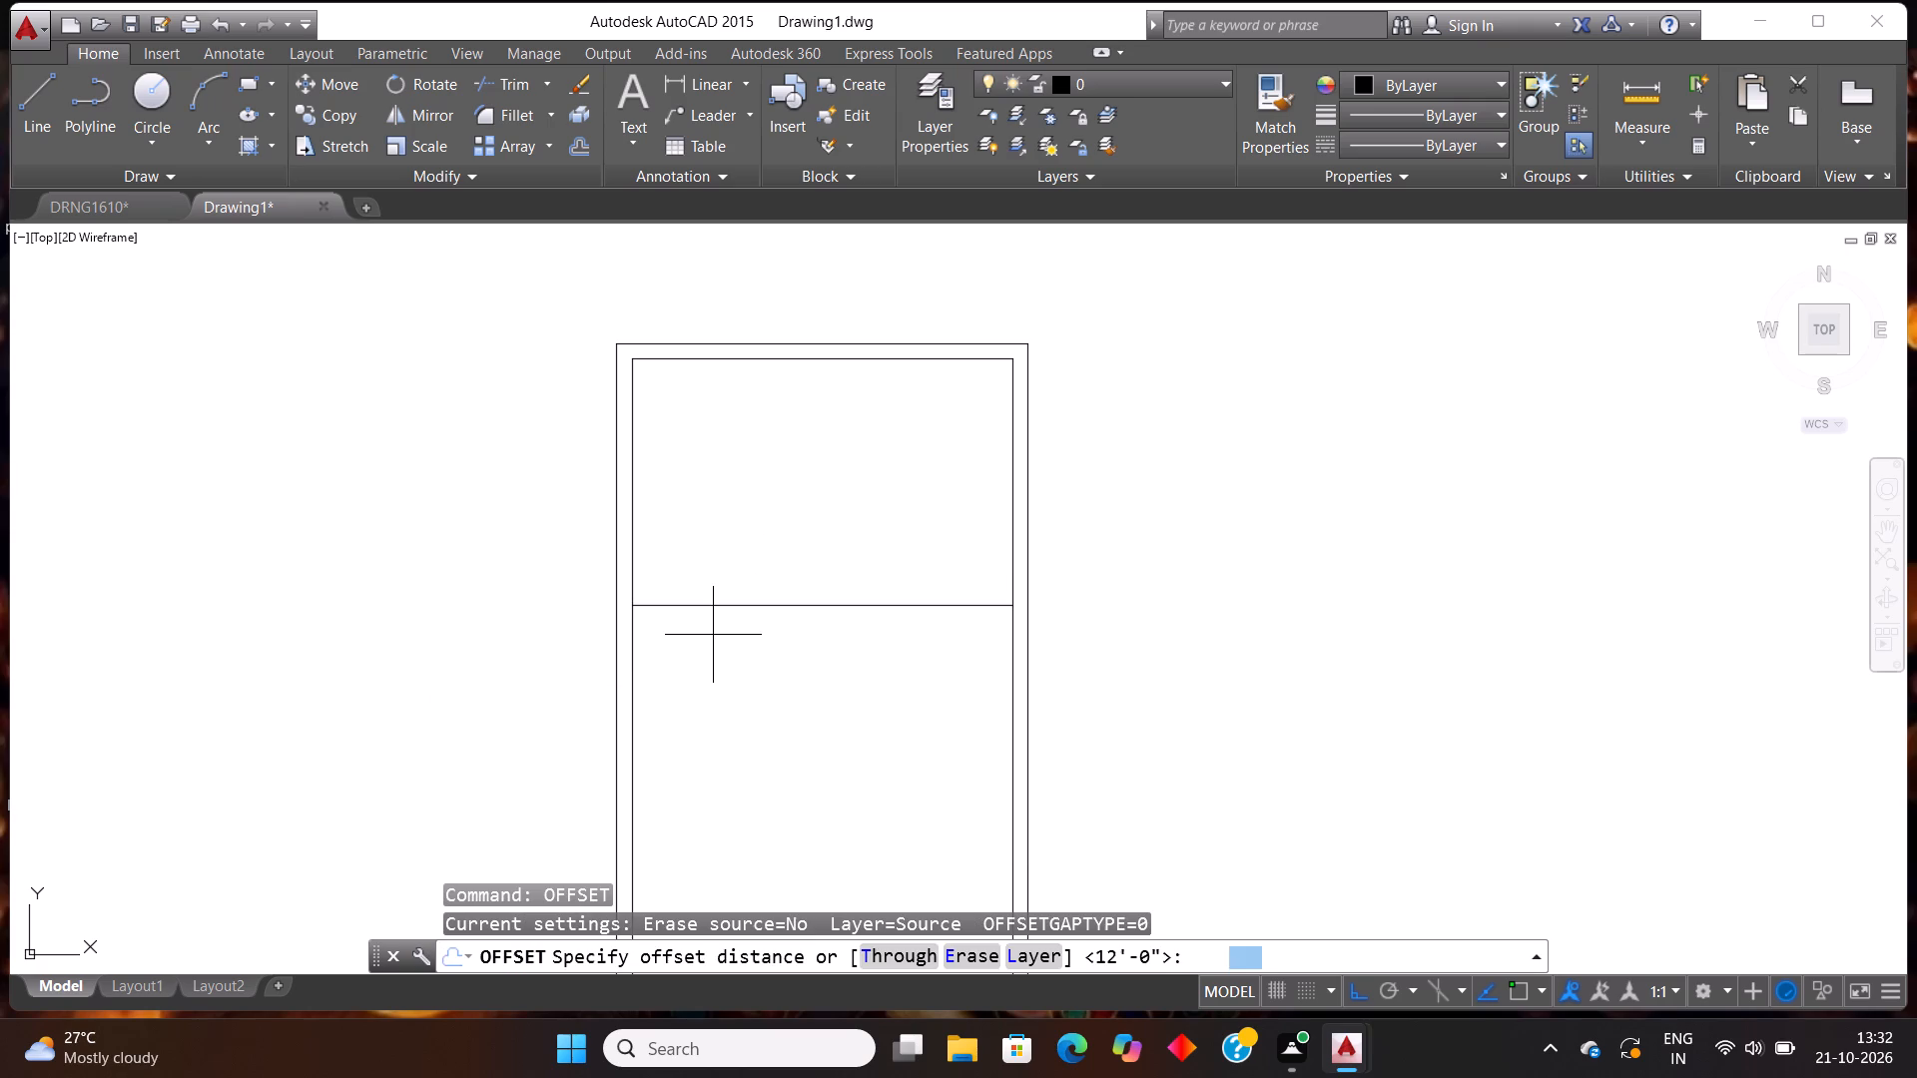
type("4\"")
key("Return")
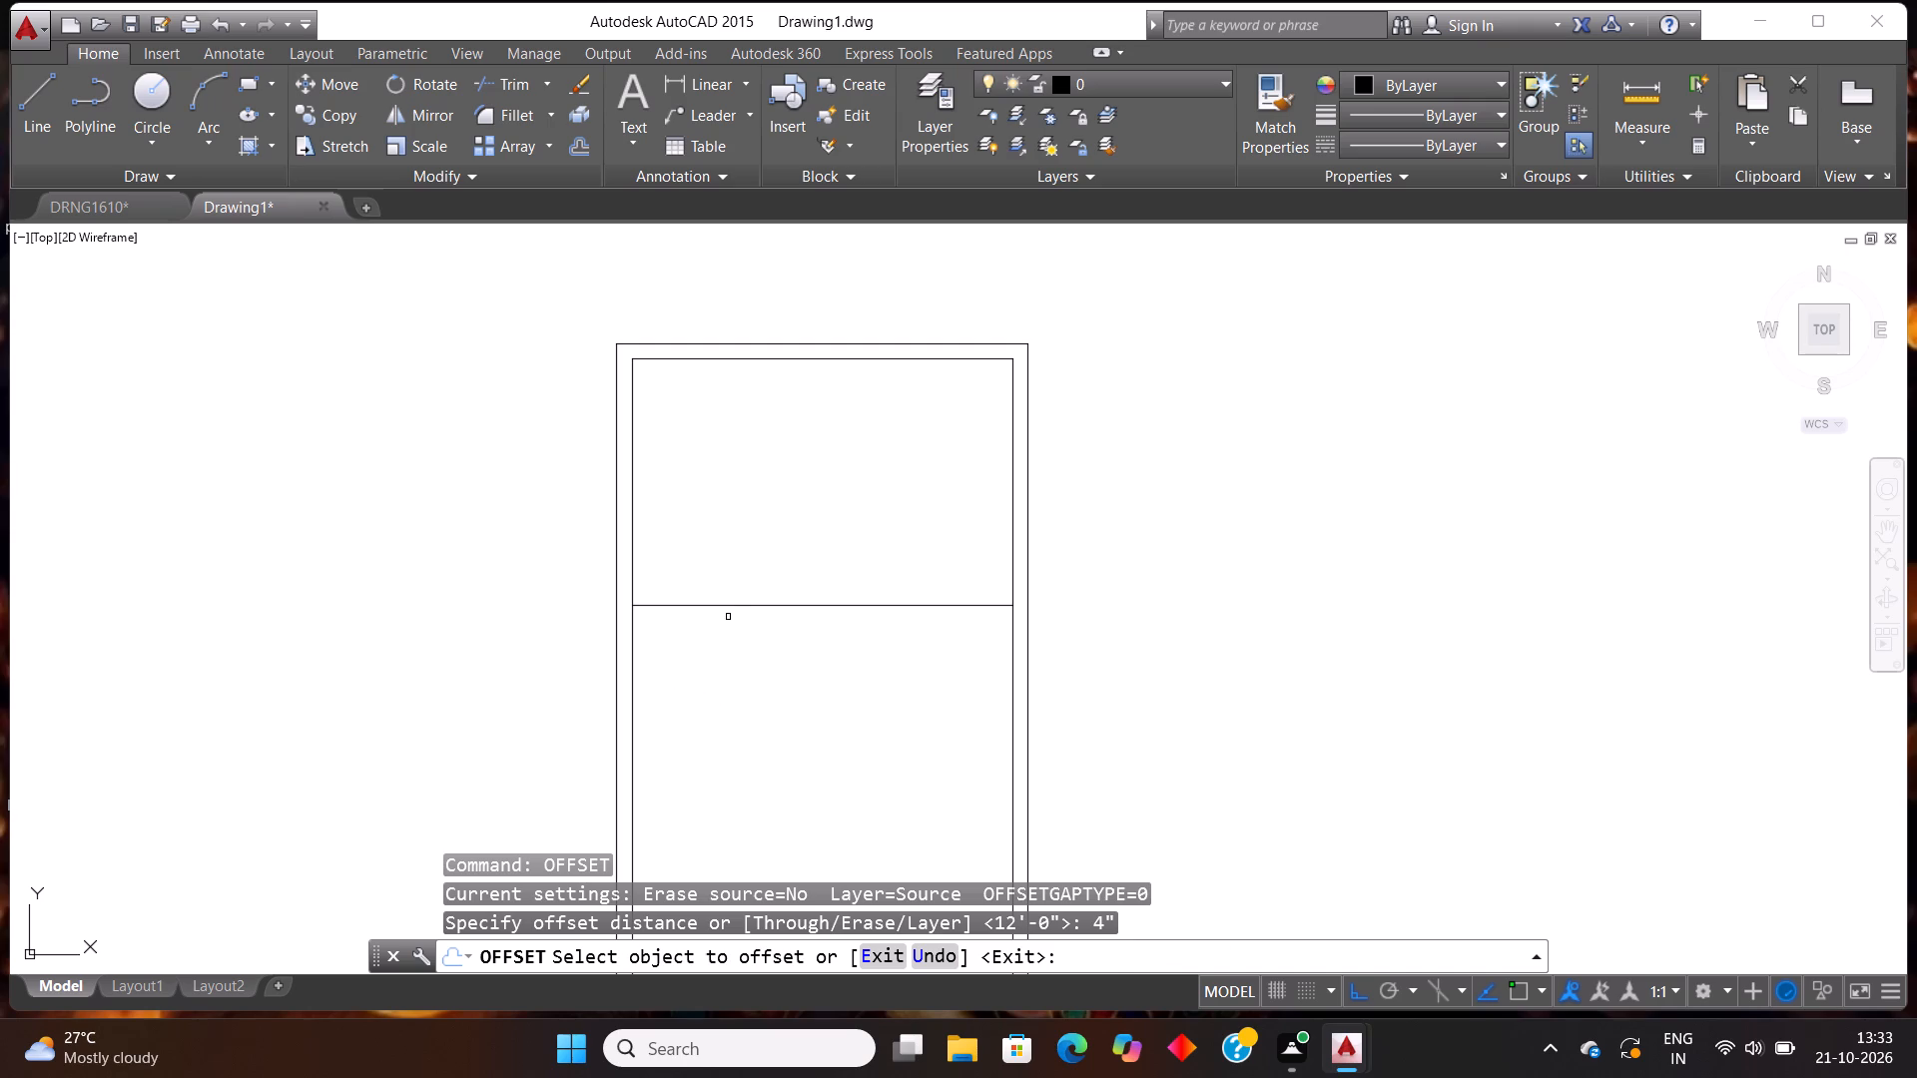
left_click(732, 604)
left_click(739, 693)
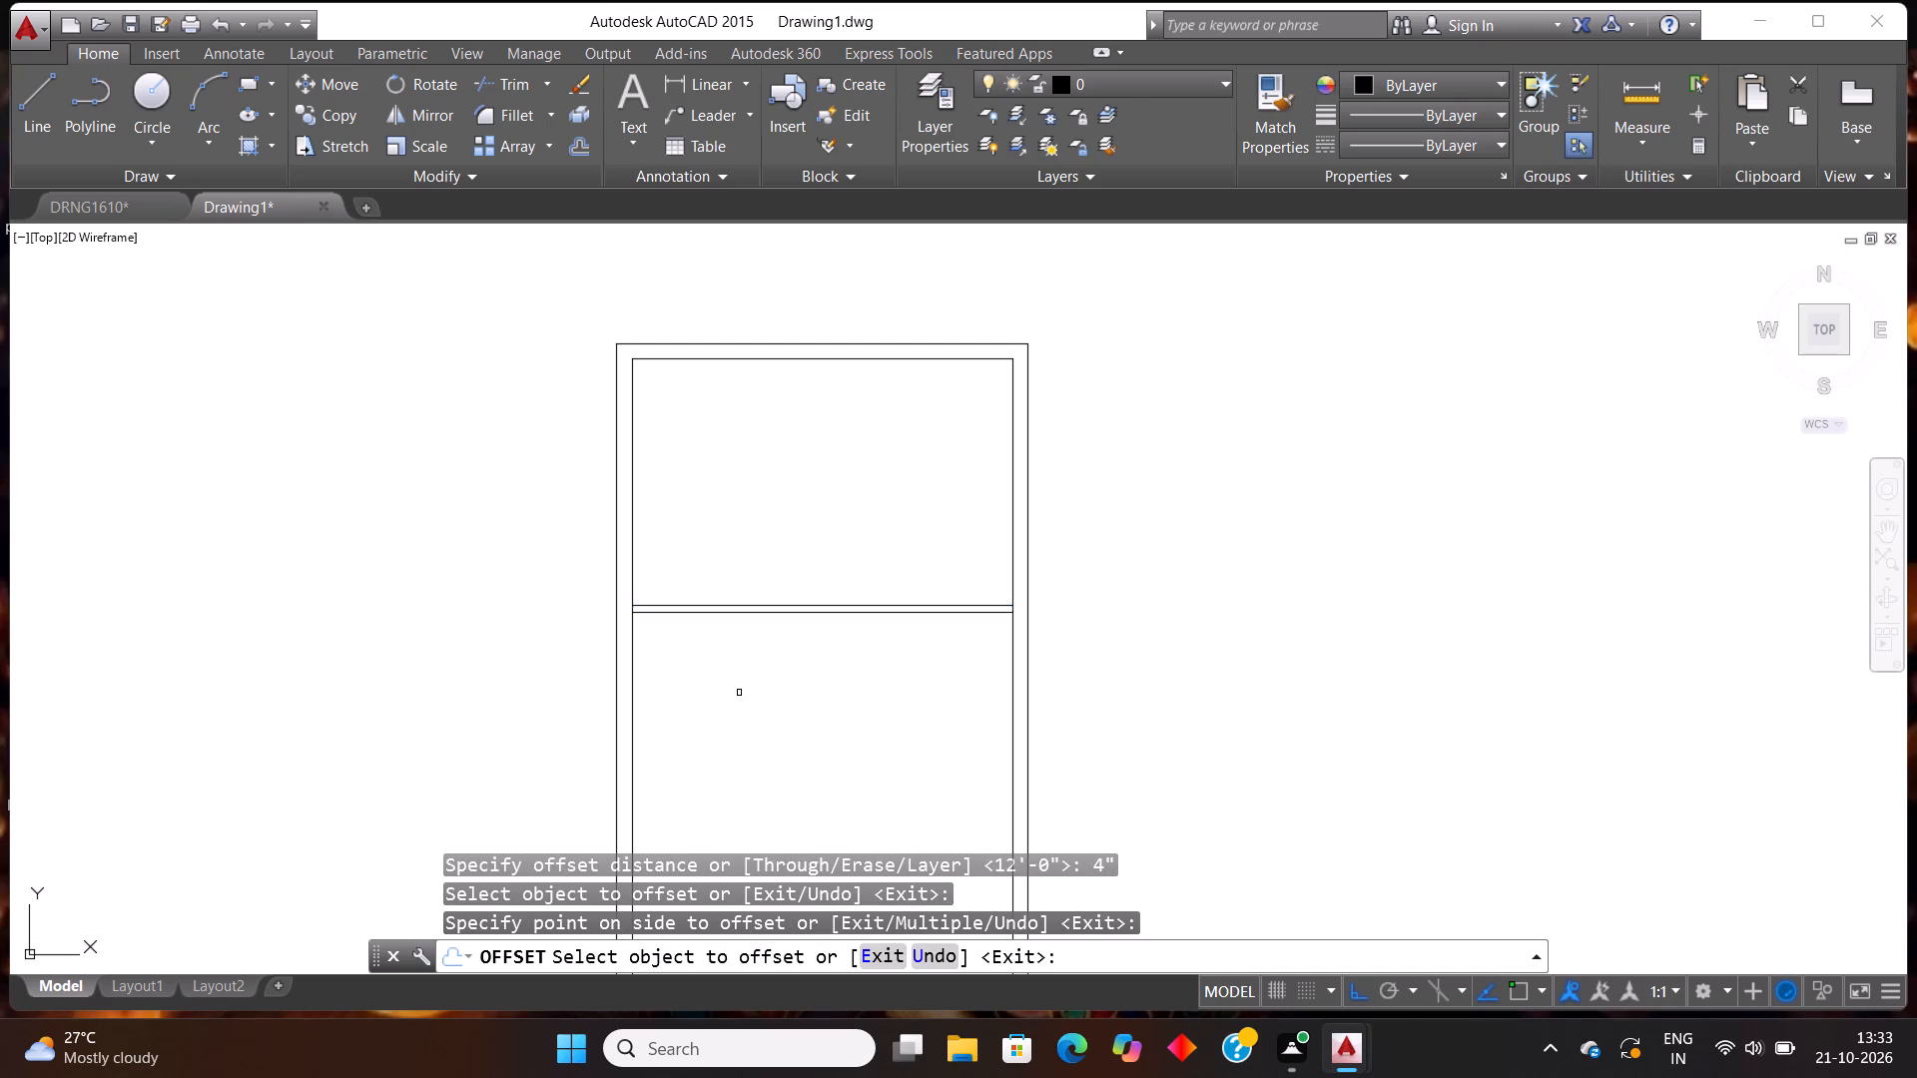
key("Escape")
Offset the upper line of the horizontal partition 7'6" upward to place a second partition line.
type("OFF")
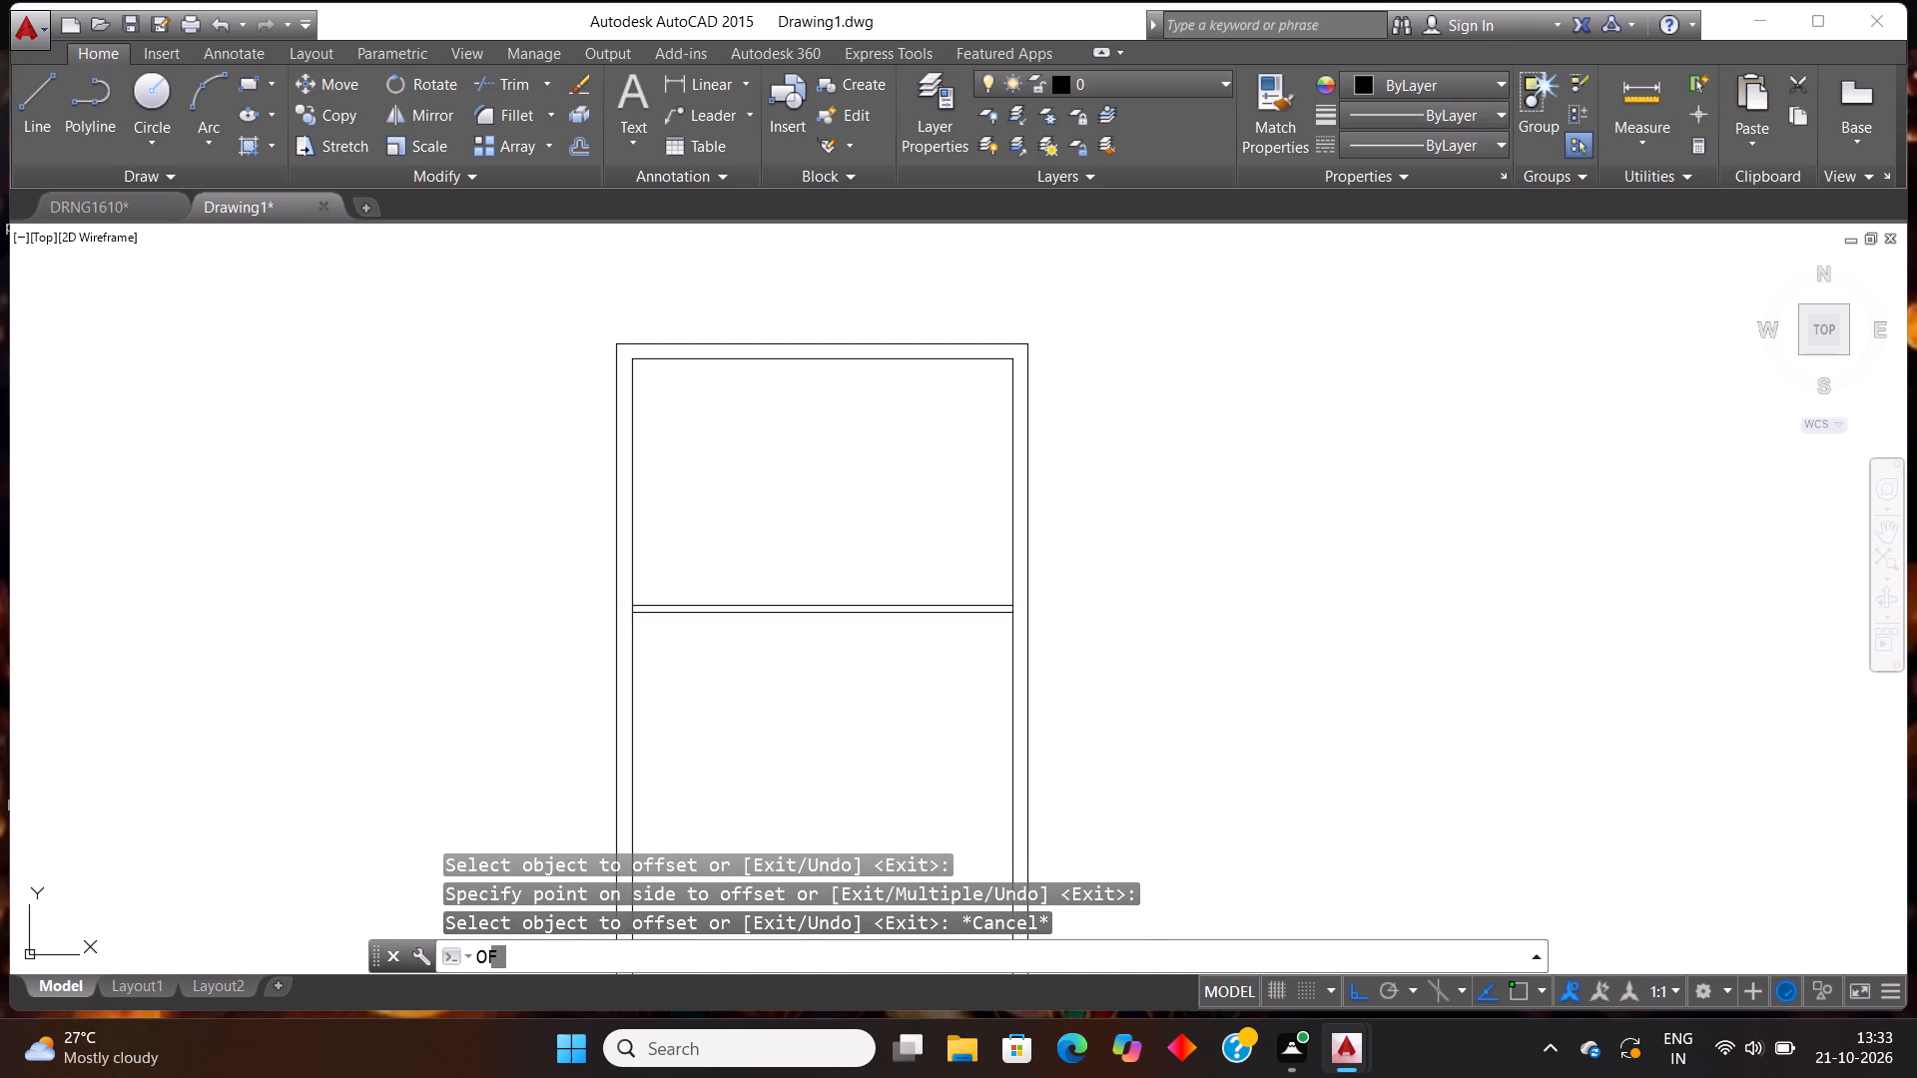
key("Return")
type("7'6\"")
key("Return")
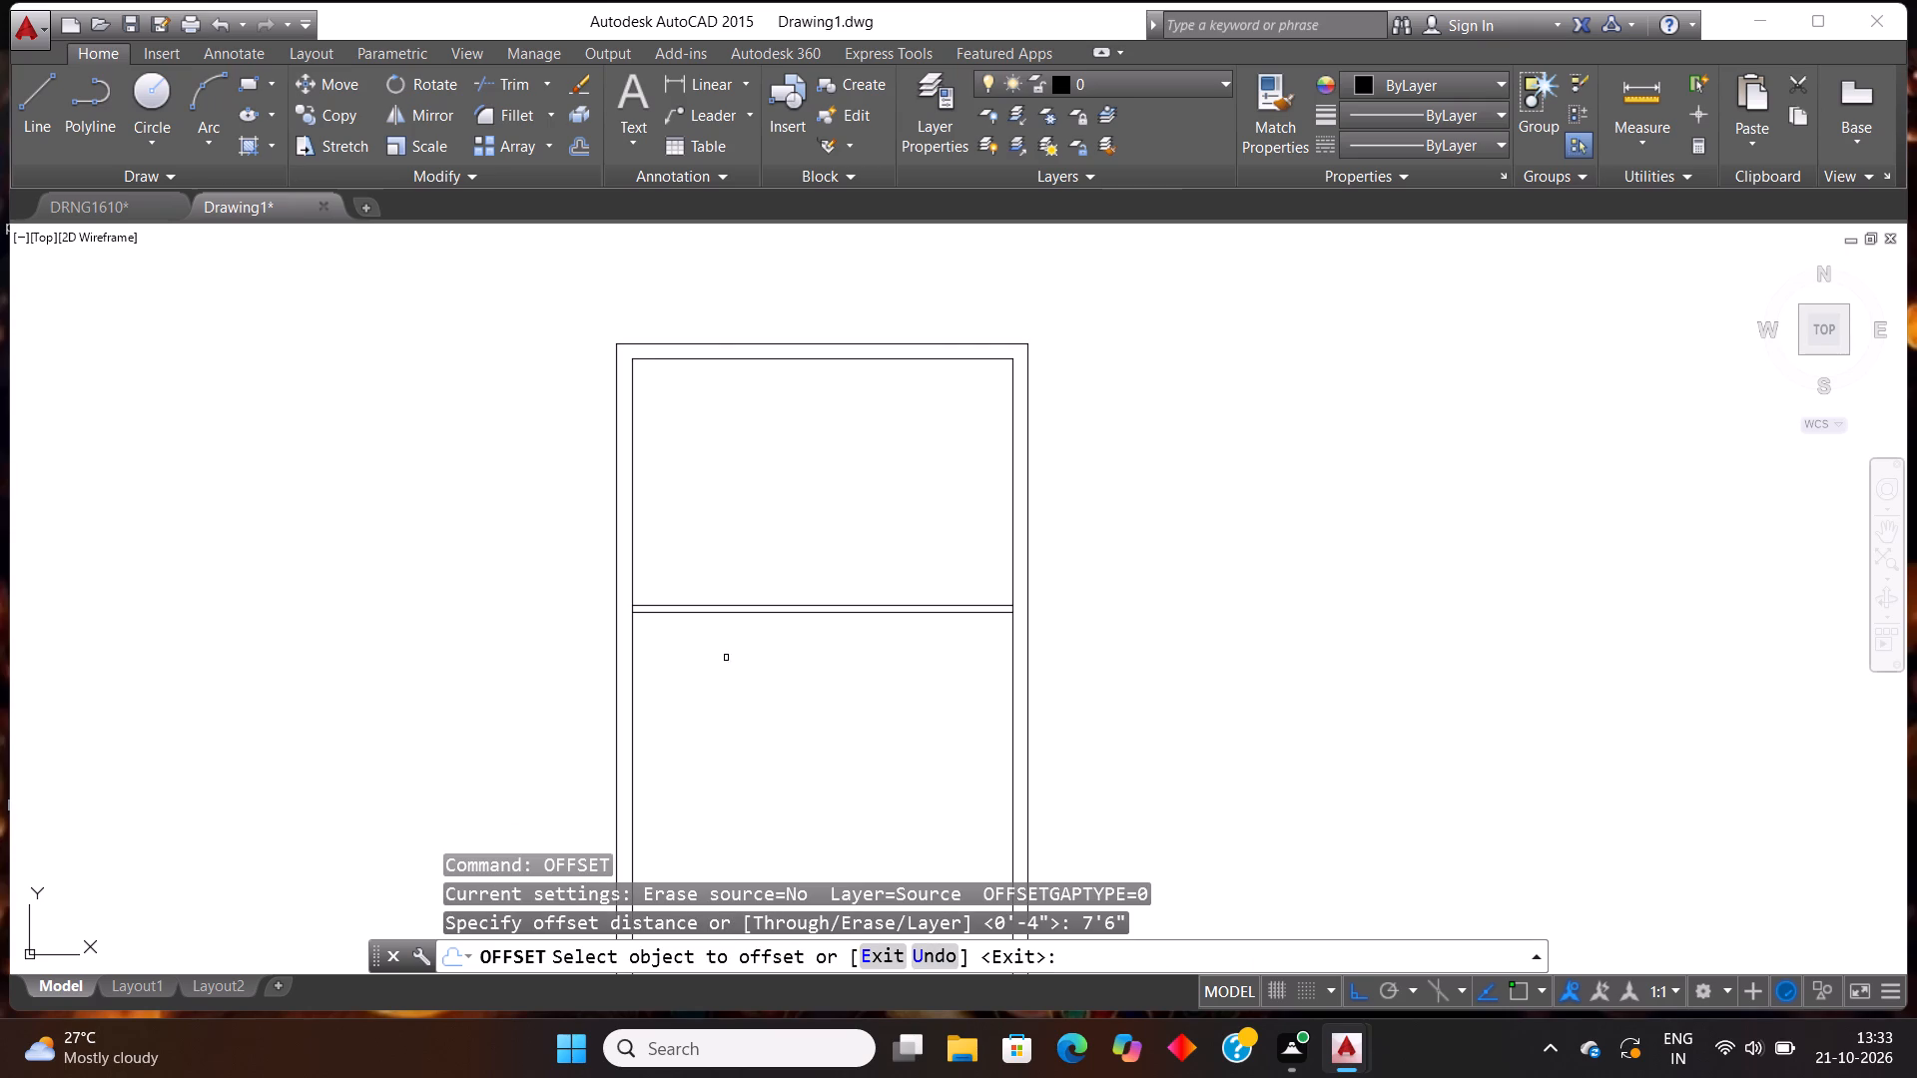
left_click(708, 605)
left_click(730, 414)
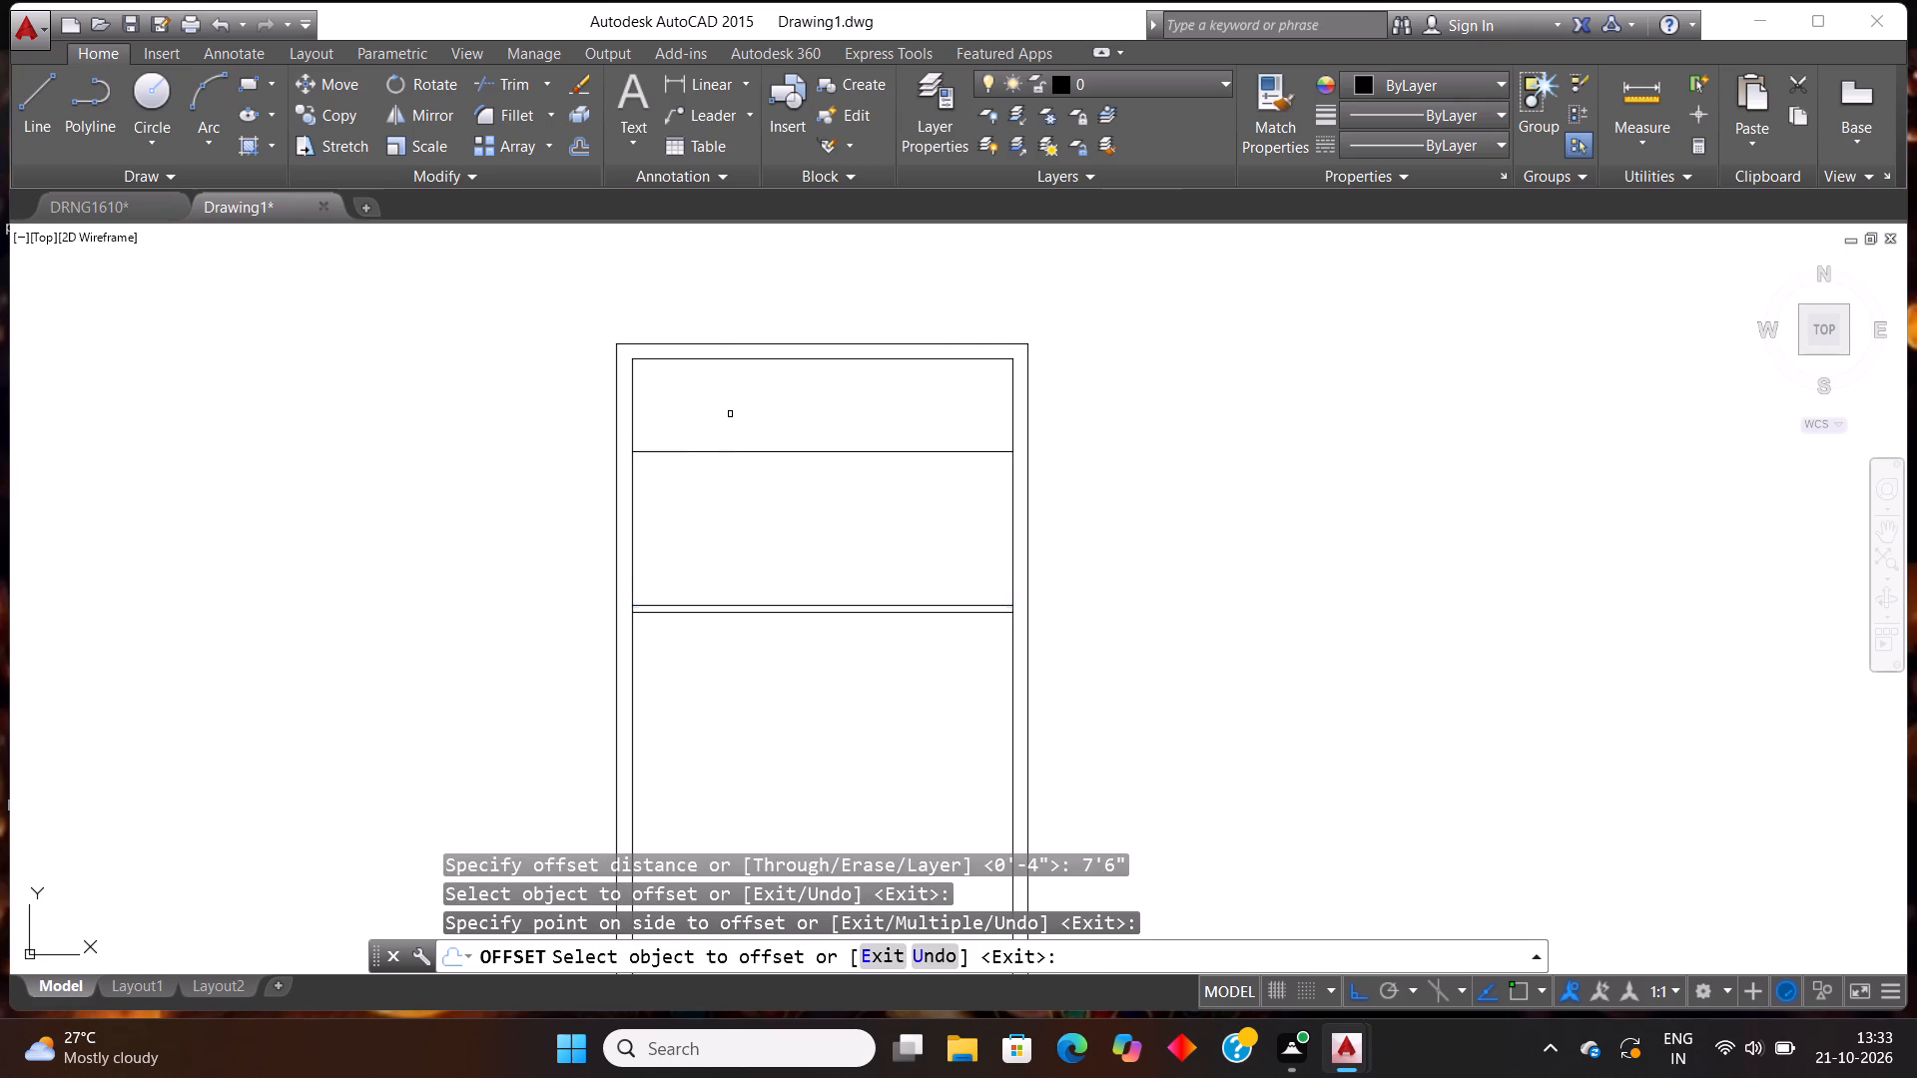
key("Escape")
key("Escape")
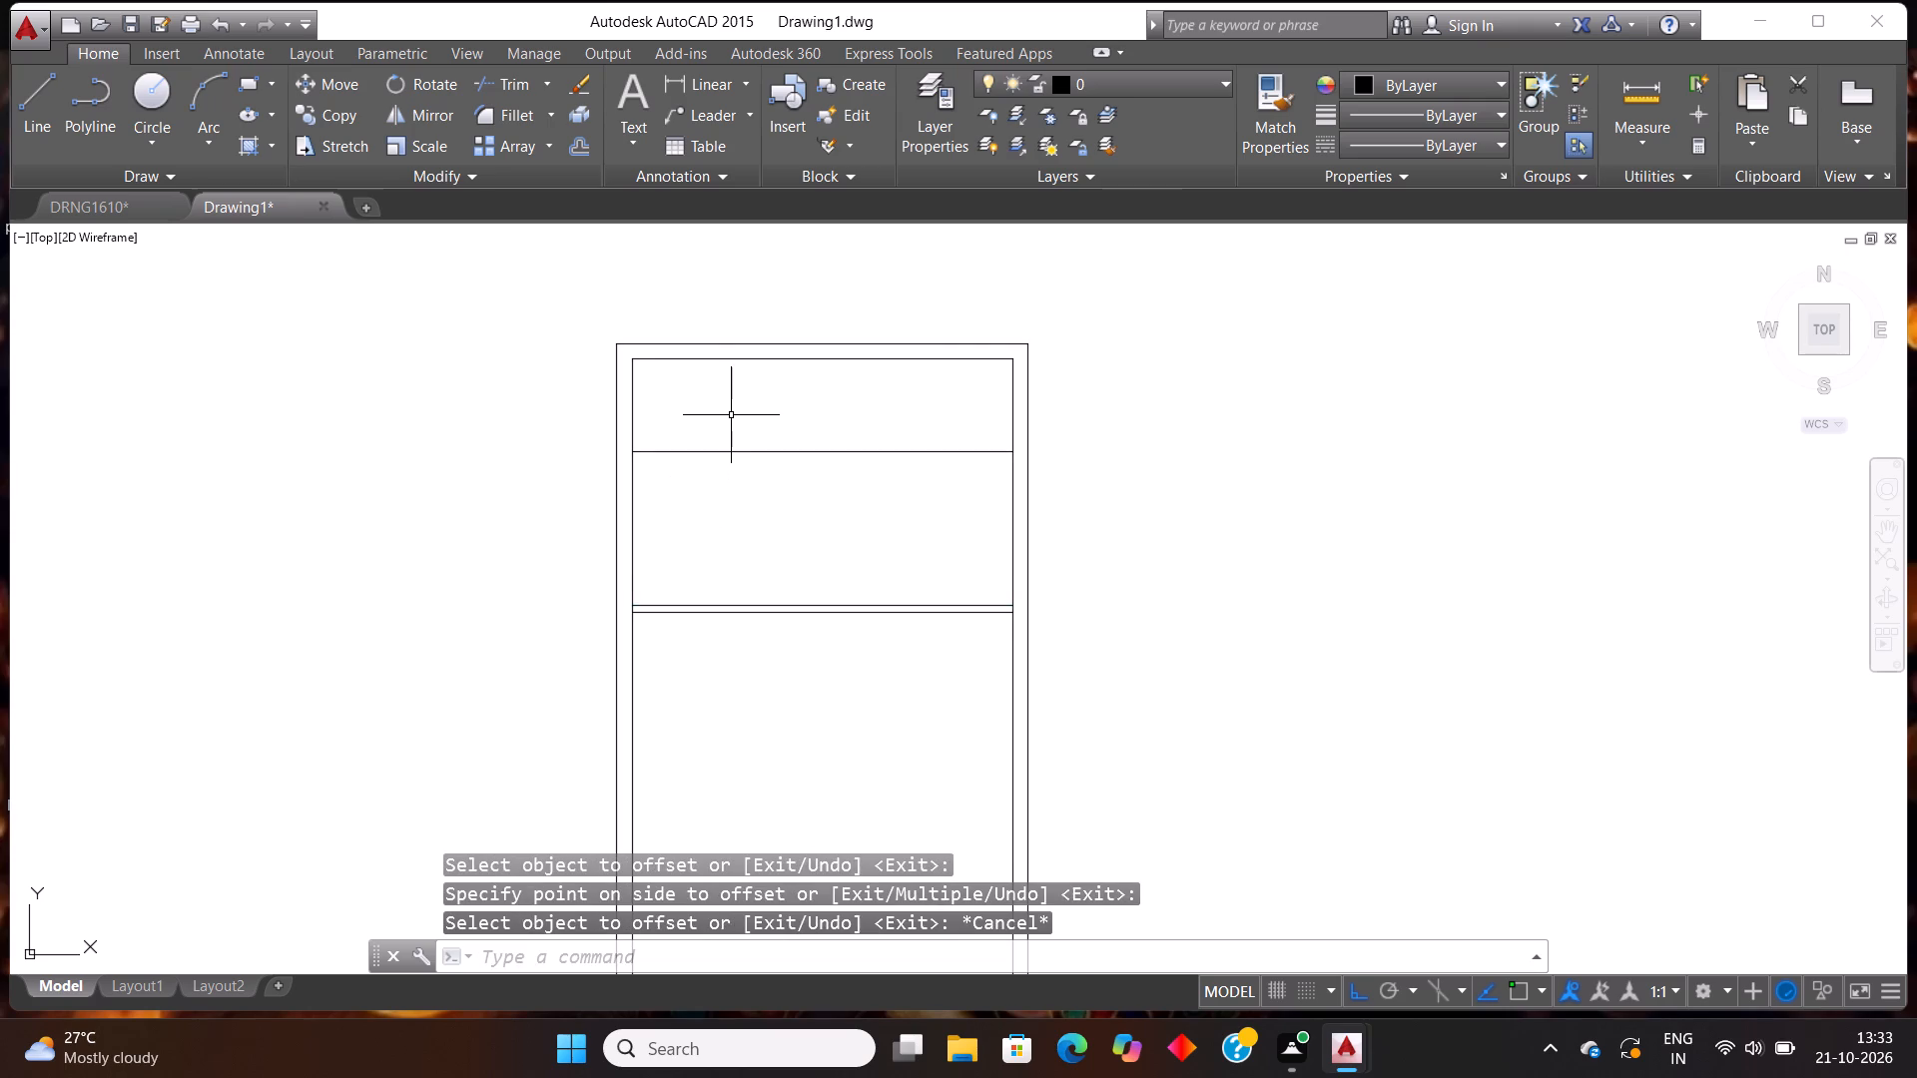
Offset the second horizontal partition line 4" upward to give that partition its thickness.
type("OFF")
key("Return")
type("4\"")
key("Return")
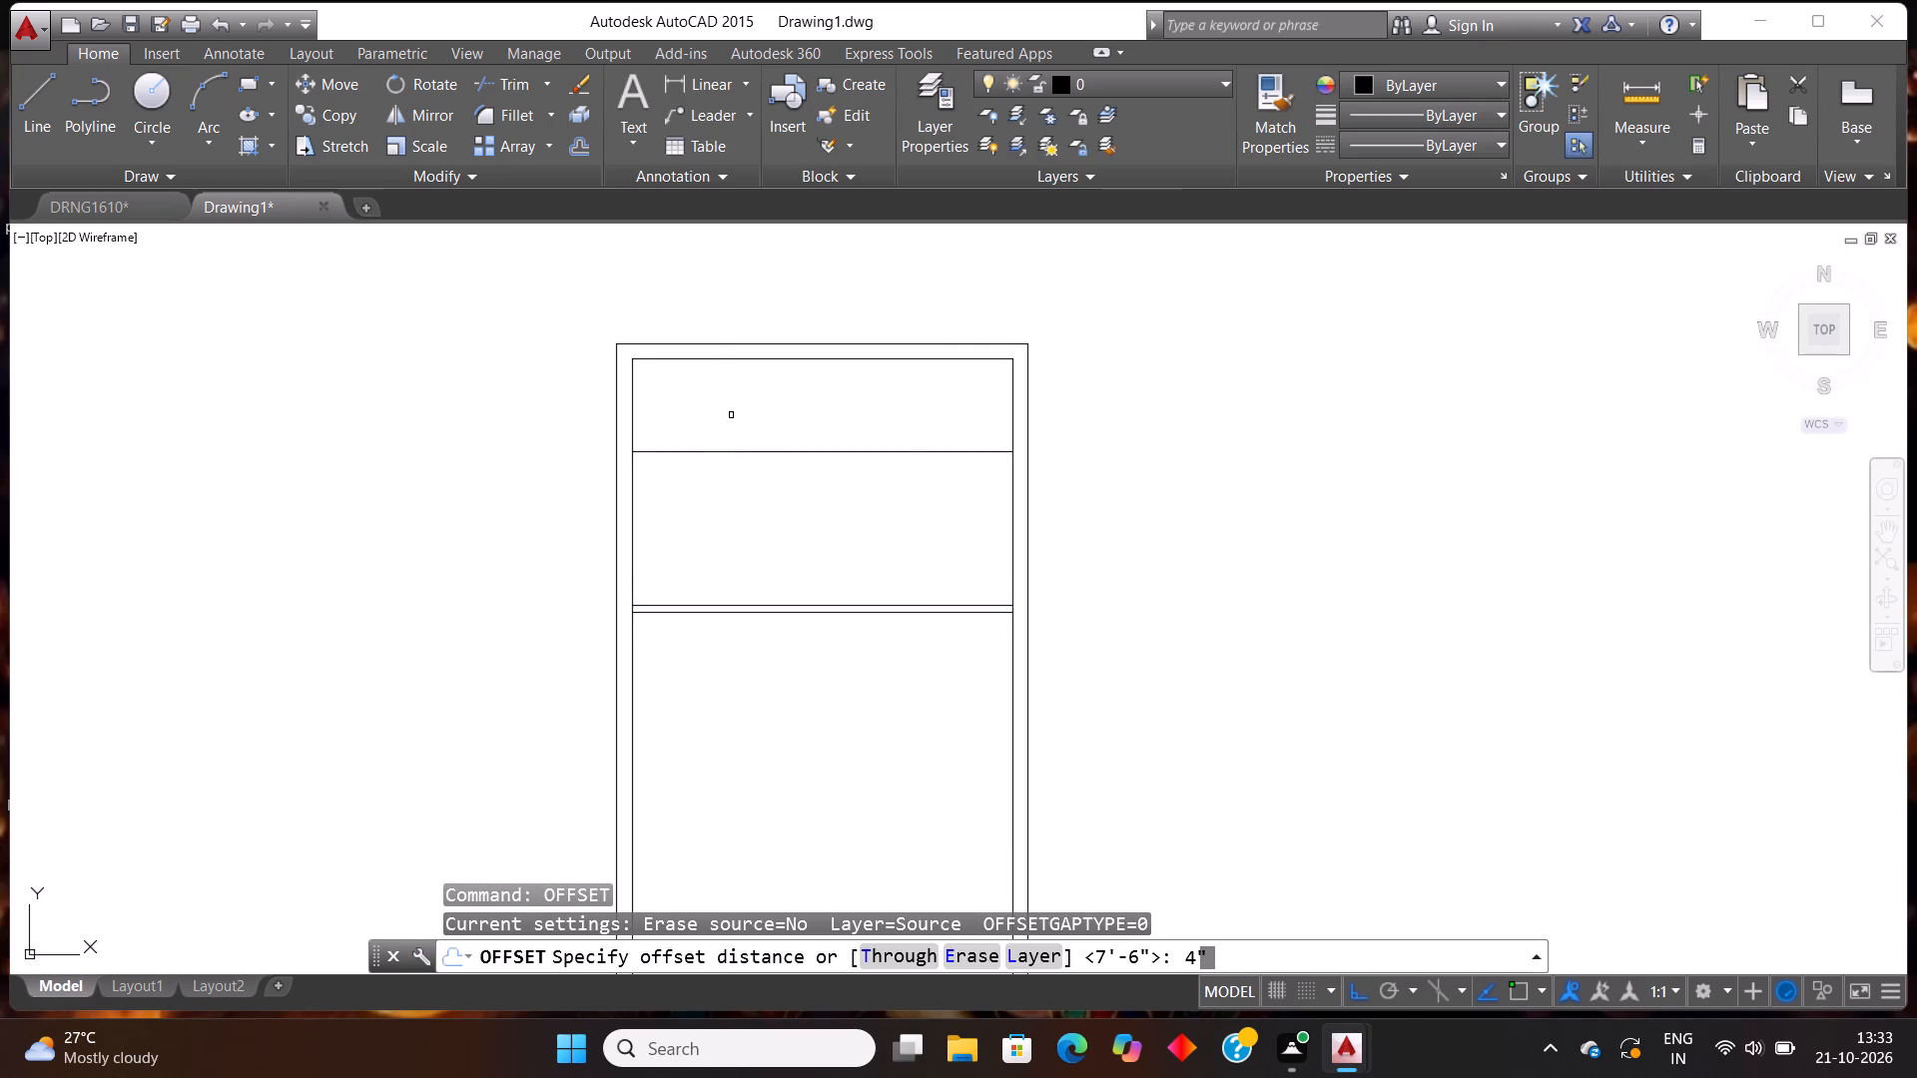
left_click(733, 454)
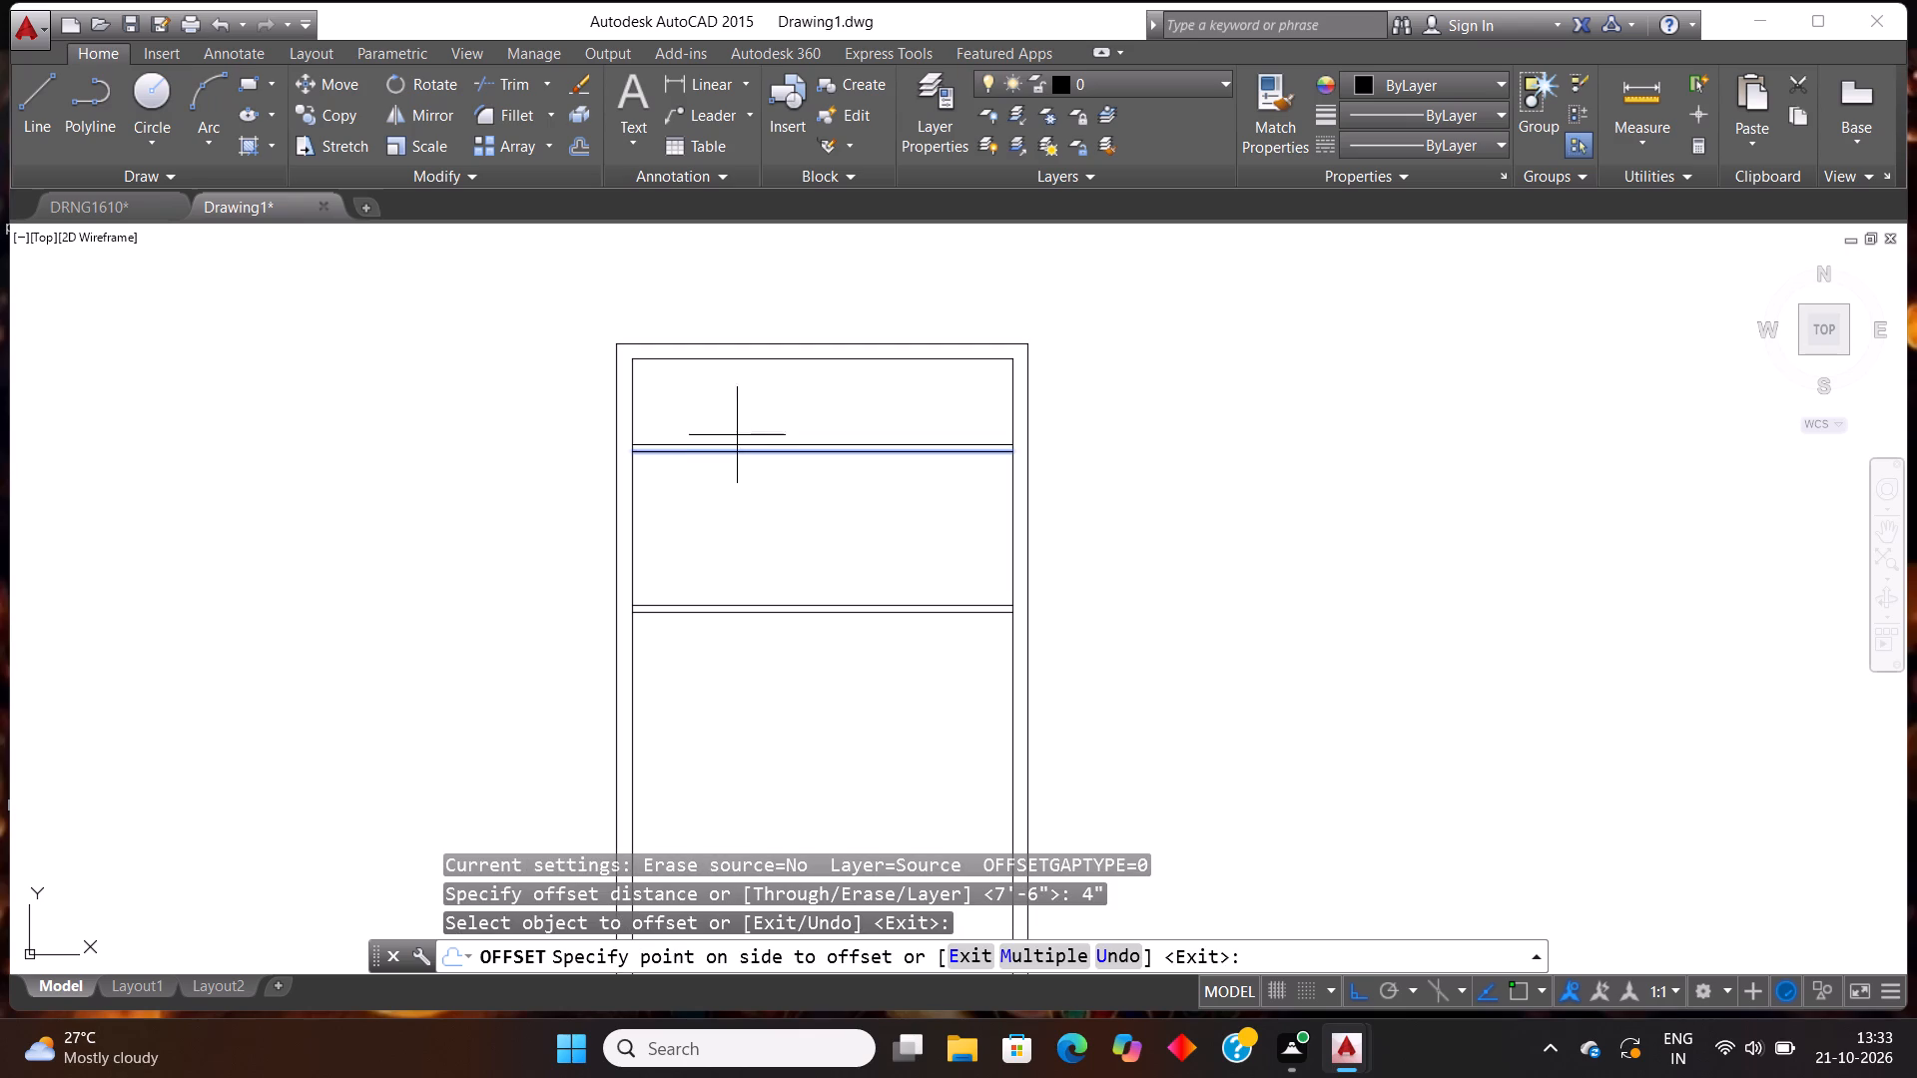
left_click(742, 399)
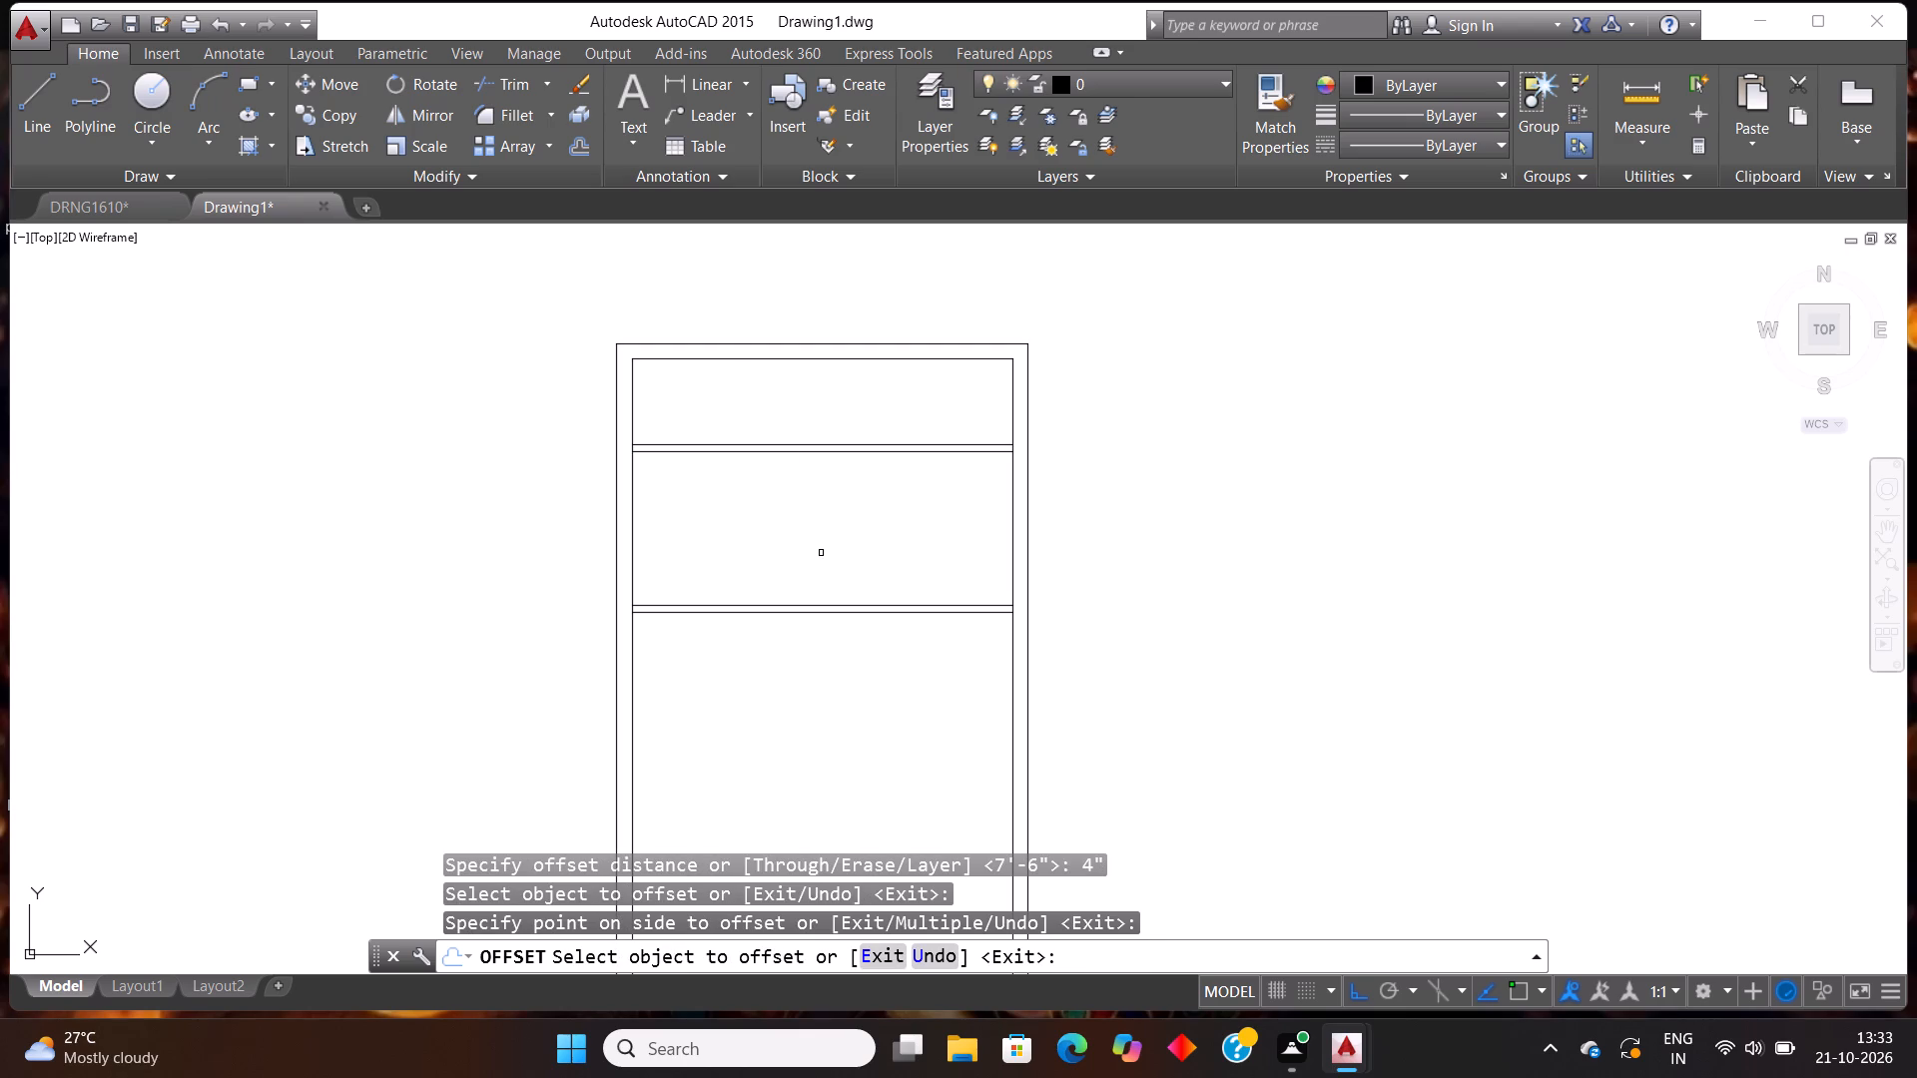
key("Escape")
key("Escape")
Offset the left inner wall line 6' to the right to place a vertical partition line.
type("OFF")
key("Return")
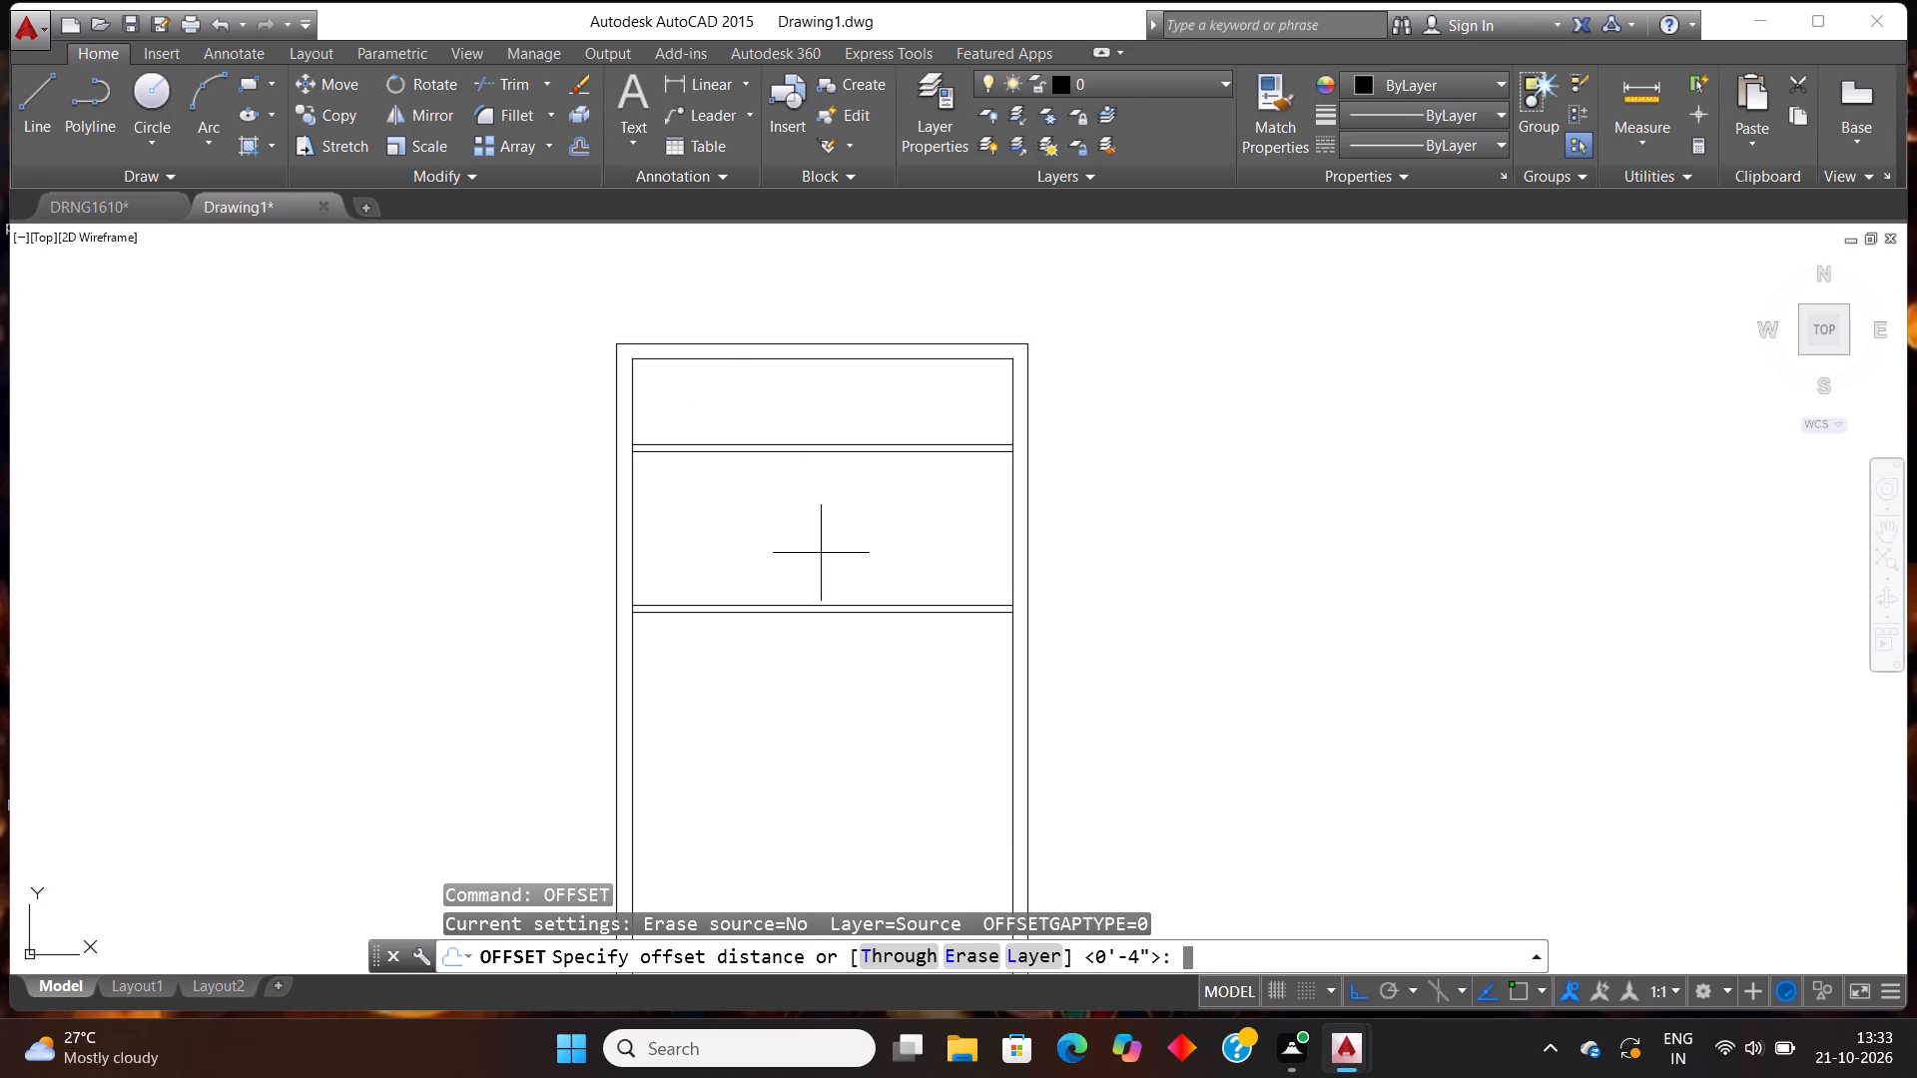
type("6'")
key("Return")
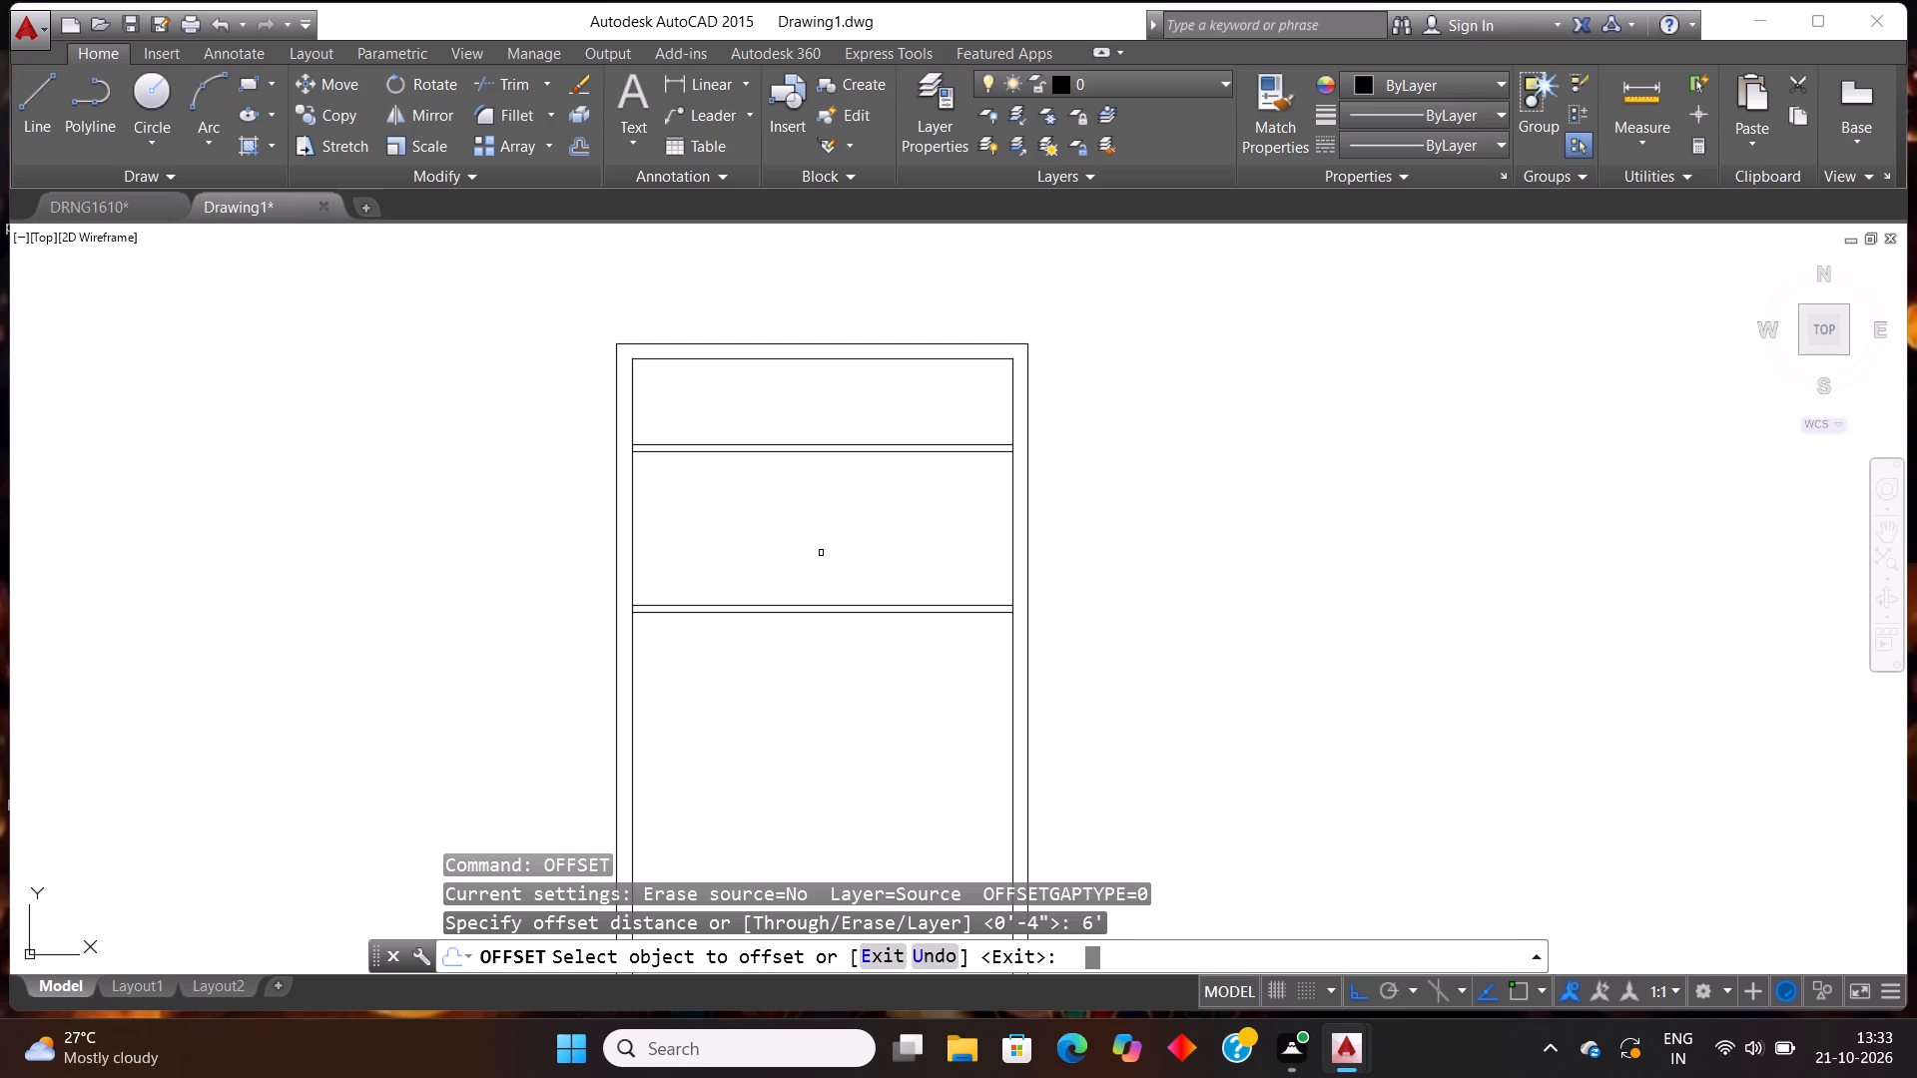
left_click(634, 556)
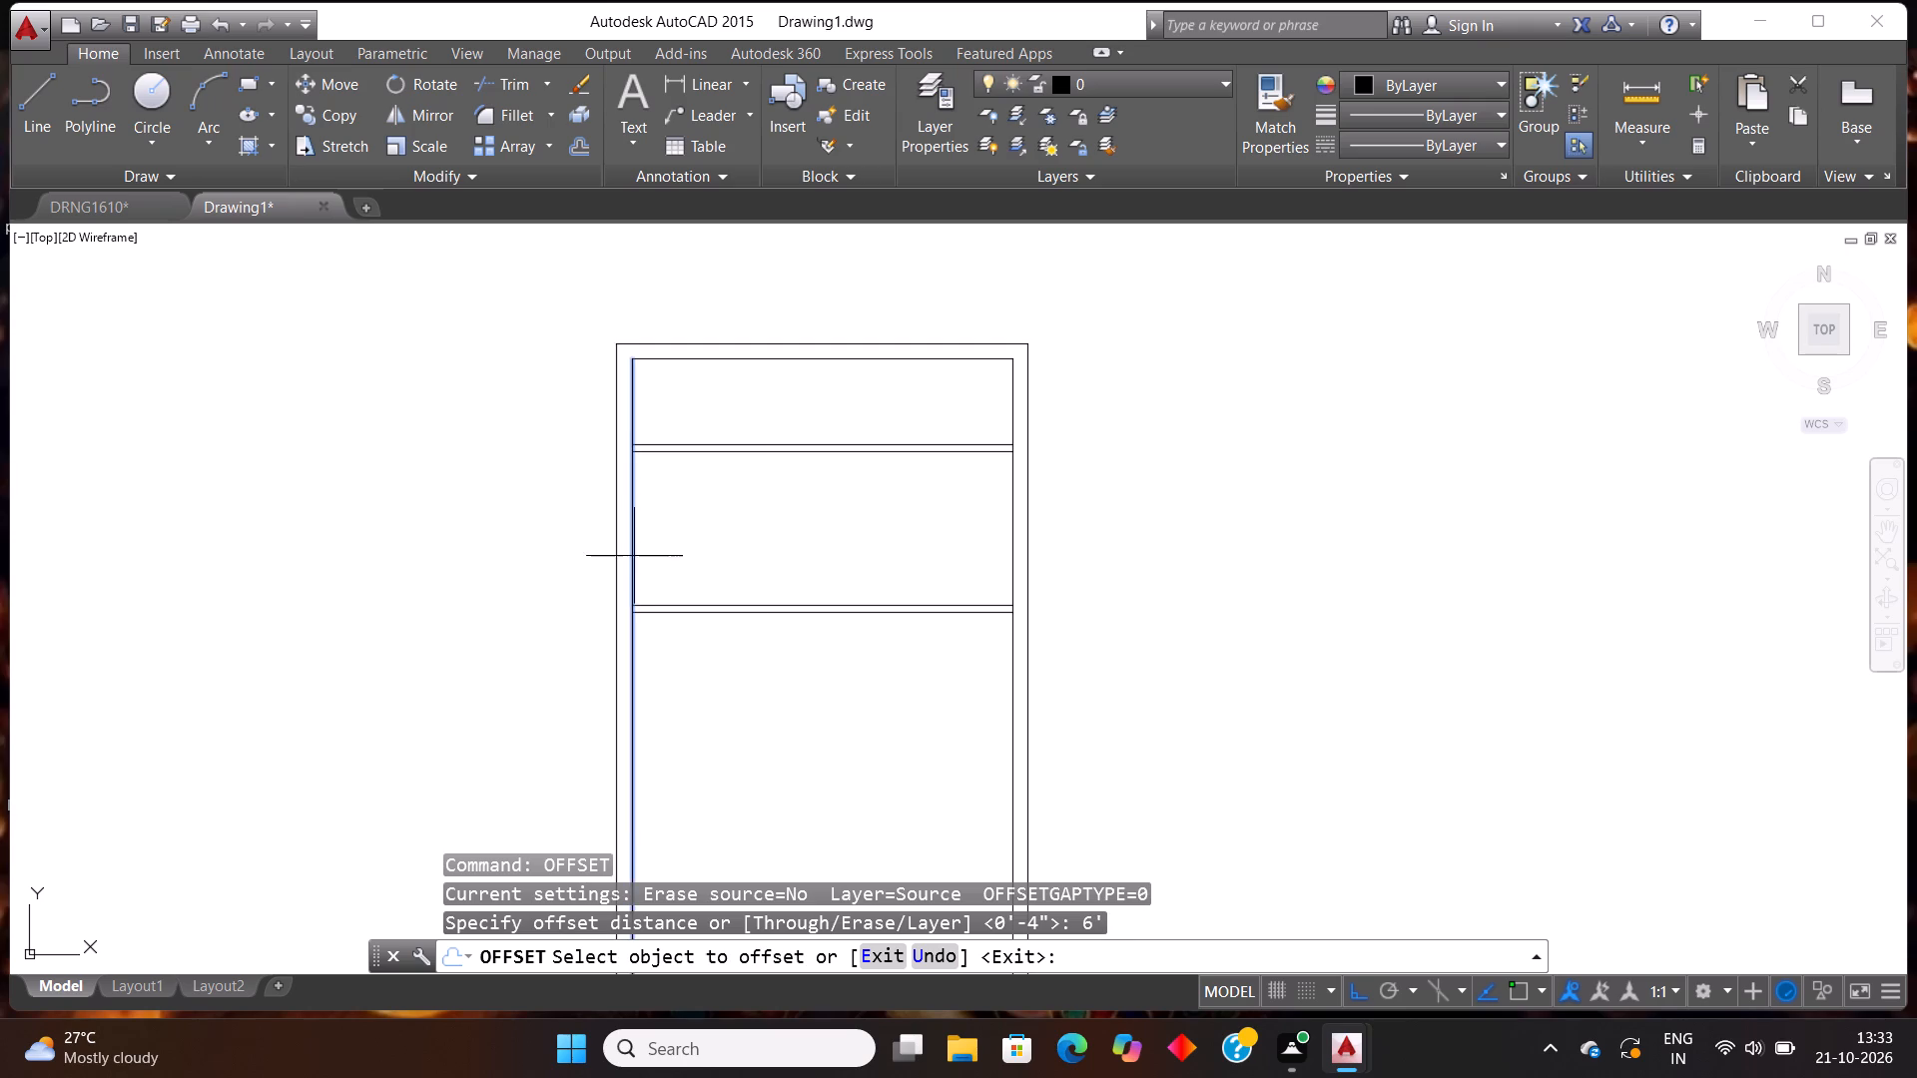
left_click(823, 551)
key("Escape")
key("Escape")
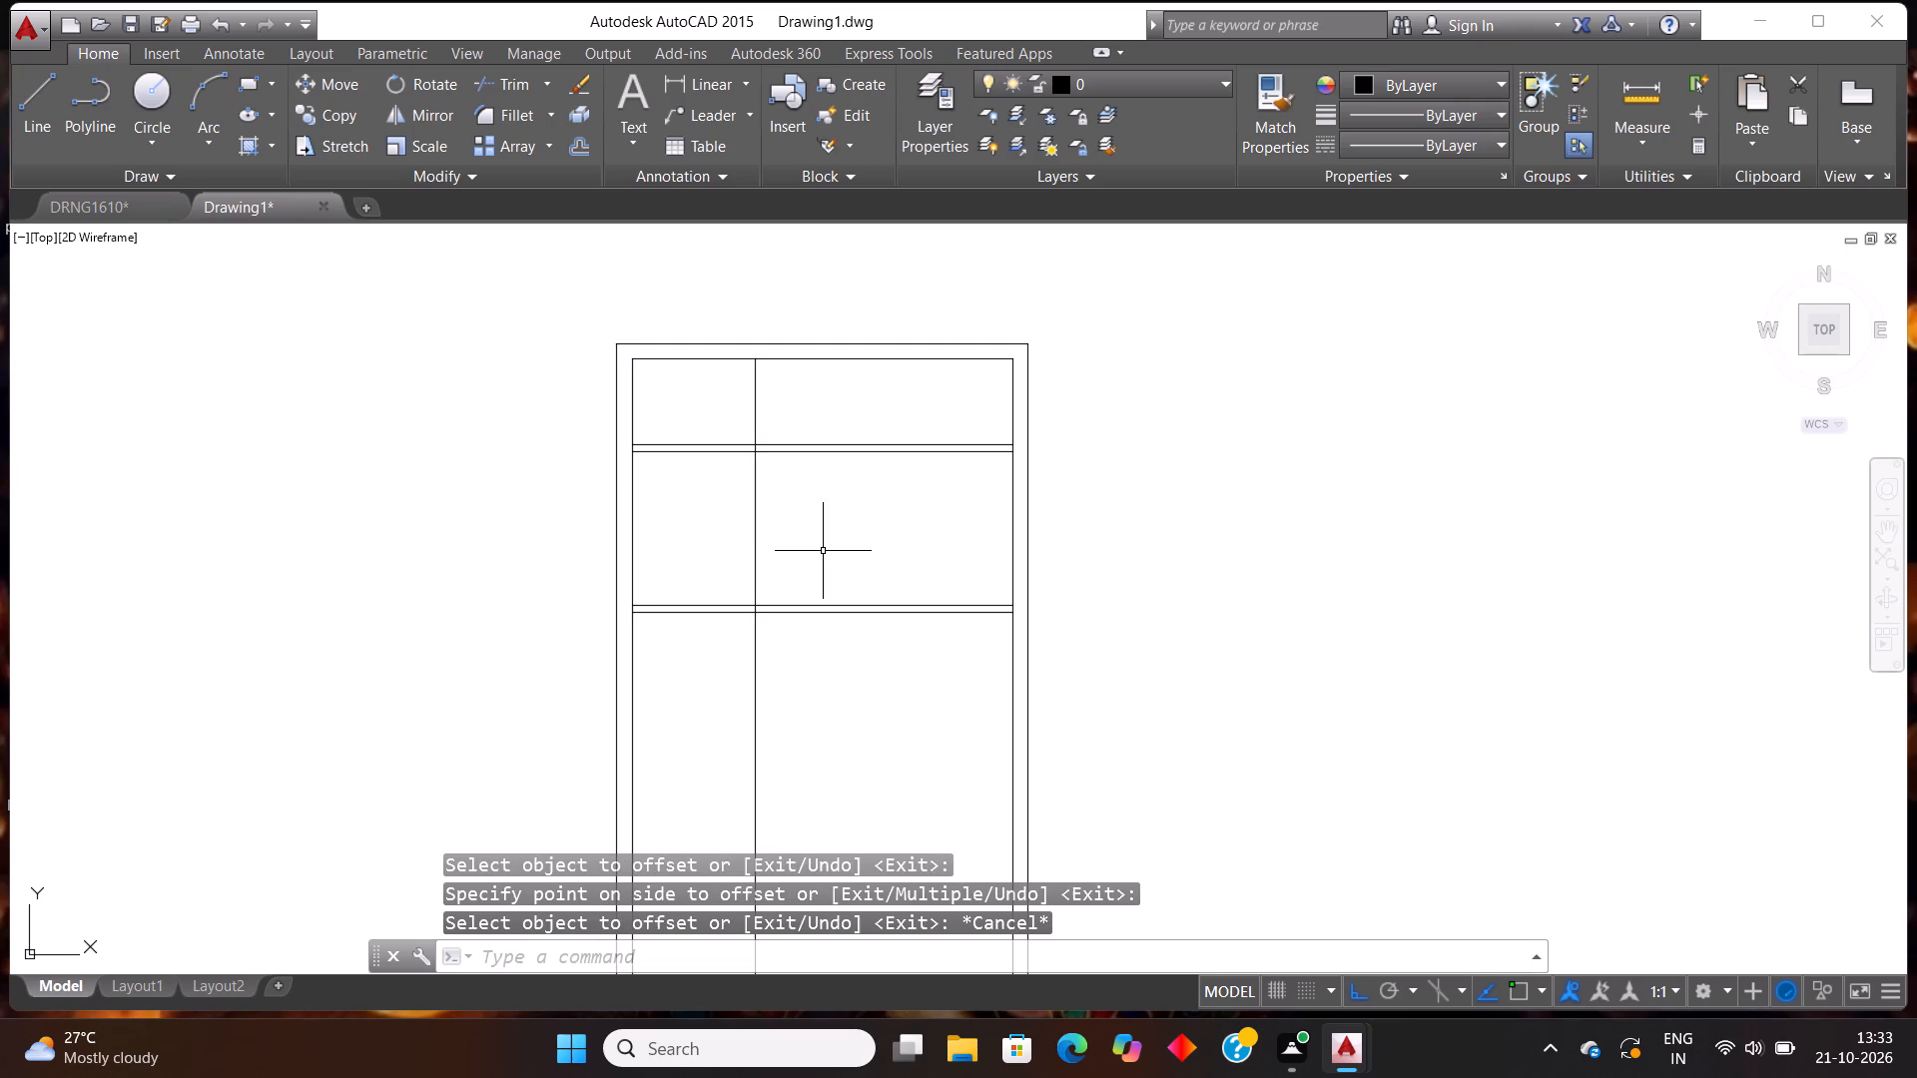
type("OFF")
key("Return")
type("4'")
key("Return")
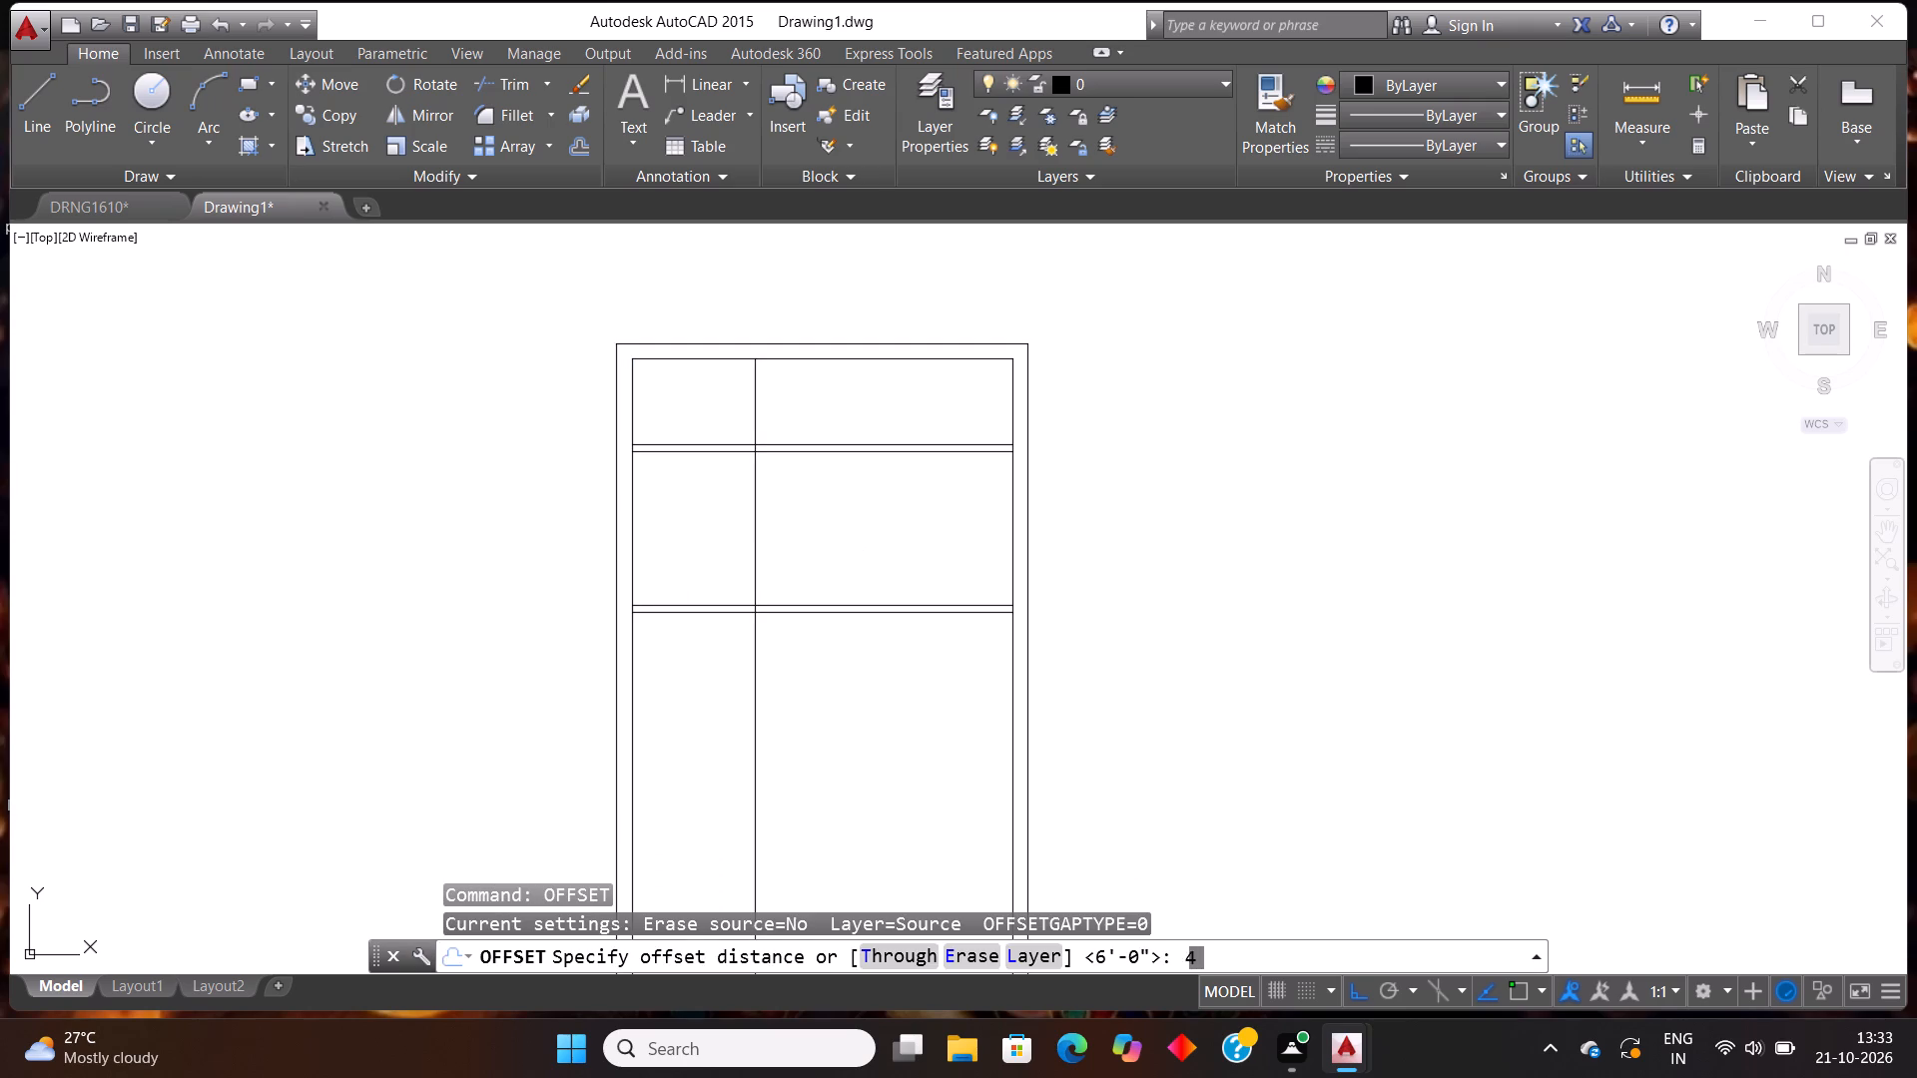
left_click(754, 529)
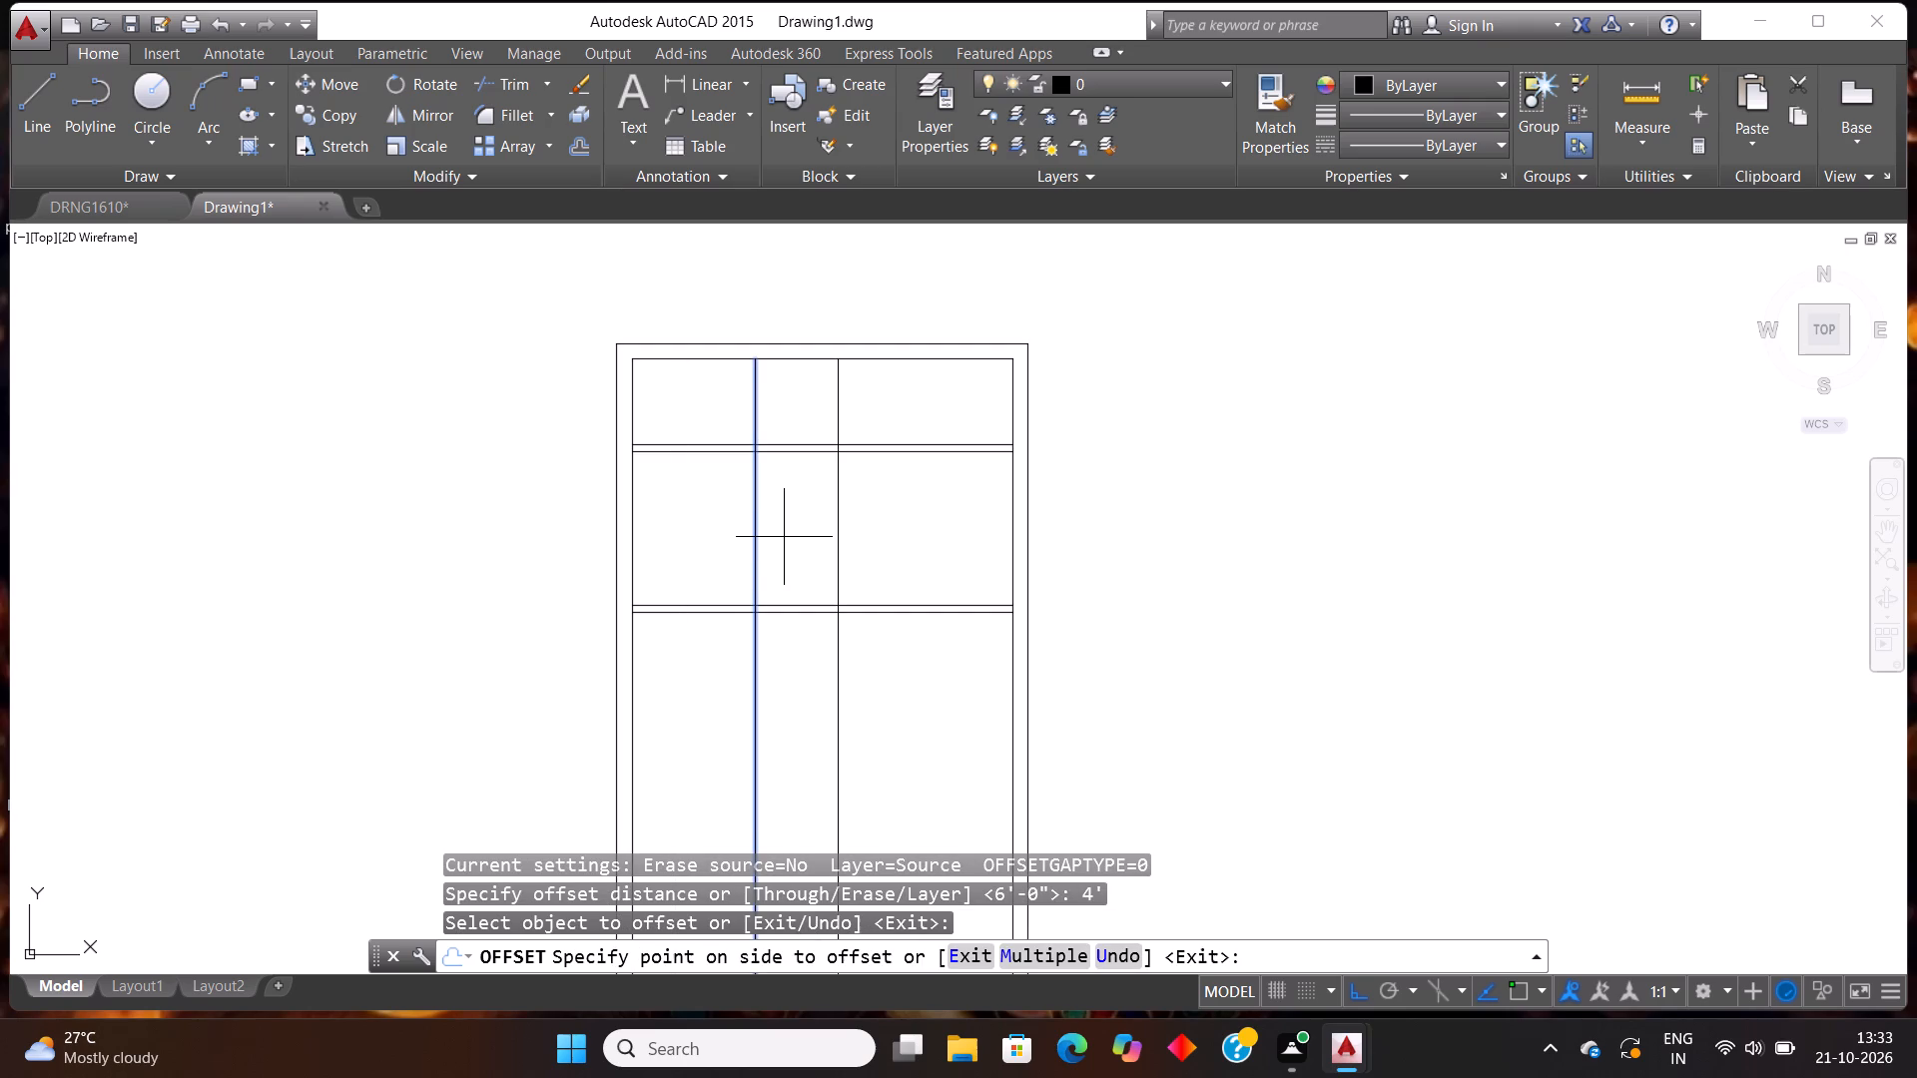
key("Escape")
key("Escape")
Offset the vertical partition line 4" to the right to give the partition its thickness.
type("OFF")
key("Return")
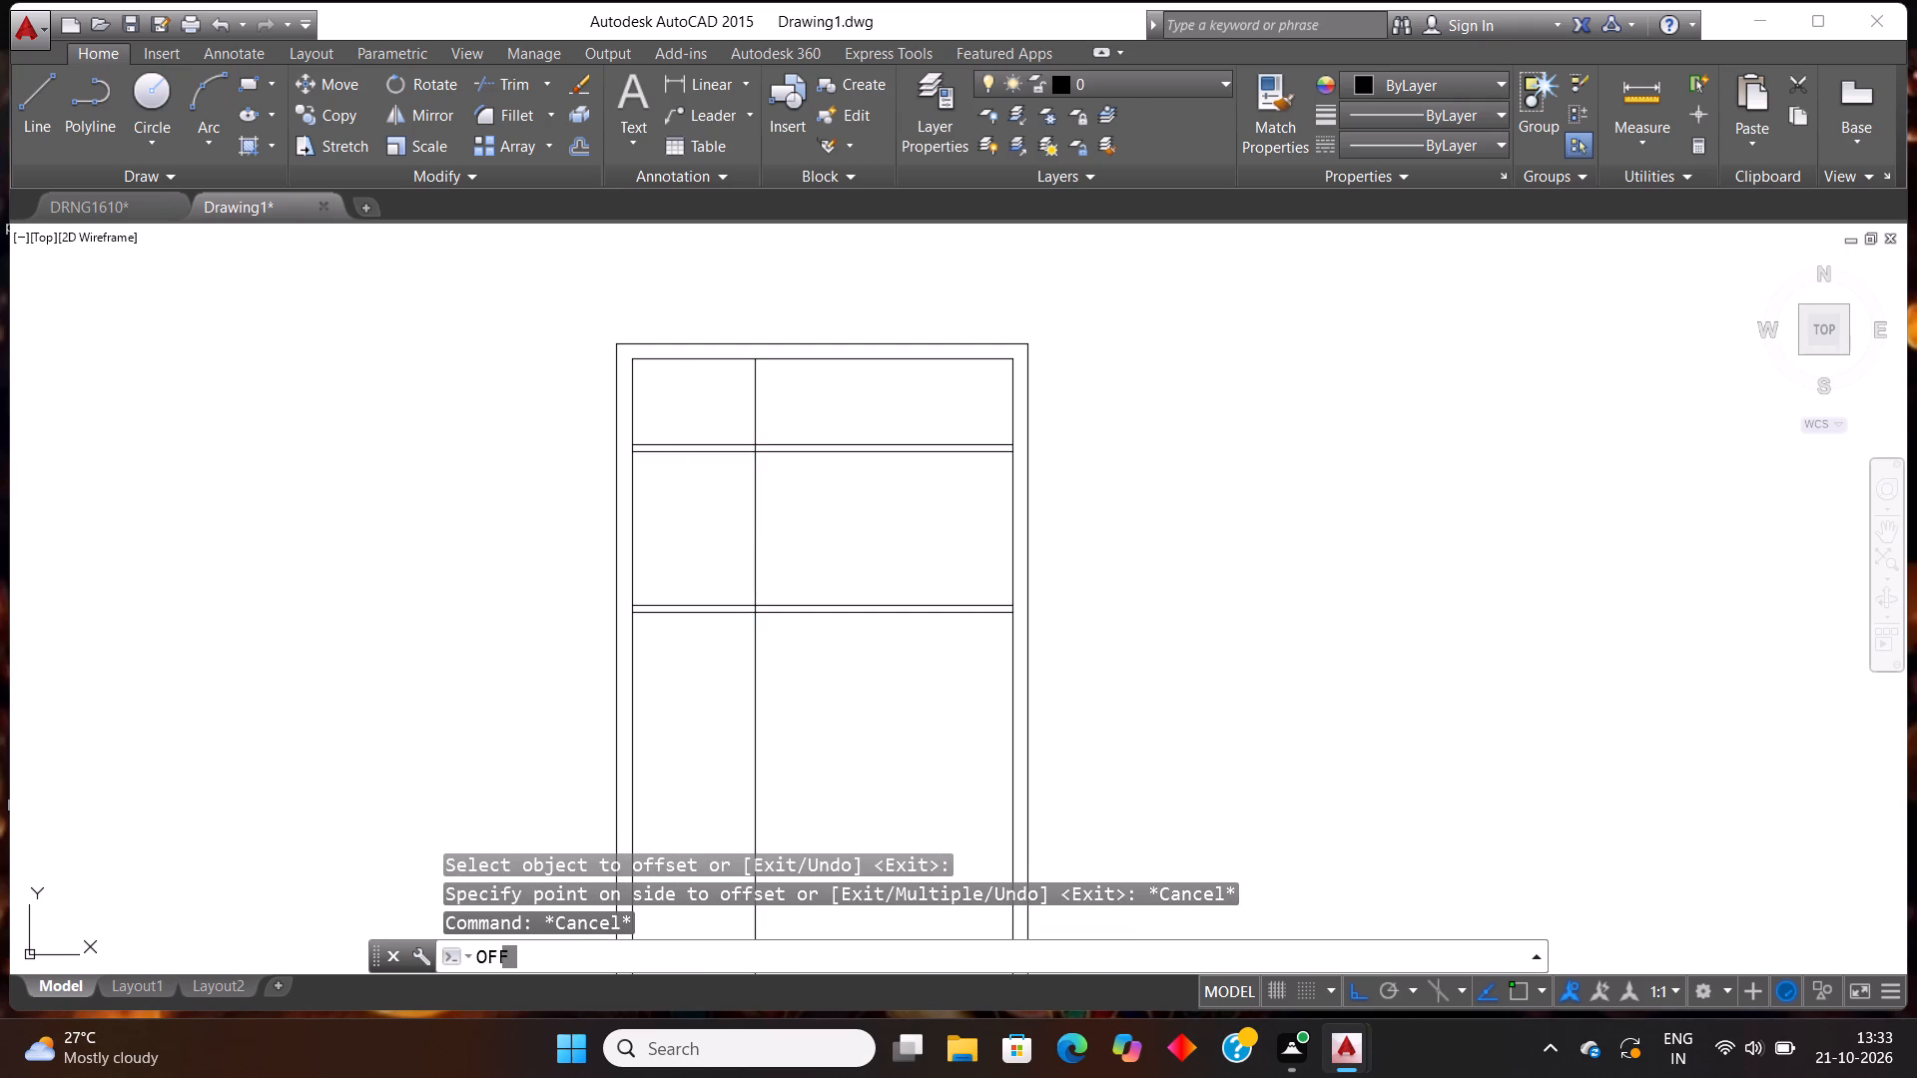
type("4\"")
key("Return")
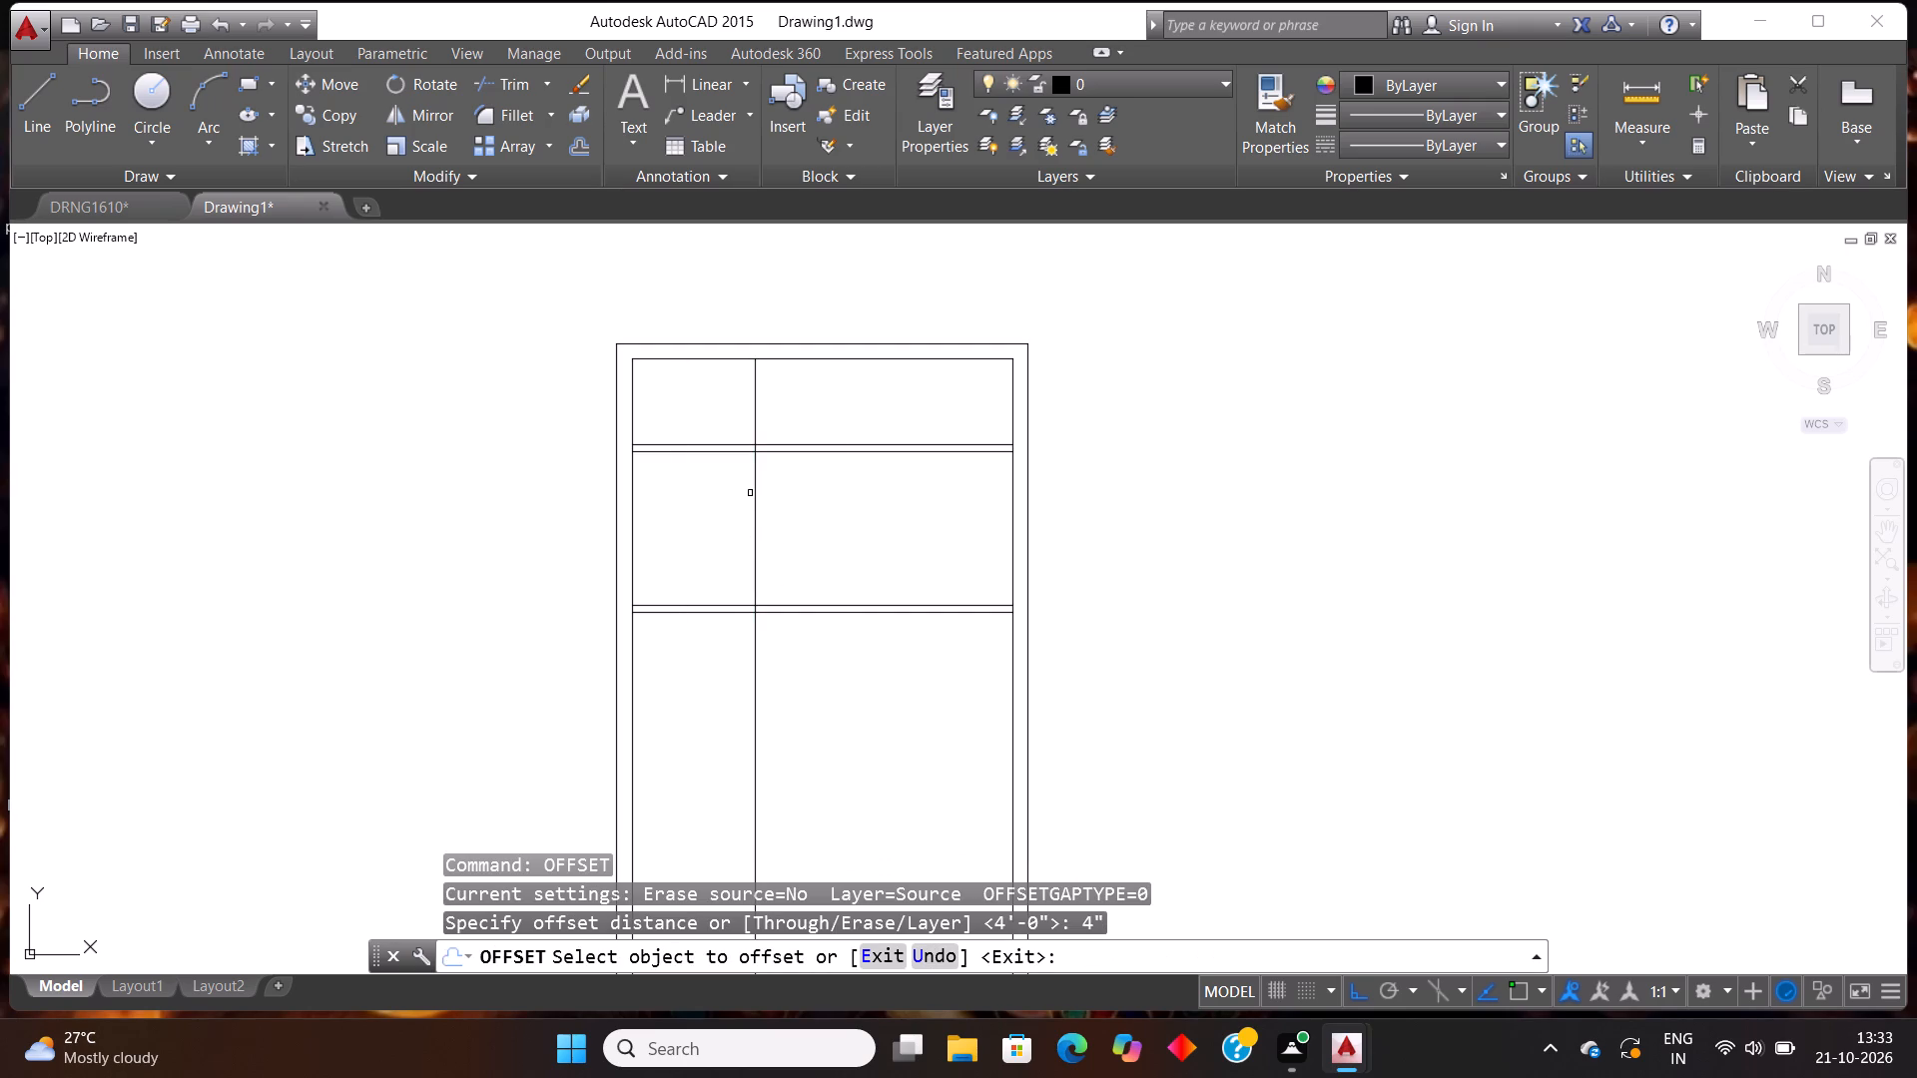
left_click(755, 485)
left_click(855, 532)
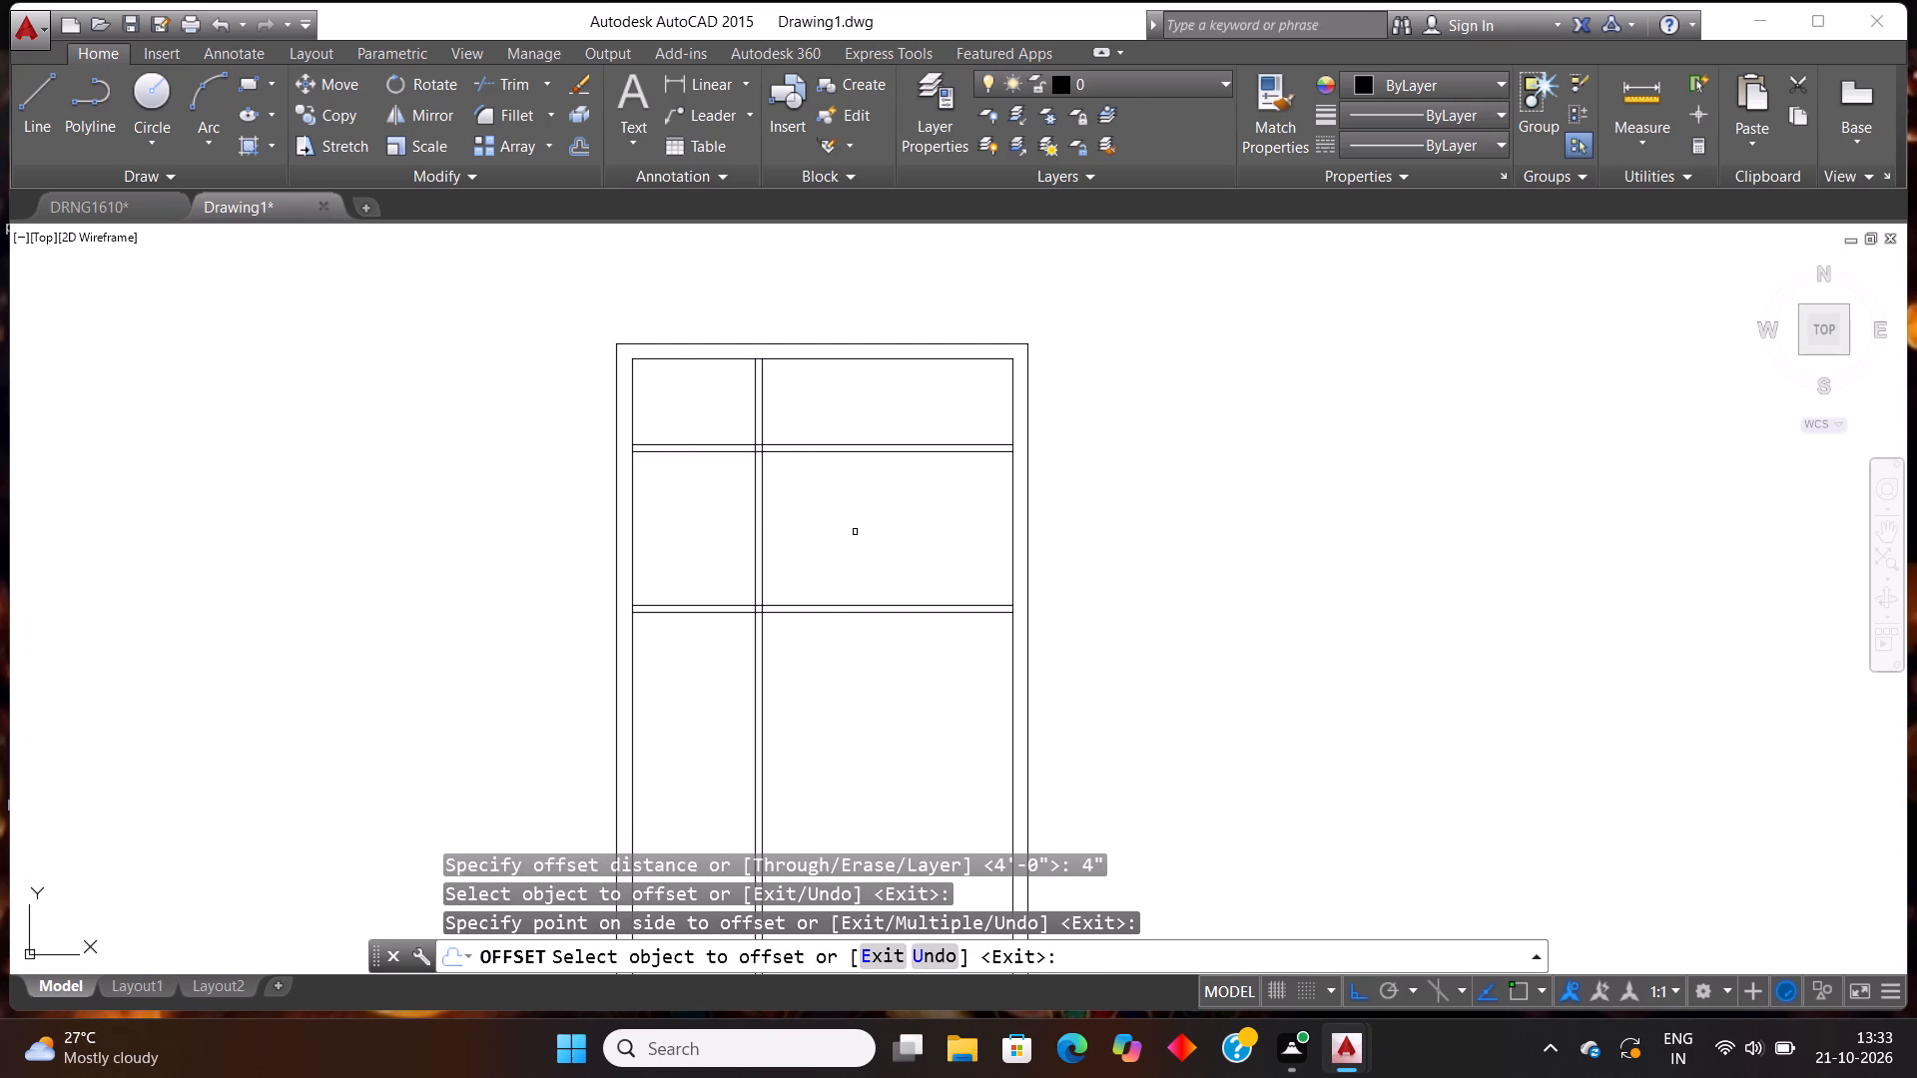
key("Escape")
key("Escape")
key("Escape")
Trim the vertical partition lines above the upper partition and below the lower partition, using all objects as cutting edges.
type("TR")
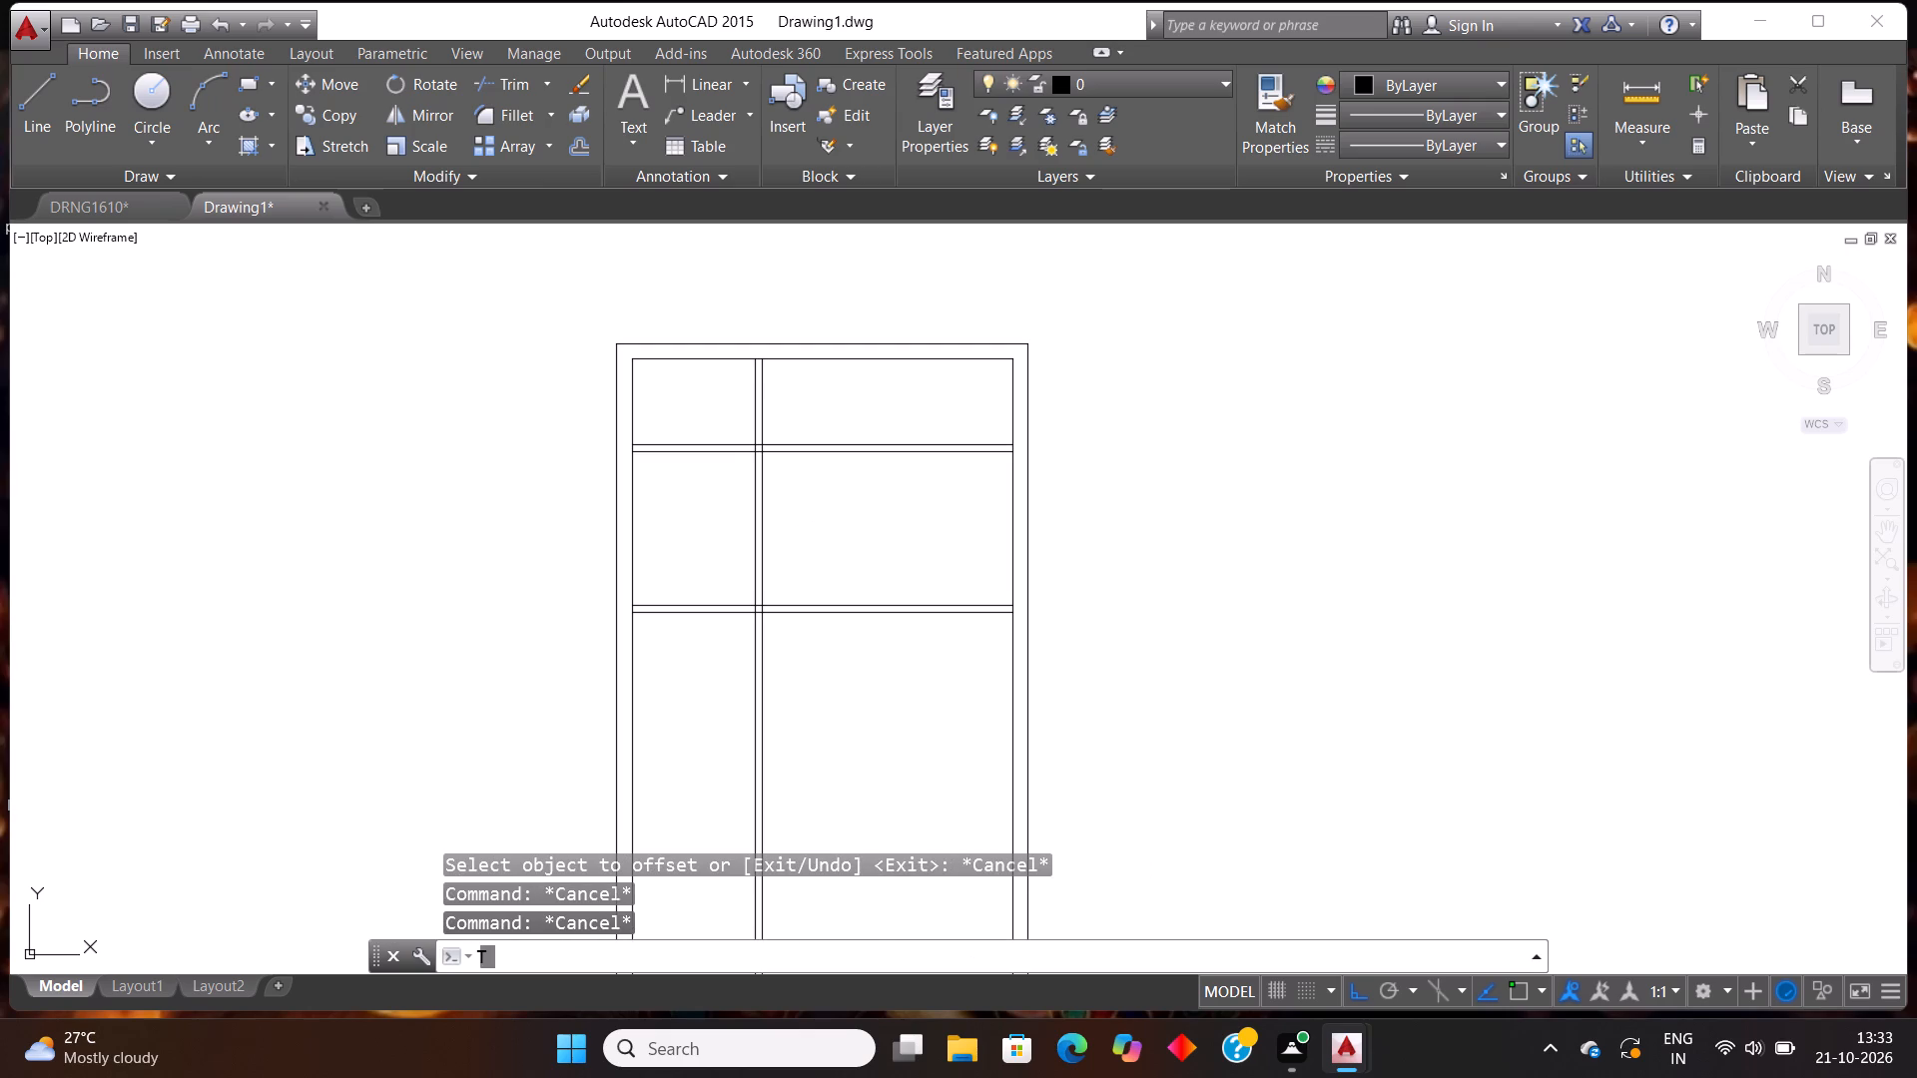
key("Return")
key("Return")
left_click(821, 411)
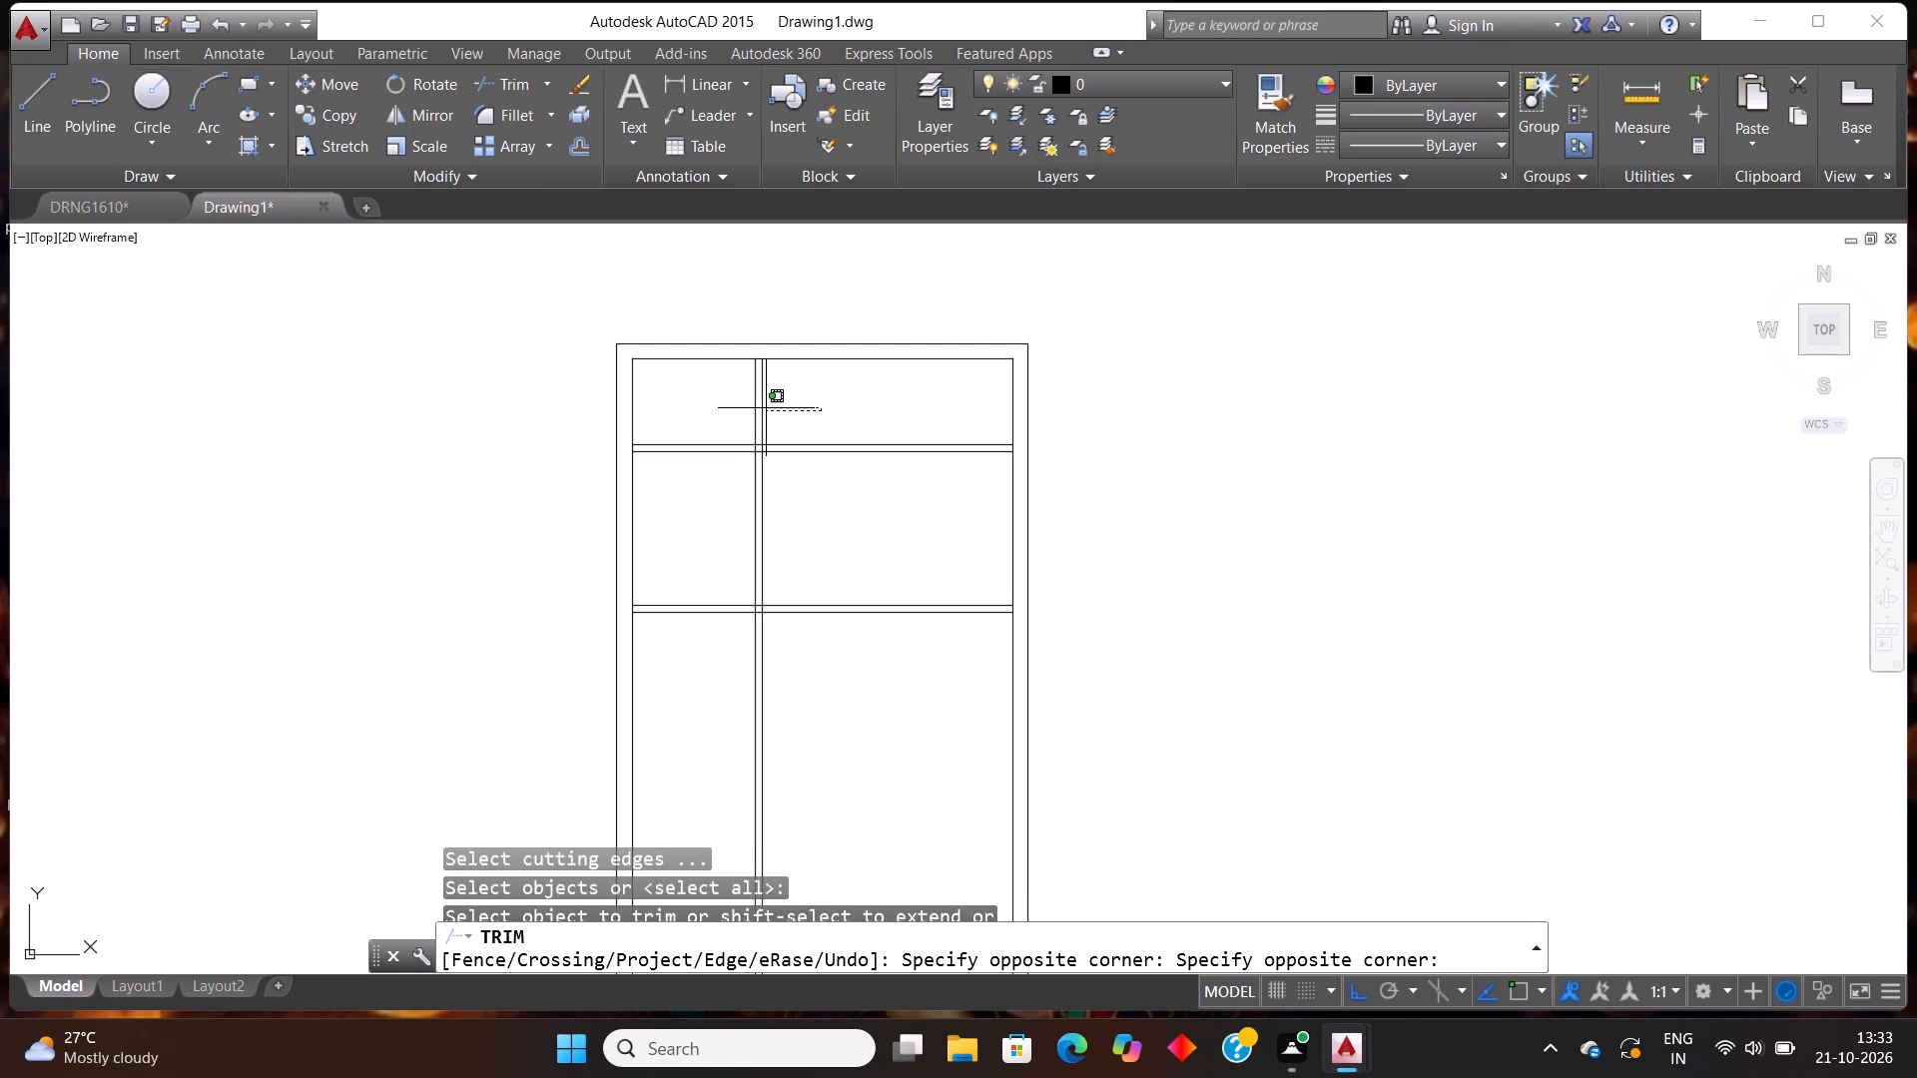
left_click(724, 393)
left_click(726, 697)
left_click(837, 681)
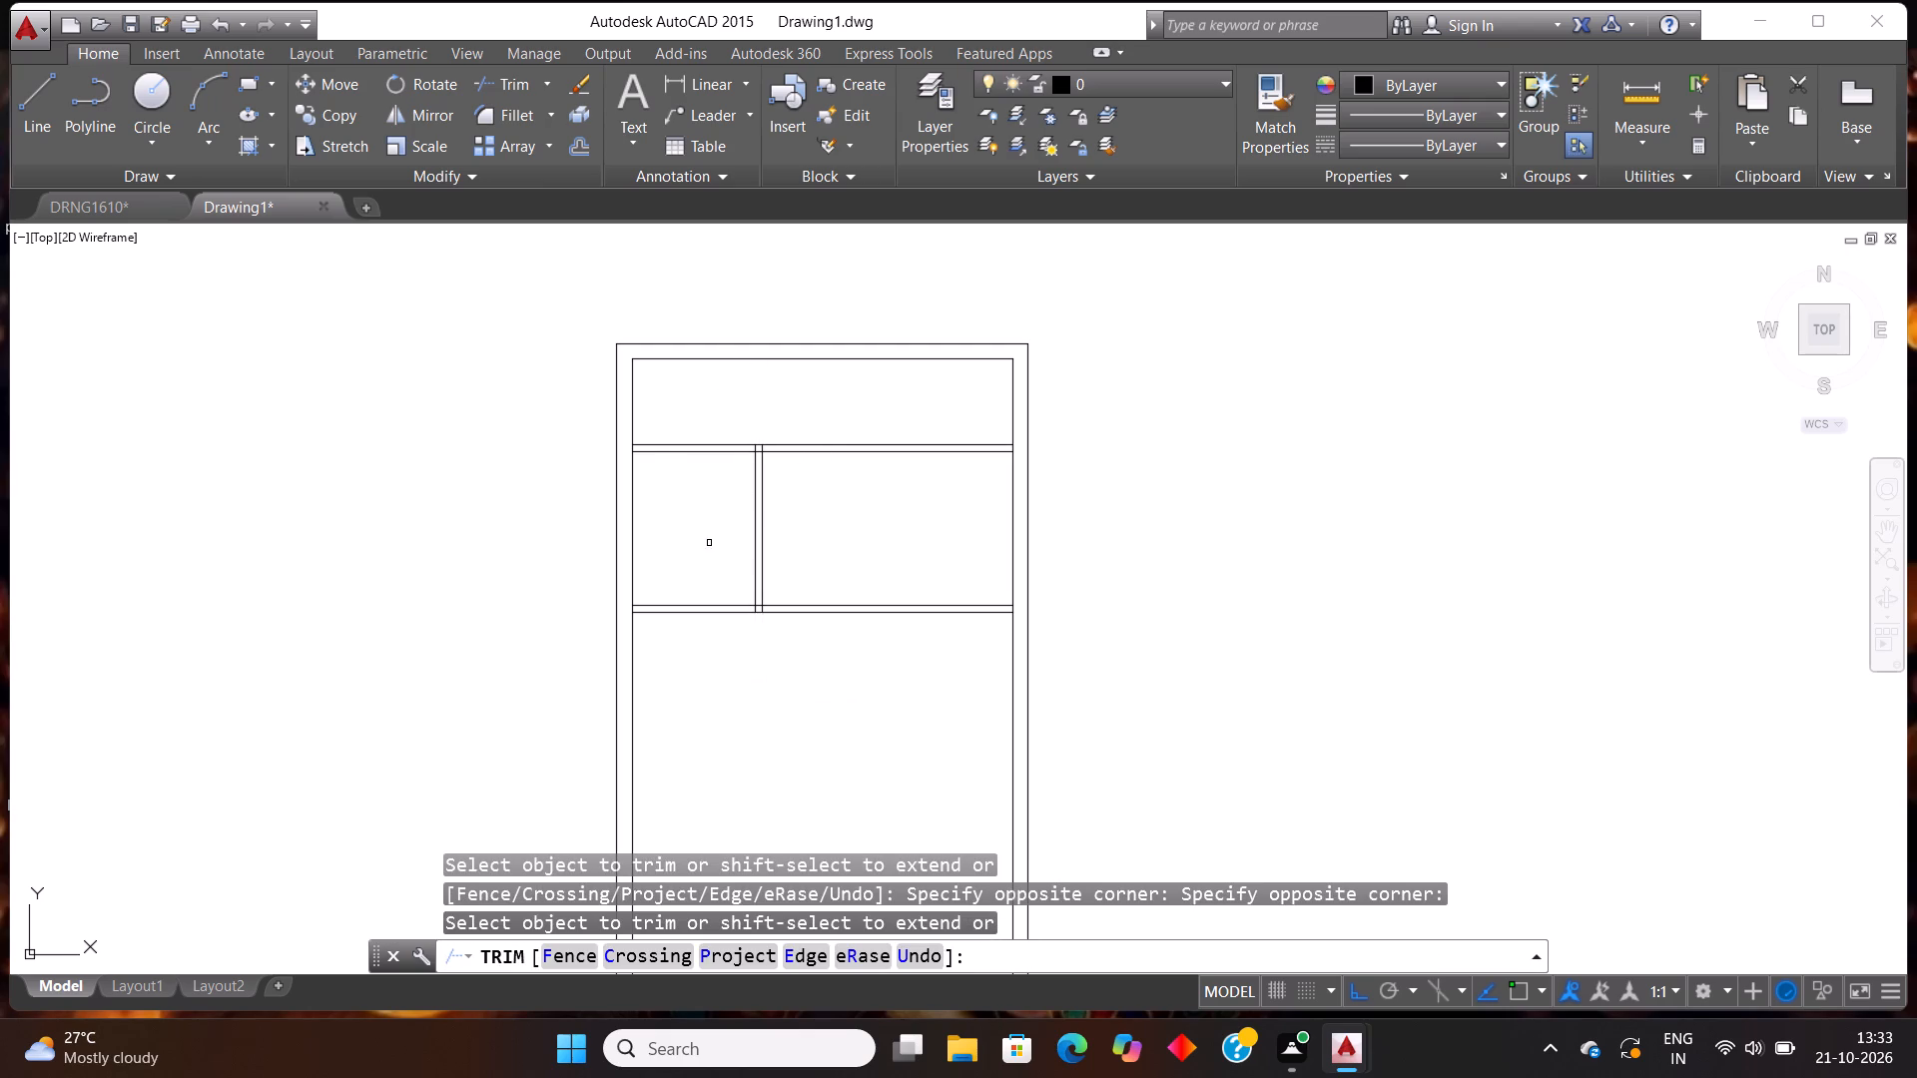
Trim the left inner wall line between the two lines of the upper horizontal partition.
scroll(652, 460, "up", 3)
scroll(575, 408, "up", 2)
left_click(563, 447)
left_click(485, 407)
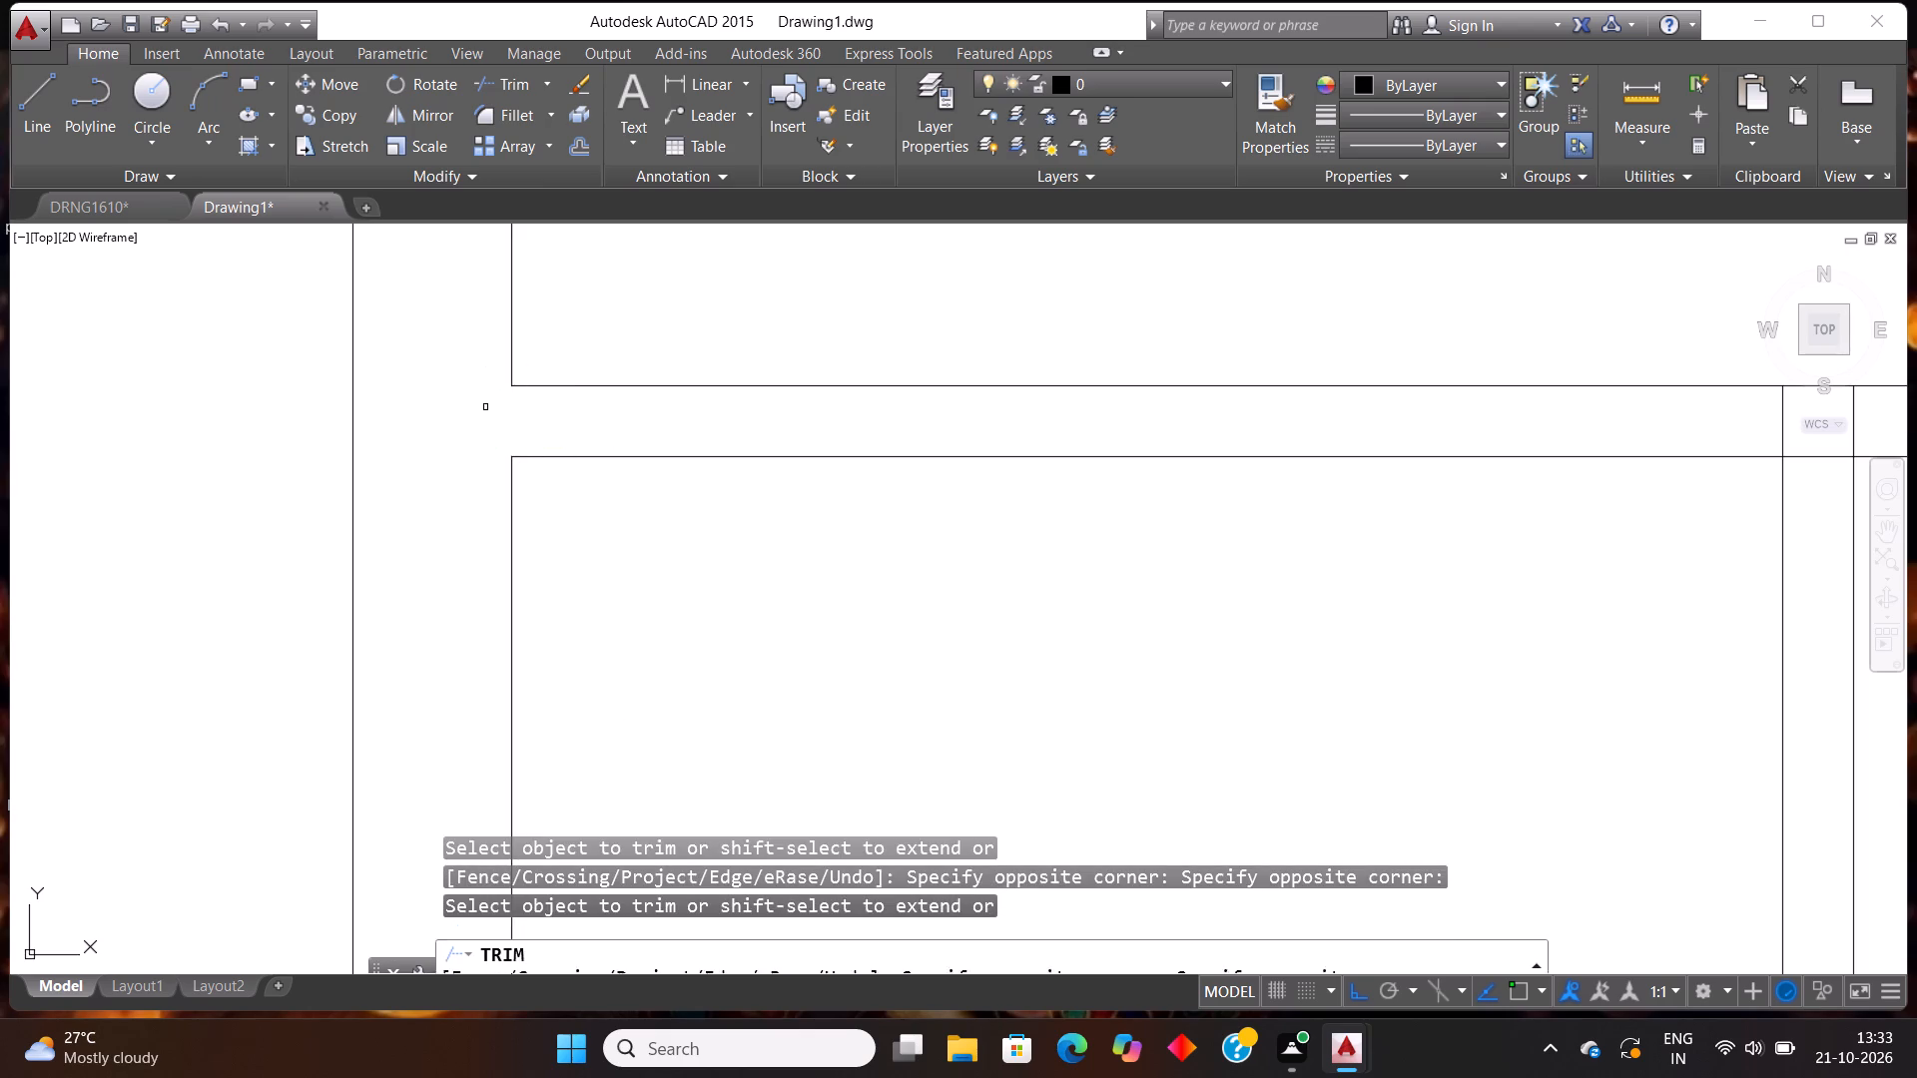
Trim the left inner wall line between the two lines of the lower horizontal partition.
scroll(734, 385, "down", 3)
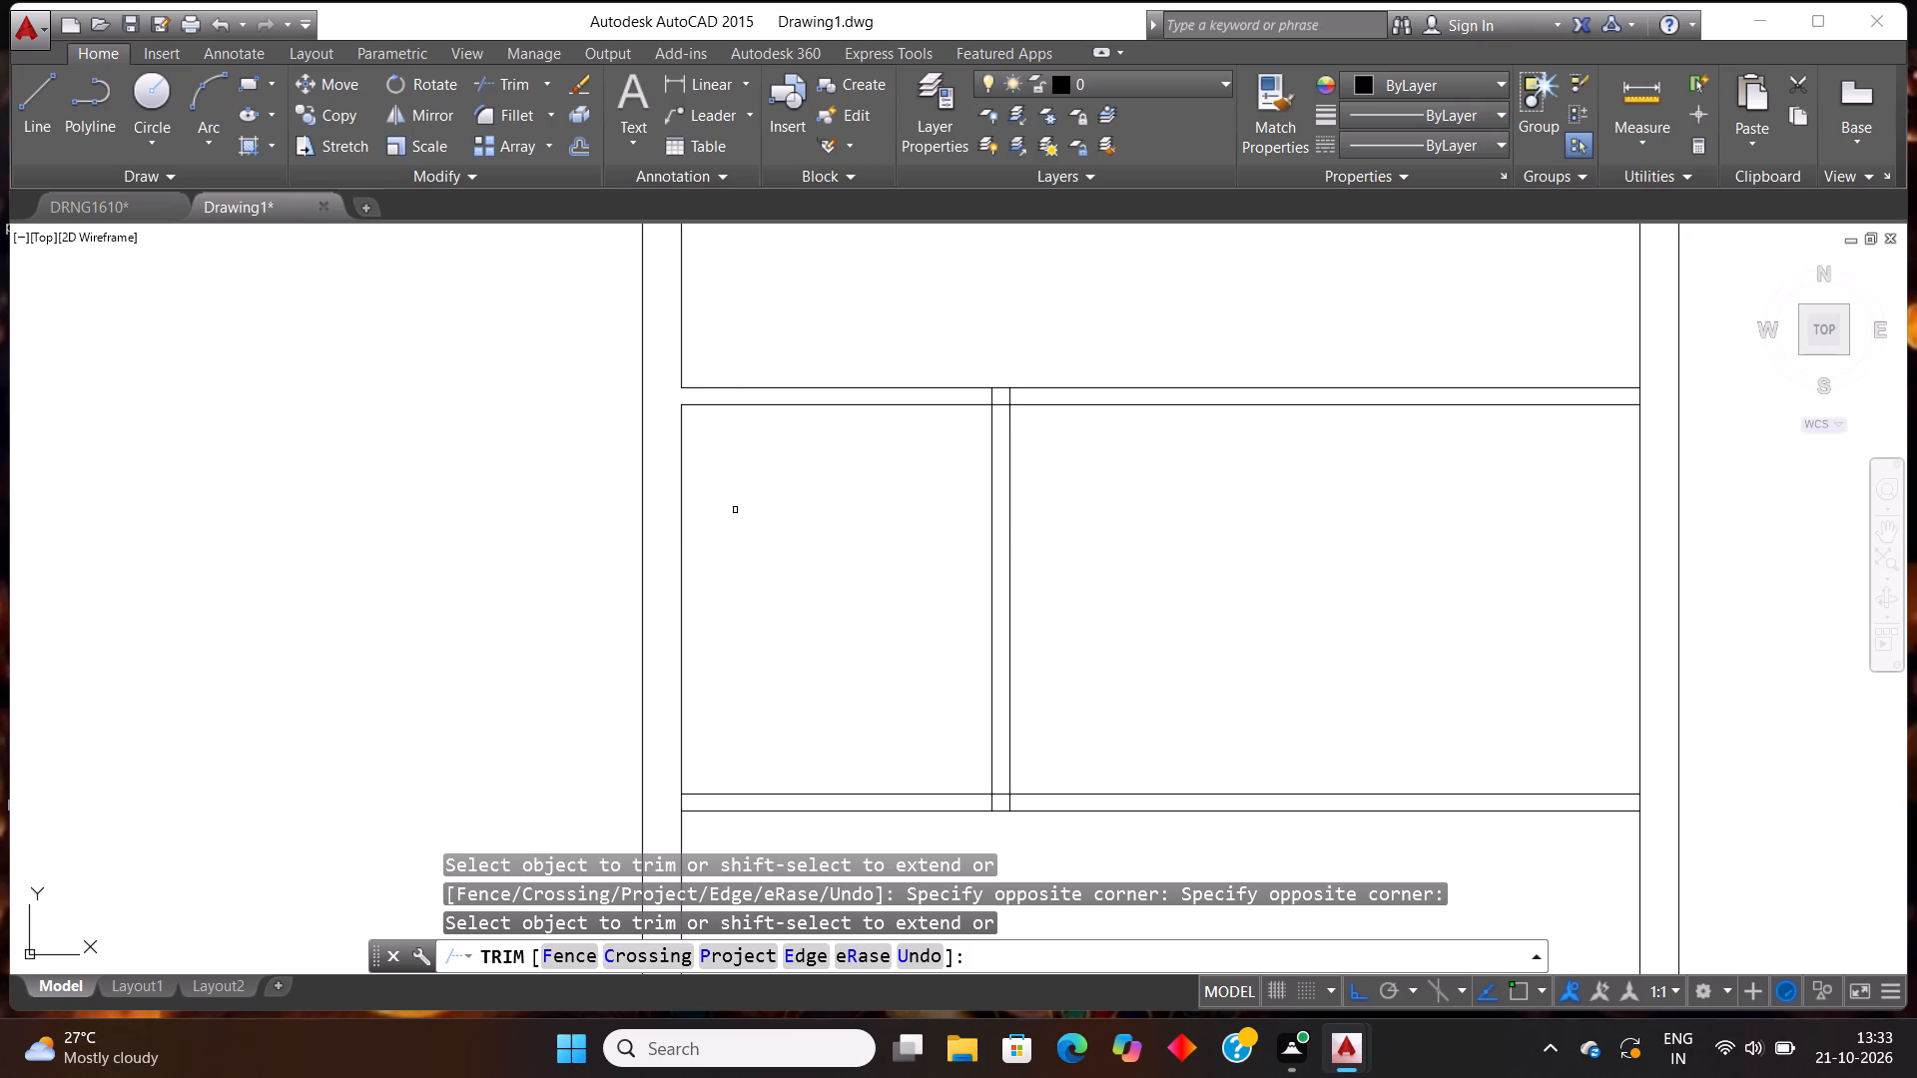
scroll(735, 510, "down", 2)
scroll(735, 508, "up", 1)
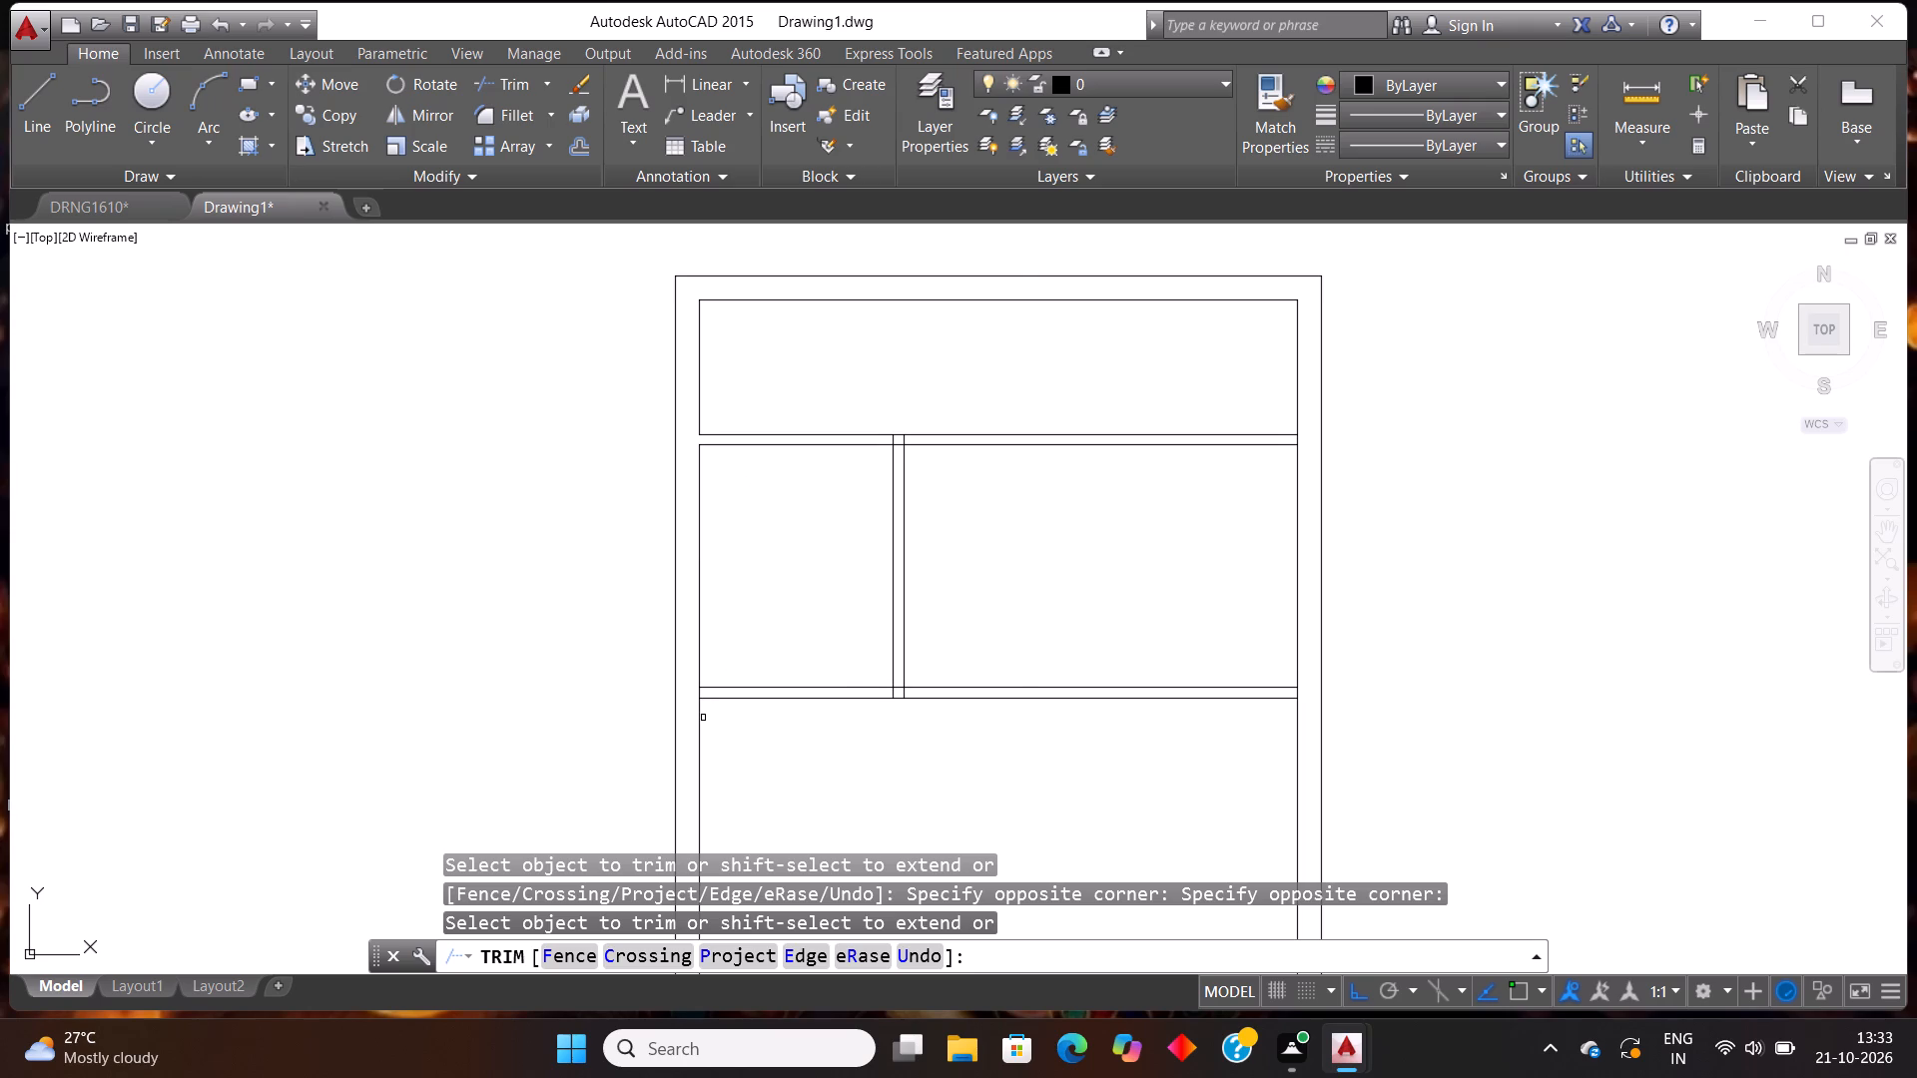
scroll(701, 710, "up", 3)
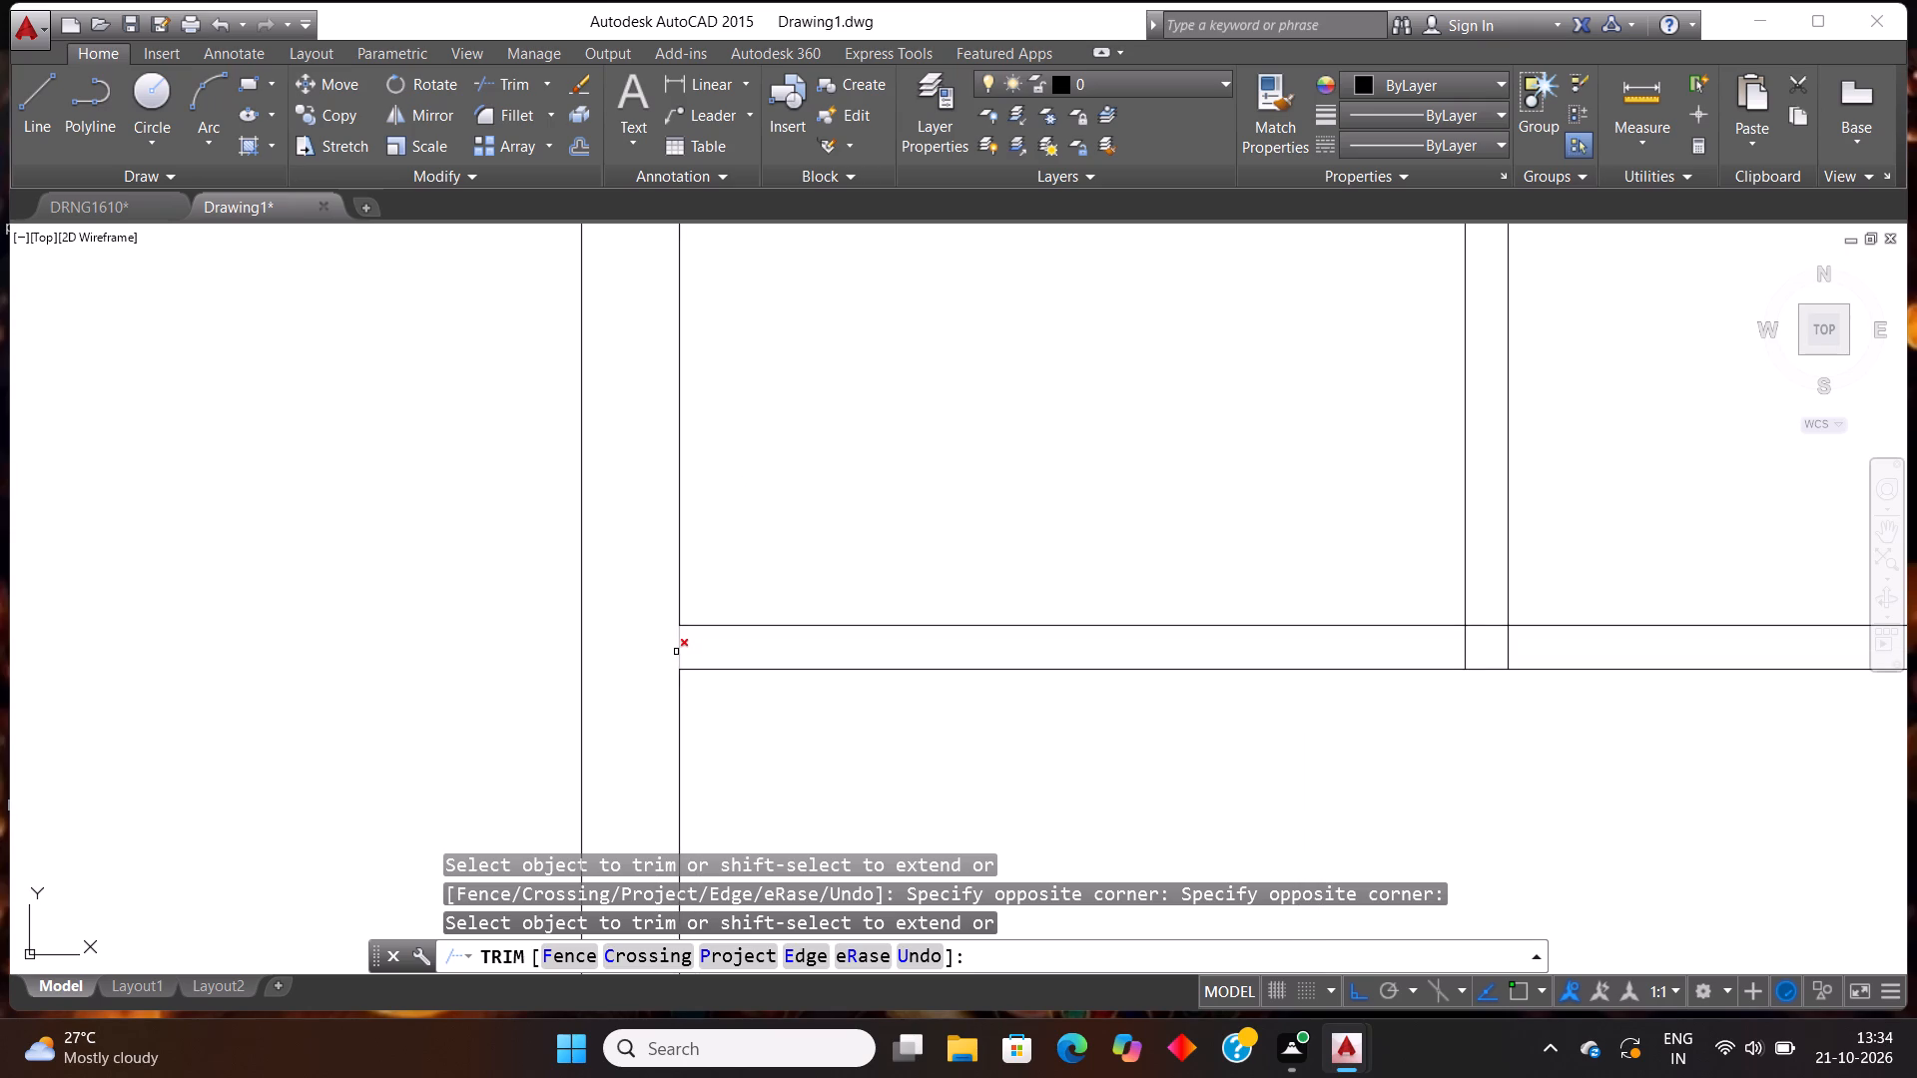
left_click(676, 652)
Trim the overlapping lines where the vertical partition meets the lower horizontal partition, leaving an open T-junction.
scroll(701, 561, "down", 3)
scroll(946, 586, "up", 2)
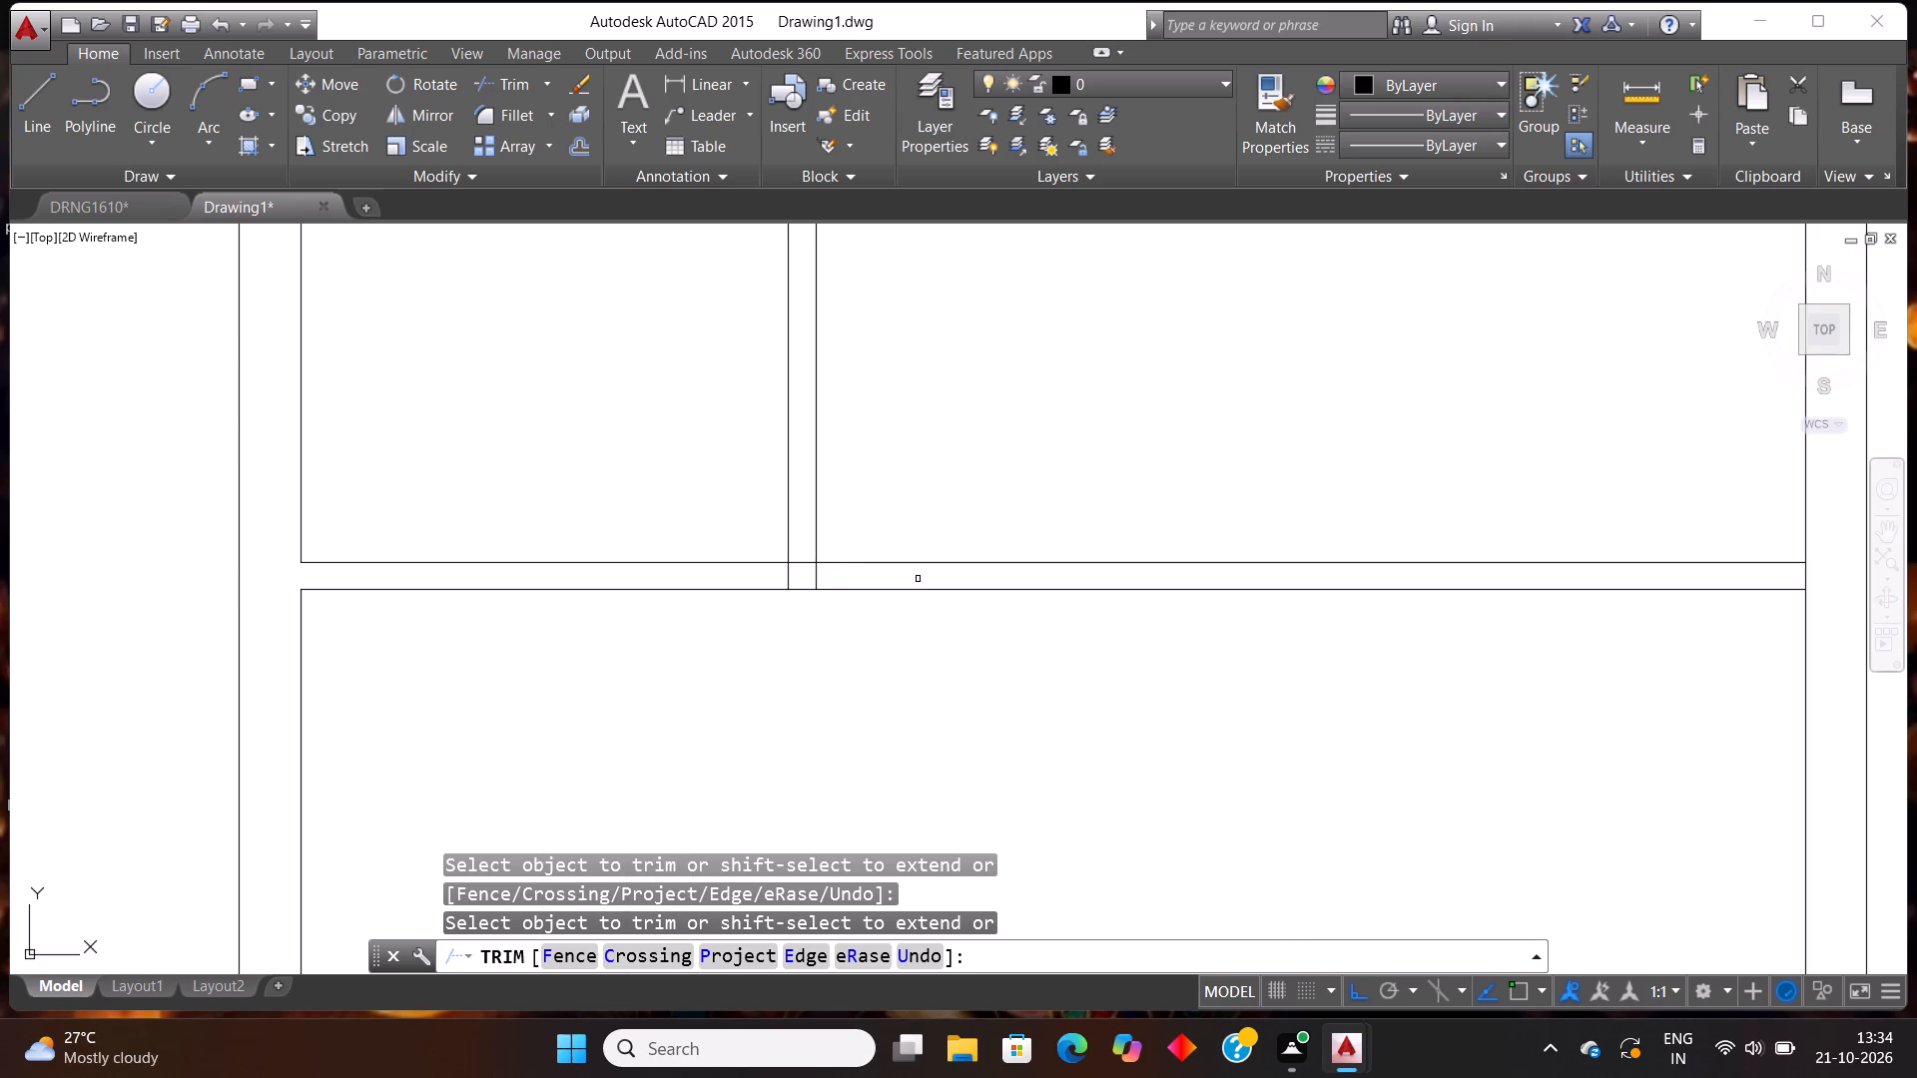
scroll(867, 572, "up", 2)
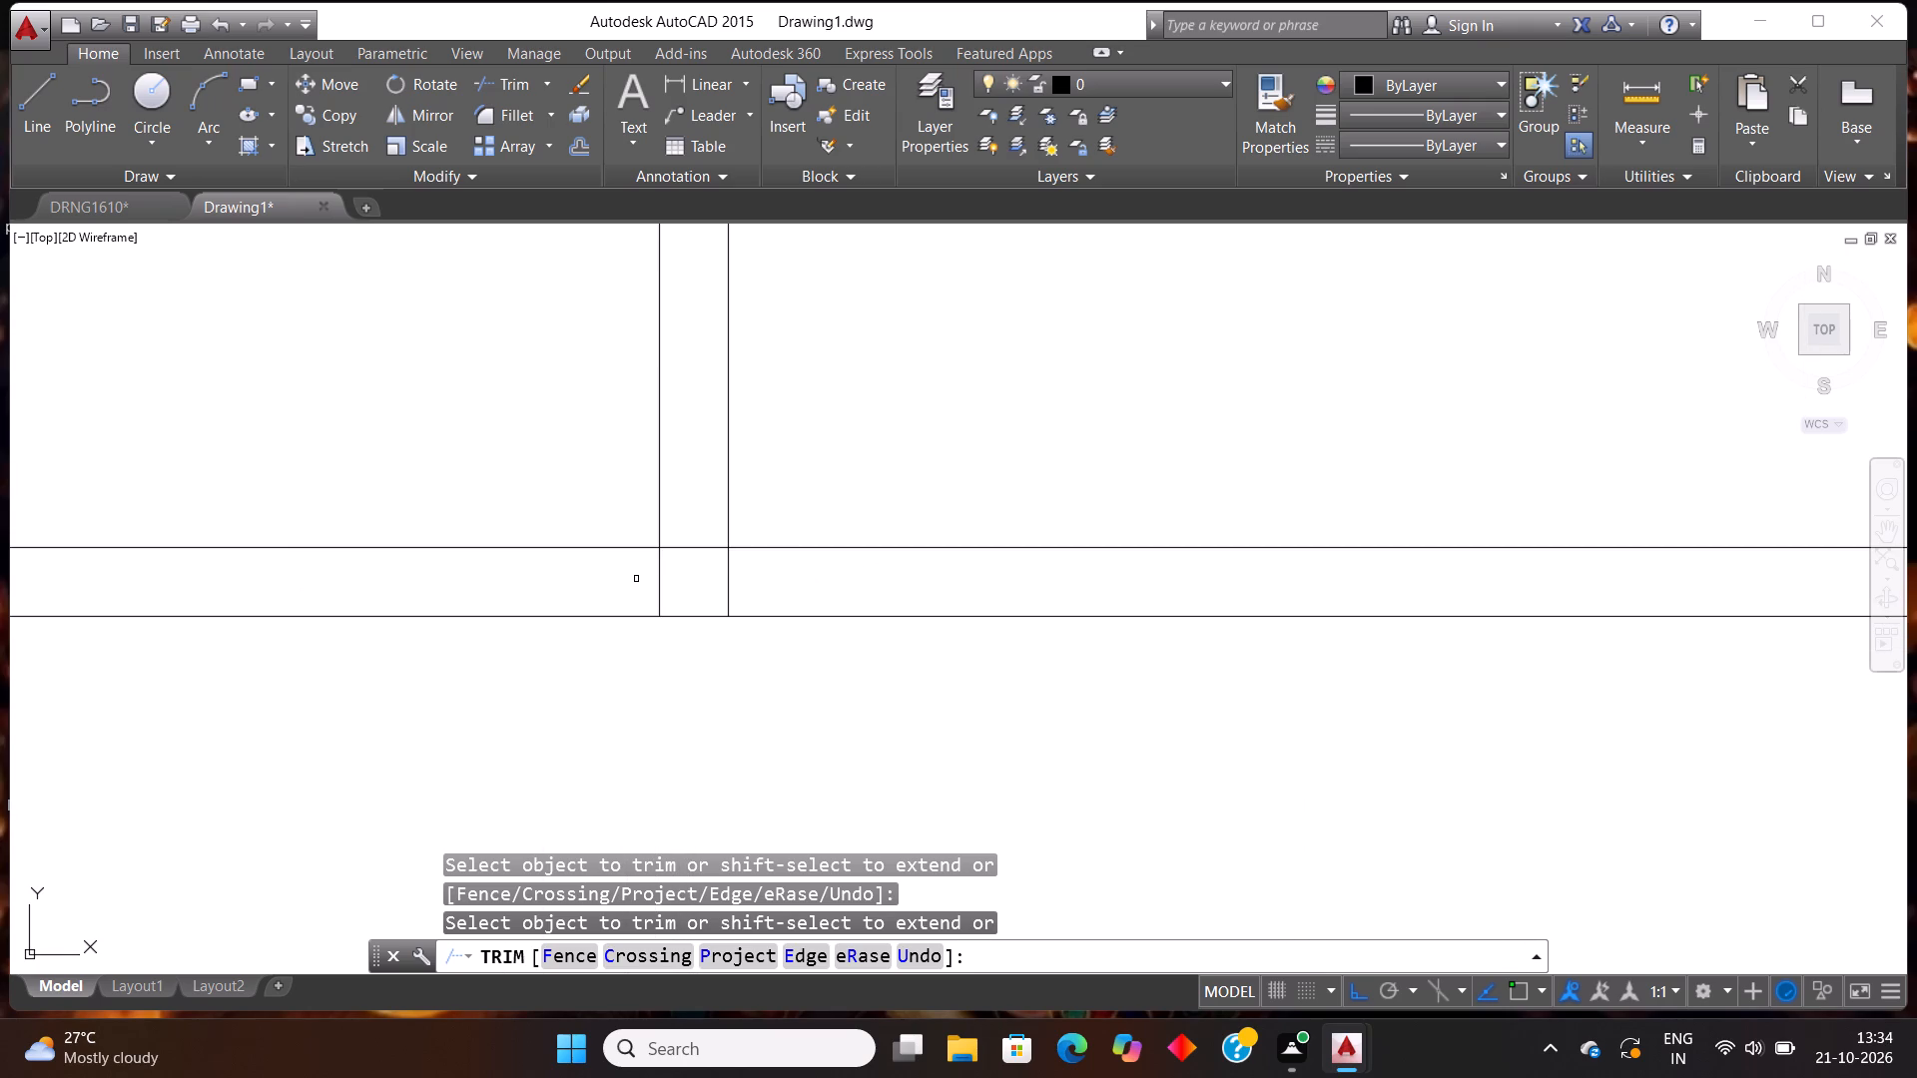
left_click(636, 579)
left_click(820, 570)
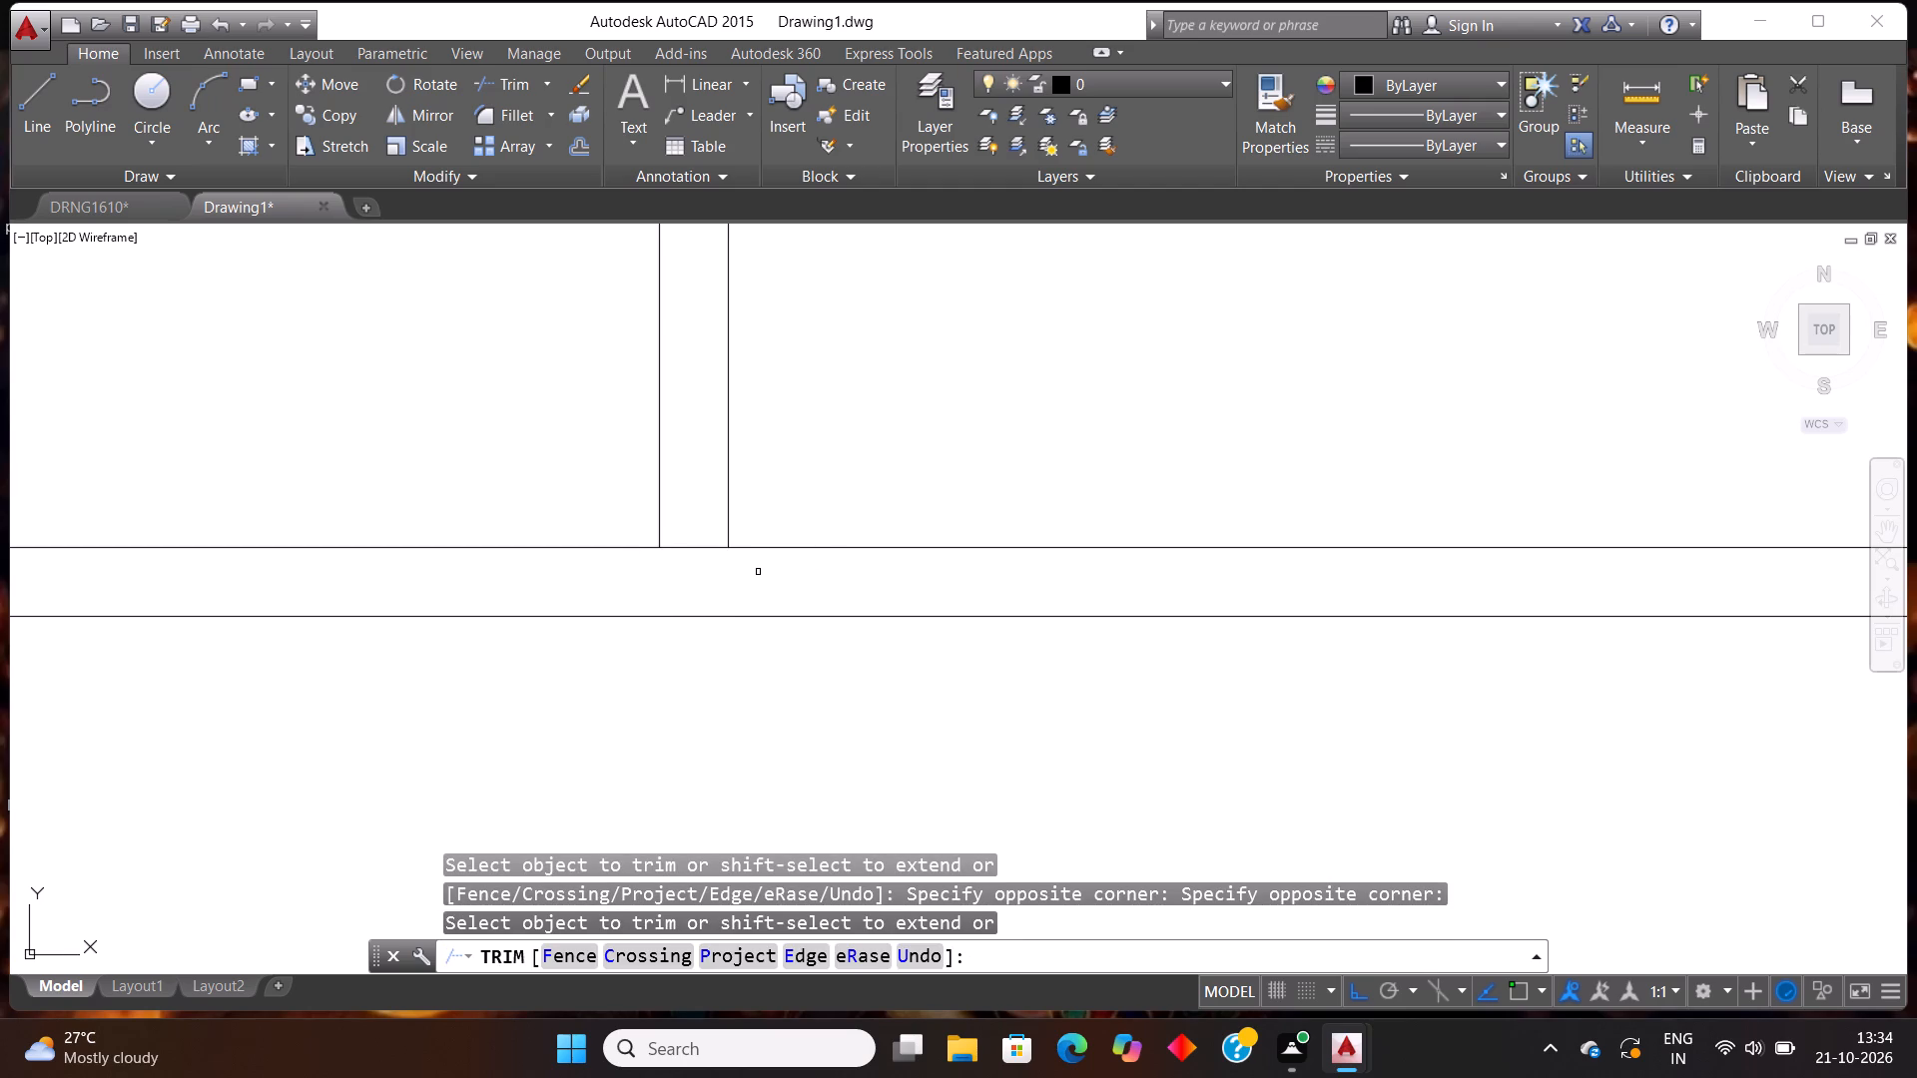
left_click(713, 570)
left_click(698, 511)
scroll(698, 511, "down", 1)
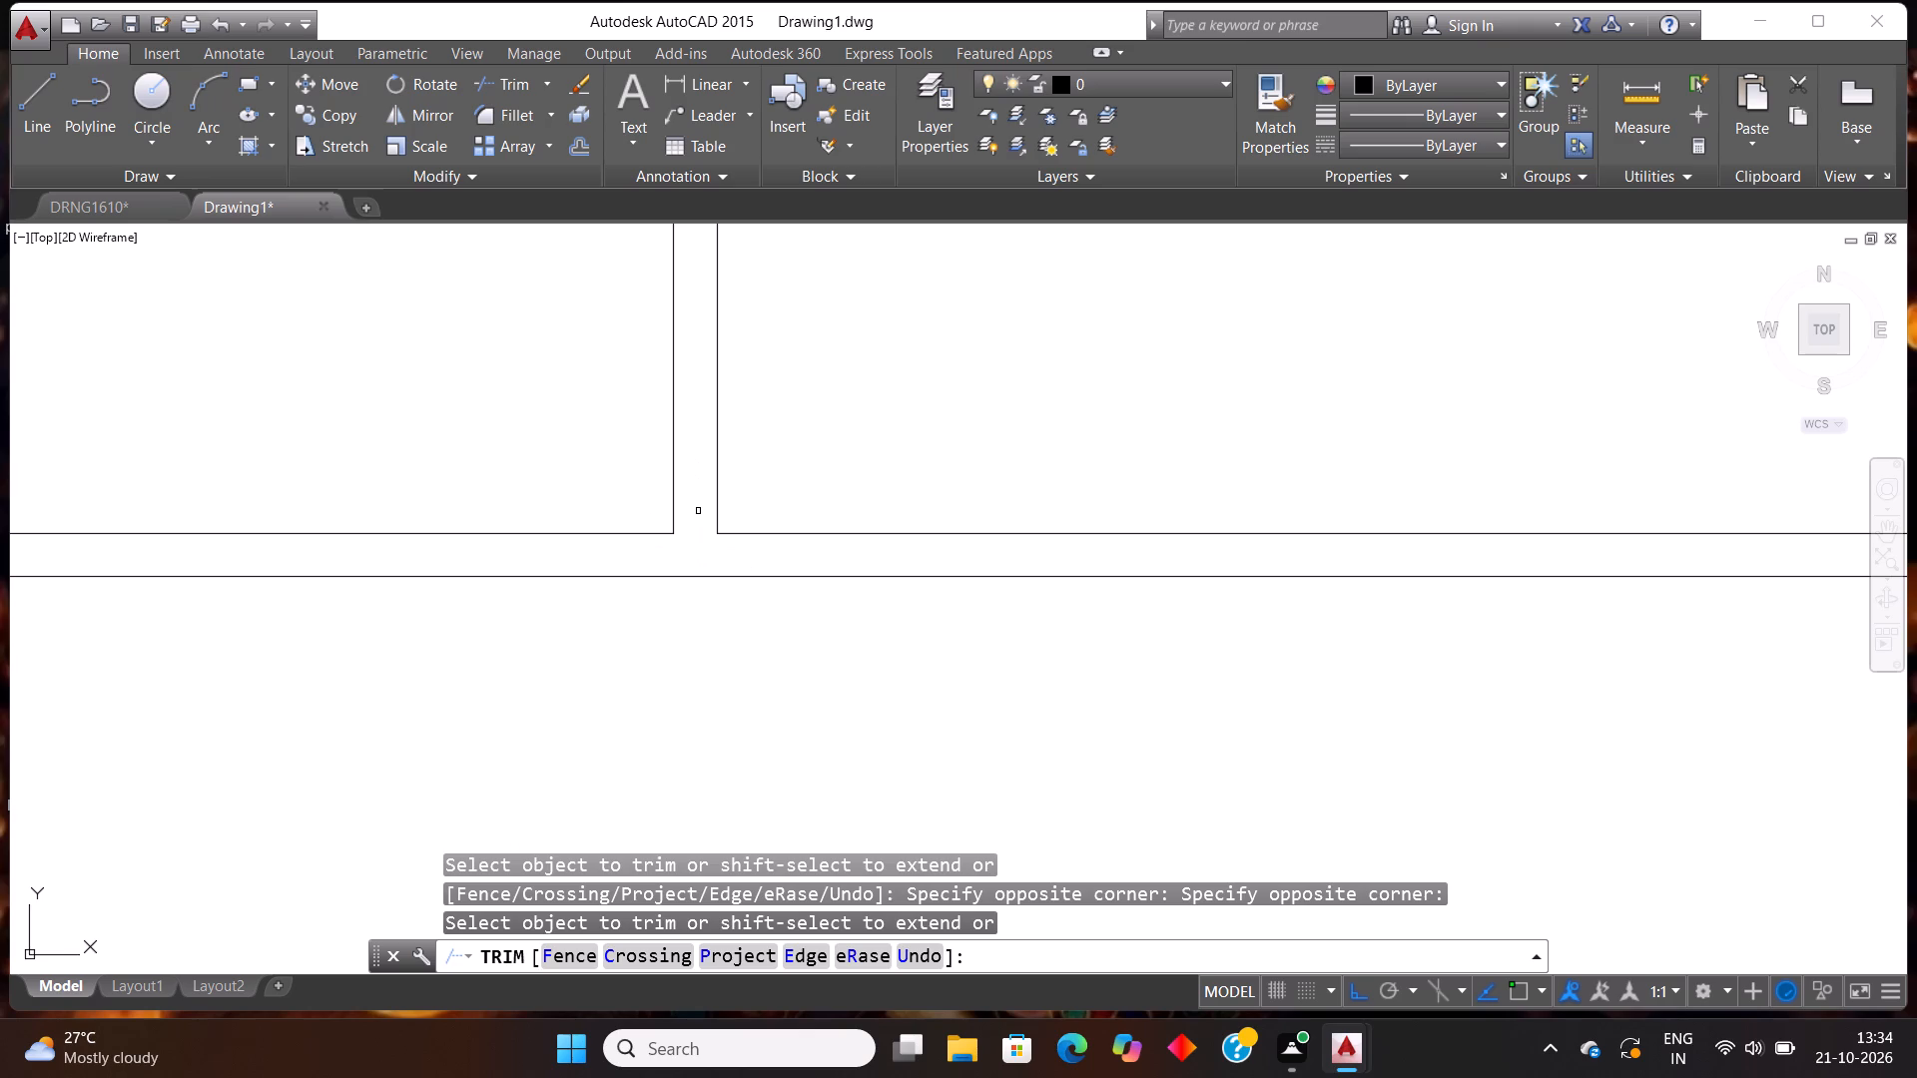
Trim the right inner wall line between the two lines of the lower horizontal partition.
scroll(698, 511, "down", 4)
scroll(837, 522, "up", 2)
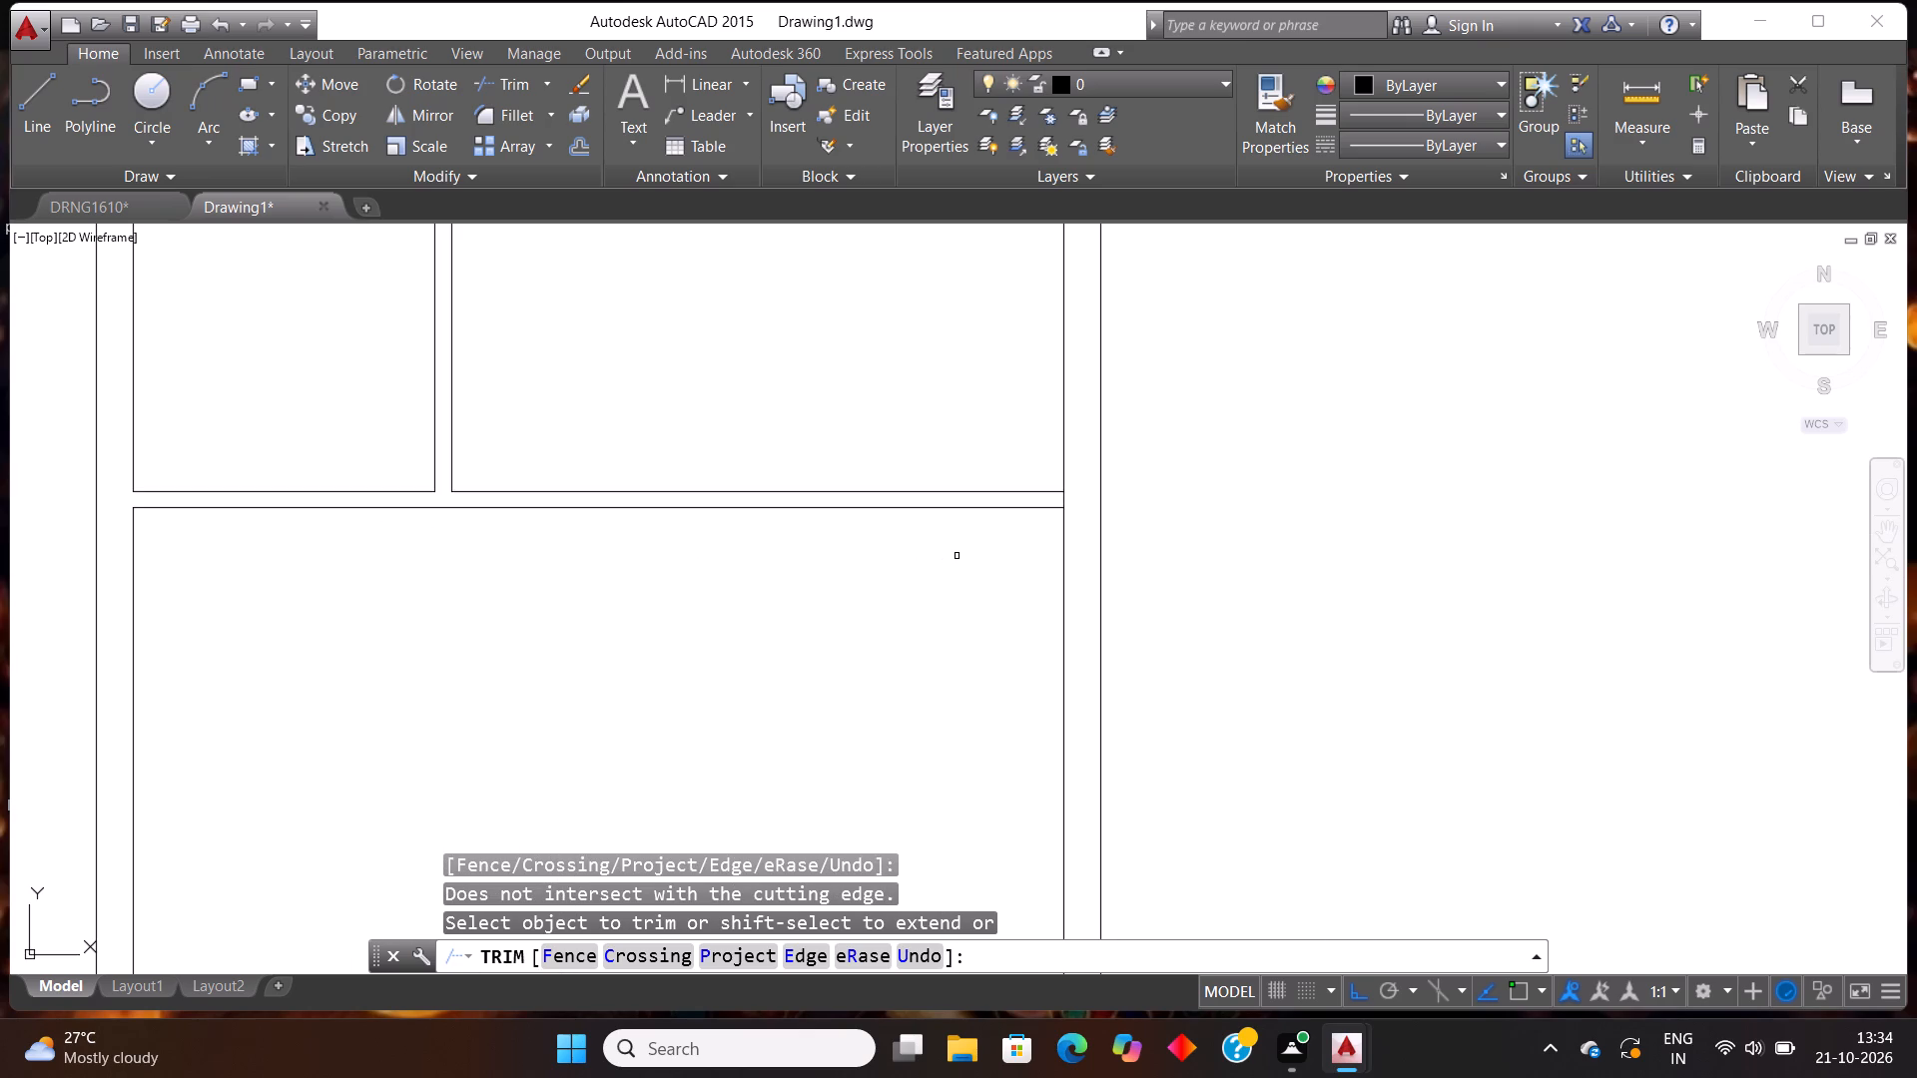
scroll(1049, 531, "up", 2)
scroll(1079, 447, "up", 3)
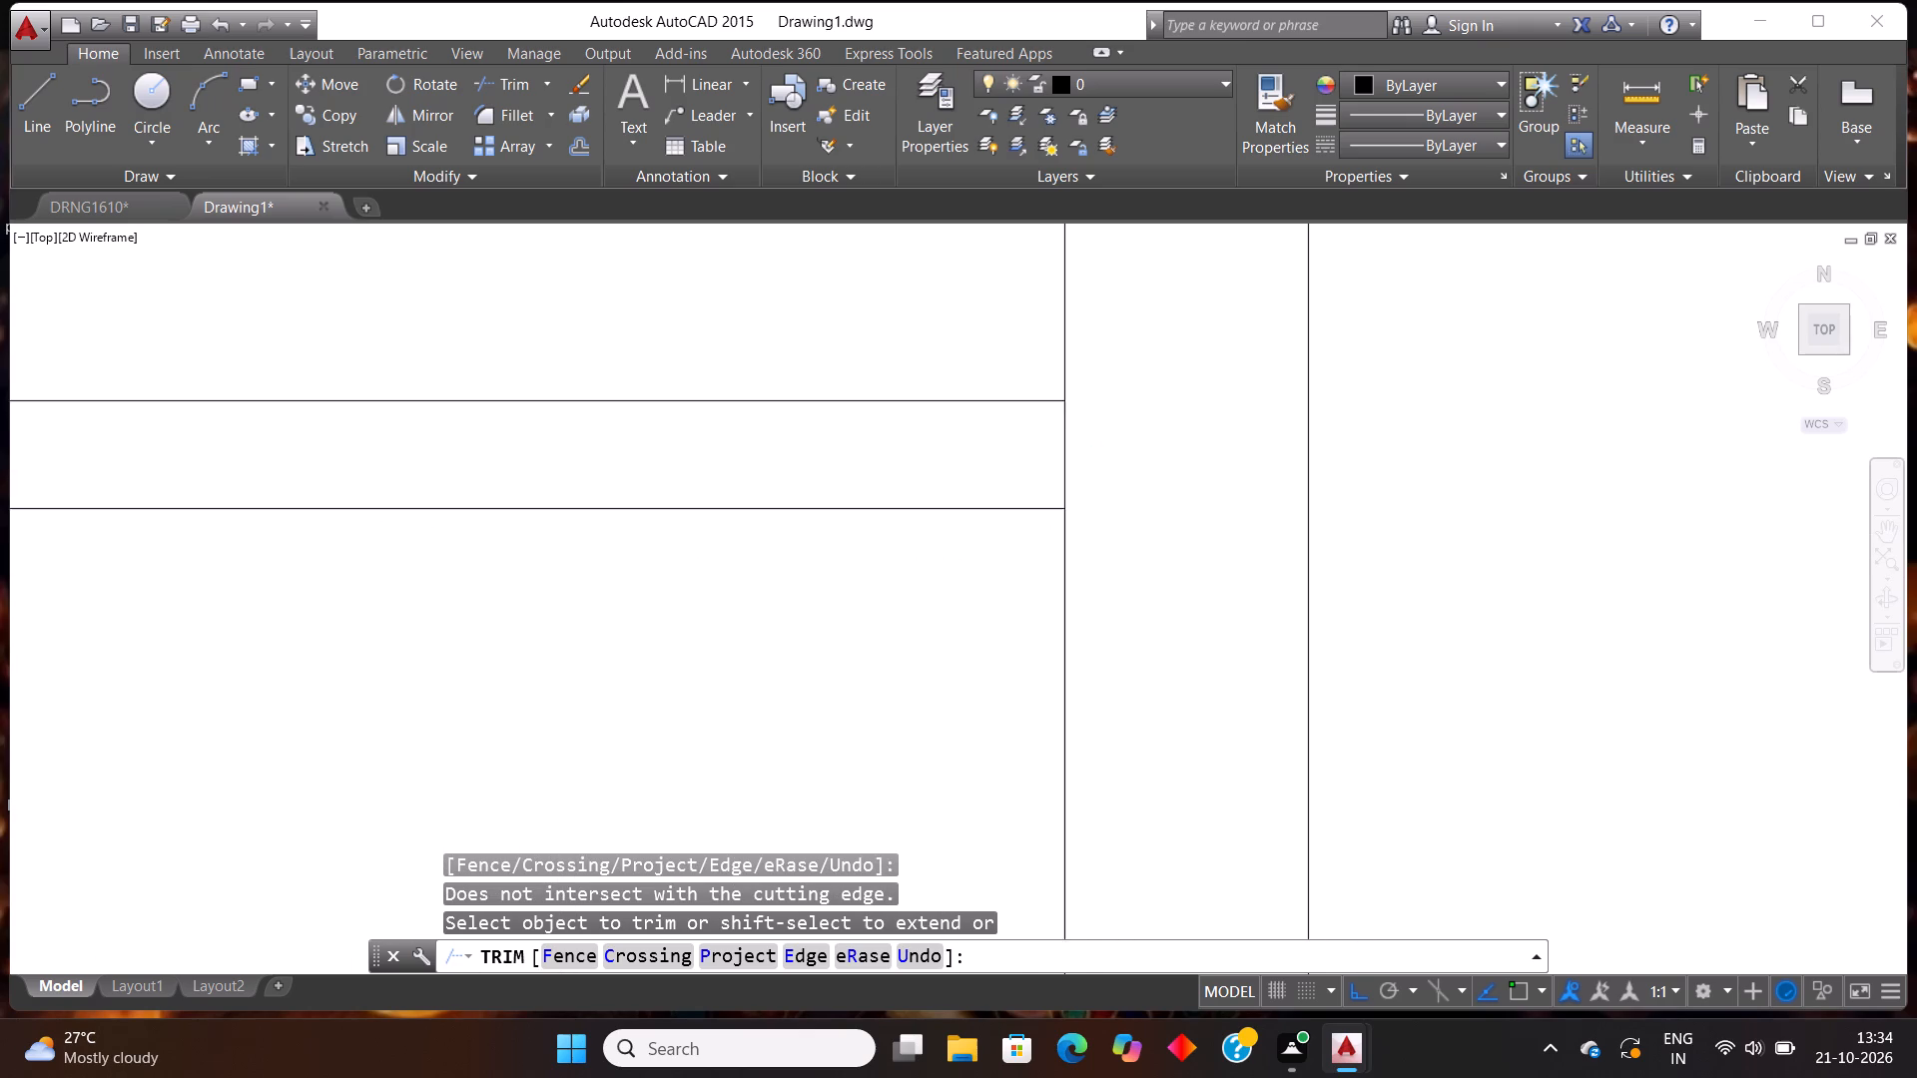
scroll(1079, 448, "up", 2)
left_click_drag(1079, 447, 923, 463)
left_click(705, 434)
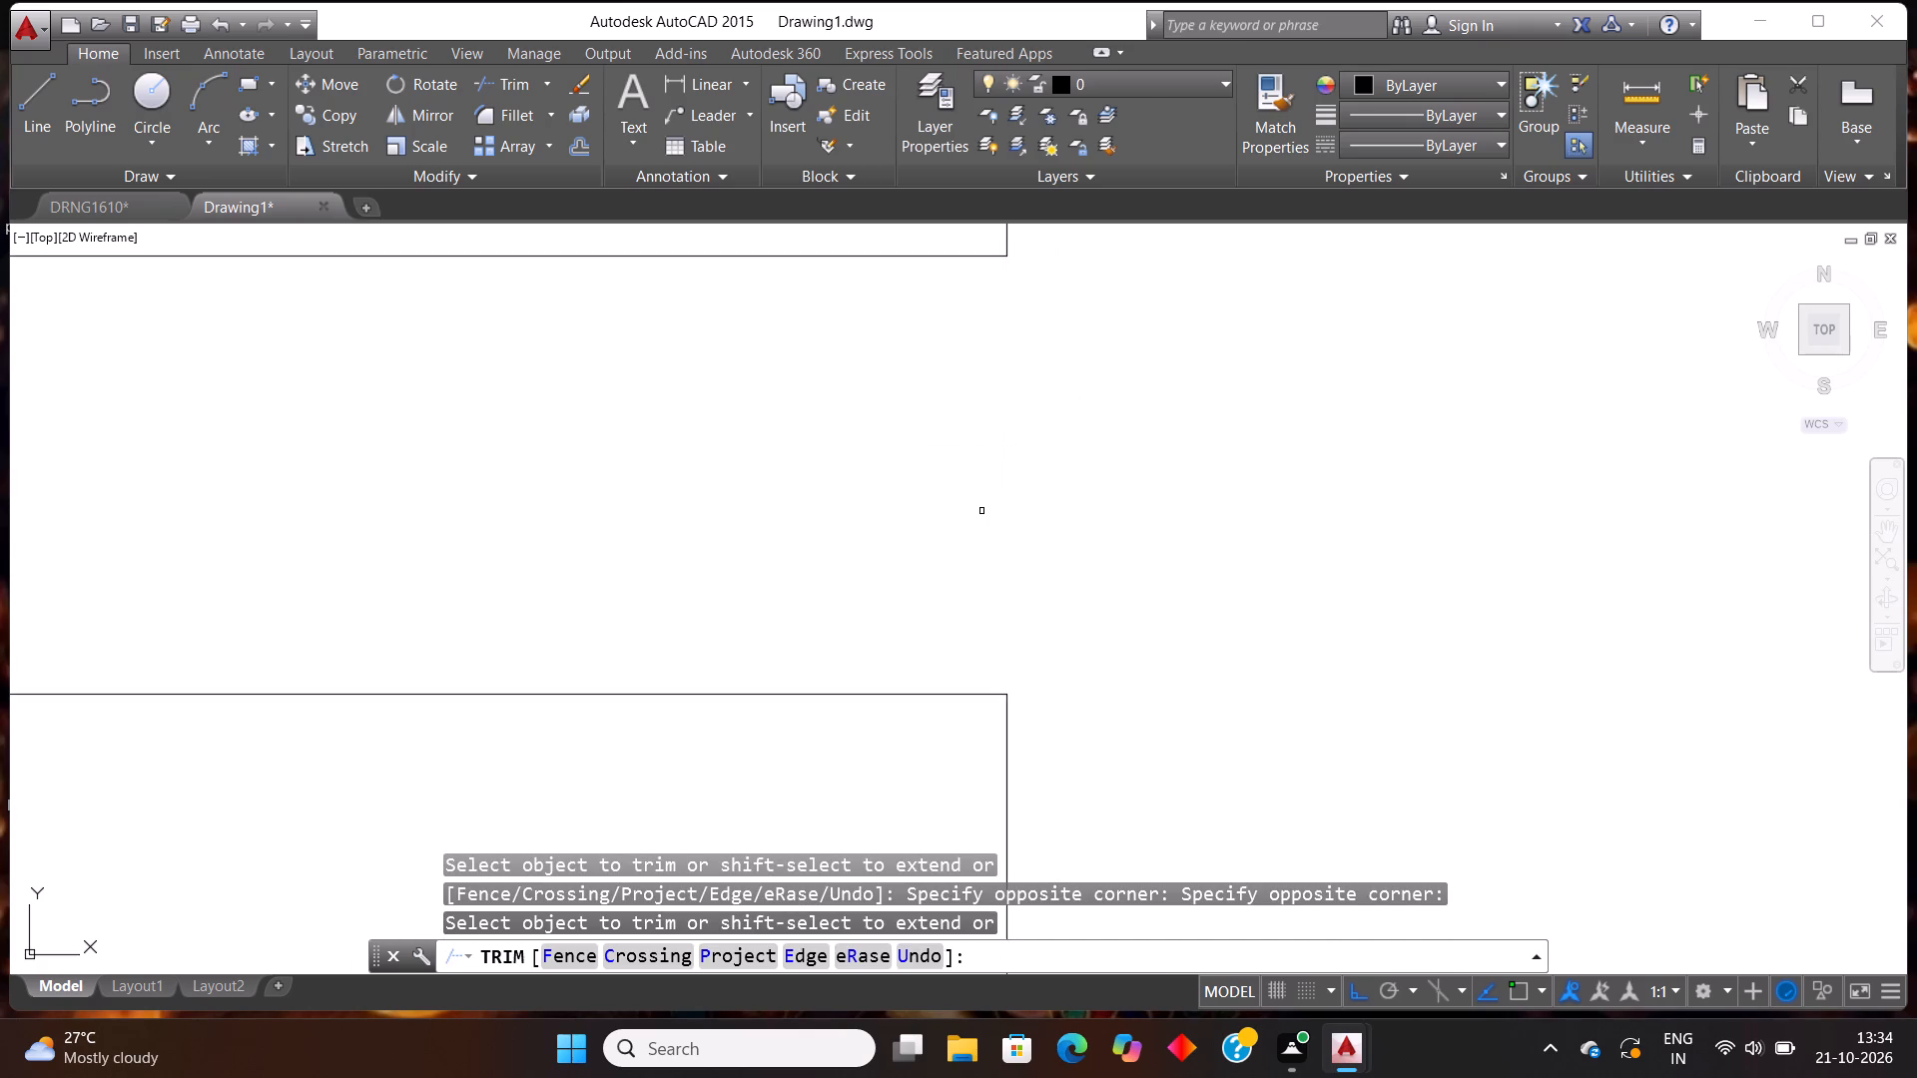
Trim the right inner wall line between the two lines of the upper horizontal partition.
scroll(981, 511, "down", 3)
scroll(823, 513, "down", 1)
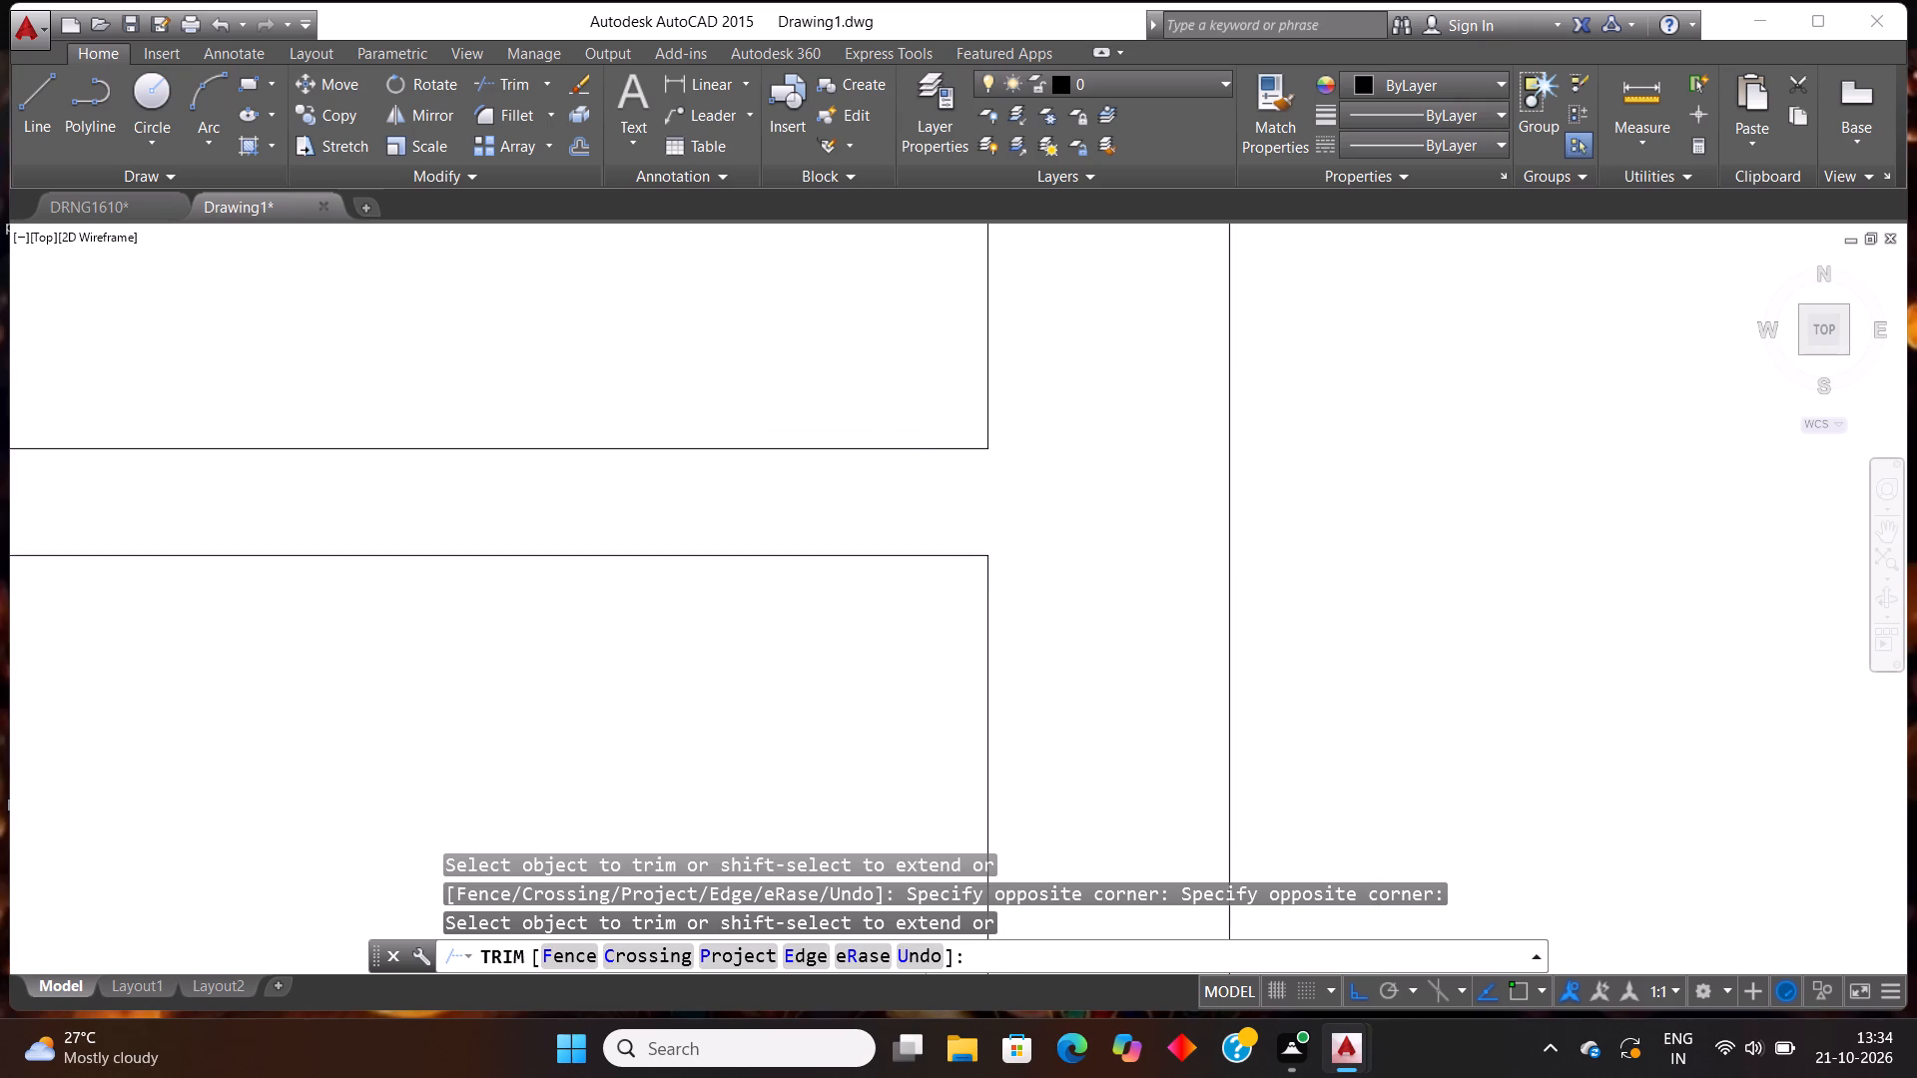
scroll(823, 513, "down", 3)
scroll(857, 650, "down", 3)
scroll(777, 557, "up", 2)
scroll(936, 472, "up", 3)
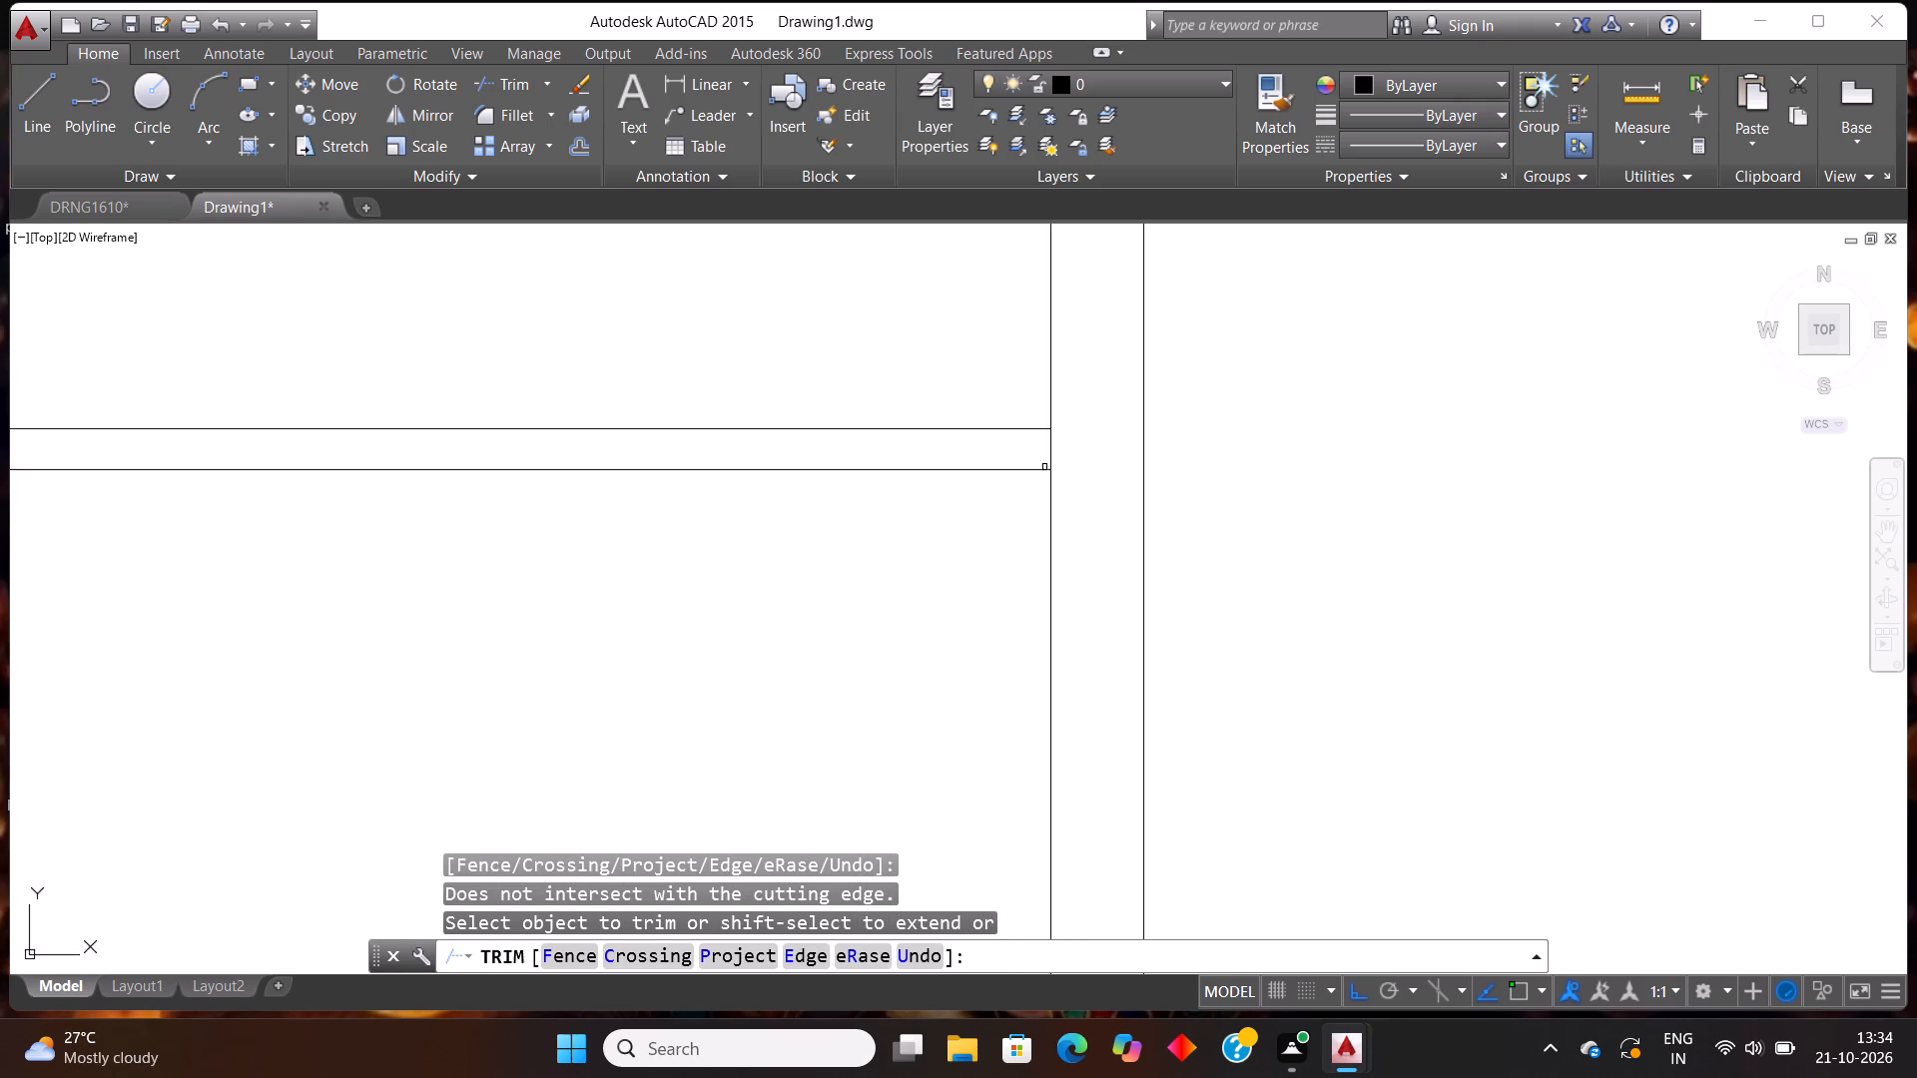
scroll(1044, 467, "up", 2)
left_click(1077, 402)
left_click(969, 439)
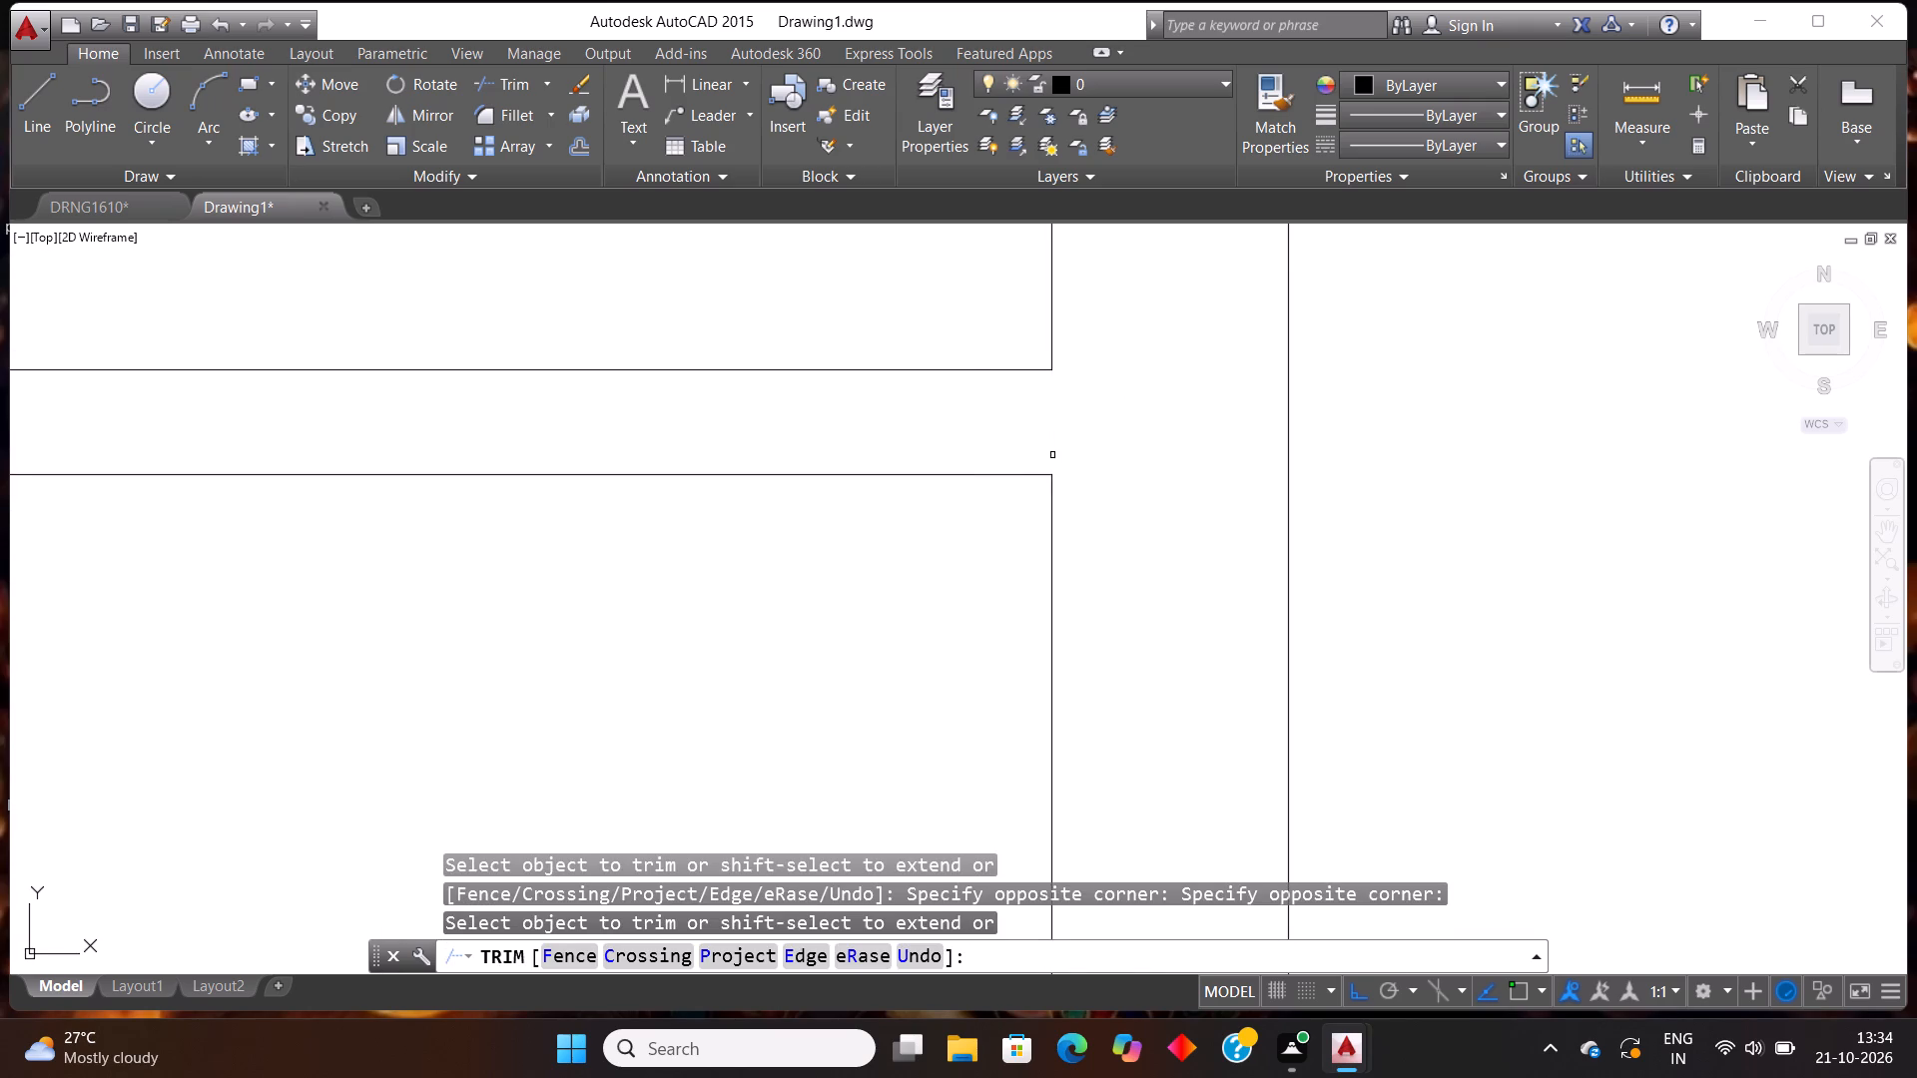
Trim away both lines of the upper horizontal partition between the vertical partition and the right wall.
scroll(1081, 468, "down", 4)
scroll(877, 482, "down", 2)
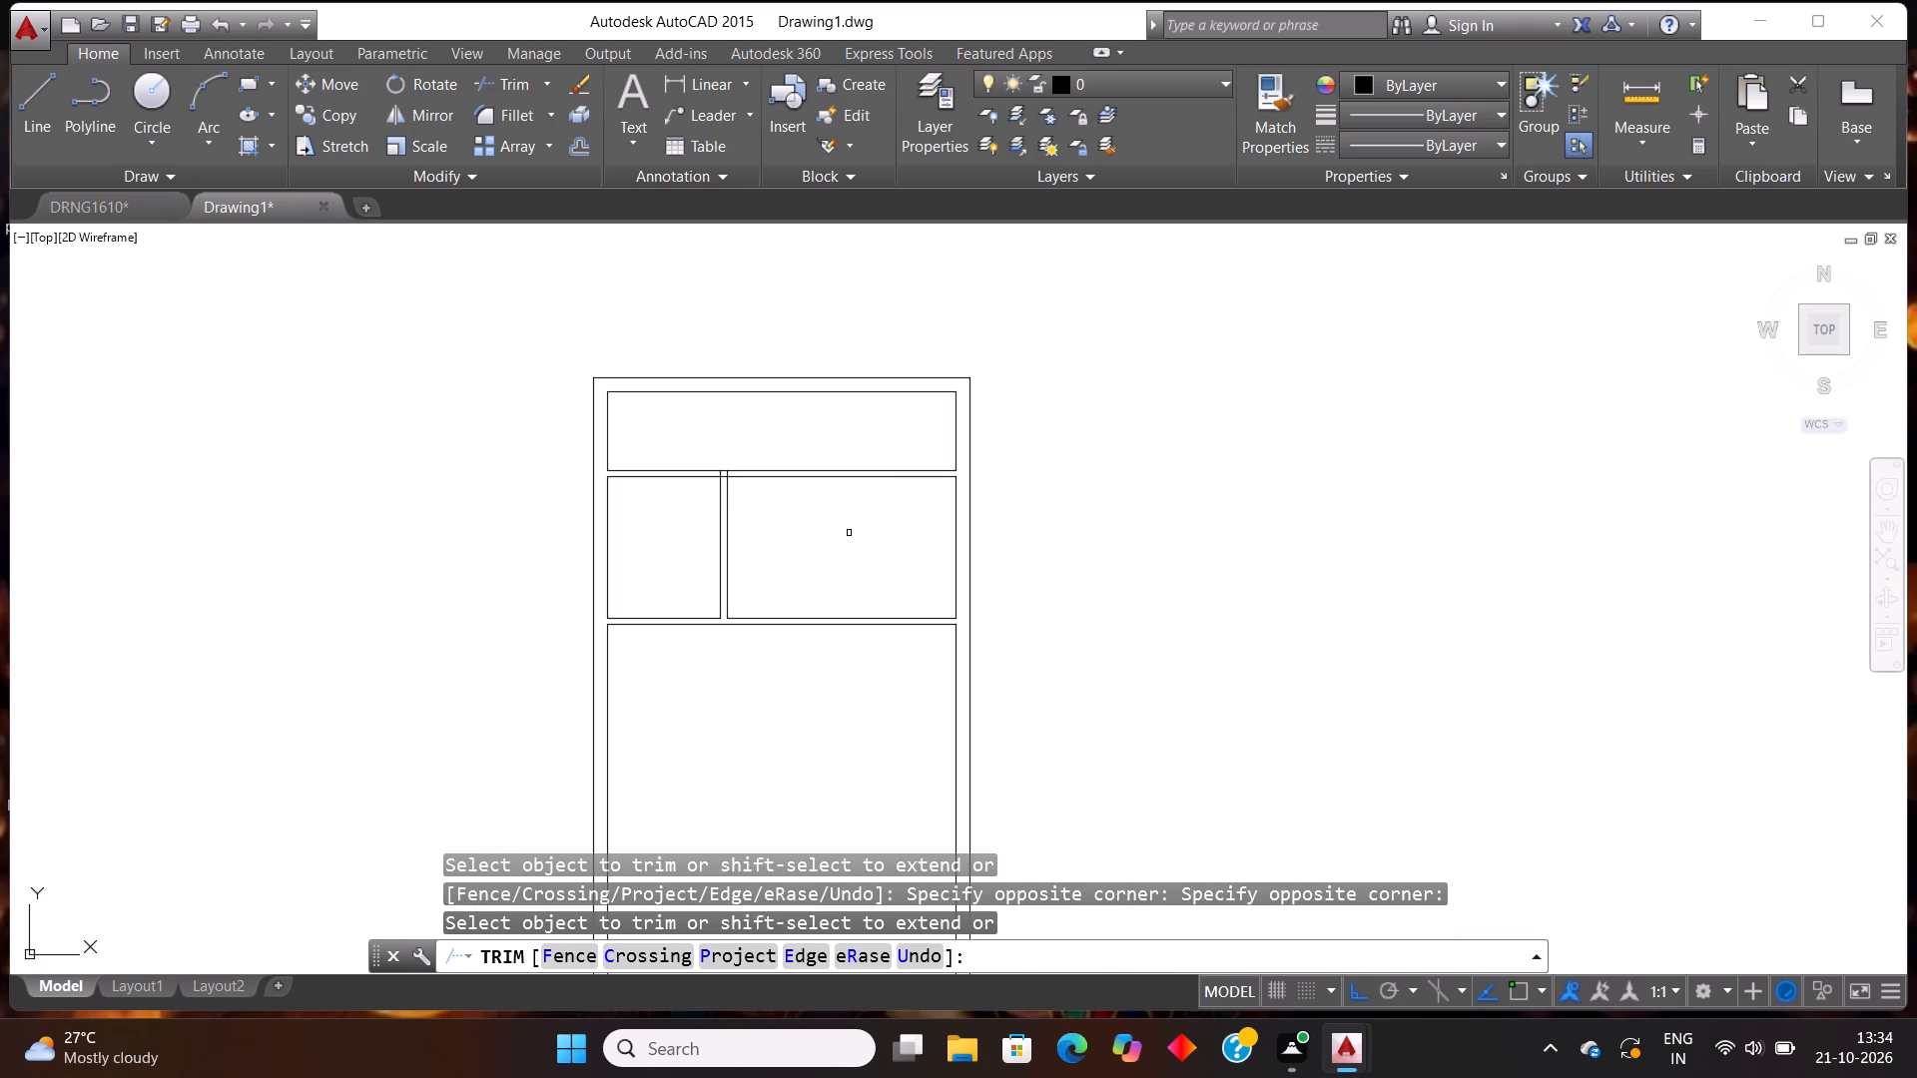
scroll(849, 533, "up", 1)
left_click(849, 533)
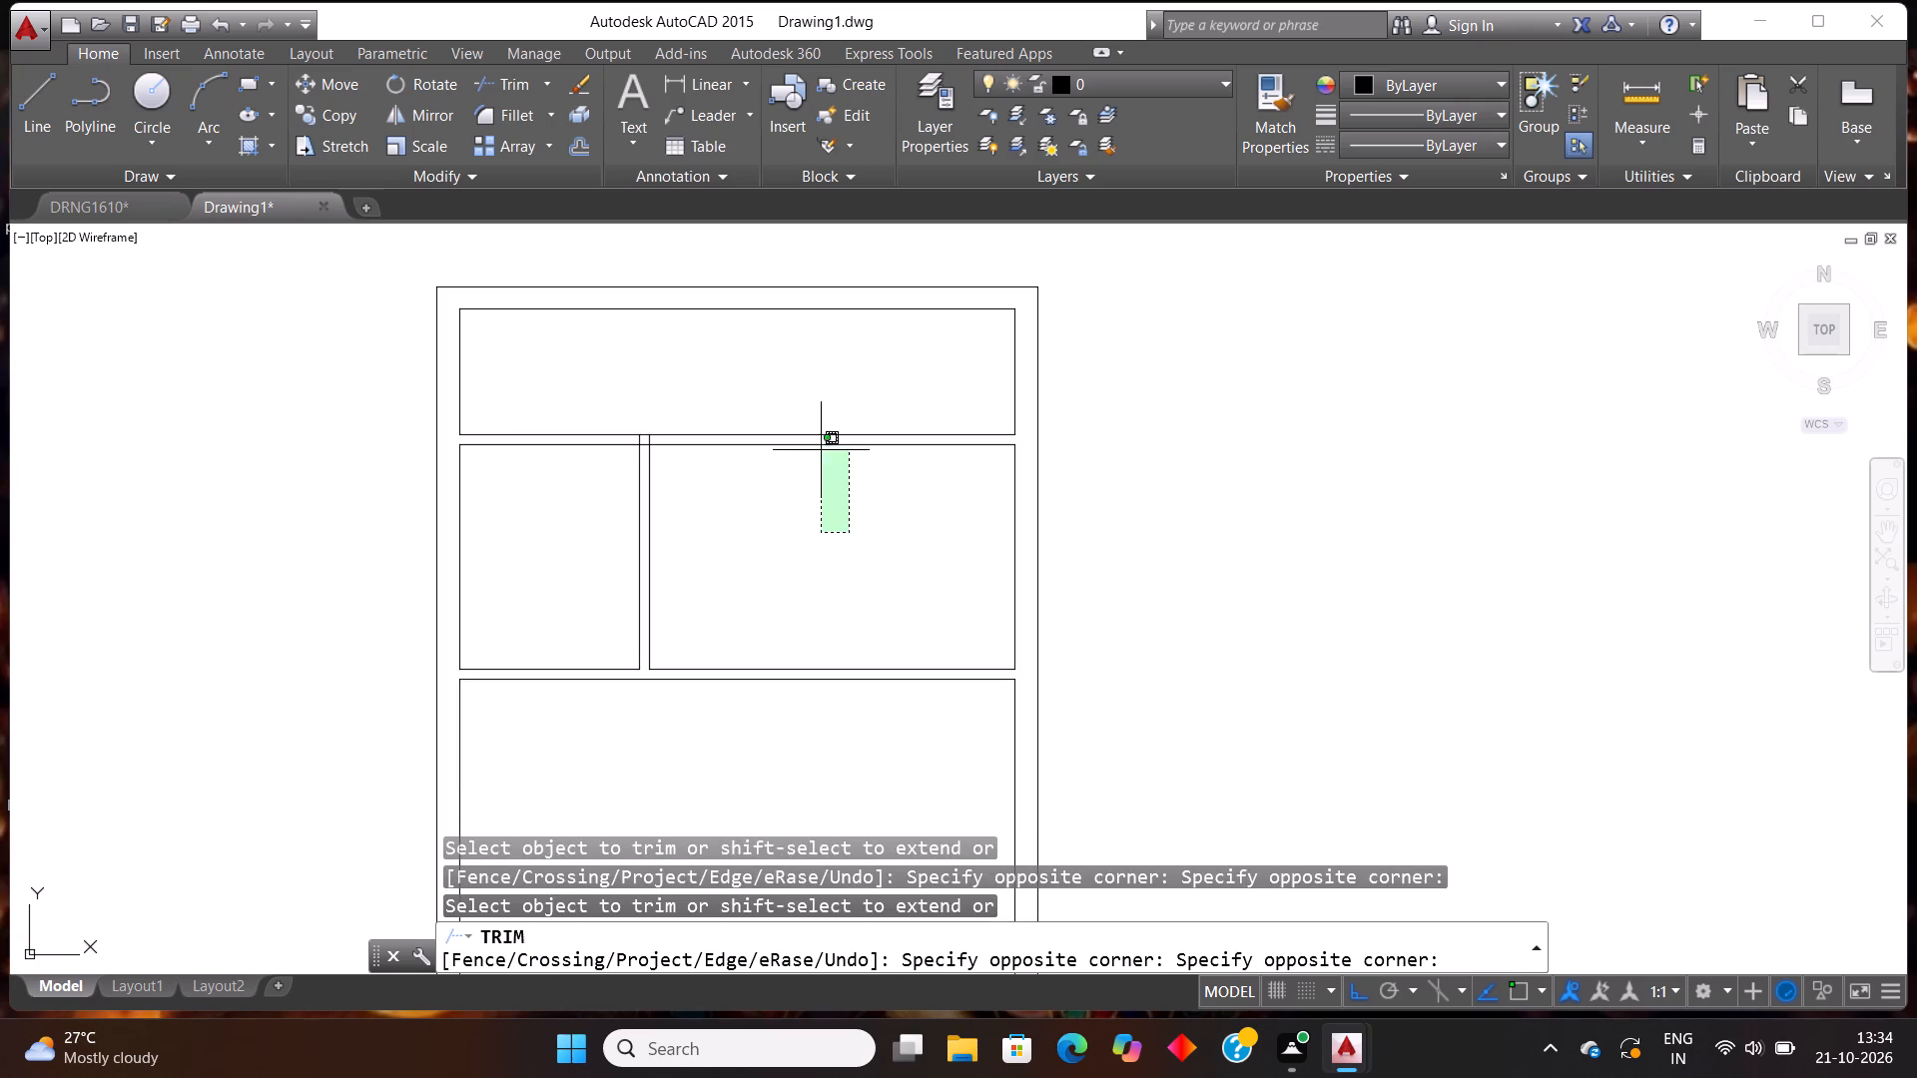
left_click(806, 400)
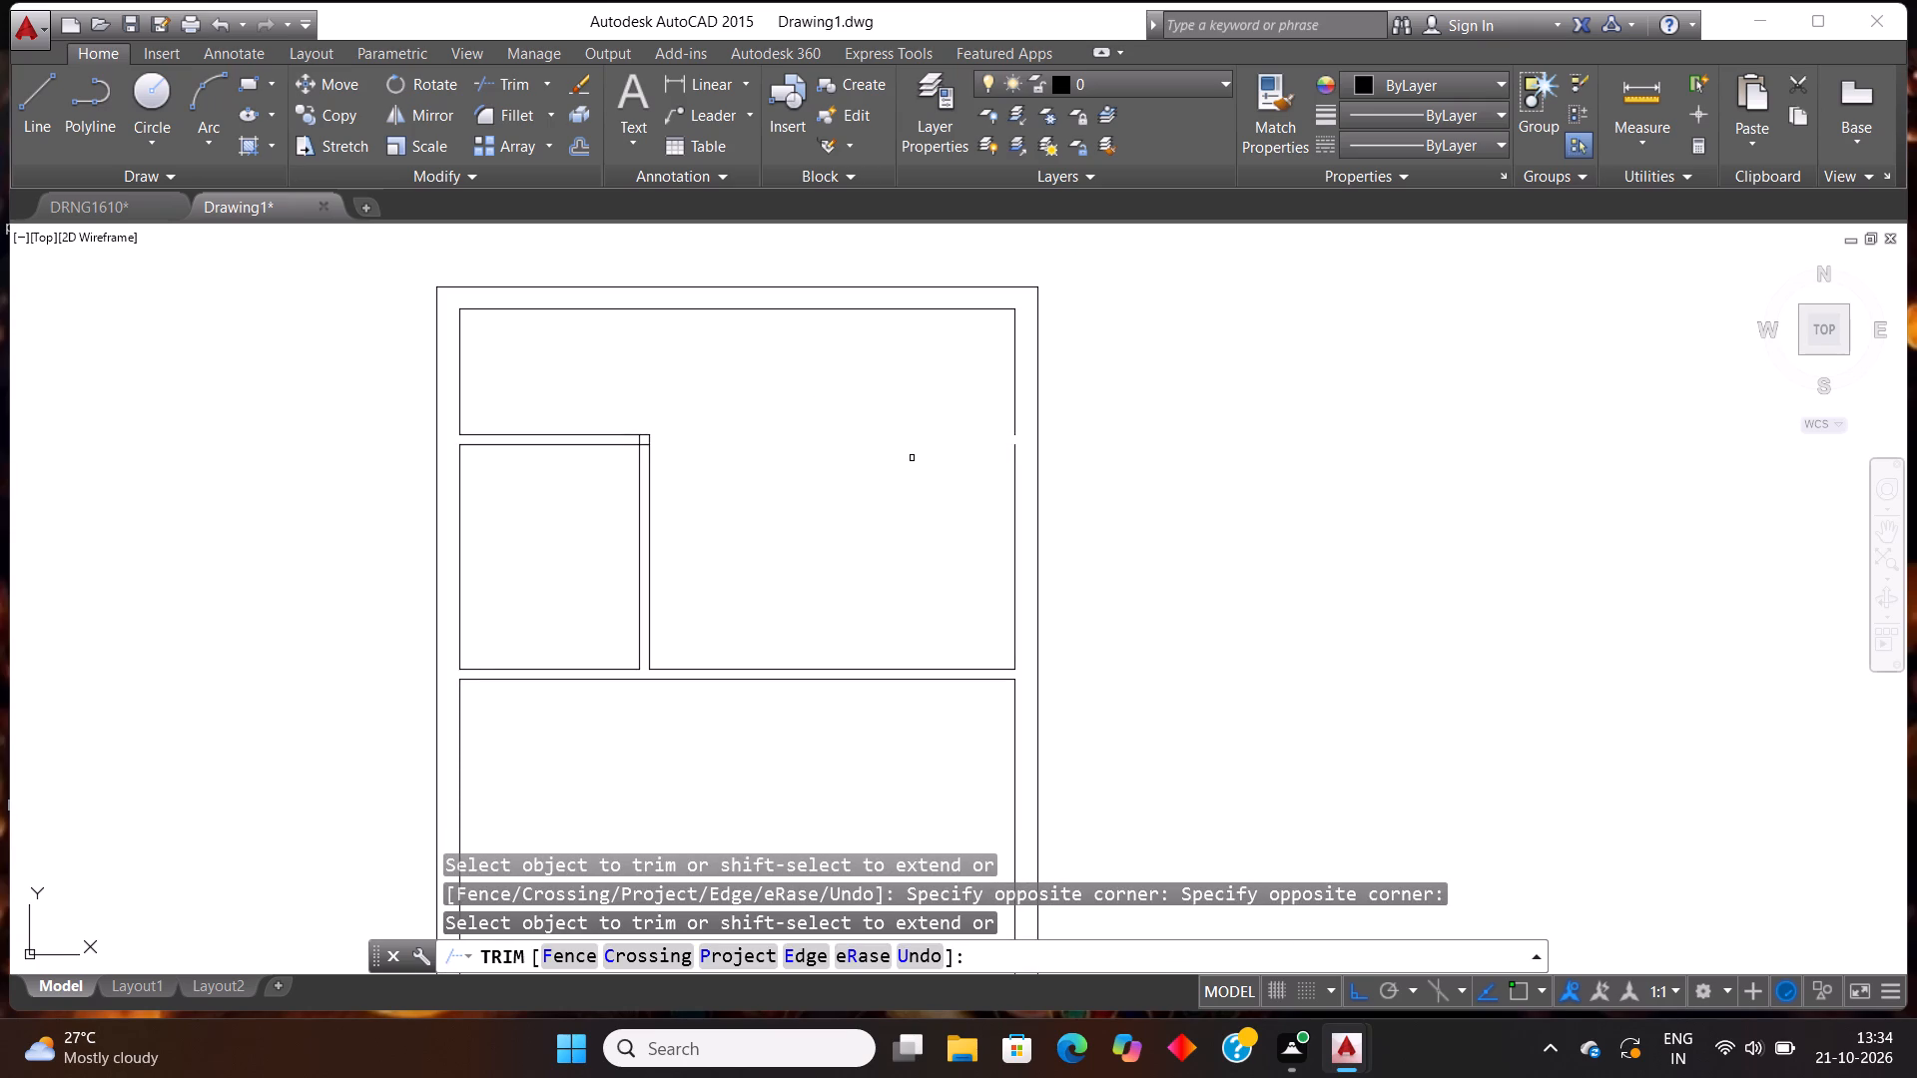
Extend the upper part of the right inner wall line down across the gap, using all objects as boundaries.
scroll(912, 458, "up", 1)
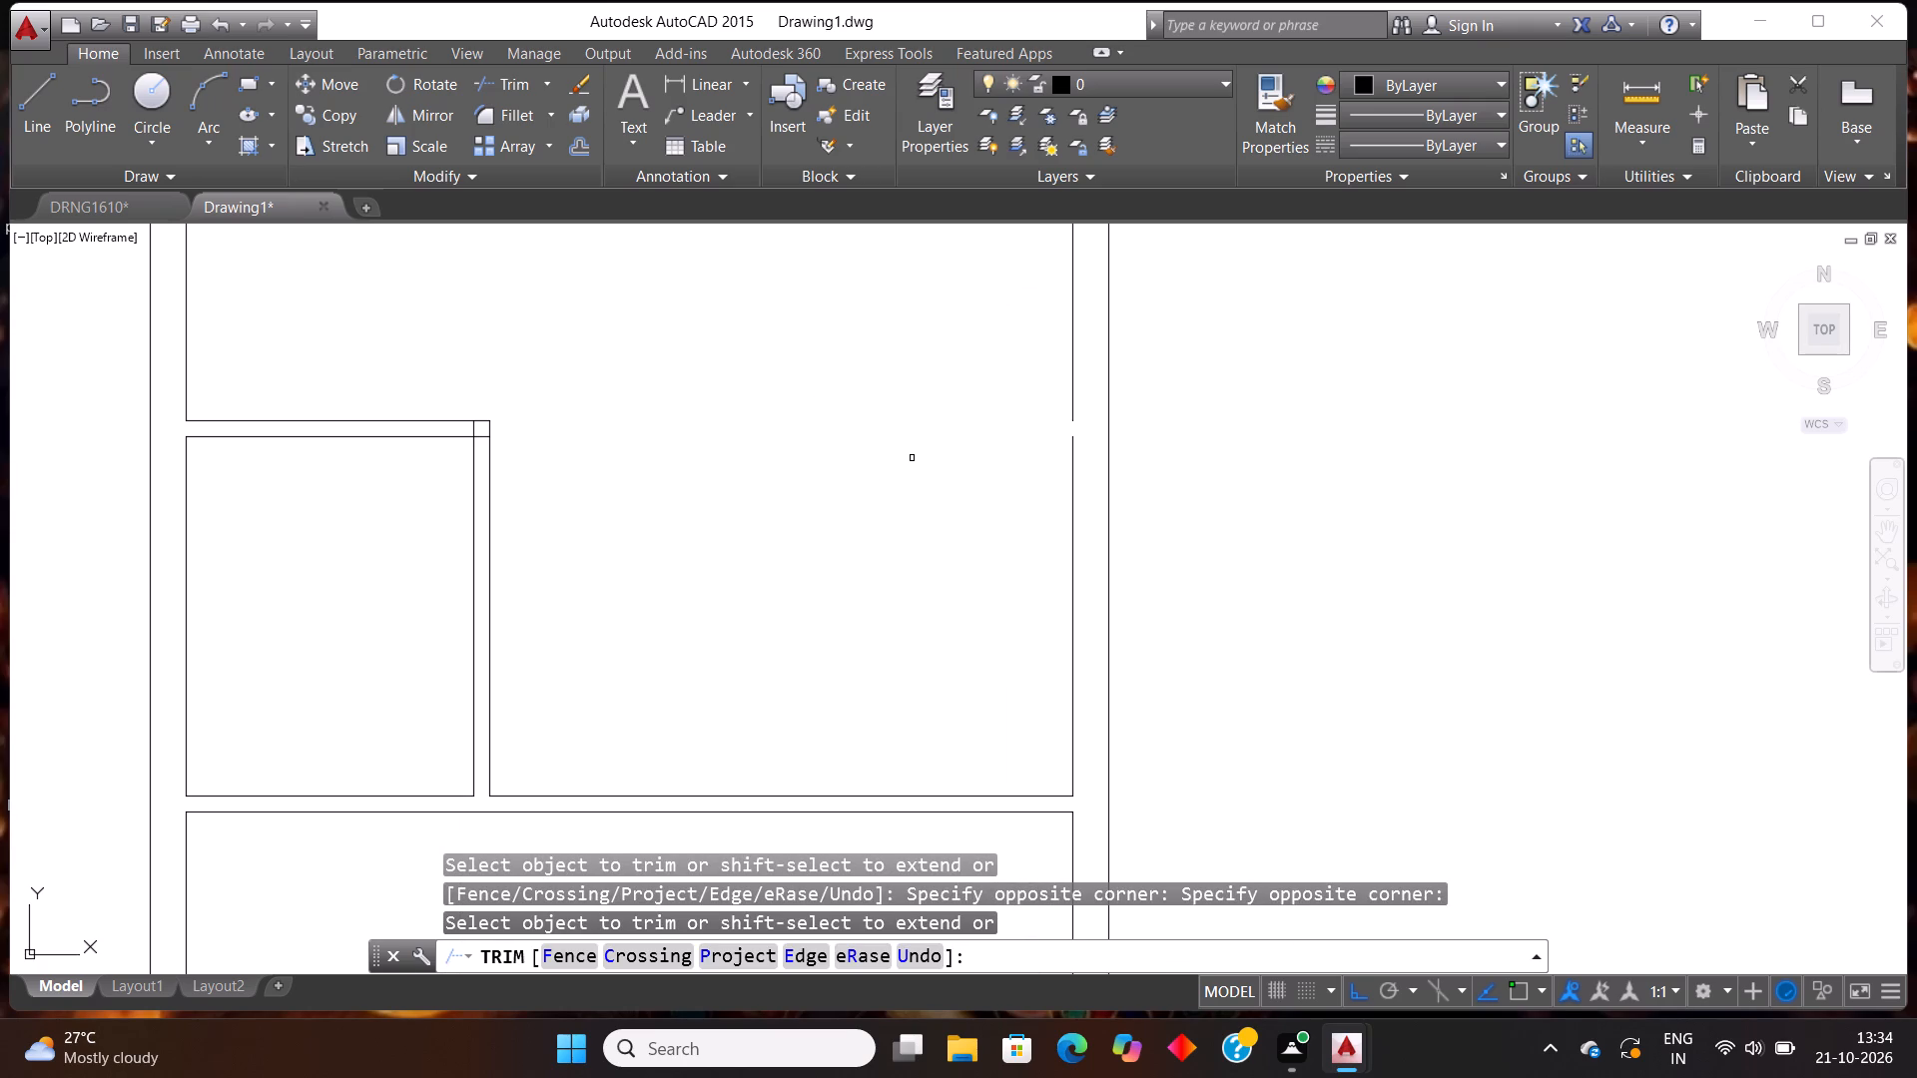
key("Escape")
type("EX")
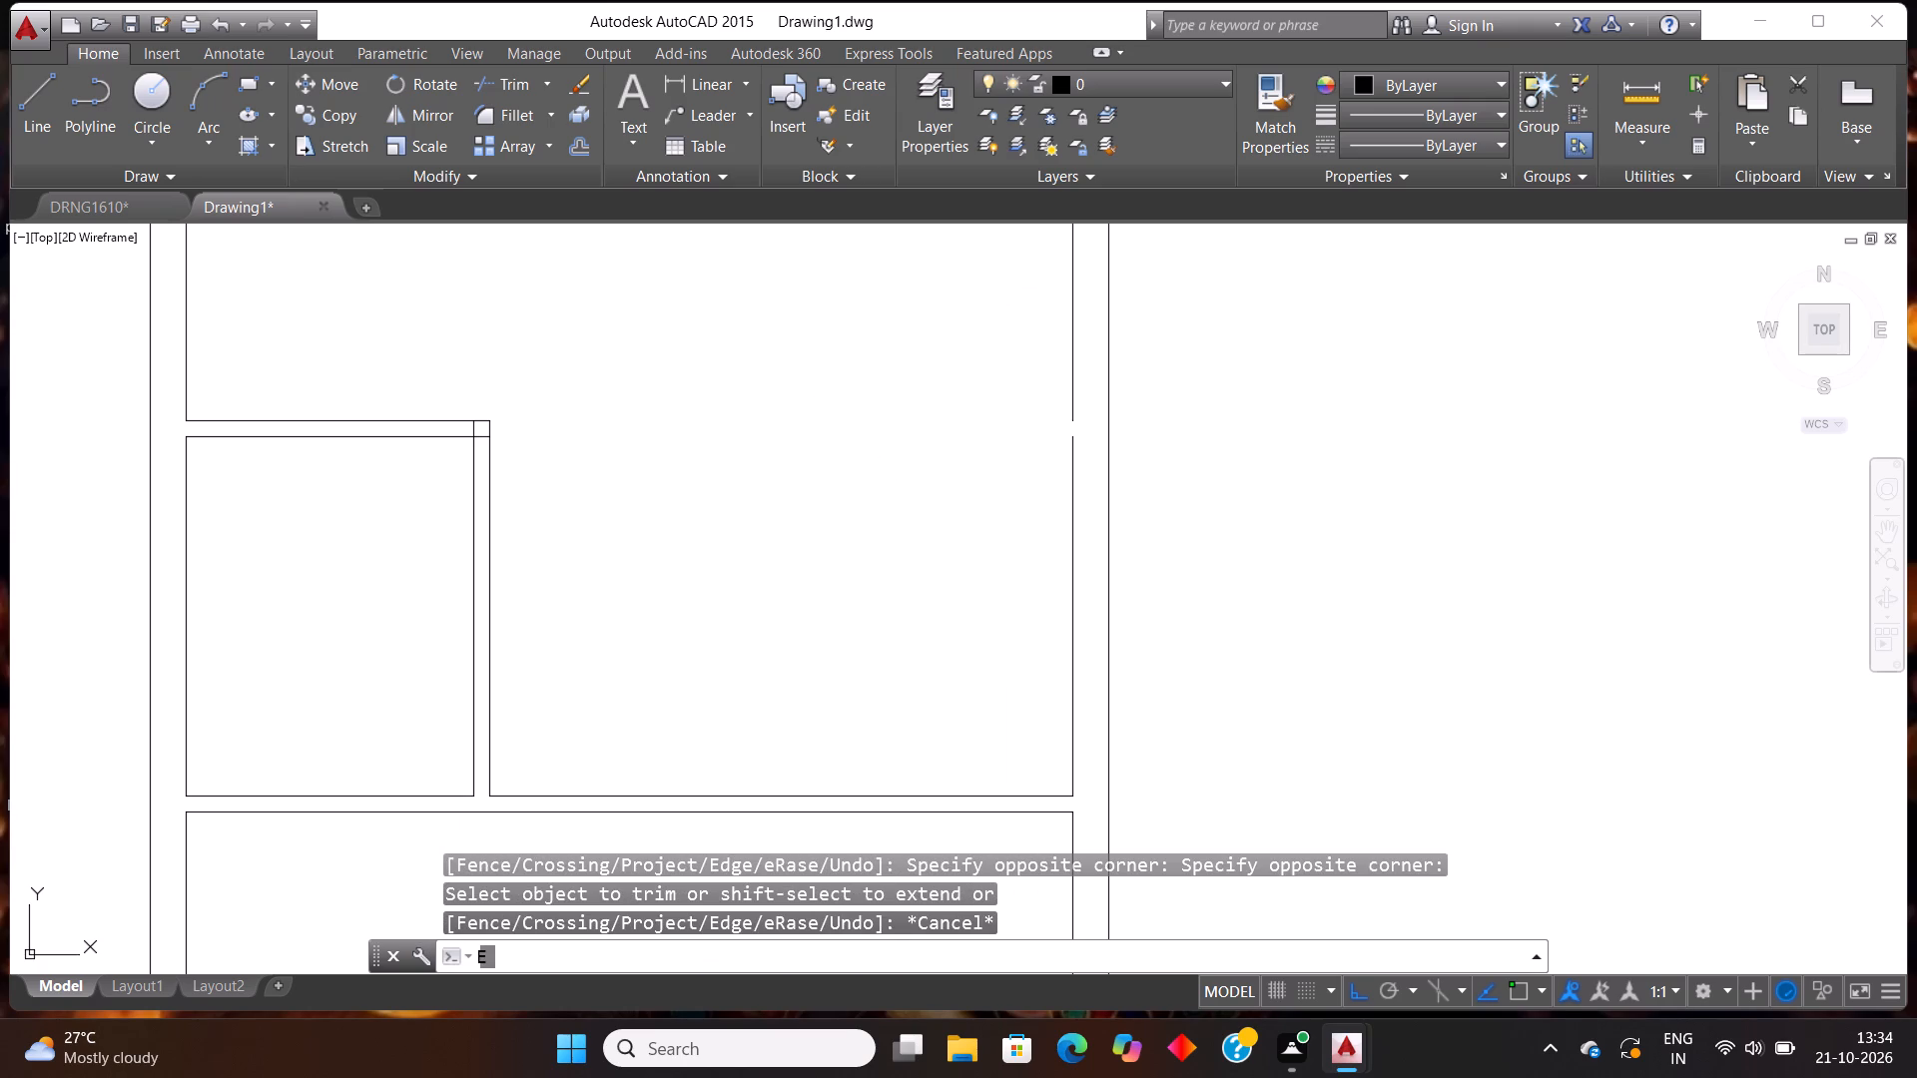
key("Return")
key("Return")
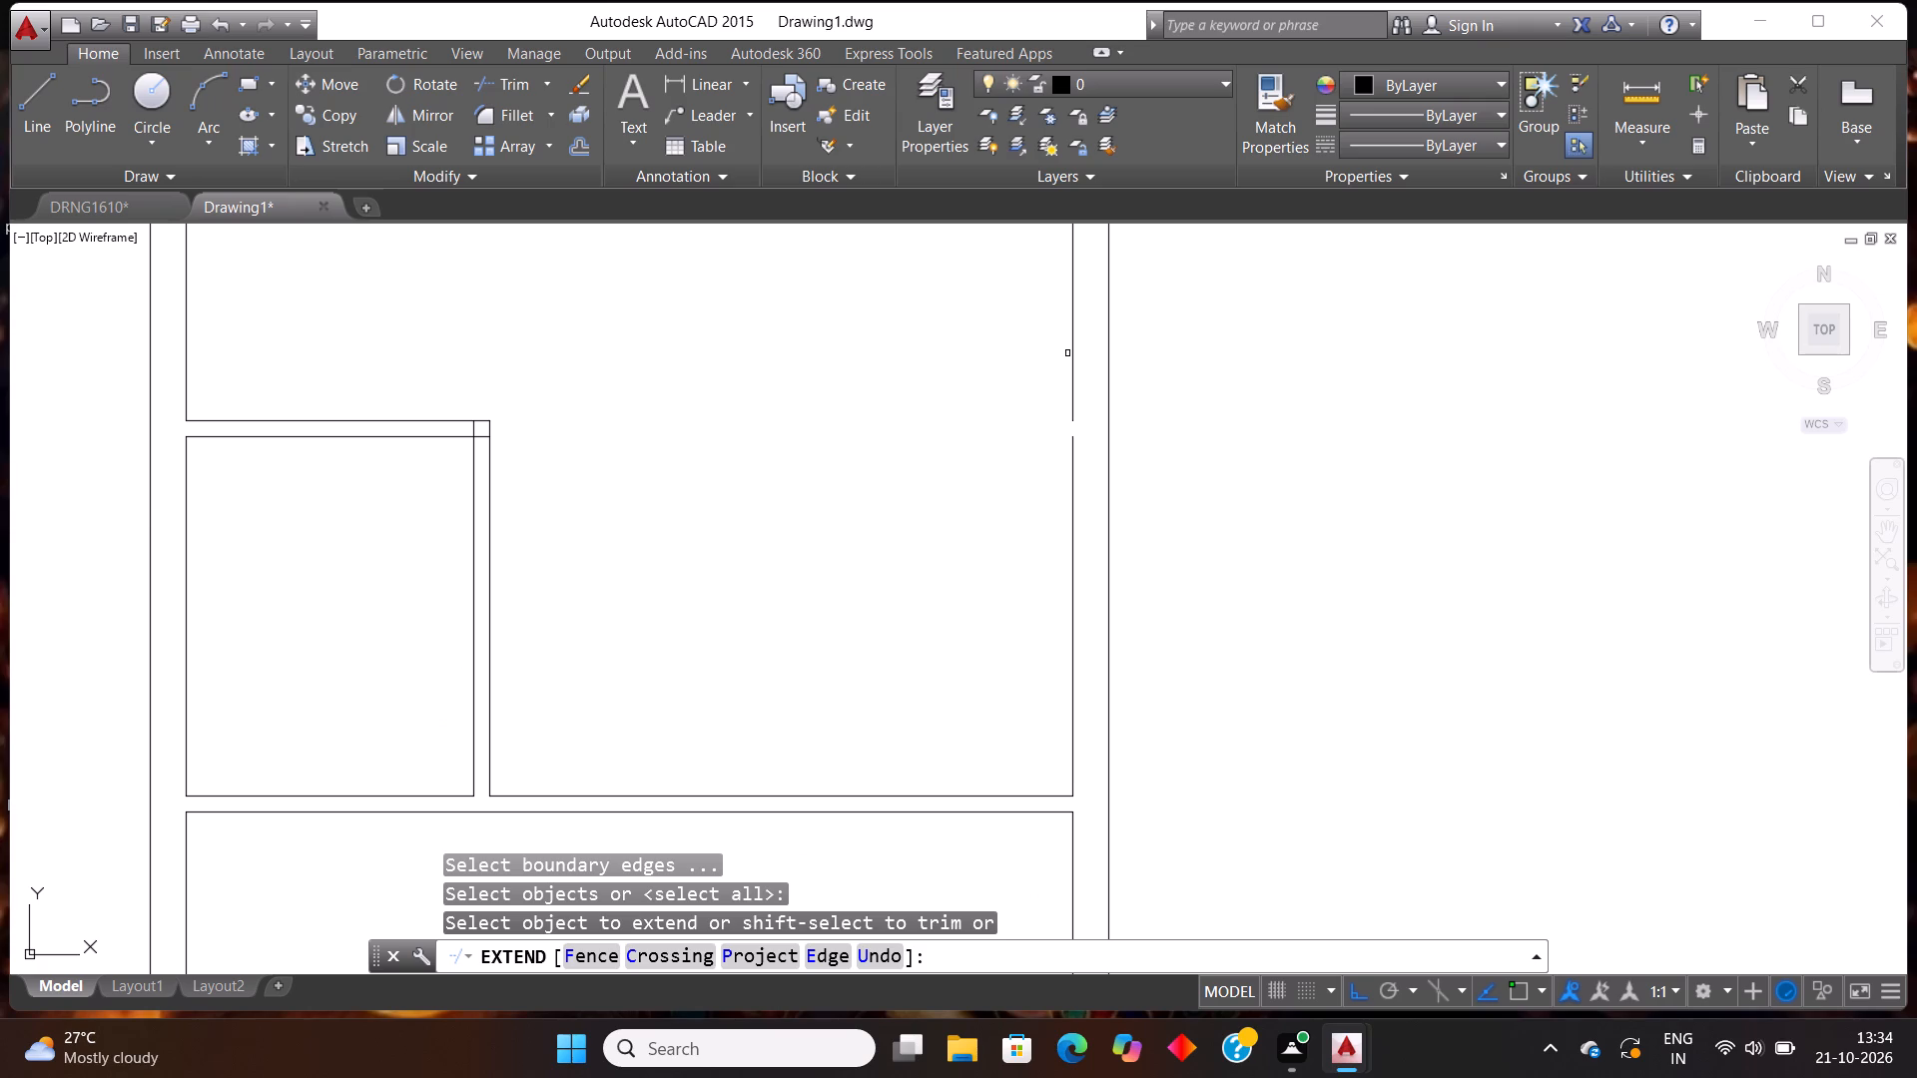
left_click(1071, 349)
key("Escape")
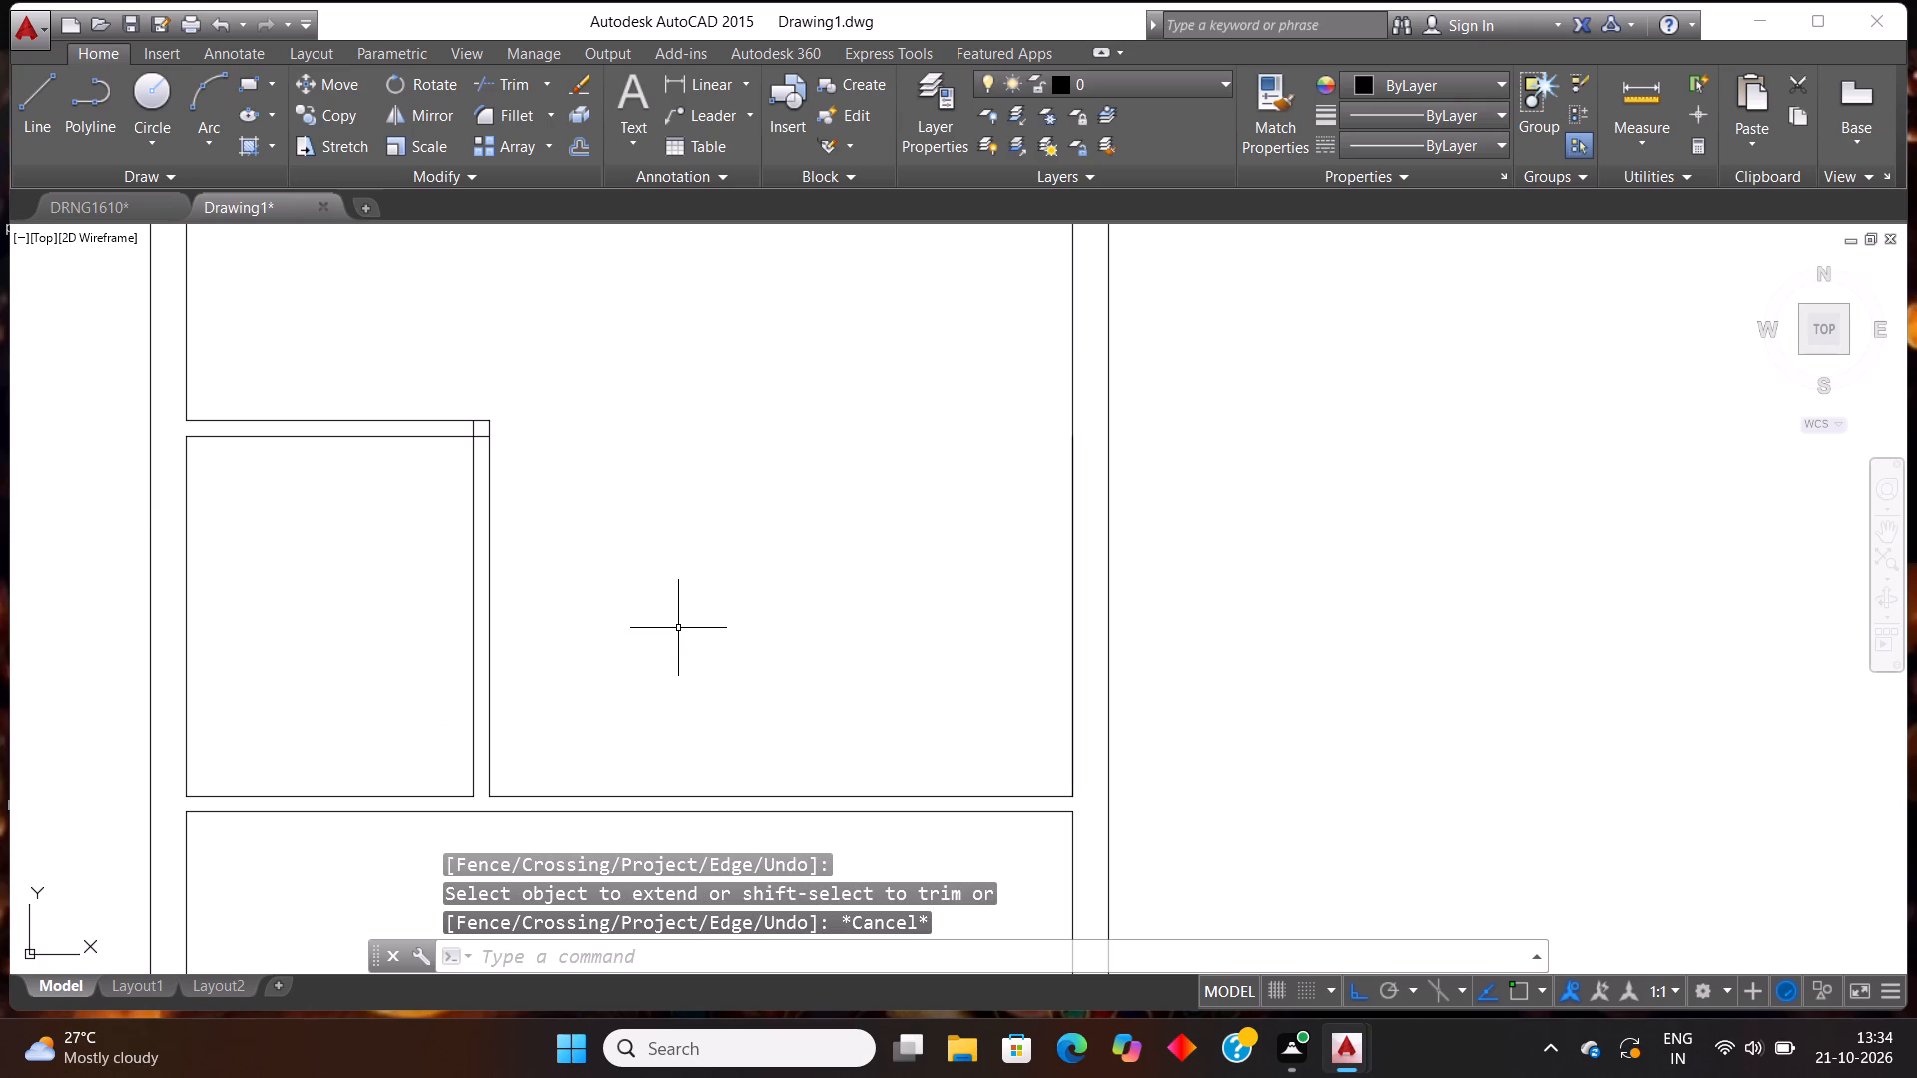
Trim the overlapping lines where the upper horizontal partition meets the vertical partition, leaving a clean L-corner.
type("TR")
key("Return")
key("Return")
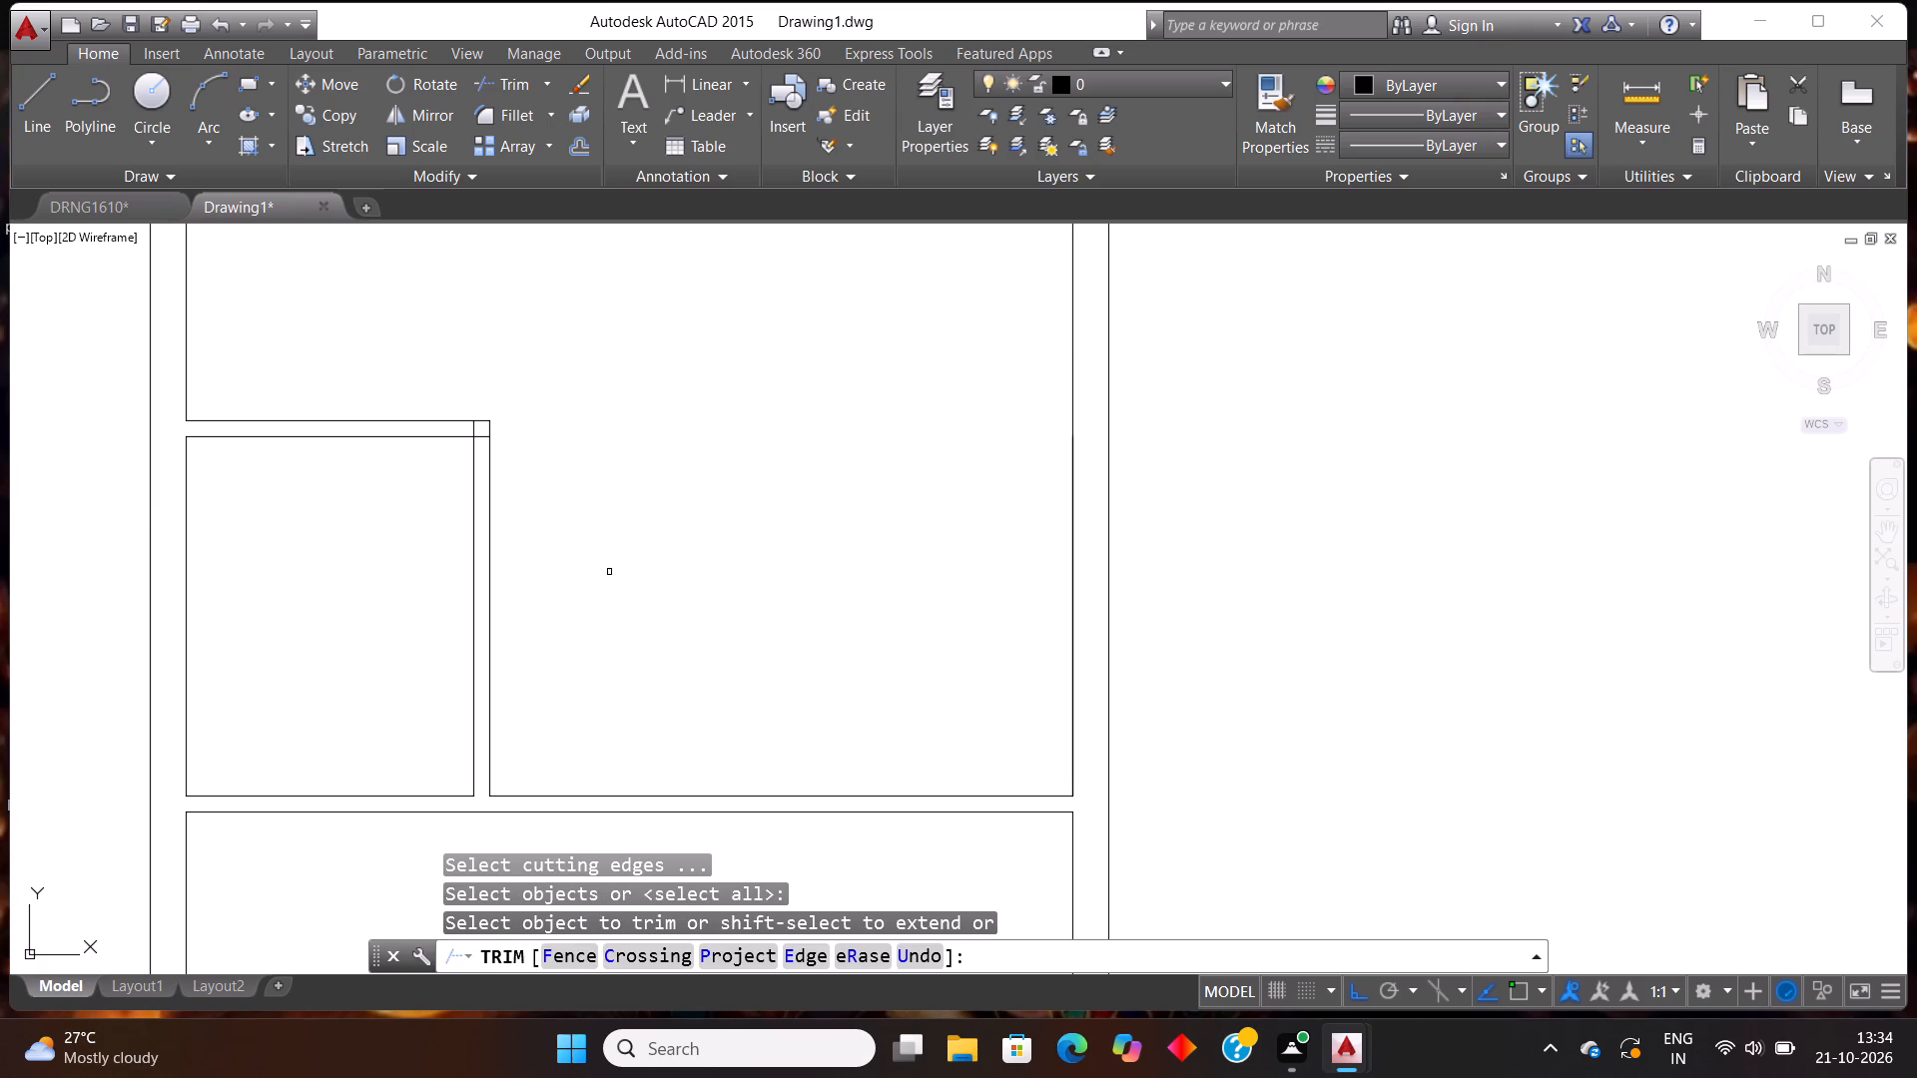
scroll(458, 448, "up", 2)
scroll(621, 251, "up", 2)
left_click(325, 732)
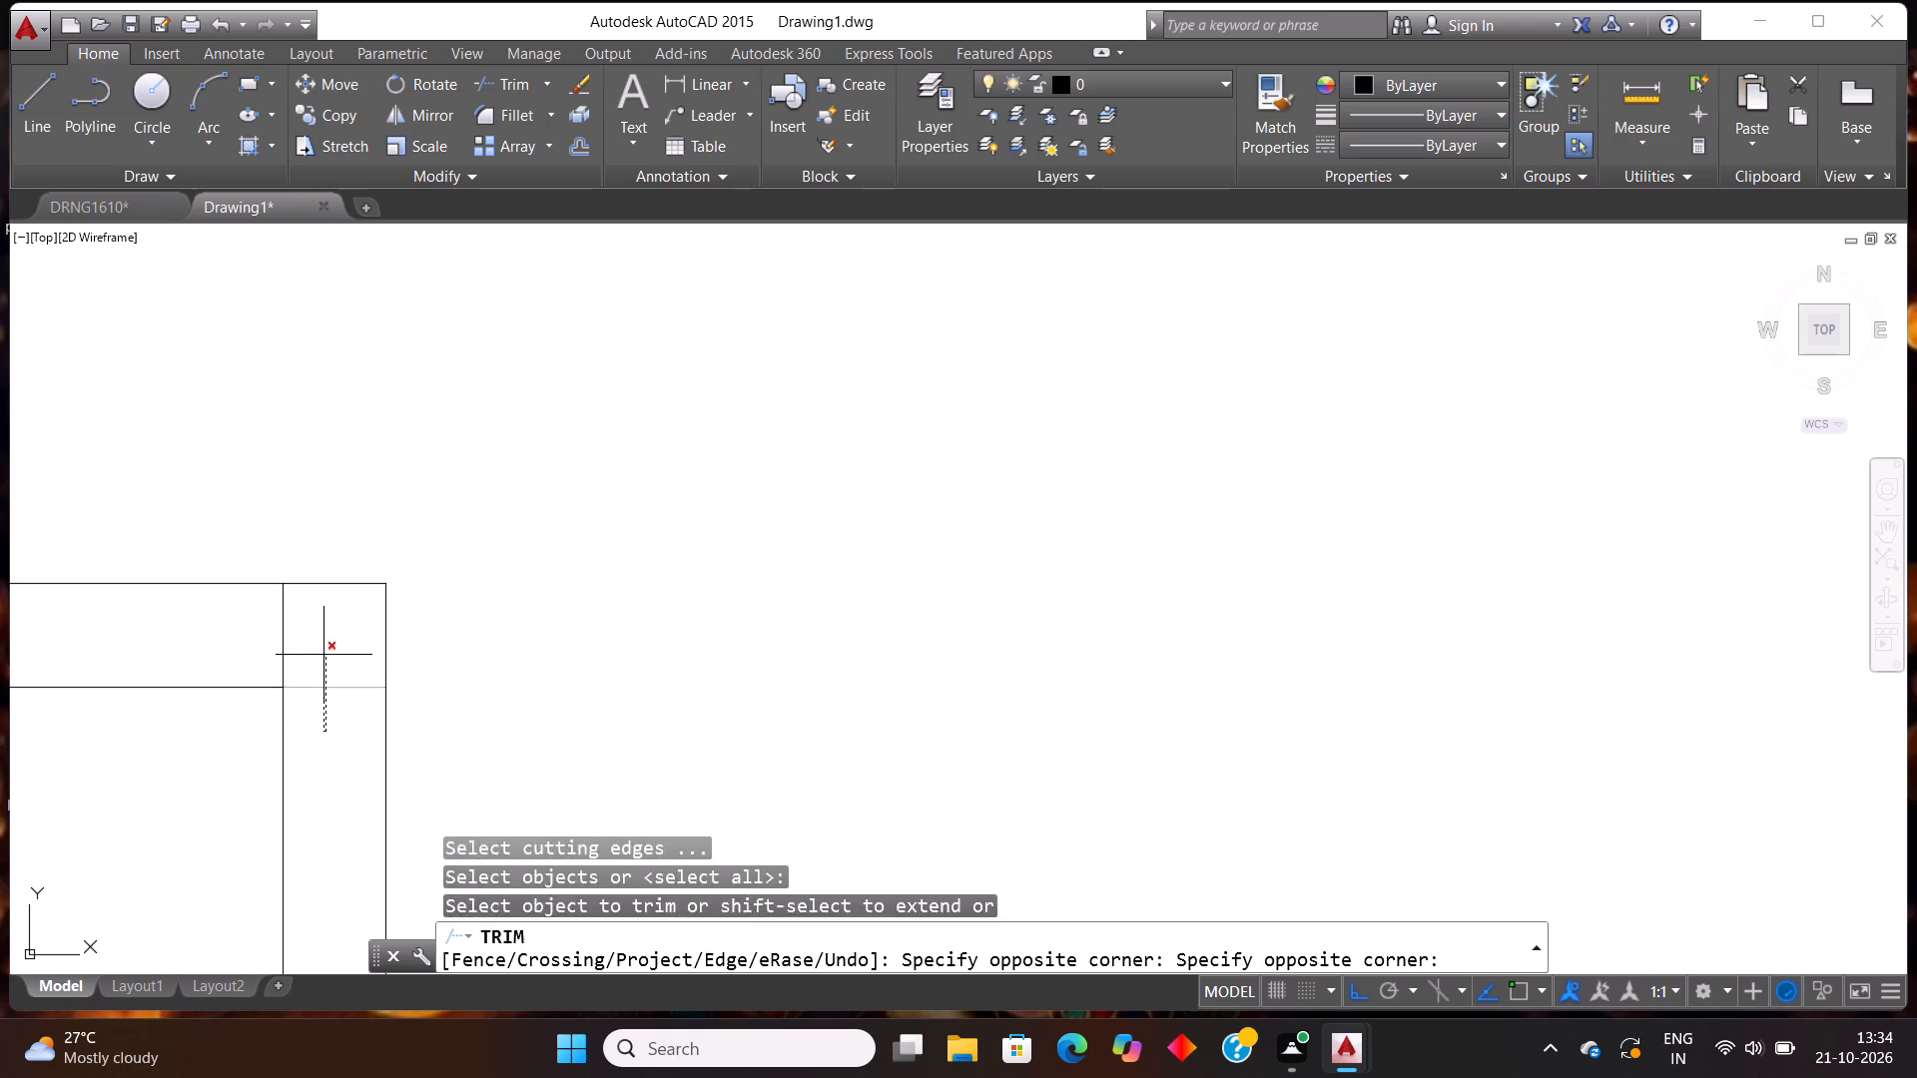
left_click(323, 649)
left_click(334, 634)
left_click(238, 638)
scroll(711, 576, "down", 6)
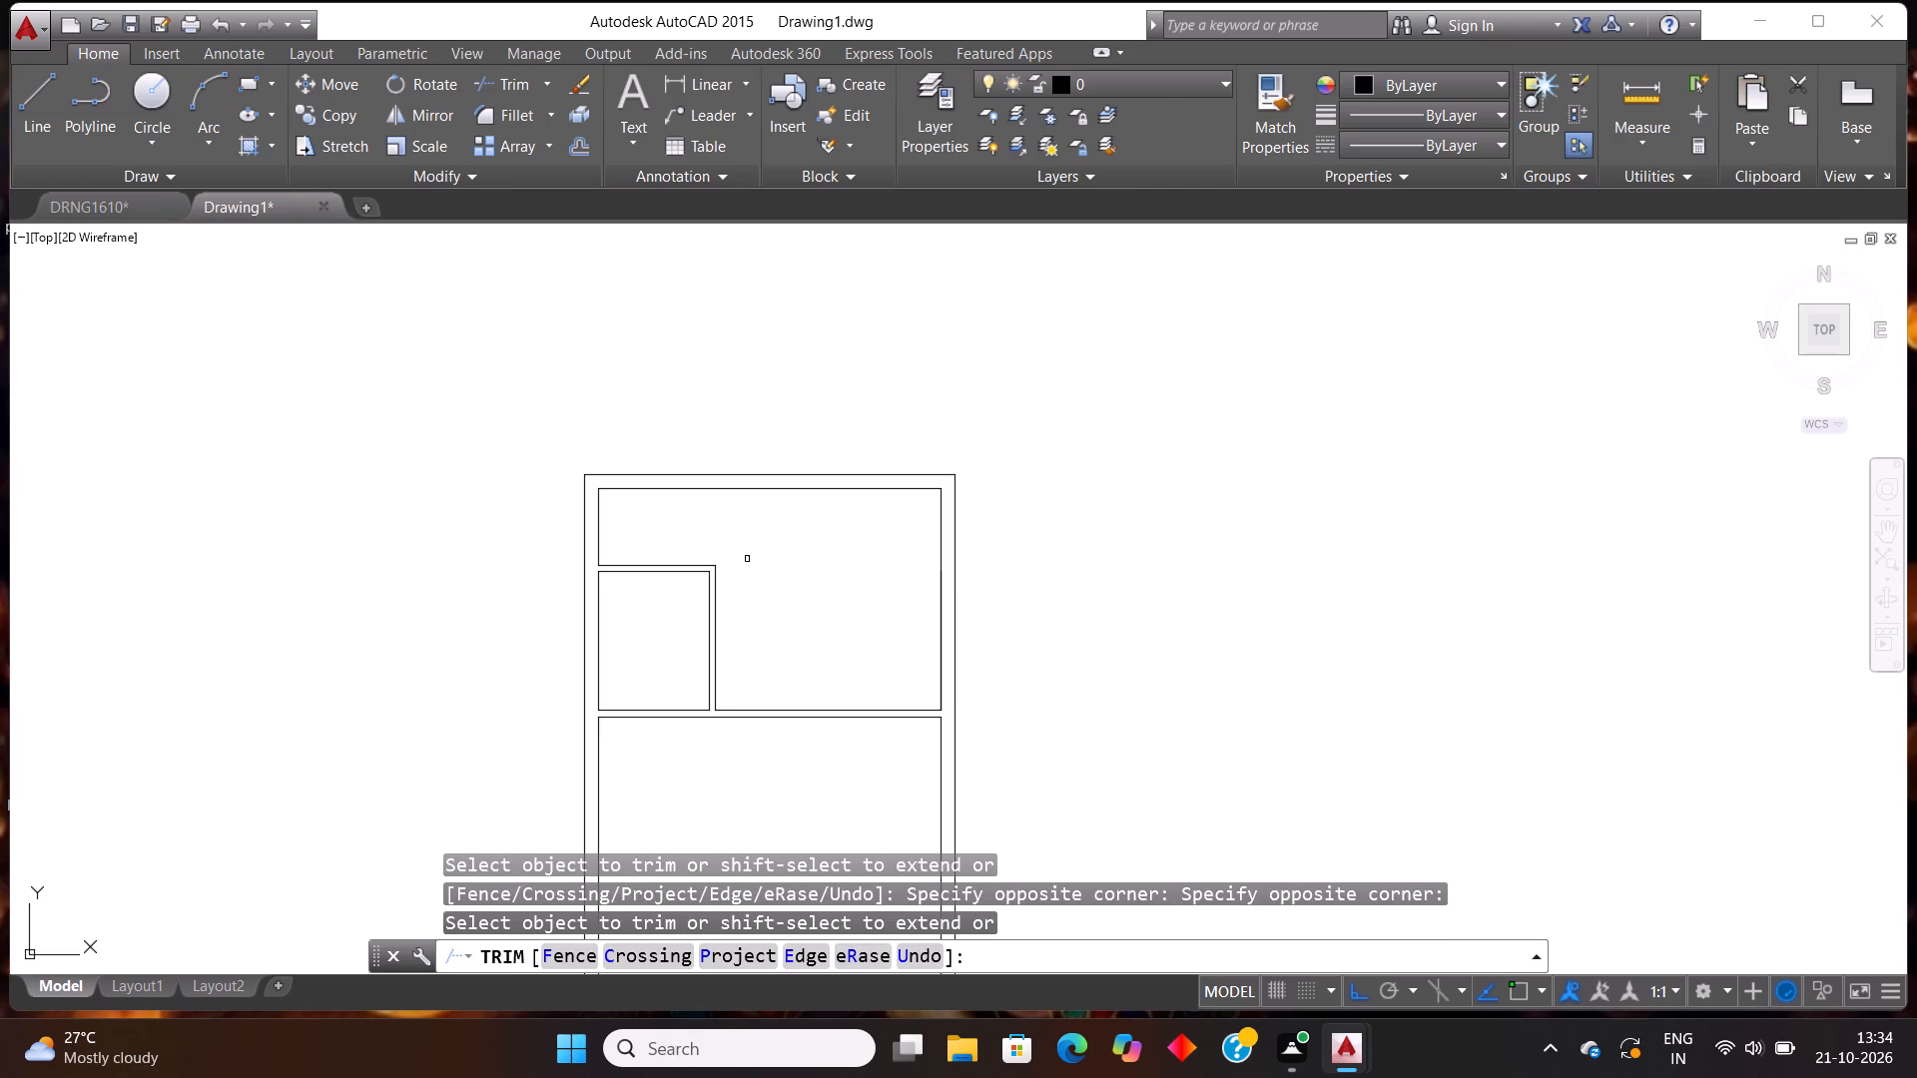
scroll(799, 643, "up", 1)
scroll(799, 643, "down", 2)
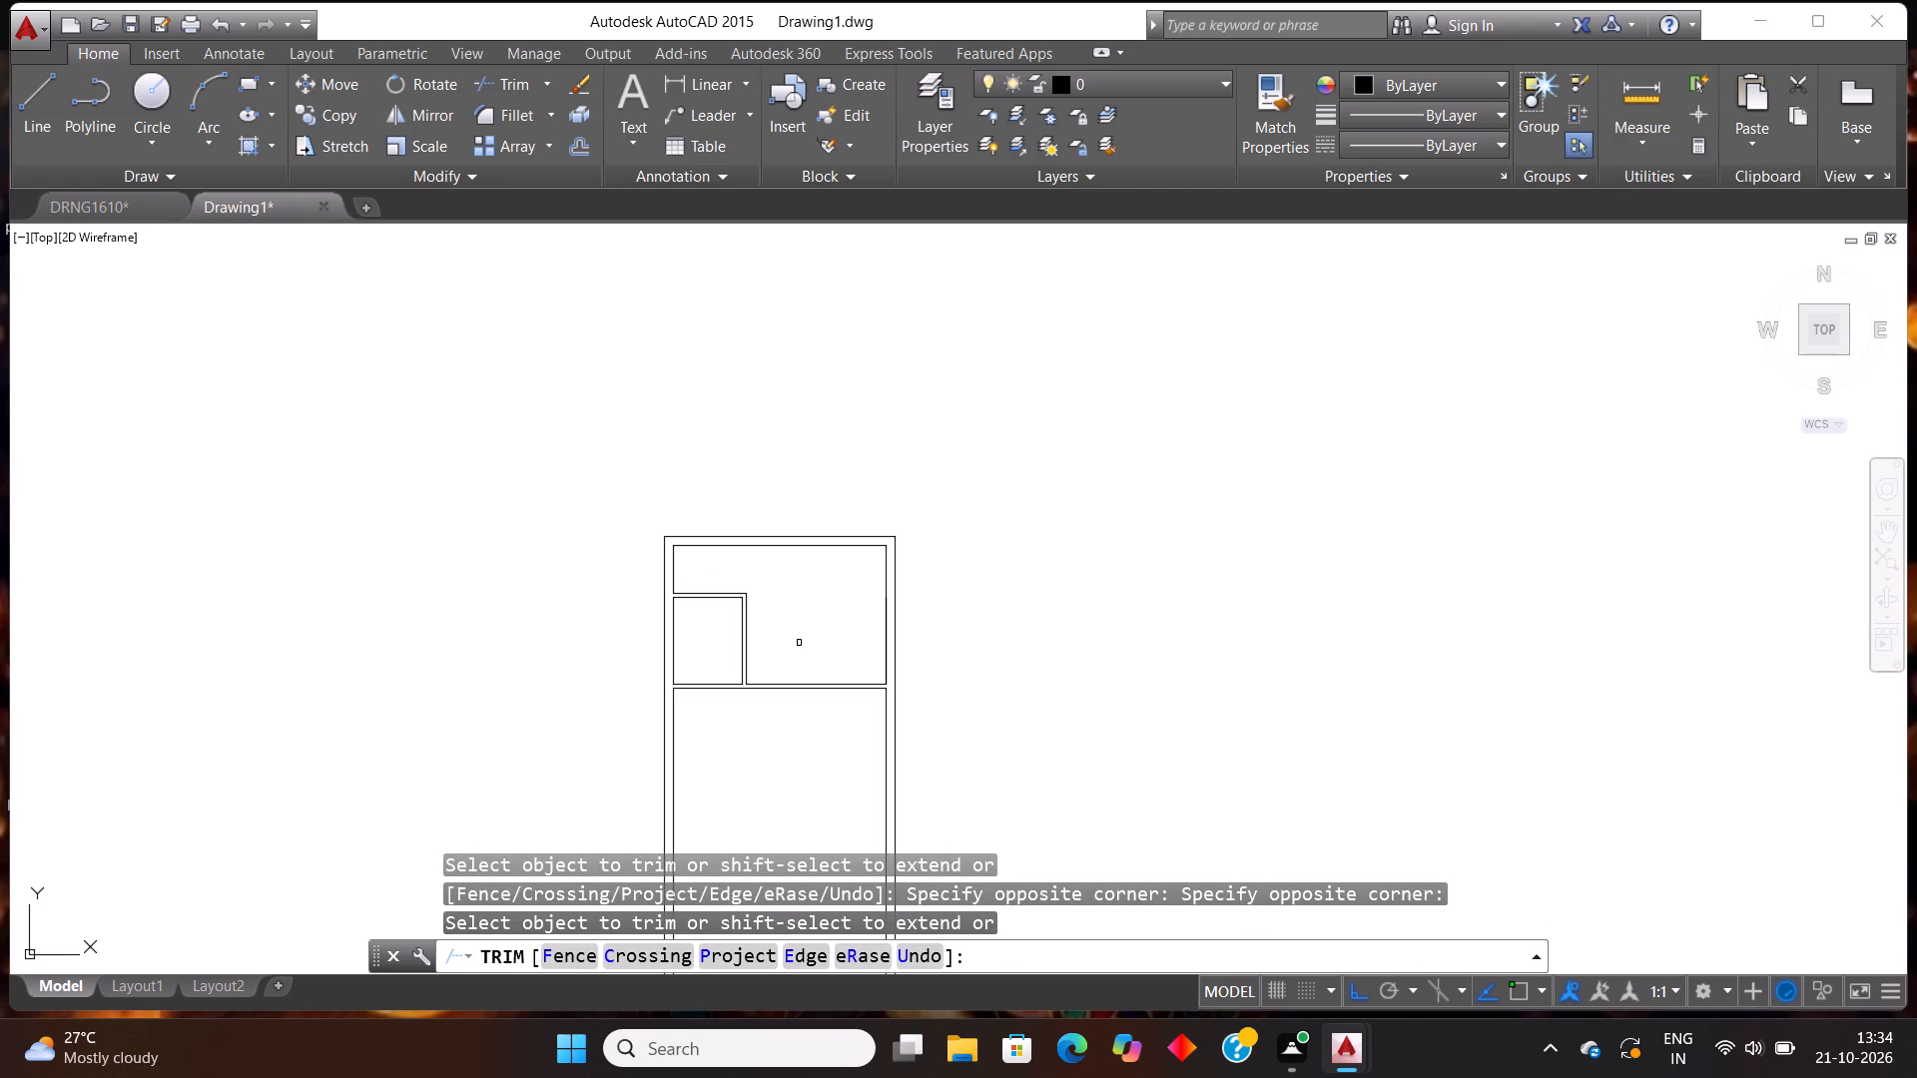
scroll(800, 636, "down", 1)
scroll(792, 683, "up", 2)
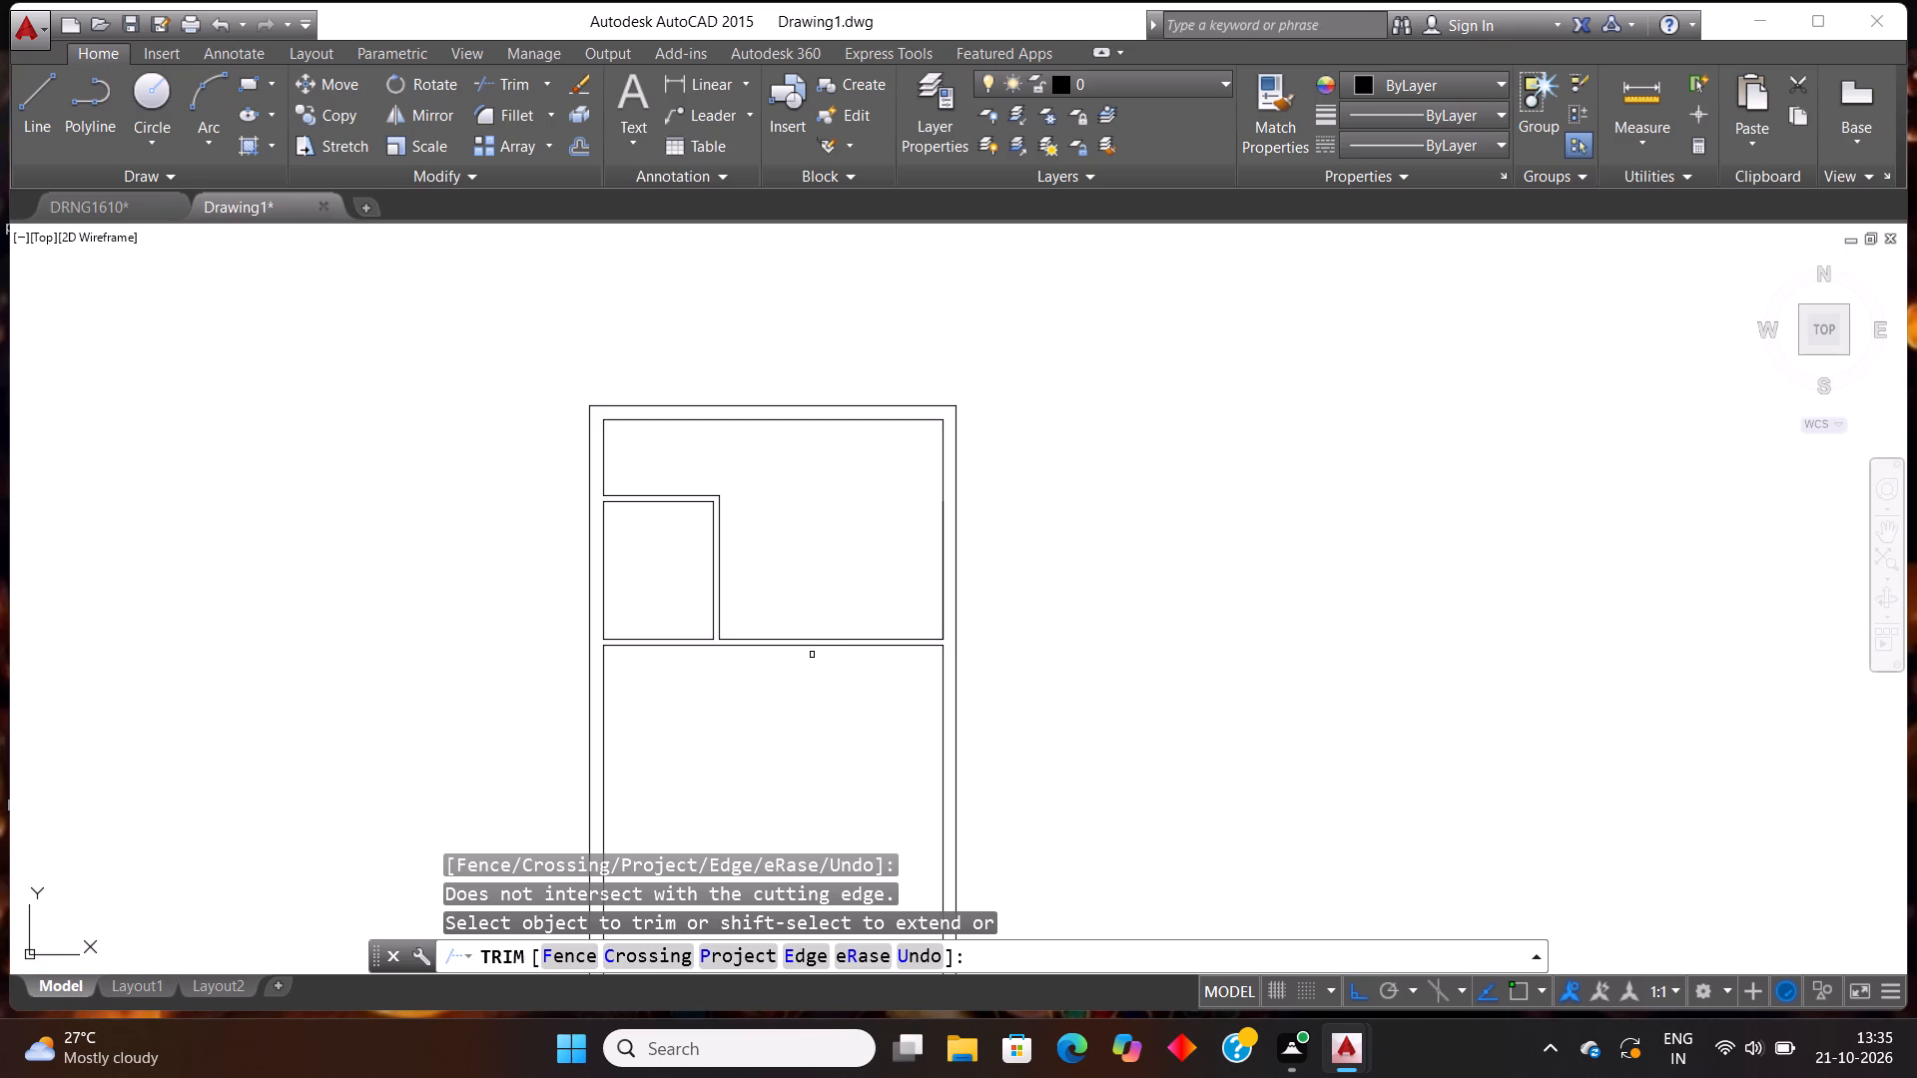
scroll(812, 655, "up", 1)
key("Escape")
key("Escape")
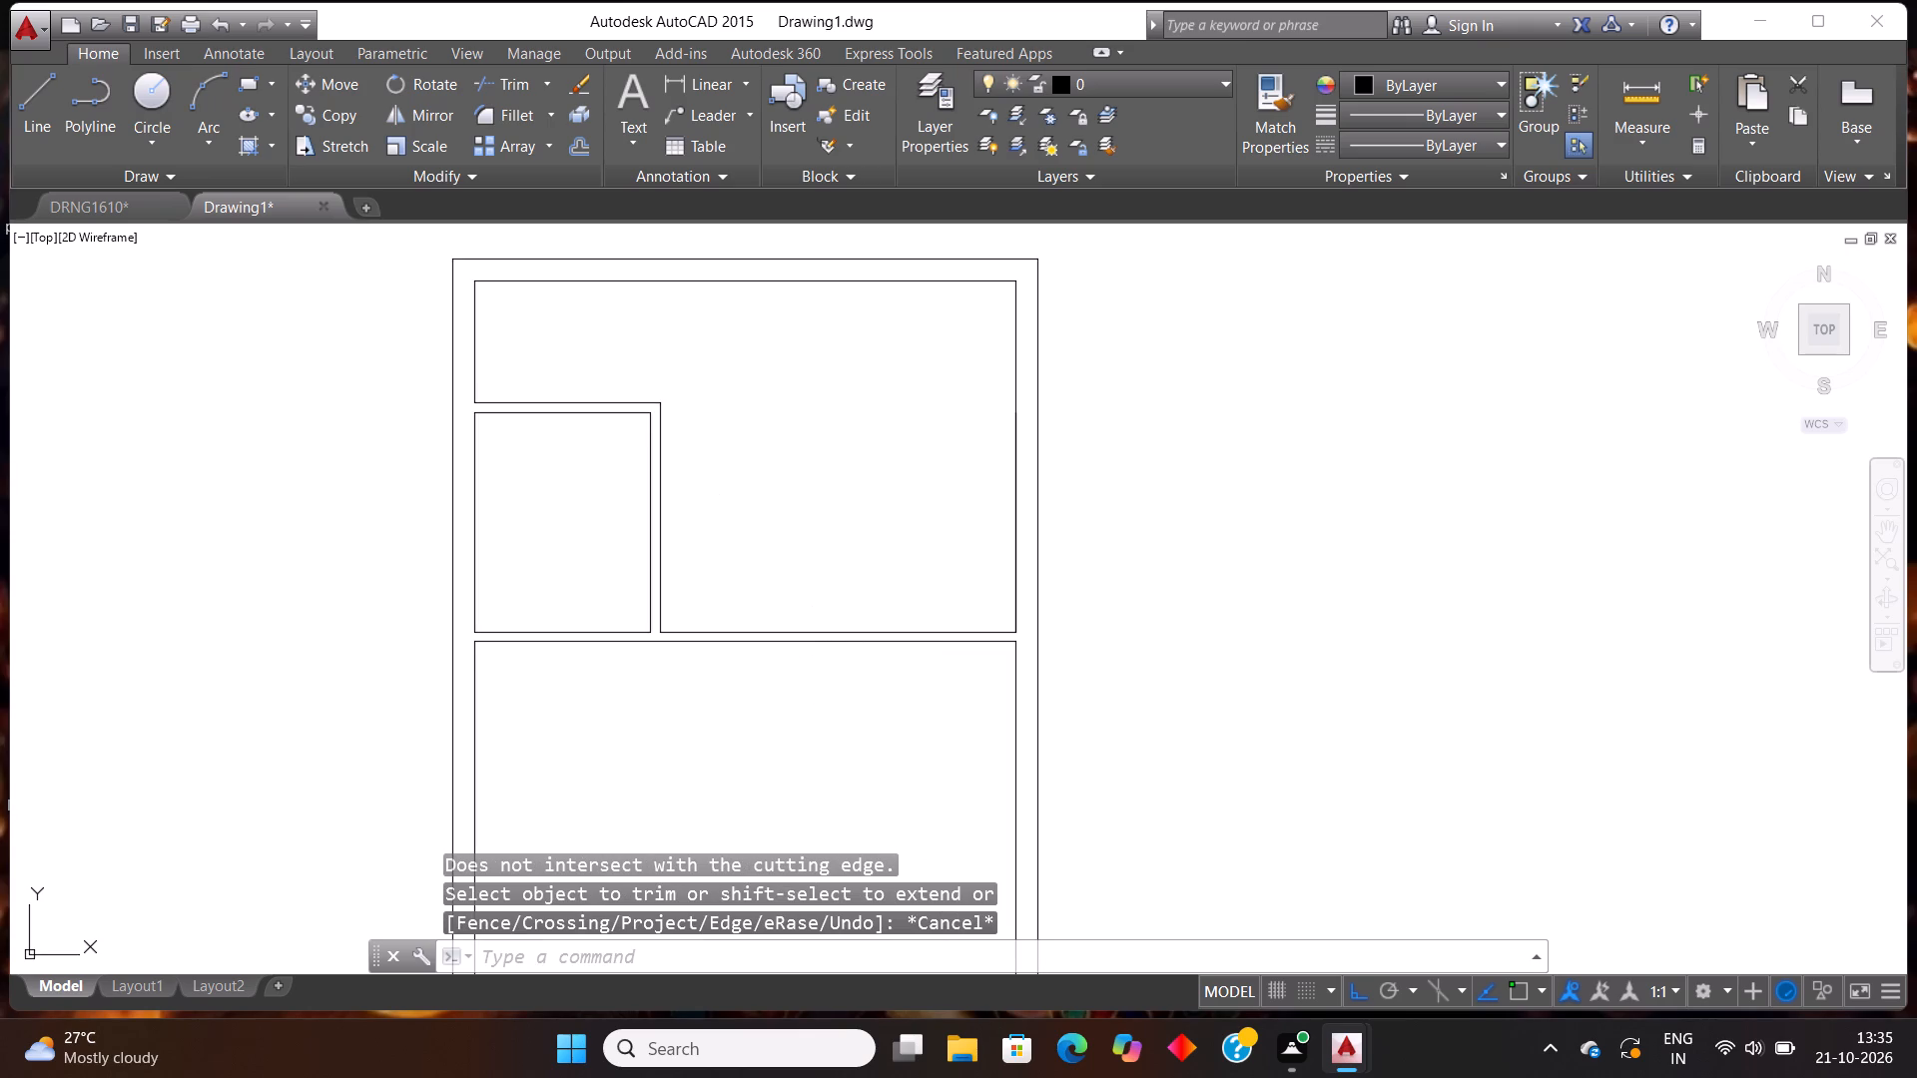
Extend the vertical partition's right line down to the lower line of the lower horizontal partition.
type("EX")
key("Return")
key("Return")
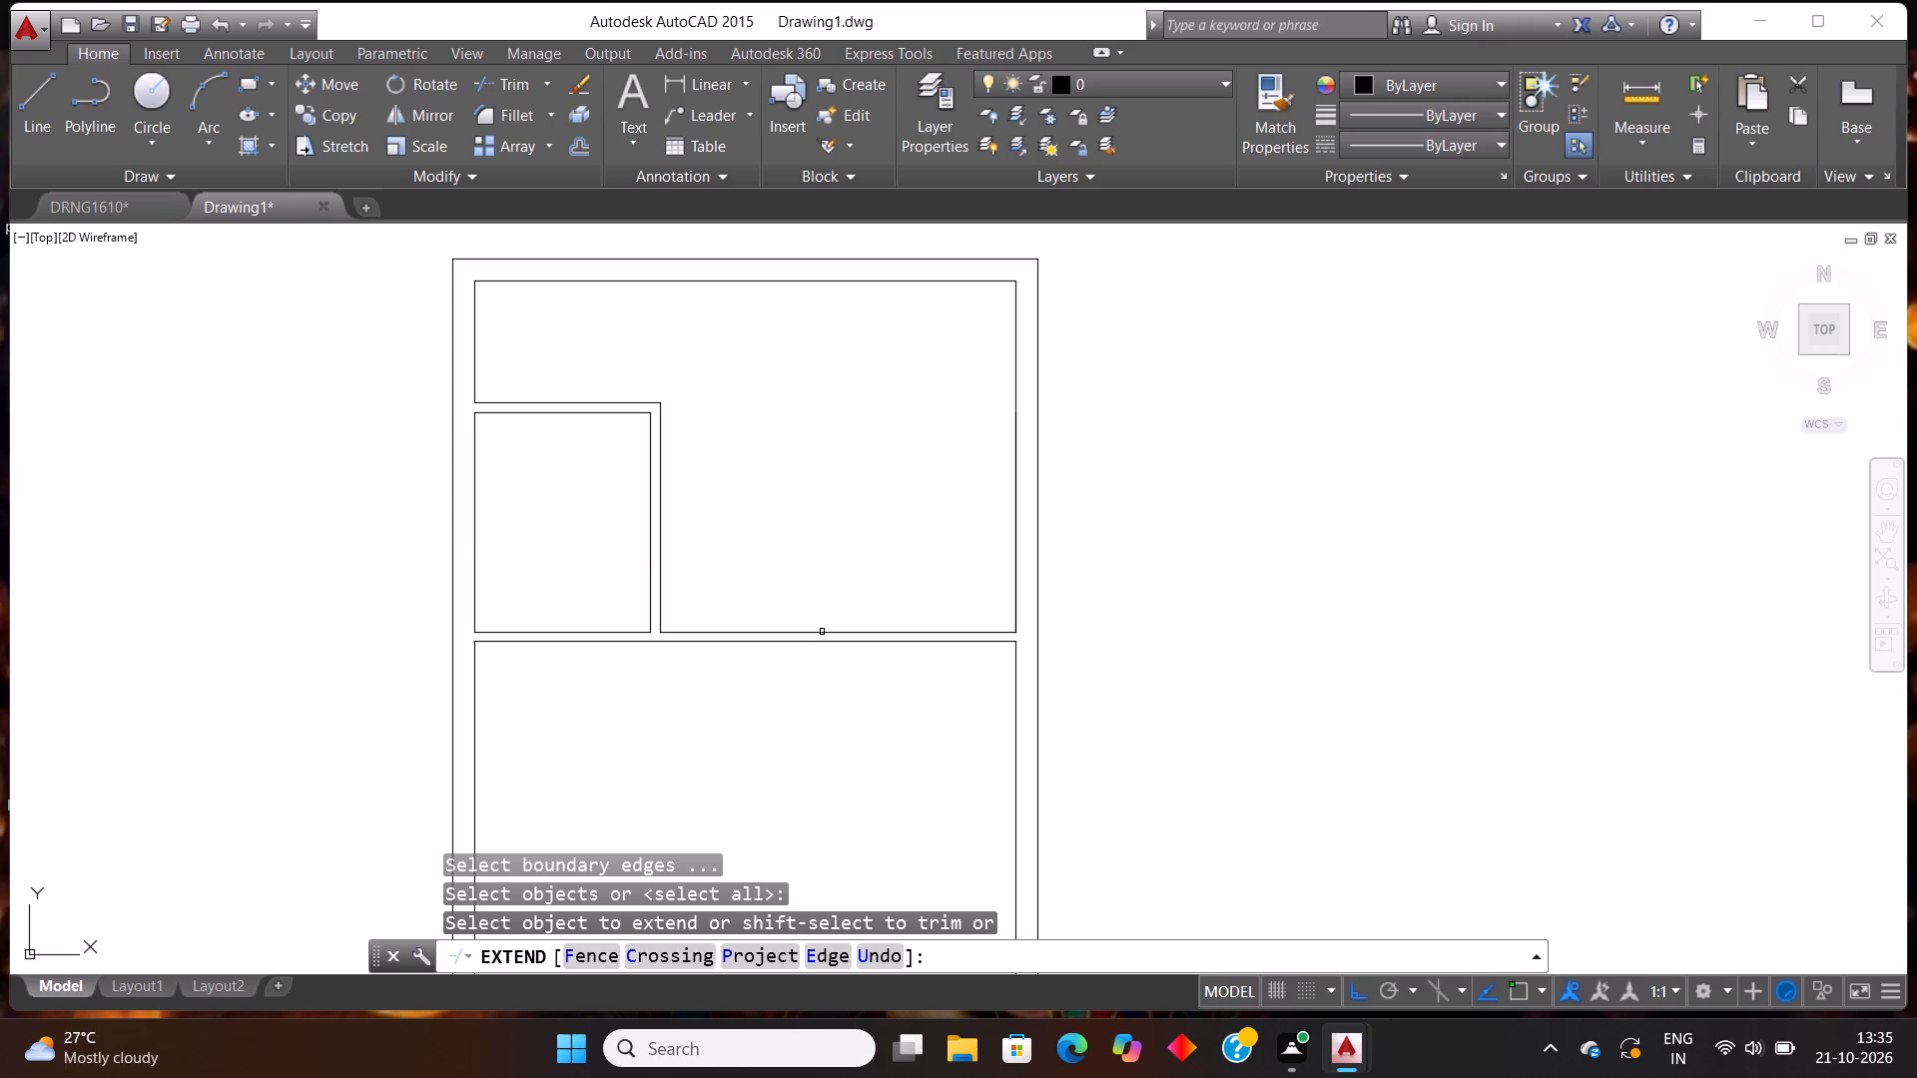
left_click(662, 620)
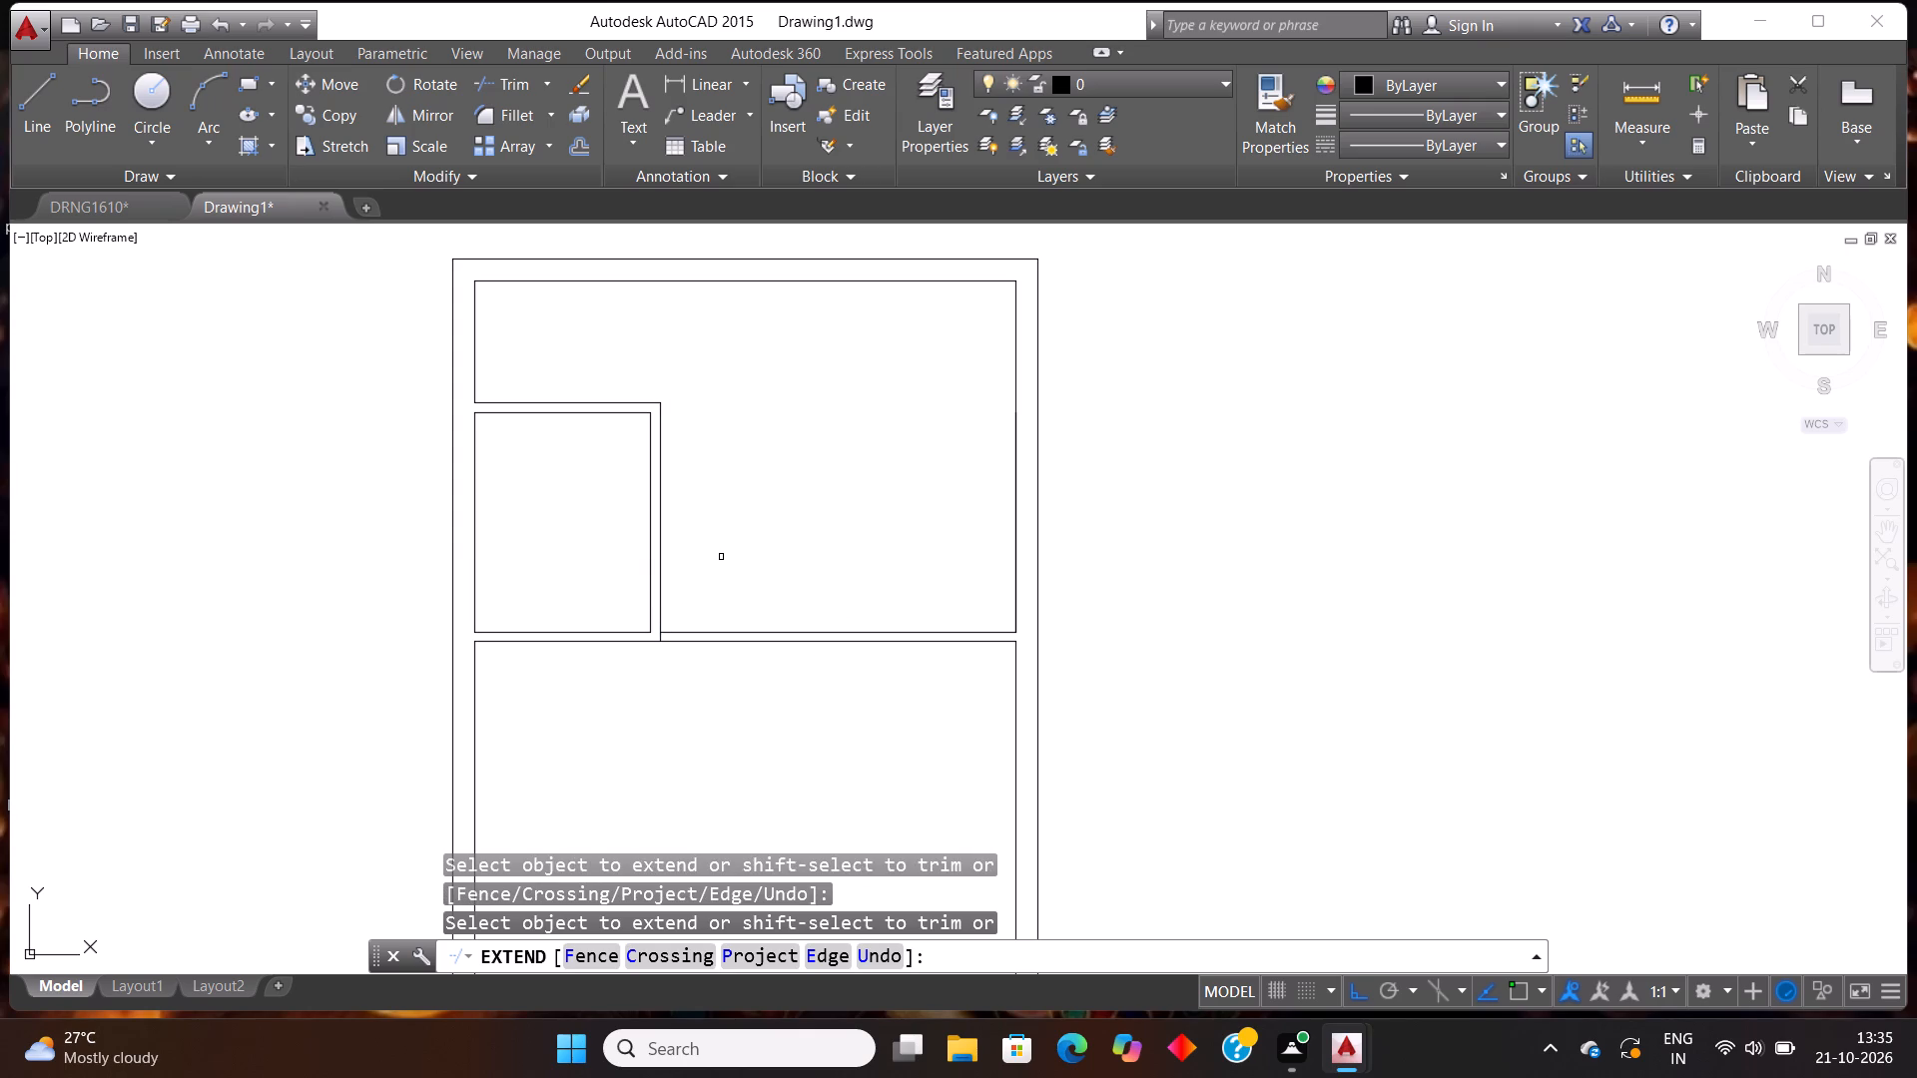
key("Escape")
key("Escape")
Offset the vertical partition's right line 3' to the right.
type("OFF")
key("Return")
type("3'")
key("Return")
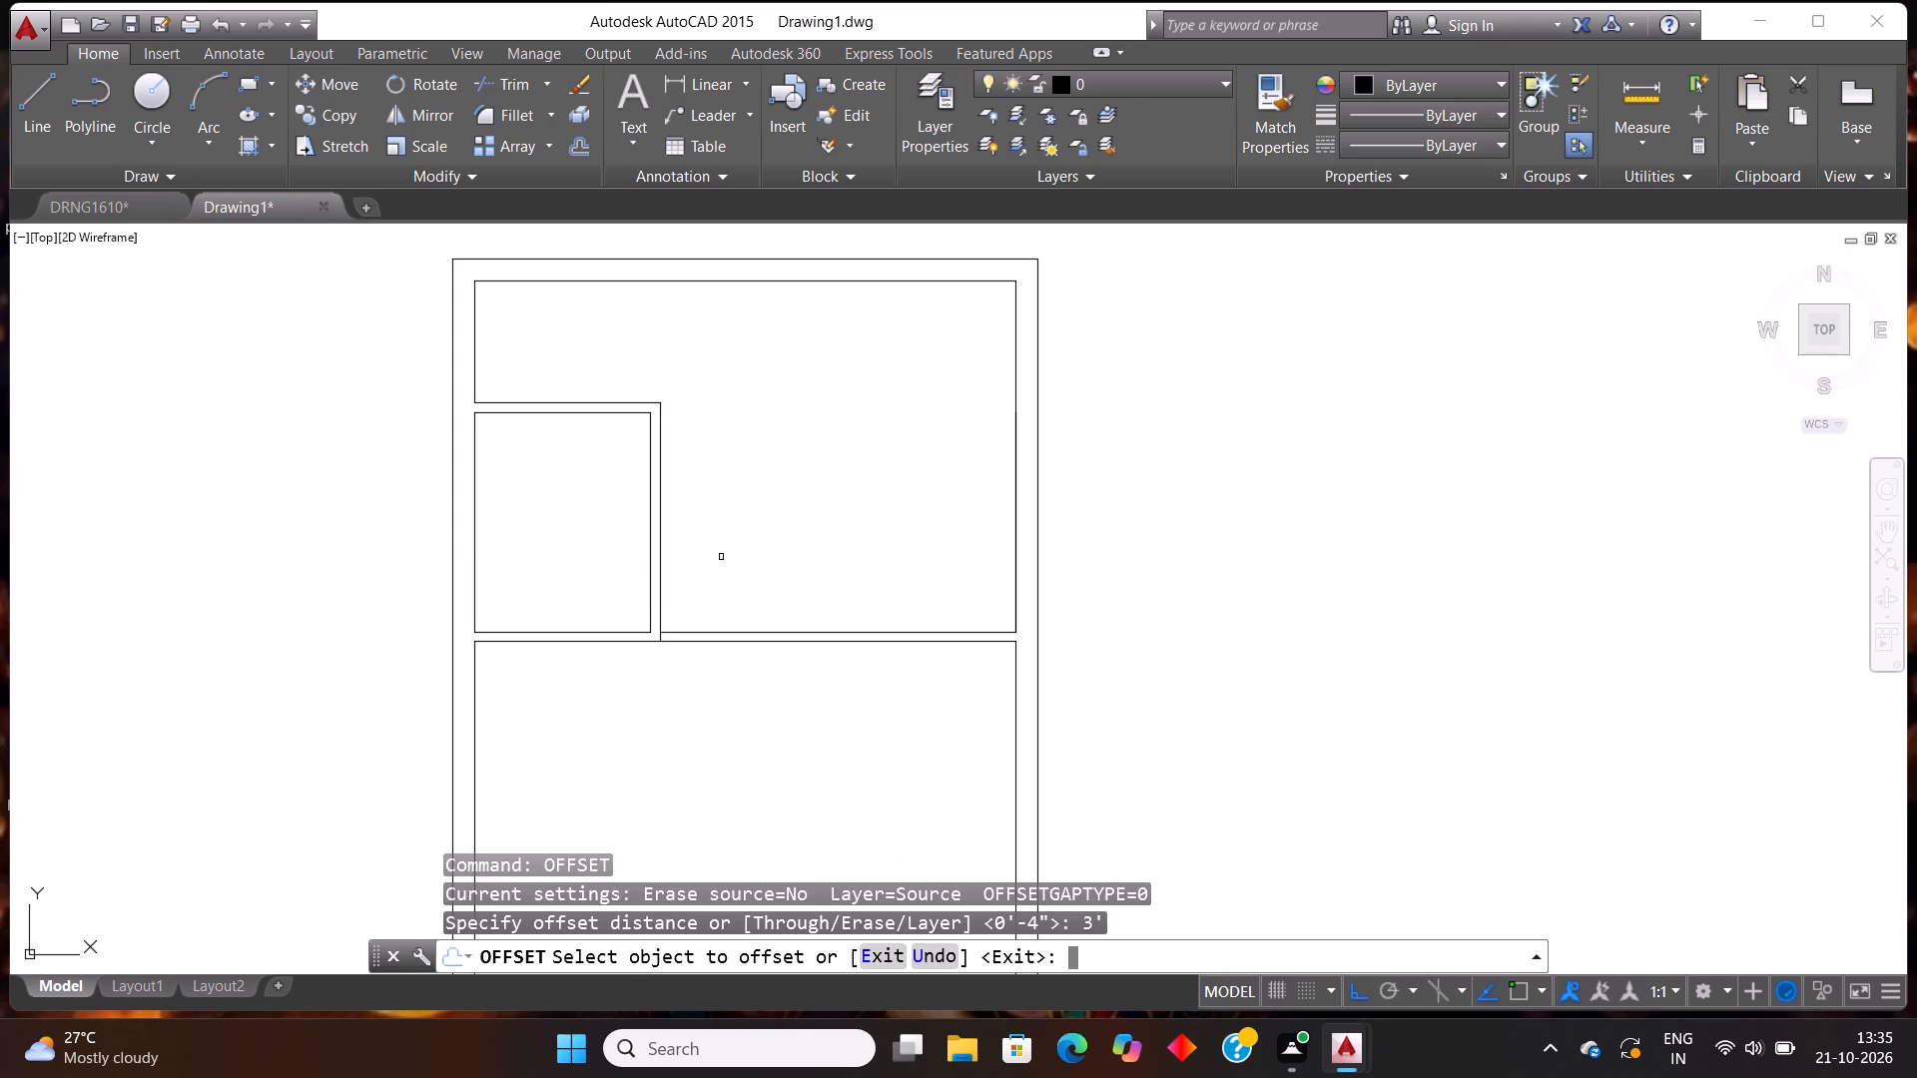
left_click(663, 509)
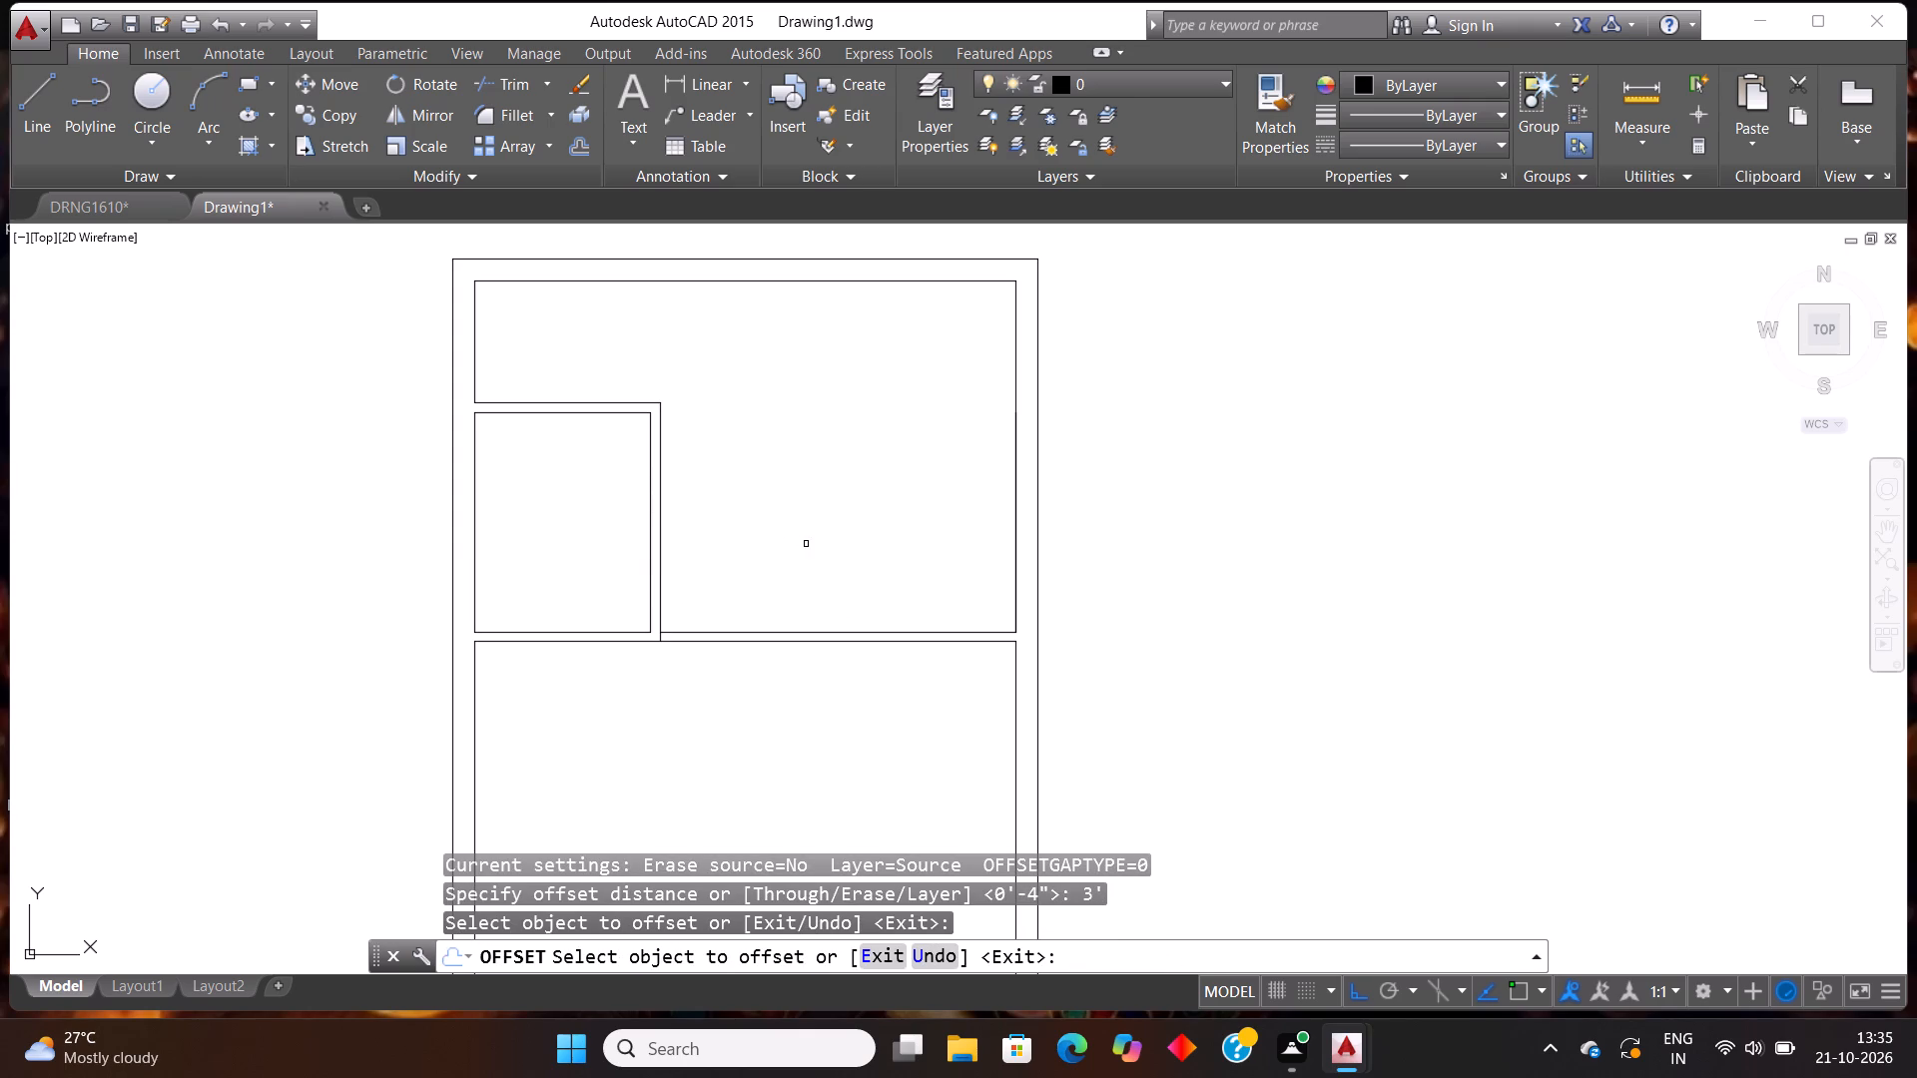
left_click(662, 578)
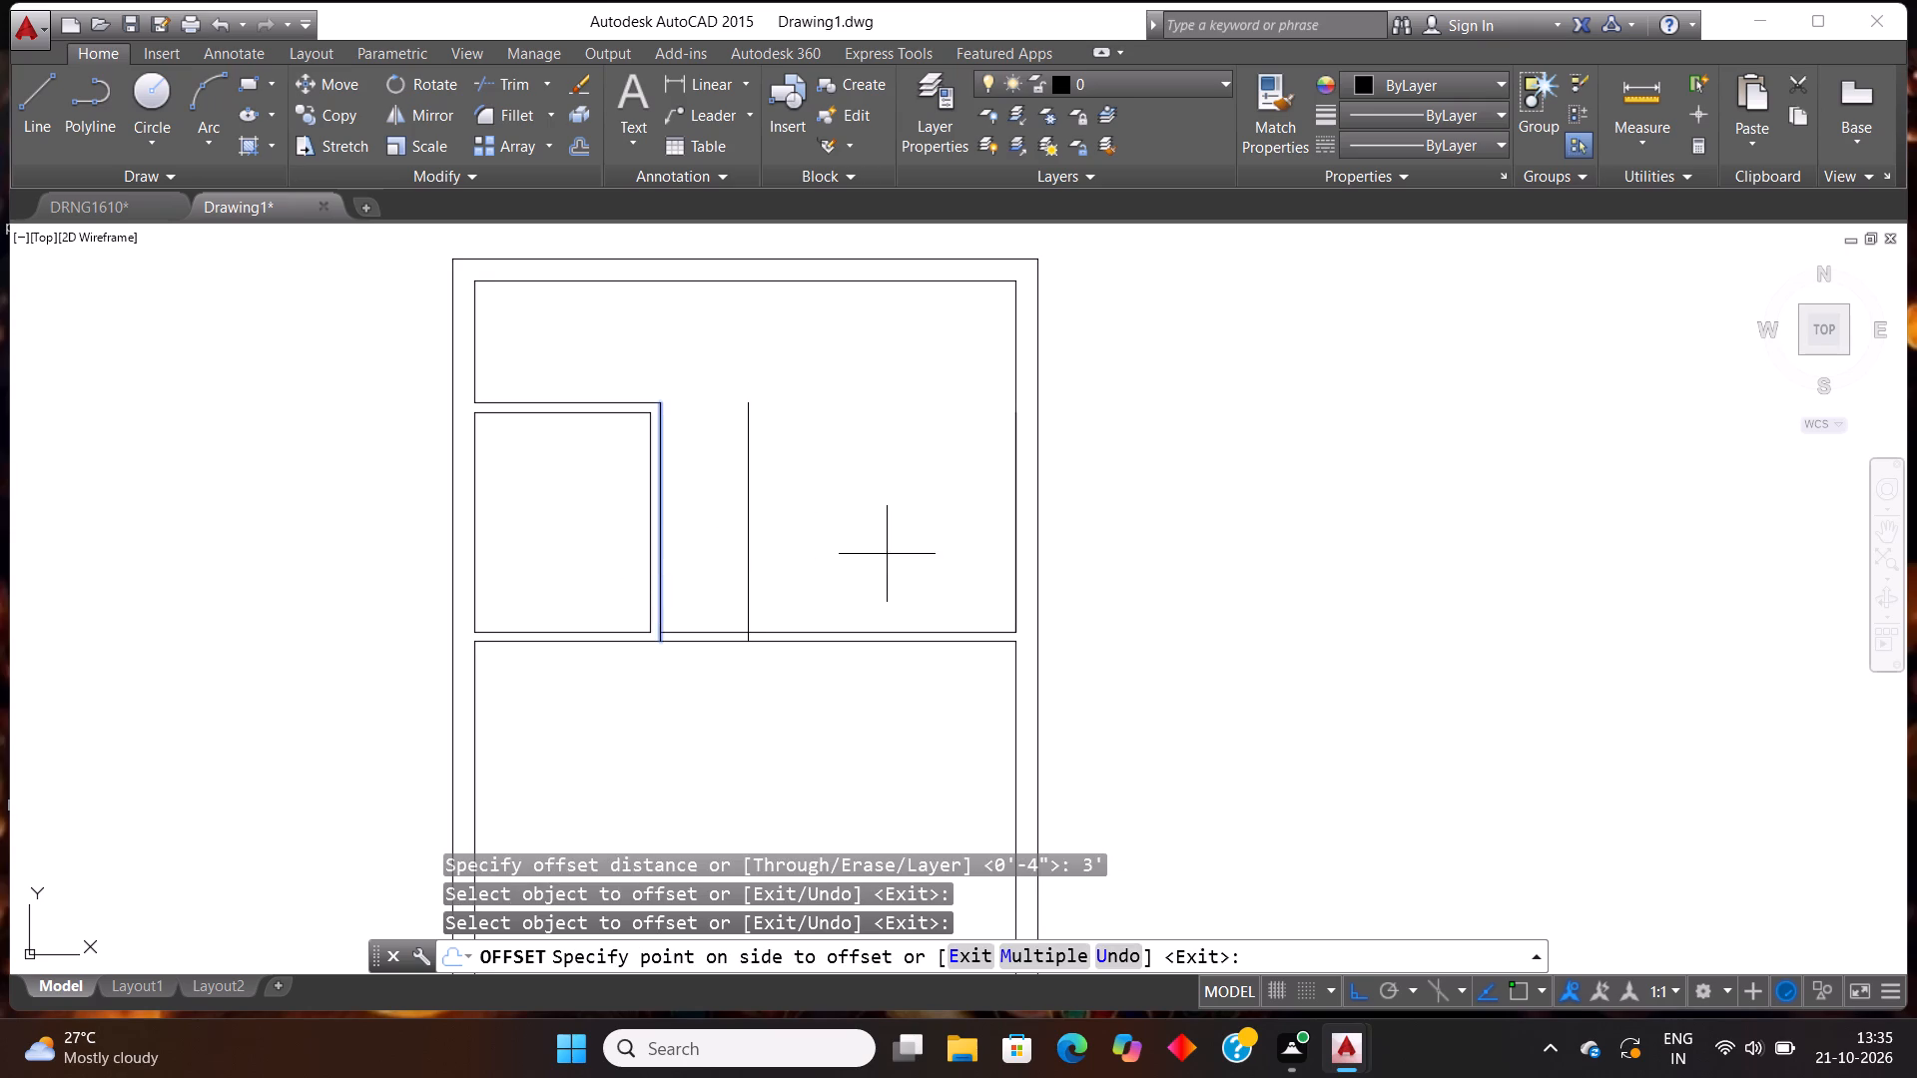
left_click(887, 554)
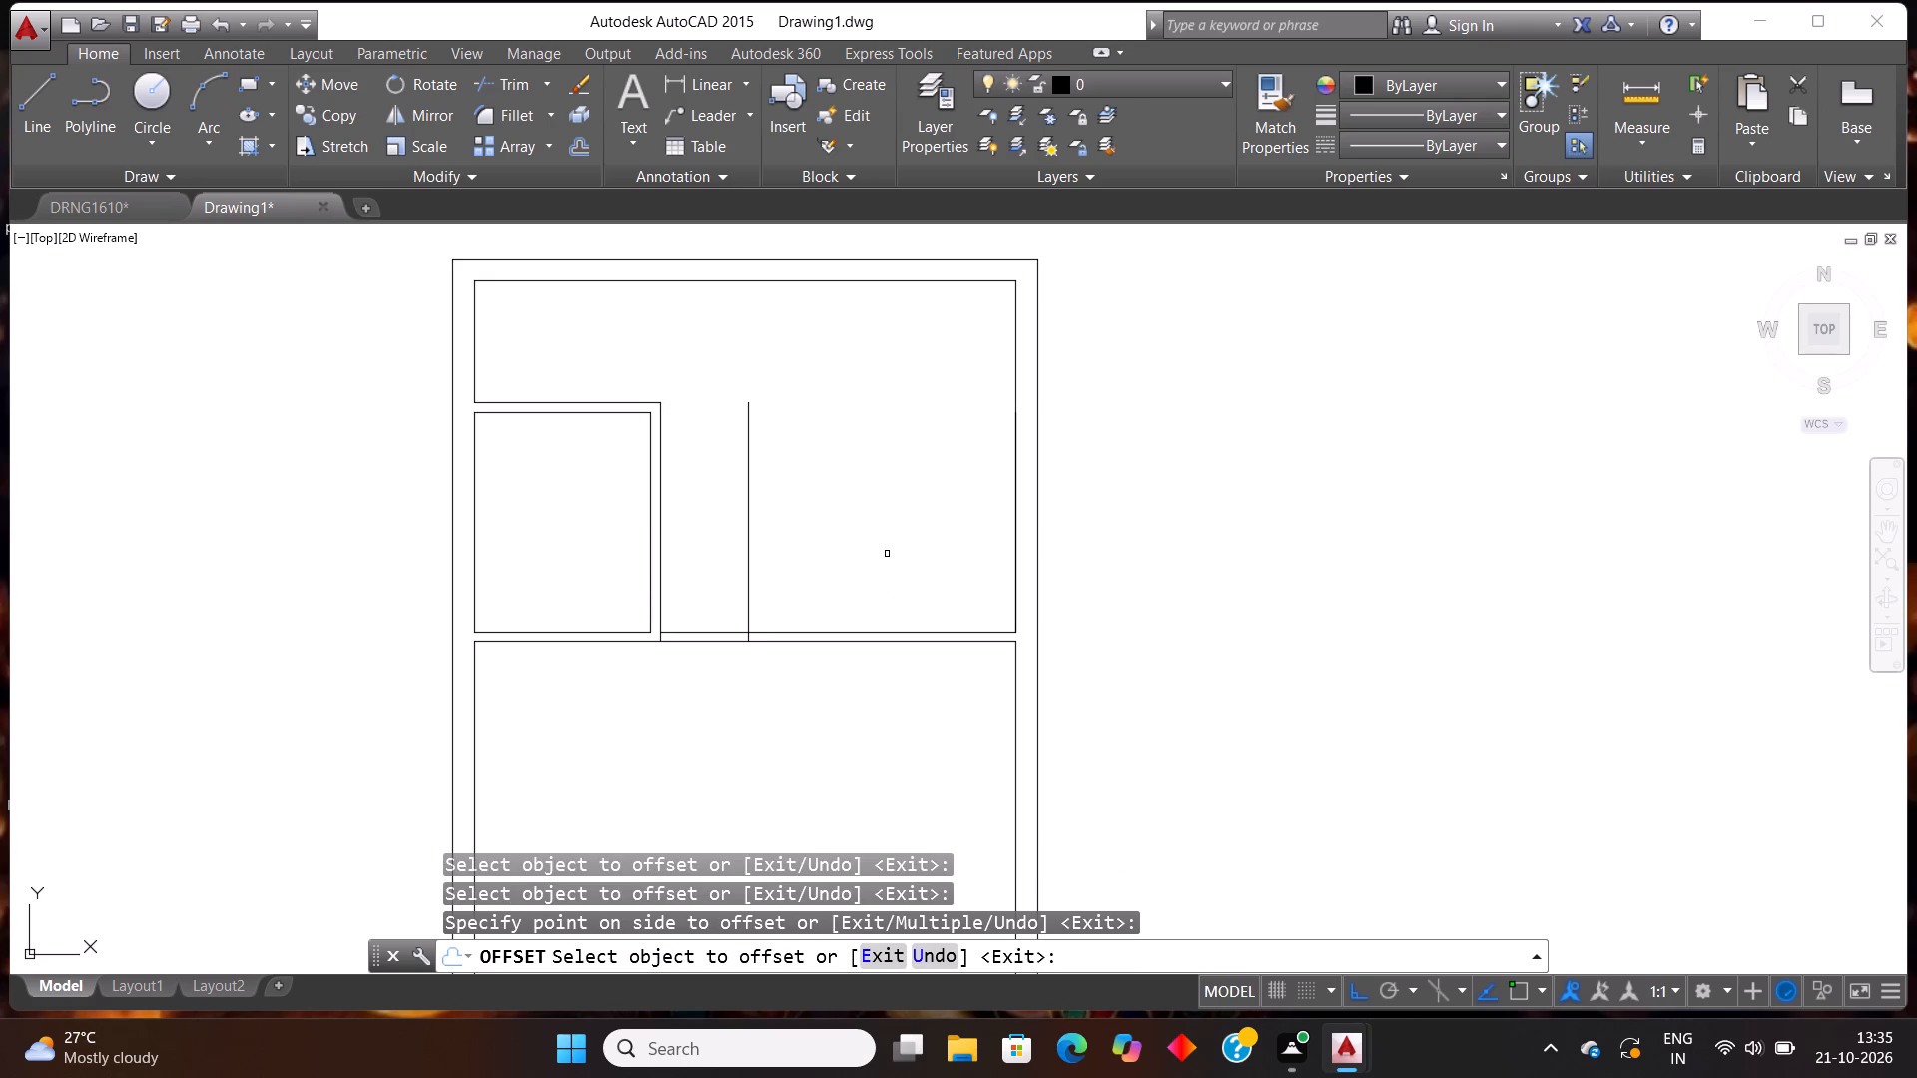
key("Escape")
key("Escape")
Trim the lower partition between the vertical partition and the offset line into a 3' opening, and trim the offset line above it.
type("TR")
key("Return")
key("Return")
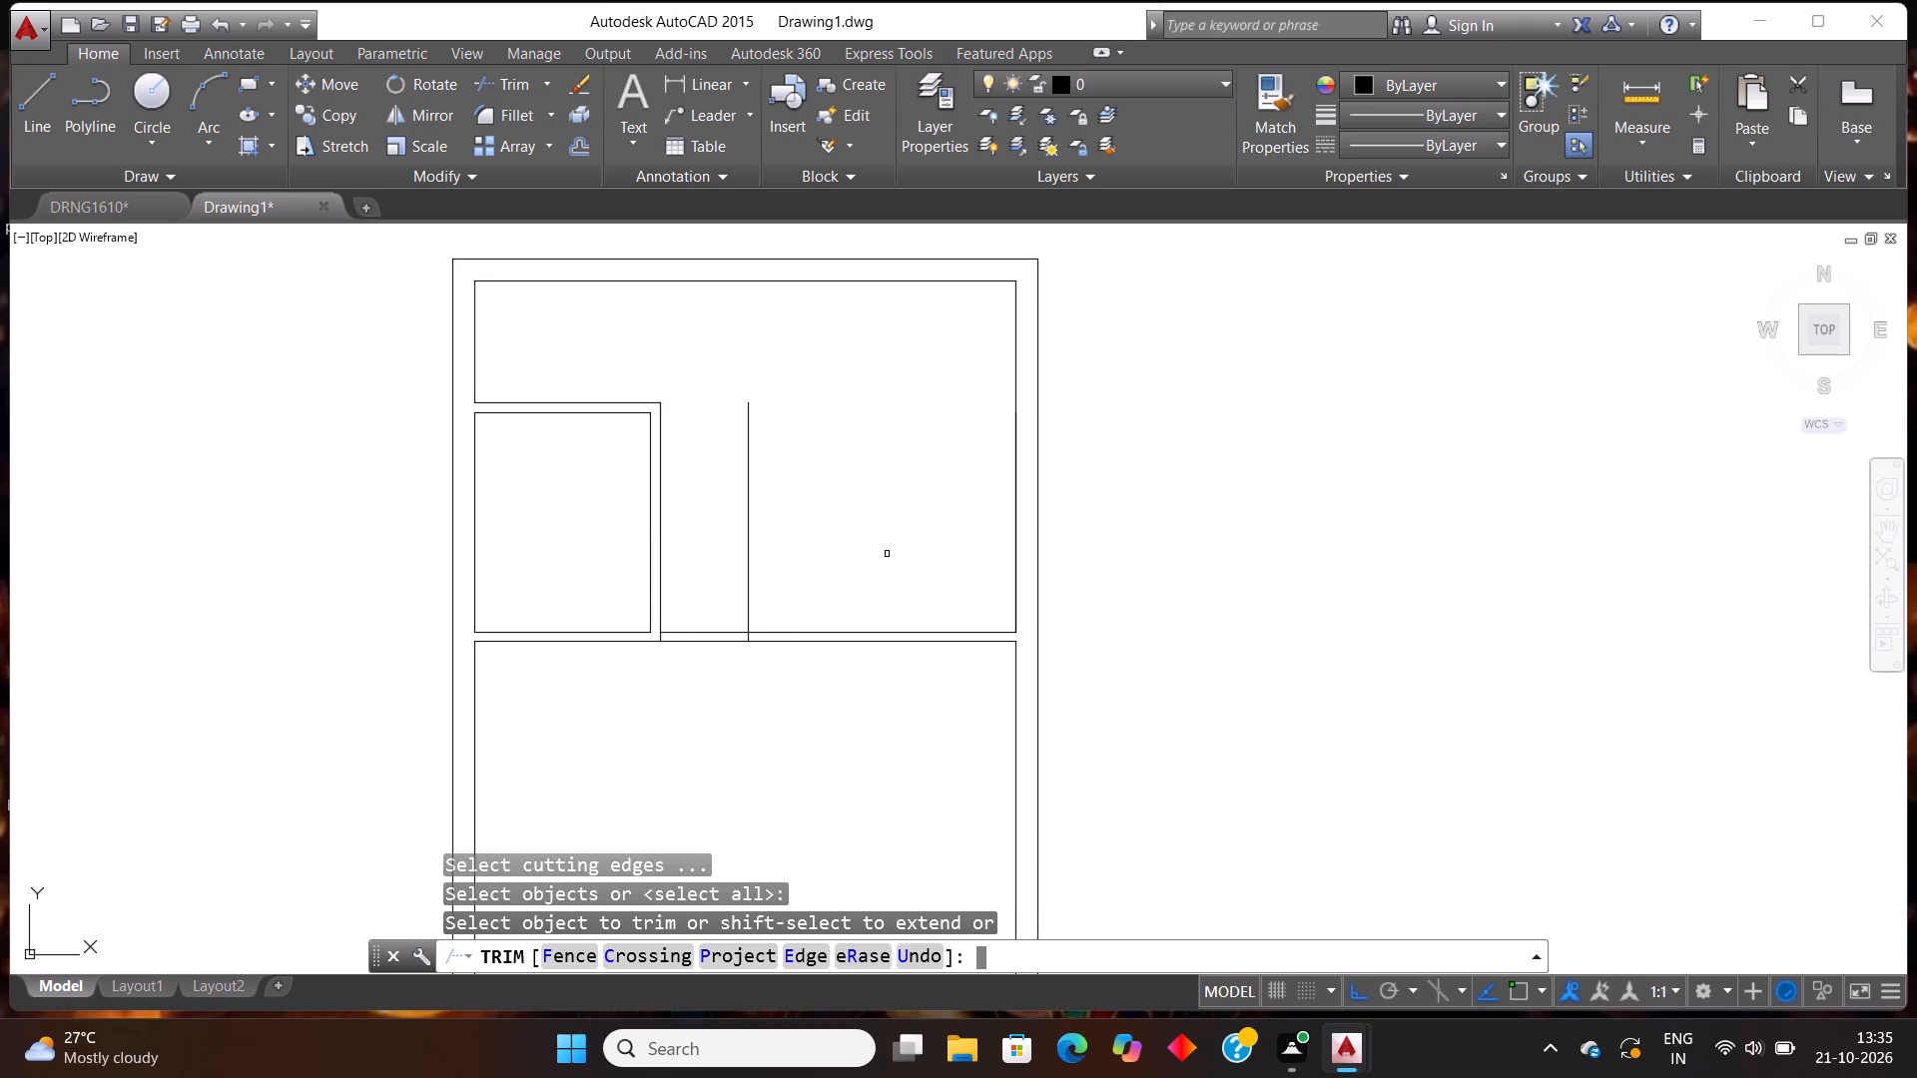
left_click(700, 609)
left_click(697, 693)
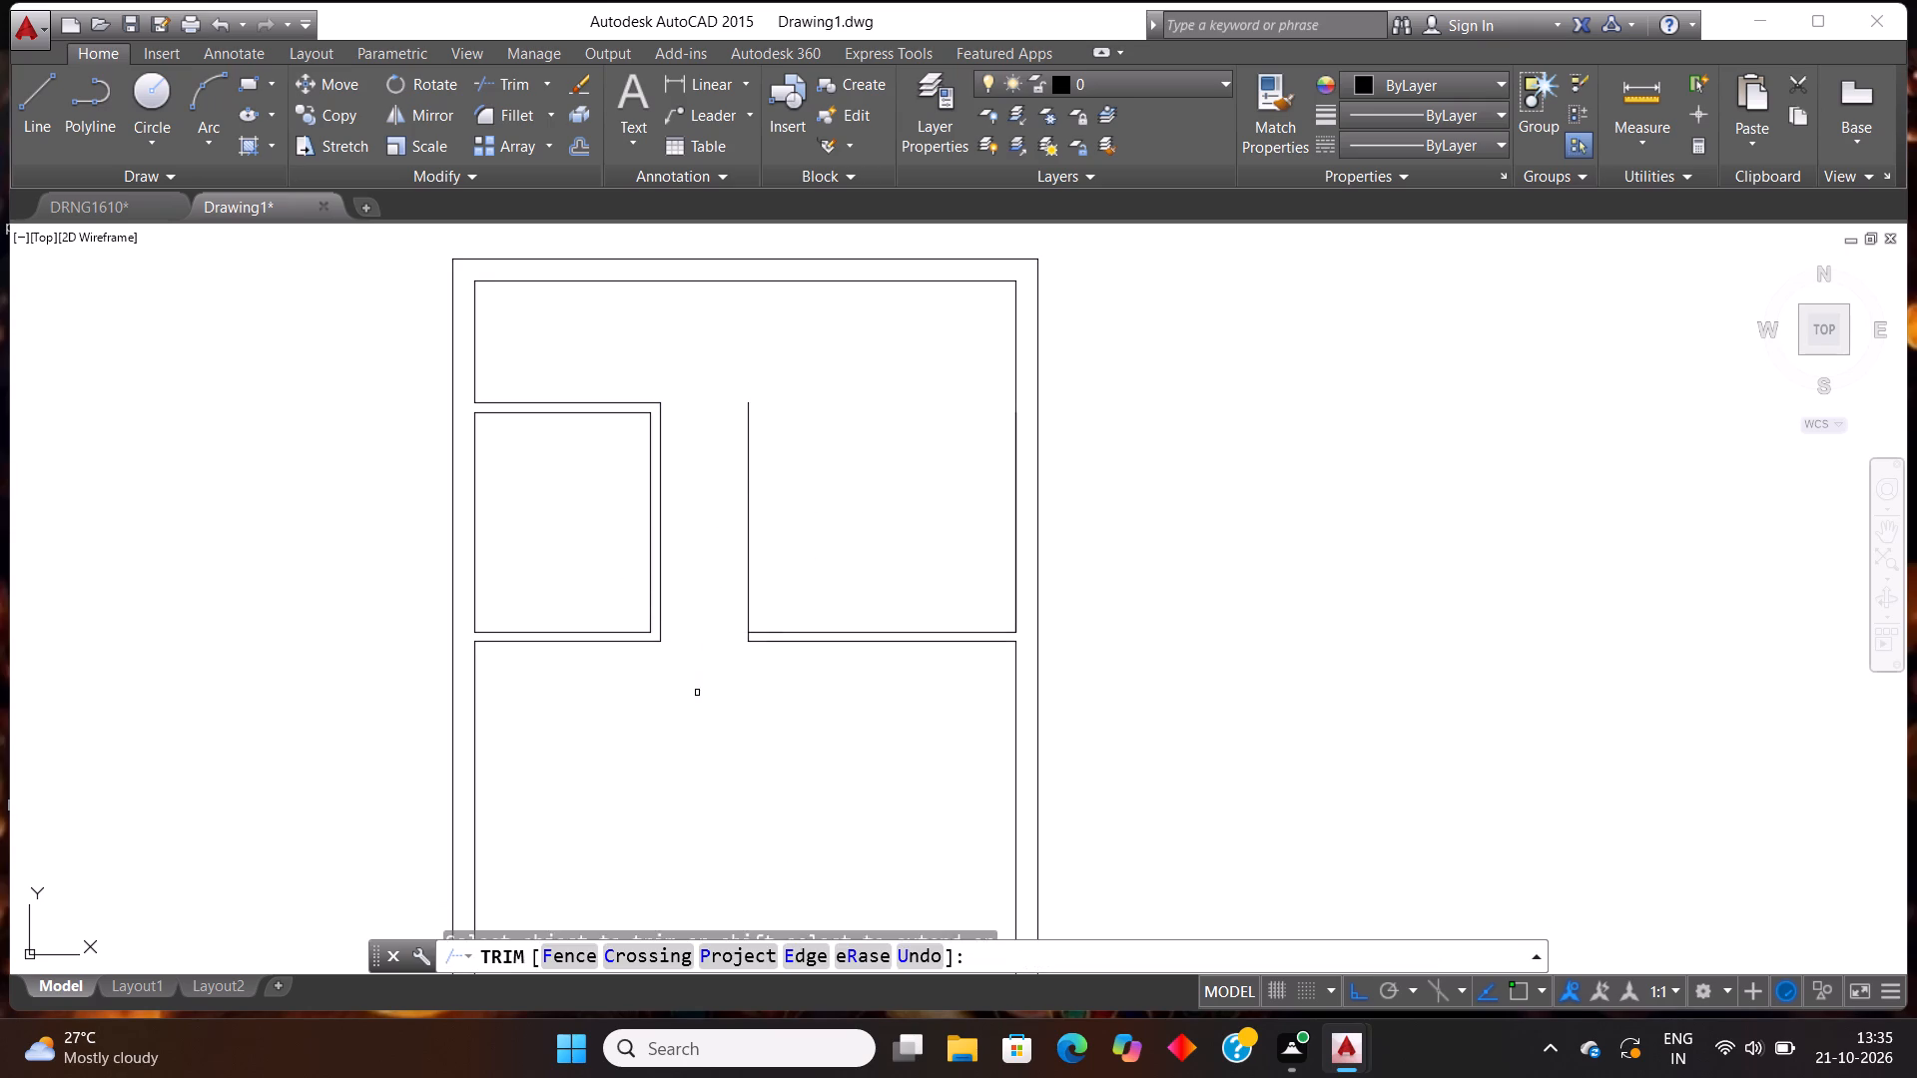
left_click(733, 477)
left_click(790, 524)
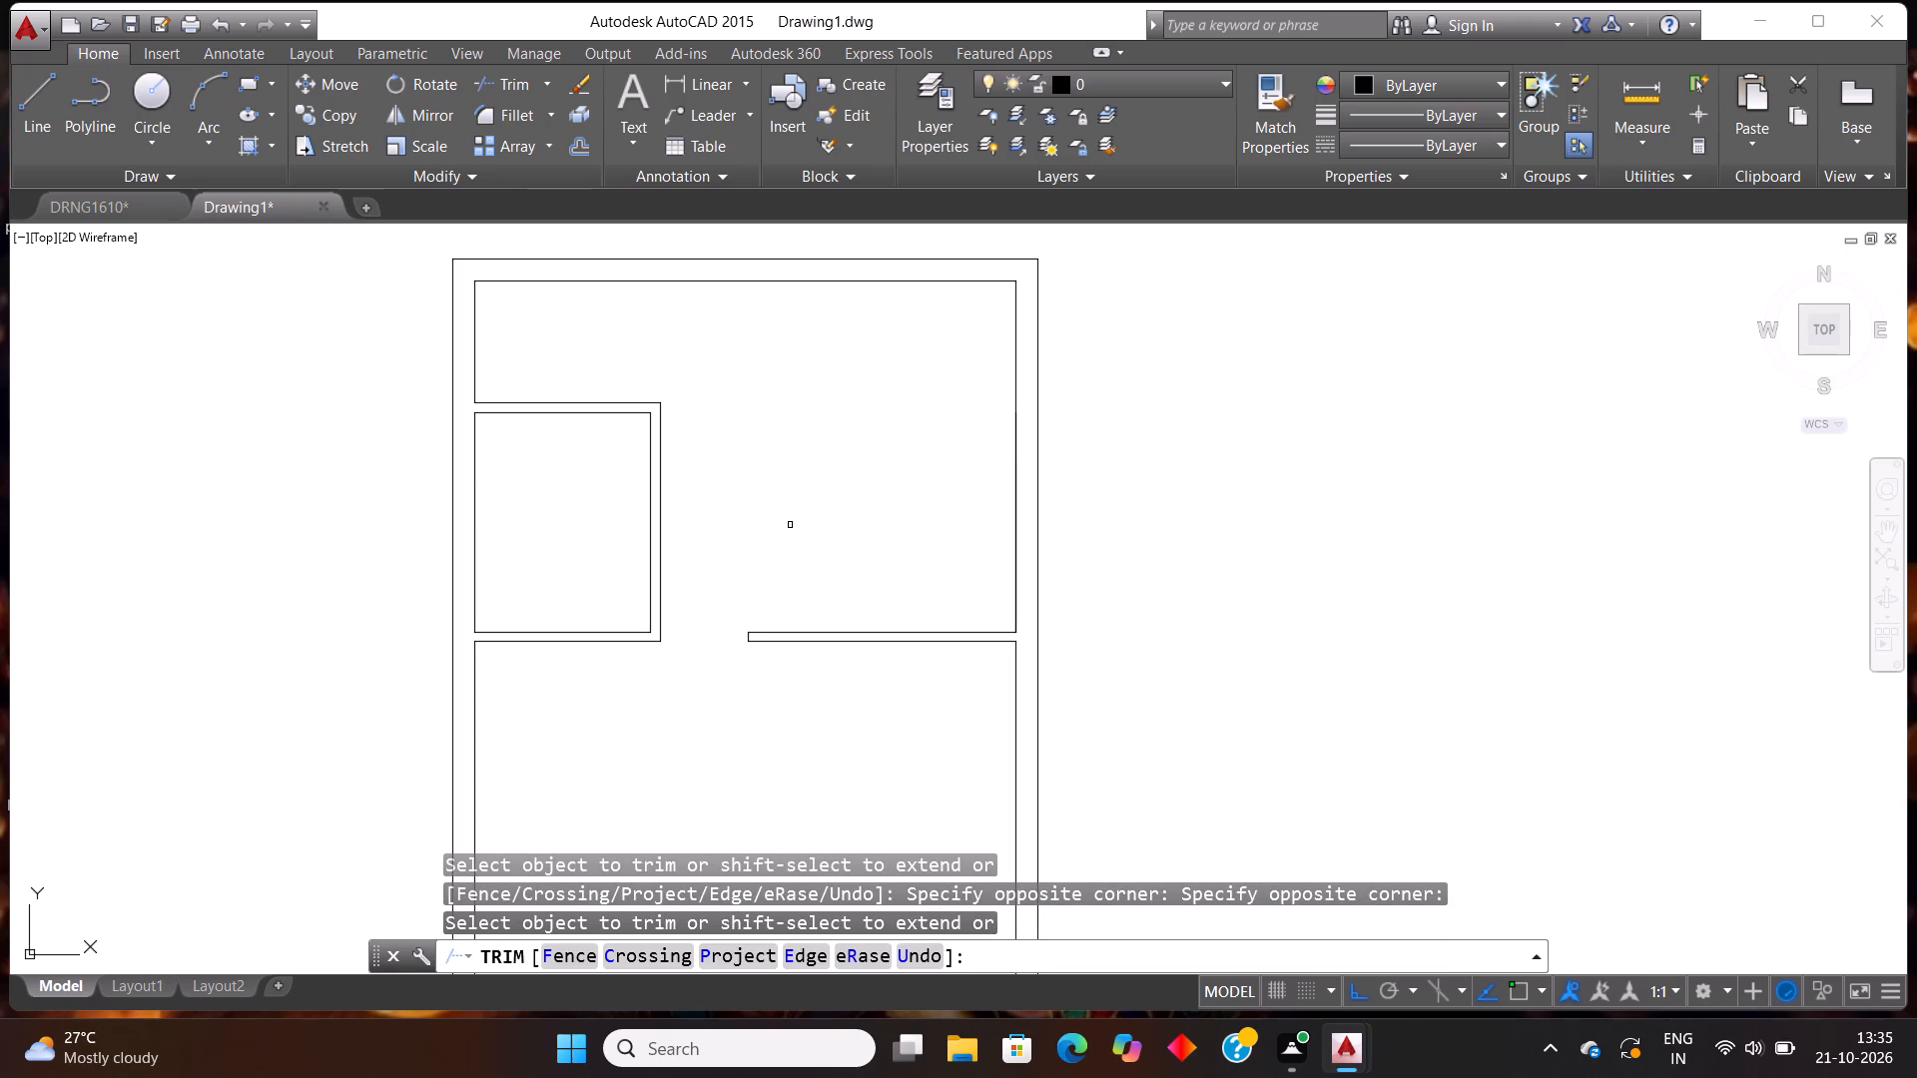
scroll(793, 526, "down", 2)
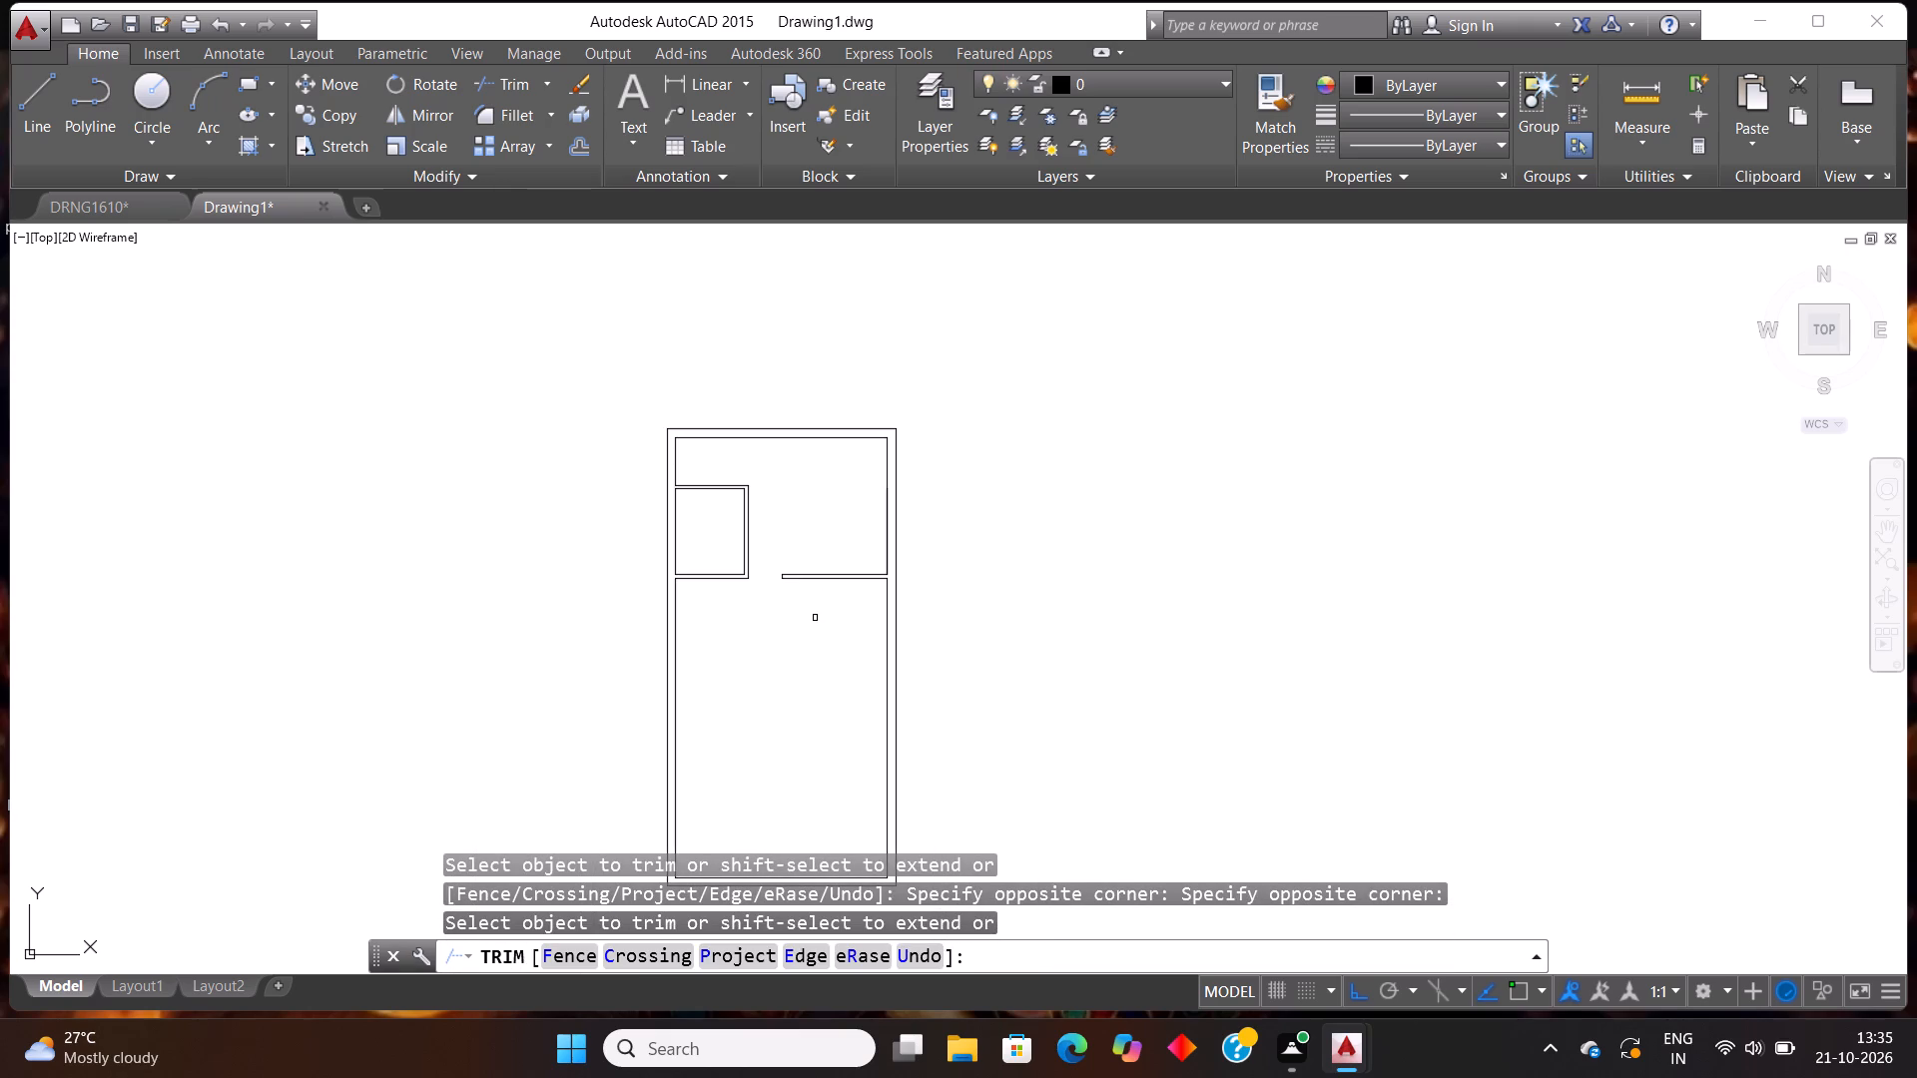
scroll(815, 620, "up", 1)
key("Escape")
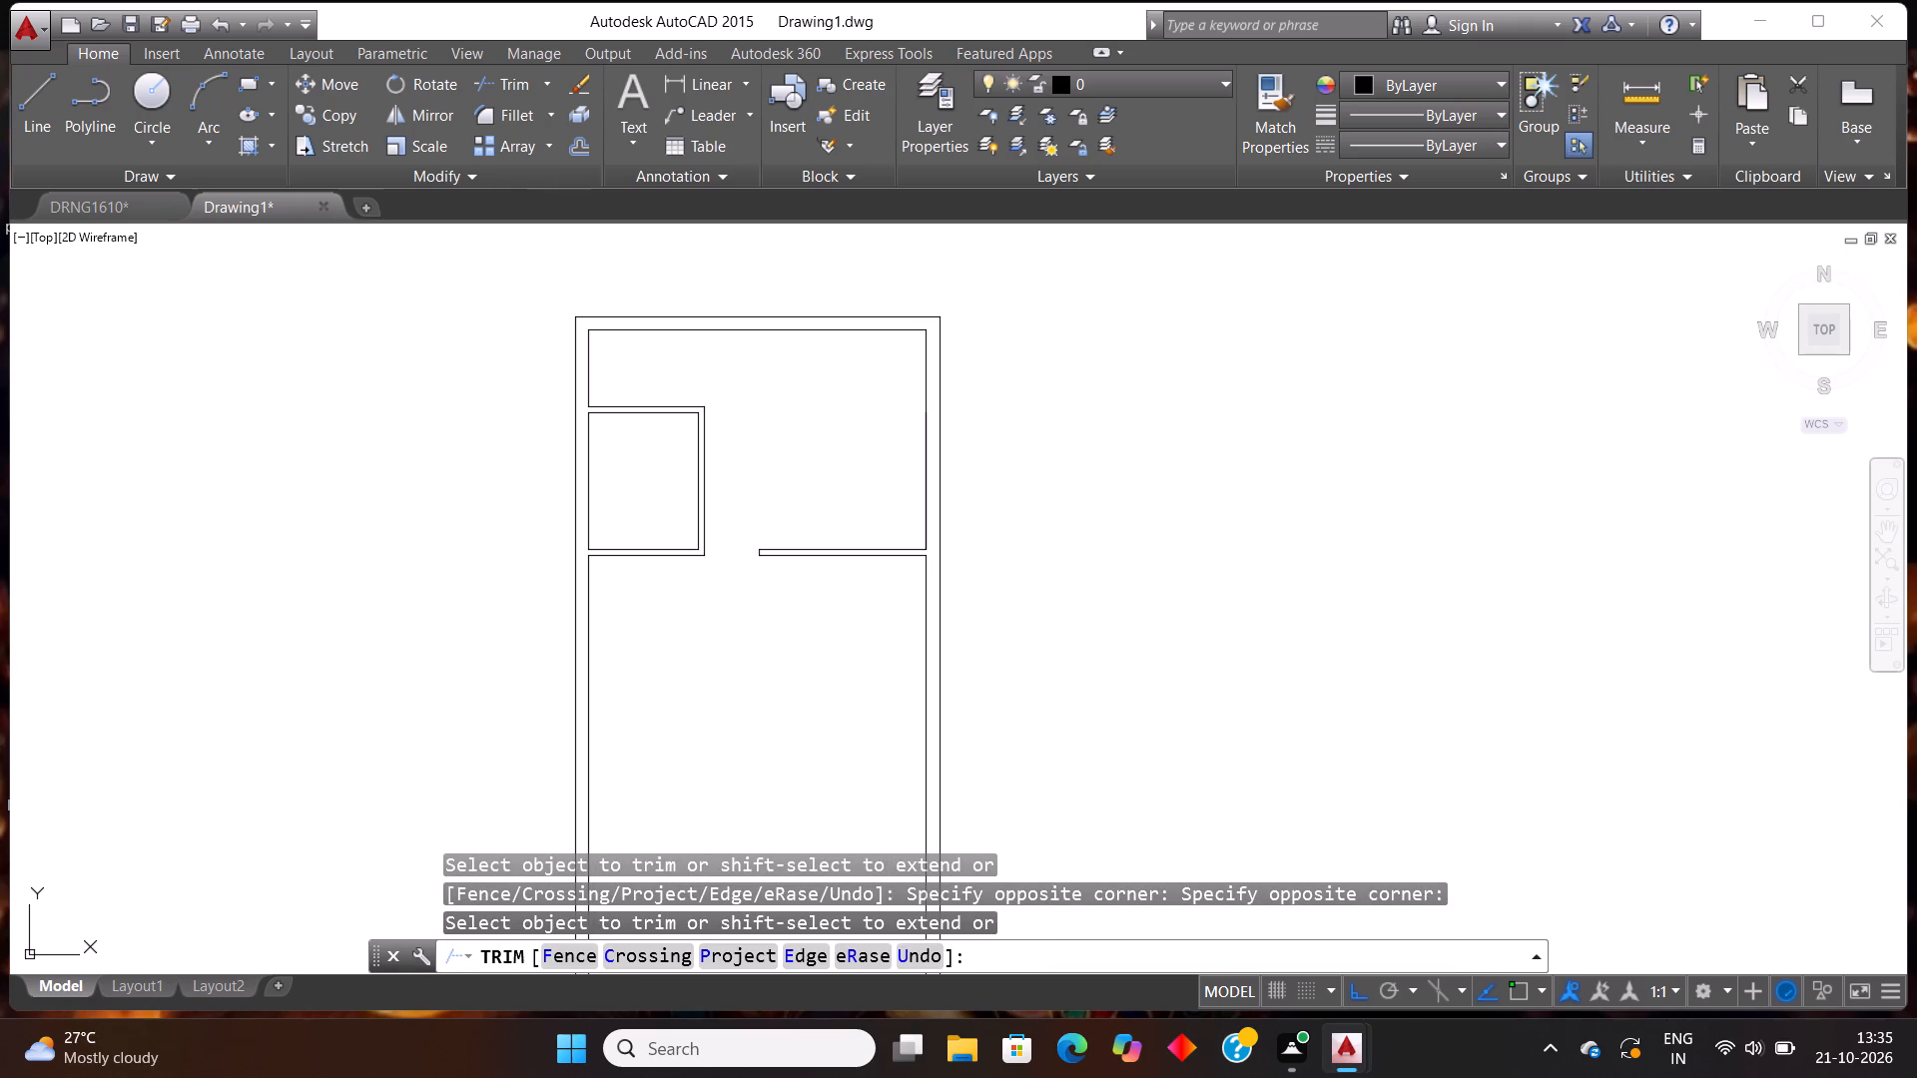
key("Escape")
Draw a line 2' up from the lower partition's top corner at the right wall, continuing horizontally left past the partition's free end.
key("l")
key("Return")
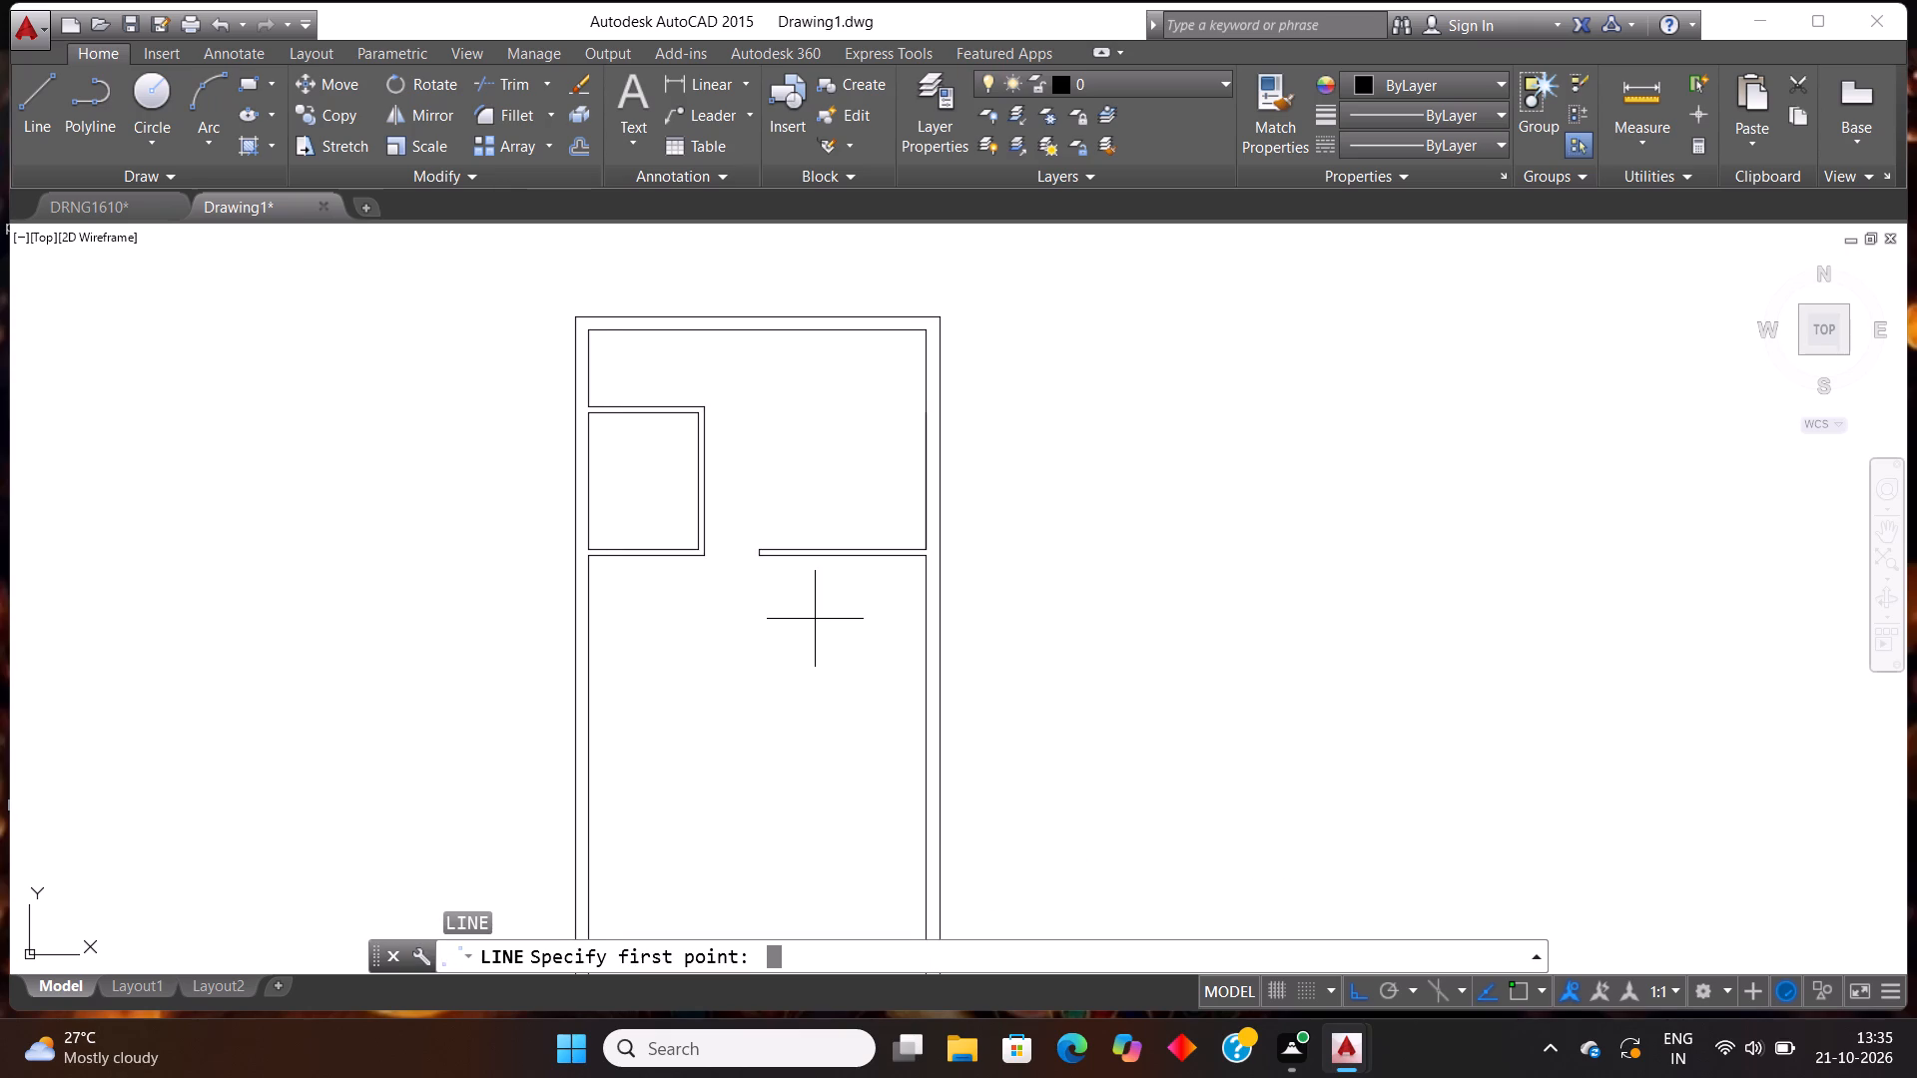
scroll(903, 537, "up", 4)
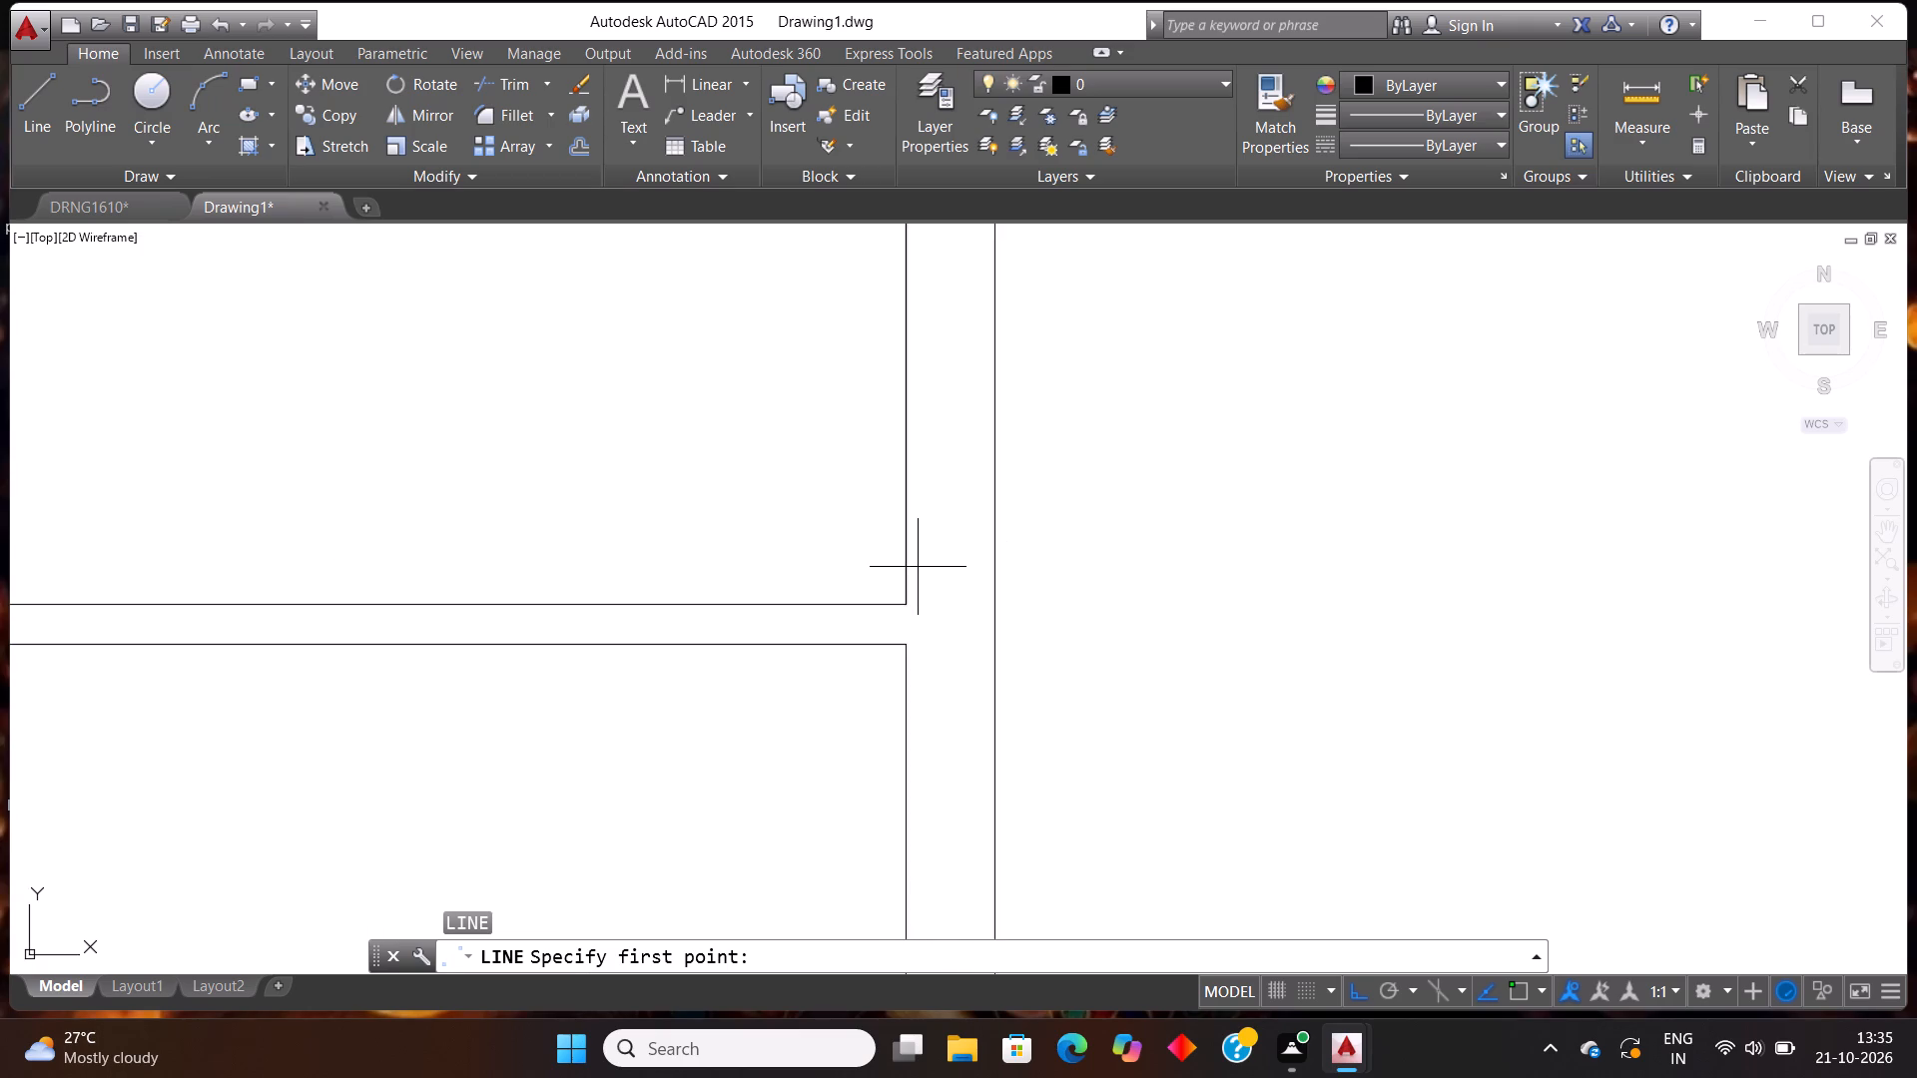
scroll(918, 567, "up", 2)
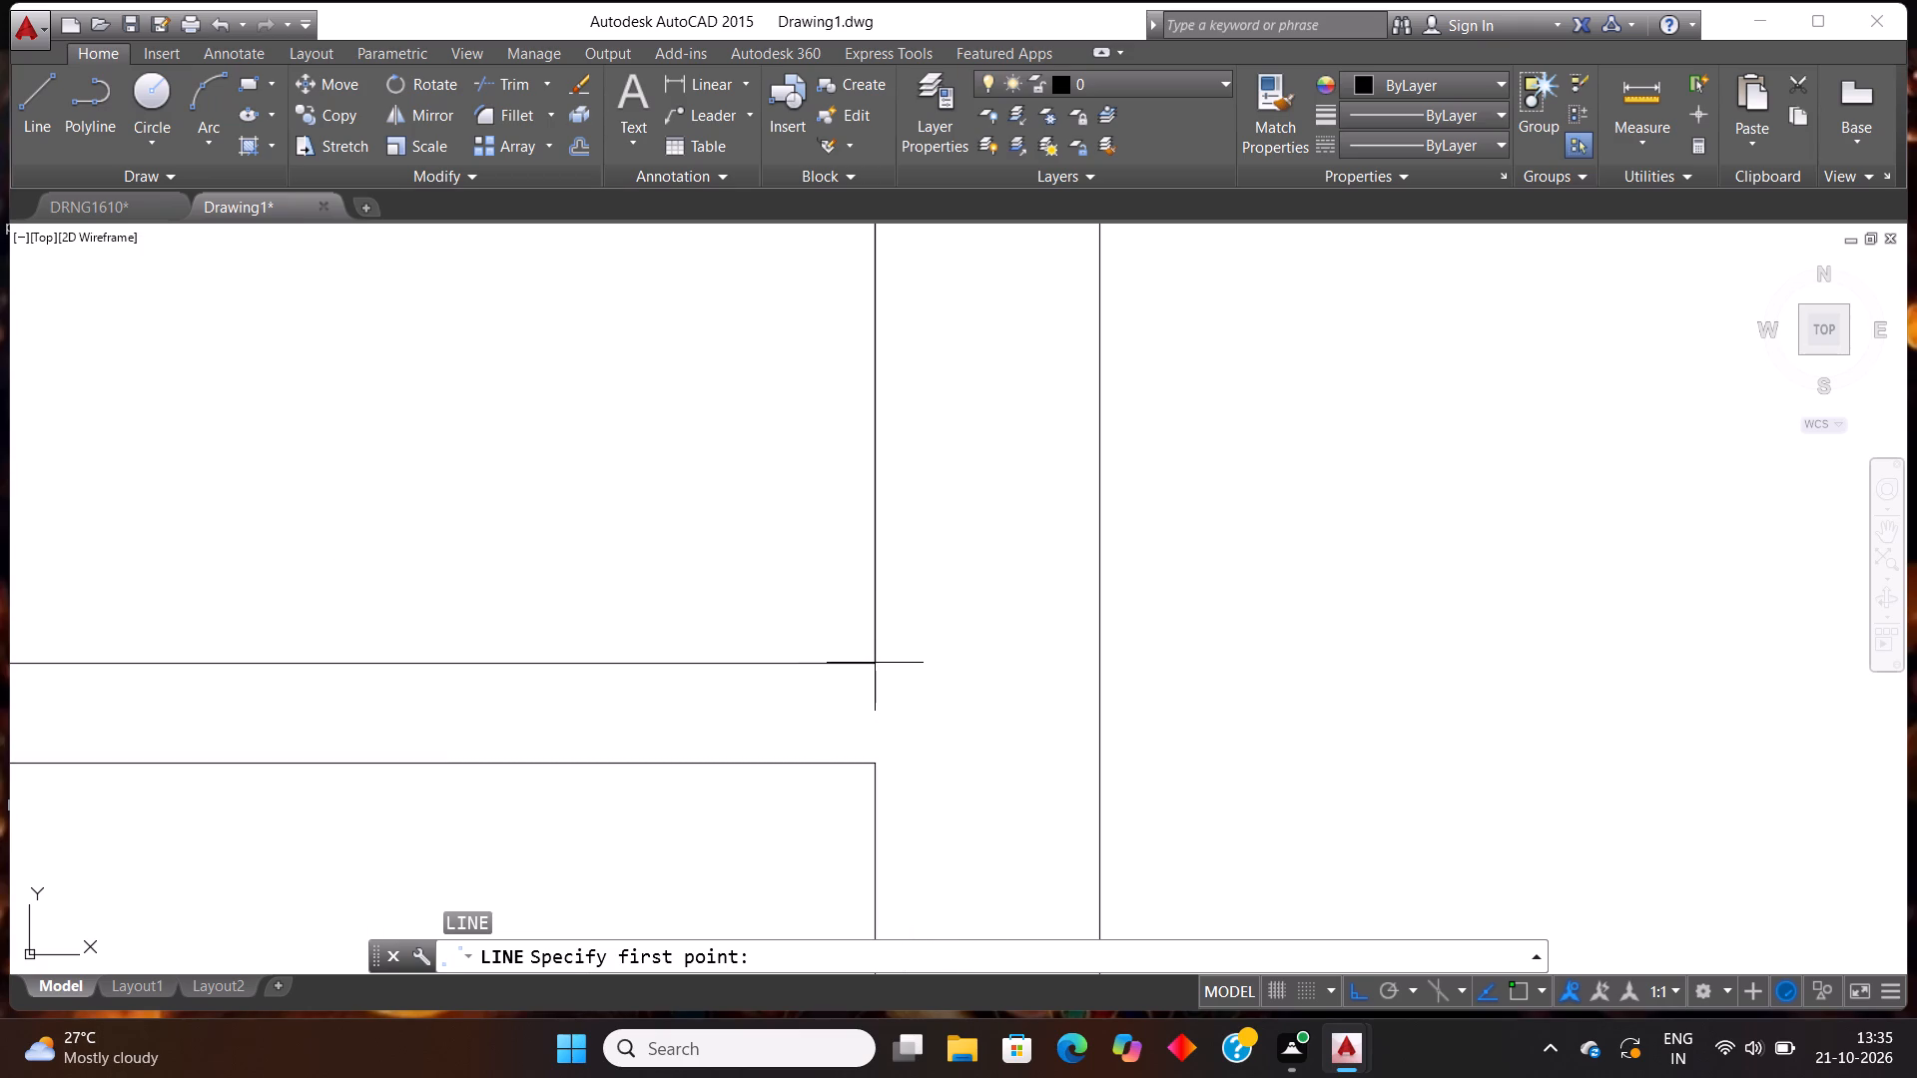
left_click(874, 665)
scroll(903, 429, "up", 2)
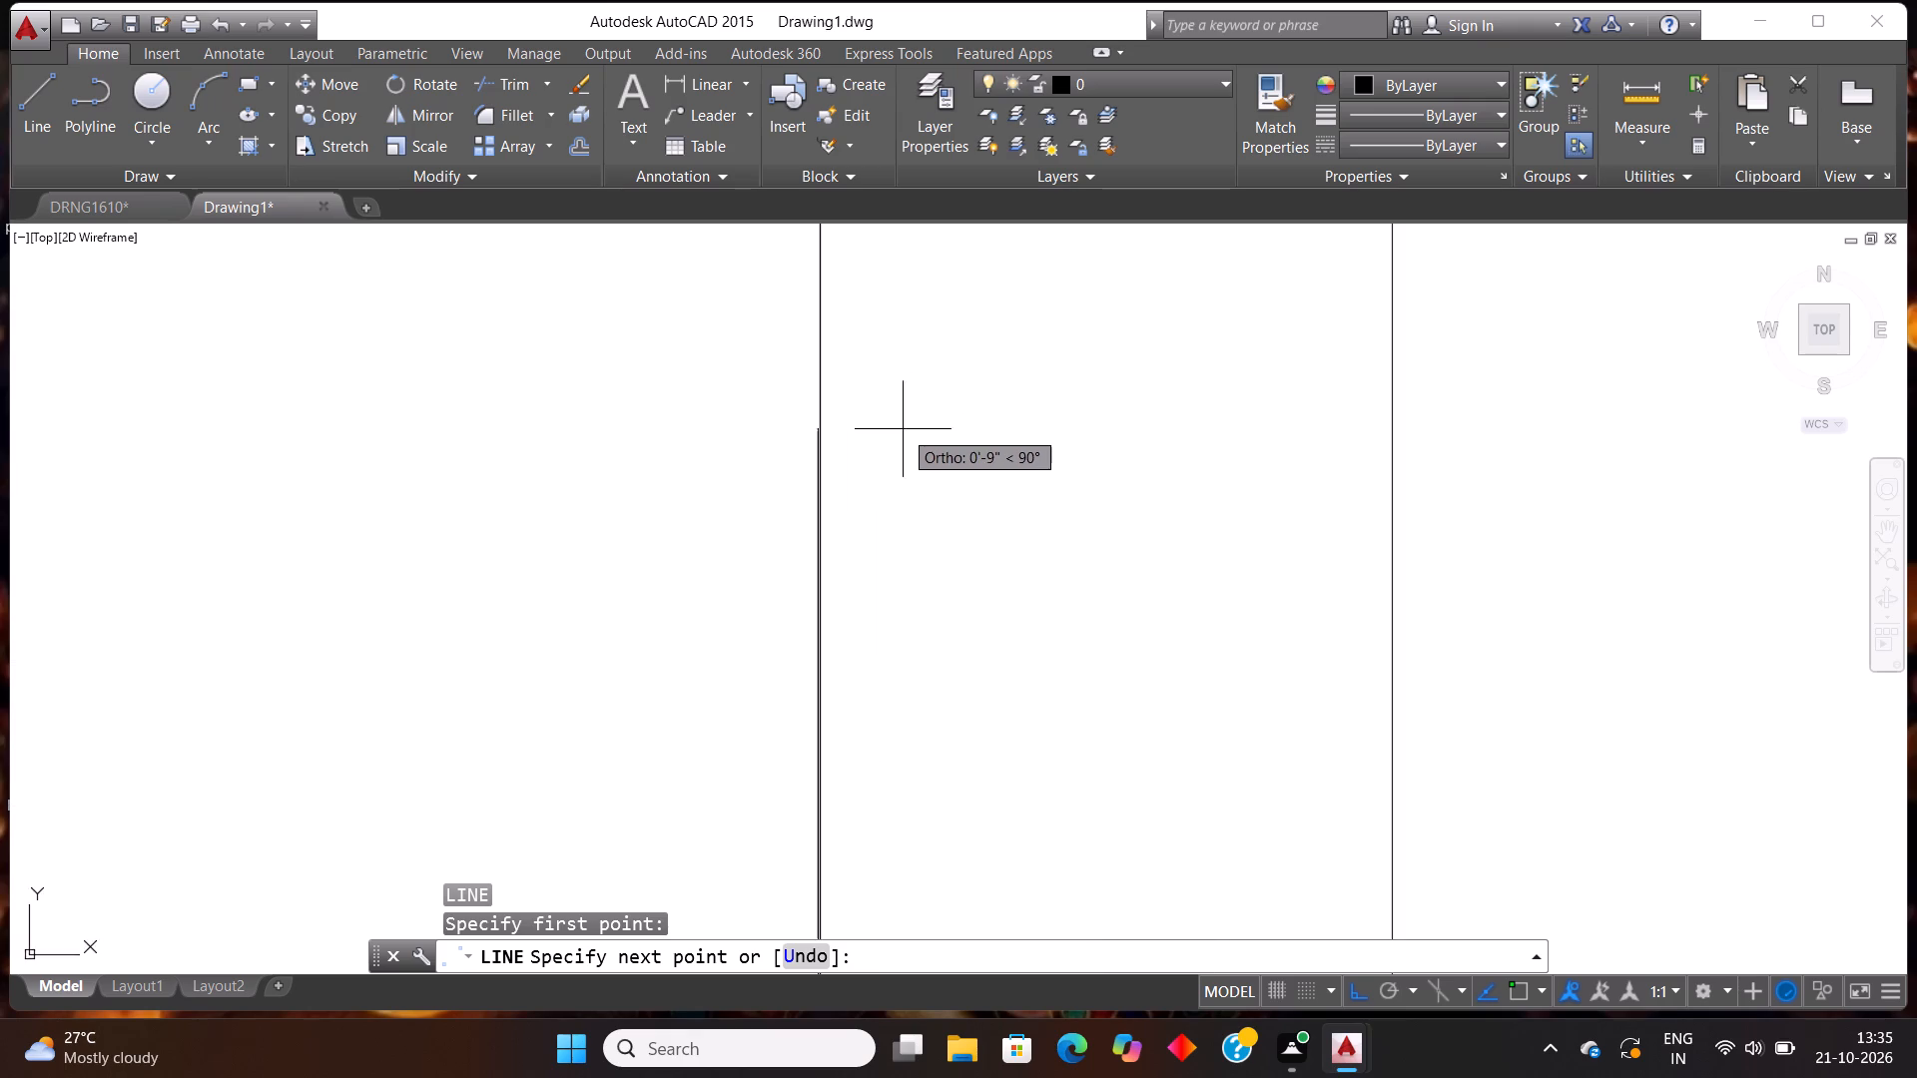
scroll(830, 481, "up", 3)
scroll(839, 465, "down", 2)
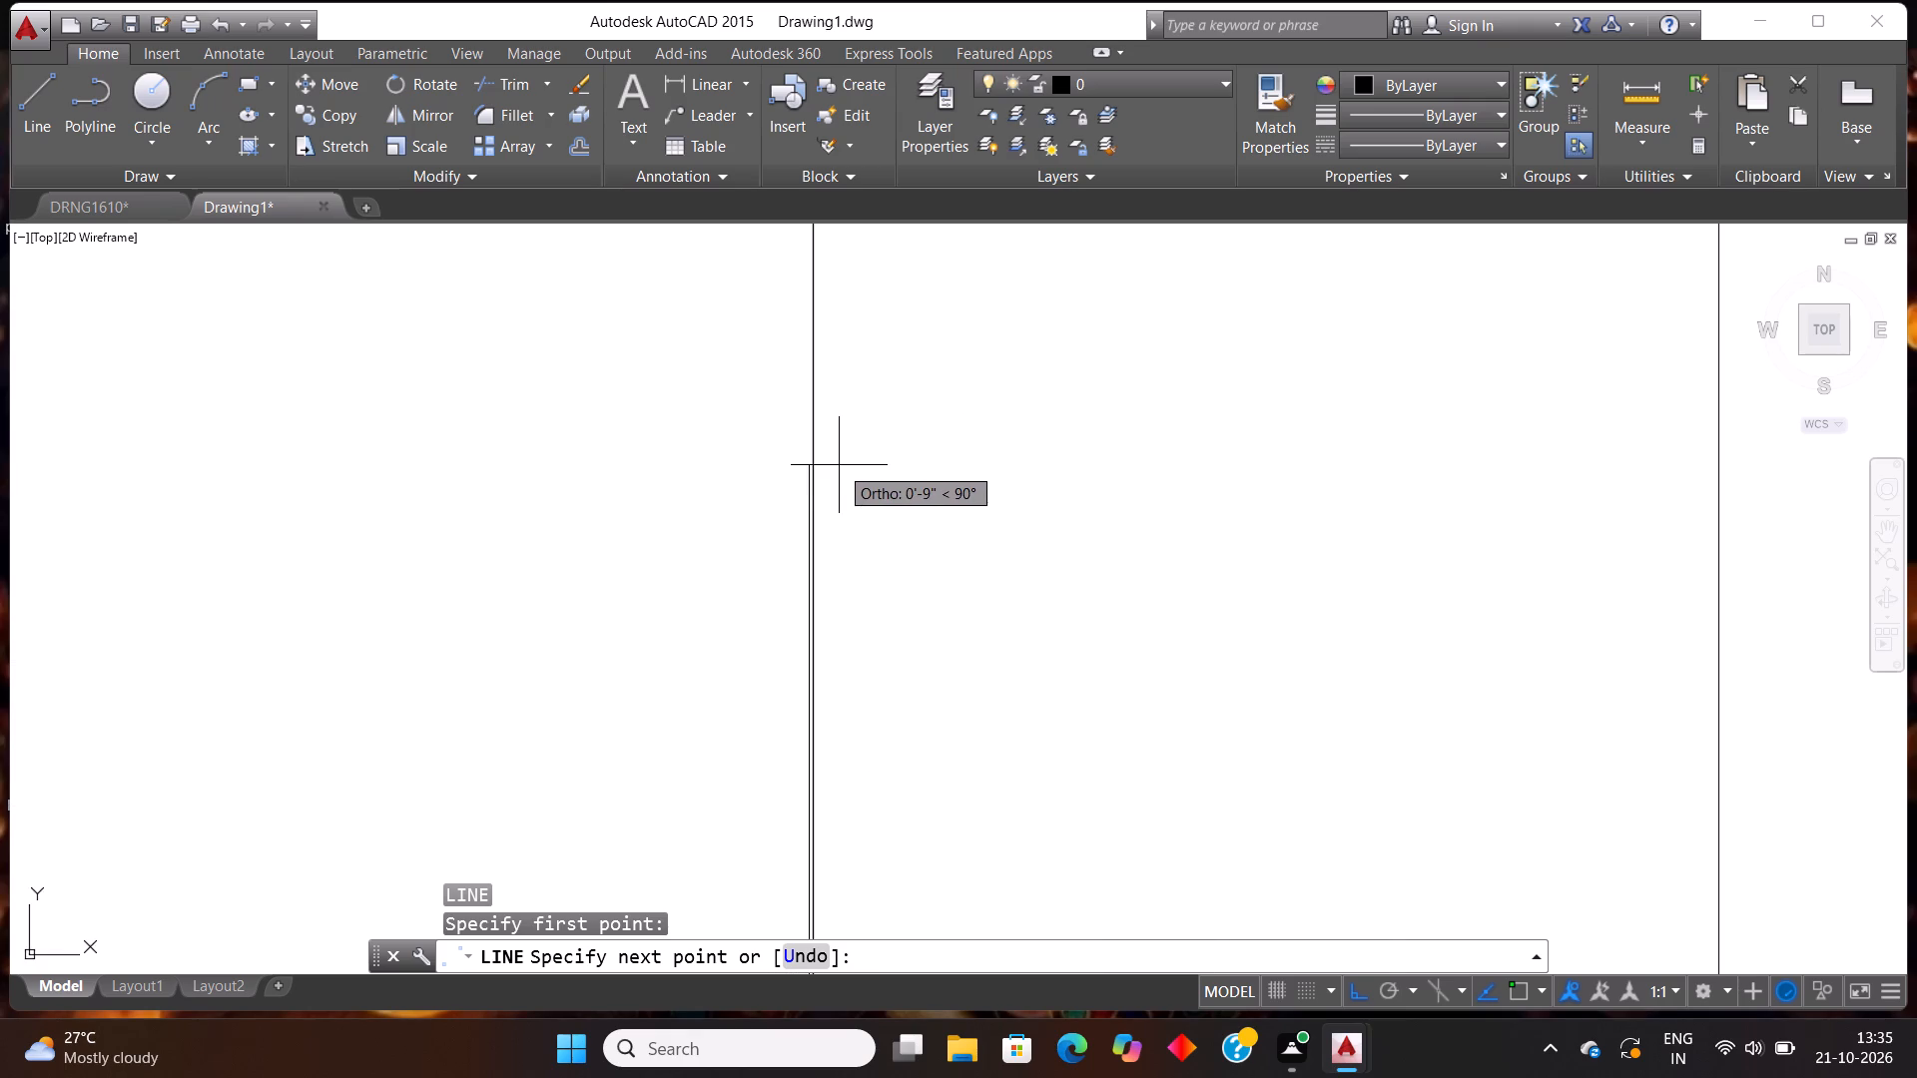
scroll(839, 465, "down", 2)
scroll(840, 461, "up", 1)
type("2'")
key("Return")
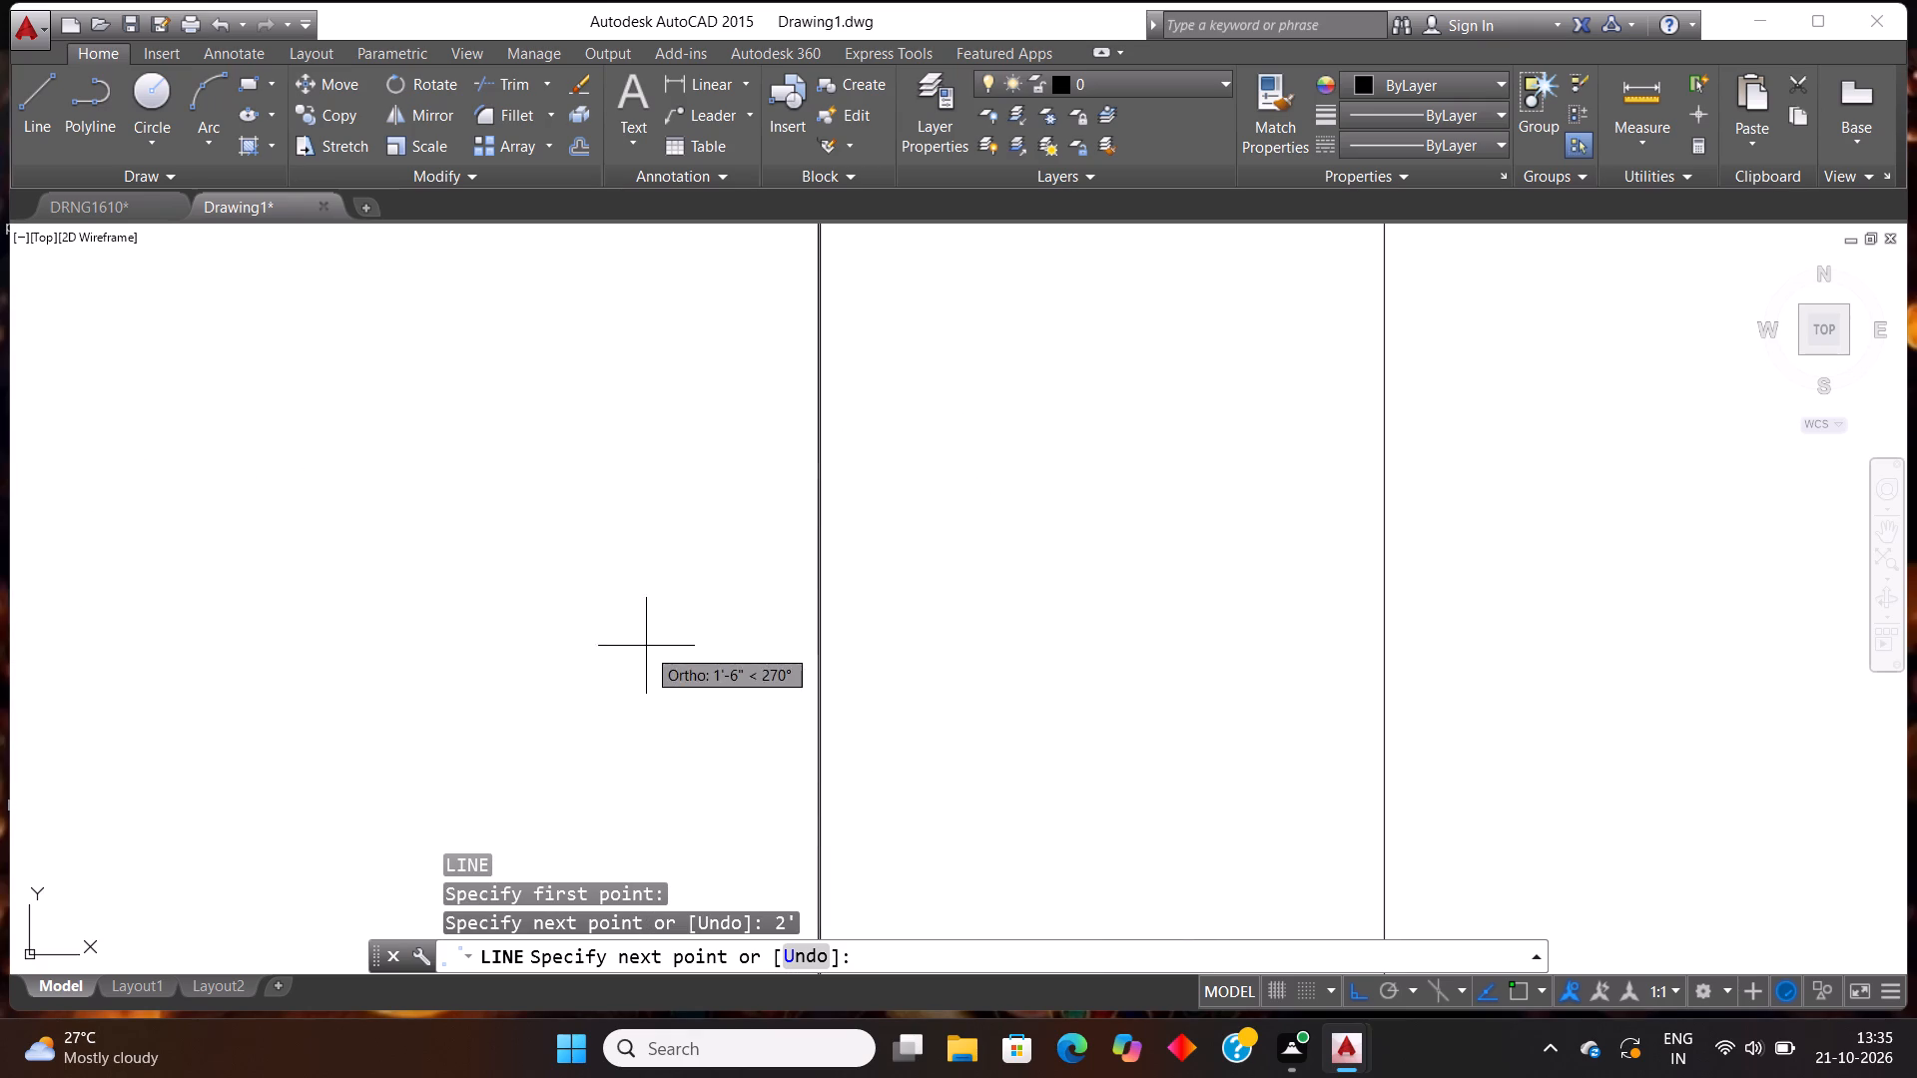
scroll(645, 617, "down", 2)
scroll(485, 558, "down", 2)
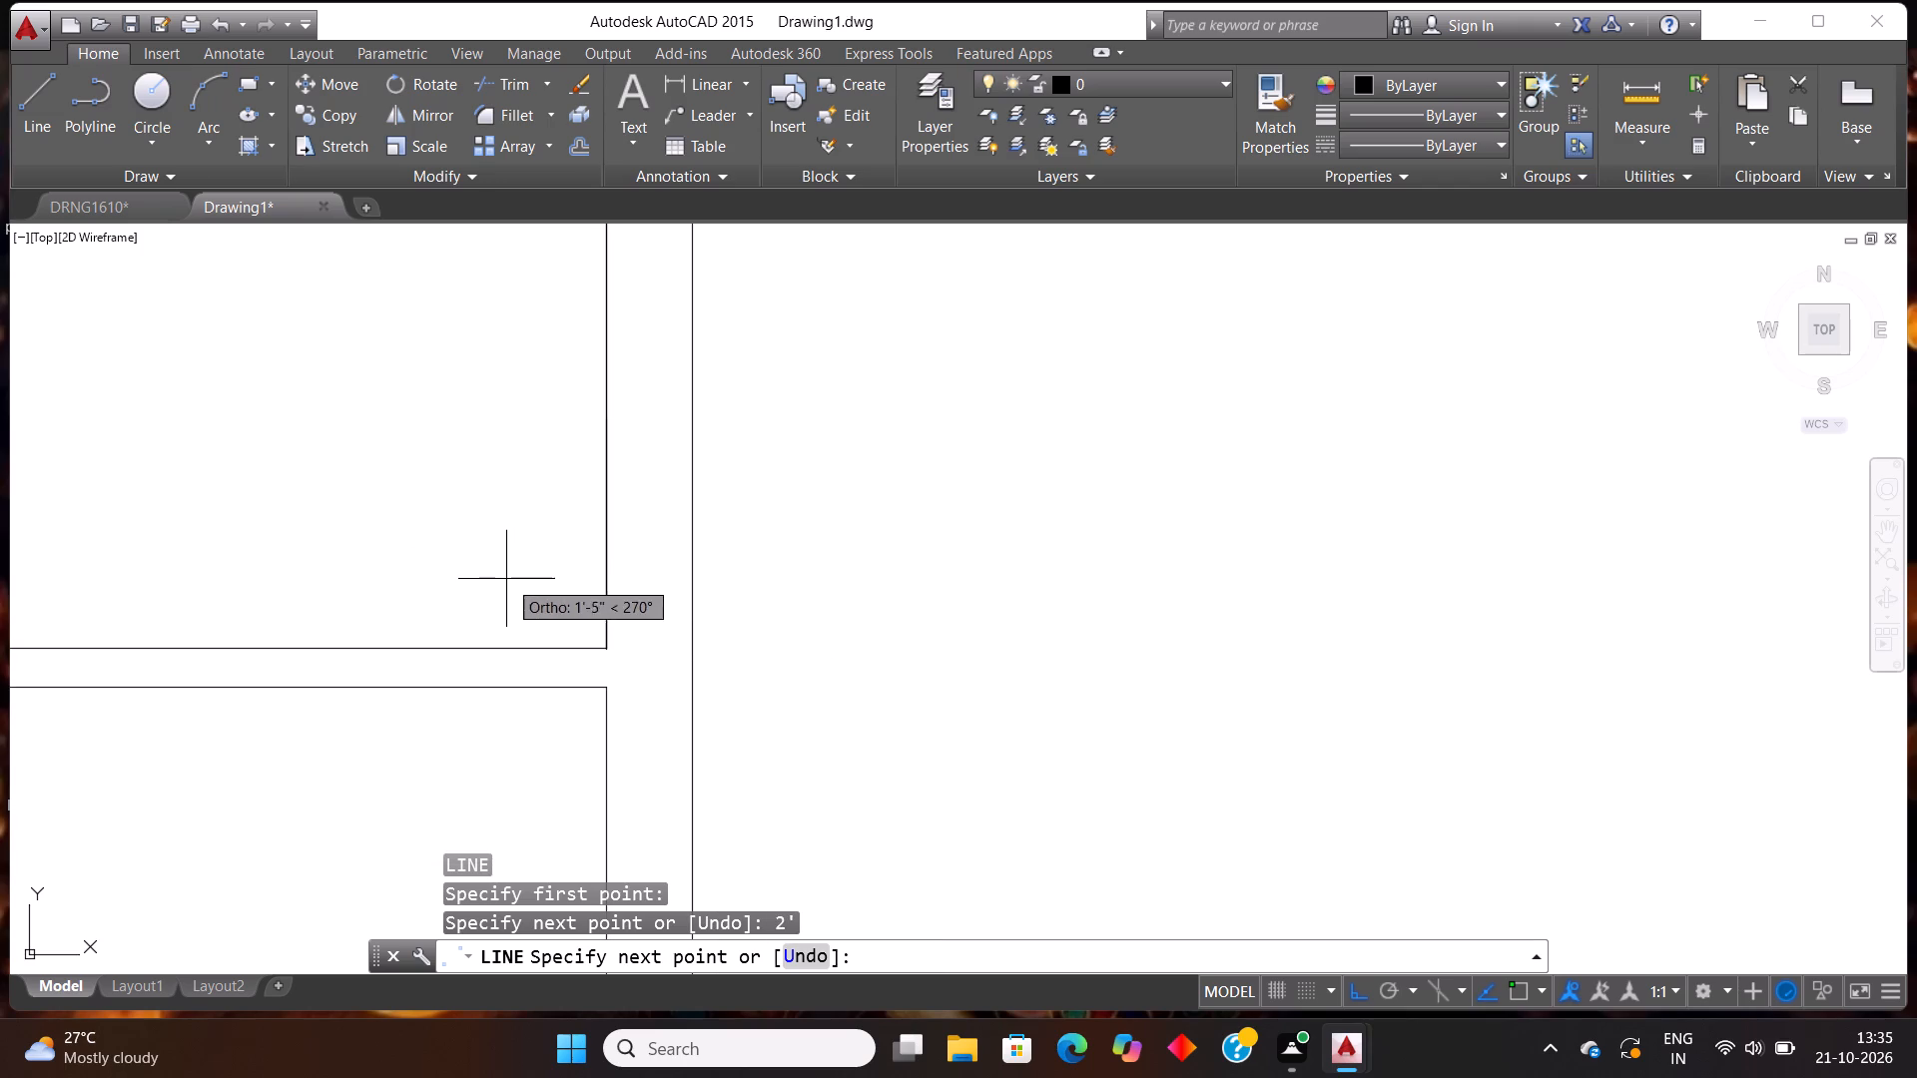
scroll(590, 613, "down", 2)
scroll(822, 618, "down", 2)
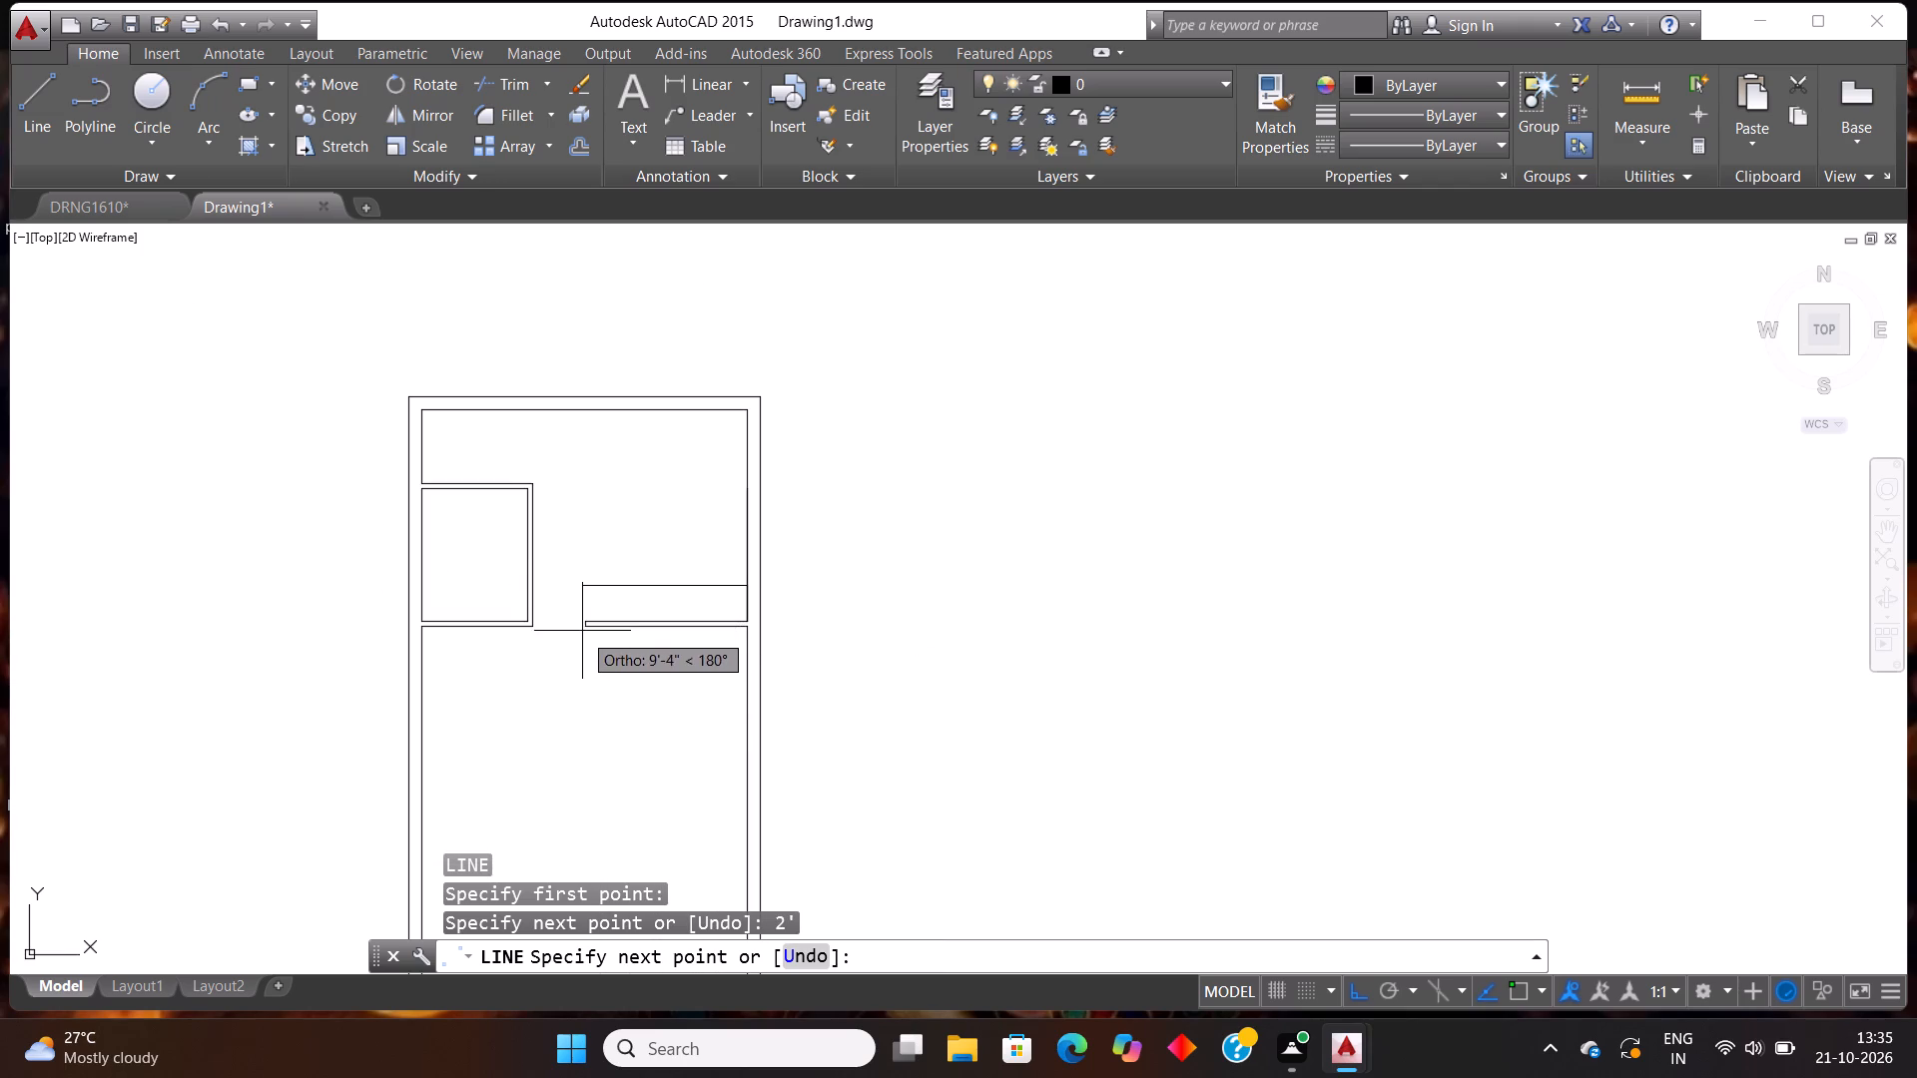
left_click(567, 549)
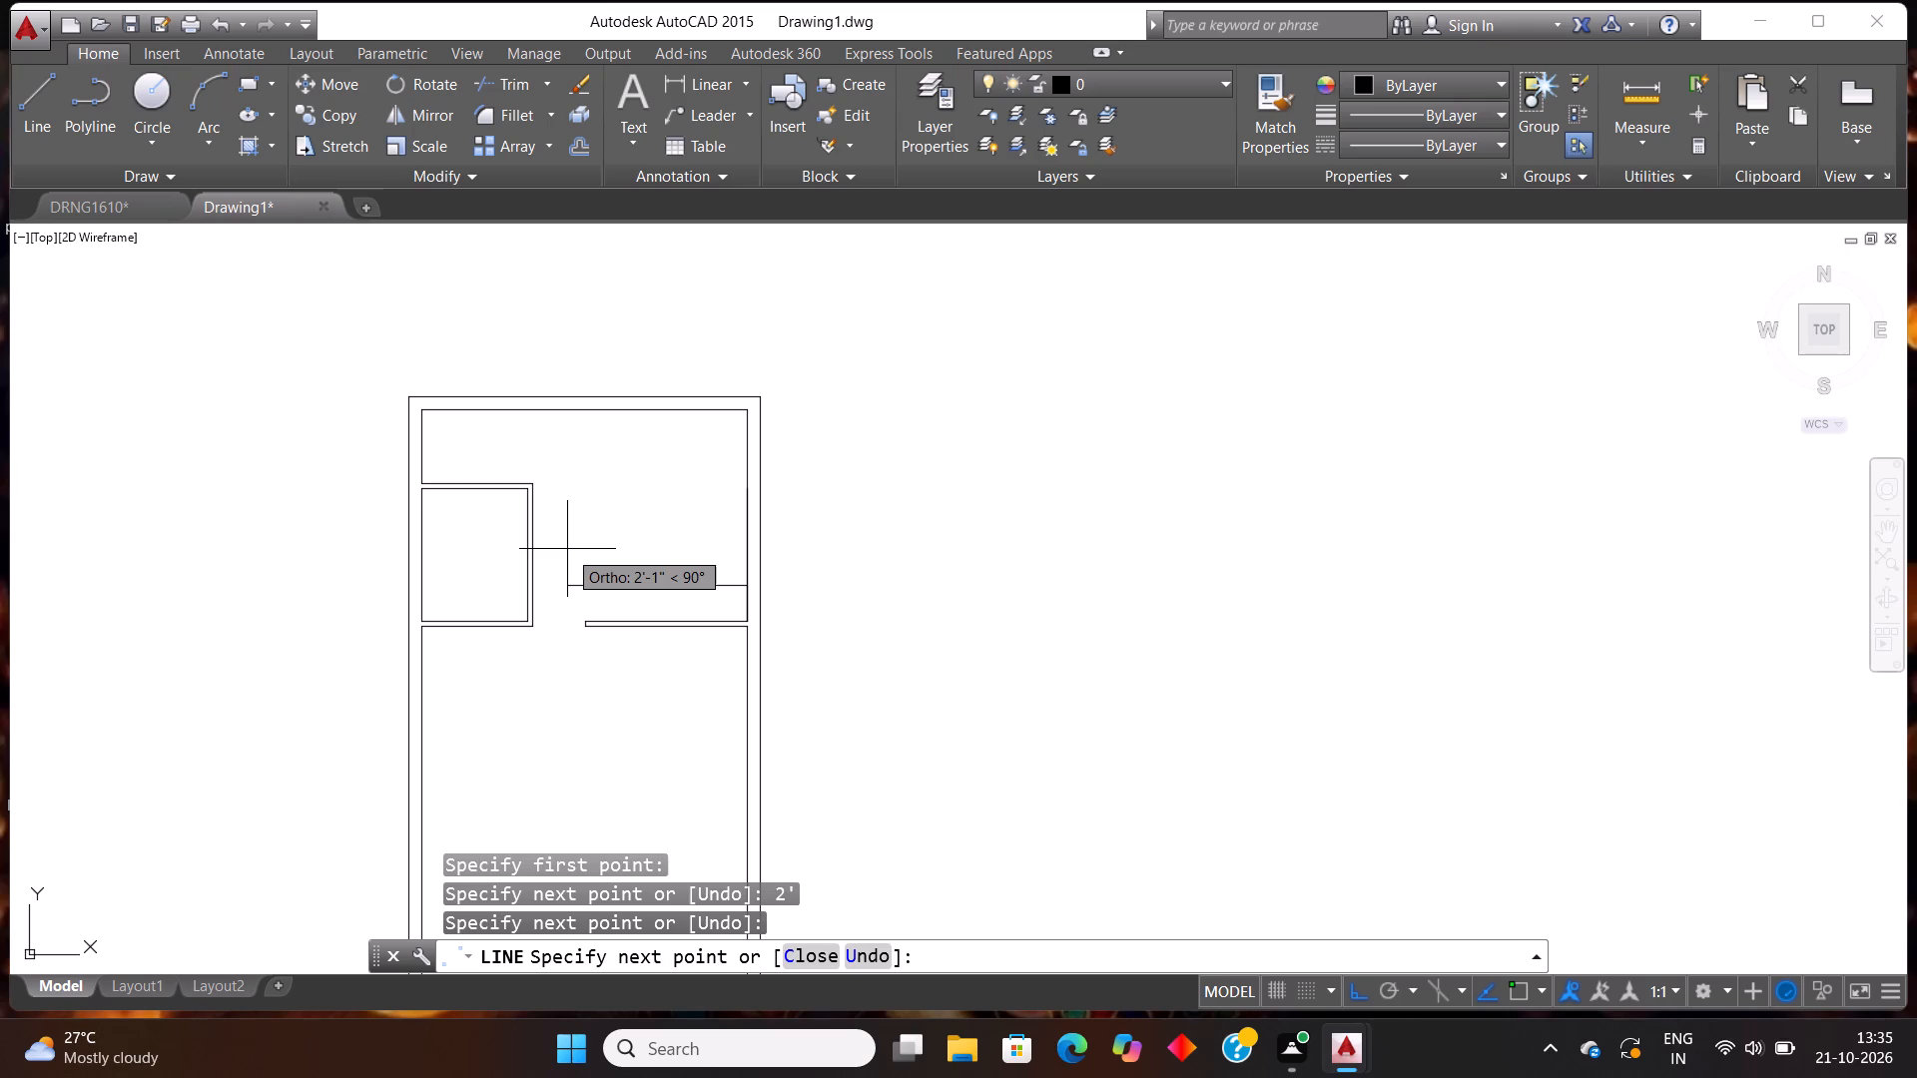
key("Return")
Start a new line at the upper corner of the lower partition's free end beside the 3' opening.
key("Return")
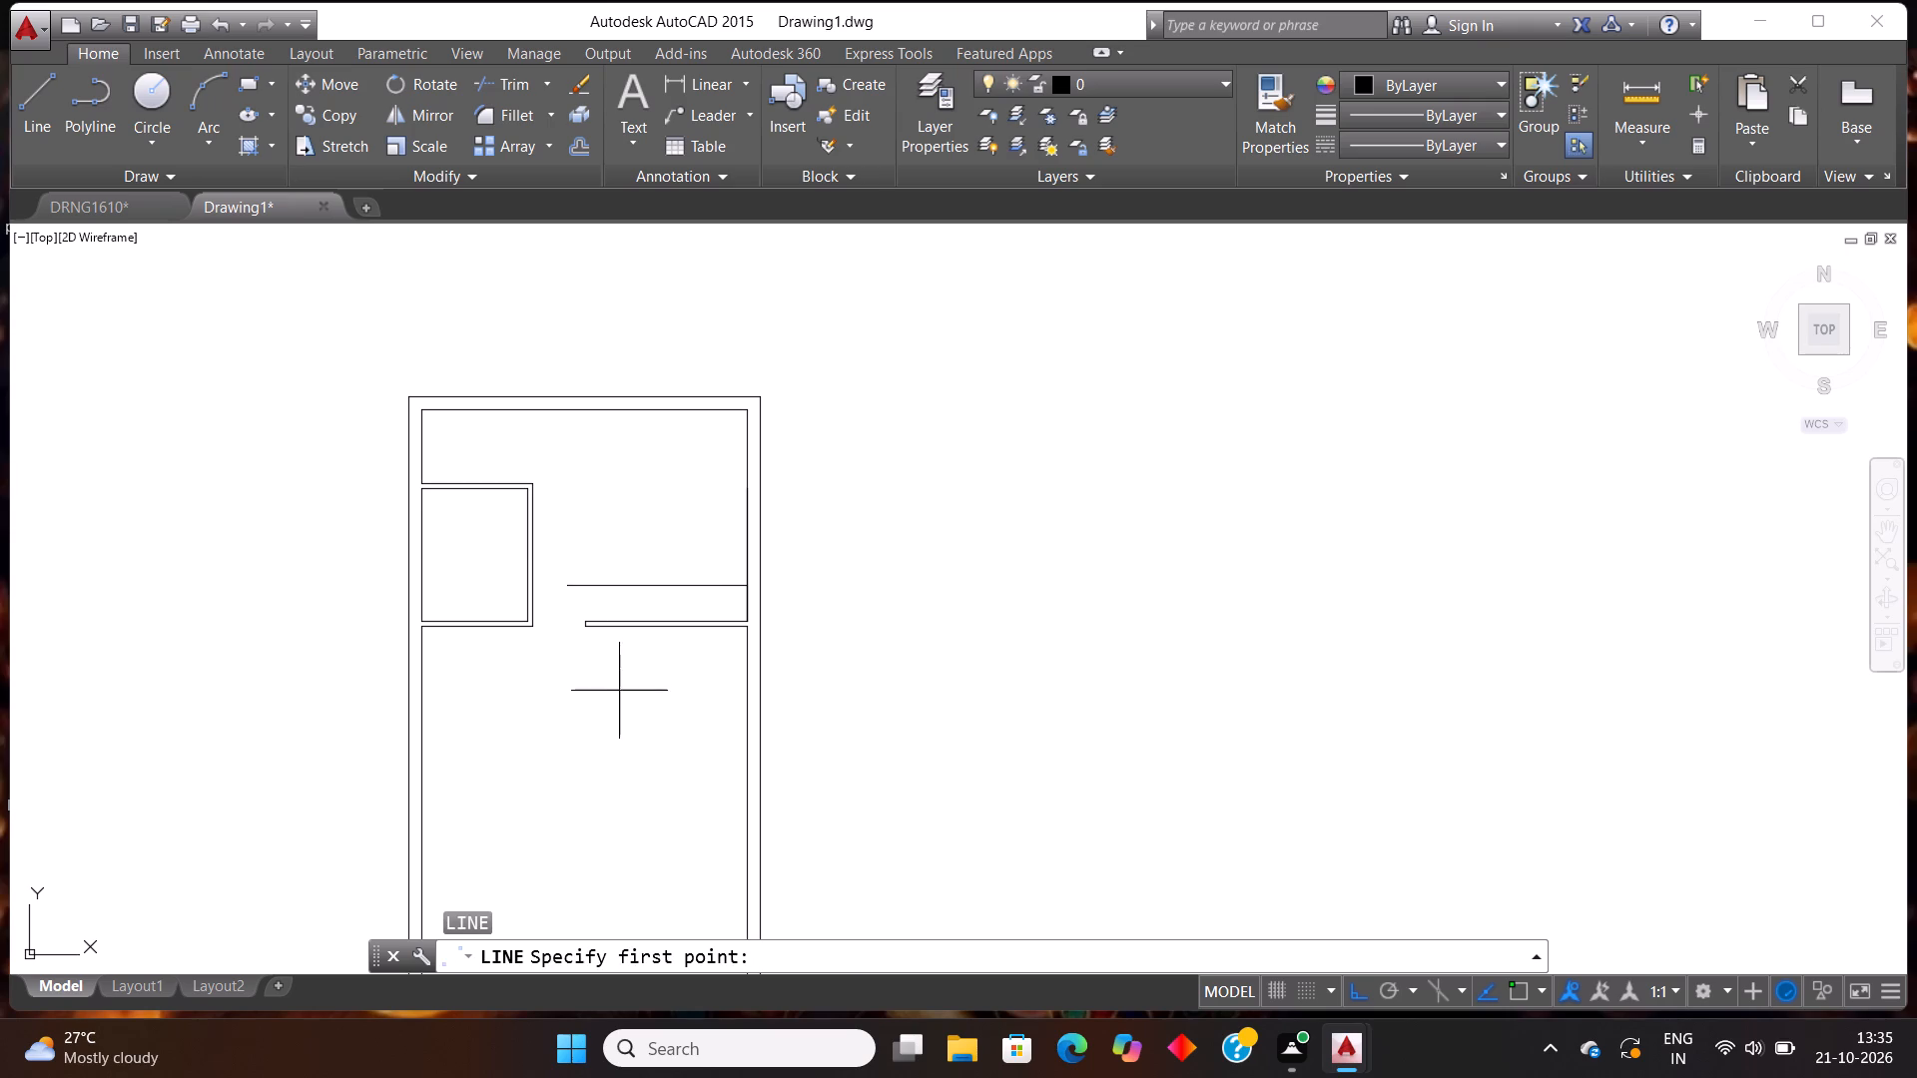
scroll(618, 666, "up", 1)
scroll(581, 573, "up", 2)
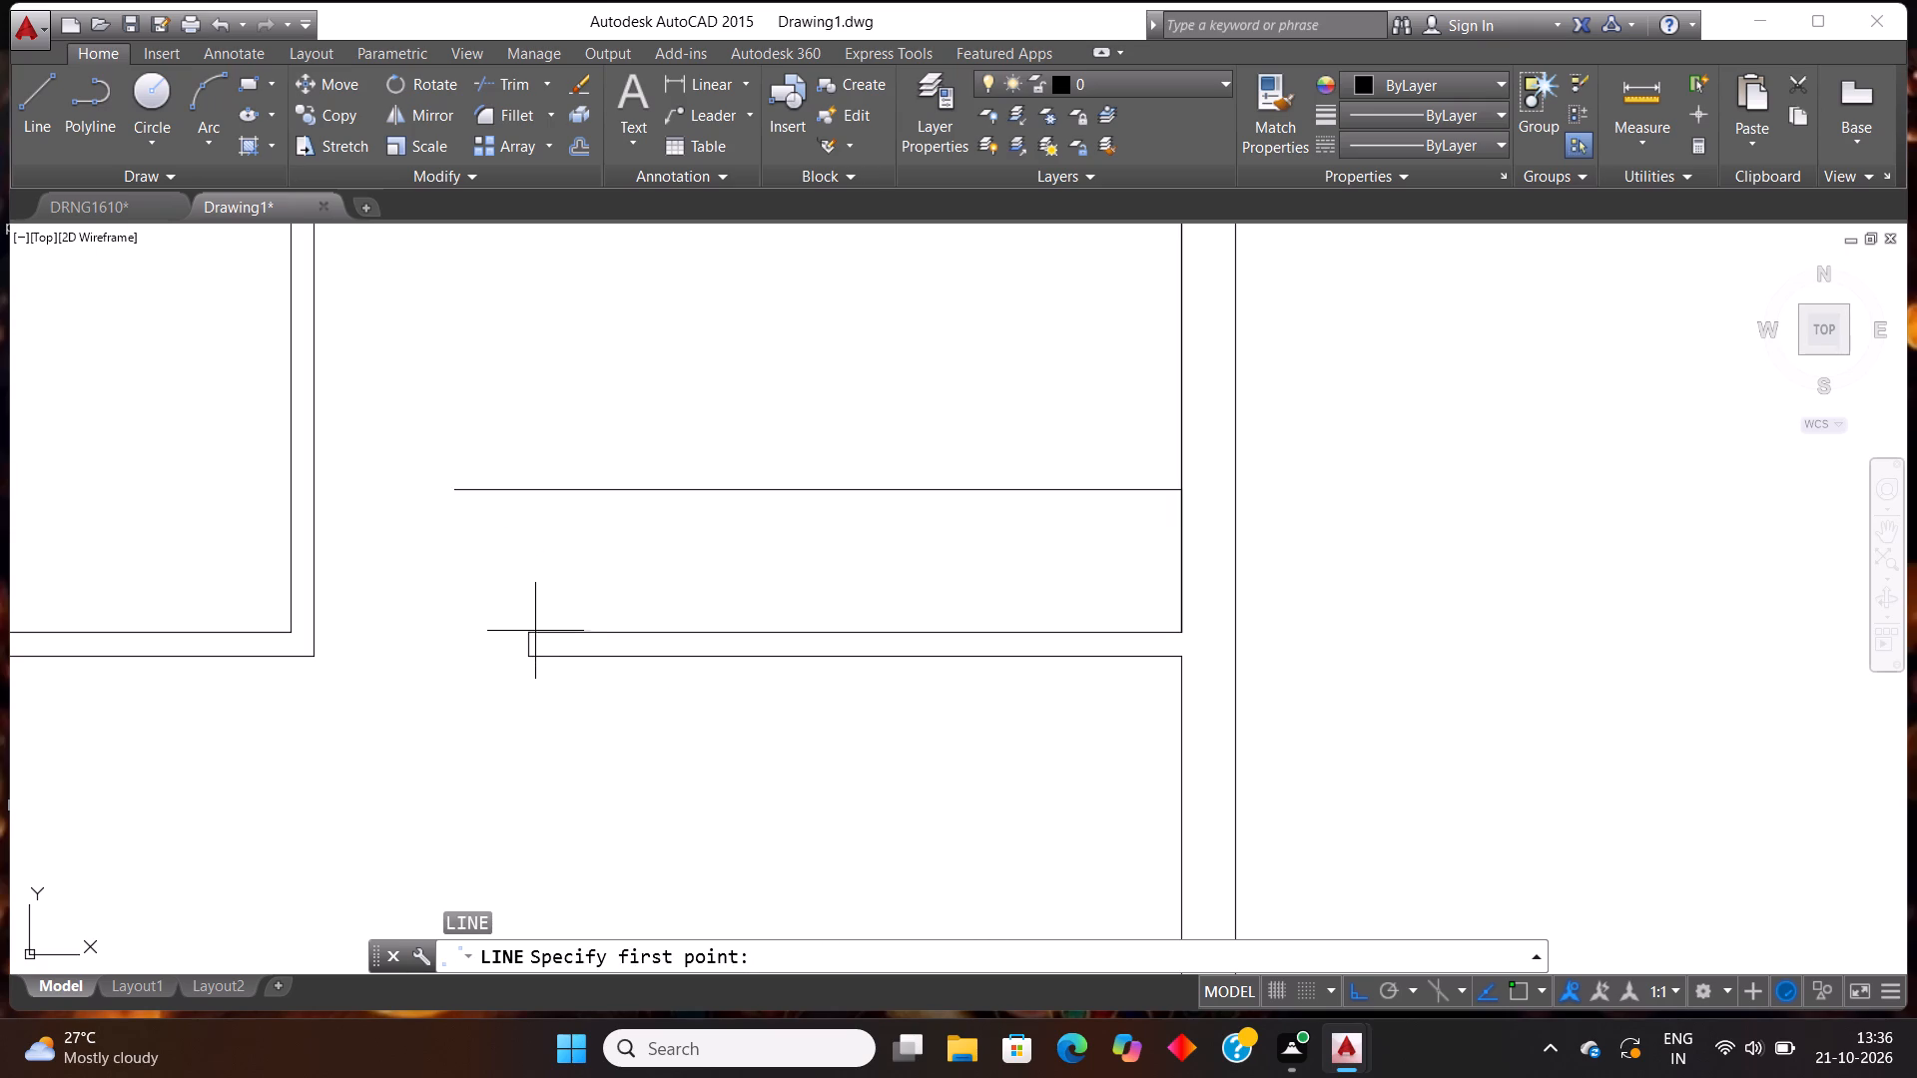
left_click(535, 631)
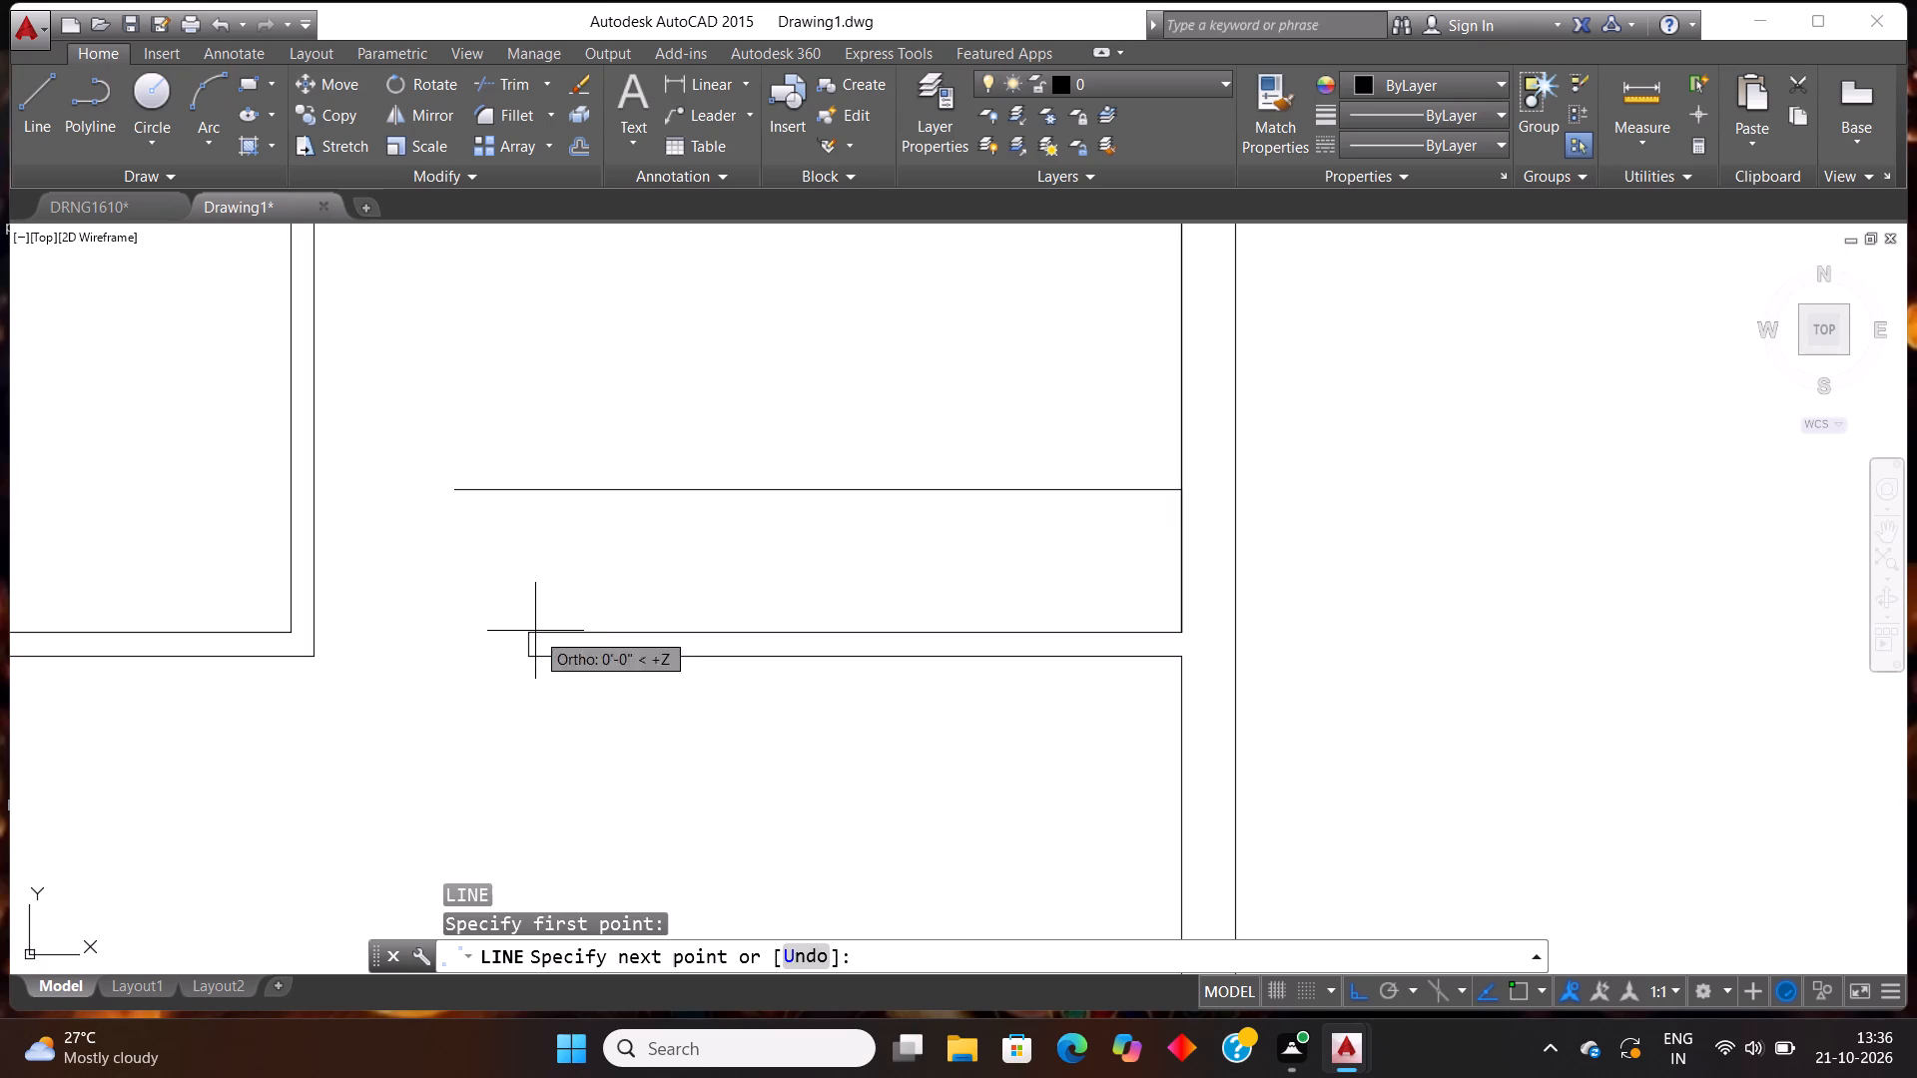
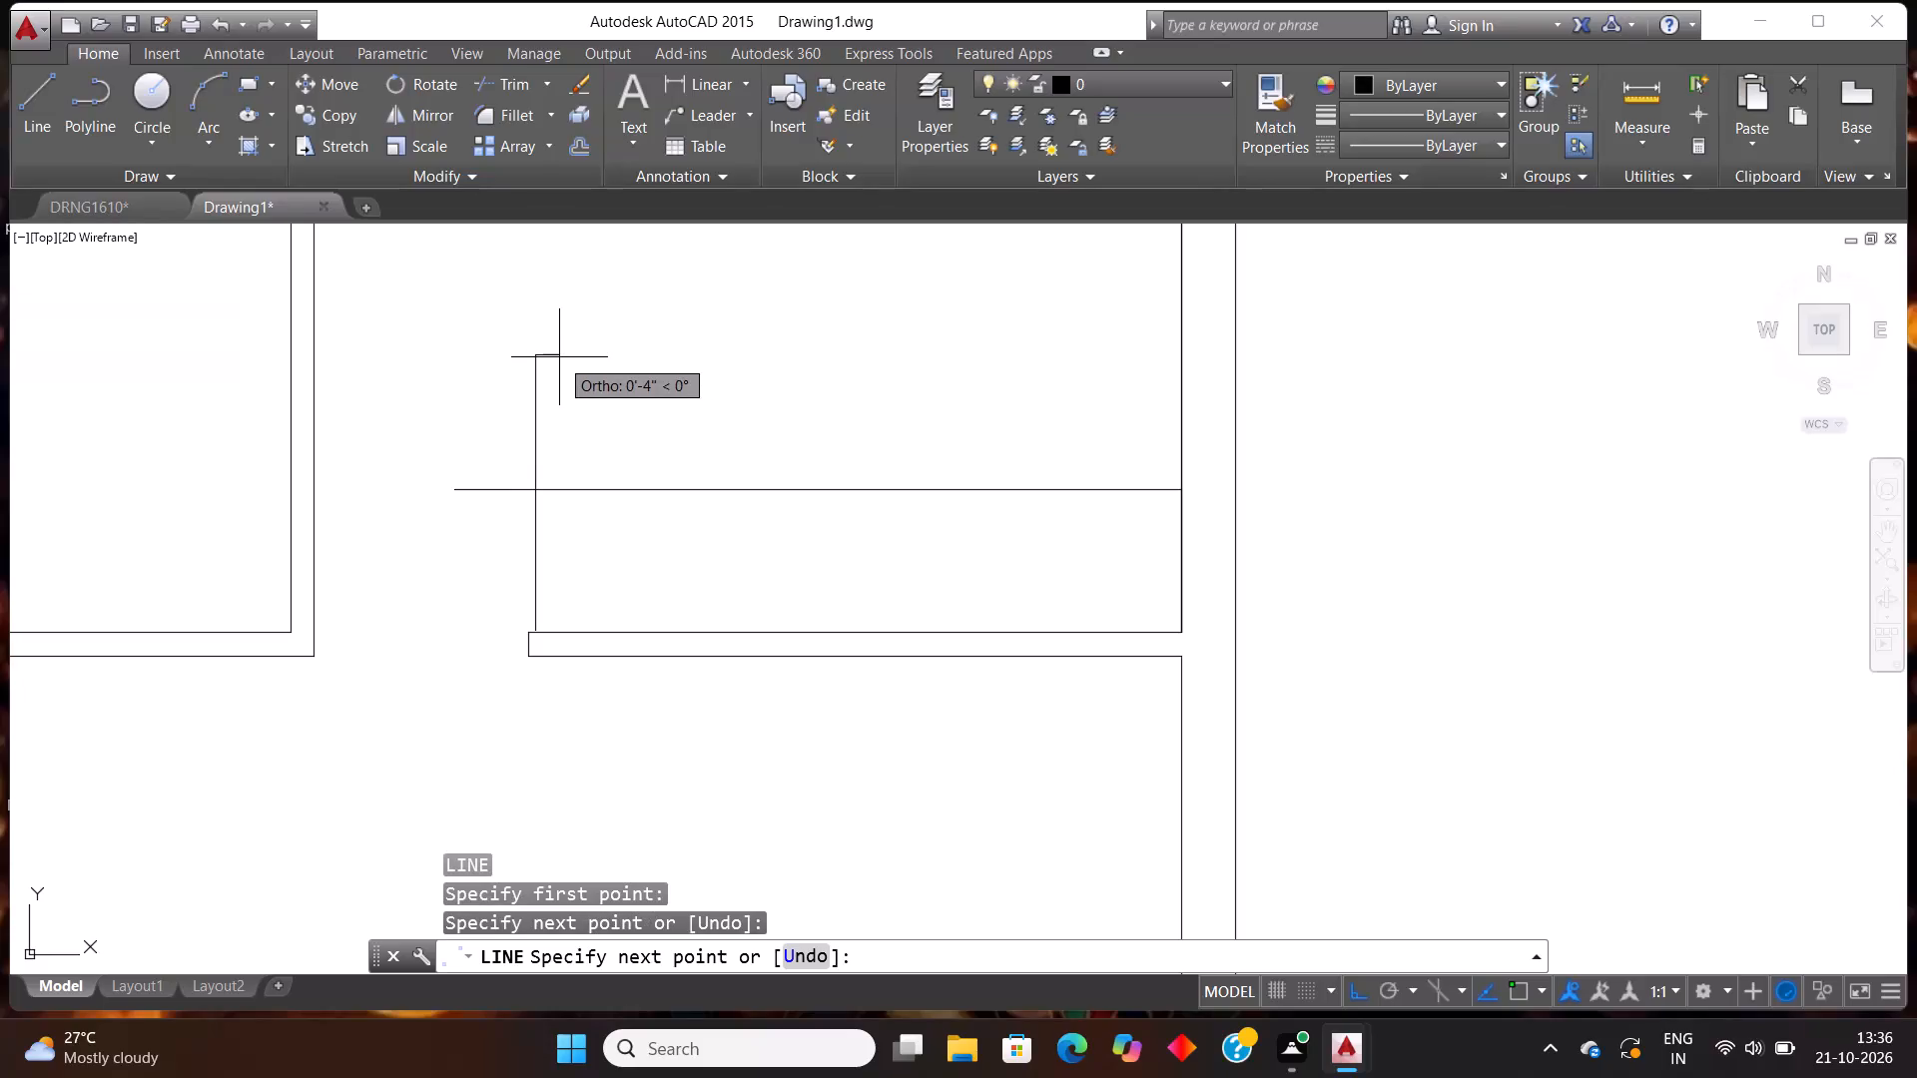
Extend the strip's vertical end line down to meet the lower partition's top line near its free end.
key("Escape")
key("Escape")
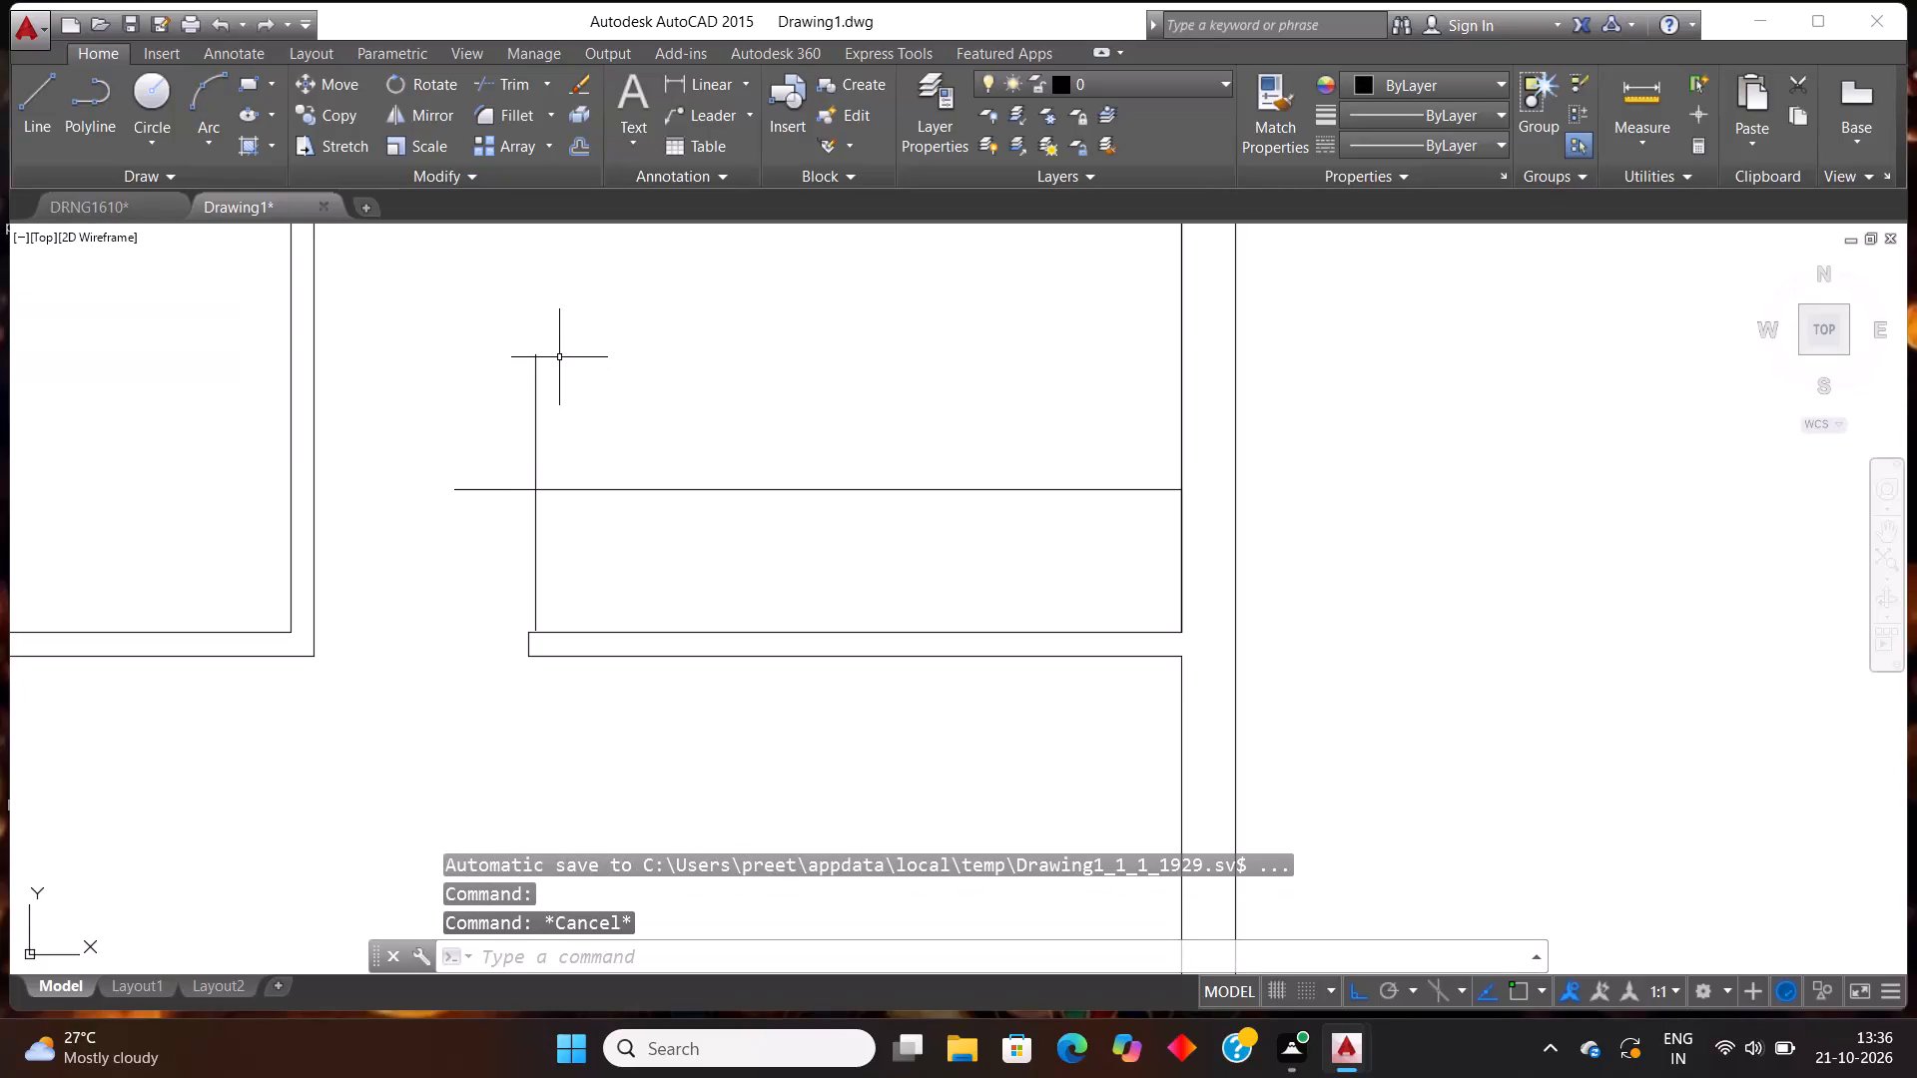
scroll(532, 665, "up", 3)
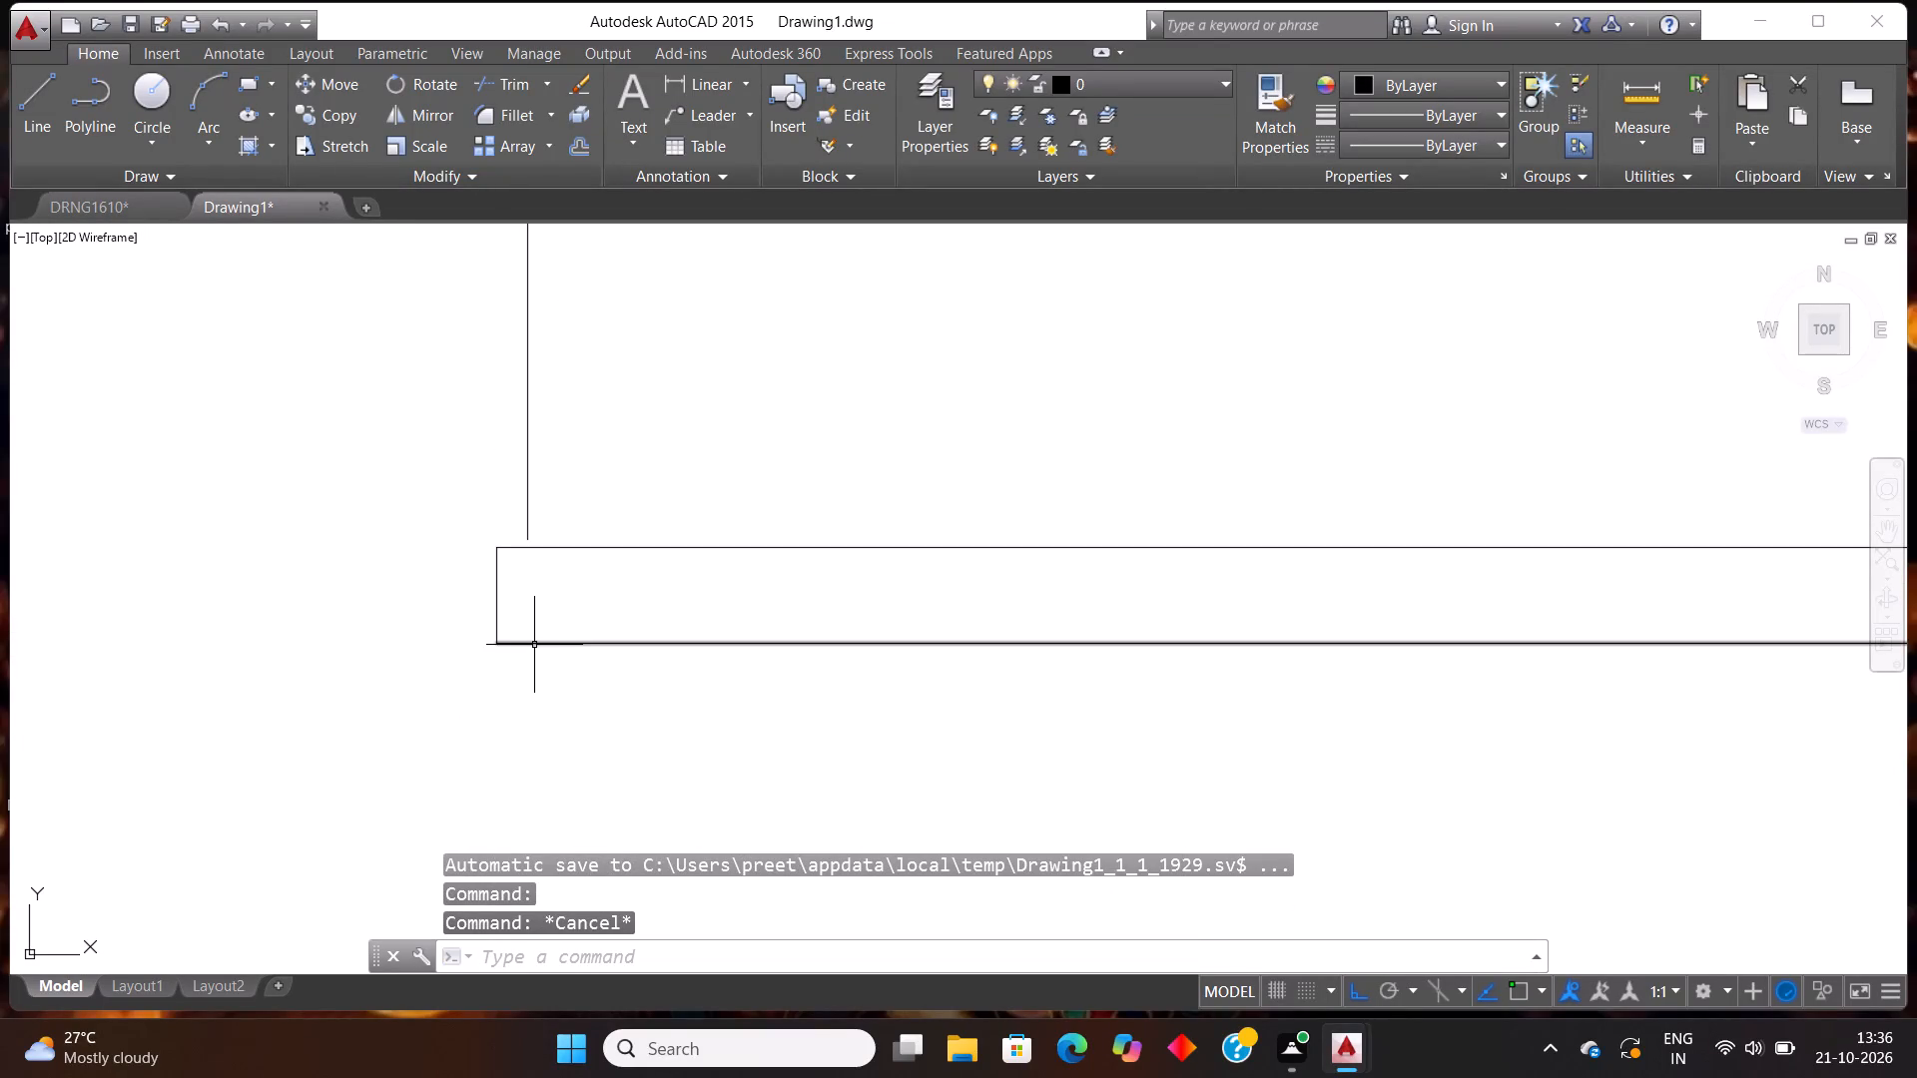
key("Escape")
type("EX")
key("Return")
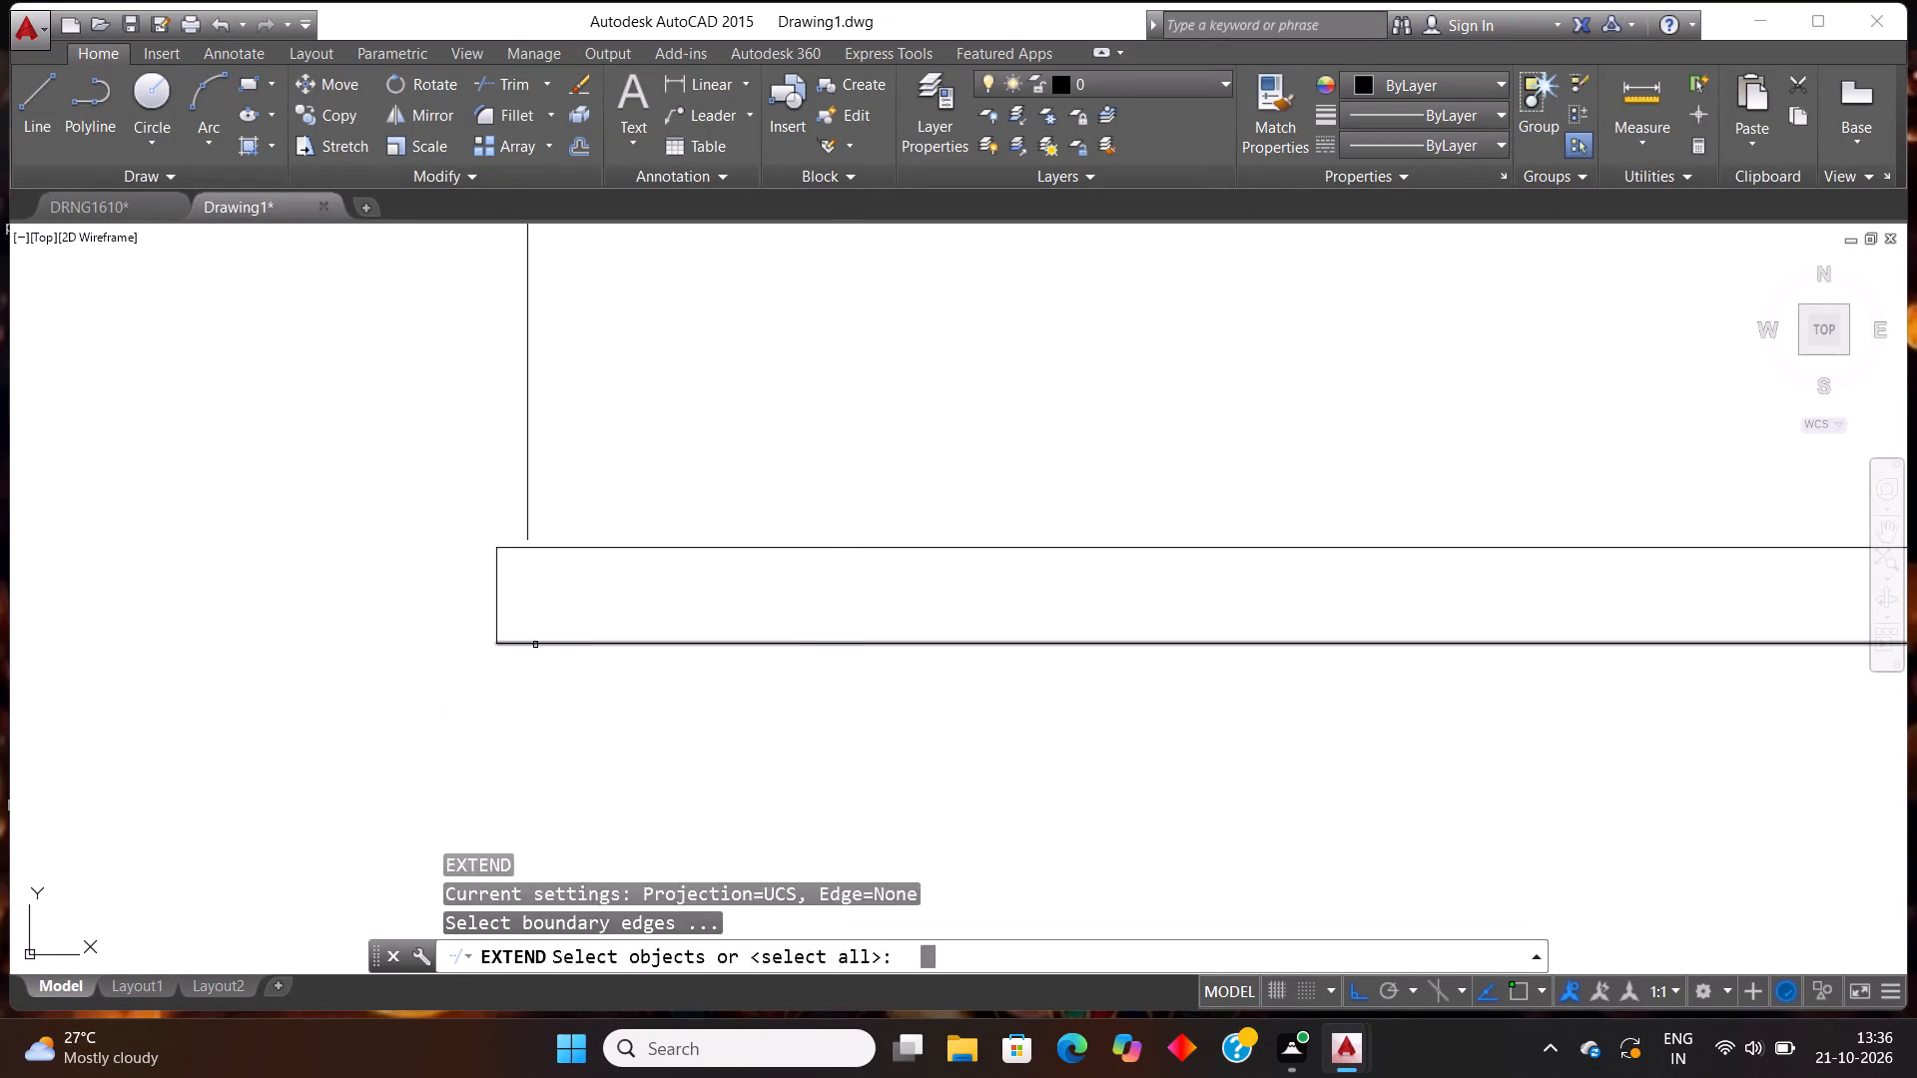
key("Return")
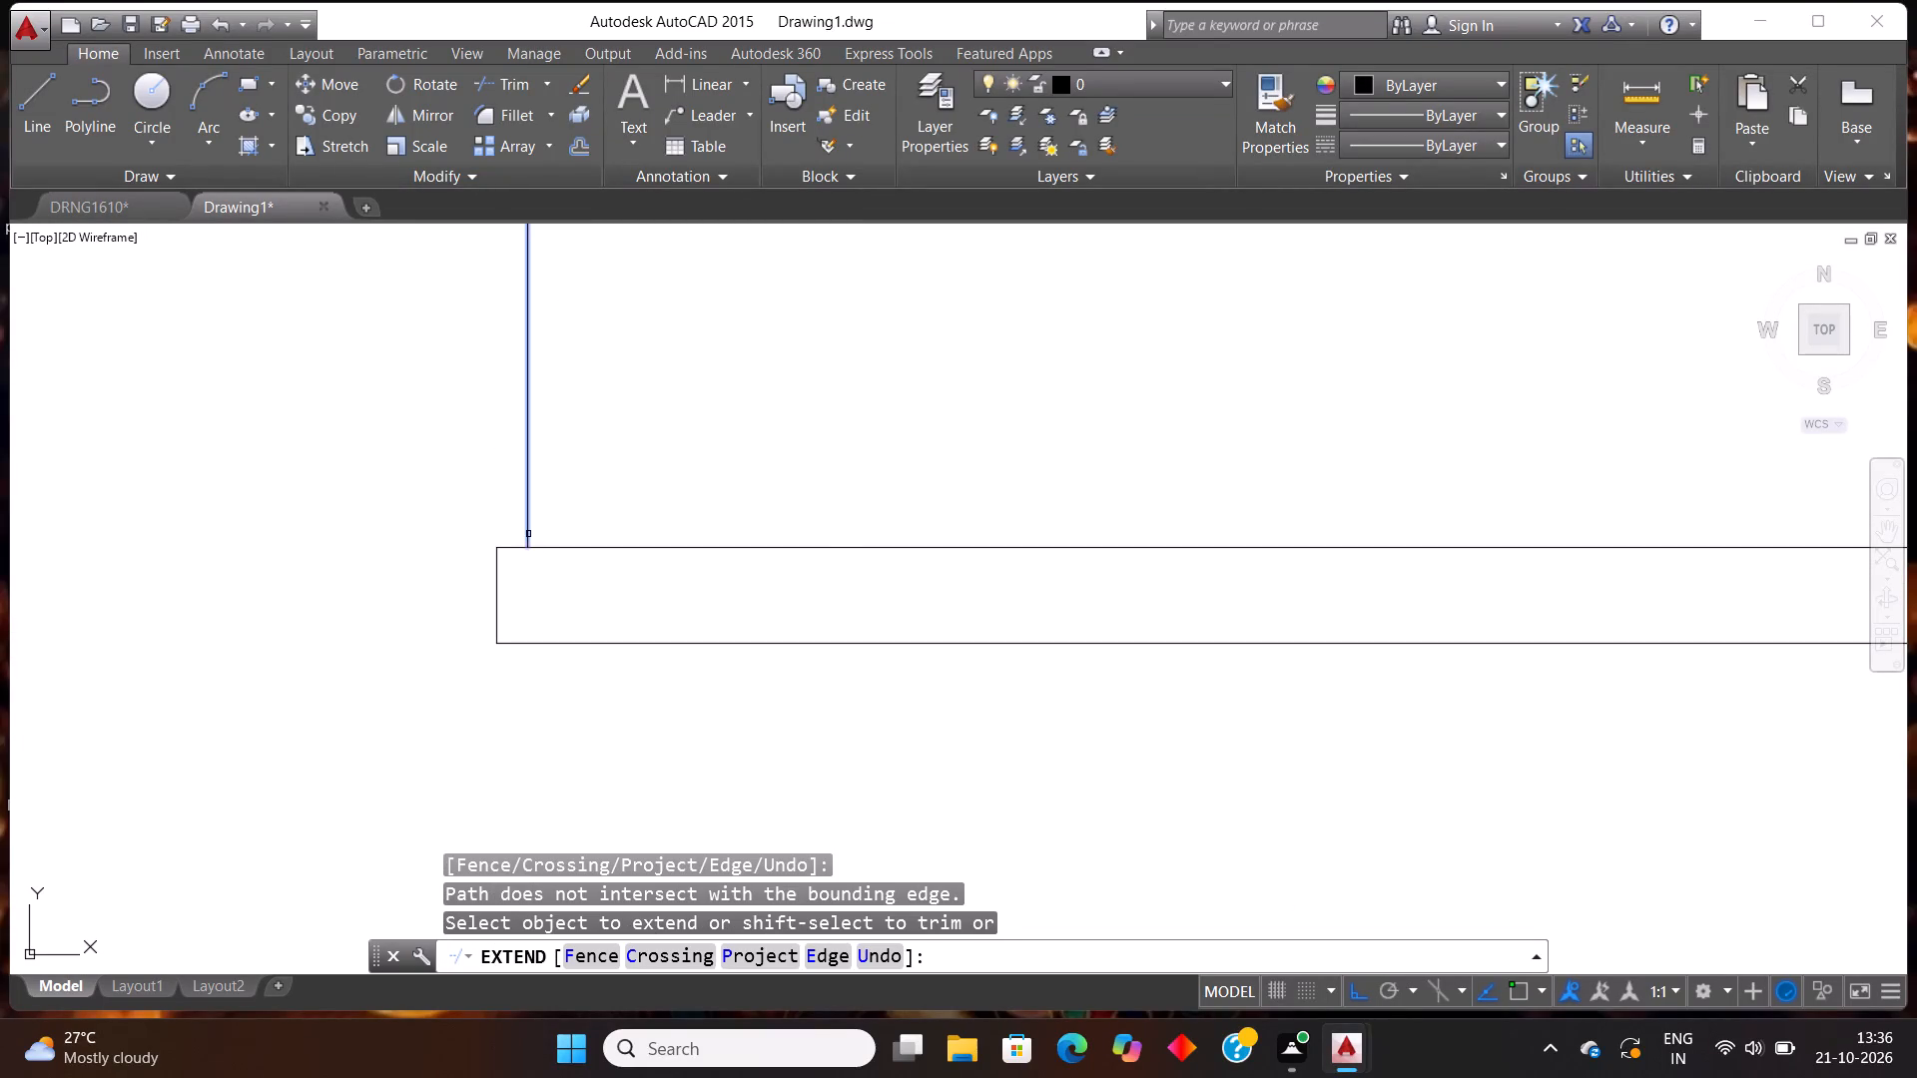
left_click(528, 533)
key("Escape")
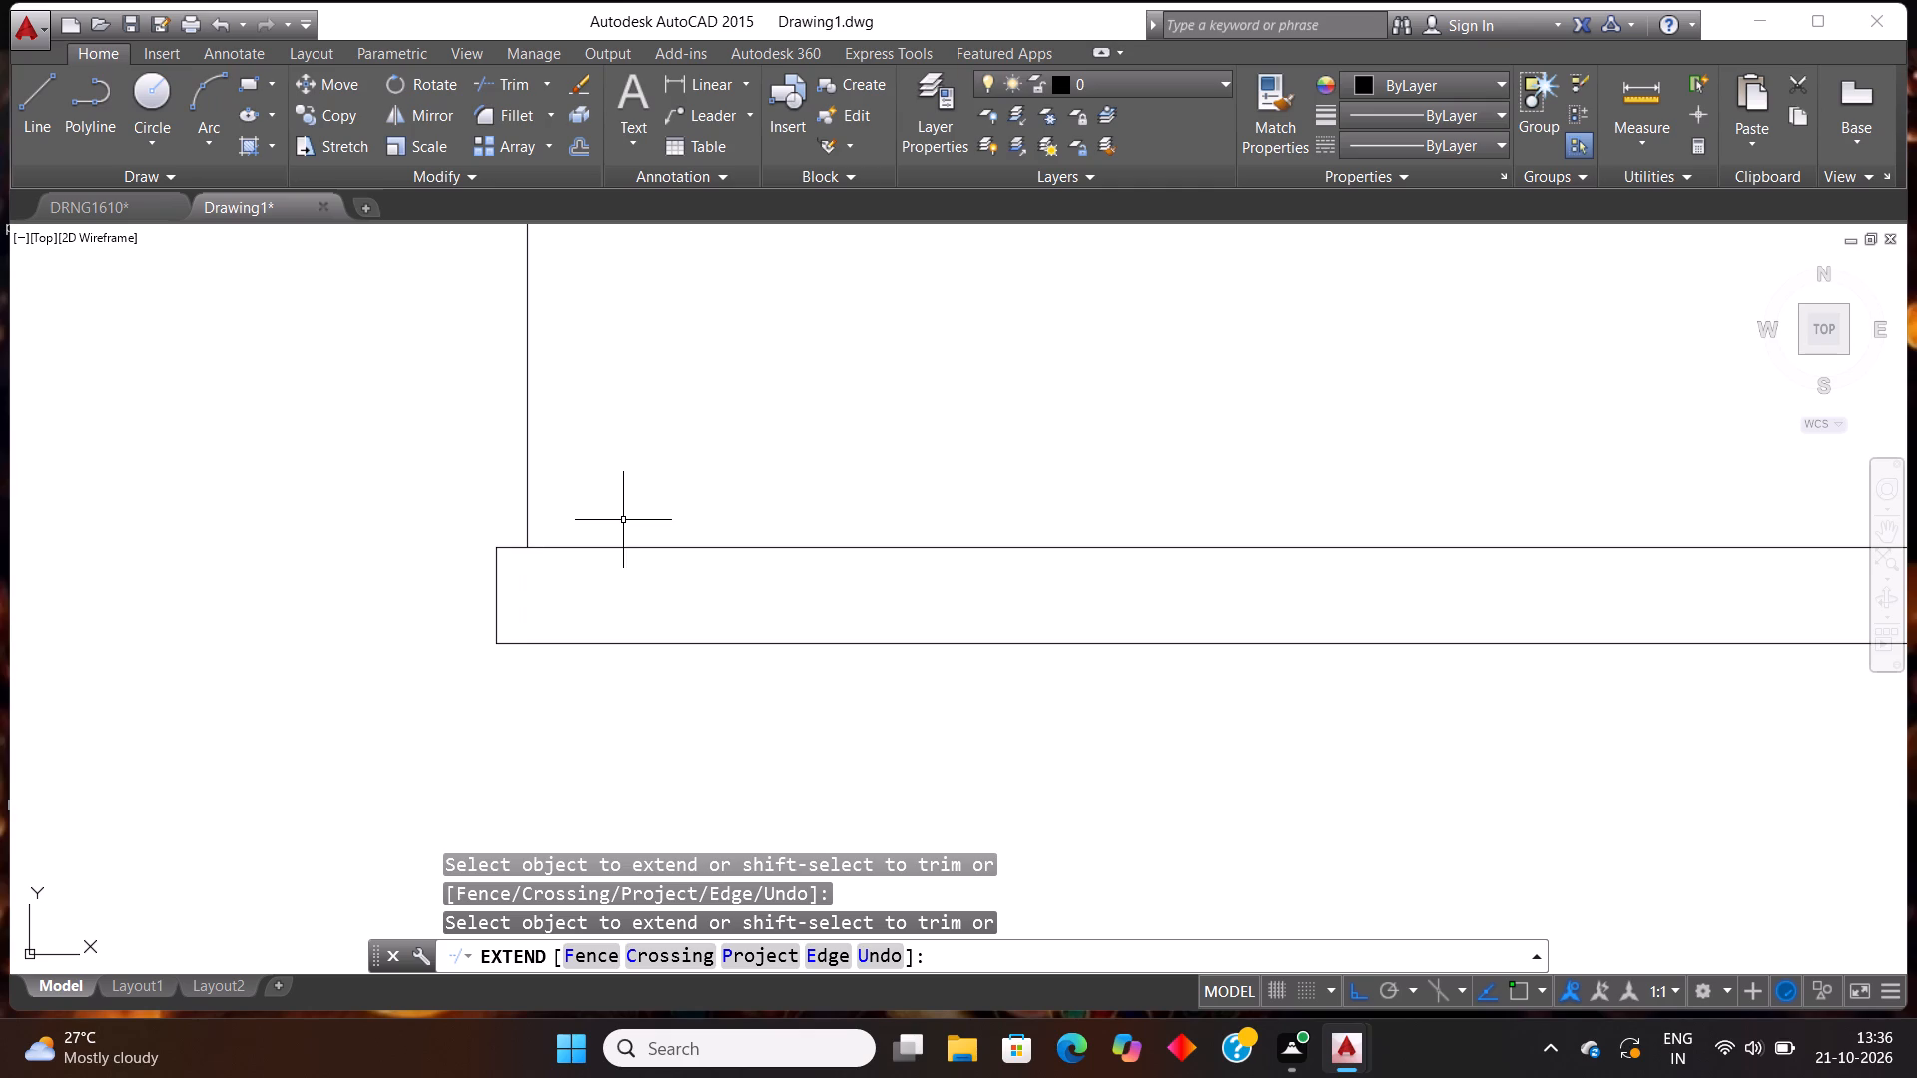
Trim the vertical line above the strip's top line and the horizontal overhang left of the vertical line.
scroll(601, 544, "down", 4)
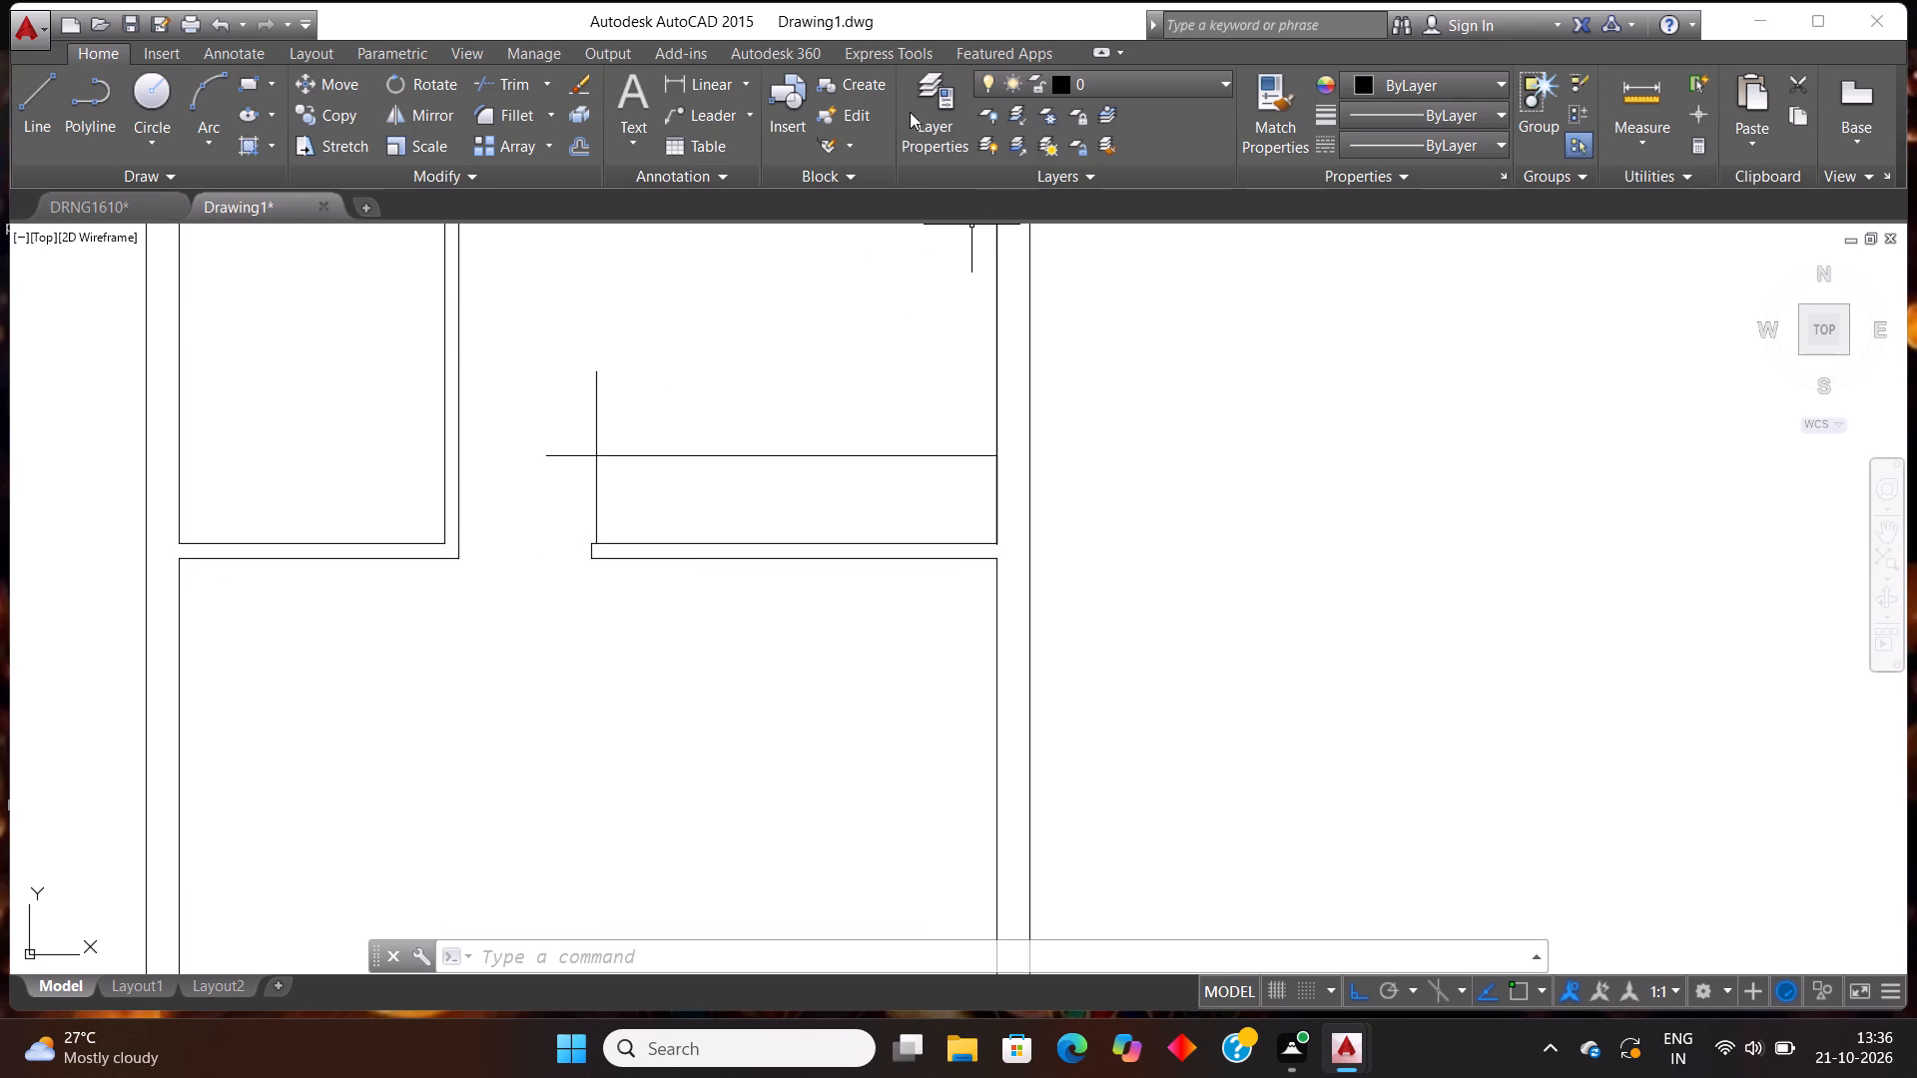
scroll(642, 421, "up", 2)
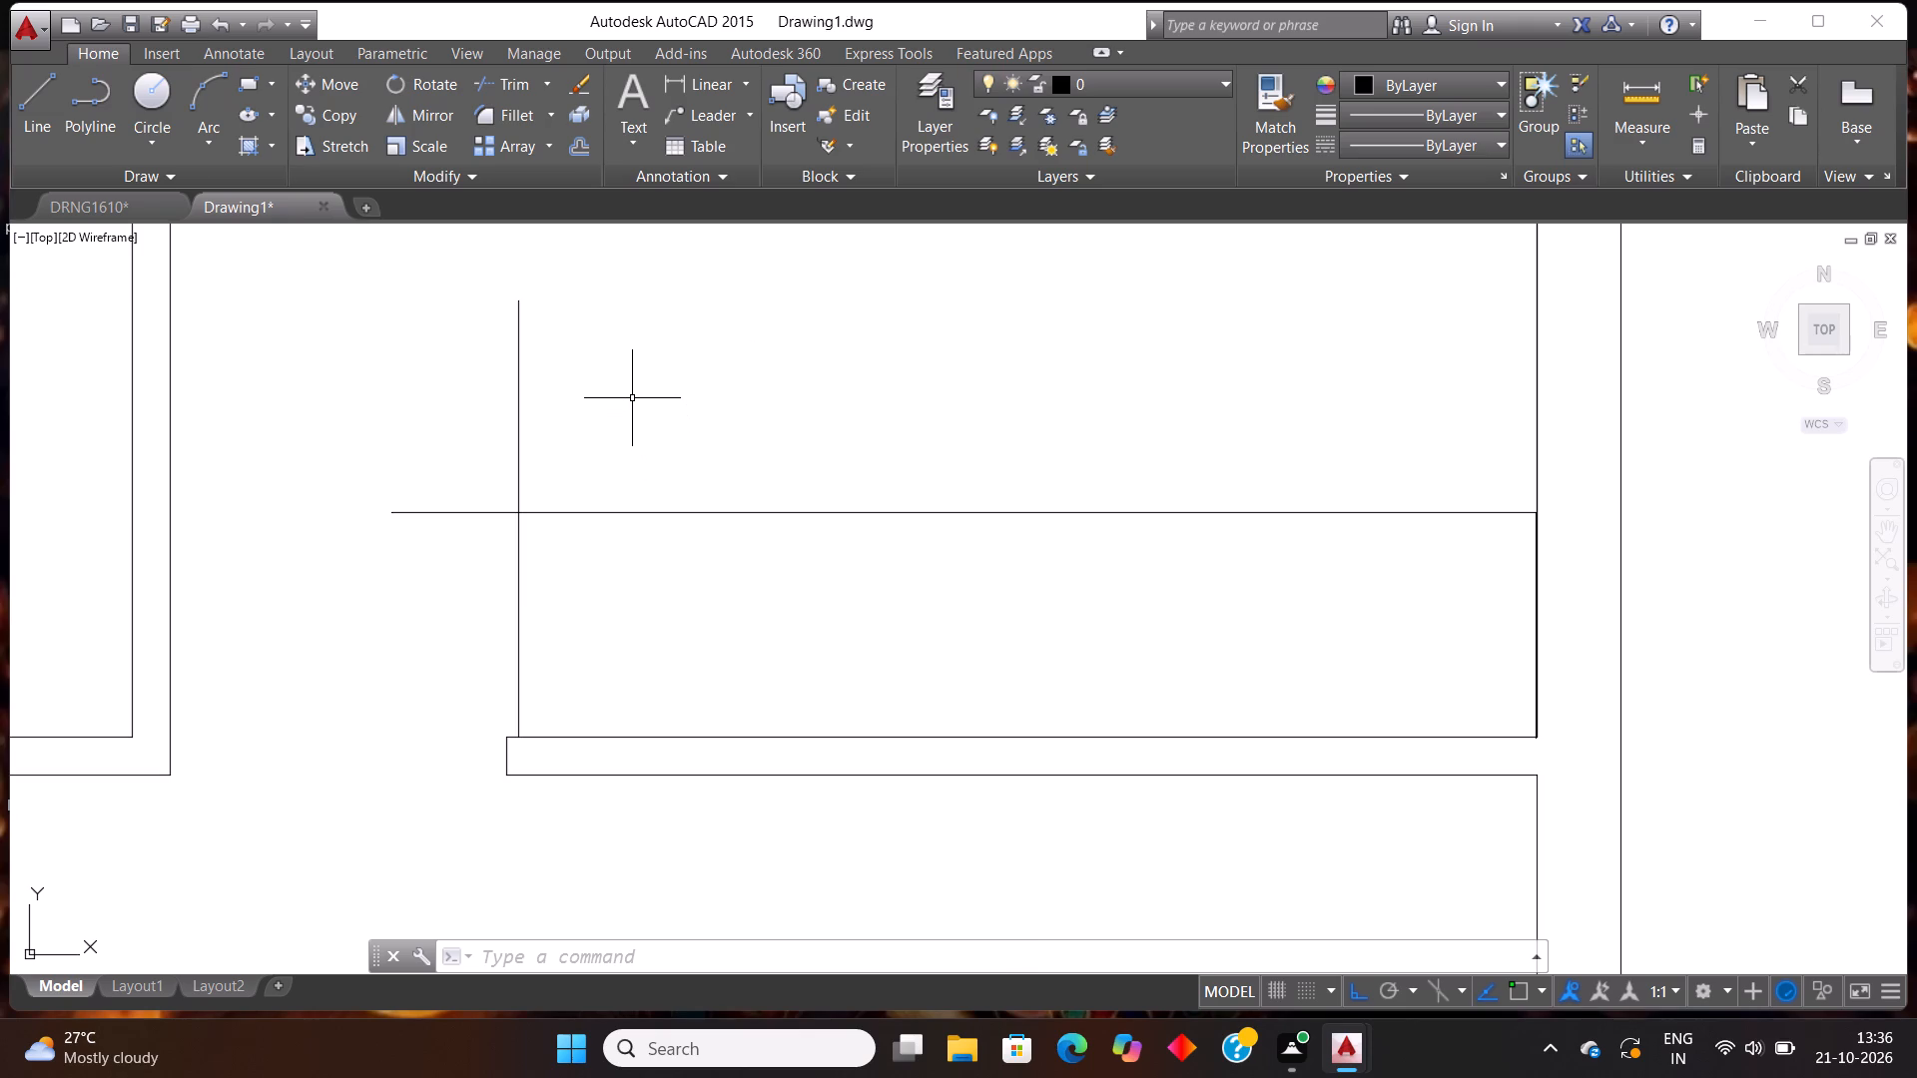
key("Escape")
key("t")
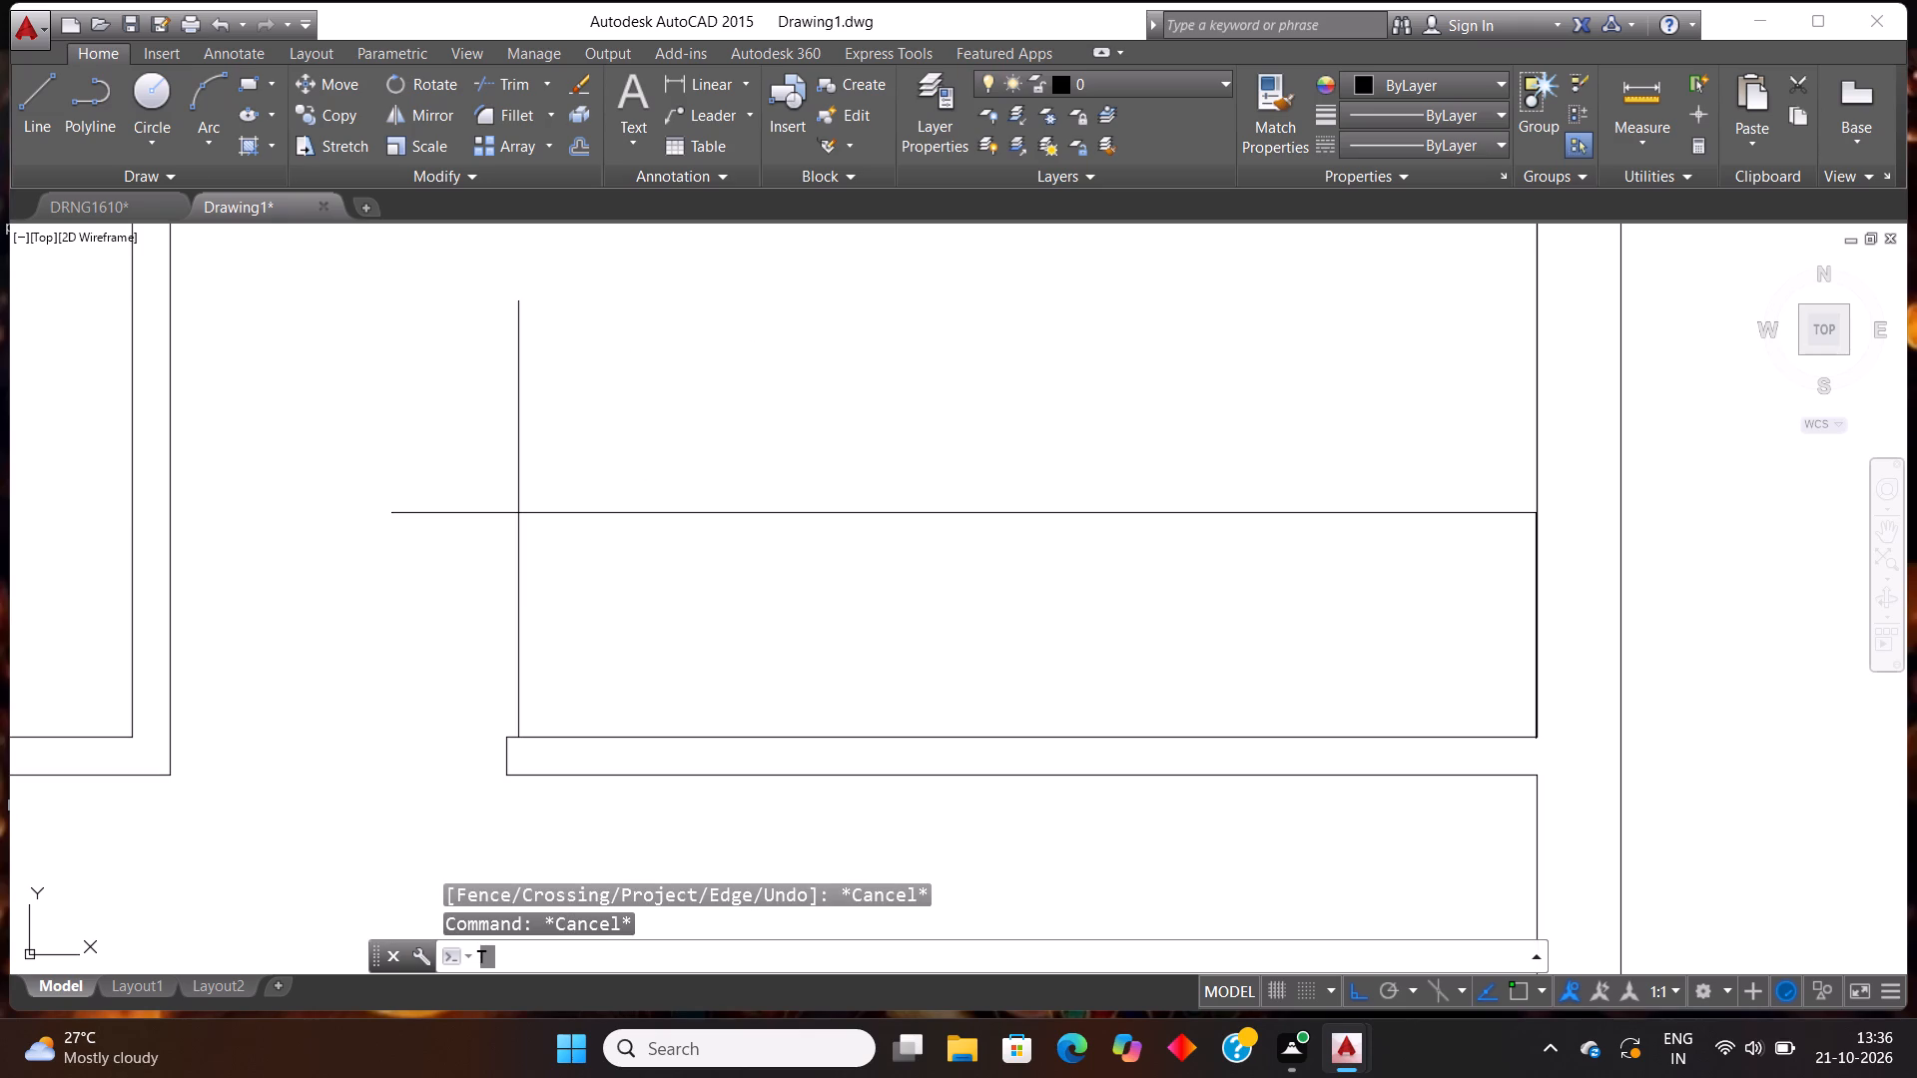
key("r")
key("Return")
key("Return")
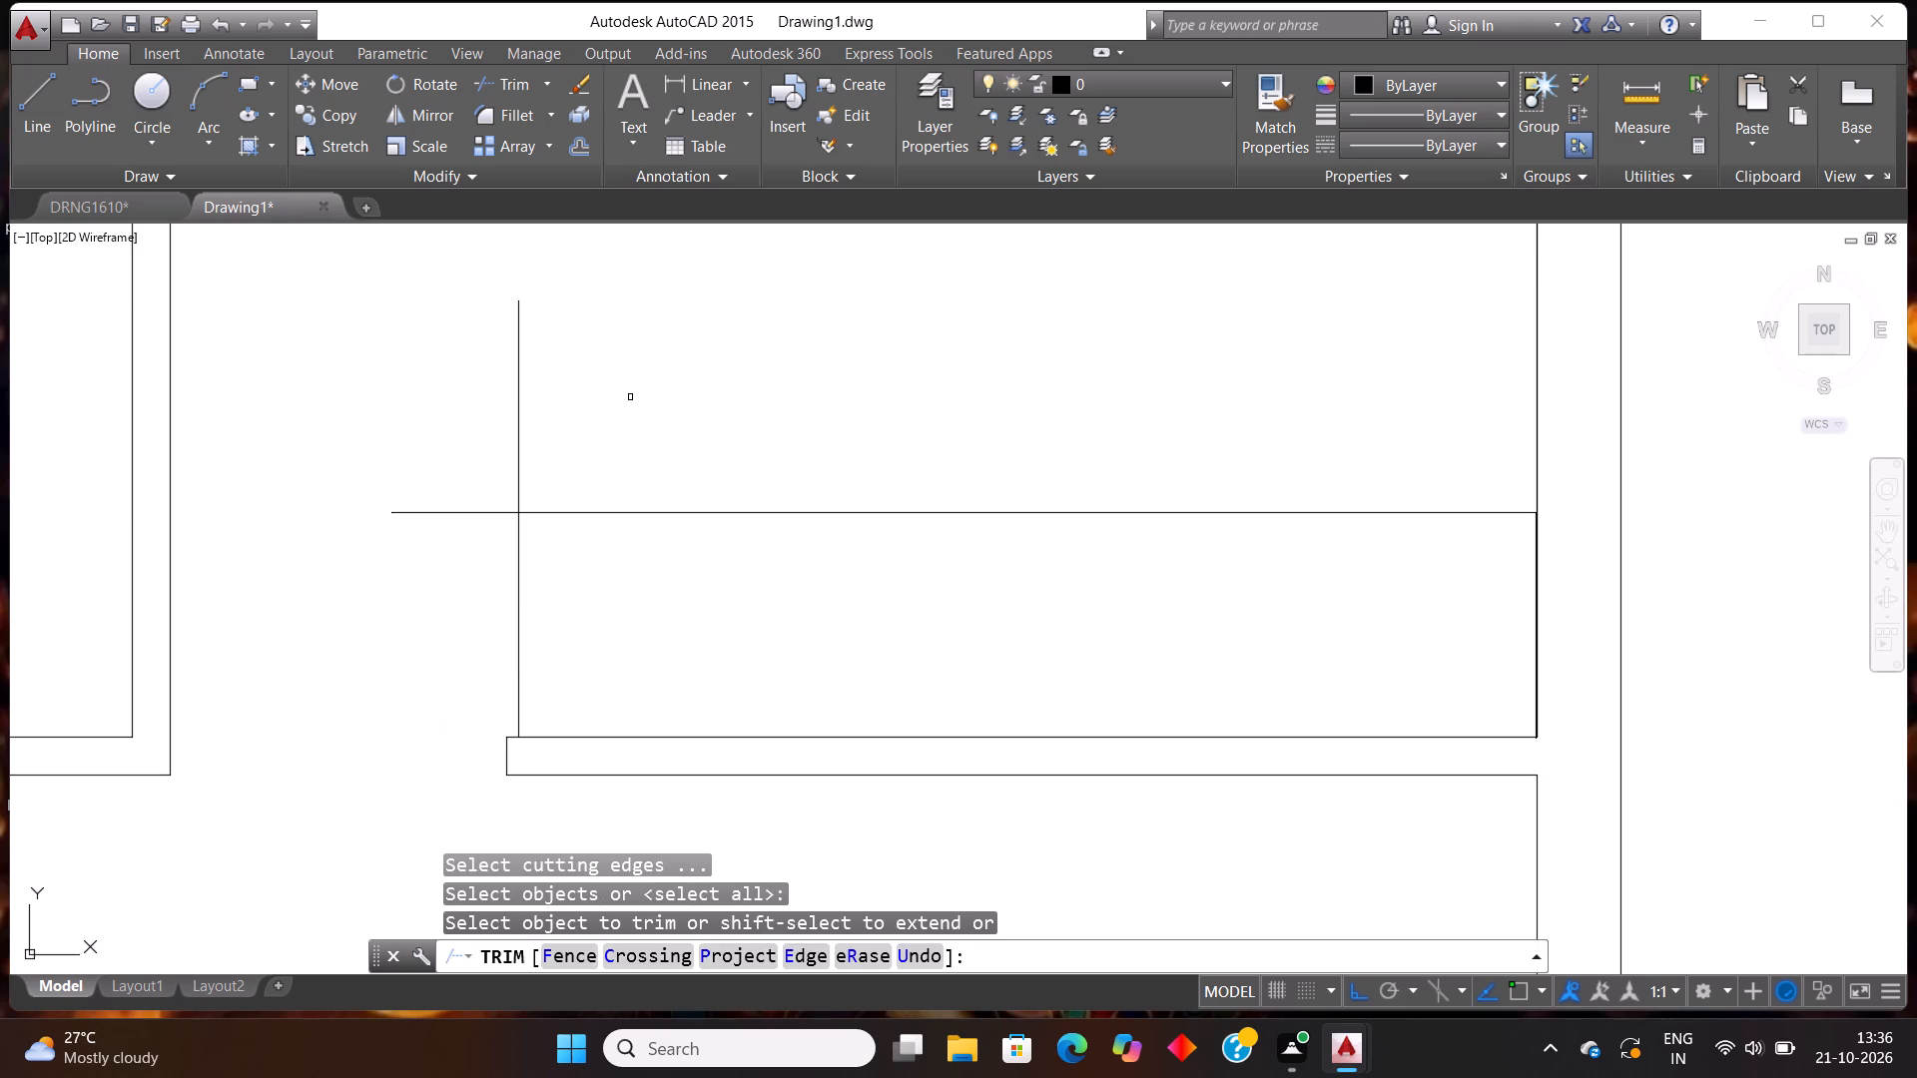
left_click(637, 399)
left_click(430, 284)
left_click(446, 474)
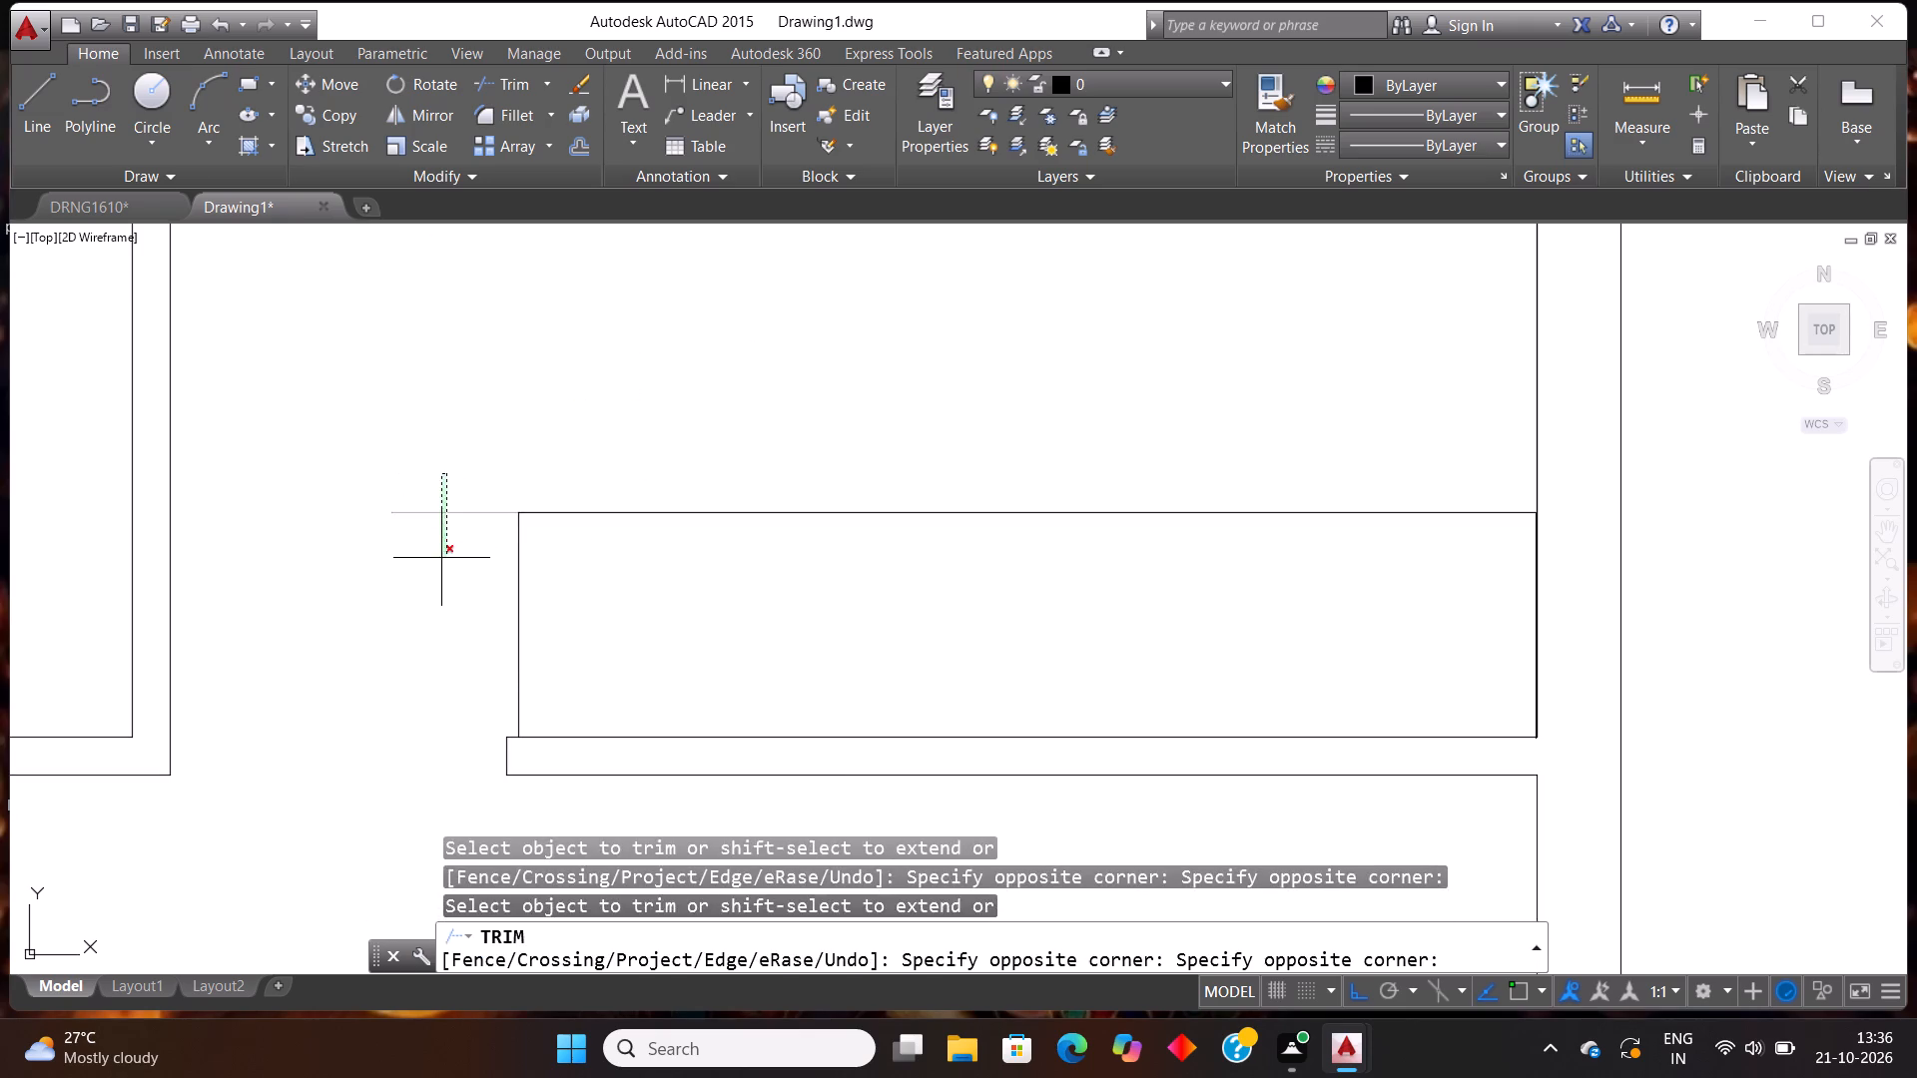
left_click(441, 561)
scroll(437, 467, "down", 2)
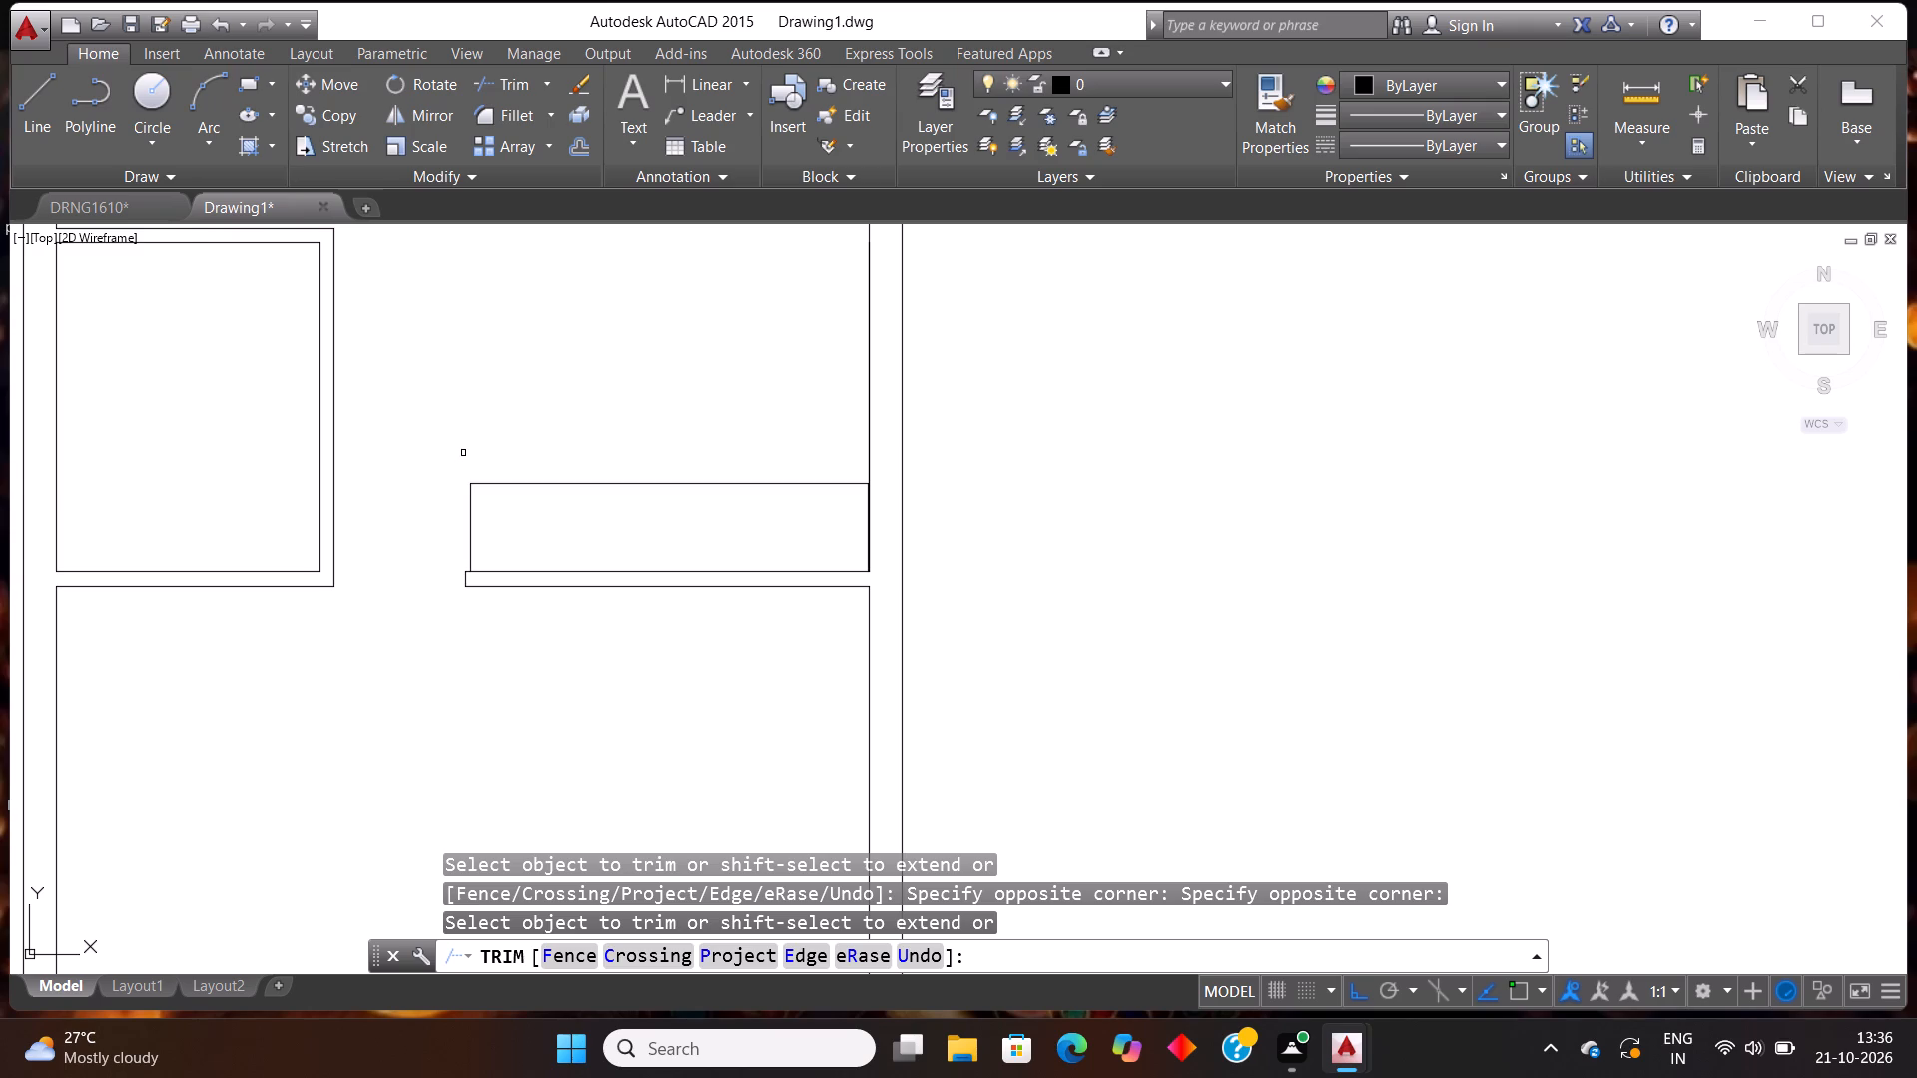
scroll(467, 453, "down", 2)
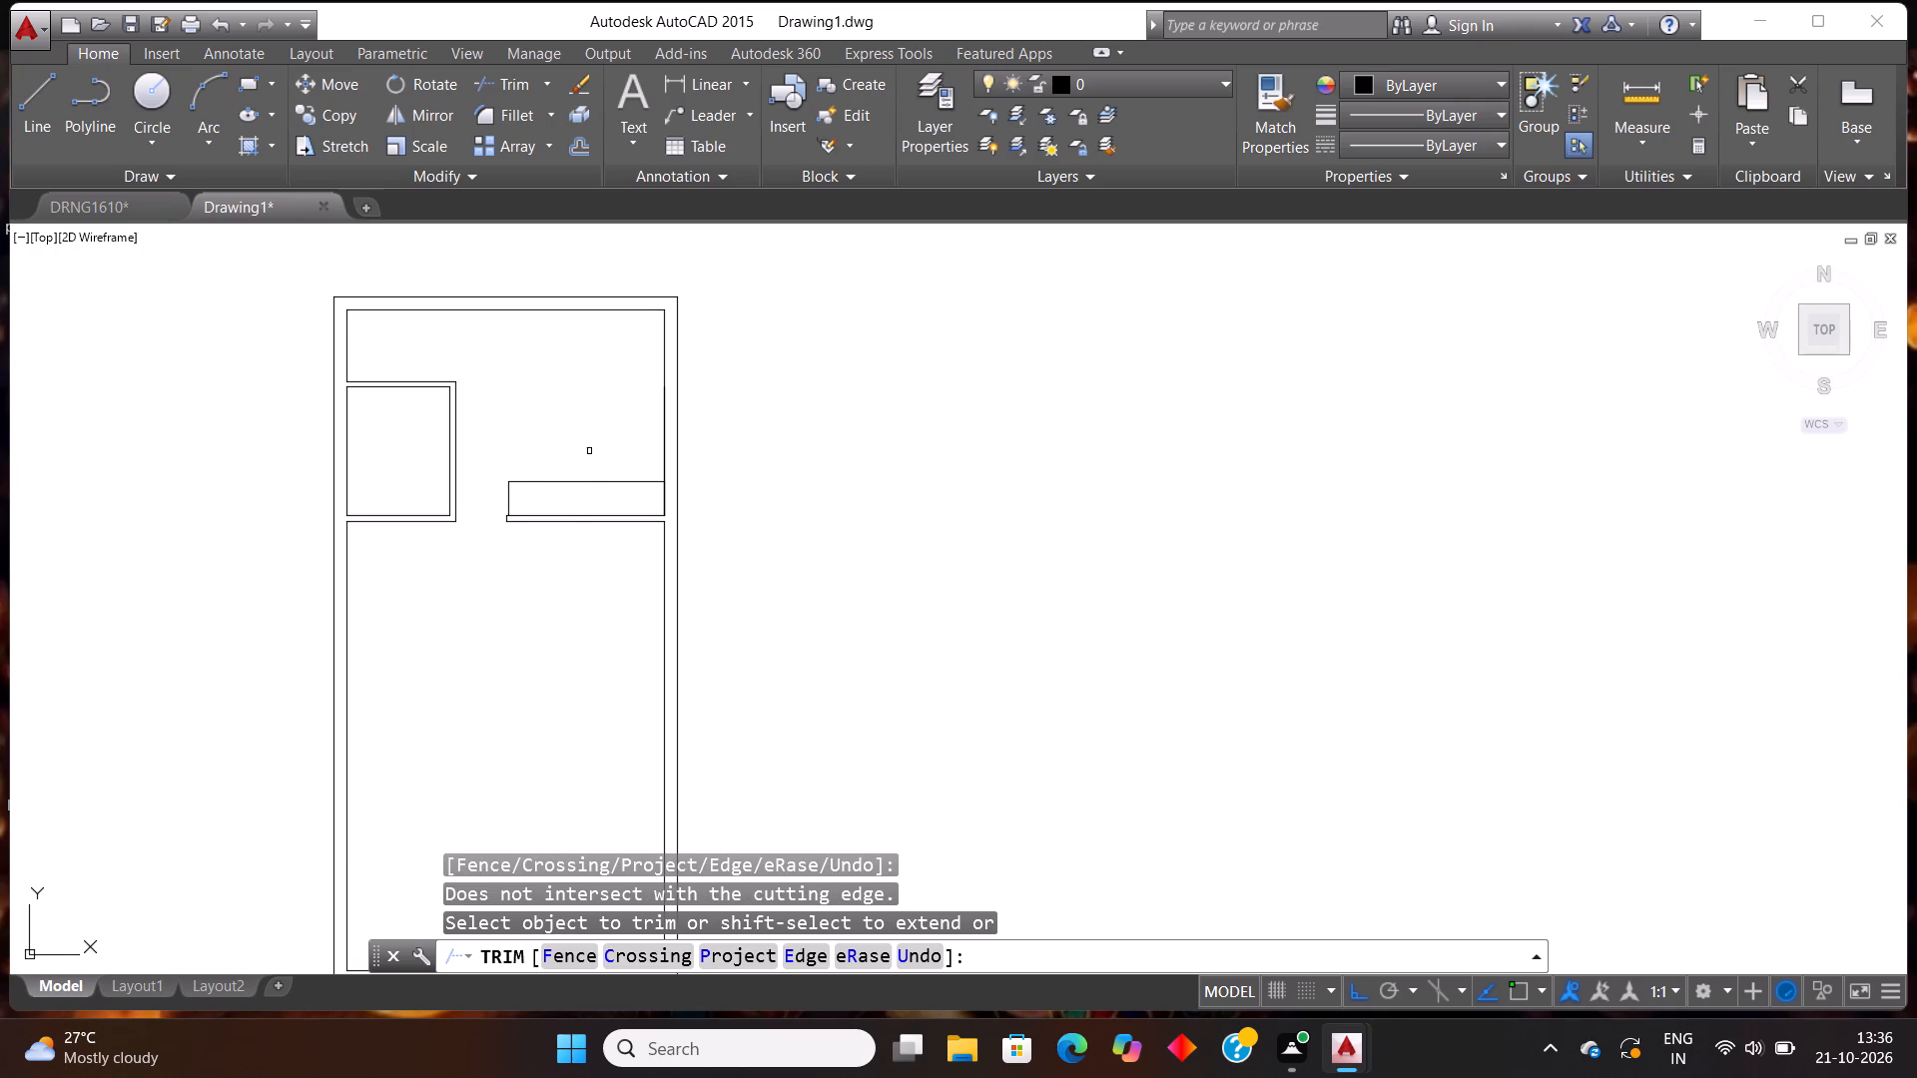
scroll(509, 483, "up", 1)
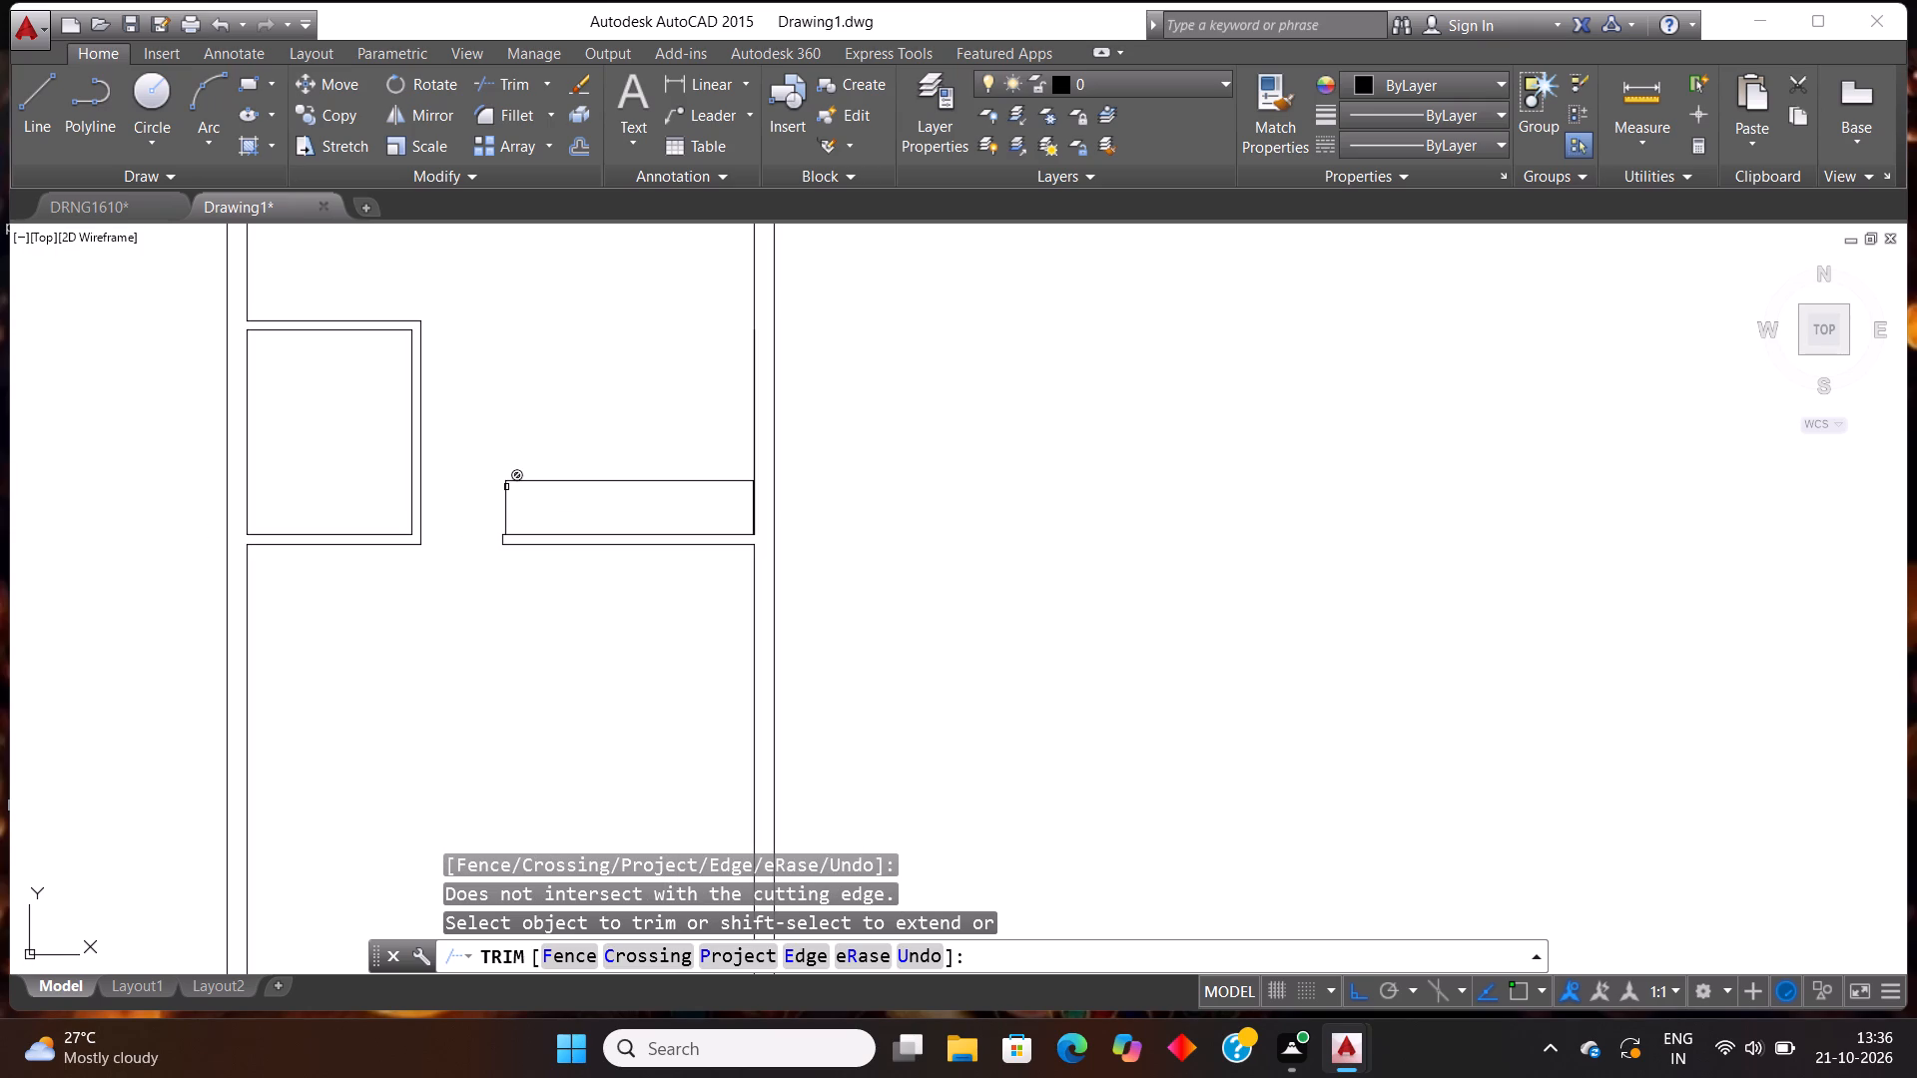
scroll(457, 561, "up", 1)
scroll(457, 561, "down", 1)
scroll(554, 573, "down", 1)
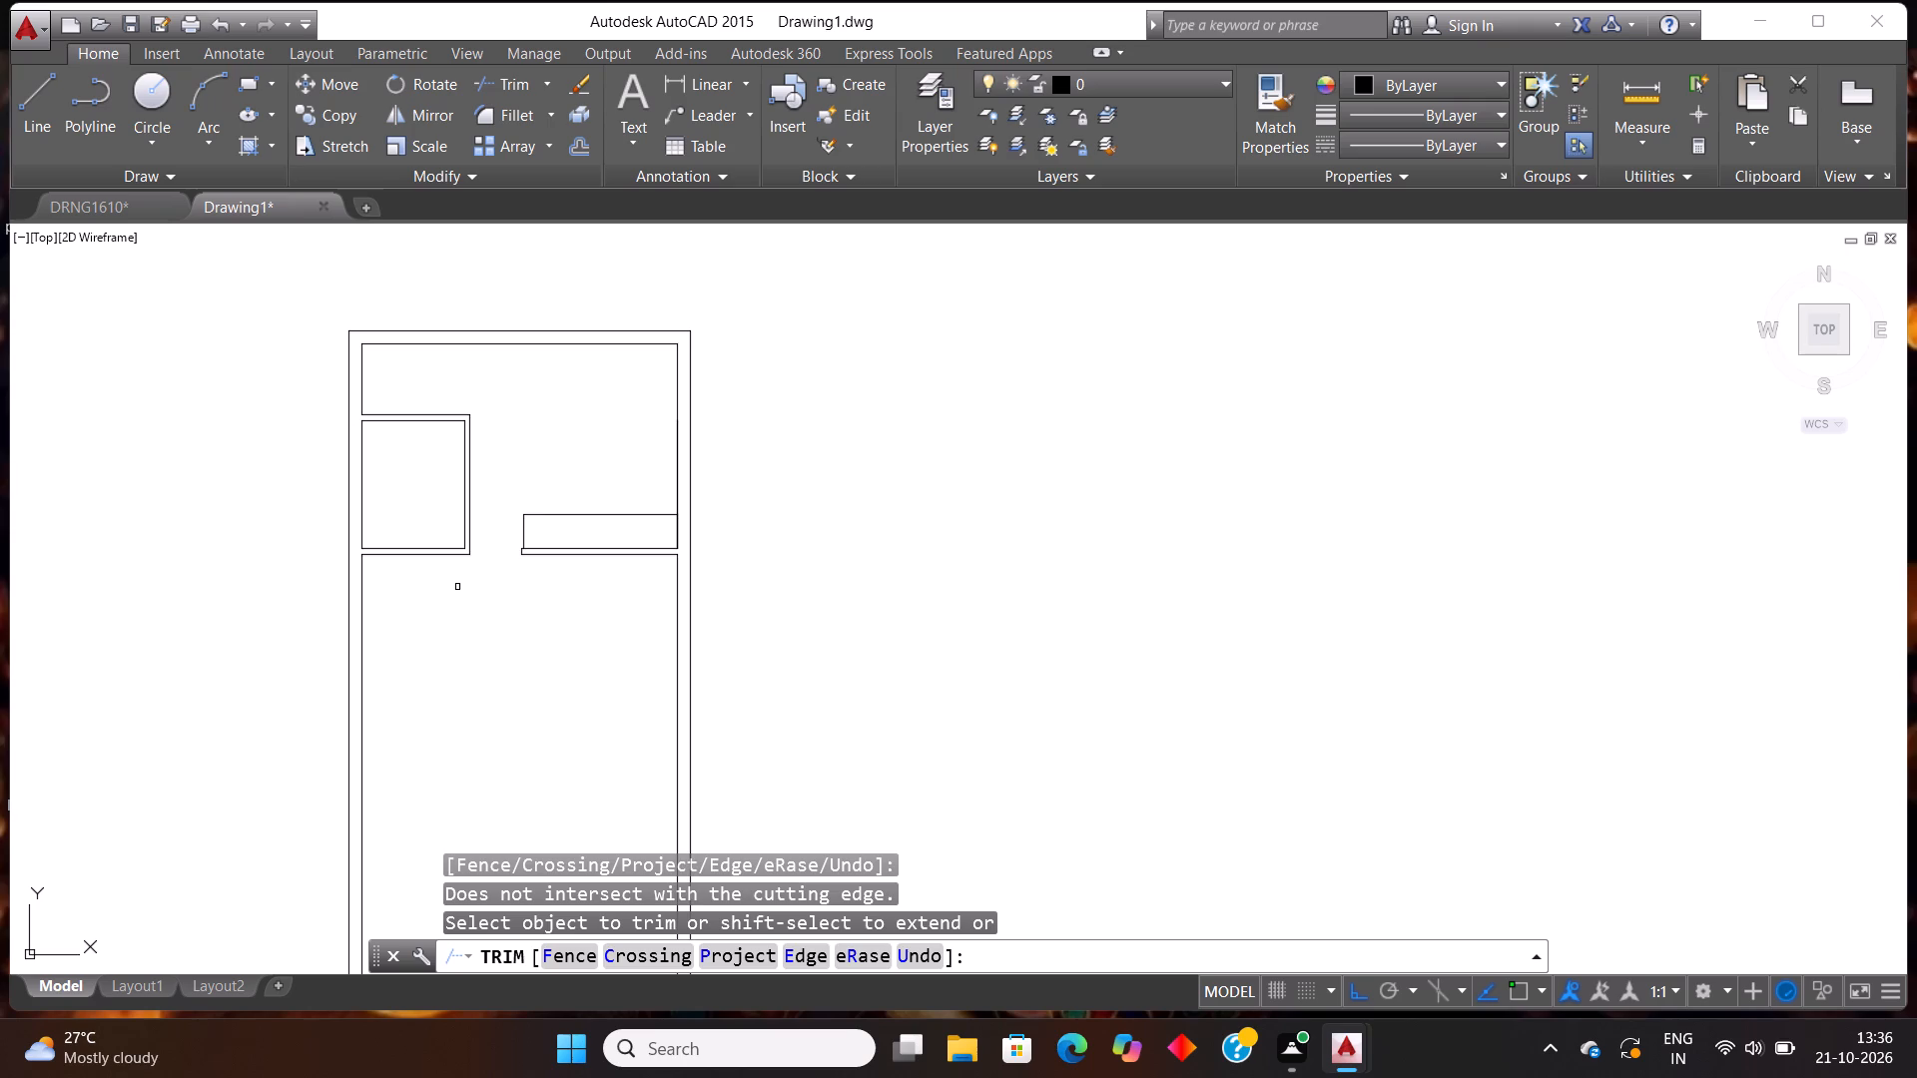
scroll(597, 515, "down", 1)
scroll(521, 555, "up", 1)
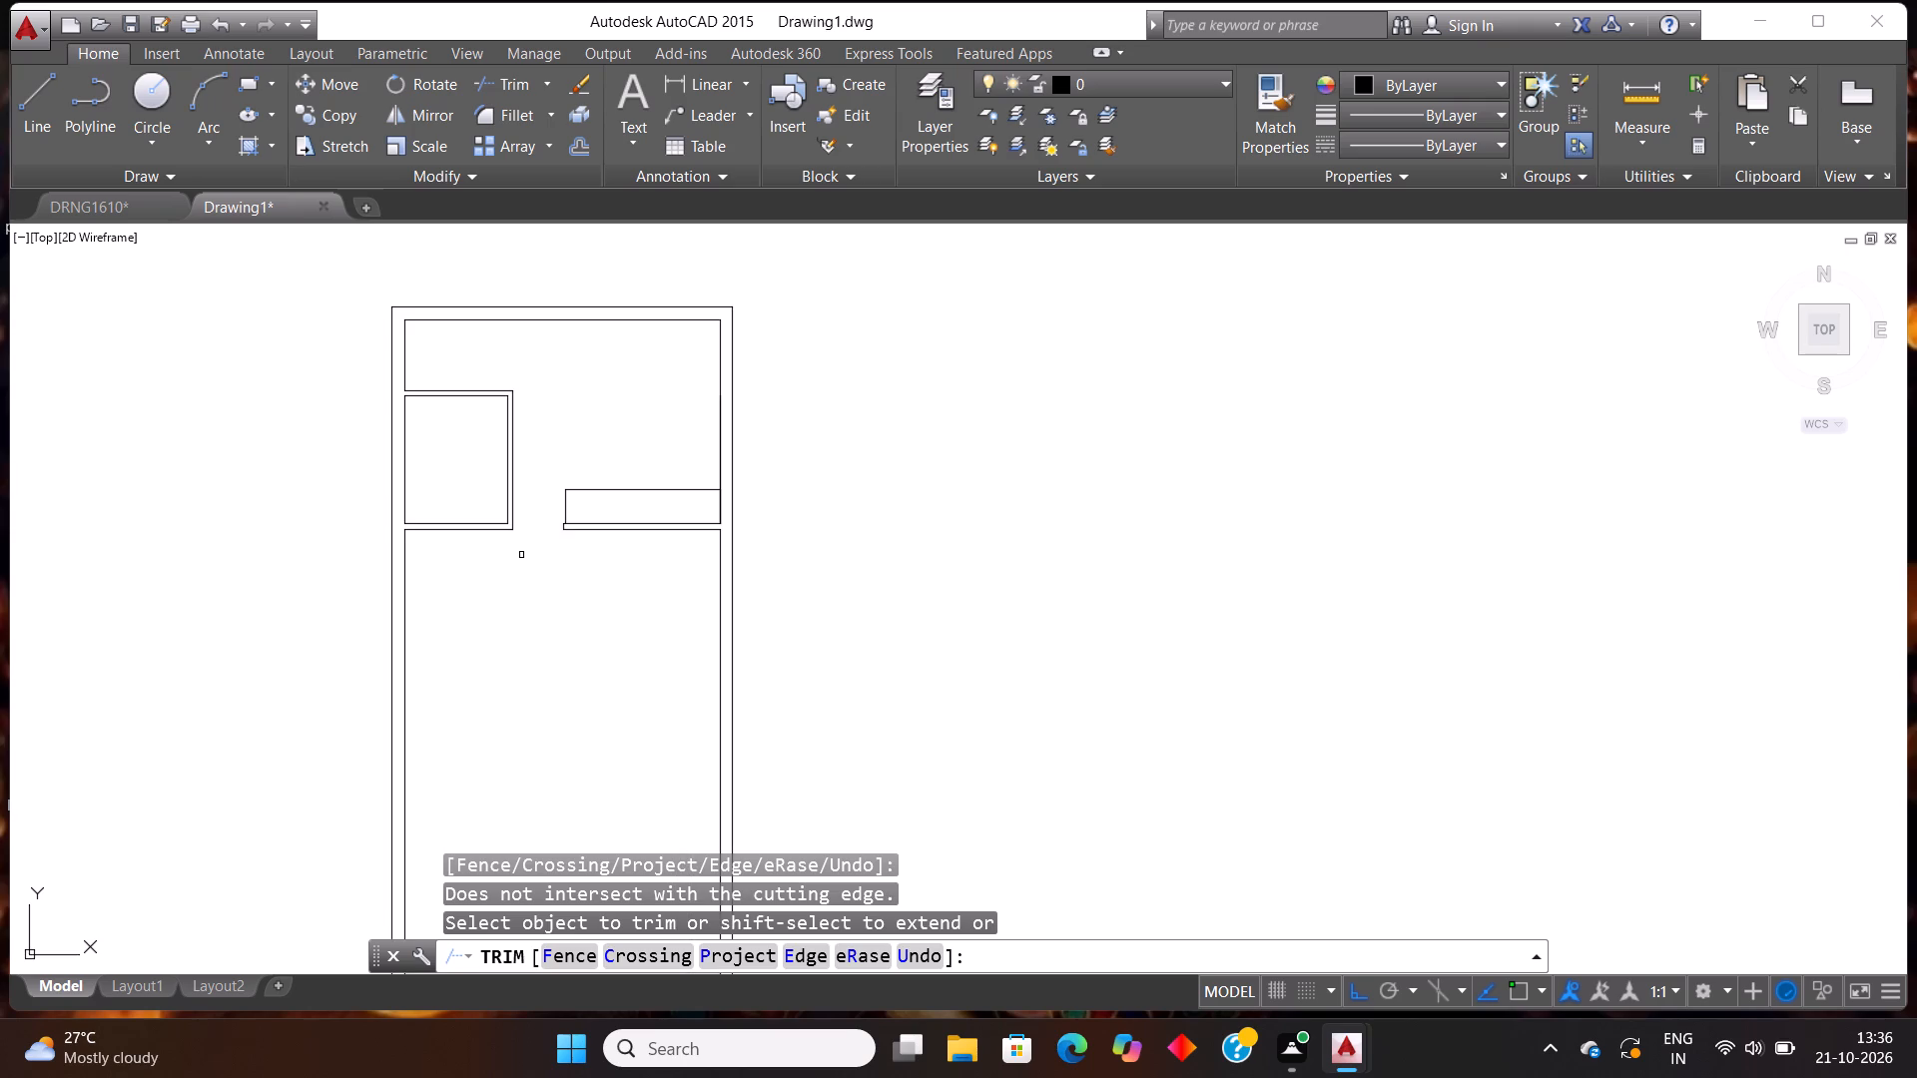
key("Escape")
Offset the lower partition's bottom line, left of the 3' opening, 12'2" downward.
type("OFF")
key("Return")
type("12'")
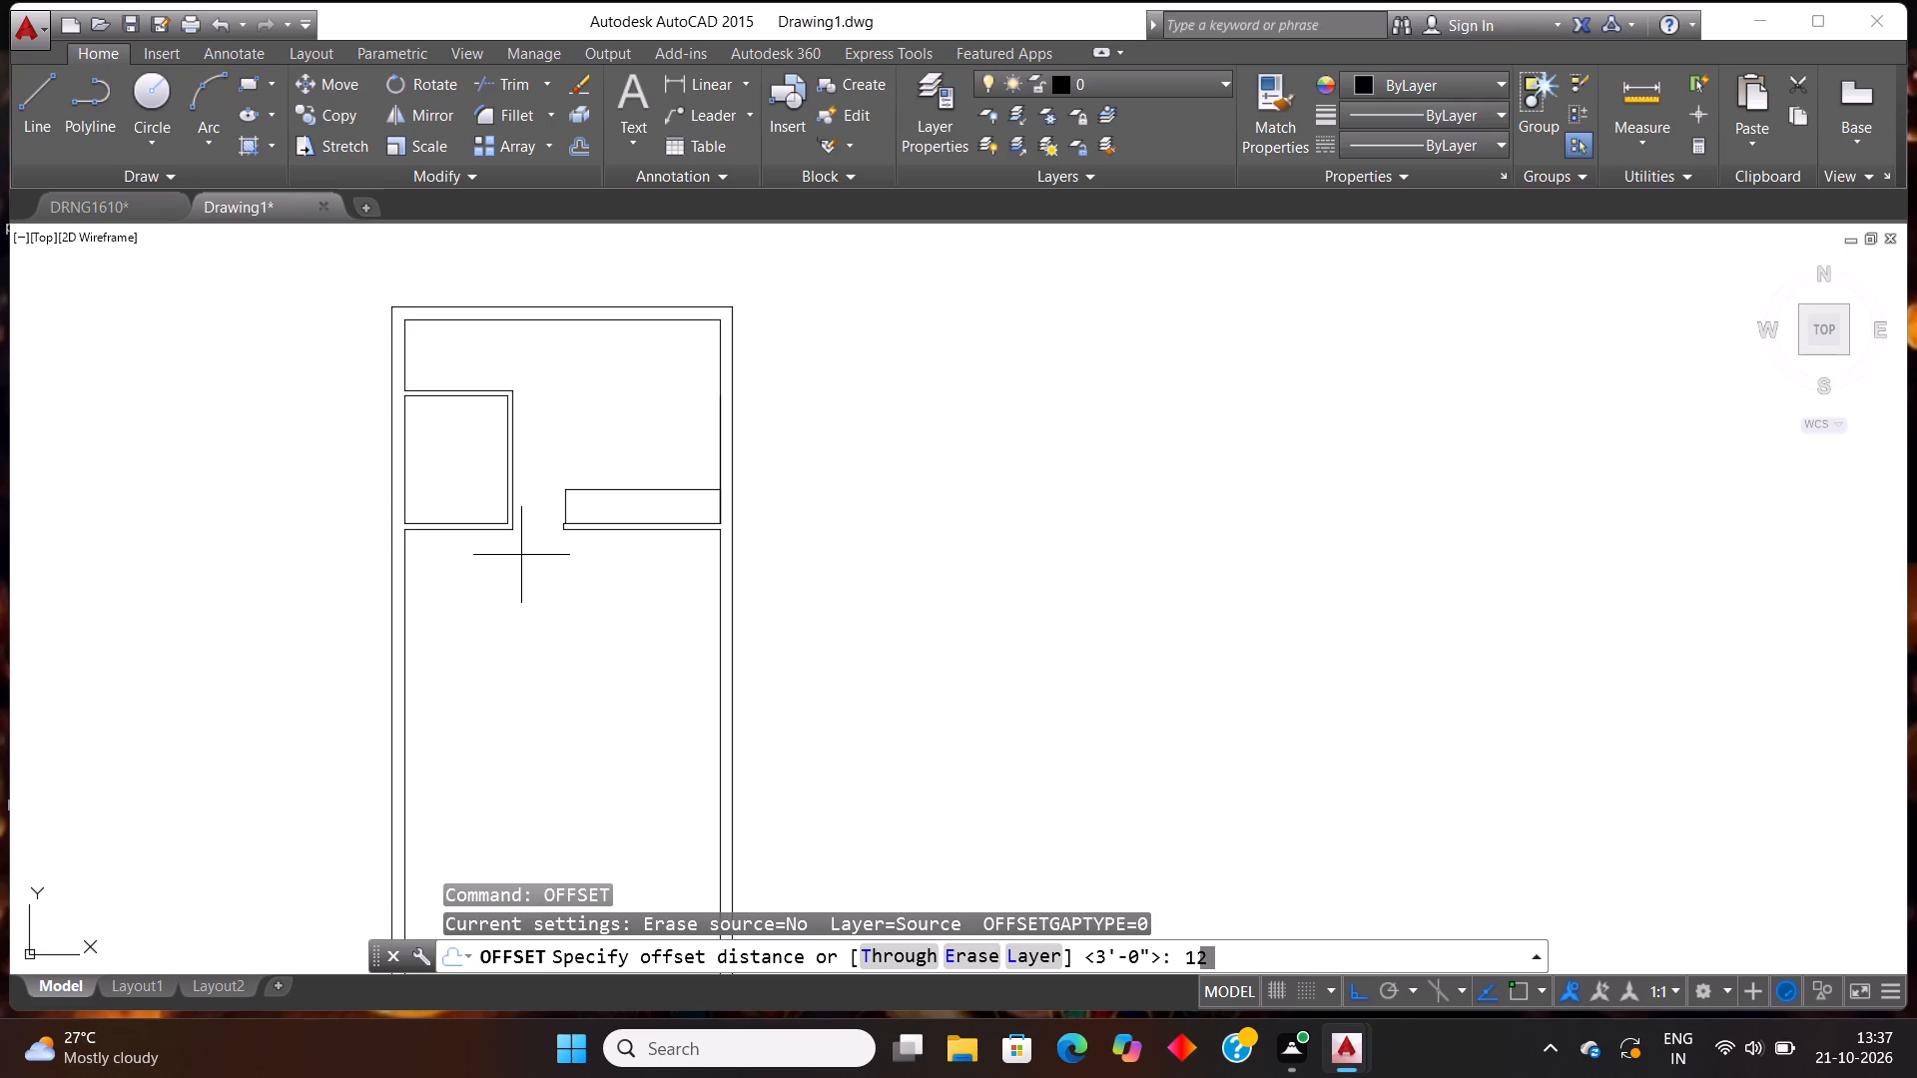
type("2\"")
key("Return")
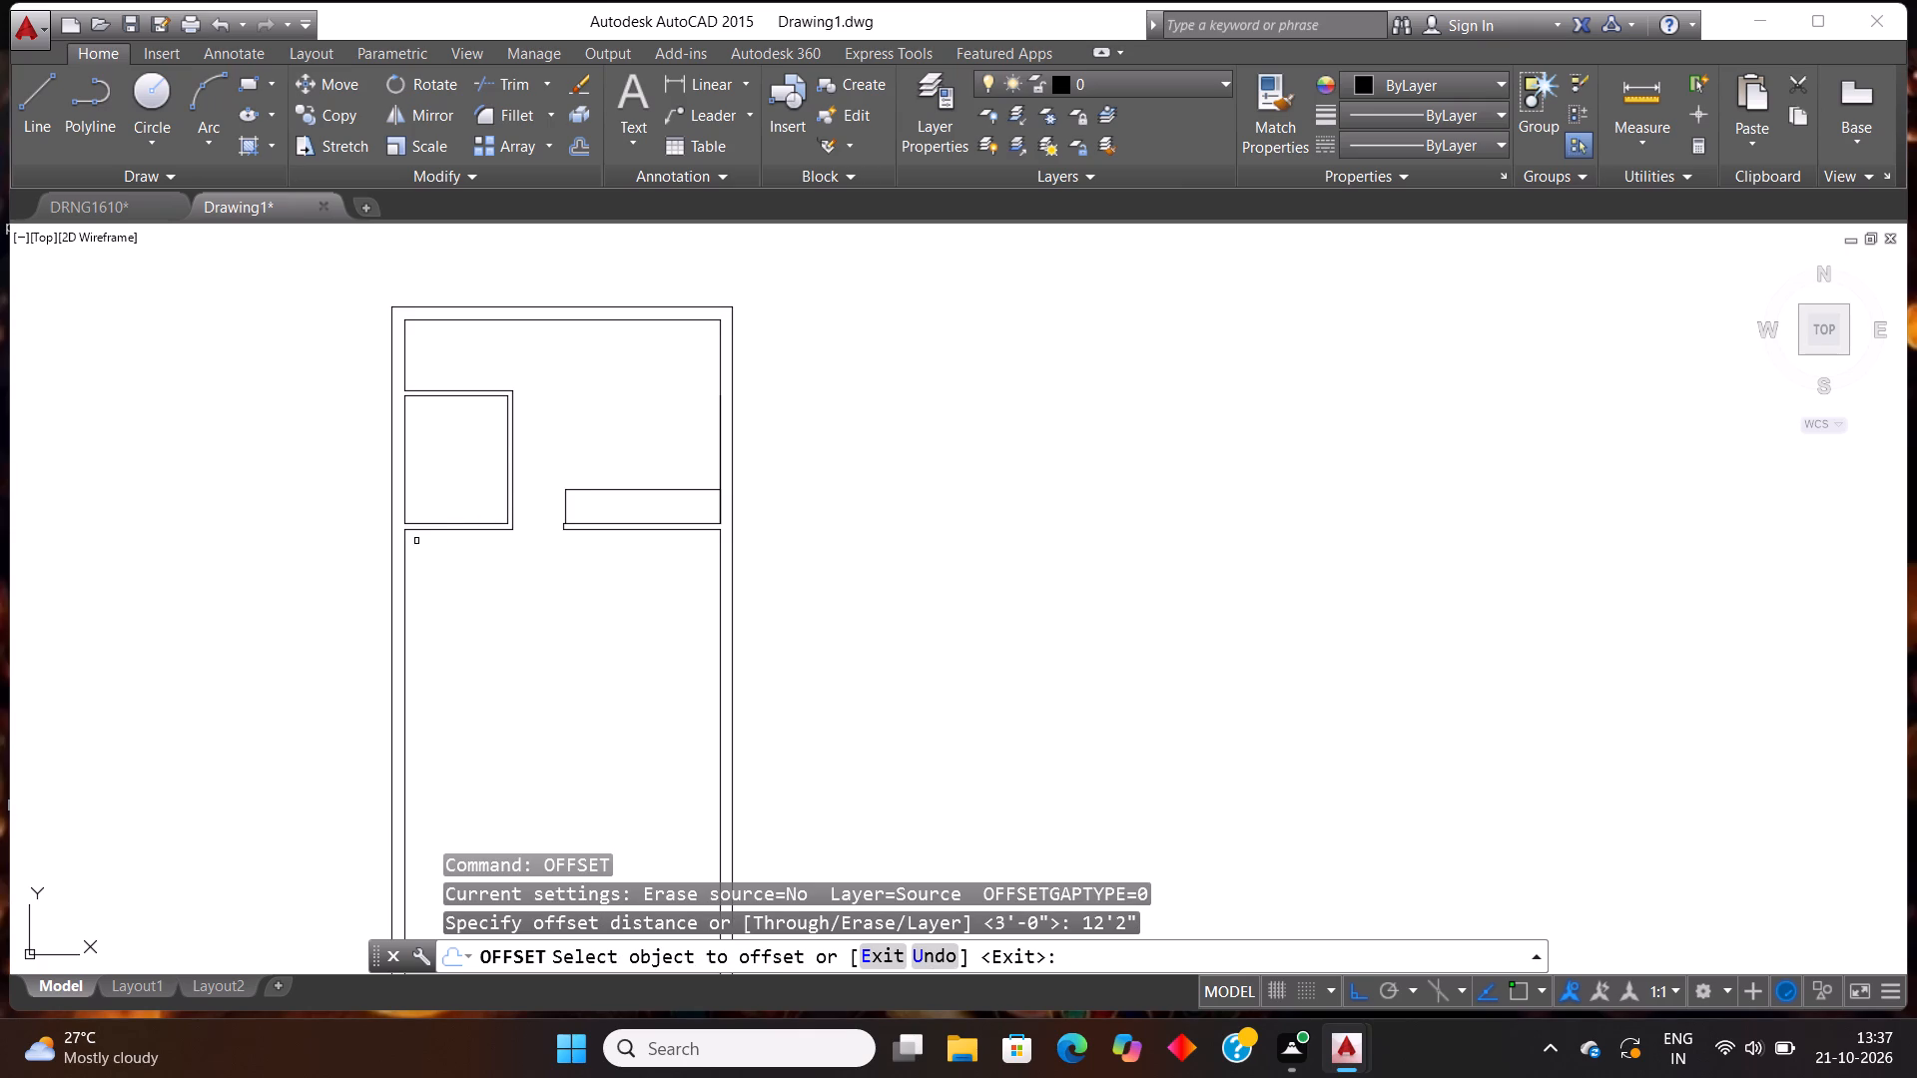
scroll(505, 527, "down", 2)
scroll(466, 588, "up", 2)
scroll(490, 504, "up", 1)
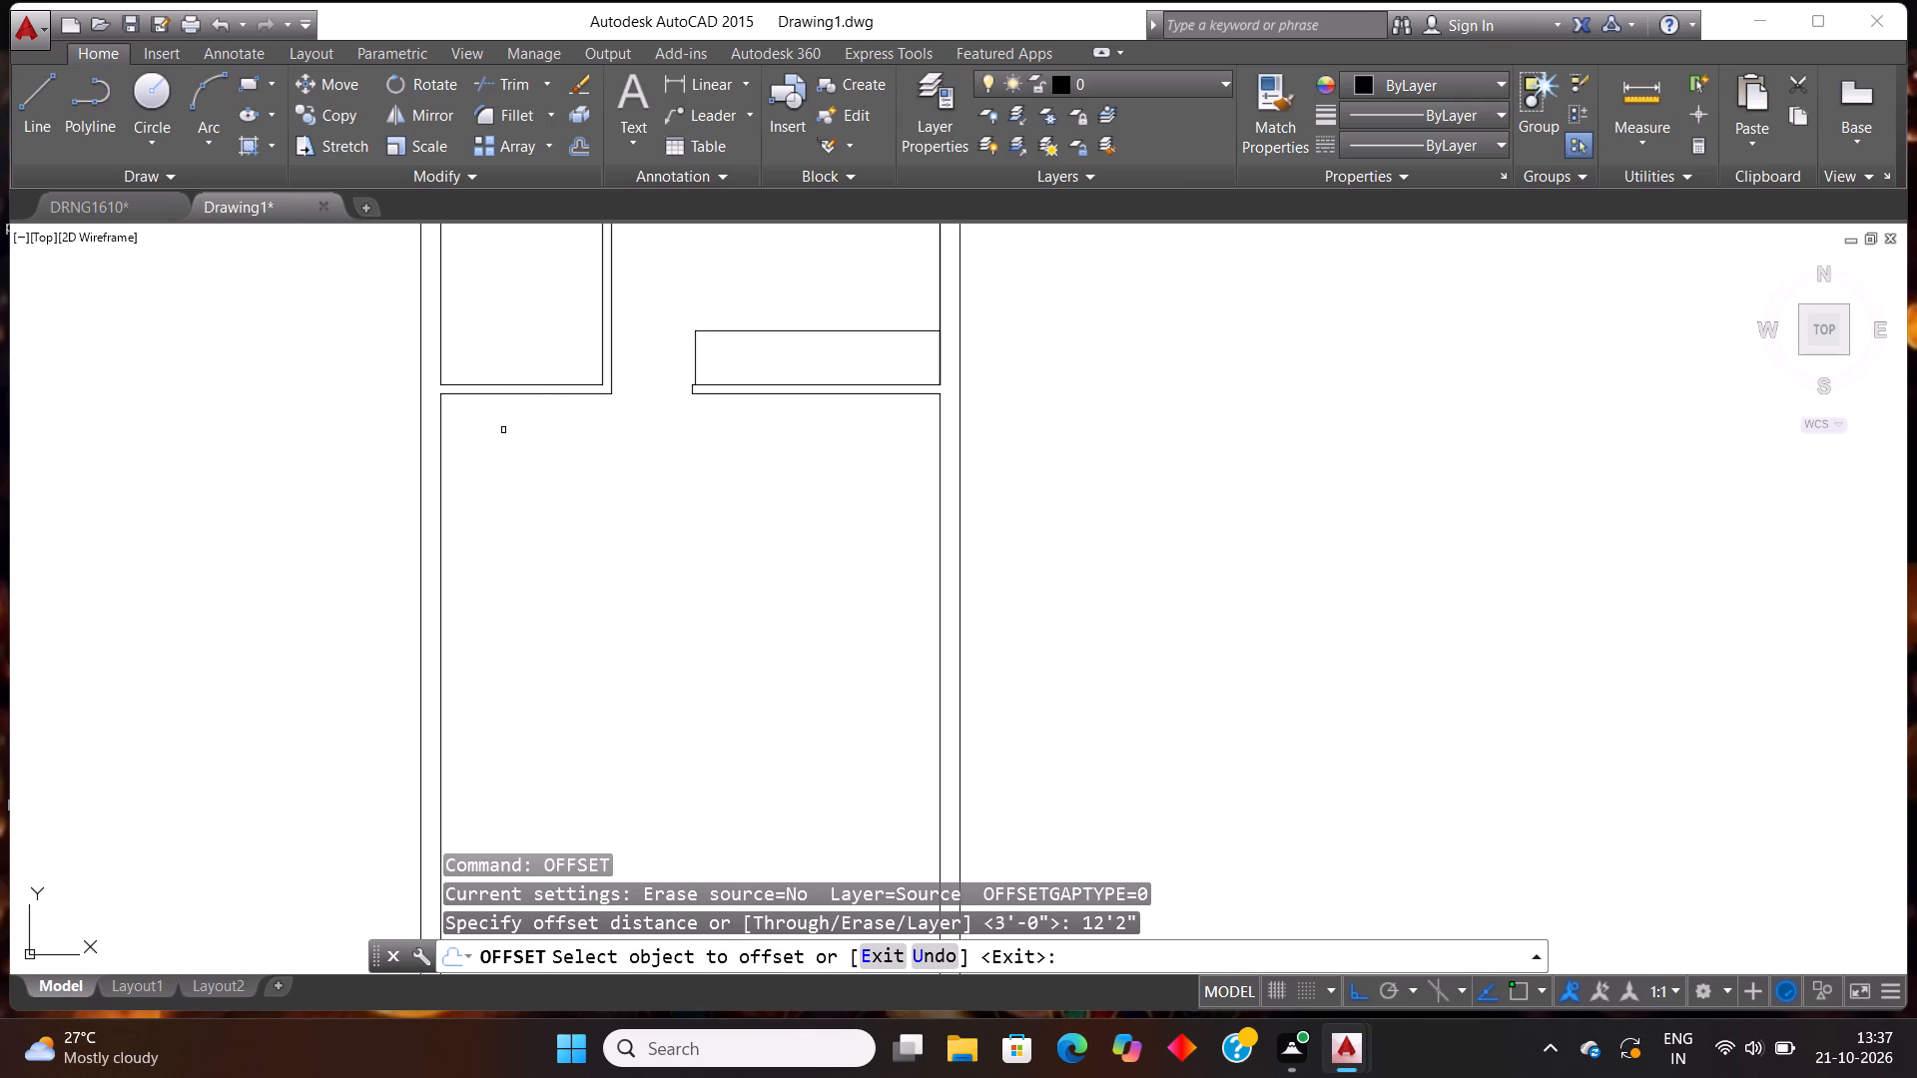
left_click(541, 395)
left_click(578, 561)
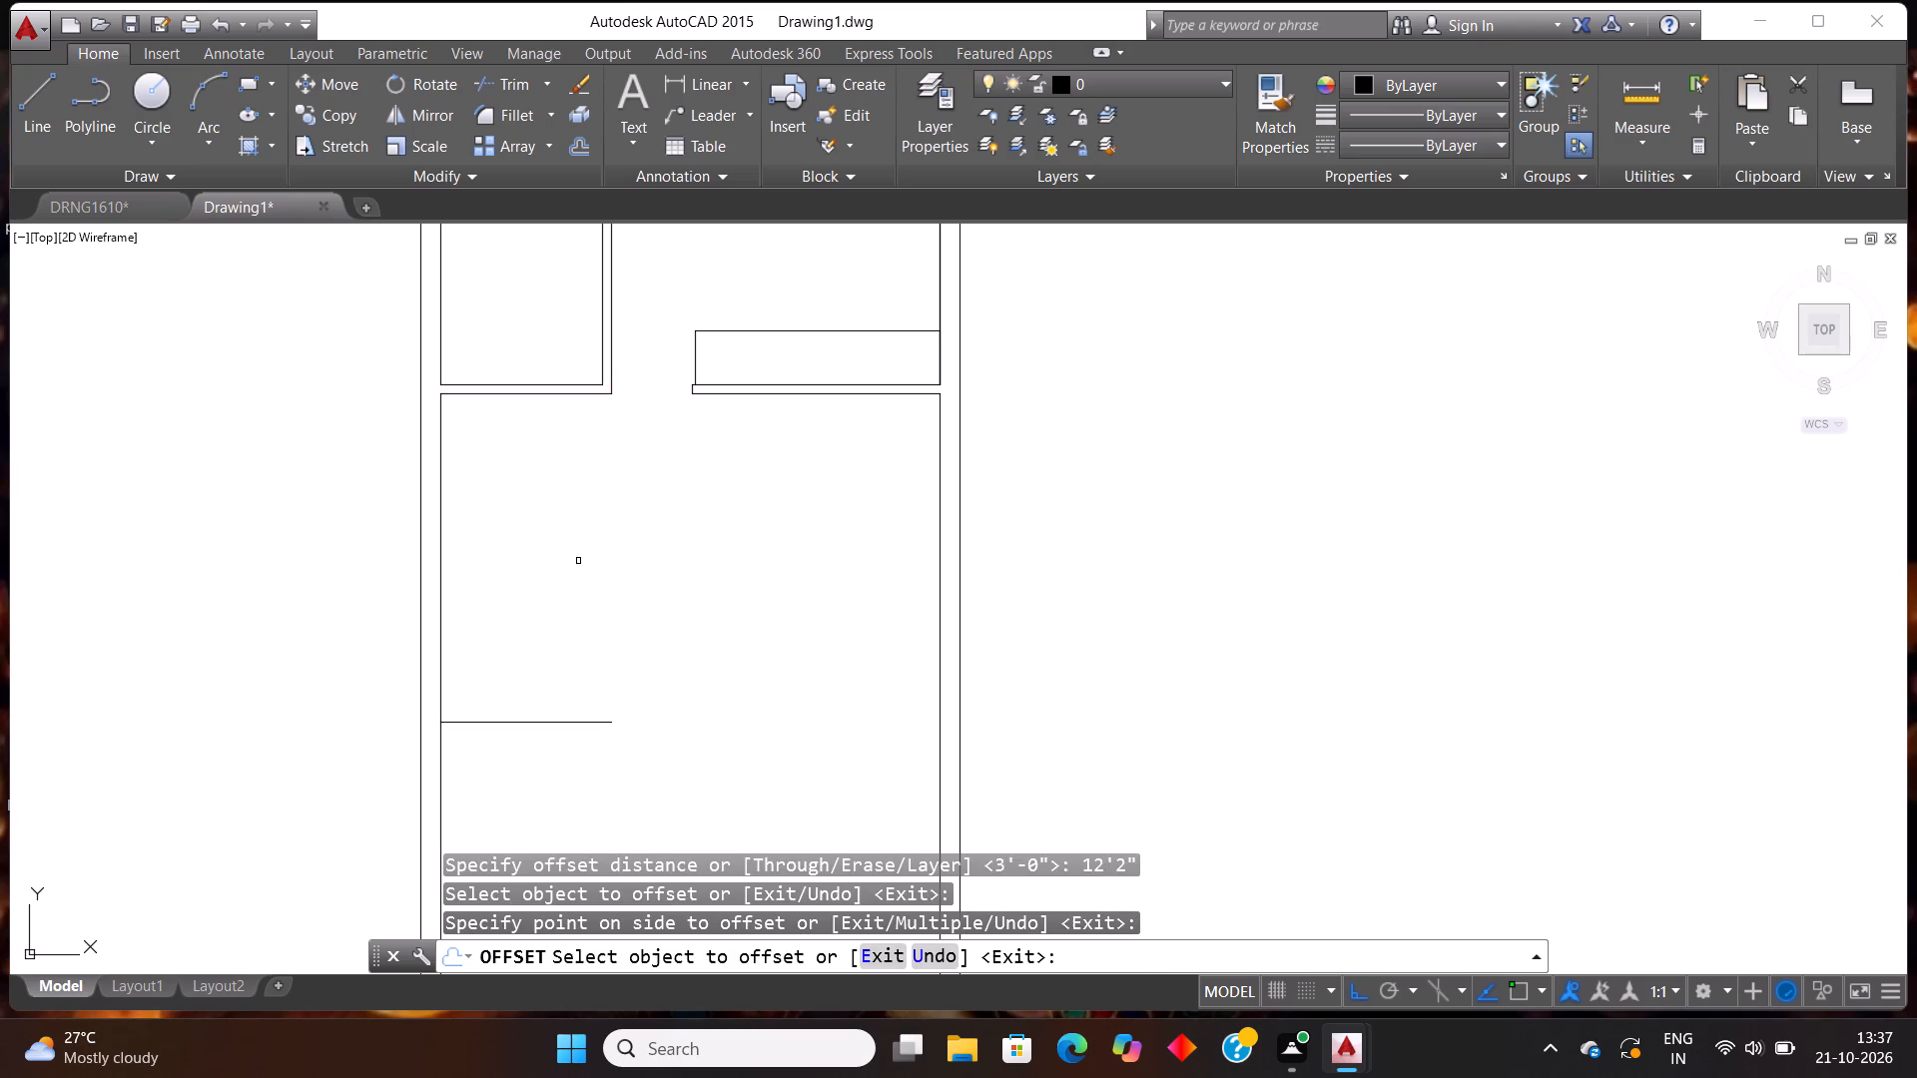
scroll(647, 529, "down", 2)
scroll(589, 643, "up", 1)
key("Escape")
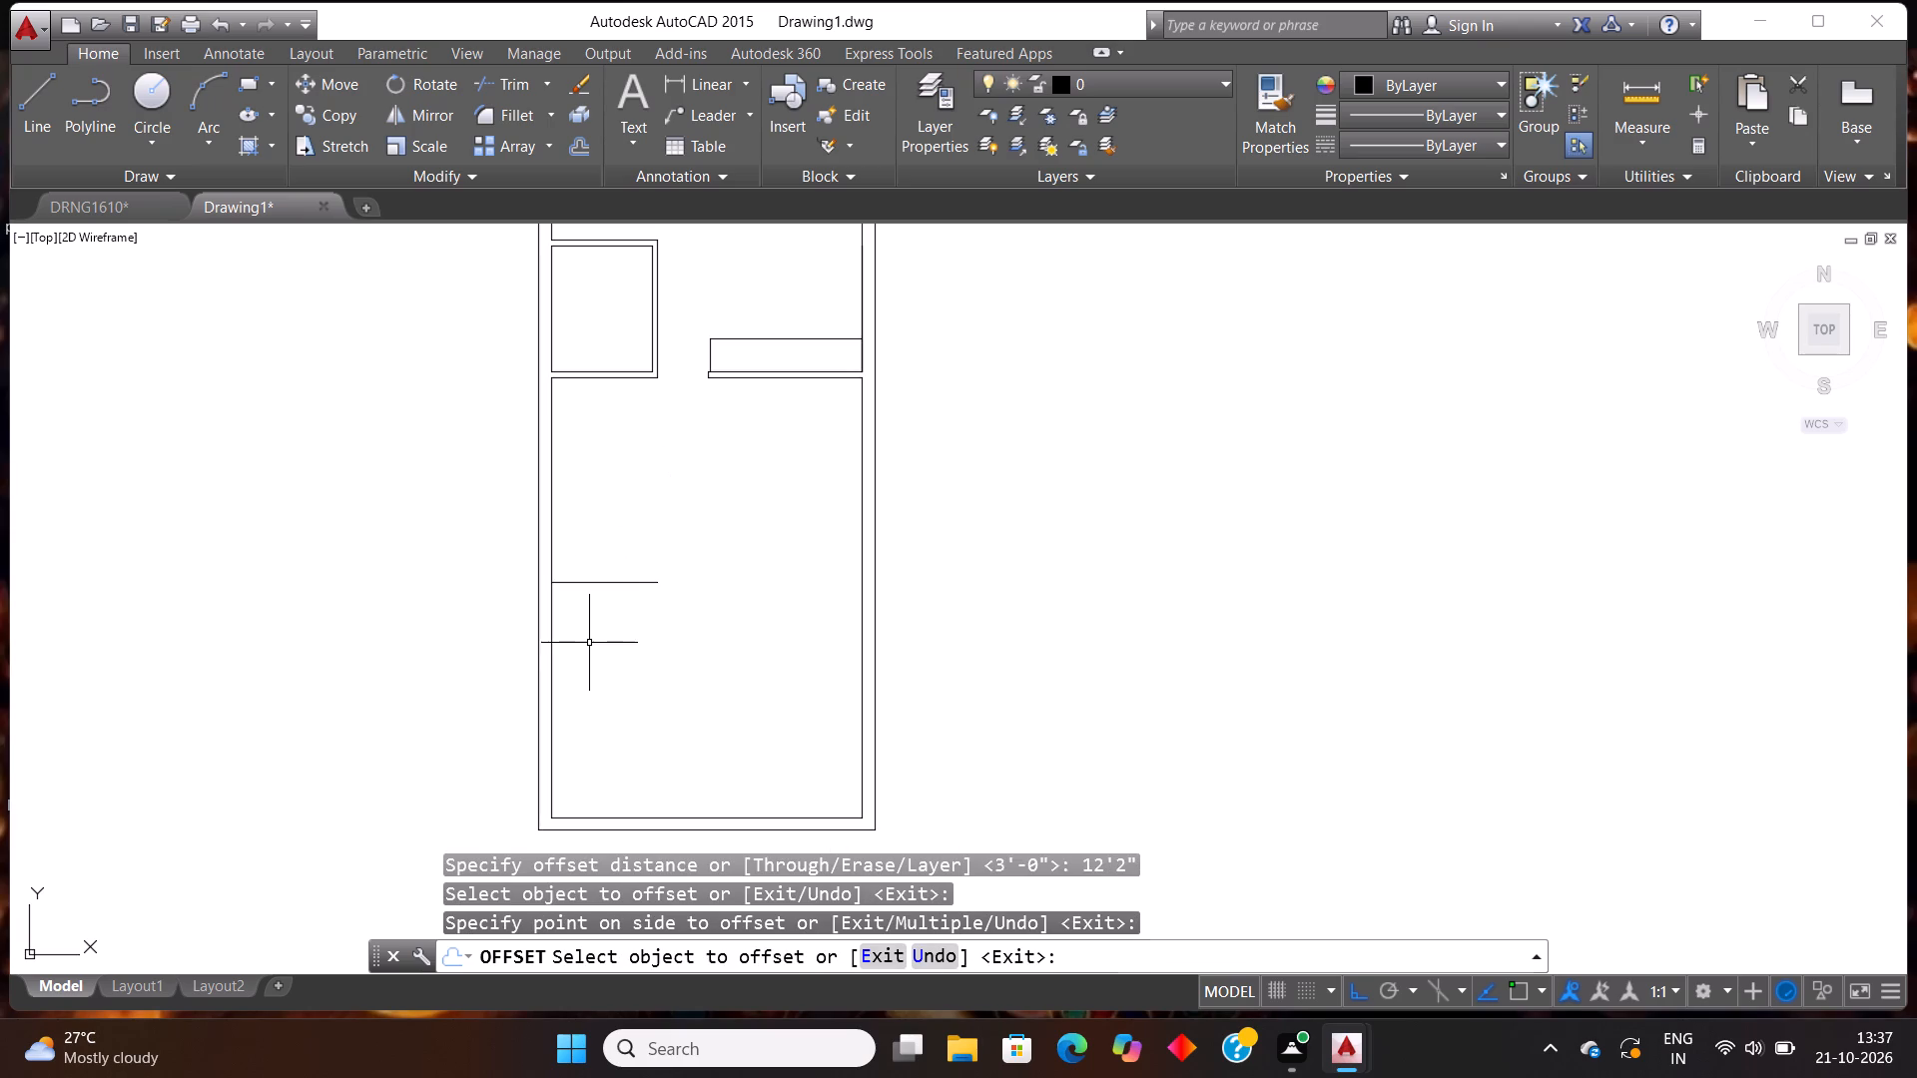
Offset the new horizontal line at the left wall 4" downward to form a partition.
type("OFF")
key("Return")
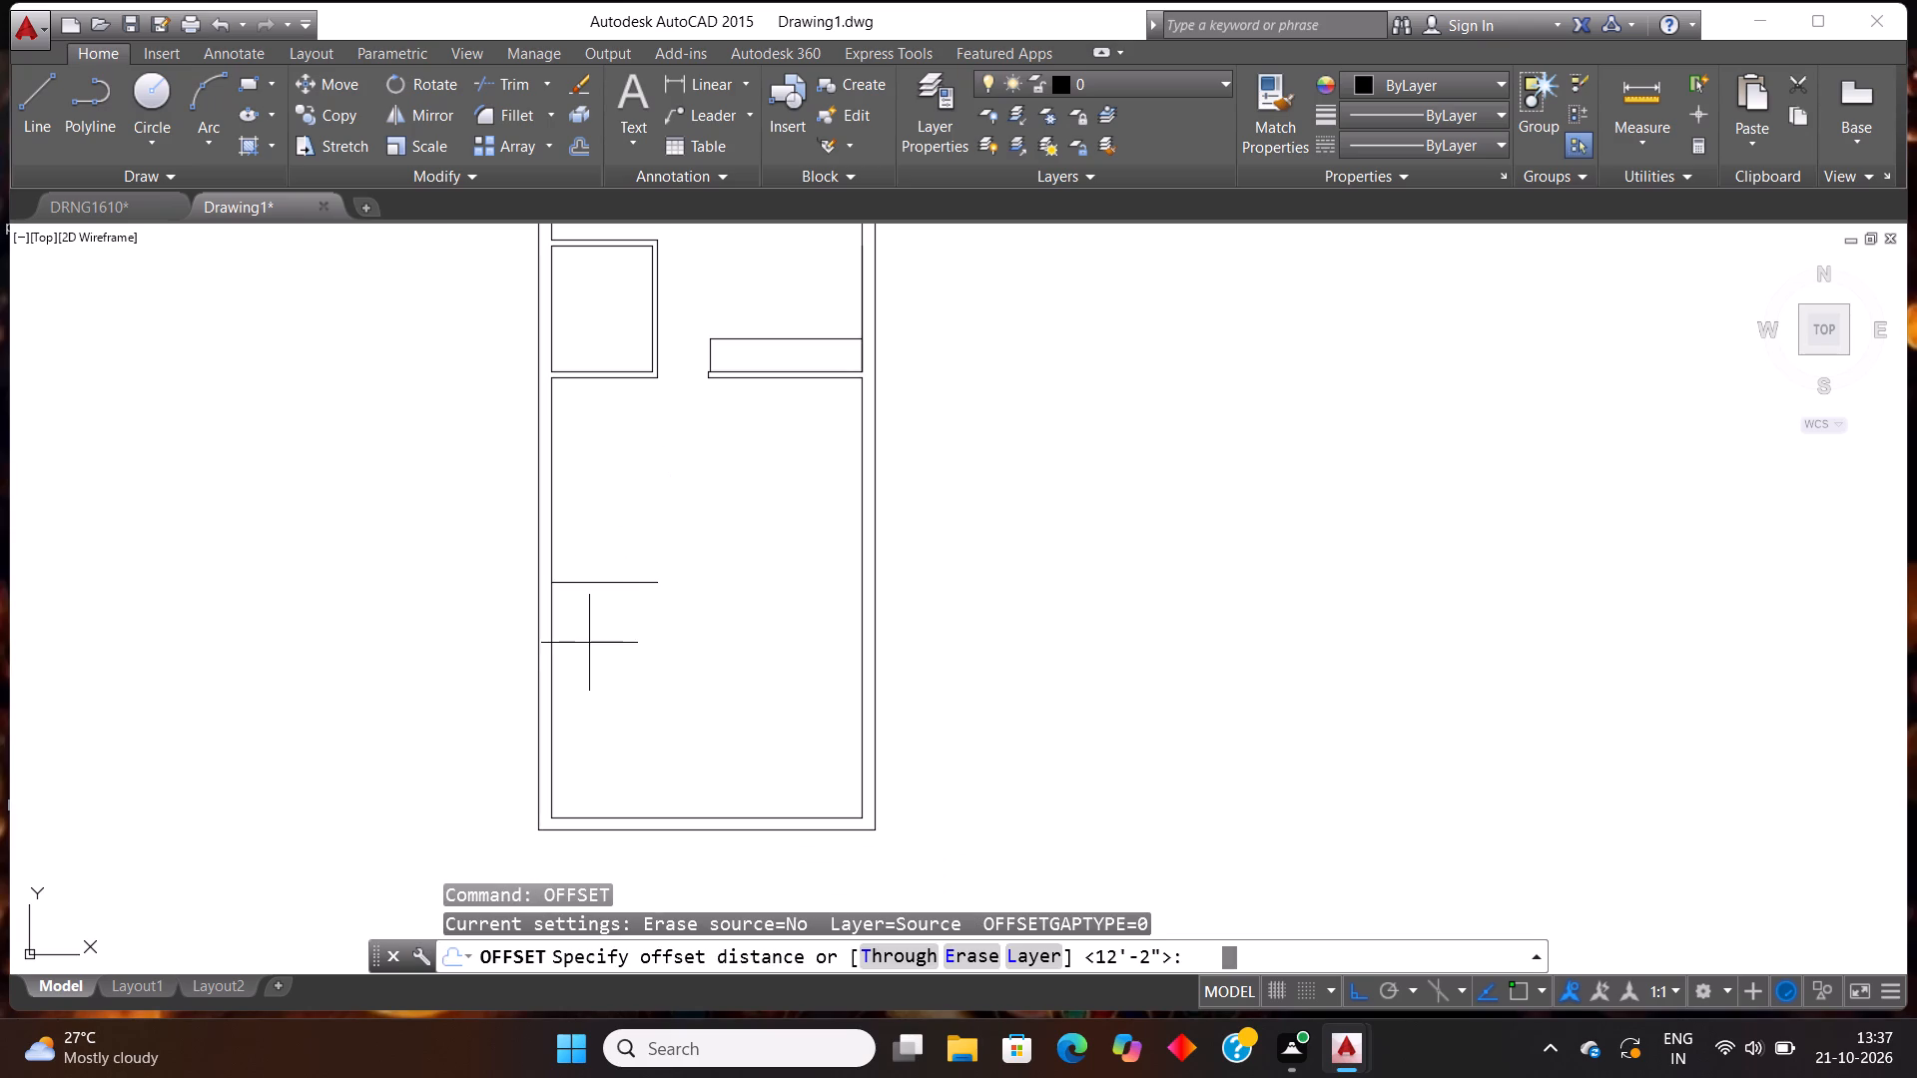
type("4\"")
key("Return")
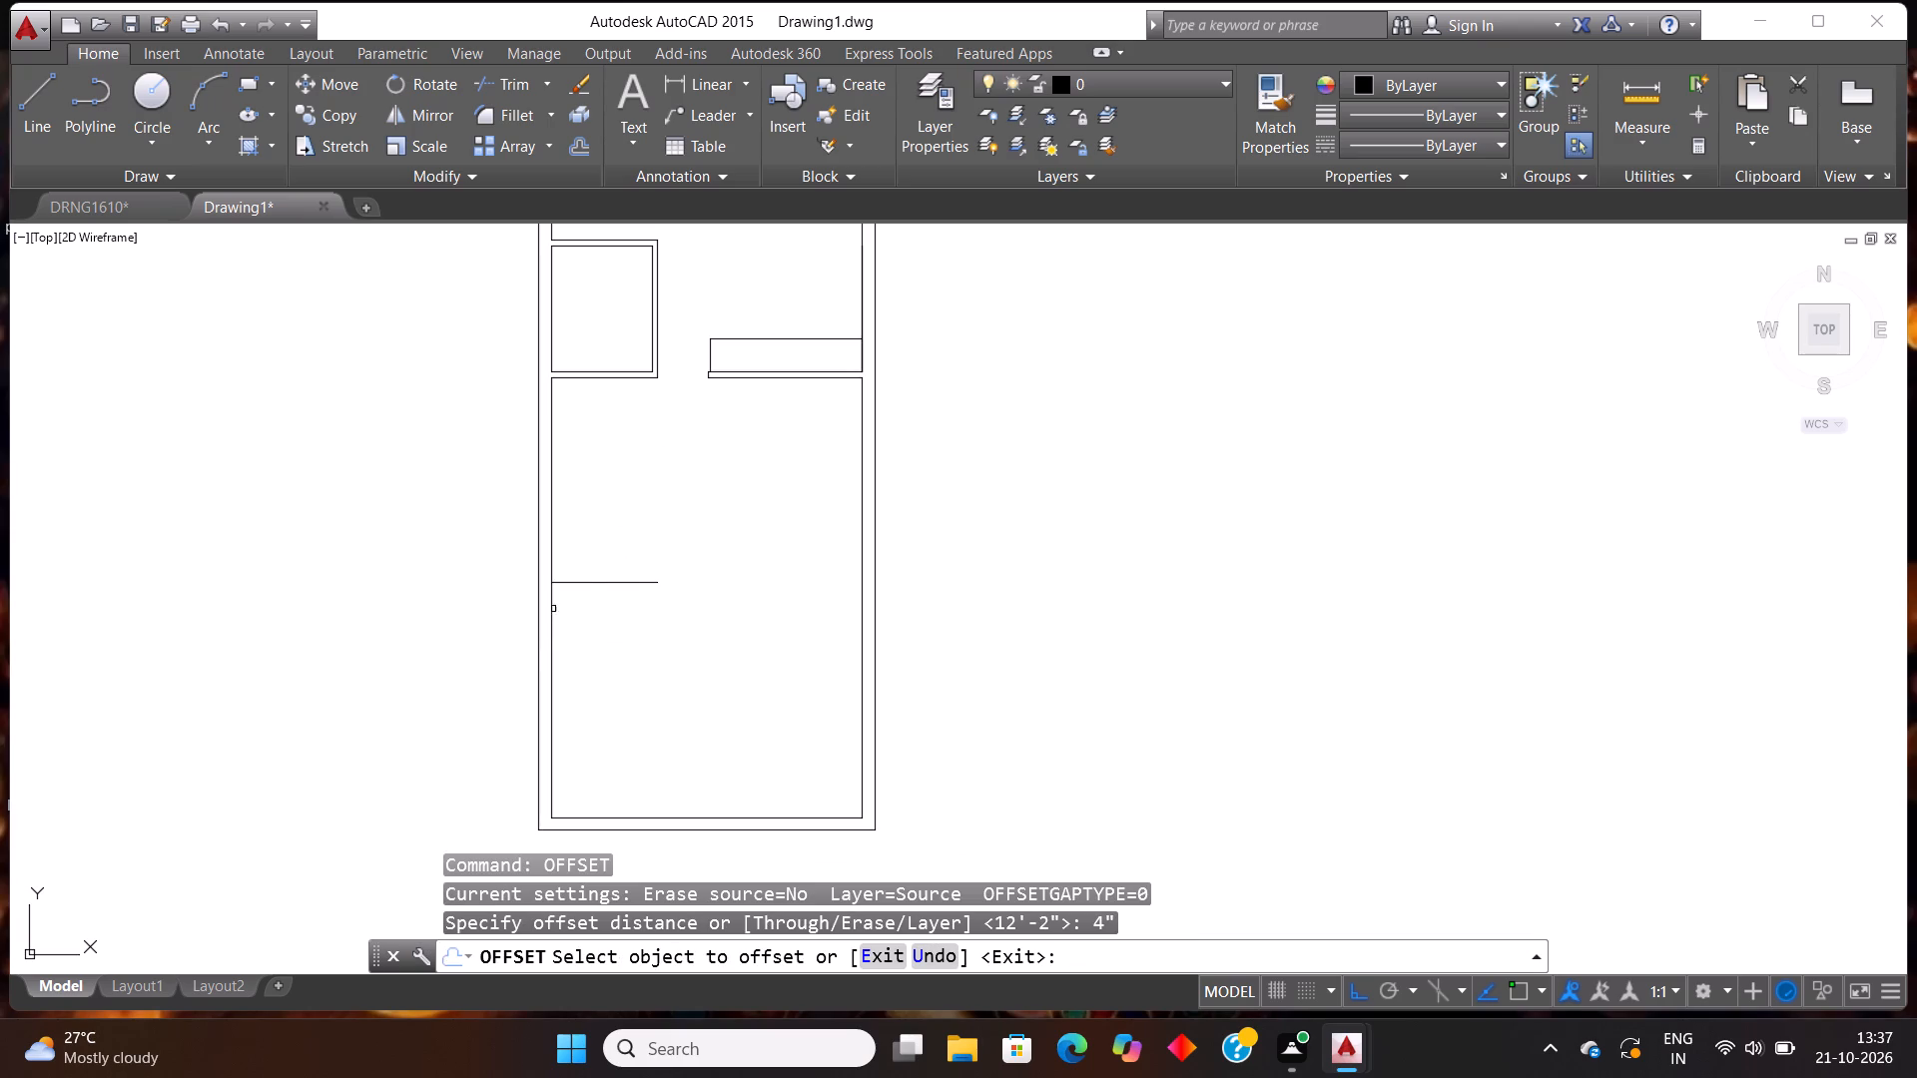
left_click(592, 582)
left_click(582, 663)
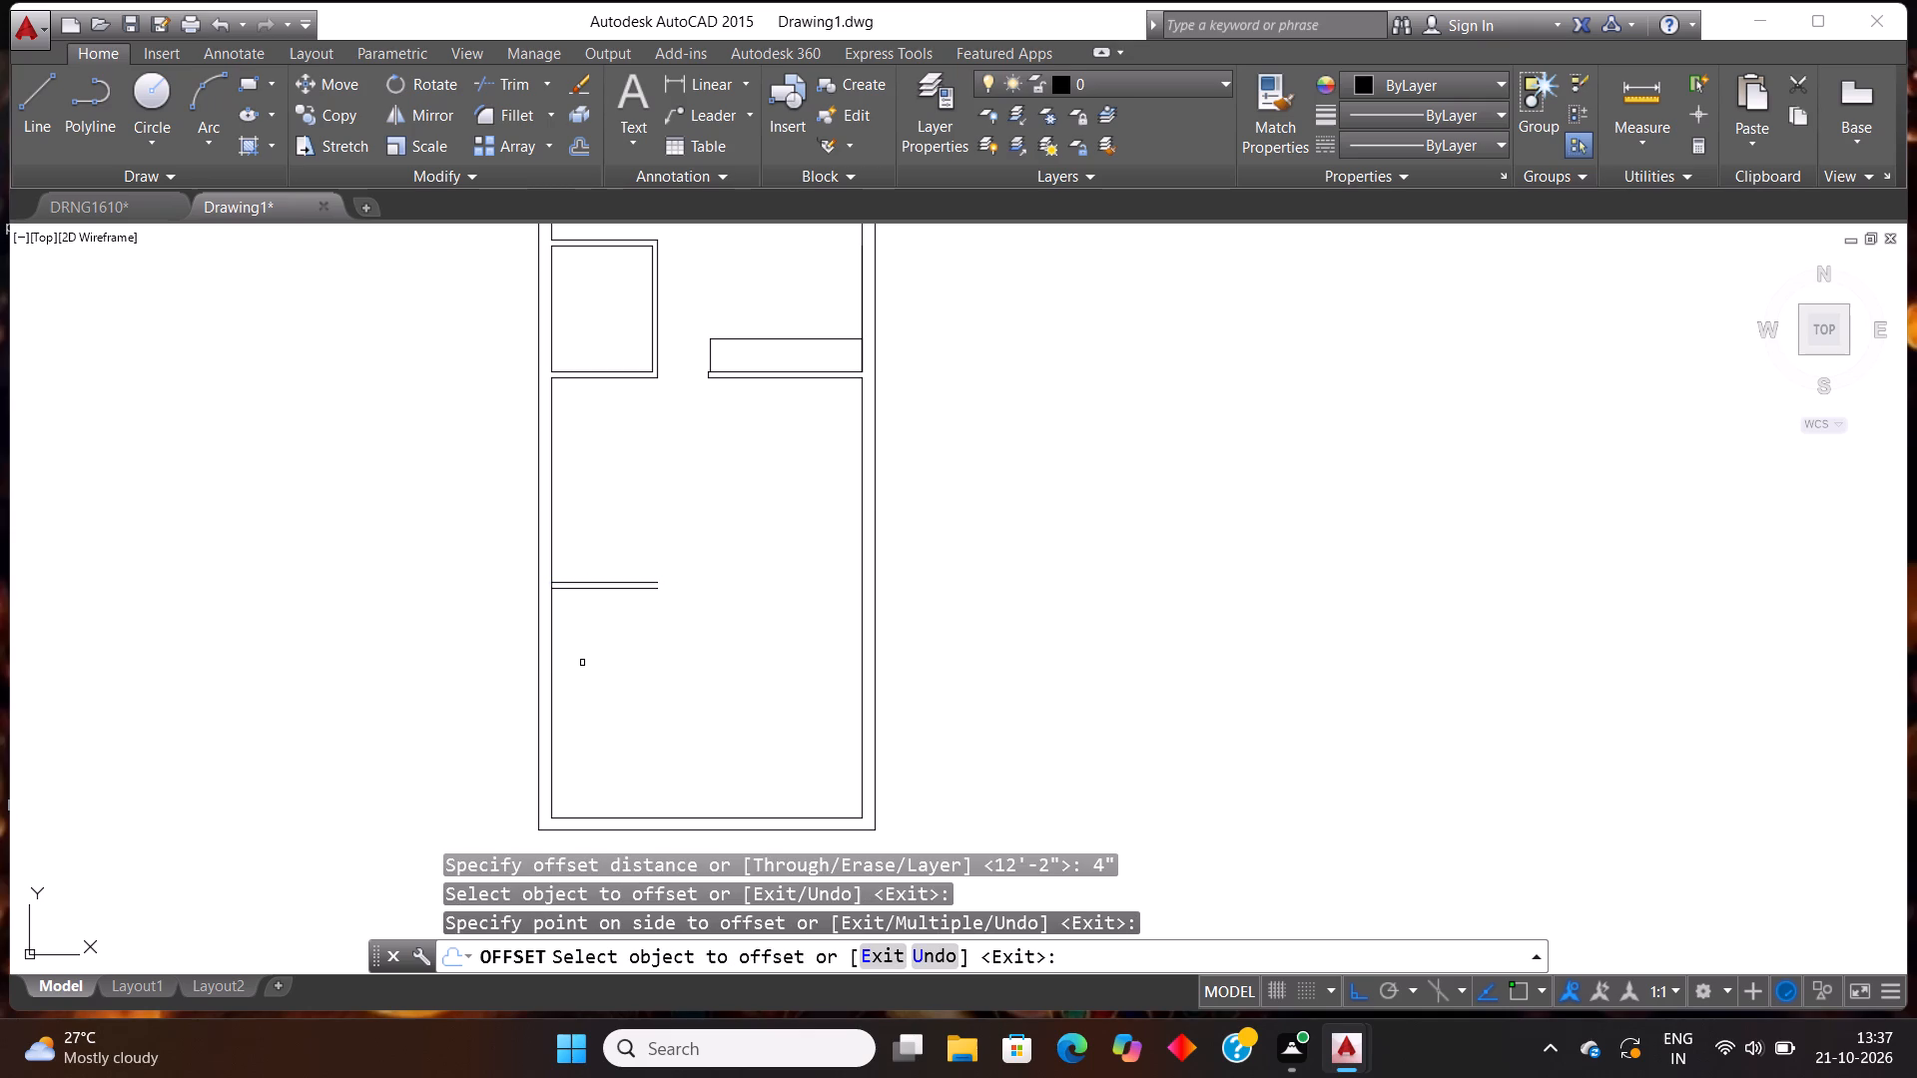
key("Escape")
key("Escape")
Offset the left wall's inner line below the lower partition 13' to the right.
type("OFF")
key("Return")
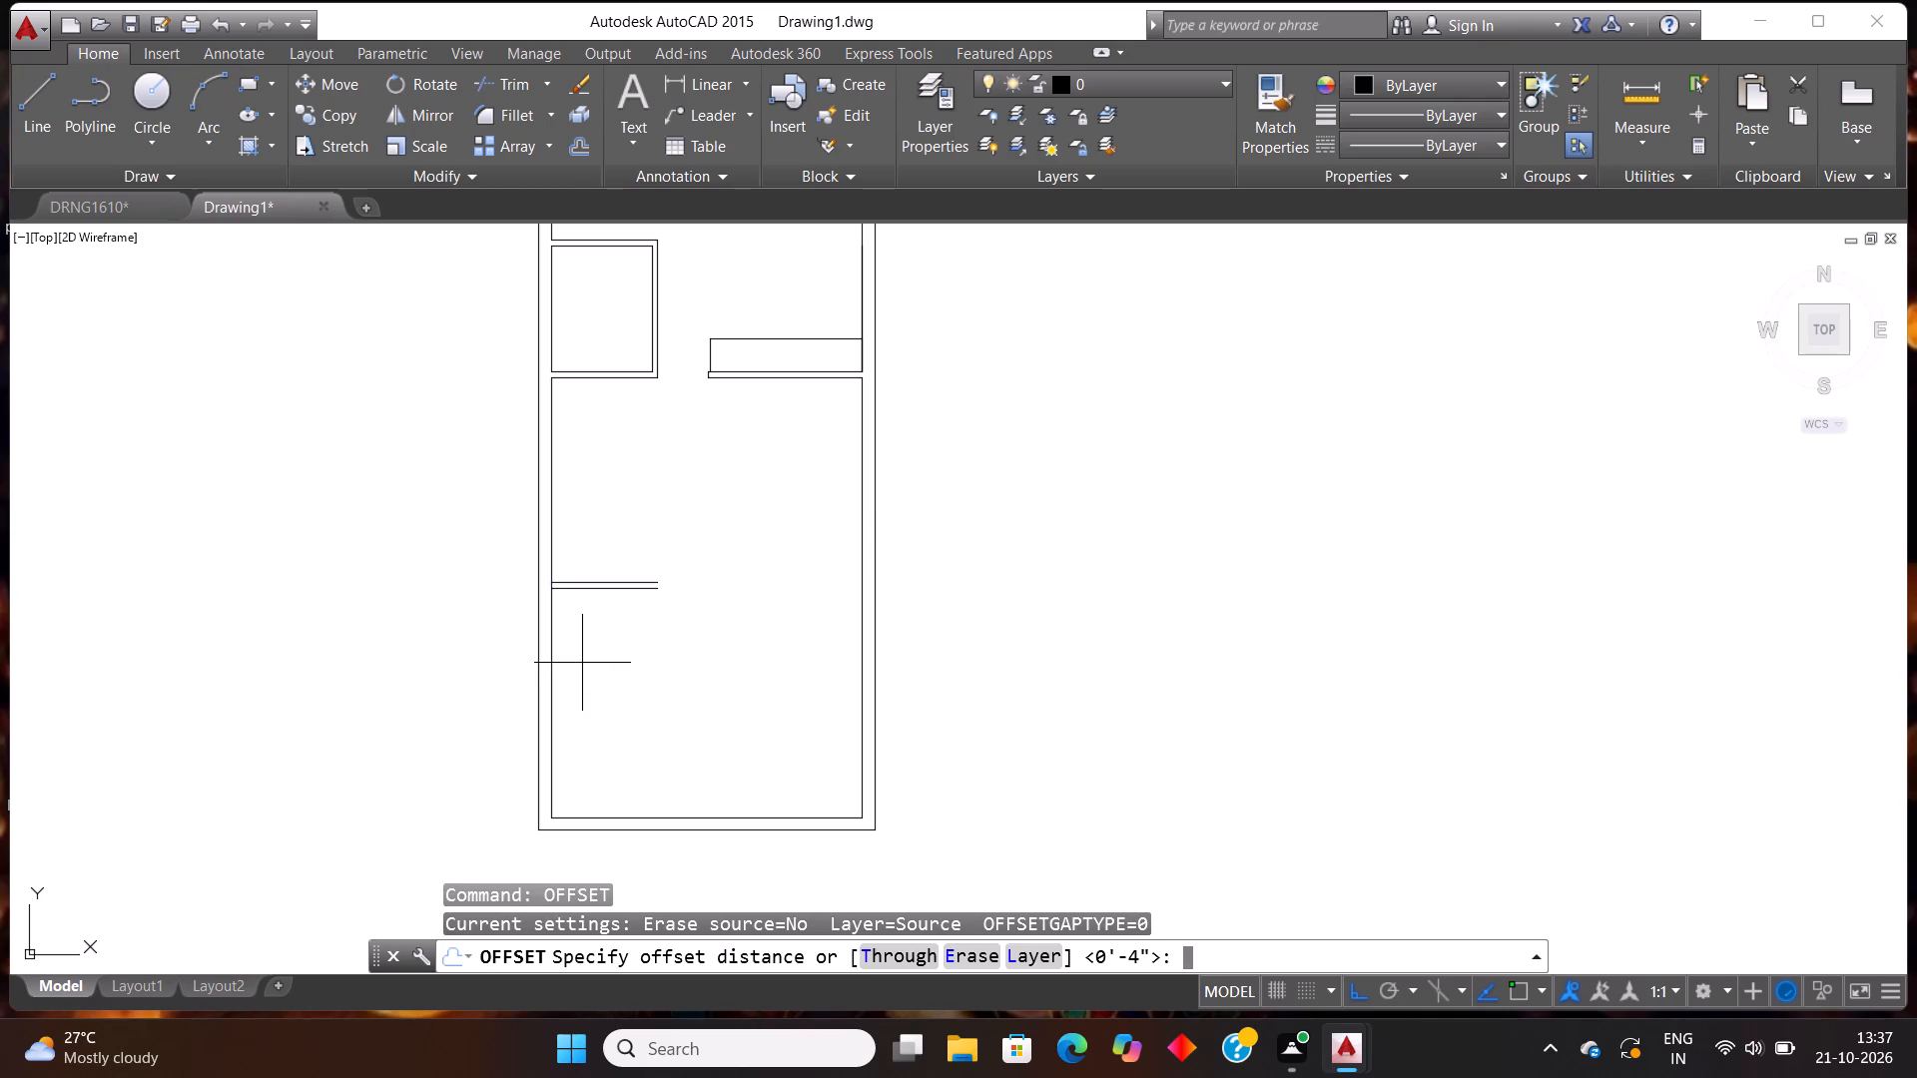
type("13'")
key("Return")
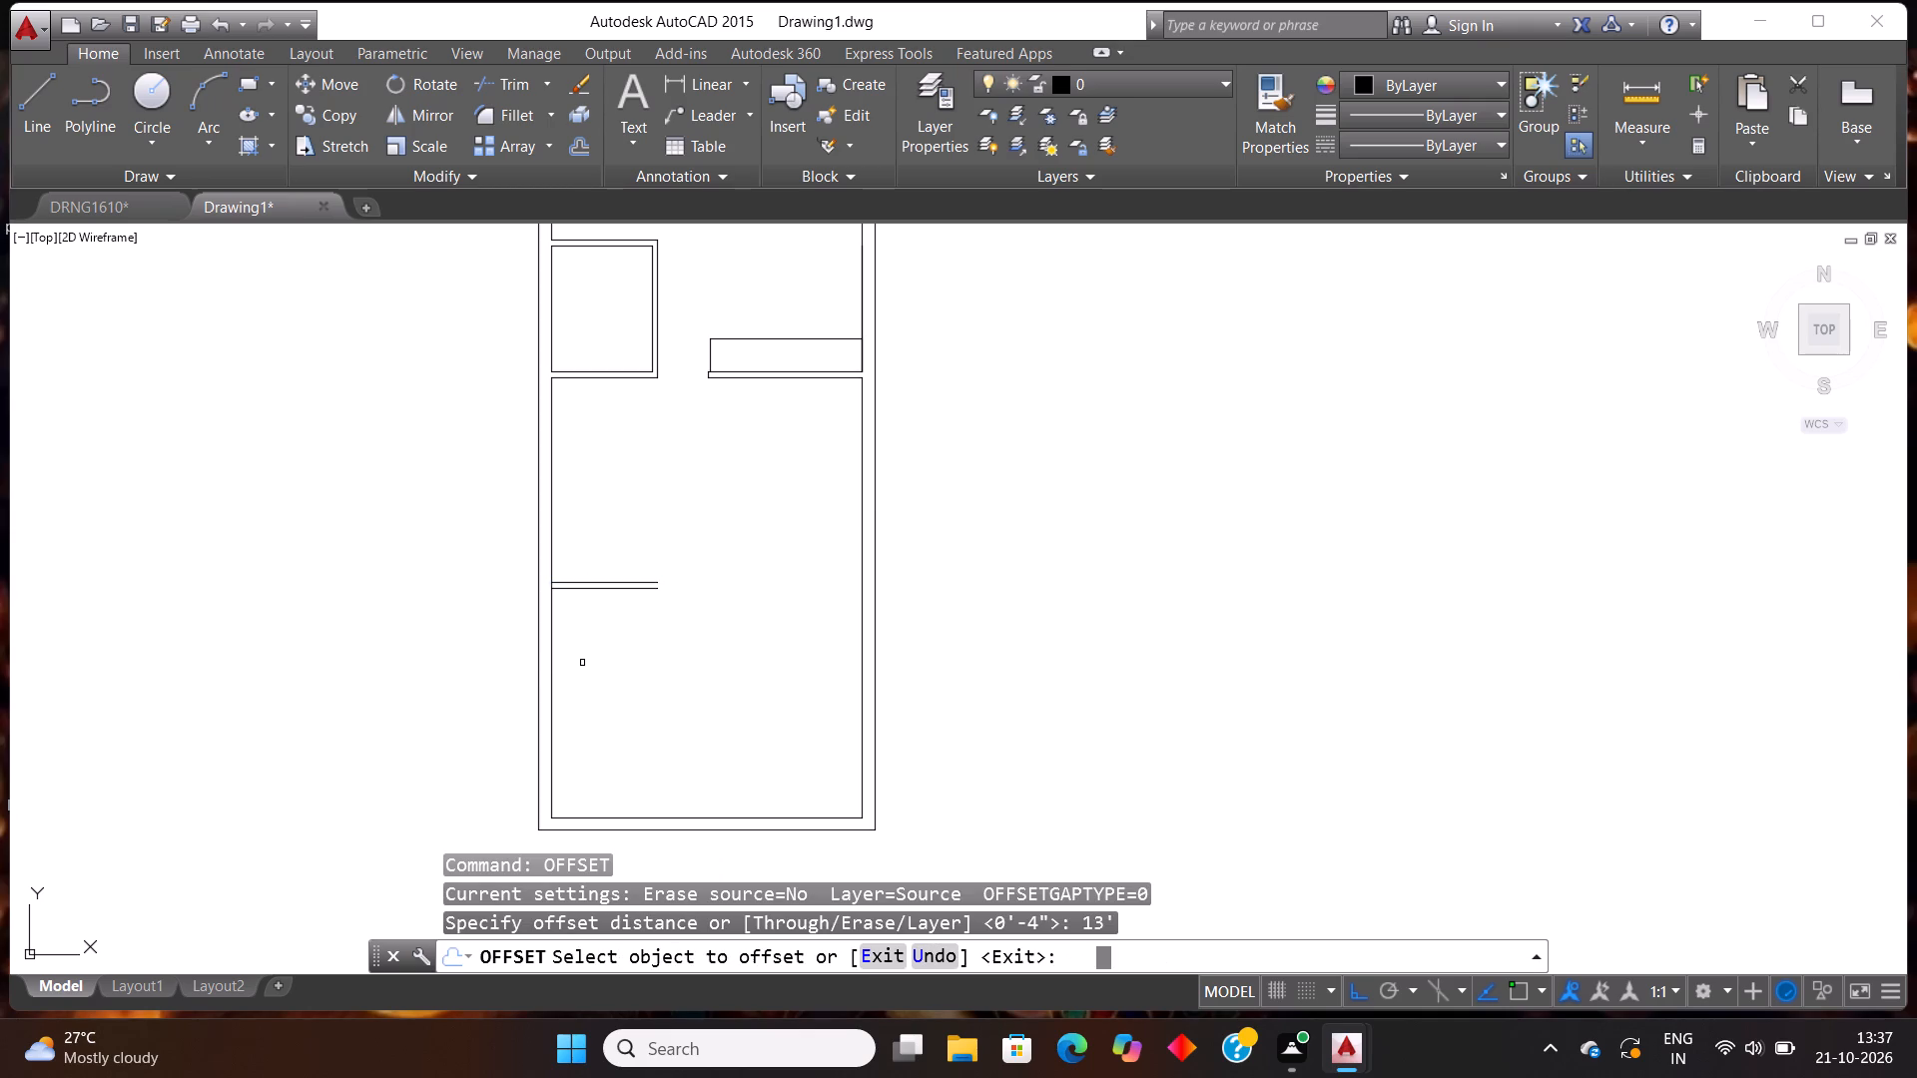
left_click(550, 474)
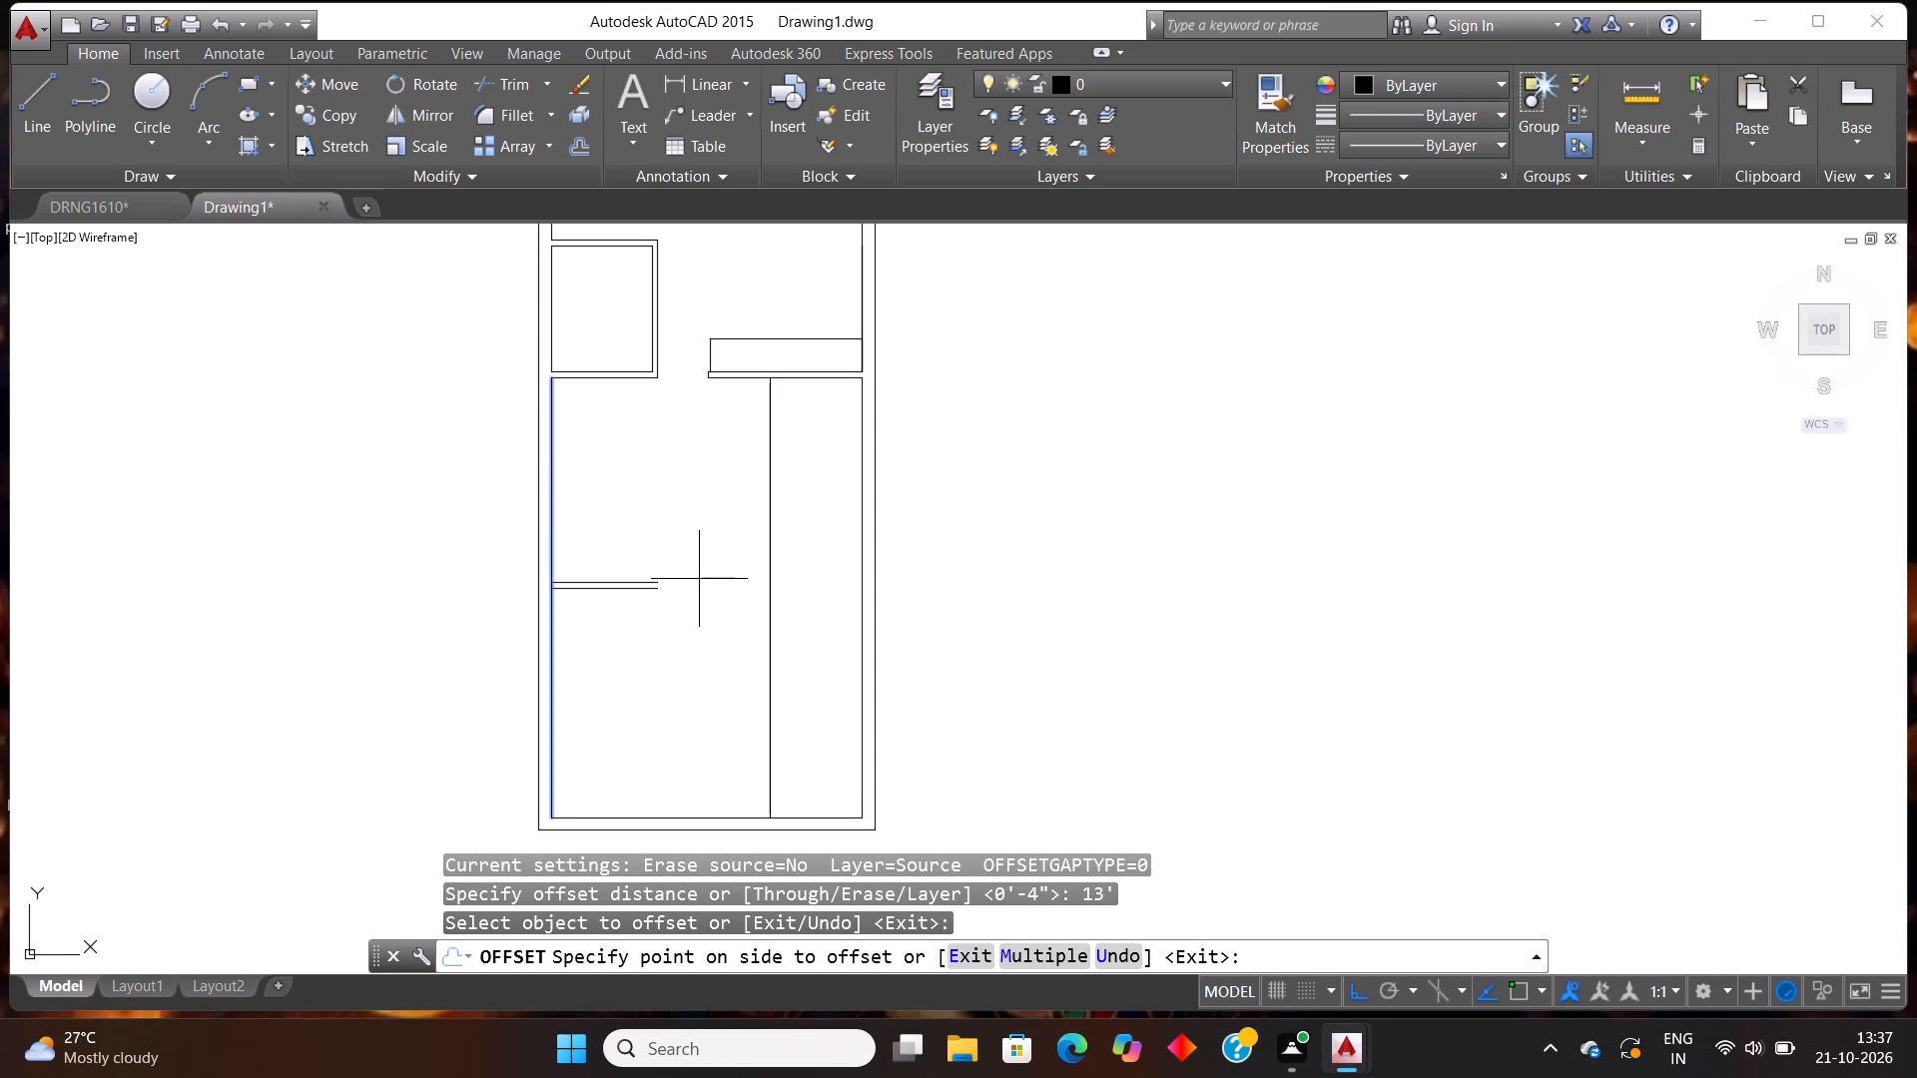
left_click(699, 578)
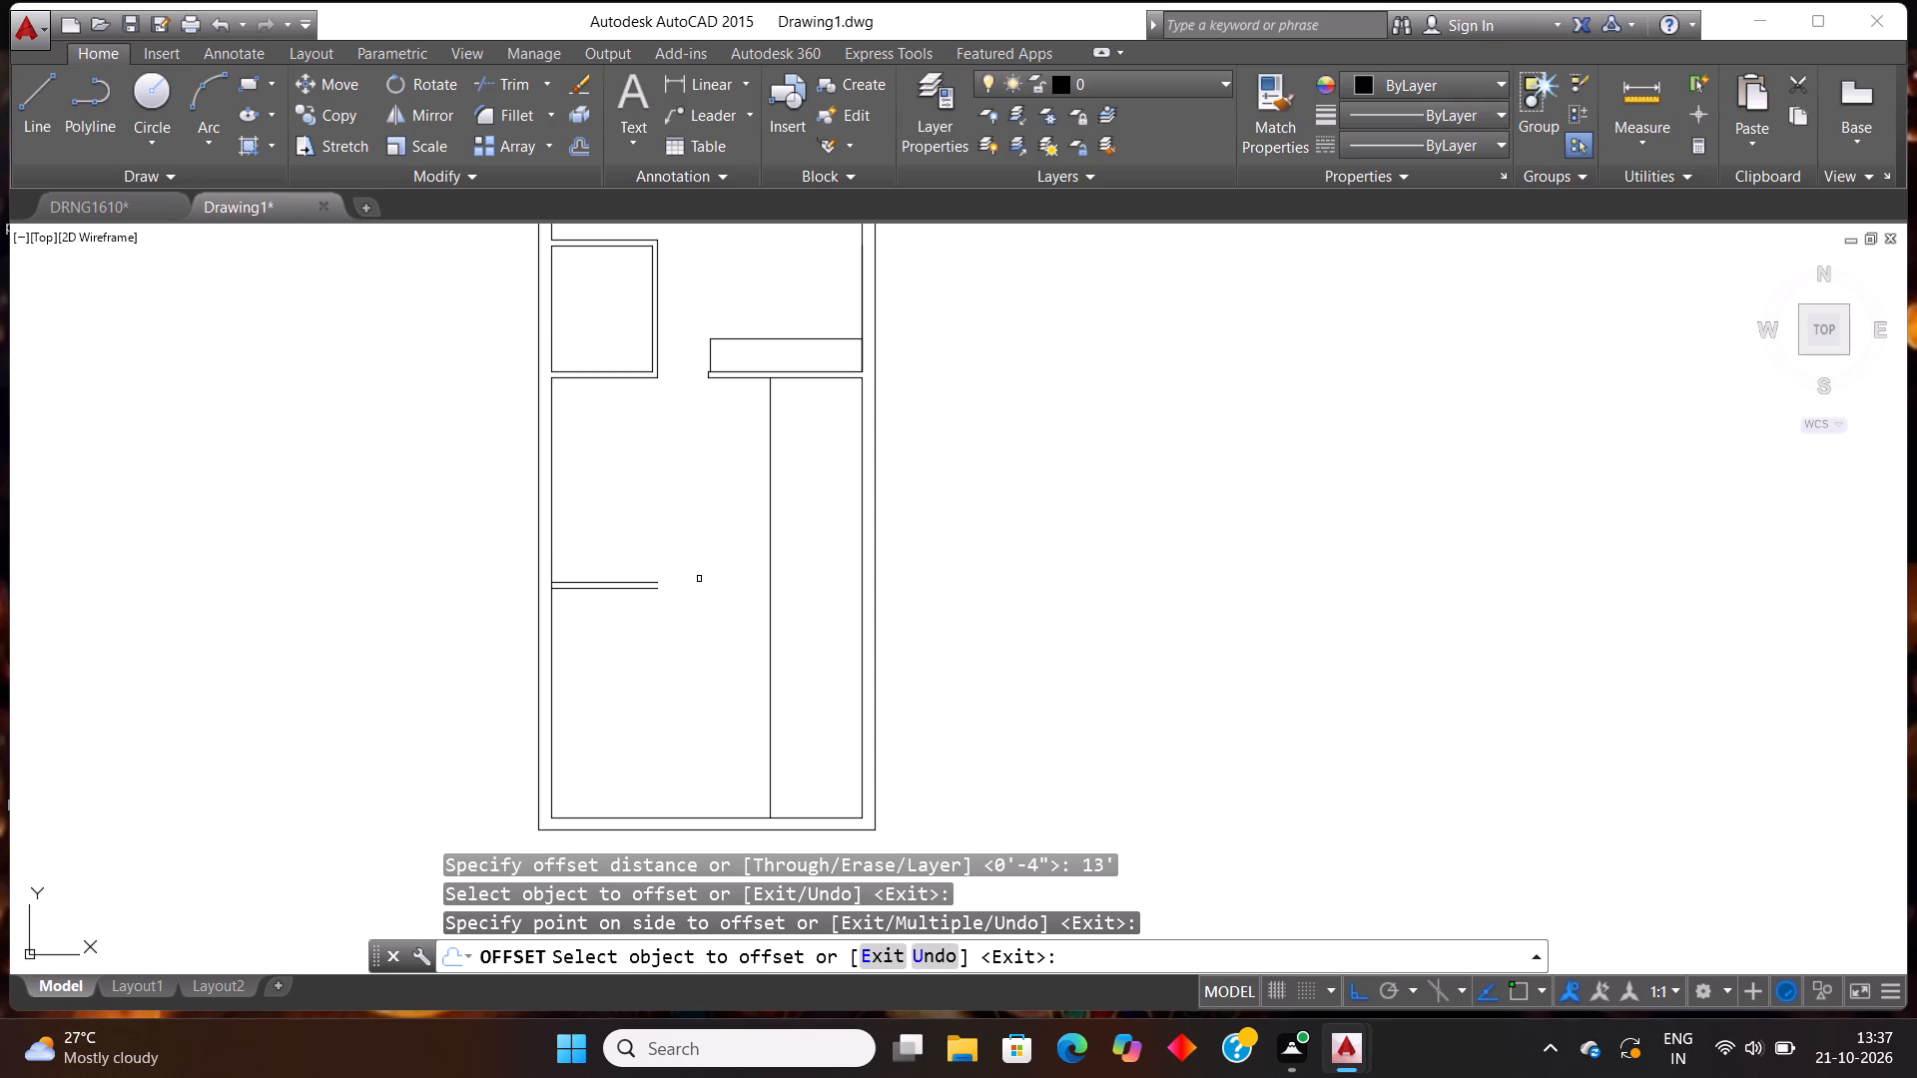
key("Escape")
Offset the lower partition's bottom line, right of the 3' opening, 9' downward.
type("OFF")
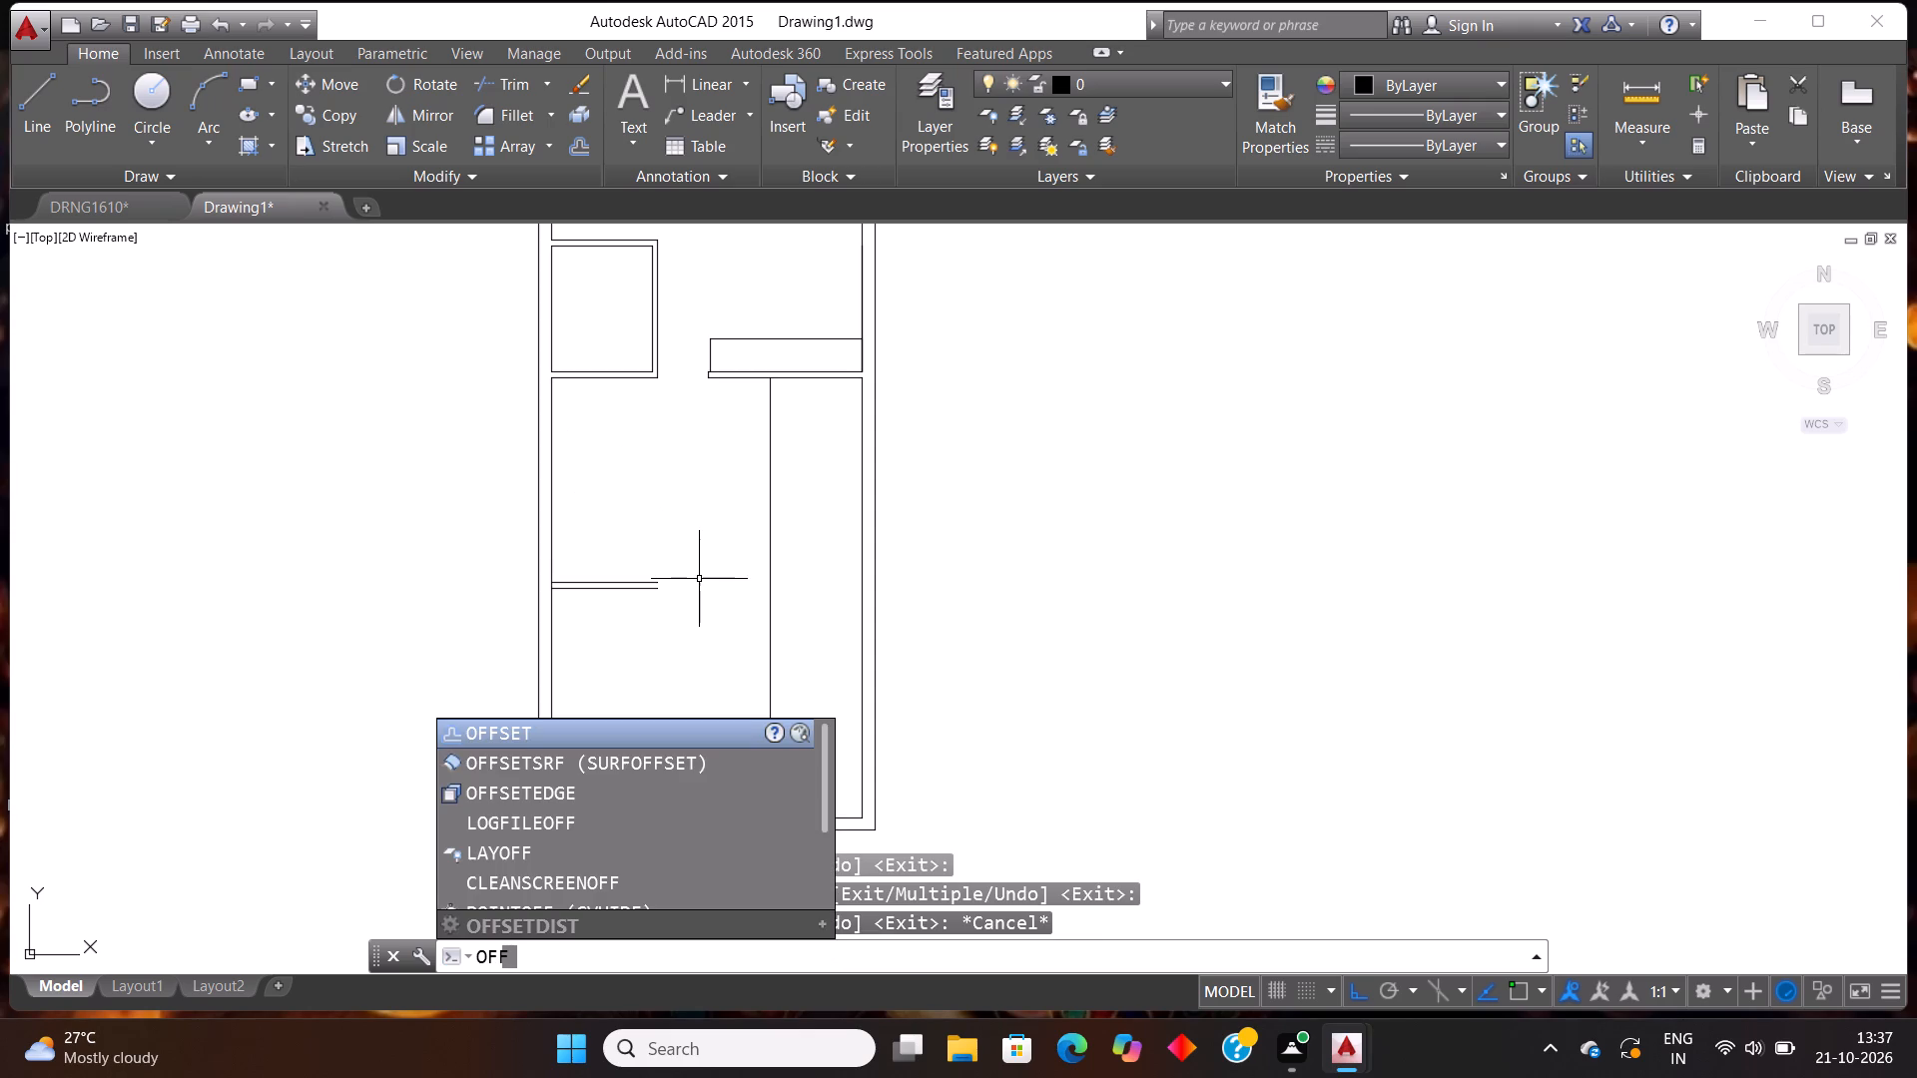
key("Return")
type("9'")
key("Return")
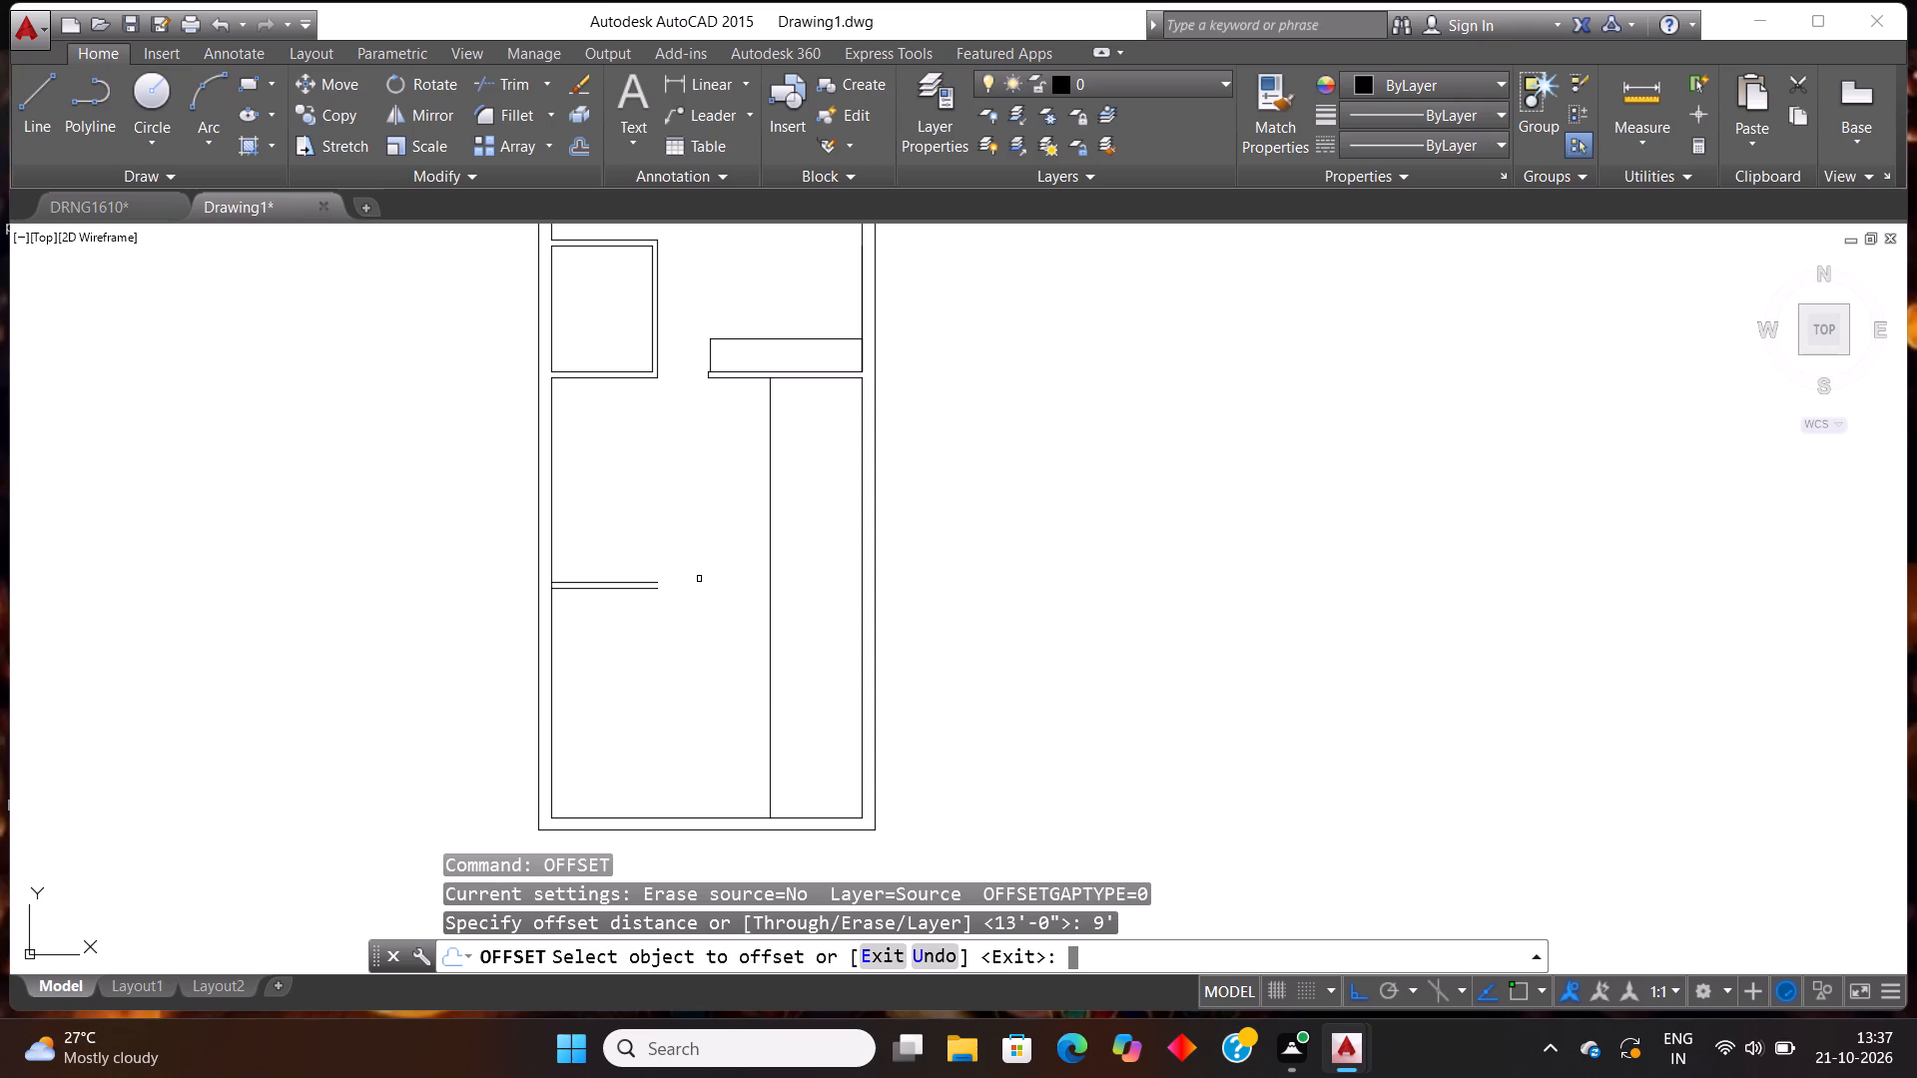
left_click(822, 378)
left_click(799, 650)
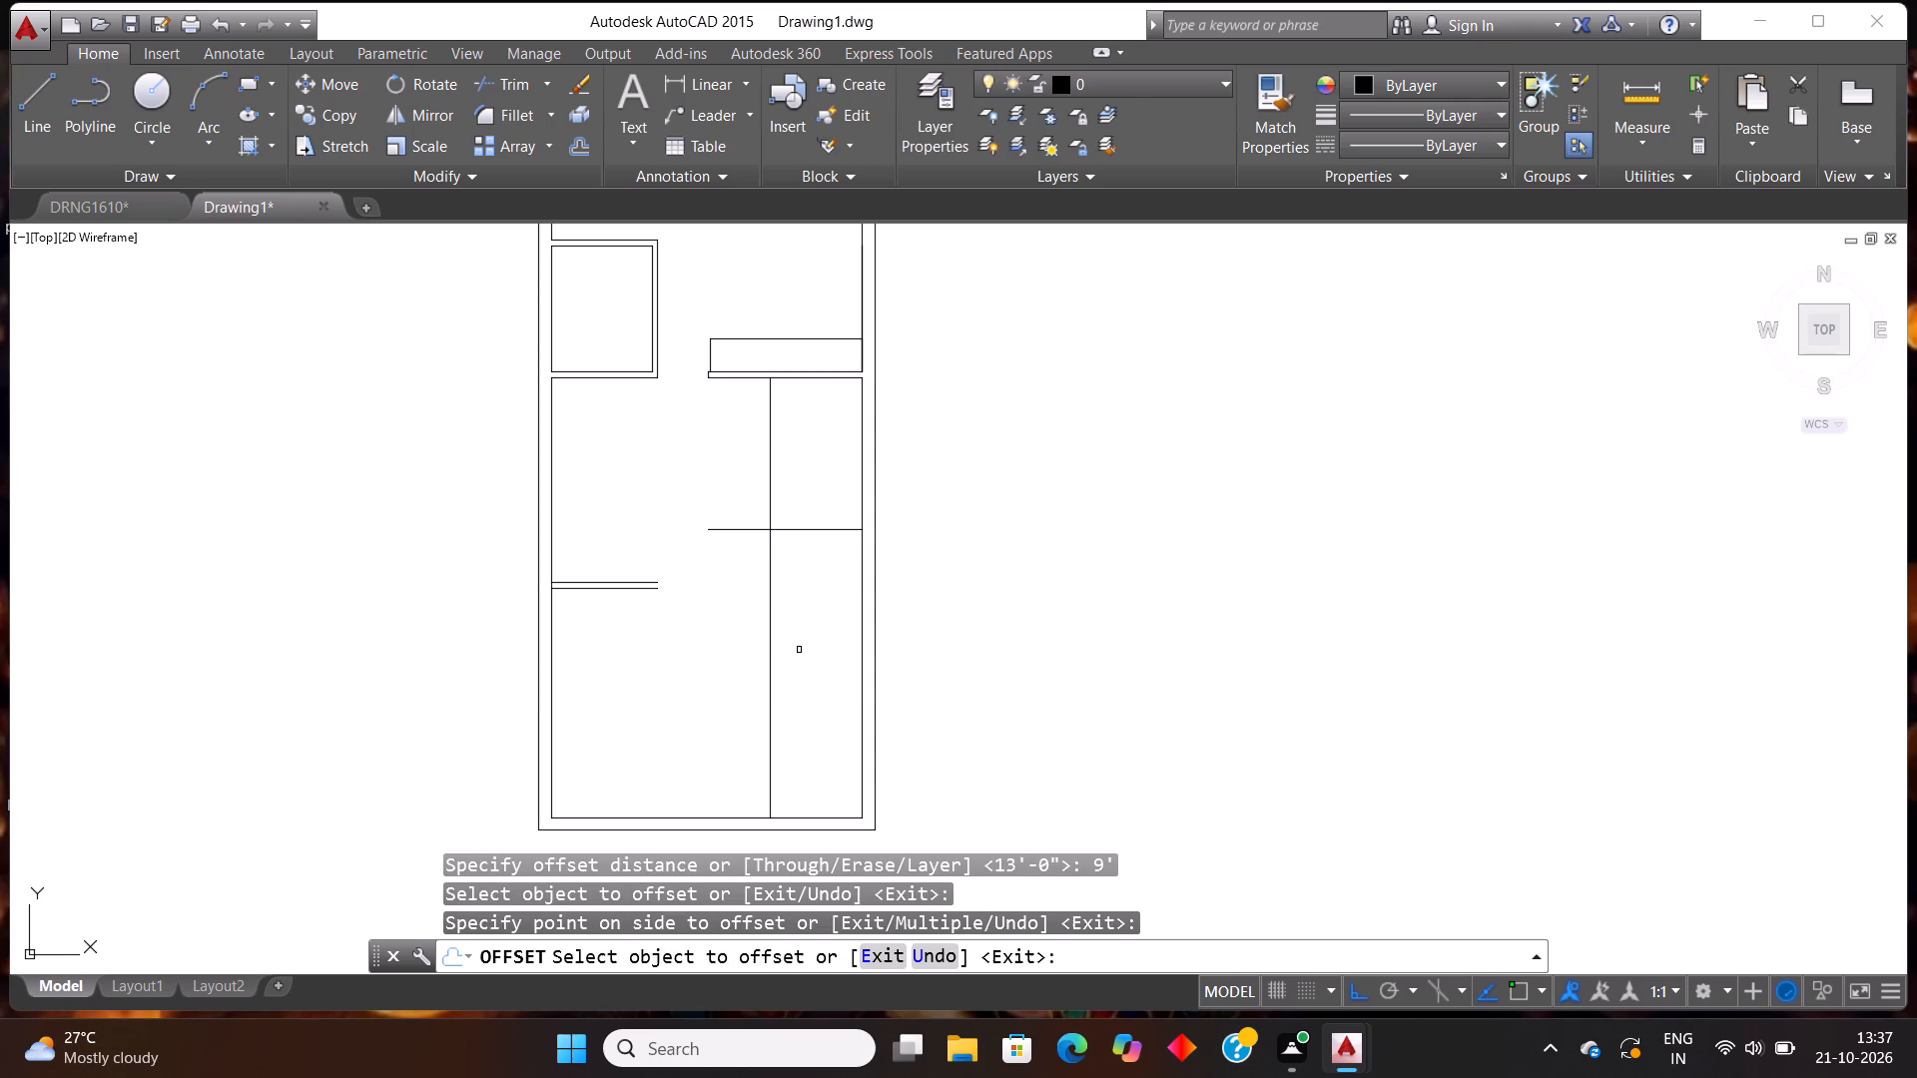
key("Escape")
key("Escape")
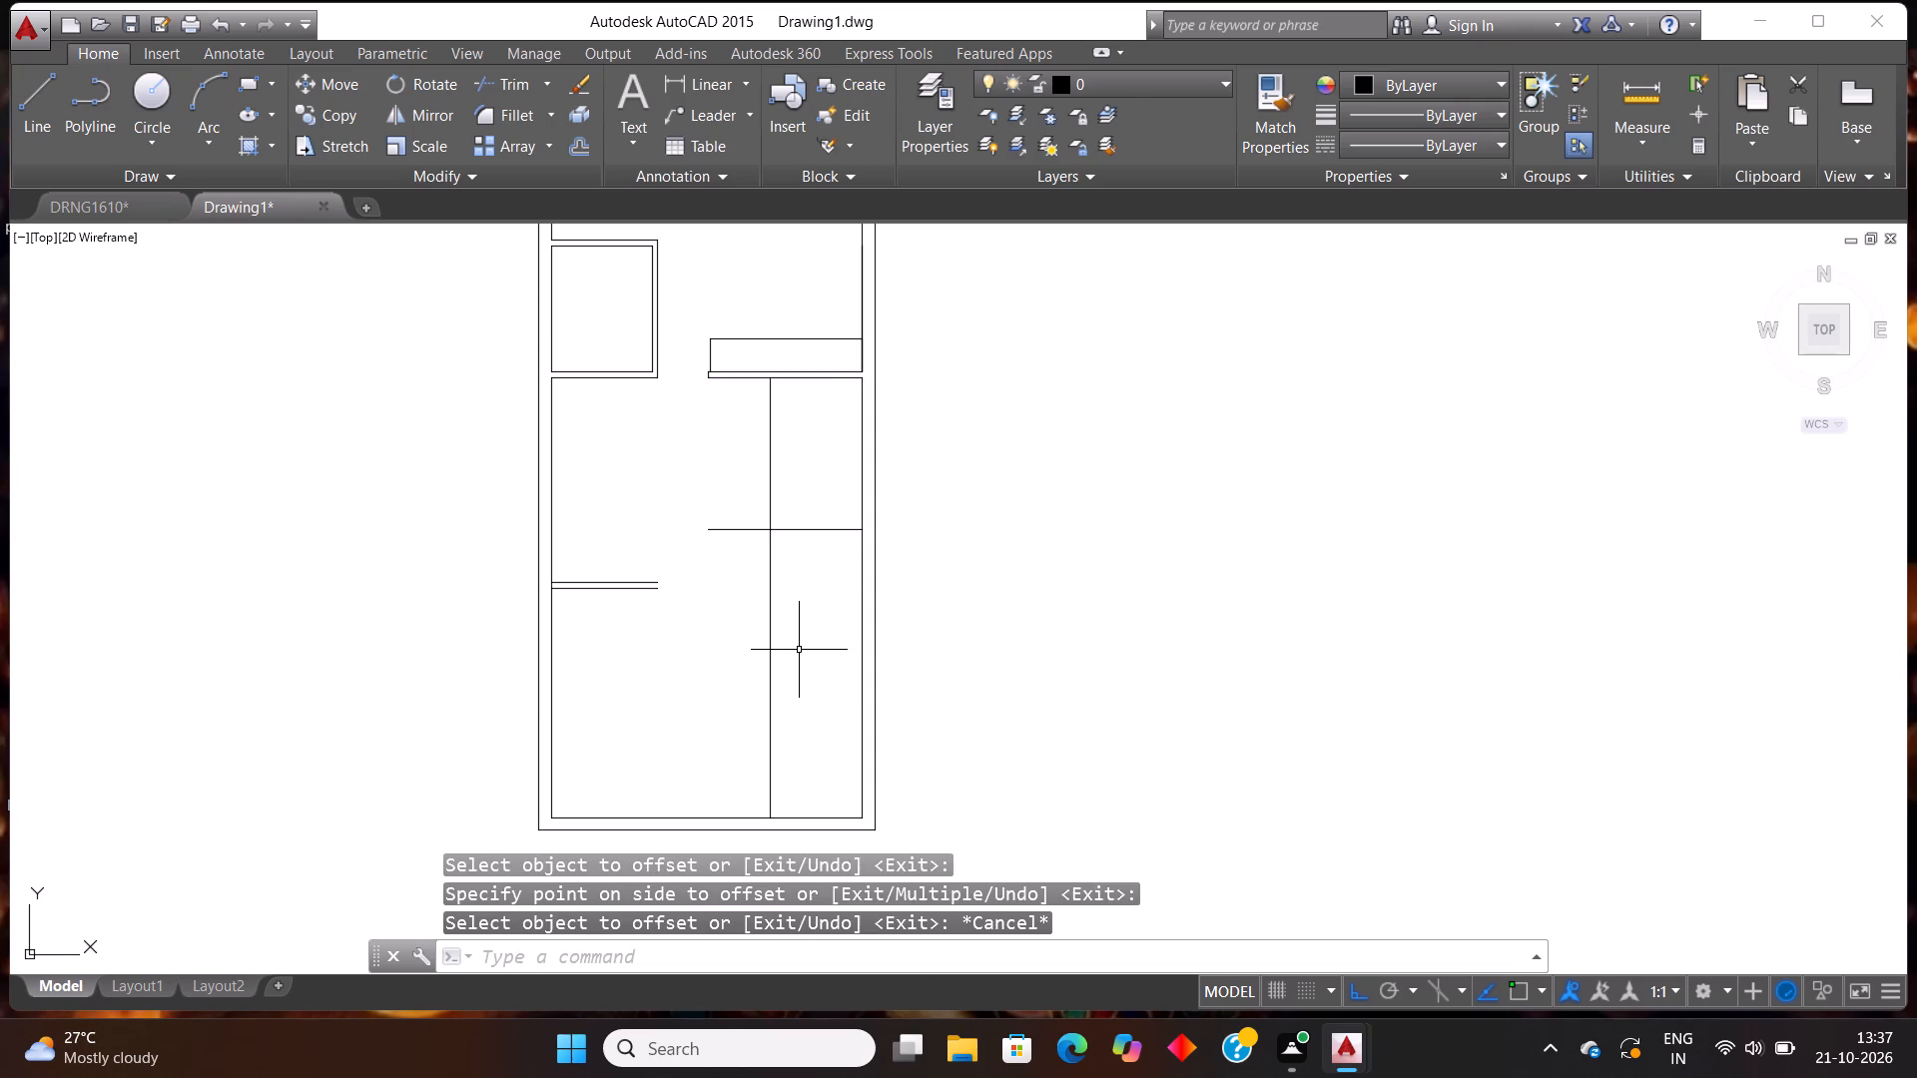
Offset the new horizontal line at the right wall 4" downward to form a partition.
type("OFF")
key("Return")
type("4\"")
key("Return")
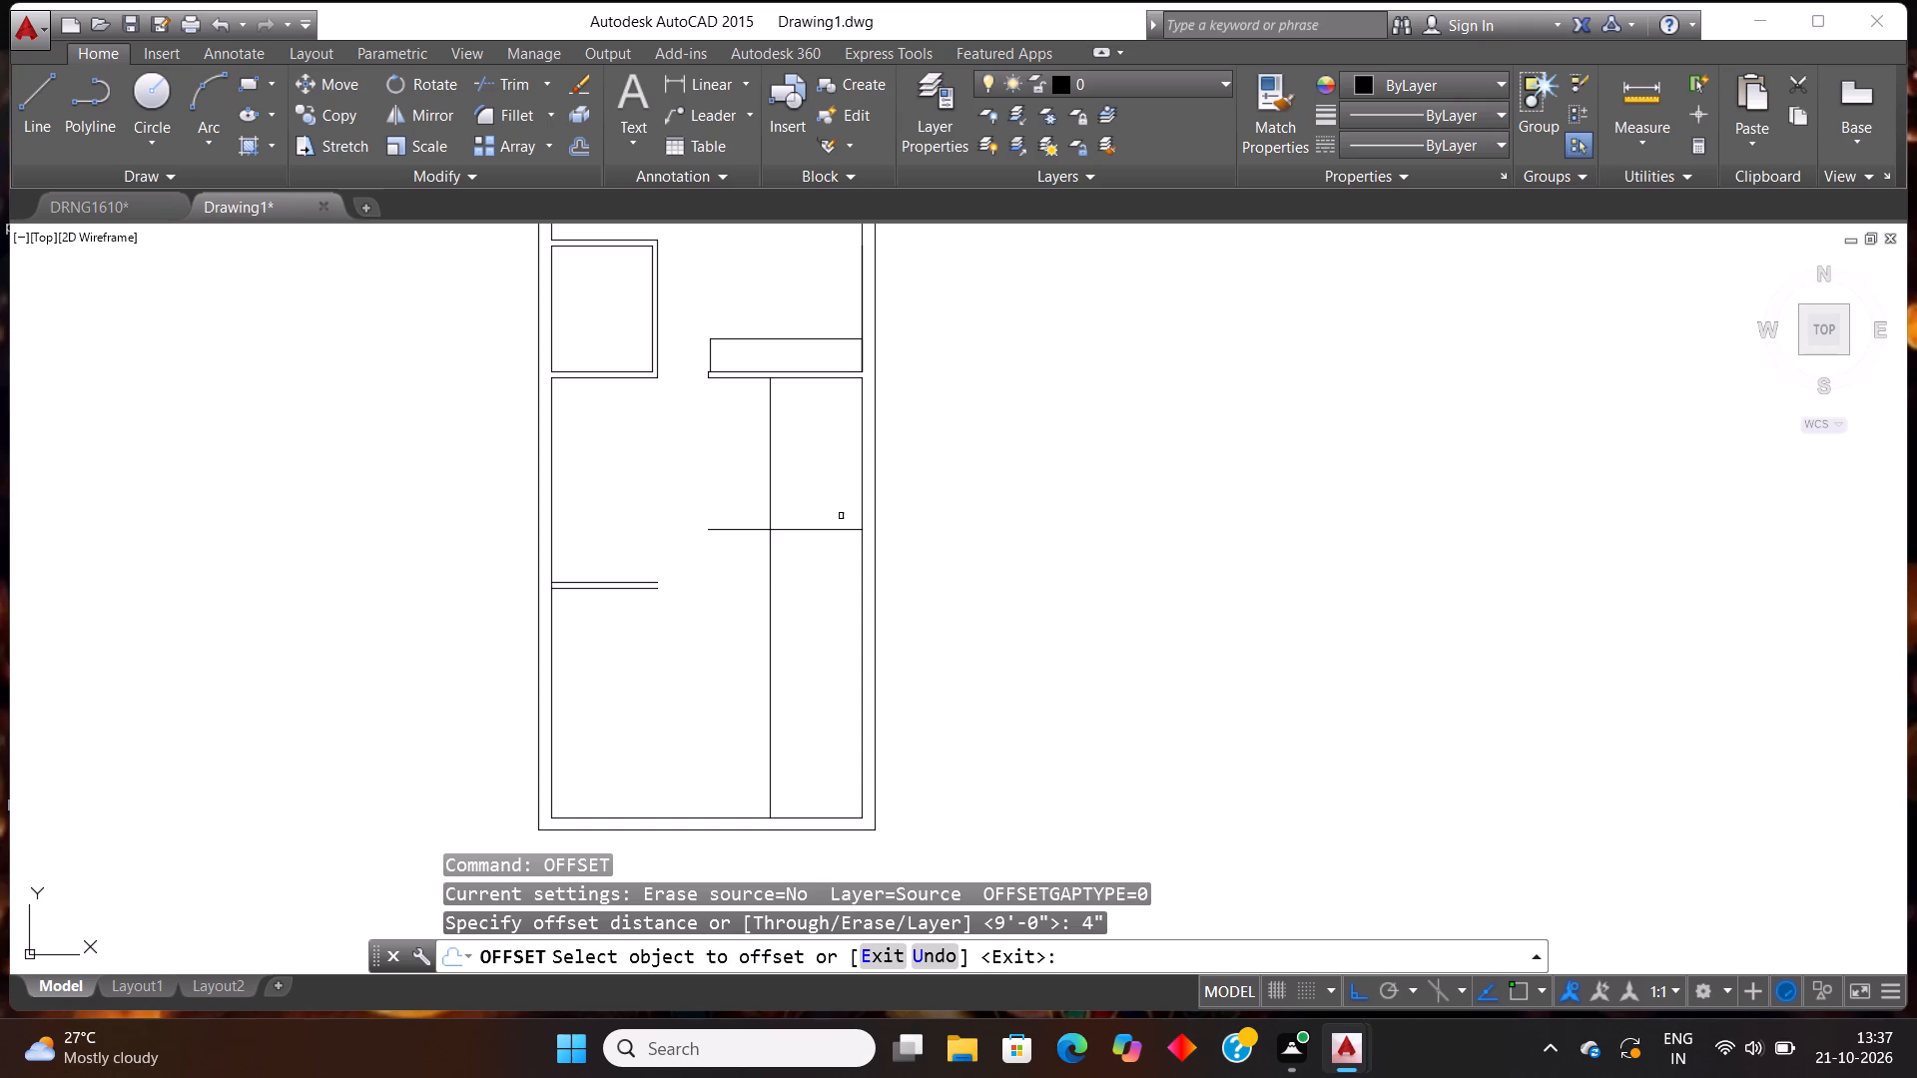
left_click(835, 527)
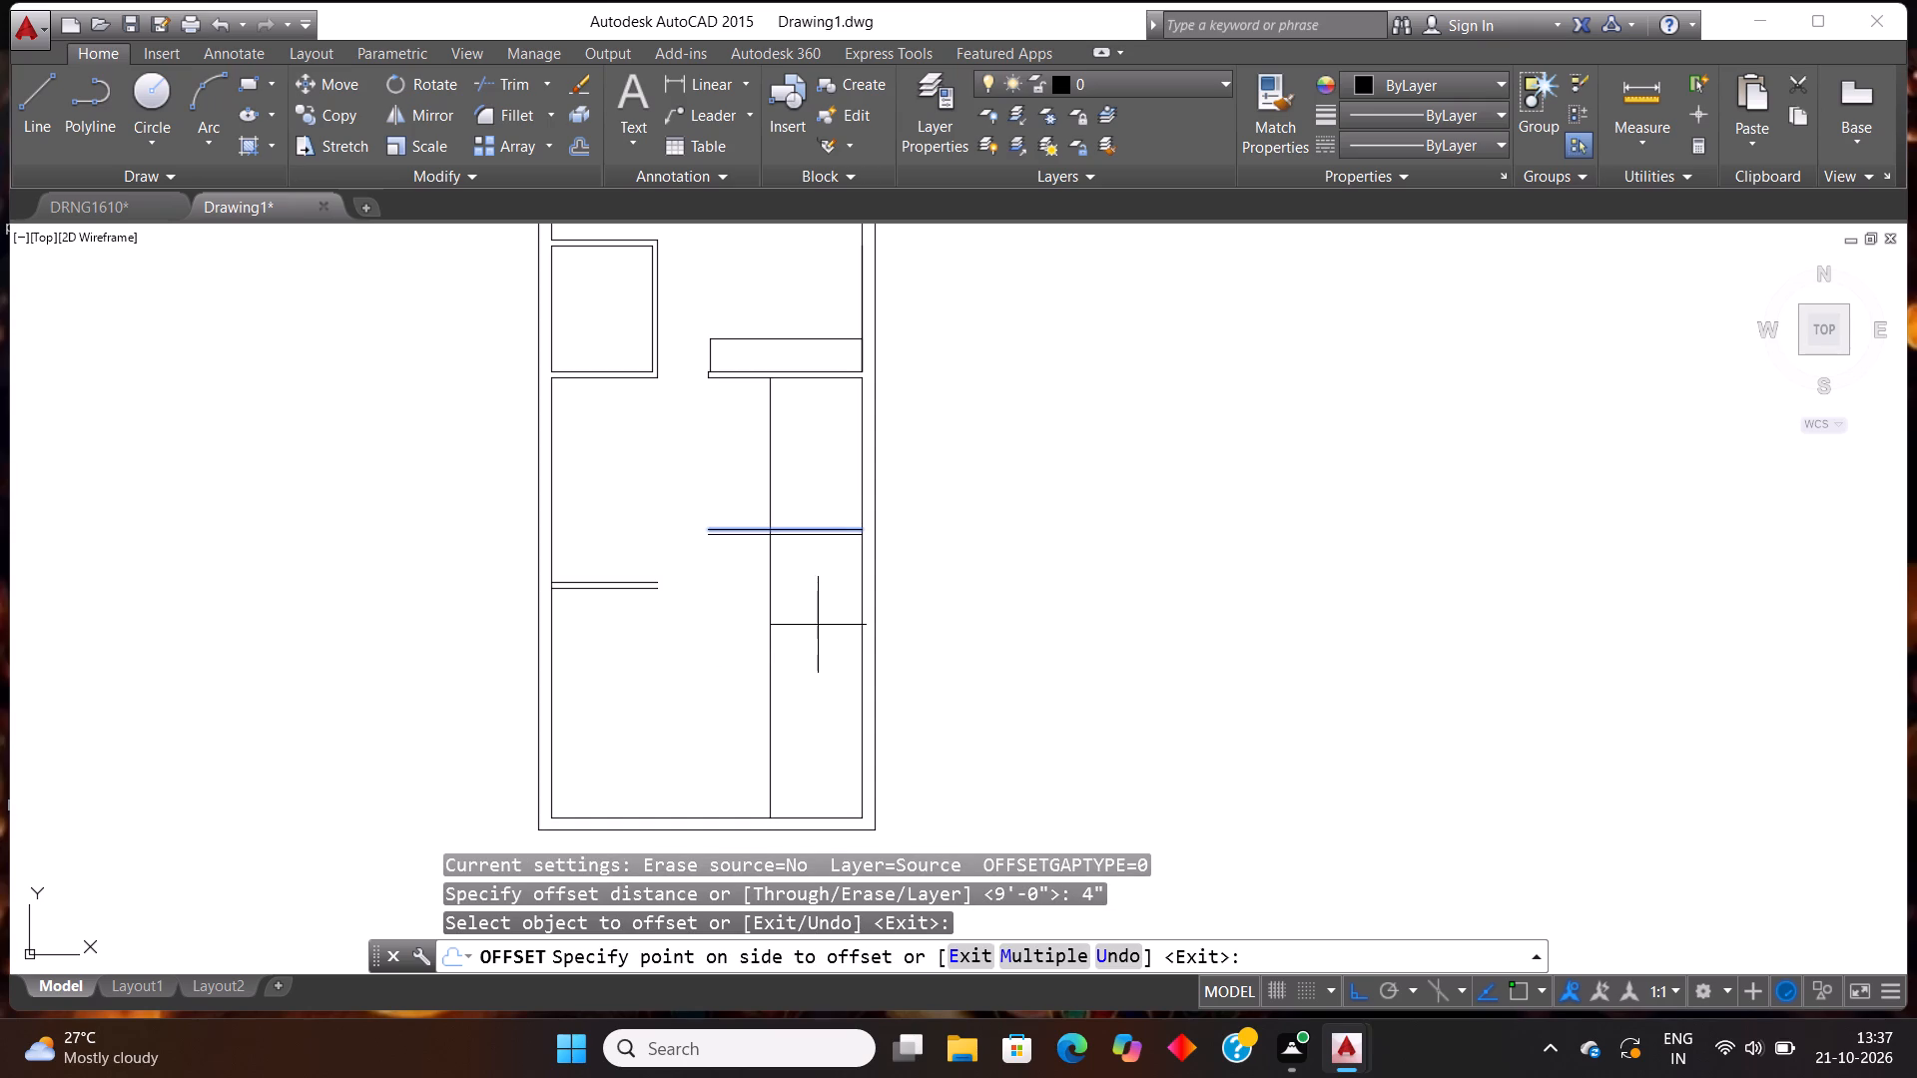
left_click(818, 625)
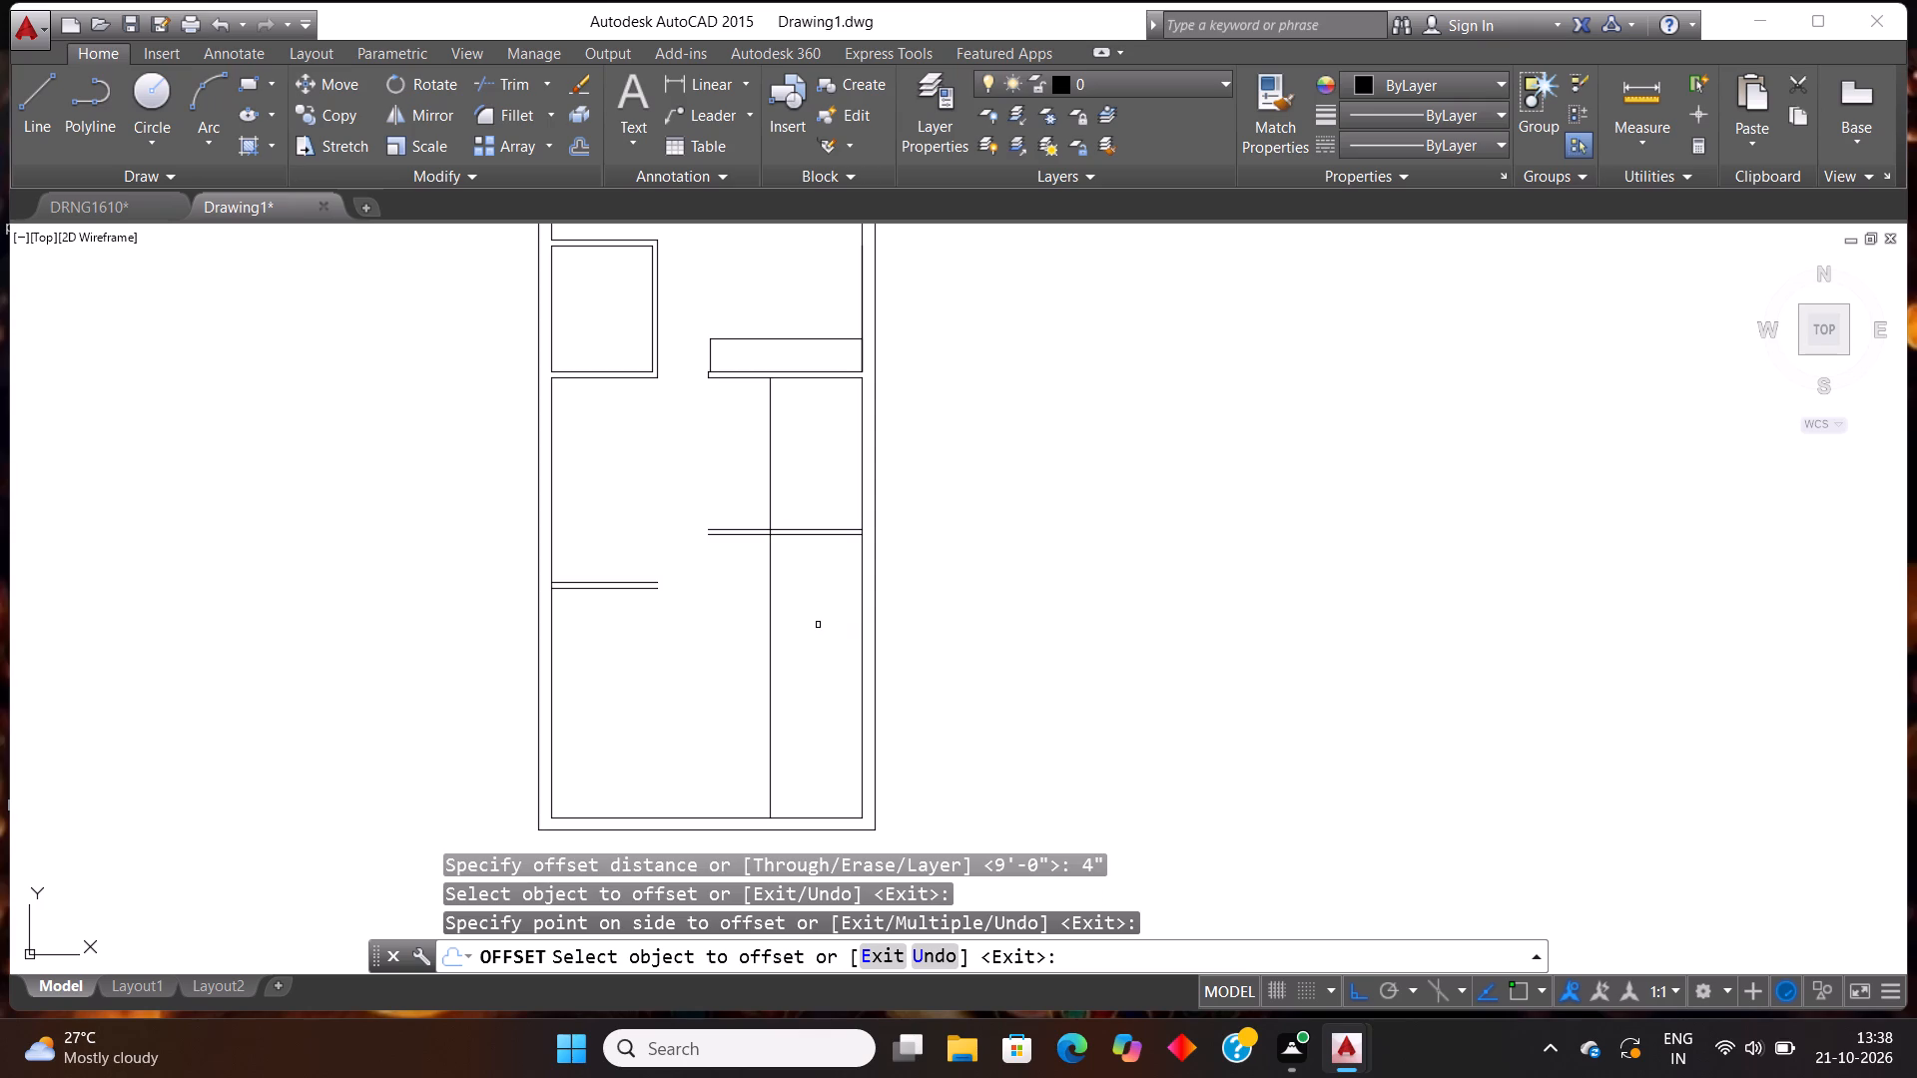
key("Escape")
key("Escape")
Offset the new vertical line below the lower partition 4" to the right to form a partition.
type("OFF")
key("Return")
type("4\"")
key("Return")
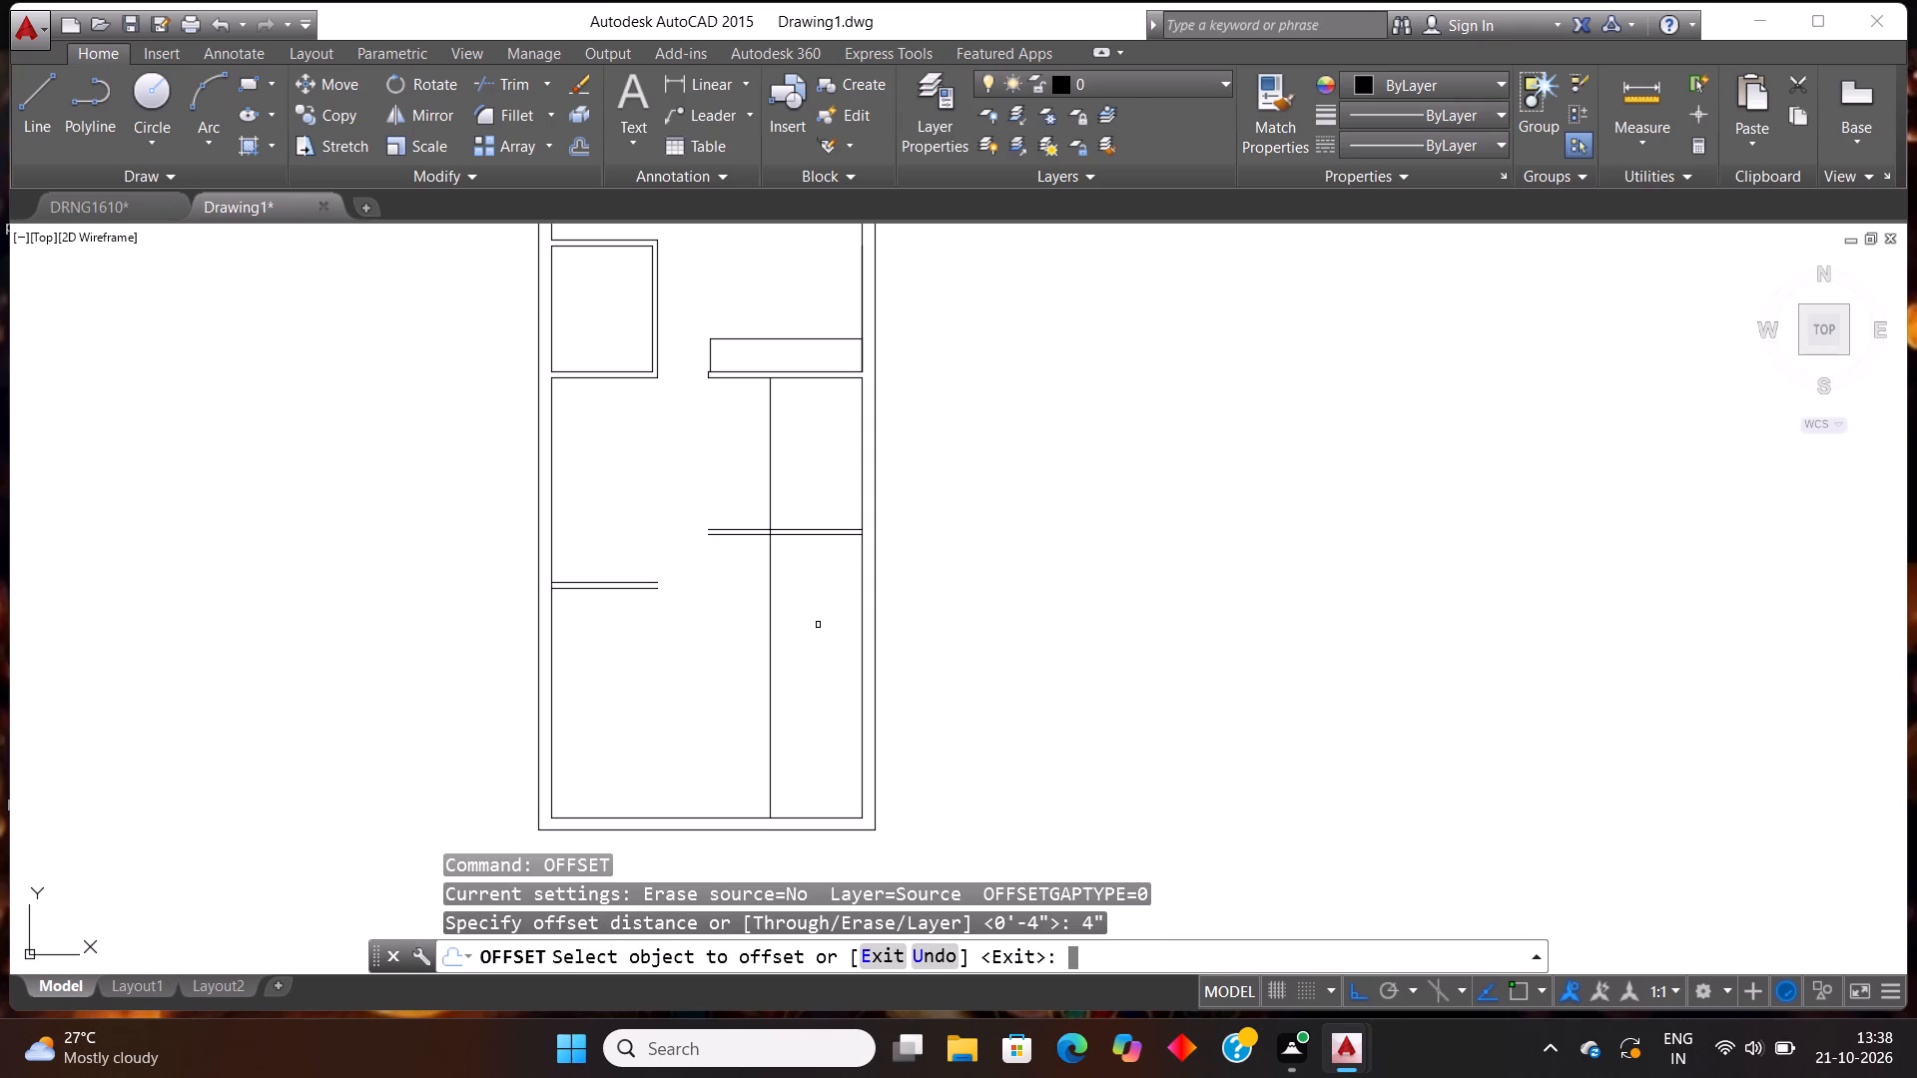
left_click(768, 432)
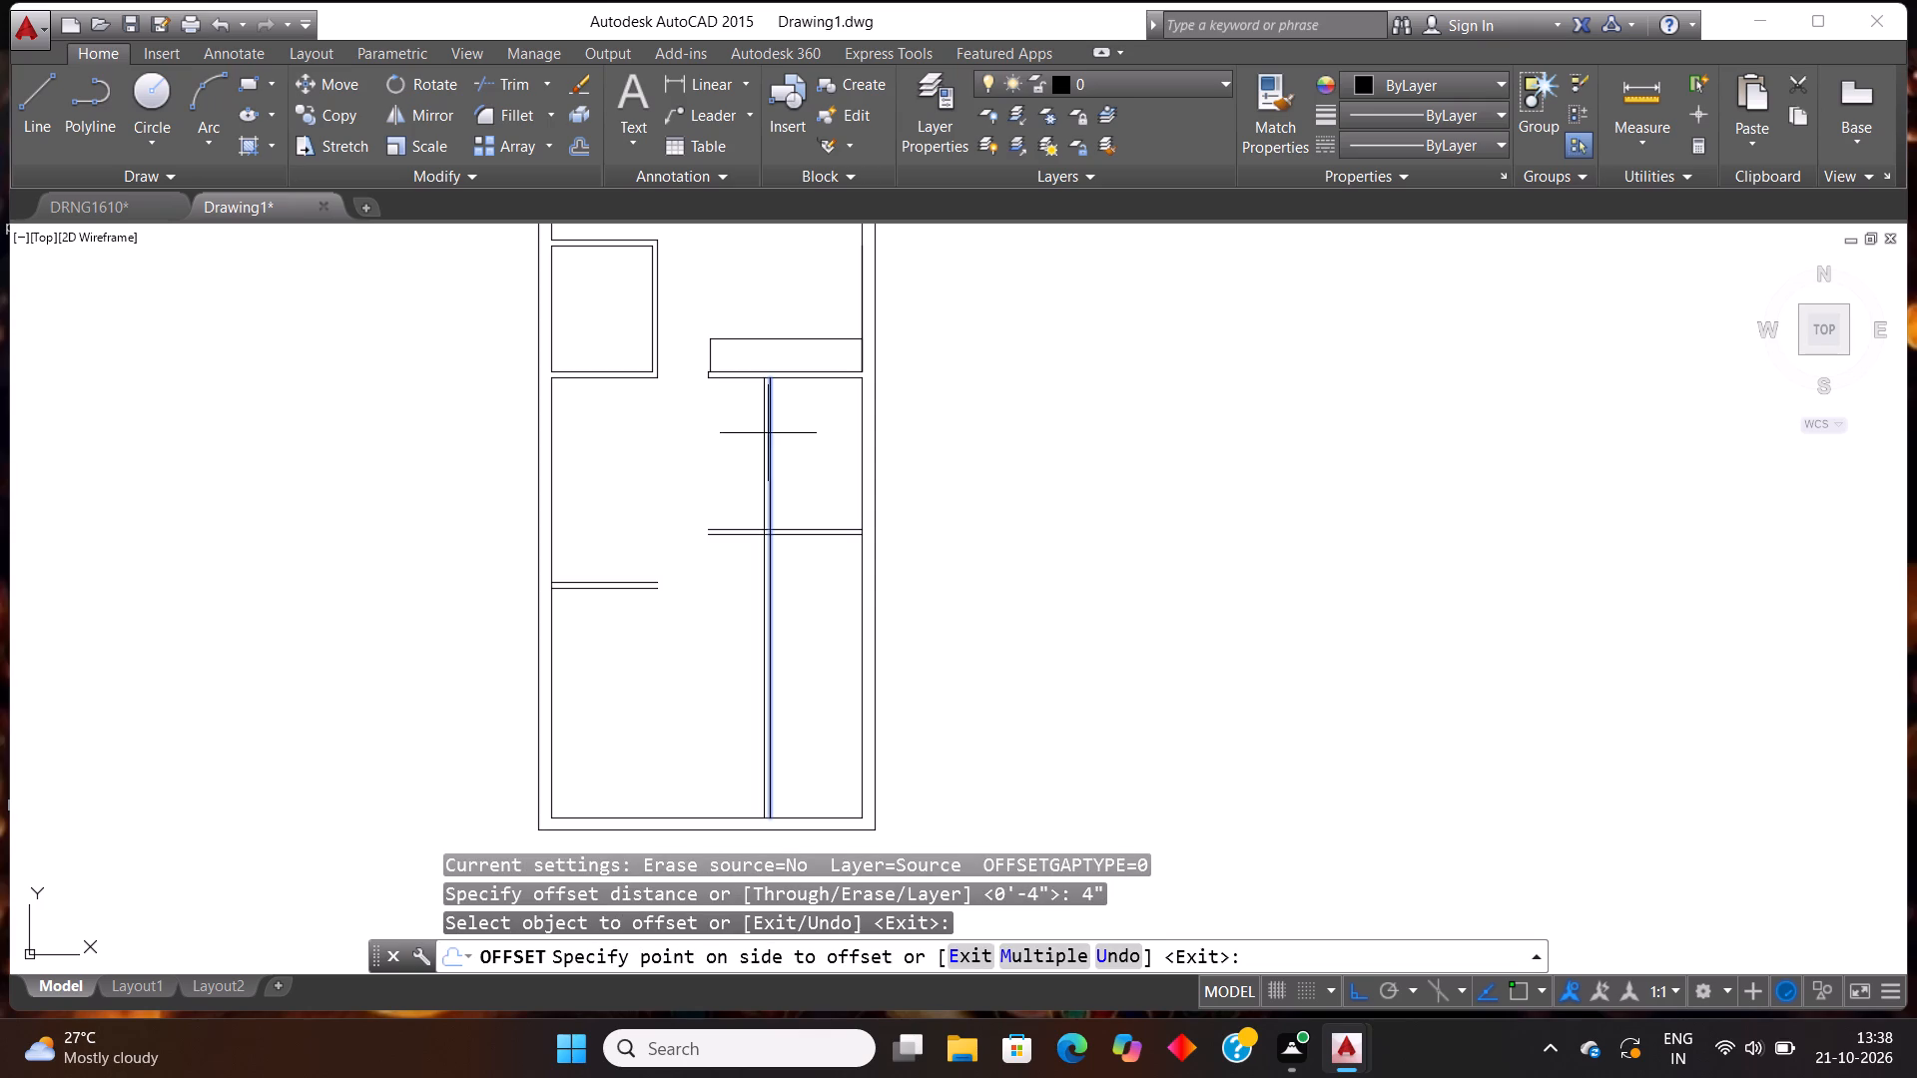
left_click(817, 502)
key("Escape")
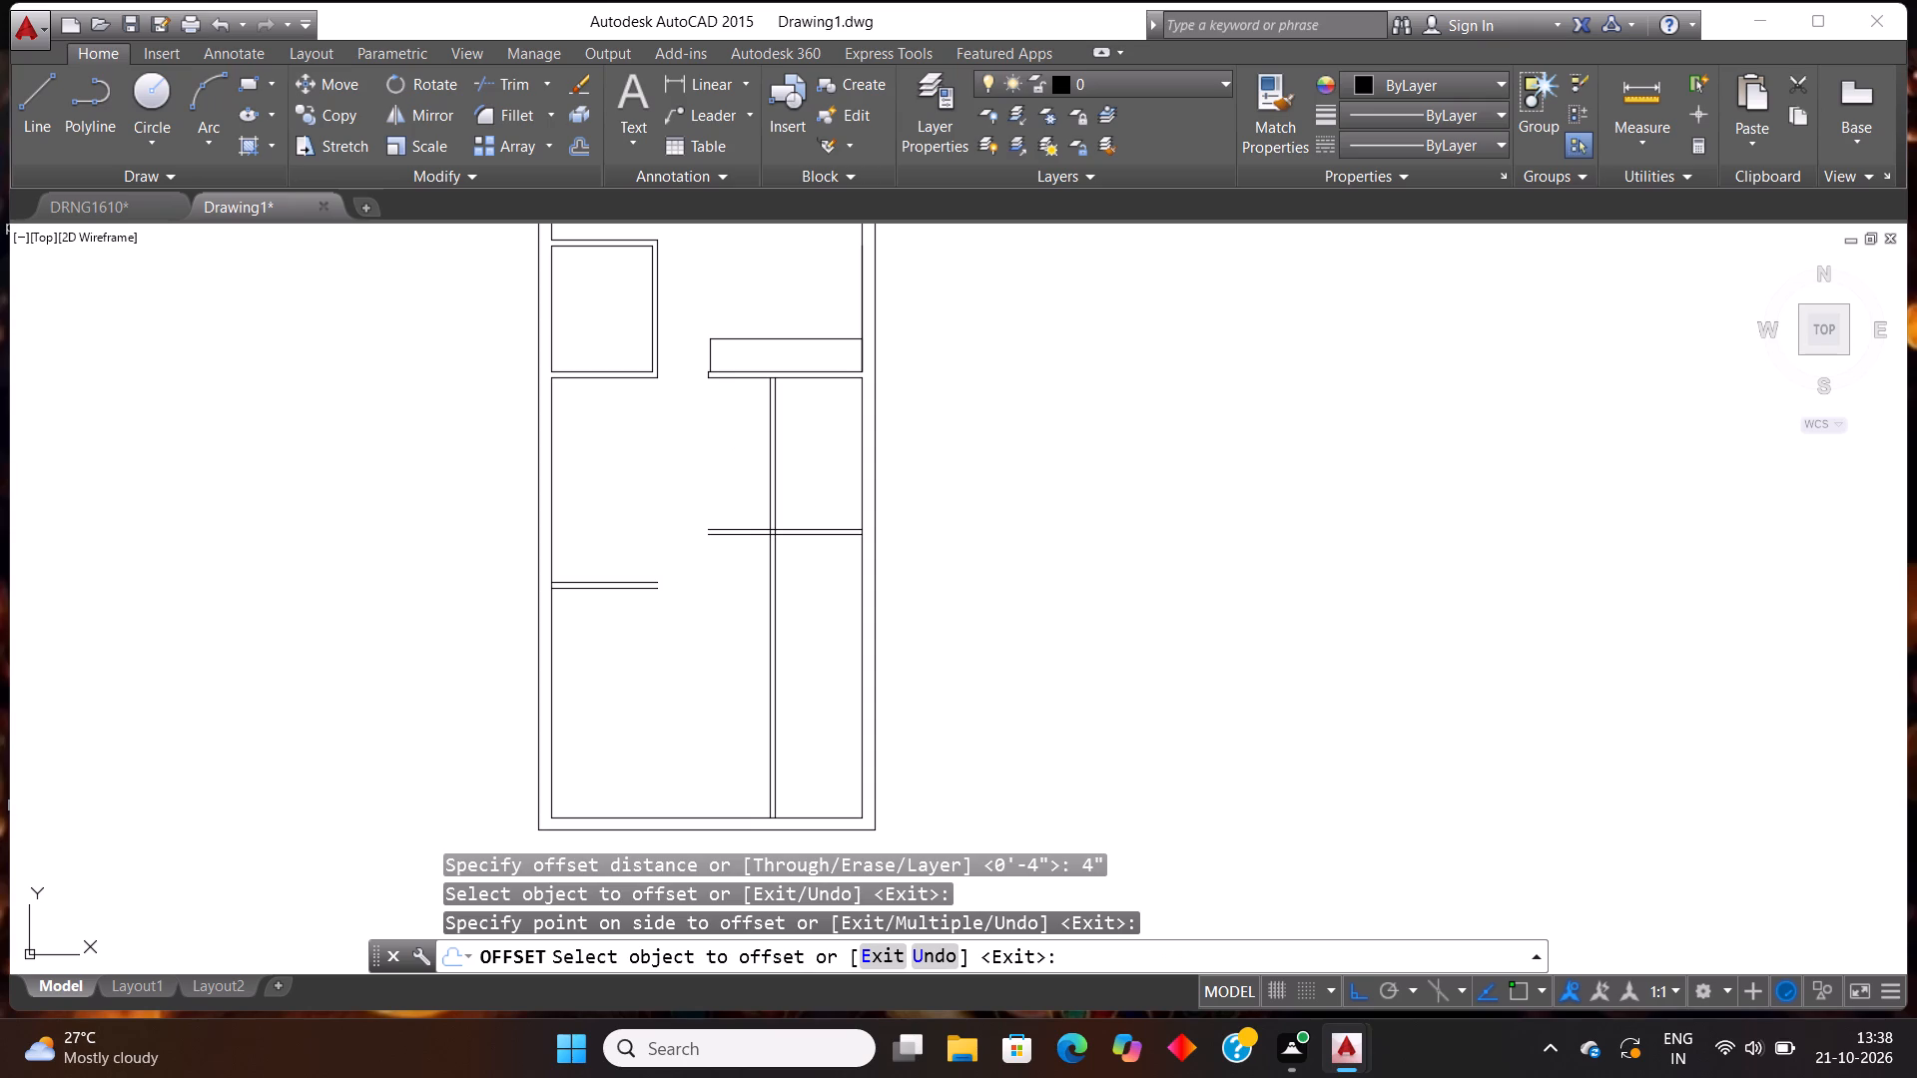
key("Escape")
Trim the horizontal partition lines left of the vertical partition and the vertical partition lines below the horizontal partition.
type("TR")
key("Return")
key("Return")
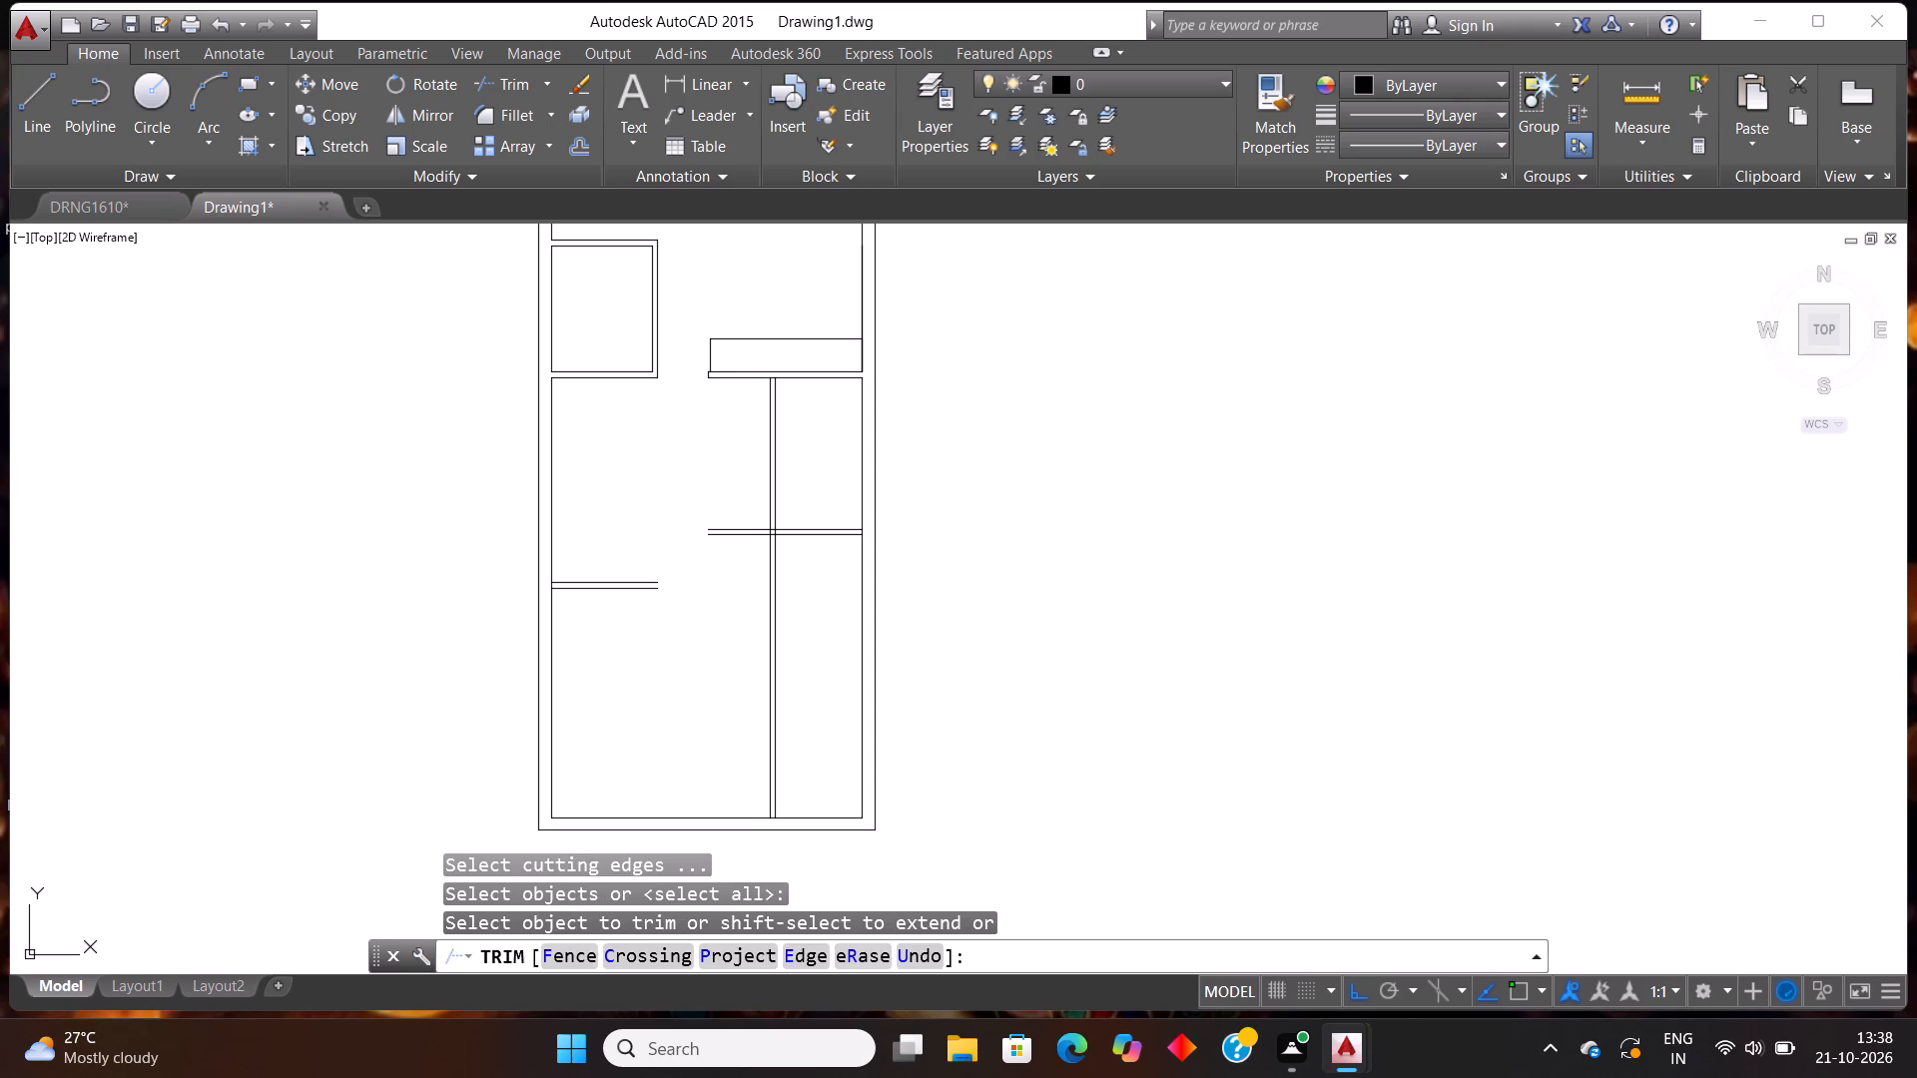
left_click(710, 480)
left_click(727, 634)
left_click_drag(727, 638, 736, 652)
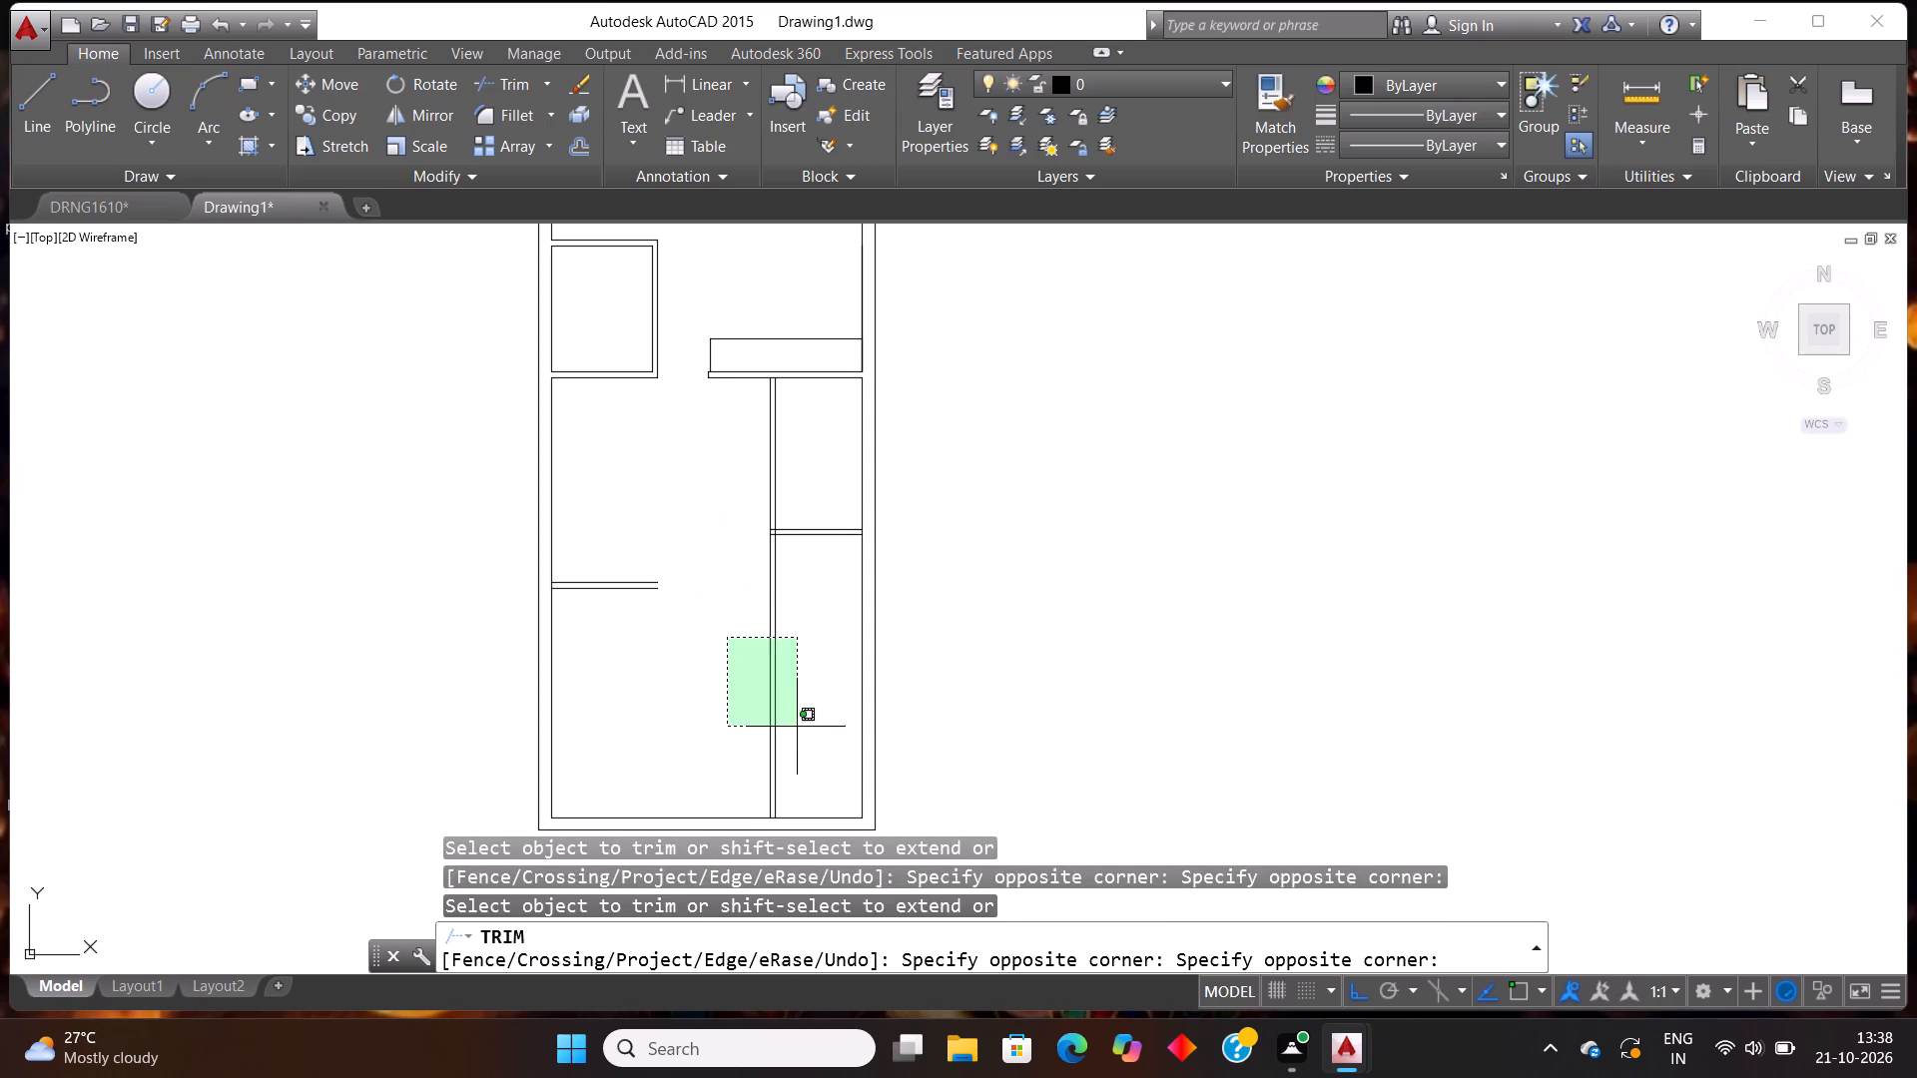
left_click(835, 776)
Trim the lower partition's bottom line between the two vertical partition lines to open the junction.
scroll(776, 570, "up", 1)
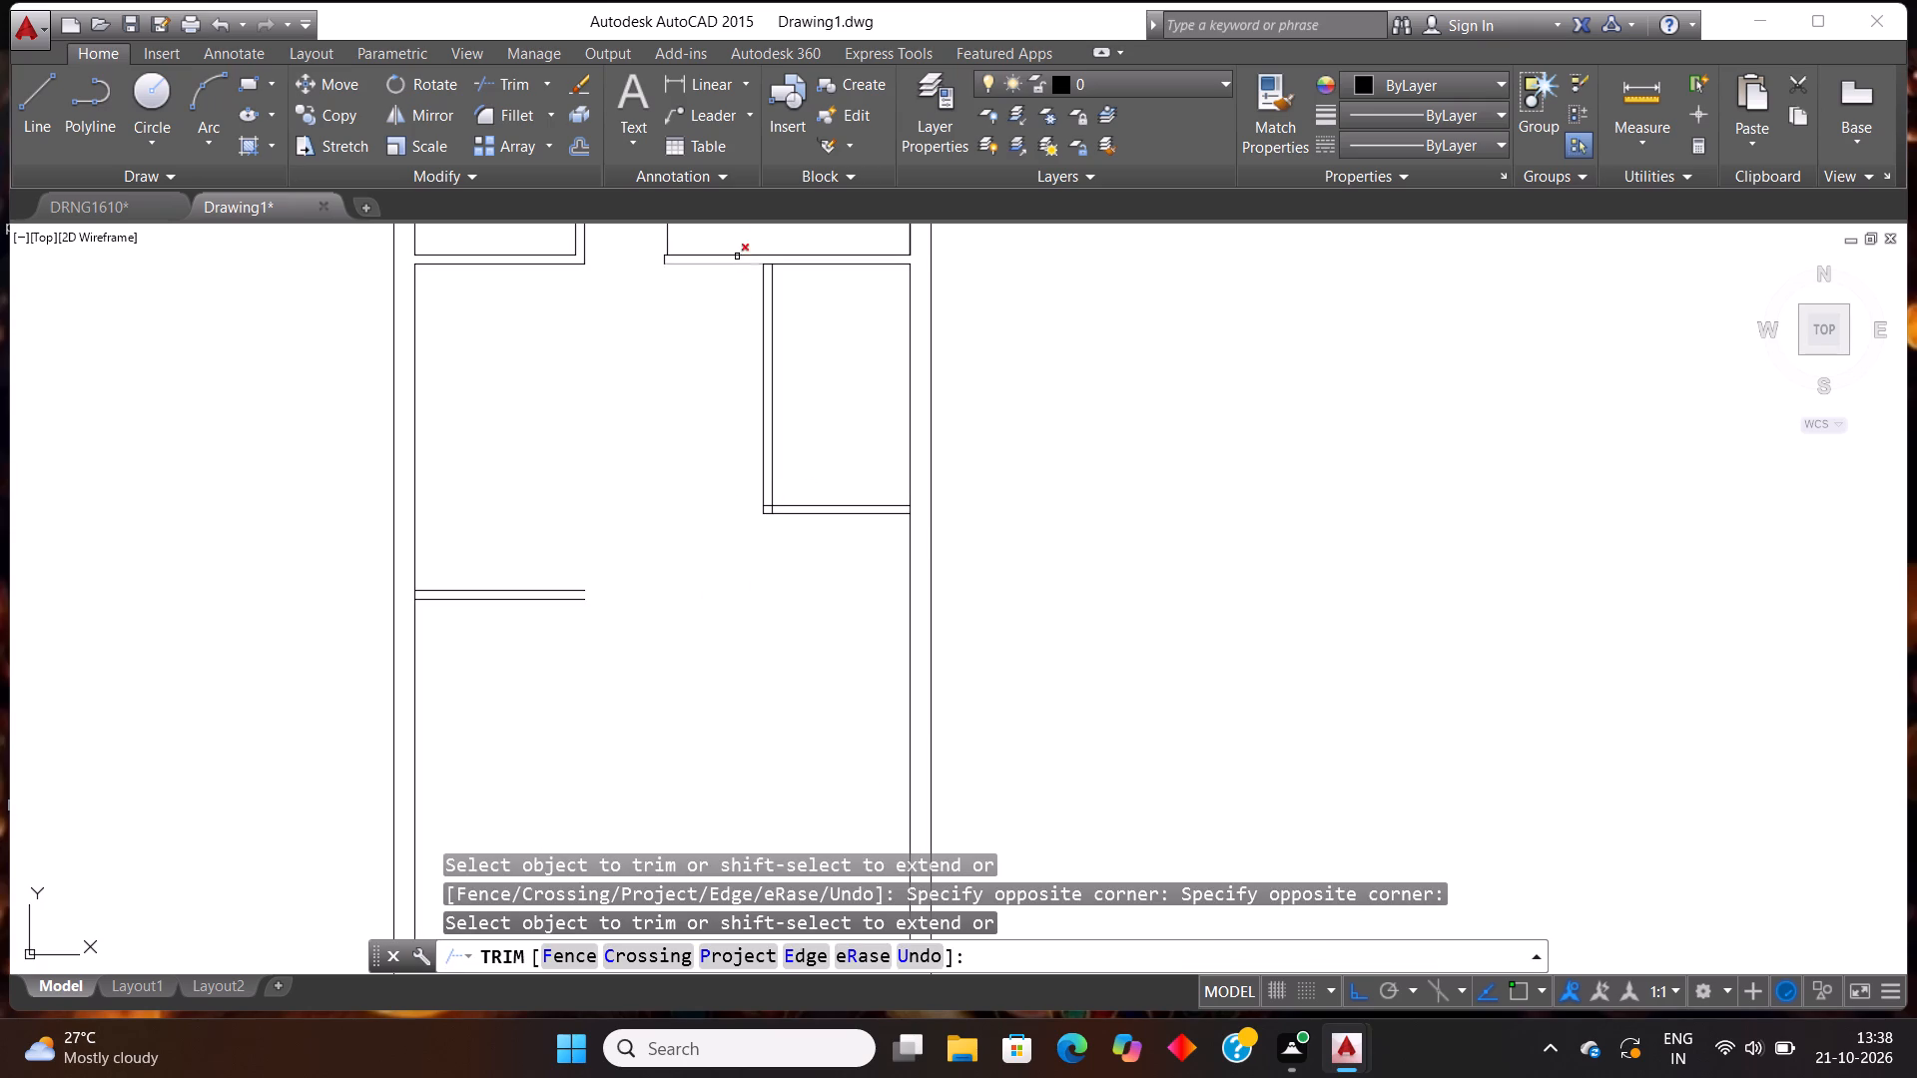
scroll(748, 237, "up", 4)
left_click(790, 421)
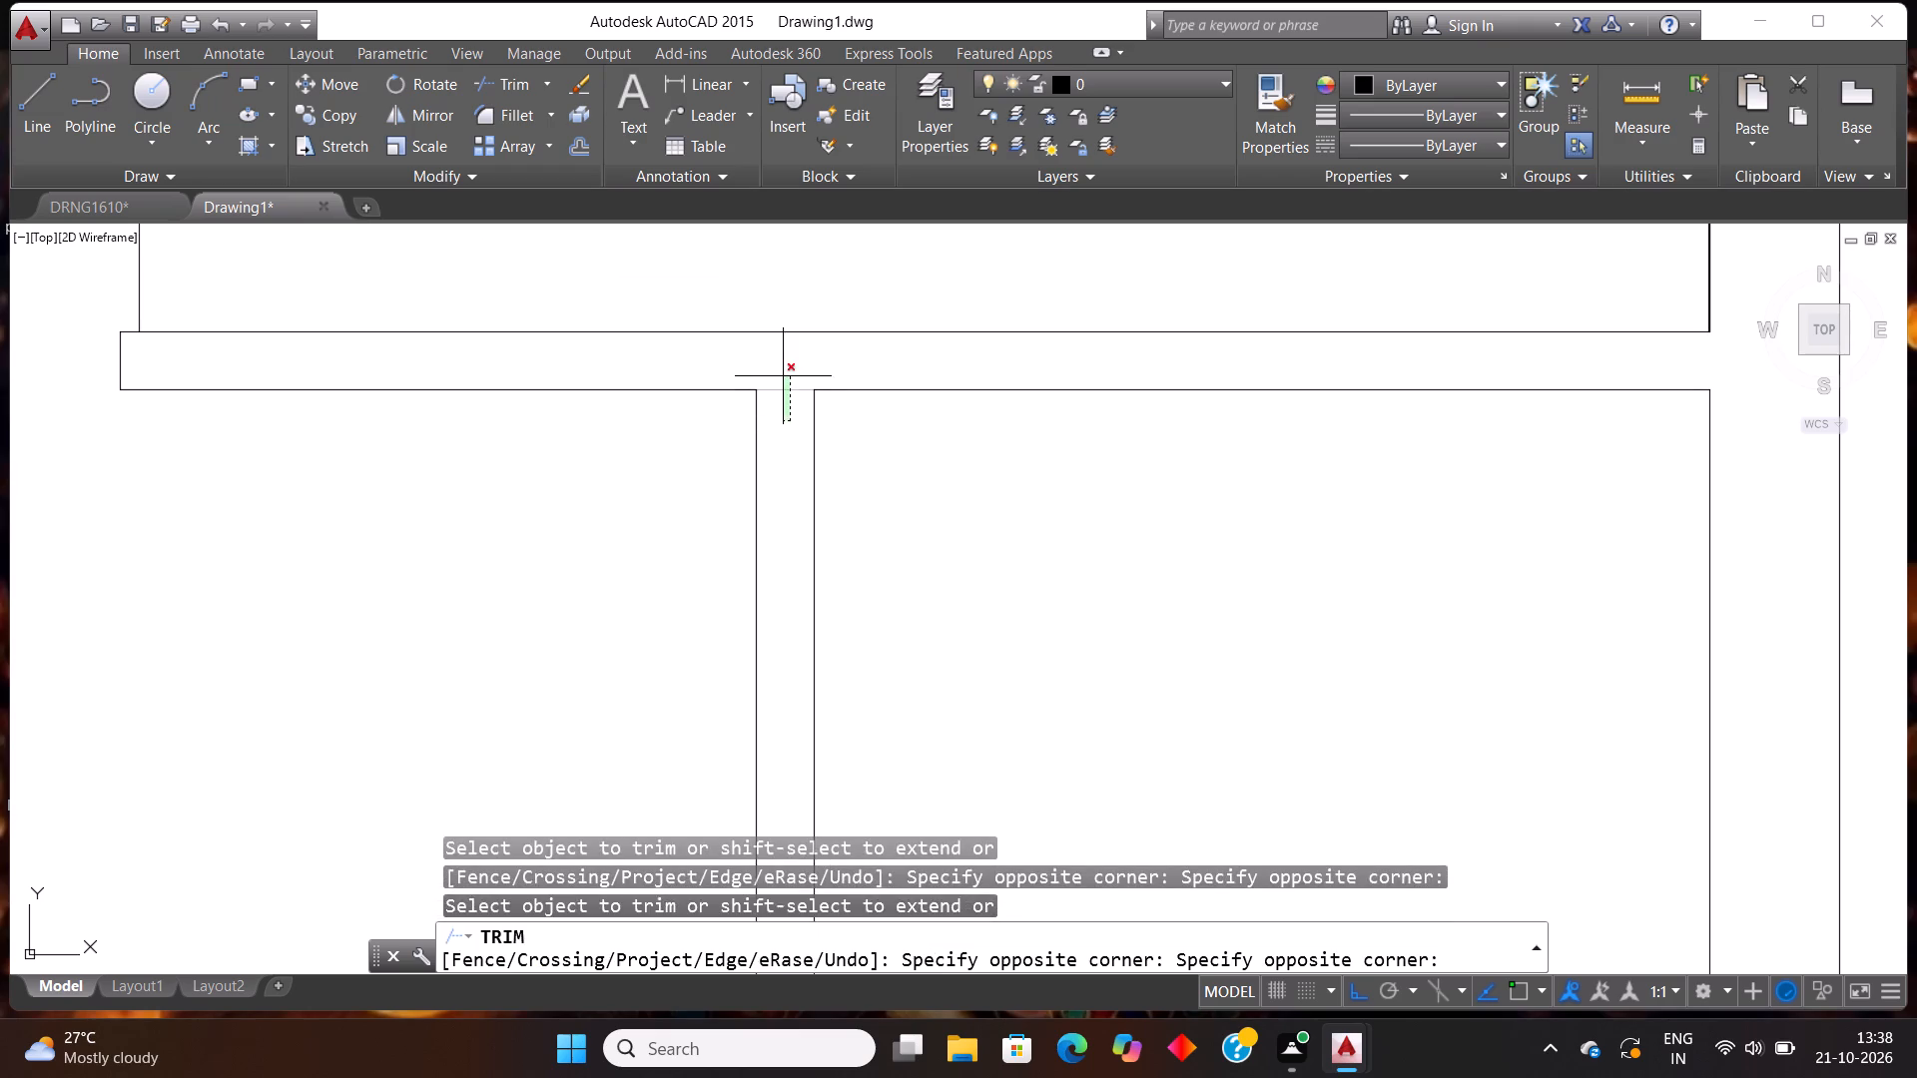
left_click(783, 374)
scroll(775, 314, "down", 3)
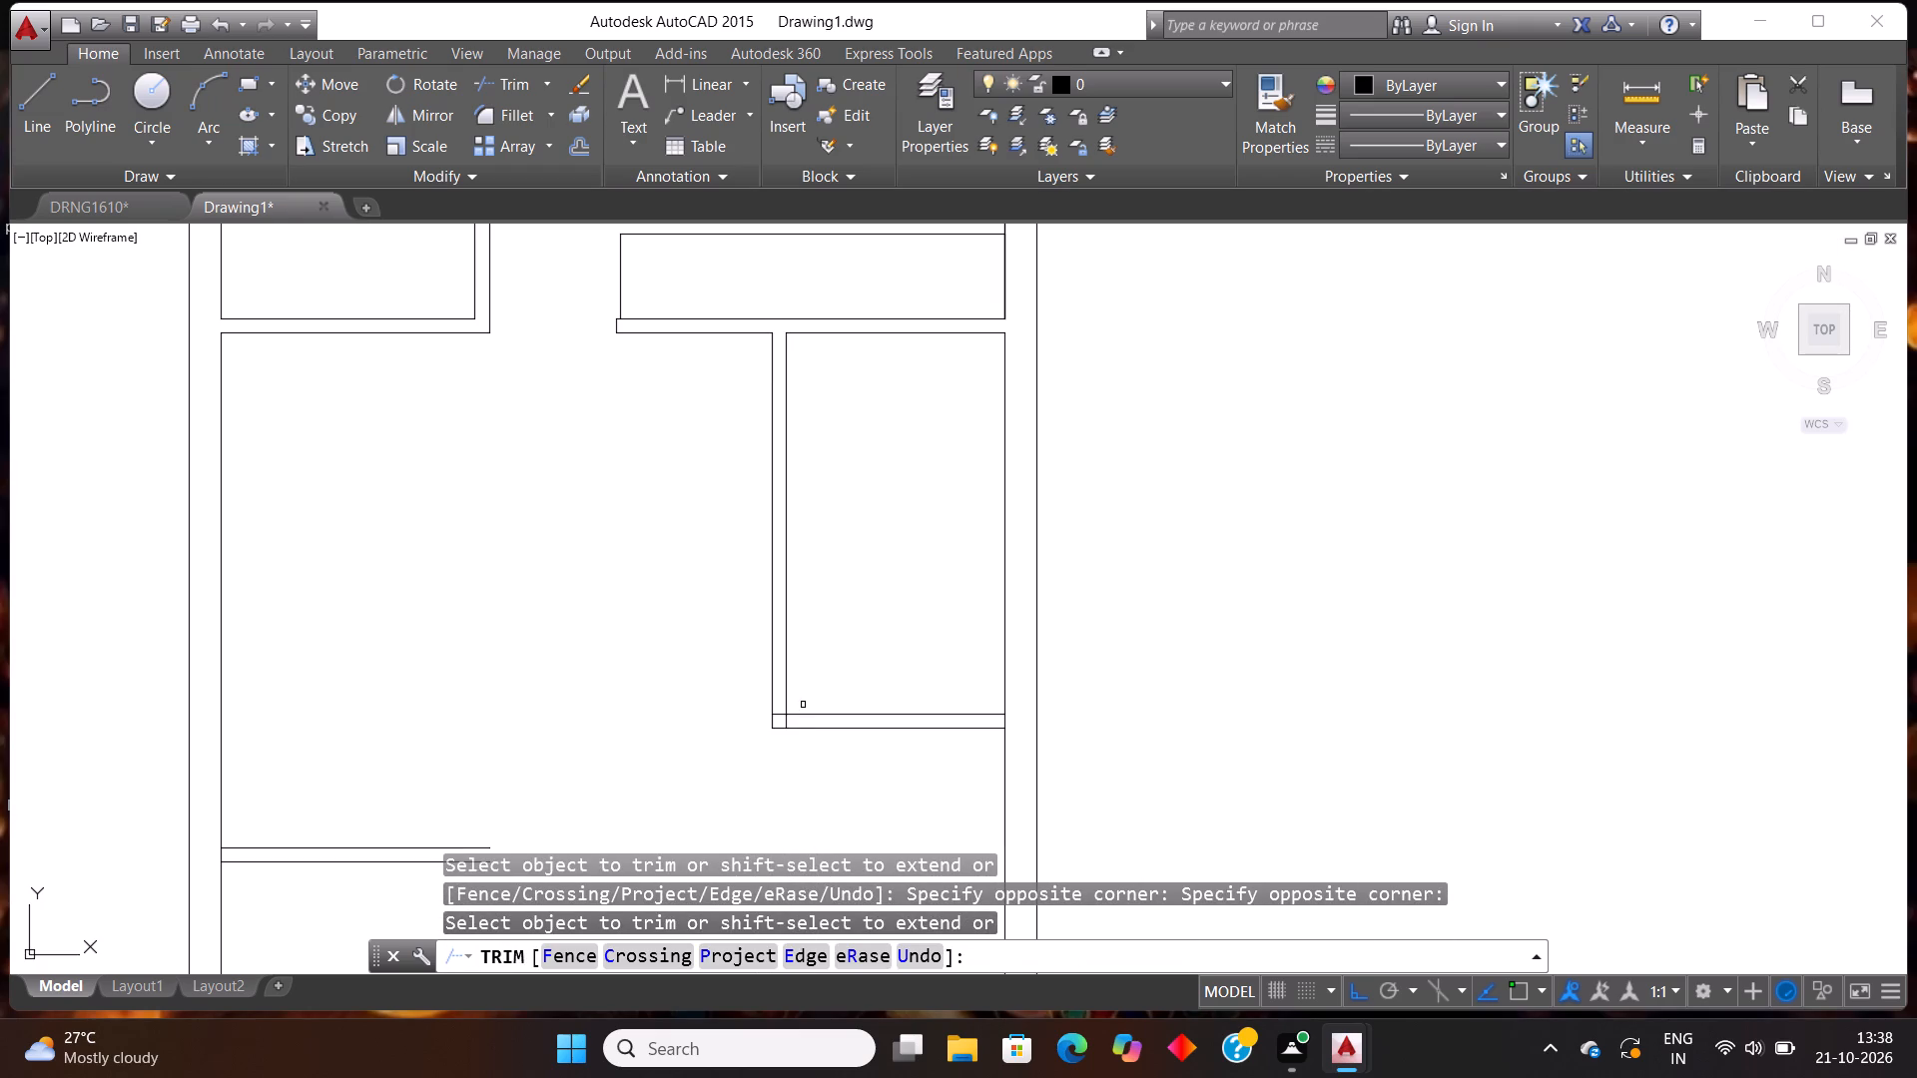
Trim the crossing line ends inside the small right-hand room's lower-left corner to form a clean partition corner.
scroll(784, 700, "down", 2)
scroll(762, 776, "up", 2)
scroll(810, 657, "up", 3)
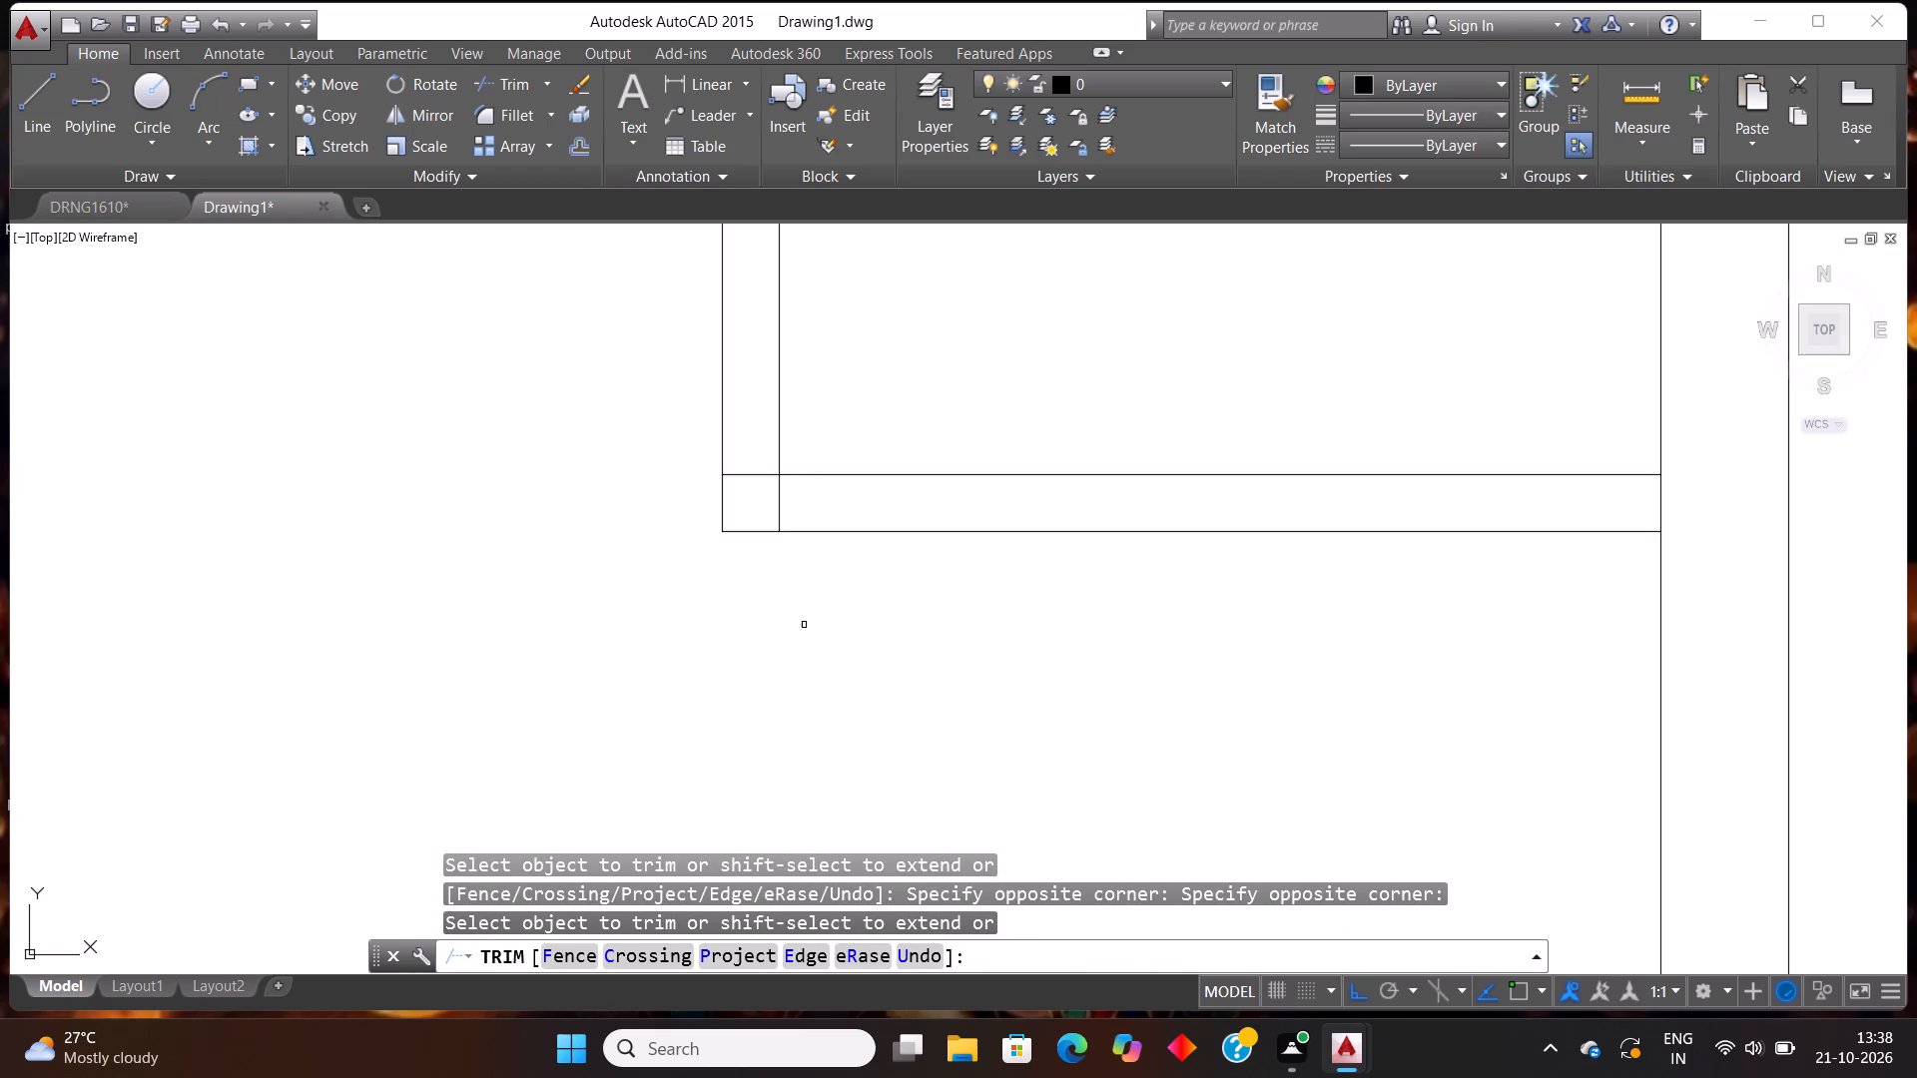
left_click(757, 505)
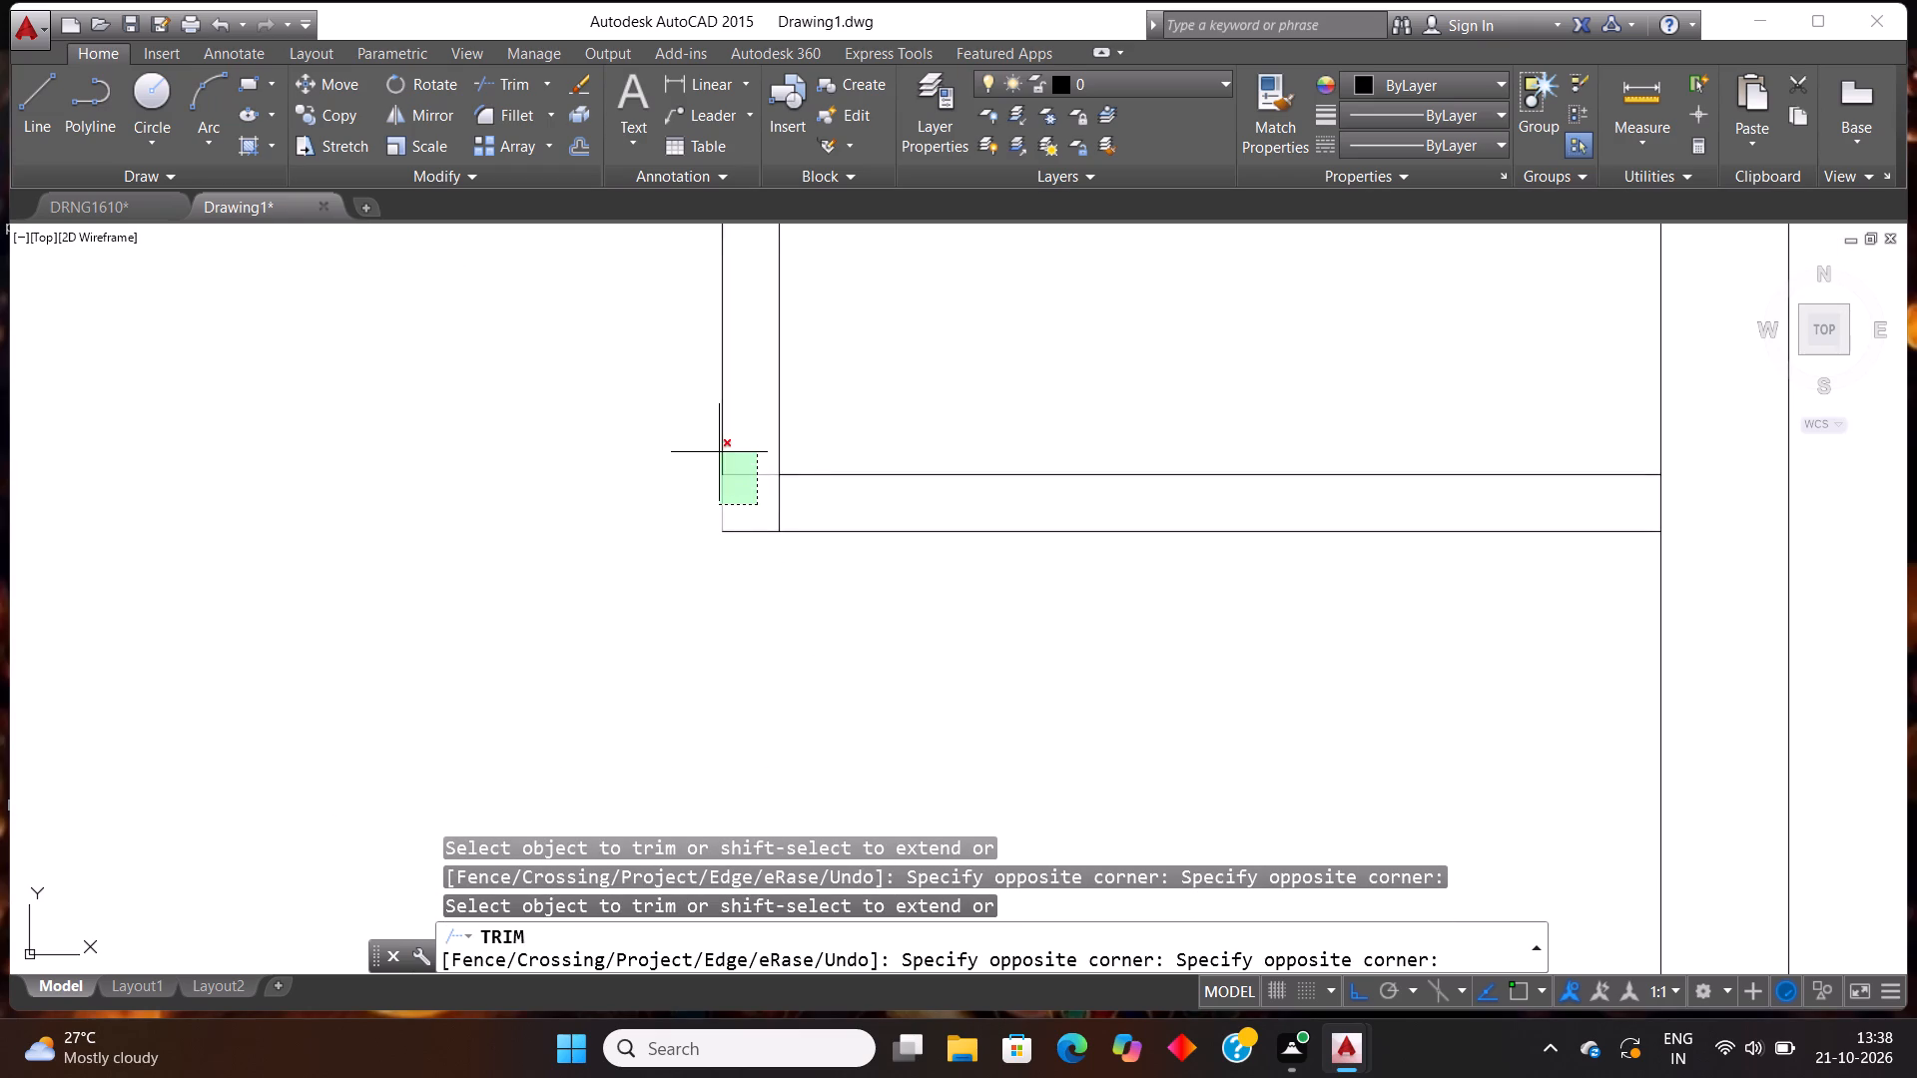
left_click(739, 447)
left_click(754, 494)
left_click(807, 497)
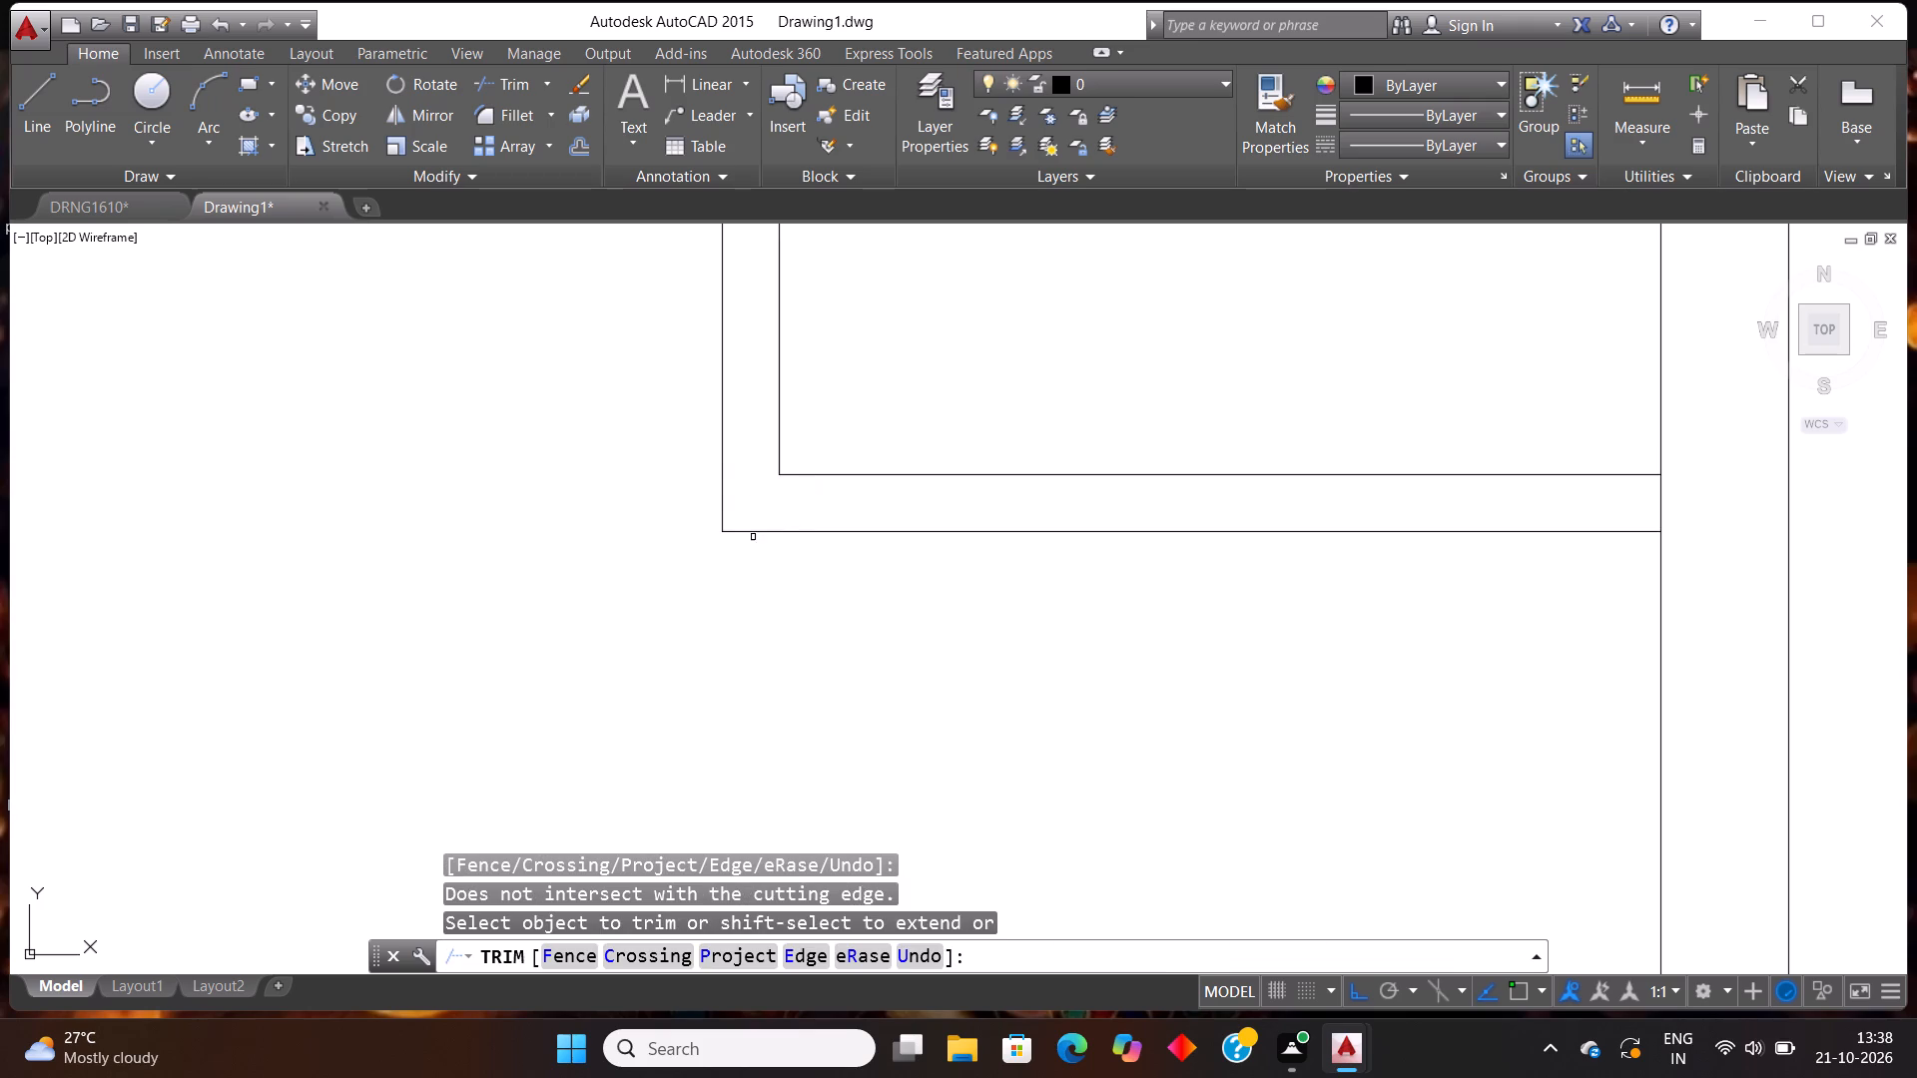
Trim the right wall's inner line between the two lines of the small room's bottom partition.
scroll(750, 536, "down", 3)
scroll(1034, 533, "up", 4)
left_click(854, 506)
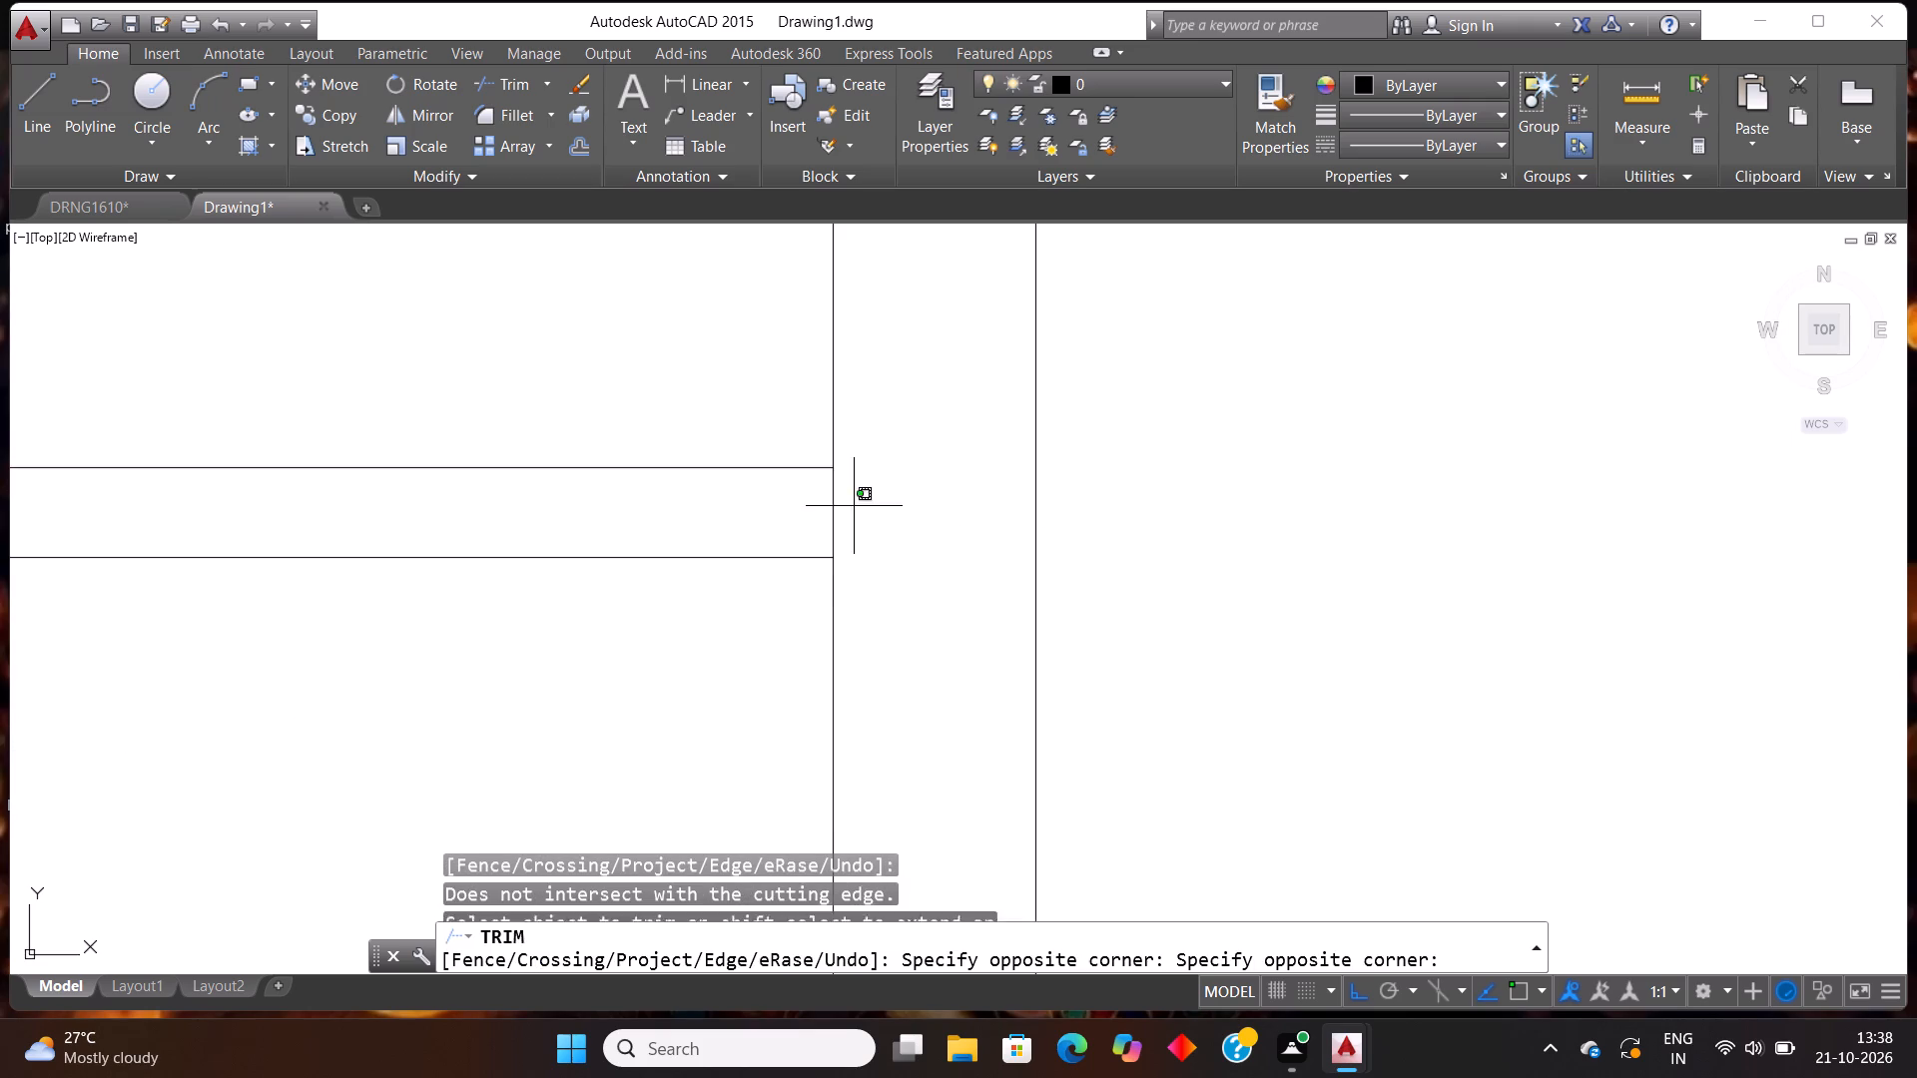
left_click(805, 512)
scroll(932, 546, "down", 6)
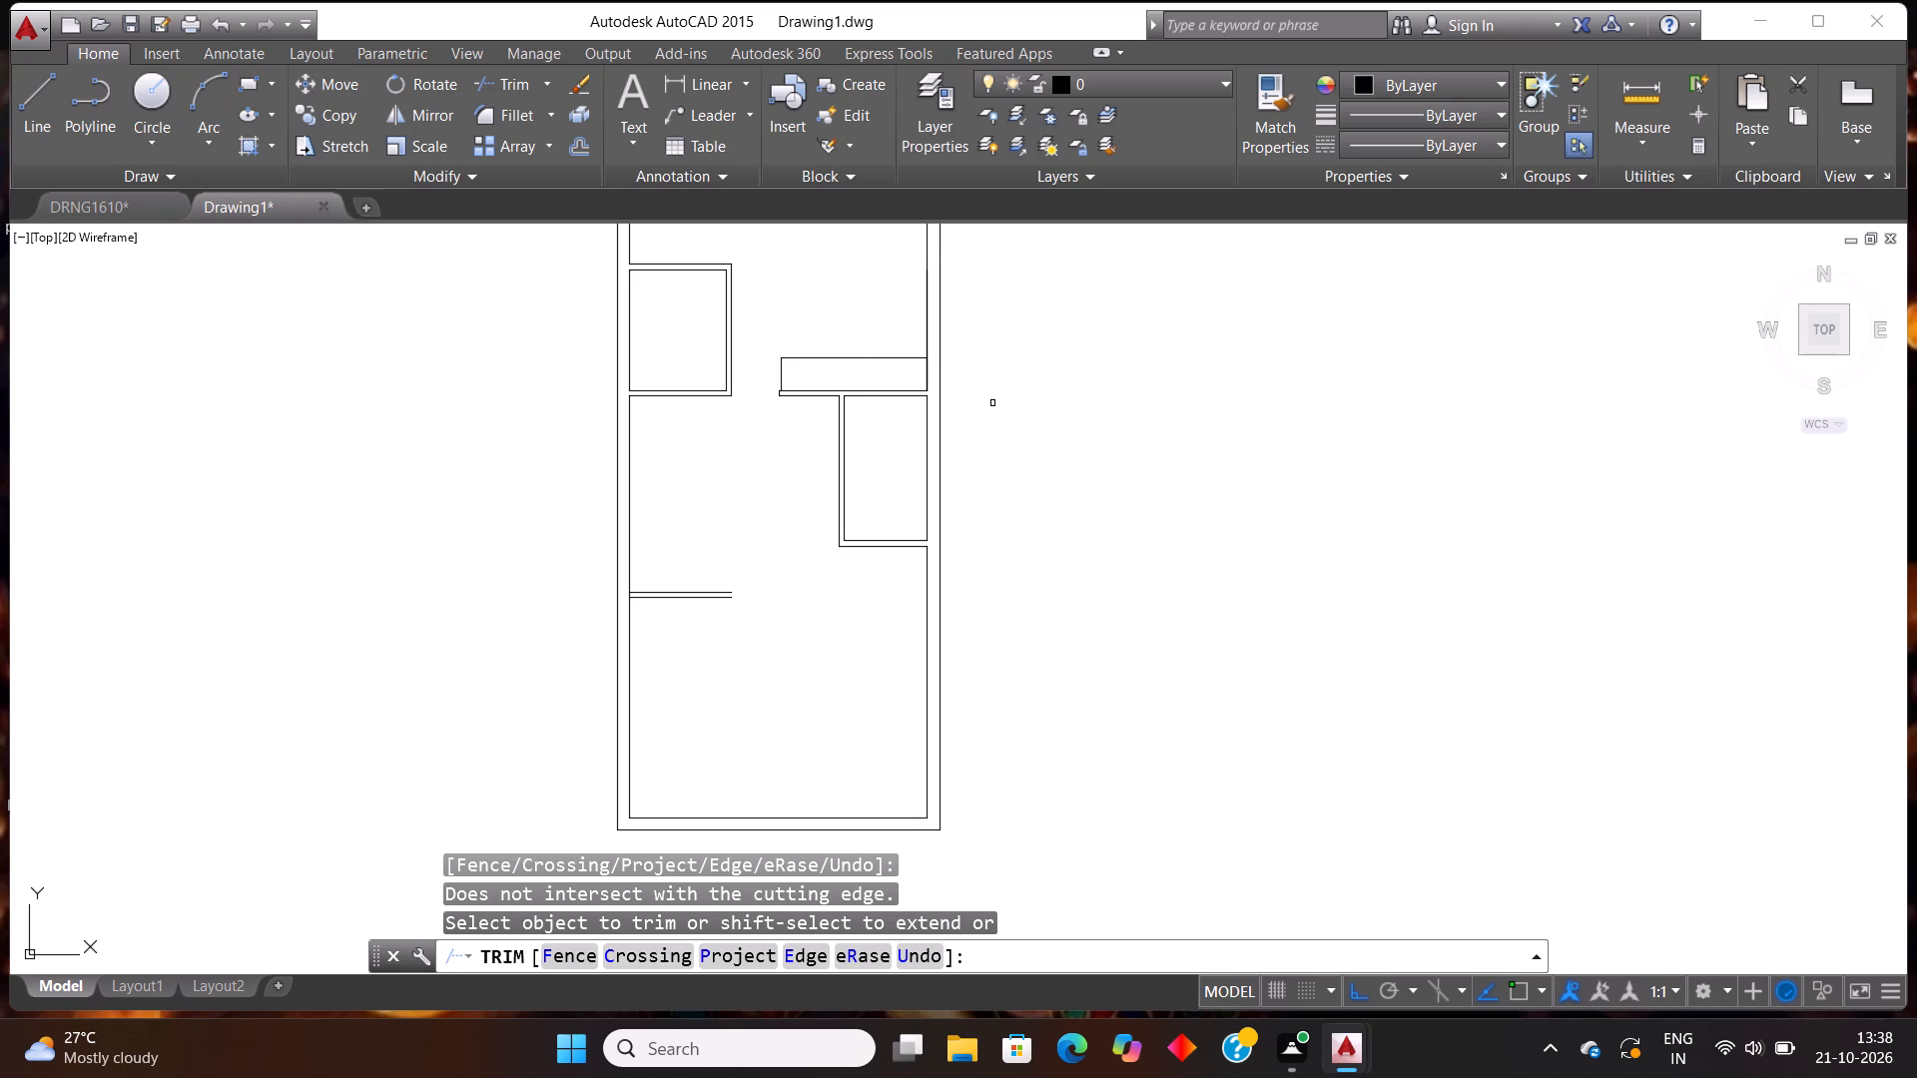
scroll(992, 403, "down", 1)
scroll(992, 403, "up", 1)
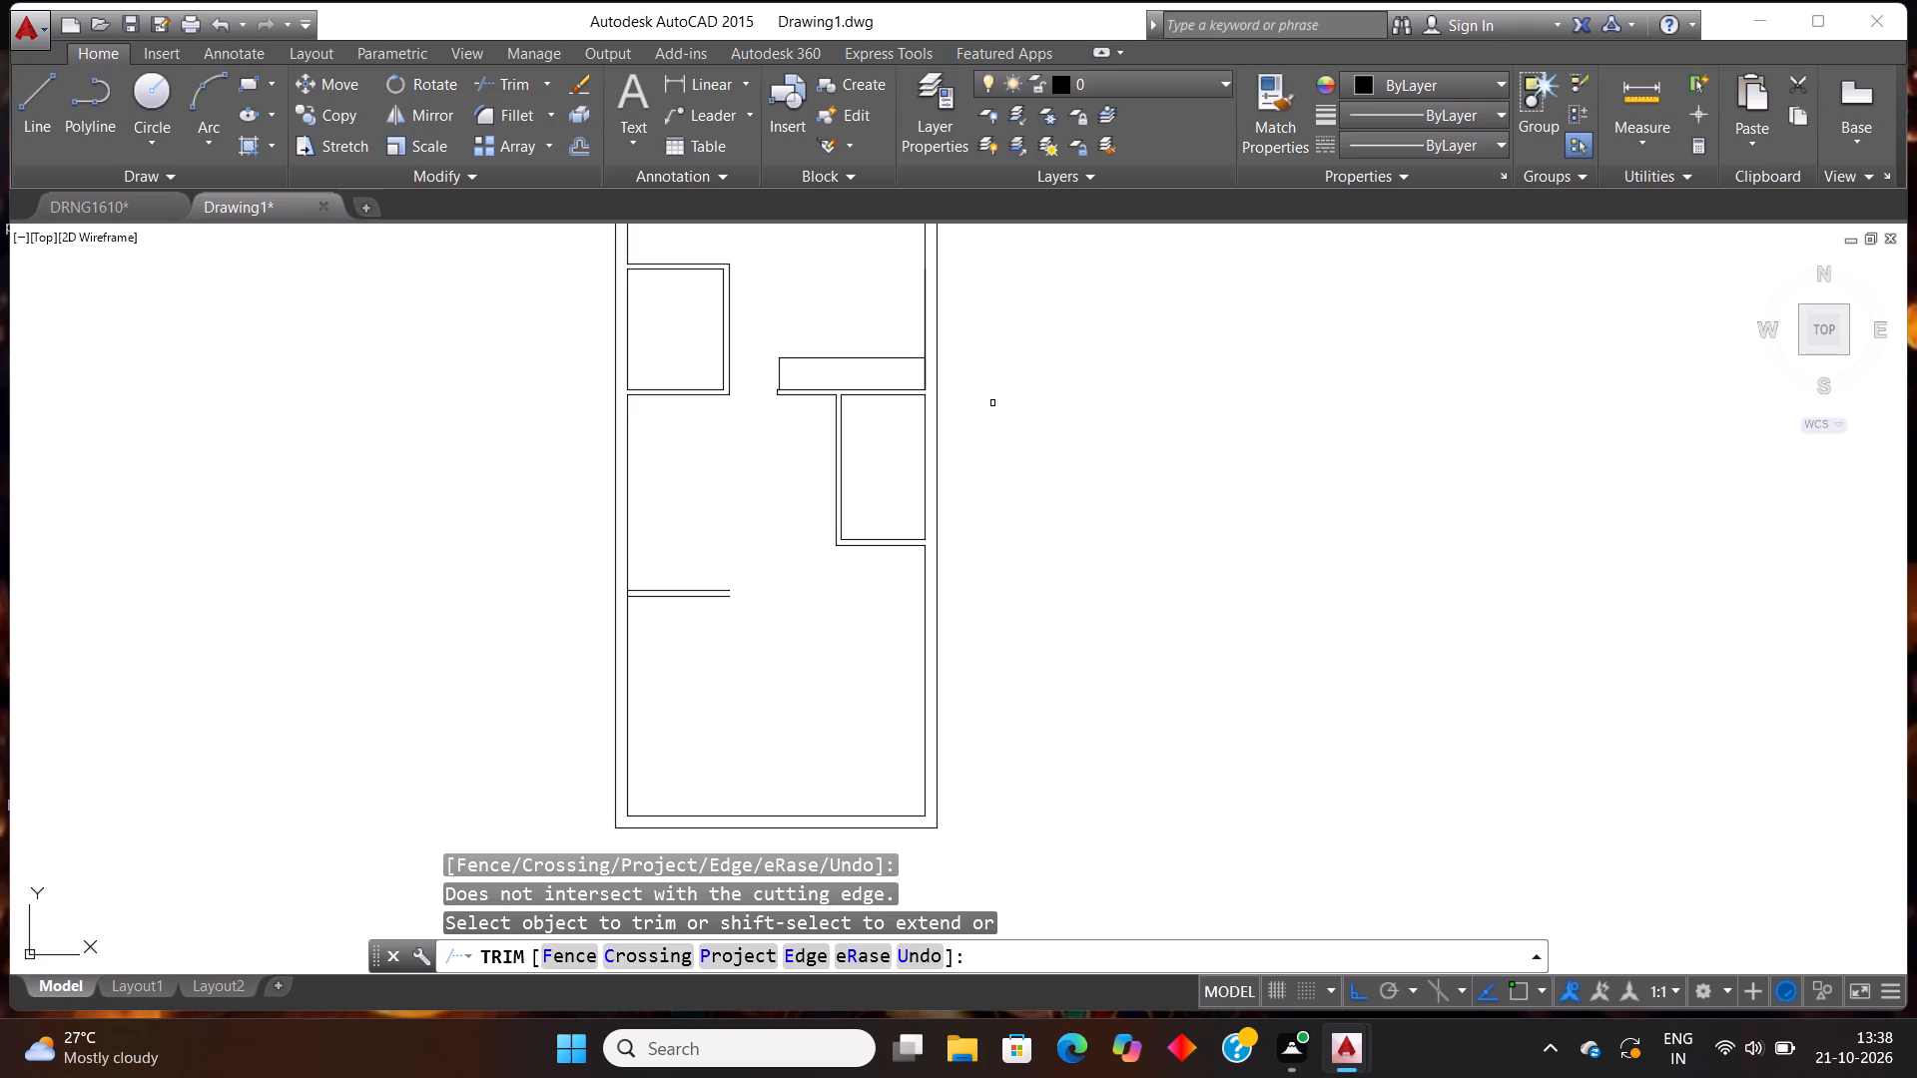
scroll(992, 403, "up", 1)
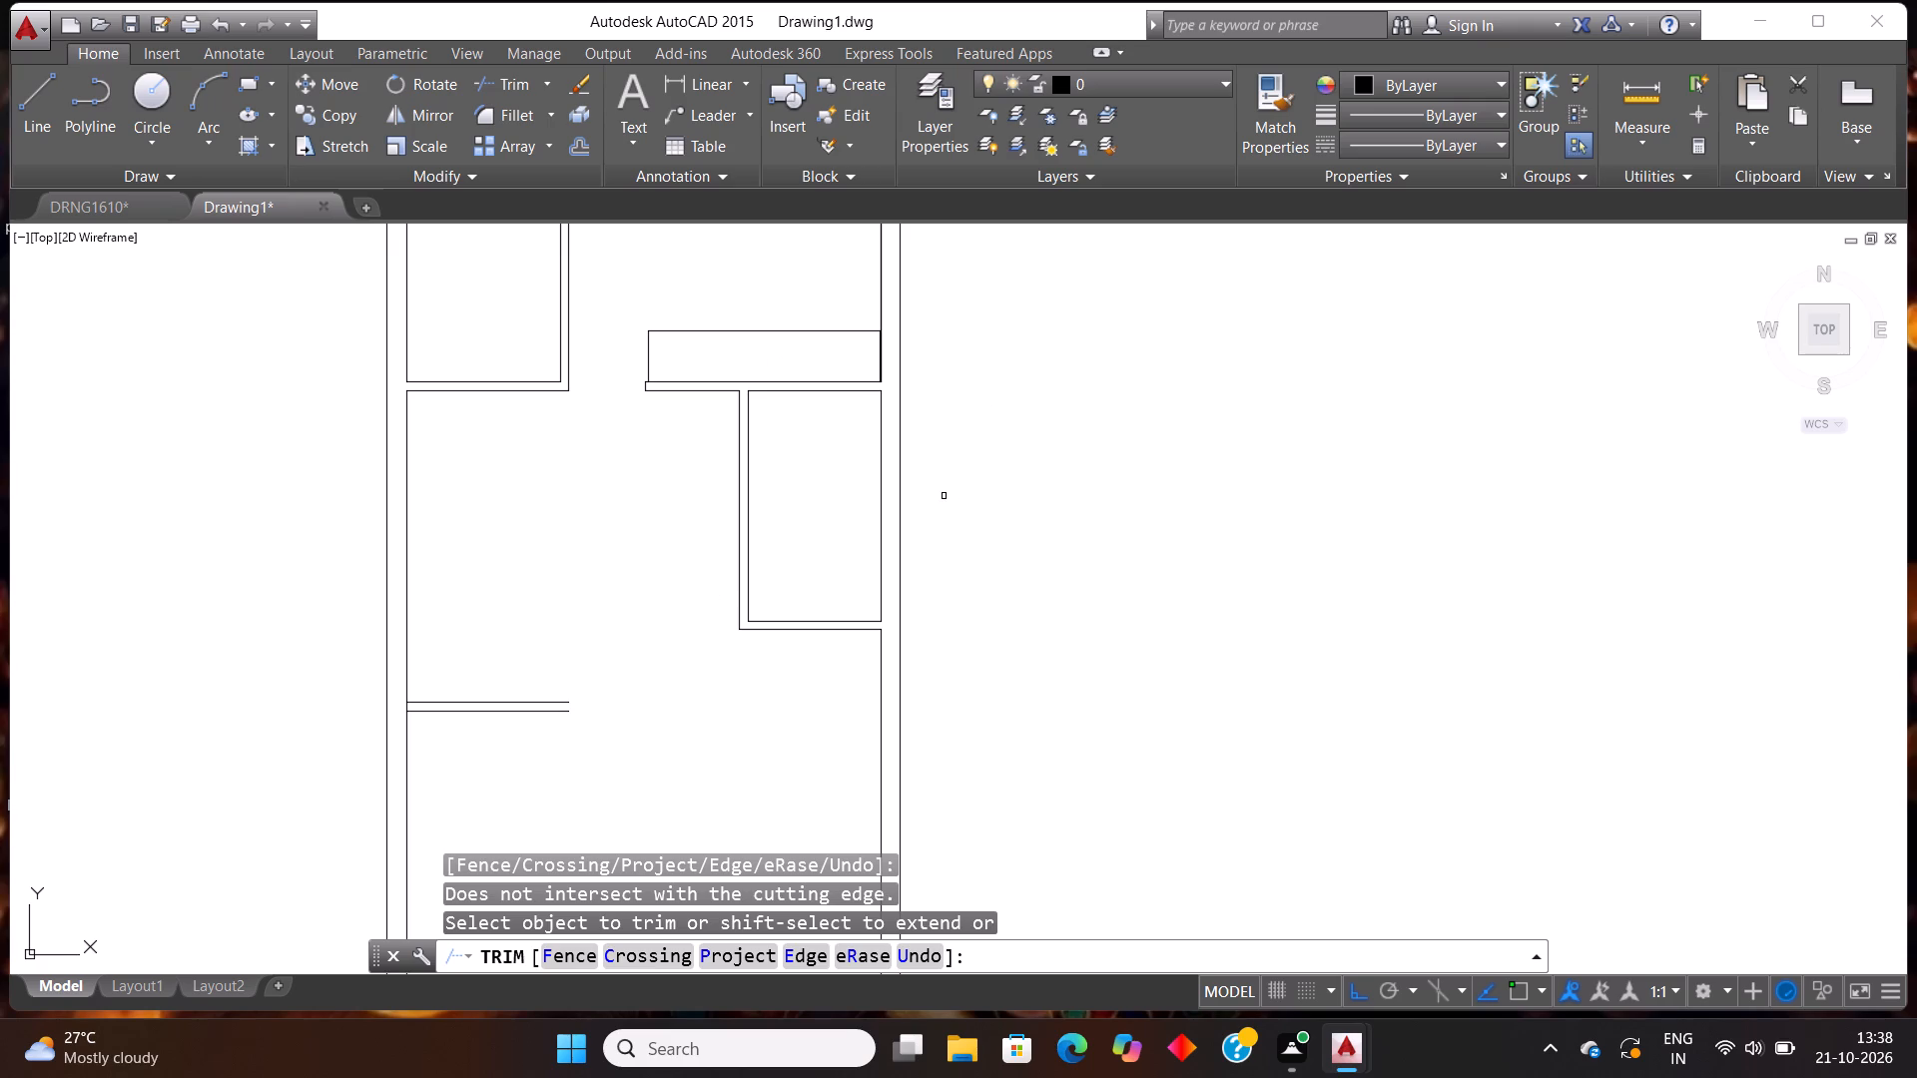
key("Escape")
key("Escape")
Offset the small right-hand room's bottom, right and top inner lines 2' inward.
key("p")
key("BackSpace")
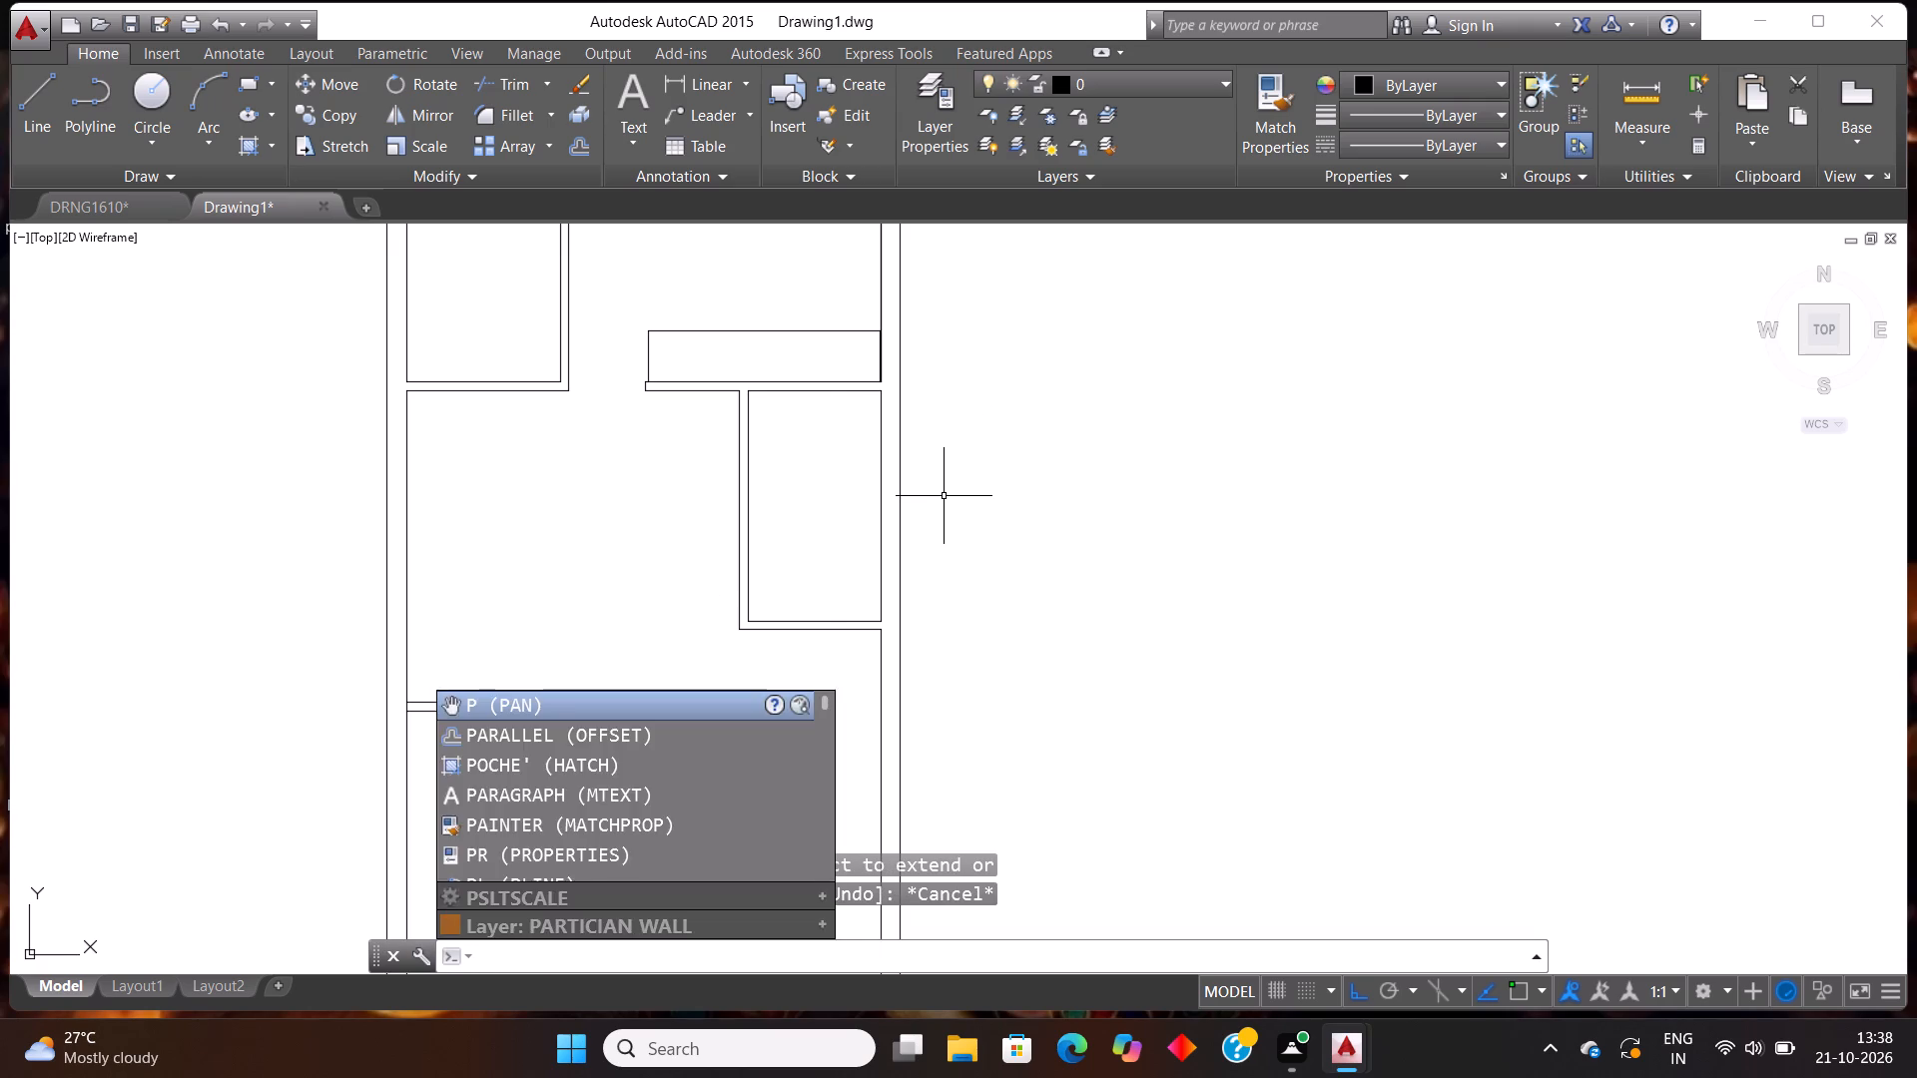
type("OFF")
key("Return")
type("2'")
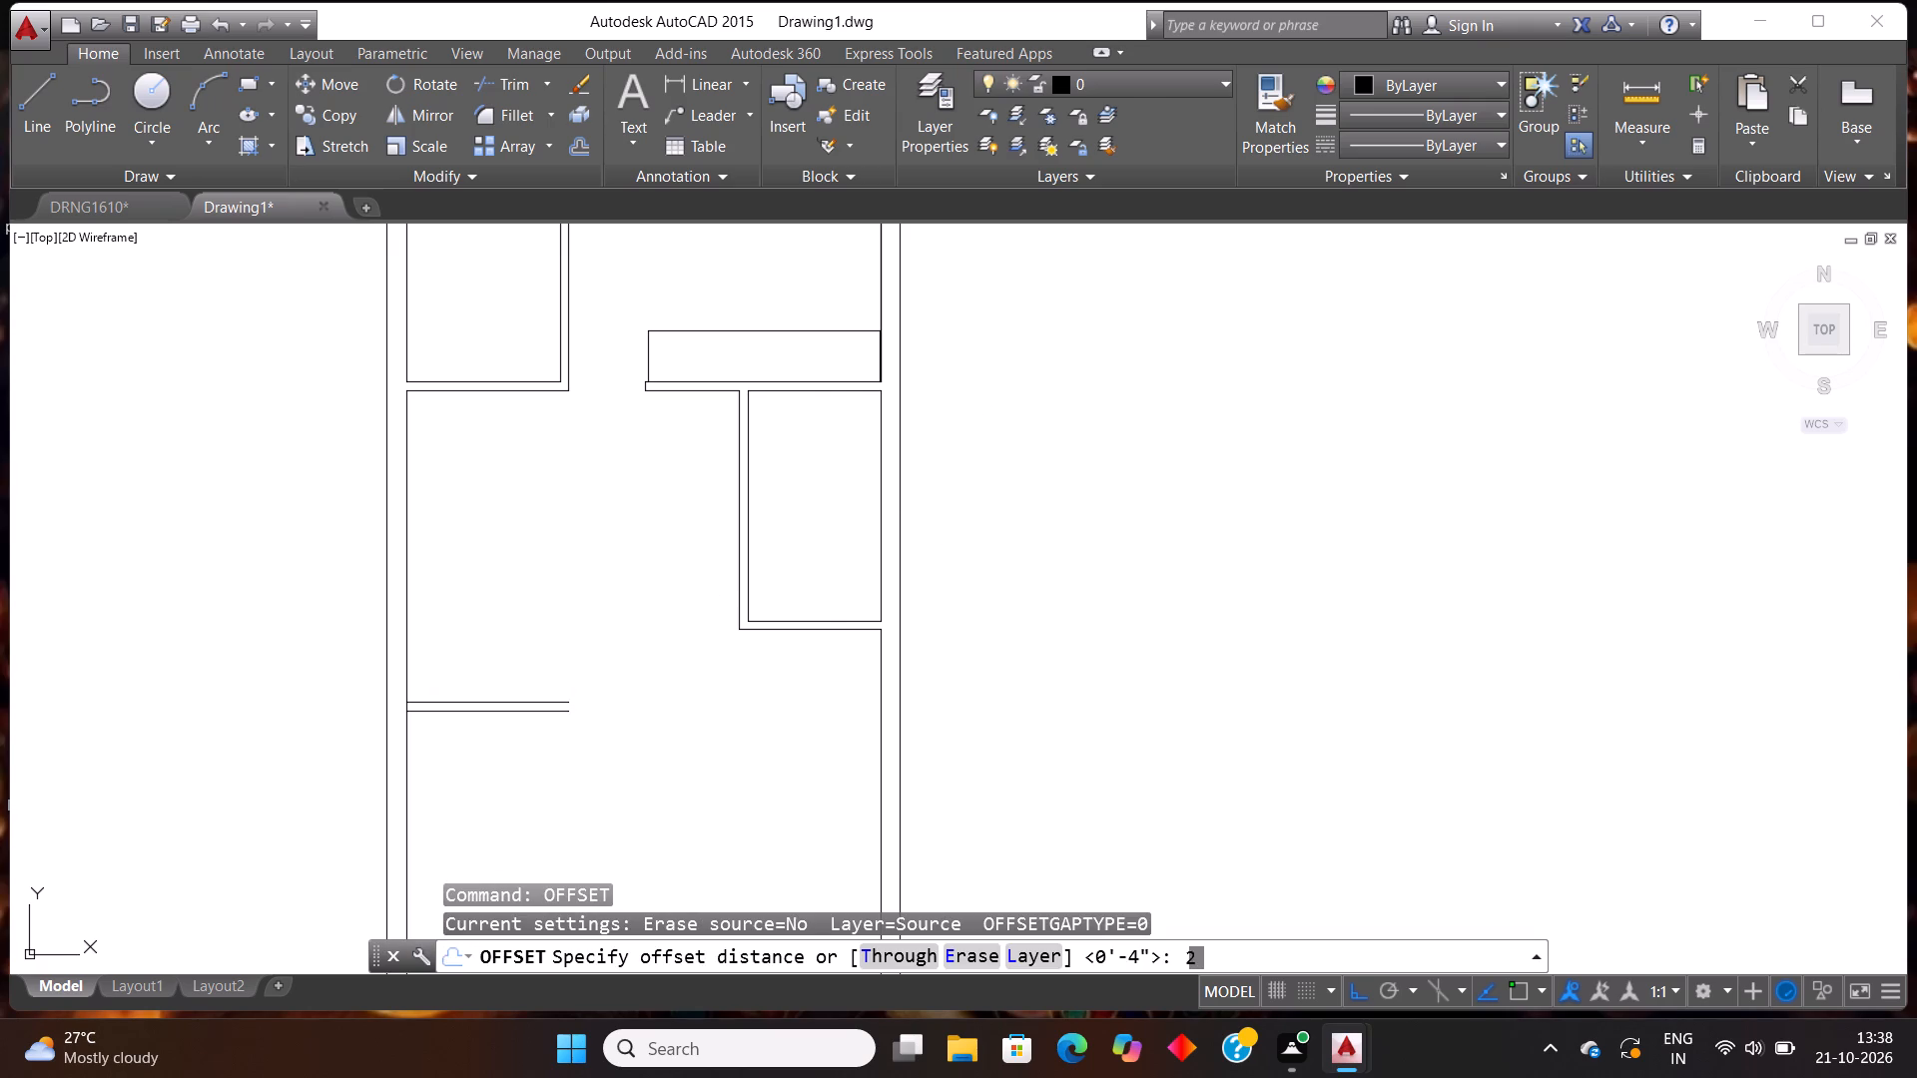
key("Return")
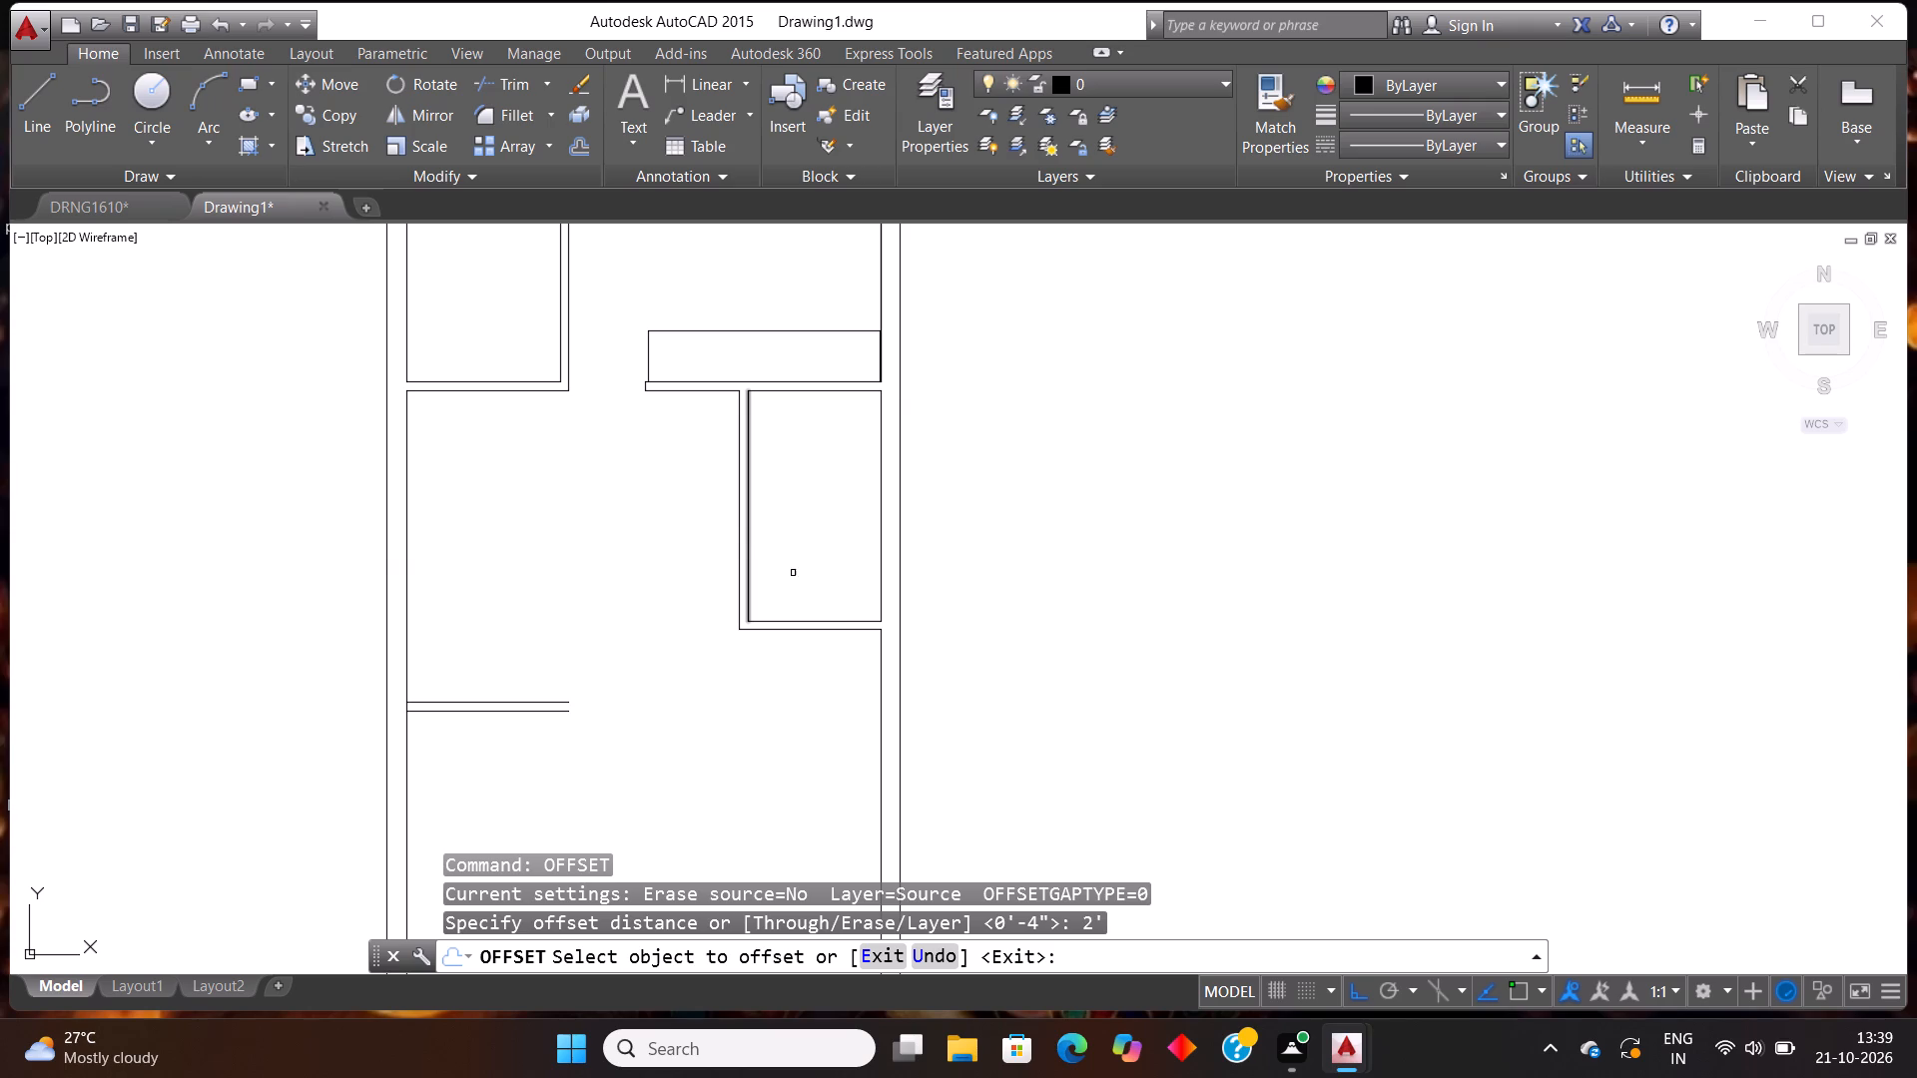
left_click(832, 621)
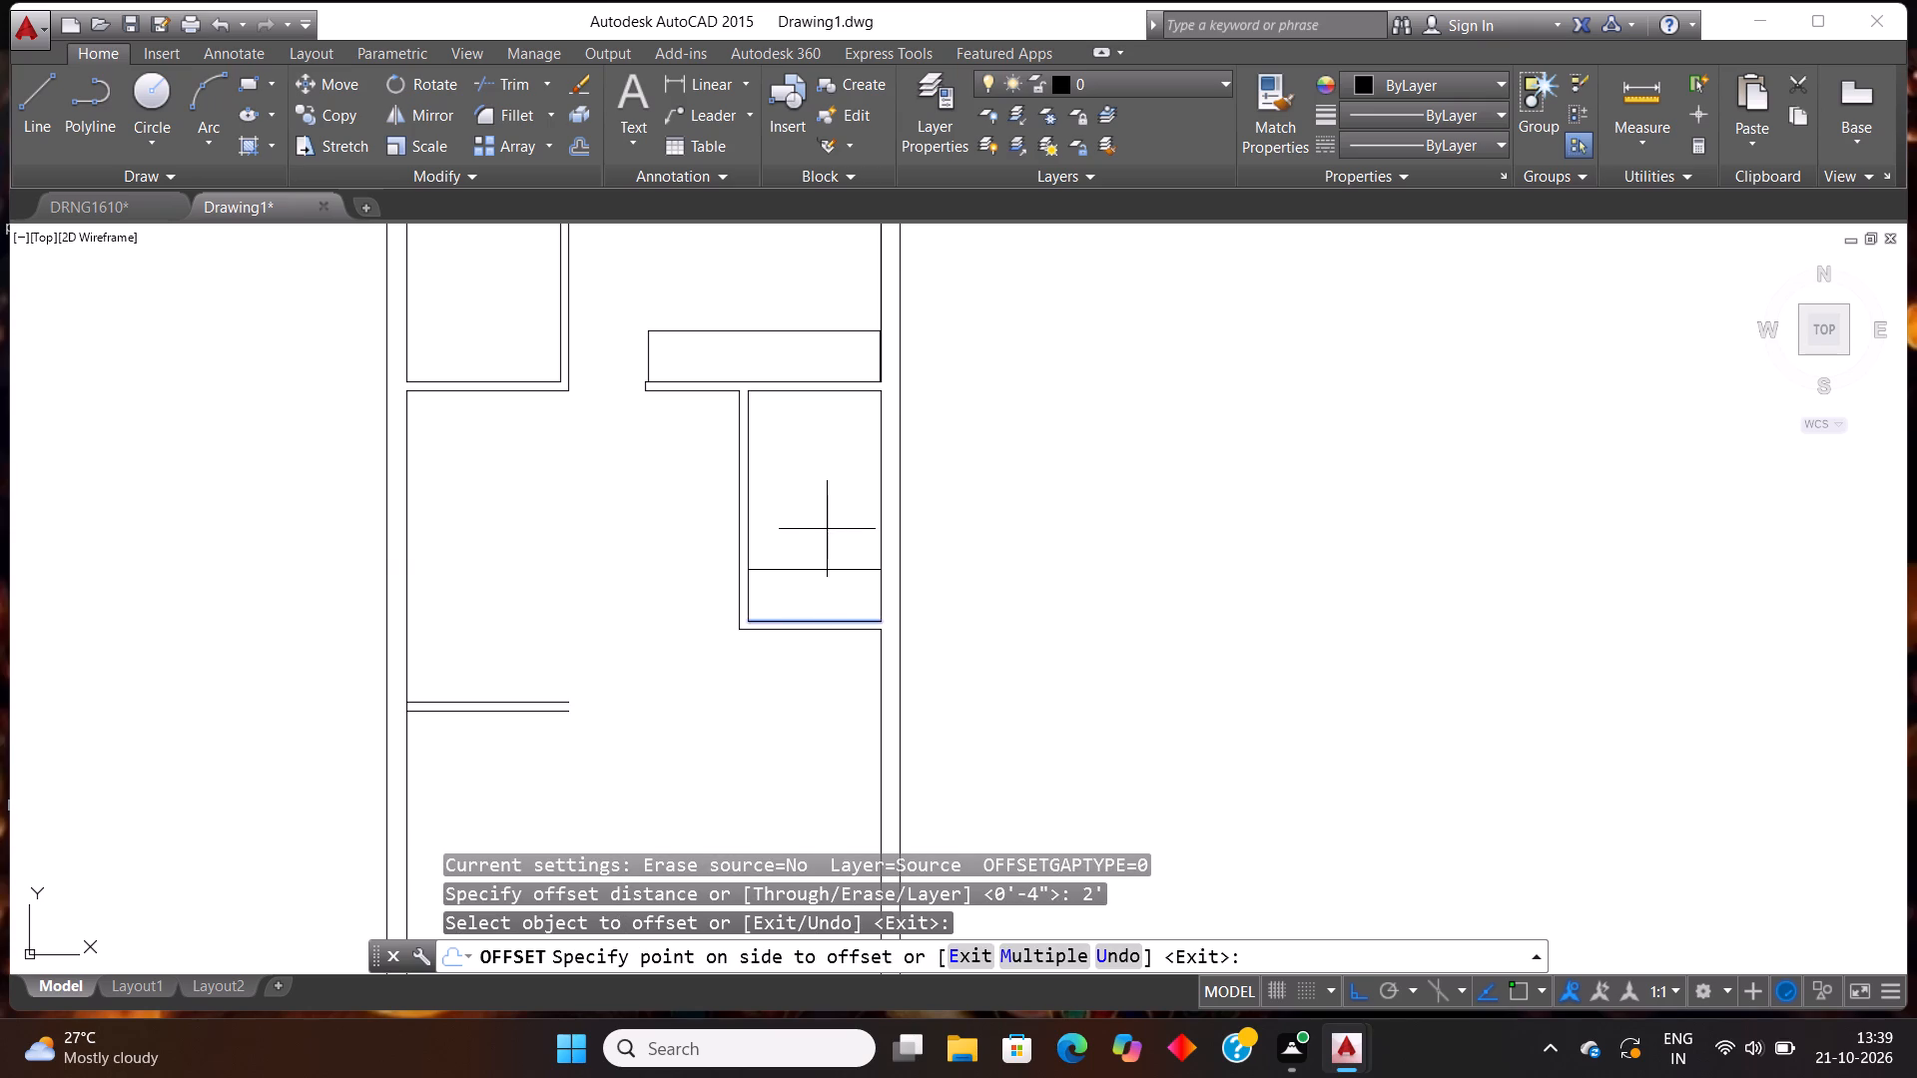
left_click(827, 528)
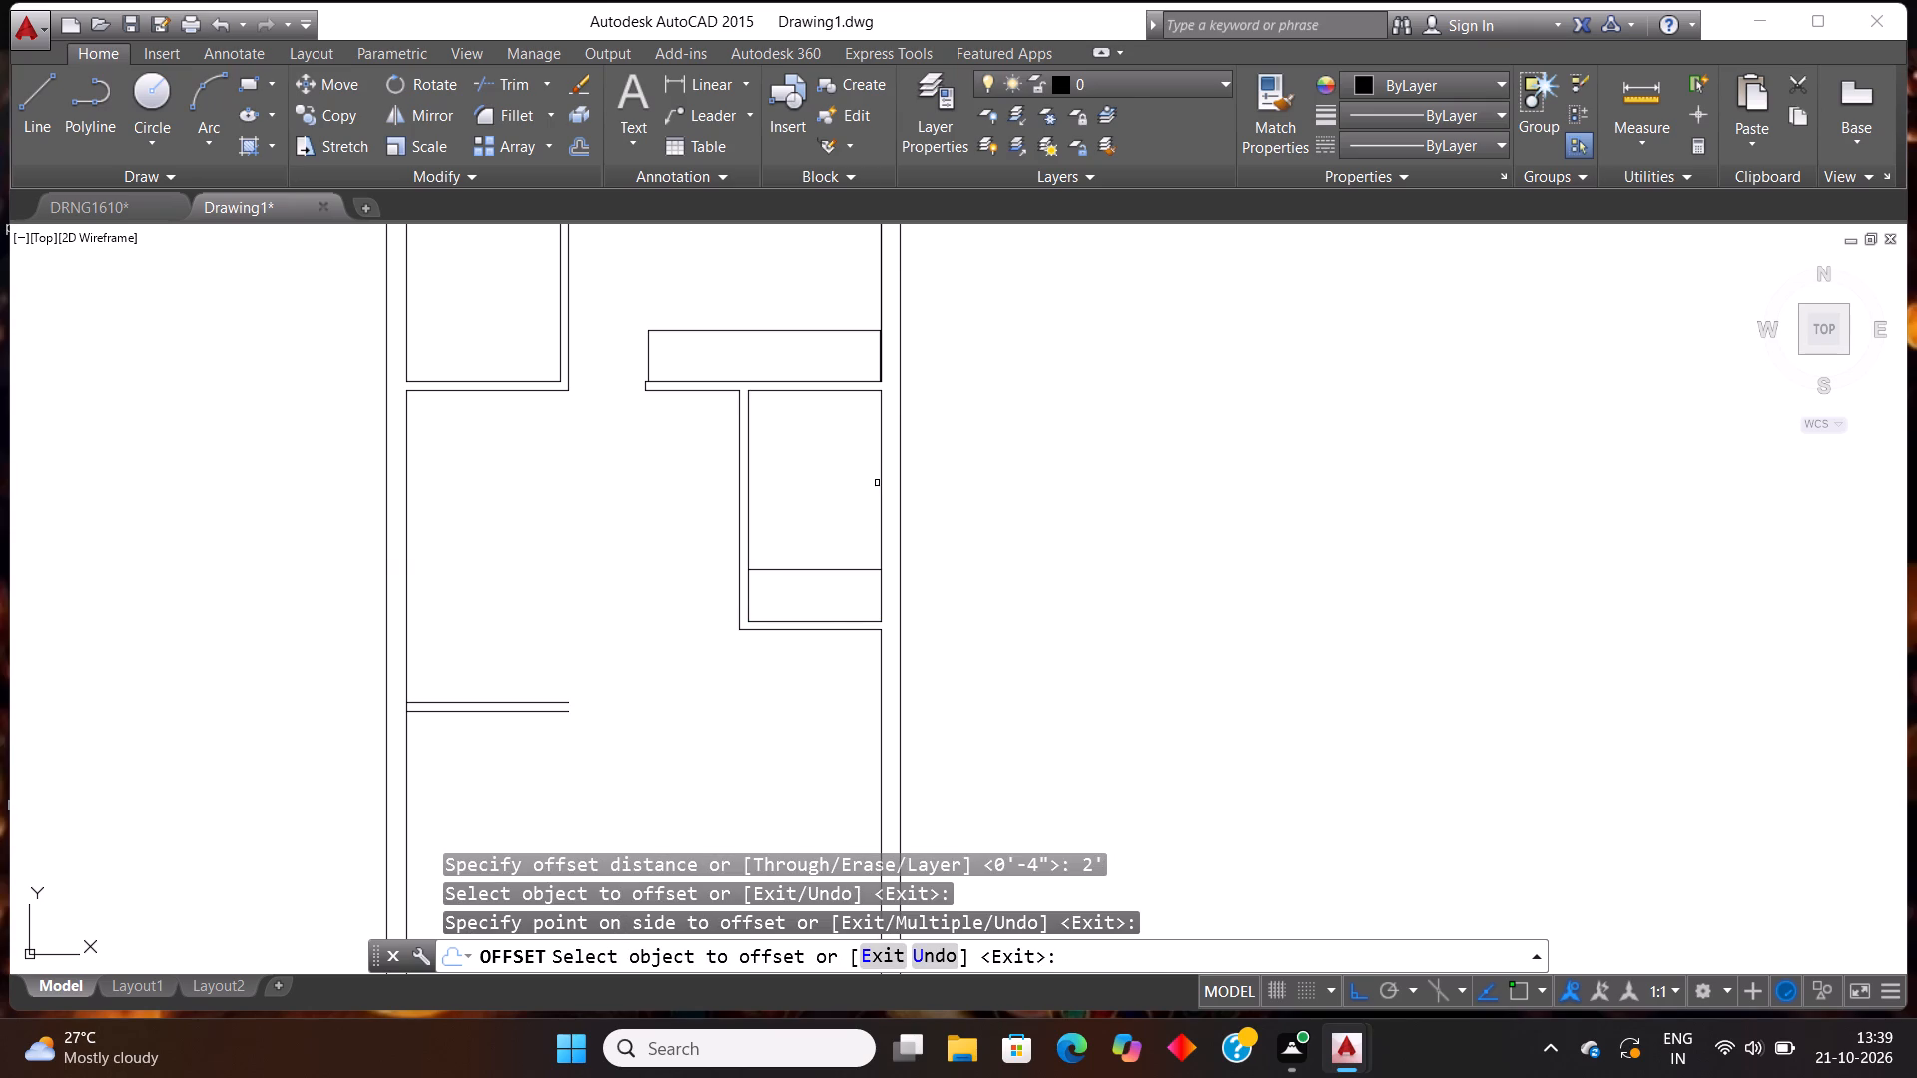
left_click(880, 477)
left_click(809, 516)
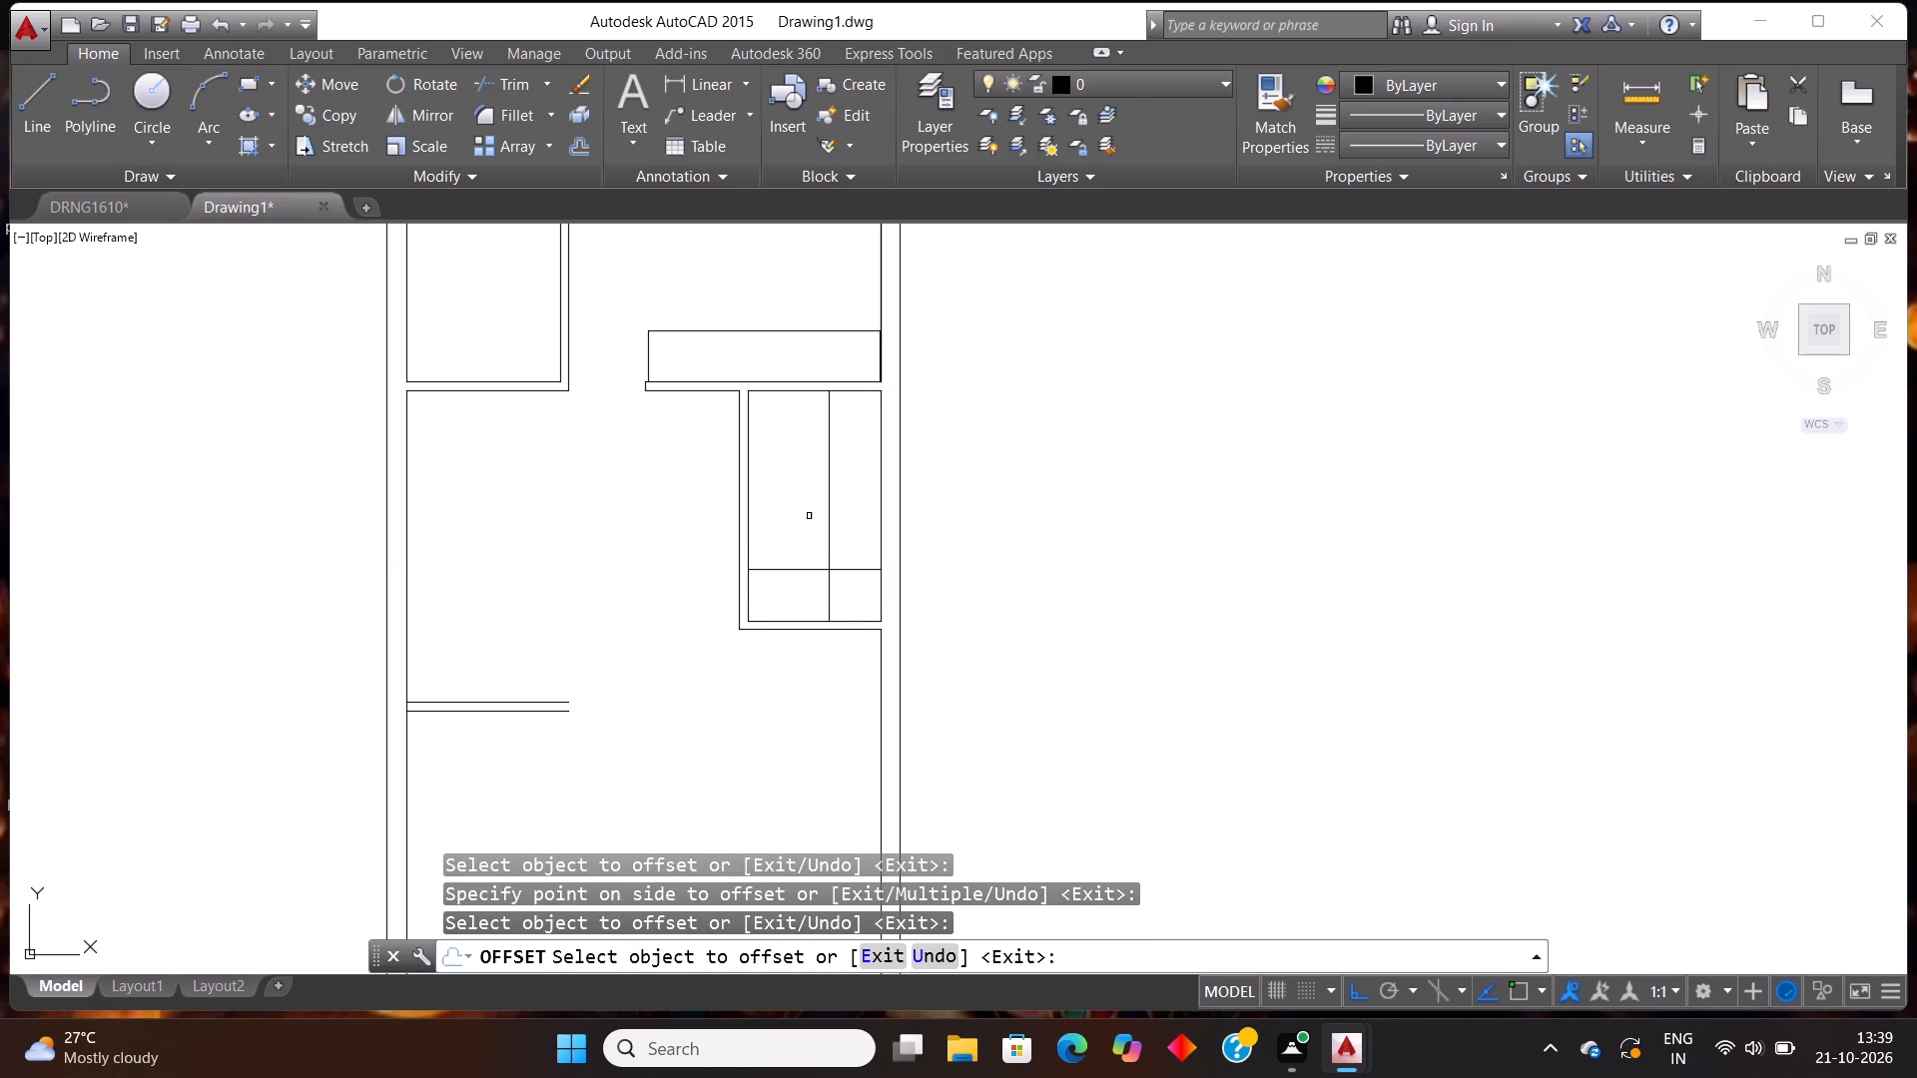
left_click(796, 392)
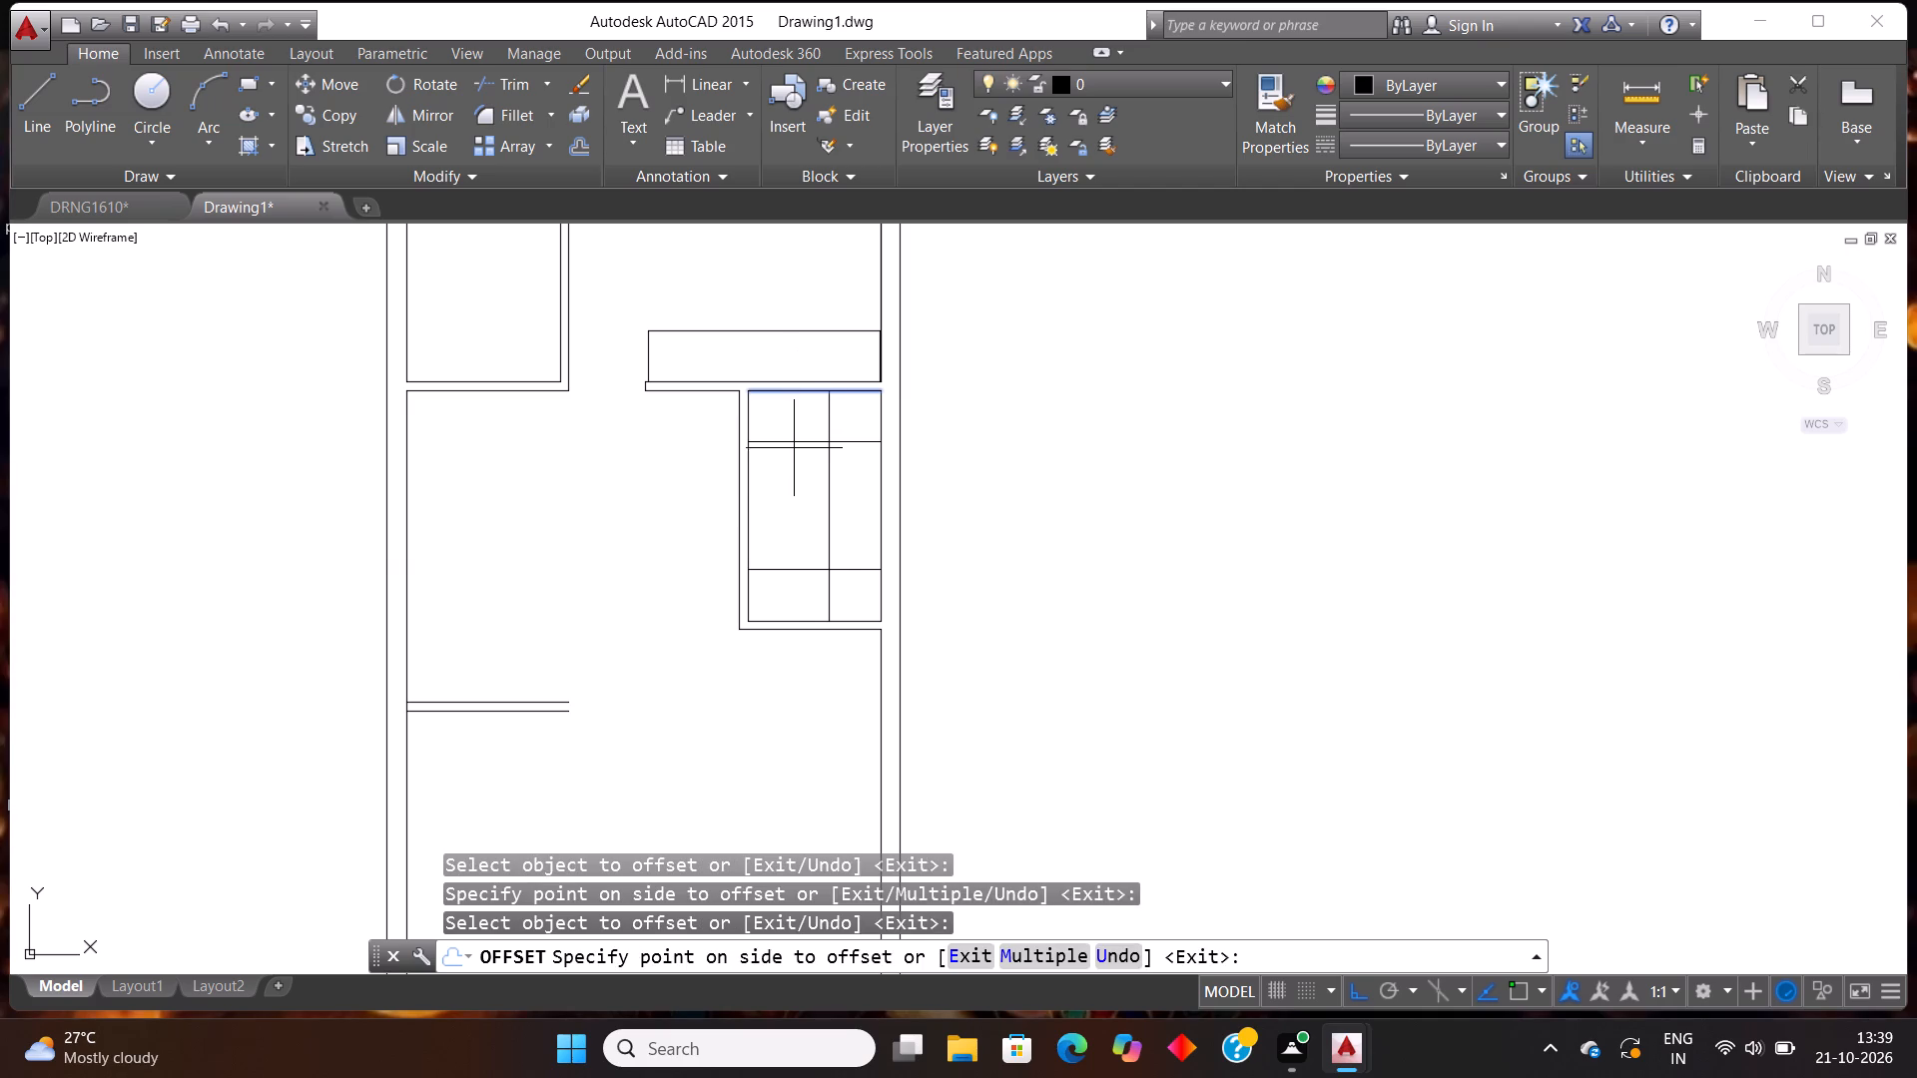
left_click(794, 494)
key("Escape")
key("Escape")
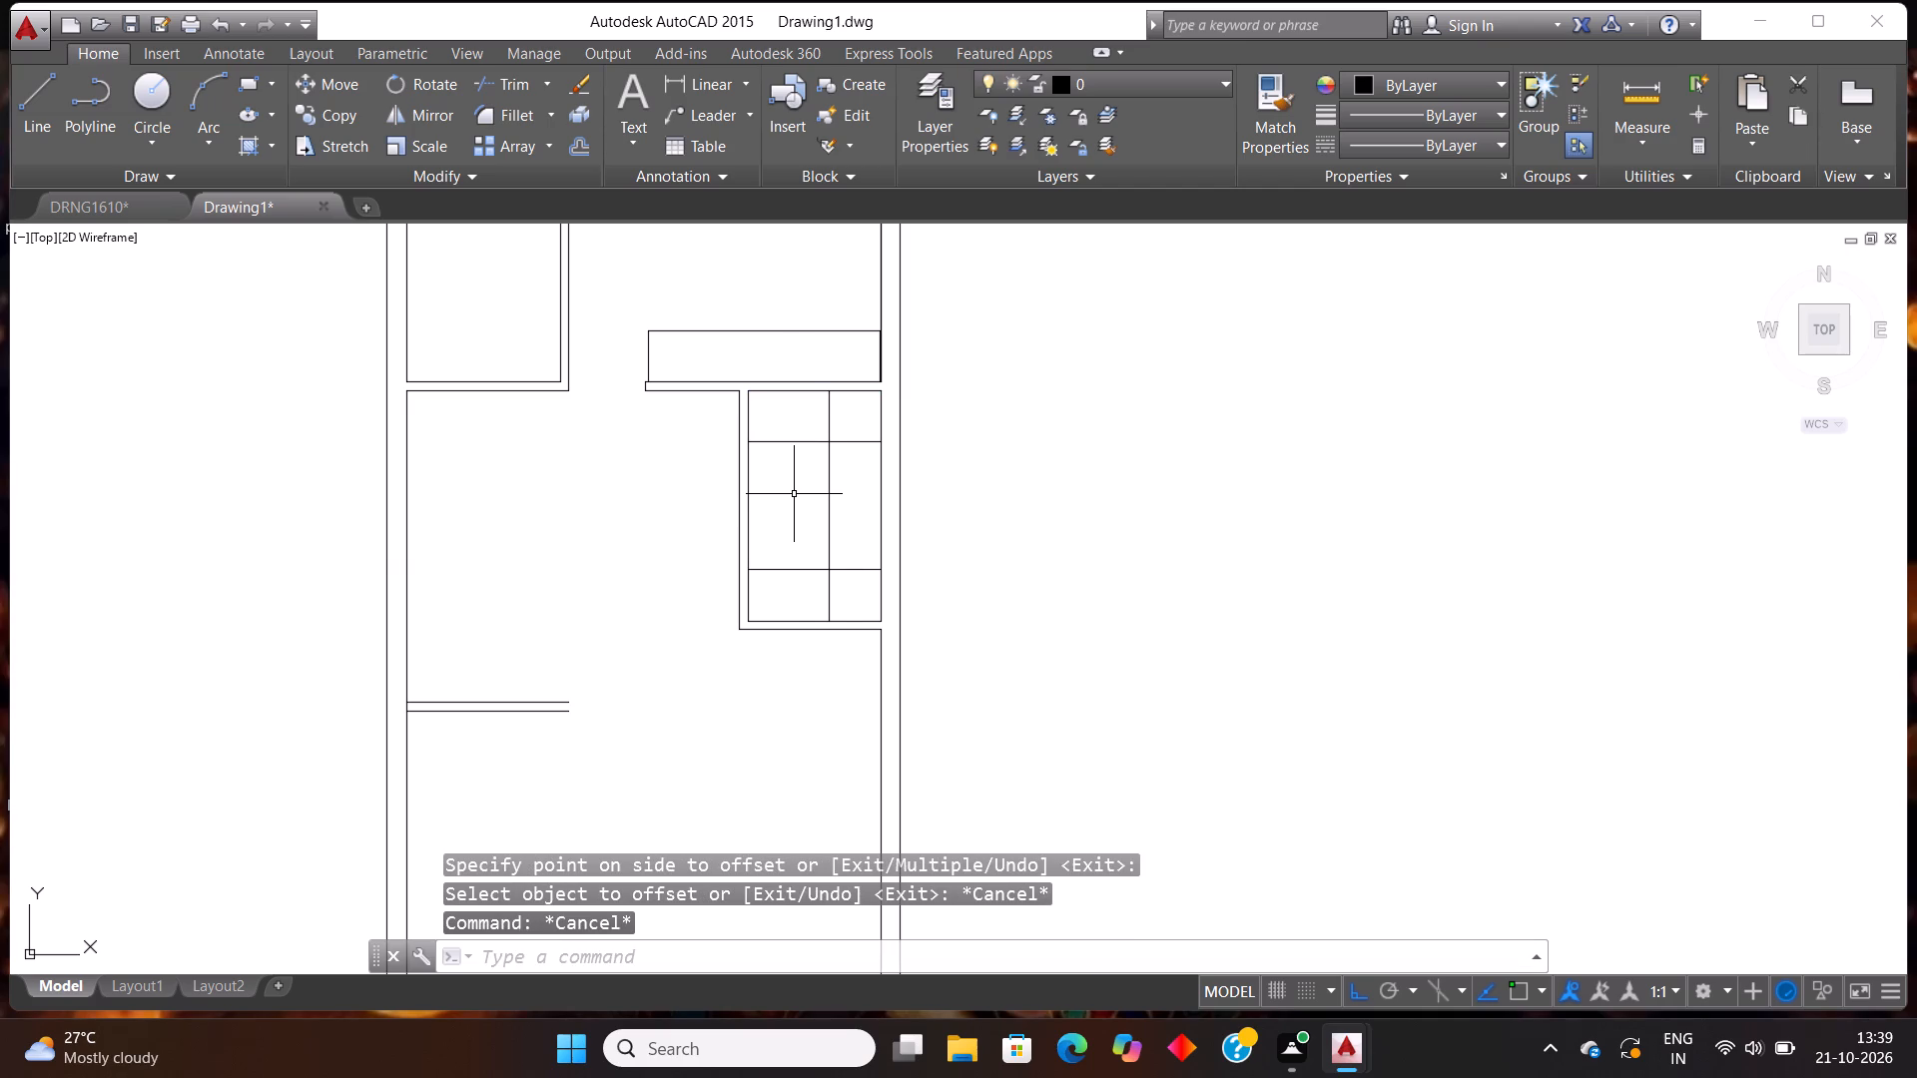
Trim the 2' offset lines into a U-shaped outline and cut the left partition's inner line between its ends.
type("TR")
key("Return")
key("Return")
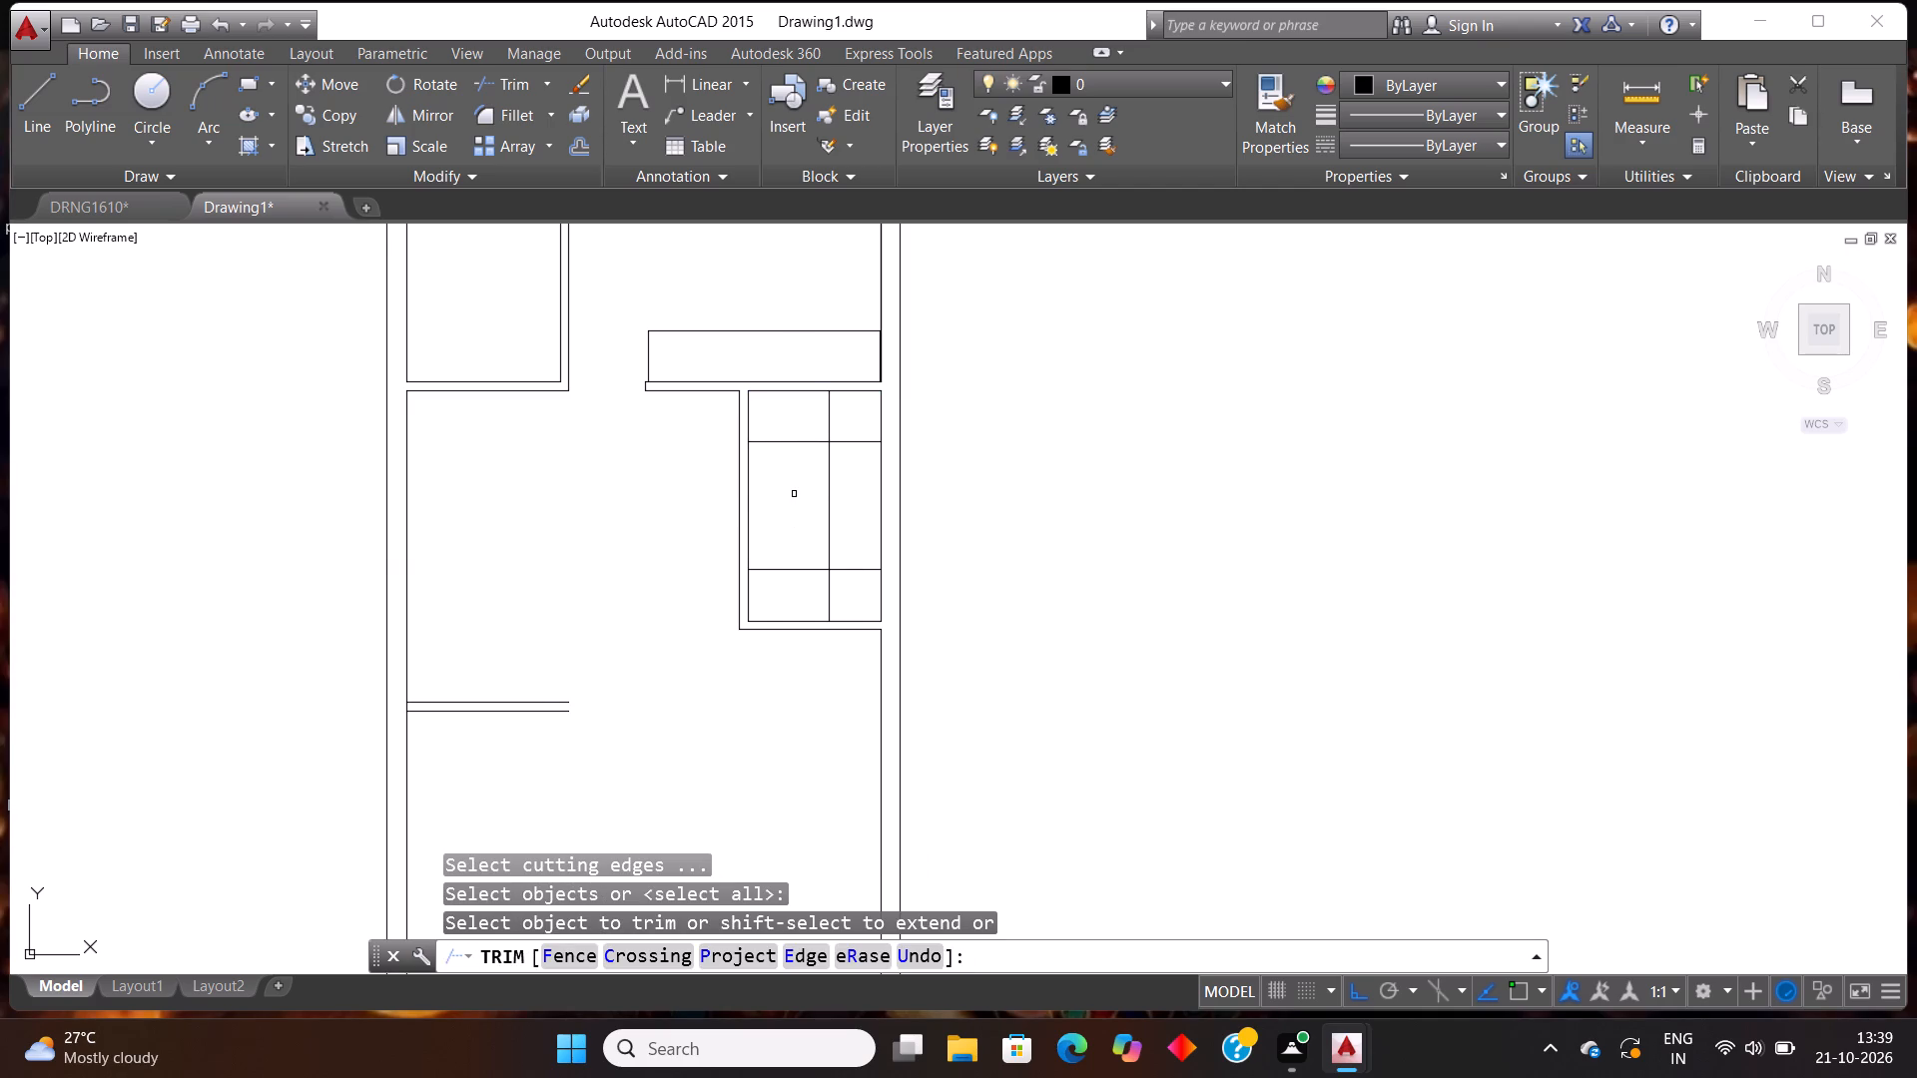
left_click(827, 421)
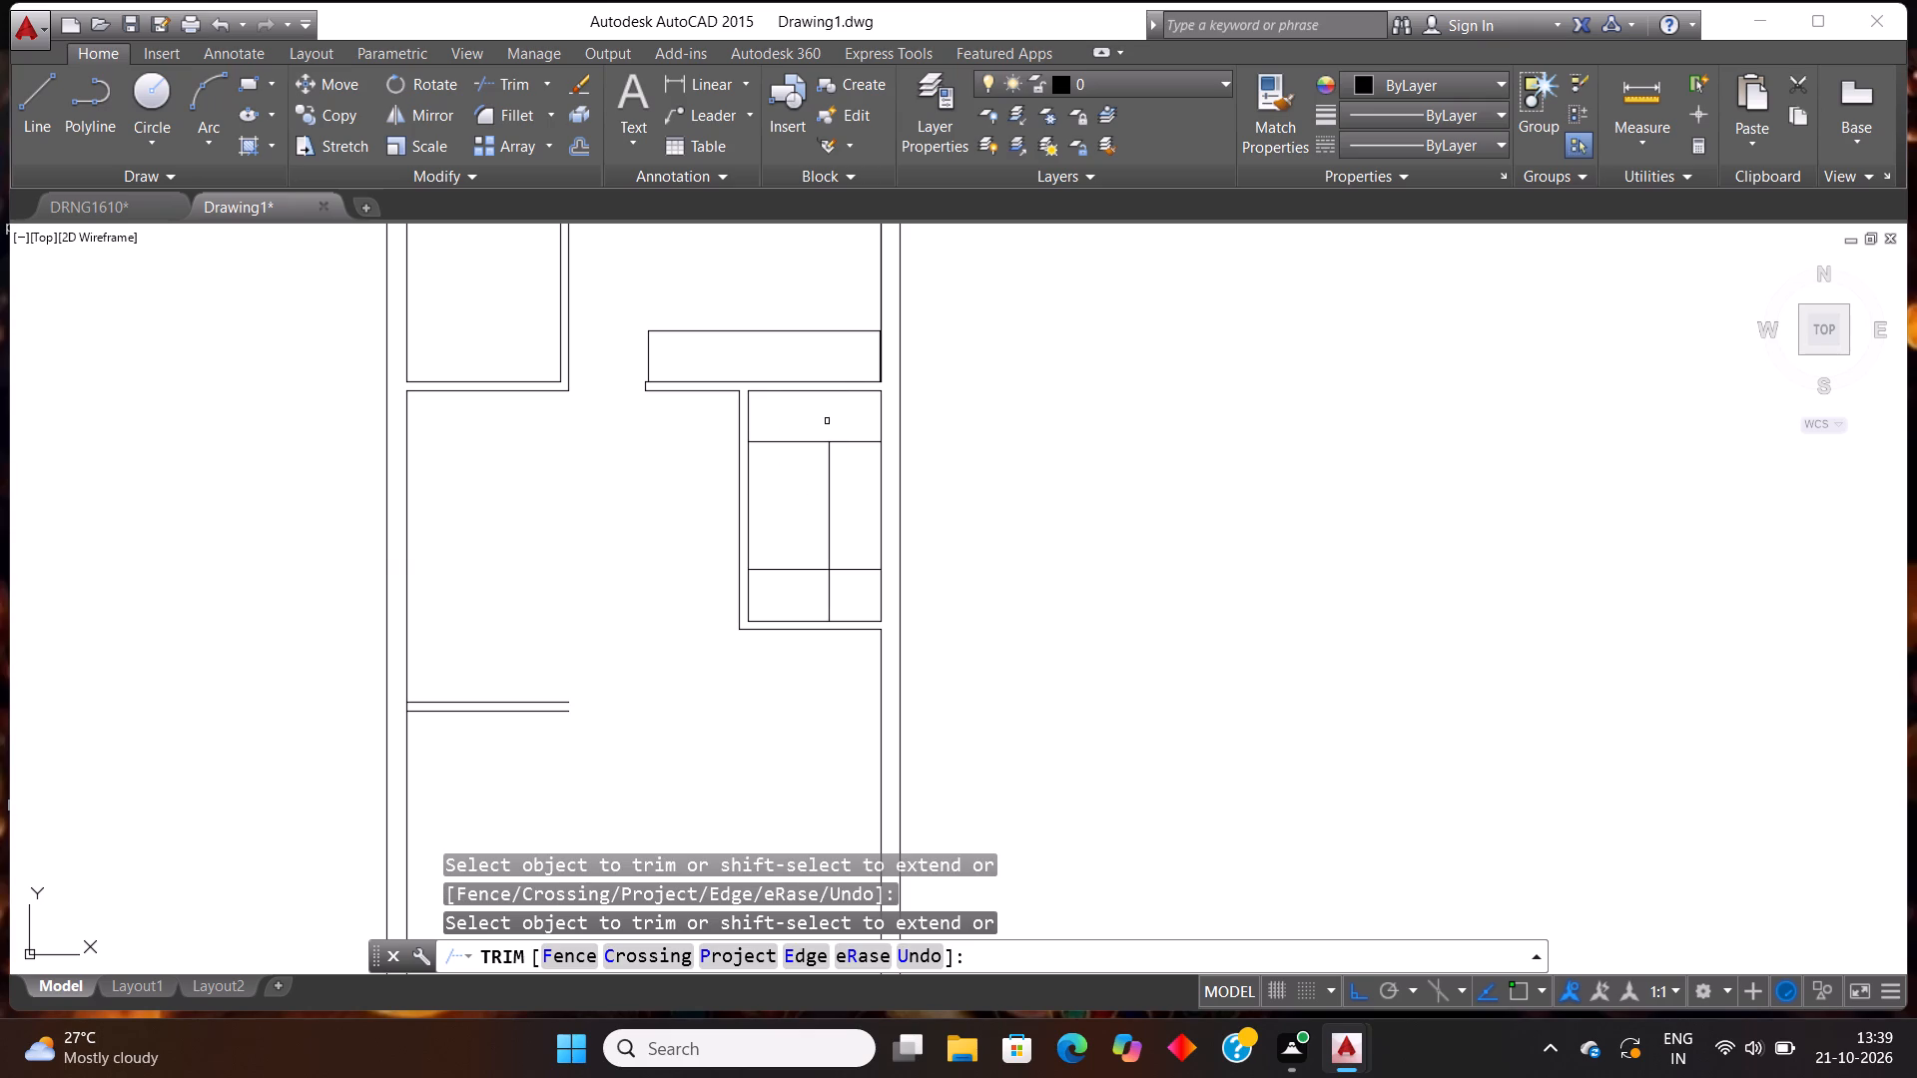
left_click(831, 610)
left_click(850, 599)
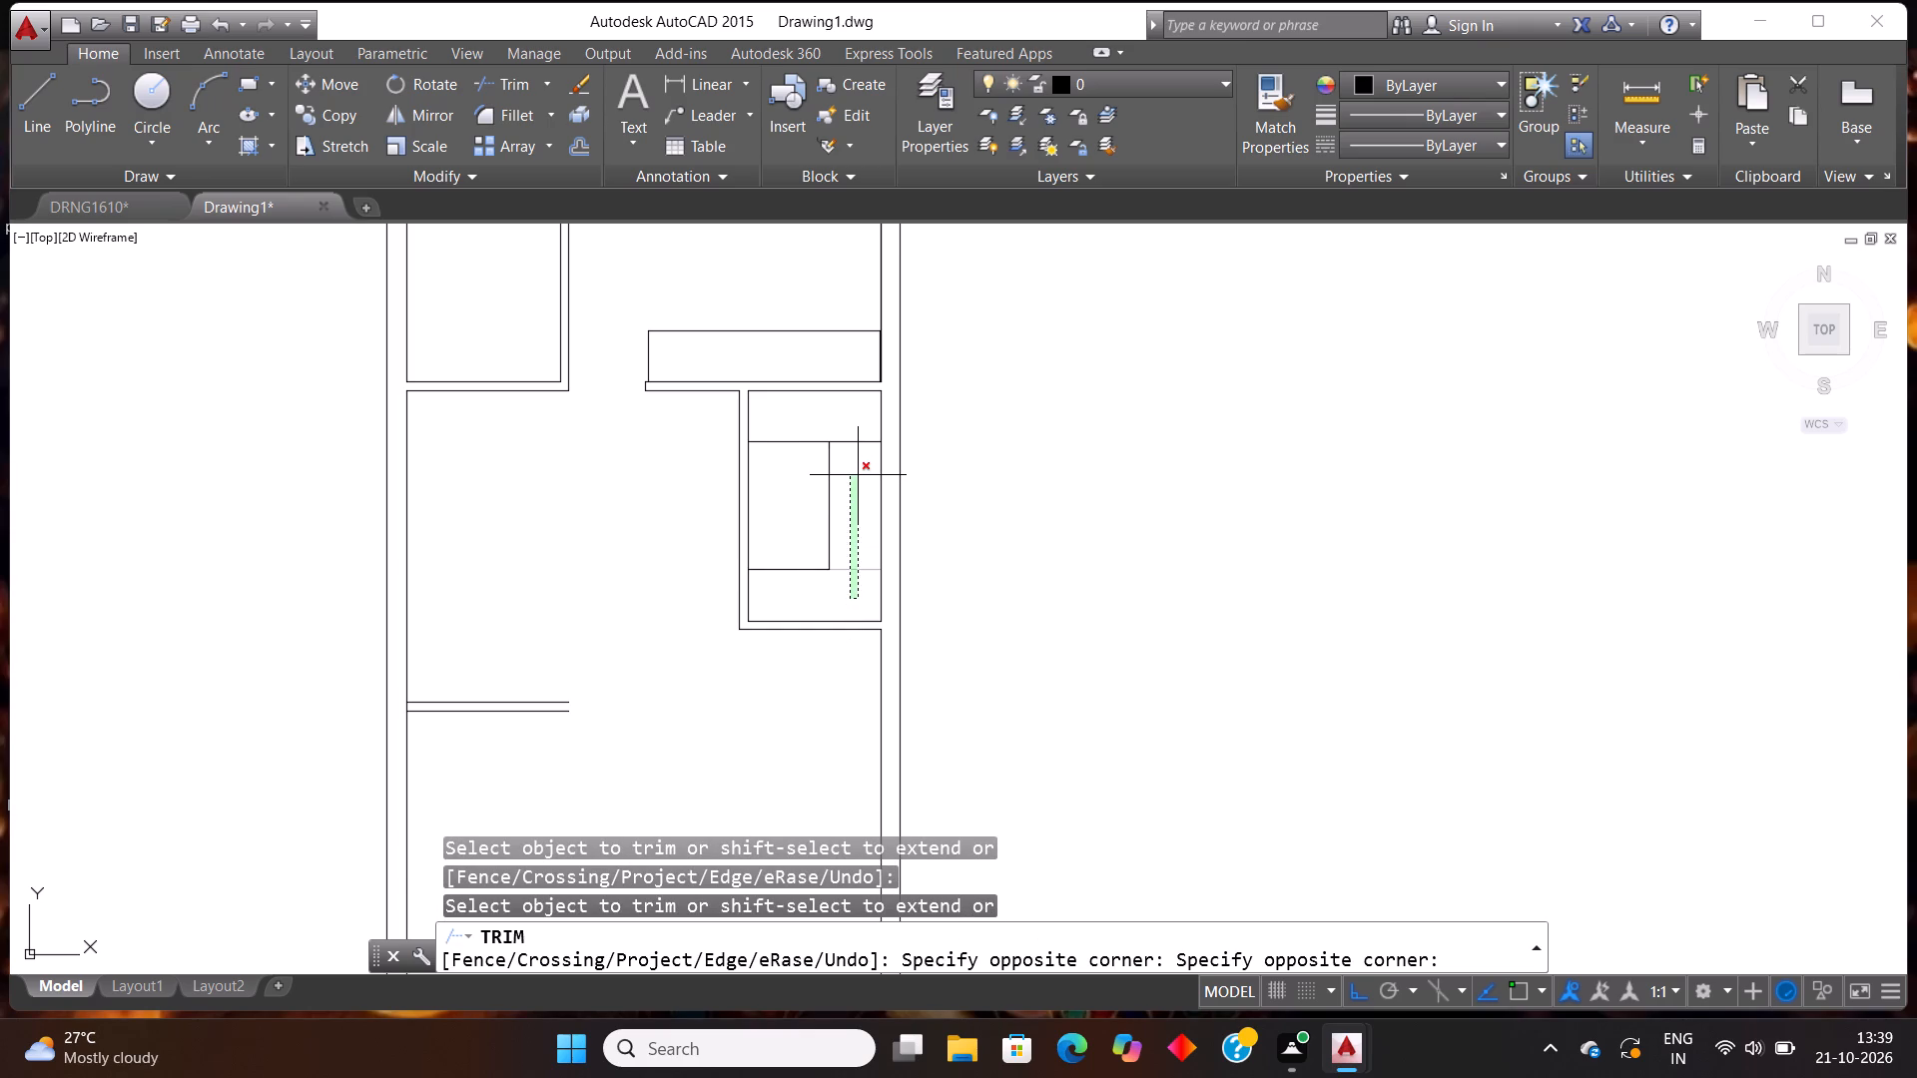
left_click(862, 418)
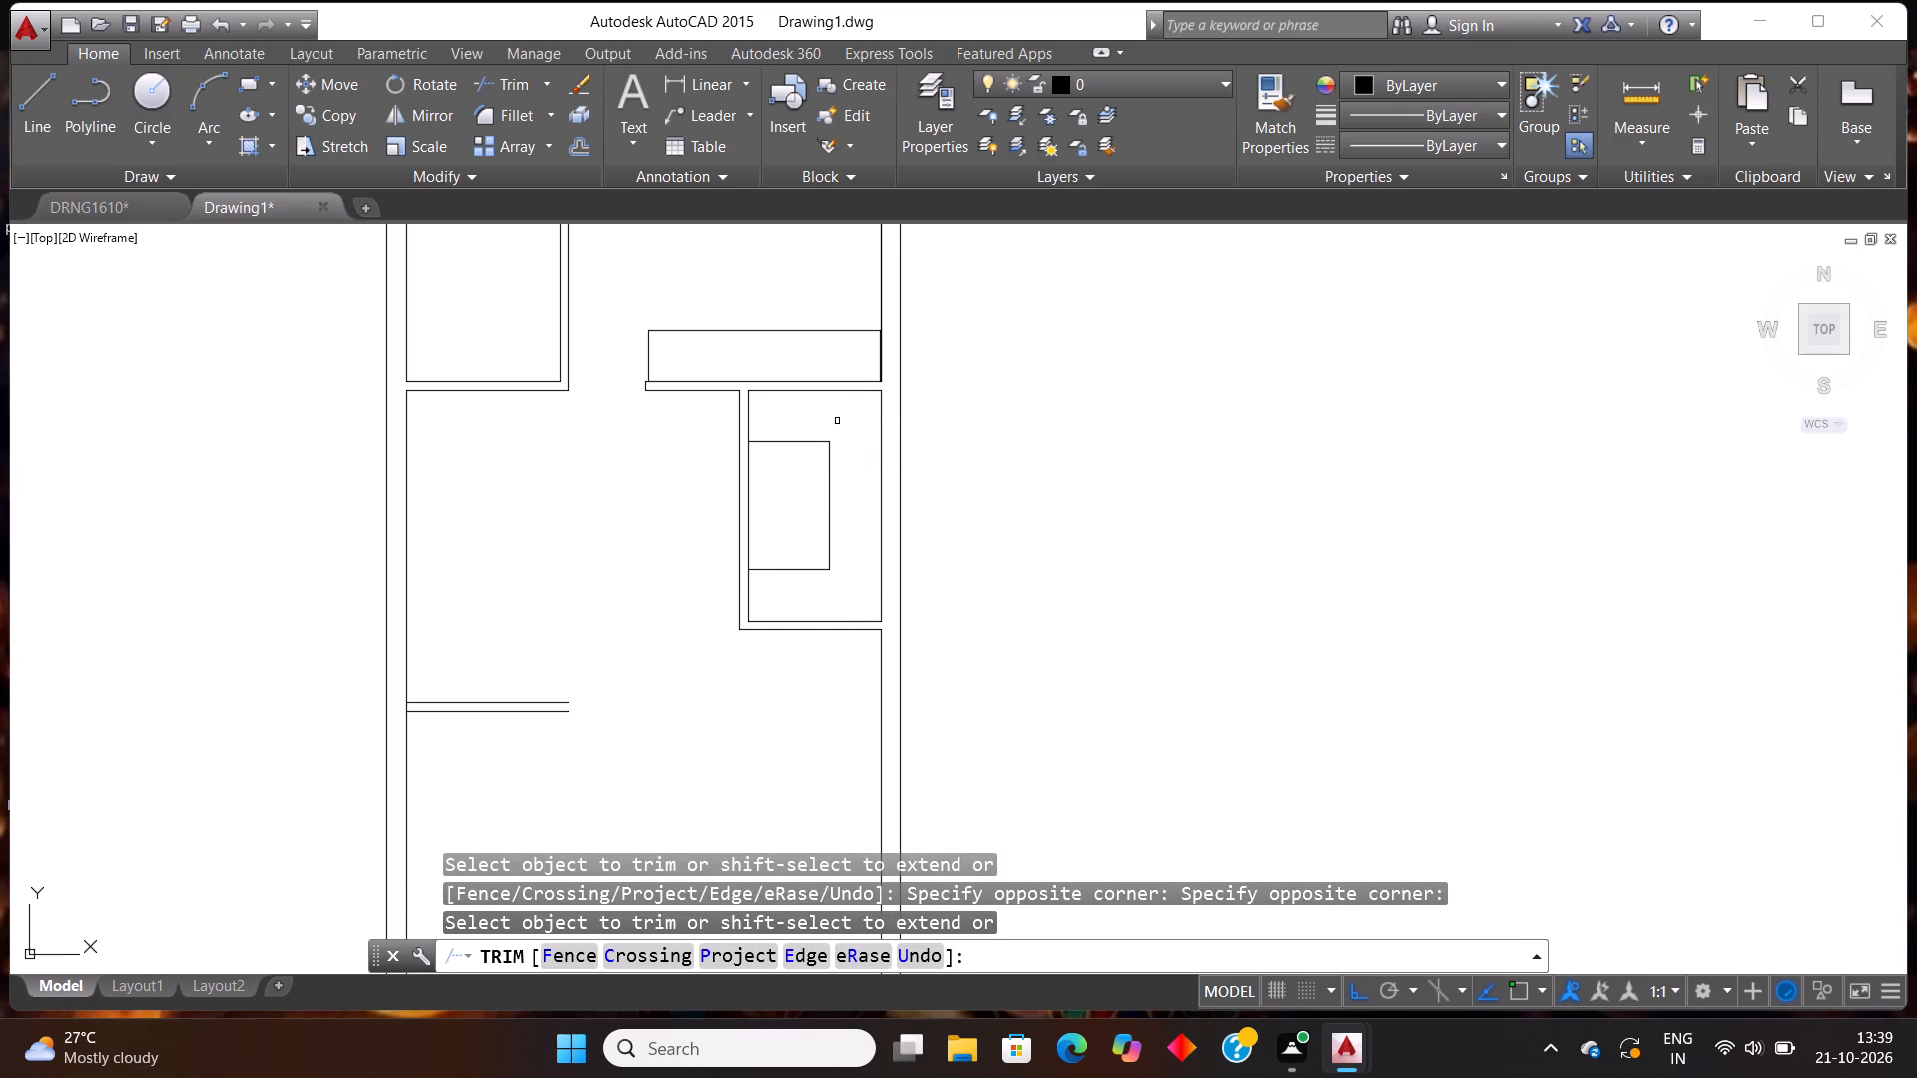
left_click(749, 526)
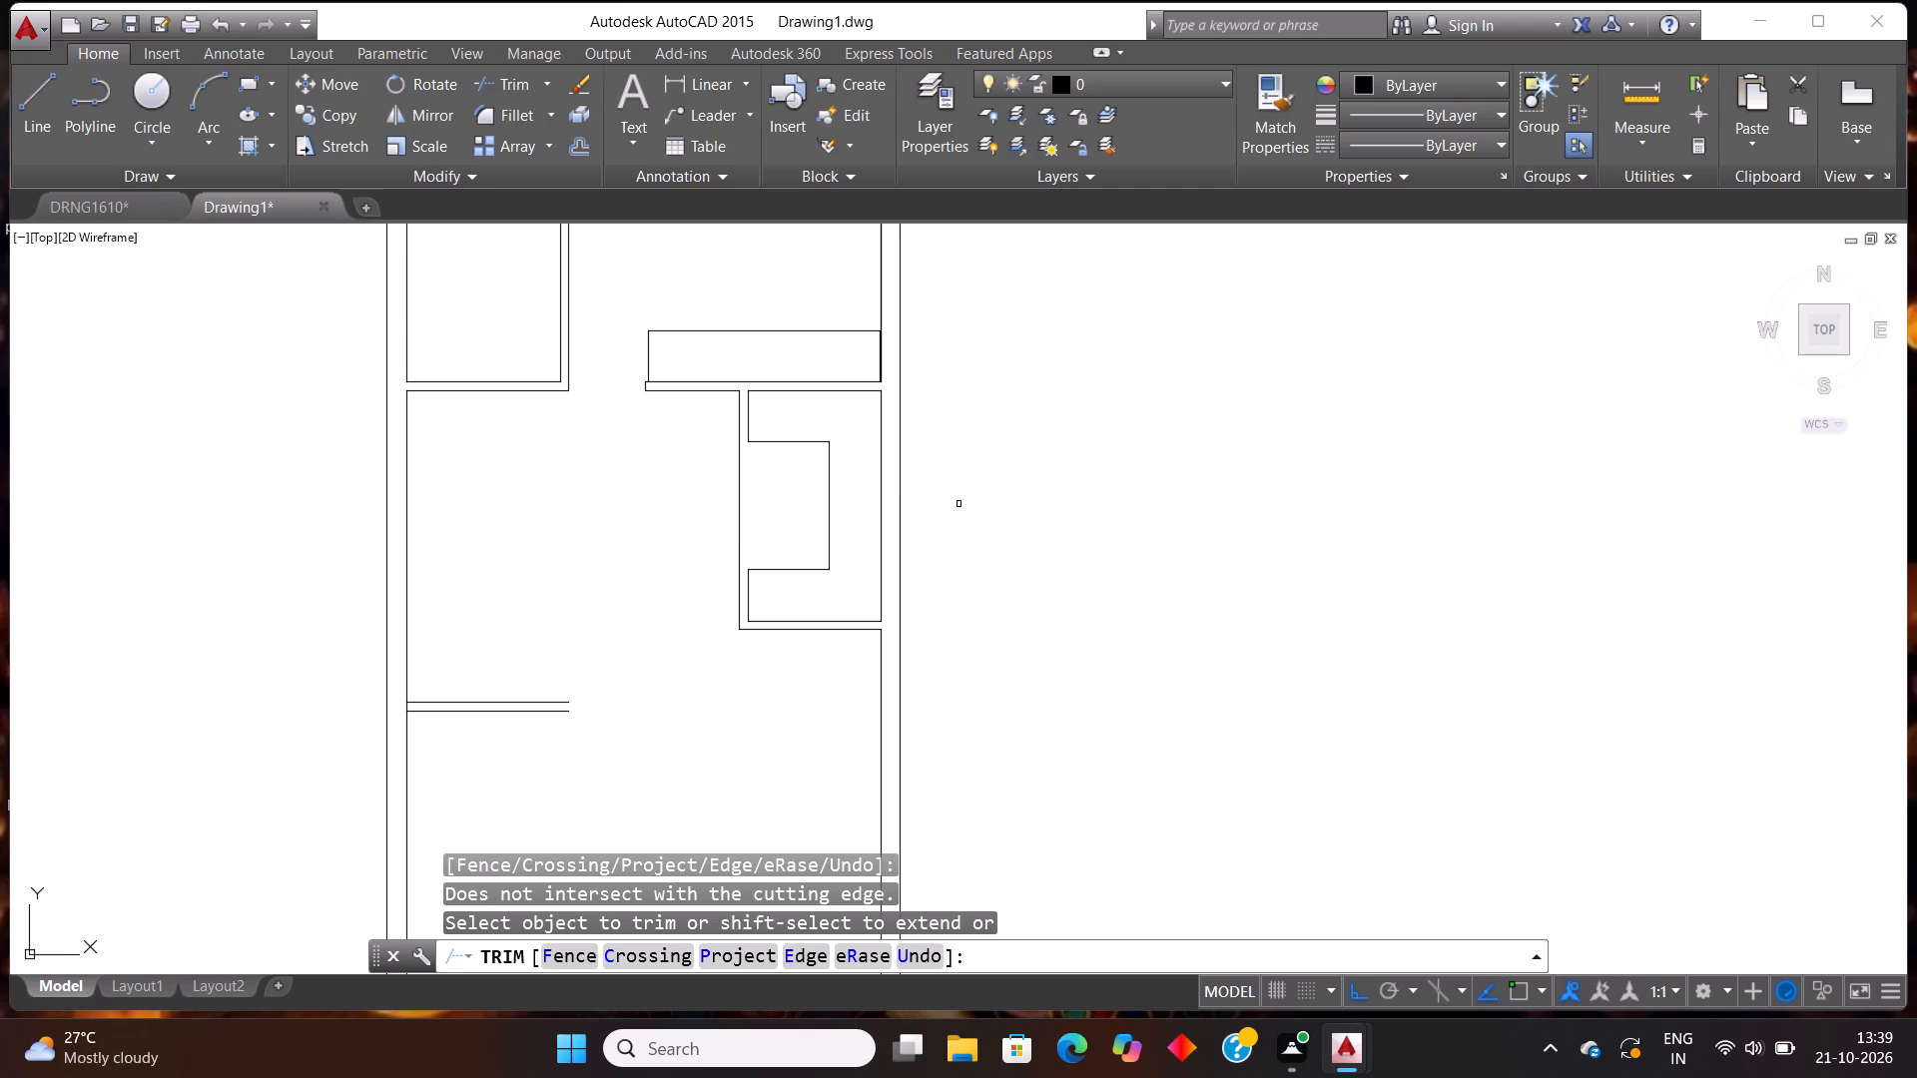
key("Escape")
key("Escape")
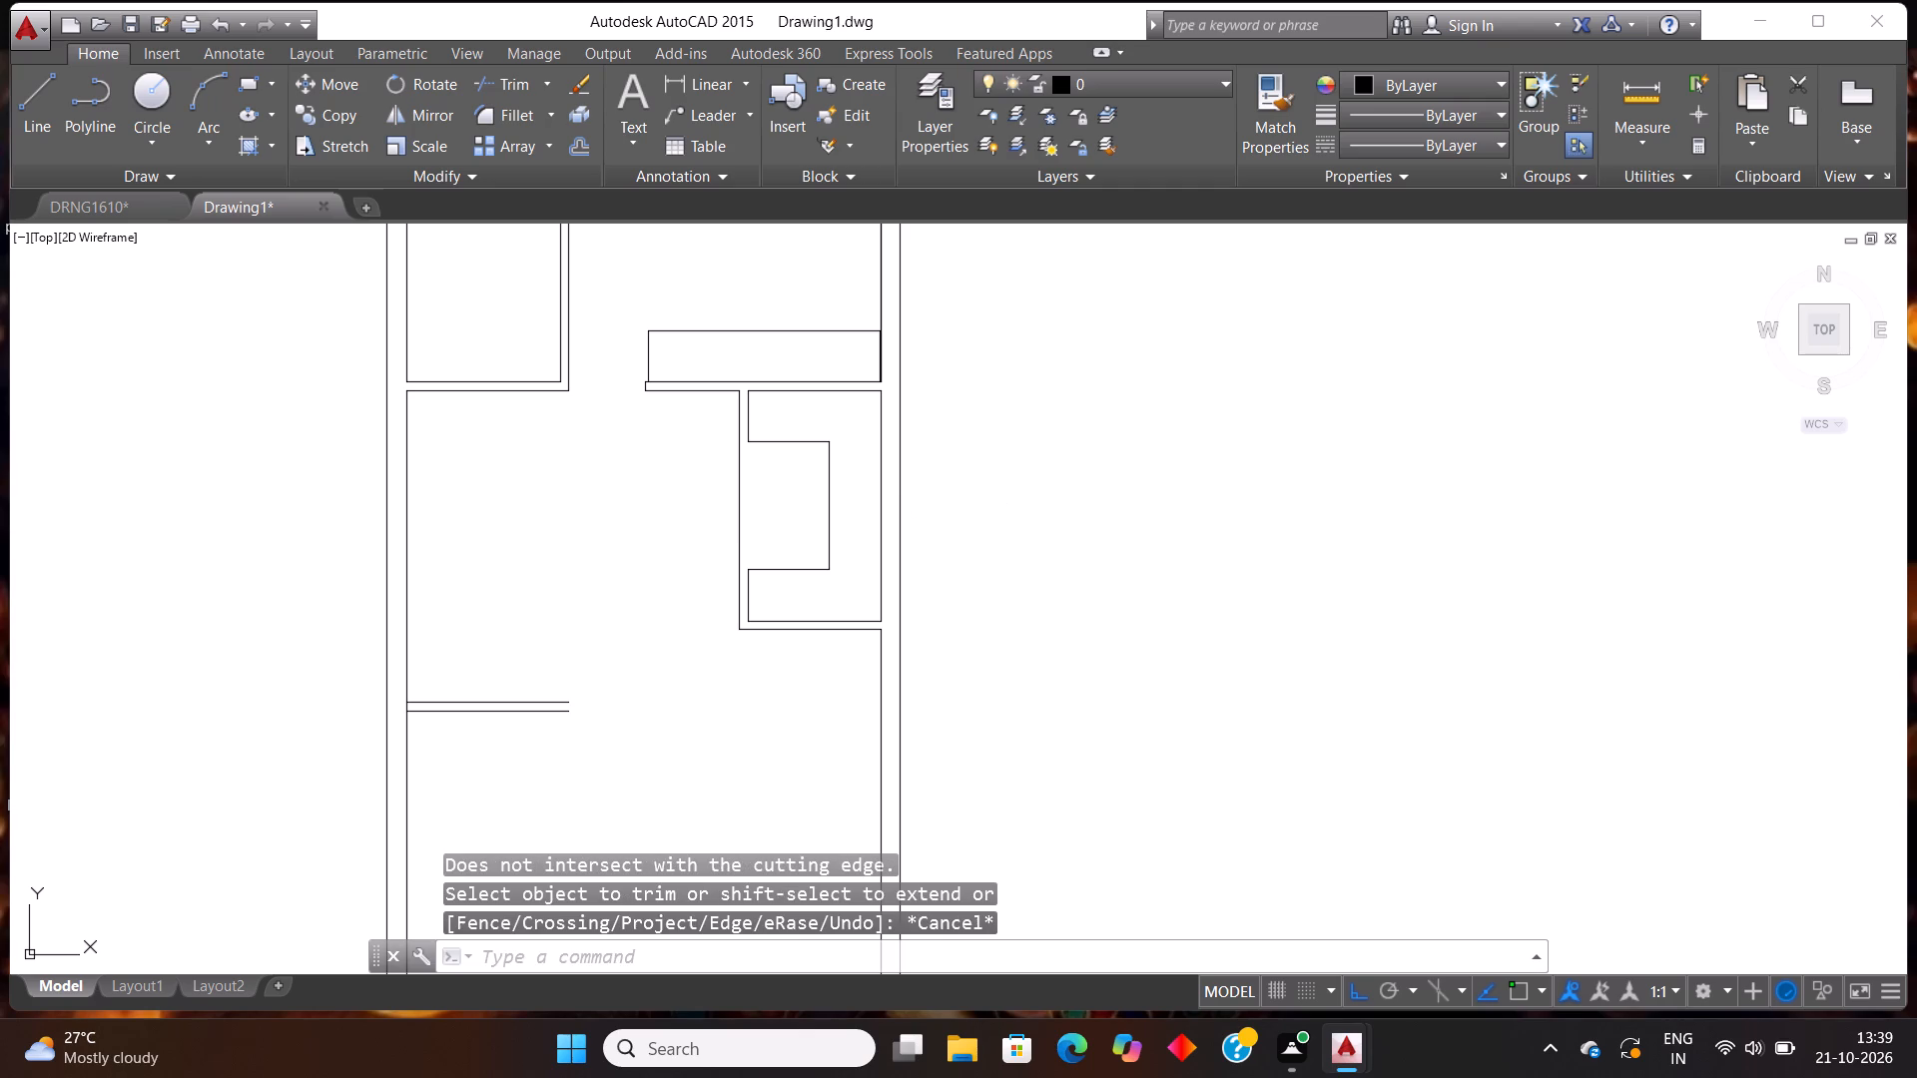
Extend the open ends of the U-shaped outline's upper and lower lines to the left partition's outer line.
type("EX")
key("Return")
key("Return")
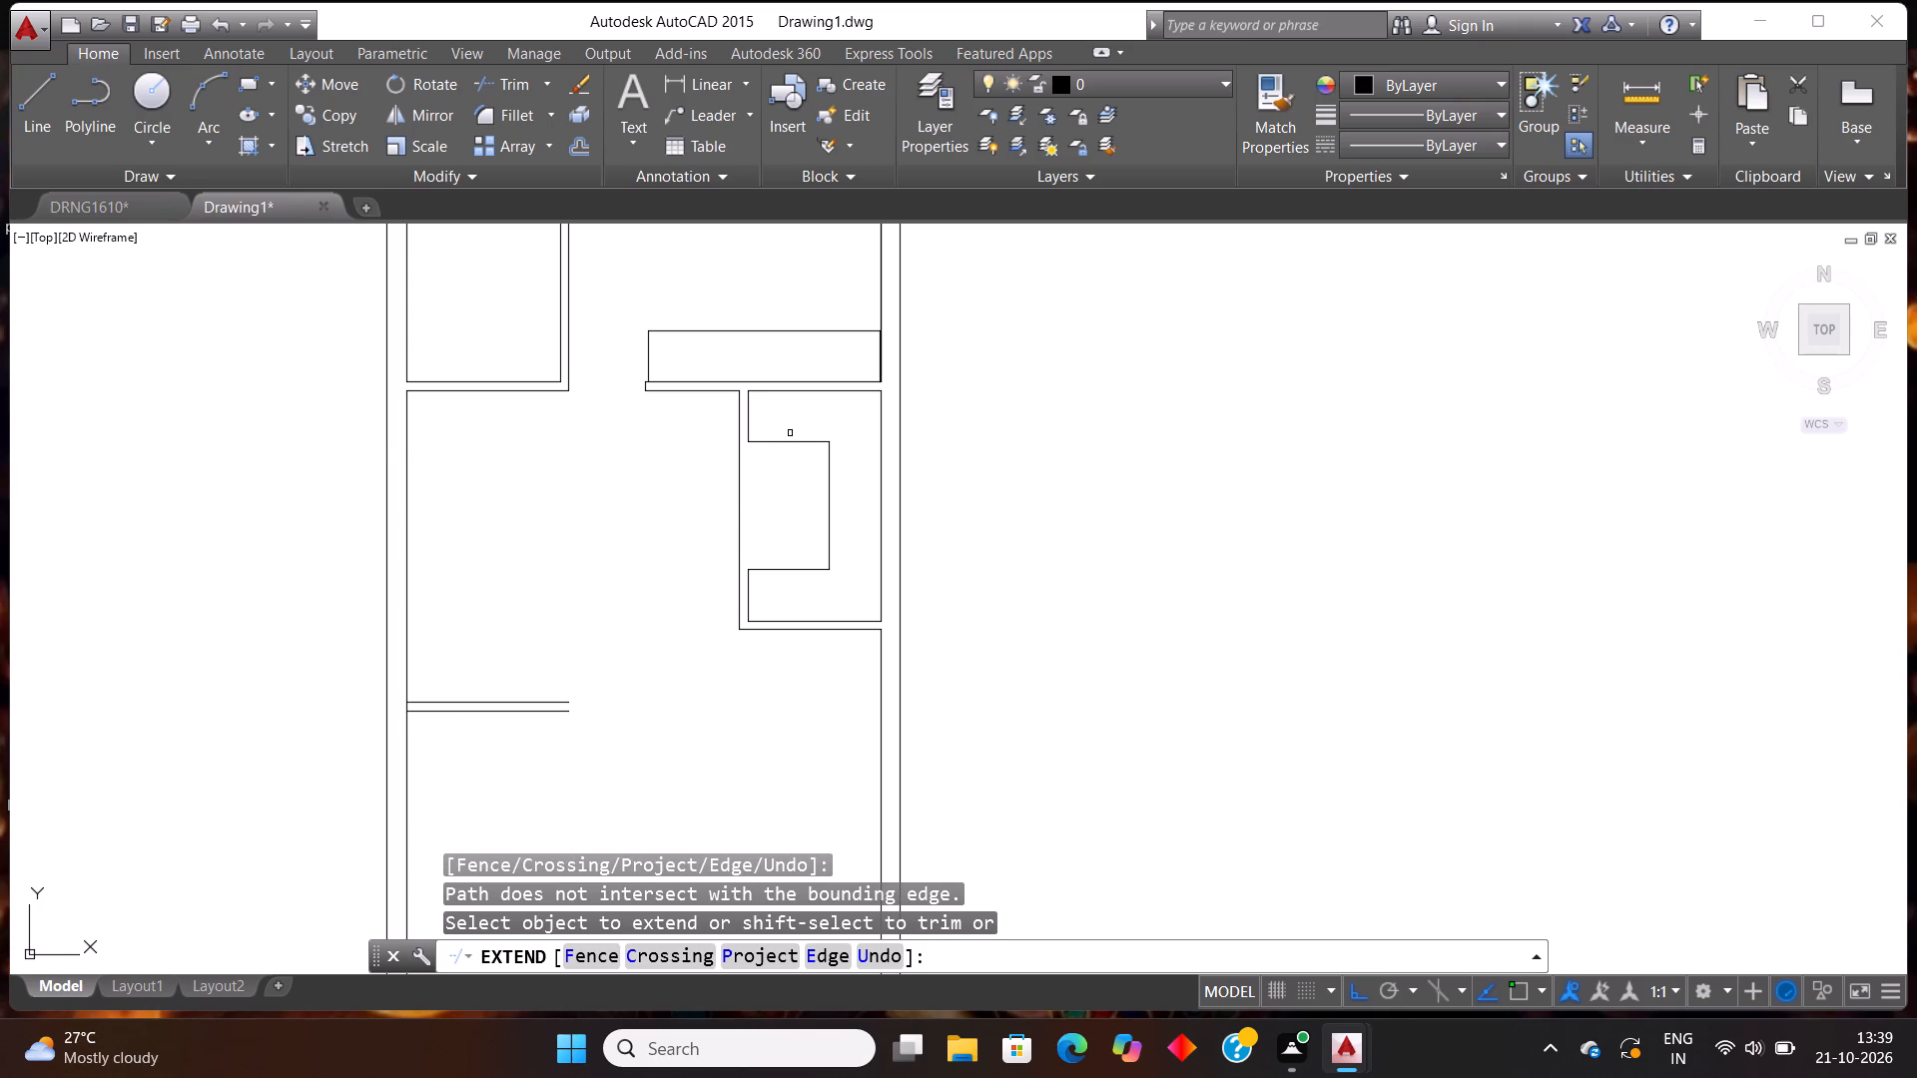
left_click(764, 443)
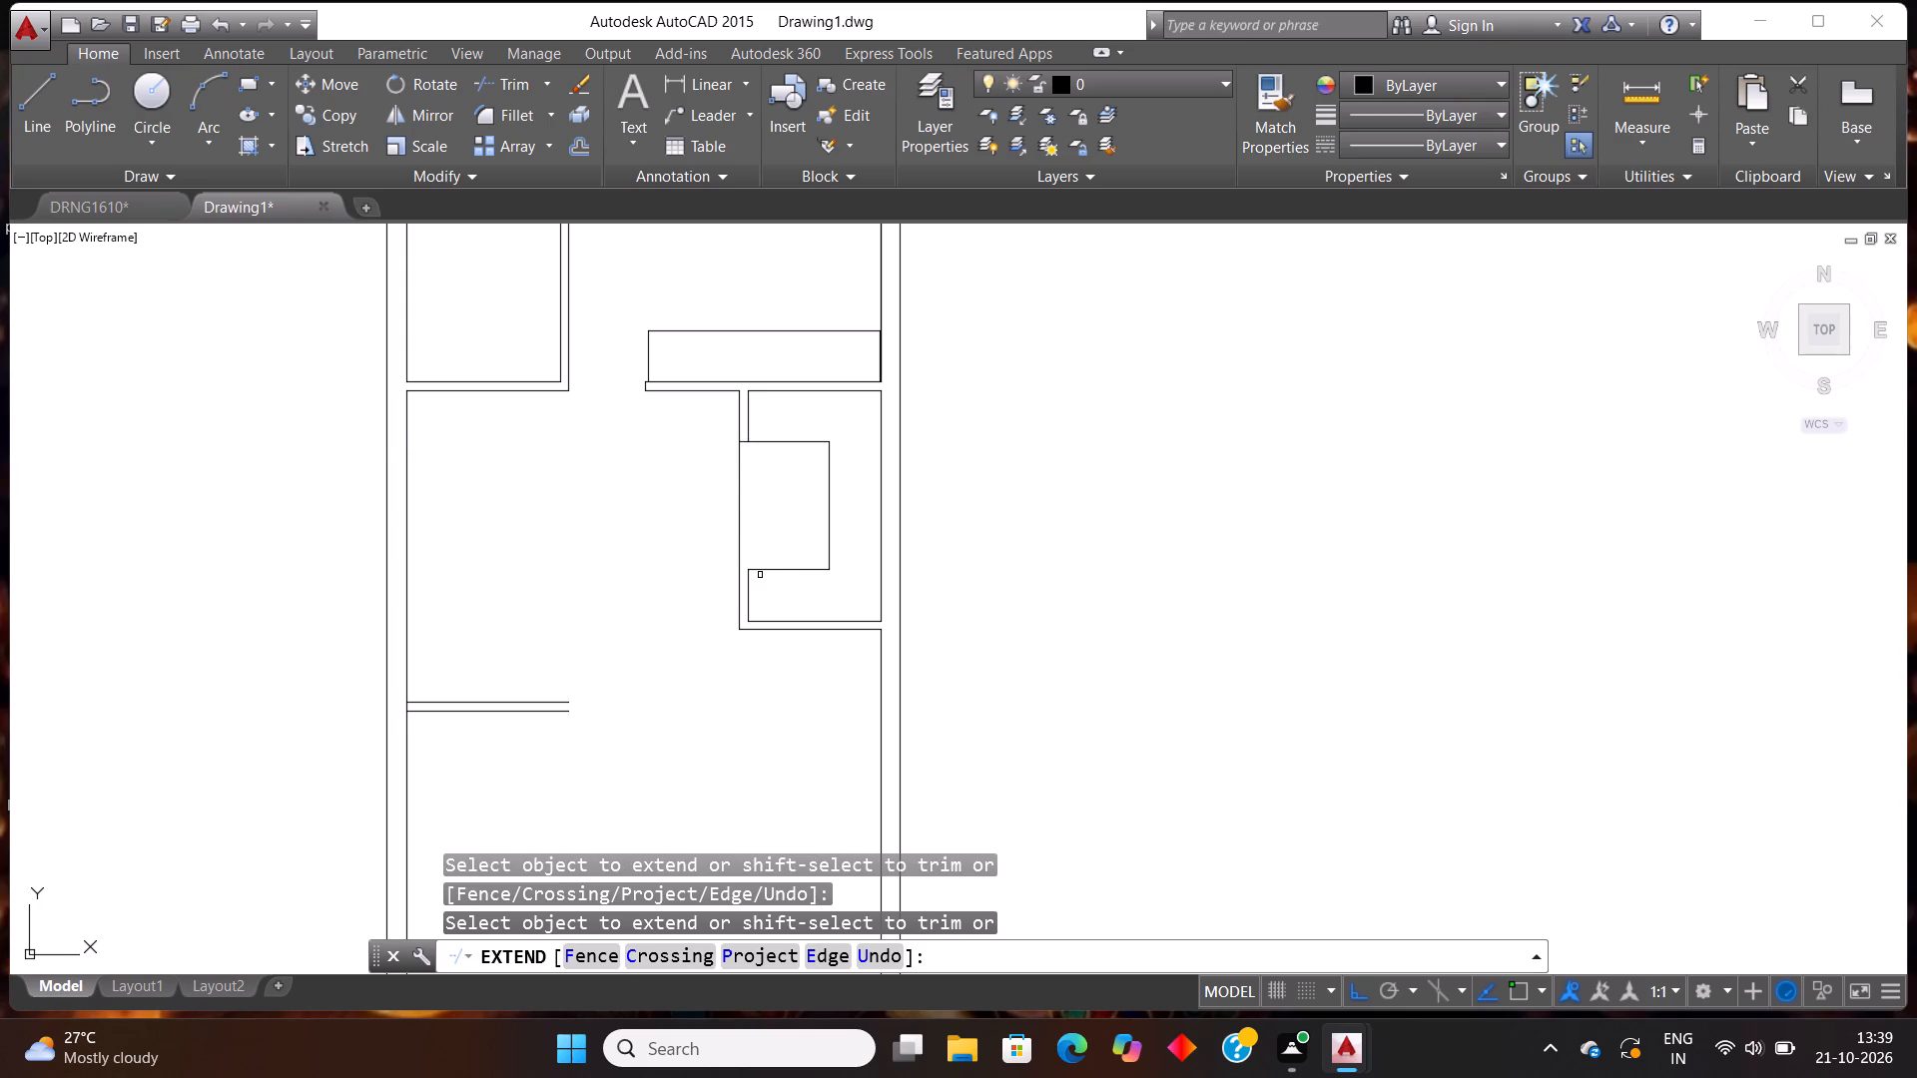
left_click(758, 568)
key("Escape")
key("Escape")
Trim the left partition's outer line between the two ends of the U-shaped outline to open the small room.
type("TR")
key("Return")
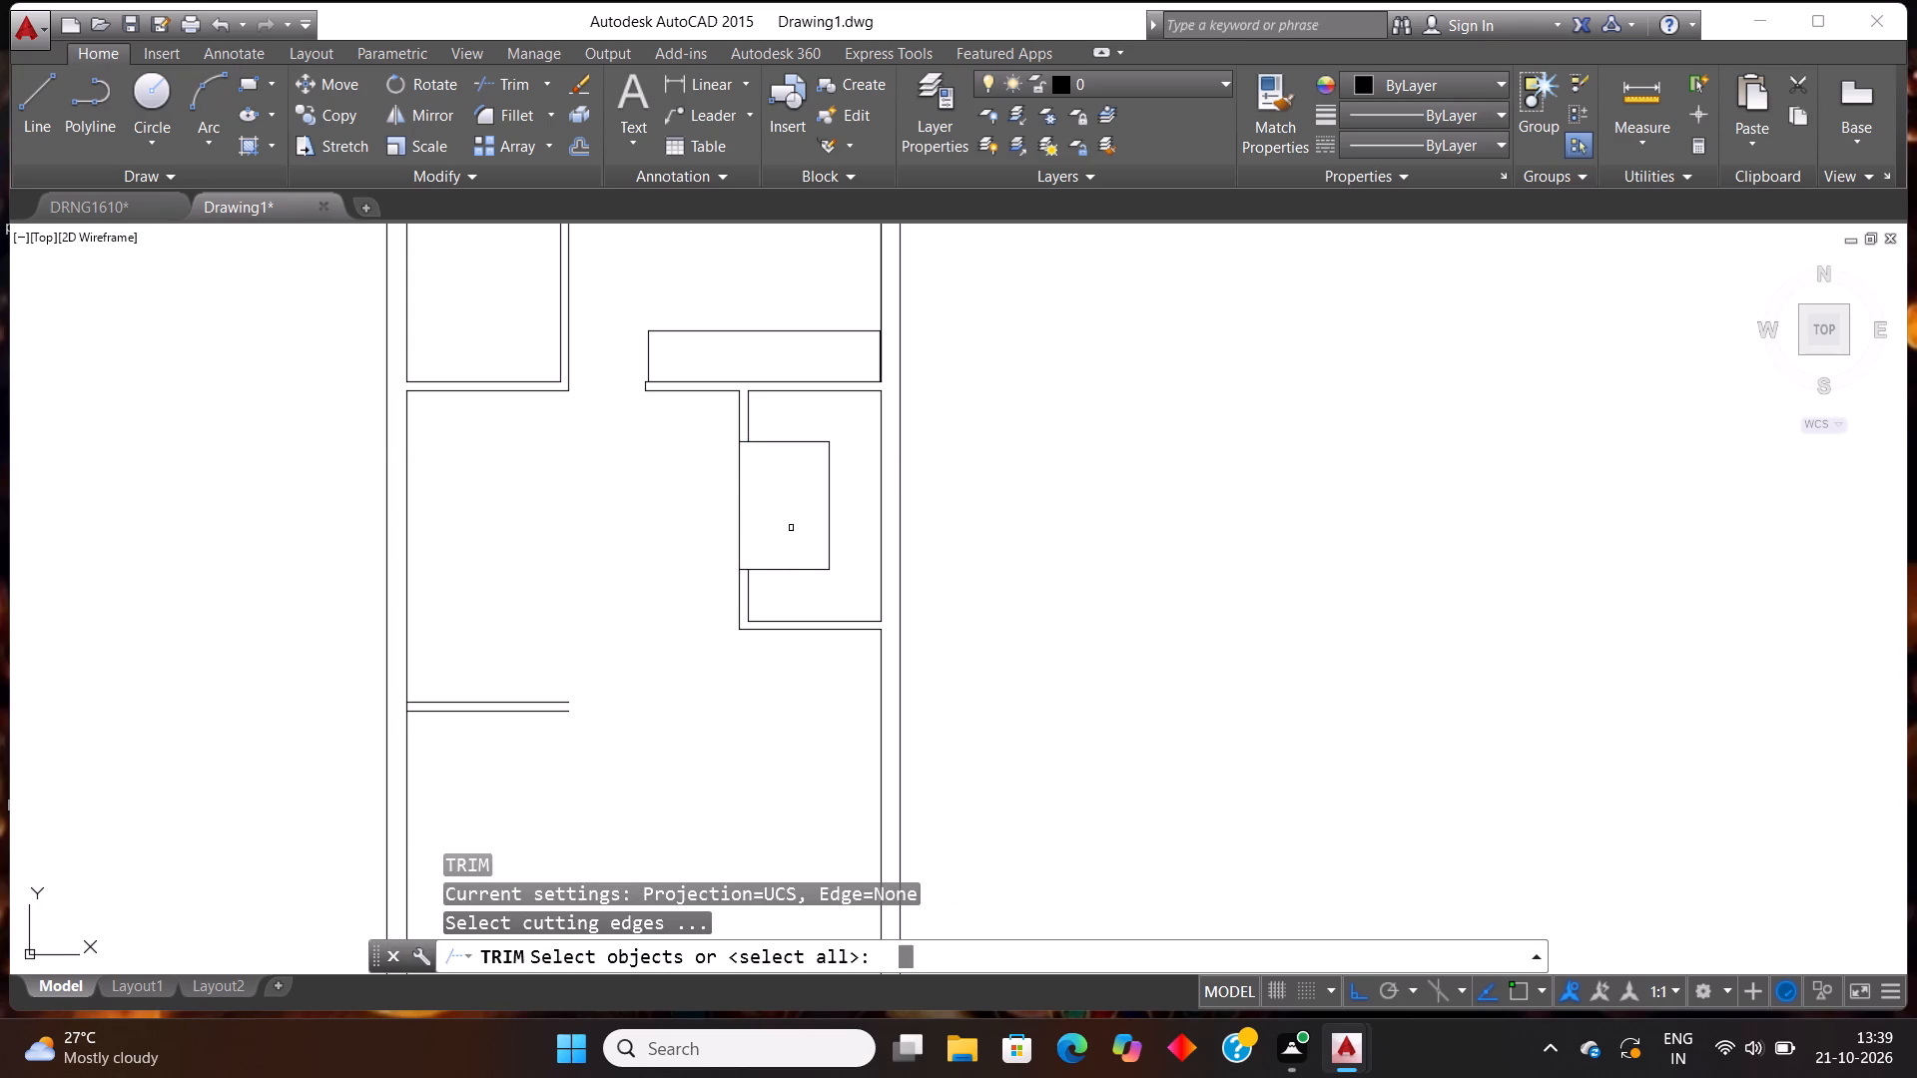
key("Return")
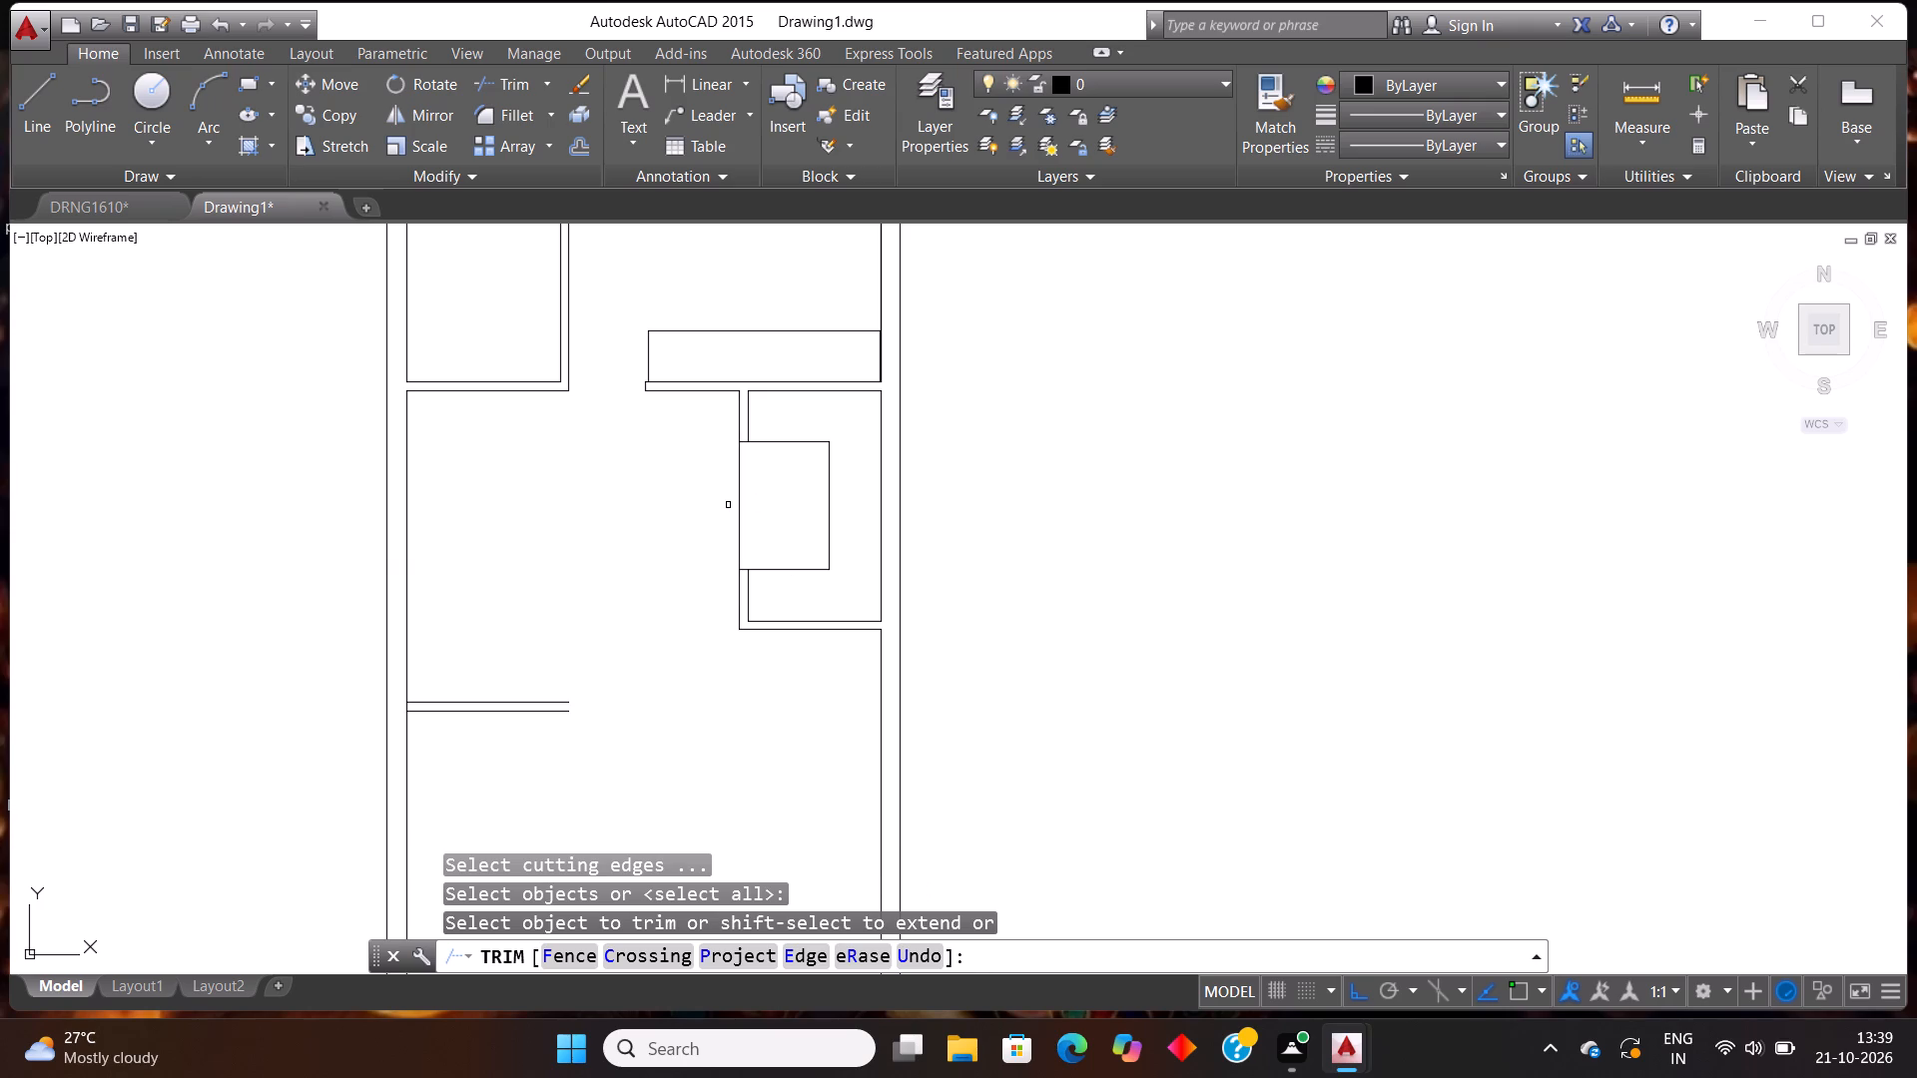
left_click(720, 498)
left_click(756, 501)
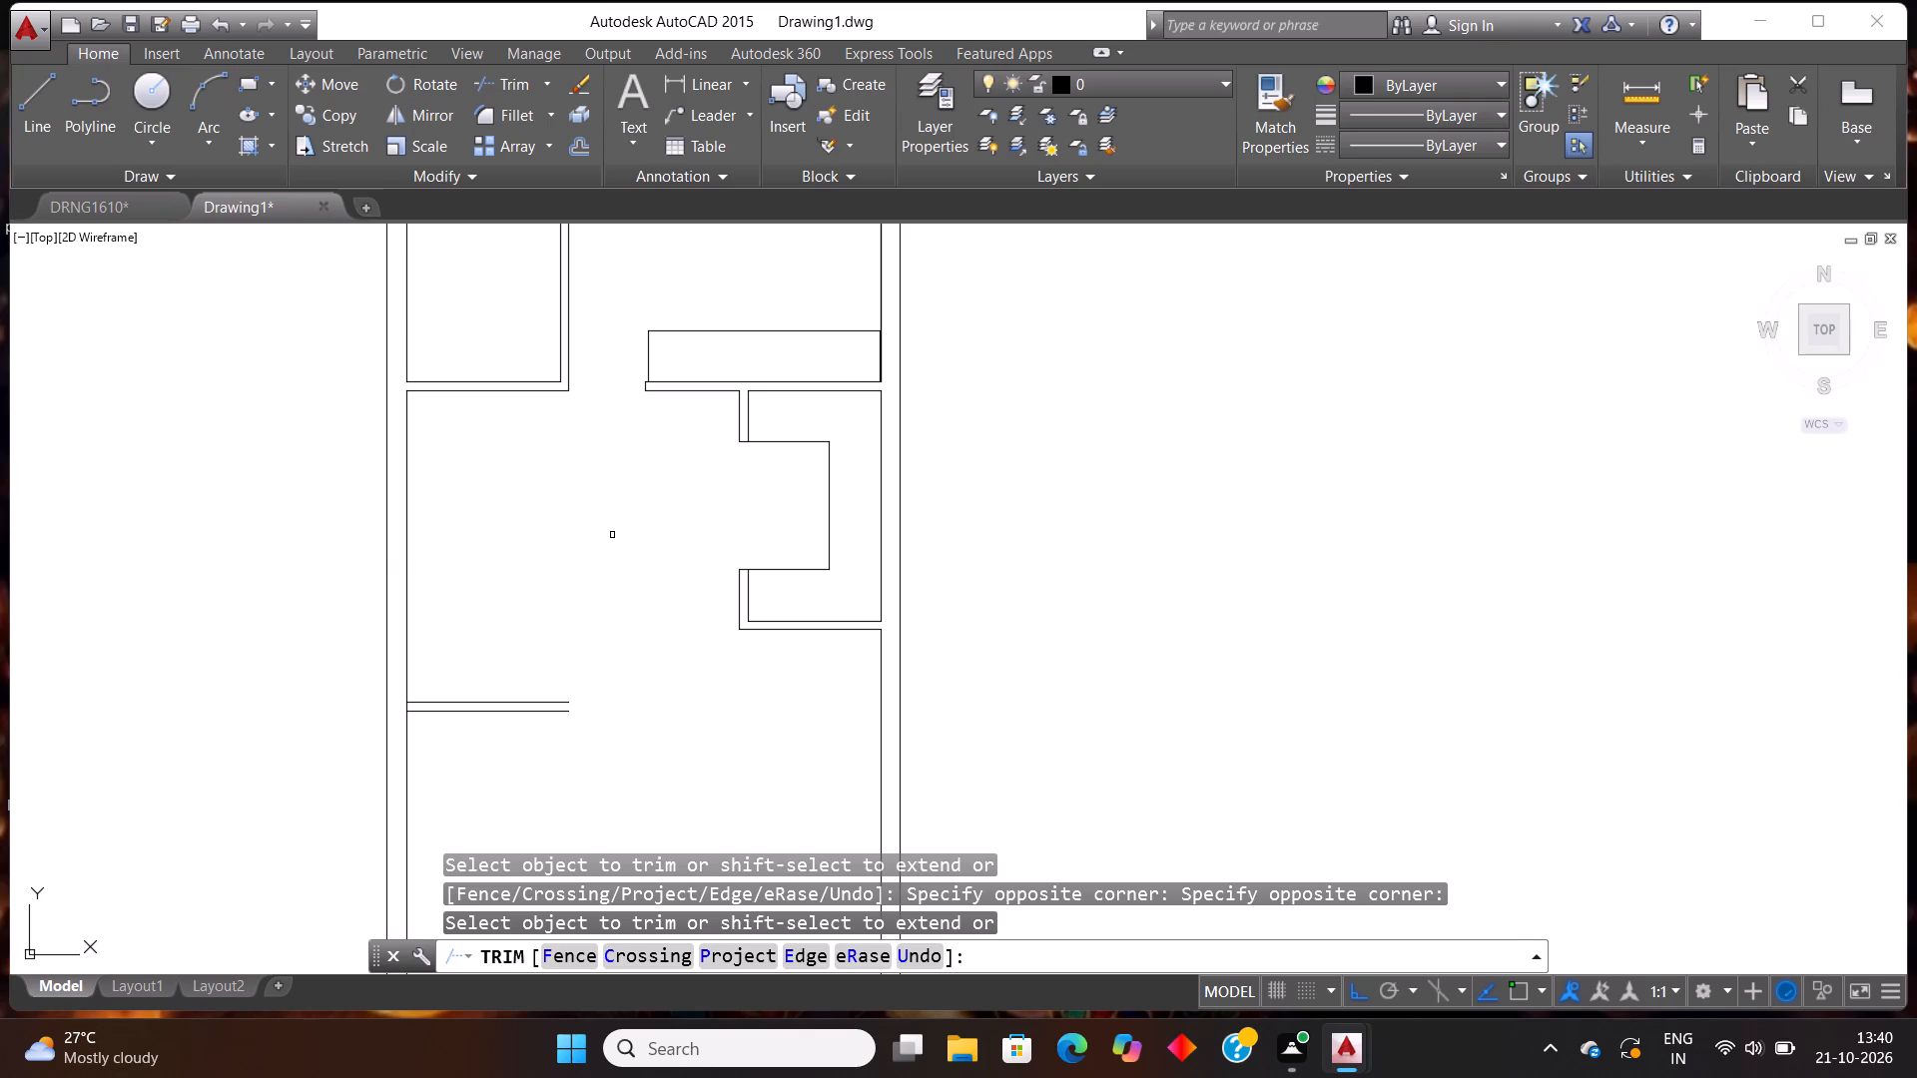
Delete the two short vertical lines of the left partition above the small room's opening.
scroll(761, 420, "up", 2)
left_click_drag(760, 417, 749, 418)
left_click(620, 435)
key("Escape")
key("Escape")
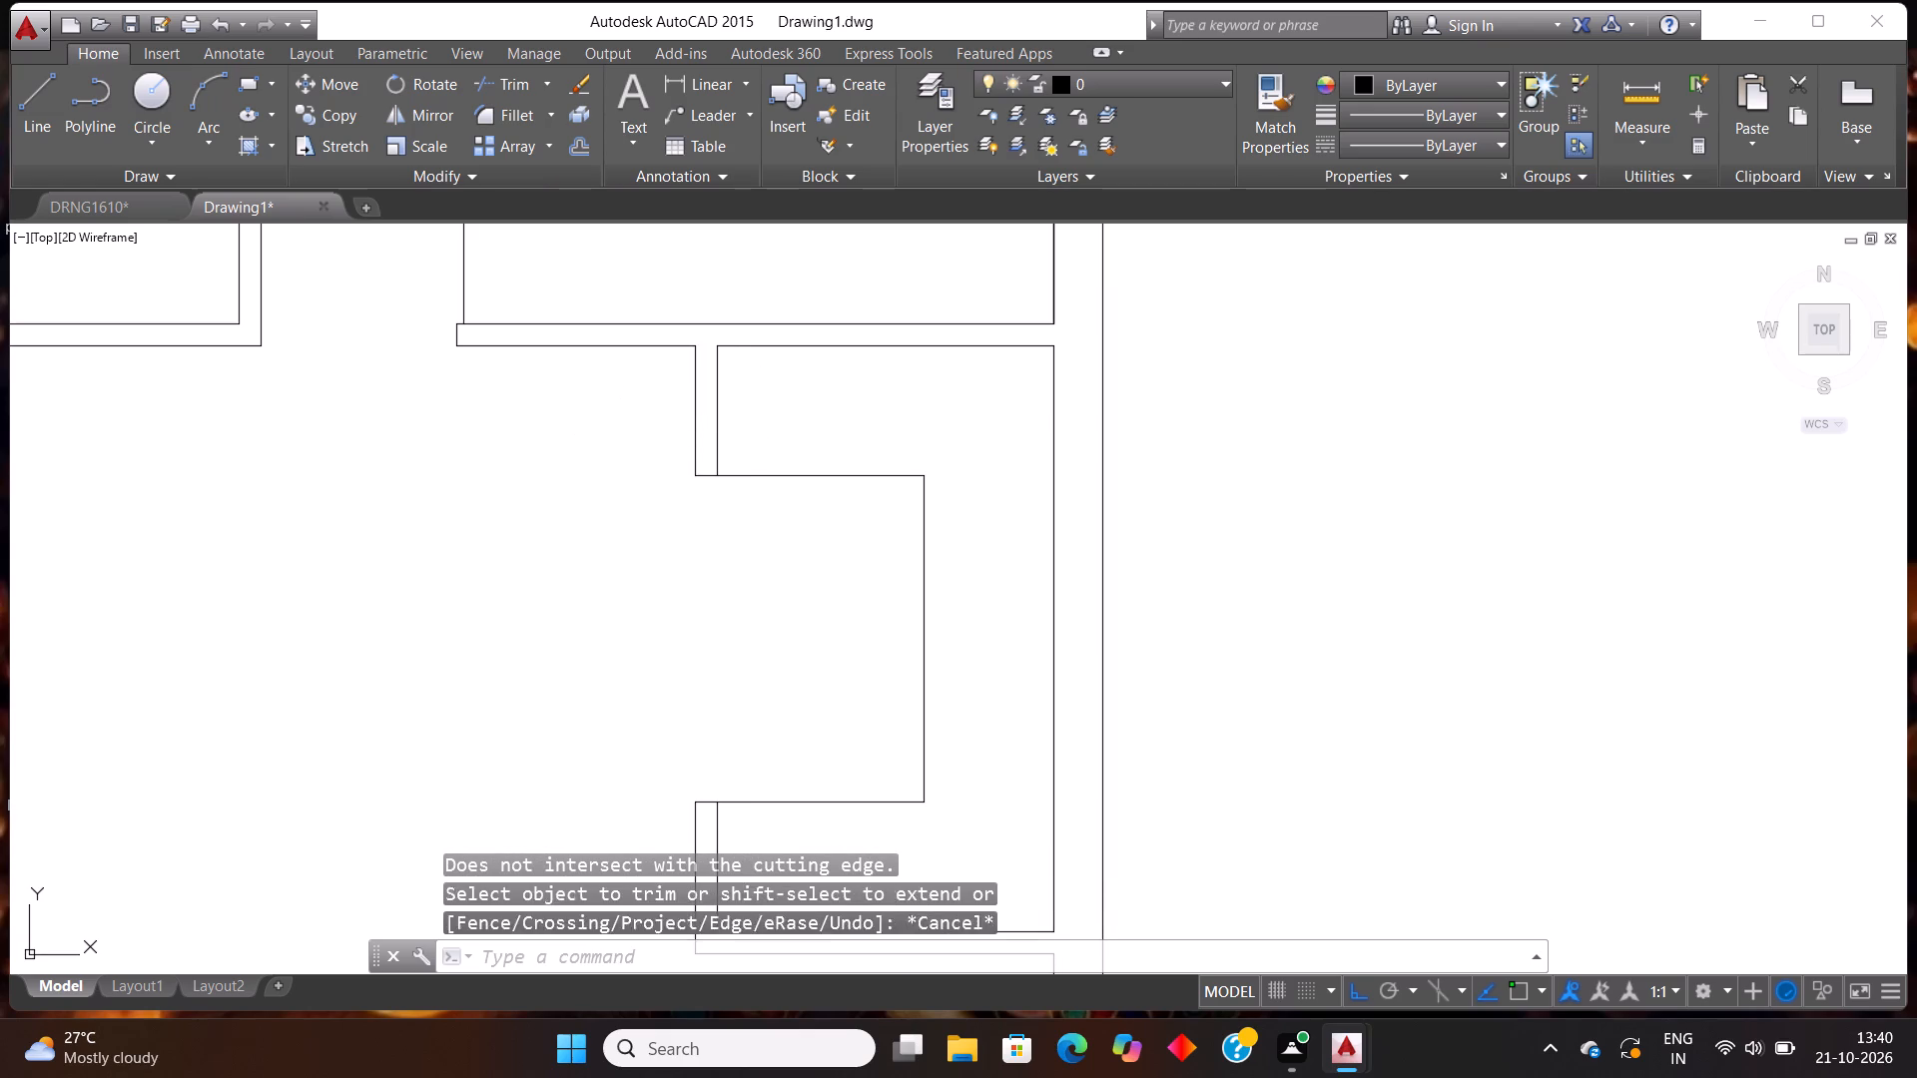
left_click(791, 418)
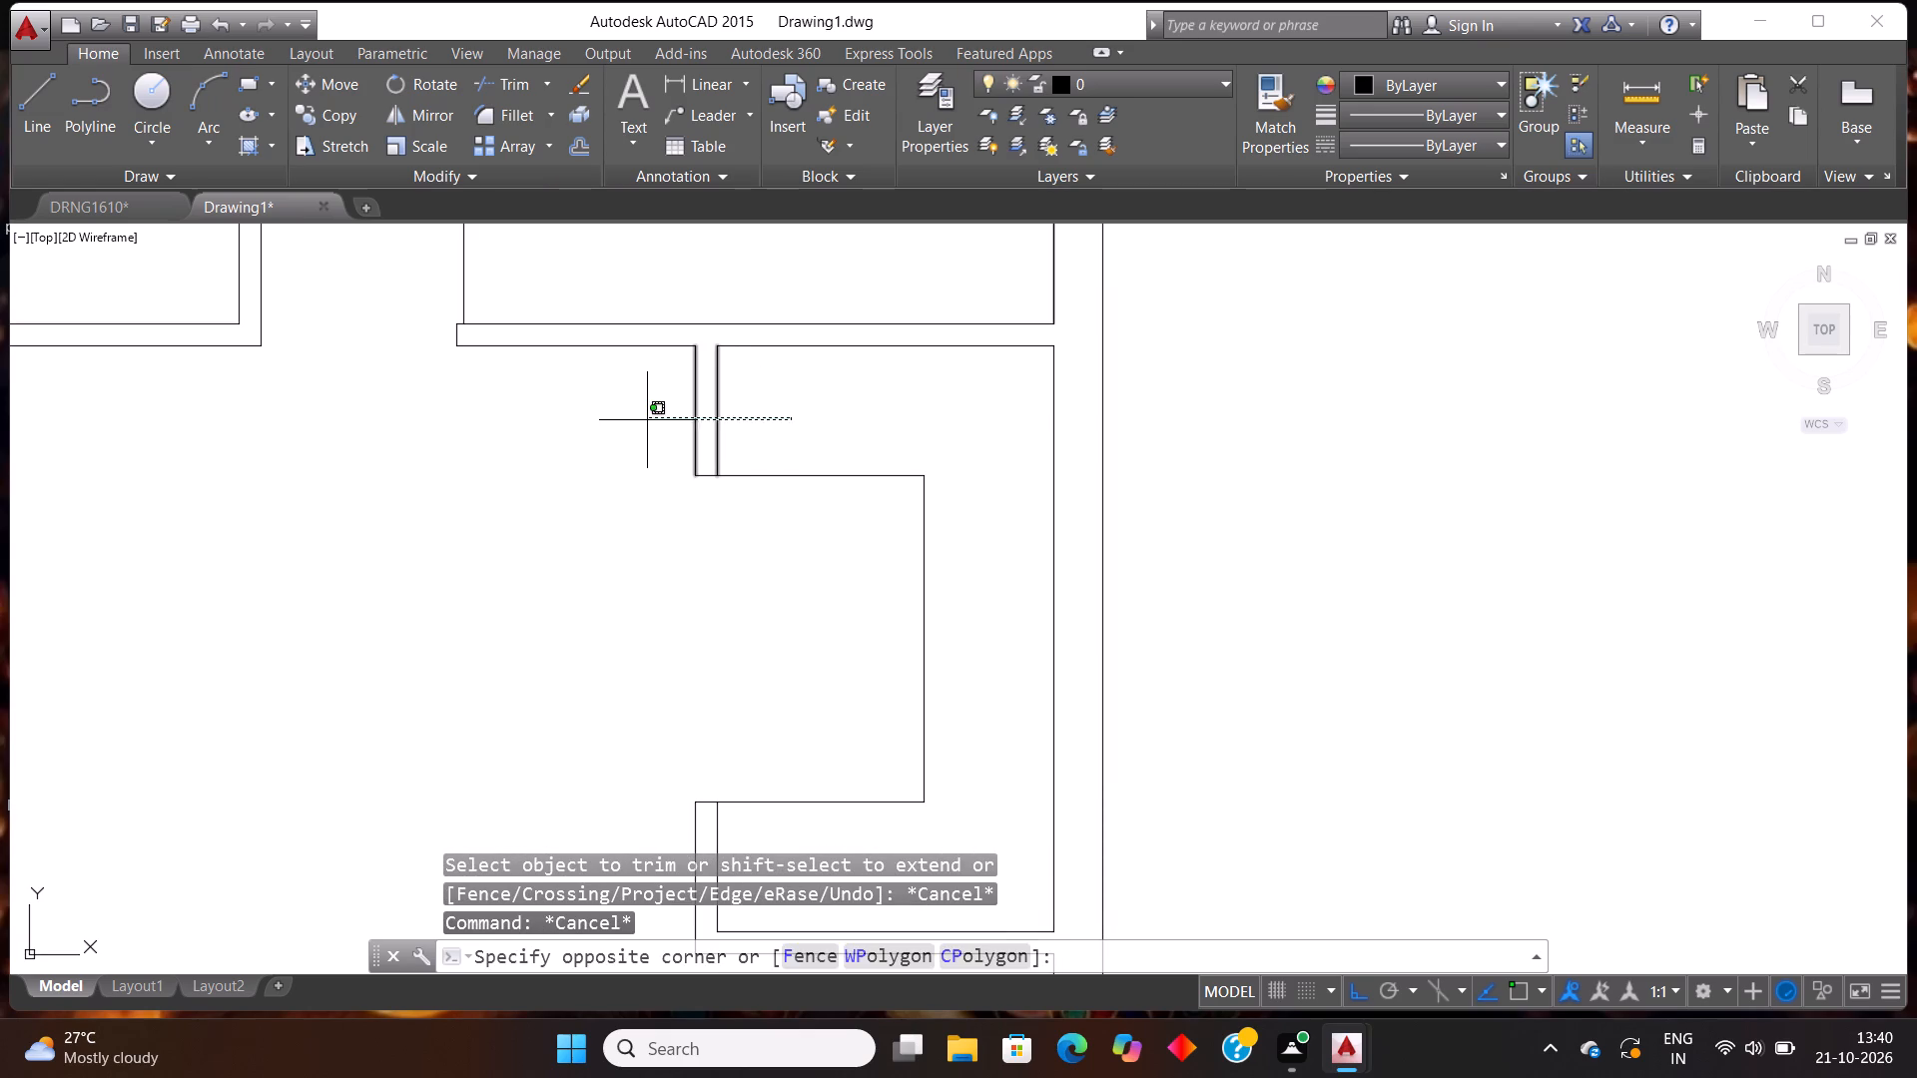
left_click(644, 419)
key("Delete")
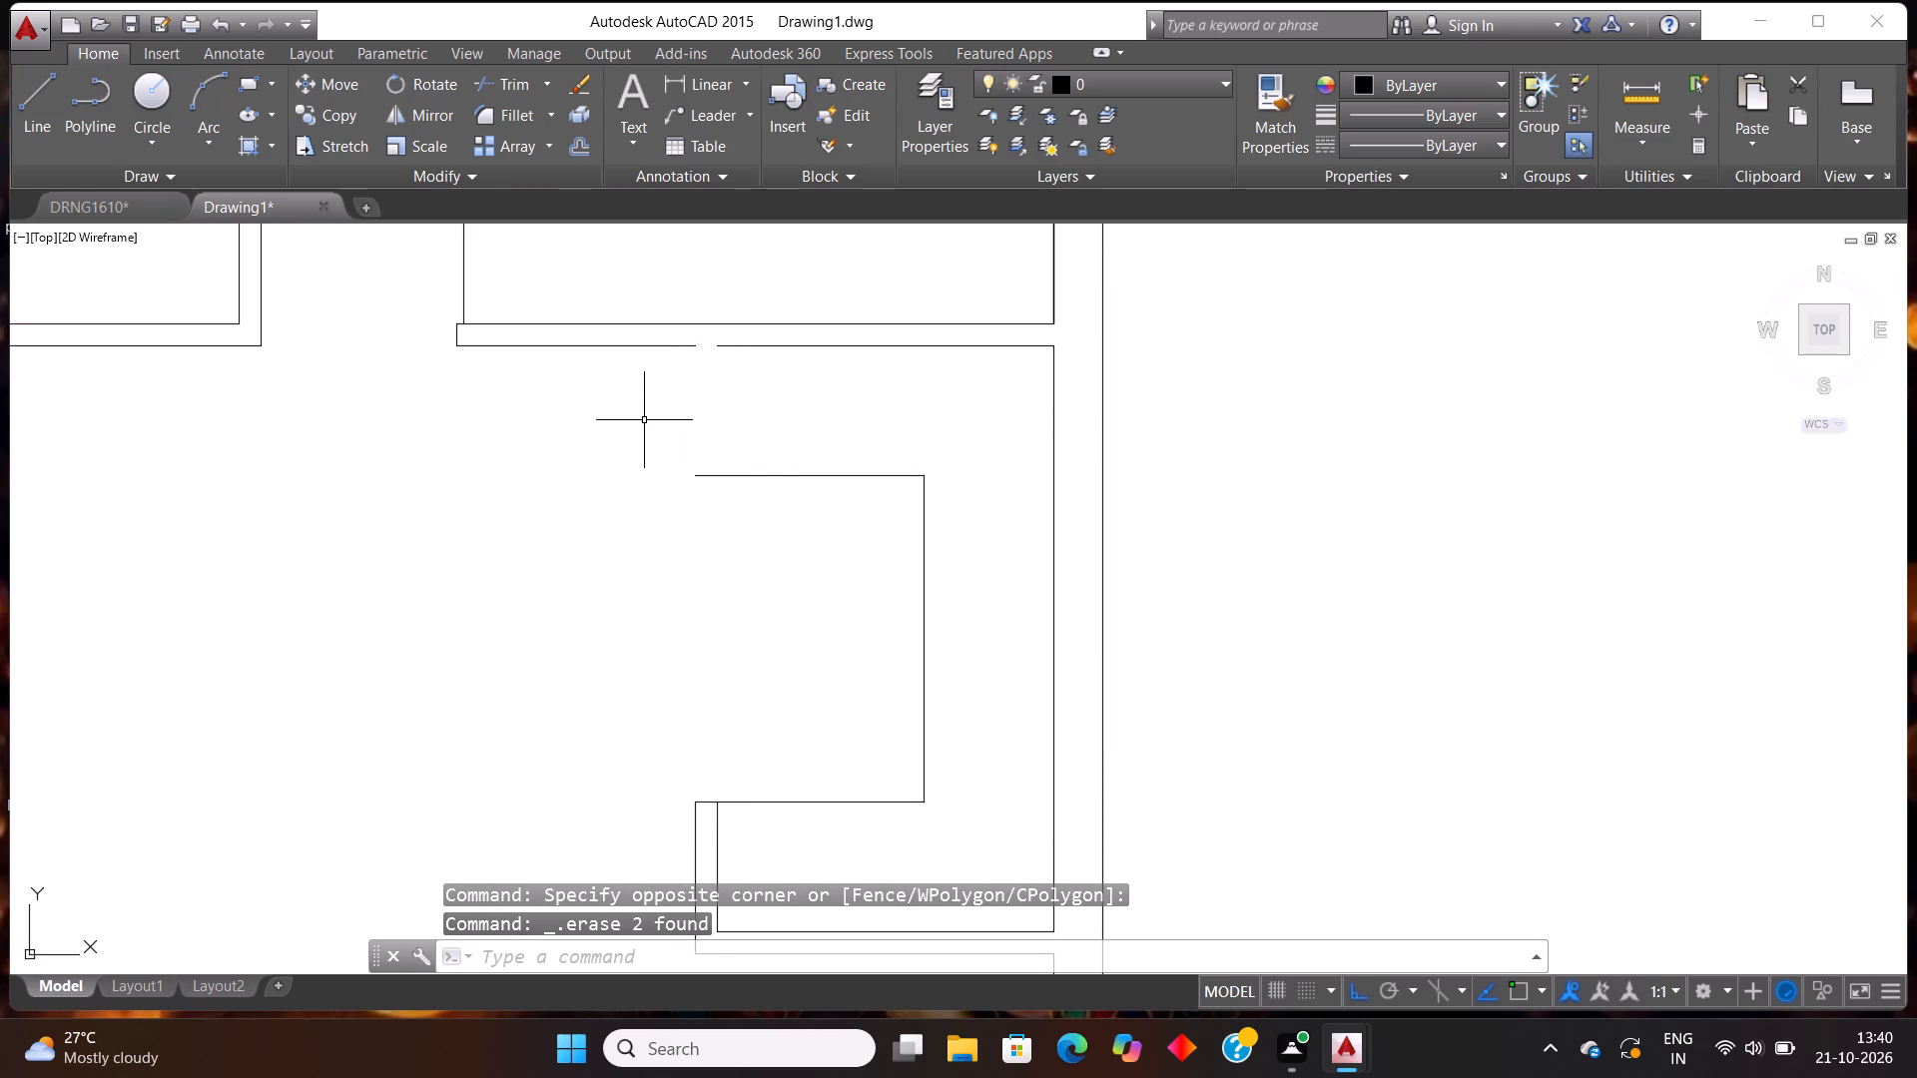
key("Escape")
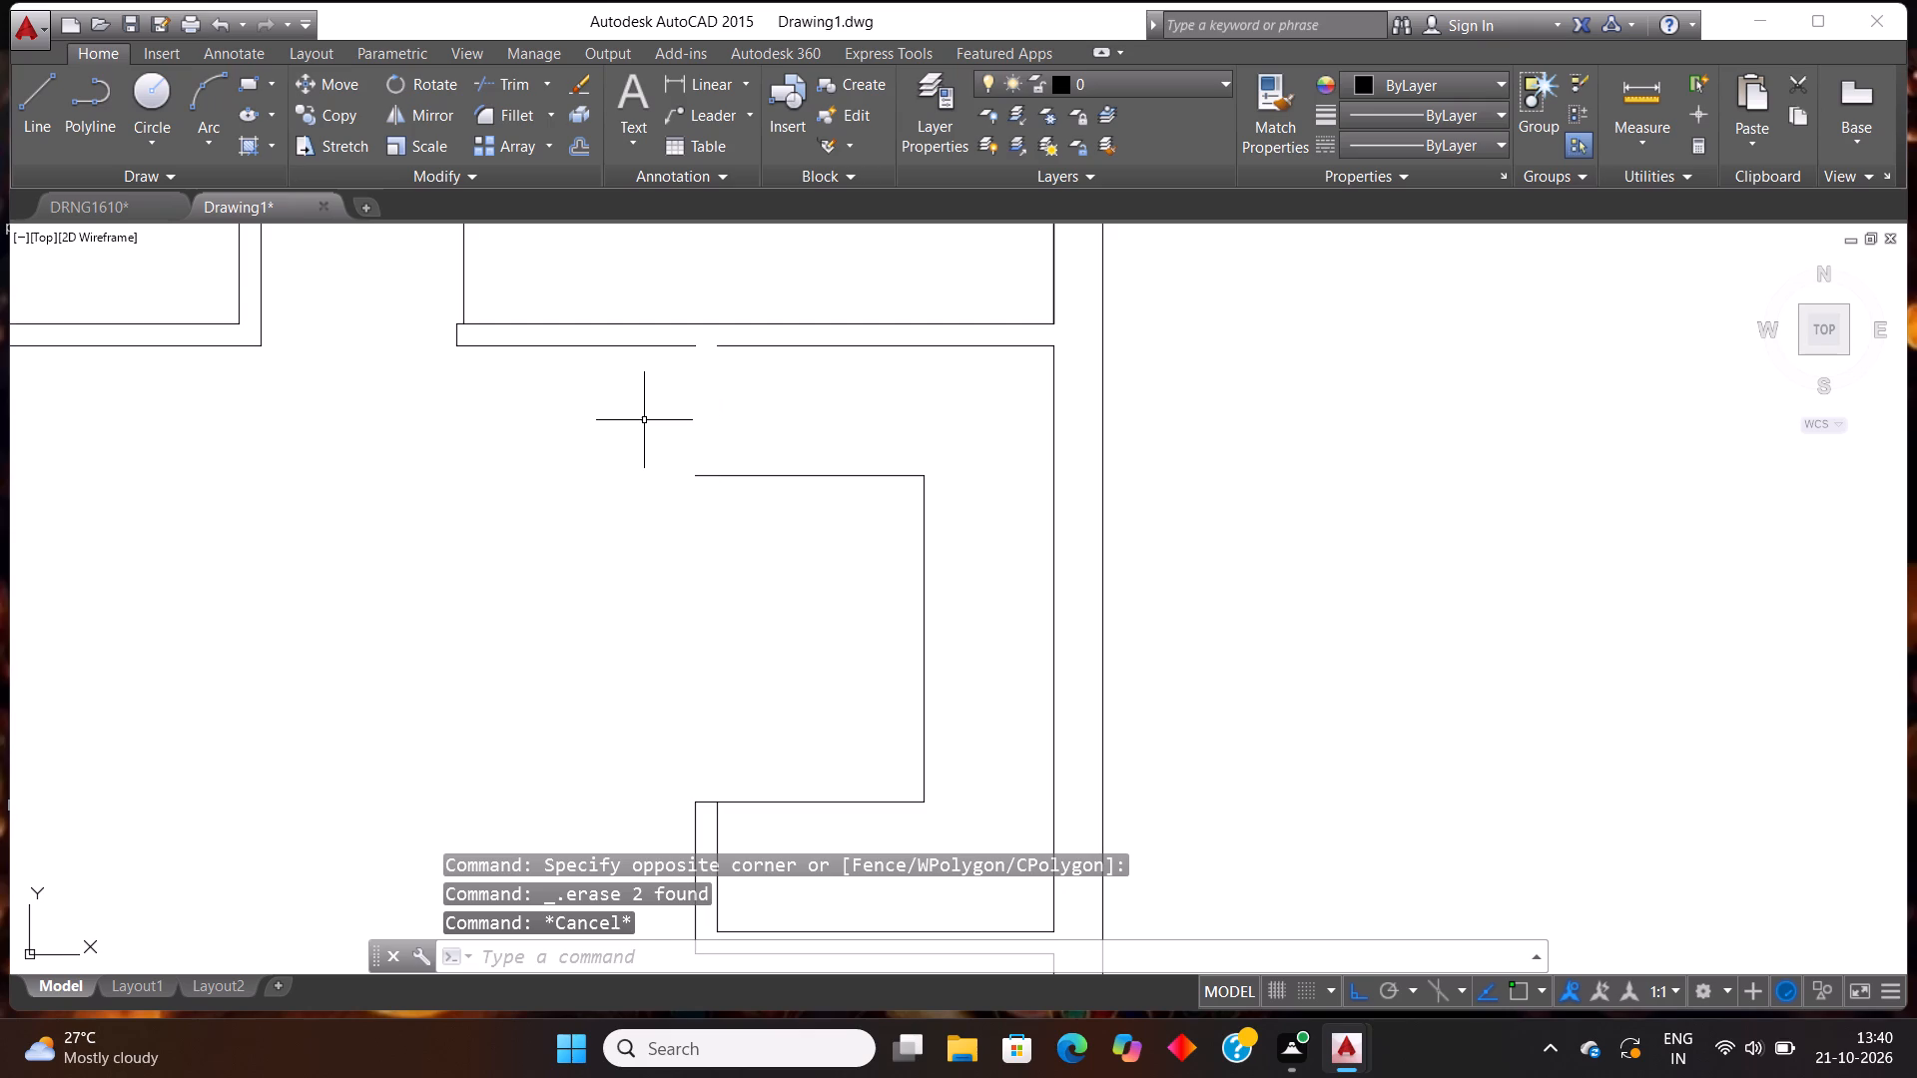
Extend the small room's top inner line left across the gap to meet the horizontal partition's lower line.
type("EX")
key("Return")
key("Return")
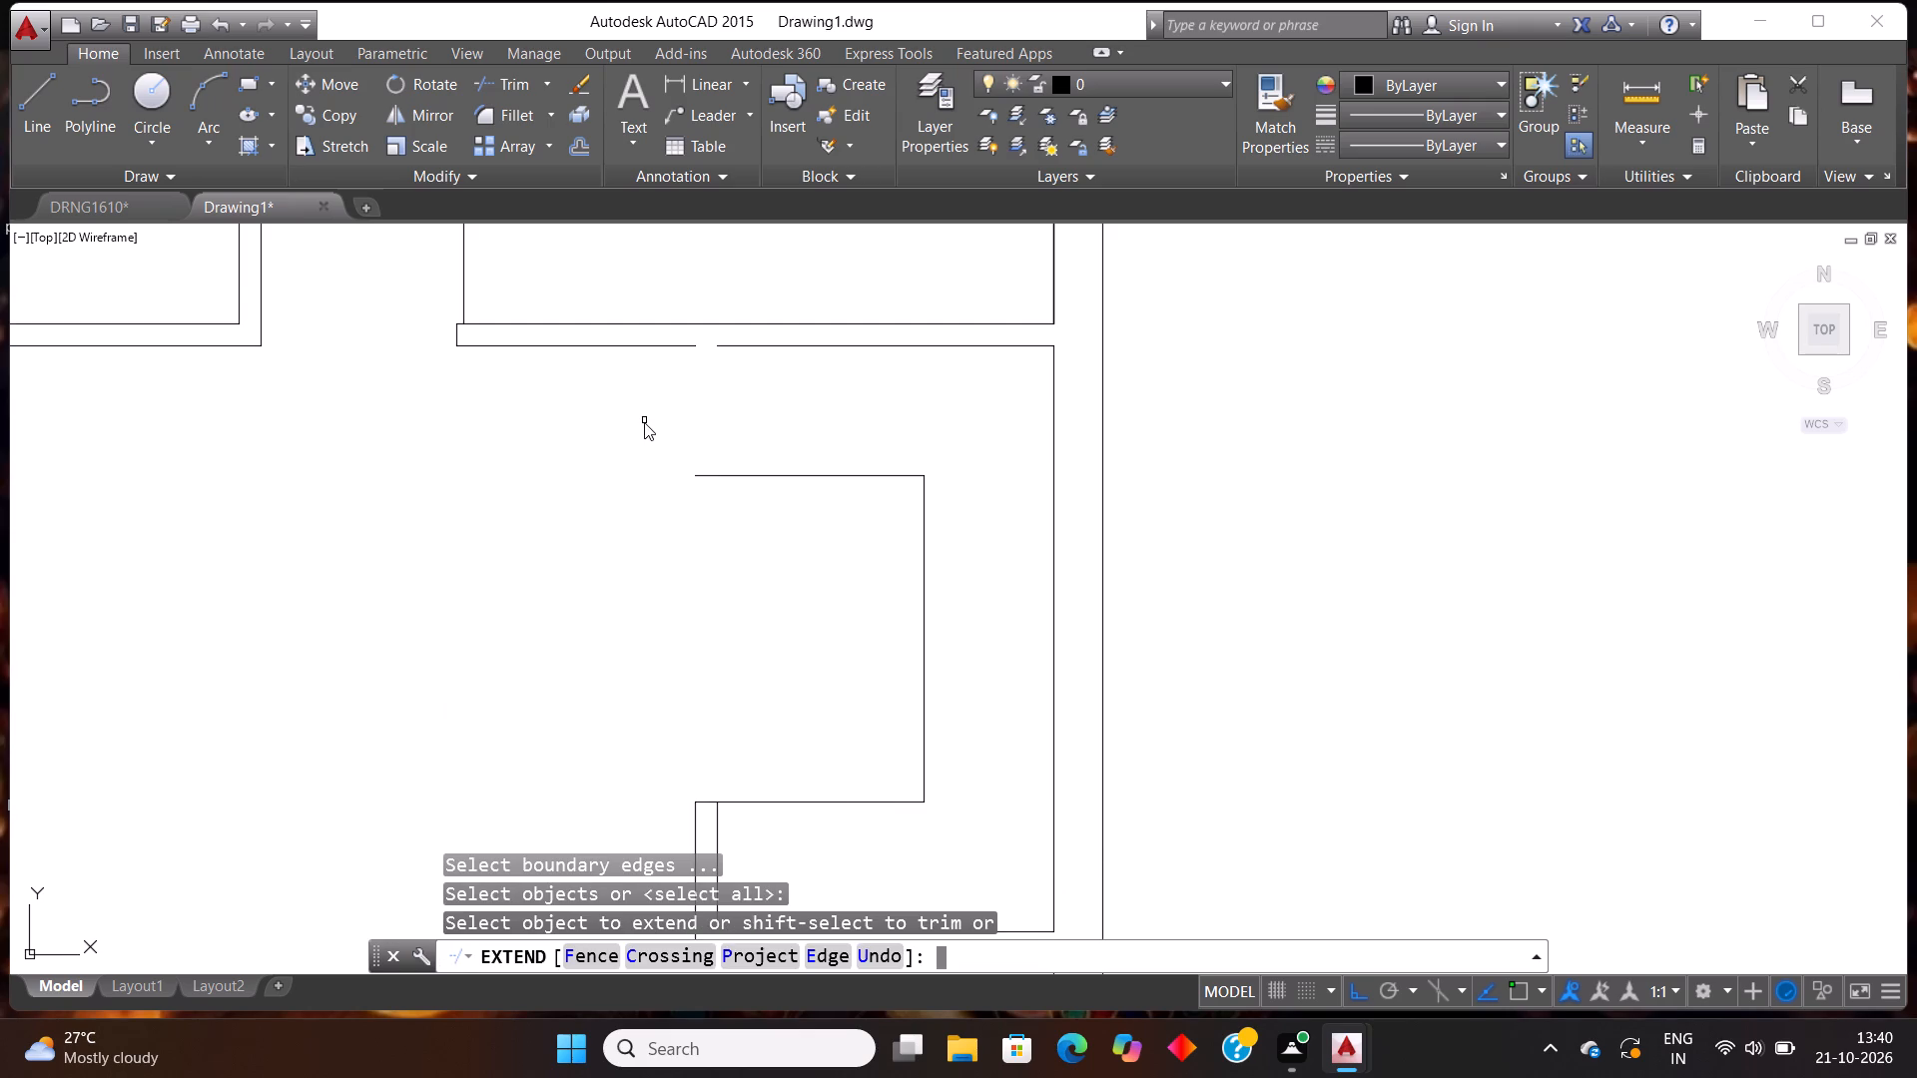
left_click(722, 348)
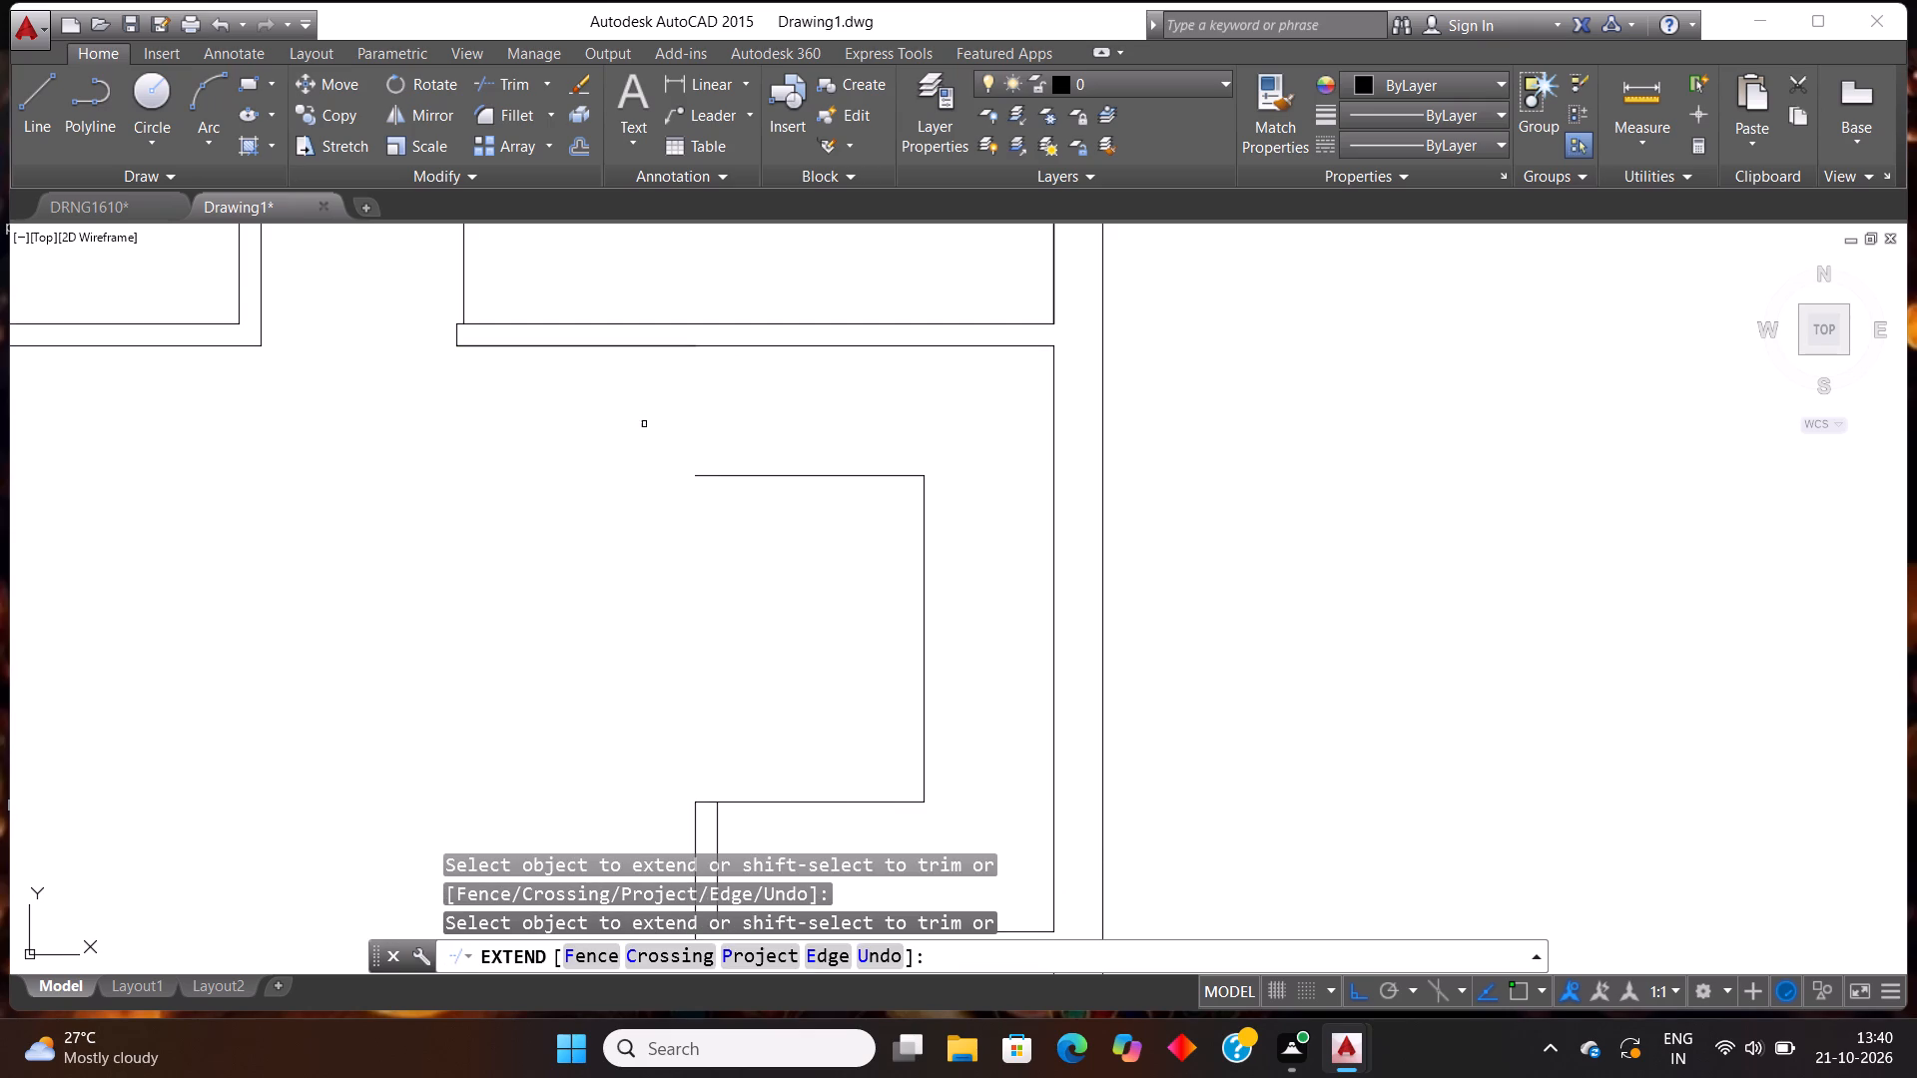
key("Escape")
key("Escape")
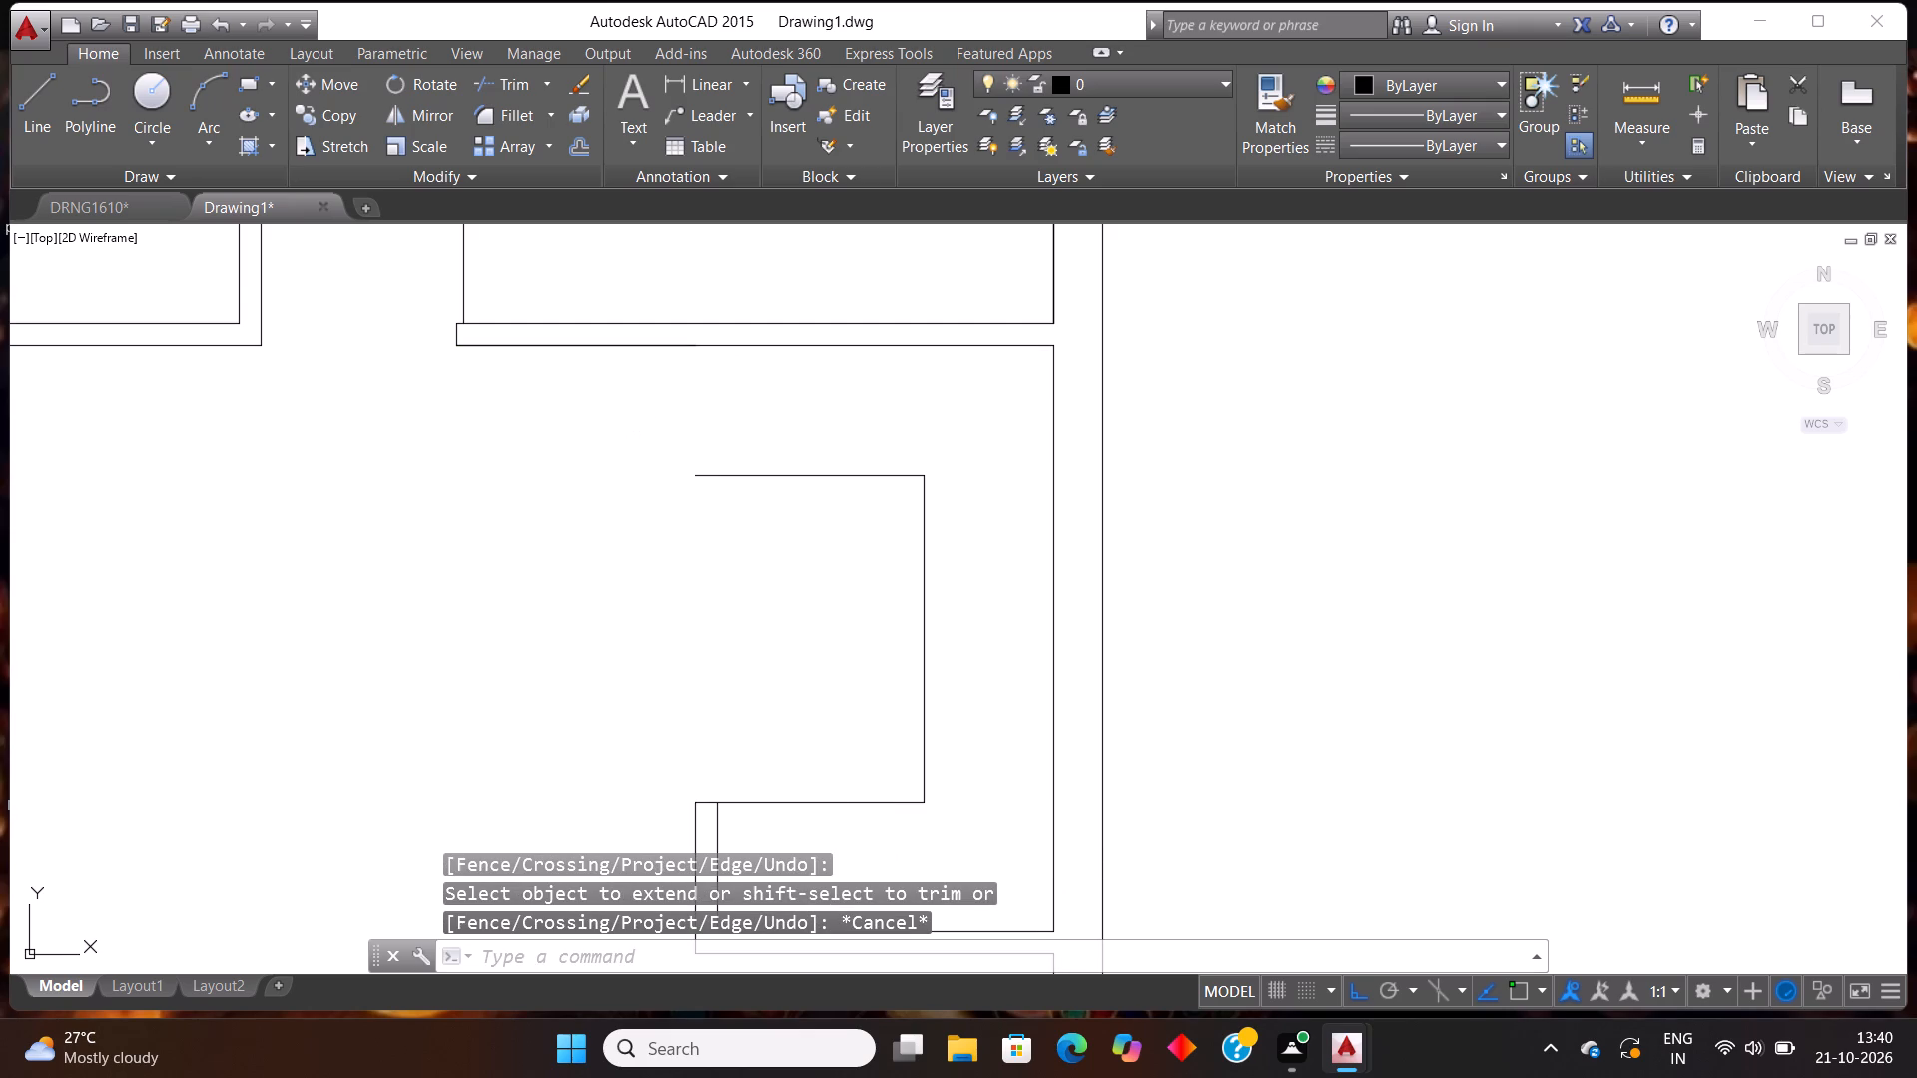
Extend the U-shaped outline's upper horizontal line left to the inner line of the left outer wall.
type("EX")
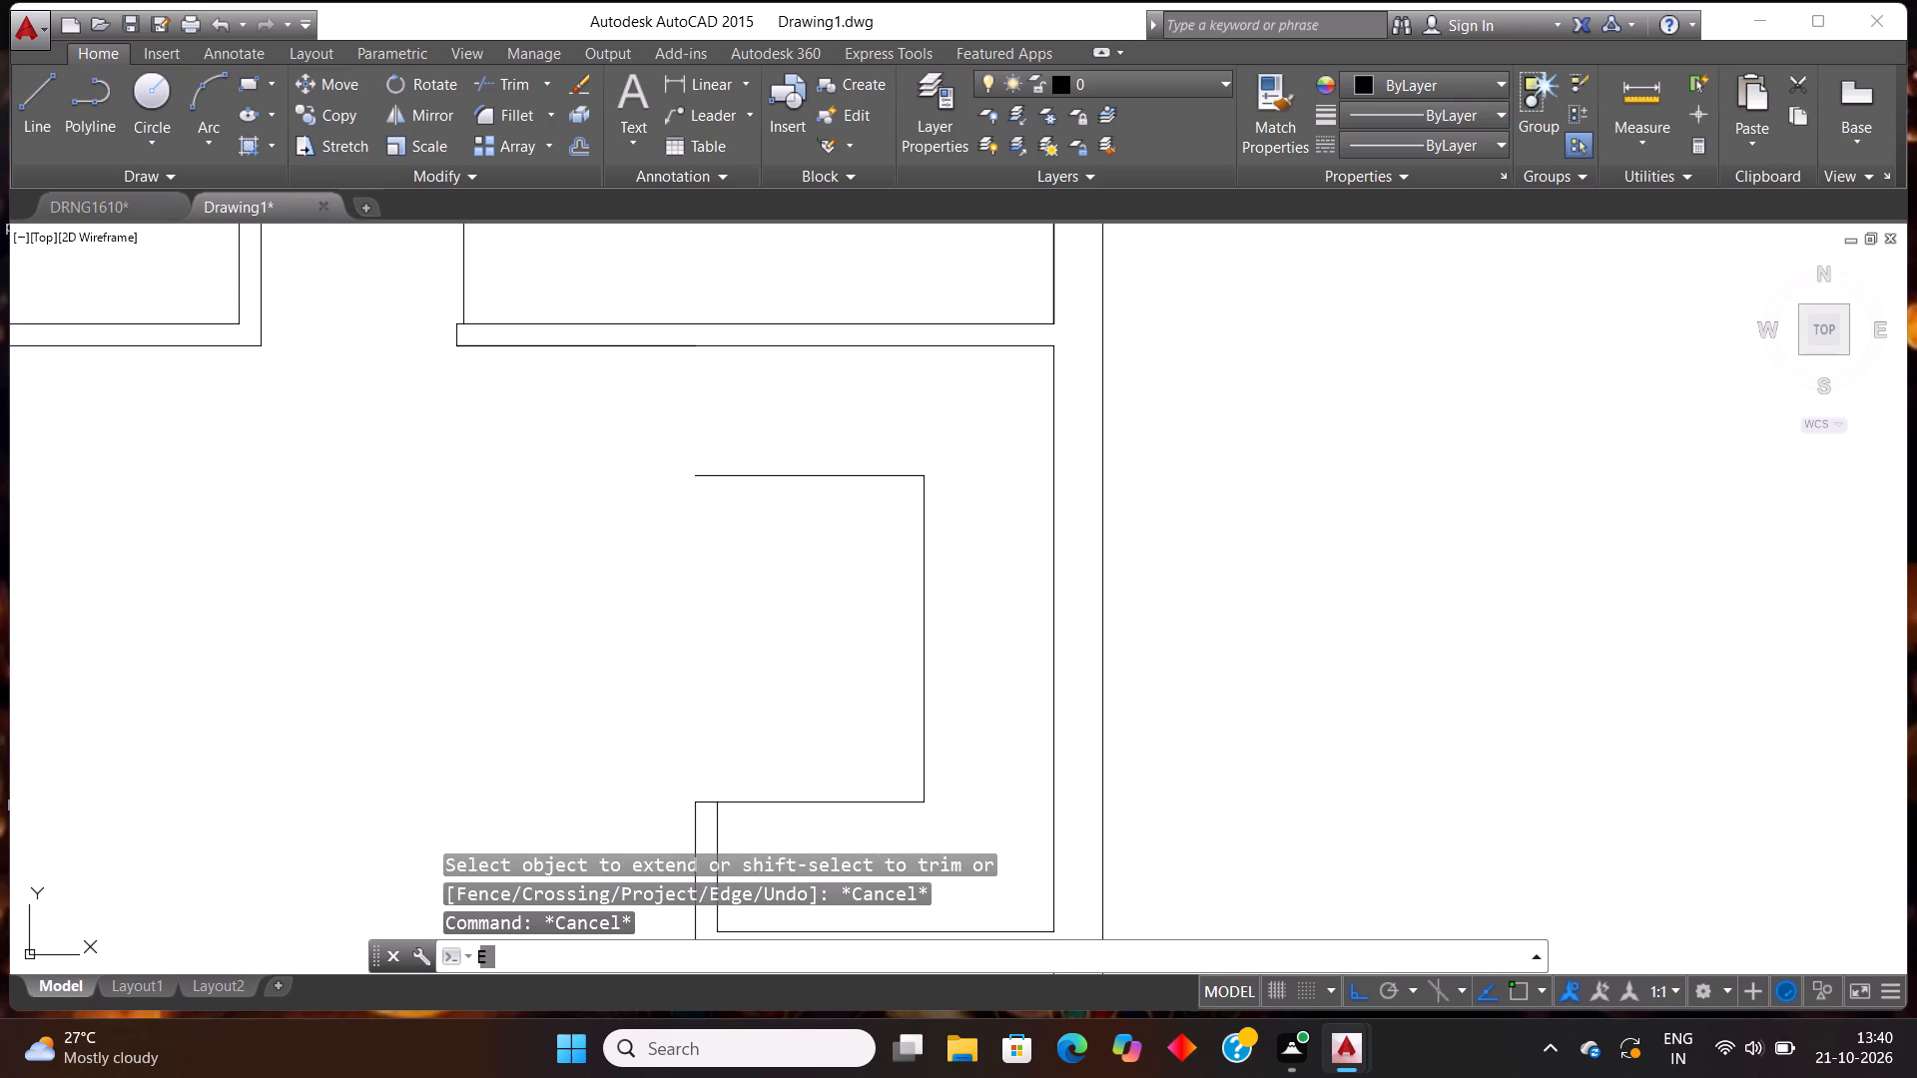
key("Return")
key("Return")
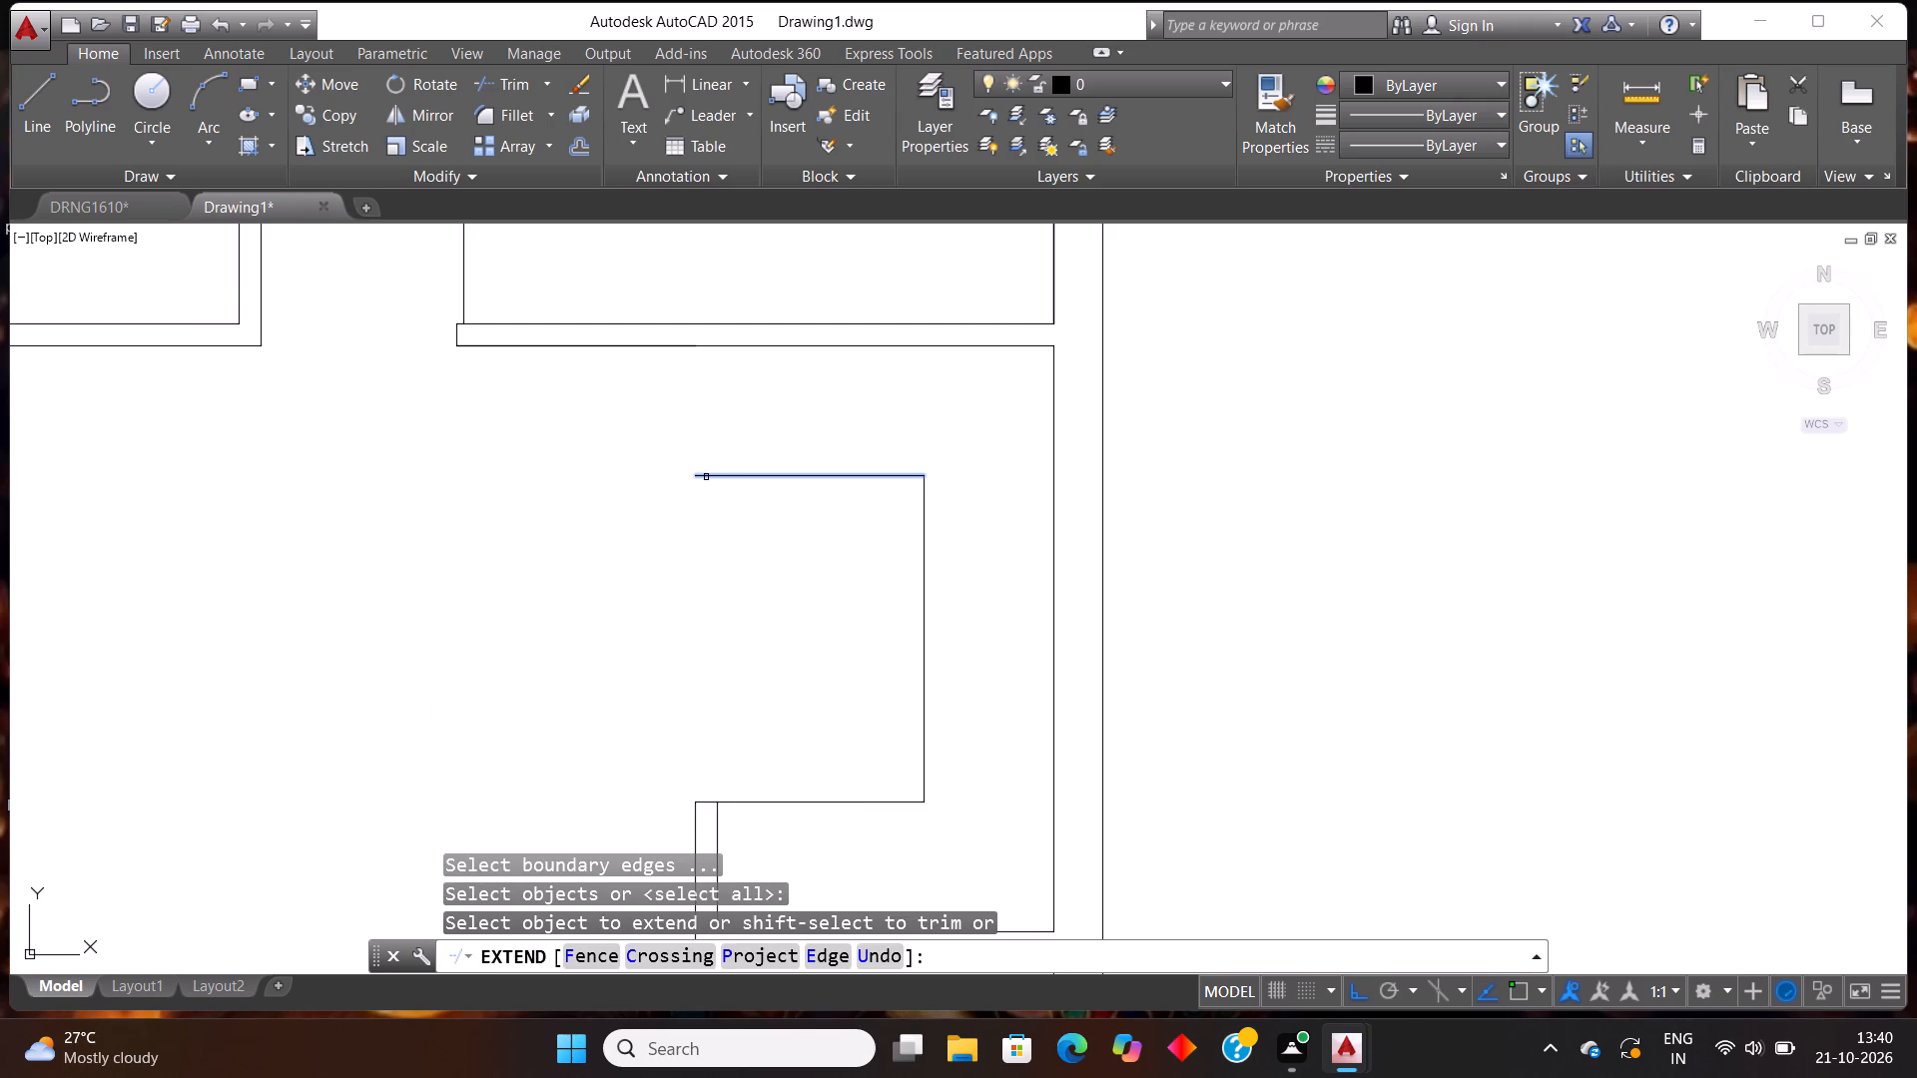
scroll(944, 481, "up", 3)
scroll(828, 470, "up", 6)
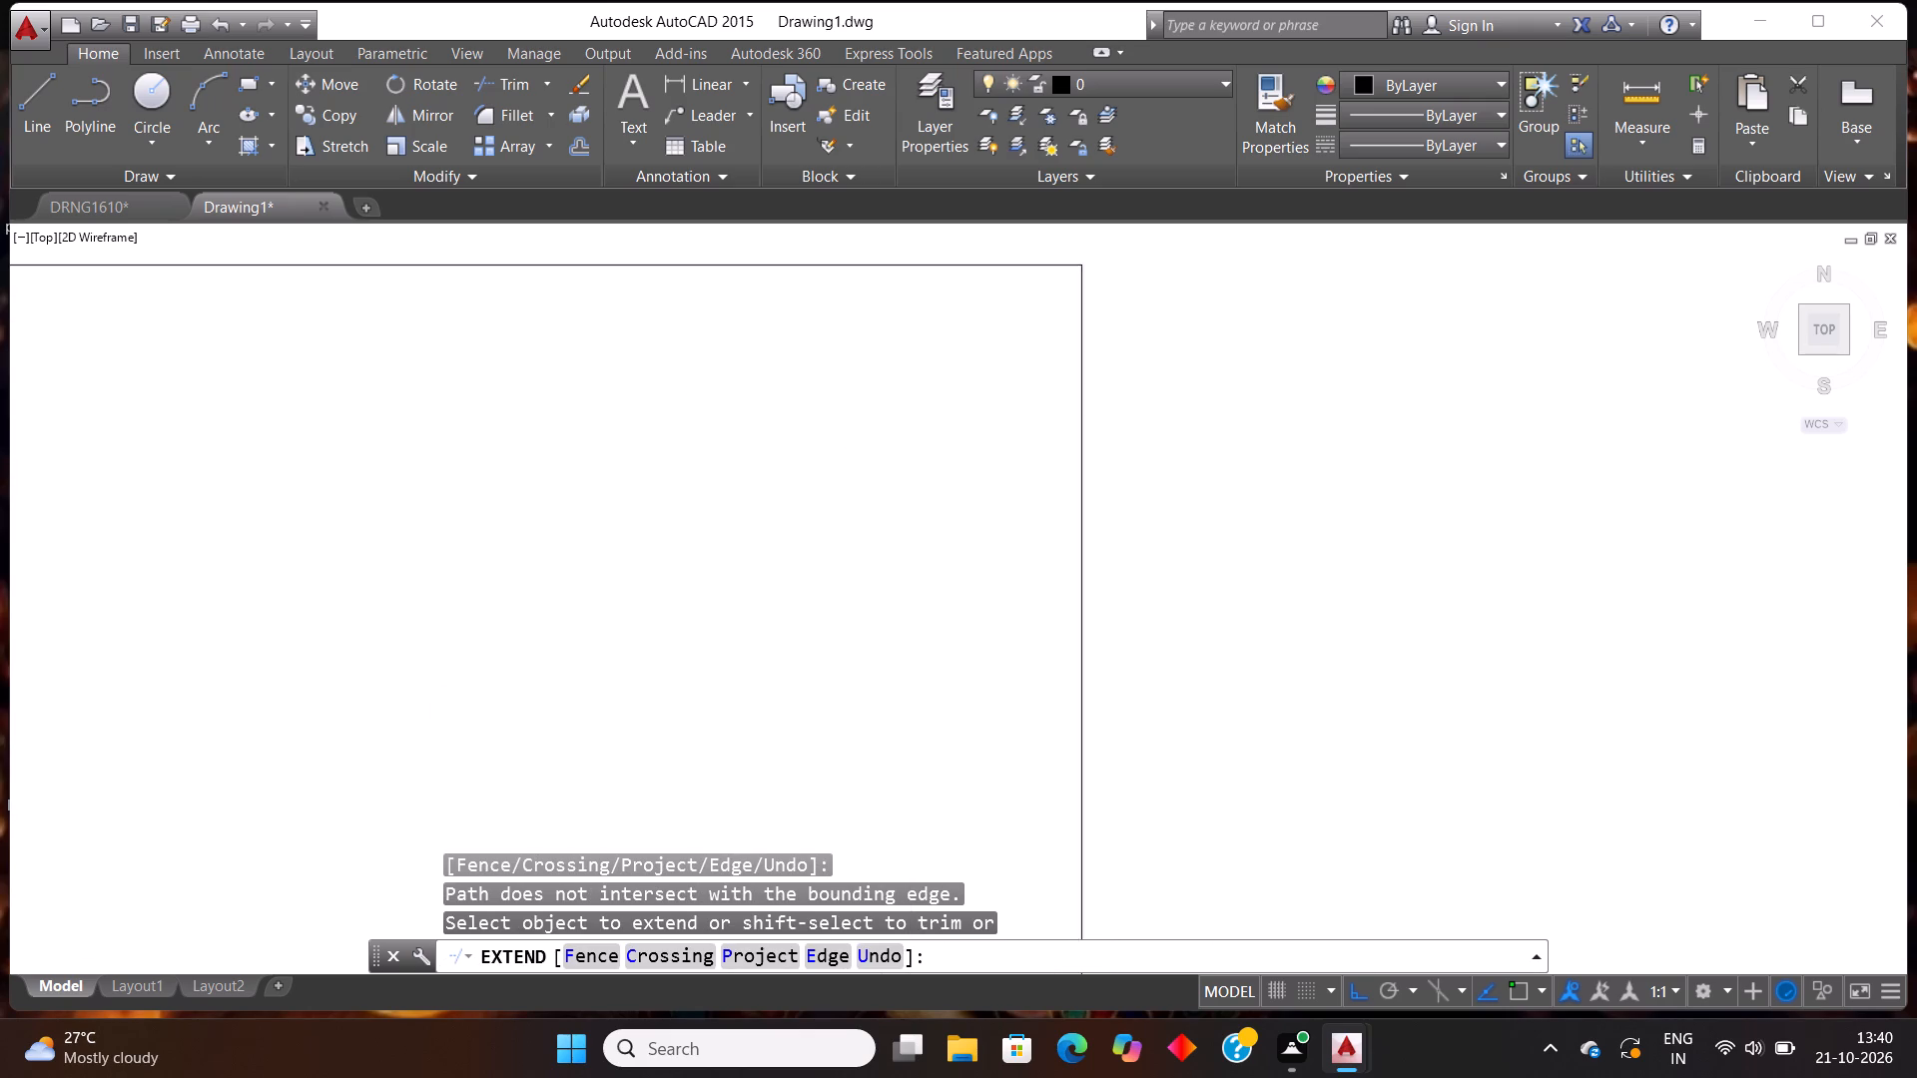
scroll(858, 431, "down", 3)
scroll(990, 419, "down", 6)
scroll(724, 483, "down", 3)
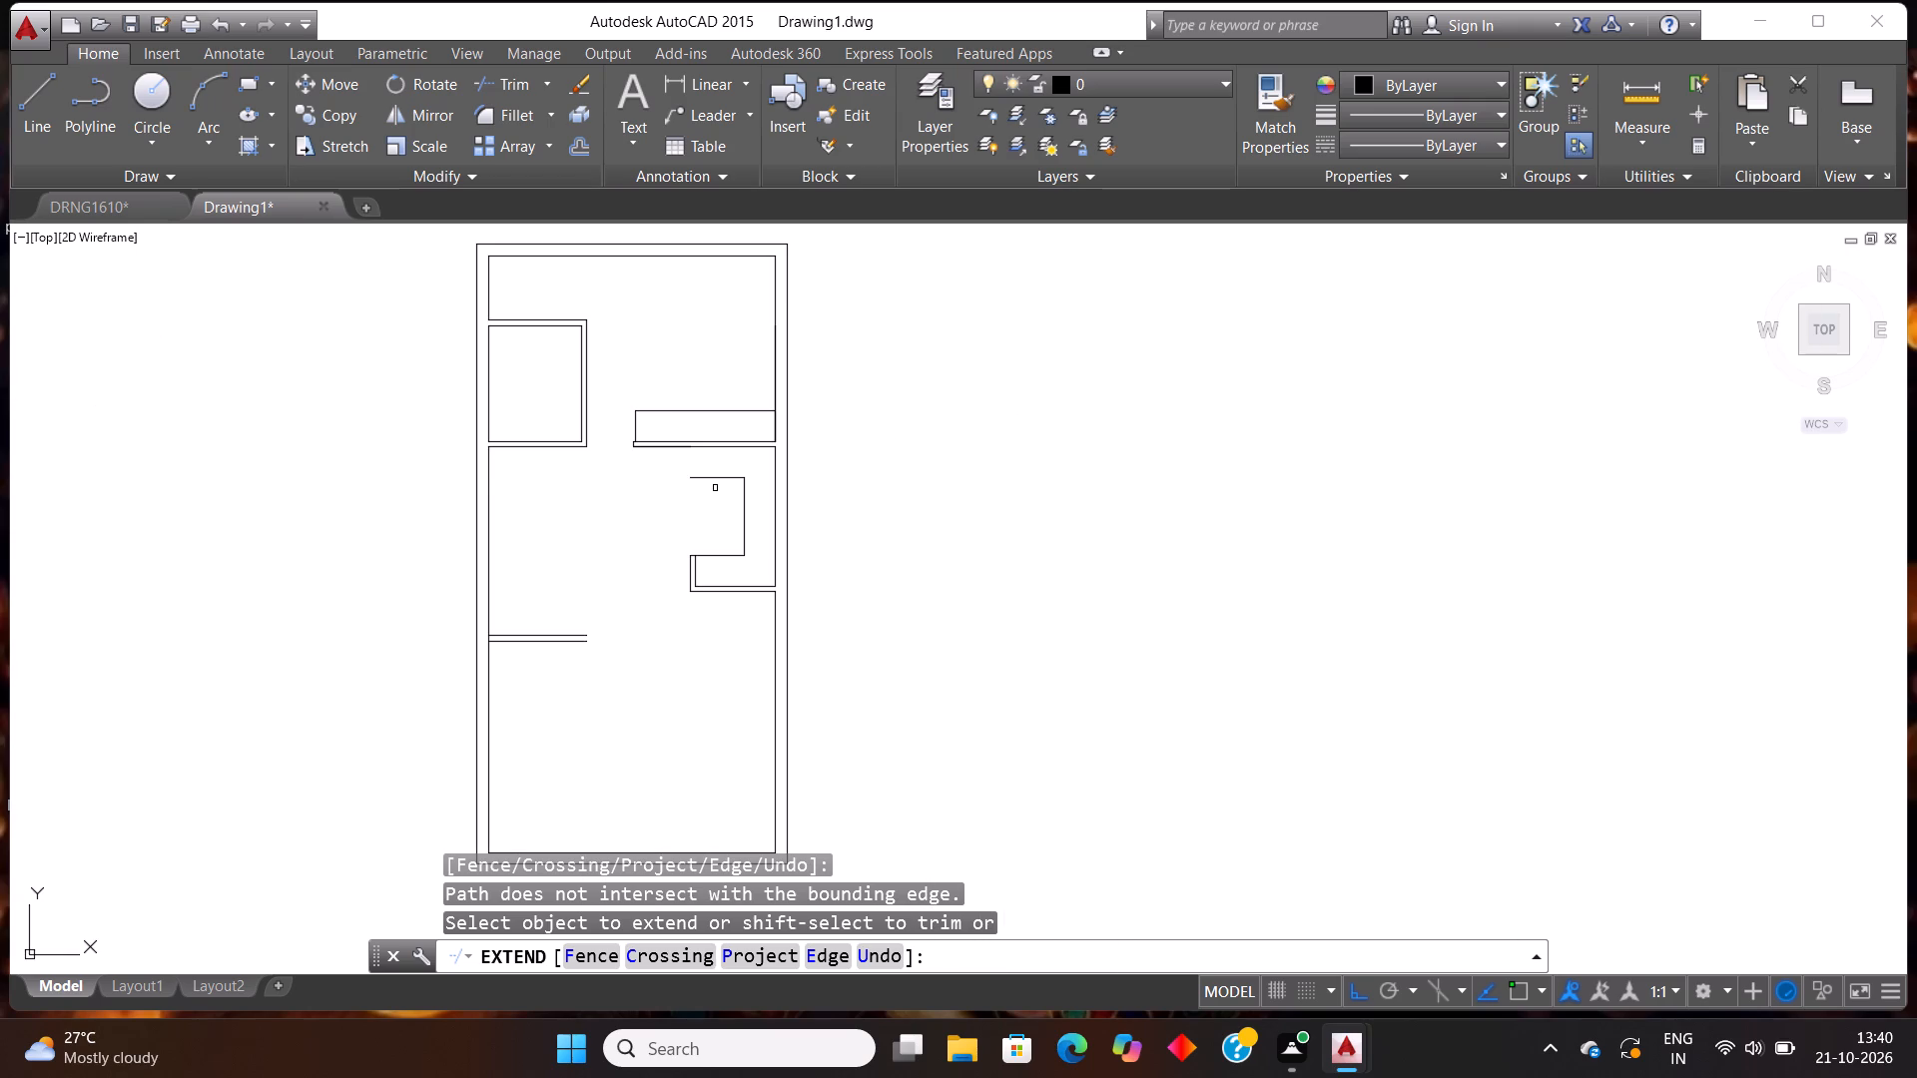
left_click(695, 478)
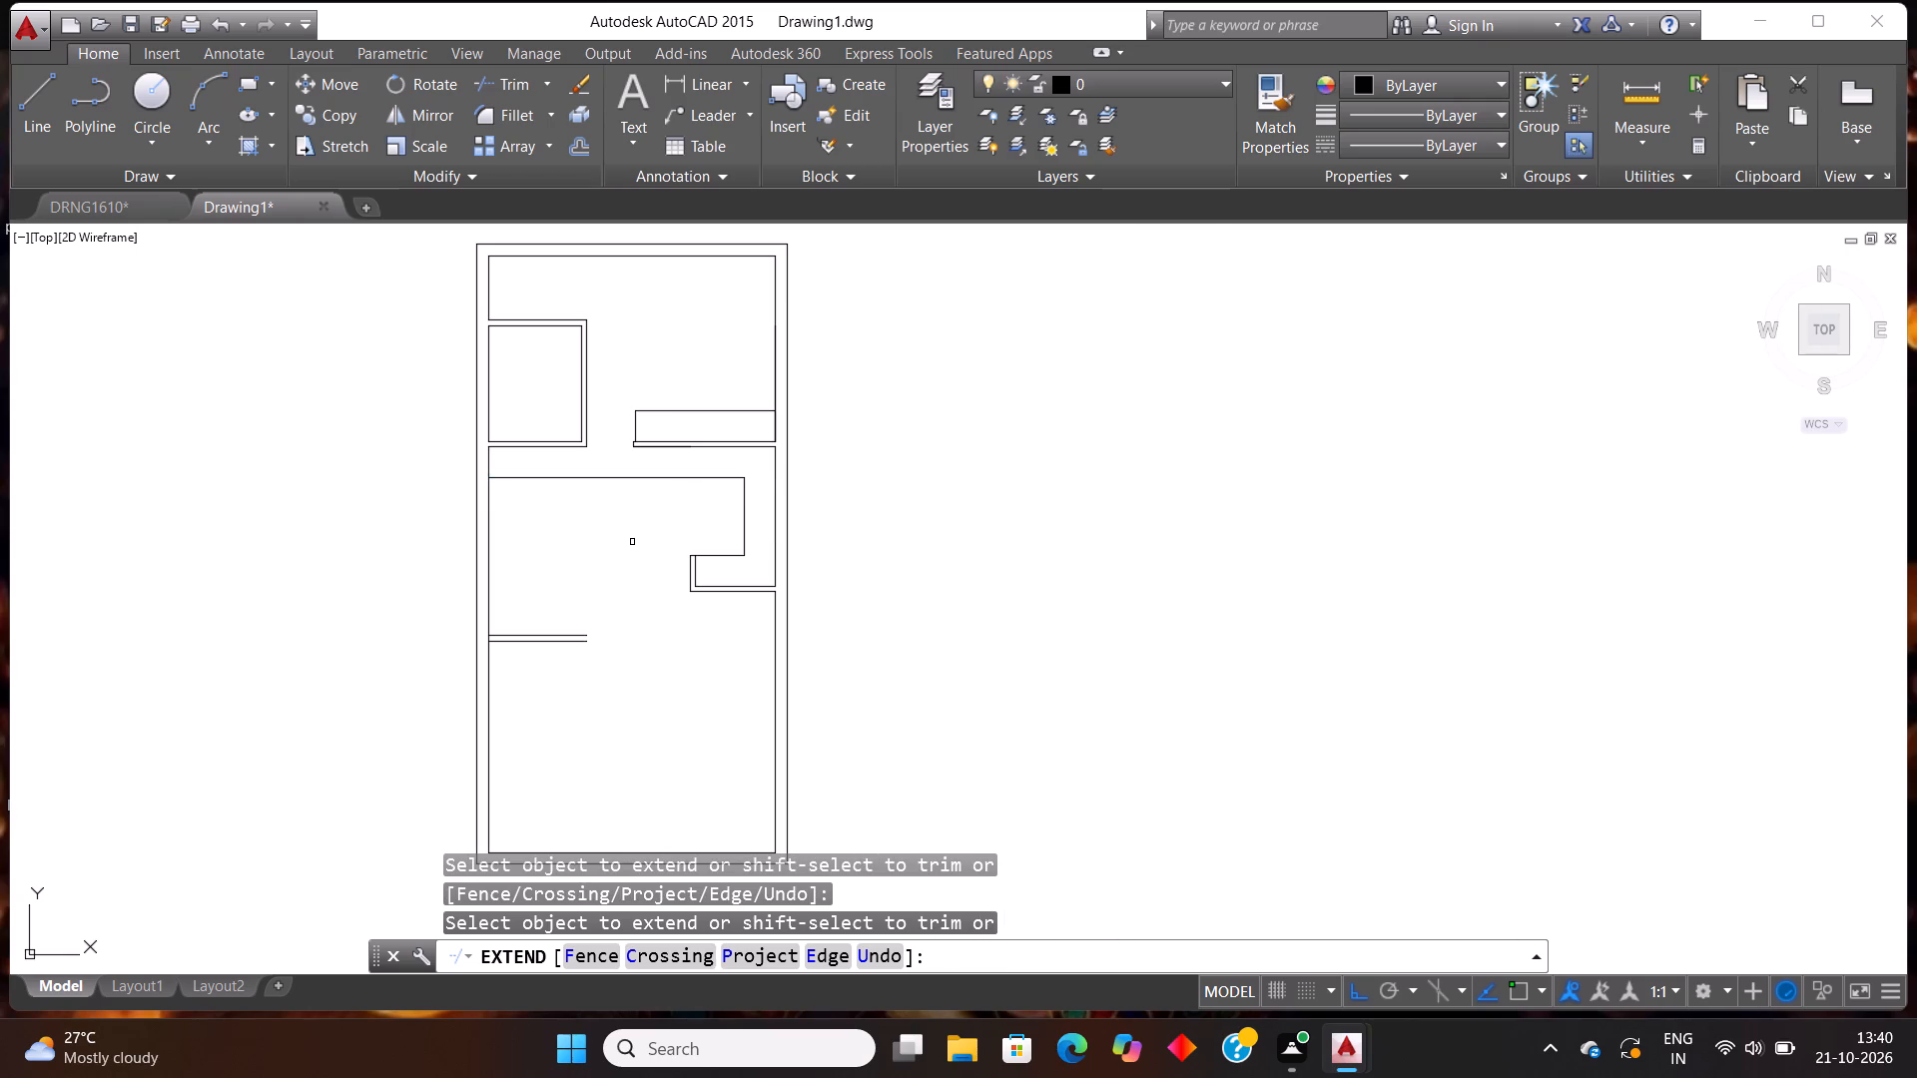
key("Escape")
key("Escape")
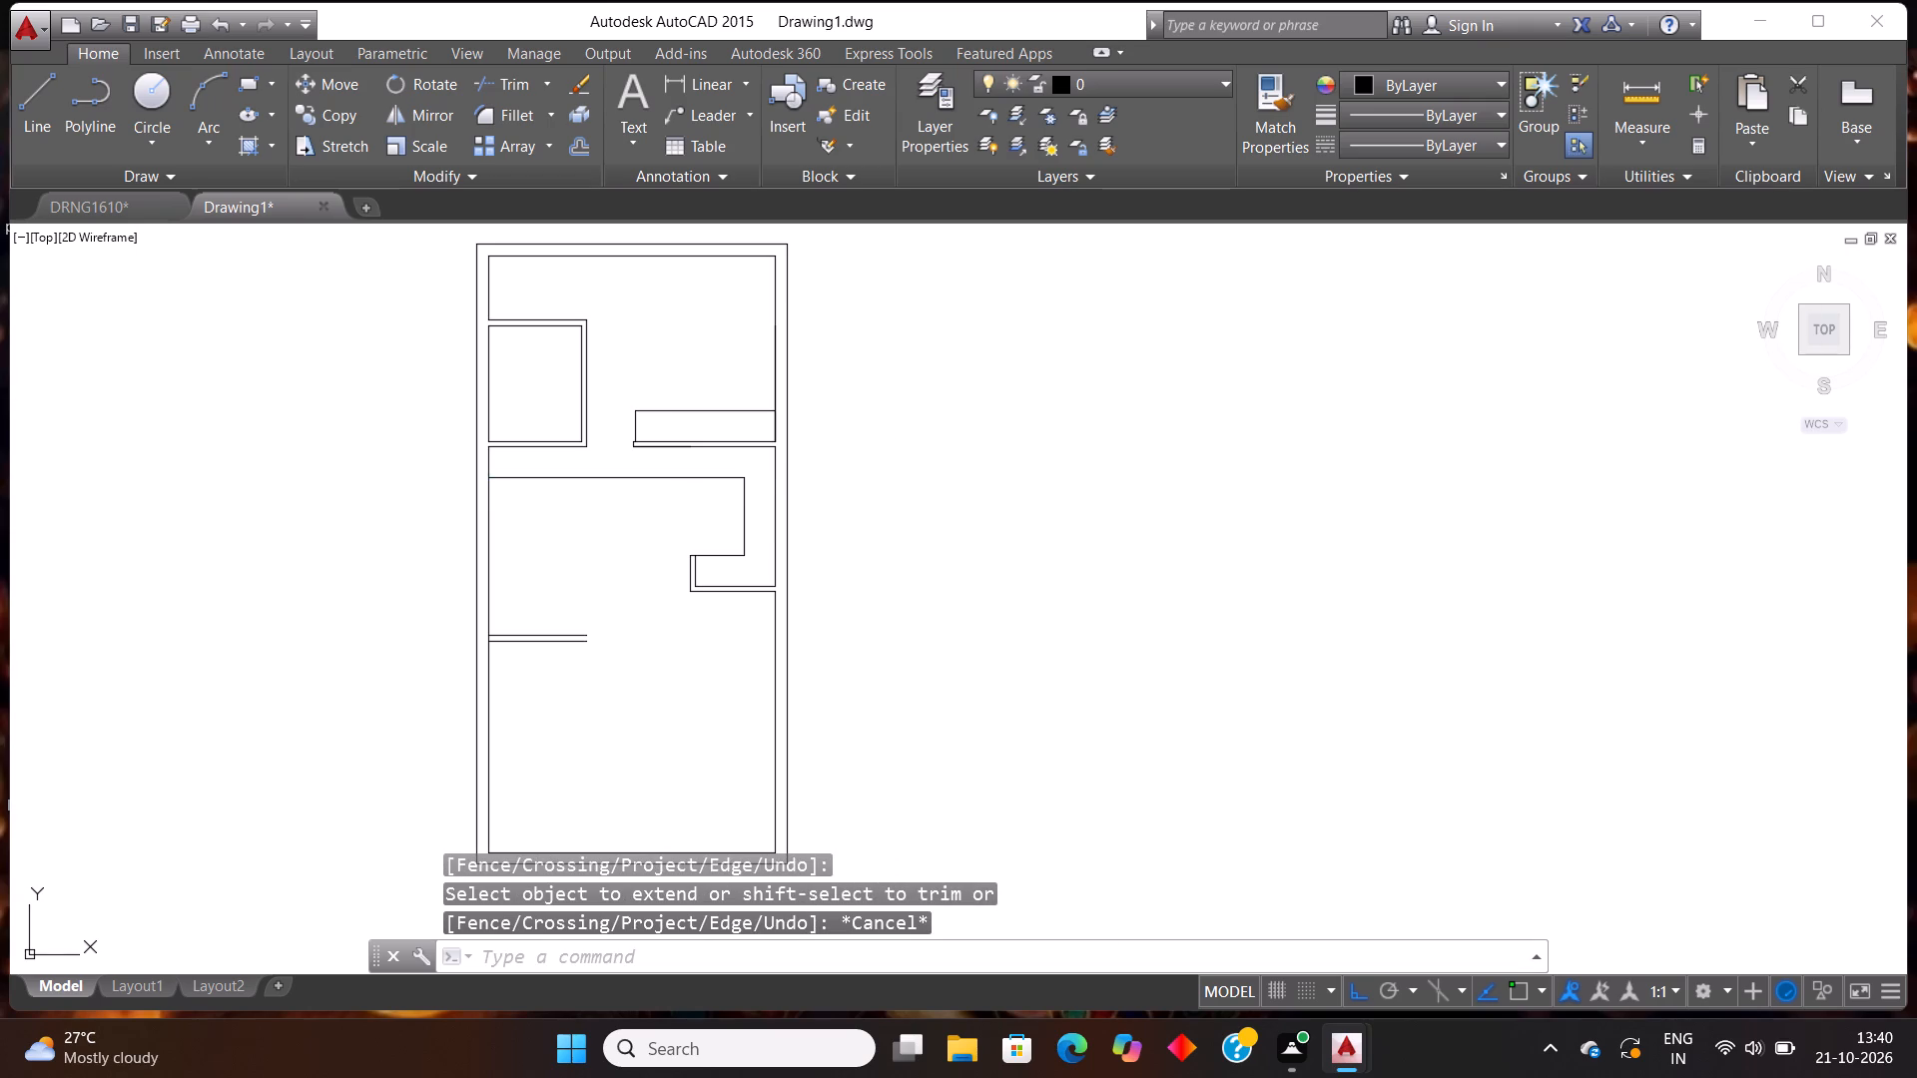
Extend the short end line of the horizontal partition above the small room down to the extended strip line.
type("EX")
key("Return")
key("Return")
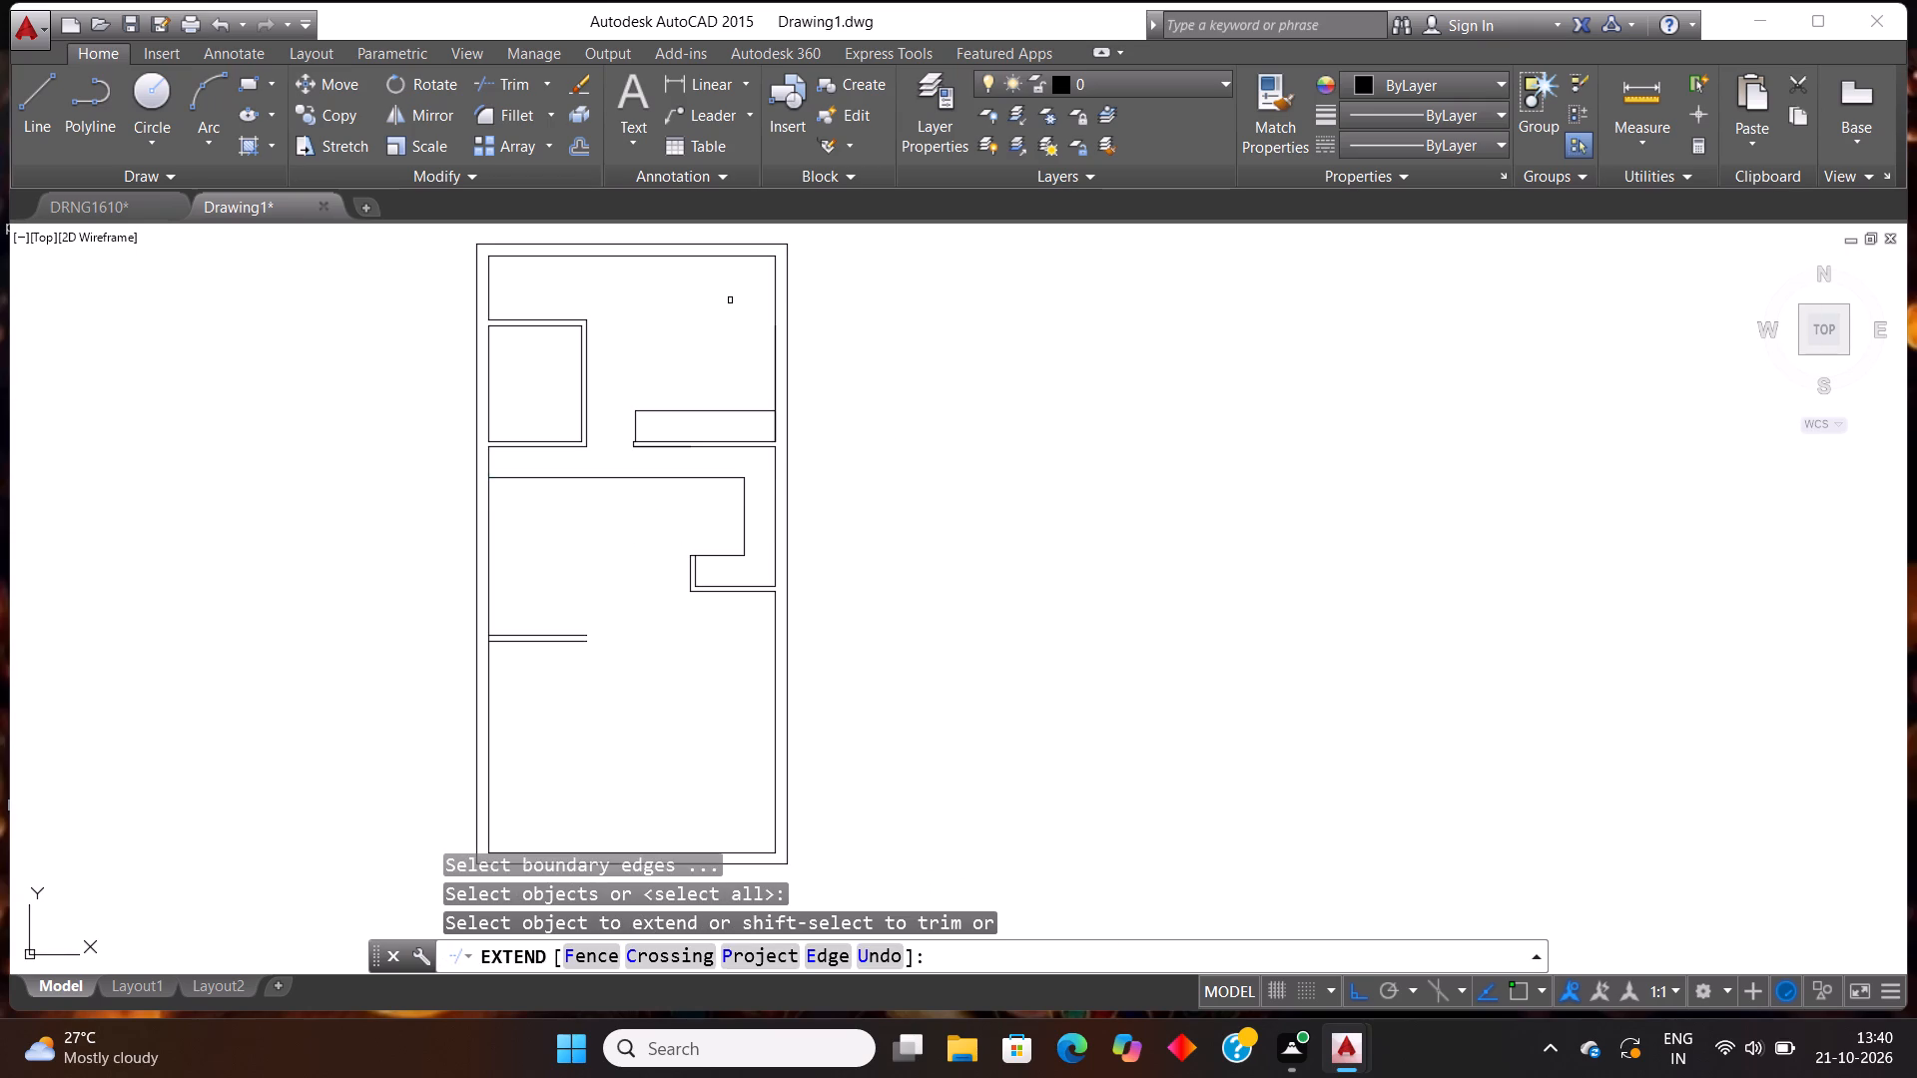
scroll(596, 459, "up", 5)
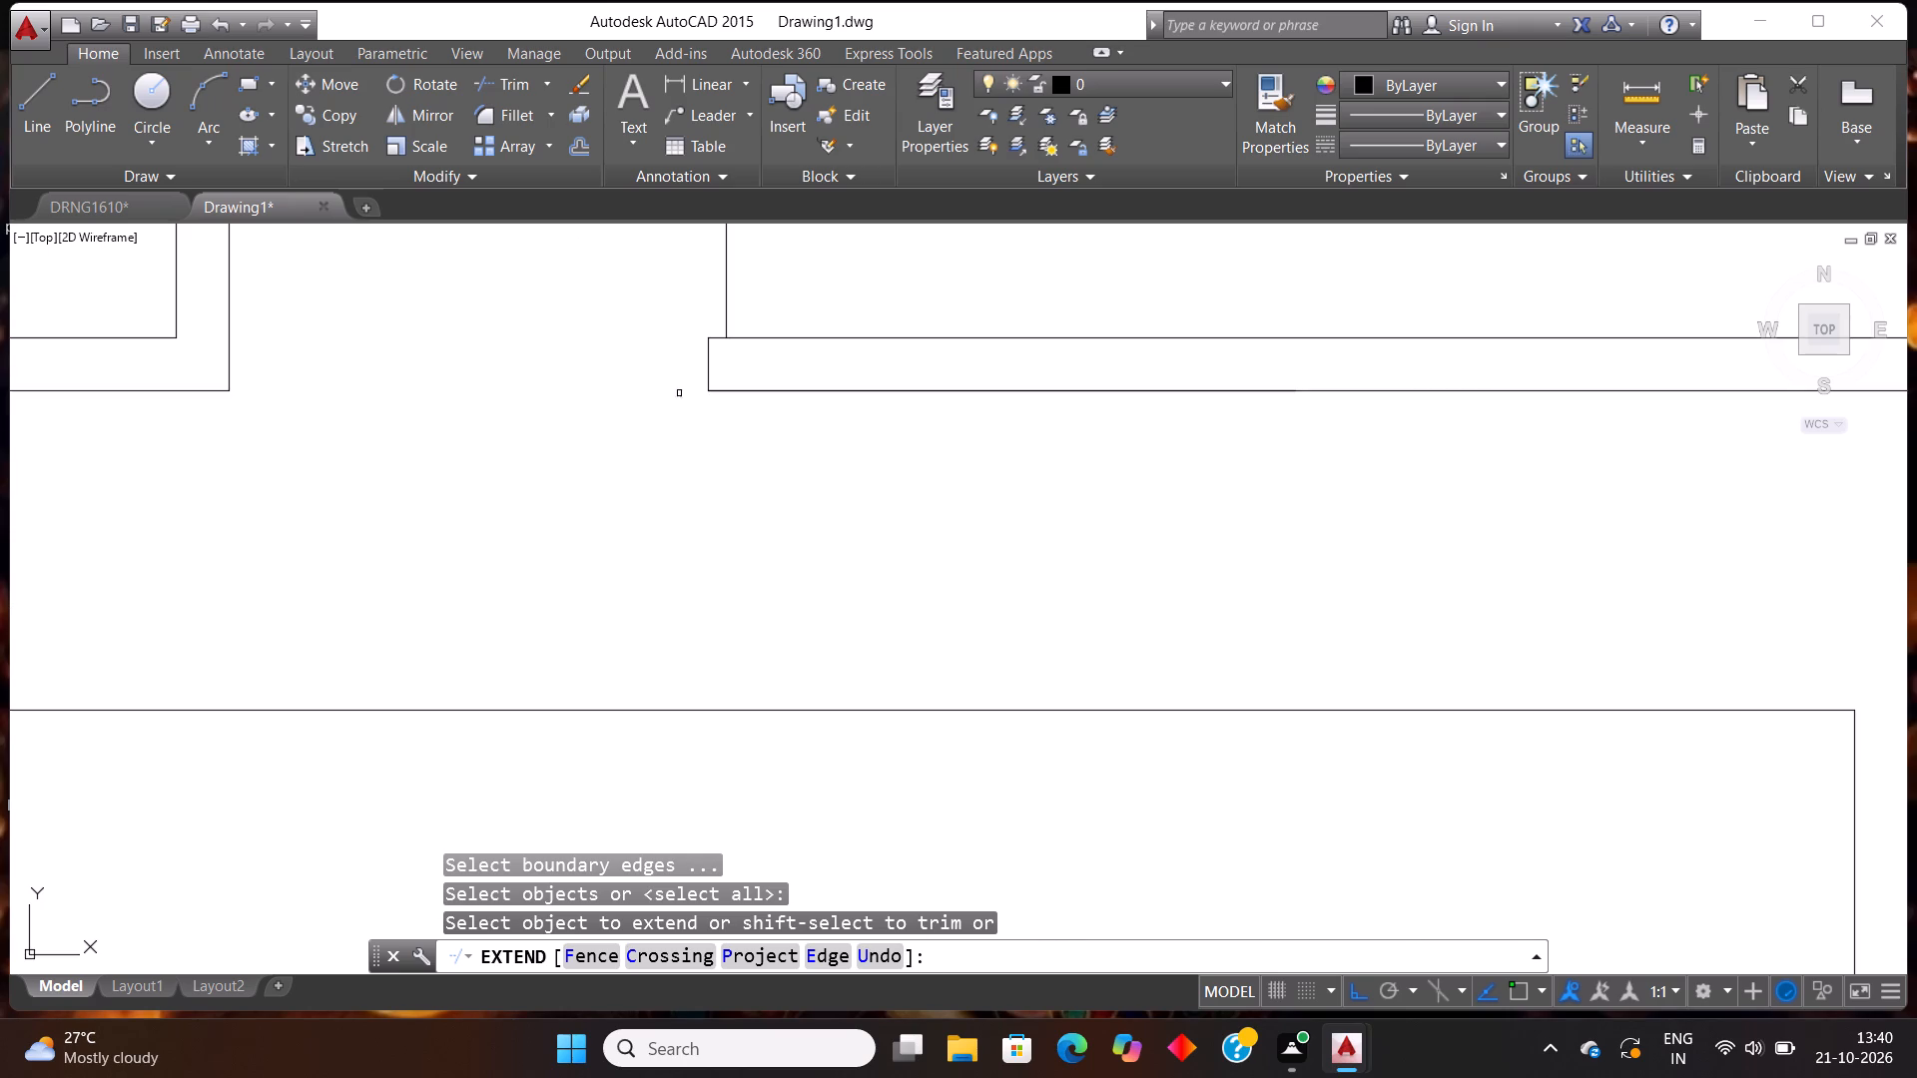
left_click(709, 369)
scroll(777, 482, "down", 1)
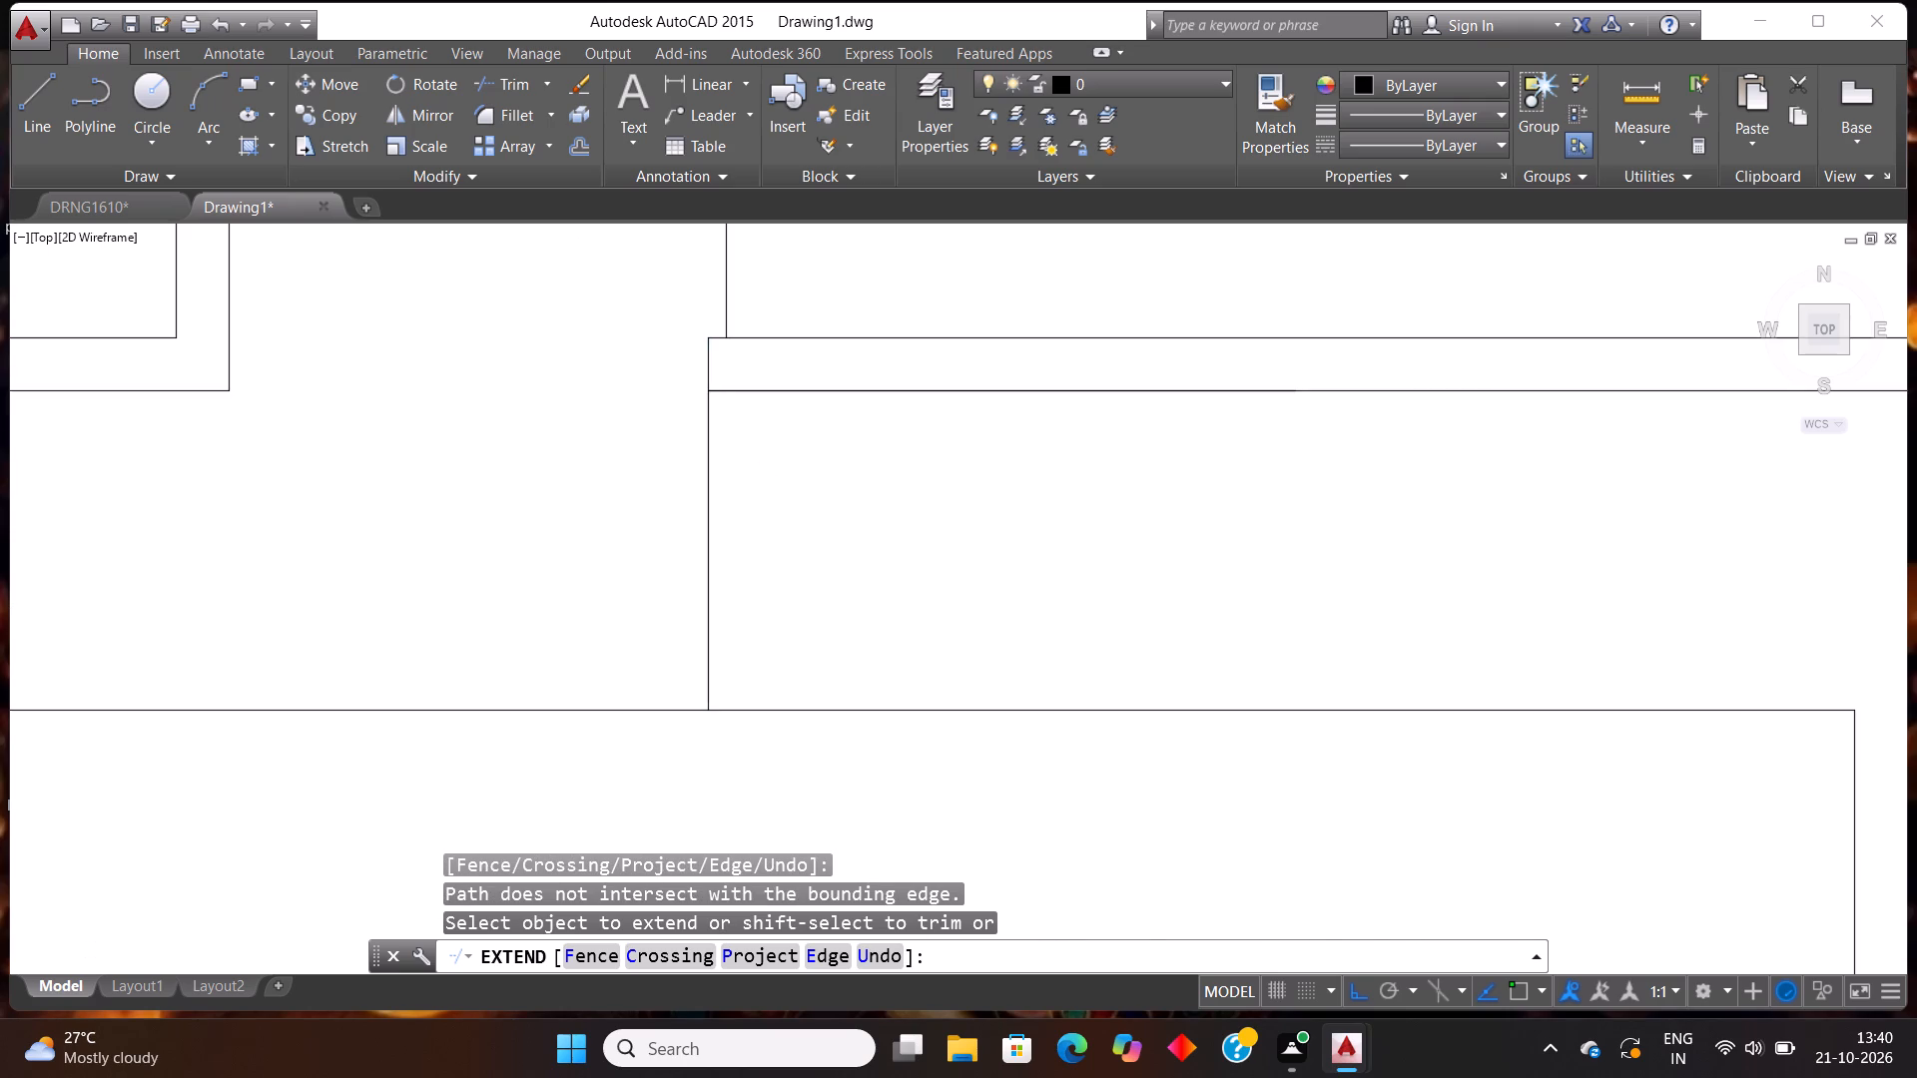
scroll(777, 482, "down", 2)
scroll(861, 572, "down", 1)
key("Escape")
key("Escape")
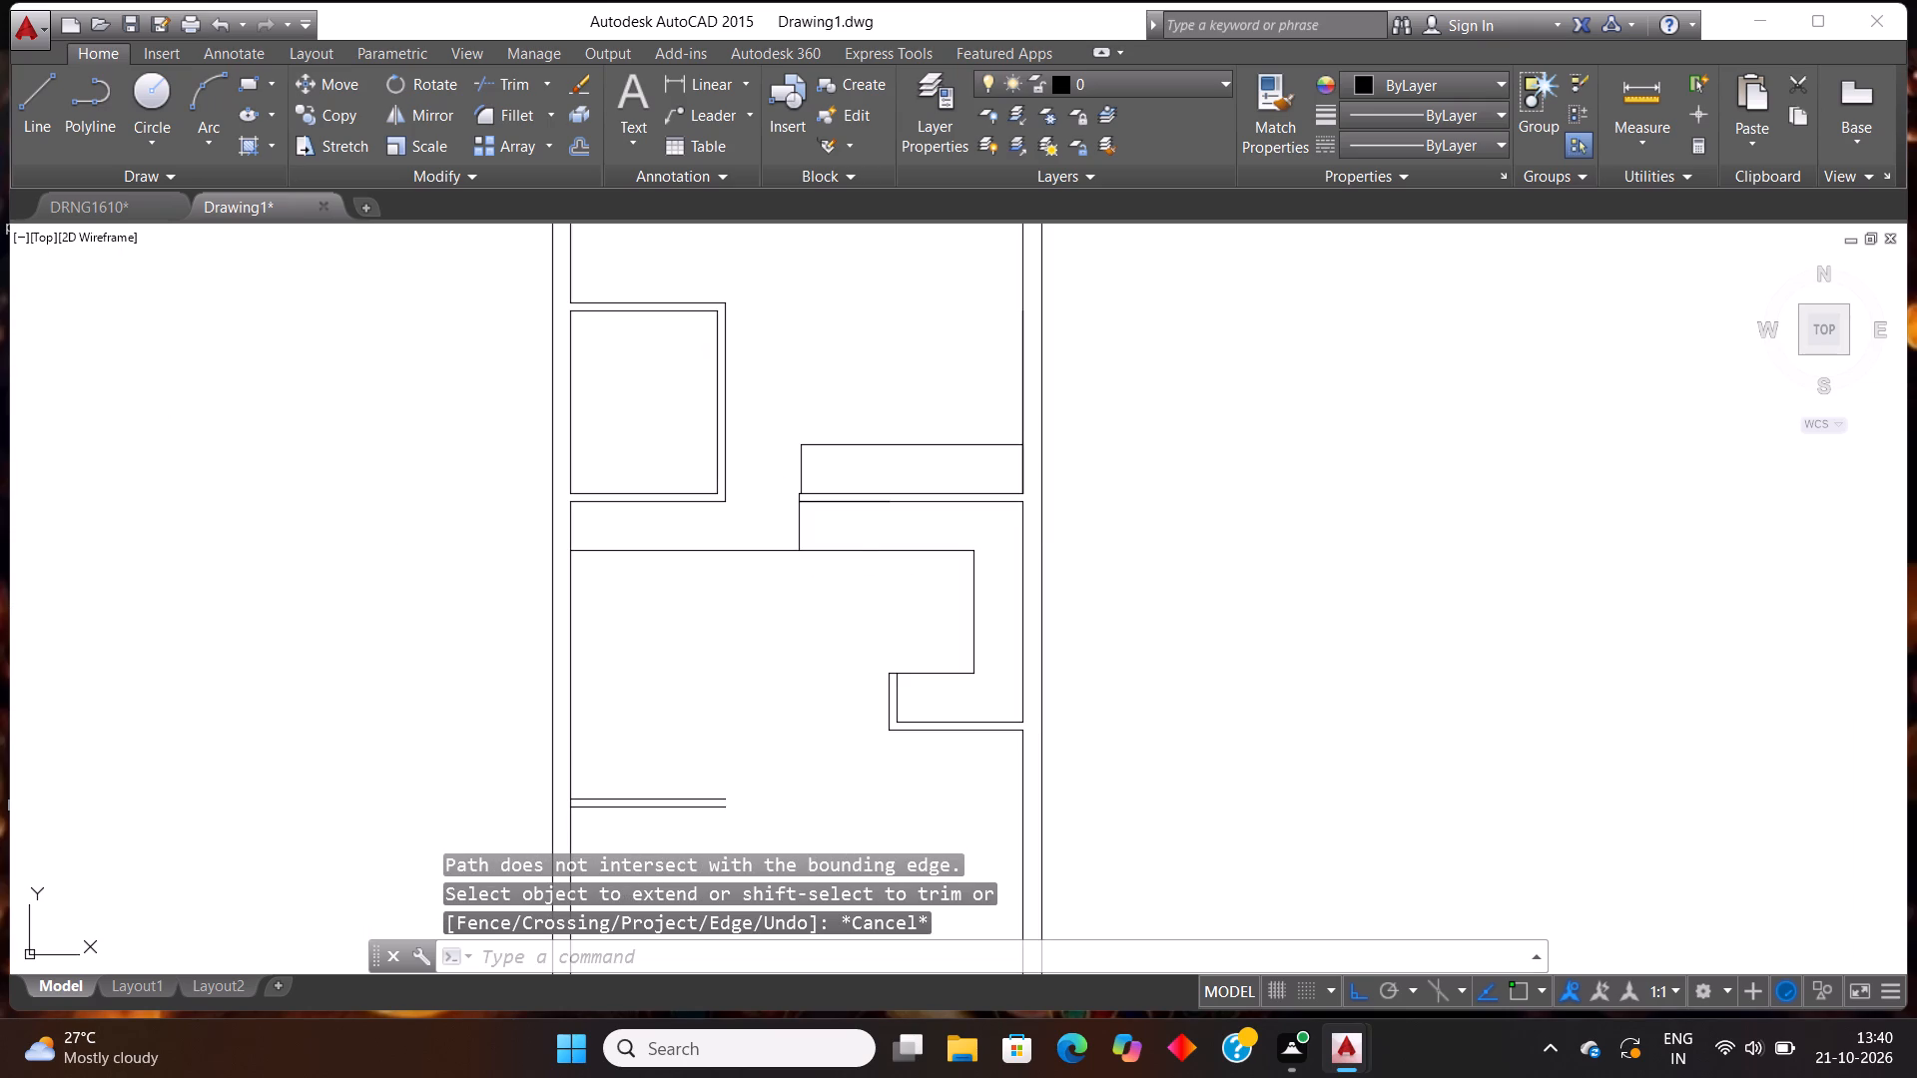
Trim the part of the extended strip line between the left outer wall and the new vertical end line.
type("TR")
key("Return")
key("Return")
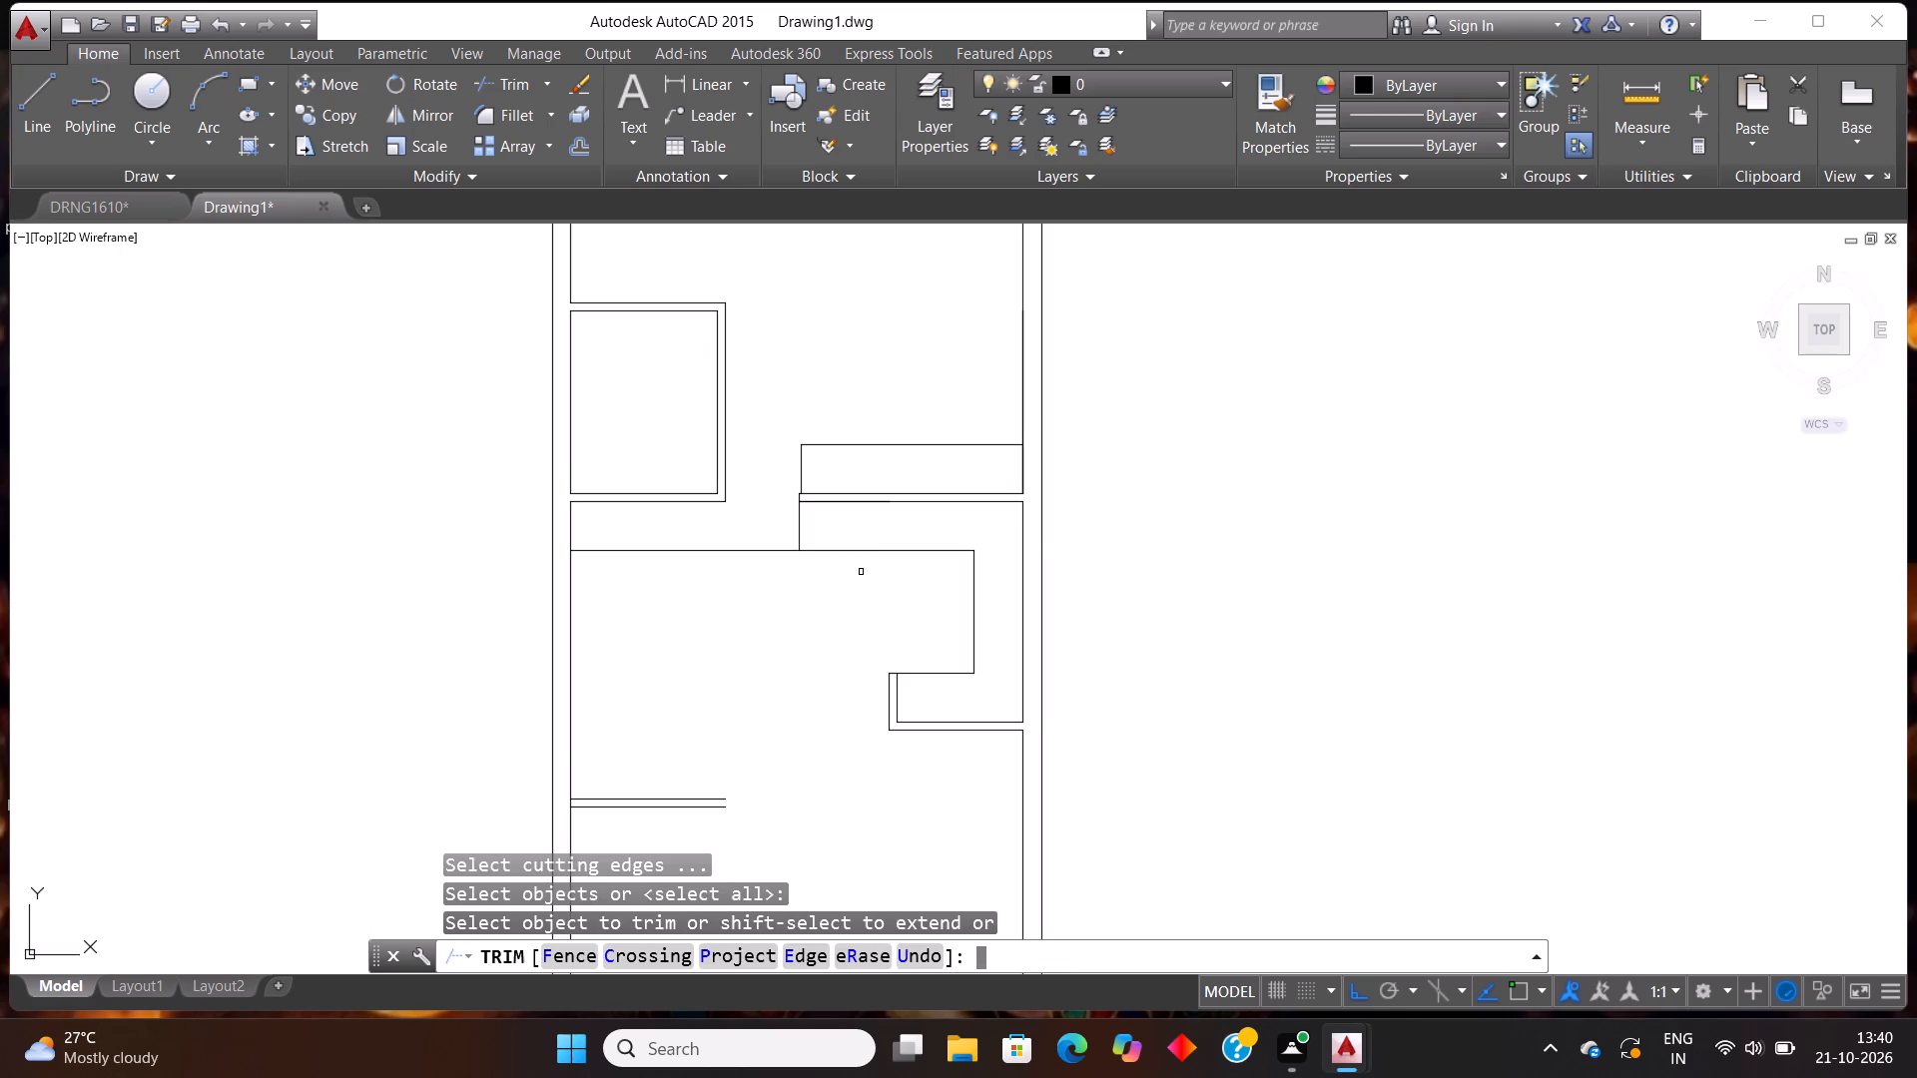
left_click(747, 531)
left_click(734, 612)
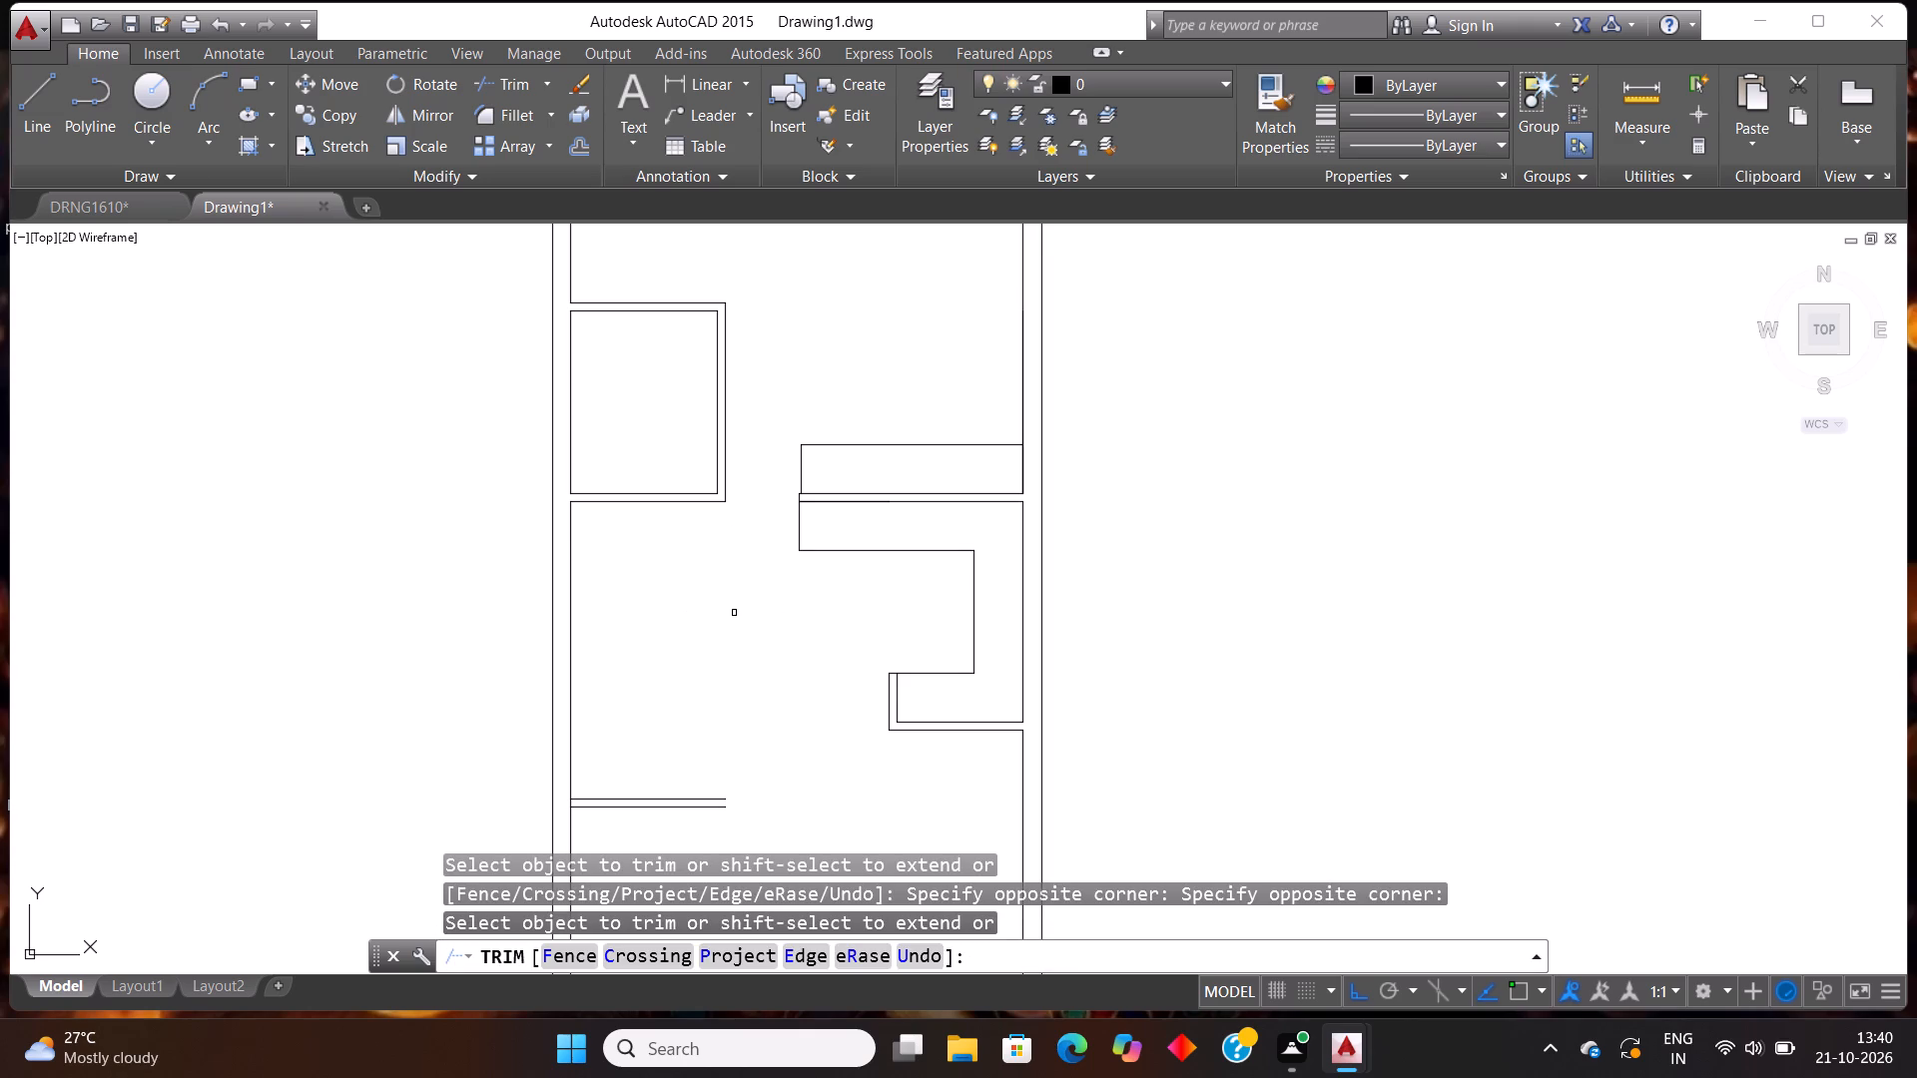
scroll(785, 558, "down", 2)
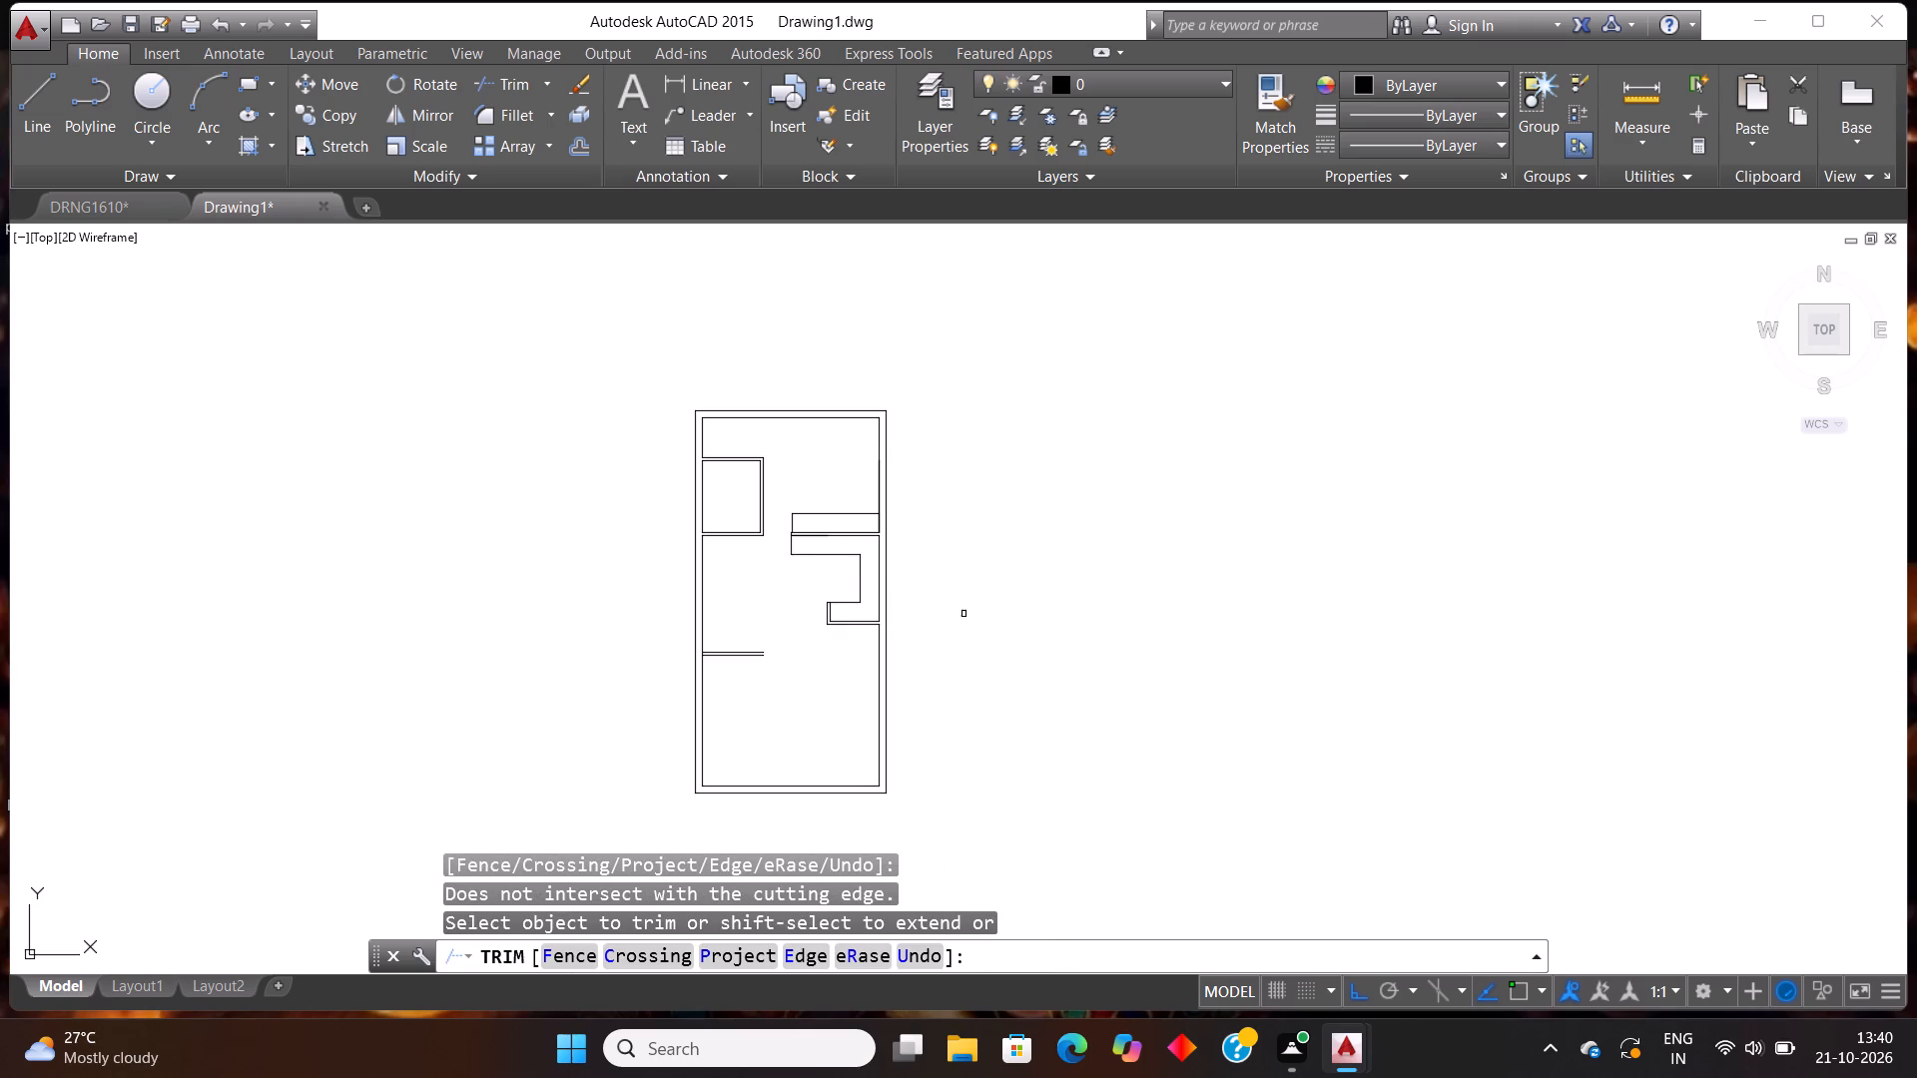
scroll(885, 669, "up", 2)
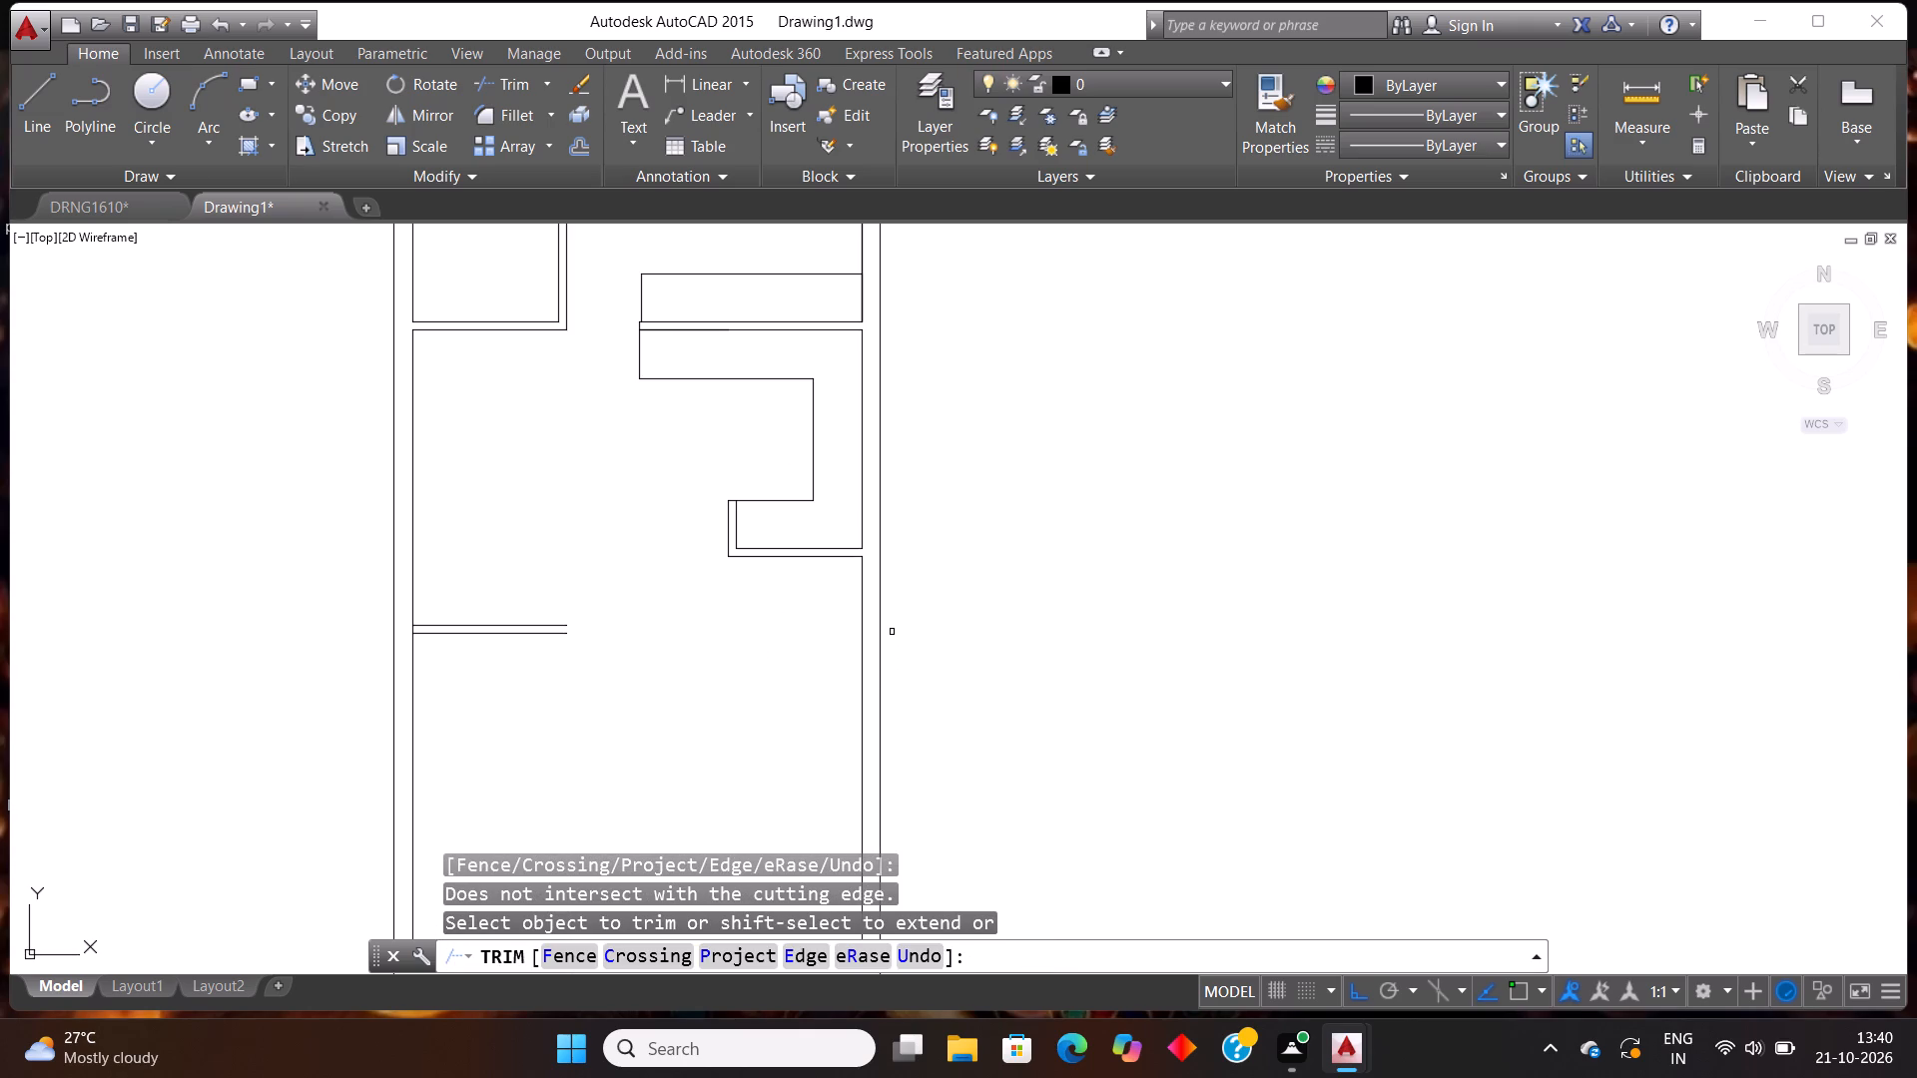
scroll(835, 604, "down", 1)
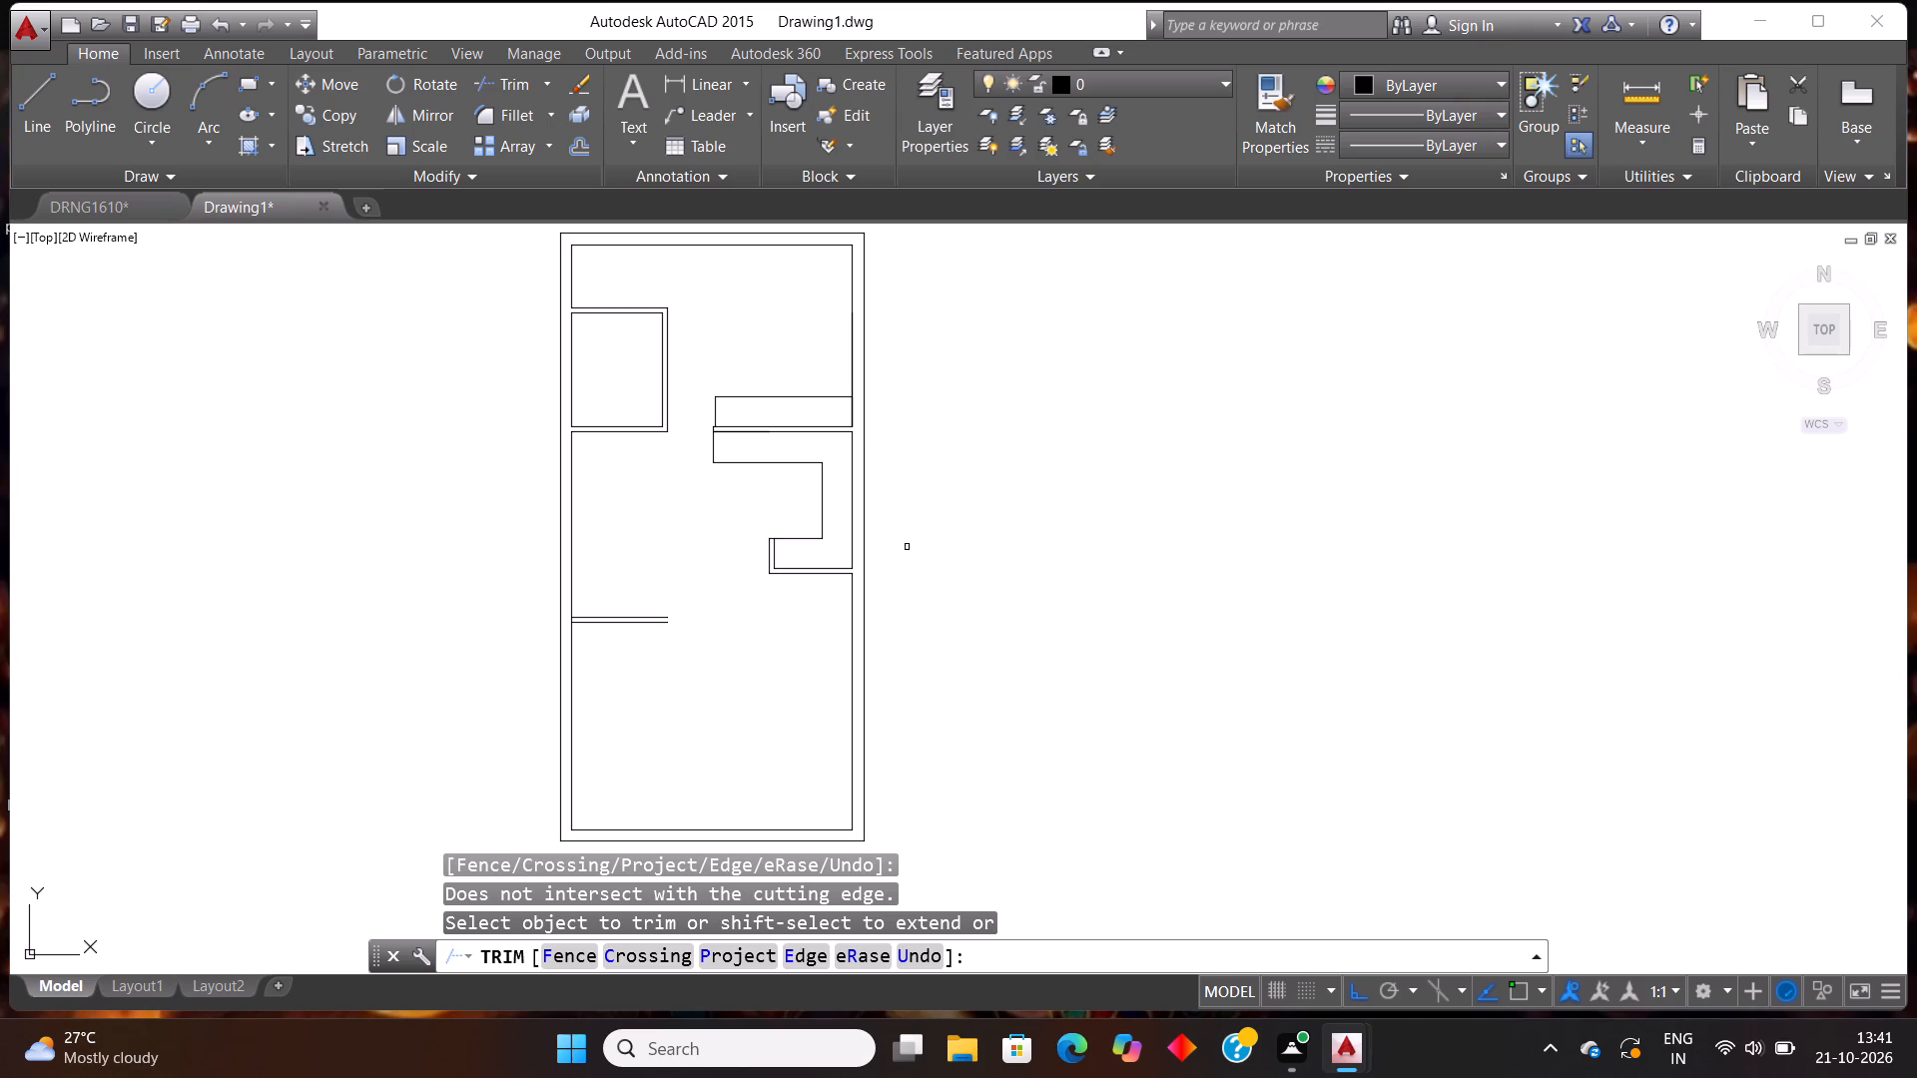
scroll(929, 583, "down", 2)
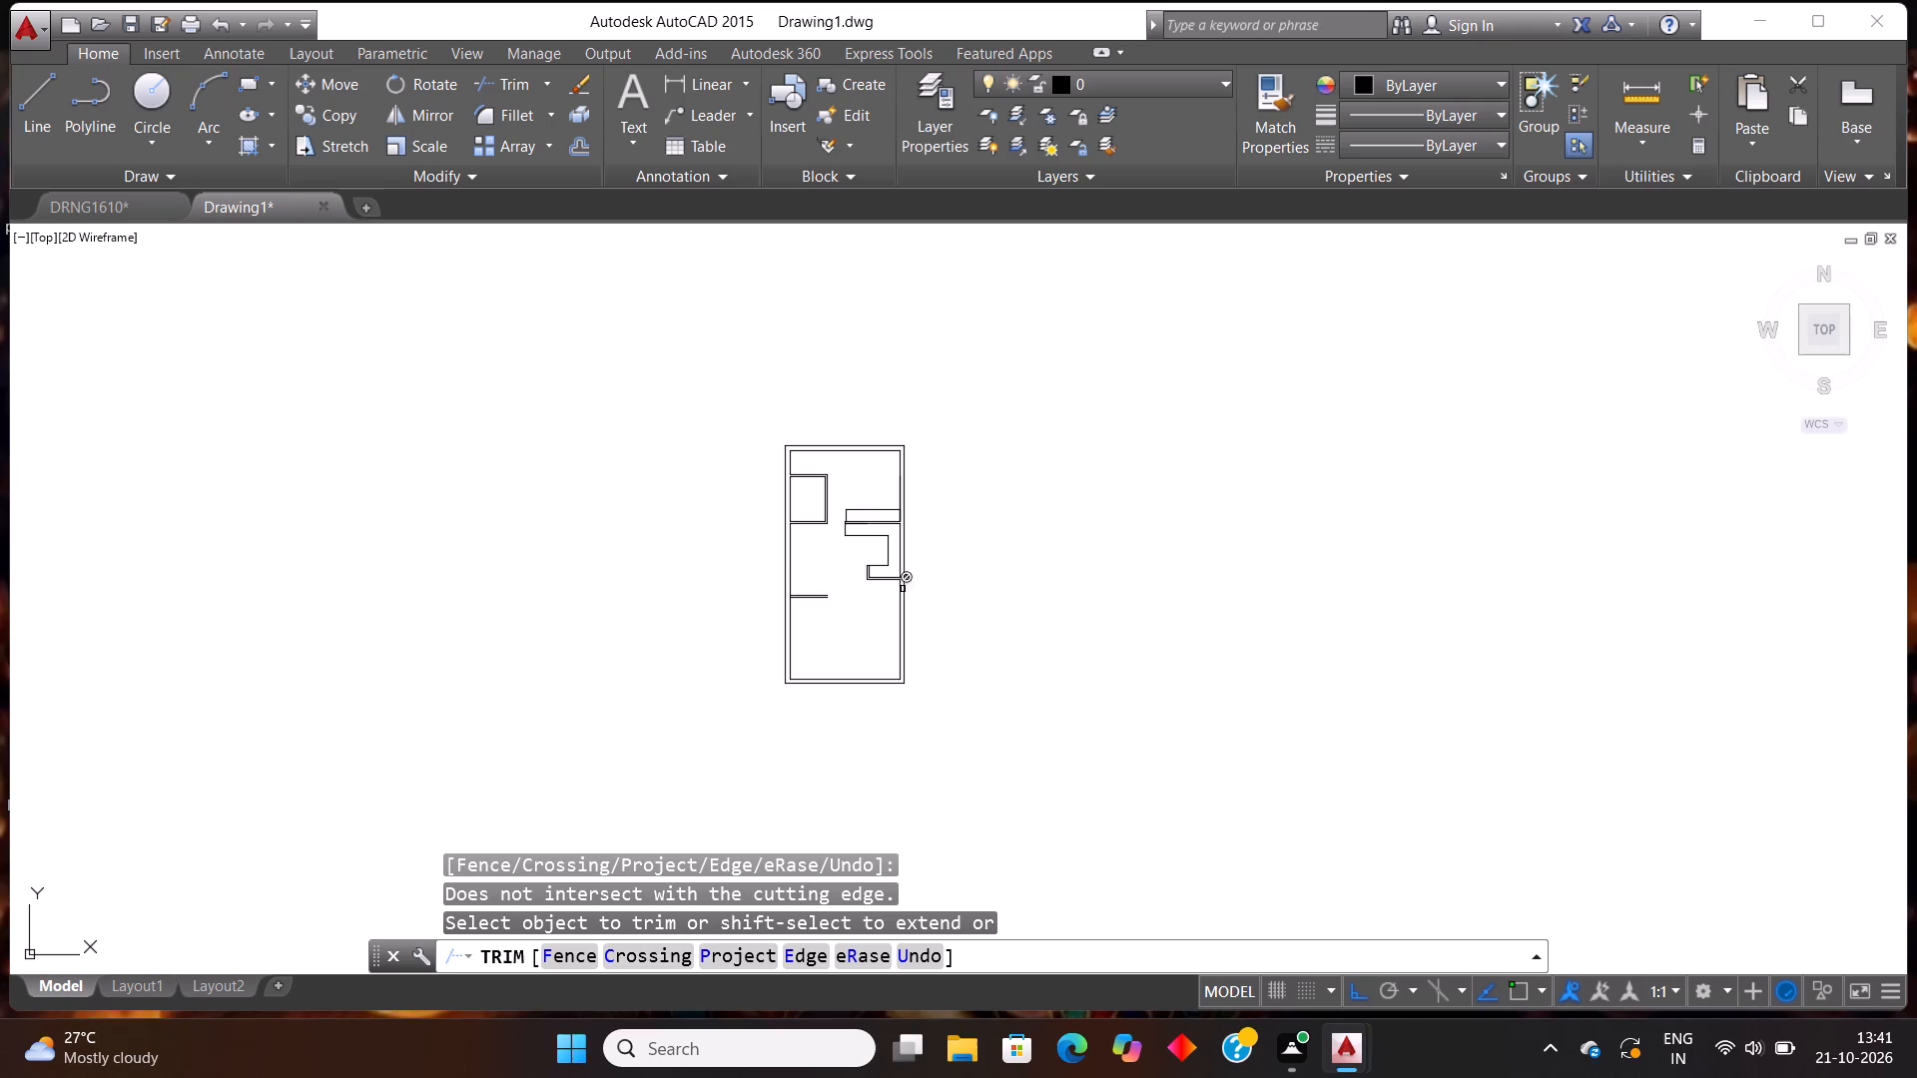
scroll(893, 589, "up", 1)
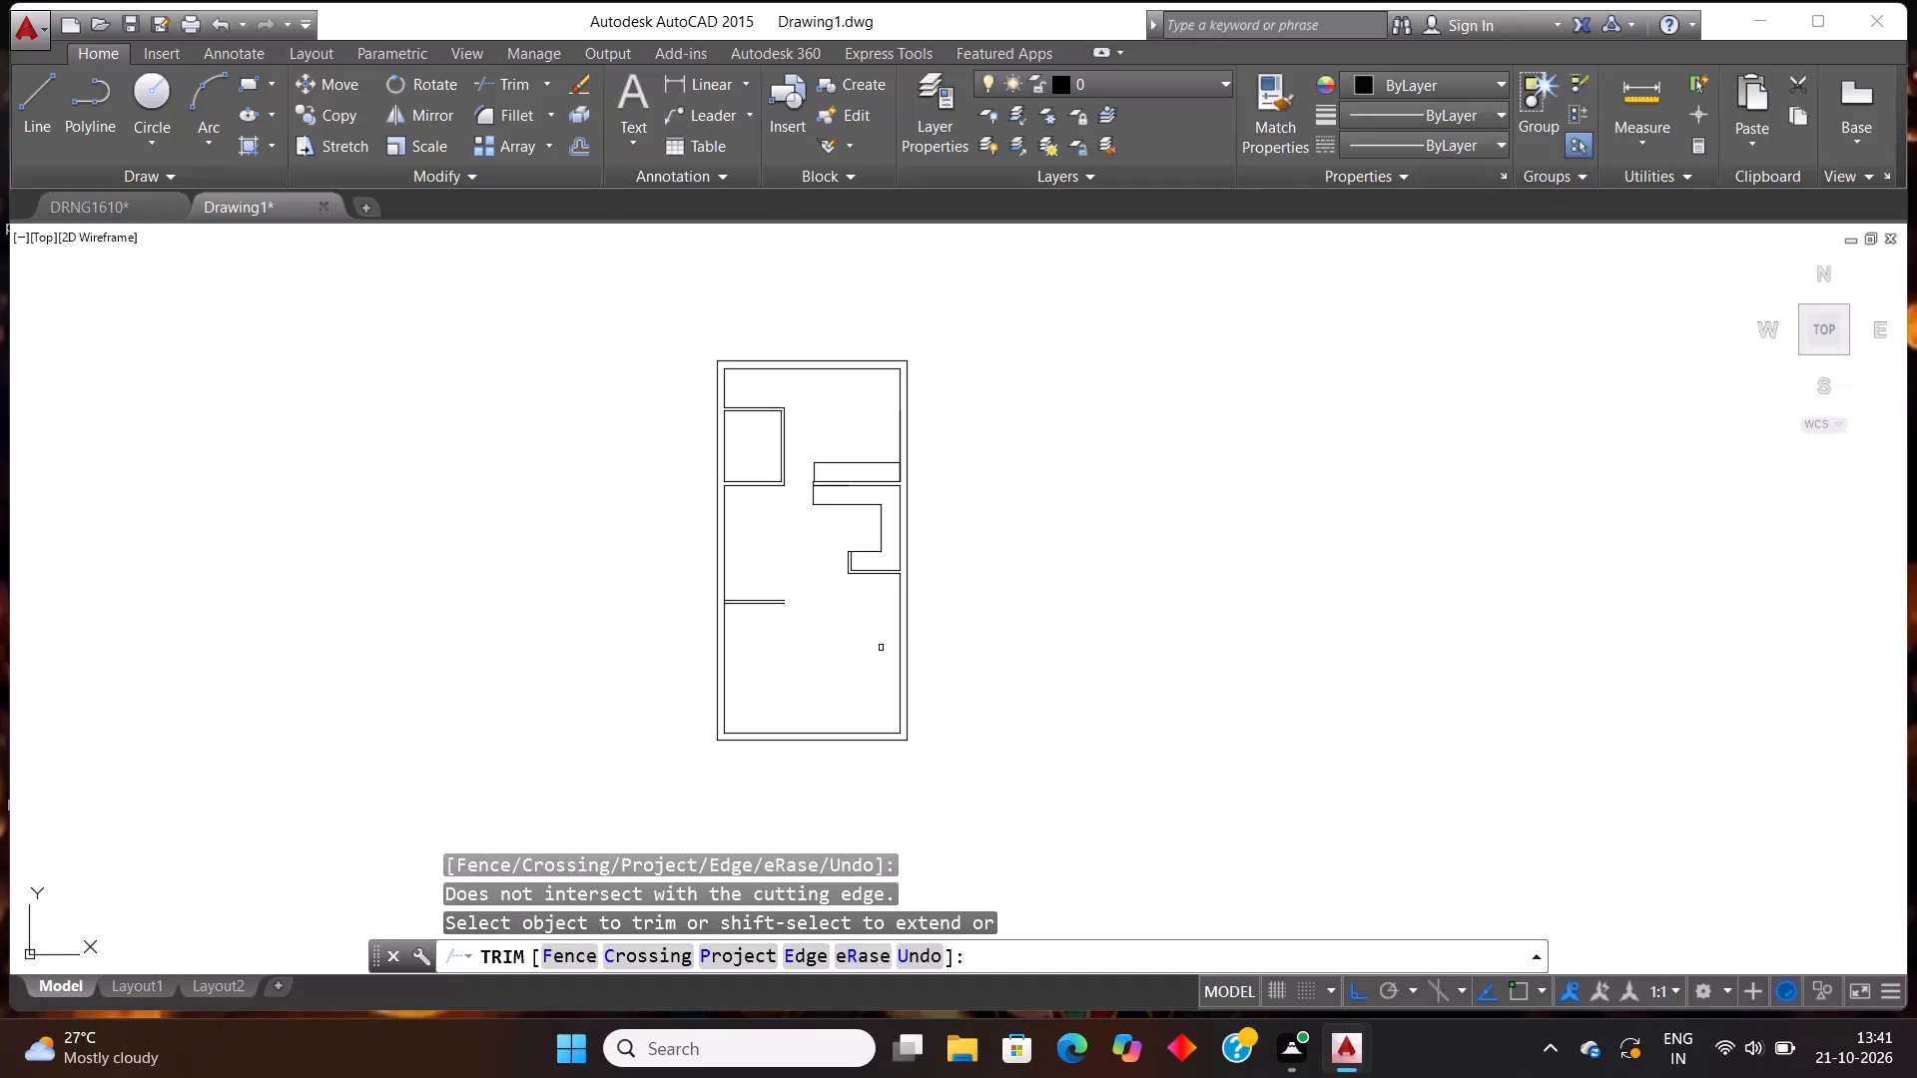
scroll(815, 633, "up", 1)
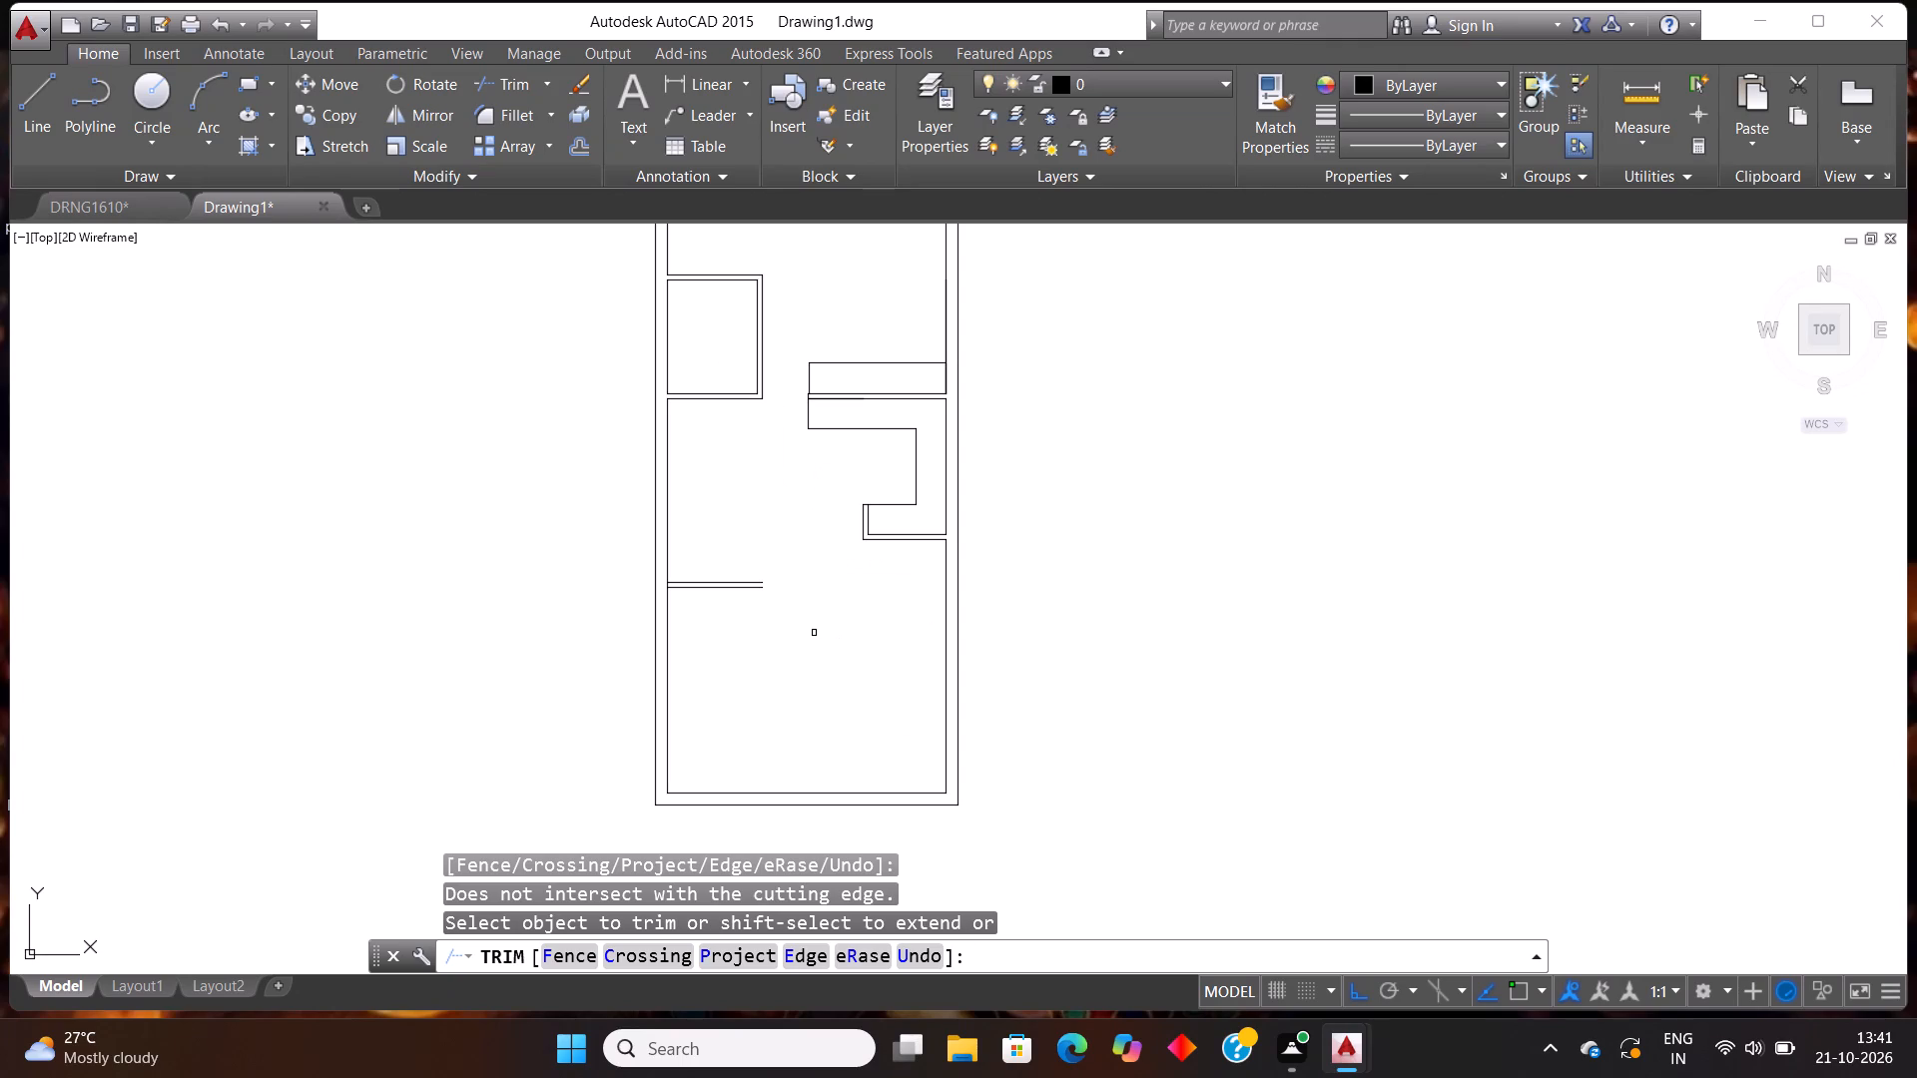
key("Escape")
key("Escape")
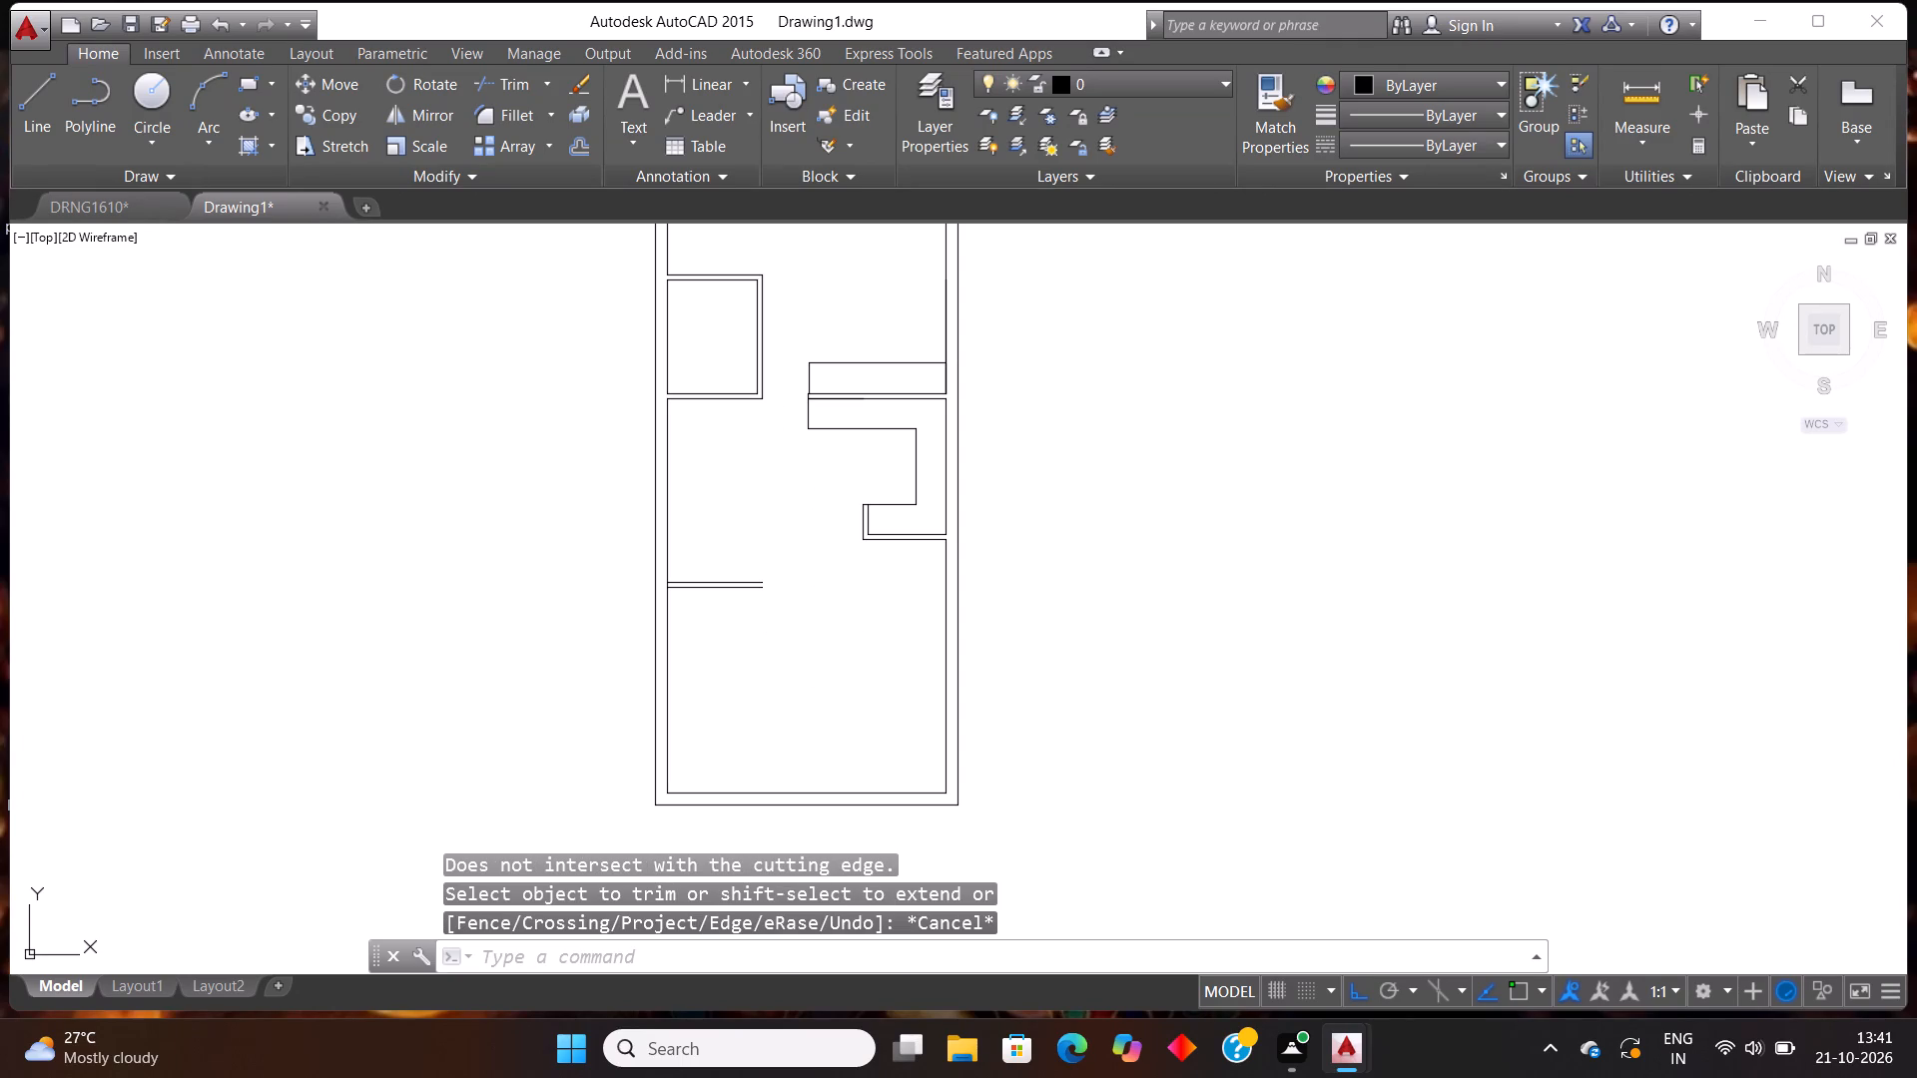
Trim the left outer wall's inner line between the two lines of the lower horizontal partition to open the junction.
type("TR")
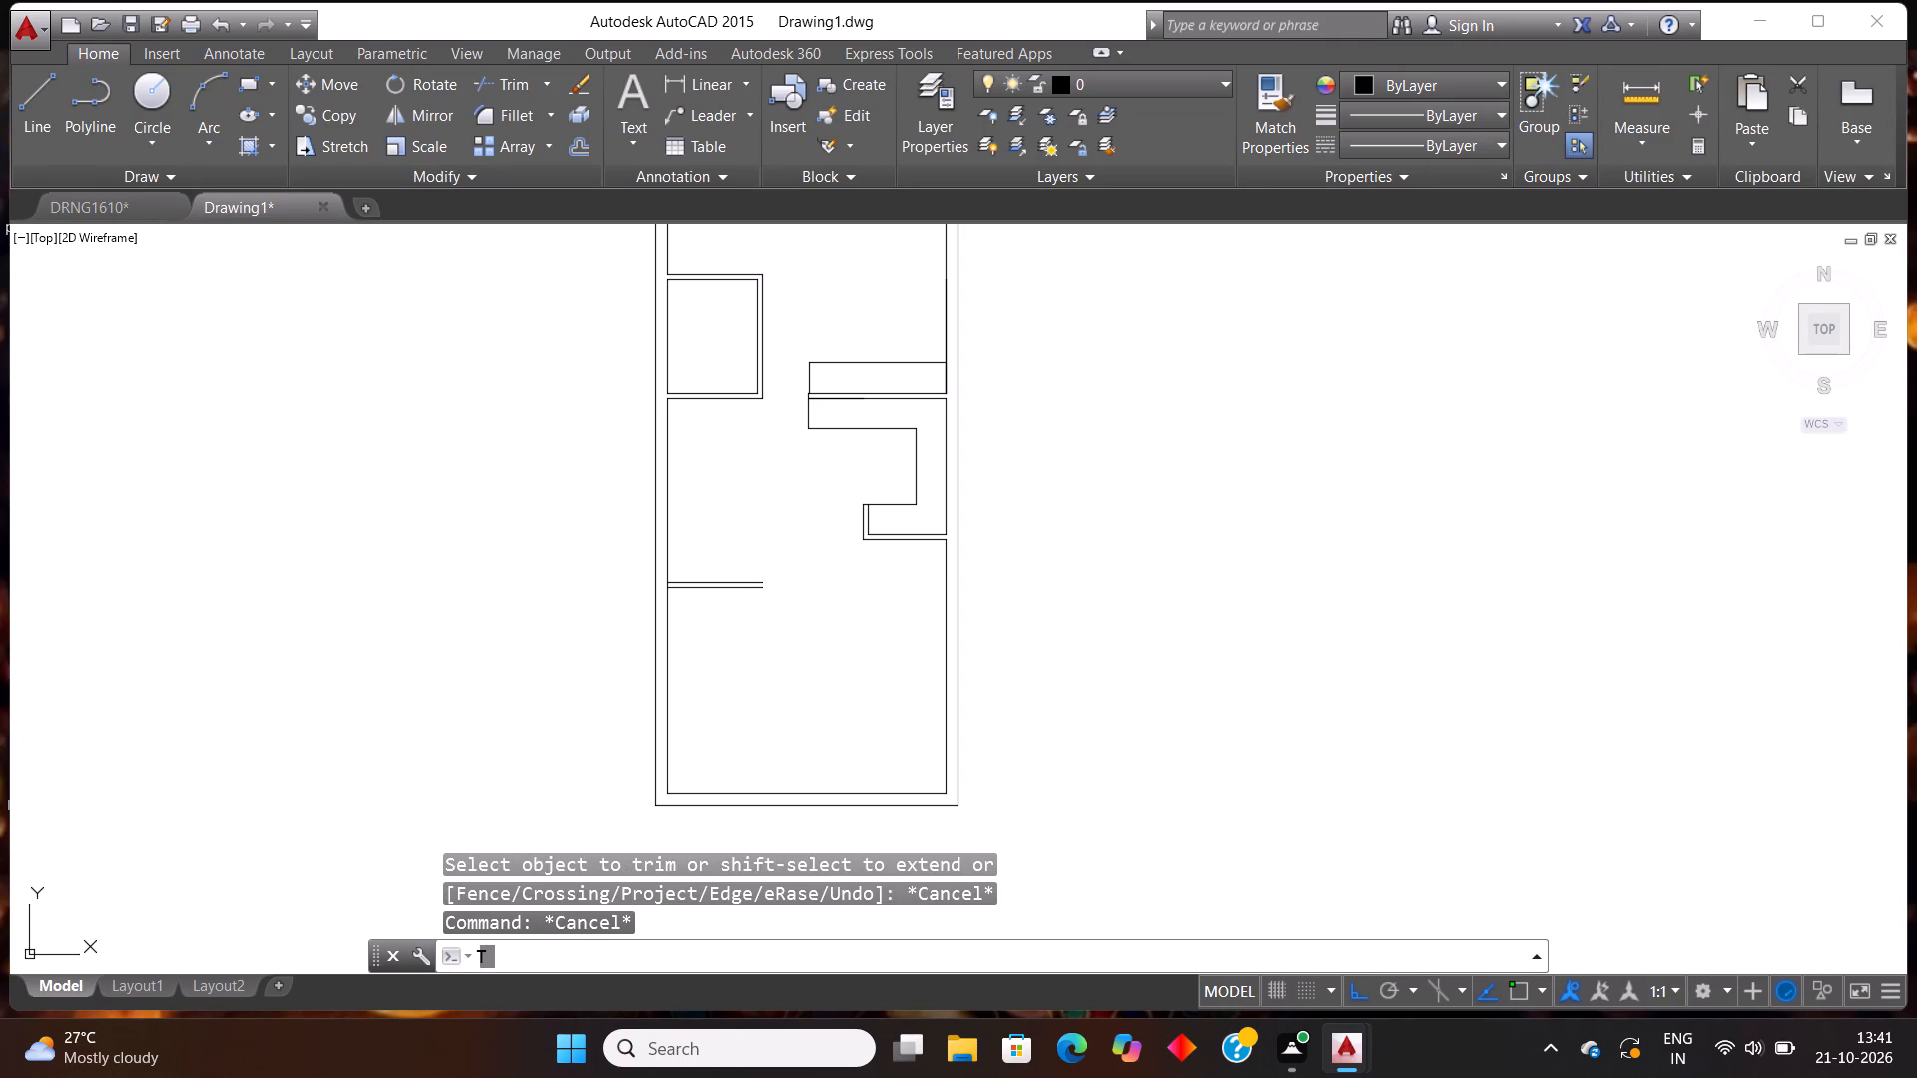
key("Return")
key("Return")
scroll(614, 636, "up", 3)
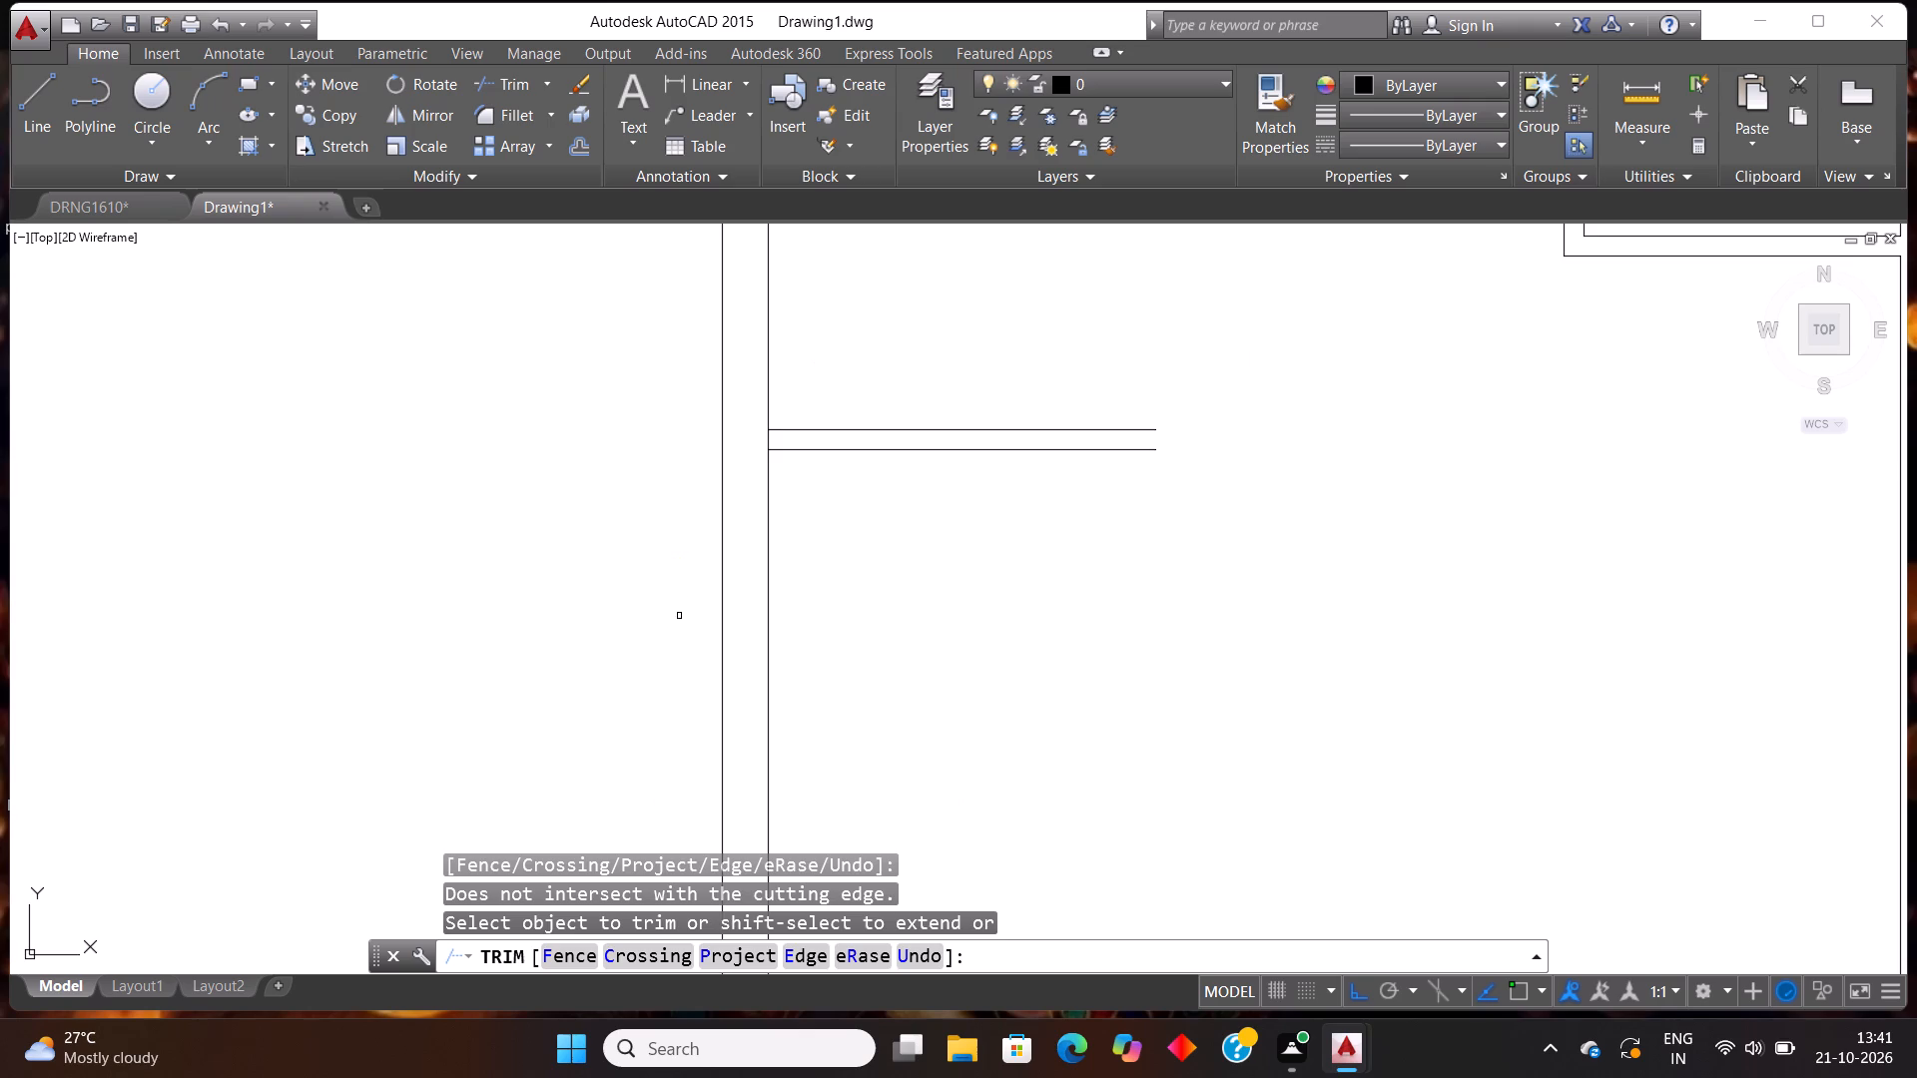
scroll(818, 382, "up", 2)
scroll(708, 548, "up", 2)
left_click(708, 546)
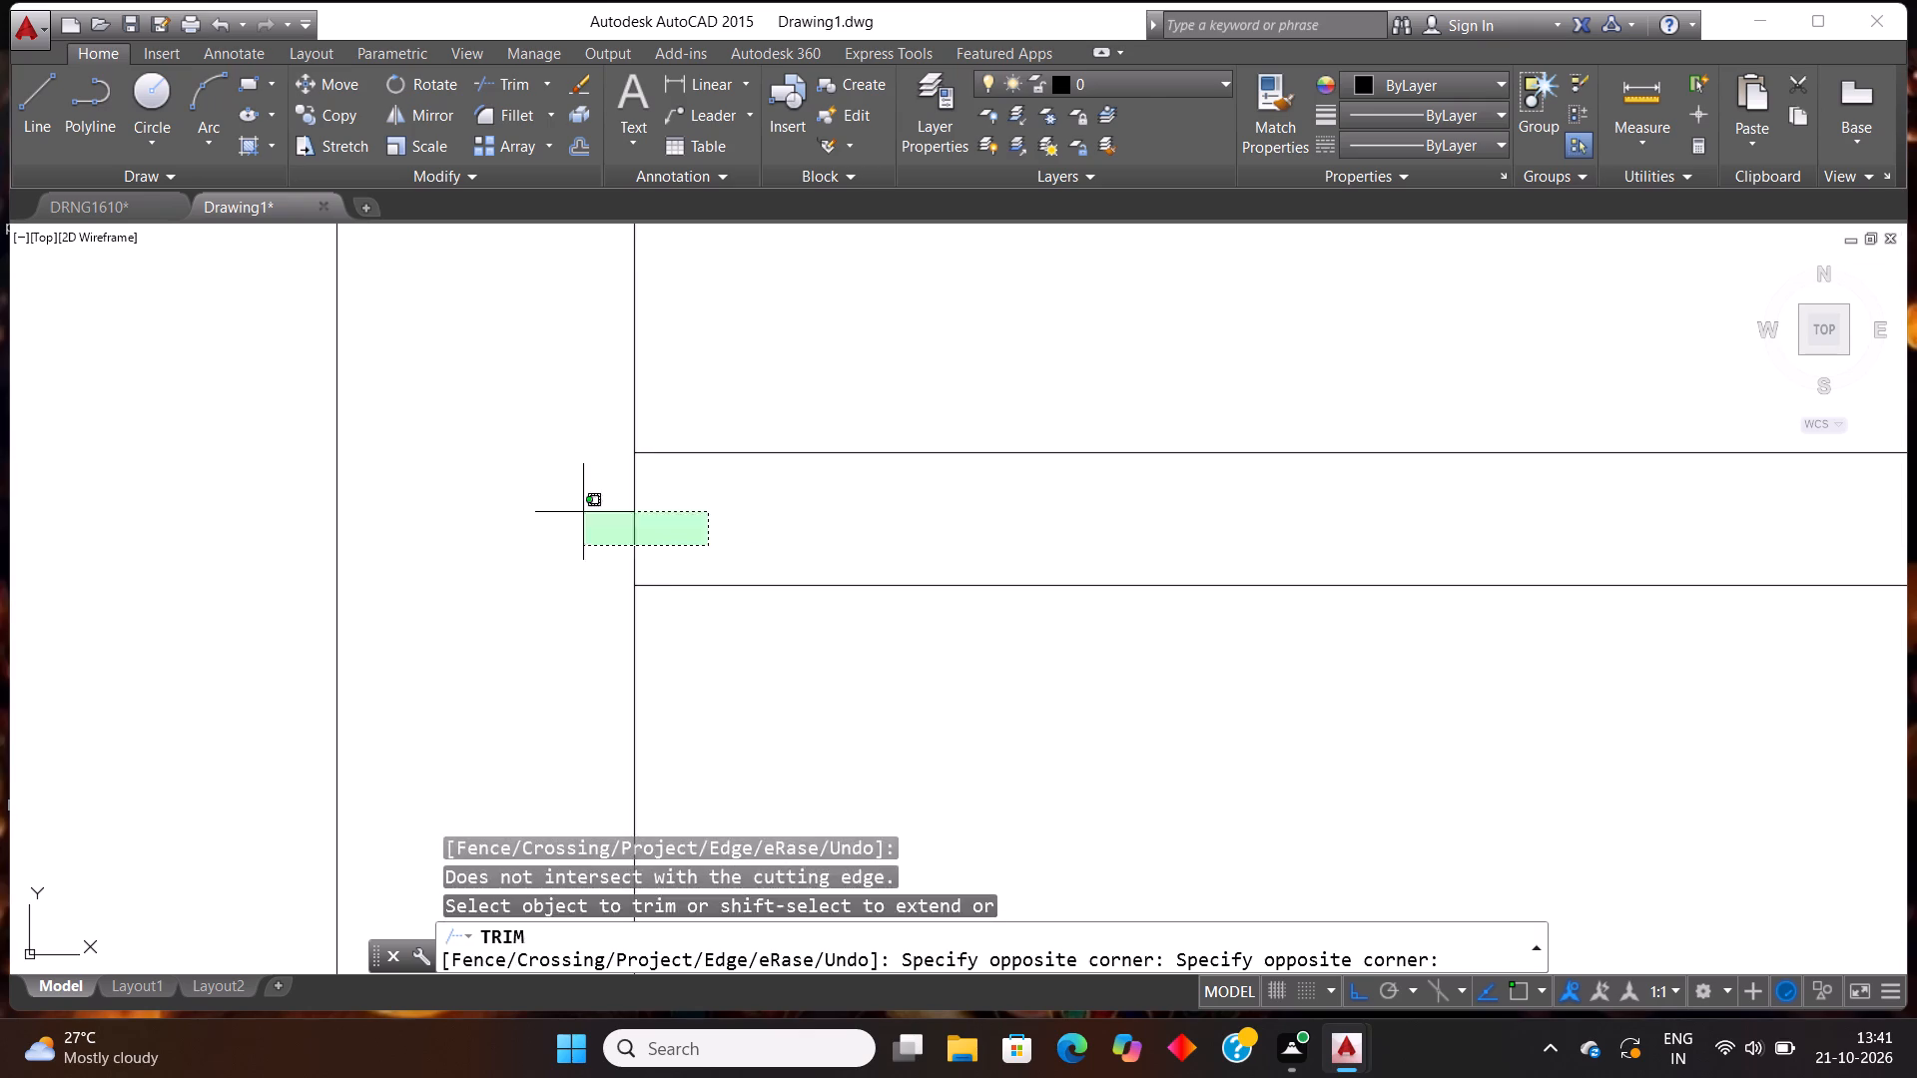
left_click(526, 497)
scroll(700, 493, "down", 8)
key("Escape")
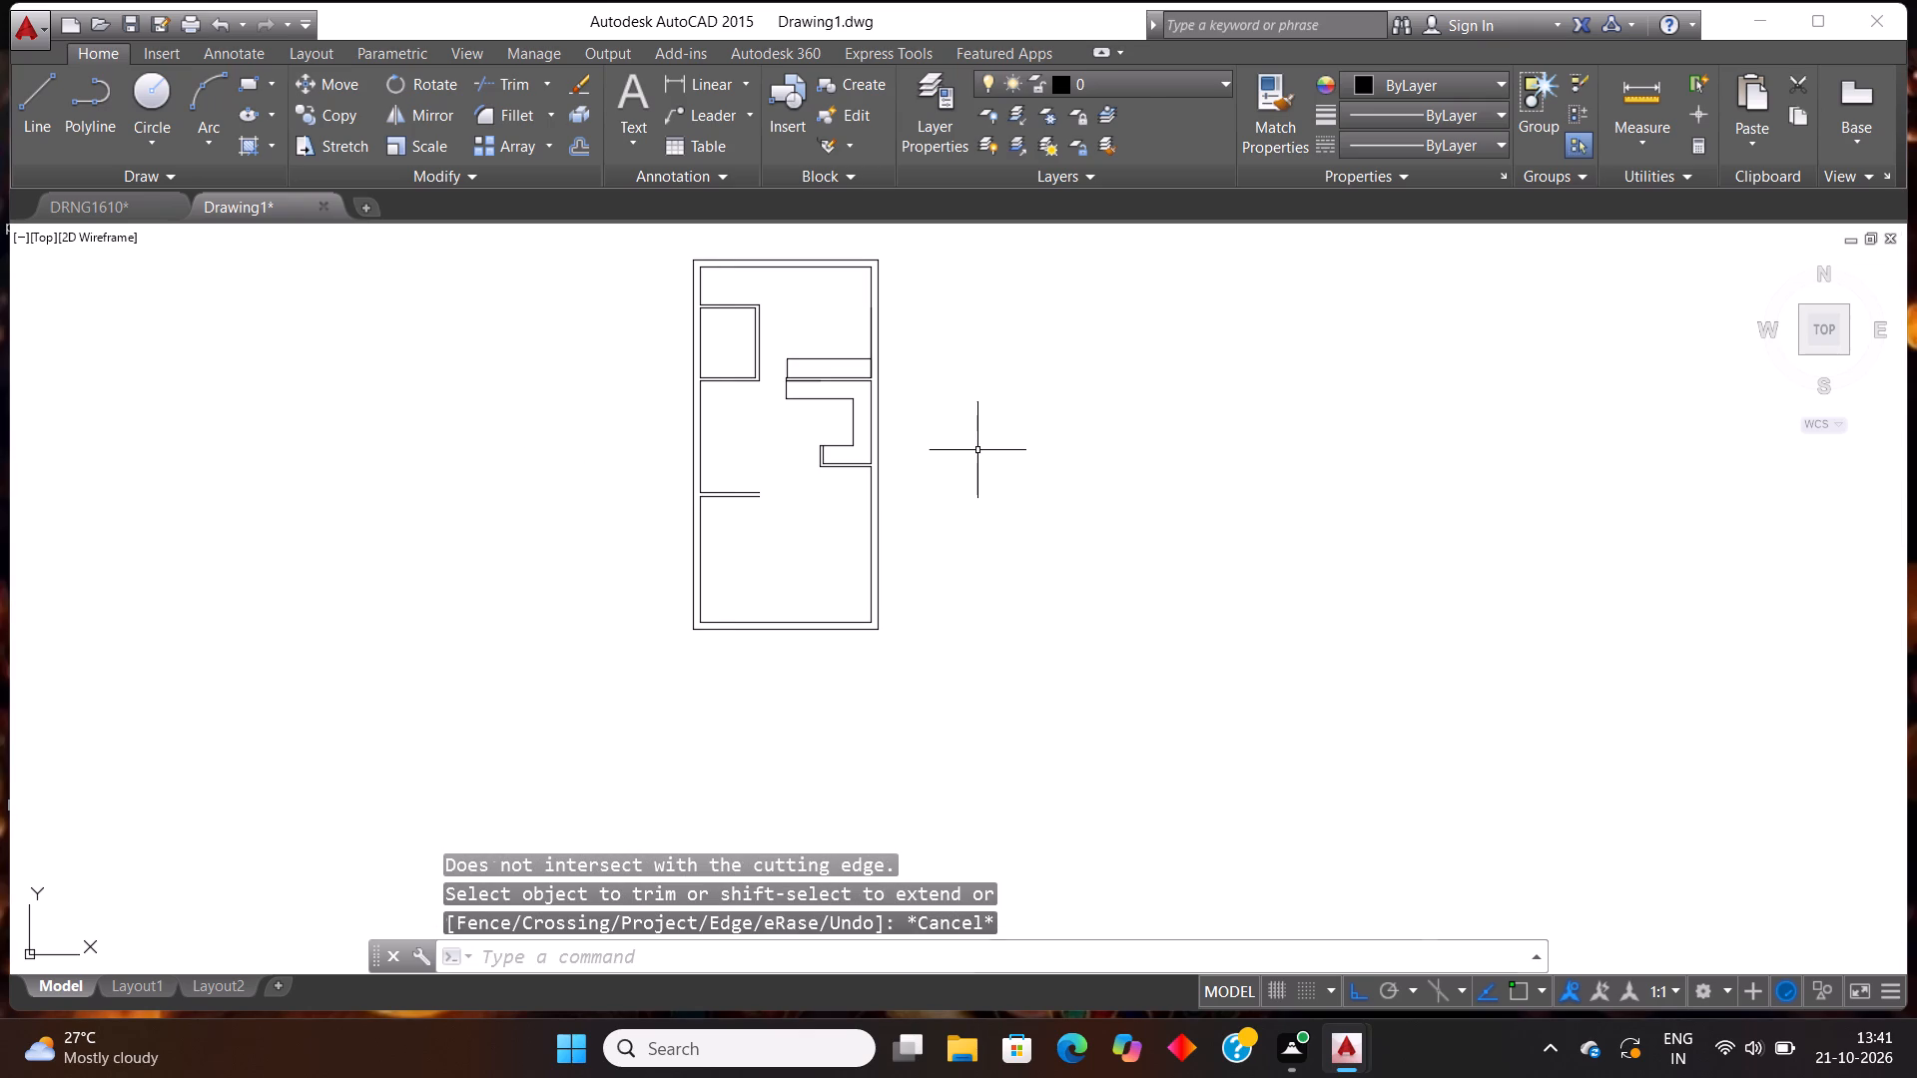
key("Escape")
Offset the left outer wall's inner line 10' to the right in the bottom room.
type("OFF")
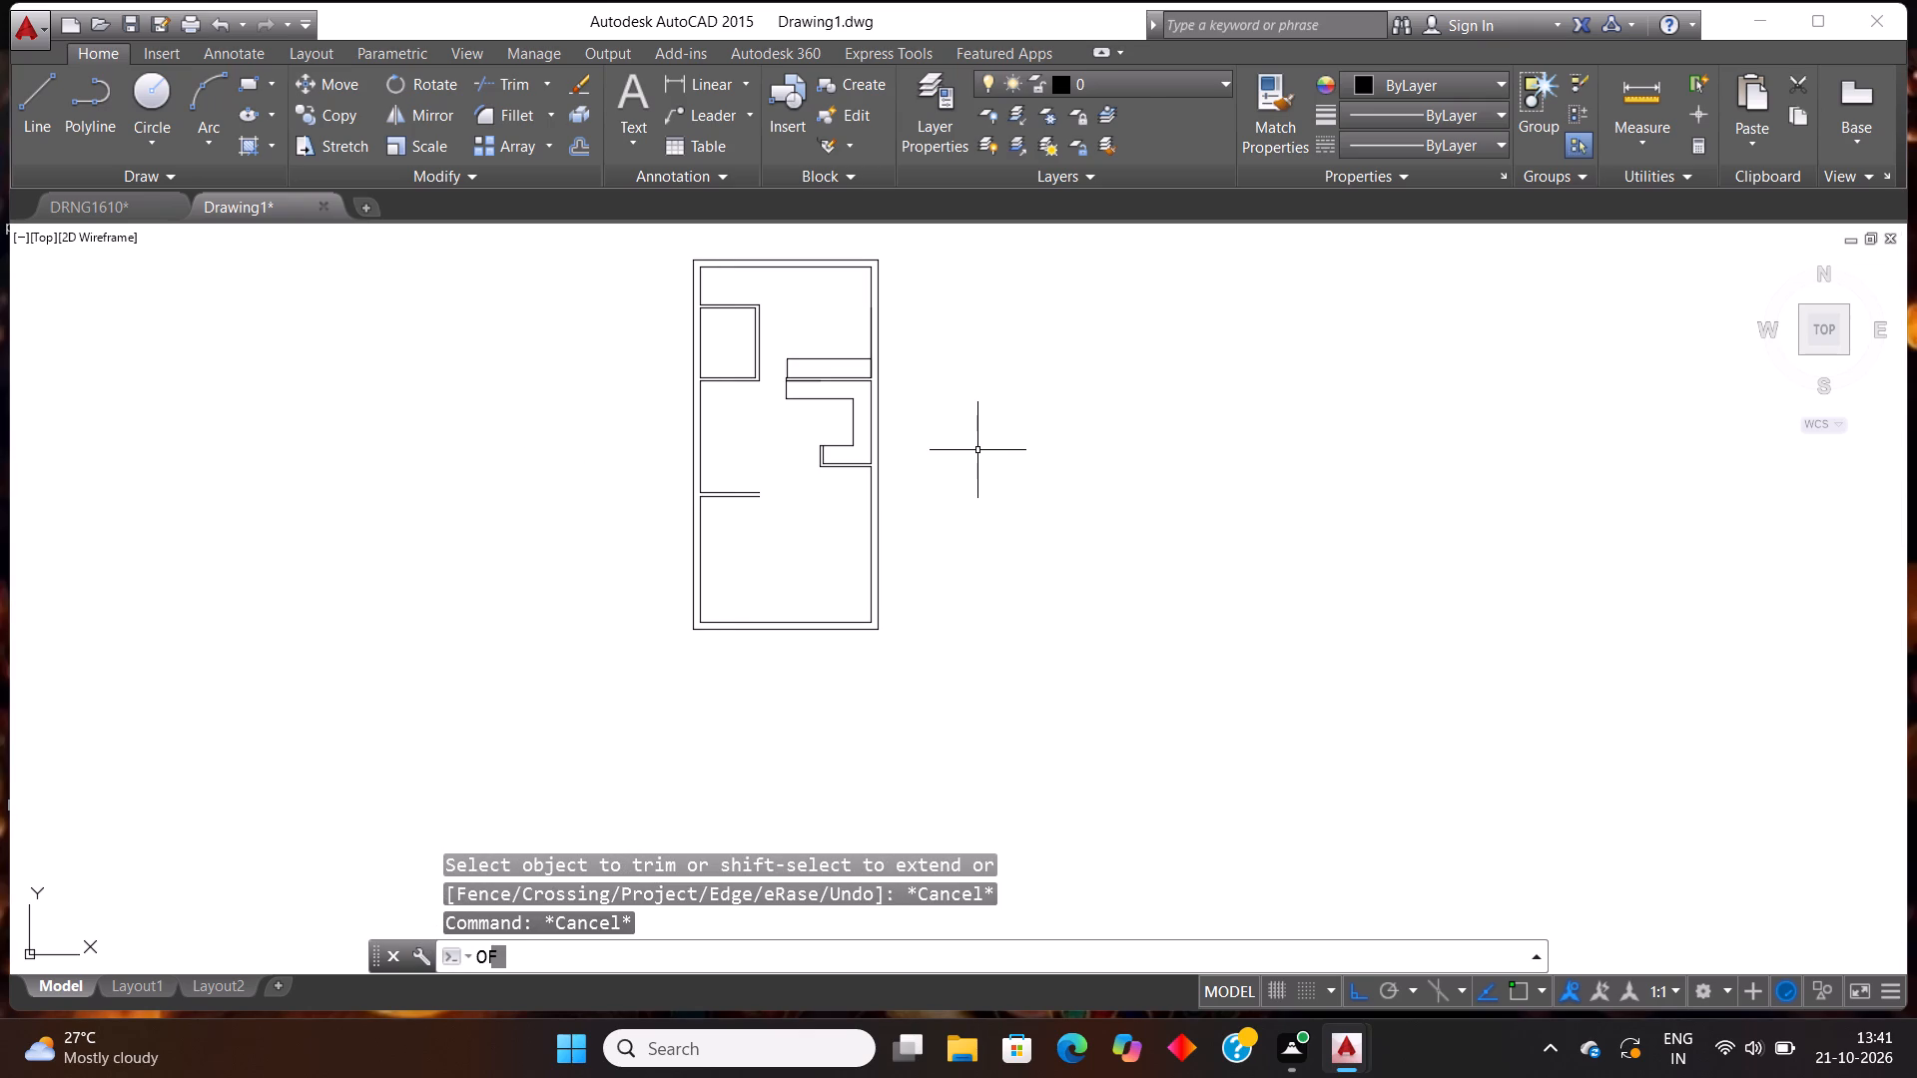
key("Return")
type("10'")
key("Return")
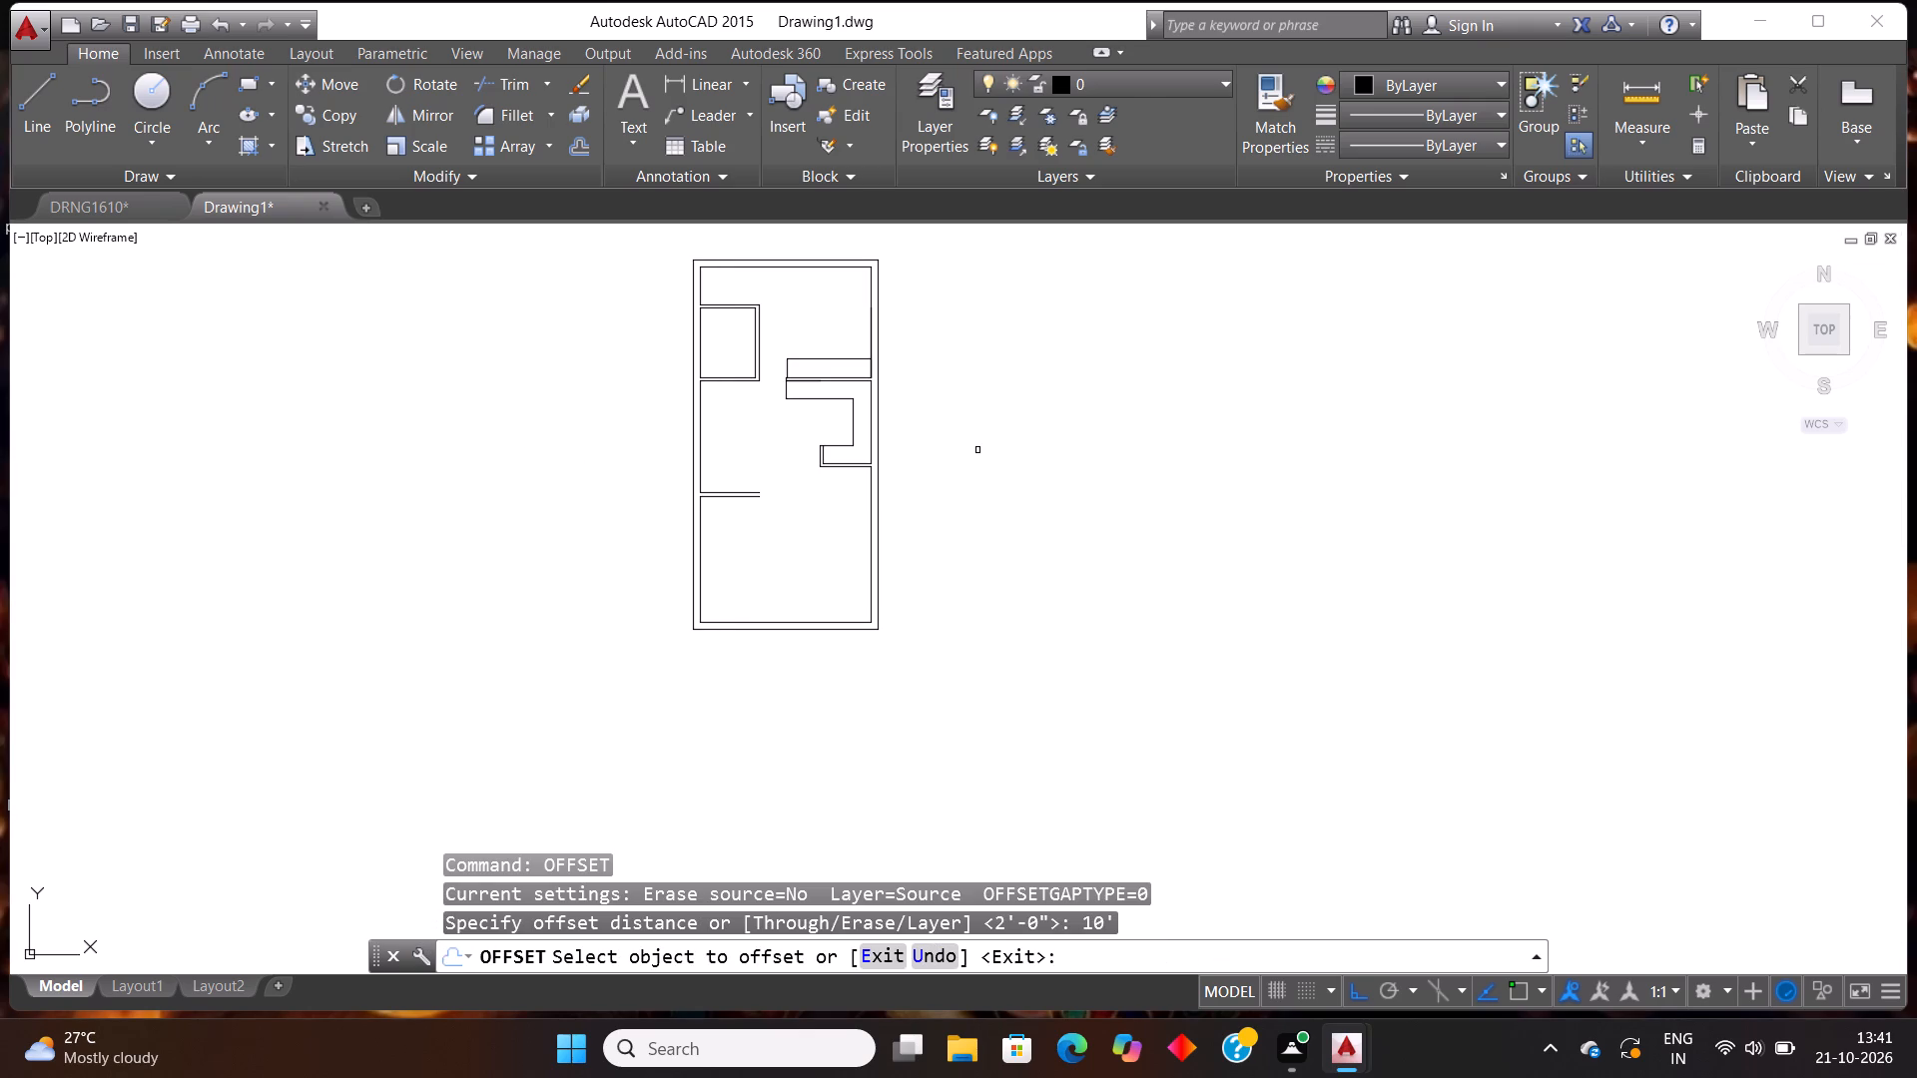
scroll(709, 571, "up", 2)
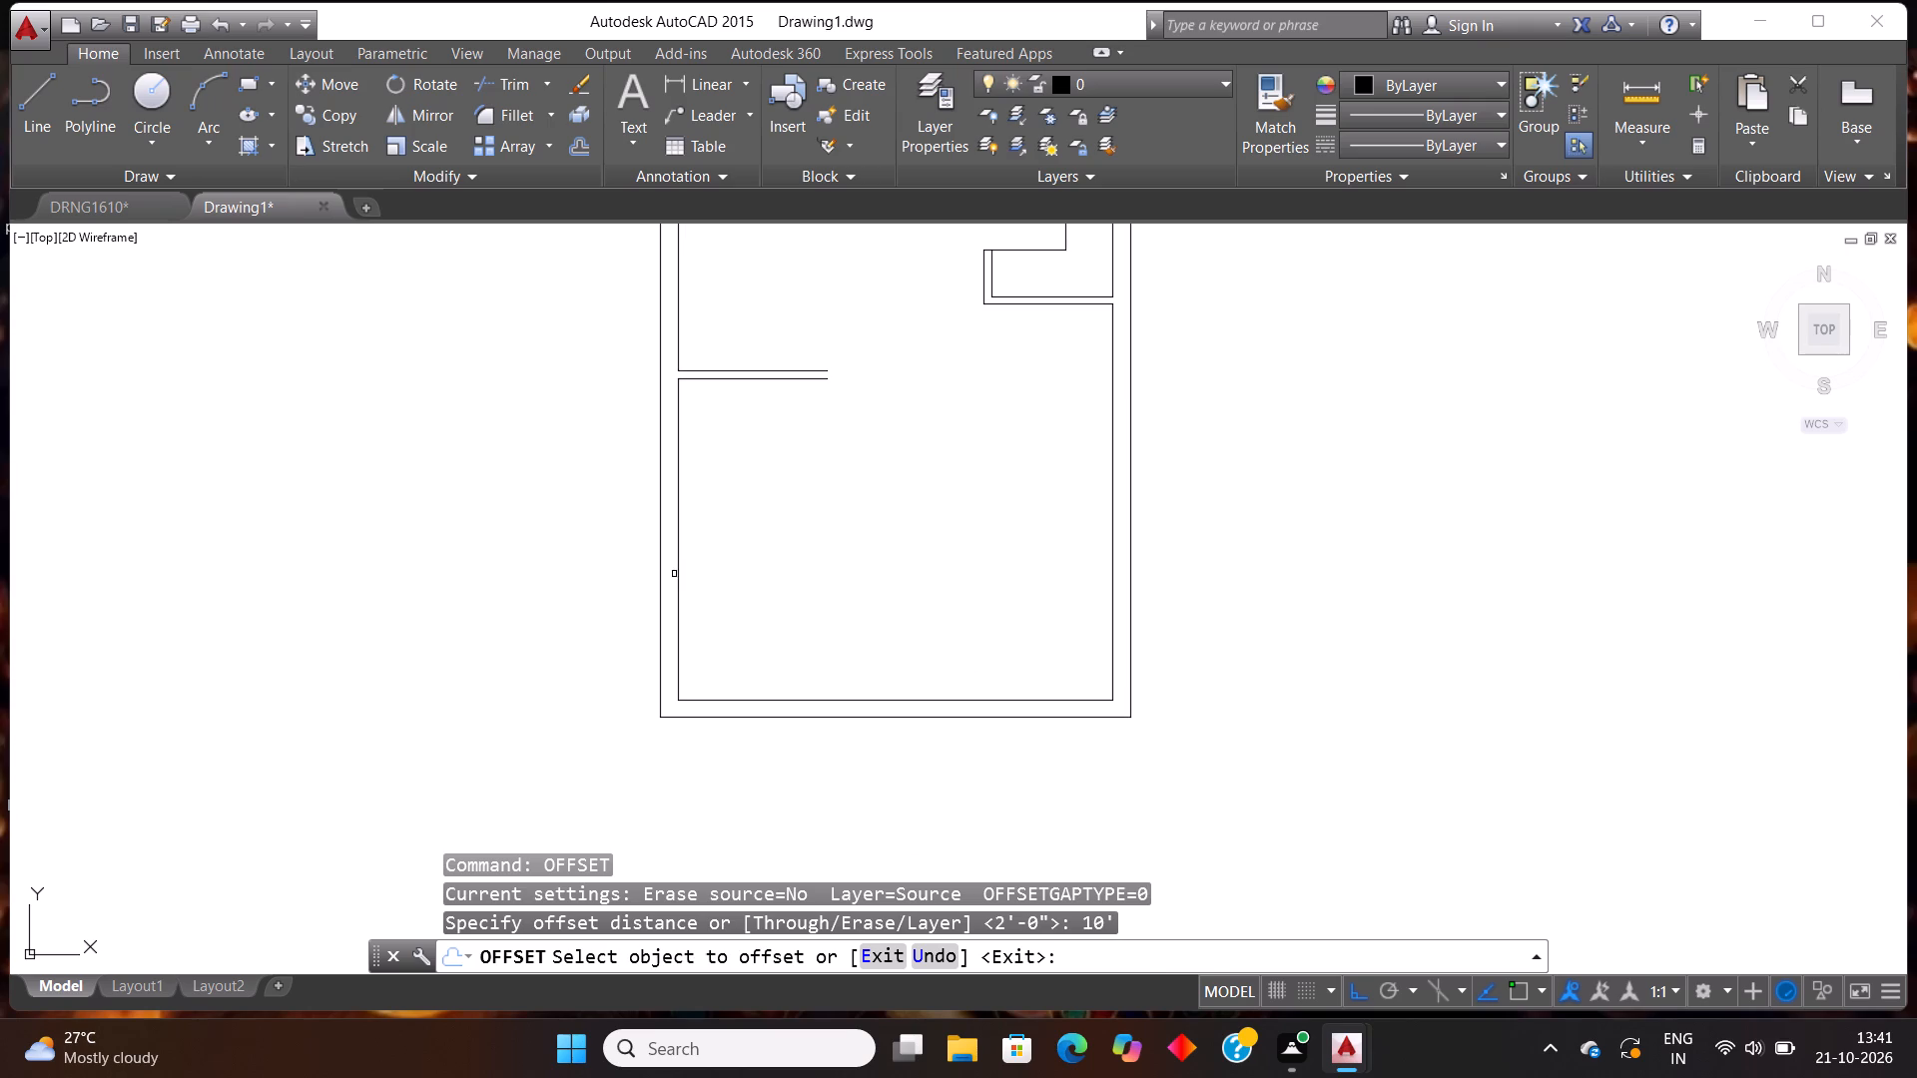
left_click(675, 572)
left_click(953, 559)
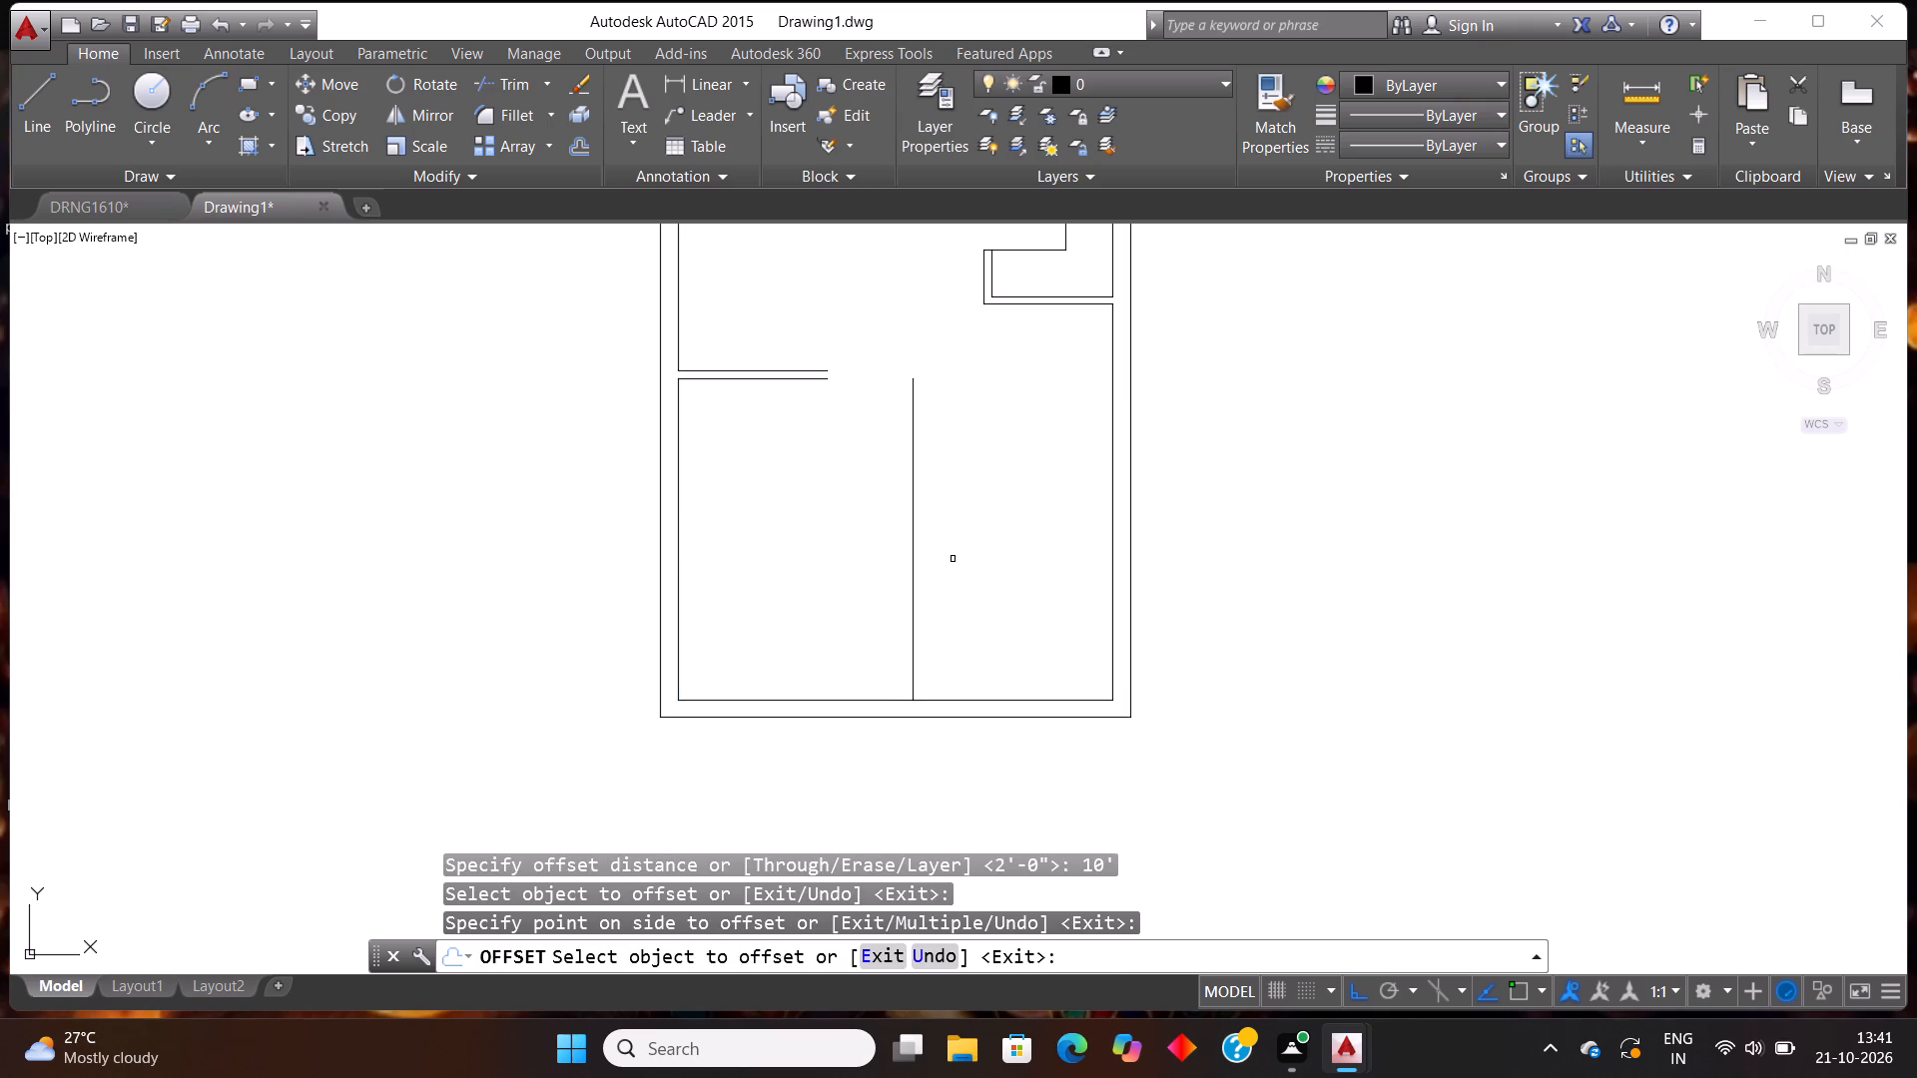
key("Escape")
key("Escape")
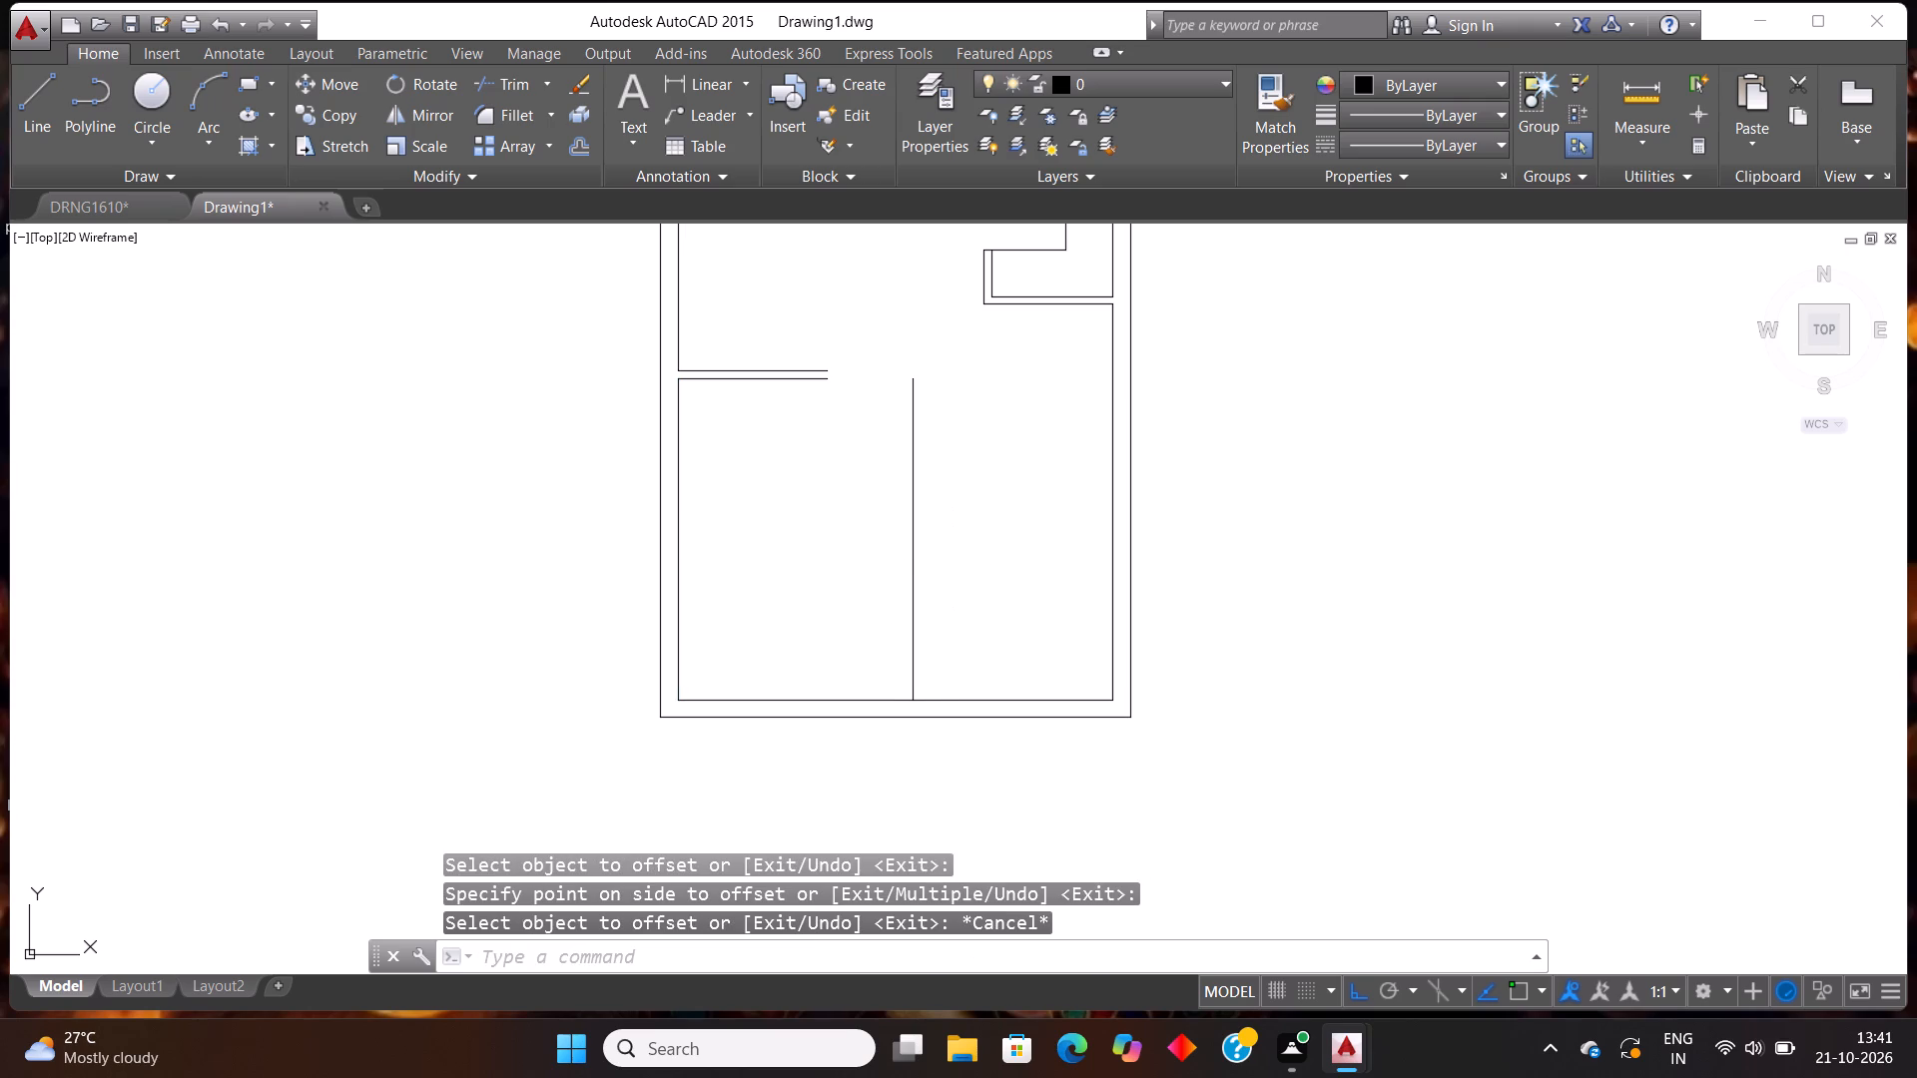
Offset the new vertical line in the bottom room 4" to the right to form a partition.
type("OFF")
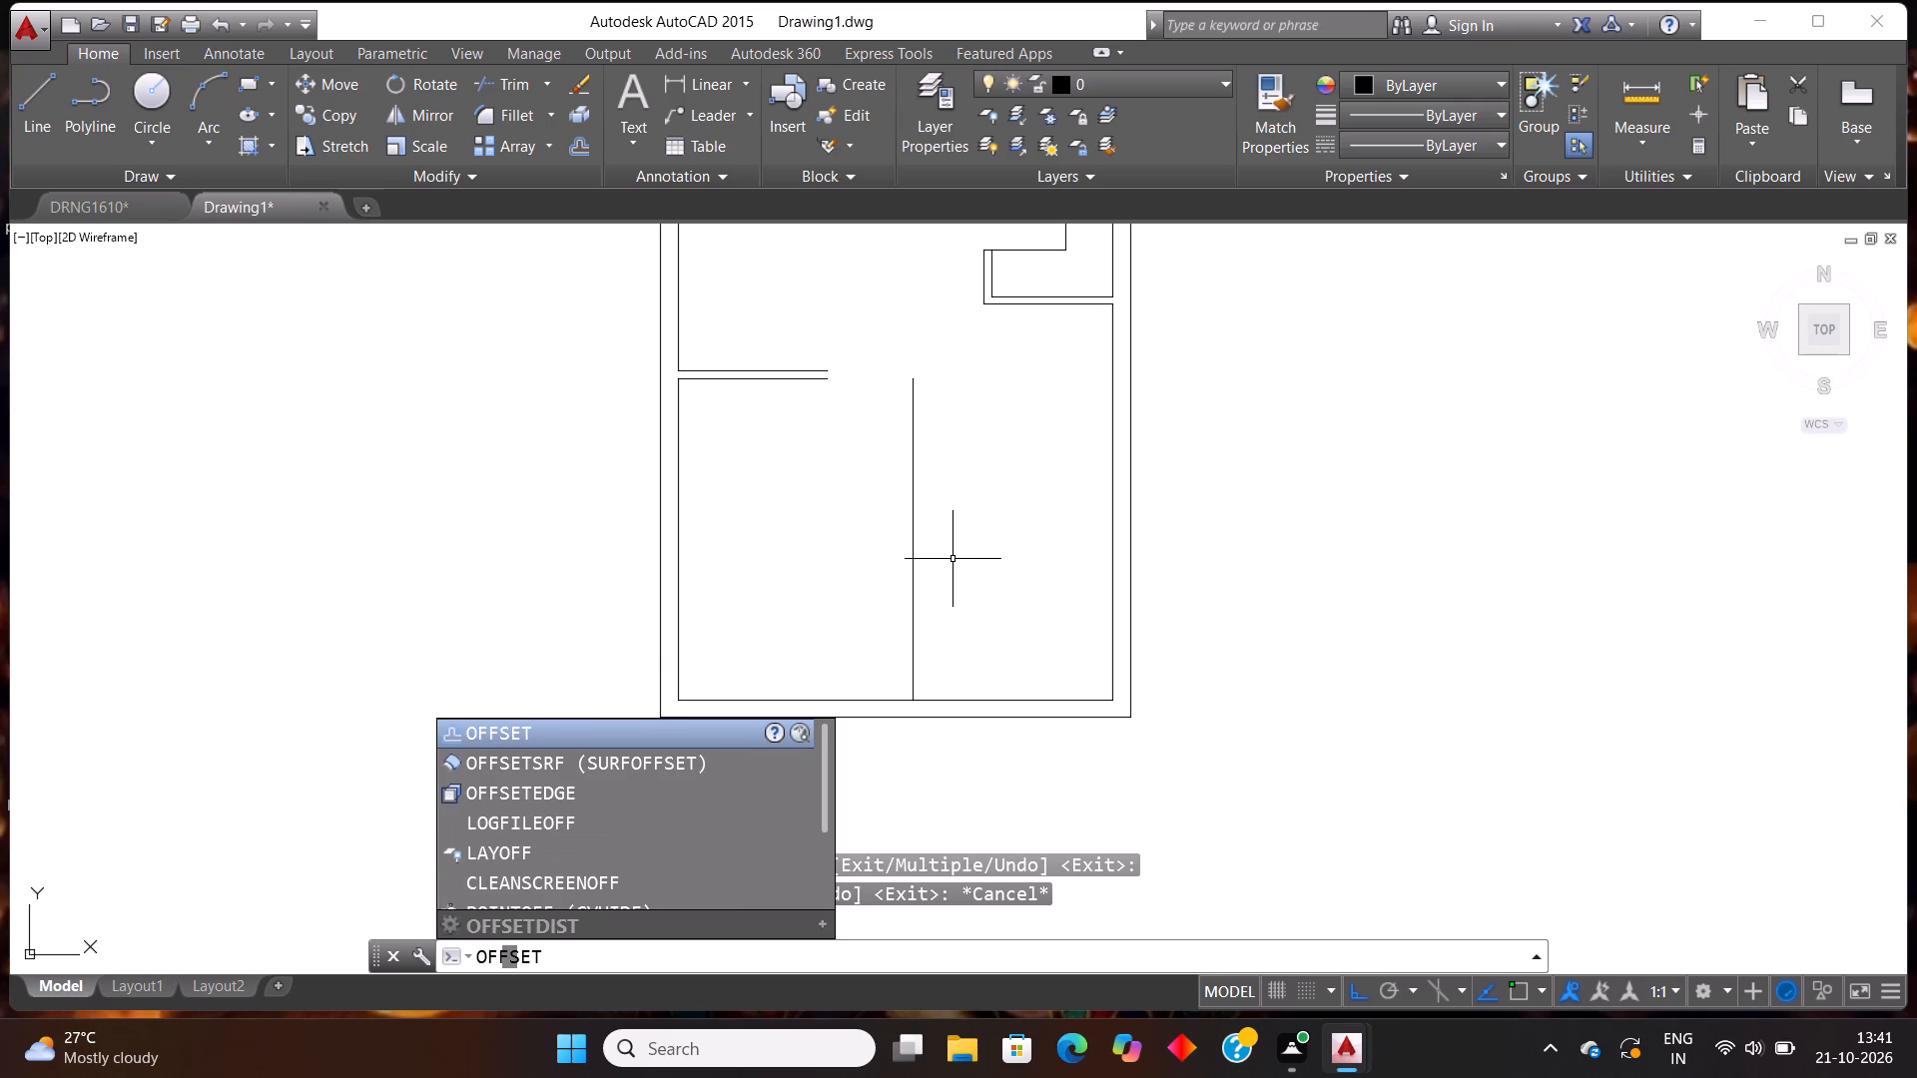
key("Return")
type("4\"")
key("Return")
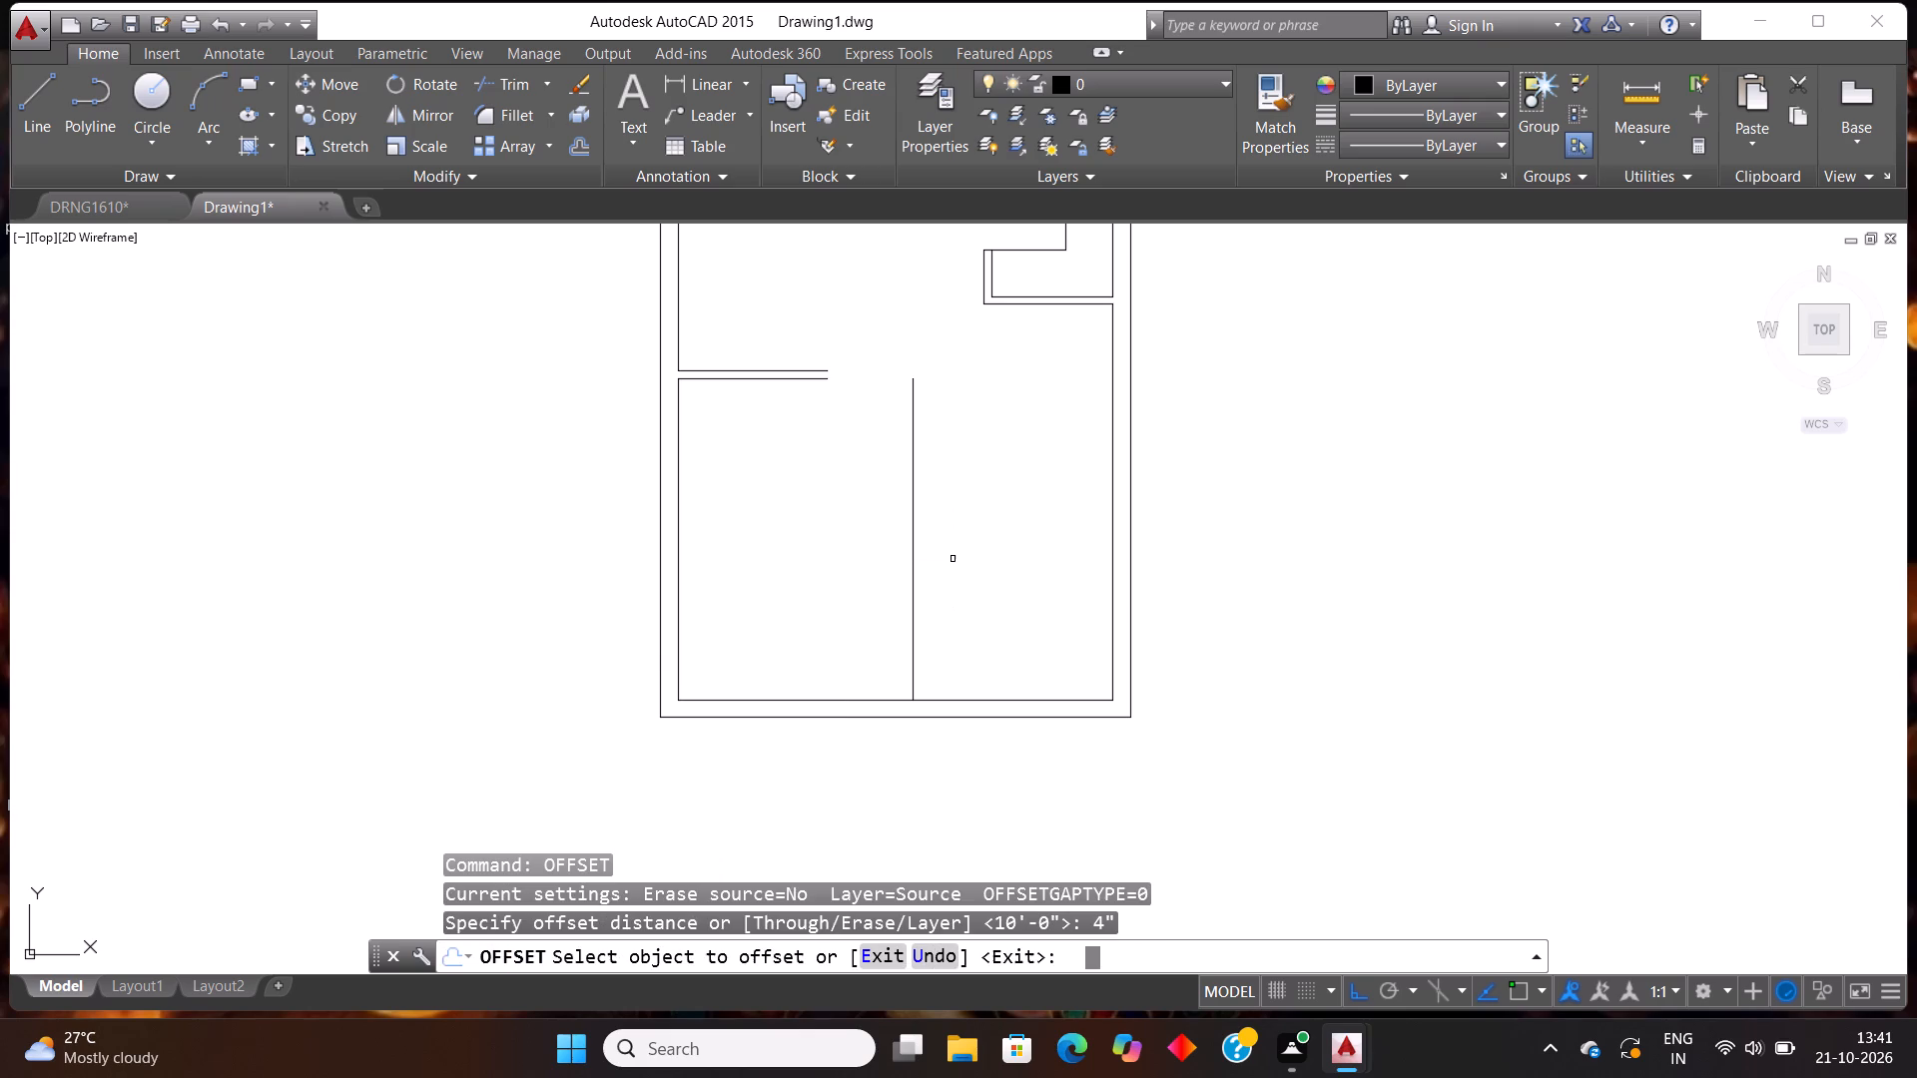
left_click(912, 537)
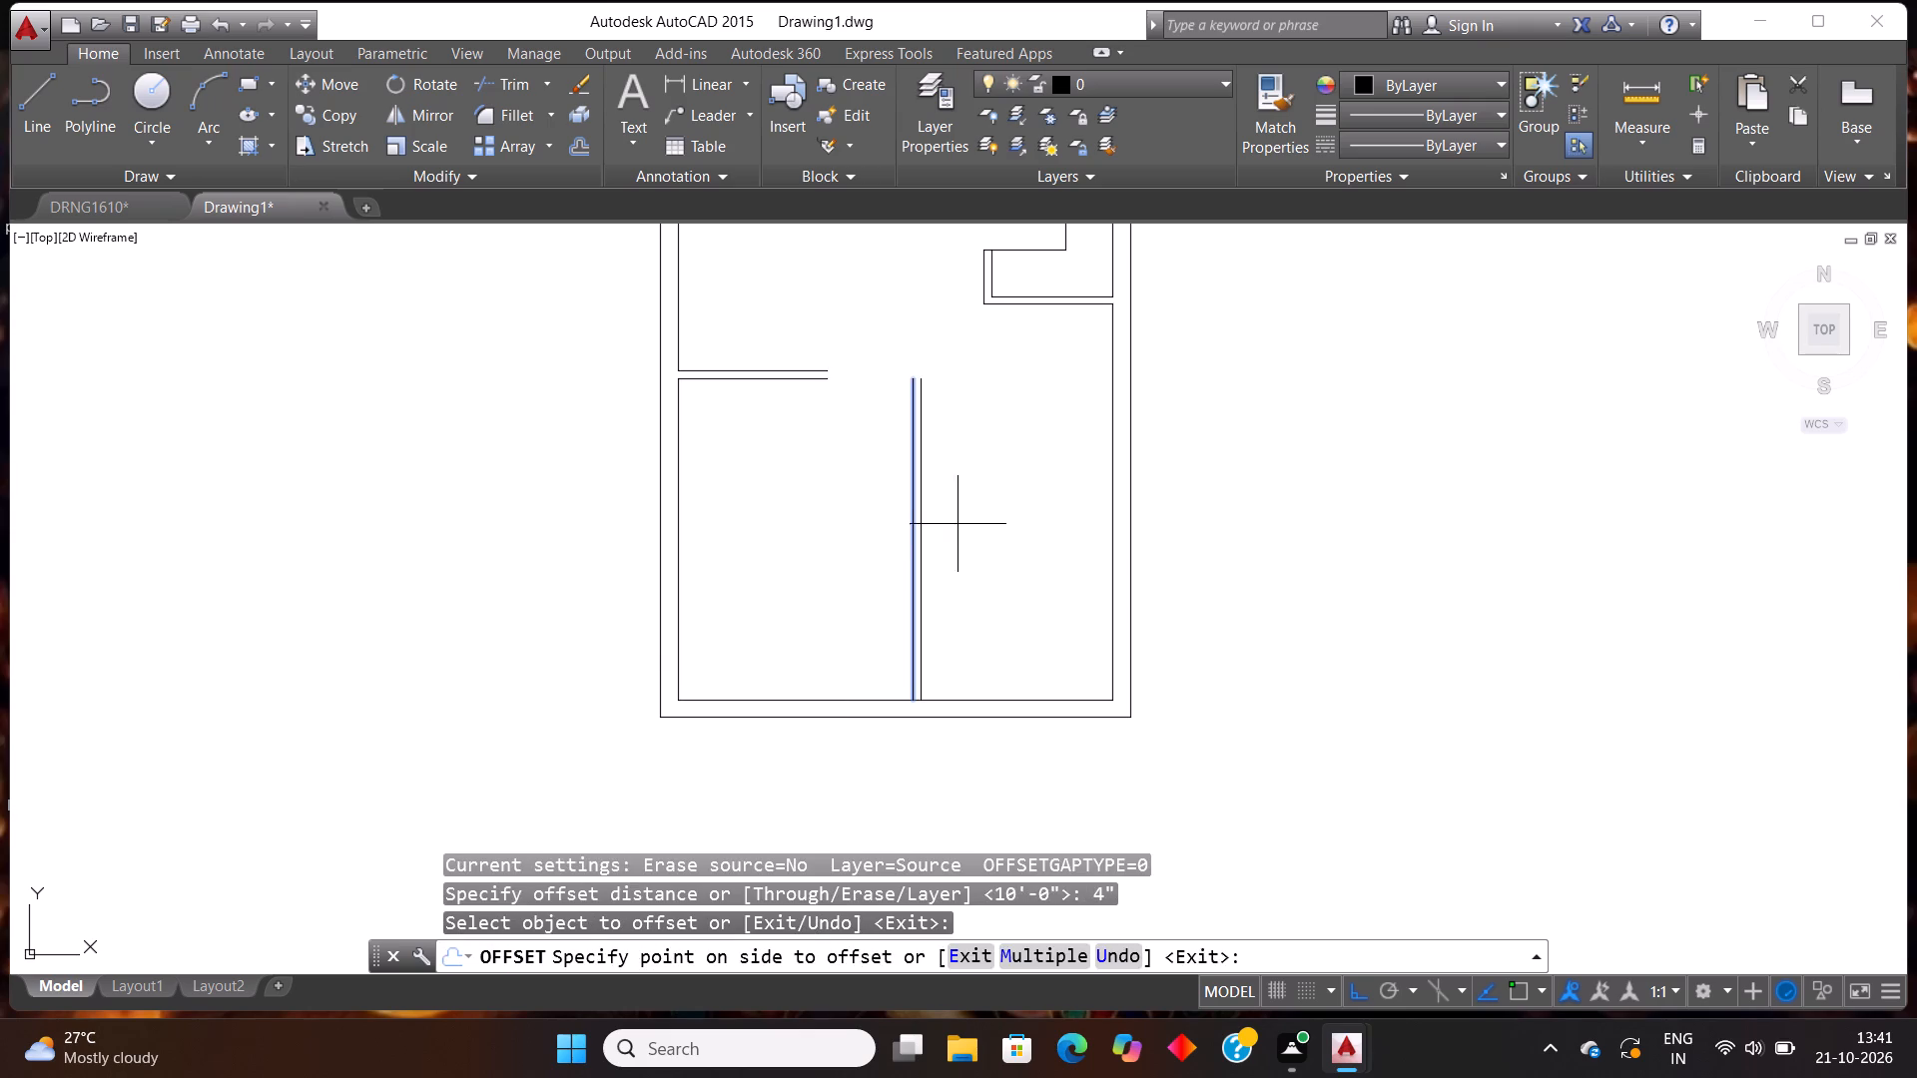
left_click(958, 524)
key("Escape")
key("Escape")
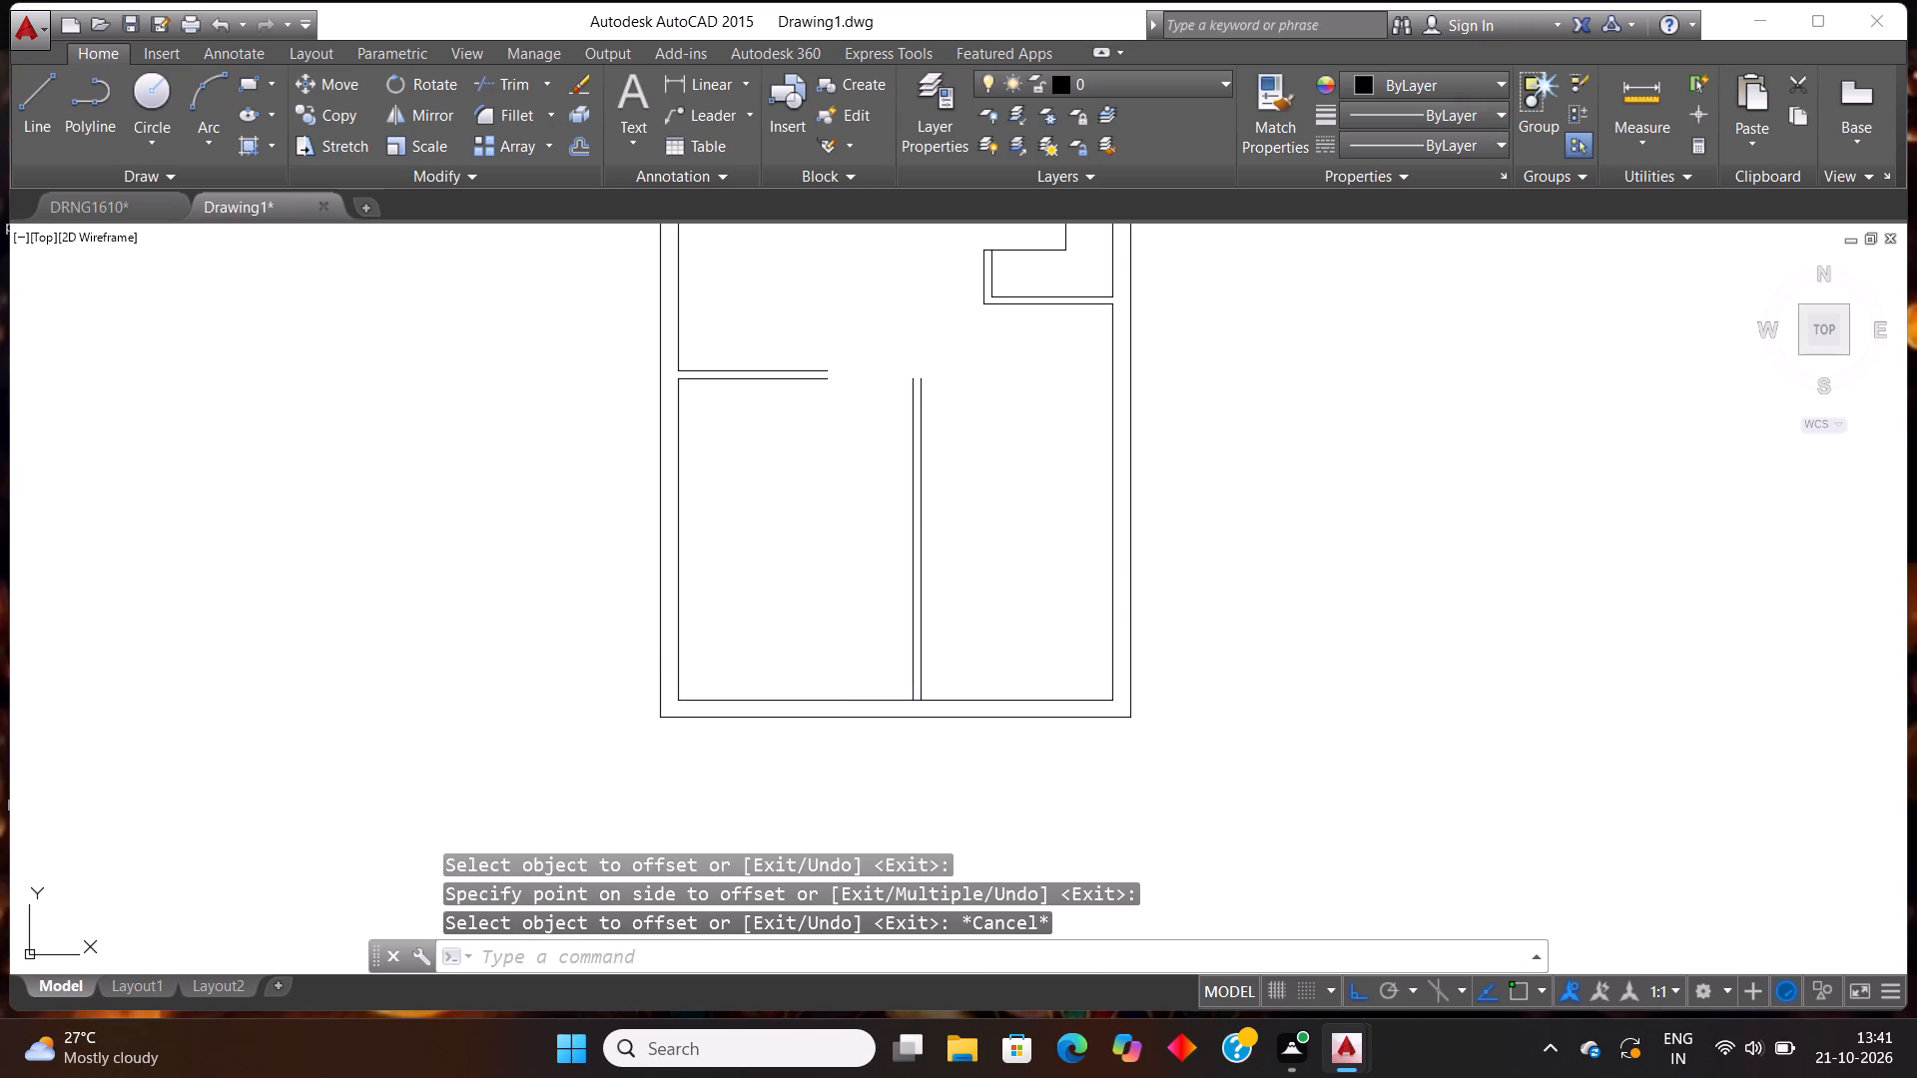
Extend the horizontal partition's lower line to the vertical partition, its upper line to the right wall, and the vertical partition's right line up to it.
type("EX")
key("Return")
key("Return")
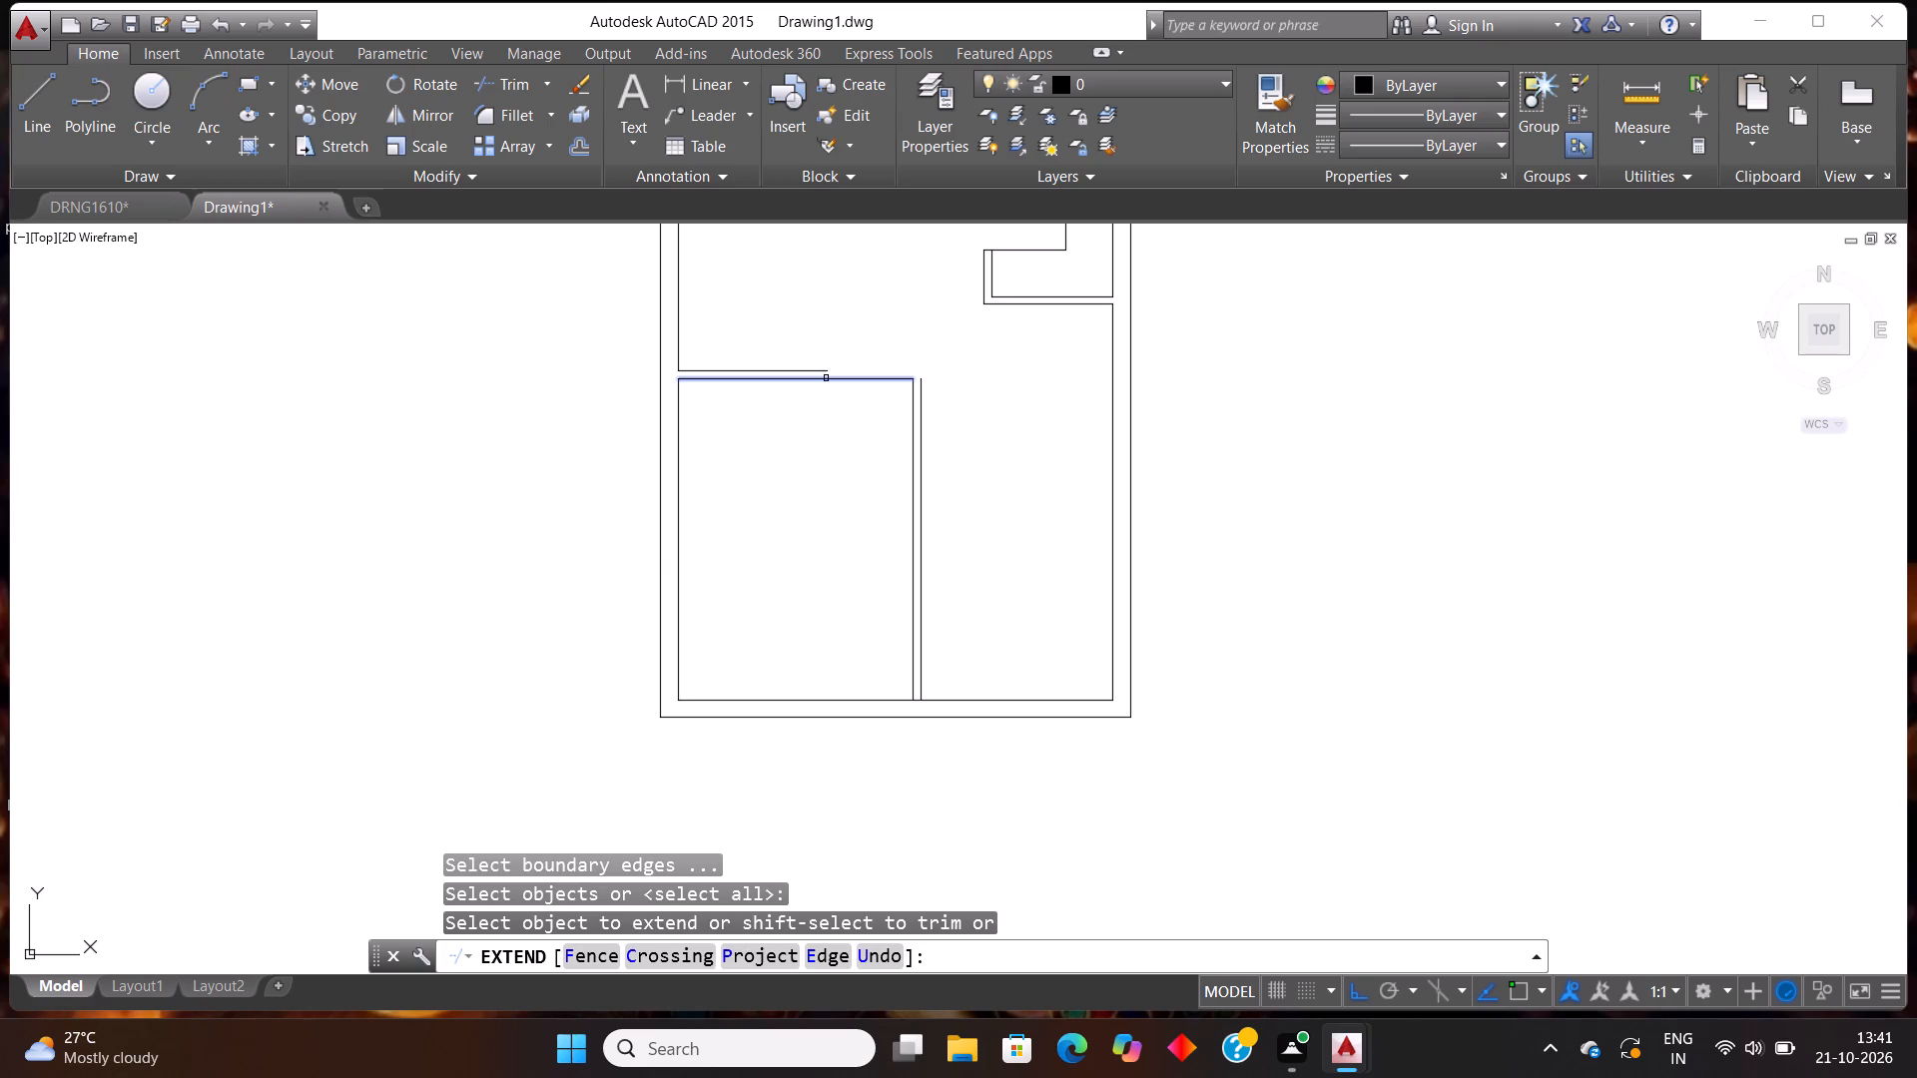
left_click(826, 379)
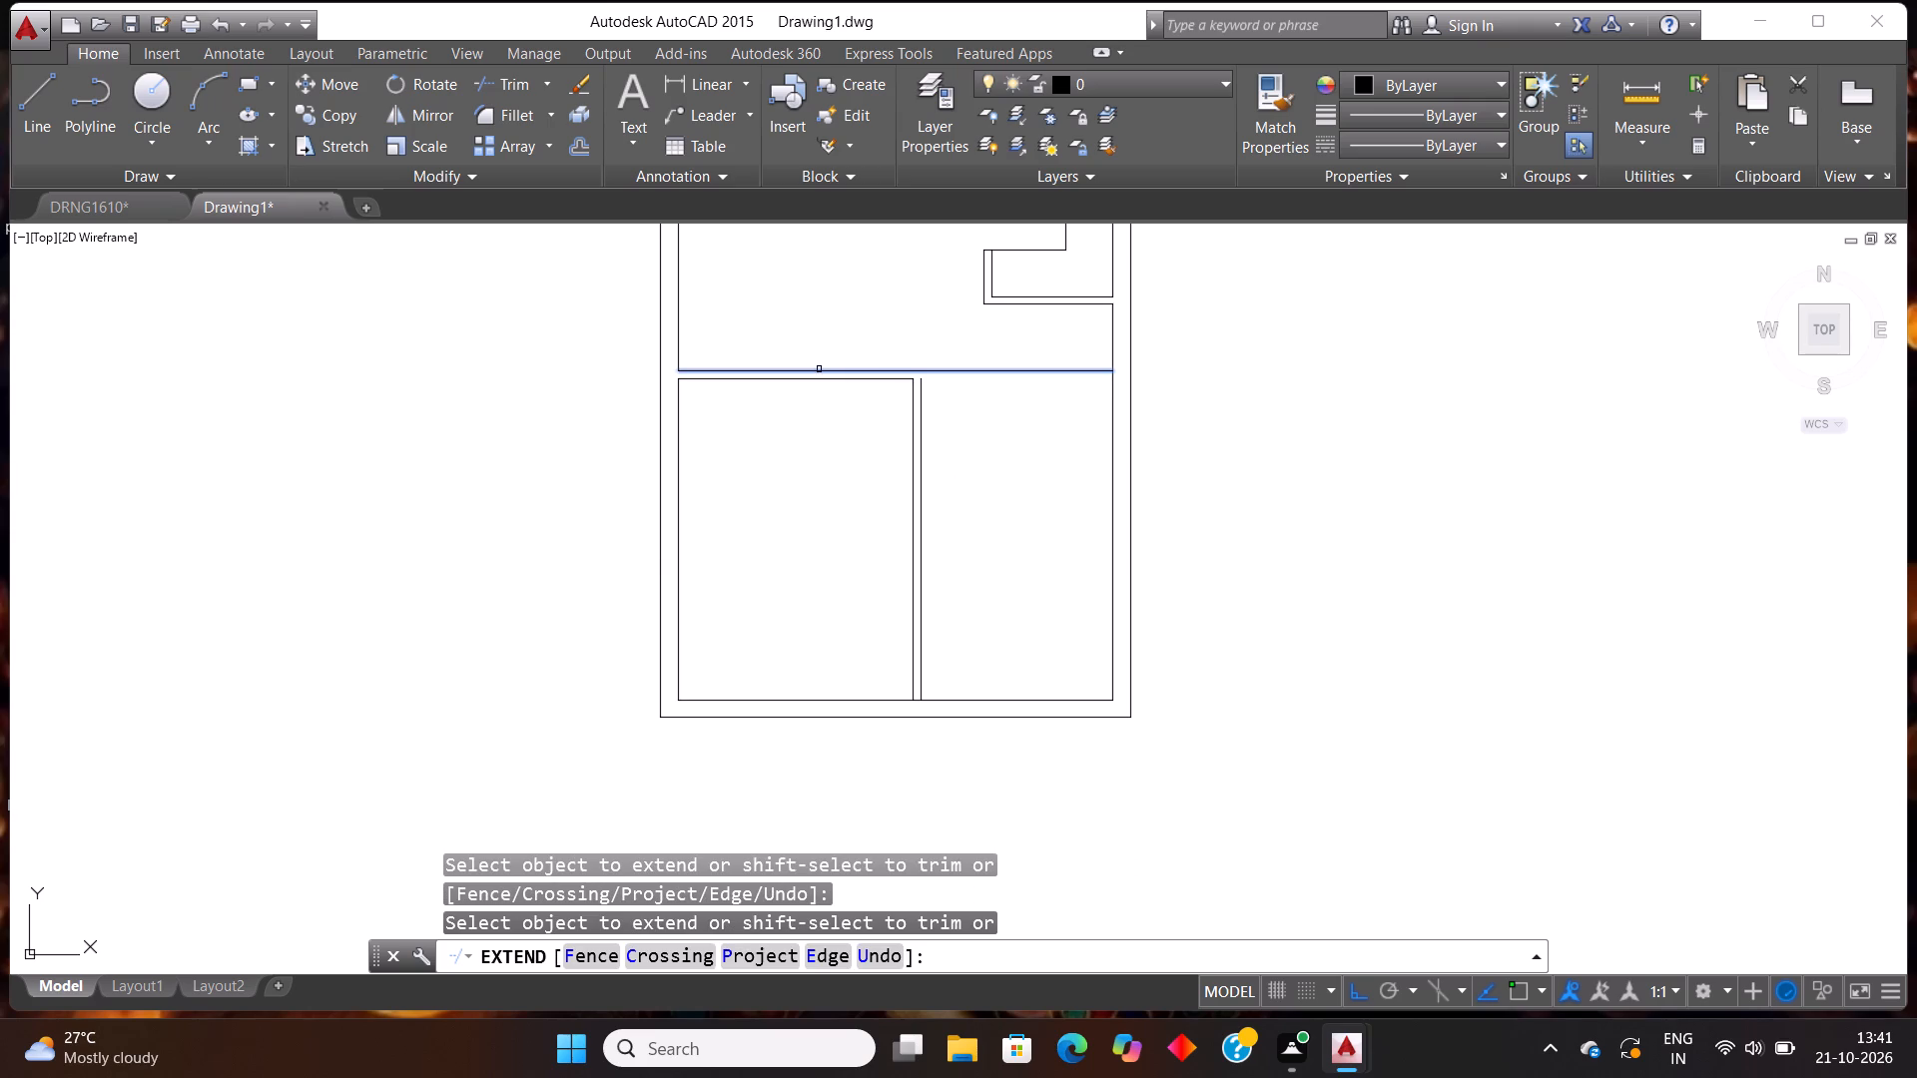
left_click(819, 369)
left_click(921, 436)
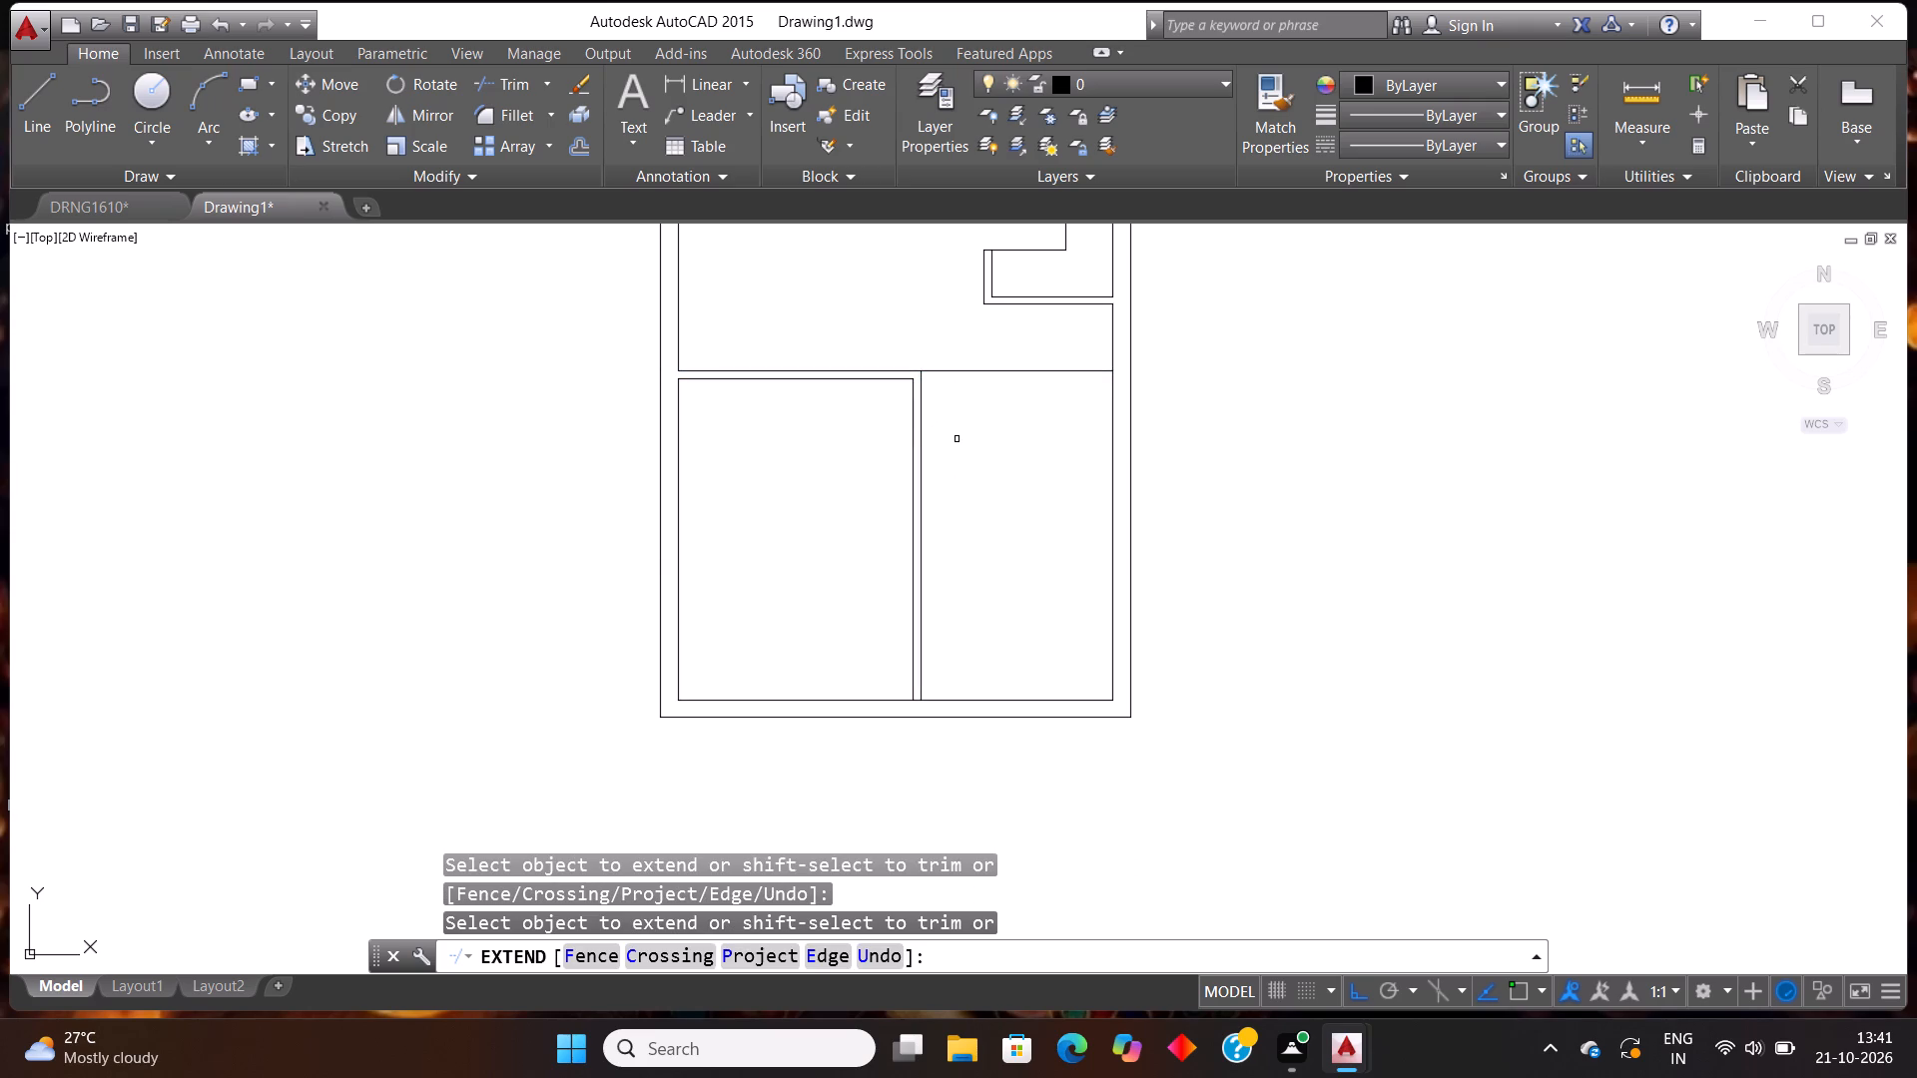
key("Escape")
key("Escape")
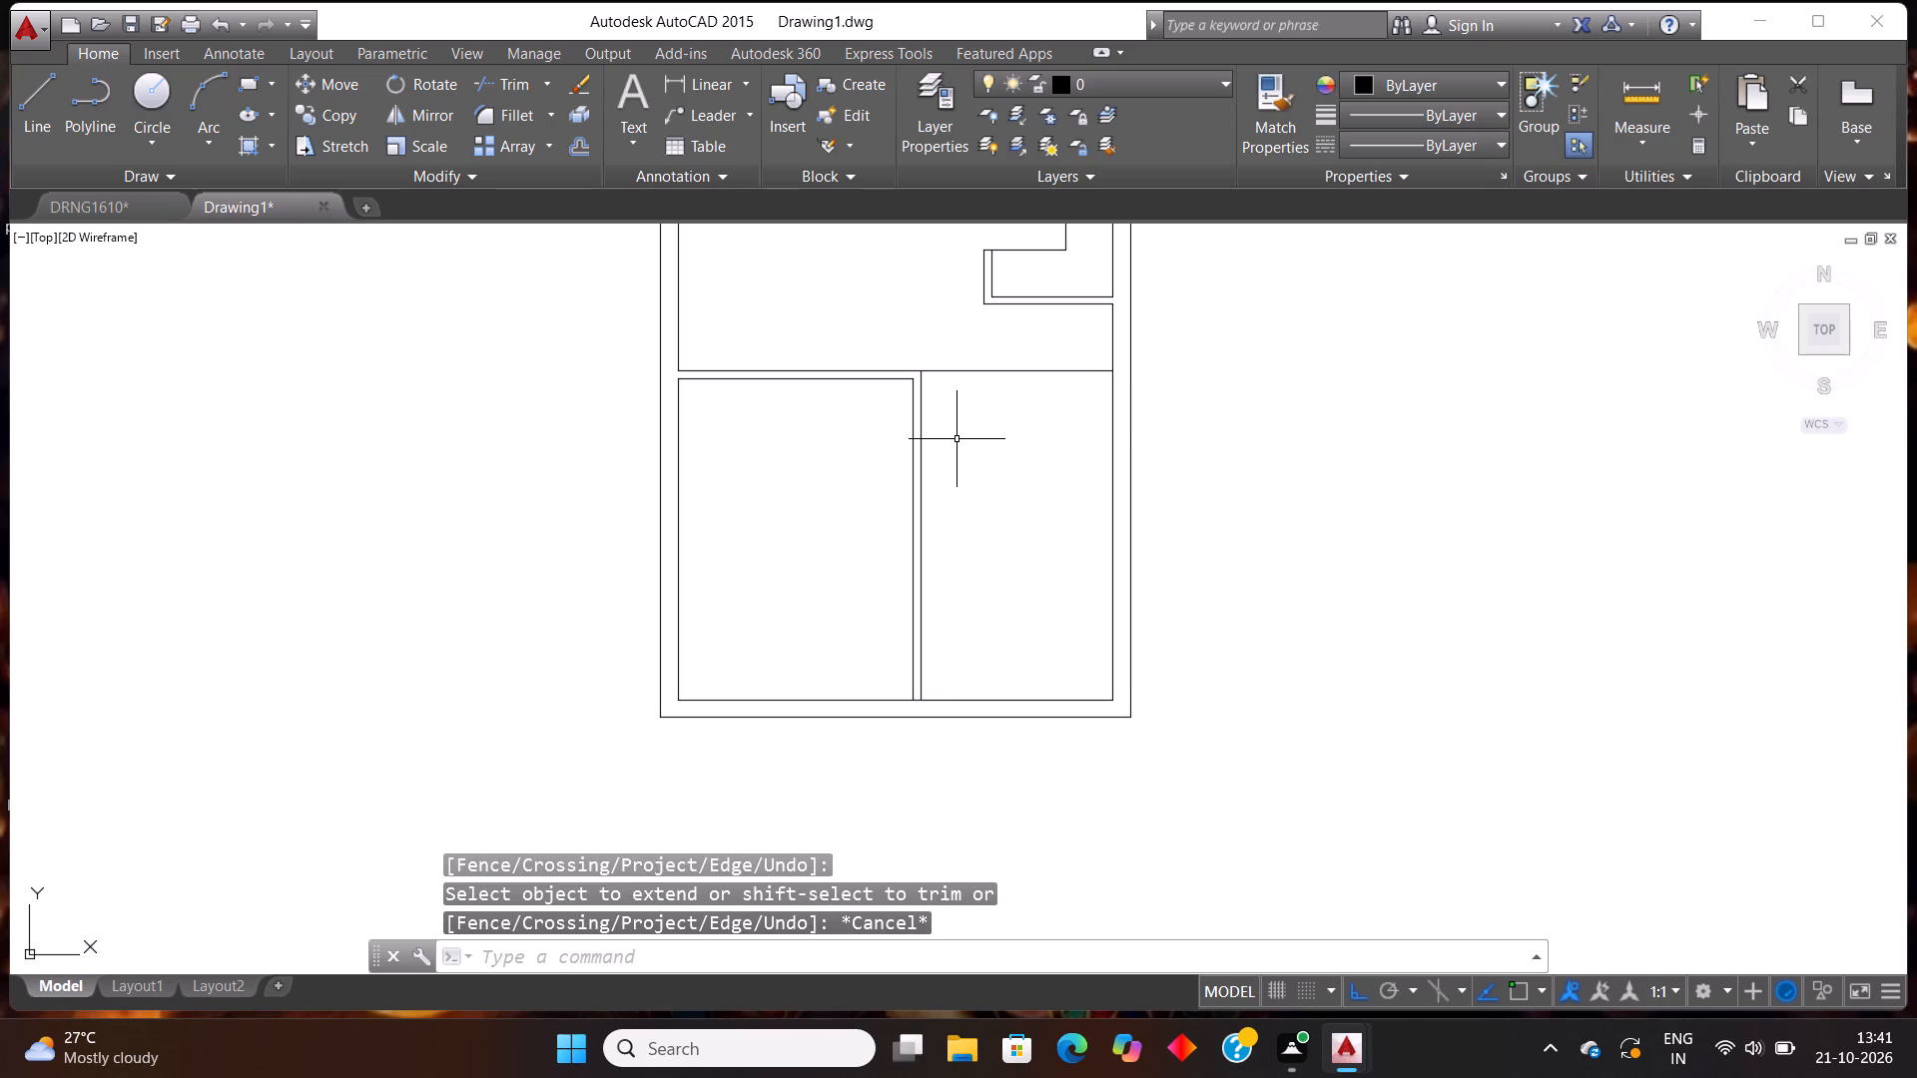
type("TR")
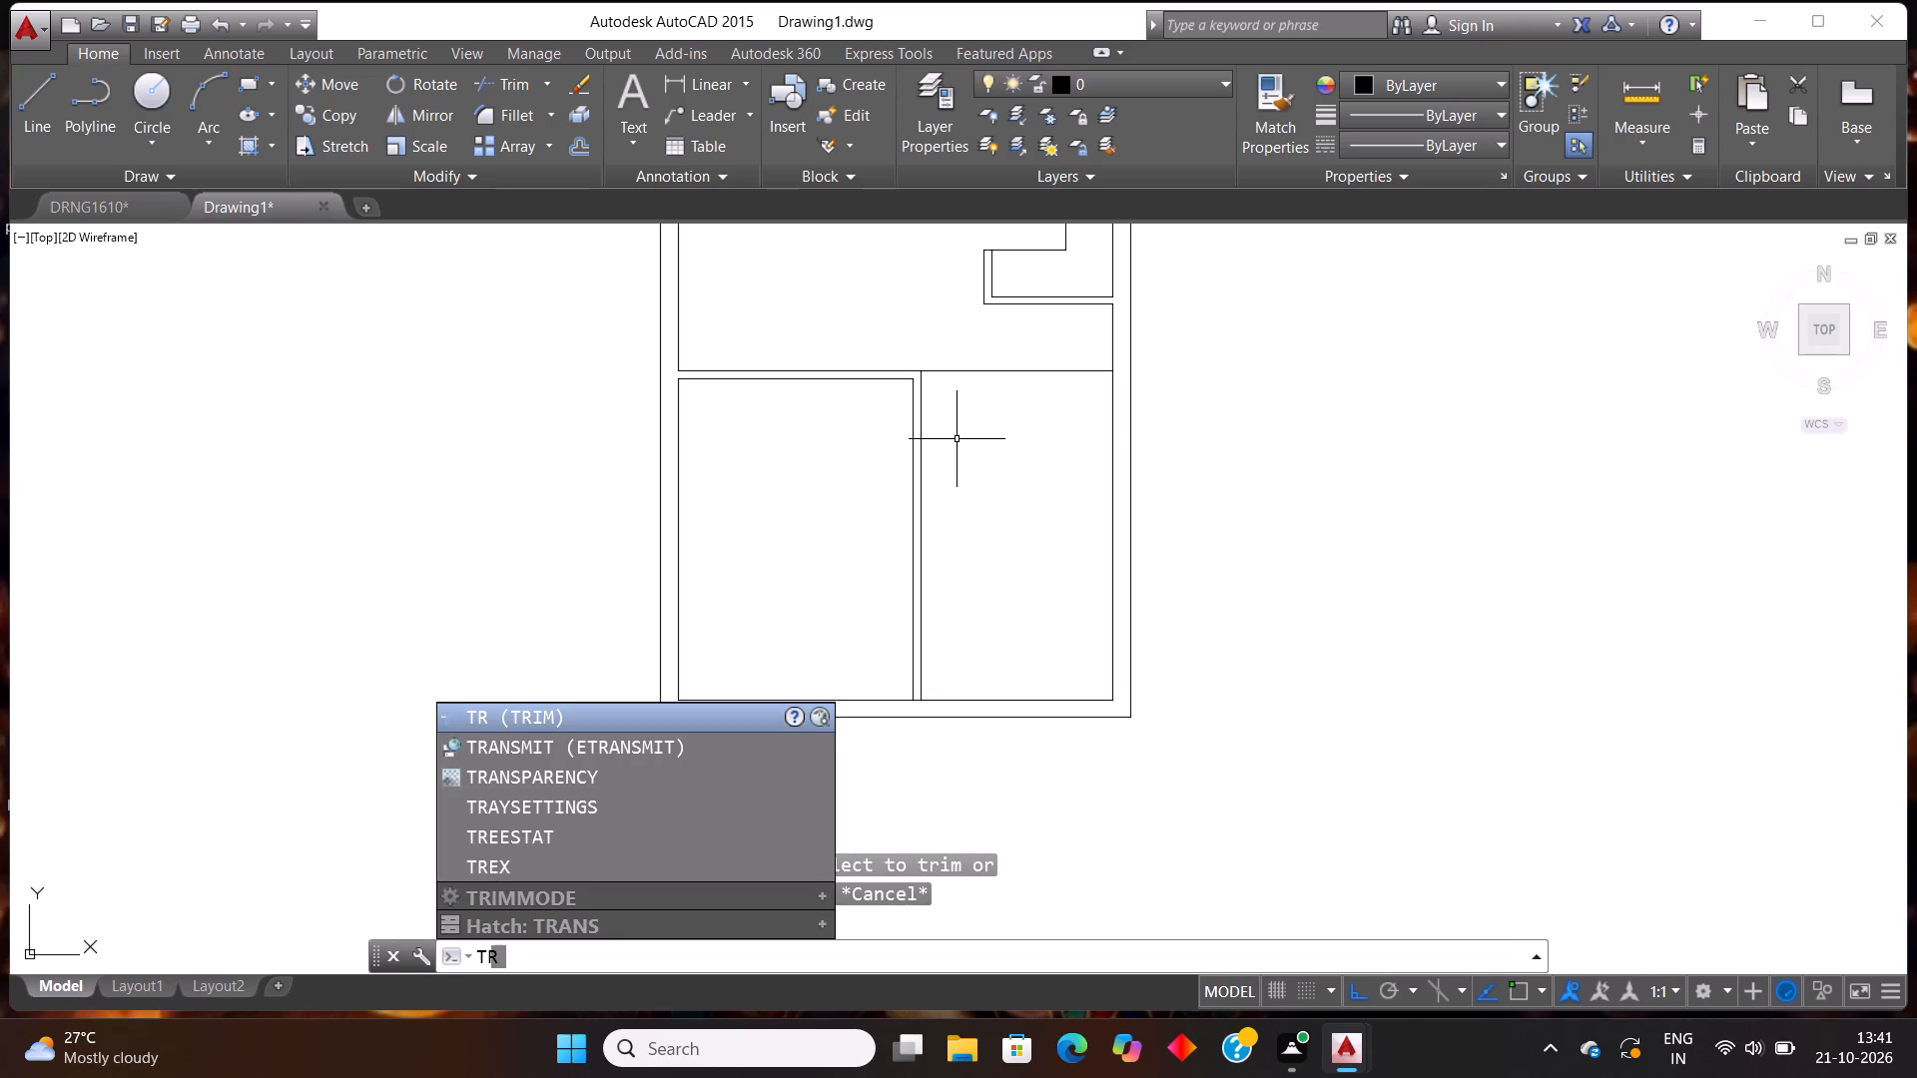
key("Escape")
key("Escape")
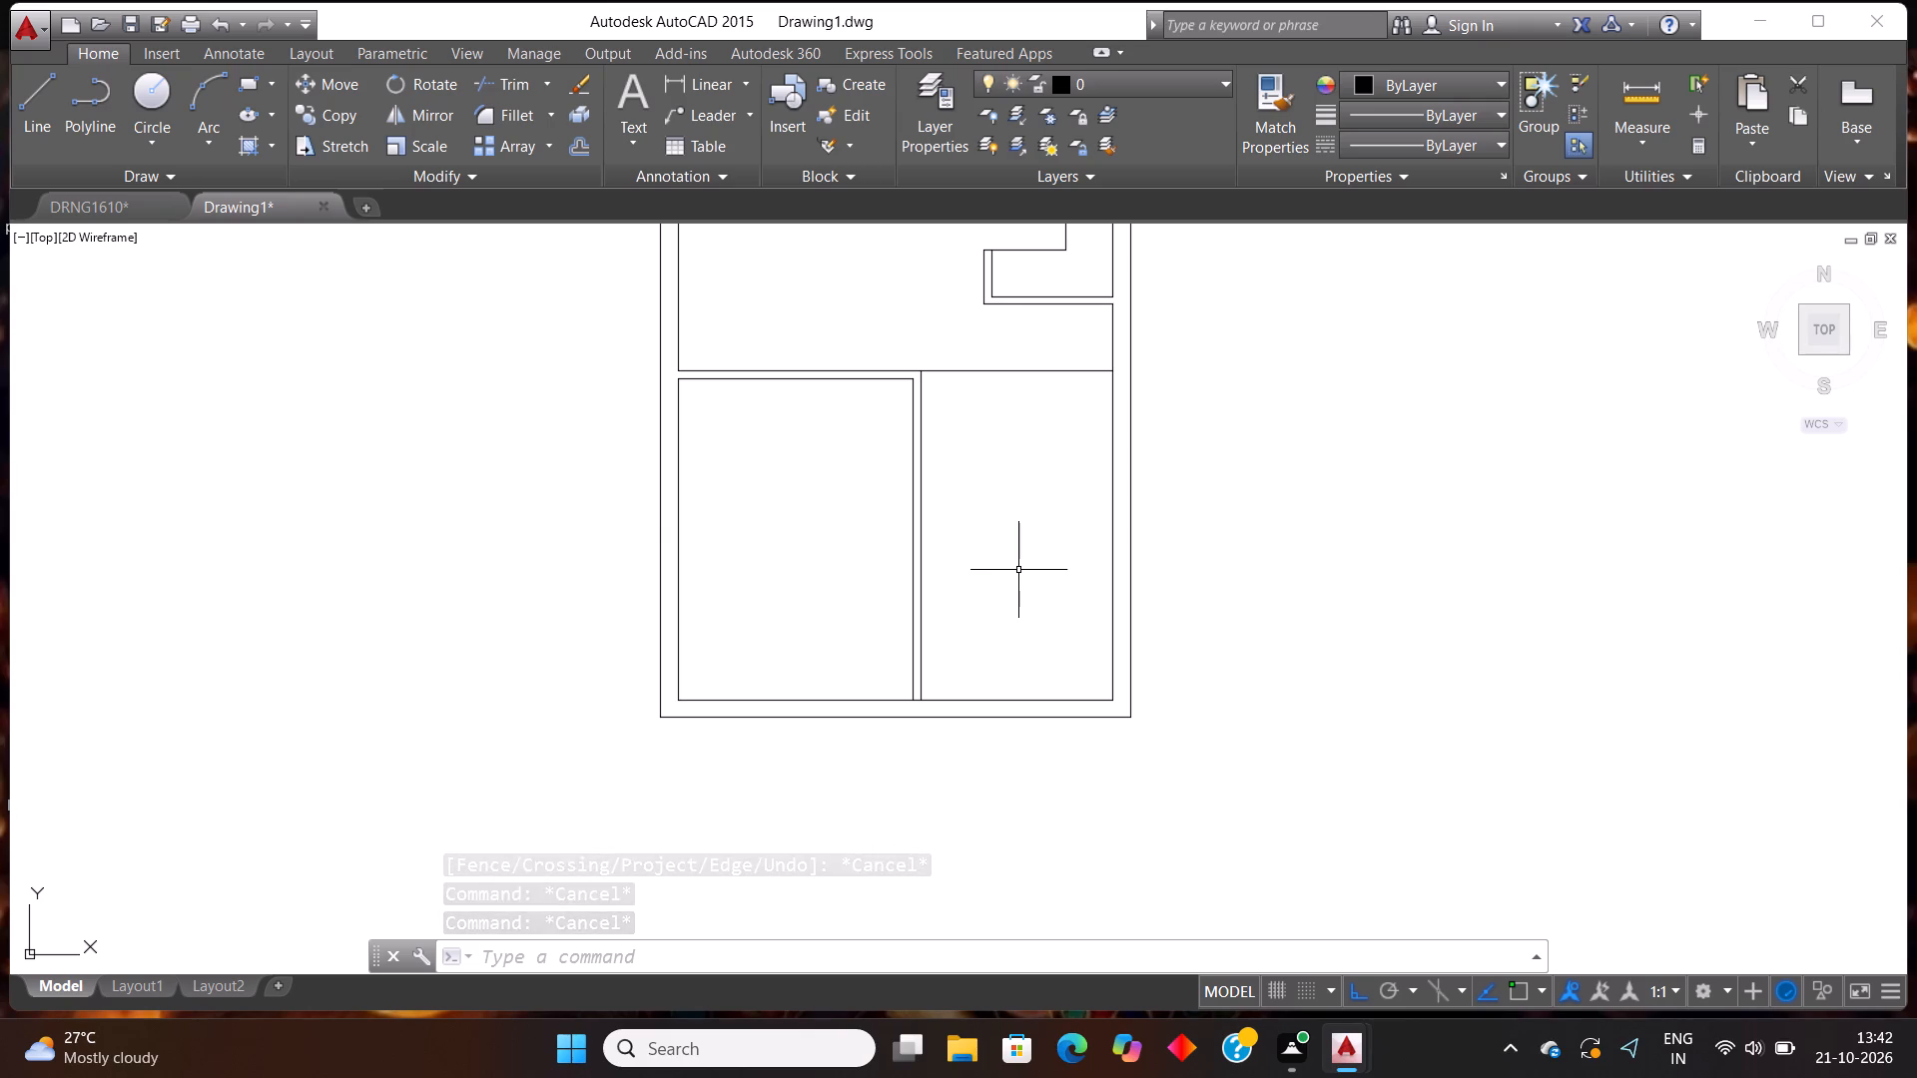
Delete the inner line of the bottom outer wall.
scroll(911, 573, "down", 1)
scroll(981, 475, "up", 1)
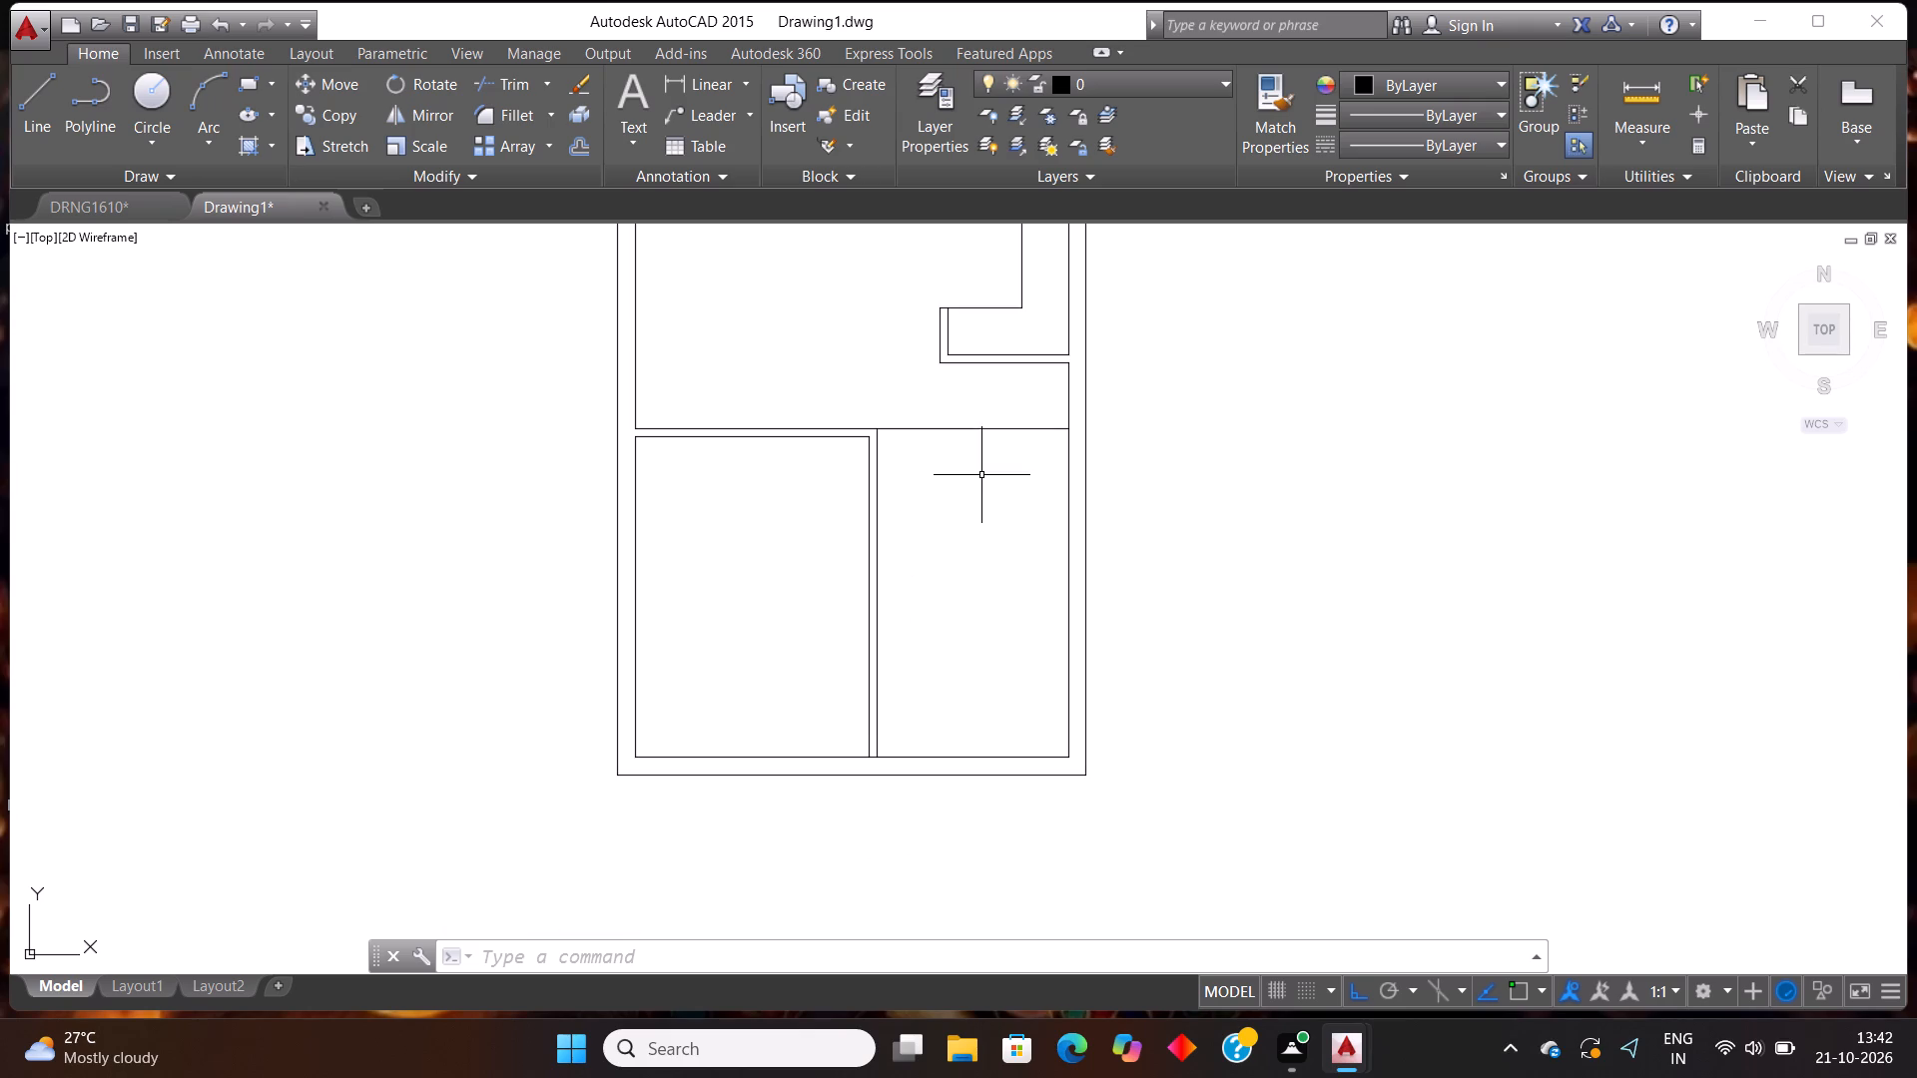
left_click(943, 756)
key("Delete")
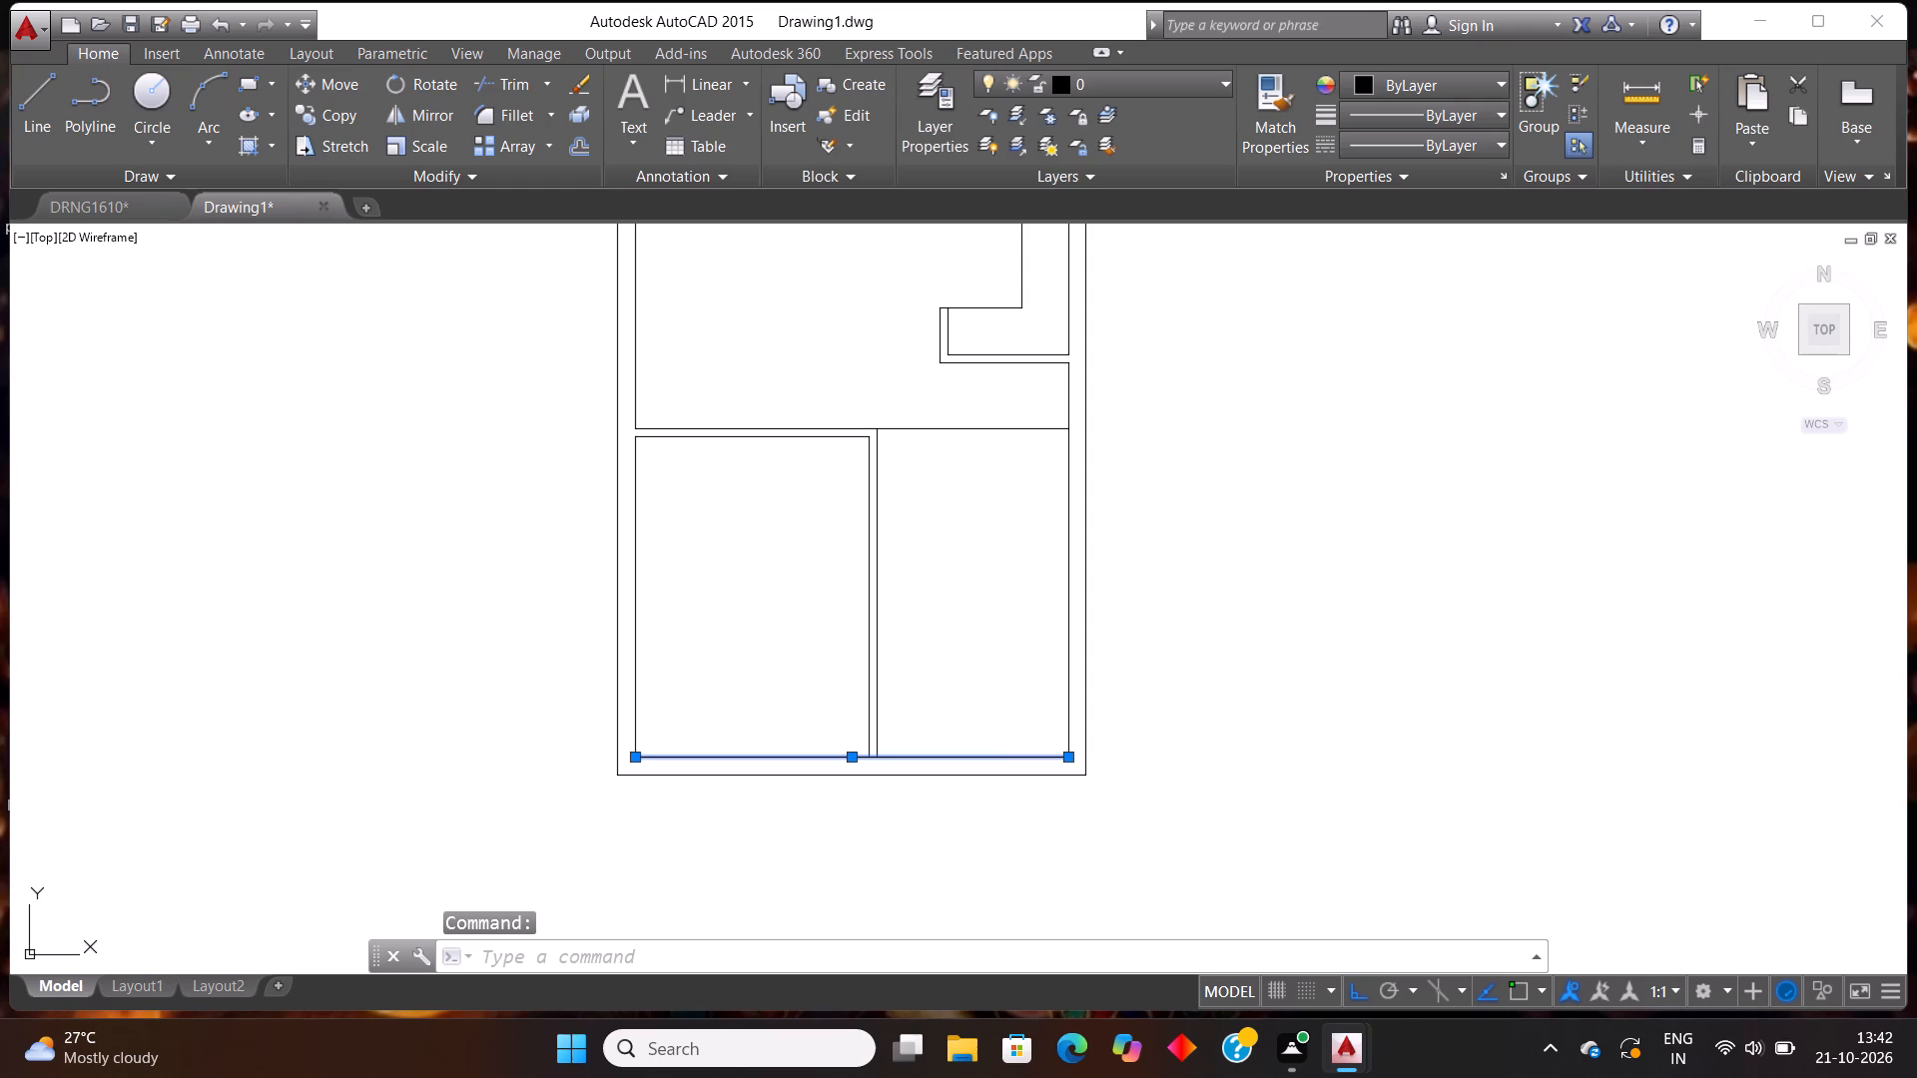
key("Escape")
key("Escape")
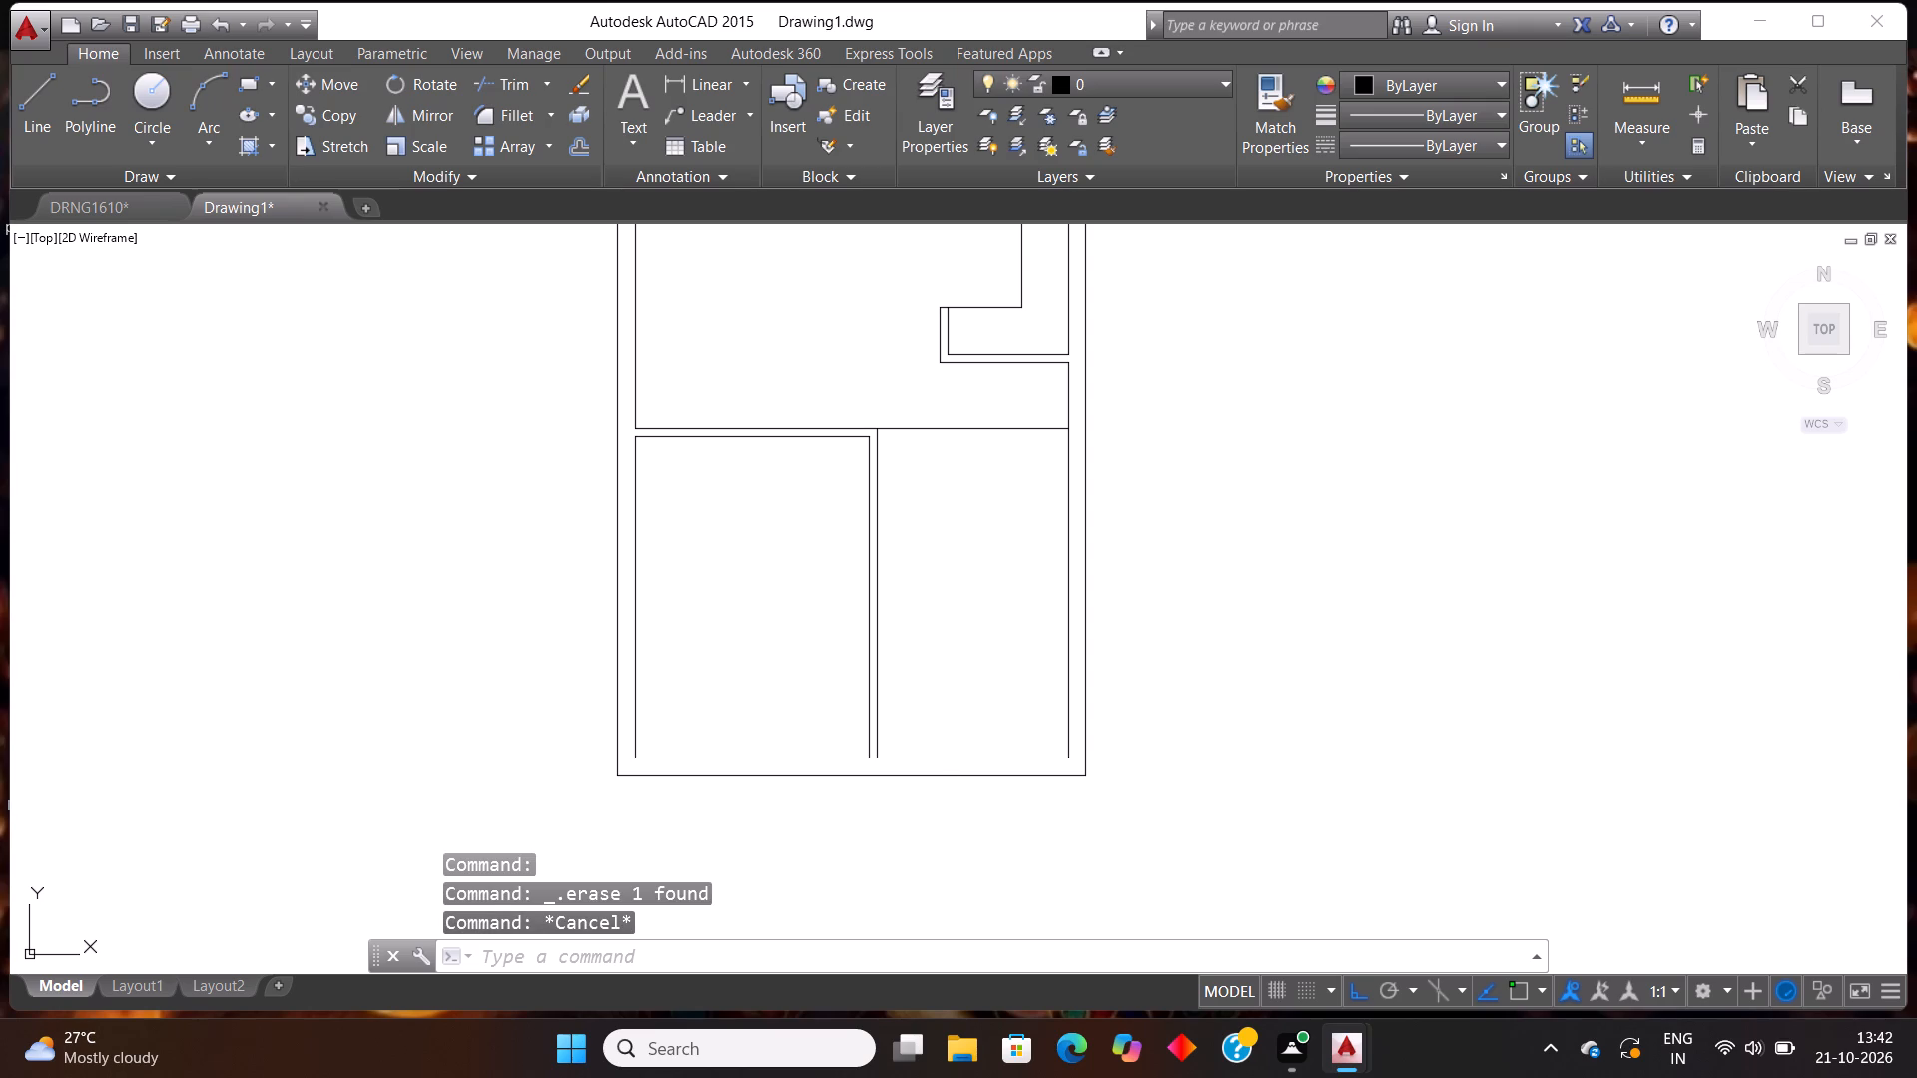
Offset the outer line of the bottom wall 3' upward into the plan.
type("OFF")
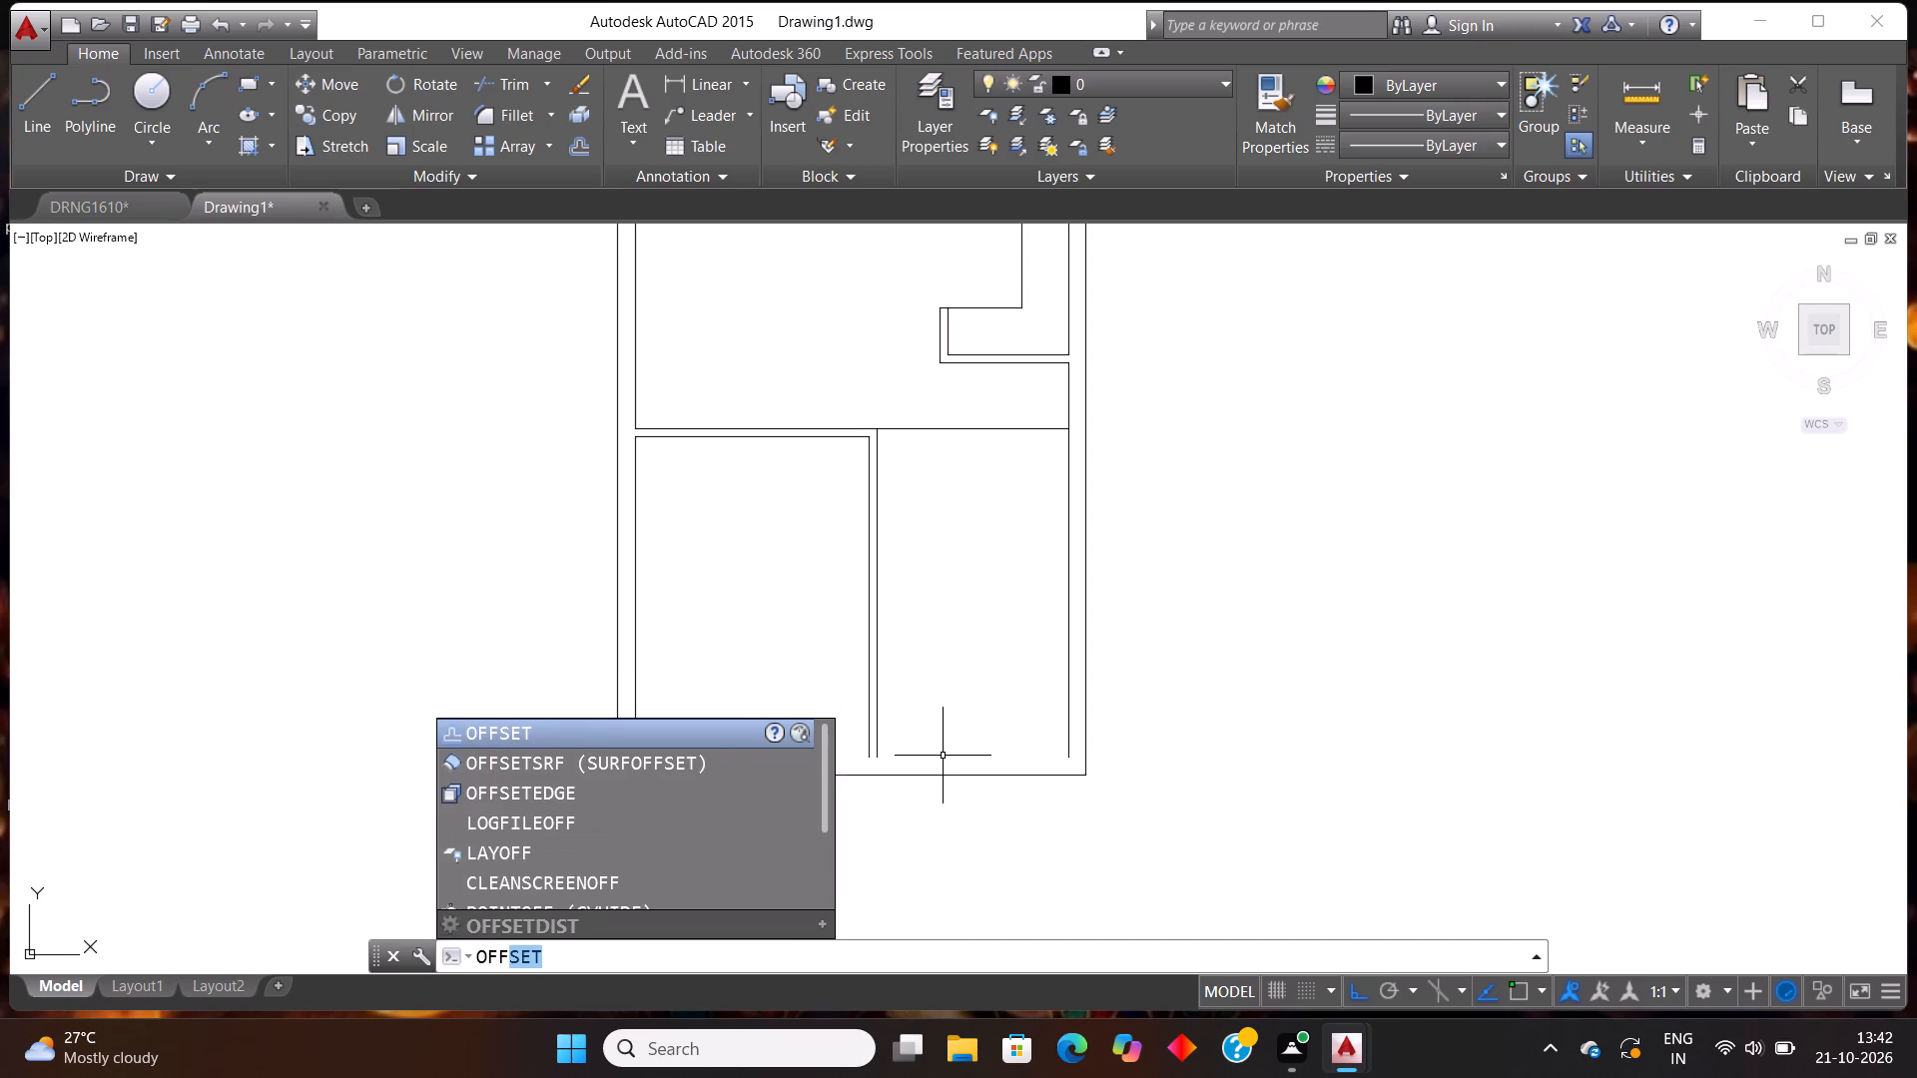
key("Return")
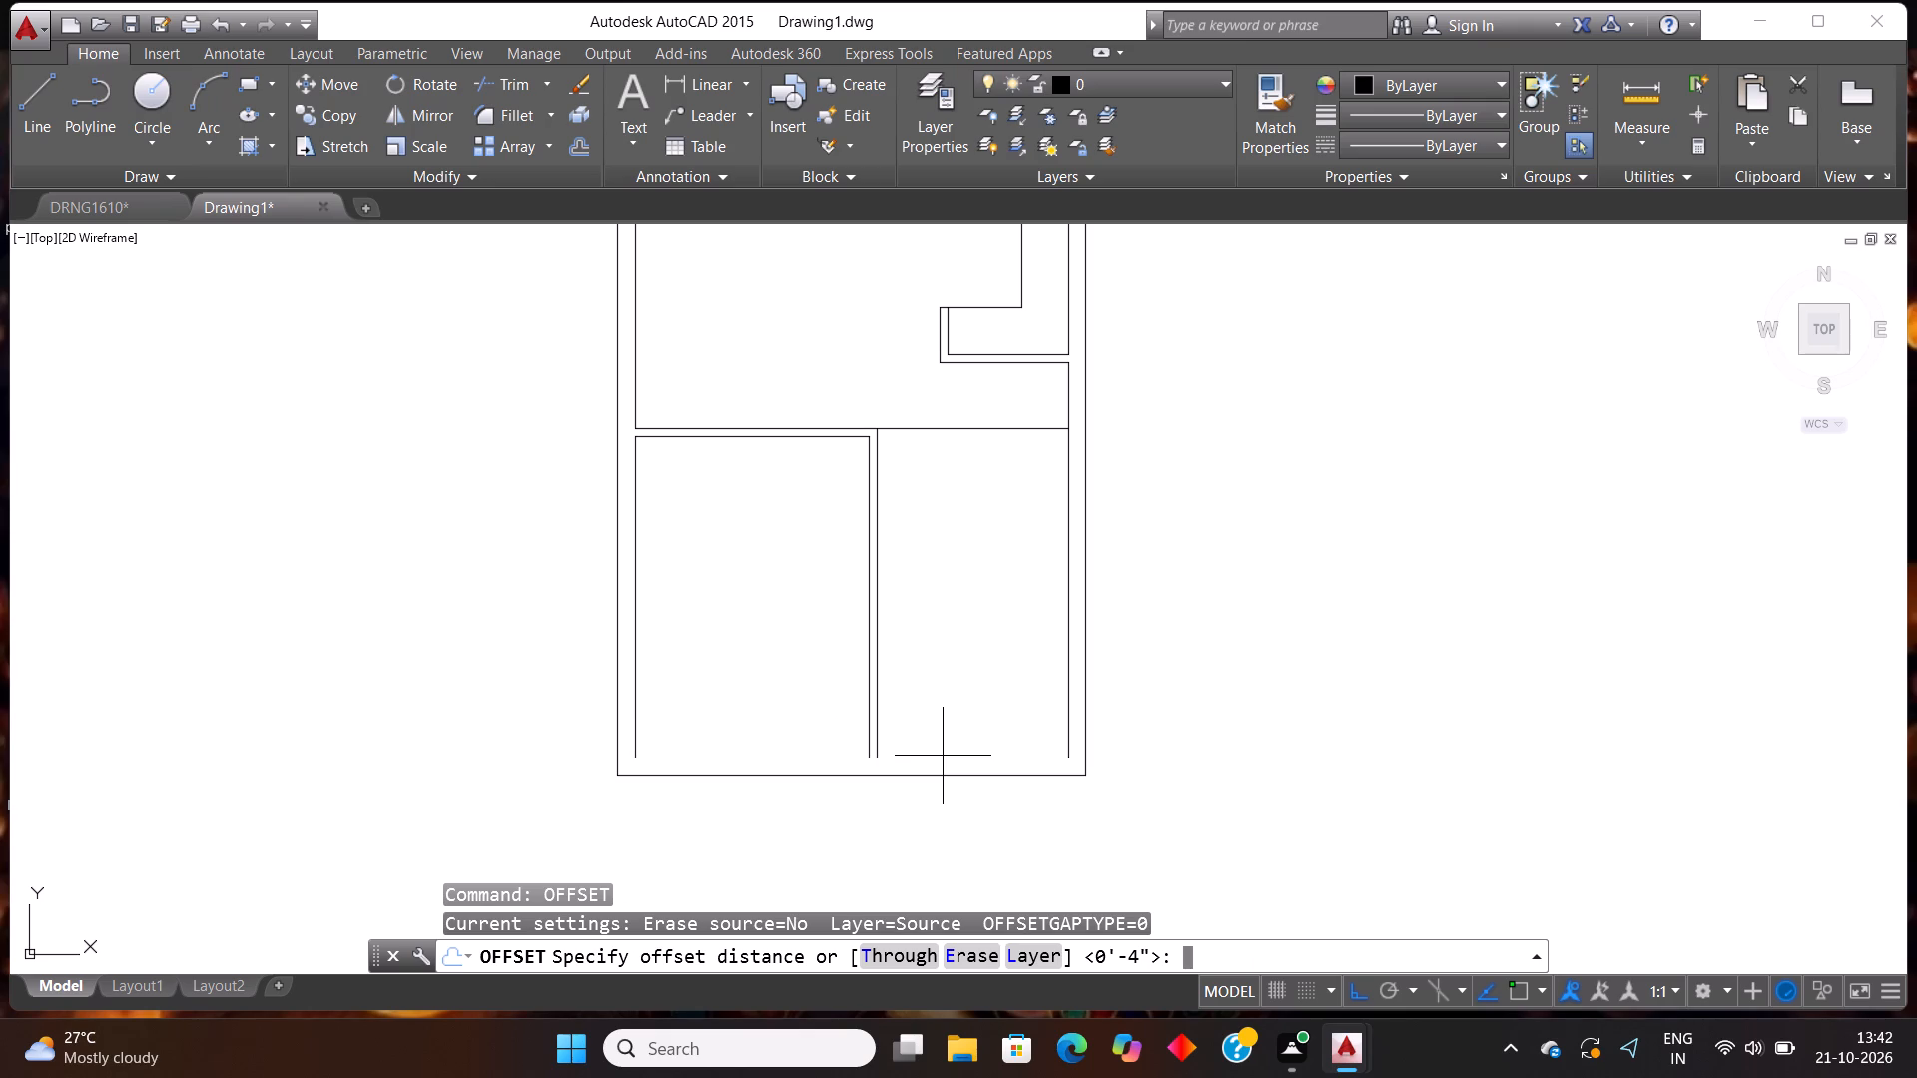
type("3'")
key("Return")
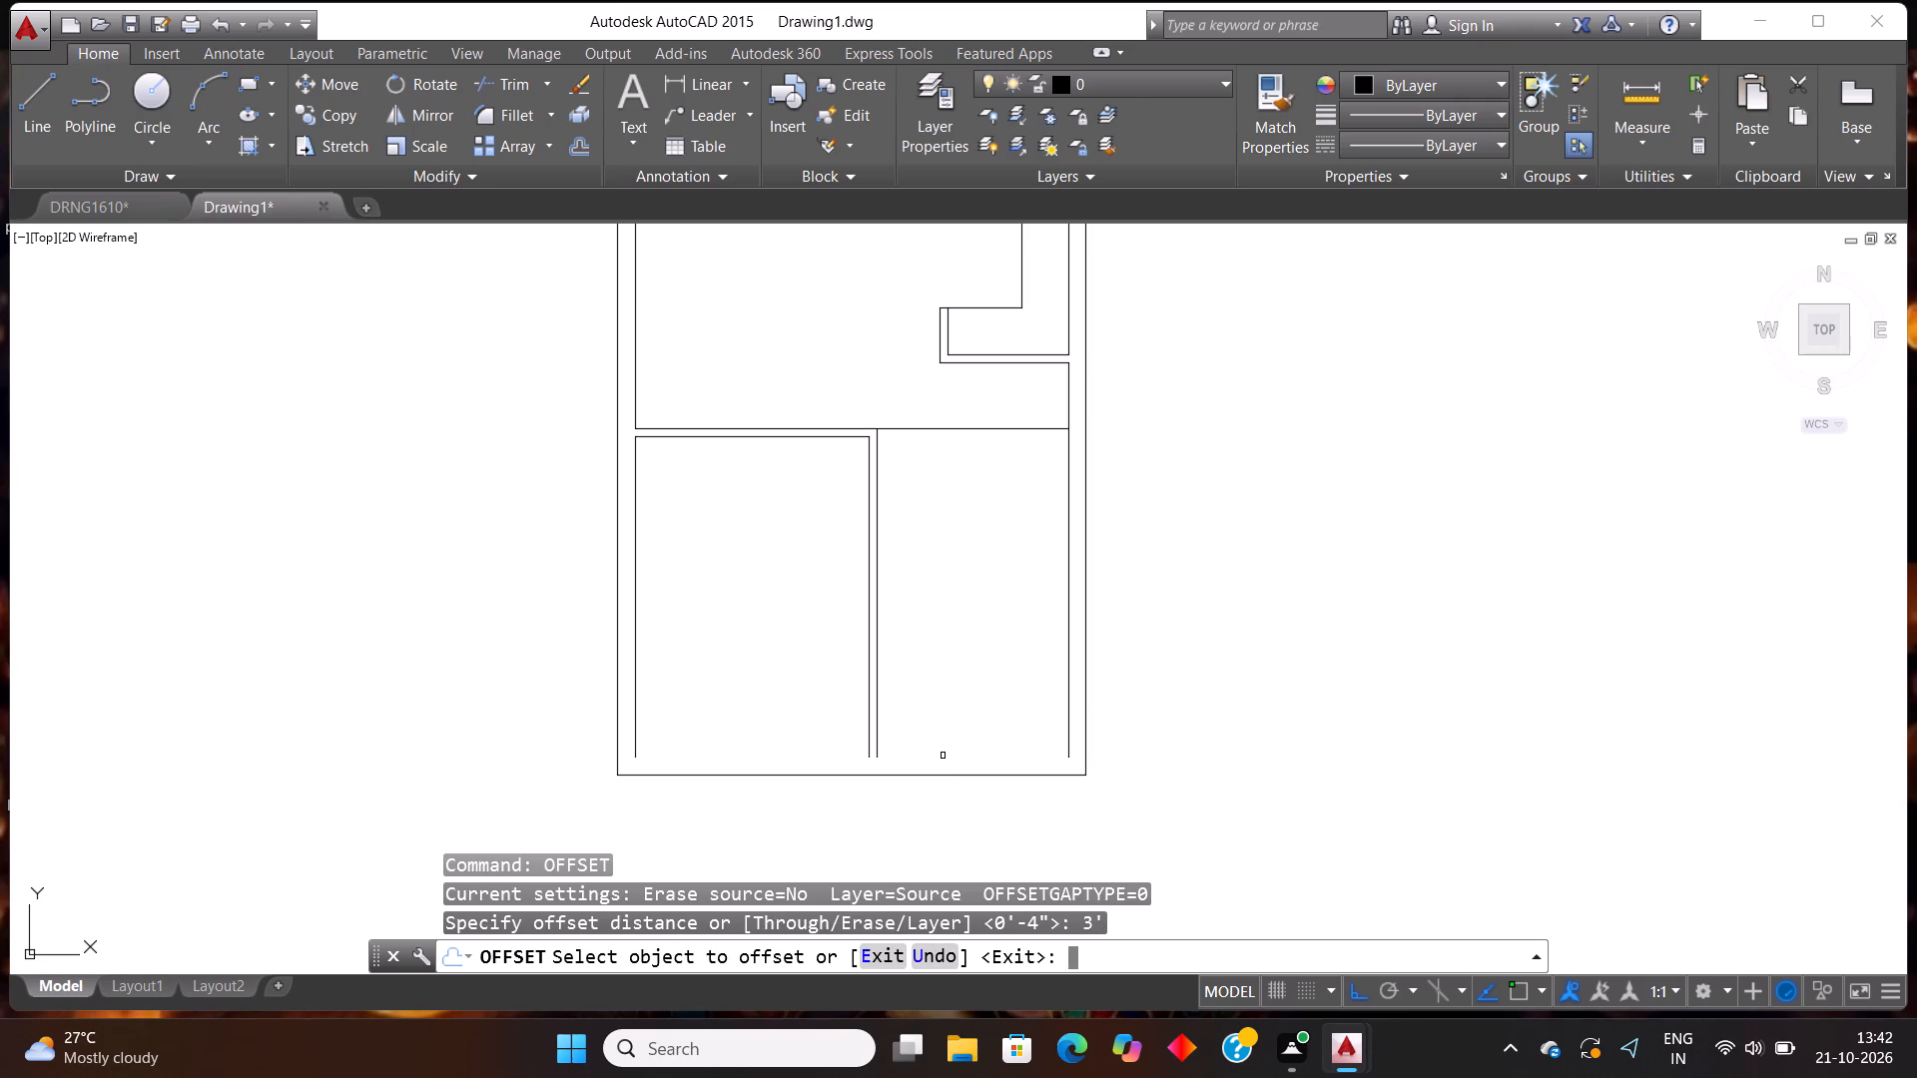
left_click(789, 776)
left_click(782, 634)
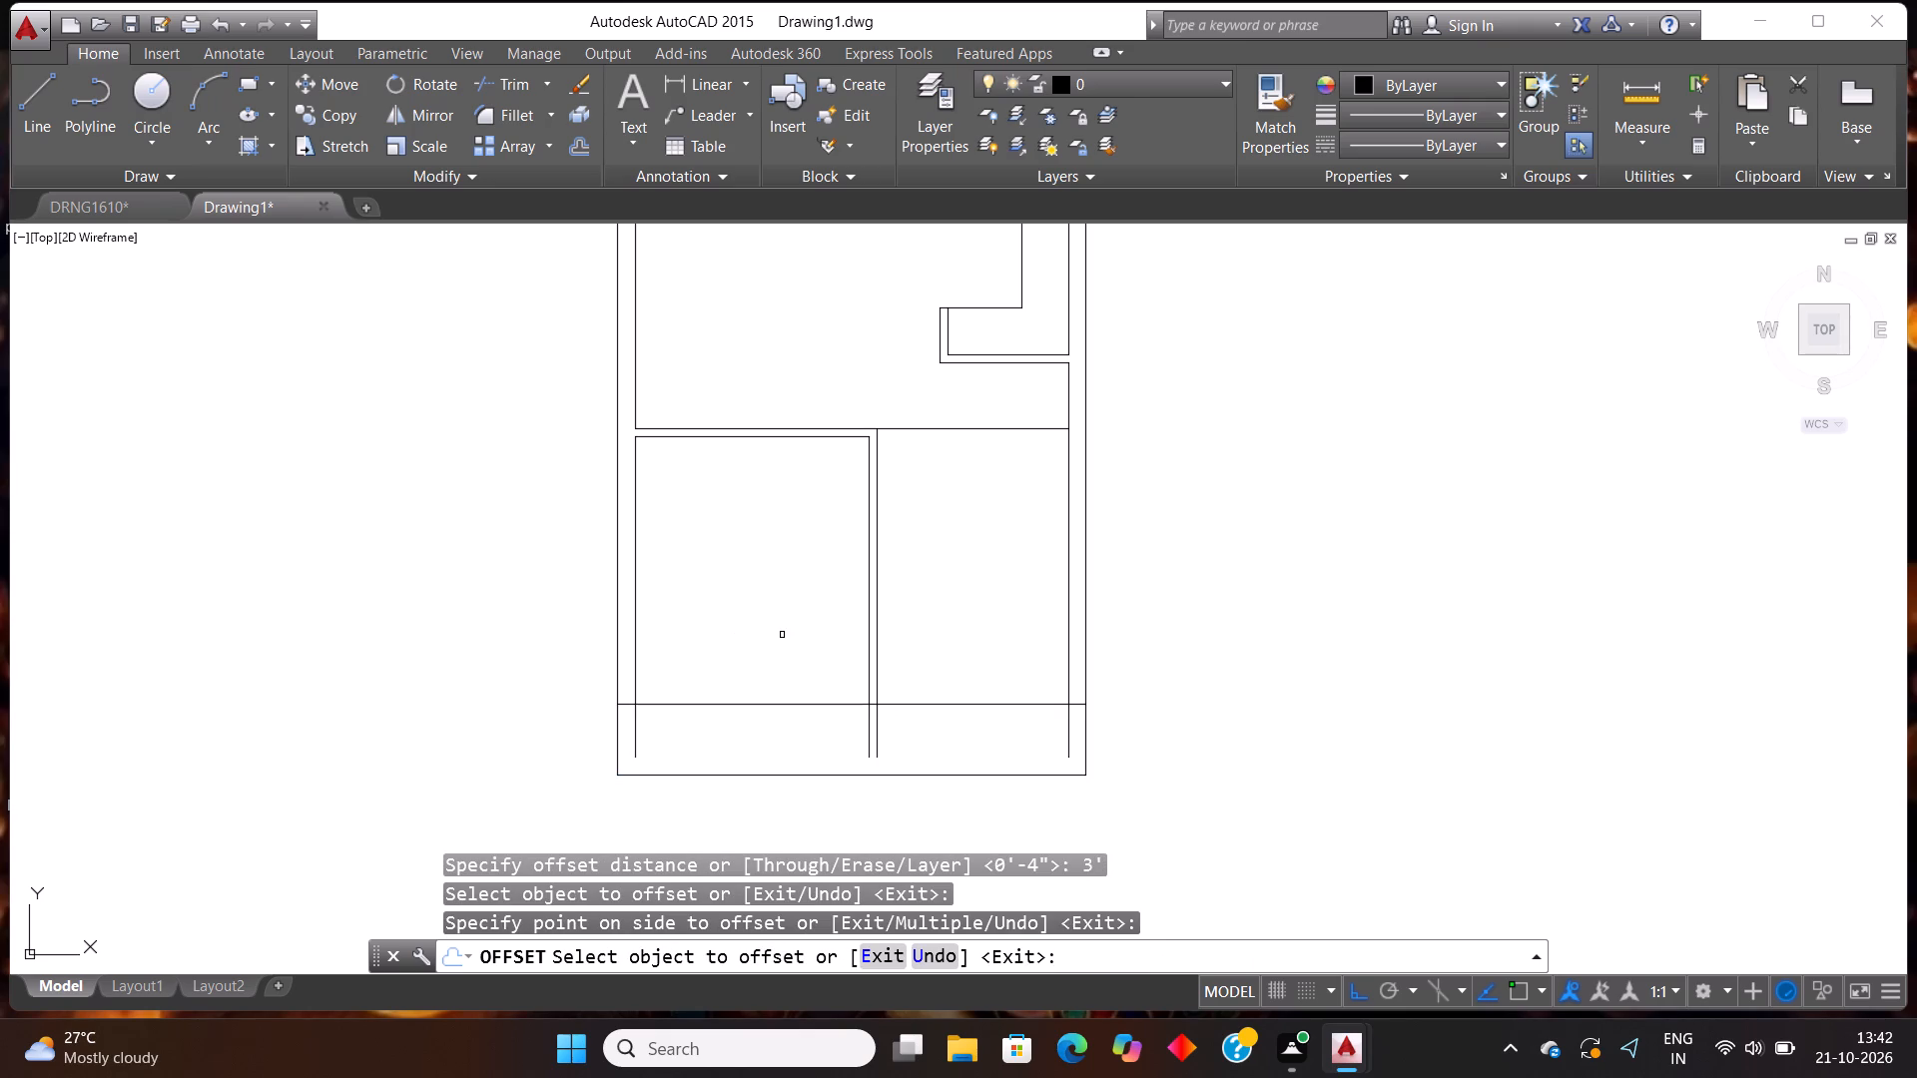
key("Escape")
key("Escape")
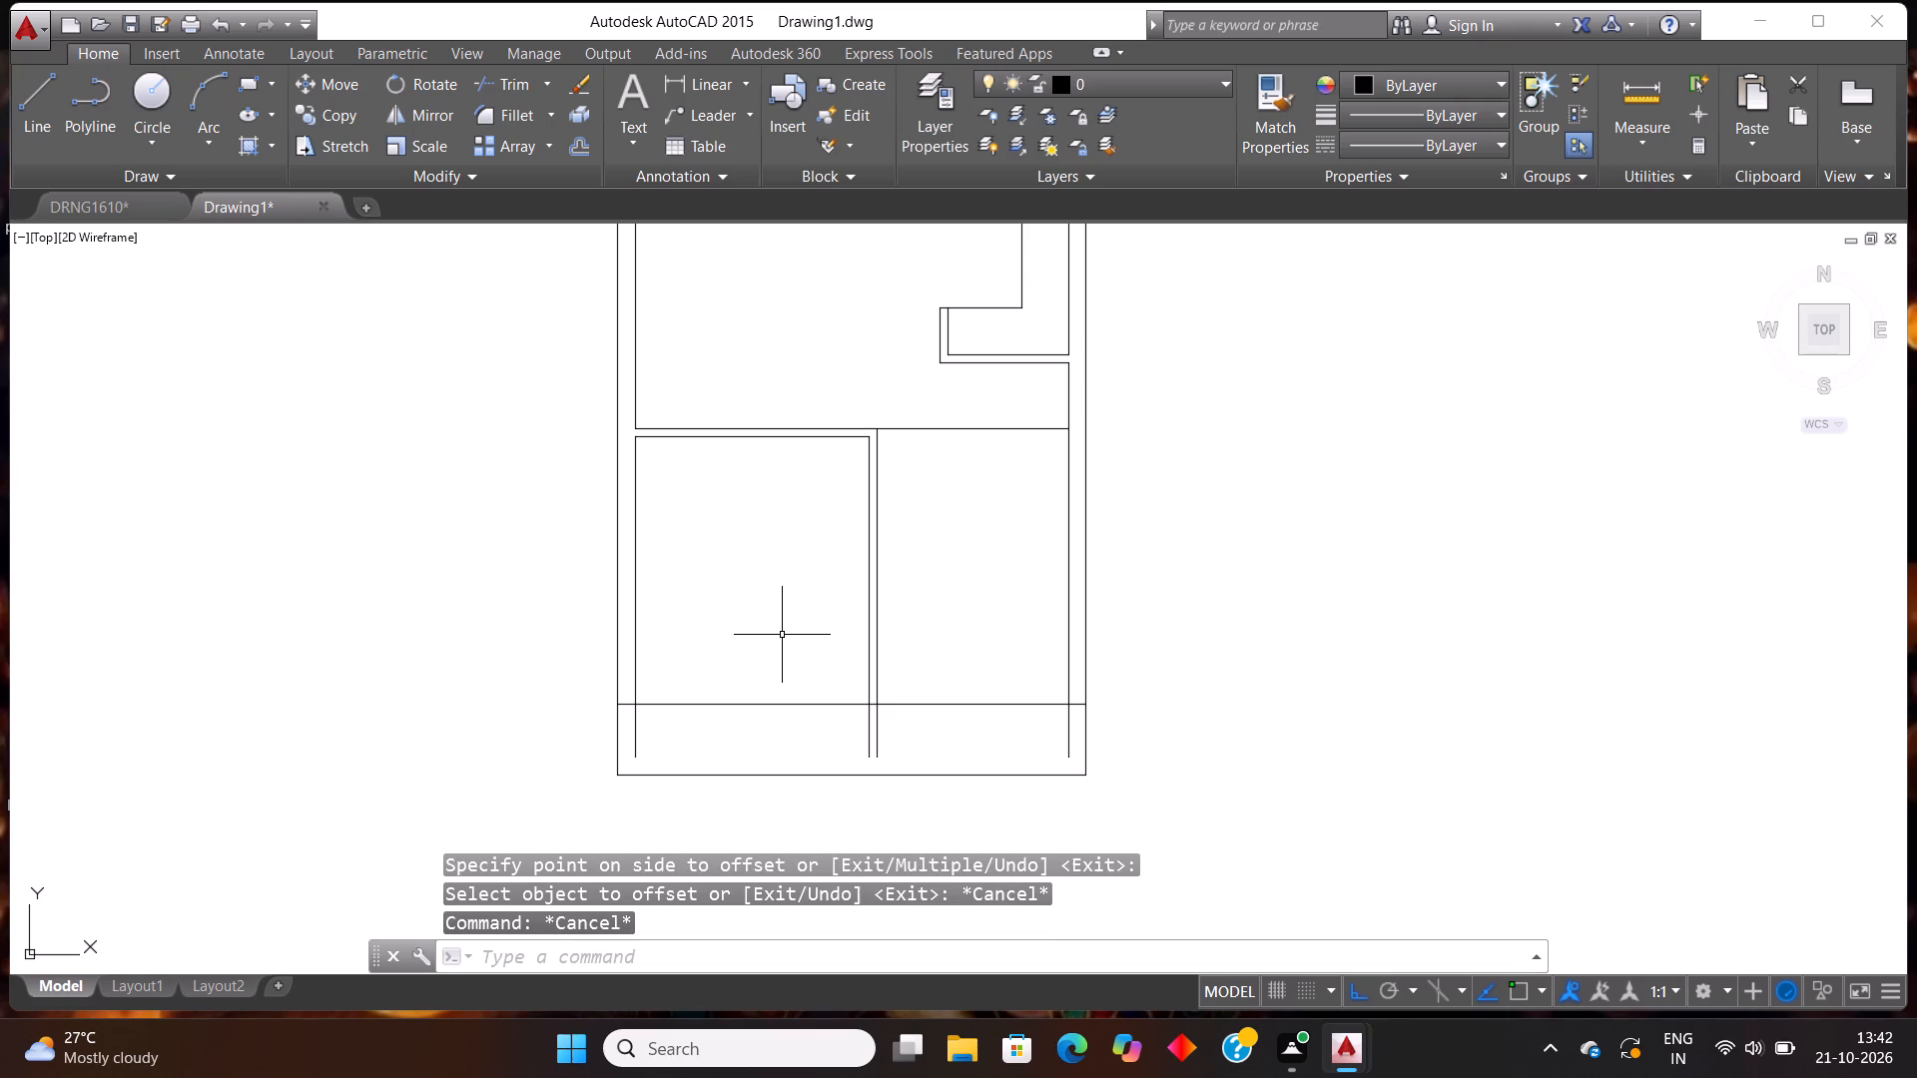
Offset the new horizontal line near the bottom 4" upward to form a wall.
type("OFF")
key("Return")
type("4\"")
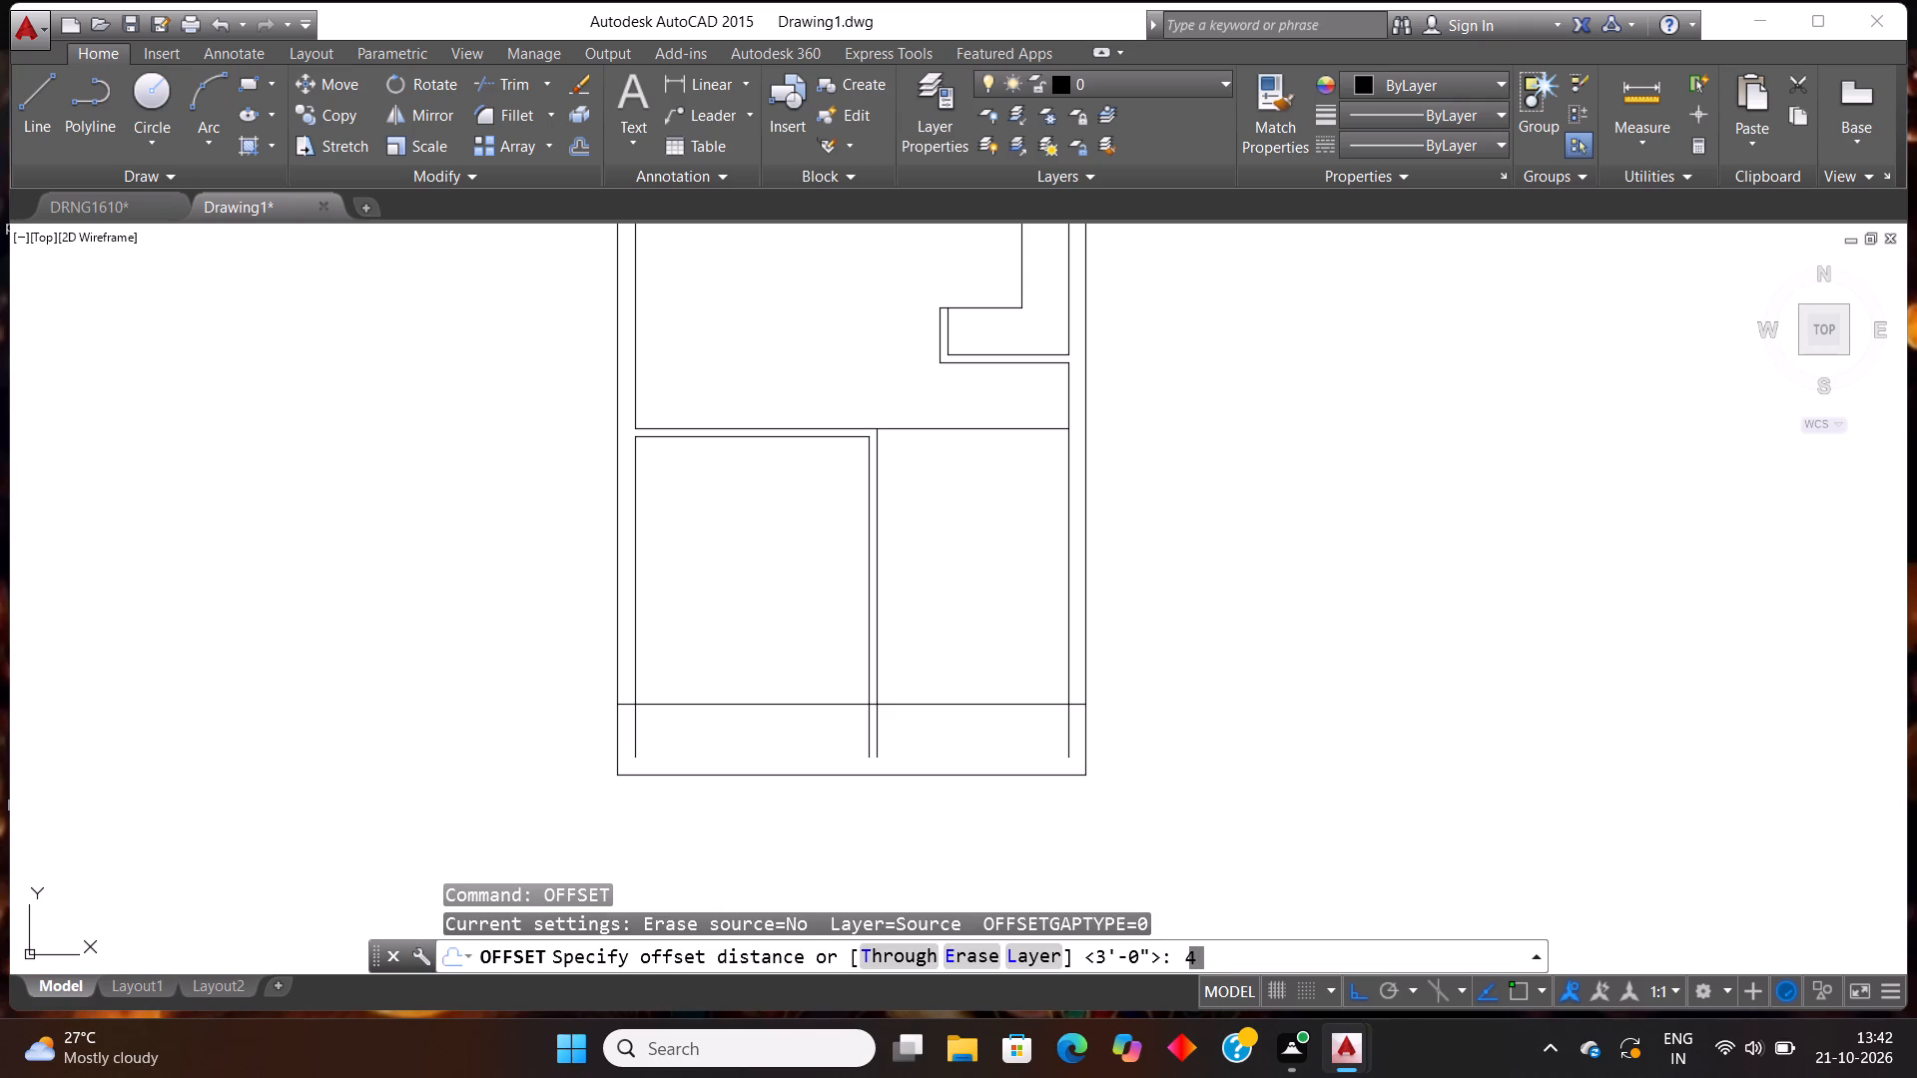
key("Return")
left_click(772, 705)
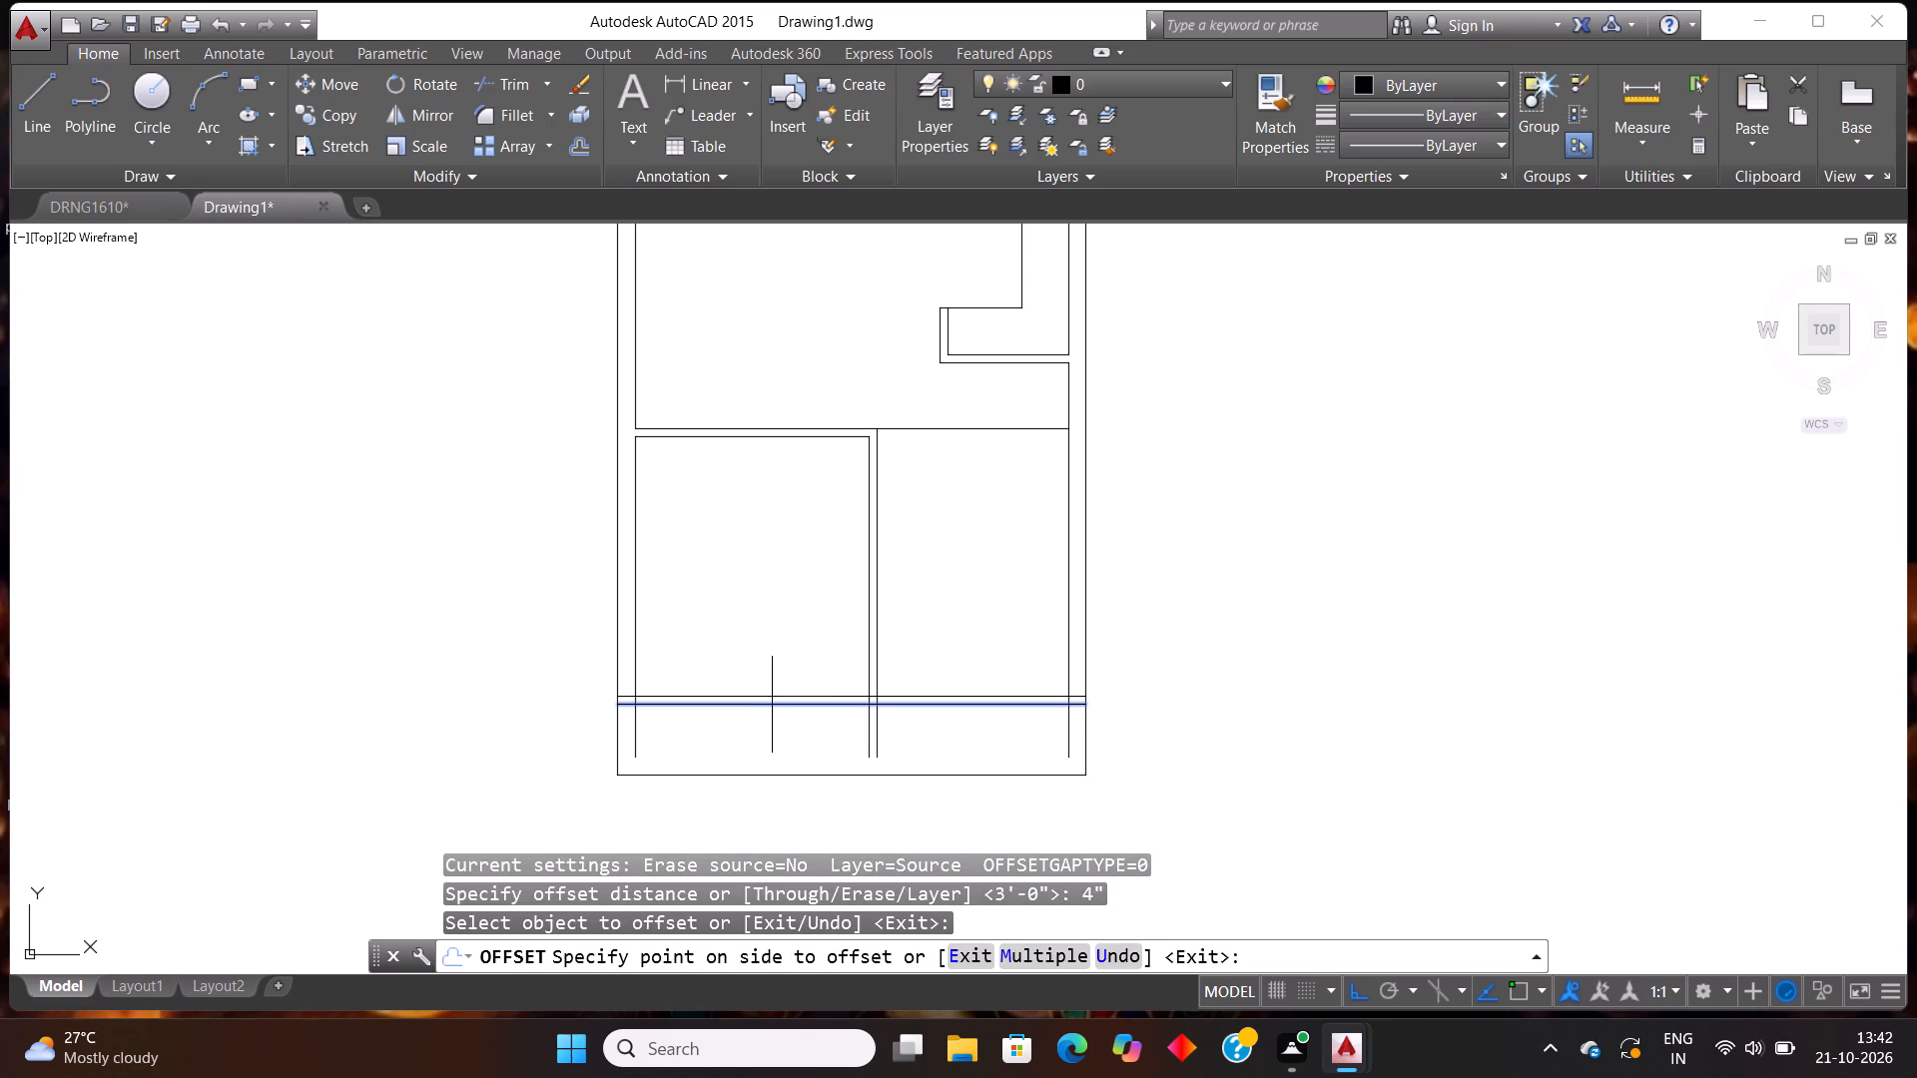
left_click(781, 674)
key("Escape")
key("Escape")
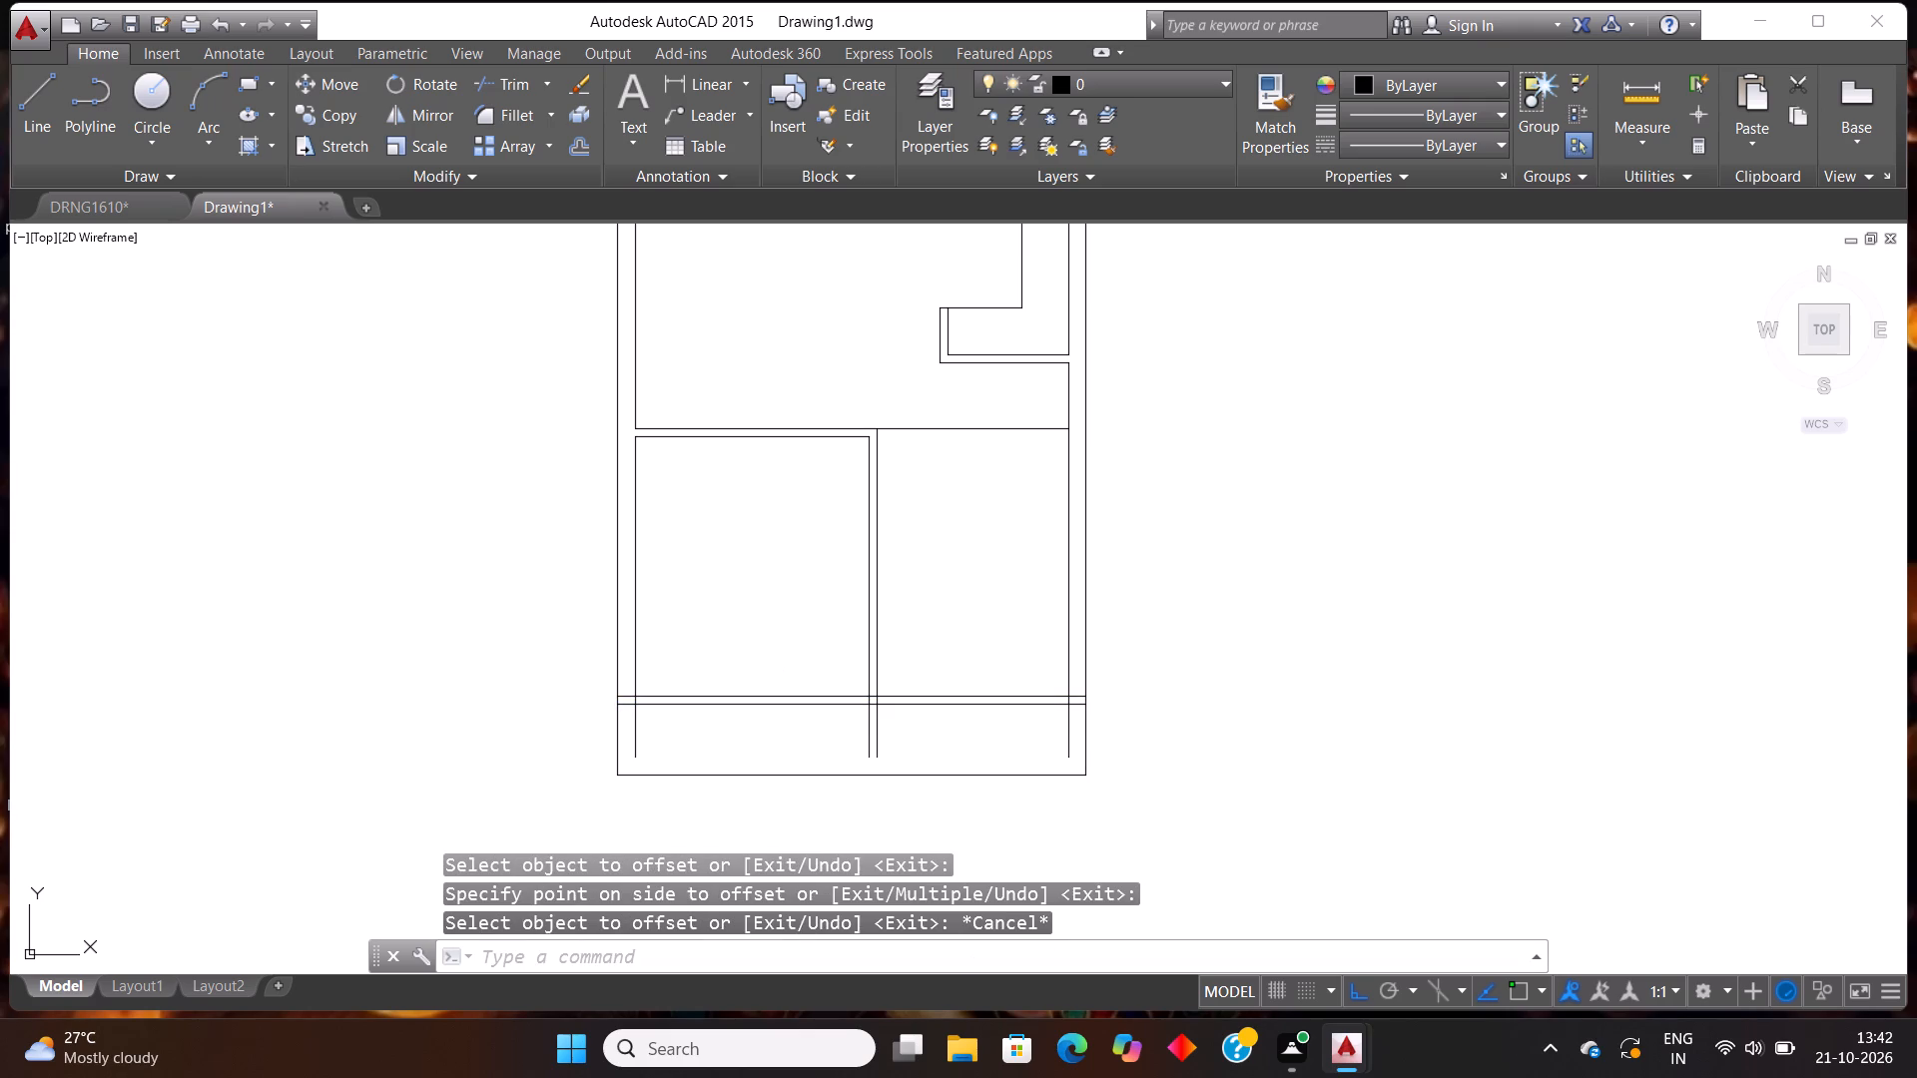
Trim the left outer wall's inner line below the new 4" horizontal wall.
type("TR")
key("Return")
key("Return")
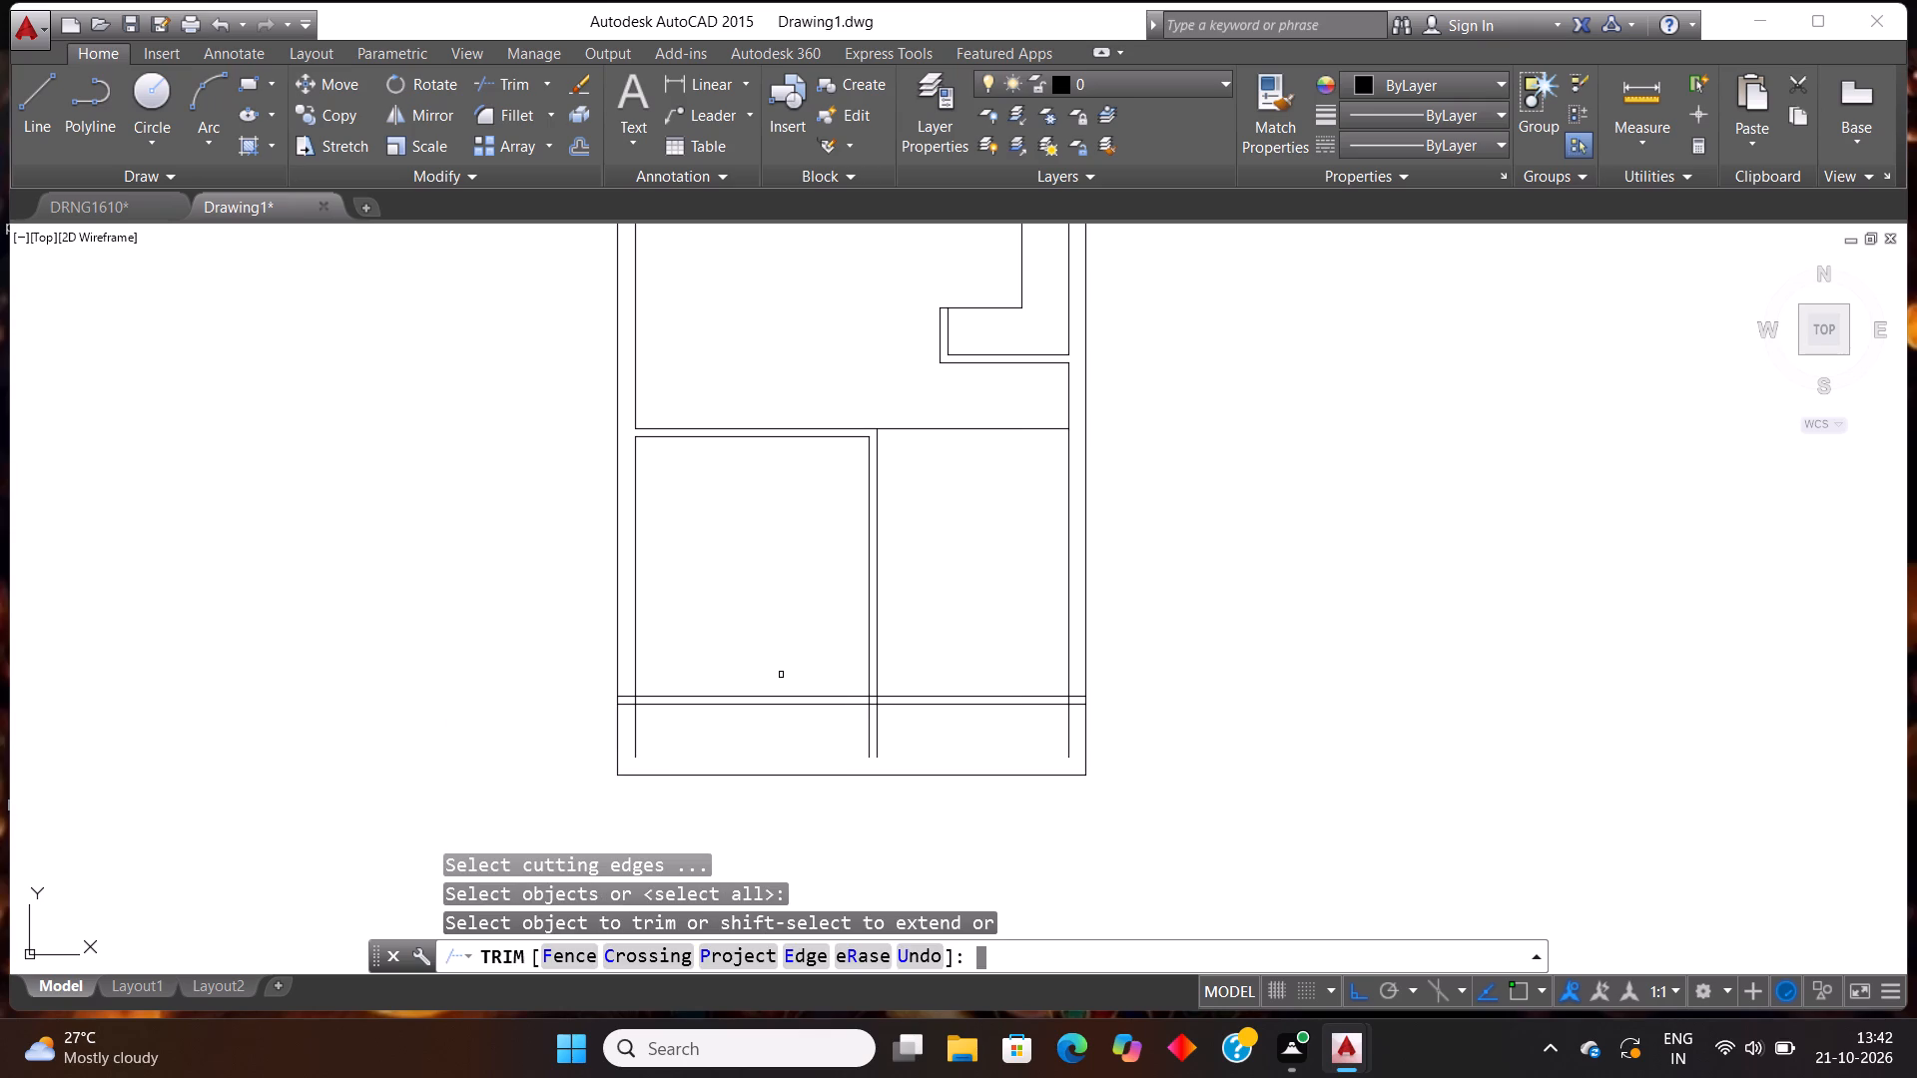
left_click(636, 727)
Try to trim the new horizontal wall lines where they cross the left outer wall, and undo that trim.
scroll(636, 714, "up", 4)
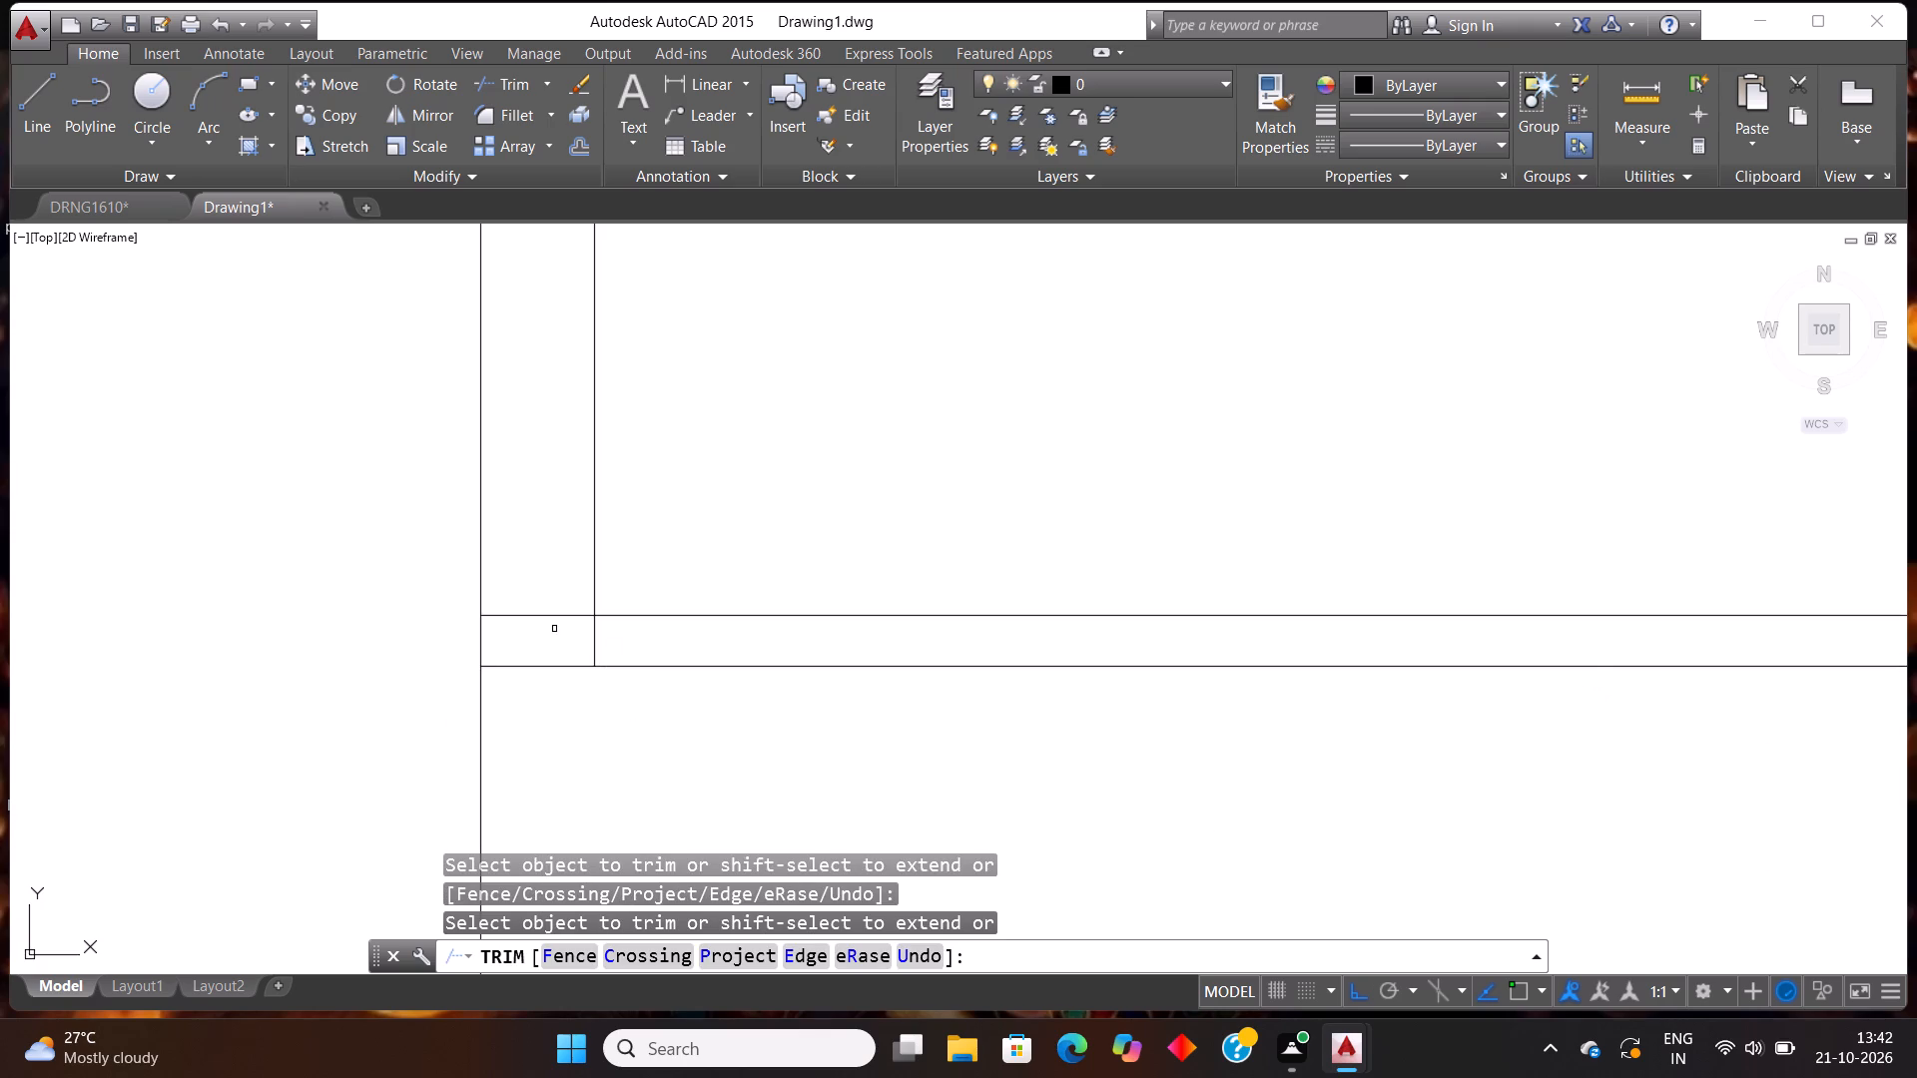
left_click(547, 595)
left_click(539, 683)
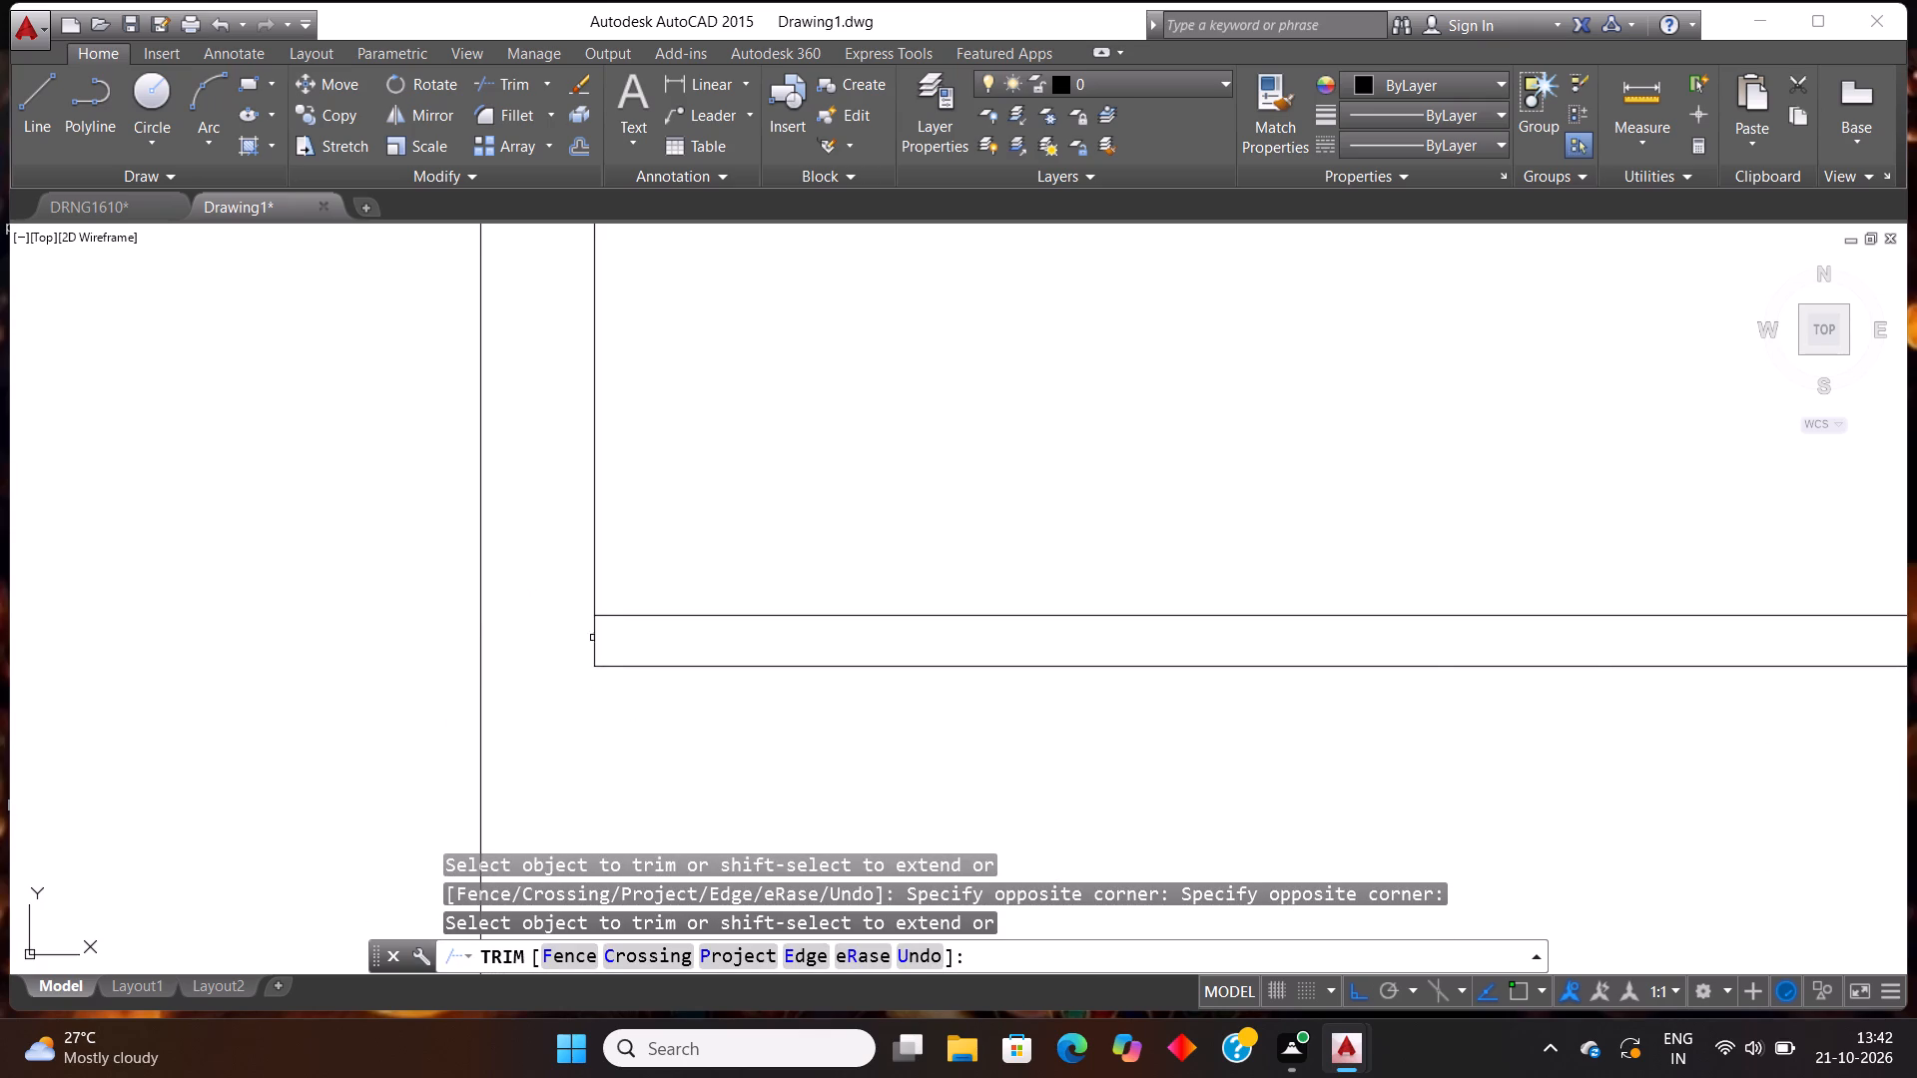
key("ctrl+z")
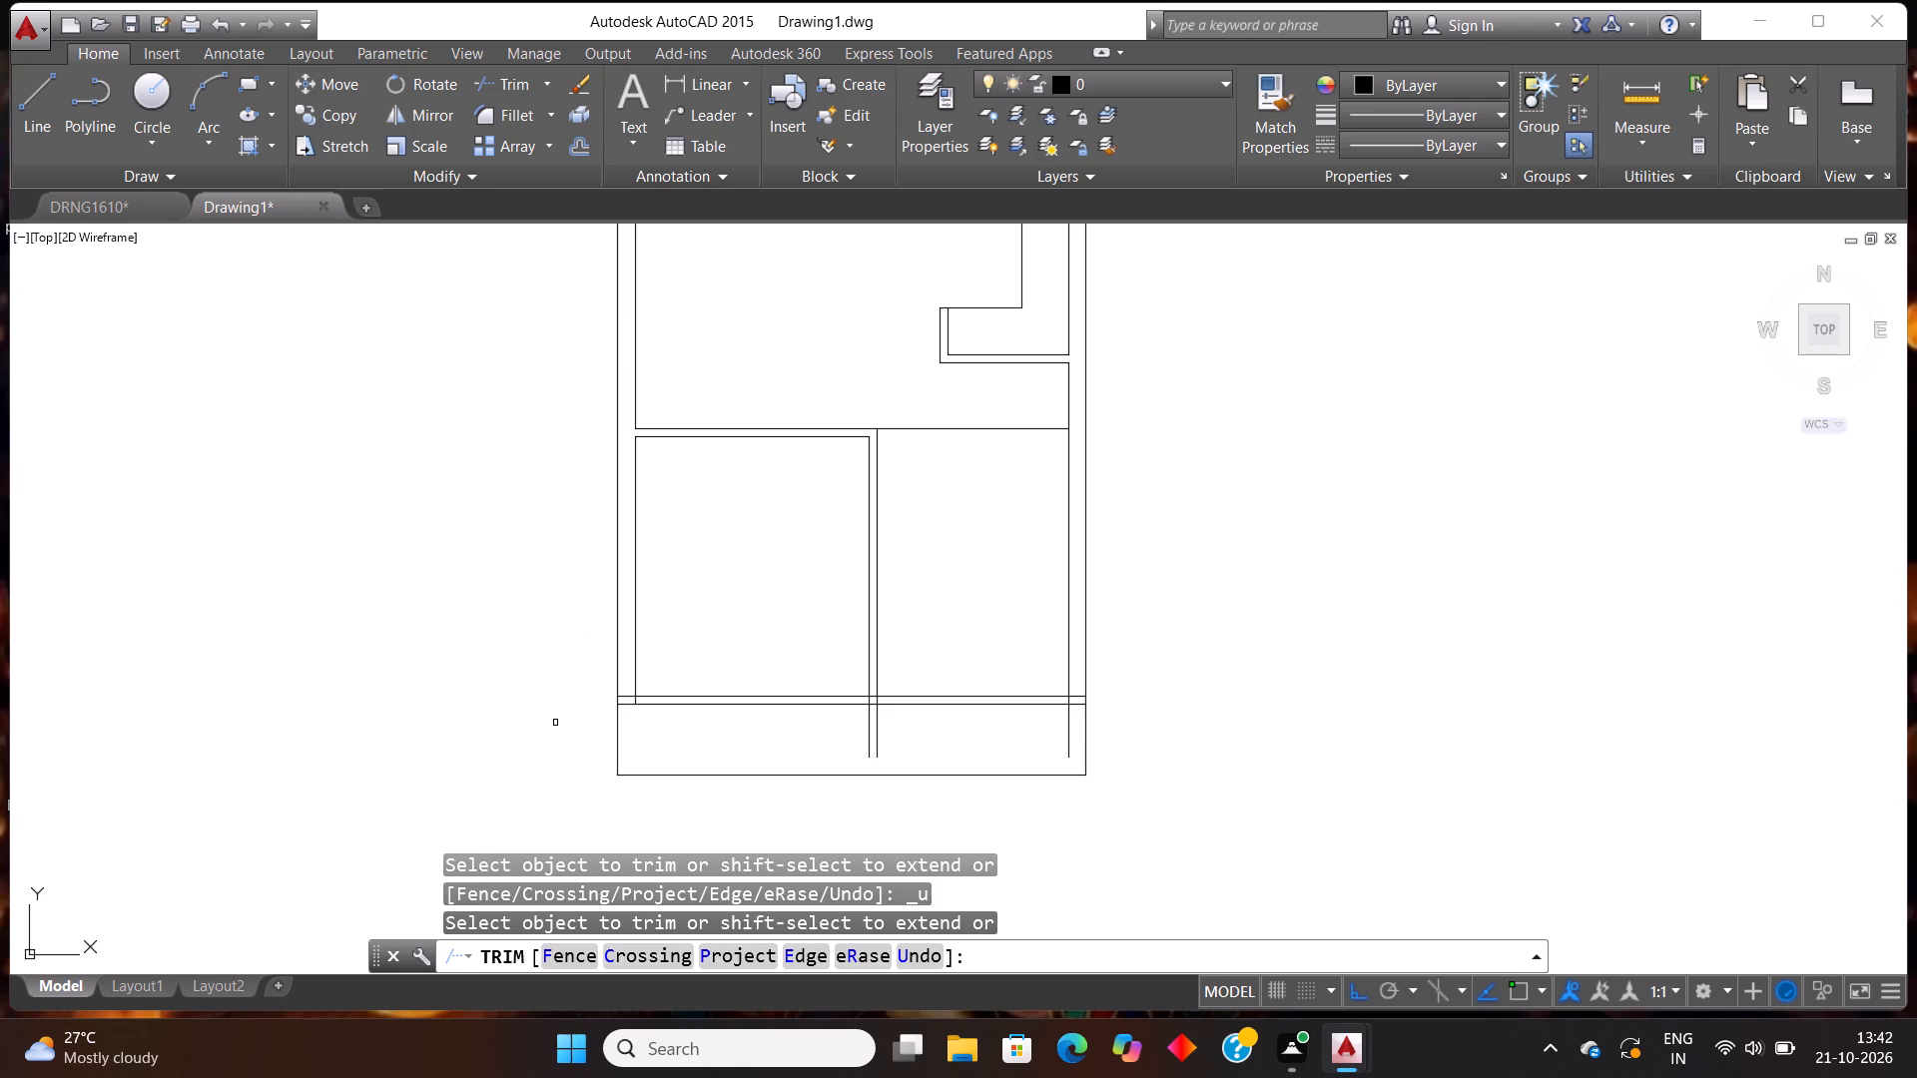
Trim the upper line of the new 4" horizontal wall inside the left outer wall and the wall's inner line between the 4" lines.
scroll(617, 718, "up", 2)
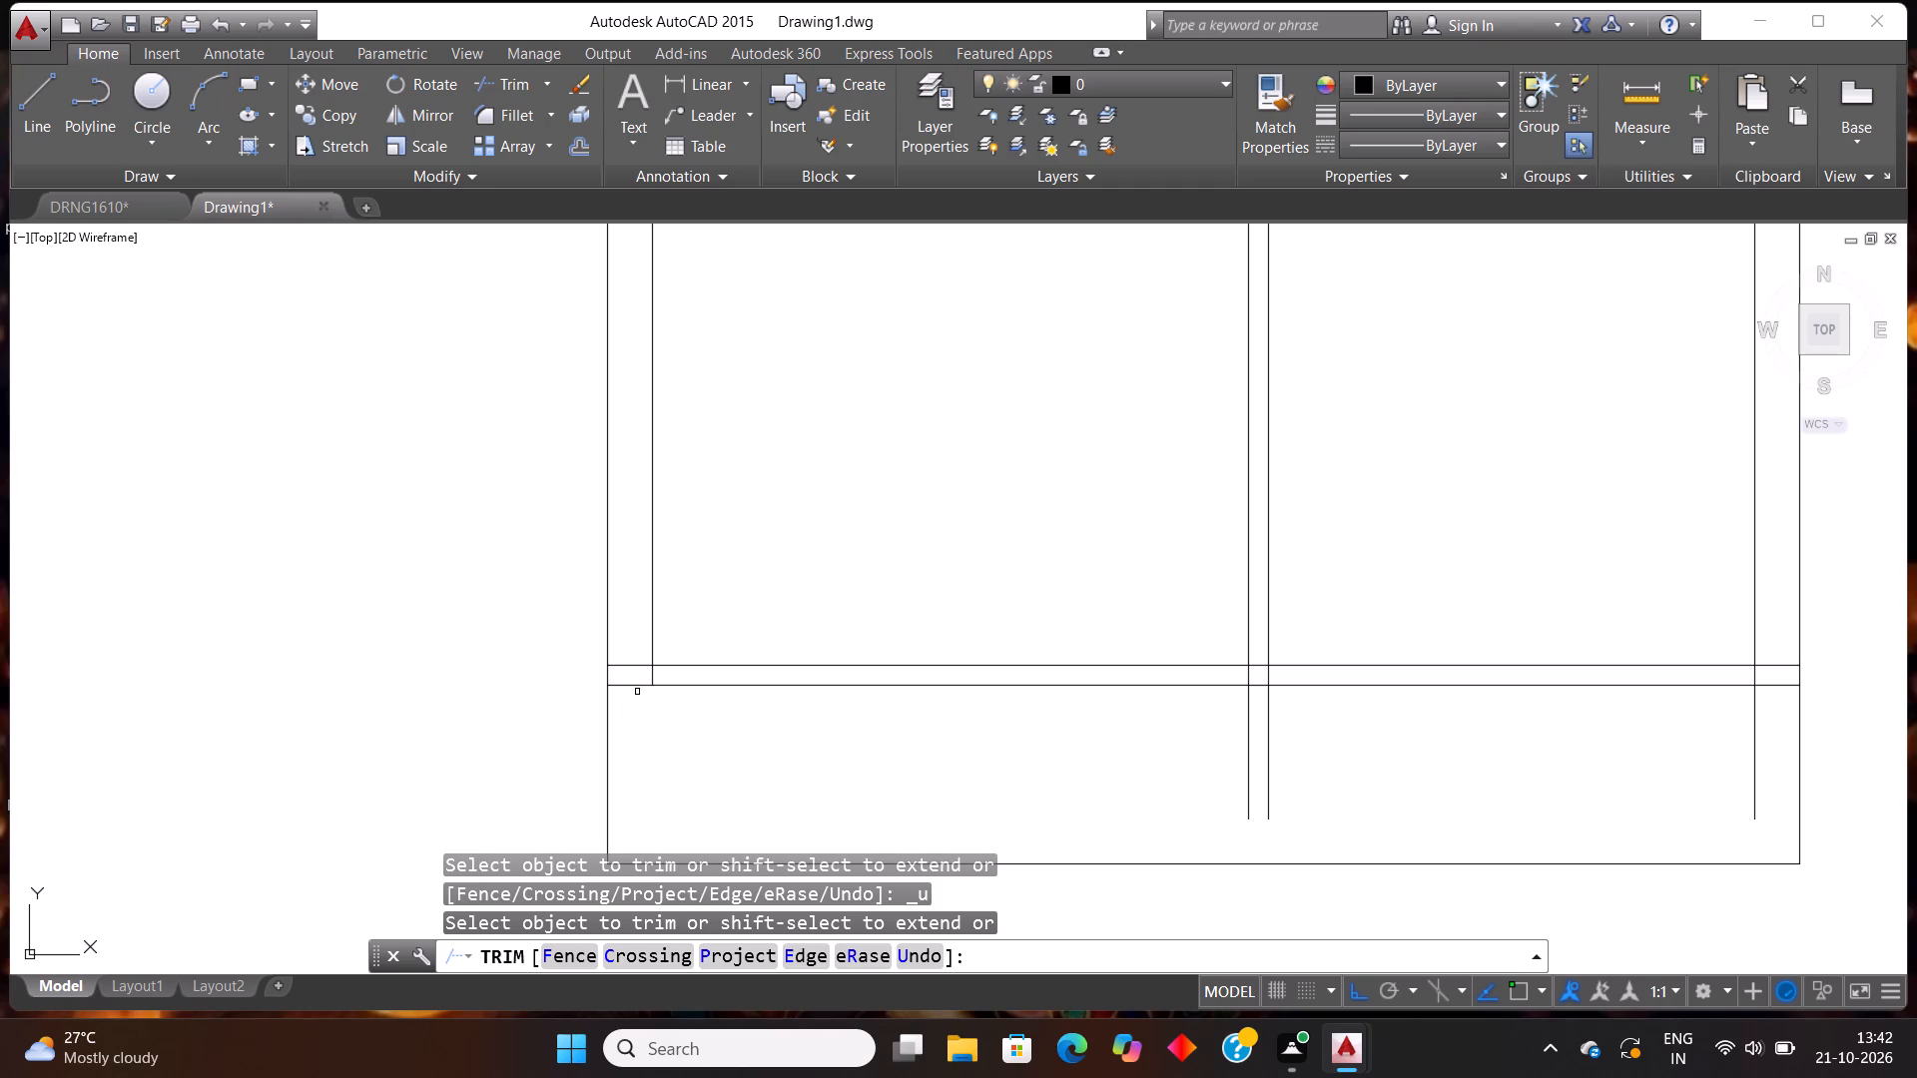
scroll(650, 672, "up", 3)
left_click(602, 656)
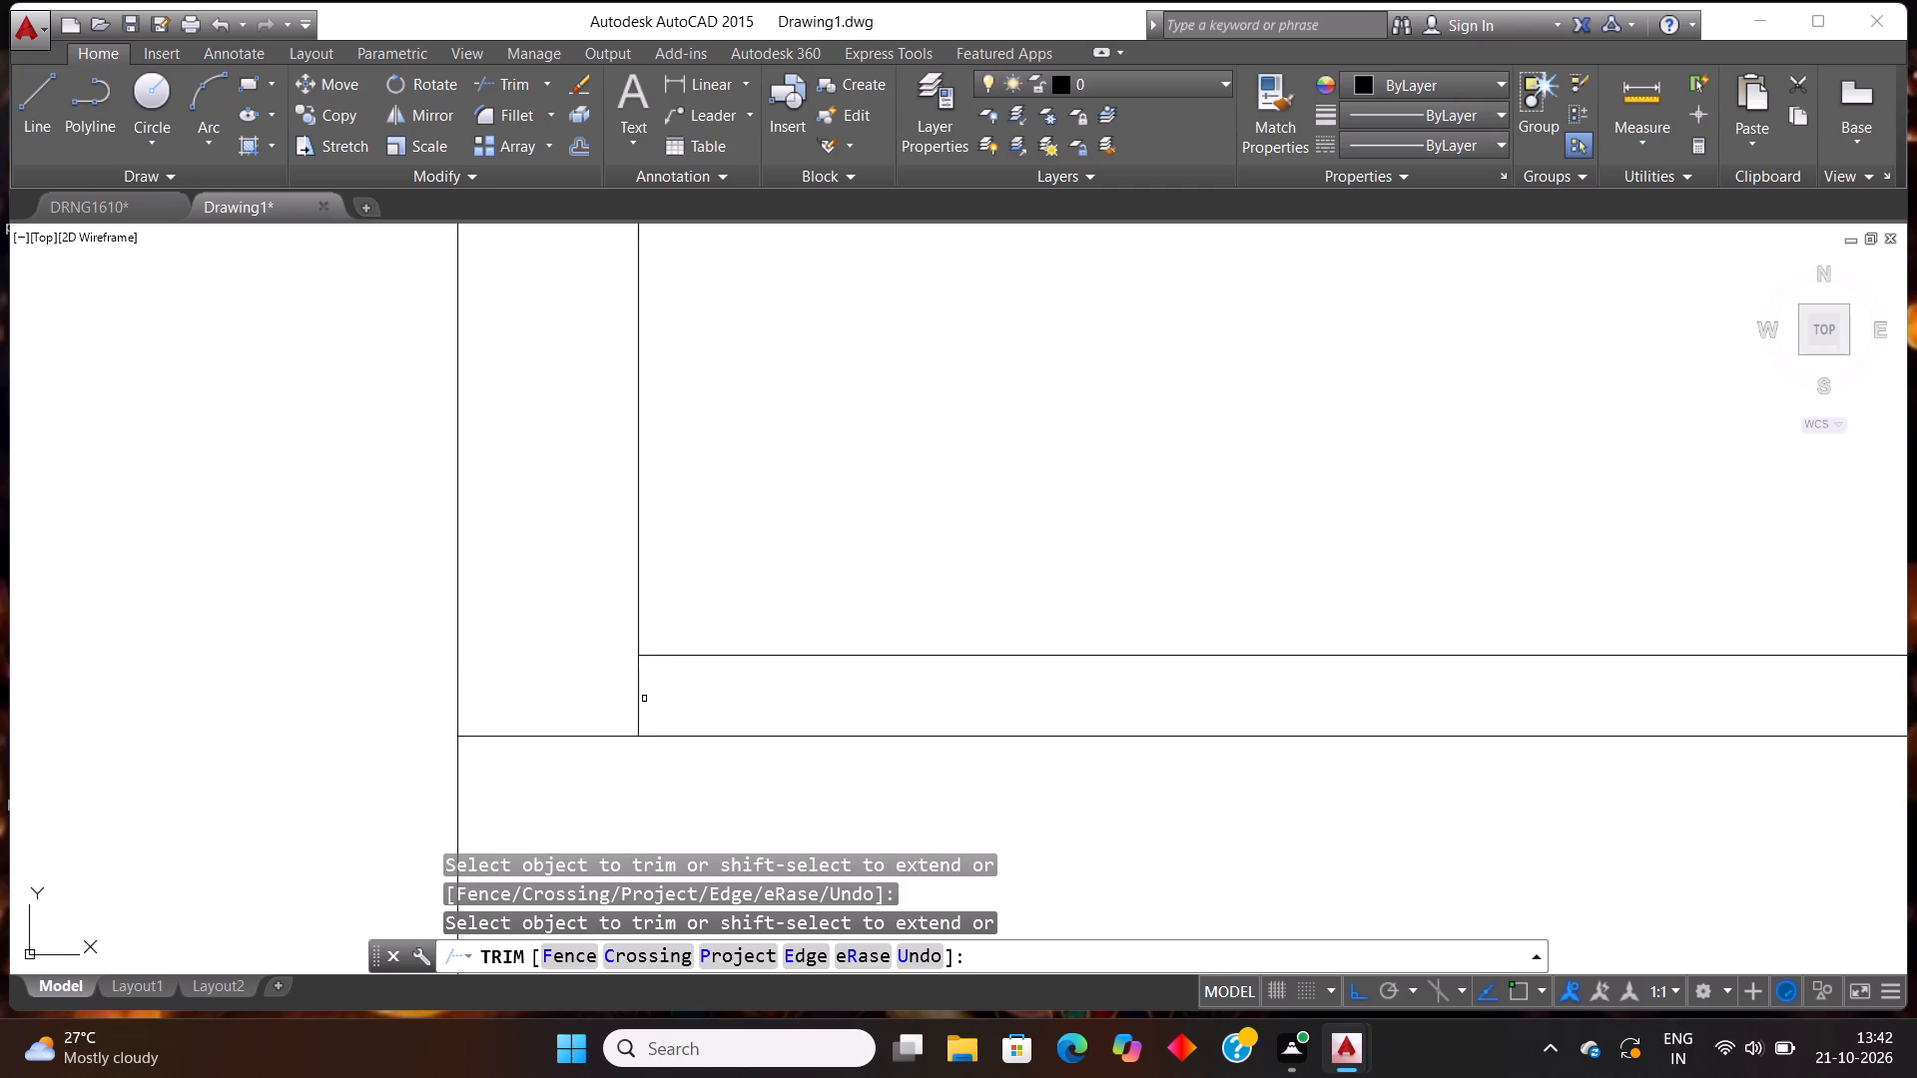
left_click(640, 699)
scroll(594, 396, "down", 2)
scroll(580, 526, "down", 3)
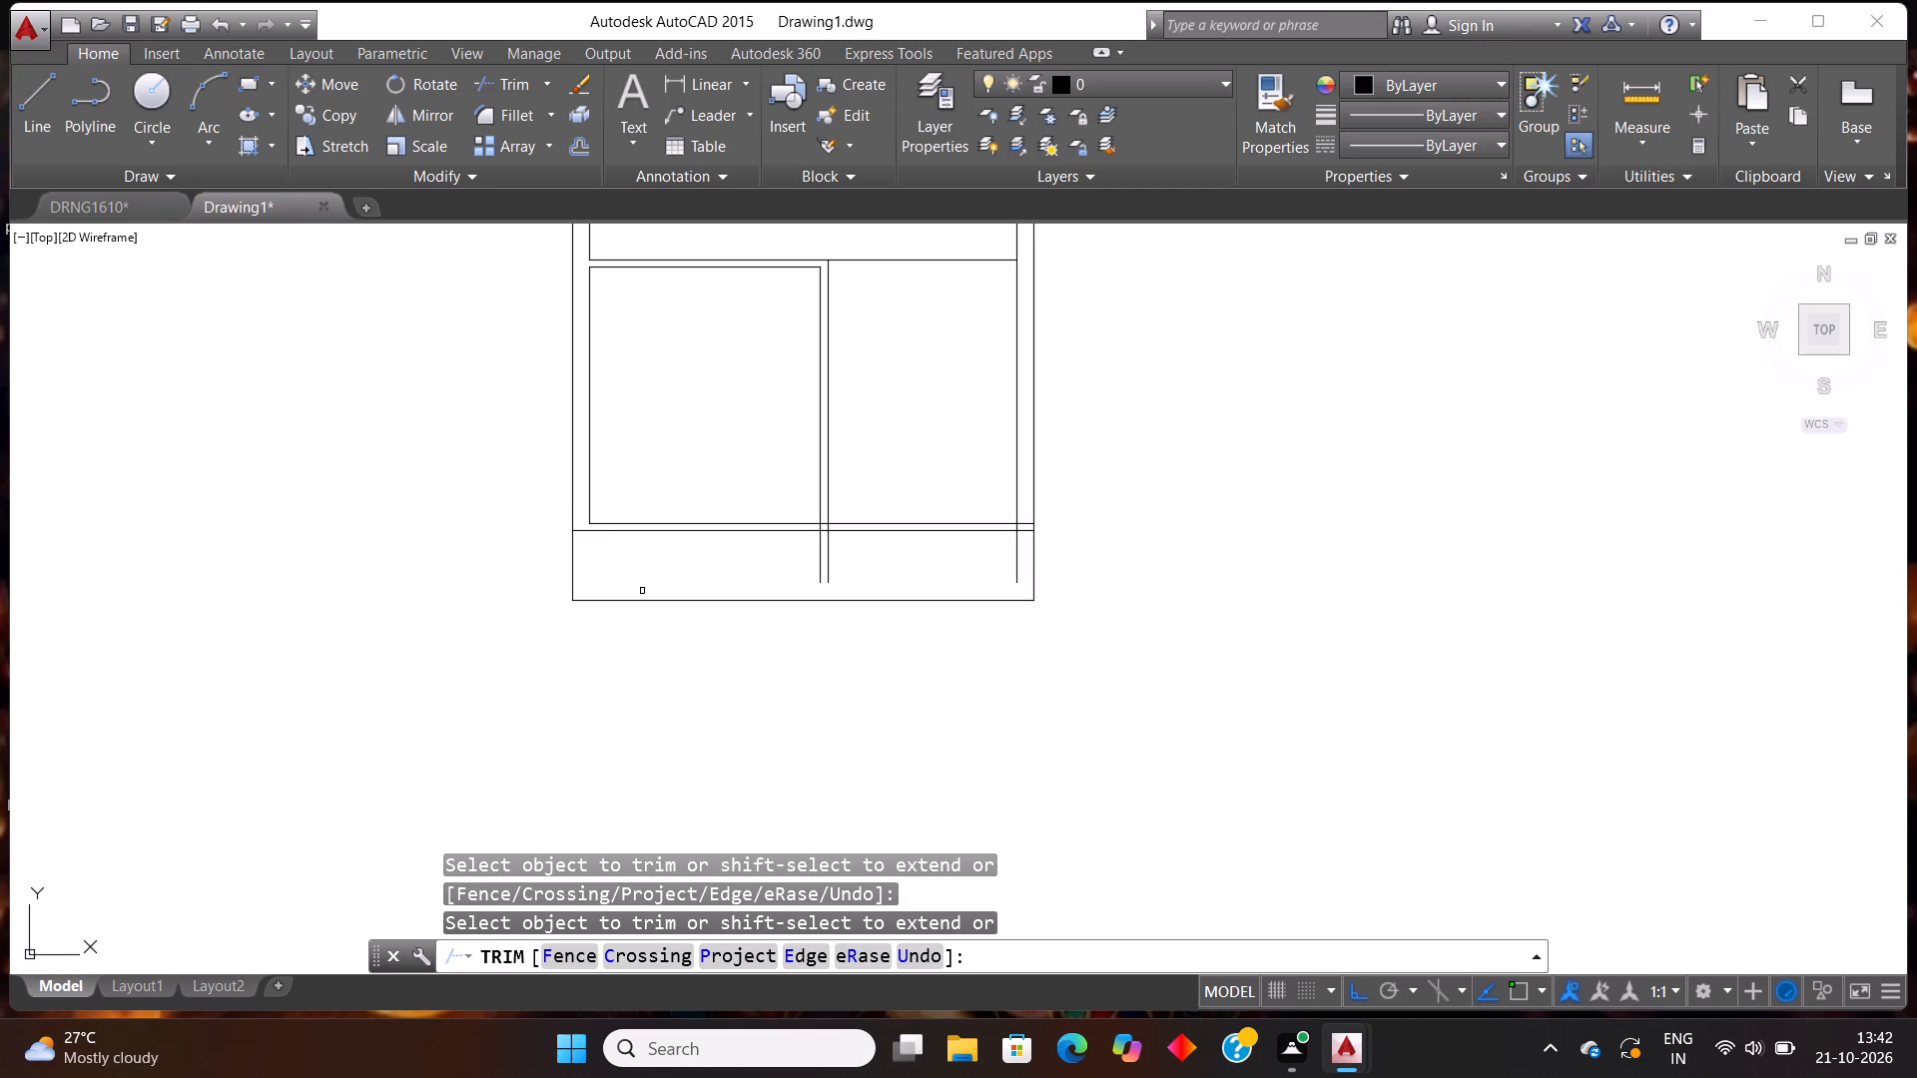
Trim the vertical partition below the new 4" horizontal wall and open up their T-junction.
scroll(831, 530, "up", 3)
left_click(745, 618)
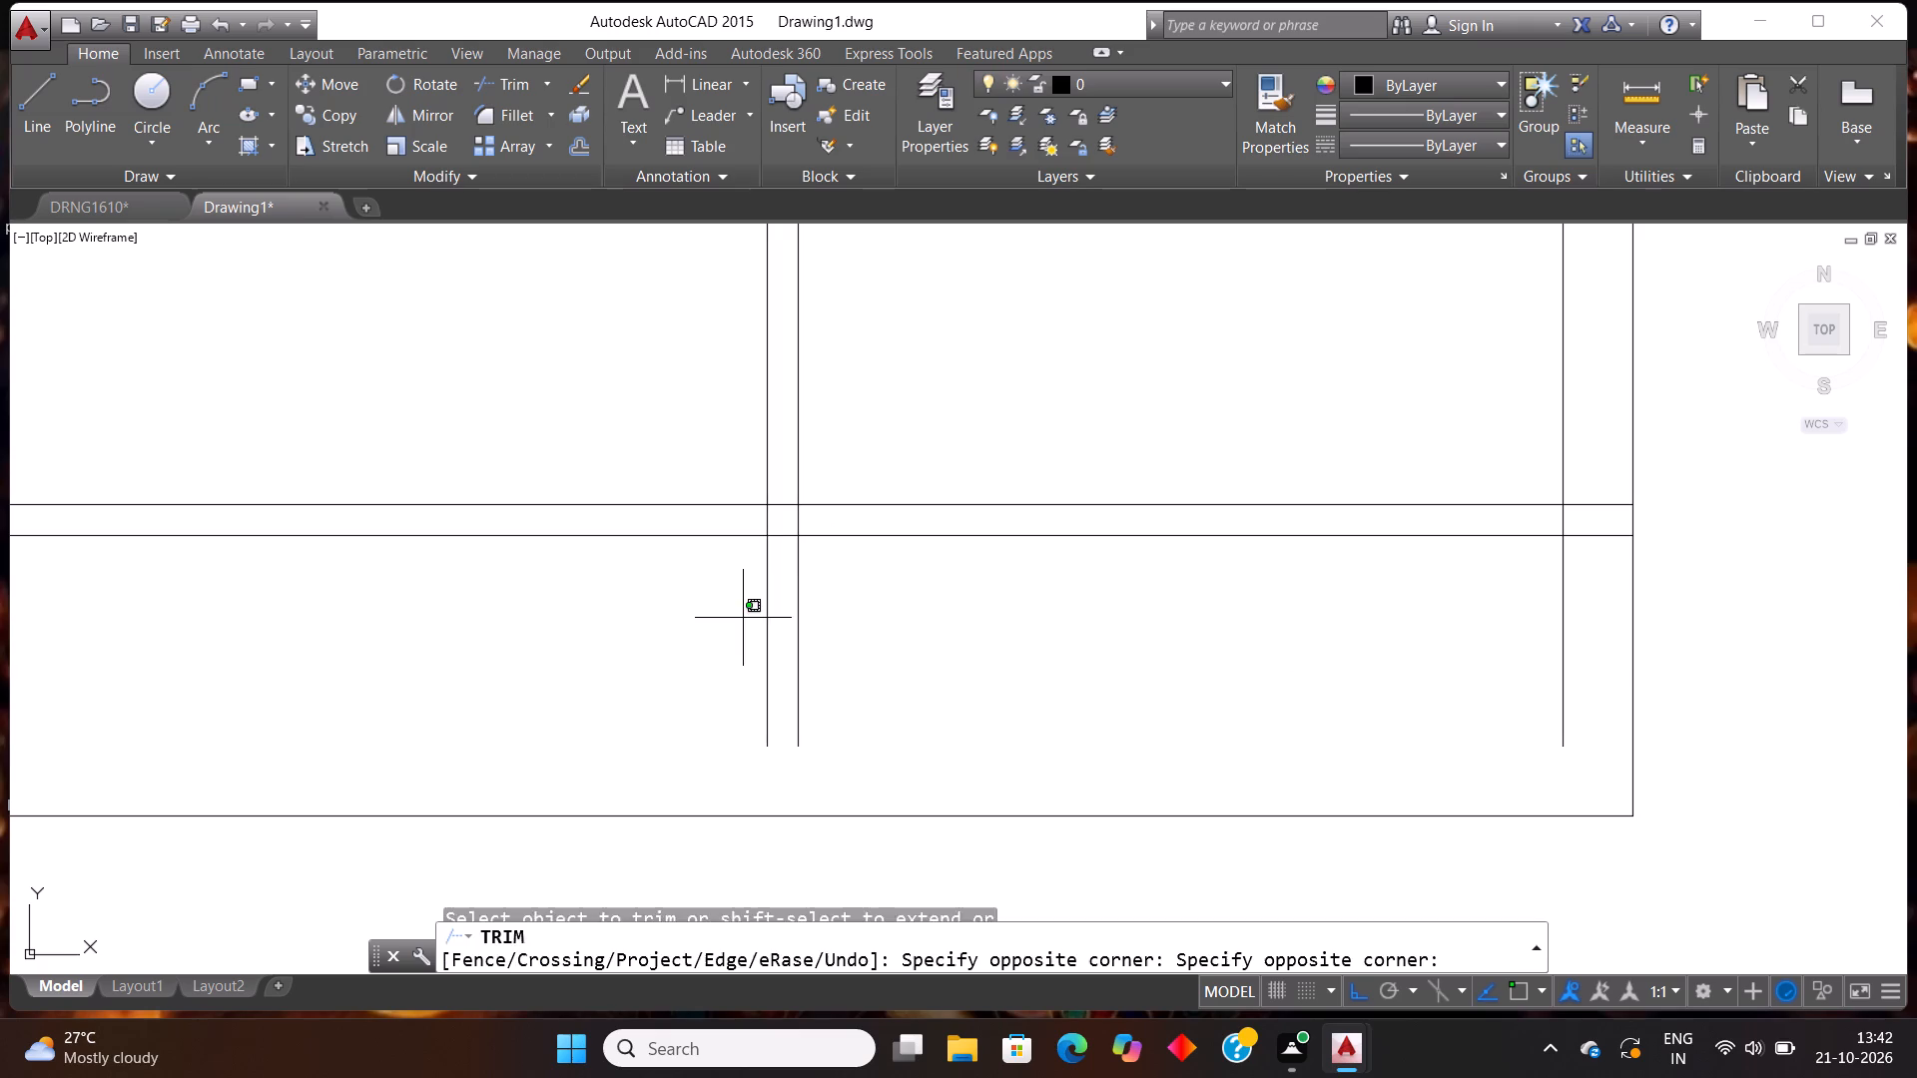
left_click(867, 613)
scroll(802, 508, "up", 3)
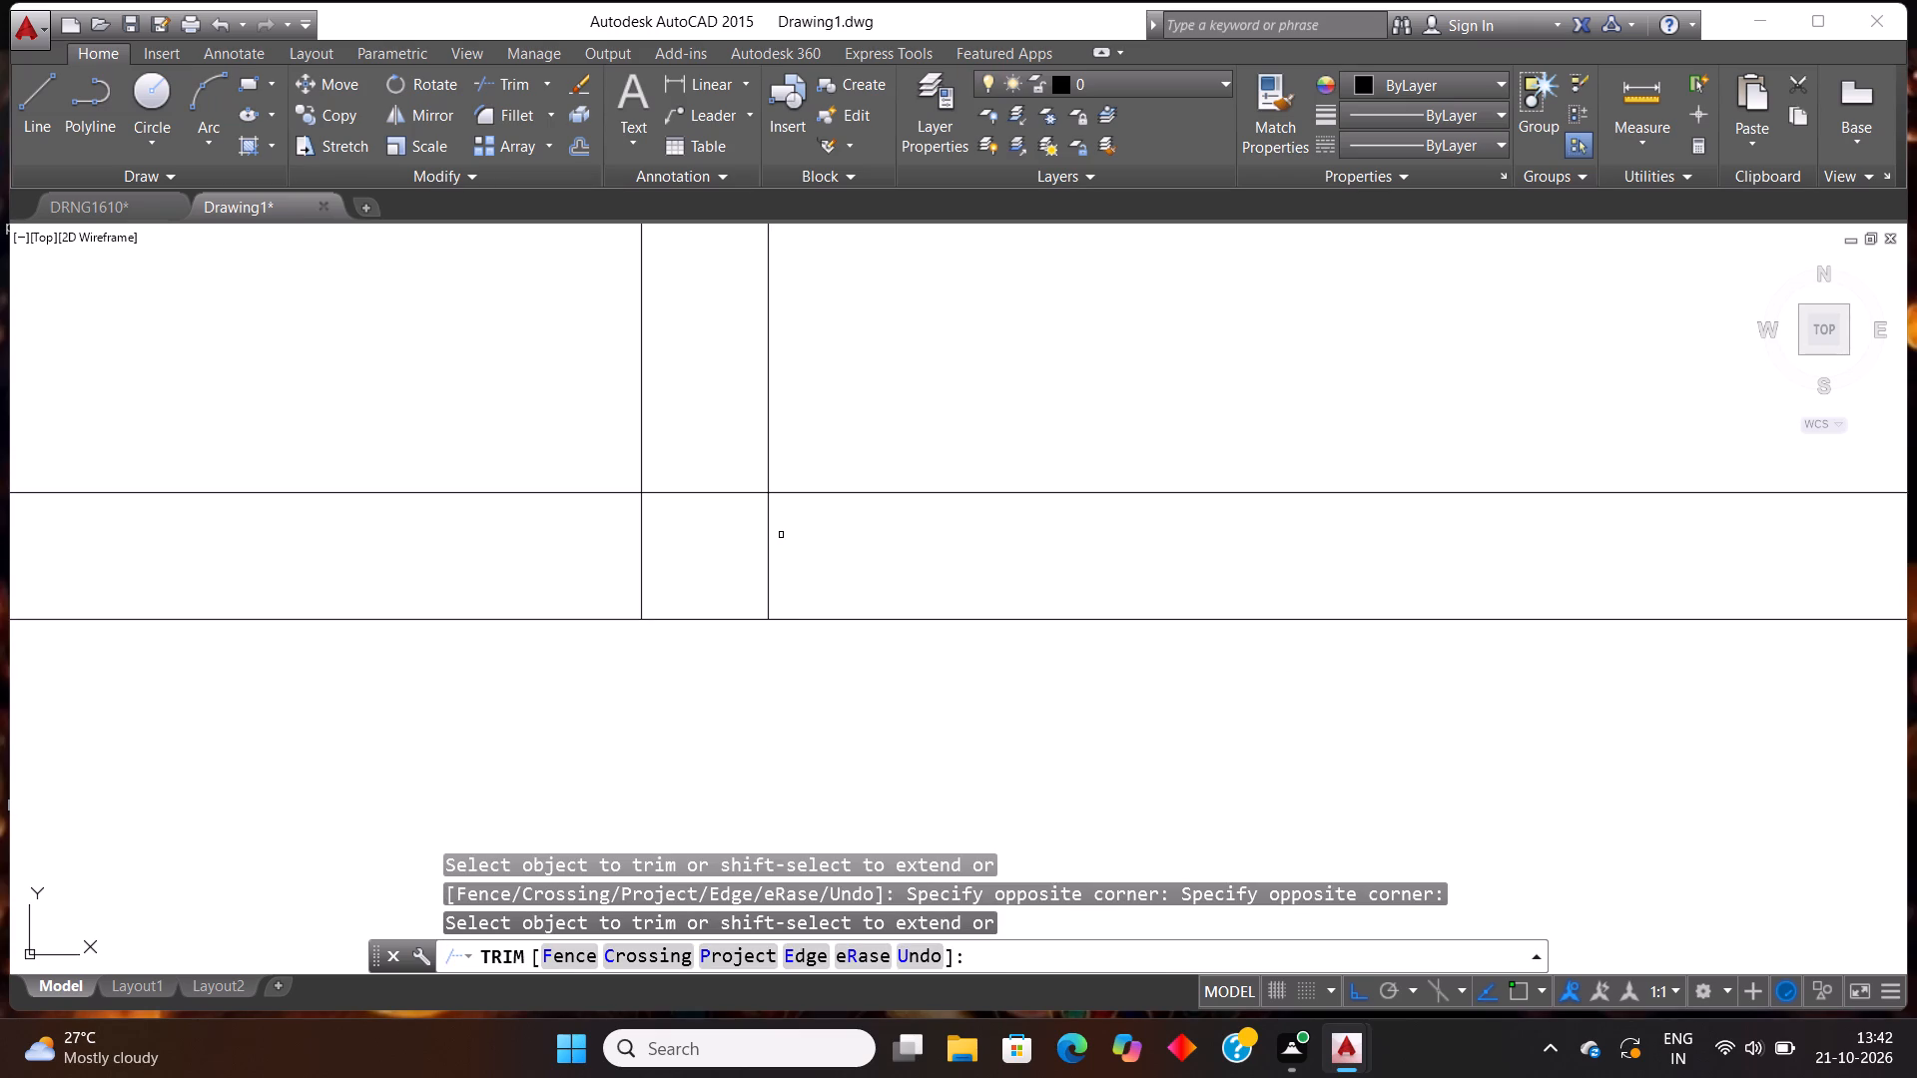
left_click(699, 546)
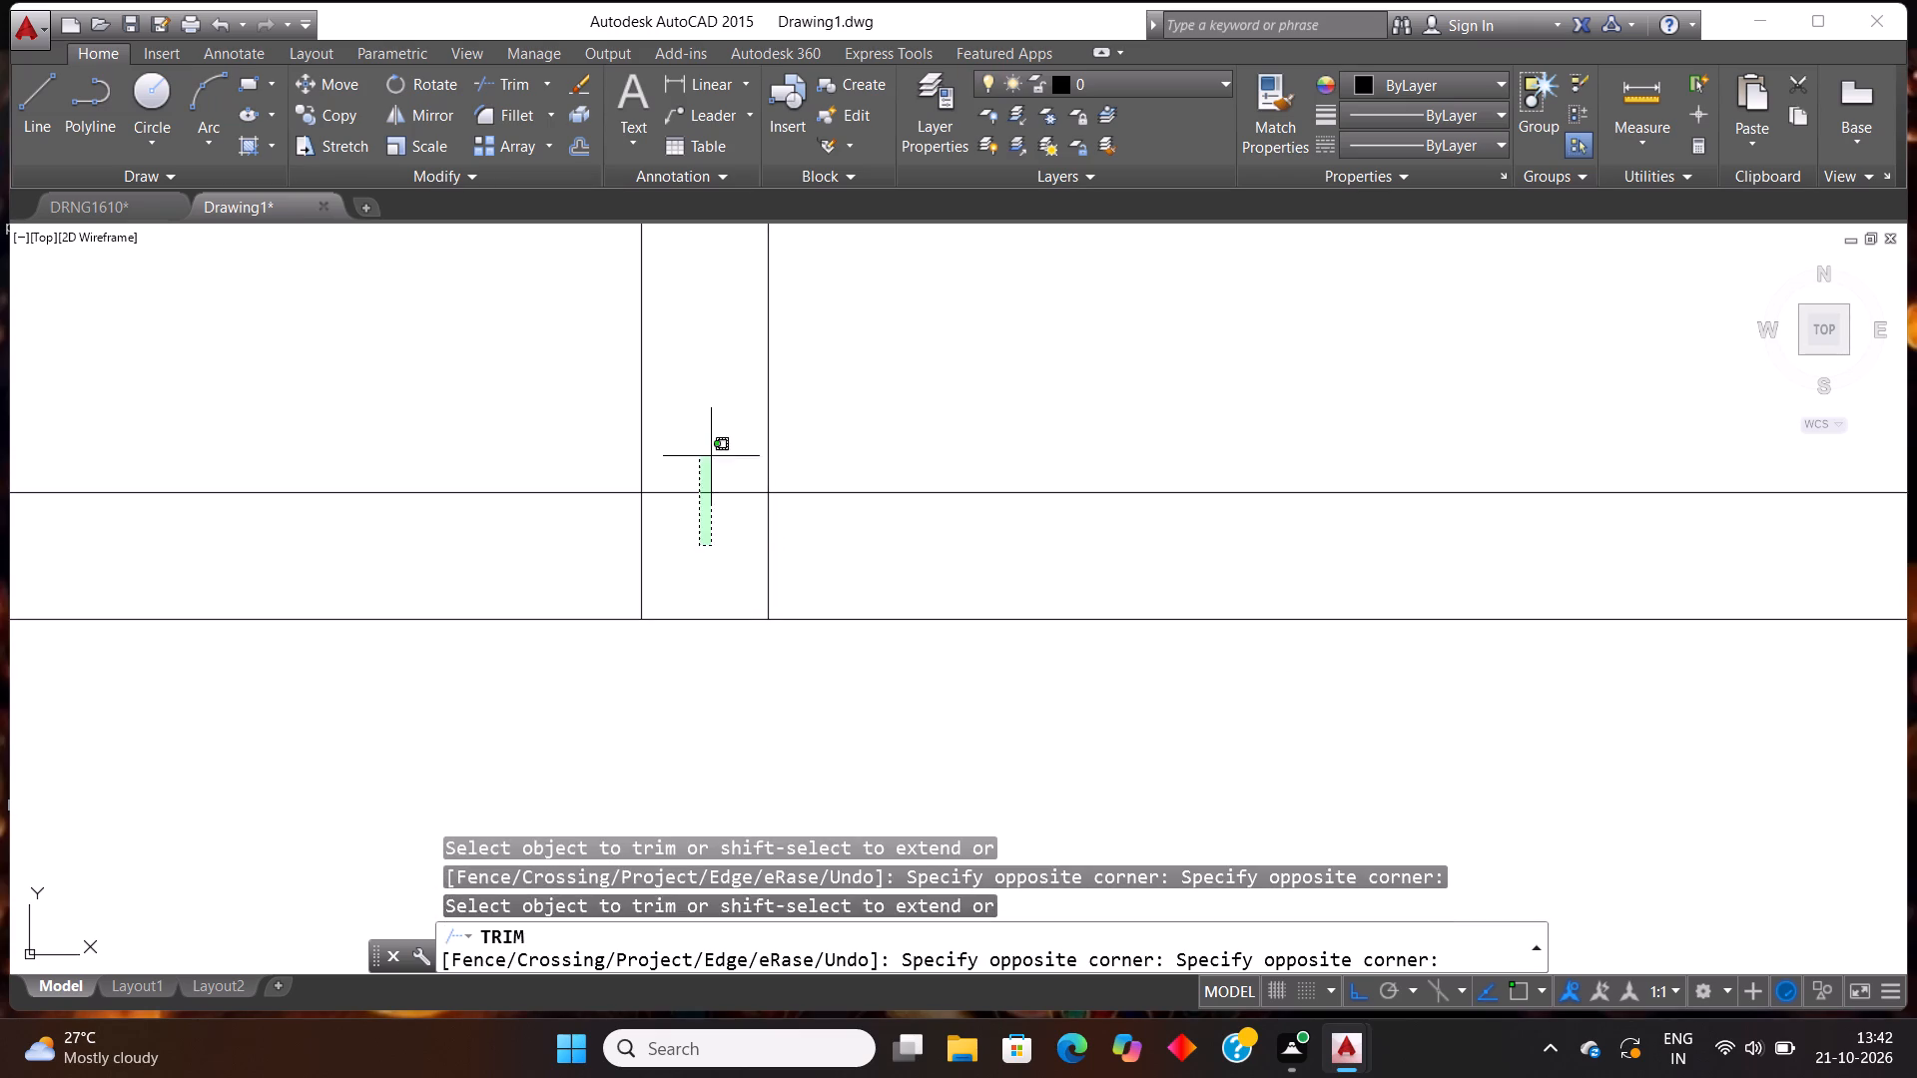
left_click(712, 410)
left_click(610, 550)
left_click(837, 542)
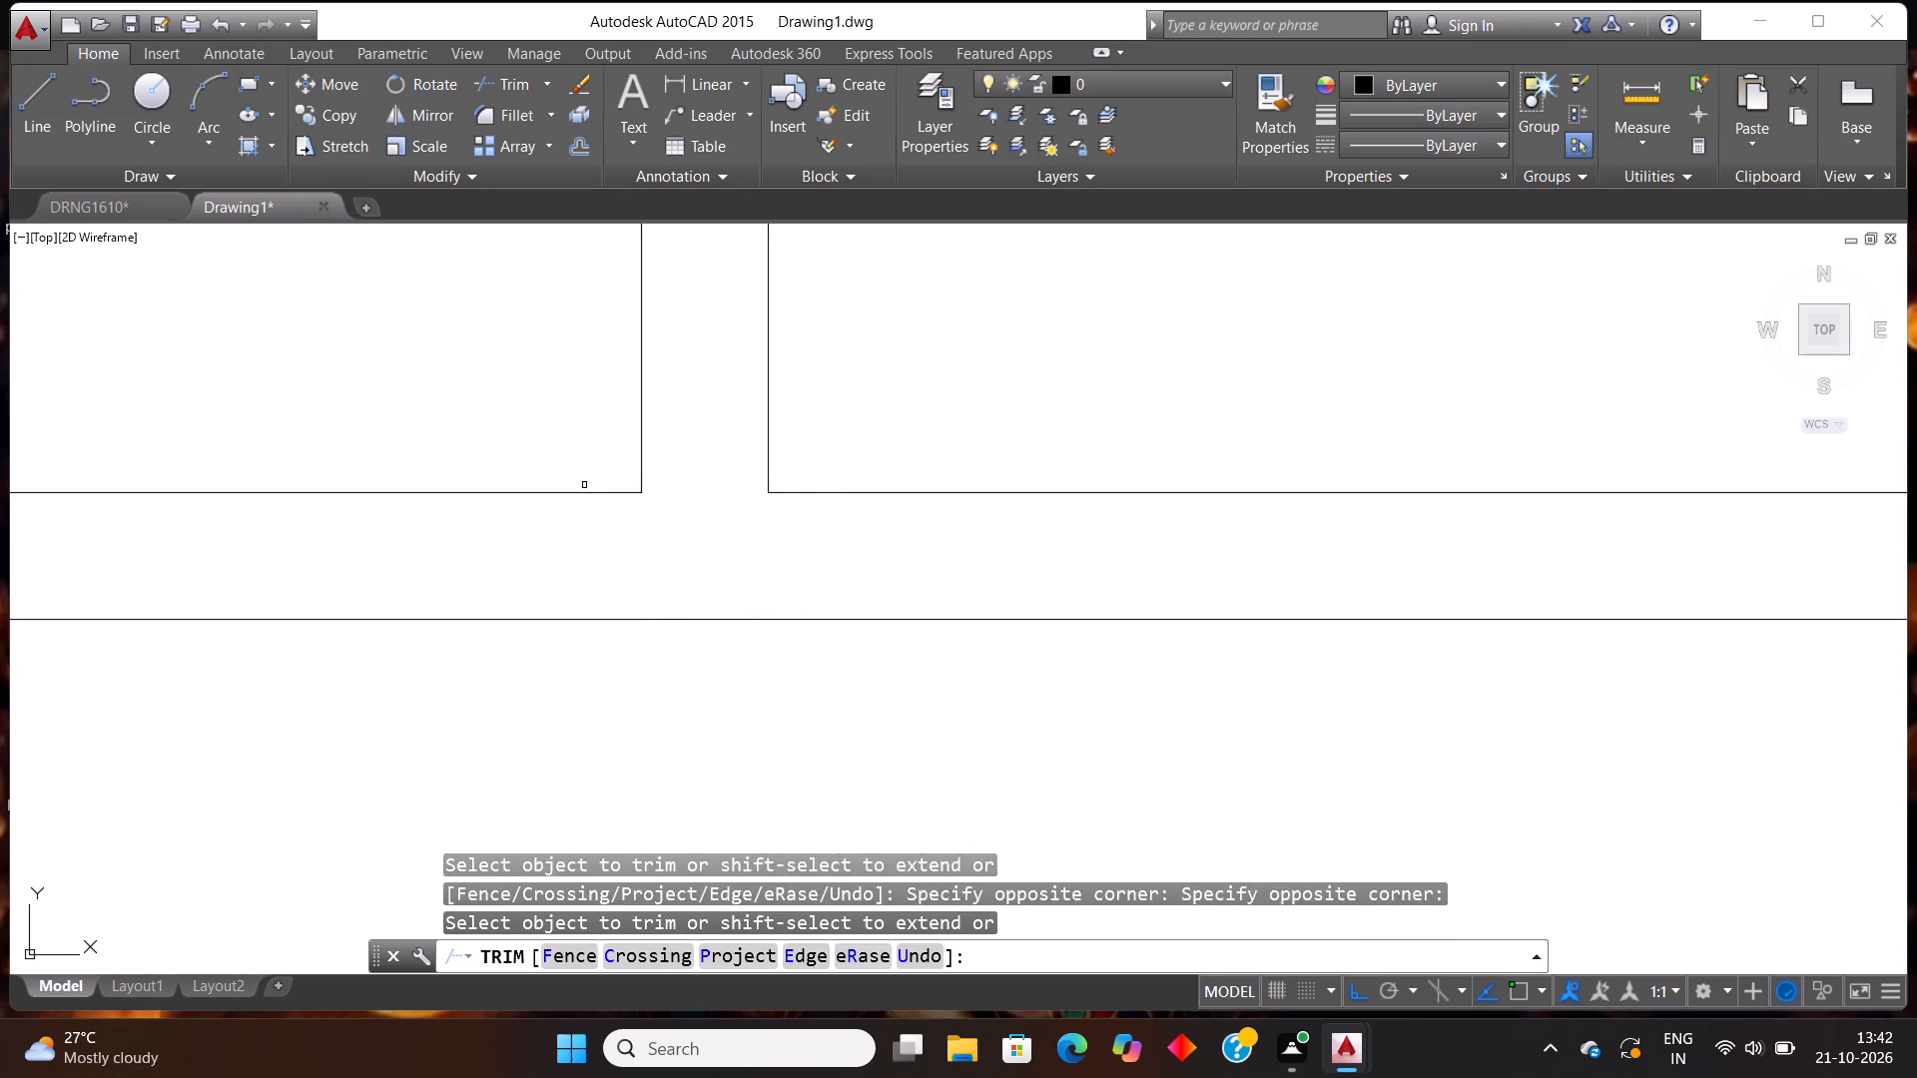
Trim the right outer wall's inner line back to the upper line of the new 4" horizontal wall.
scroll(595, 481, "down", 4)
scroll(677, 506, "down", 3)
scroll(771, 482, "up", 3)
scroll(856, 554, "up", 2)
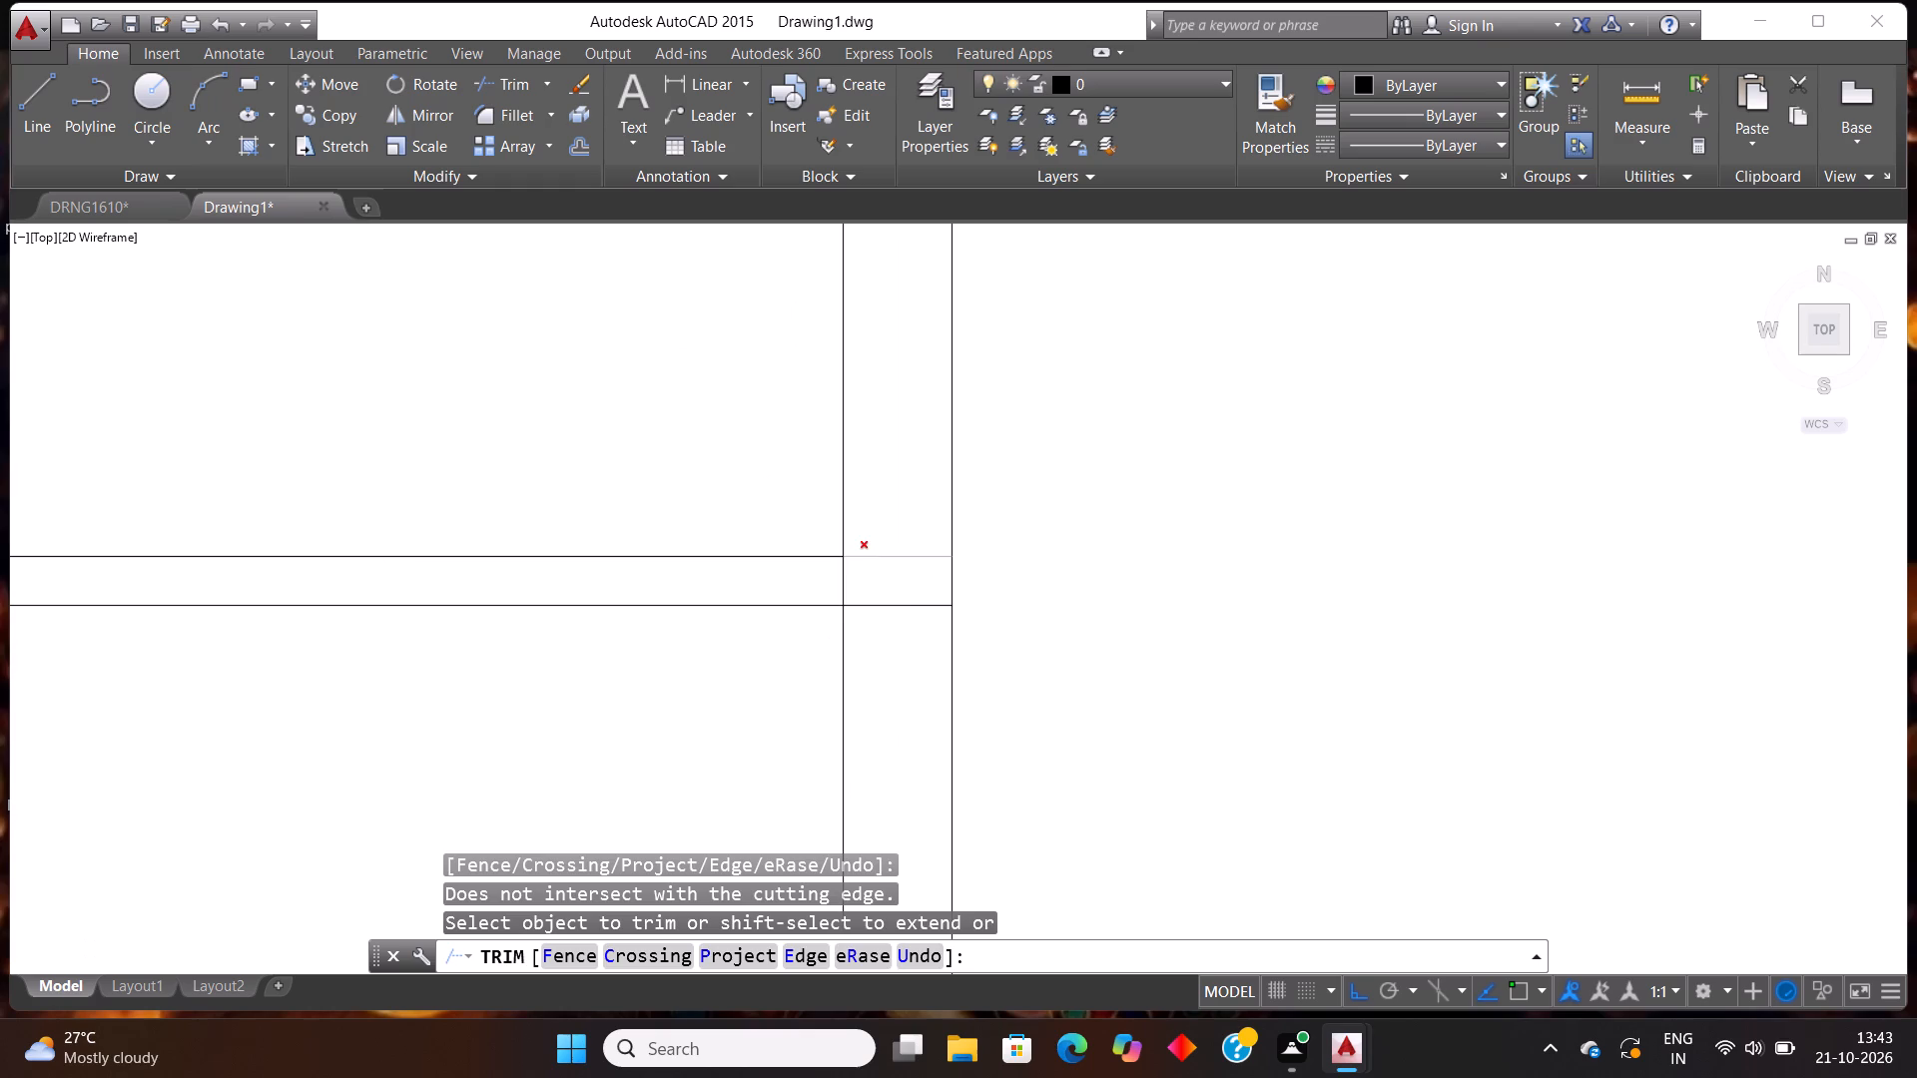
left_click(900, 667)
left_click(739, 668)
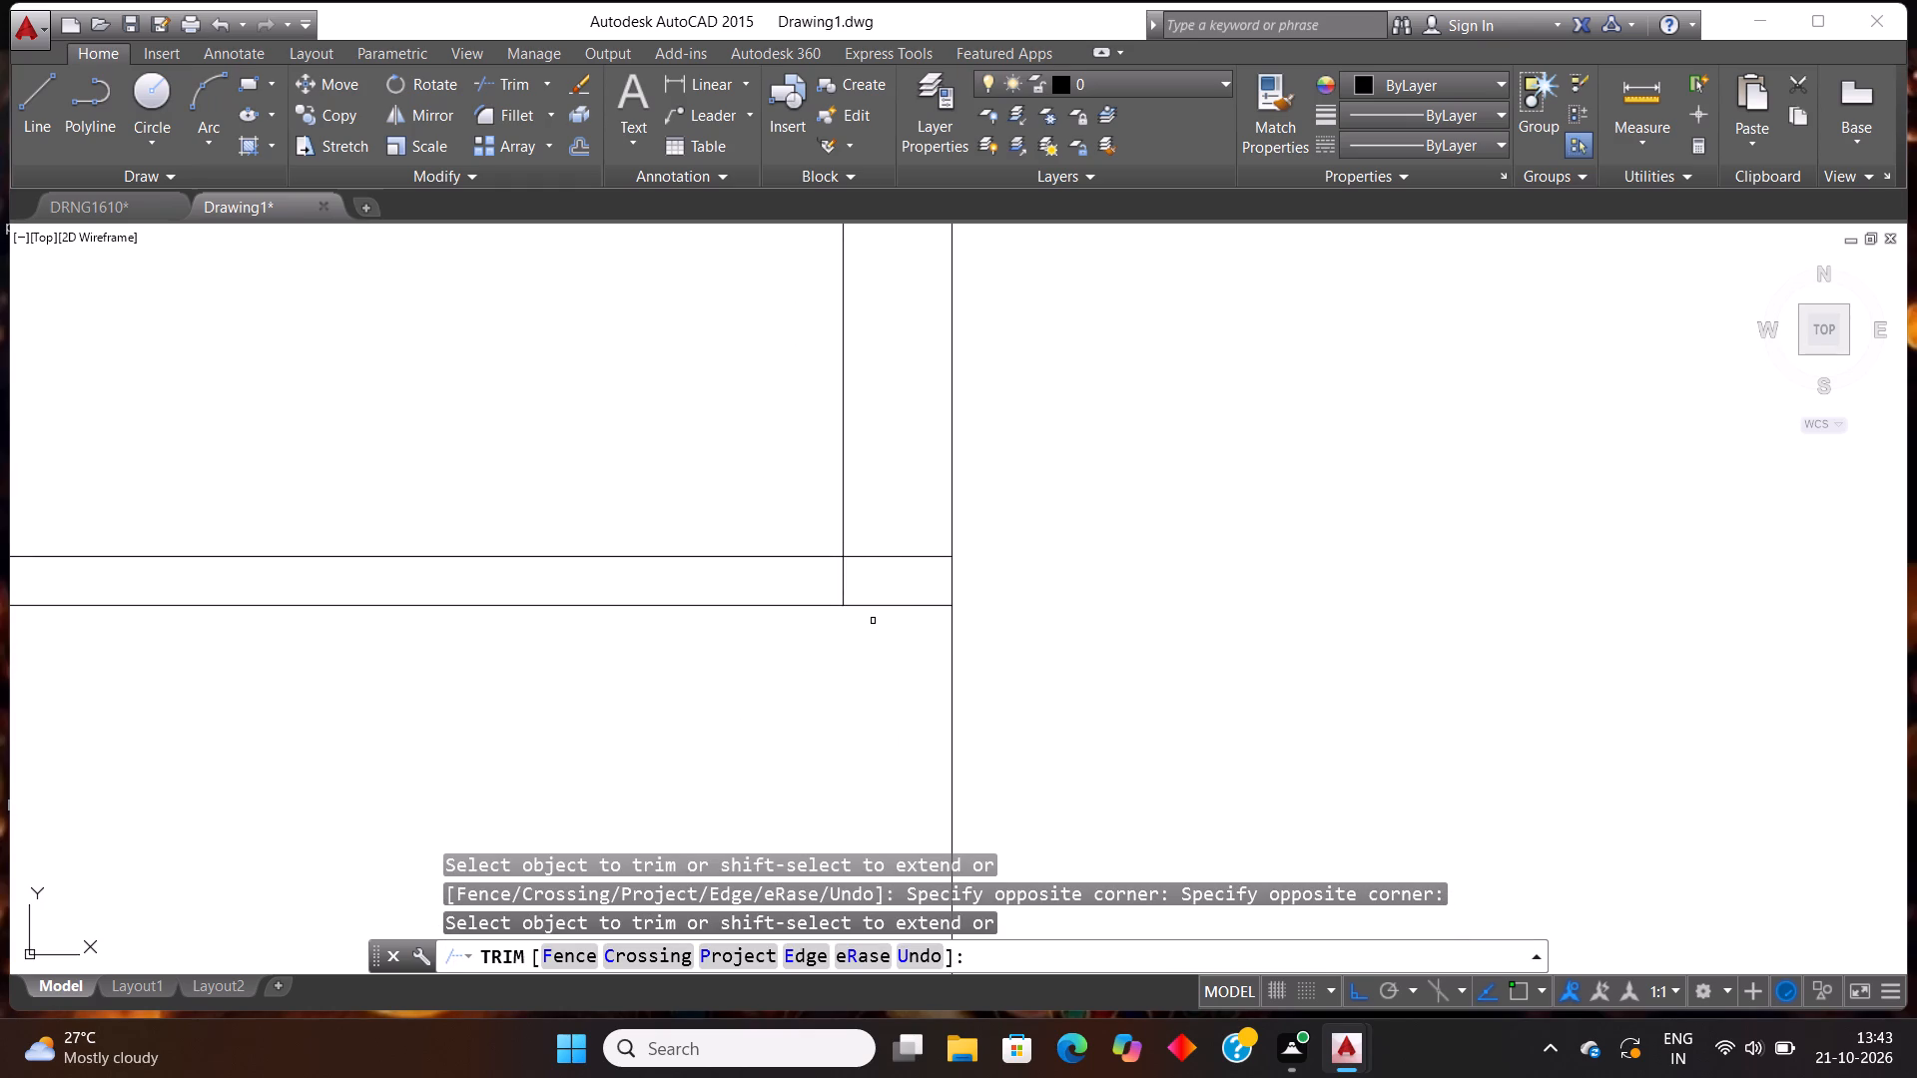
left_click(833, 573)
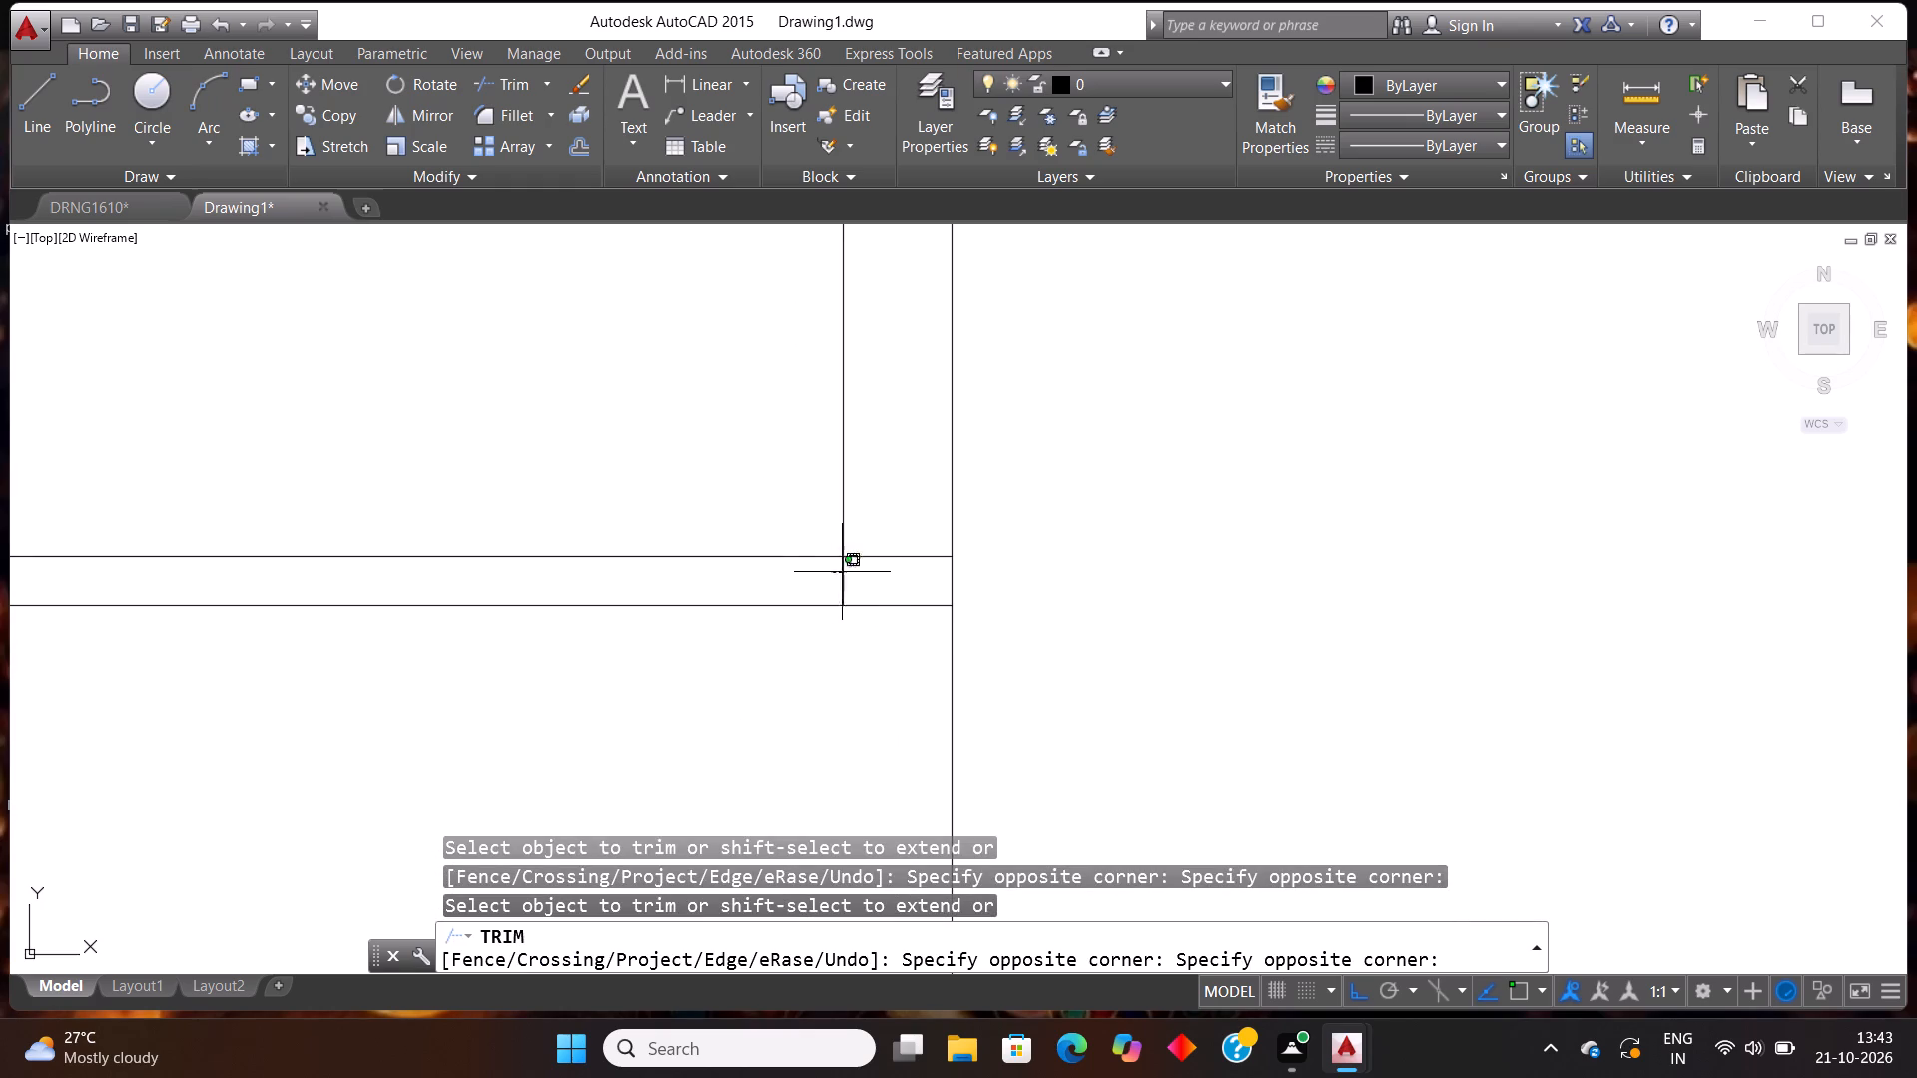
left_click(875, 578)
Trim the upper line of the new 4" horizontal wall where it crosses the right outer wall.
left_click(889, 582)
left_click(903, 517)
scroll(854, 558, "down", 4)
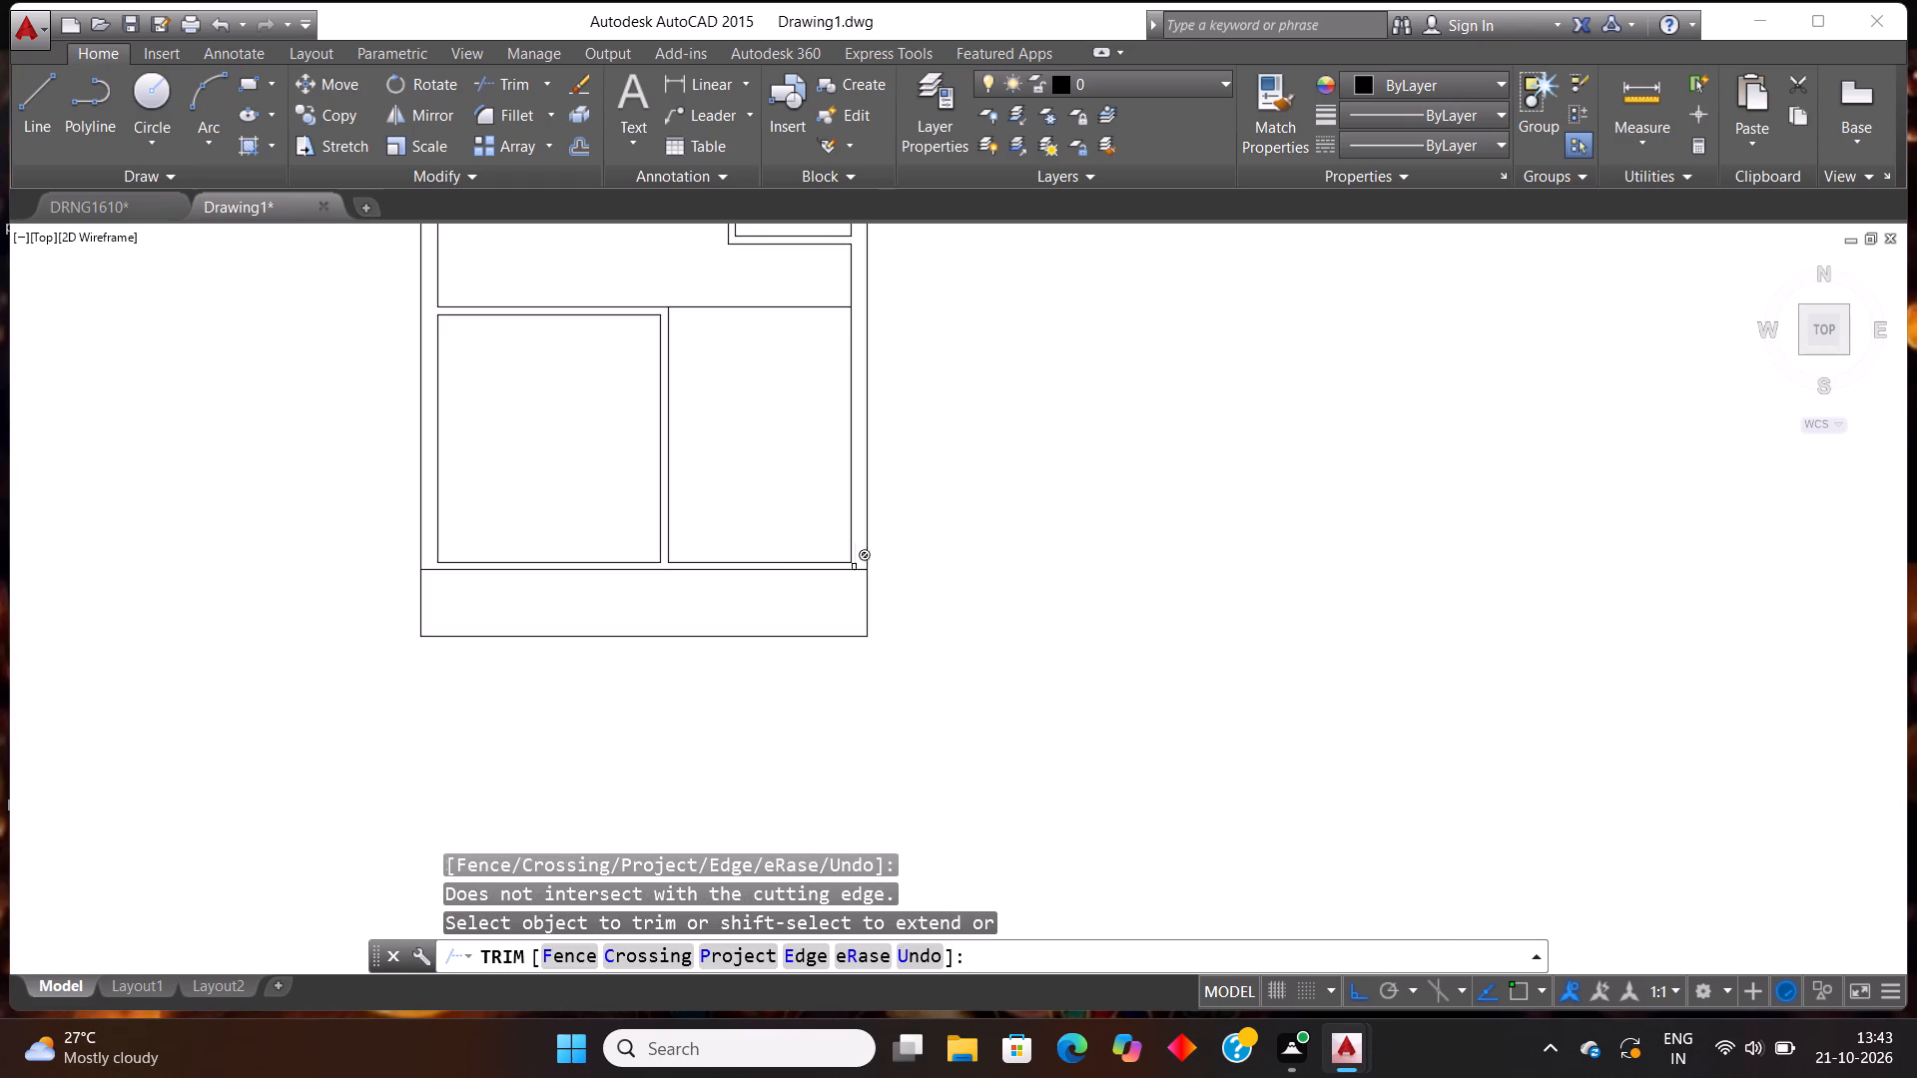
scroll(967, 572, "down", 2)
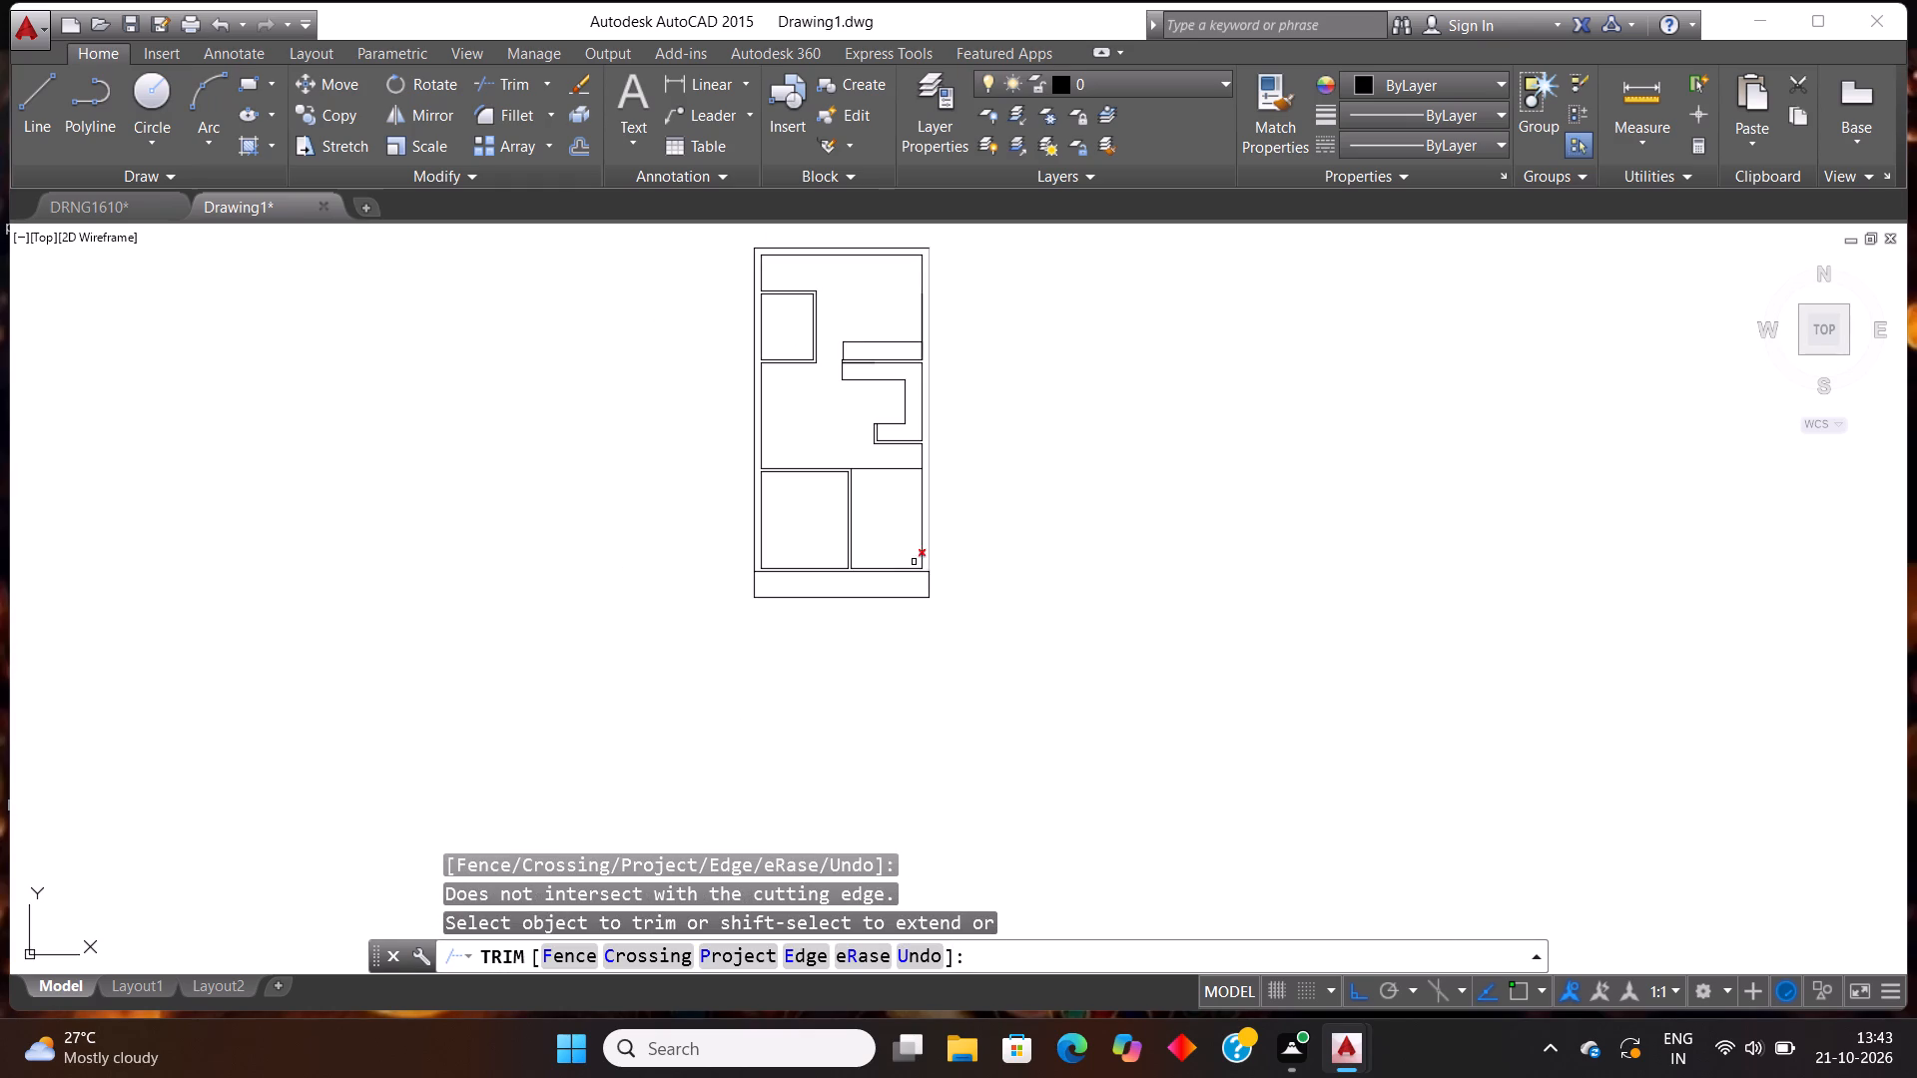
scroll(909, 561, "up", 2)
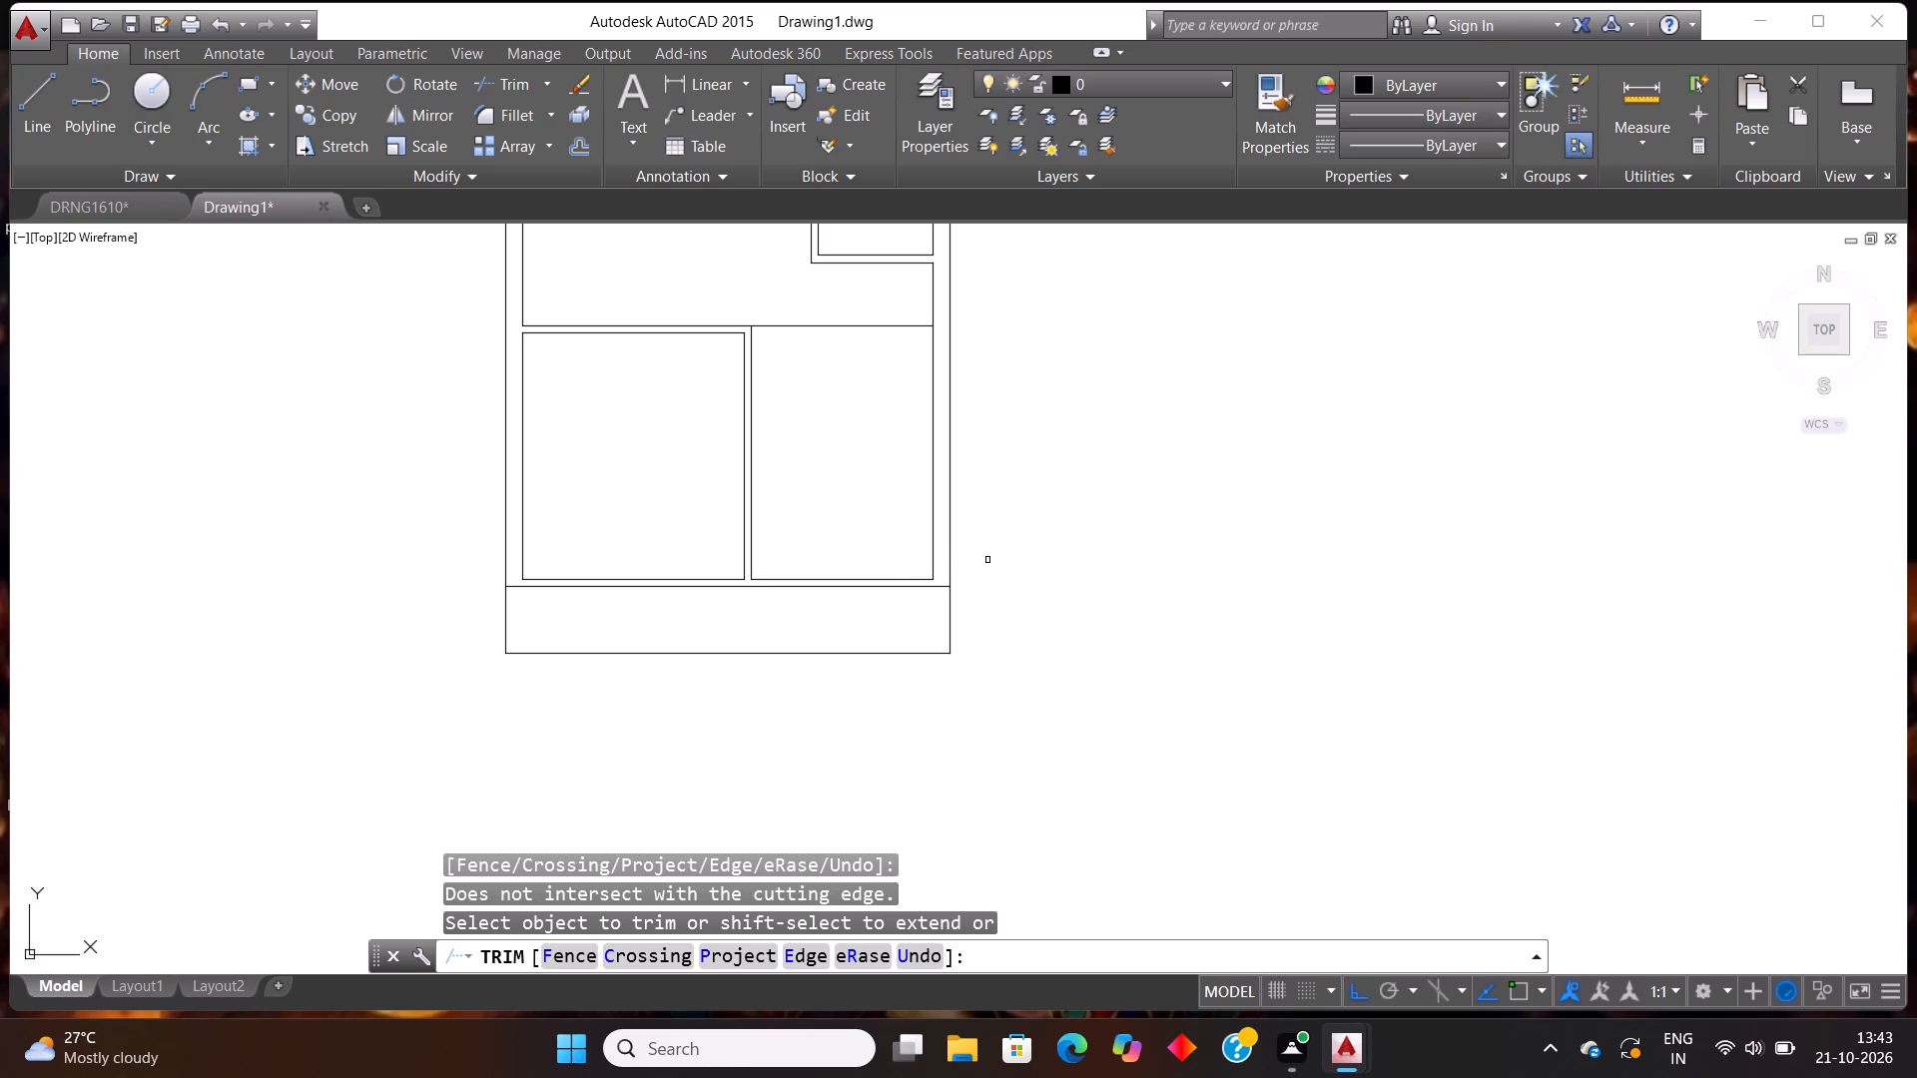
scroll(919, 636, "down", 1)
scroll(910, 621, "up", 1)
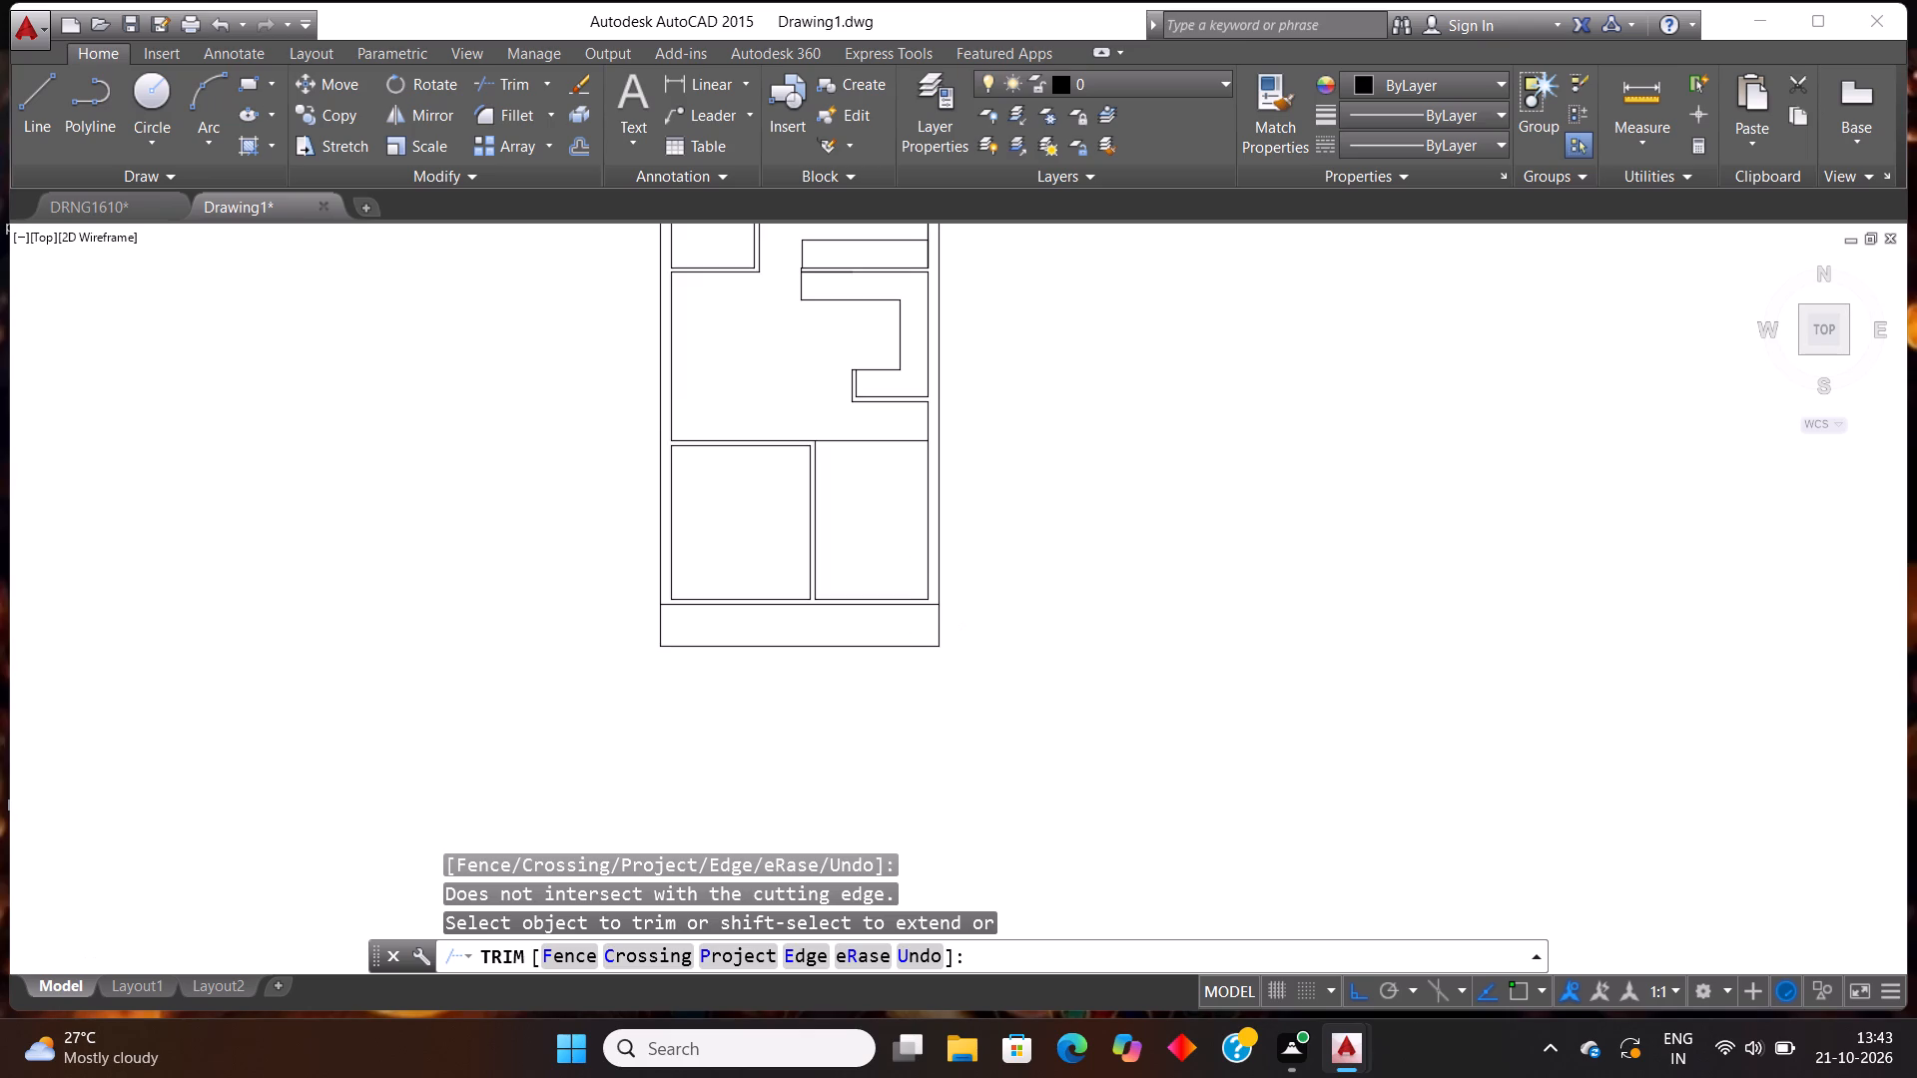
key("Escape")
key("Escape")
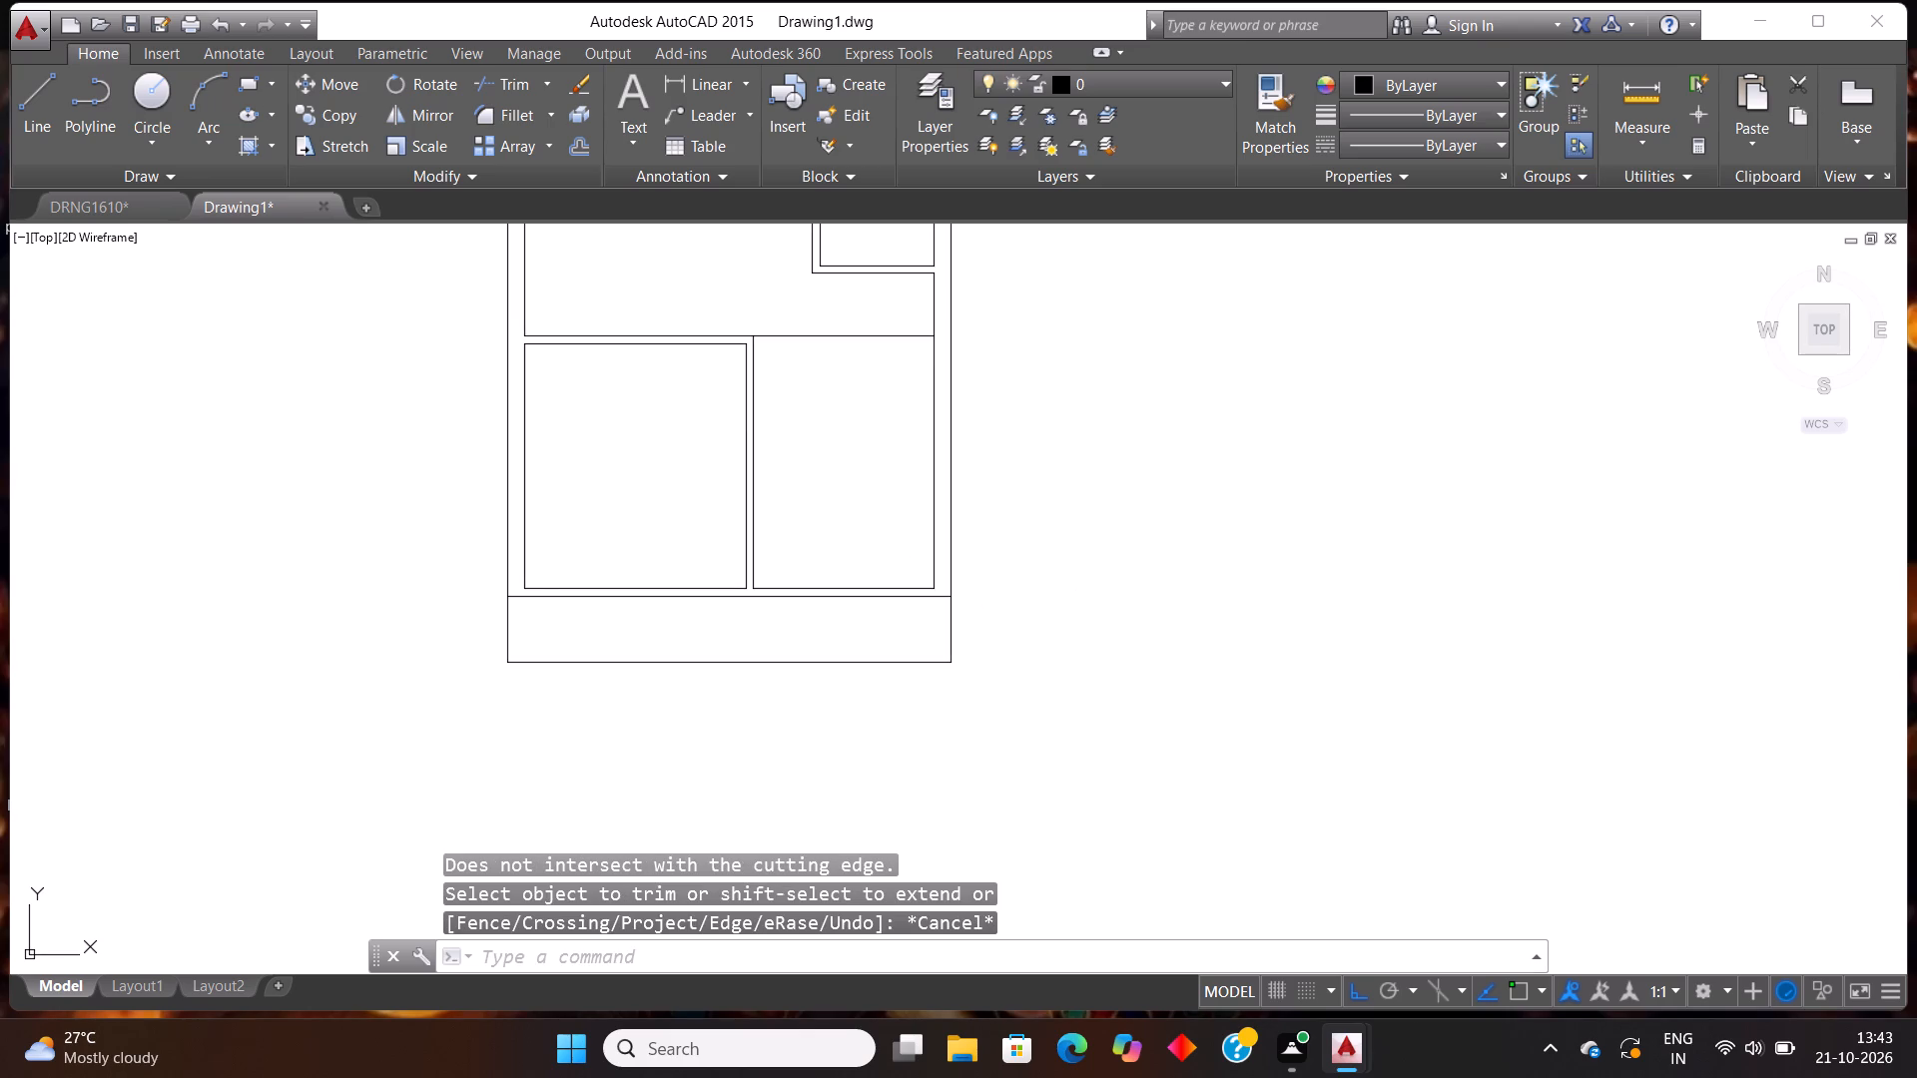
Extend the right outer wall's inner line down to the plan's bottom line.
type("EX")
key("Return")
key("Return")
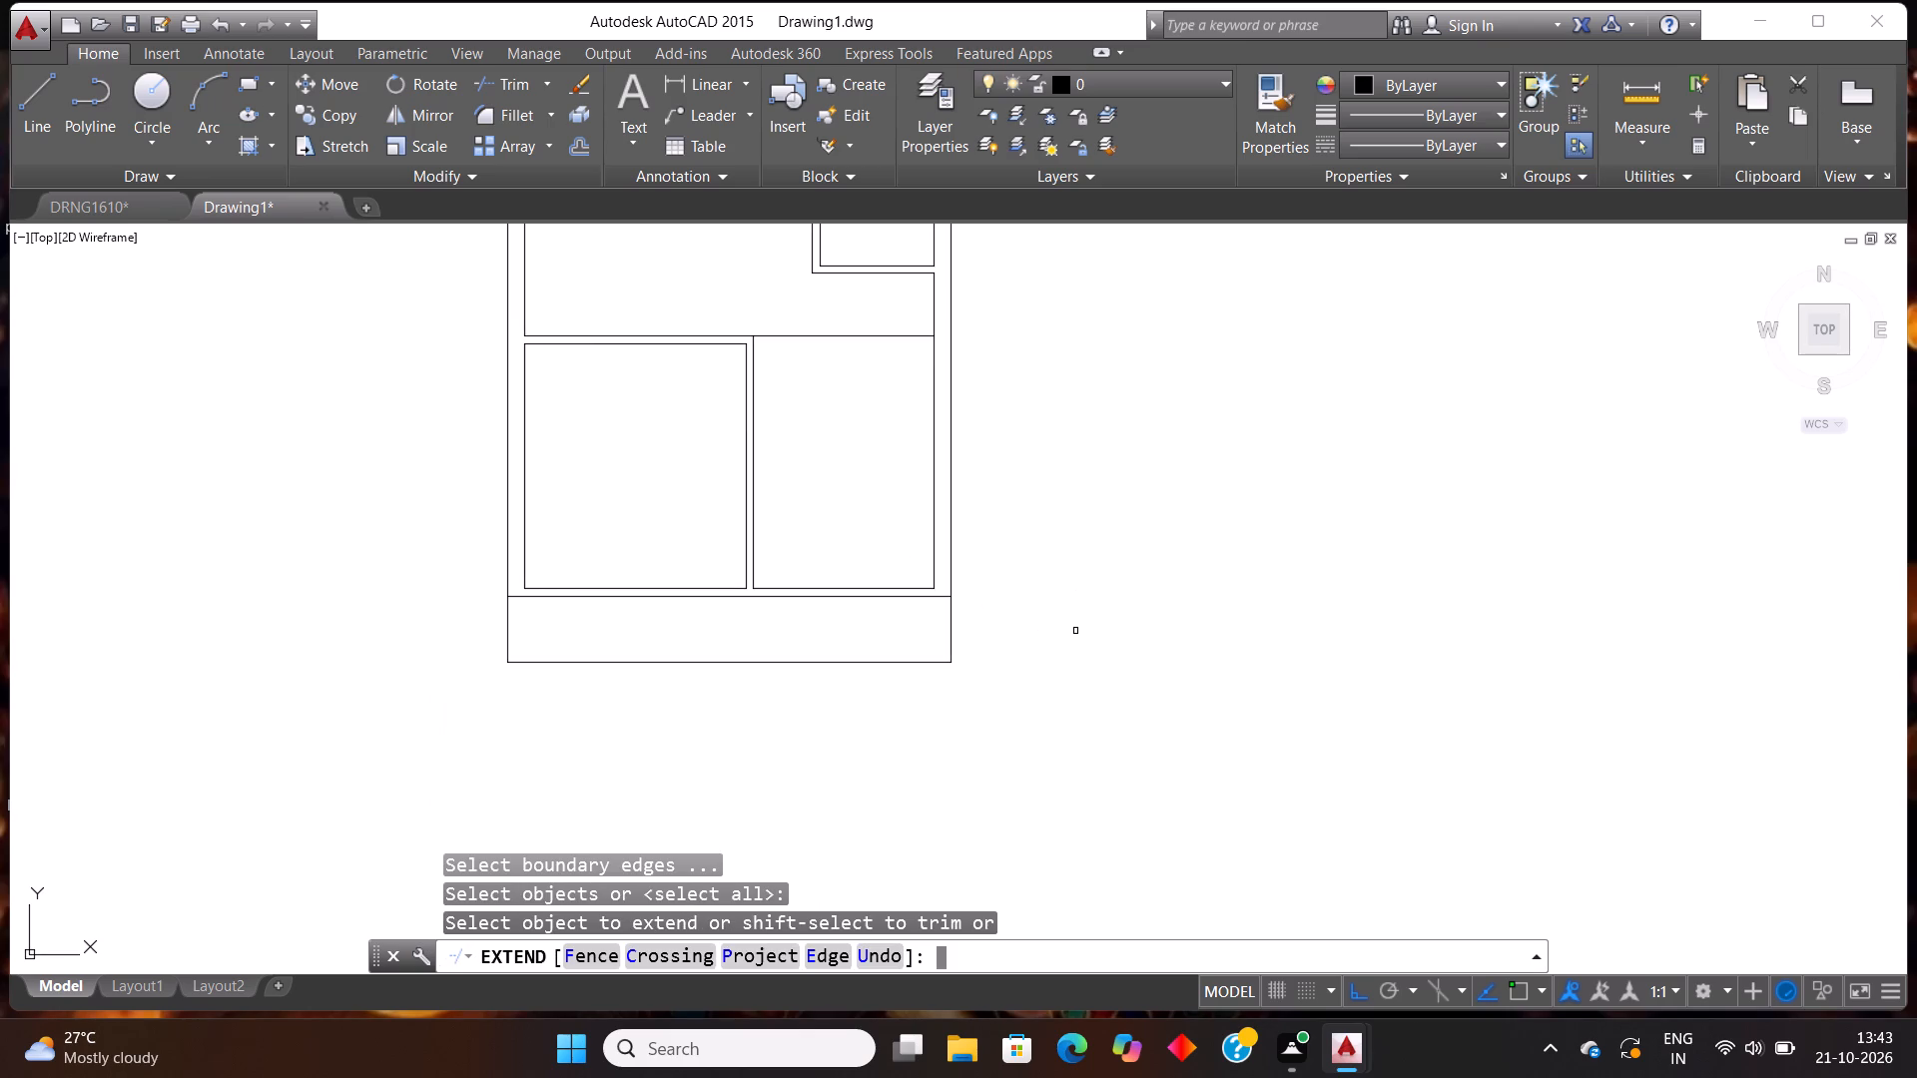
scroll(959, 590, "up", 2)
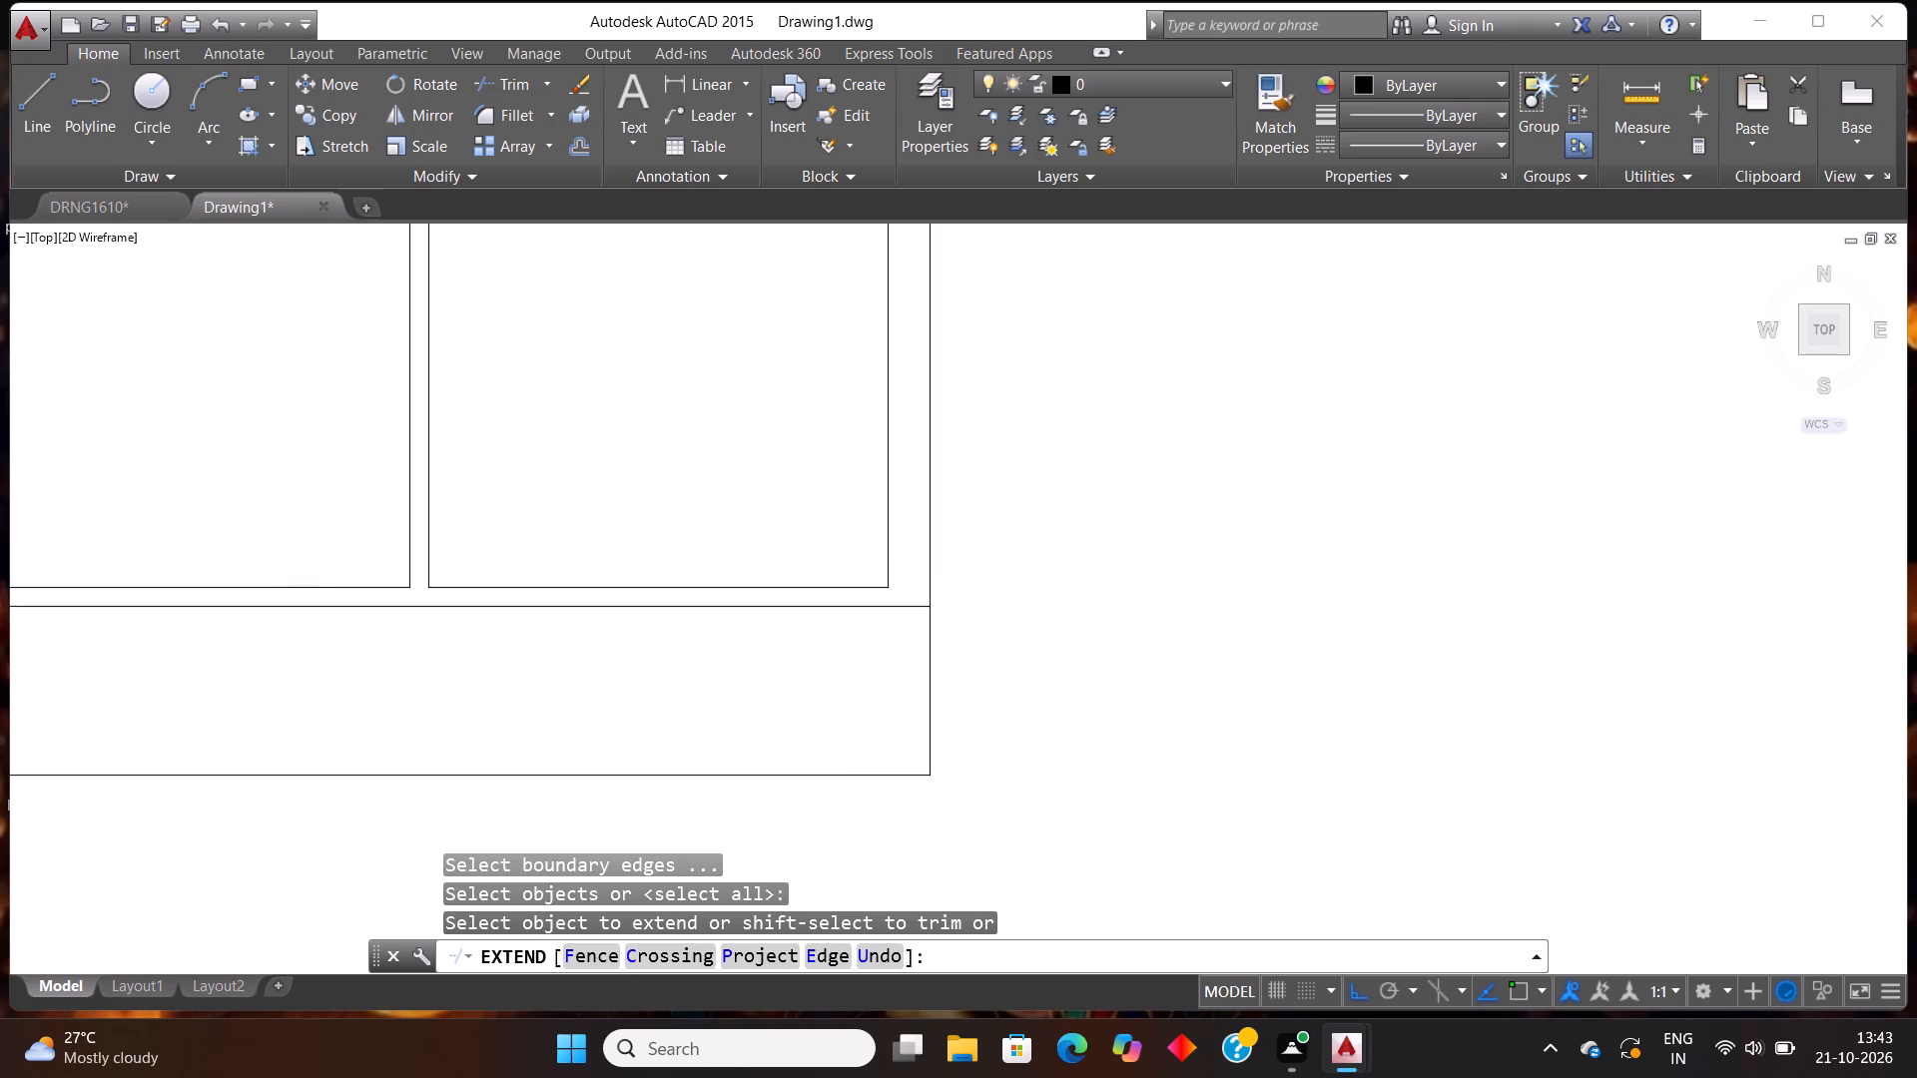
left_click(888, 565)
left_click(888, 574)
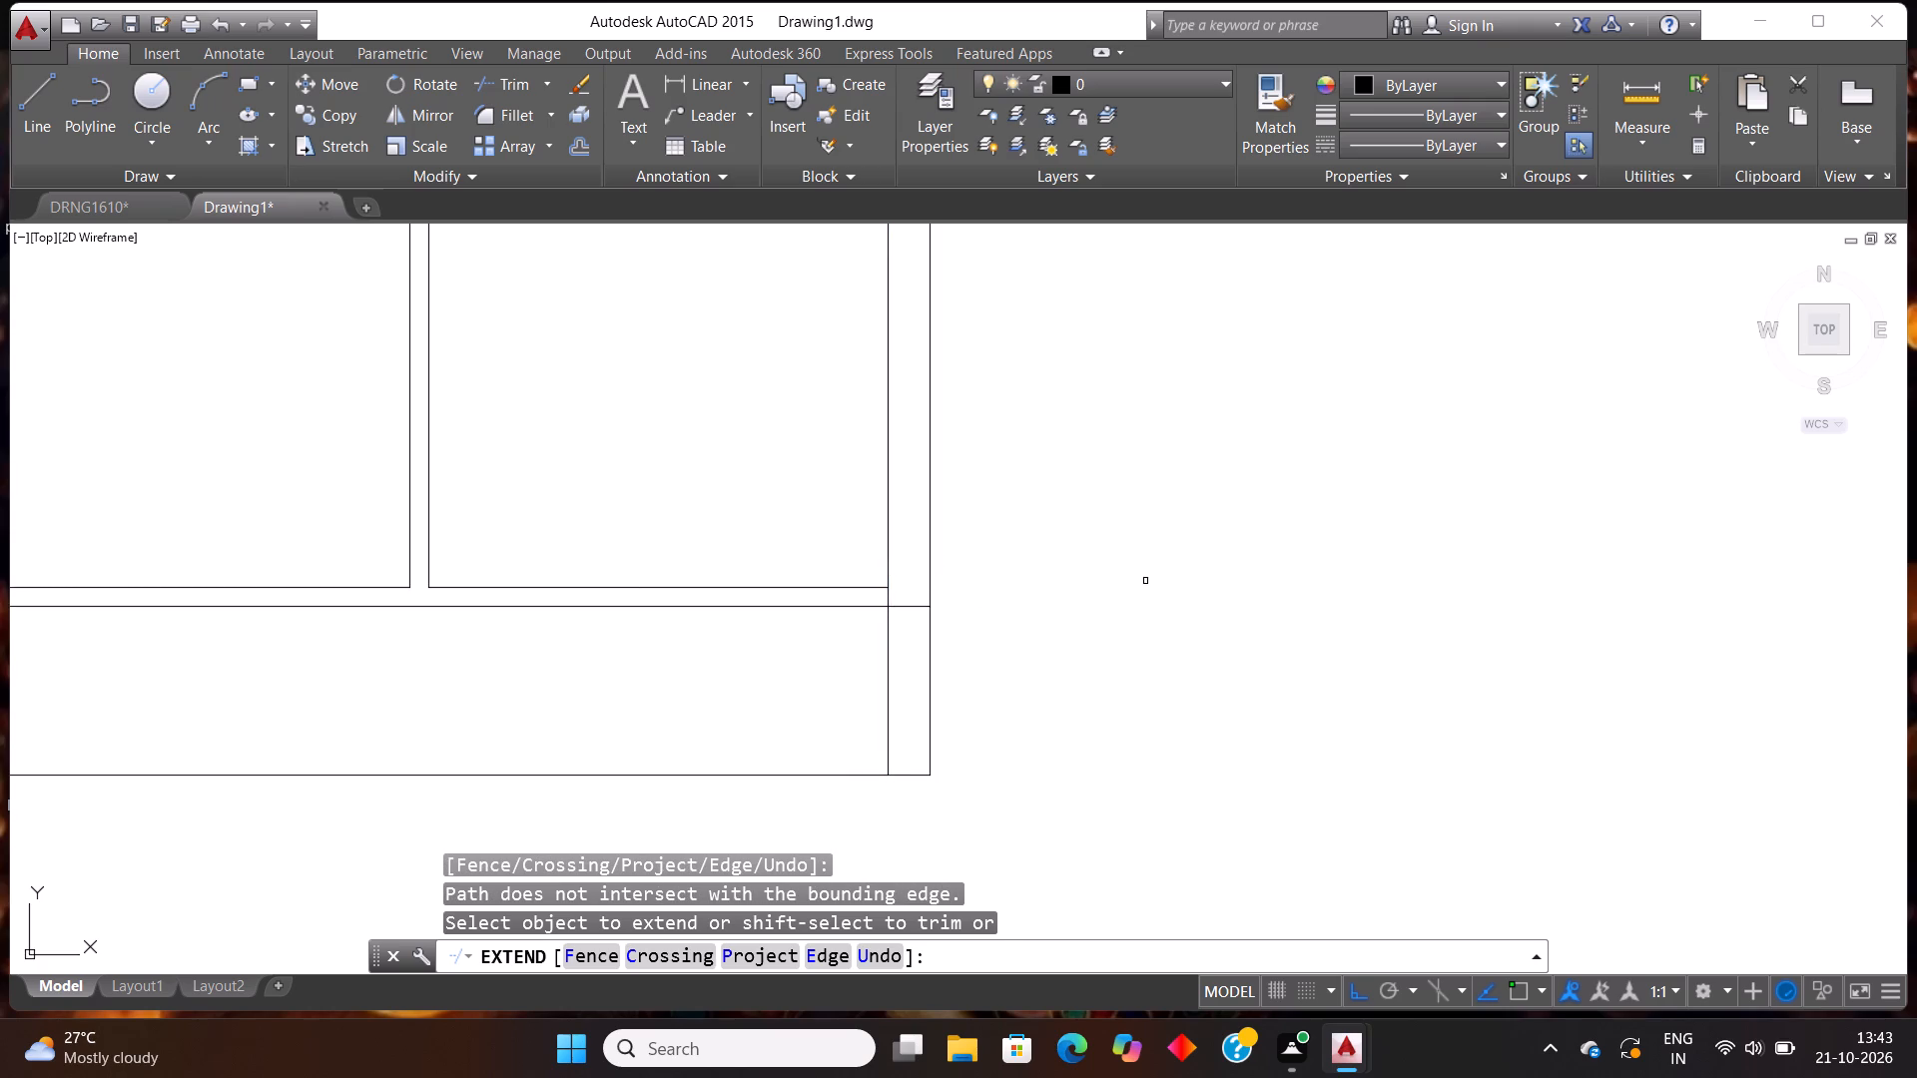
key("Escape")
key("Escape")
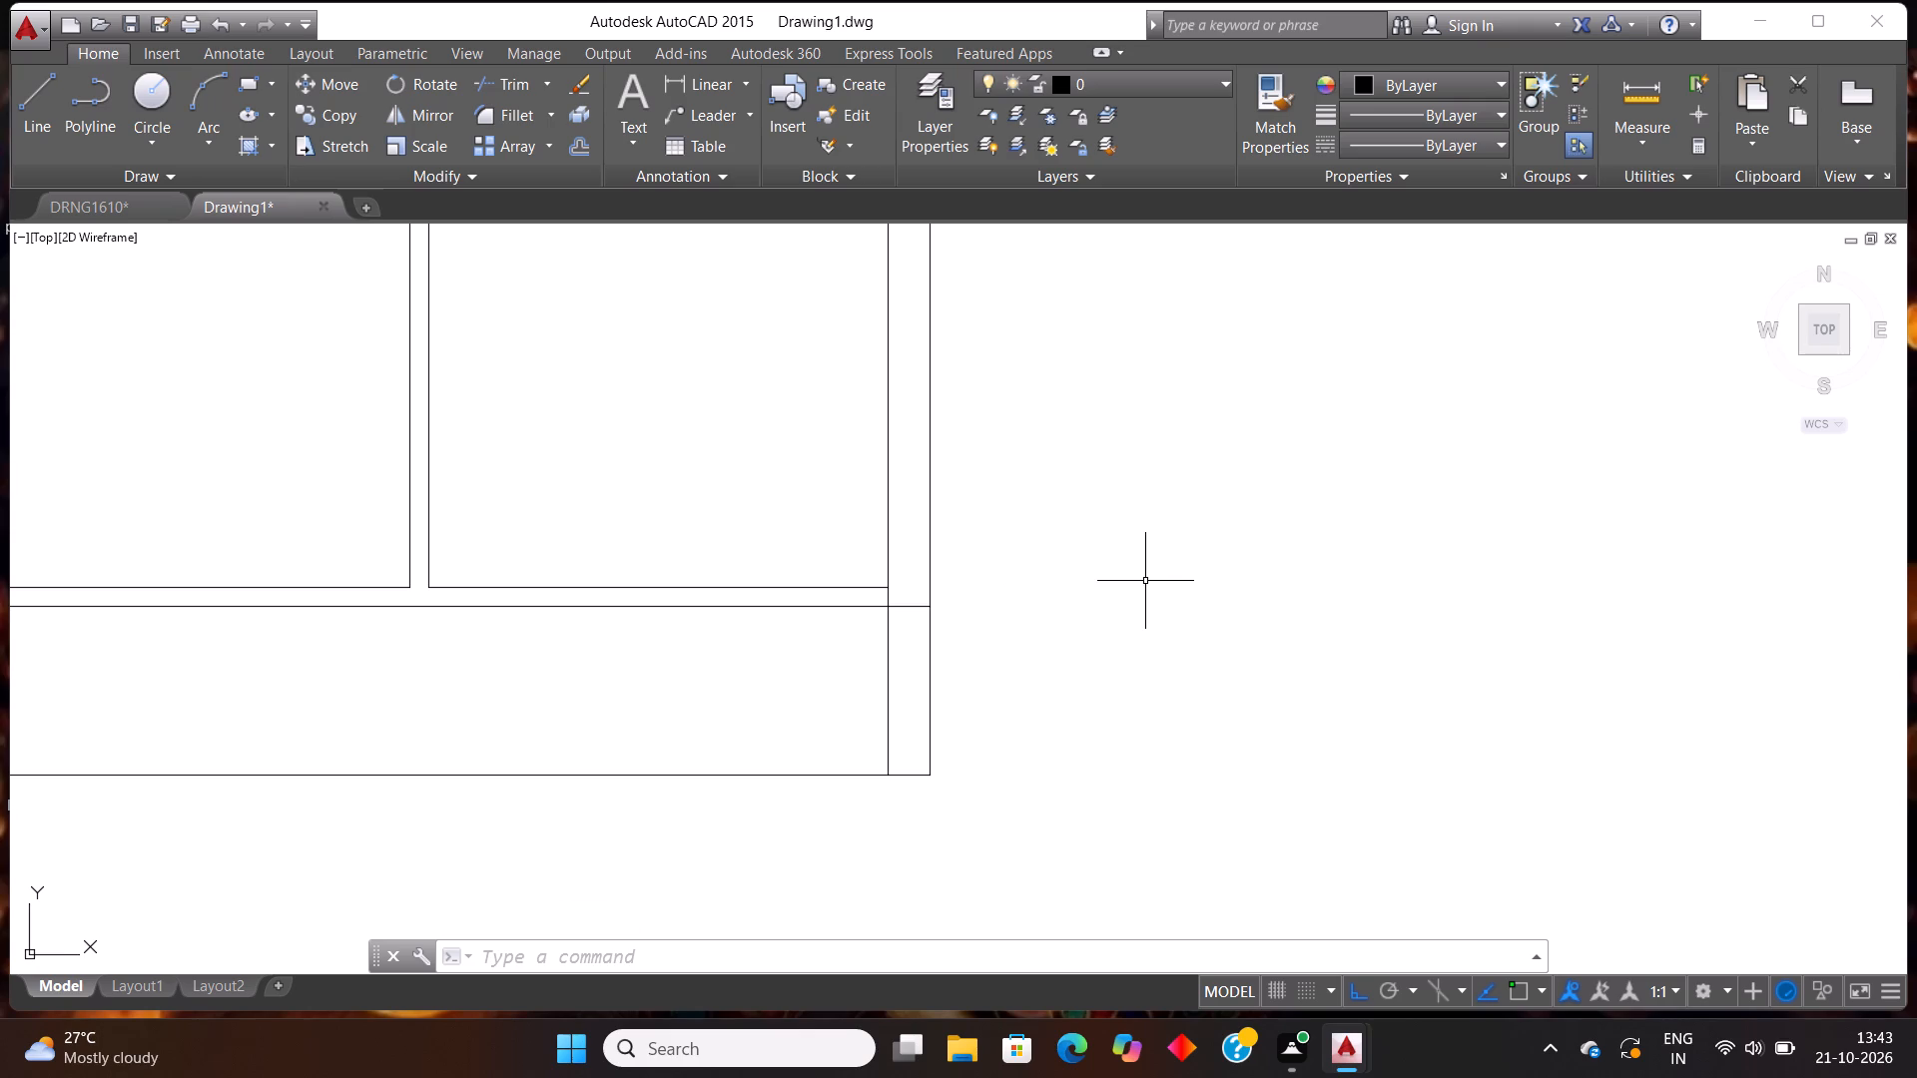
Trim the lower line of the 4" horizontal wall where it crosses the right outer wall.
type("TR")
key("Return")
key("Return")
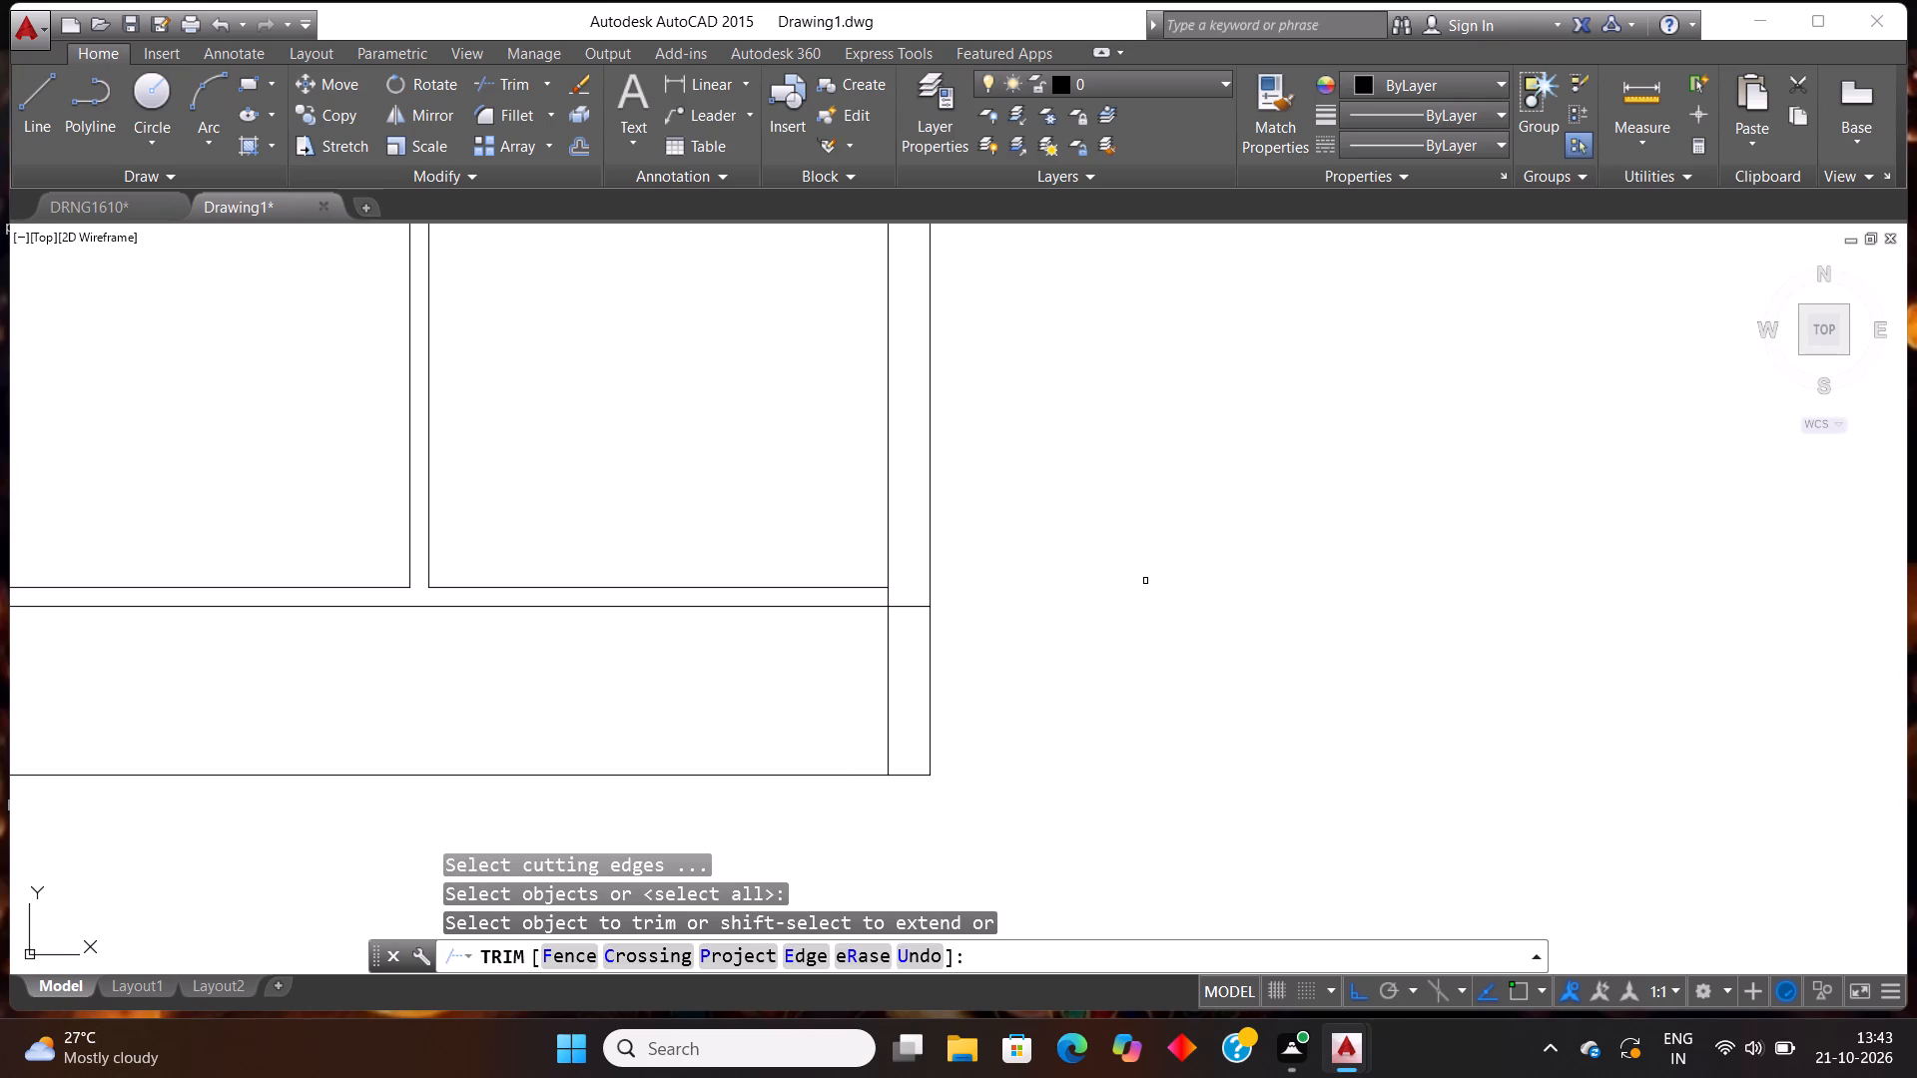
scroll(899, 654, "up", 2)
left_click(921, 592)
left_click(910, 472)
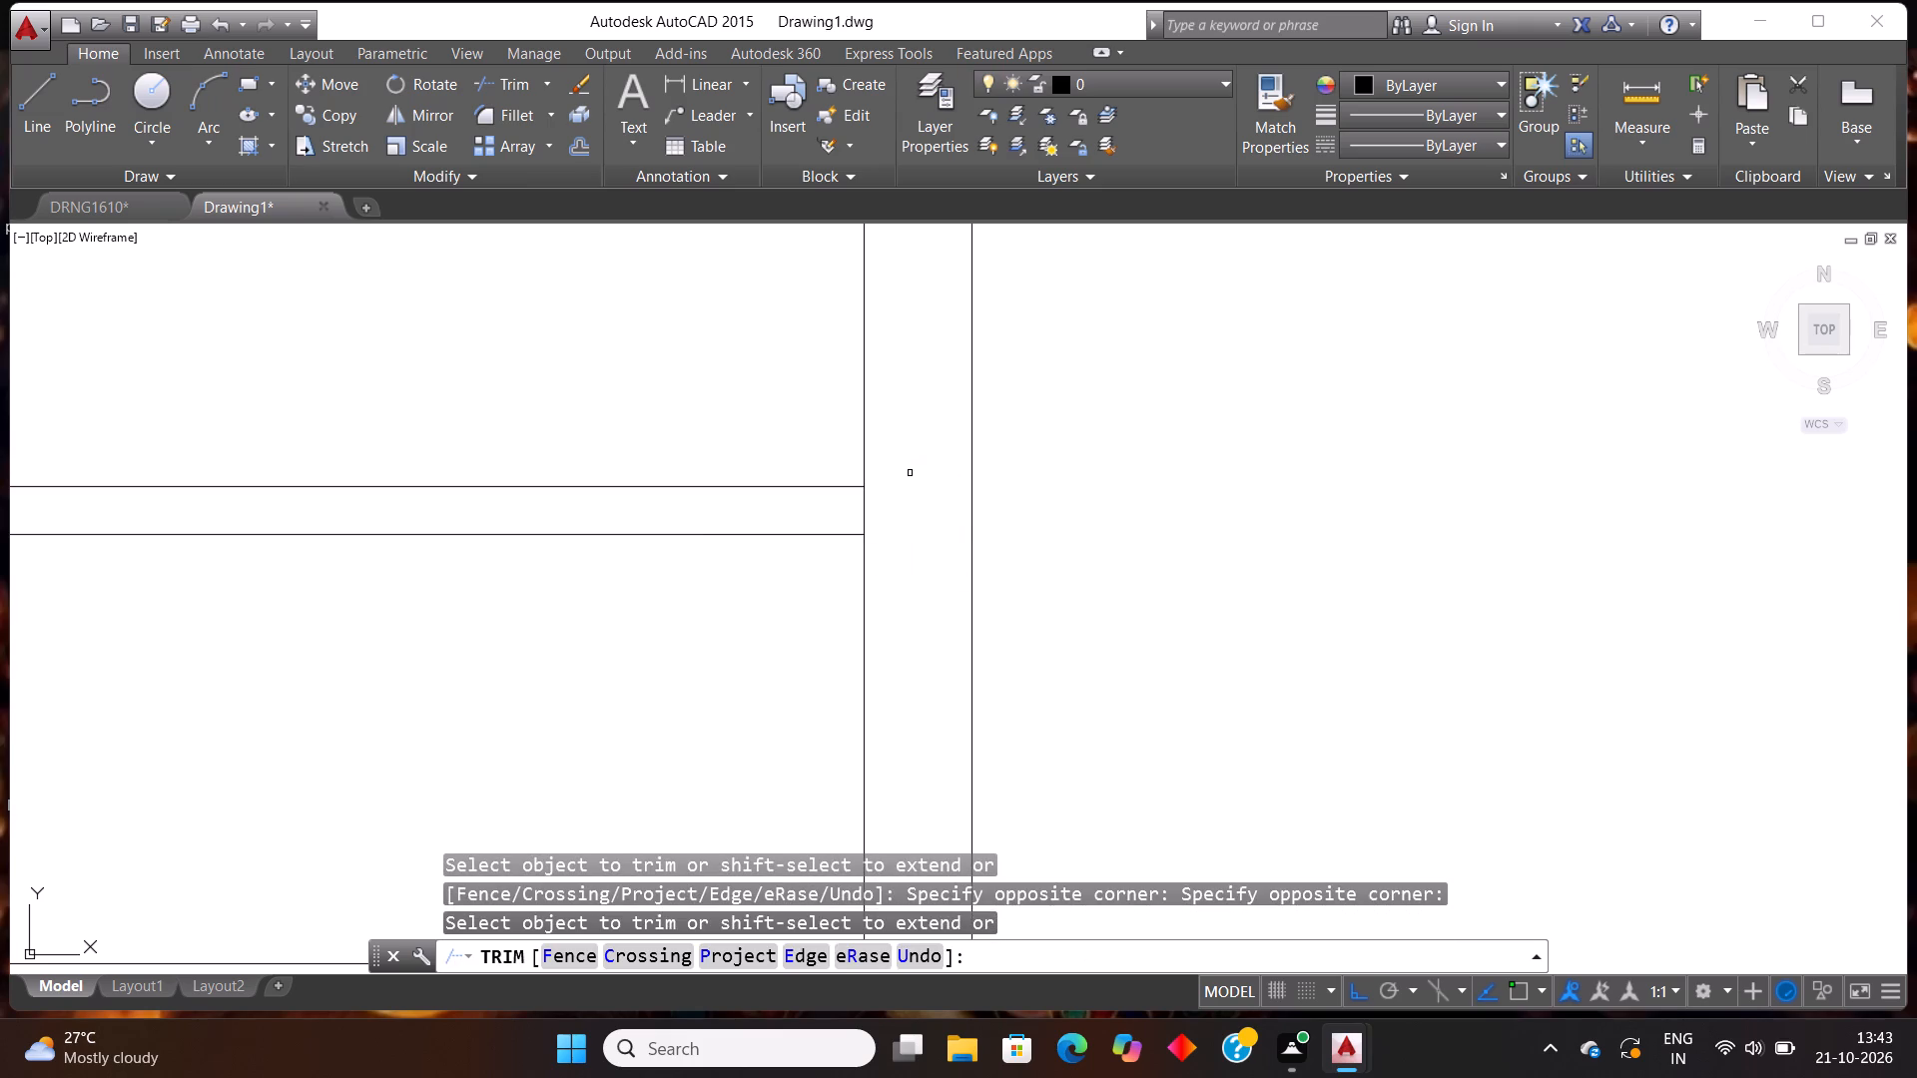
Inspect the junction between the 4" horizontal wall and the right outer wall at the plan's lower corner.
scroll(902, 532, "down", 2)
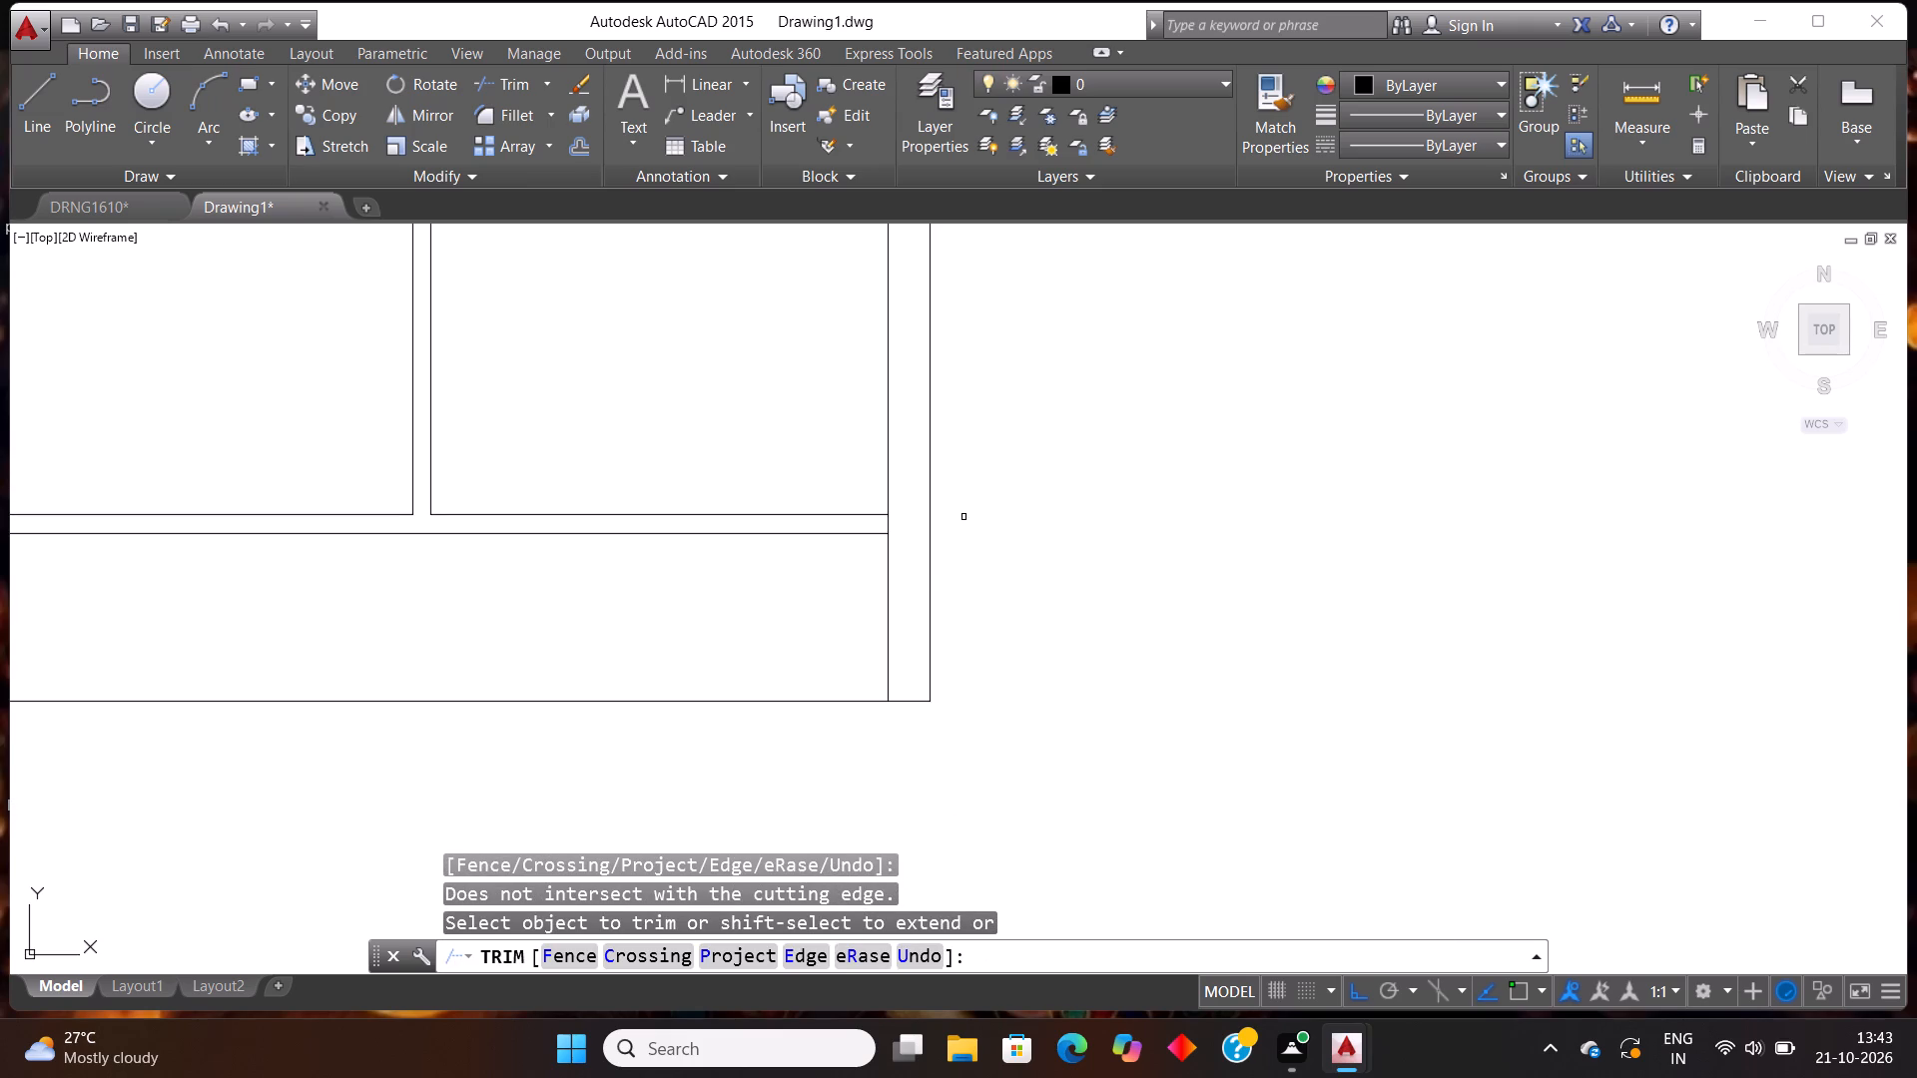
scroll(956, 570, "down", 1)
scroll(926, 557, "up", 3)
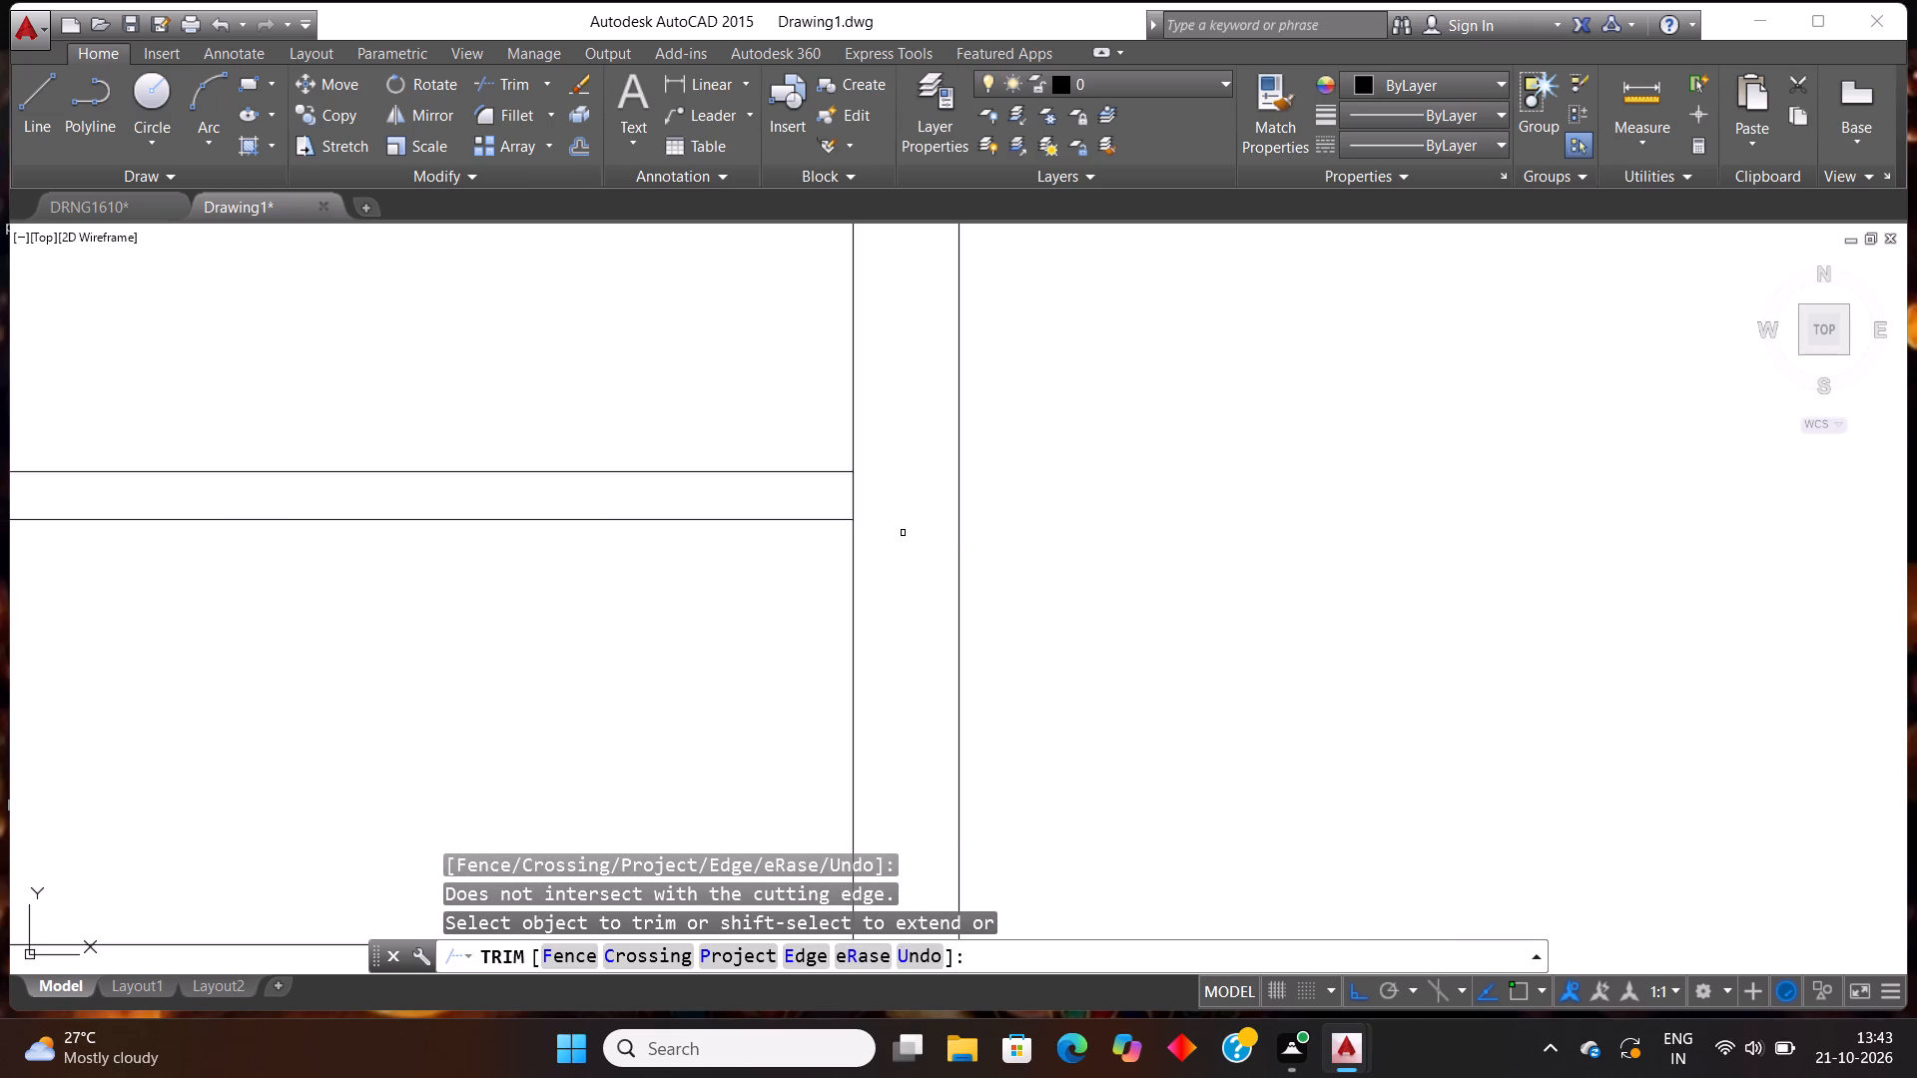
scroll(885, 514, "up", 2)
scroll(885, 514, "down", 3)
scroll(885, 514, "up", 1)
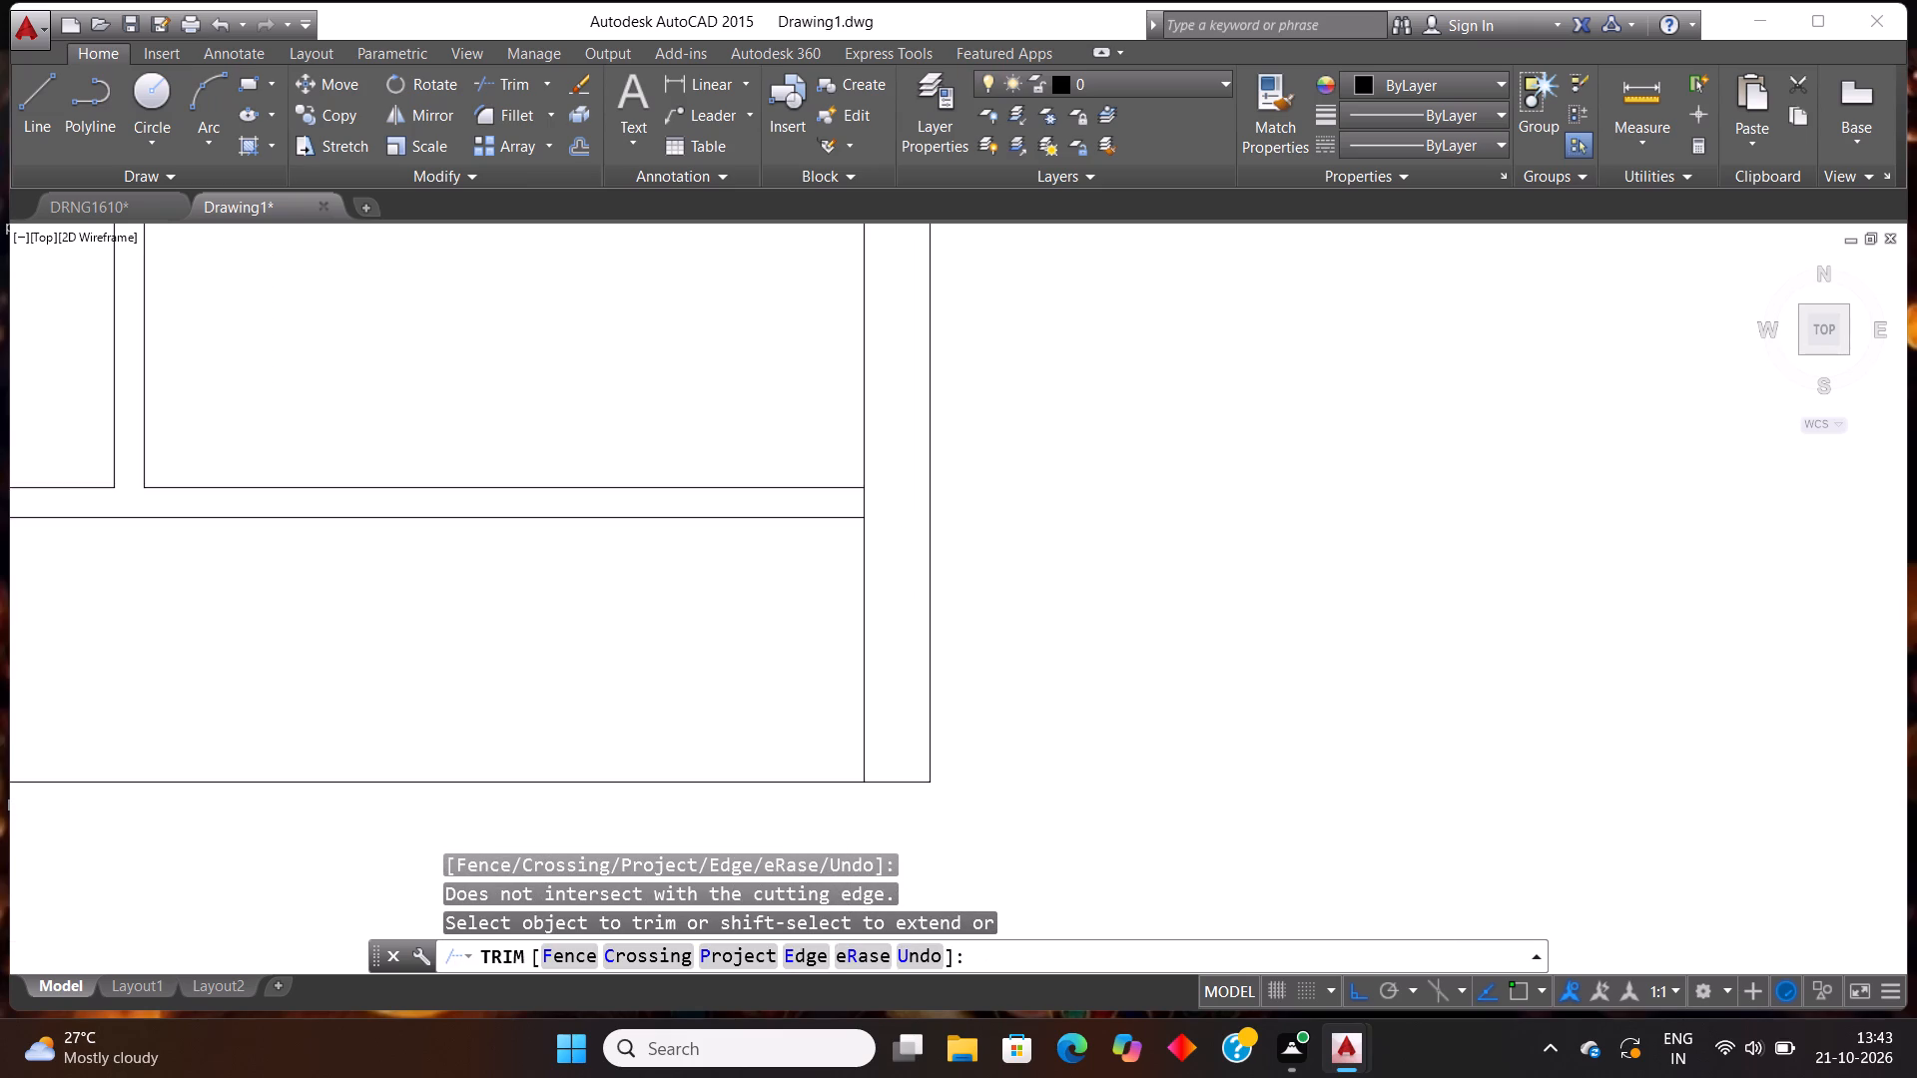
scroll(885, 514, "up", 1)
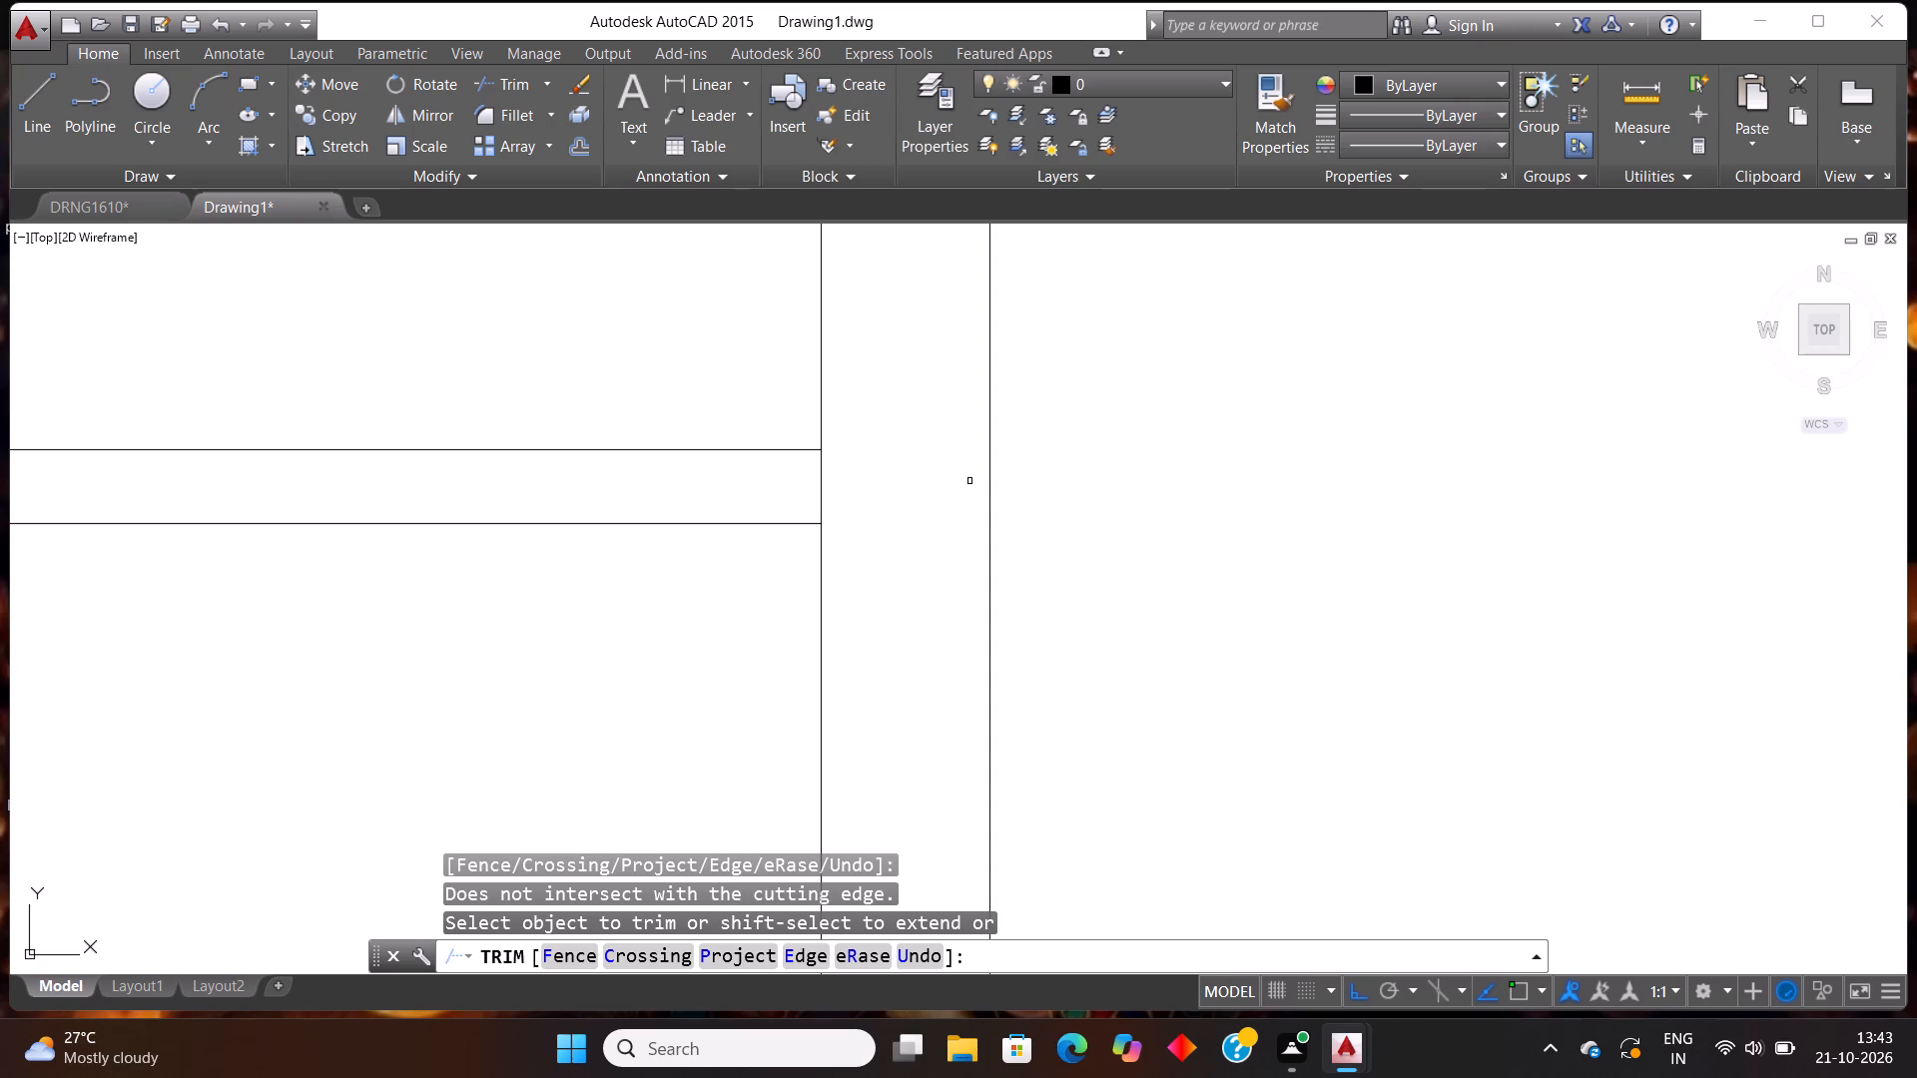
scroll(974, 481, "down", 5)
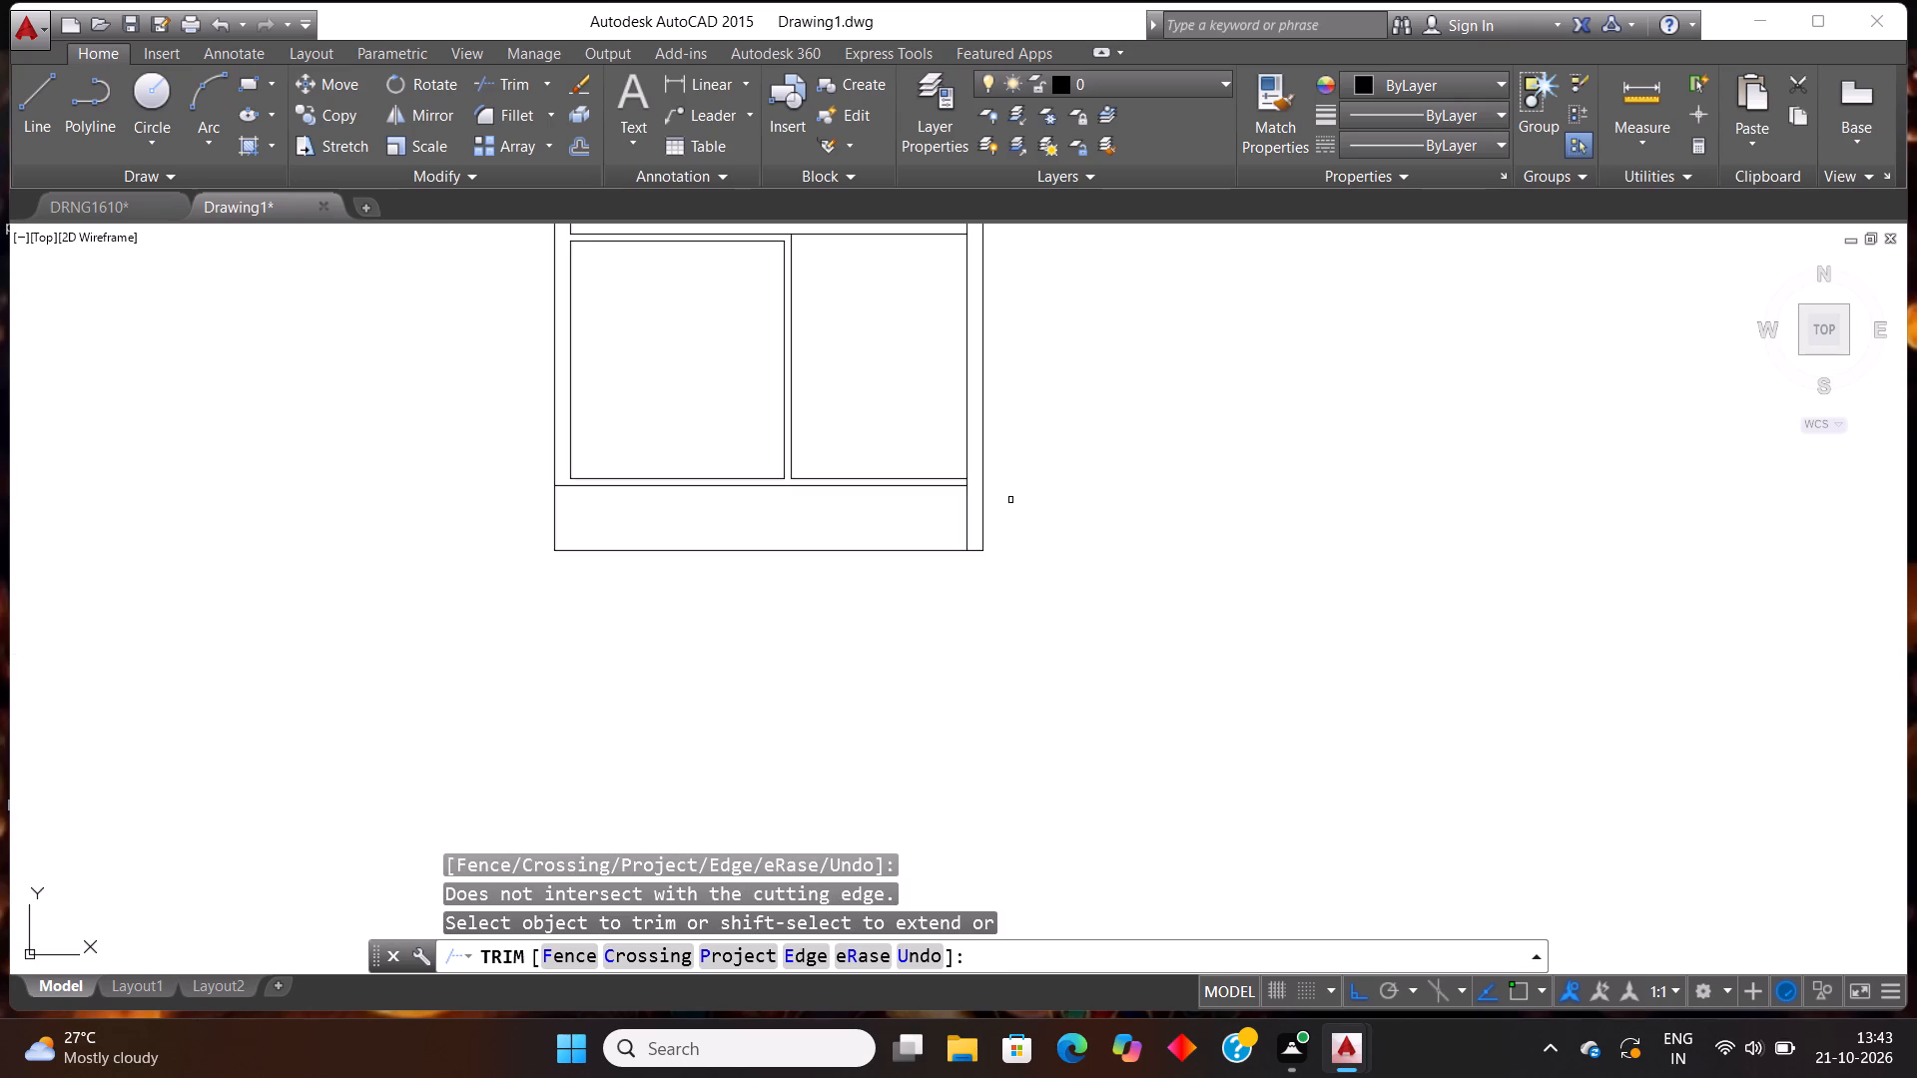
scroll(1010, 513, "up", 2)
key("Escape")
key("Escape")
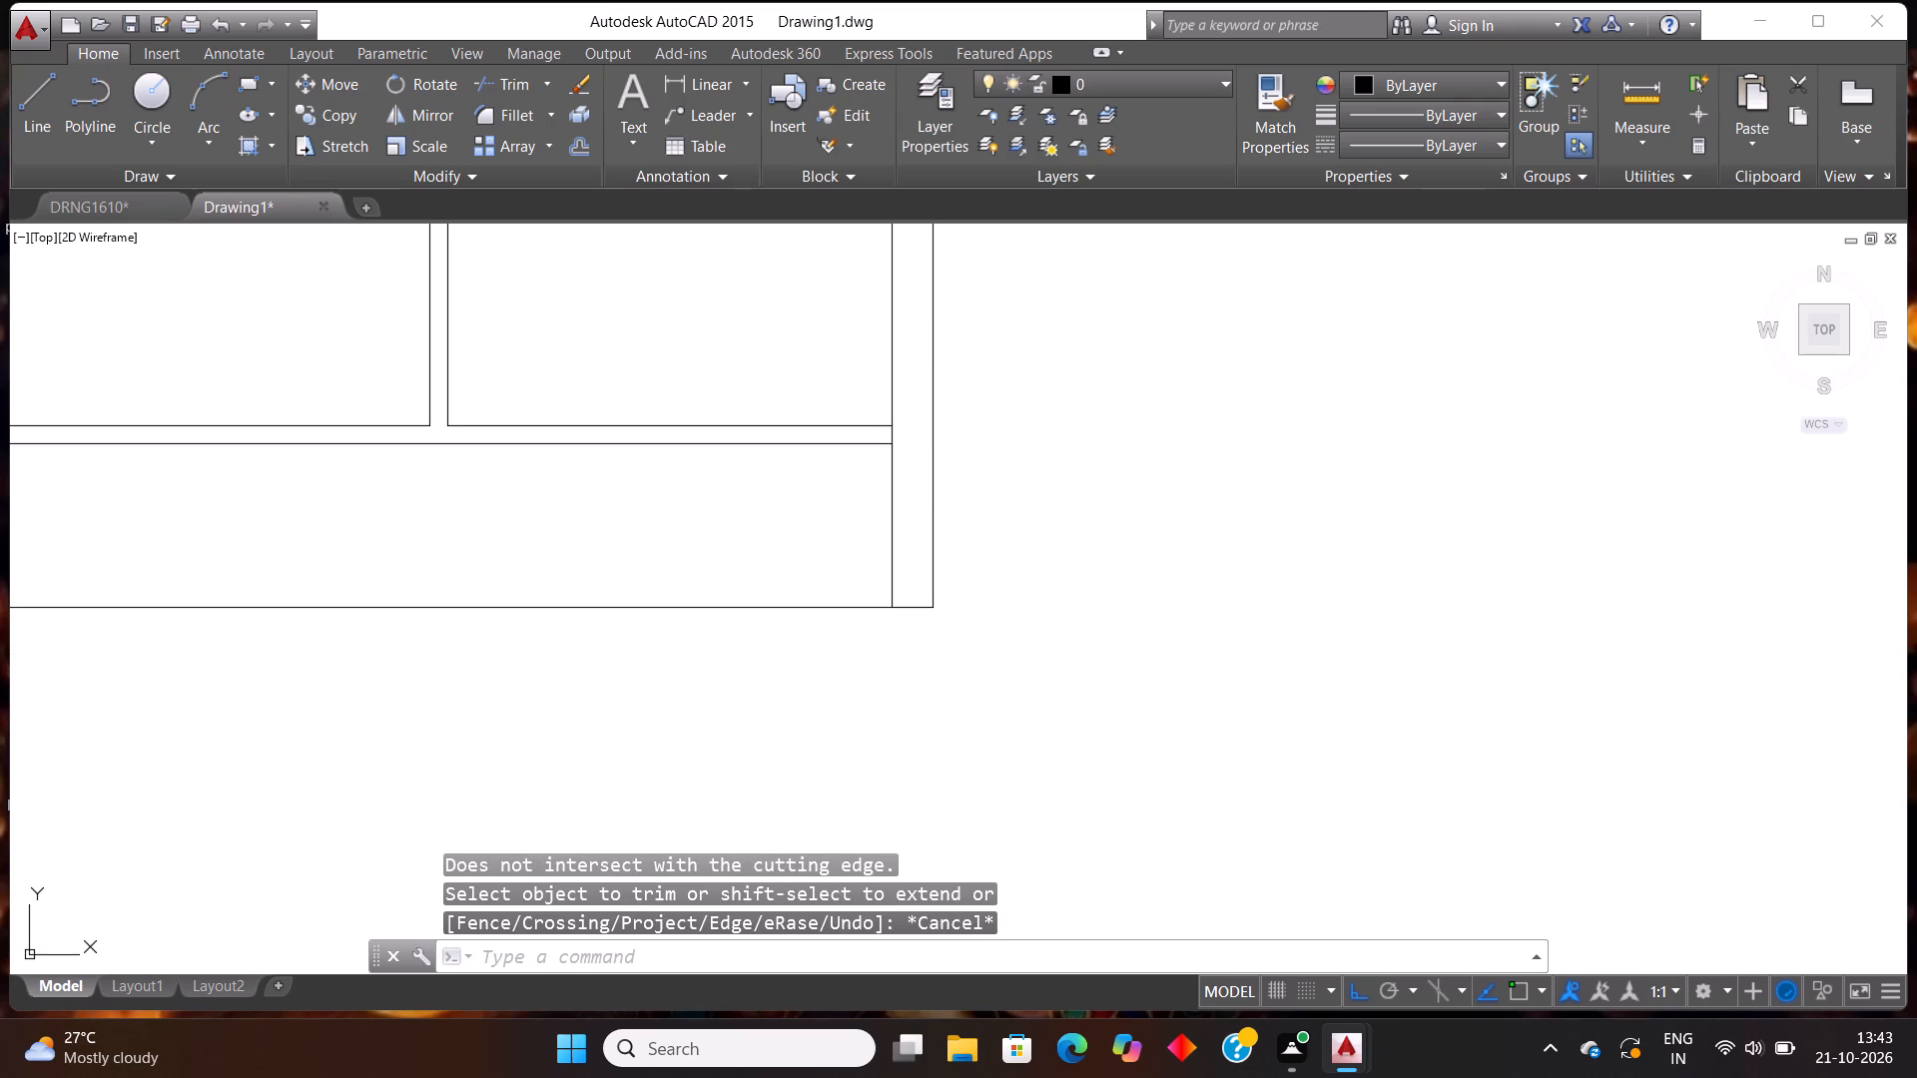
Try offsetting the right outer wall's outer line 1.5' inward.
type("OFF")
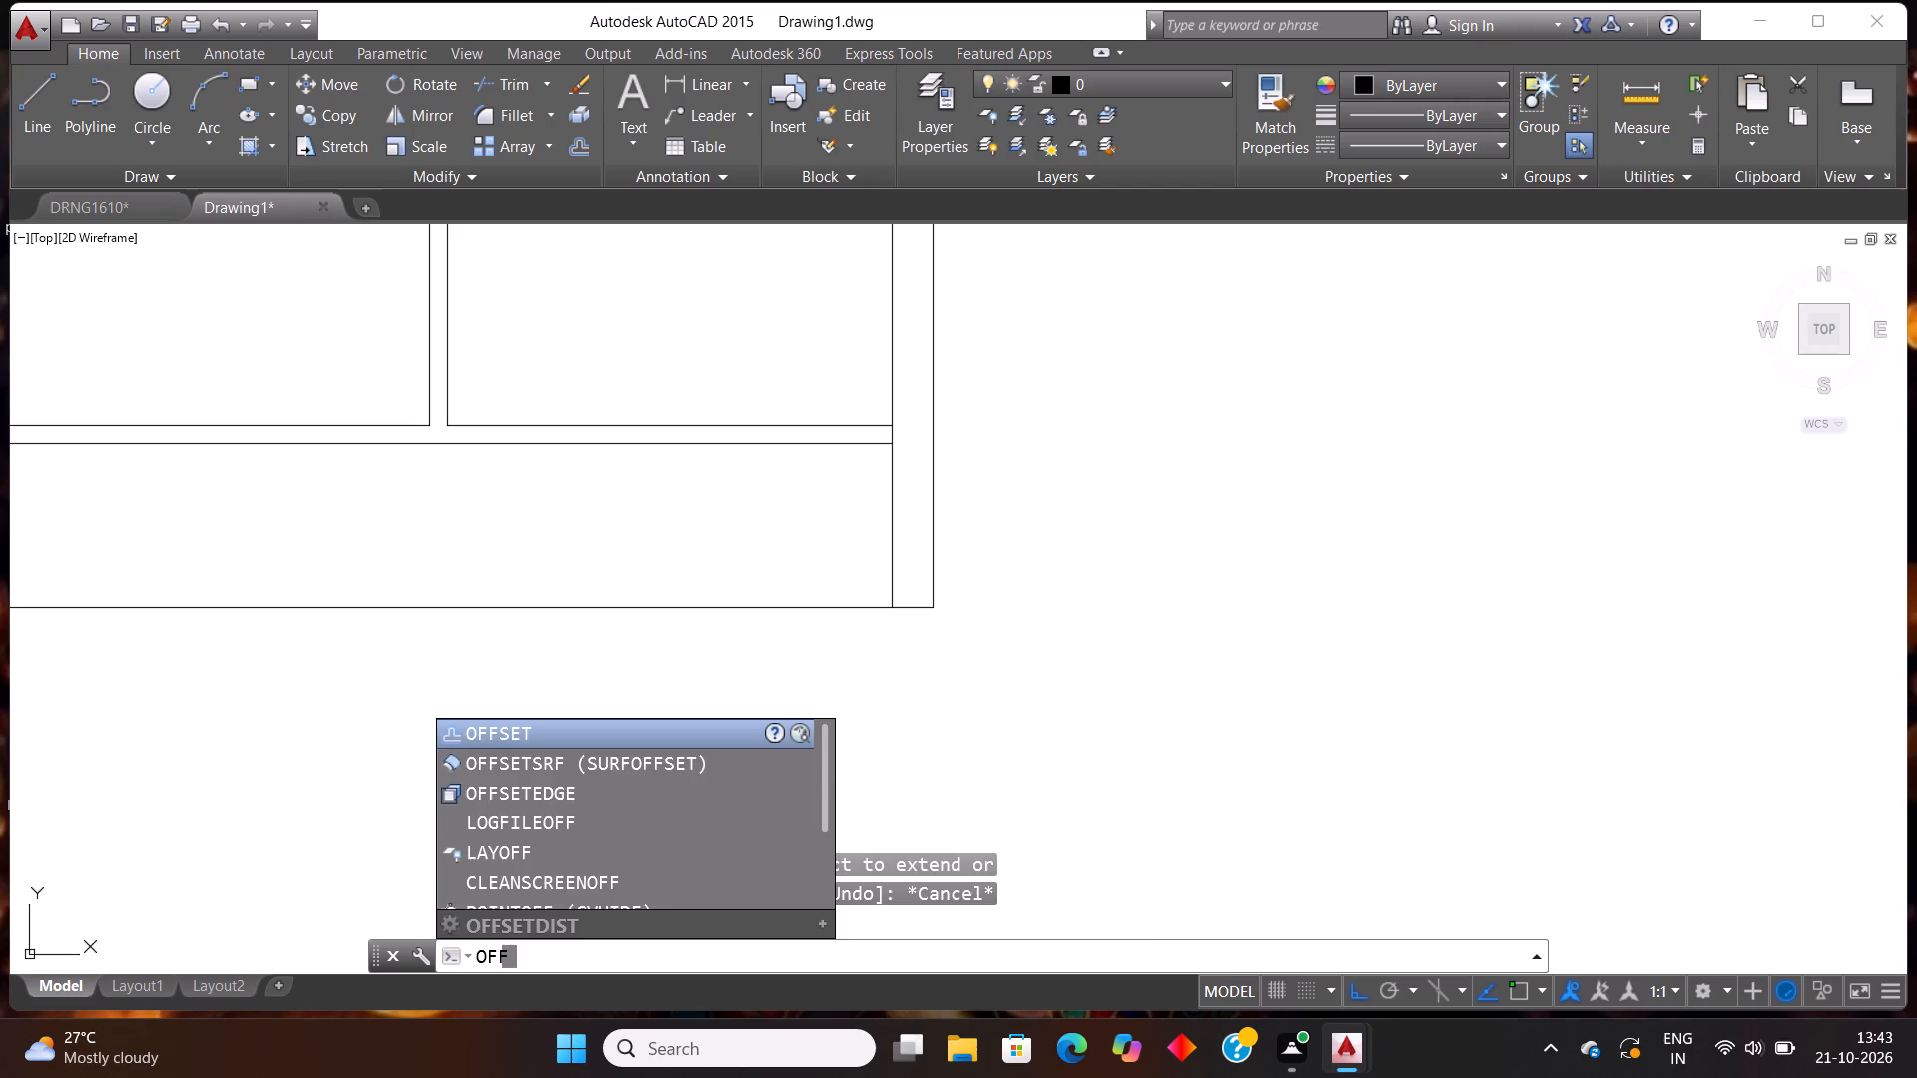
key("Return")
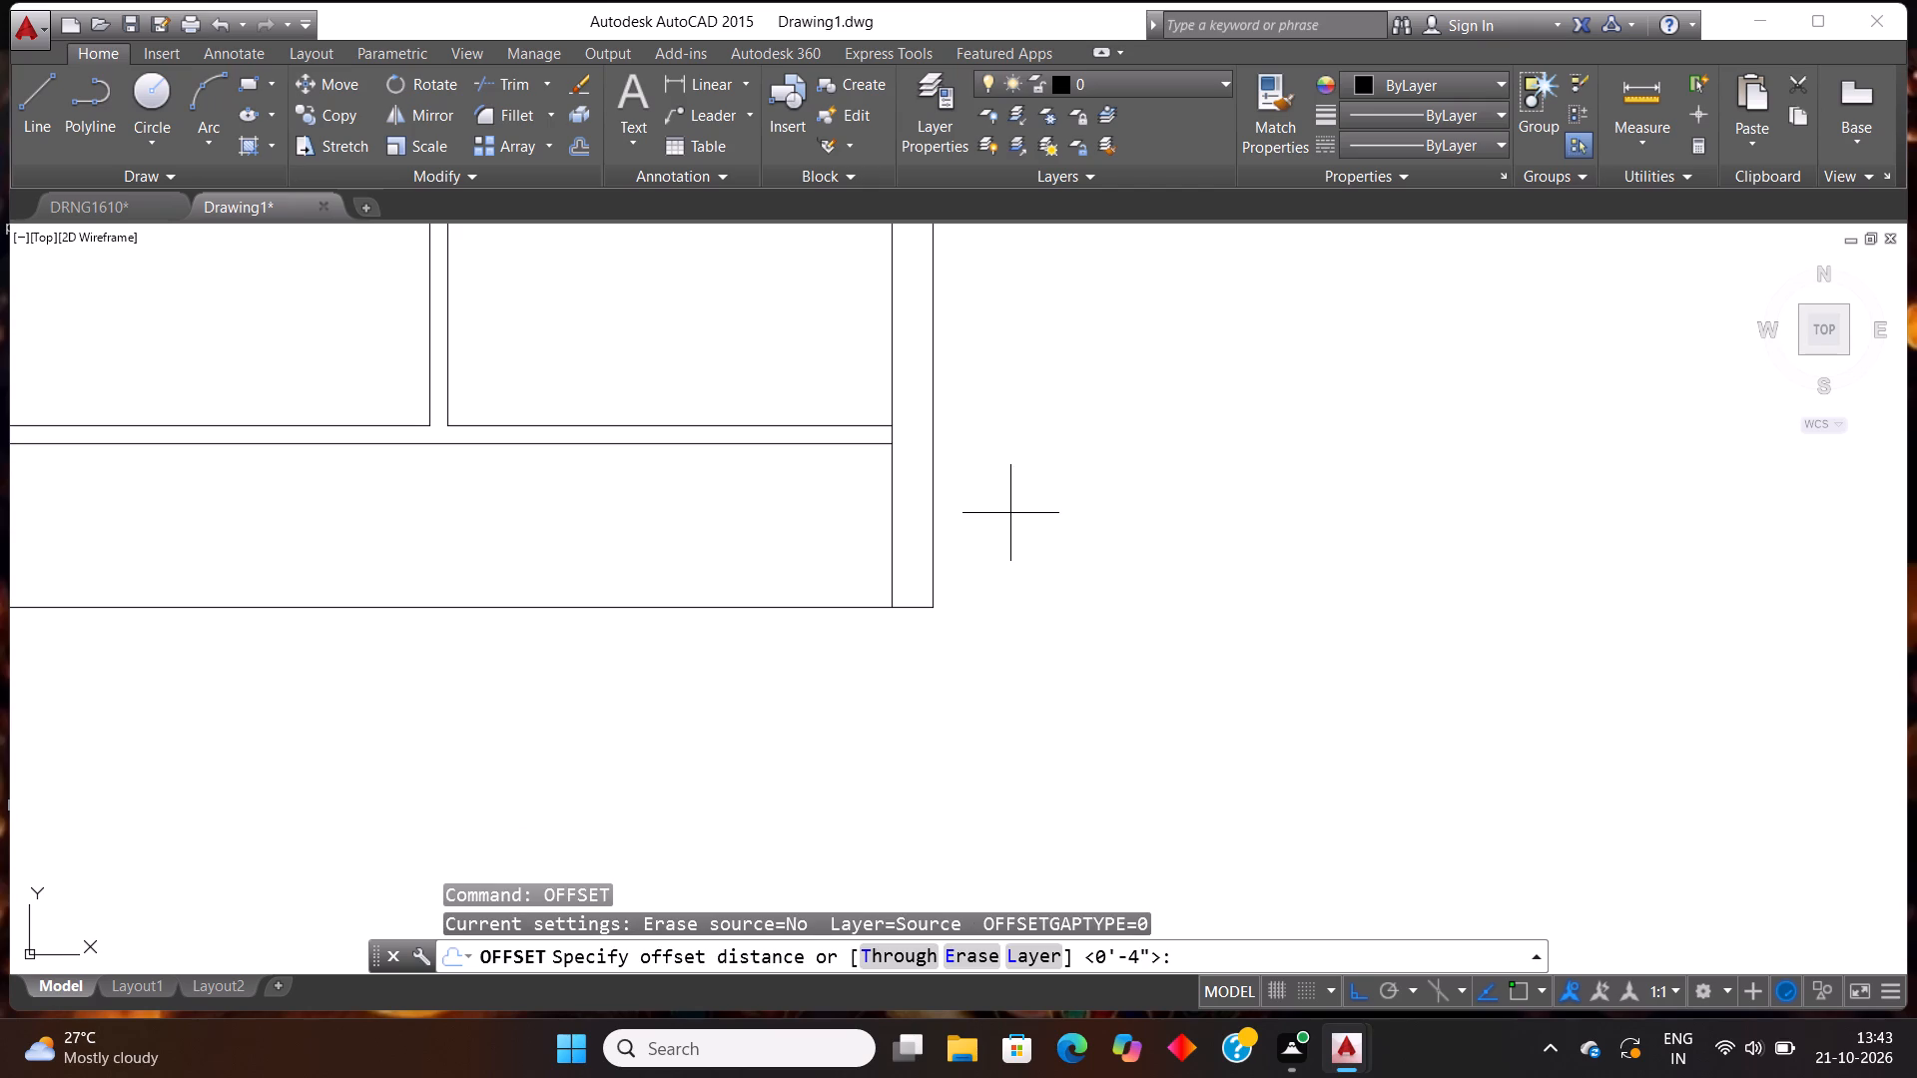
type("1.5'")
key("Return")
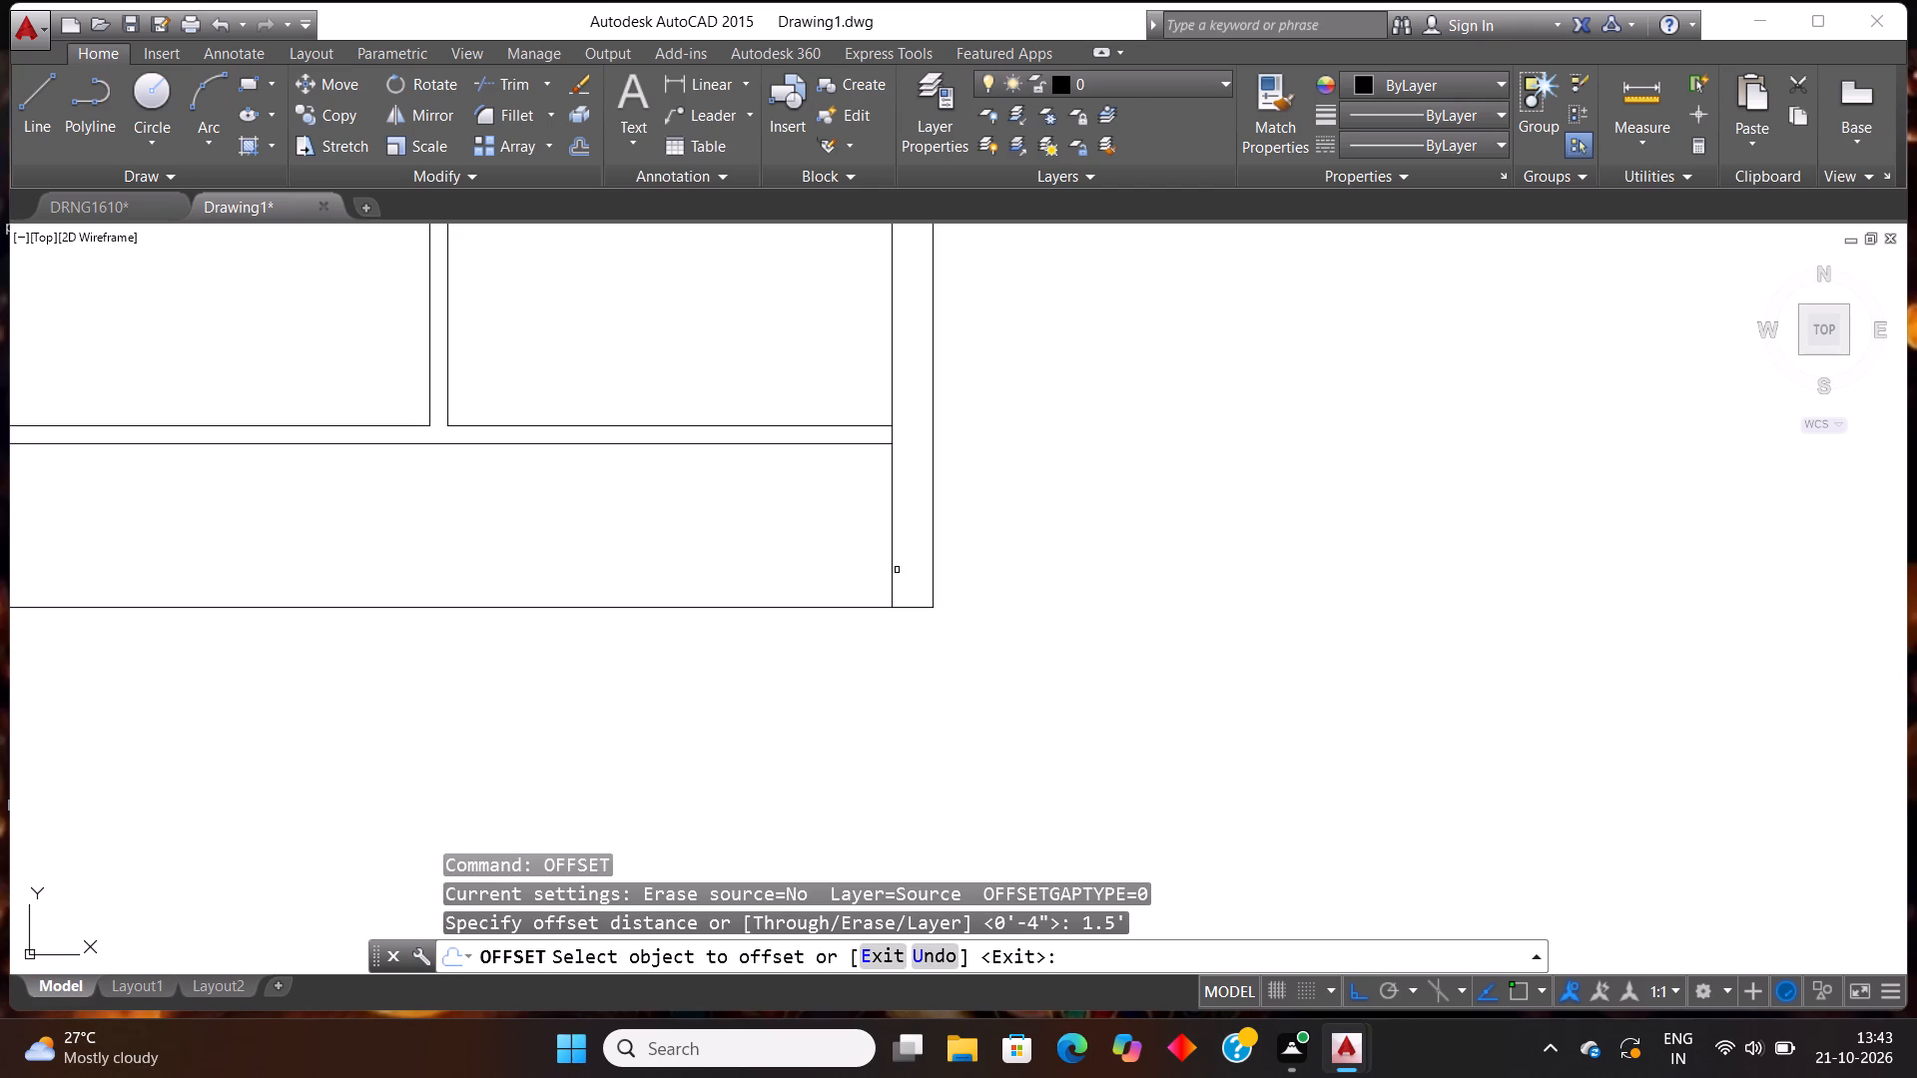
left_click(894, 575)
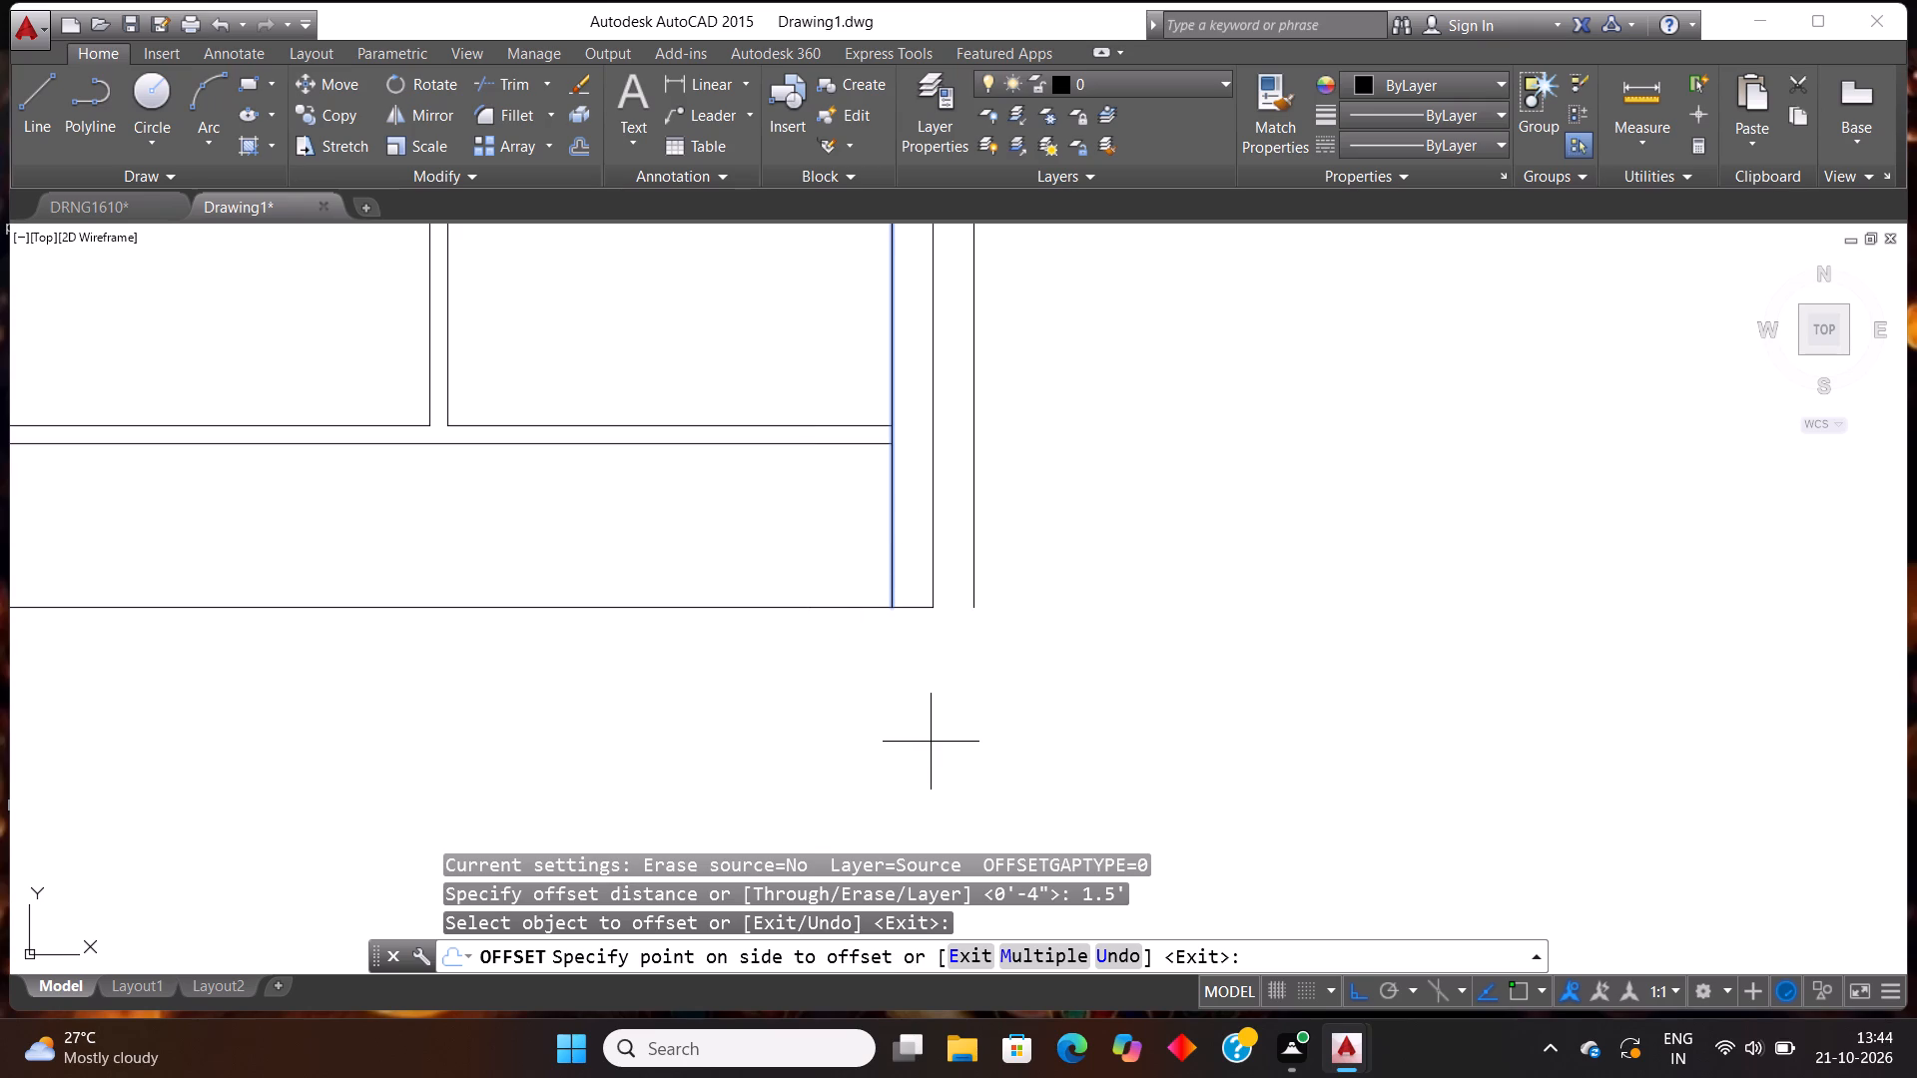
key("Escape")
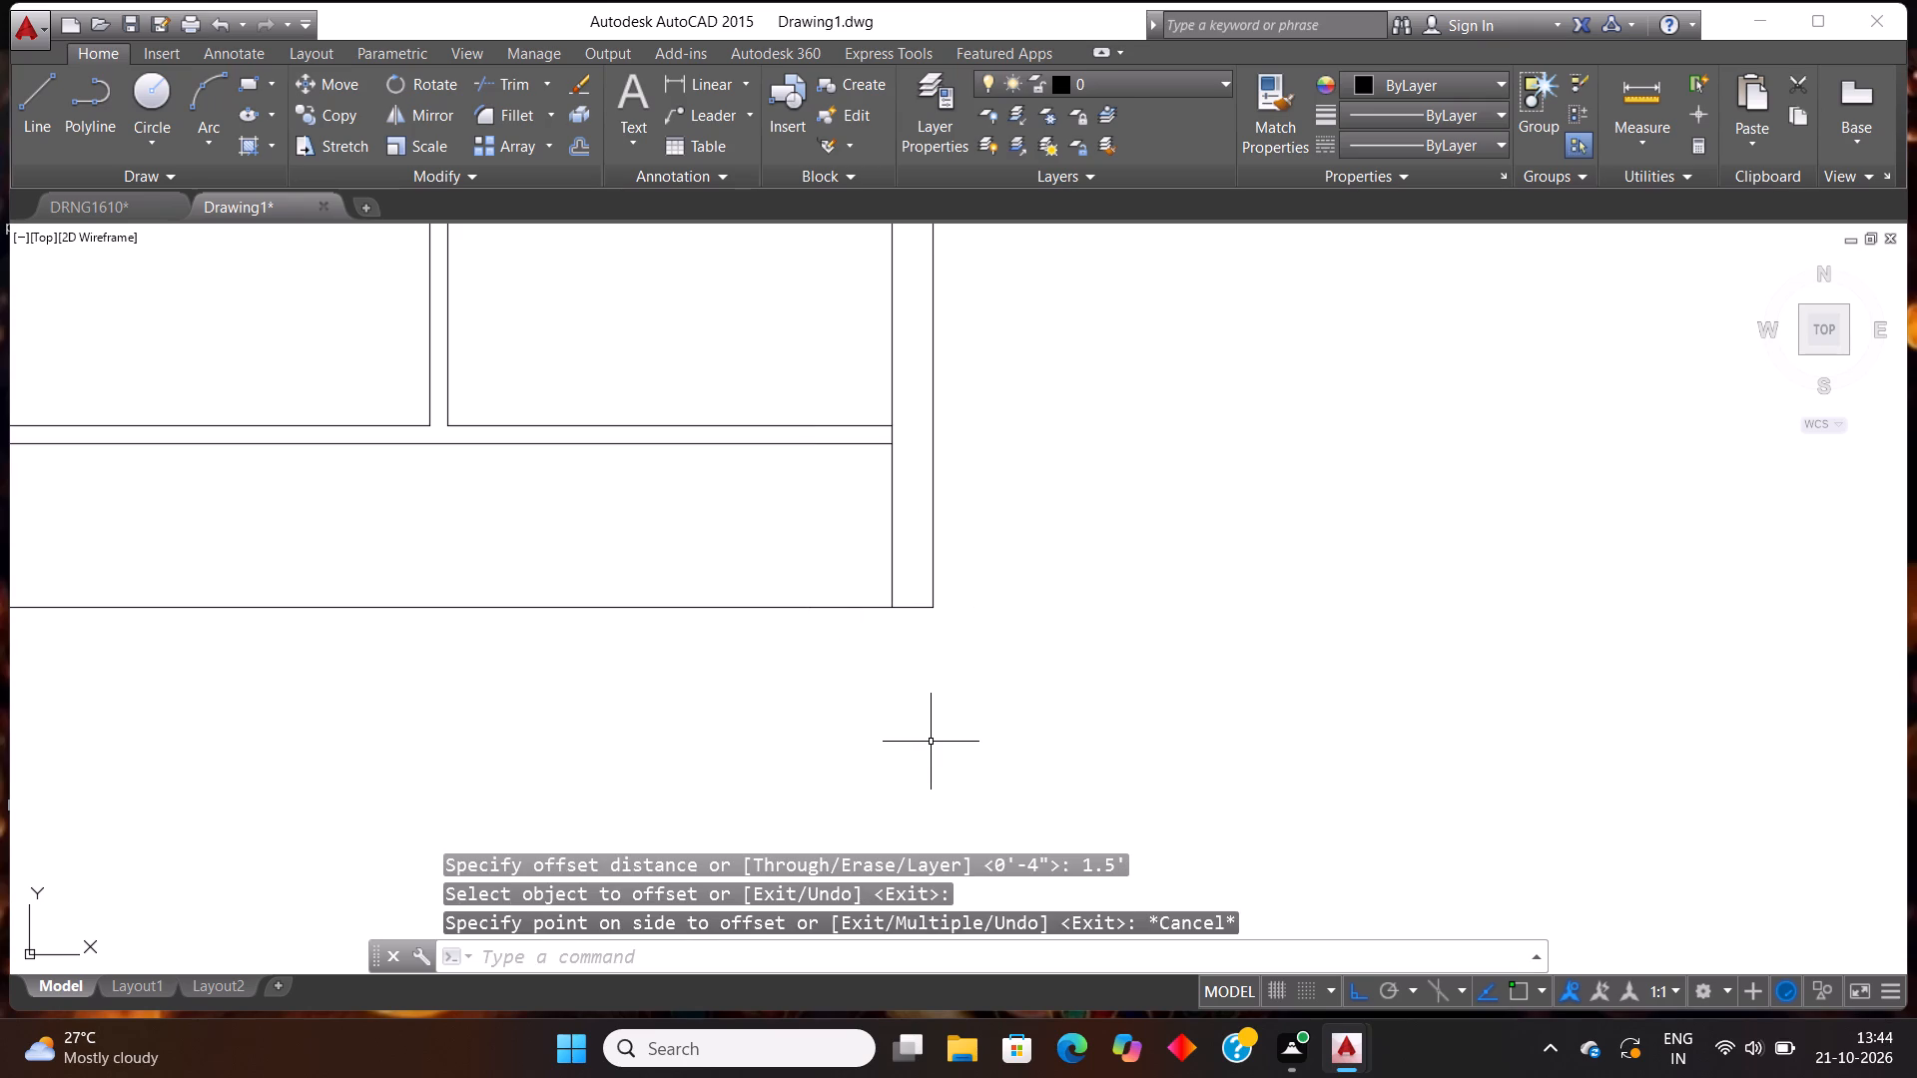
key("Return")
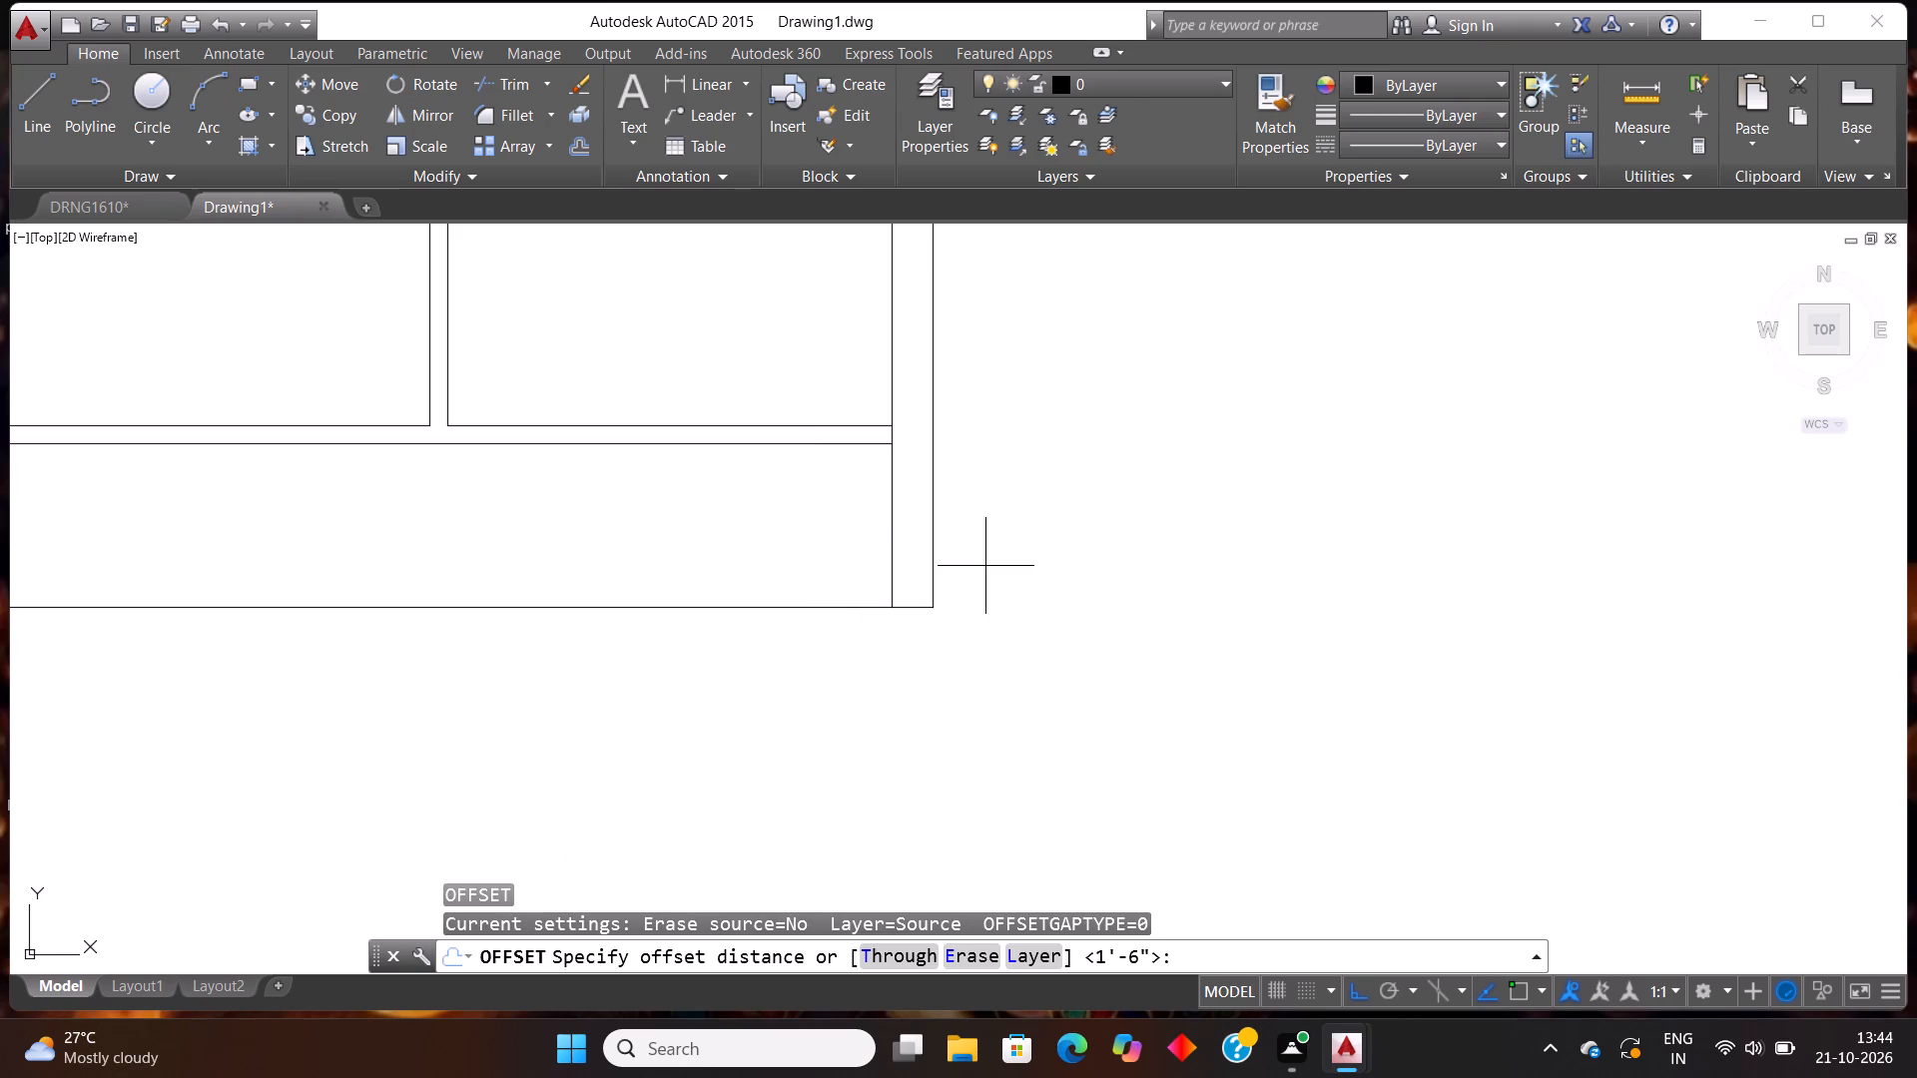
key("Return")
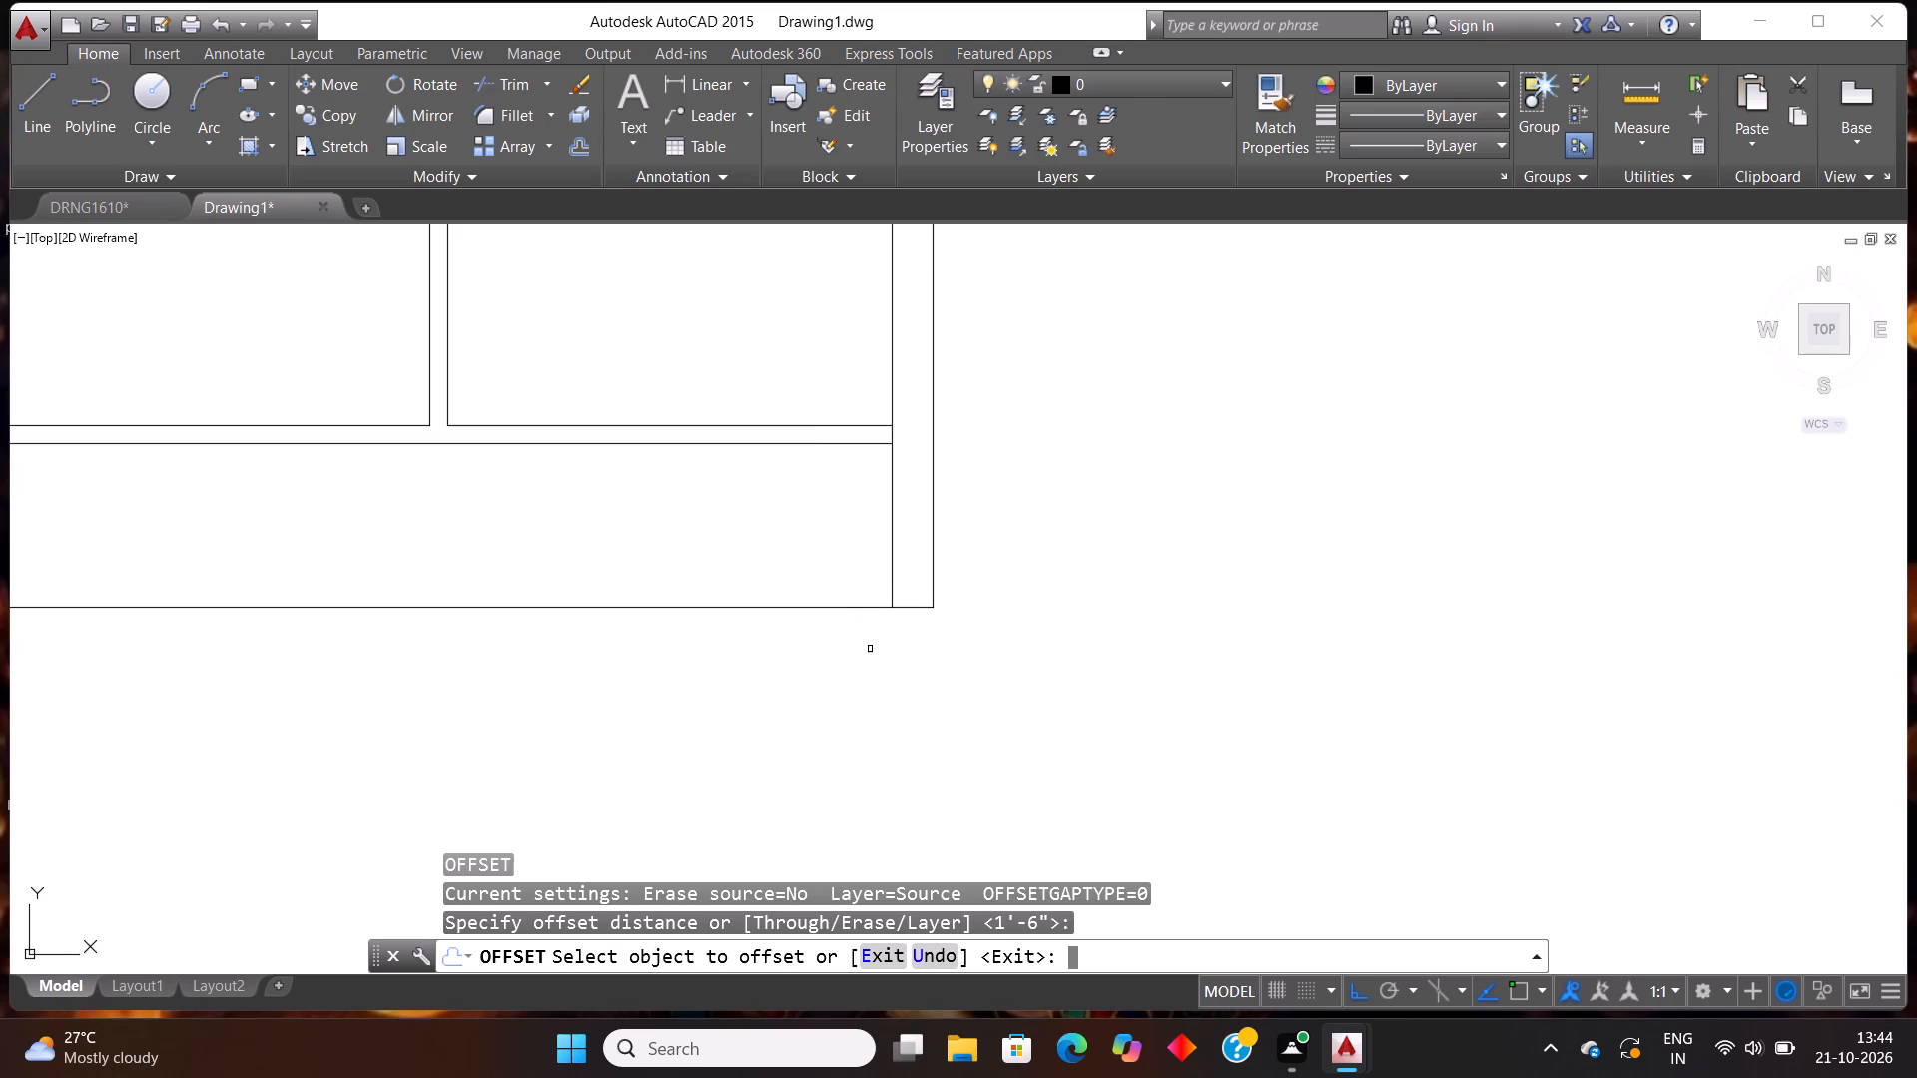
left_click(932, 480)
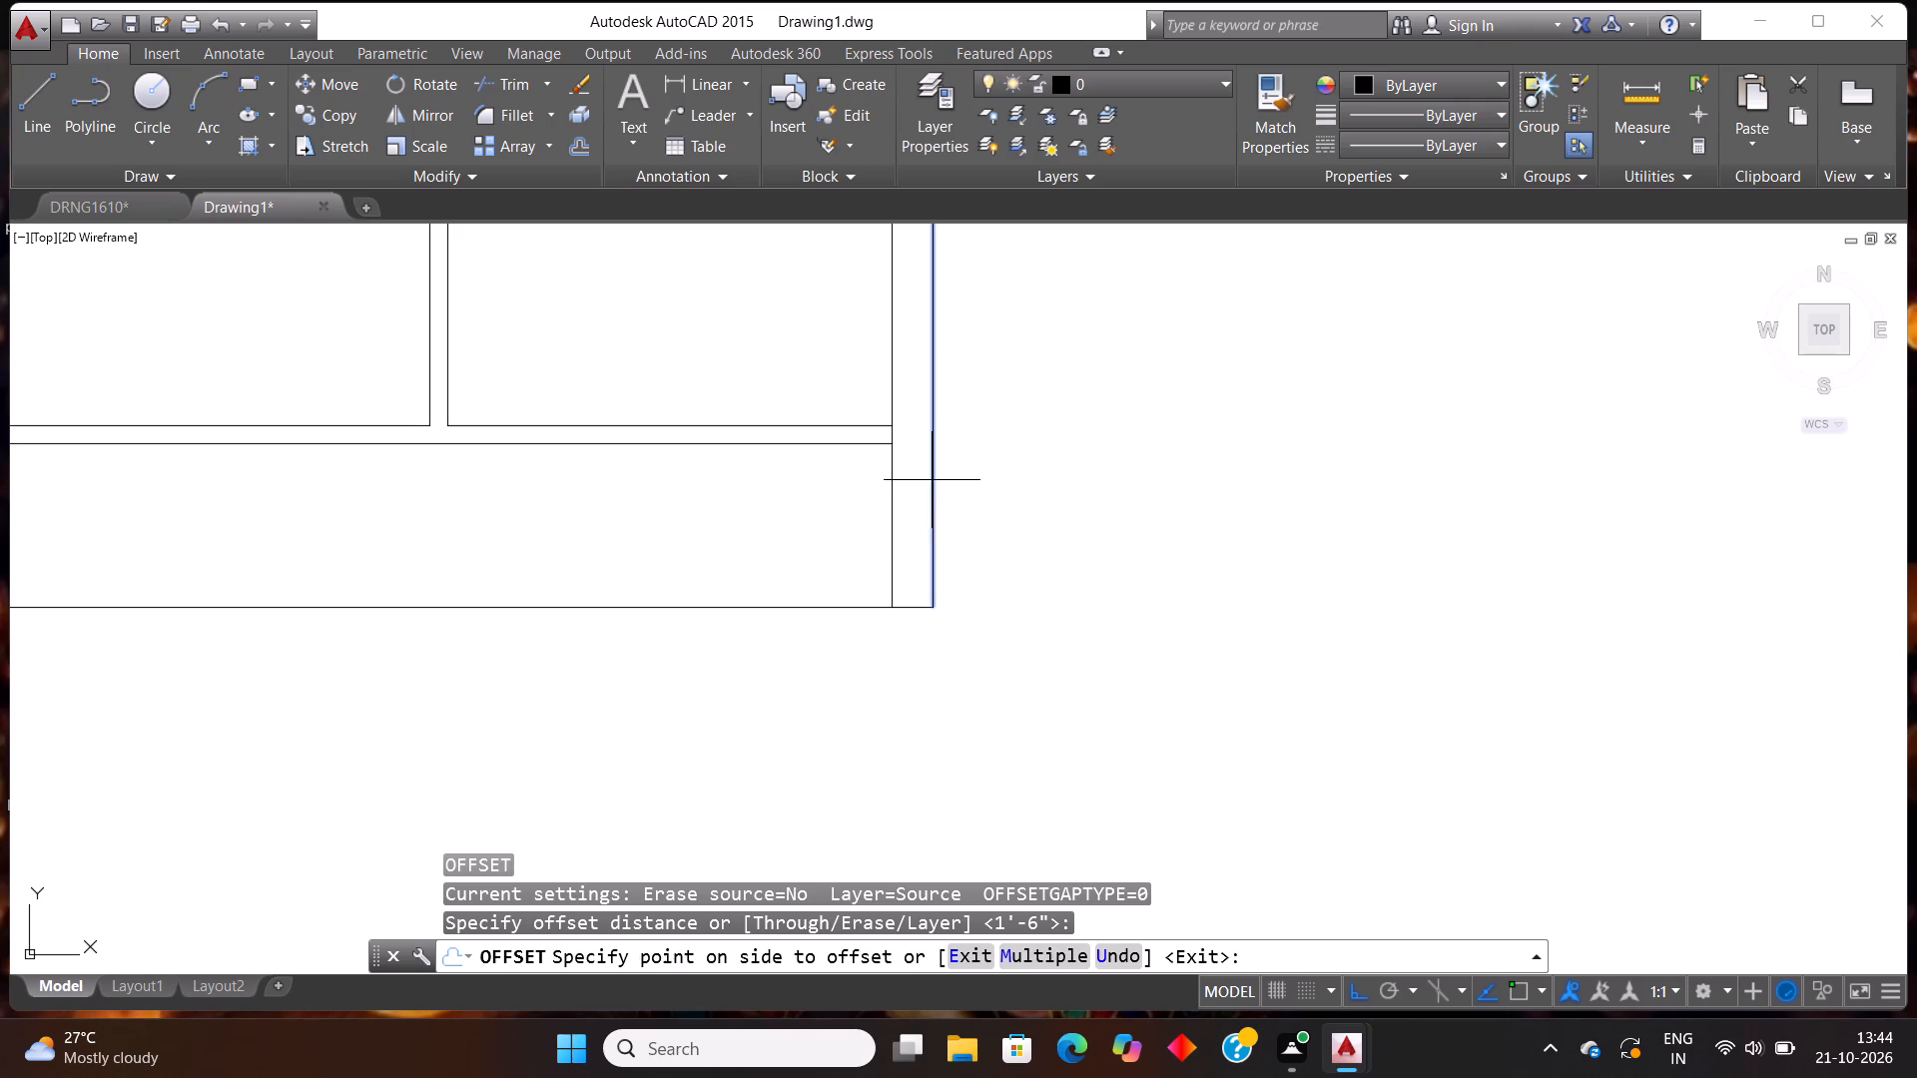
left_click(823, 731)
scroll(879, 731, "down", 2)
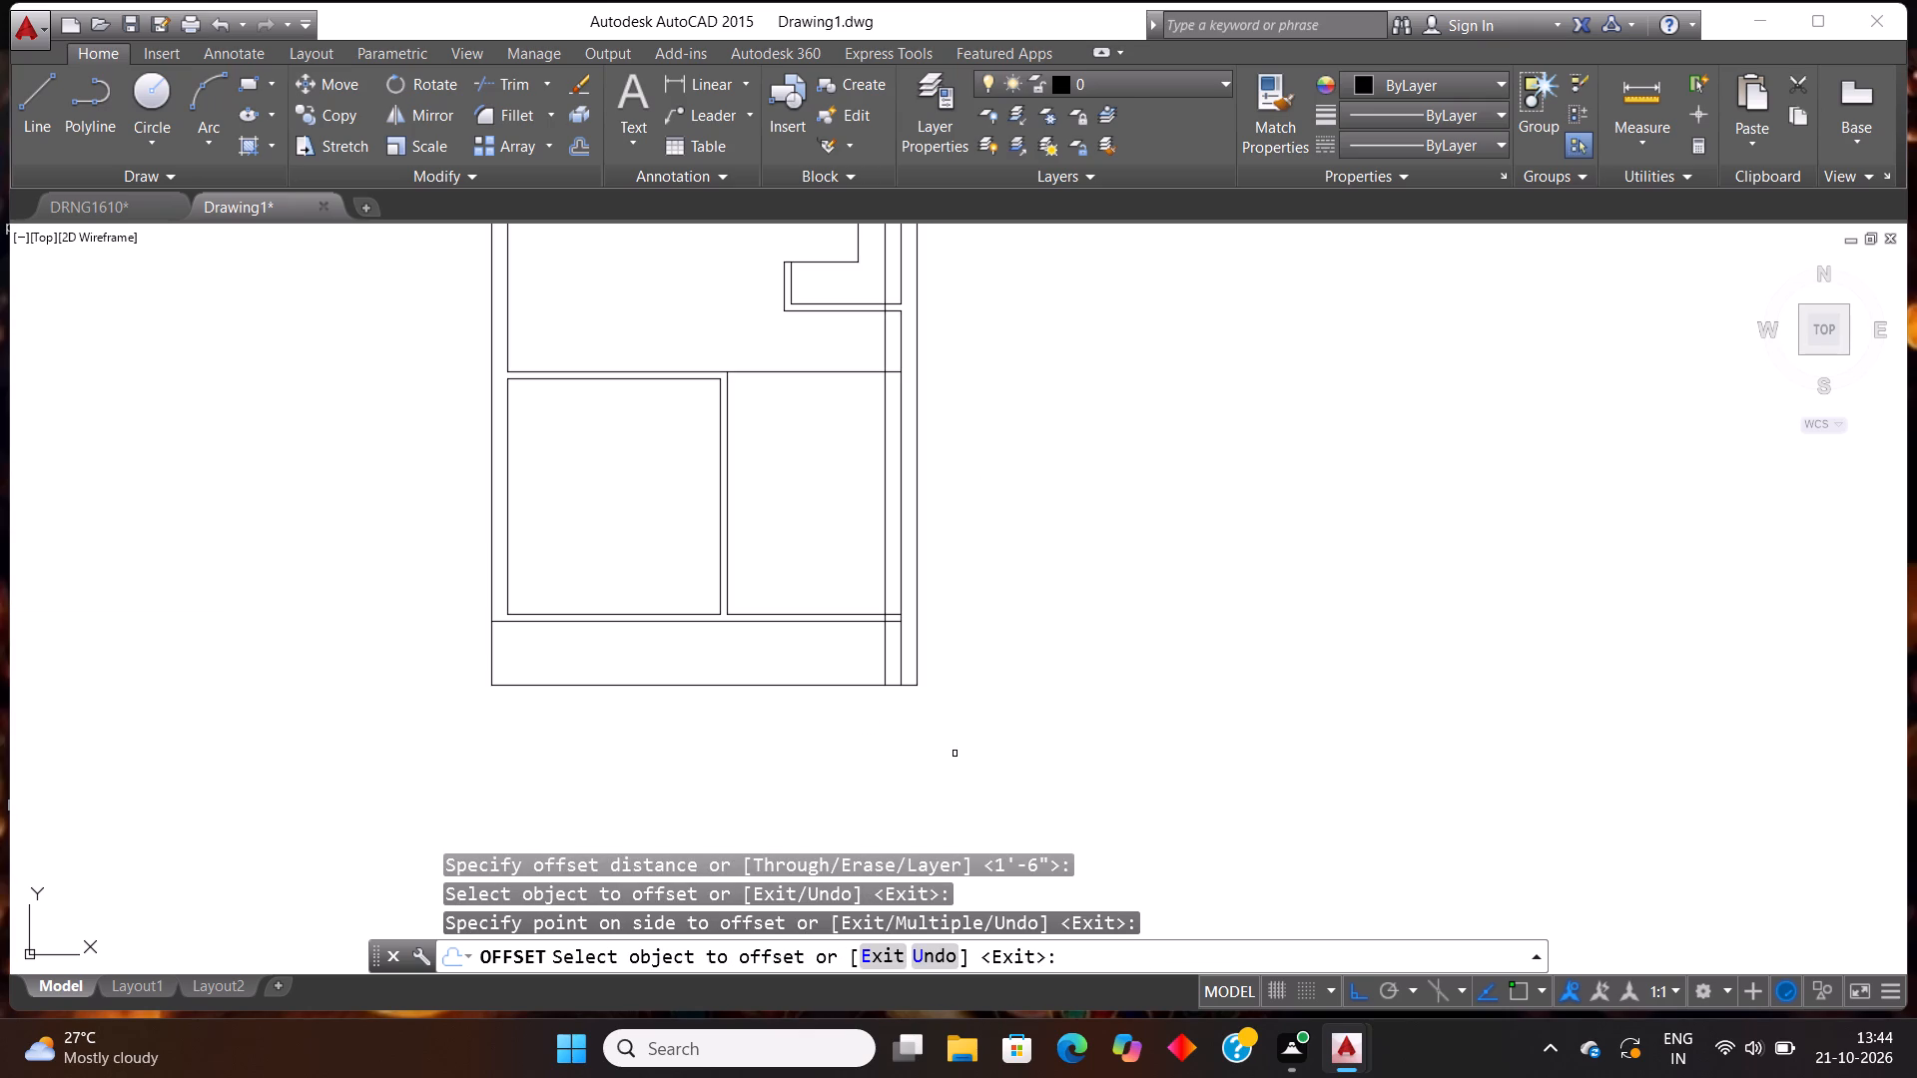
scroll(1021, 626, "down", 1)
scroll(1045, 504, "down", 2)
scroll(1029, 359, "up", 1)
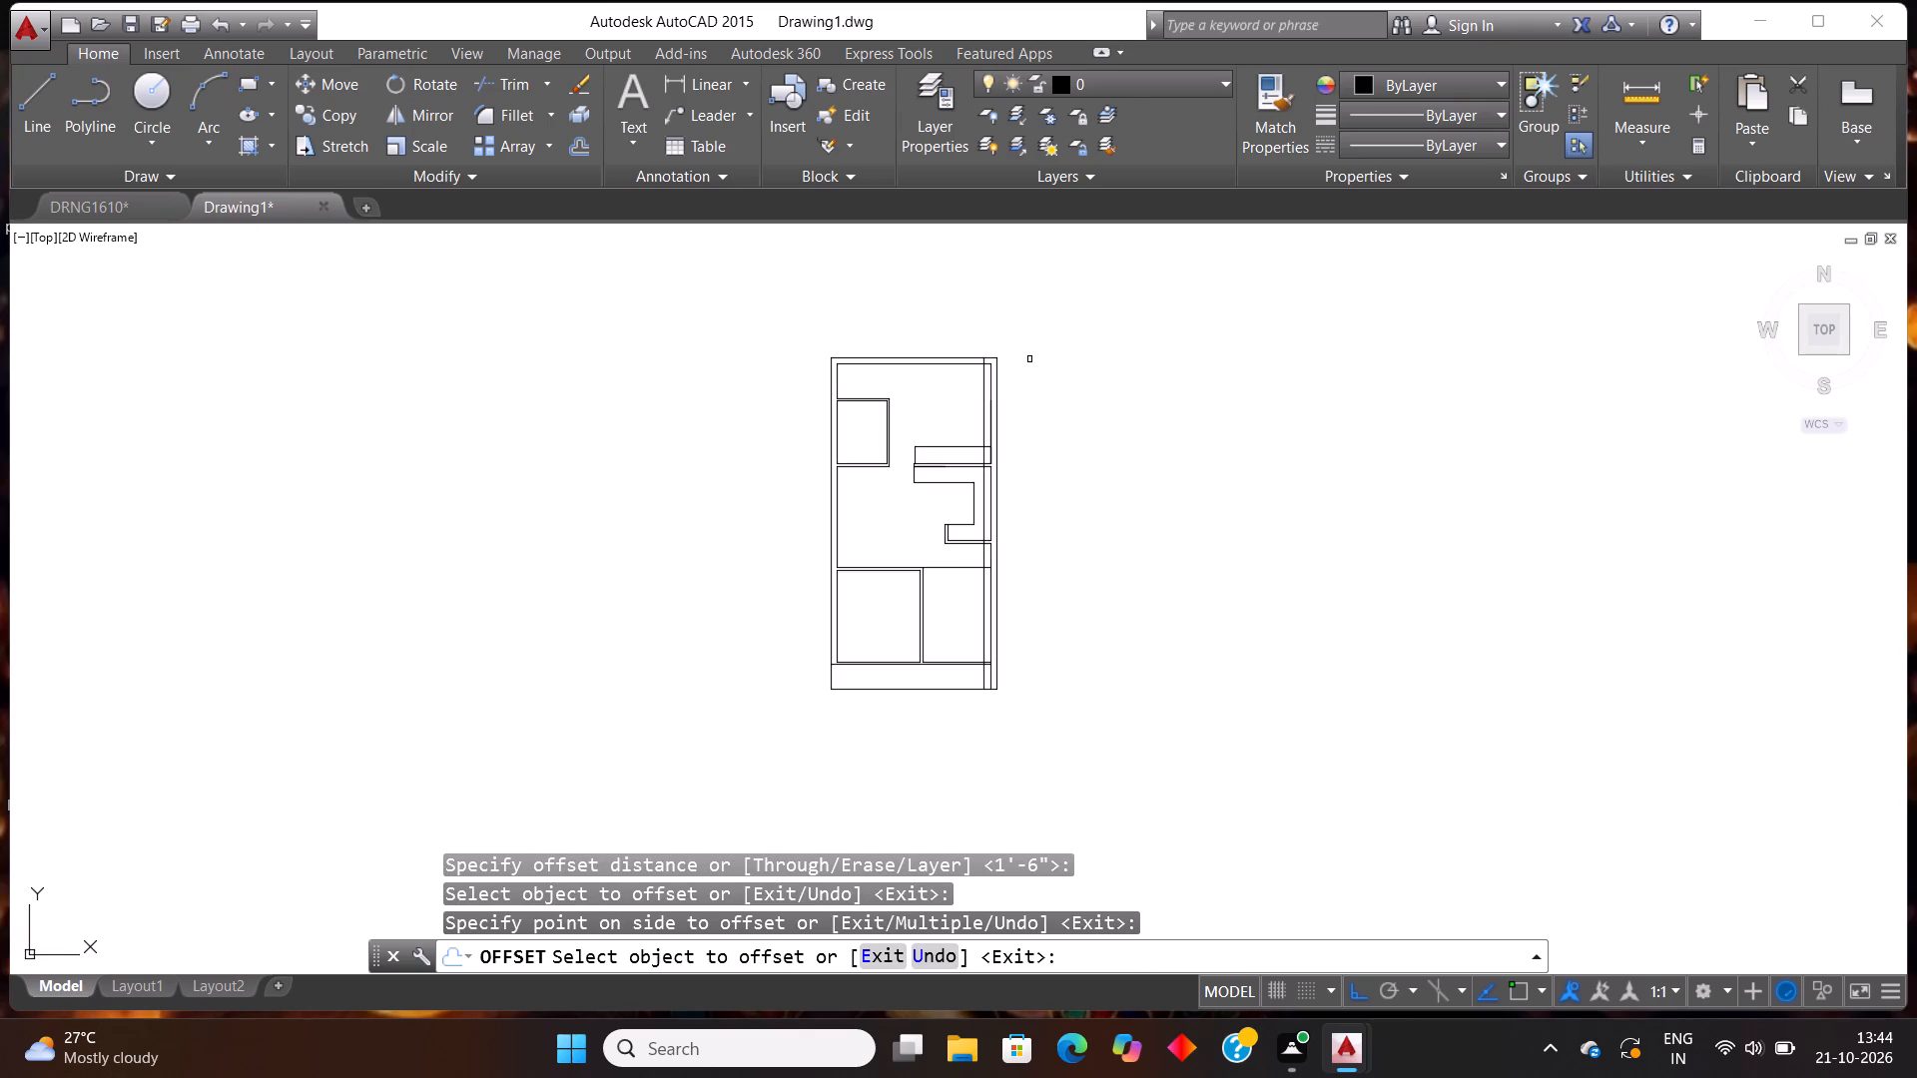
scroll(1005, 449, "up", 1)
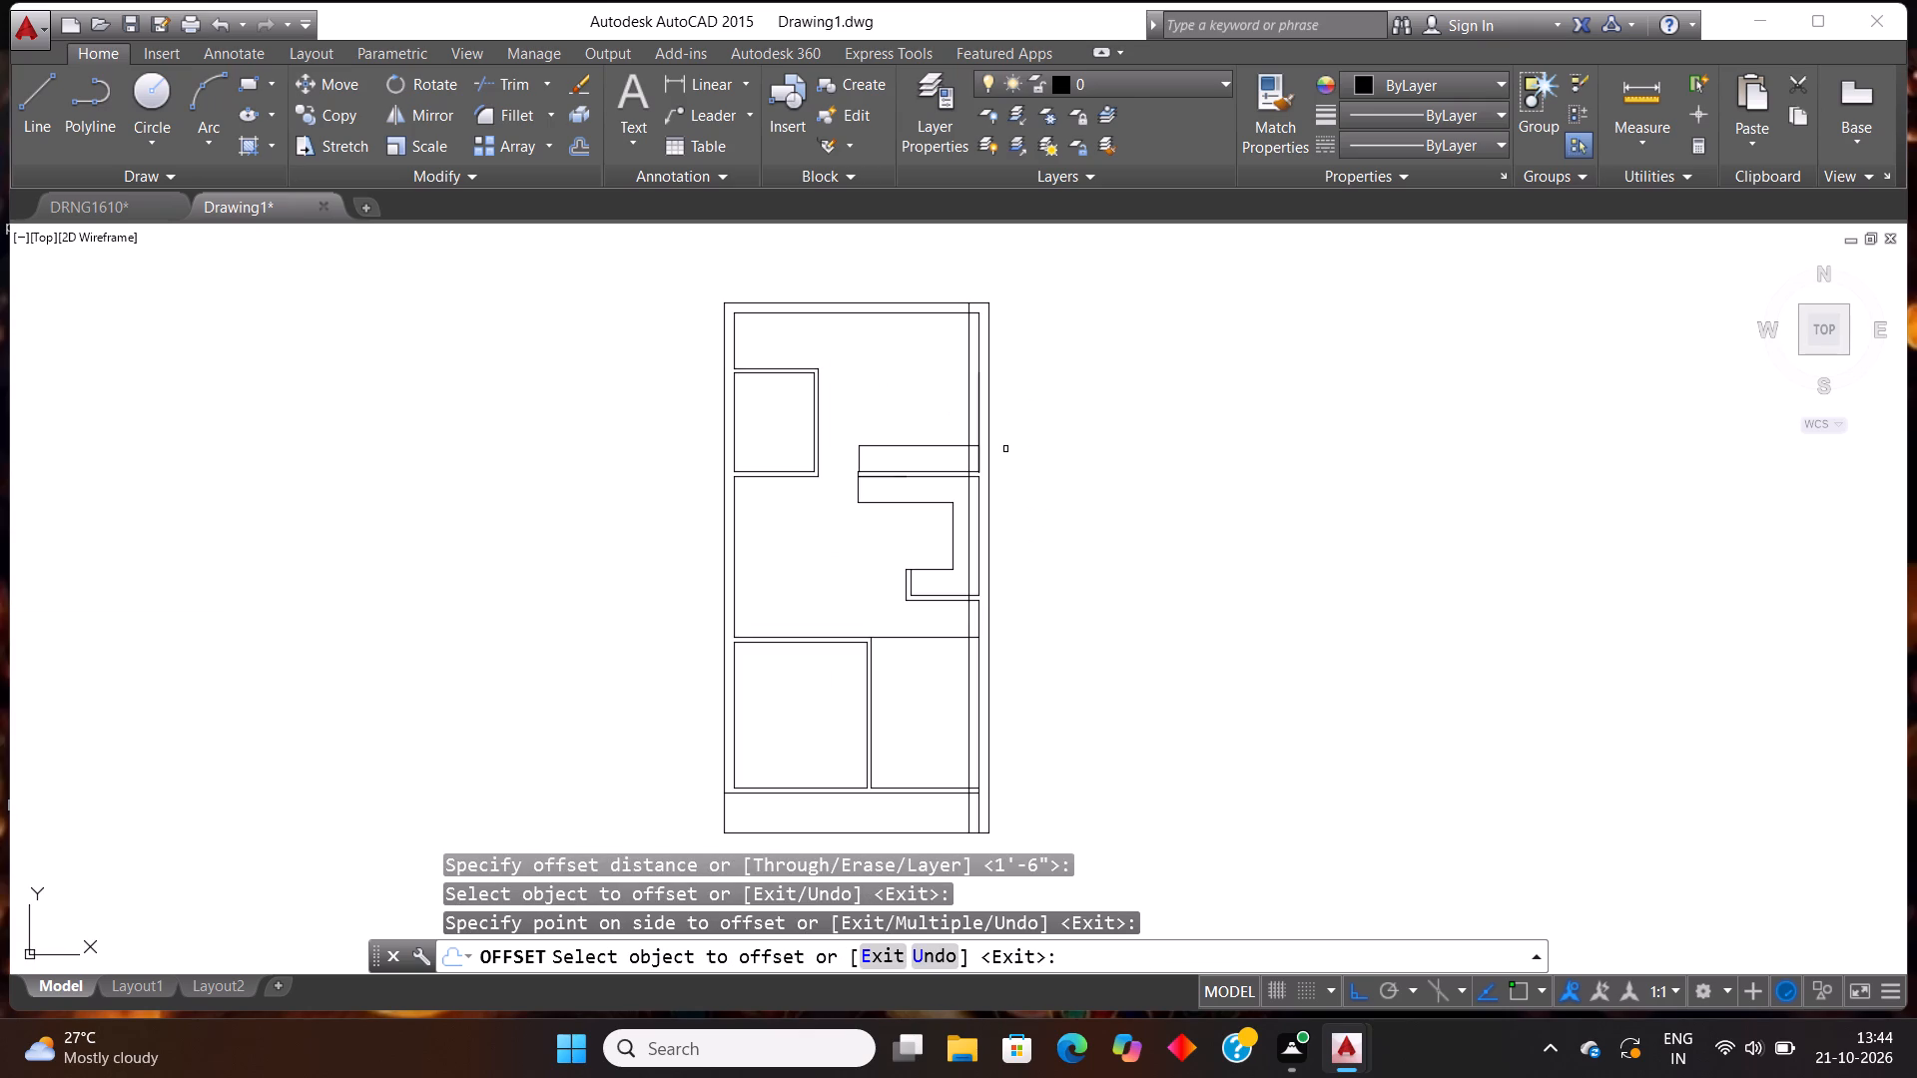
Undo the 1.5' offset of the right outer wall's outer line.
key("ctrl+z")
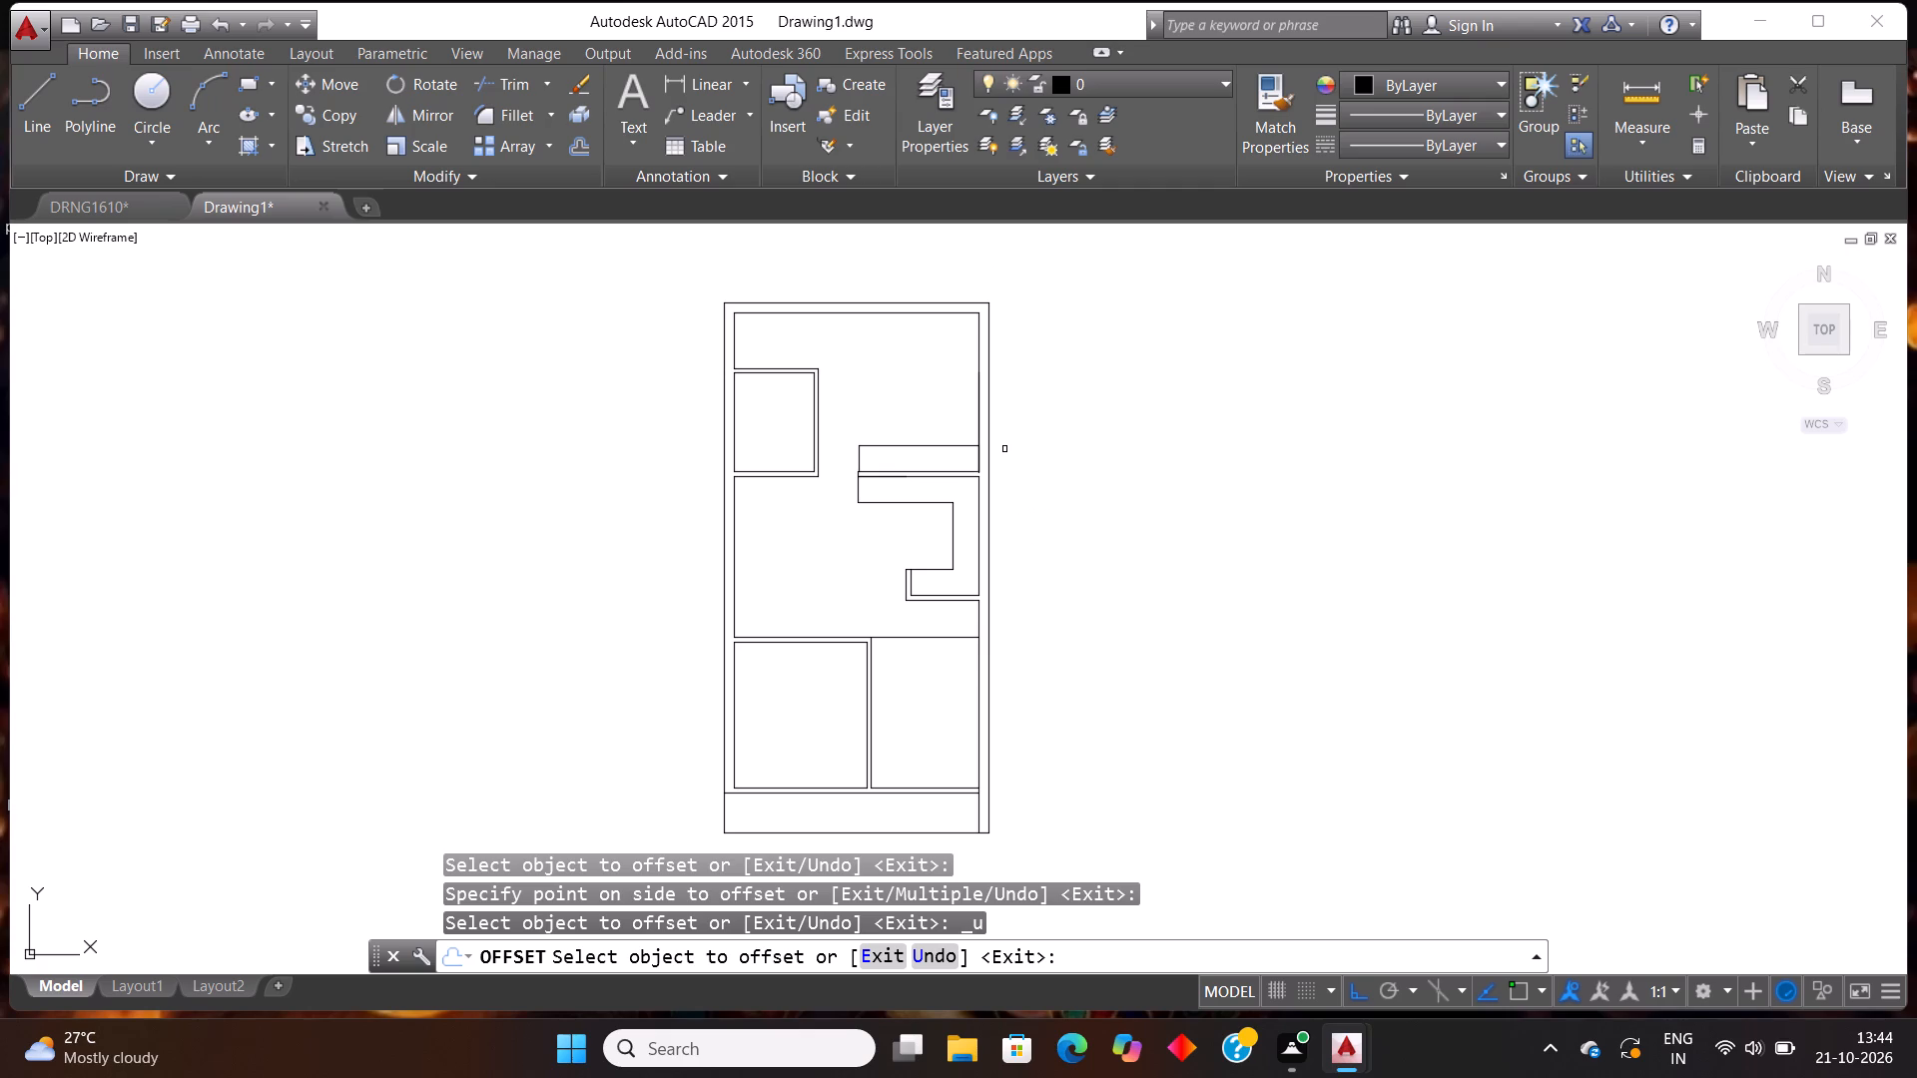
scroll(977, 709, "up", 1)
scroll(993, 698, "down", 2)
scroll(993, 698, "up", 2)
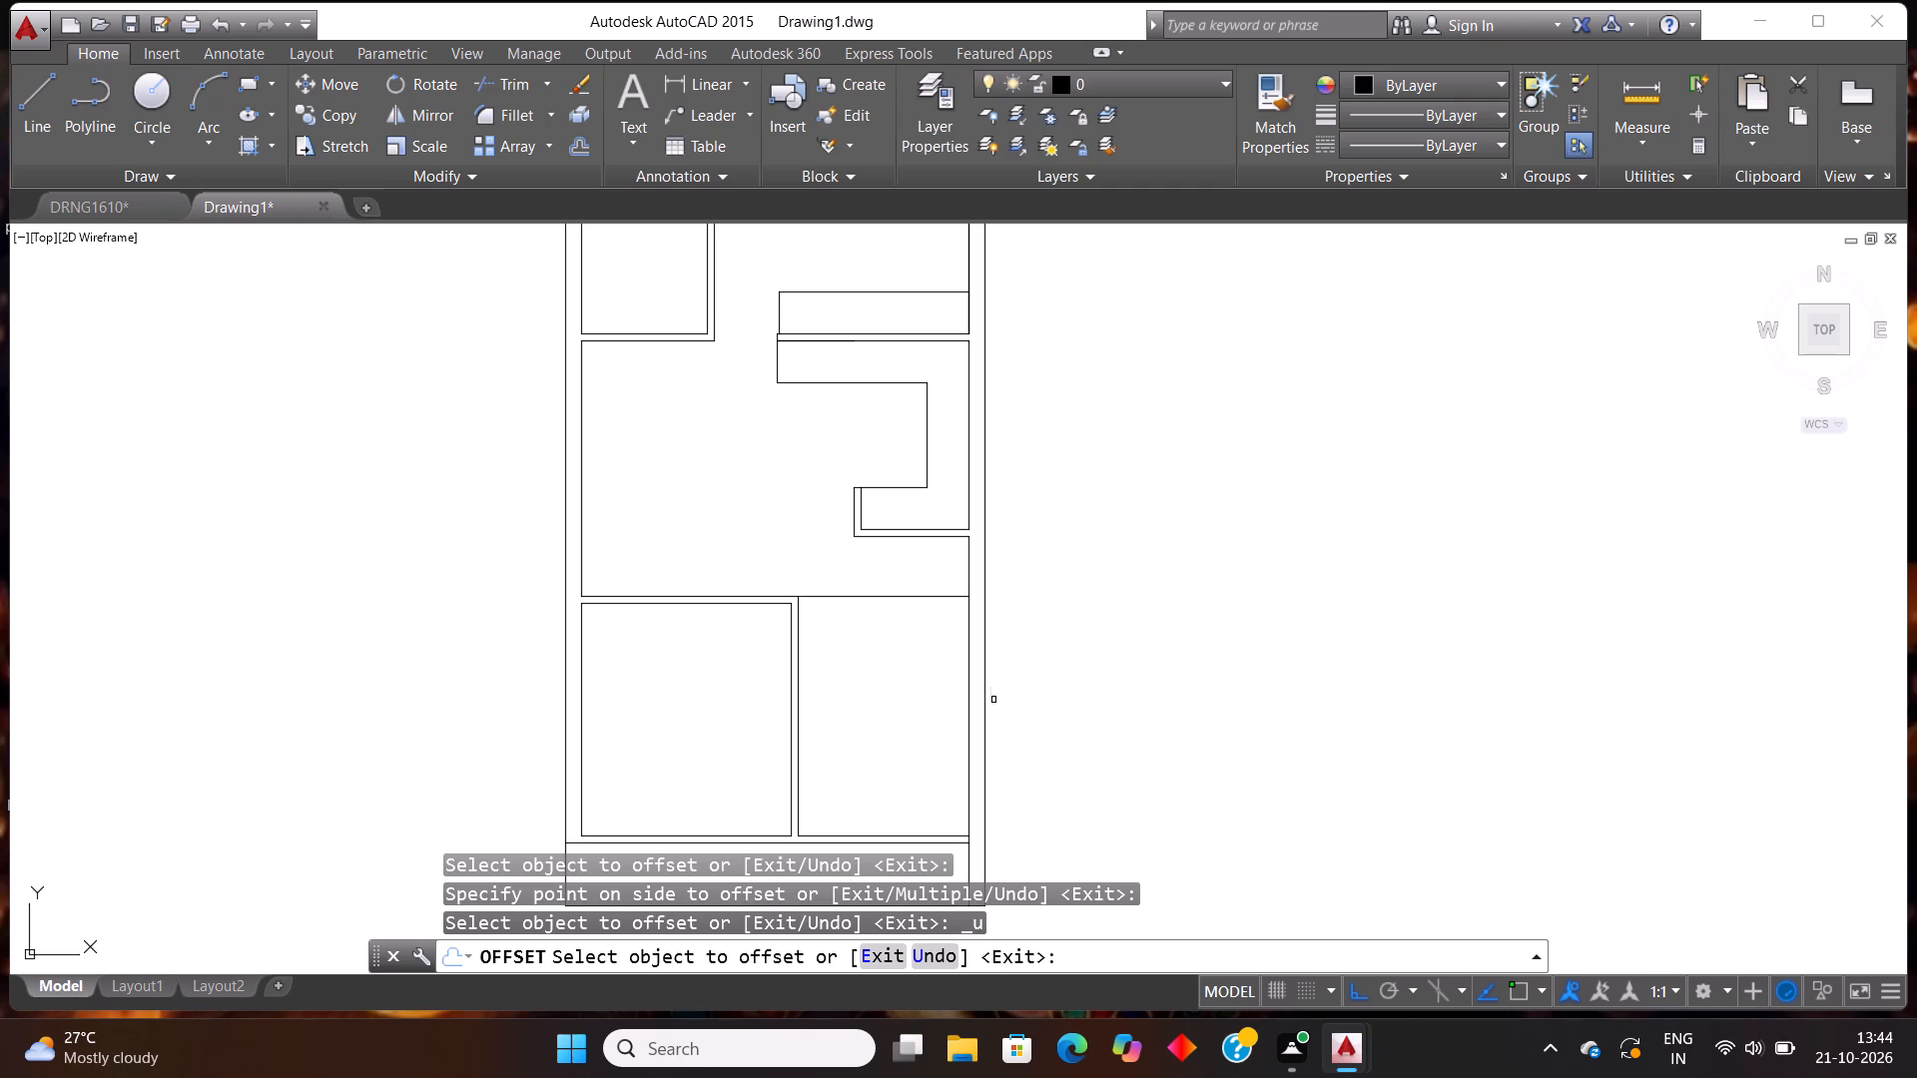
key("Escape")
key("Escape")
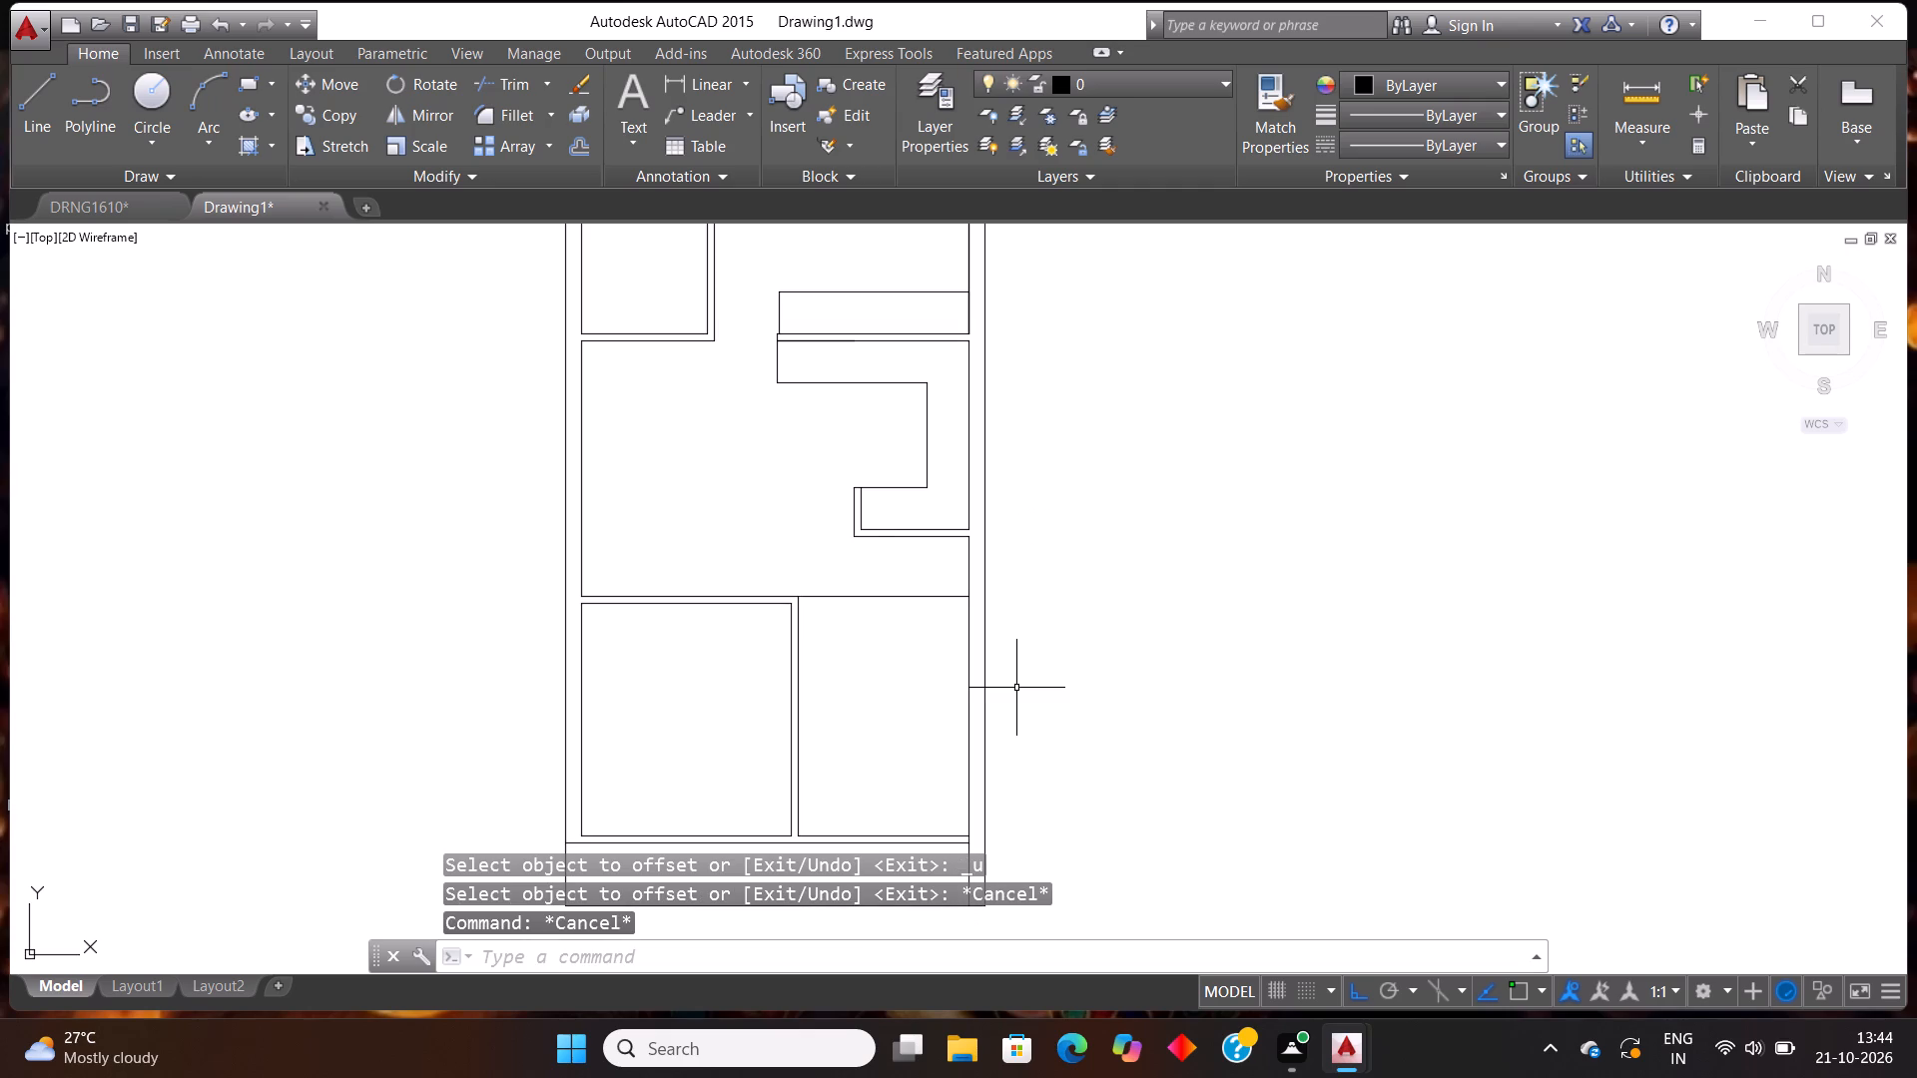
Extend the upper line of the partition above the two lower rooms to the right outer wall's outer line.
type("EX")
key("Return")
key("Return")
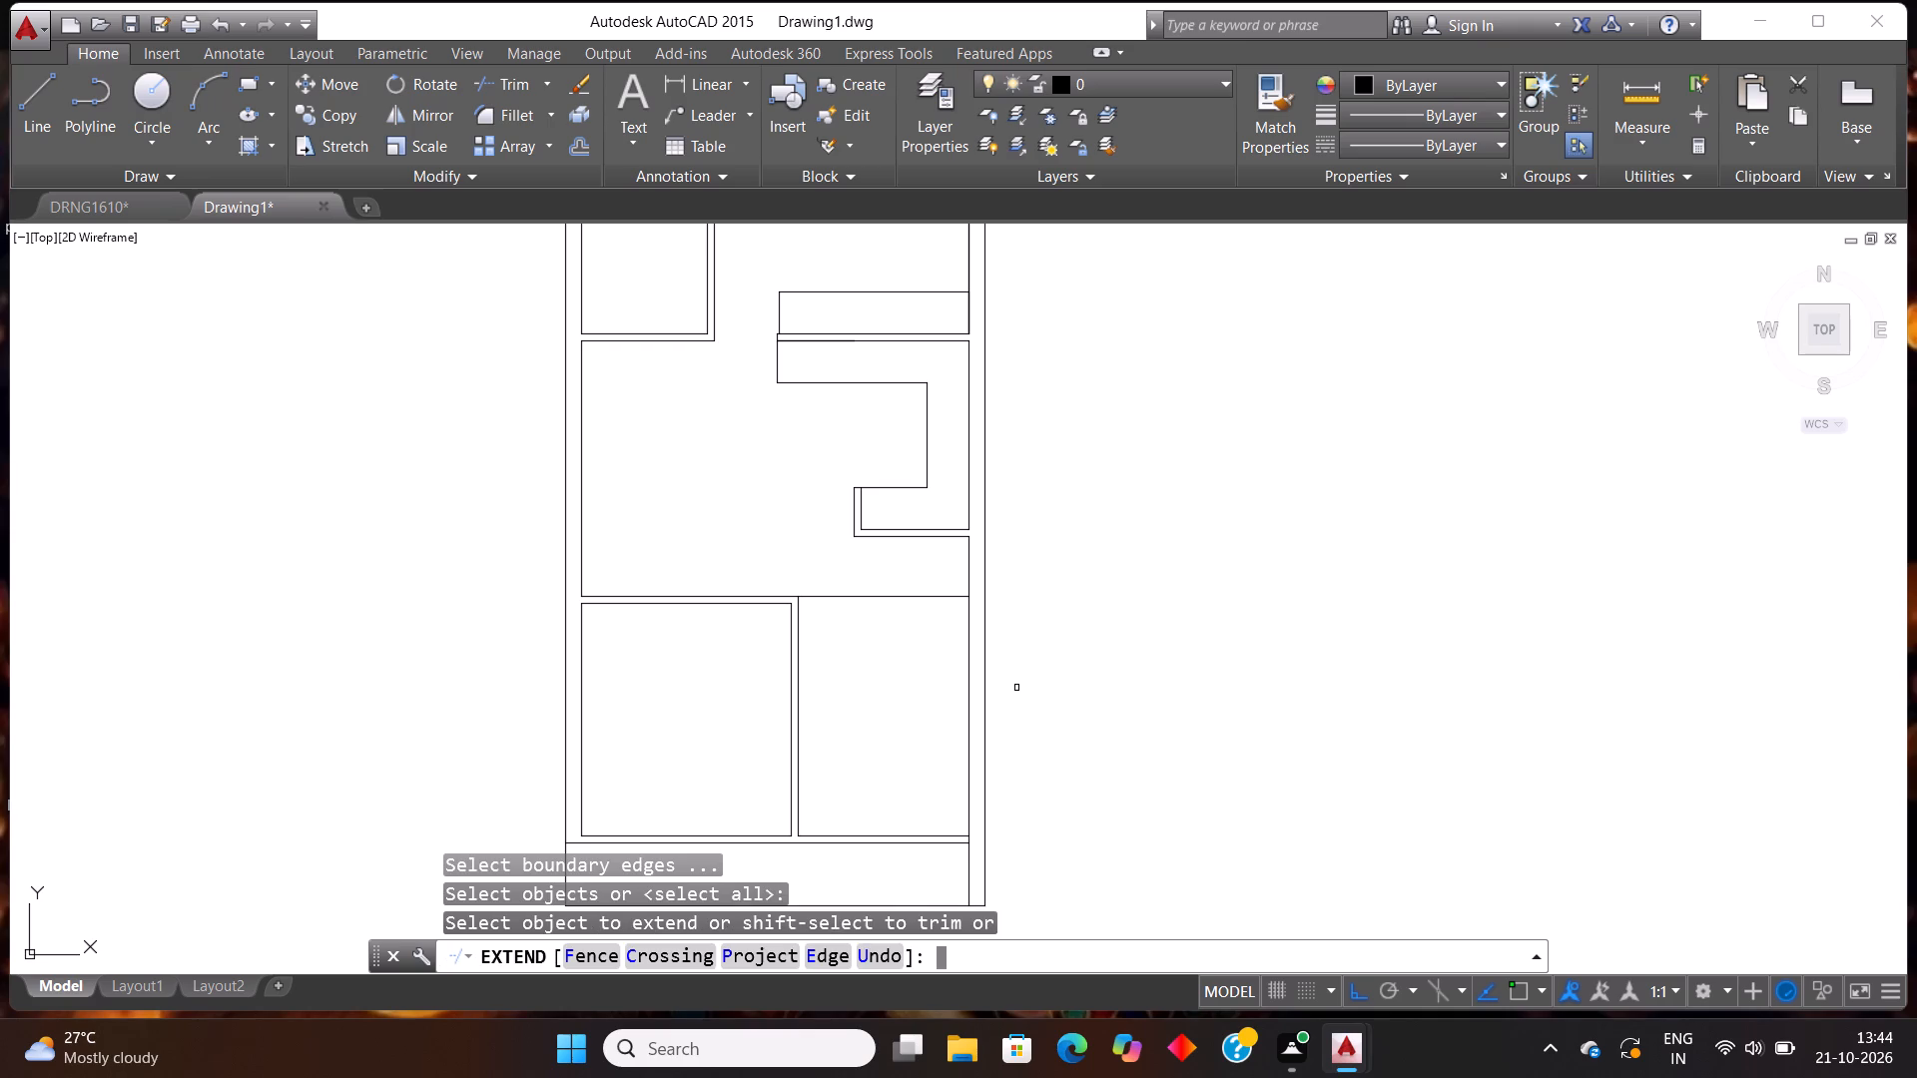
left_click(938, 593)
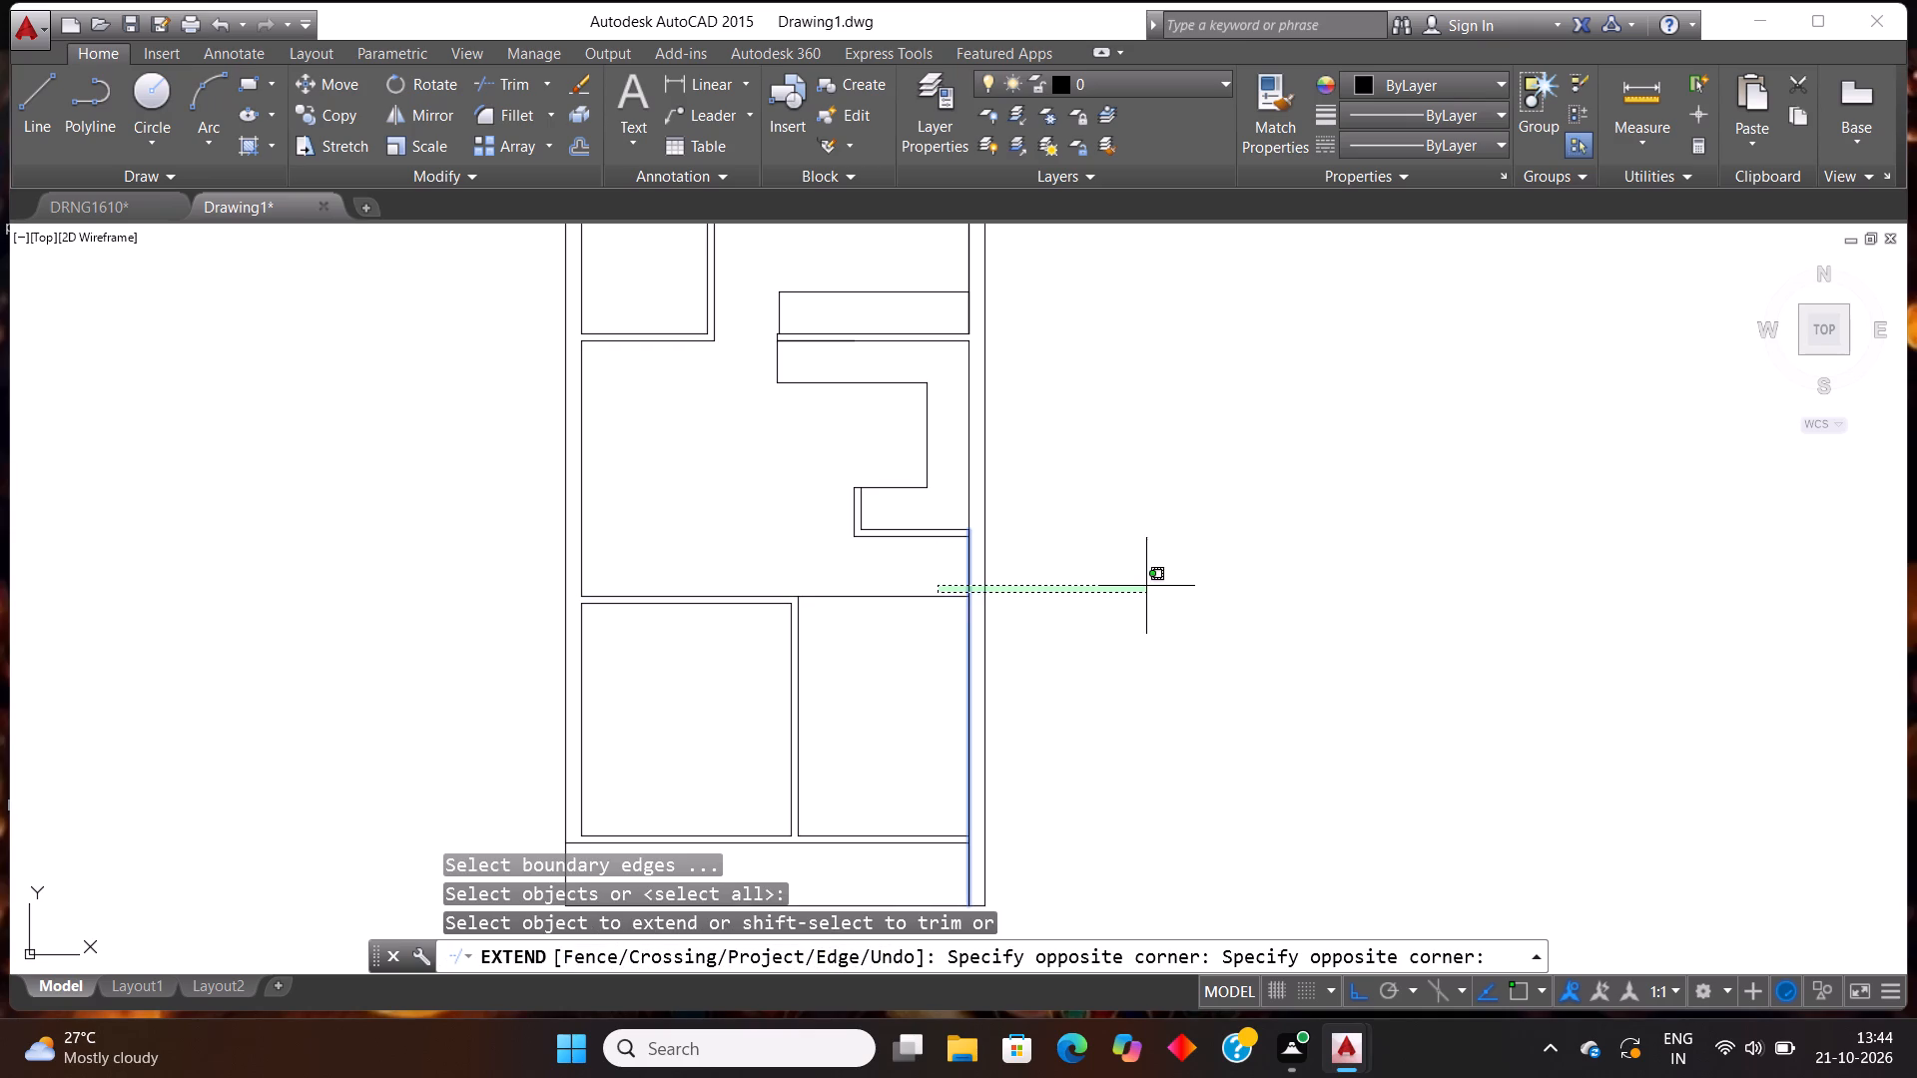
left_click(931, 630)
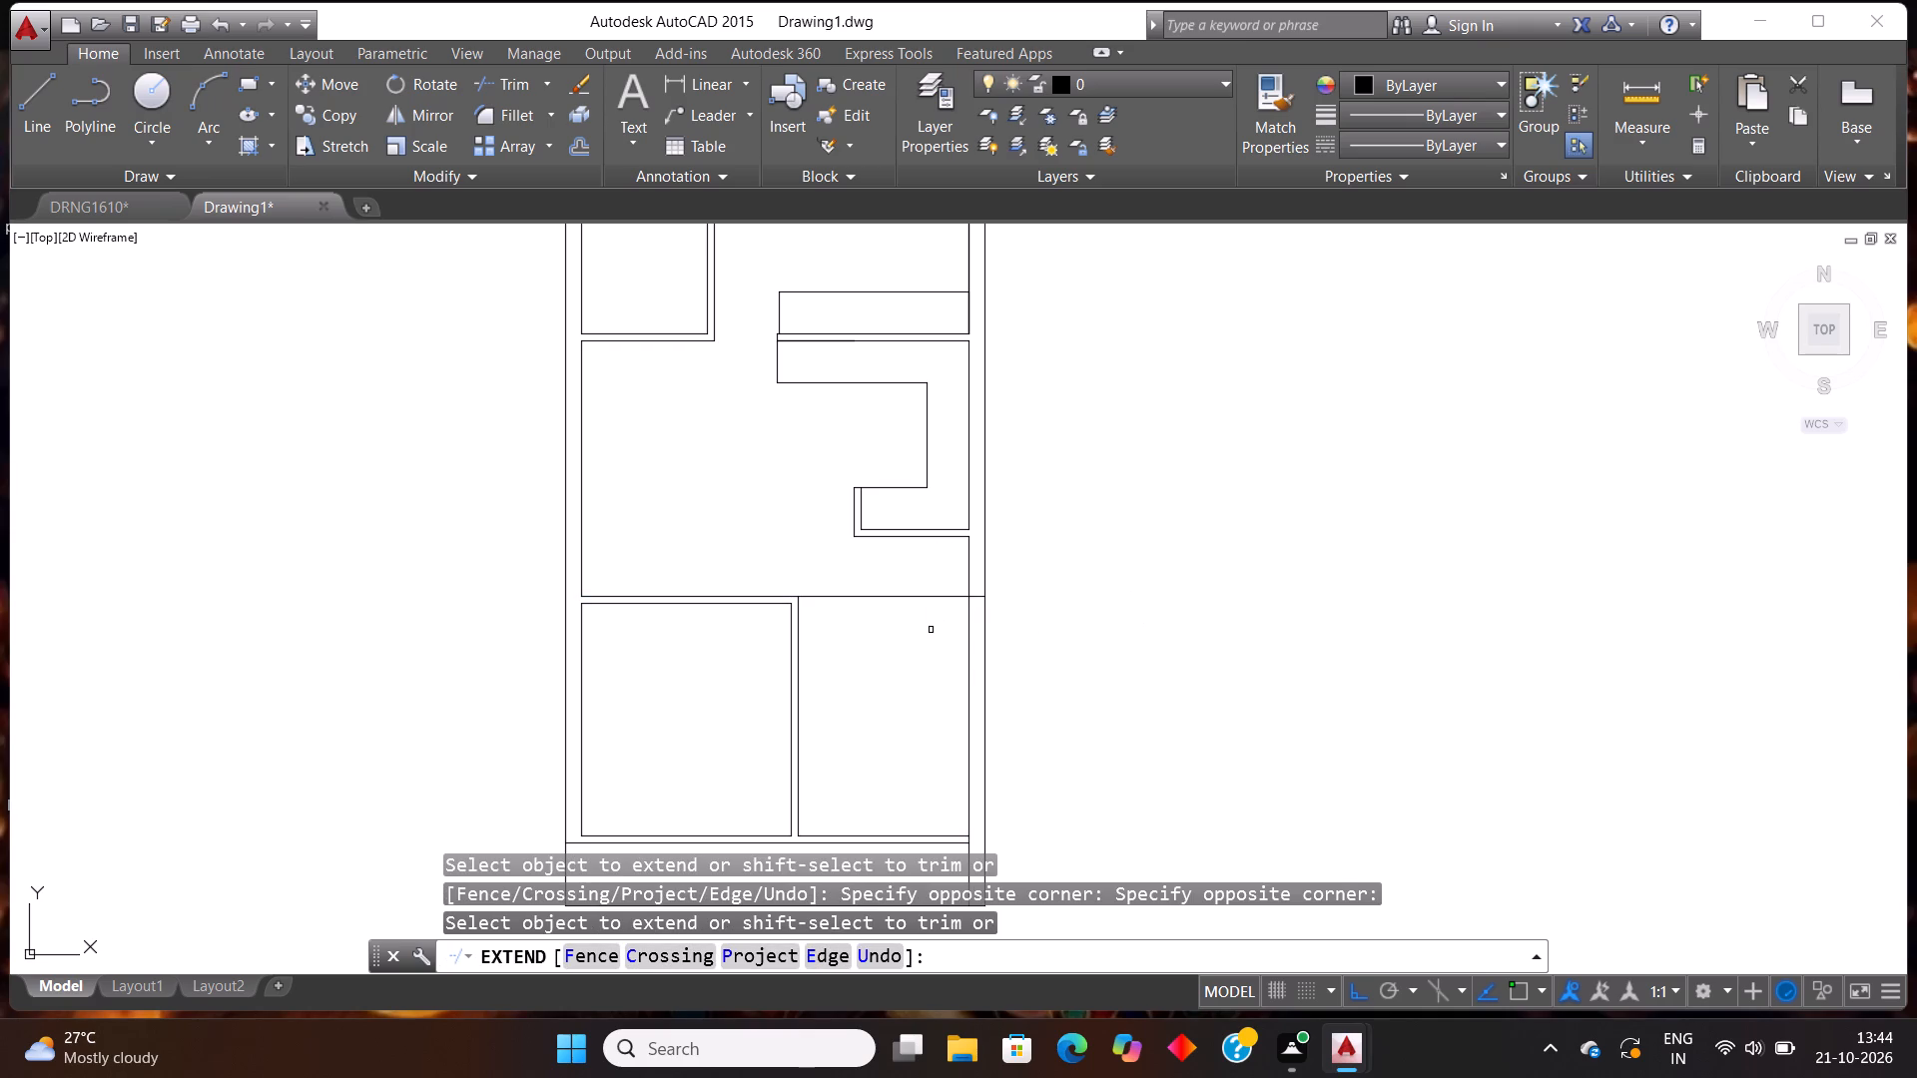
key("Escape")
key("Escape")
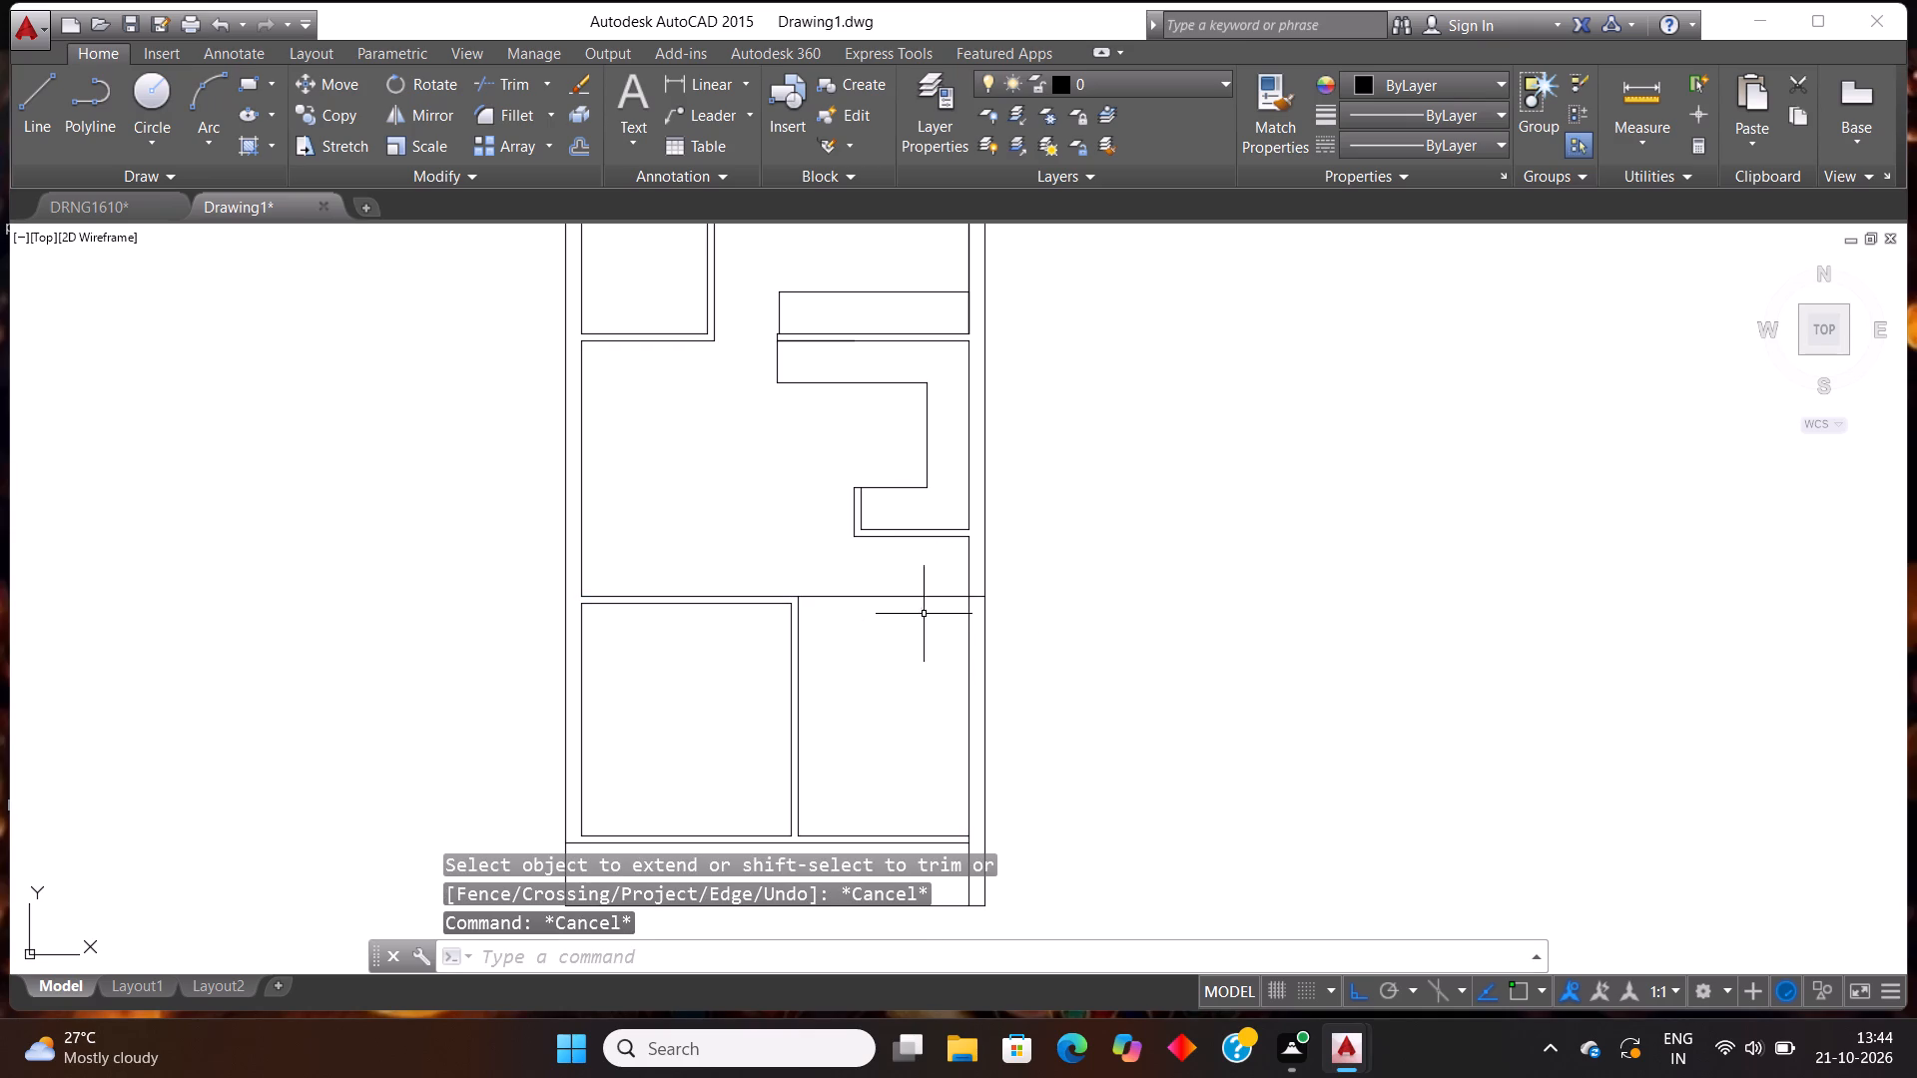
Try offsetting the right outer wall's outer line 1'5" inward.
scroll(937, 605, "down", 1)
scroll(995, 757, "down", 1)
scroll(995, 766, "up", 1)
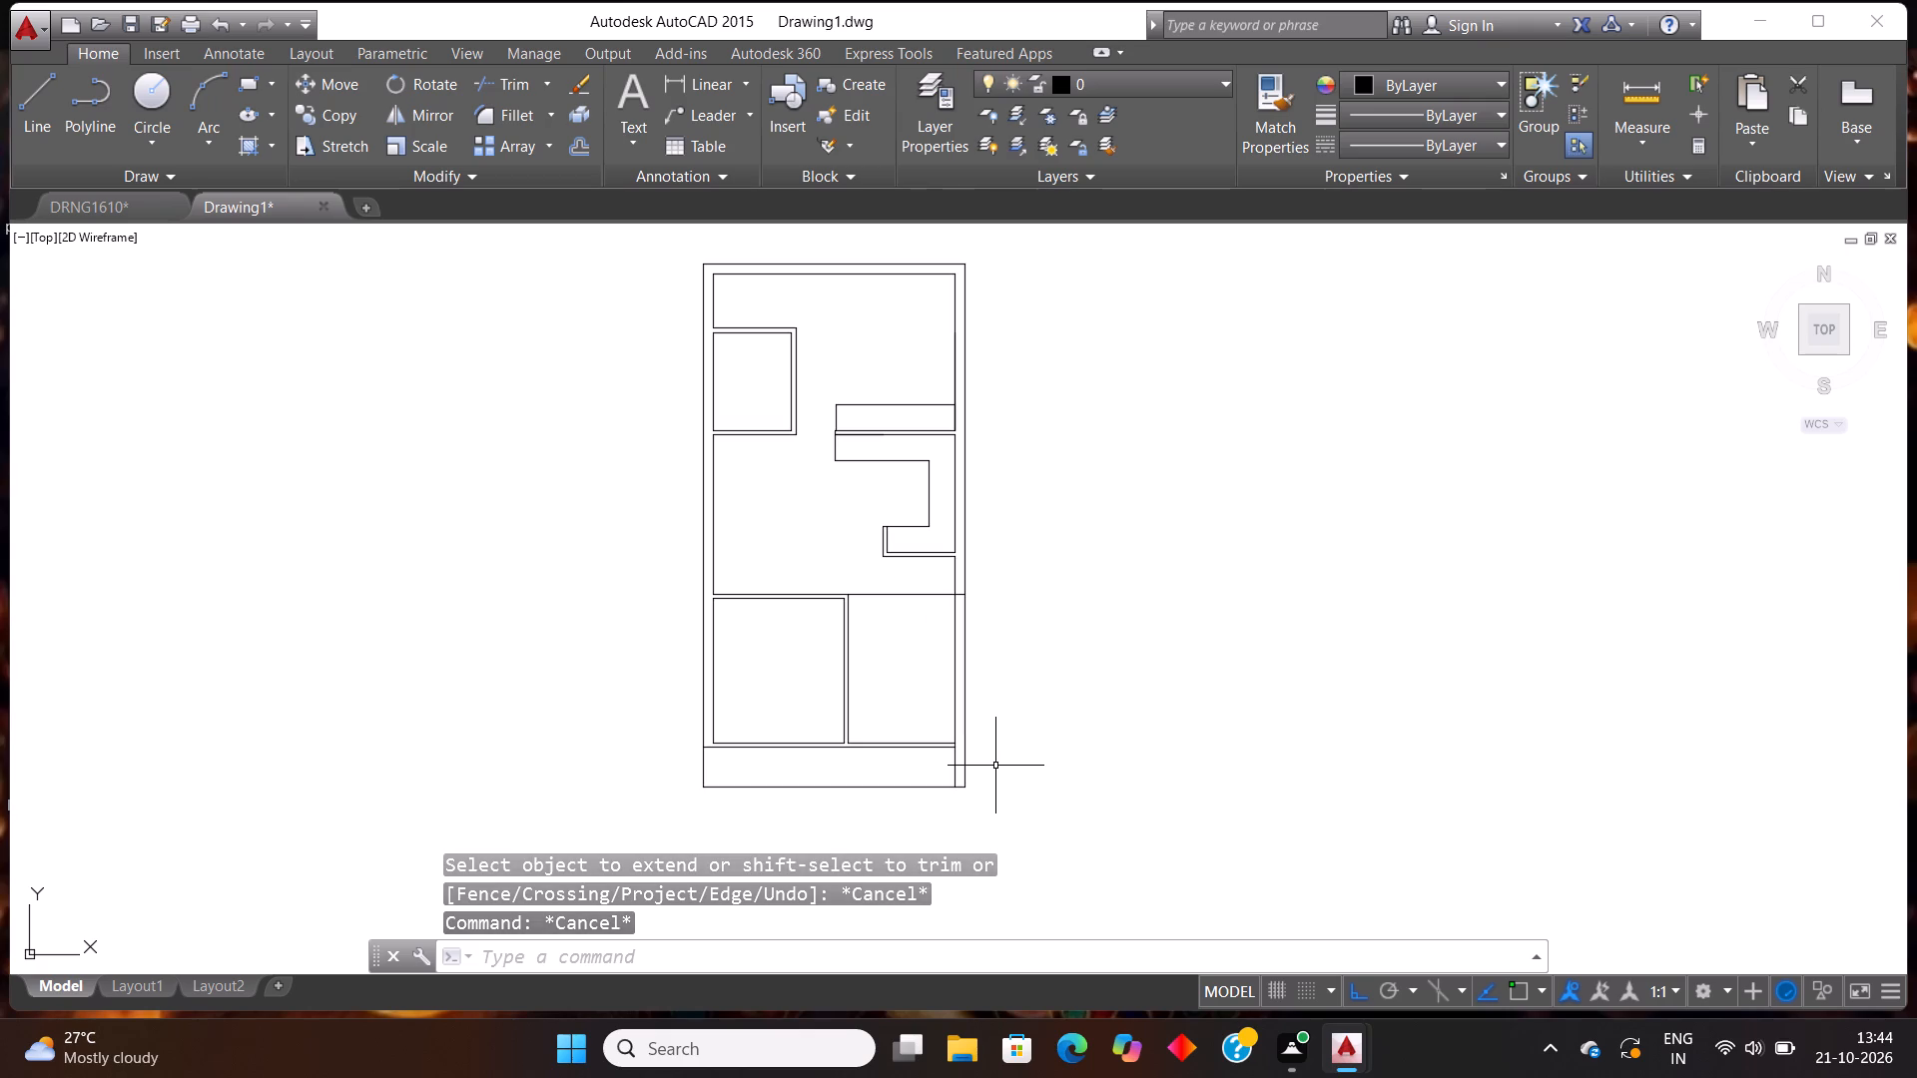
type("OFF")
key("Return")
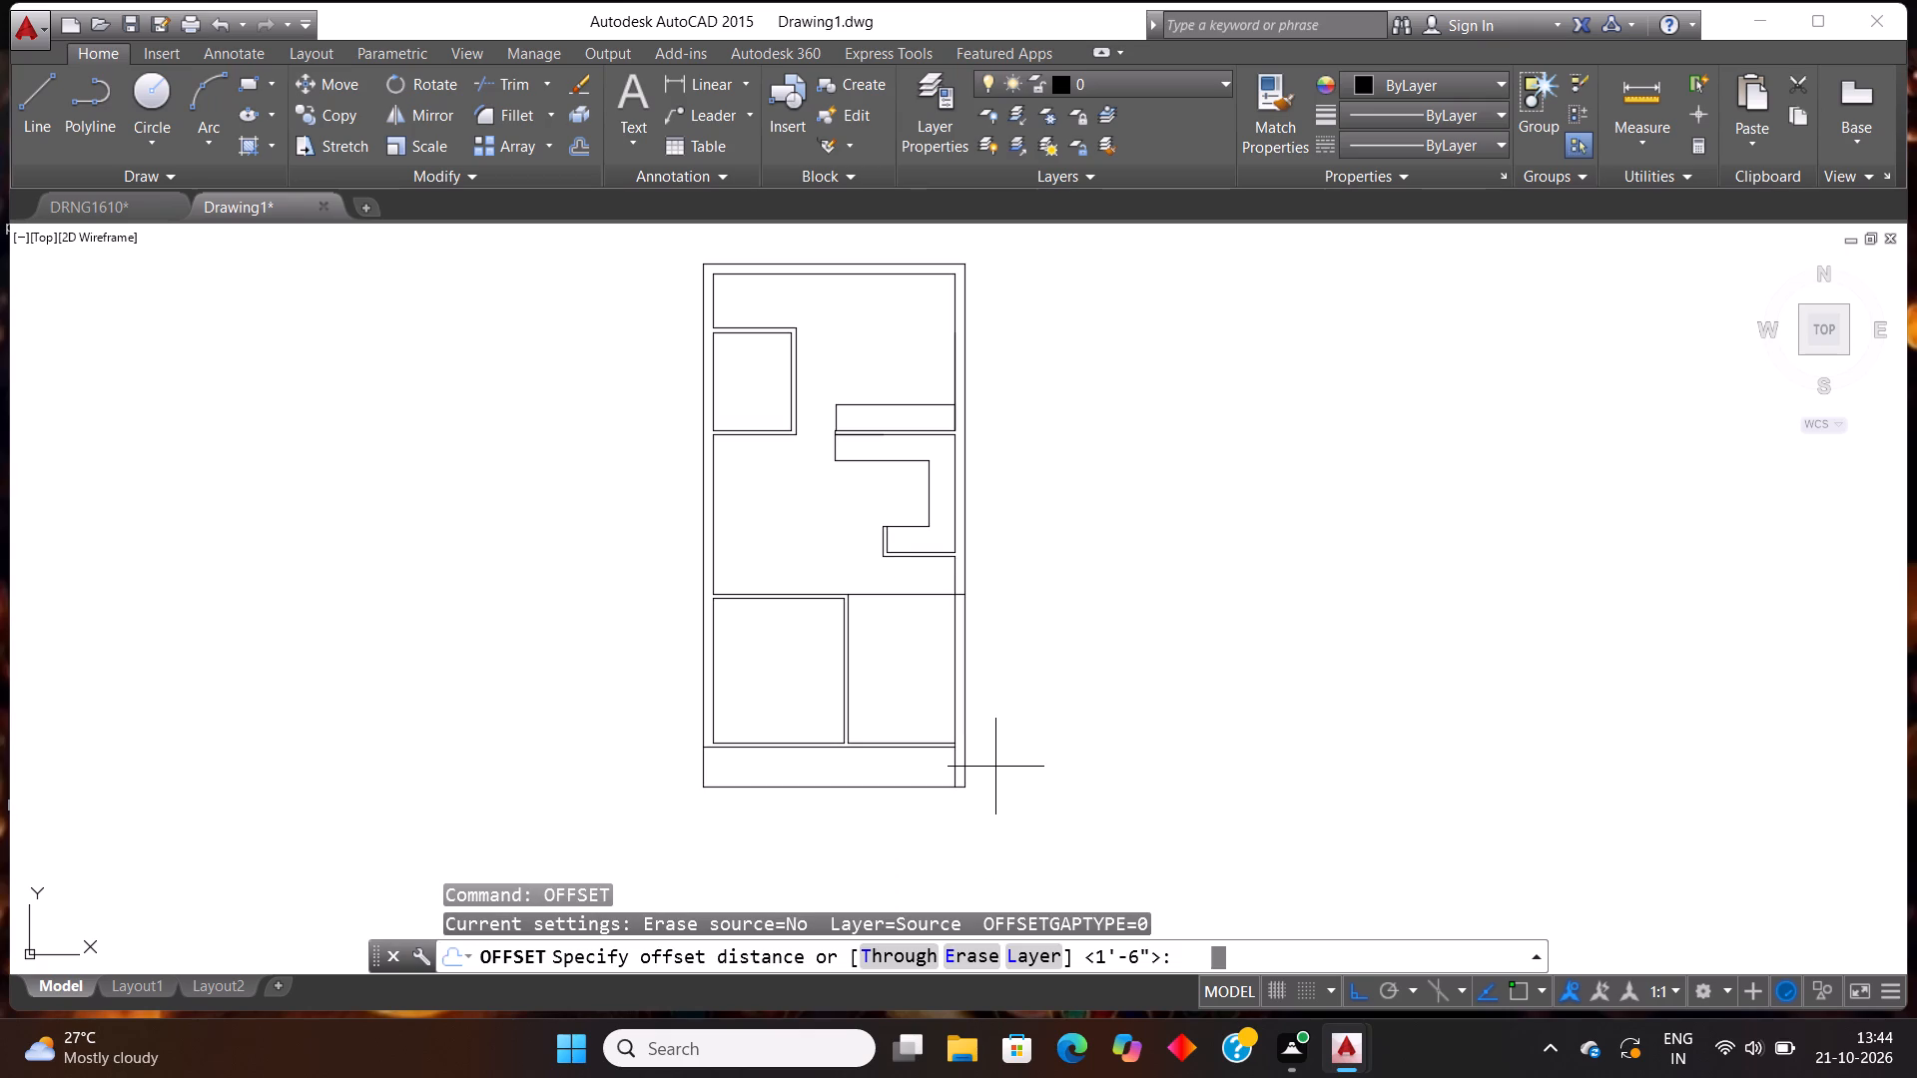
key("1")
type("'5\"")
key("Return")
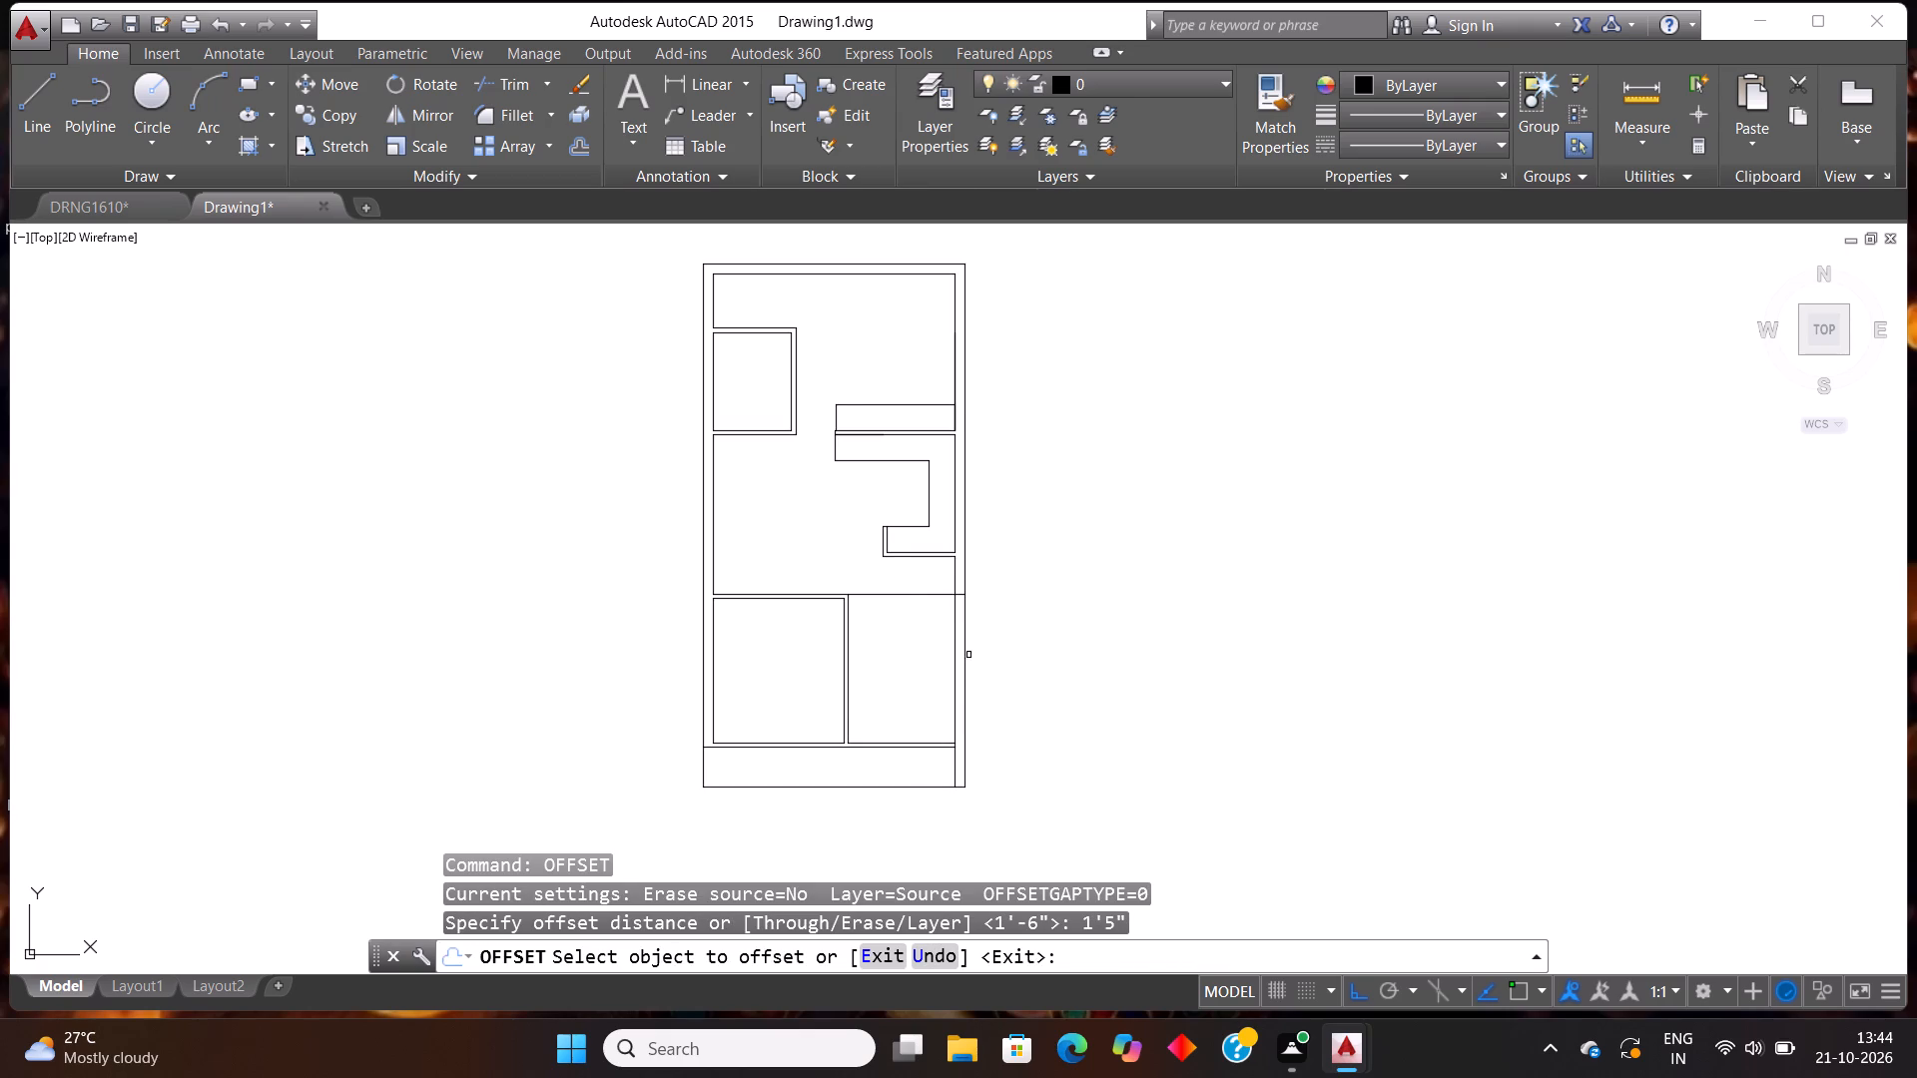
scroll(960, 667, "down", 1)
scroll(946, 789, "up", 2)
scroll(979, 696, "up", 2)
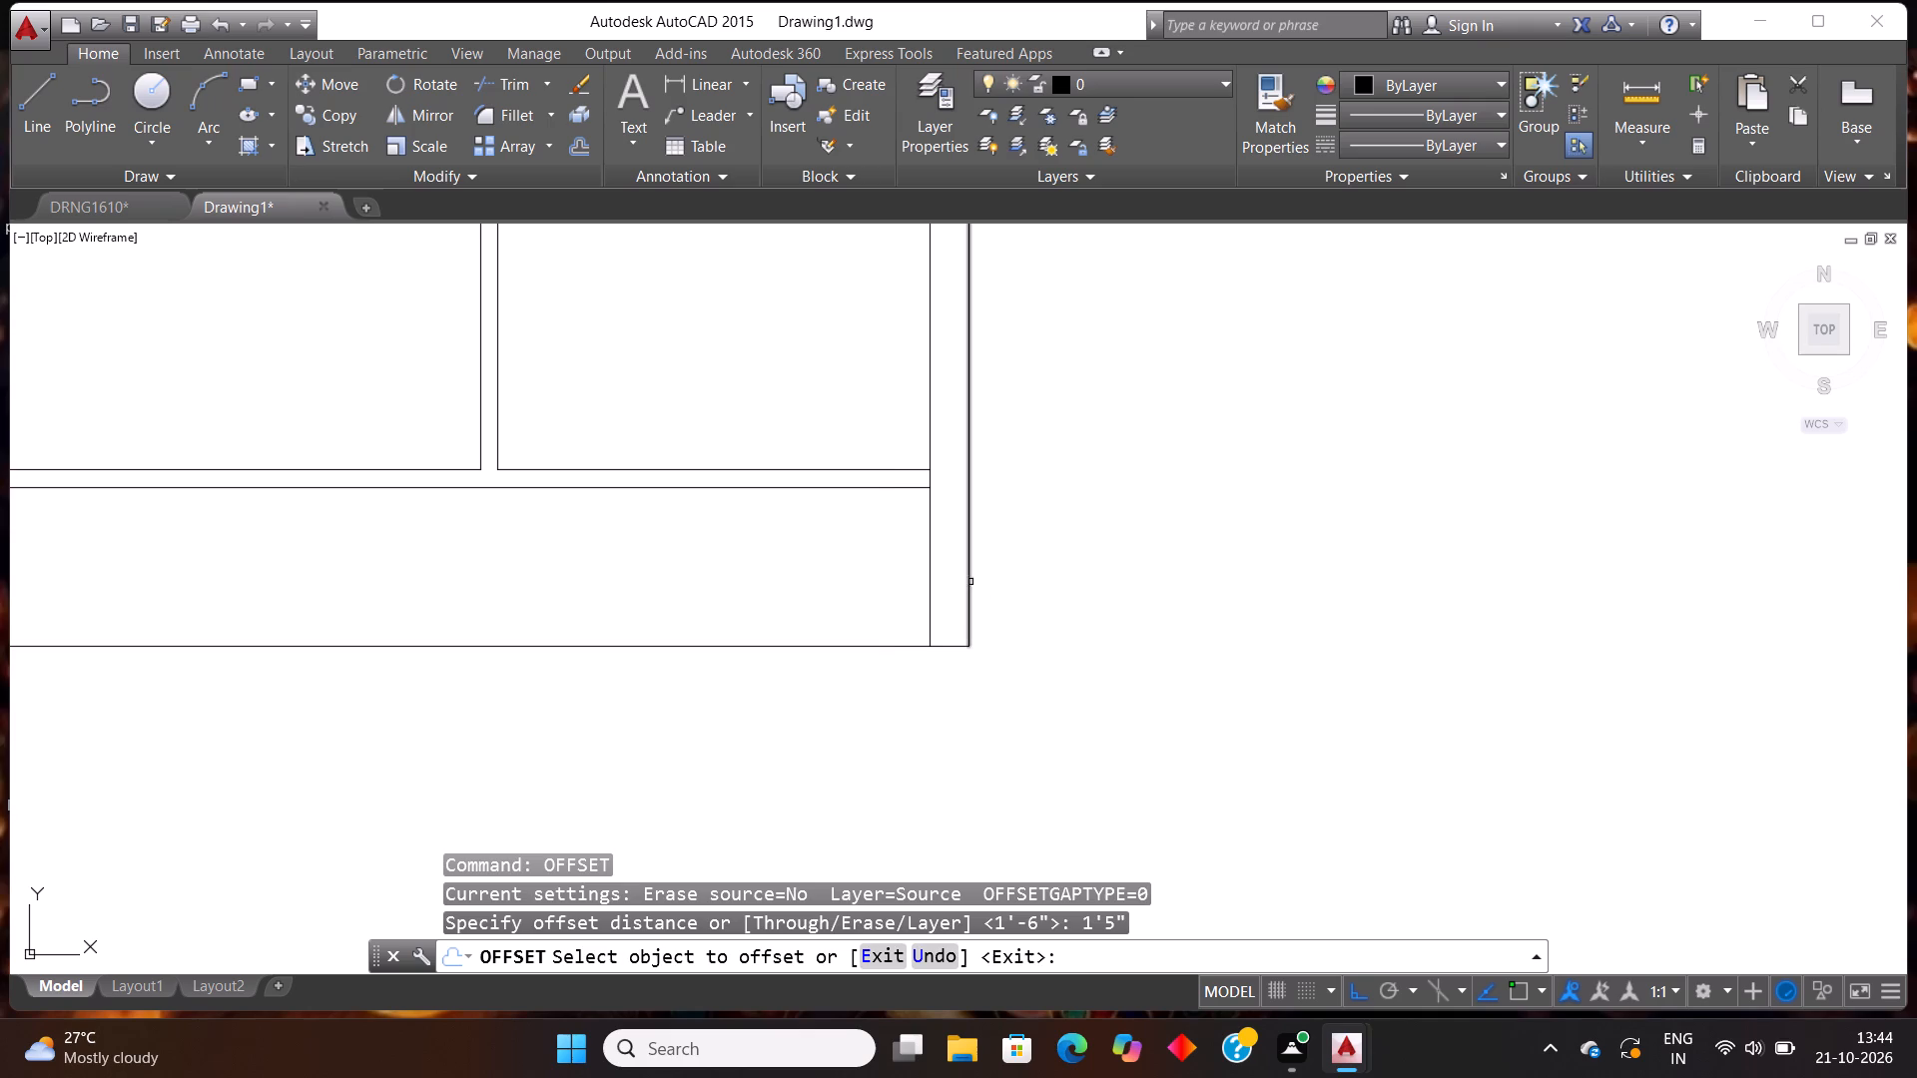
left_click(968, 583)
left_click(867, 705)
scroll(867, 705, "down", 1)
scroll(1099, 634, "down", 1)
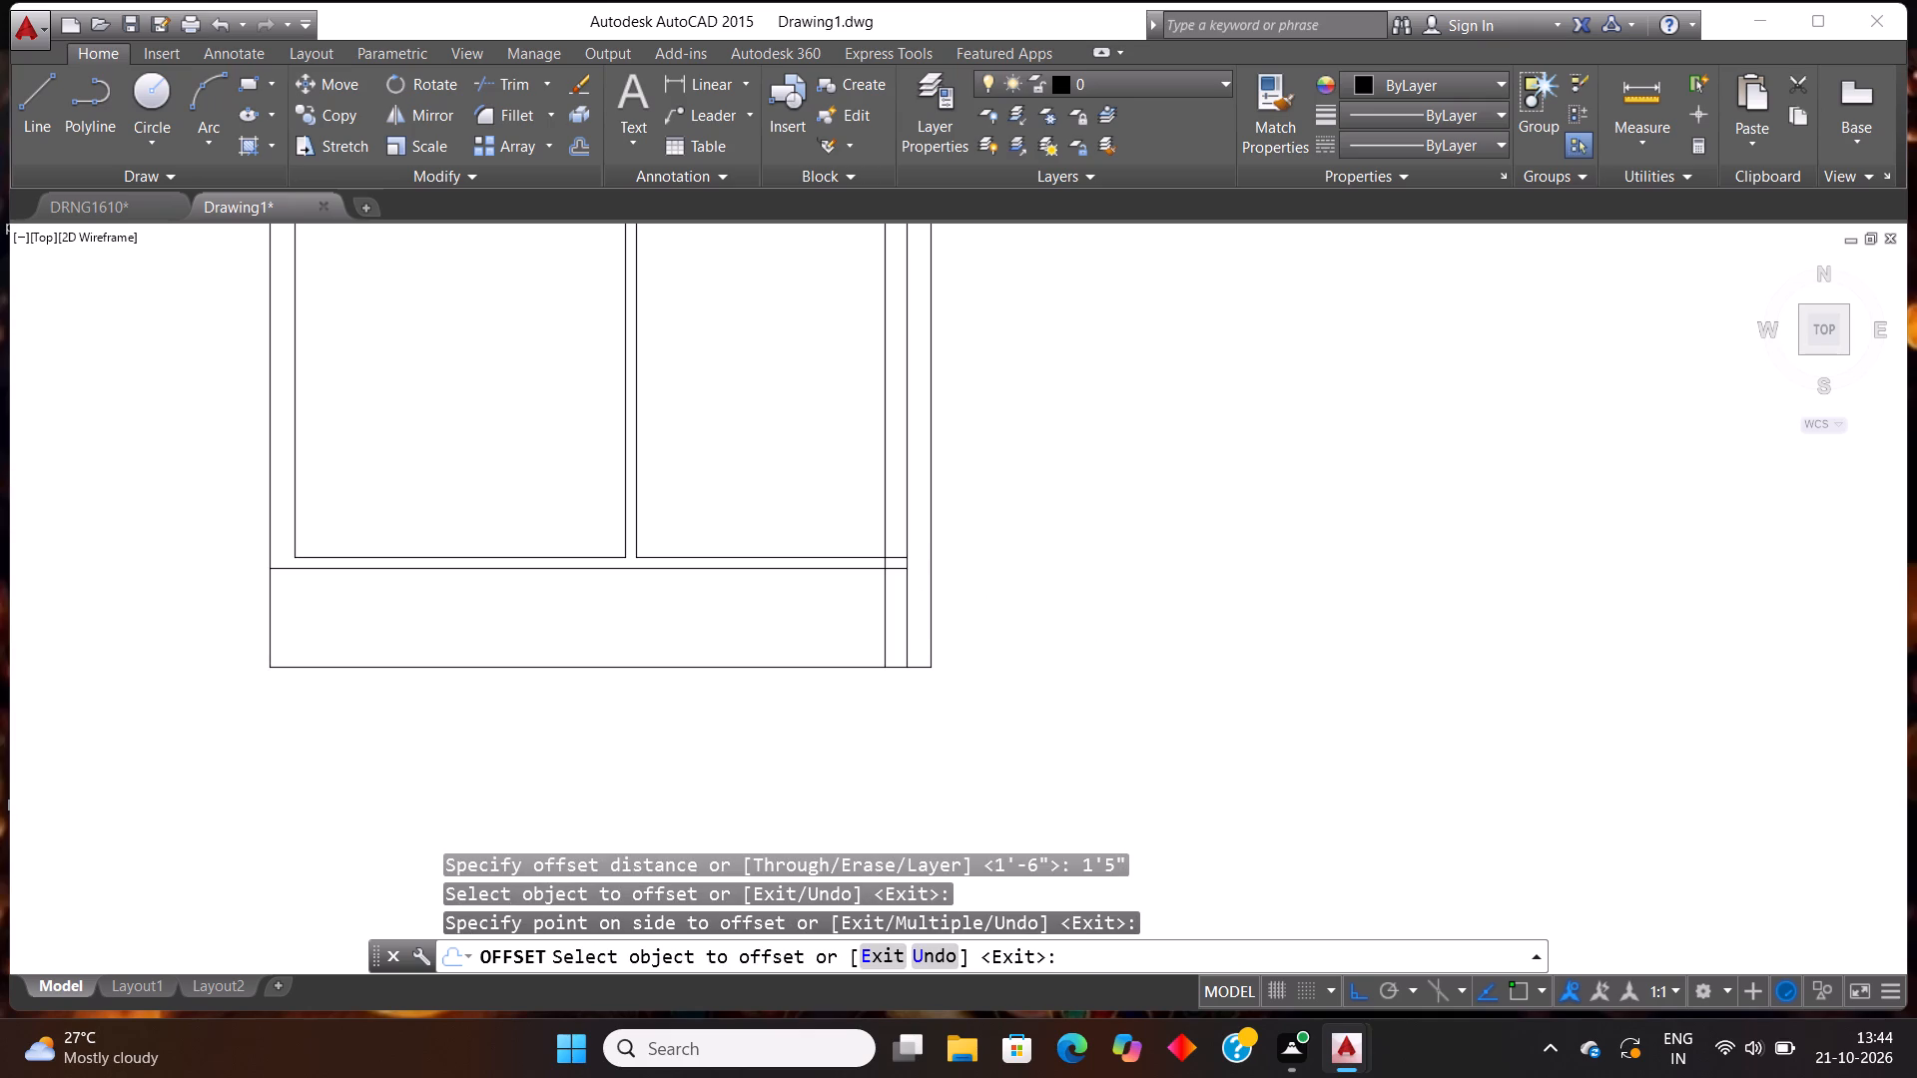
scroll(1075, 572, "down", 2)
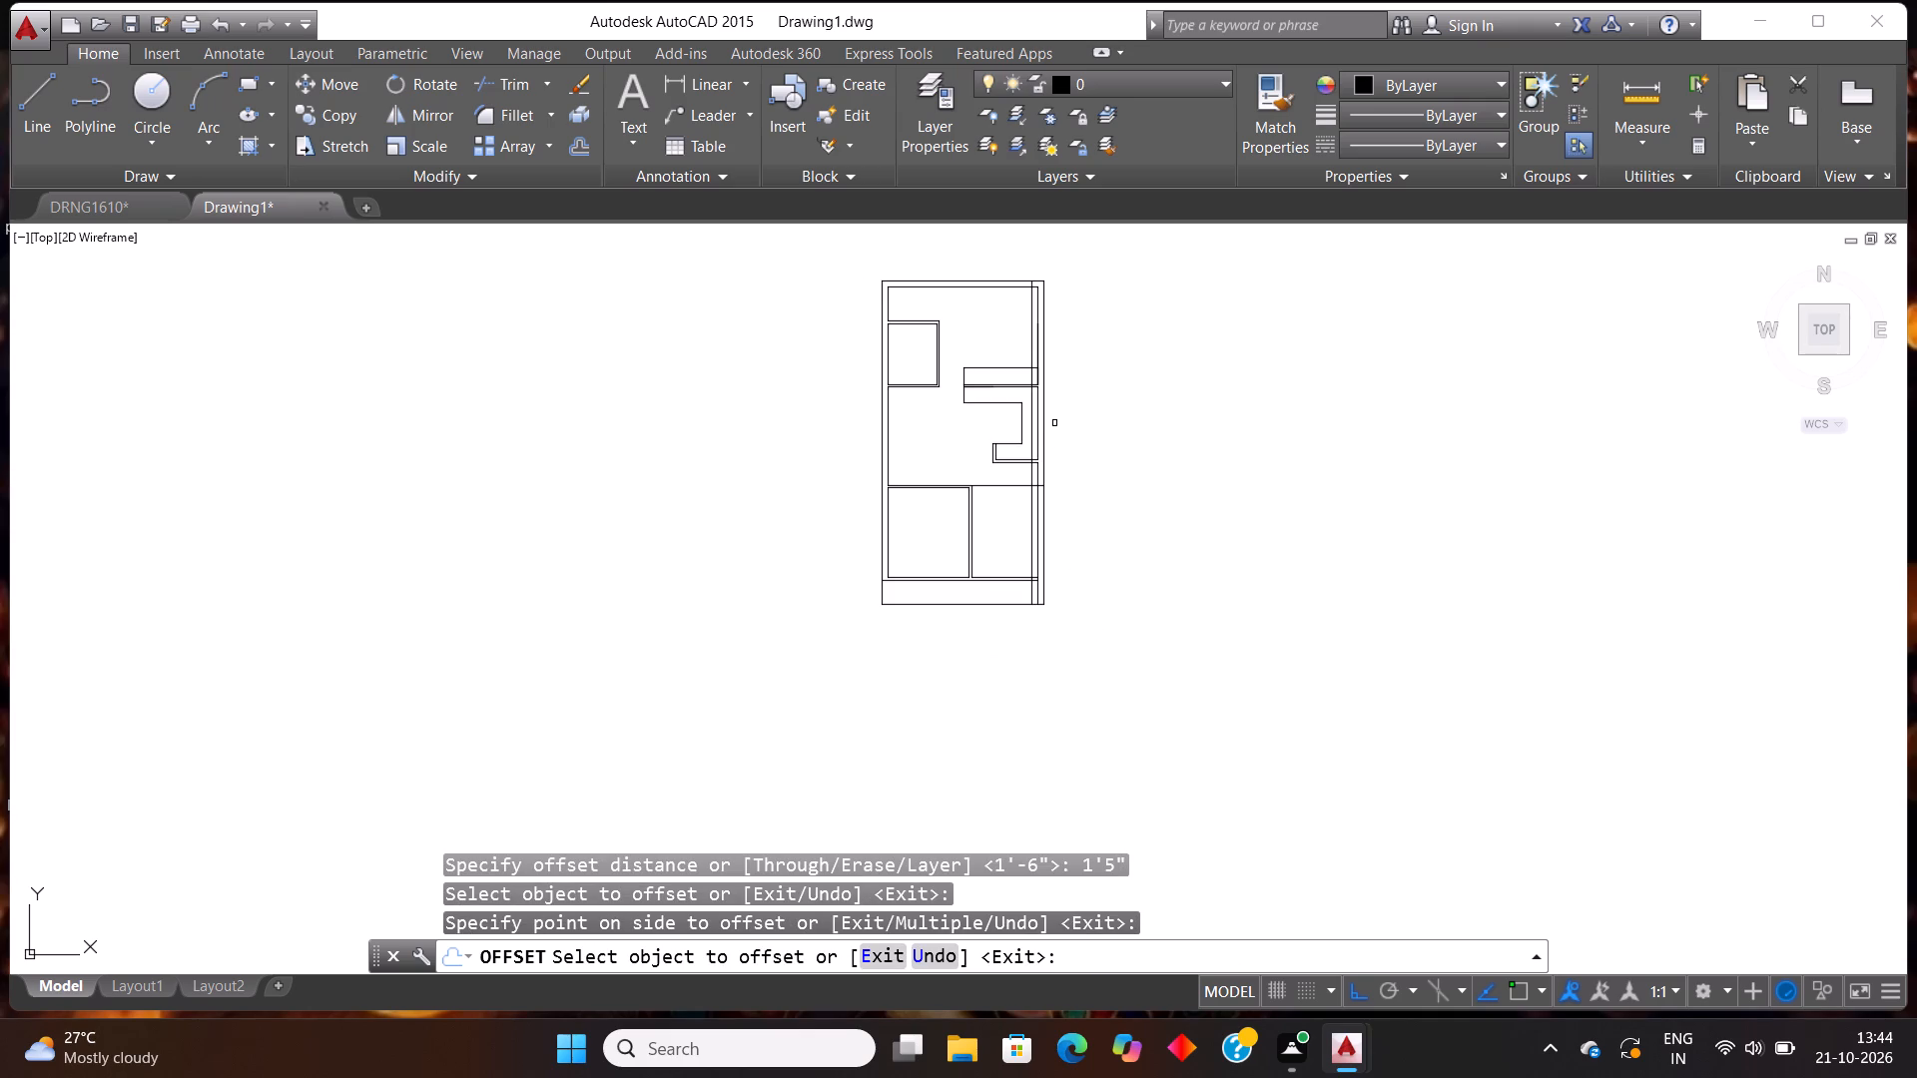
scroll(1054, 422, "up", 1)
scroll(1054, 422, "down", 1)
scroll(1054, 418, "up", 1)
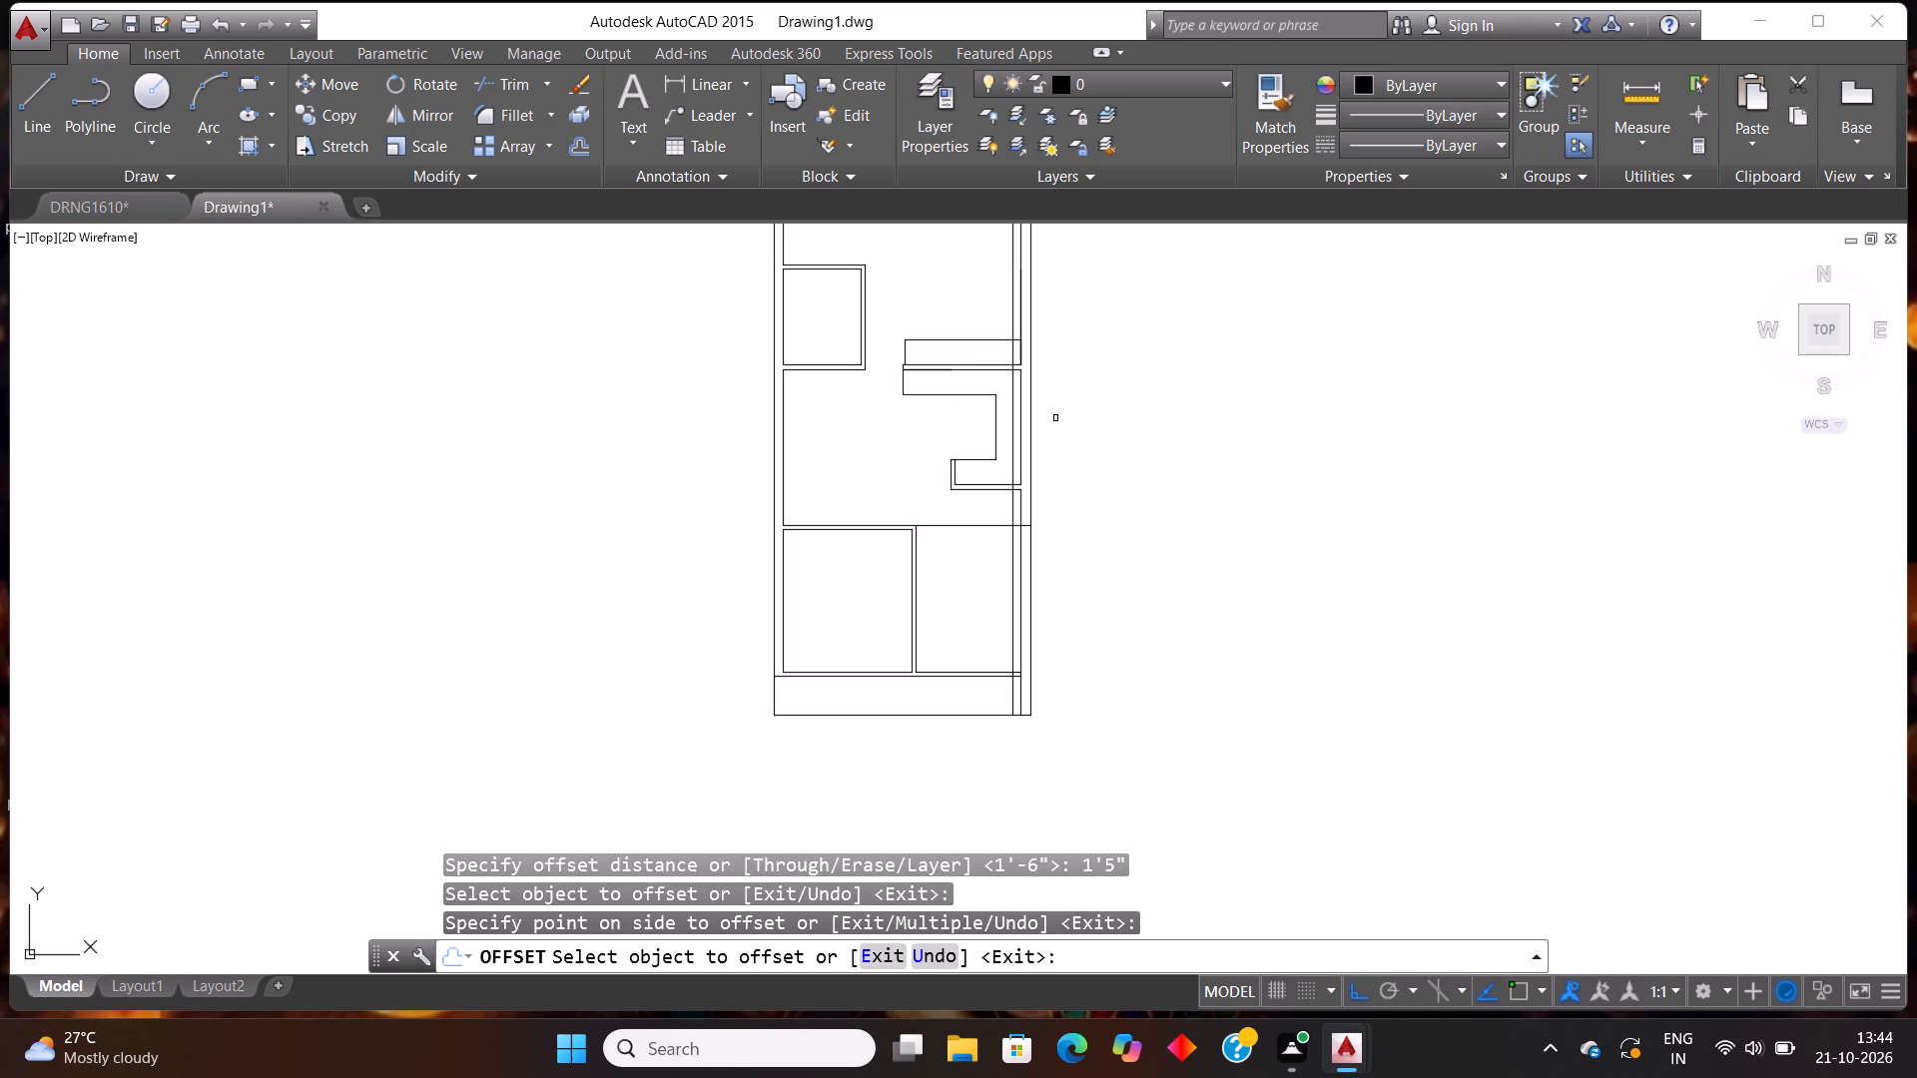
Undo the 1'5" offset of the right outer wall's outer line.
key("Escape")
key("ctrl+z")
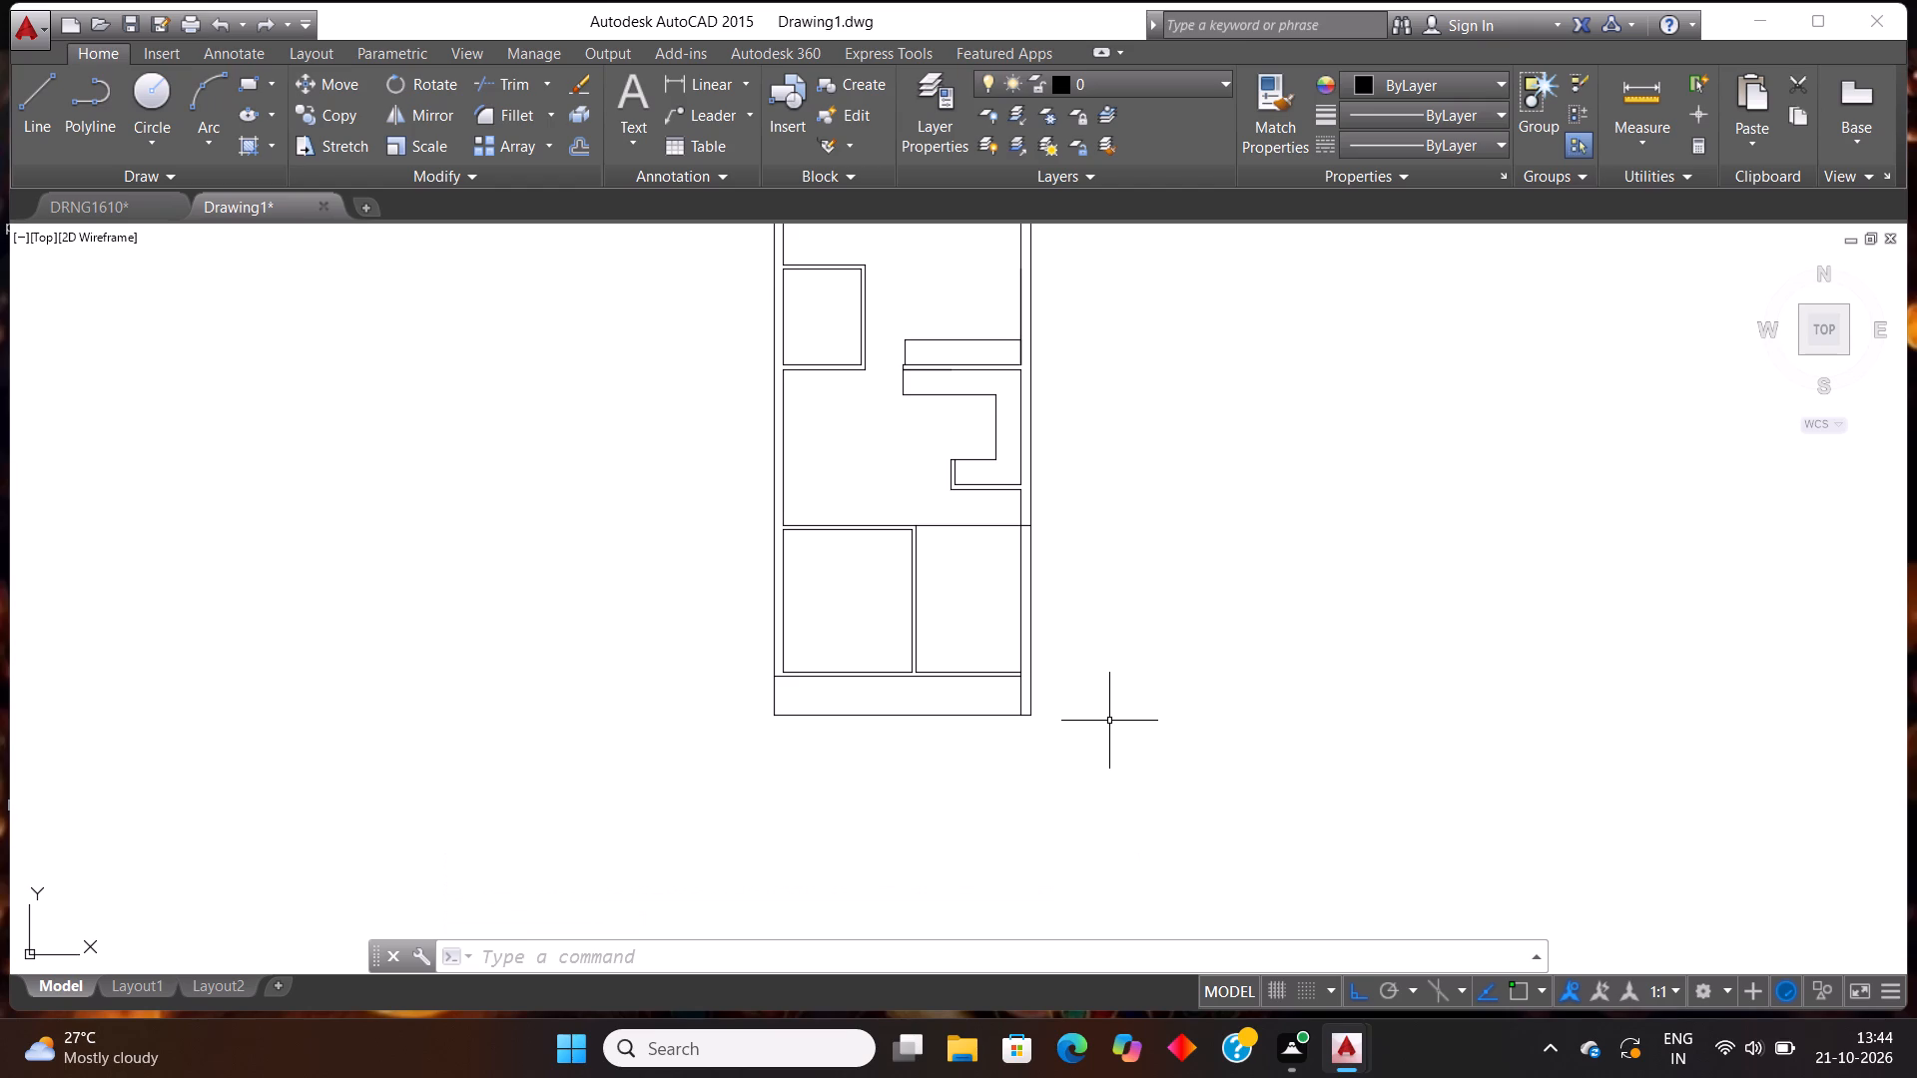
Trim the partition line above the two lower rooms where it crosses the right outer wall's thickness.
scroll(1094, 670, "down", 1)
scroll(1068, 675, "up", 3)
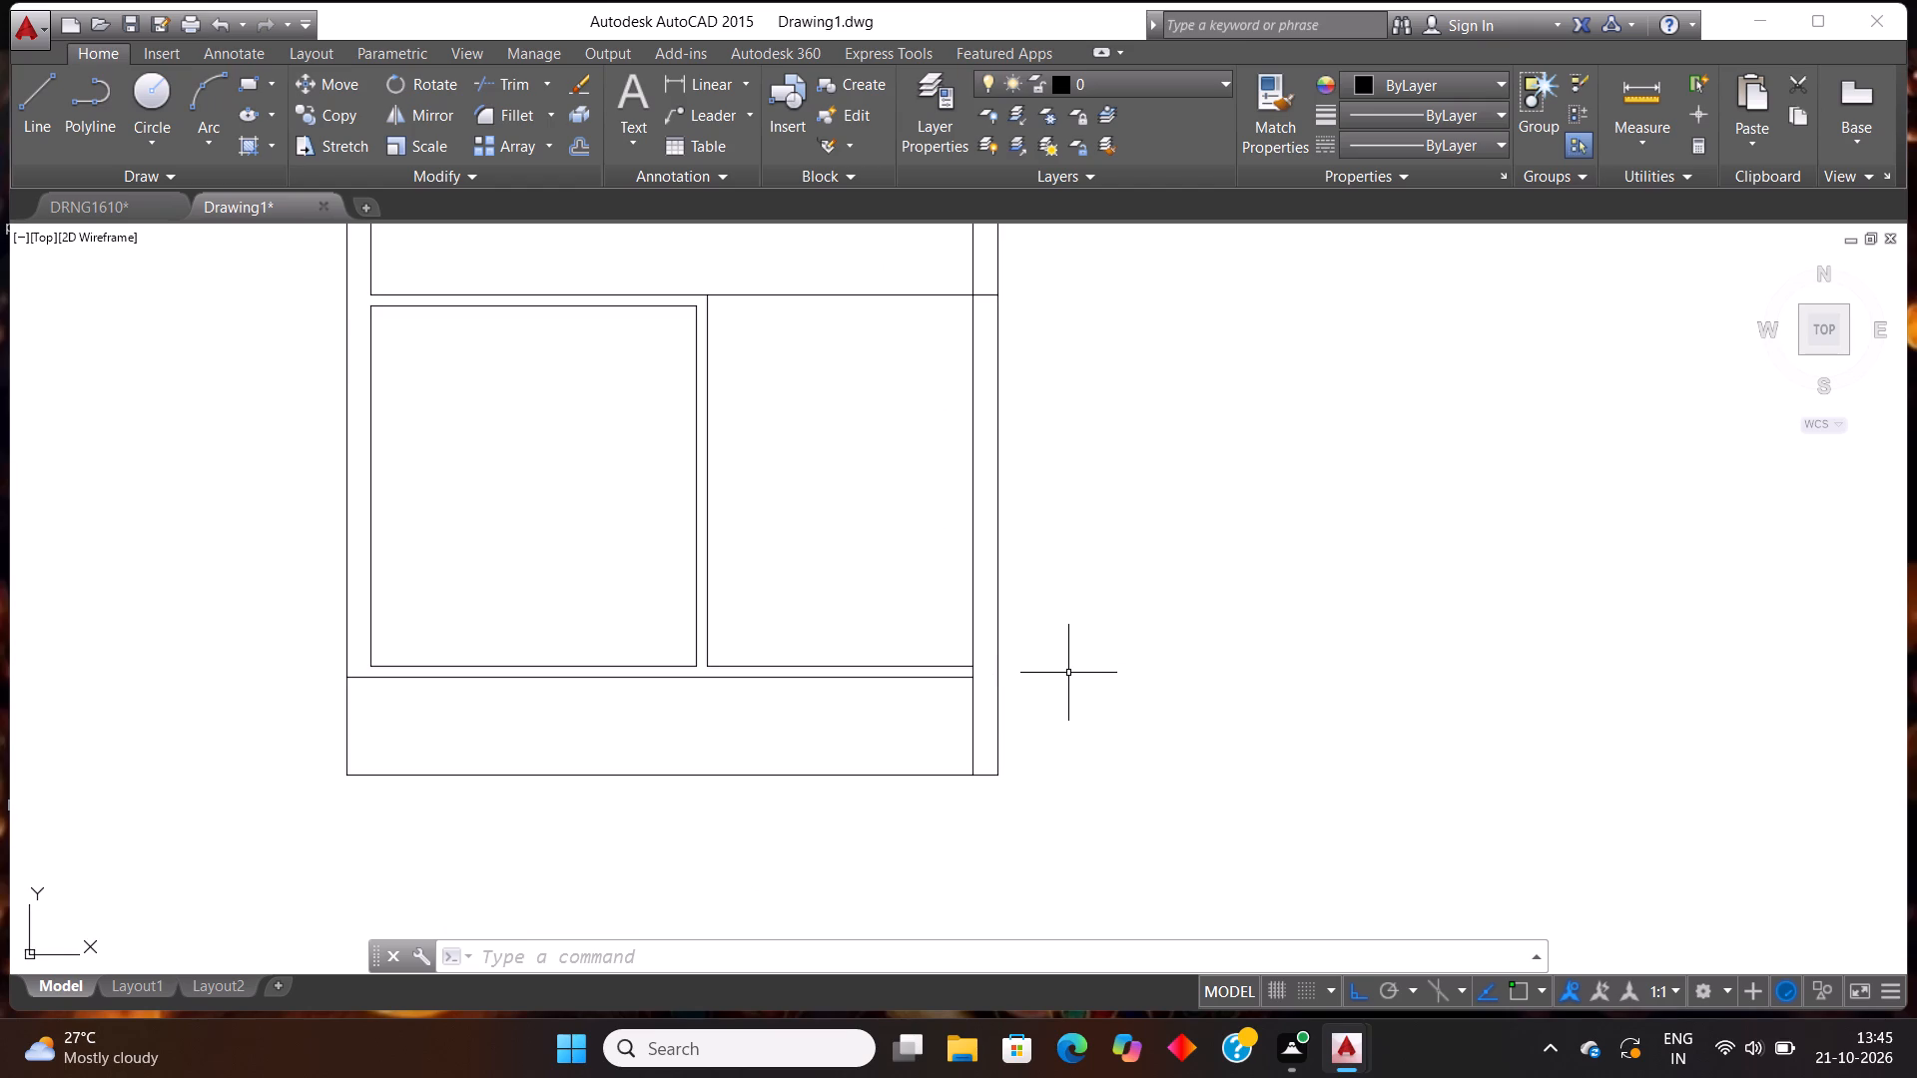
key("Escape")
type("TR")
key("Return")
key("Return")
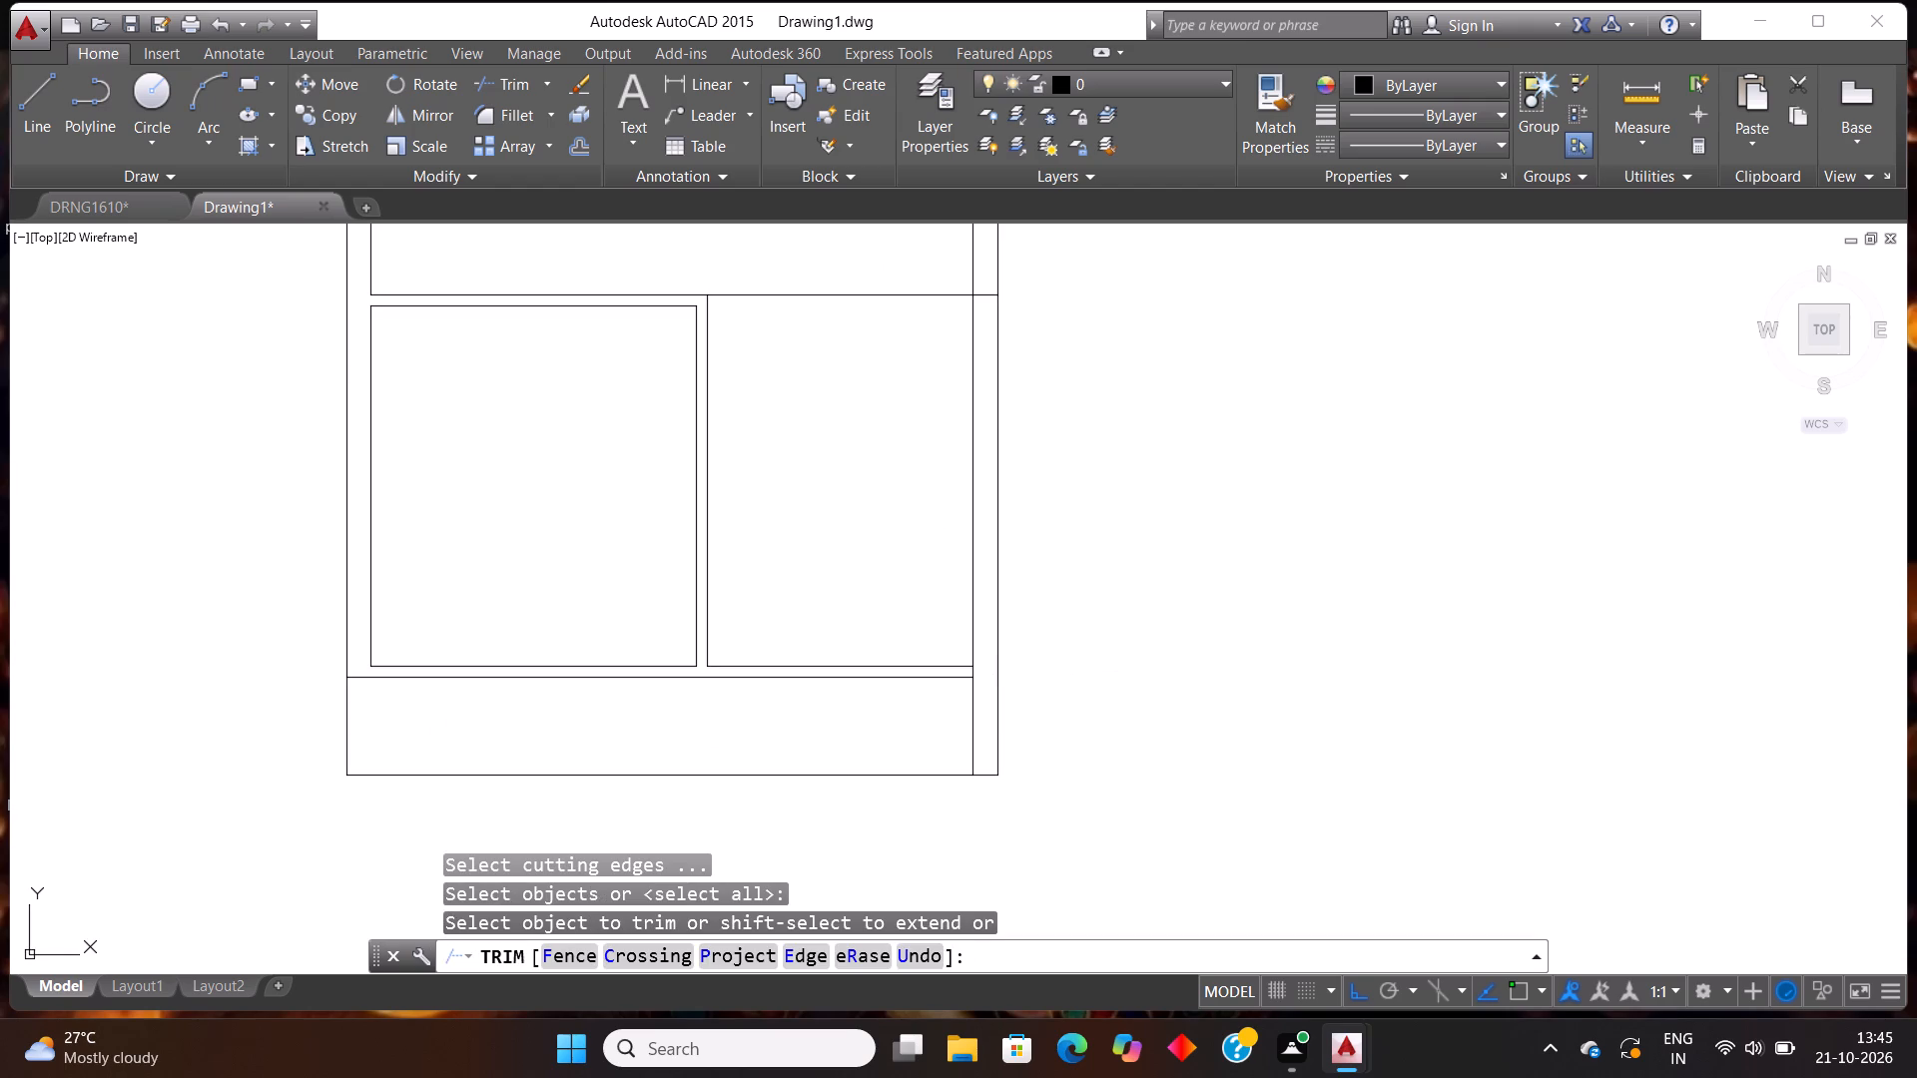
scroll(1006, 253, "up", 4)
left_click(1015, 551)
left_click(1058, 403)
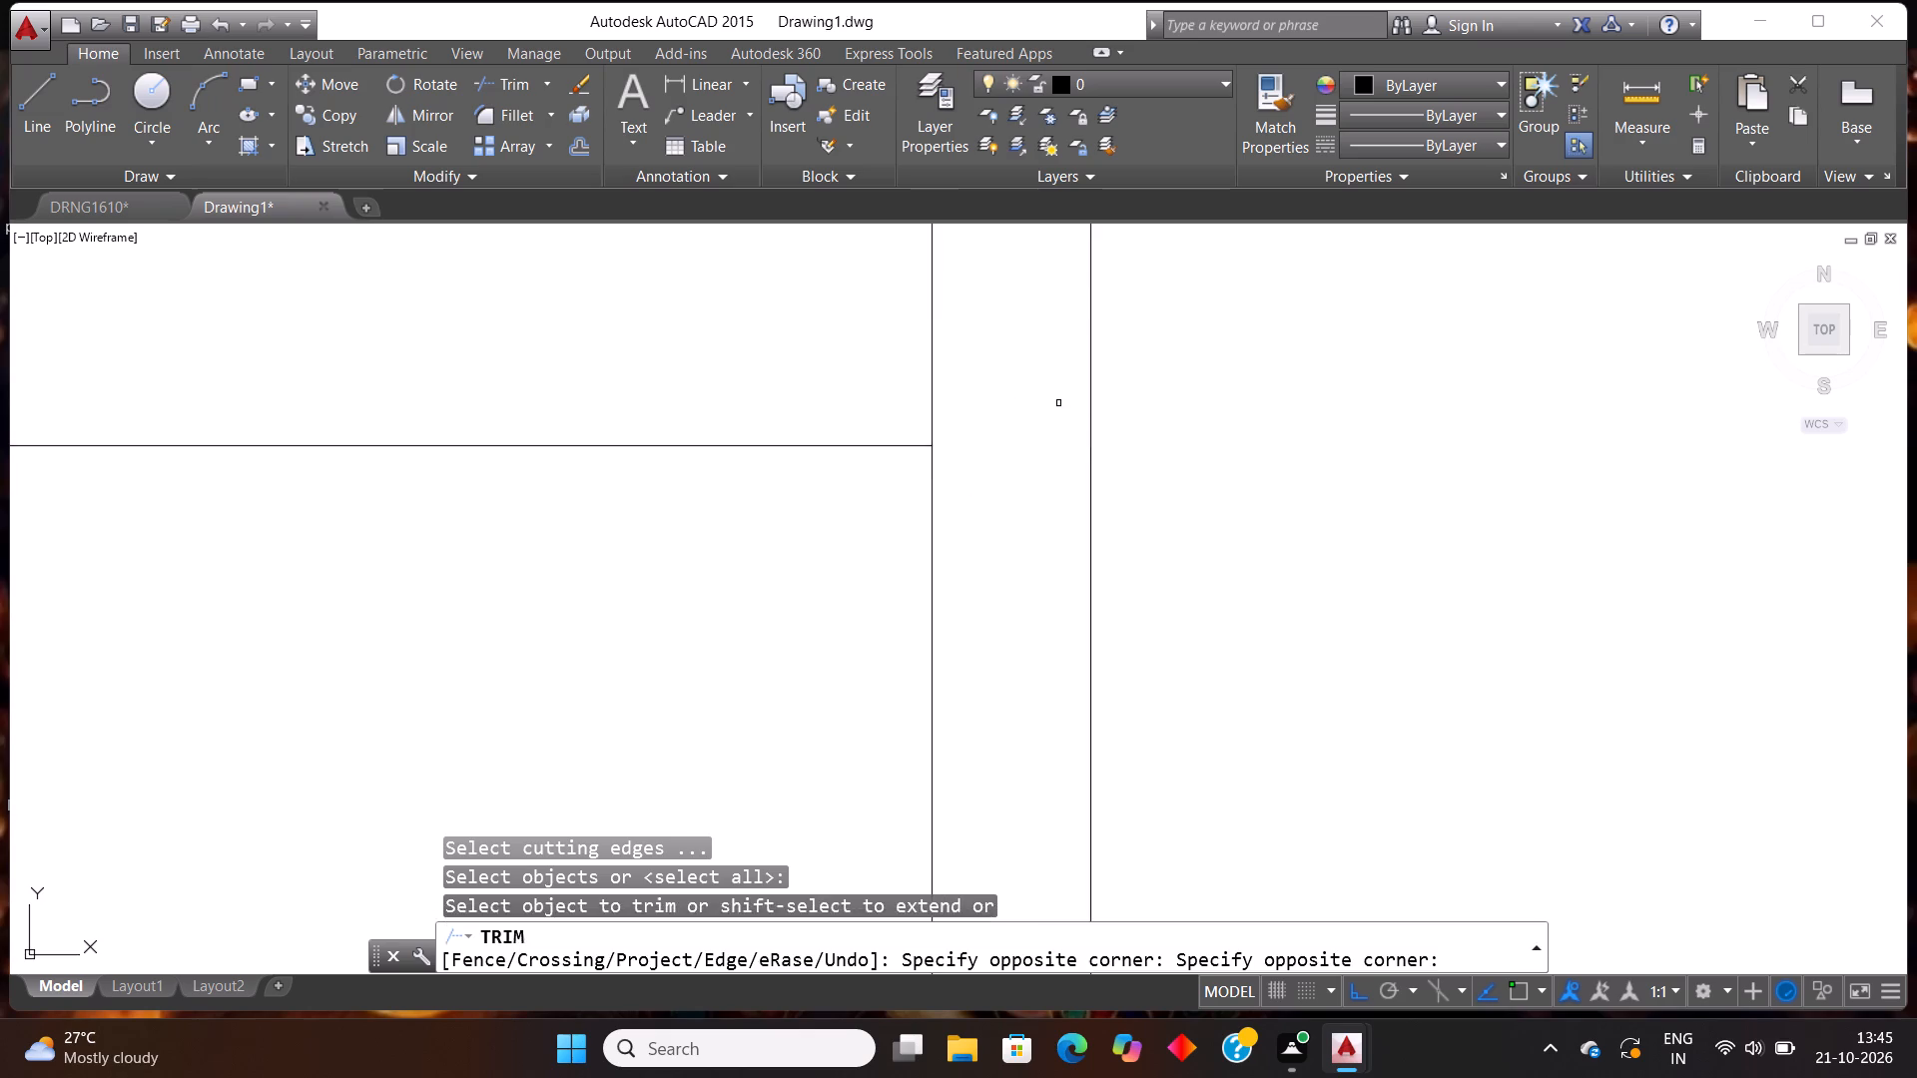
Examine the two lower rooms, the bottom strip and the right outer wall's junctions.
scroll(1042, 418, "down", 7)
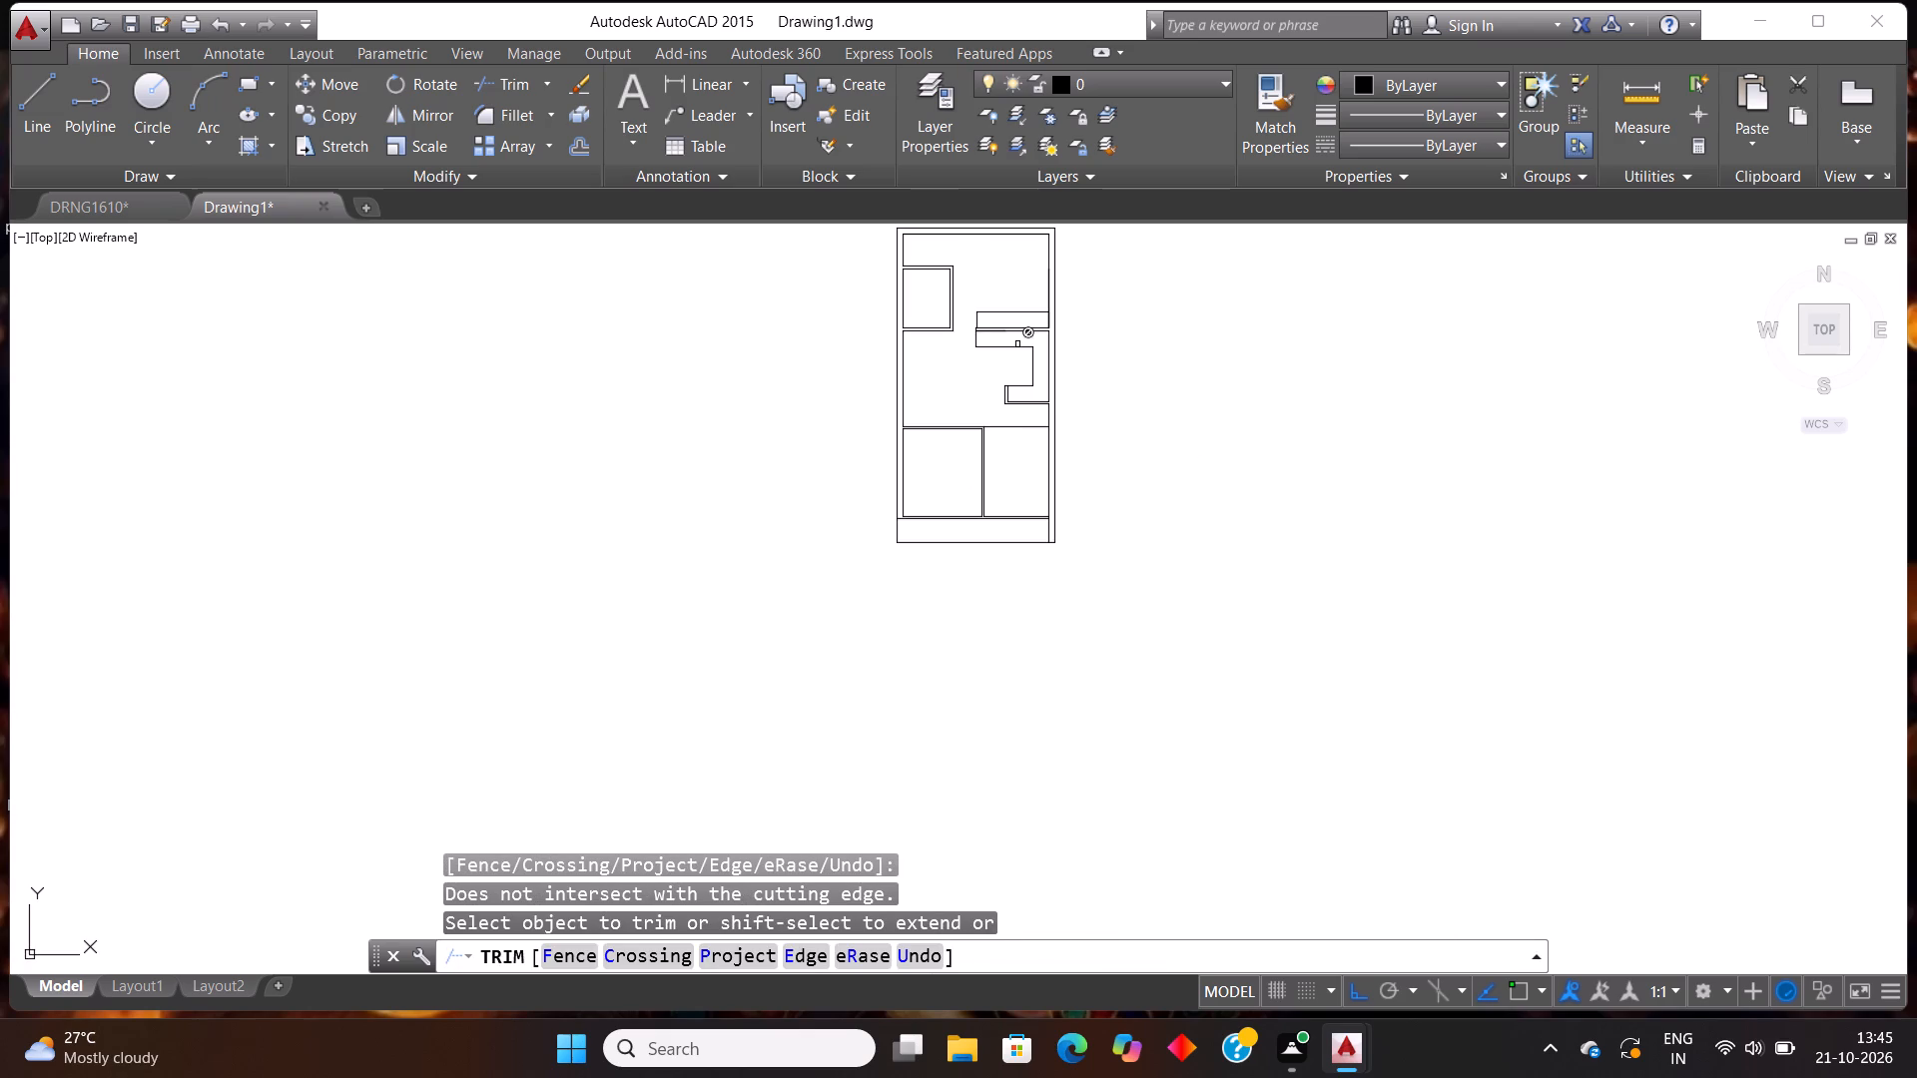
scroll(1055, 404, "up", 1)
scroll(1034, 490, "up", 1)
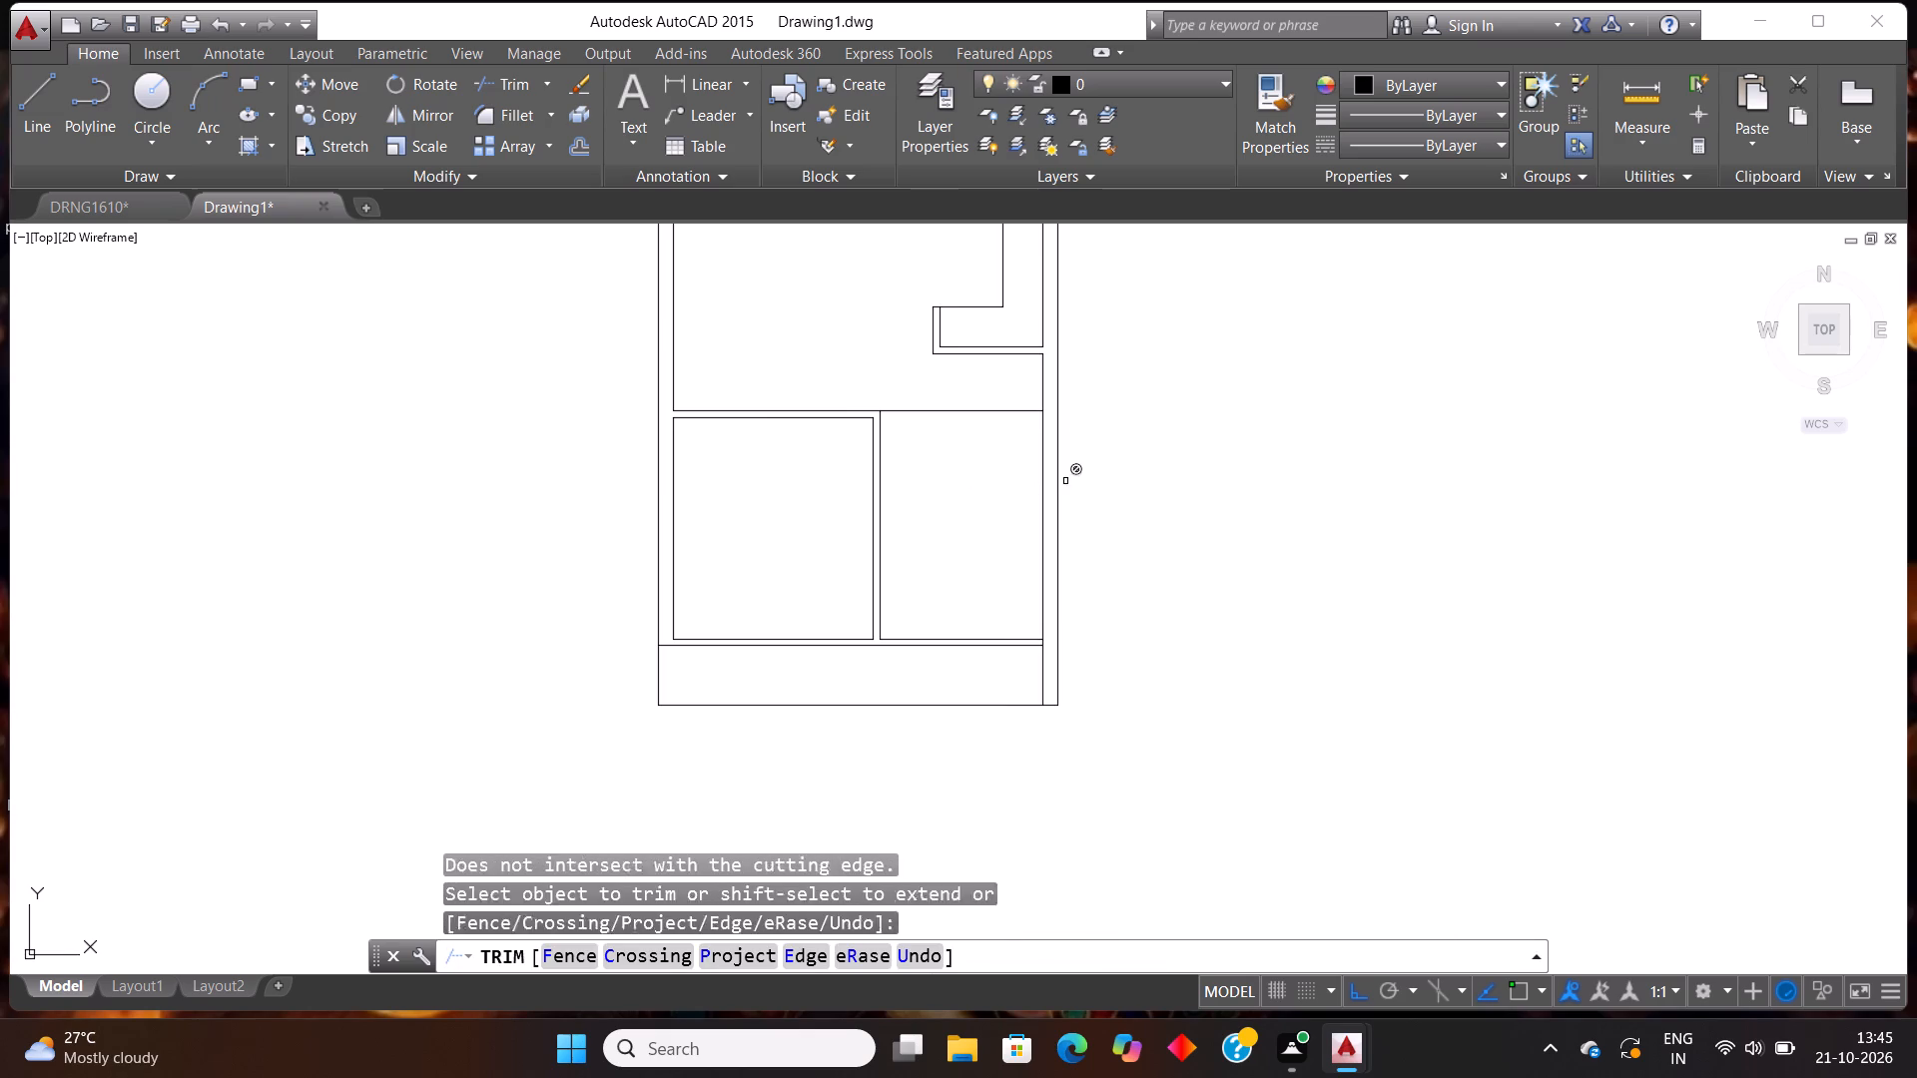
scroll(1104, 467, "down", 1)
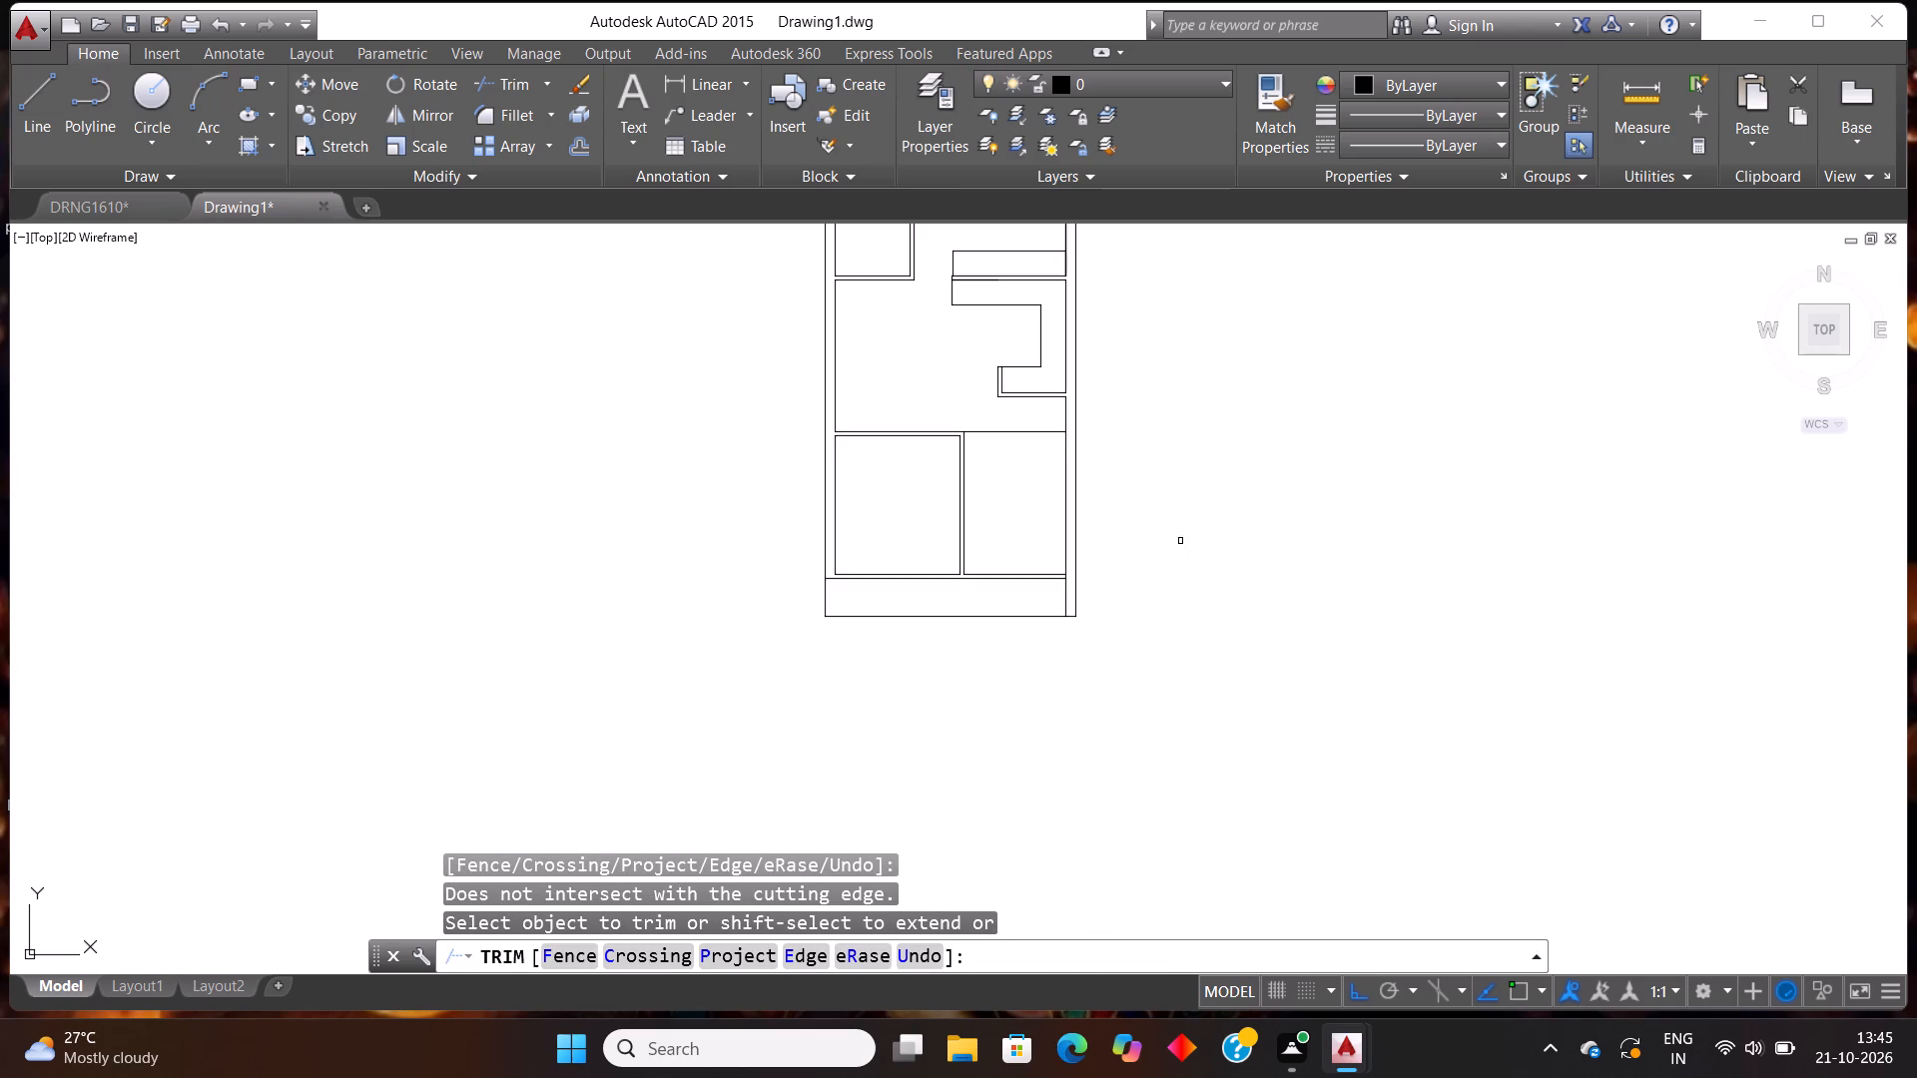
scroll(1154, 608, "up", 1)
scroll(1154, 606, "down", 1)
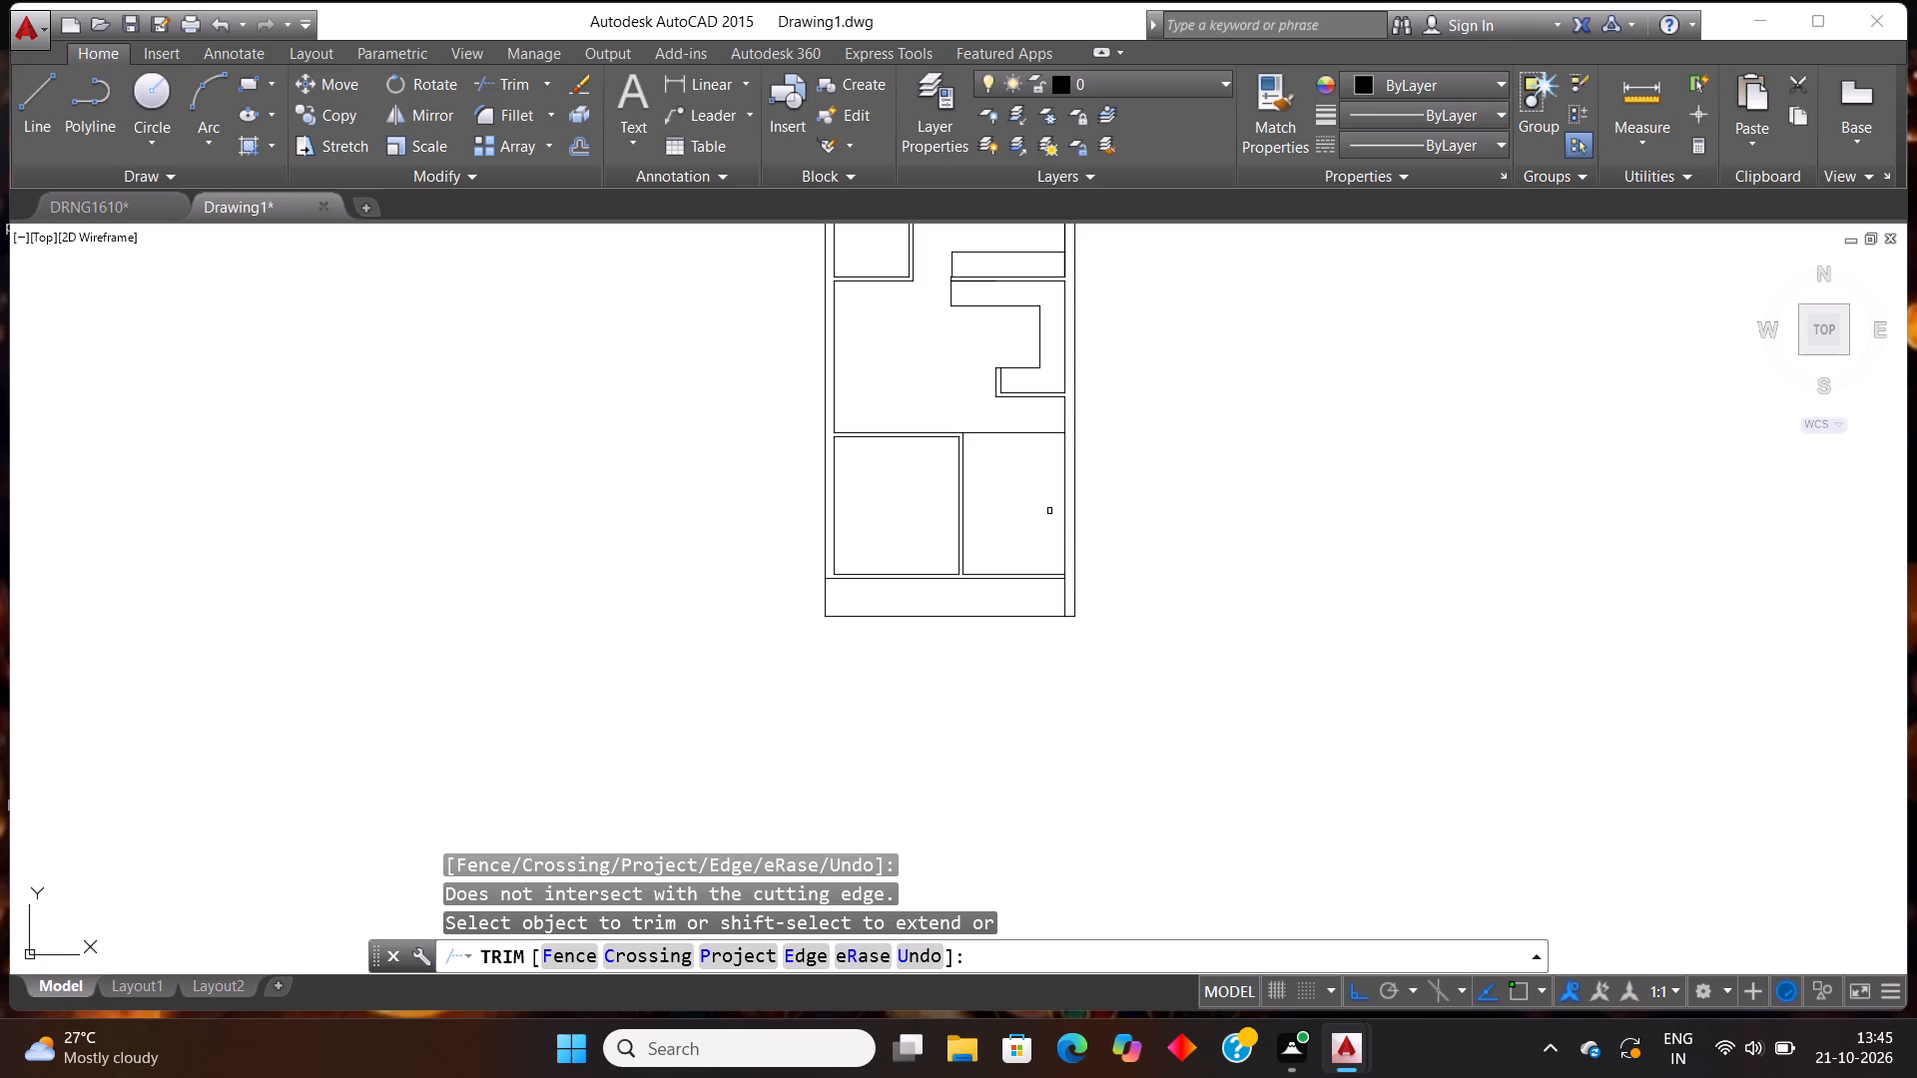
scroll(1049, 511, "down", 1)
scroll(1050, 501, "up", 1)
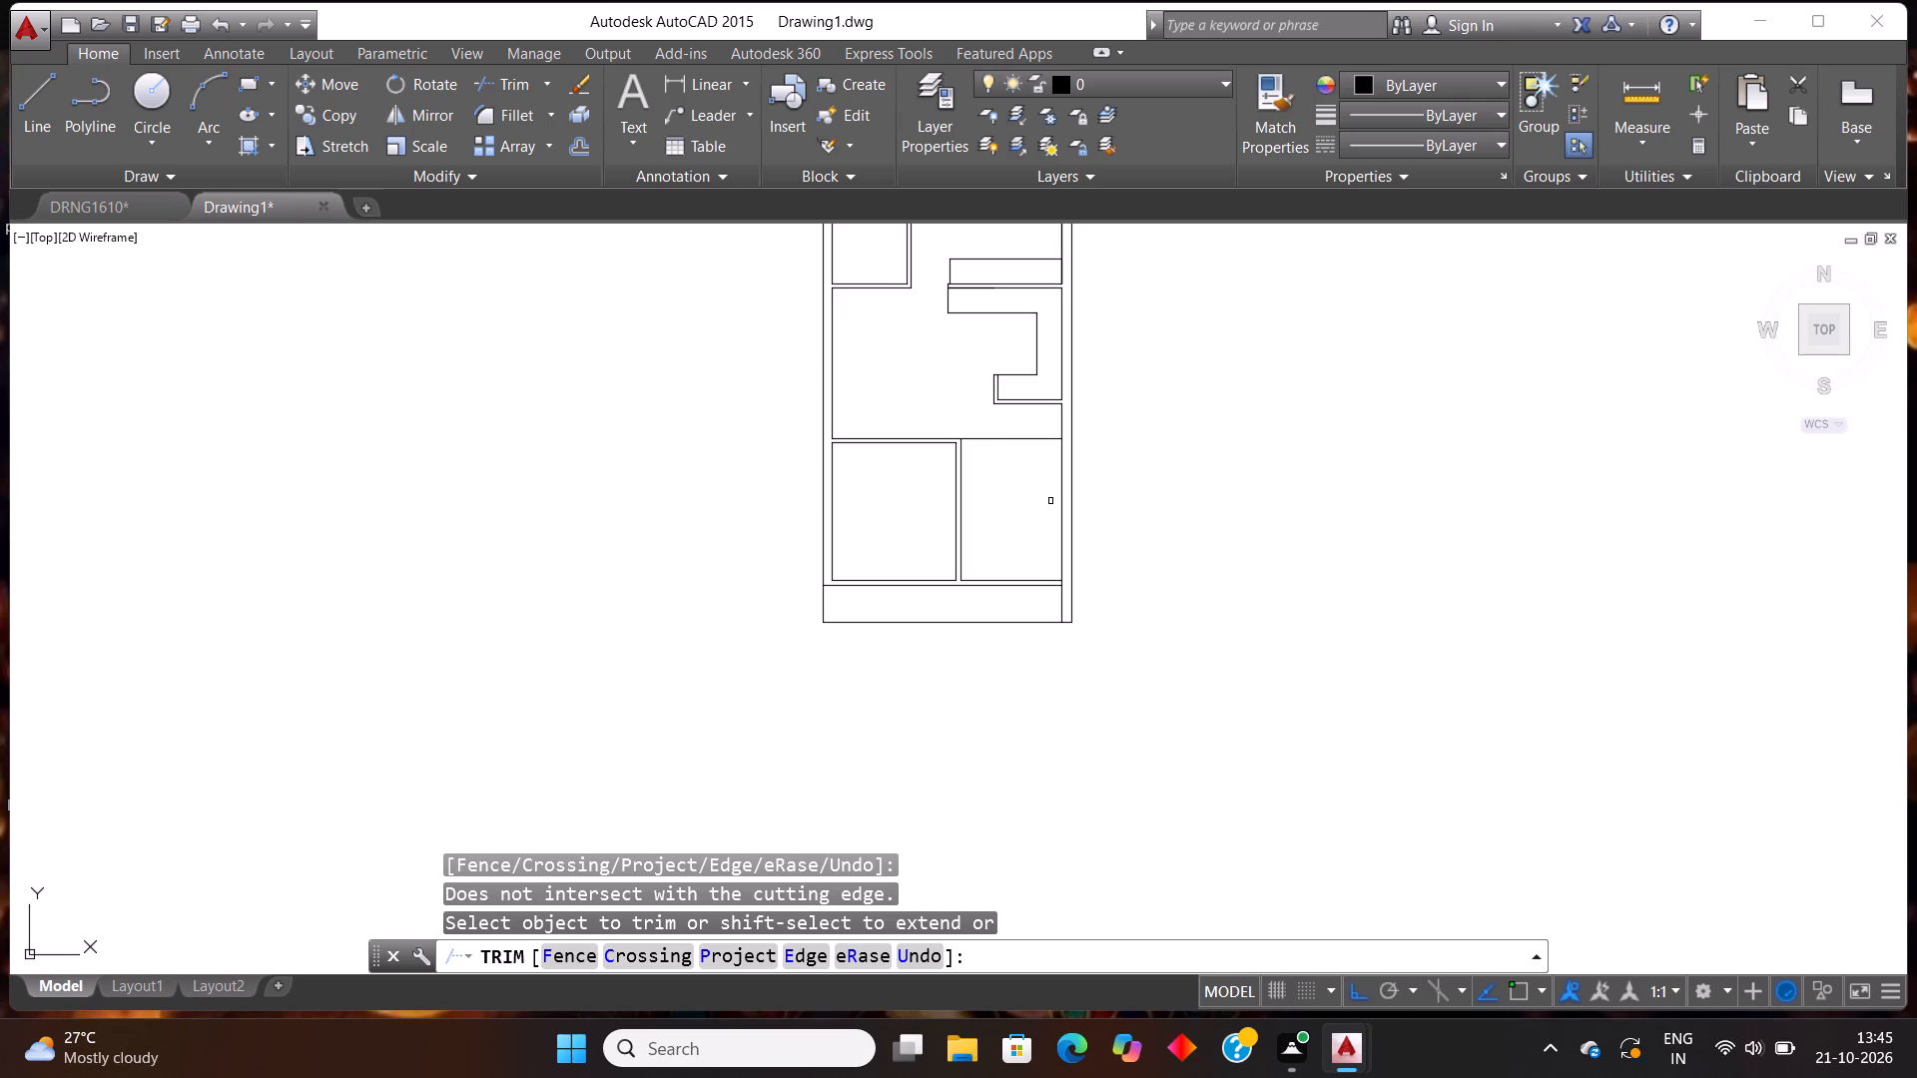
scroll(1050, 501, "up", 1)
key("Escape")
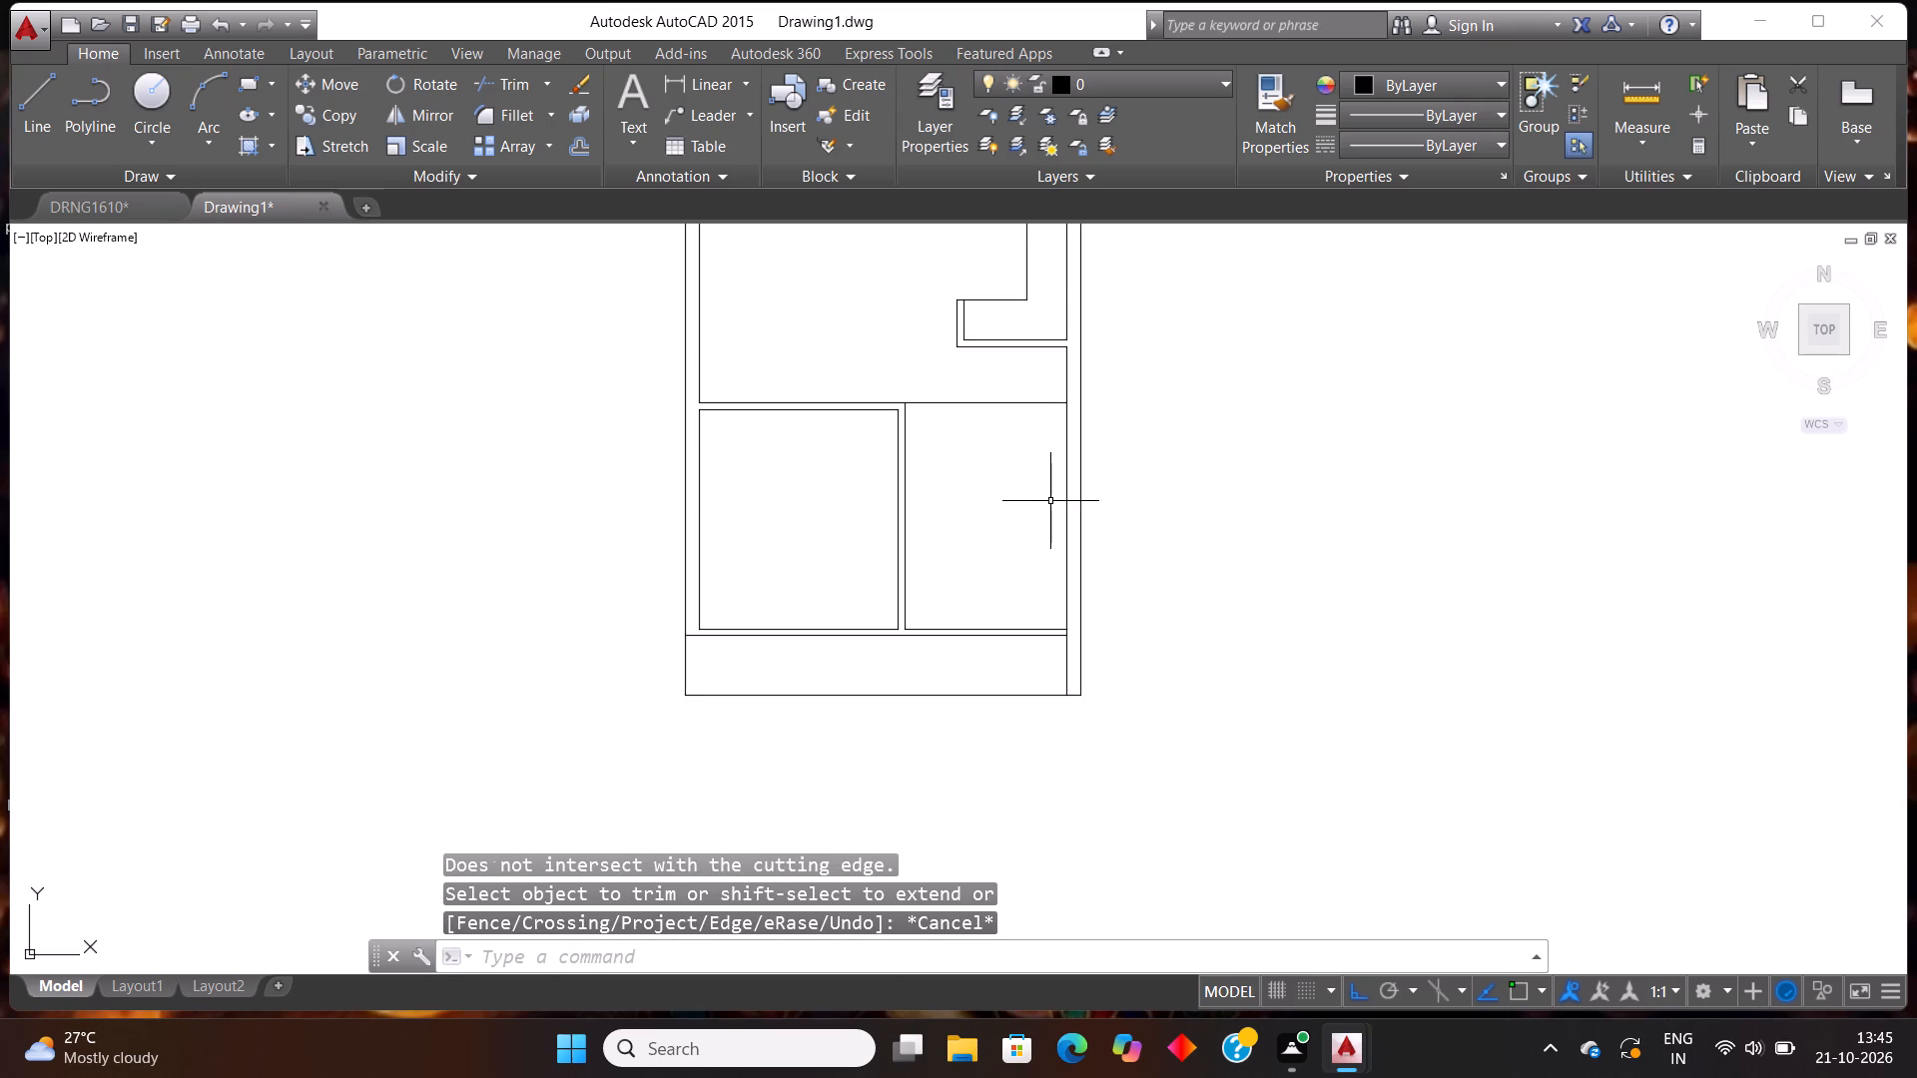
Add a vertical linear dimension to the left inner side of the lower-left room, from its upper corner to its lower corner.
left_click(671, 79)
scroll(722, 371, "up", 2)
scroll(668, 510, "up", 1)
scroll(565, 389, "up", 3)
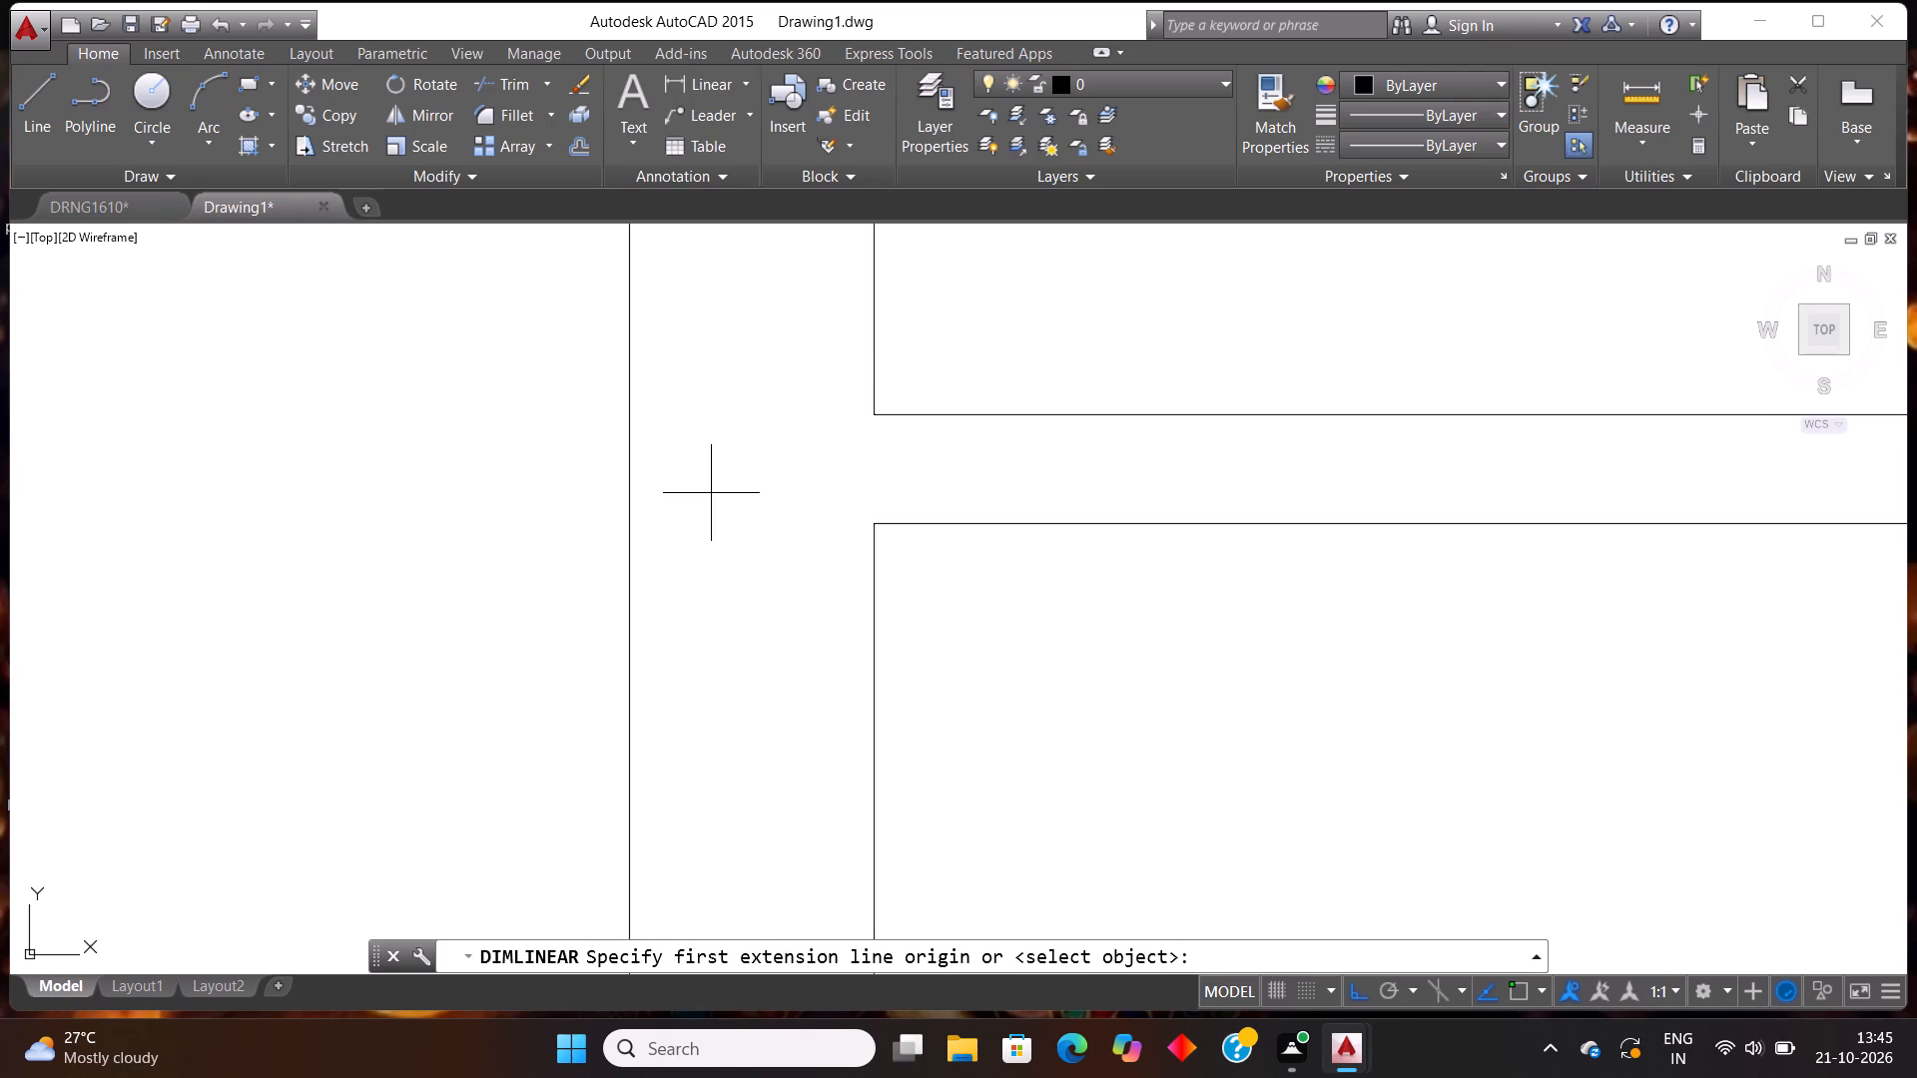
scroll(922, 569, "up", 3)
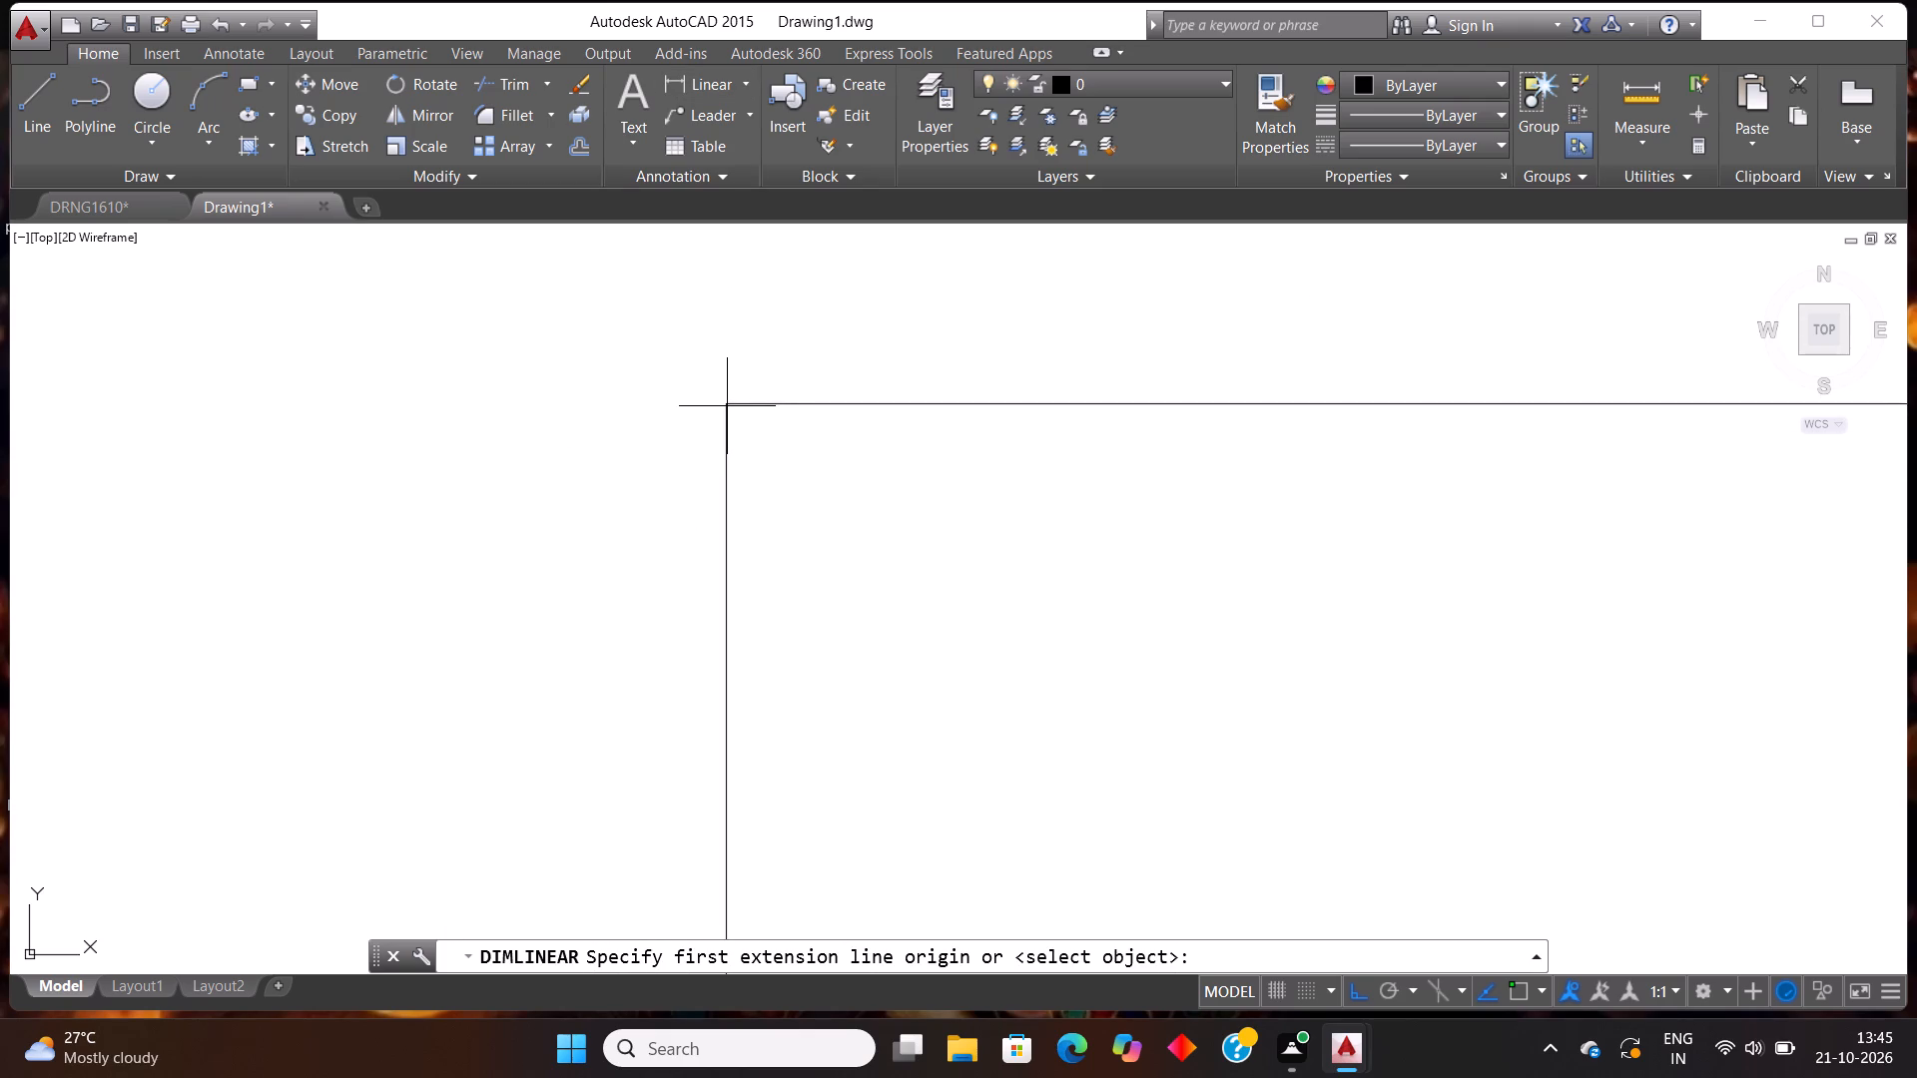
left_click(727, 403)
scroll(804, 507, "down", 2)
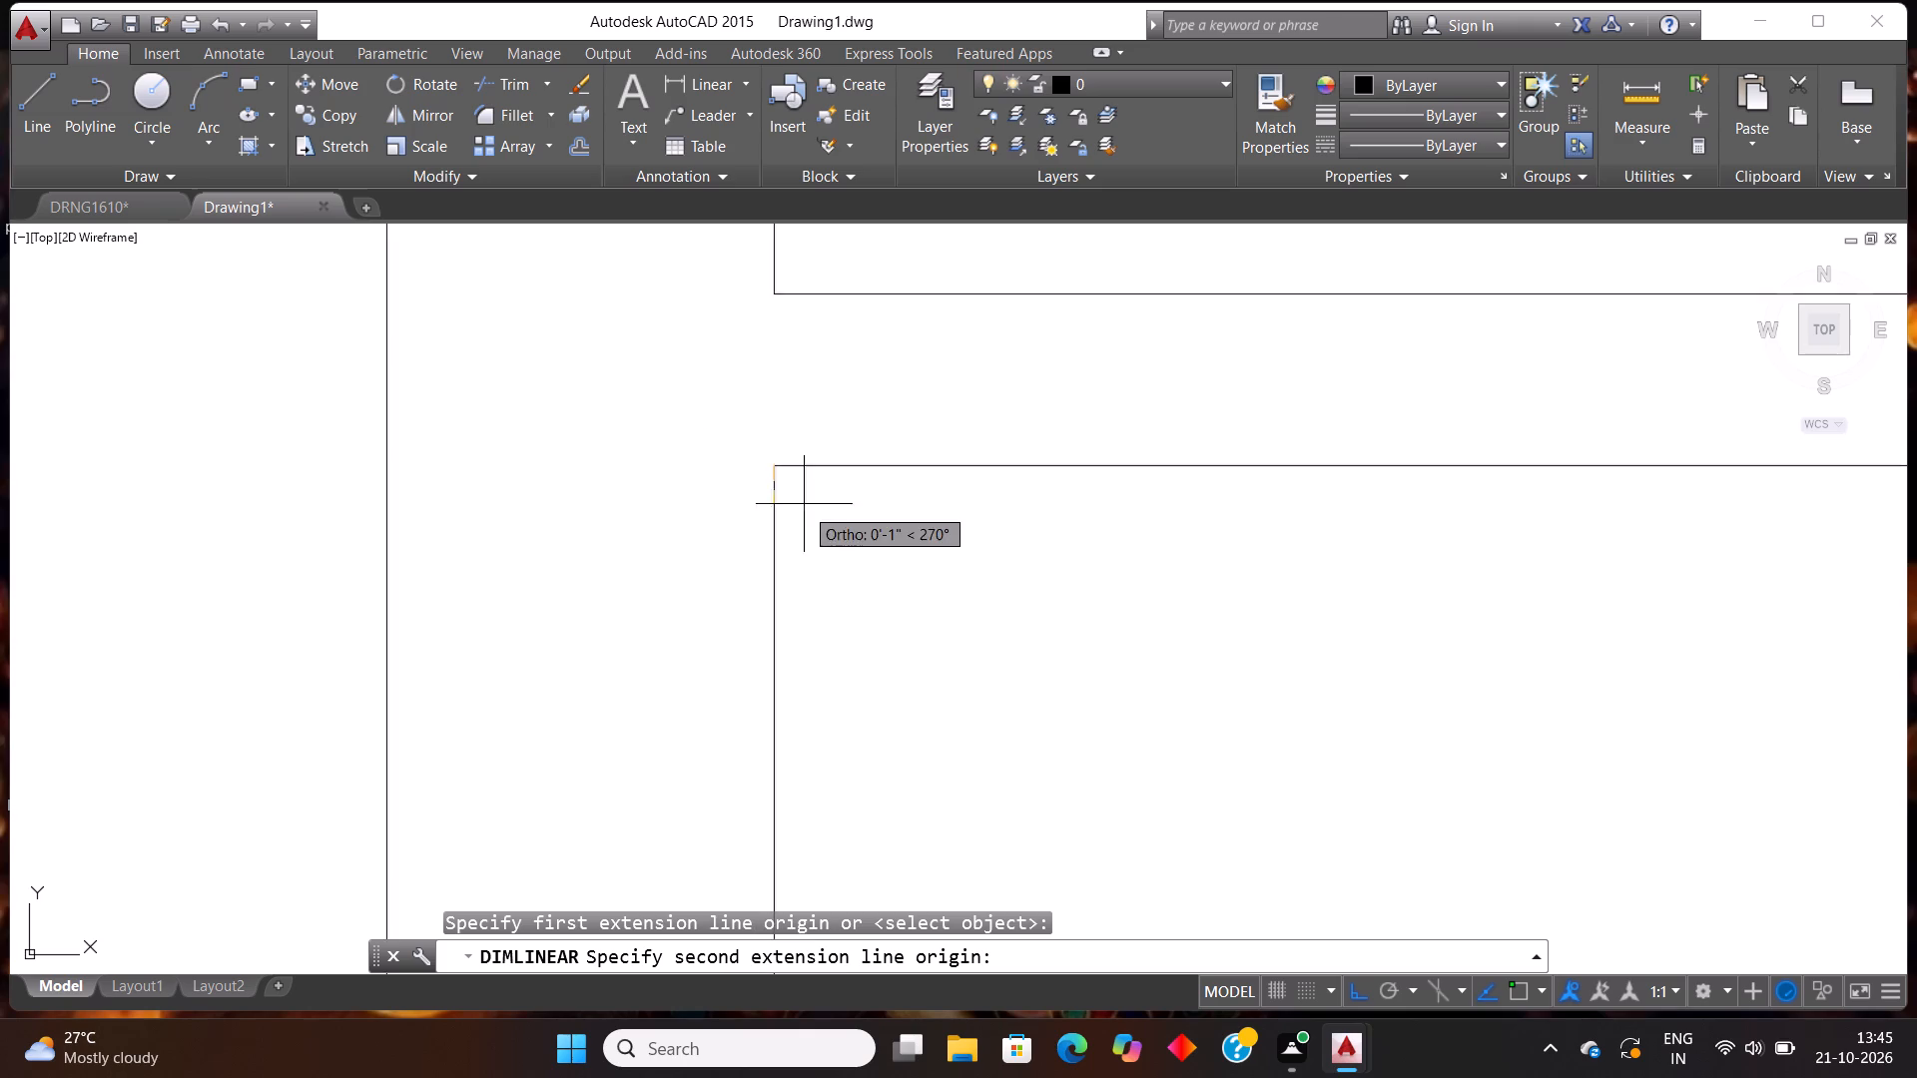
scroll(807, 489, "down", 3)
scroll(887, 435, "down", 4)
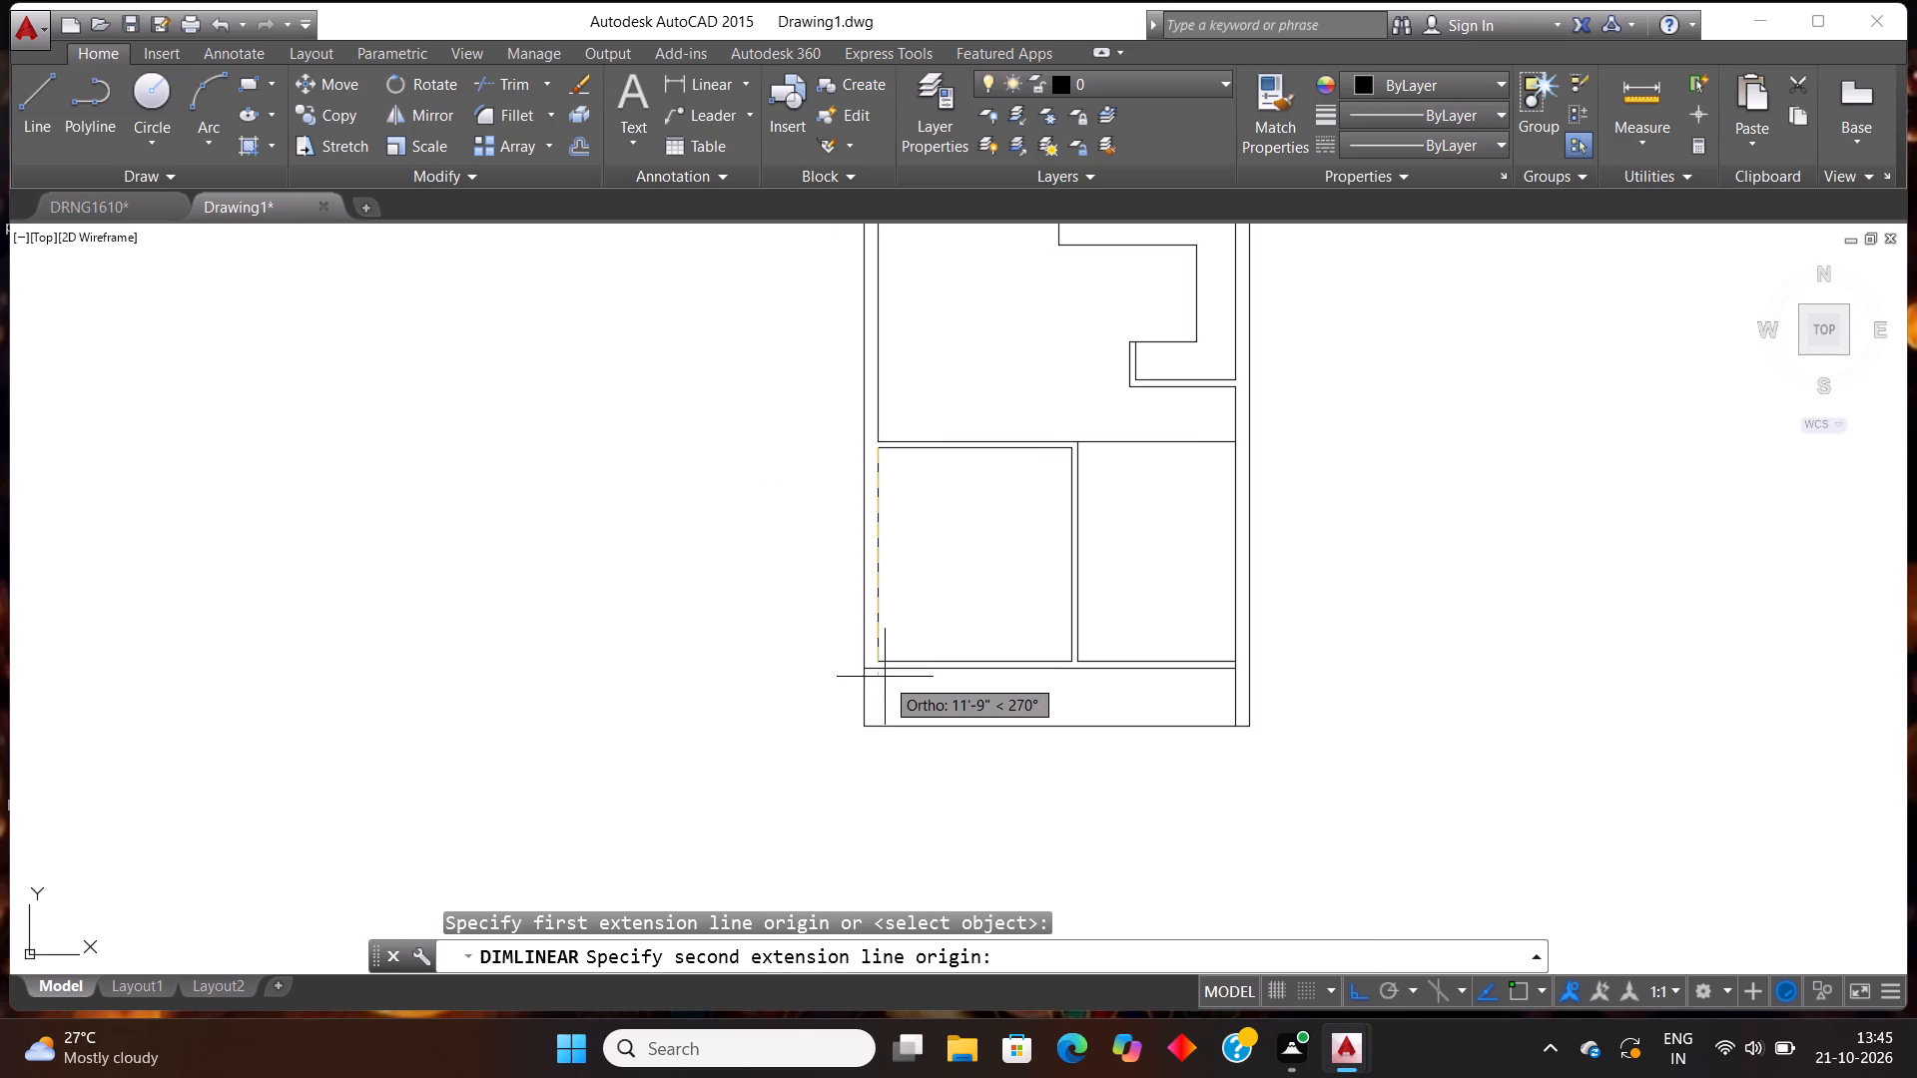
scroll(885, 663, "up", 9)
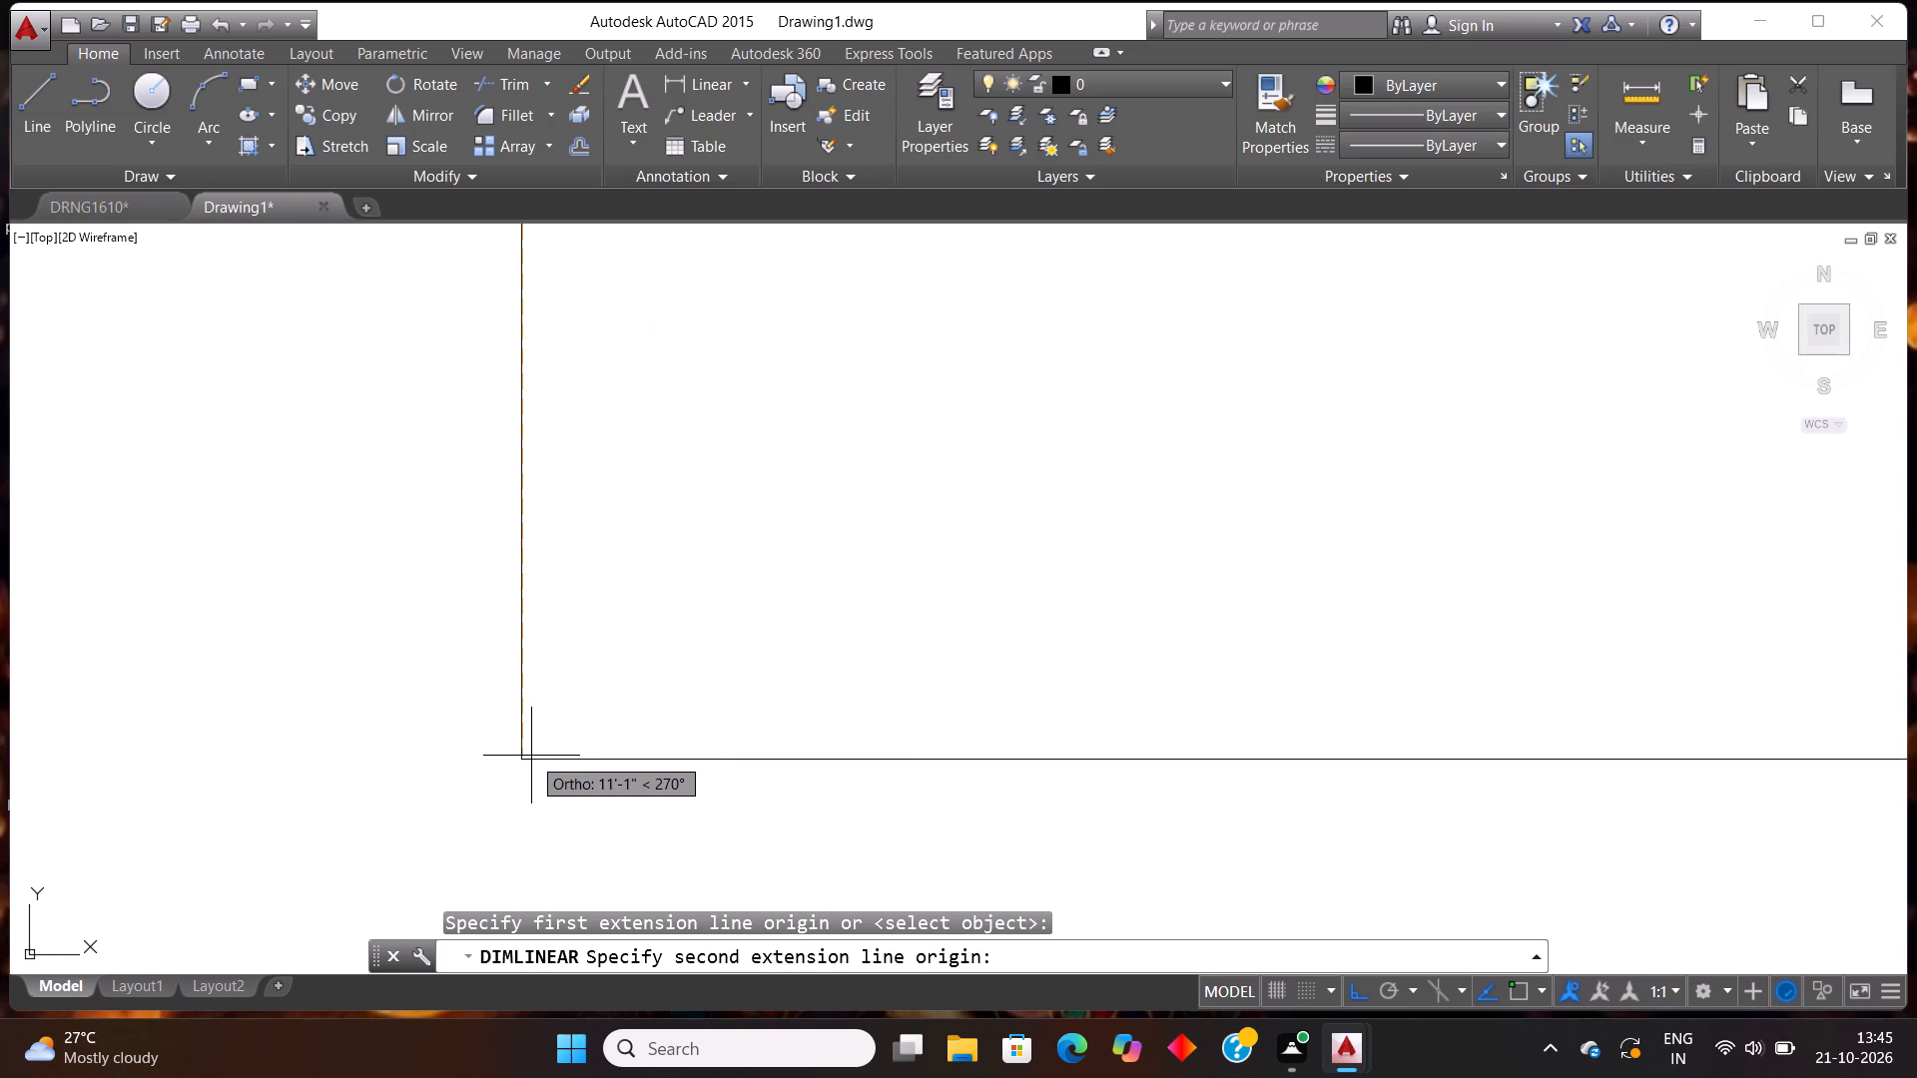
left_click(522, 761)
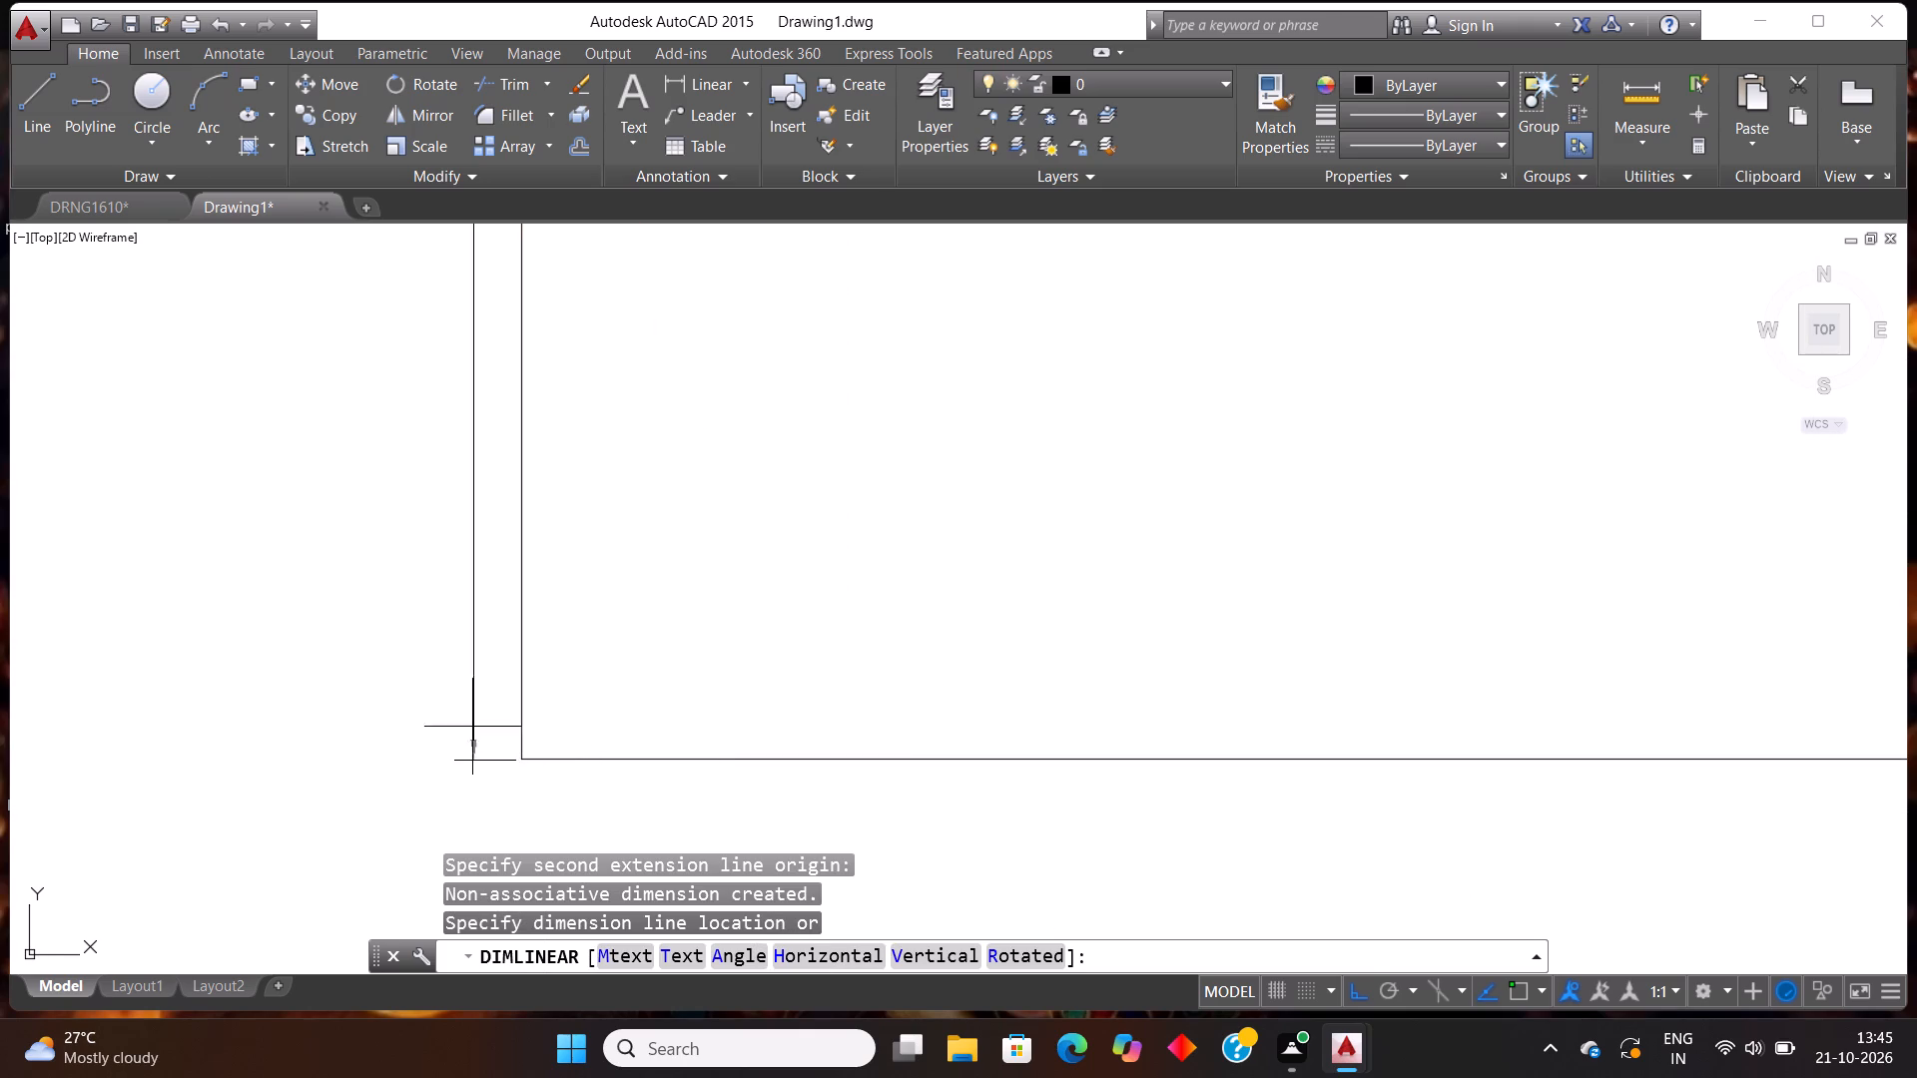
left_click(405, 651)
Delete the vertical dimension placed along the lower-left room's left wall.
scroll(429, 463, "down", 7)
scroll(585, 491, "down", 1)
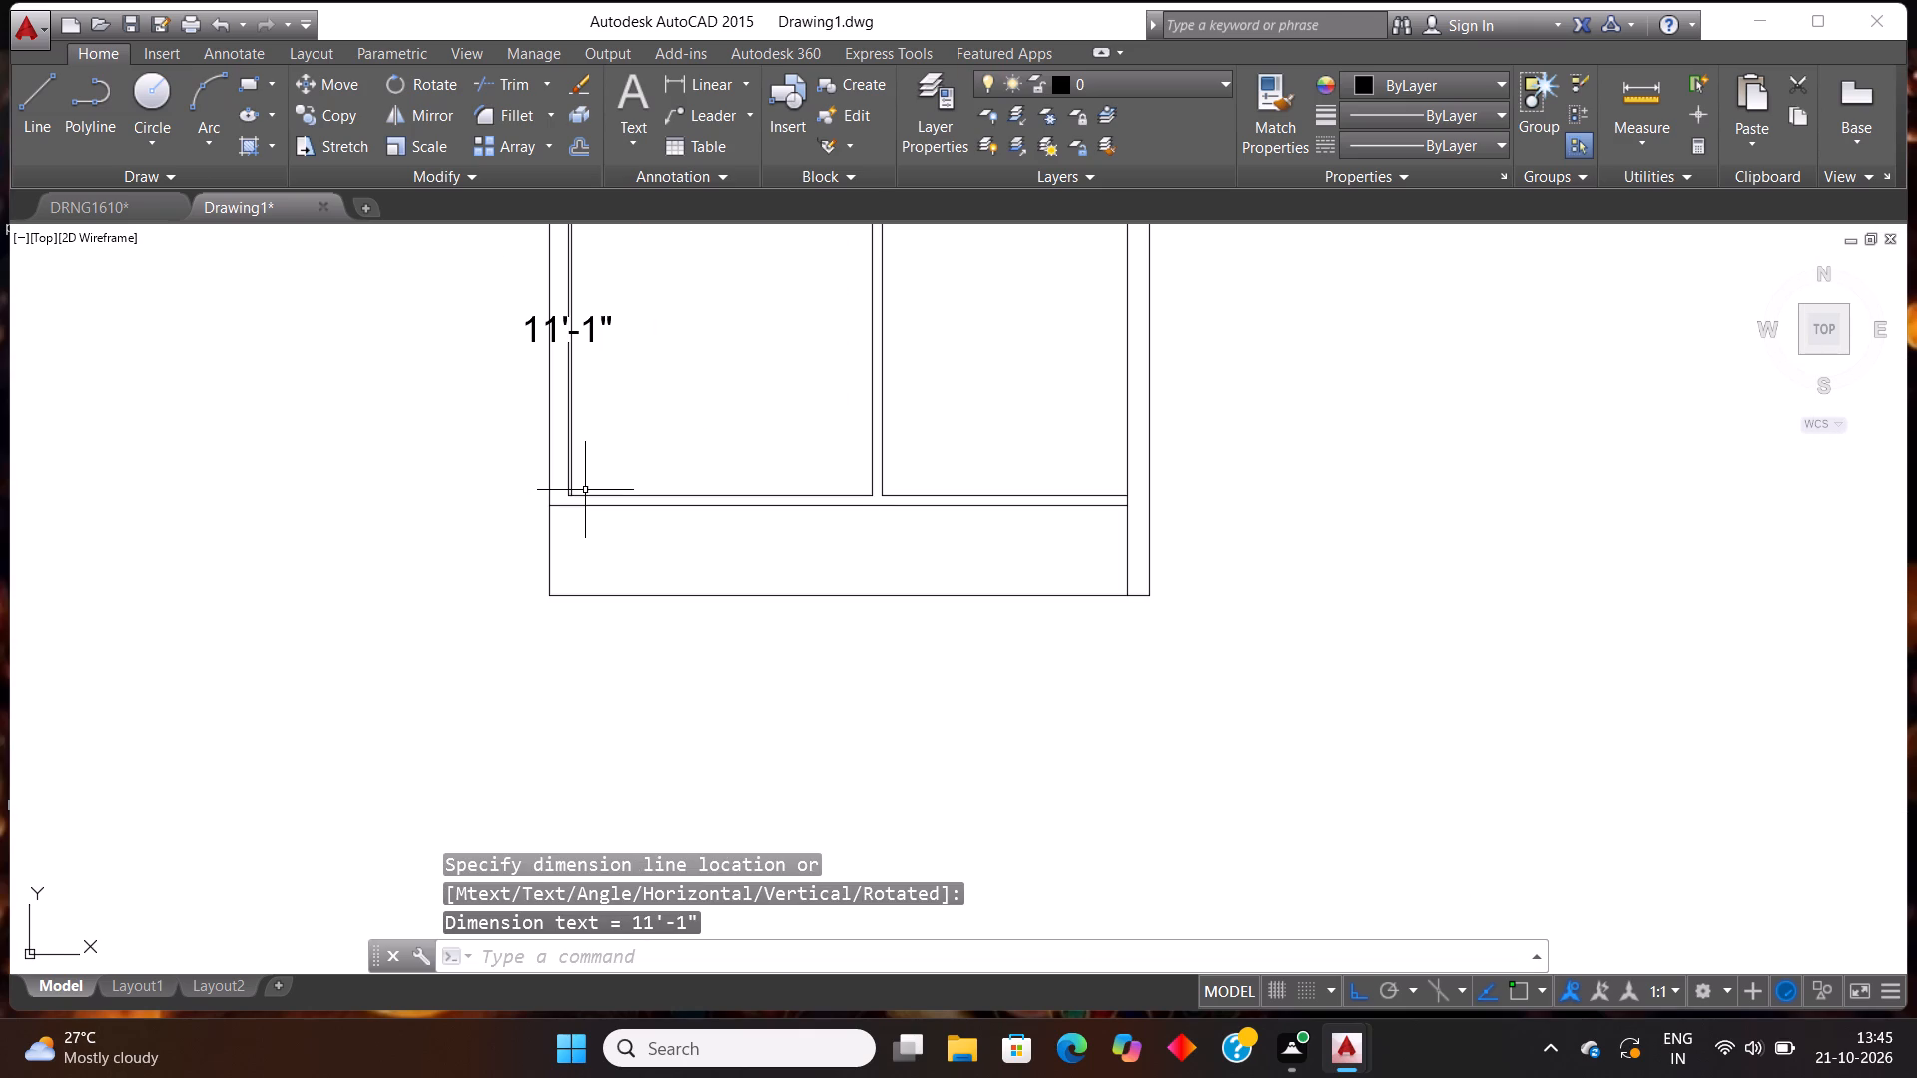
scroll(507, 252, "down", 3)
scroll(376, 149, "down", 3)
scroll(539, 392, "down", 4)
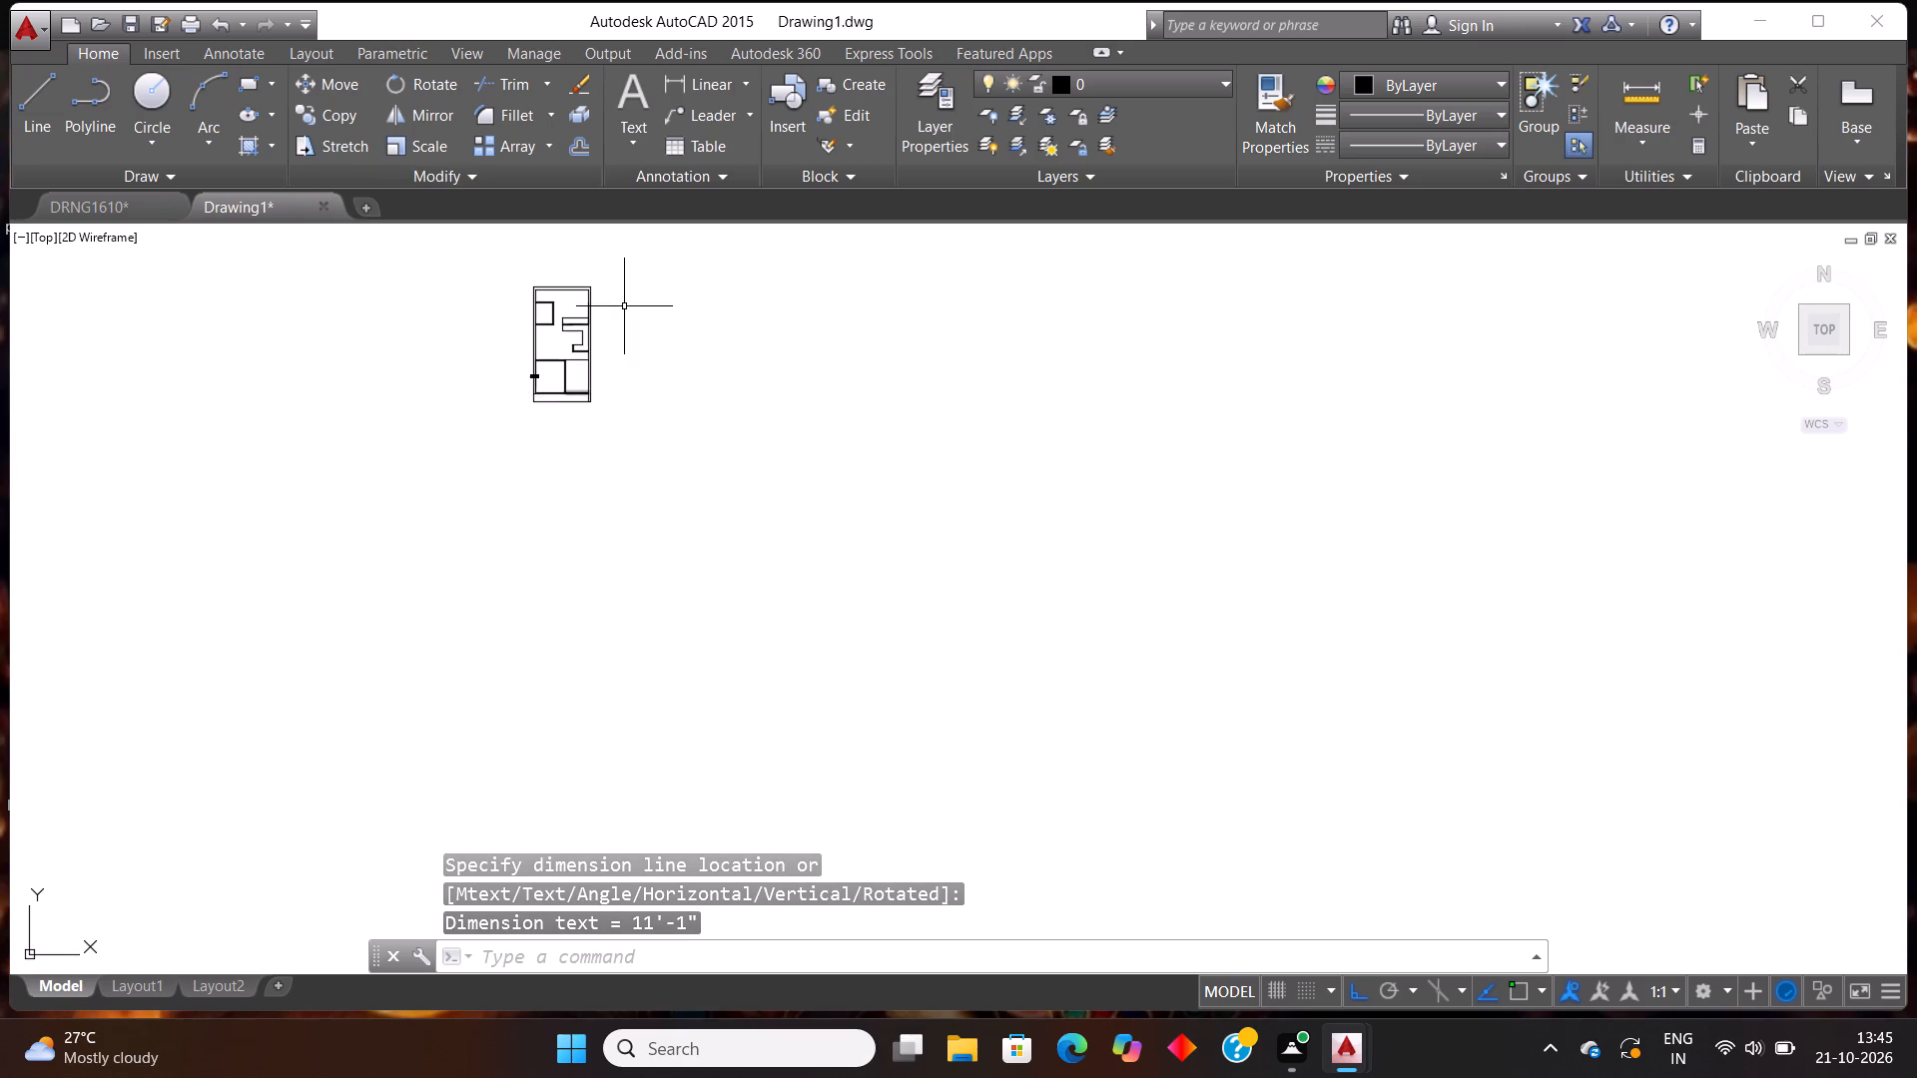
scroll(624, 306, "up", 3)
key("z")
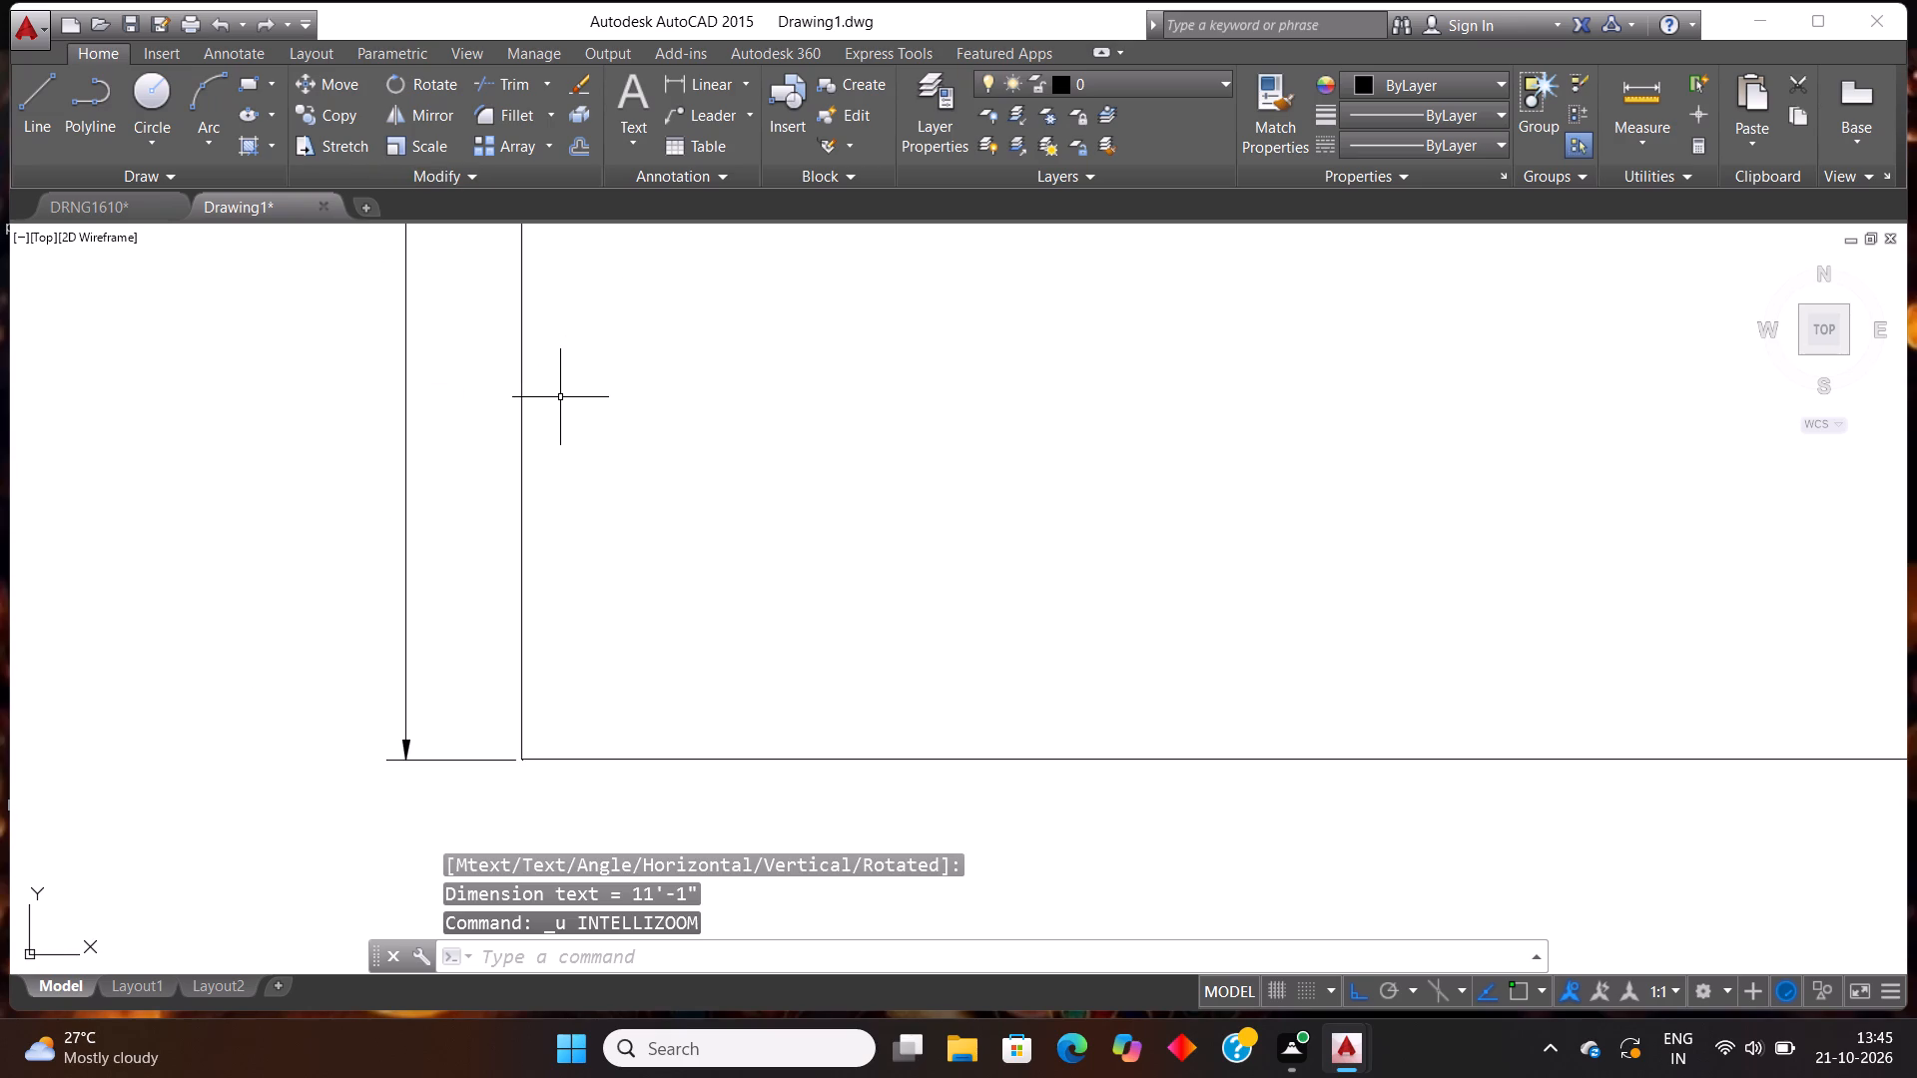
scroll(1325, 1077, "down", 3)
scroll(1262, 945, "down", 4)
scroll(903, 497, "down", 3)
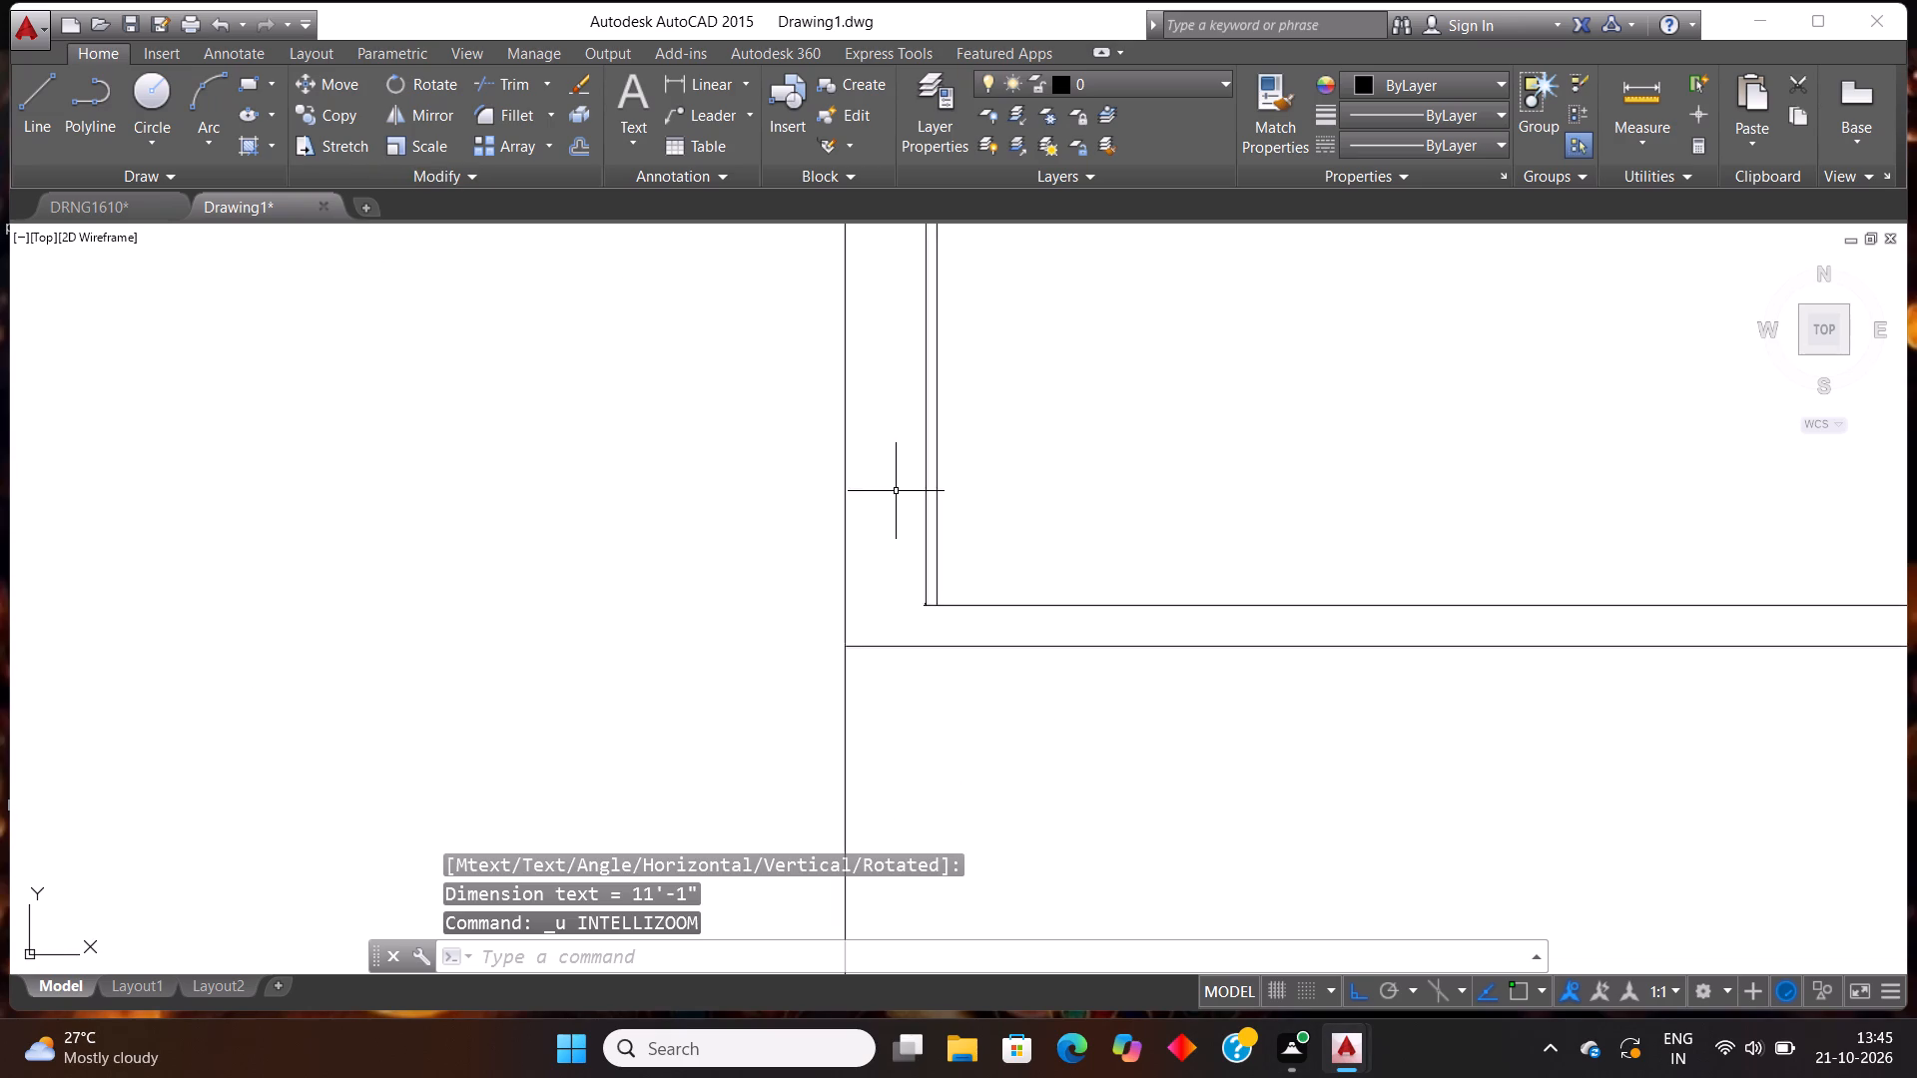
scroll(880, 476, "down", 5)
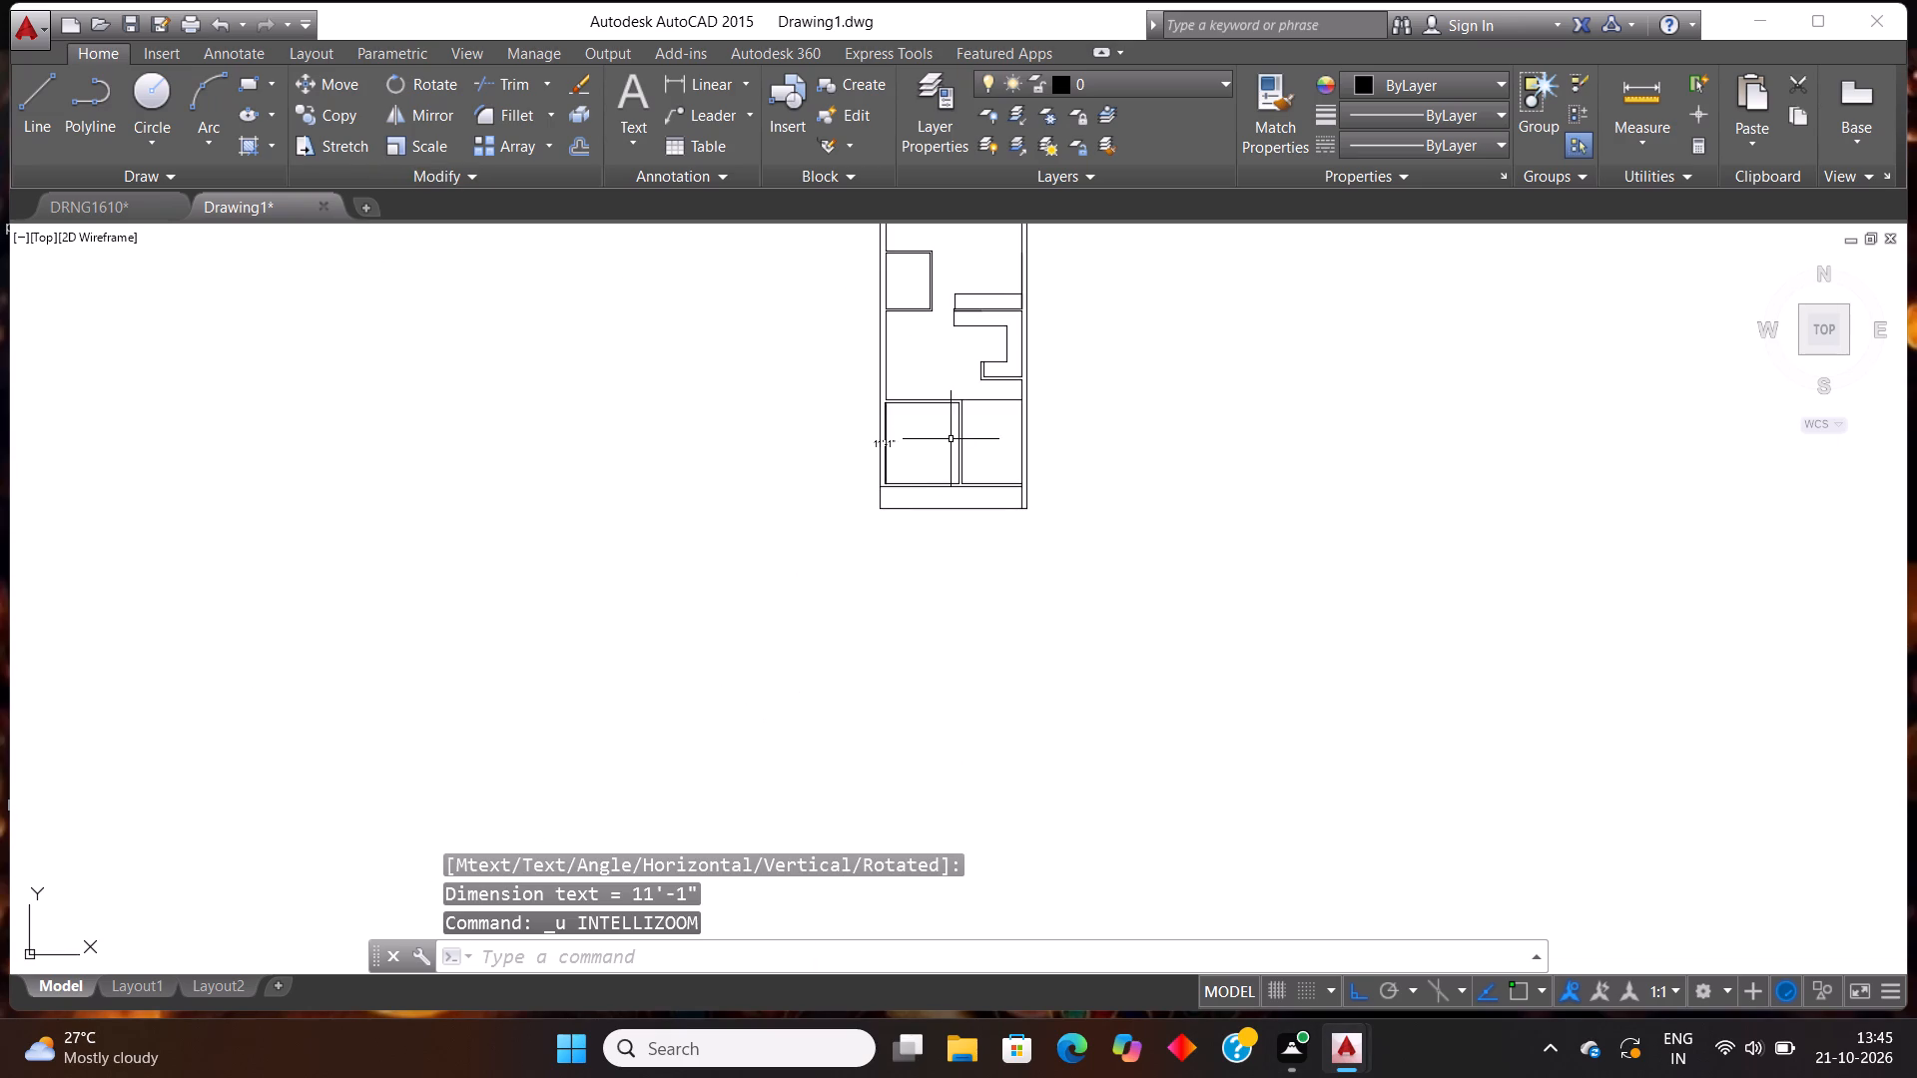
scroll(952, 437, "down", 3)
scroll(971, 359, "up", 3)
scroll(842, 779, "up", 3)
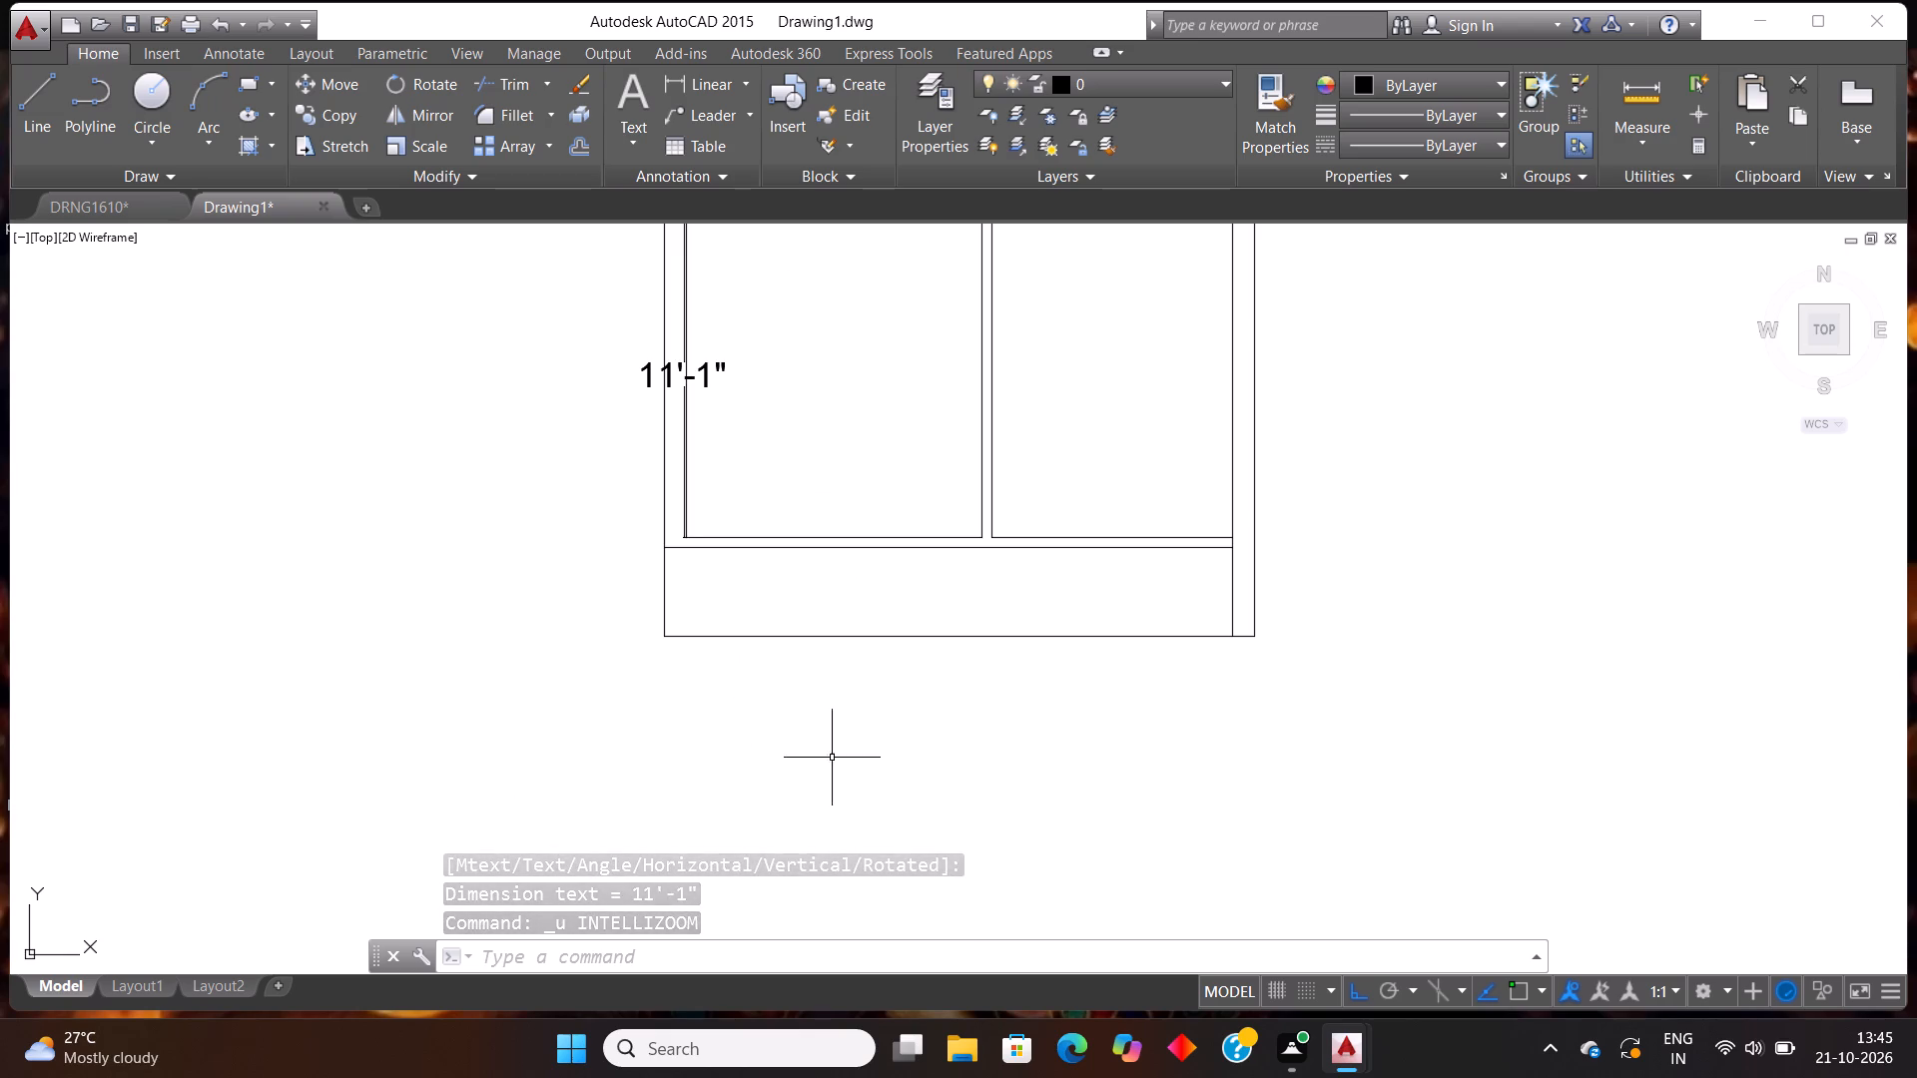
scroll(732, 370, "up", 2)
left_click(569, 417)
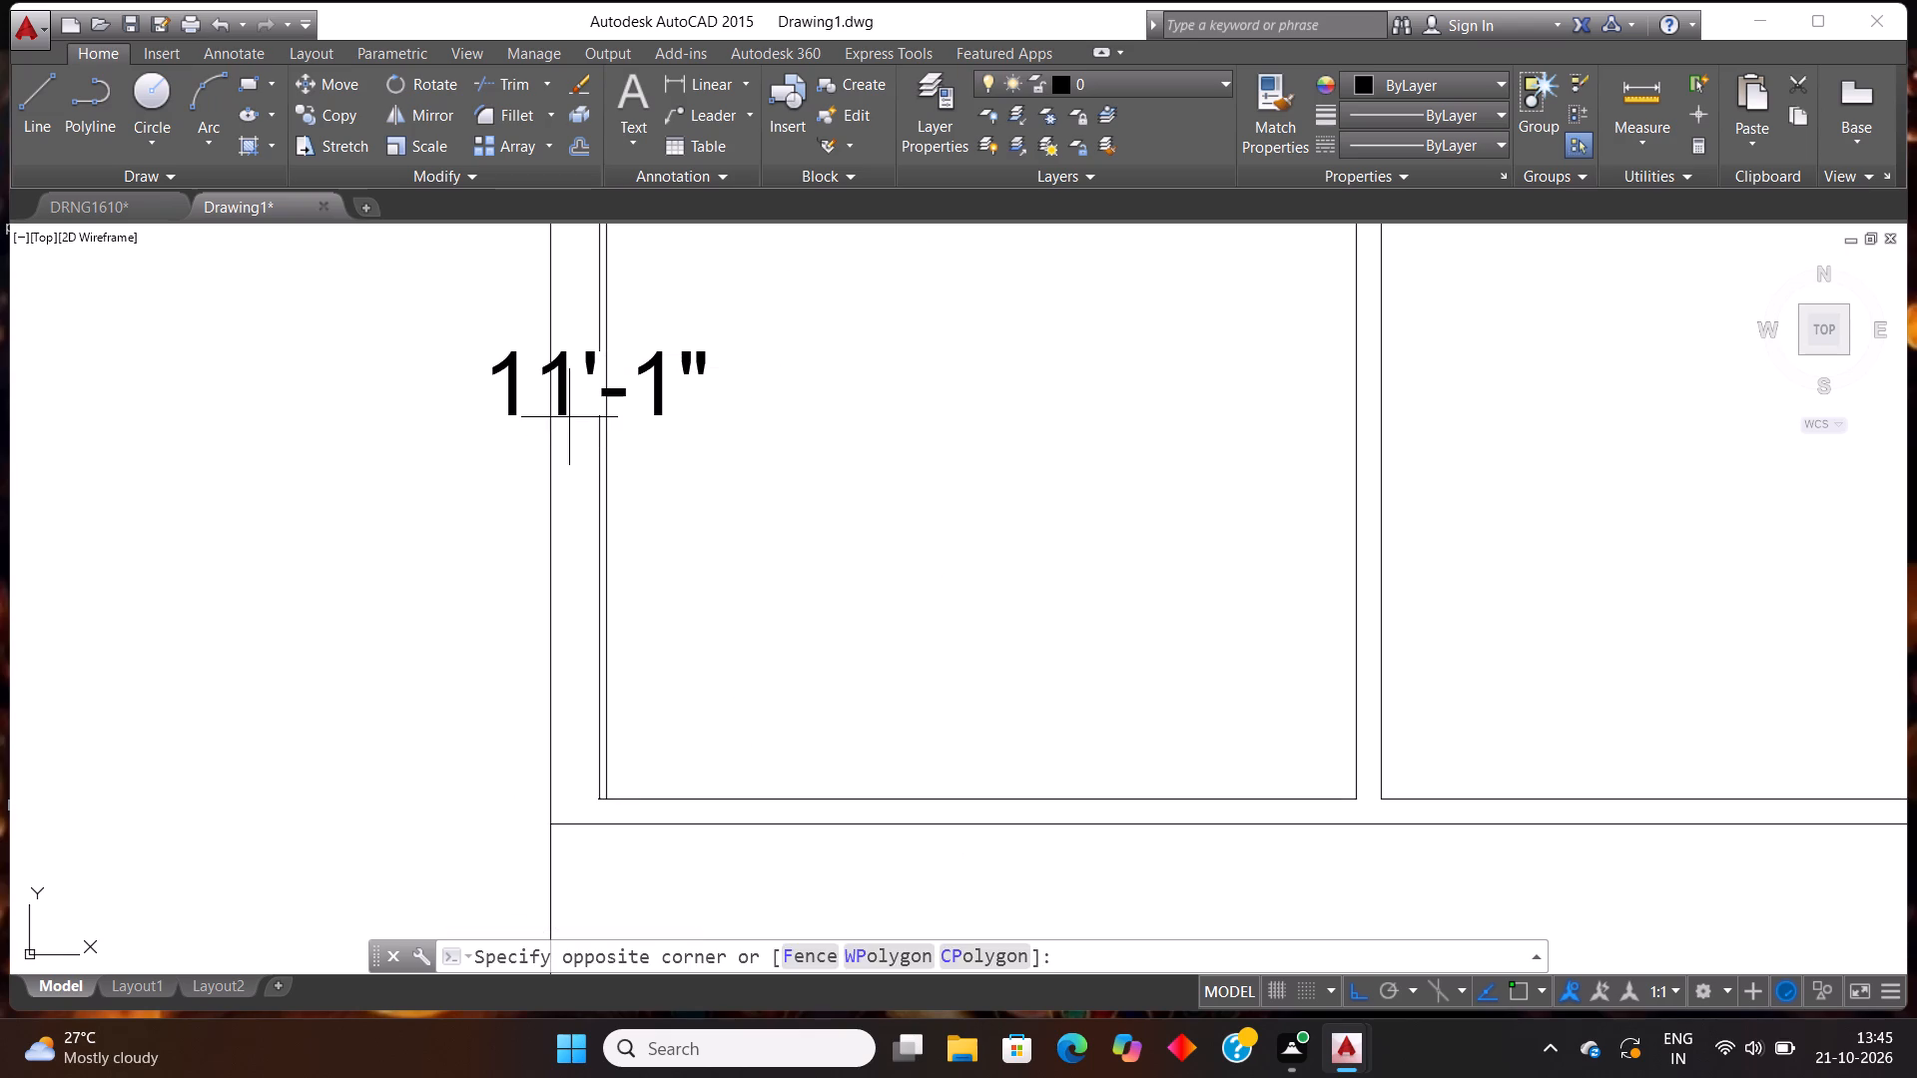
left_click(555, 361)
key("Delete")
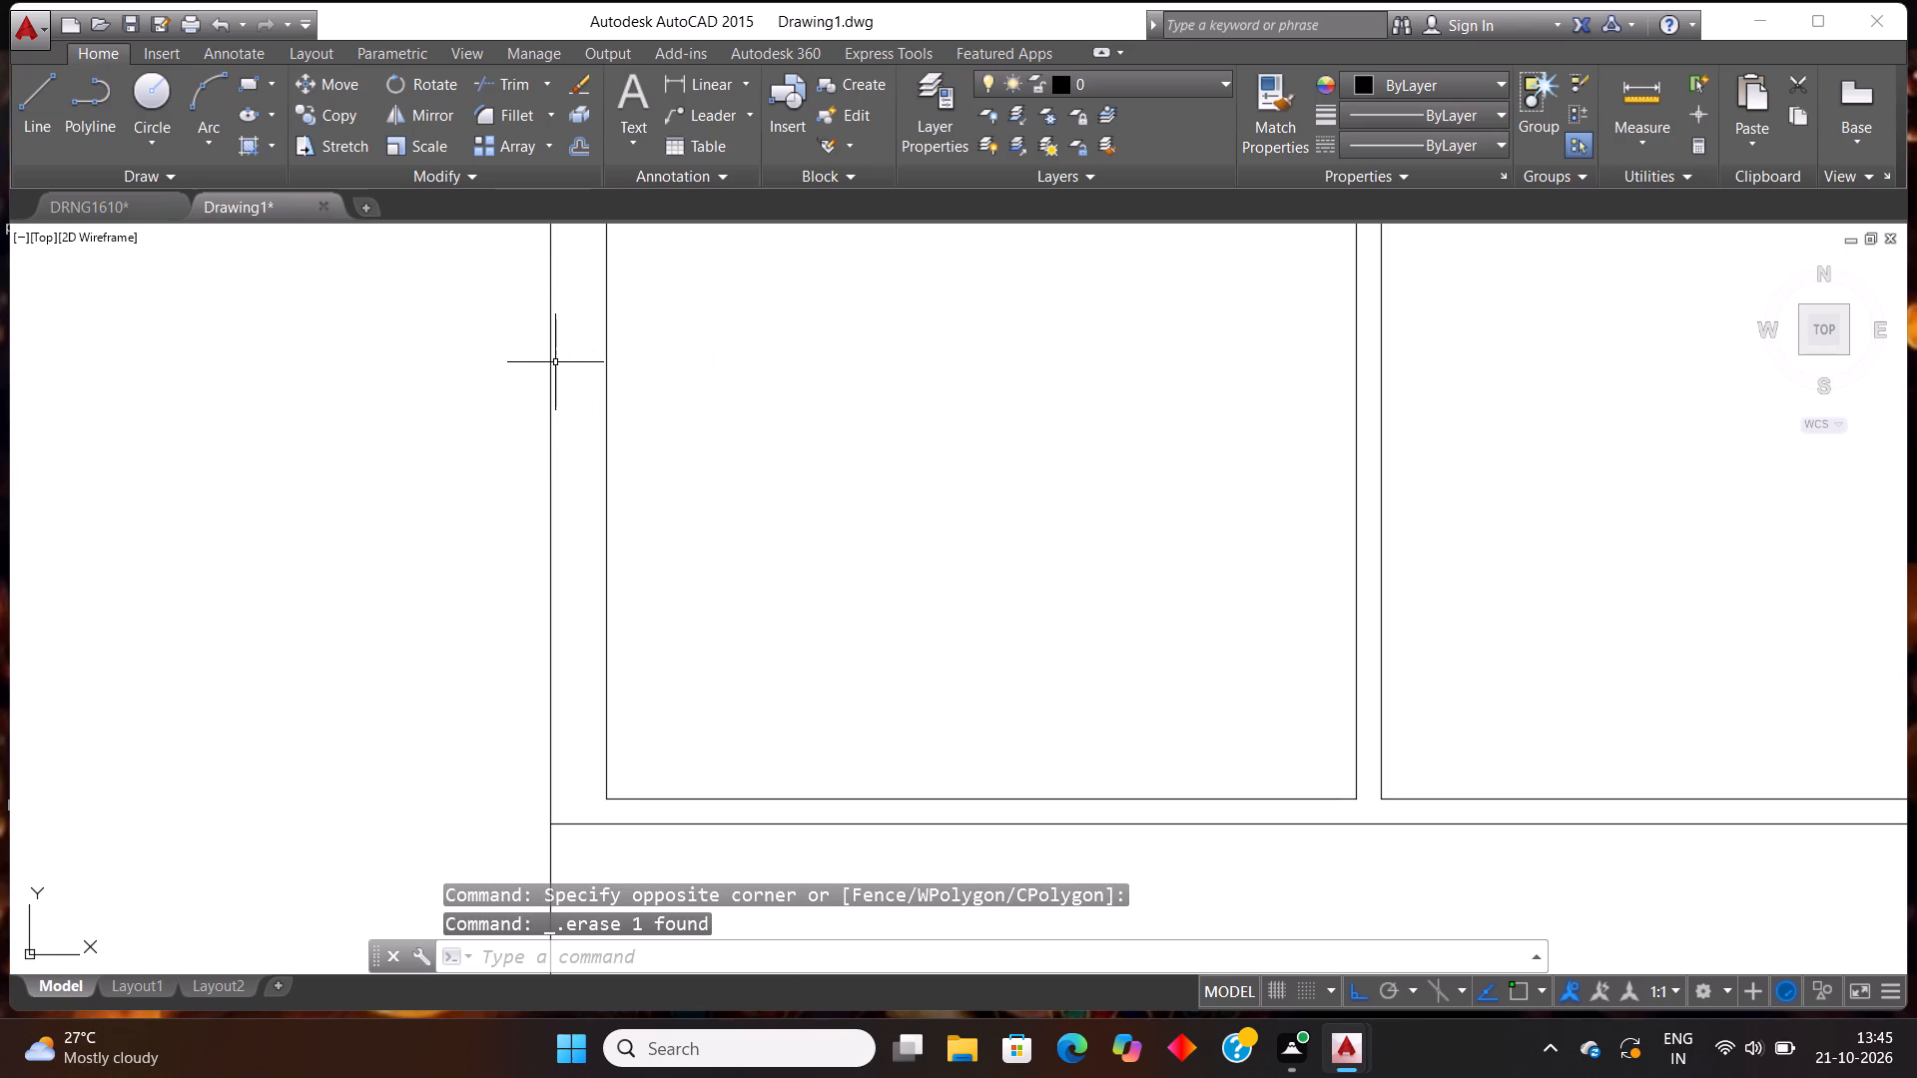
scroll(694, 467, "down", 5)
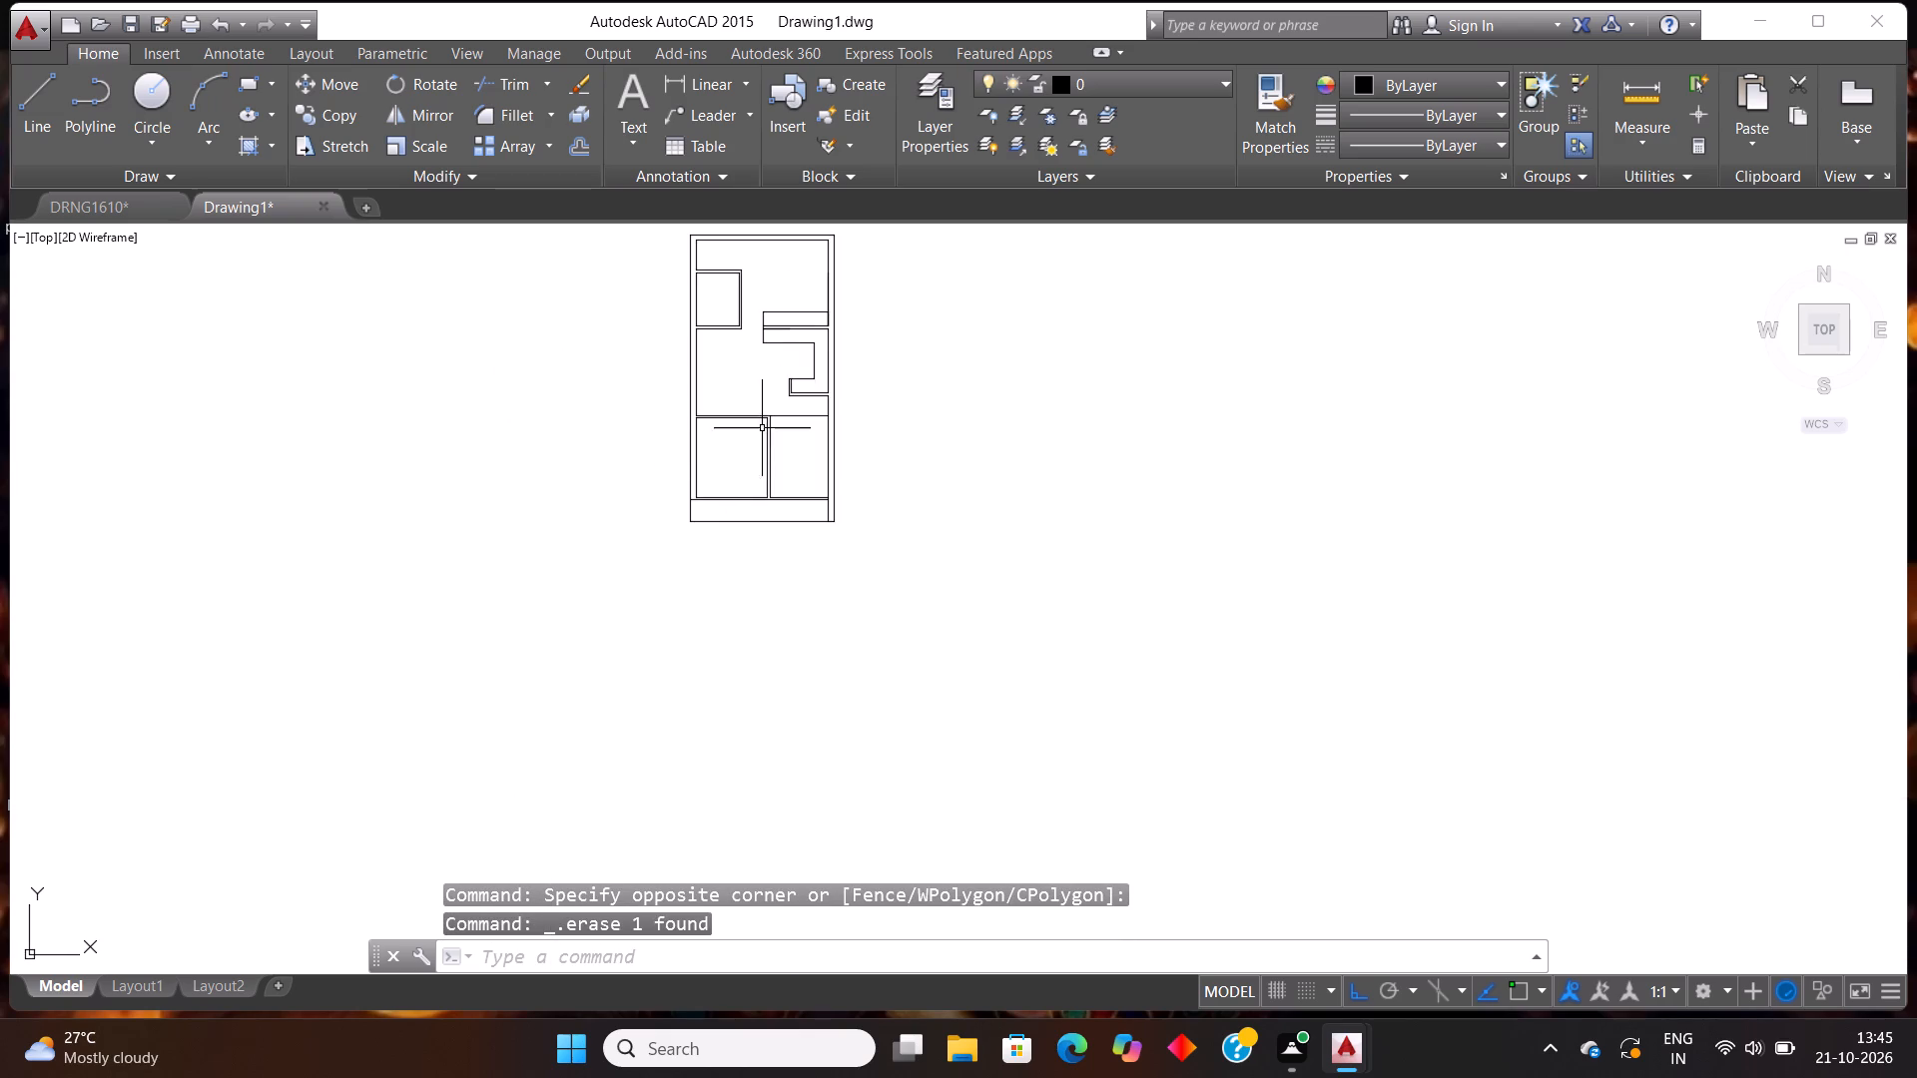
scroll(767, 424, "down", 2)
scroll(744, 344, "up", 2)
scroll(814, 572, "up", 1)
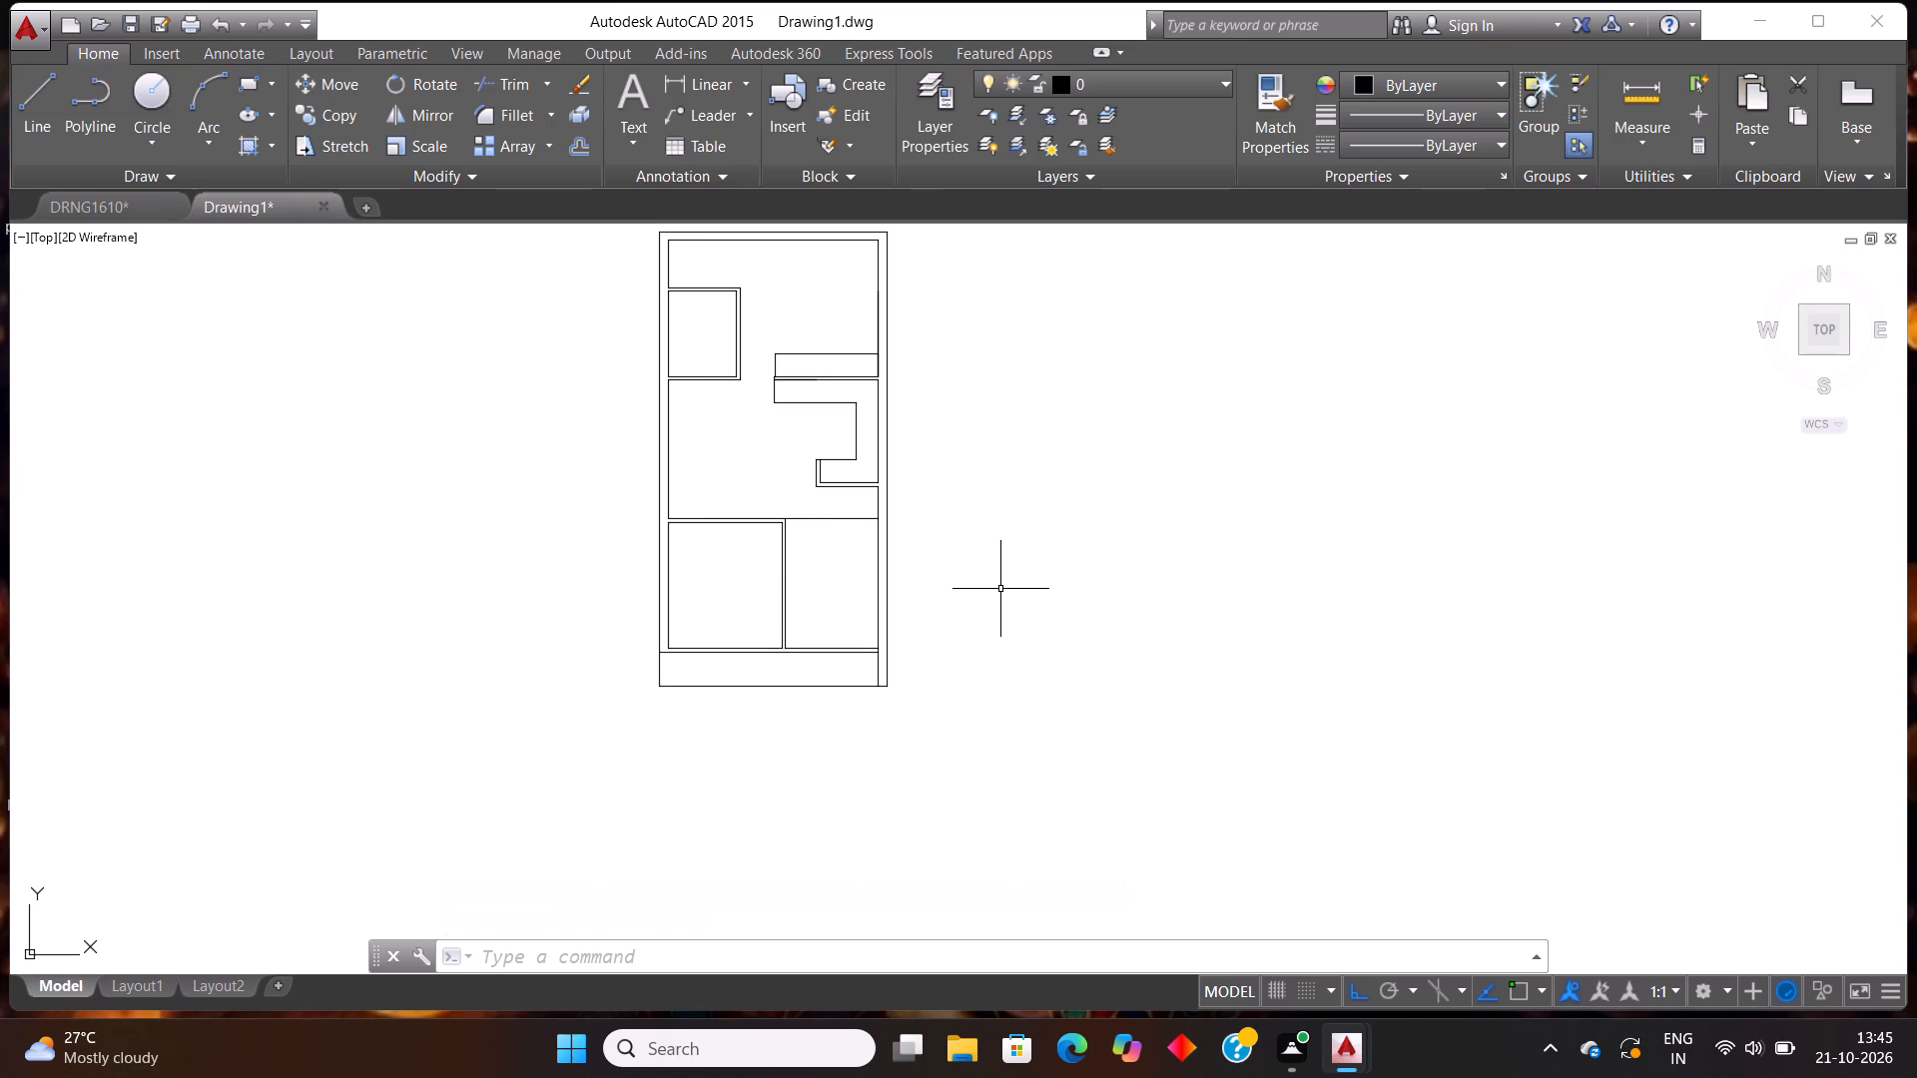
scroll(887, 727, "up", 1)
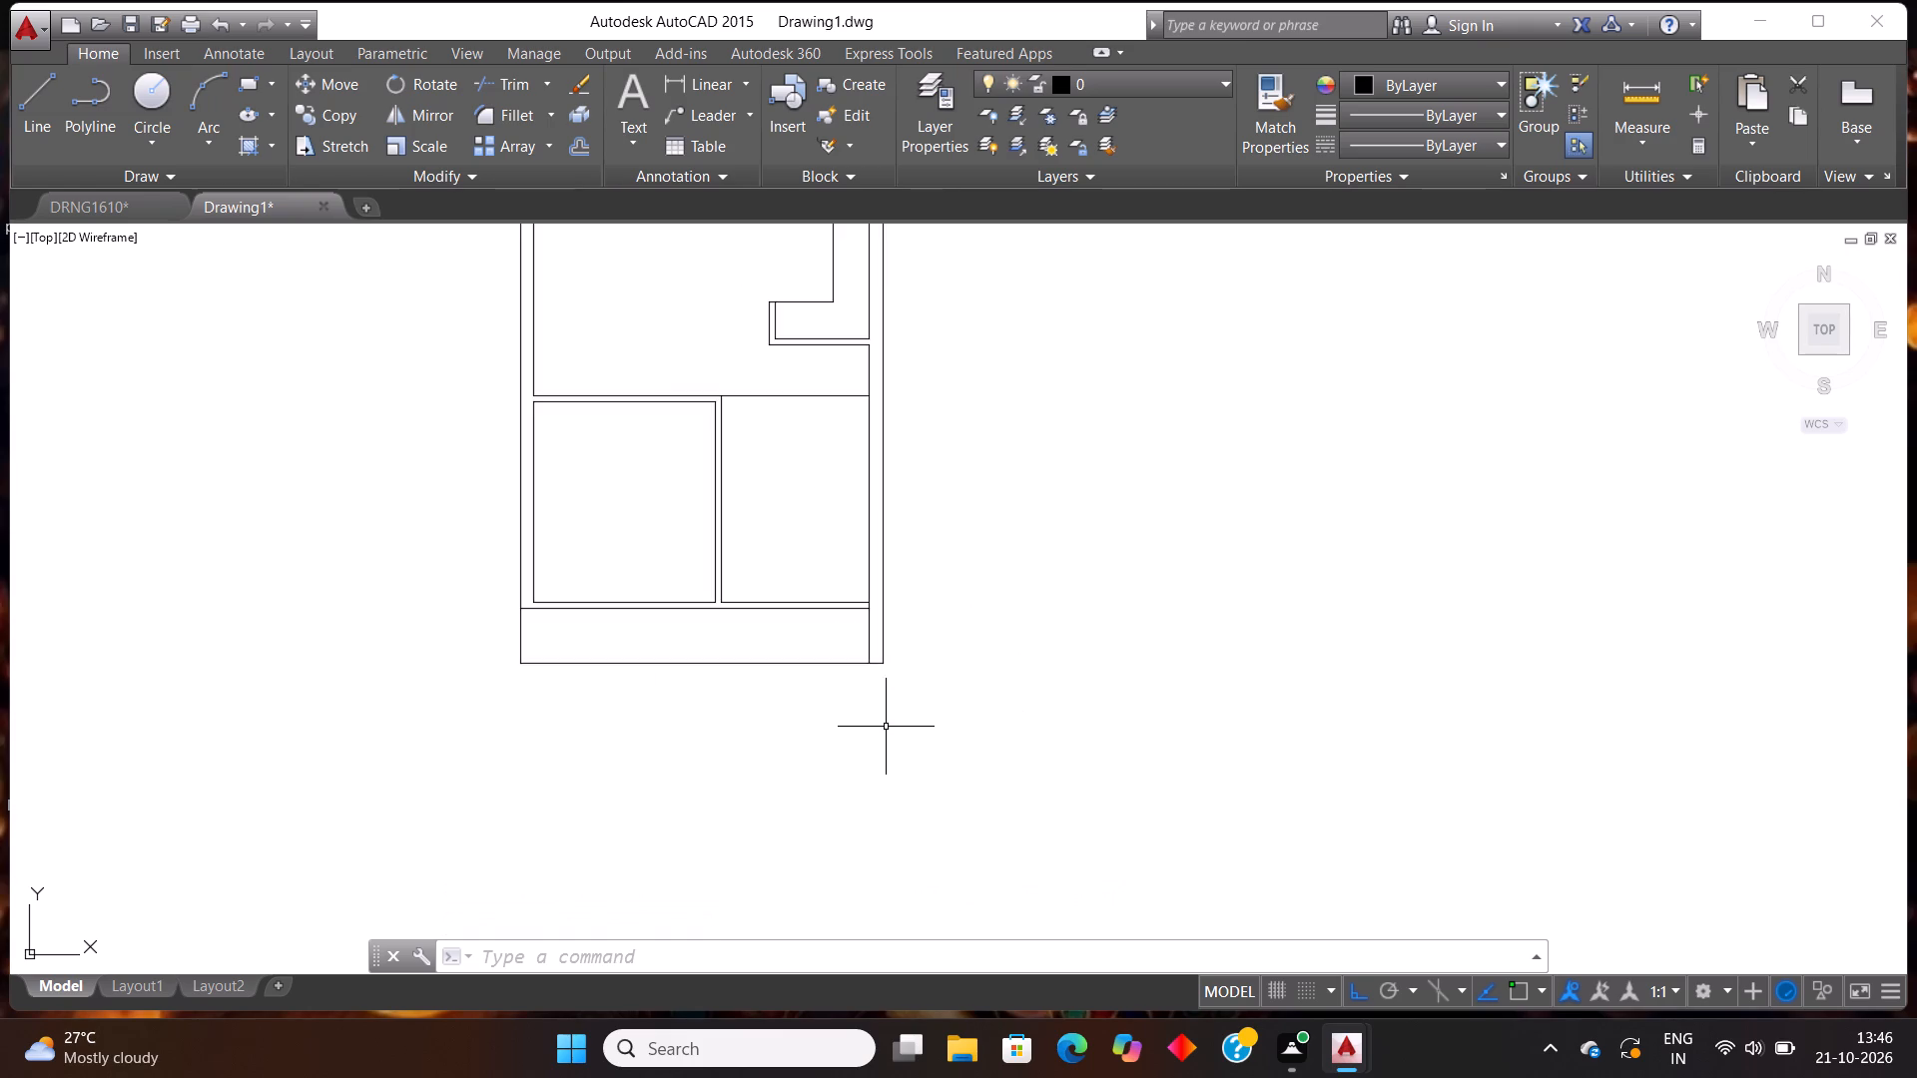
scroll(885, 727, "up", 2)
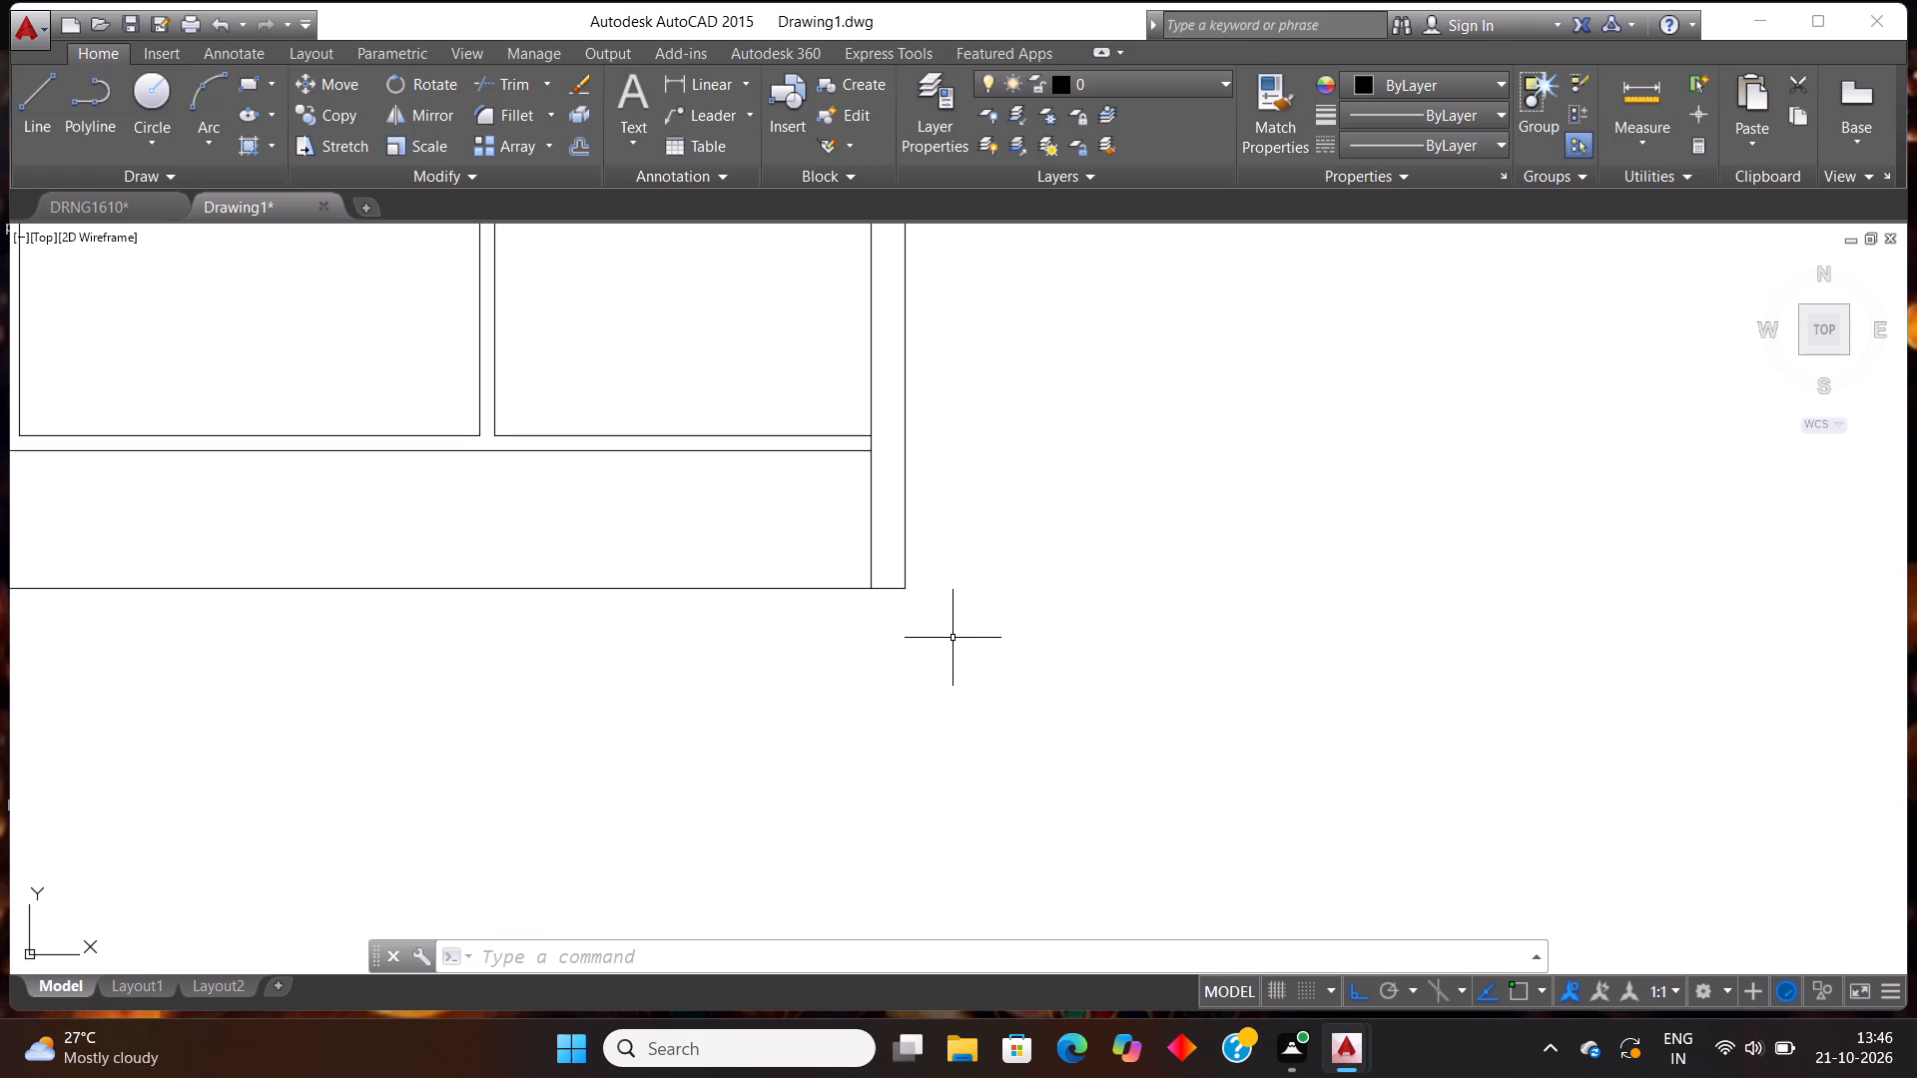
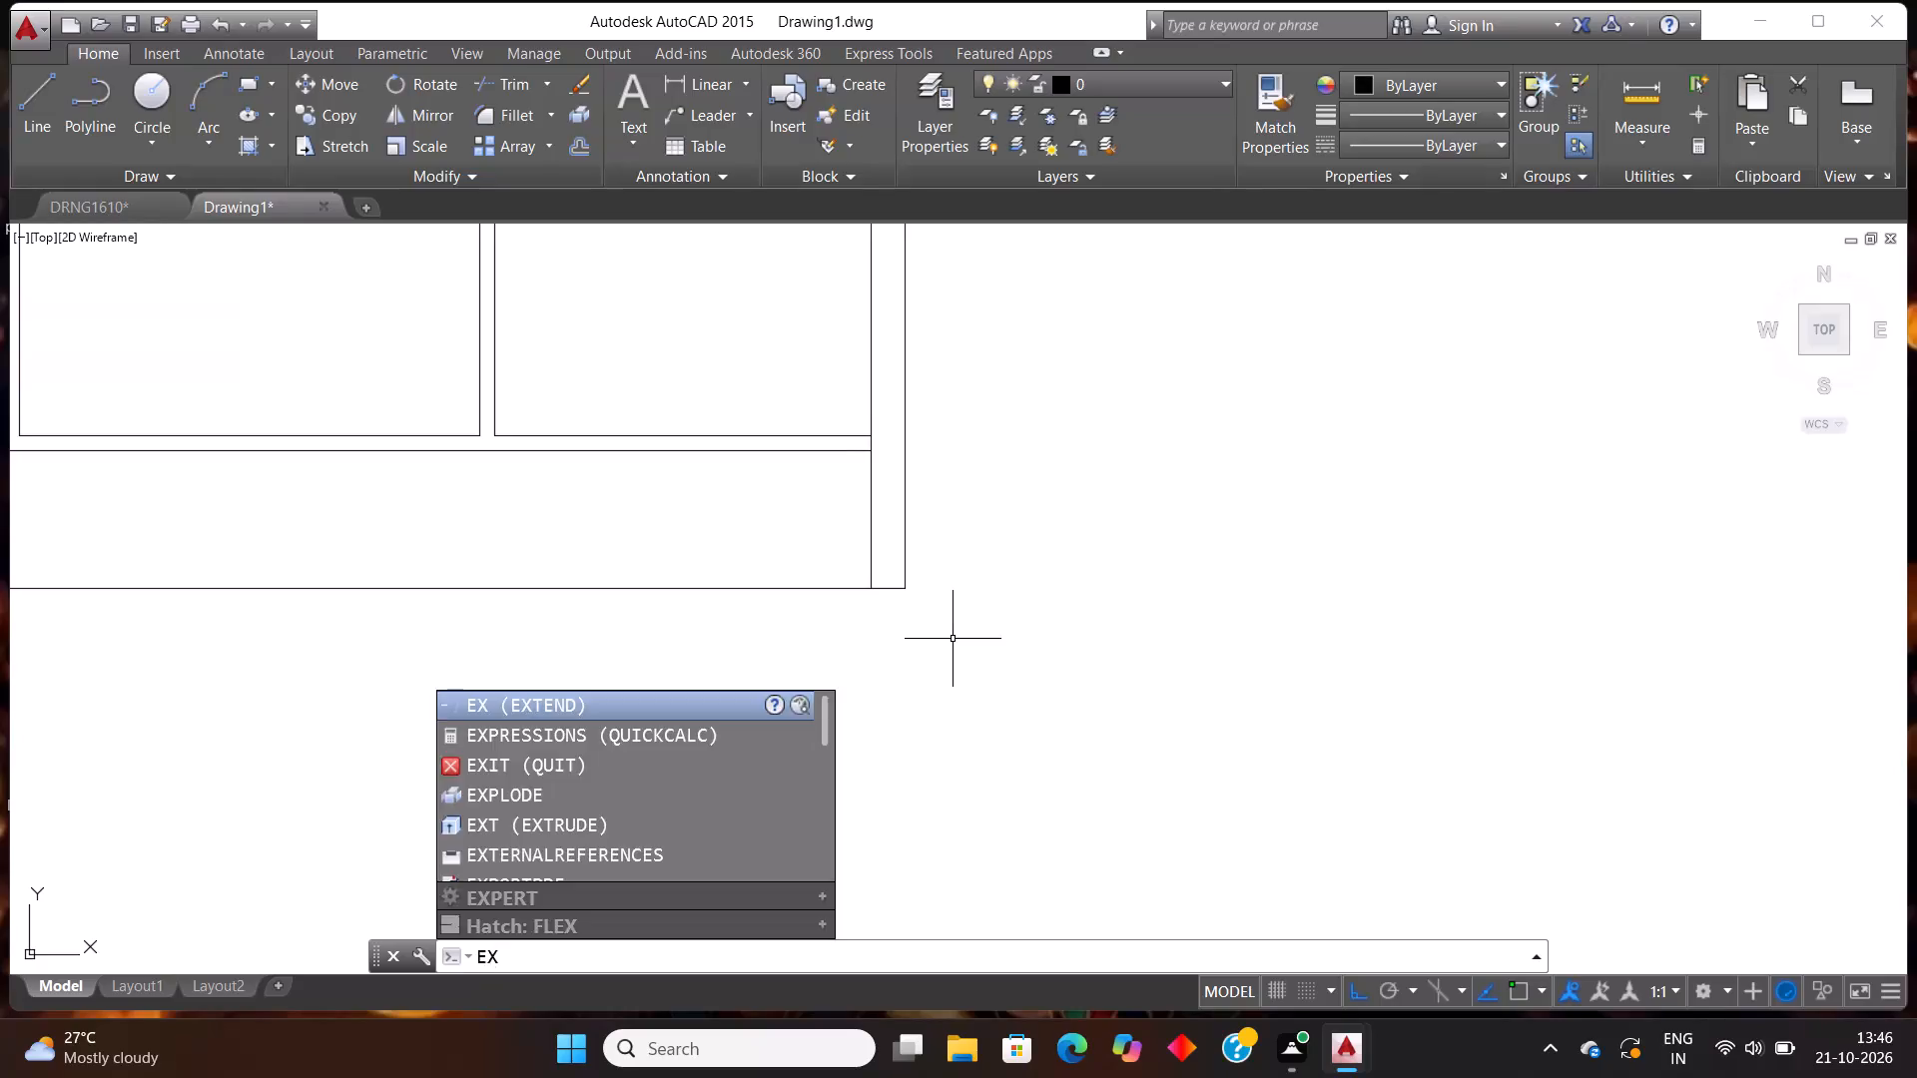
Extend the bottom strip's upper line across the right wall's thickness to the outer wall line.
key("Return")
key("Return")
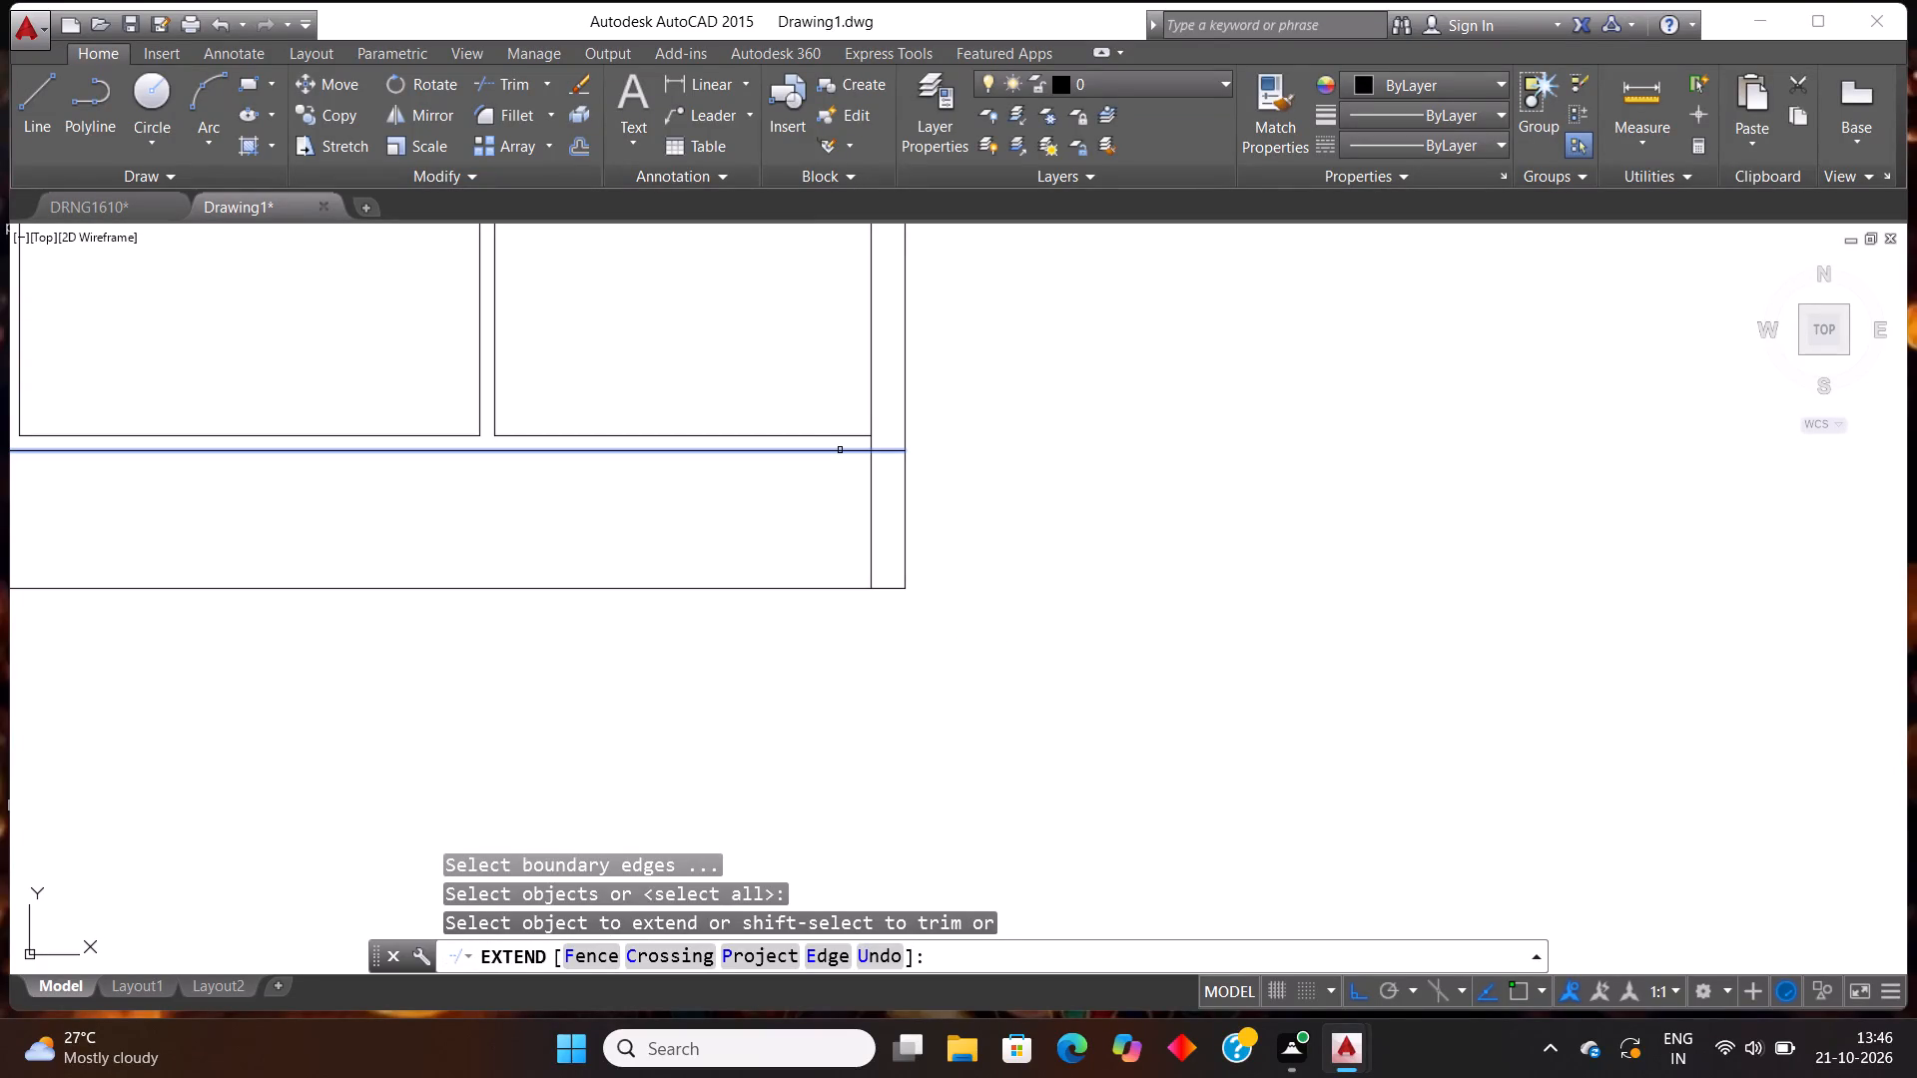
left_click(840, 450)
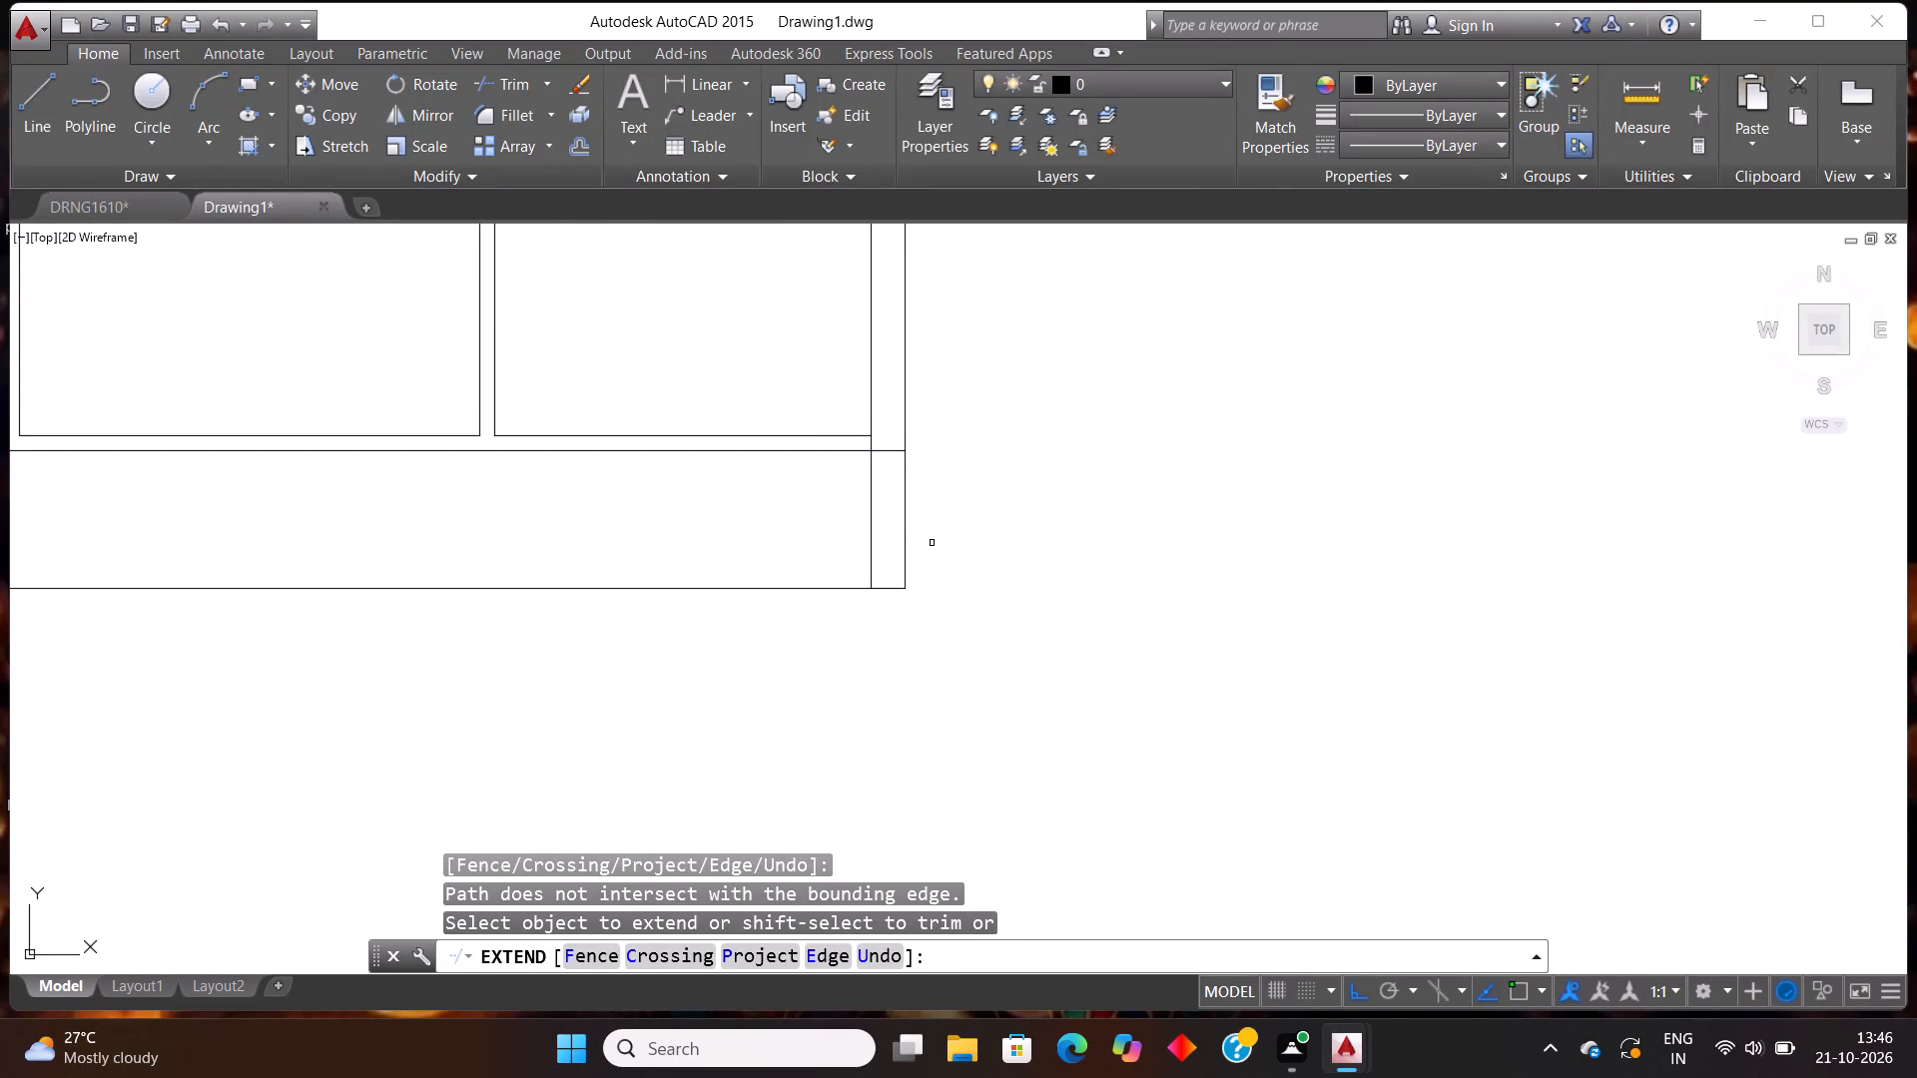
key("Escape")
key("Escape")
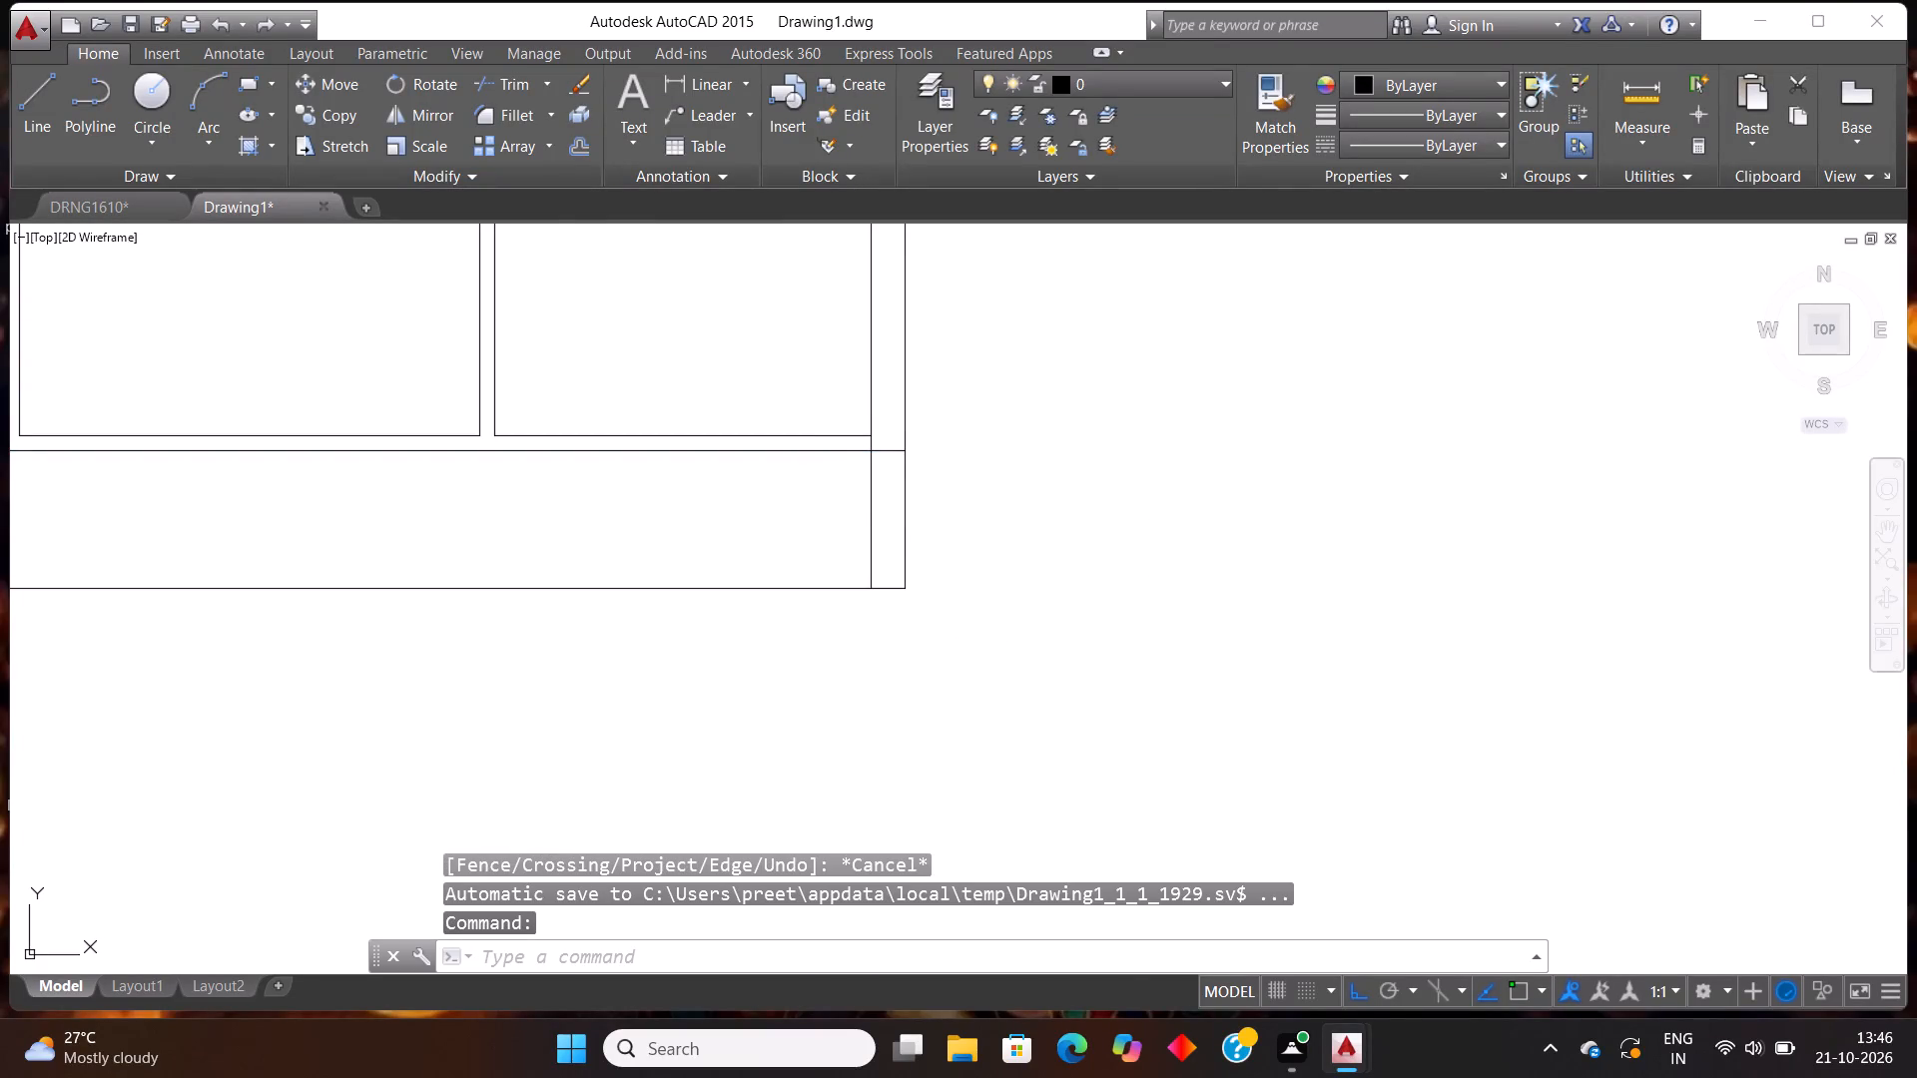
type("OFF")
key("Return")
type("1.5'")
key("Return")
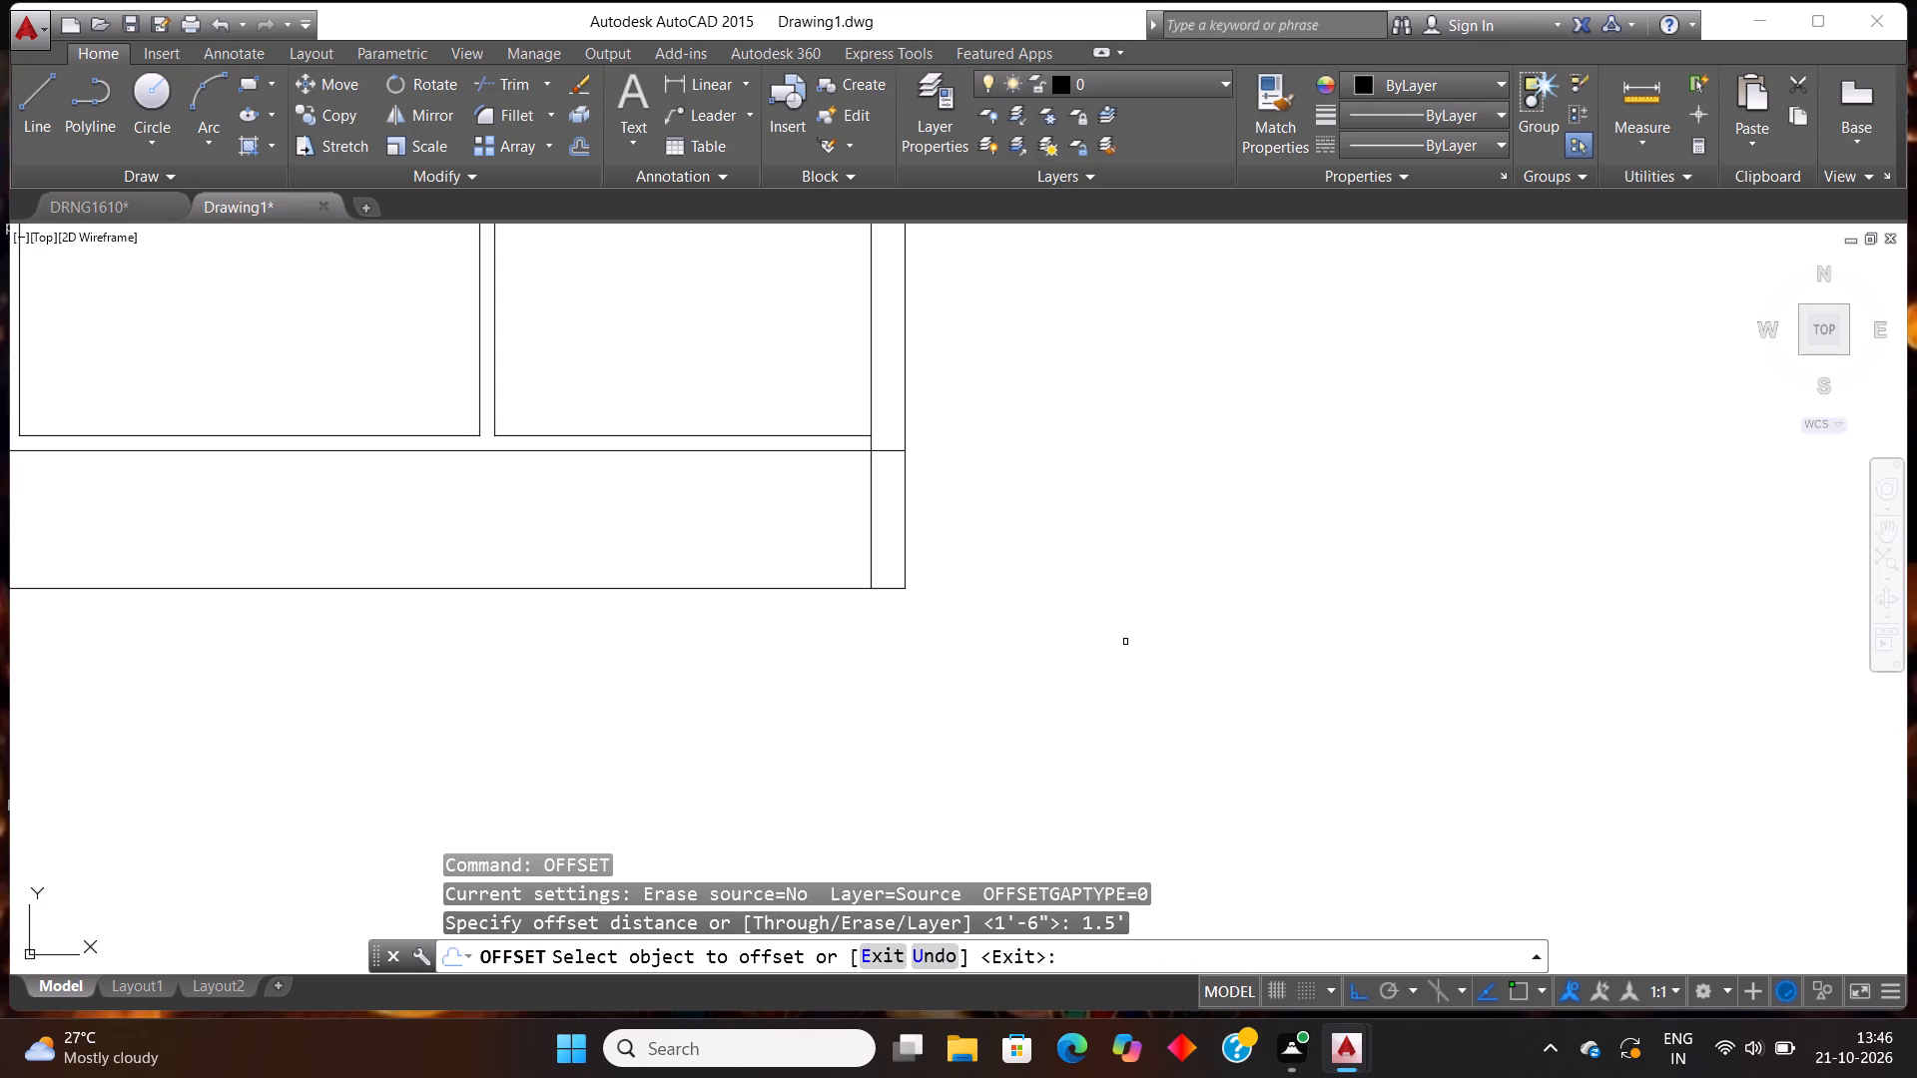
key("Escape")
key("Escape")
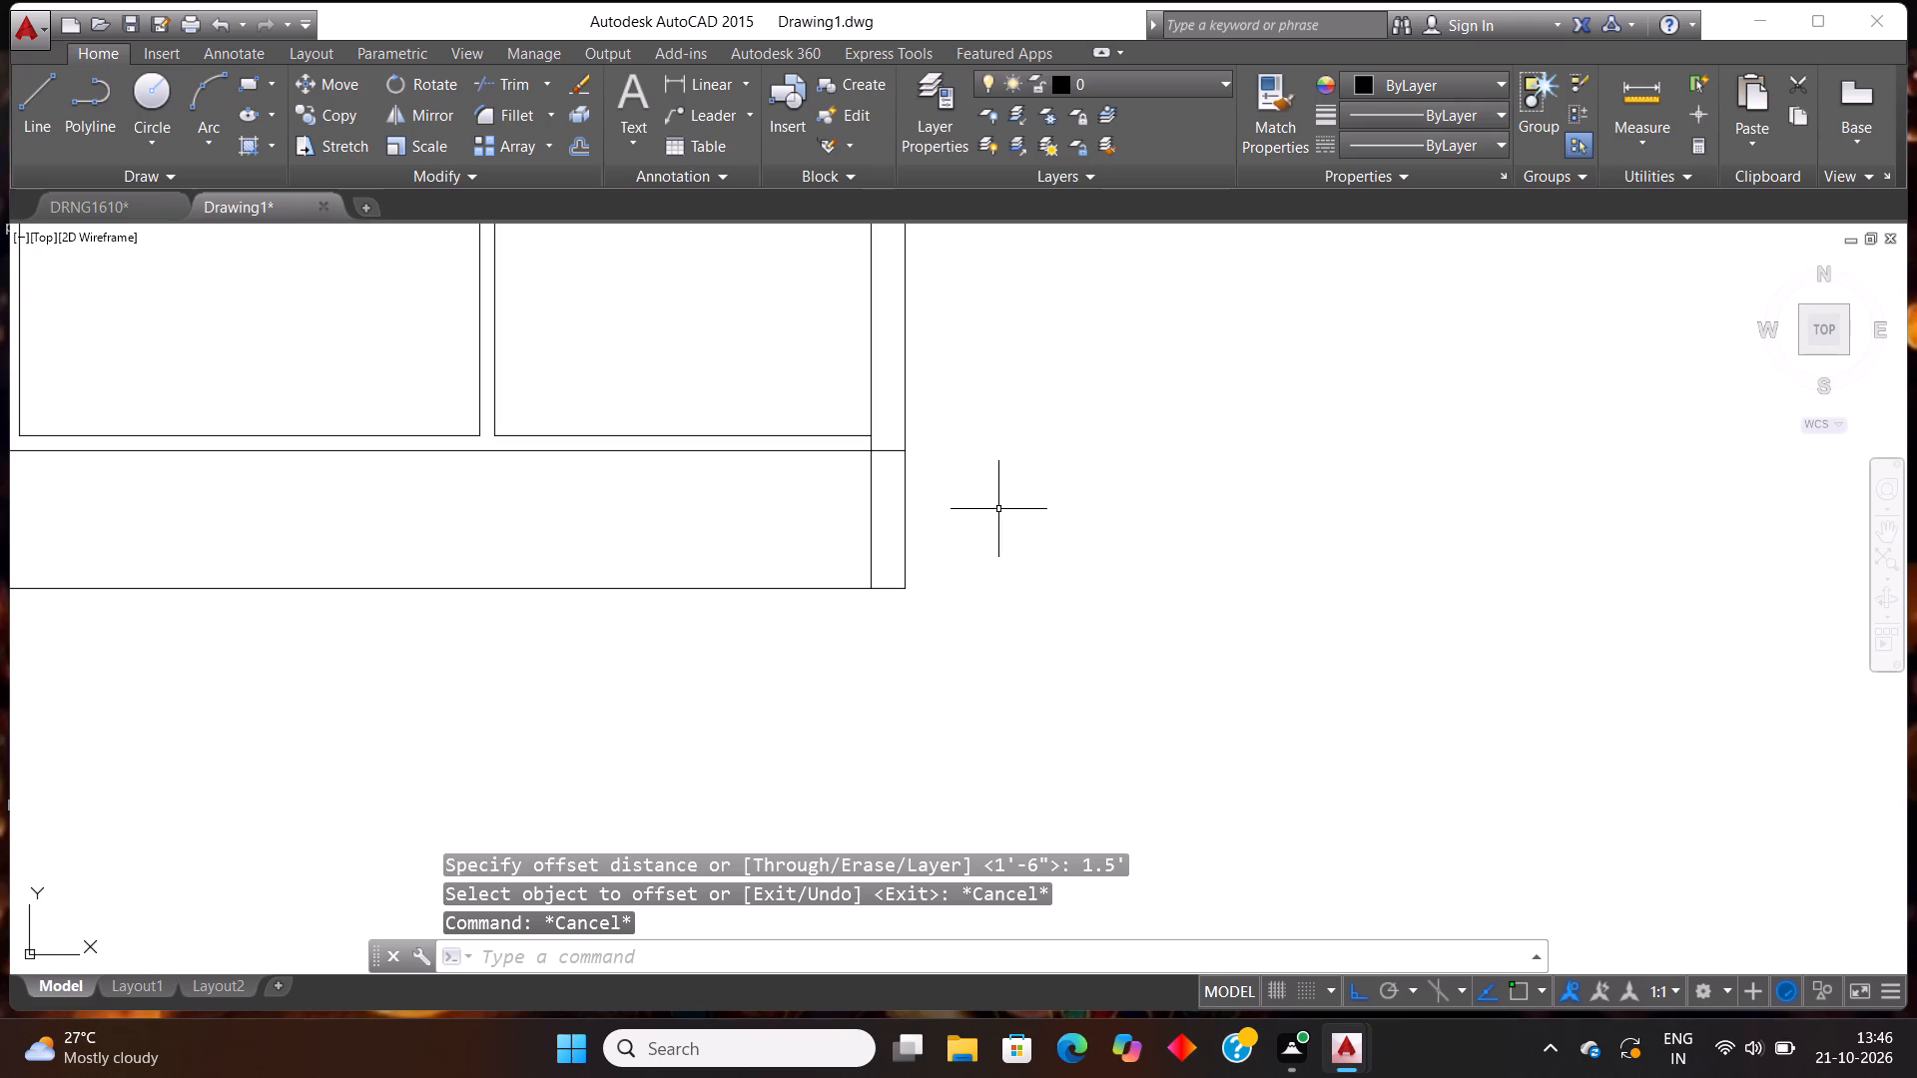
Trim the right wall's inner line between the two partition lines below the lower-right room.
scroll(1056, 460, "down", 3)
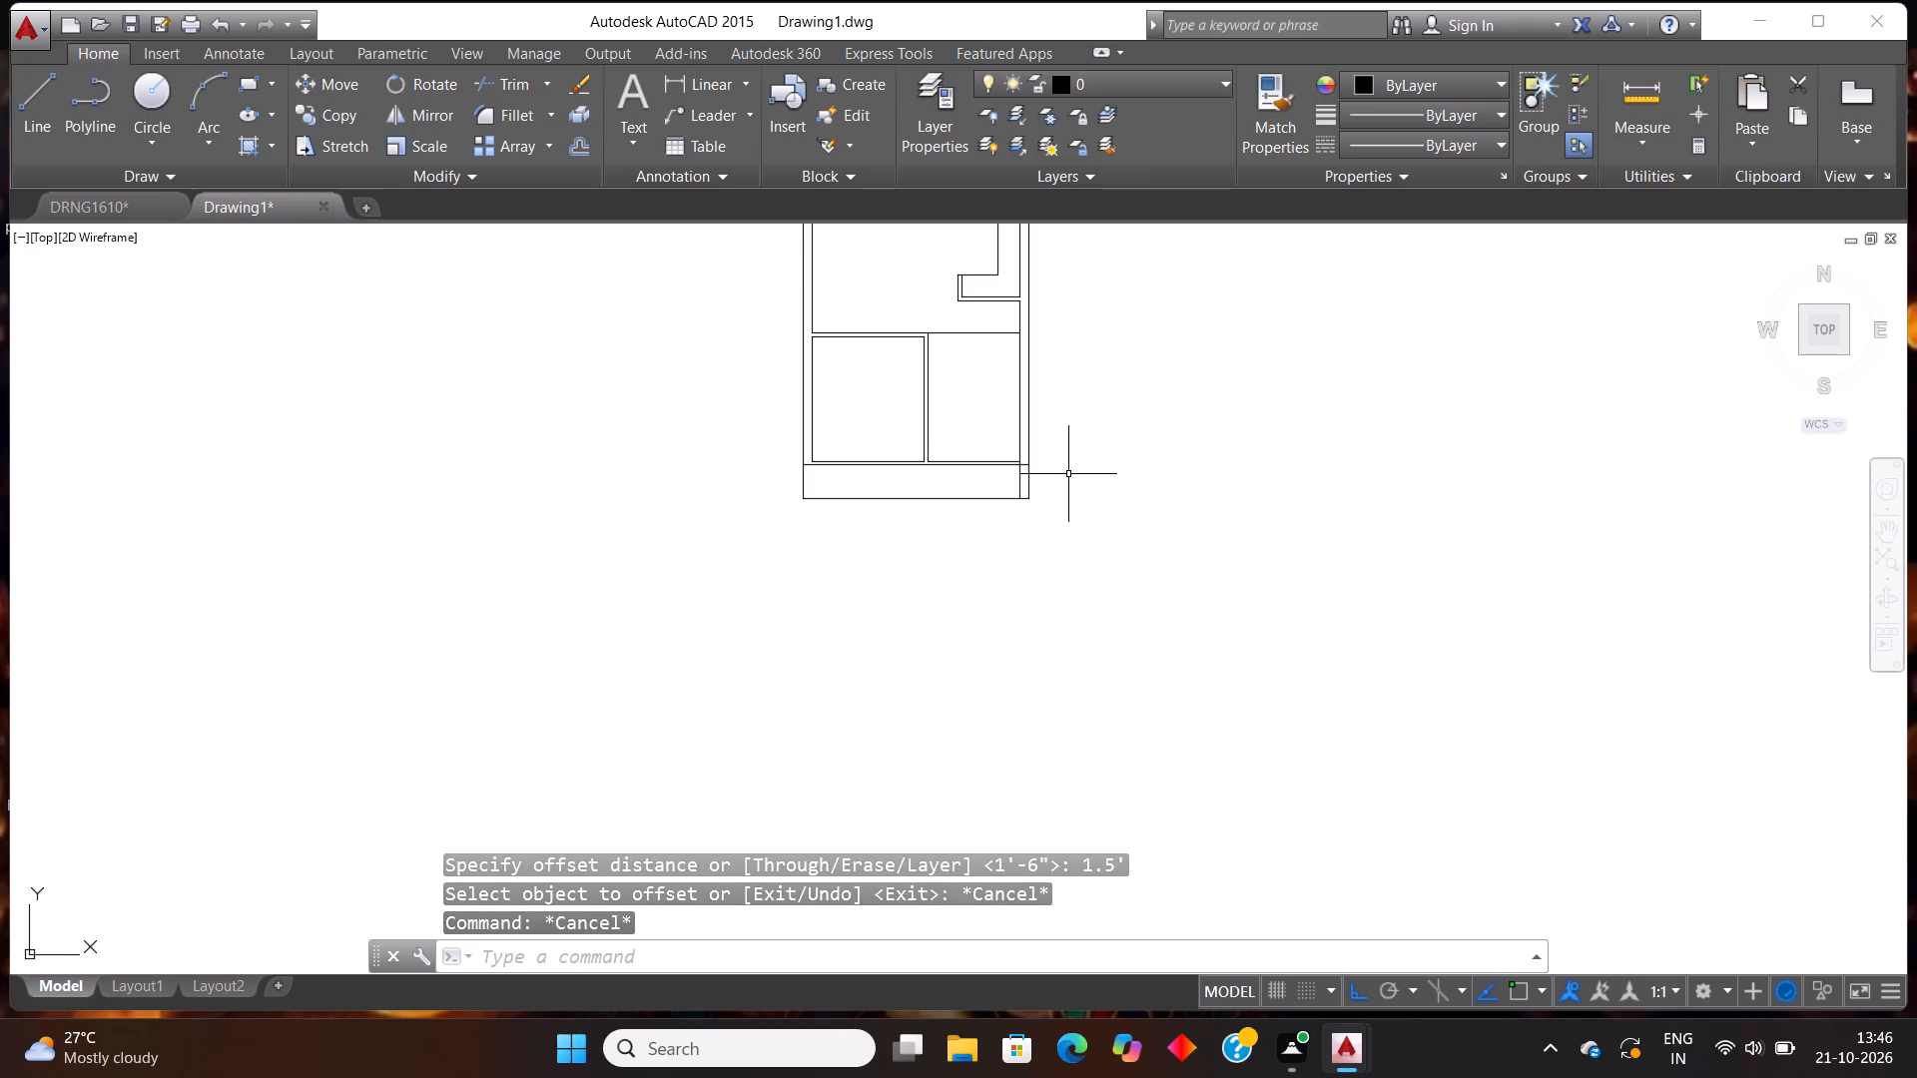
scroll(1018, 438, "up", 2)
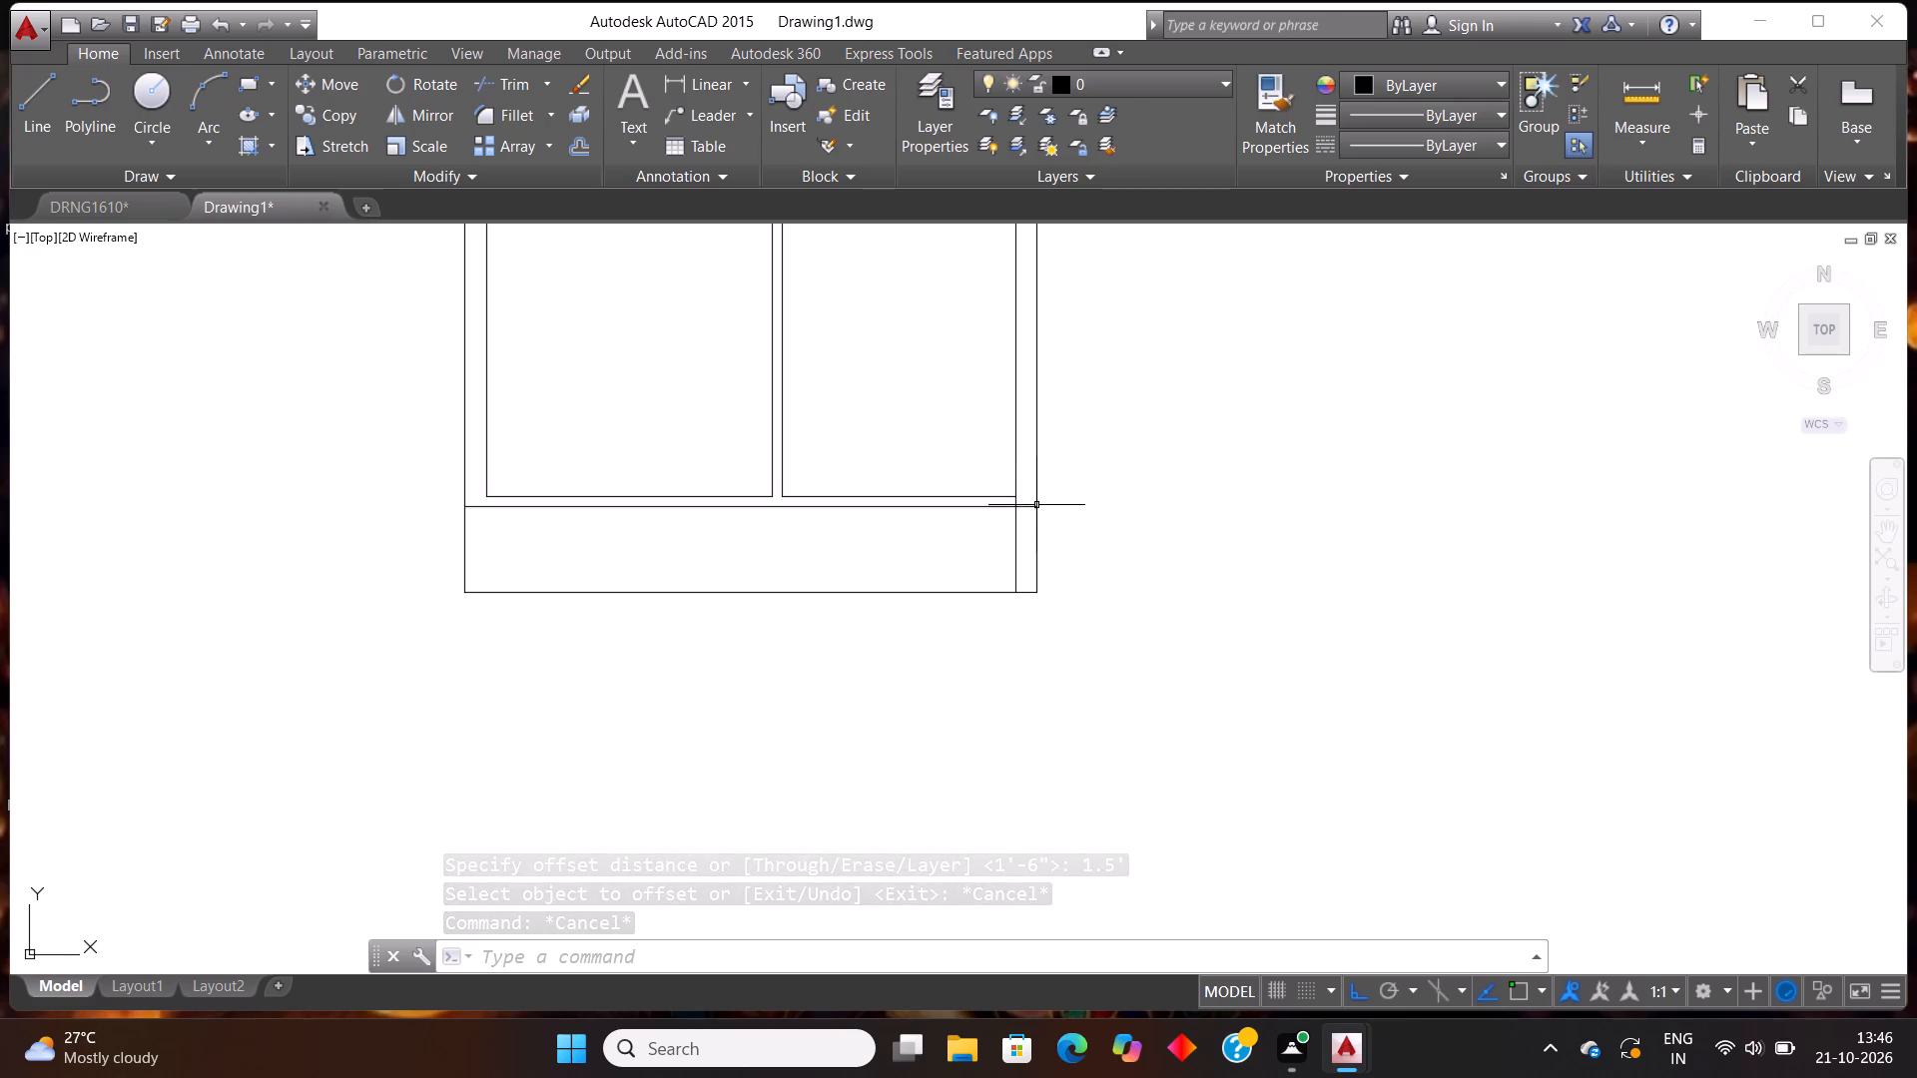
scroll(1036, 505, "up", 2)
scroll(942, 489, "up", 3)
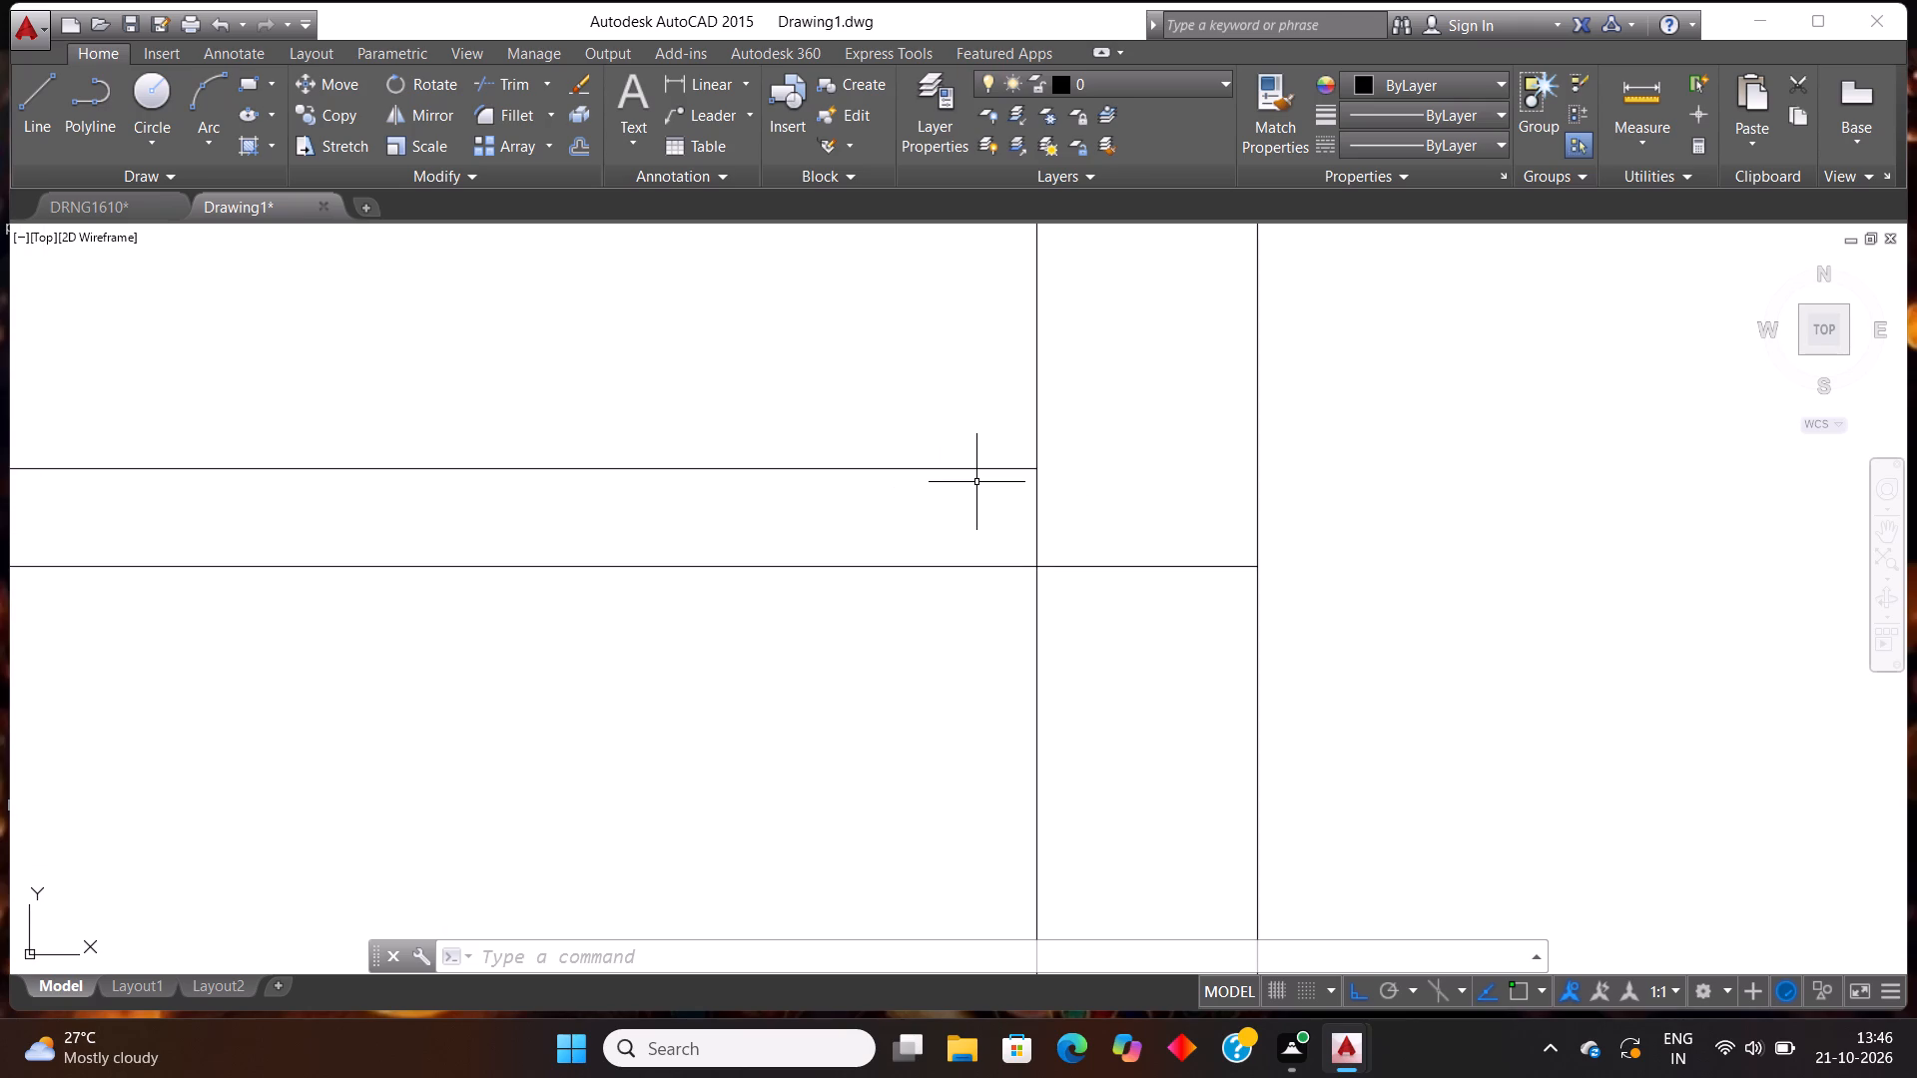
type("TR")
key("Return")
key("Return")
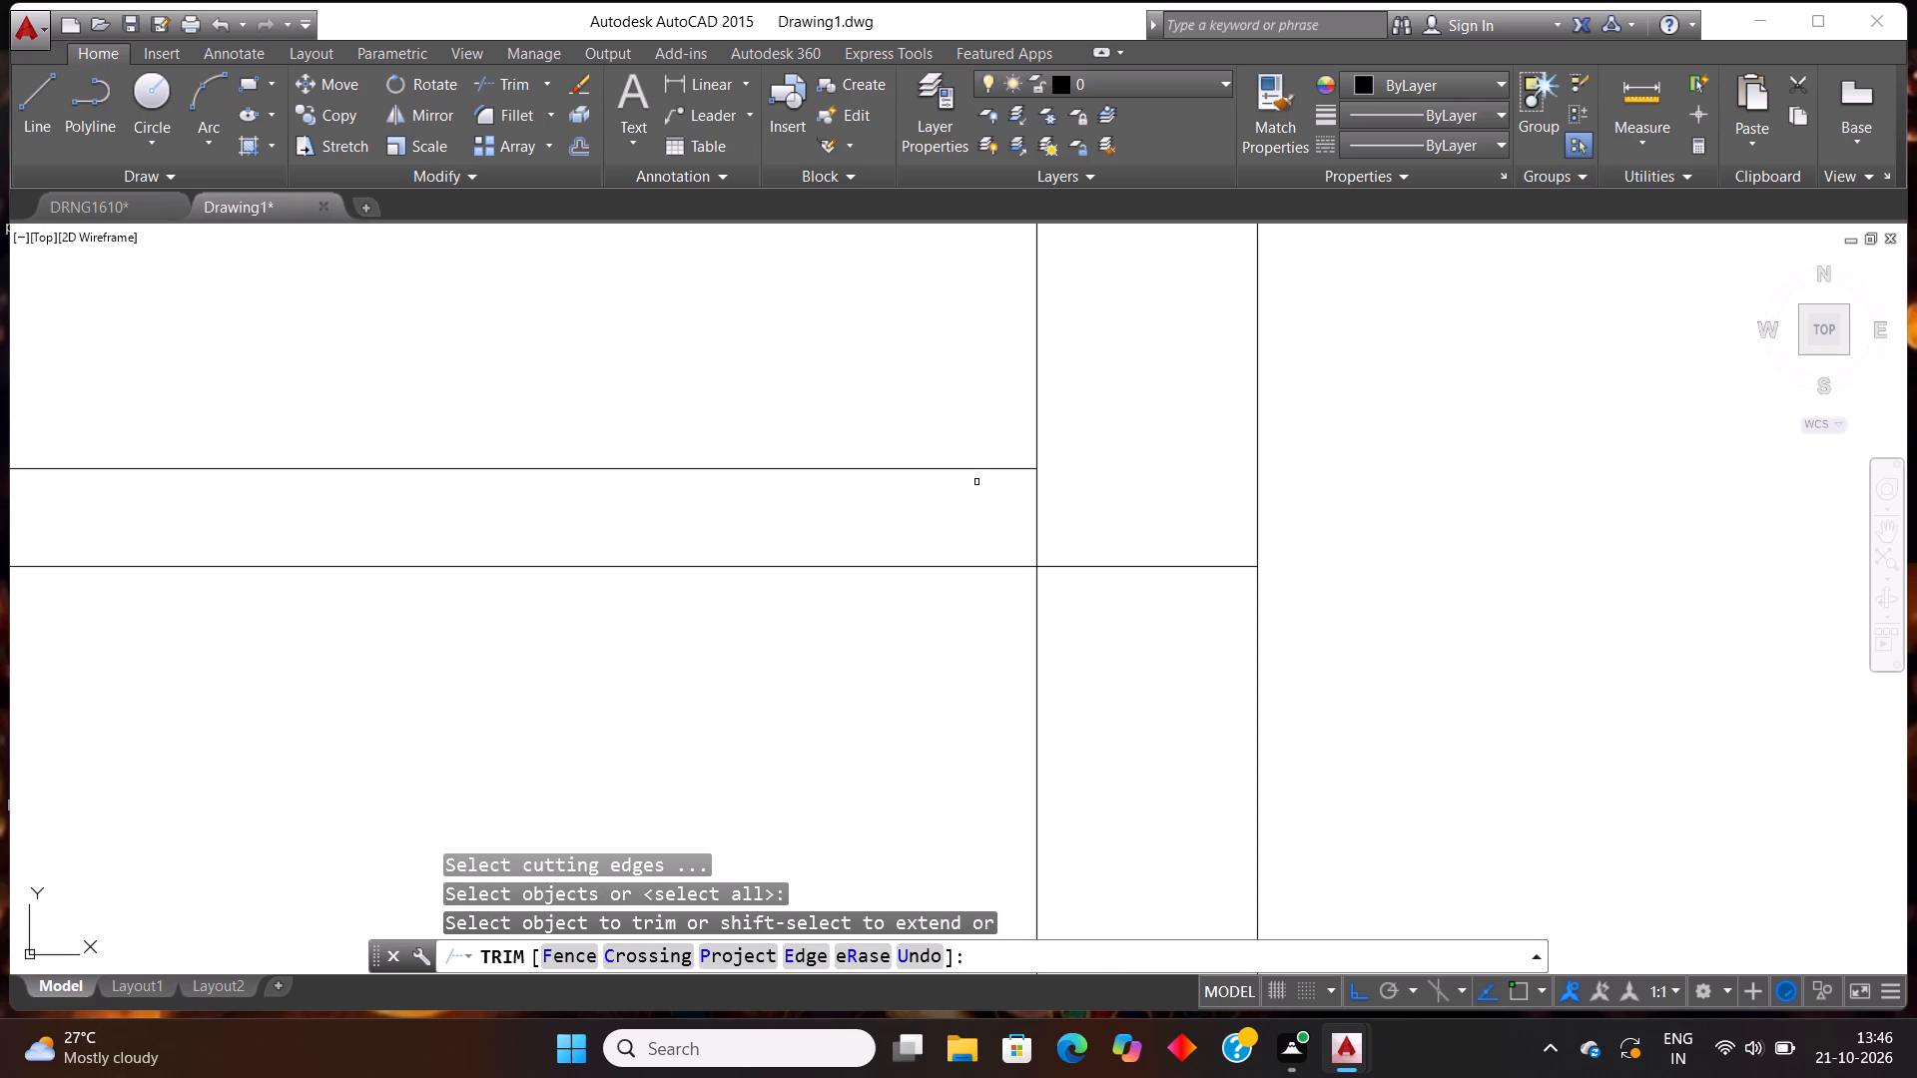
left_click(1014, 528)
left_click(1091, 489)
scroll(1166, 566, "down", 4)
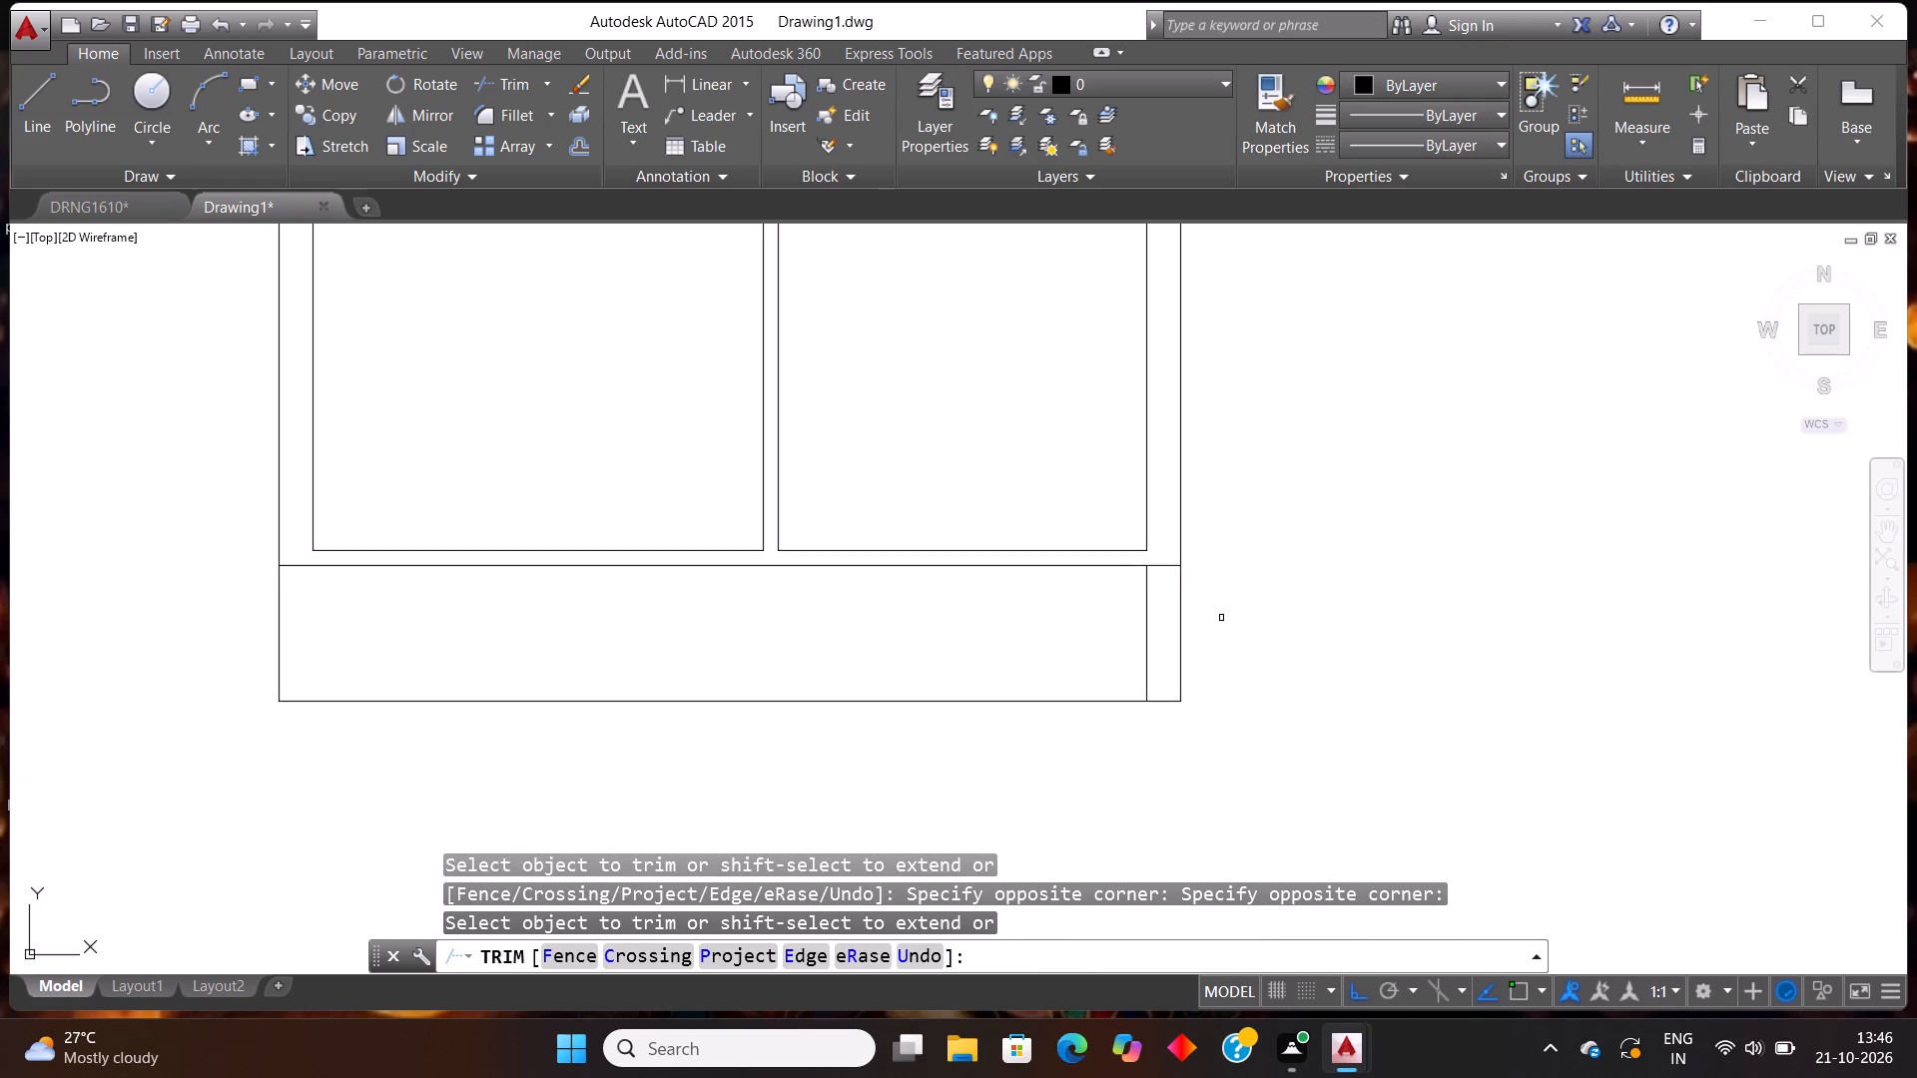
scroll(1220, 625, "down", 1)
key("Escape")
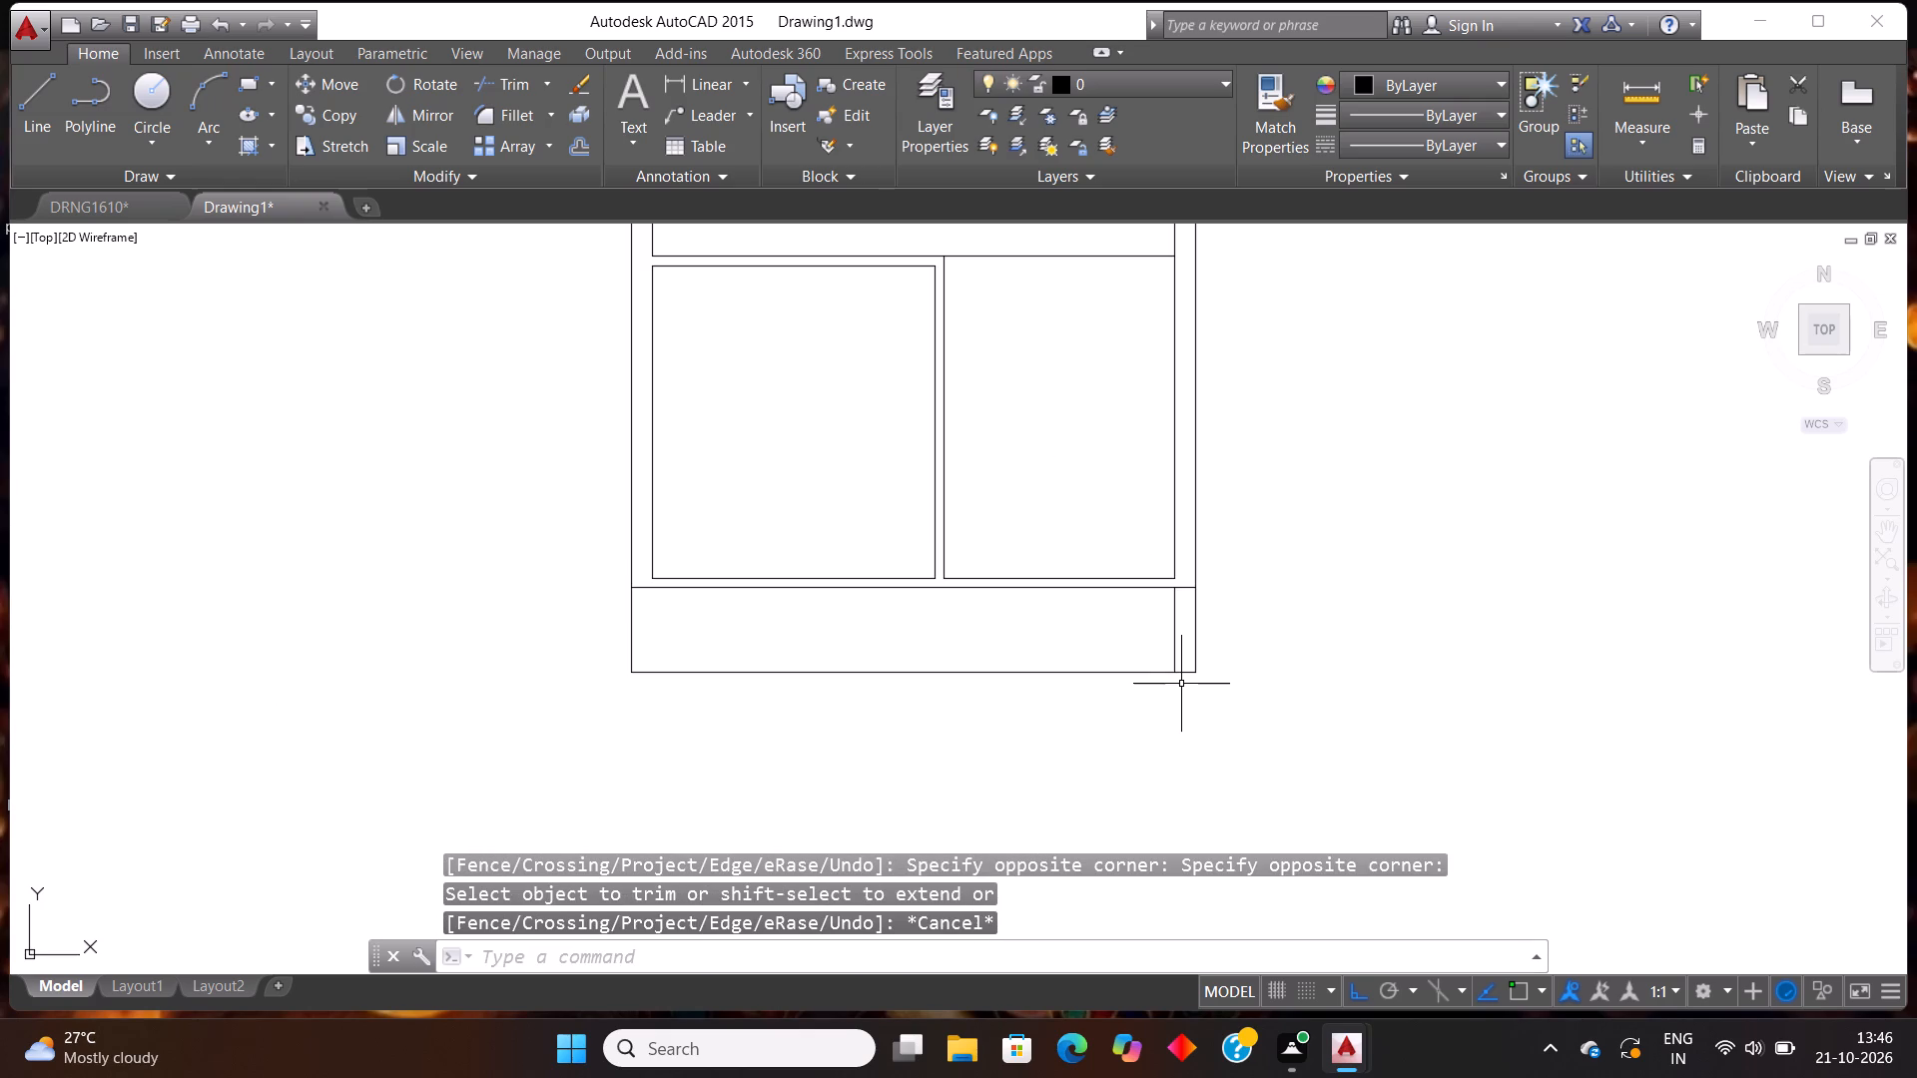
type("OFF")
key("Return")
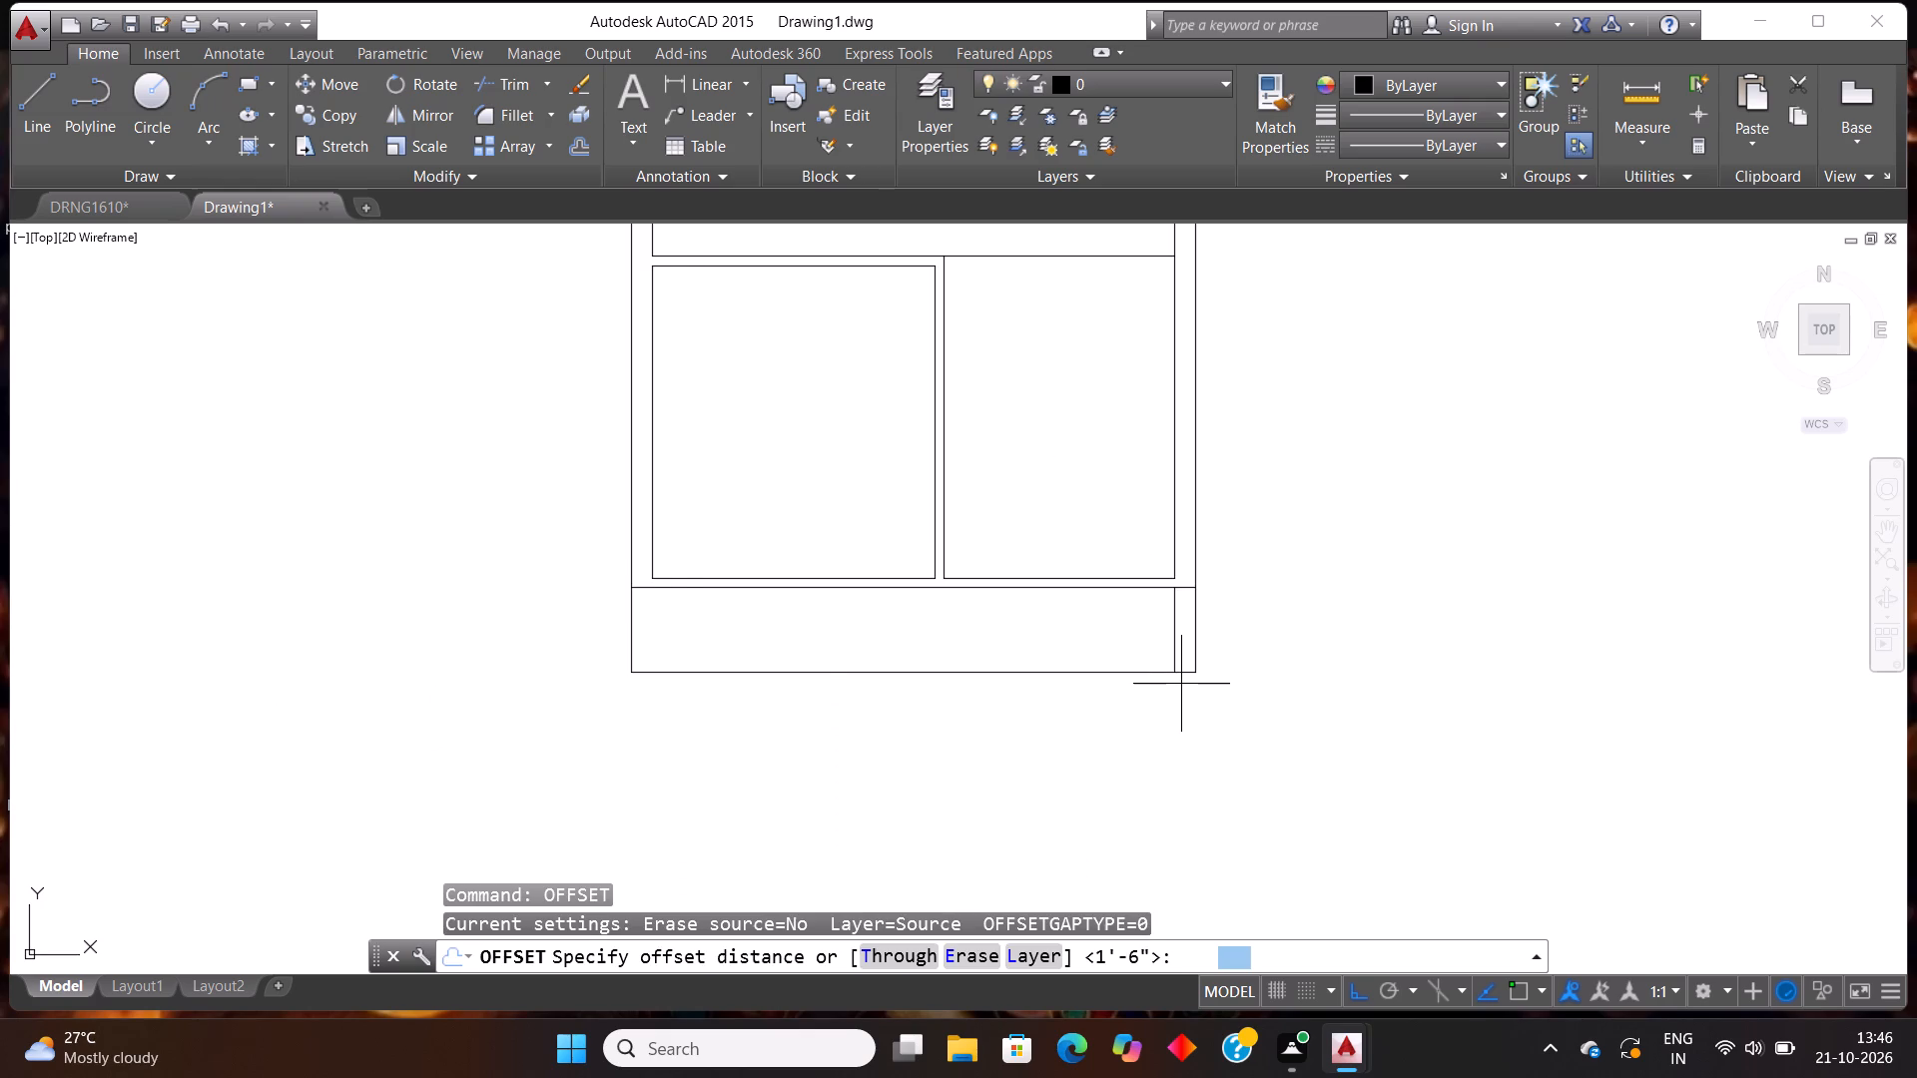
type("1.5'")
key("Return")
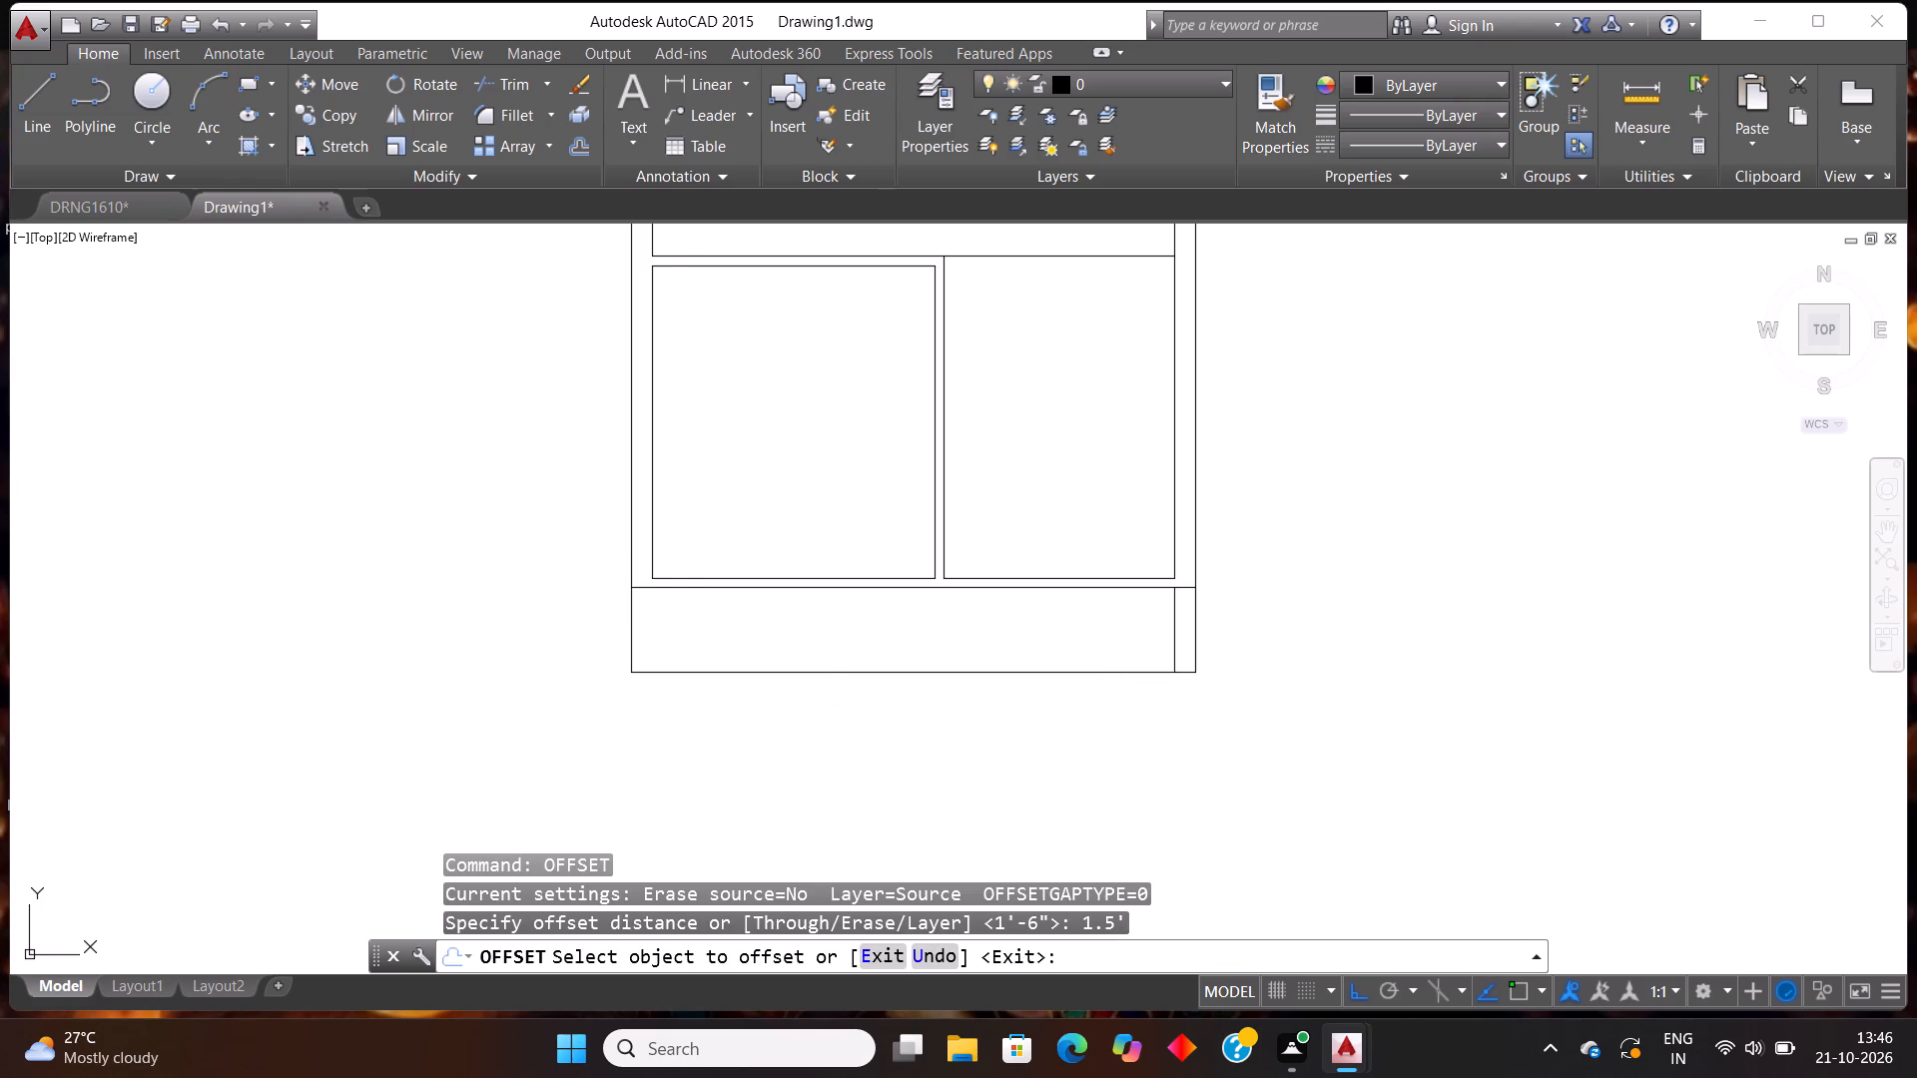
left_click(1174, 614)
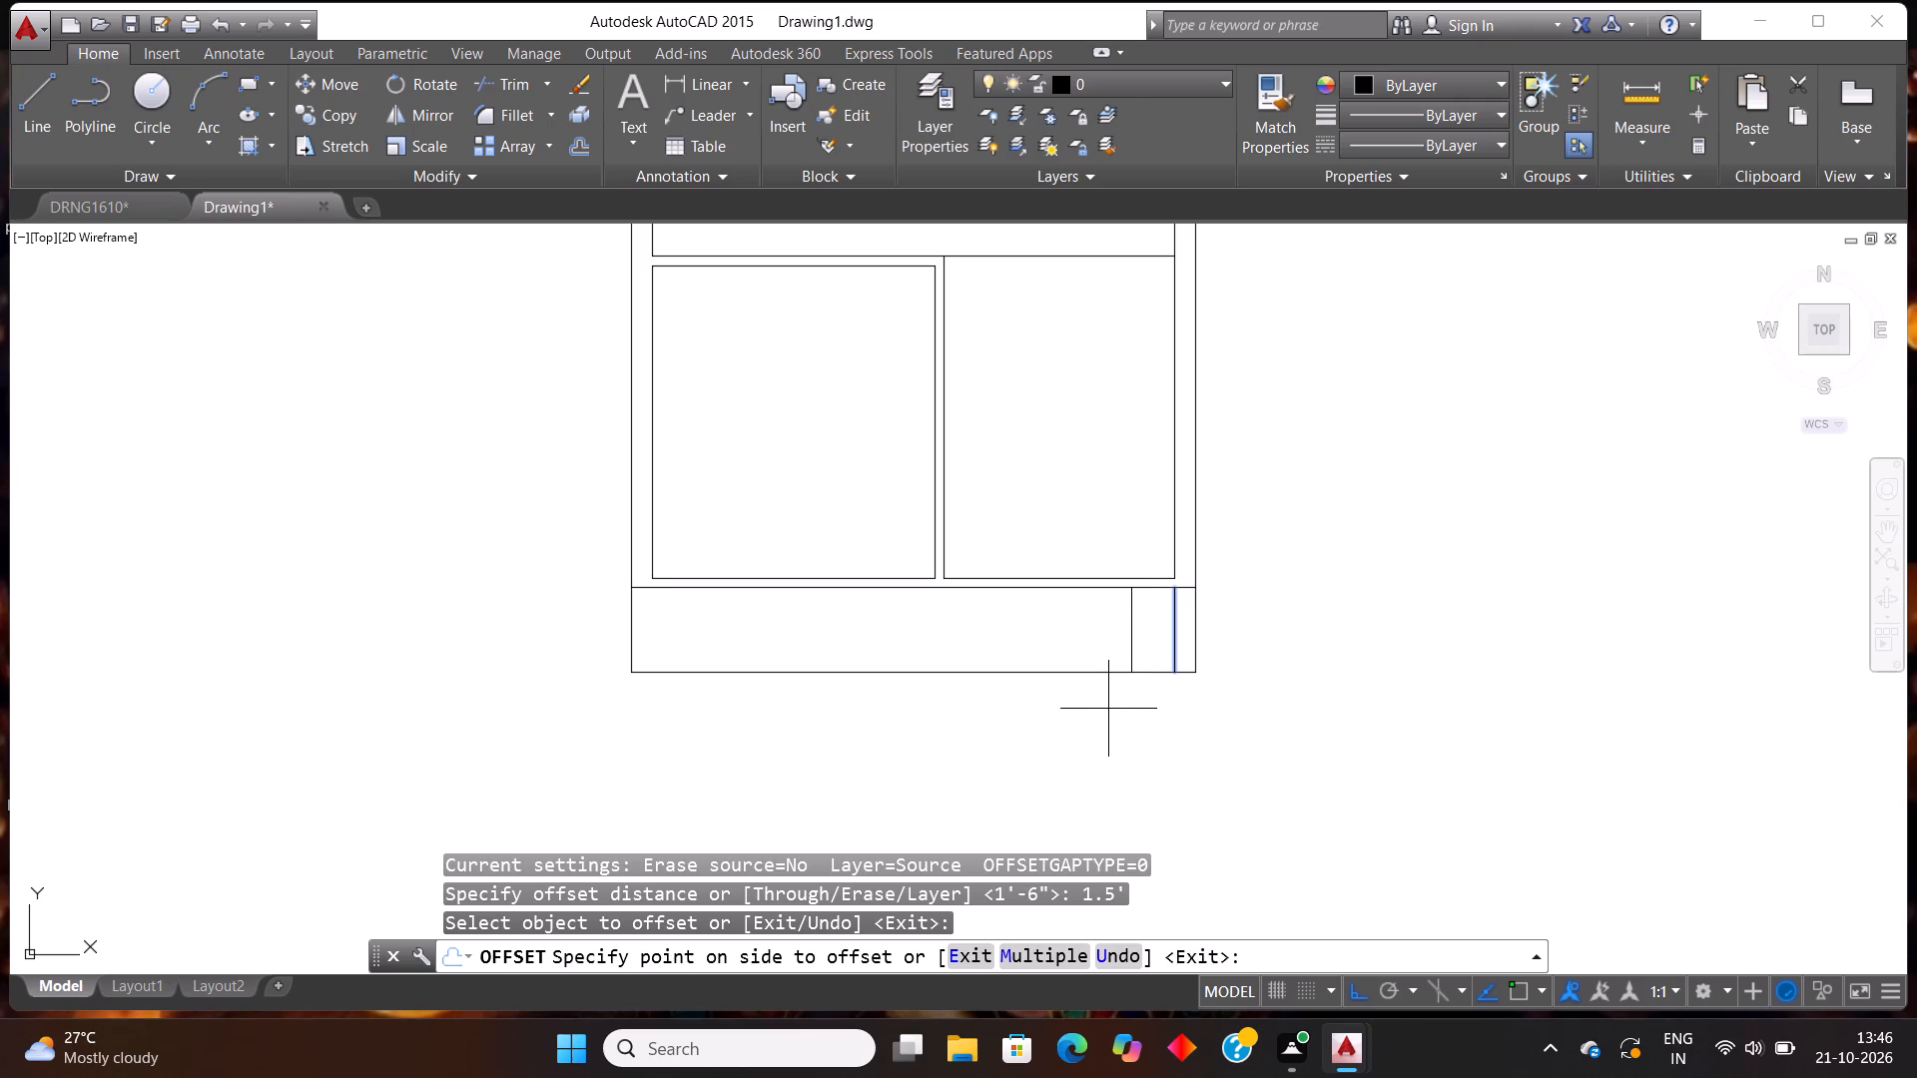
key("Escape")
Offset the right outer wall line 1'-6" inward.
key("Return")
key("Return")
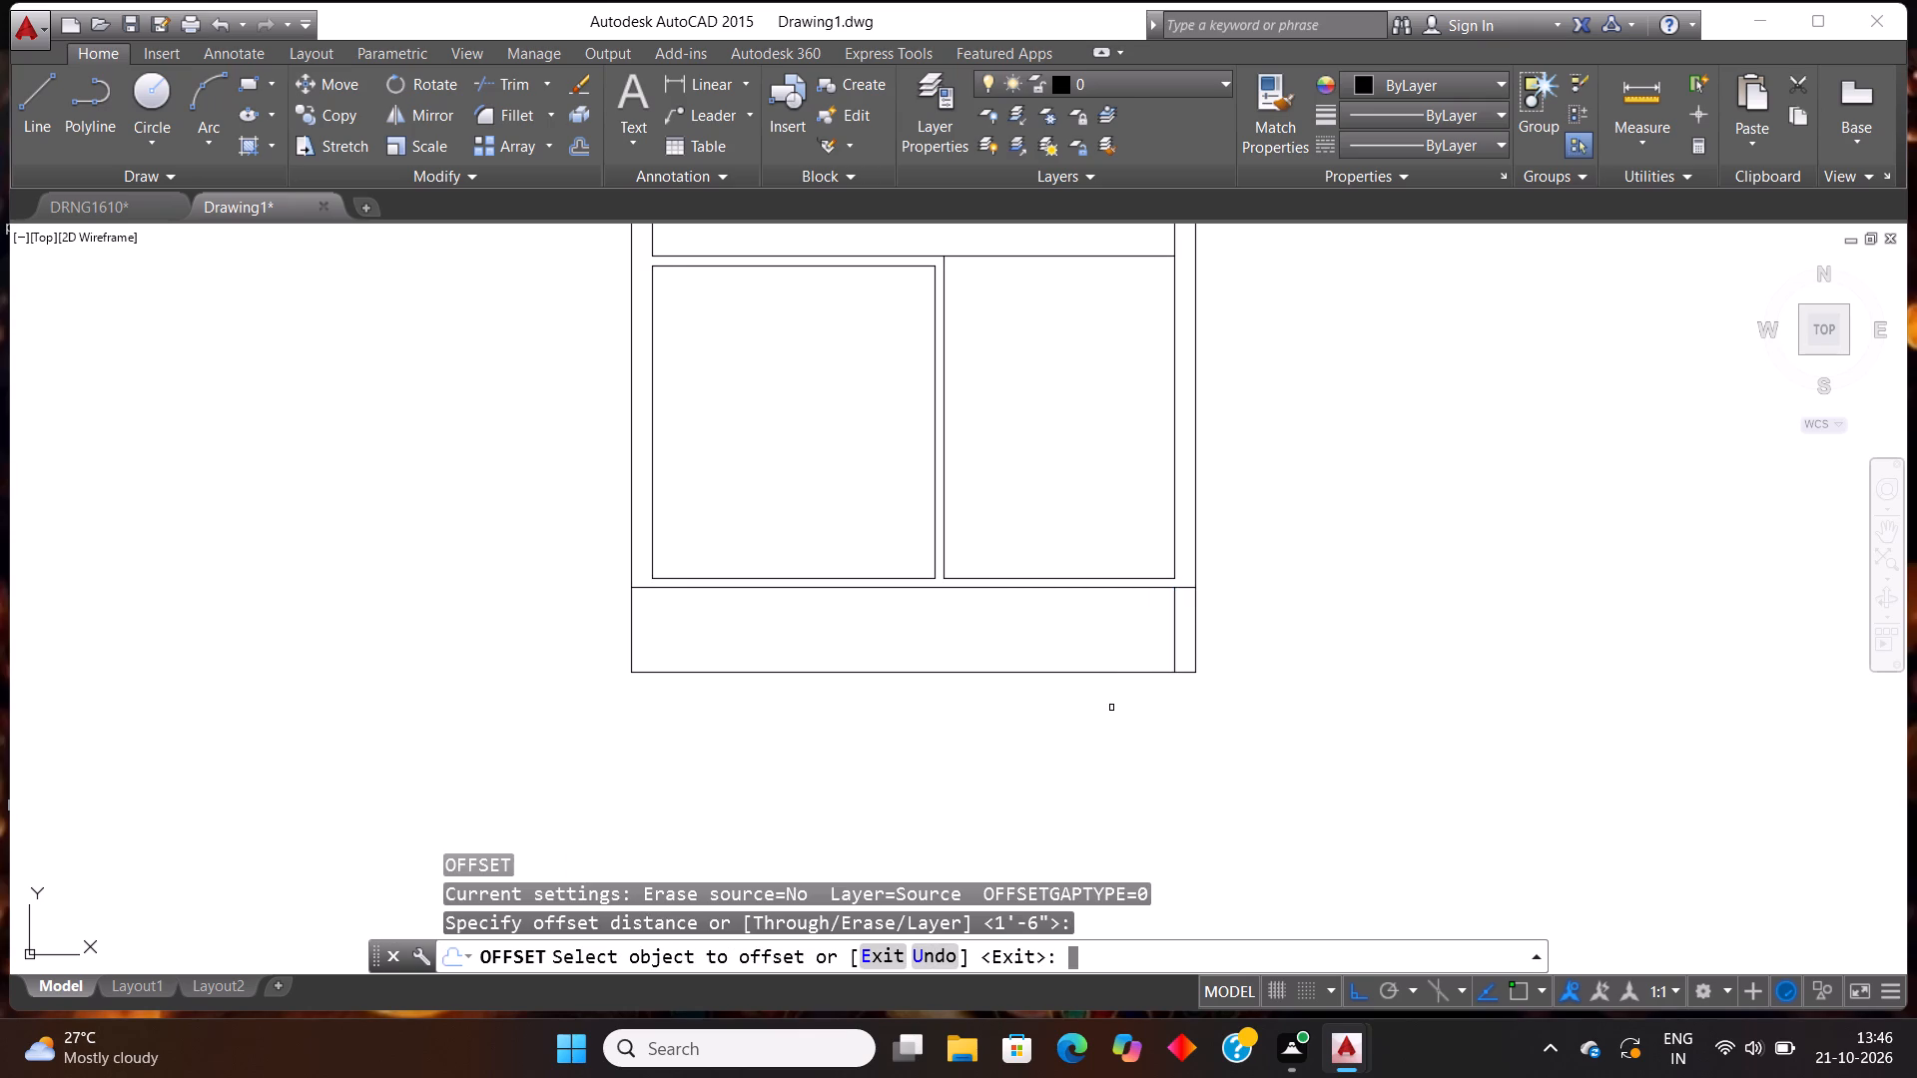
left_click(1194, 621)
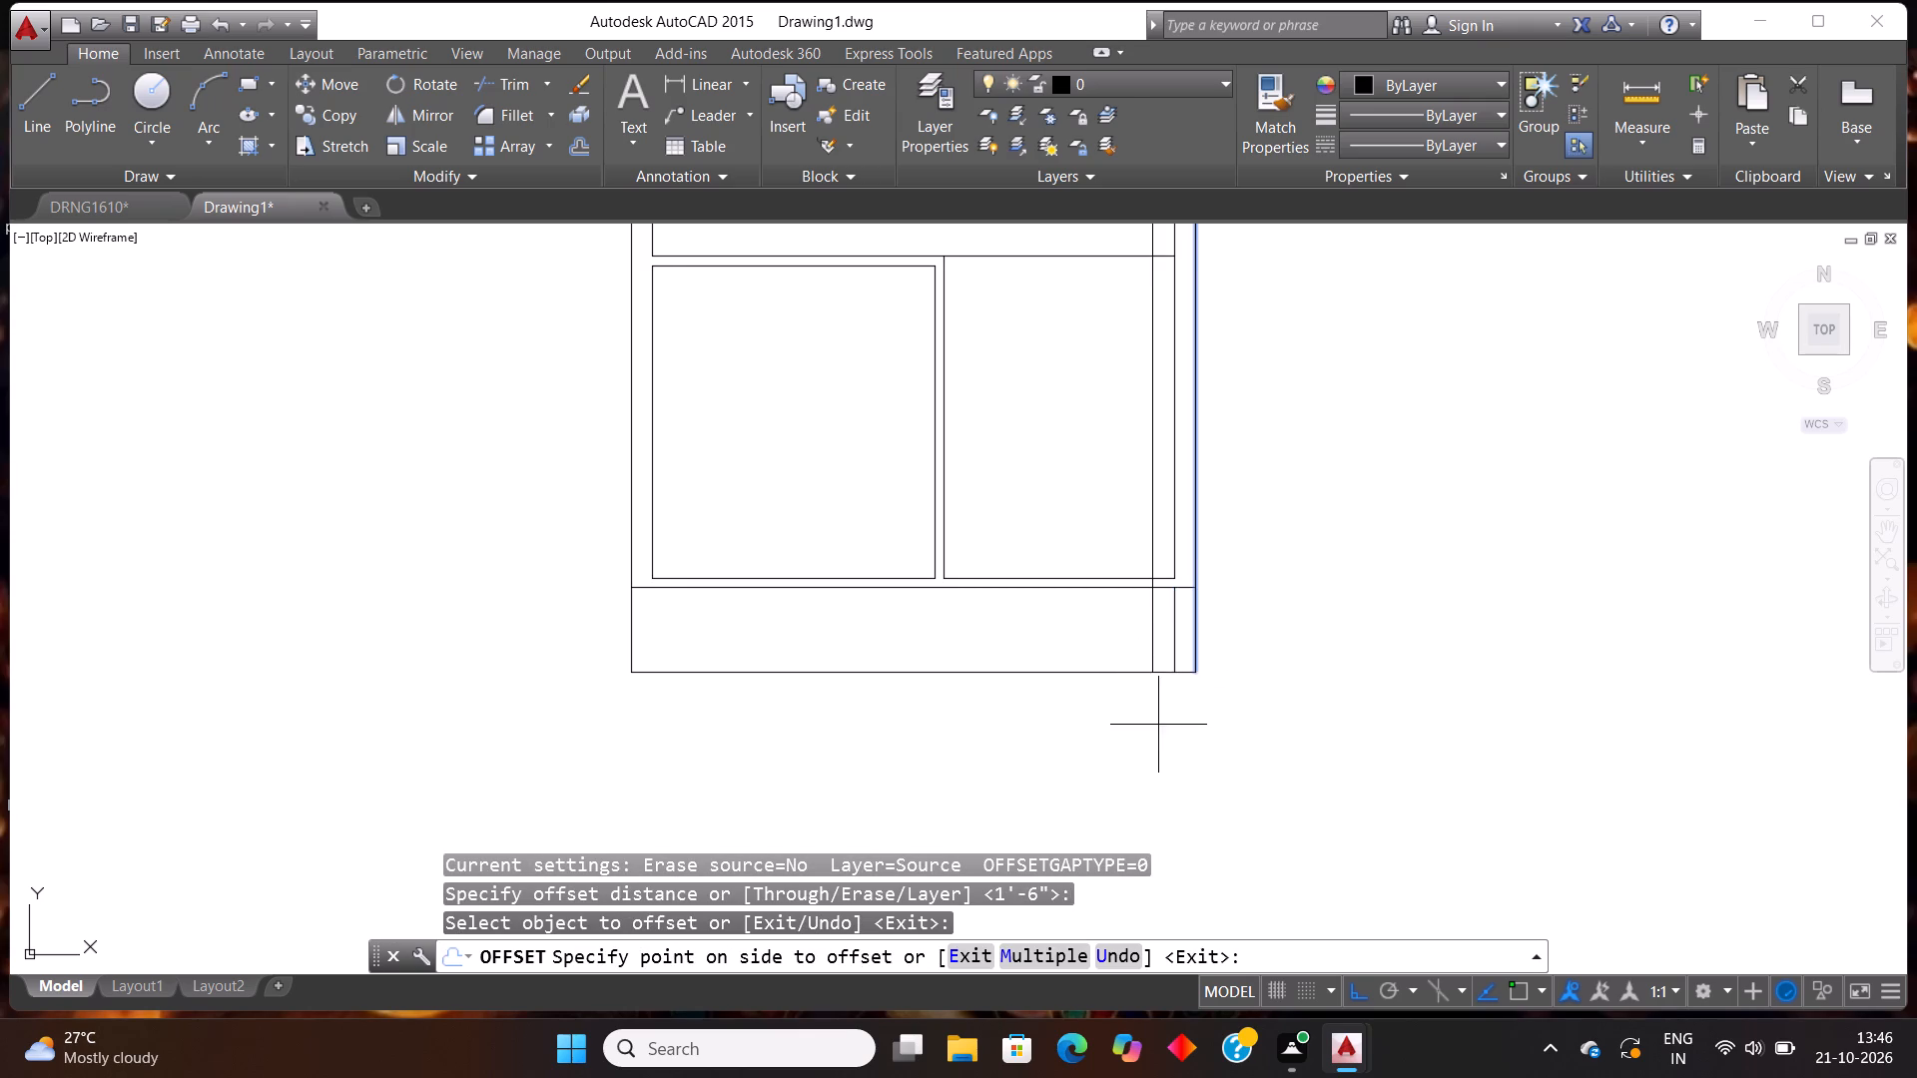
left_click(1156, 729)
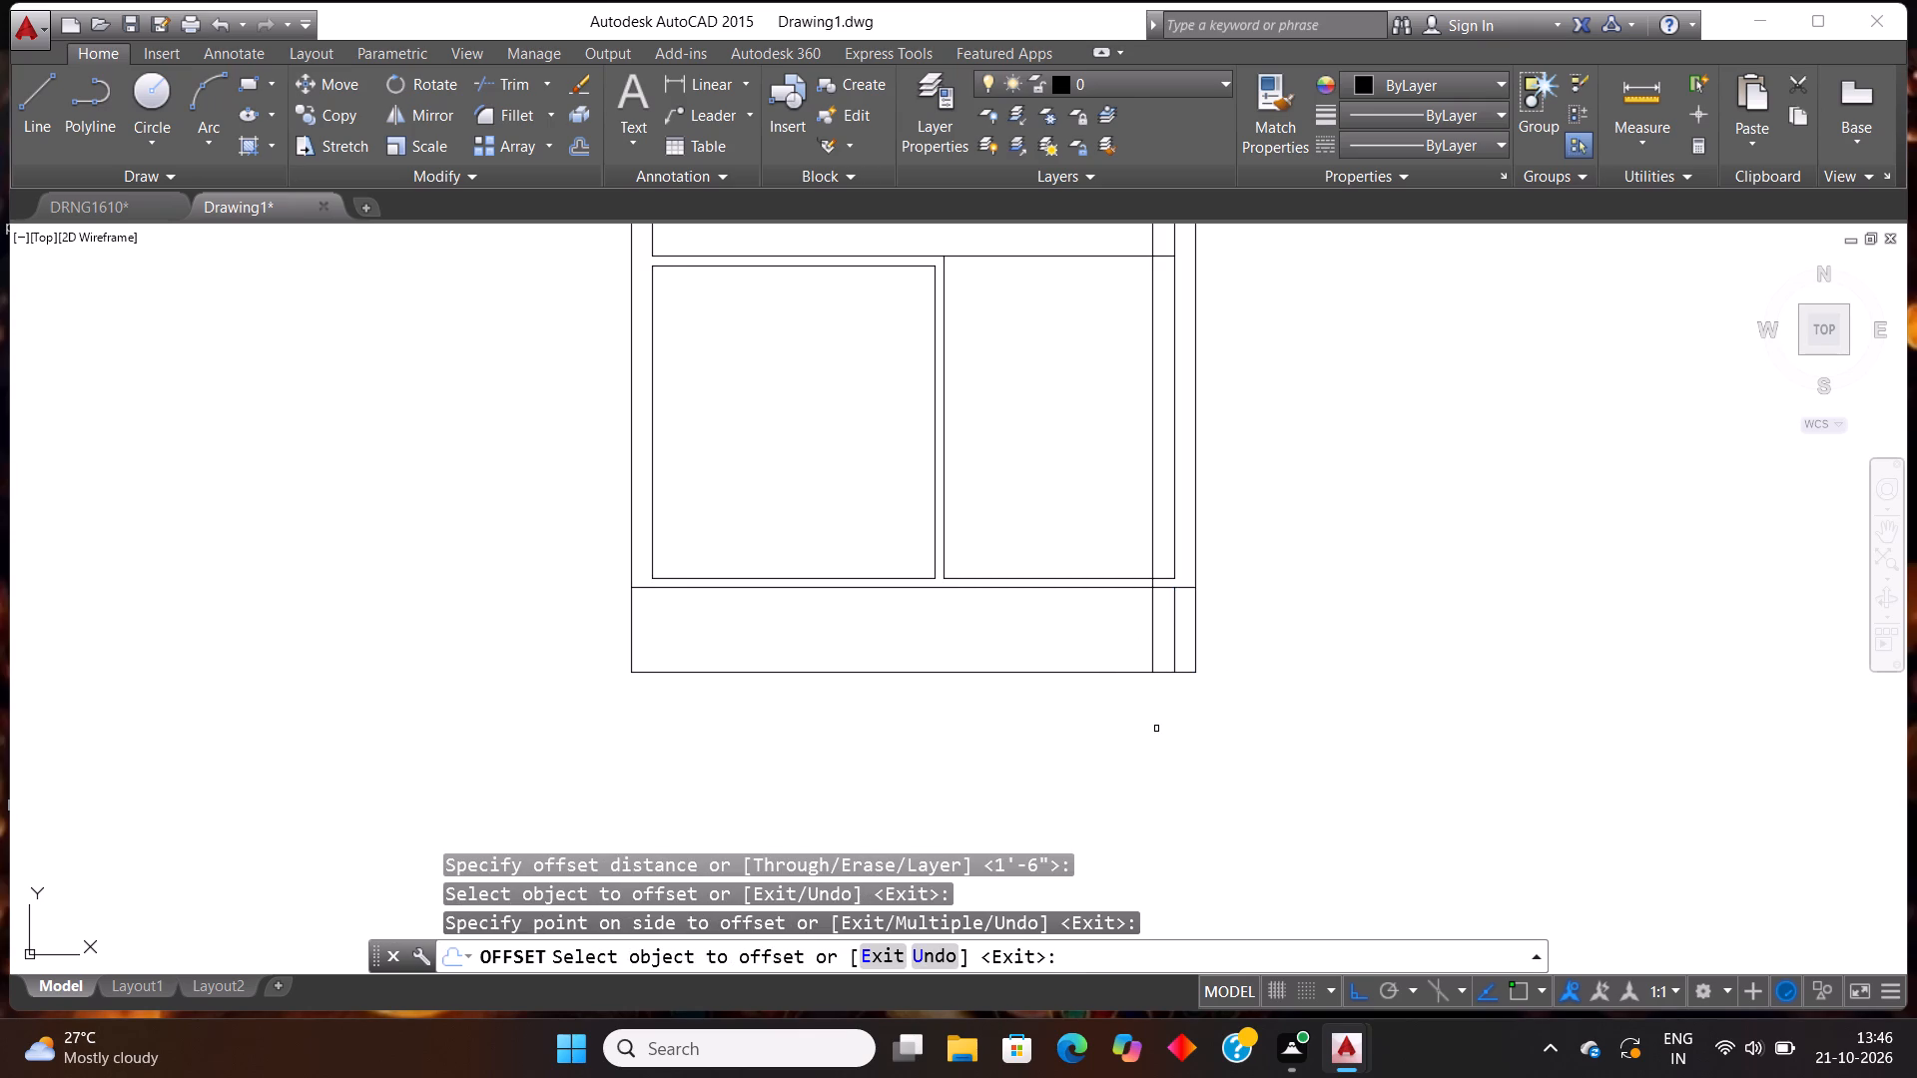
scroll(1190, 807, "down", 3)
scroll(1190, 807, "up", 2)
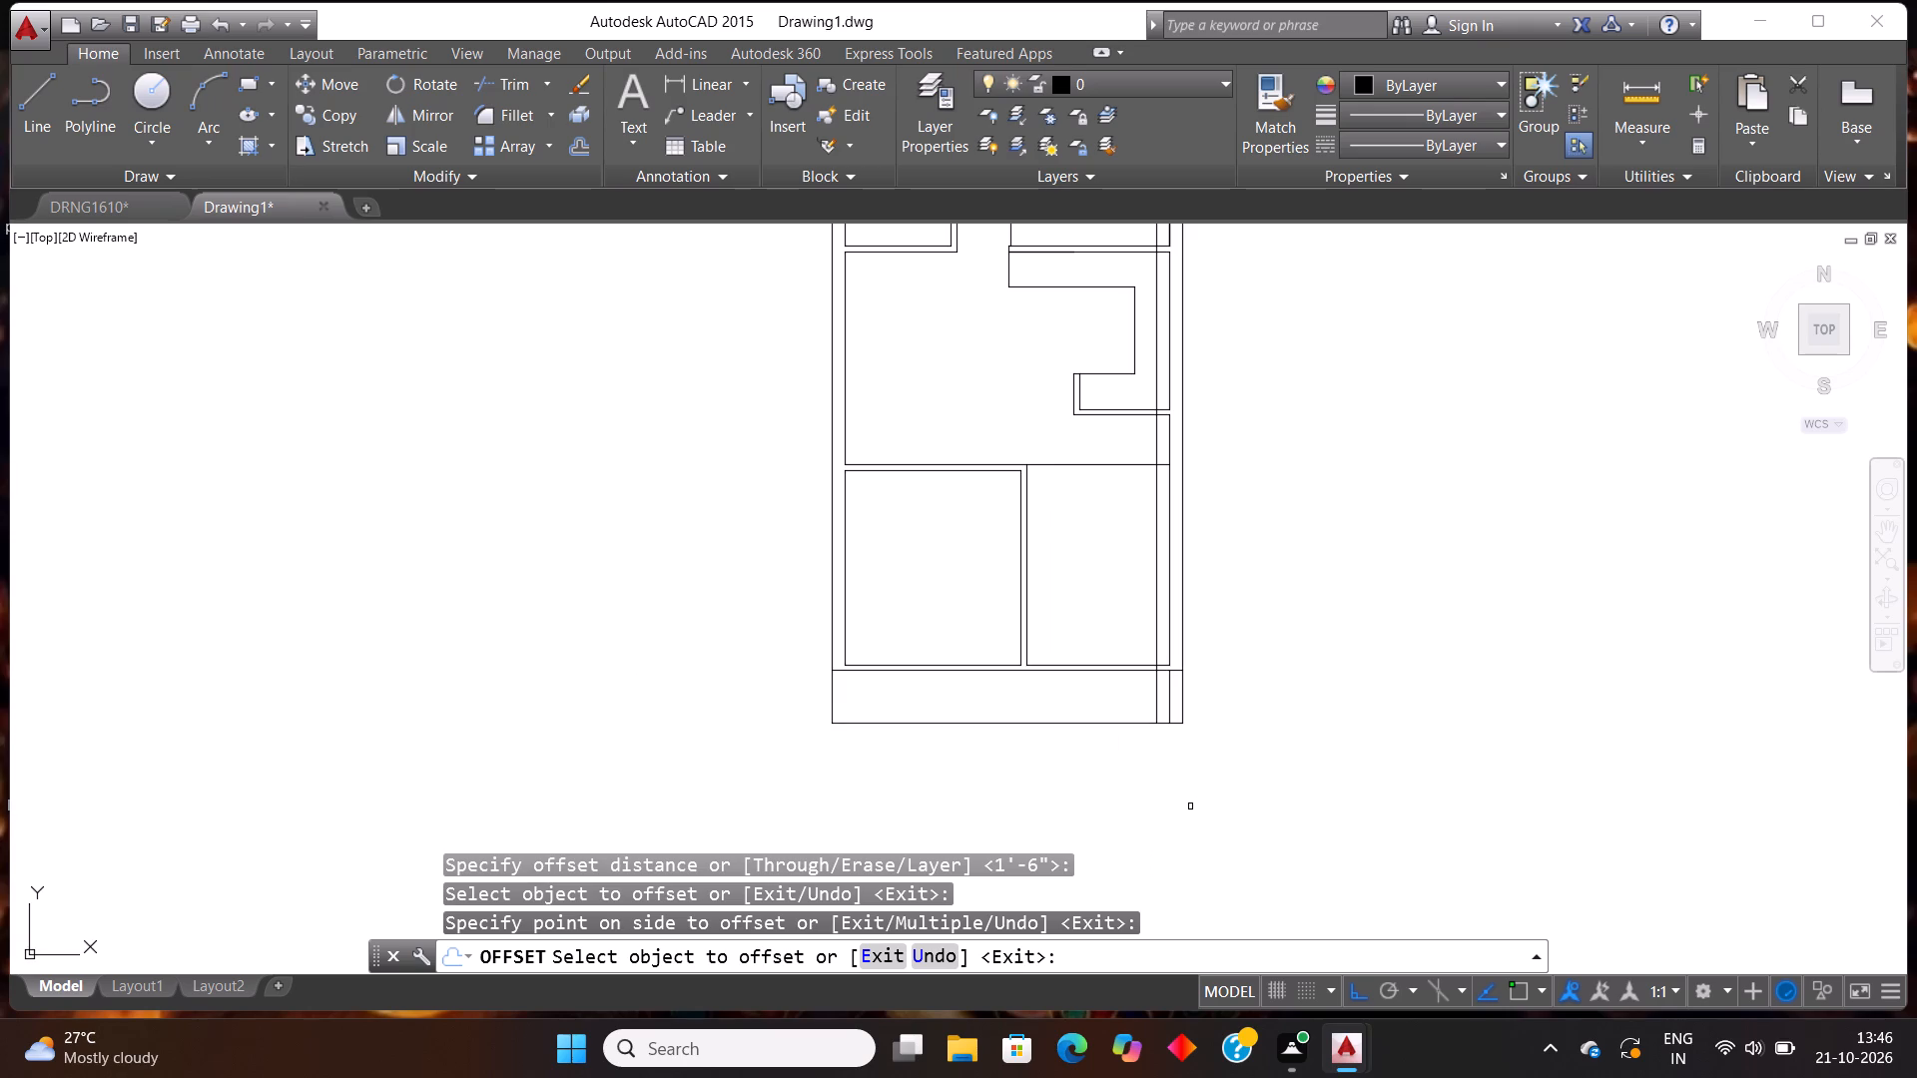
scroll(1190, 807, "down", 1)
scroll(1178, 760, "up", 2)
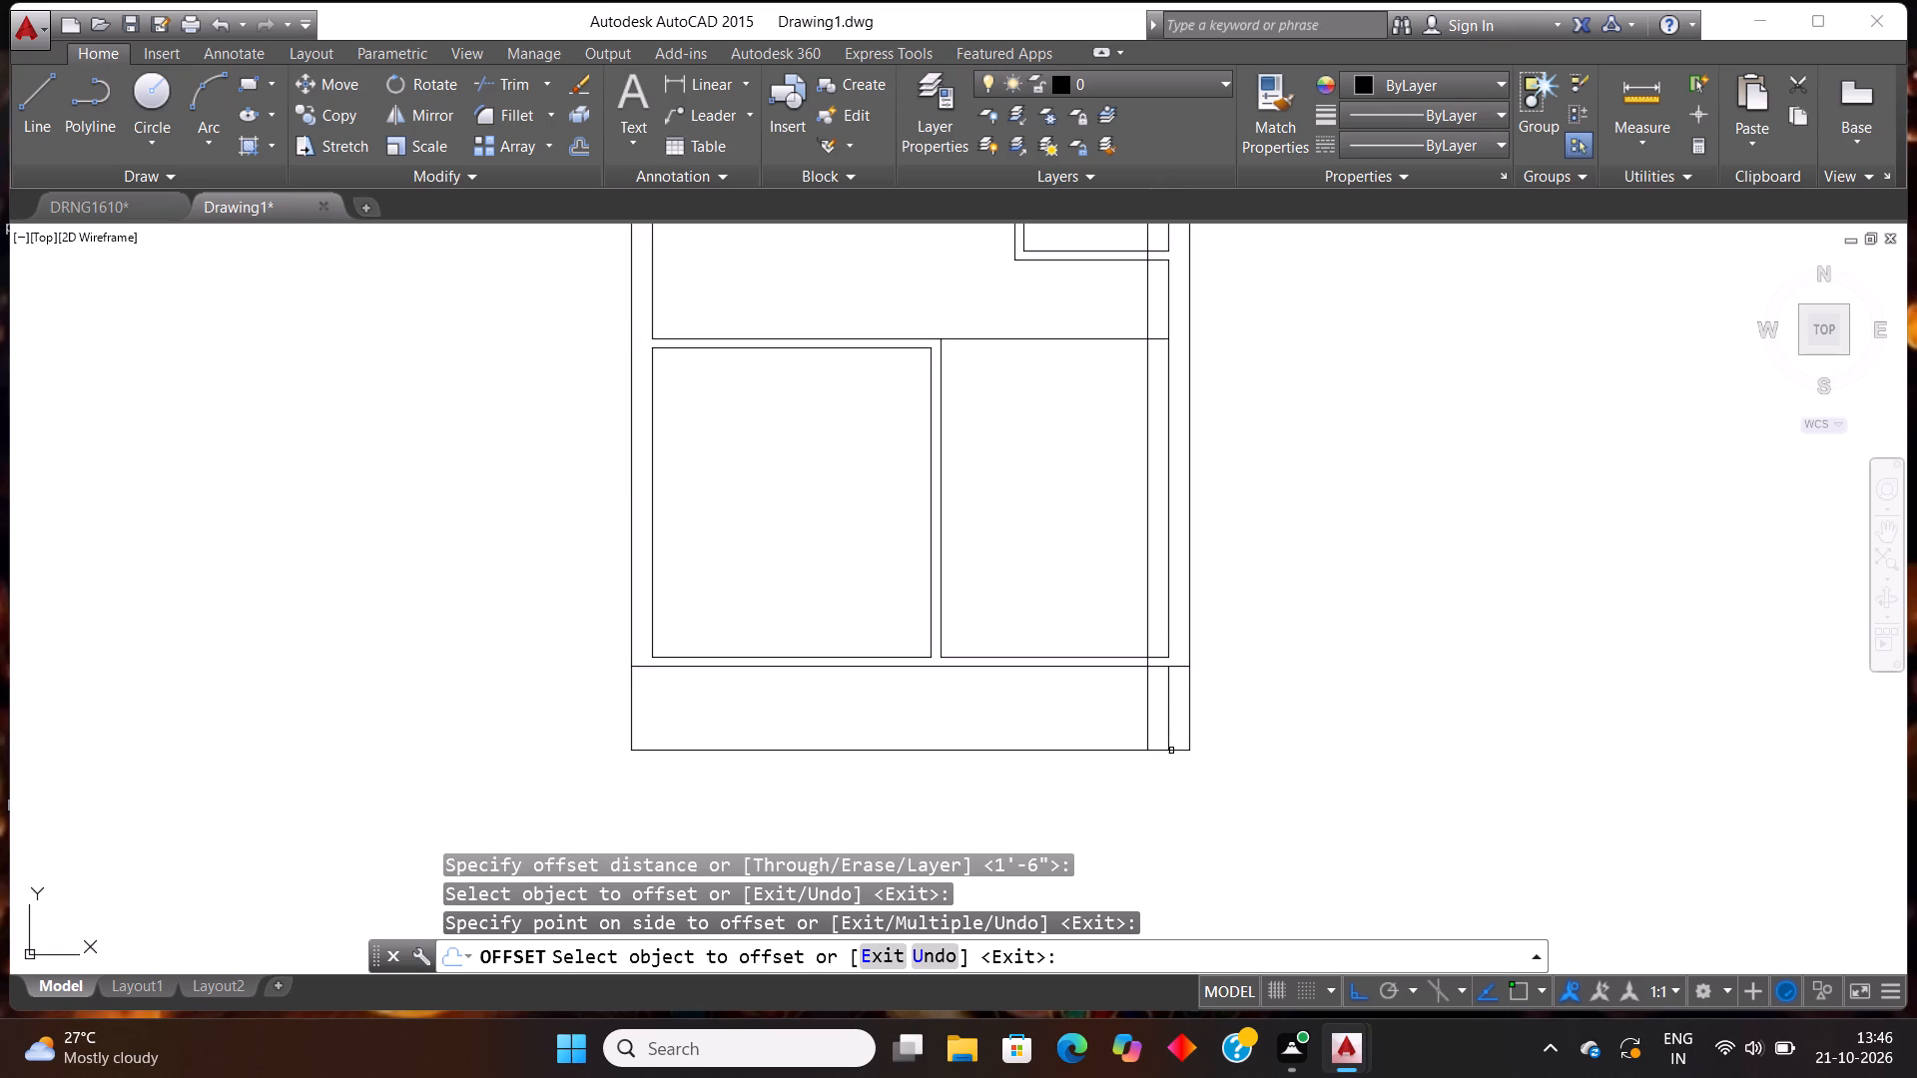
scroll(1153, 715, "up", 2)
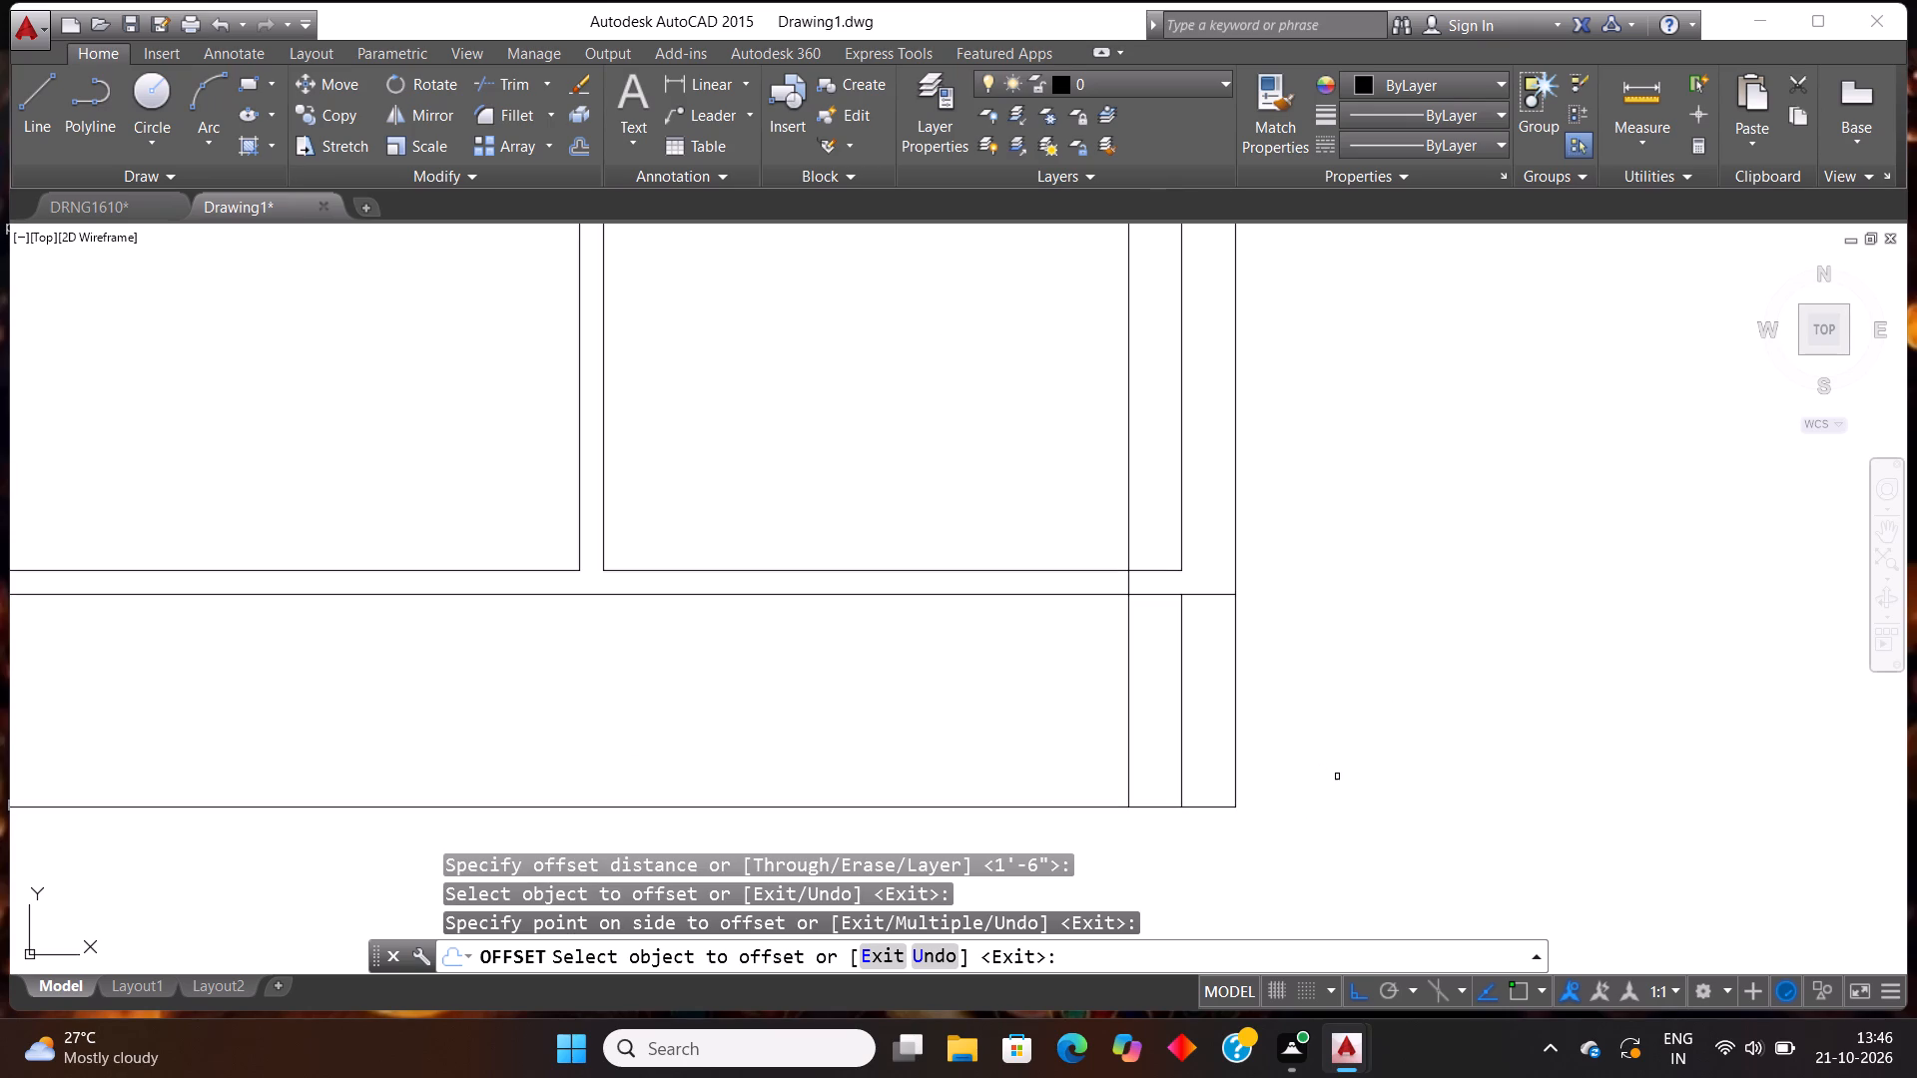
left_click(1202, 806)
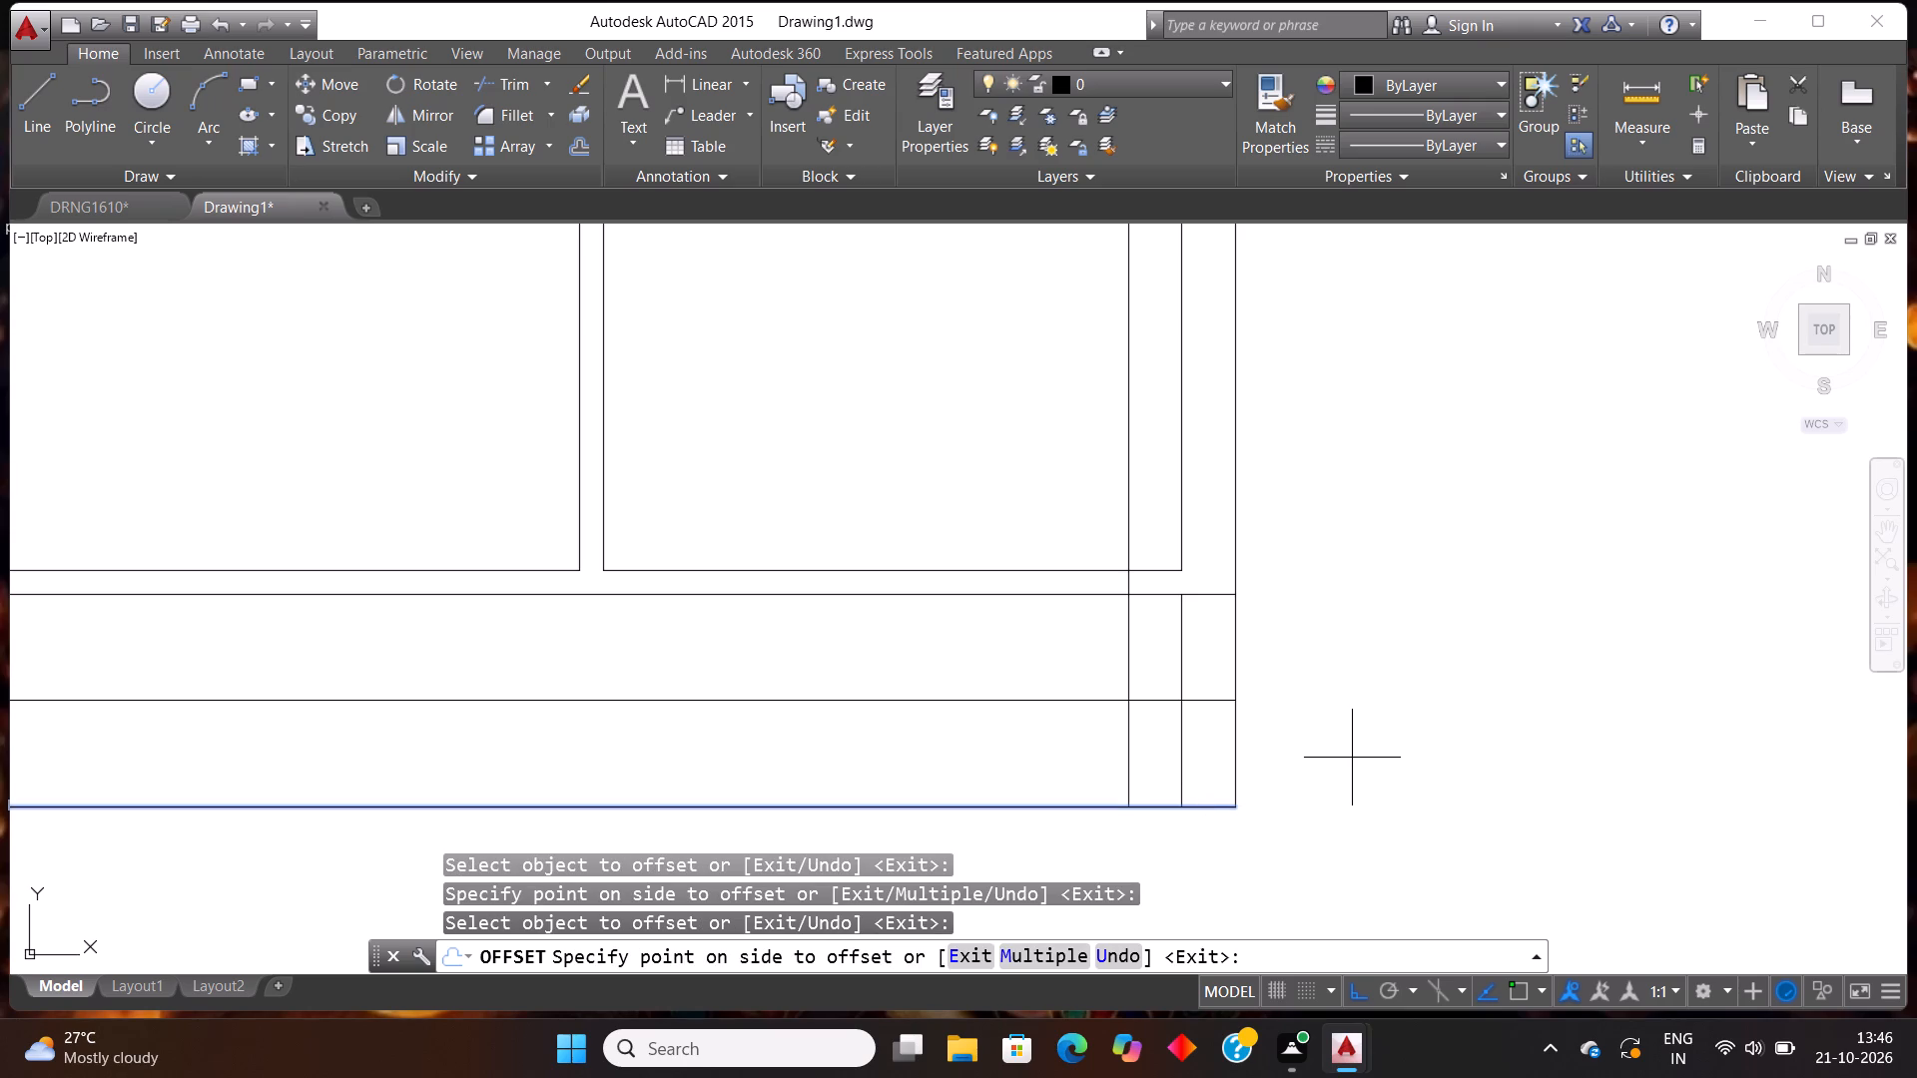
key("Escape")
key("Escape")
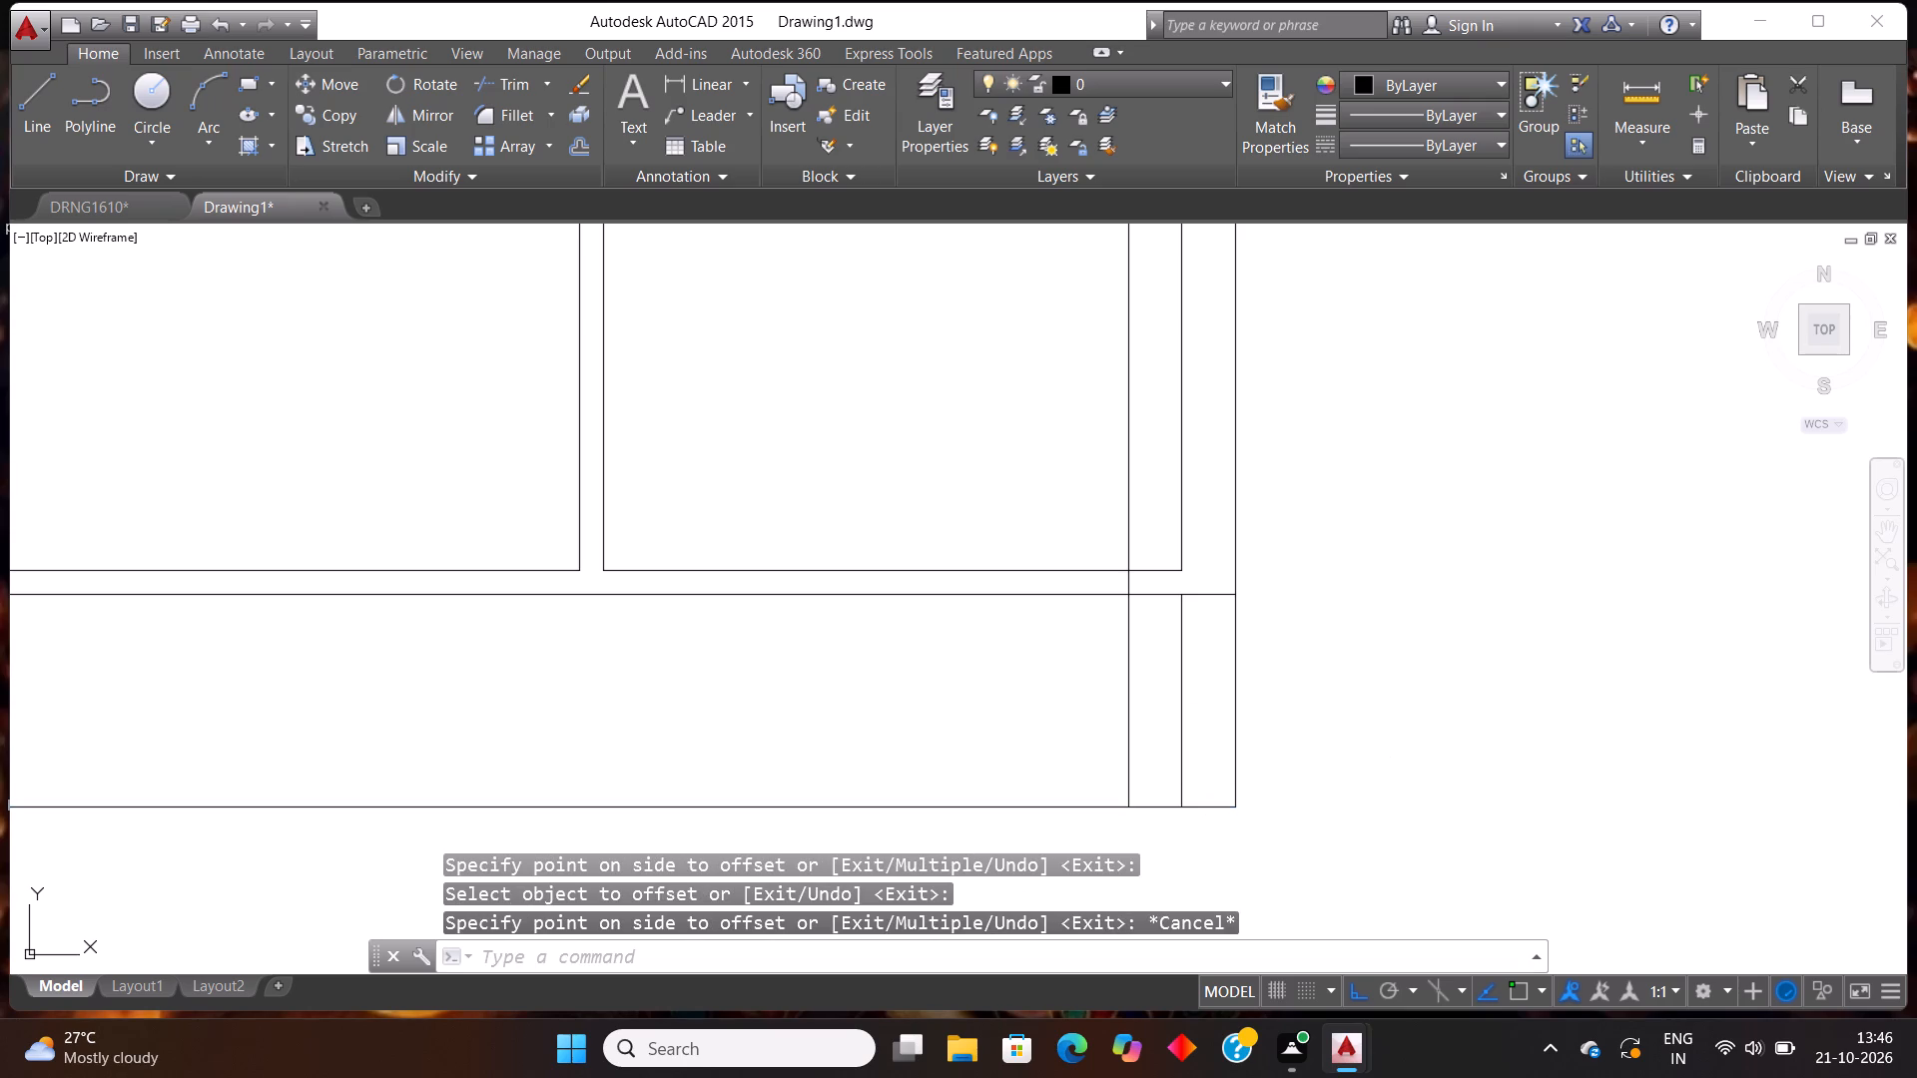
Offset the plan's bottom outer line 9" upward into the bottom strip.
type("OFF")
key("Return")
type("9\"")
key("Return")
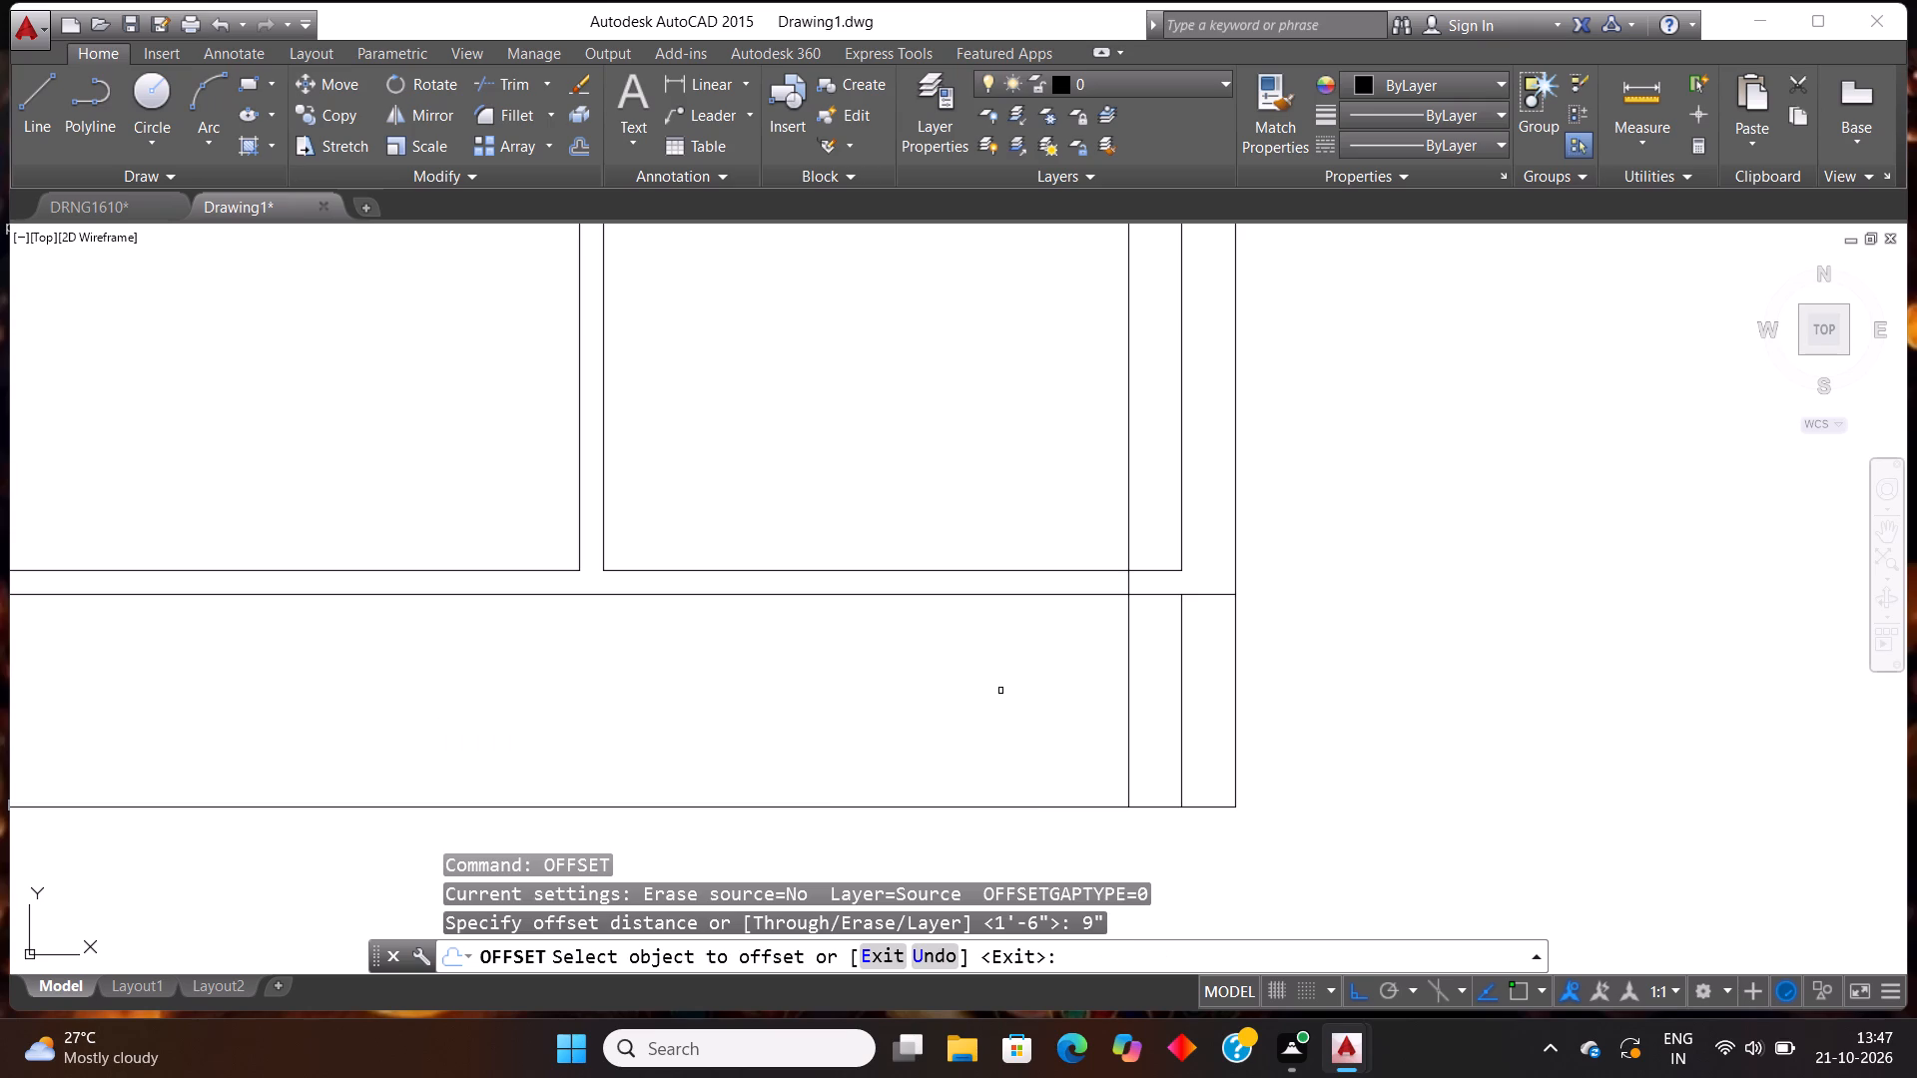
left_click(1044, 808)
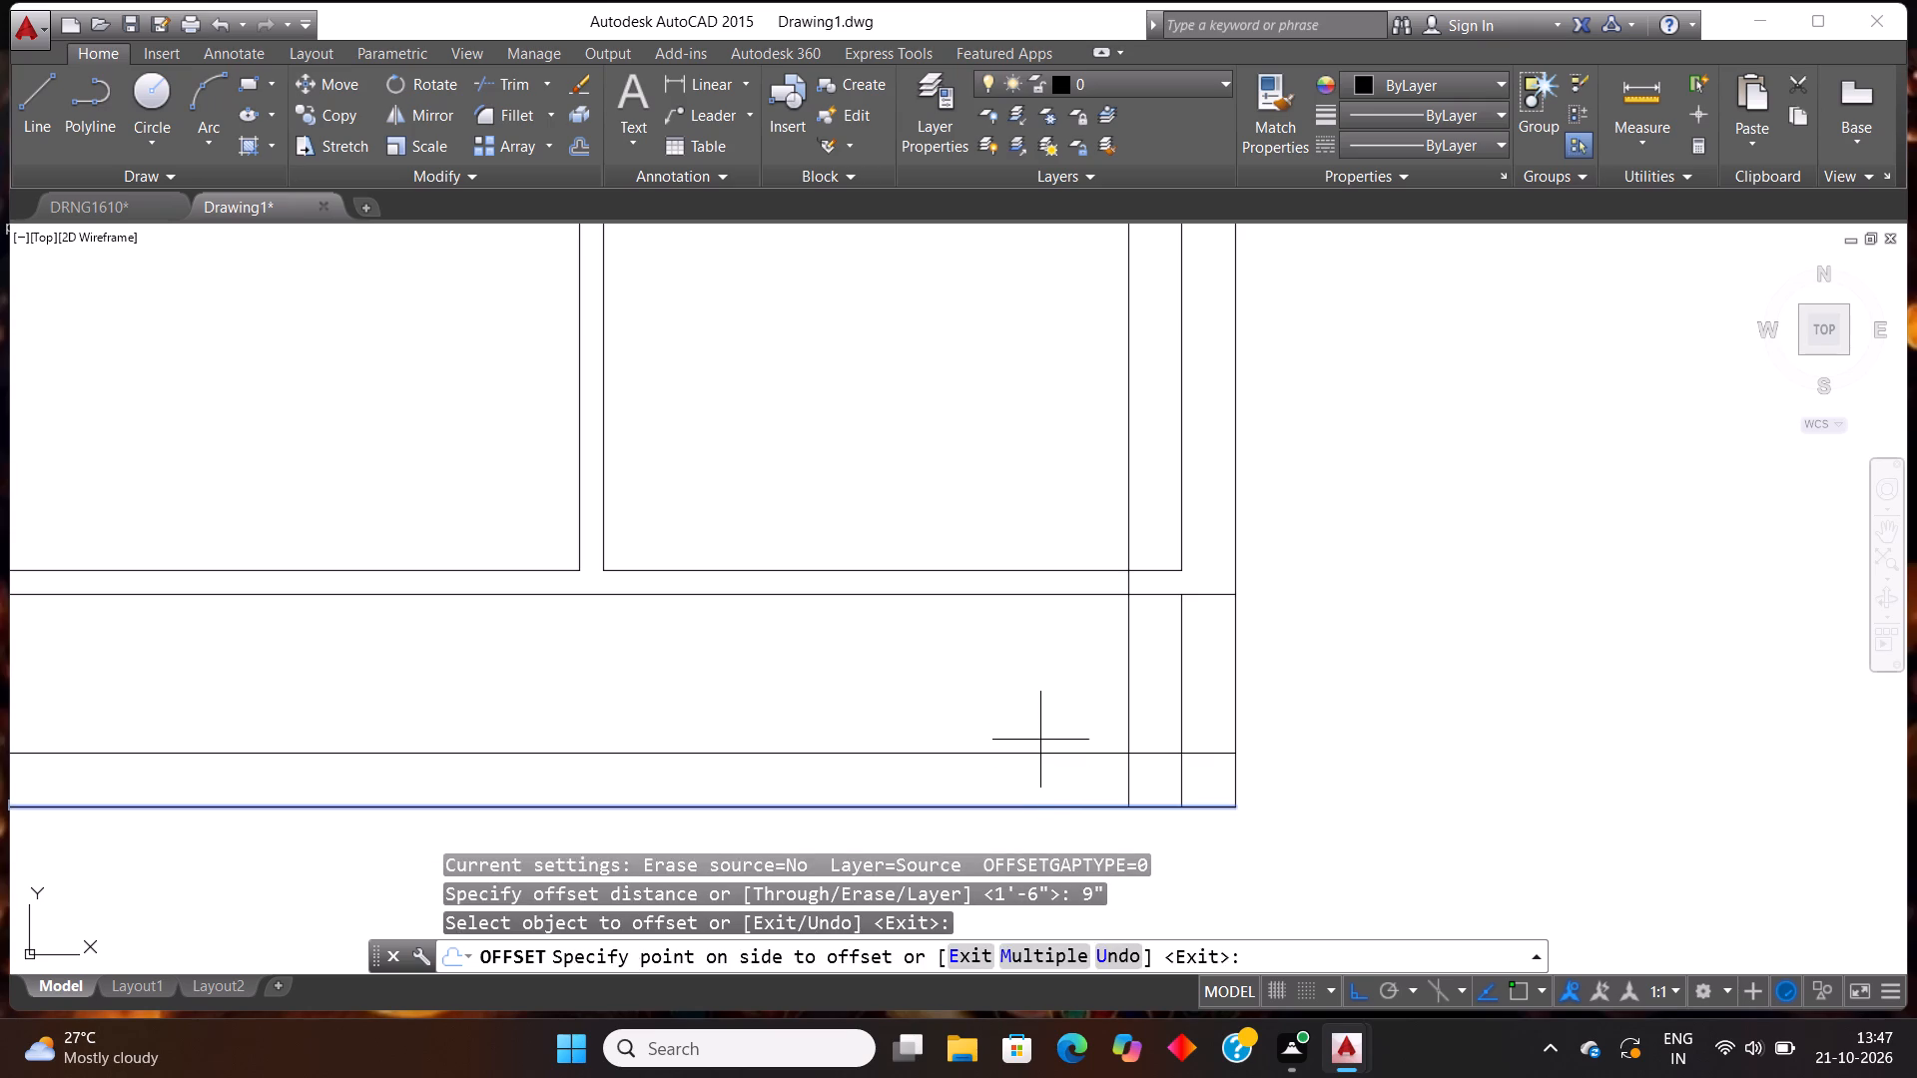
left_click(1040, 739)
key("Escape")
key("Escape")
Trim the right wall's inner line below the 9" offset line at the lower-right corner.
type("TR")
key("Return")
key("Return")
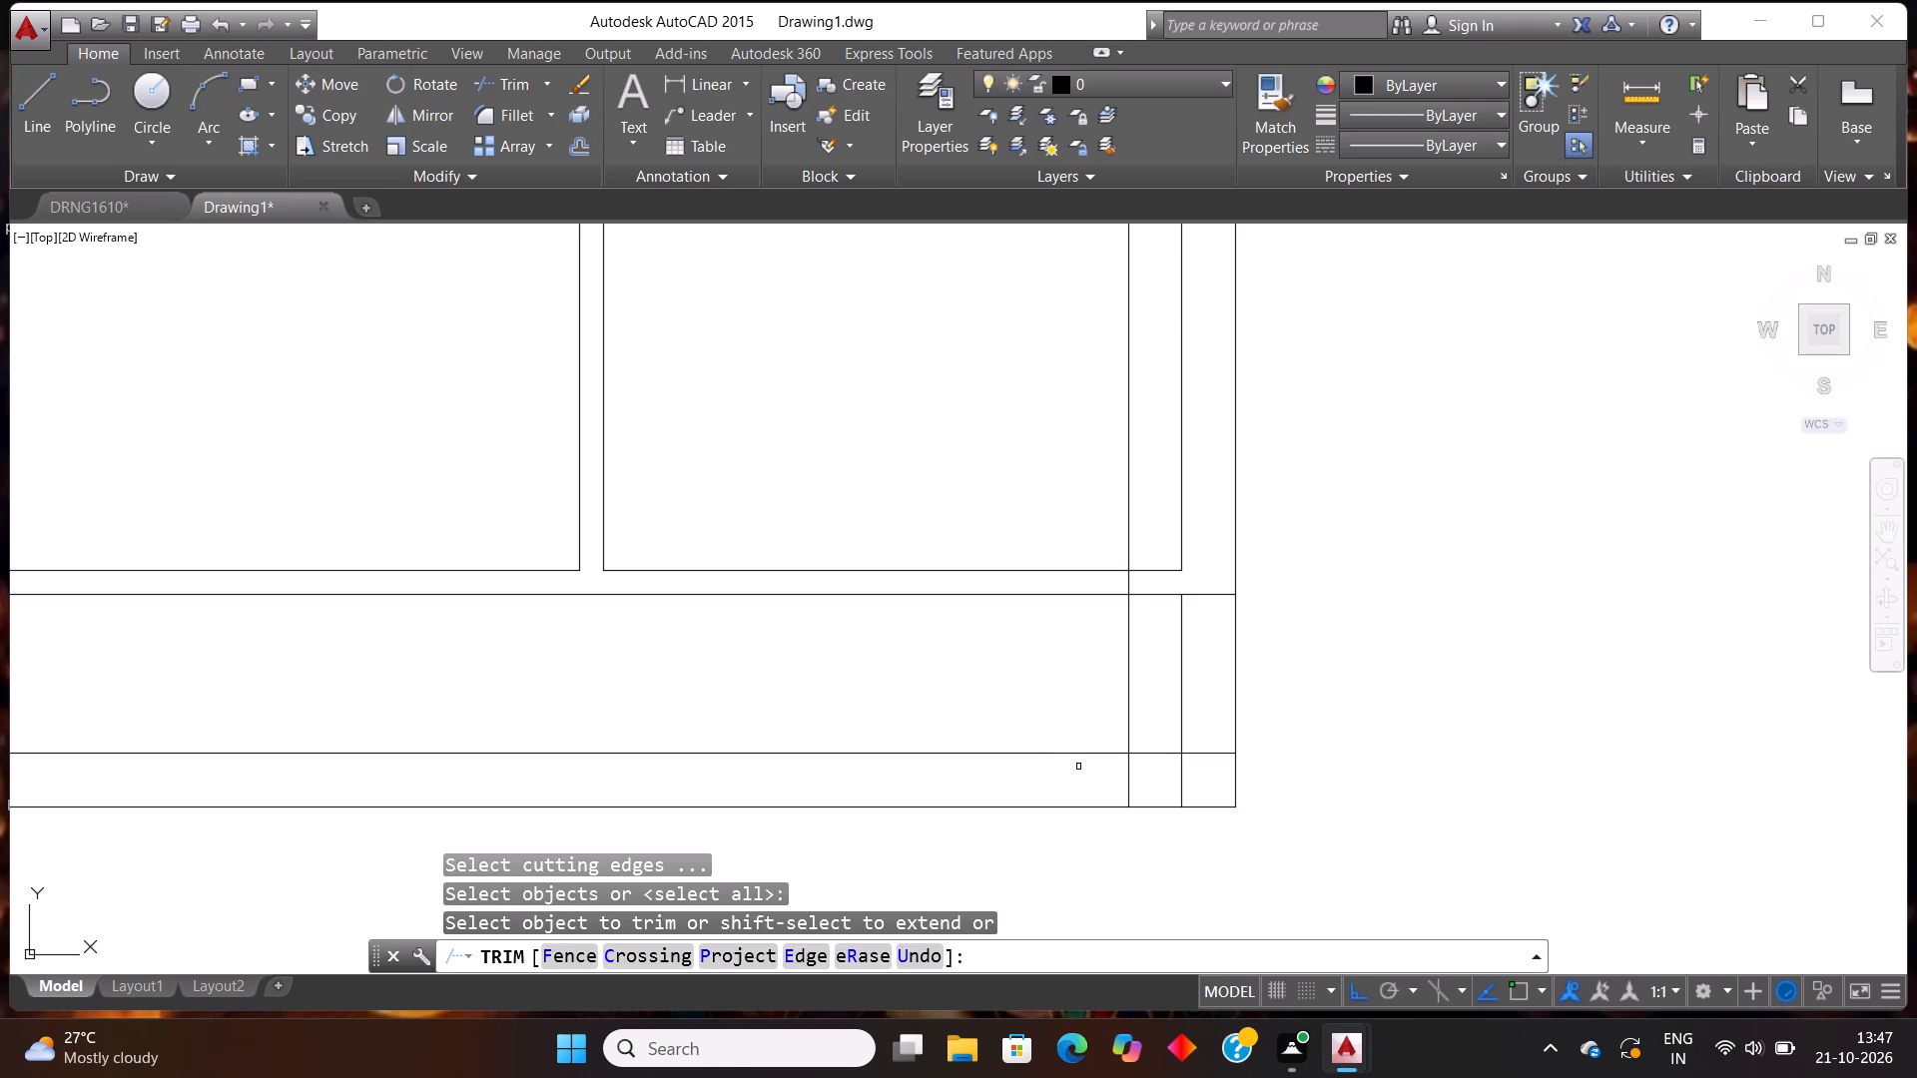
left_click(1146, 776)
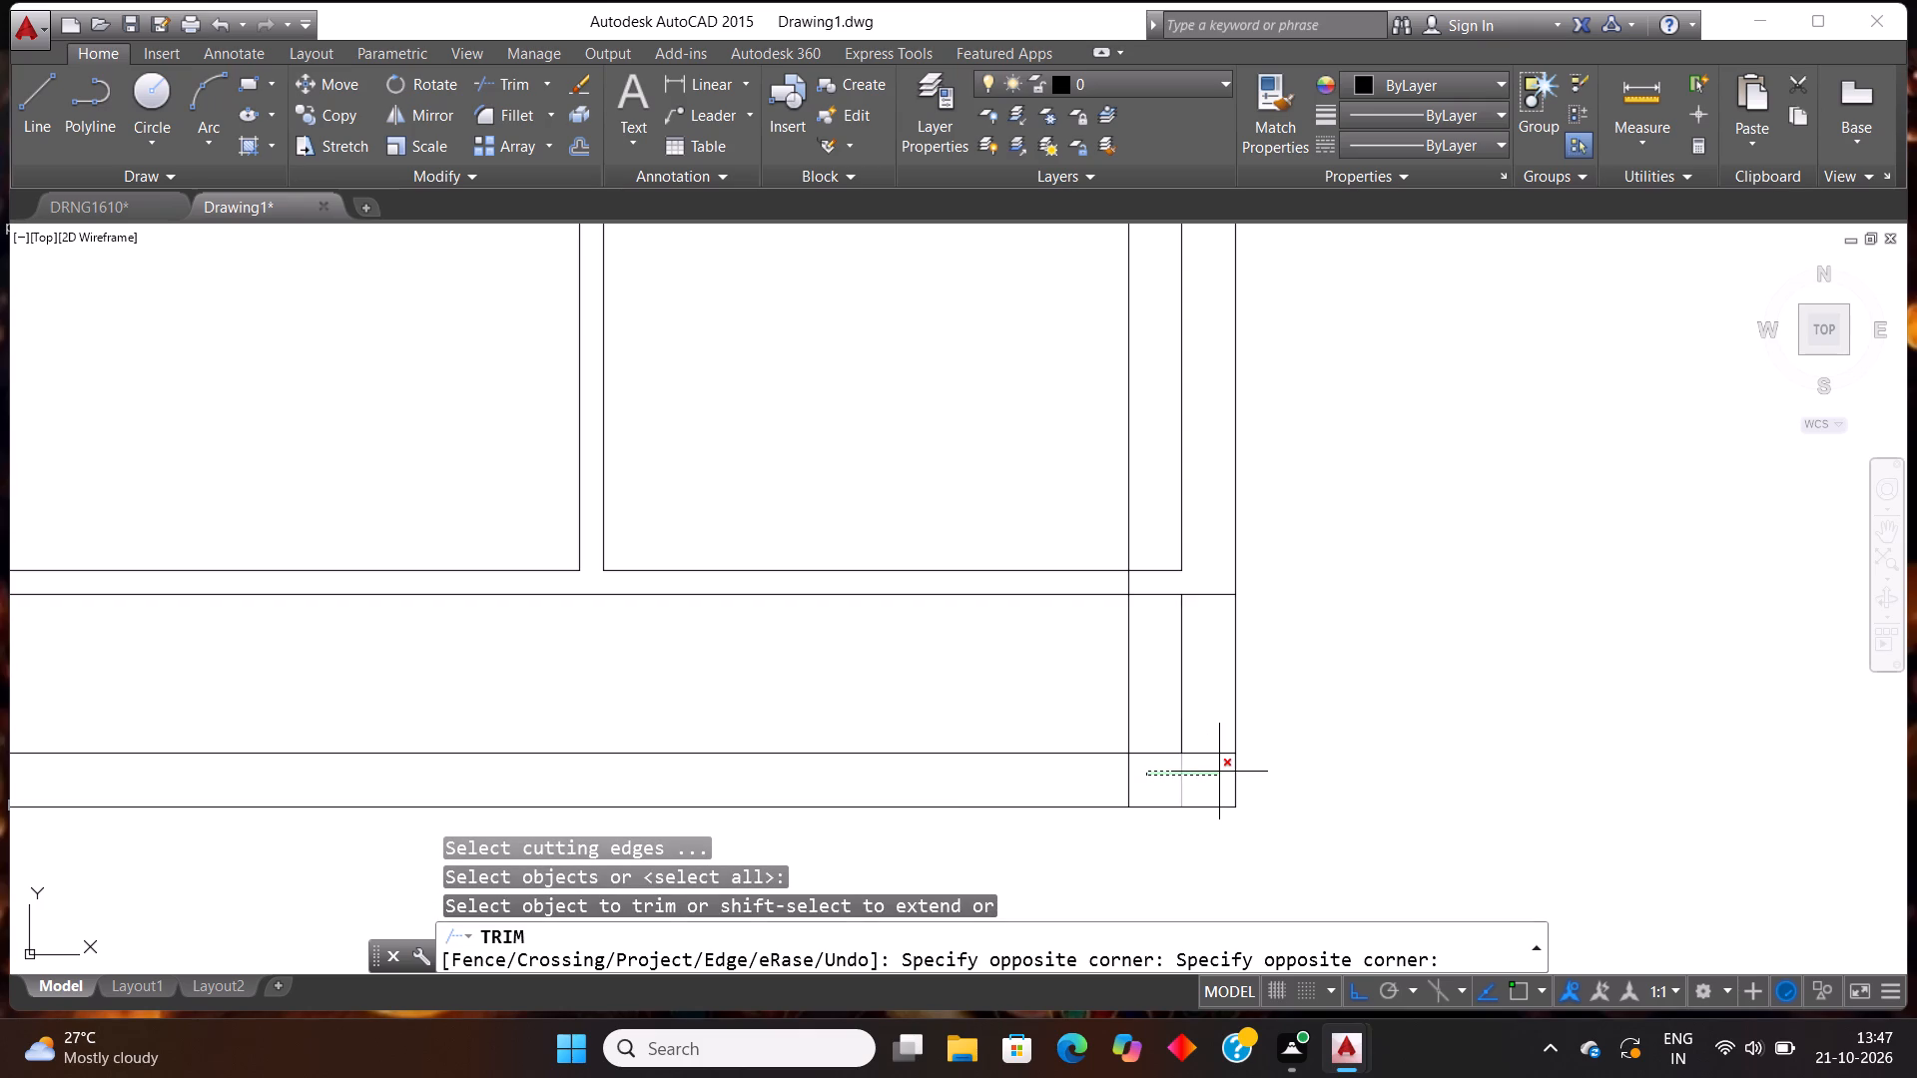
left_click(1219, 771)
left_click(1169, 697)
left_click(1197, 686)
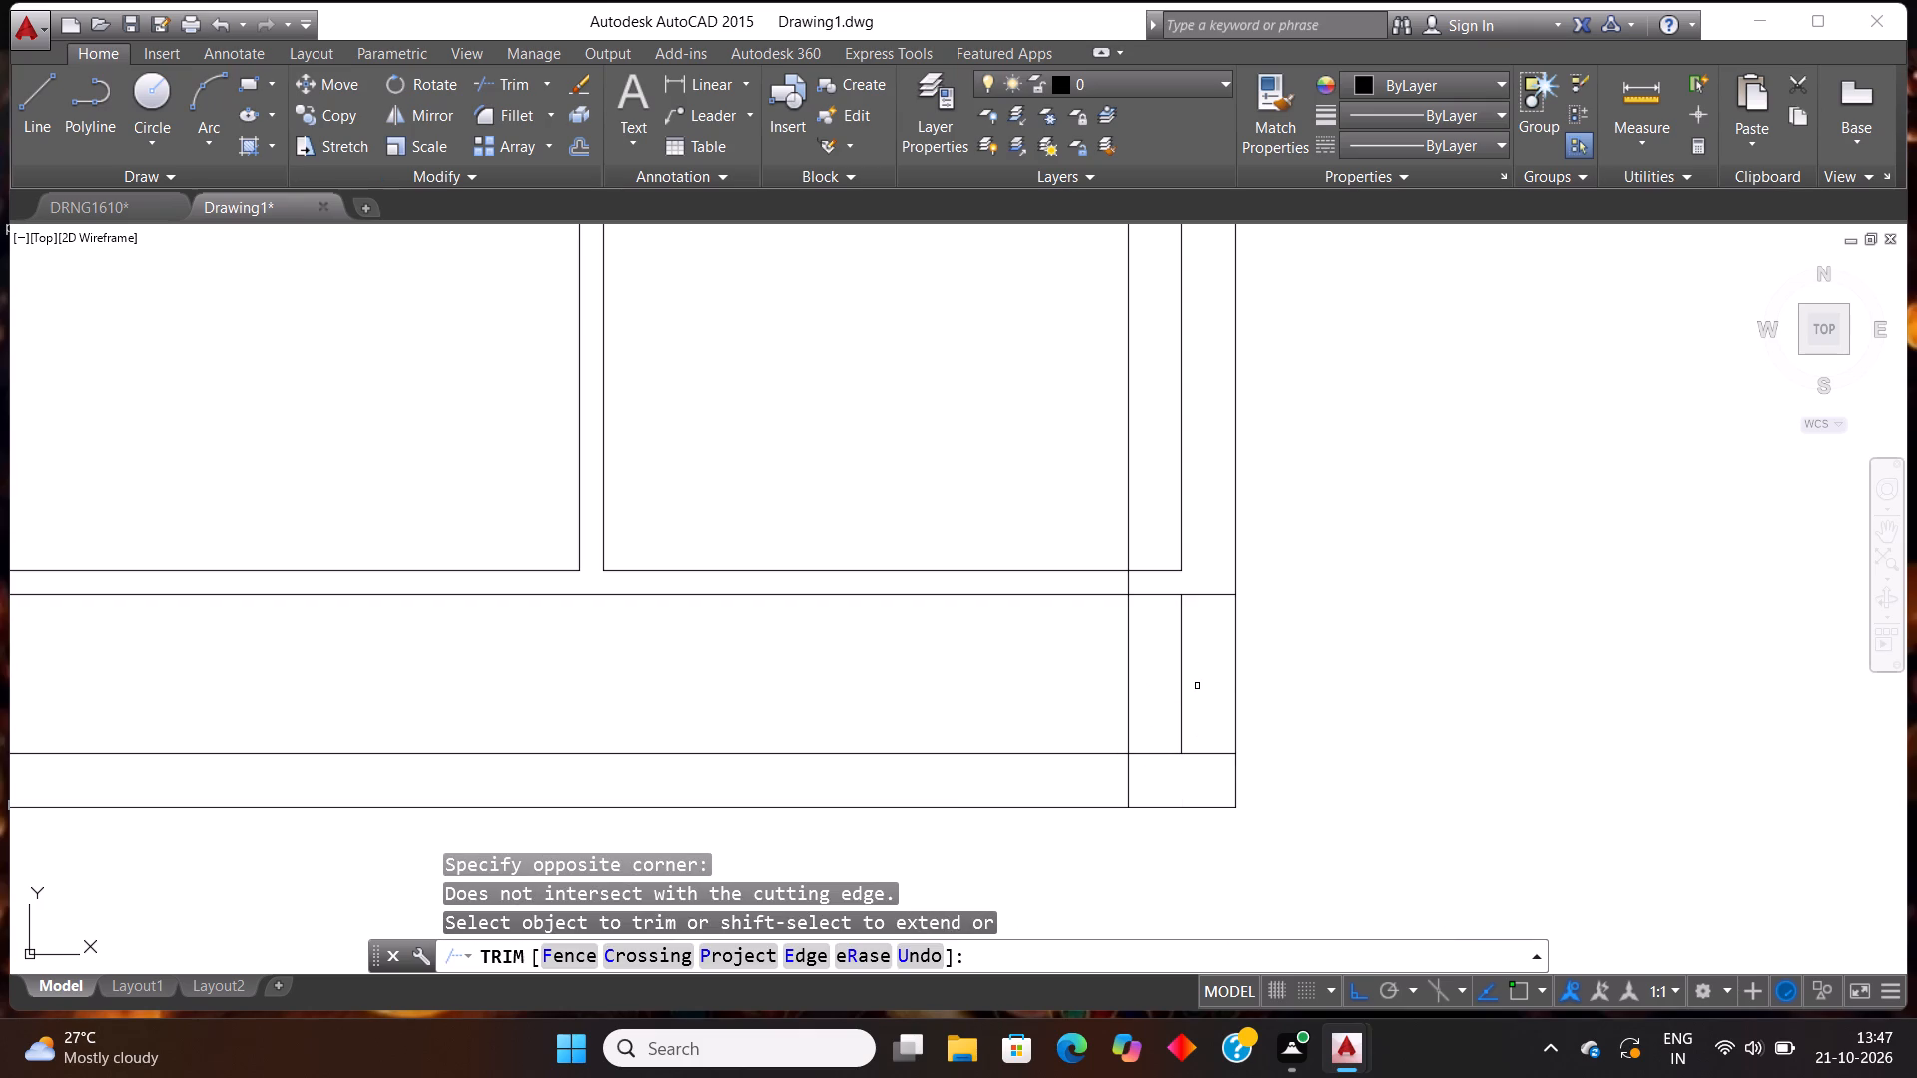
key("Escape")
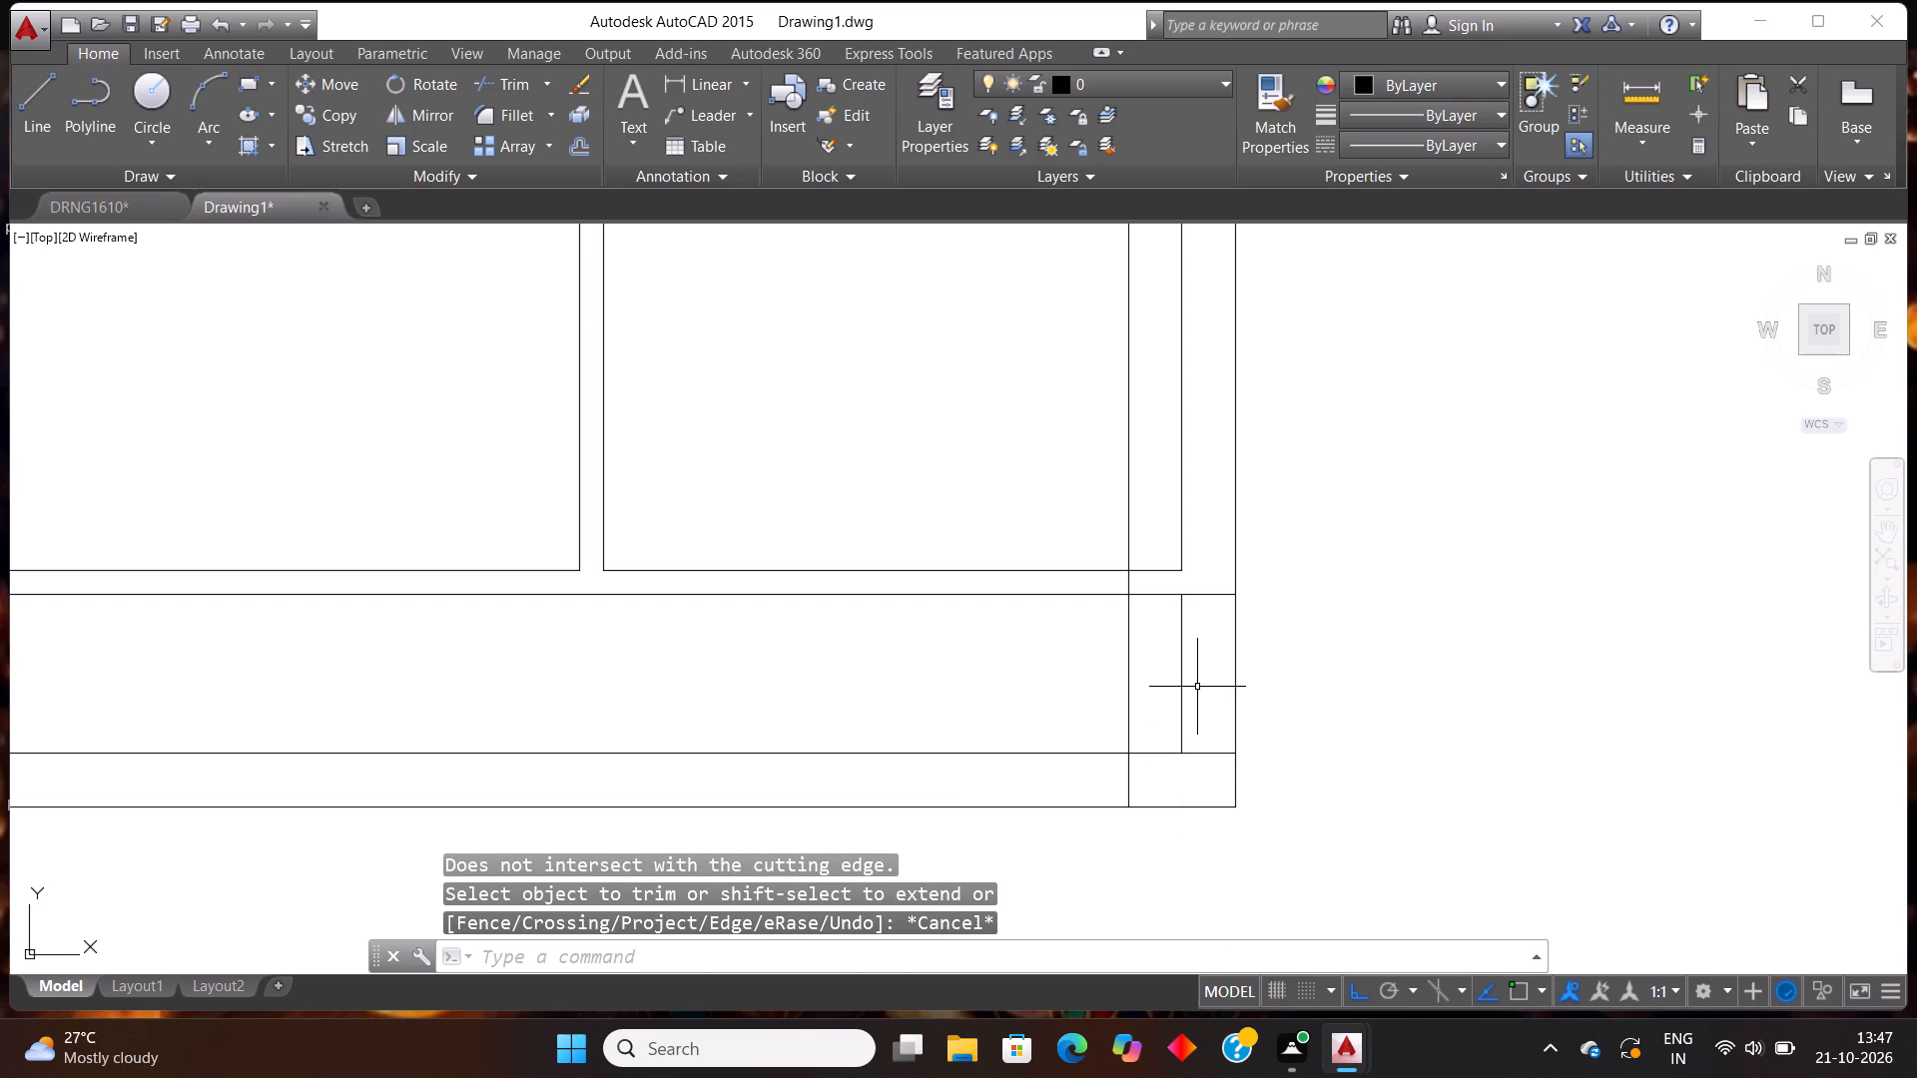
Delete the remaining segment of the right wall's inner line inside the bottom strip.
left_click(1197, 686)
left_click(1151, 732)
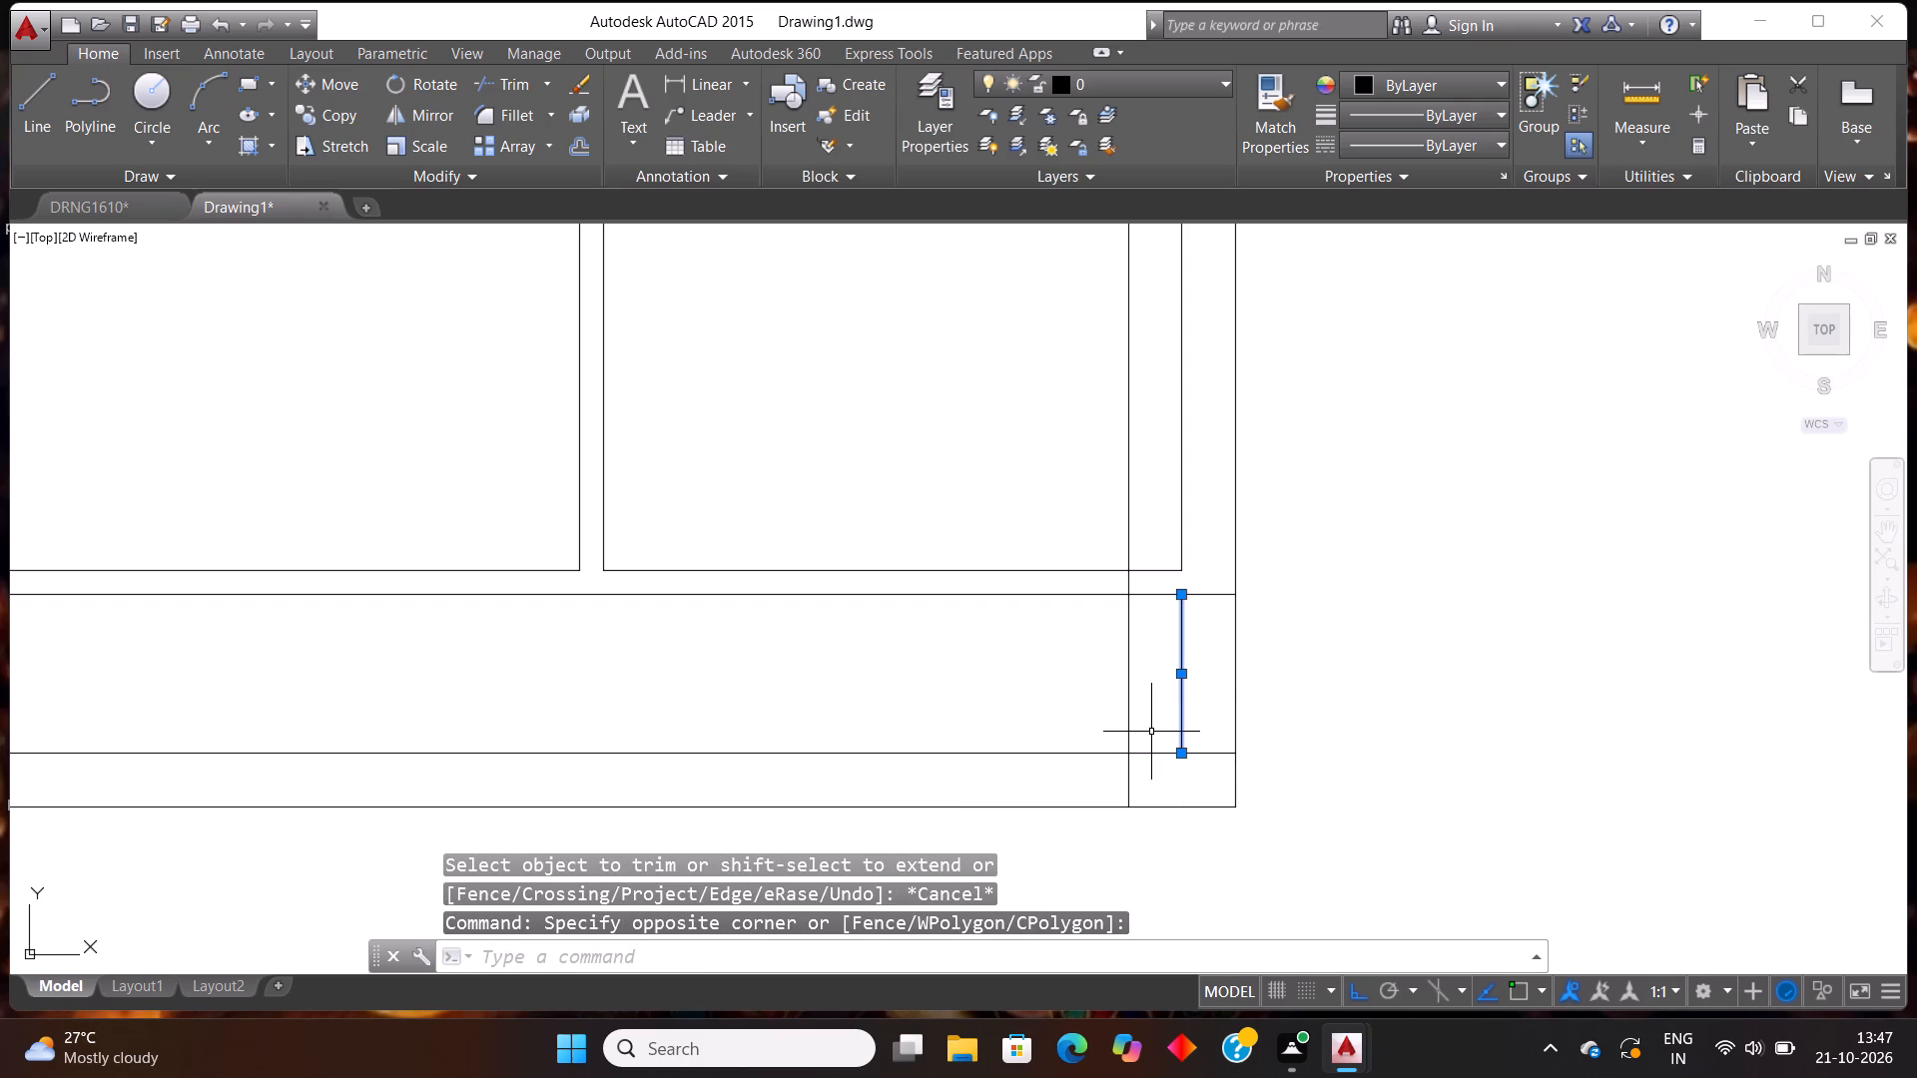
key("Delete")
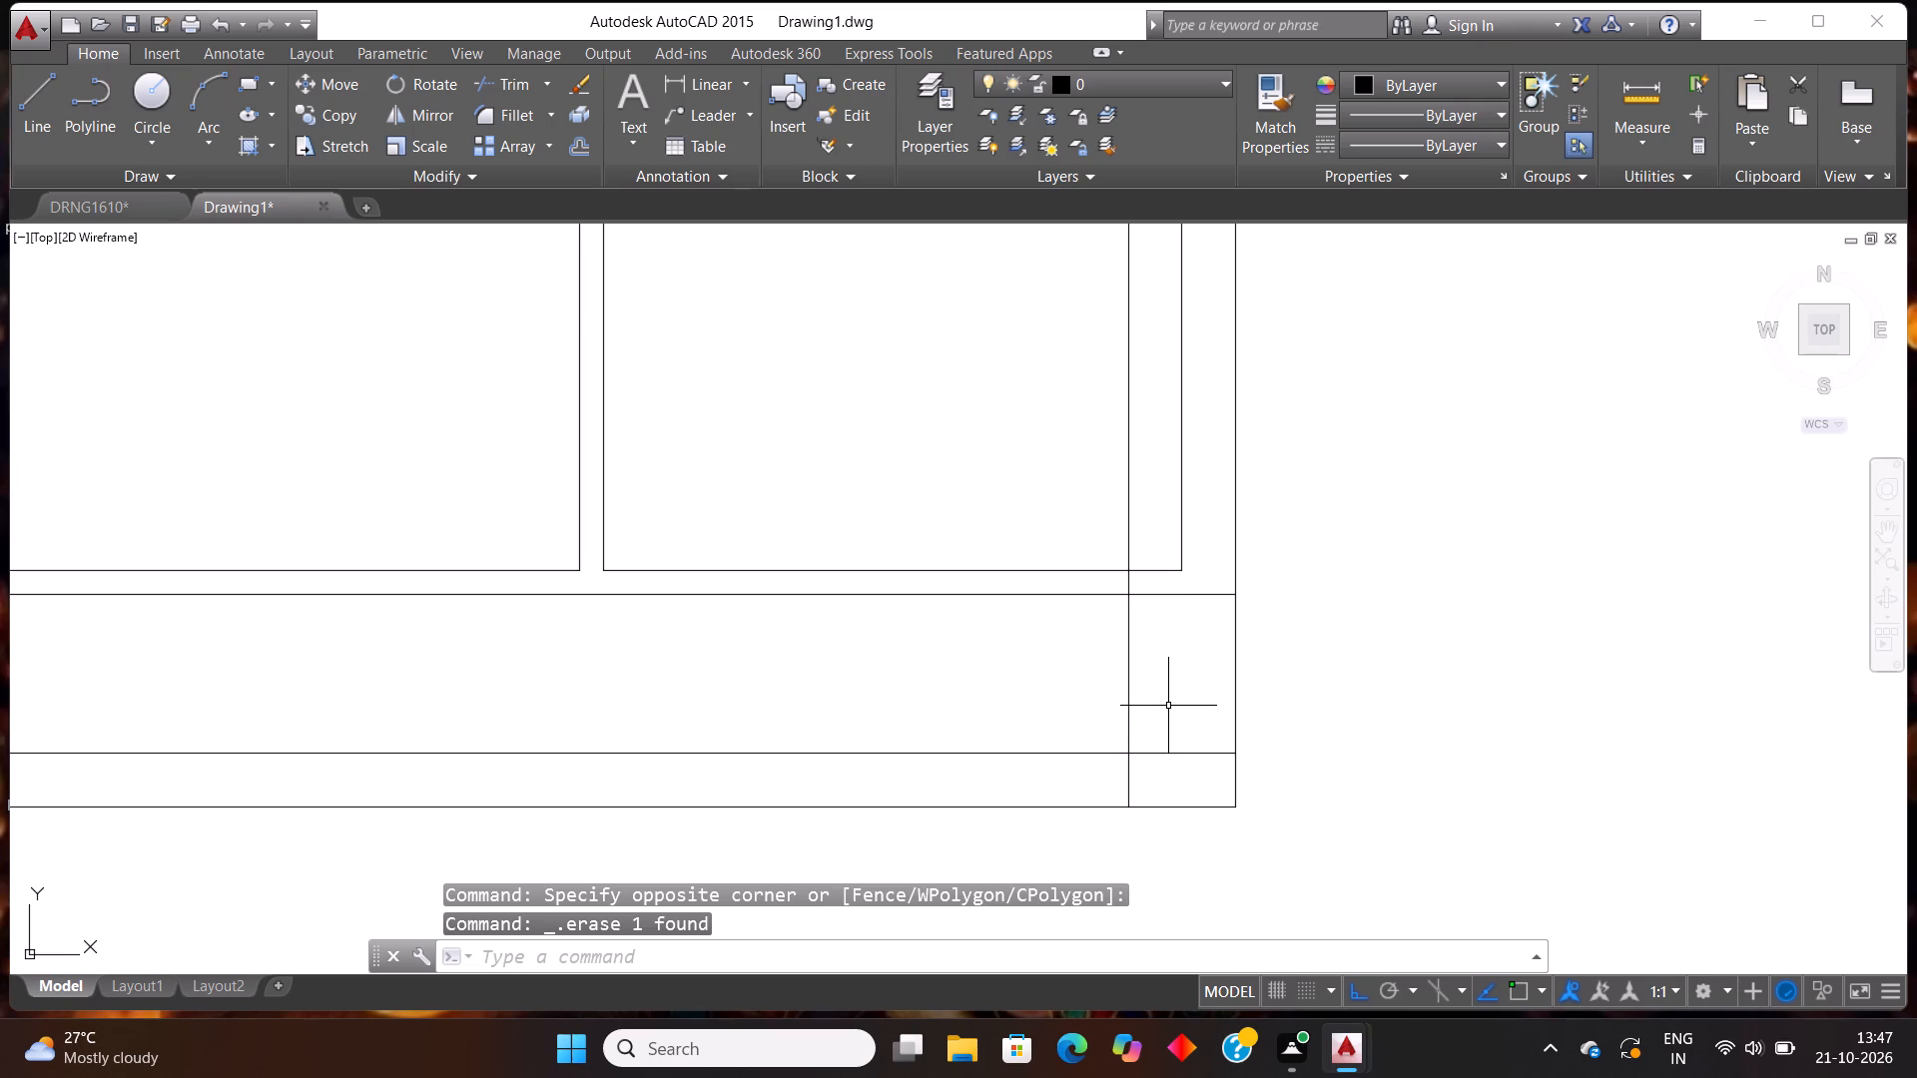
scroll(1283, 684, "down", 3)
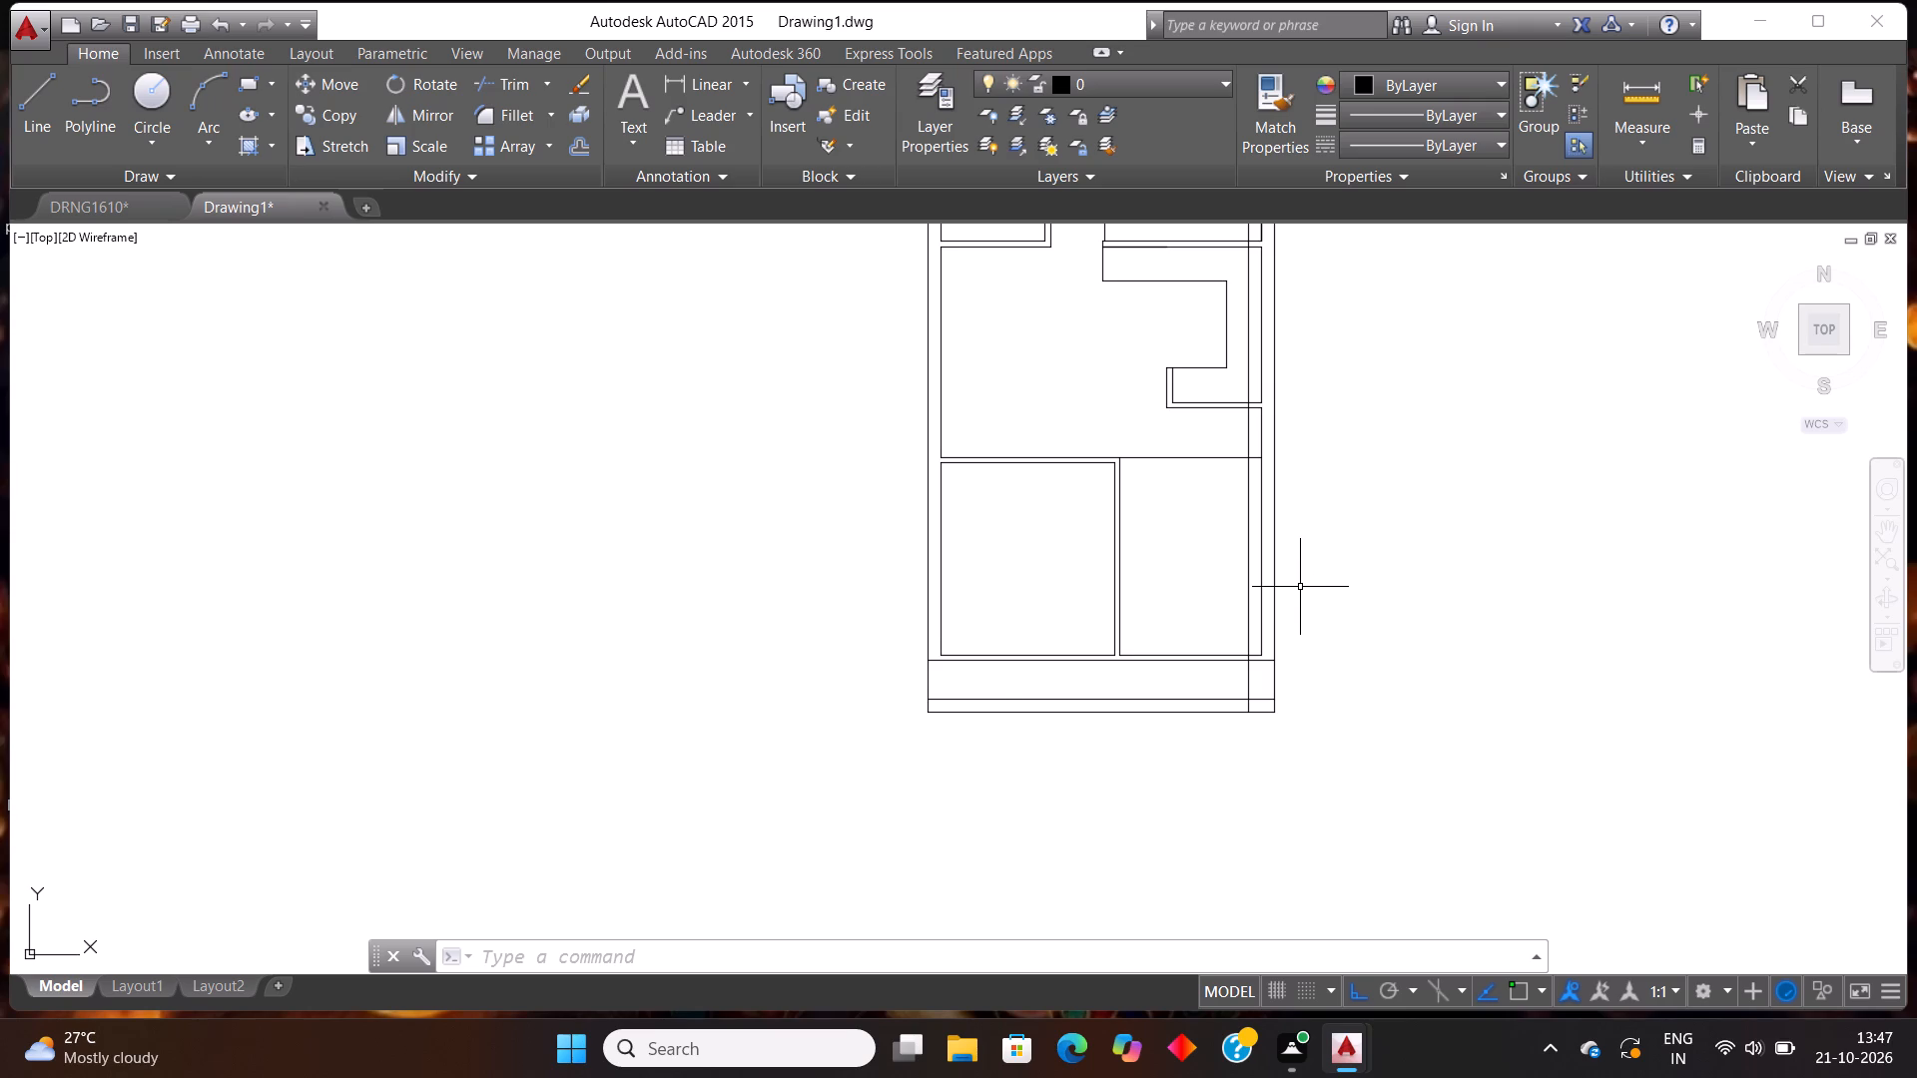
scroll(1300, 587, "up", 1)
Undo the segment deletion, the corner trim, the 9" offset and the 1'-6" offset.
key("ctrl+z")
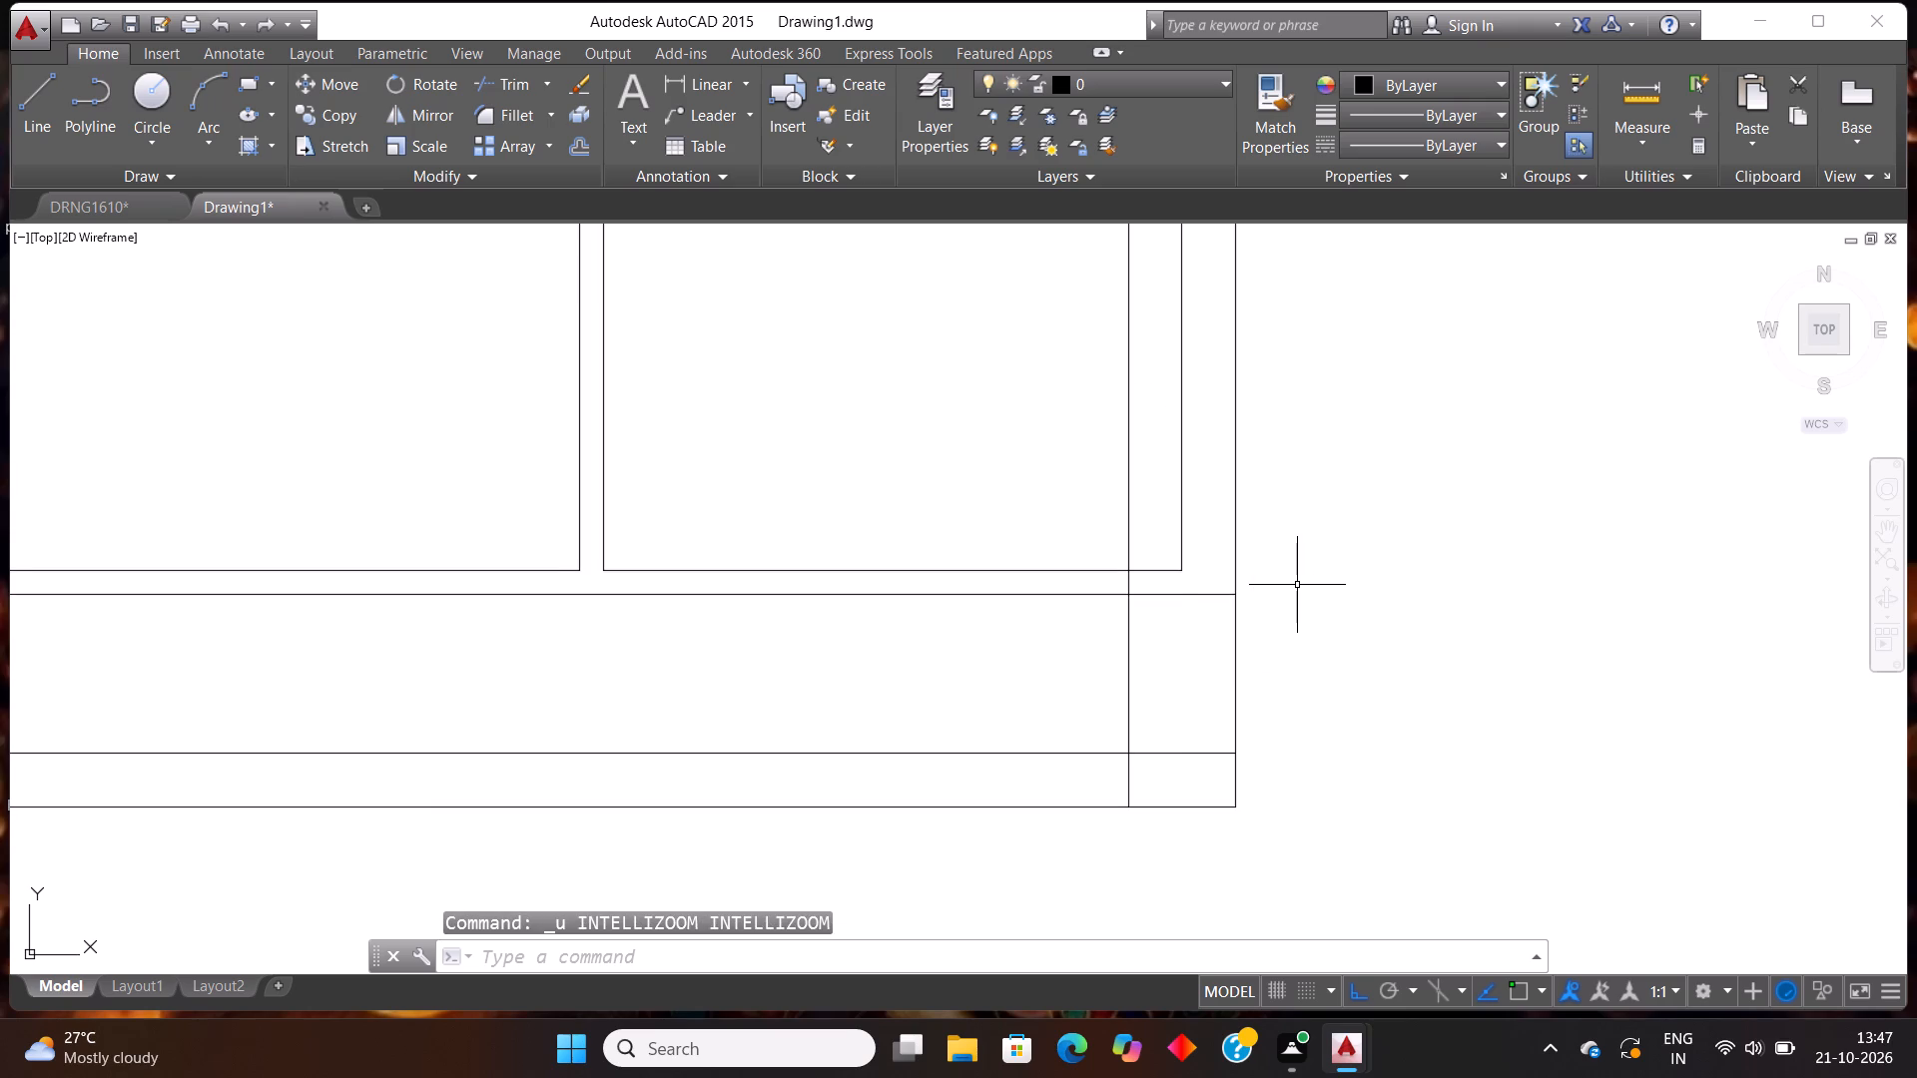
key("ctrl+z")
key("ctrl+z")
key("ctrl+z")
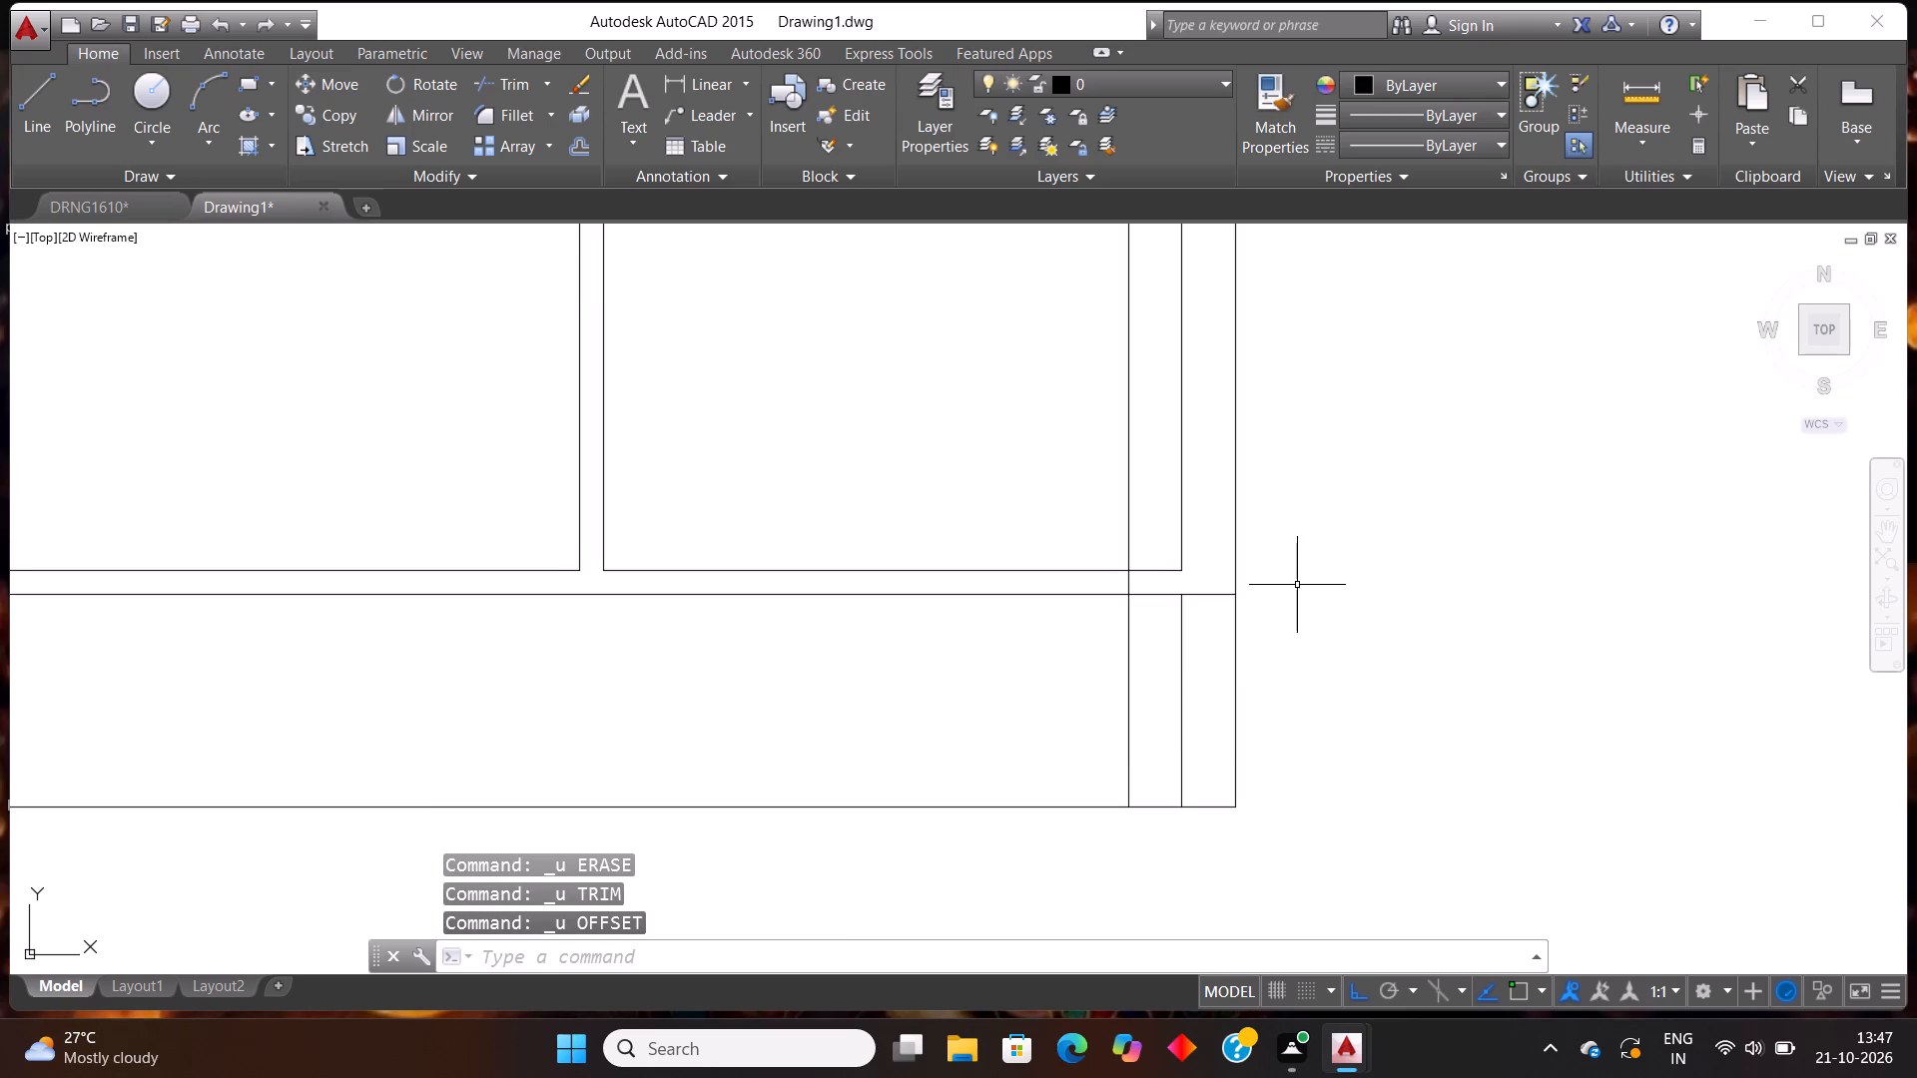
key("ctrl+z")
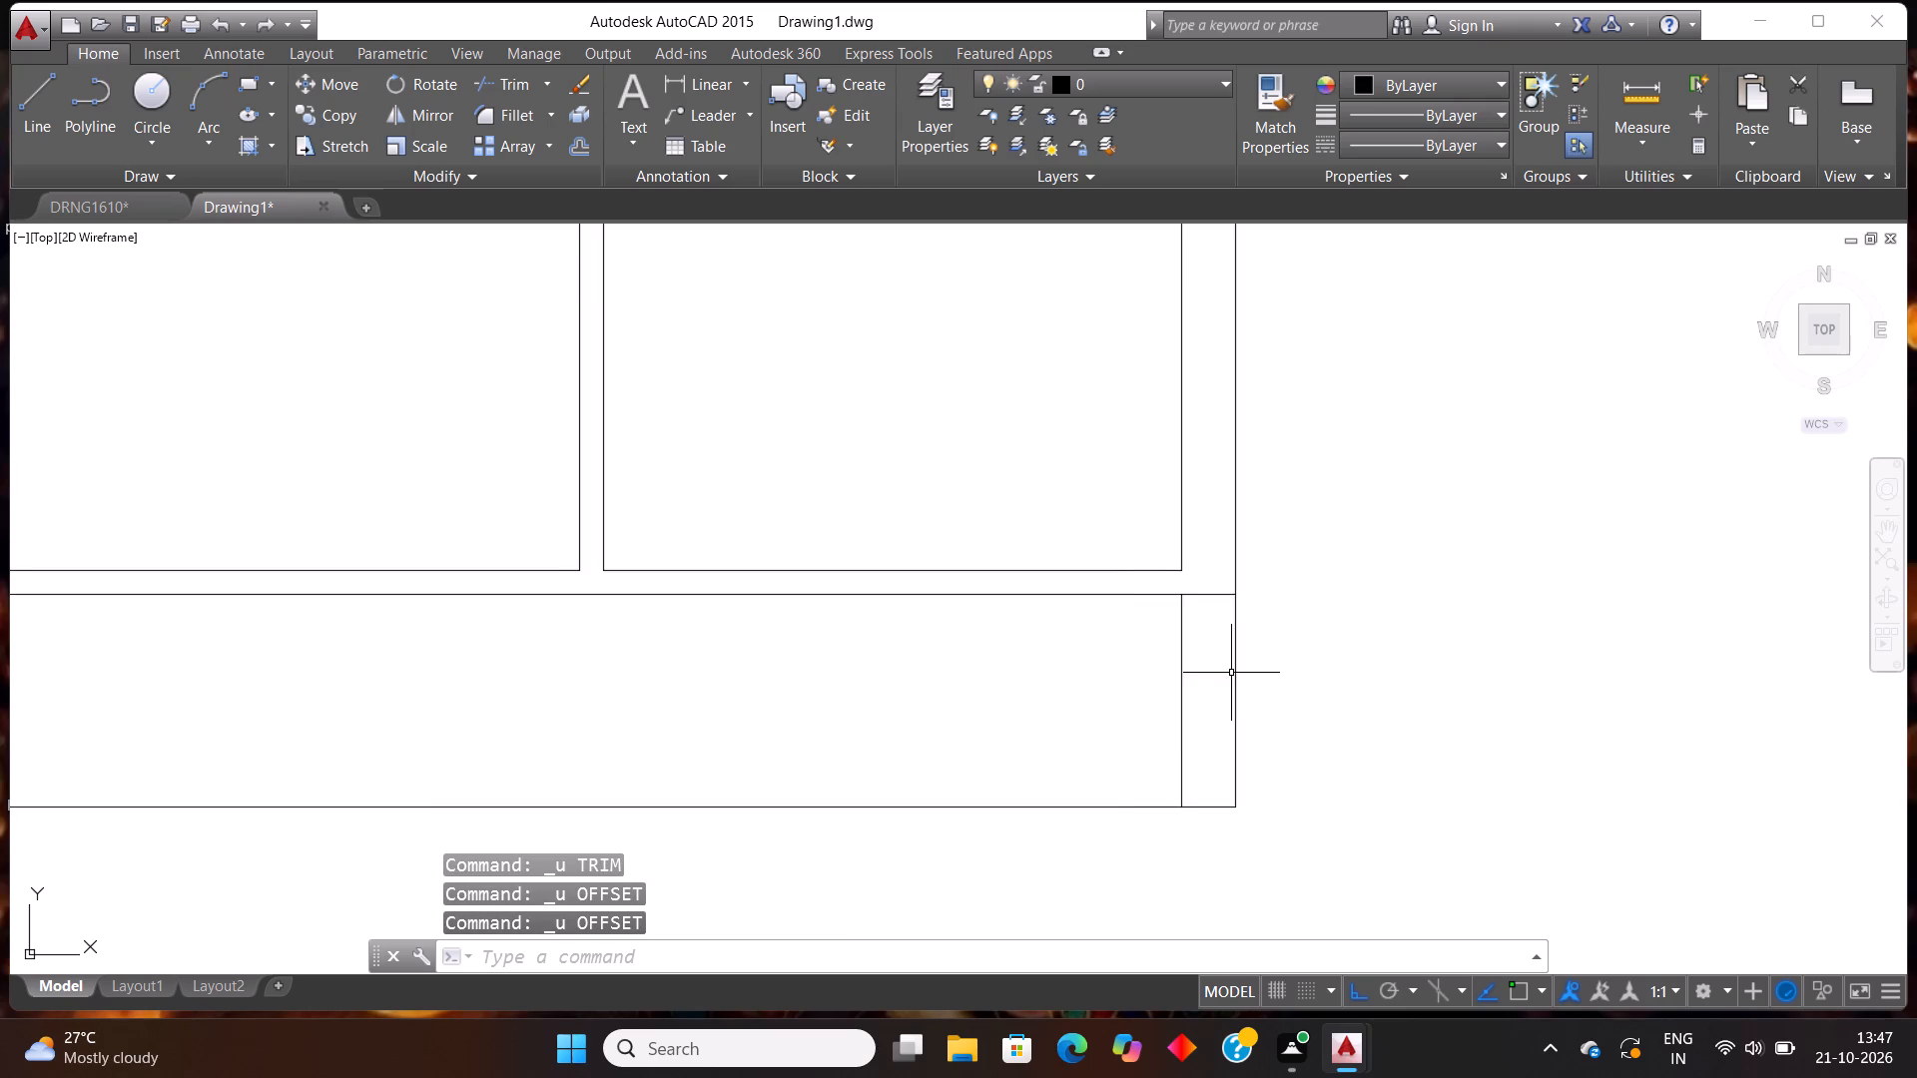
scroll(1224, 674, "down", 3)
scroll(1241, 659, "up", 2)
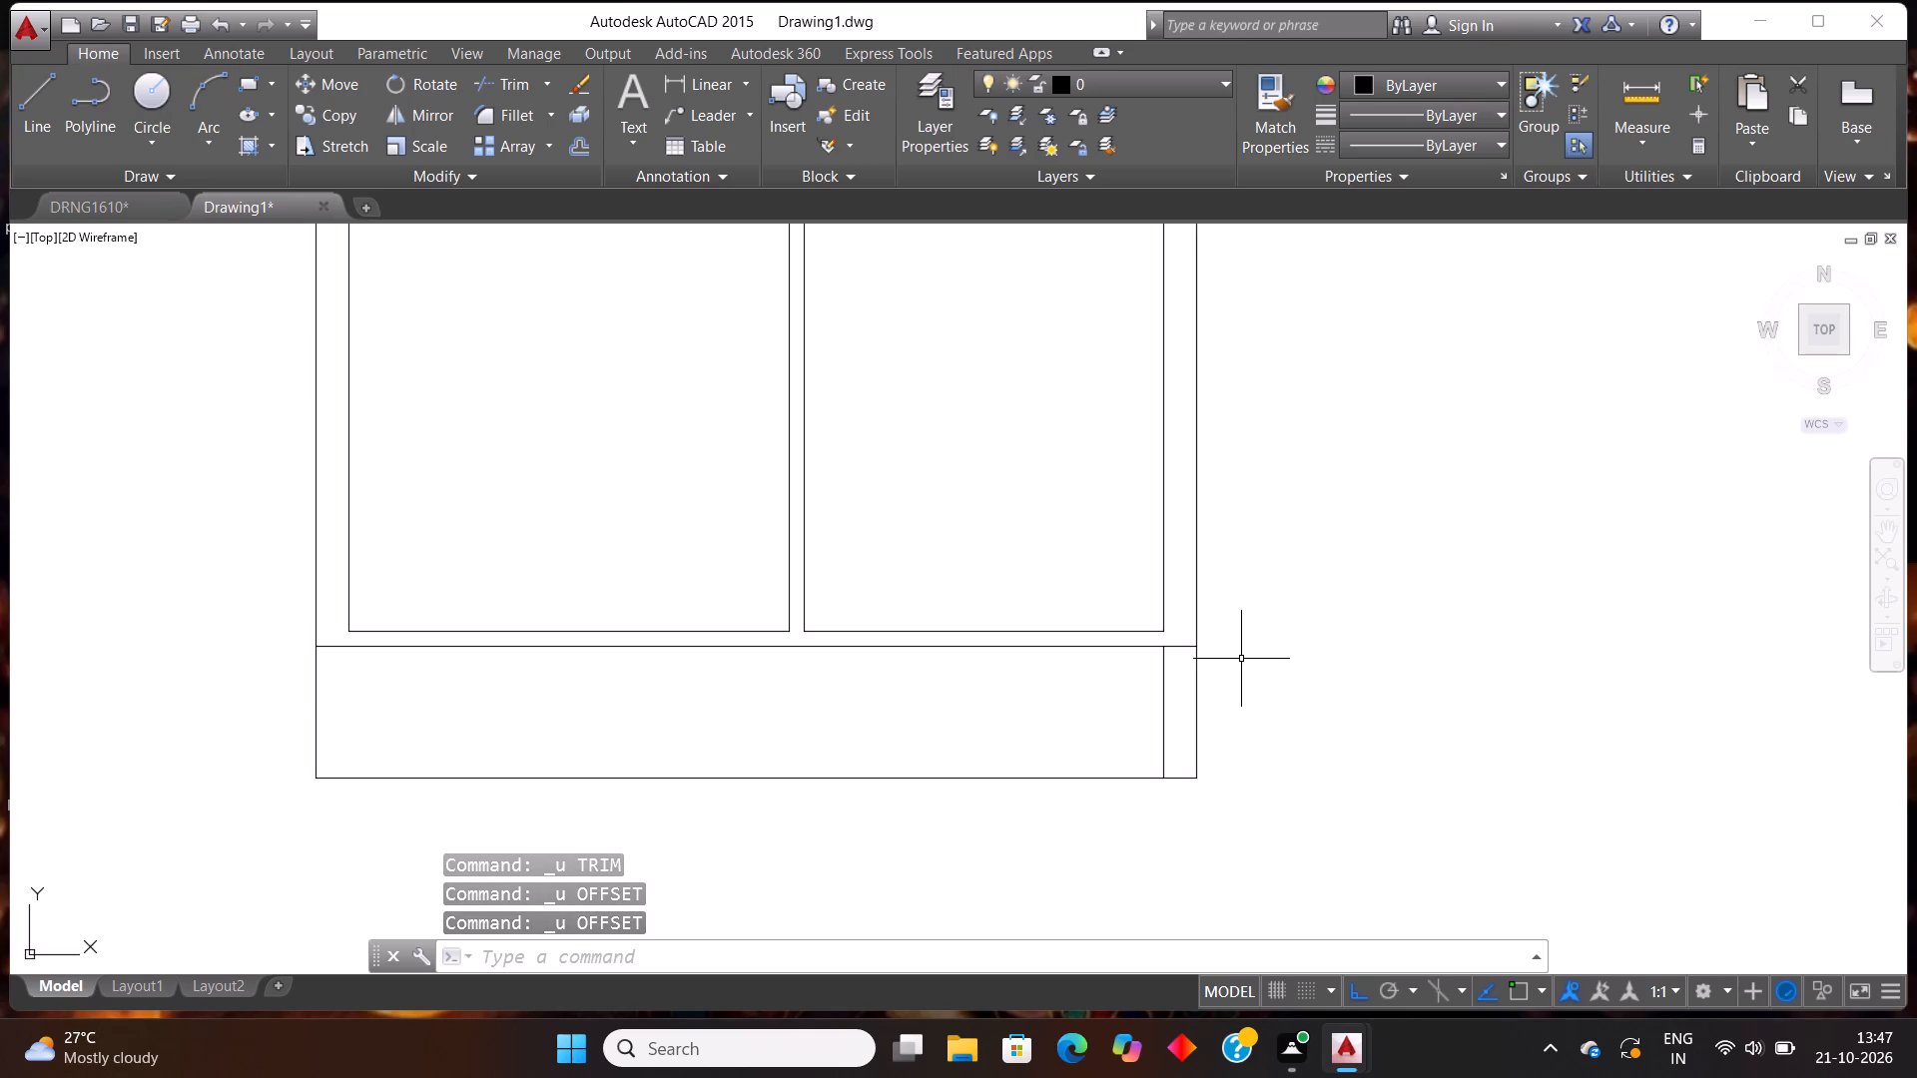
Offset the plan's bottom outer line 9" upward into the bottom strip.
scroll(1241, 659, "up", 1)
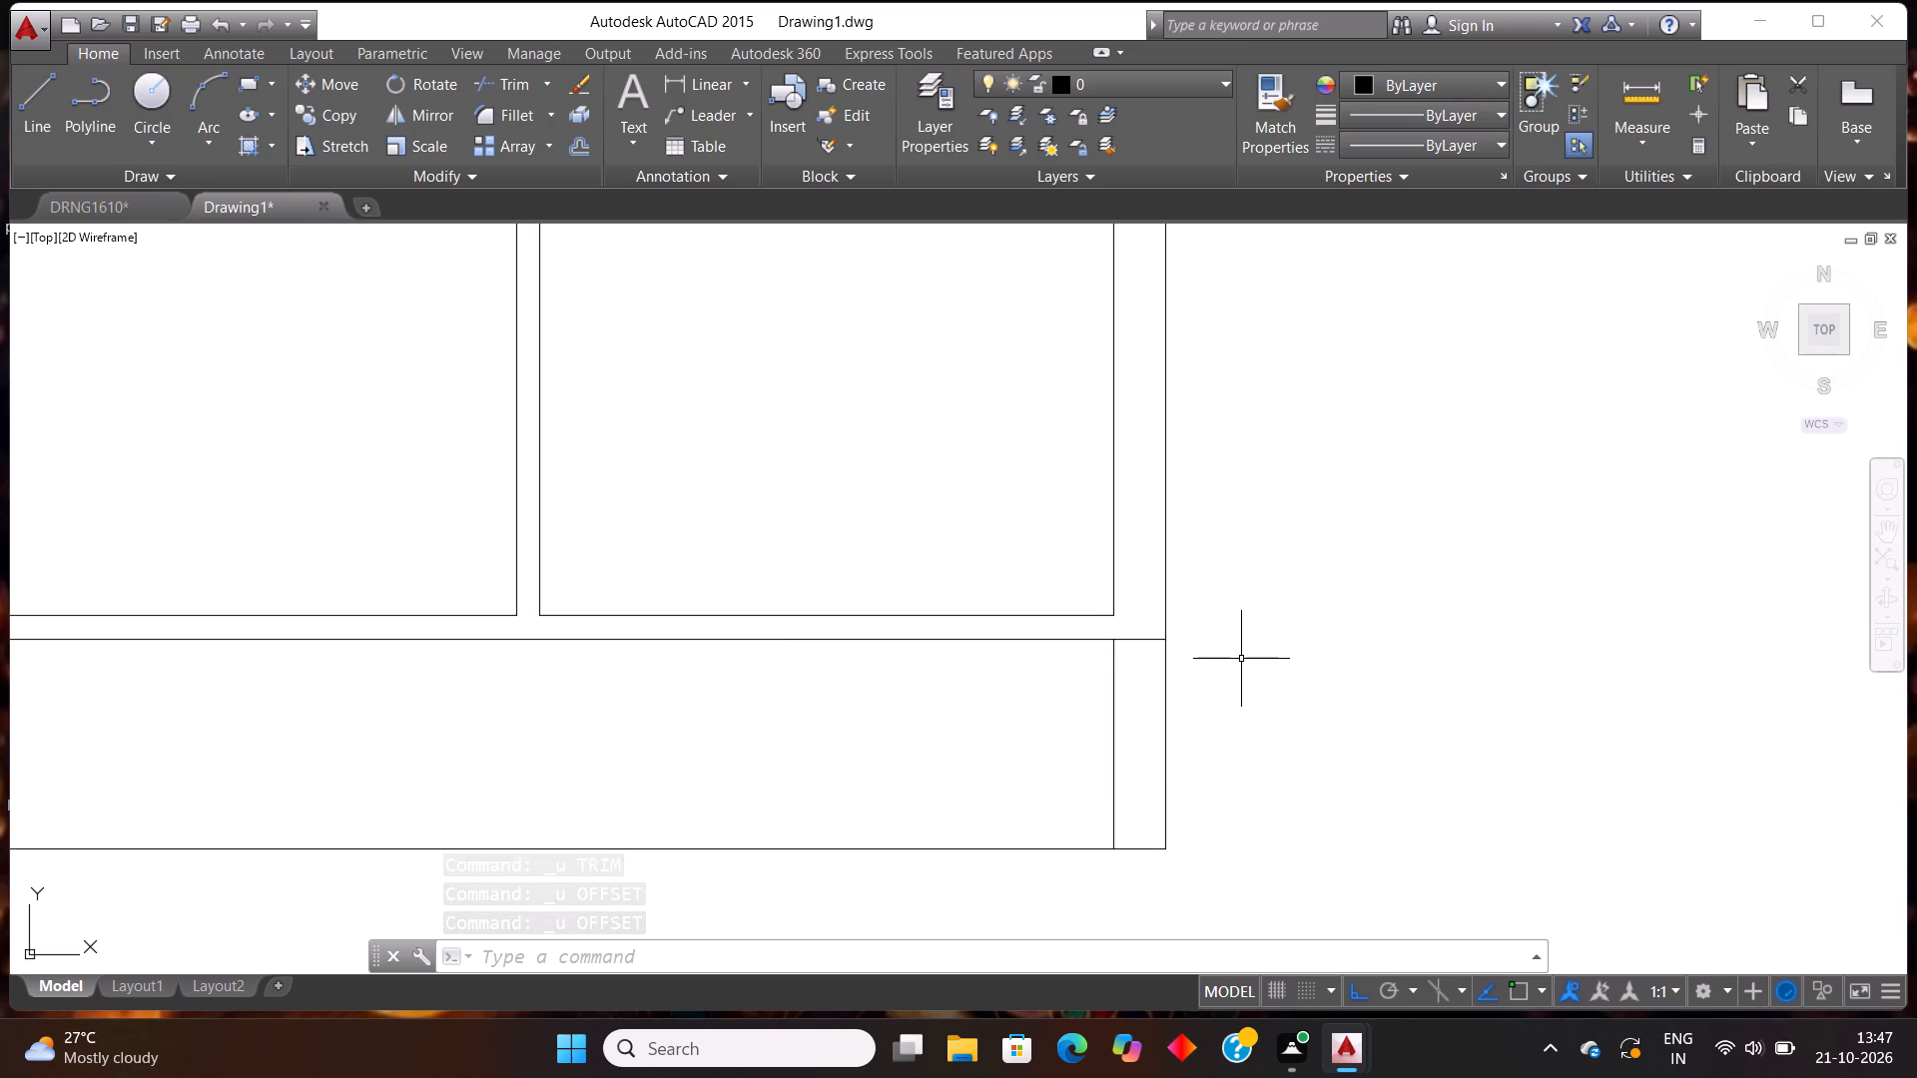
key("Escape")
scroll(1080, 632, "down", 2)
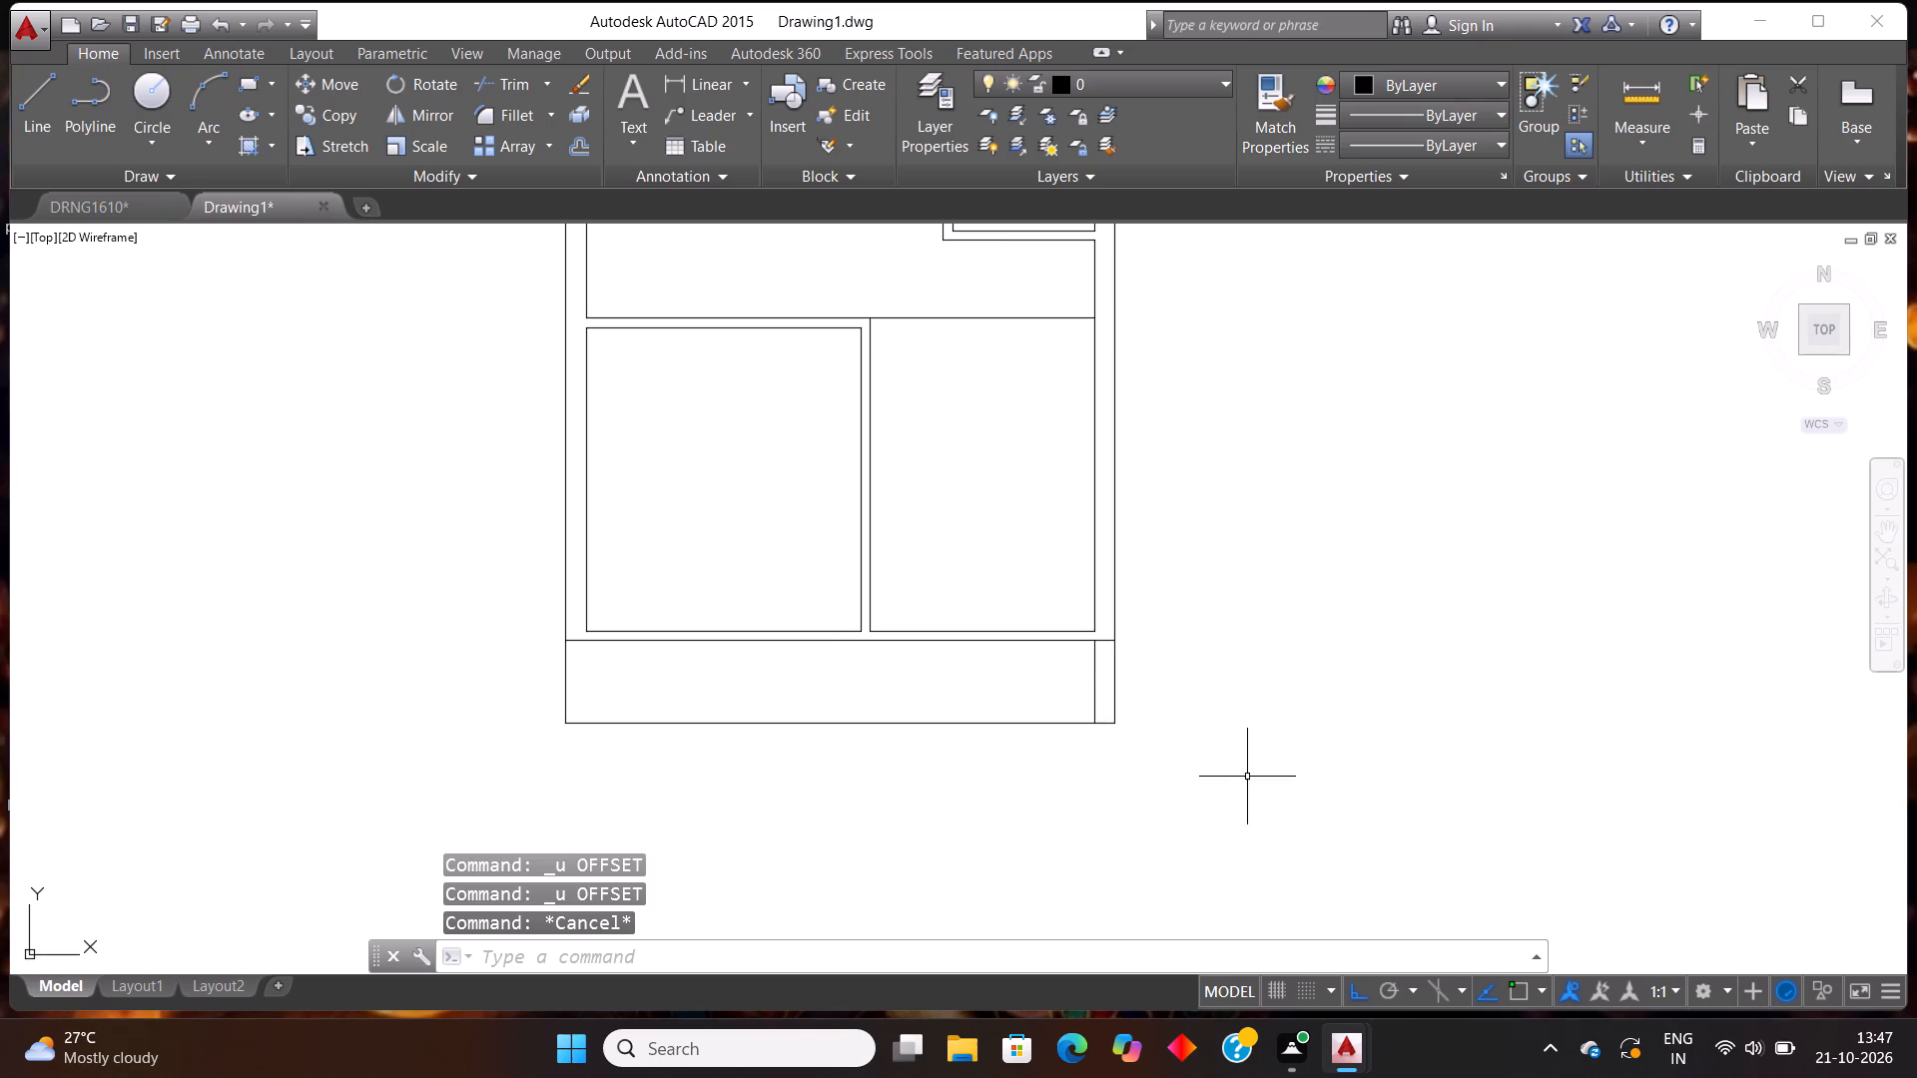
scroll(1276, 762, "down", 1)
scroll(1217, 696, "up", 2)
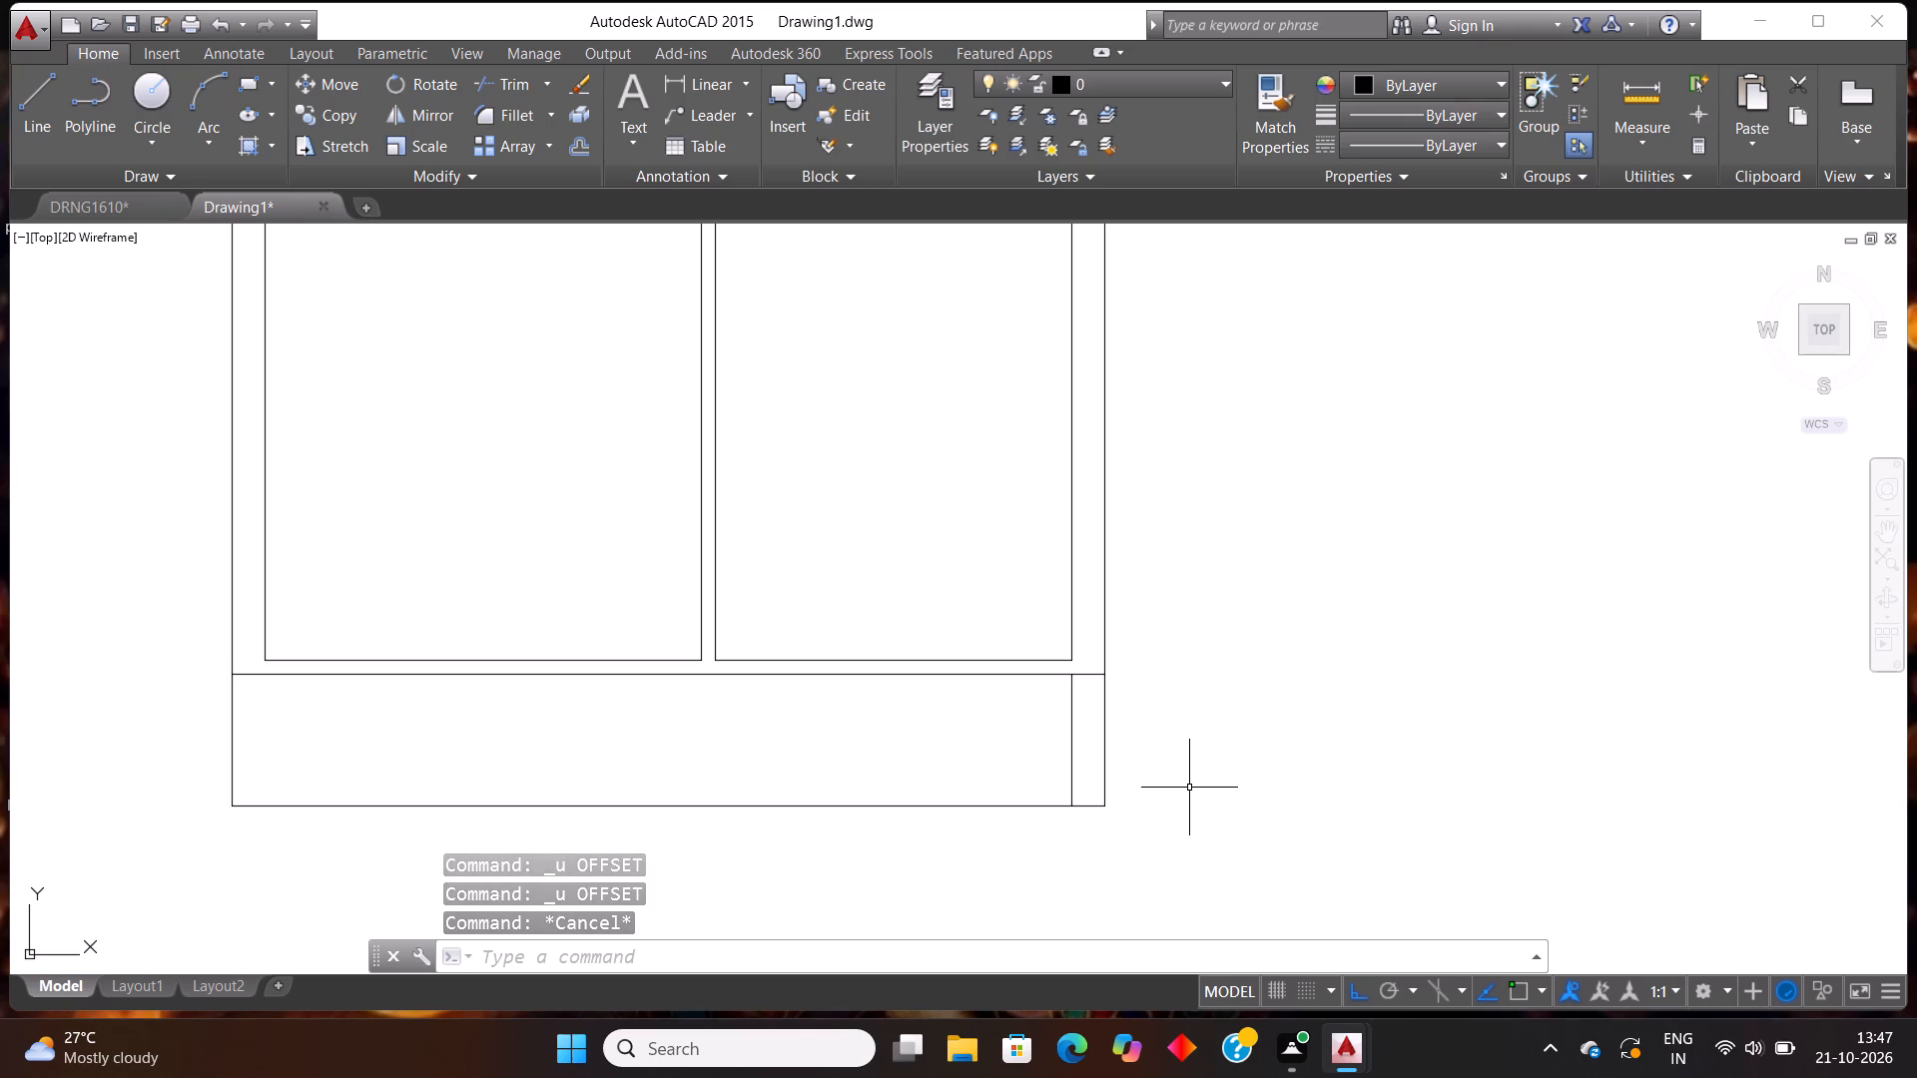
type("OFF")
key("Return")
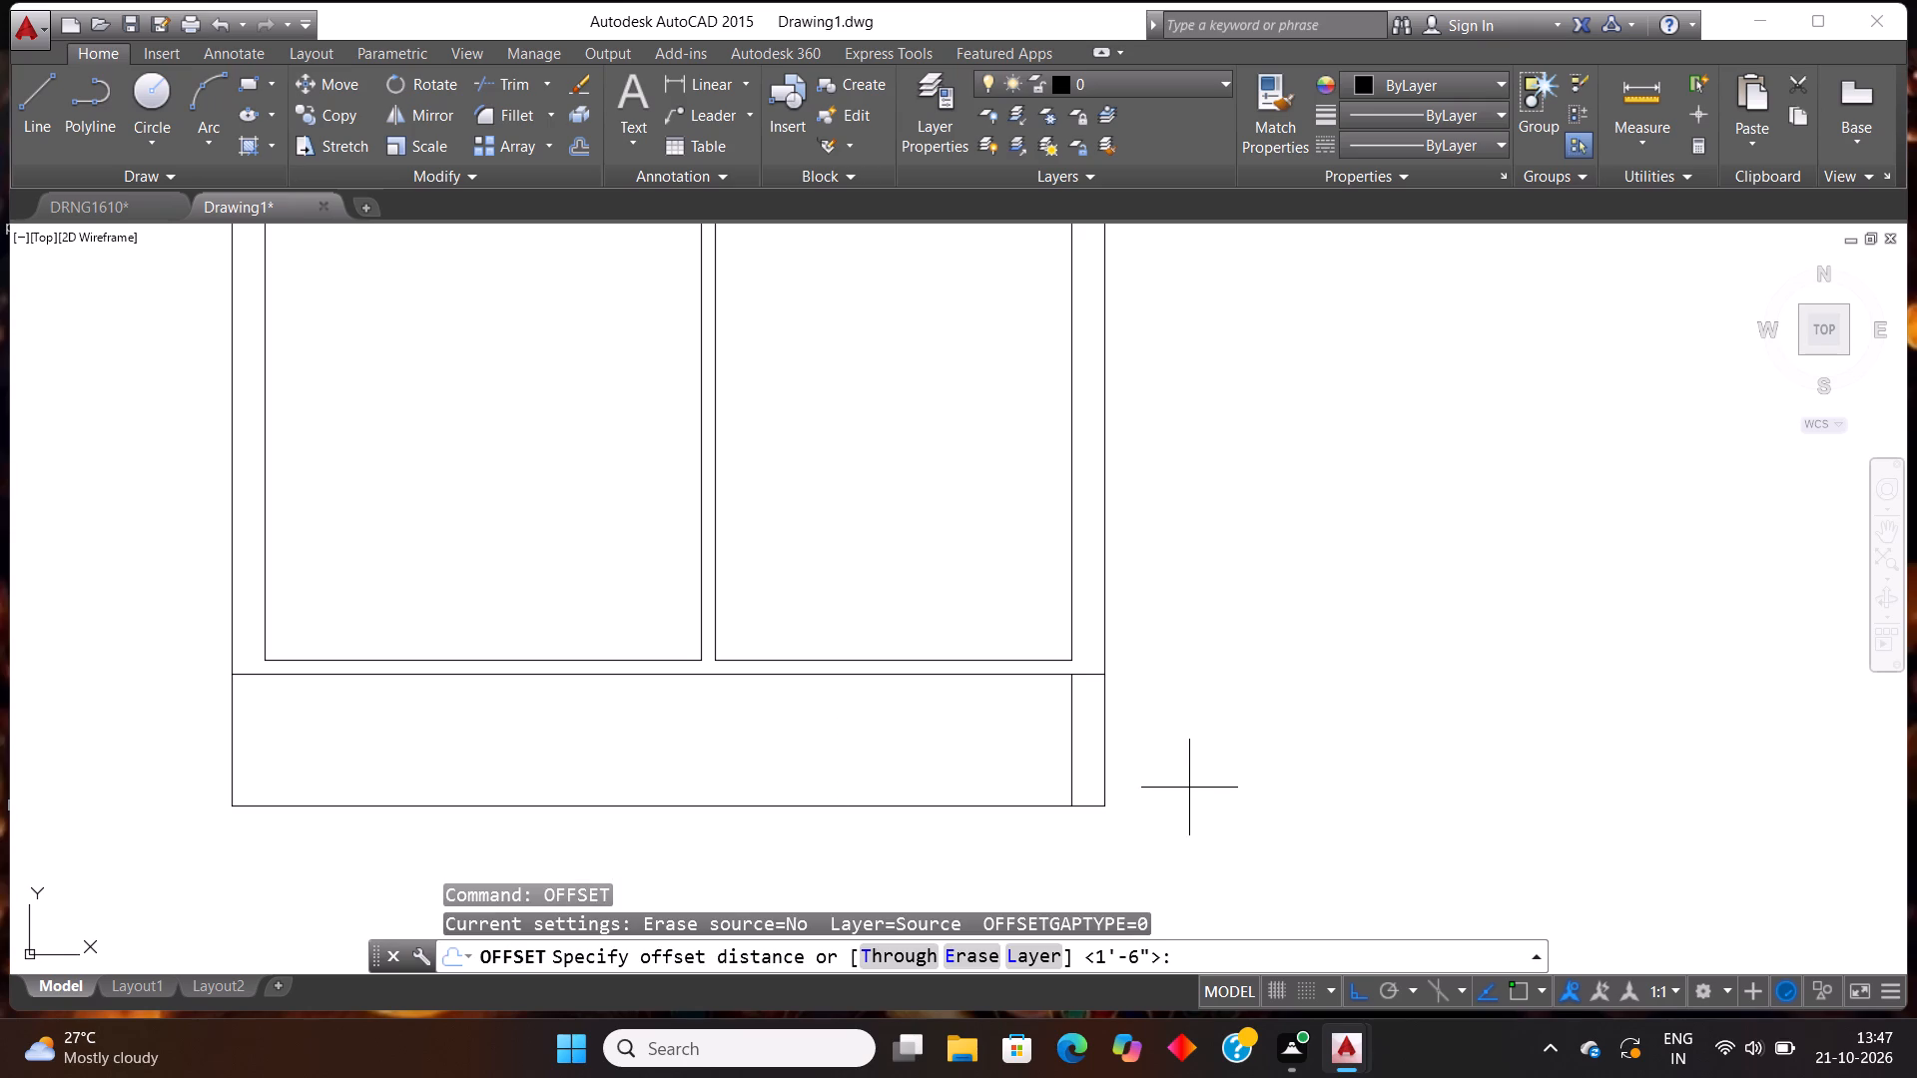
type("9\"")
key("Return")
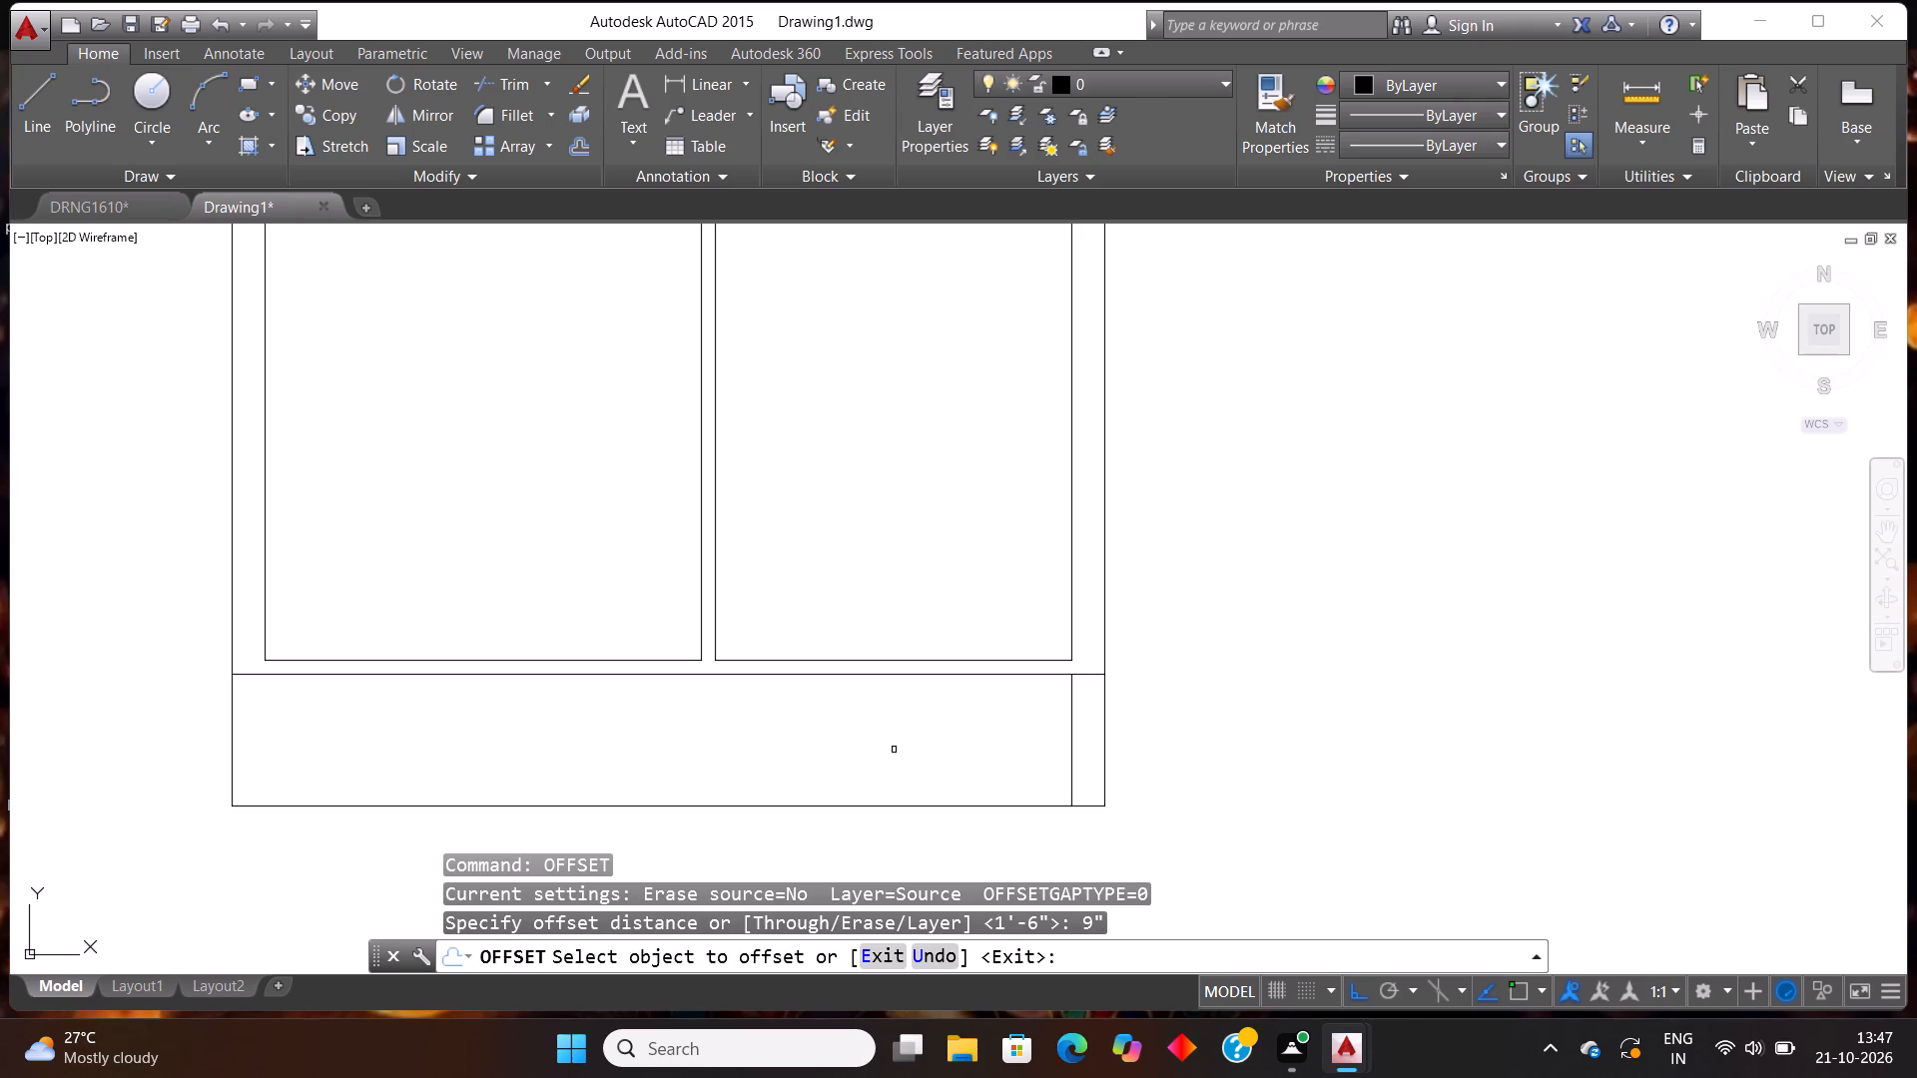
left_click(1023, 804)
left_click(1030, 719)
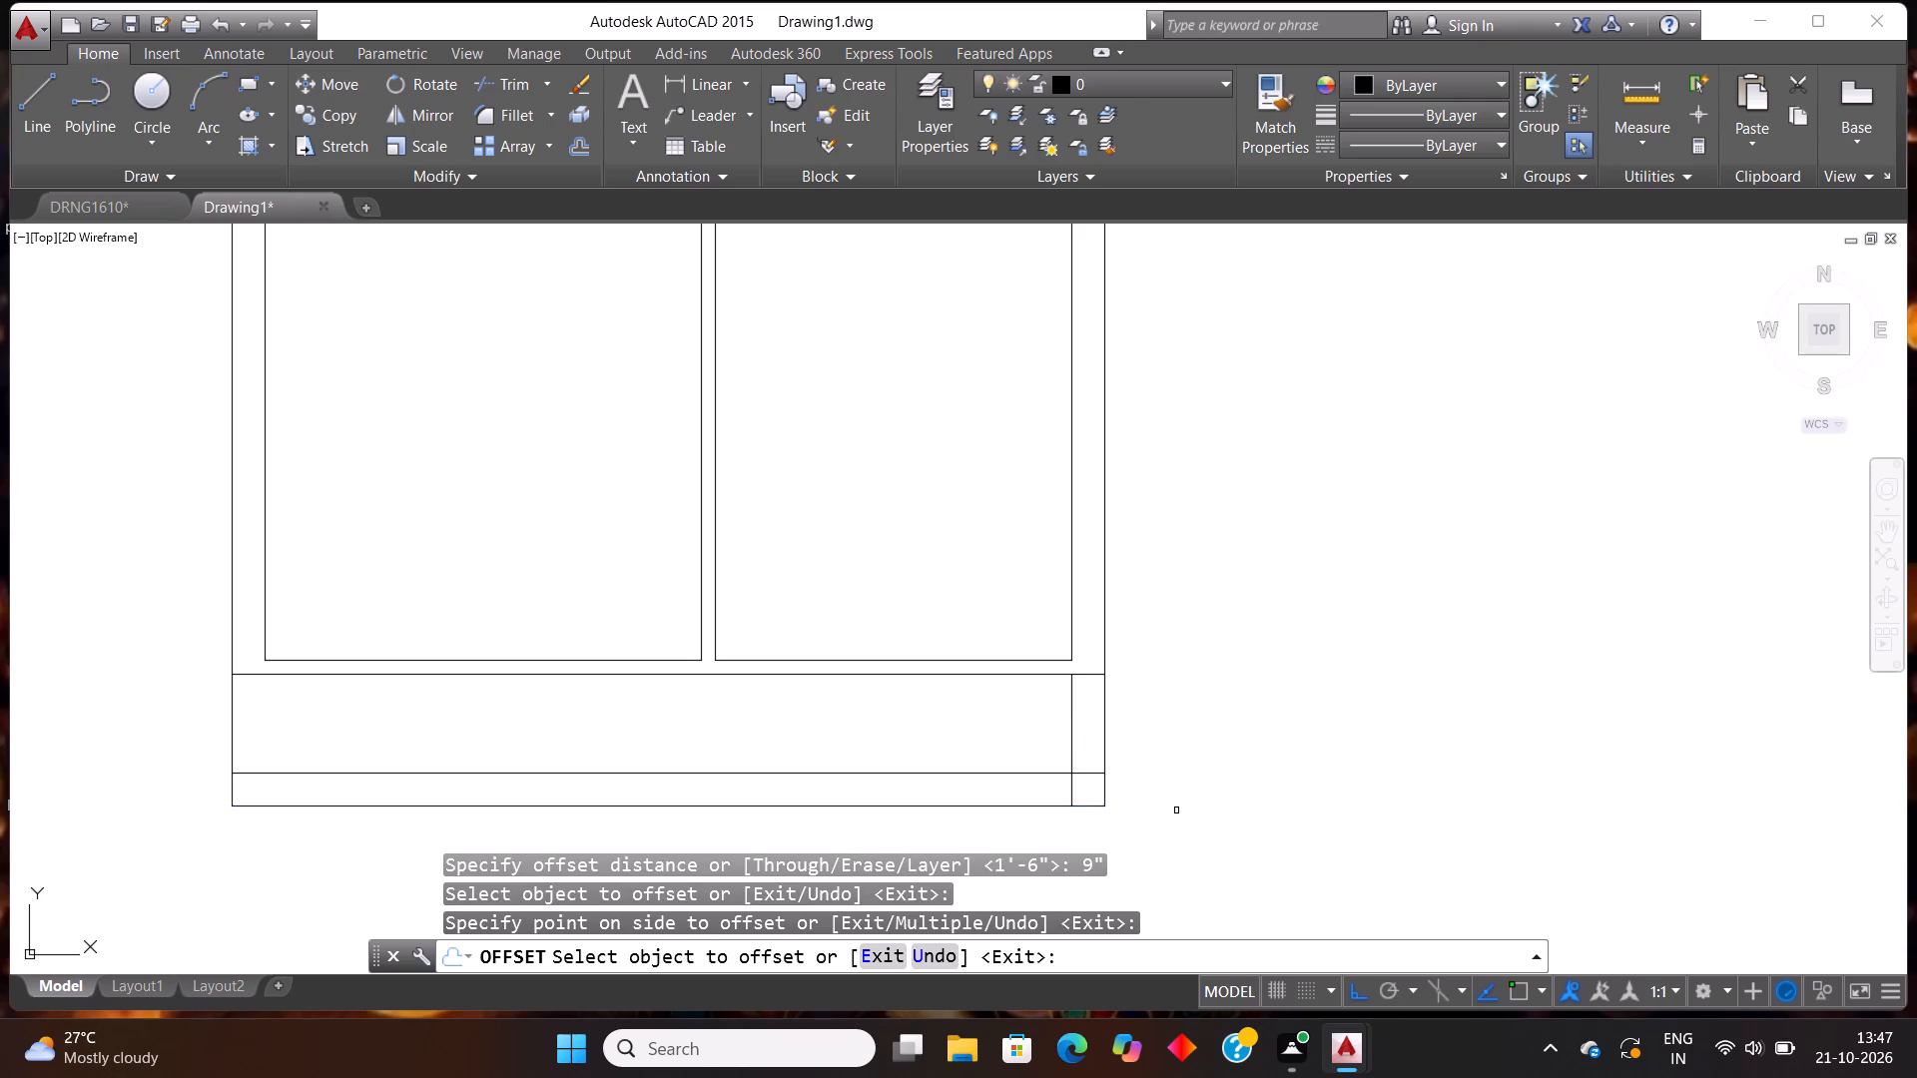
key("Escape")
Offset the right wall's inner line segment in the bottom strip 9" toward the strip's interior.
type("OFF")
key("Return")
type("9\"")
key("Return")
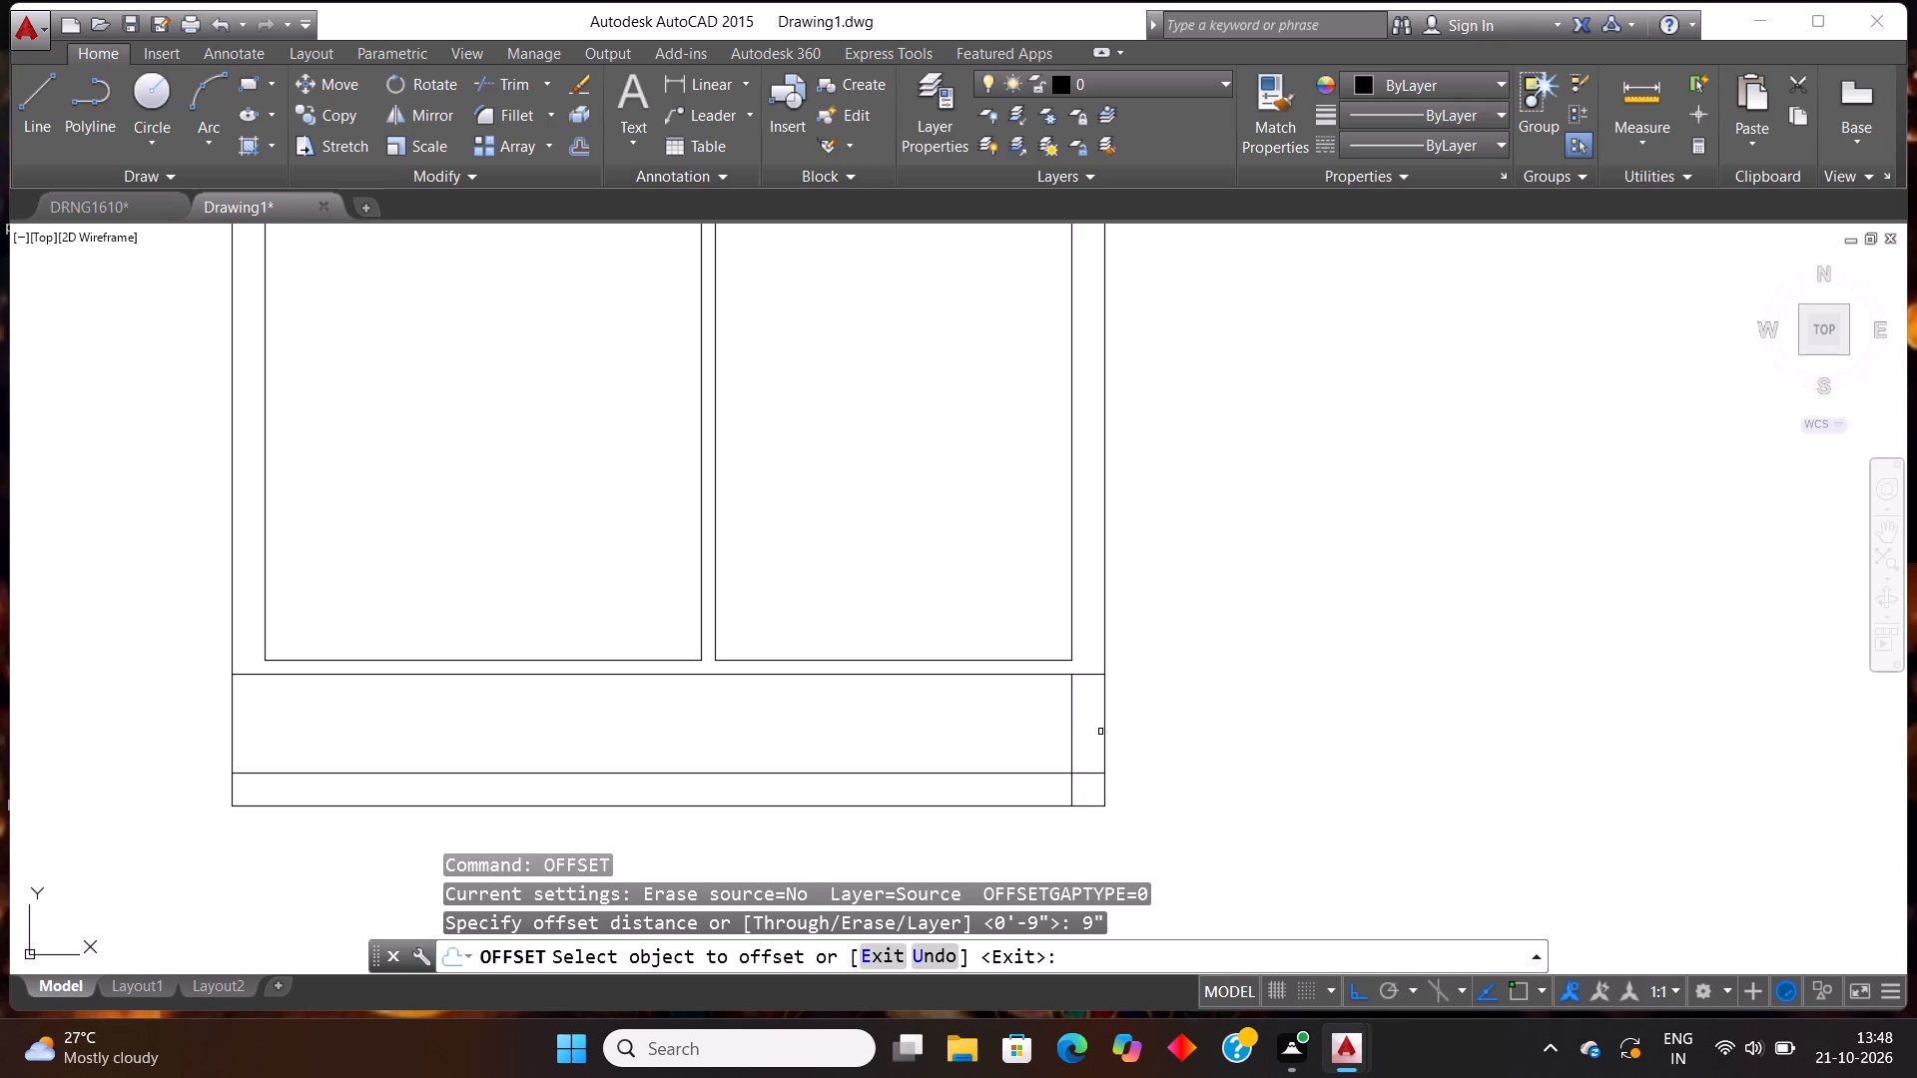
left_click(1069, 741)
left_click(950, 758)
key("Escape")
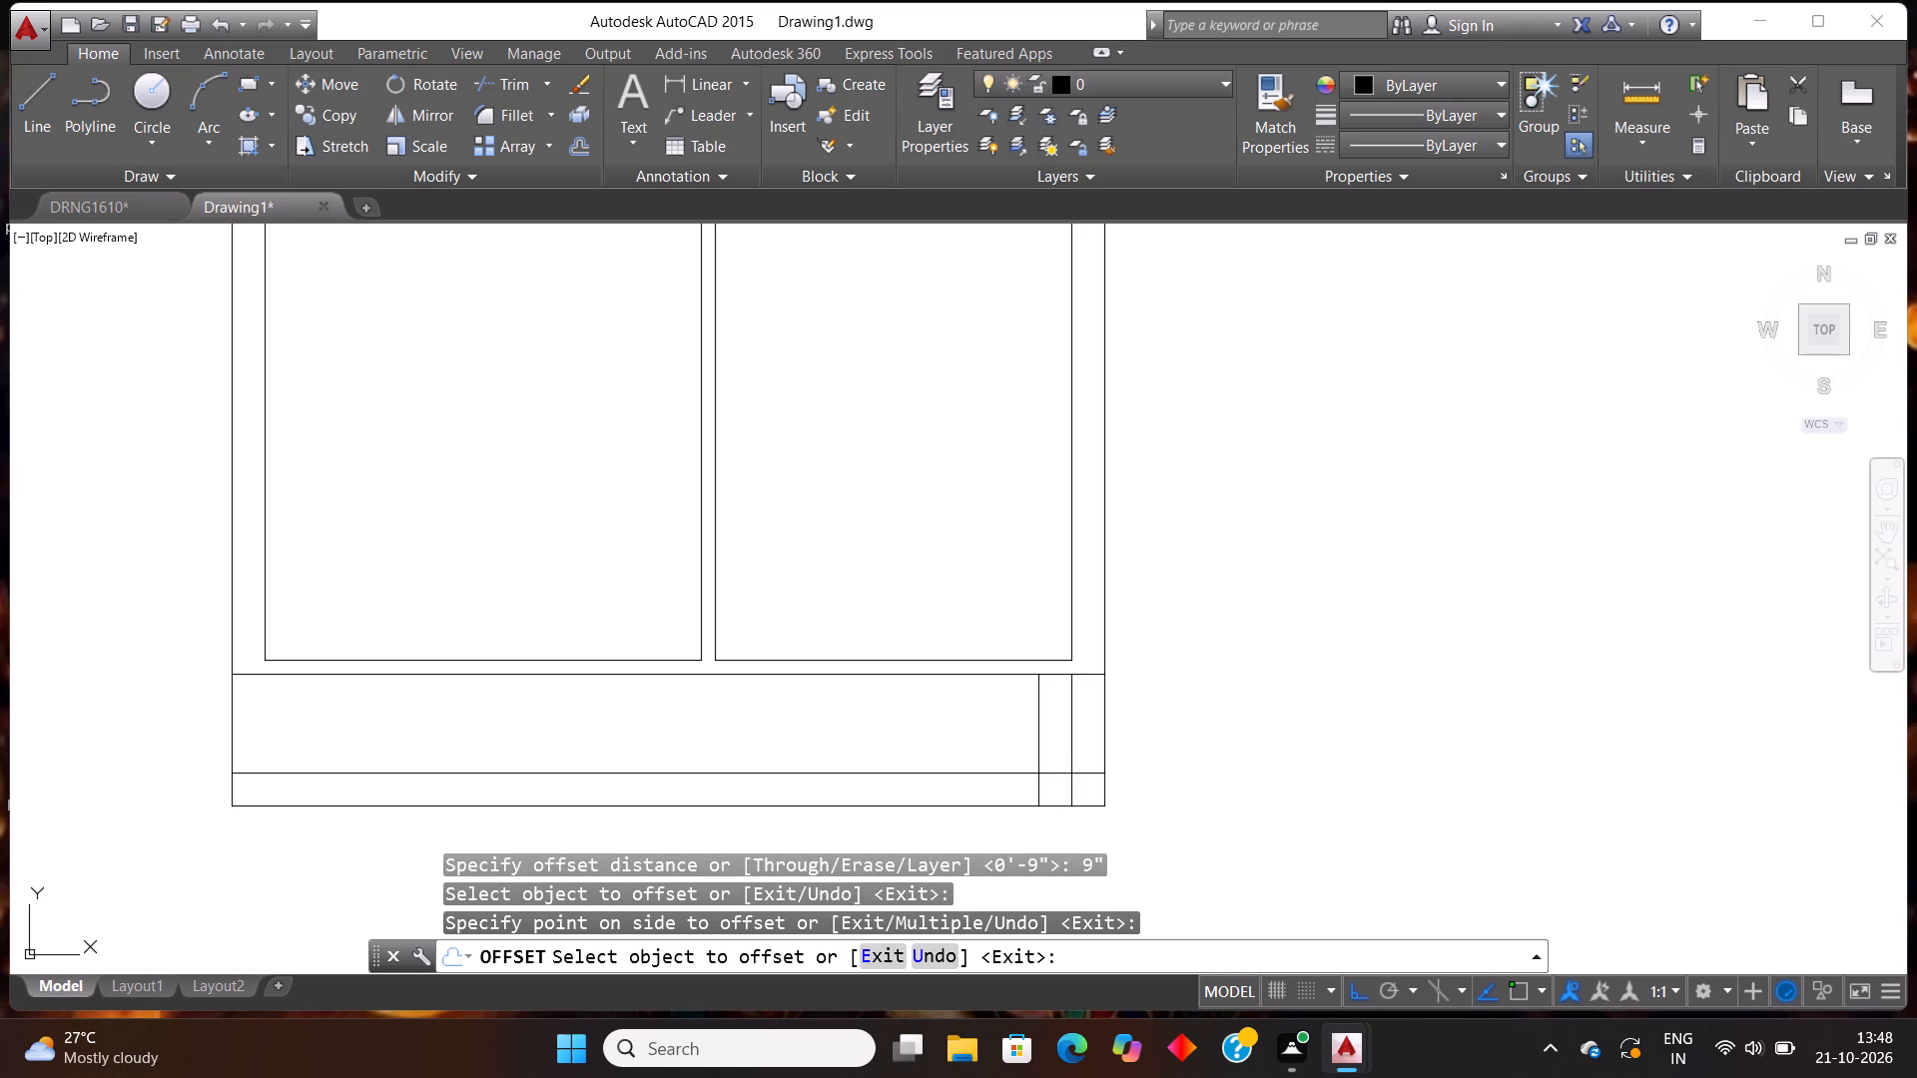
key("Escape")
Trim the new 9" offset lines and the wall's inner line to leave a small block at the strip's lower-right corner.
type("TR")
key("Return")
key("Return")
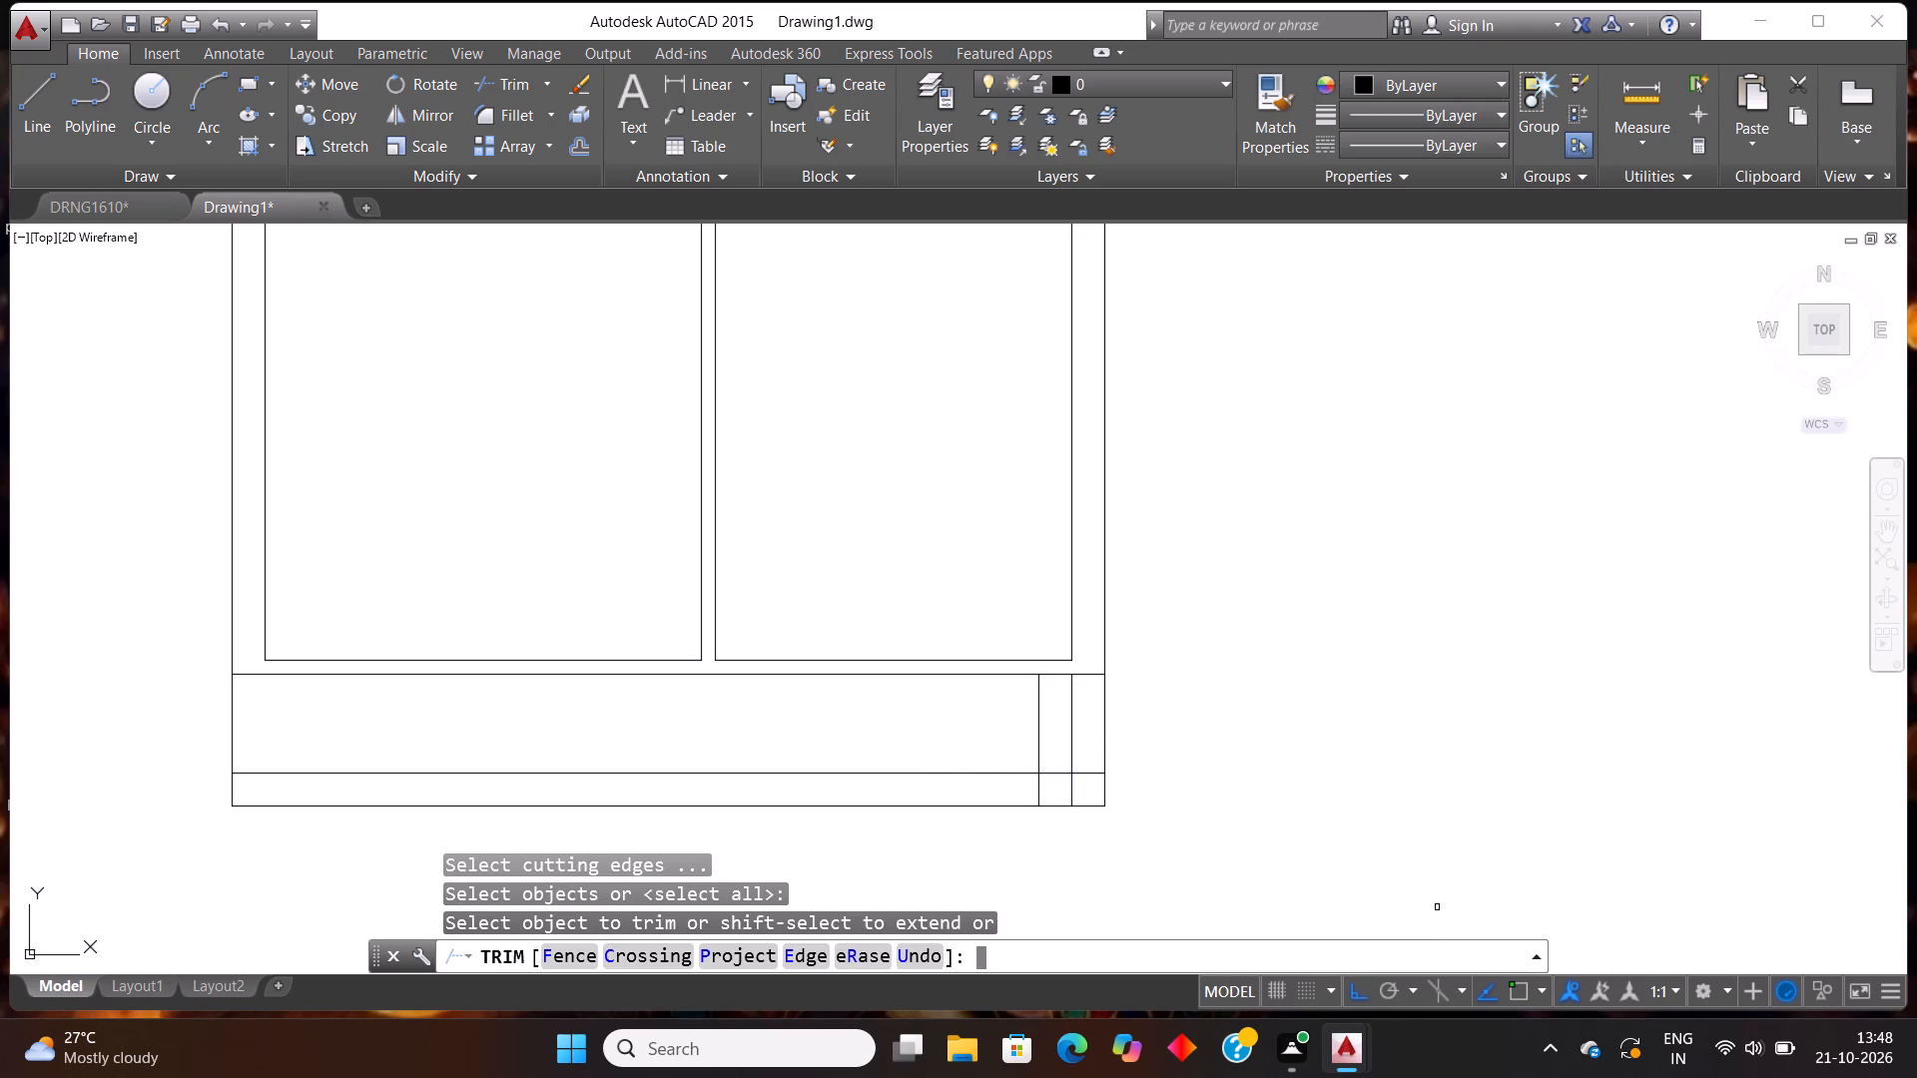
left_click(941, 778)
left_click(923, 761)
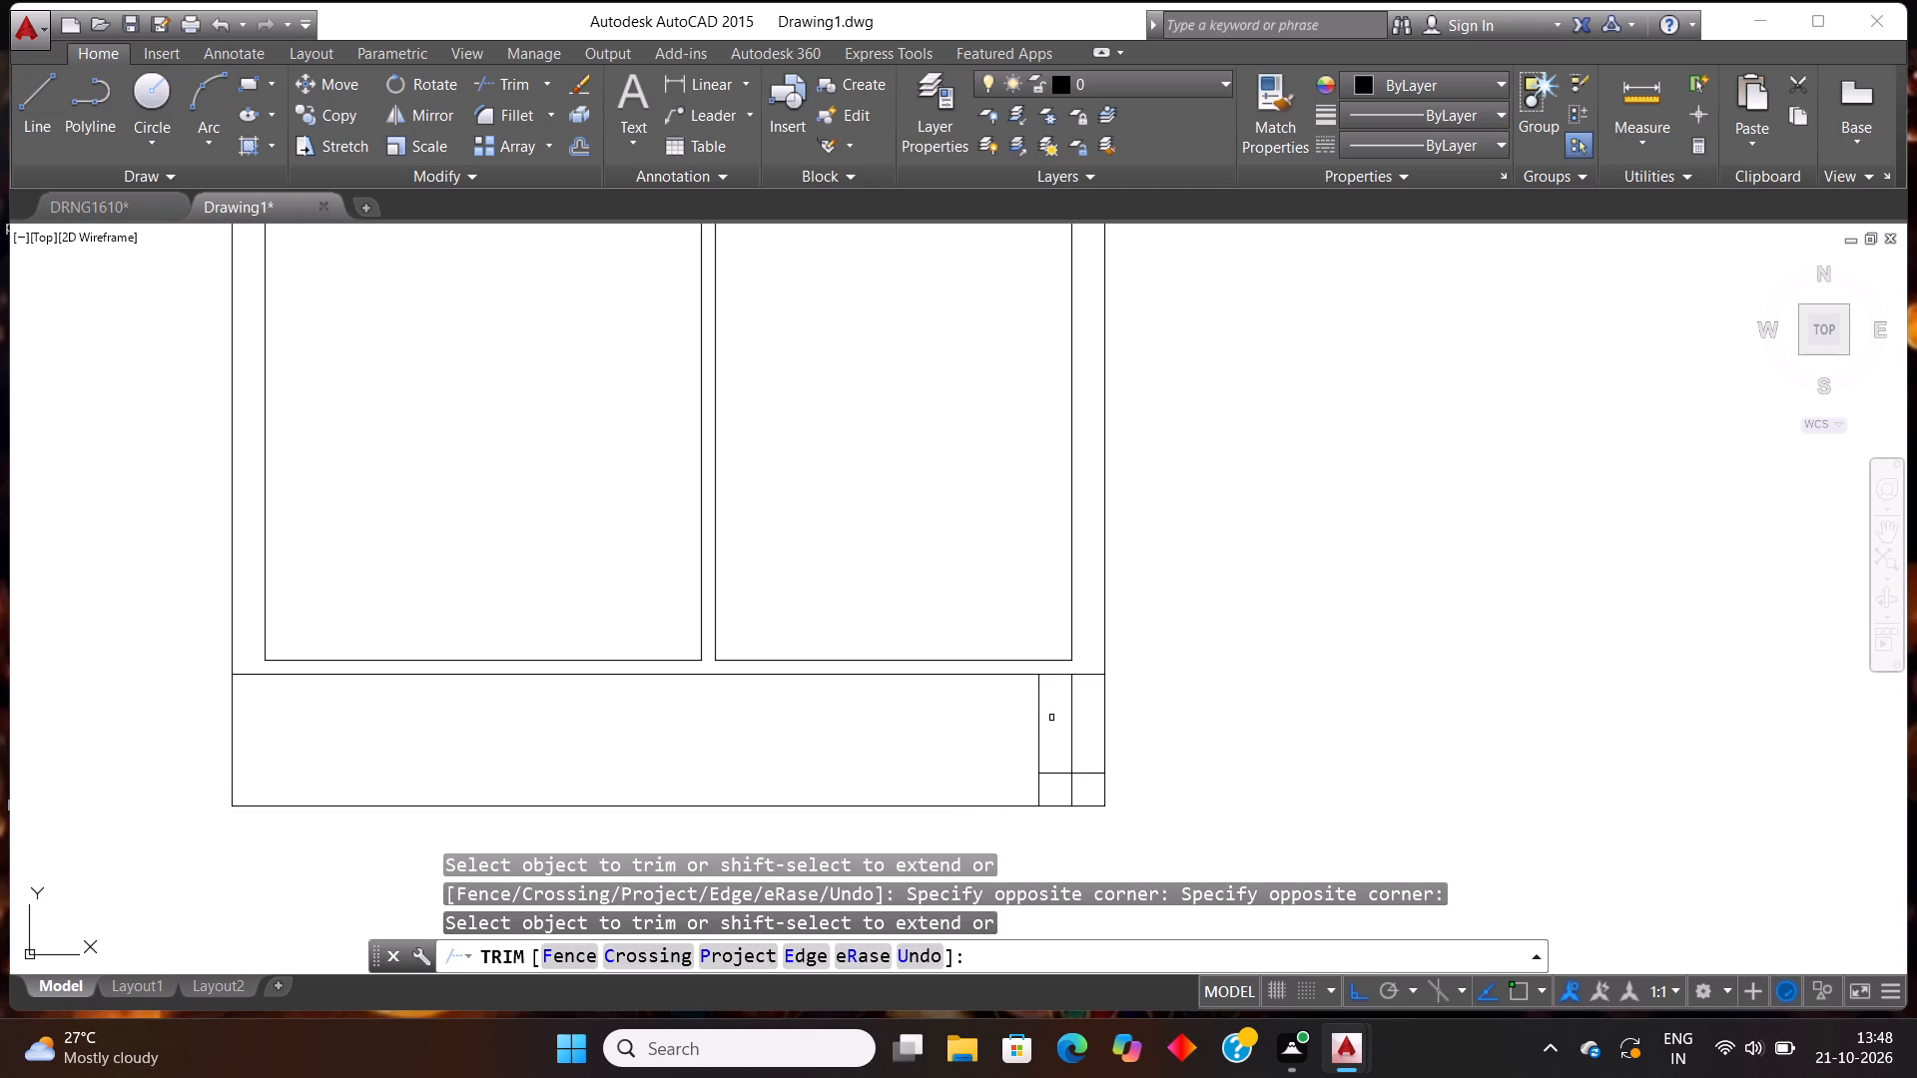
left_click(1051, 718)
left_click(1000, 733)
left_click(1072, 793)
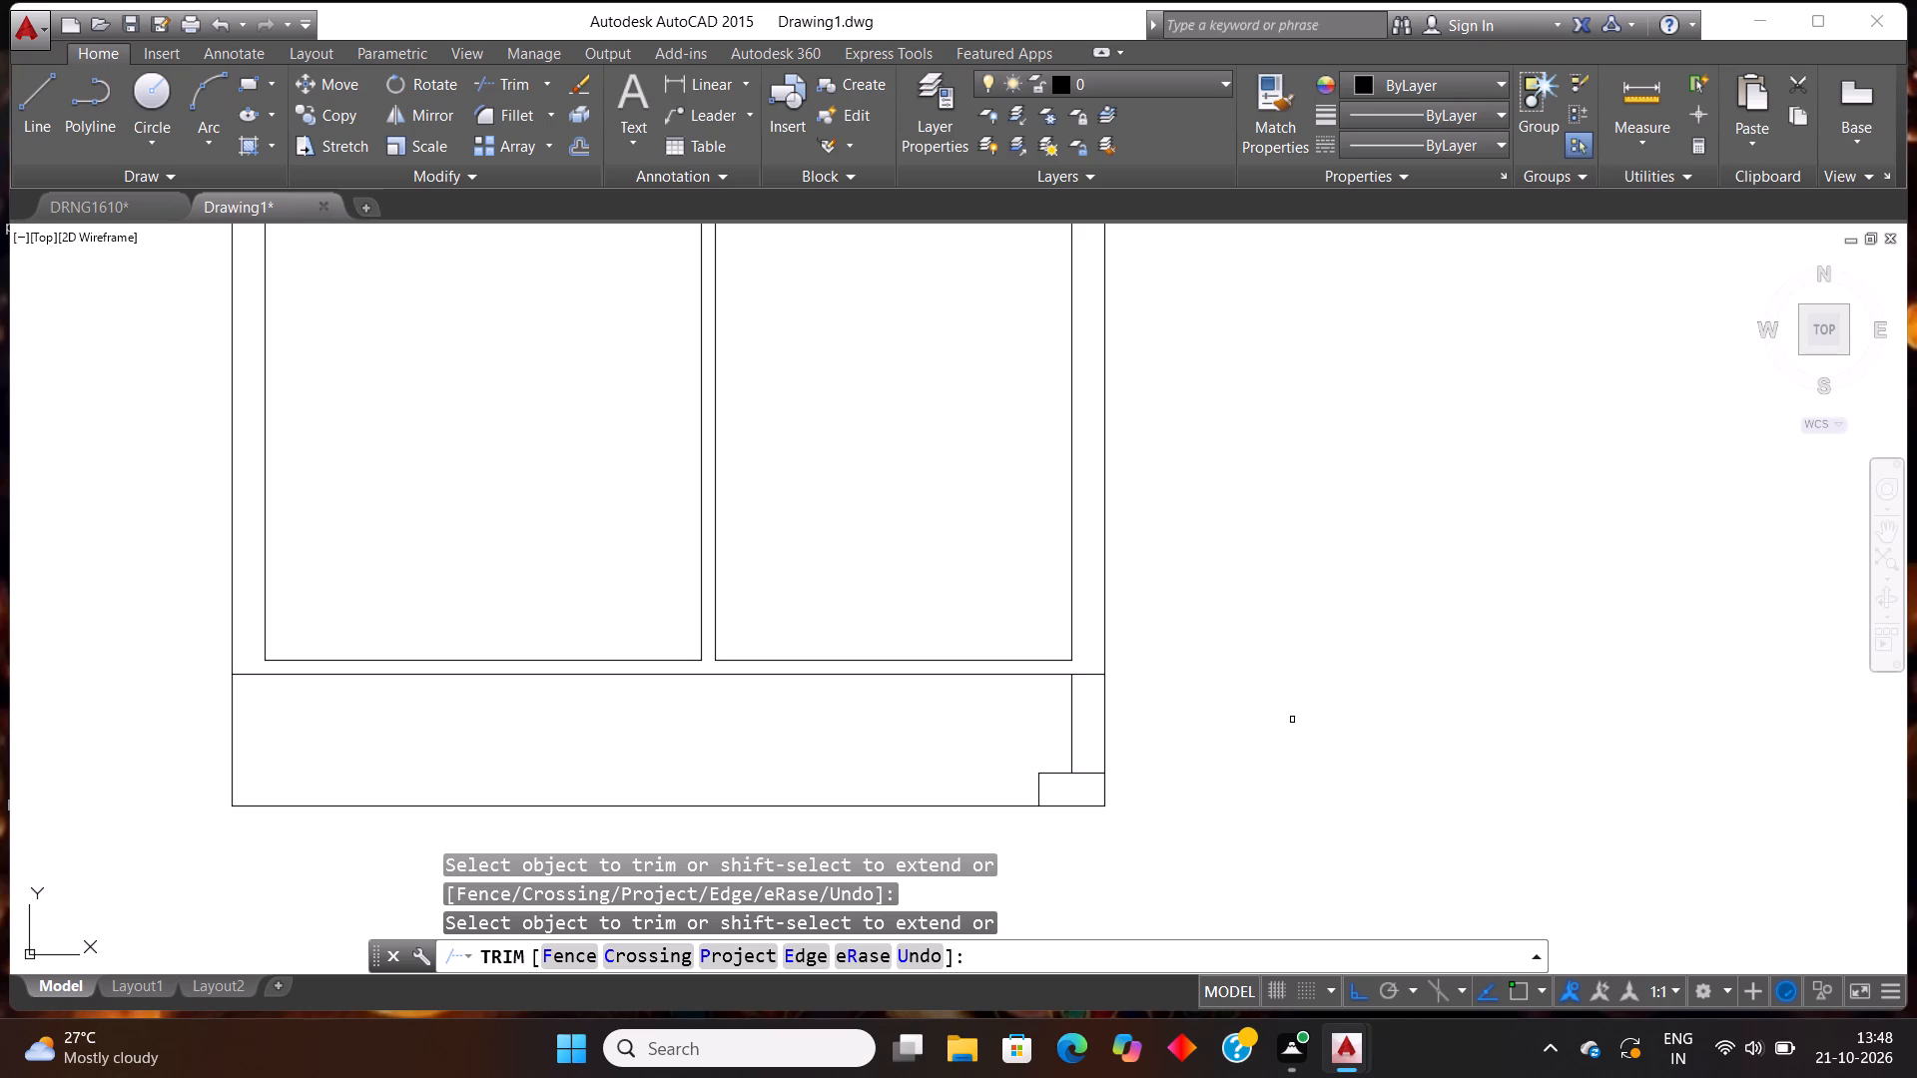
Trim the corner block's top line across the right wall's thickness, so the block joins the wall.
scroll(1292, 720, "down", 2)
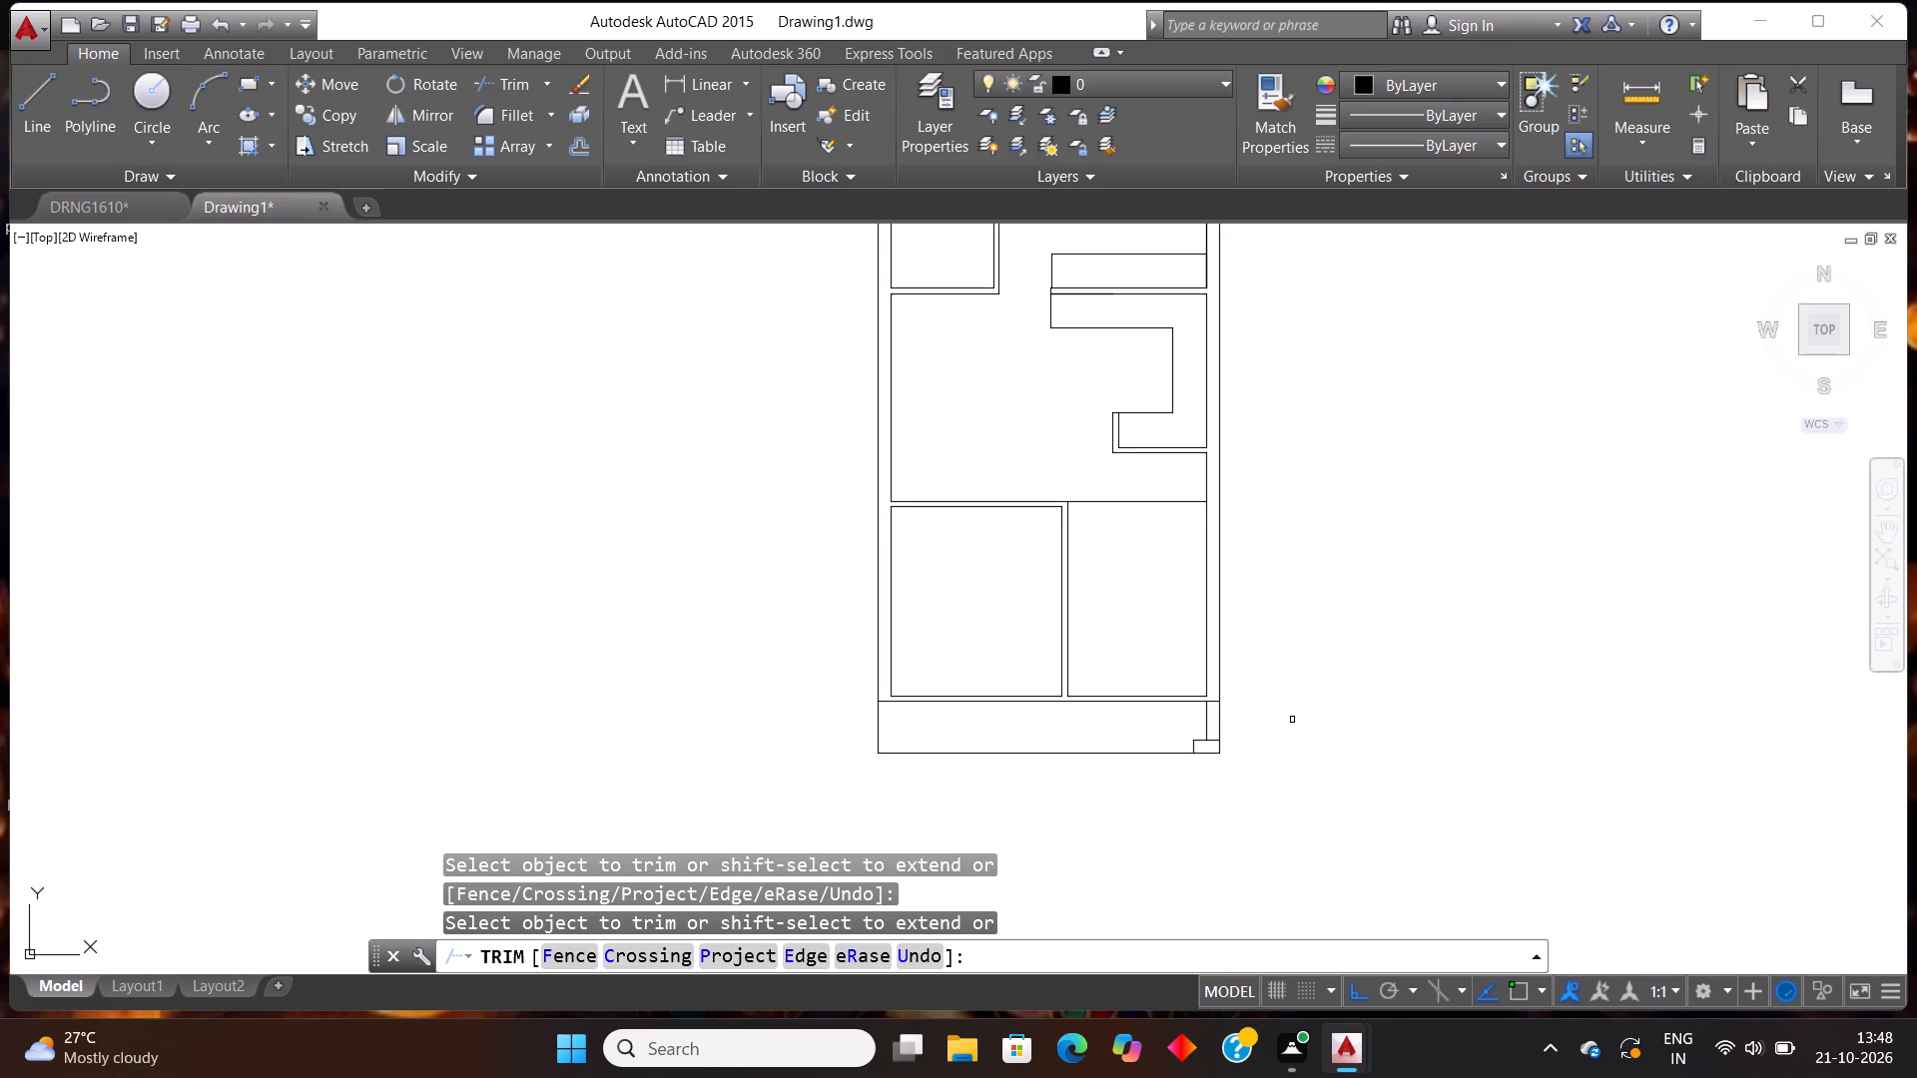
scroll(1184, 730, "up", 2)
scroll(1286, 741, "up", 4)
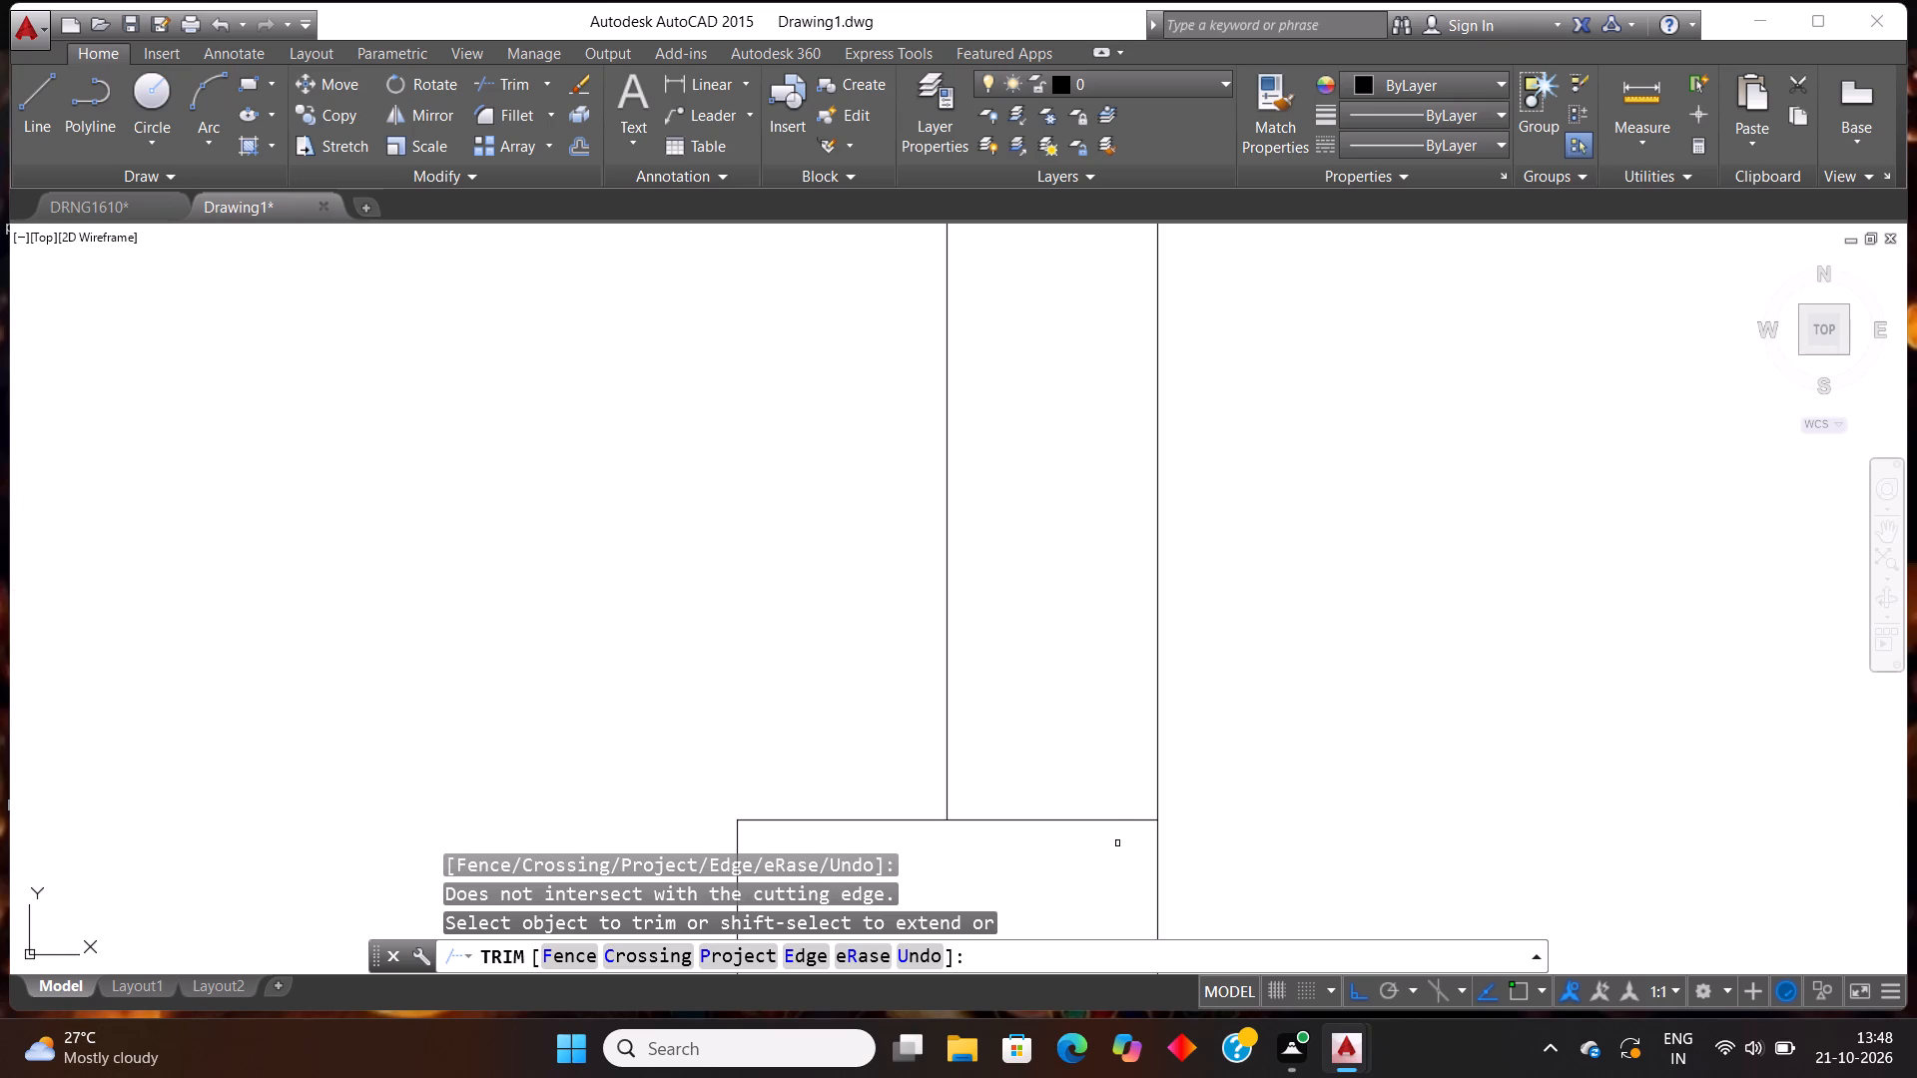
left_click(1100, 848)
left_click(1034, 740)
scroll(1068, 717, "down", 6)
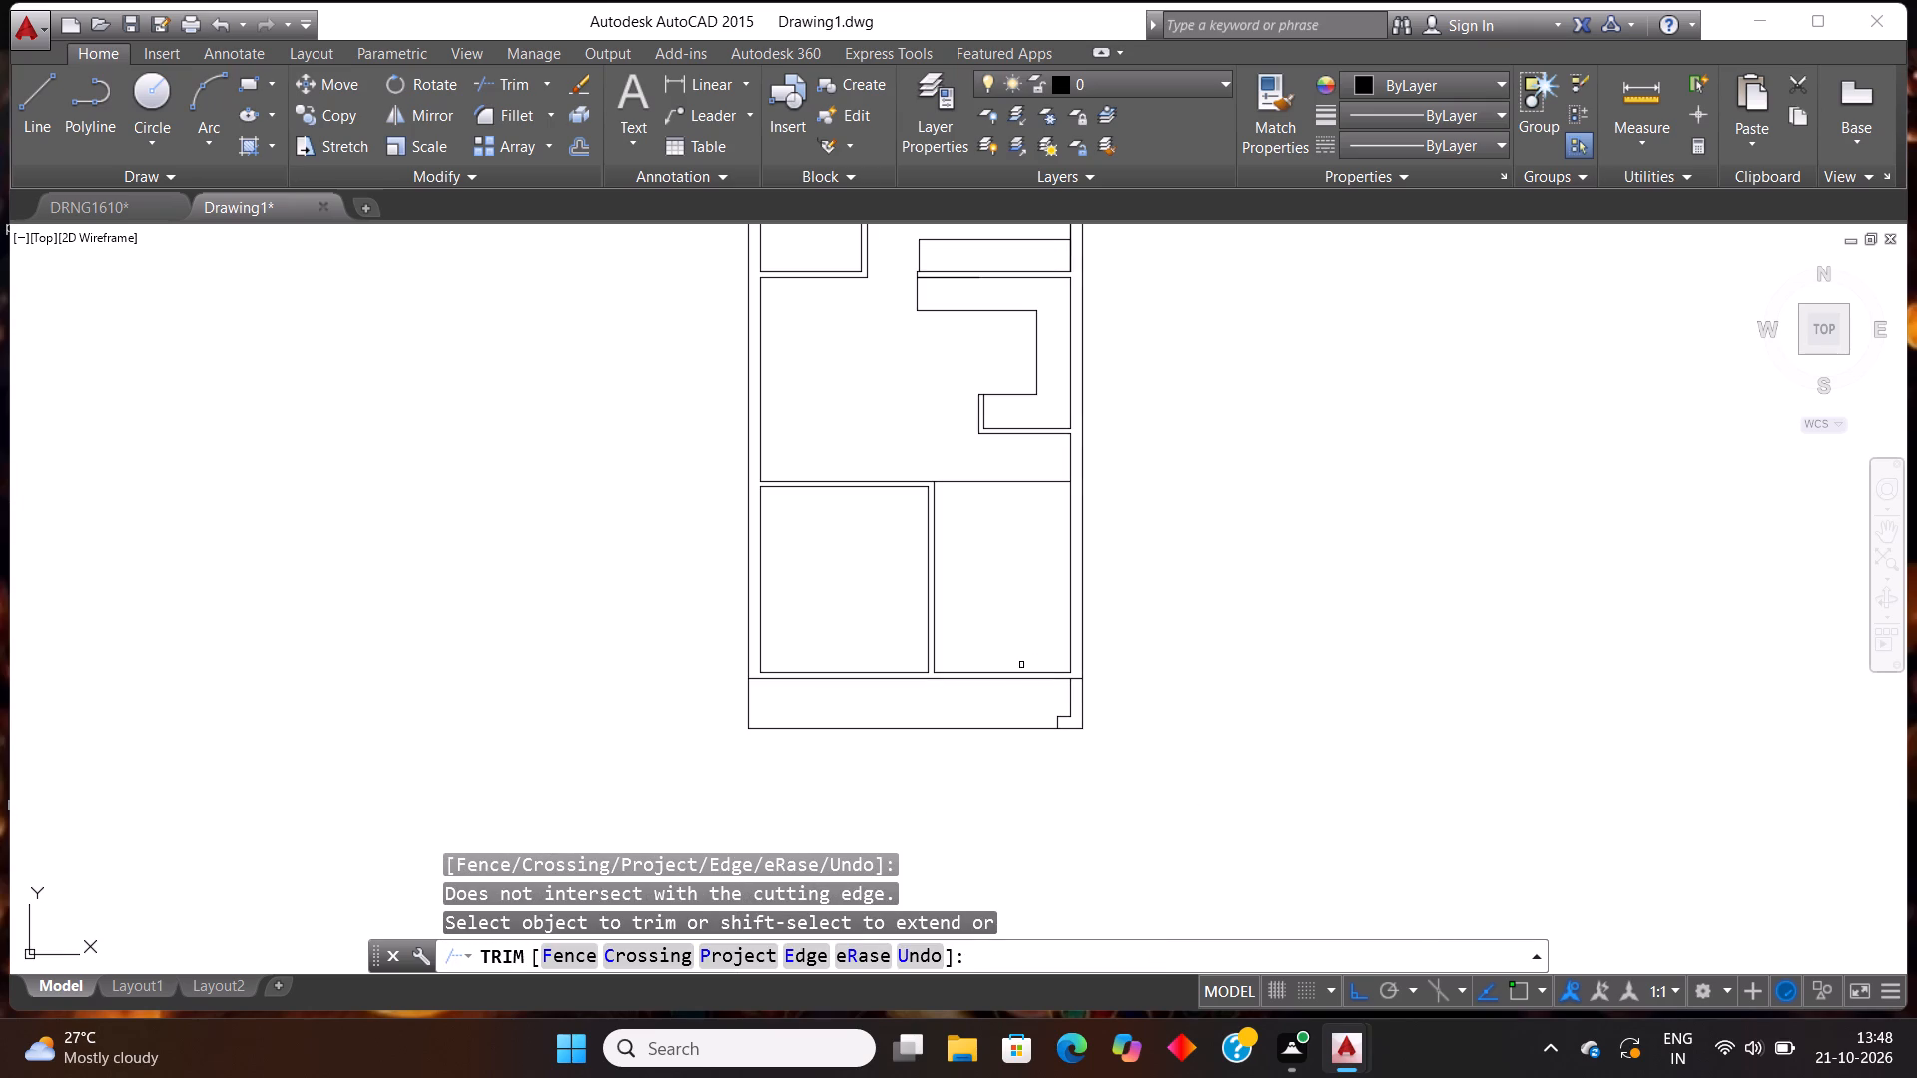
Trim the bottom strip's top line across the right wall's thickness.
scroll(1077, 706, "up", 2)
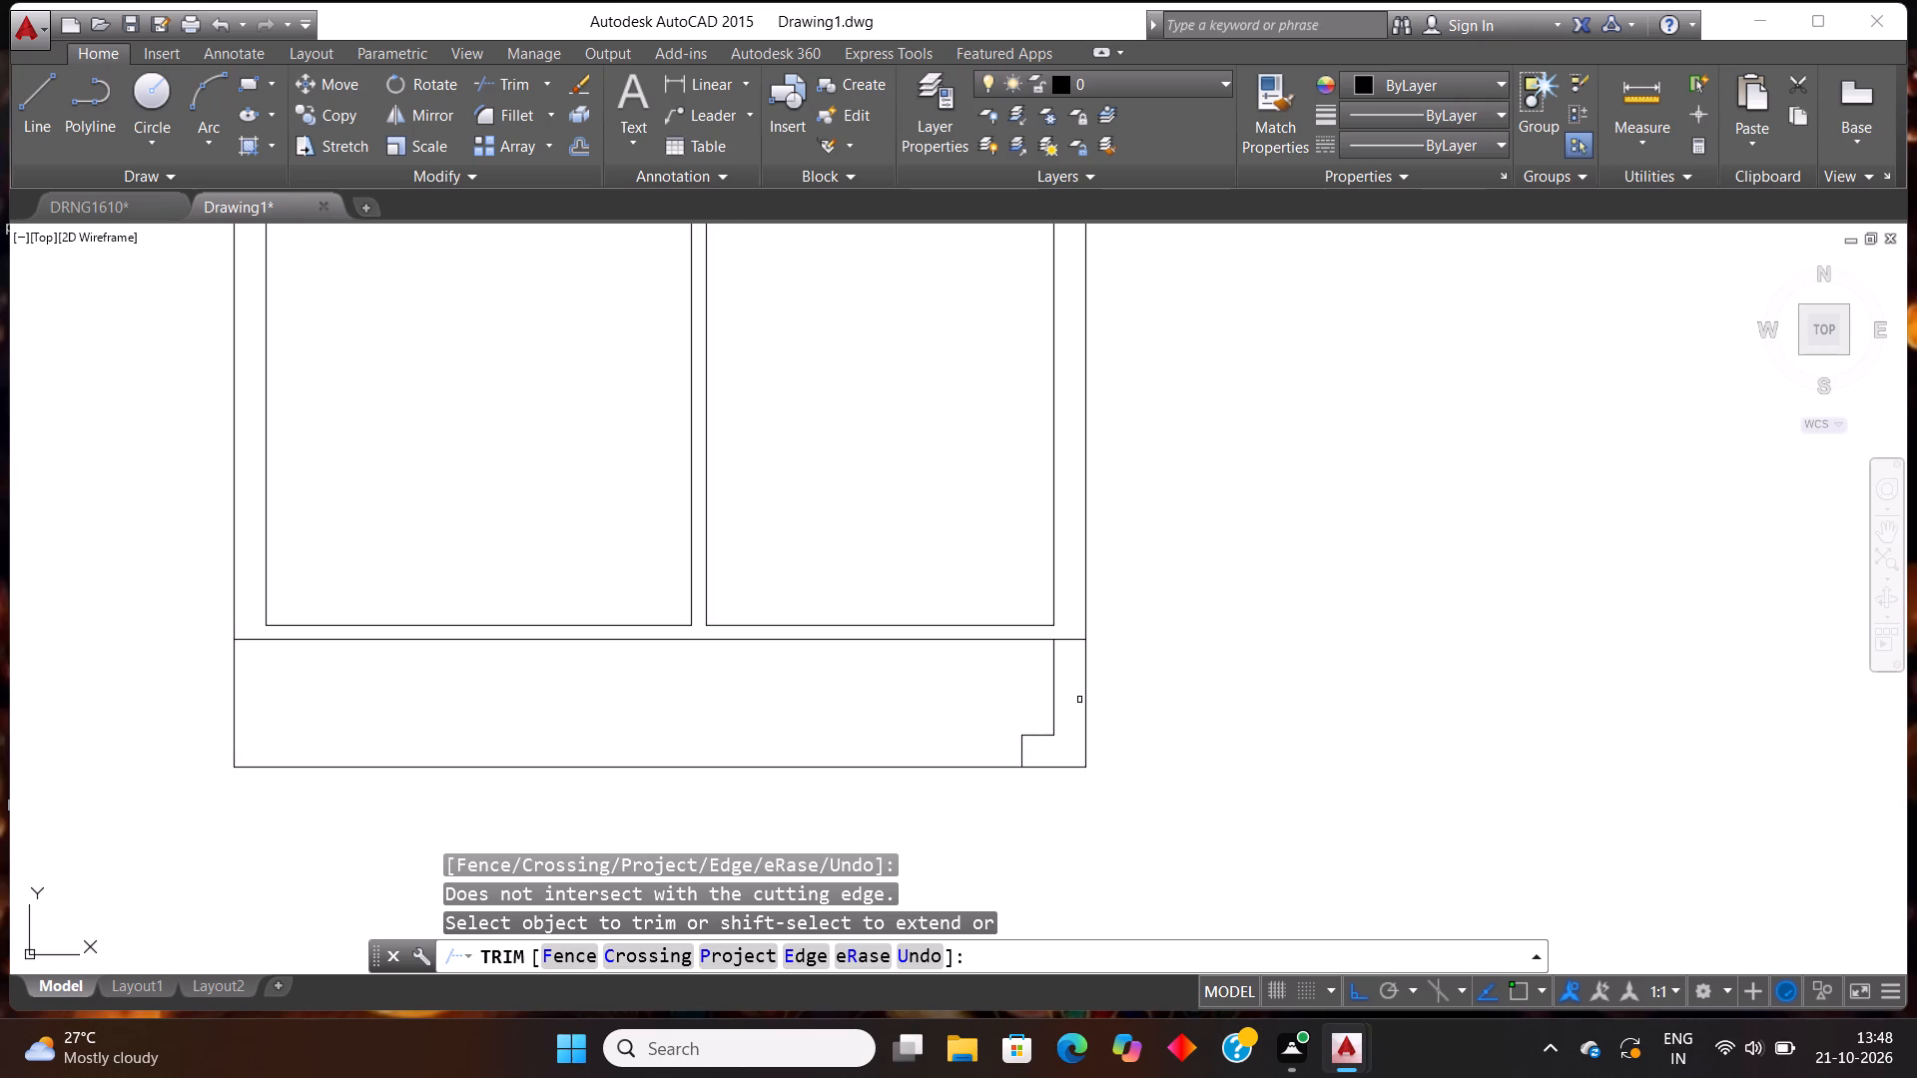
scroll(1080, 690, "up", 2)
left_click(1042, 583)
left_click(1030, 493)
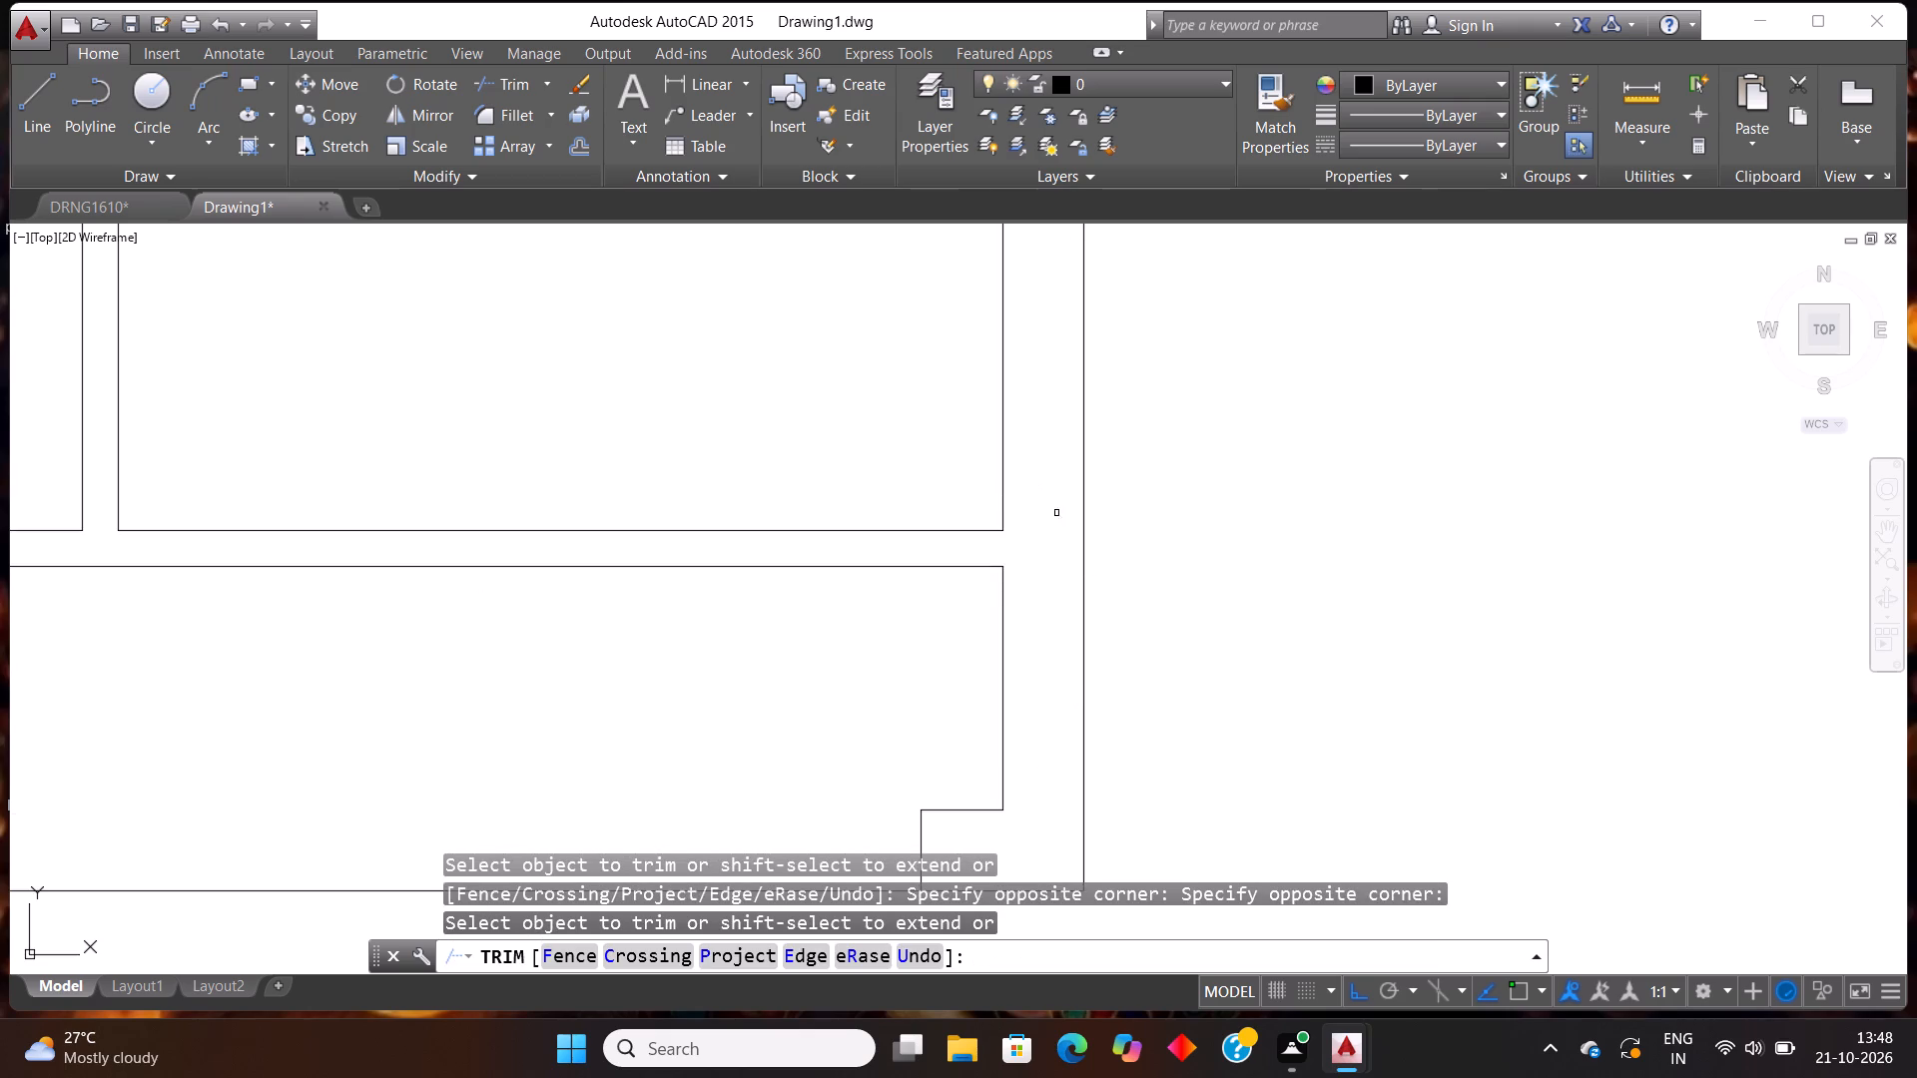
scroll(1056, 513, "down", 3)
scroll(1175, 553, "down", 2)
scroll(1054, 575, "down", 1)
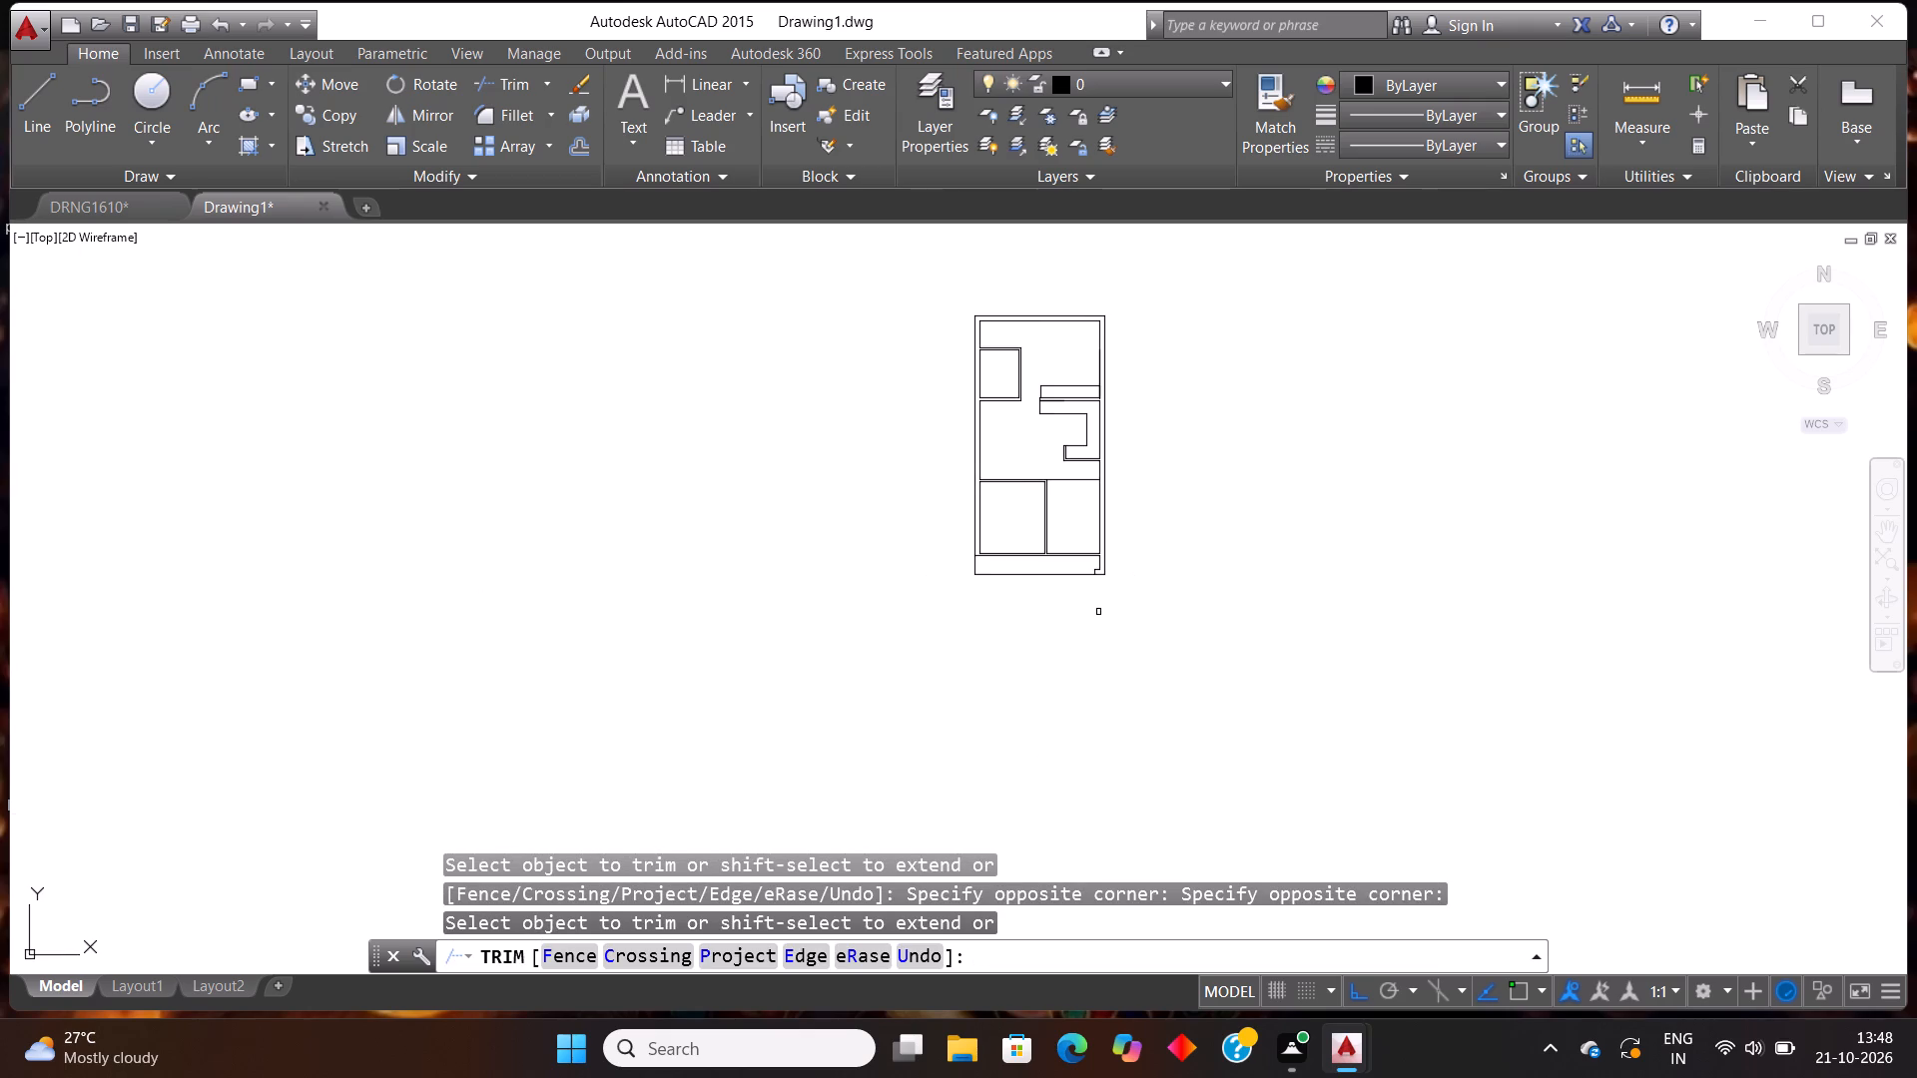
scroll(1098, 612, "down", 2)
scroll(1092, 603, "up", 2)
scroll(1103, 378, "up", 2)
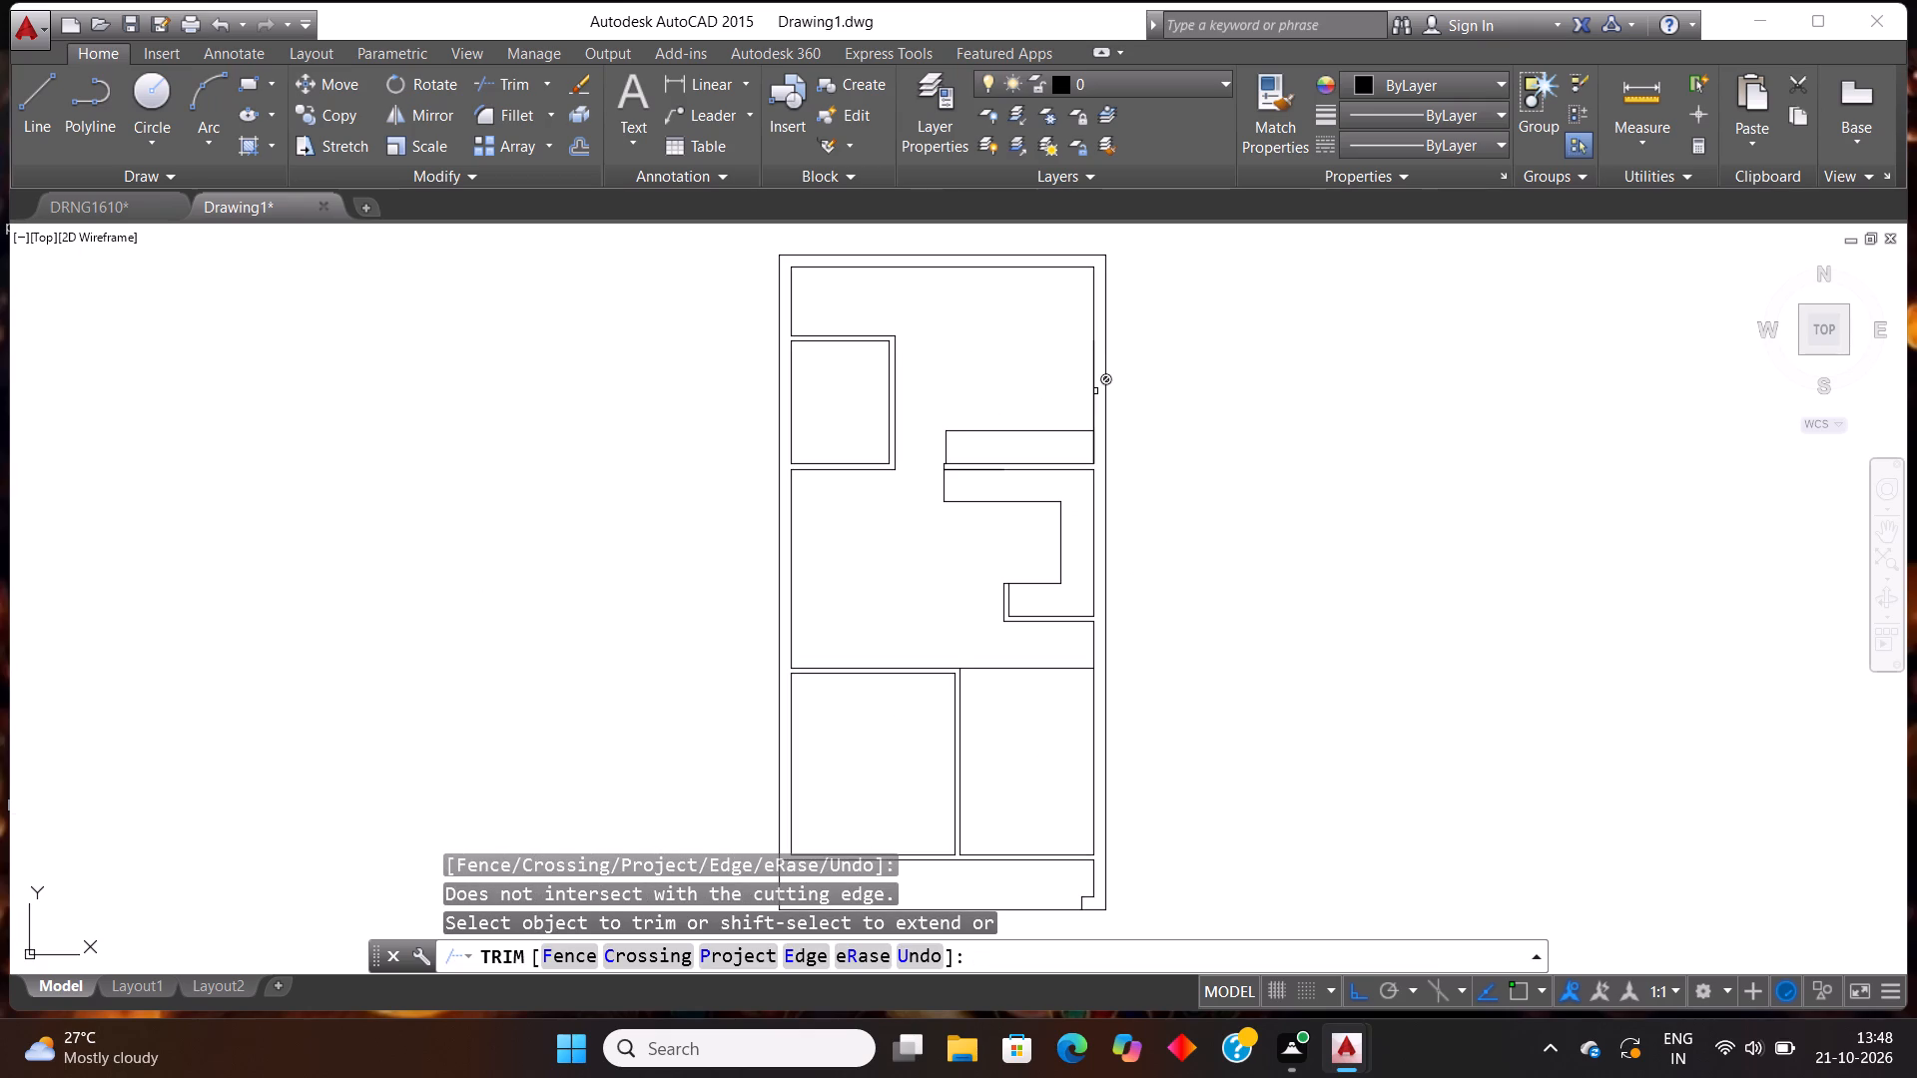
key("Escape")
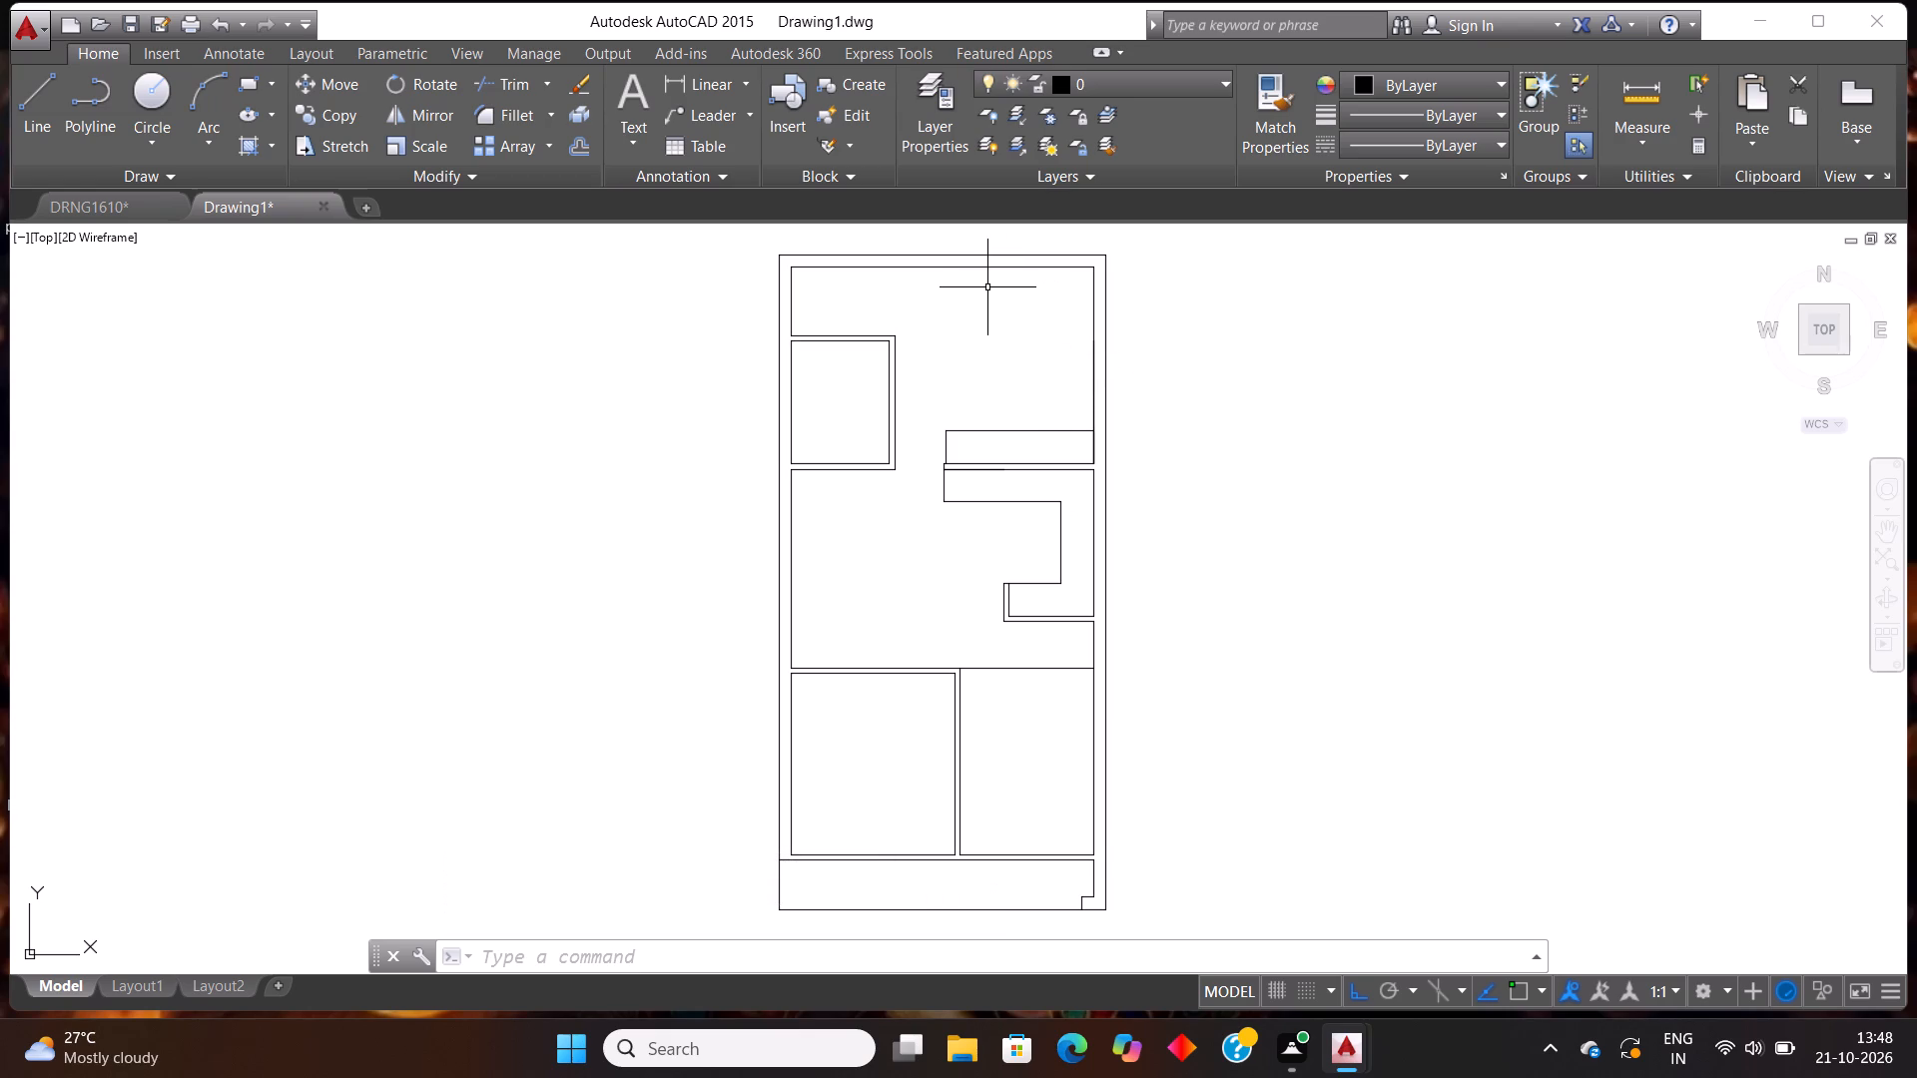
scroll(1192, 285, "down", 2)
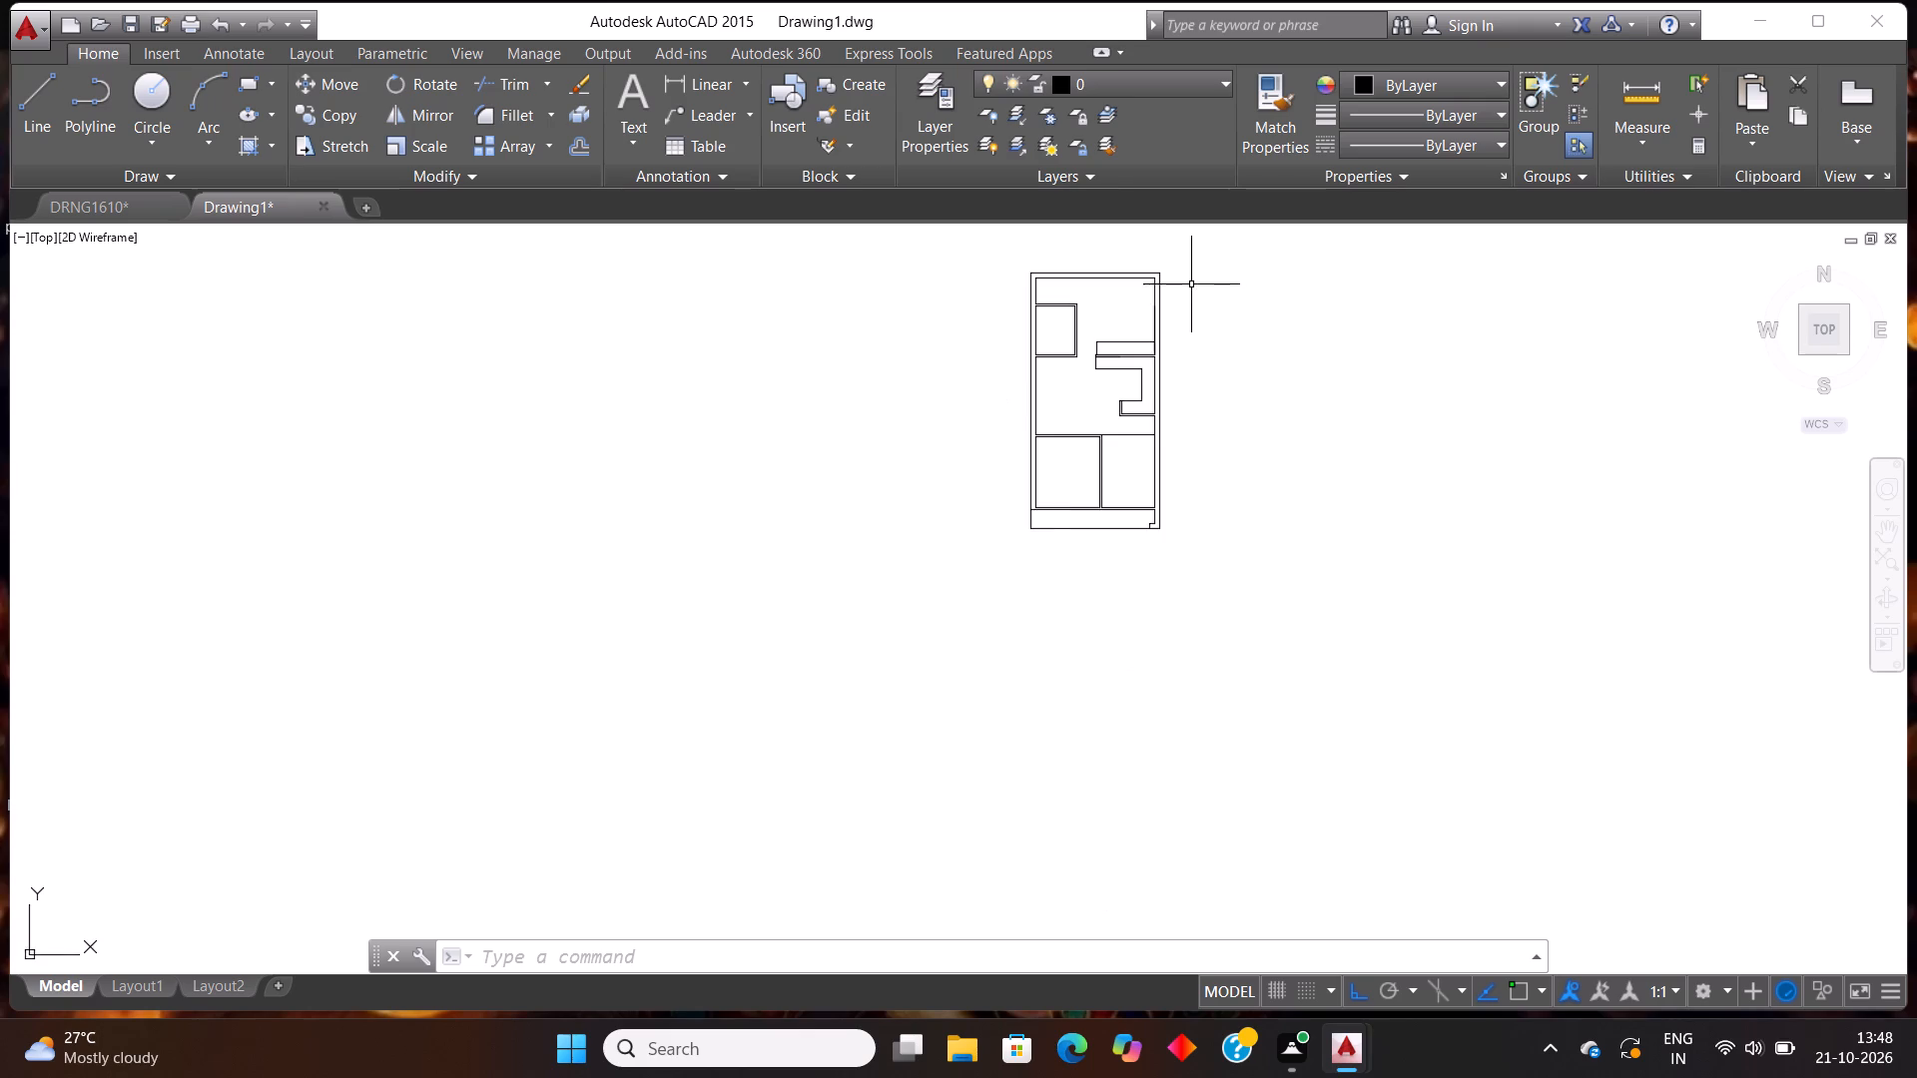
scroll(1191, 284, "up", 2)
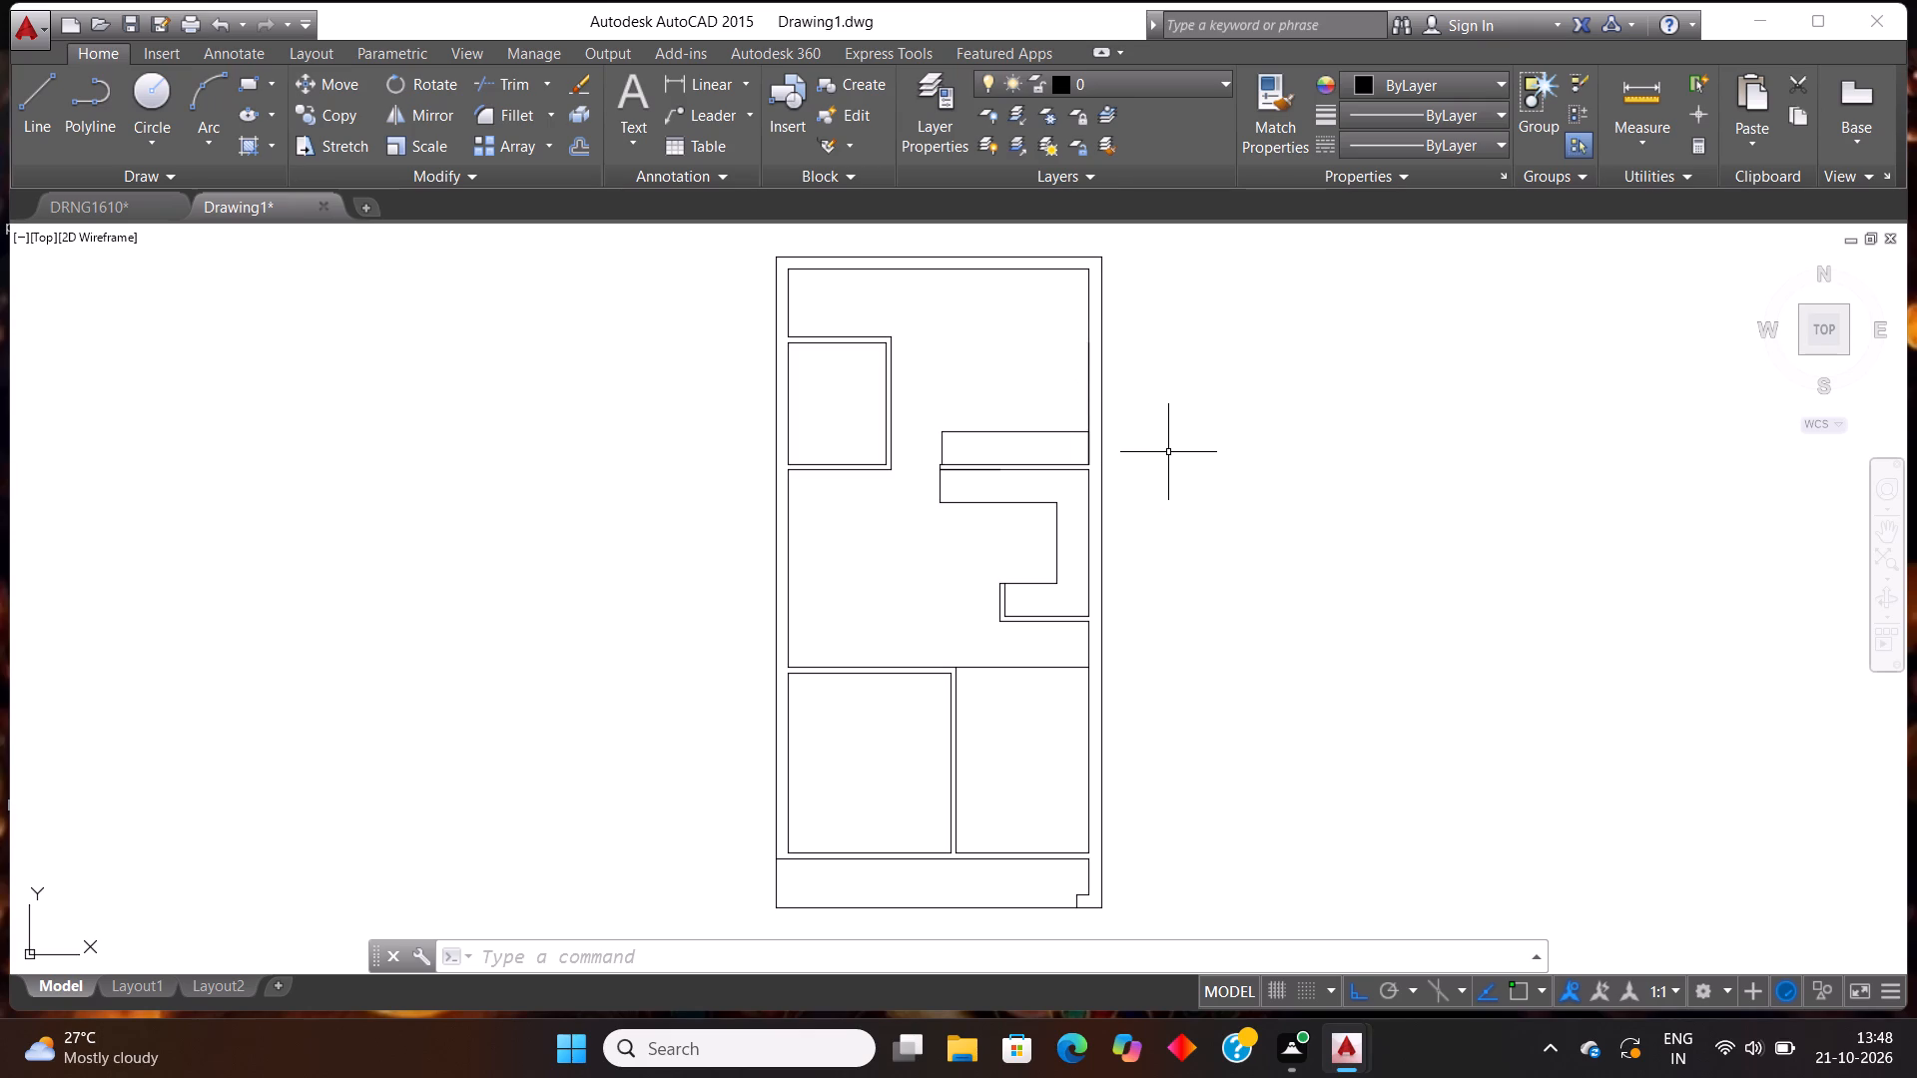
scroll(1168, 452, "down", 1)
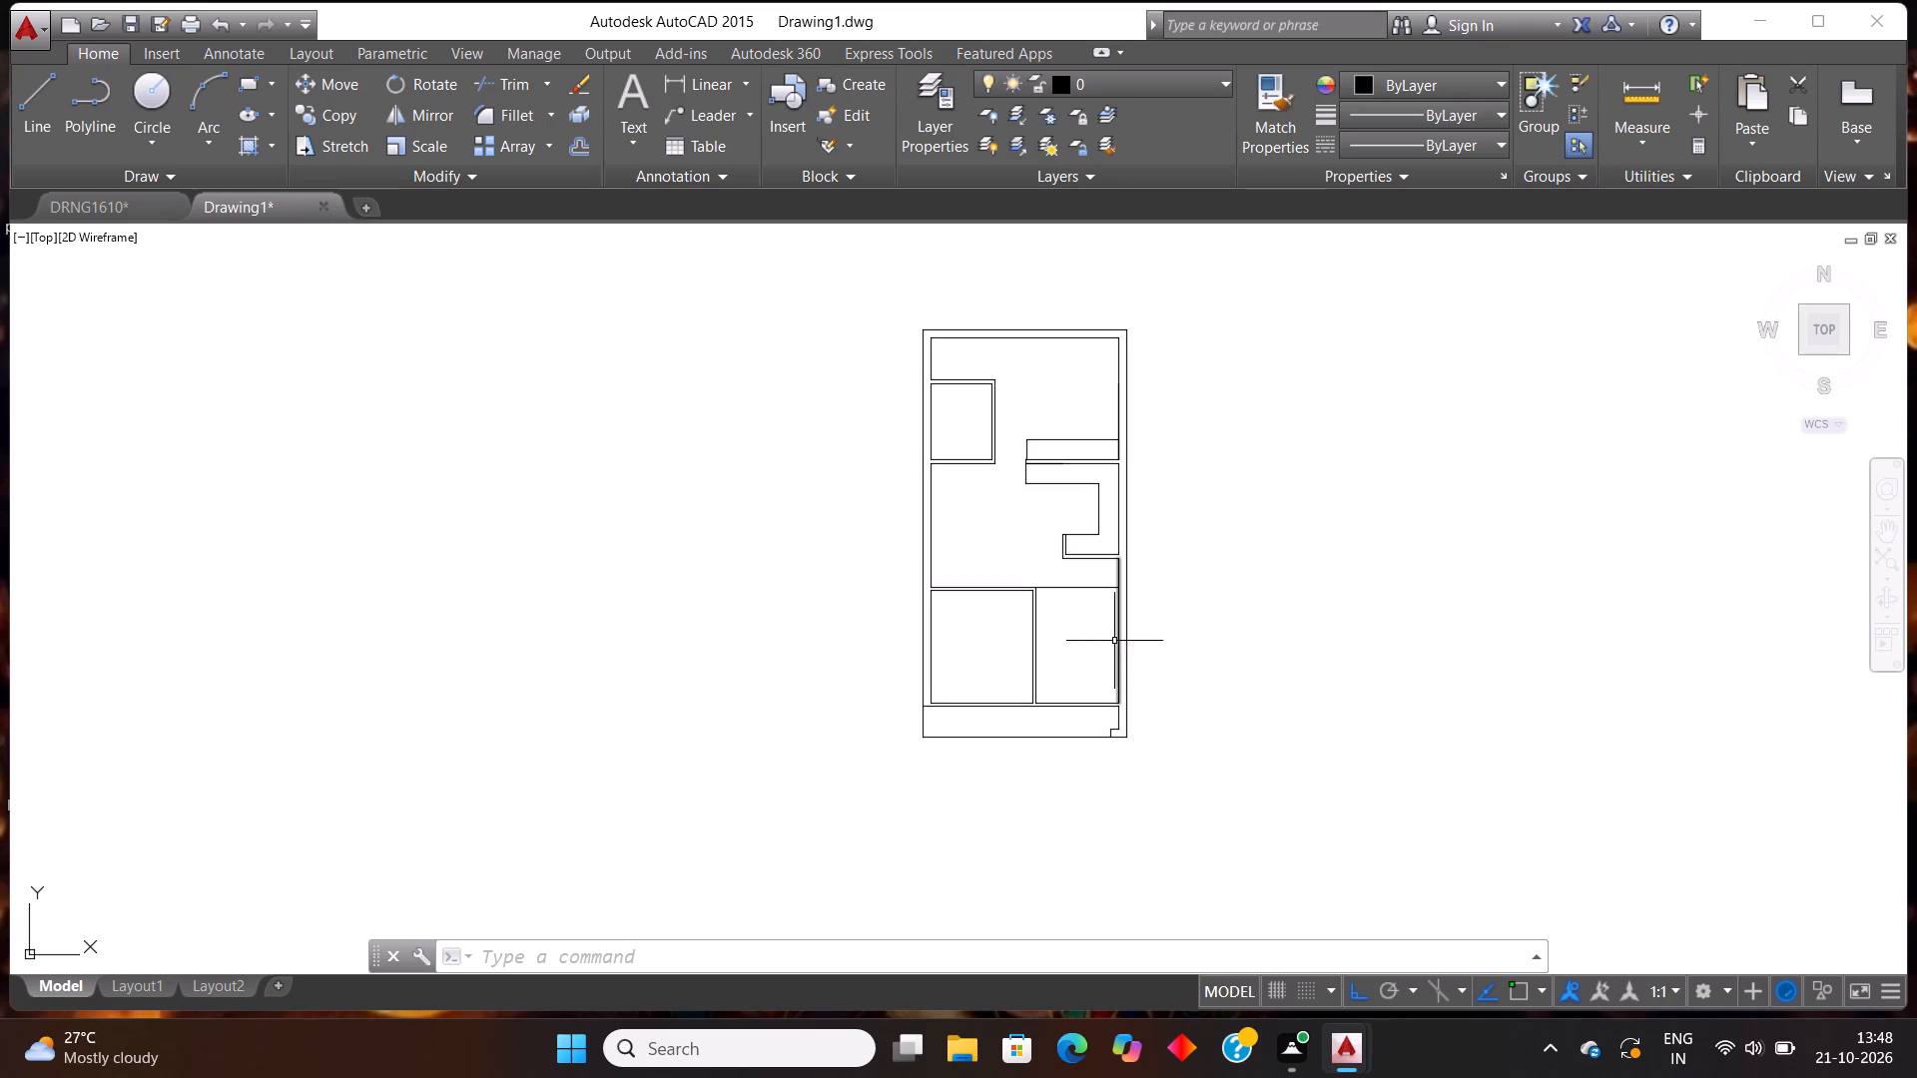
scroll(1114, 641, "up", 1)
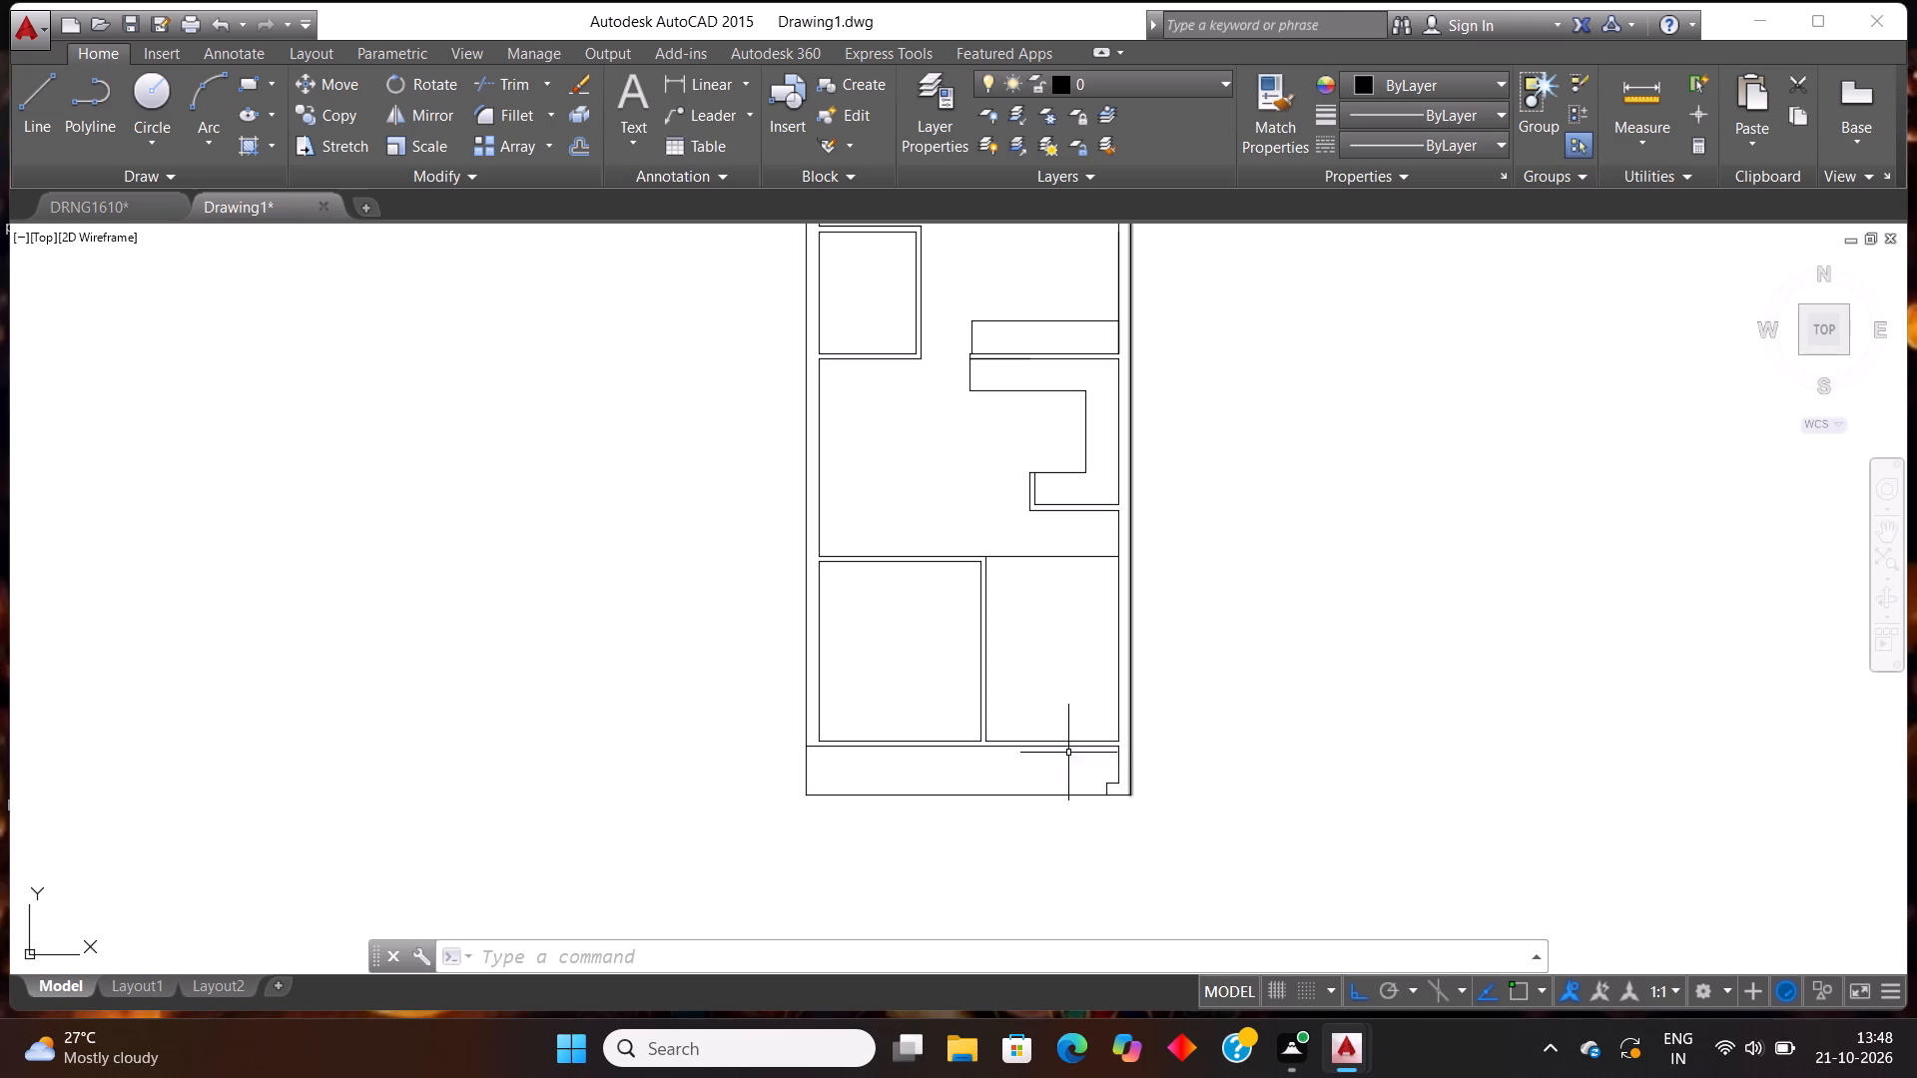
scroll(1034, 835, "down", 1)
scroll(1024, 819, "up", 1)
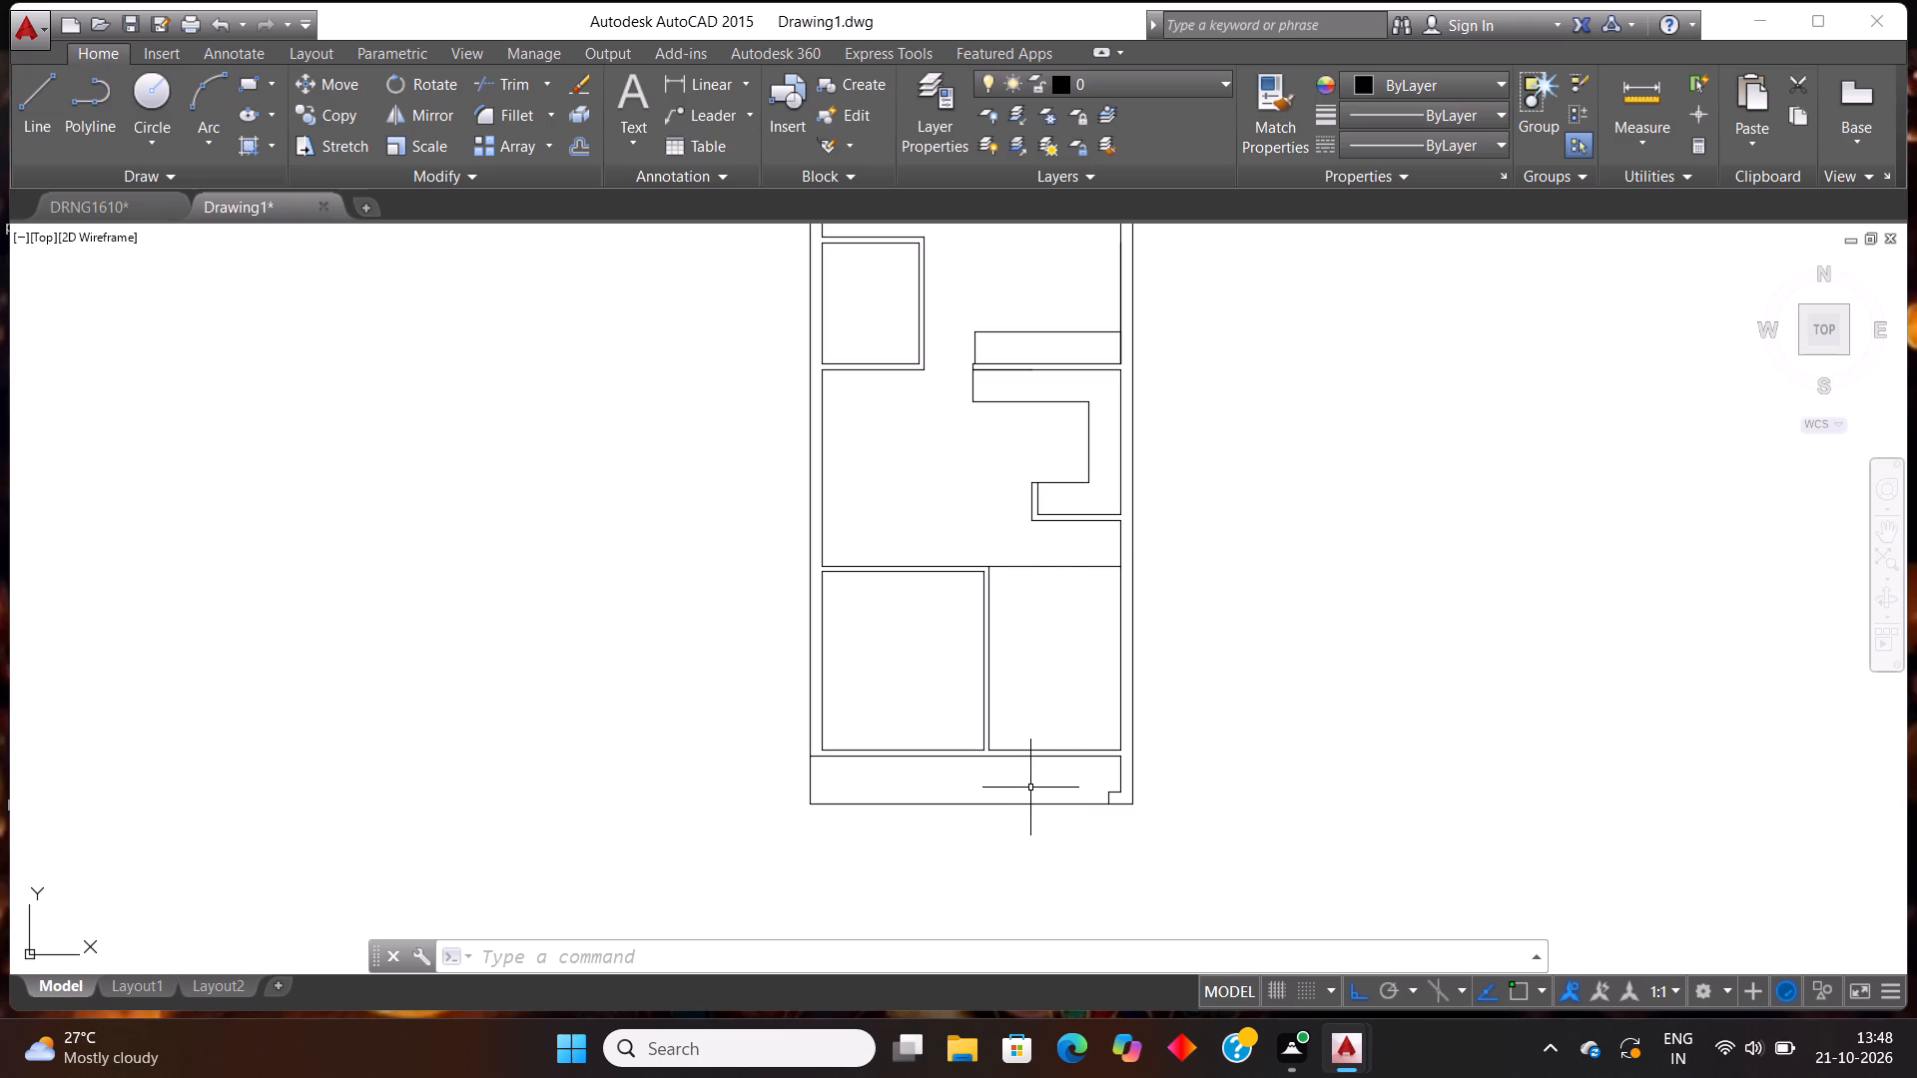
Extend the lower partition's right line and the right wall's inner line down to the bottom strip's top line.
scroll(1043, 754, "up", 2)
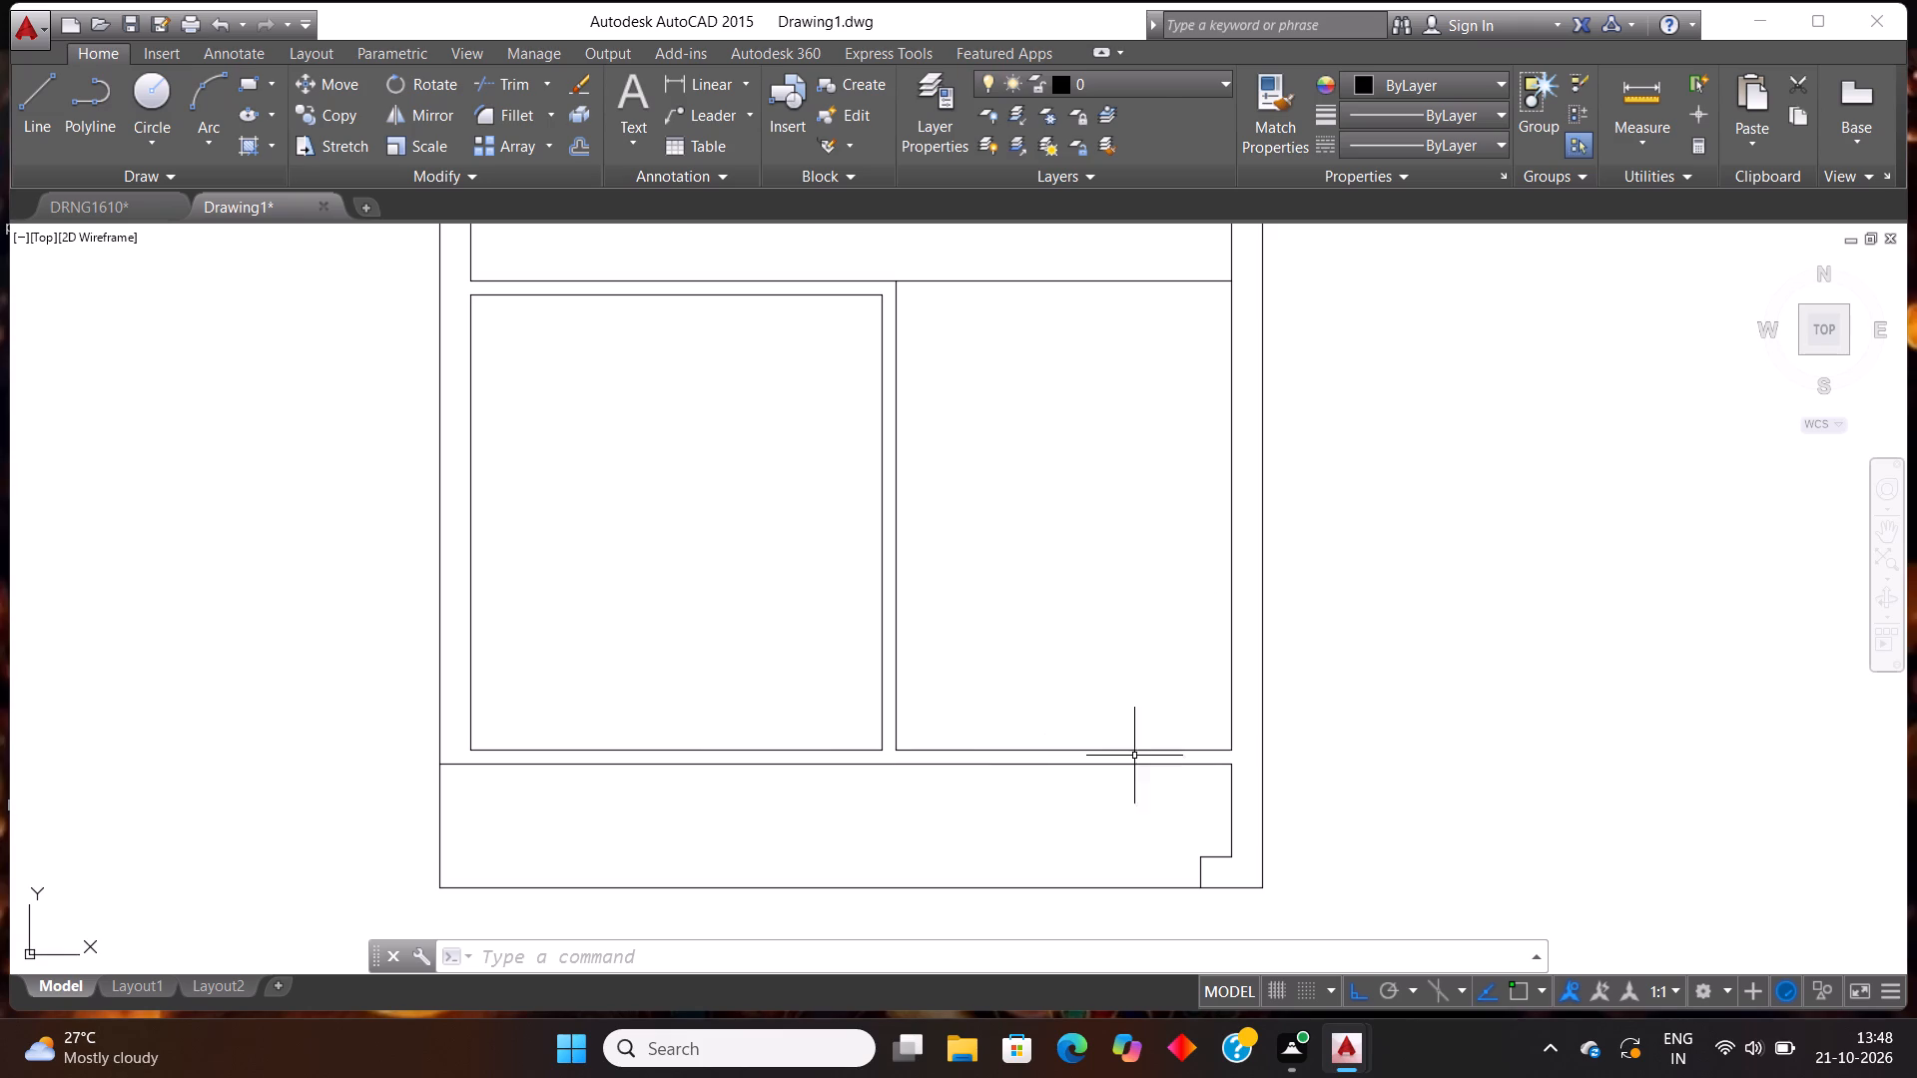
key("Escape")
type("EX")
key("Return")
key("Return")
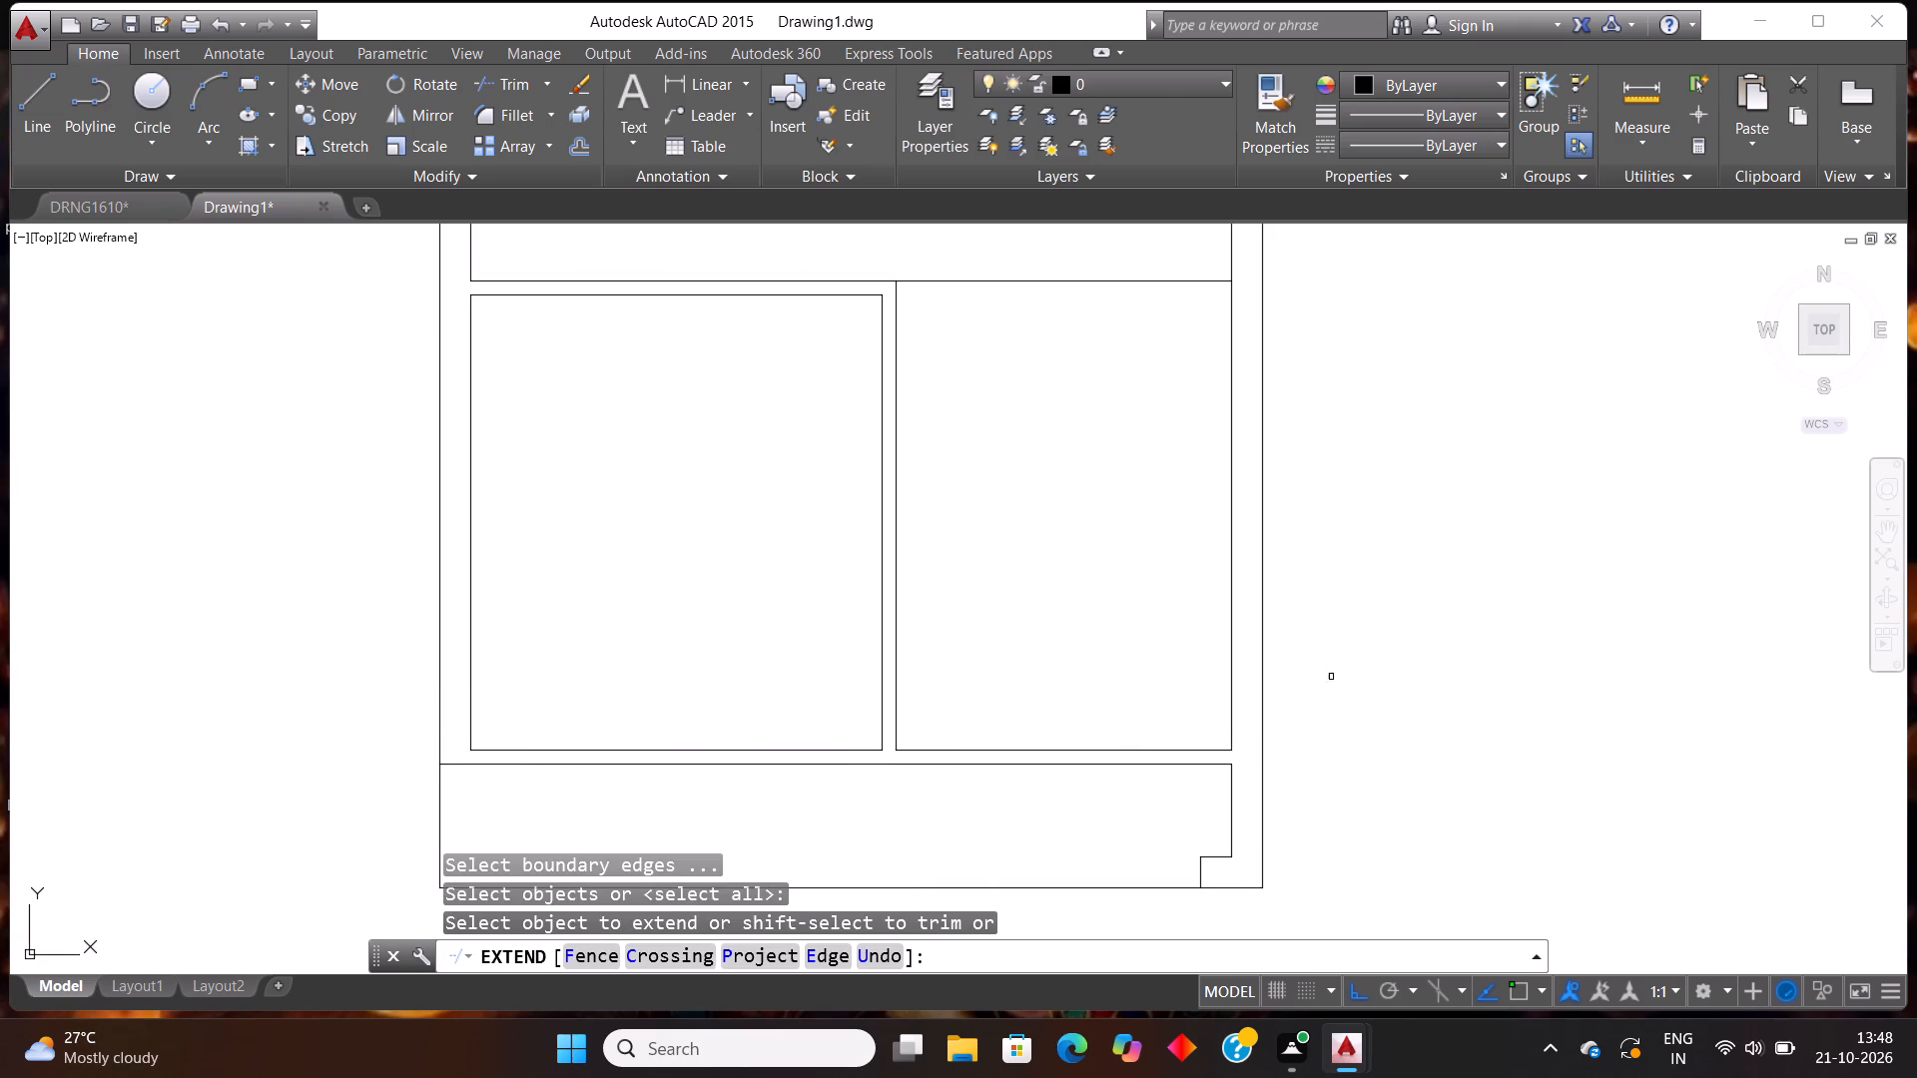
left_click(897, 726)
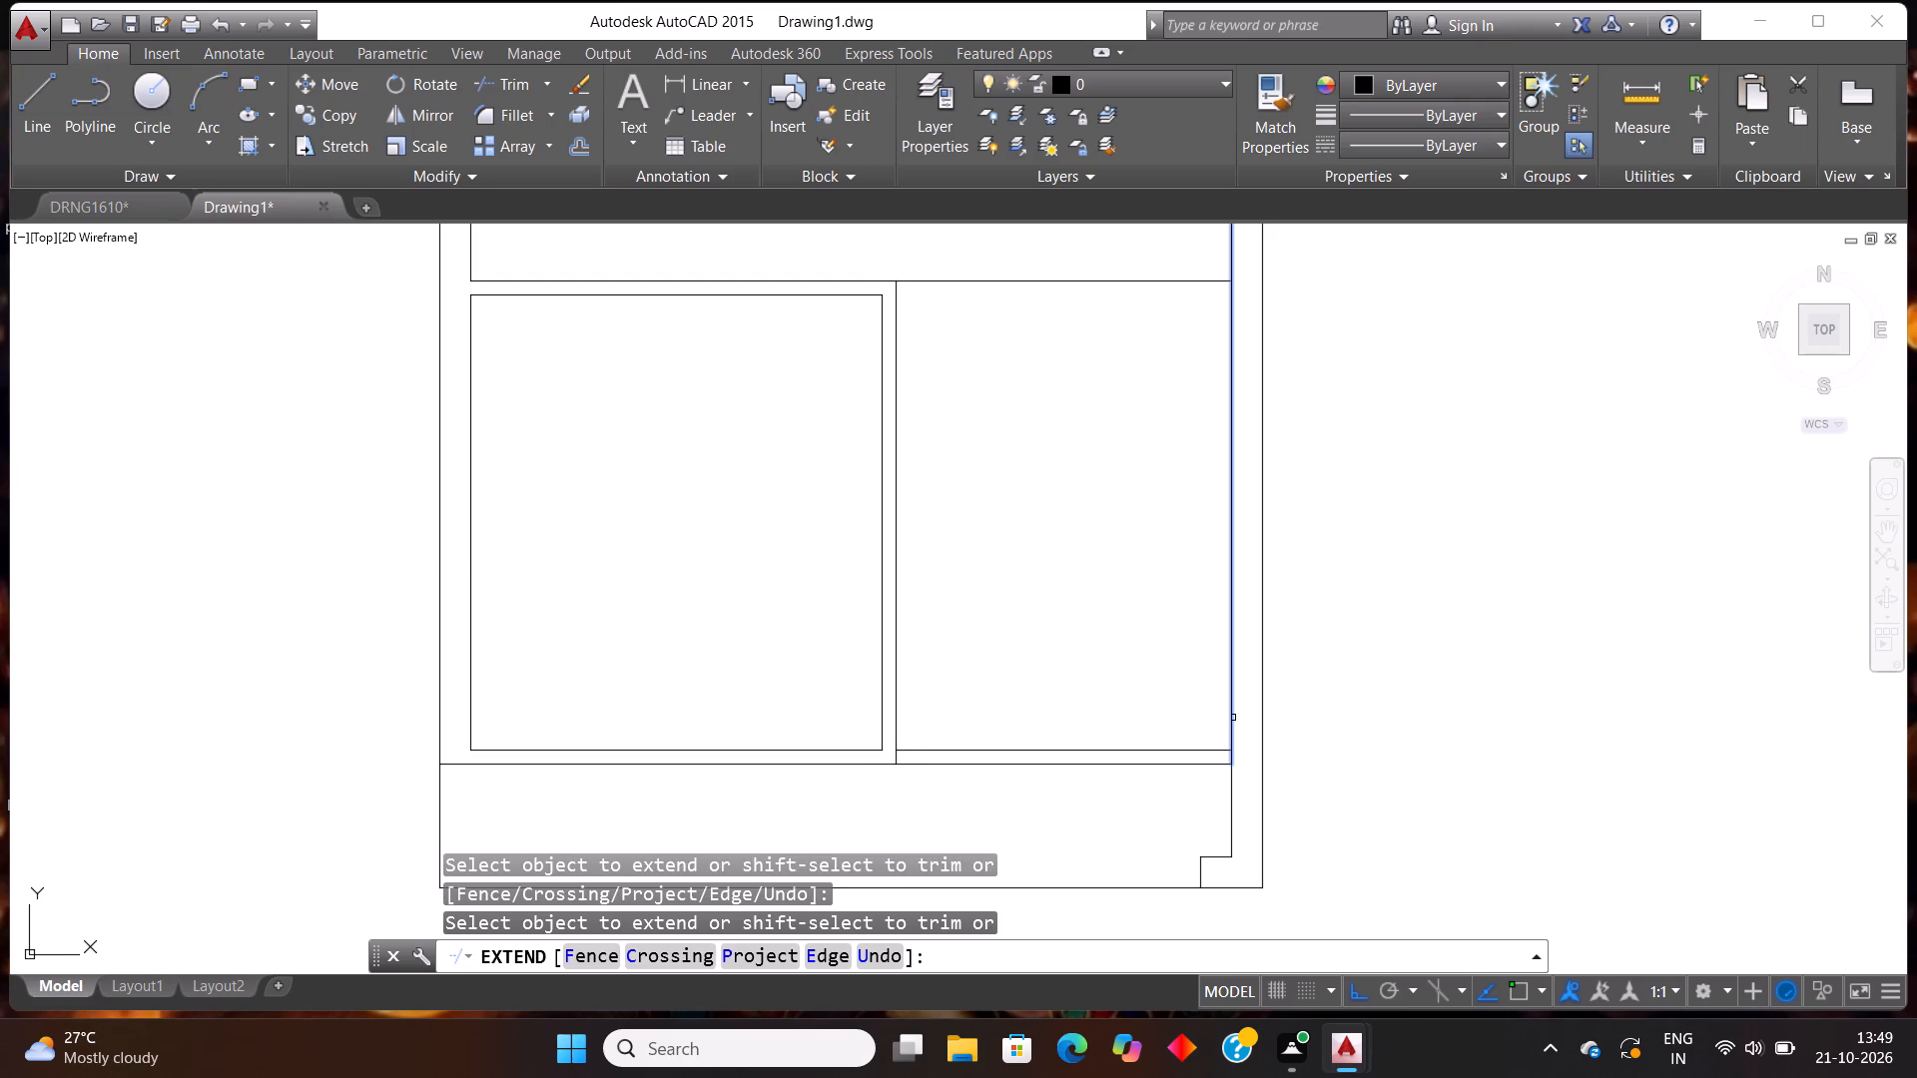
left_click(1233, 718)
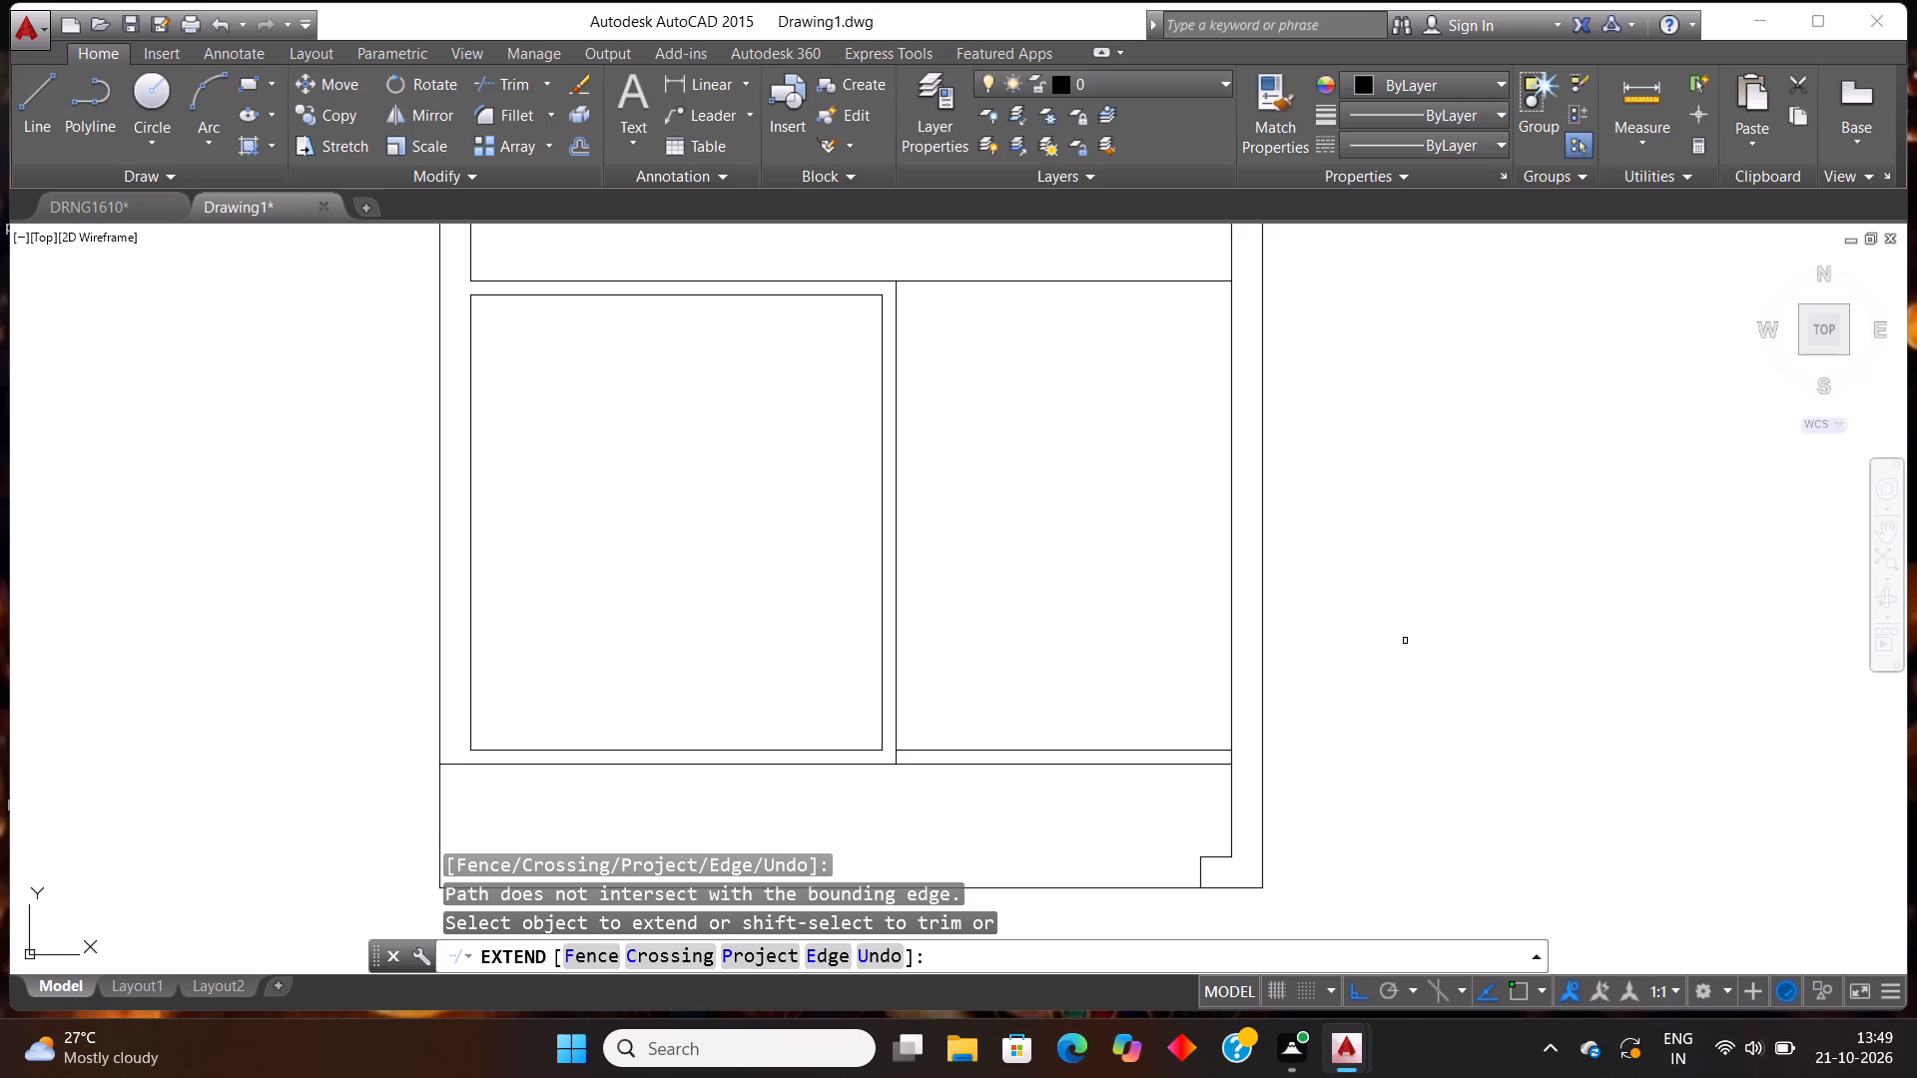
key("Escape")
key("Escape")
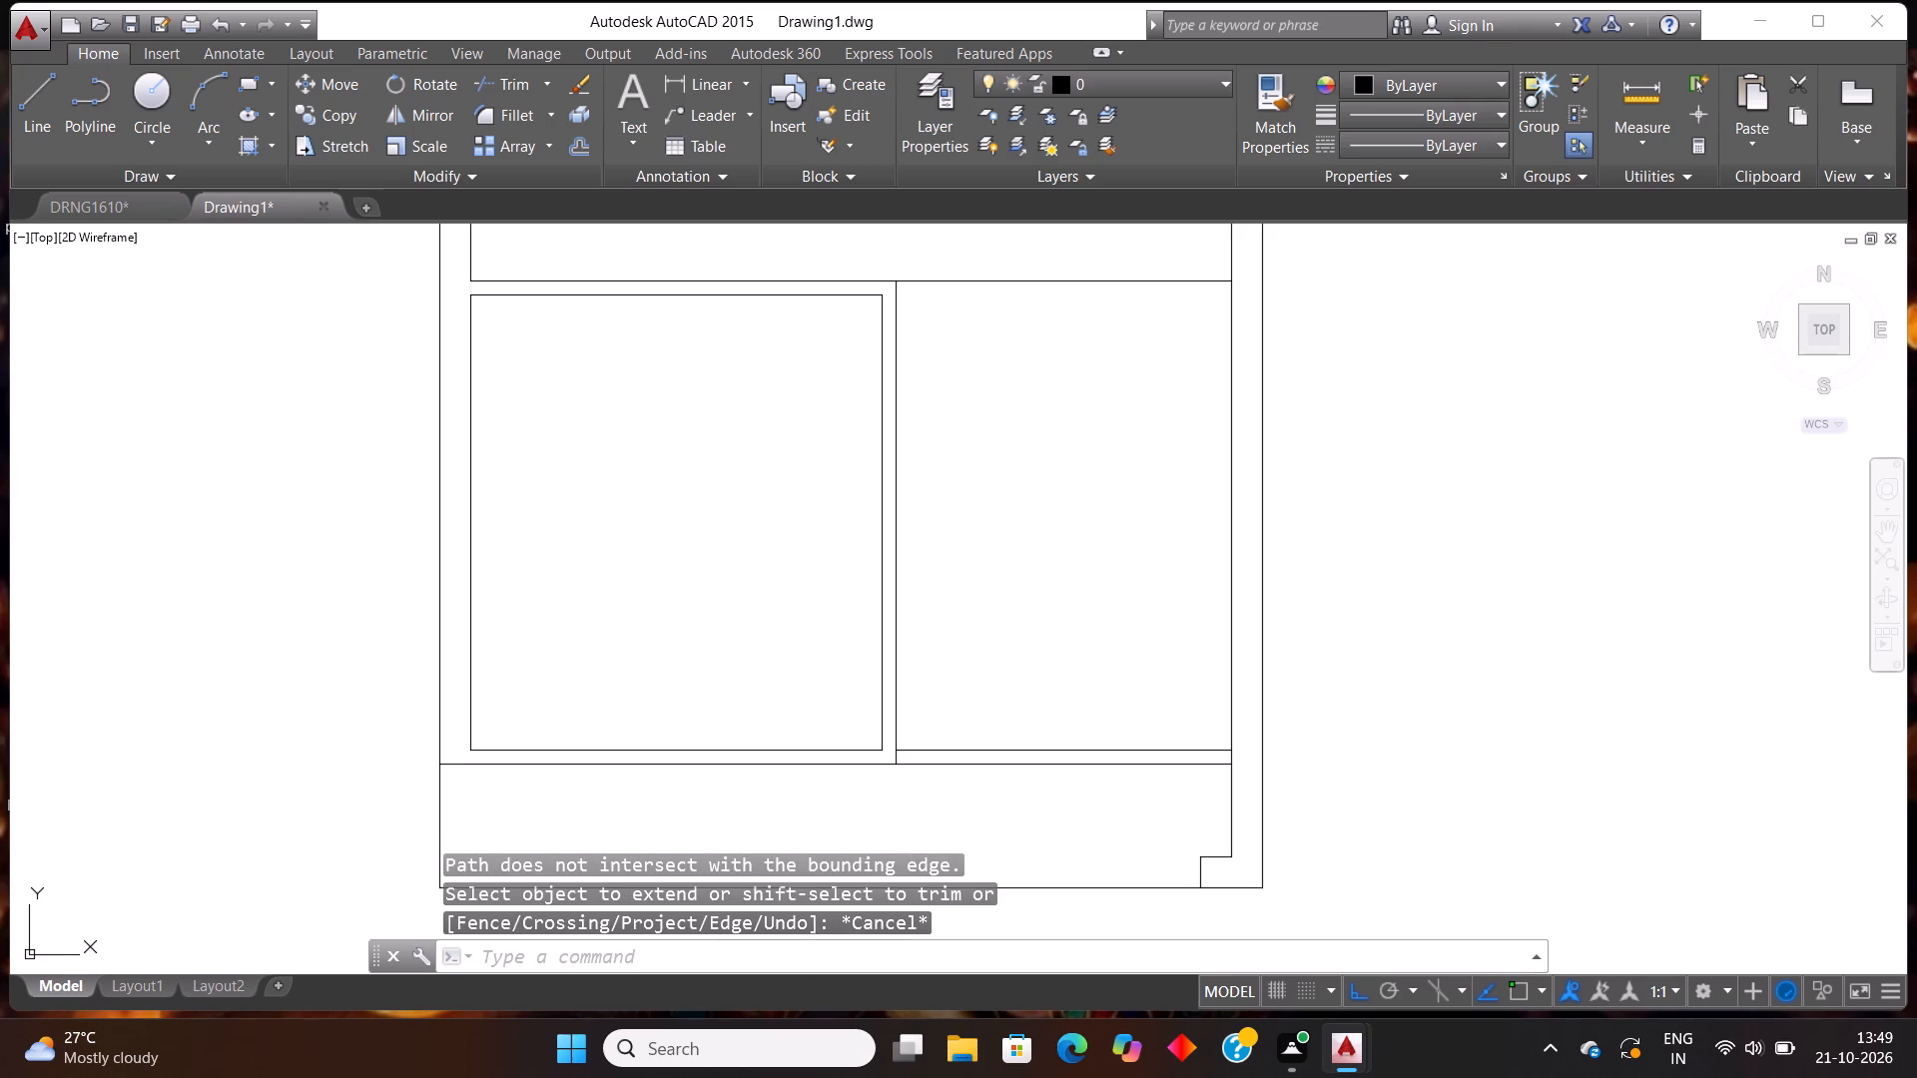
Trim the bottom strip's top line between the lower partition and the right wall's inner line.
key("t")
key("r")
key("Return")
key("Return")
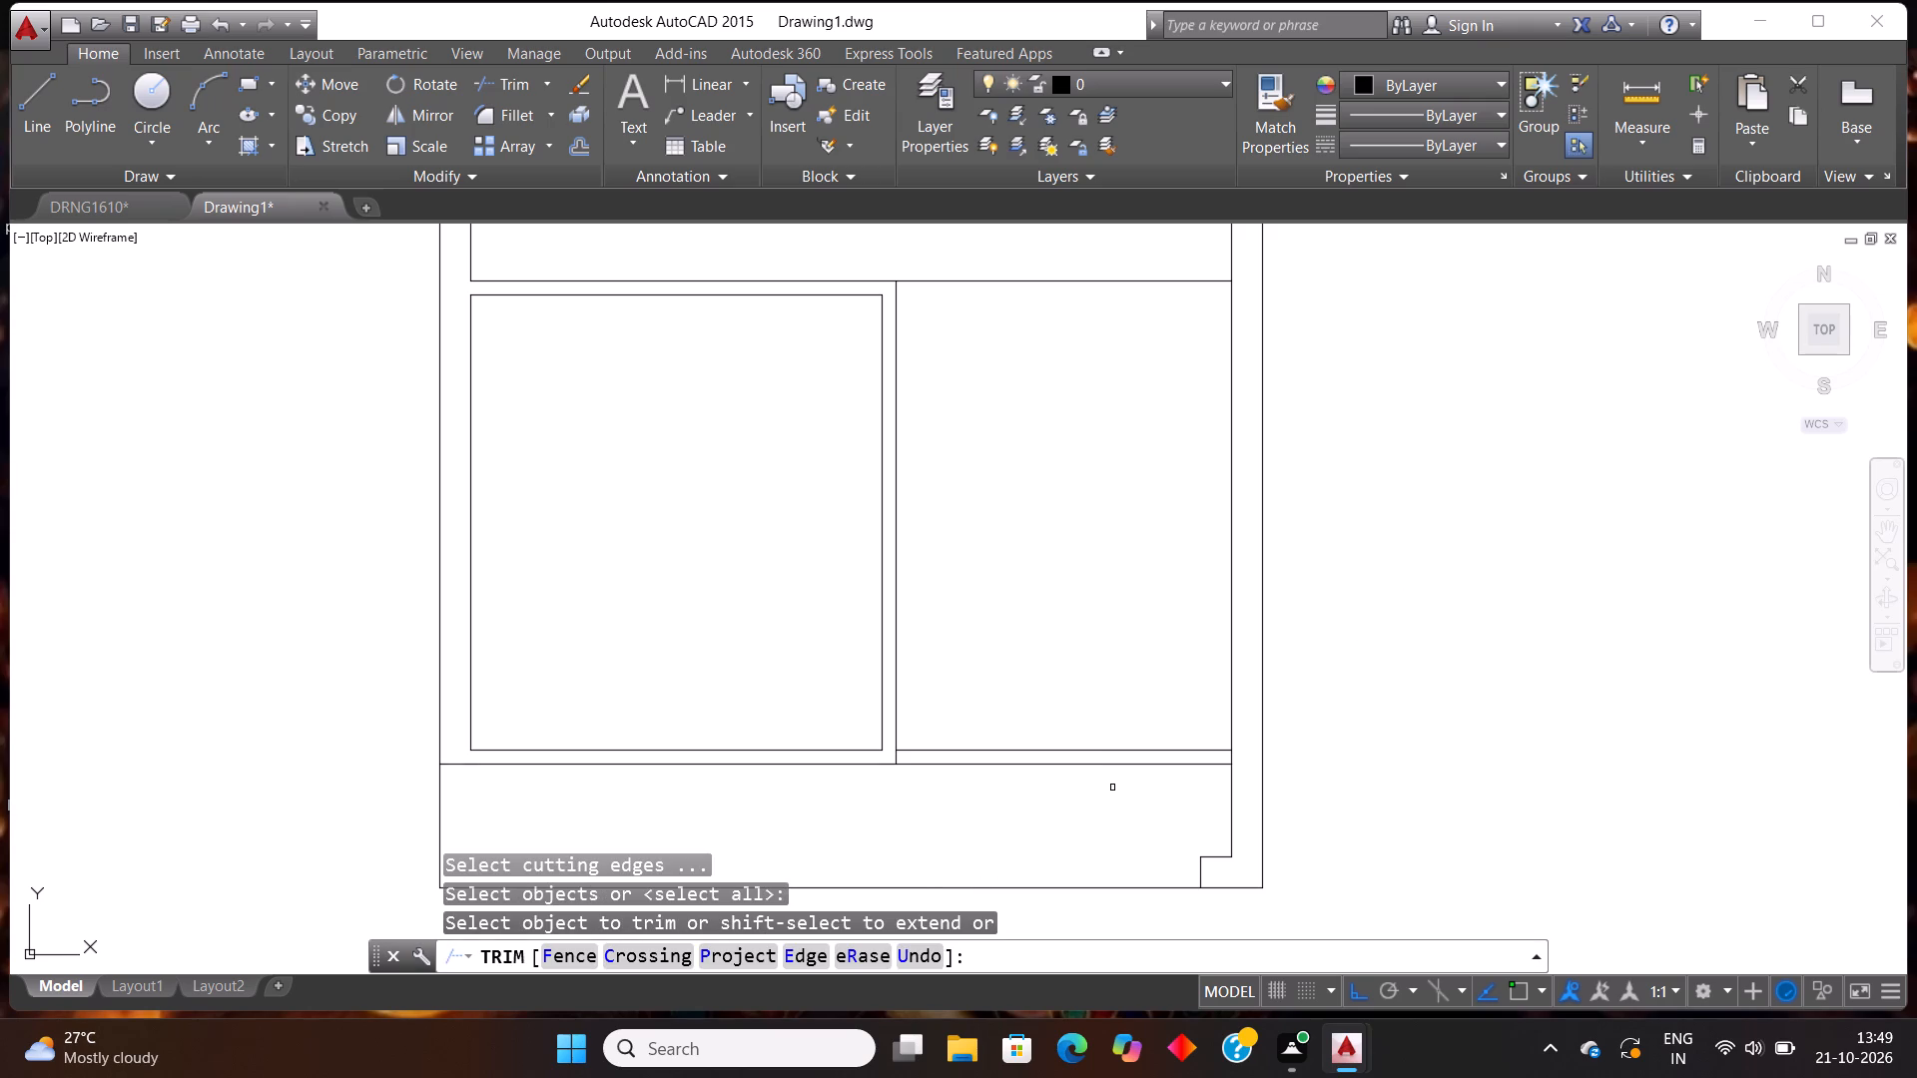
left_click_drag(1101, 807, 1092, 784)
left_click(991, 660)
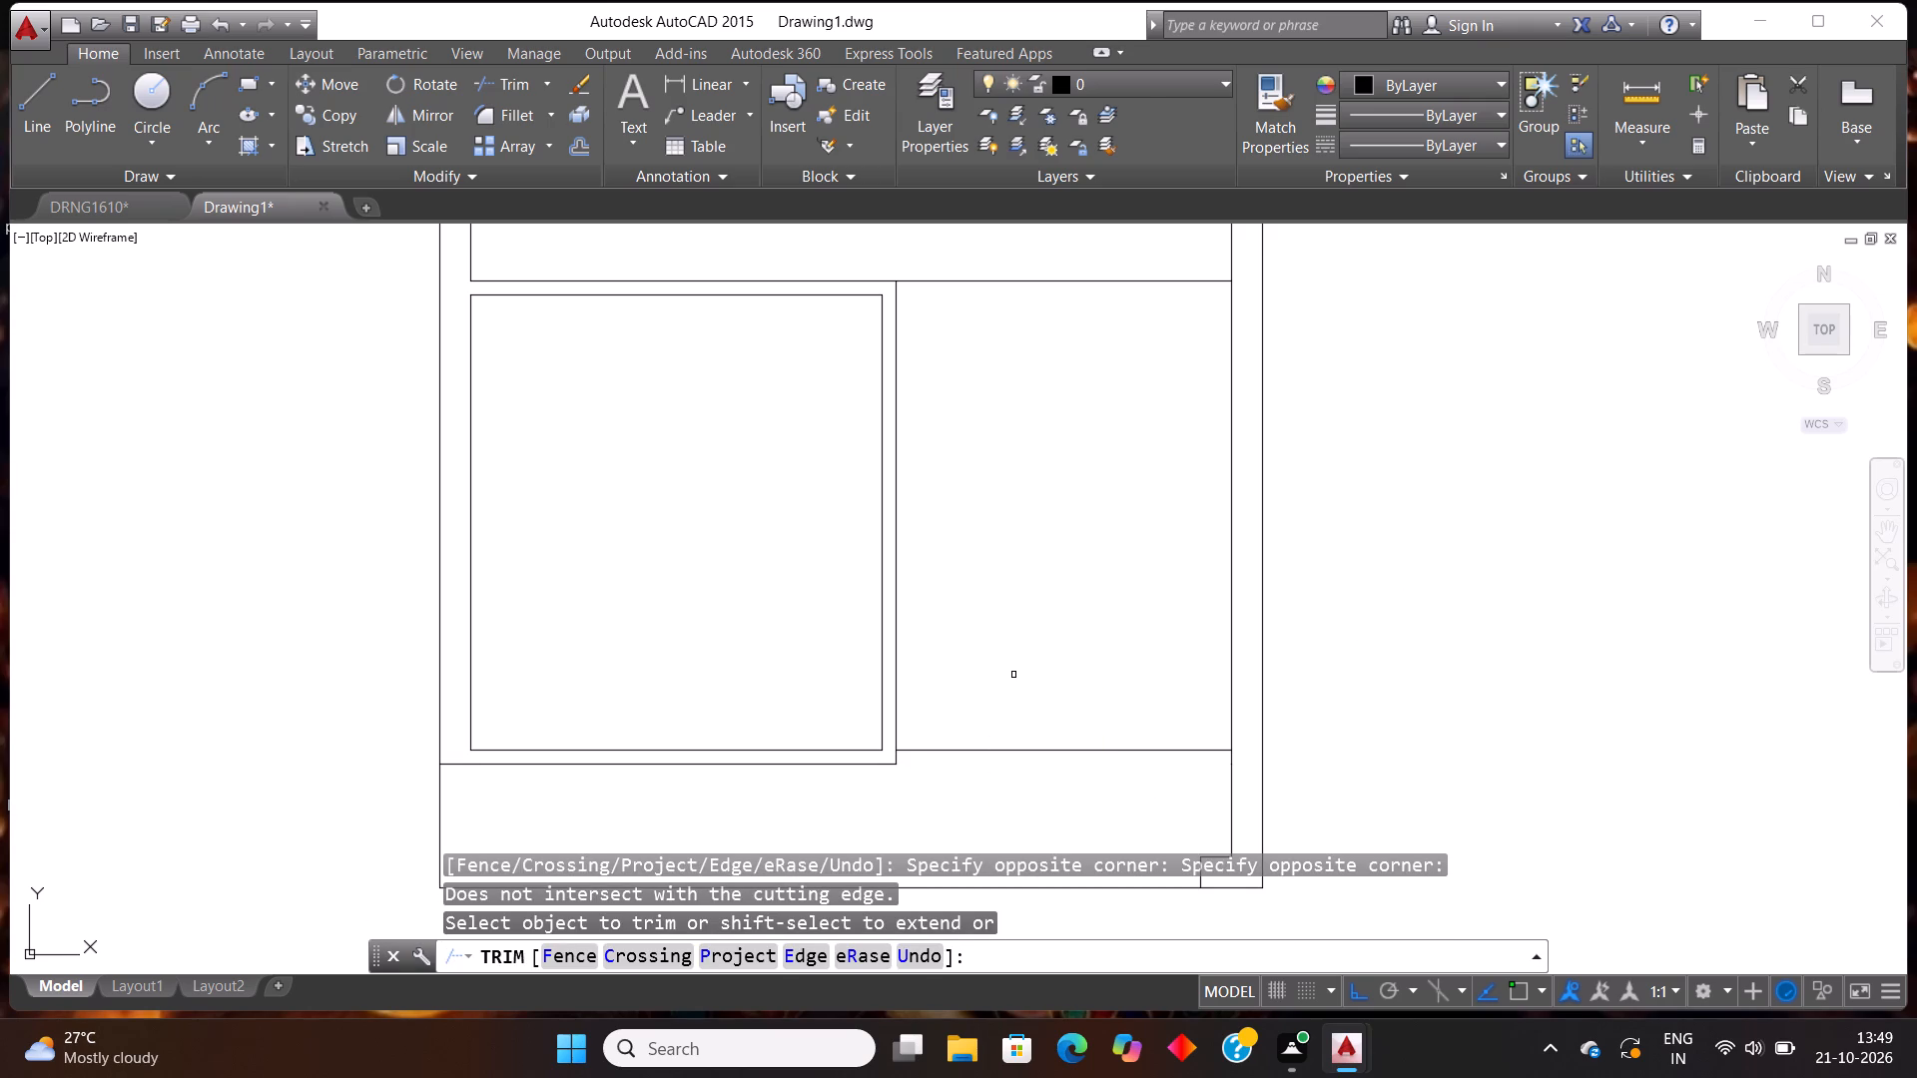
key("Escape")
Erase the remaining piece of the bottom strip's top line between the lower partition and the right wall.
left_click(1049, 786)
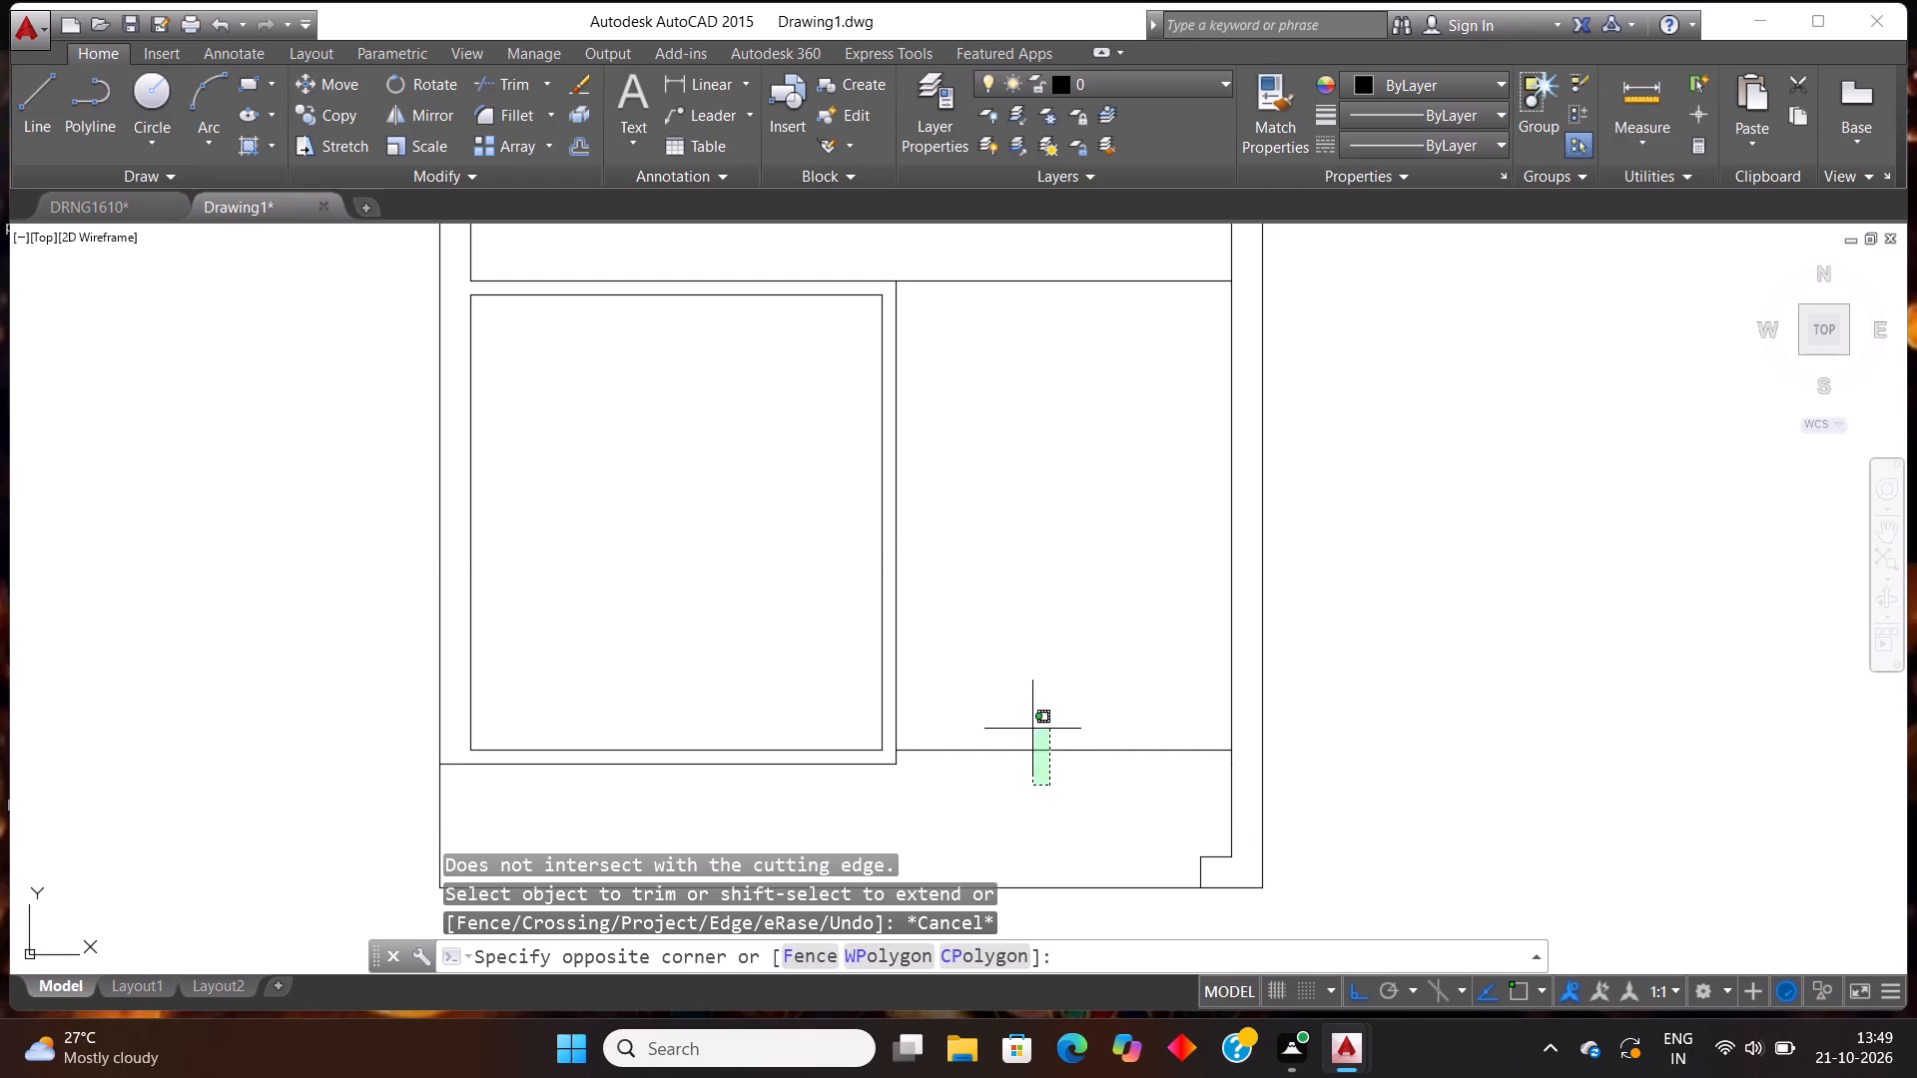
left_click(1023, 698)
key("Delete")
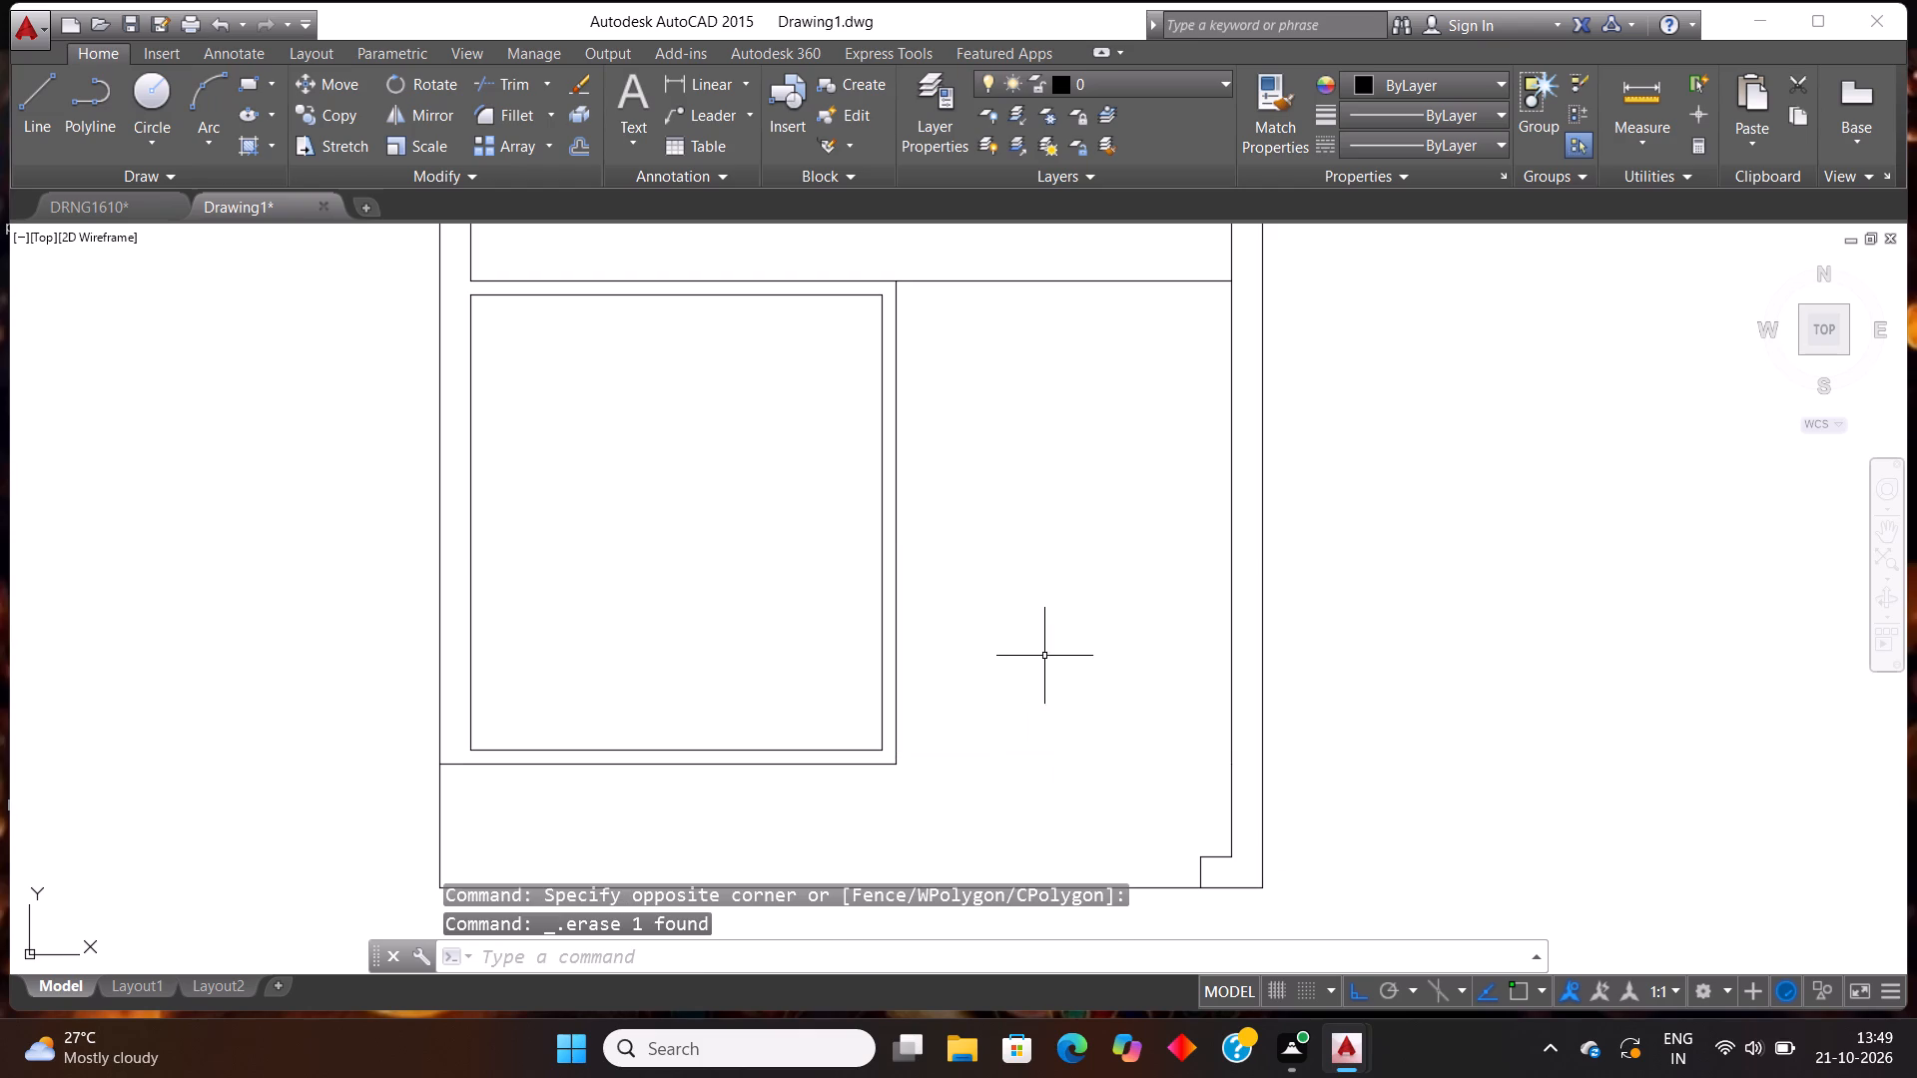
Extend the corner block's top line to the left wall's outer line, forming the bottom wall's inner face.
scroll(1193, 619, "down", 2)
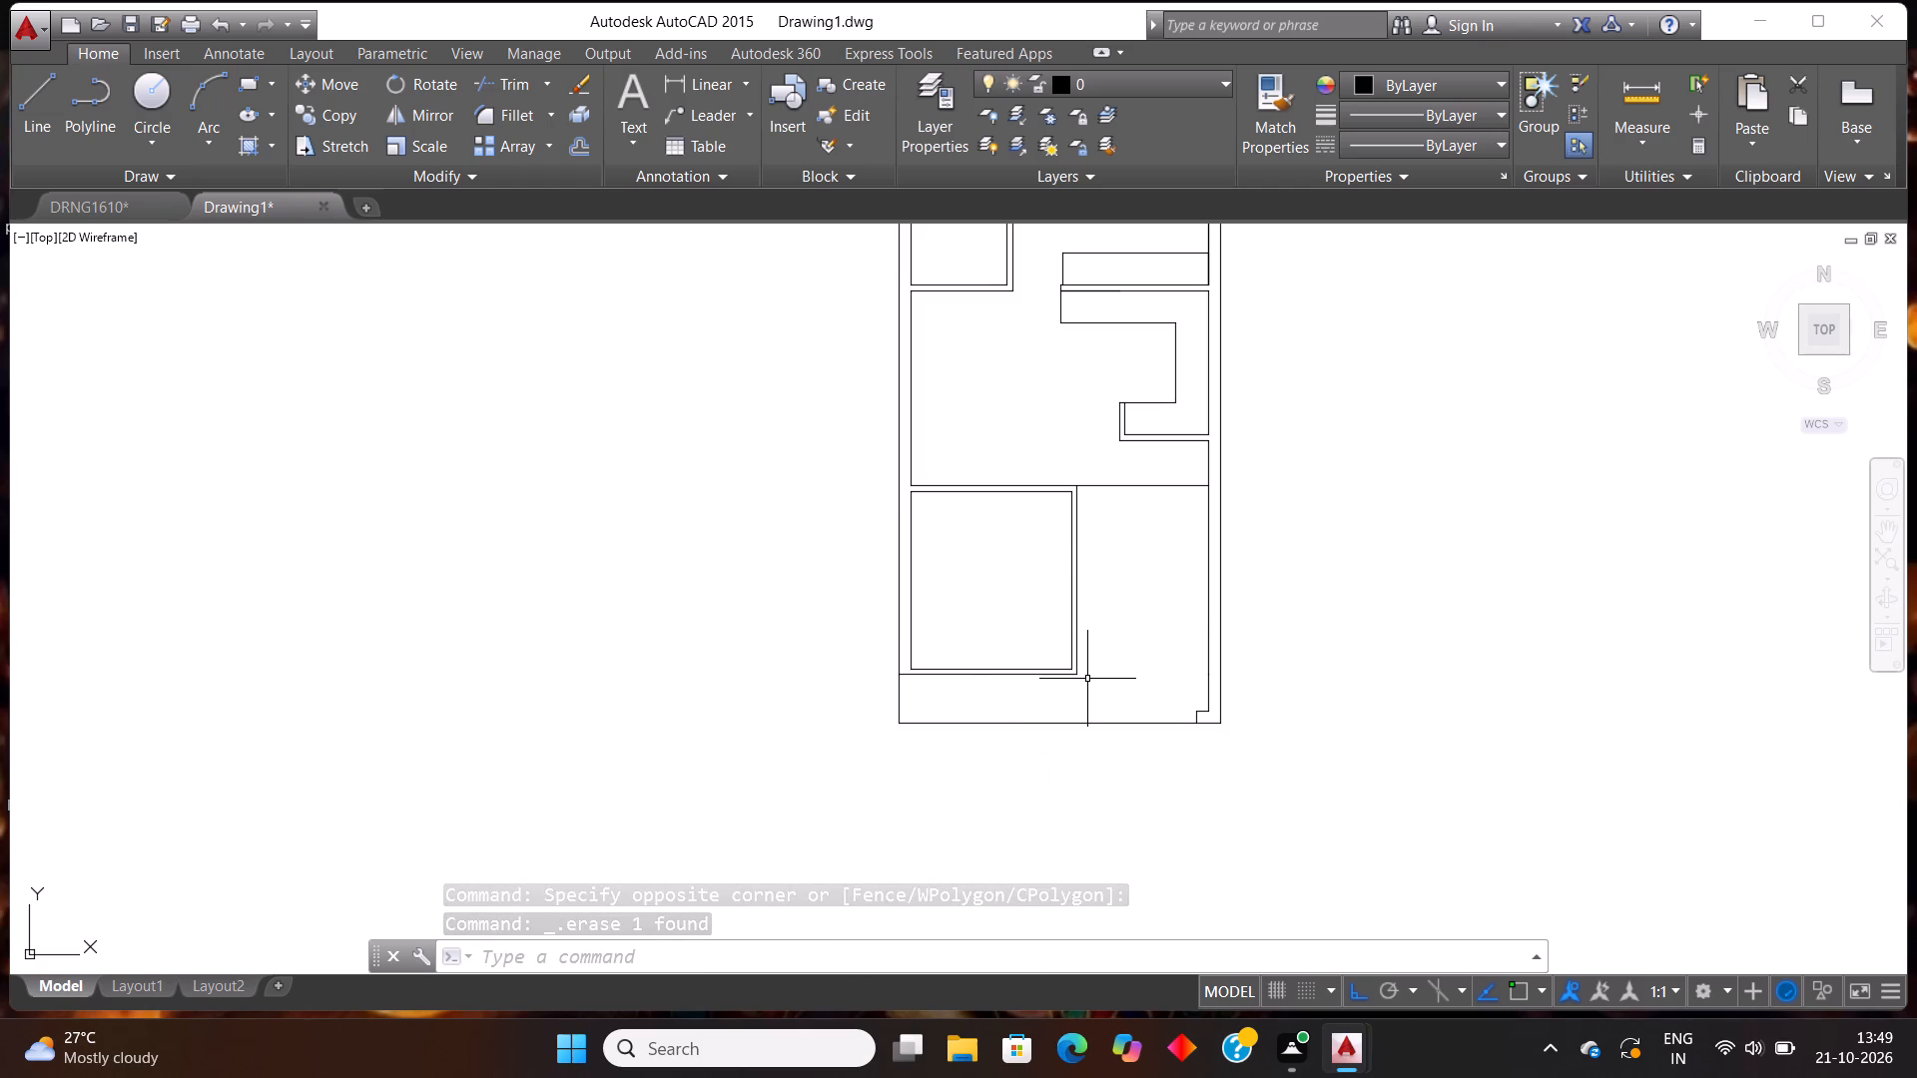
scroll(1087, 679, "down", 1)
scroll(1087, 680, "up", 2)
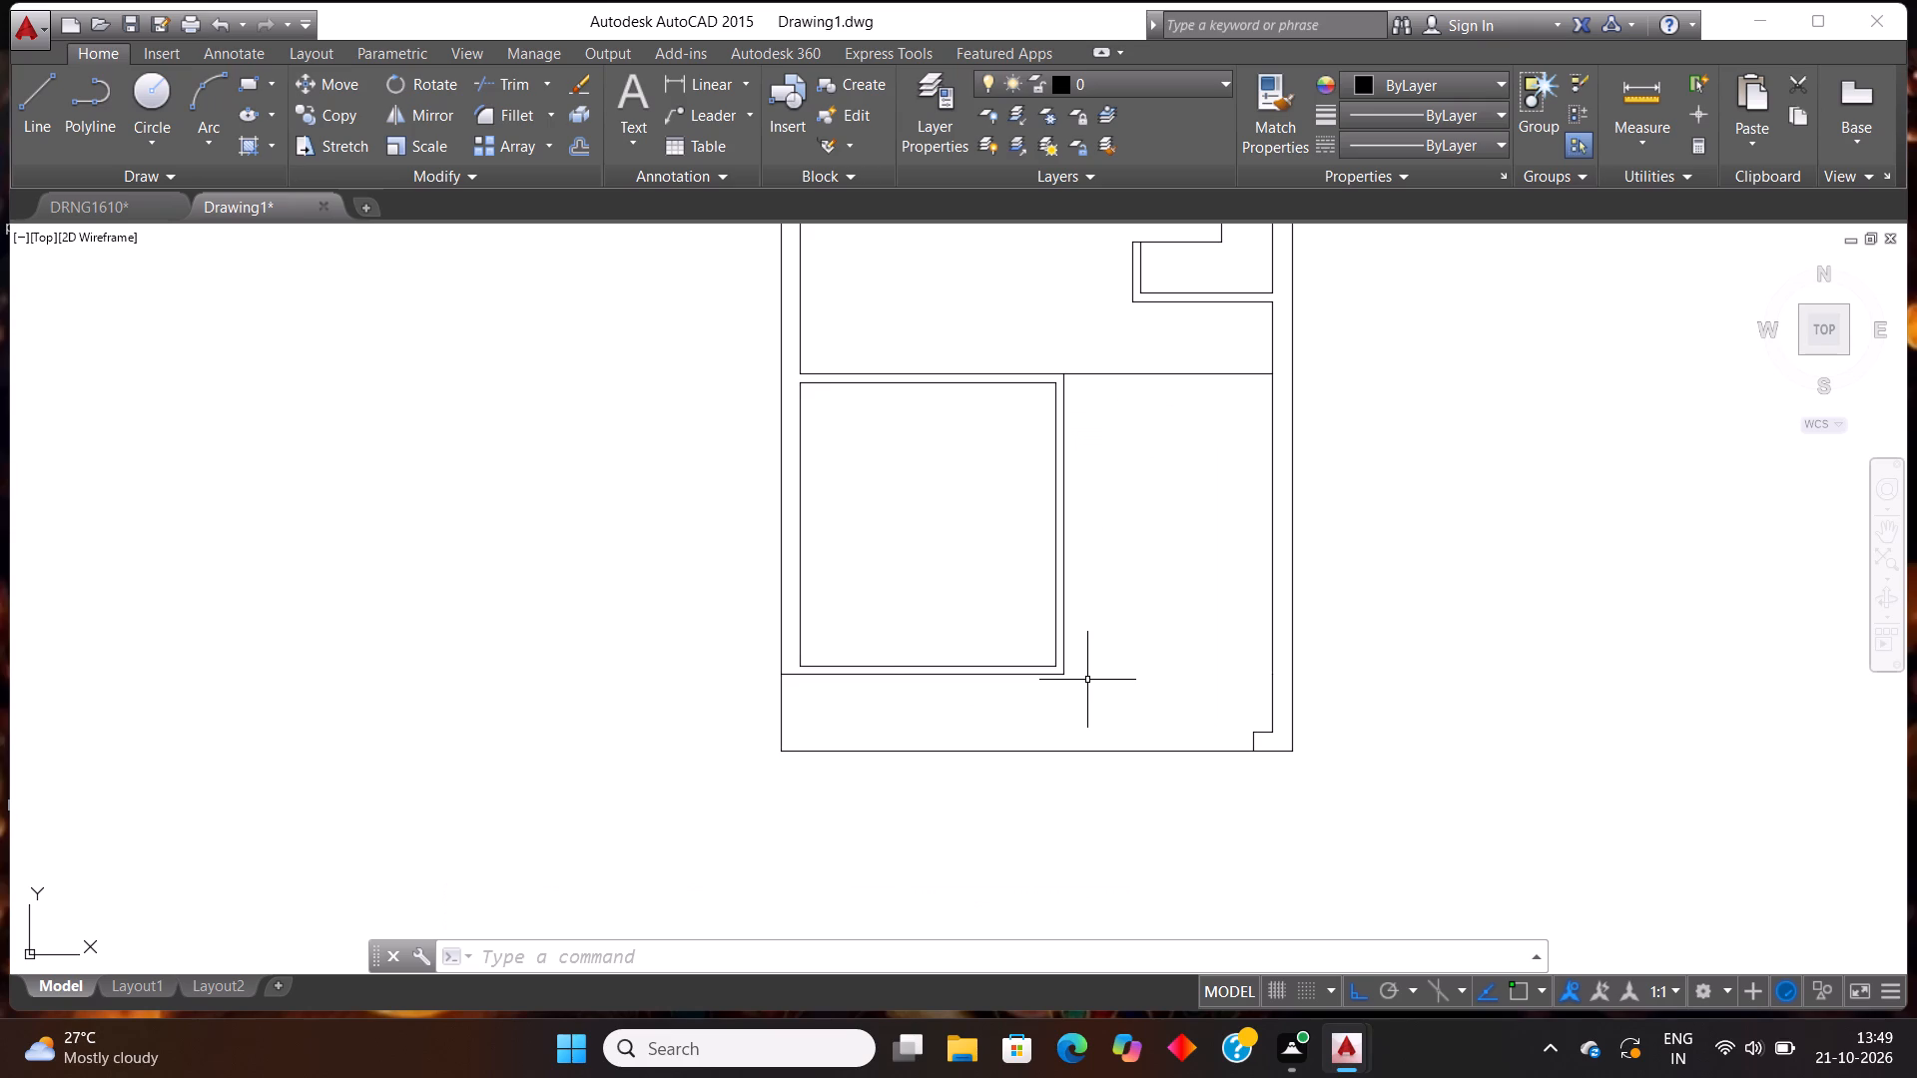
key("Escape")
type("EX")
key("Return")
key("Return")
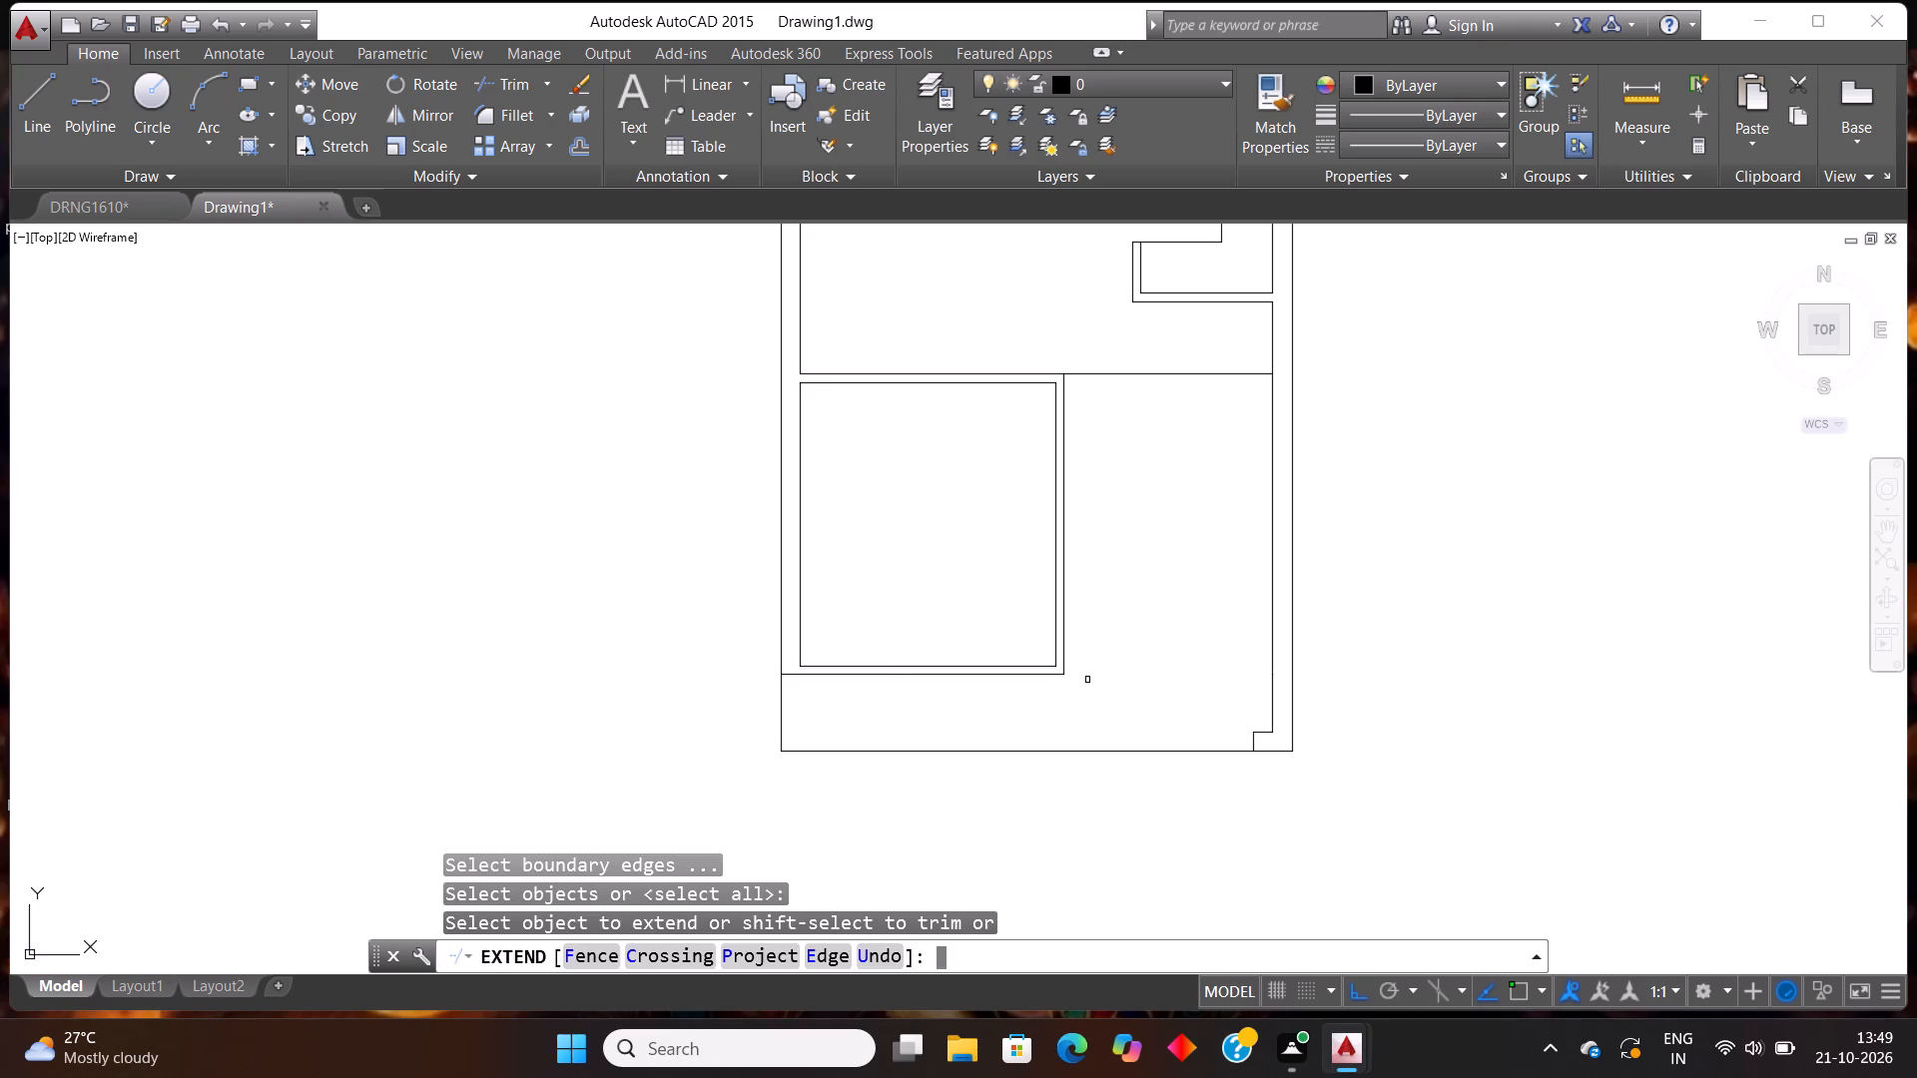
scroll(1250, 724, "up", 2)
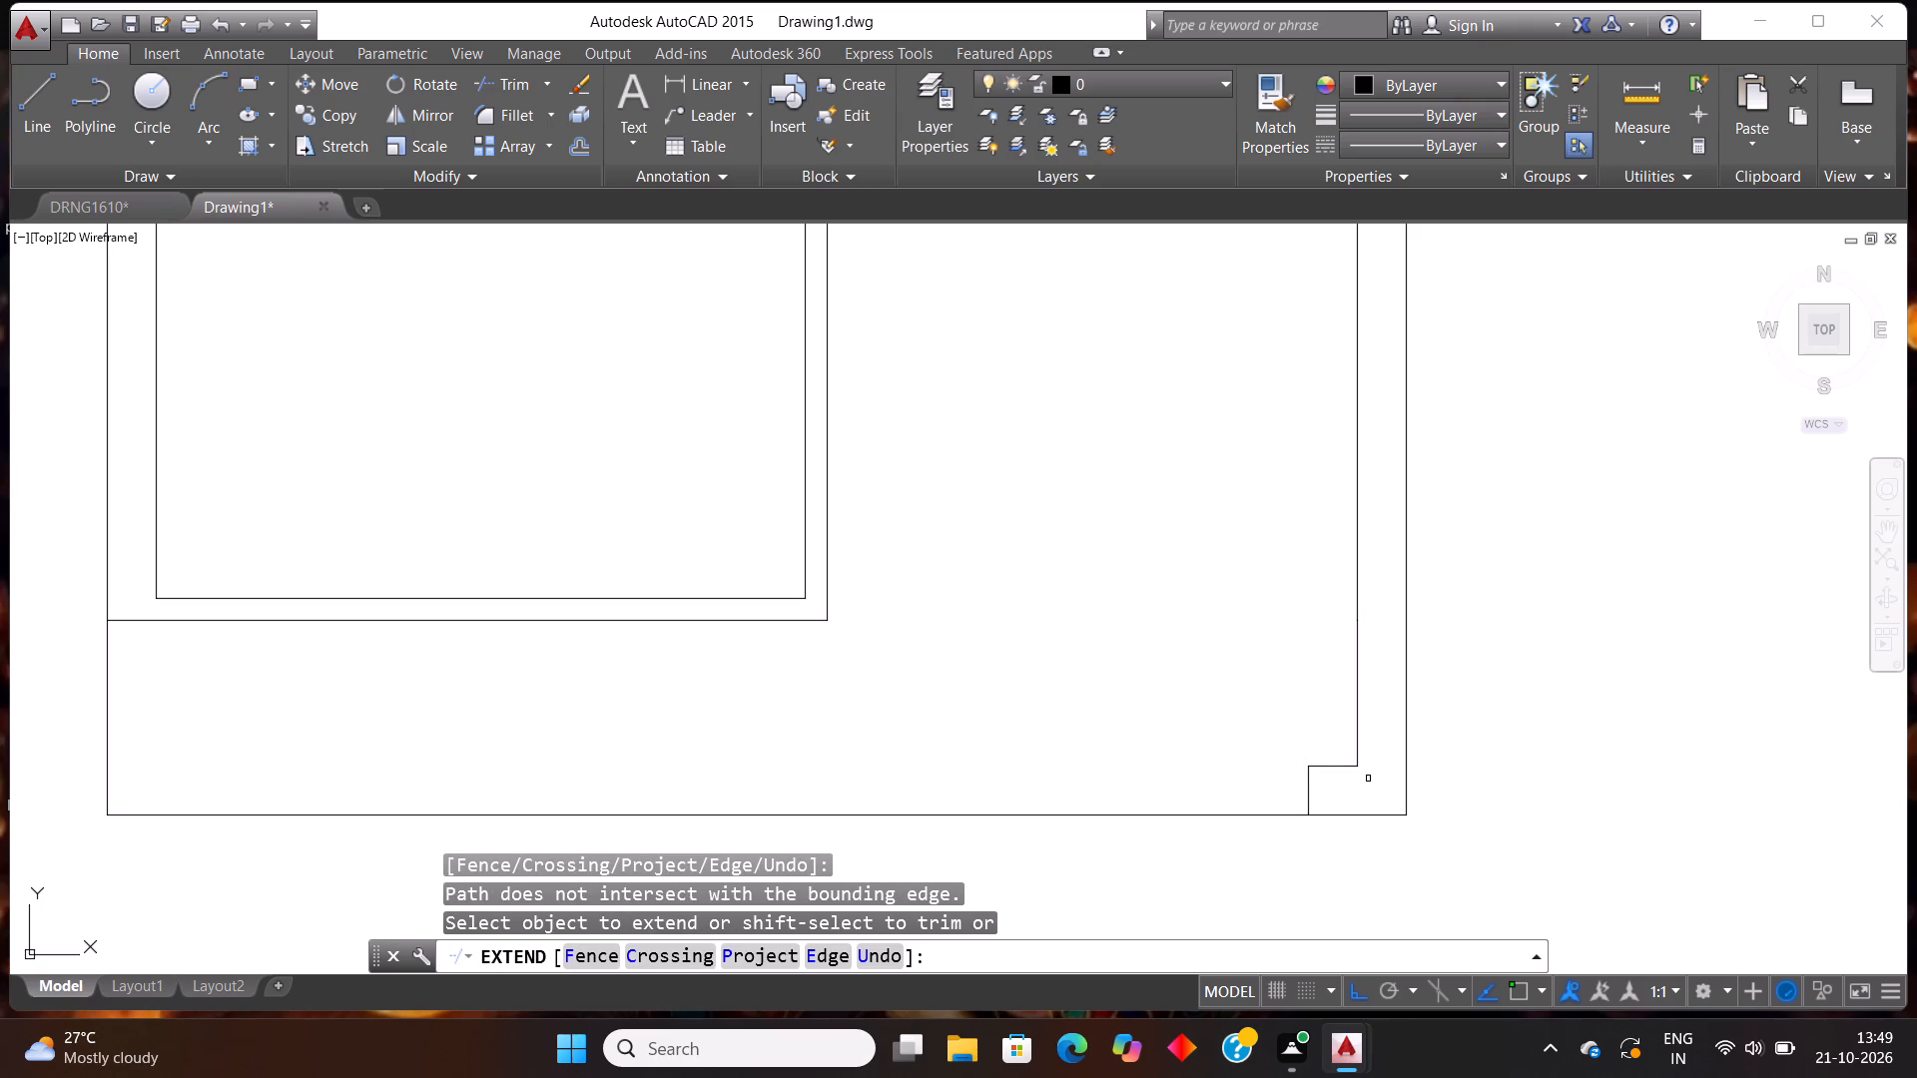
left_click(1330, 765)
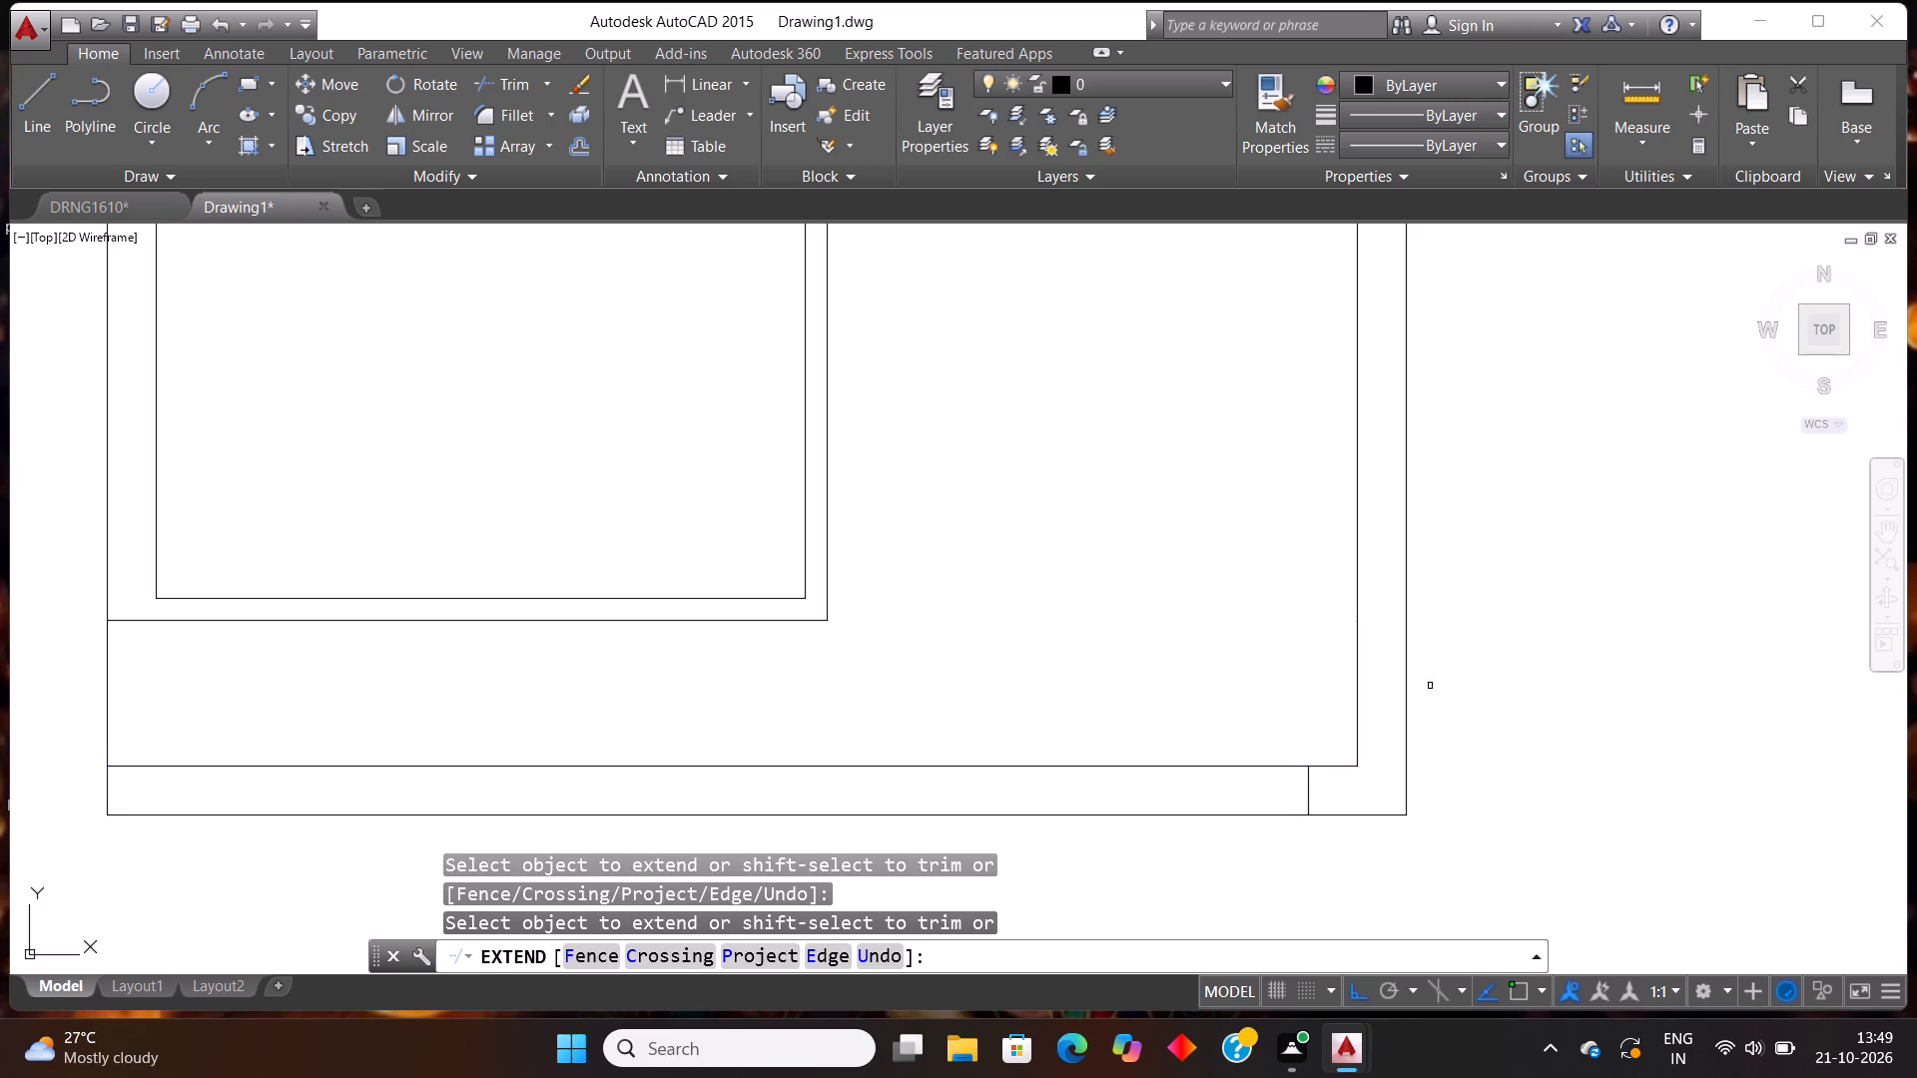
scroll(1430, 686, "down", 2)
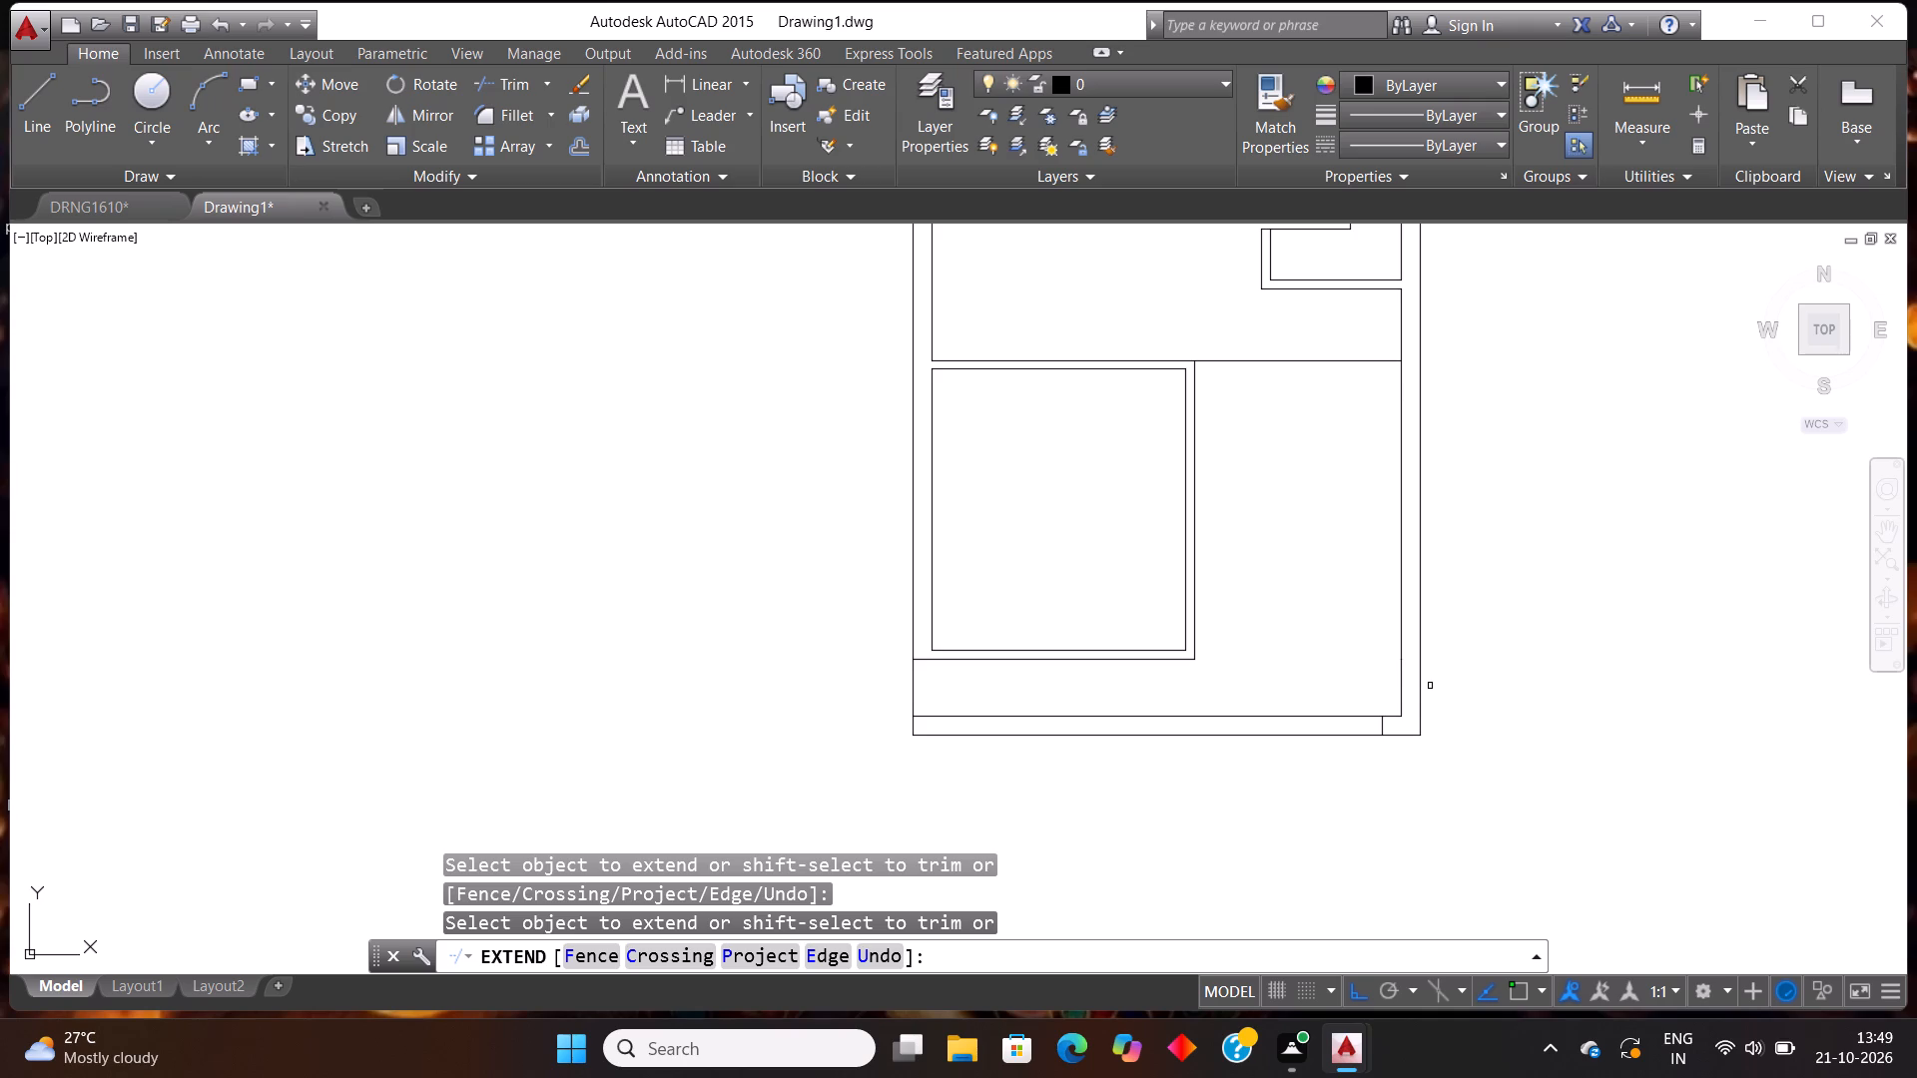
key("Escape")
Extend the lower partition's right line down to the bottom wall's outer line.
type("EX")
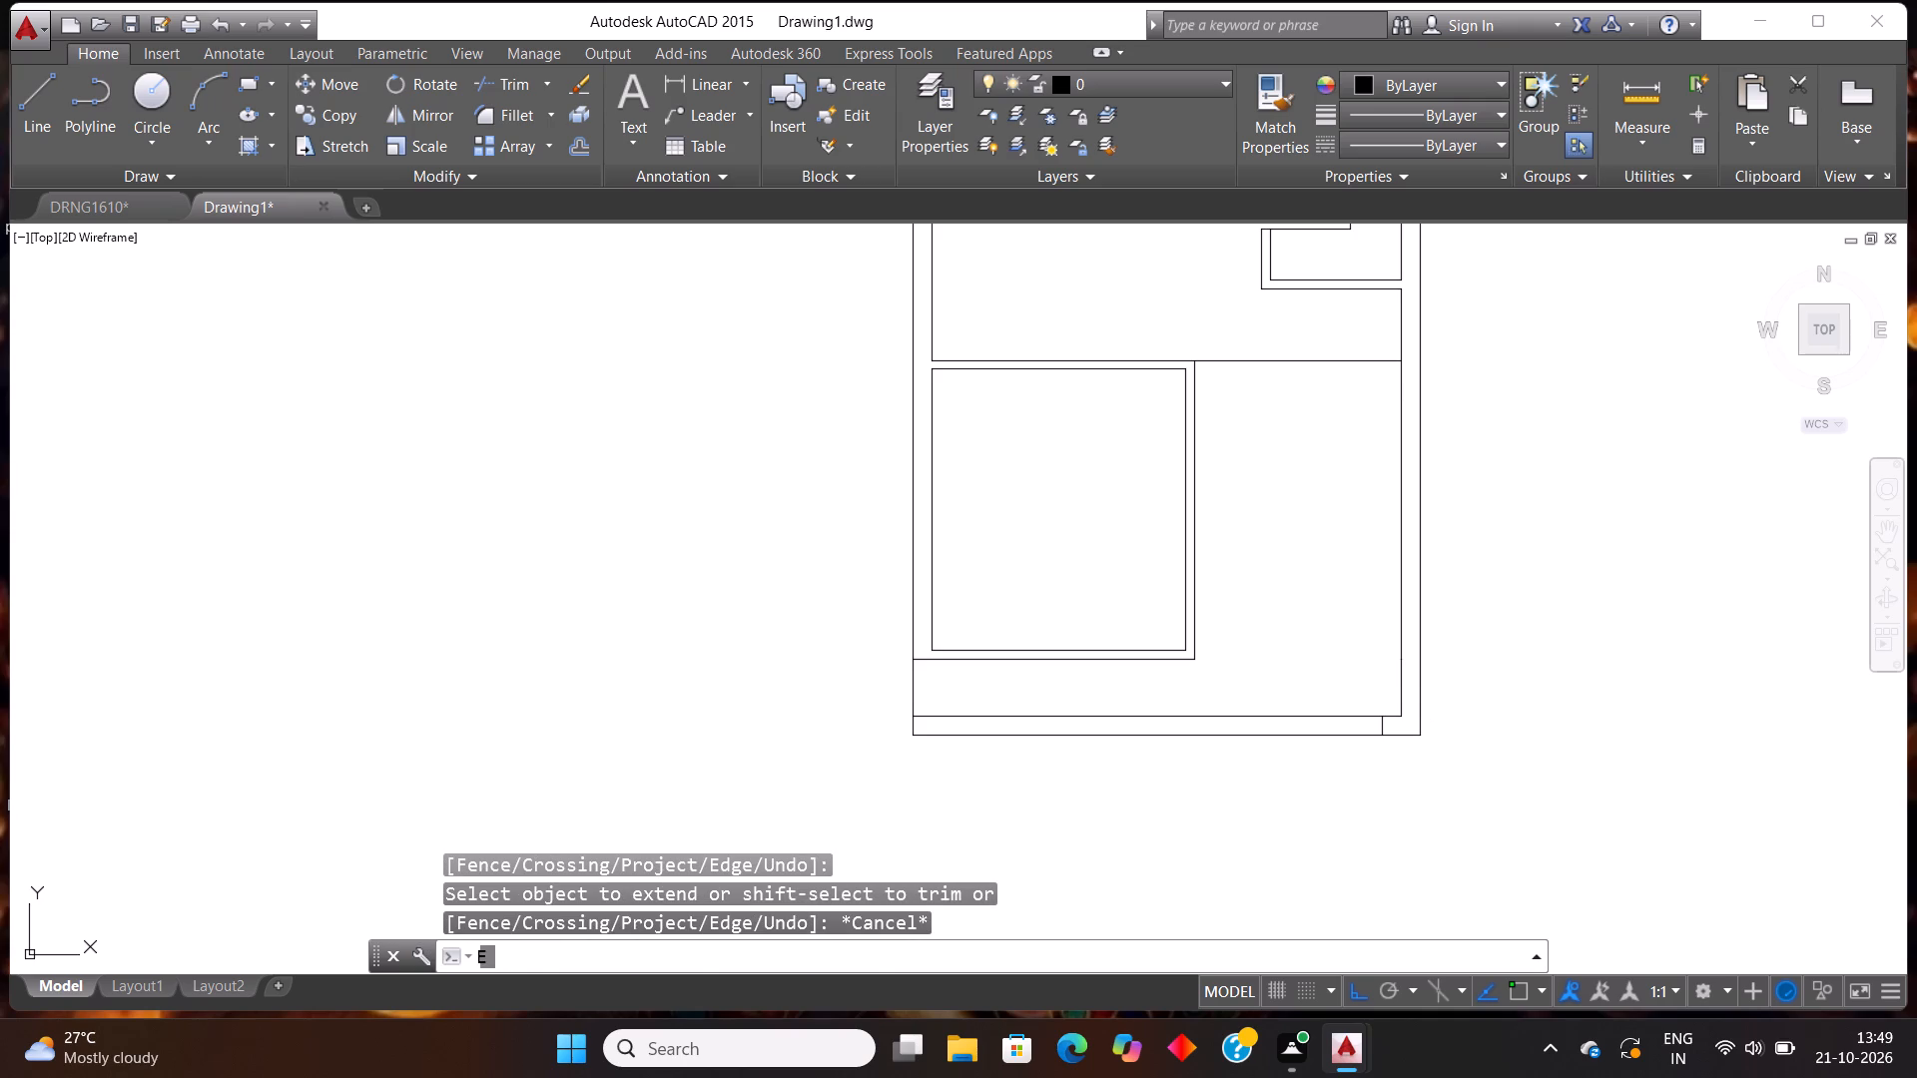
key("Return")
key("Return")
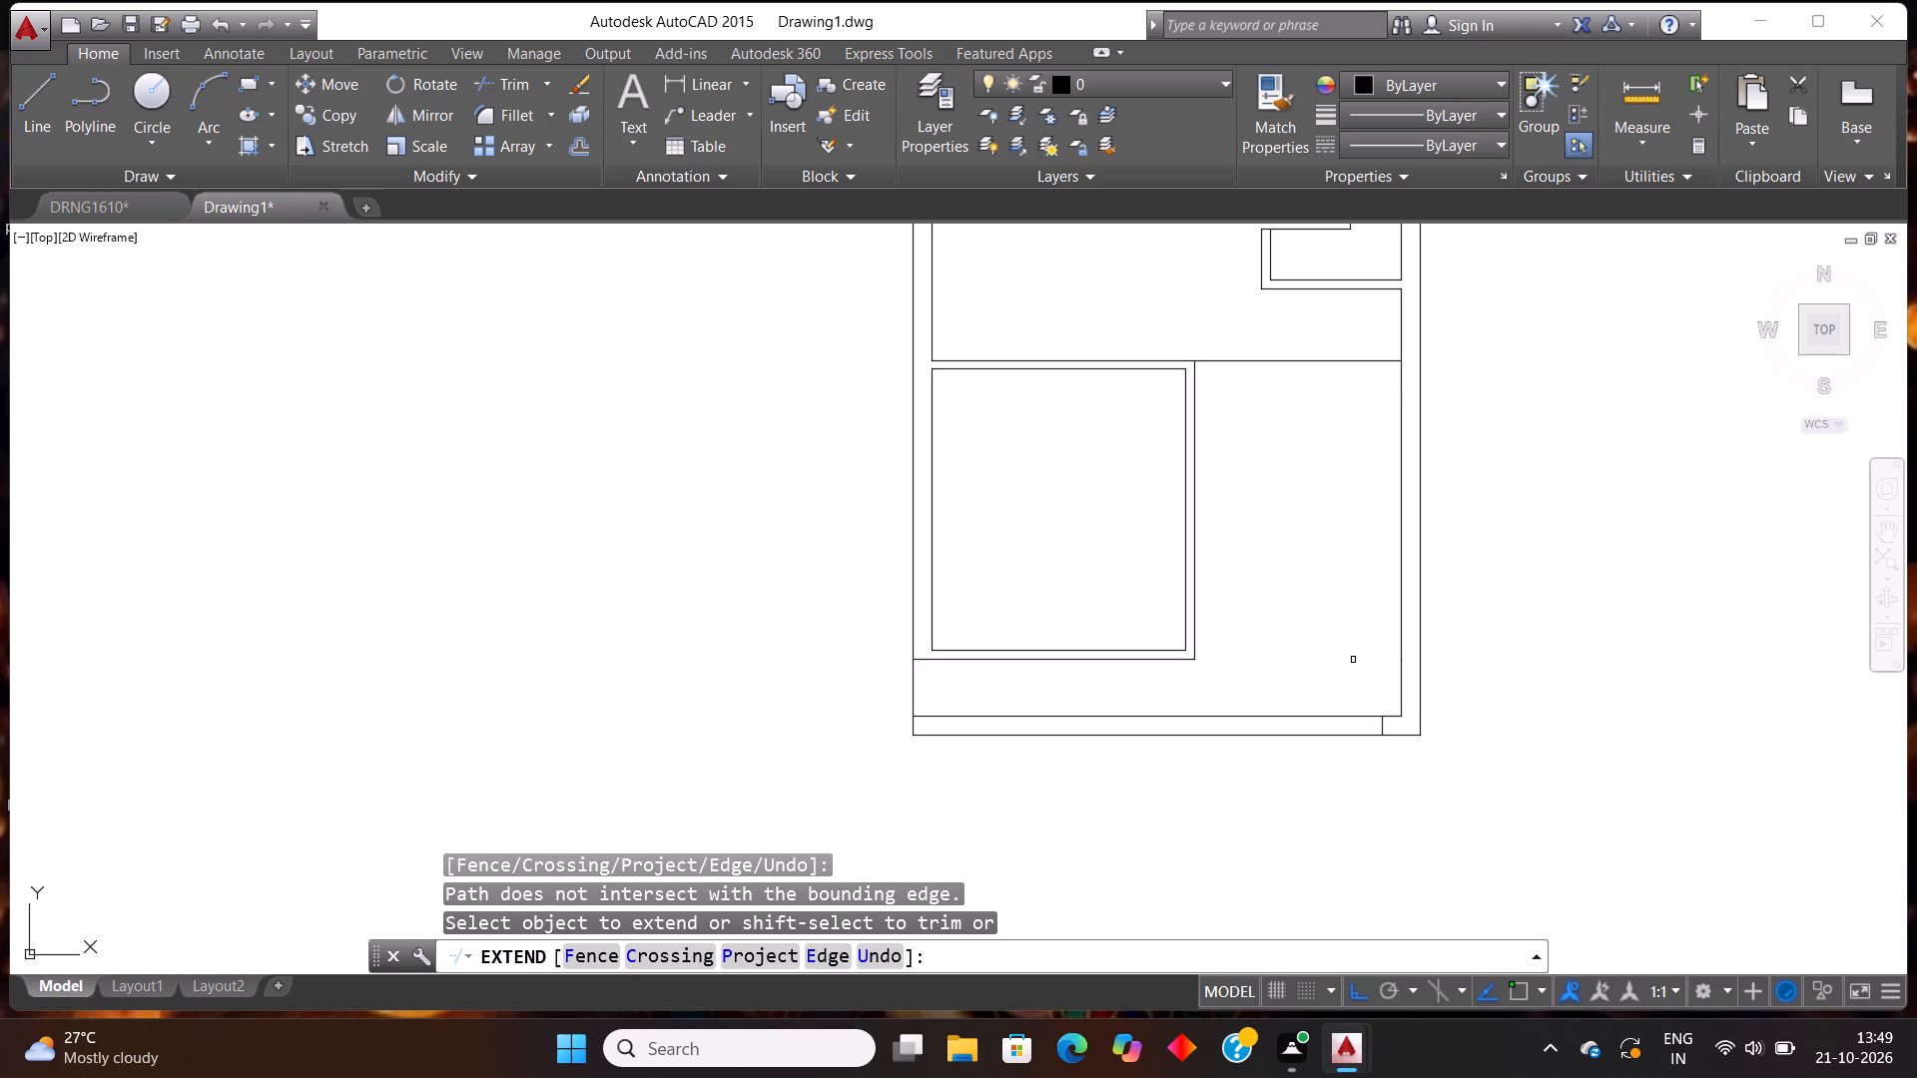
scroll(1186, 734, "up", 1)
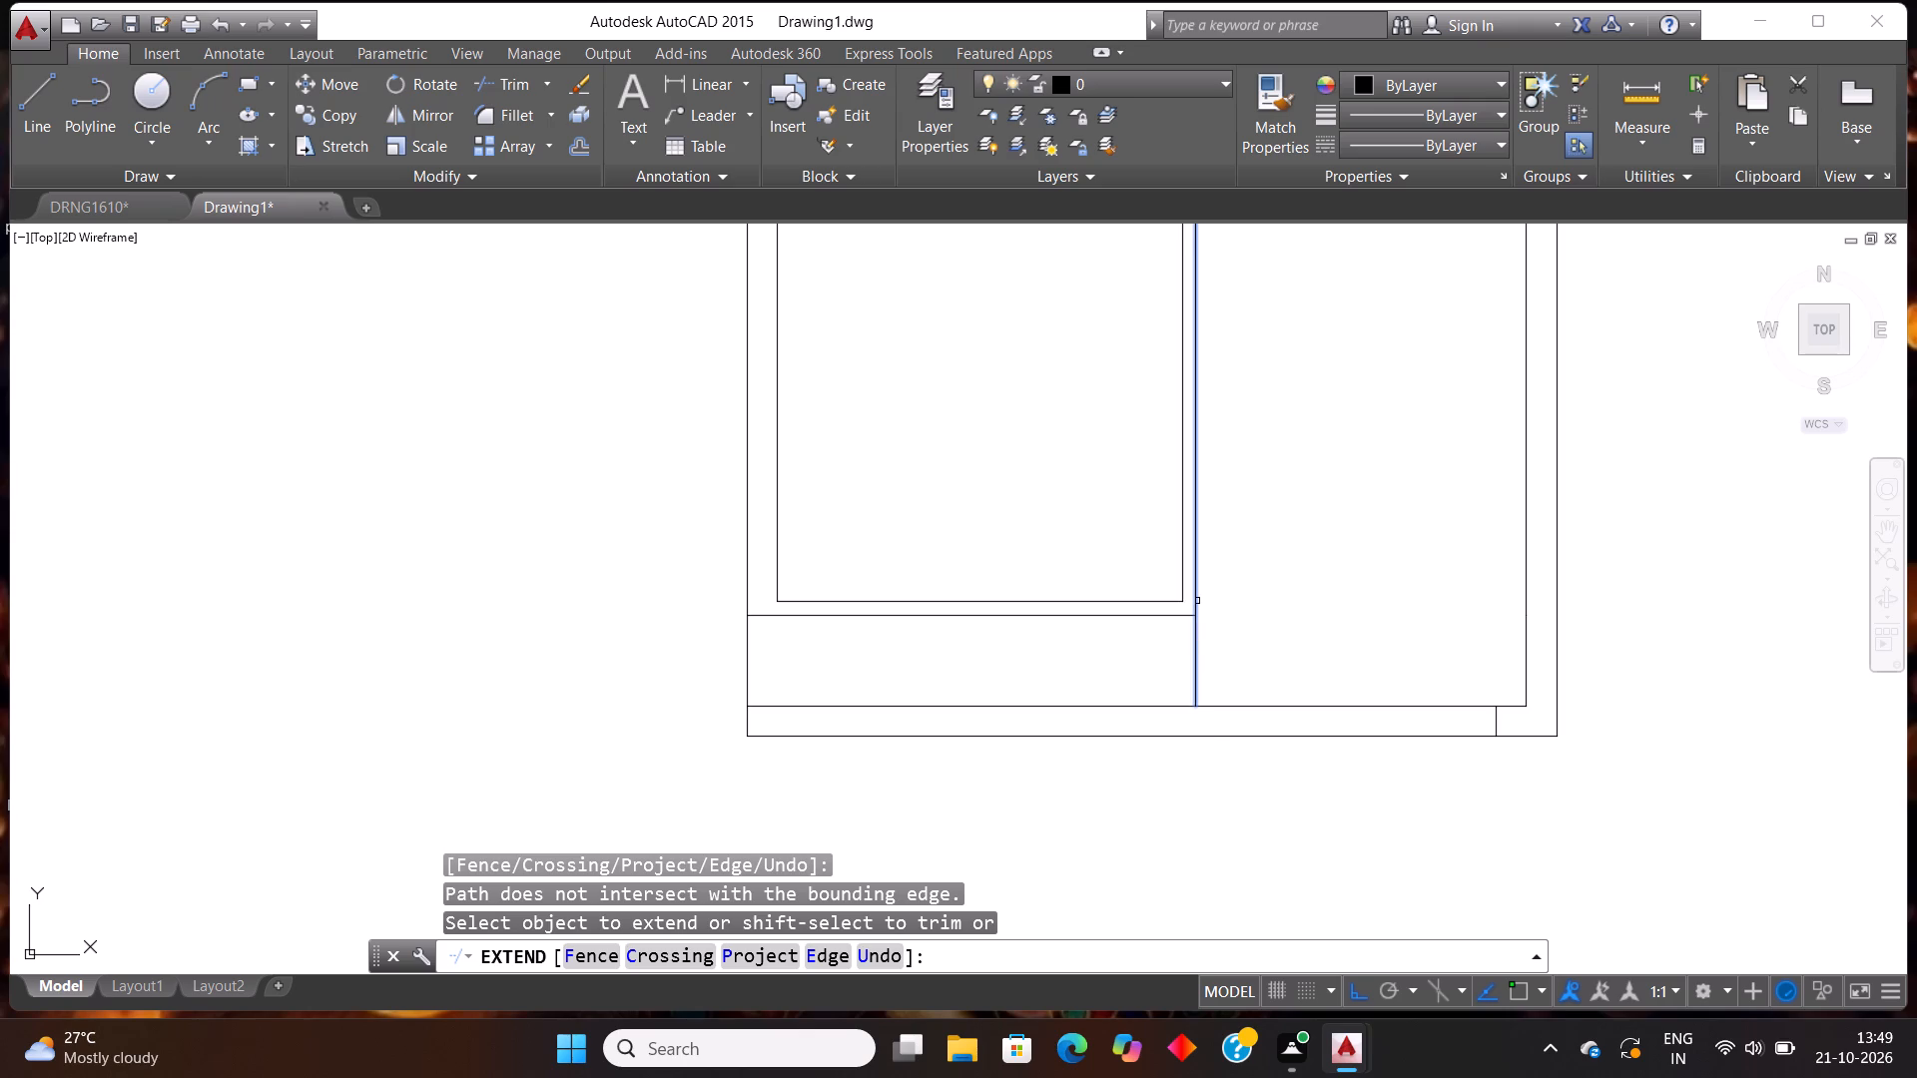
left_click(1197, 599)
left_click(1196, 670)
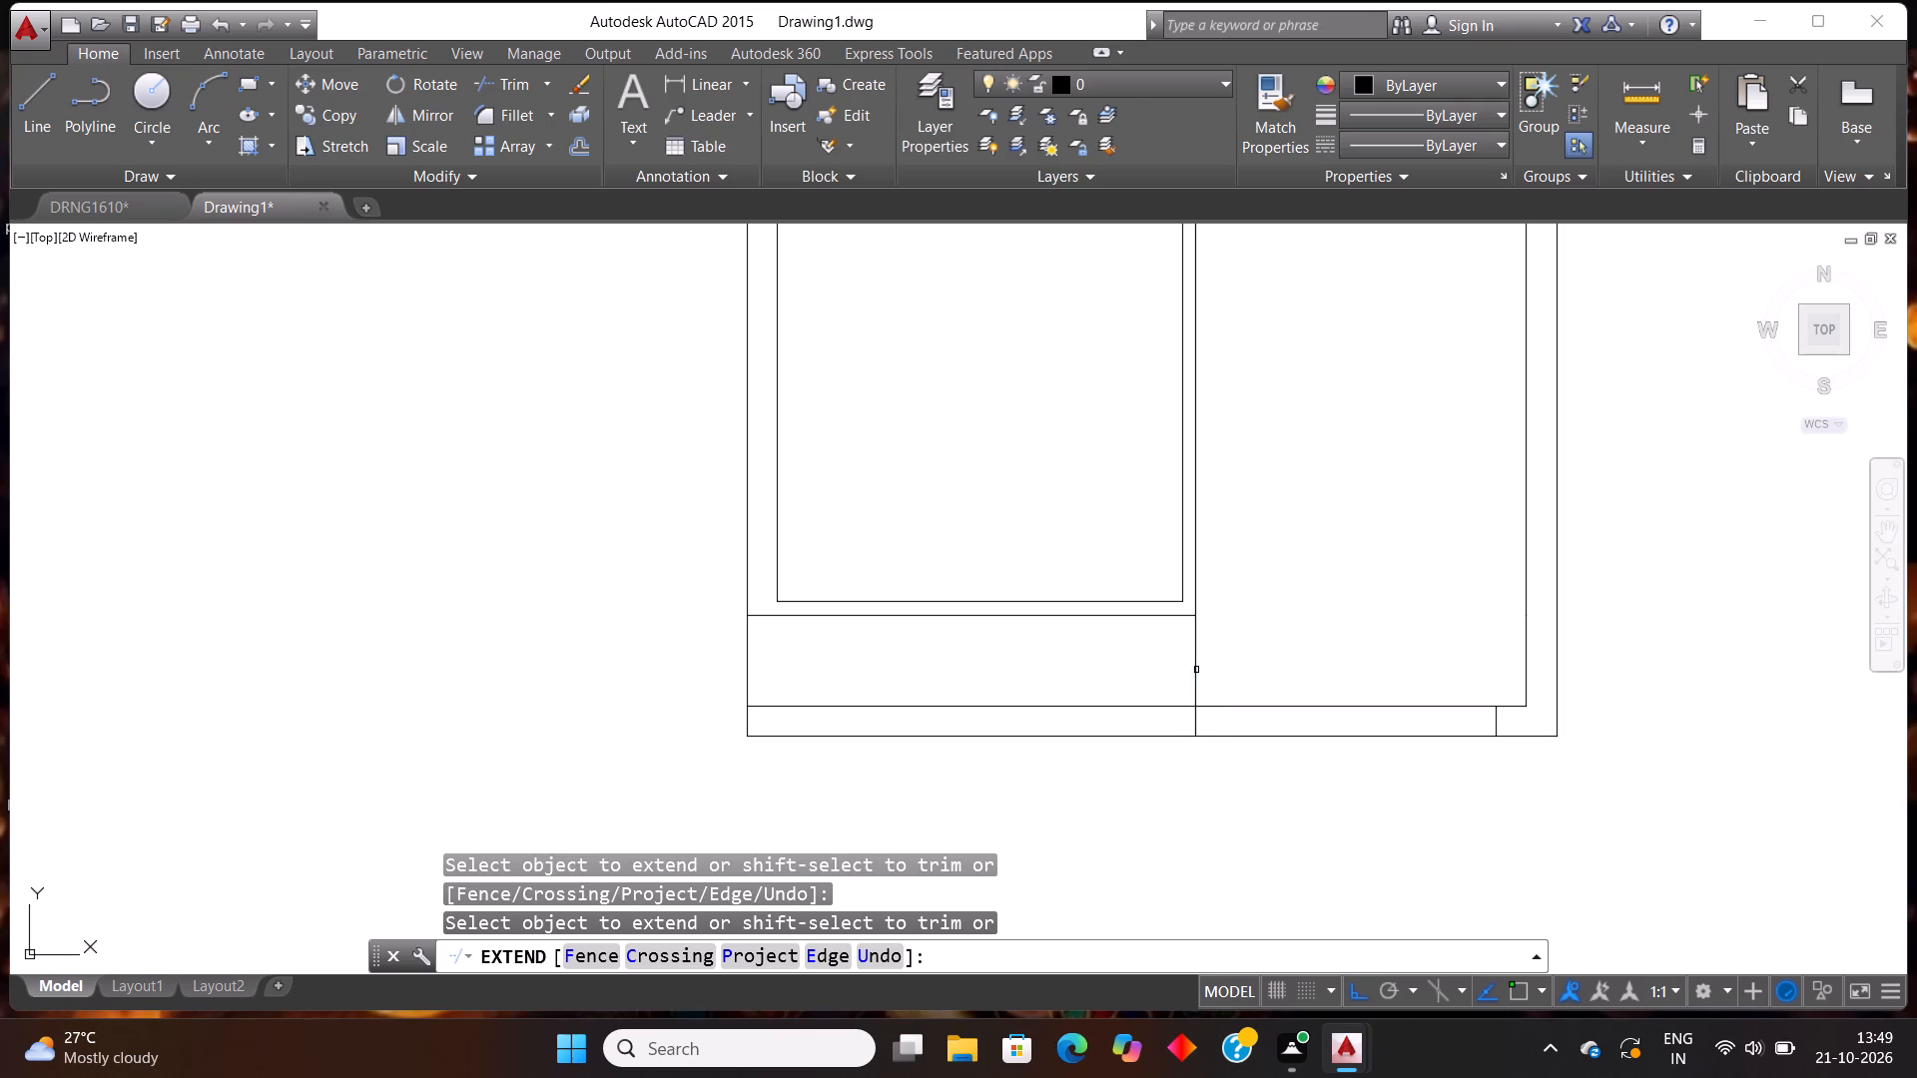
key("Escape")
key("Escape")
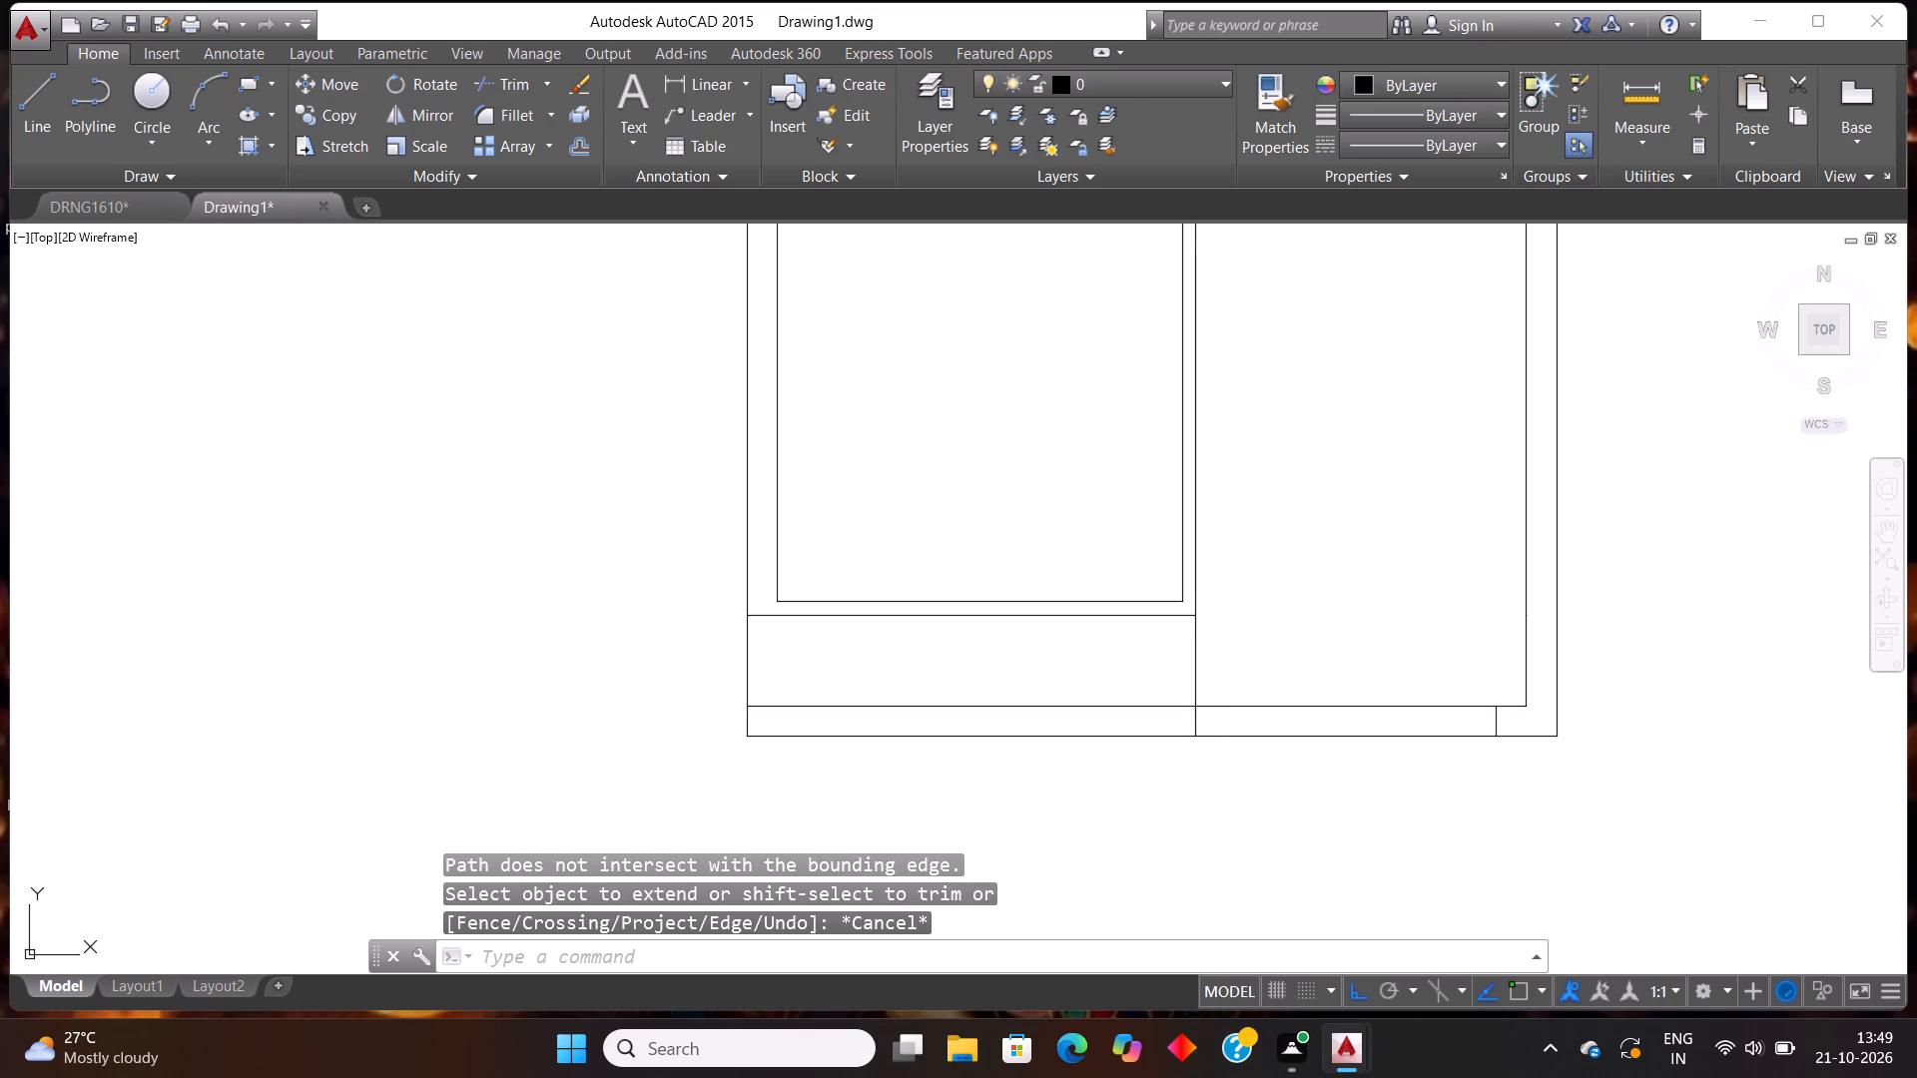
Trim both bottom wall lines between the partition's extended line and the corner block to open the wall.
type("TR")
key("Return")
key("Return")
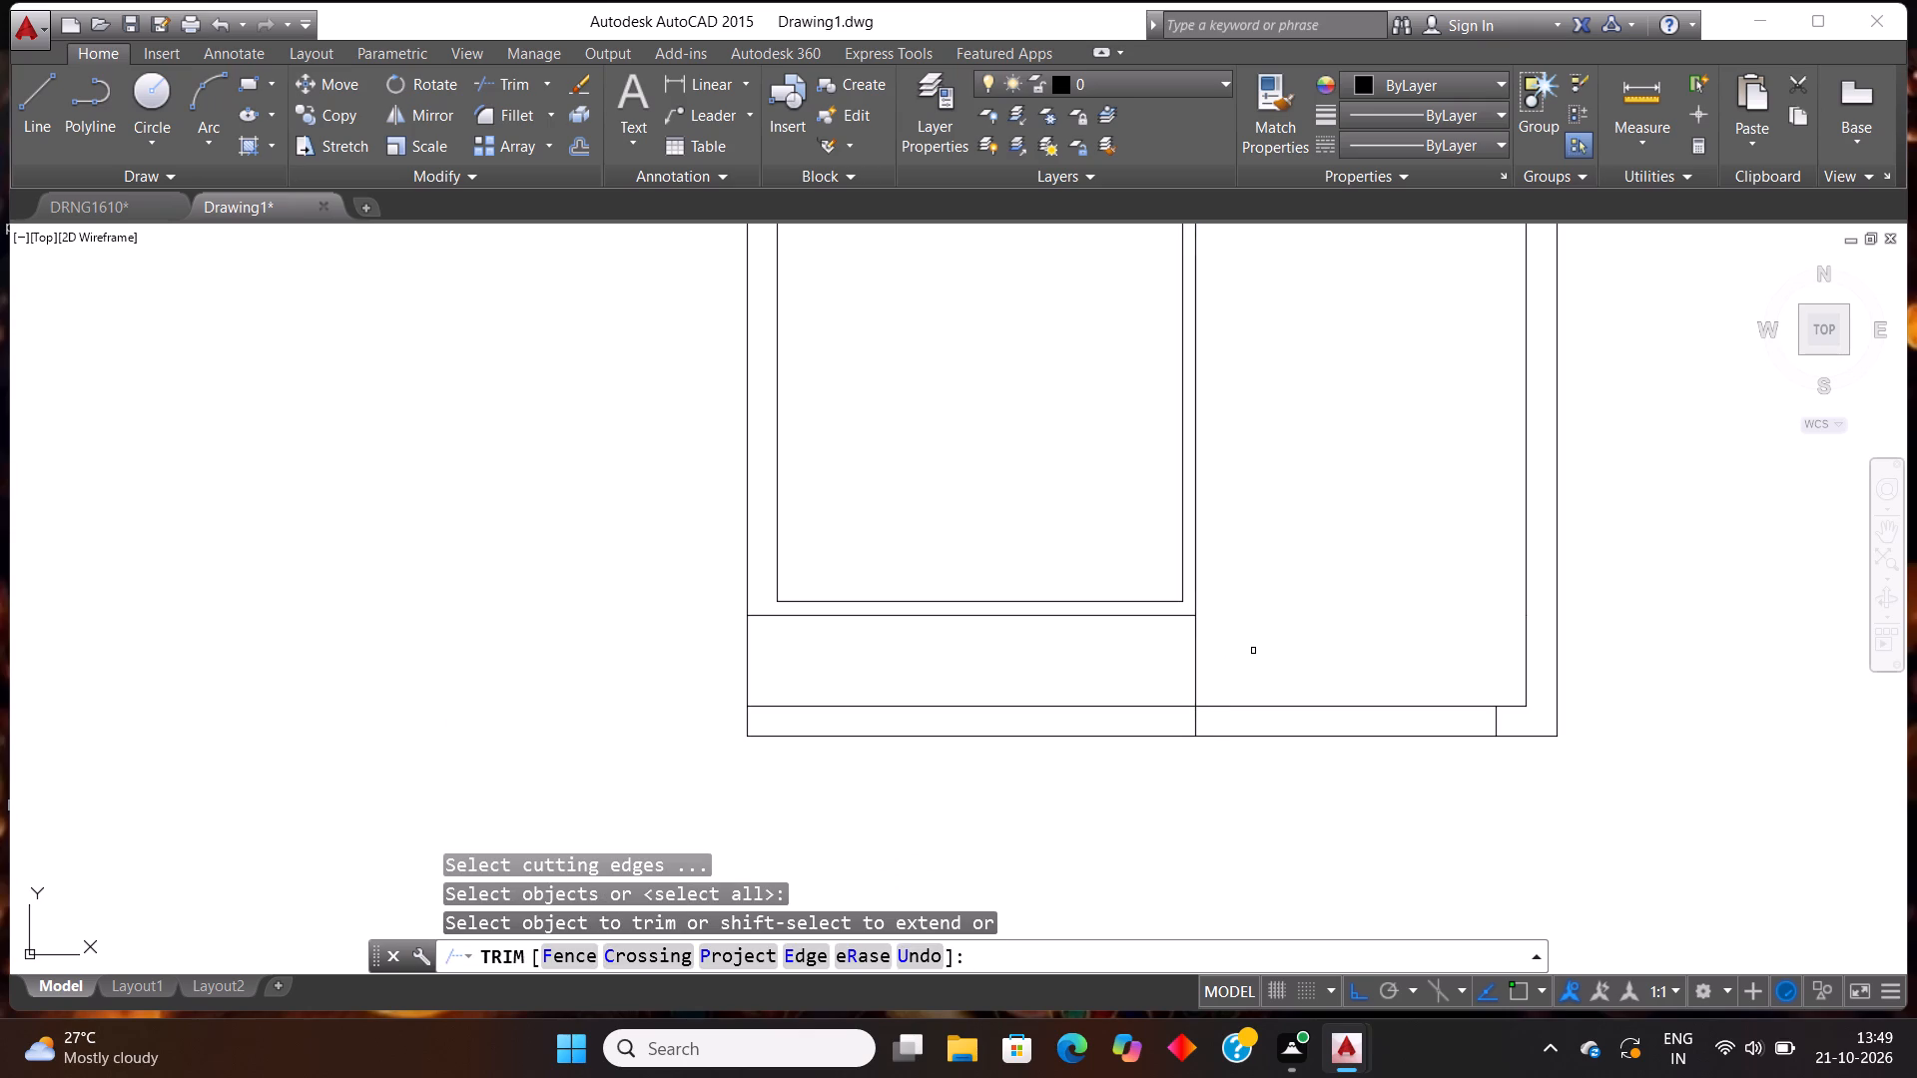
left_click(1307, 679)
left_click(1375, 780)
Trim the partition's extended line between the lower-left room's bottom partition and the bottom wall's inner line.
scroll(1371, 729, "down", 1)
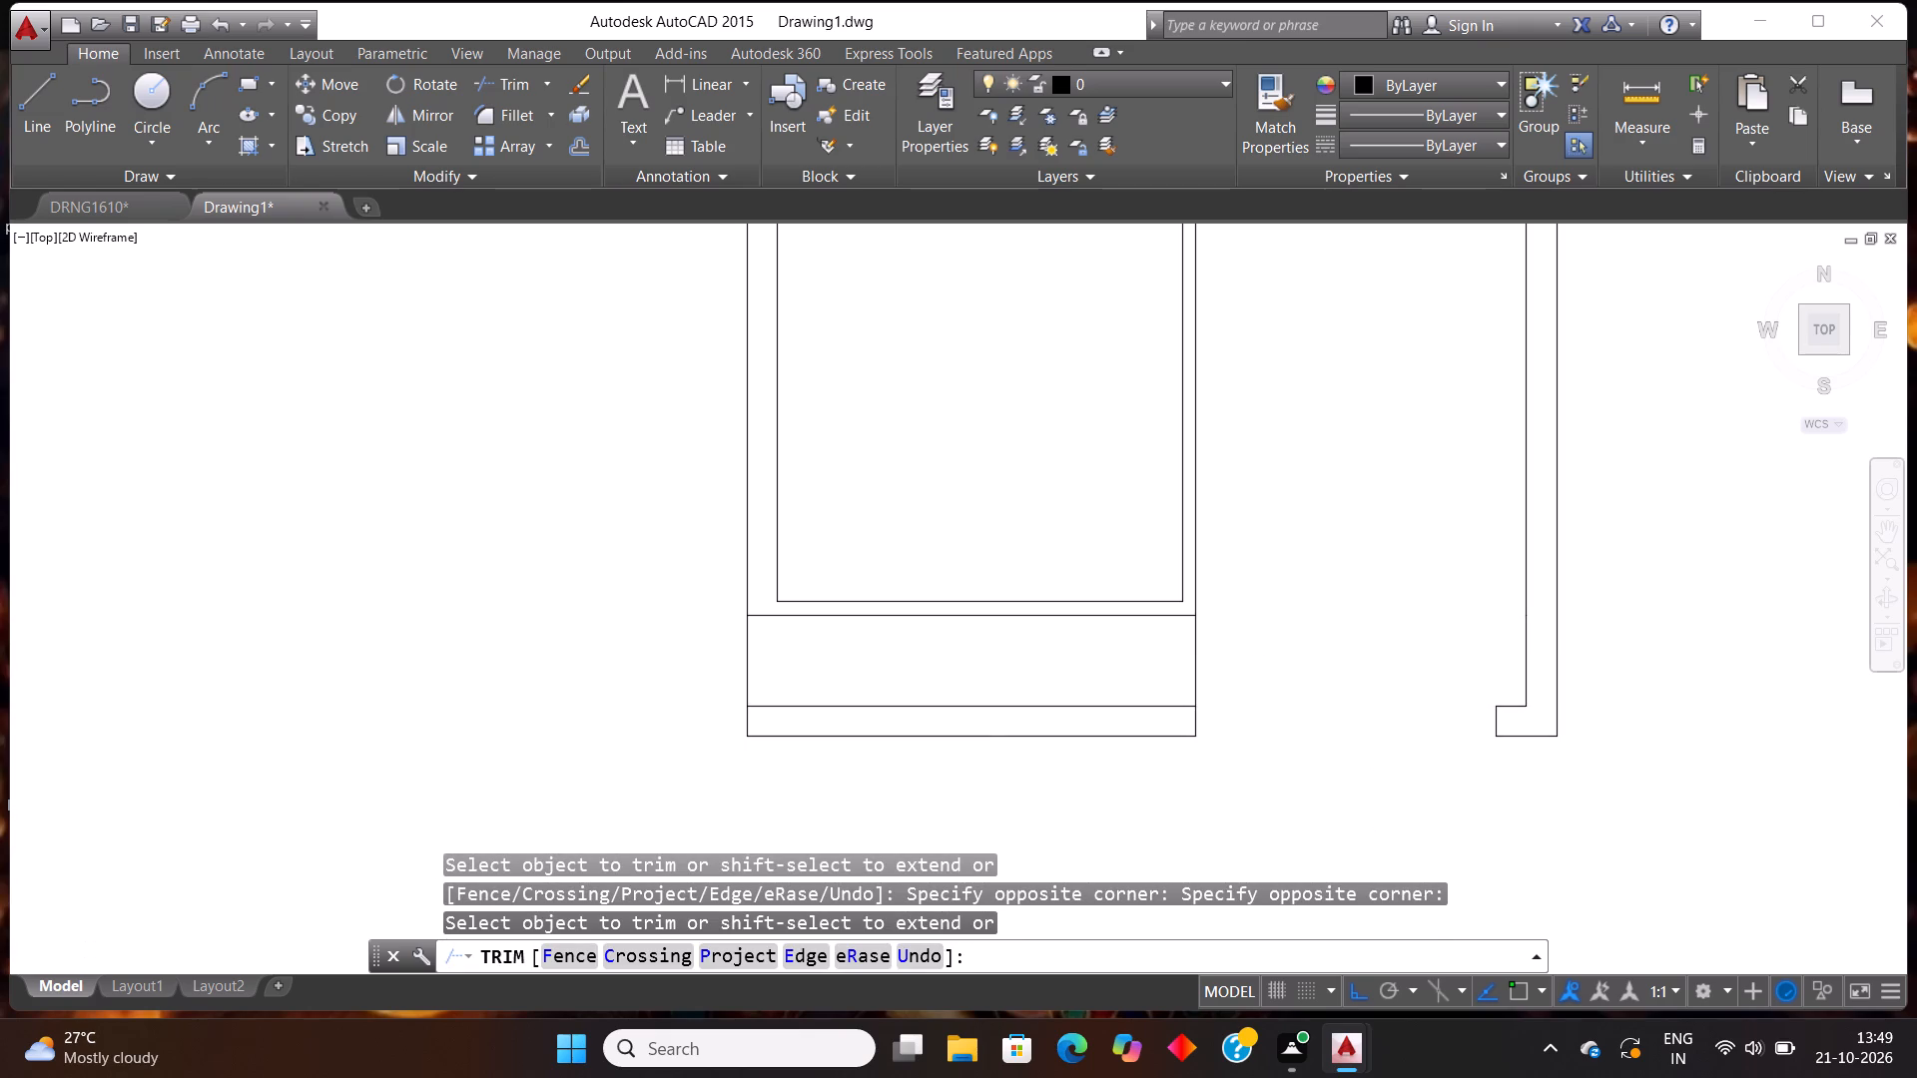
scroll(1371, 729, "down", 1)
scroll(1345, 700, "up", 2)
left_click(1345, 698)
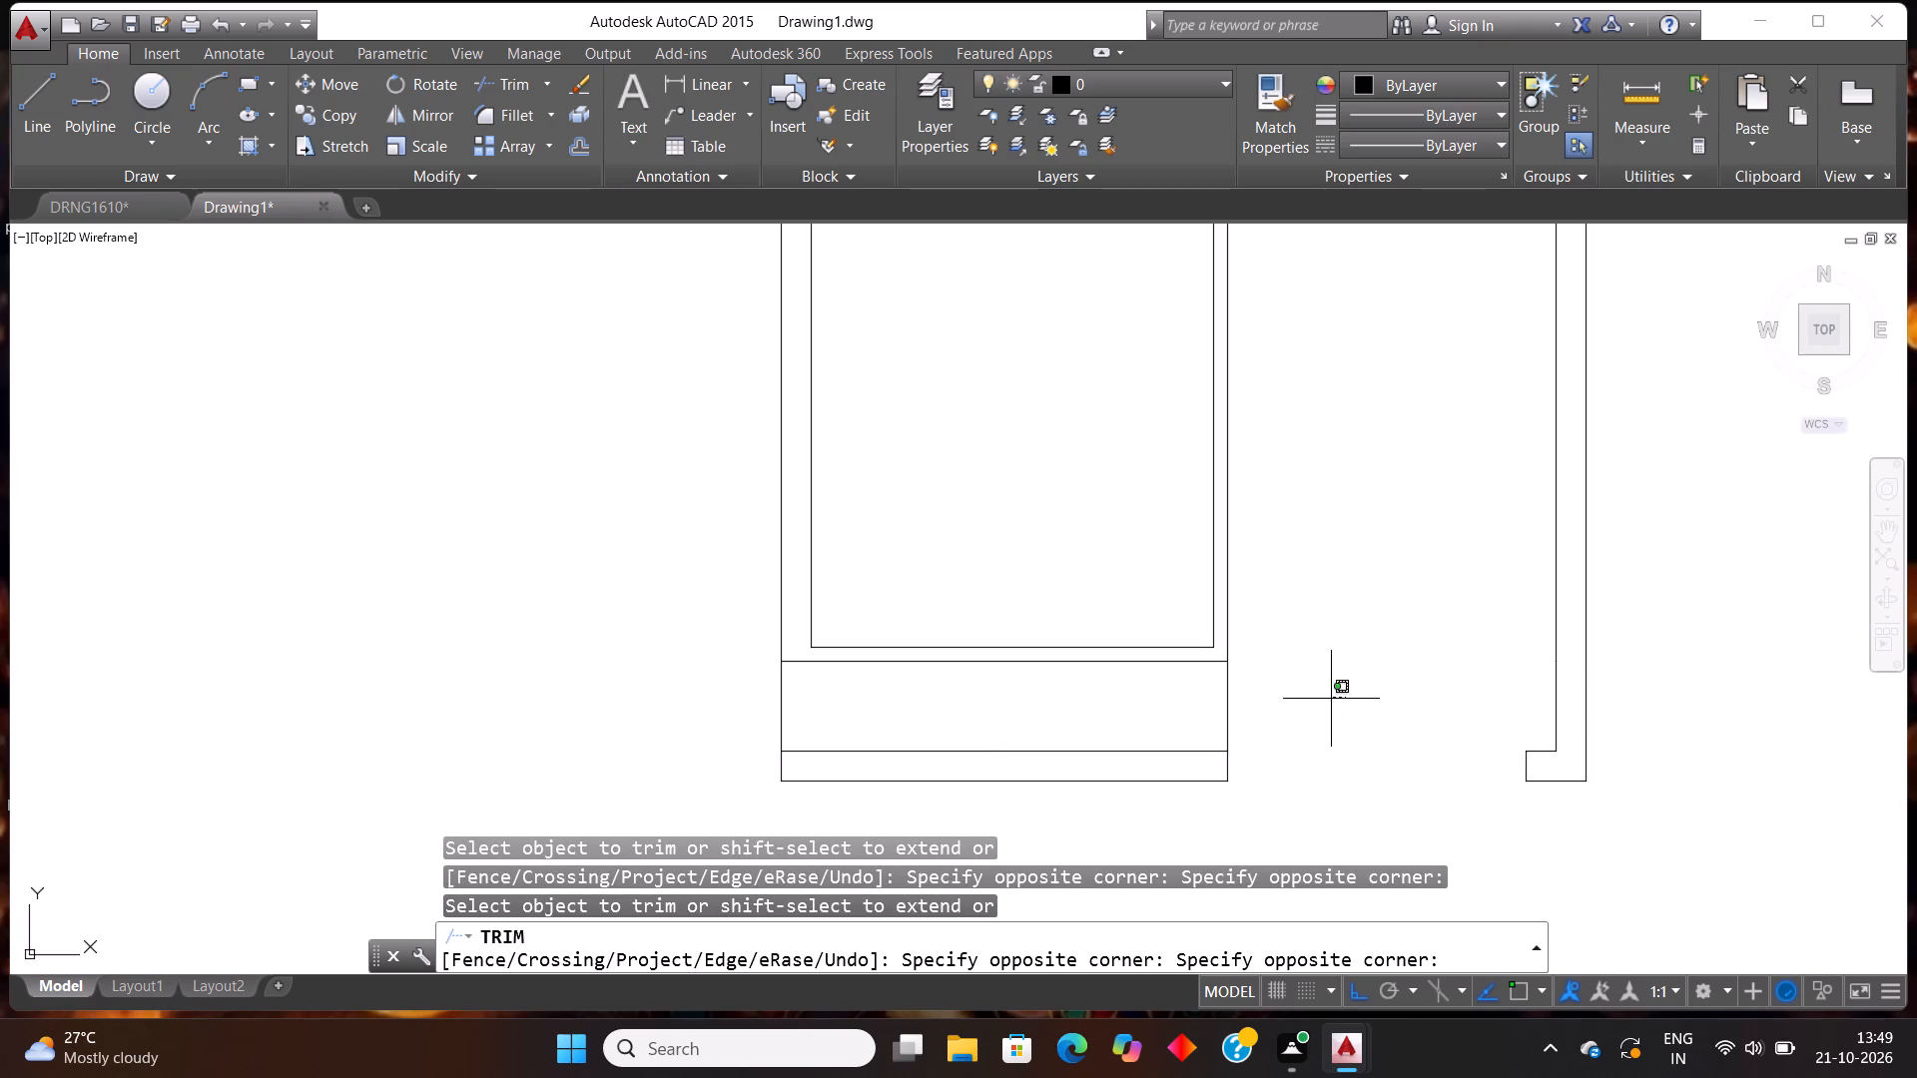
left_click(1207, 713)
scroll(1283, 688, "down", 2)
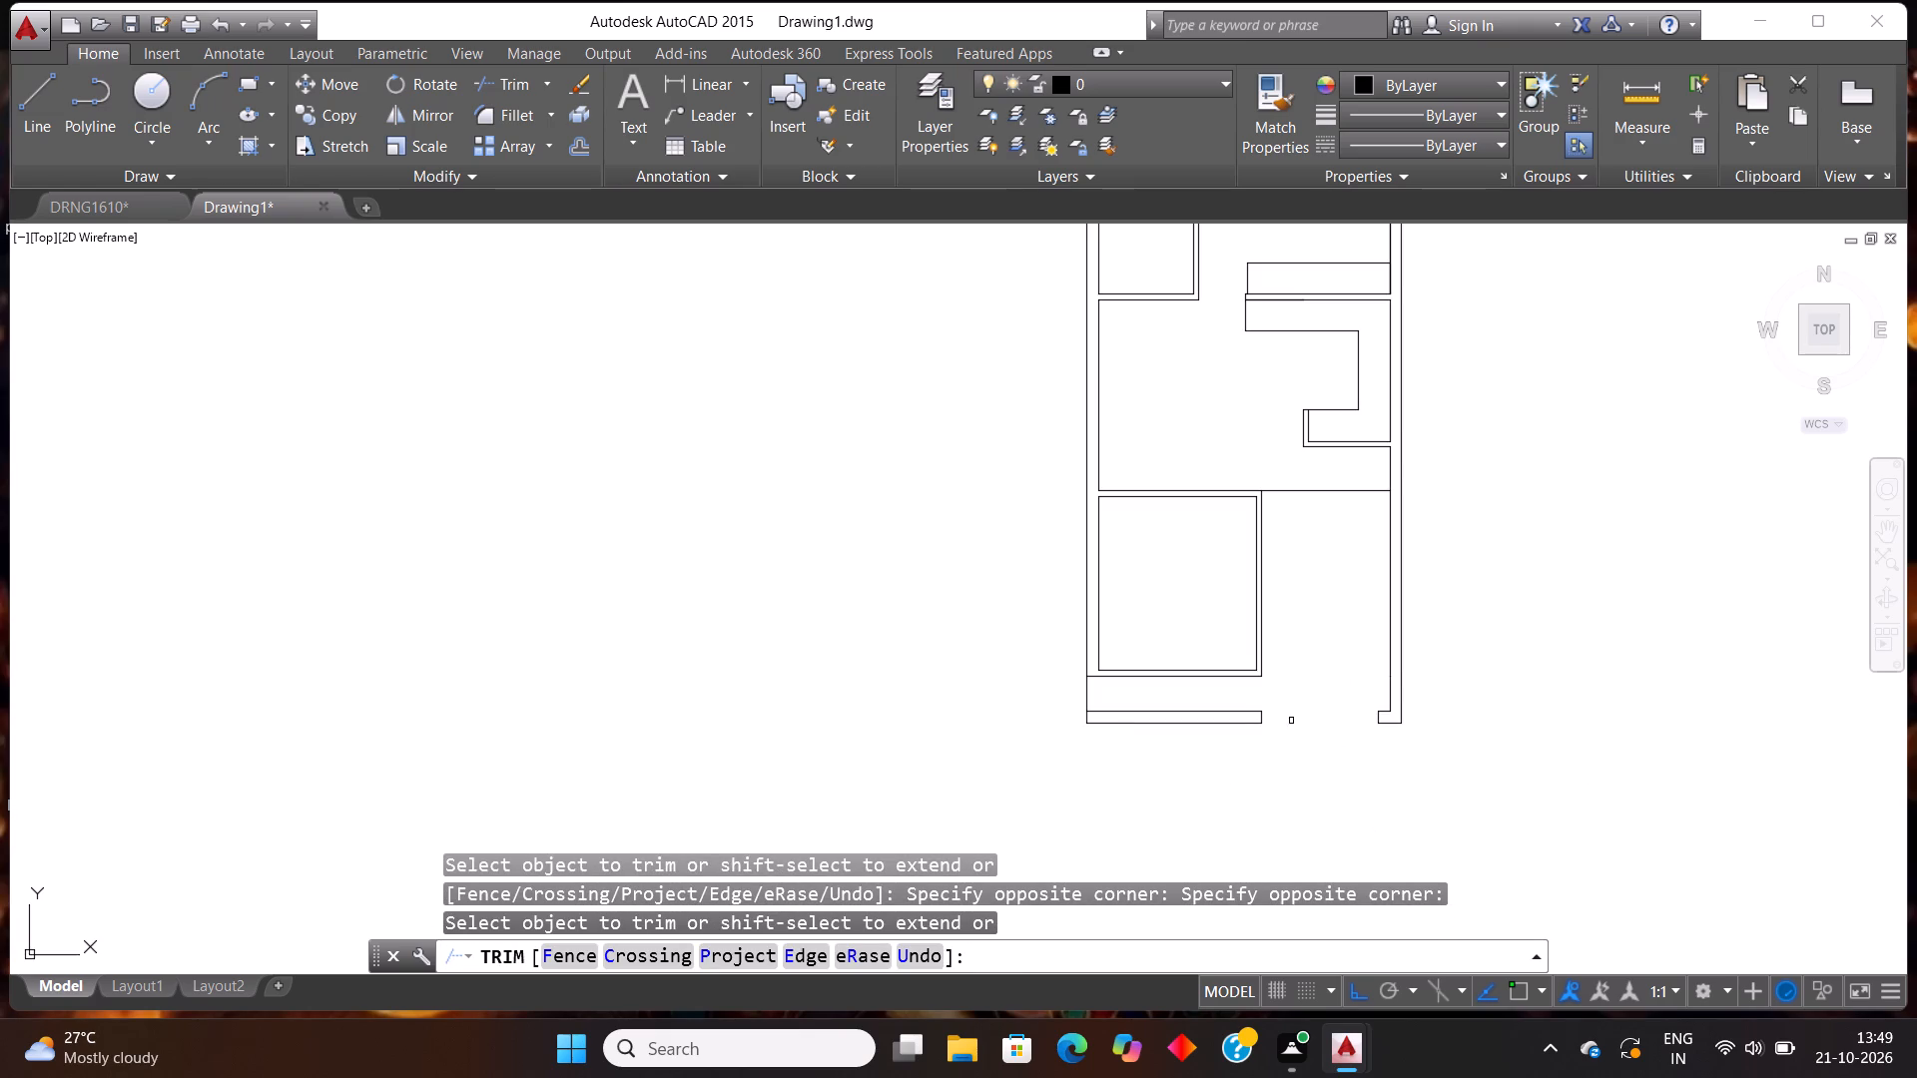
scroll(1136, 770, "up", 1)
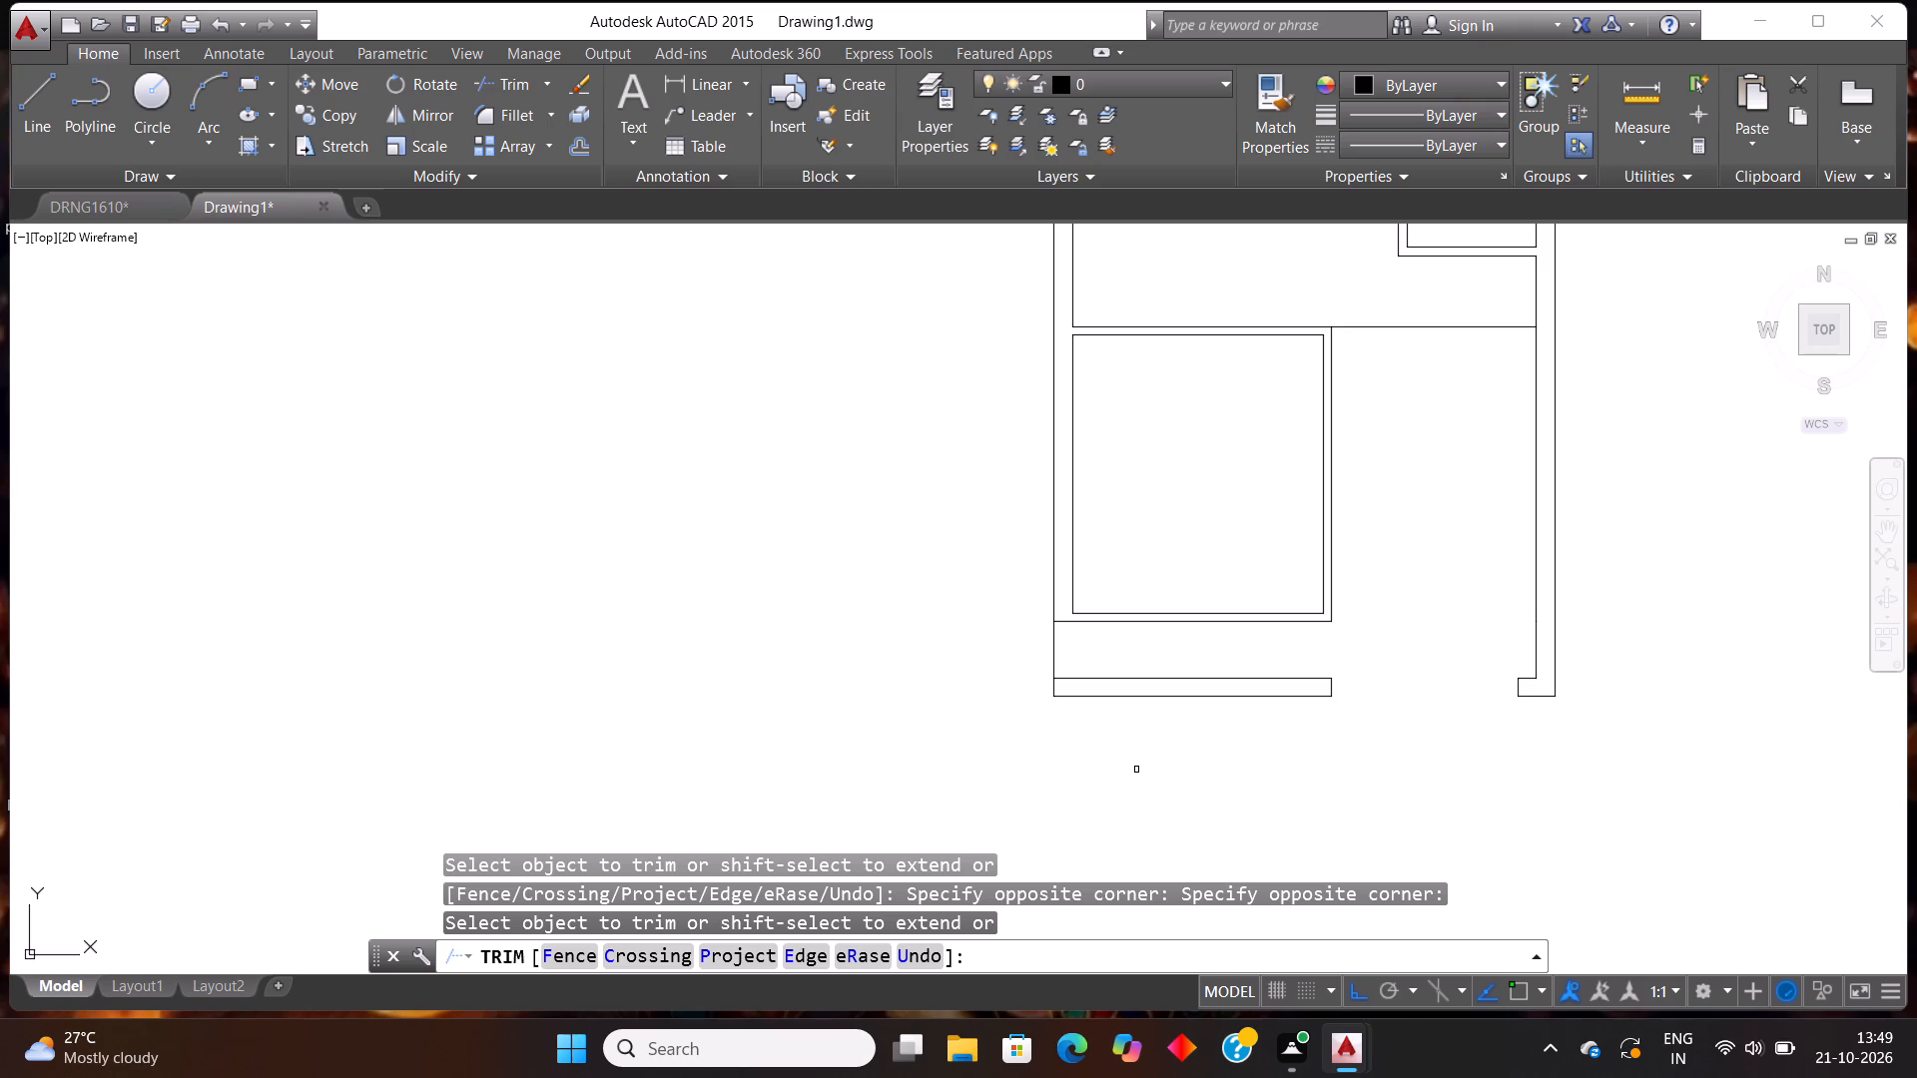
key("Escape")
key("Escape")
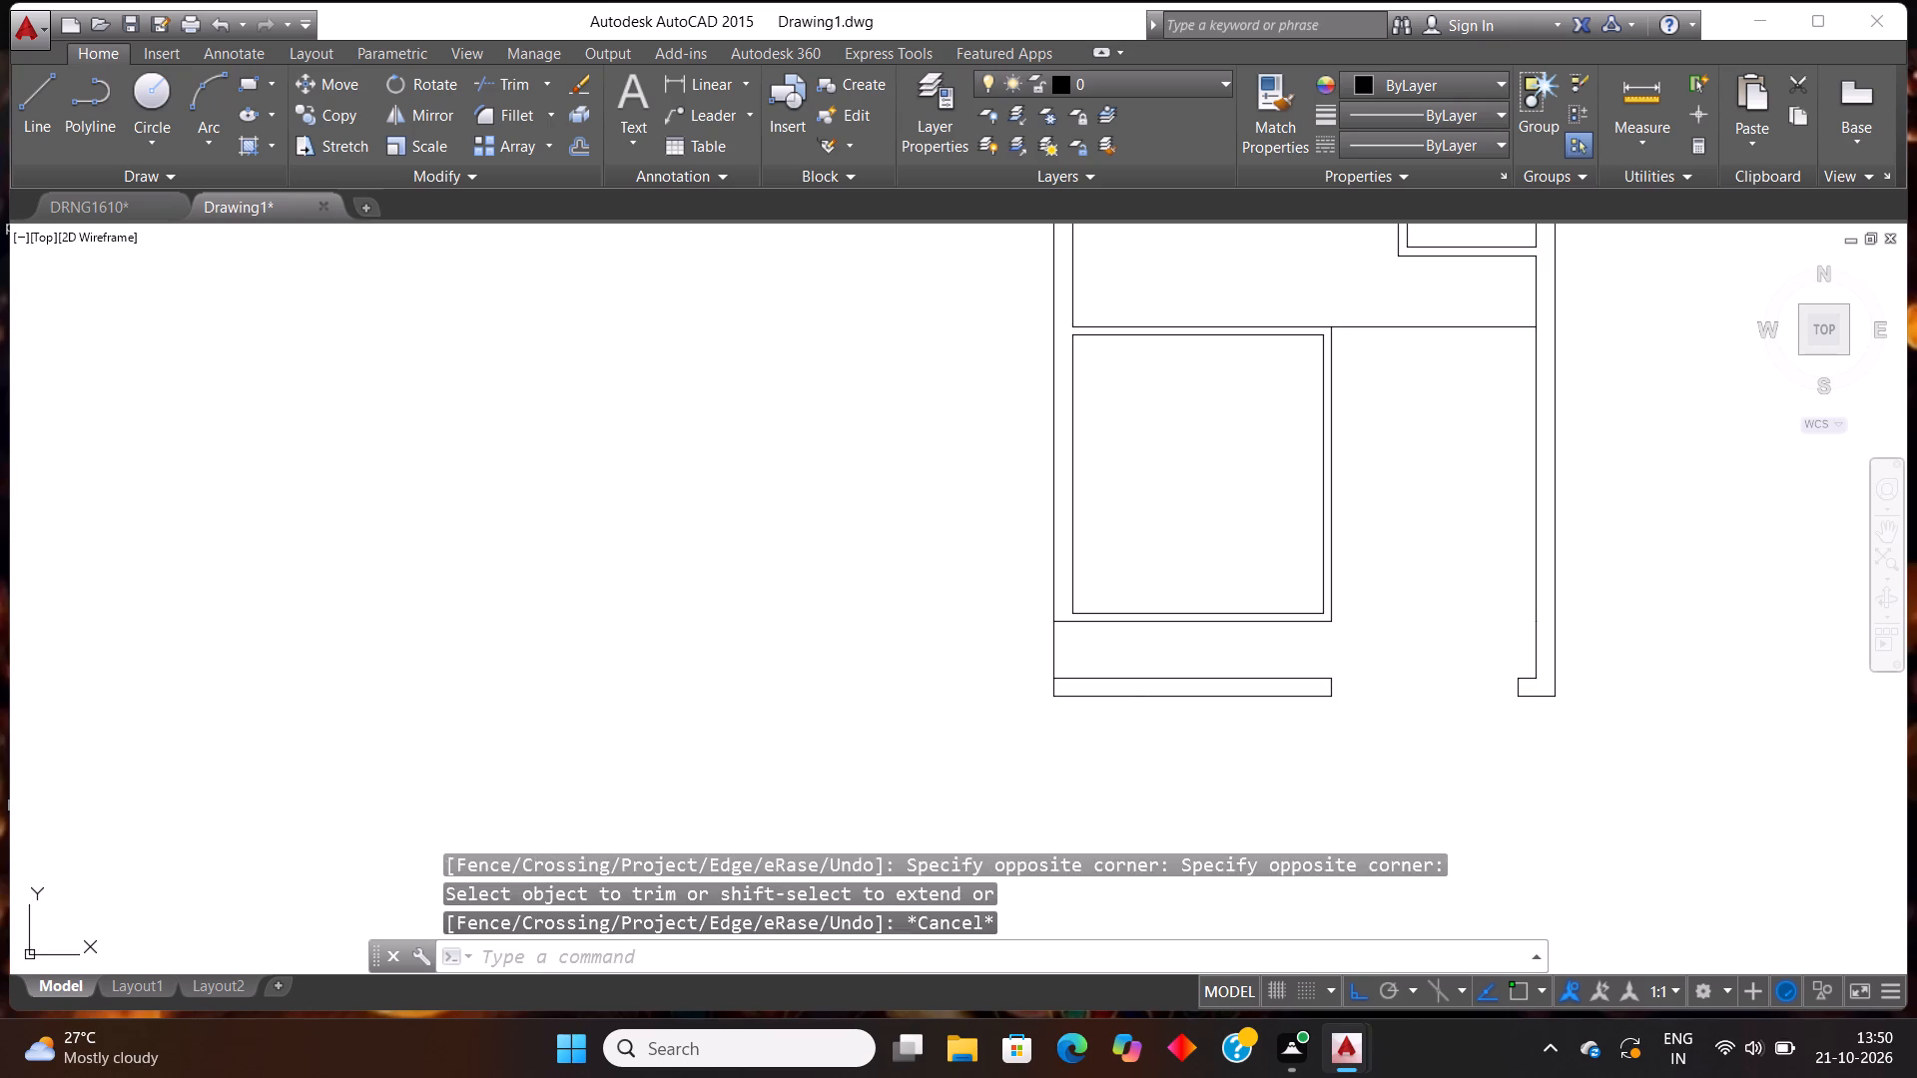
Extend the left wall's inner line down to the bottom wall's inner line.
type("EX")
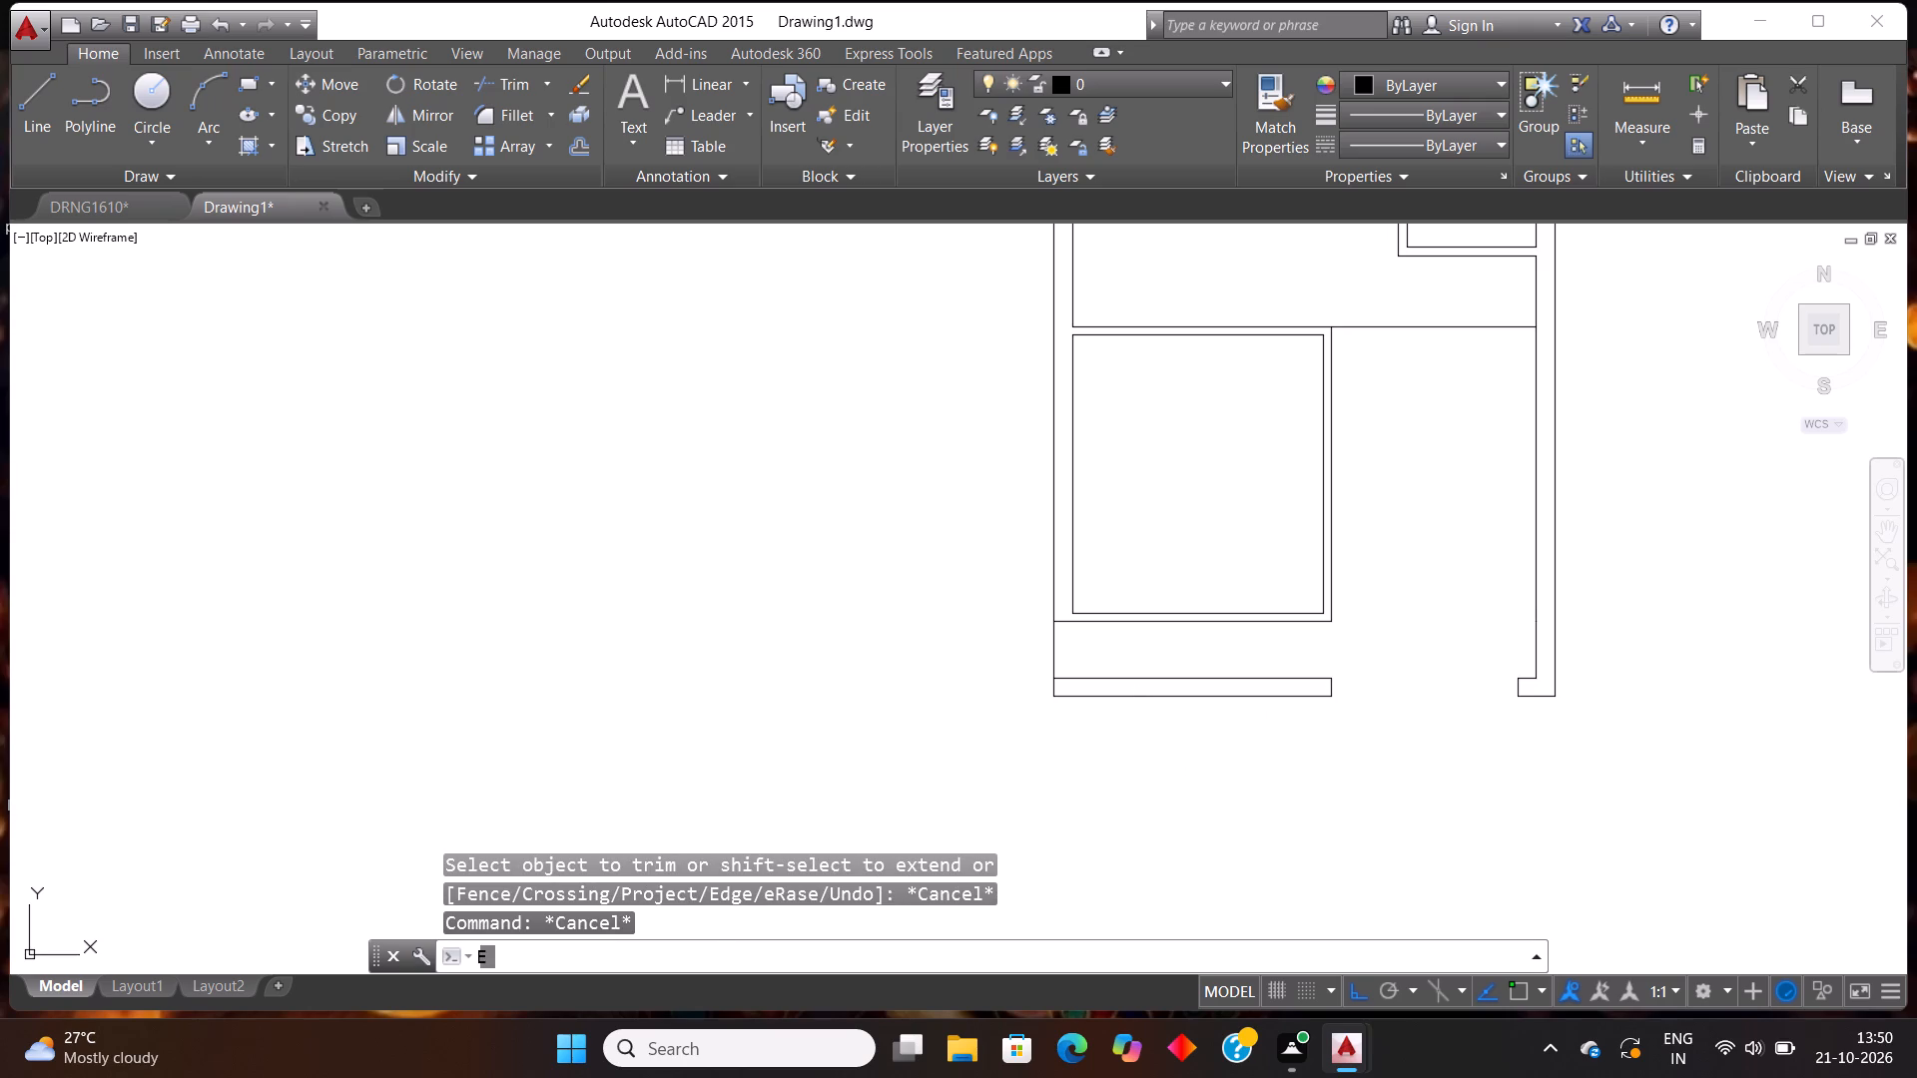
key("Return")
key("Return")
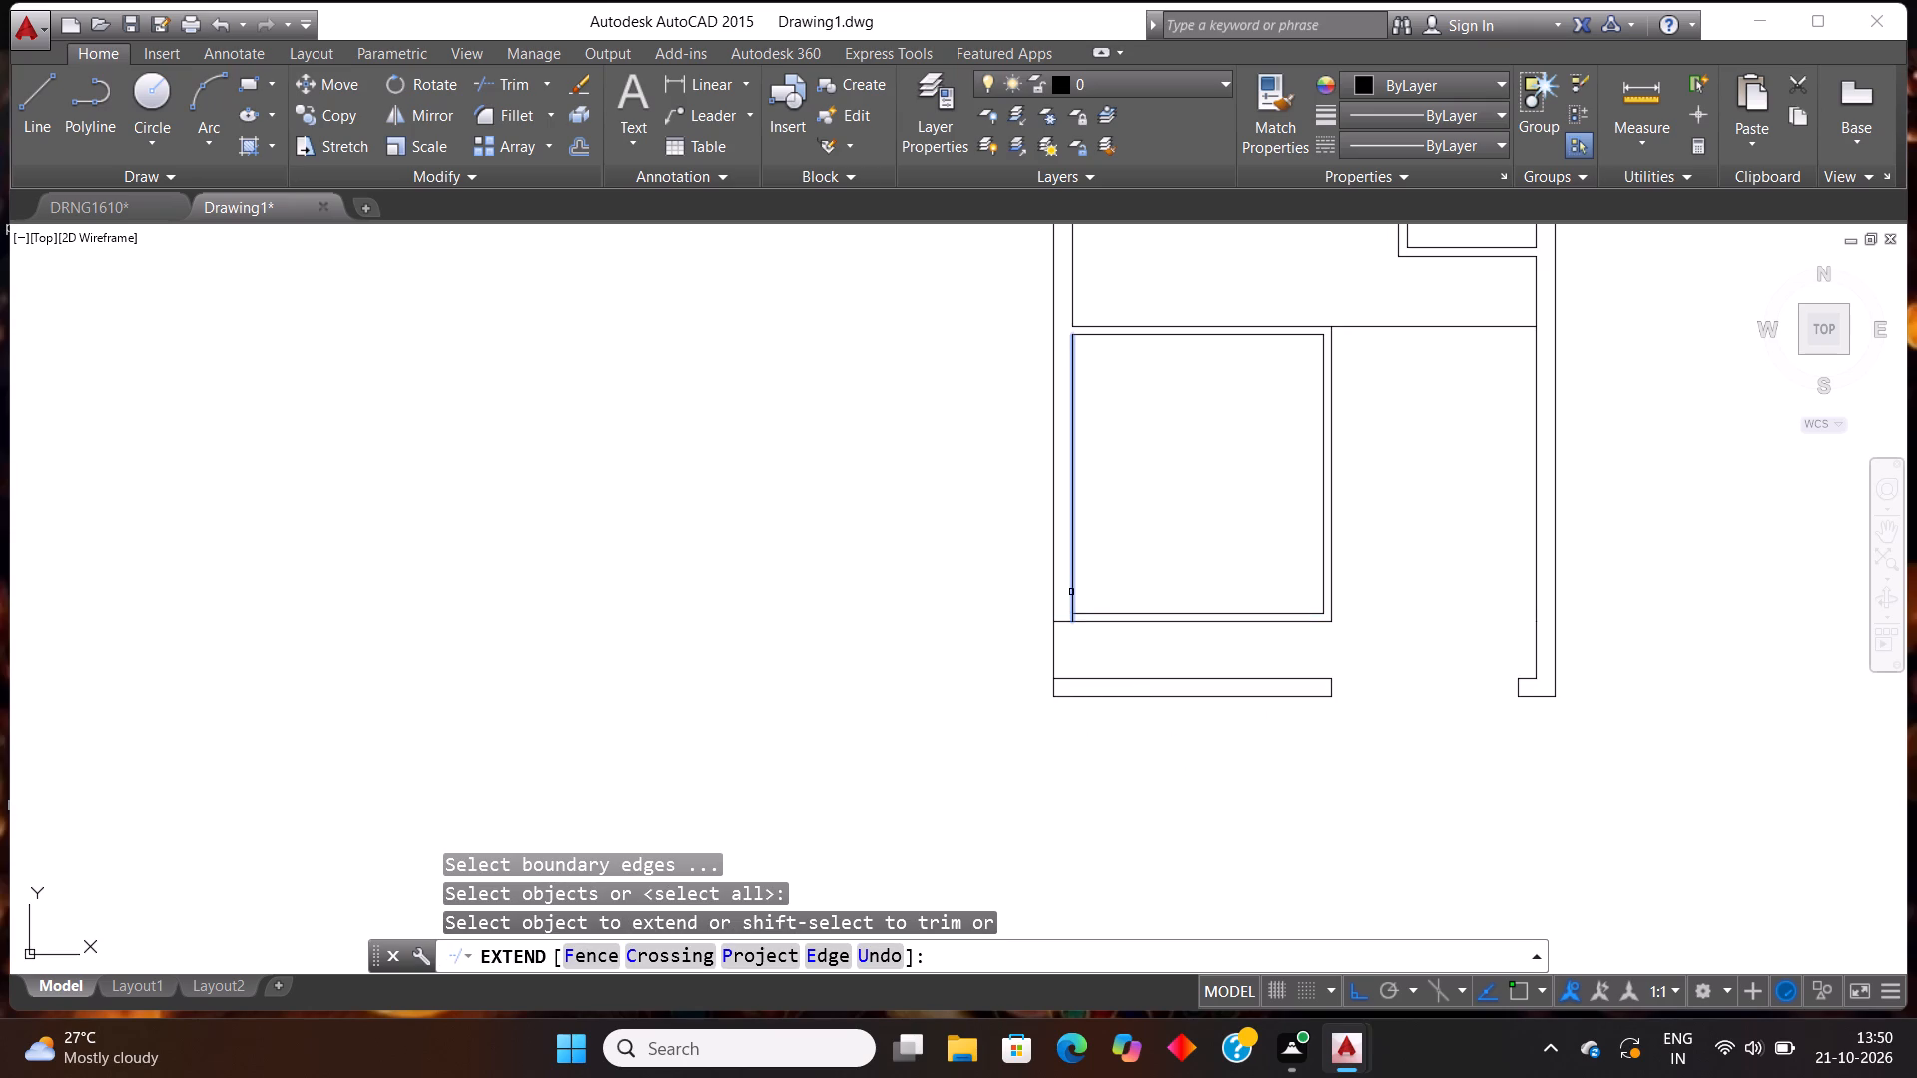
left_click(1069, 590)
left_click(1070, 599)
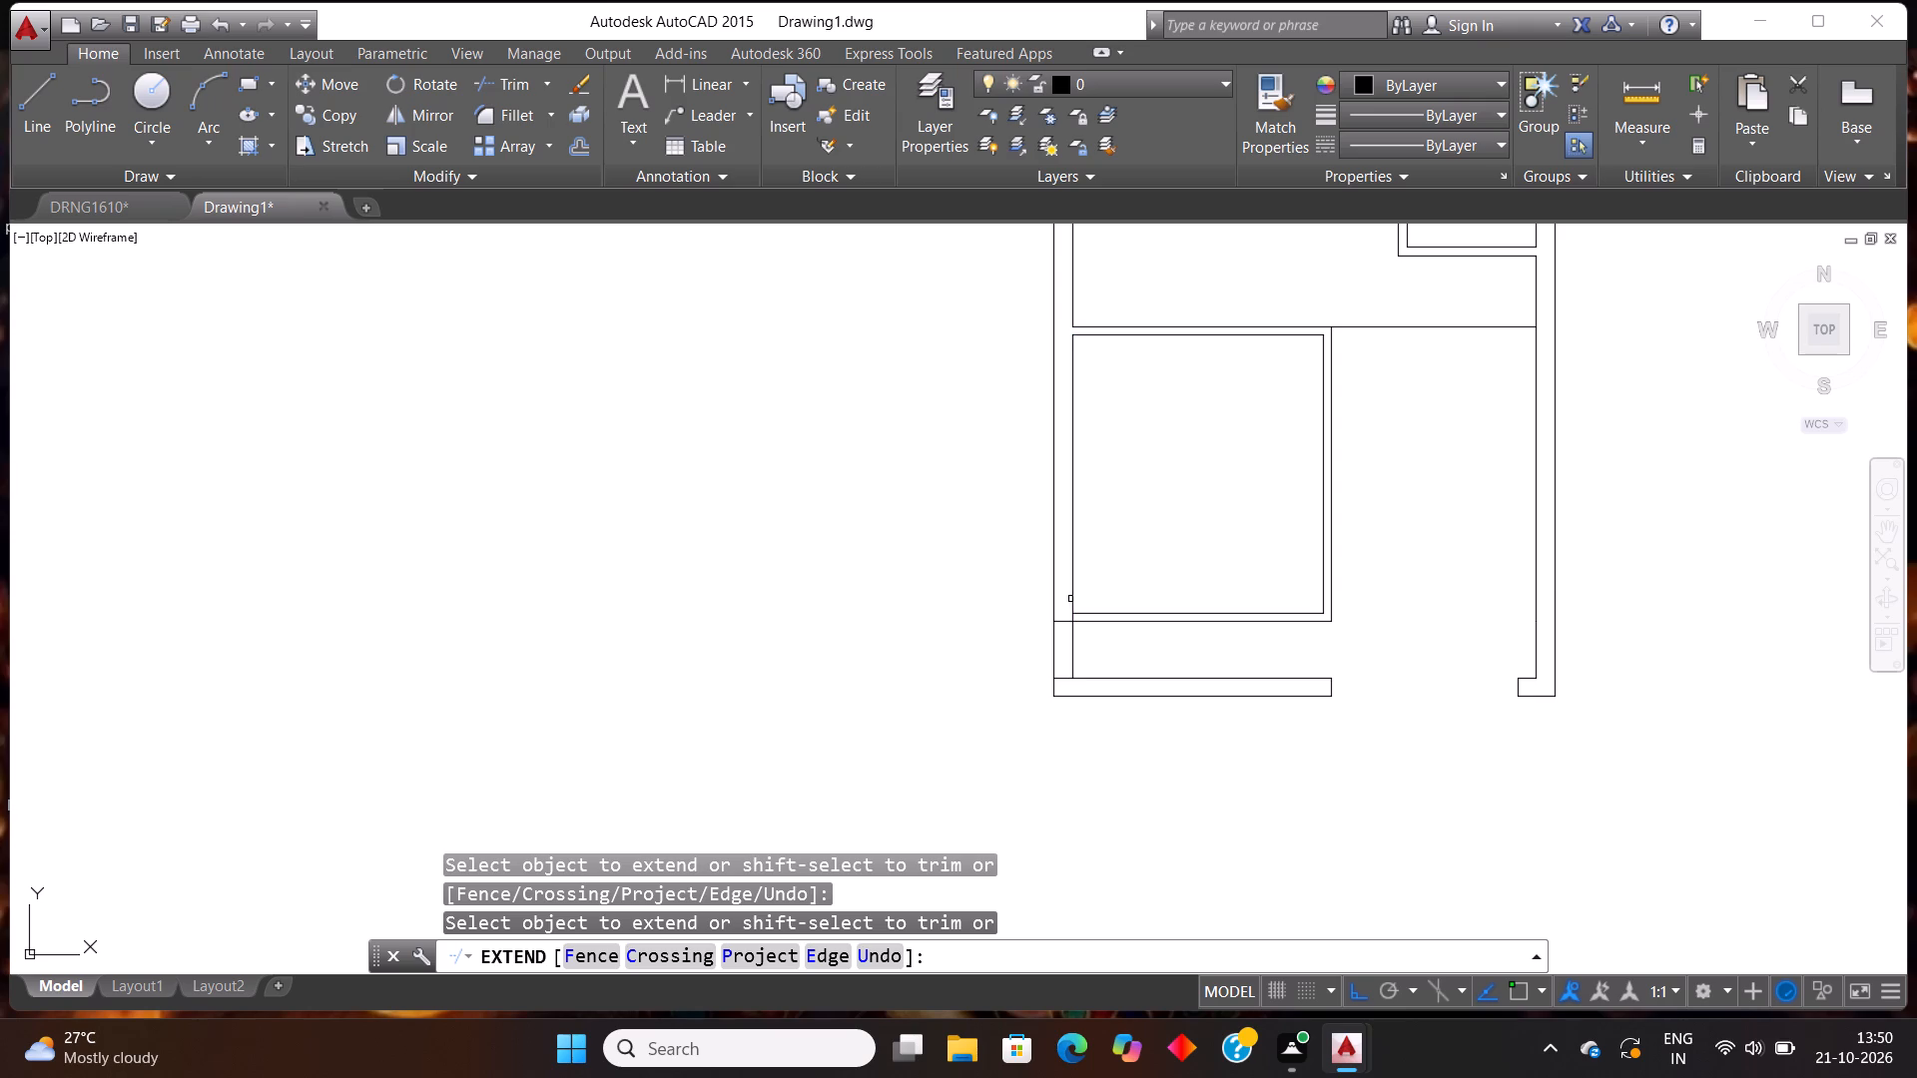
key("Escape")
key("Escape")
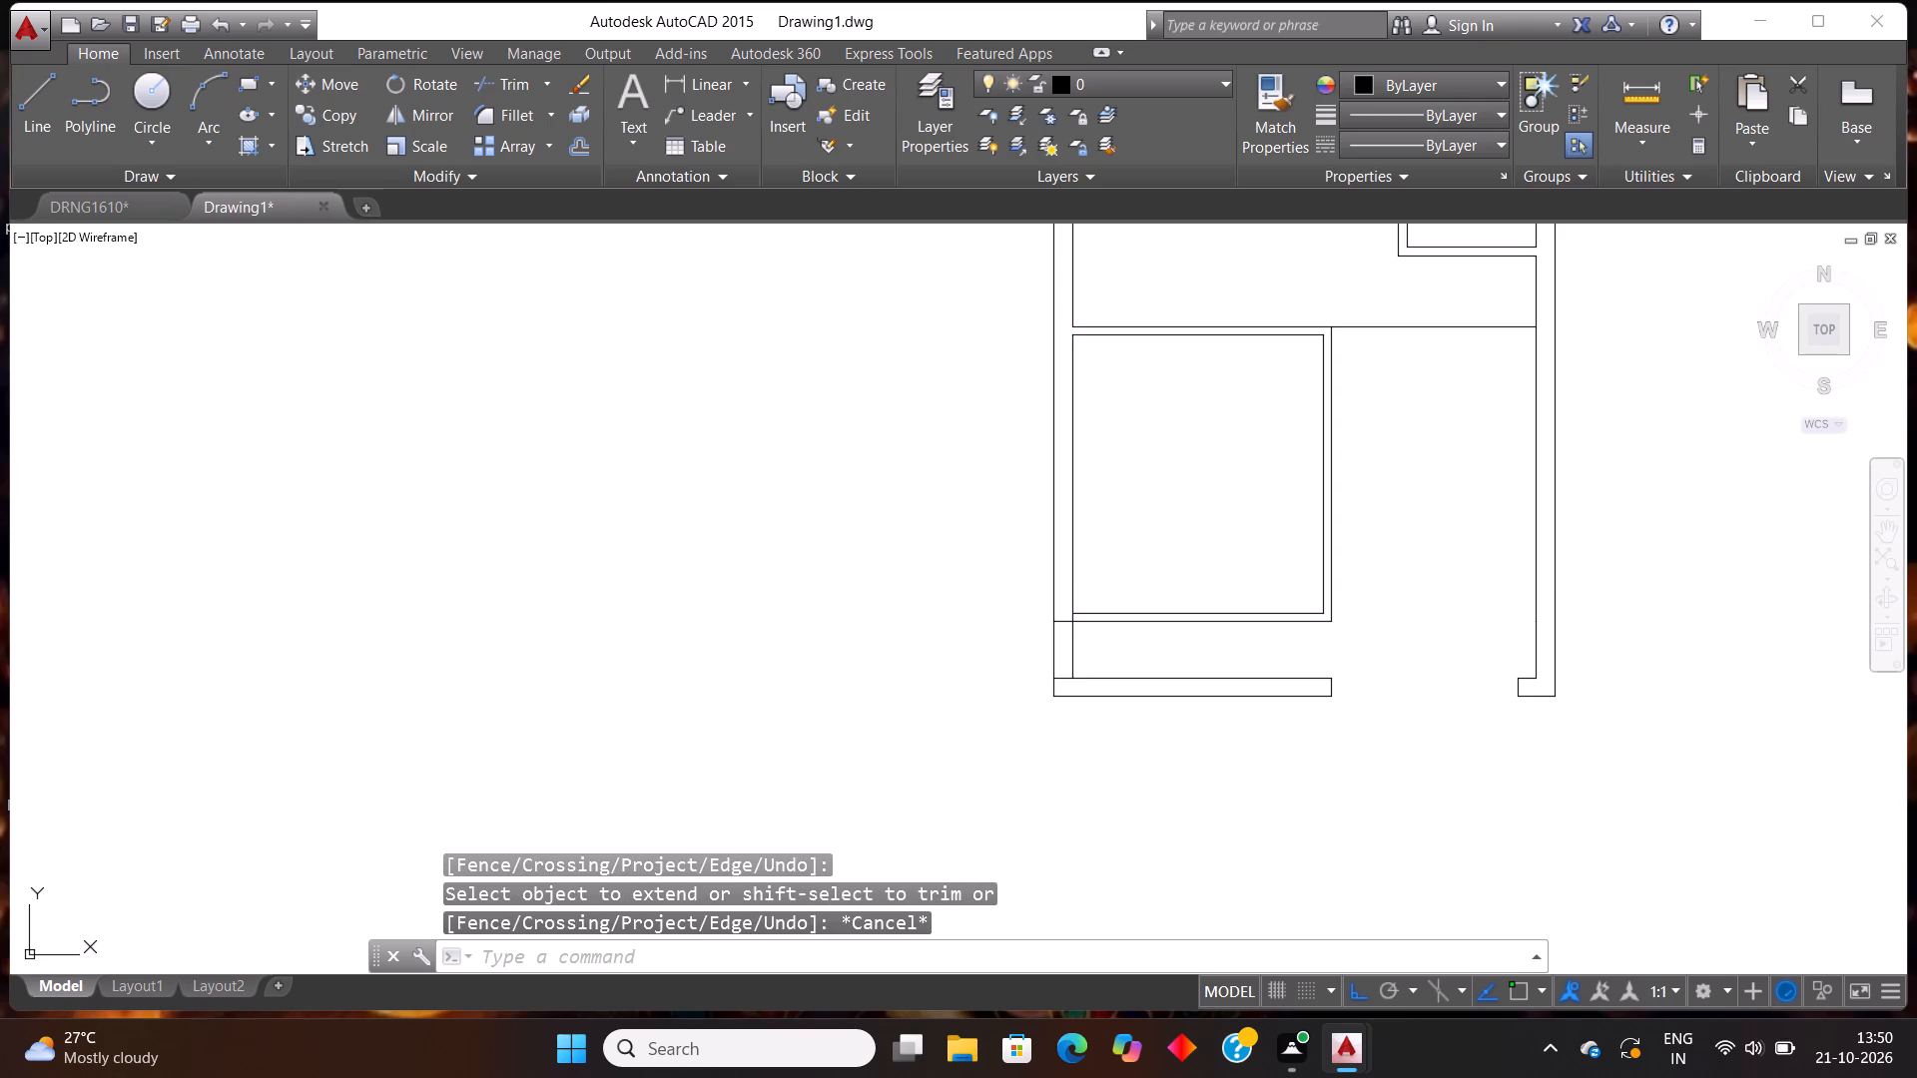
Trim the lower-left room's bottom partition junction with the left wall, removing the line across the wall and the segment between partition faces.
key("r")
key("BackSpace")
type("TR")
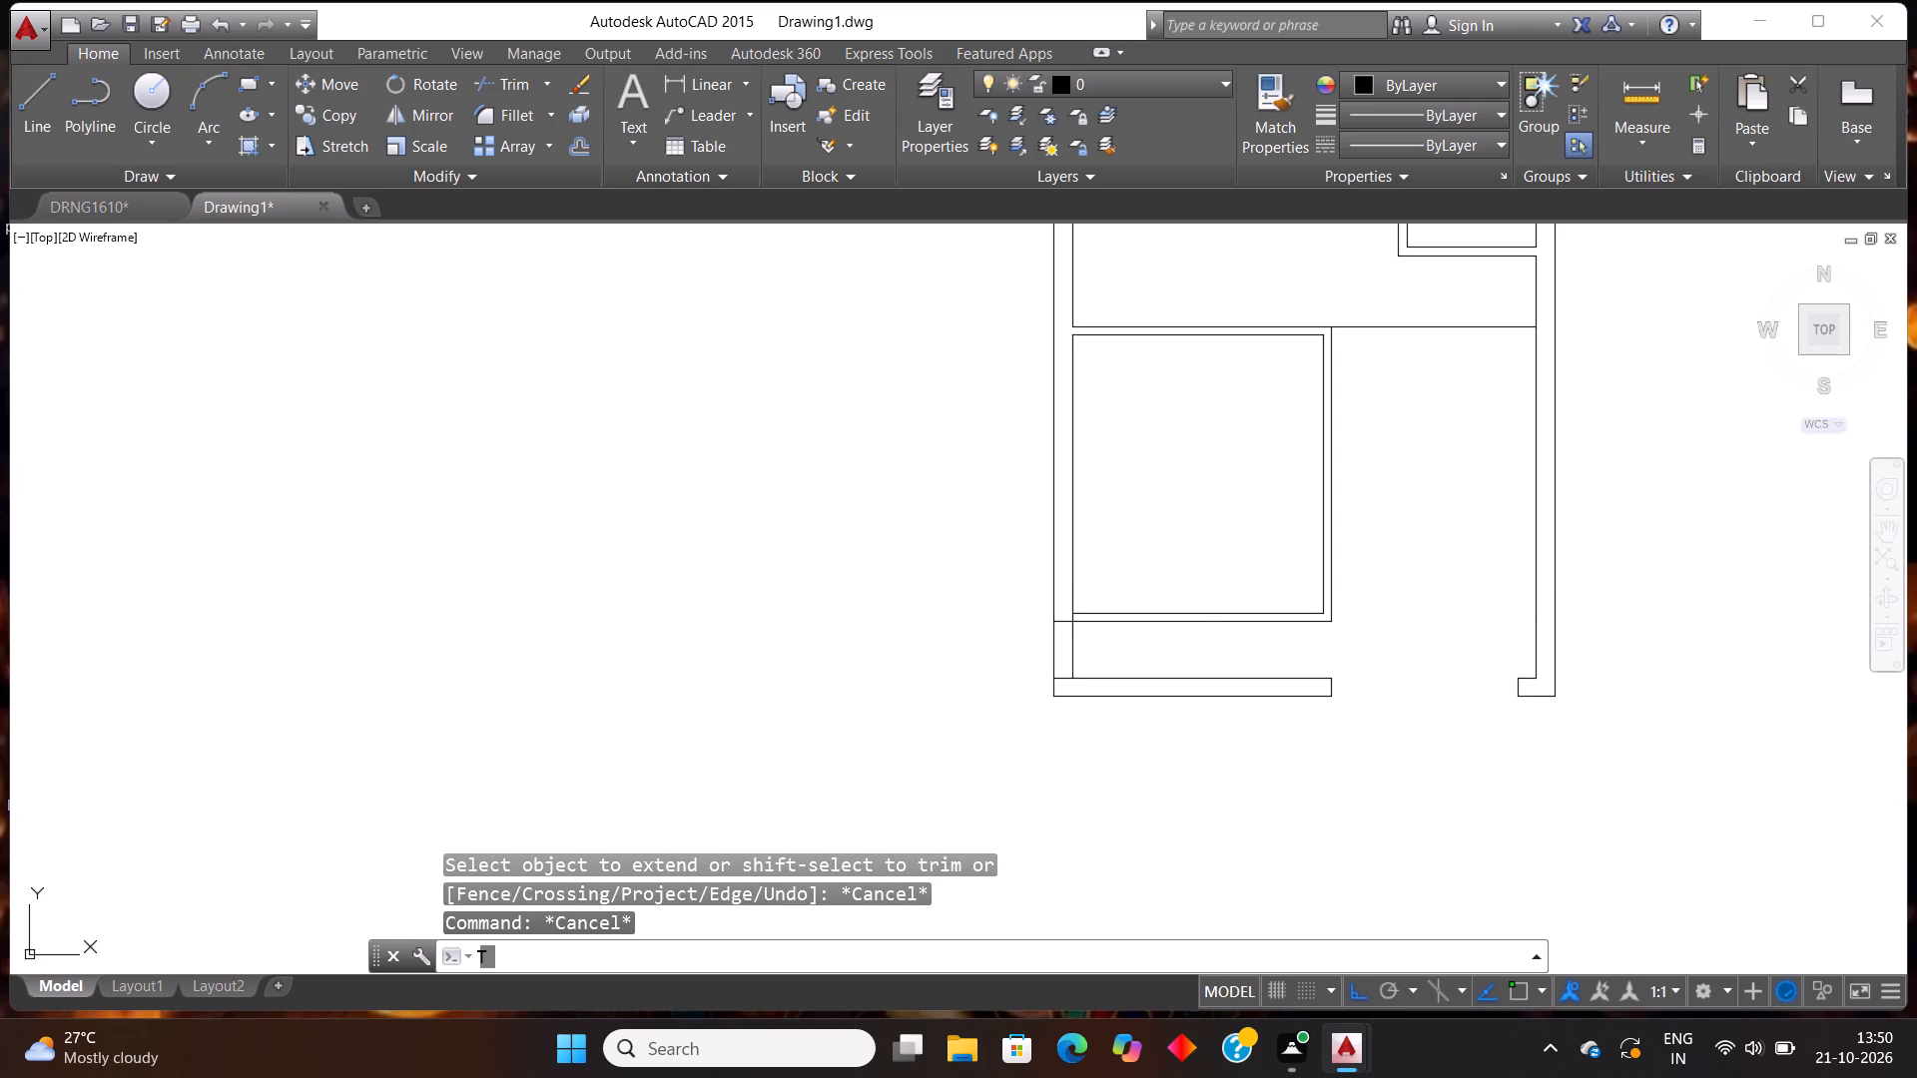
key("Return")
key("Return")
scroll(1073, 664, "up", 2)
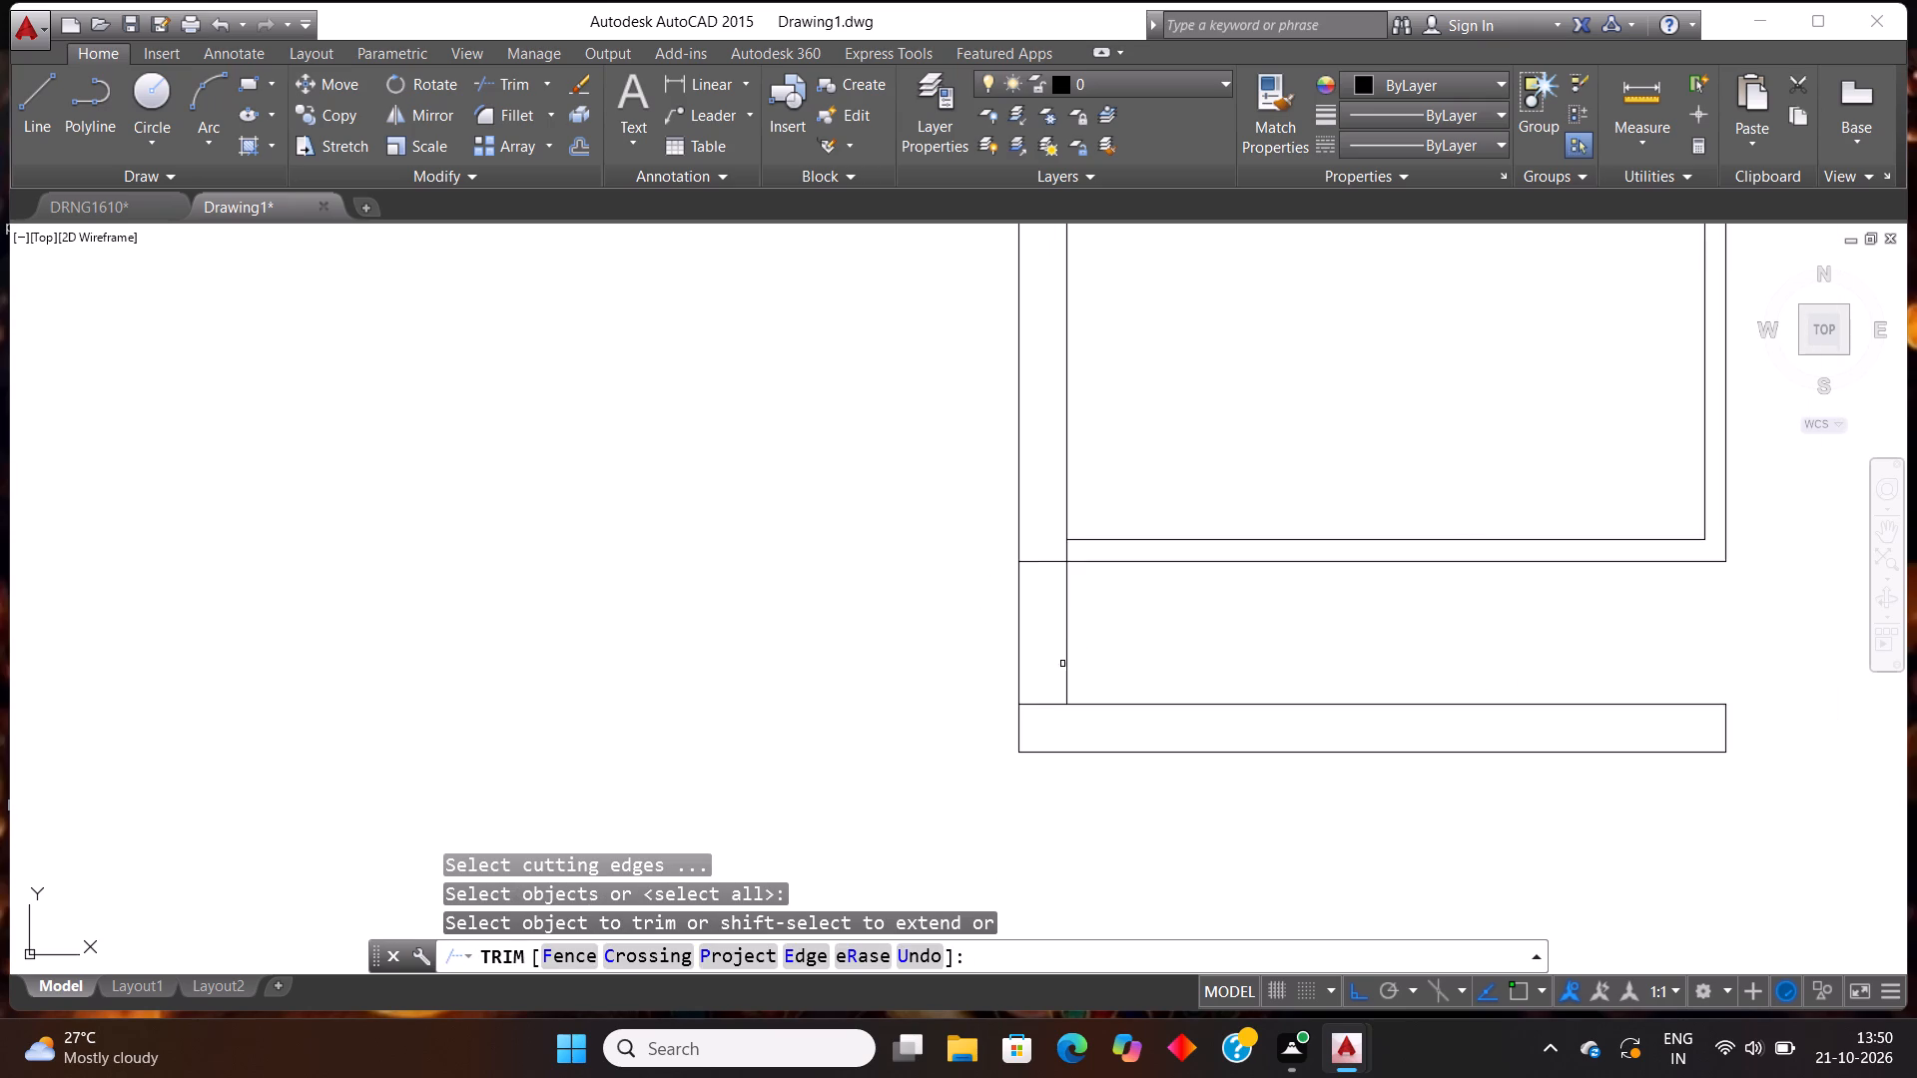
scroll(1044, 650, "up", 1)
left_click(1031, 566)
left_click(1049, 459)
left_click(1058, 495)
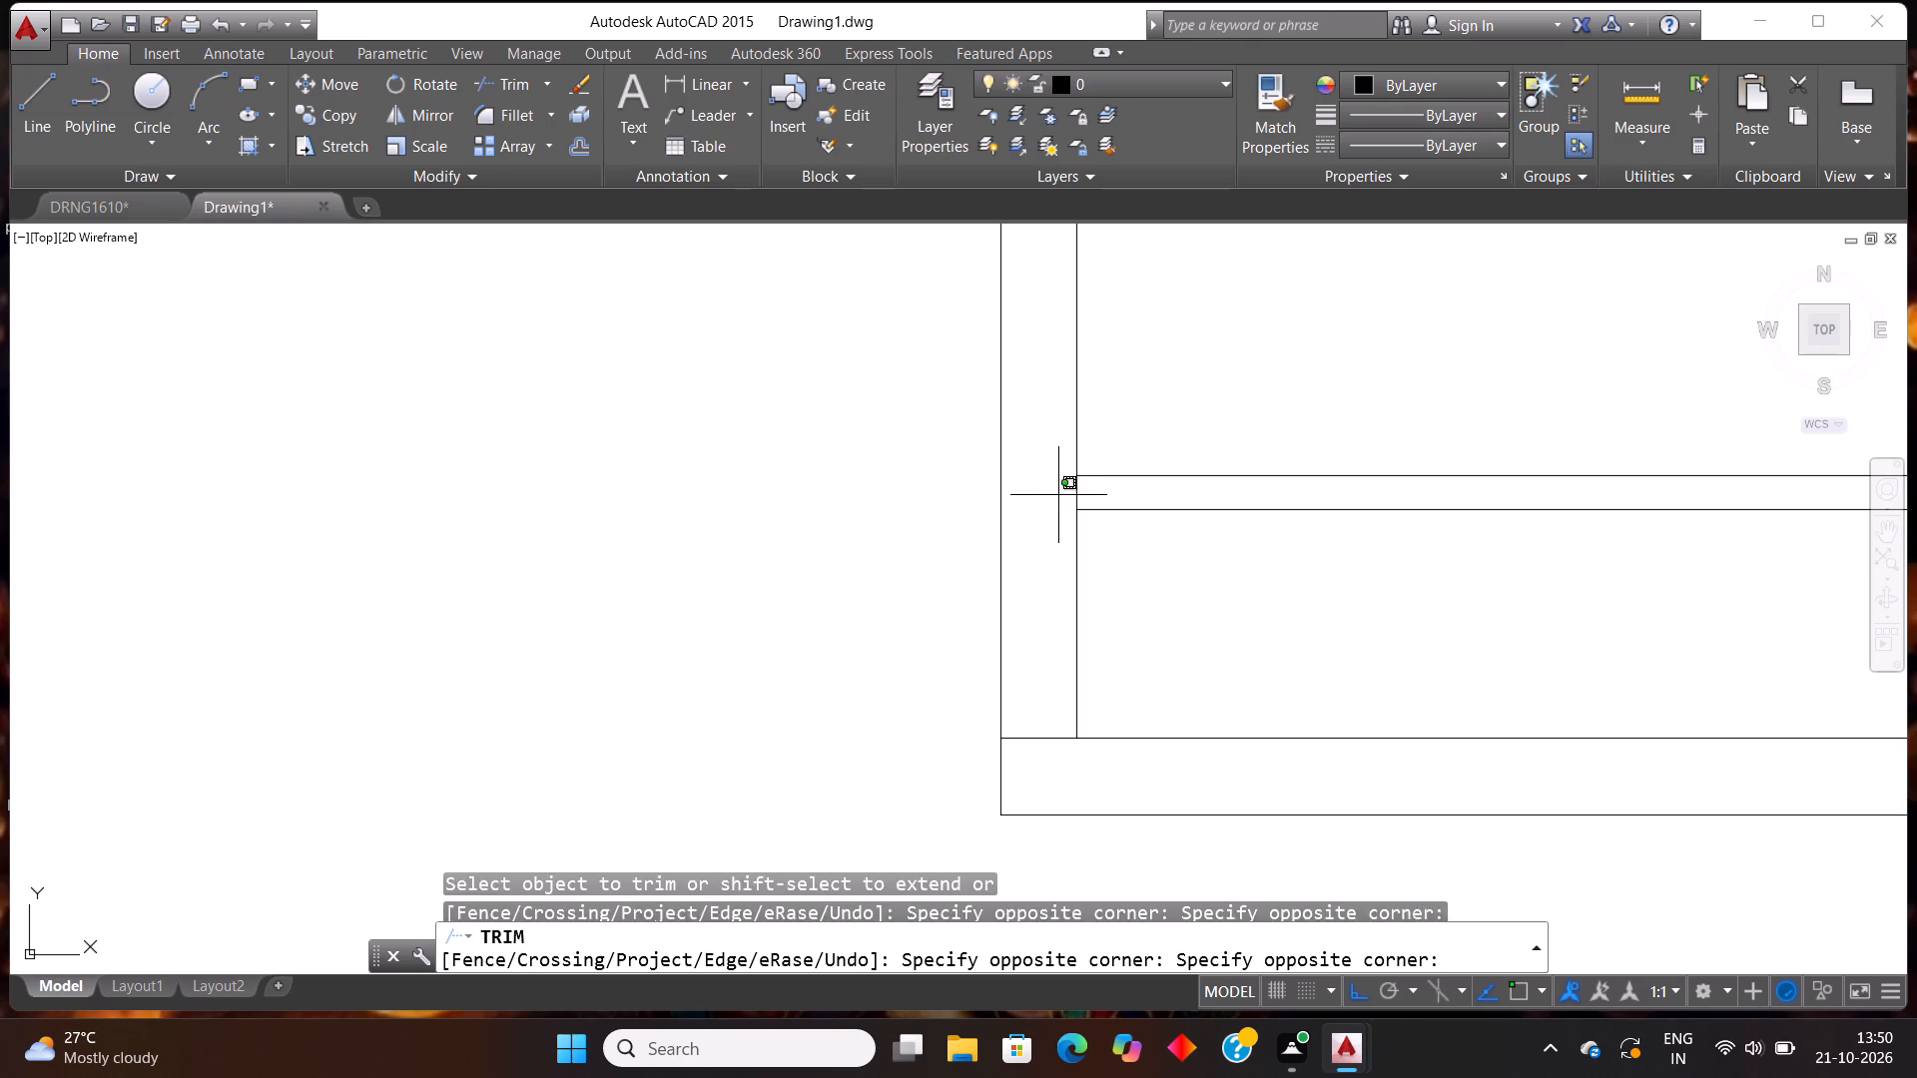
left_click(1127, 499)
Trim the bottom wall's inner line across the left wall's thickness to join the two walls.
left_click(1026, 720)
left_click(1047, 769)
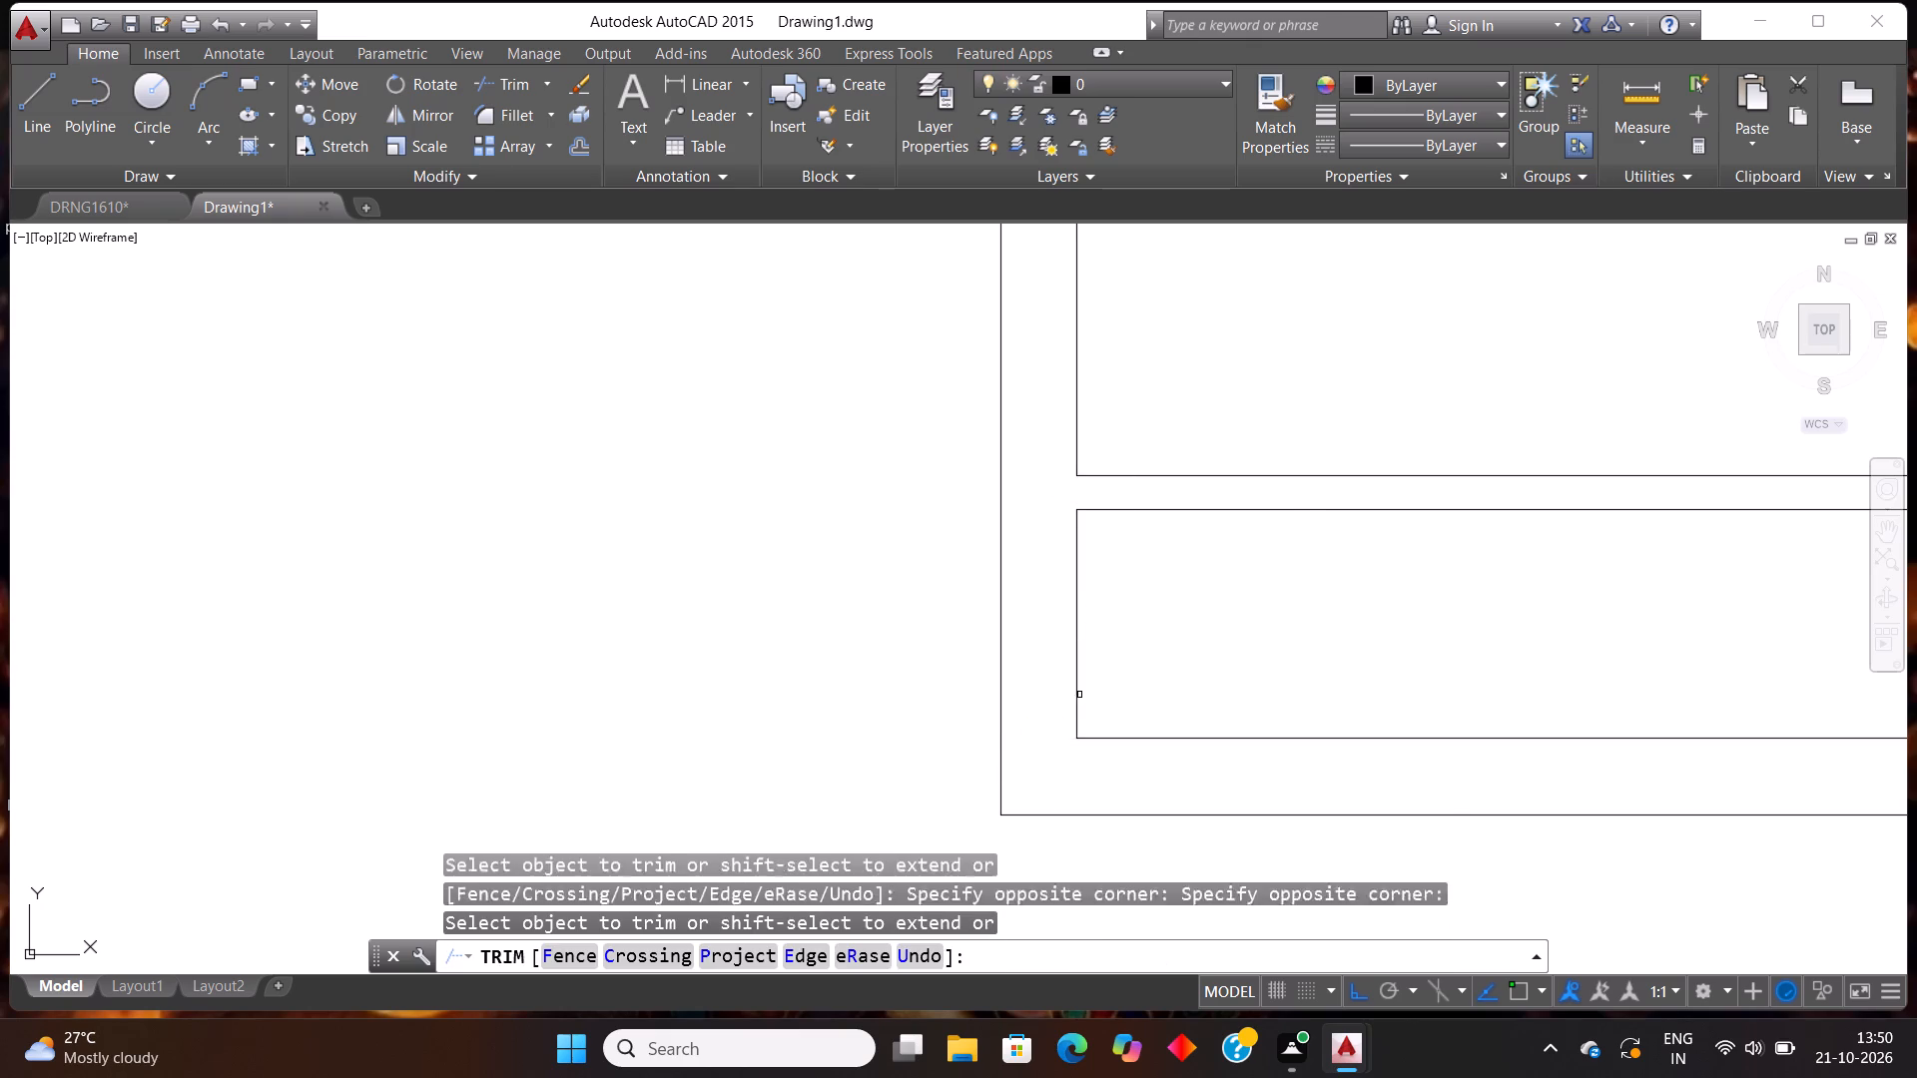
scroll(1100, 611, "down", 2)
scroll(1205, 653, "down", 1)
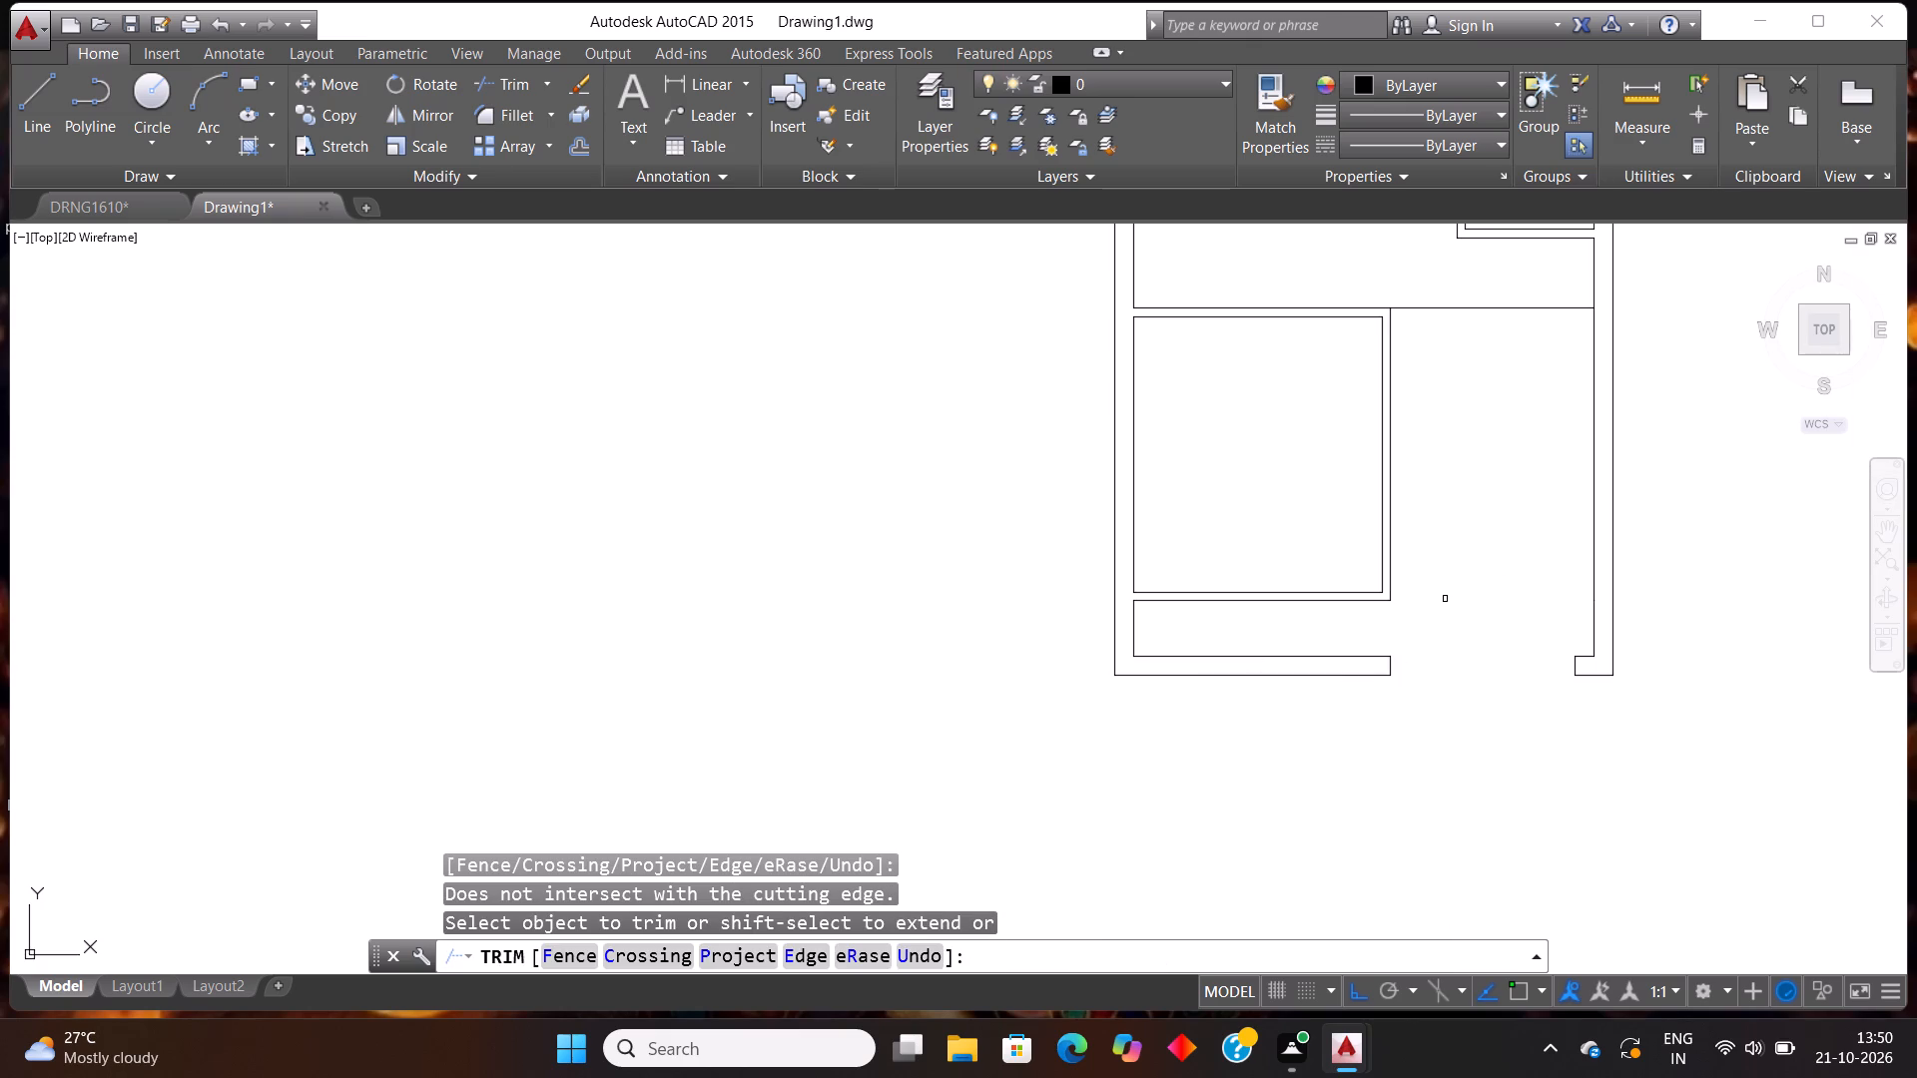
scroll(1463, 555, "up", 1)
scroll(1463, 555, "down", 3)
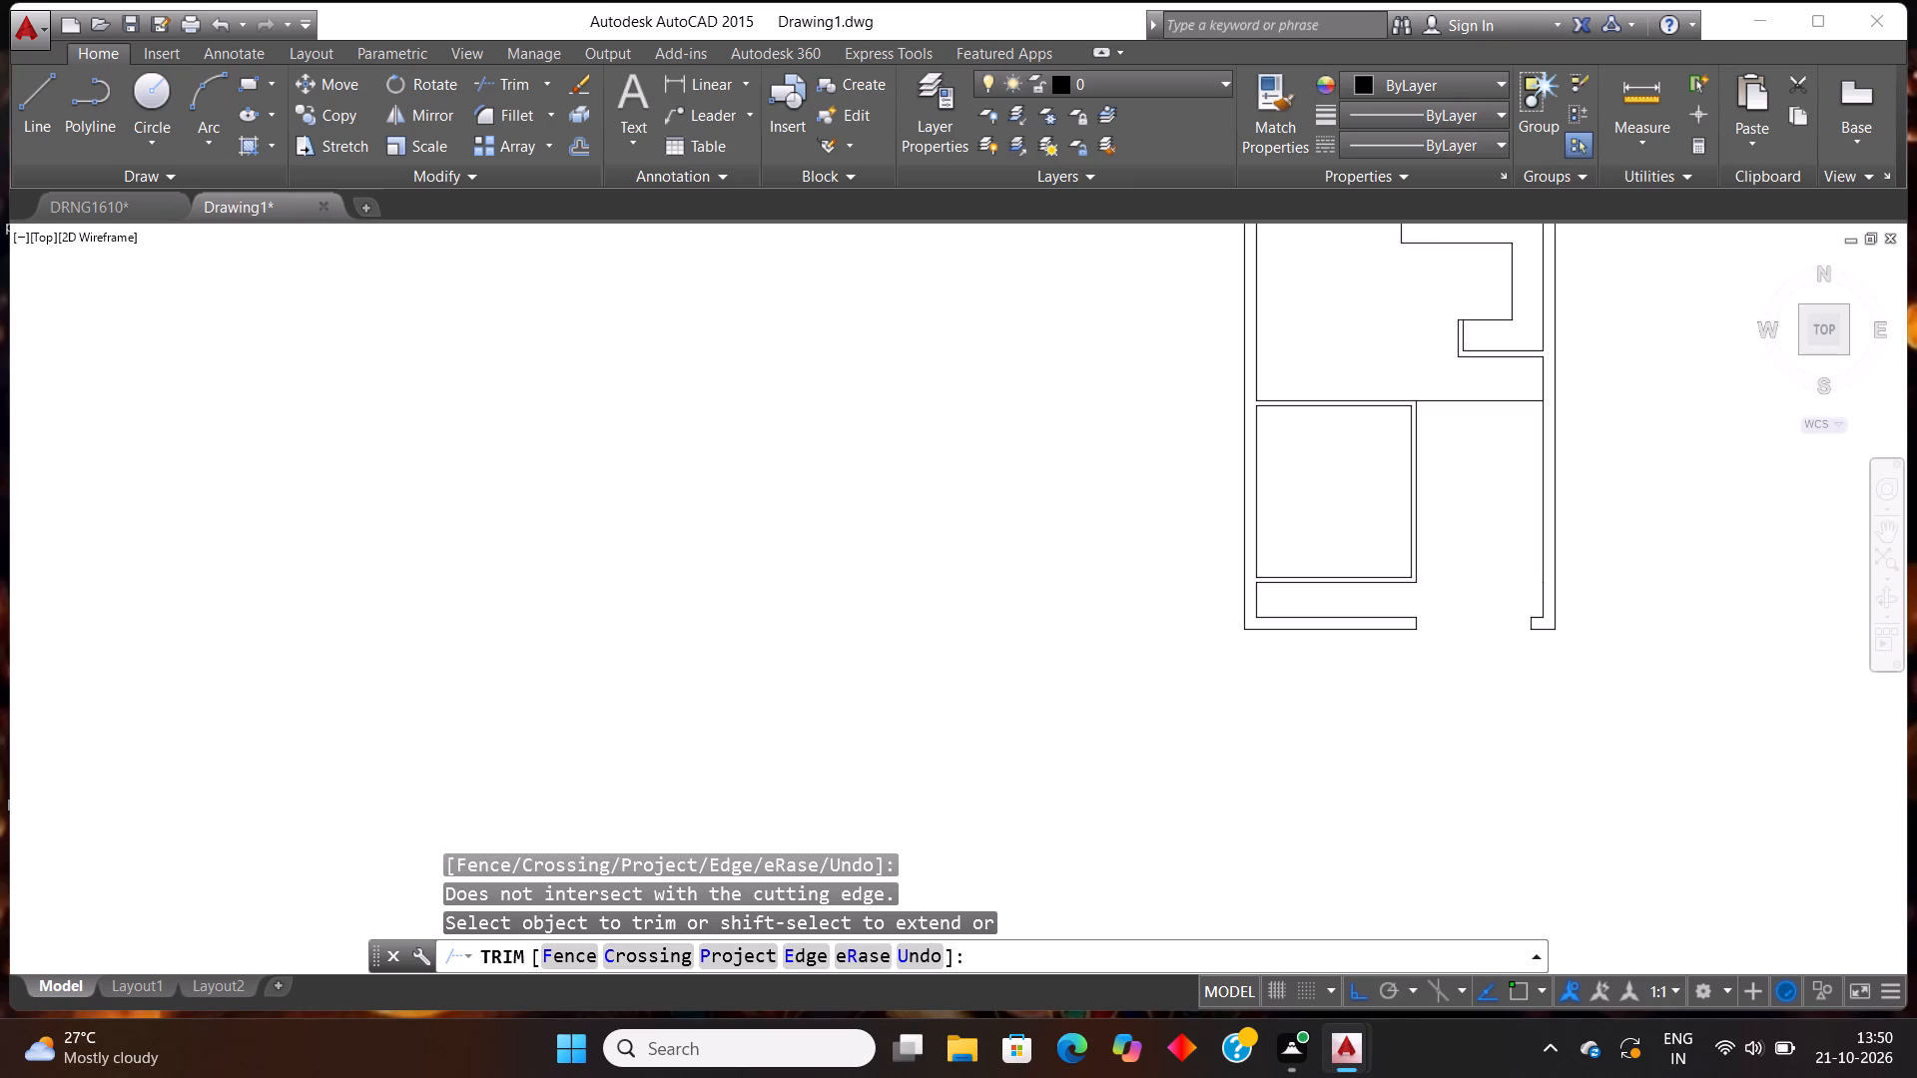
scroll(1463, 554, "down", 1)
scroll(1511, 477, "up", 2)
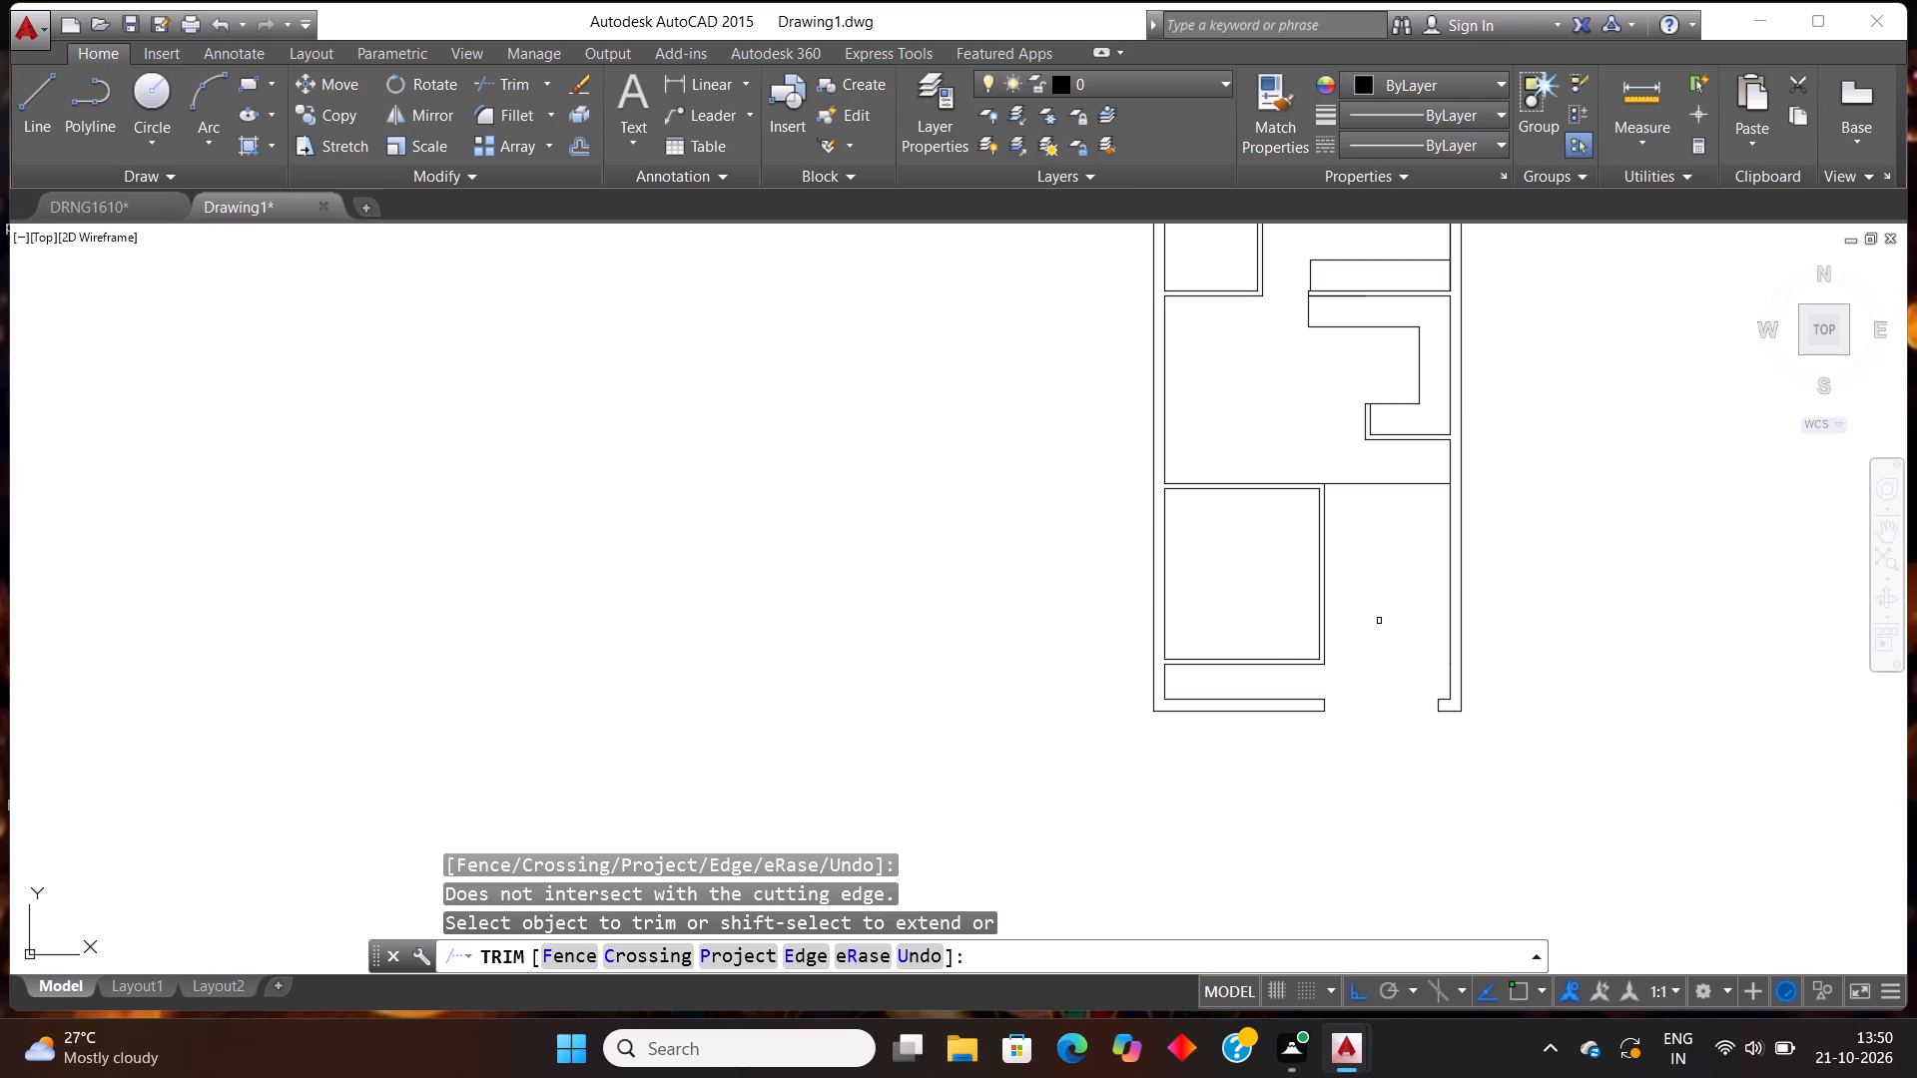
key("Escape")
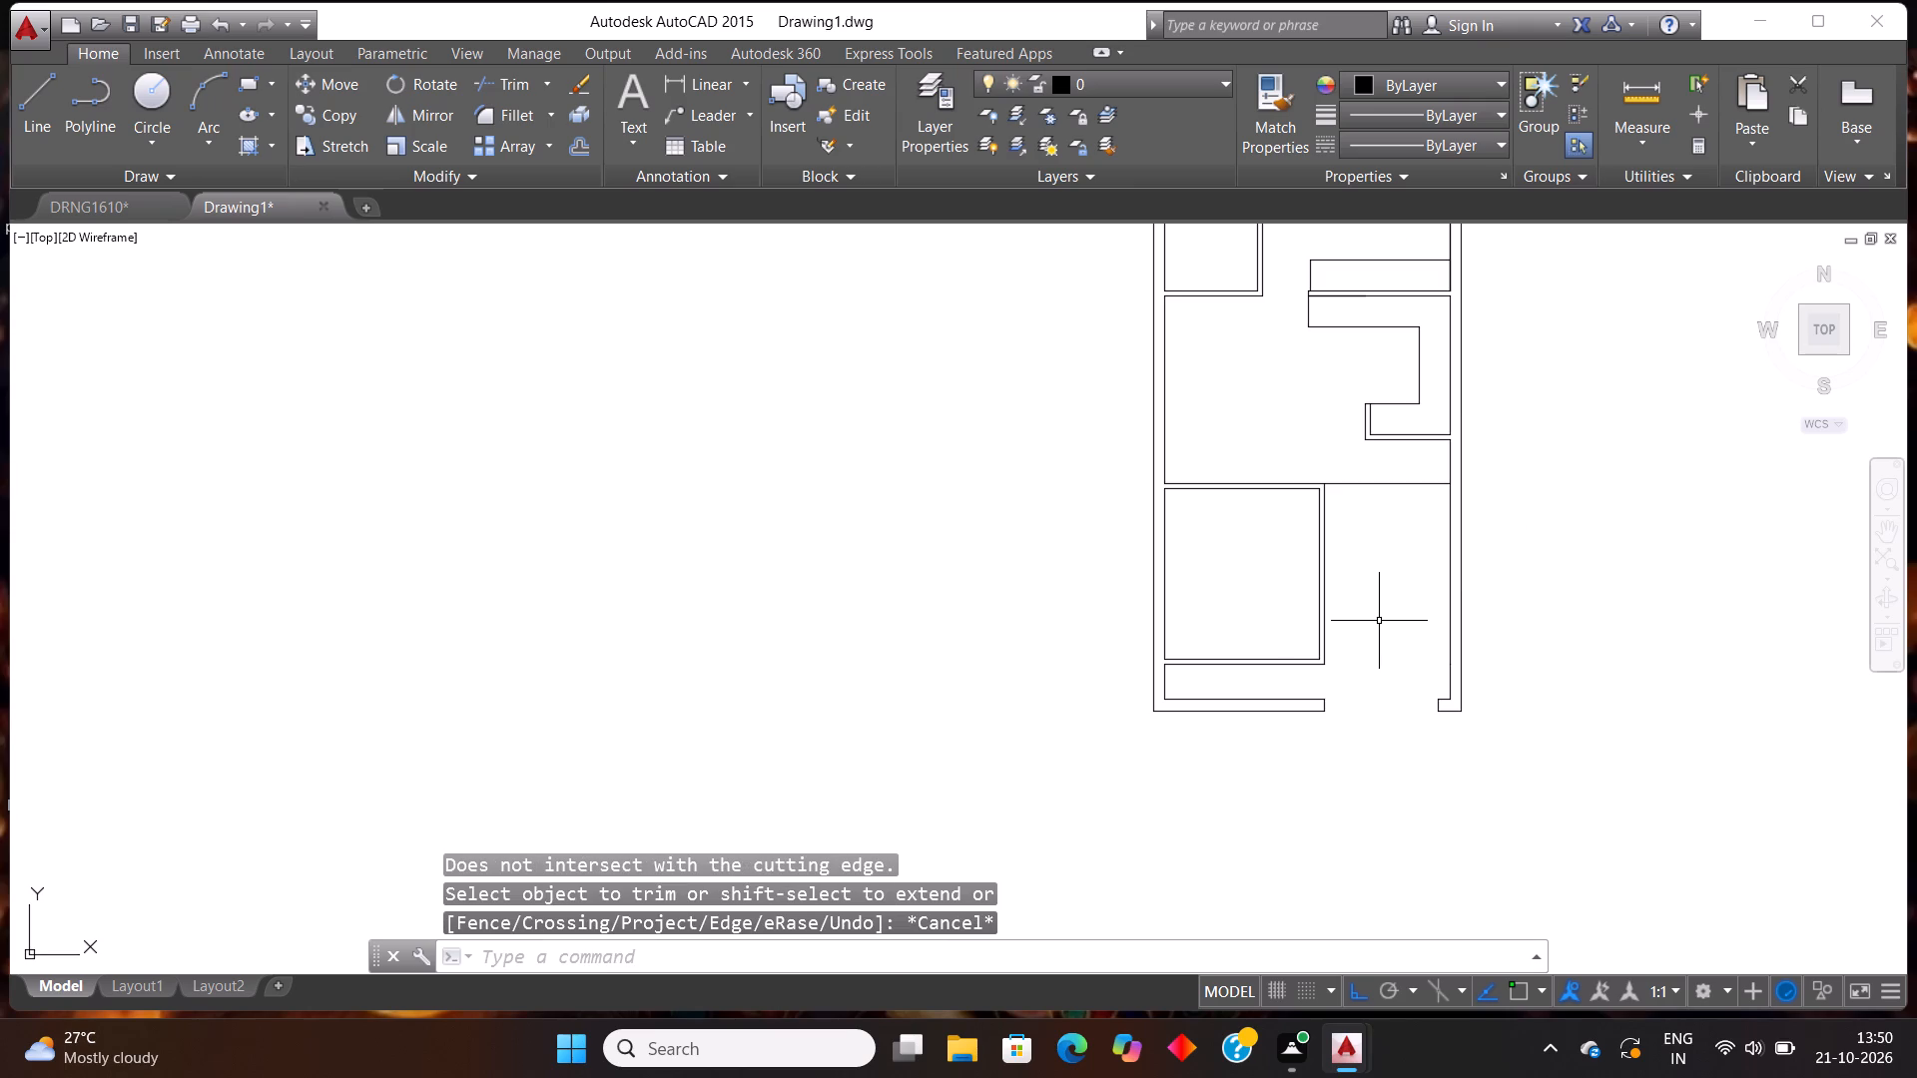
Extend the lower-left room's bottom inner line across the partition's thickness to the partition's right line.
scroll(1377, 624, "up", 1)
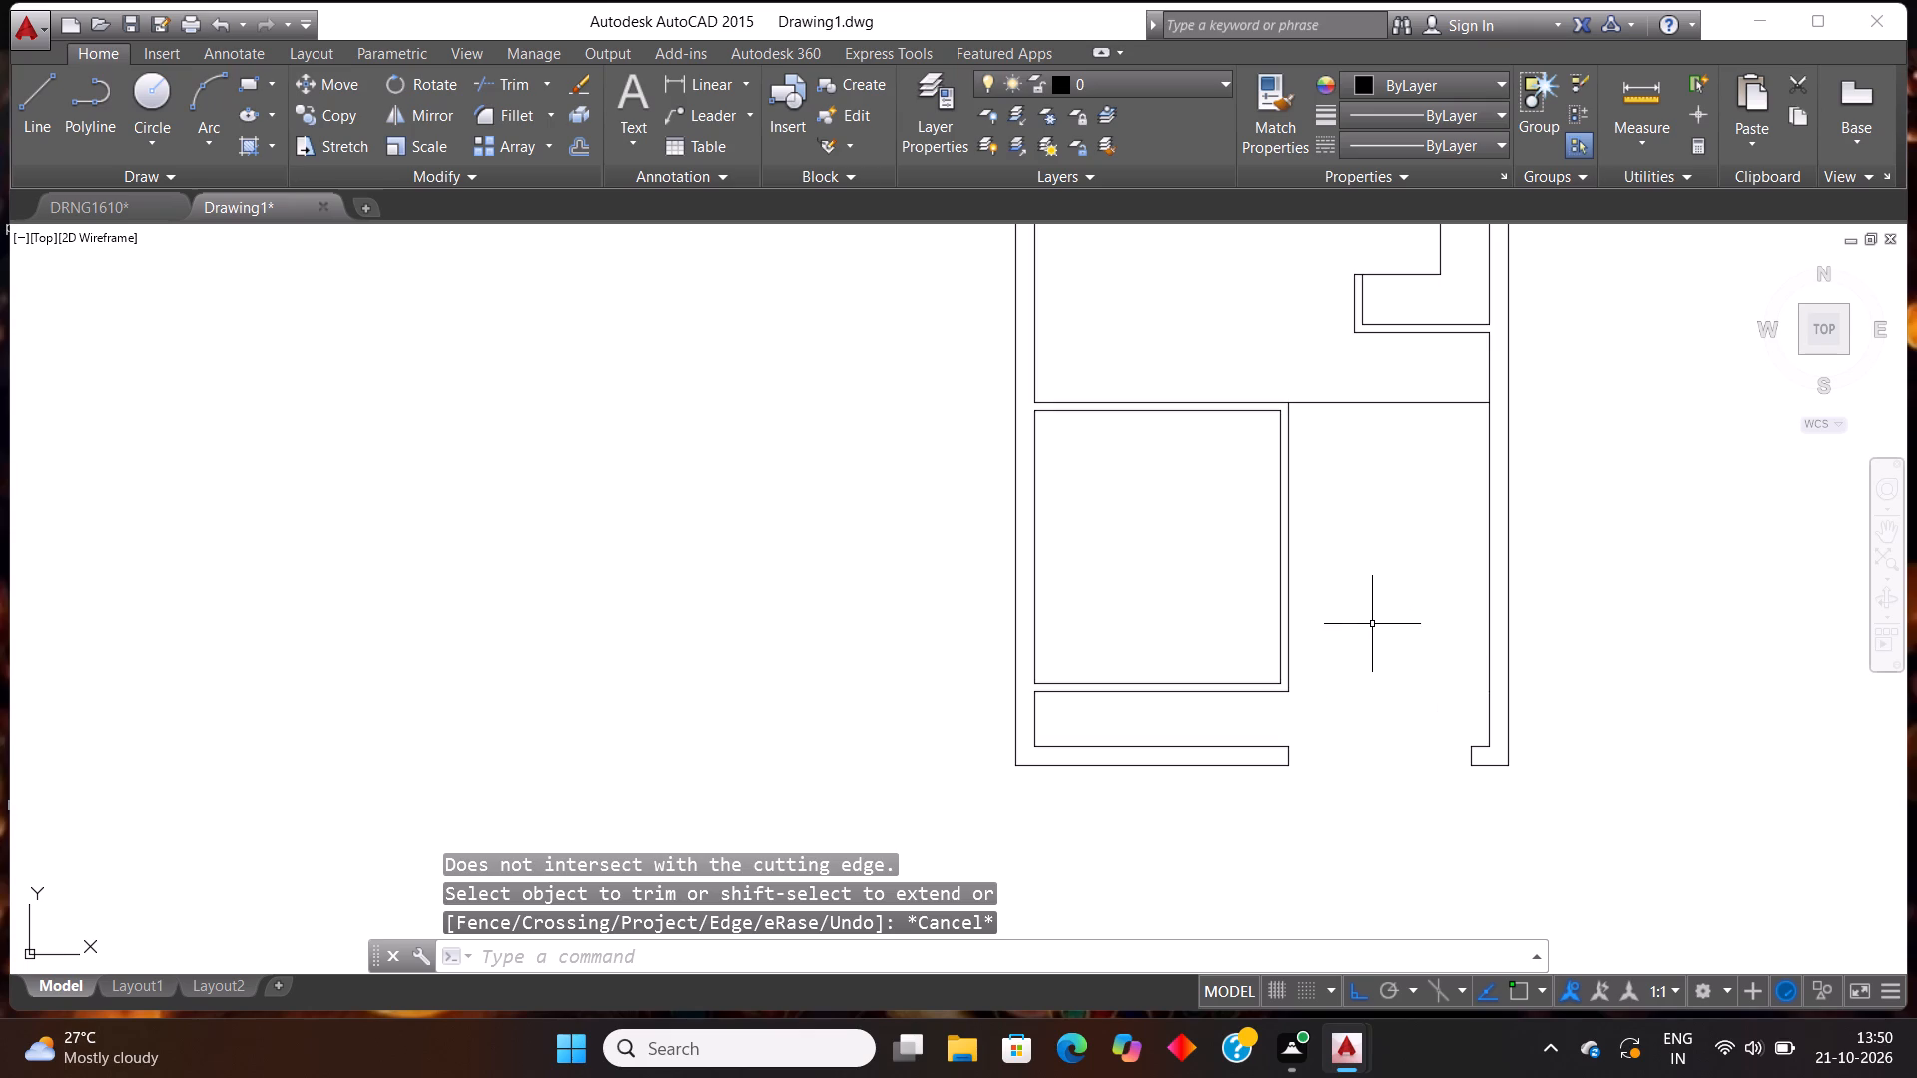
scroll(1358, 638, "up", 2)
type("EX")
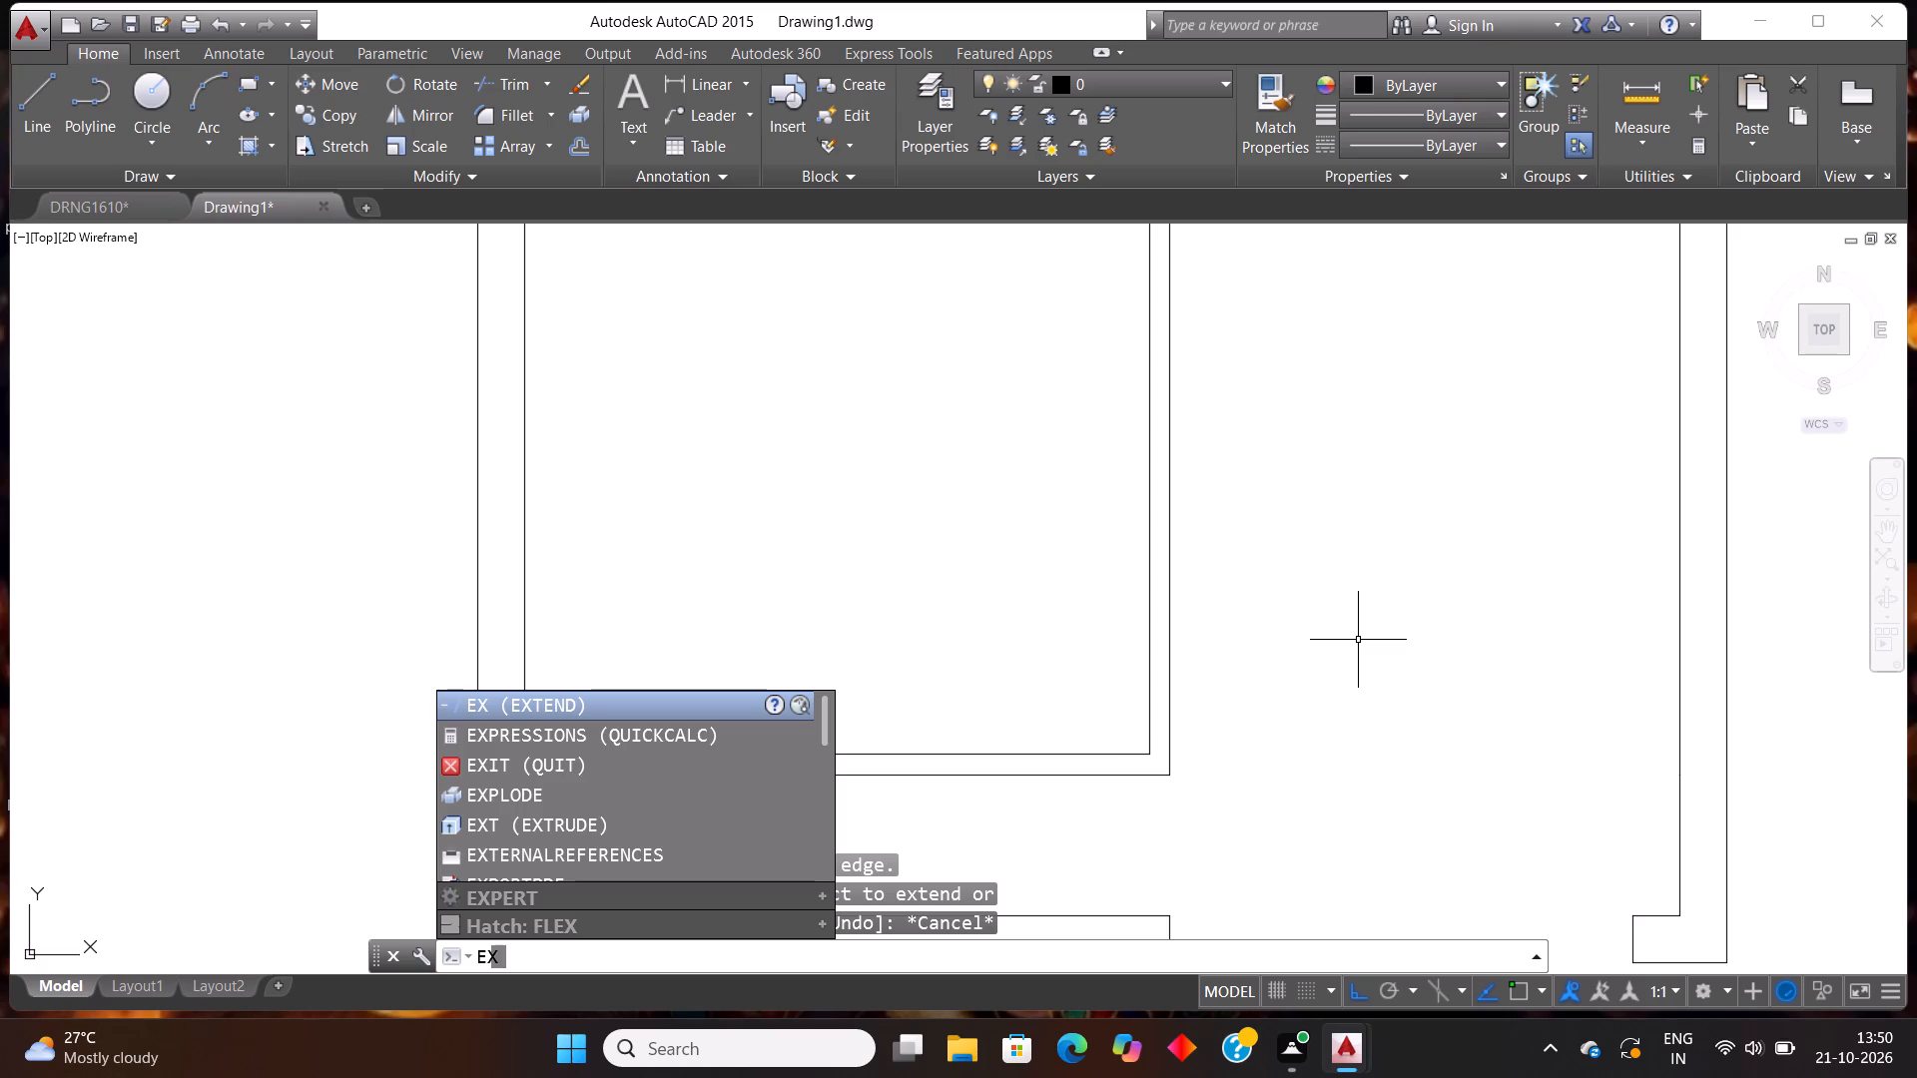
key("Return")
key("Return")
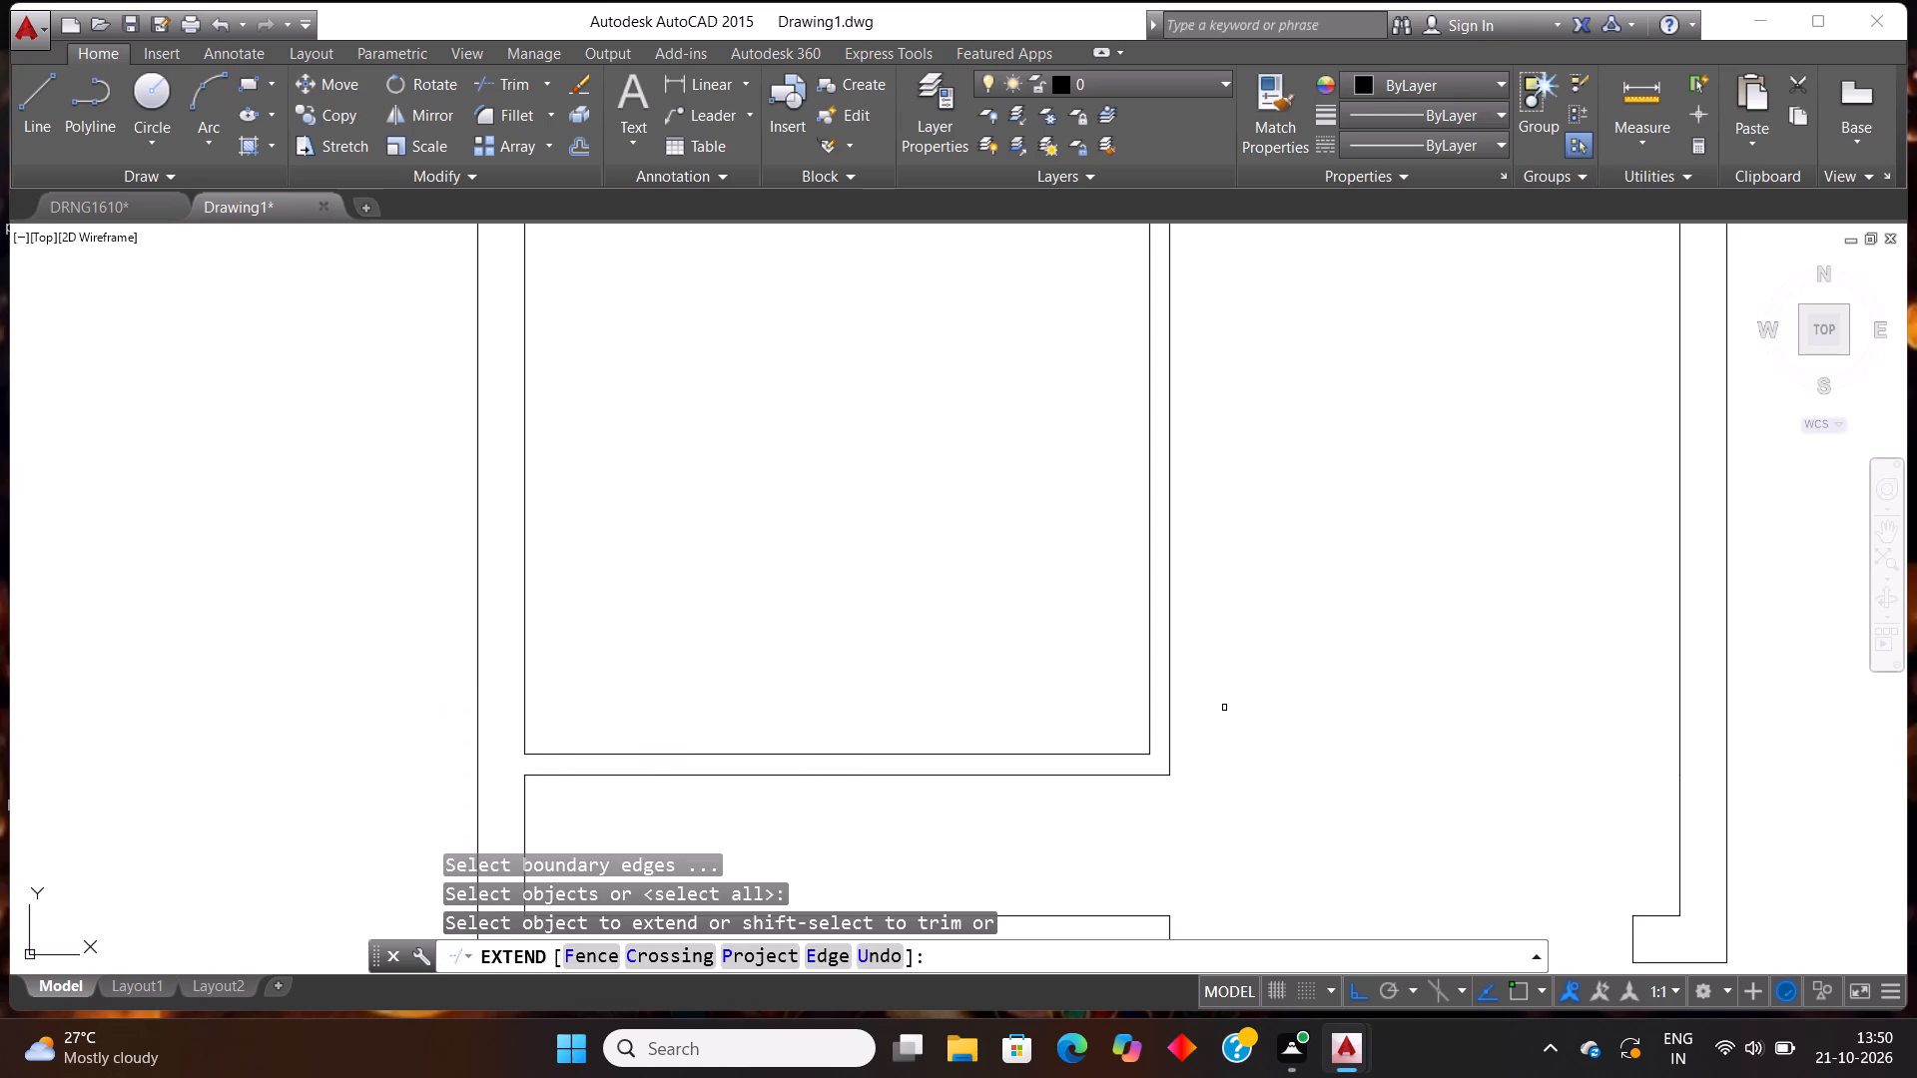
left_click(1131, 754)
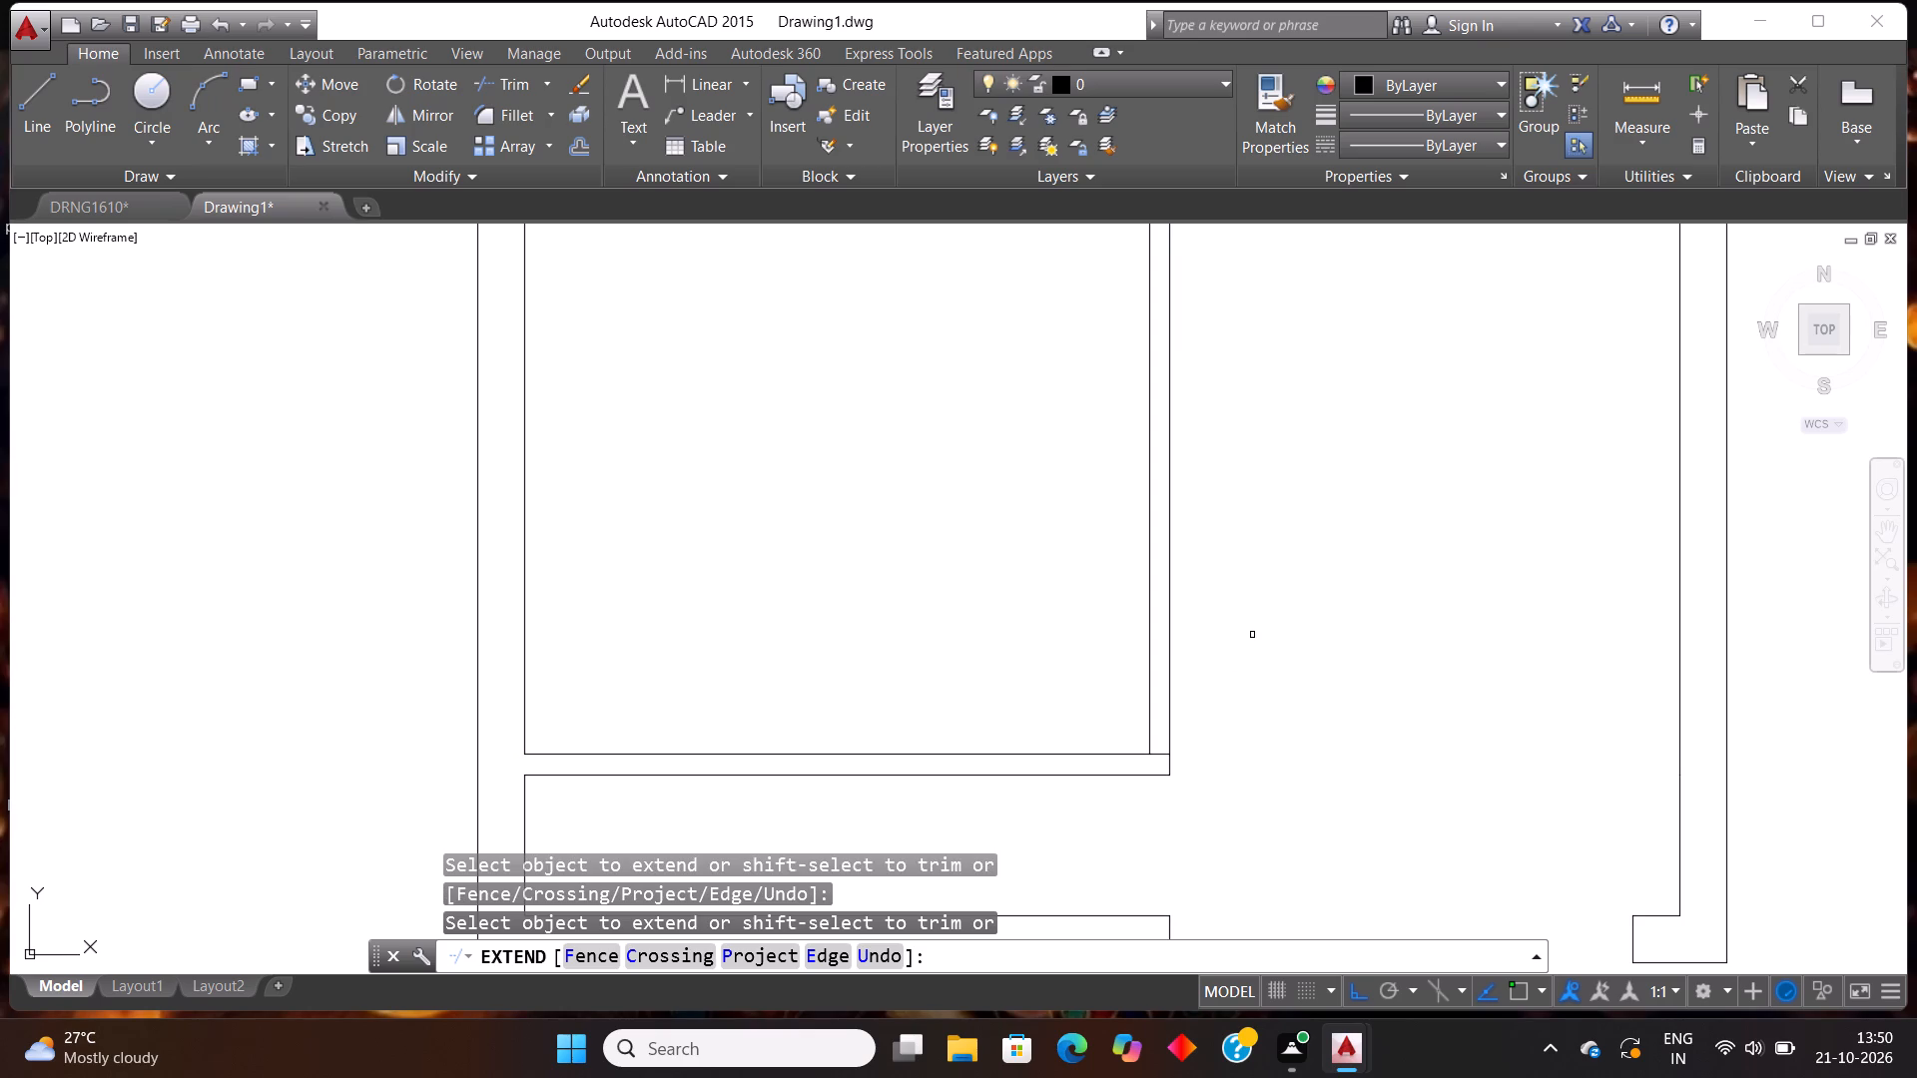
Offset the upper line of the lower-left room's bottom partition 3' upward into the room.
key("Escape")
key("Escape")
type("OFF")
key("Return")
type("3'")
key("Return")
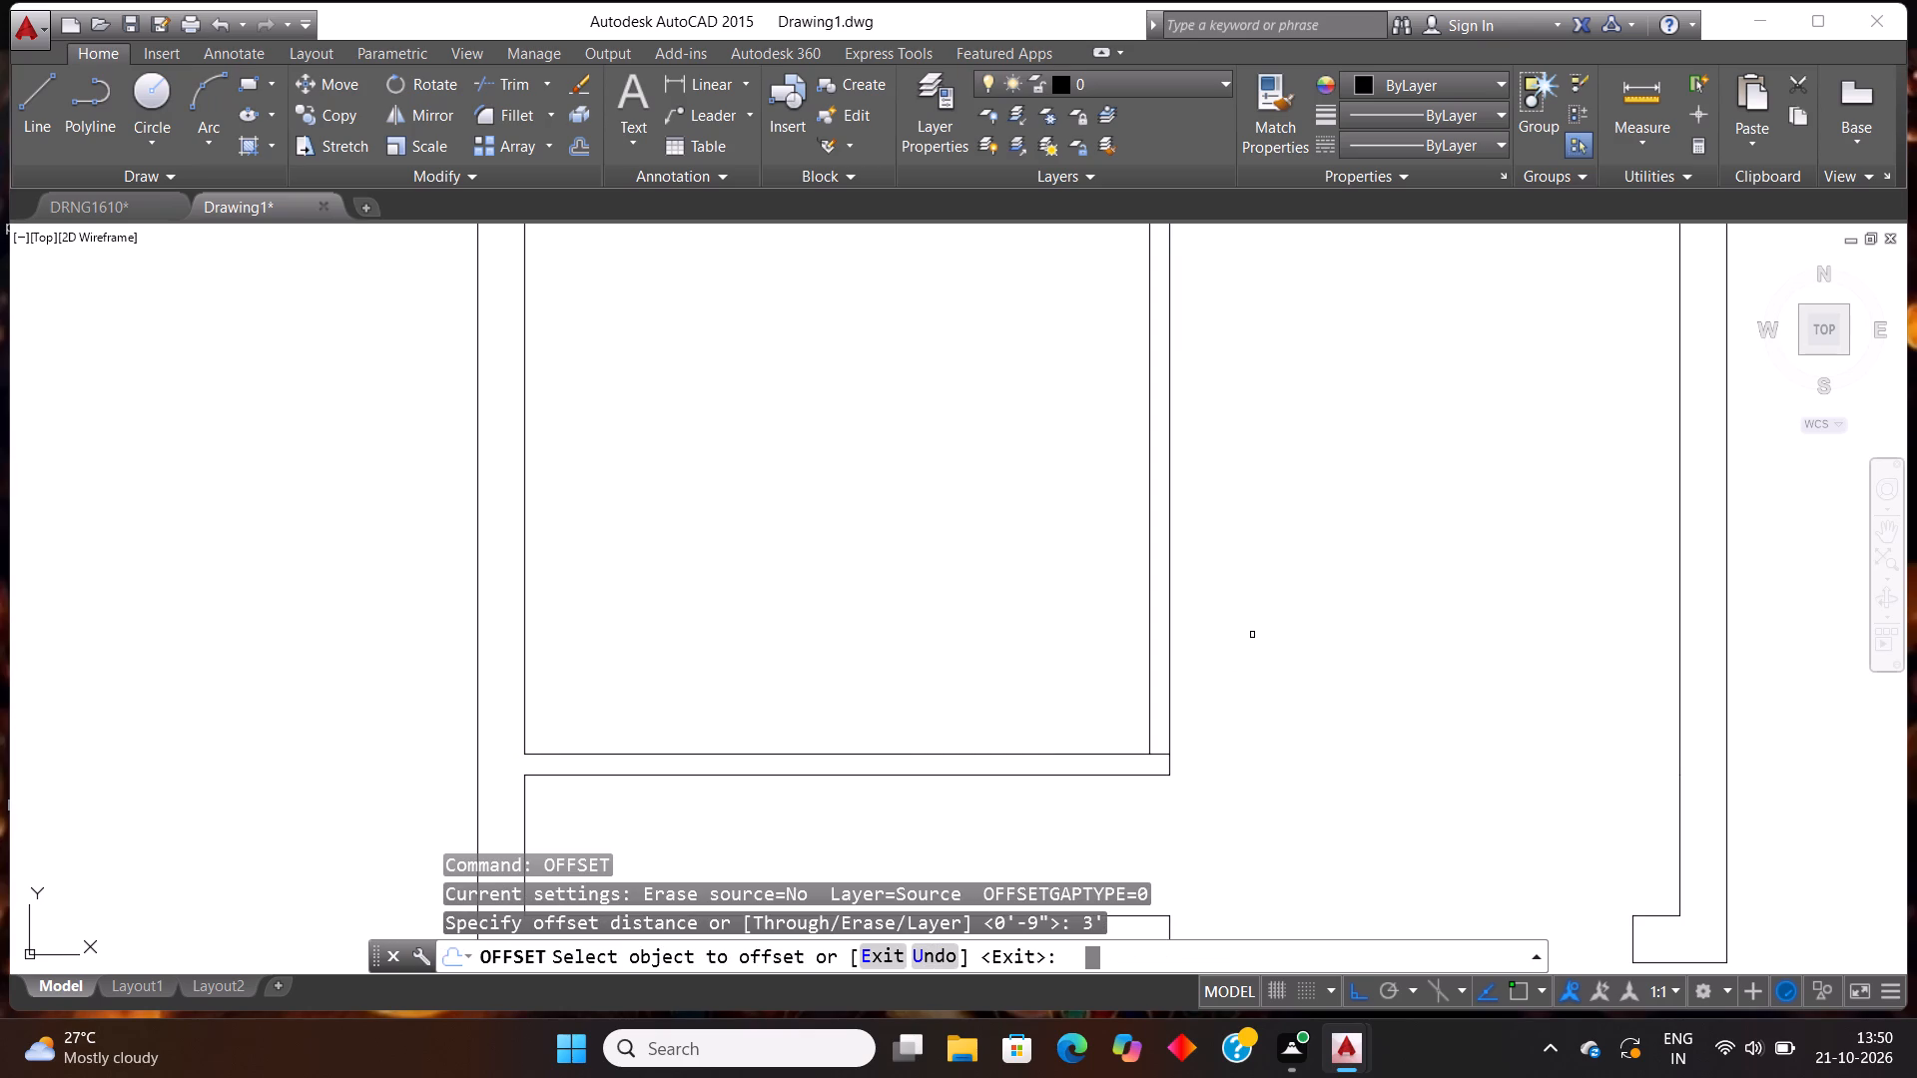
left_click(1106, 755)
left_click(1077, 475)
key("Escape")
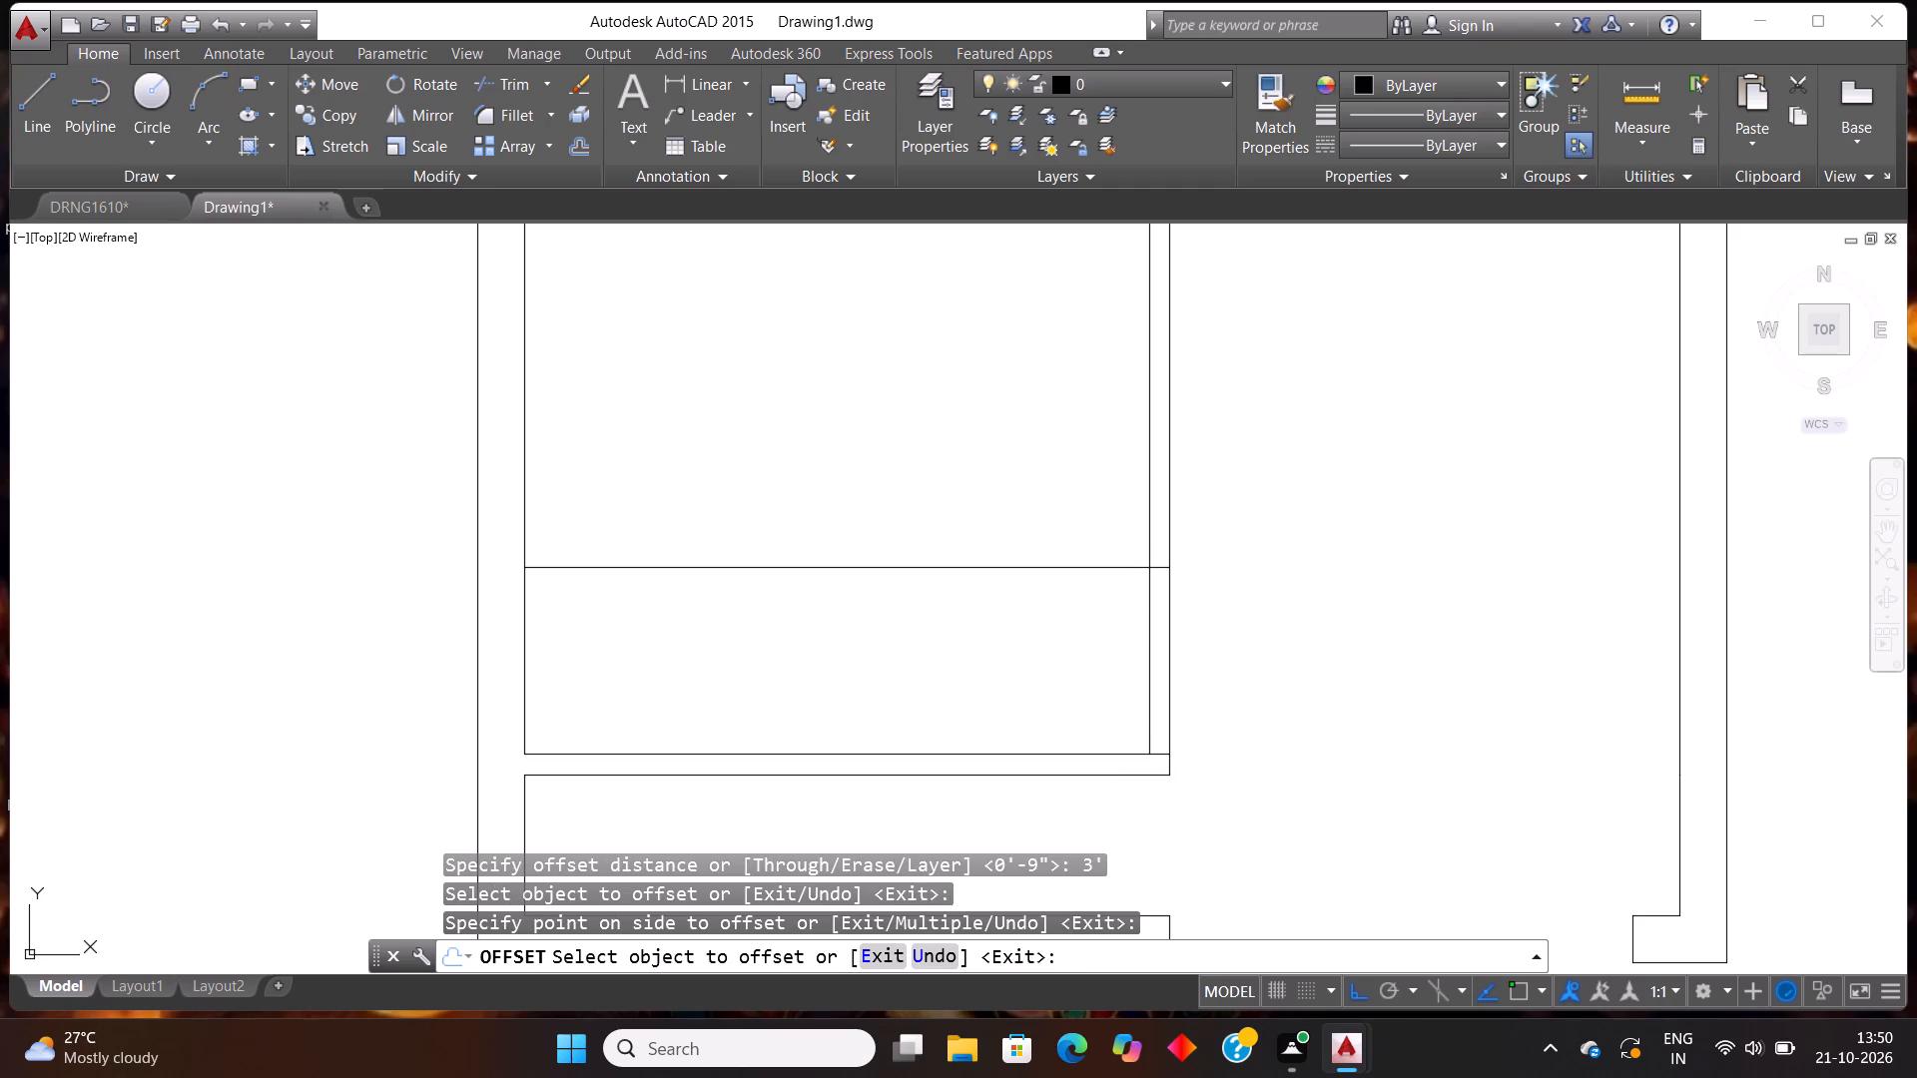
key("Escape")
Trim the vertical partition below the 3' offset line and trim that line inside the room, leaving a door opening with a closed wall end.
type("TR")
key("Return")
key("Return")
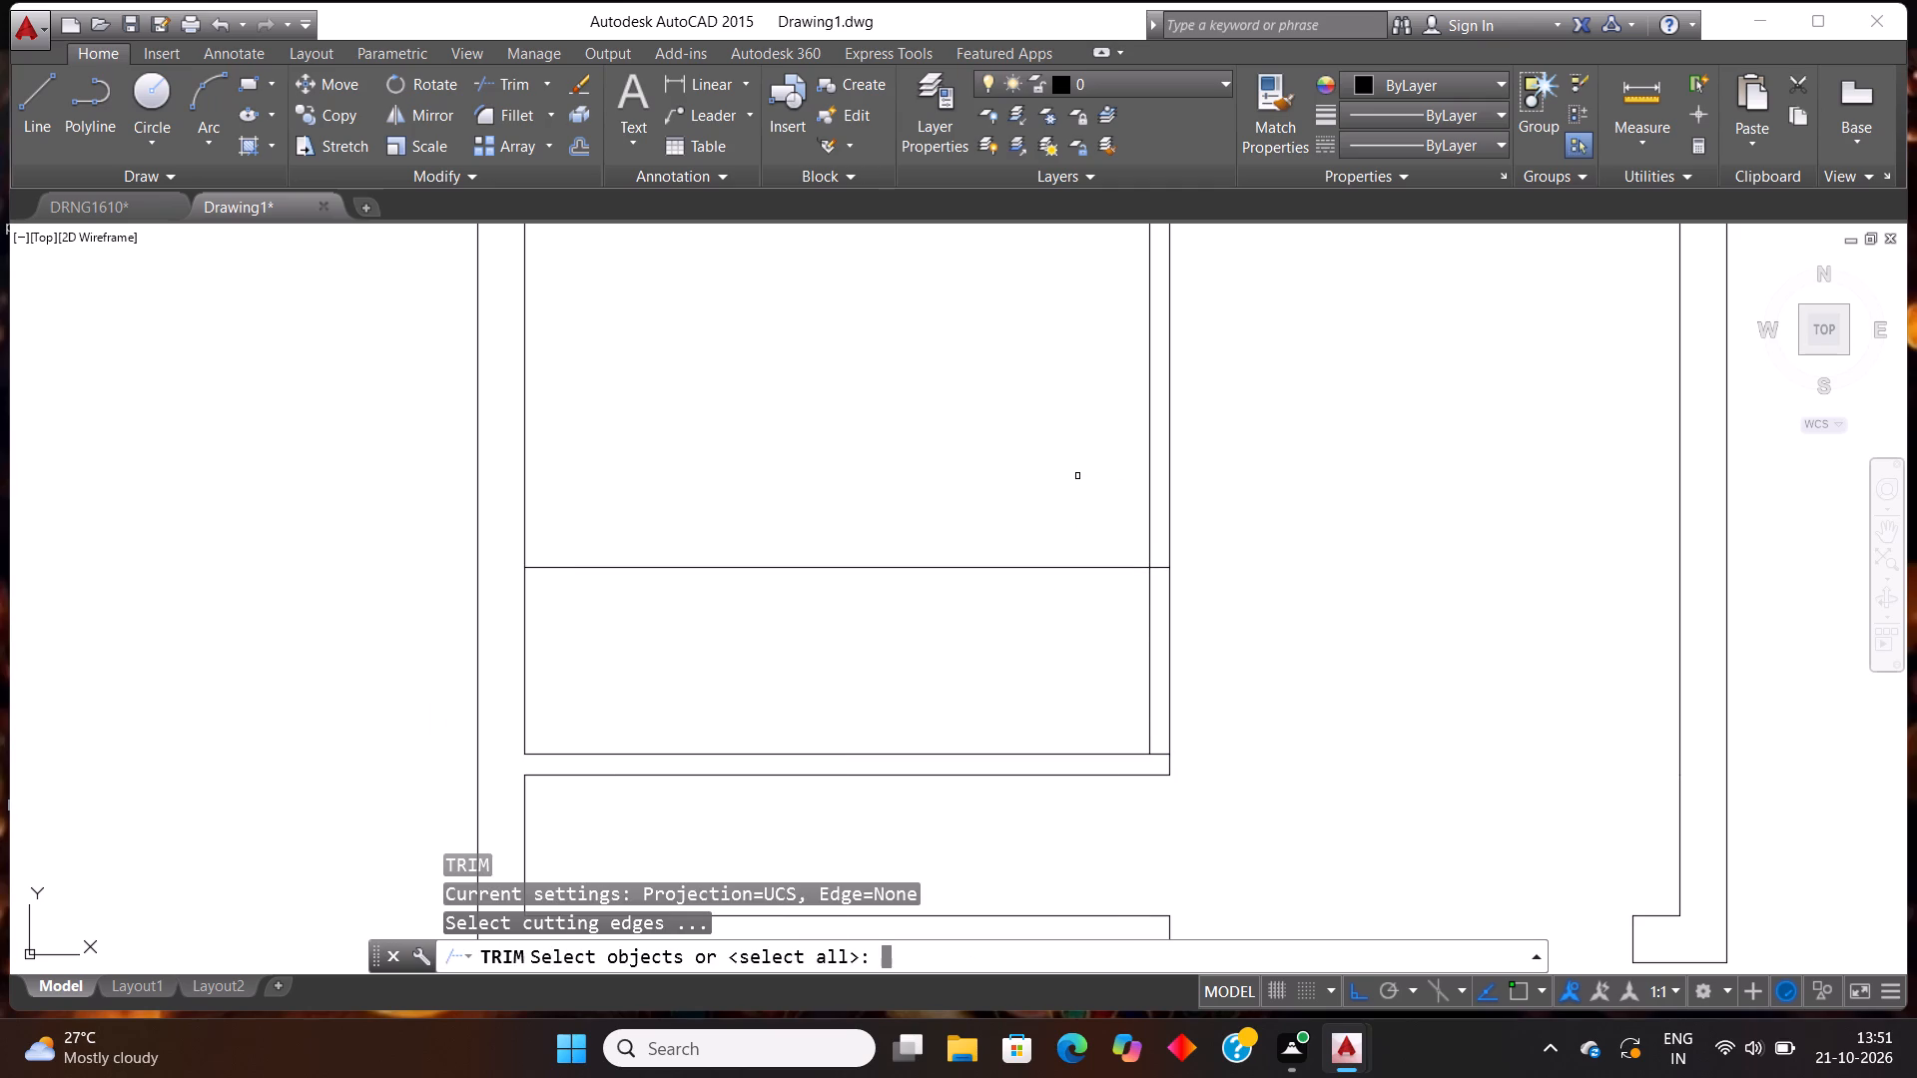
left_click(1127, 673)
left_click(1286, 627)
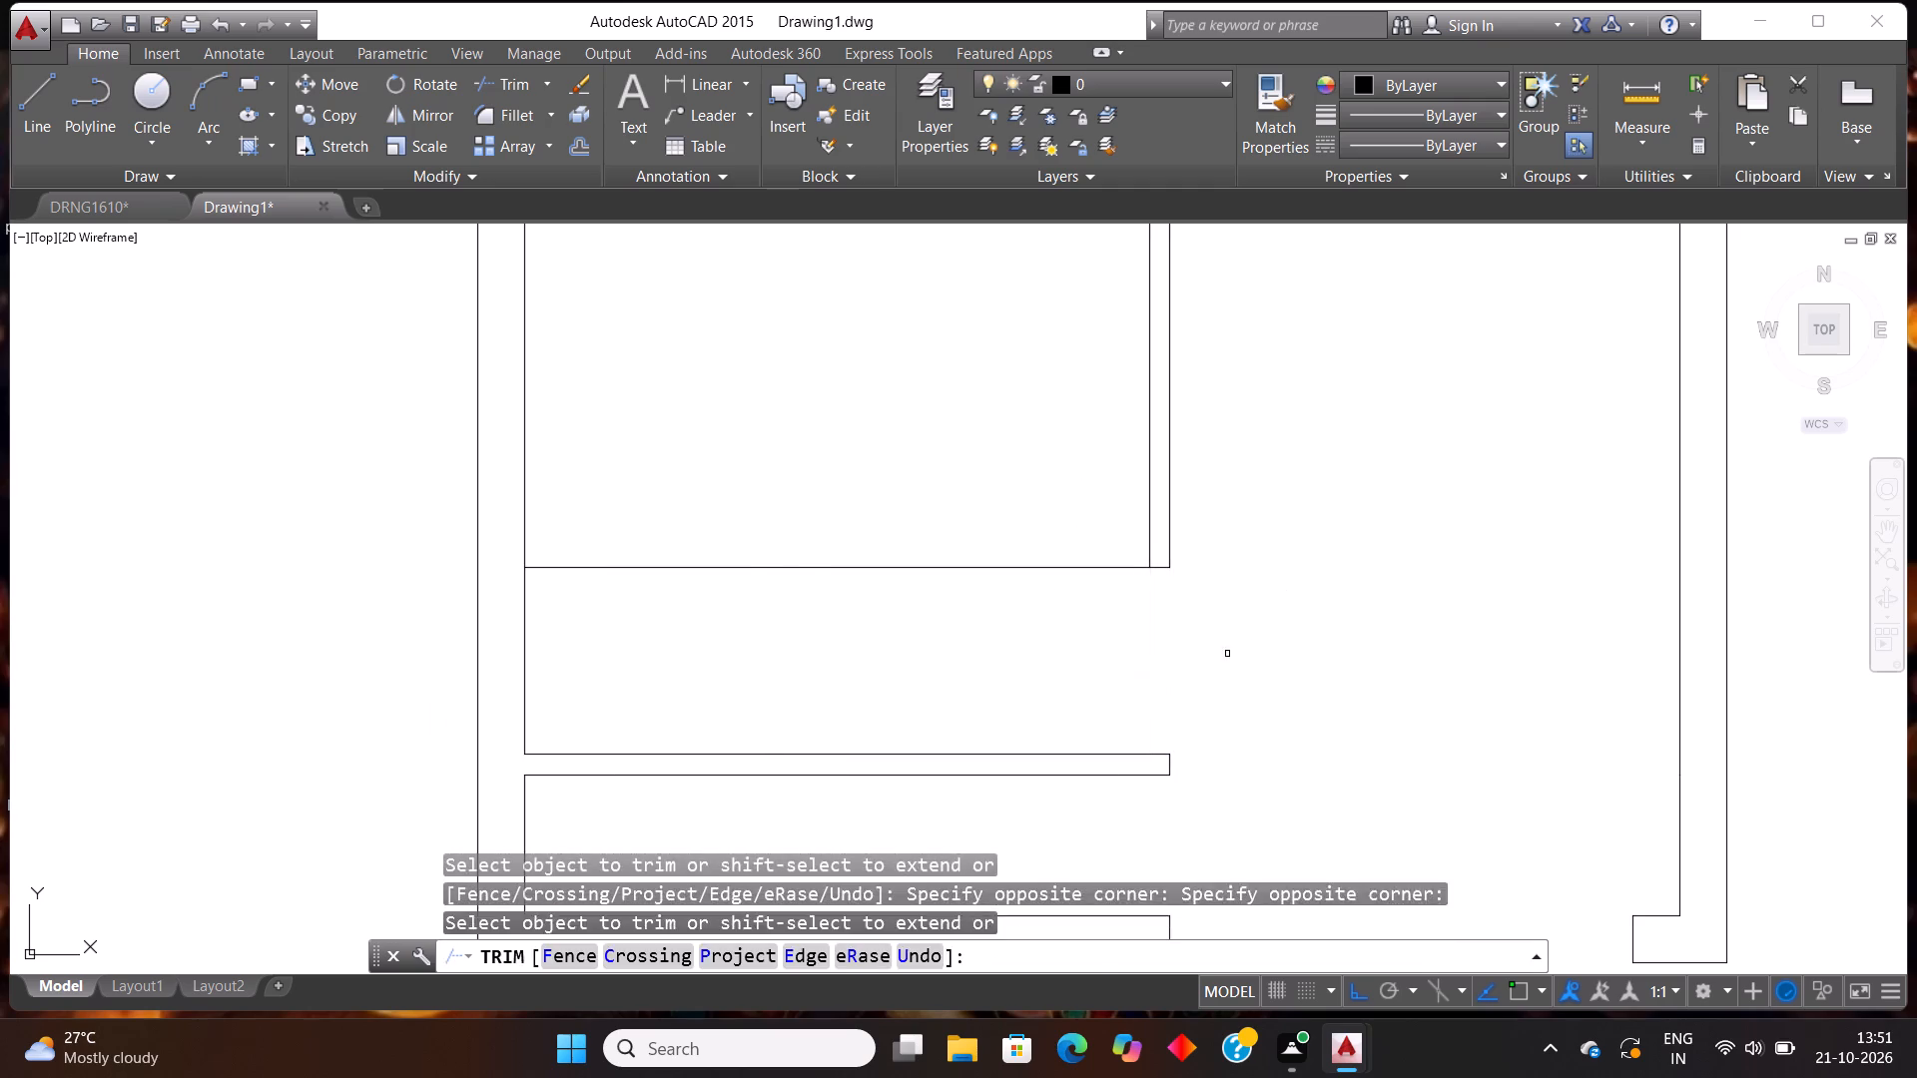
left_click(1102, 645)
left_click(970, 501)
scroll(1024, 728, "down", 2)
scroll(1082, 628, "down", 1)
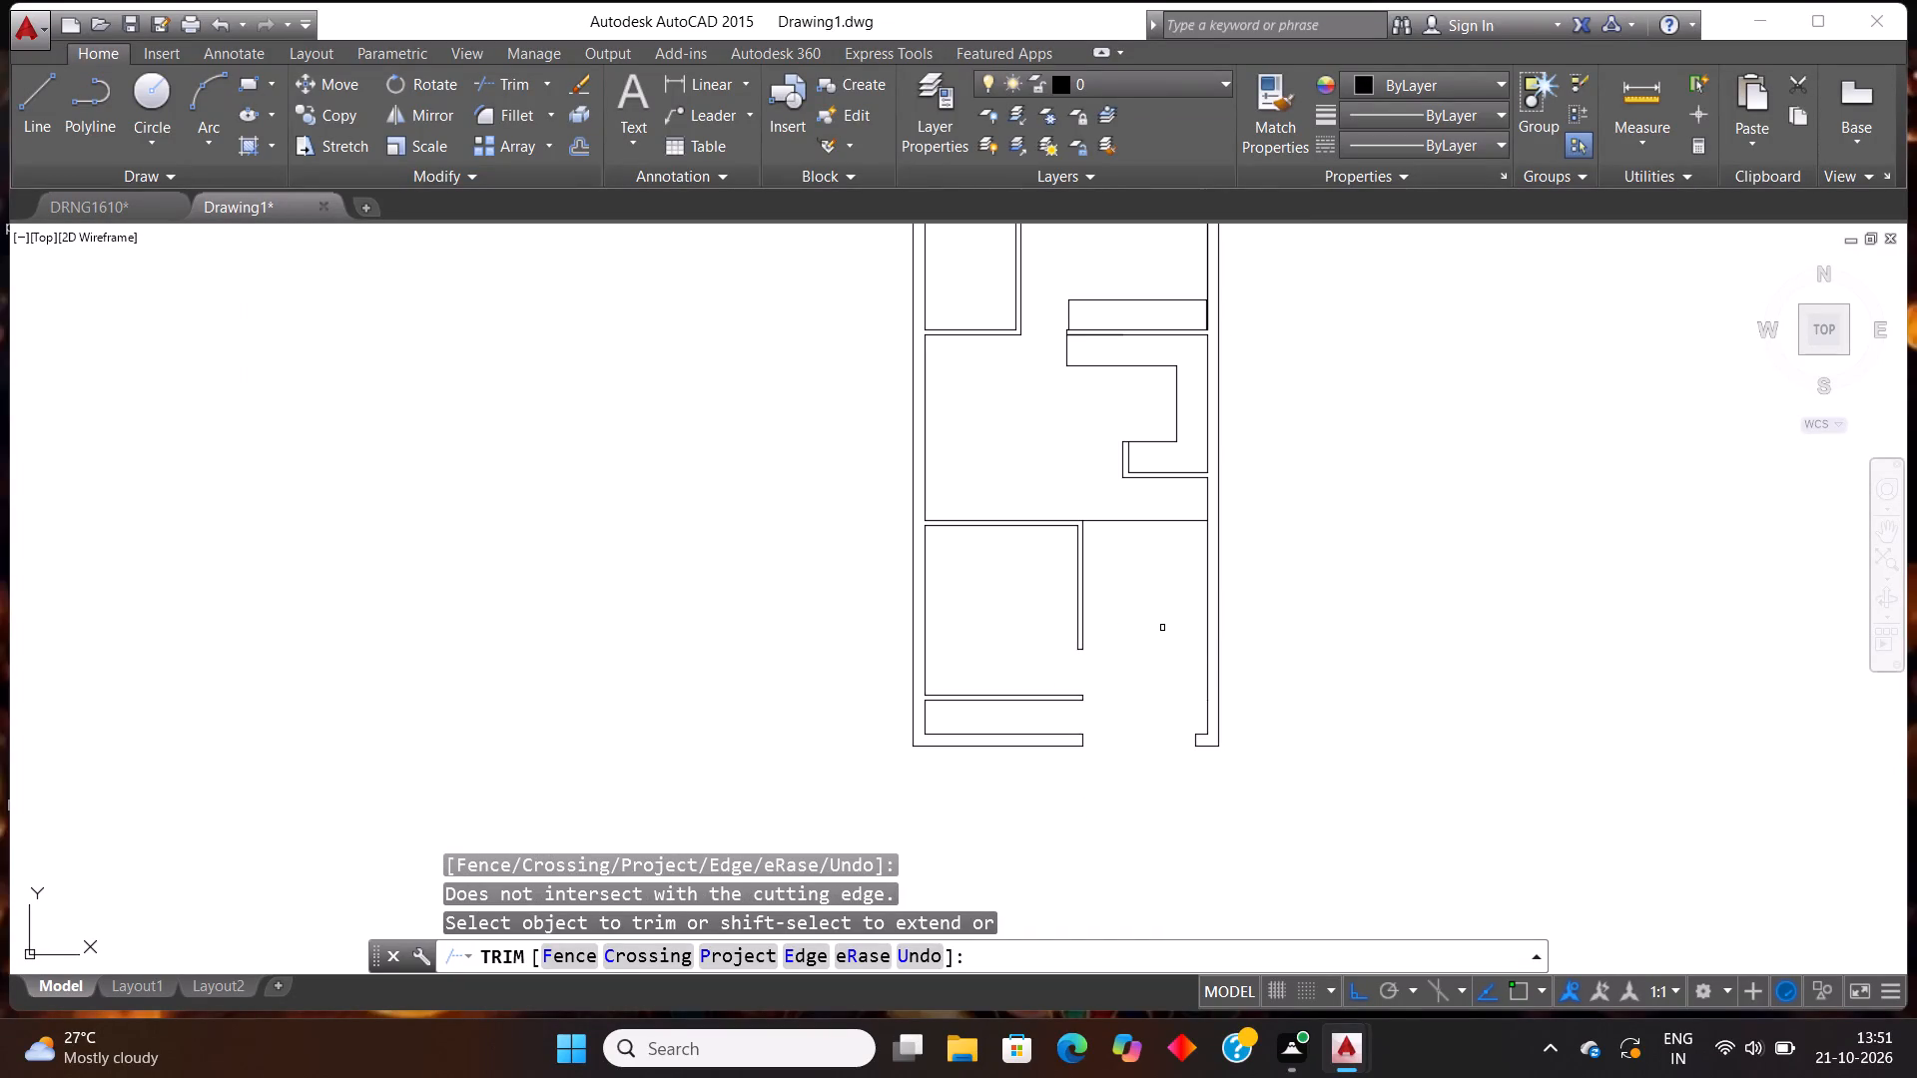
scroll(1136, 603, "down", 1)
scroll(1211, 597, "up", 1)
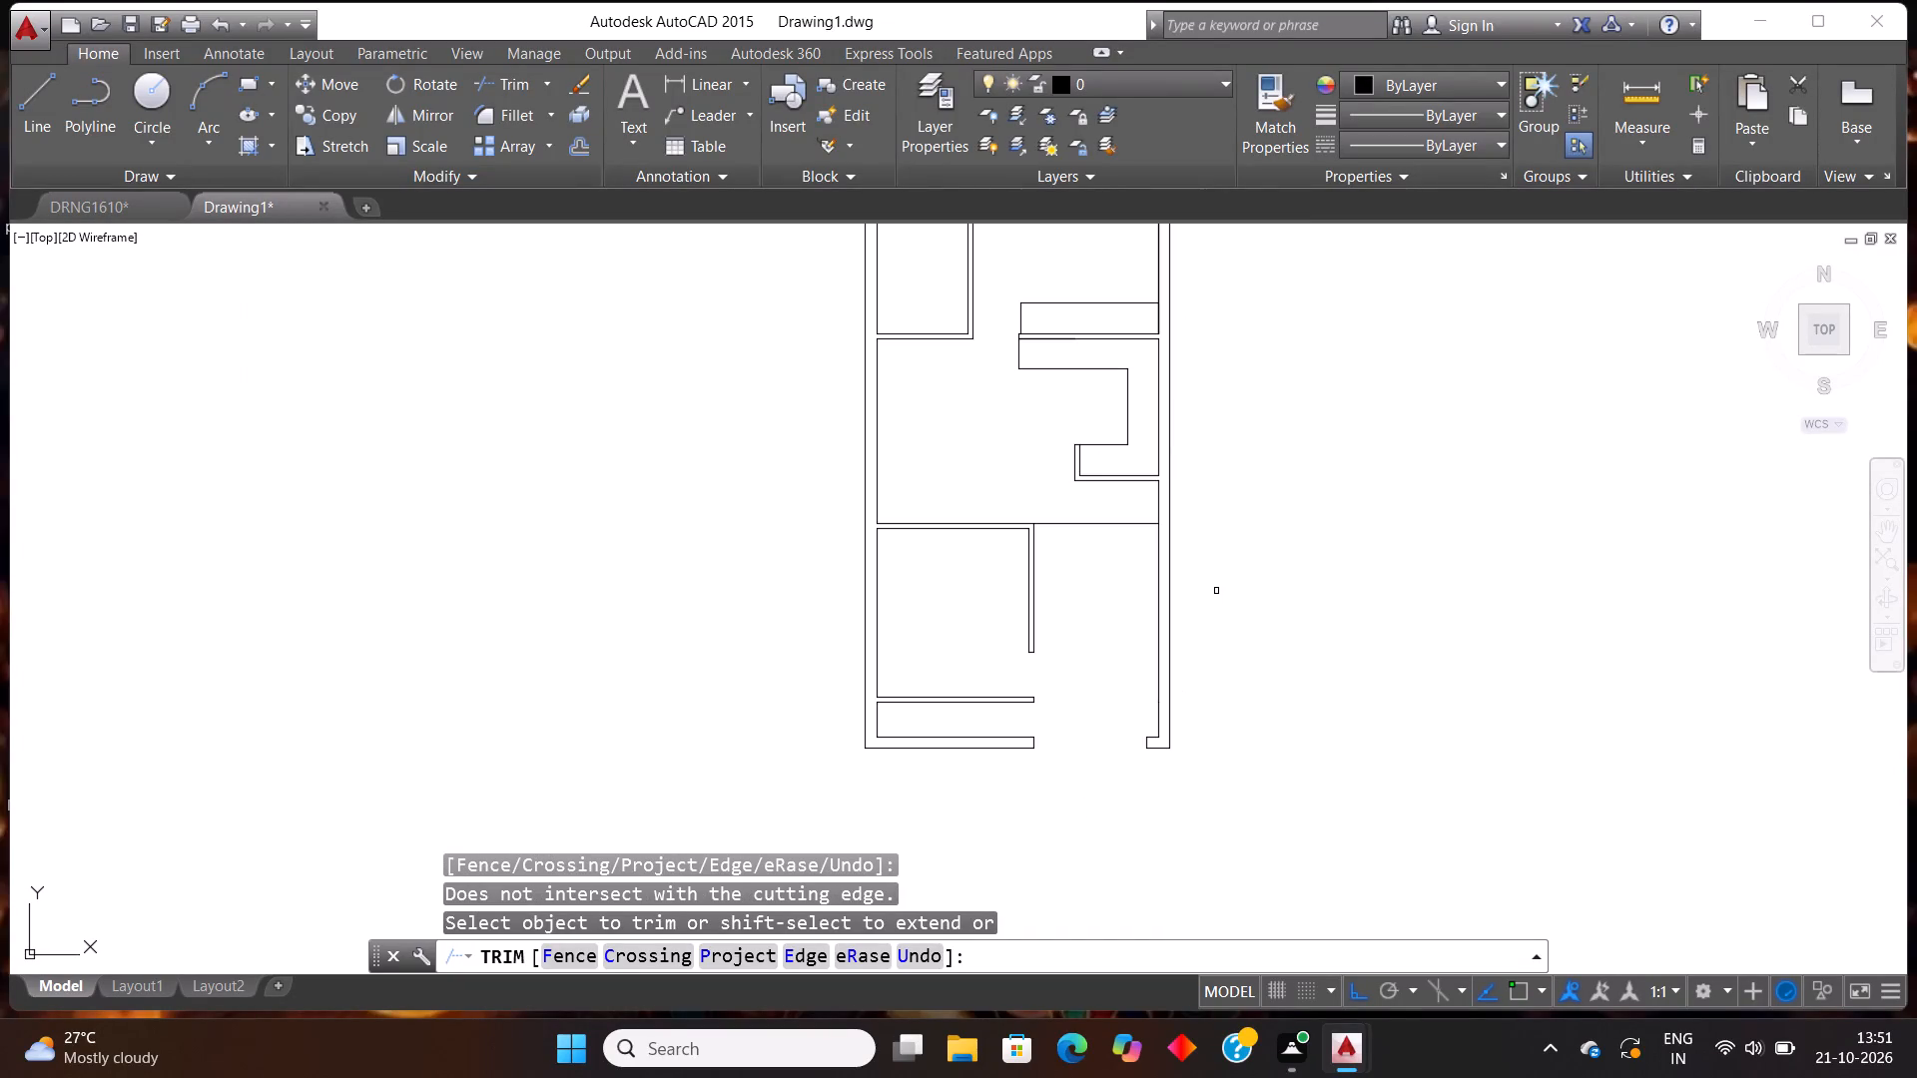
key("Escape")
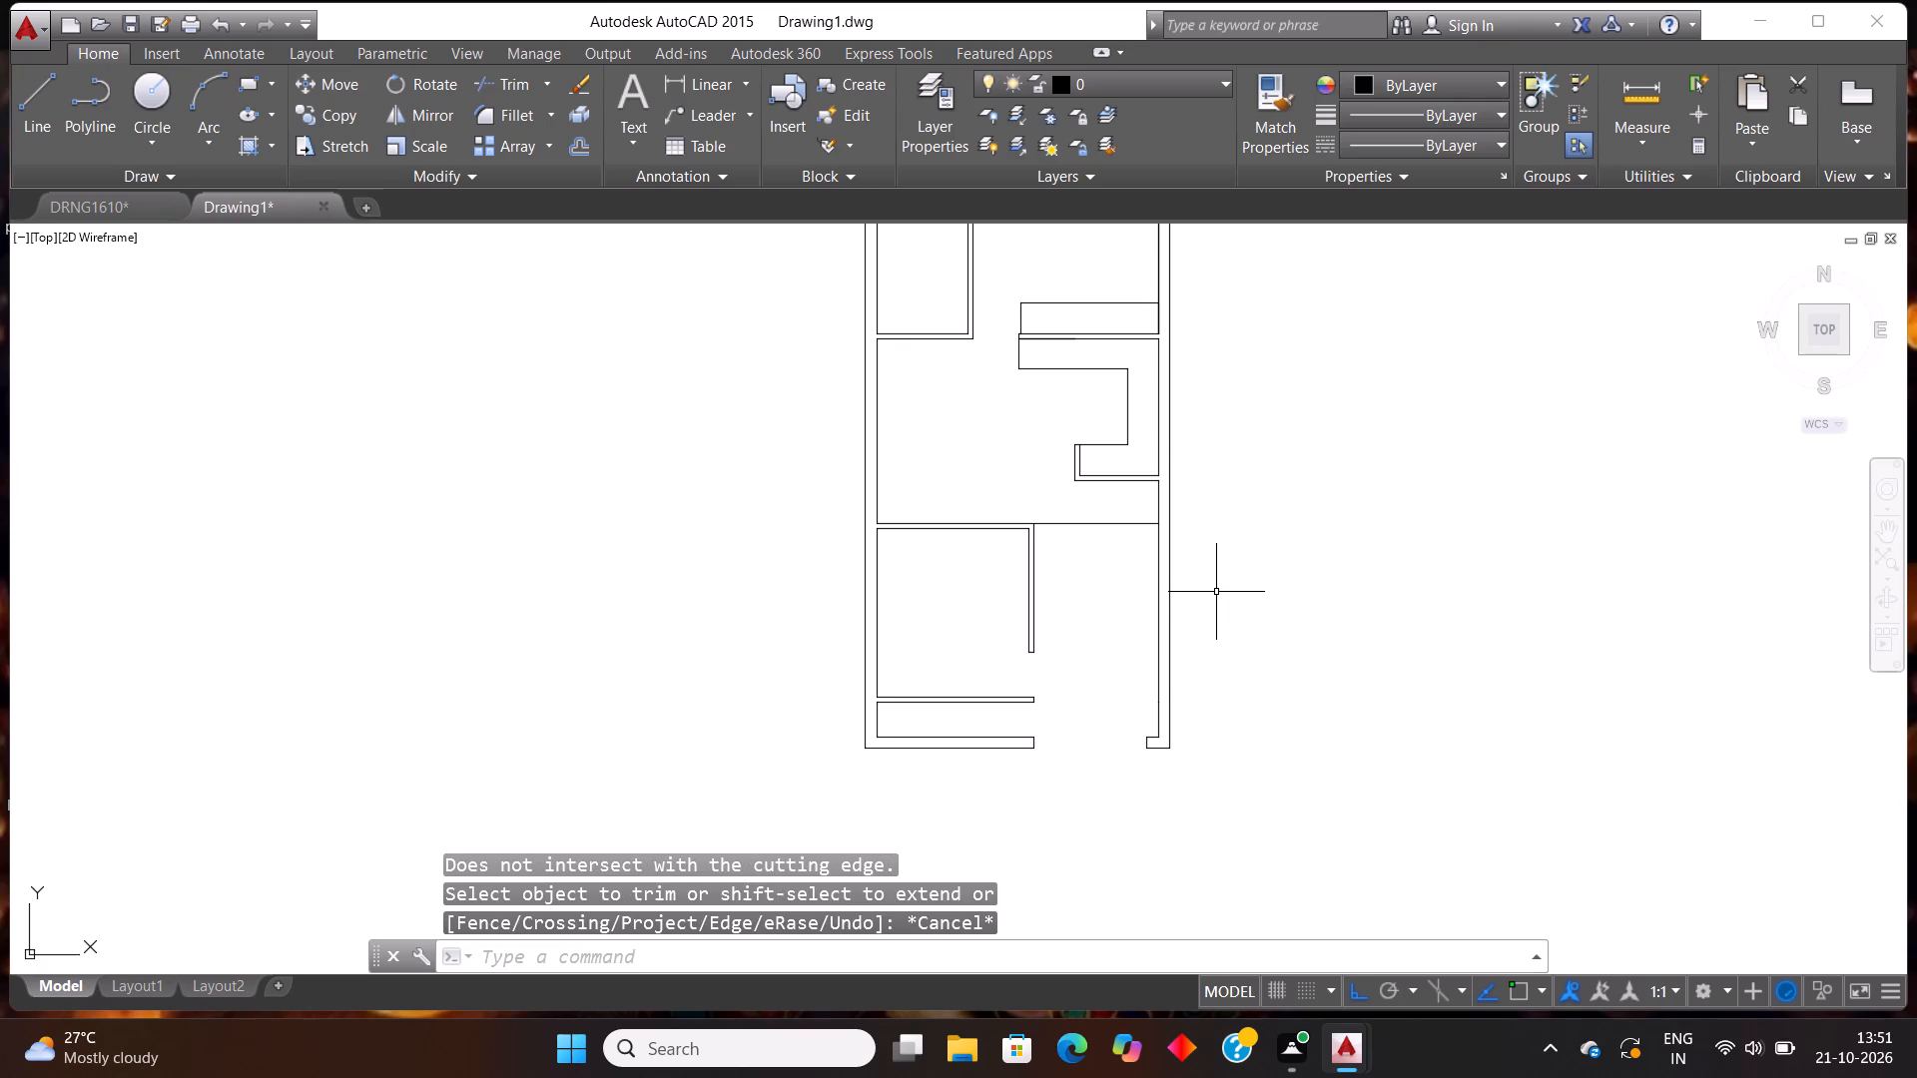
Make PARTICIAN WALL the current layer.
scroll(1128, 711, "up", 2)
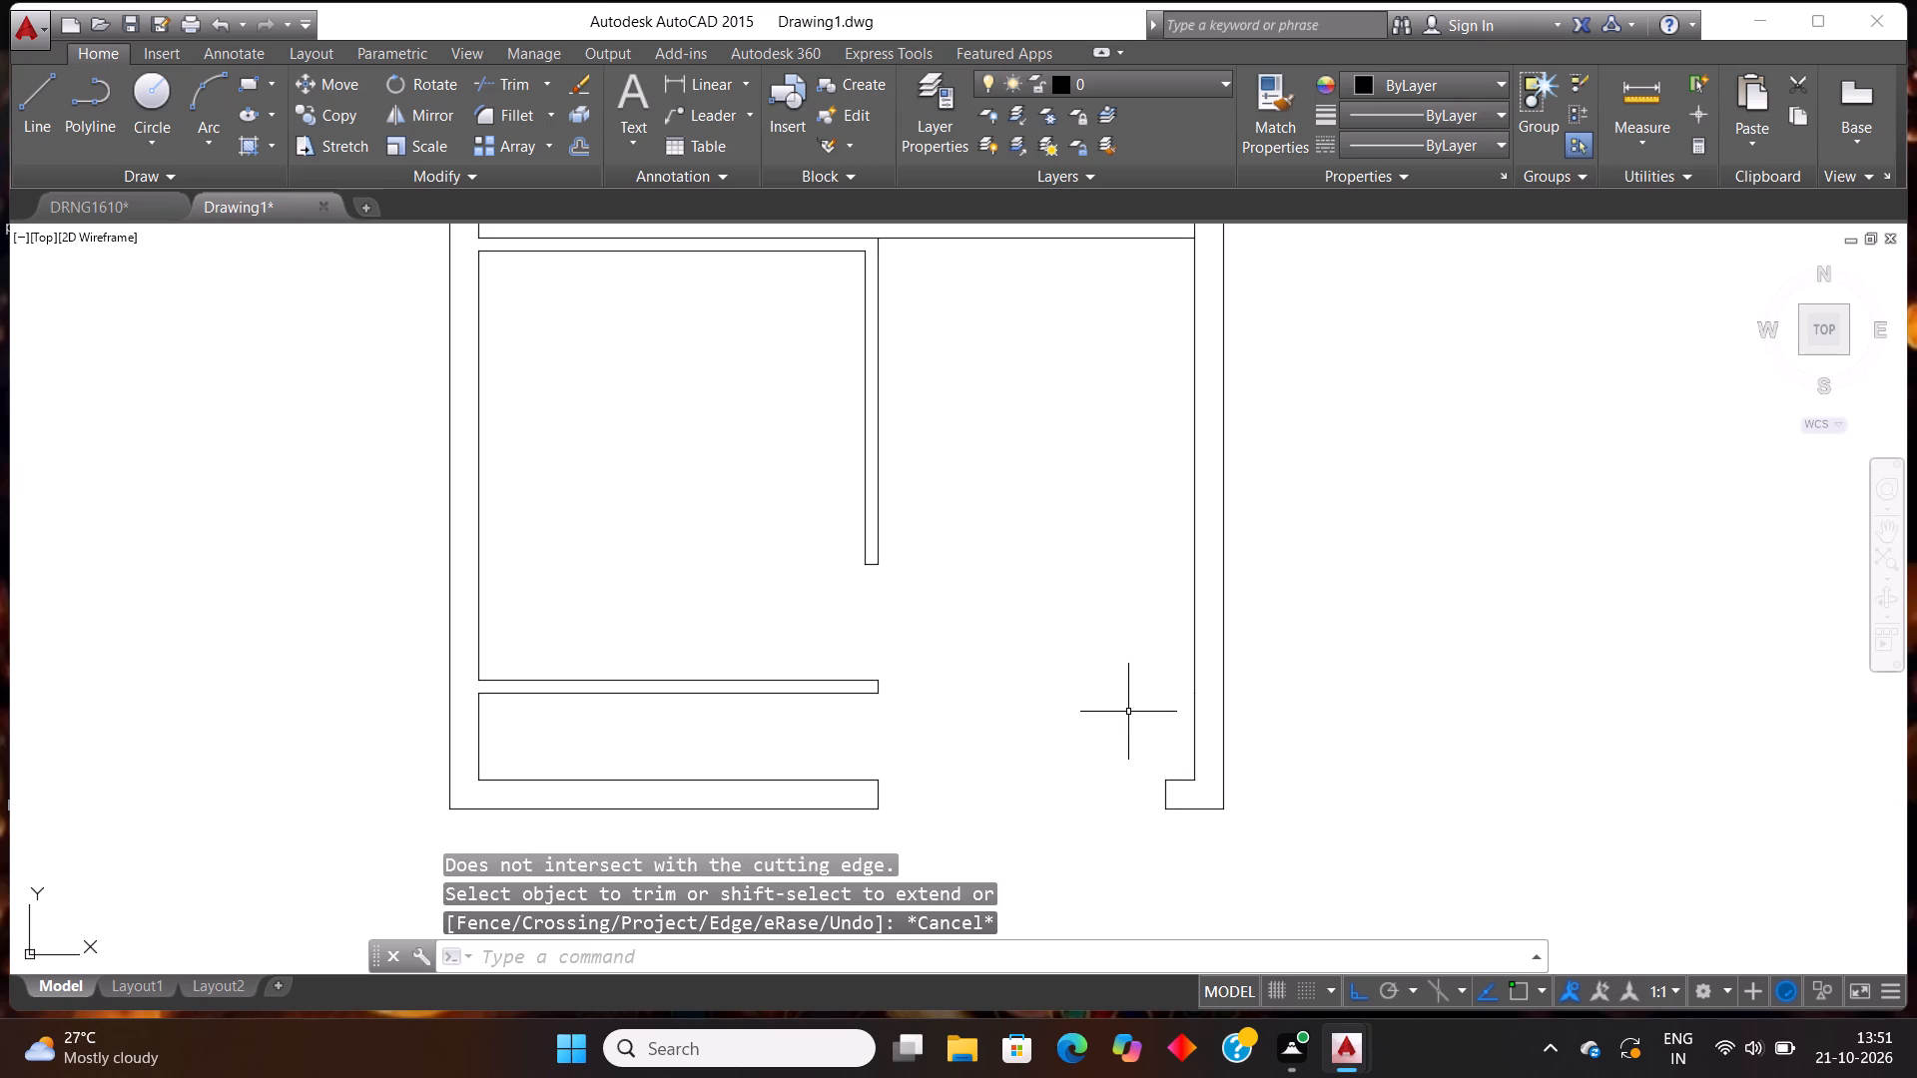
left_click(1124, 77)
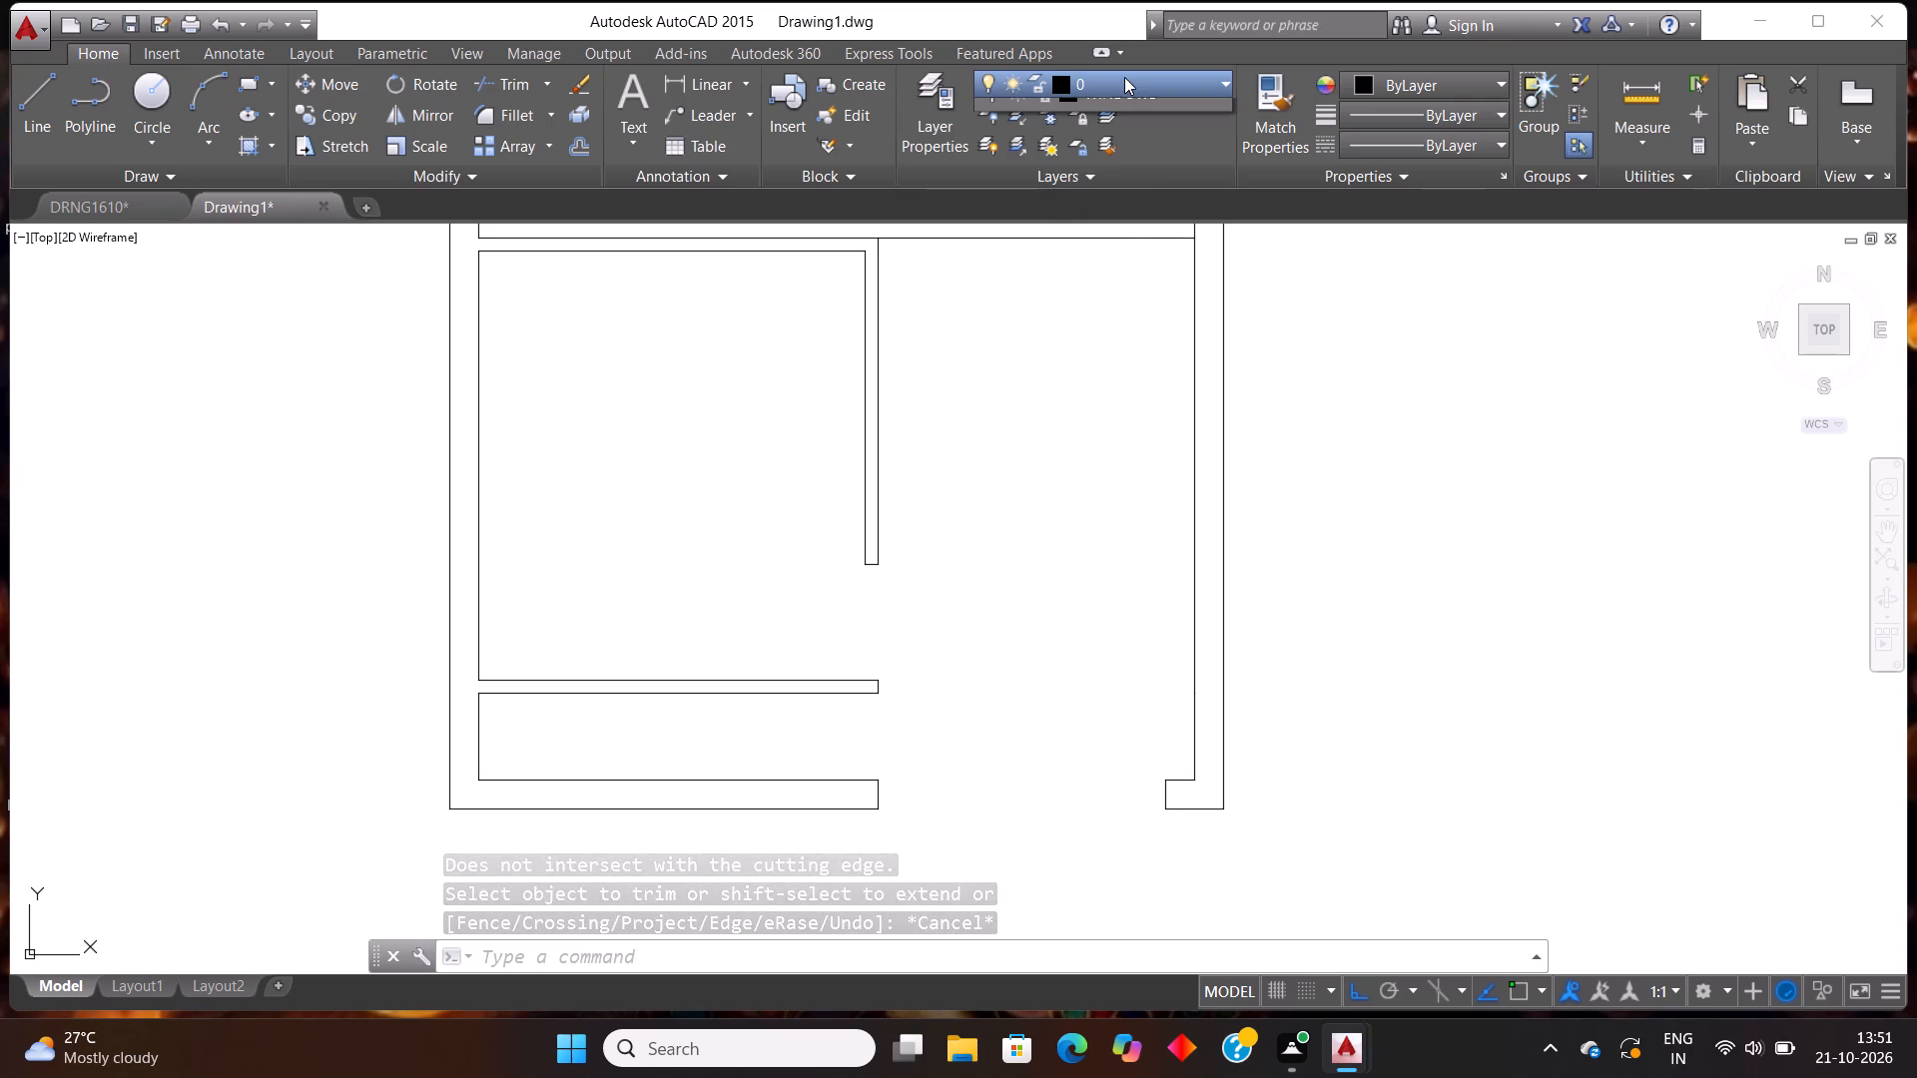
left_click(1122, 199)
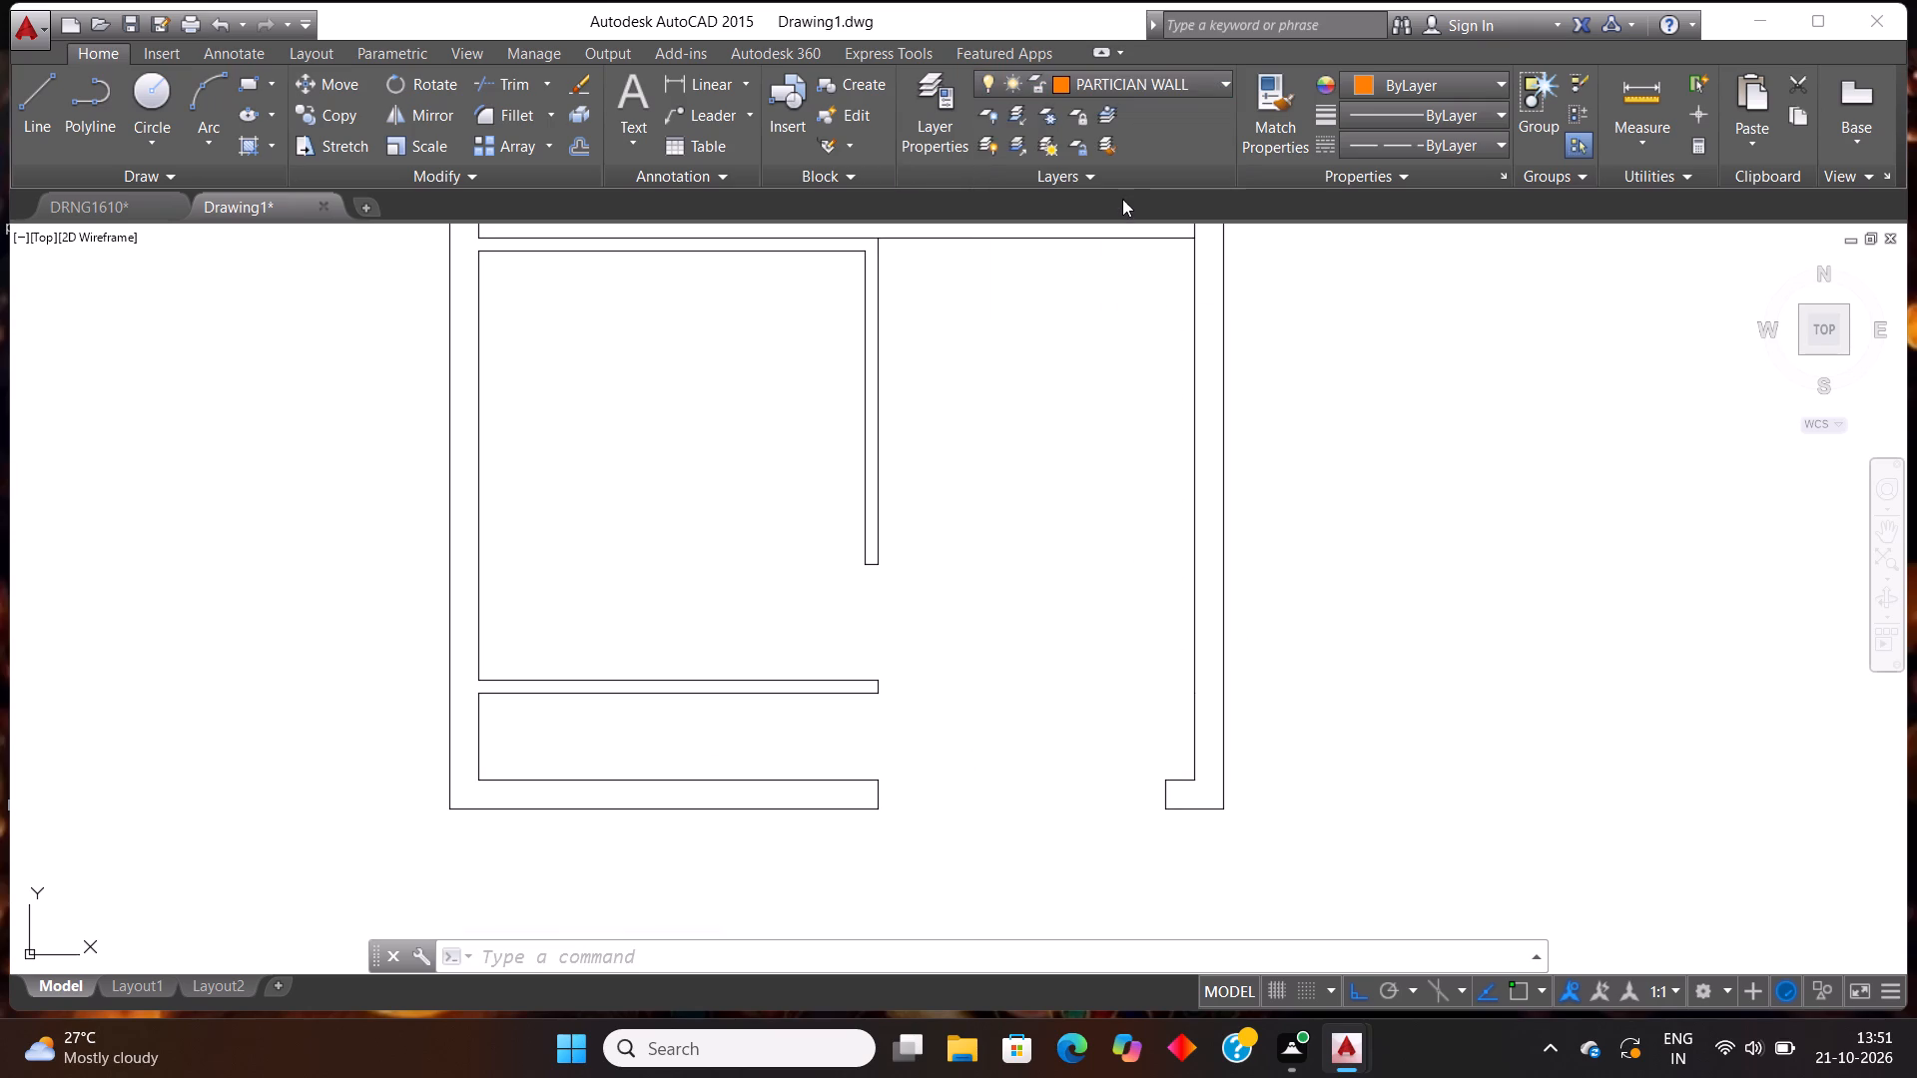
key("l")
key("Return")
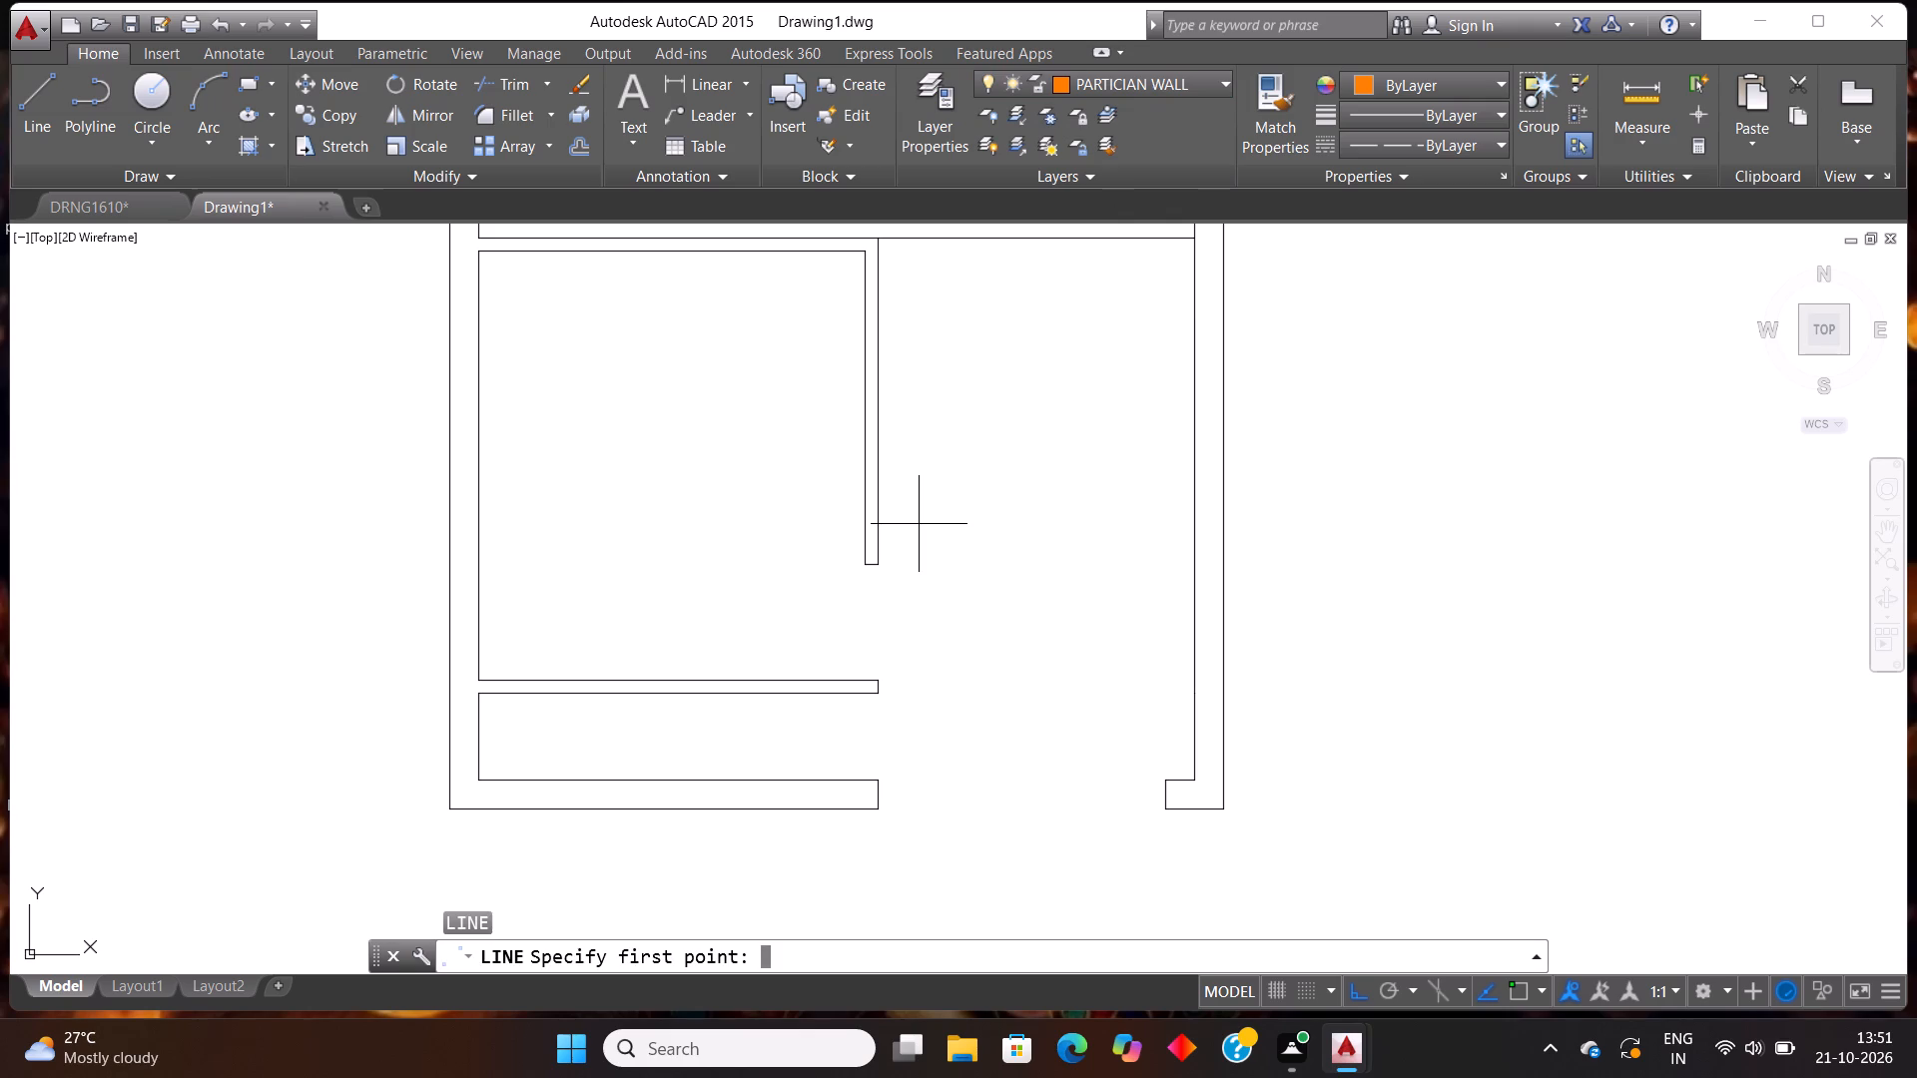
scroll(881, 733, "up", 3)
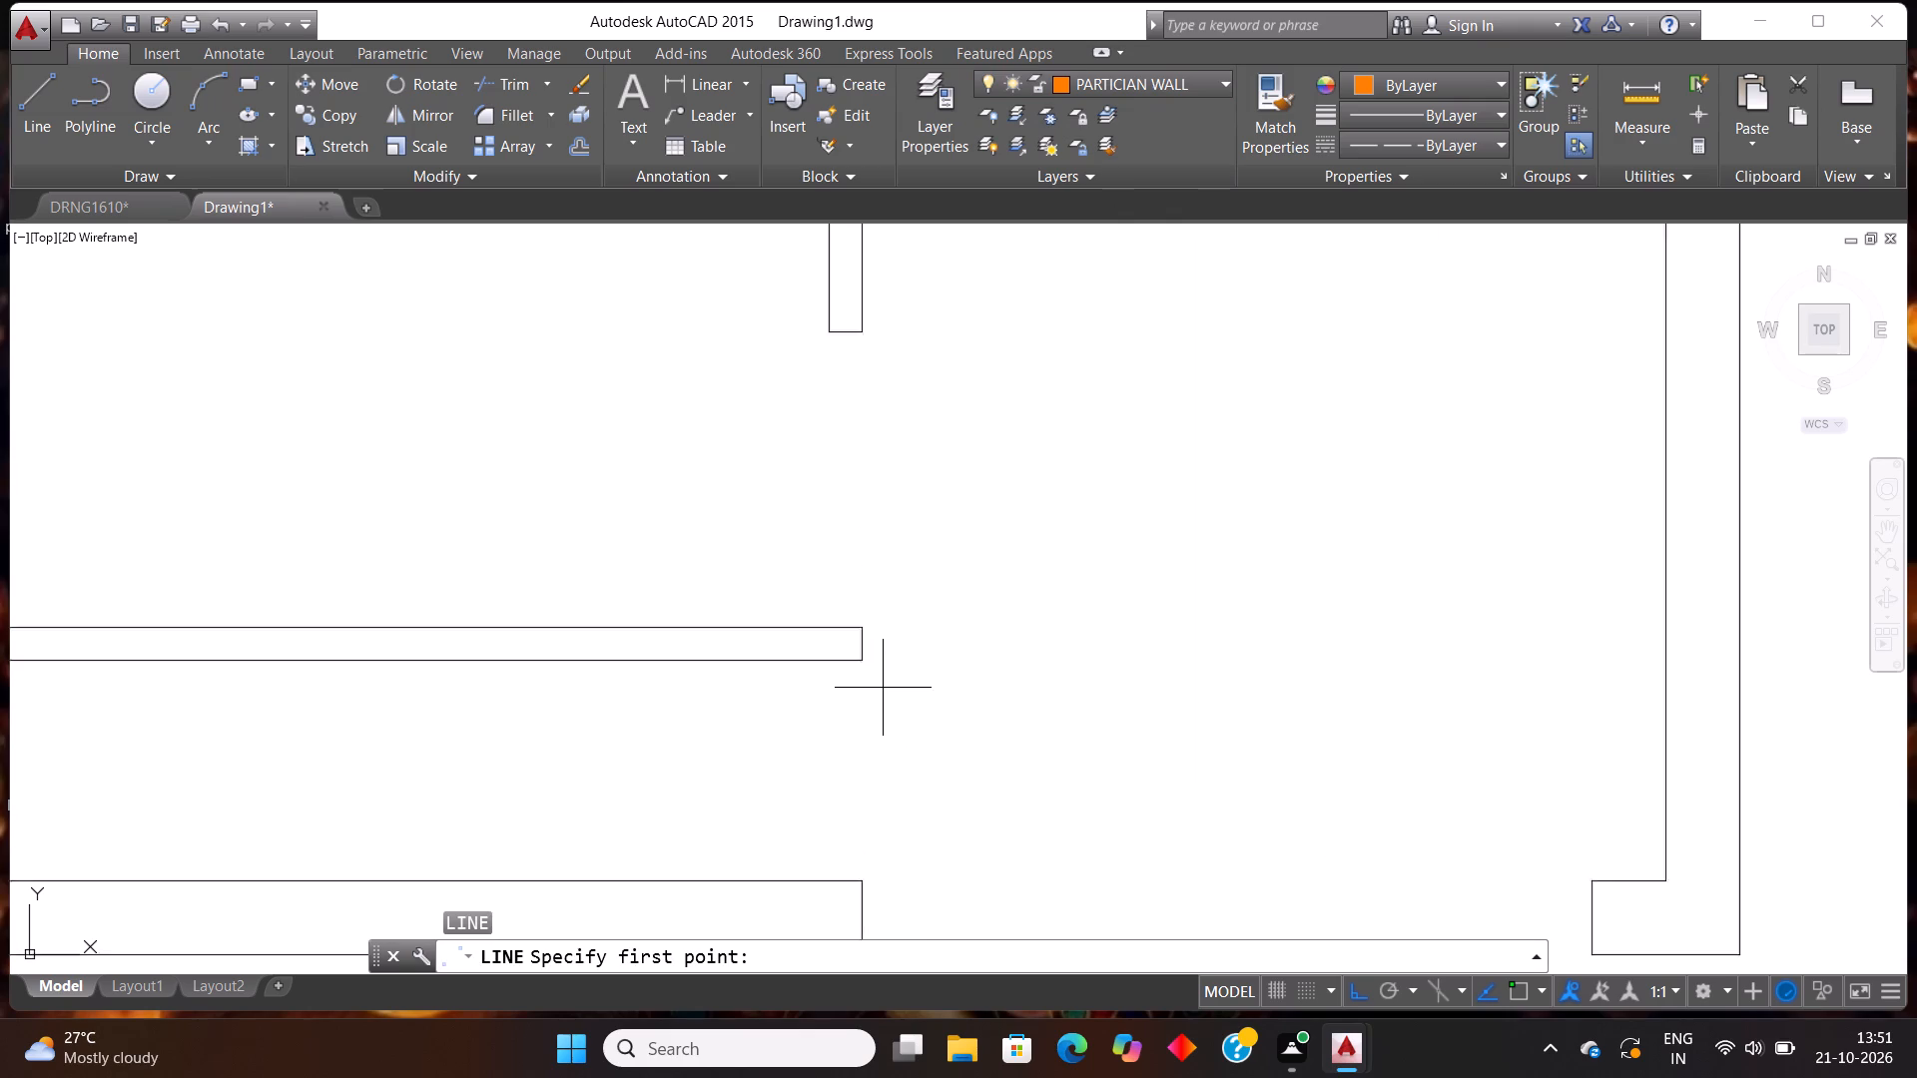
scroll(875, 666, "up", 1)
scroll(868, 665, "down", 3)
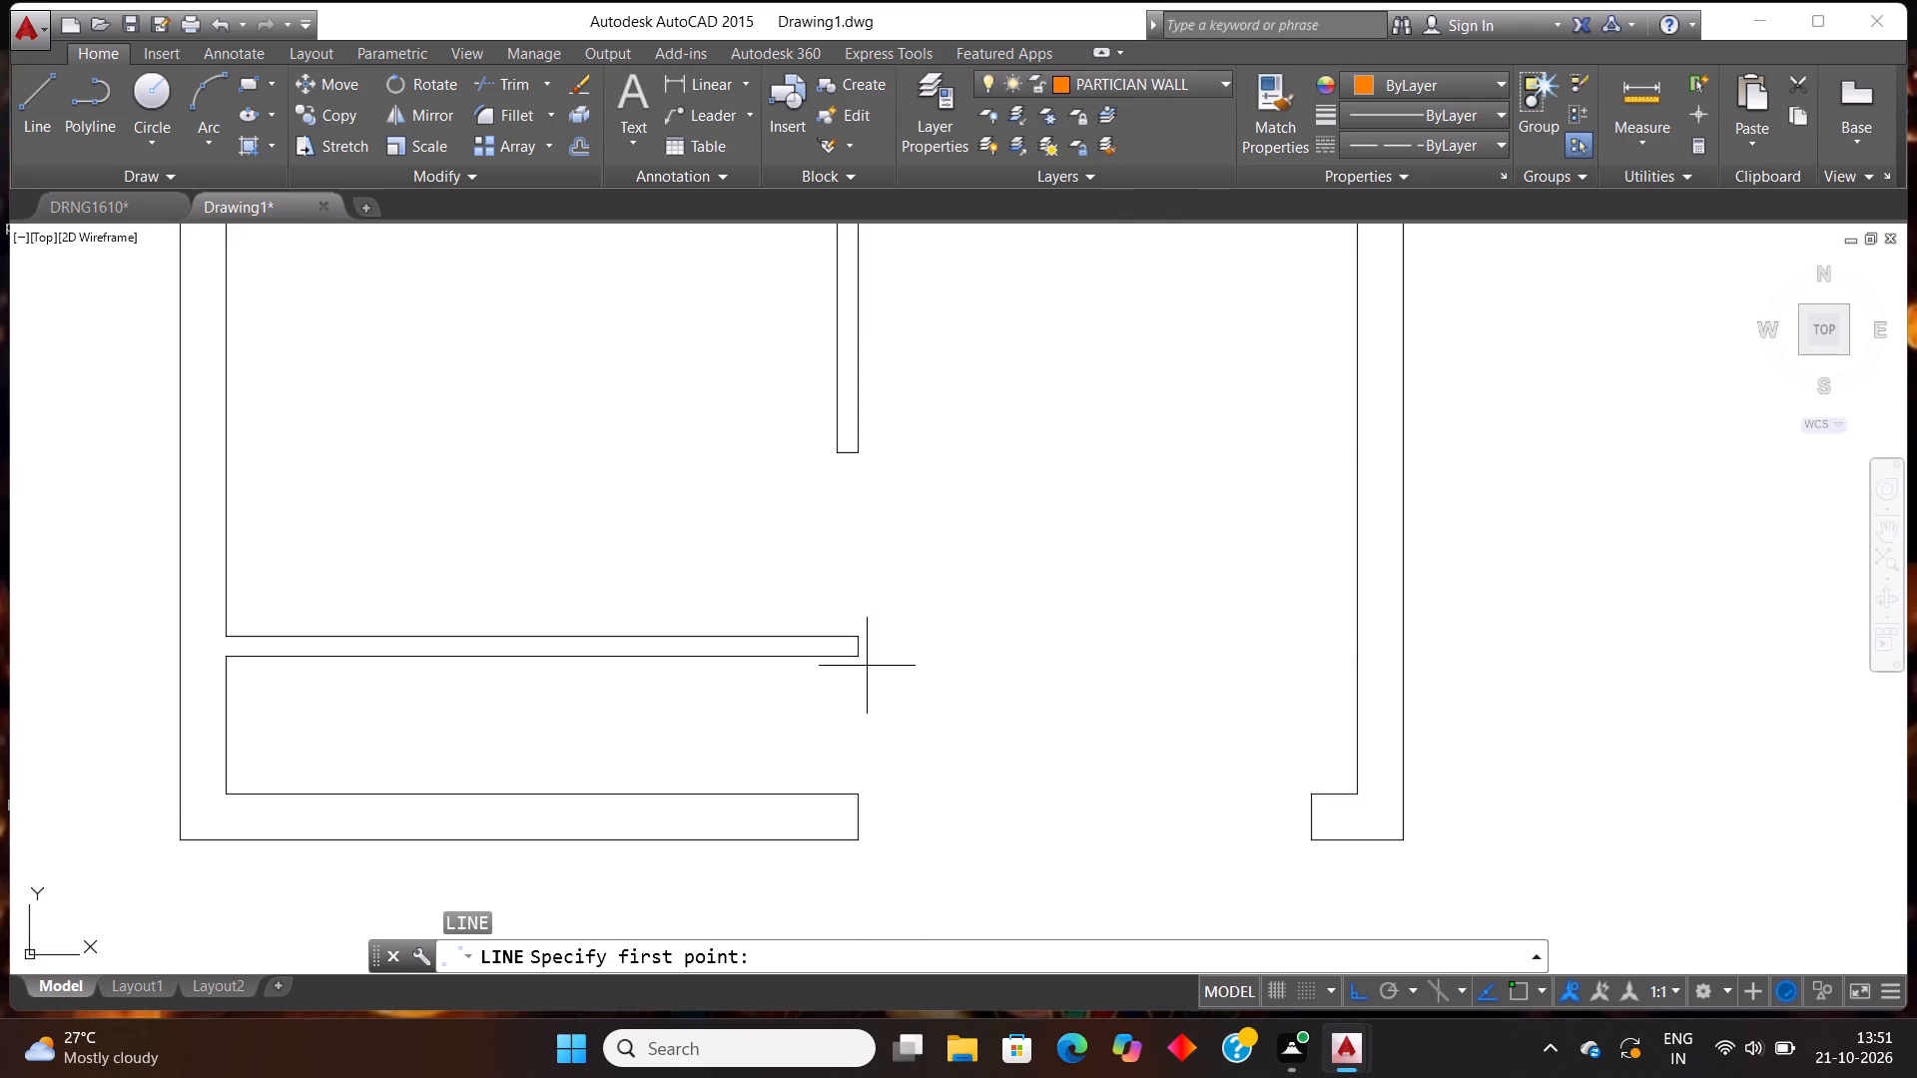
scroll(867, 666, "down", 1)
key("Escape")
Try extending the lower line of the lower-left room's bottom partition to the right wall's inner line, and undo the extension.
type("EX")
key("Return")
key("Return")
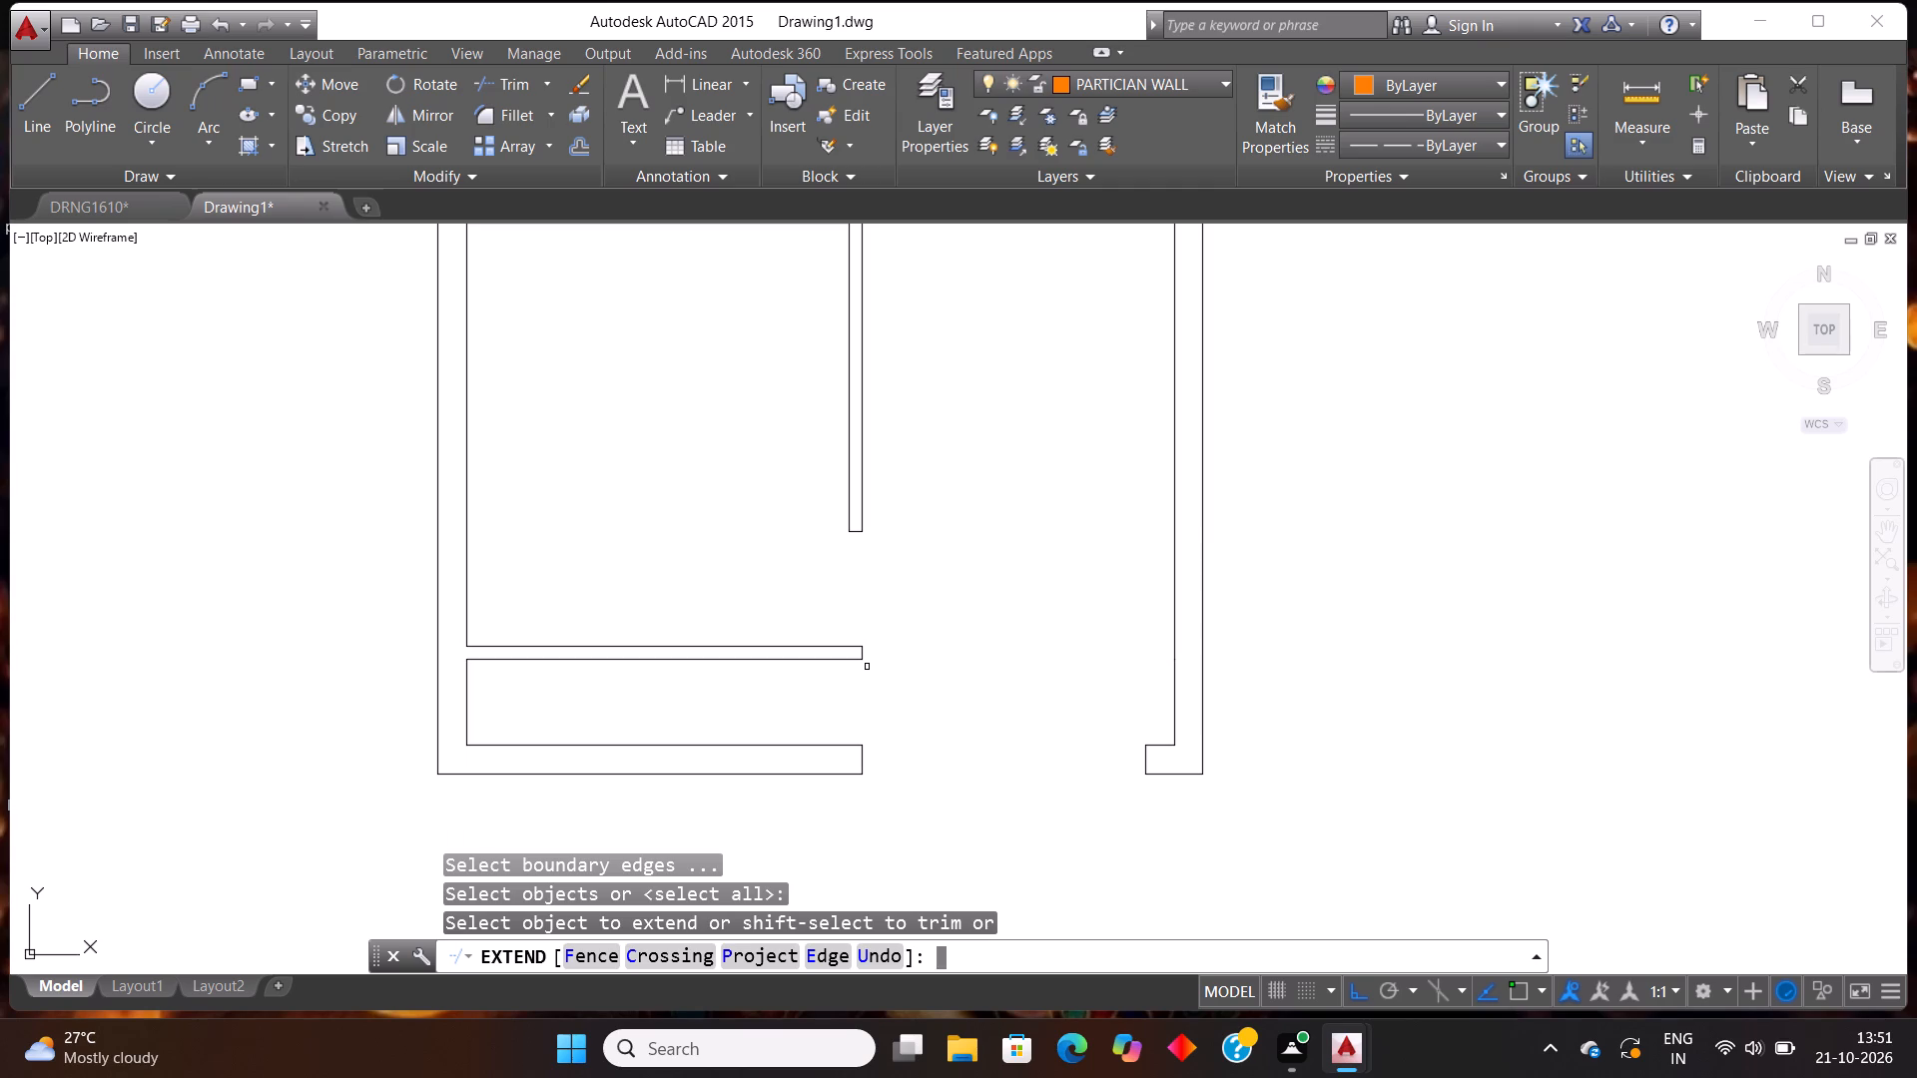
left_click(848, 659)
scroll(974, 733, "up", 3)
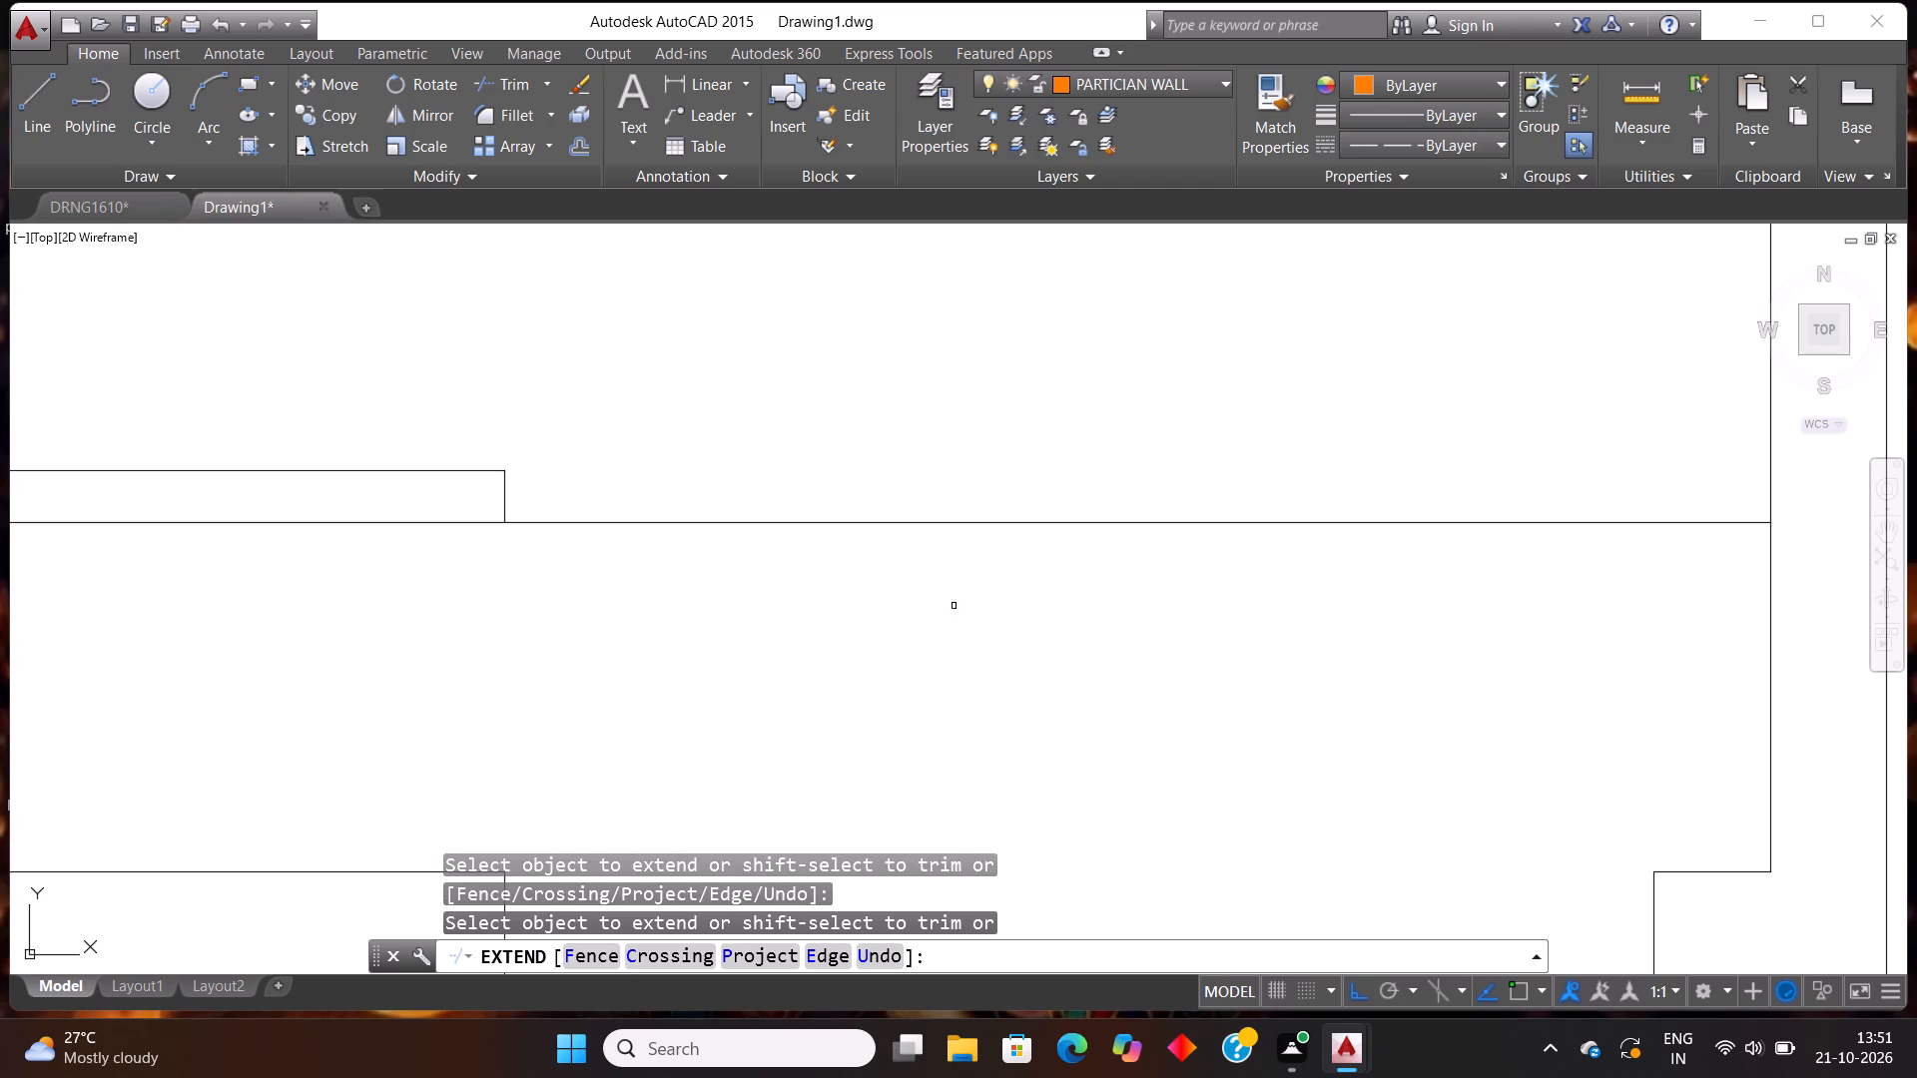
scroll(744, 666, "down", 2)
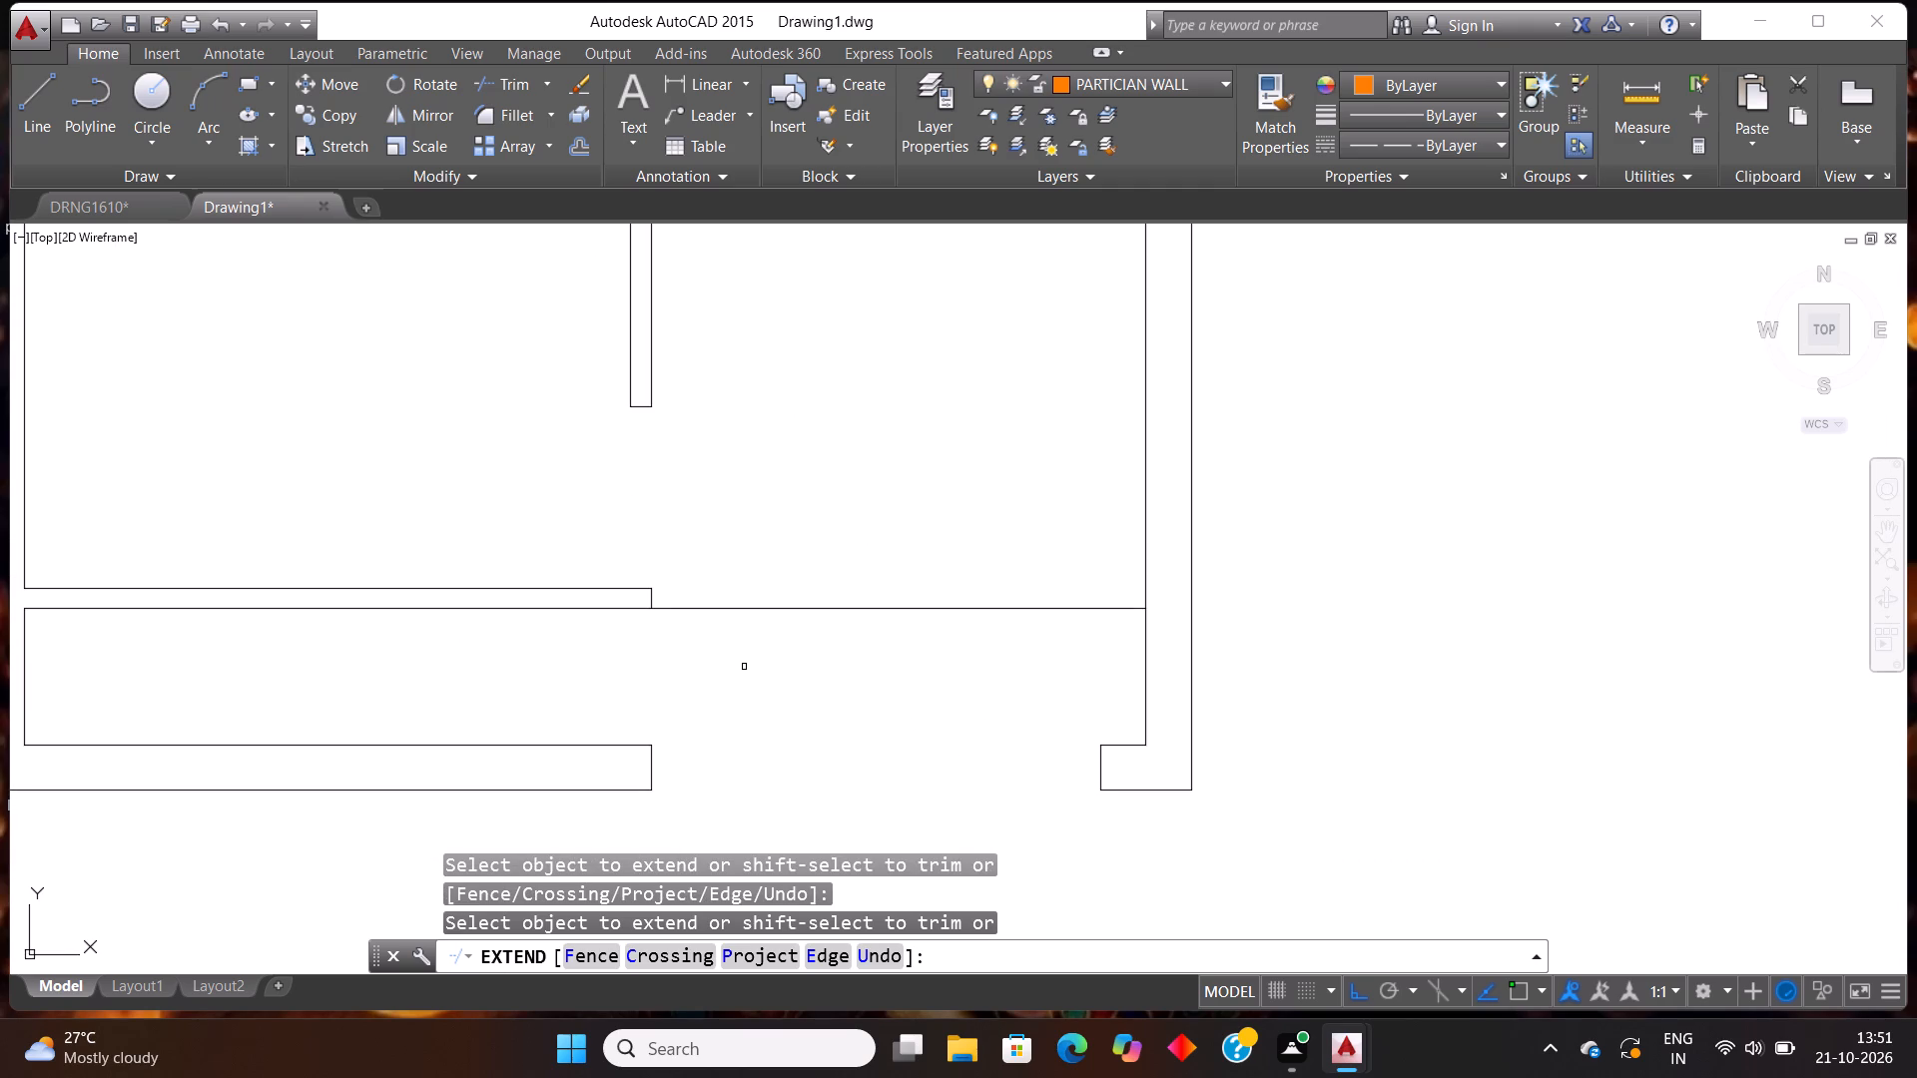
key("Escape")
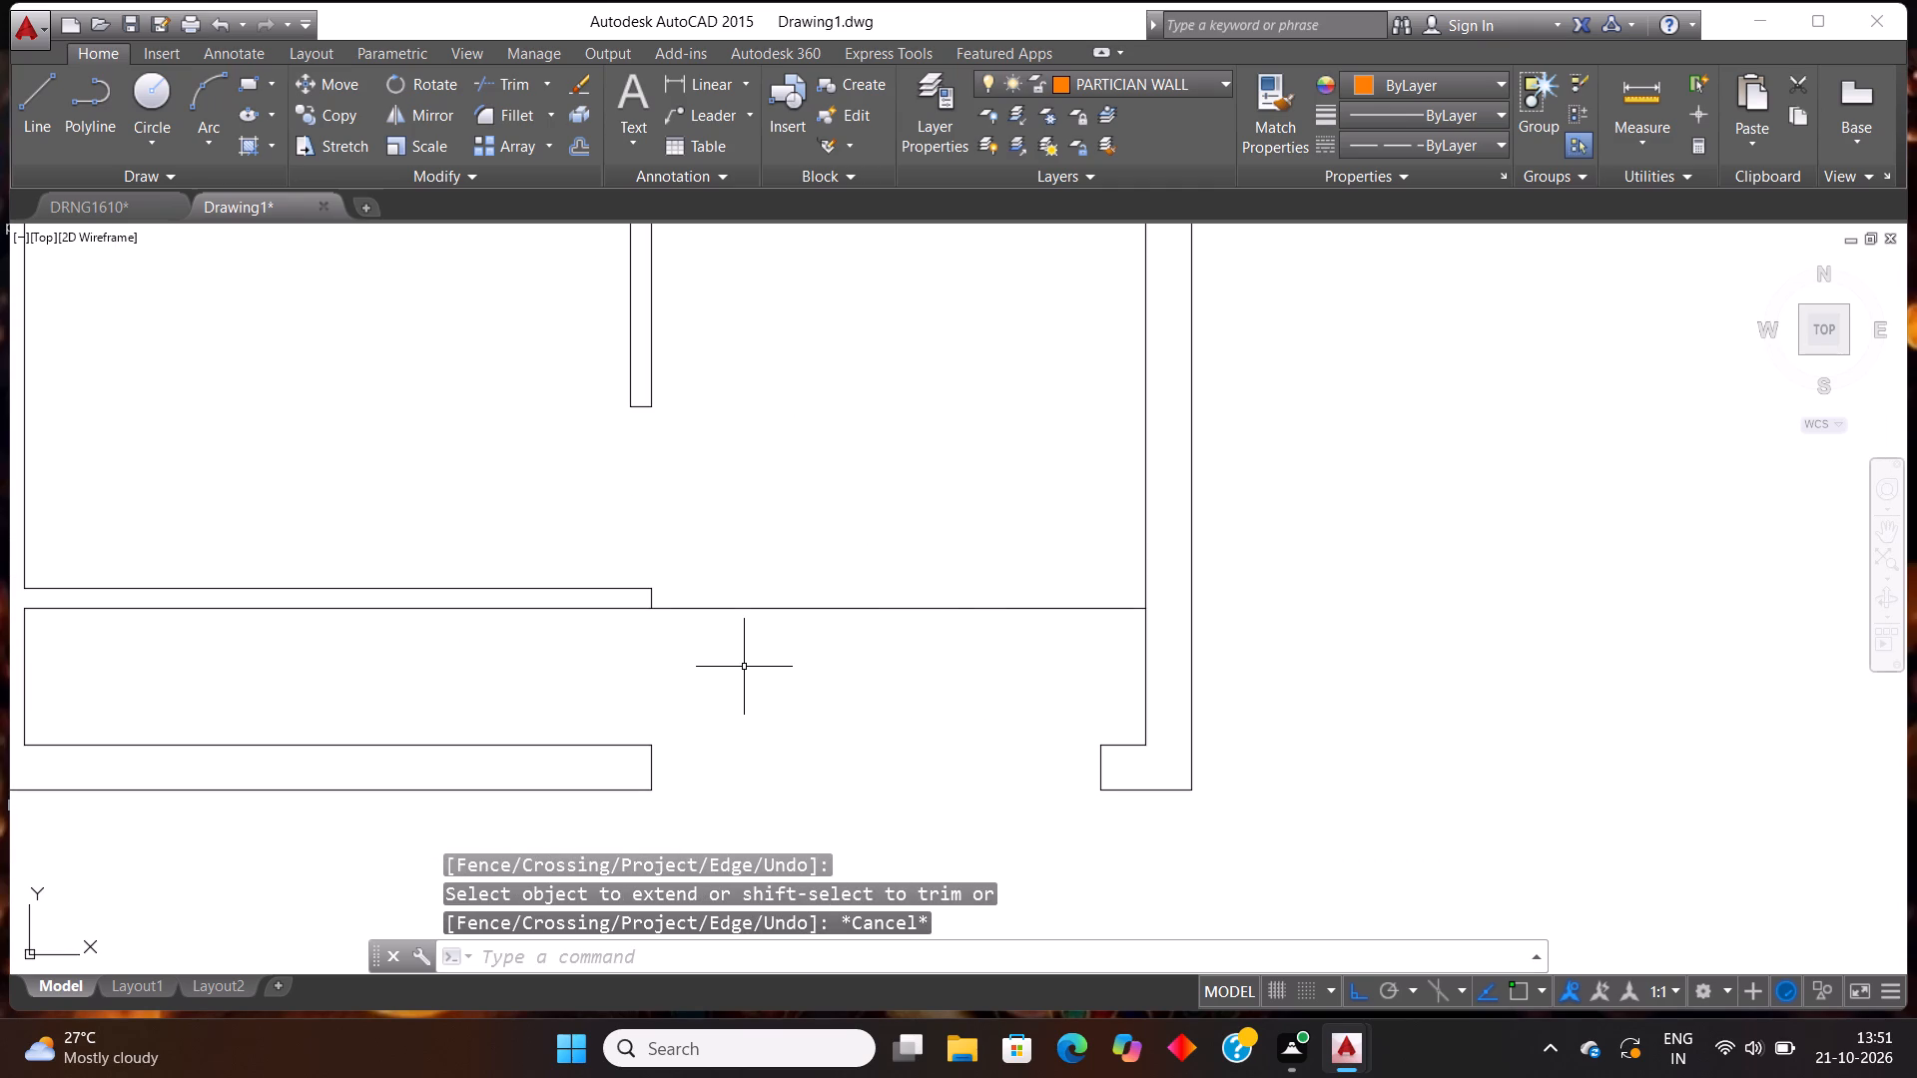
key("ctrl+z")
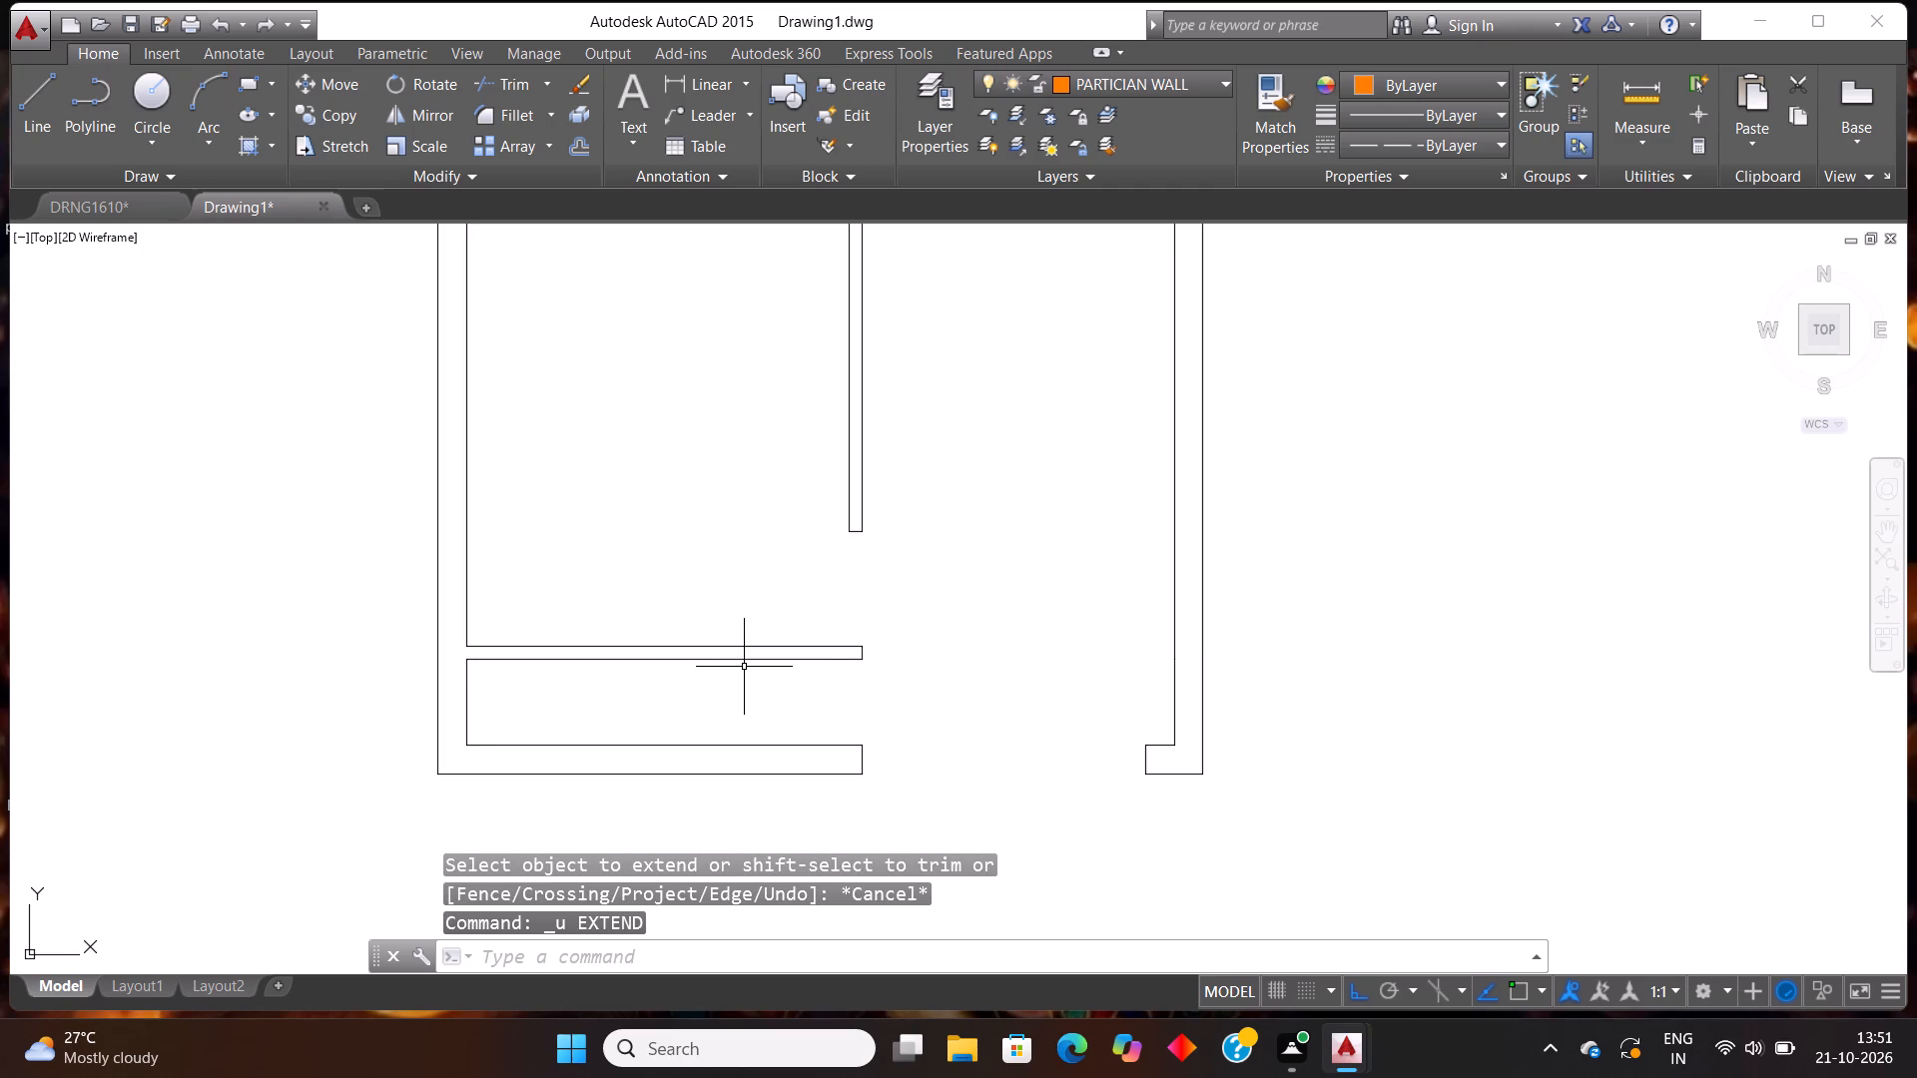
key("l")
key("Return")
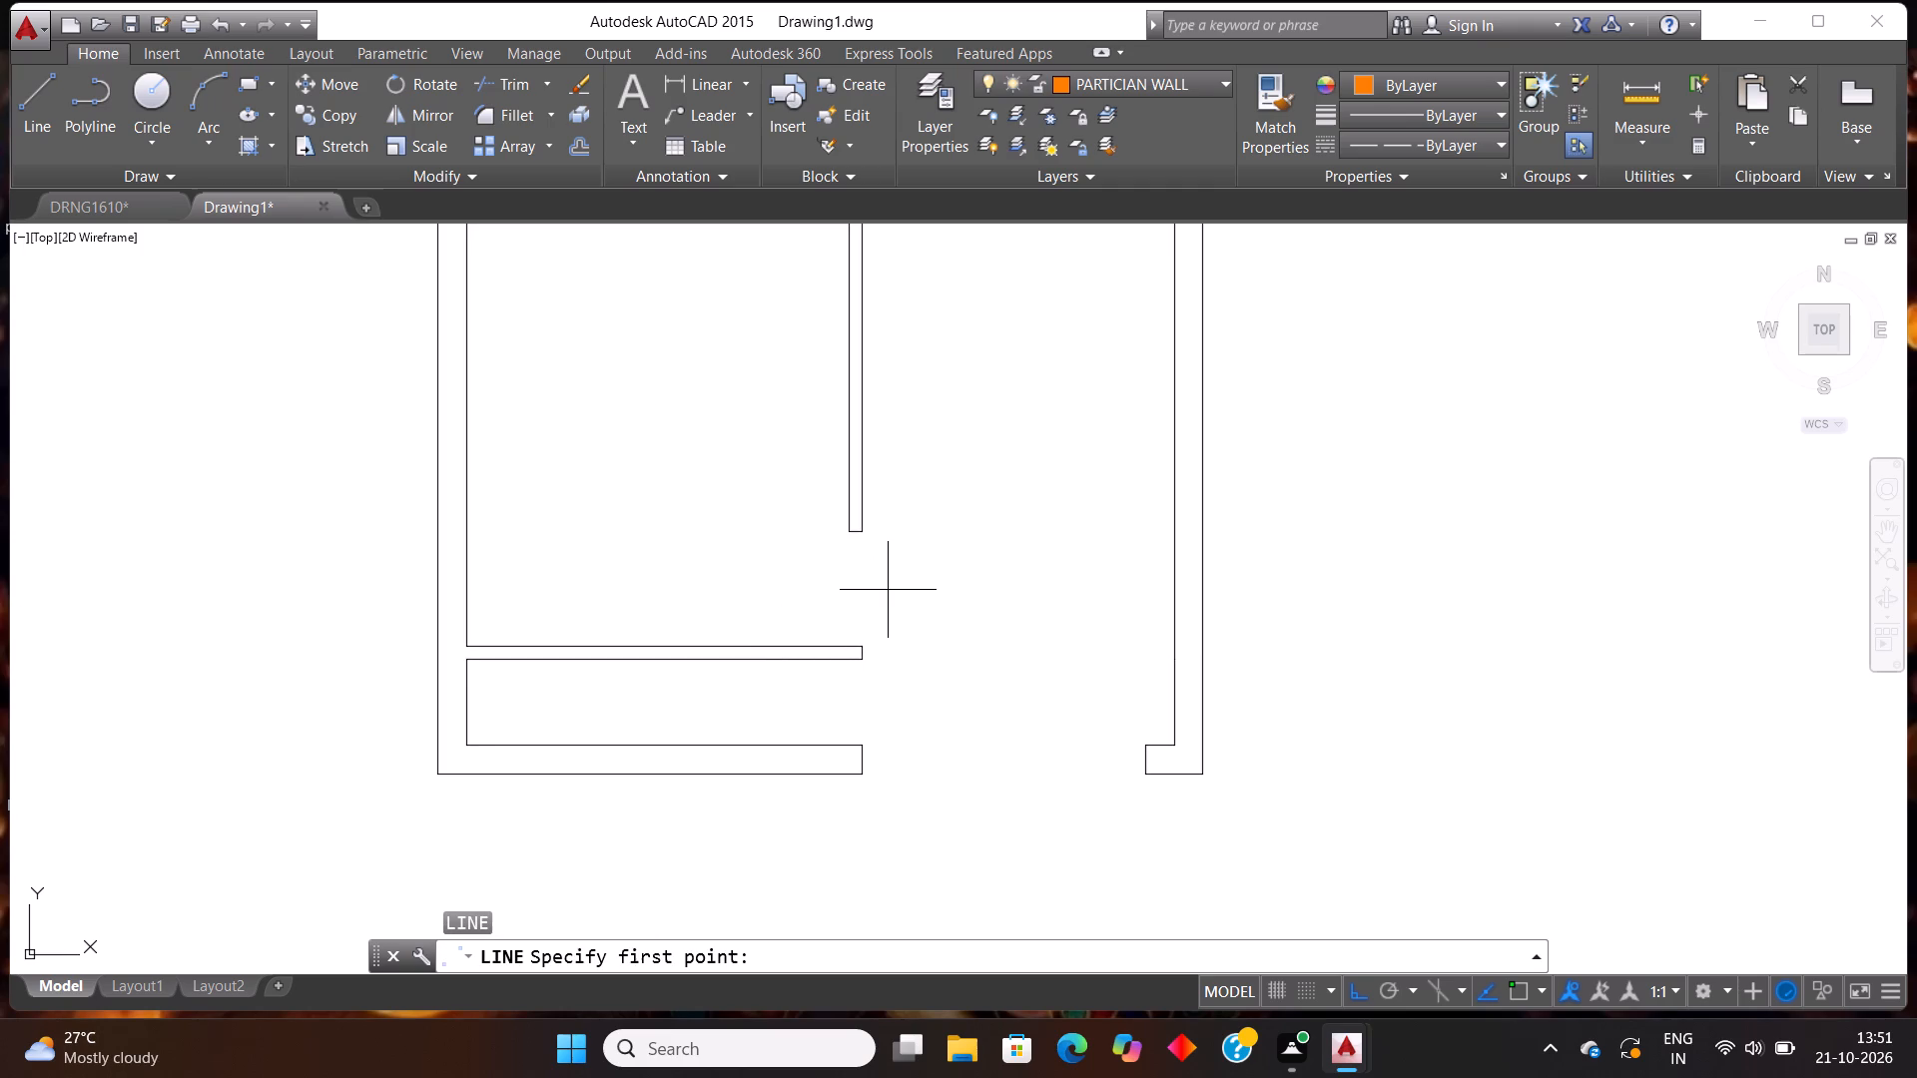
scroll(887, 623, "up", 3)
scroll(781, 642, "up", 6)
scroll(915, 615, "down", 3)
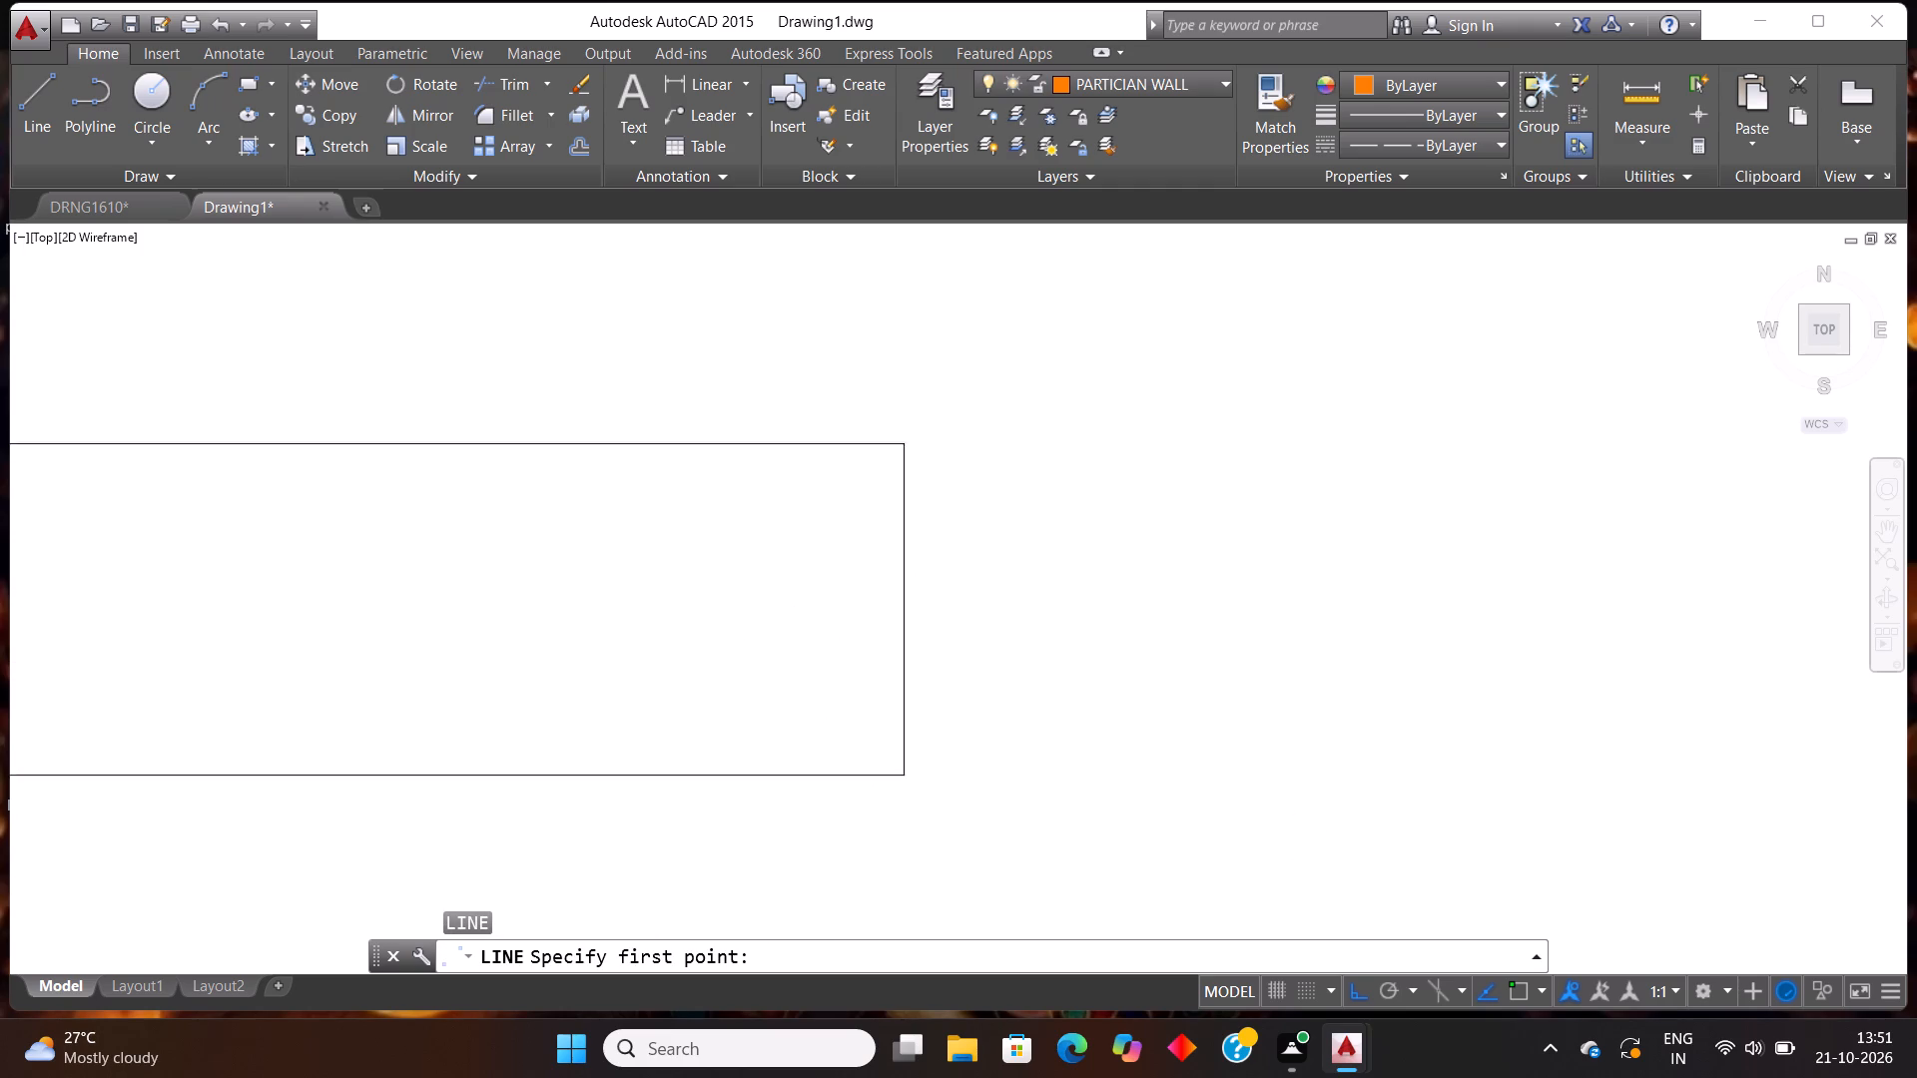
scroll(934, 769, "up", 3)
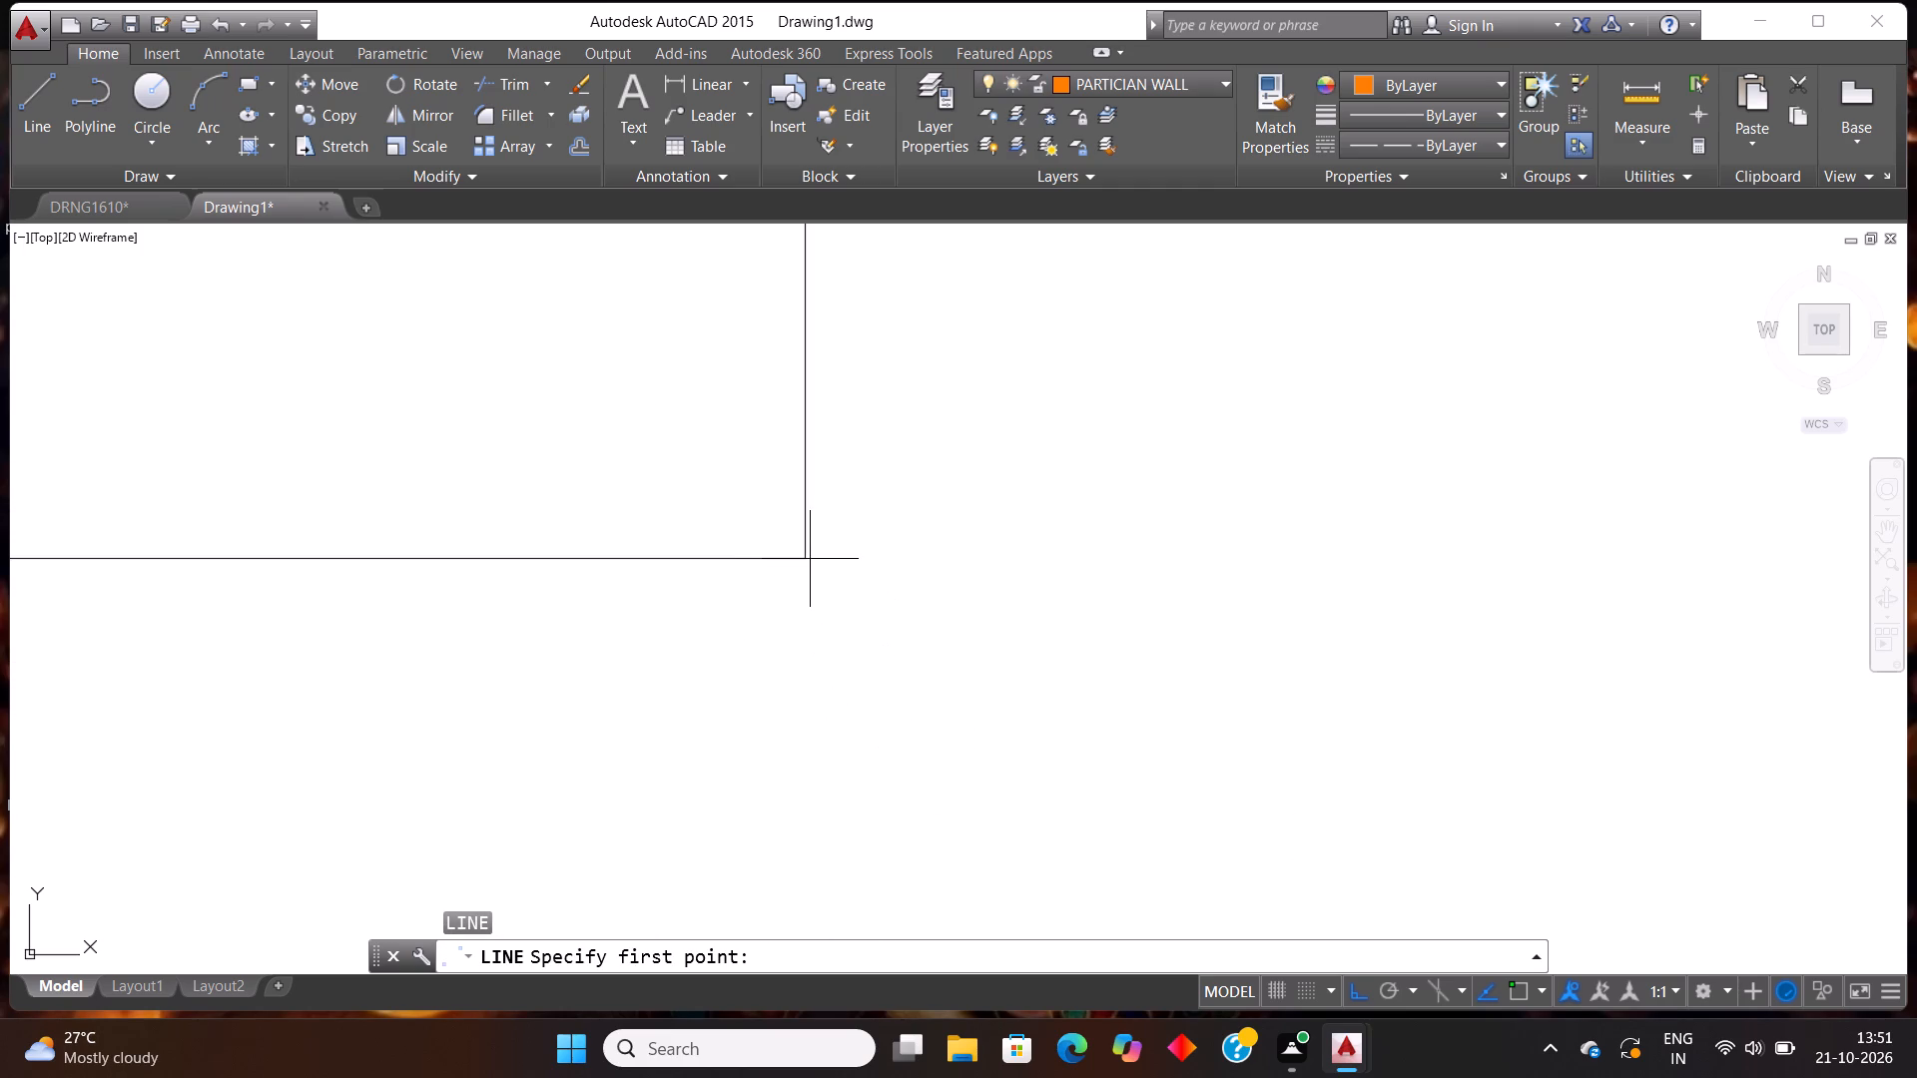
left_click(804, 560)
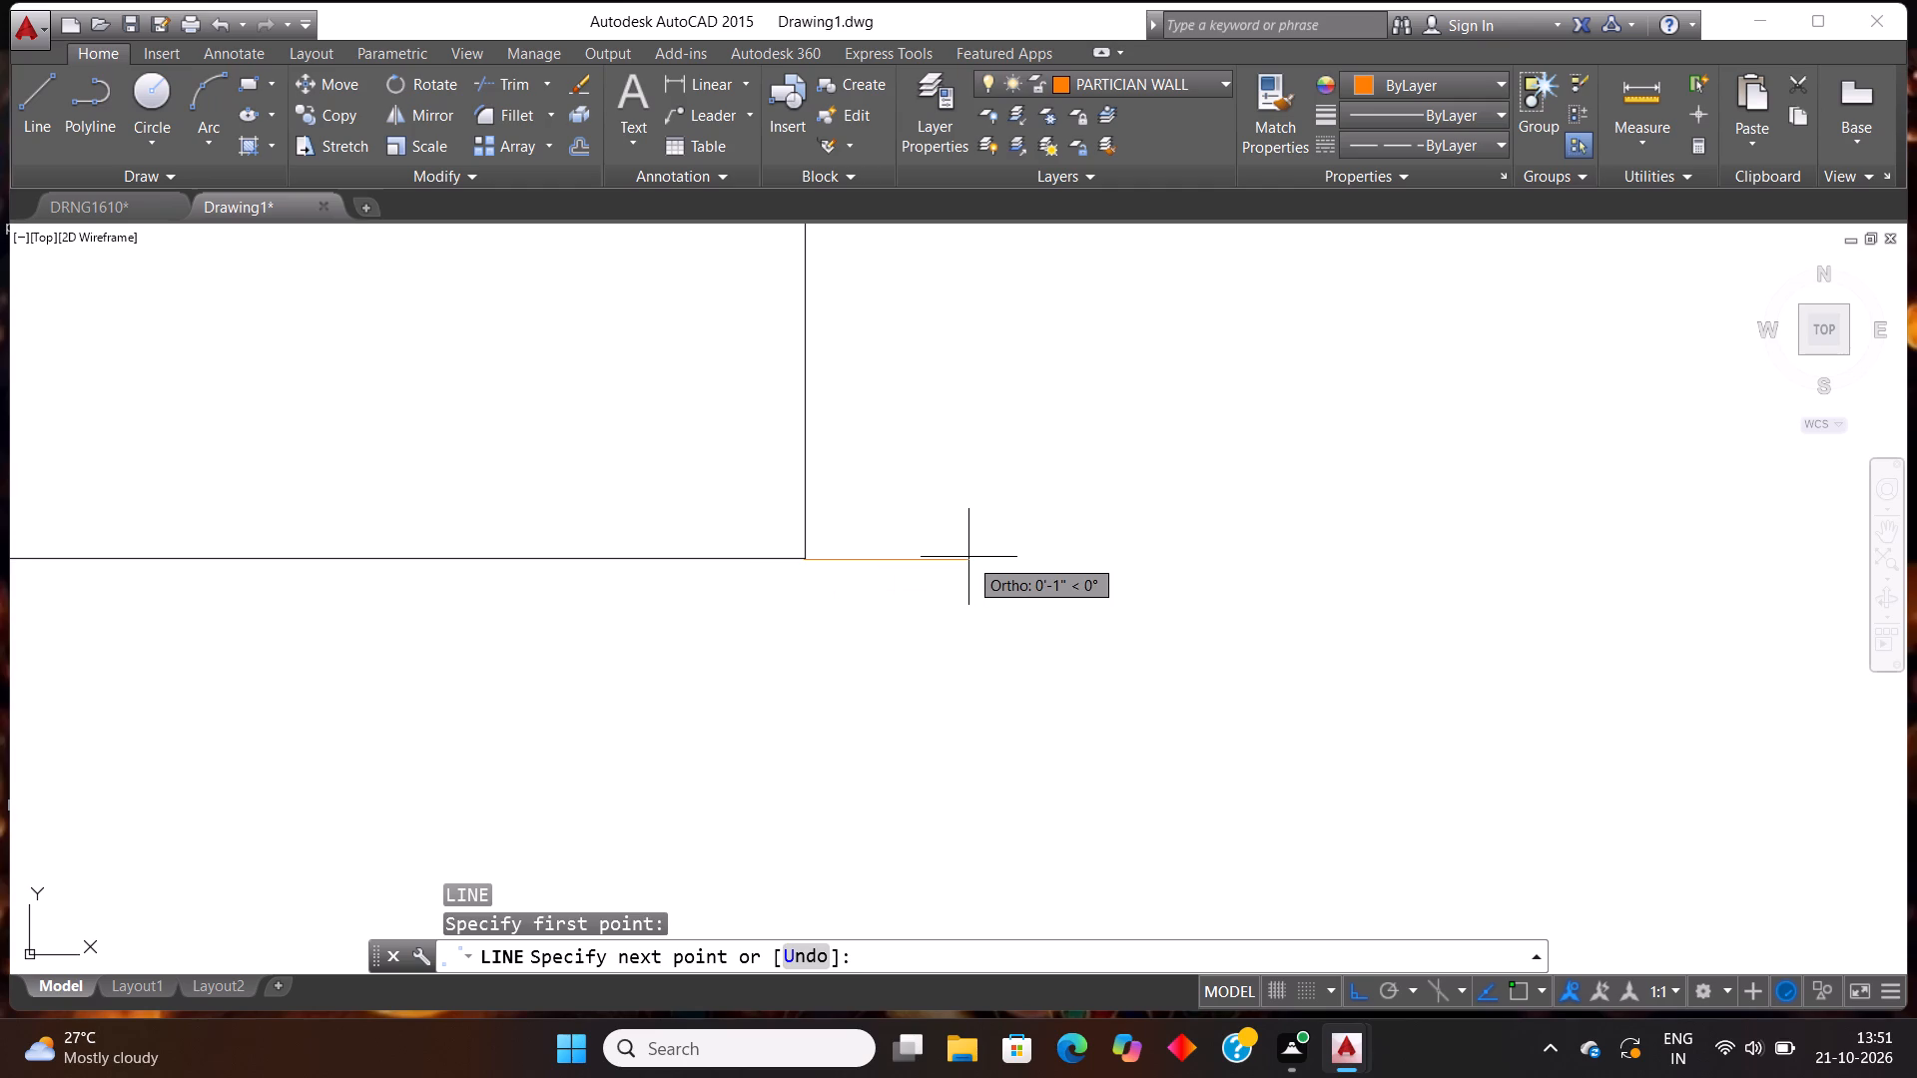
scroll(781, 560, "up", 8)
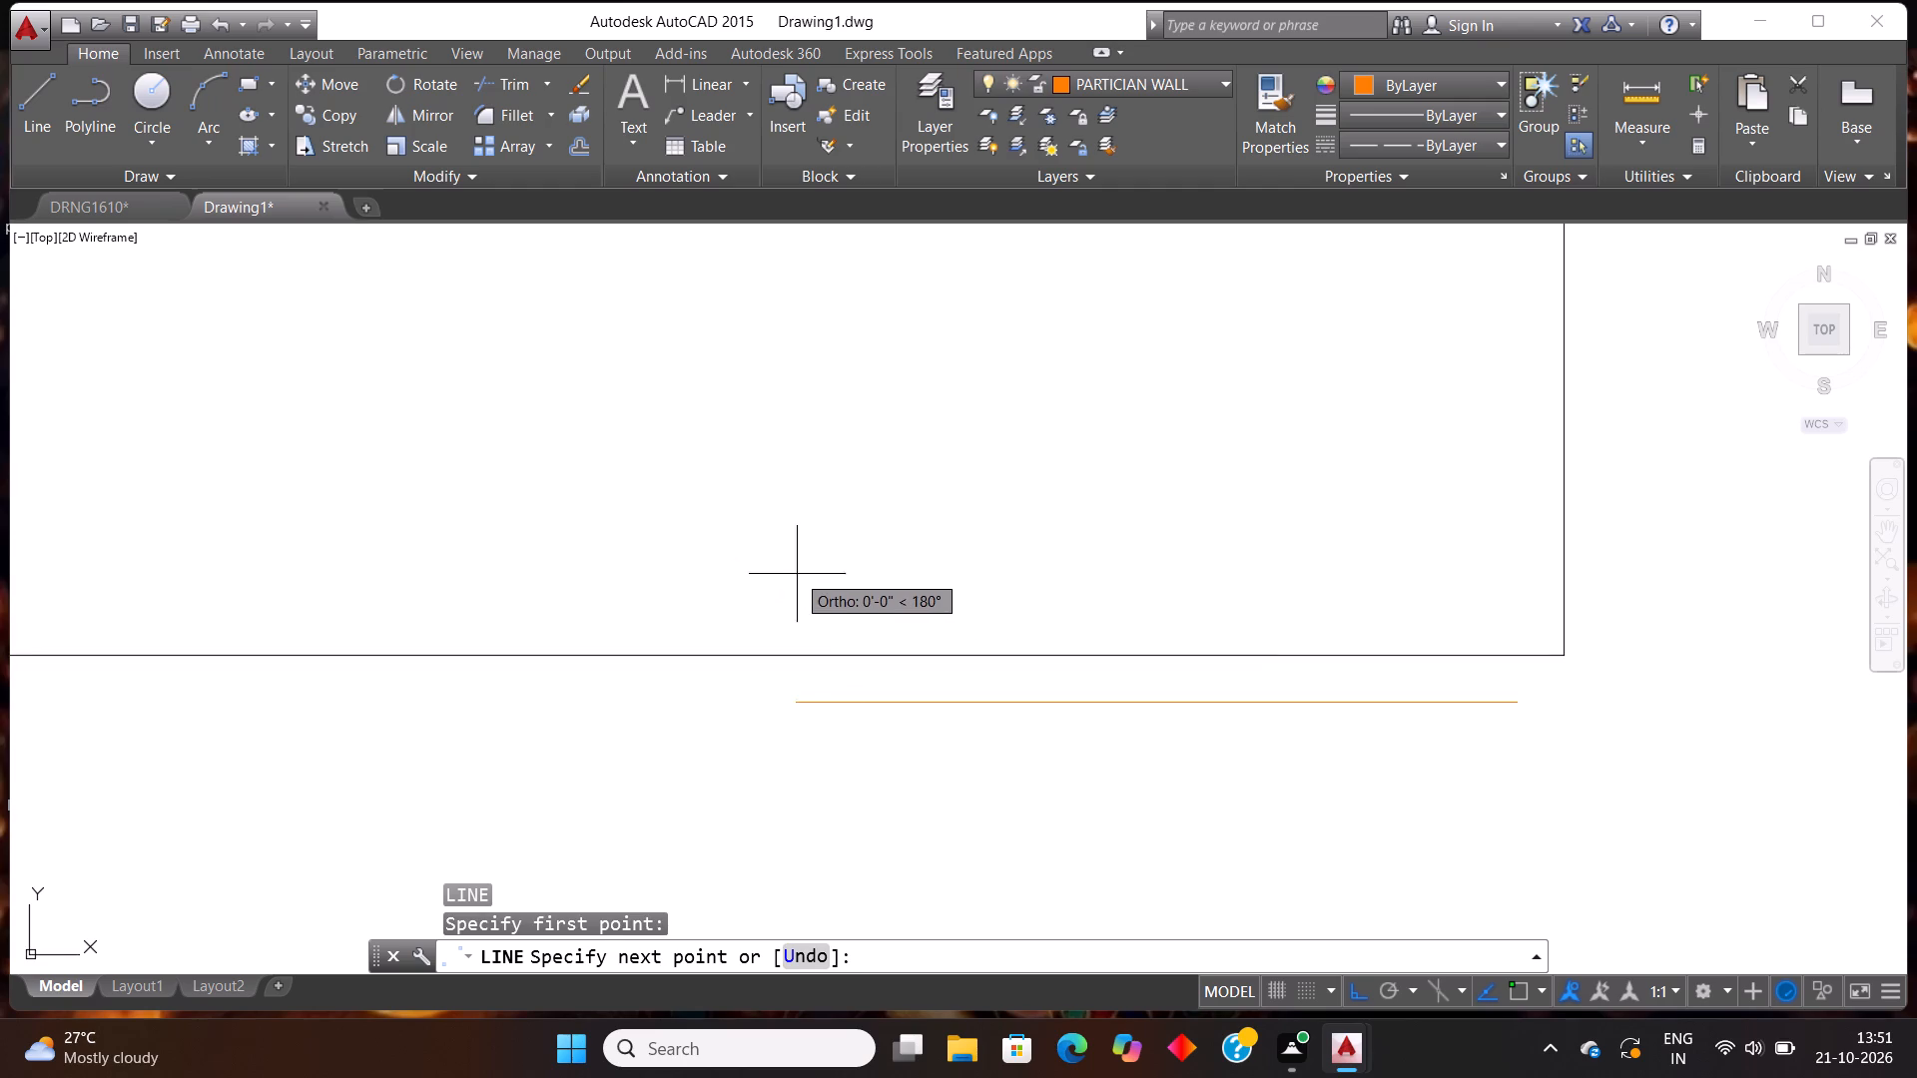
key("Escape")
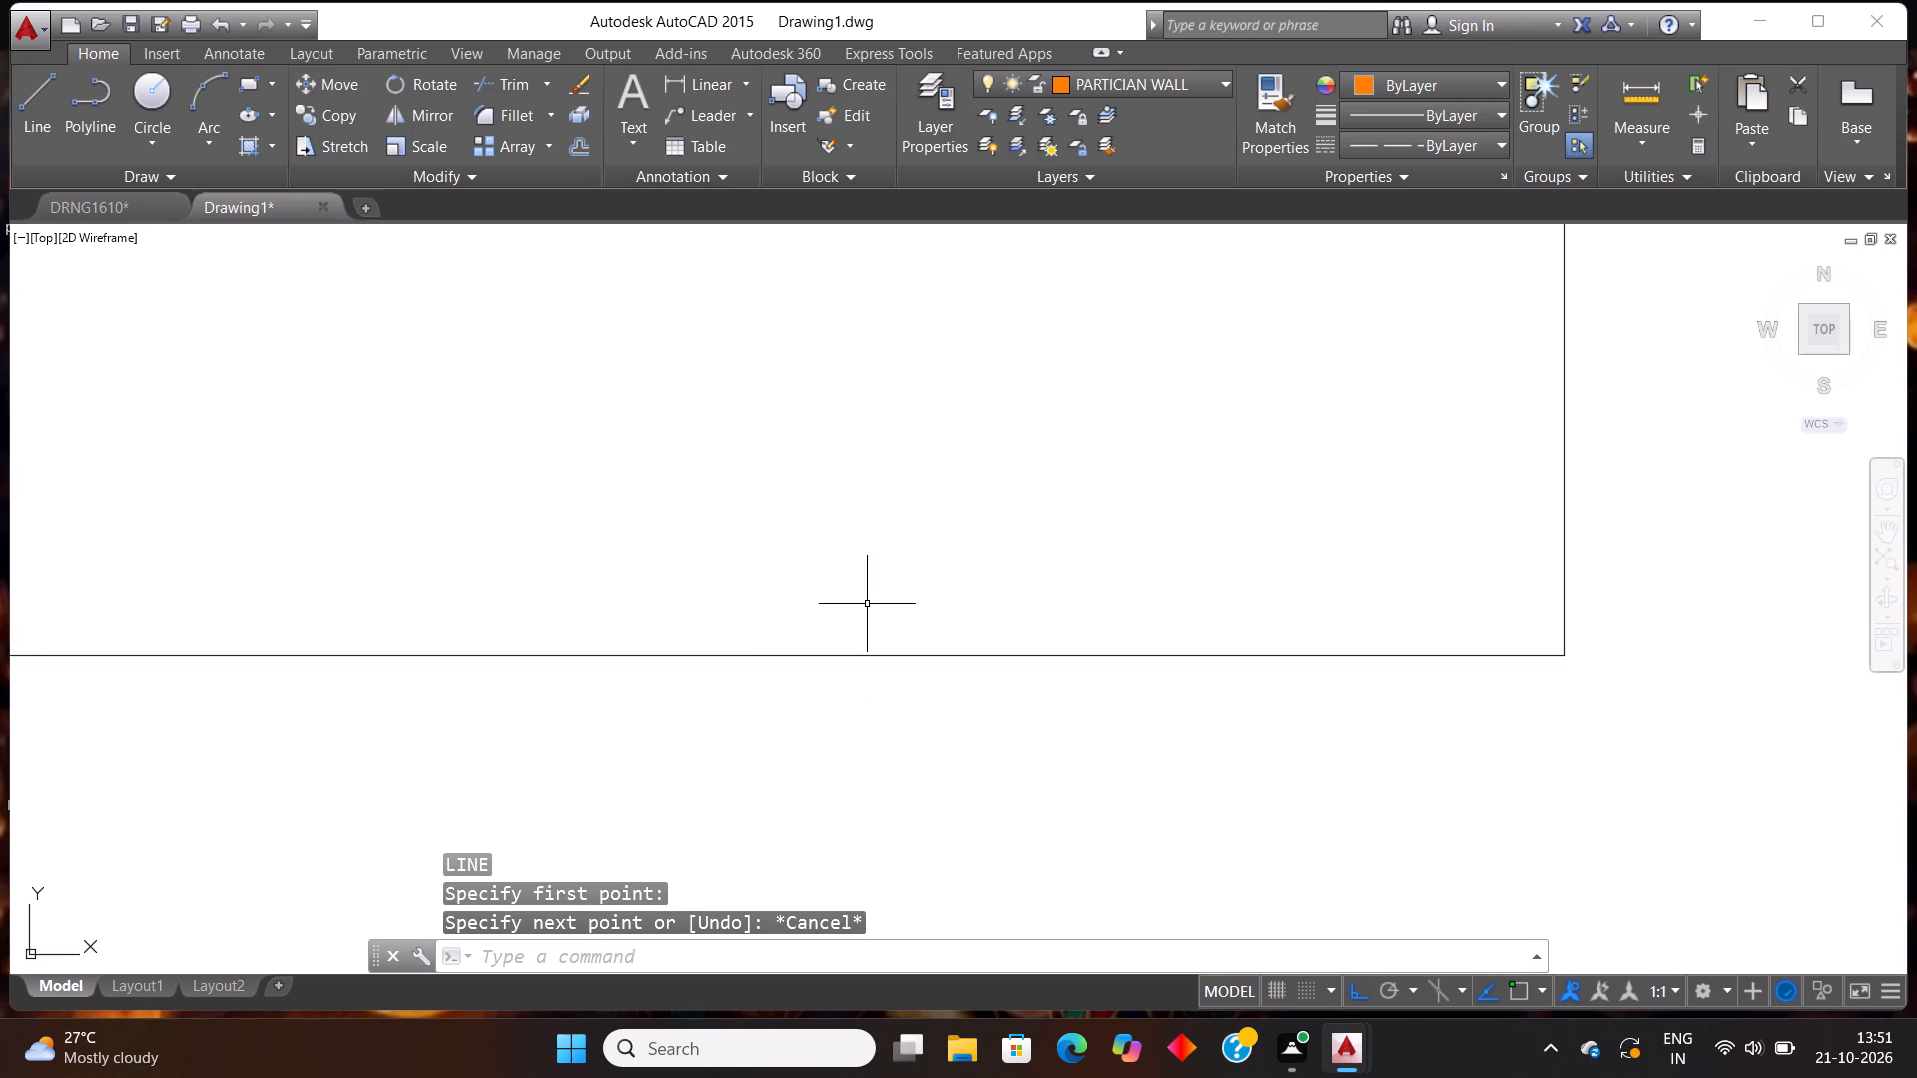
Draw a horizontal line about 17' long from the bottom partition's lower end corner rightward past the right outer wall.
key("l")
key("Return")
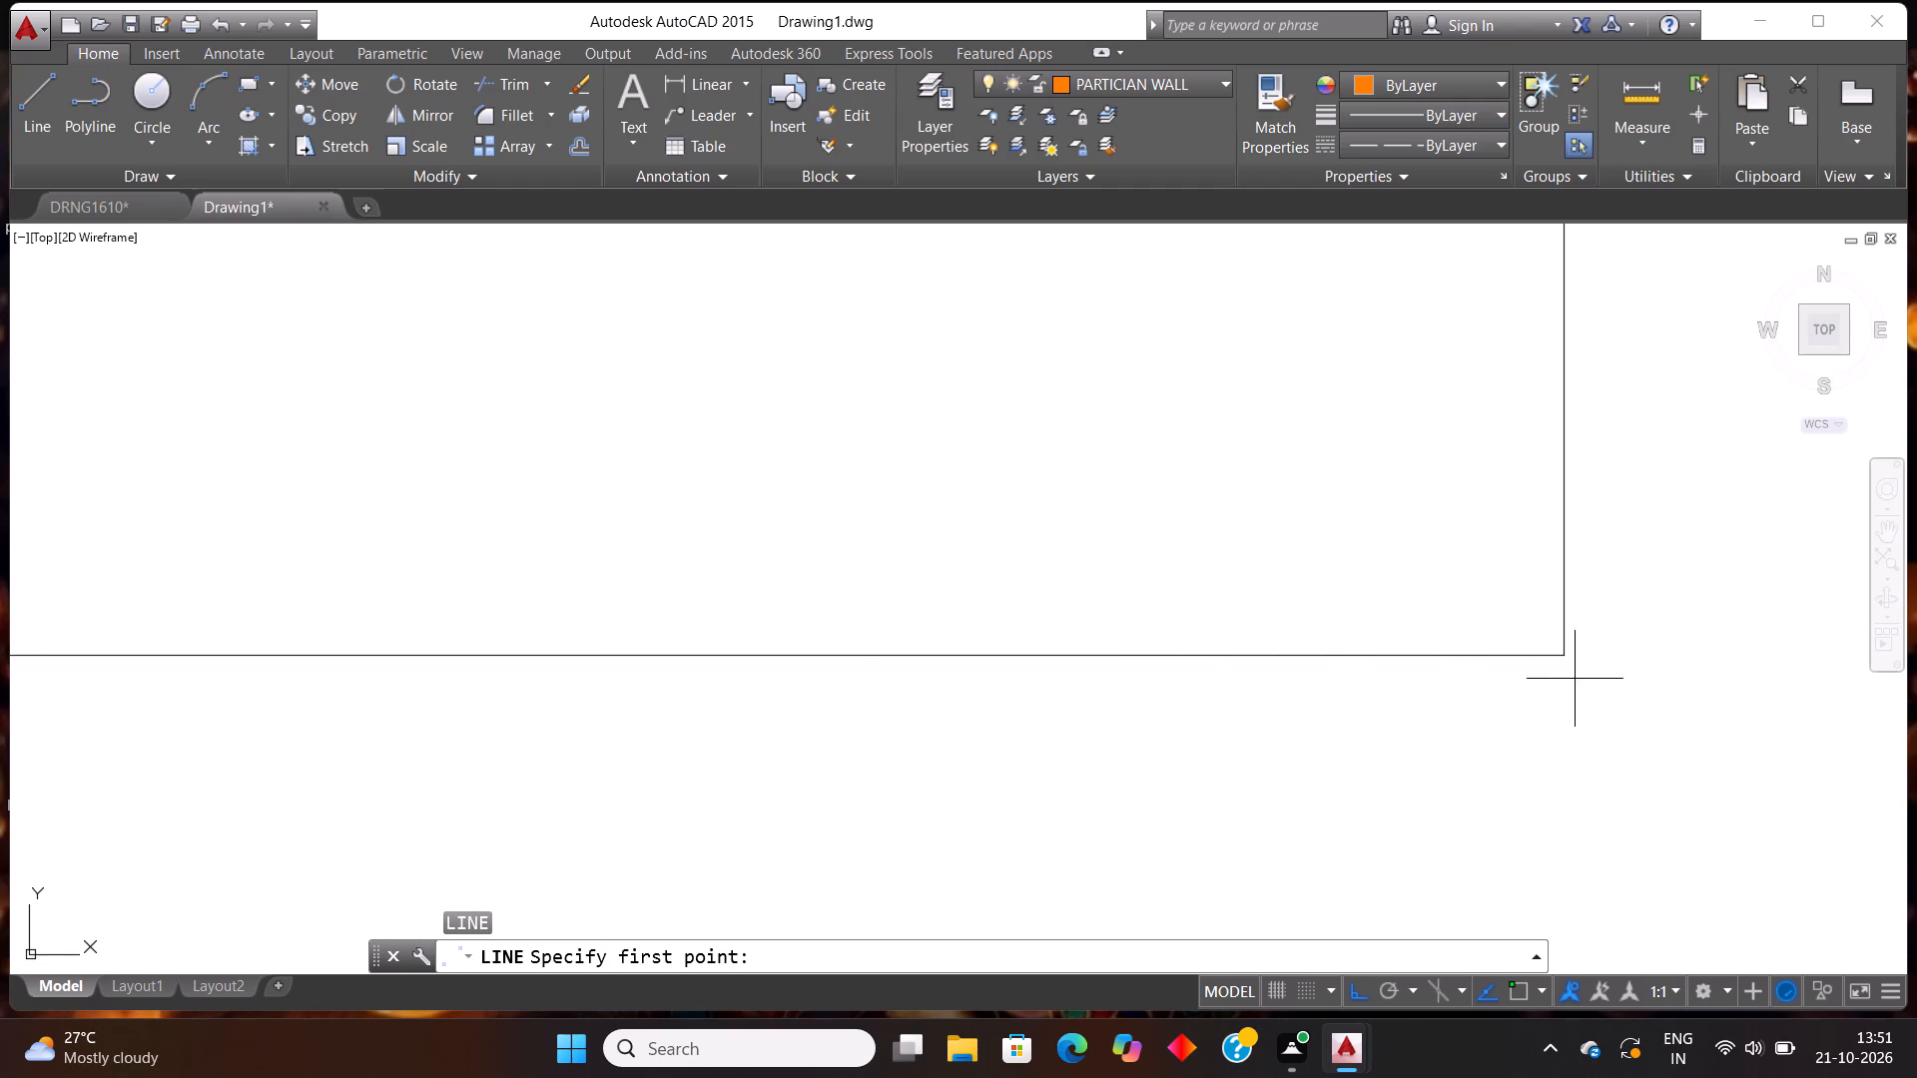
scroll(1609, 654, "up", 4)
scroll(1438, 675, "up", 2)
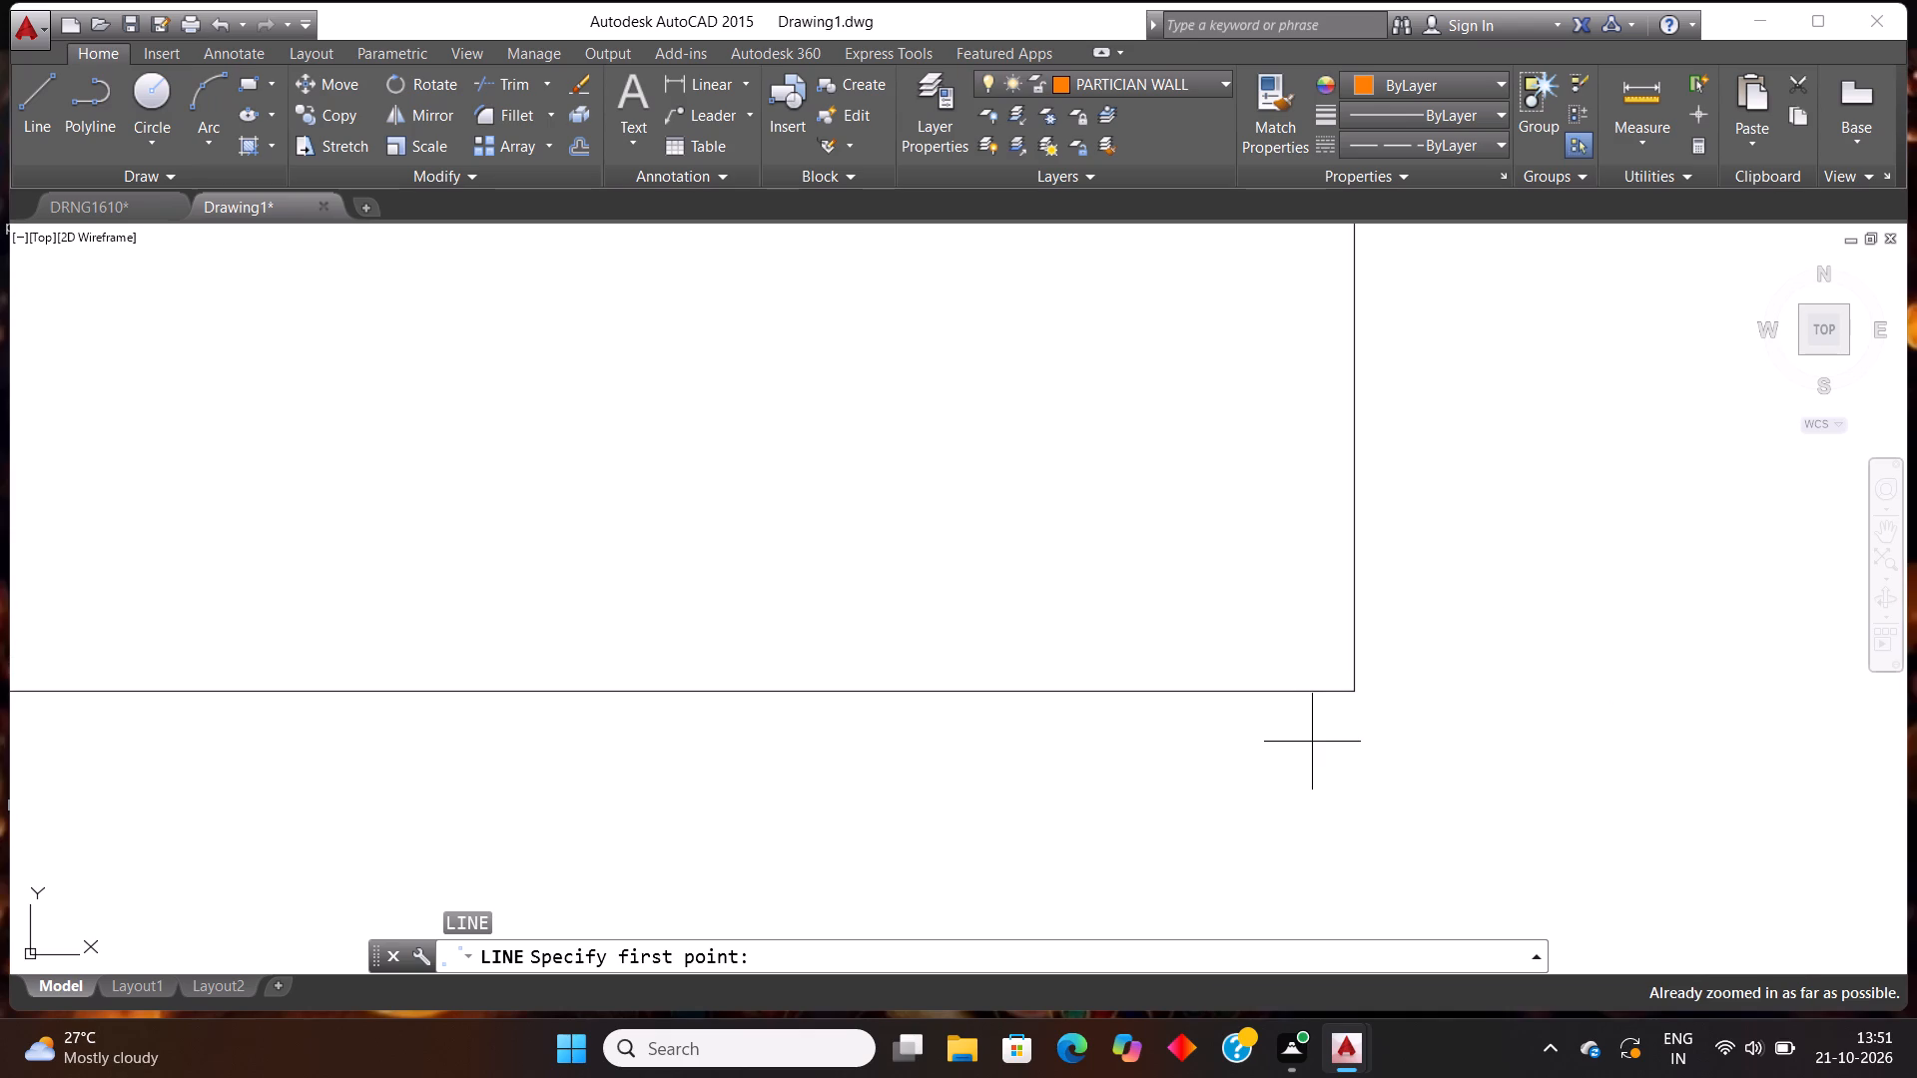
left_click(1352, 690)
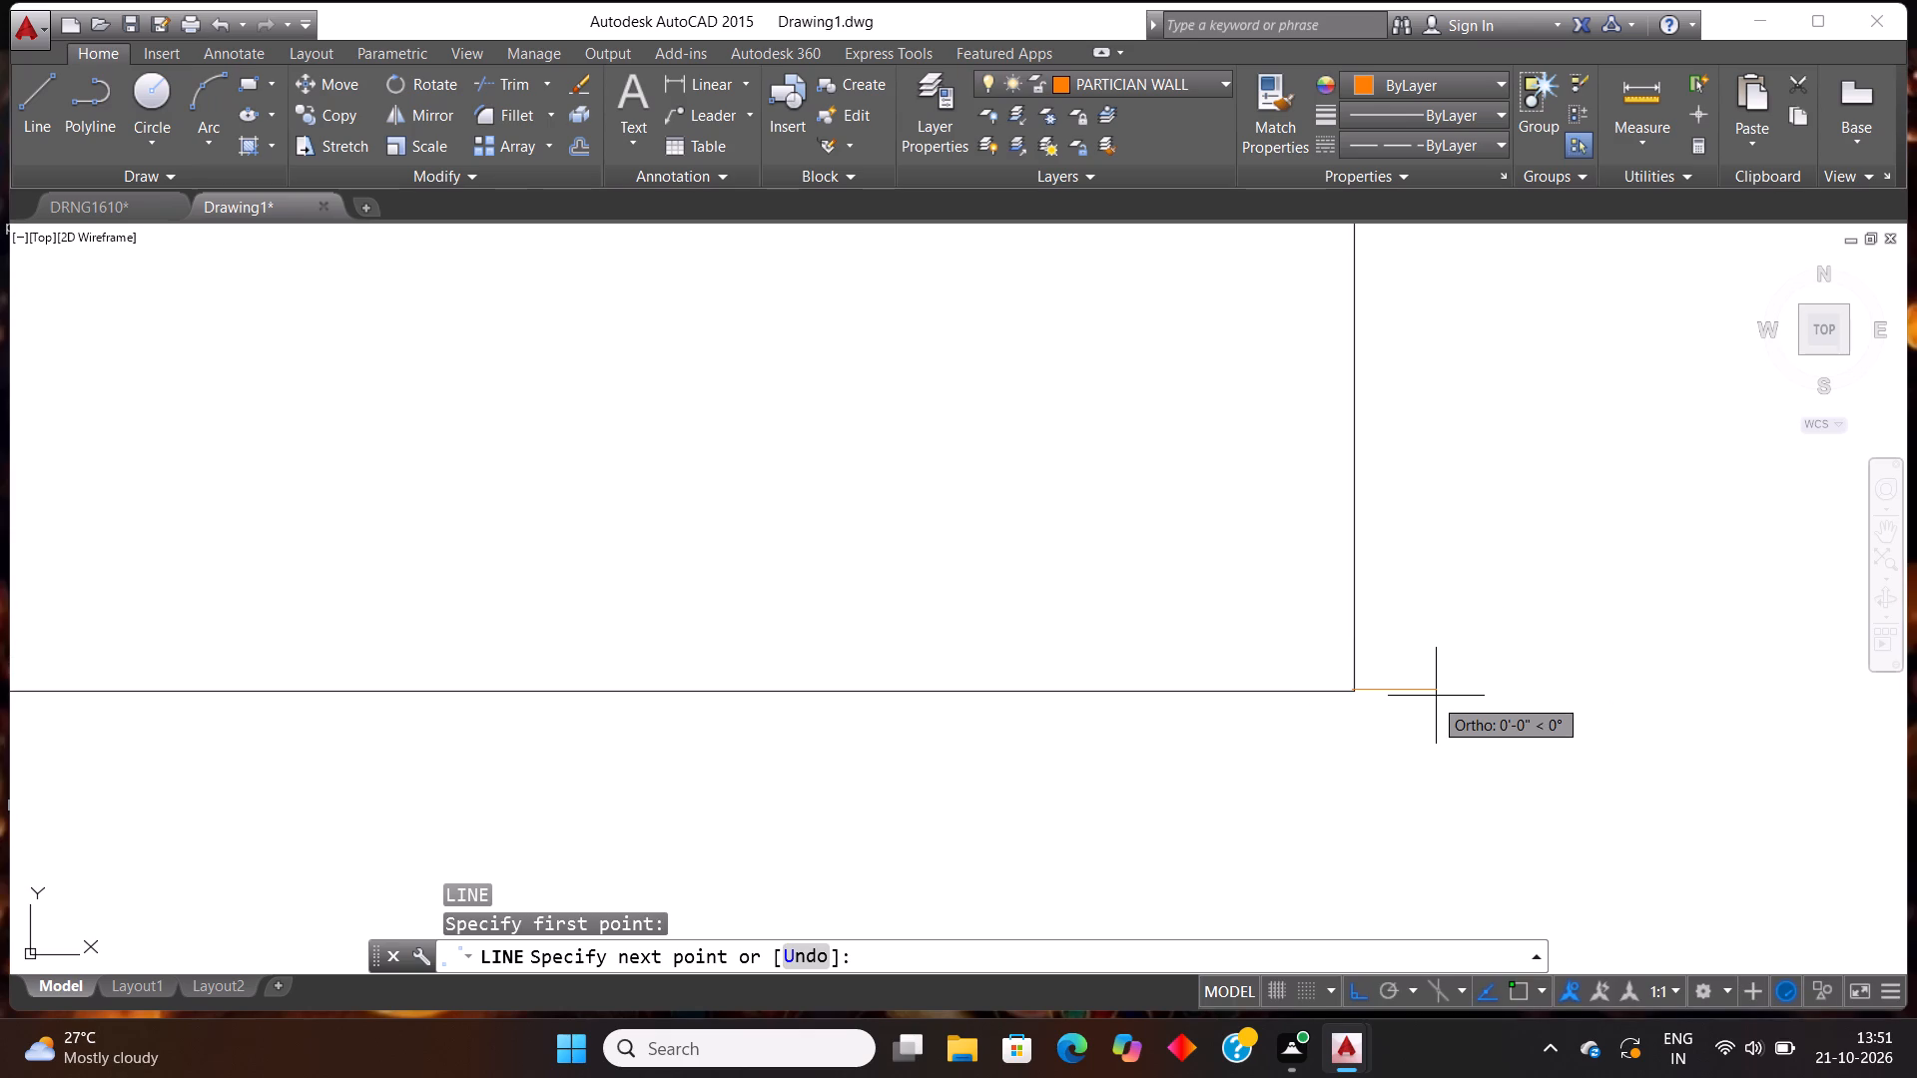
scroll(1440, 696, "down", 9)
scroll(1218, 581, "down", 5)
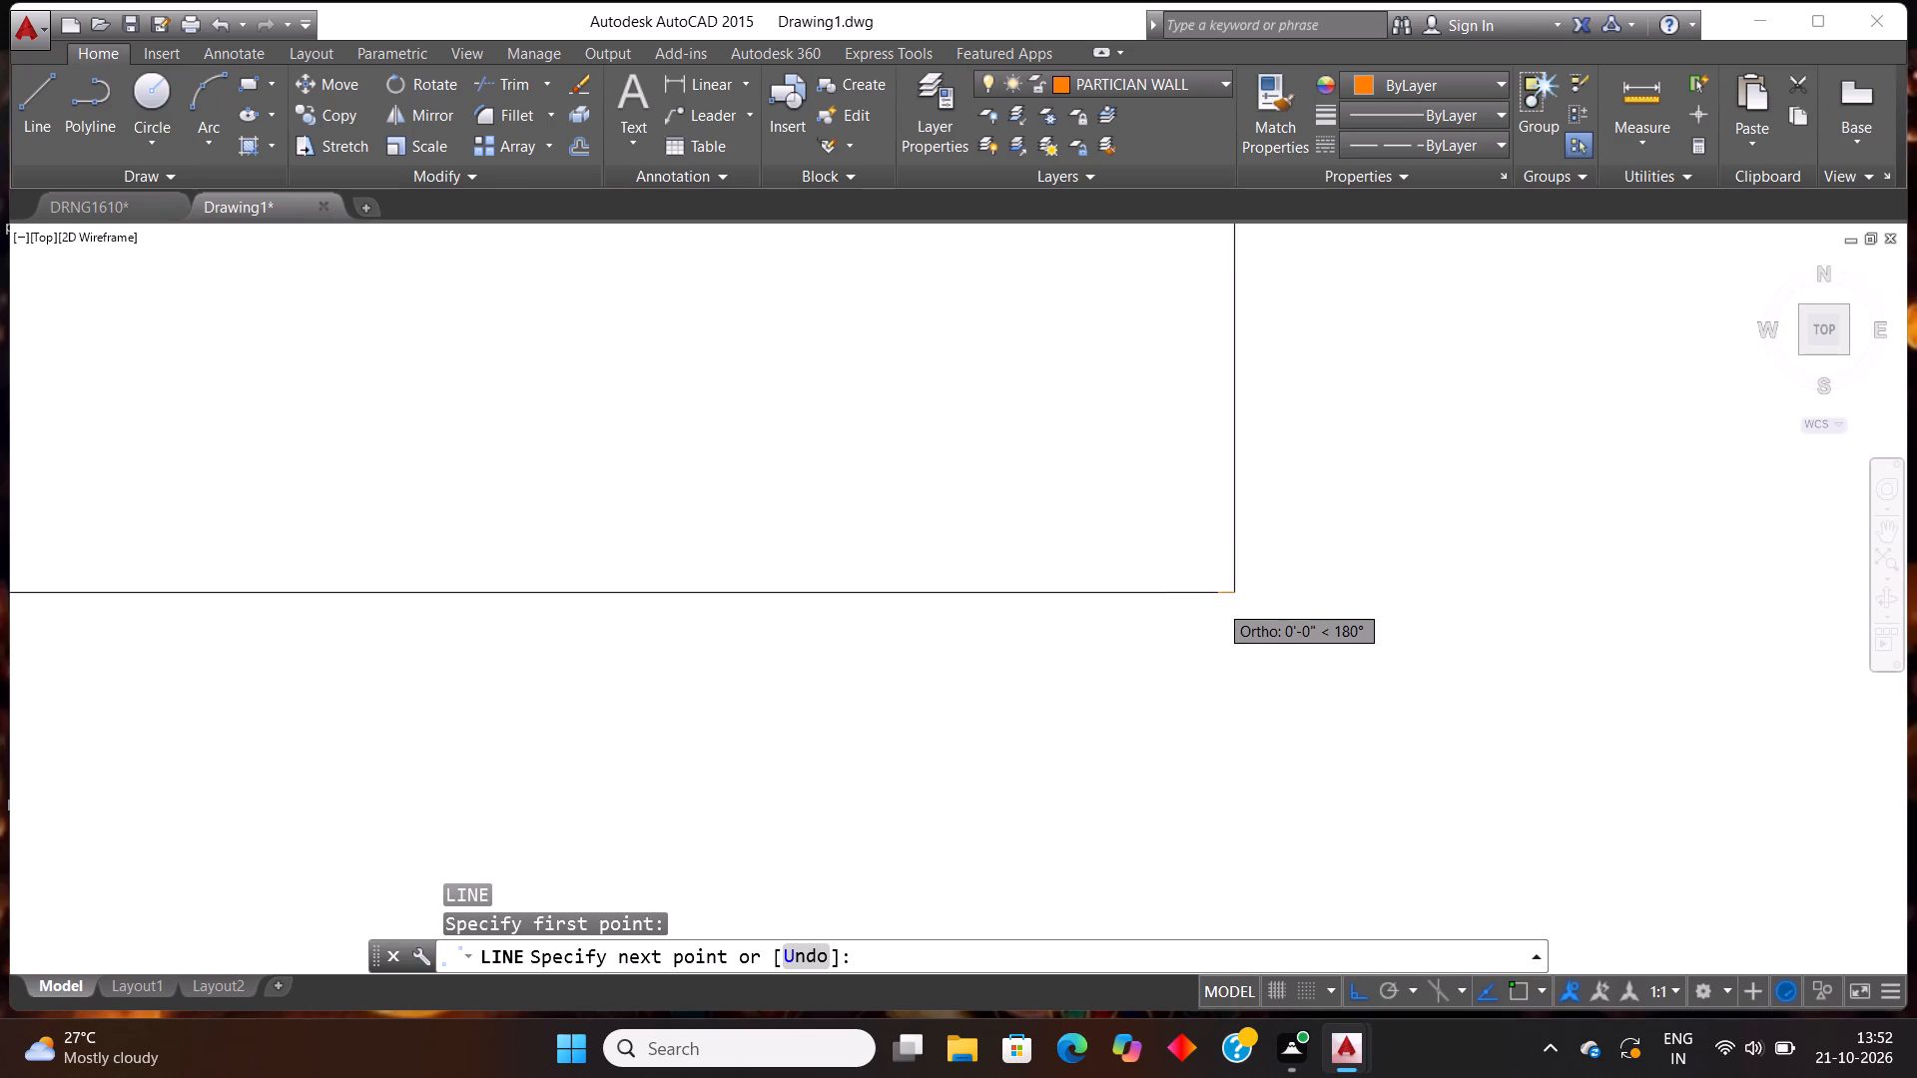
scroll(1218, 603, "down", 10)
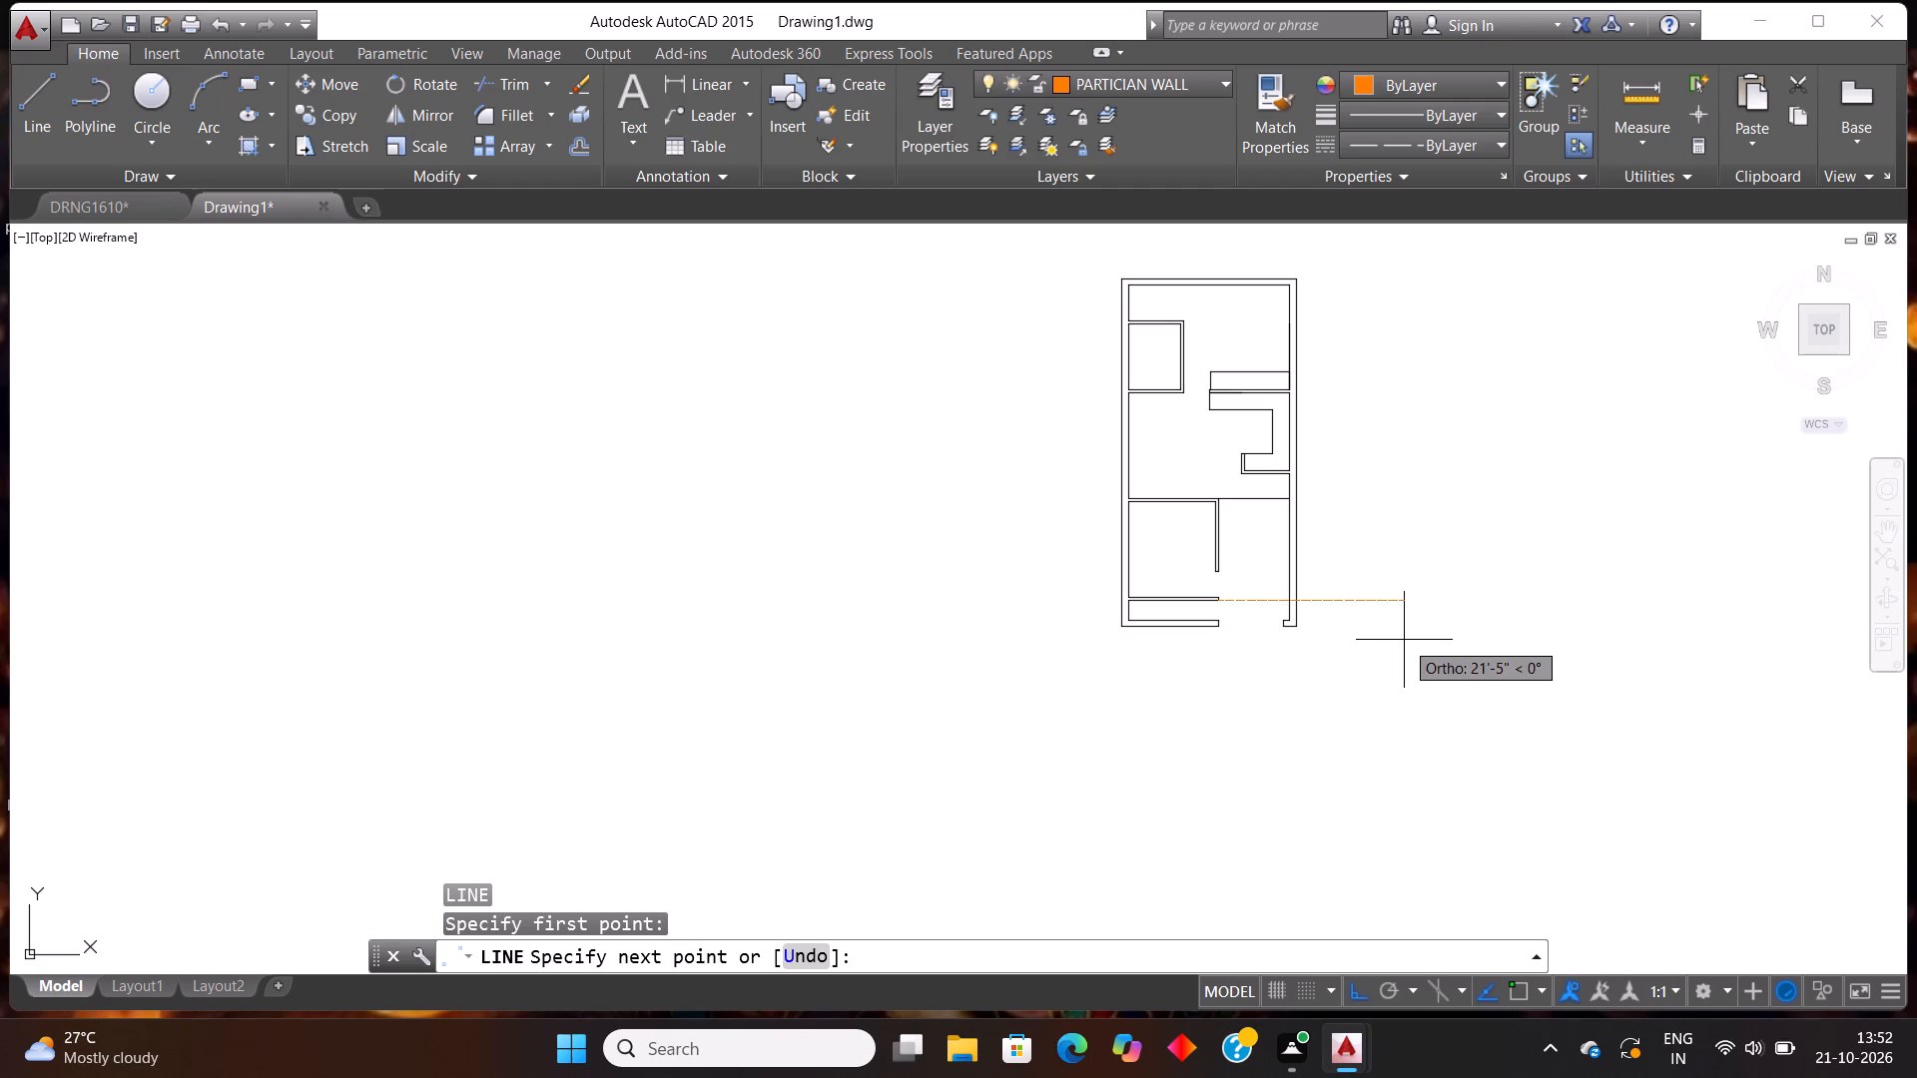
scroll(1389, 638, "up", 2)
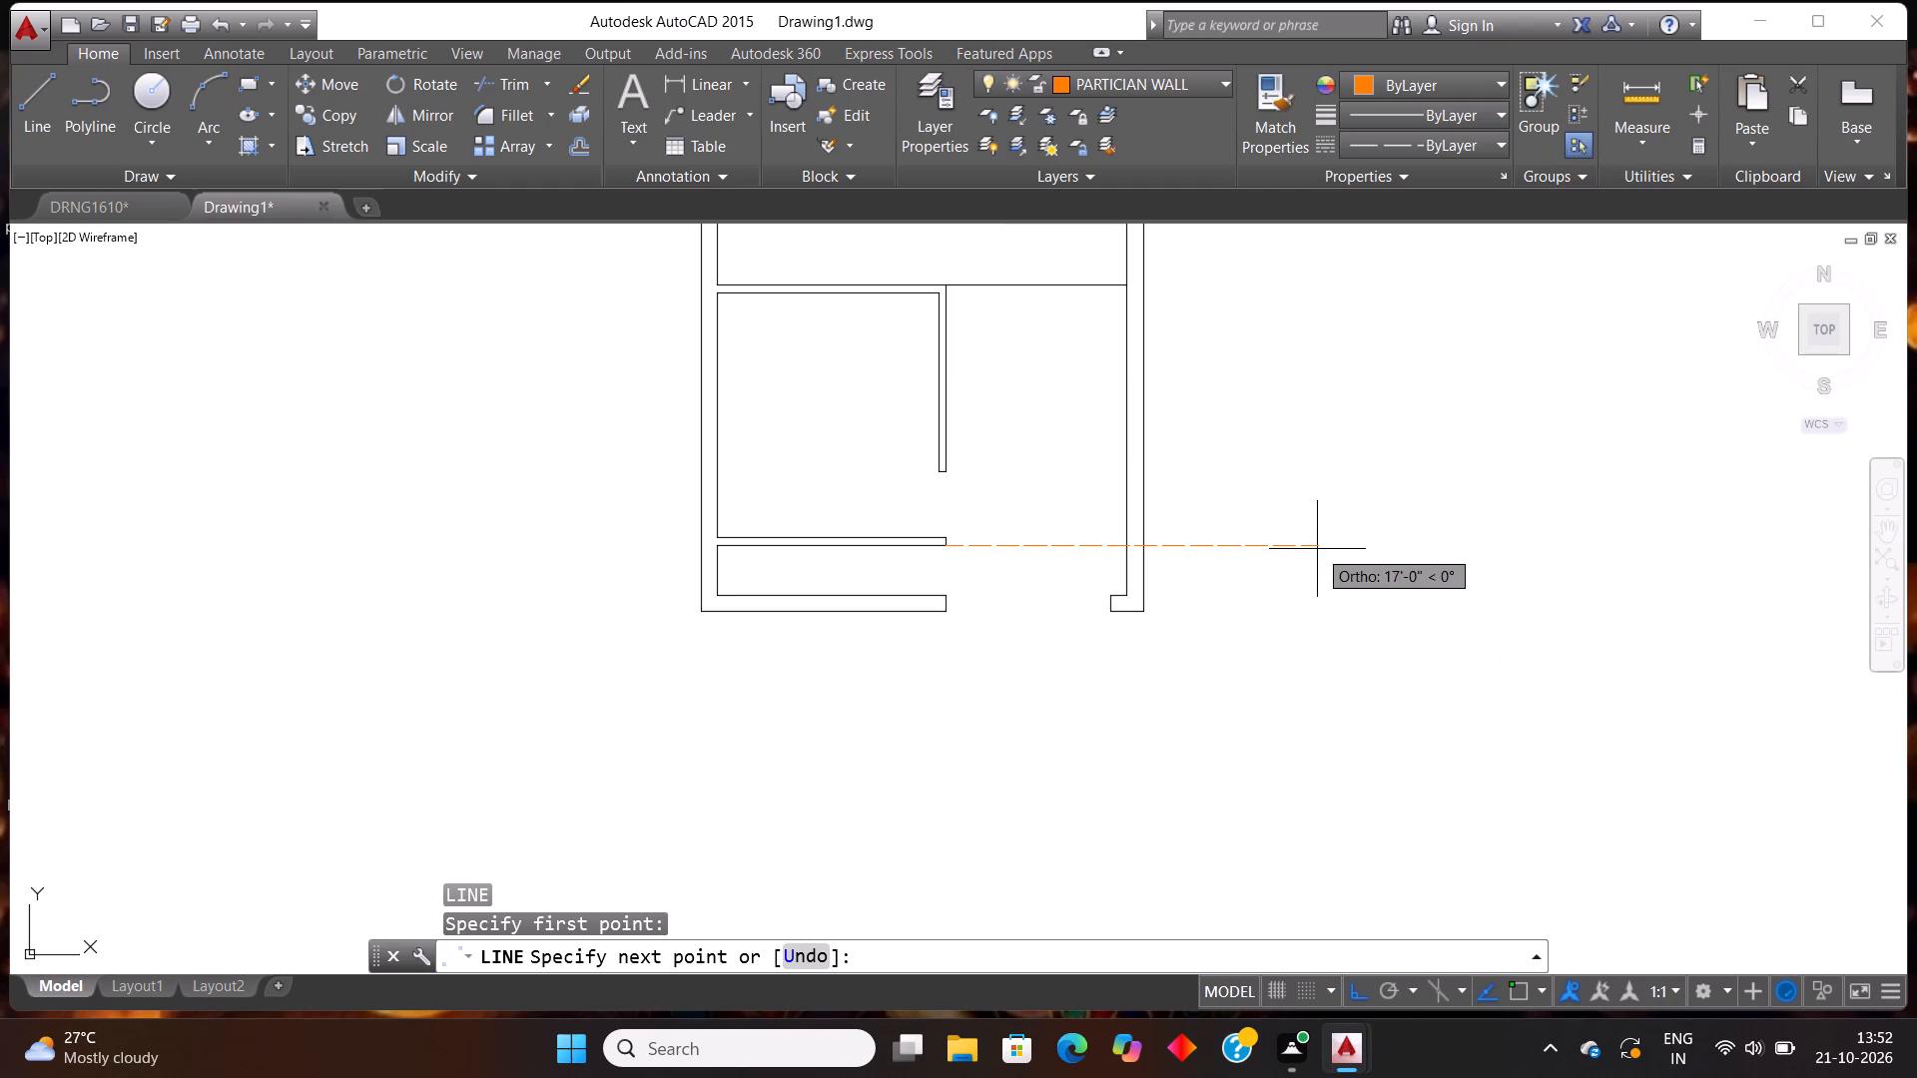
left_click(1317, 550)
key("Escape")
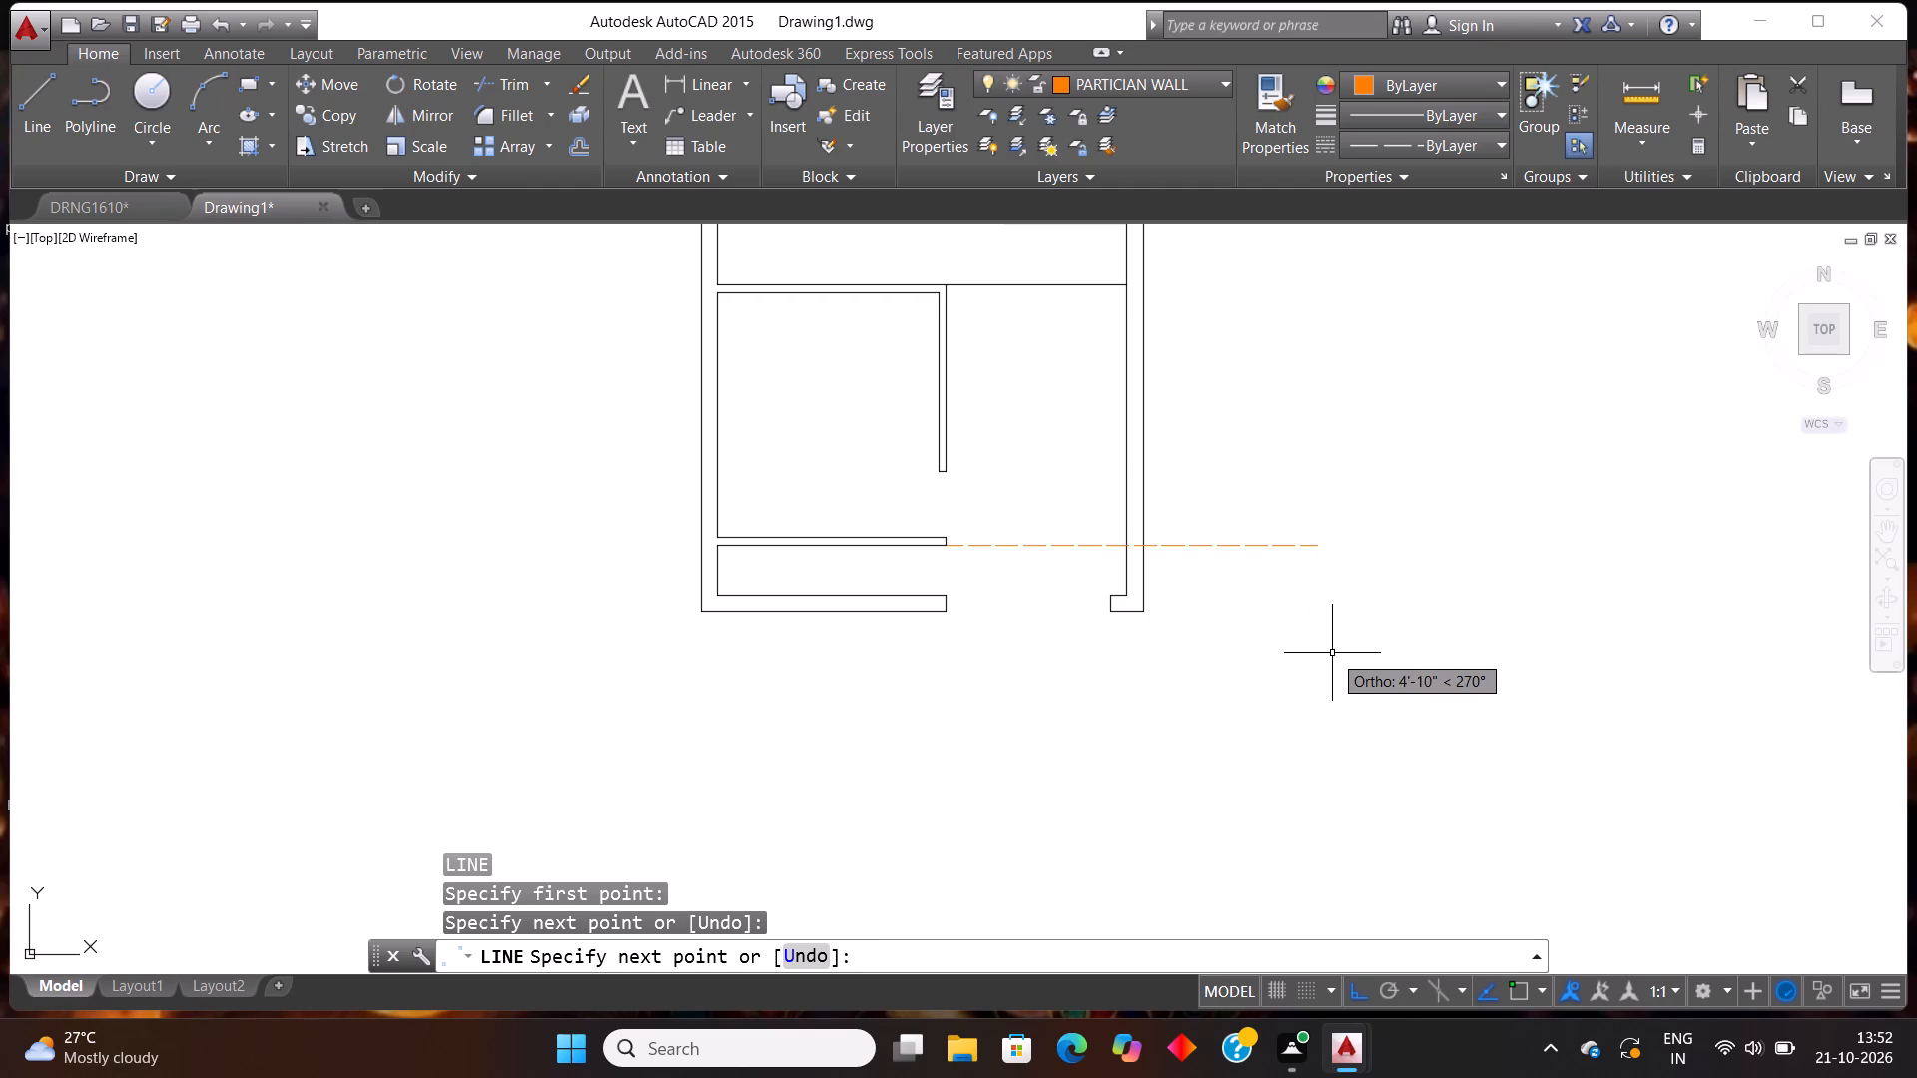
key("Escape")
Offset the dashed horizontal line at the bottom partition's end 4" upward.
type("ODD")
key("BackSpace")
key("BackSpace")
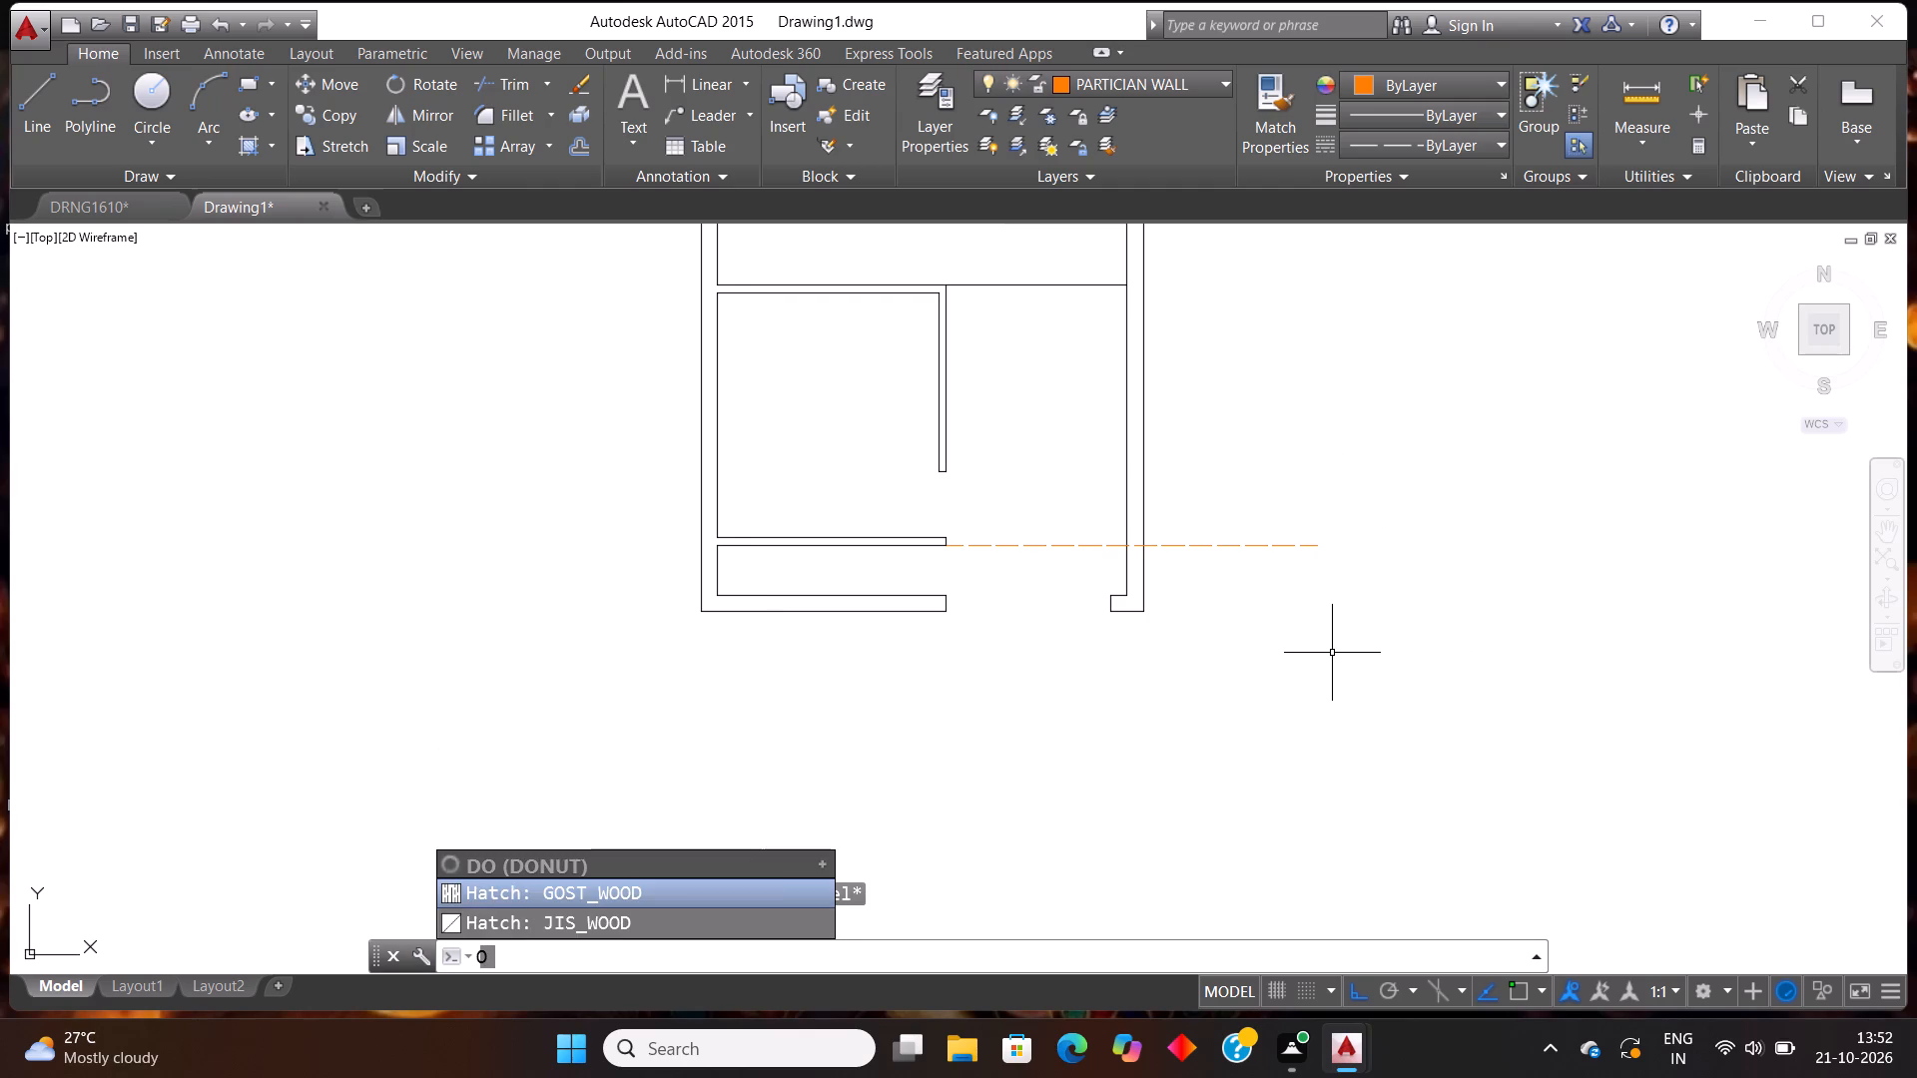
type("FF")
key("Return")
type("4\"")
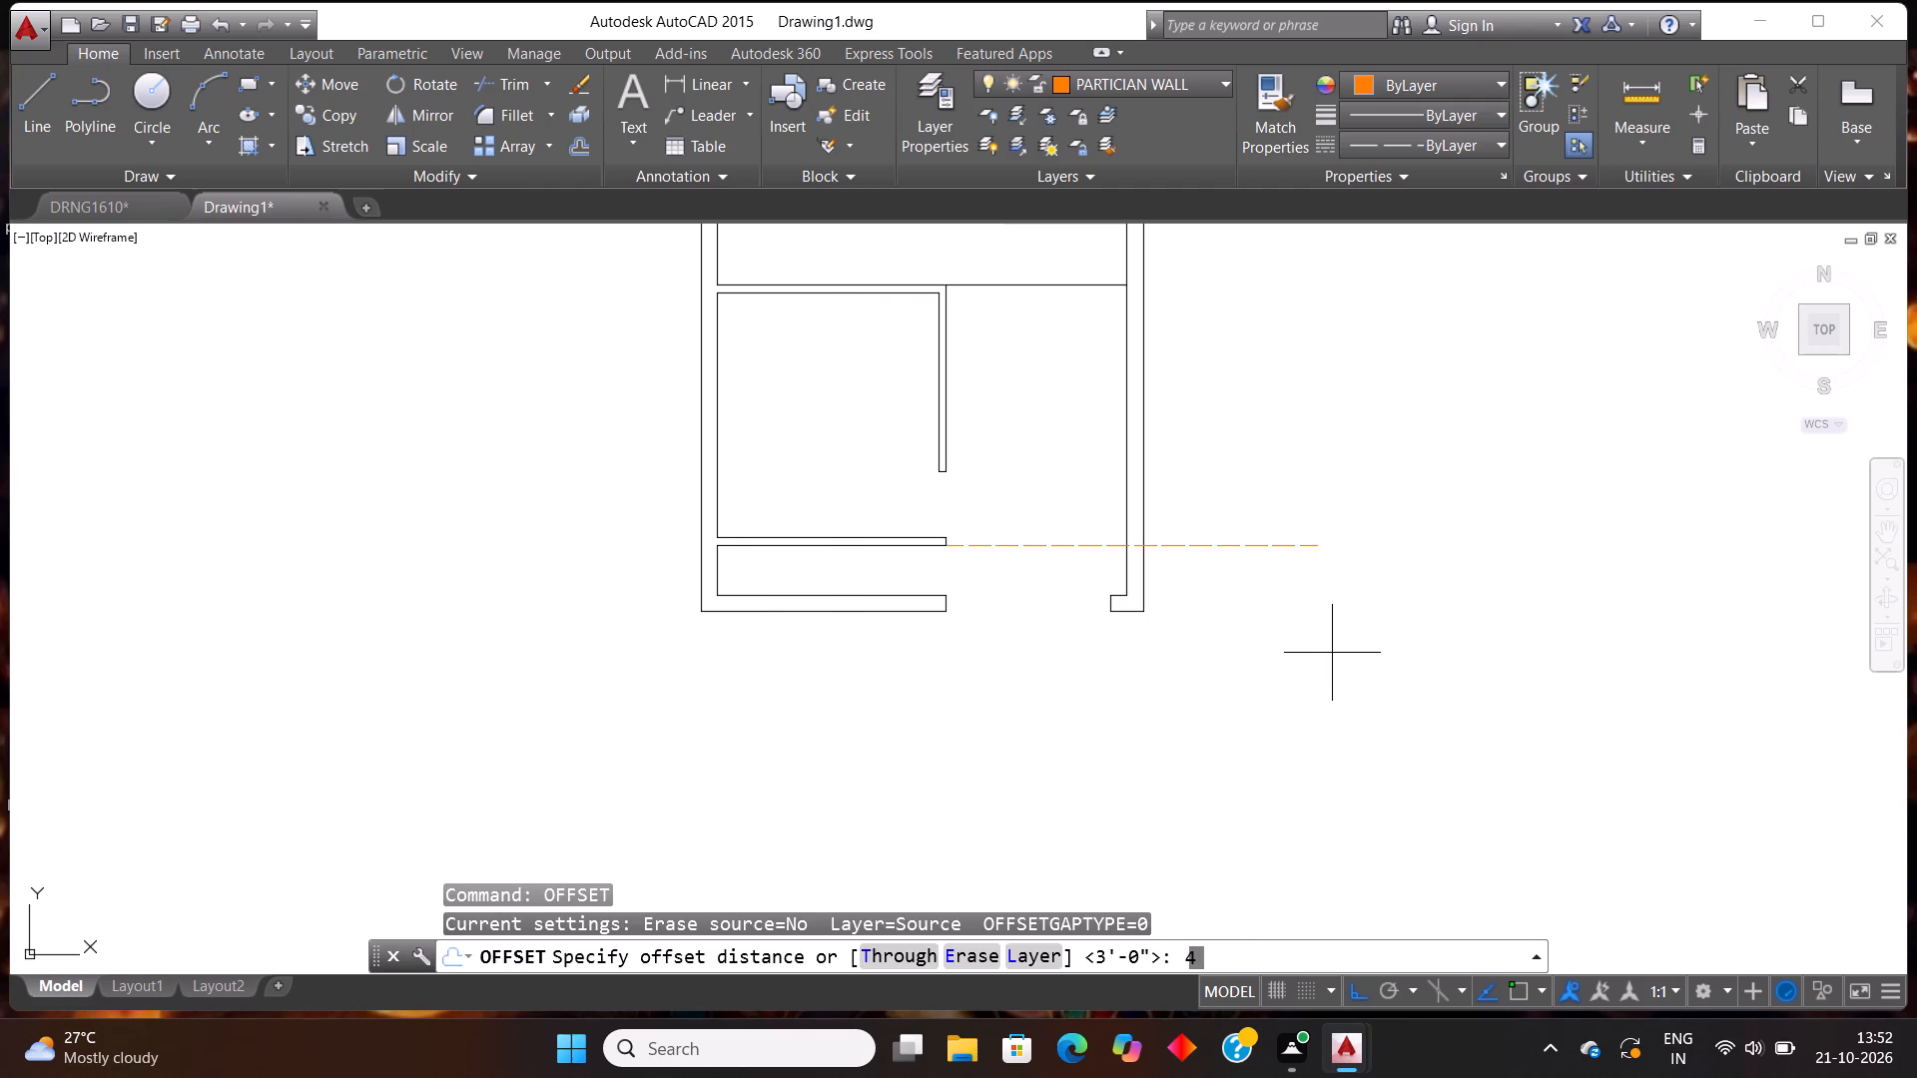
key("Return")
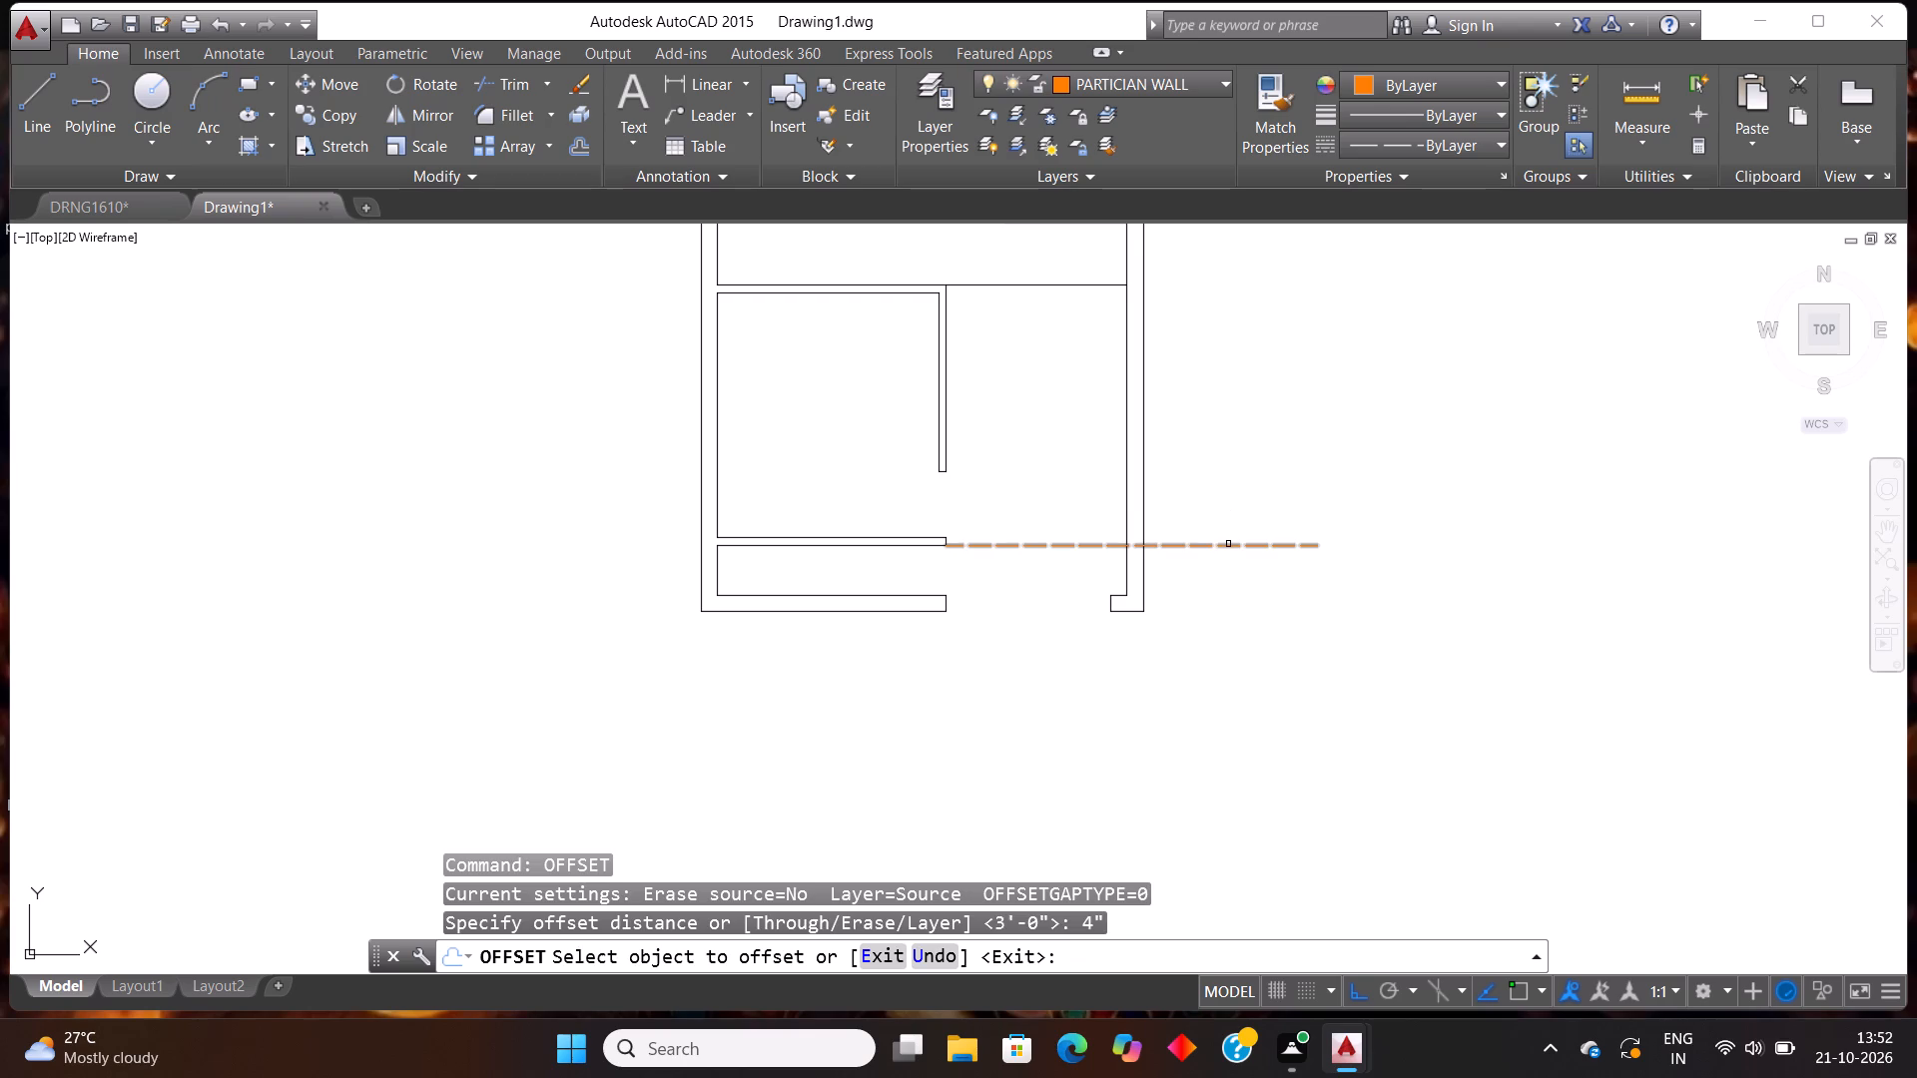
left_click(1228, 544)
left_click(1232, 473)
key("Escape")
key("Escape")
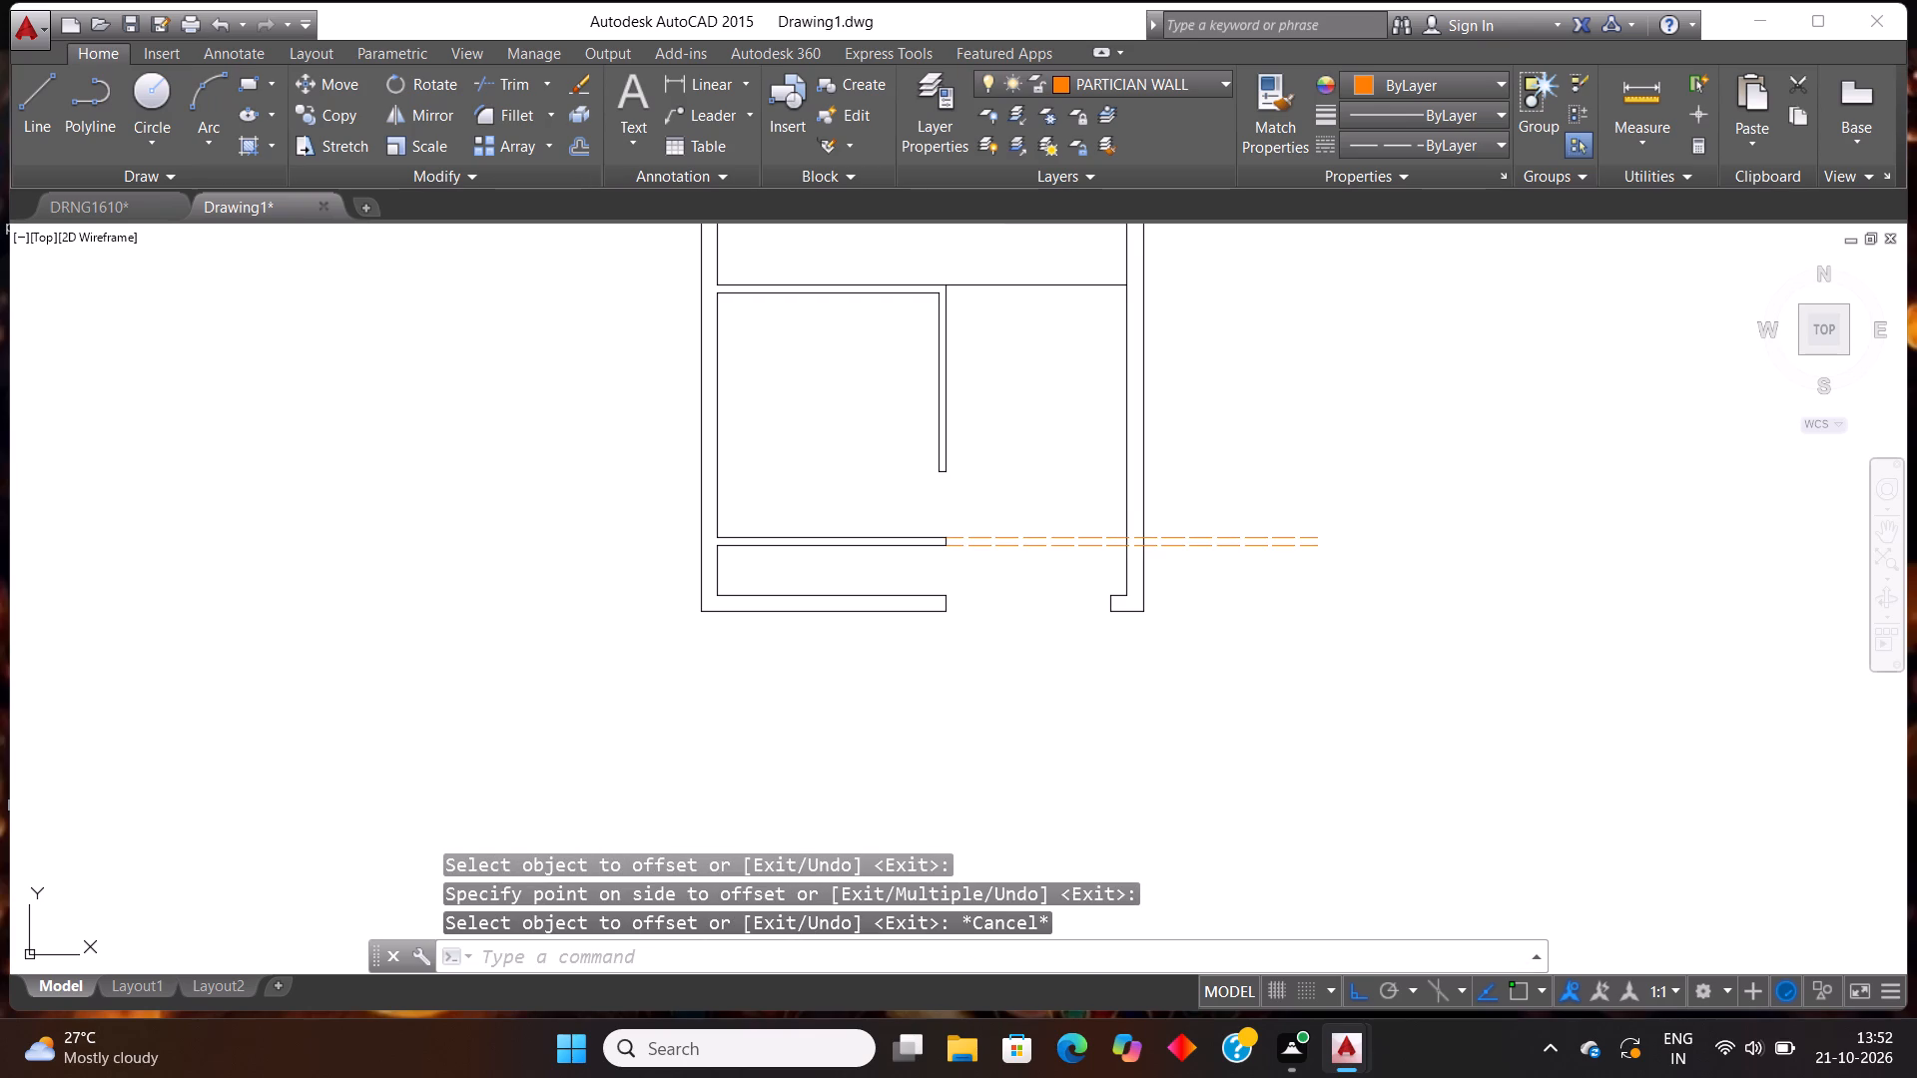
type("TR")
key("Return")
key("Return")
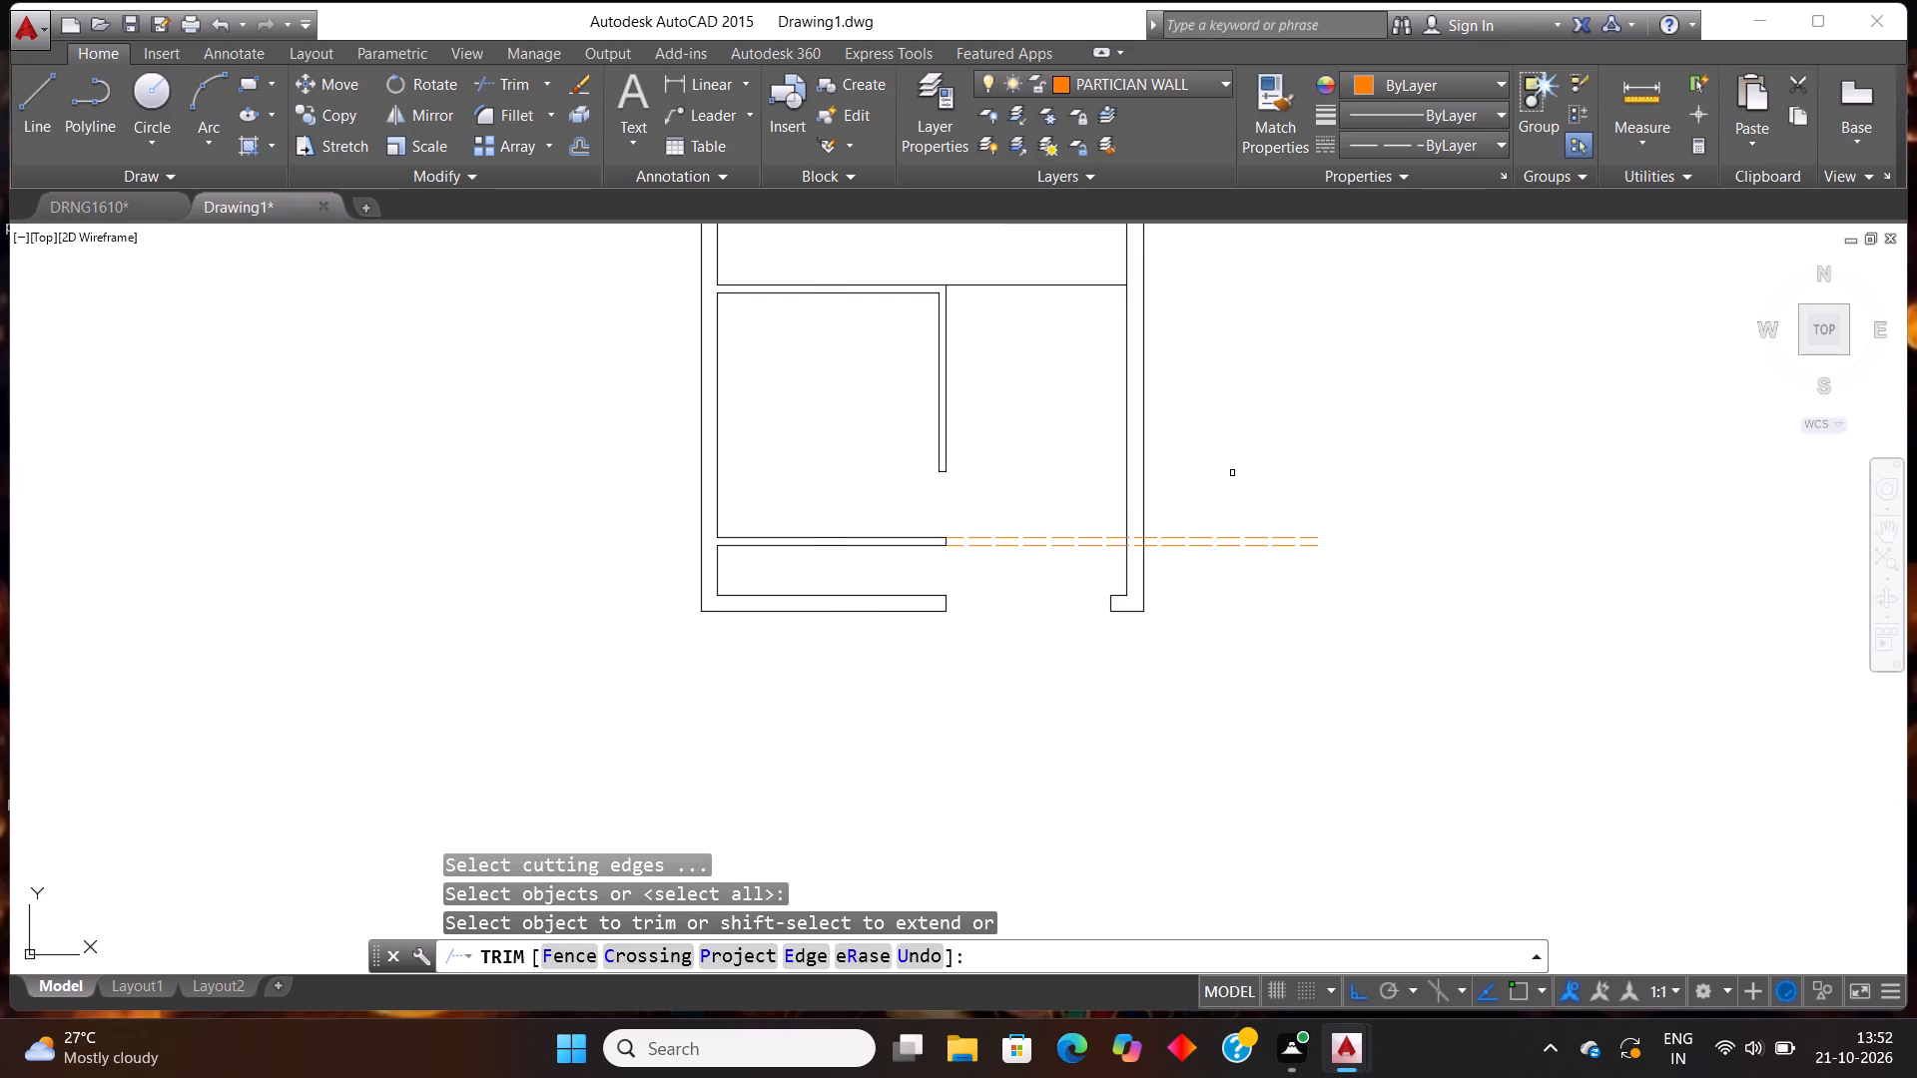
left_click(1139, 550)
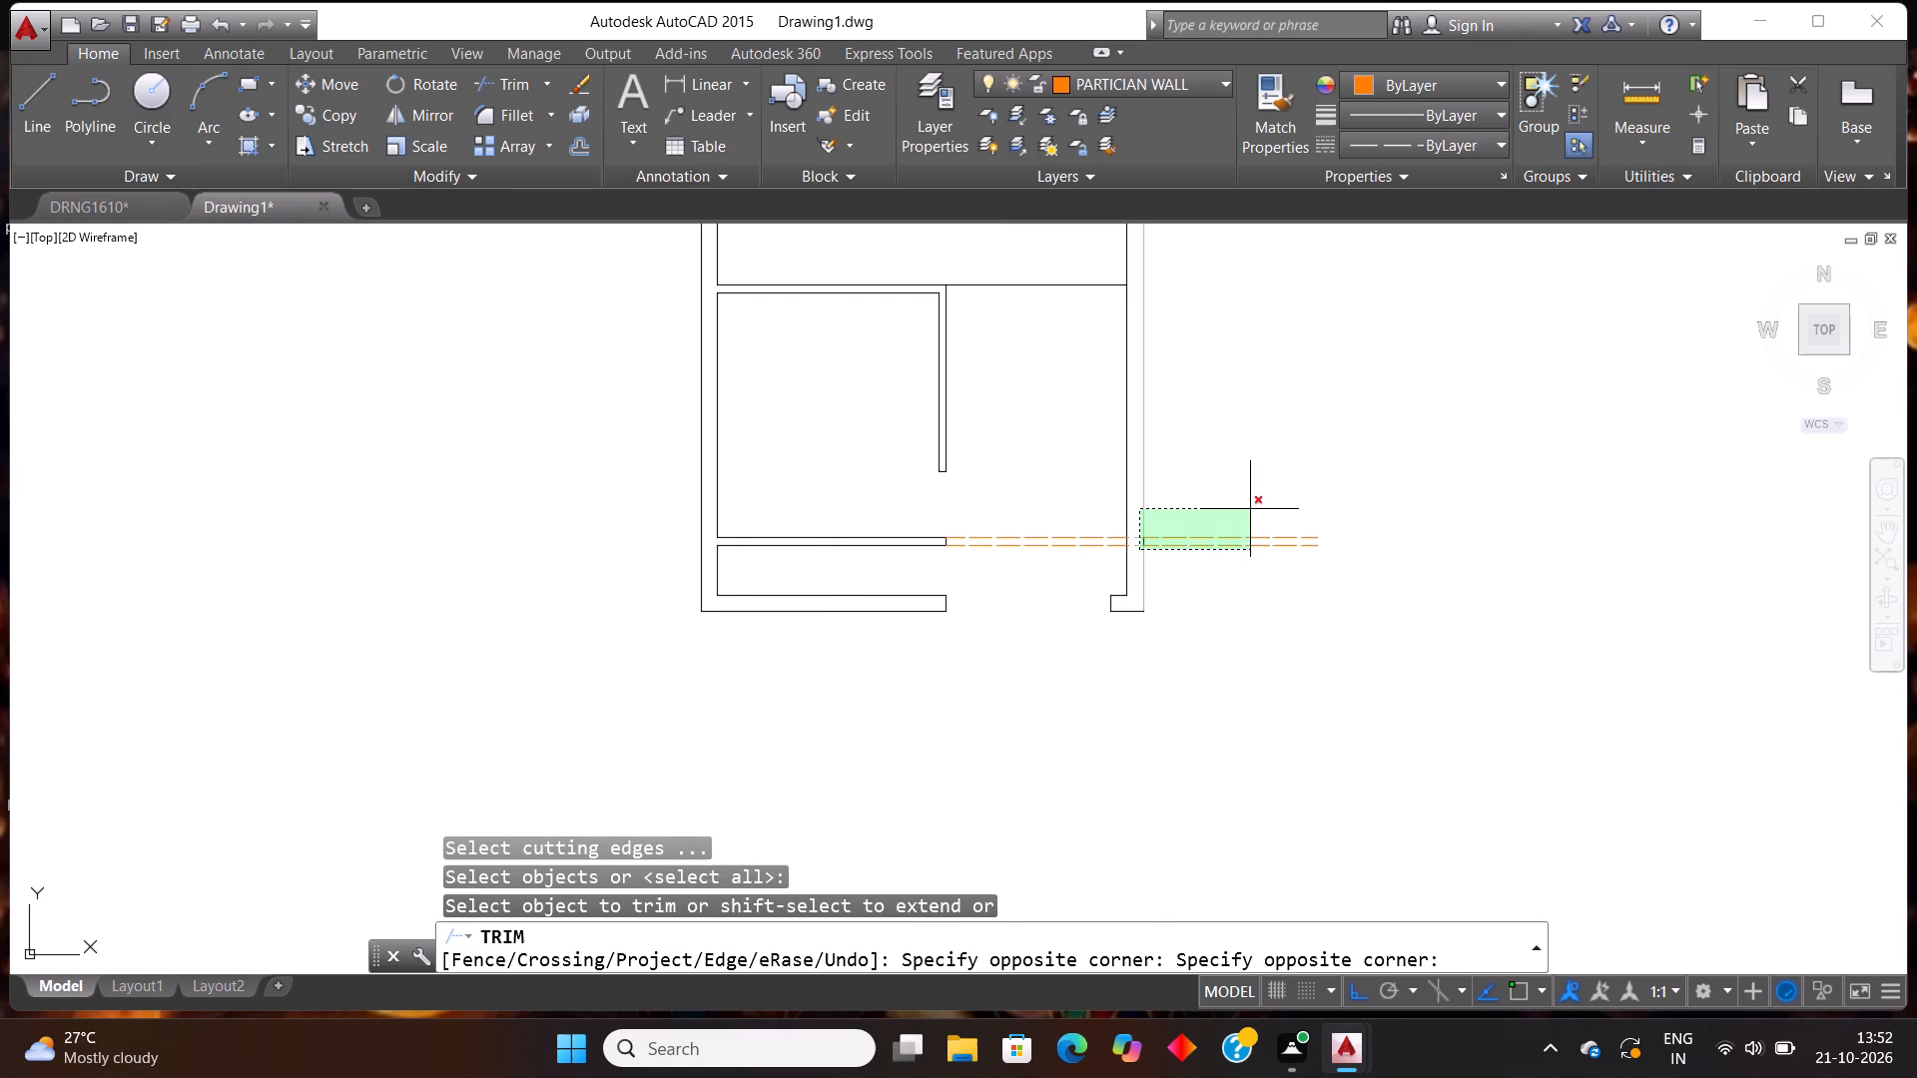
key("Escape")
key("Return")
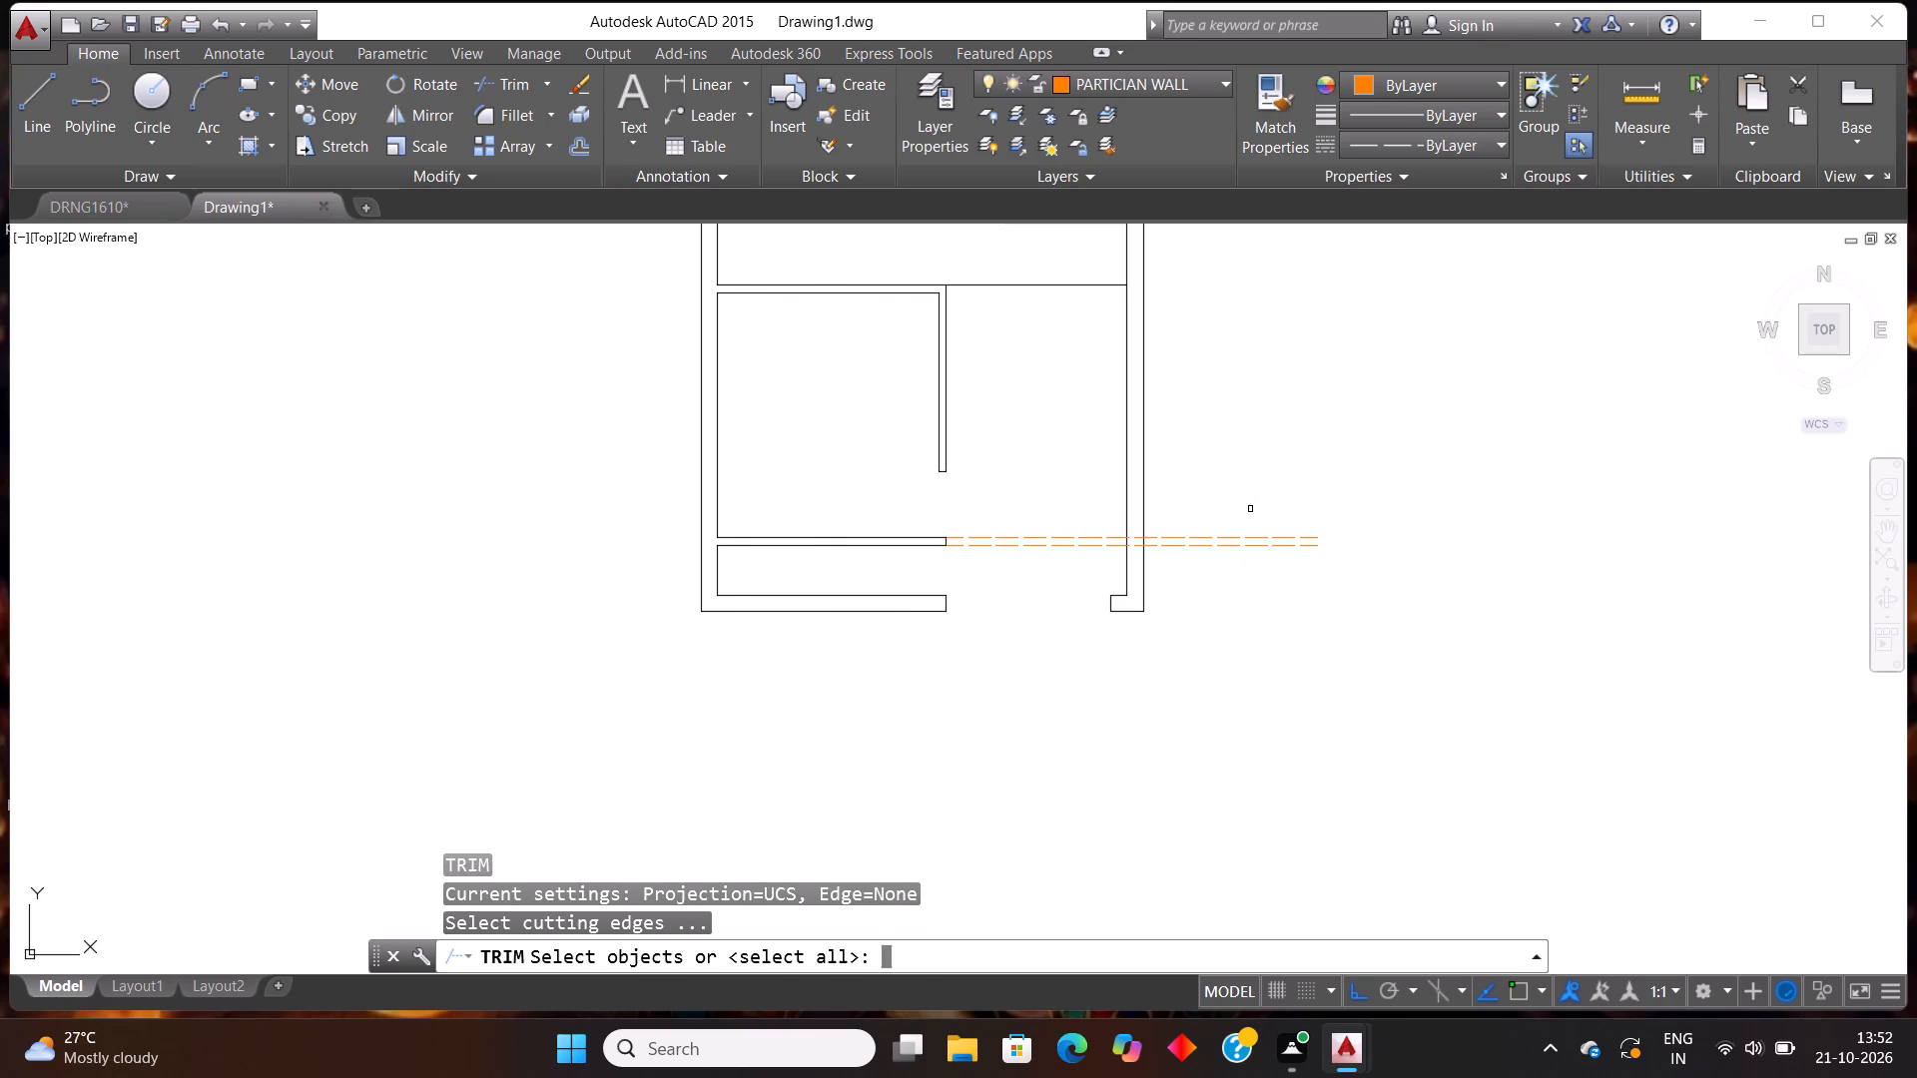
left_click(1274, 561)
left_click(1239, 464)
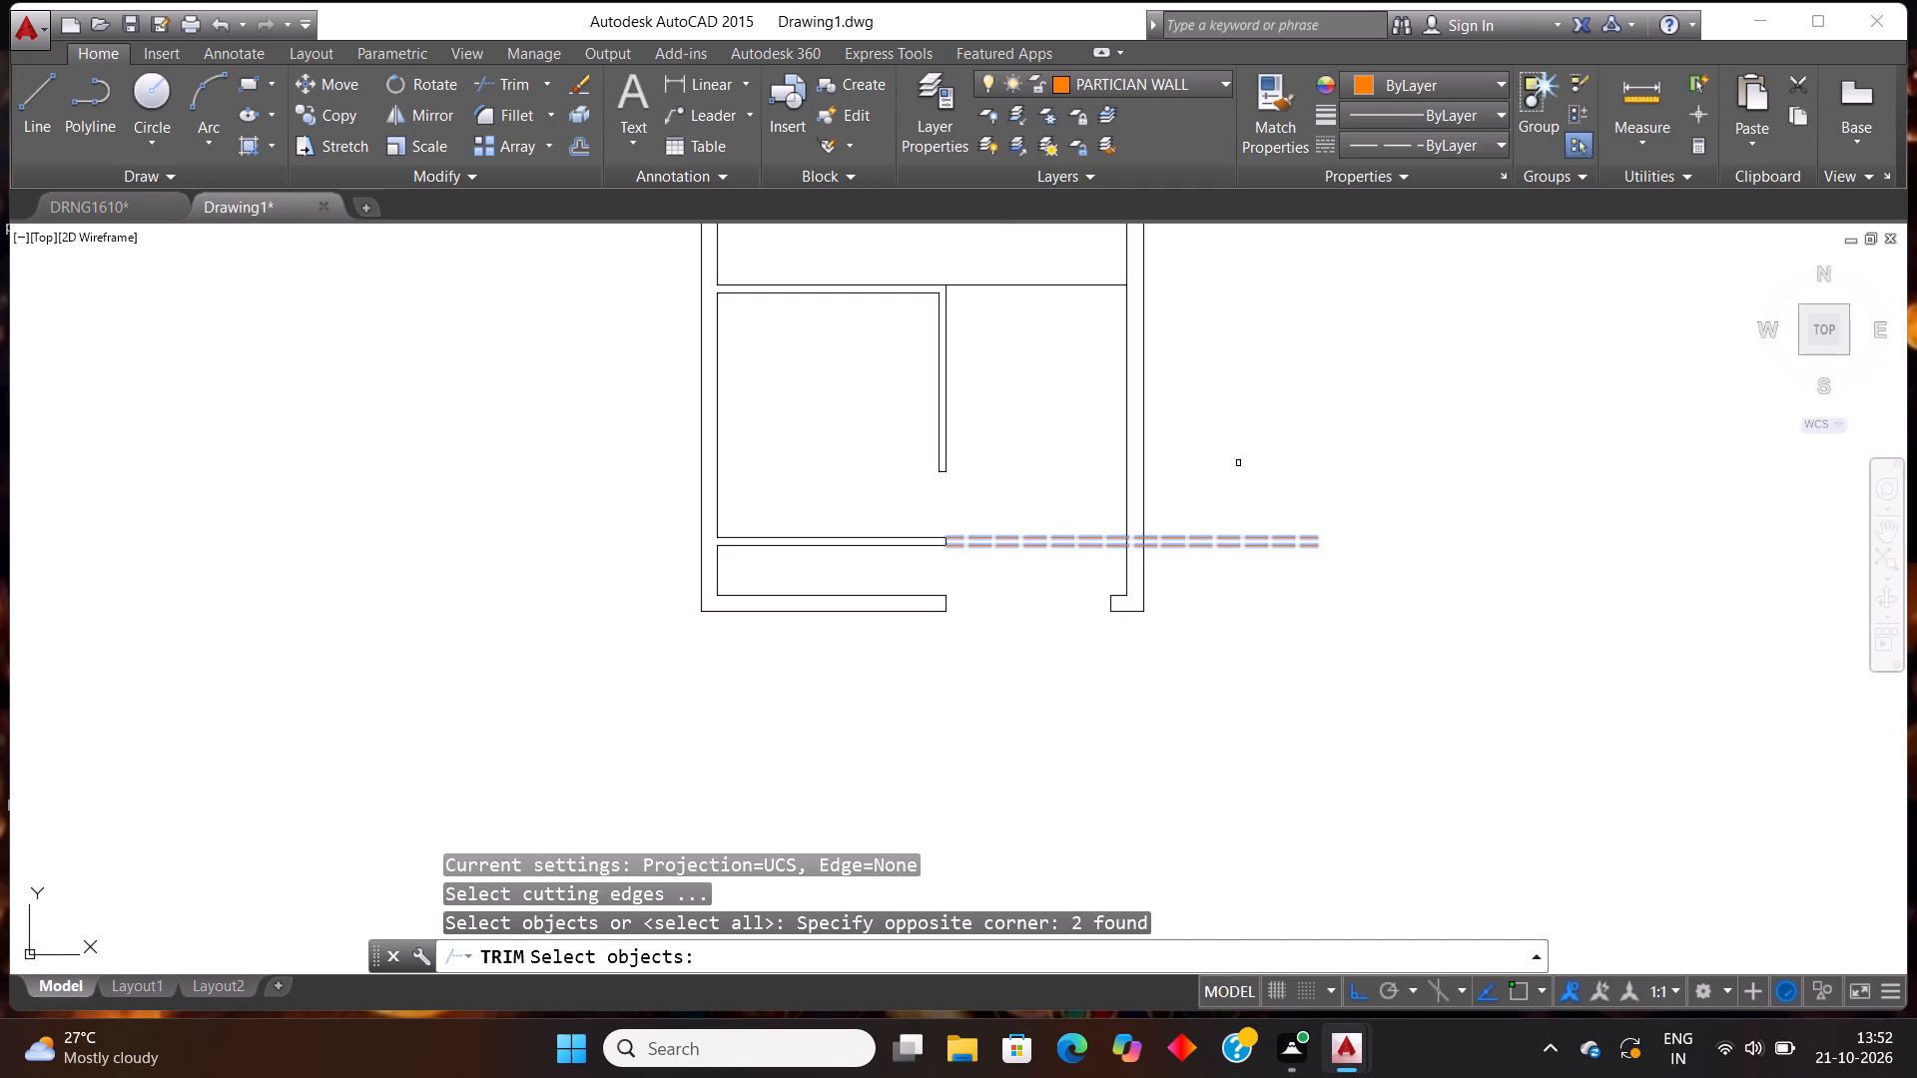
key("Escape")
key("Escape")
Trim both dashed partition lines back to the inner line of the right outer wall.
type("TR")
key("Return")
key("Return")
left_click(1233, 515)
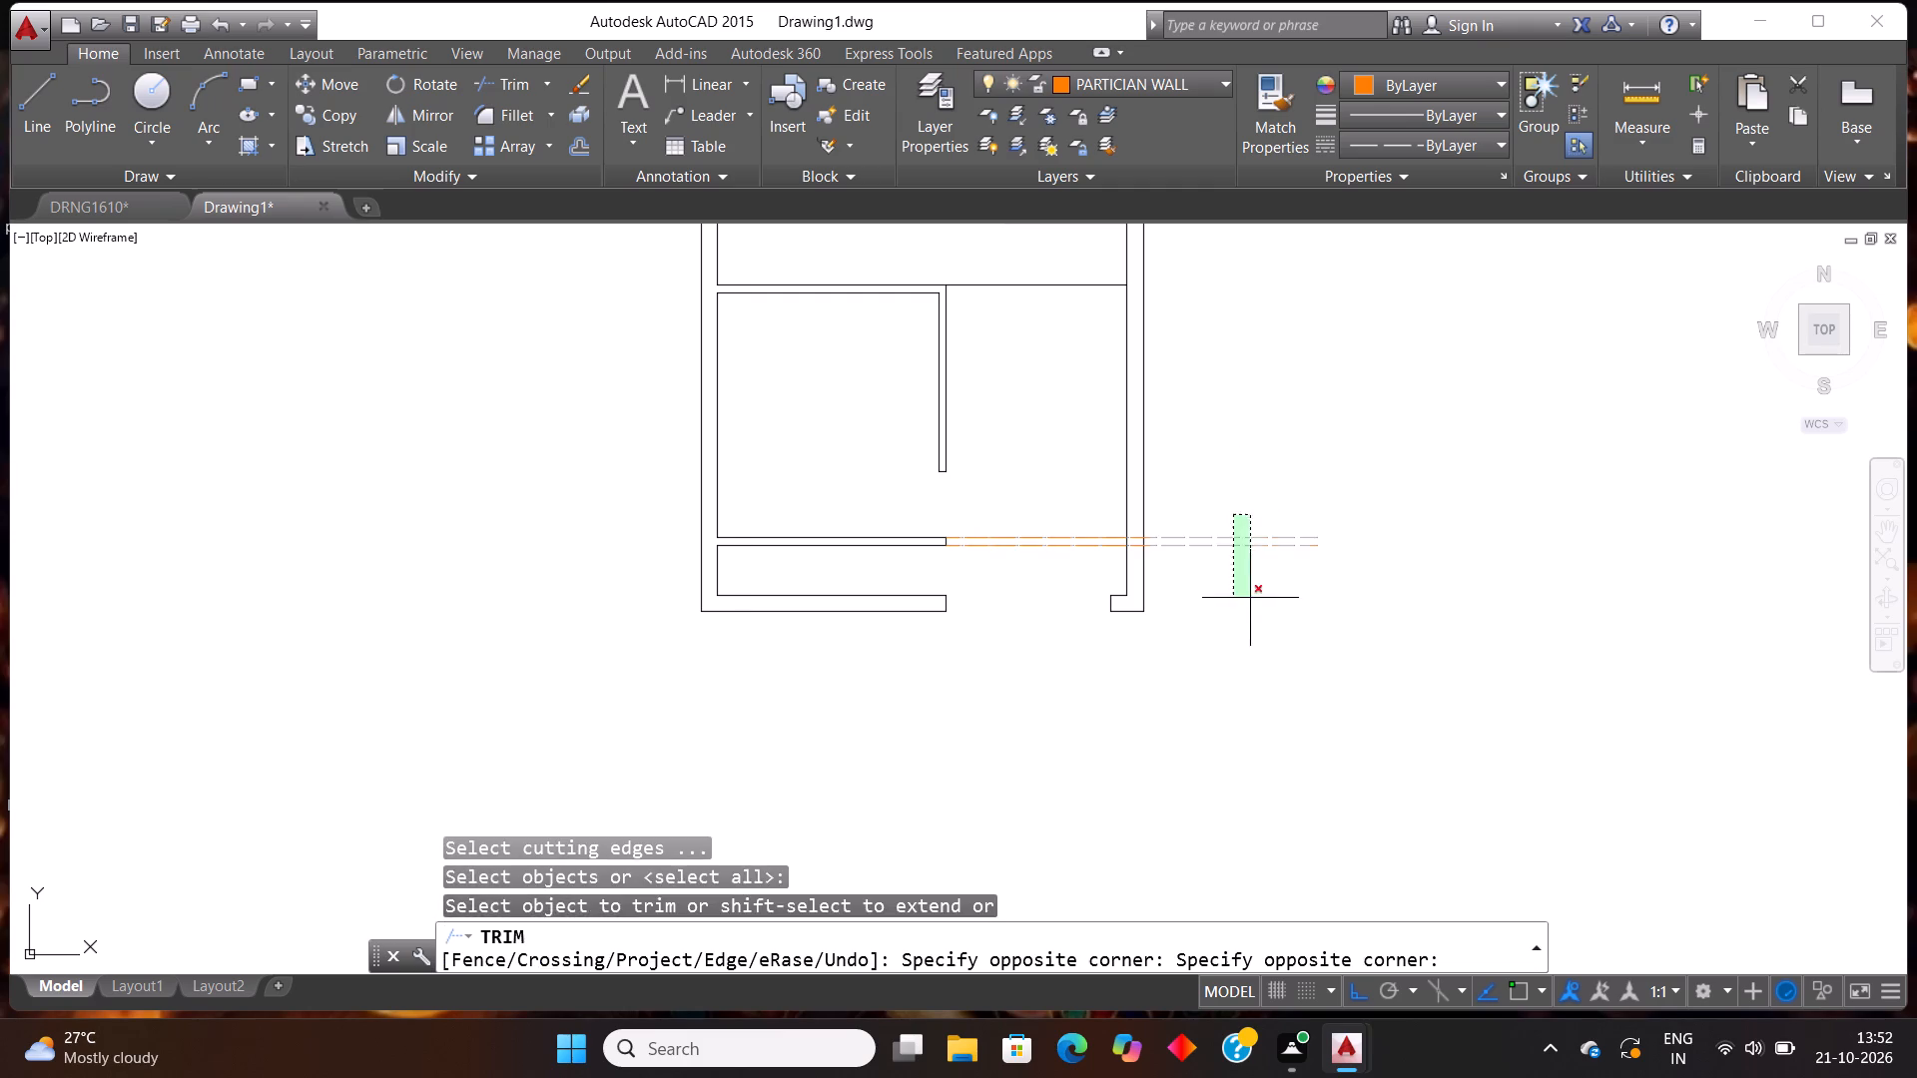
left_click(1279, 642)
scroll(1134, 518, "up", 5)
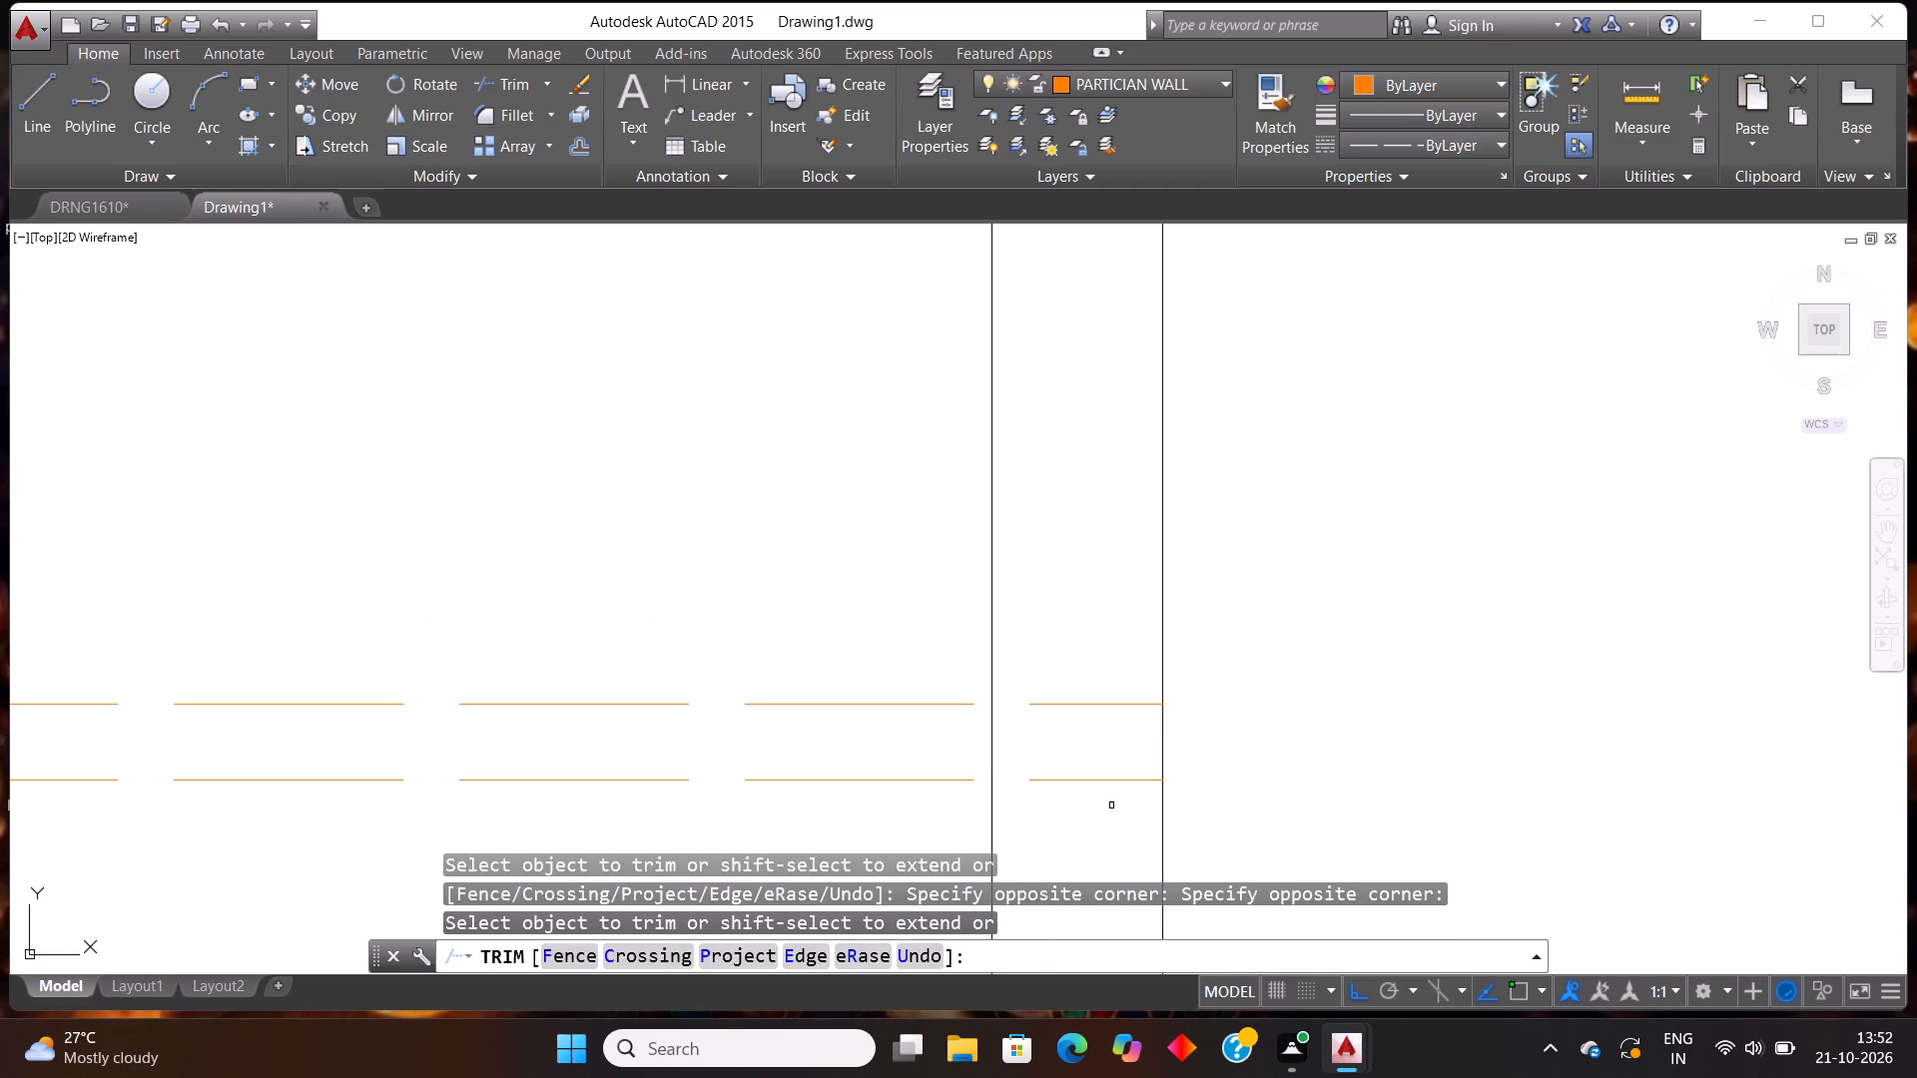
left_click(1110, 806)
left_click(1069, 610)
scroll(1107, 590, "down", 4)
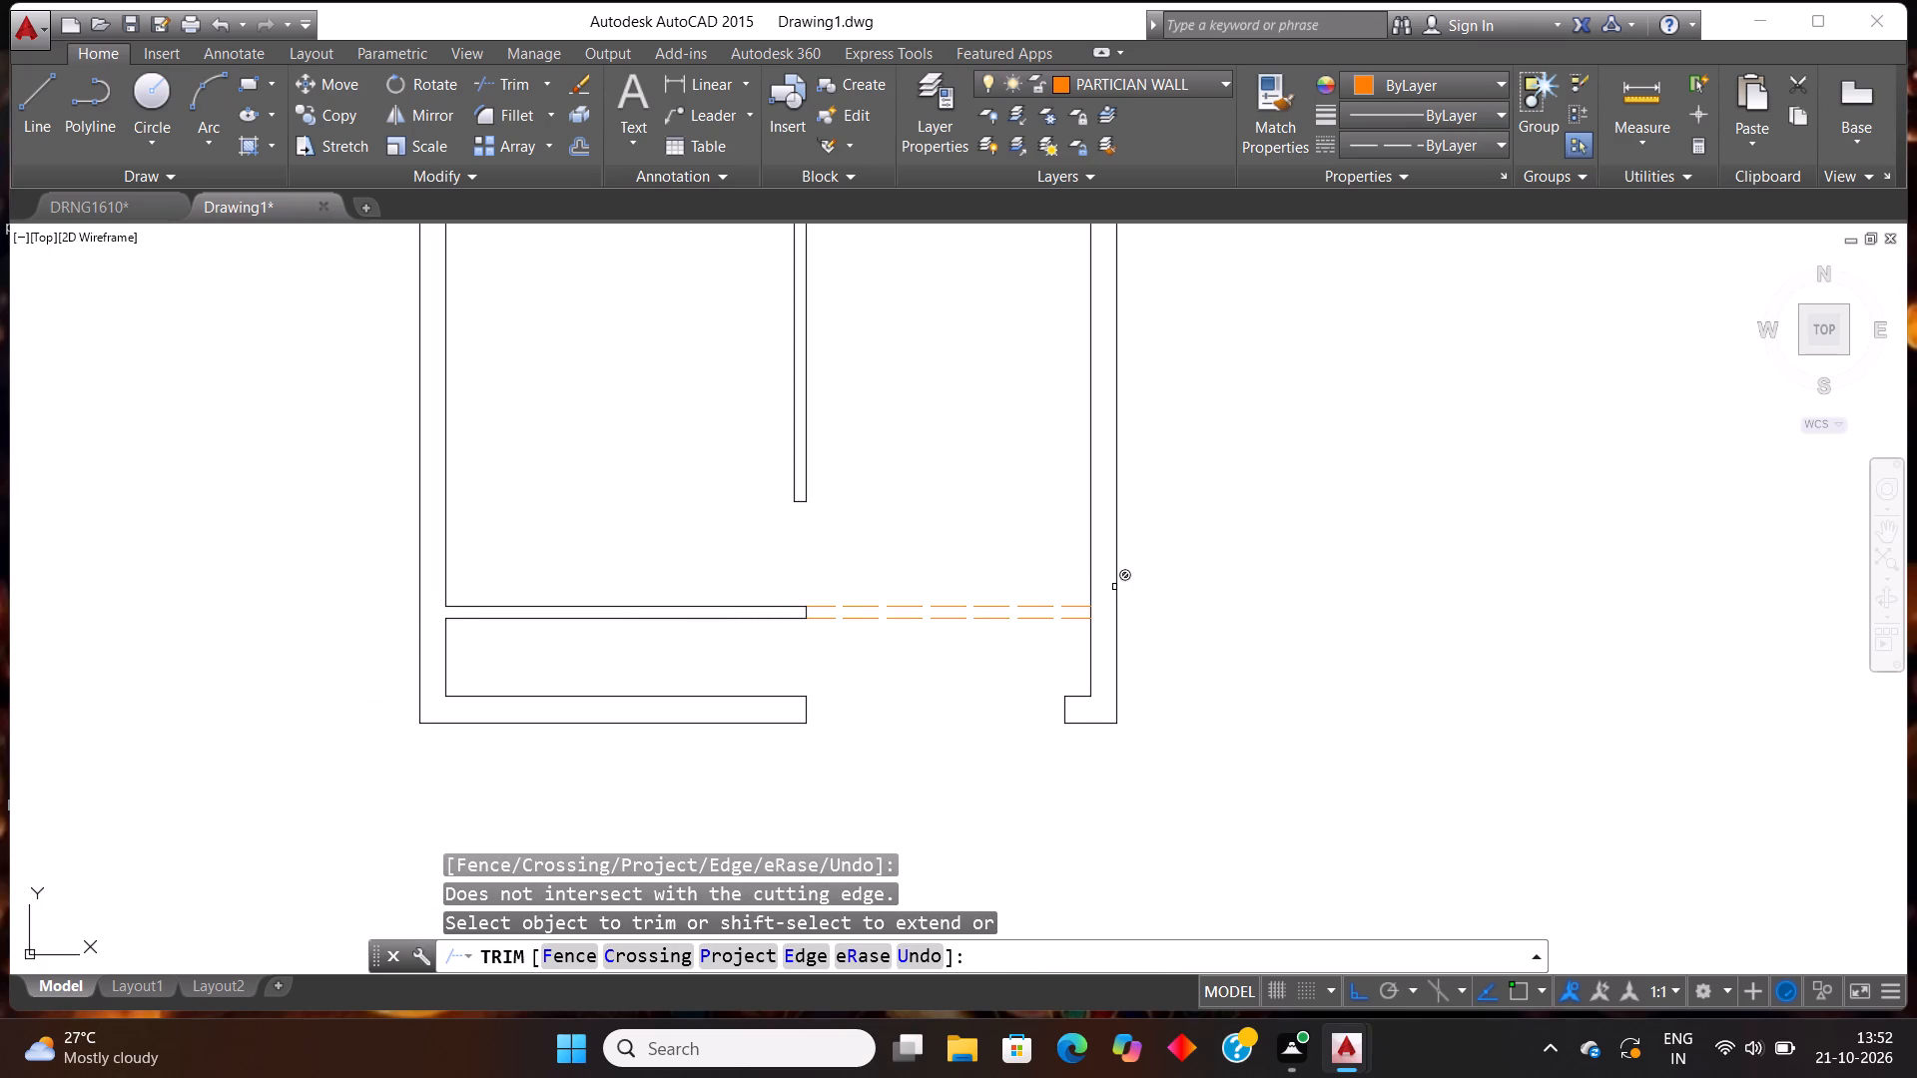
Trim the right outer wall's inner line between the two dashed partition lines.
scroll(1100, 594, "up", 3)
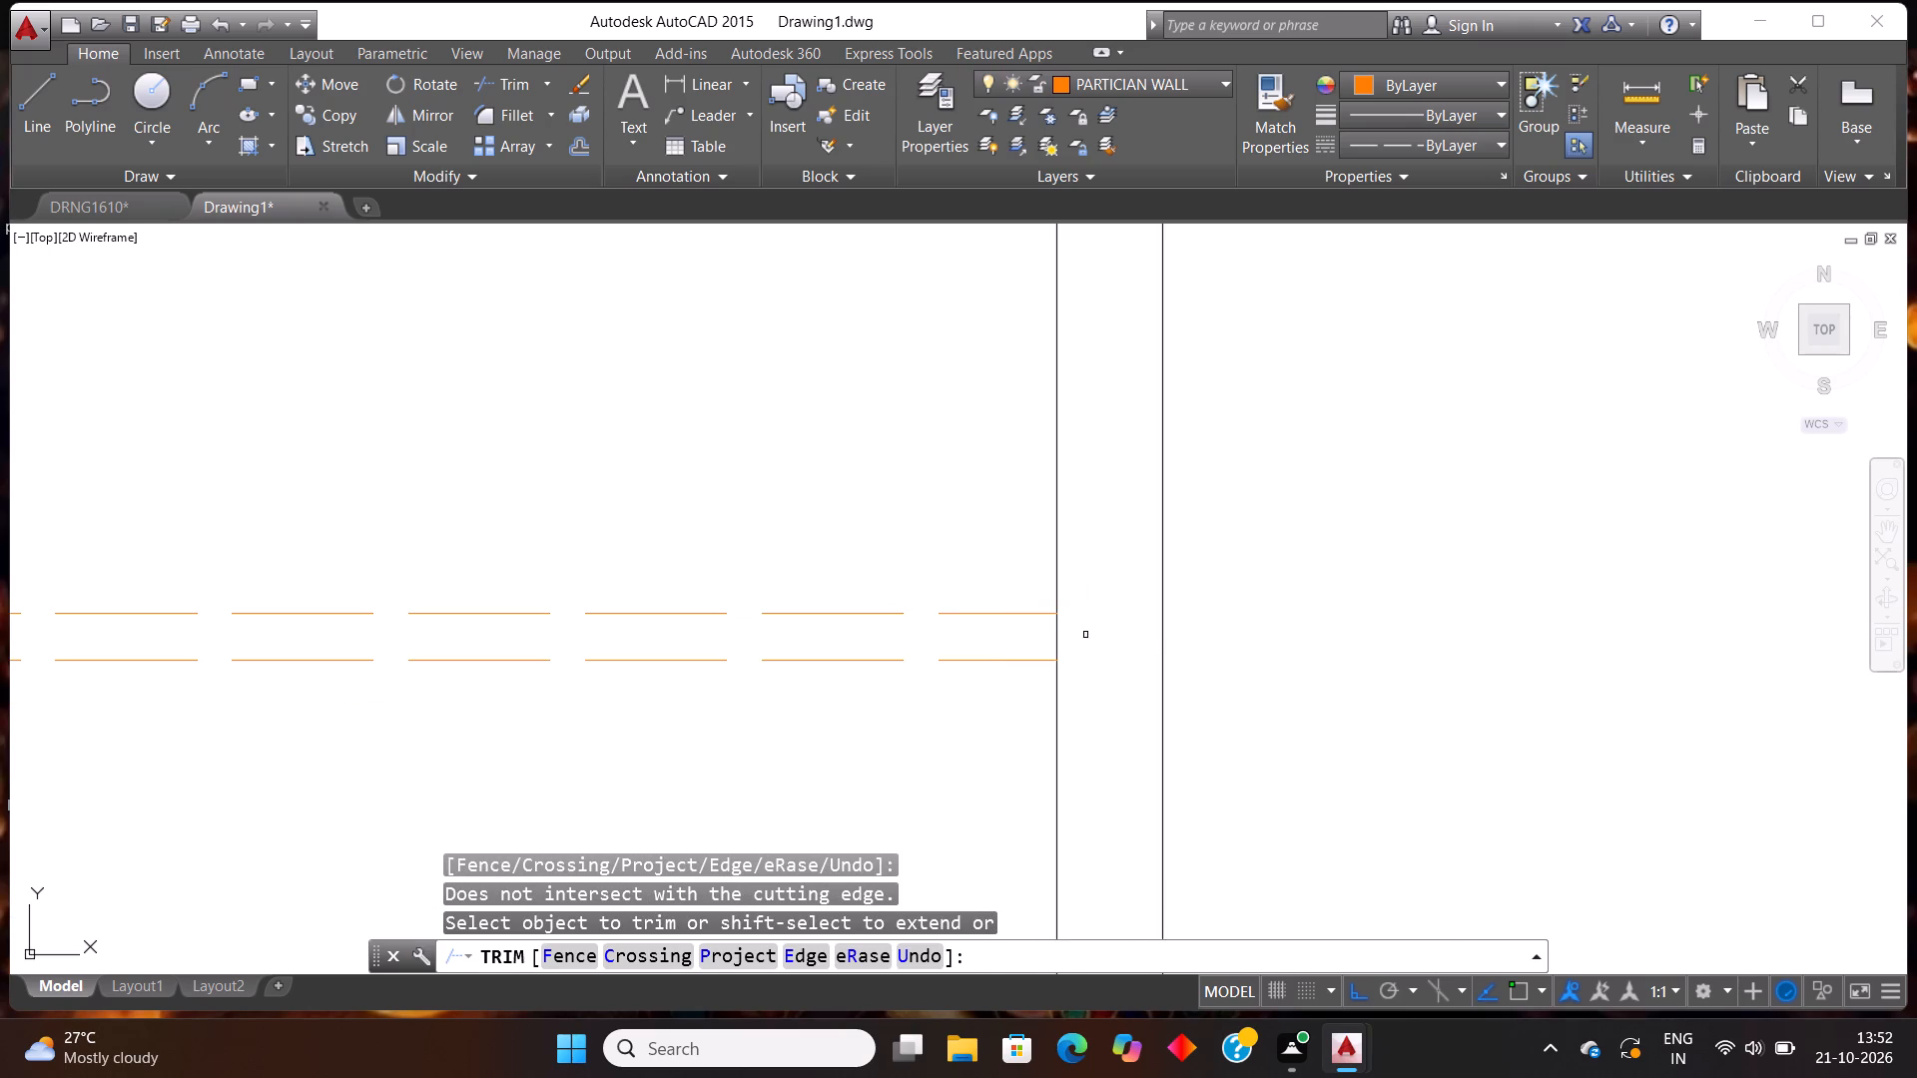
left_click(1085, 634)
left_click(1003, 630)
scroll(1240, 648, "down", 4)
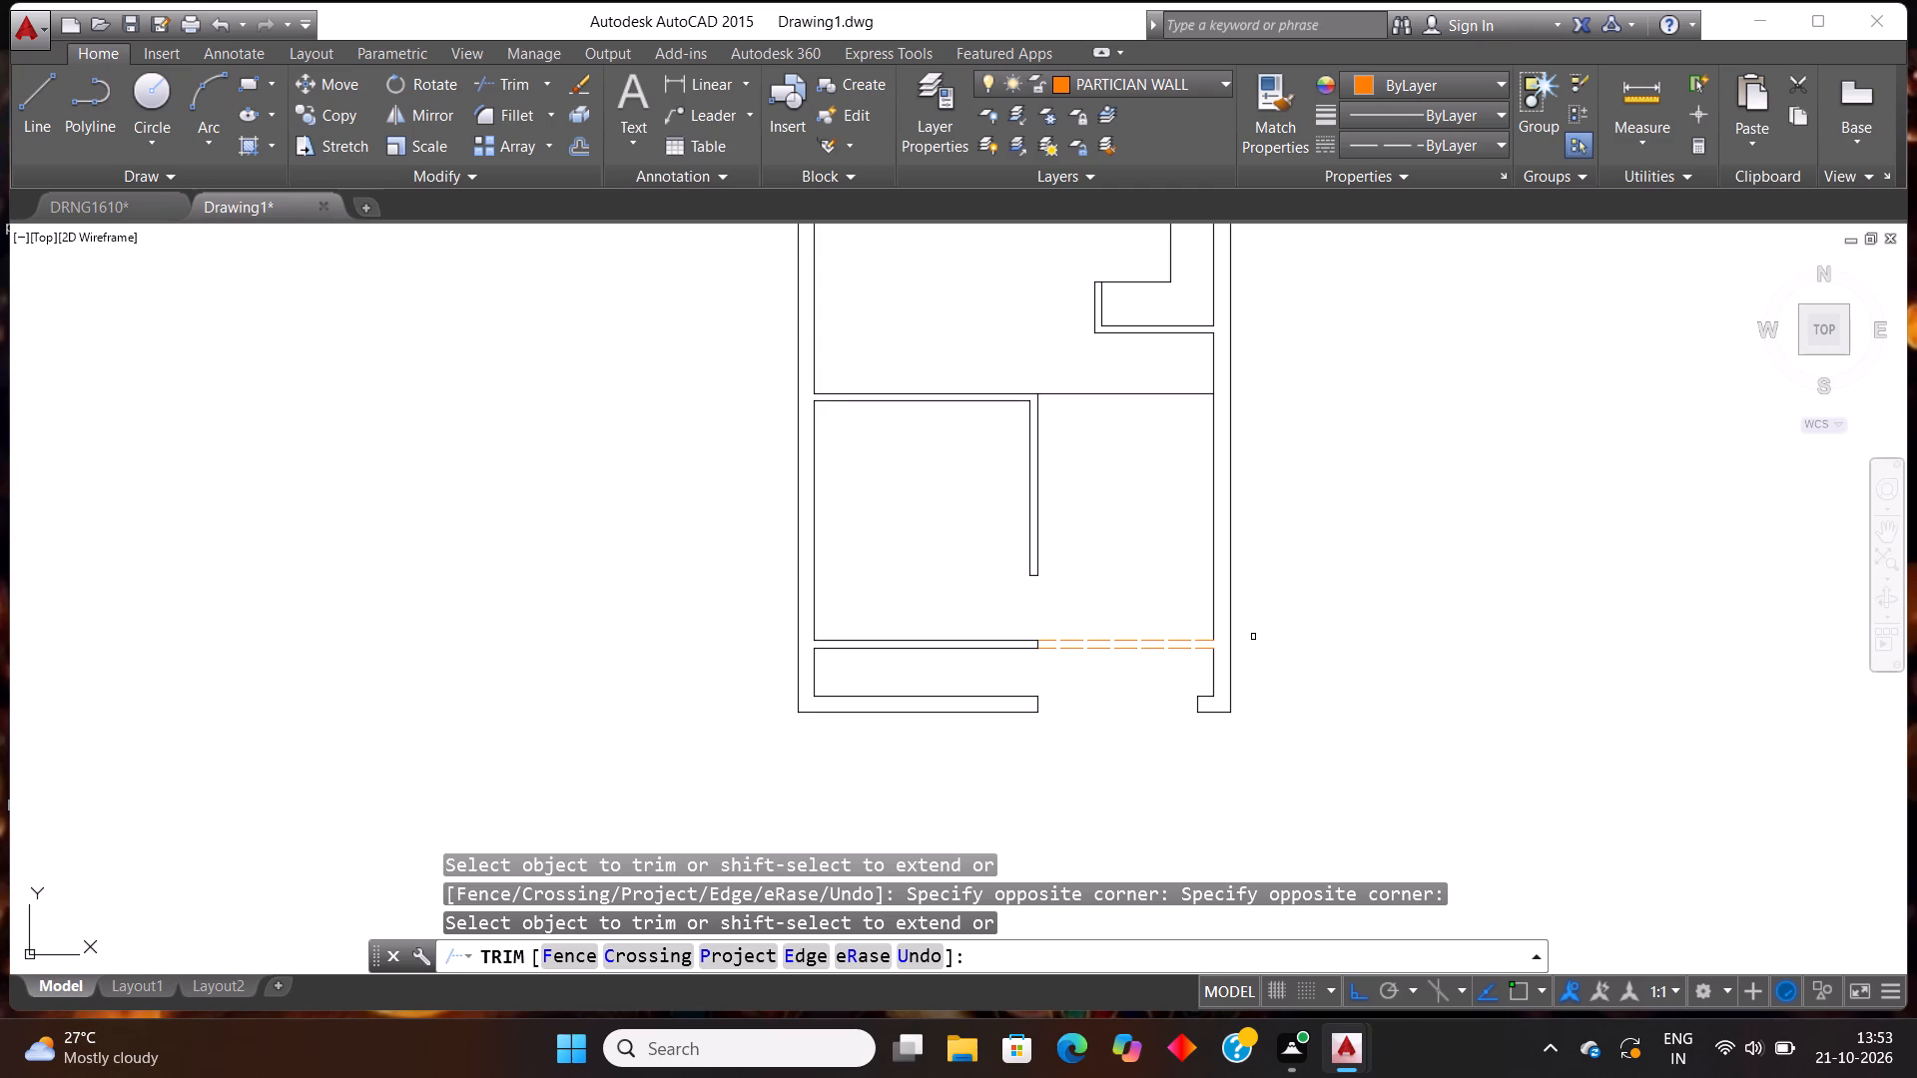
scroll(1261, 504, "down", 5)
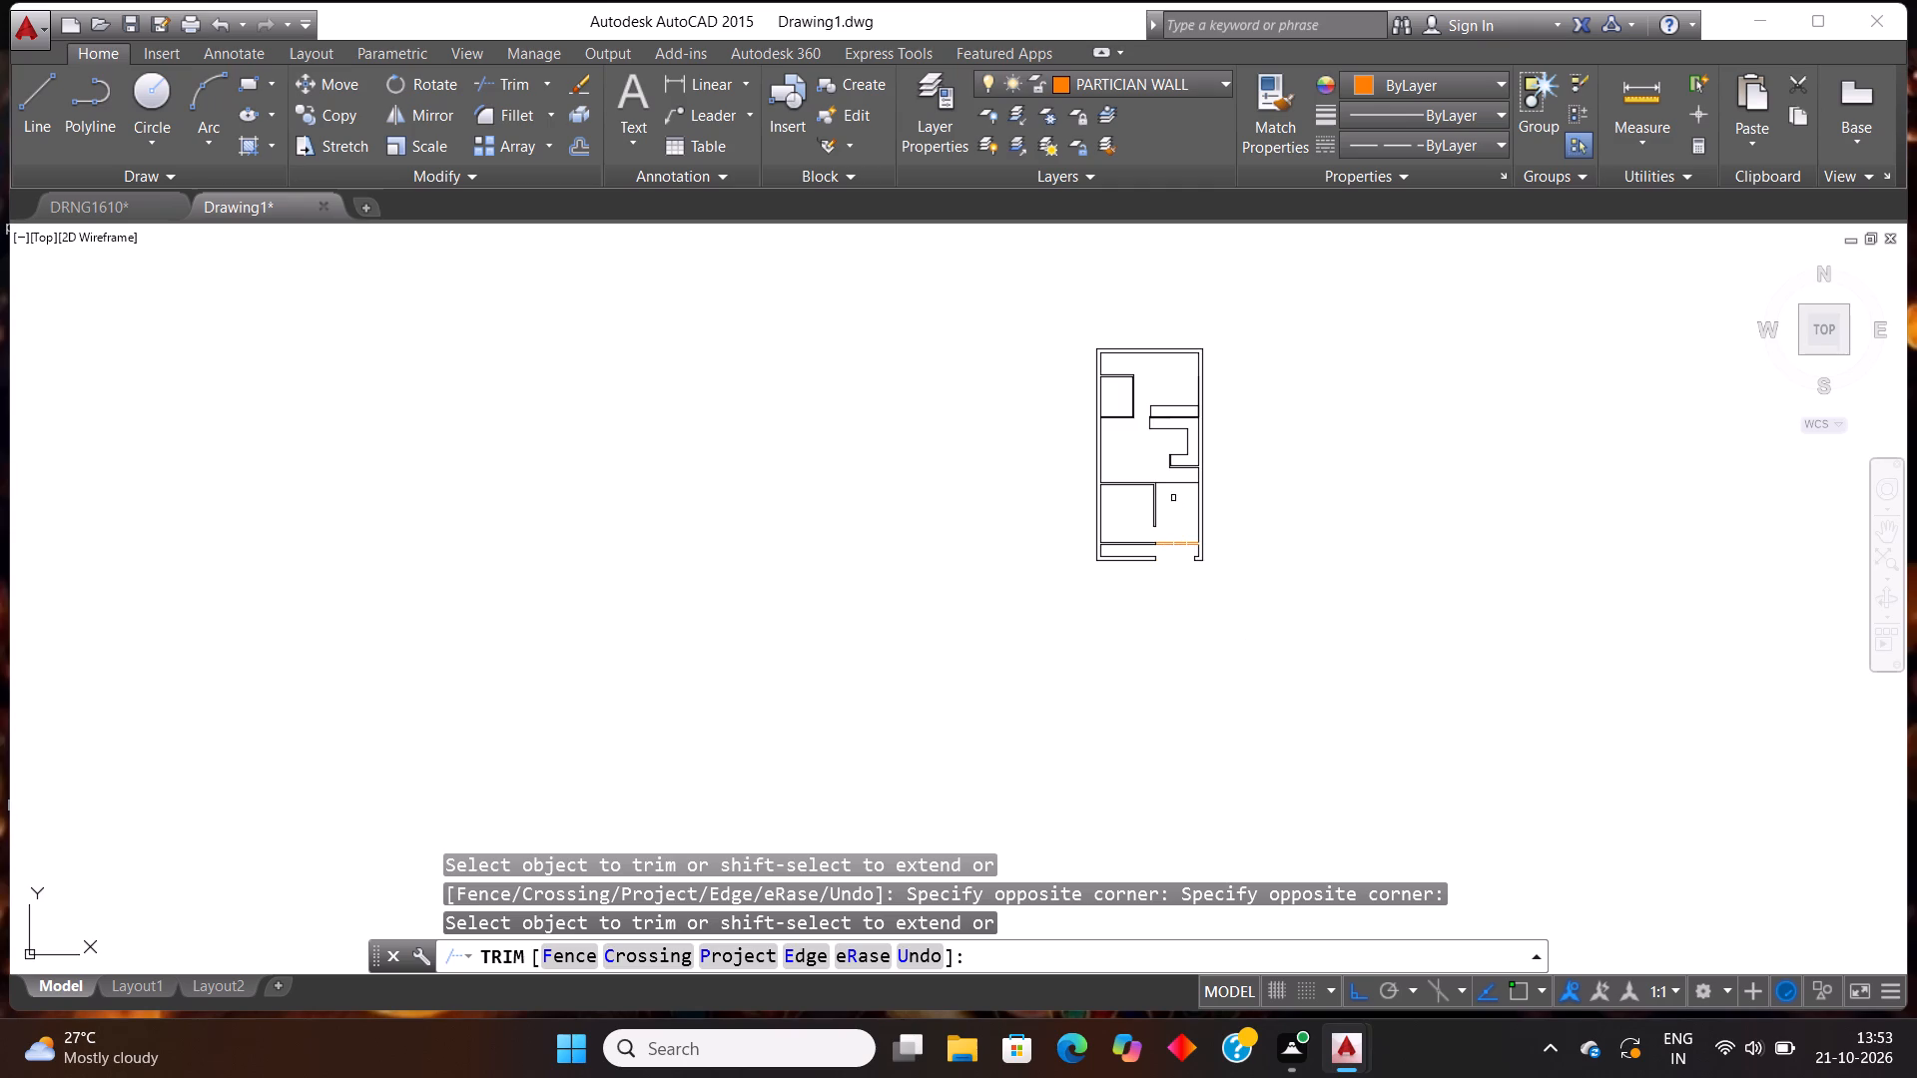
scroll(1263, 464, "up", 2)
scroll(1194, 382, "down", 2)
scroll(1143, 299, "up", 1)
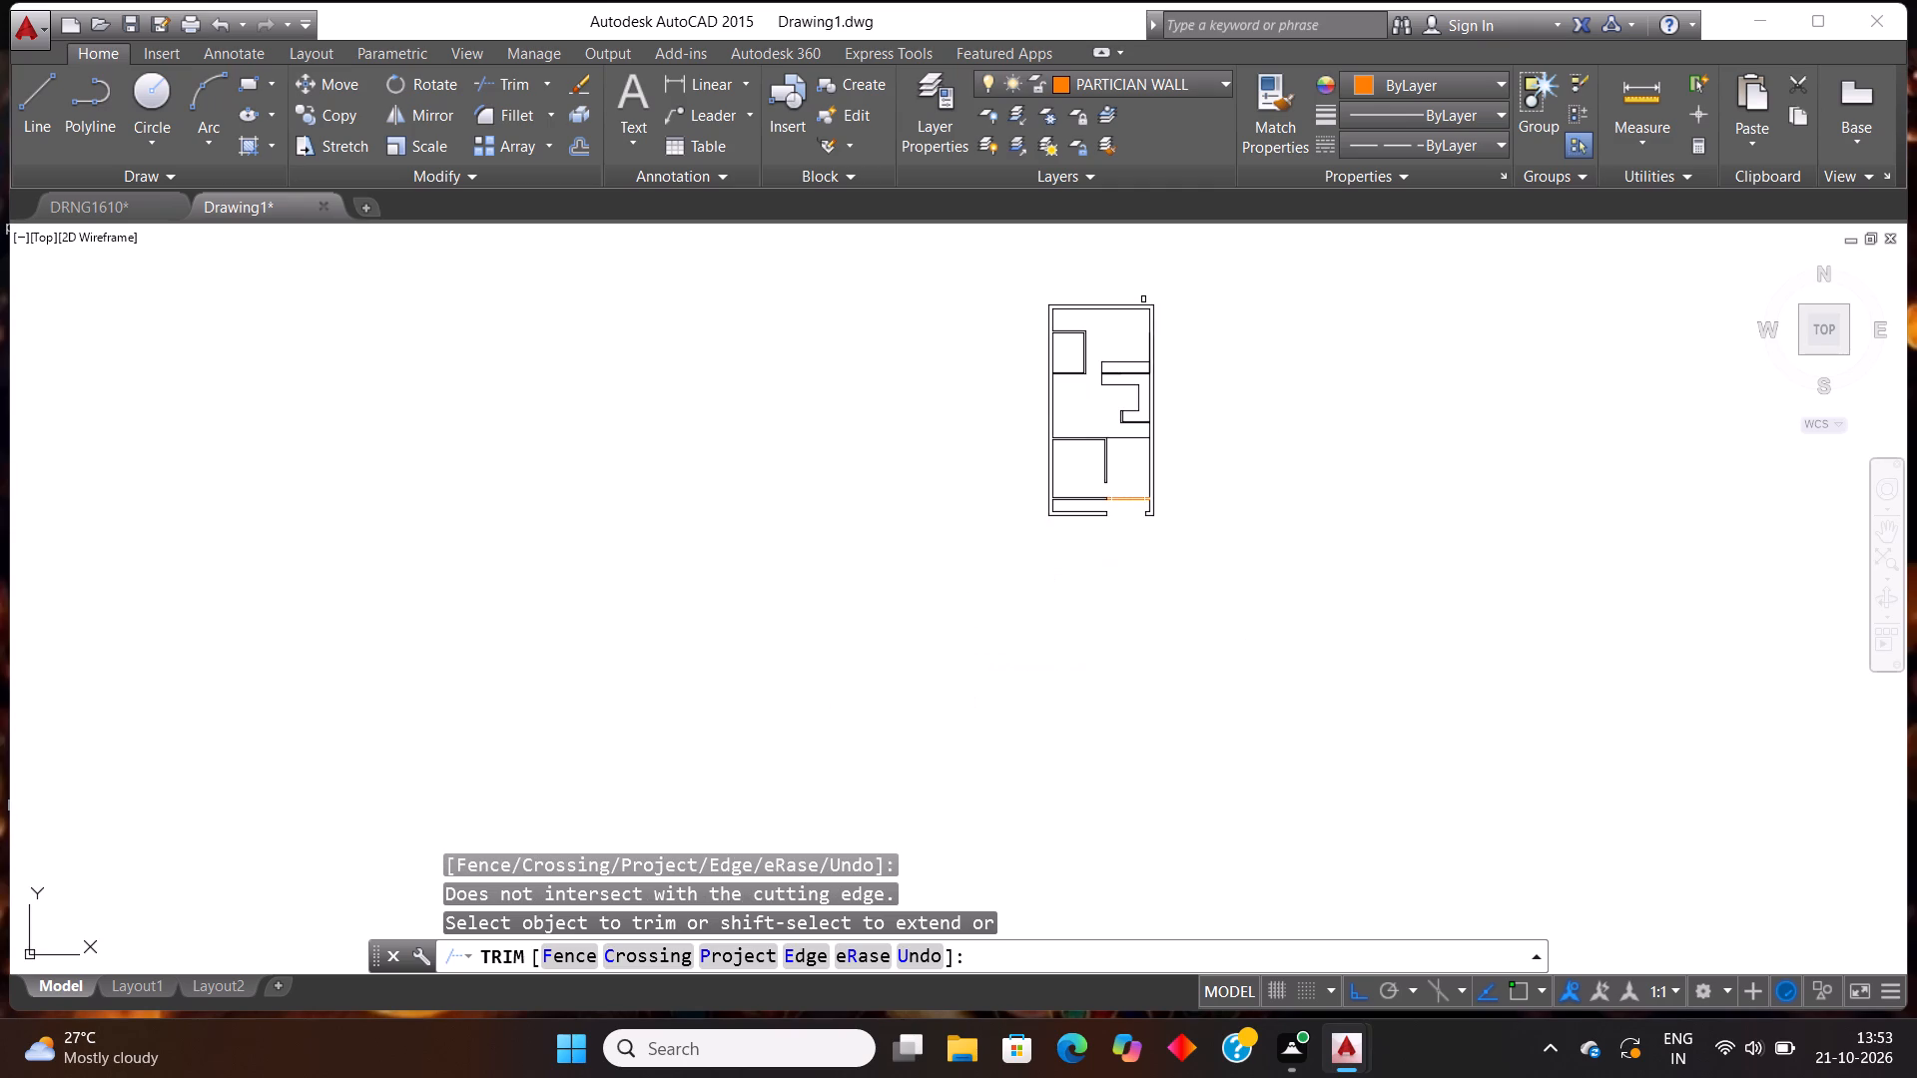
key("Escape")
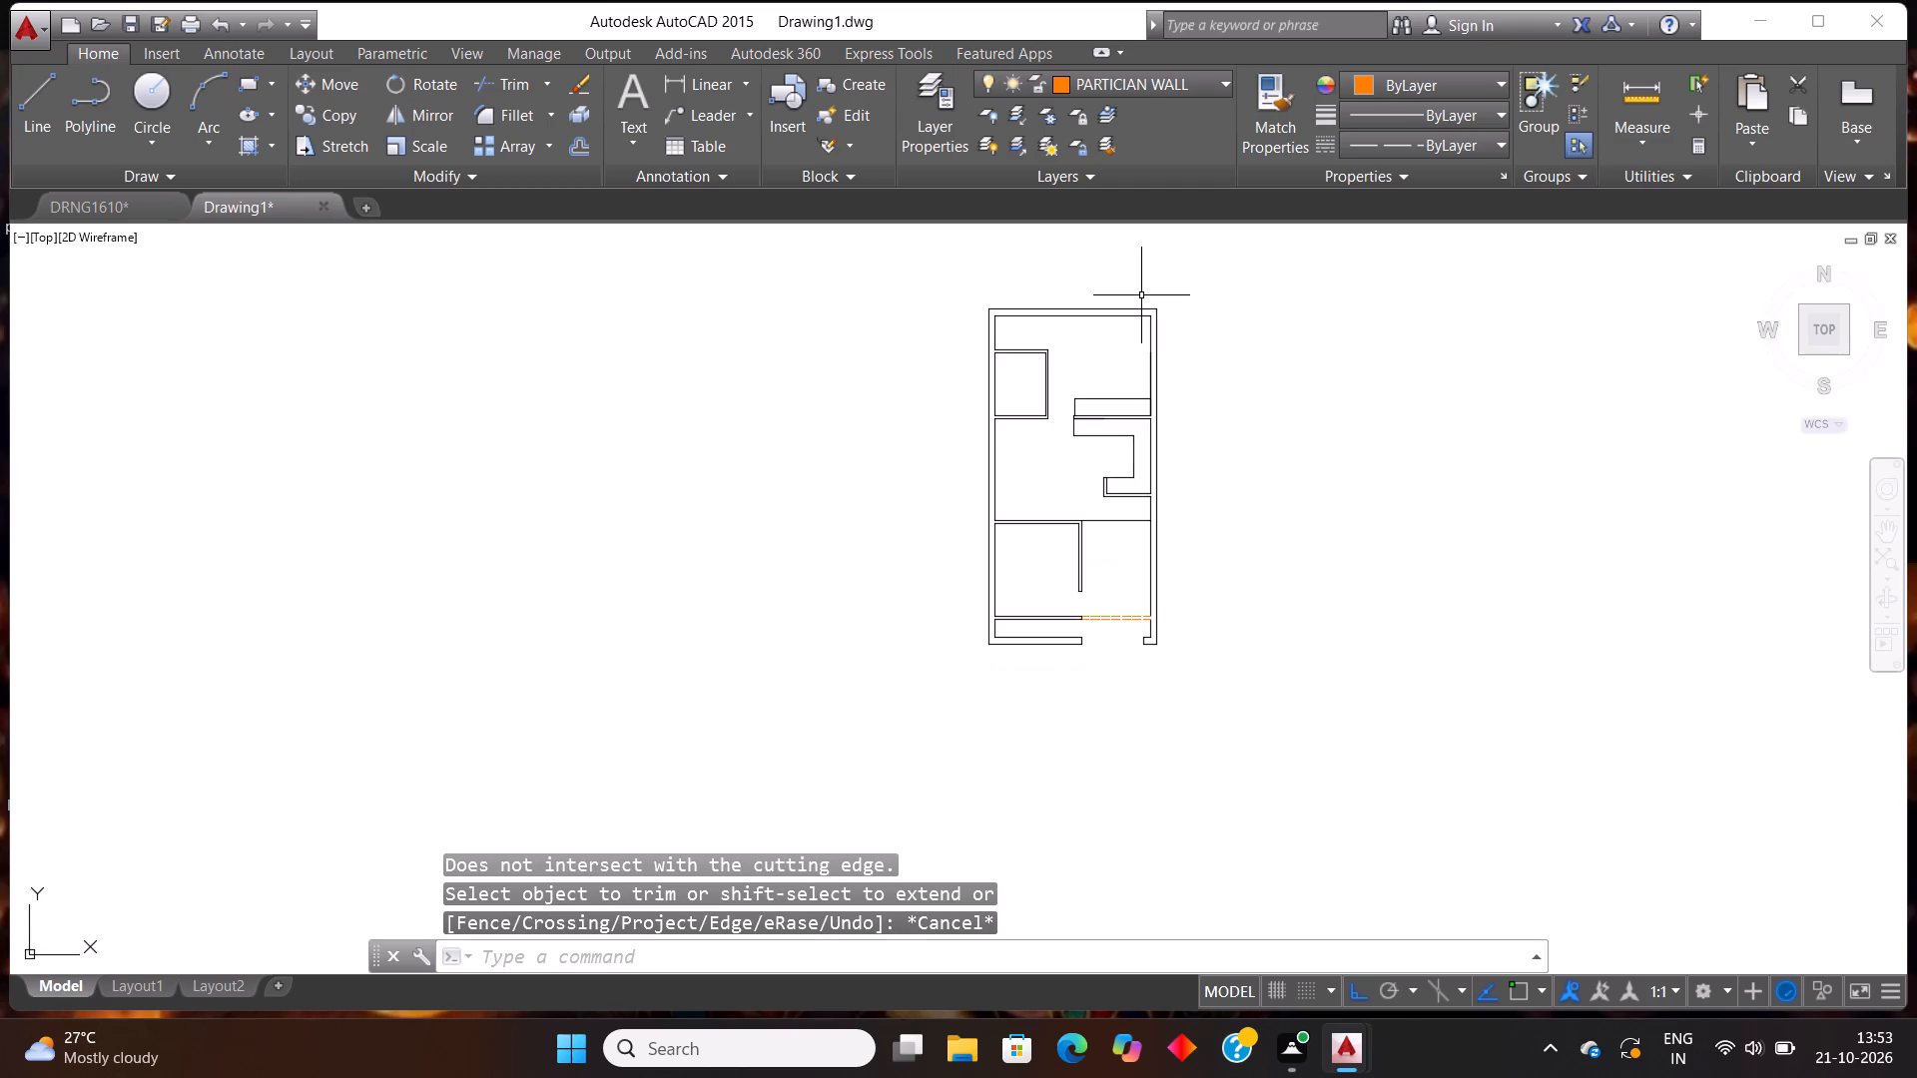
Make layer 0 current and draw a short vertical line across the lower-left room's top partition, near its right end.
scroll(1141, 295, "up", 1)
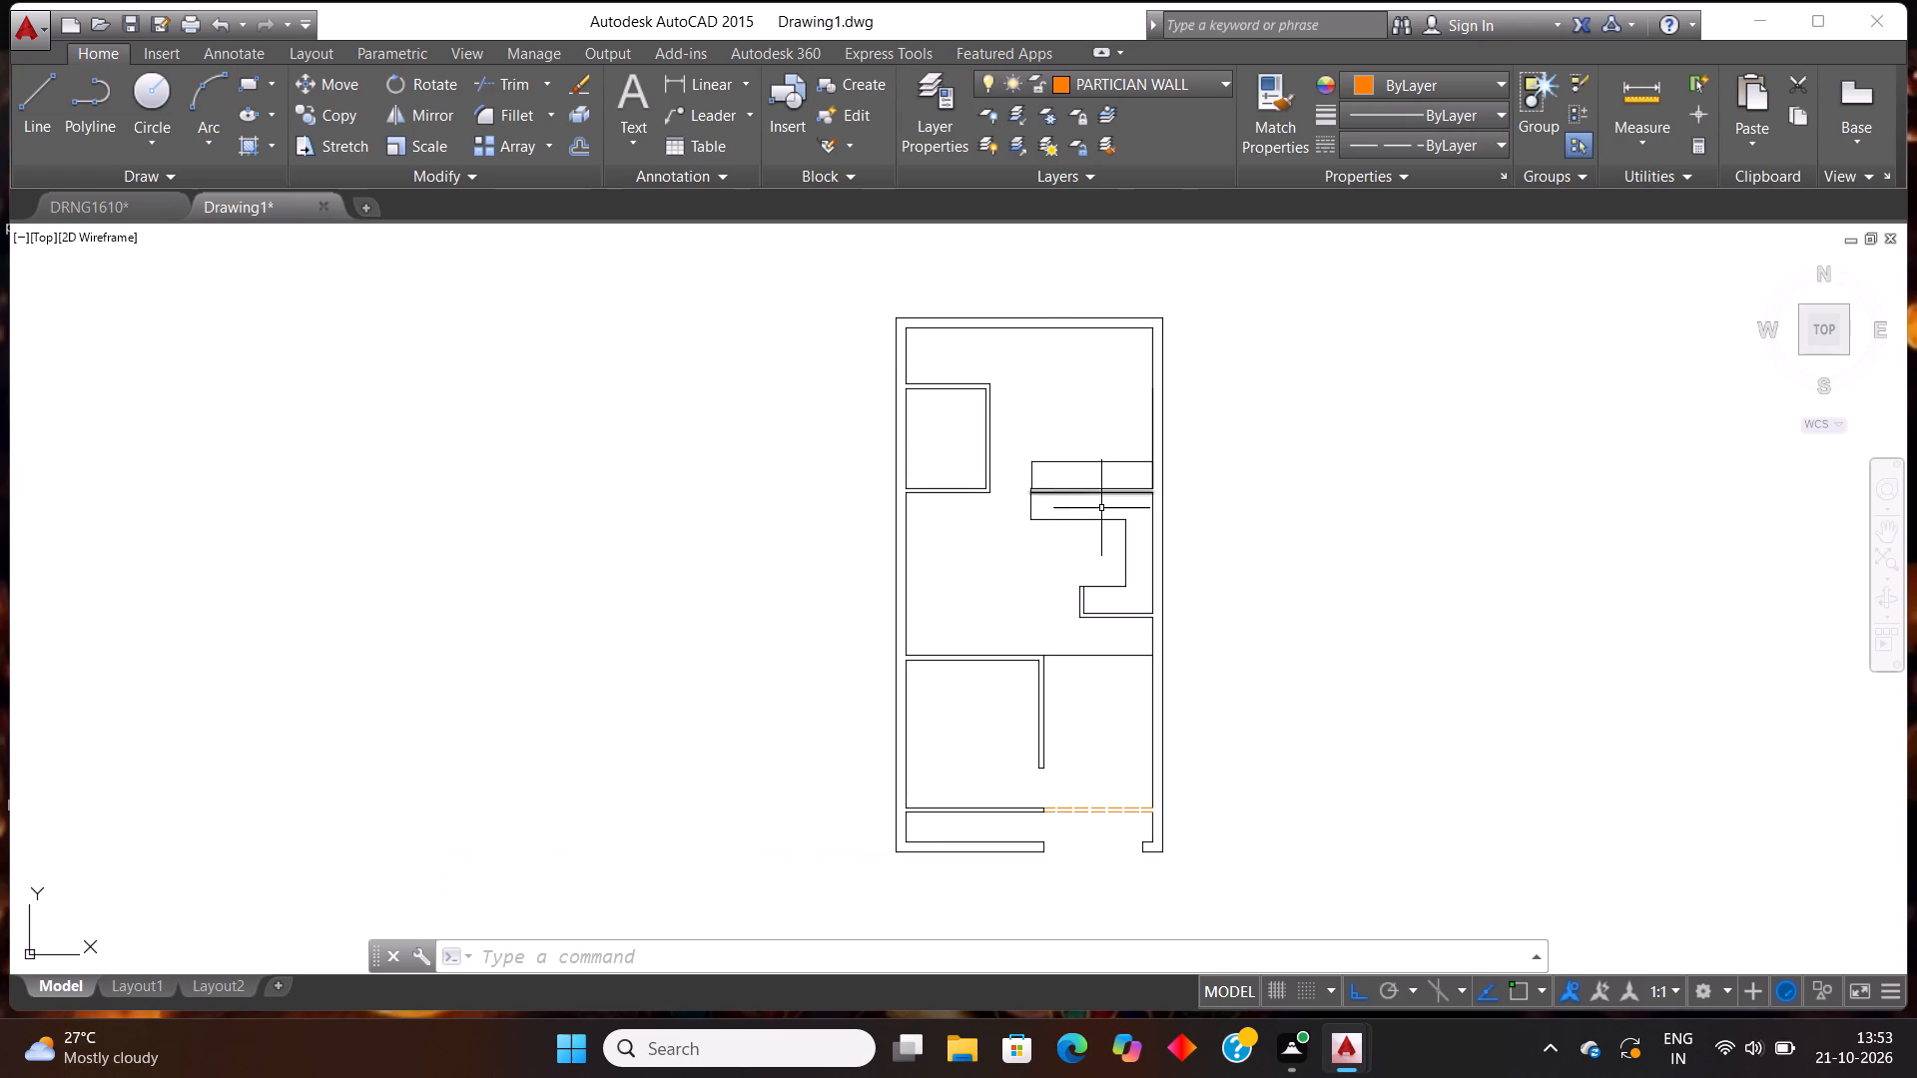
scroll(1041, 687, "up", 2)
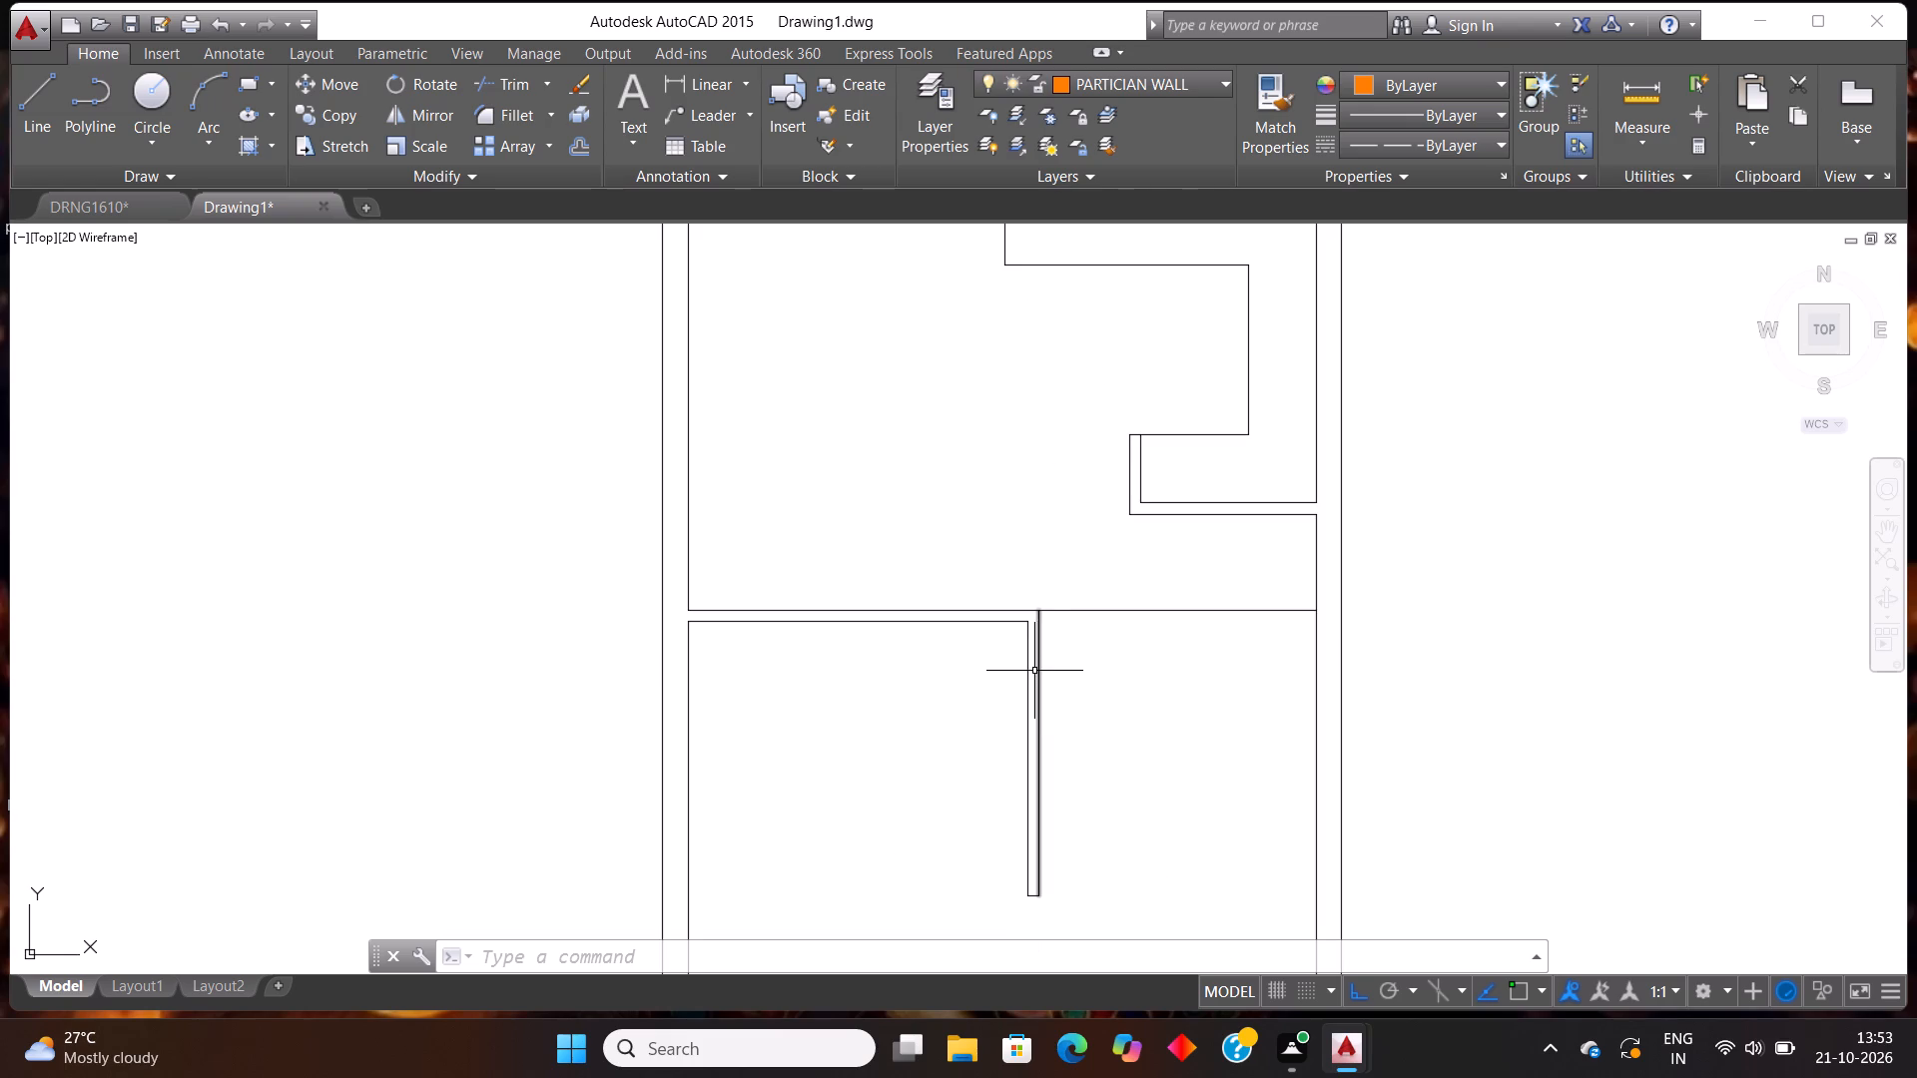
scroll(1032, 663, "up", 2)
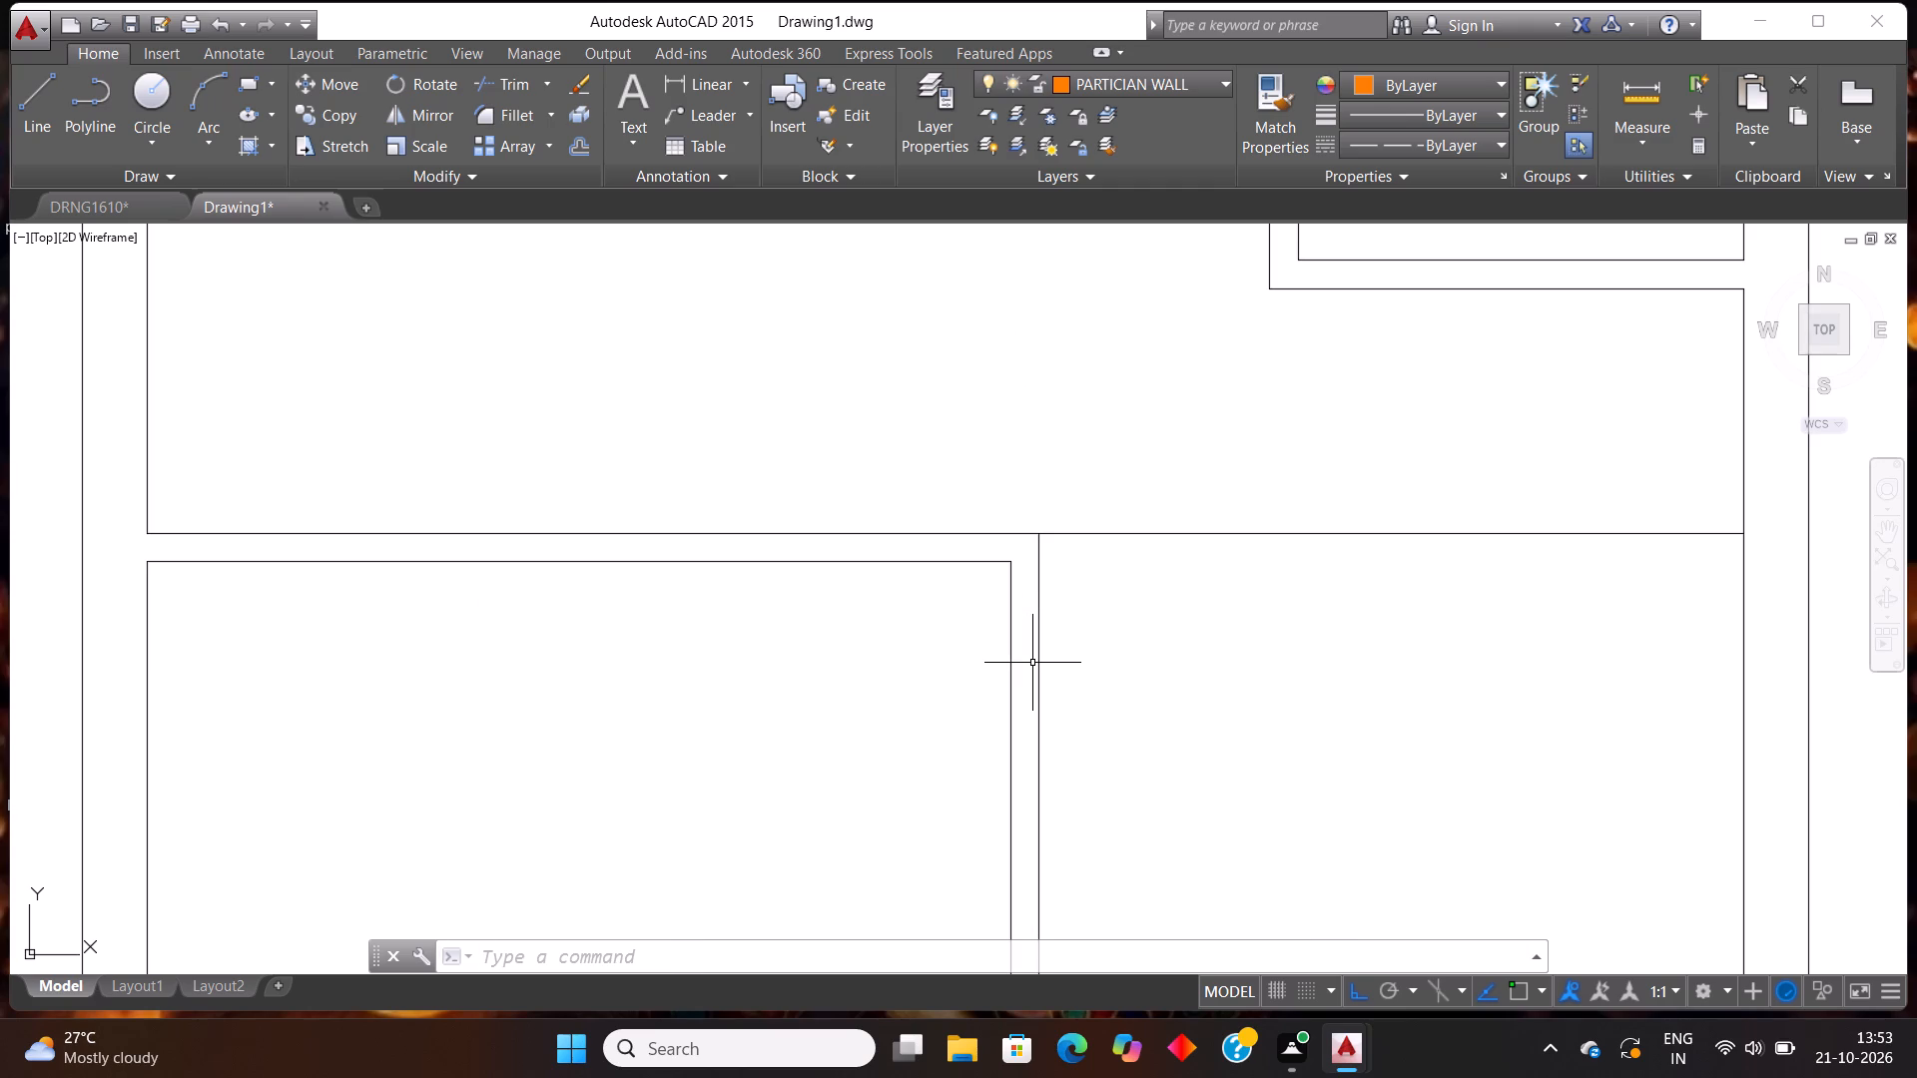
key("Escape")
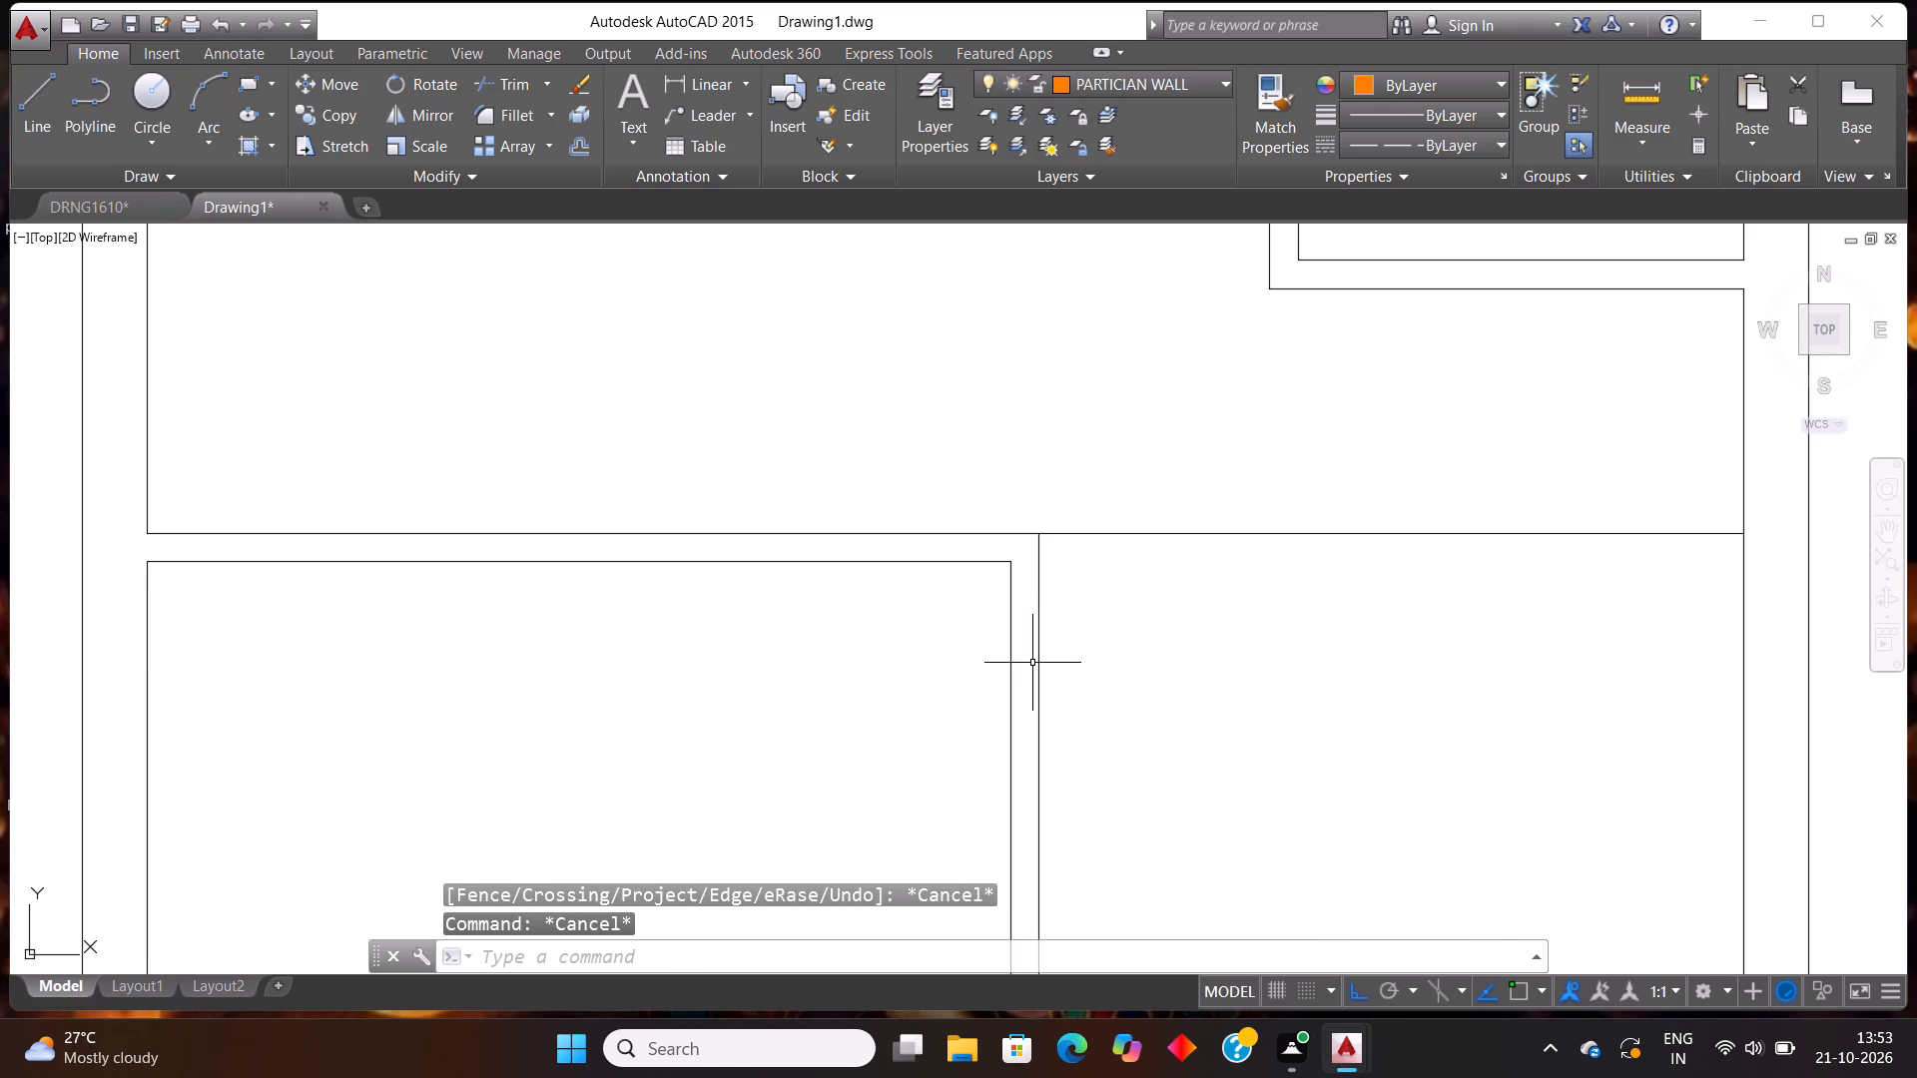
key("l")
key("Return")
left_click(1154, 91)
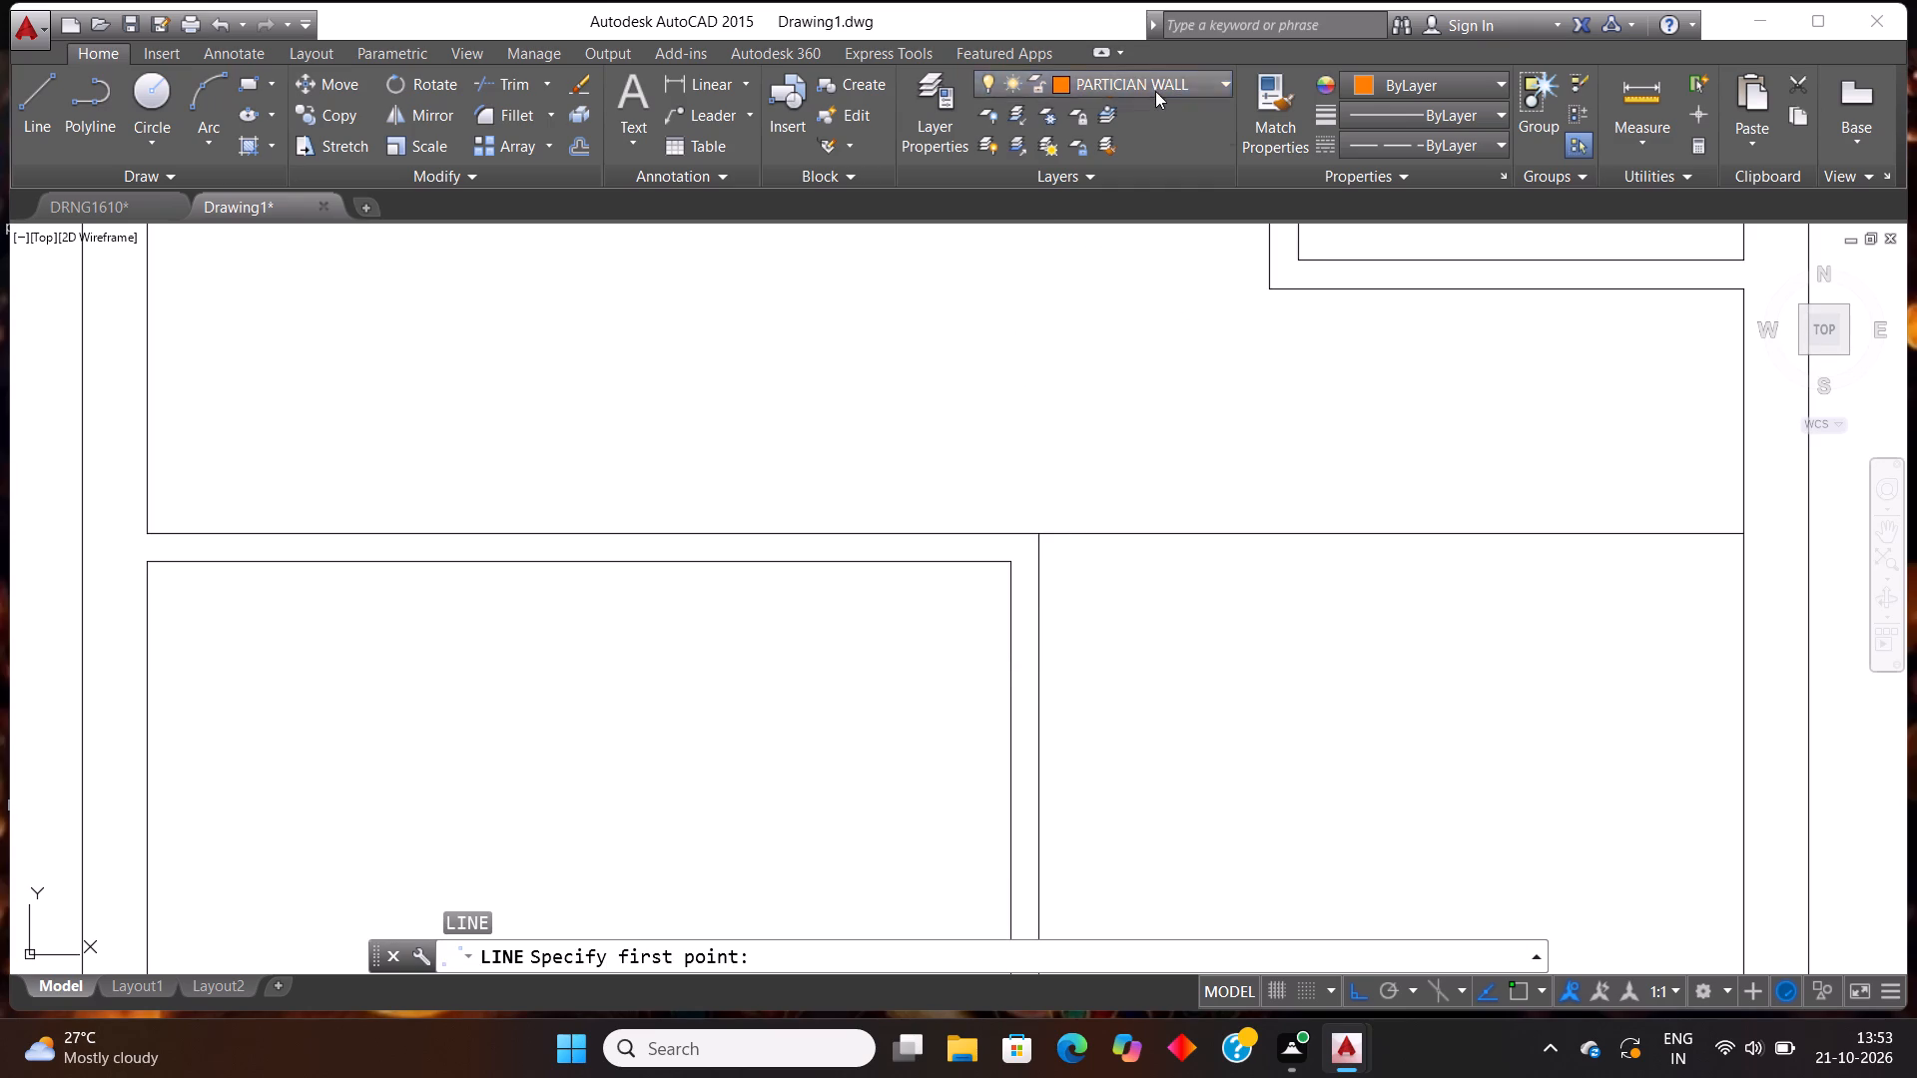
left_click(1086, 120)
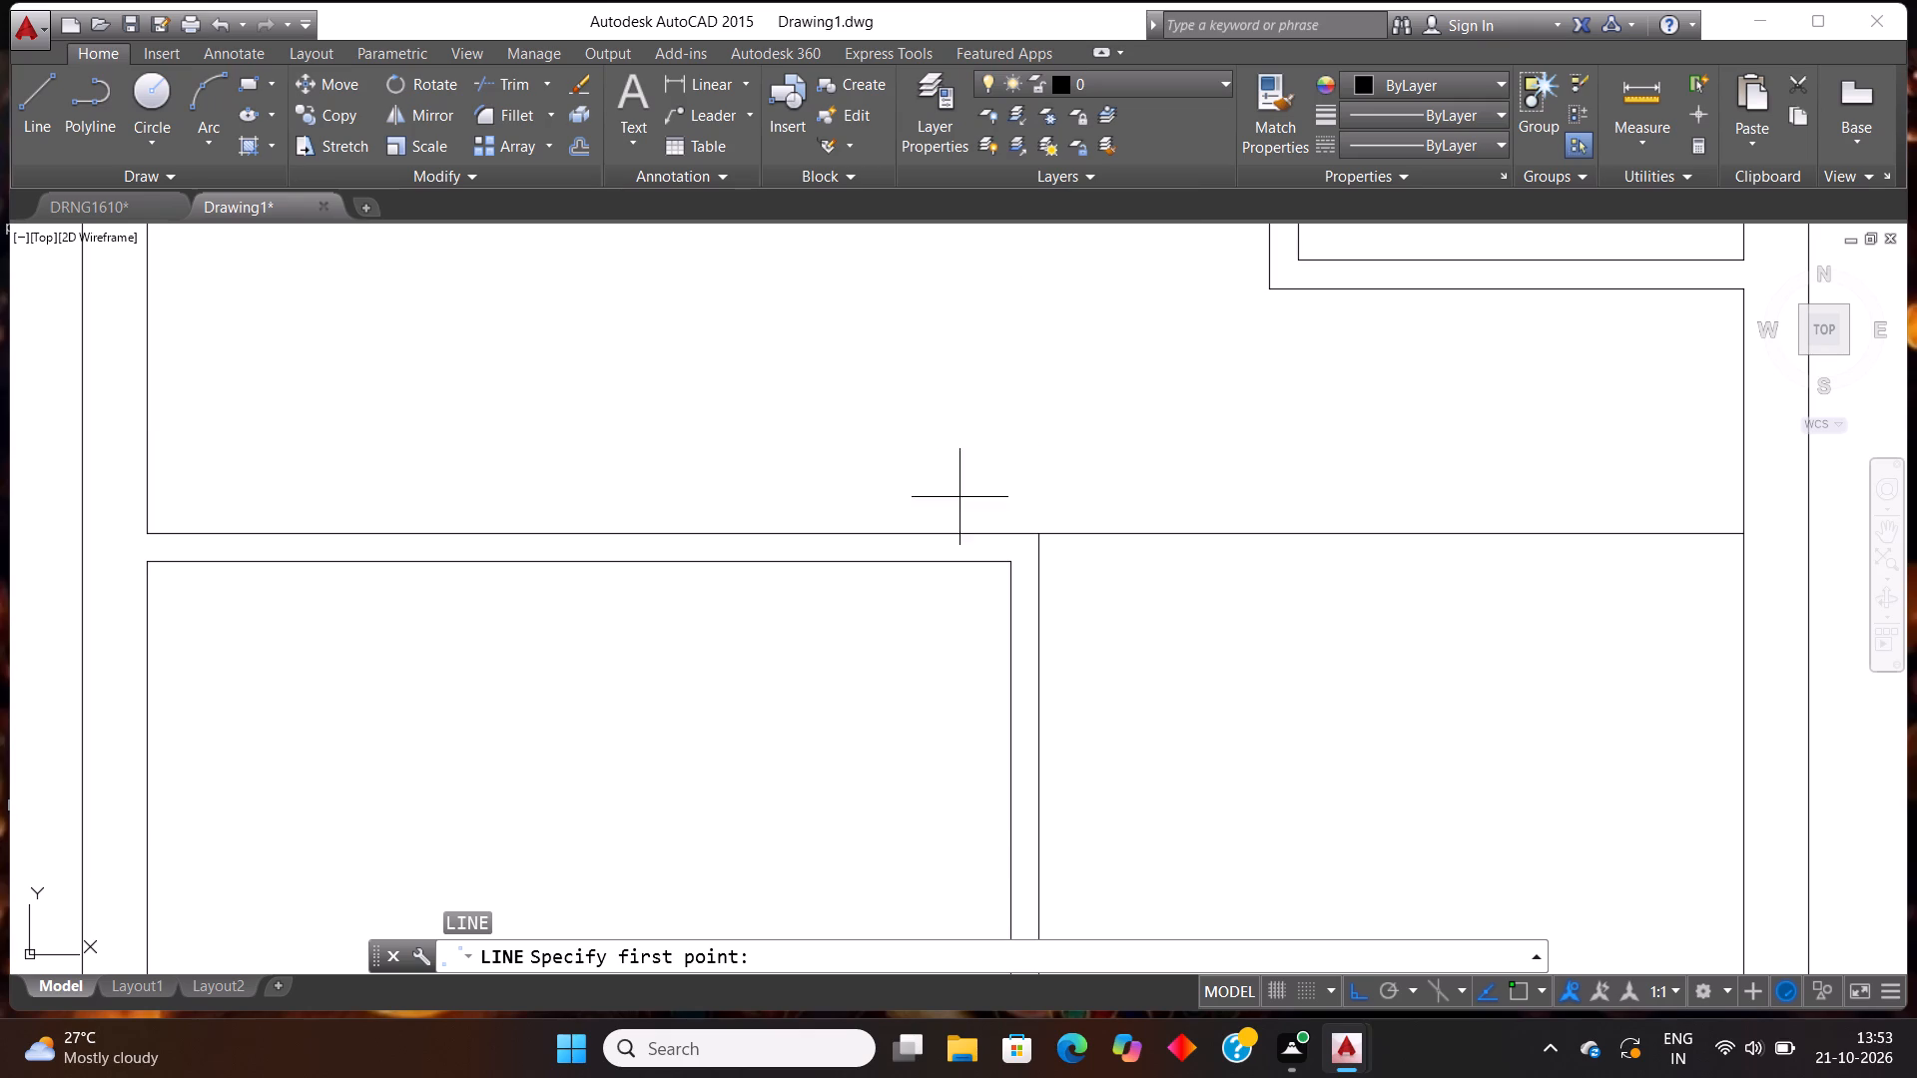
left_click(928, 594)
left_click(925, 460)
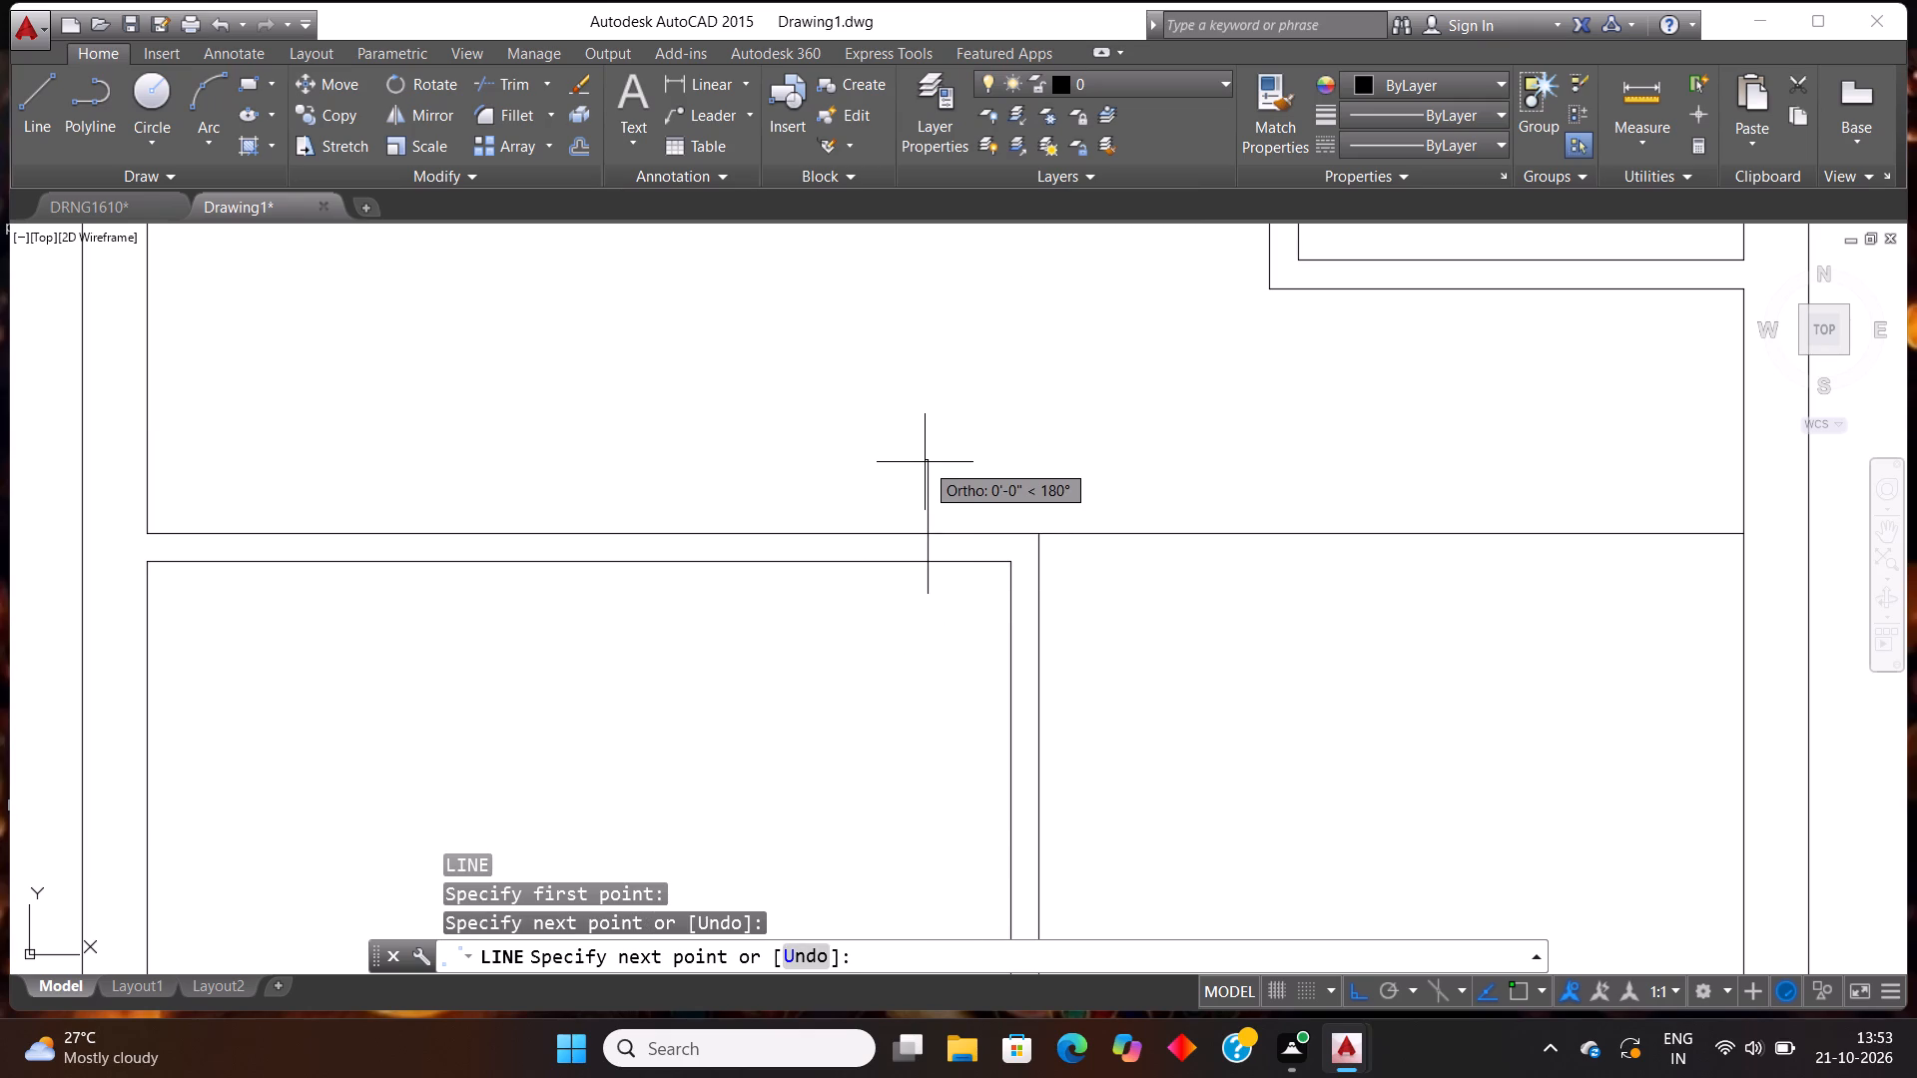
key("Escape")
key("Escape")
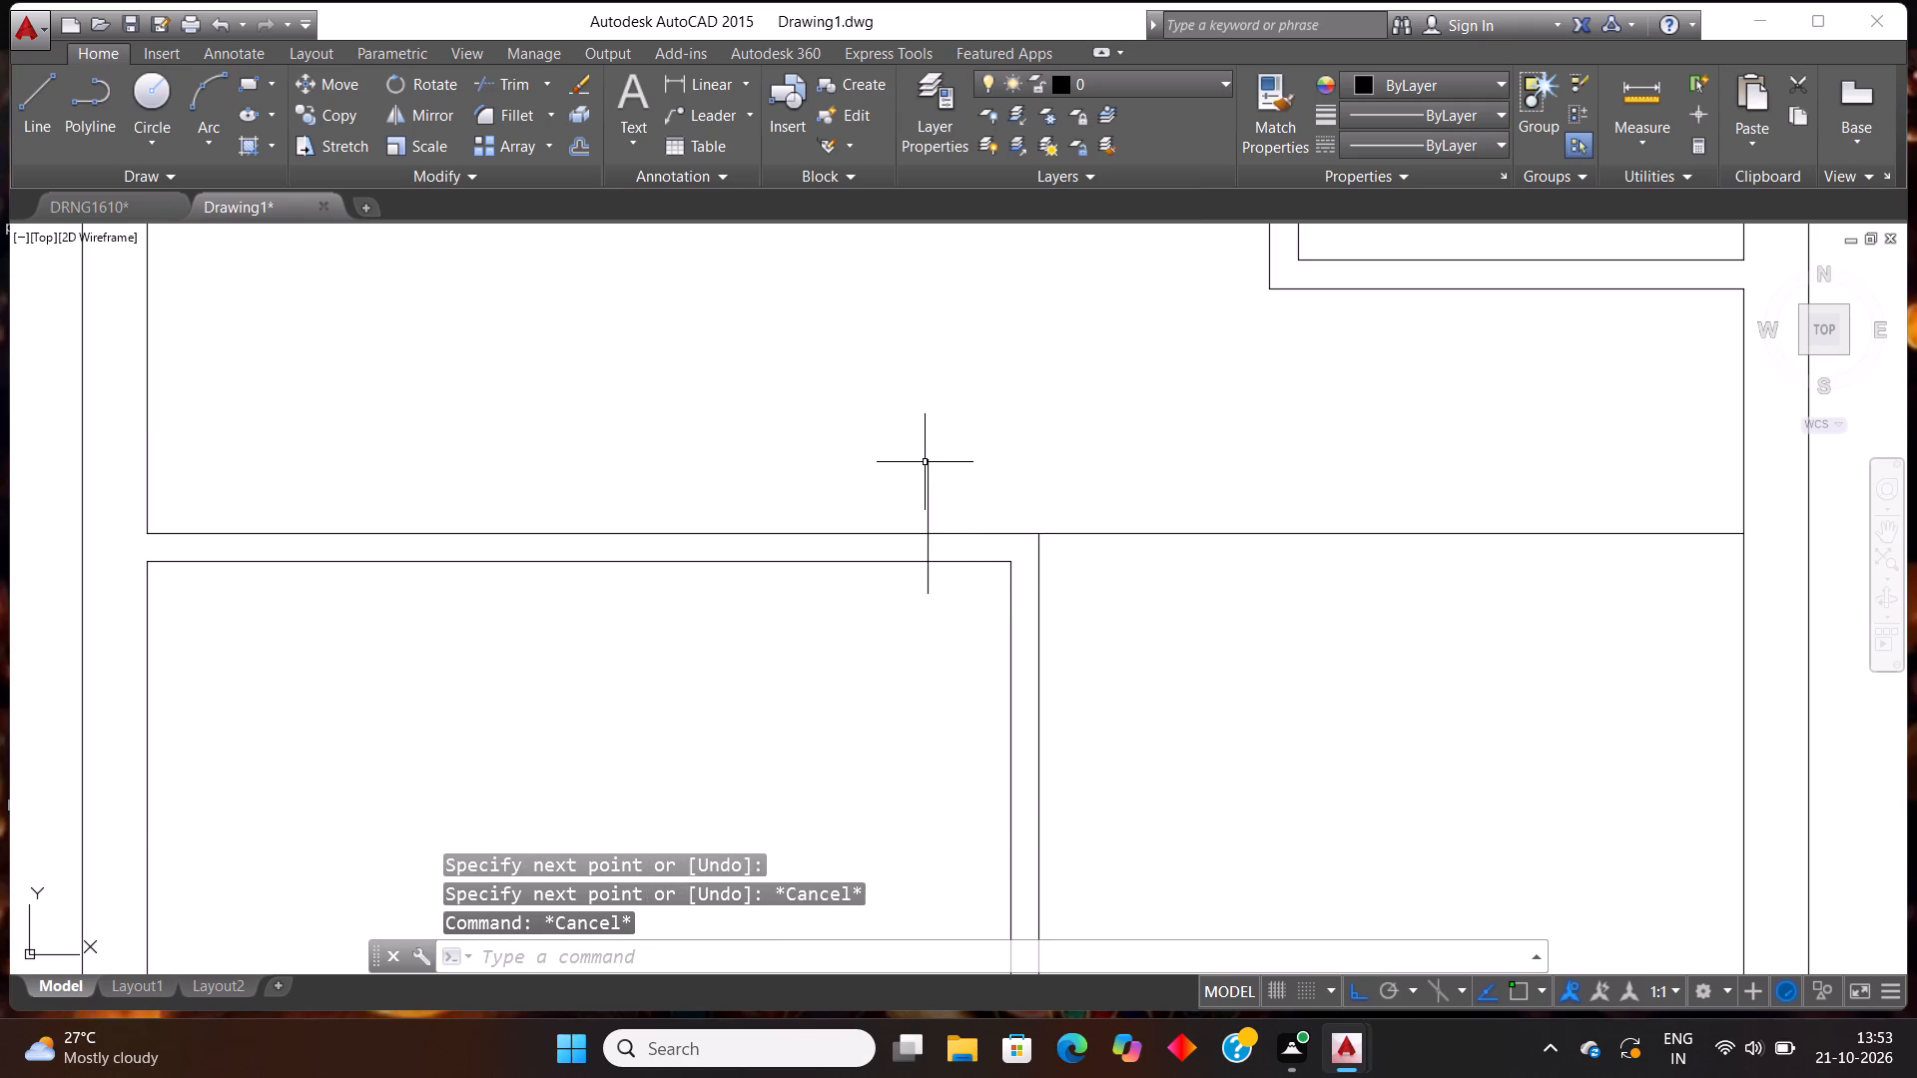
Offset the short vertical line across the partition 4' to the left.
key("o")
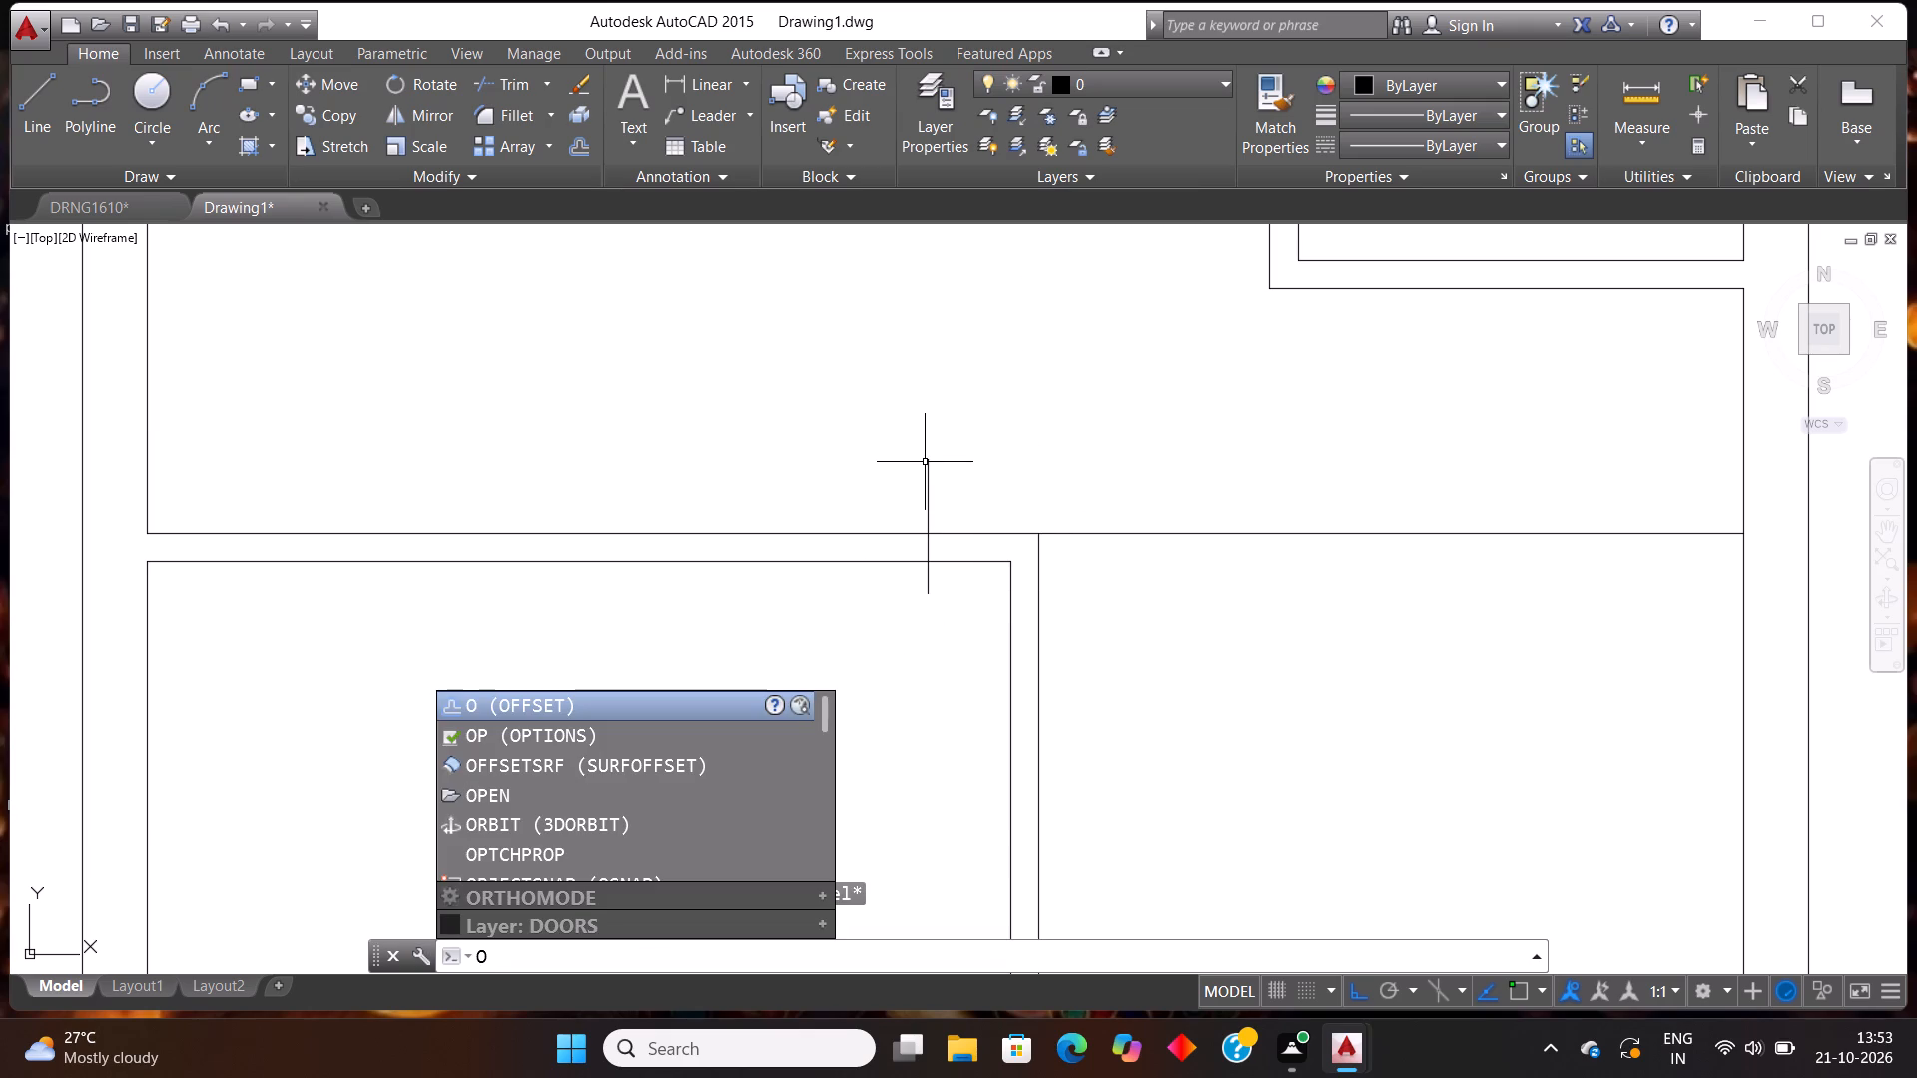
type("FF")
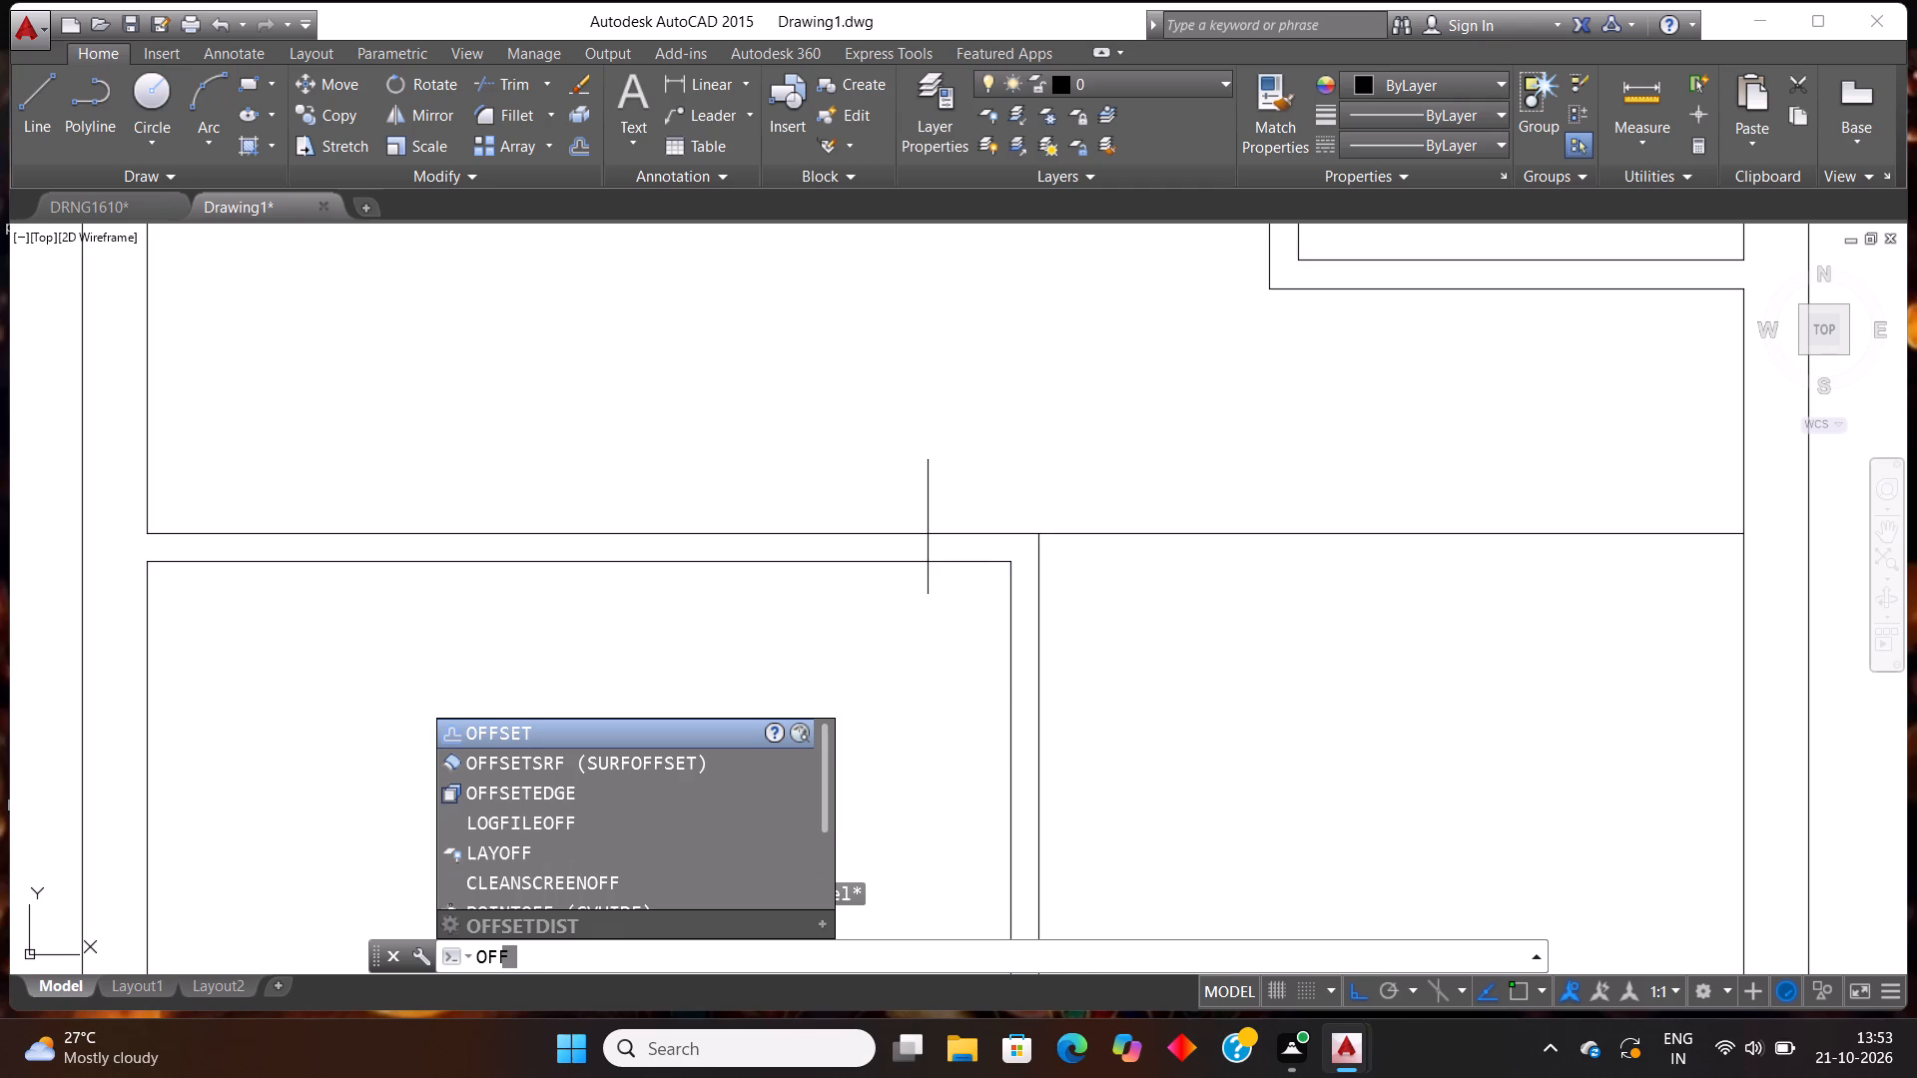
key("Return")
type("4;")
key("BackSpace")
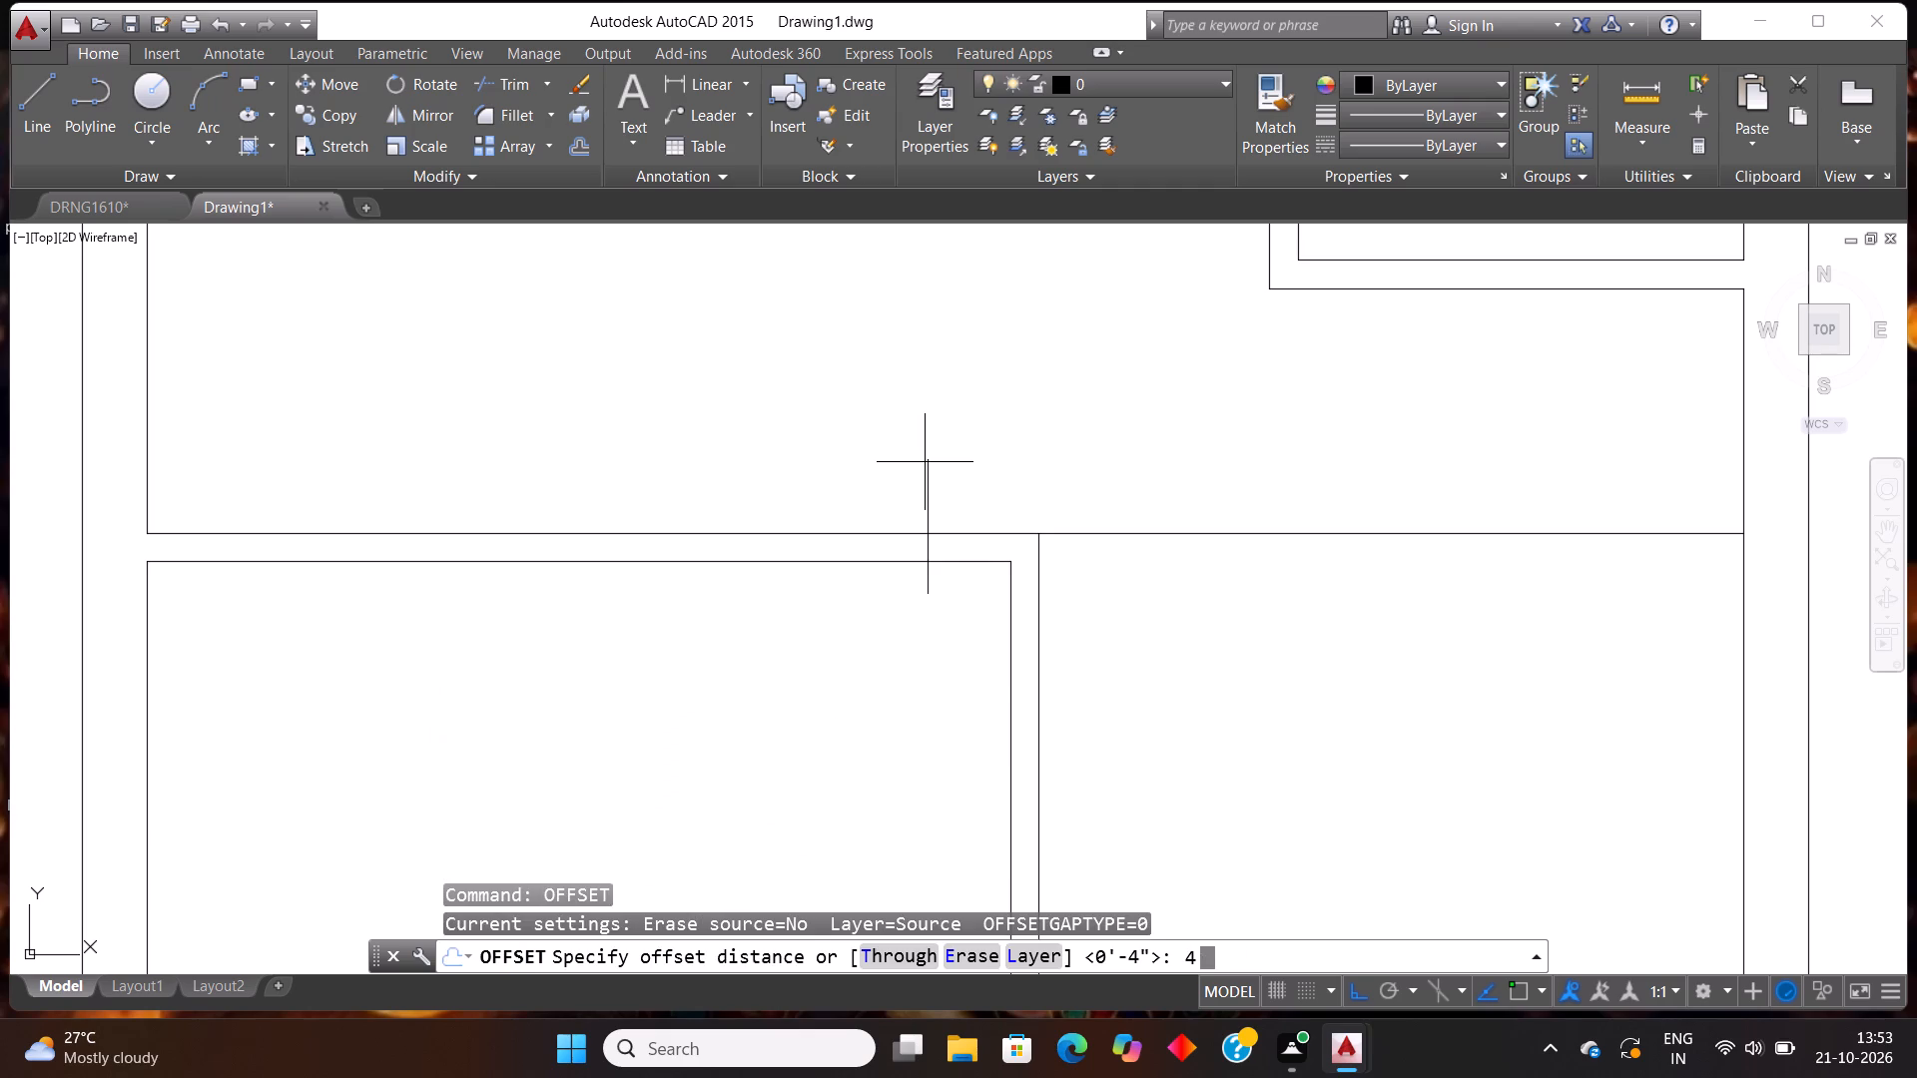
key("apostrophe")
key("Return")
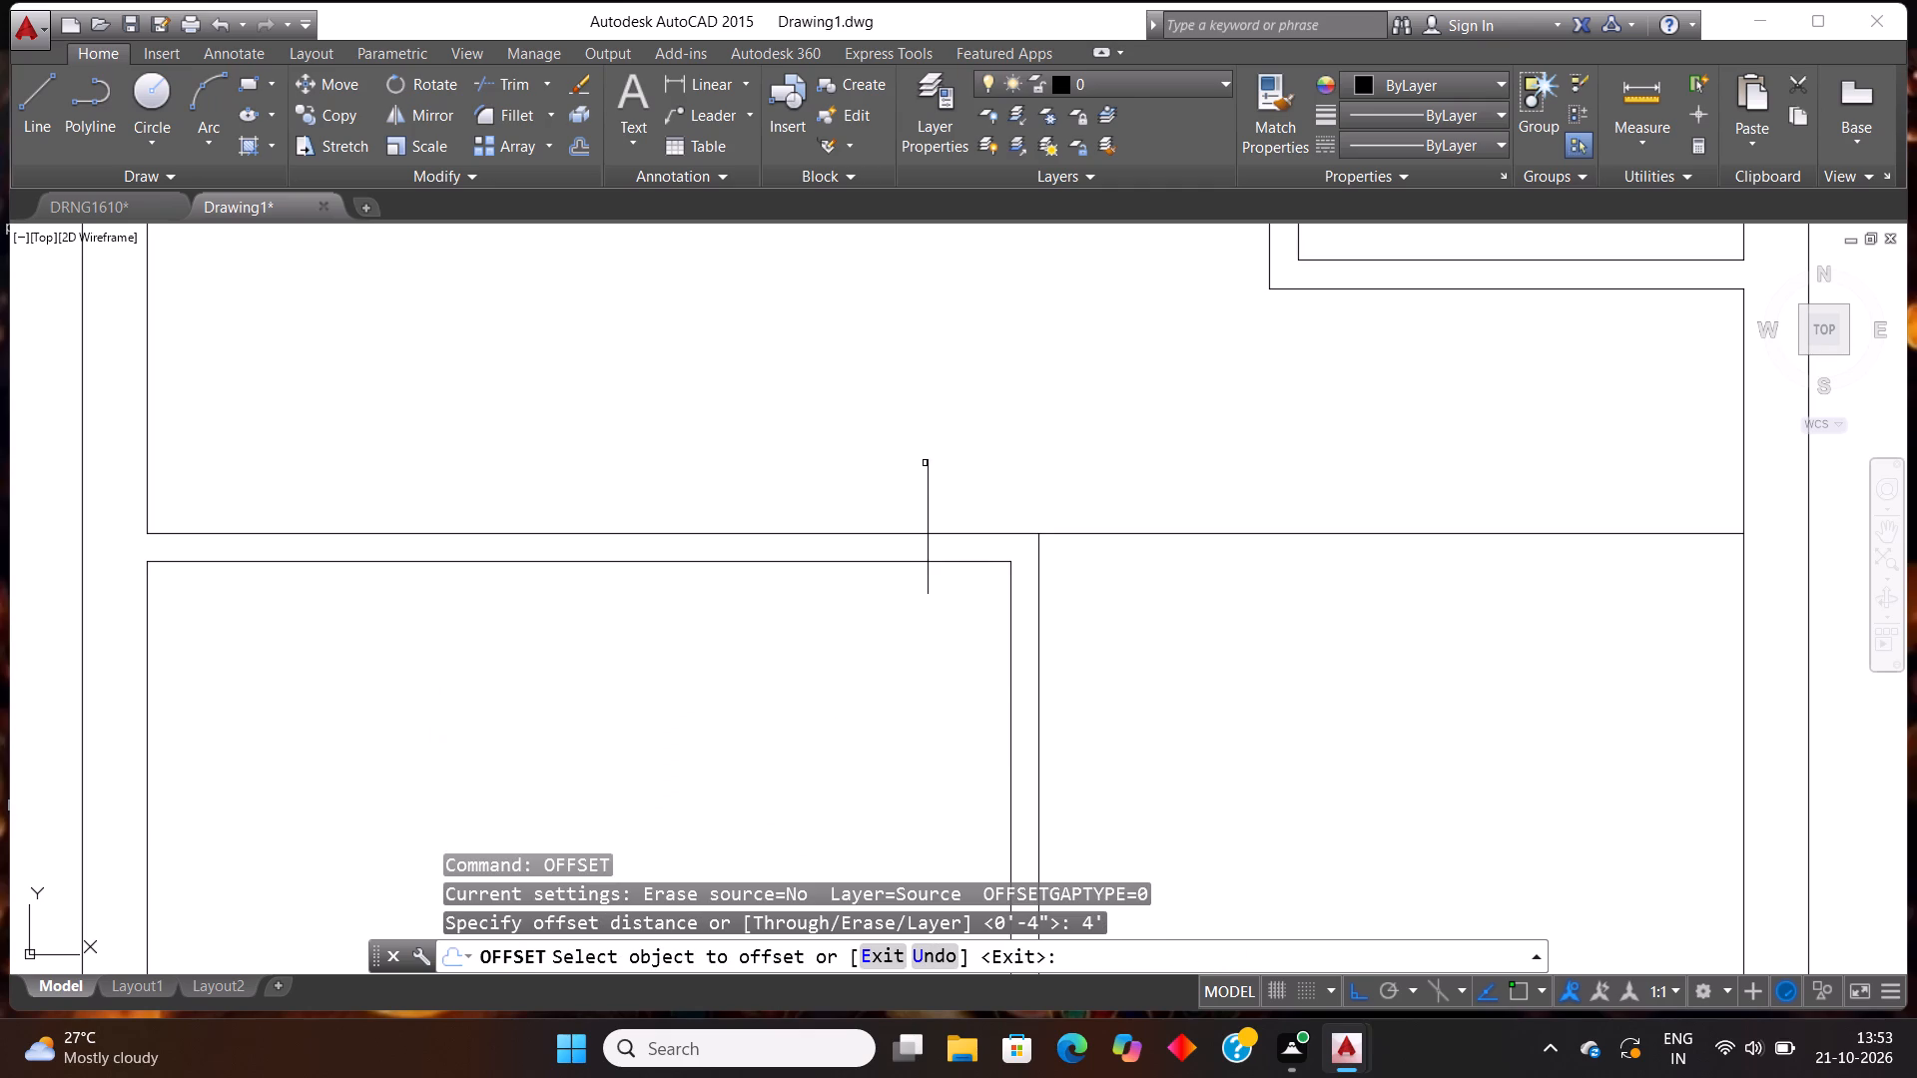
left_click(928, 476)
left_click(723, 428)
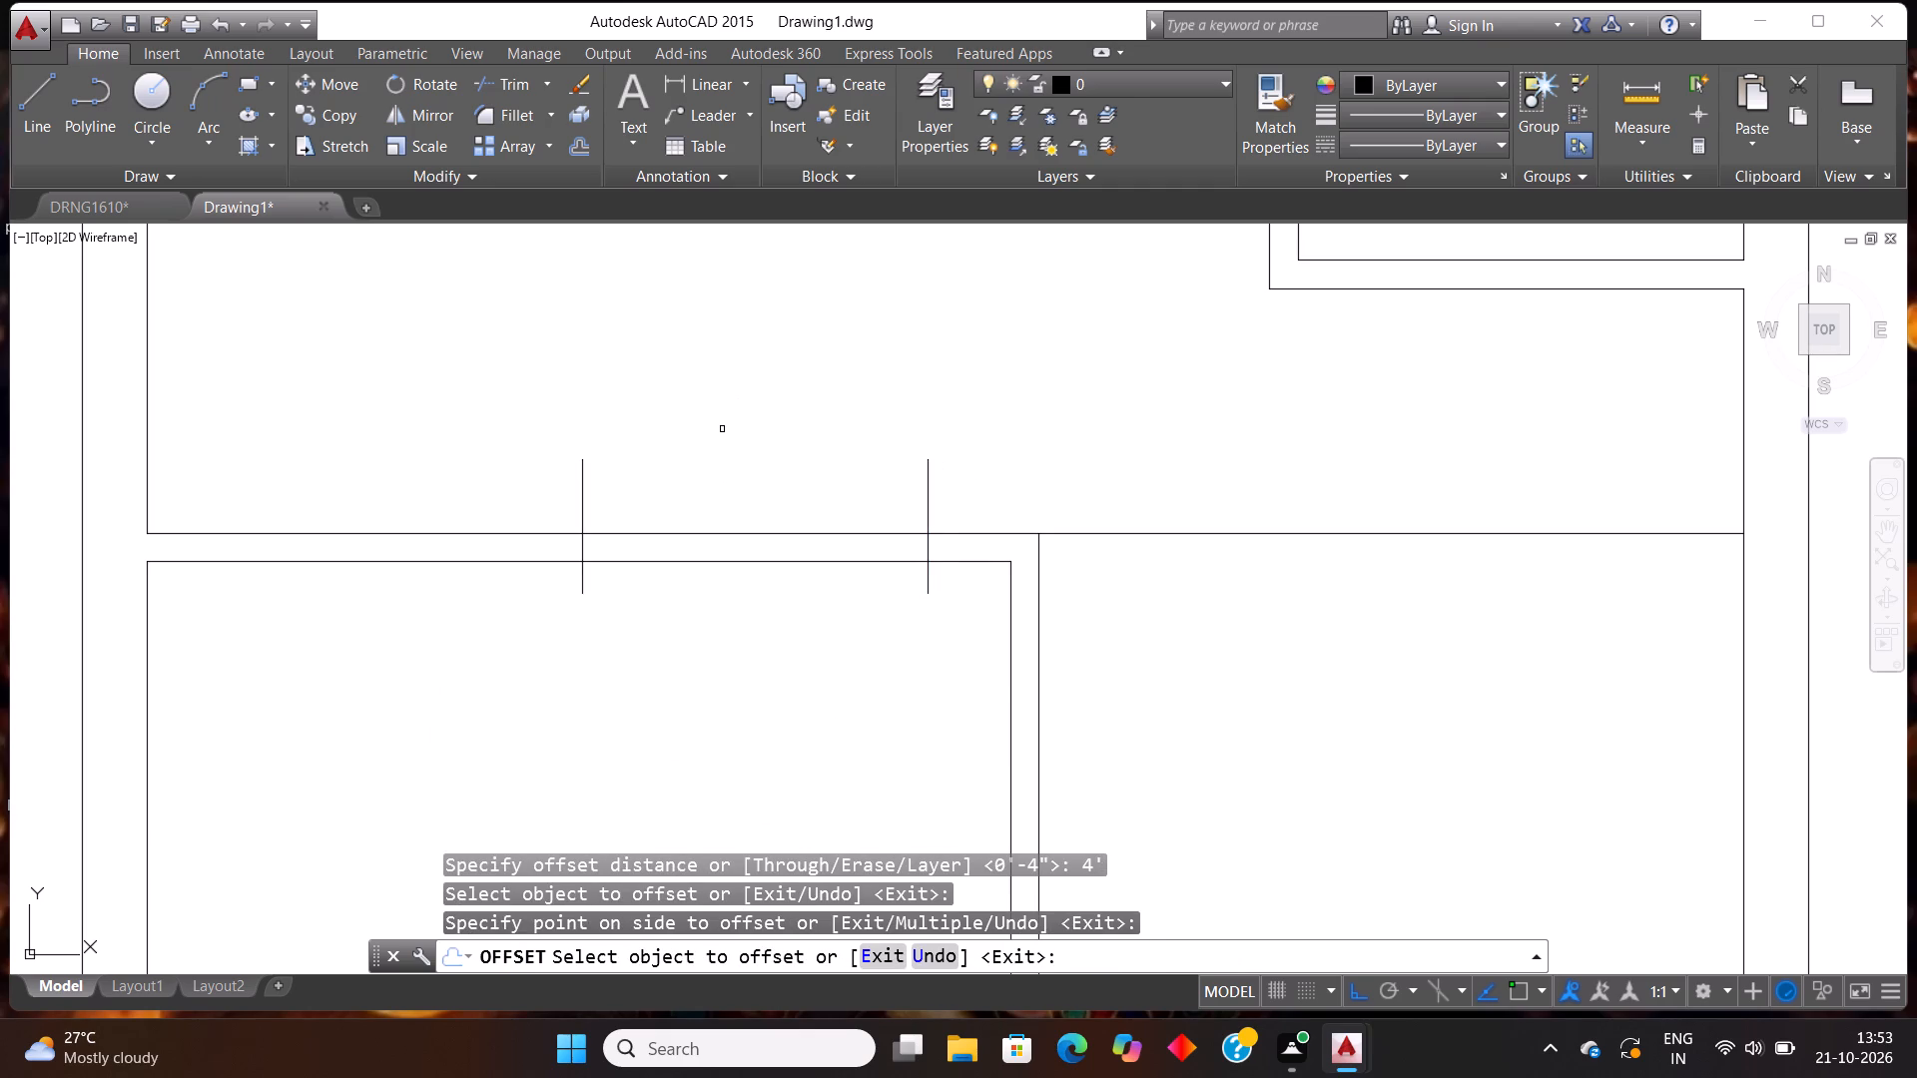
key("Escape")
key("Escape")
Trim the partition between the two vertical lines and their protruding ends above and below, leaving a 4' opening with closed wall ends.
type("TR")
key("Return")
key("Return")
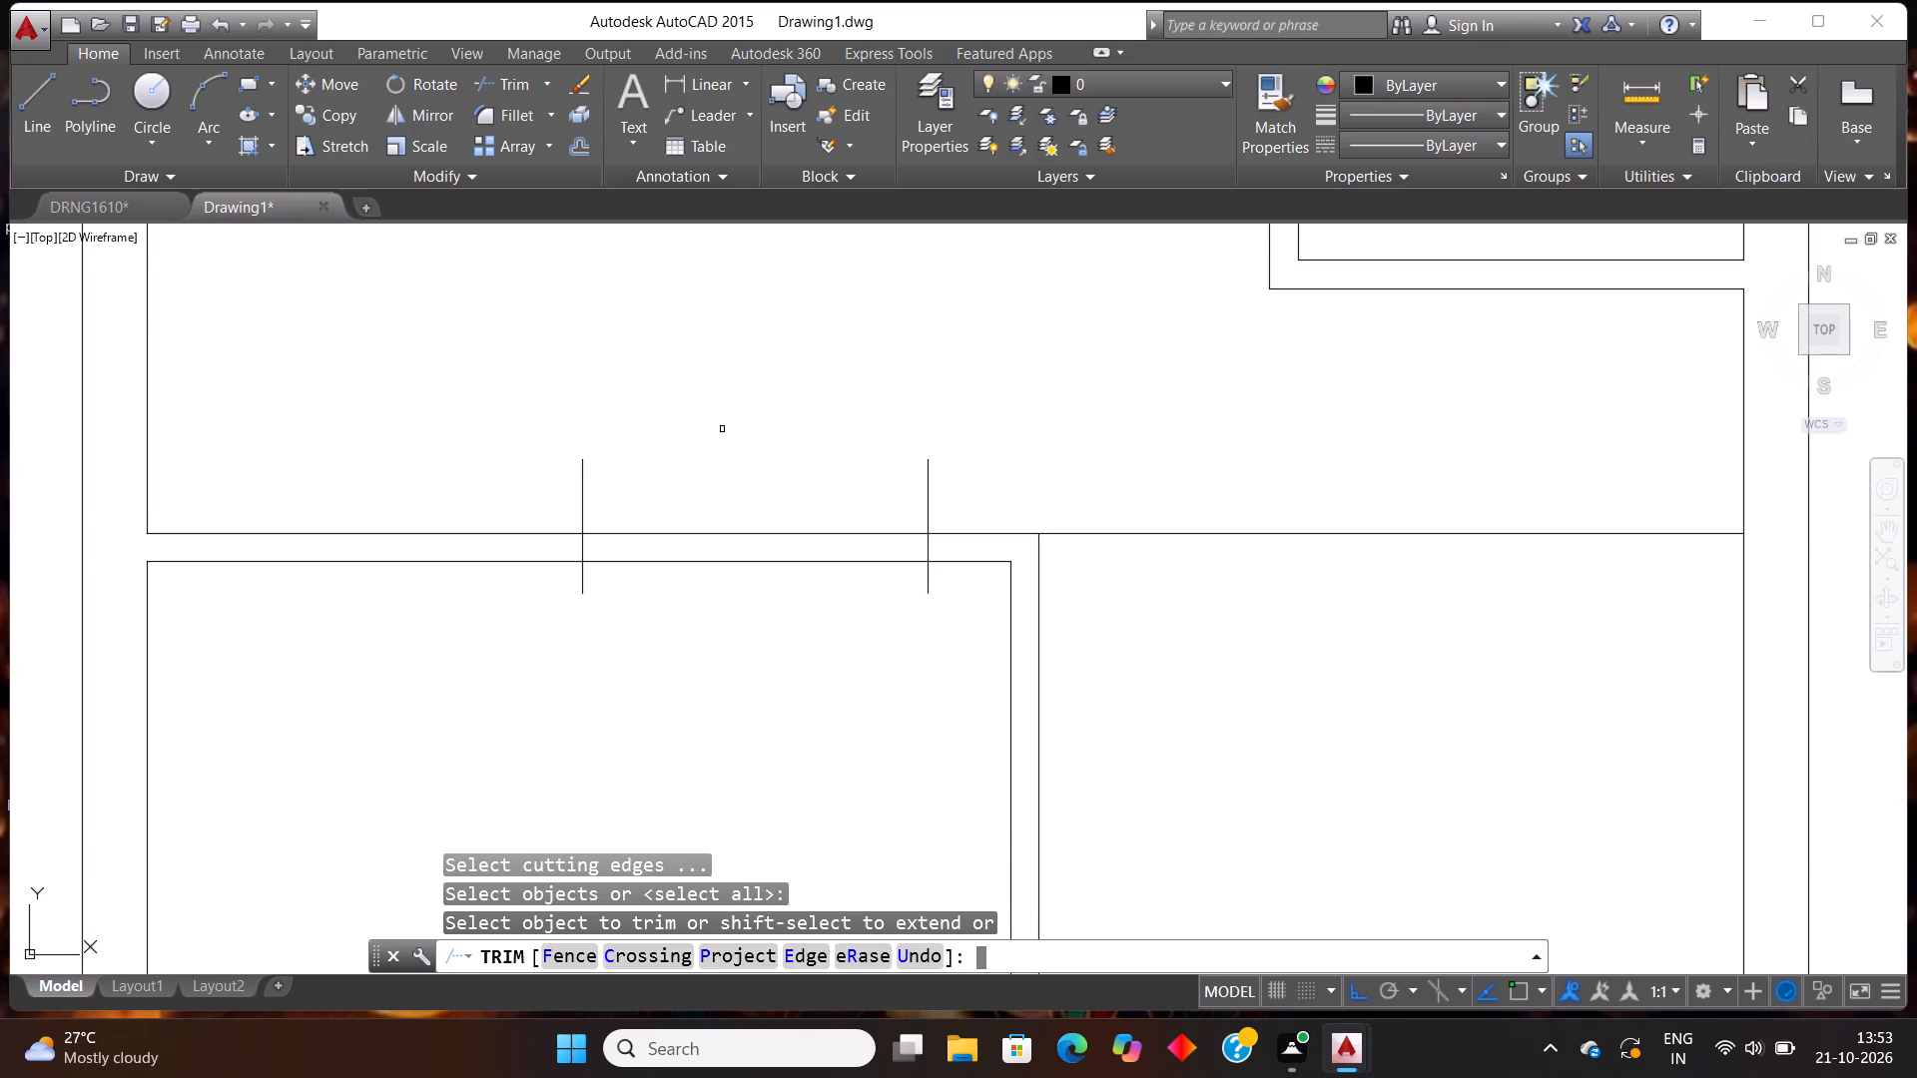
left_click(781, 626)
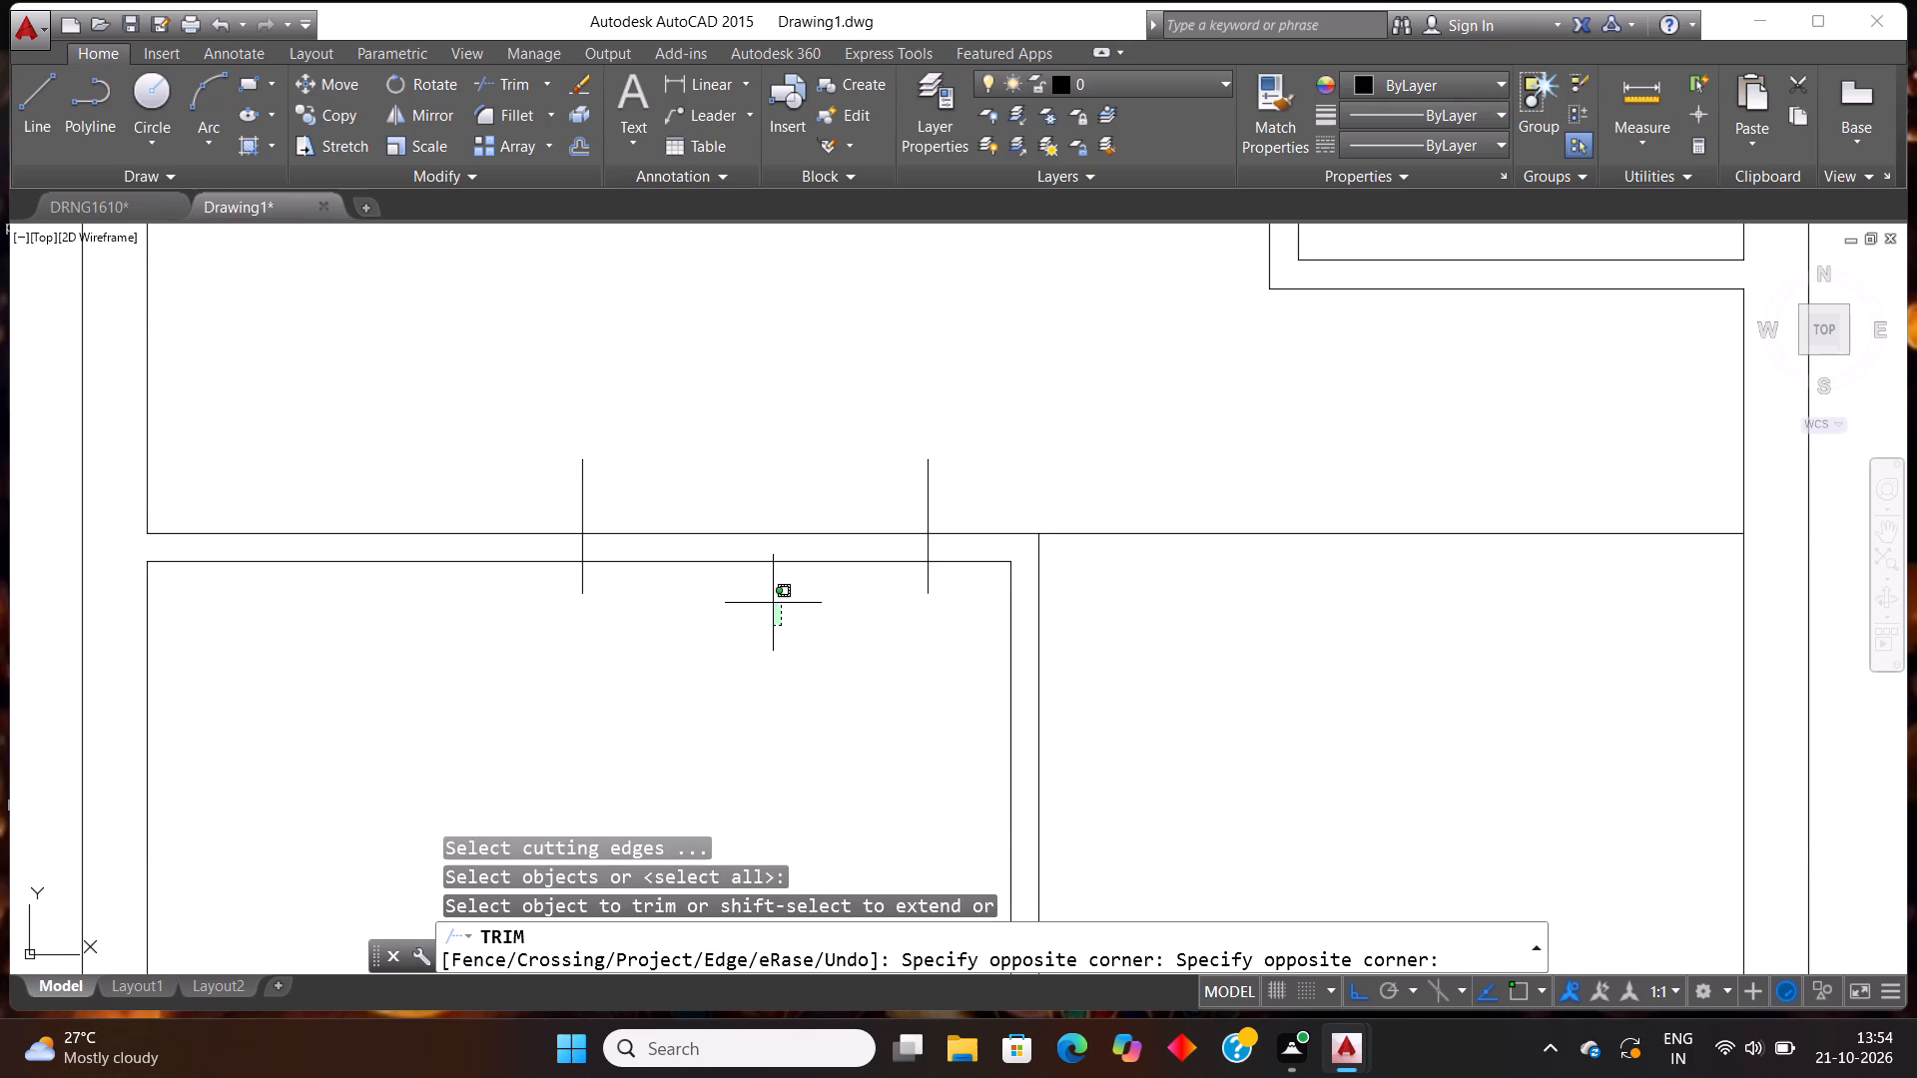
left_click(701, 420)
left_click(516, 422)
left_click(1037, 488)
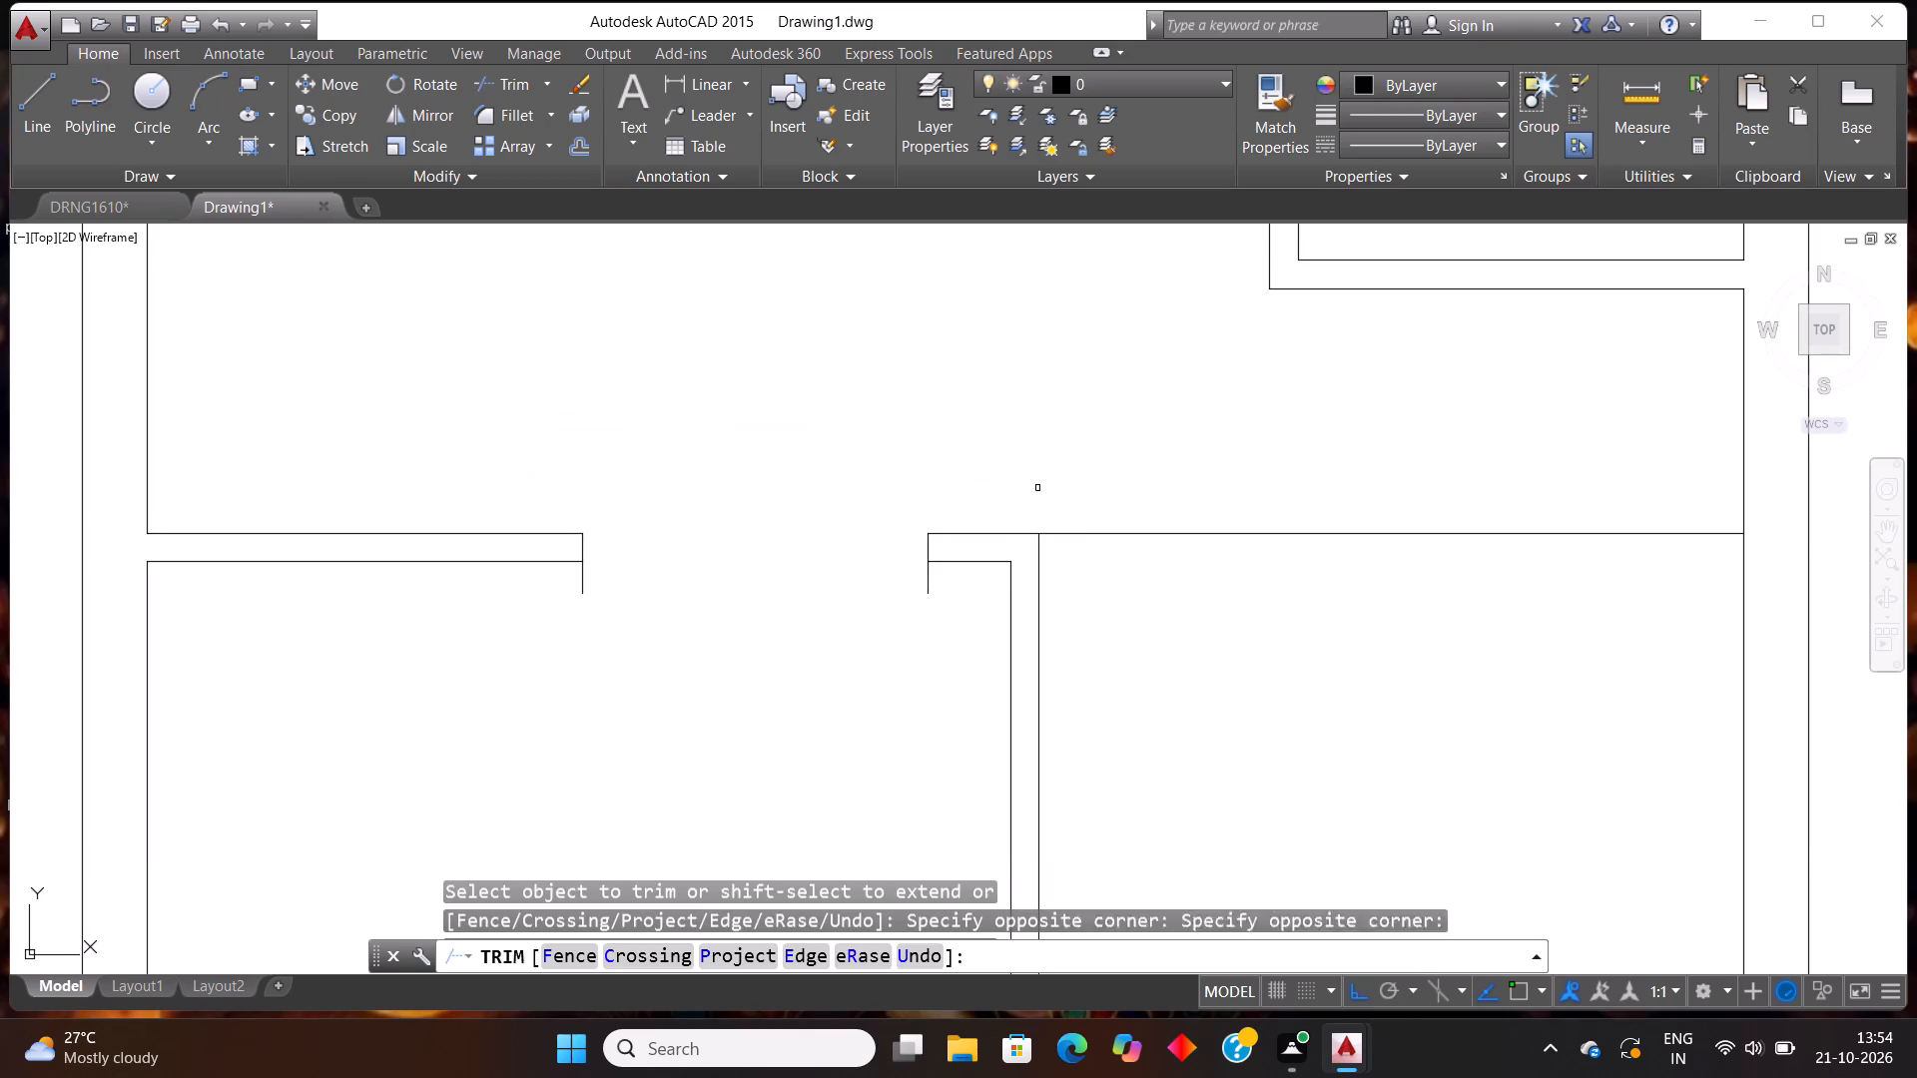
left_click(965, 608)
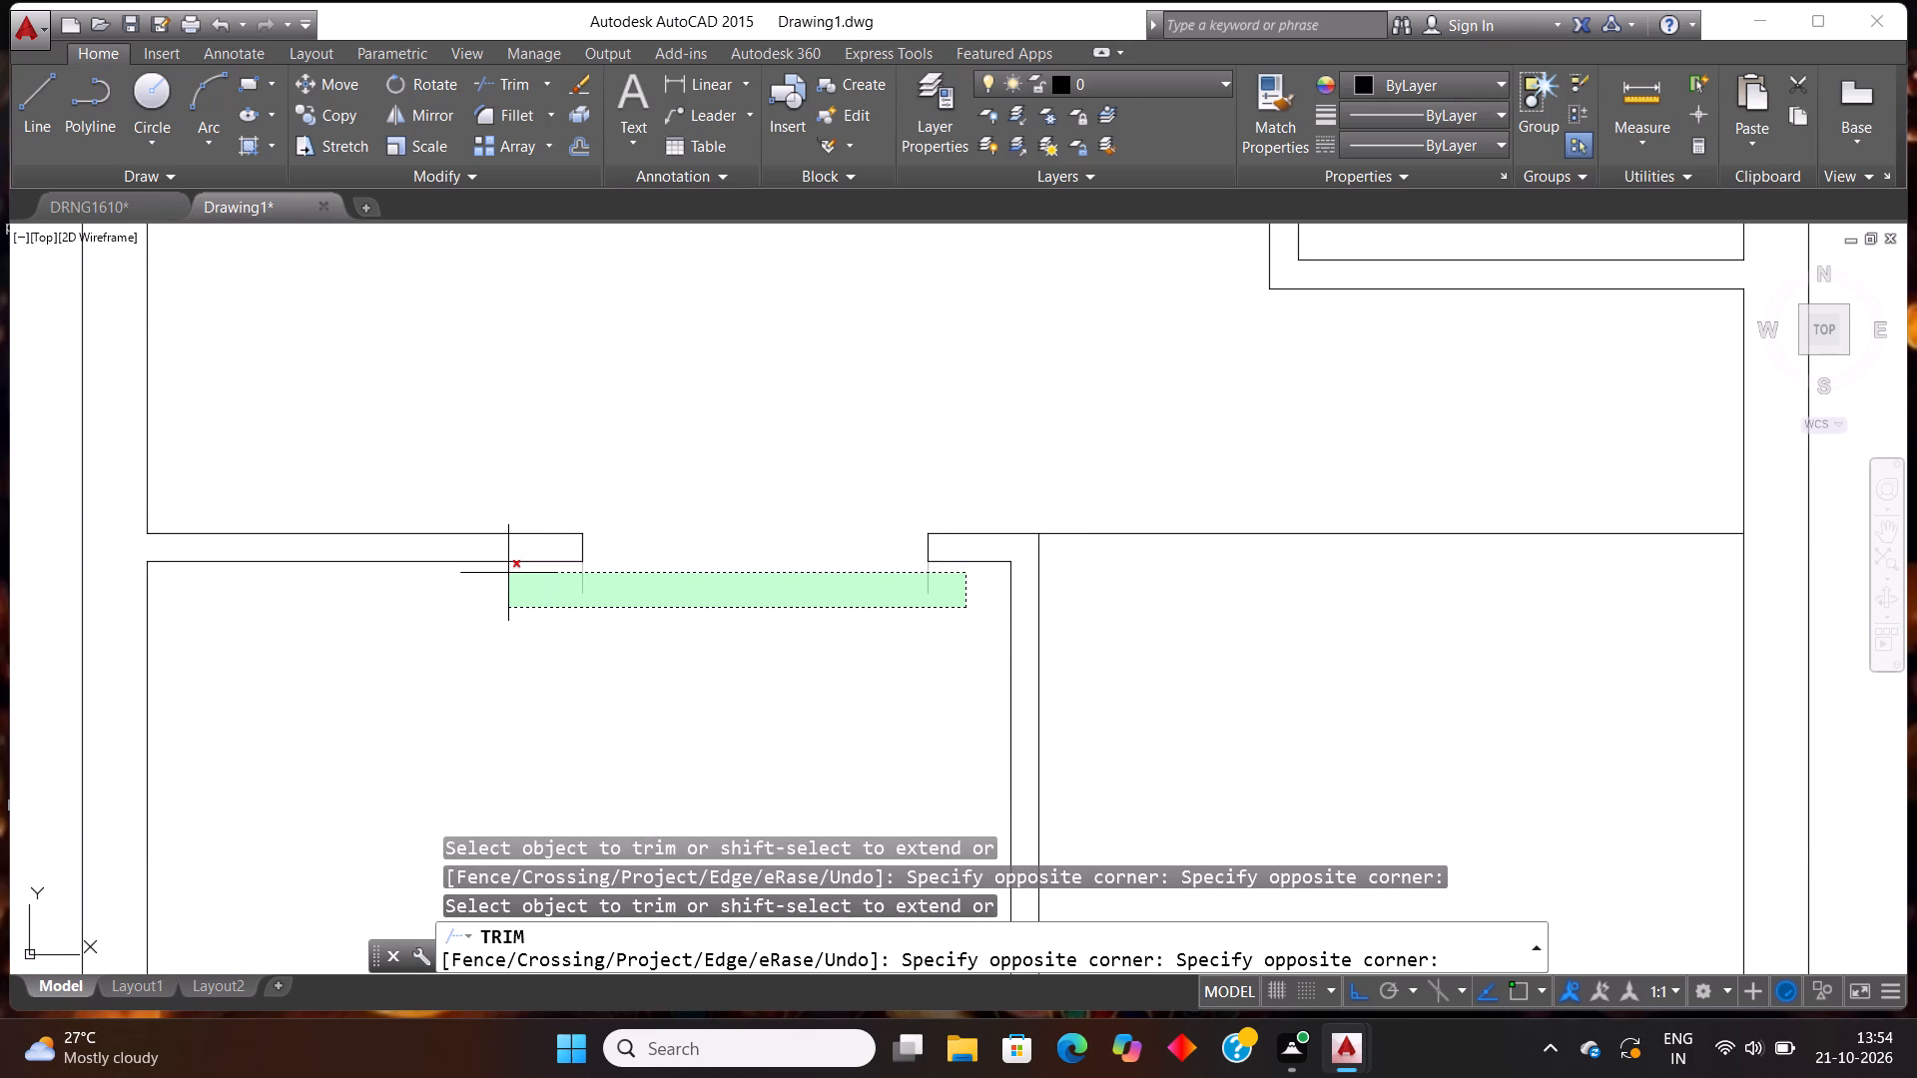
left_click(508, 573)
scroll(740, 548, "down", 3)
scroll(862, 535, "up", 2)
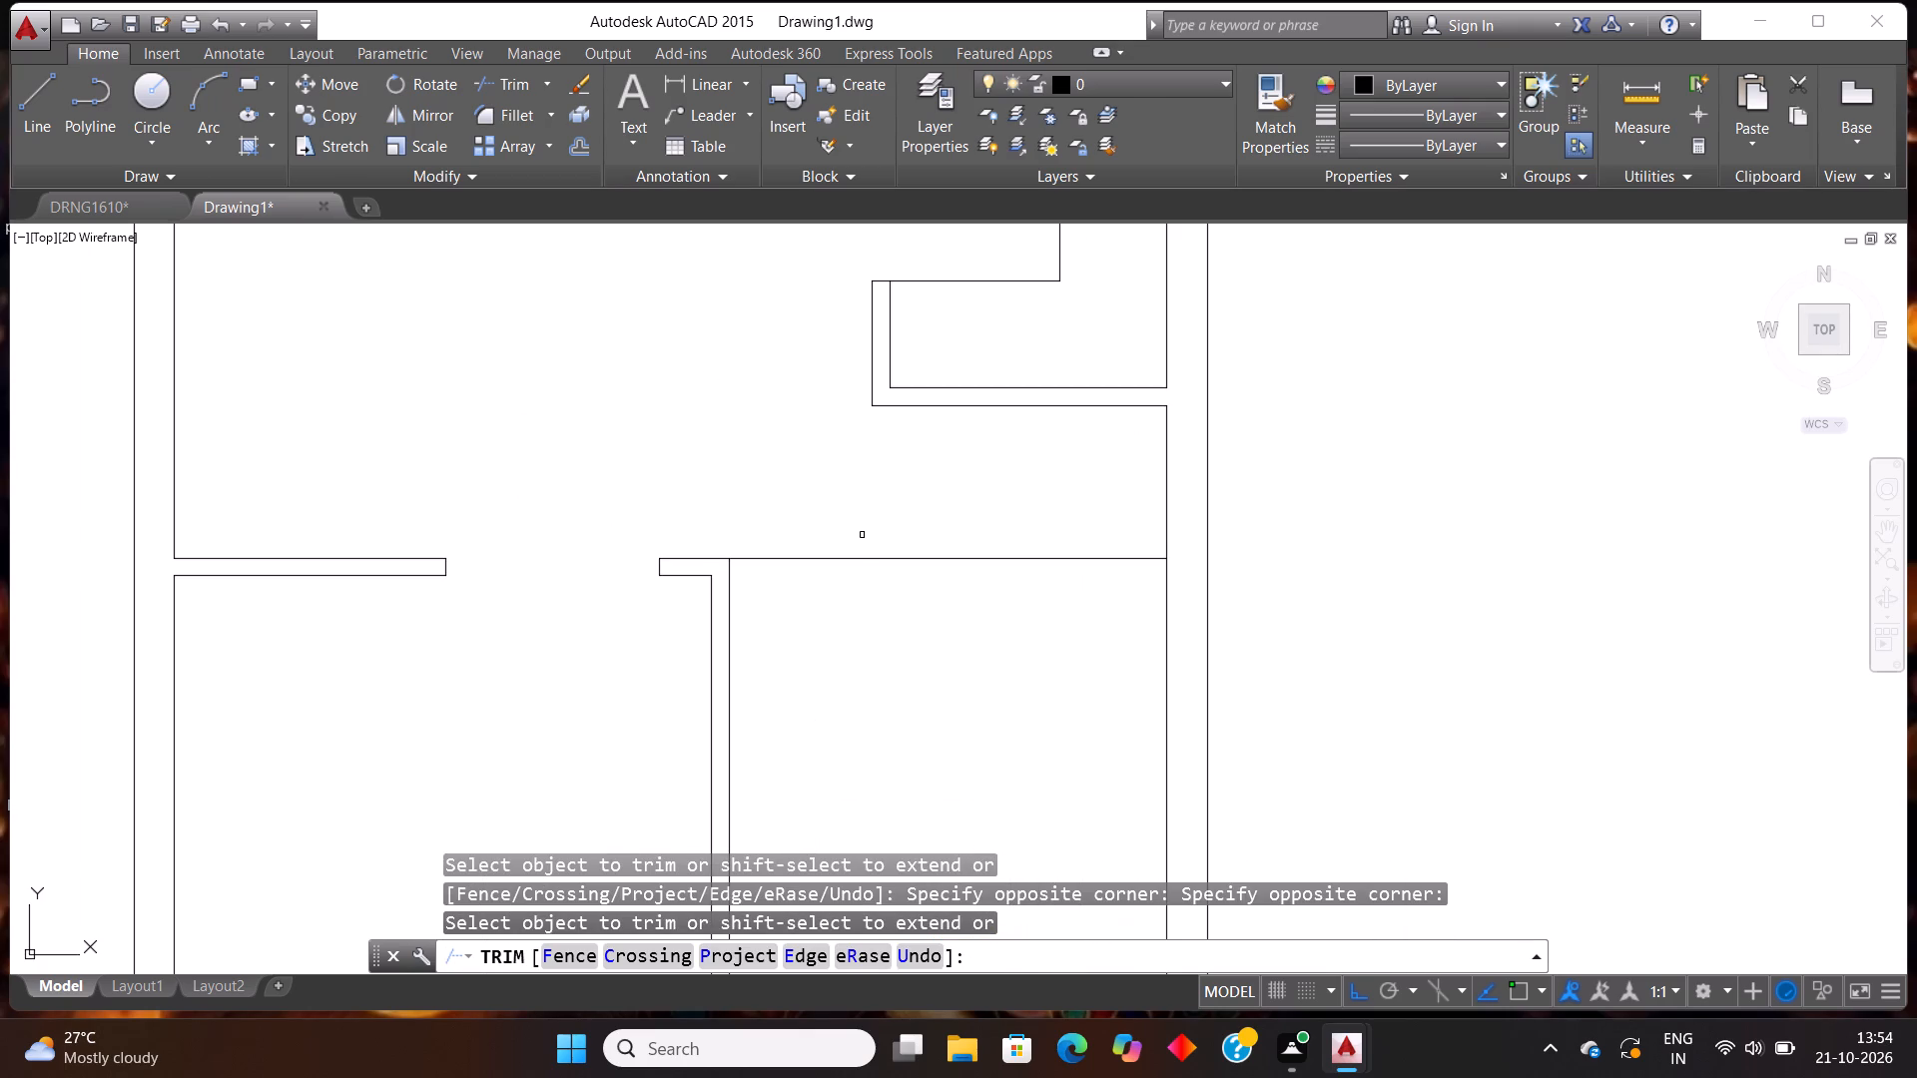
key("Escape")
key("Escape")
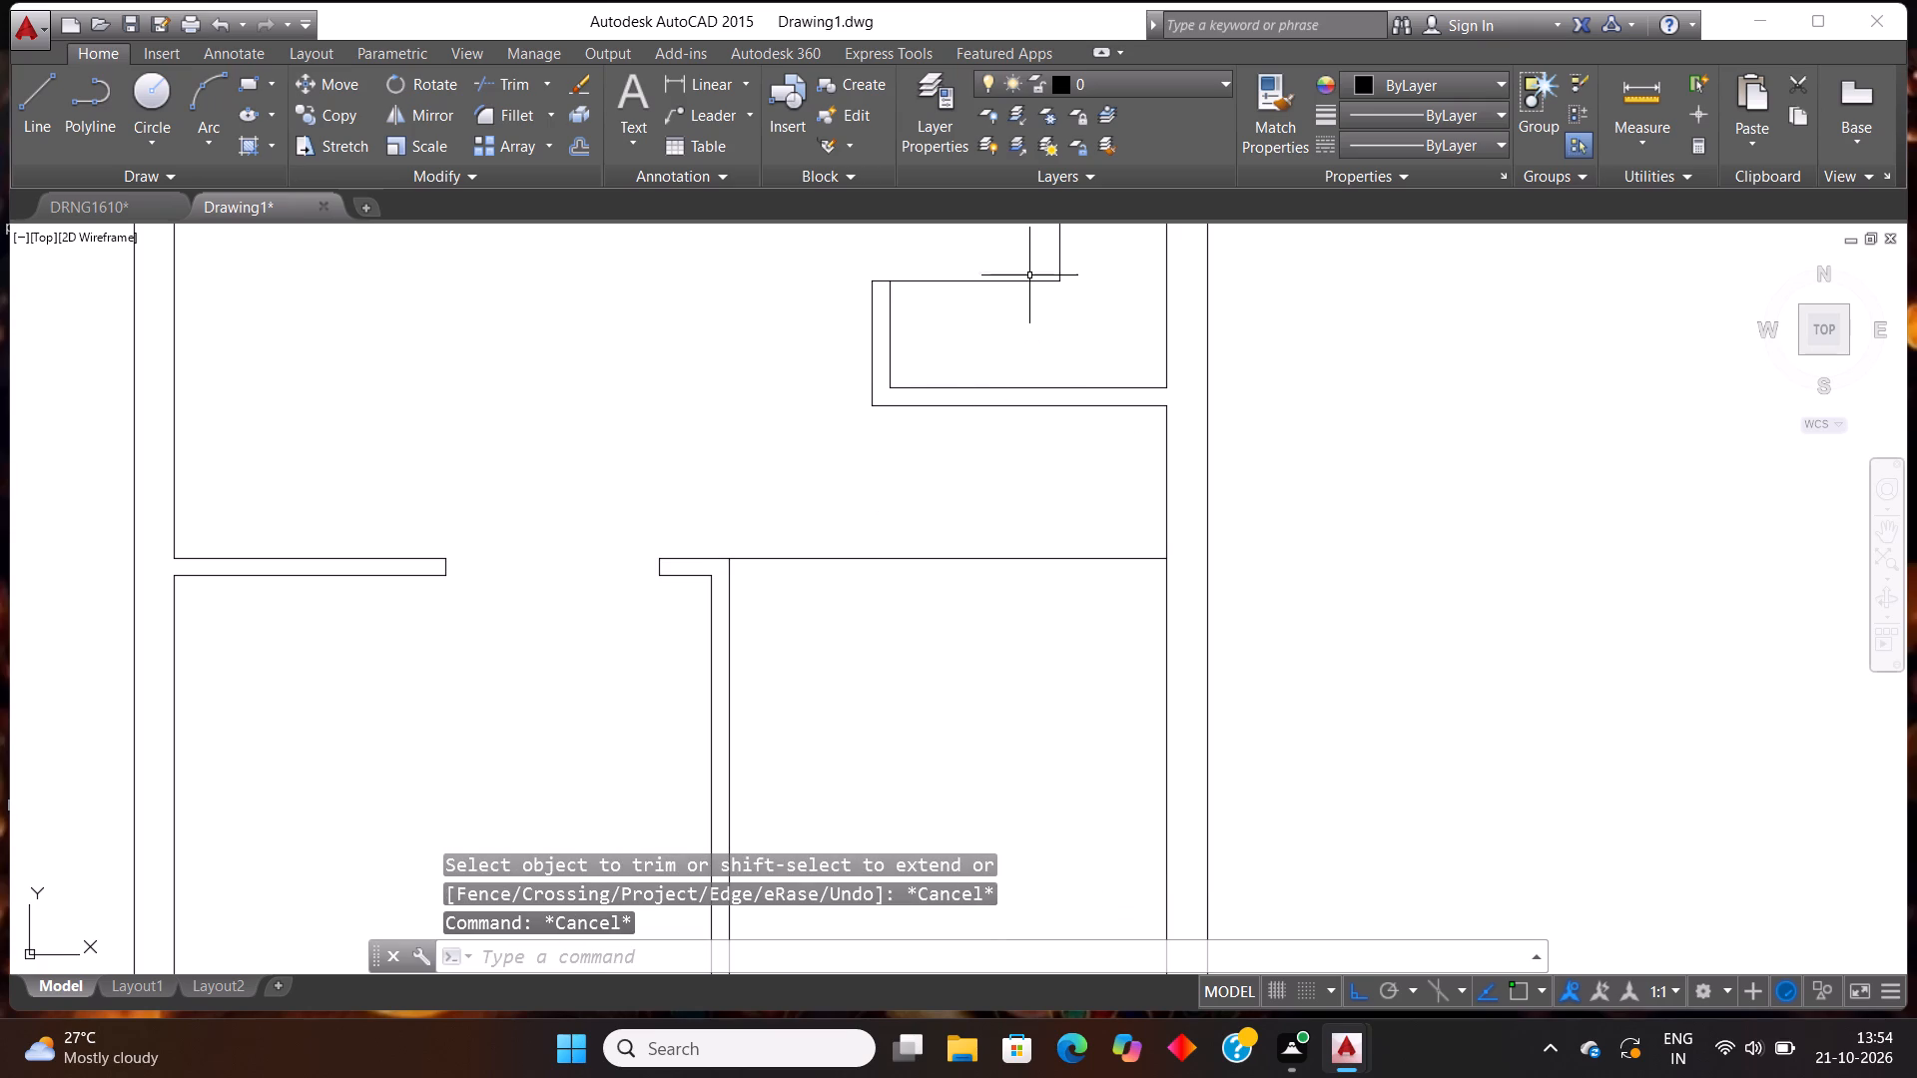
Make the PARTICIAN WALL layer current and draw a dashed line across the top edge of the 4' opening in the lower-left room's top partition.
left_click(1096, 72)
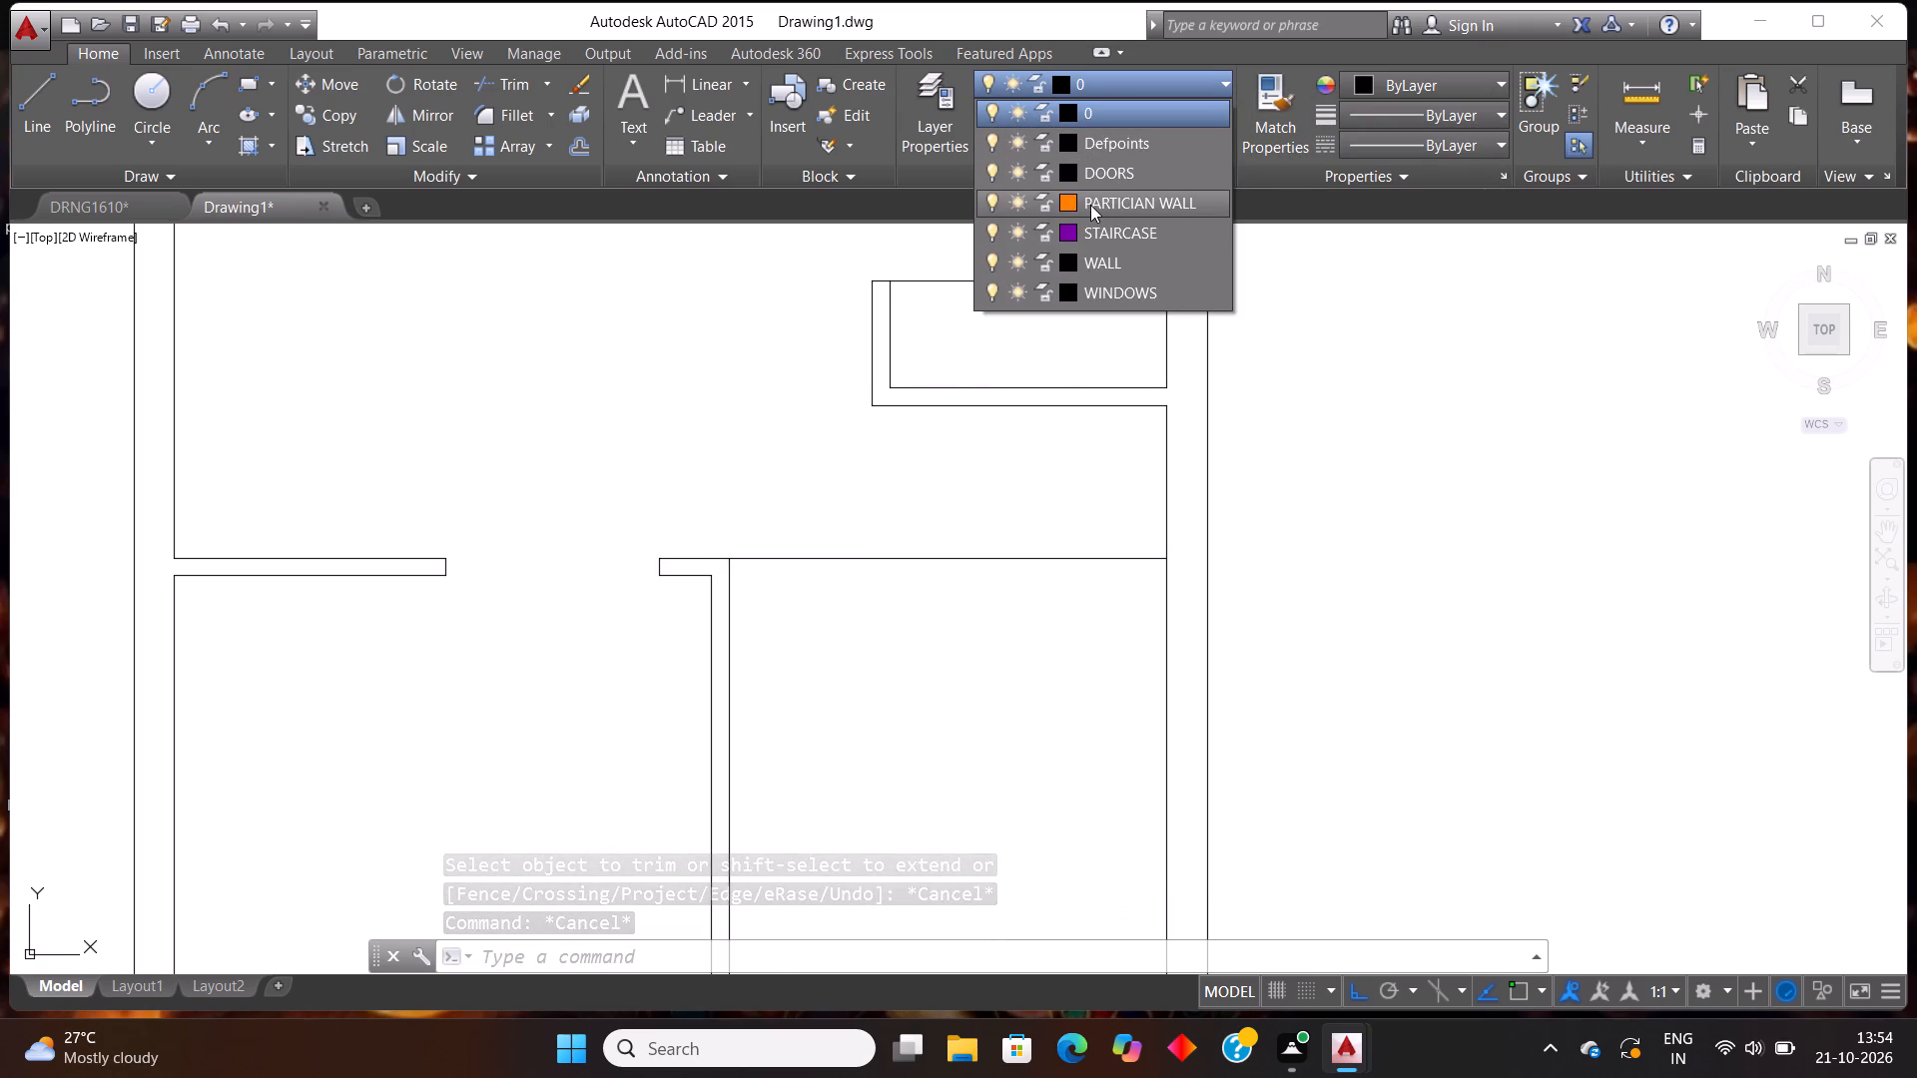
left_click(1090, 205)
scroll(437, 626, "up", 2)
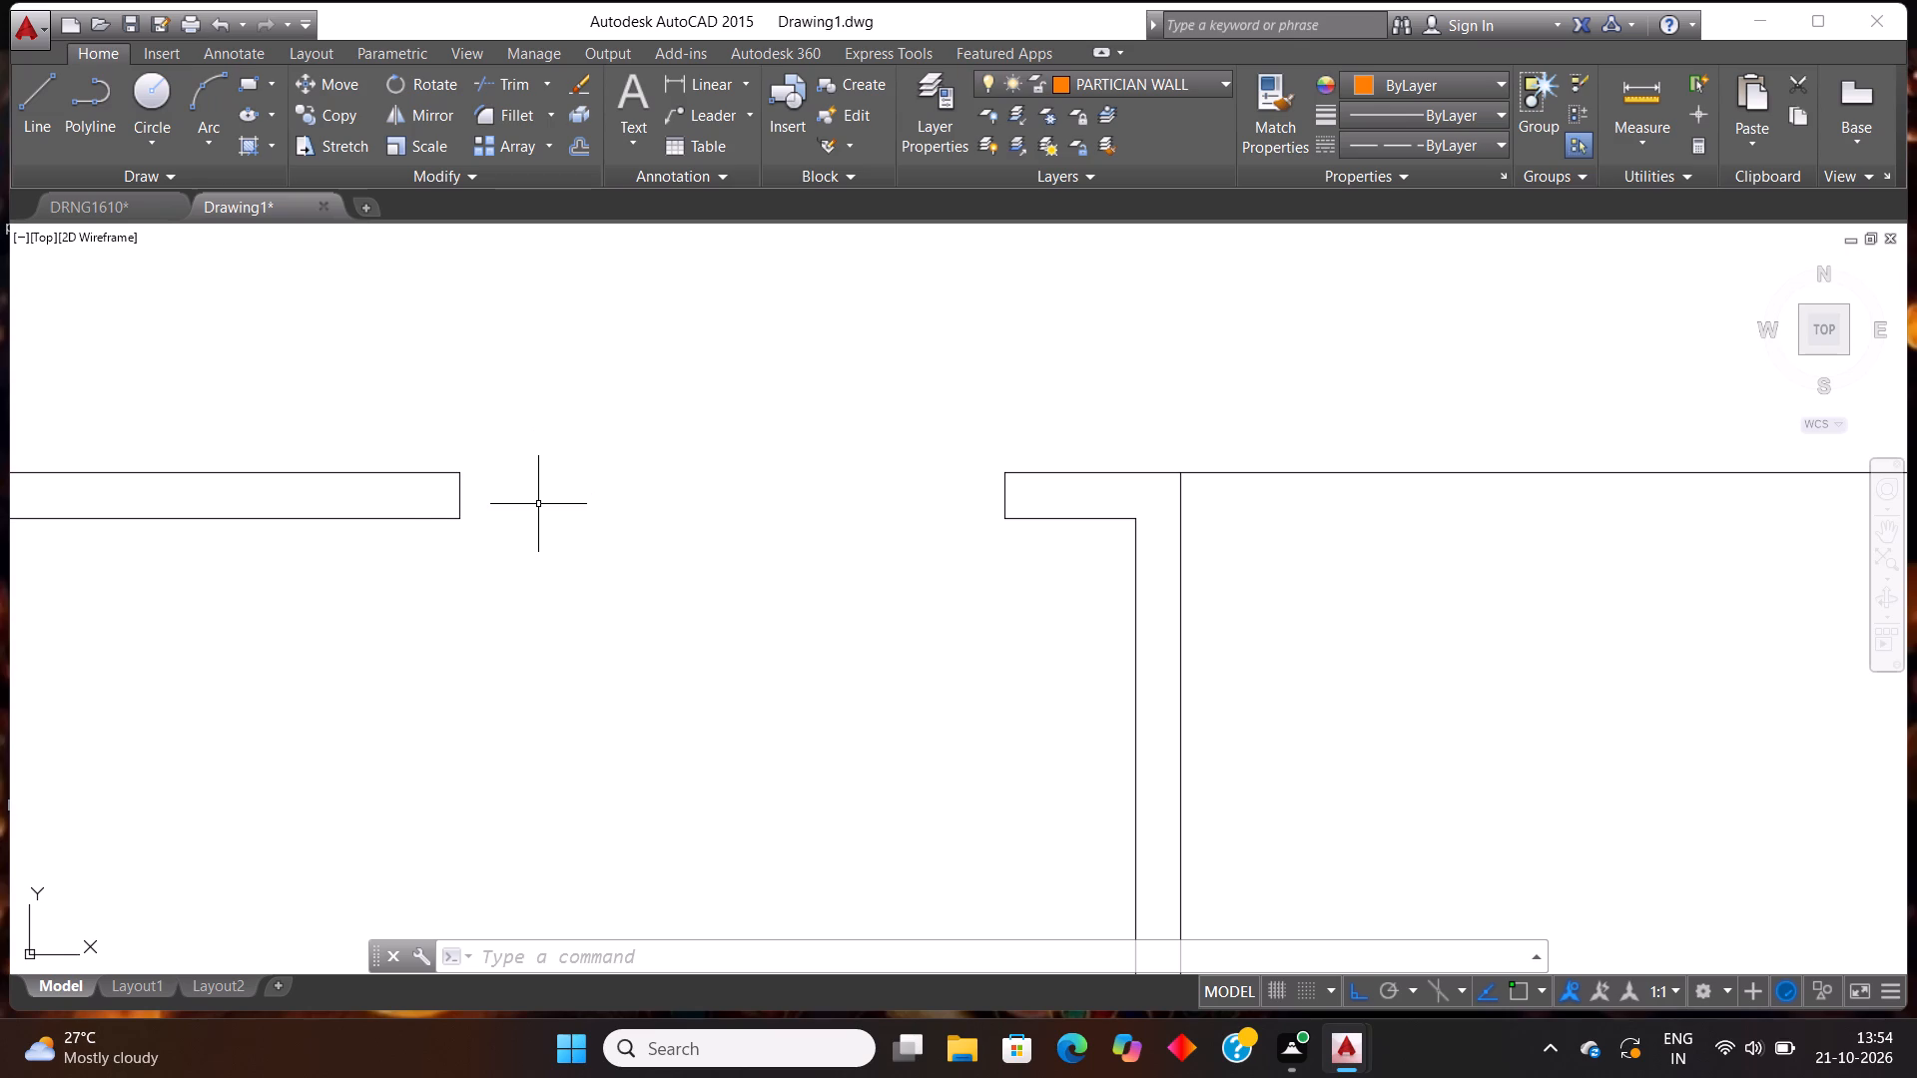
key("l")
key("Return")
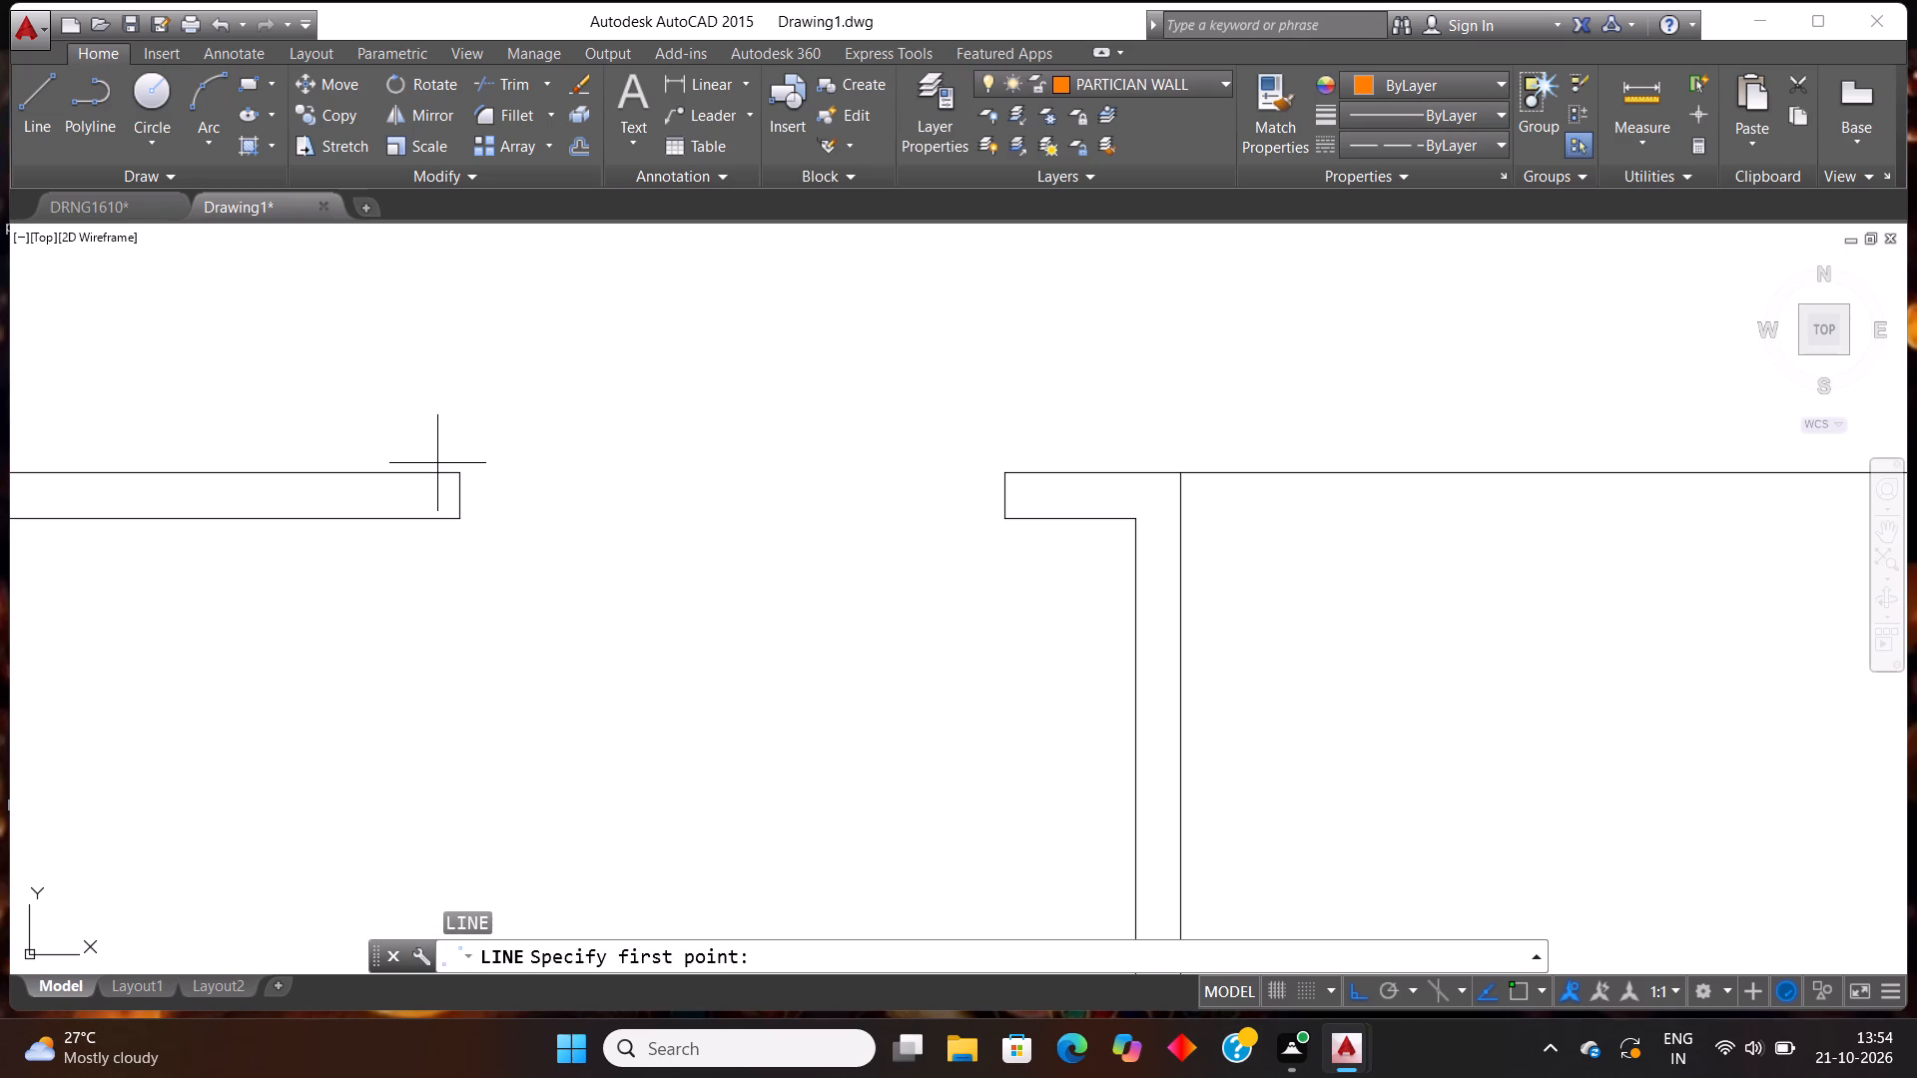
scroll(431, 461, "up", 6)
scroll(603, 424, "up", 3)
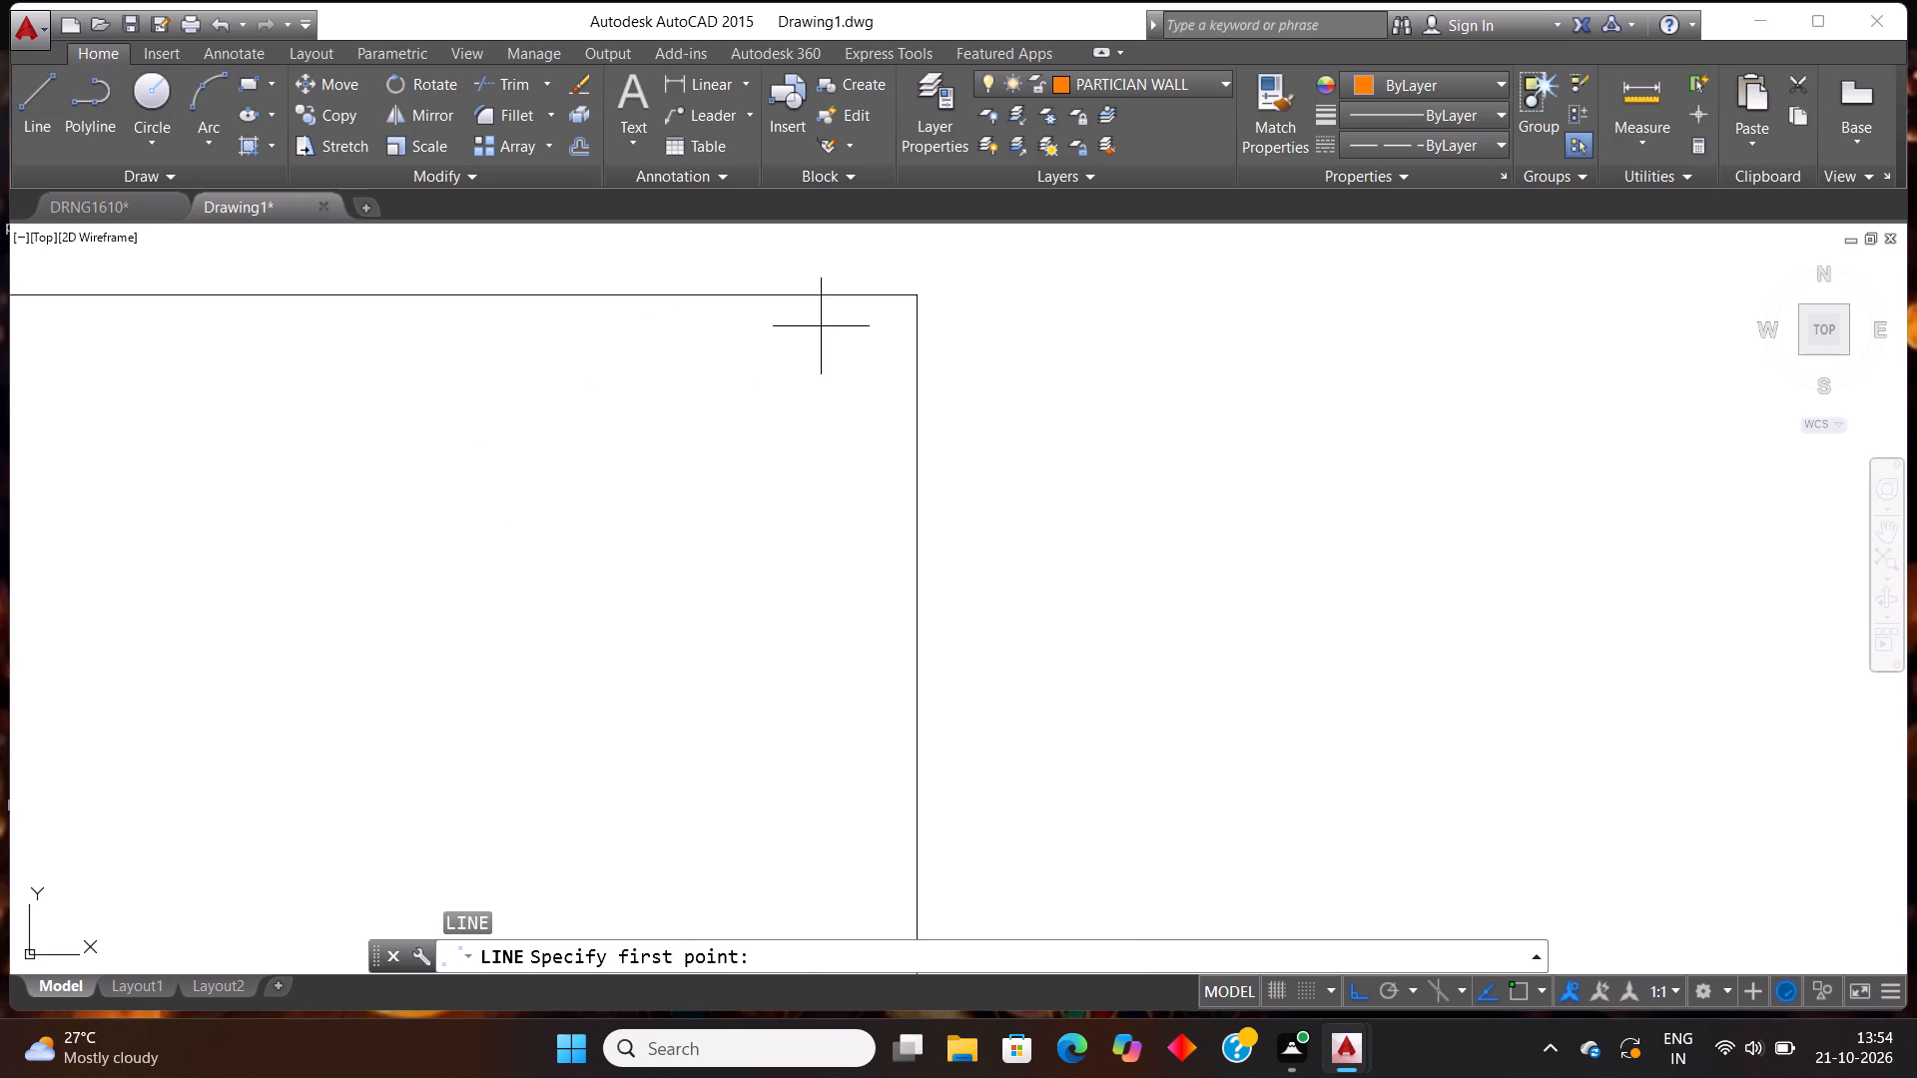
scroll(903, 272, "up", 5)
scroll(926, 370, "up", 2)
scroll(1081, 561, "up", 2)
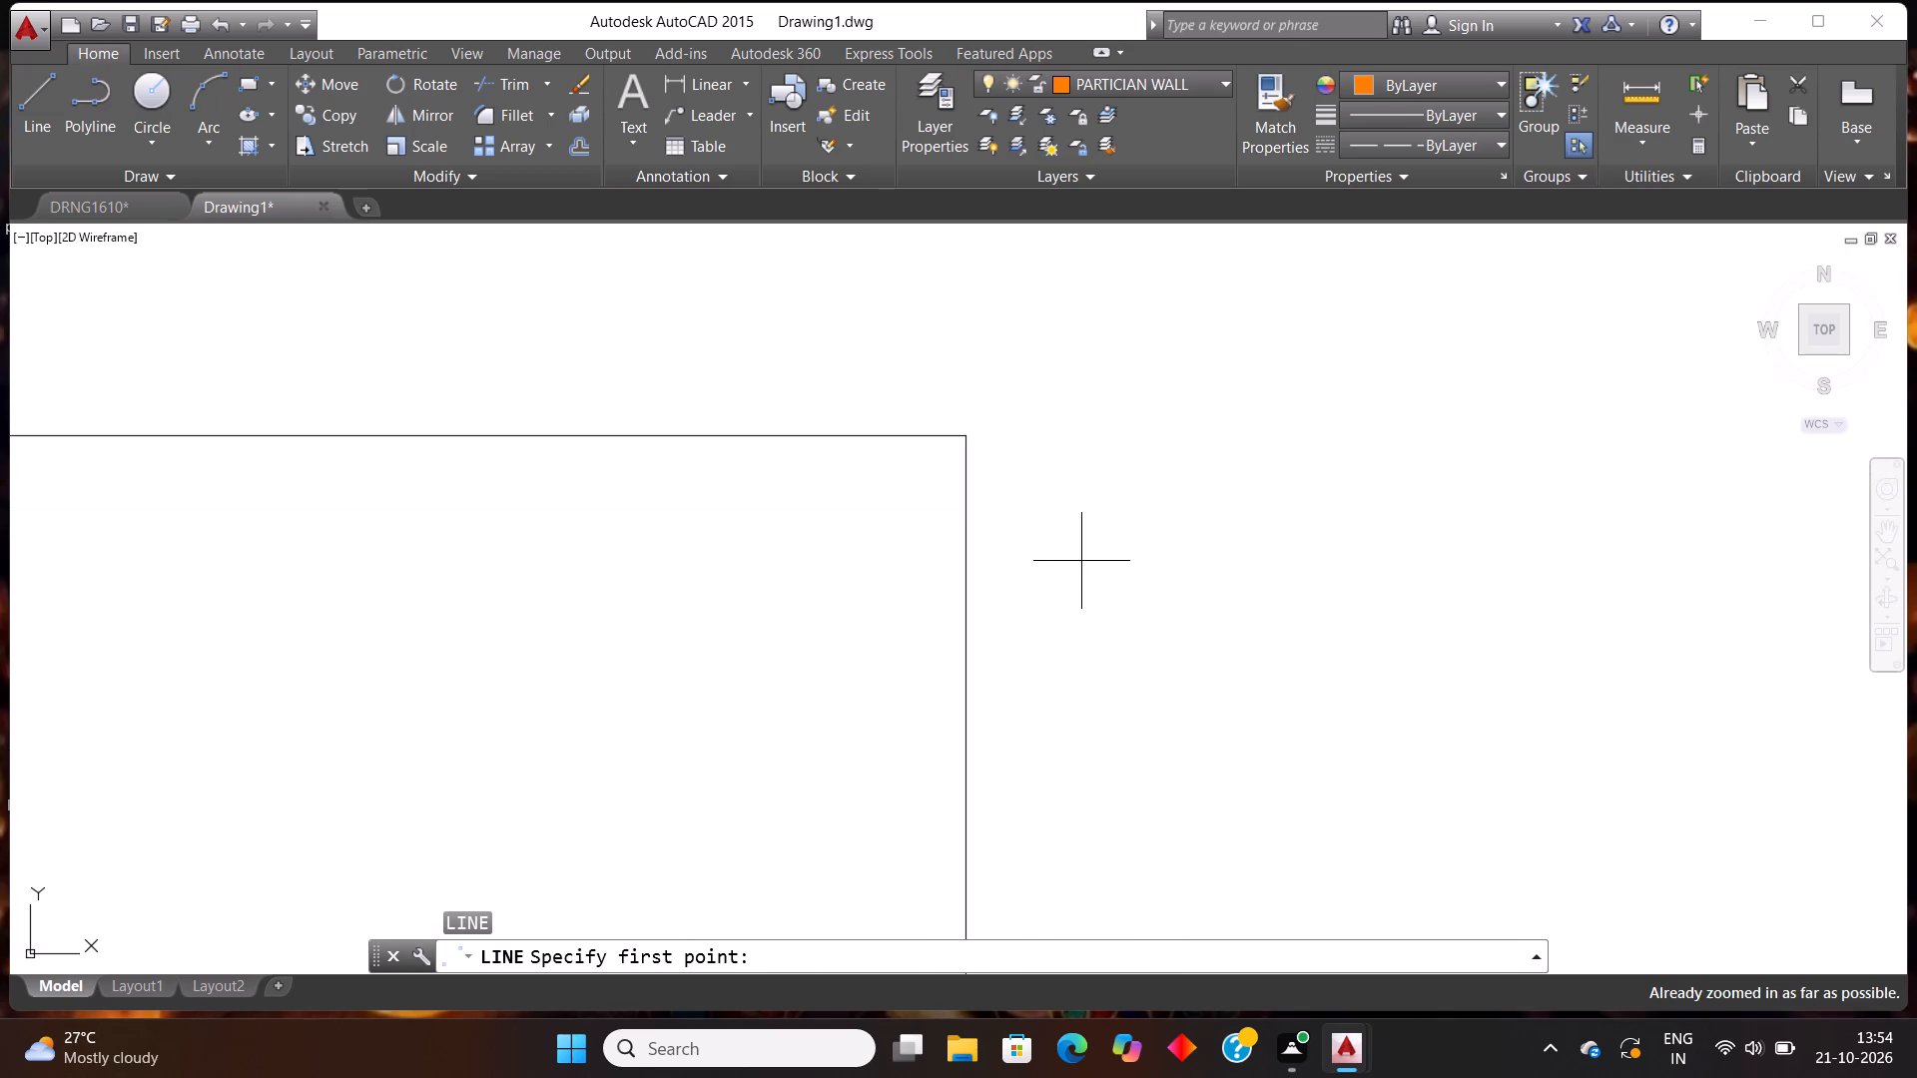
scroll(1081, 561, "up", 1)
scroll(998, 413, "up", 6)
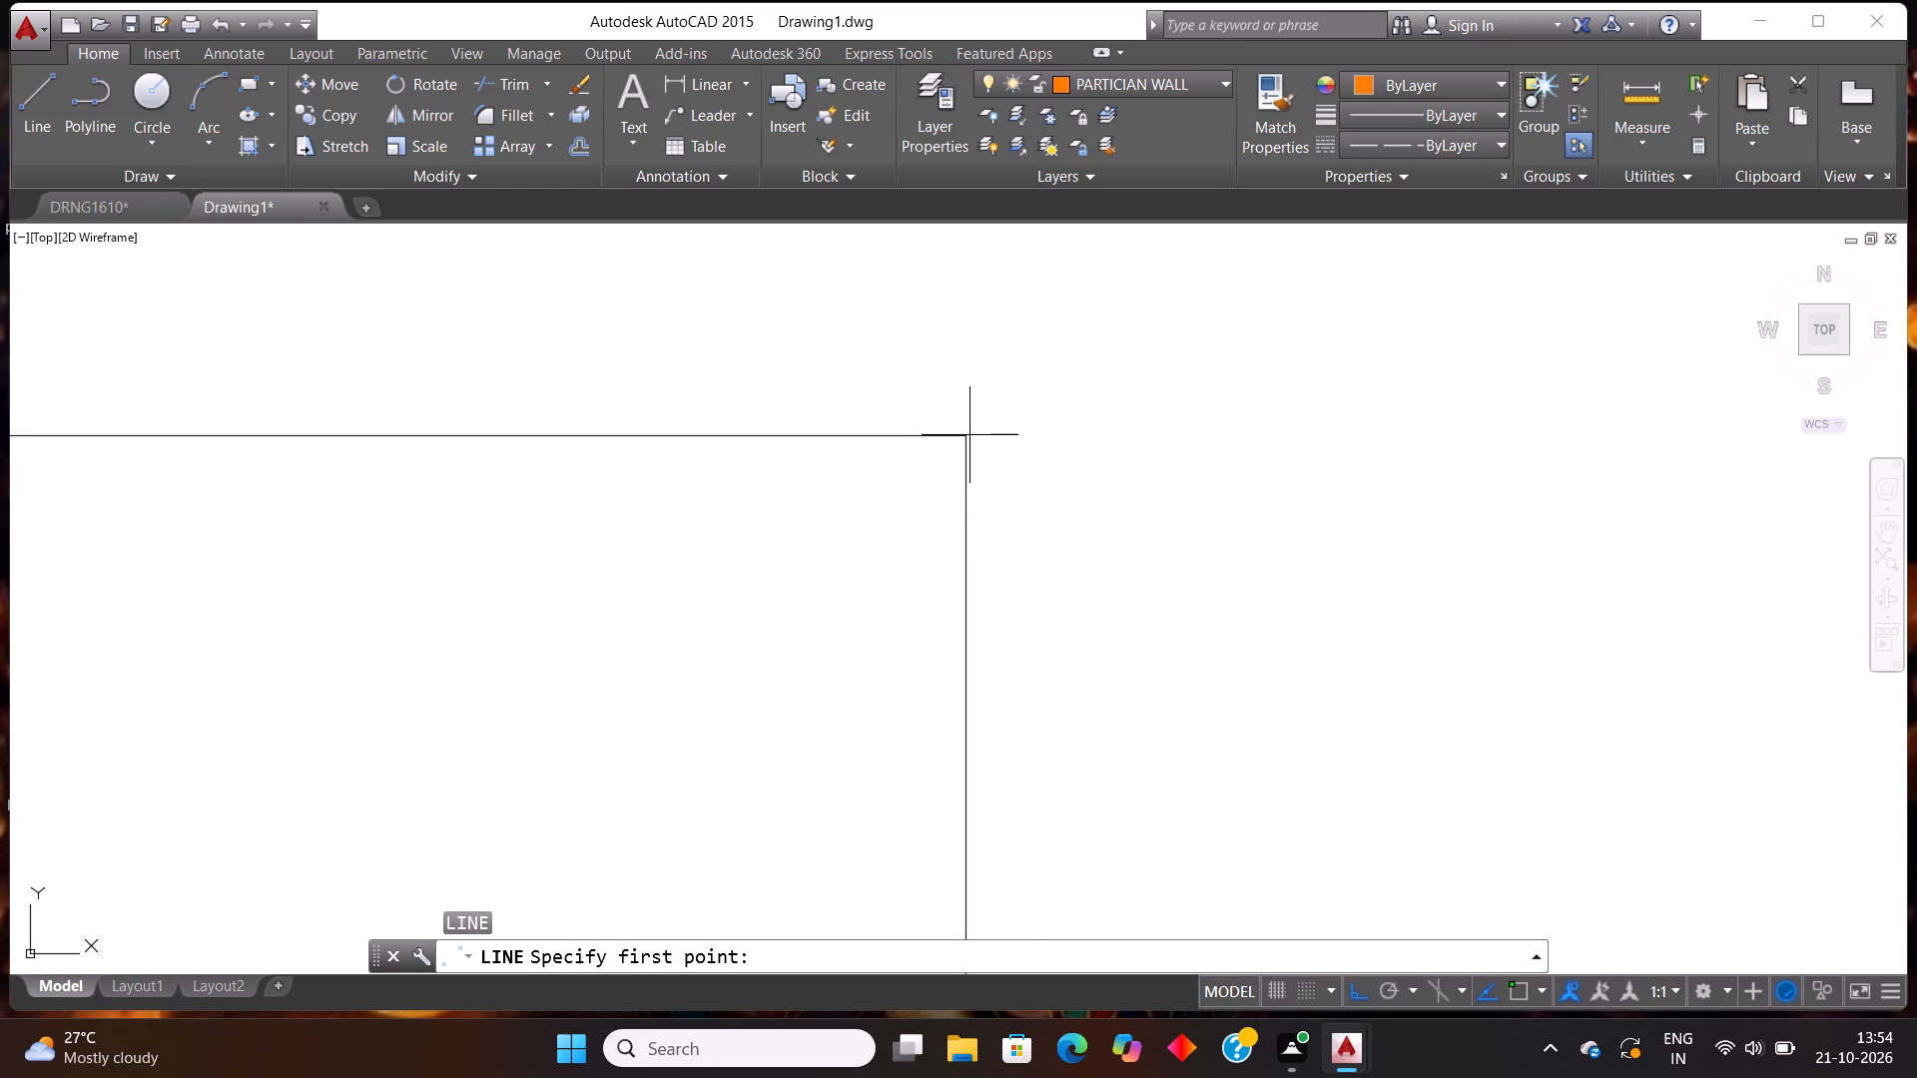
left_click(964, 435)
scroll(1144, 441, "down", 4)
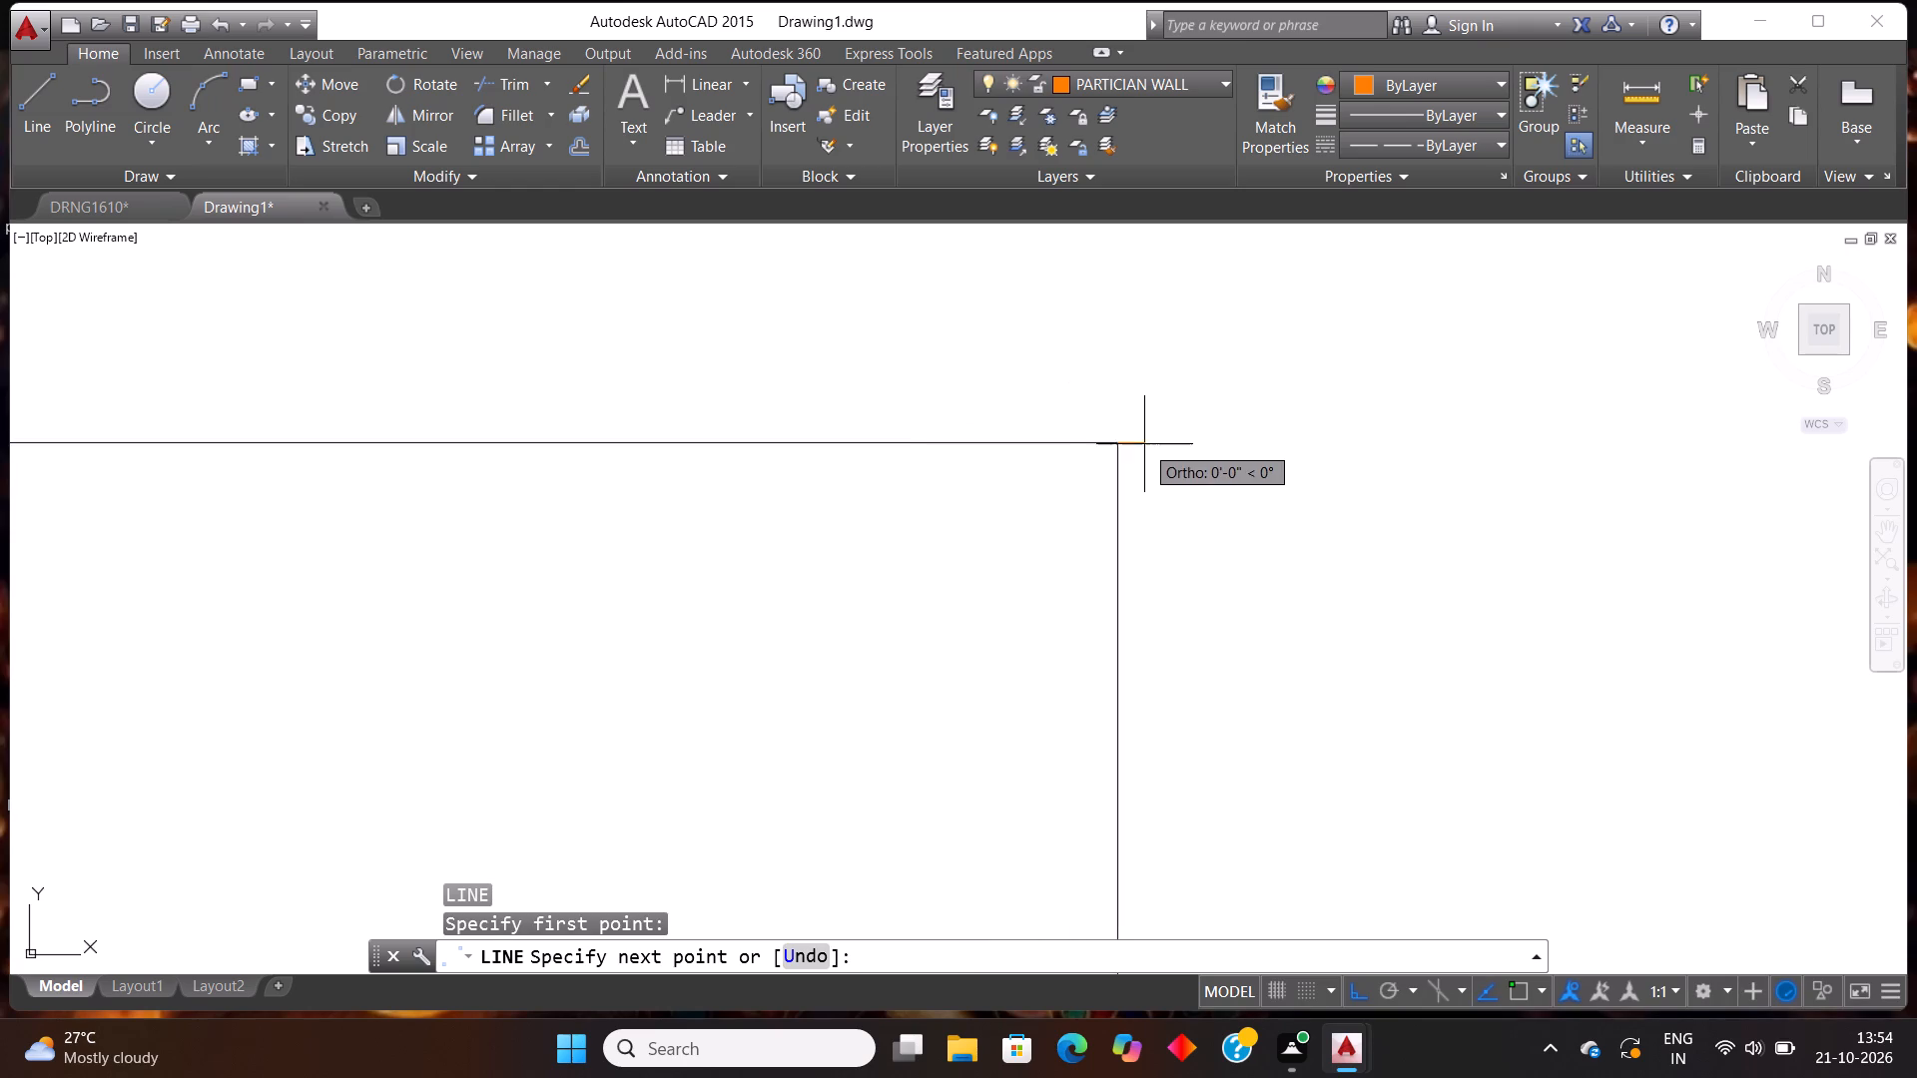
scroll(1144, 444, "down", 3)
scroll(958, 394, "down", 14)
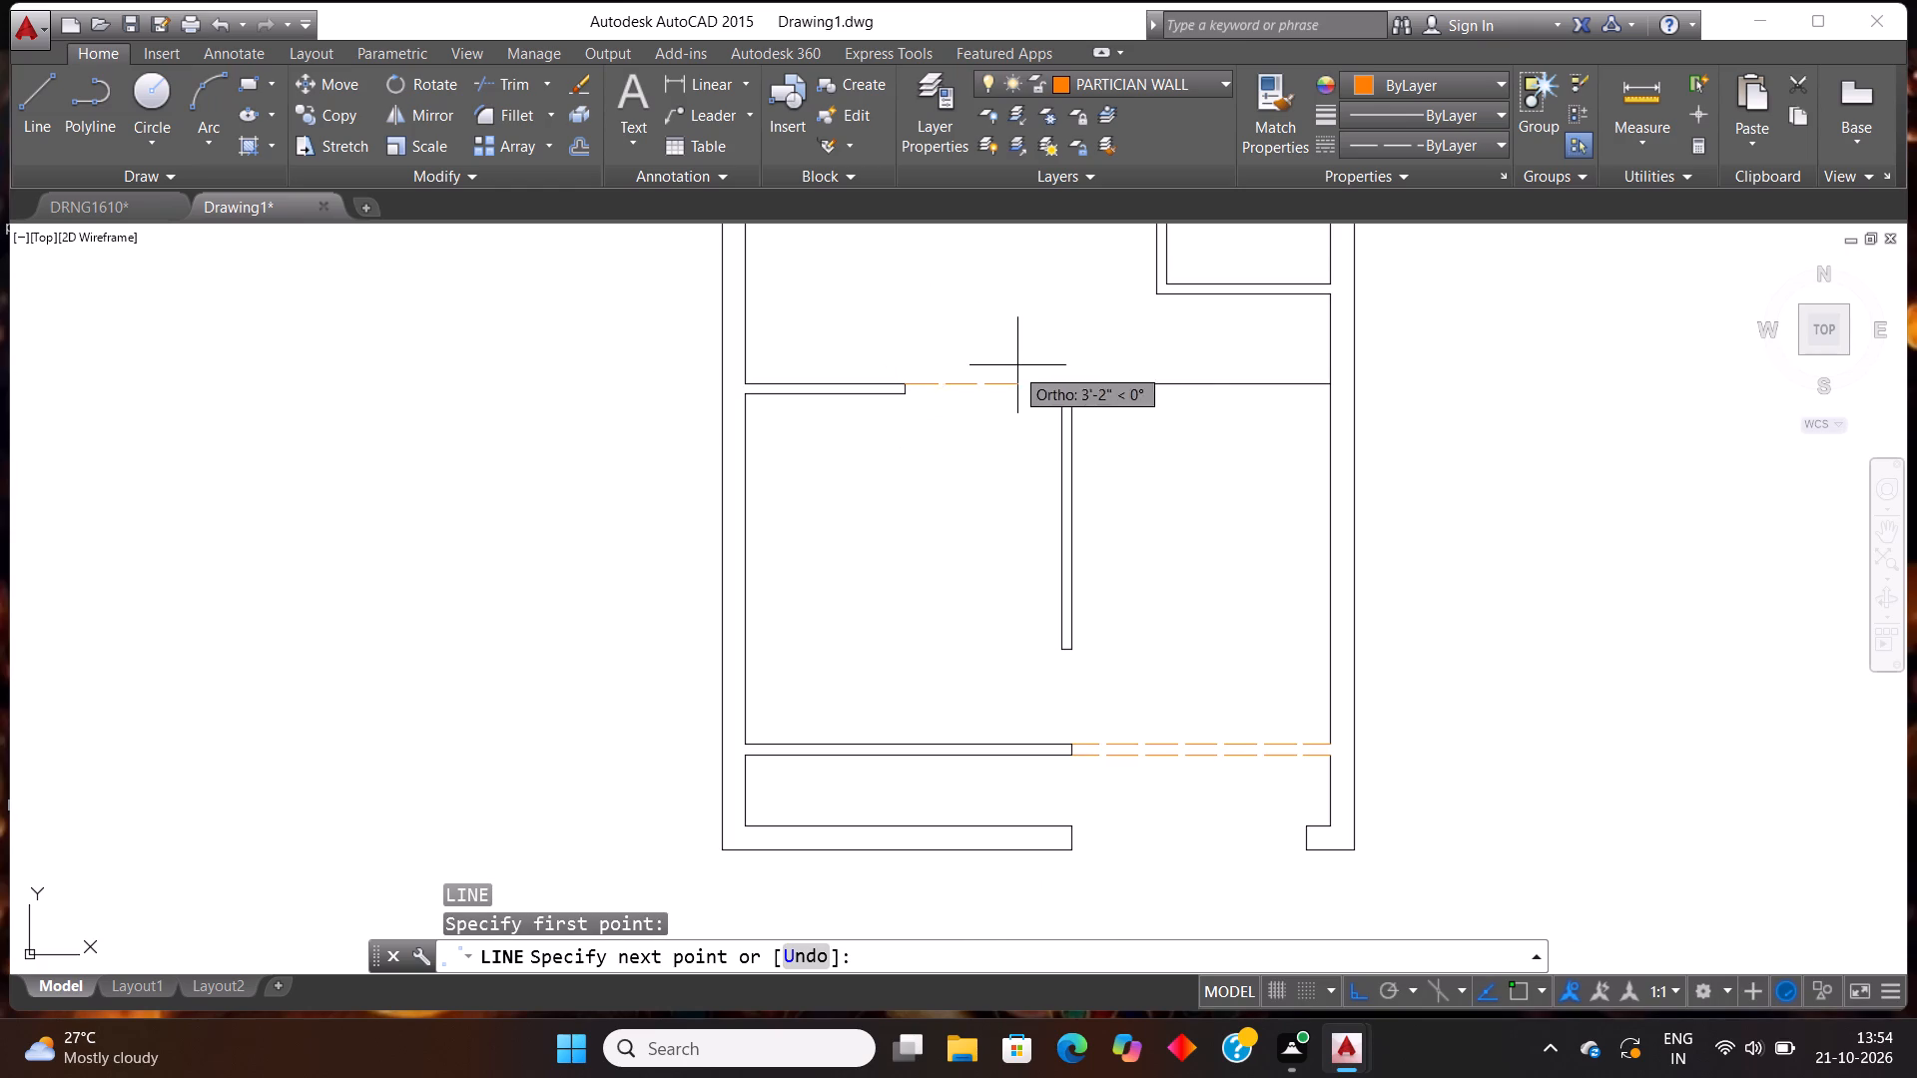
scroll(1123, 358, "up", 2)
scroll(941, 416, "up", 3)
scroll(701, 404, "up", 3)
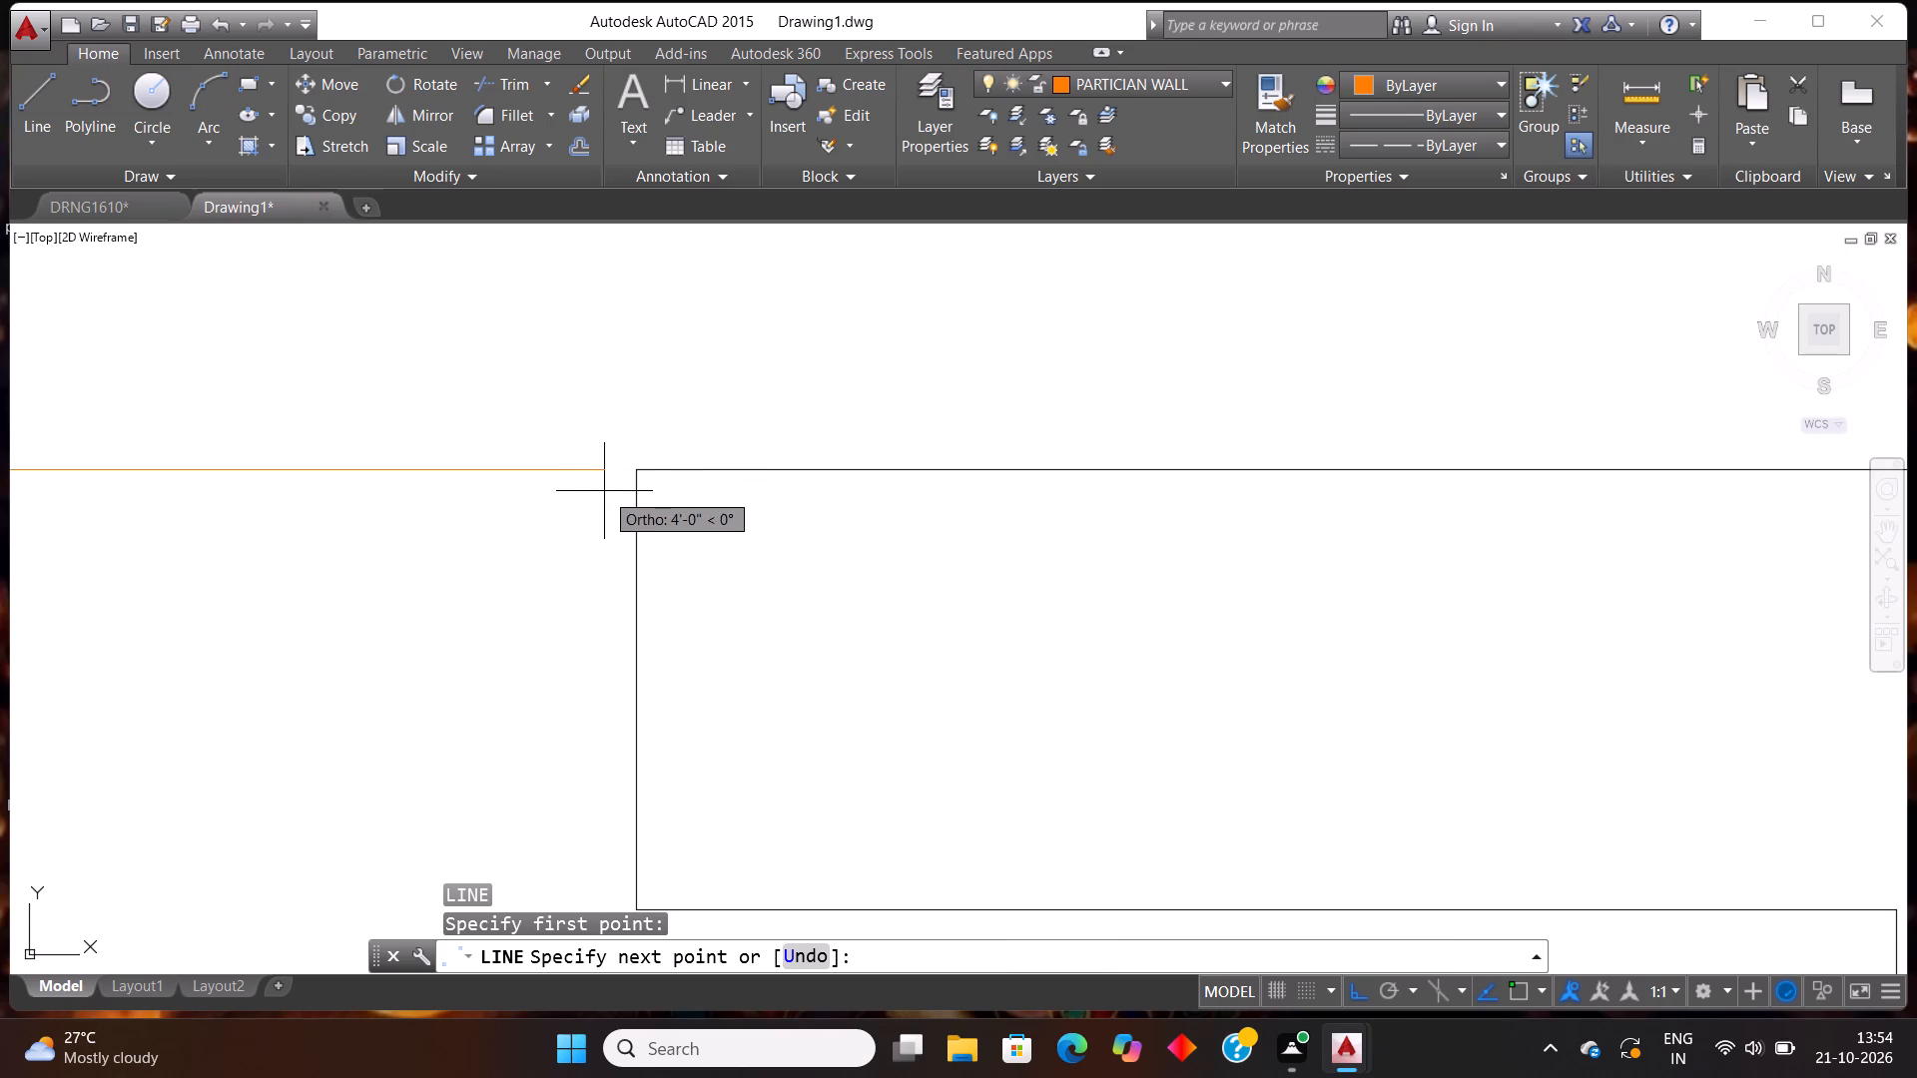
scroll(621, 474, "up", 8)
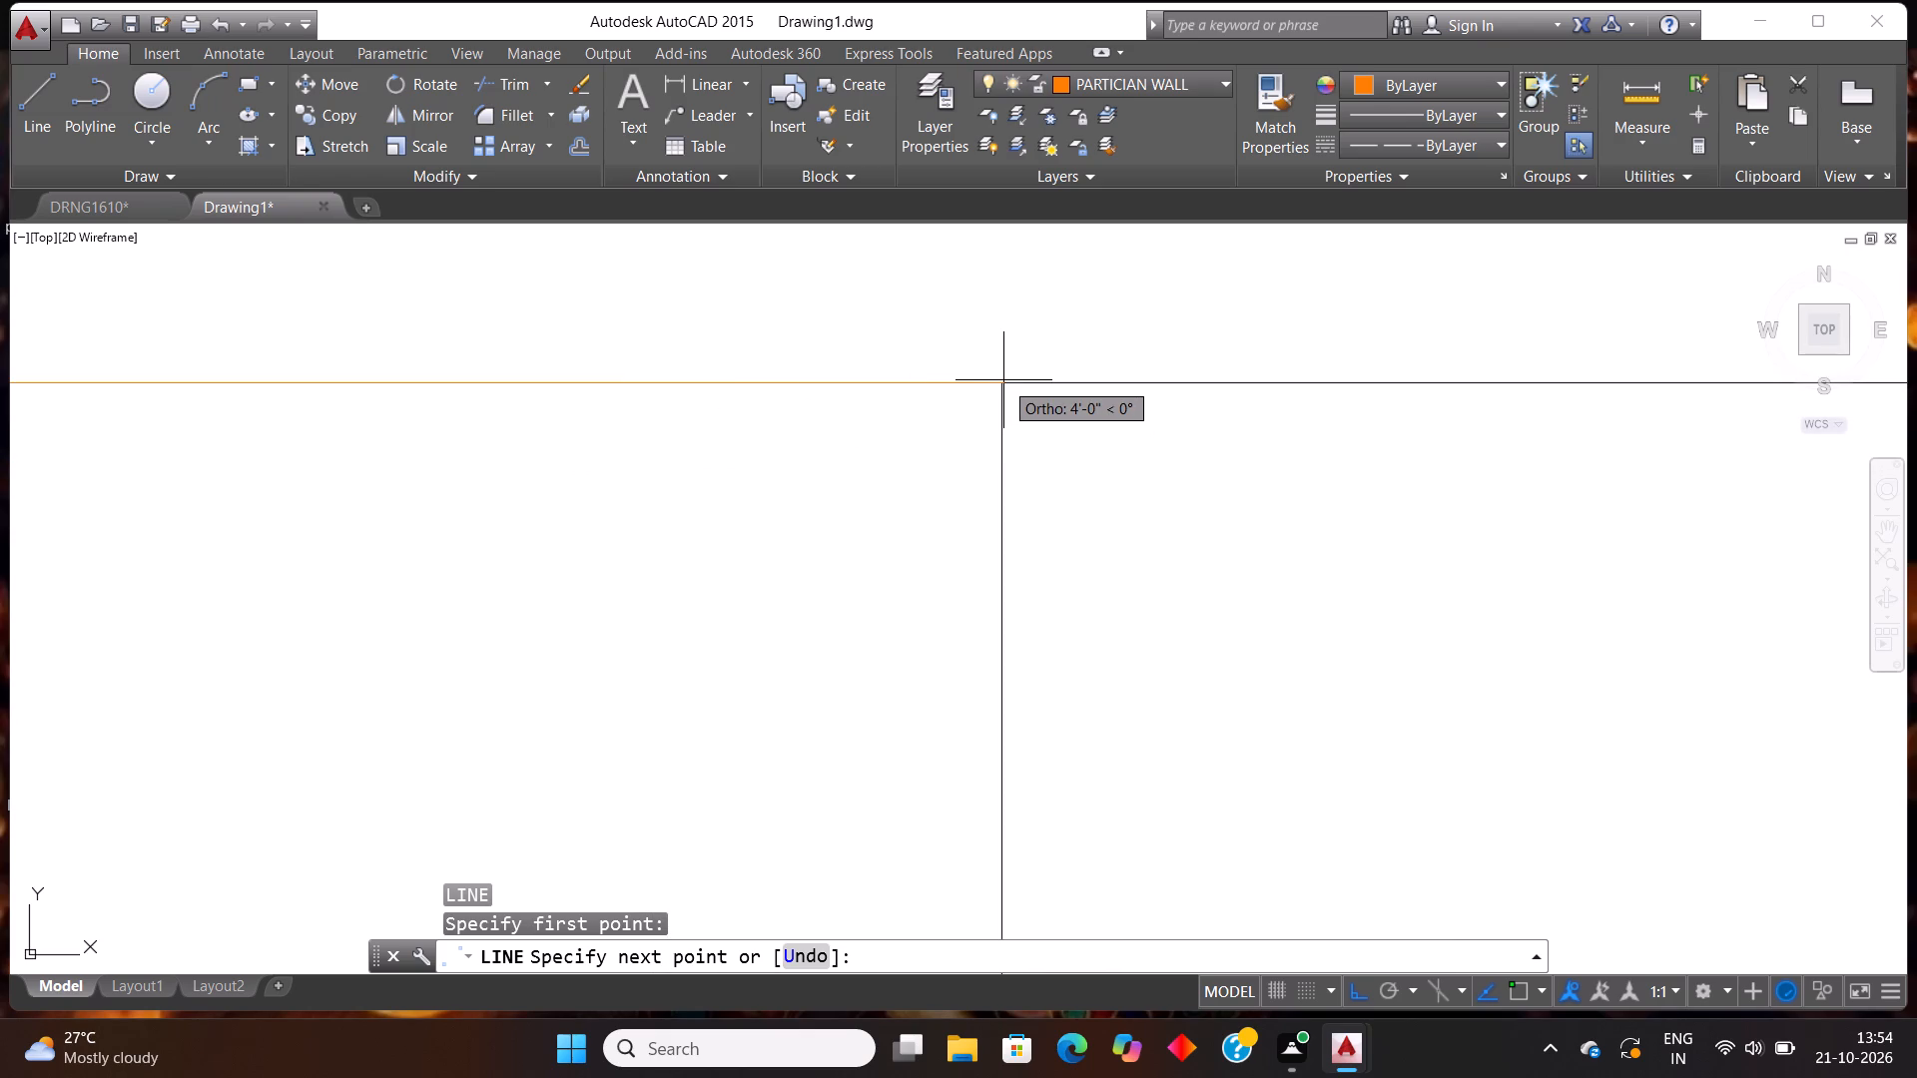
left_click(1003, 384)
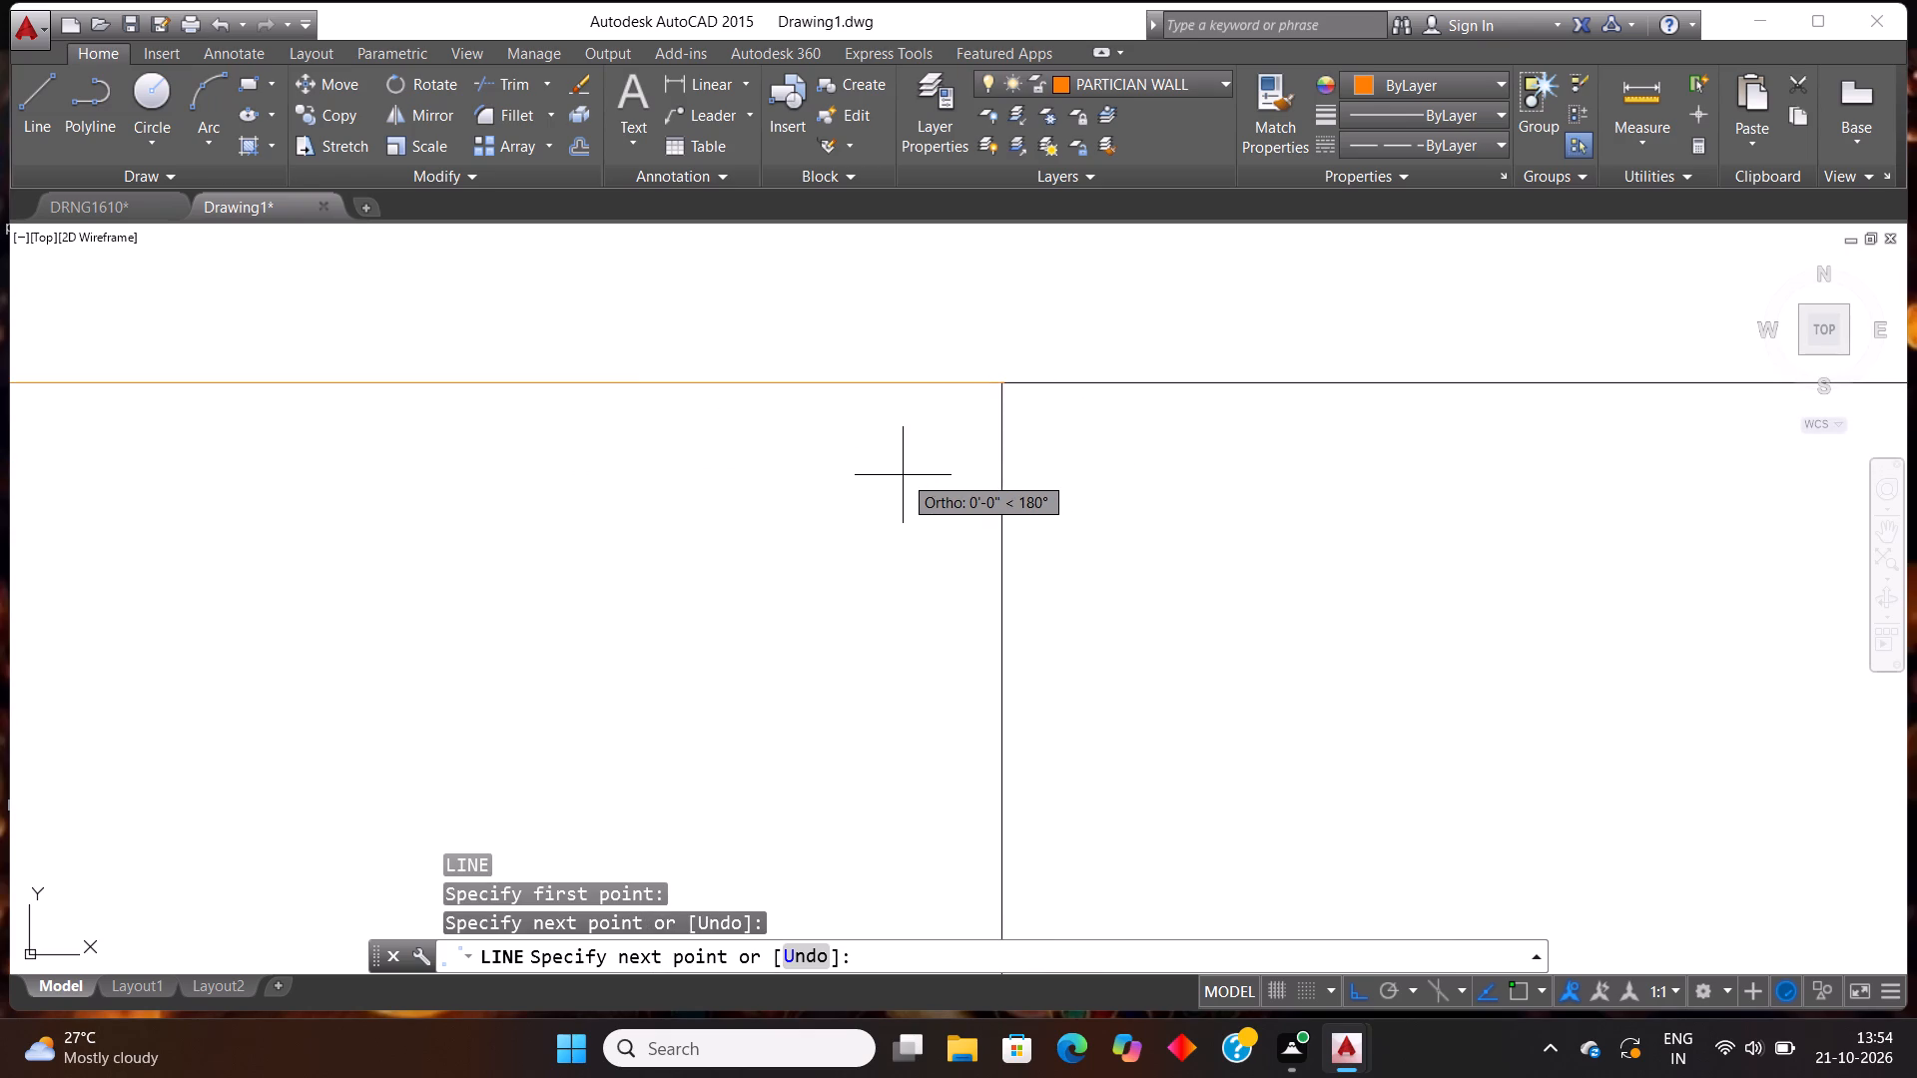
key("Return")
key("Return")
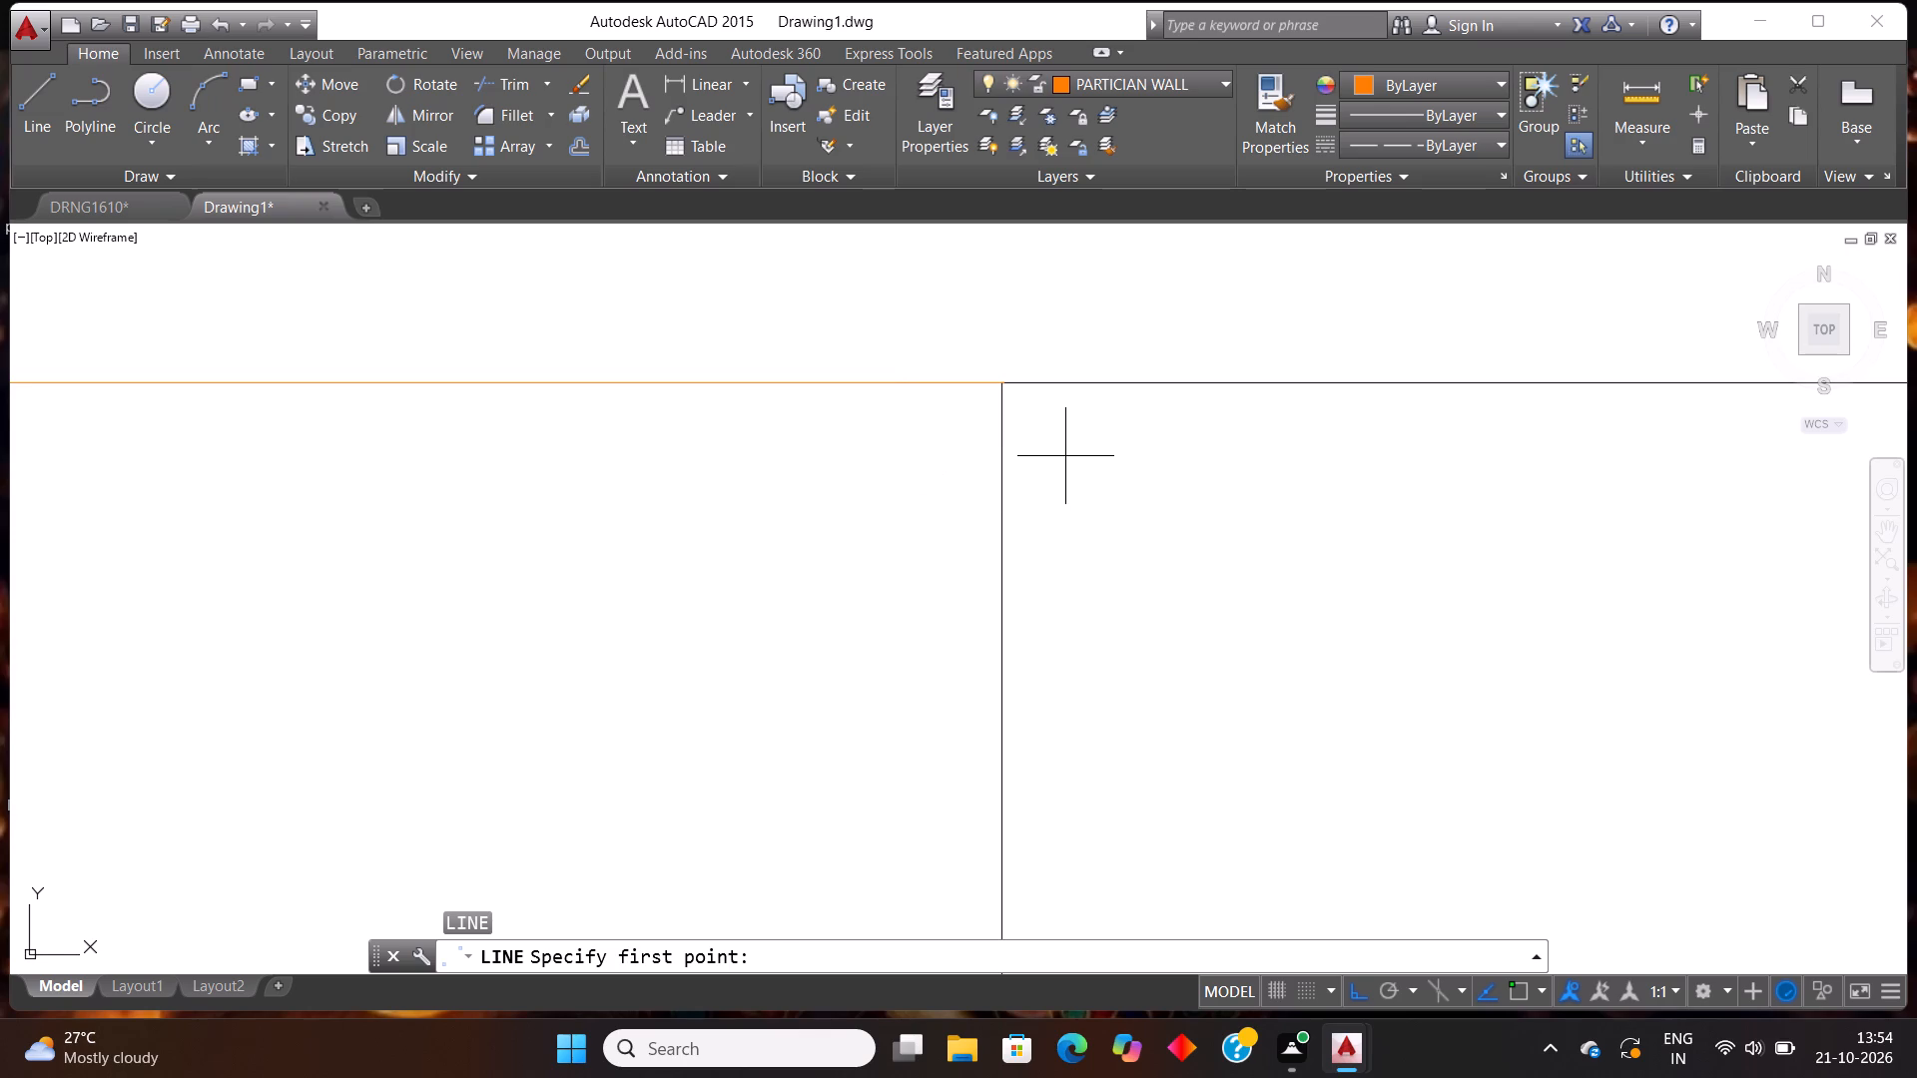
scroll(1066, 456, "down", 15)
key("Escape")
key("Escape")
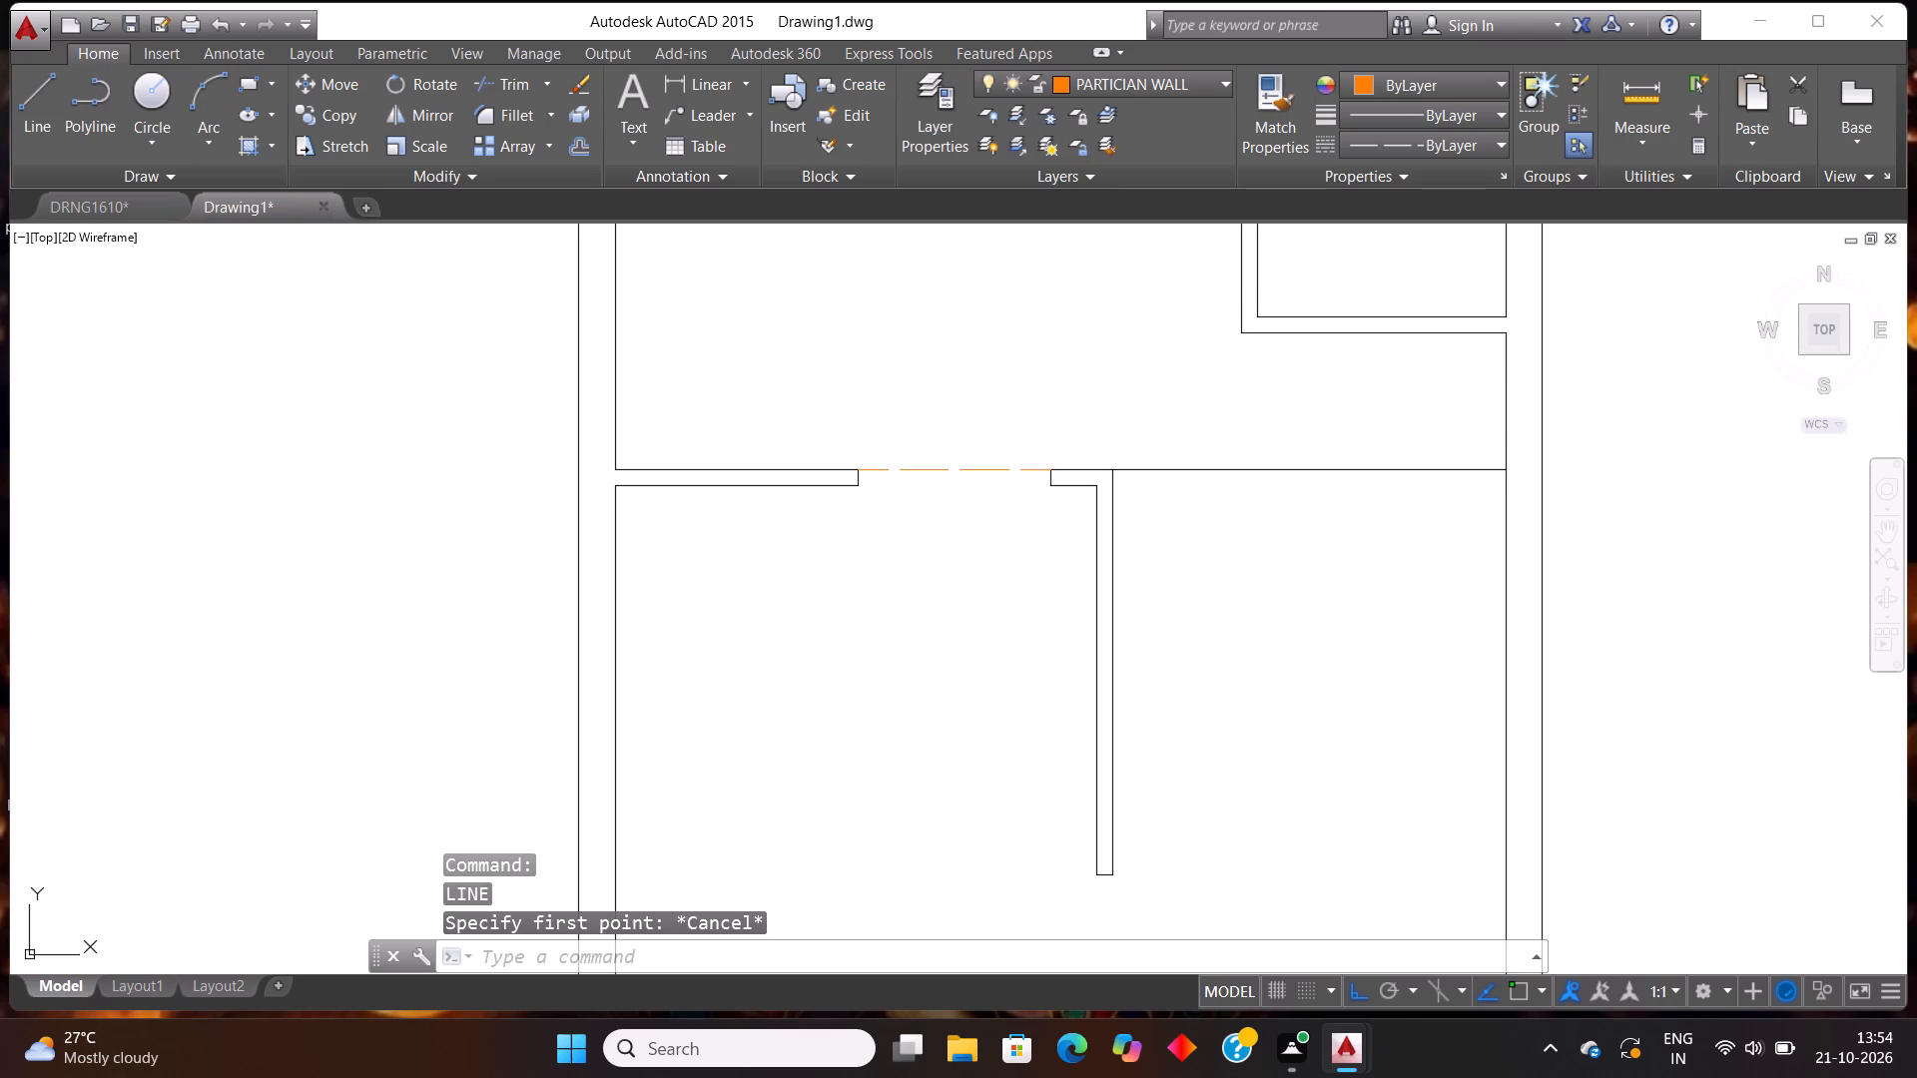
Offset the dashed line 4" downward to mark the lower edge of the partition opening.
type("OFF")
key("Return")
type("4\"")
key("Return")
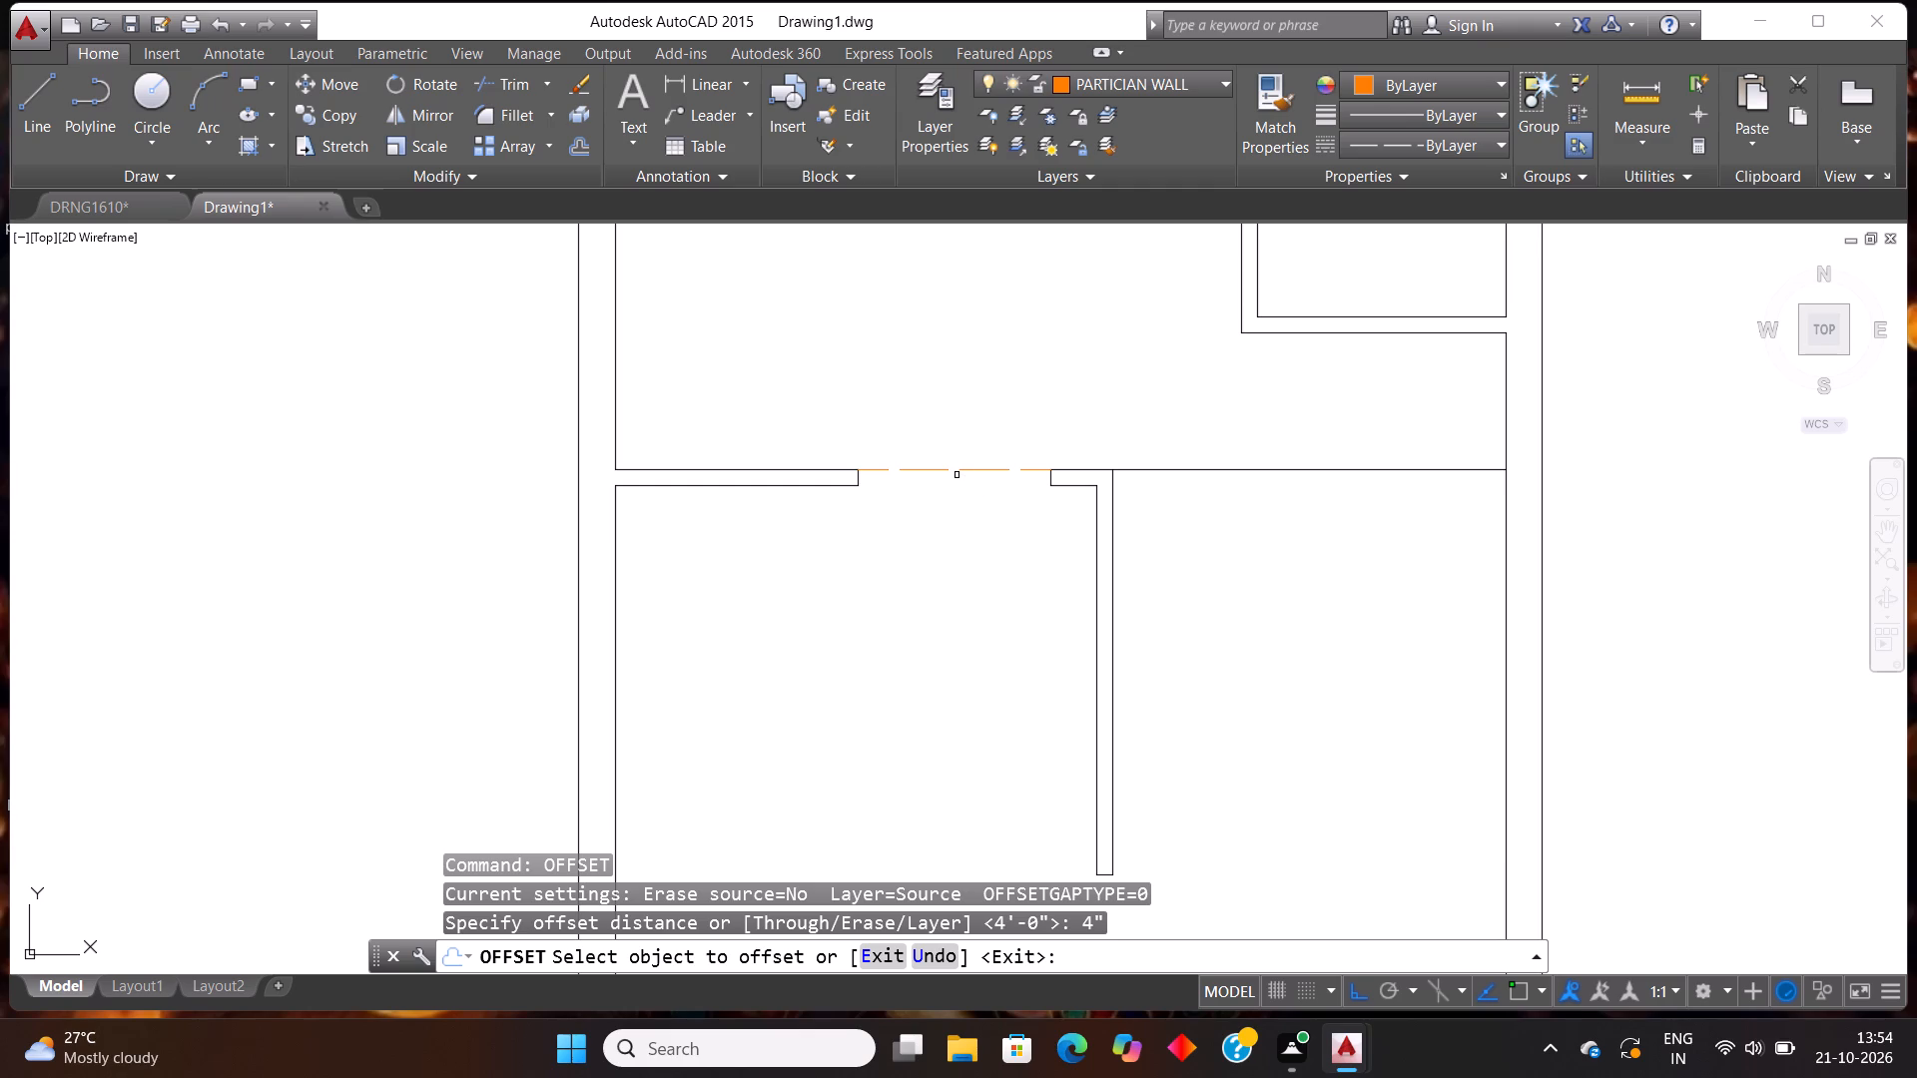
left_click(937, 471)
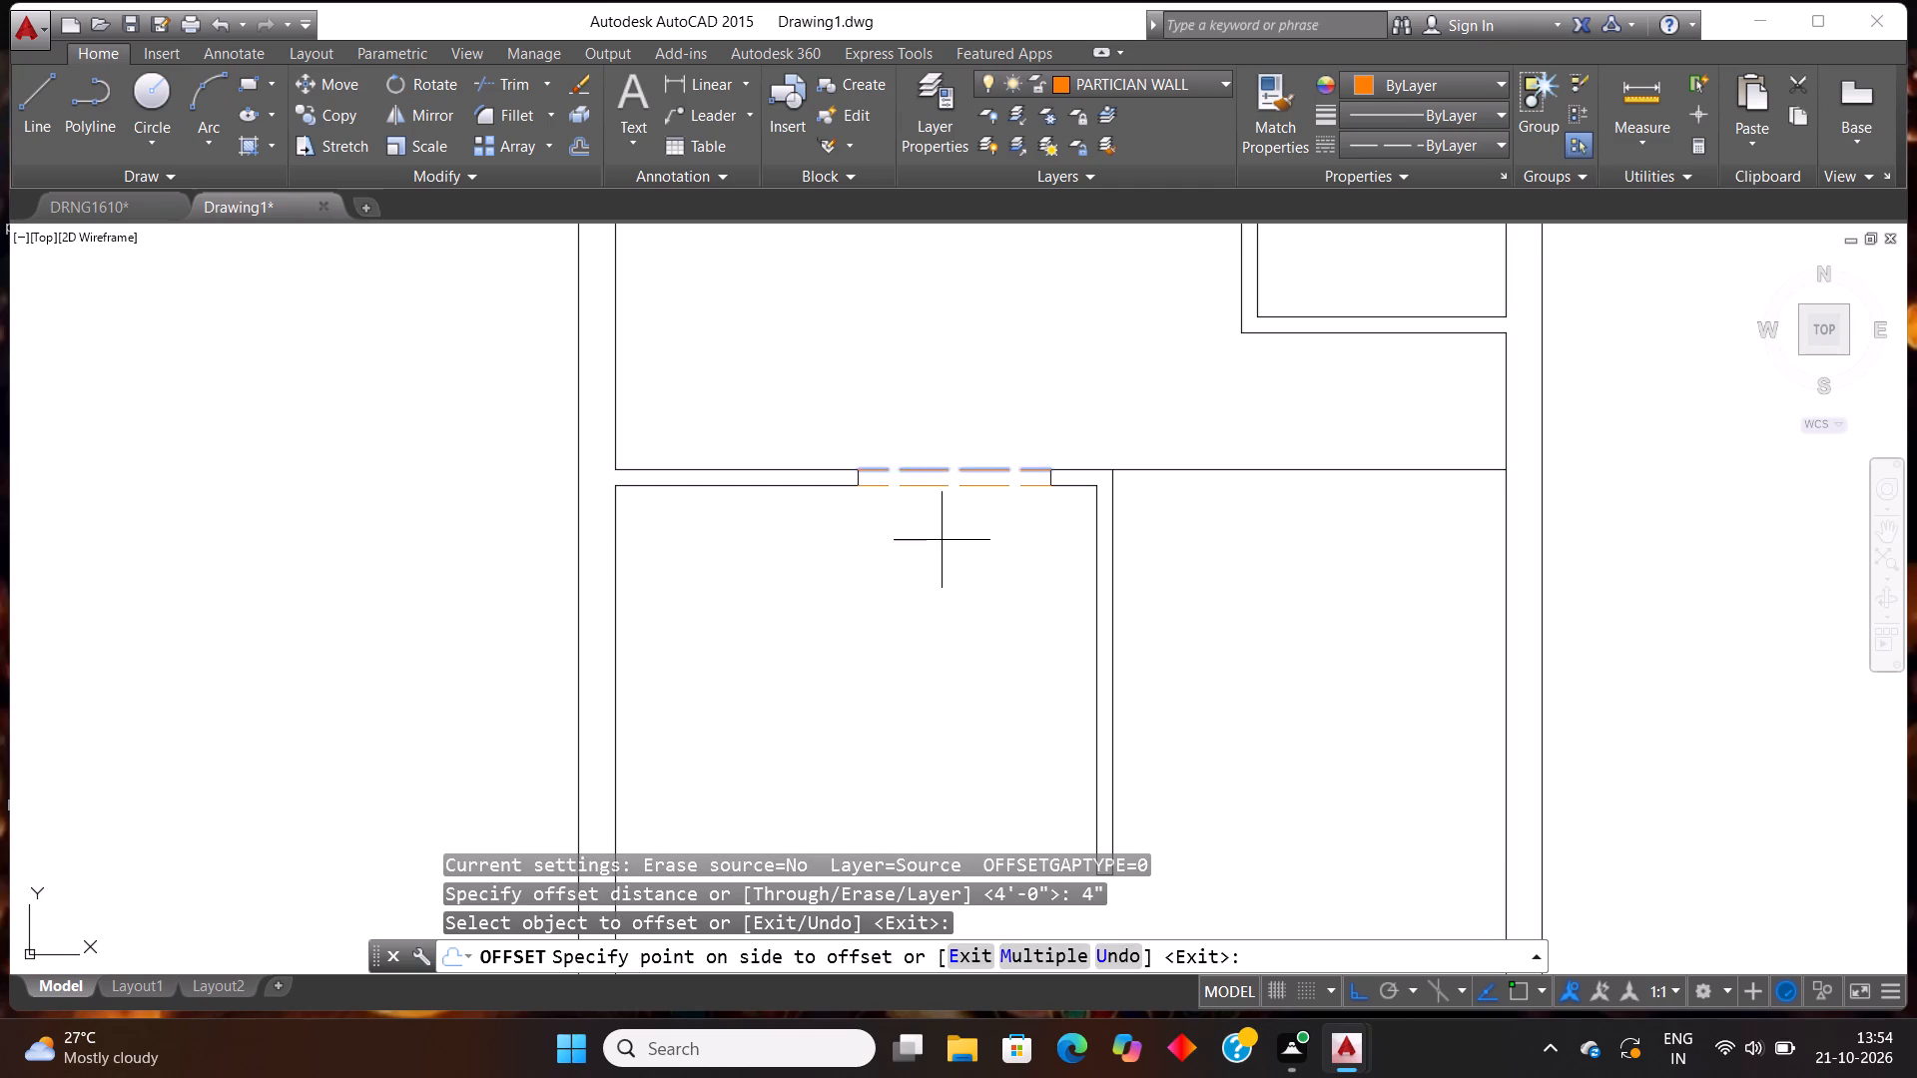
left_click(942, 541)
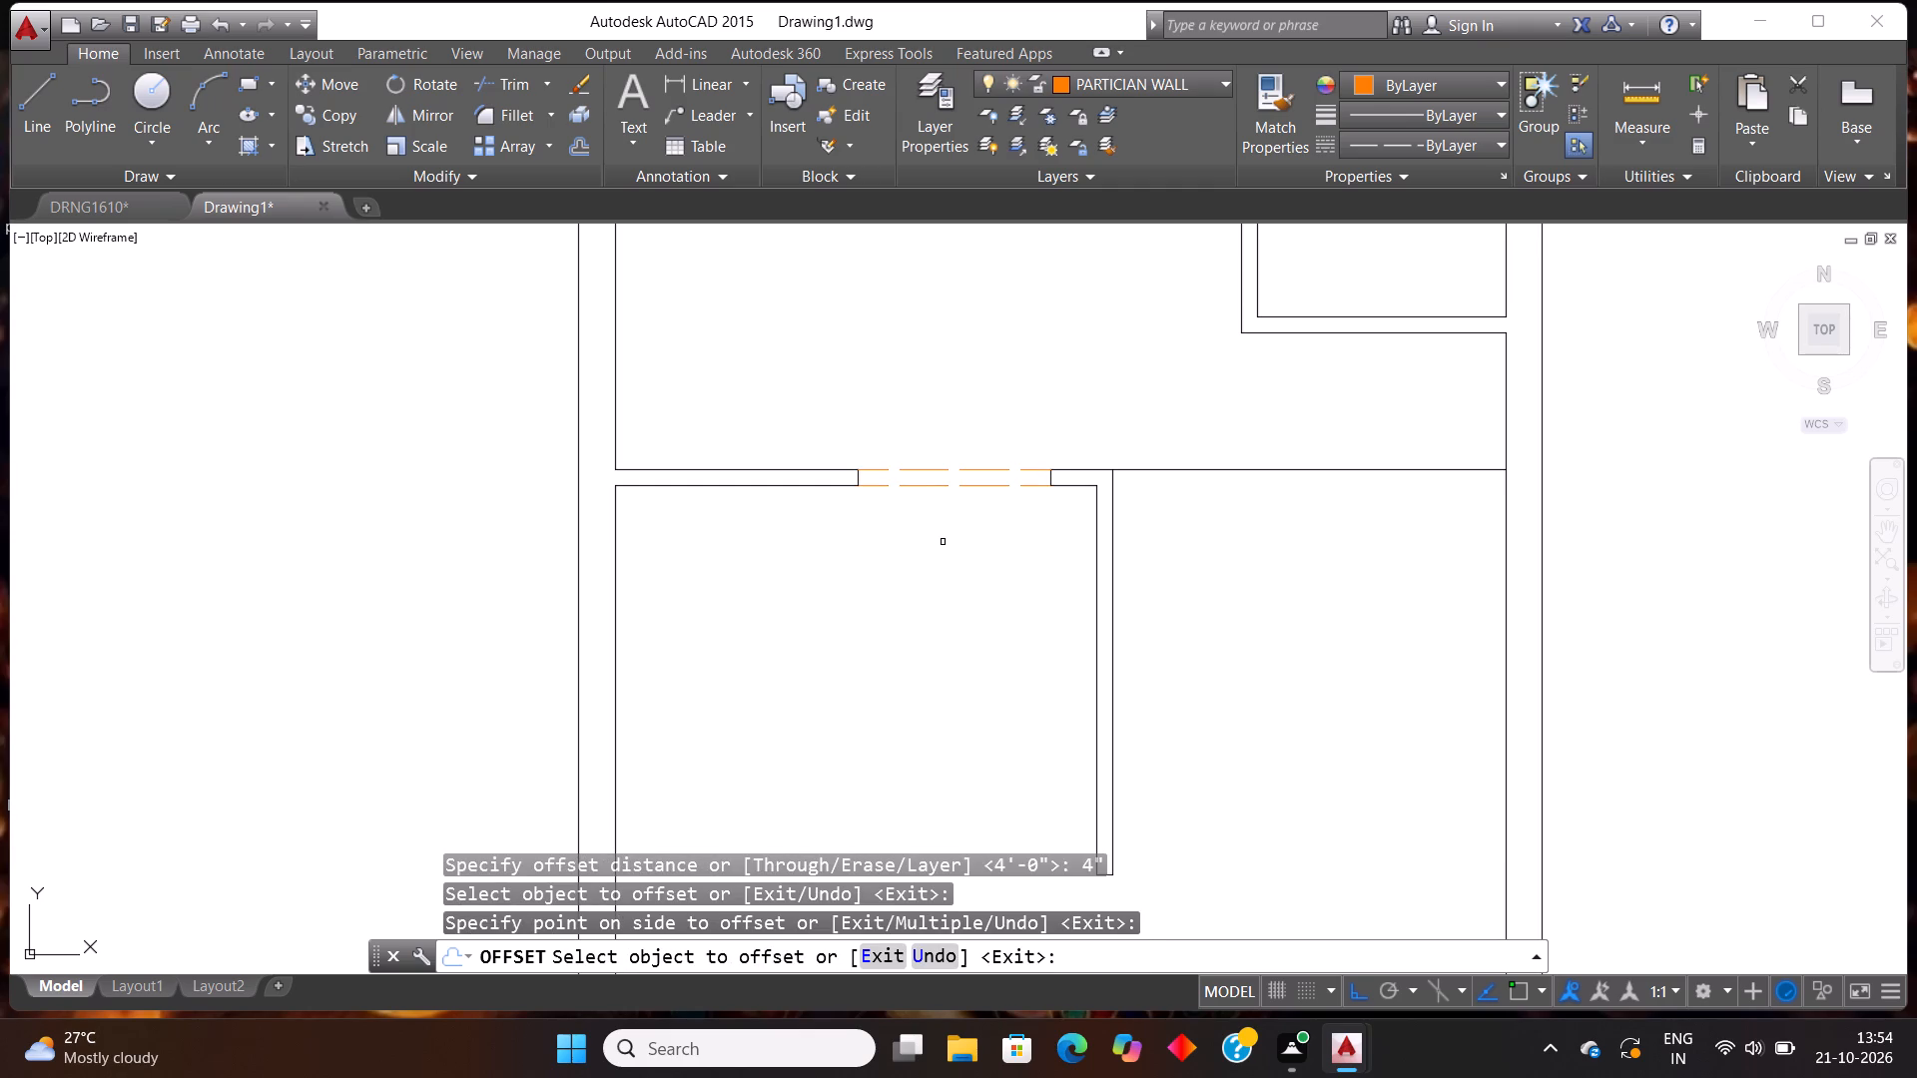
scroll(1008, 471, "down", 3)
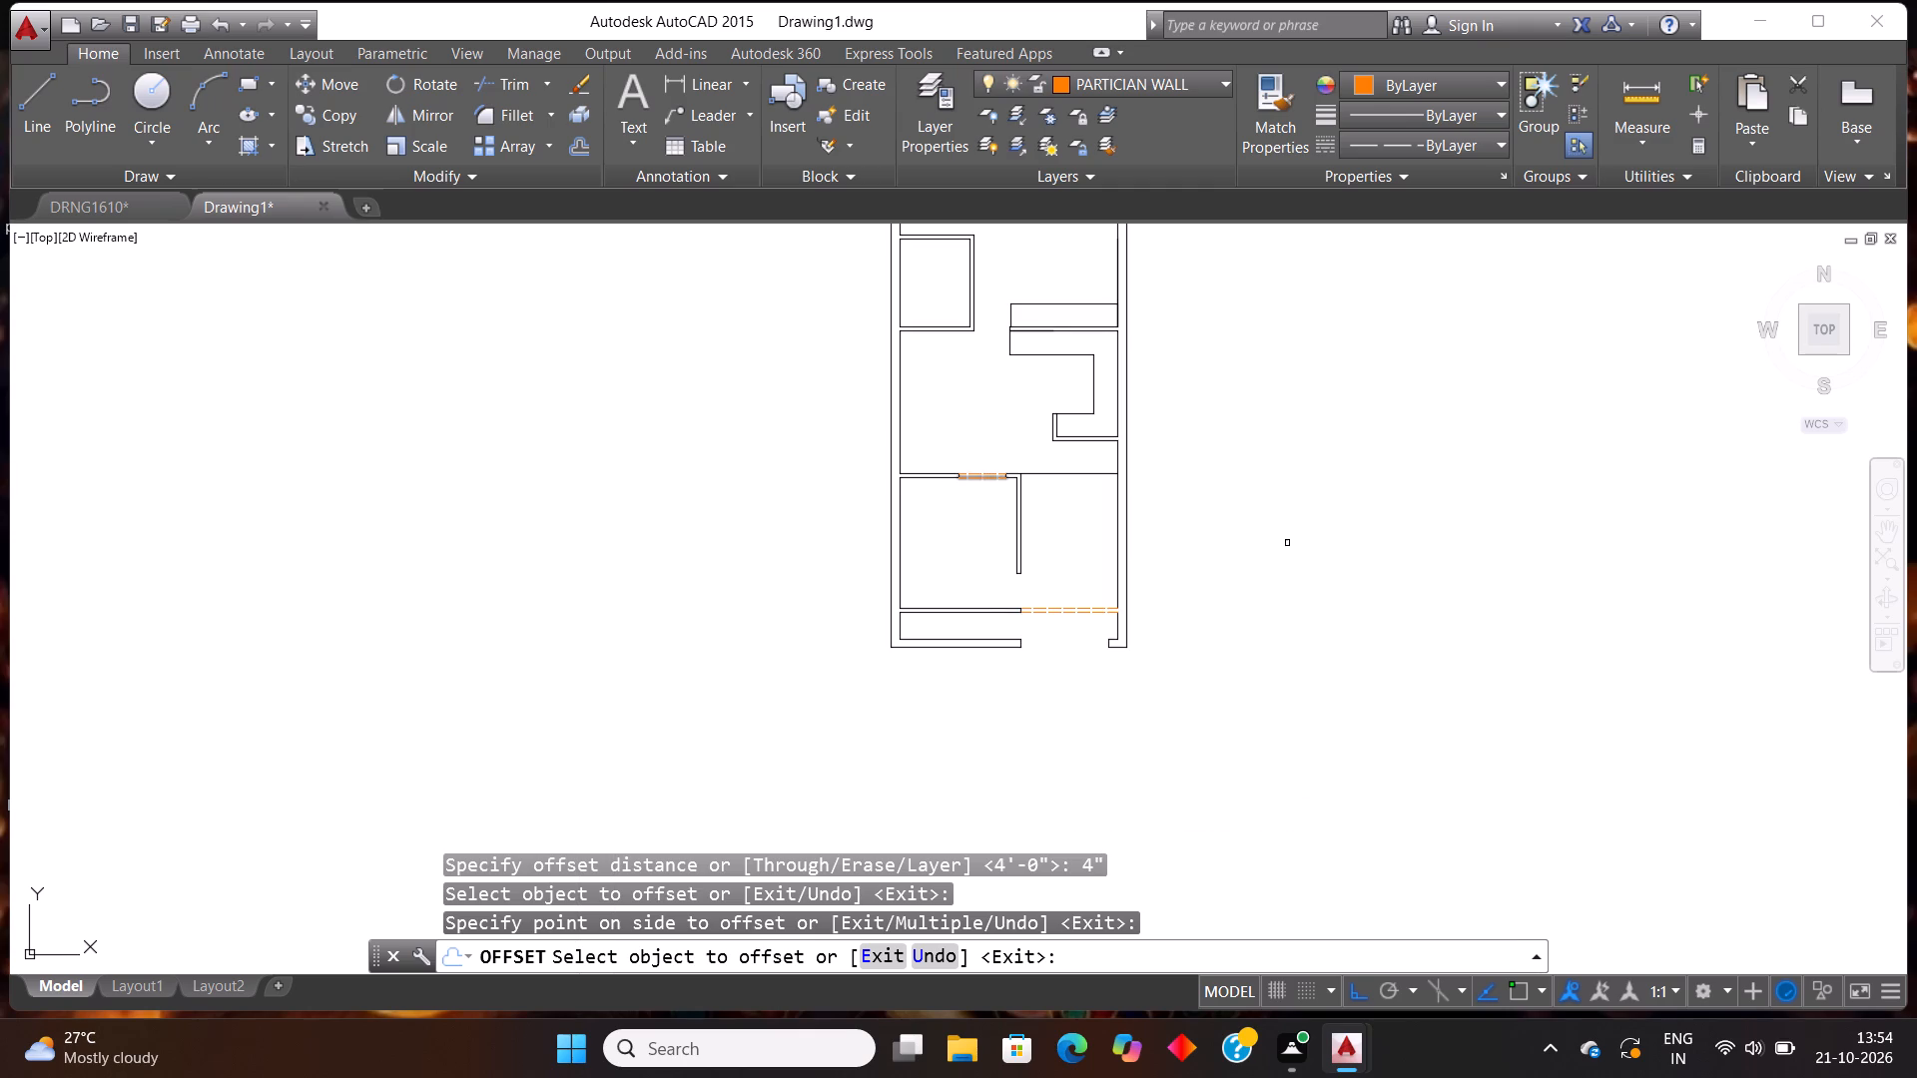
scroll(1204, 551, "down", 2)
scroll(1286, 462, "up", 1)
scroll(1180, 519, "up", 1)
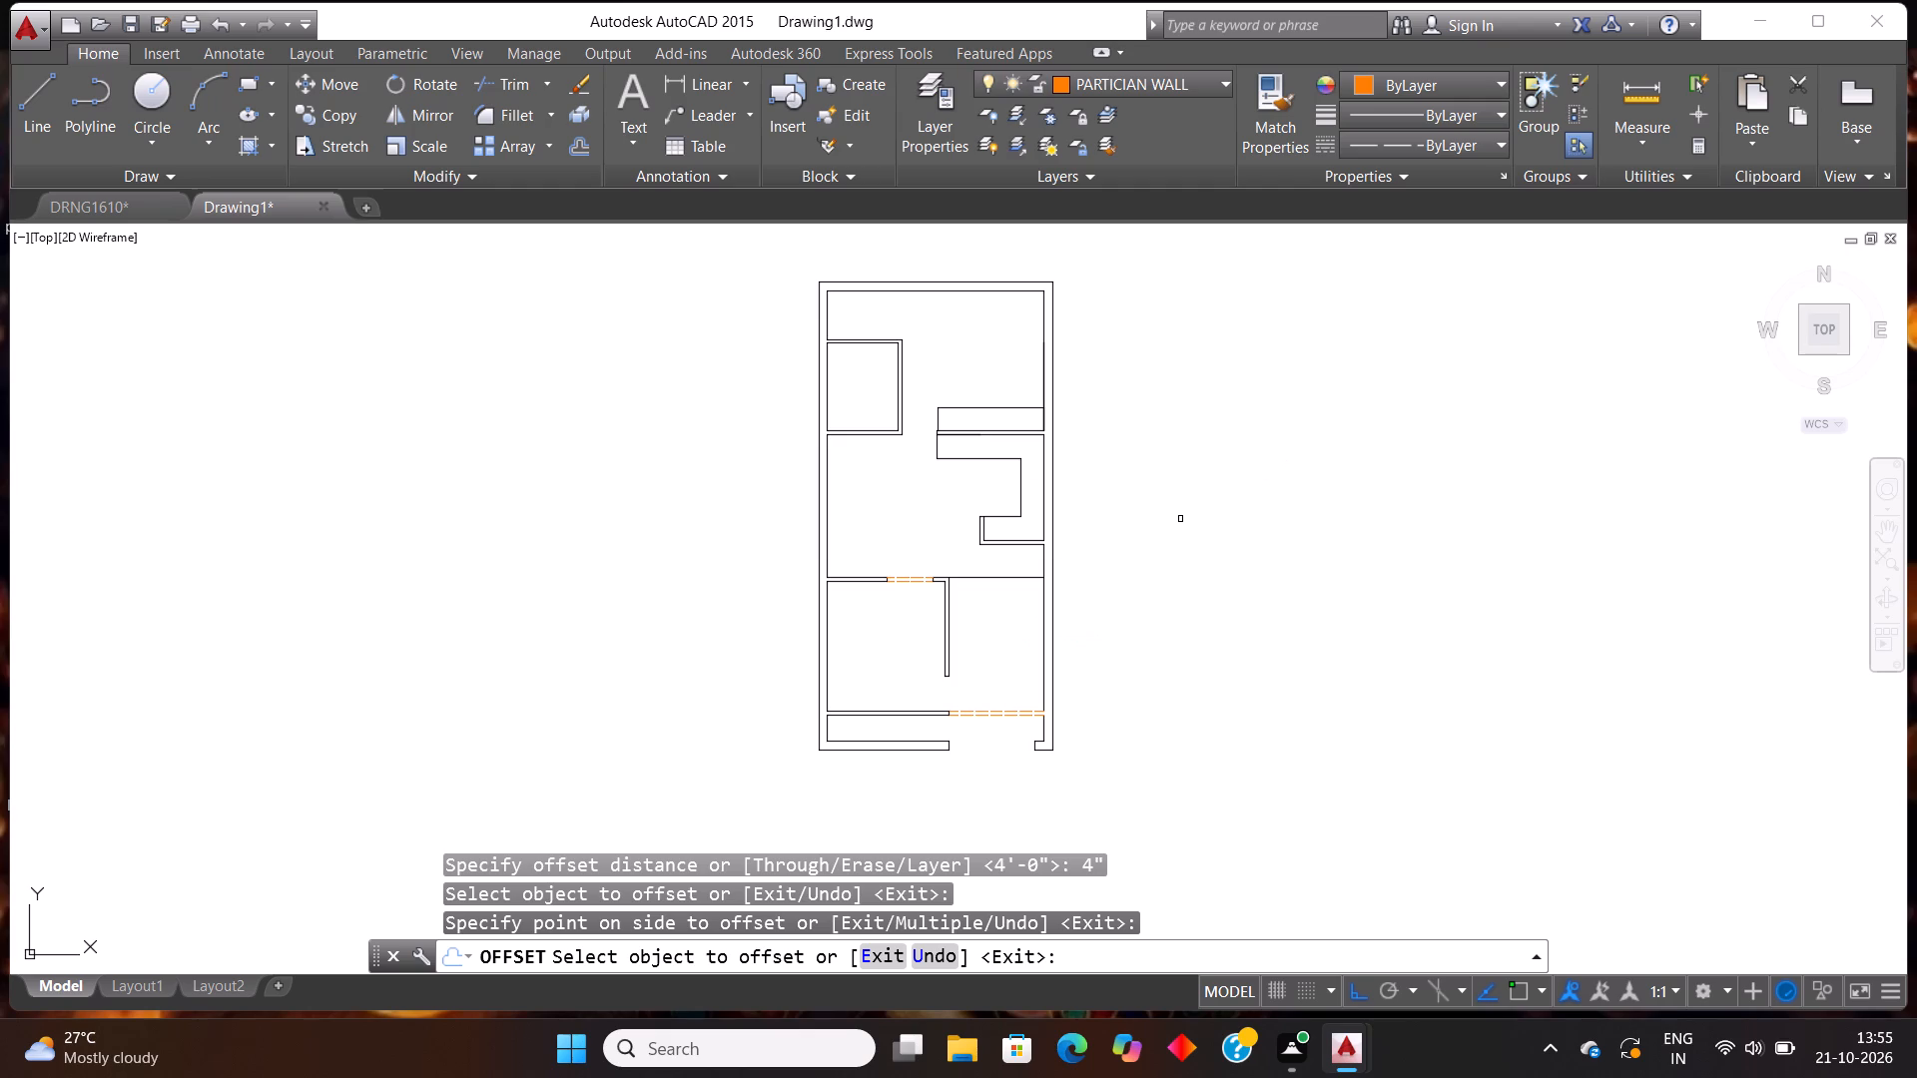
scroll(1012, 507, "up", 1)
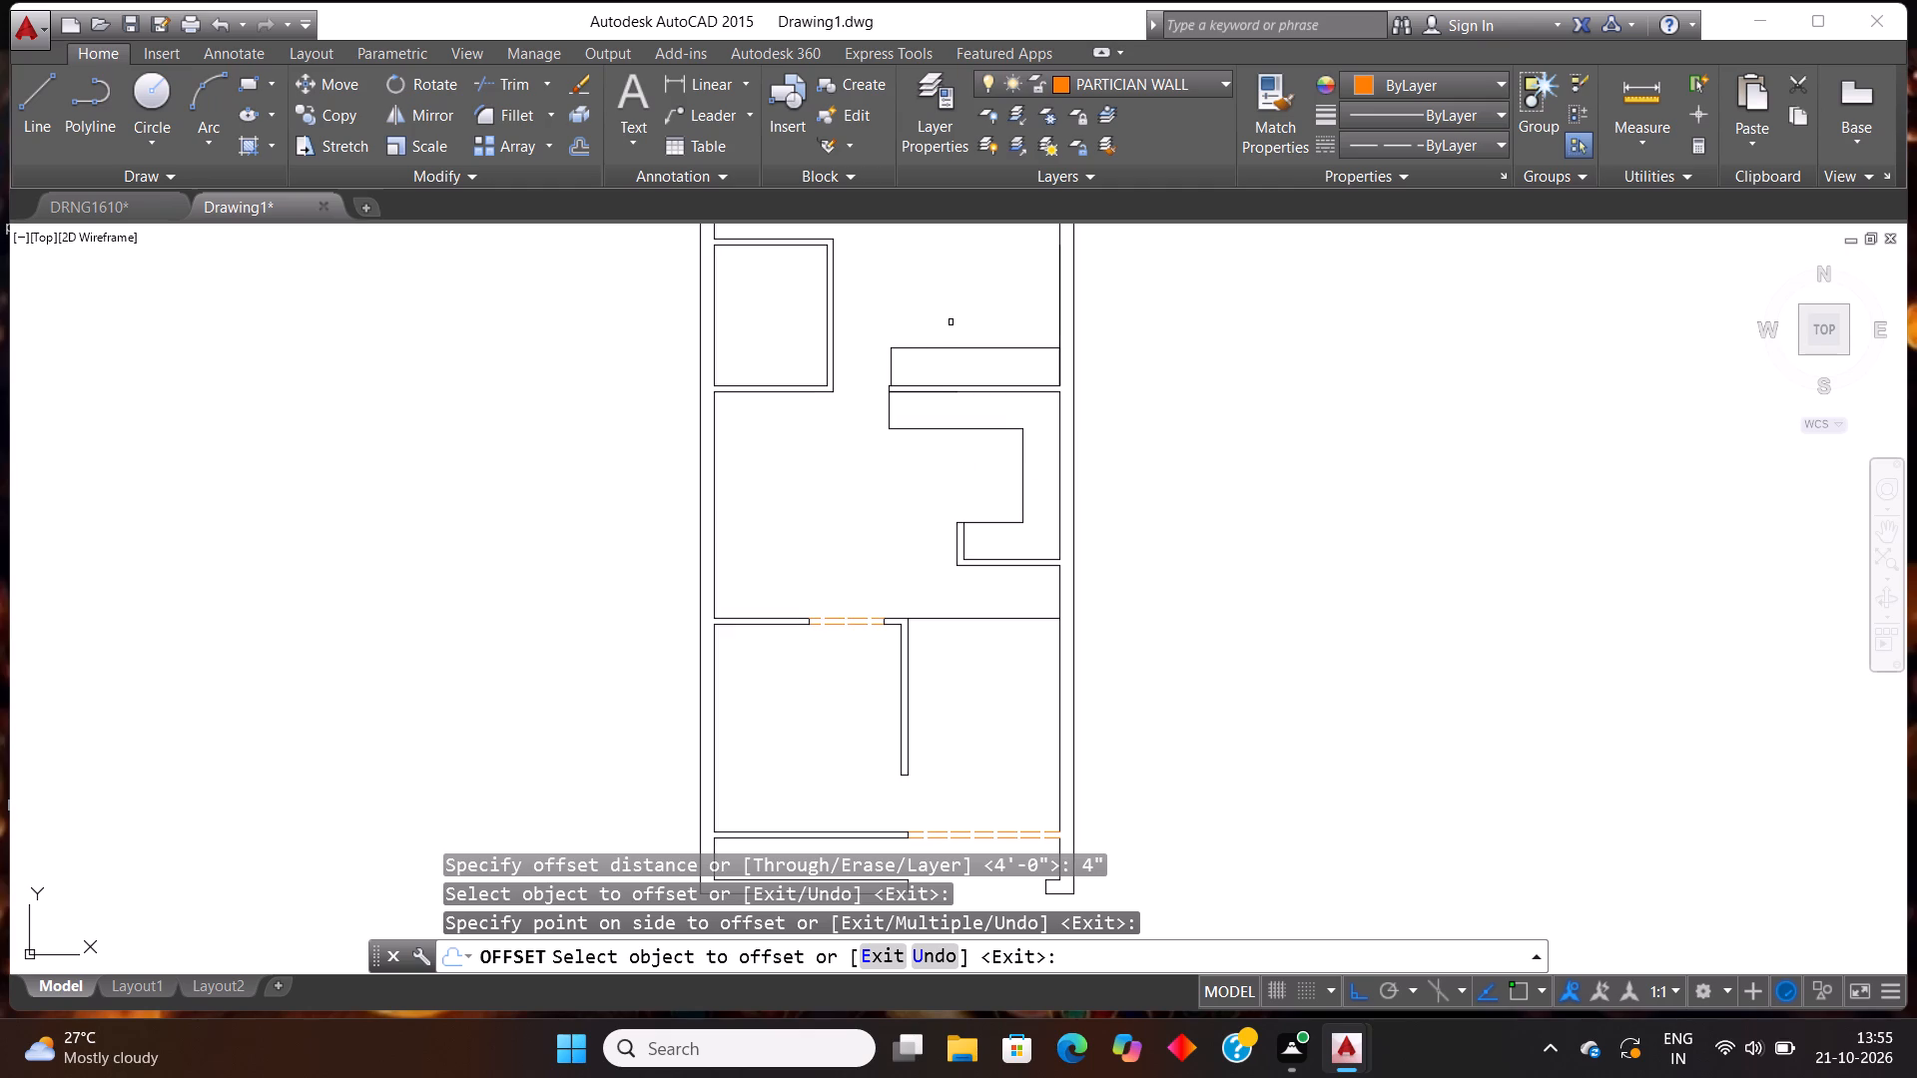
key("Escape")
key("Escape")
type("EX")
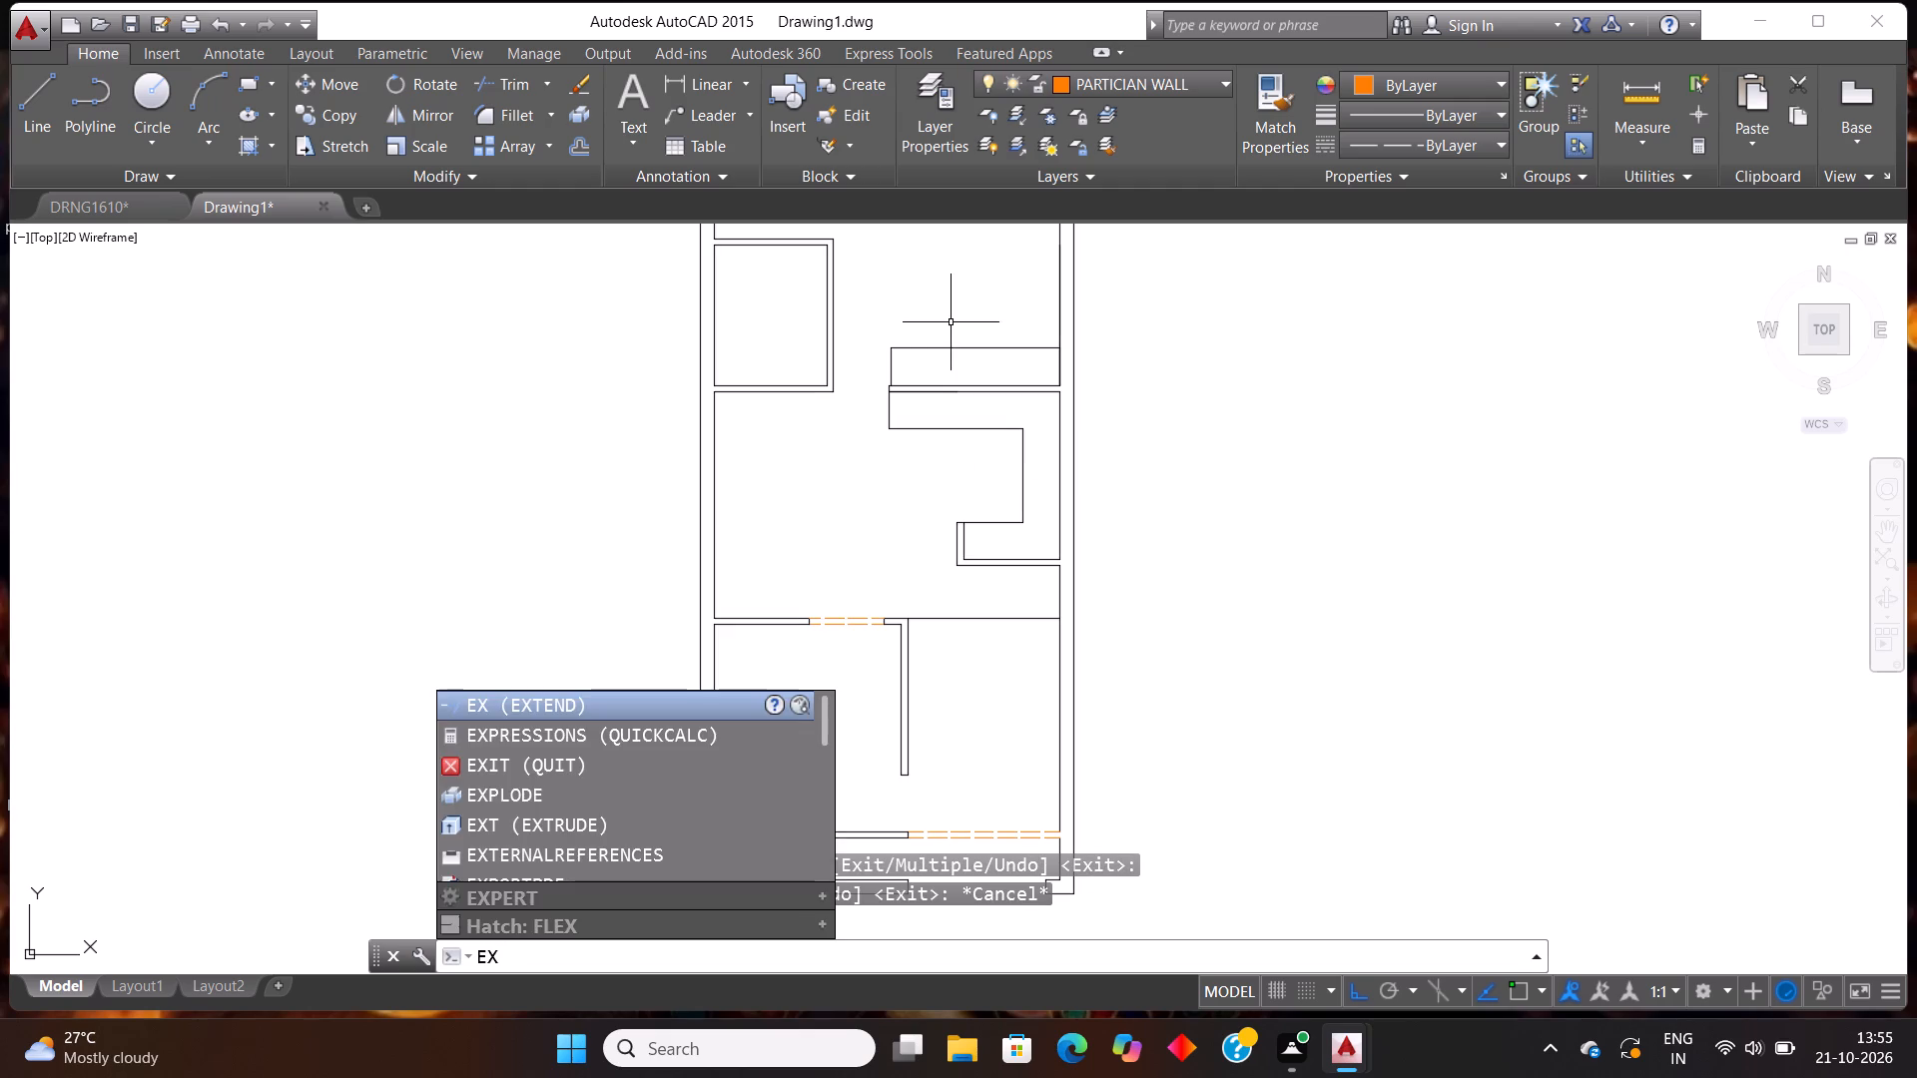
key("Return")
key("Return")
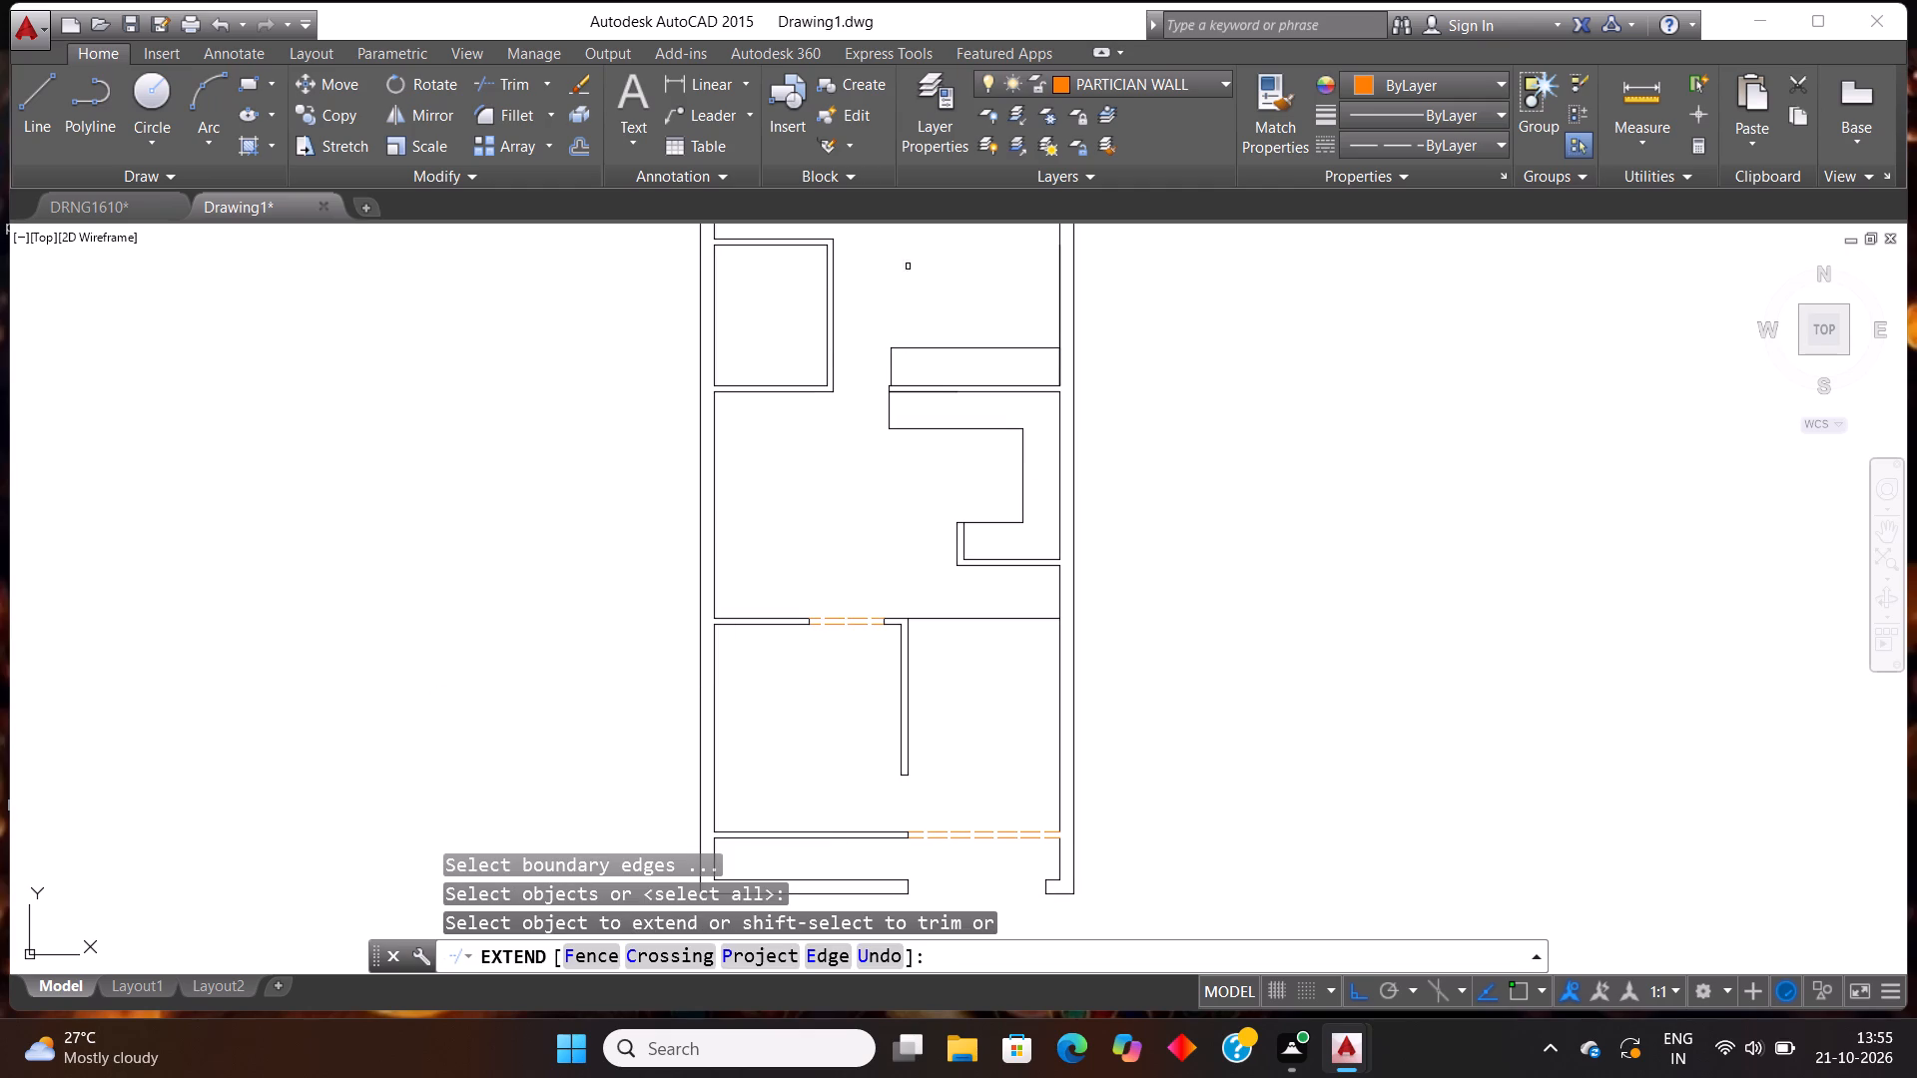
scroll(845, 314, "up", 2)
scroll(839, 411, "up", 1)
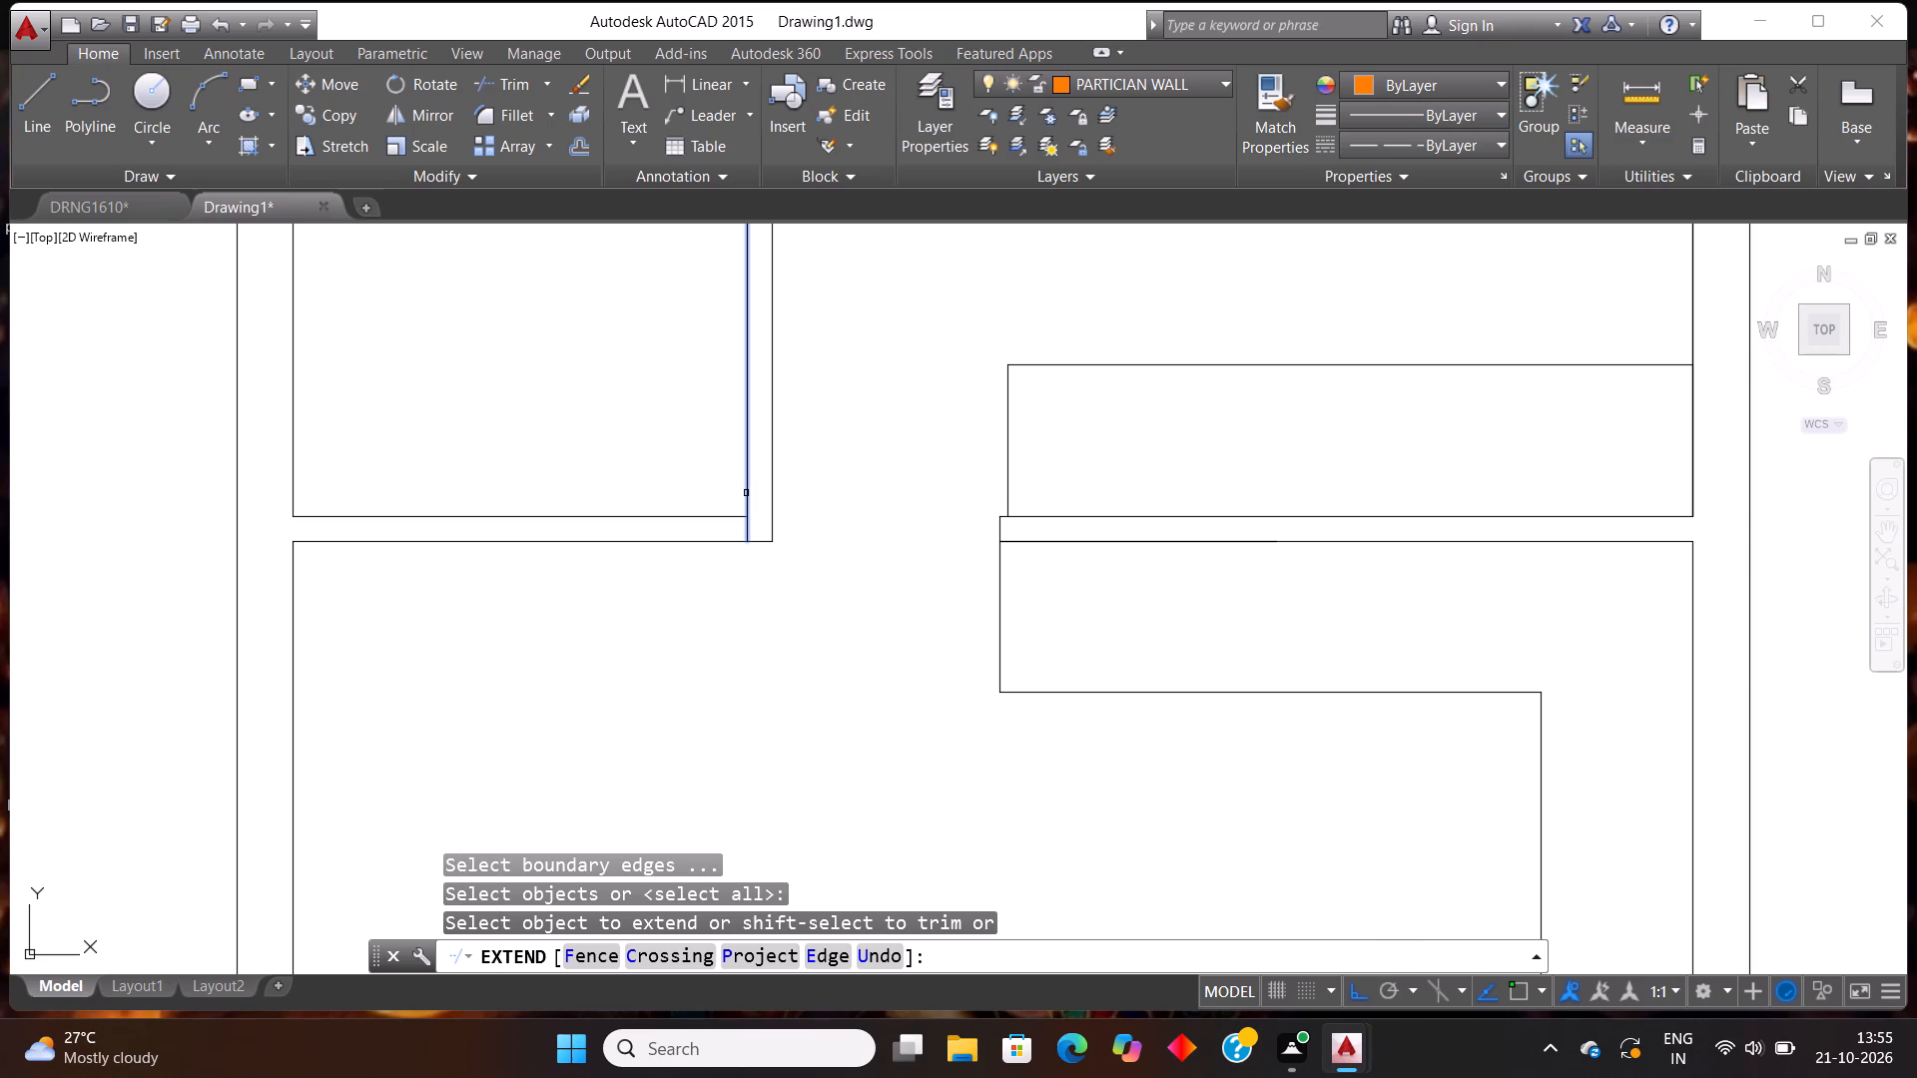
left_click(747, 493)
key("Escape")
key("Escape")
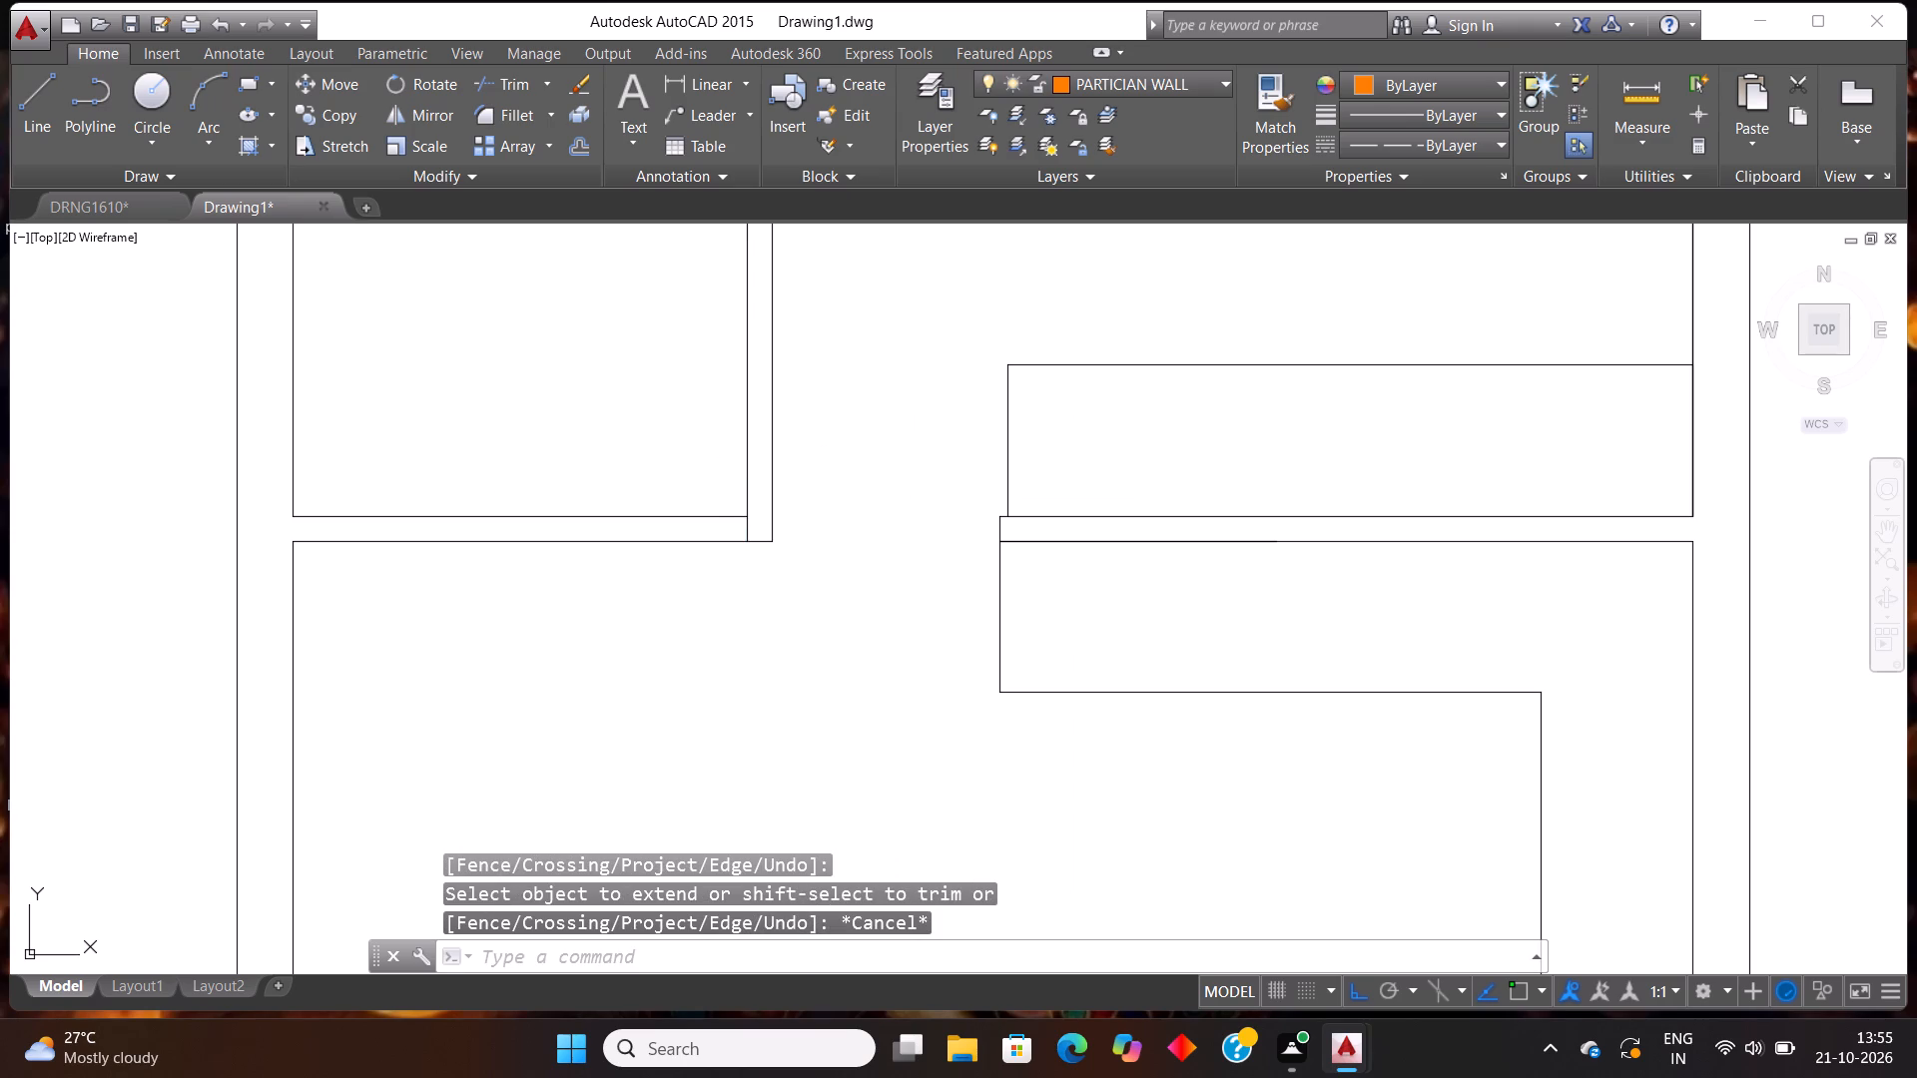
Offset the inner line of the upper-left room's right partition 2'6" to the left, into the room.
type("OFF")
key("Return")
type("2'6\"")
key("Return")
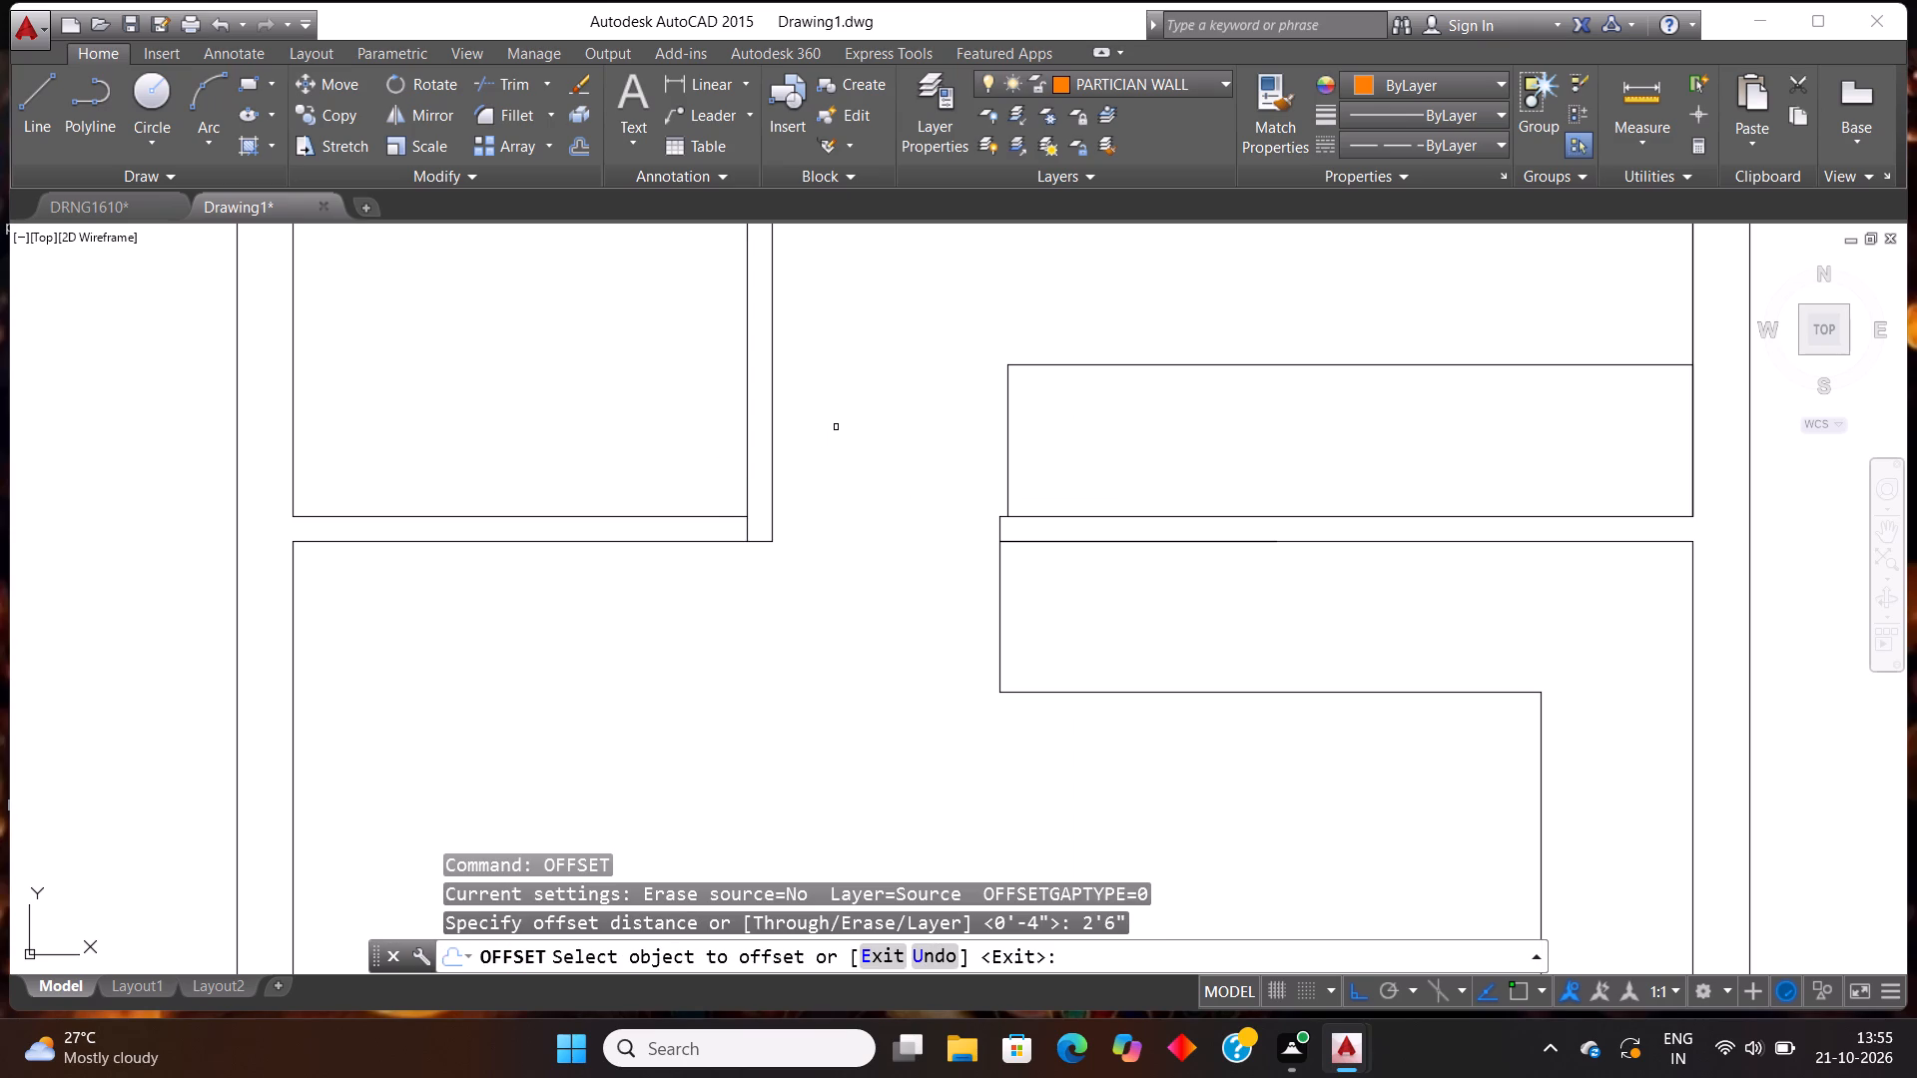
left_click(745, 456)
left_click(724, 442)
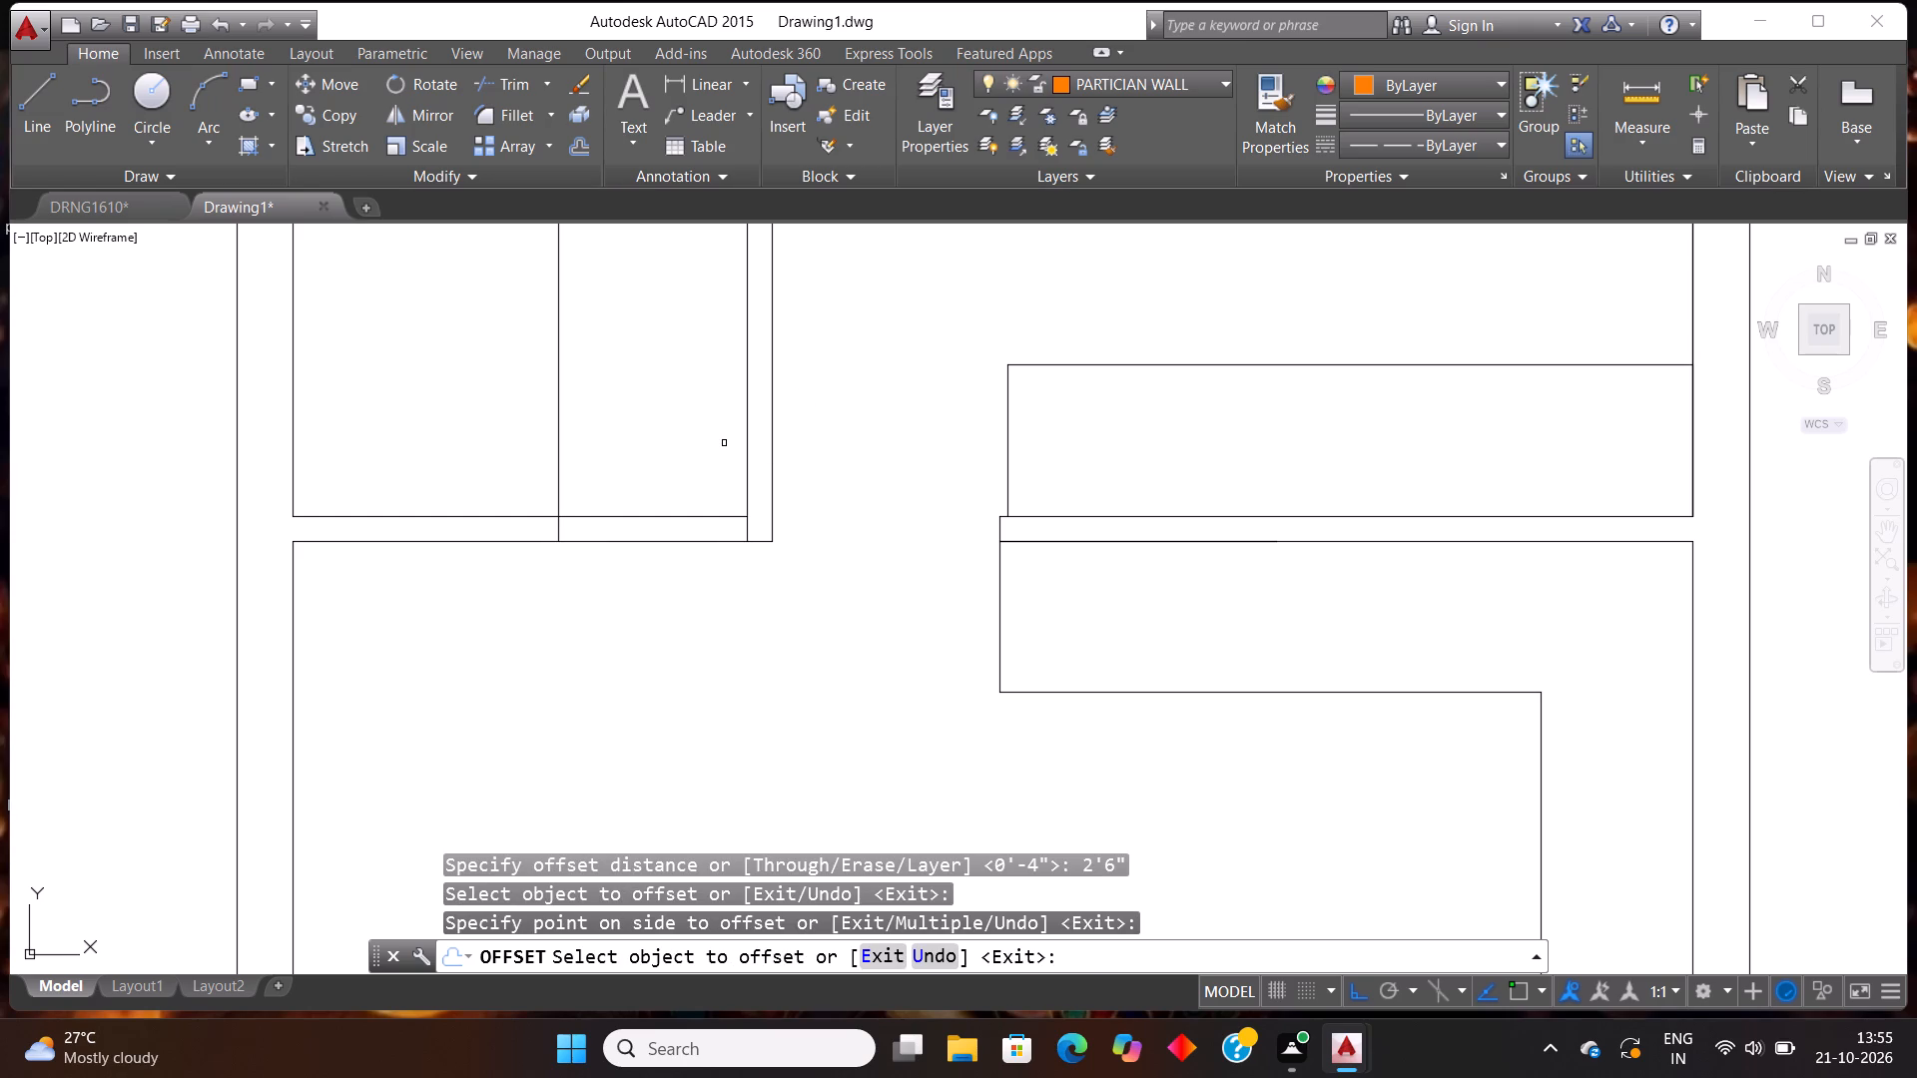
key("Escape")
key("Escape")
Trim the upper-left room's bottom partition between the two vertical lines and the offset line above it, leaving a 2'6" door opening.
type("TR")
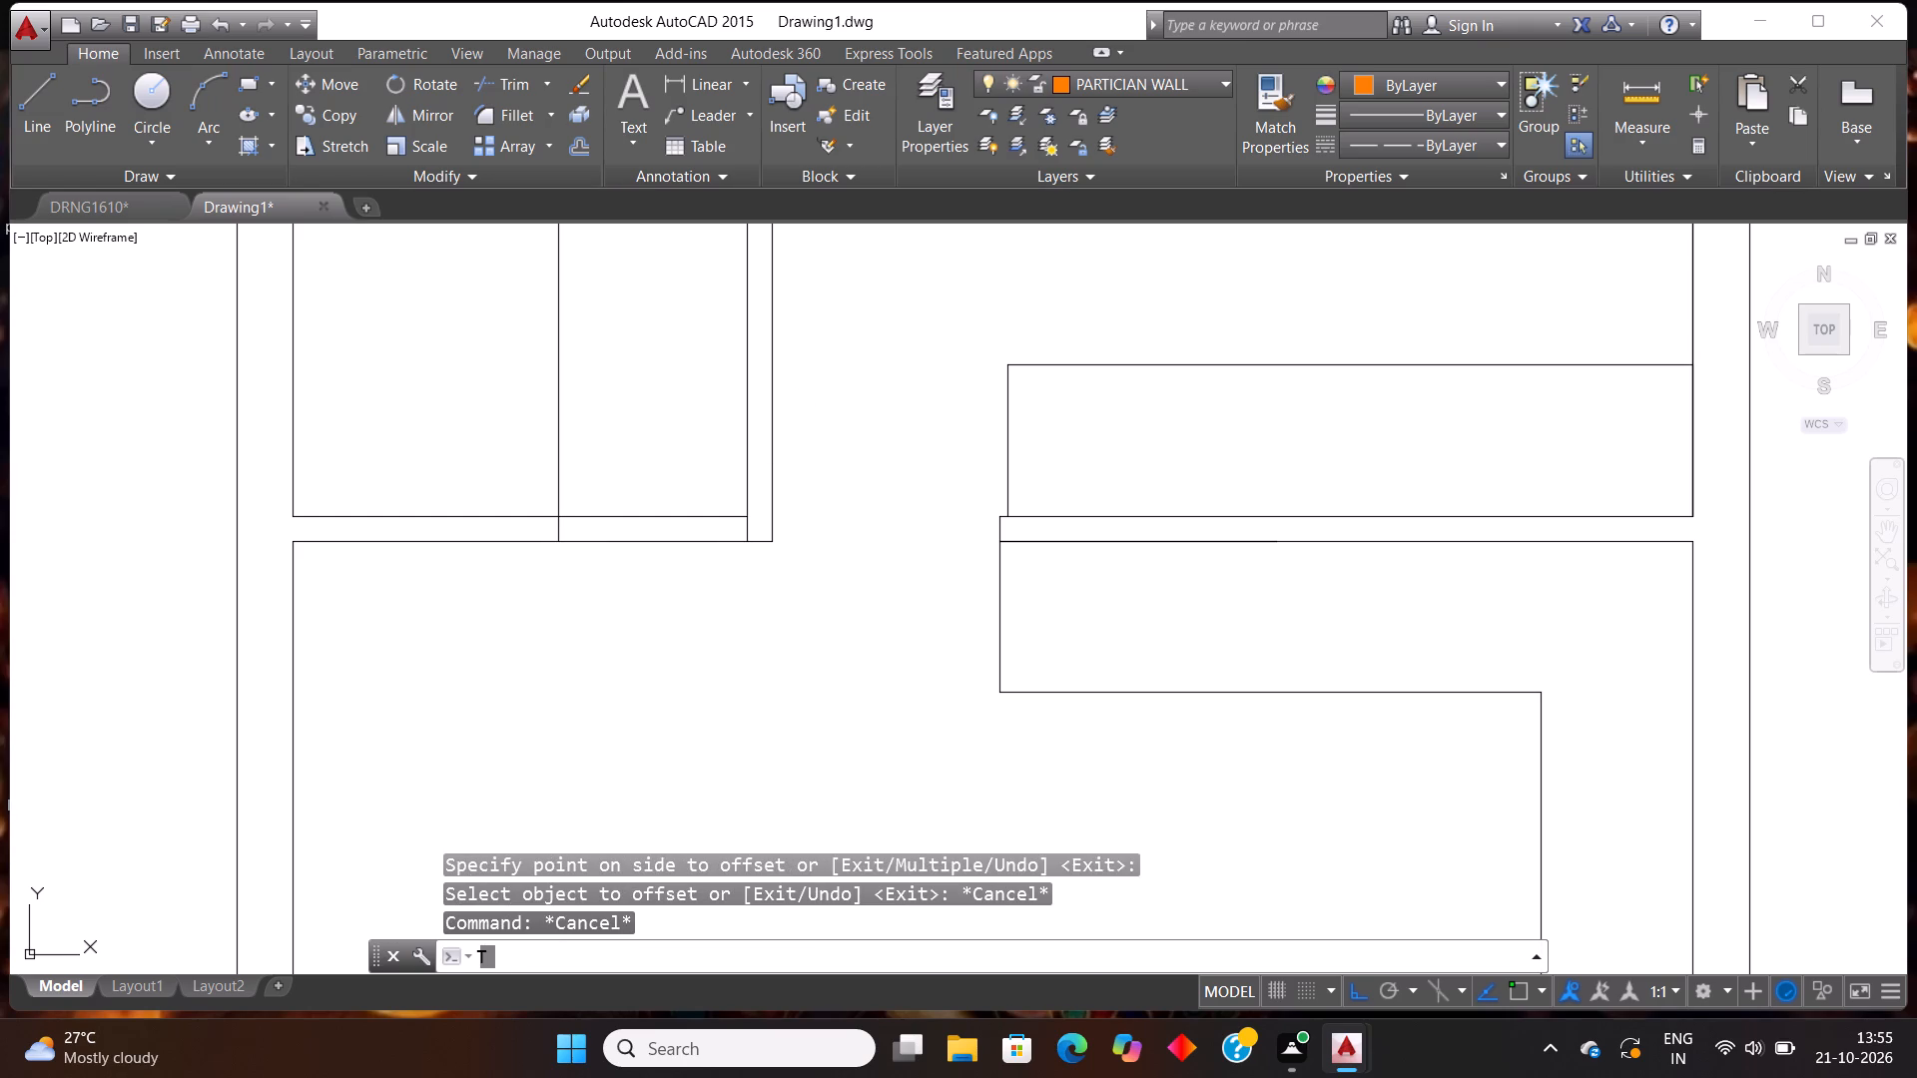
key("Return")
key("Return")
left_click(686, 482)
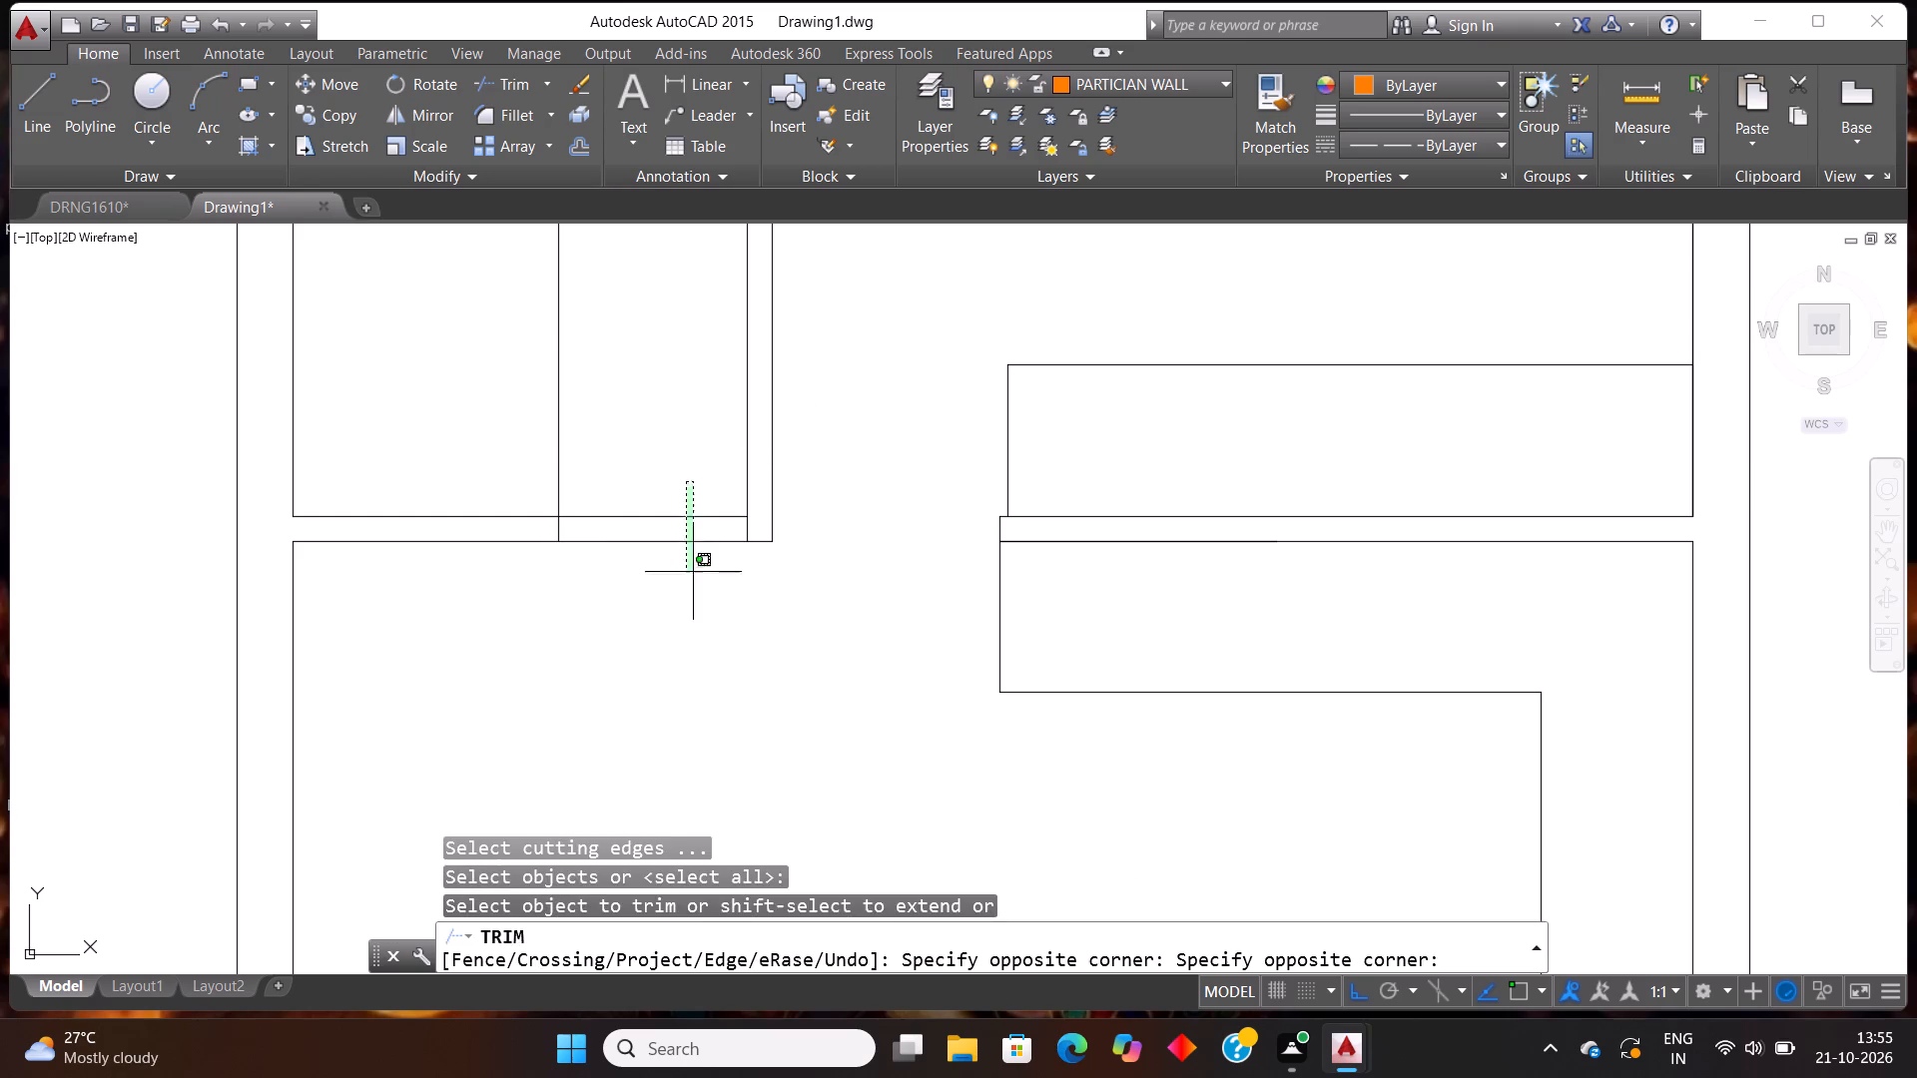
left_click(699, 580)
left_click(649, 386)
left_click(507, 437)
scroll(828, 677, "down", 2)
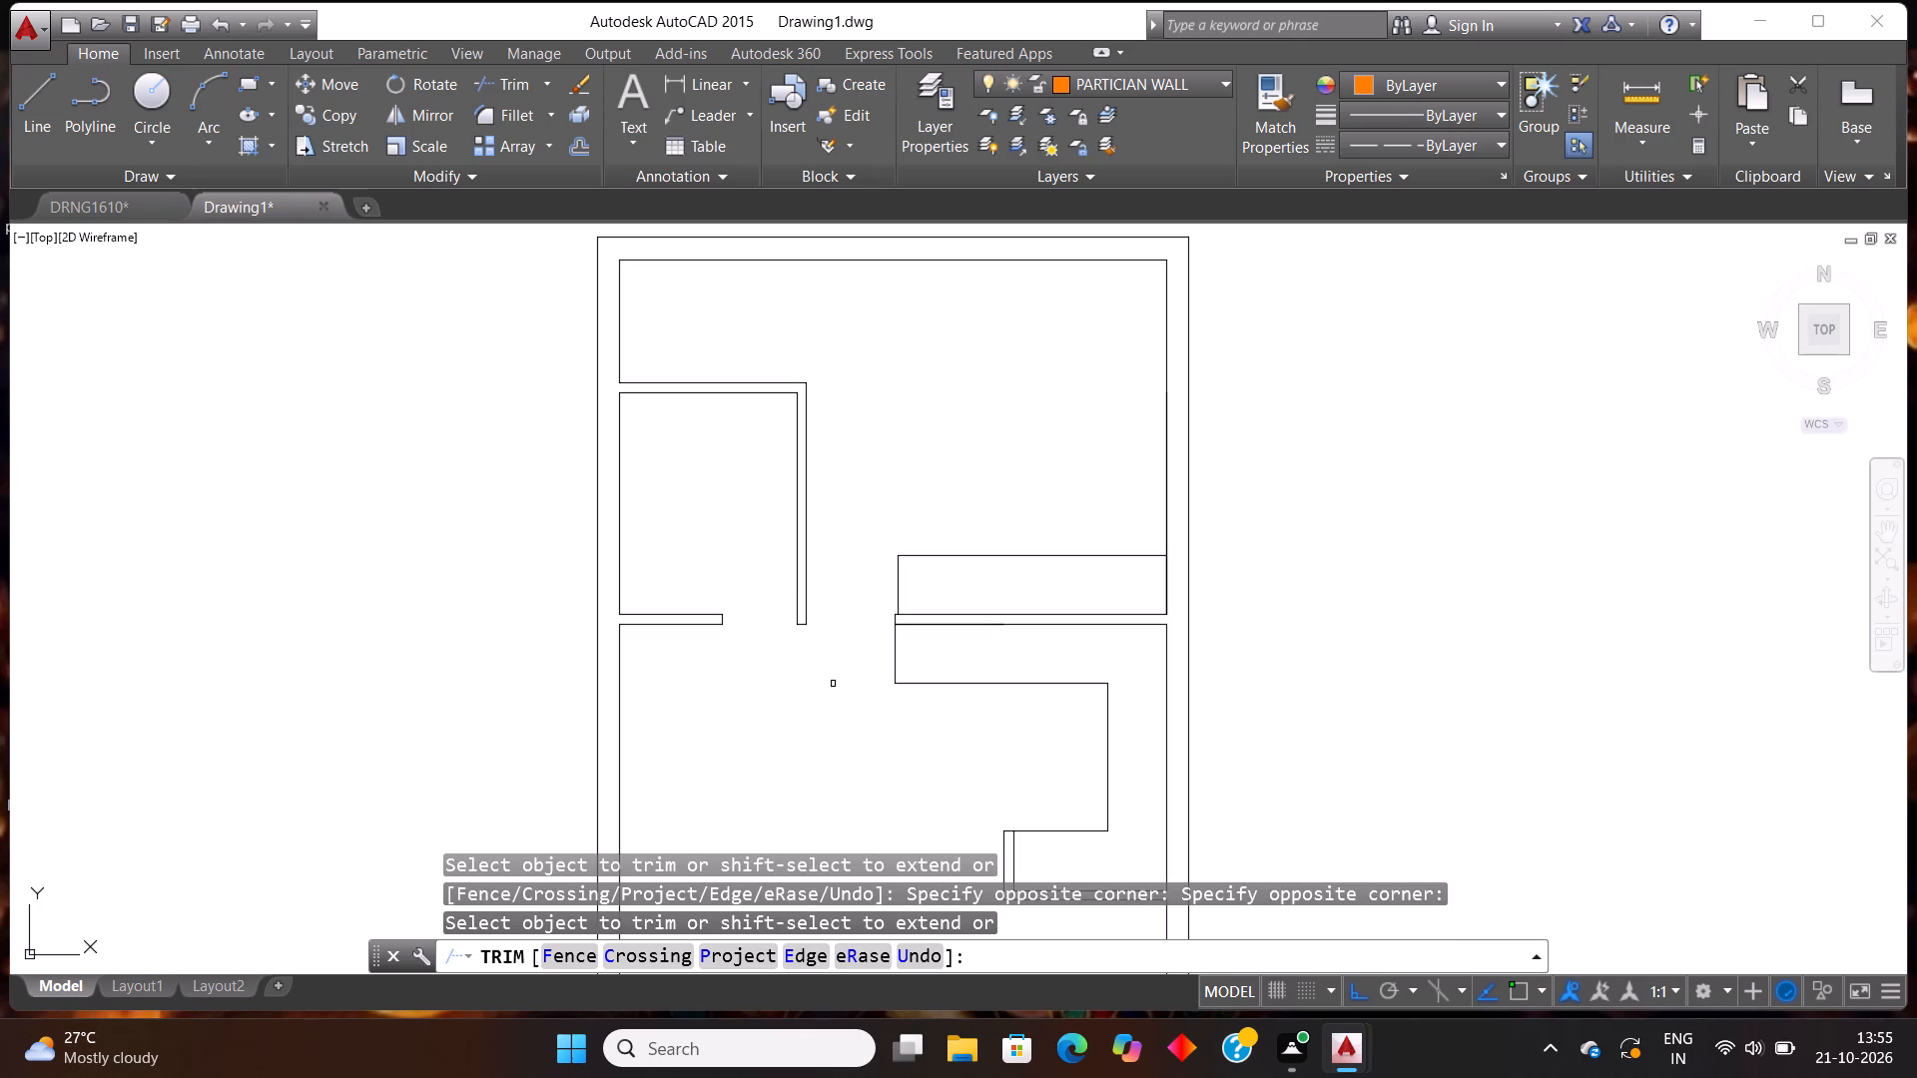
scroll(864, 661, "down", 3)
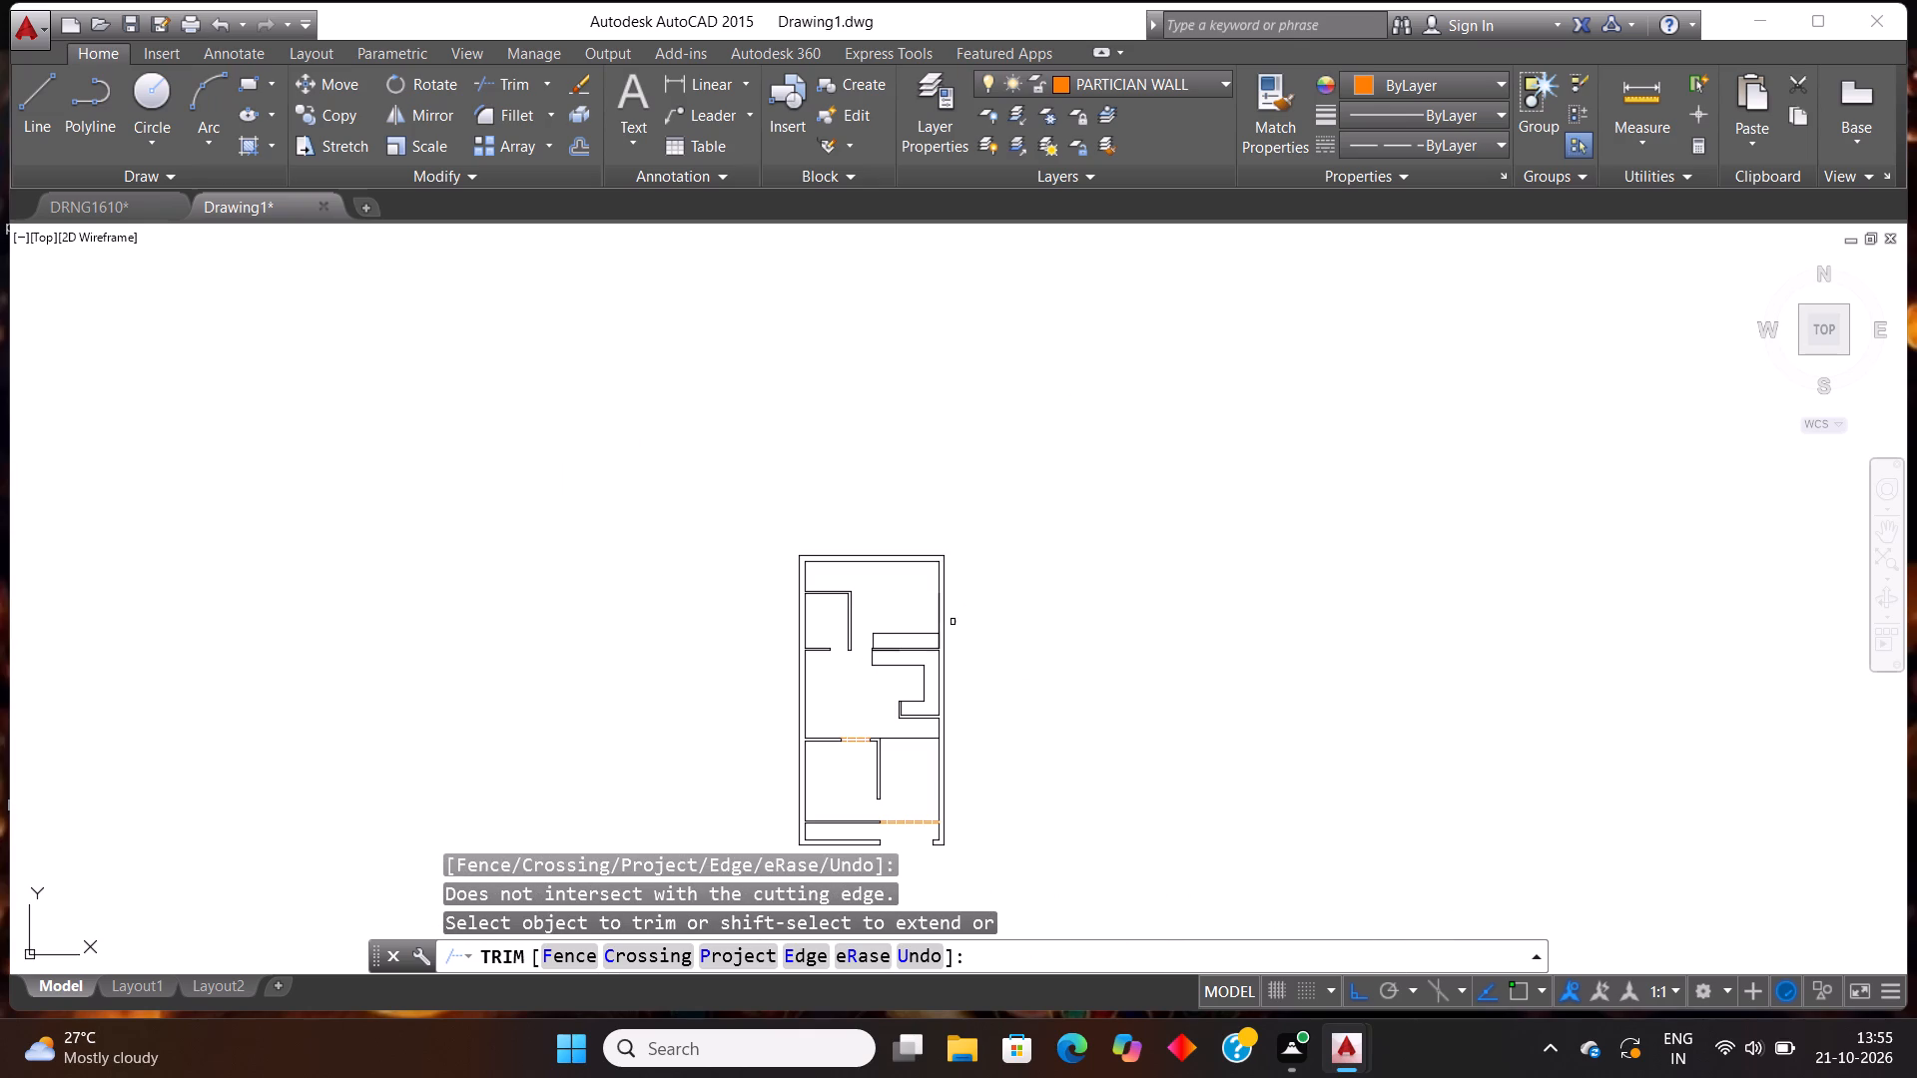
scroll(917, 632, "down", 1)
scroll(953, 719, "up", 1)
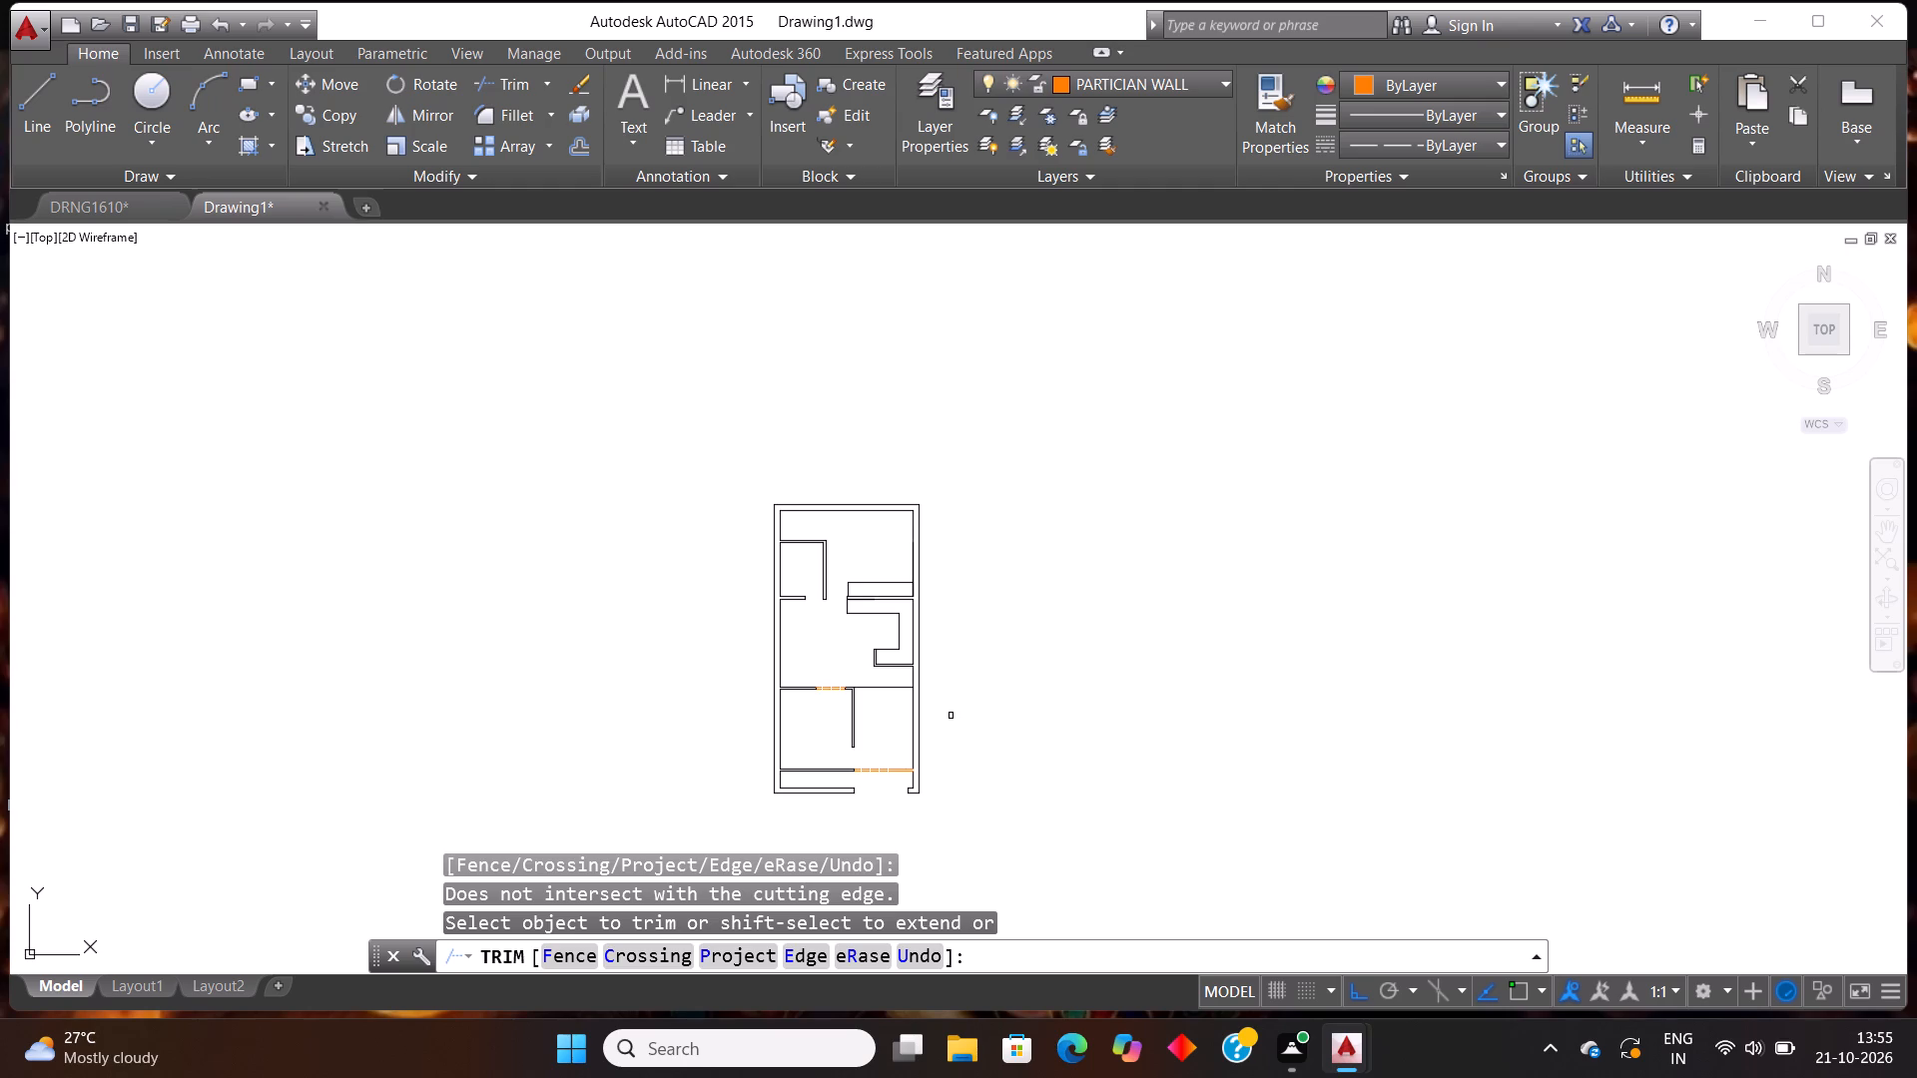
scroll(951, 716, "up", 2)
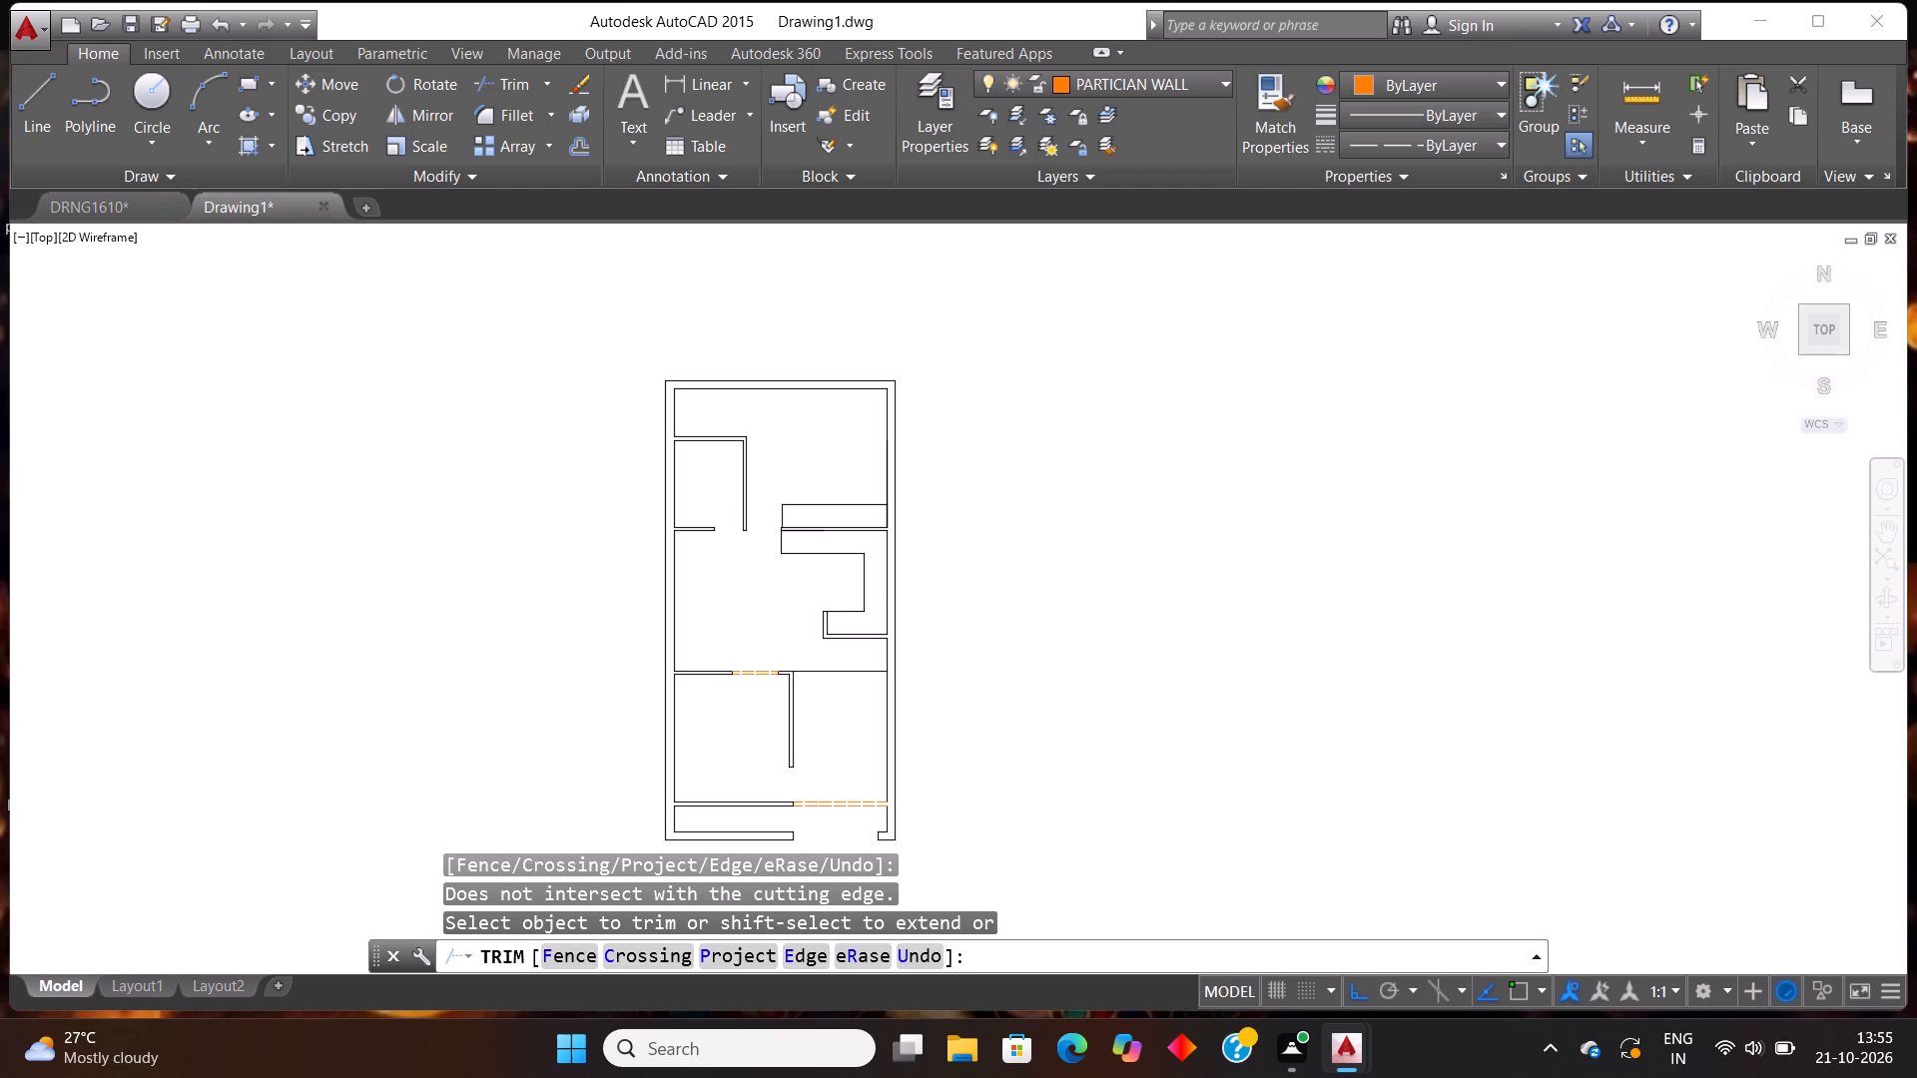
scroll(978, 662, "up", 1)
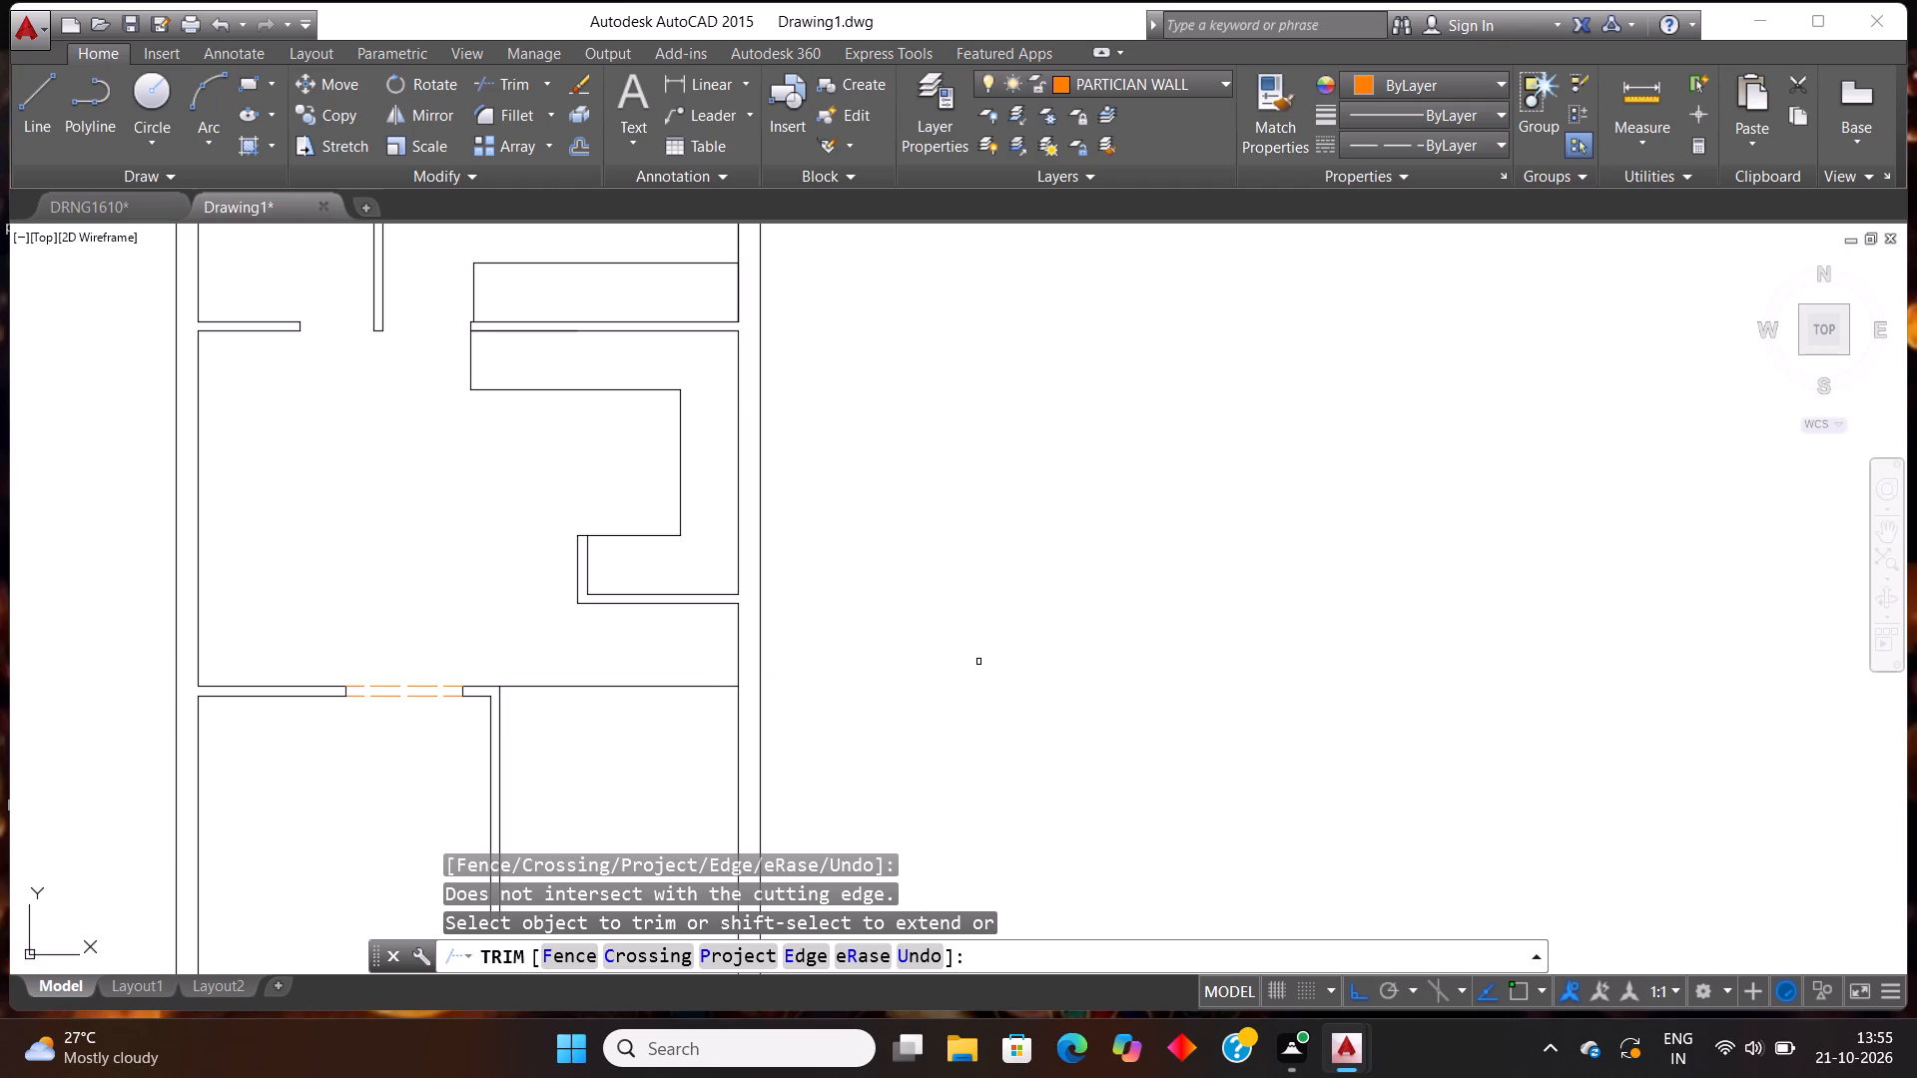
key("Escape")
key("Escape")
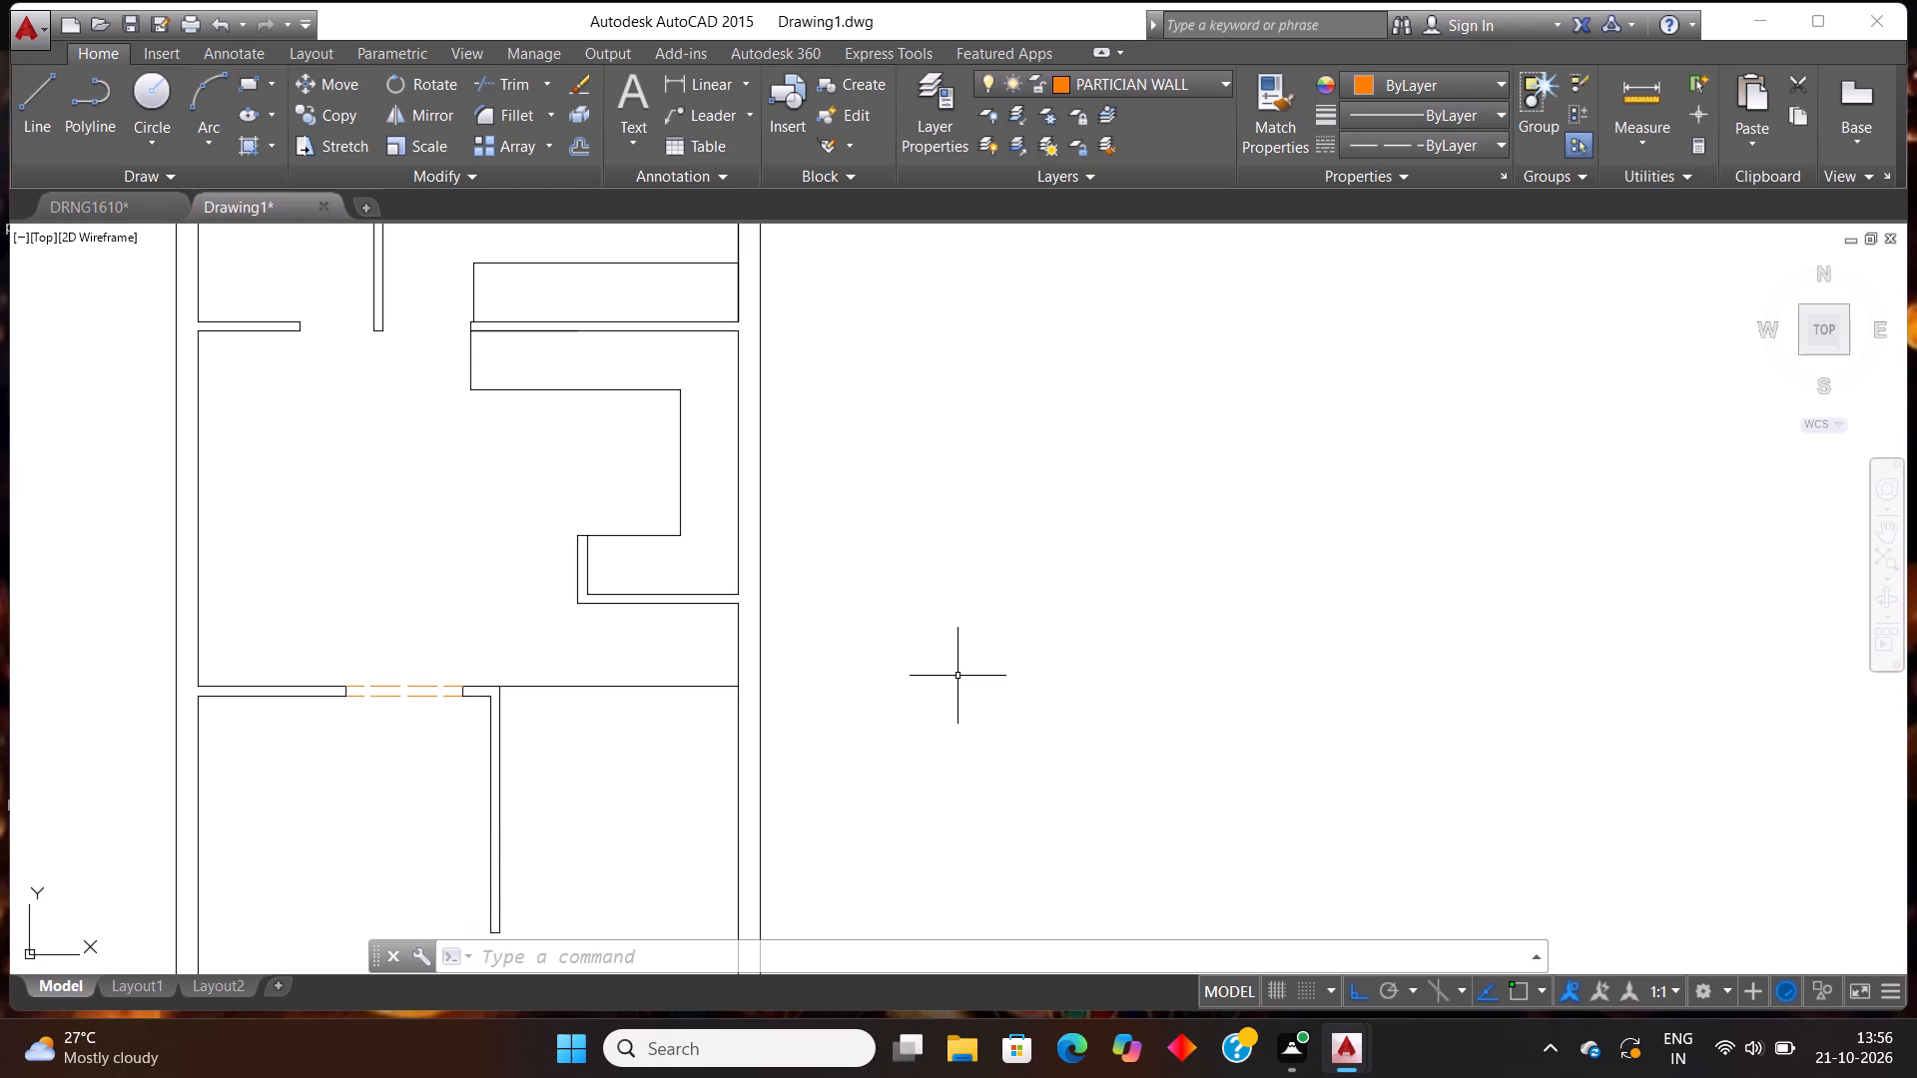
Draw a short vertical line across the small room's bottom partition, just inside the right outer wall.
key("l")
key("Return")
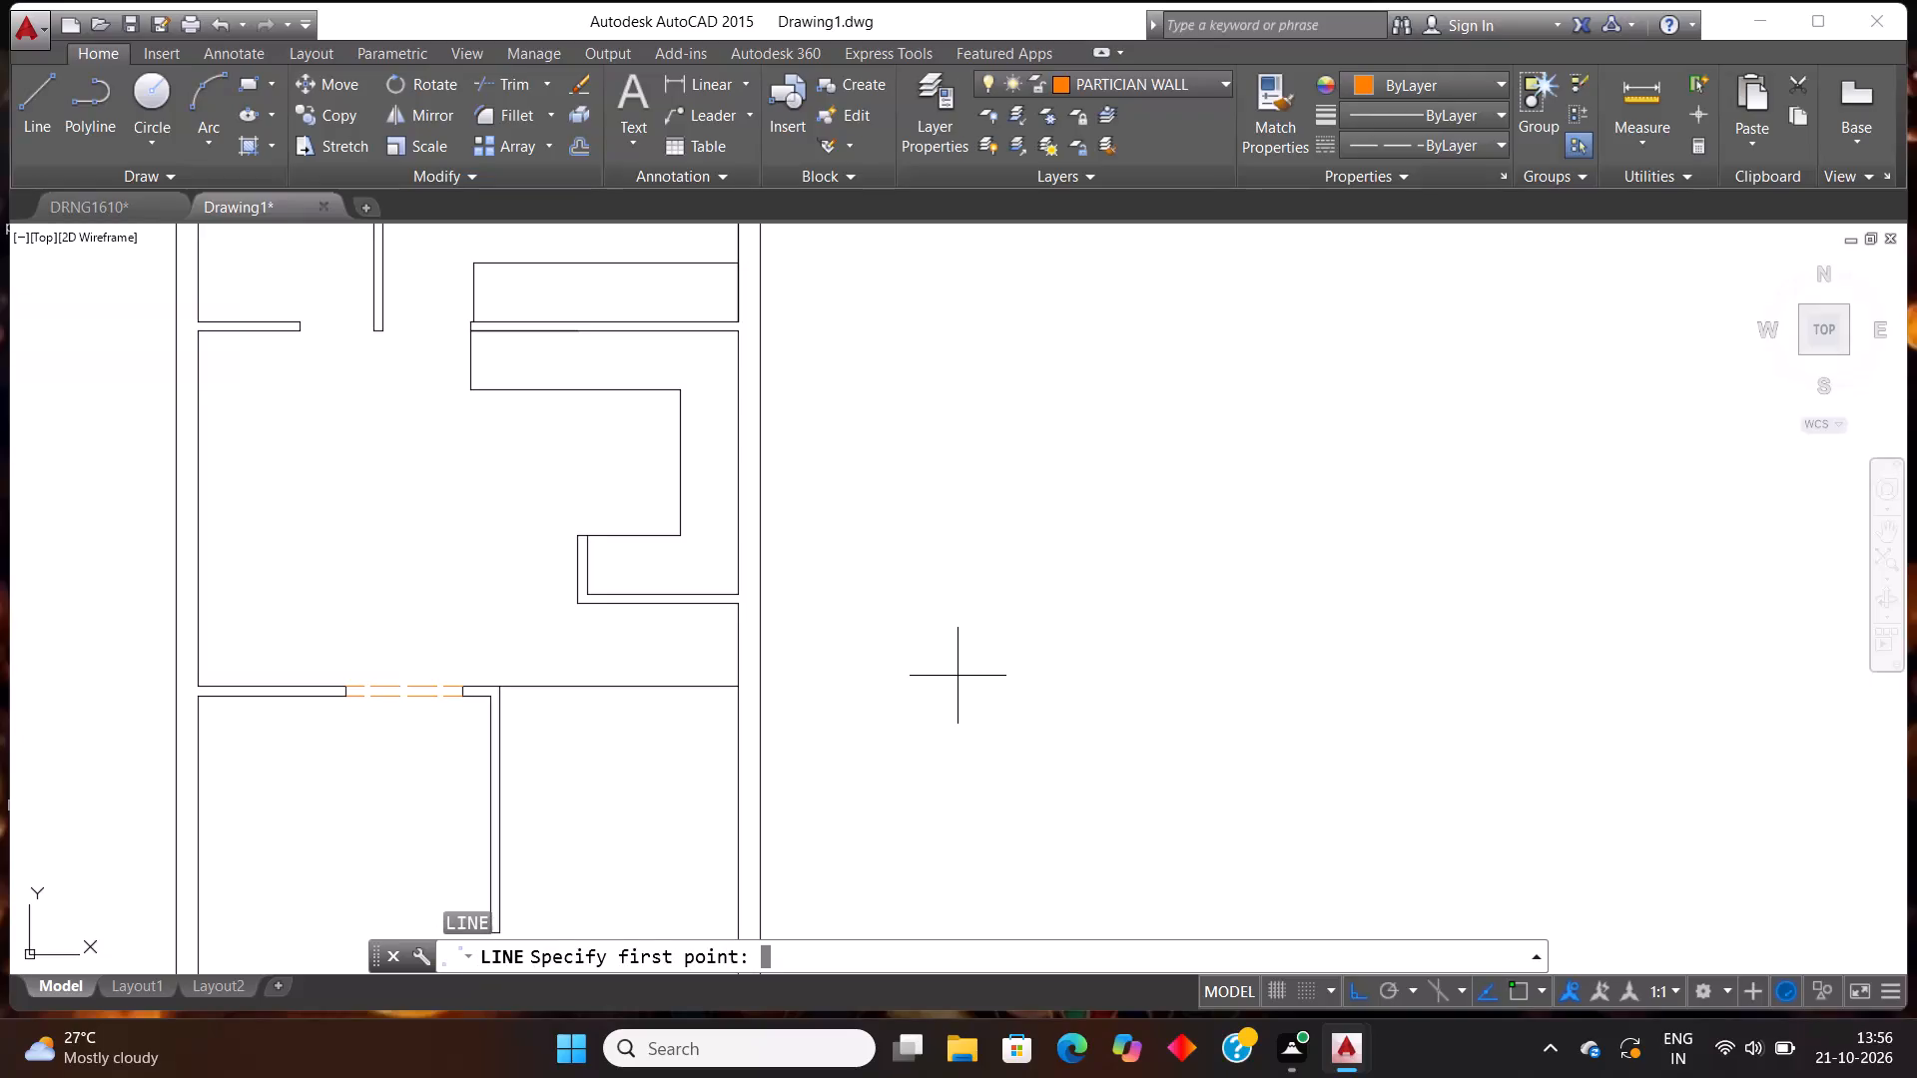
scroll(688, 638, "up", 2)
scroll(757, 582, "up", 2)
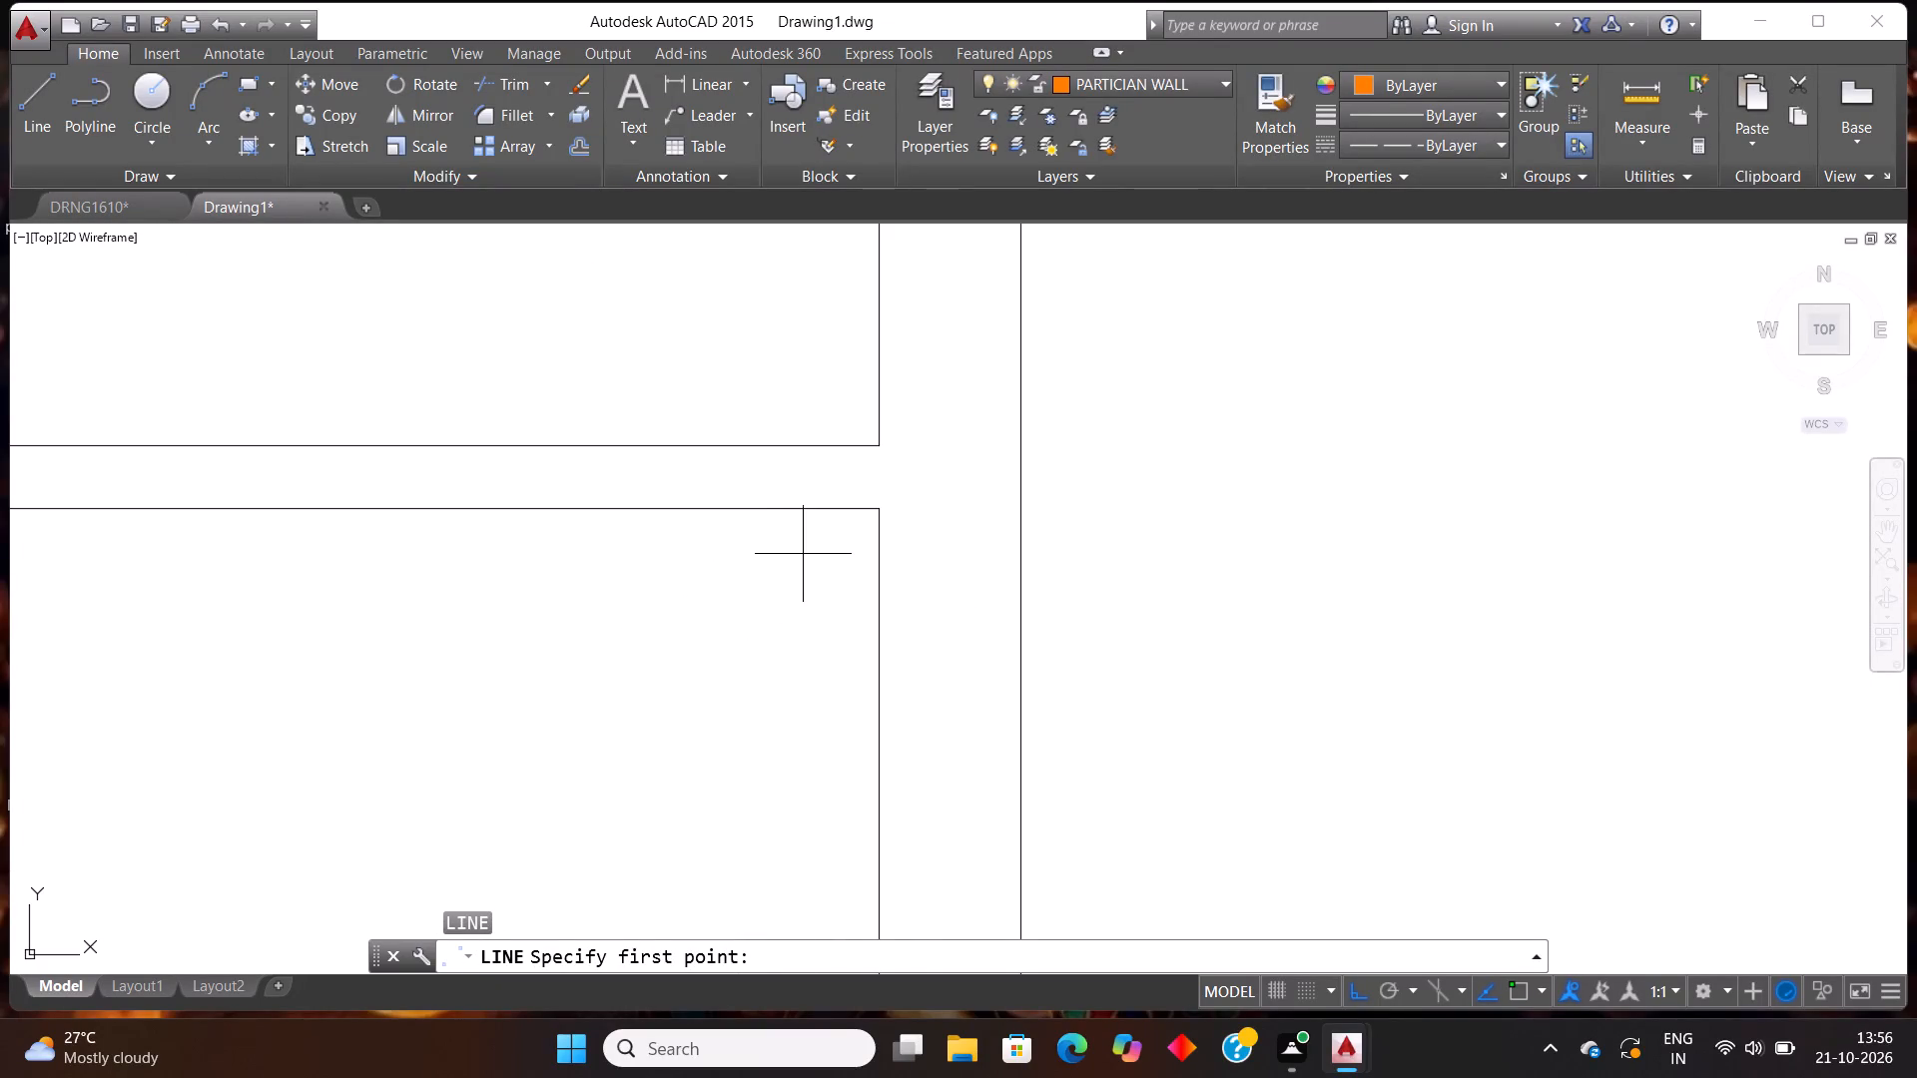
left_click(792, 553)
left_click(796, 398)
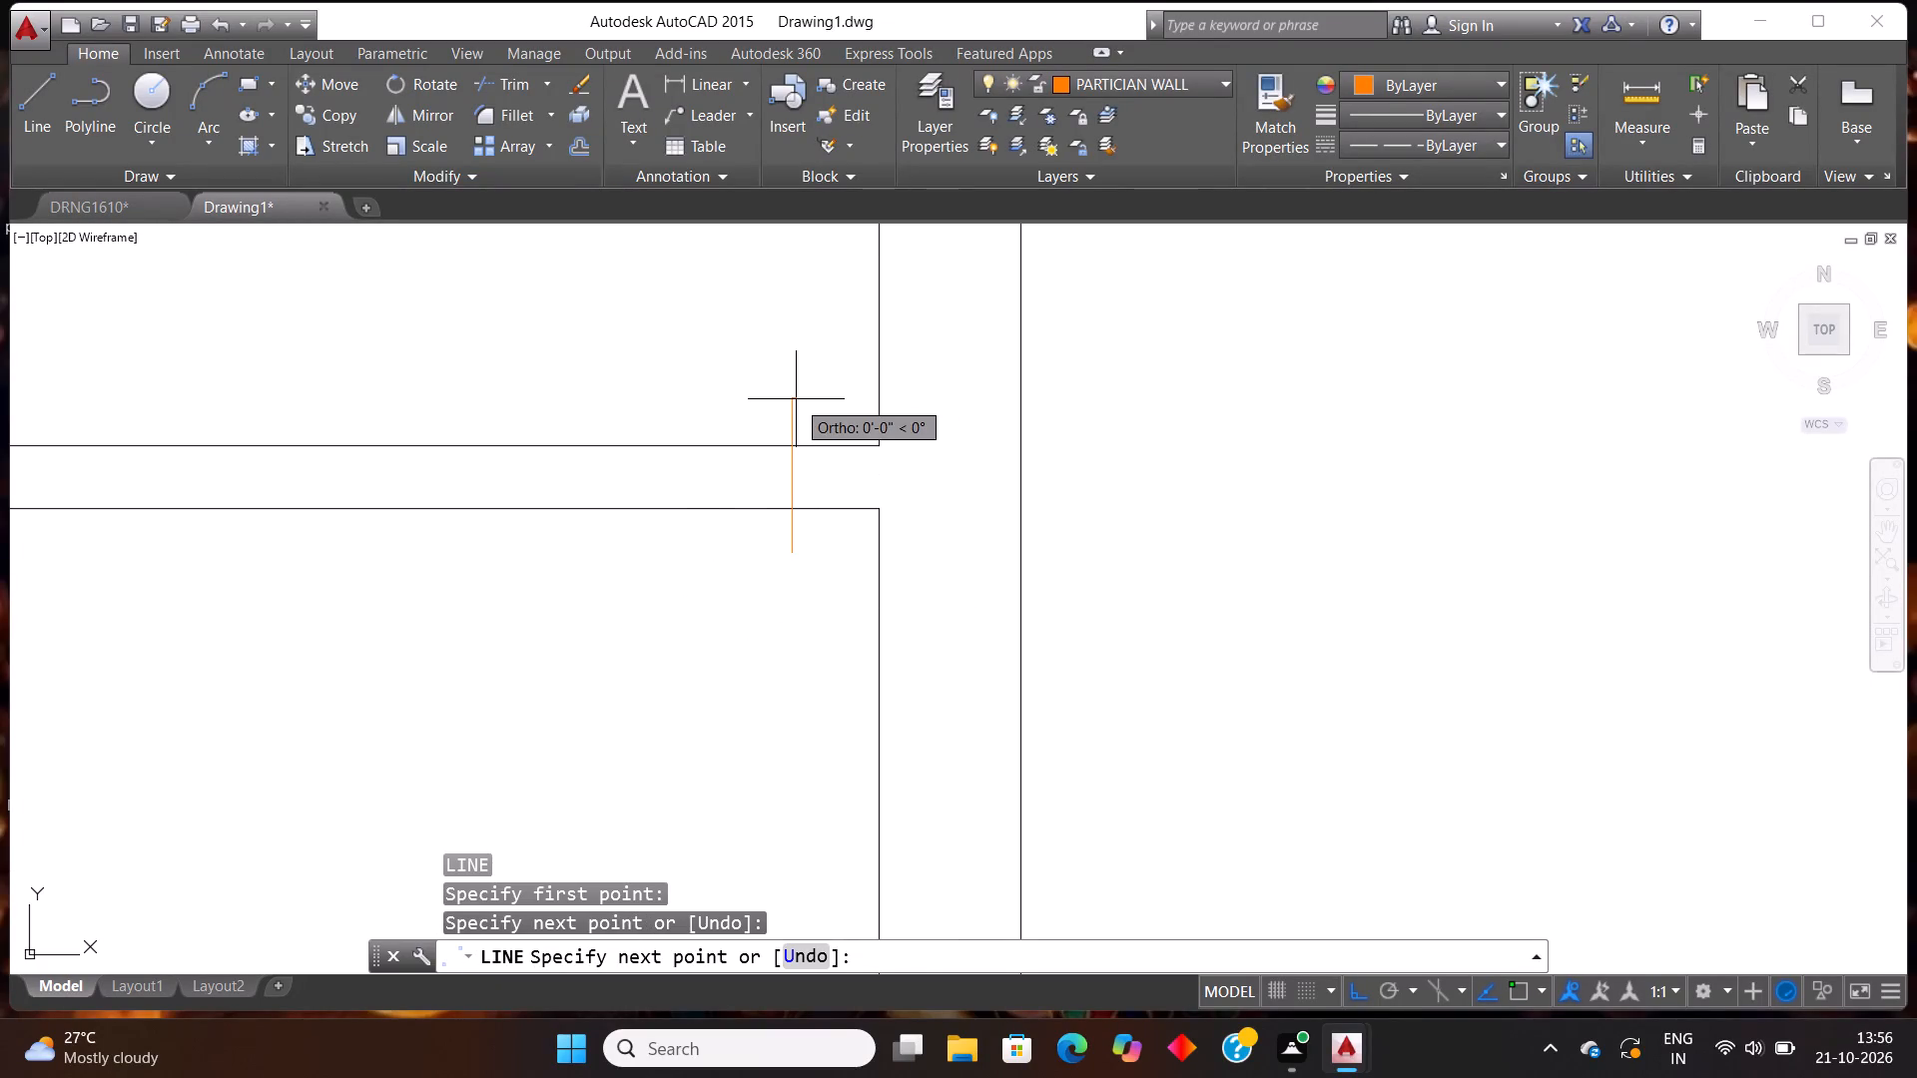
key("Escape")
key("Escape")
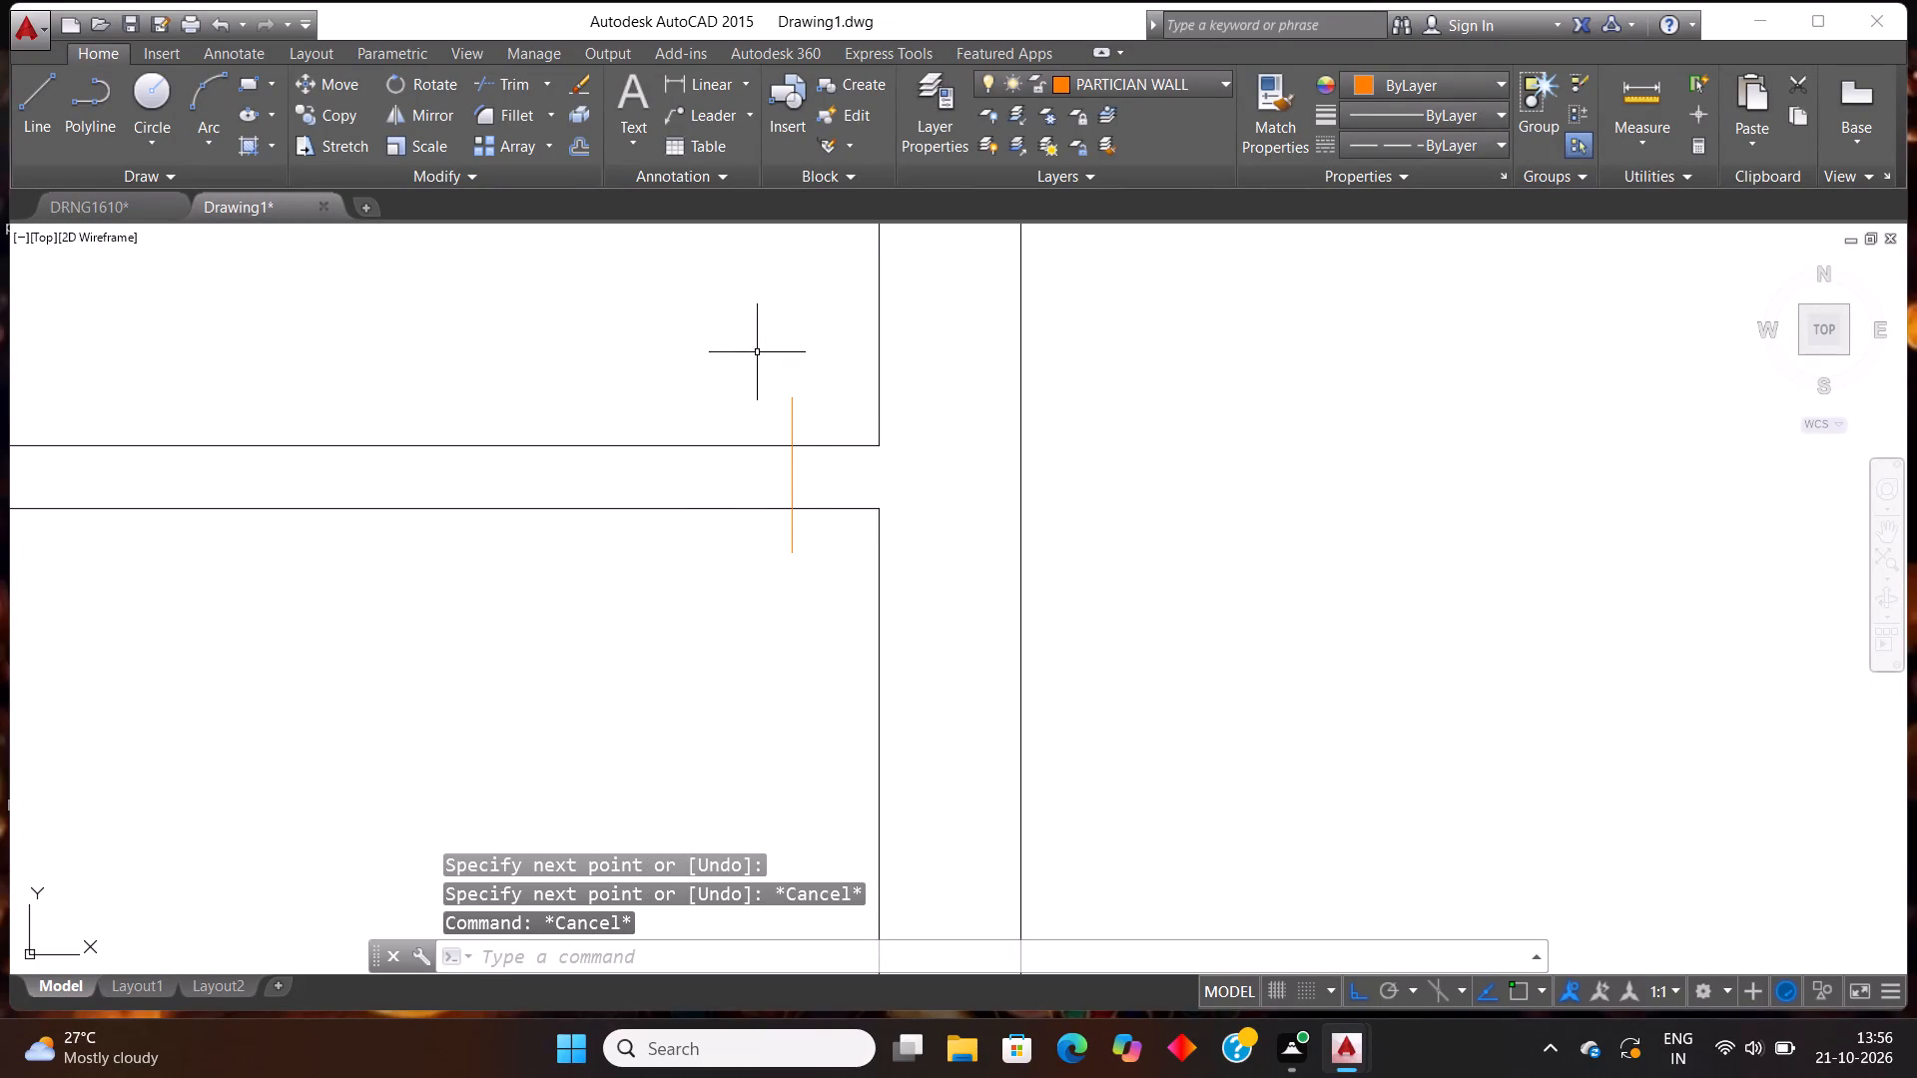
Move the short vertical line across the partition to layer 0.
left_click(813, 400)
left_click(750, 417)
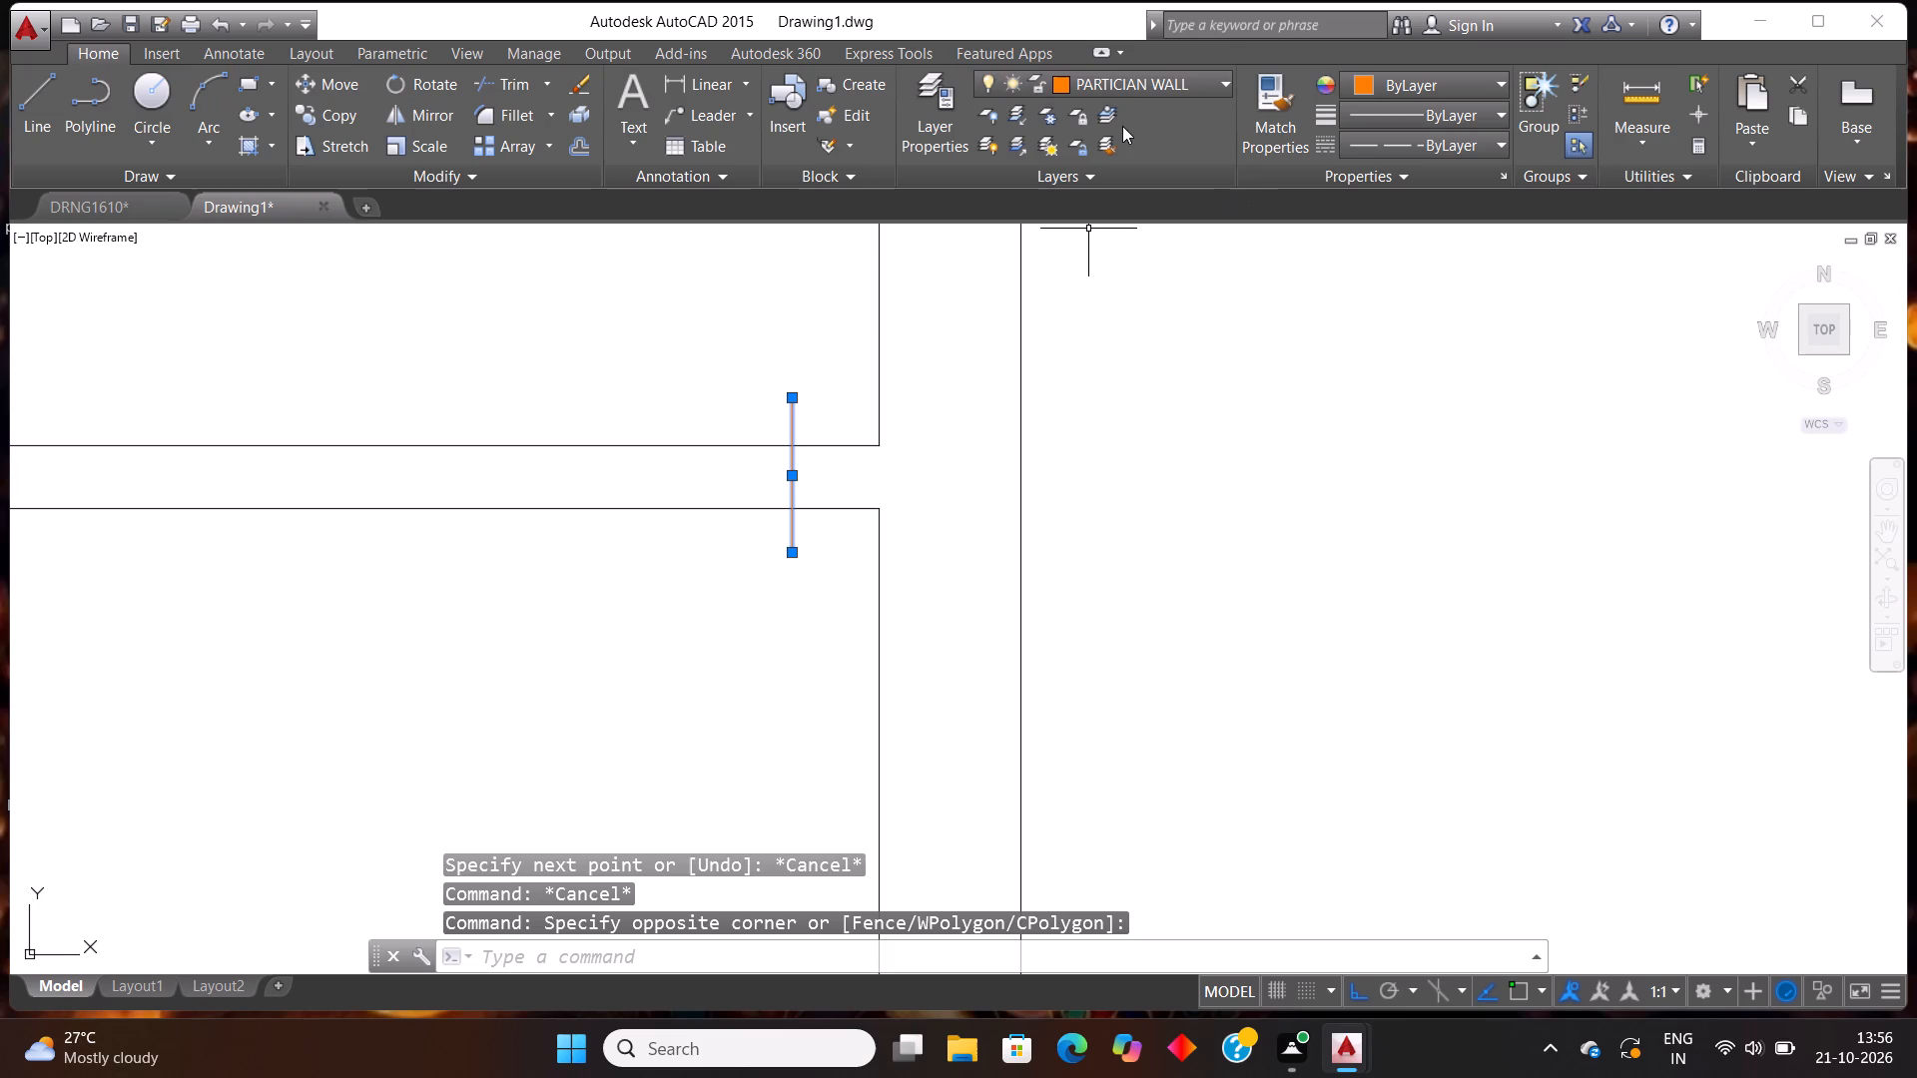
left_click(1138, 78)
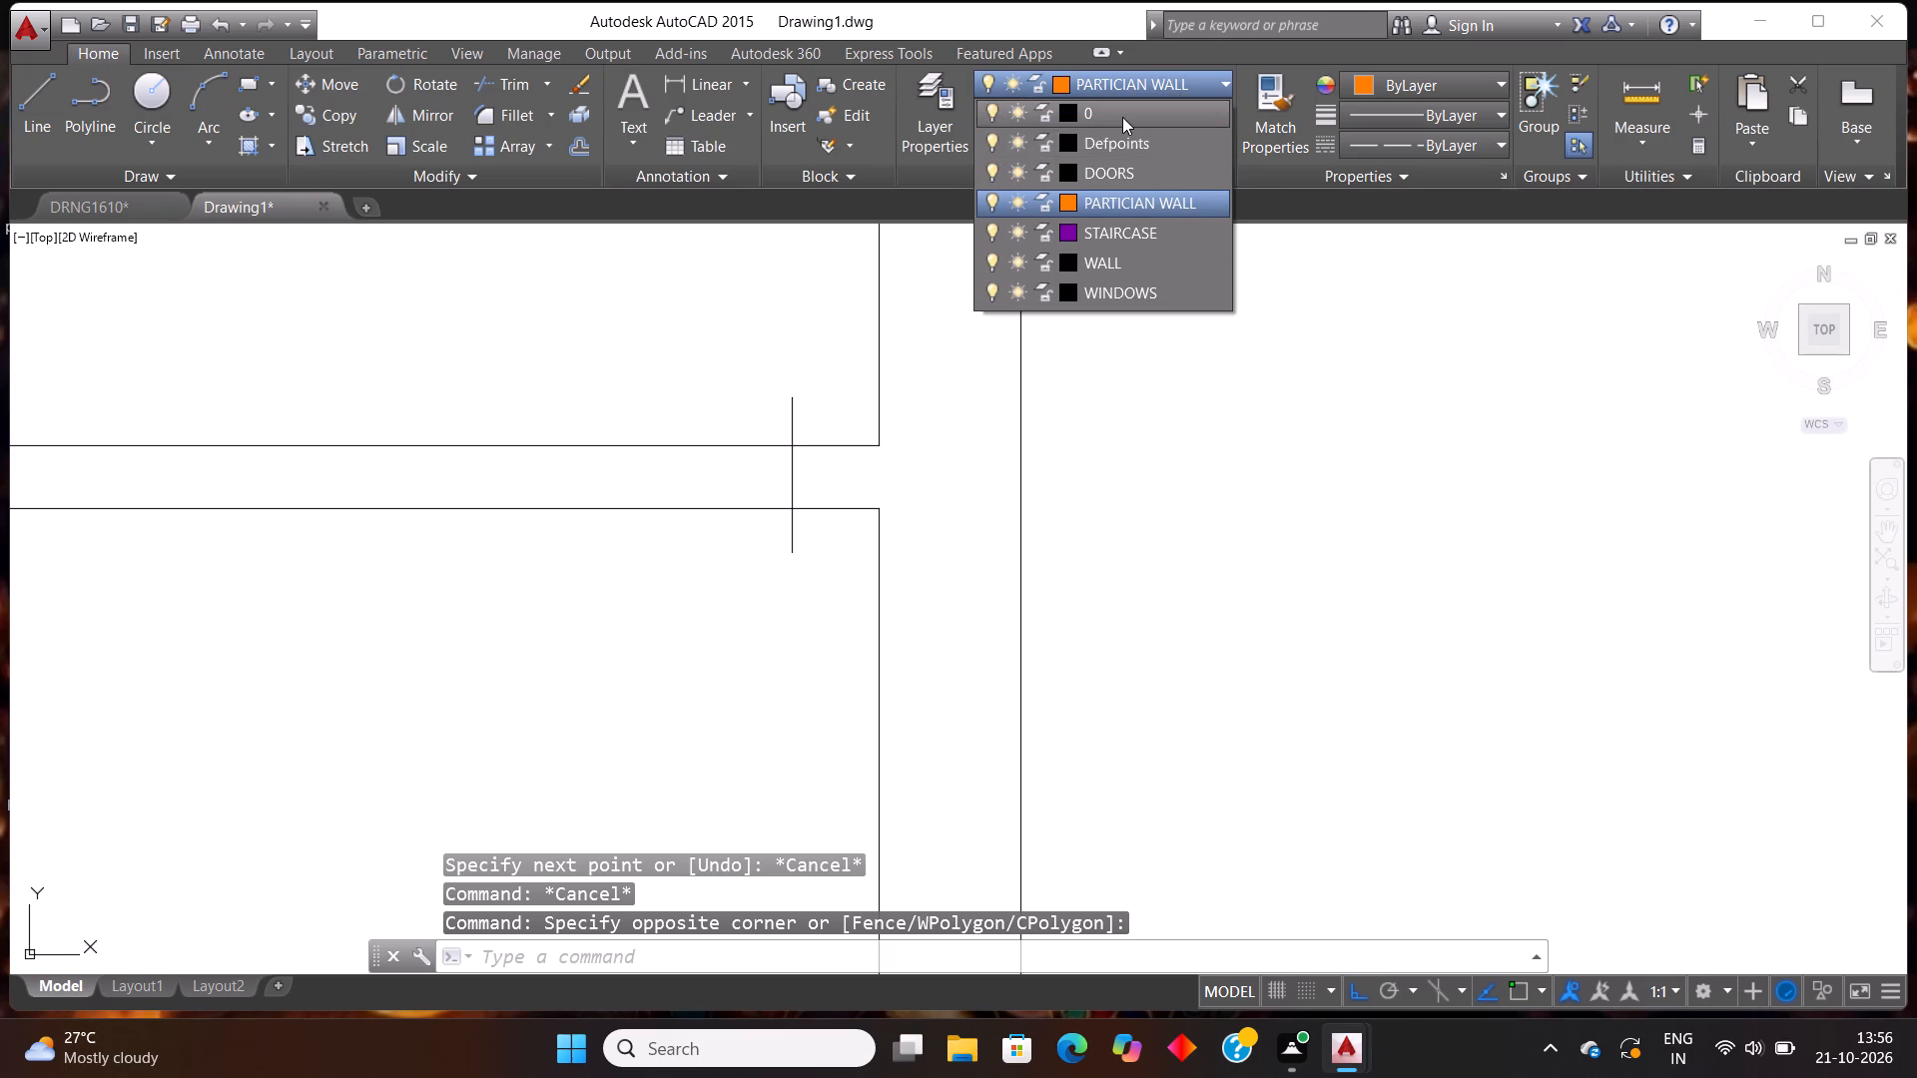
left_click(1122, 116)
left_click(821, 303)
key("Escape")
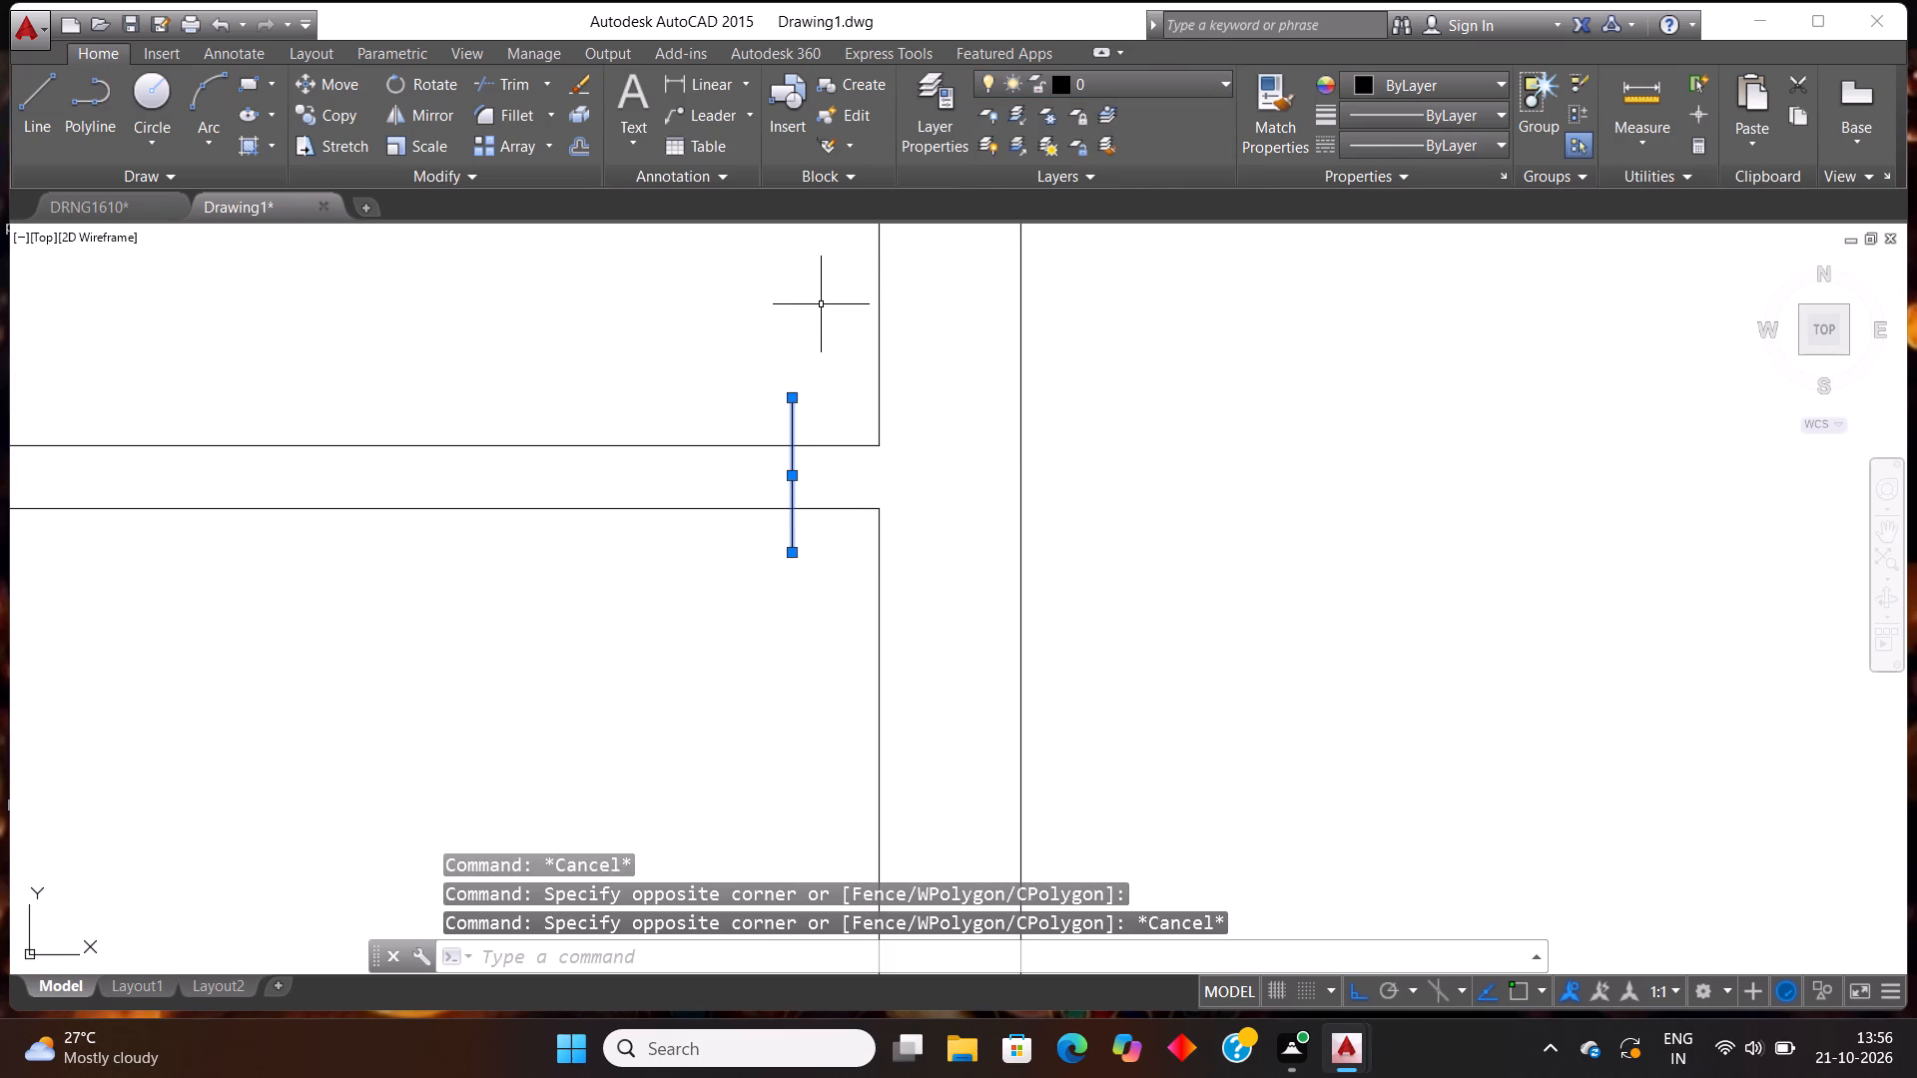
key("Escape")
Offset the short vertical line 4' to the left along the small room's bottom partition.
type("OFF")
key("Return")
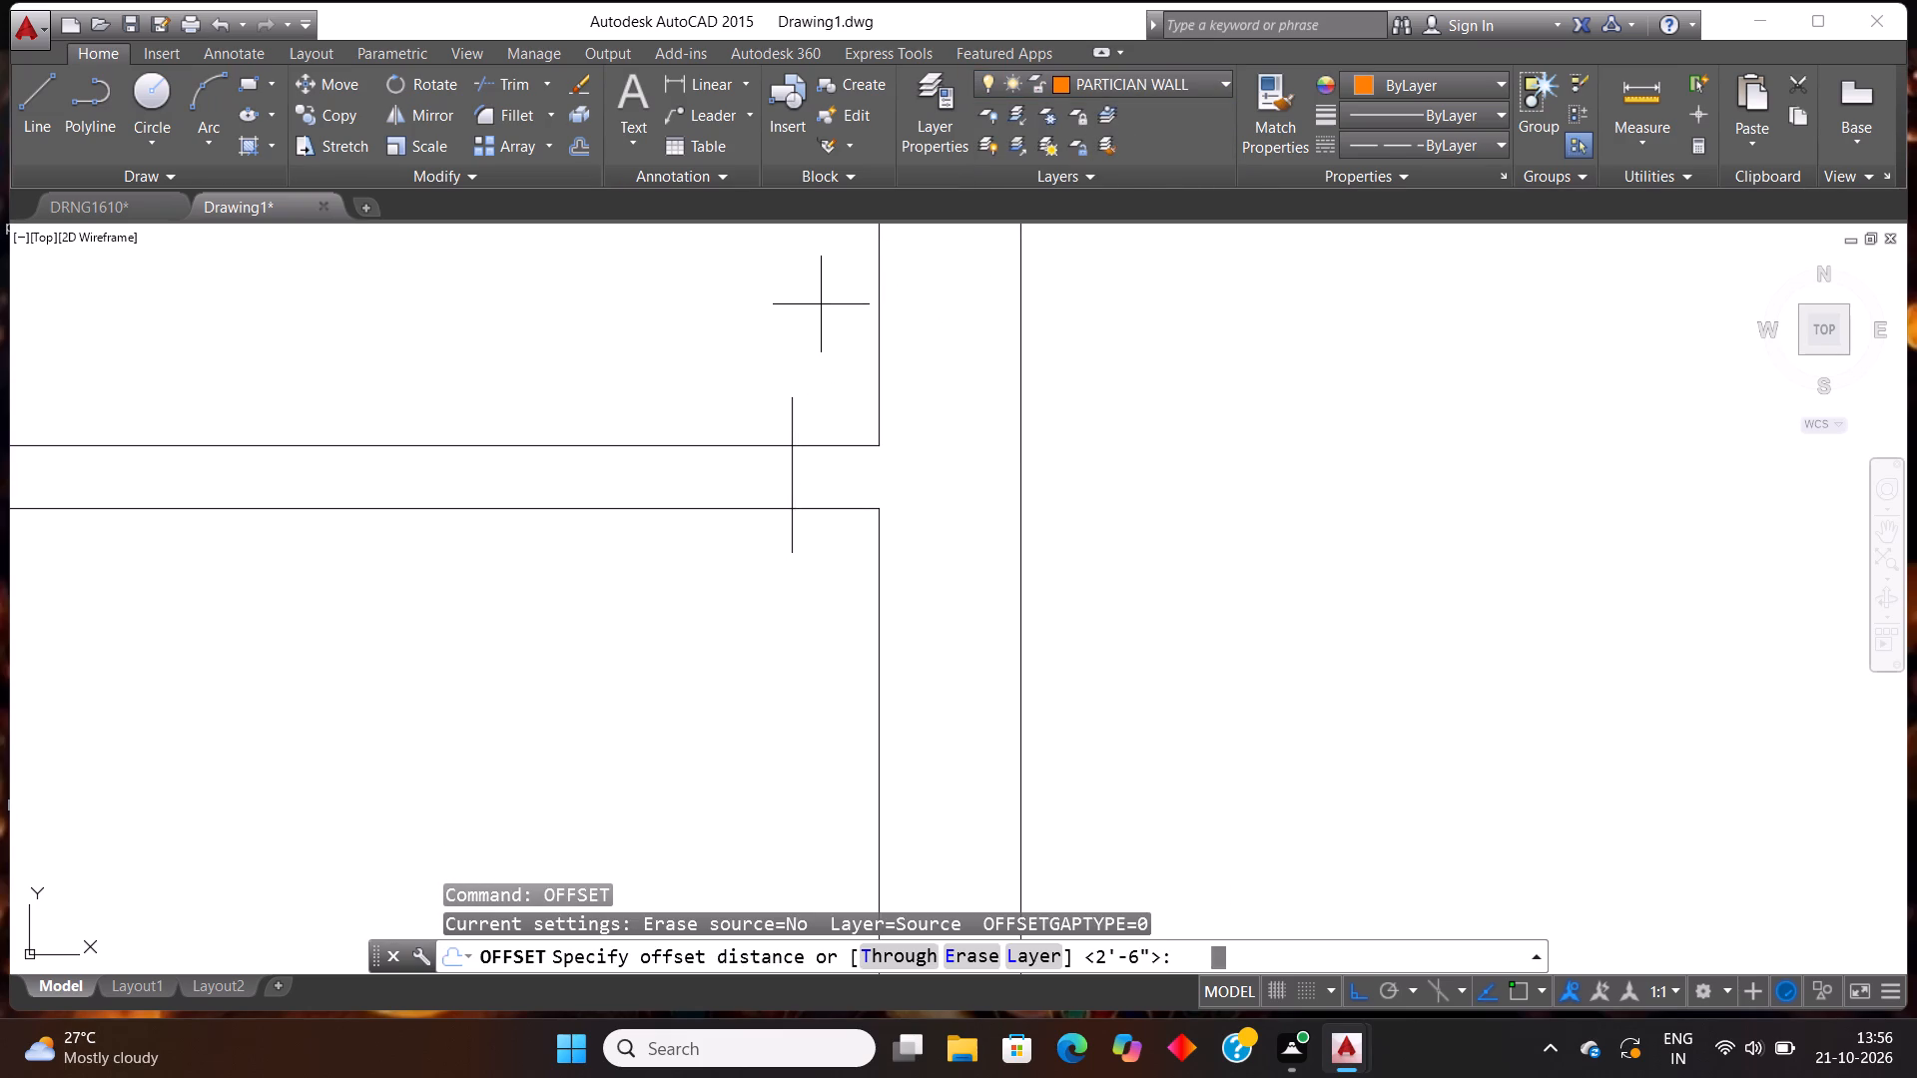
type("4'")
key("Return")
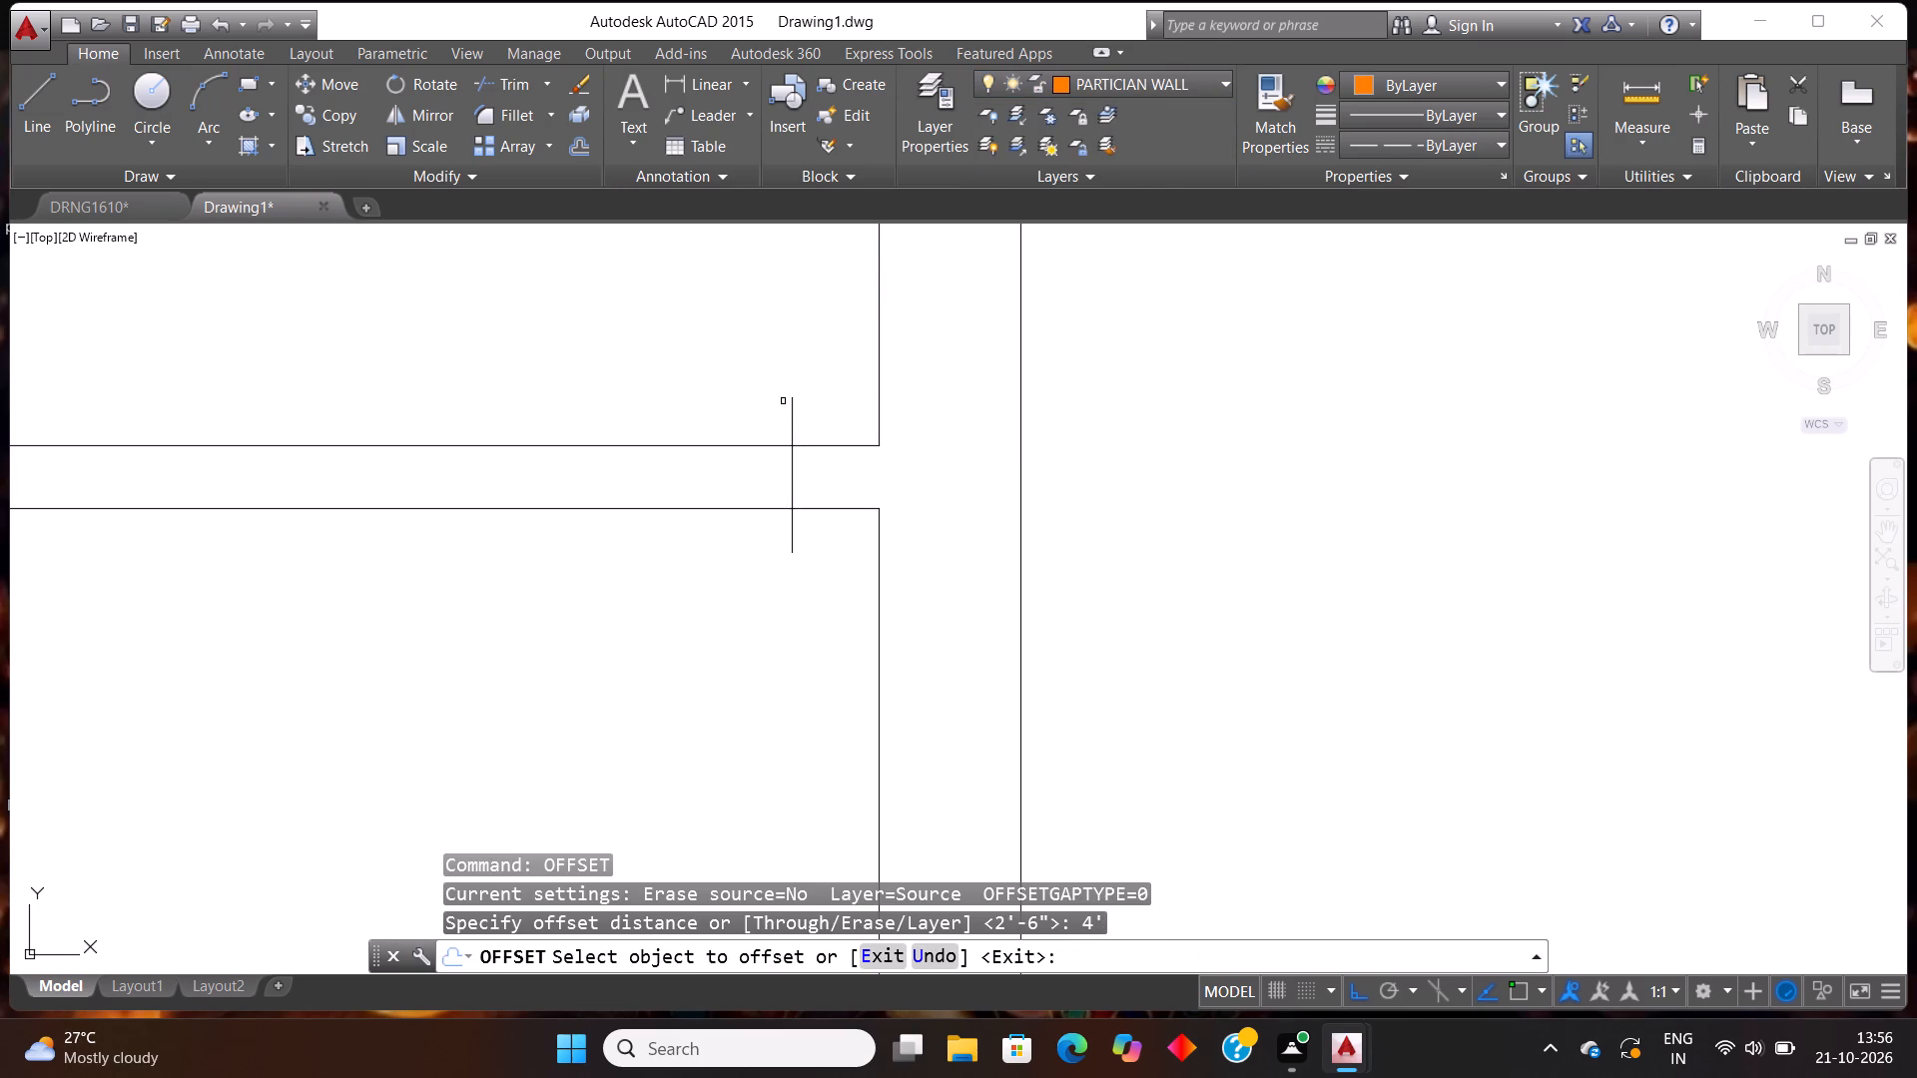
left_click(790, 420)
left_click(617, 382)
scroll(757, 400, "down", 3)
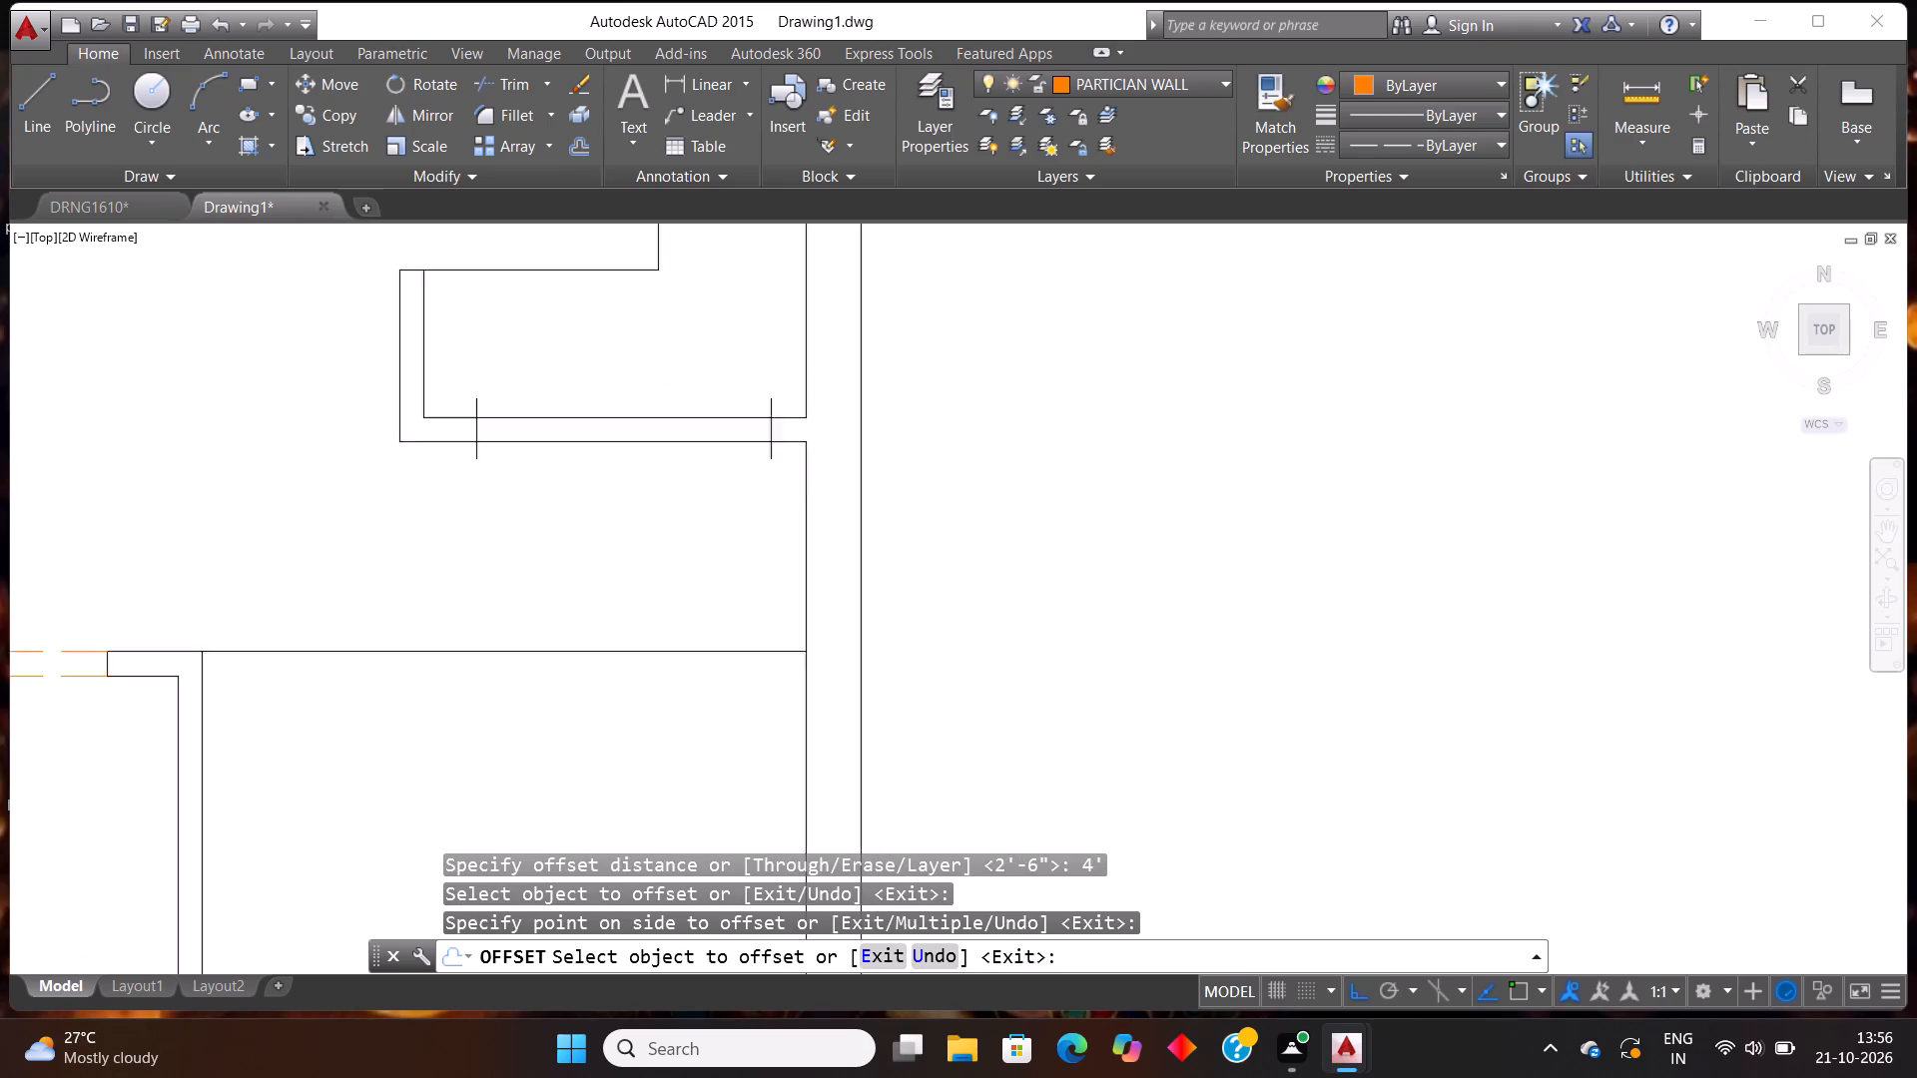
scroll(757, 400, "down", 3)
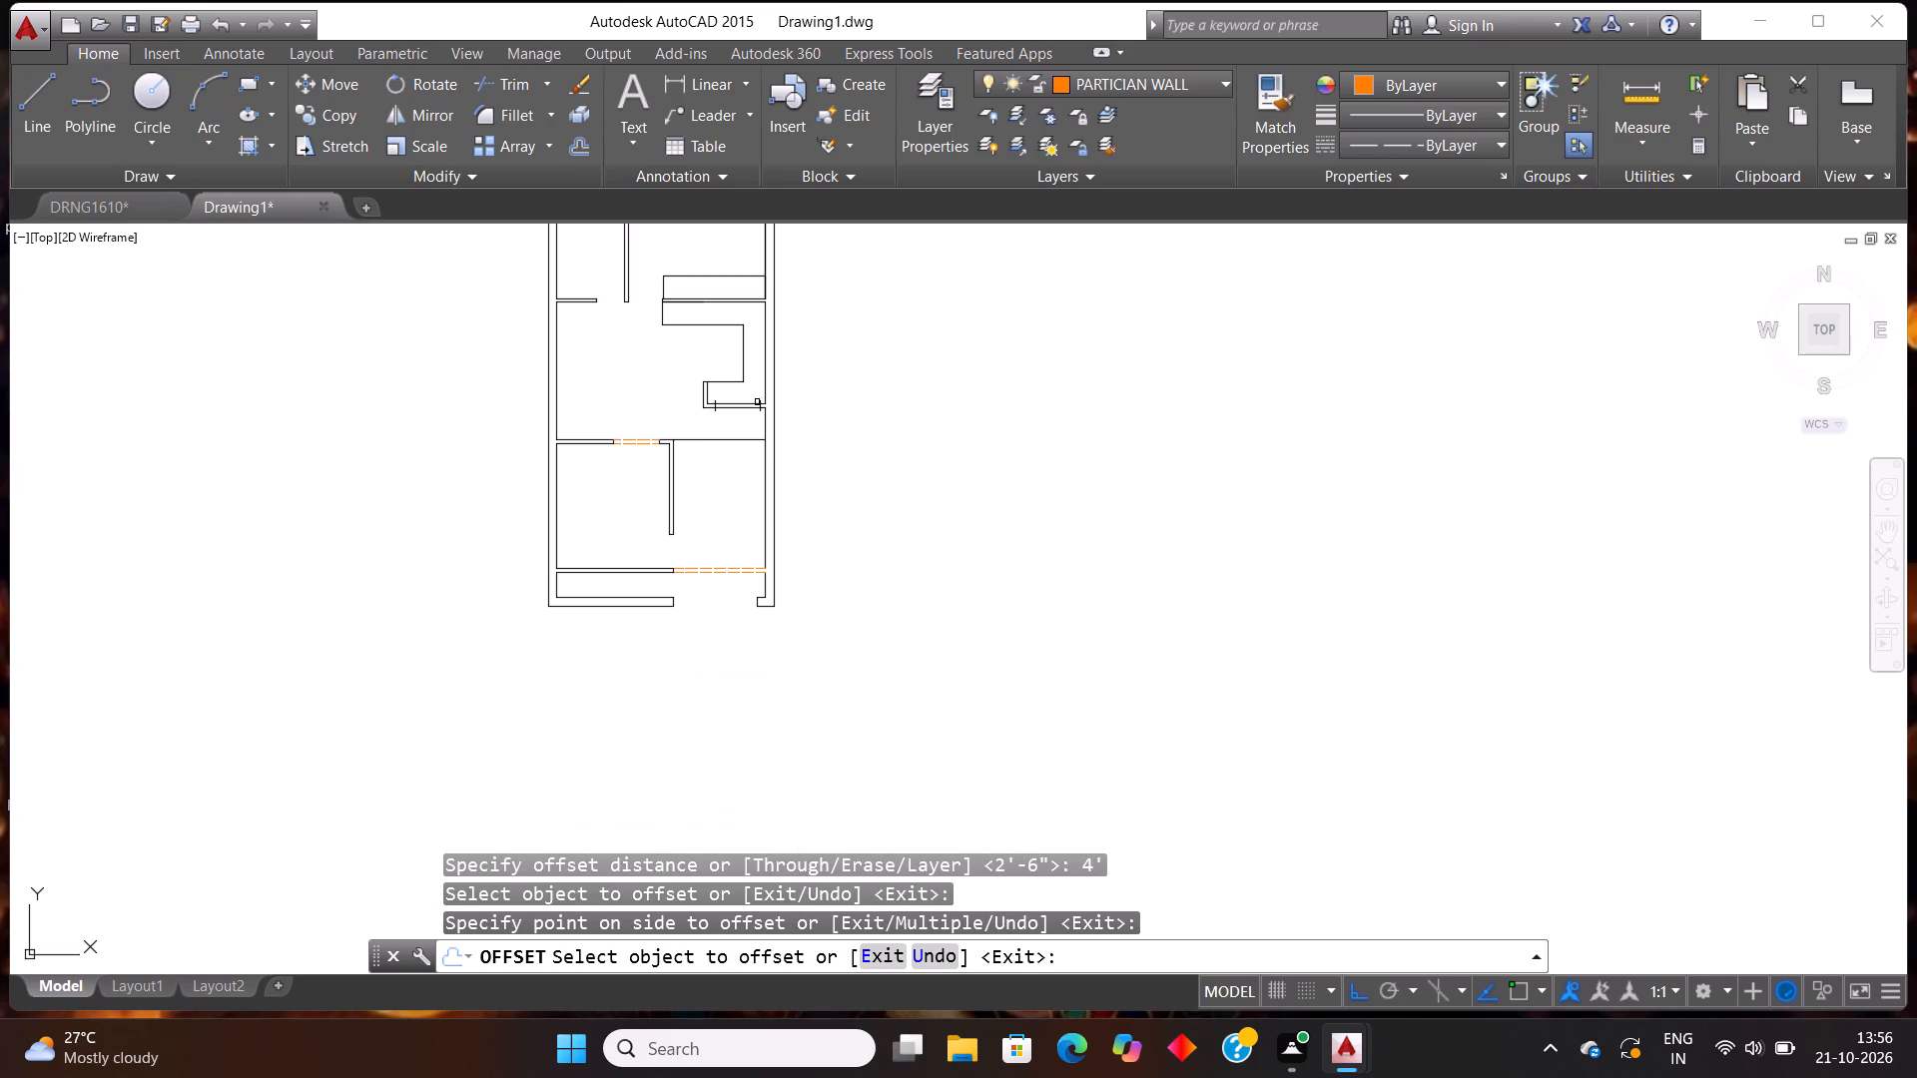
scroll(761, 384, "up", 2)
key("Escape")
key("Escape")
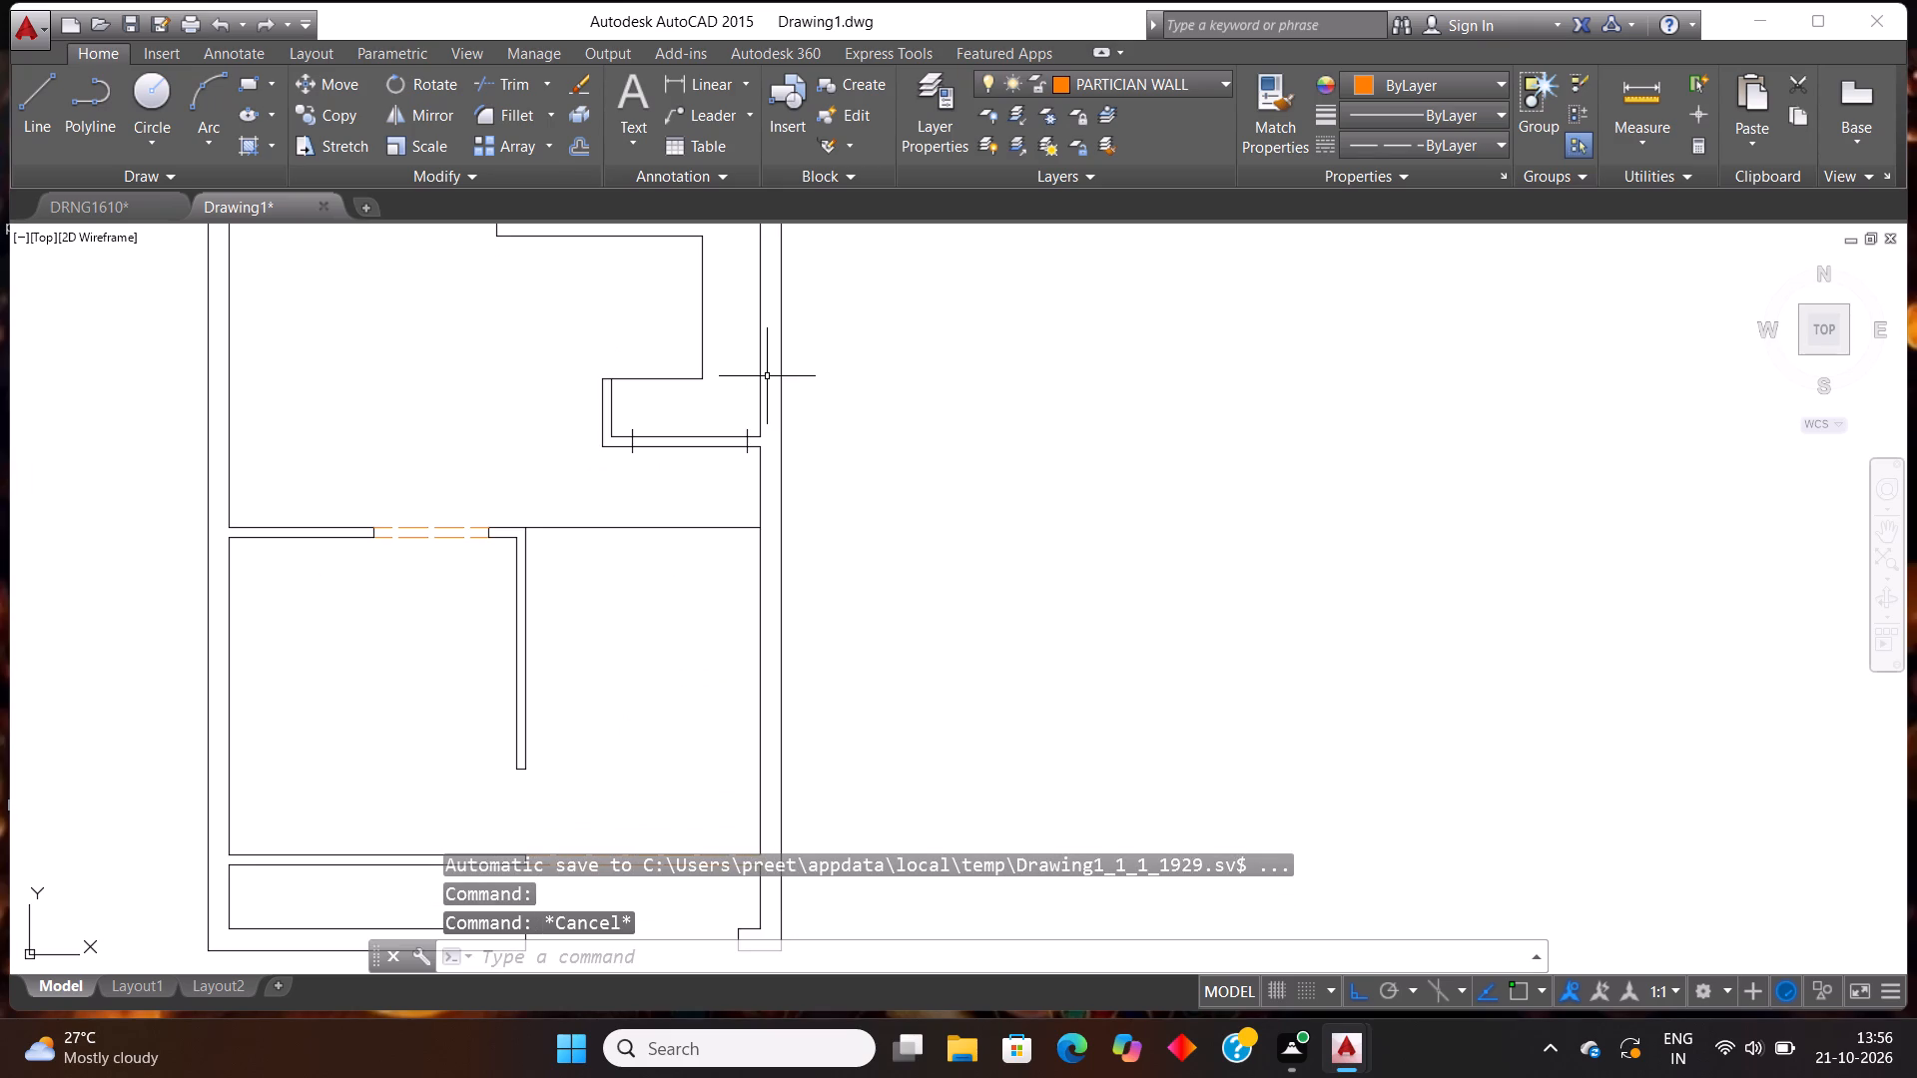
Trim both partition lines between the two short vertical lines to cut a 4' opening.
type("TR")
key("Return")
key("Return")
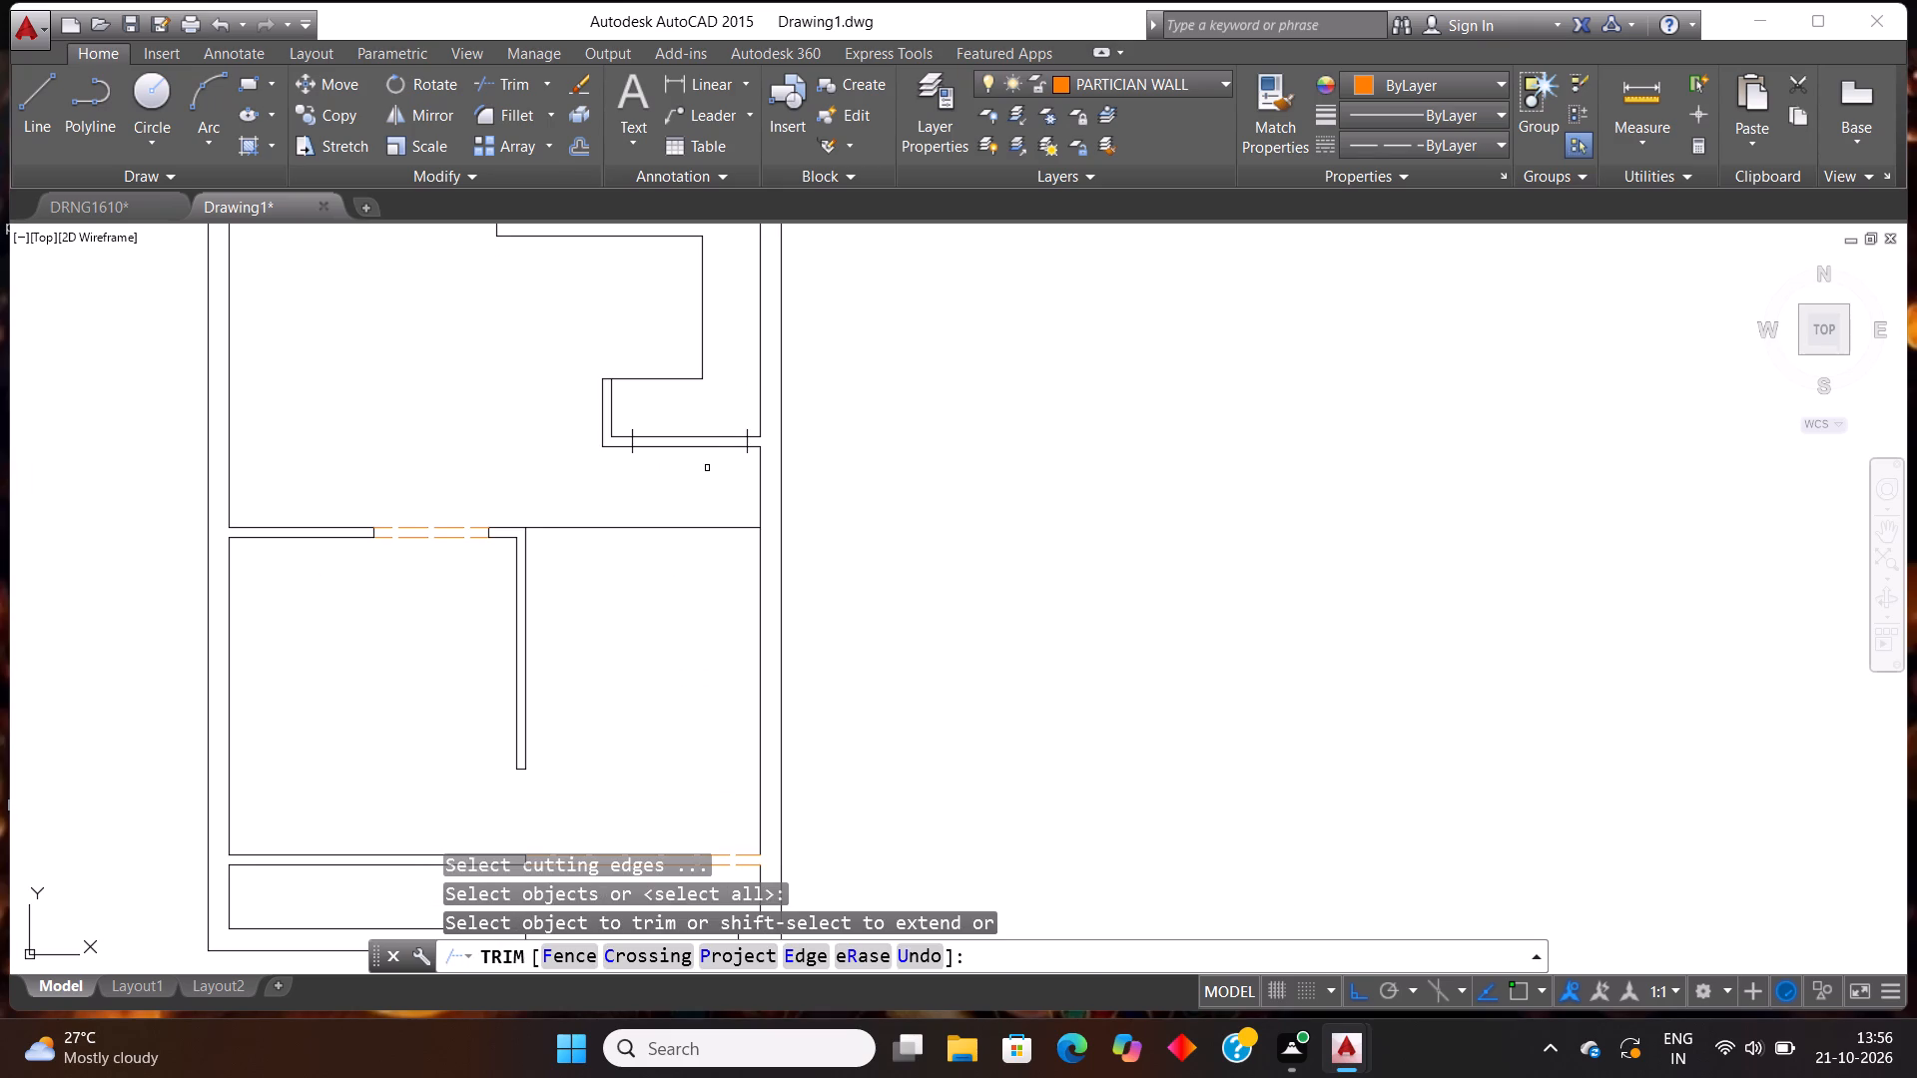
left_click(706, 472)
left_click(698, 423)
Trim the protruding ends of the 4' opening's jamb lines flush with the partition faces, beginning with the left jamb.
scroll(602, 435, "up", 5)
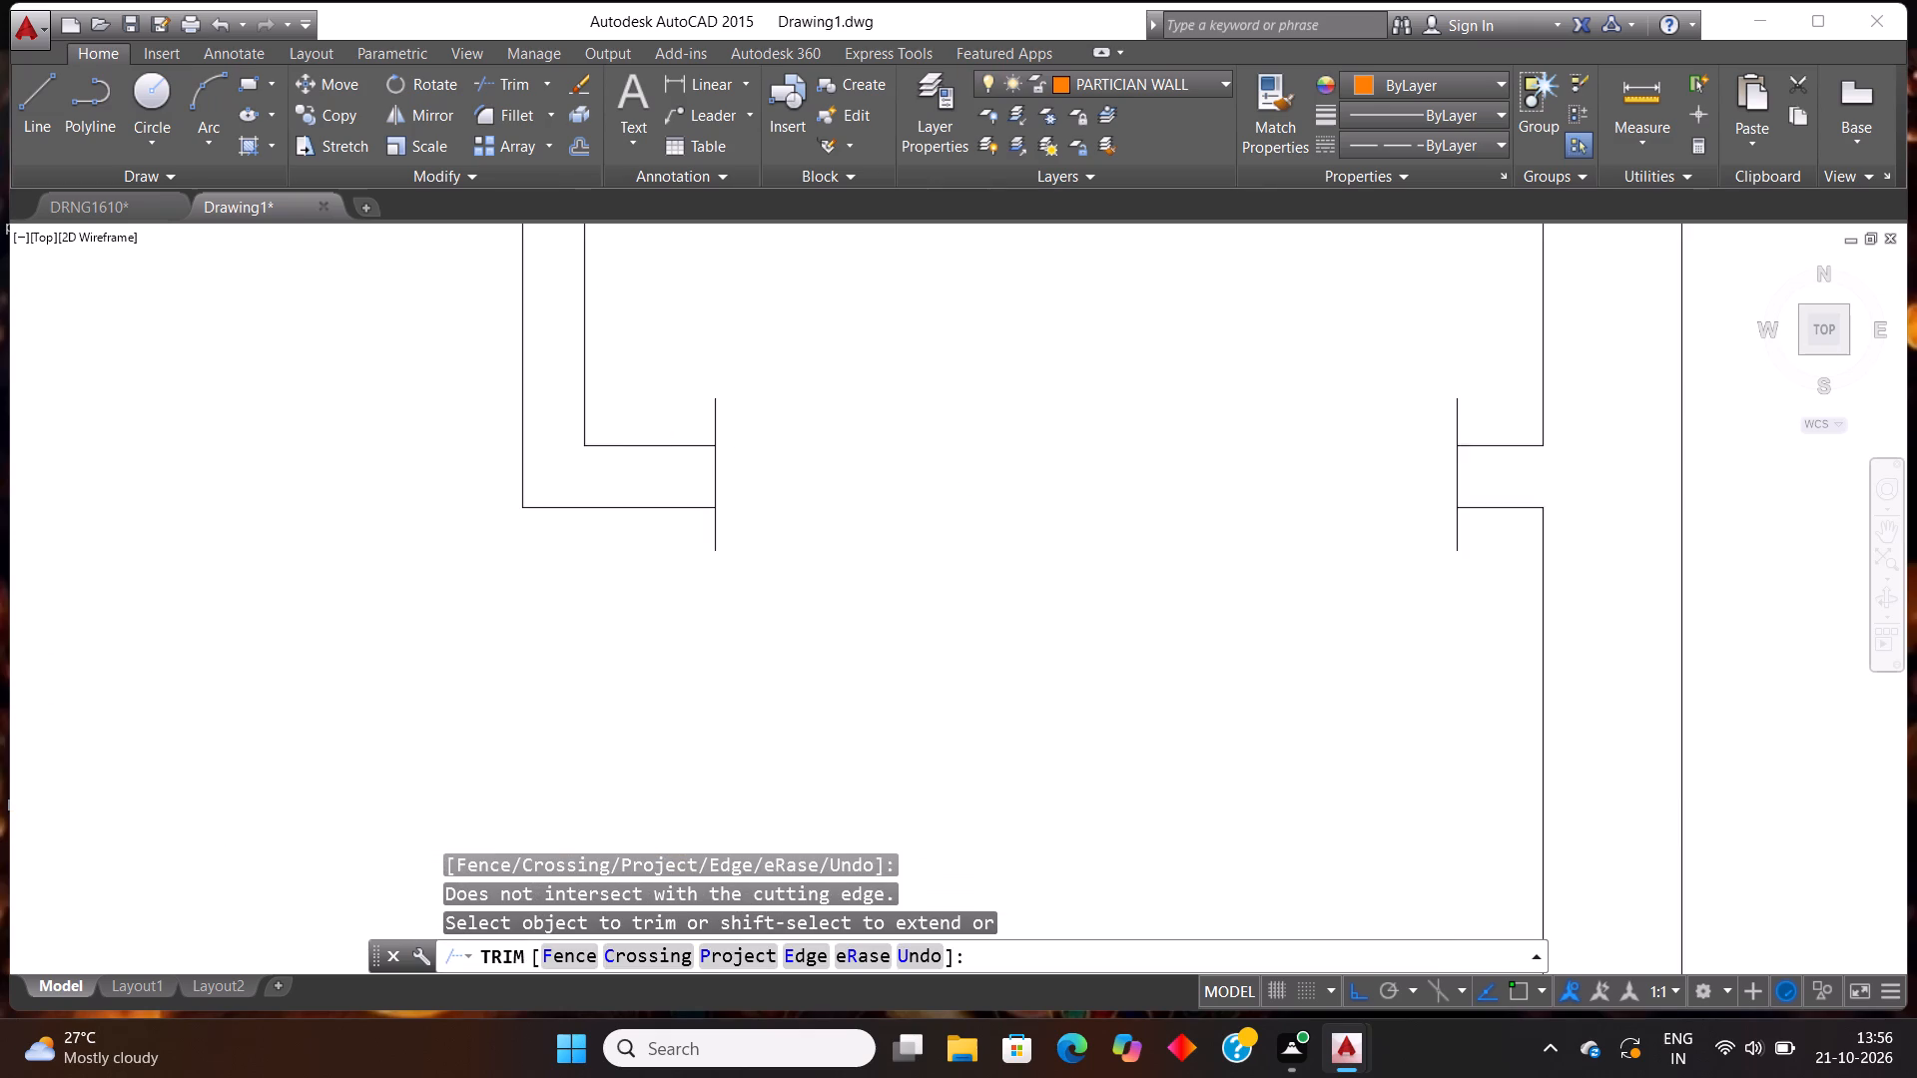
scroll(700, 413, "up", 2)
left_click(914, 386)
left_click(600, 373)
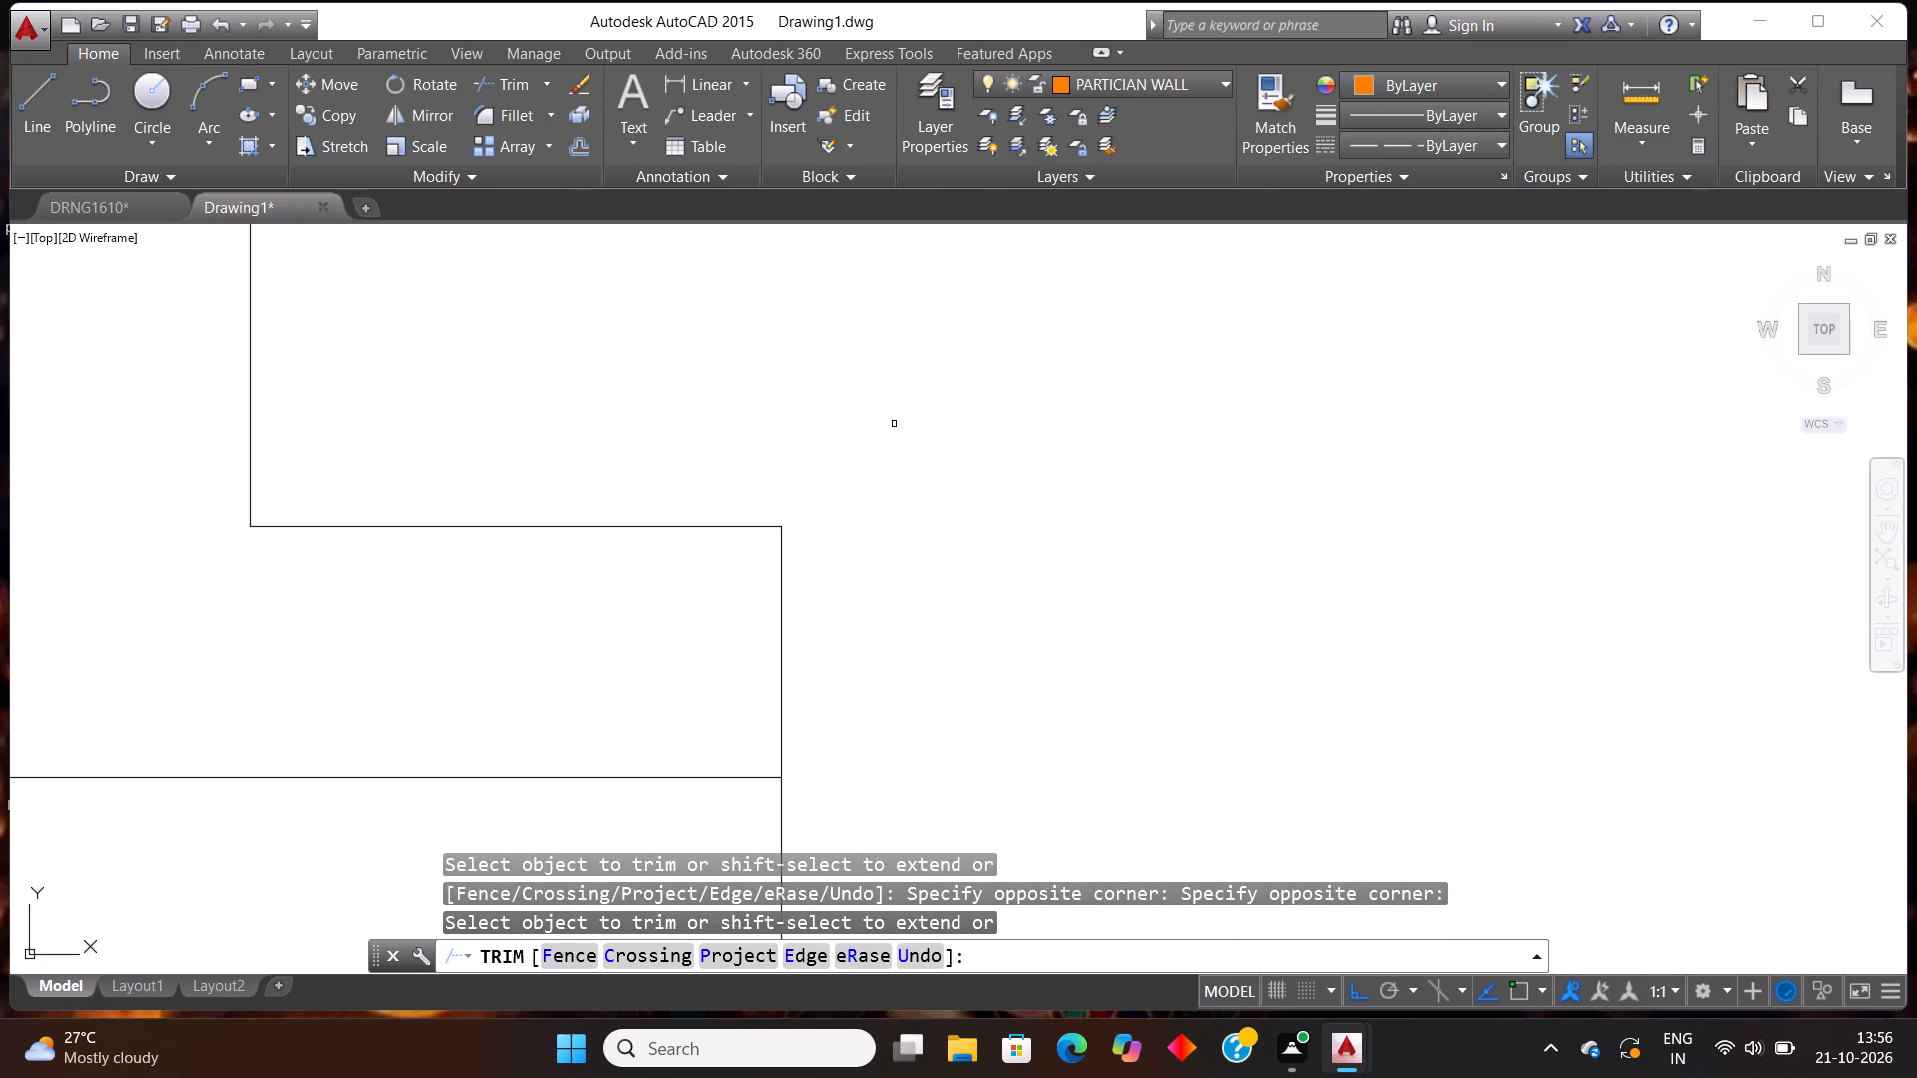
scroll(902, 428, "down", 3)
scroll(869, 556, "up", 2)
left_click(1009, 462)
left_click(740, 536)
scroll(868, 562, "down", 2)
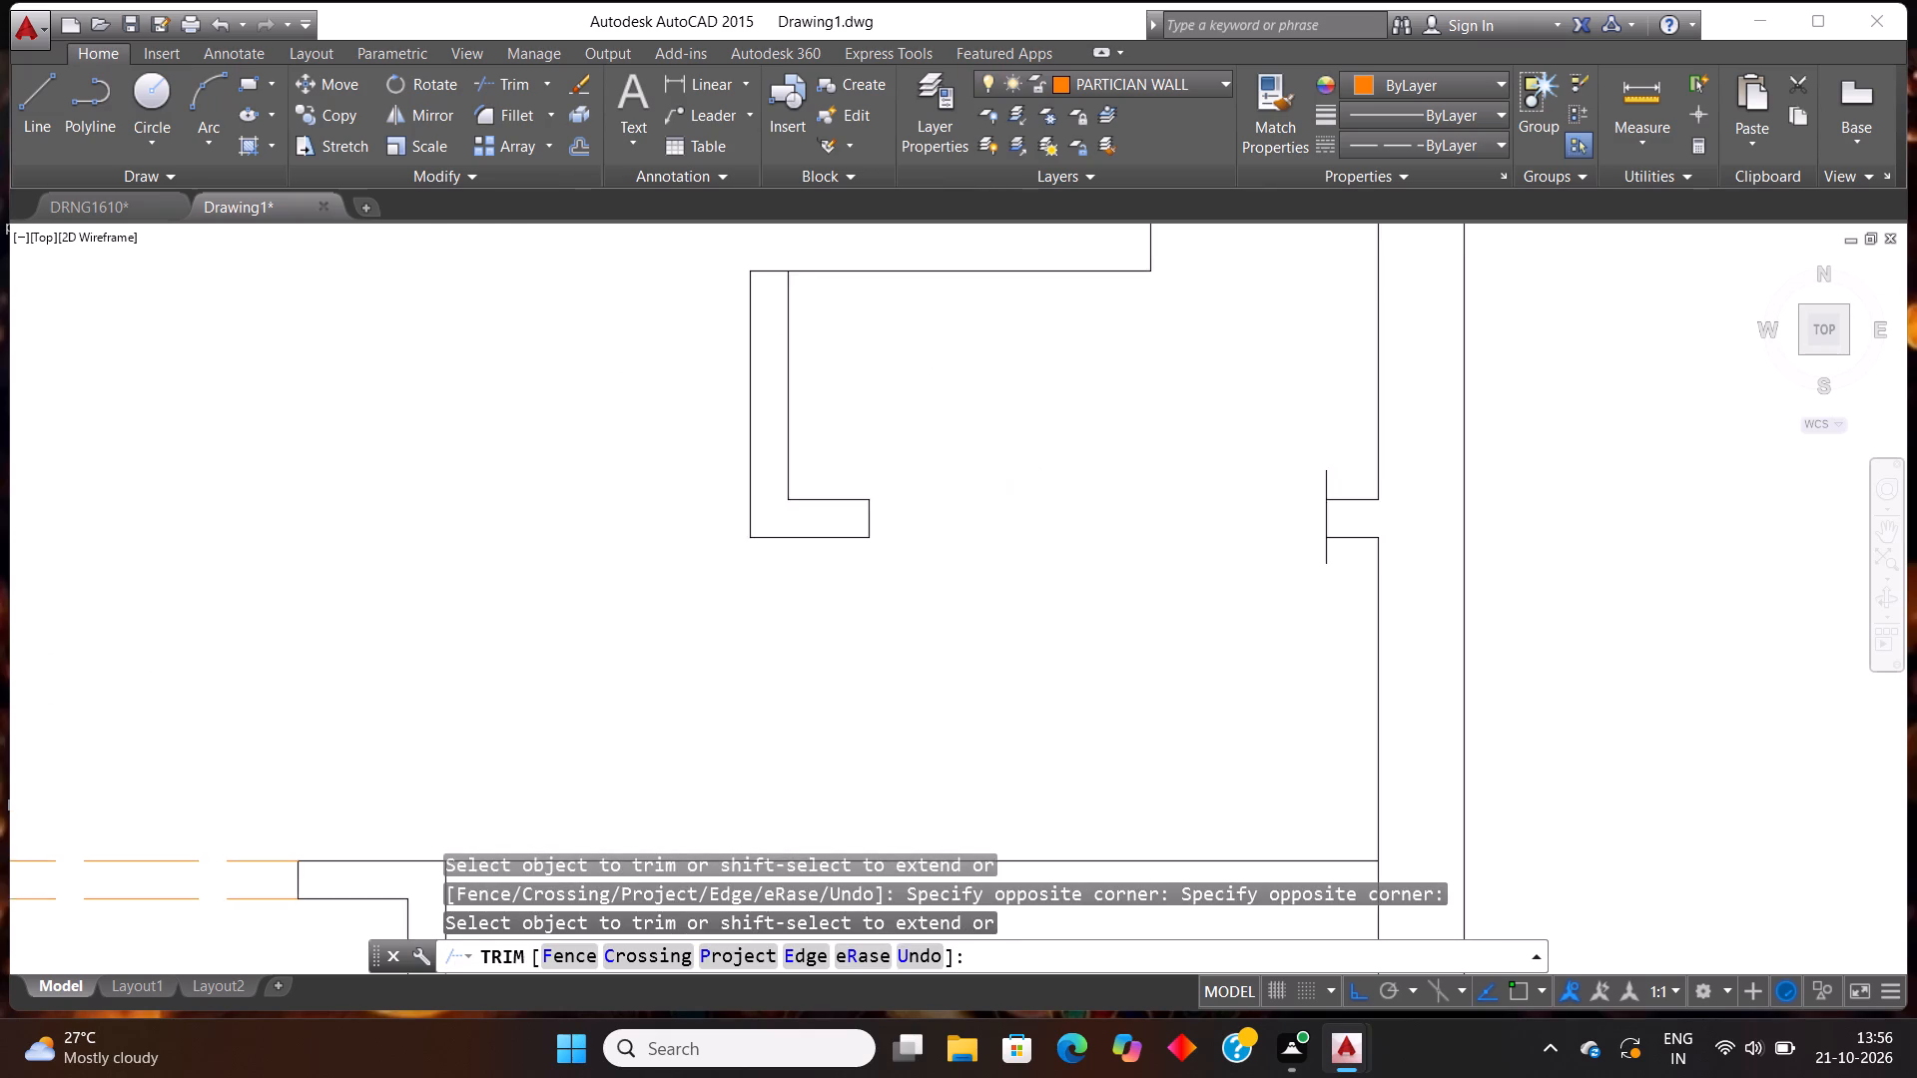
scroll(868, 572, "down", 4)
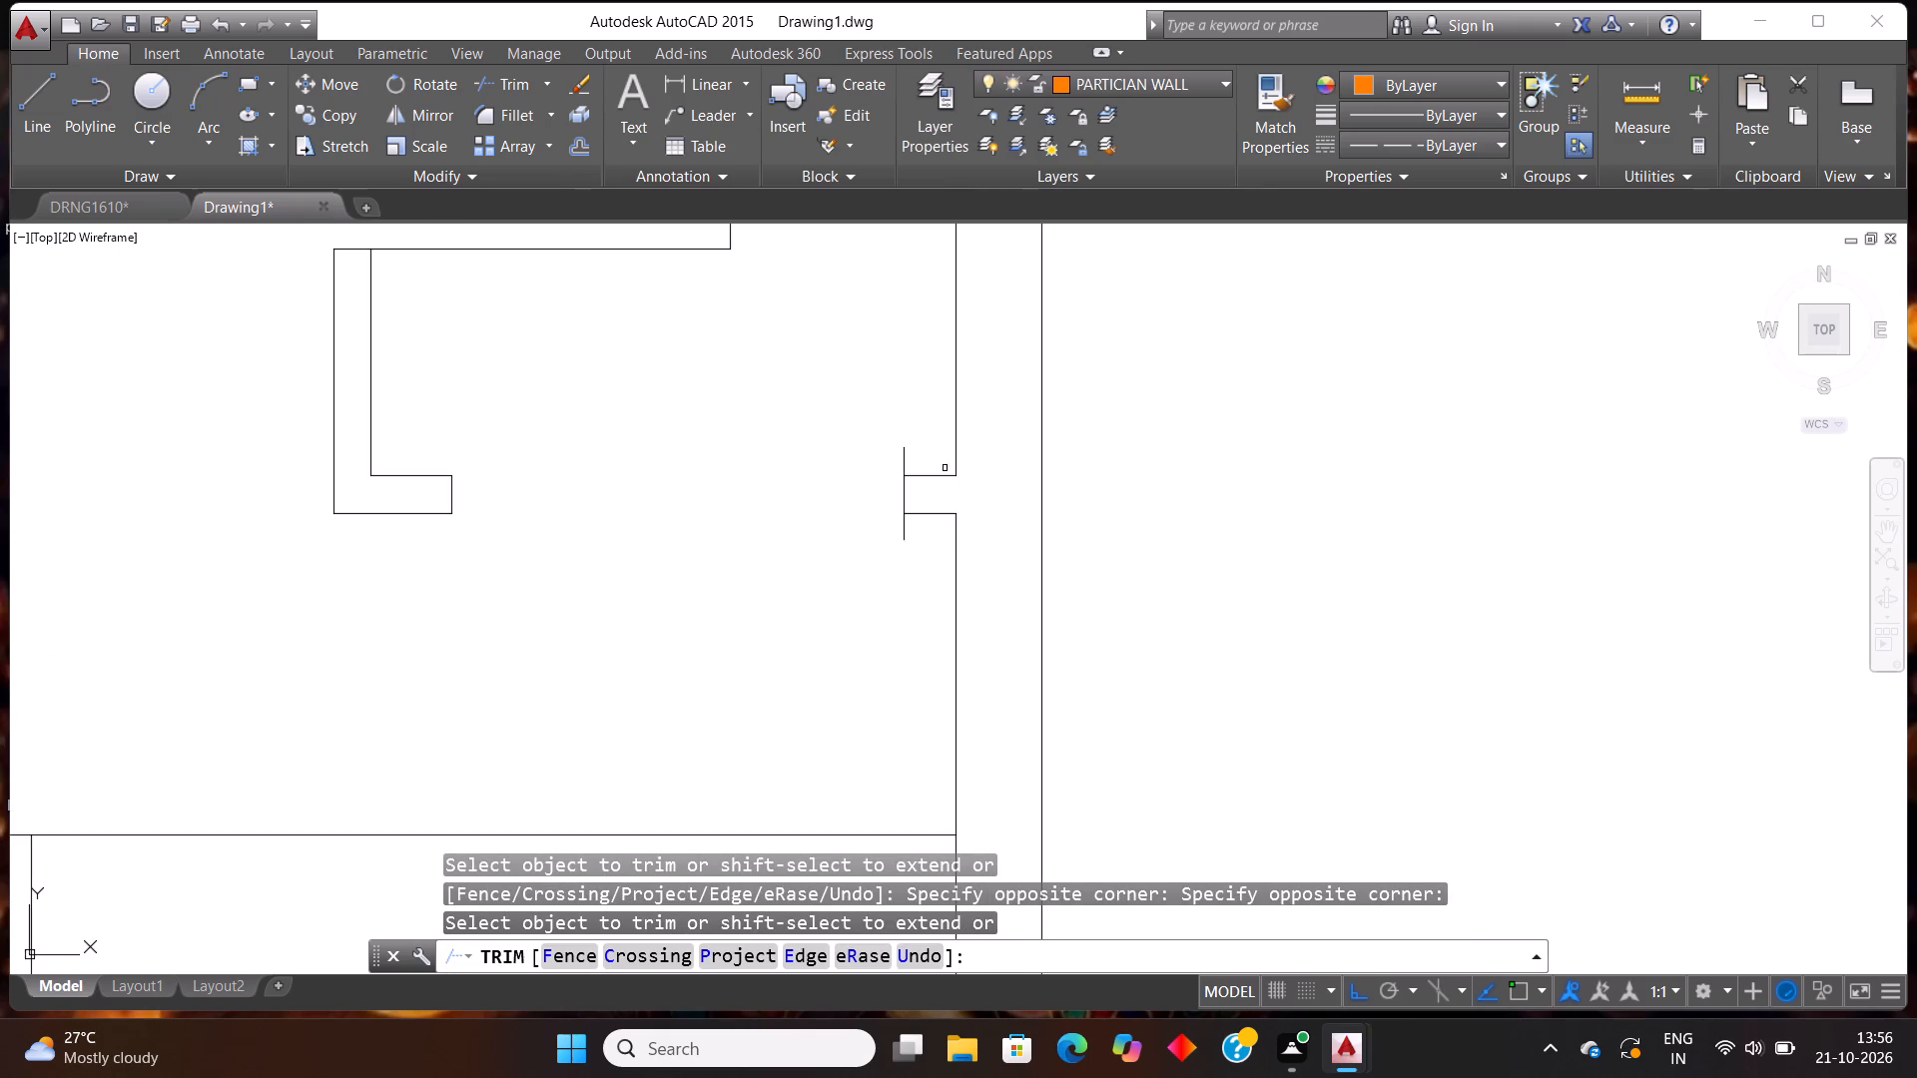
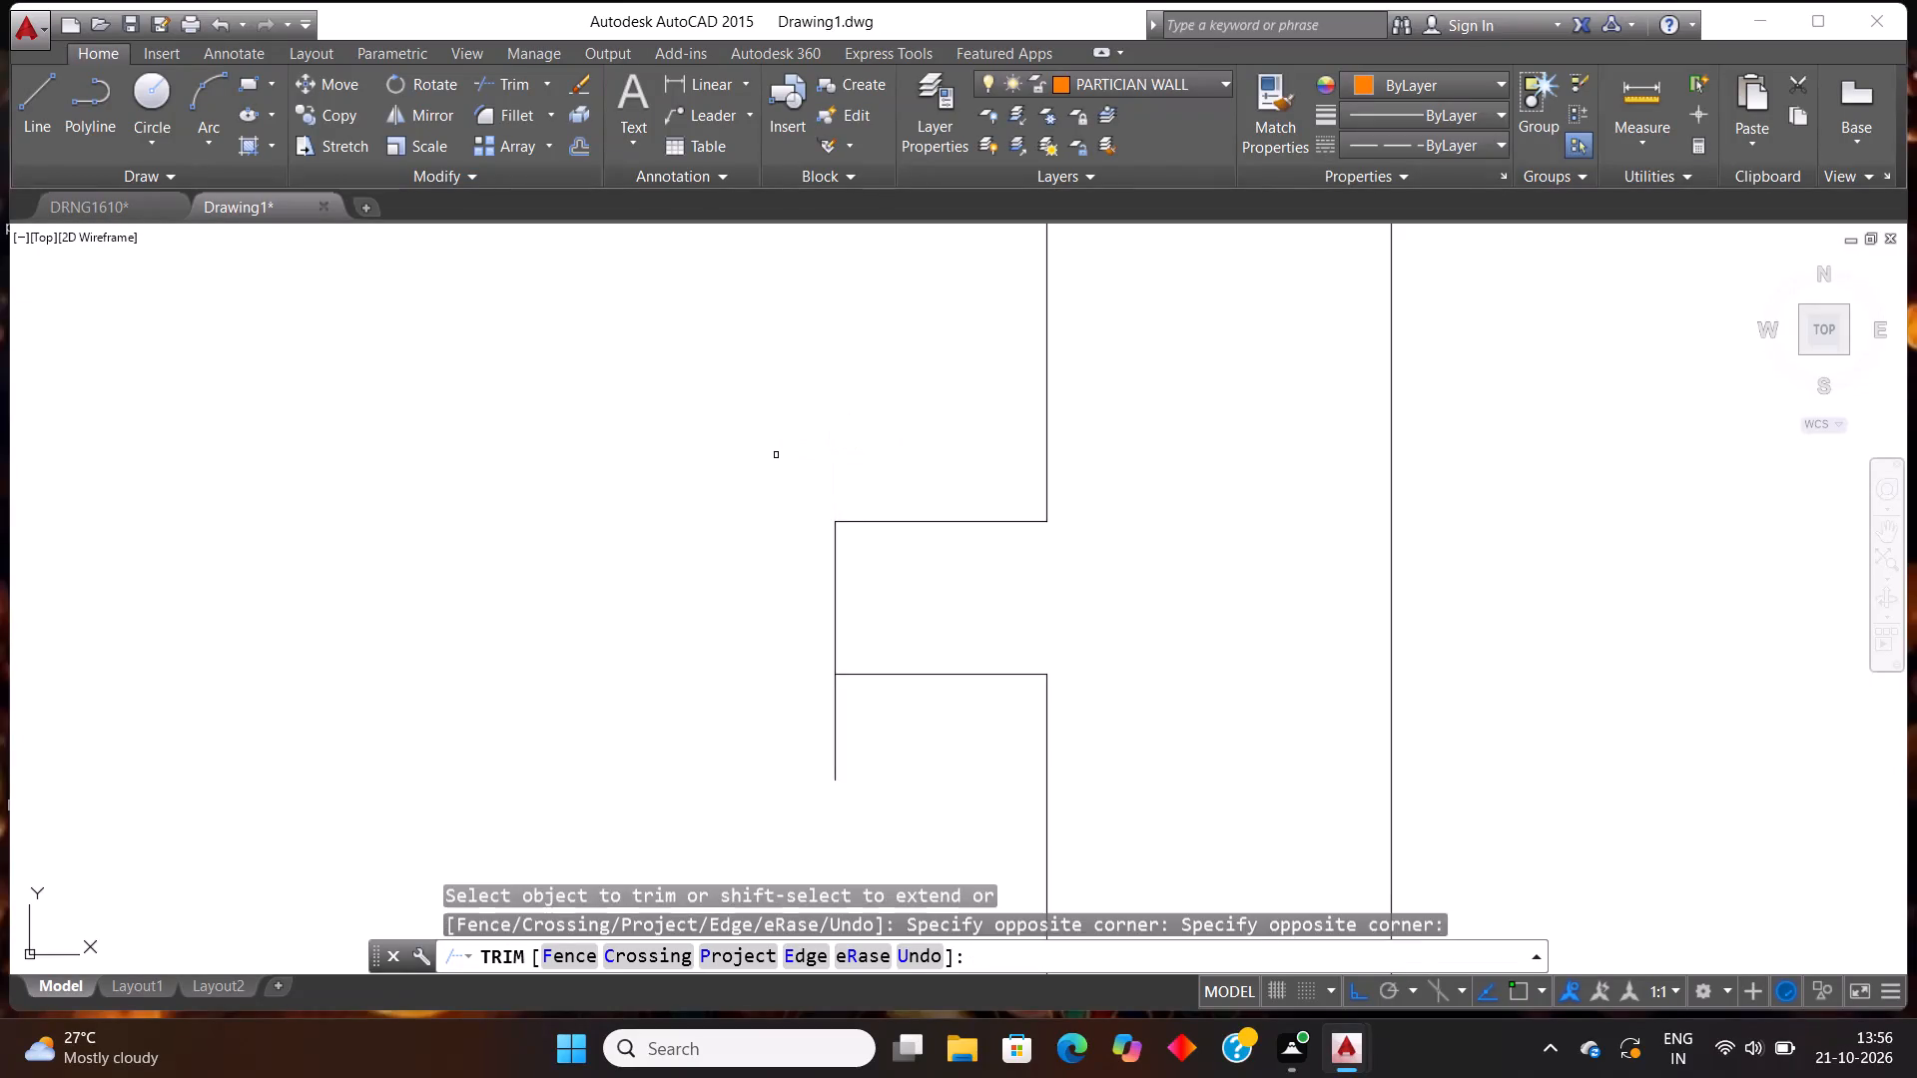
Trim the protruding lower end of the 4' opening's right jamb line flush with the partition face.
scroll(871, 432, "down", 2)
scroll(903, 586, "up", 2)
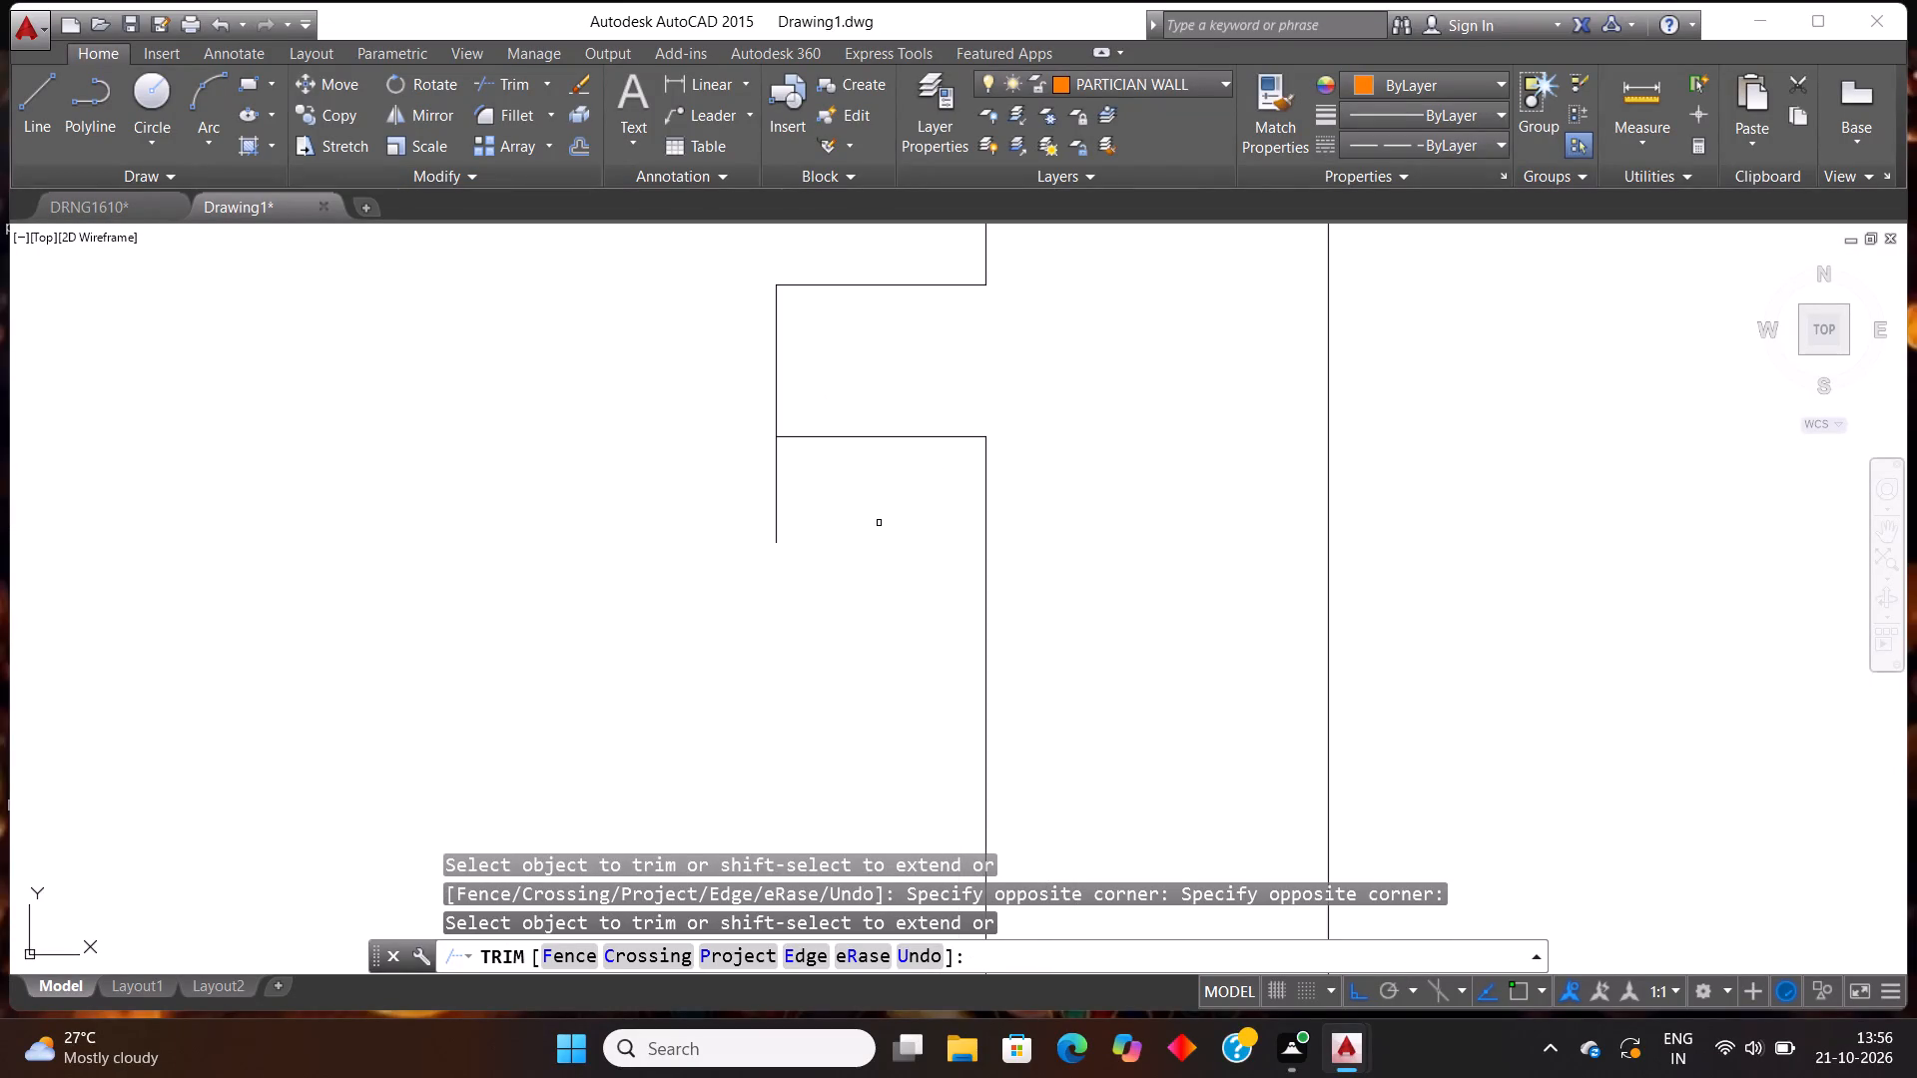
left_click(879, 523)
left_click(719, 507)
scroll(1093, 611, "down", 6)
scroll(1055, 526, "down", 3)
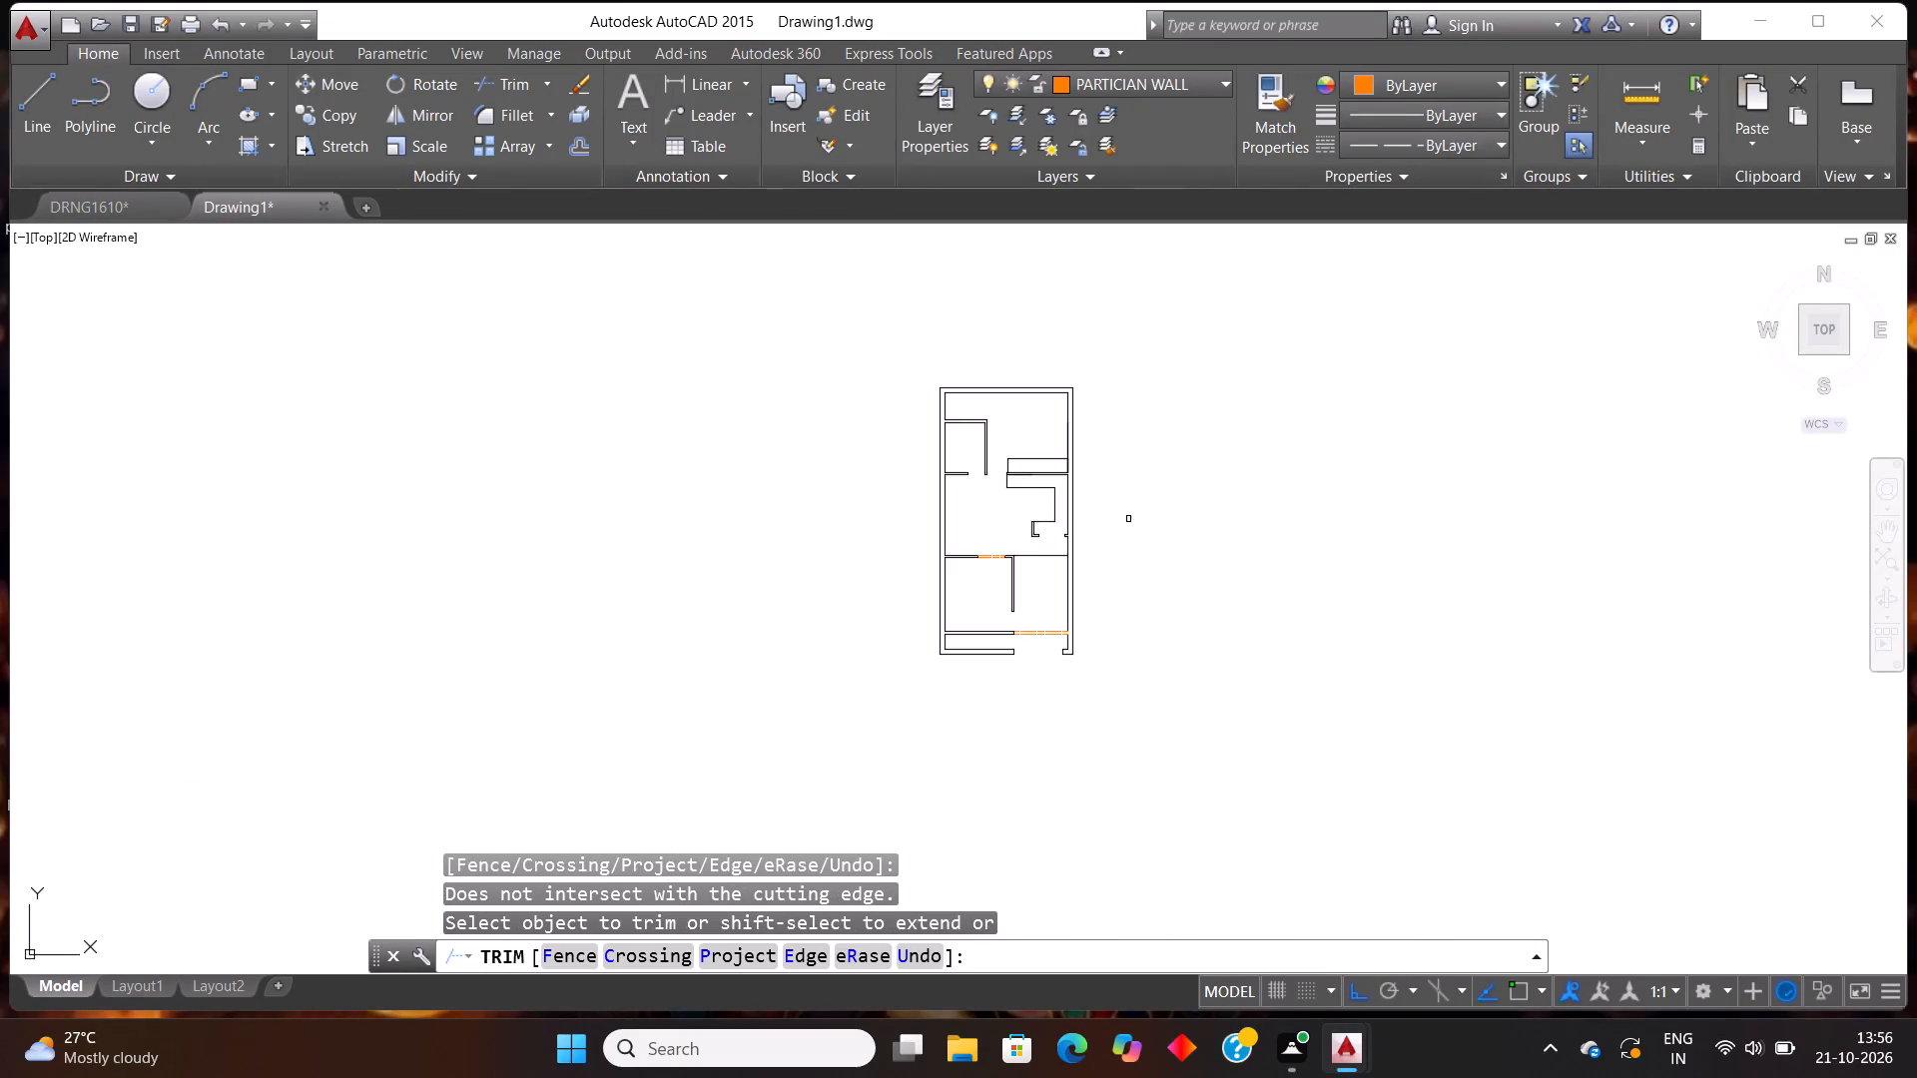
scroll(1128, 519, "up", 1)
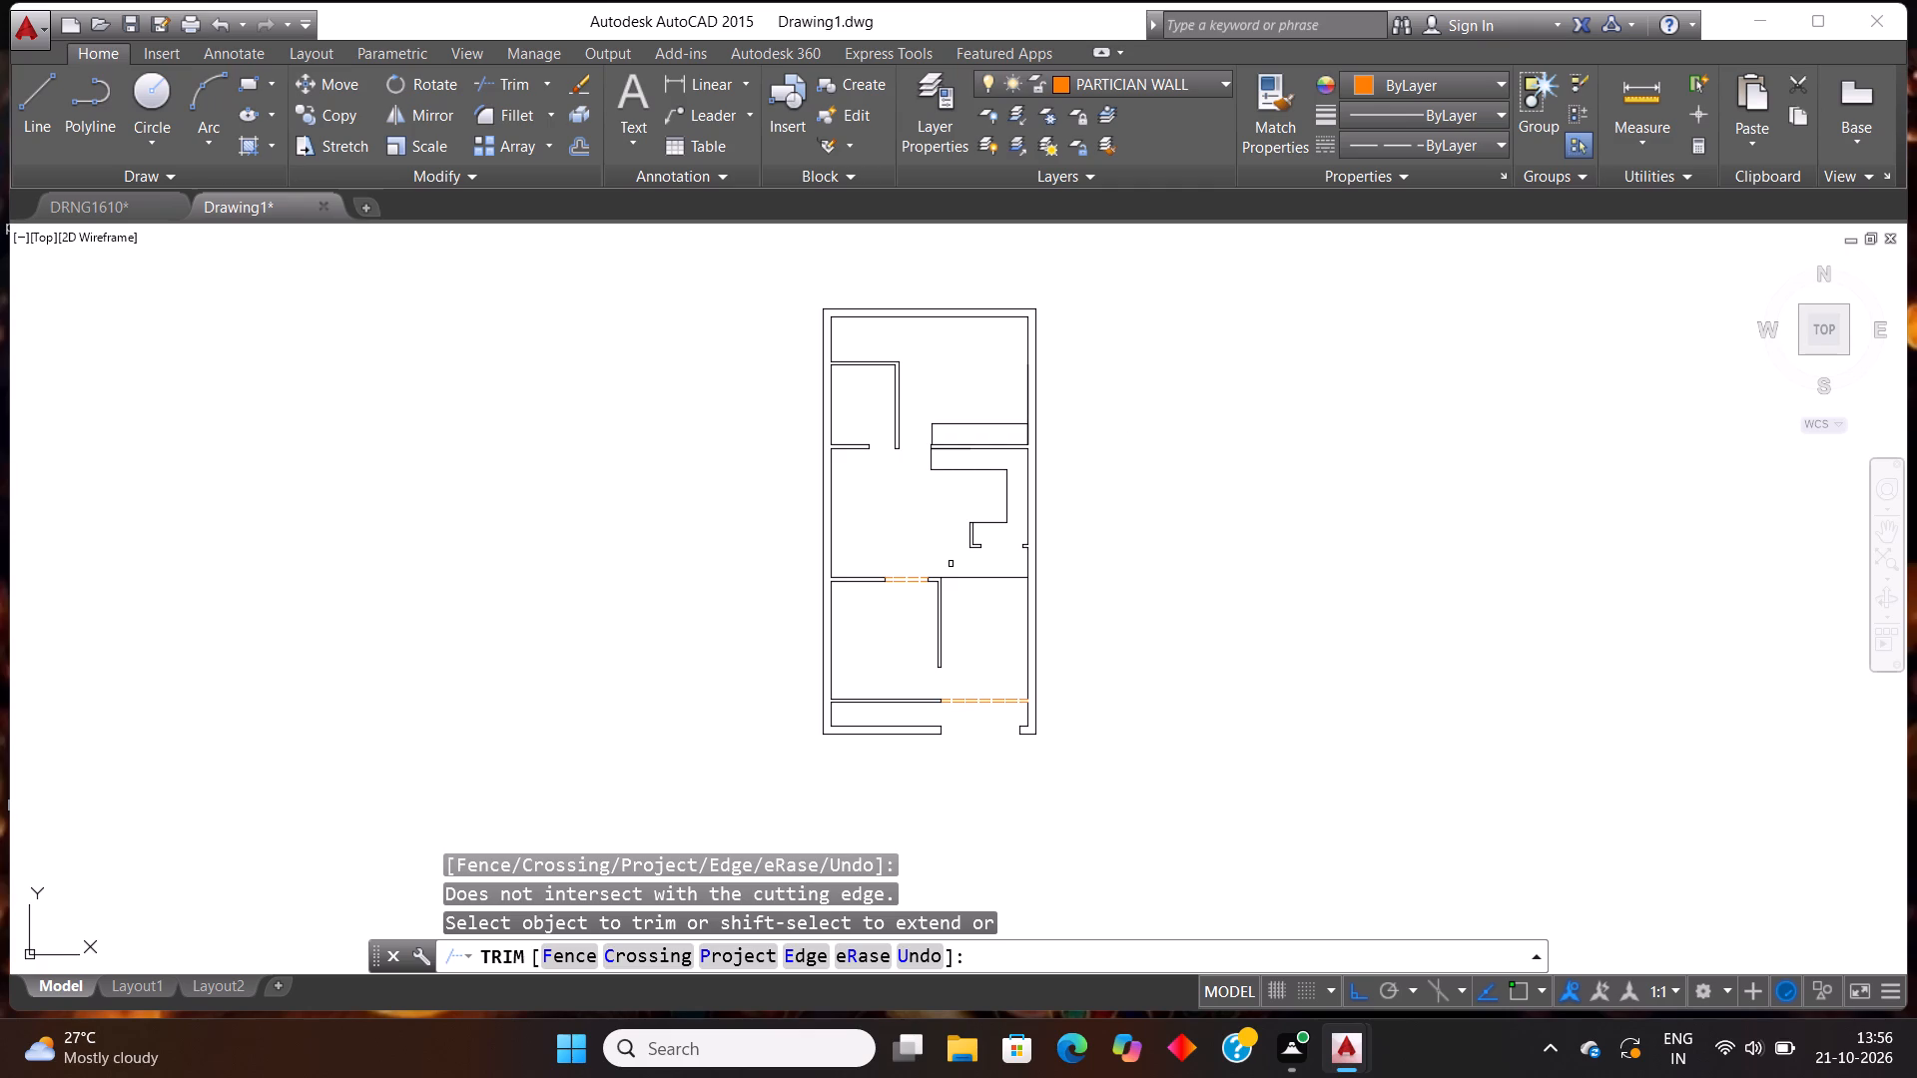
scroll(952, 564, "up", 1)
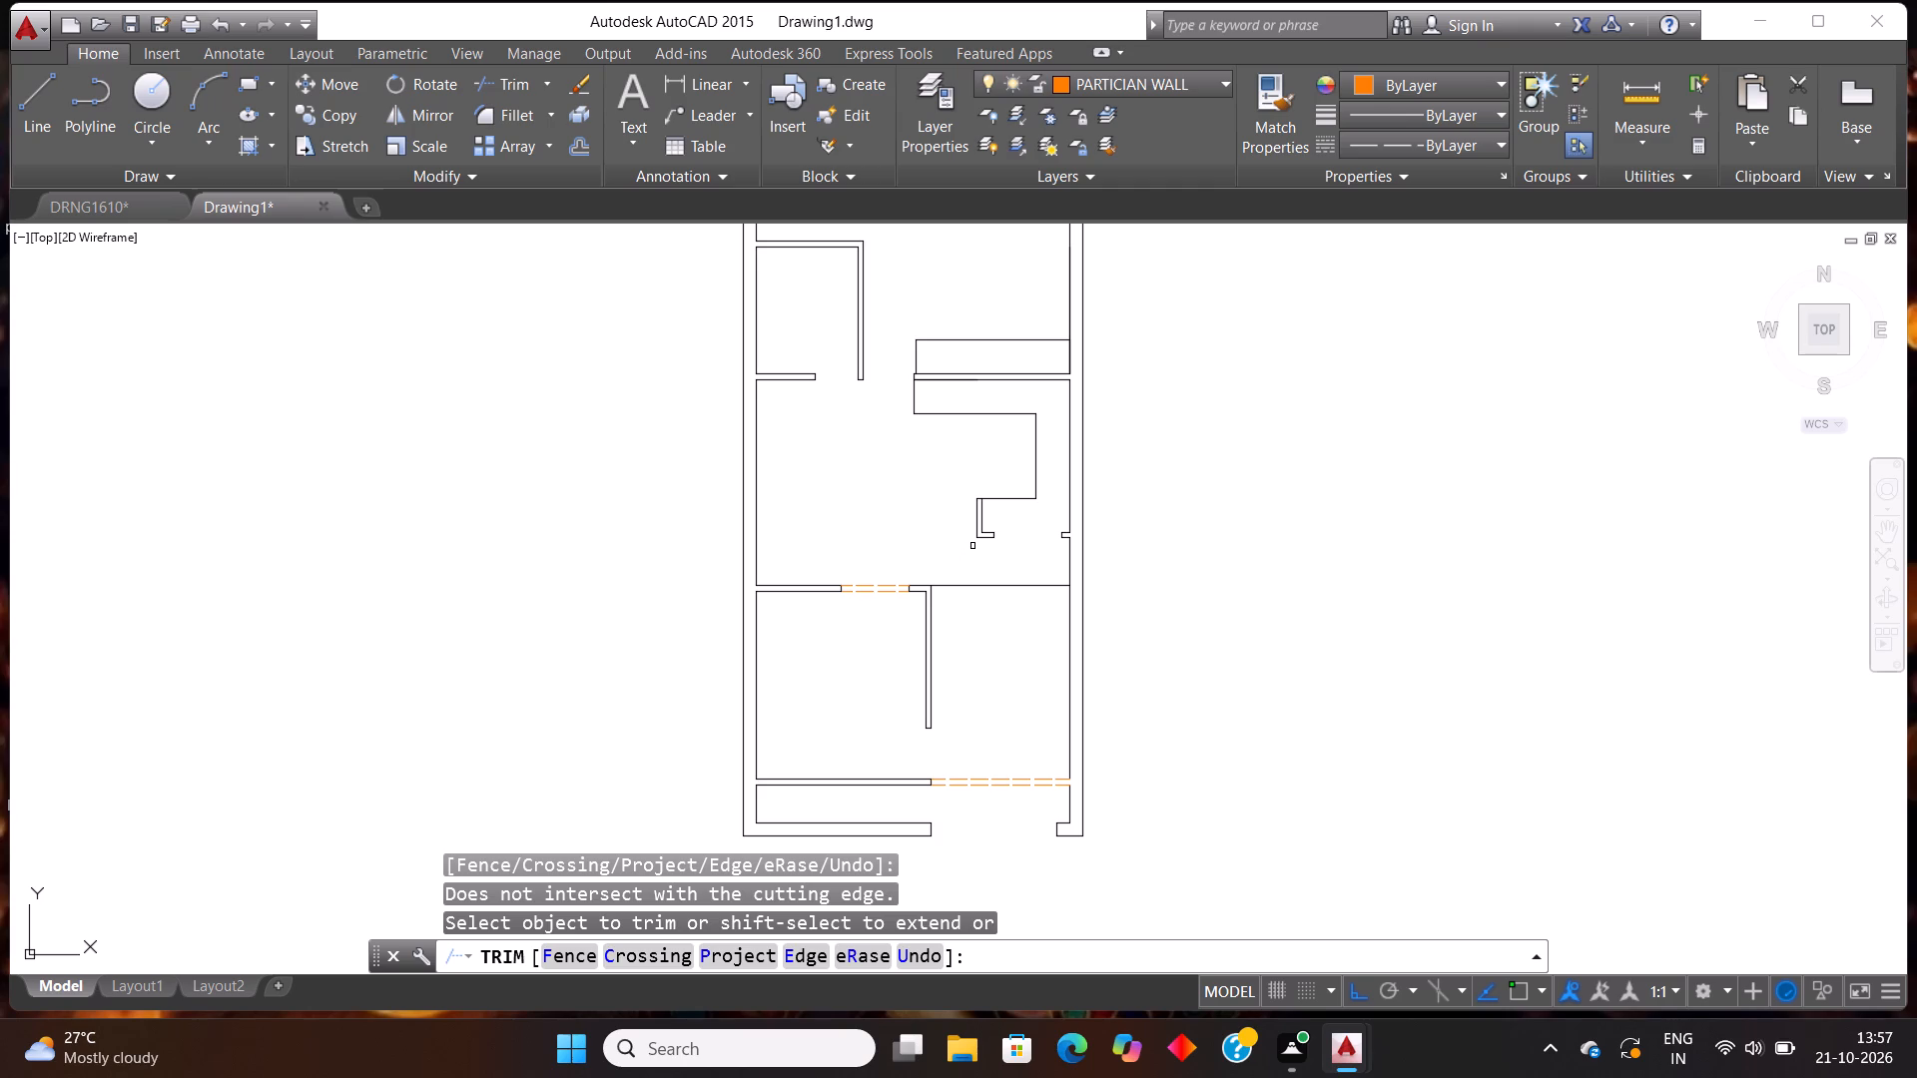
scroll(977, 537, "down", 1)
scroll(977, 537, "up", 1)
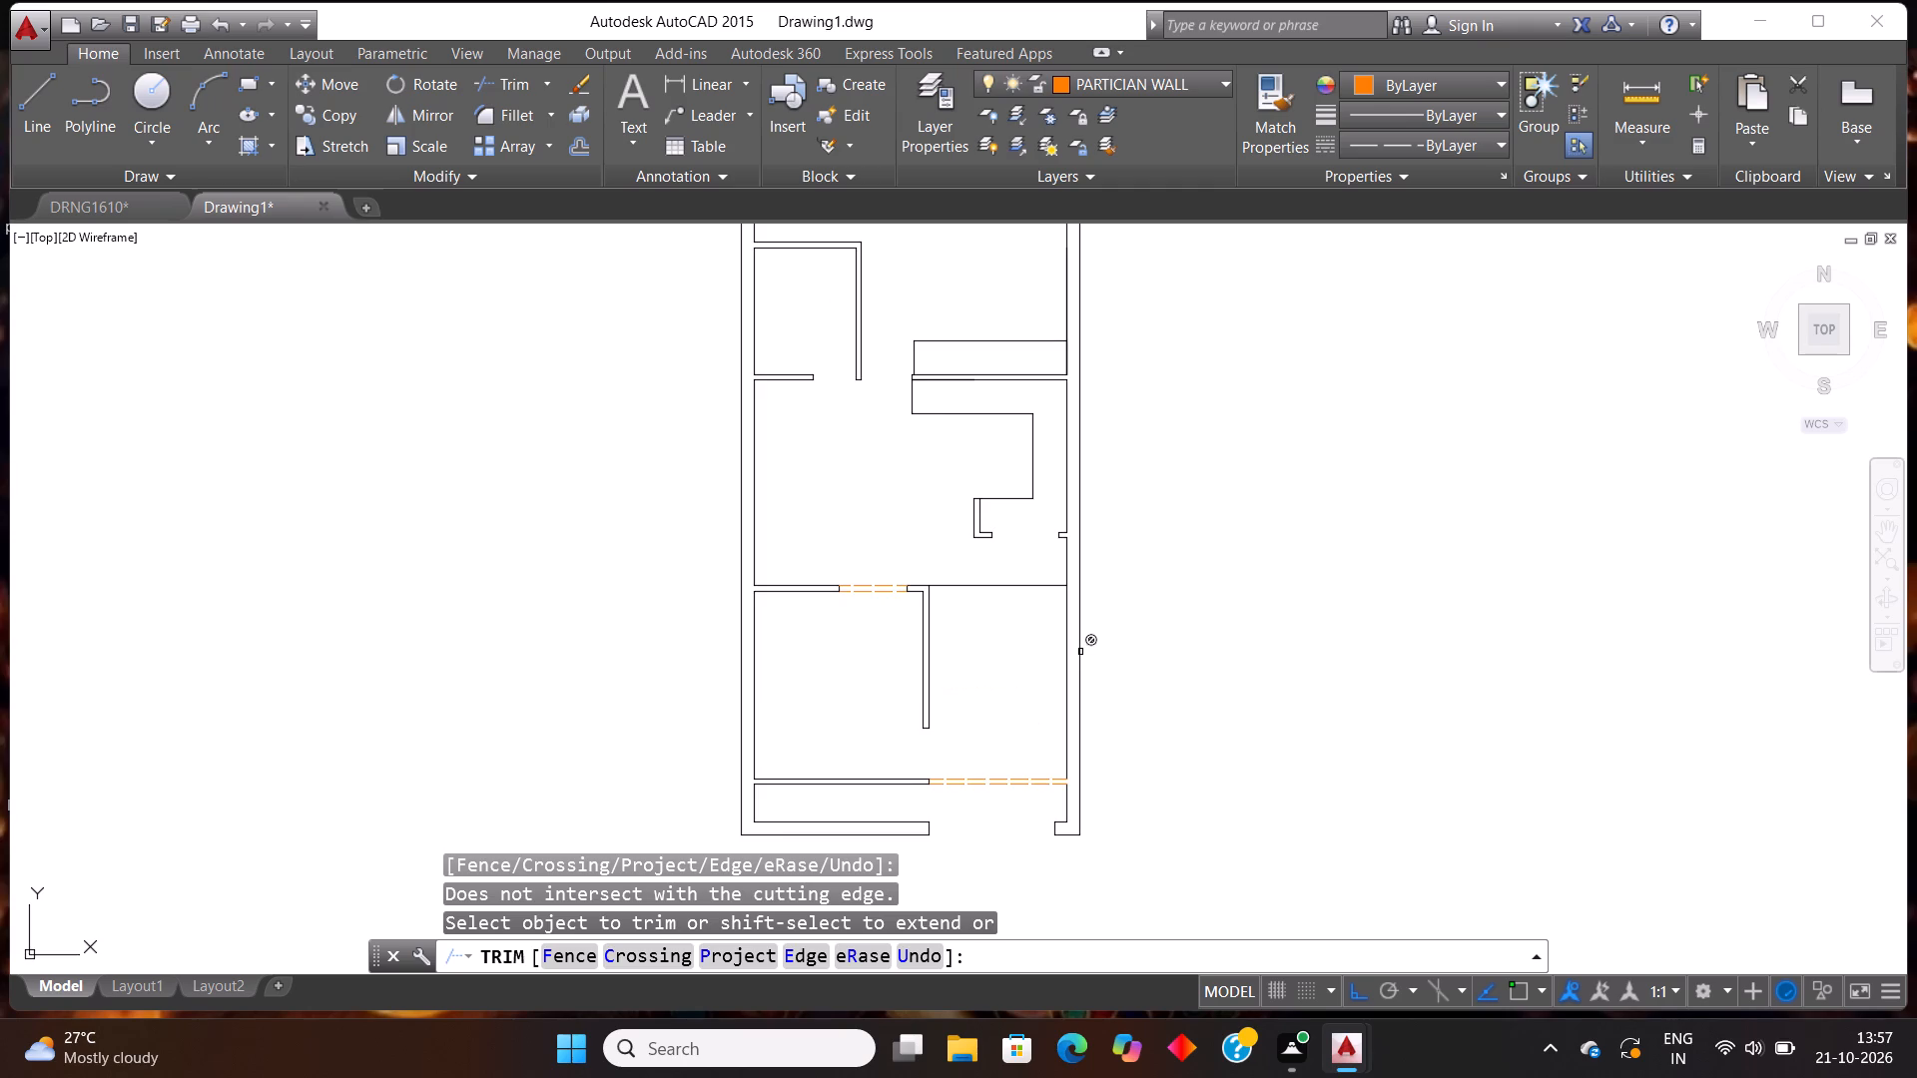
key("Escape")
key("Escape")
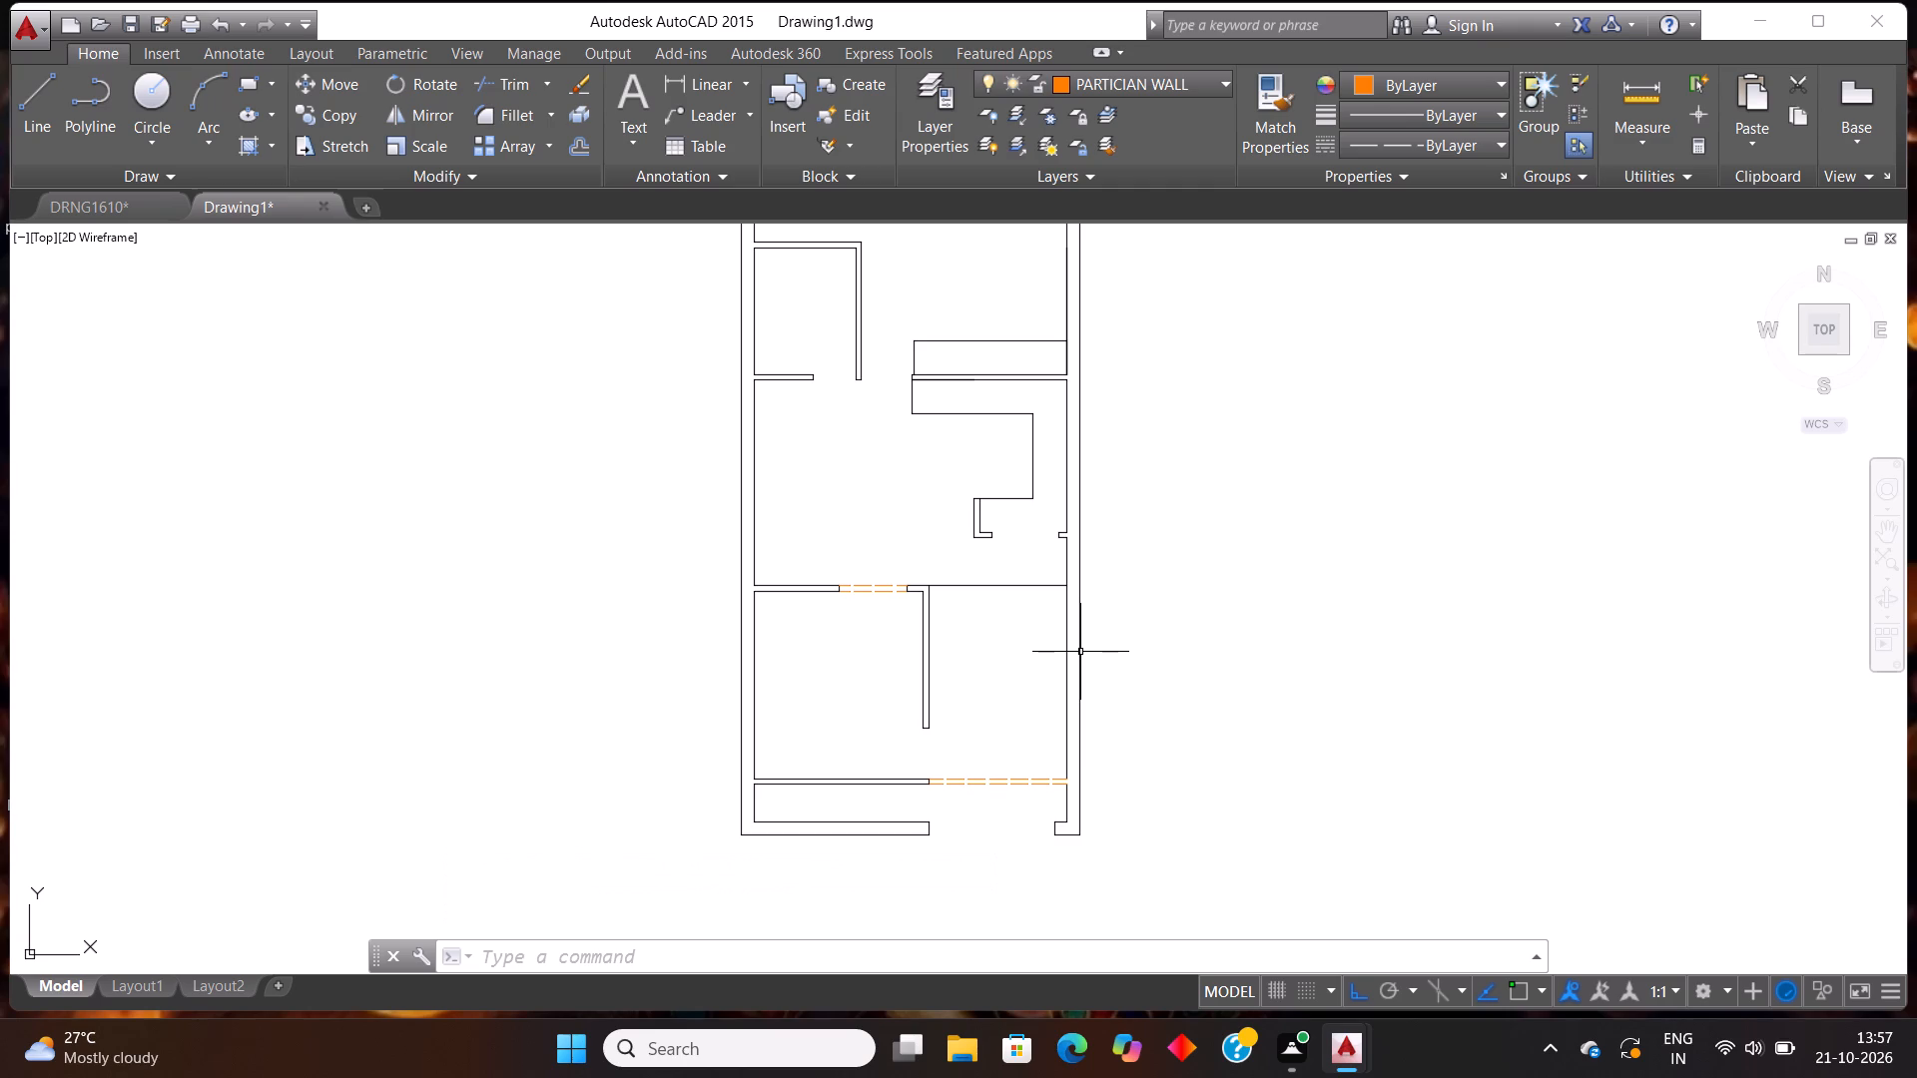
Offset the right outer wall's inner line, below the 4' opening, 2.6' to the left into the room.
type("OFF")
key("Return")
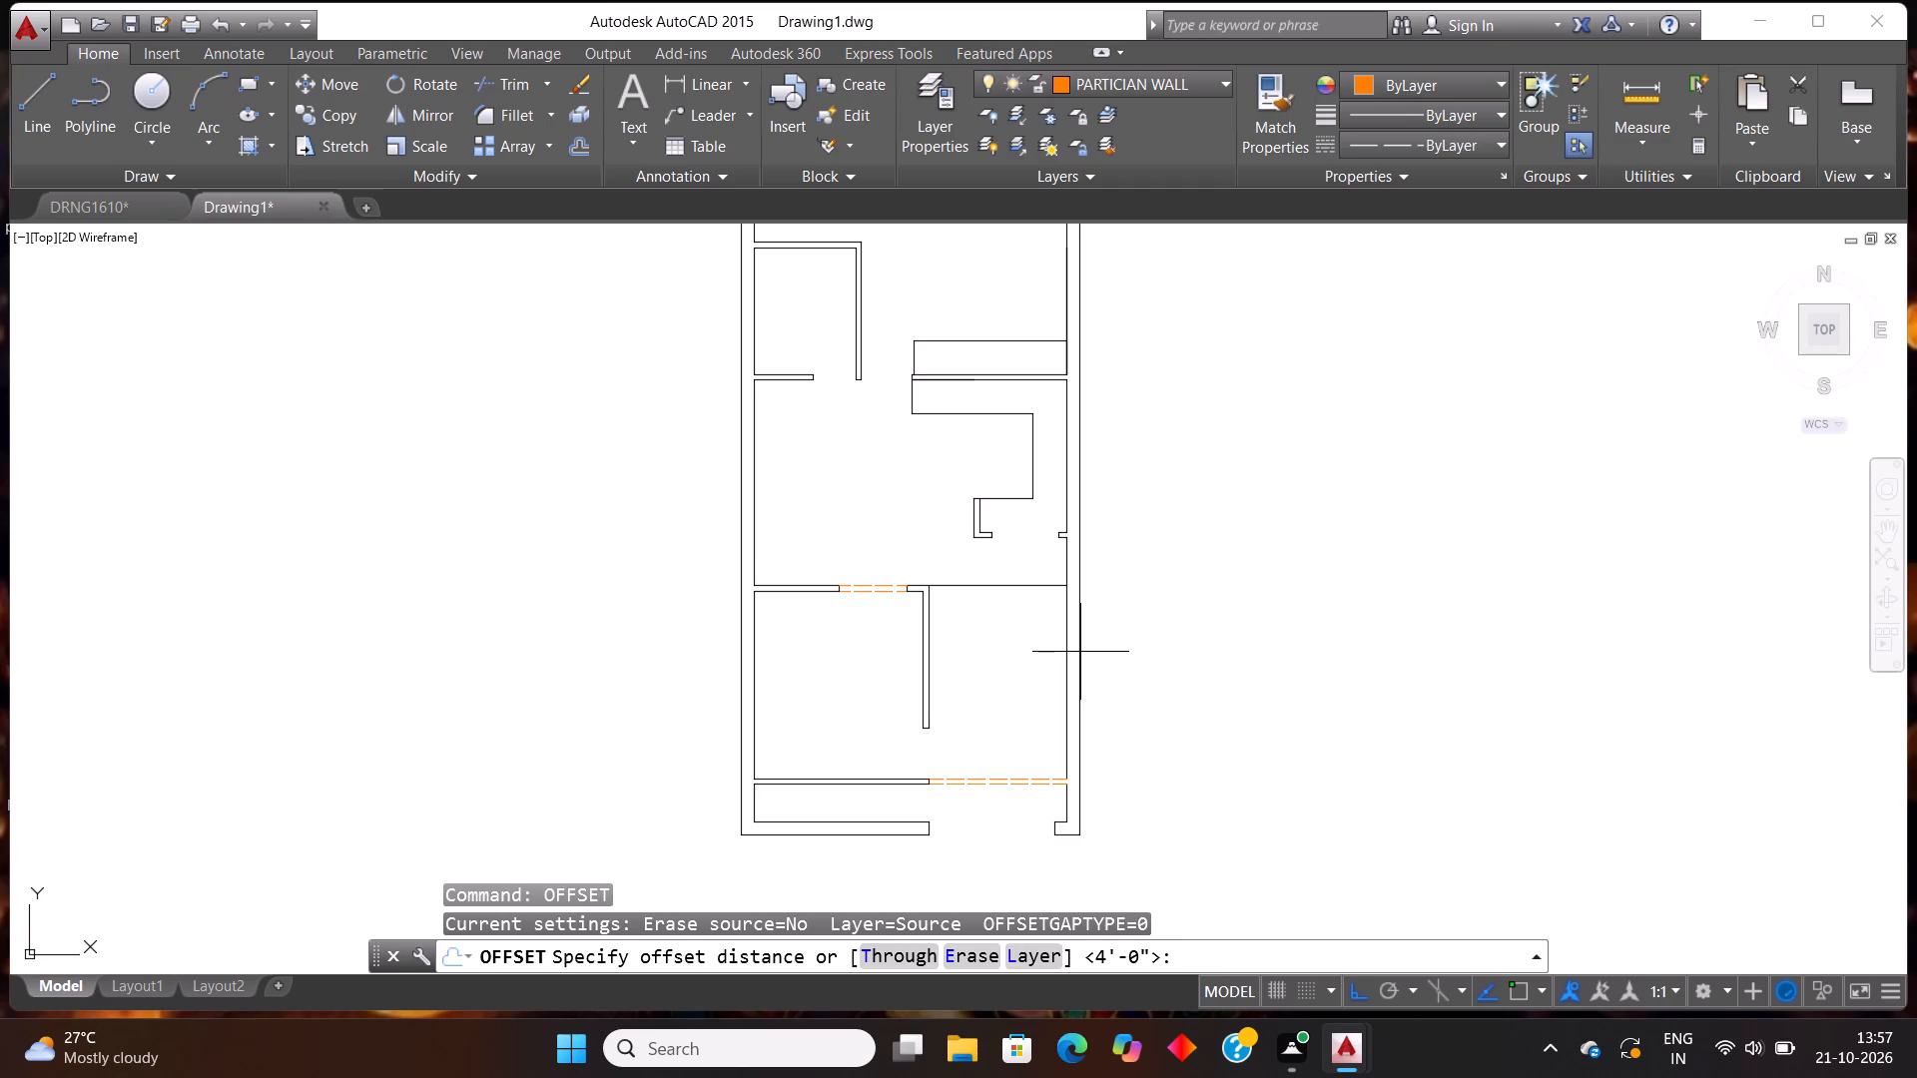
type("2.6'")
key("Return")
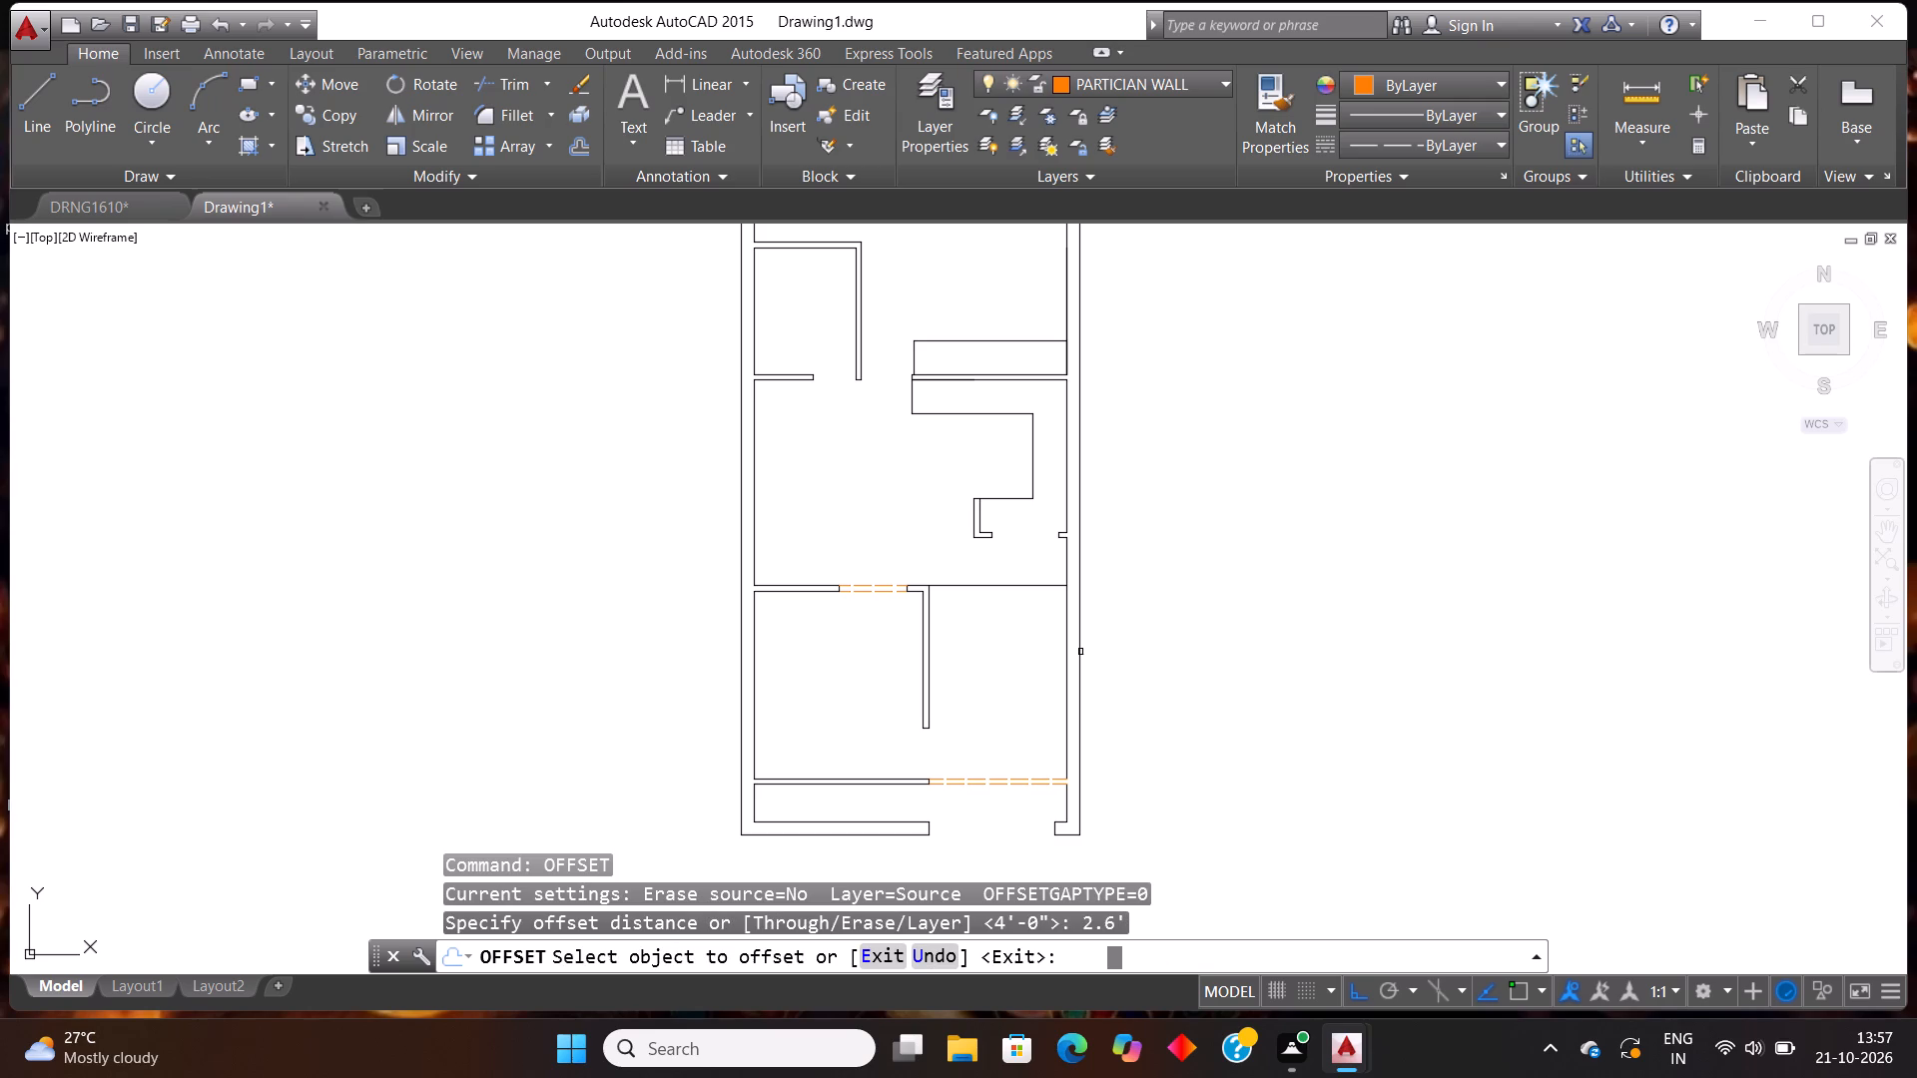
left_click(1064, 562)
left_click(995, 659)
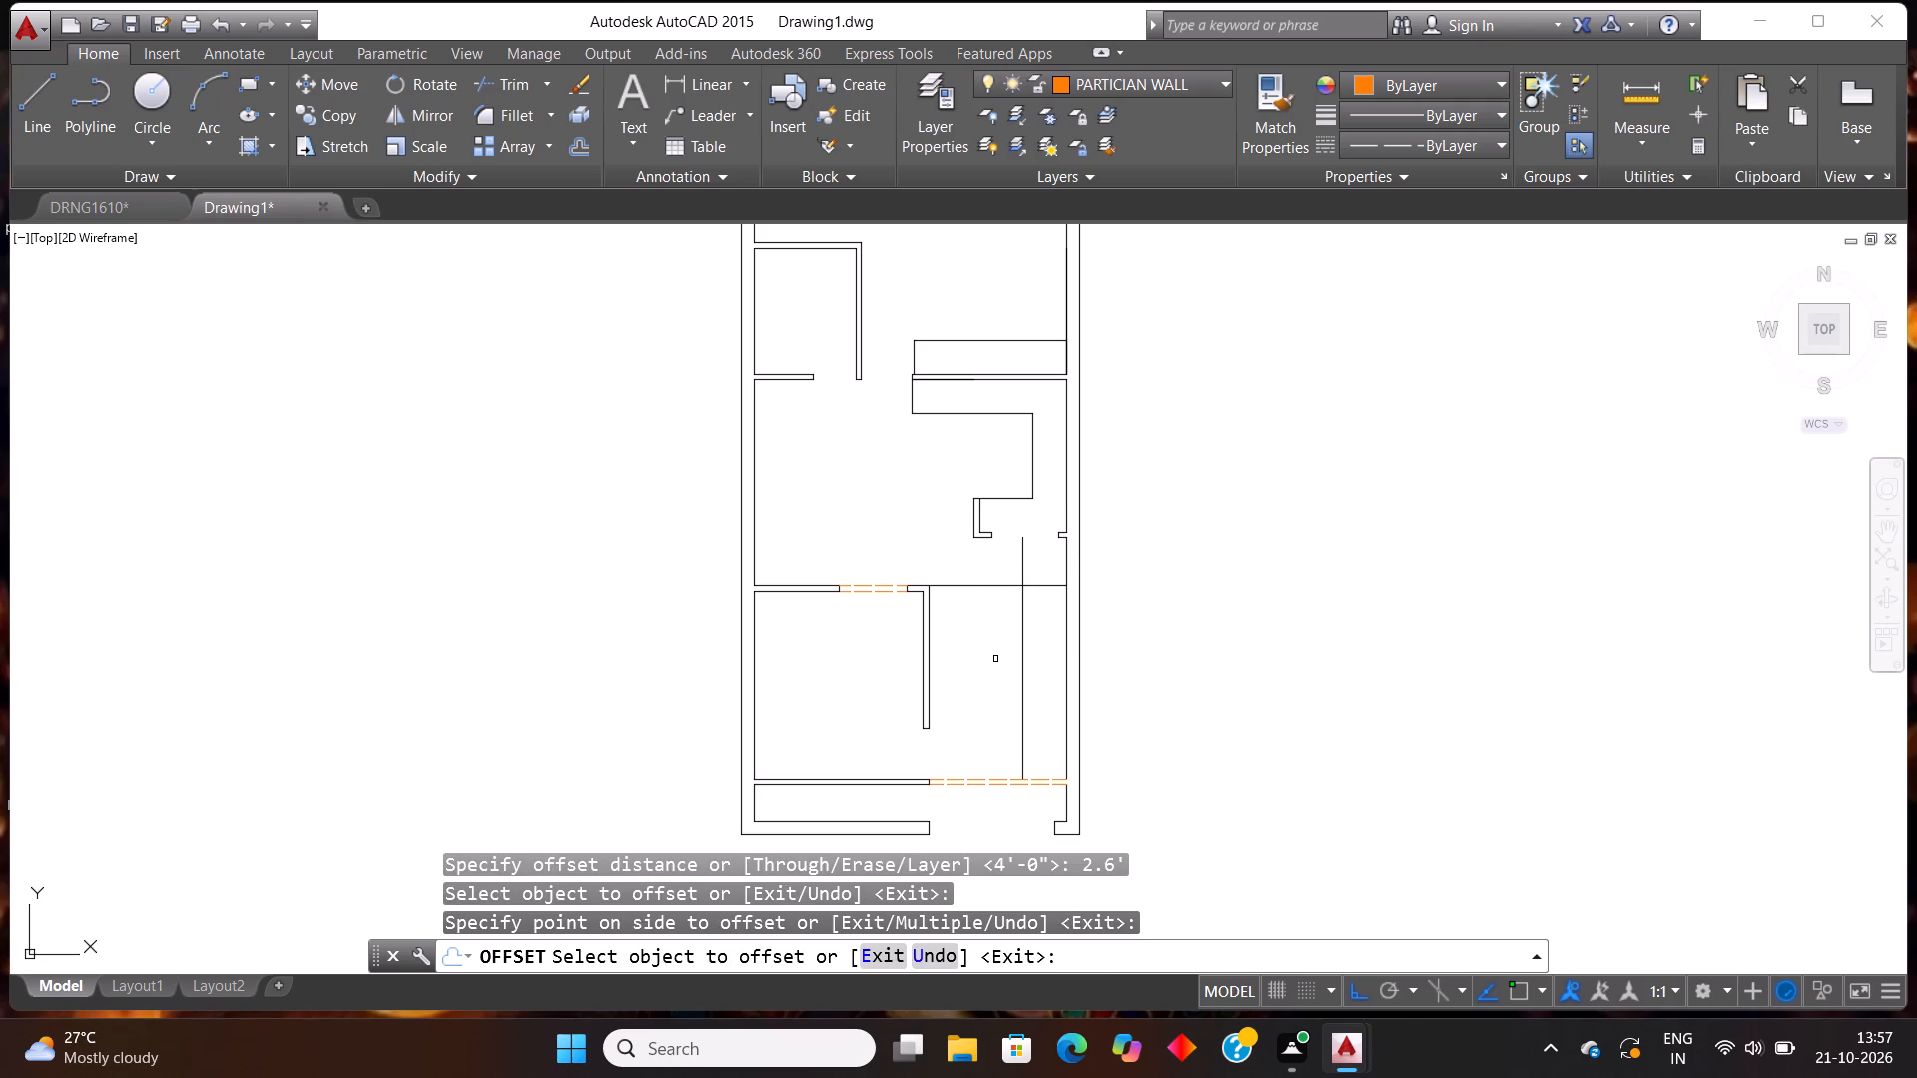
key("Escape")
key("Escape")
Trim away the part of the new vertical offset line below the horizontal partition line.
type("TR")
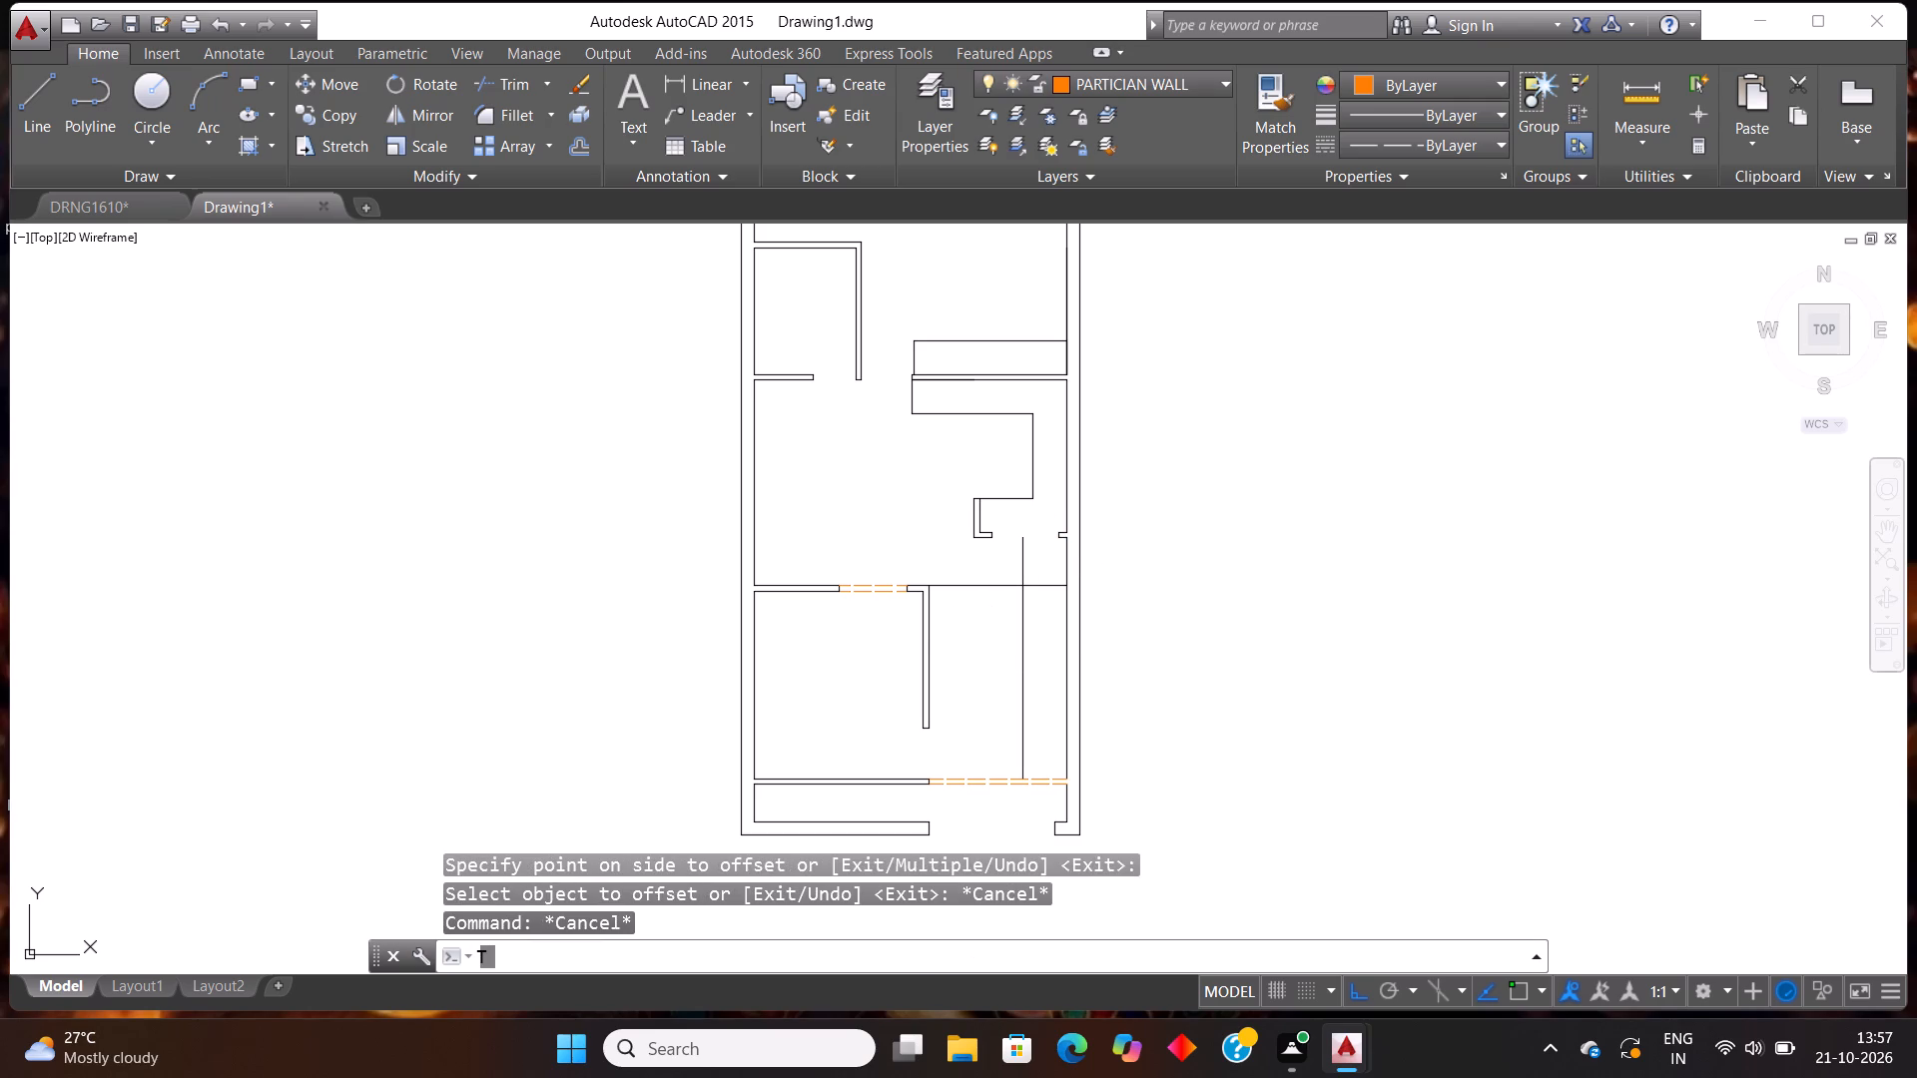
key("Return")
key("Return")
left_click(995, 659)
left_click(1043, 741)
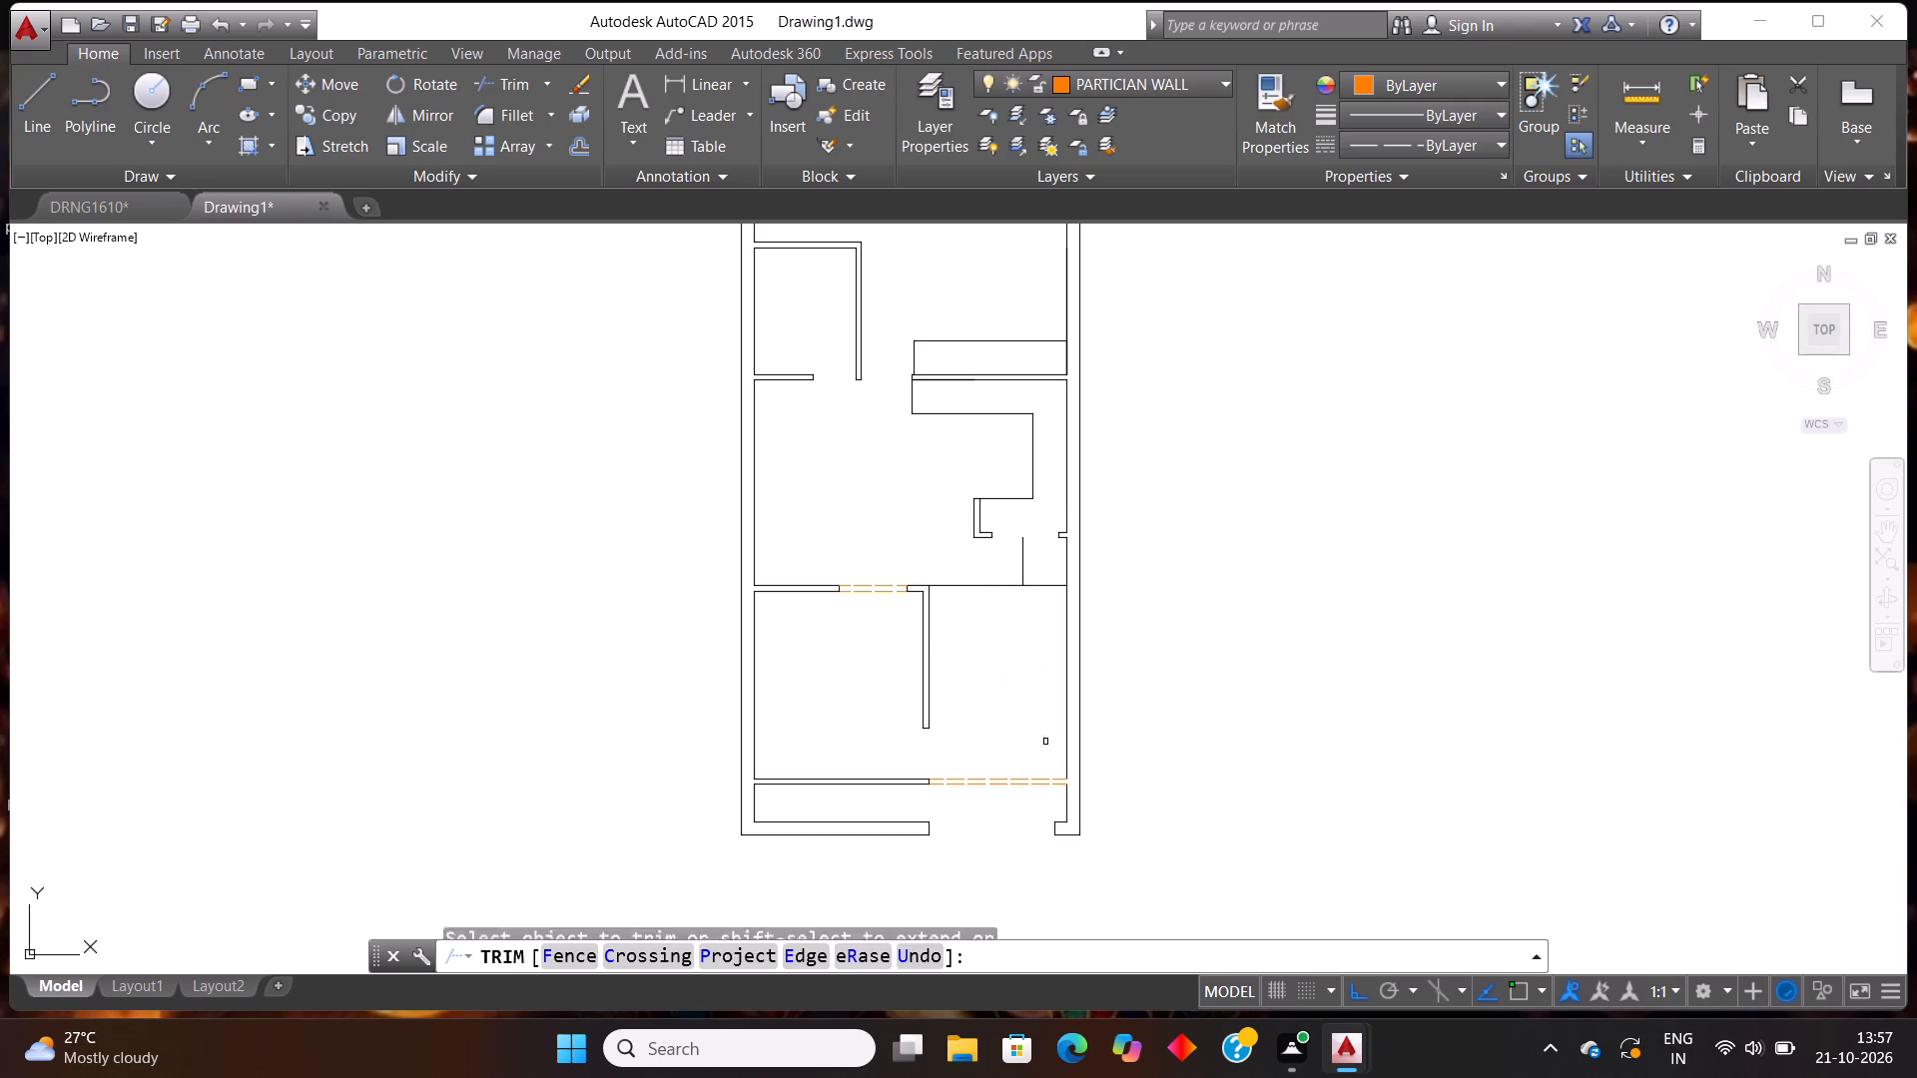
scroll(1031, 703, "down", 1)
scroll(1001, 589, "up", 2)
scroll(1082, 672, "up", 2)
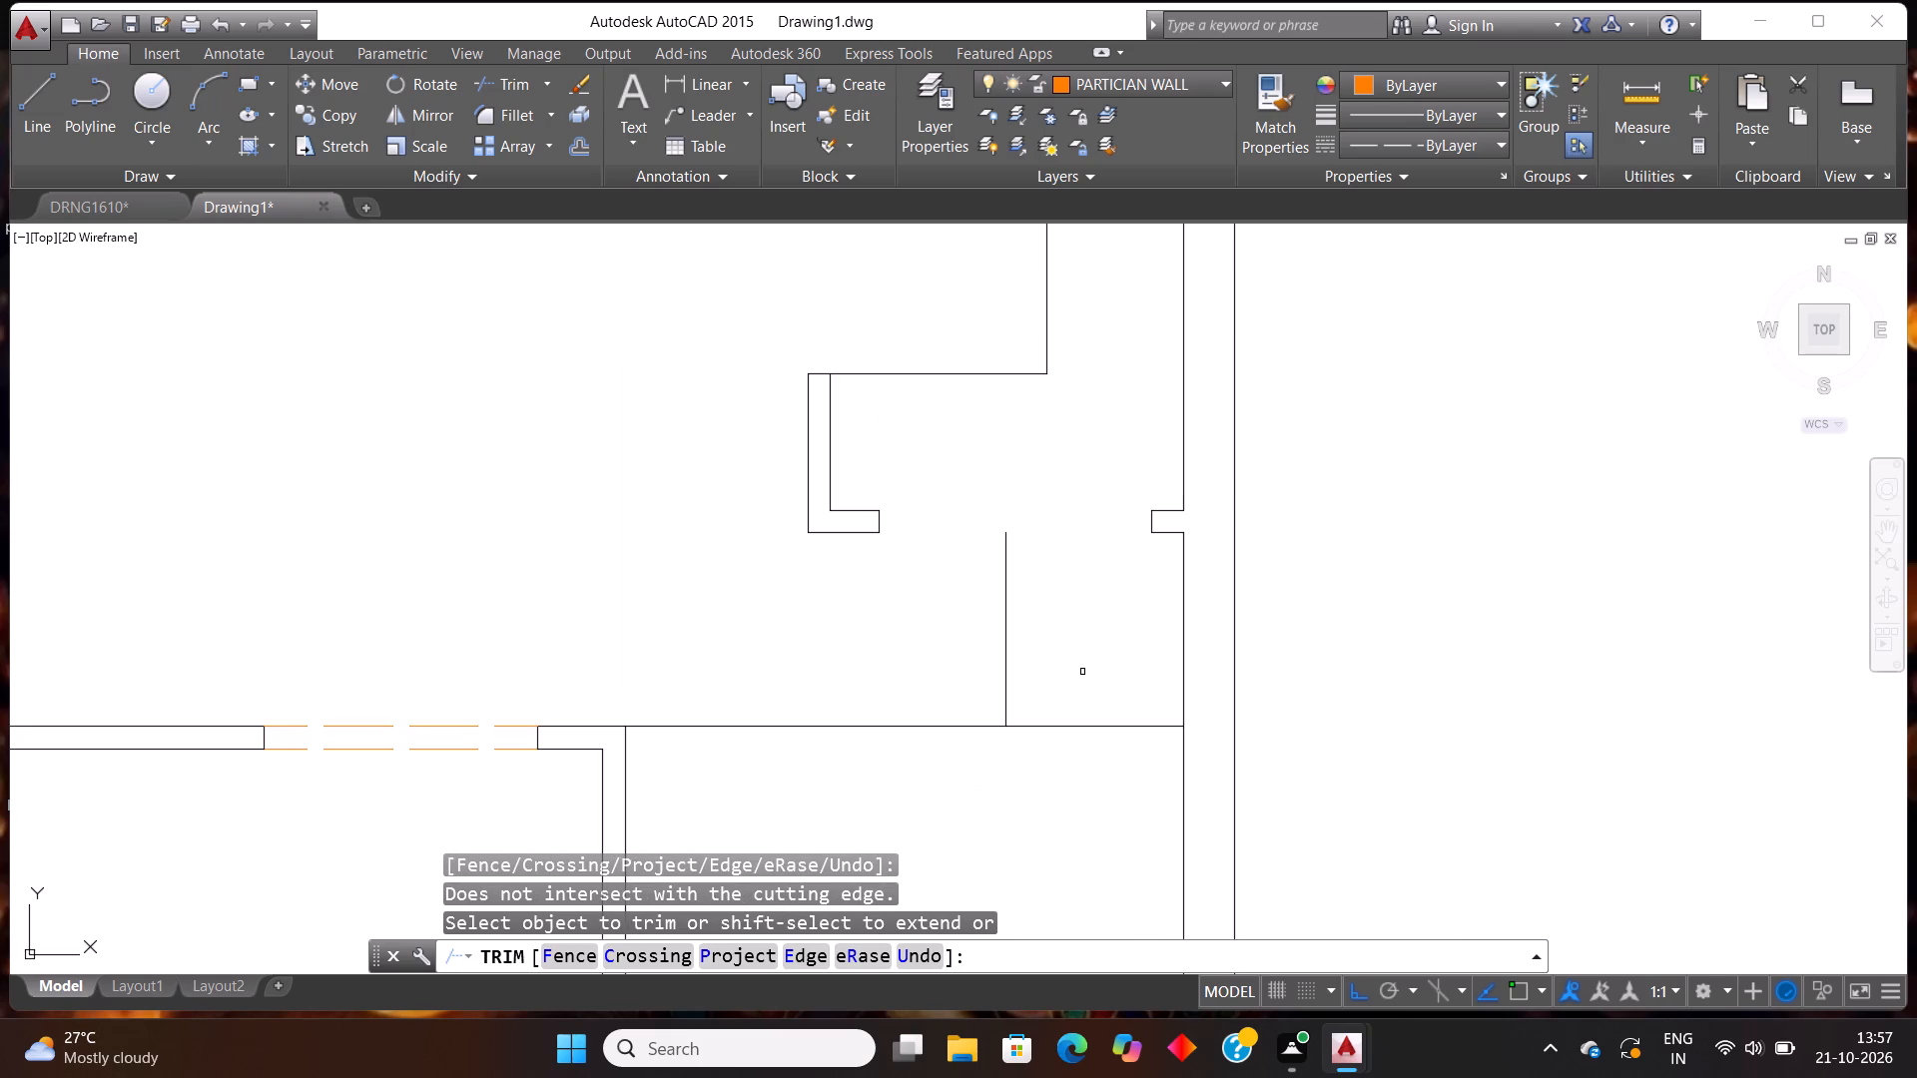
key("Escape")
key("Escape")
Offset the short vertical line below the 4' opening to the left twice at 1' spacing.
type("OFF")
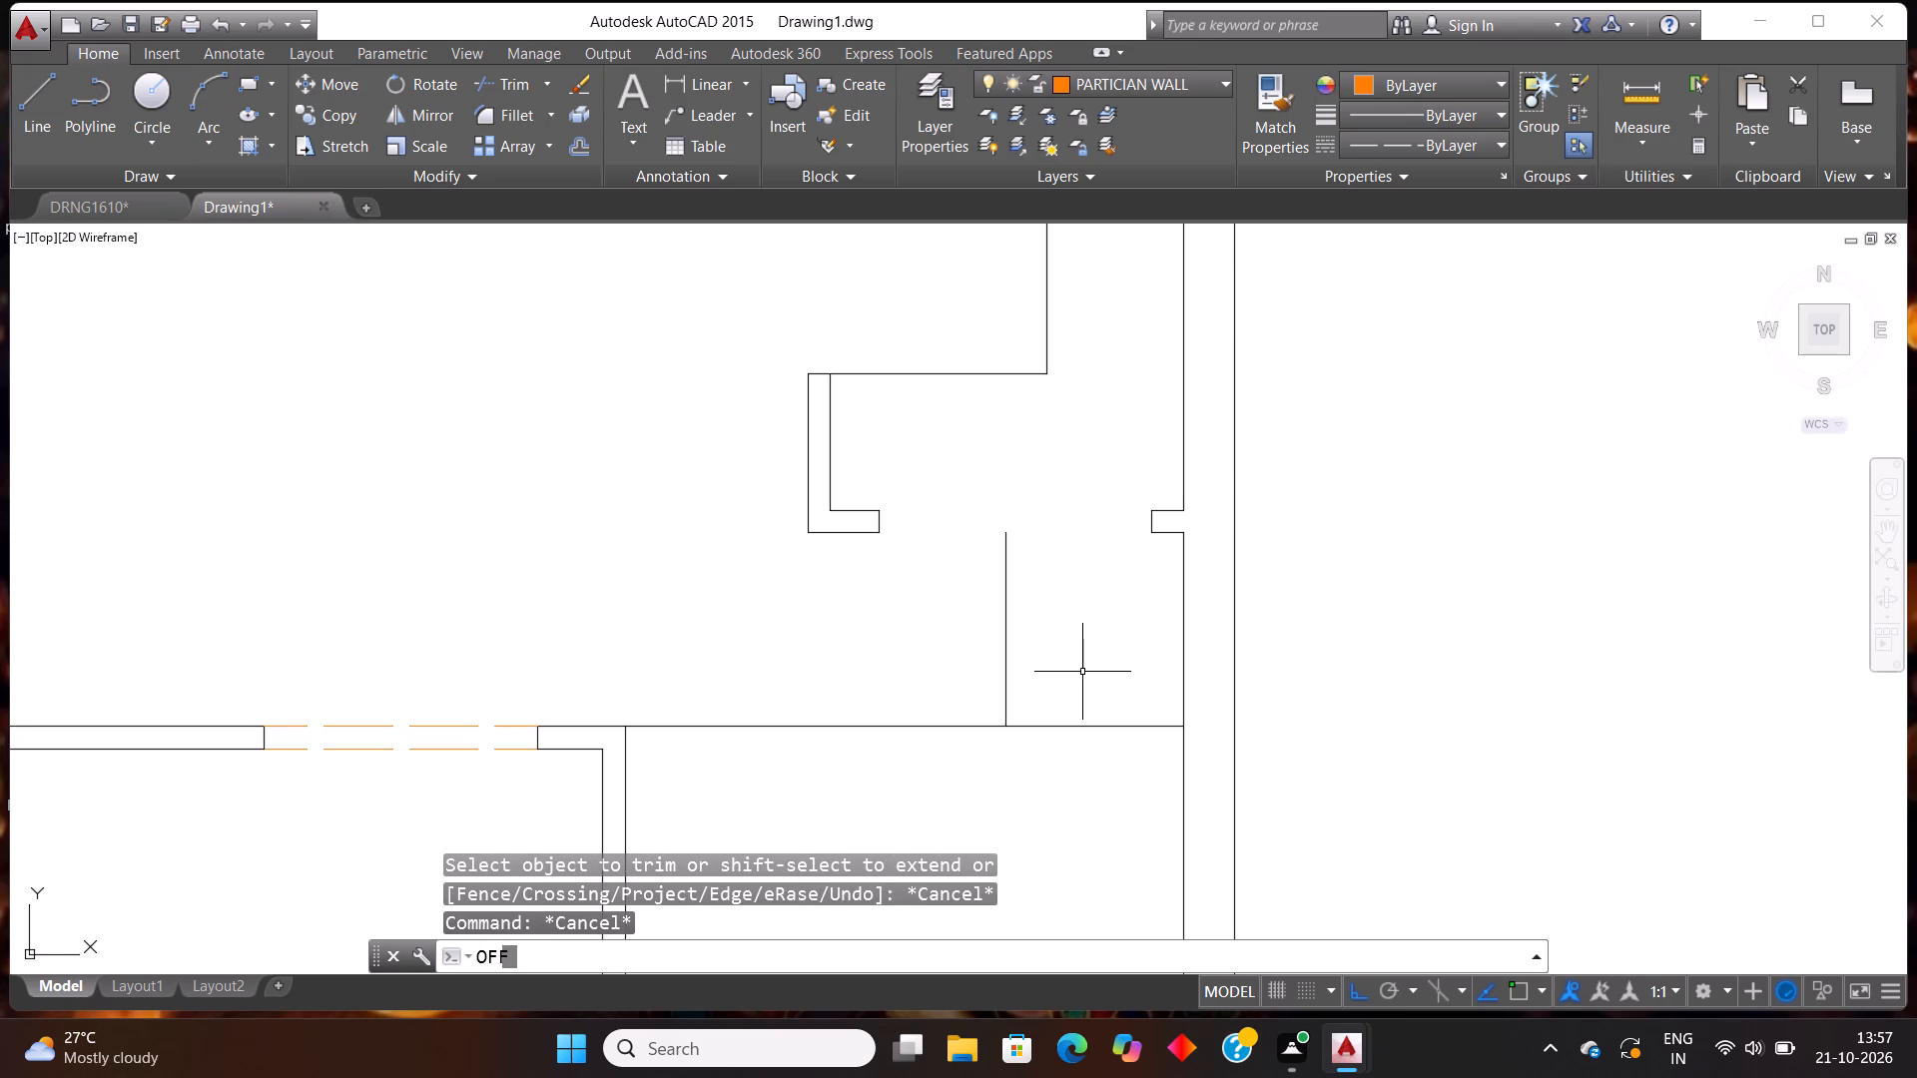
key("Return")
key("9")
key("BackSpace")
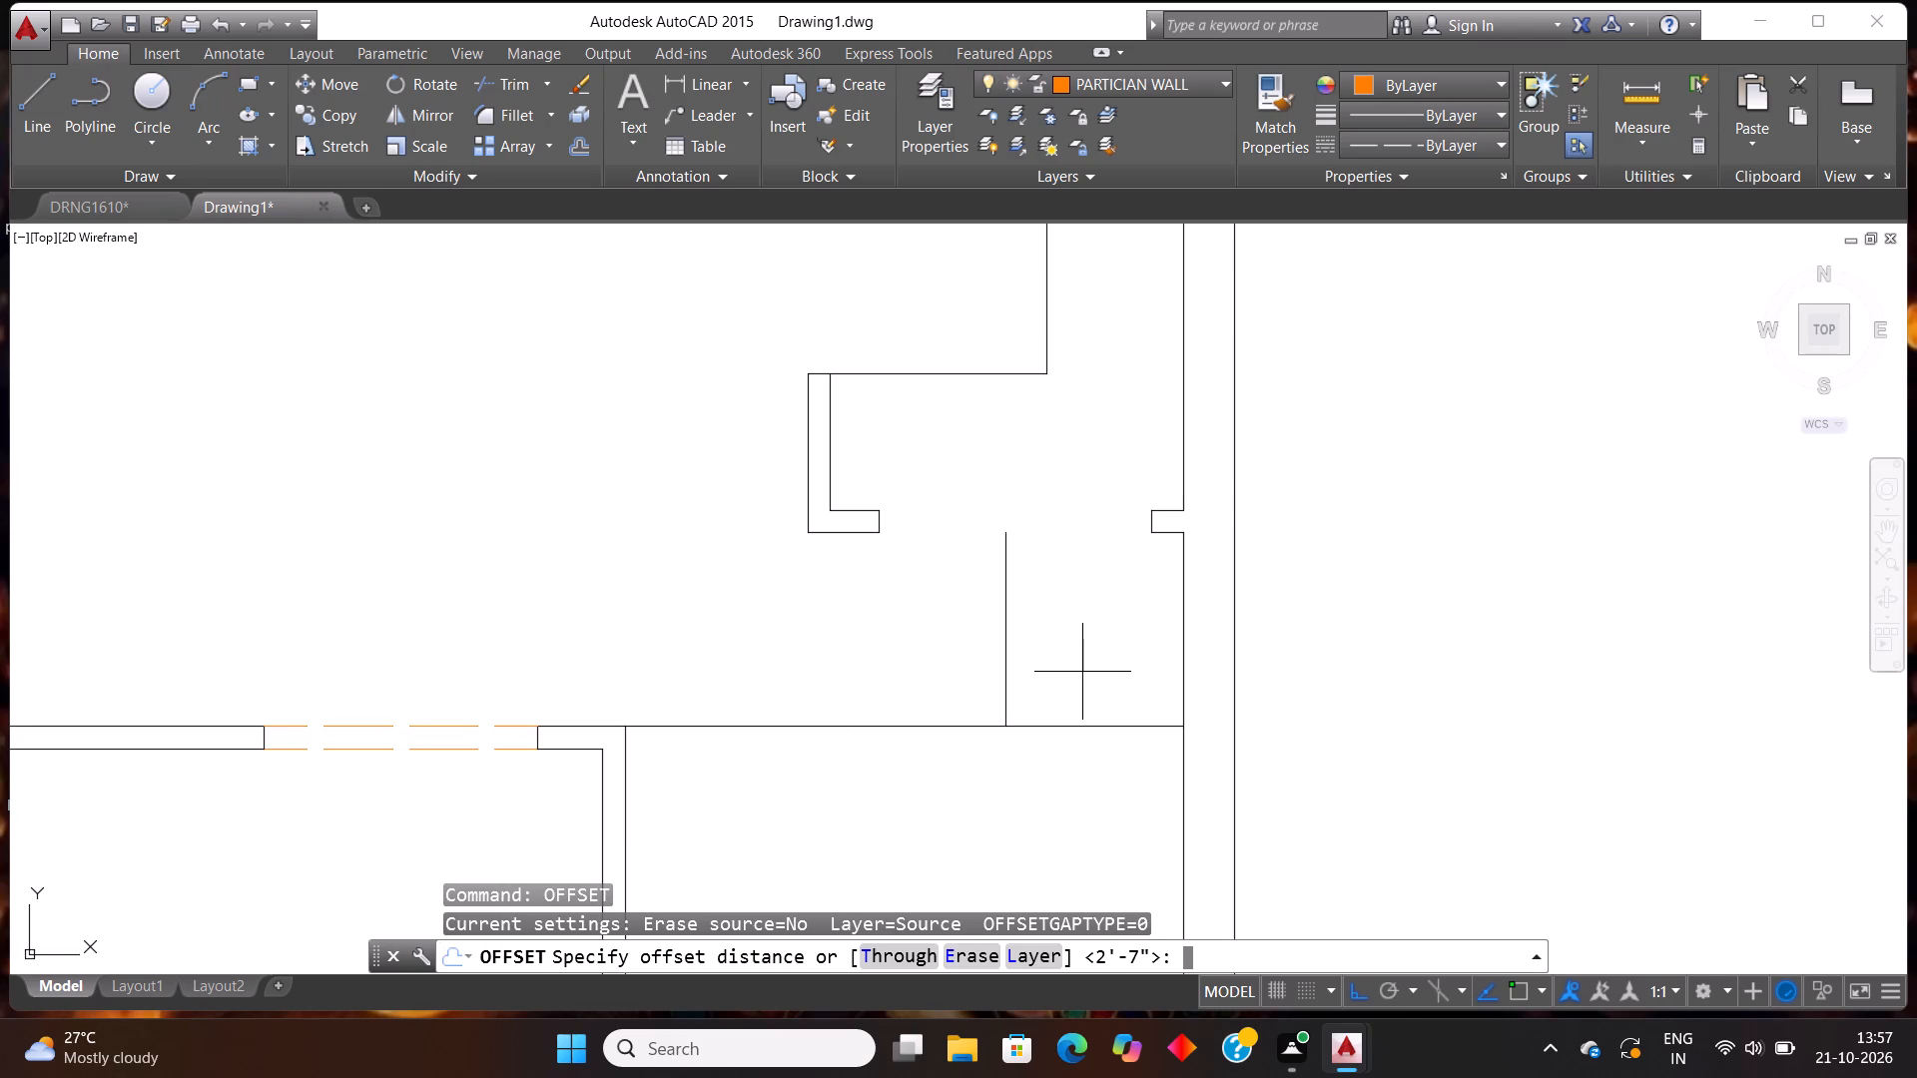
type("1'")
key("Return")
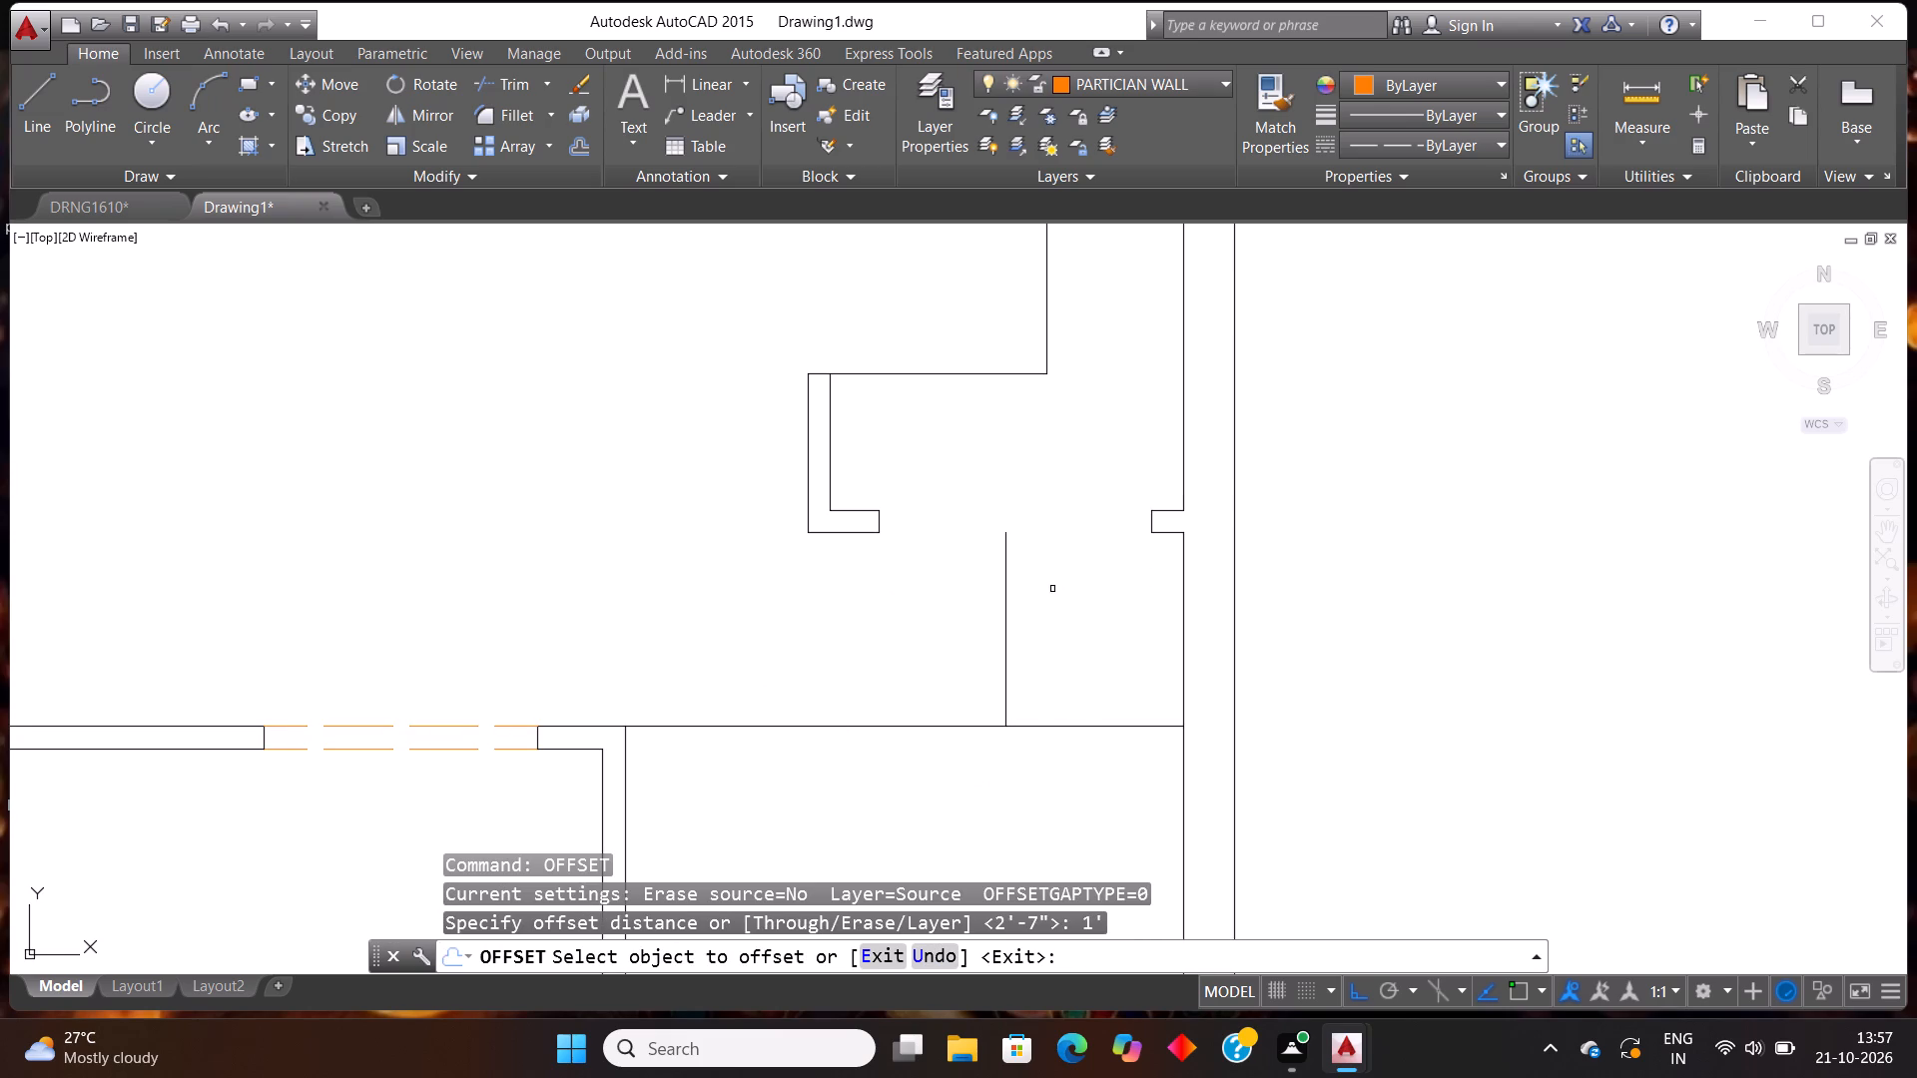
left_click(1004, 638)
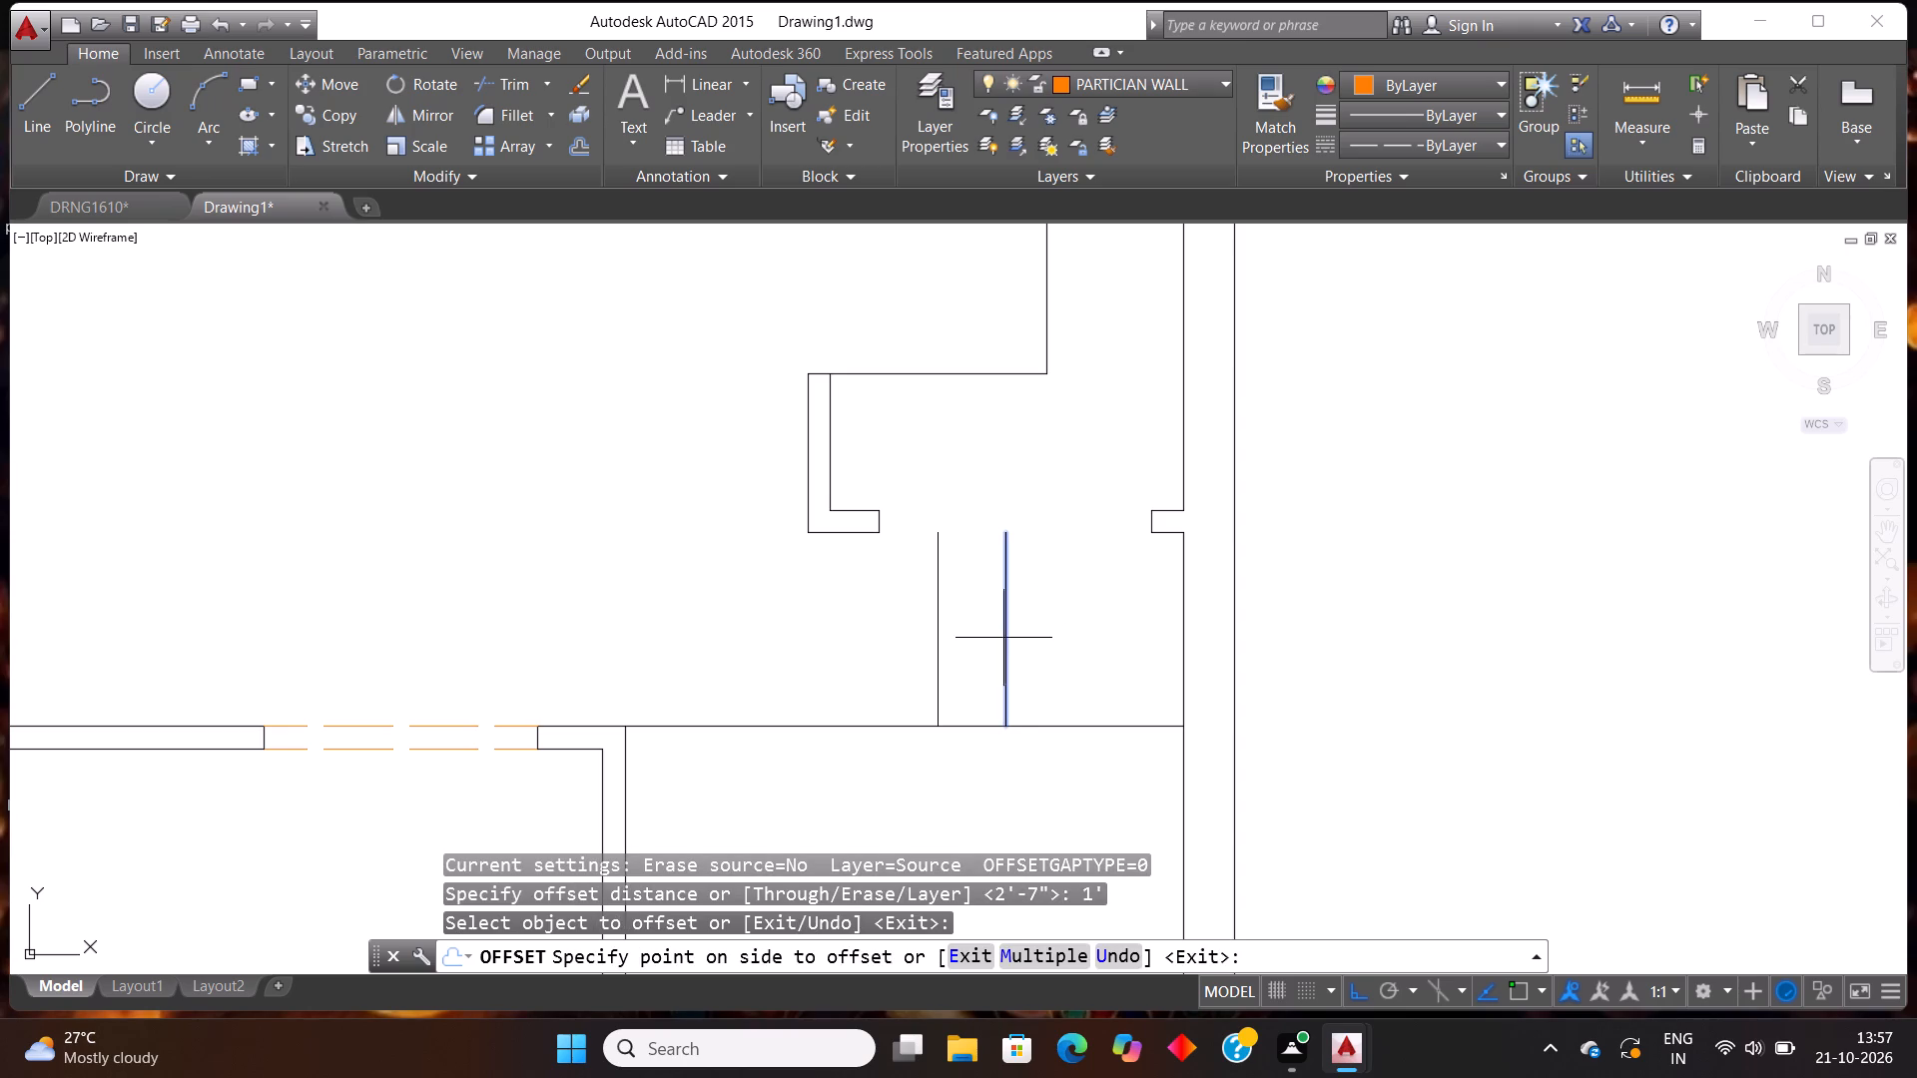
left_click(959, 662)
left_click(936, 683)
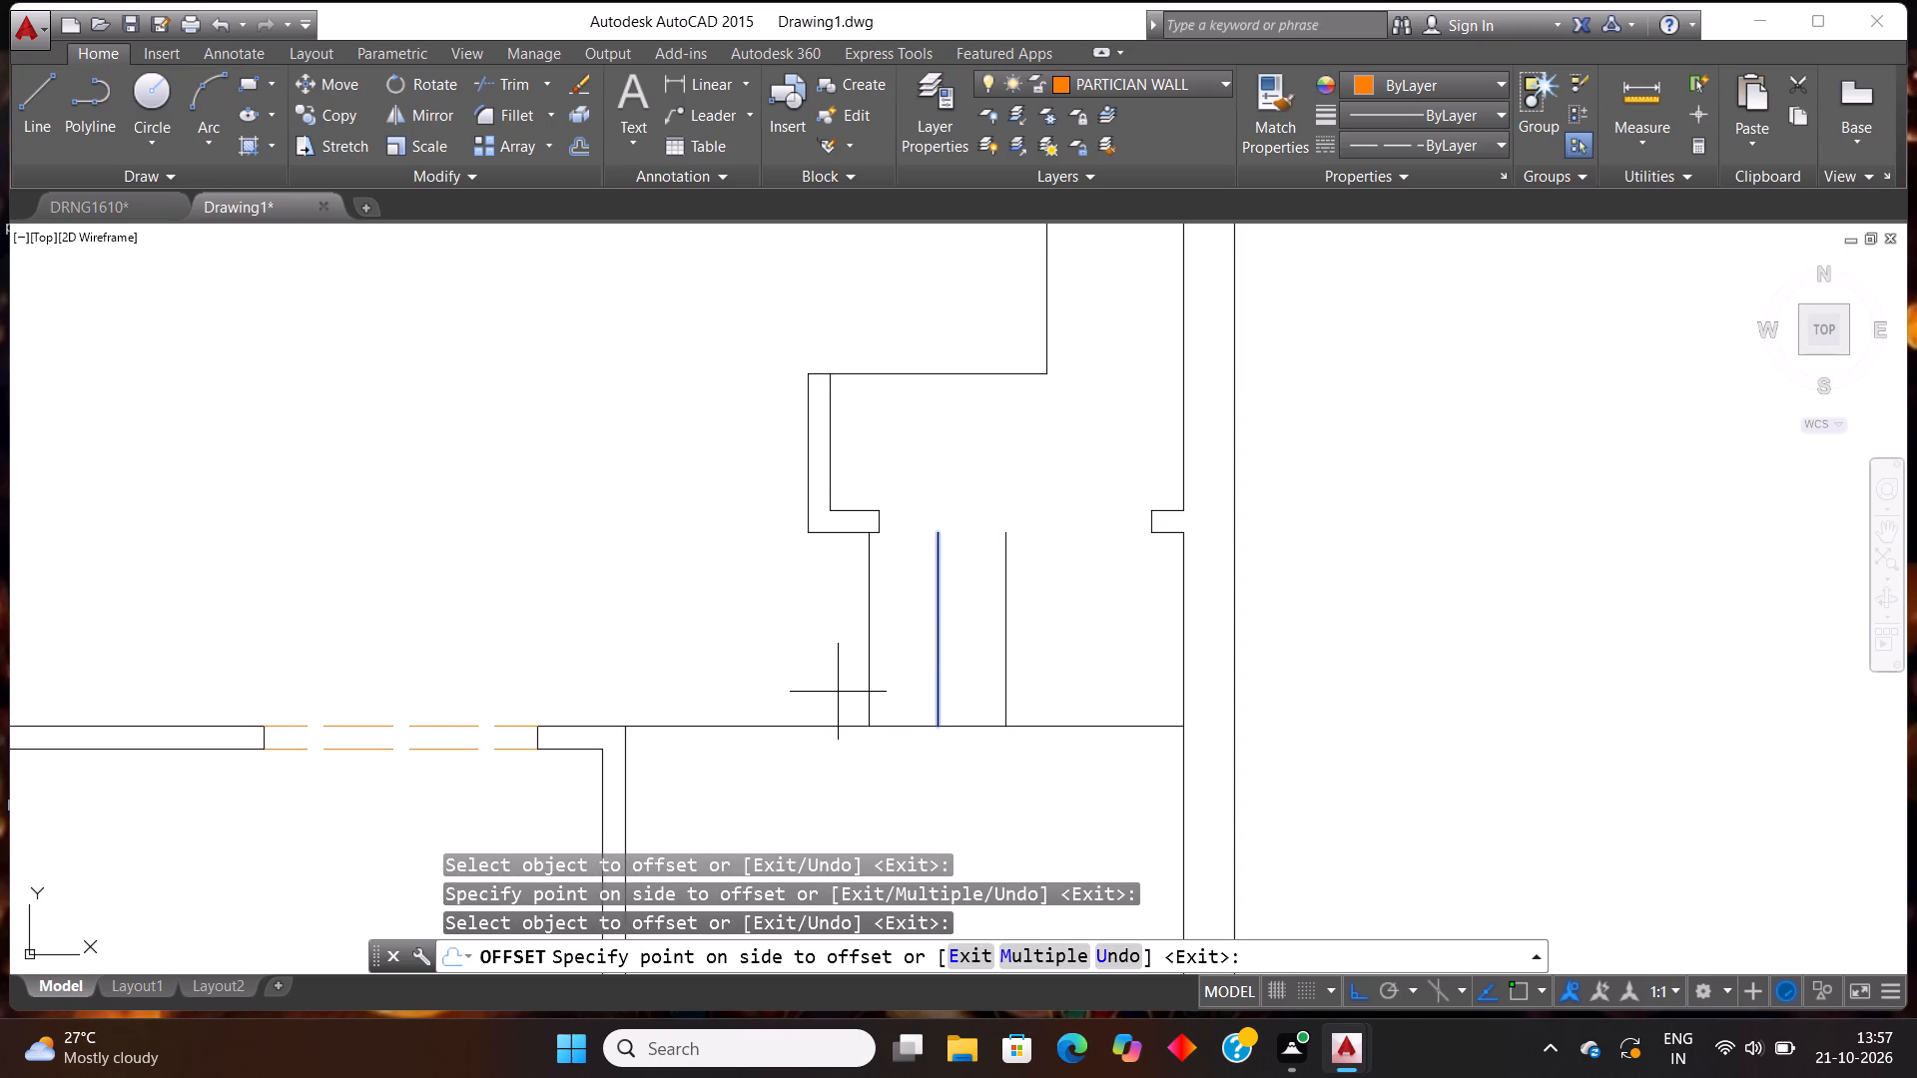
left_click(829, 651)
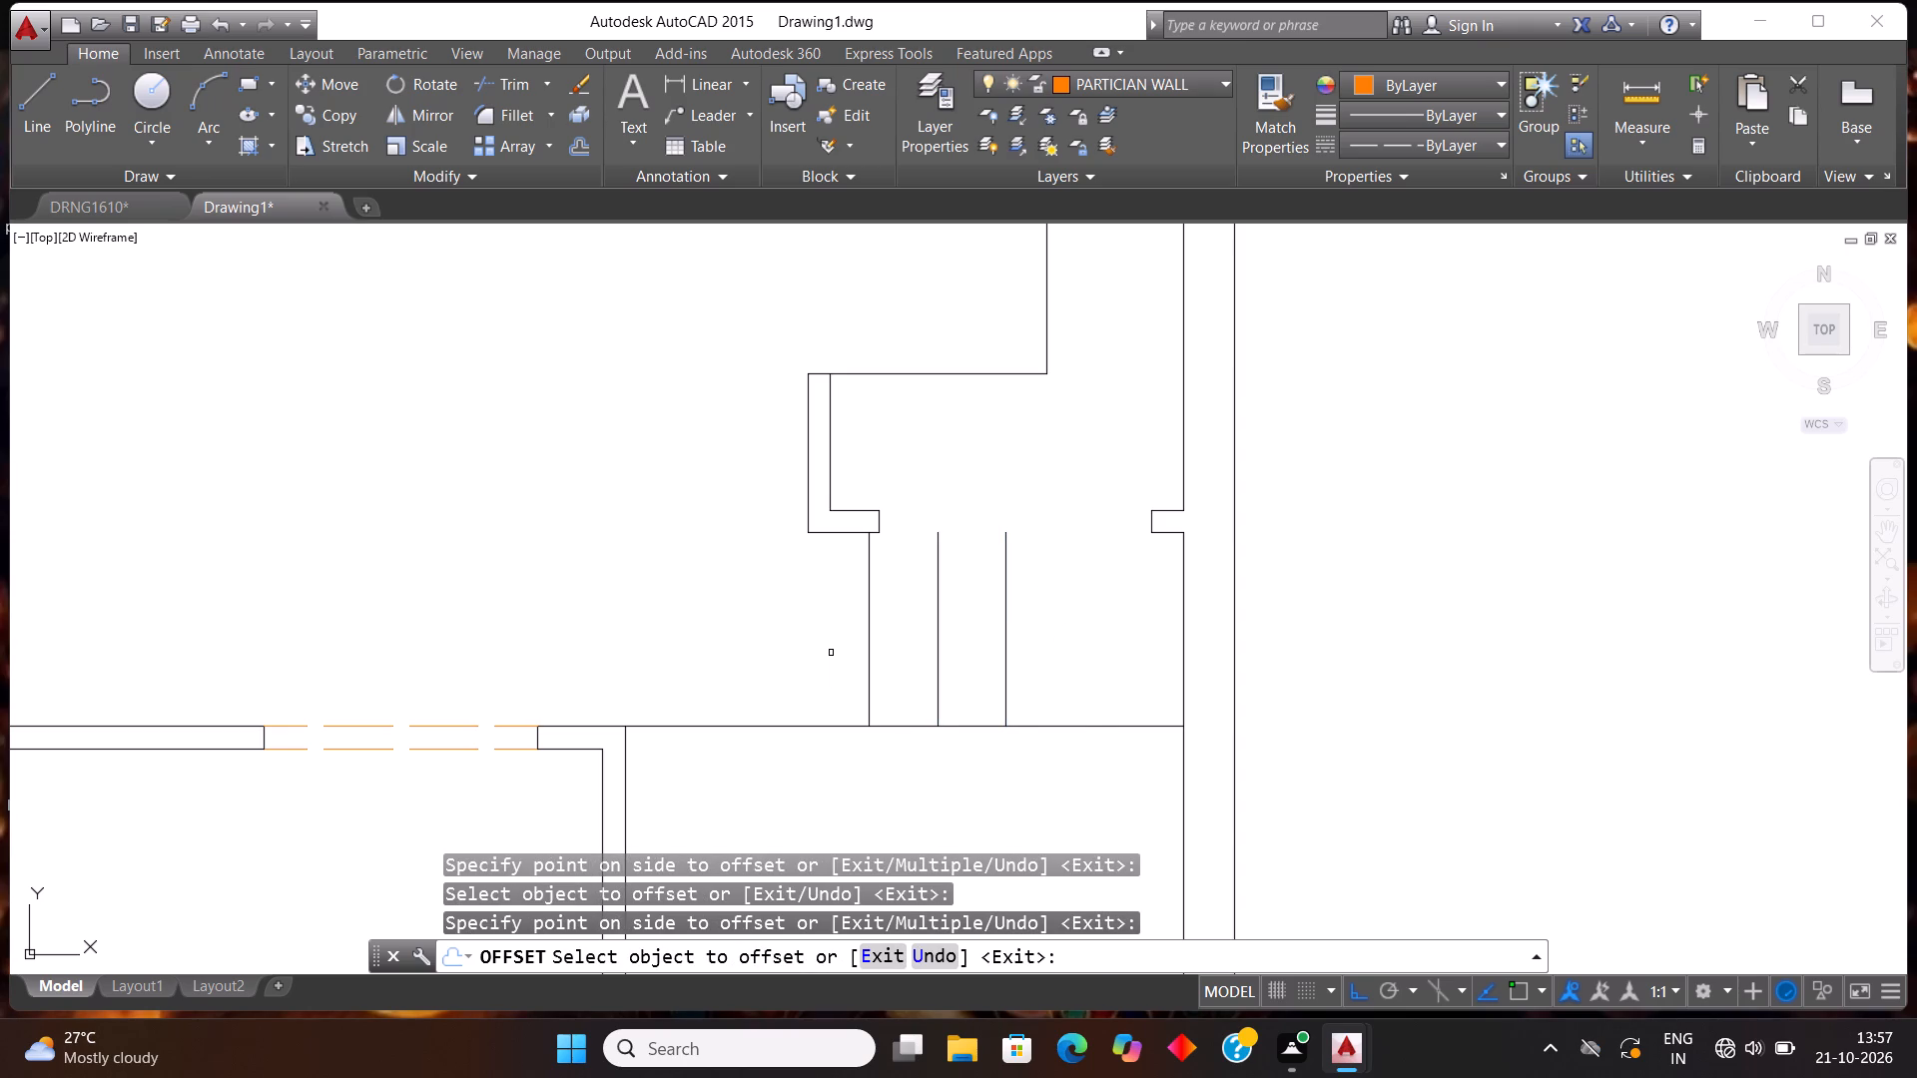
scroll(831, 653, "down", 4)
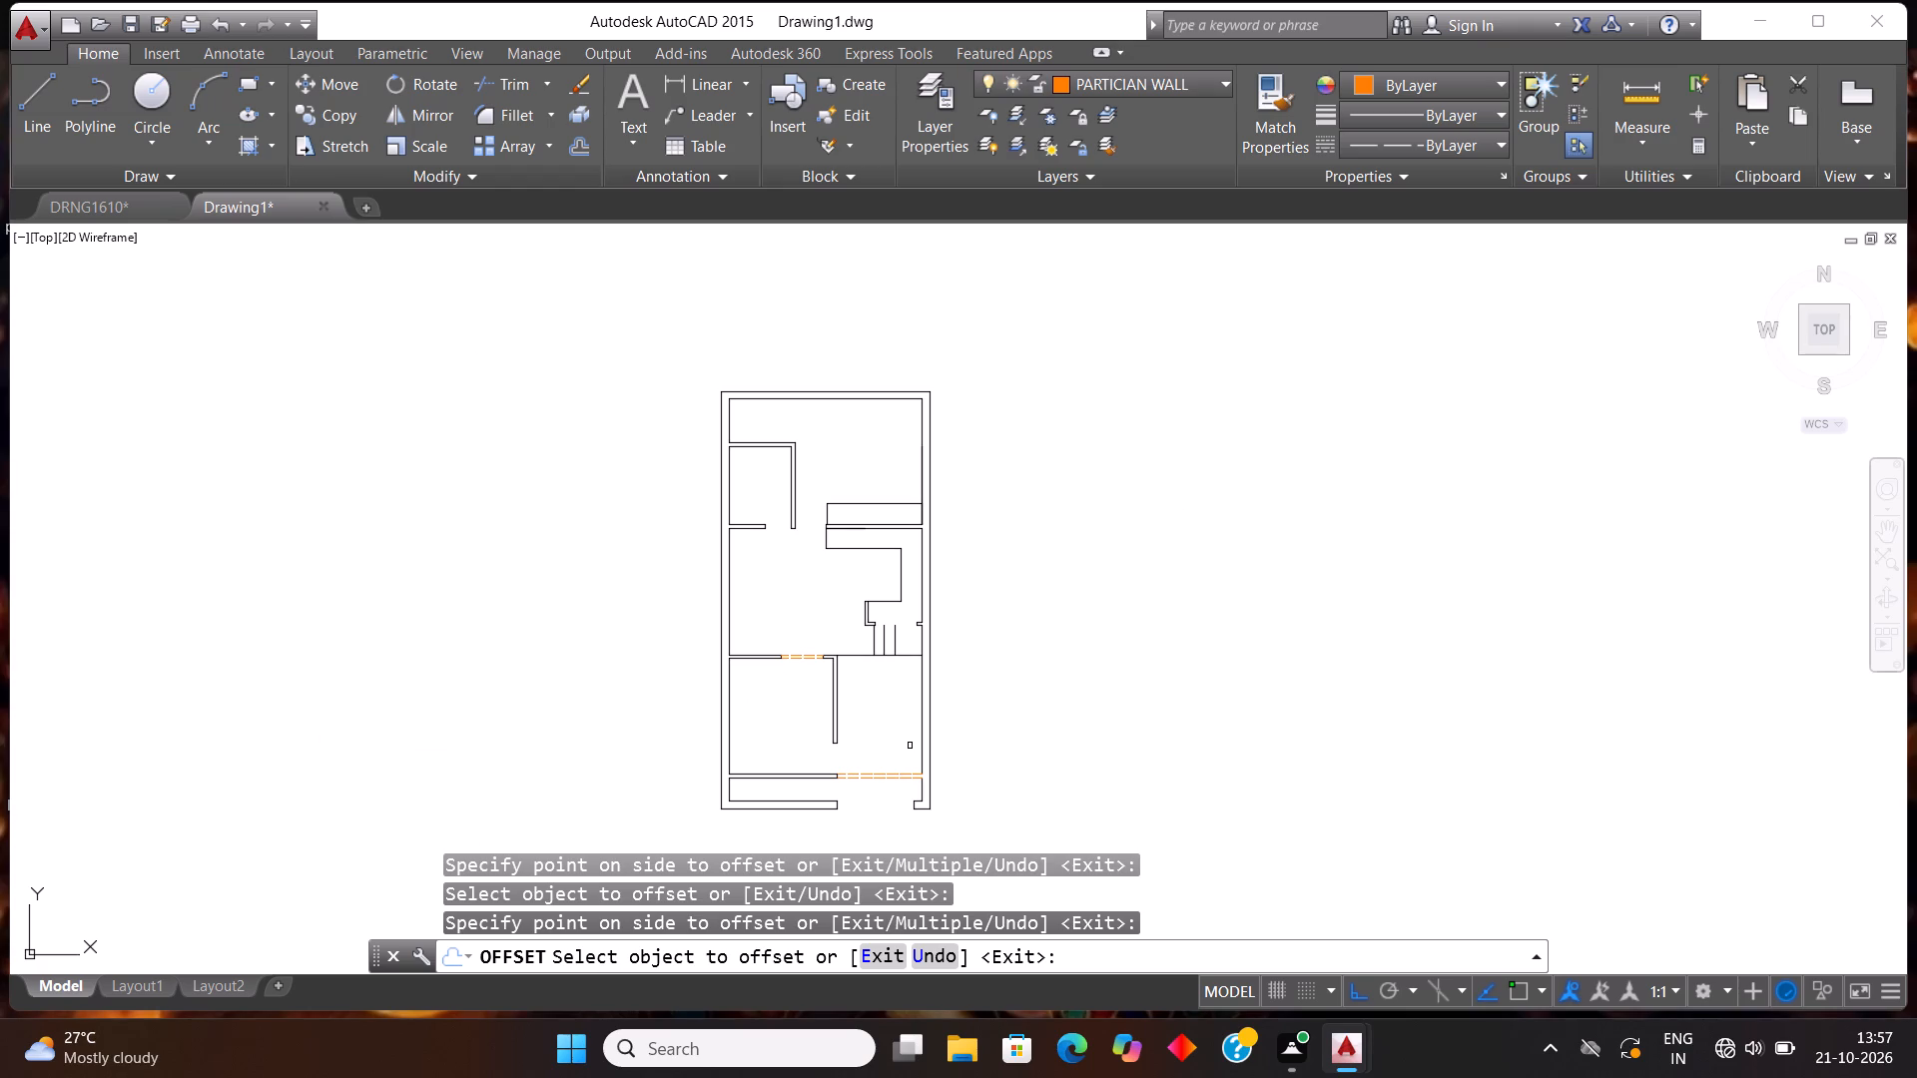
scroll(966, 658, "down", 2)
scroll(940, 686, "up", 2)
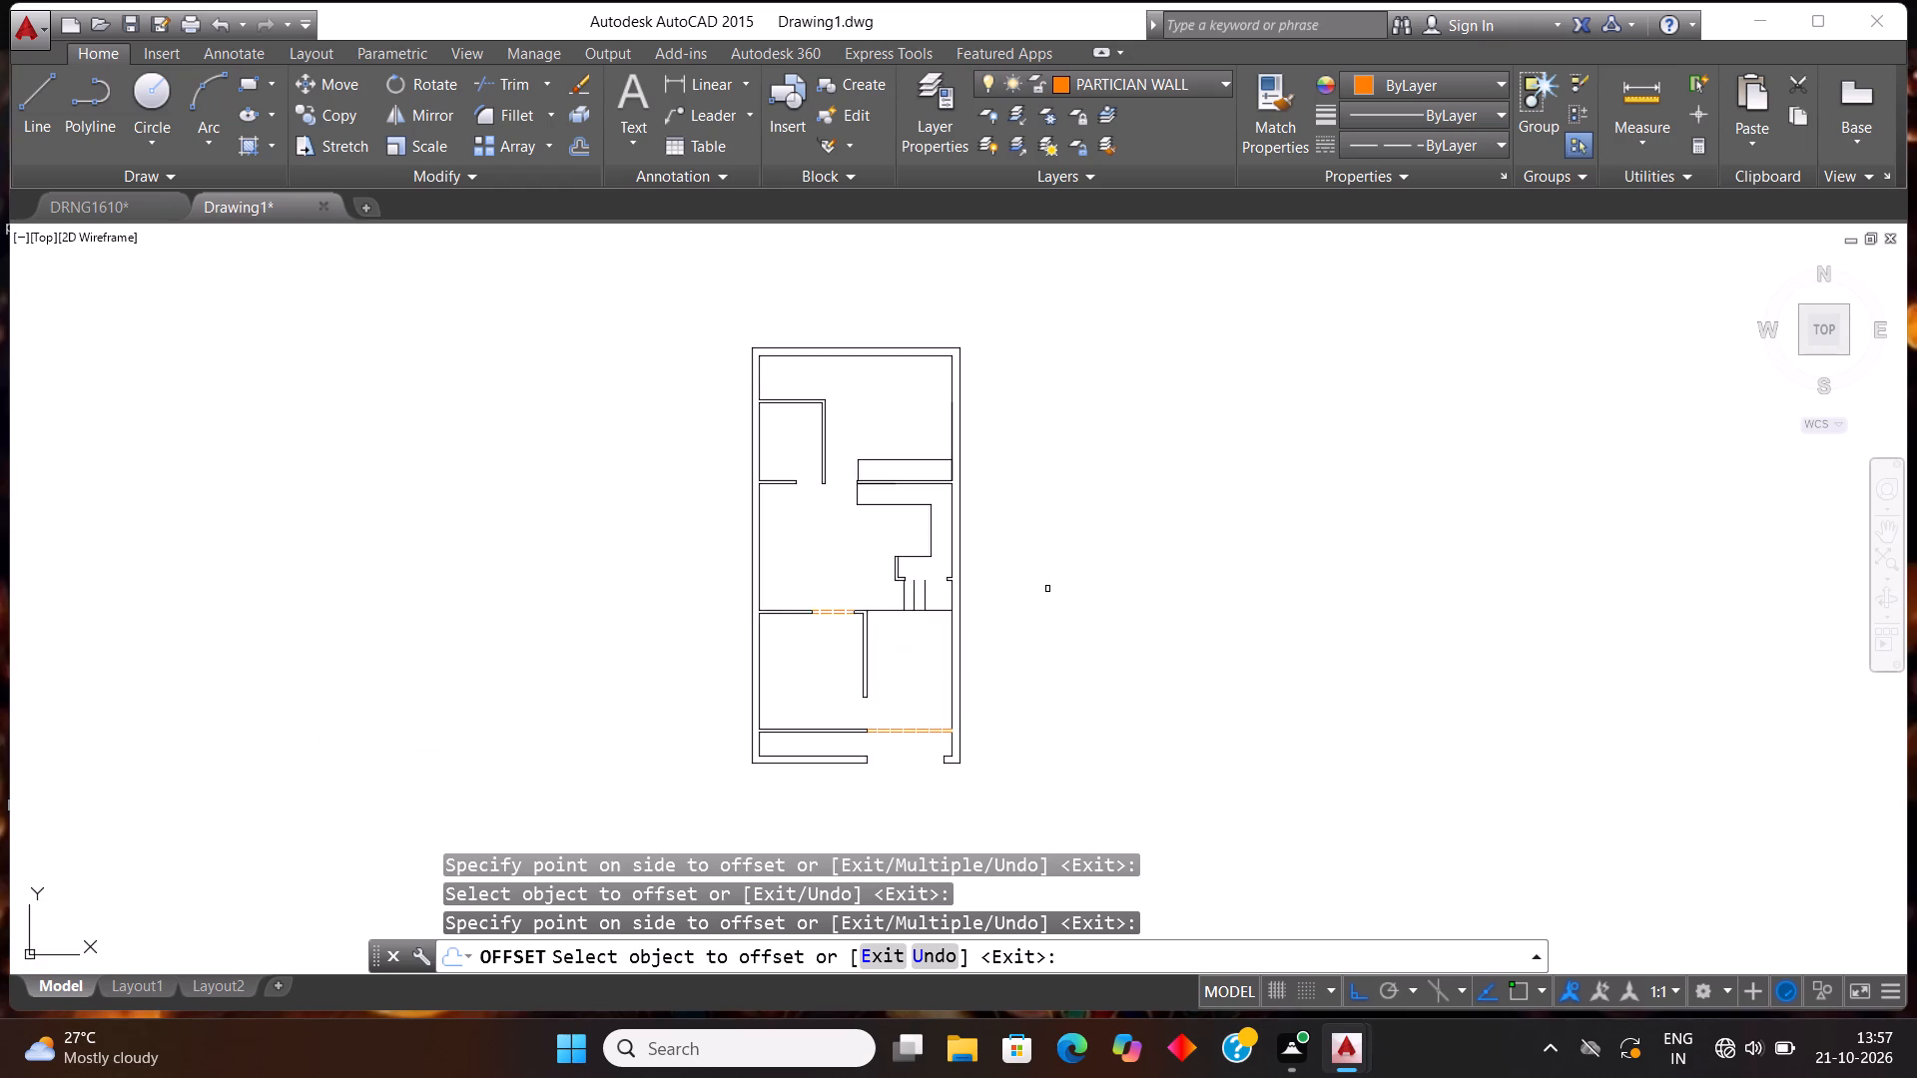
scroll(1047, 589, "up", 2)
key("Escape")
key("Escape")
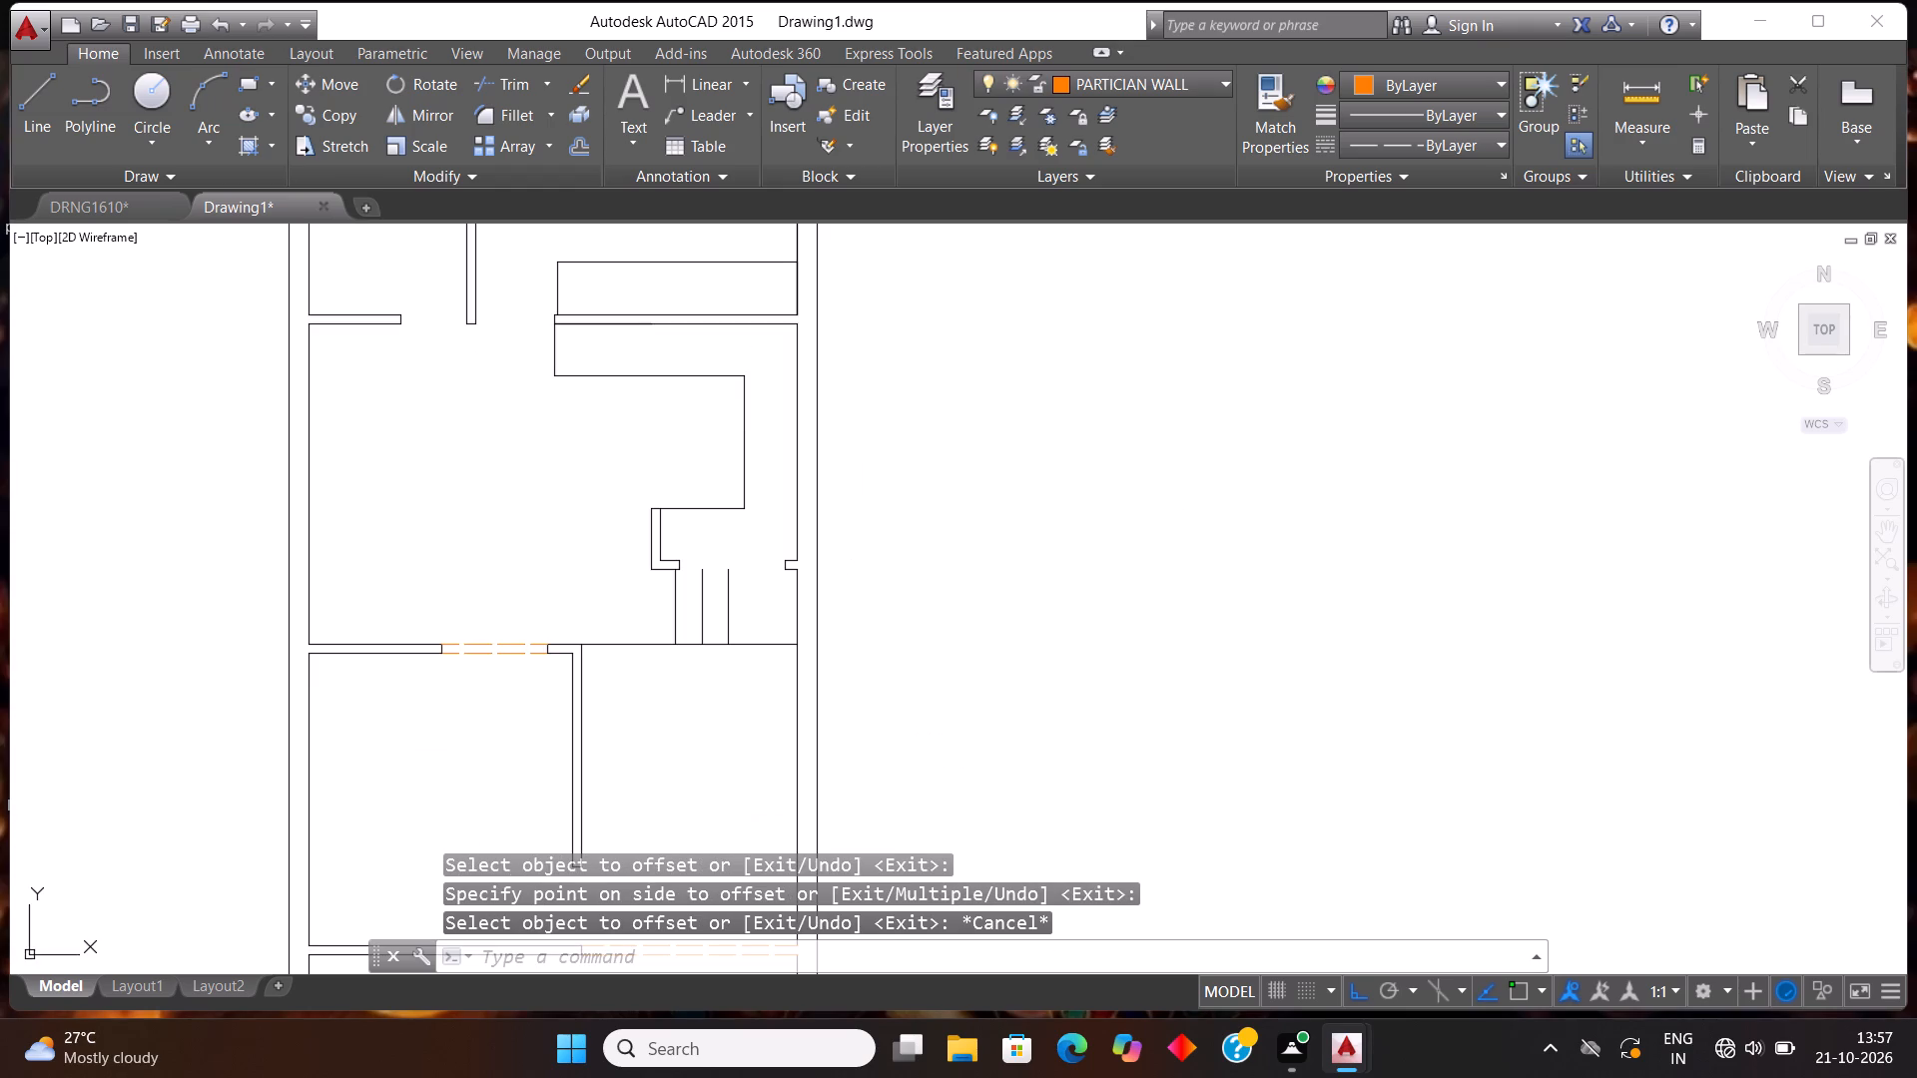
Extend the rightmost of the three short vertical lines down to the dashed line at the lower opening.
scroll(947, 519, "down", 1)
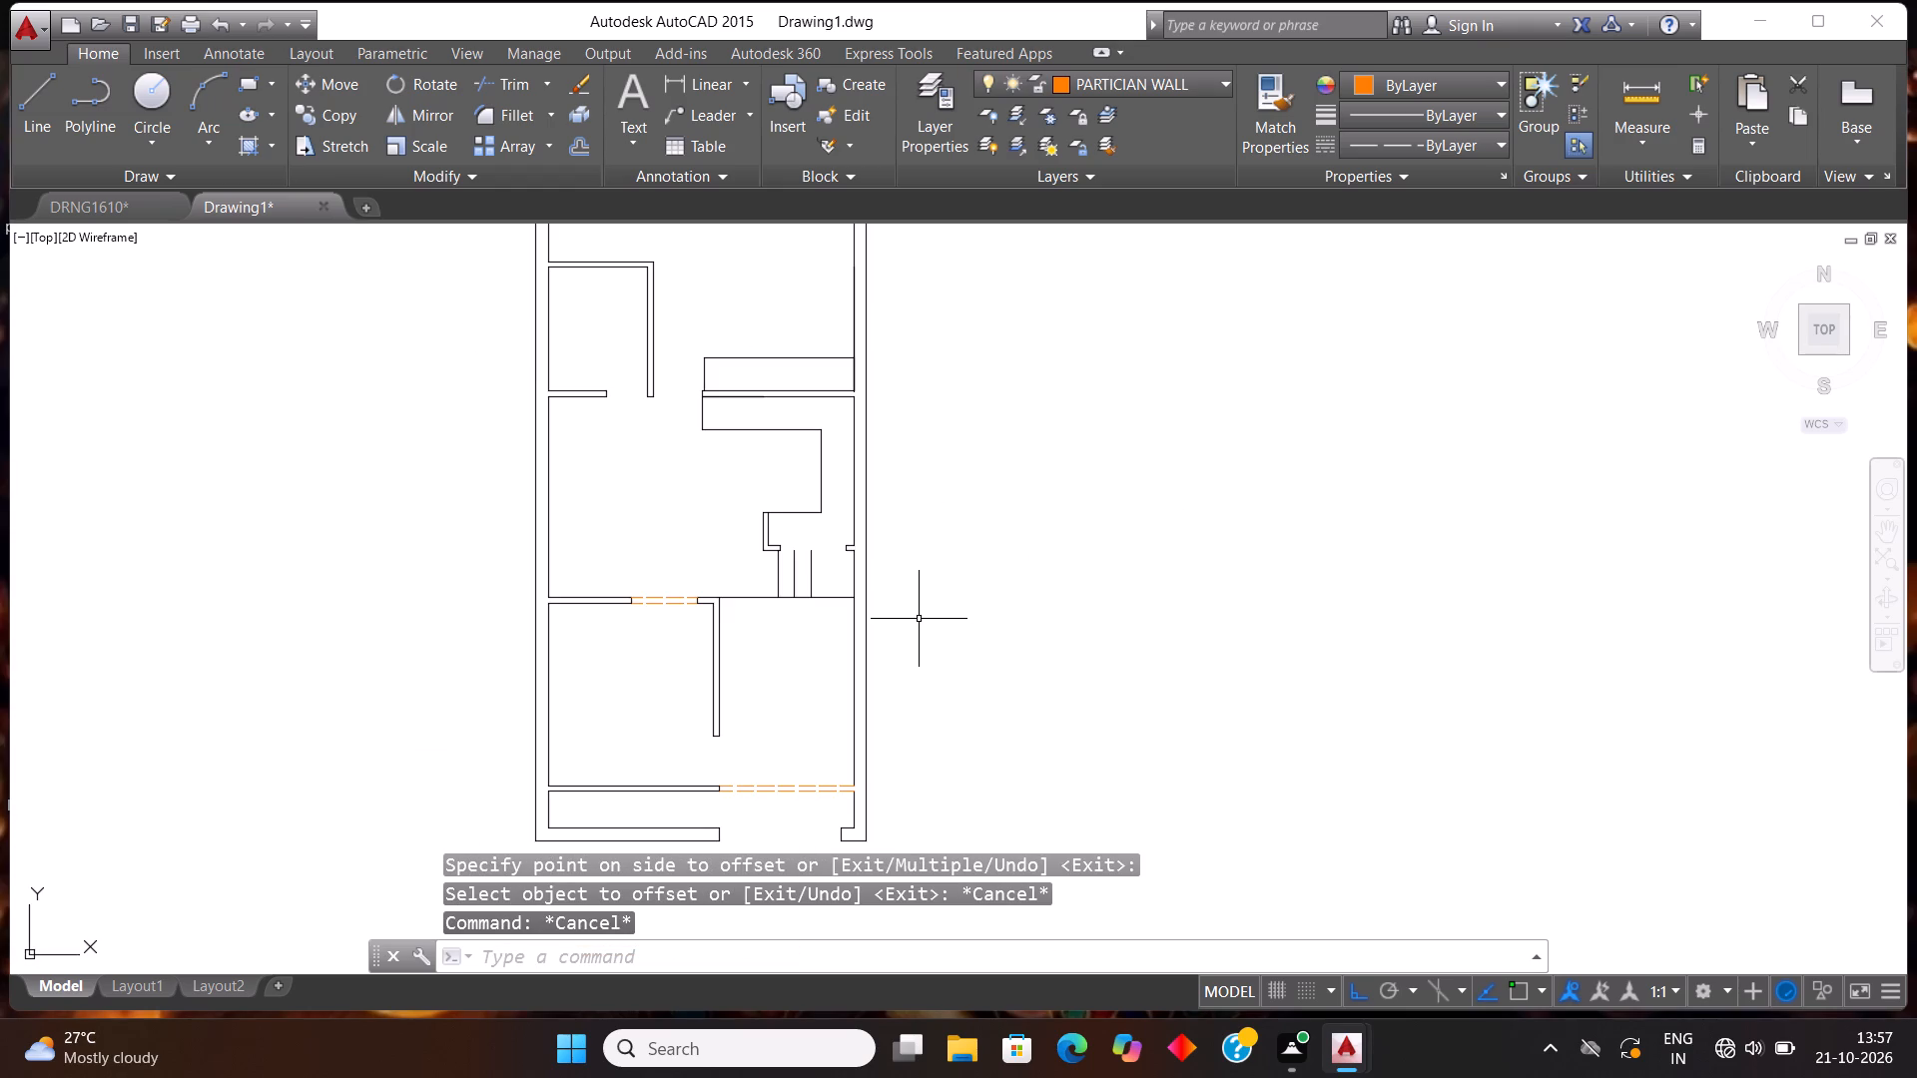
scroll(711, 789, "up", 1)
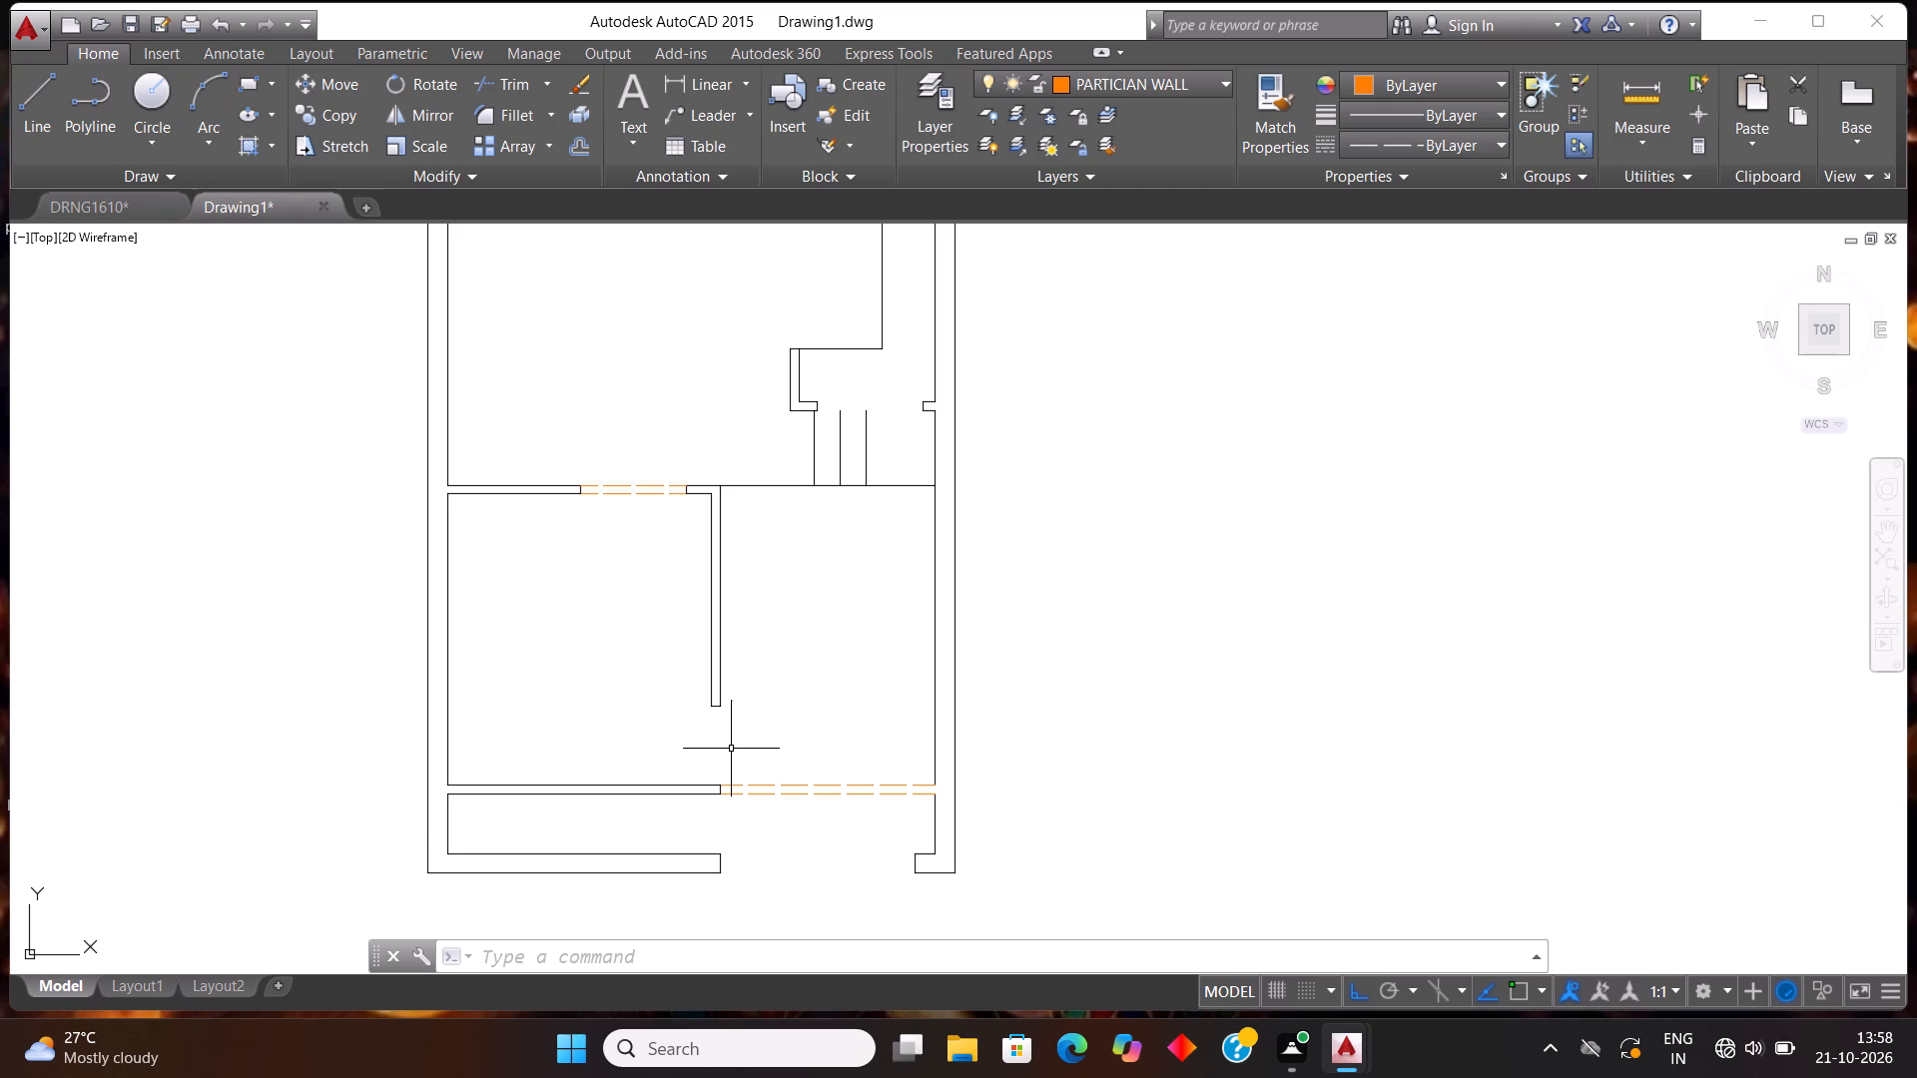
scroll(872, 586, "up", 1)
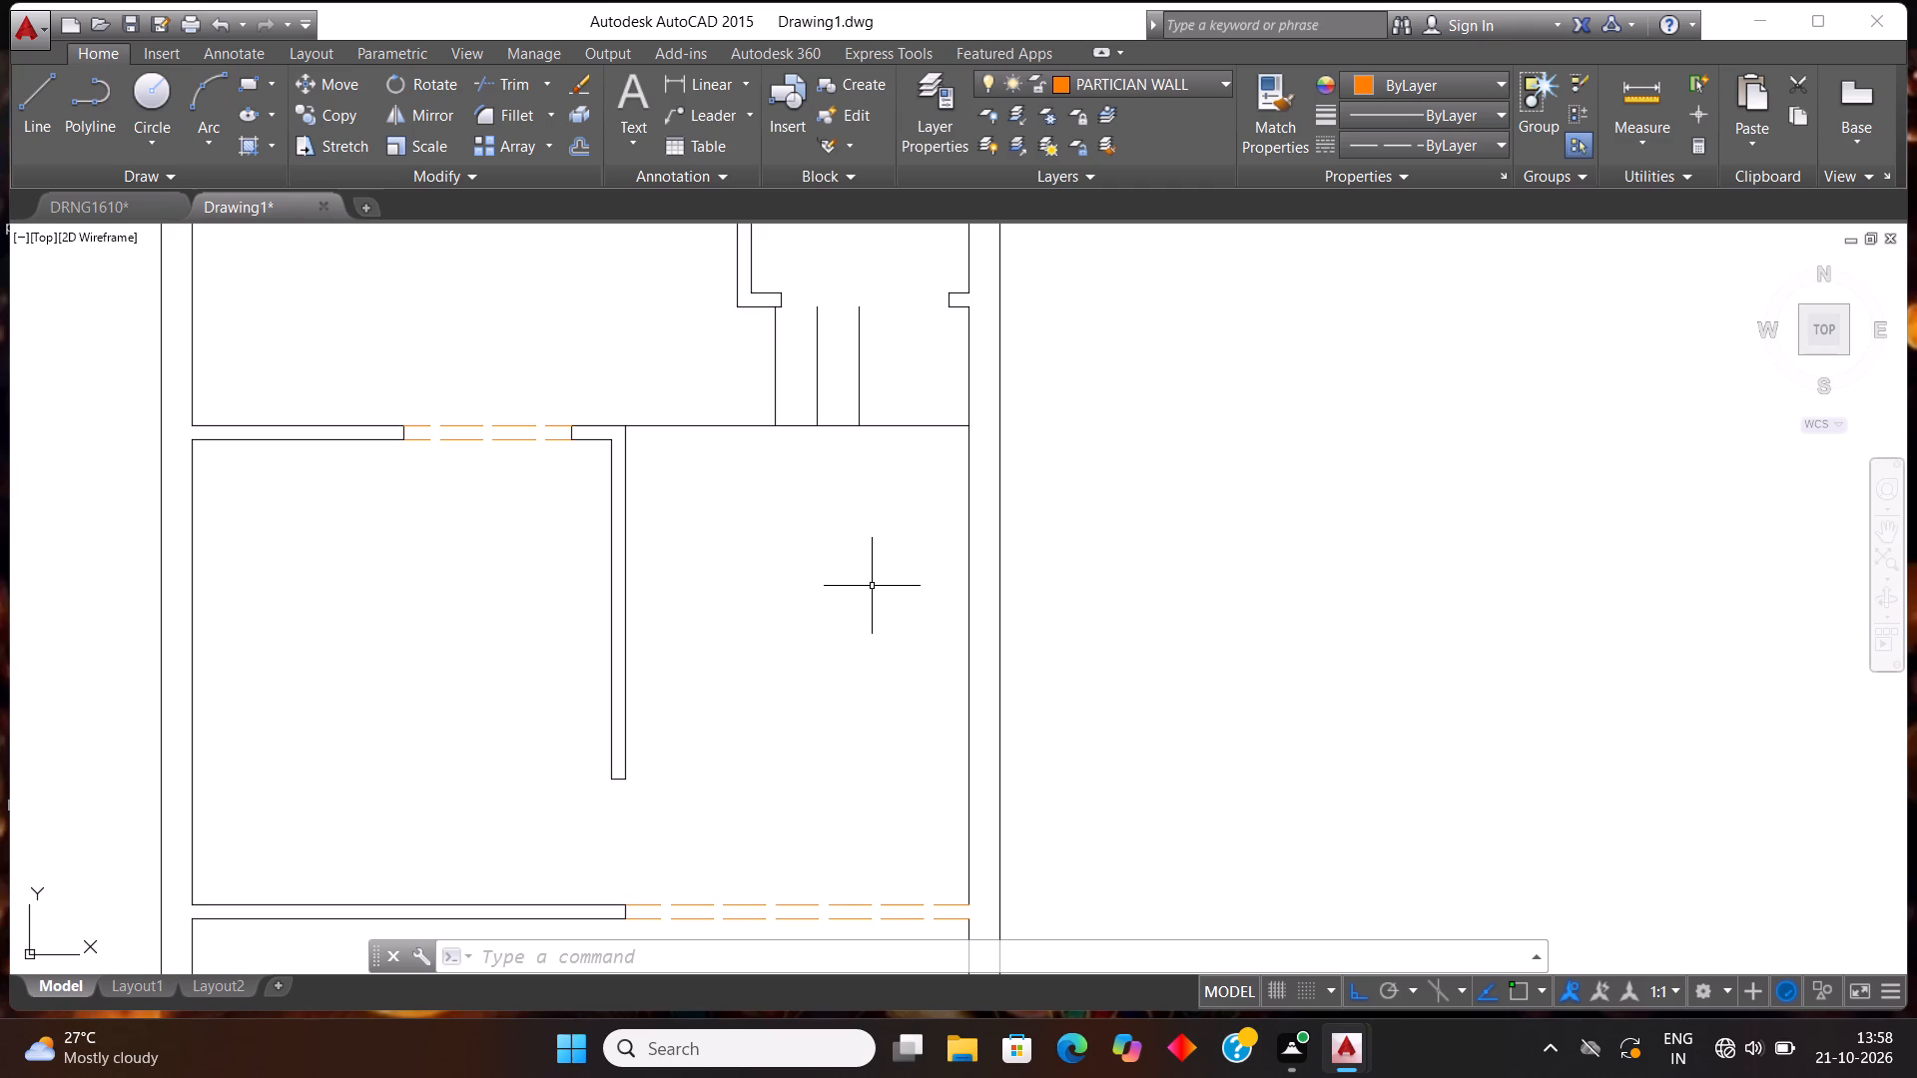
scroll(872, 586, "down", 1)
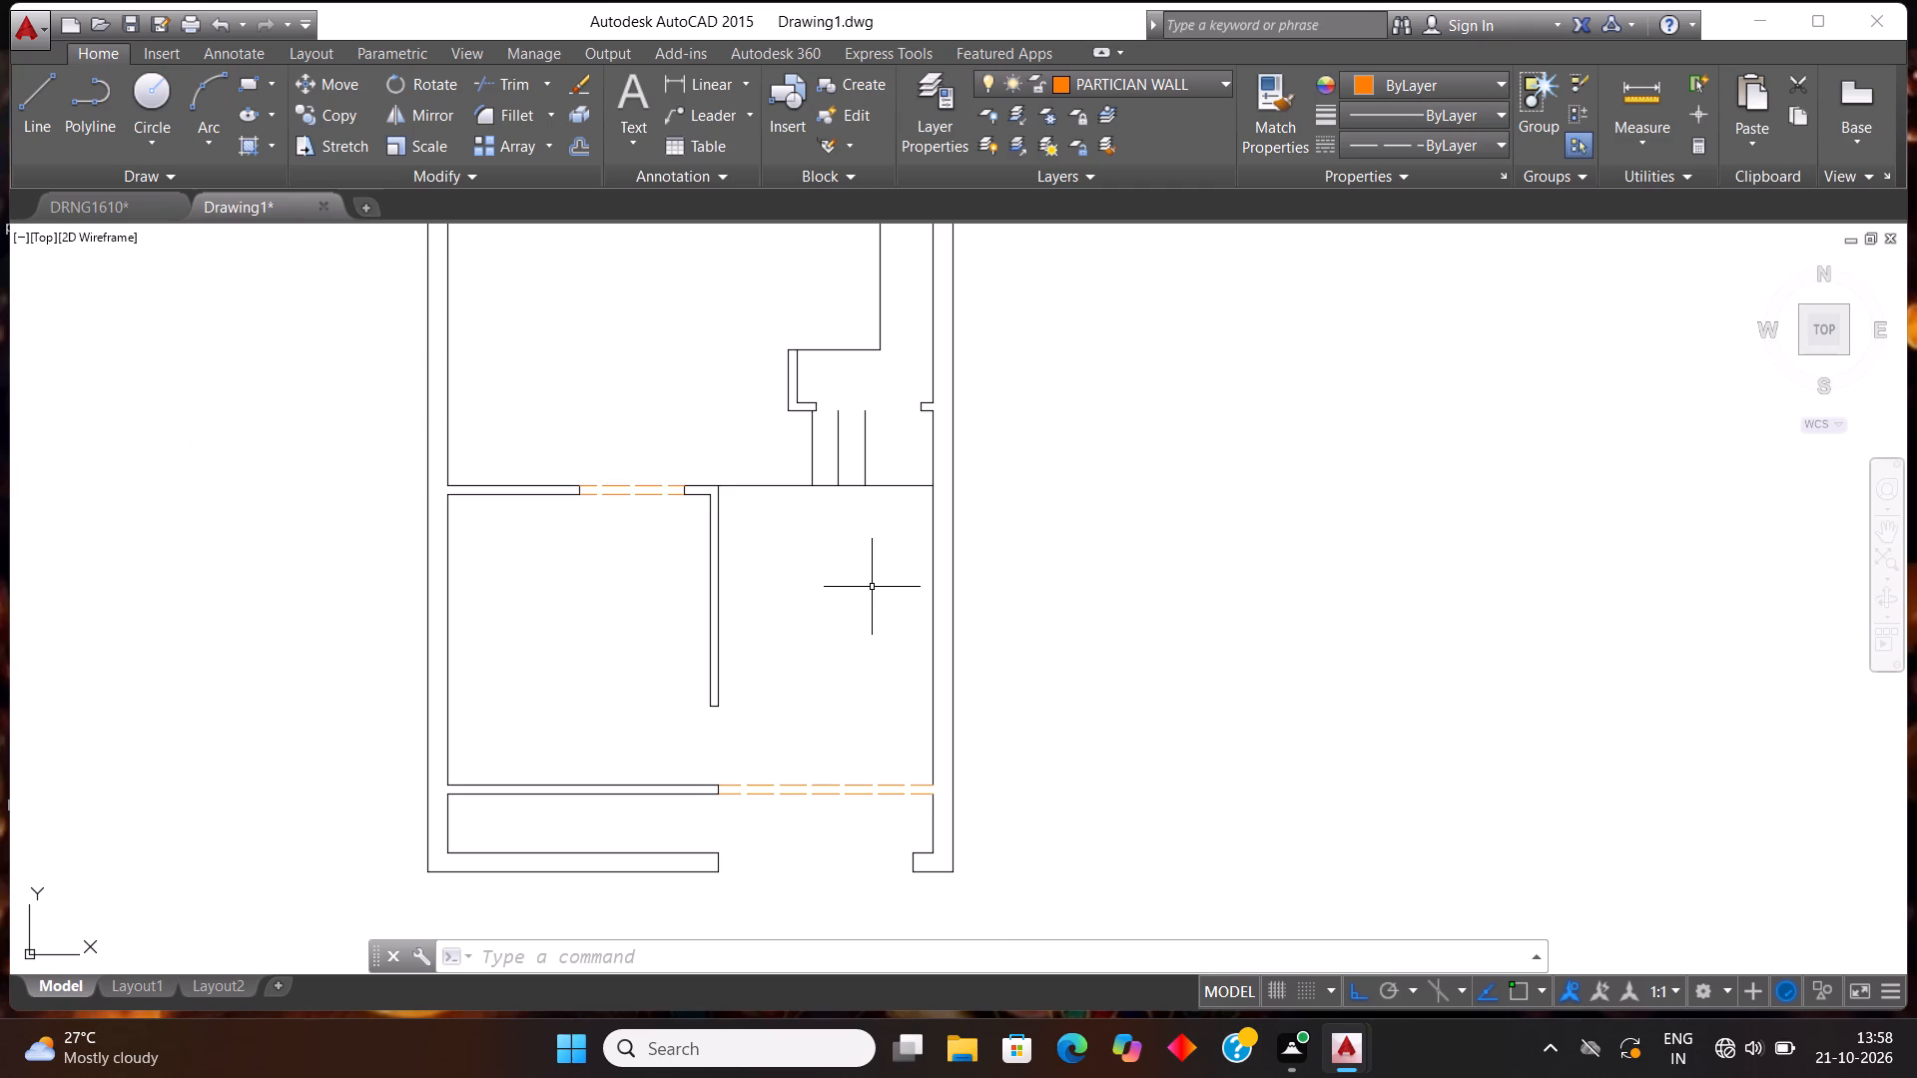
type("EX")
key("Return")
key("Return")
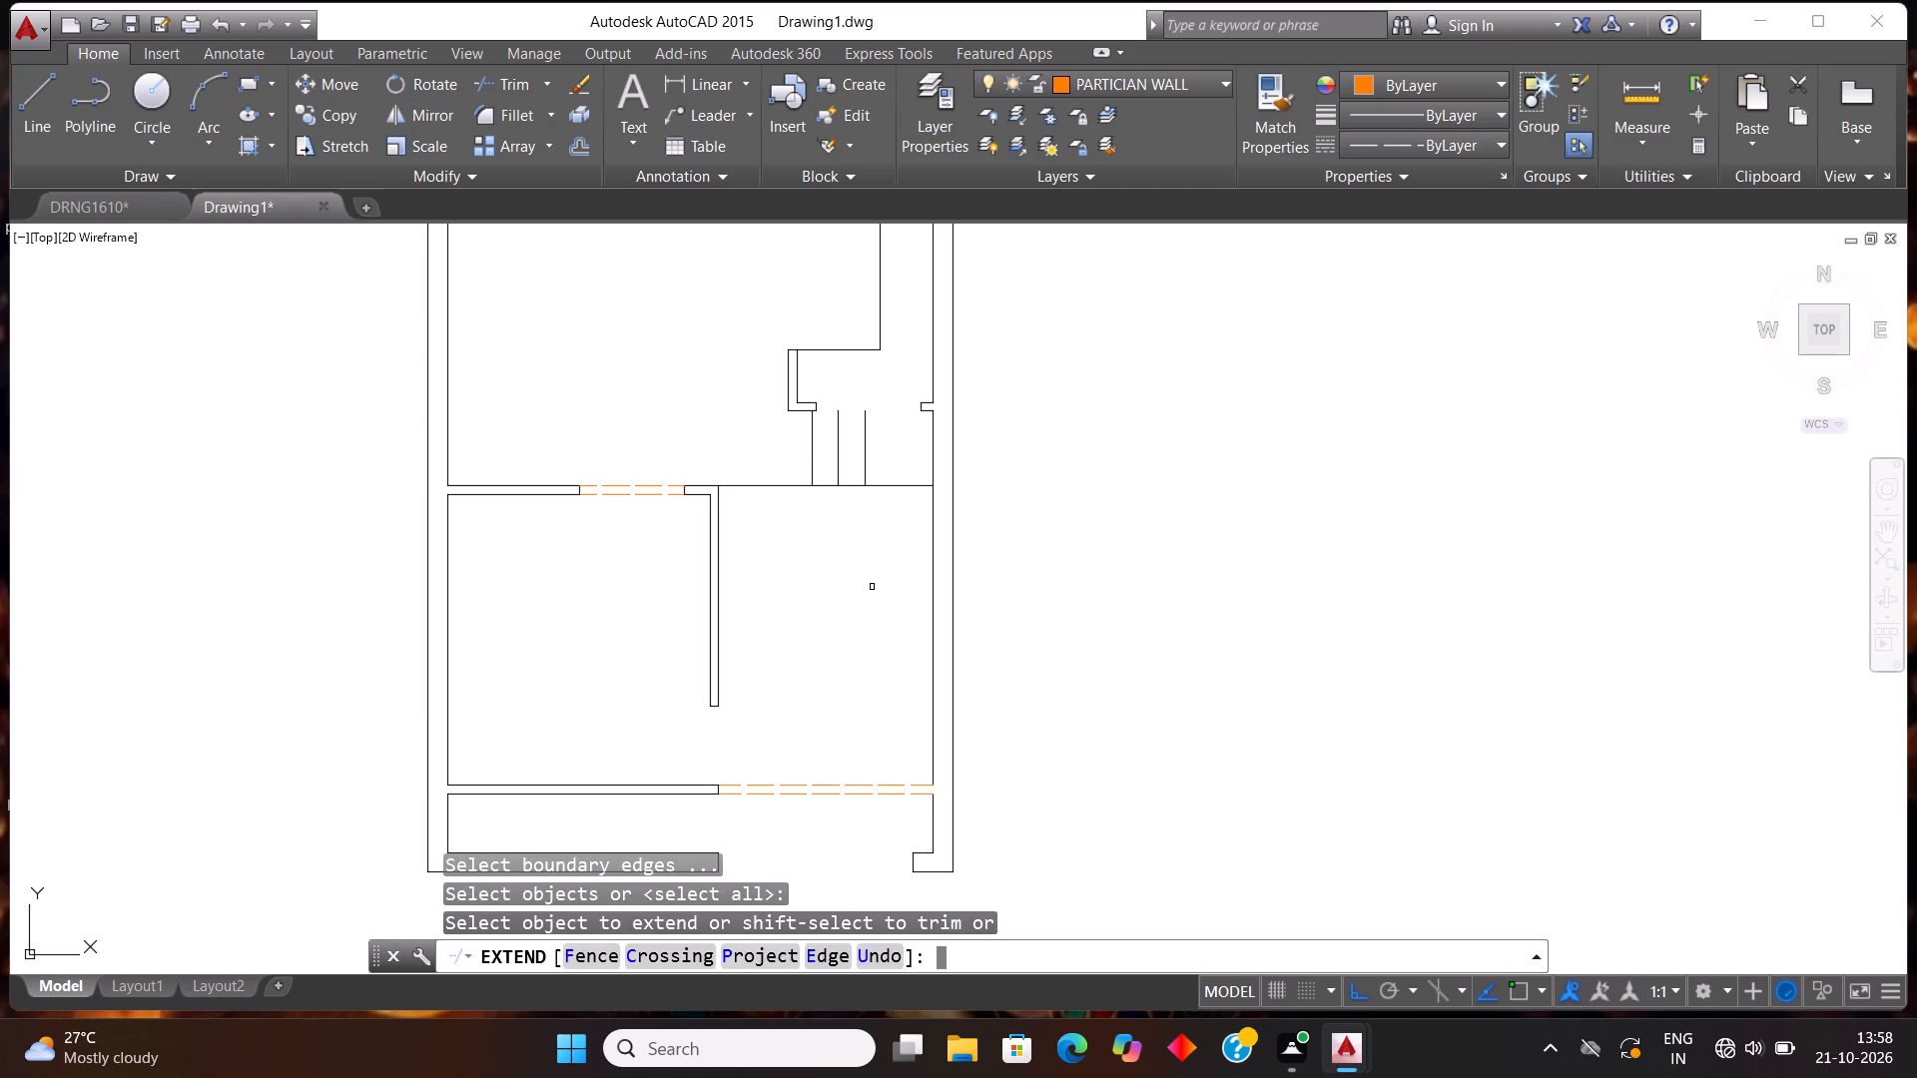
left_click(861, 474)
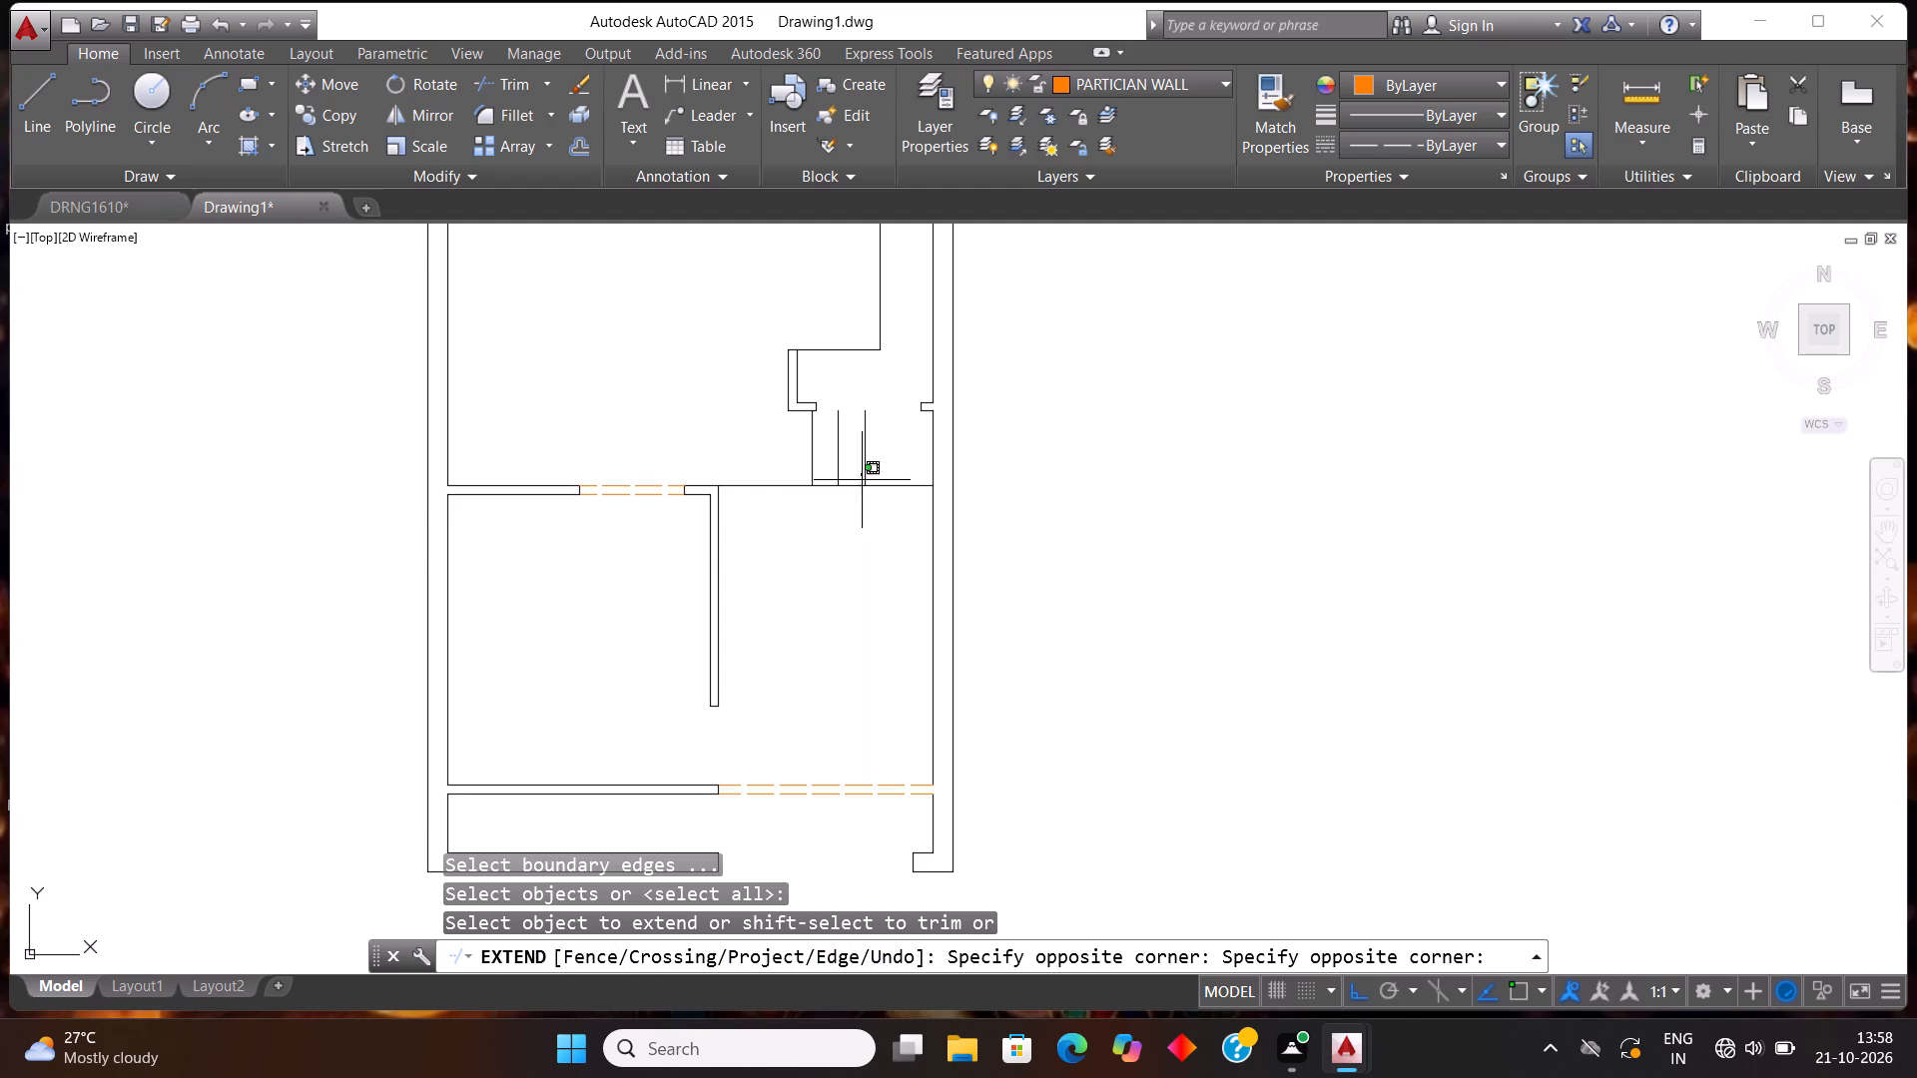
left_click(871, 478)
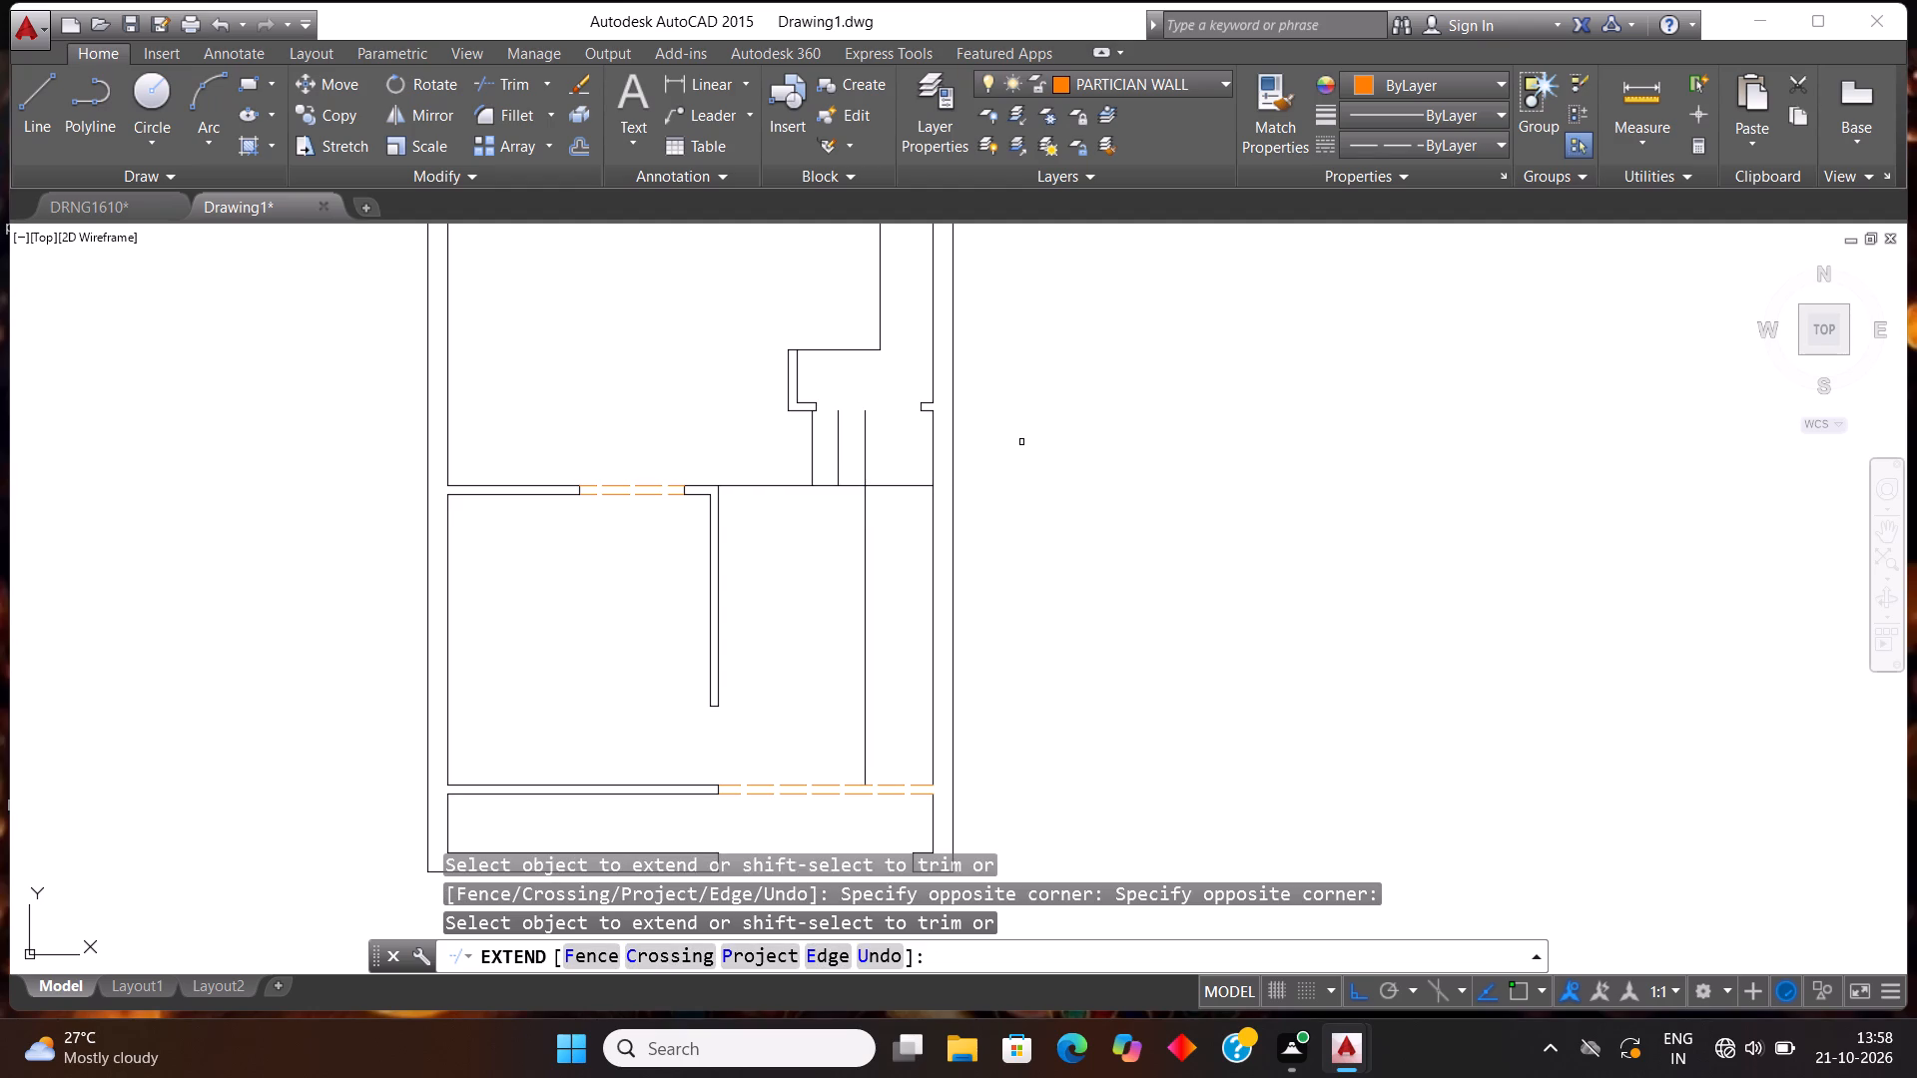
key("Escape")
Offset the horizontal line at the foot of the short vertical lines 1' downward.
type("OFF")
key("Return")
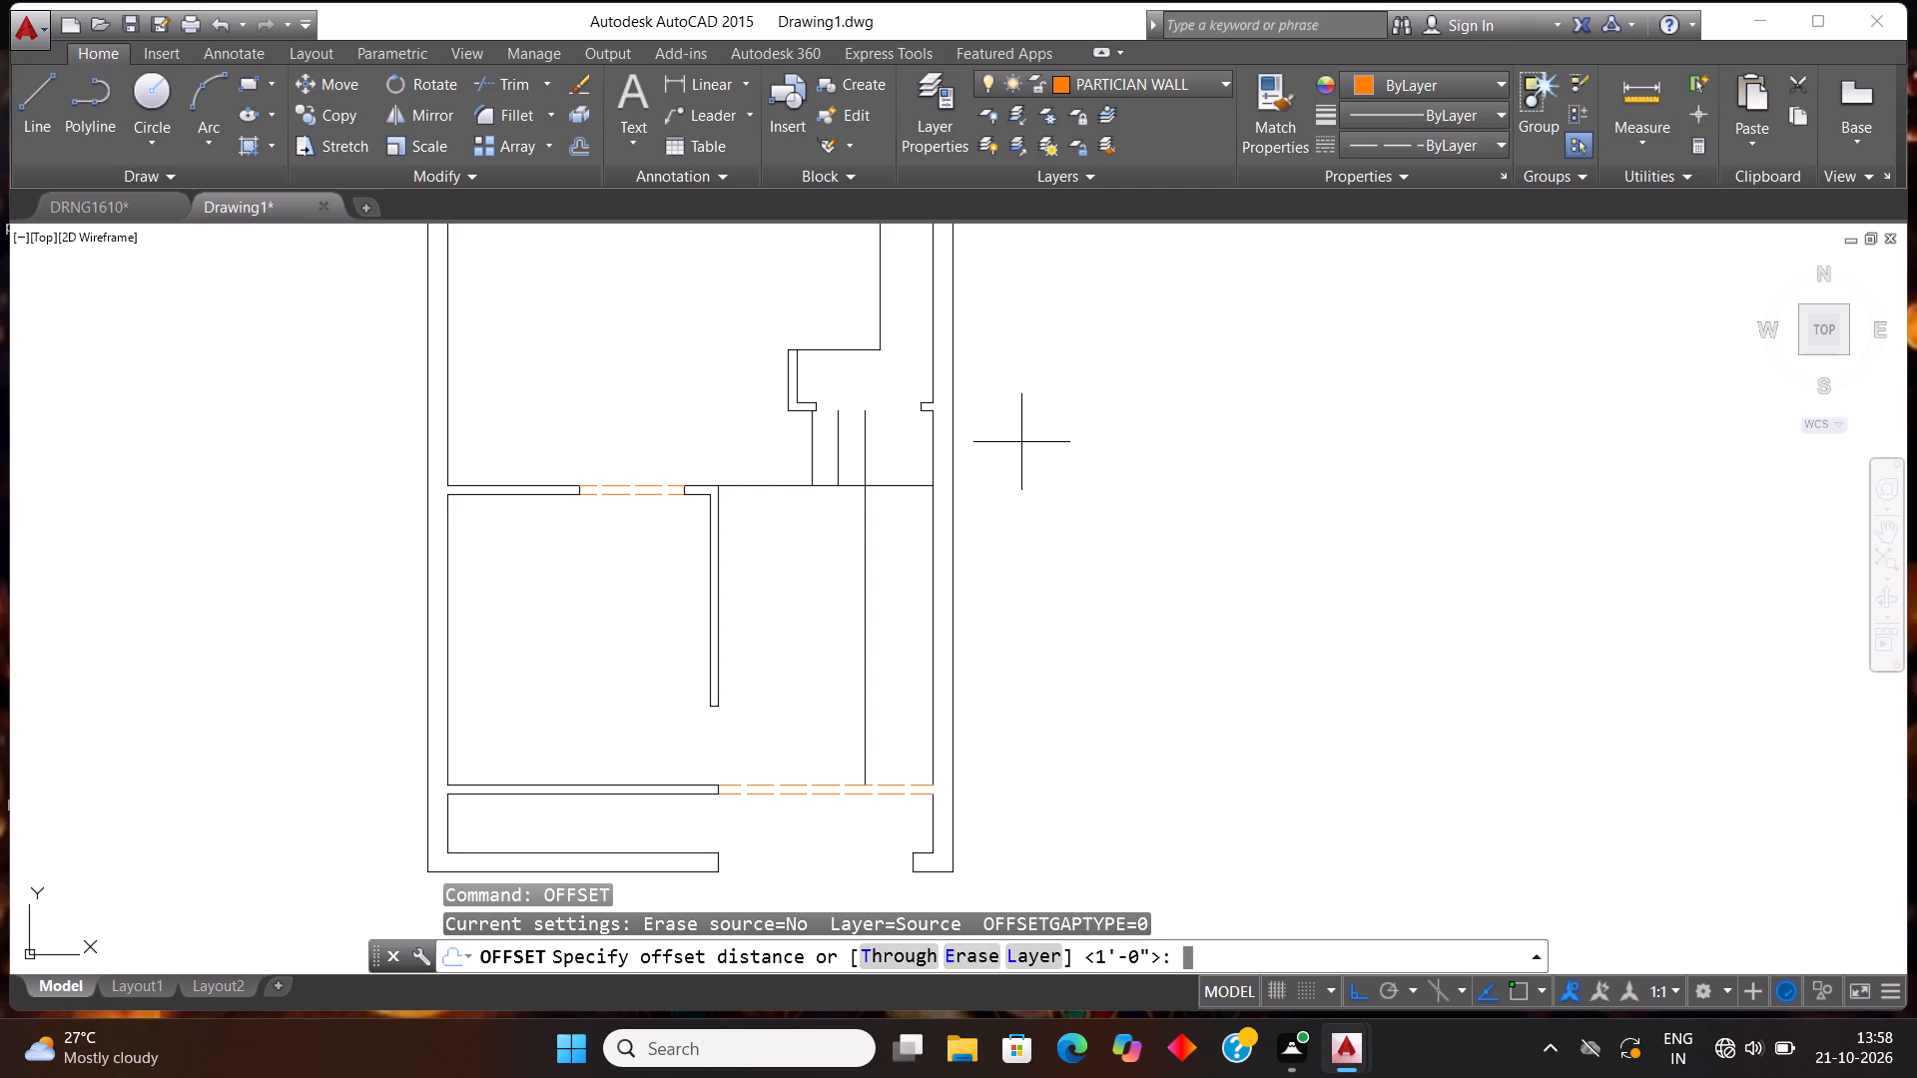
type("1'")
key("Return")
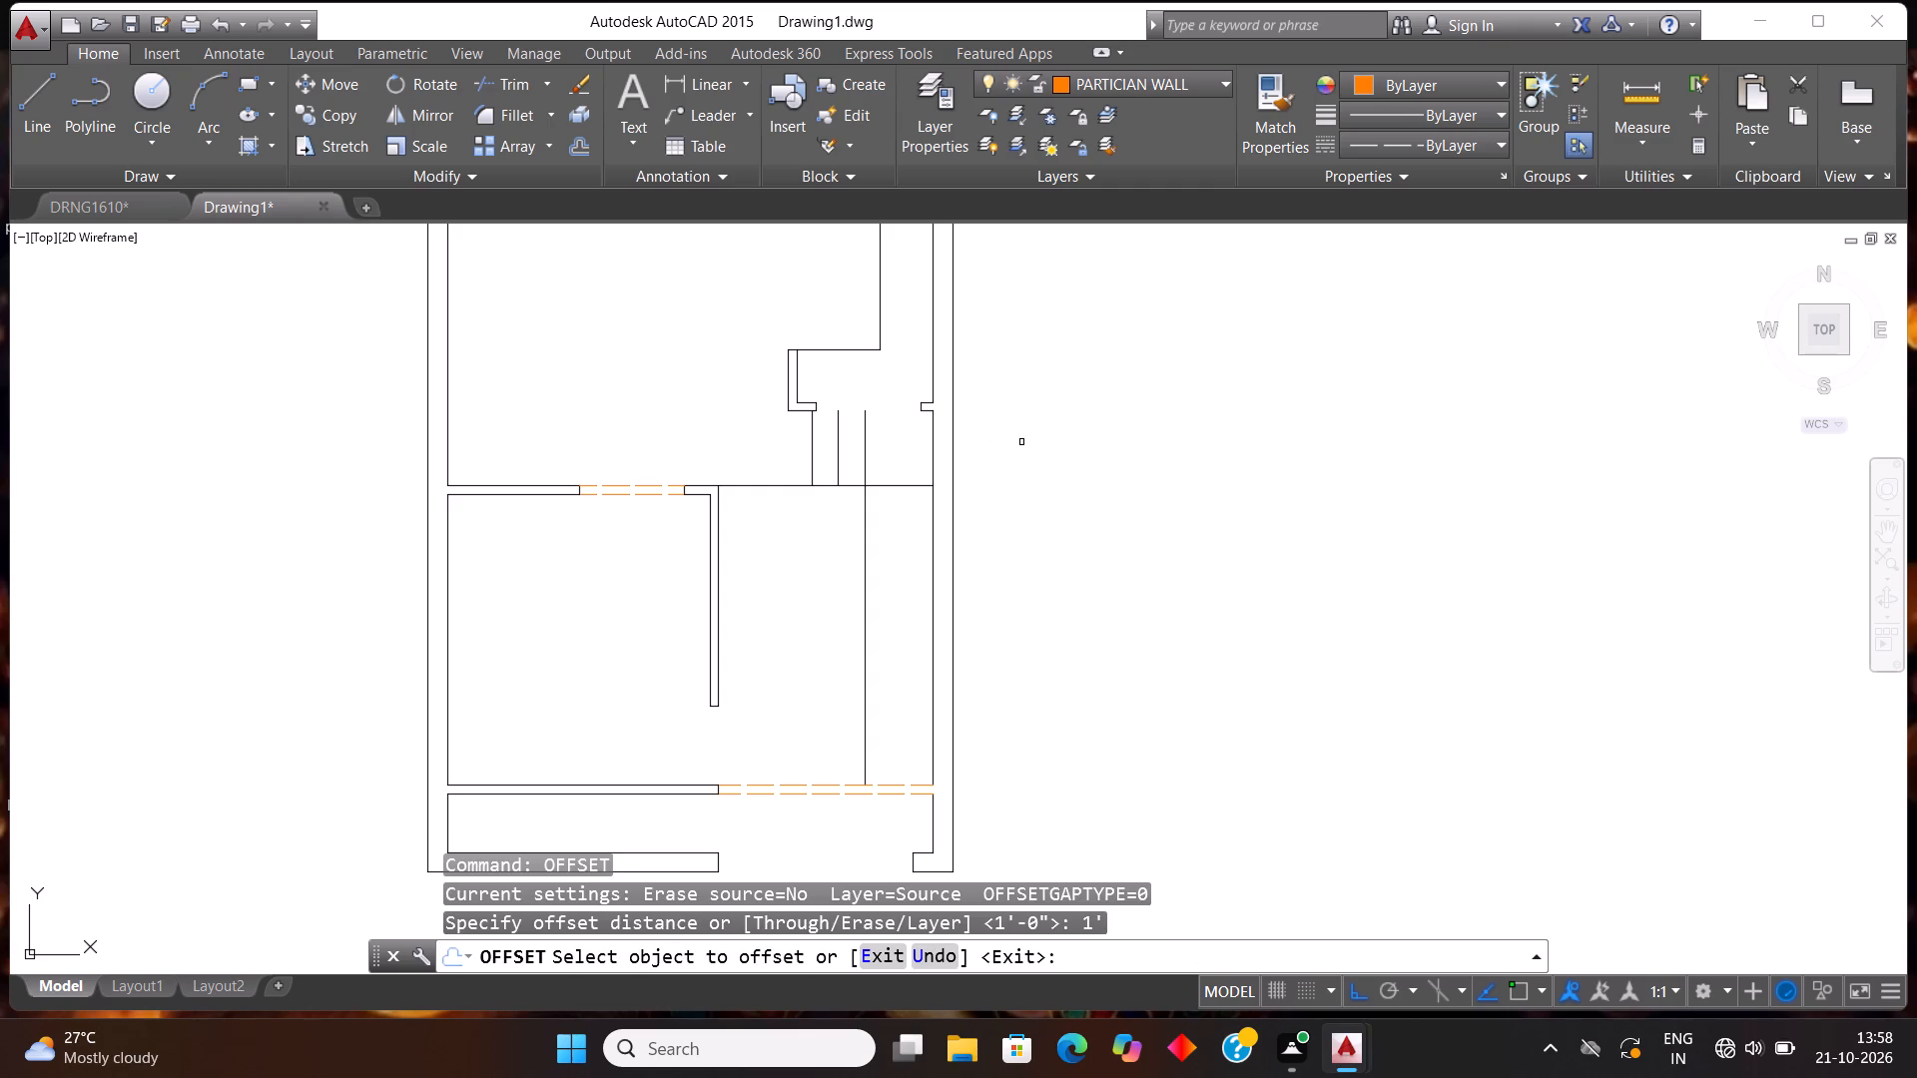
left_click(903, 488)
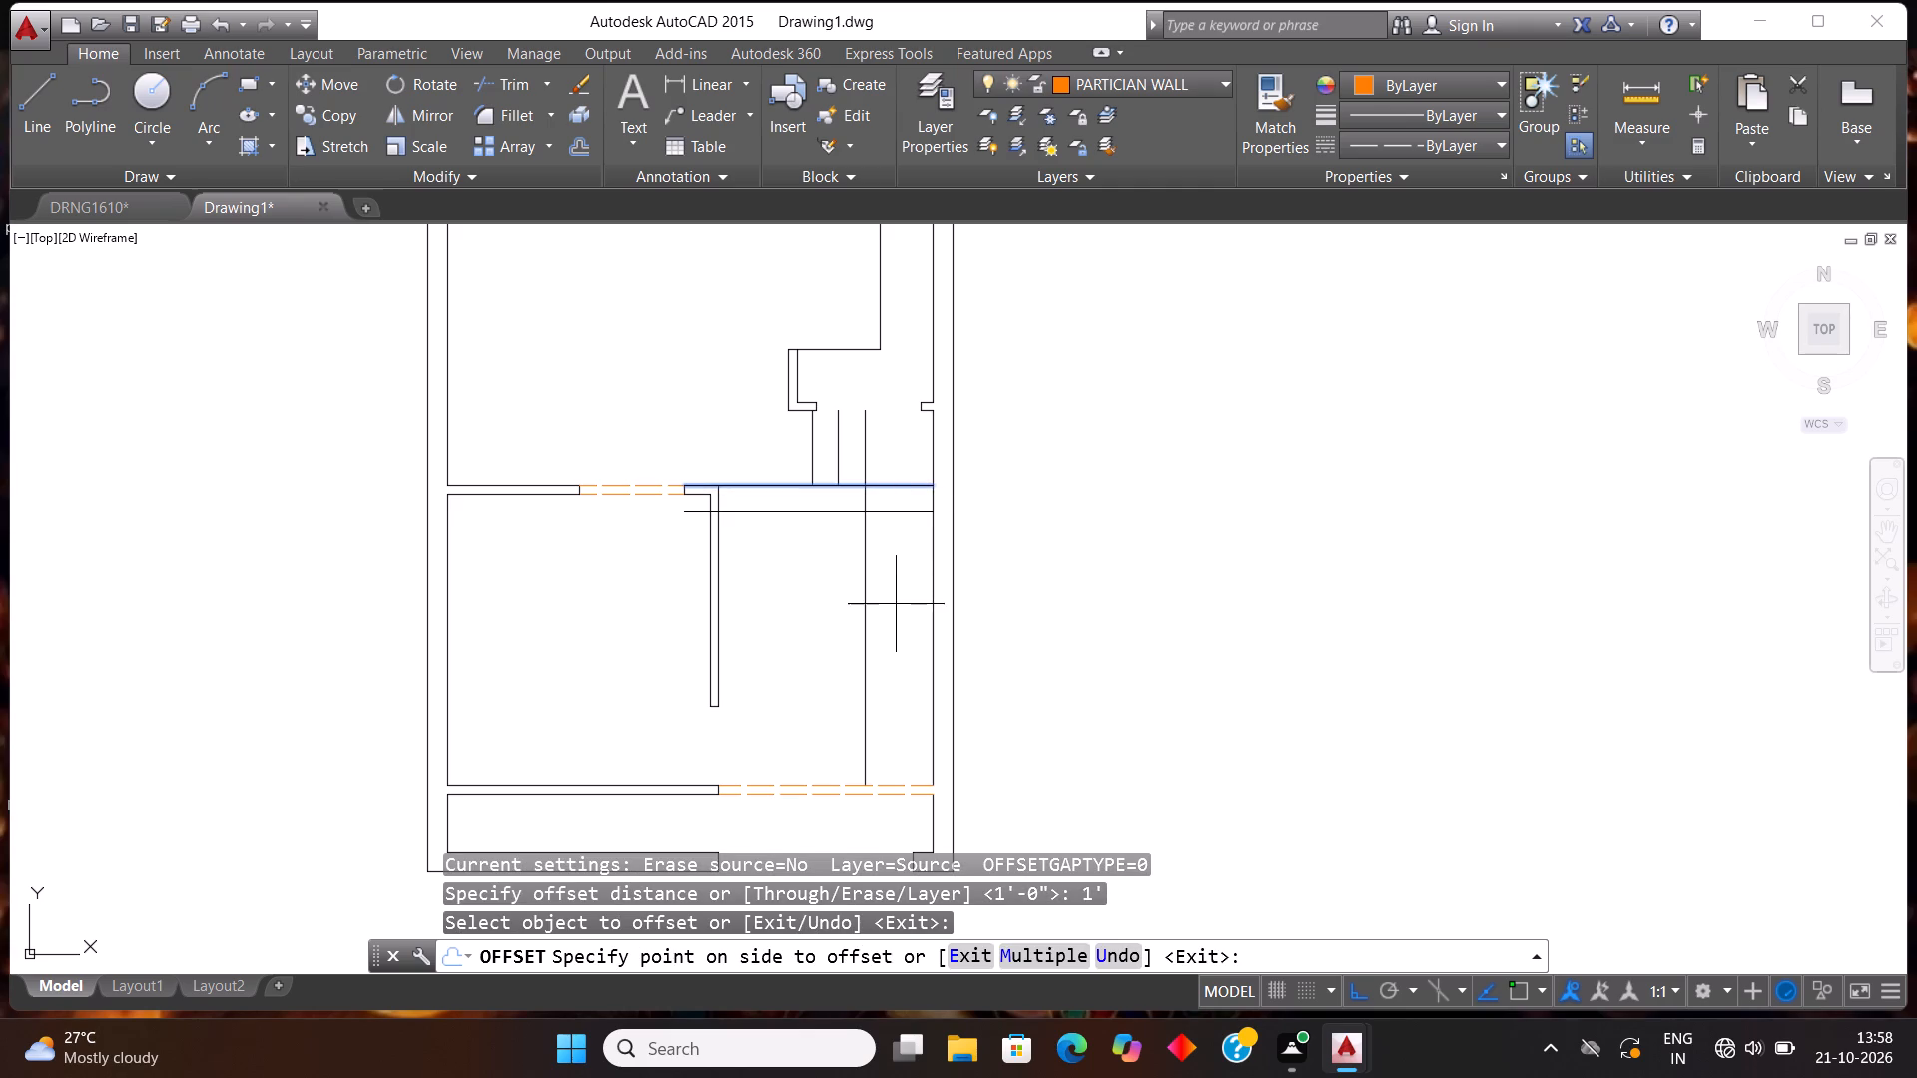
left_click(896, 604)
key("Escape")
key("Escape")
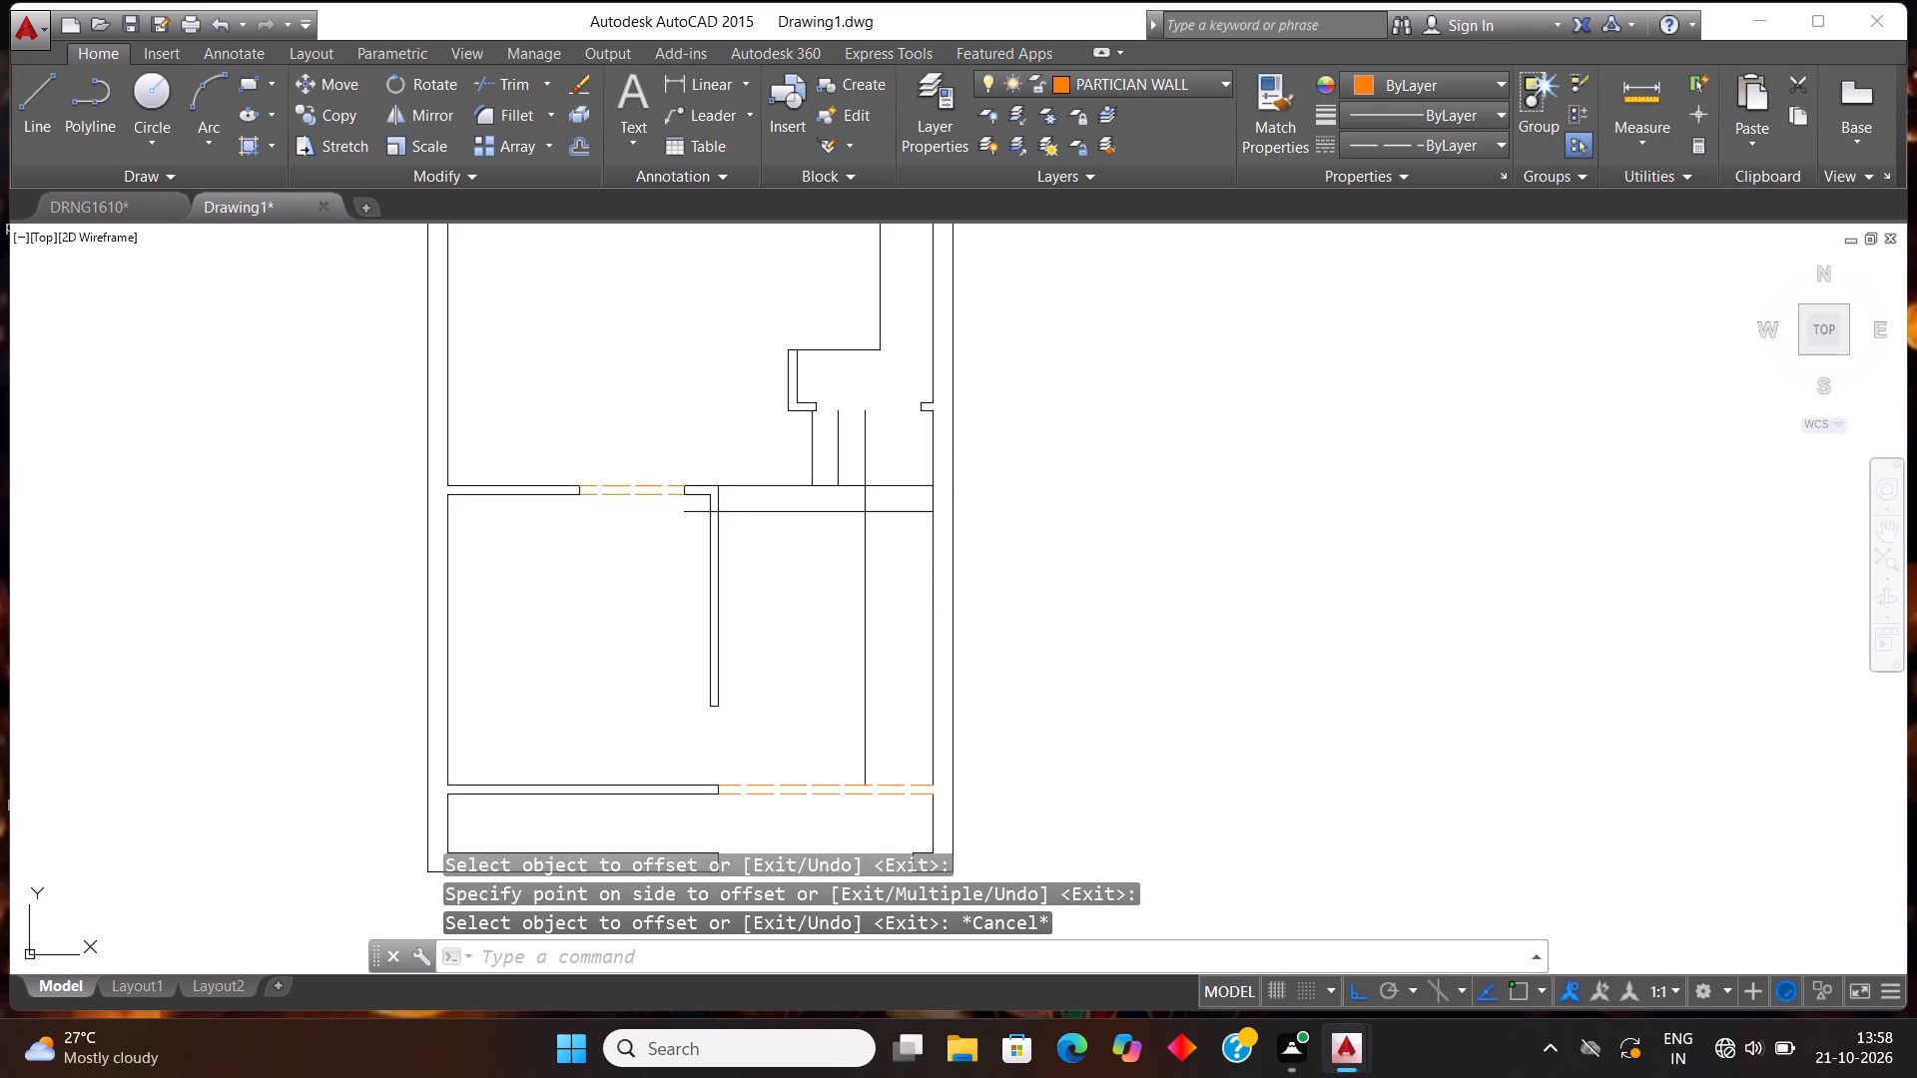
Trim the new horizontal offset line between the vertical partition wall and the extended vertical stair line.
type("TR")
key("Return")
key("Return")
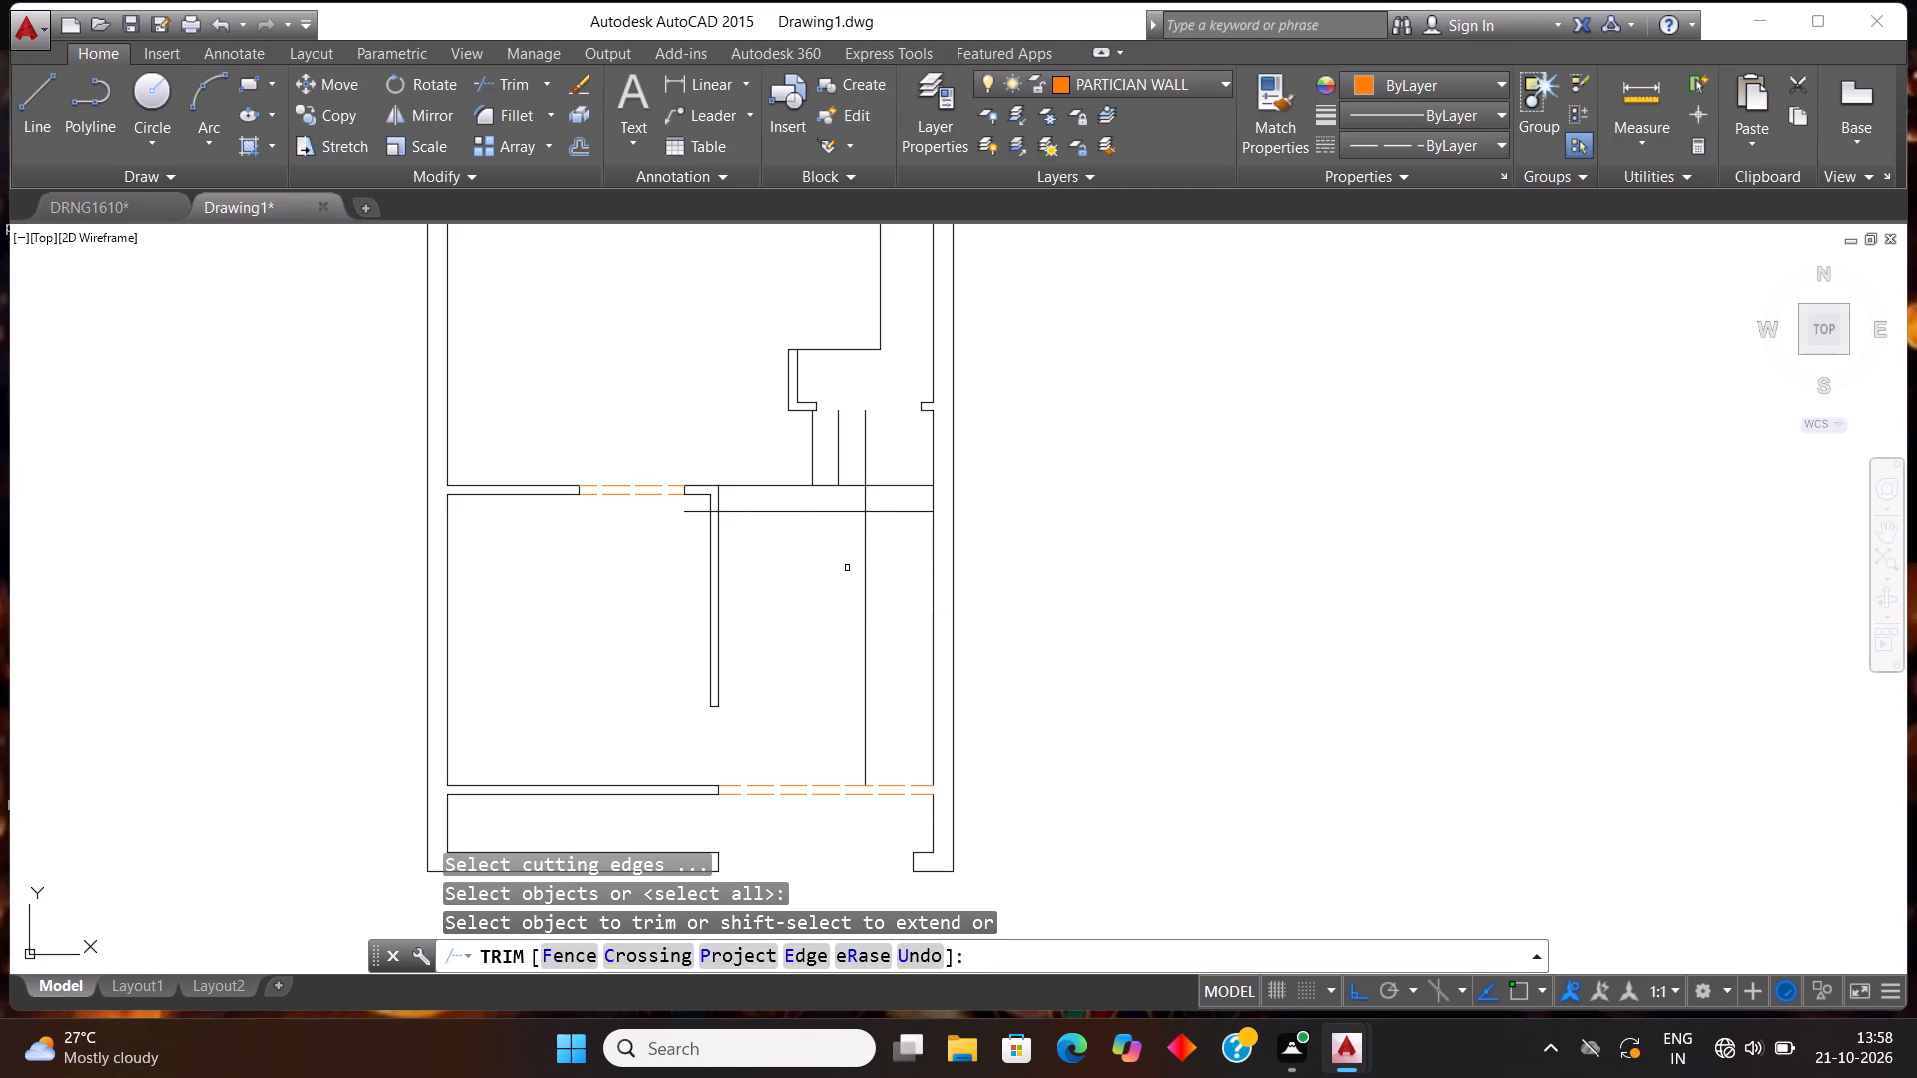
left_click(779, 504)
left_click(819, 558)
Trim the leftover offset line where it crosses the vertical partition wall and erase the remaining stub inside the room.
scroll(692, 504, "up", 3)
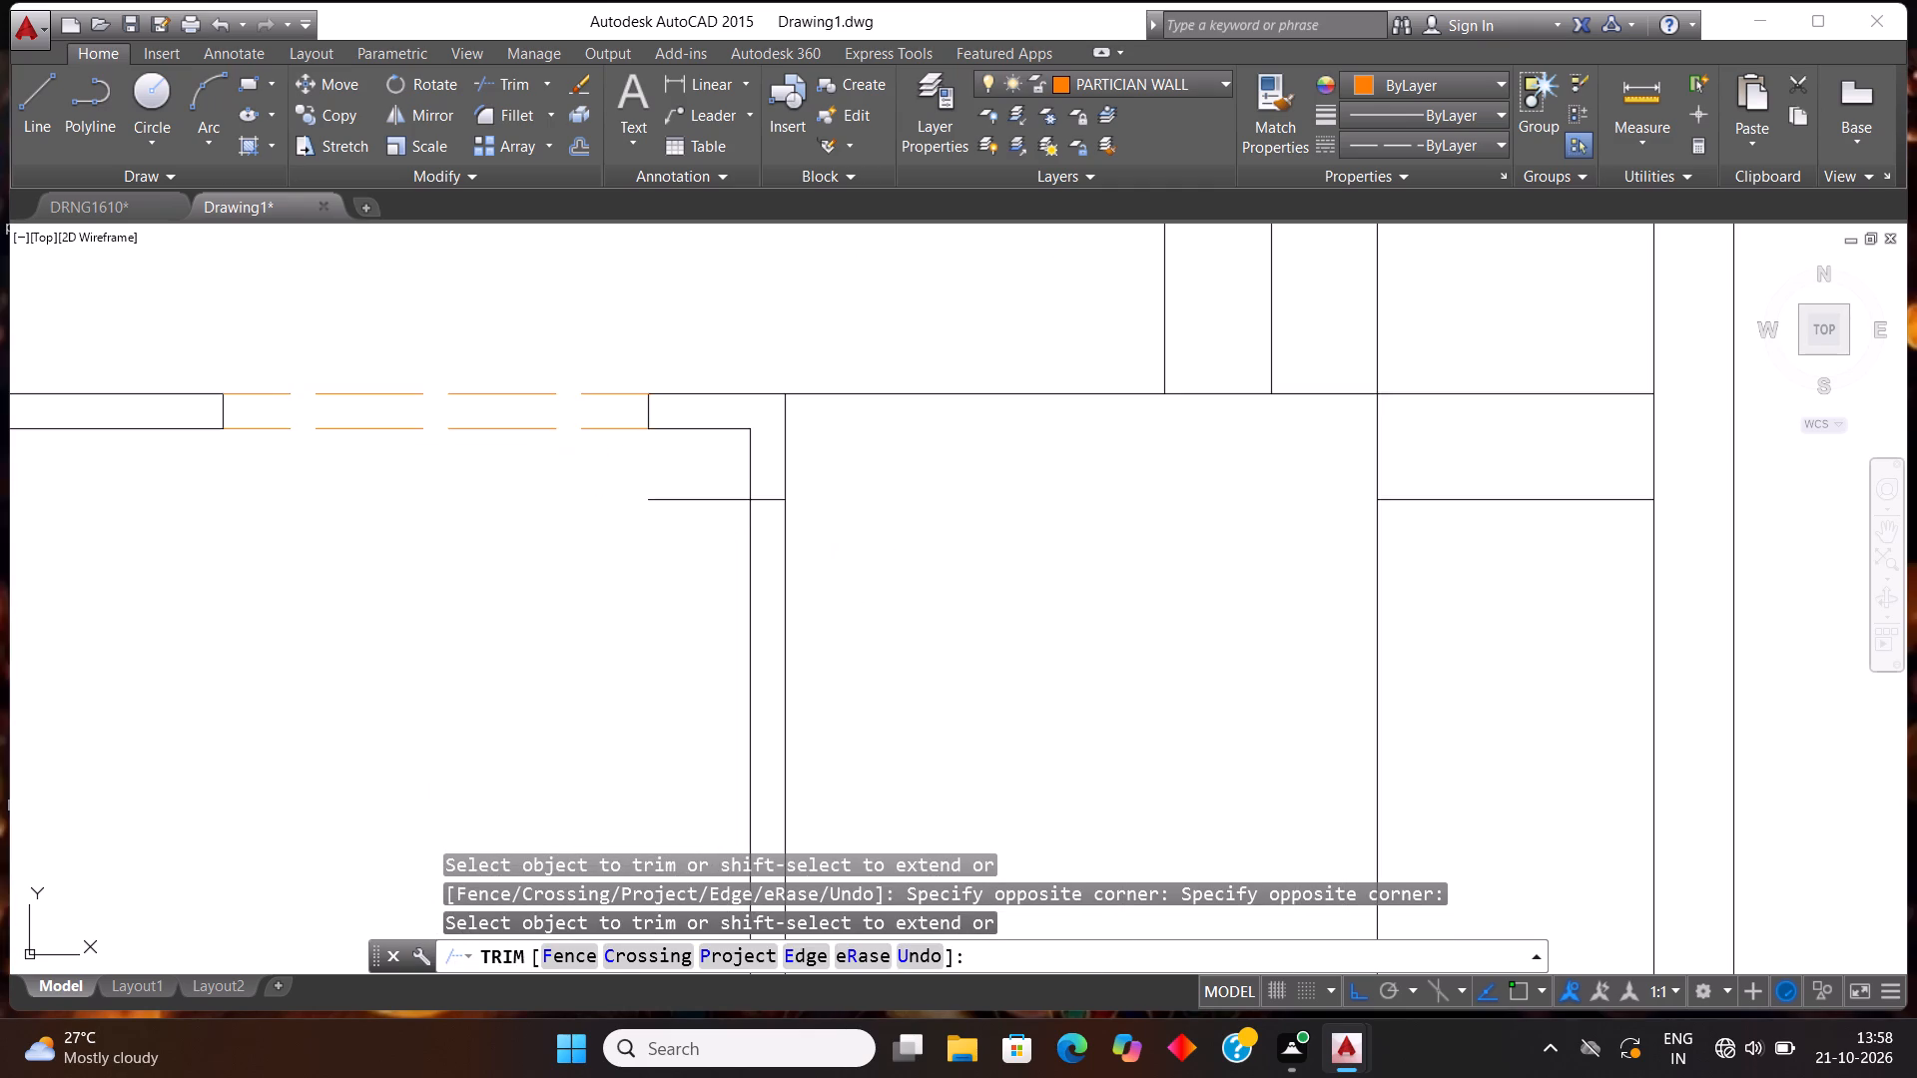
scroll(744, 519, "up", 2)
left_click(727, 522)
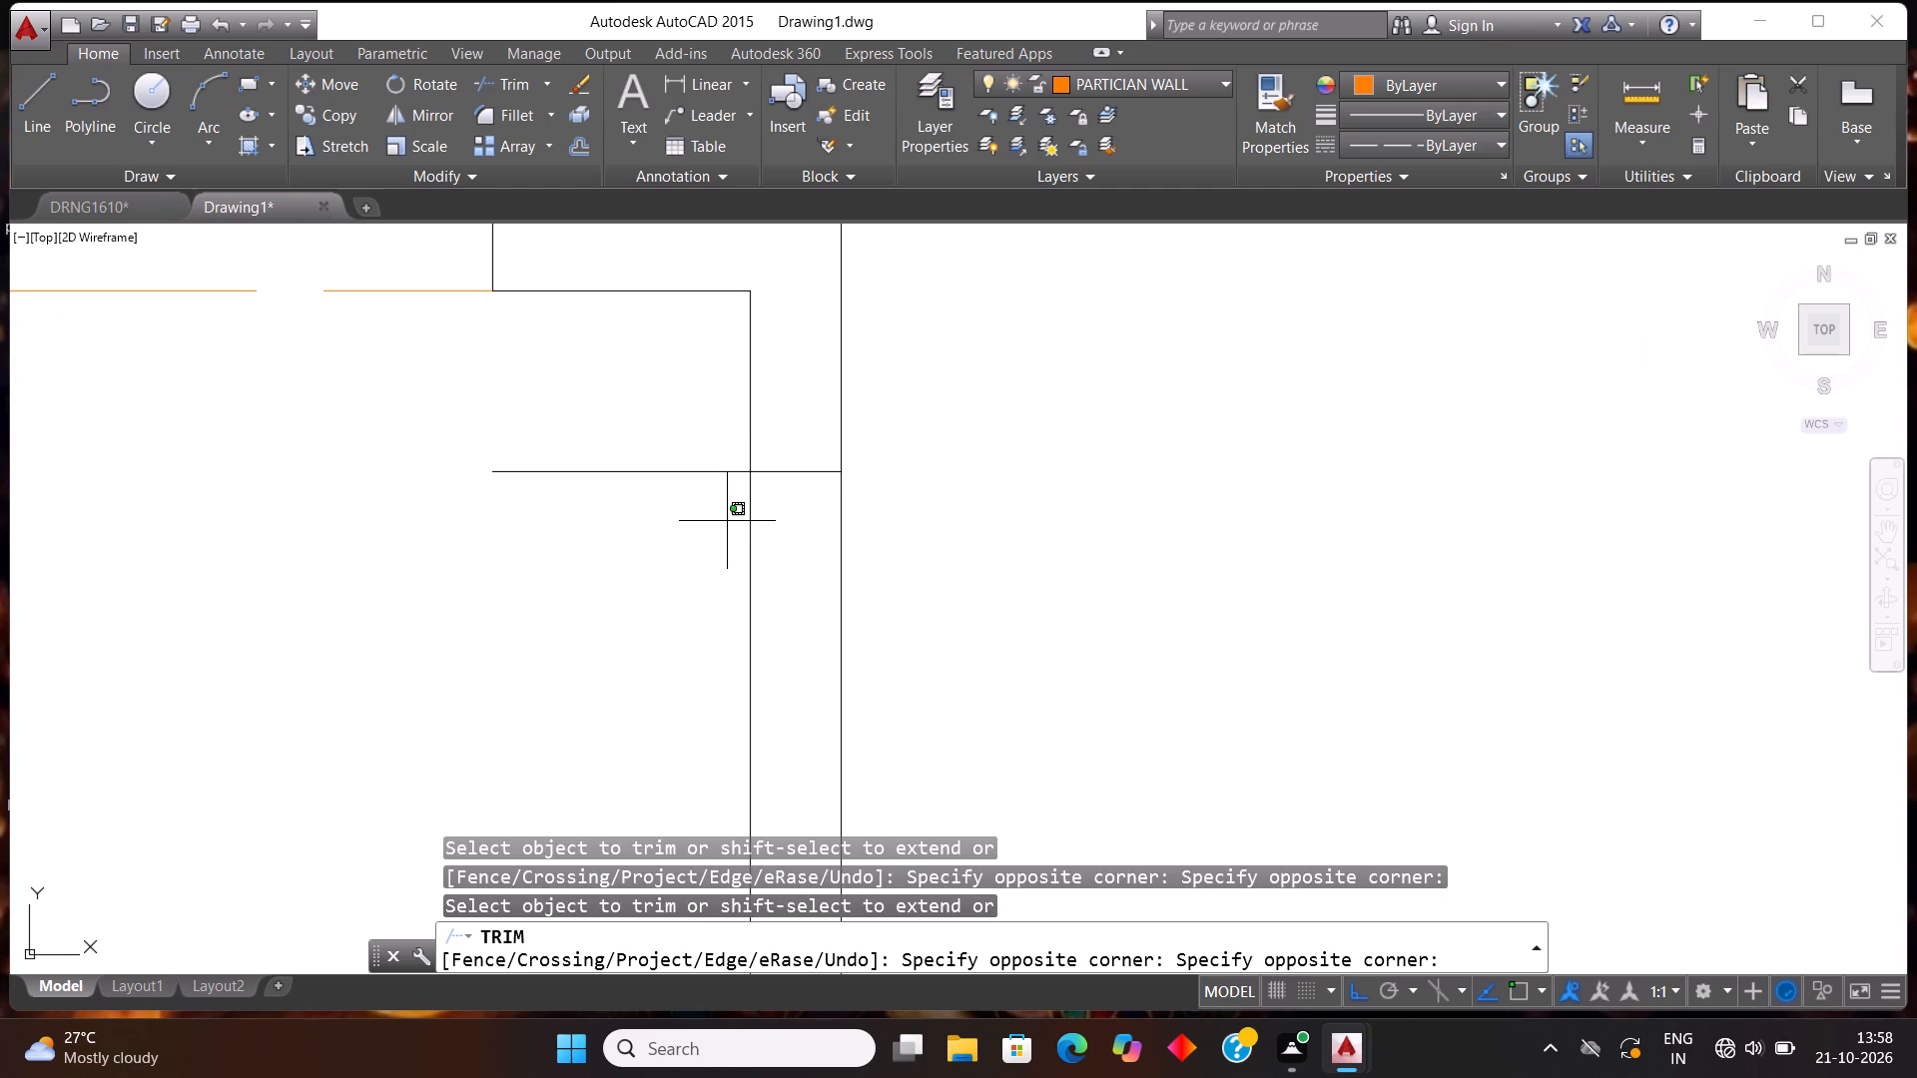
key("Escape")
key("Return")
key("Return")
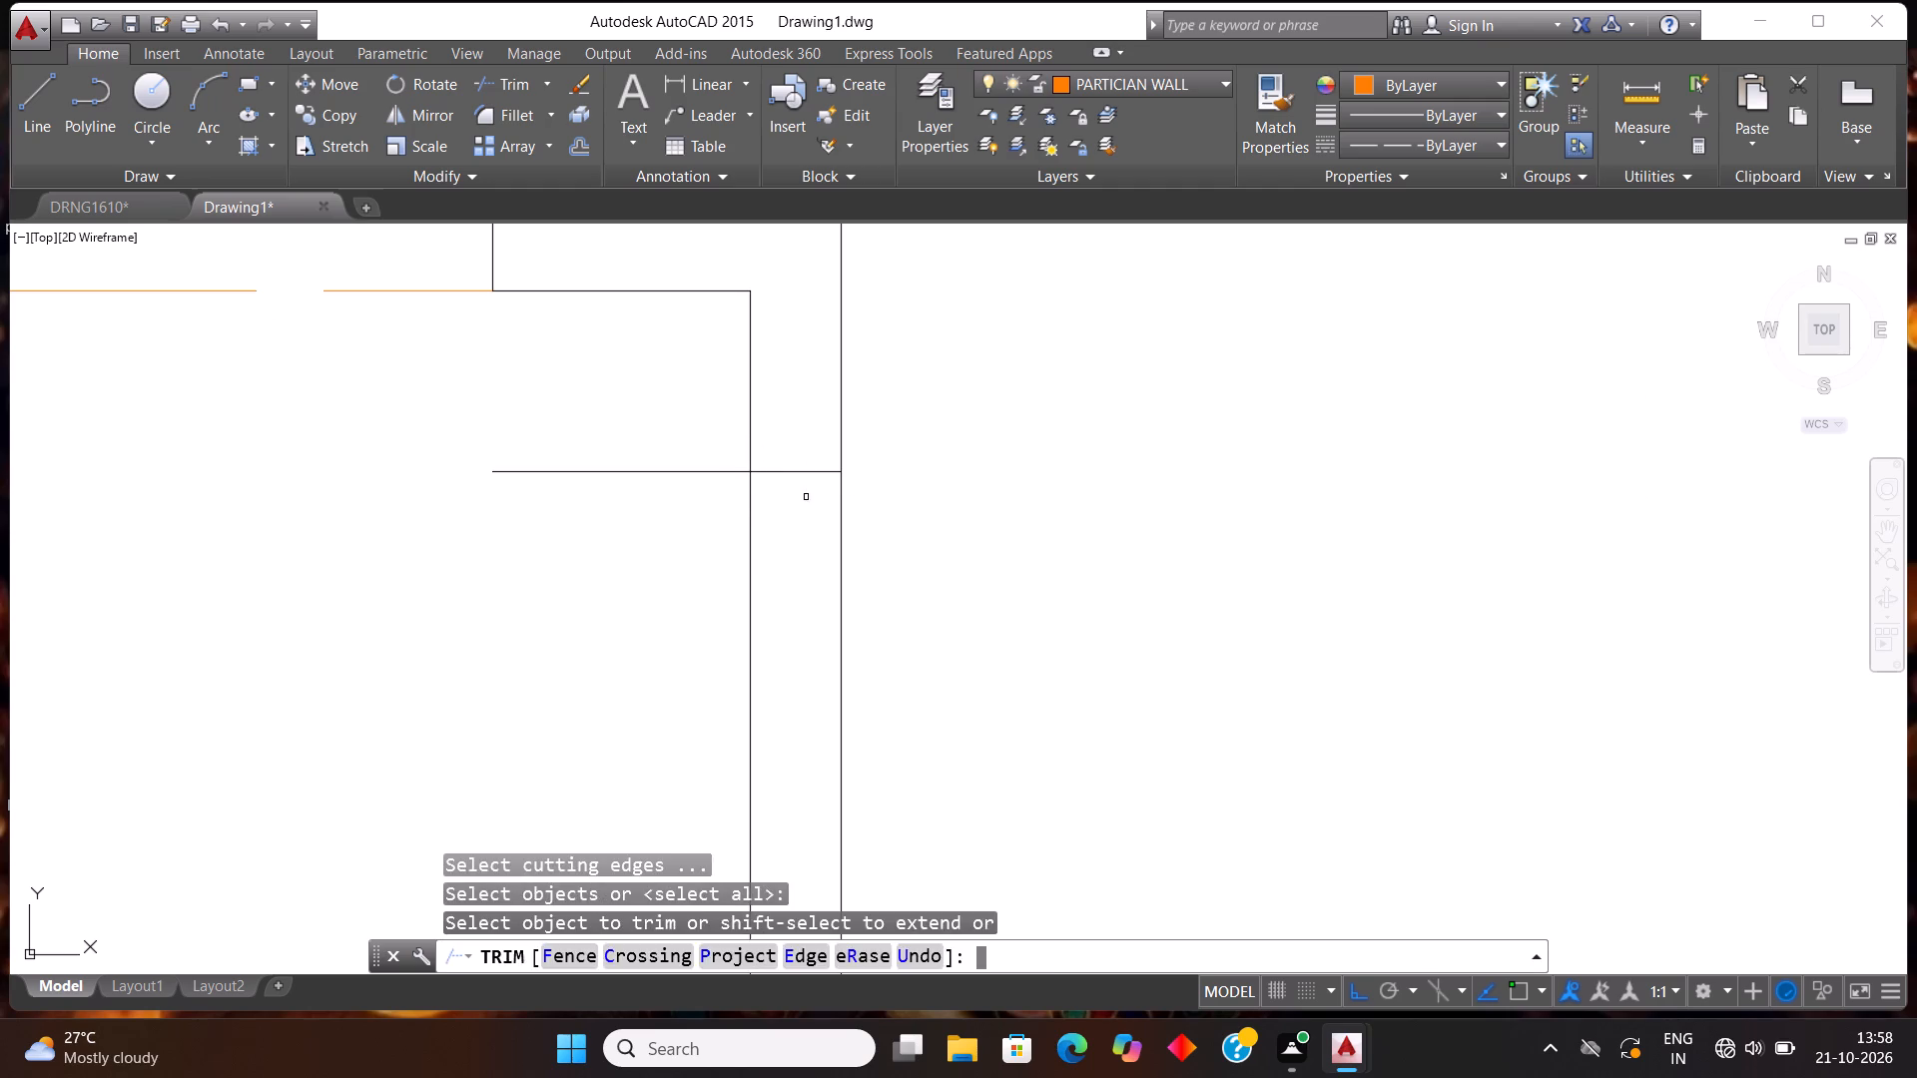
left_click(806, 497)
left_click(792, 433)
left_click(655, 518)
left_click(604, 435)
key("Escape")
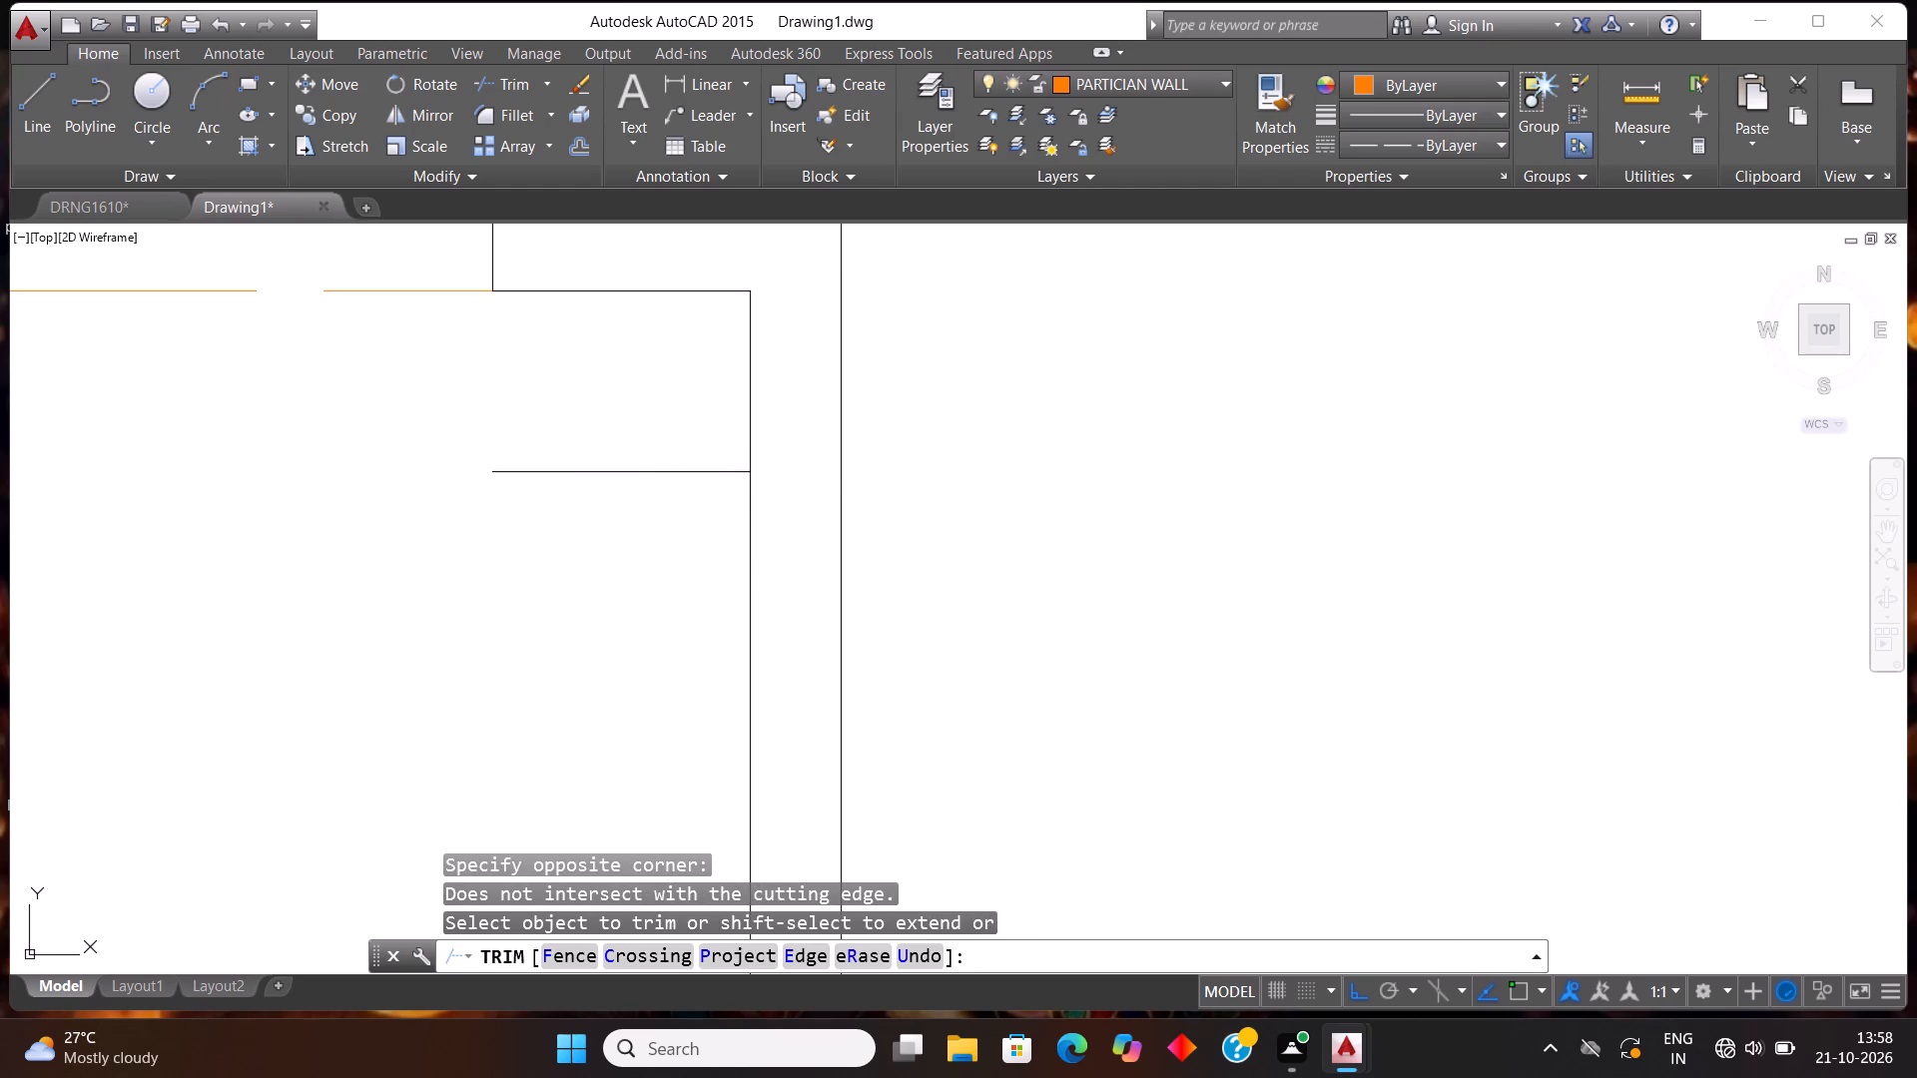
left_click(711, 583)
left_click(562, 424)
key("Delete")
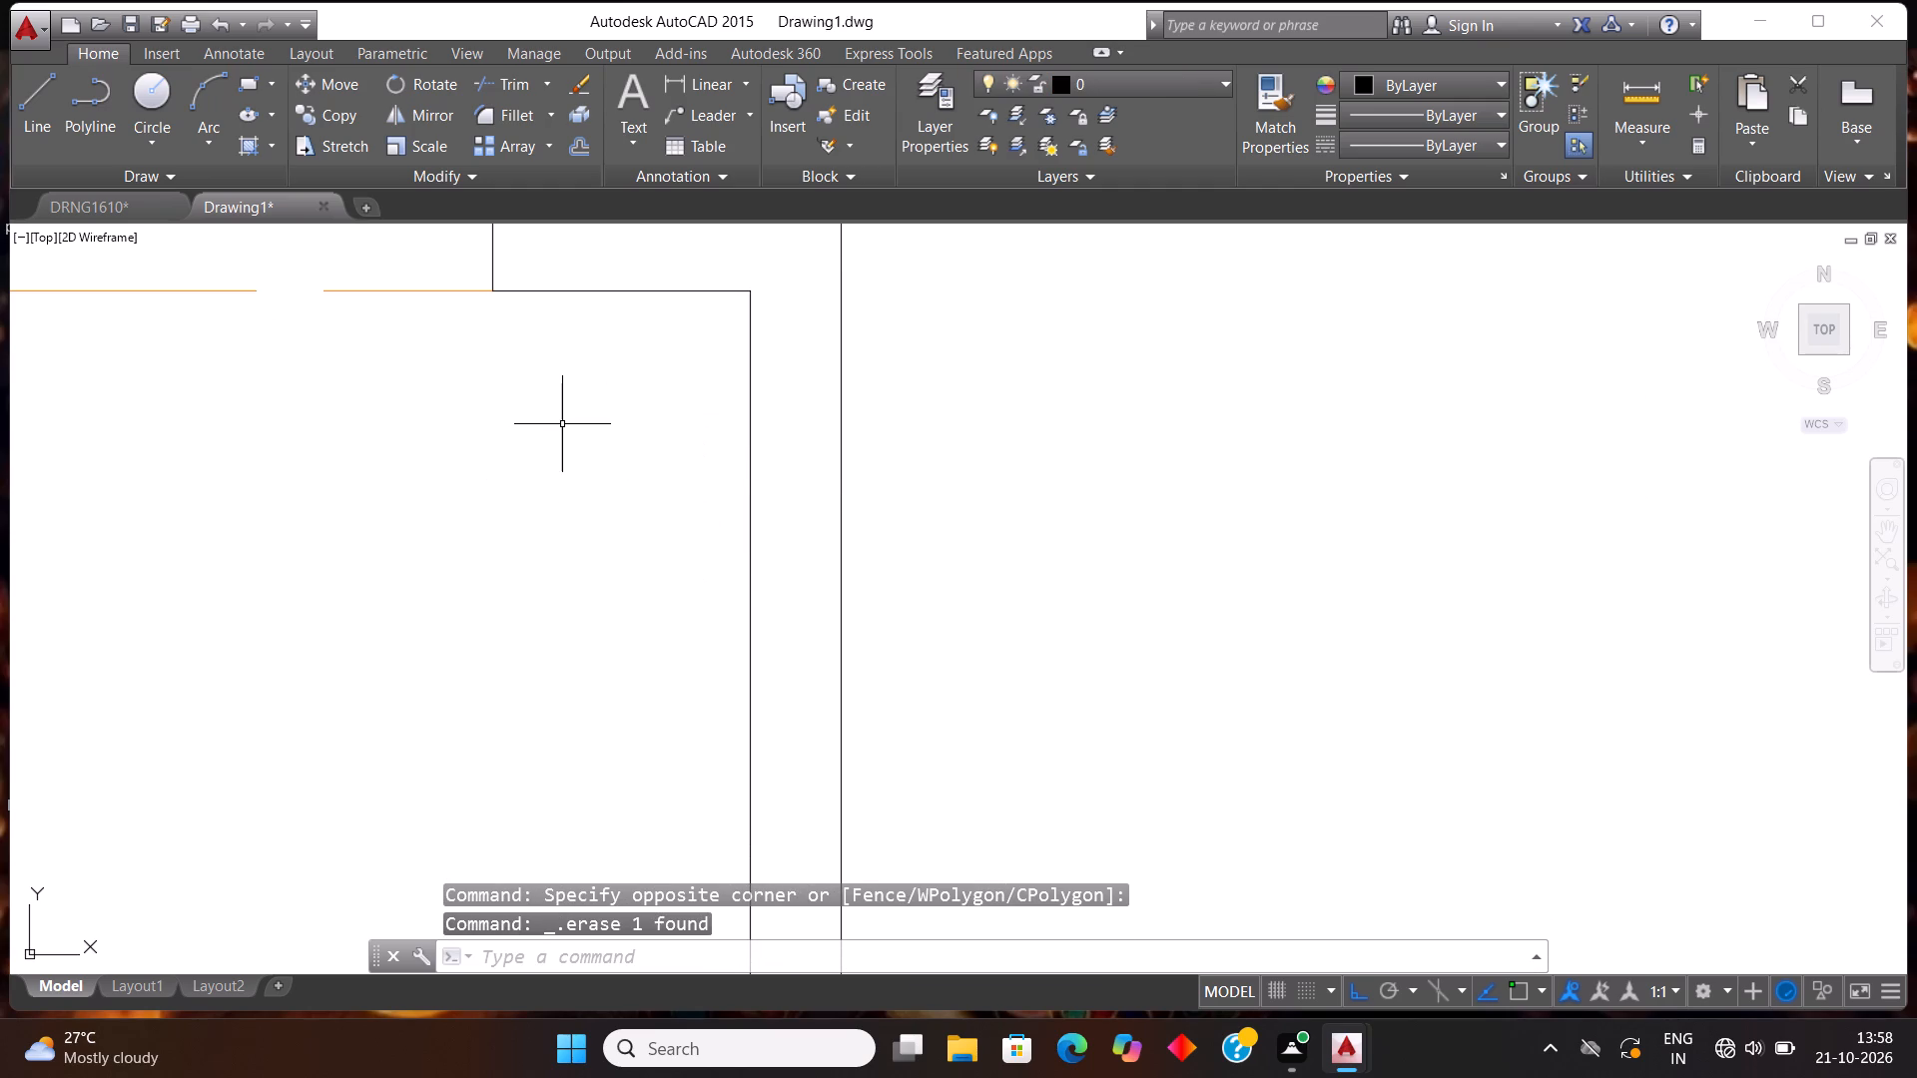
Offset the short horizontal line beside the outer wall downward four times at 1' spacing, each from the previous line.
scroll(637, 374, "down", 1)
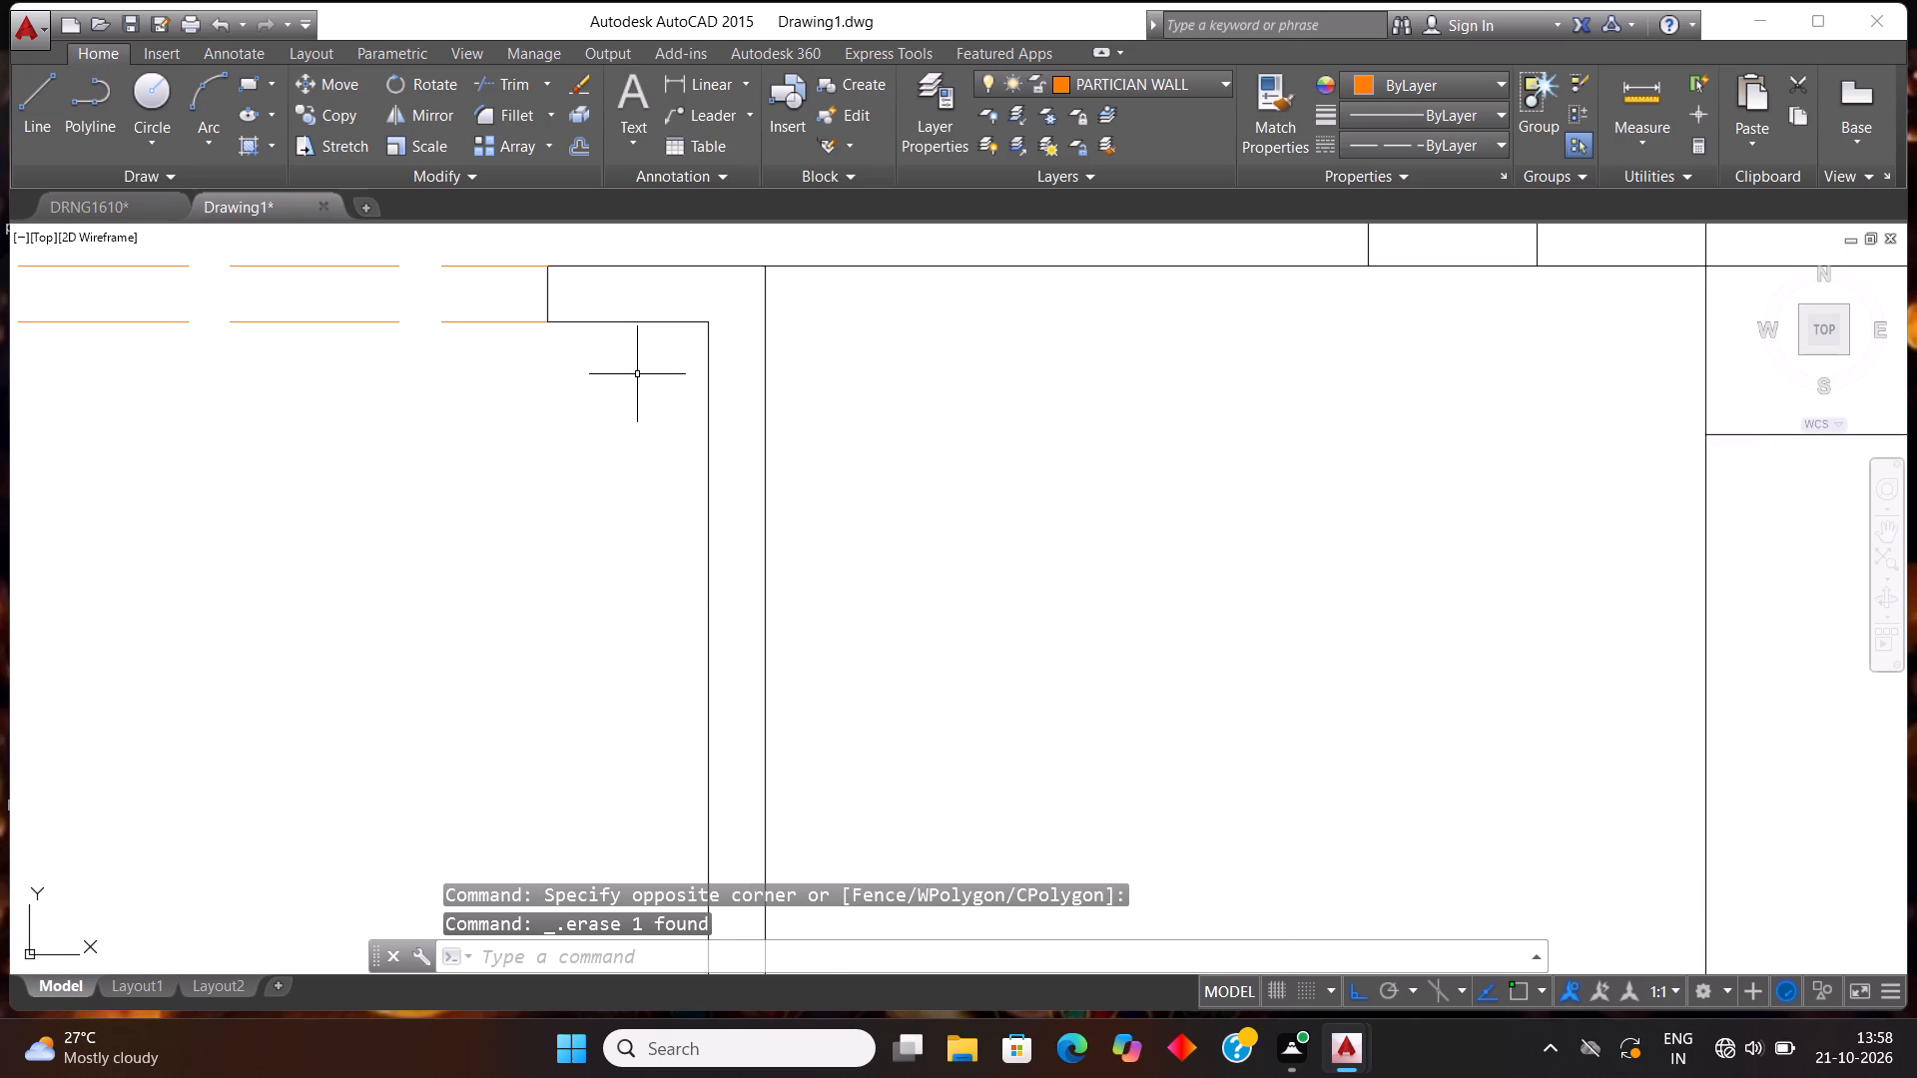
scroll(637, 374, "down", 4)
scroll(771, 412, "down", 1)
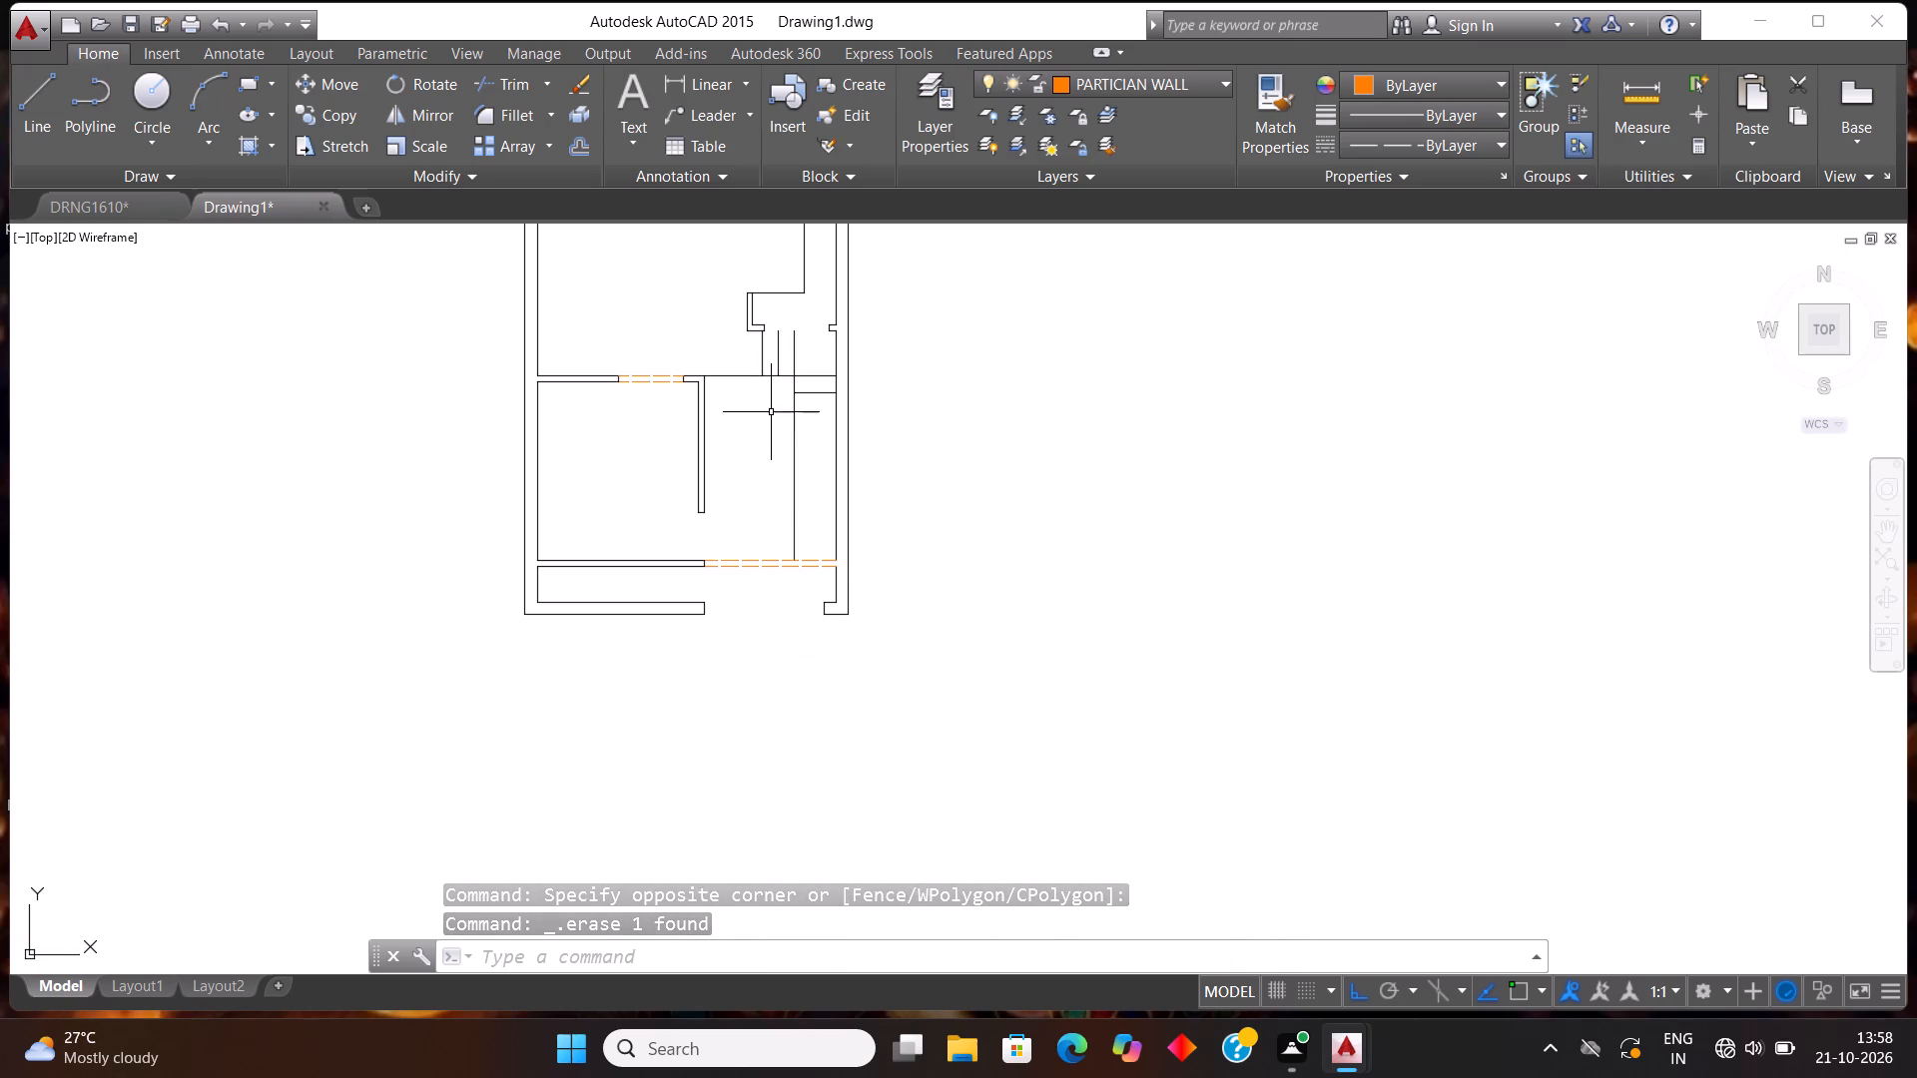
scroll(778, 411, "down", 1)
scroll(790, 393, "up", 2)
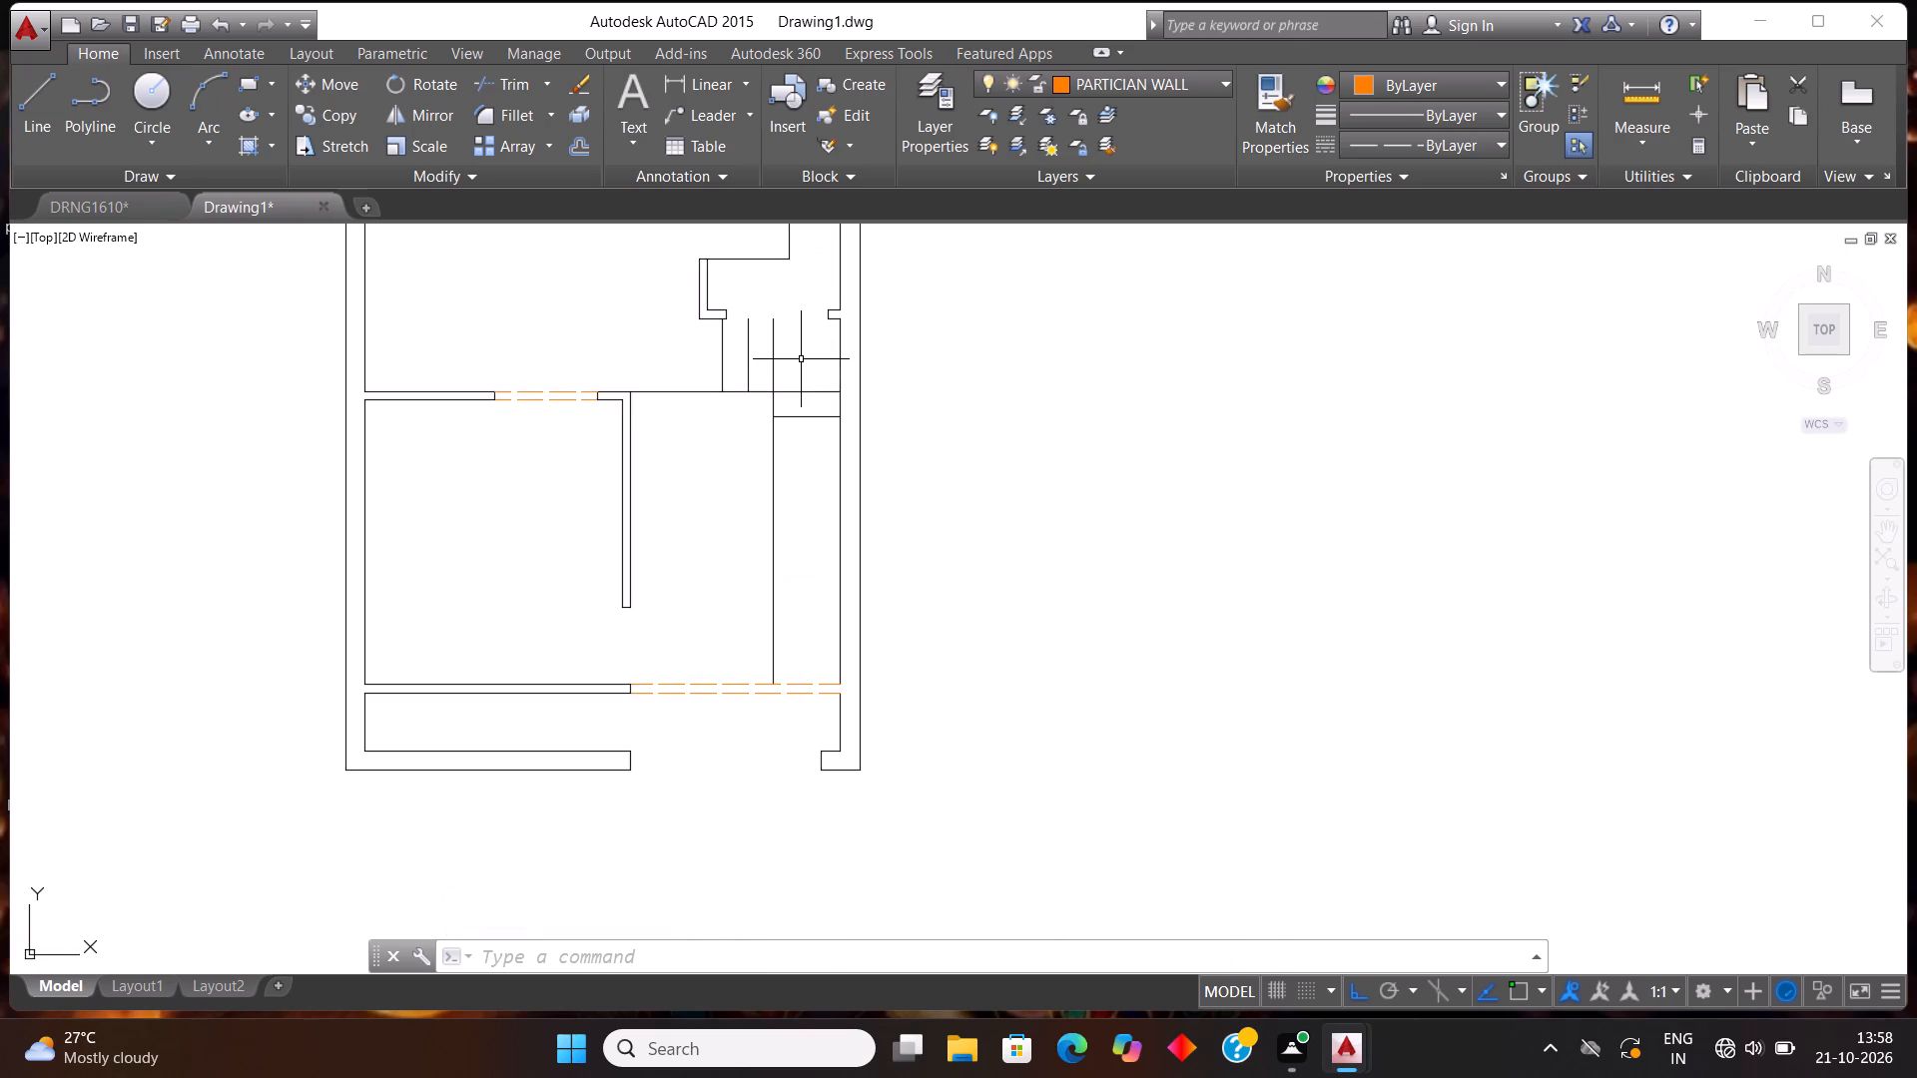
scroll(805, 356, "up", 2)
key("Escape")
key("Escape")
key("p")
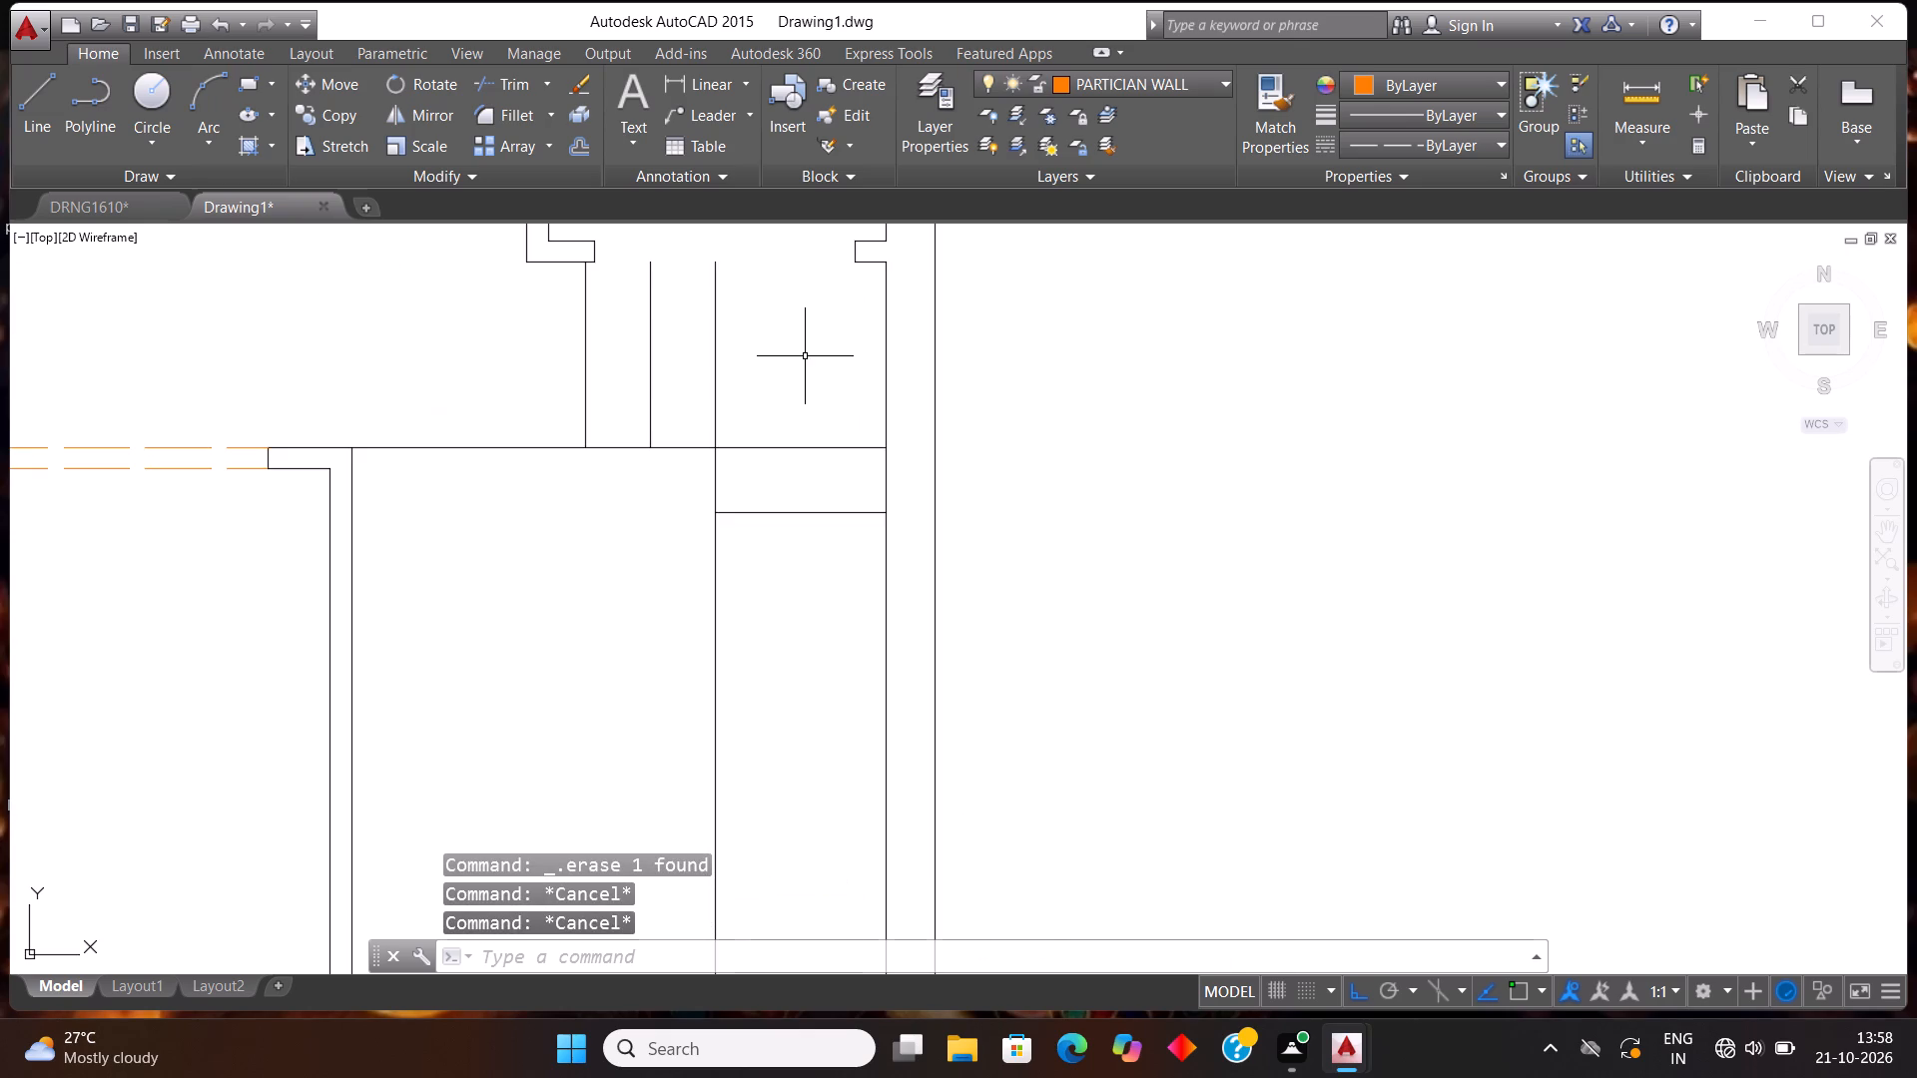
key("BackSpace")
type("OFF")
key("Return")
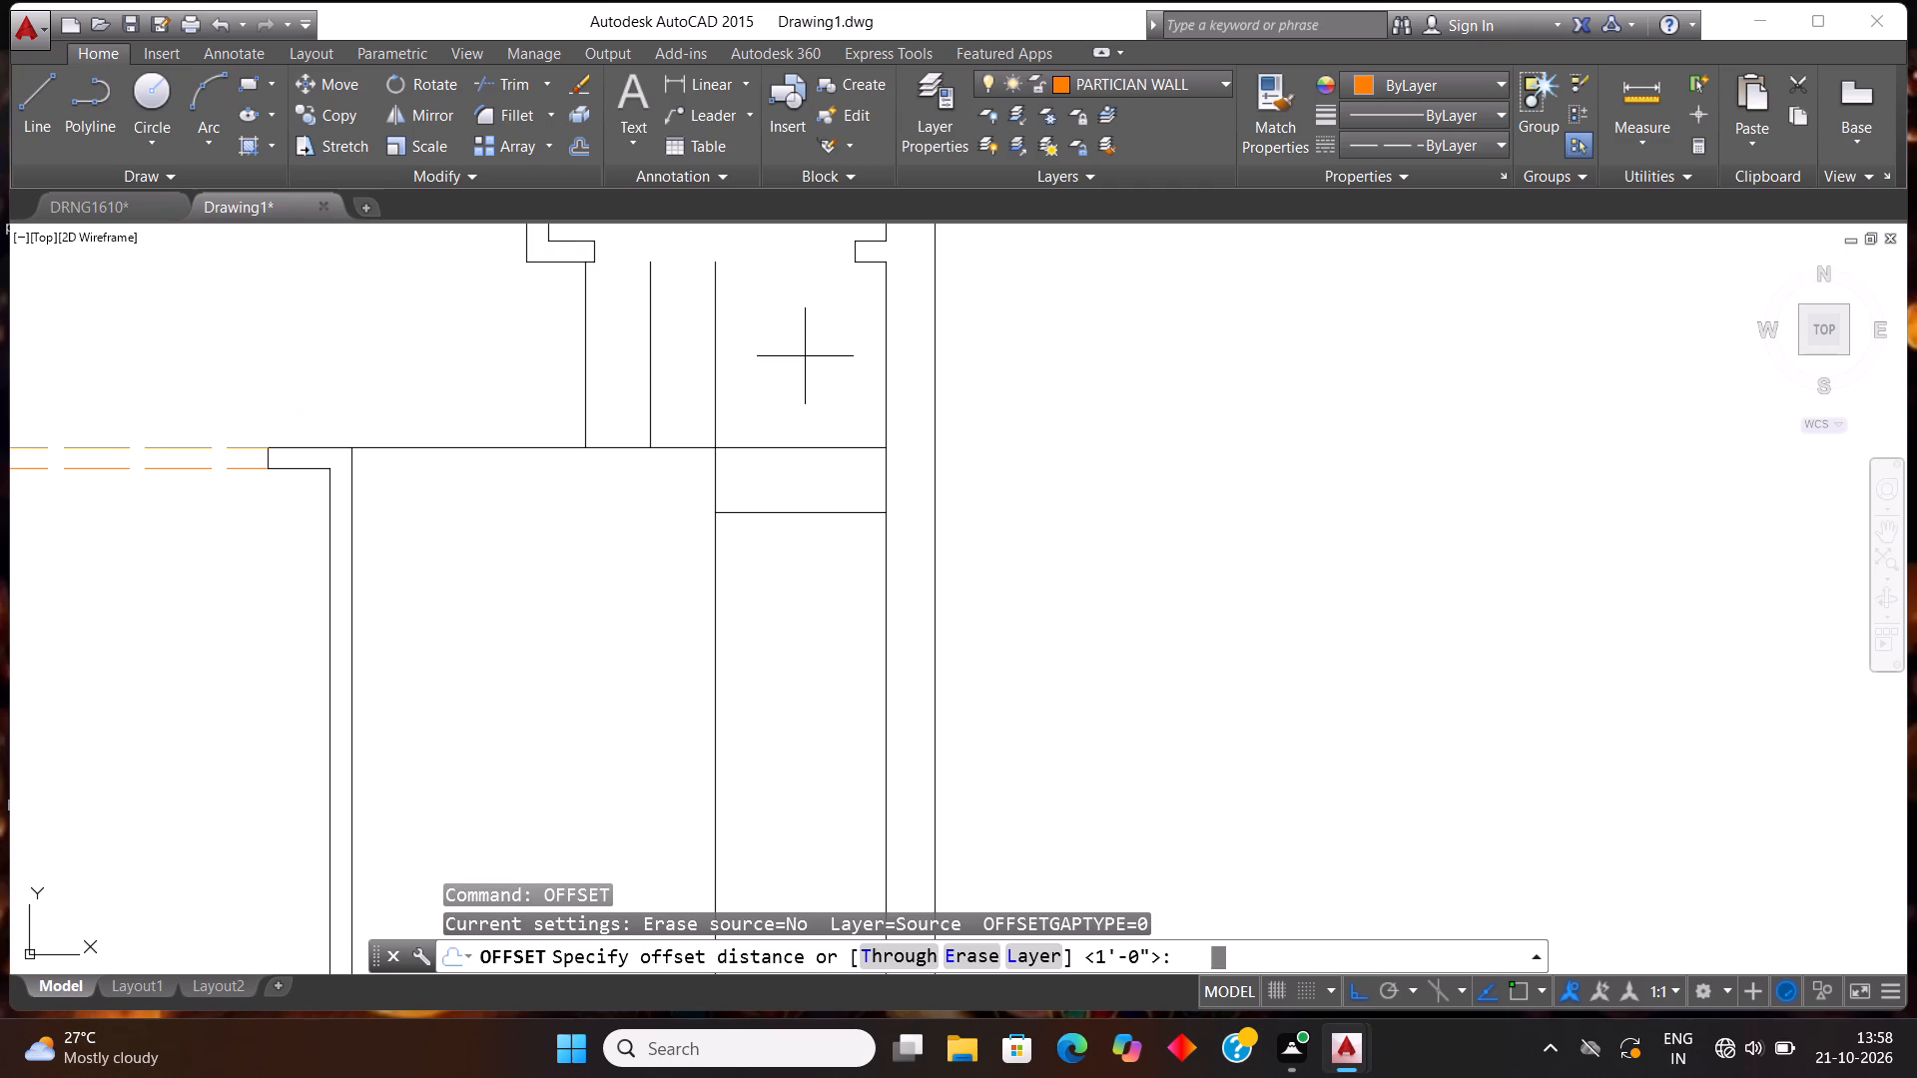
type("1'")
key("Return")
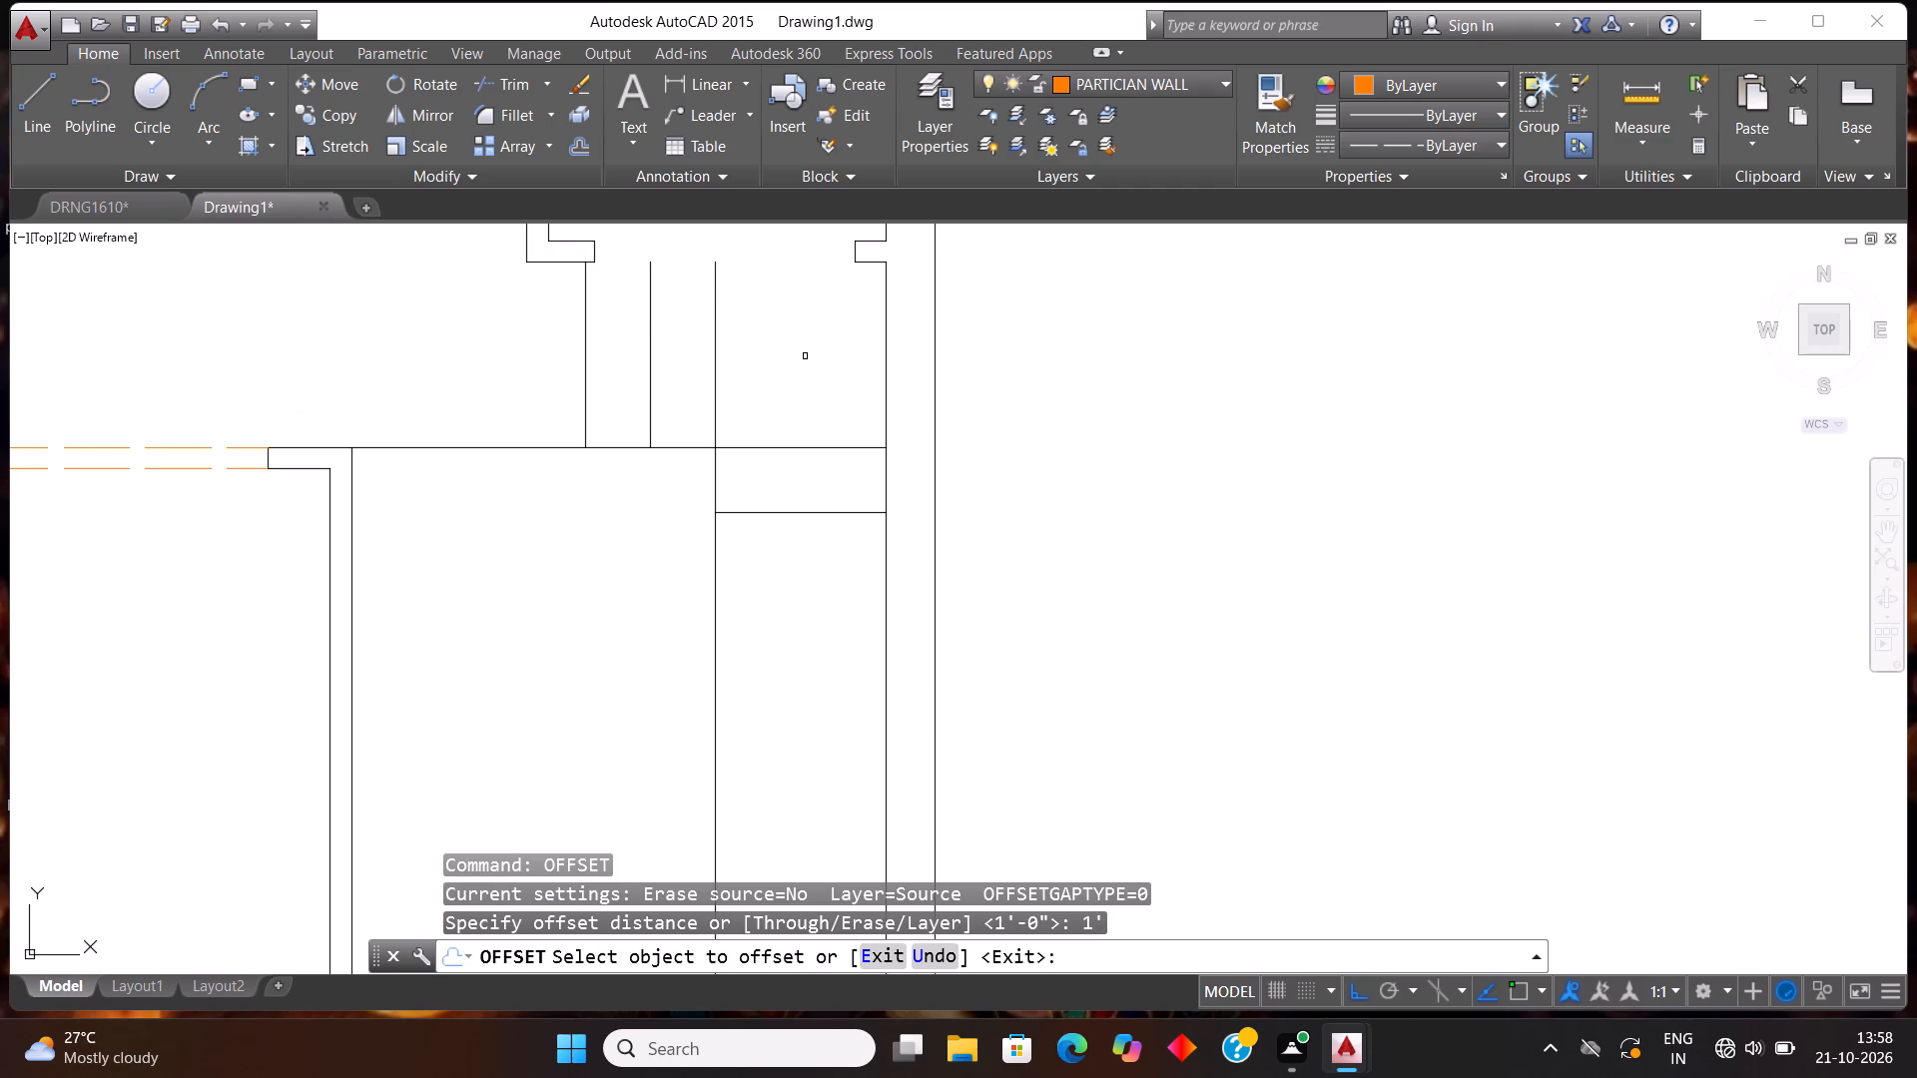
left_click(814, 512)
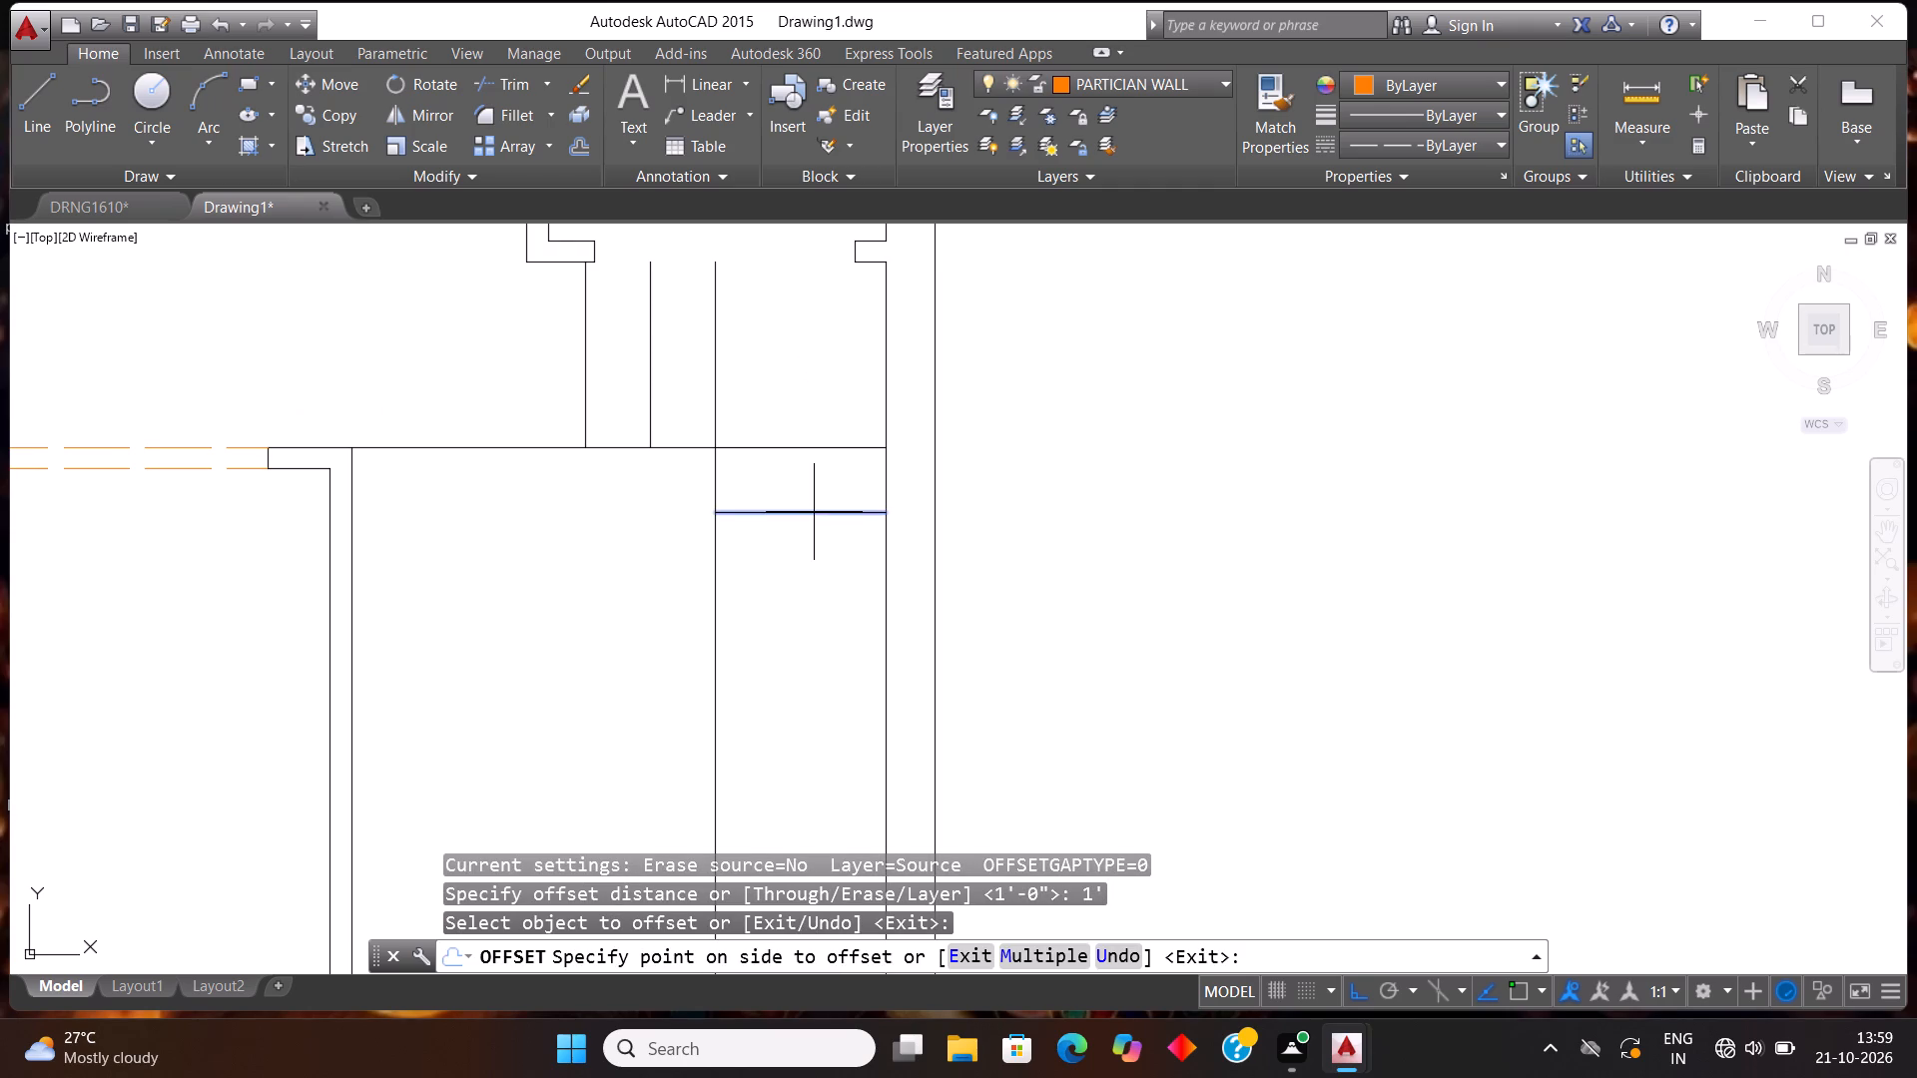
left_click(820, 538)
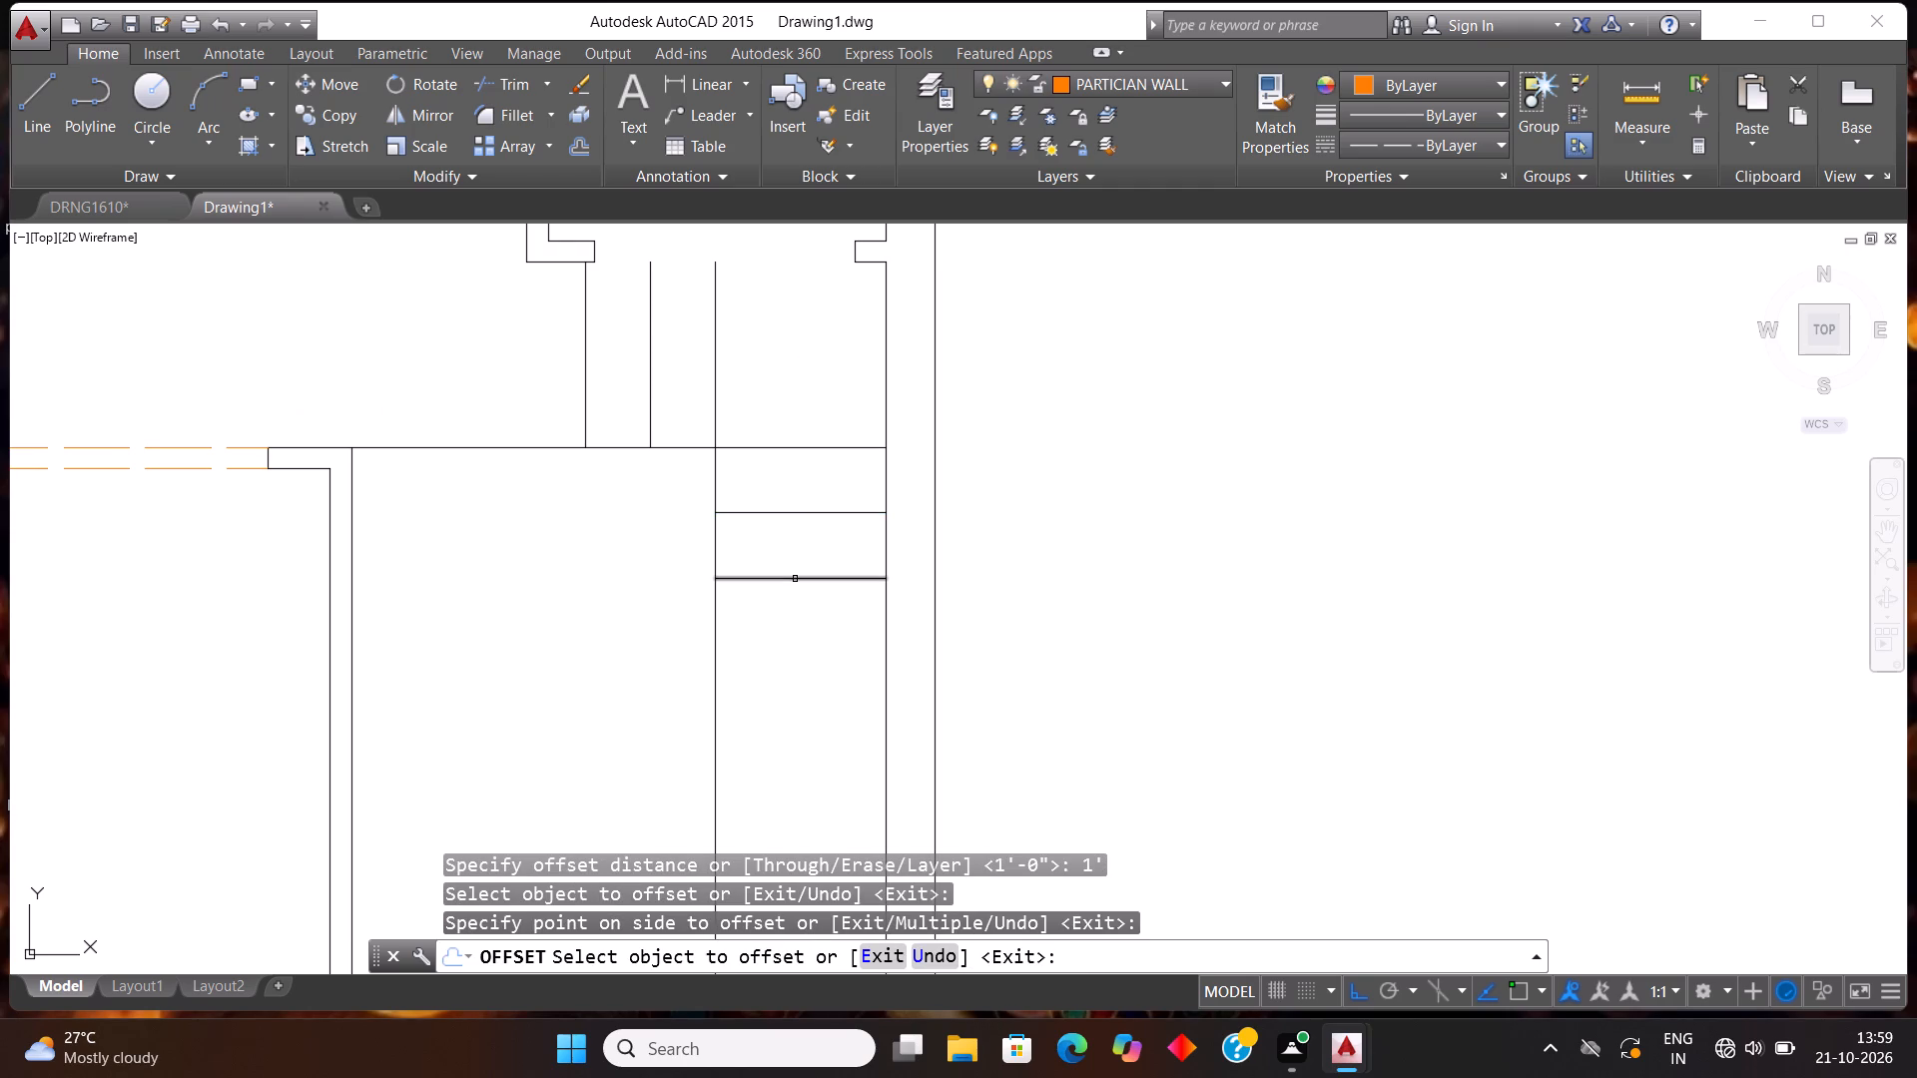
left_click(795, 579)
left_click(850, 705)
left_click(775, 643)
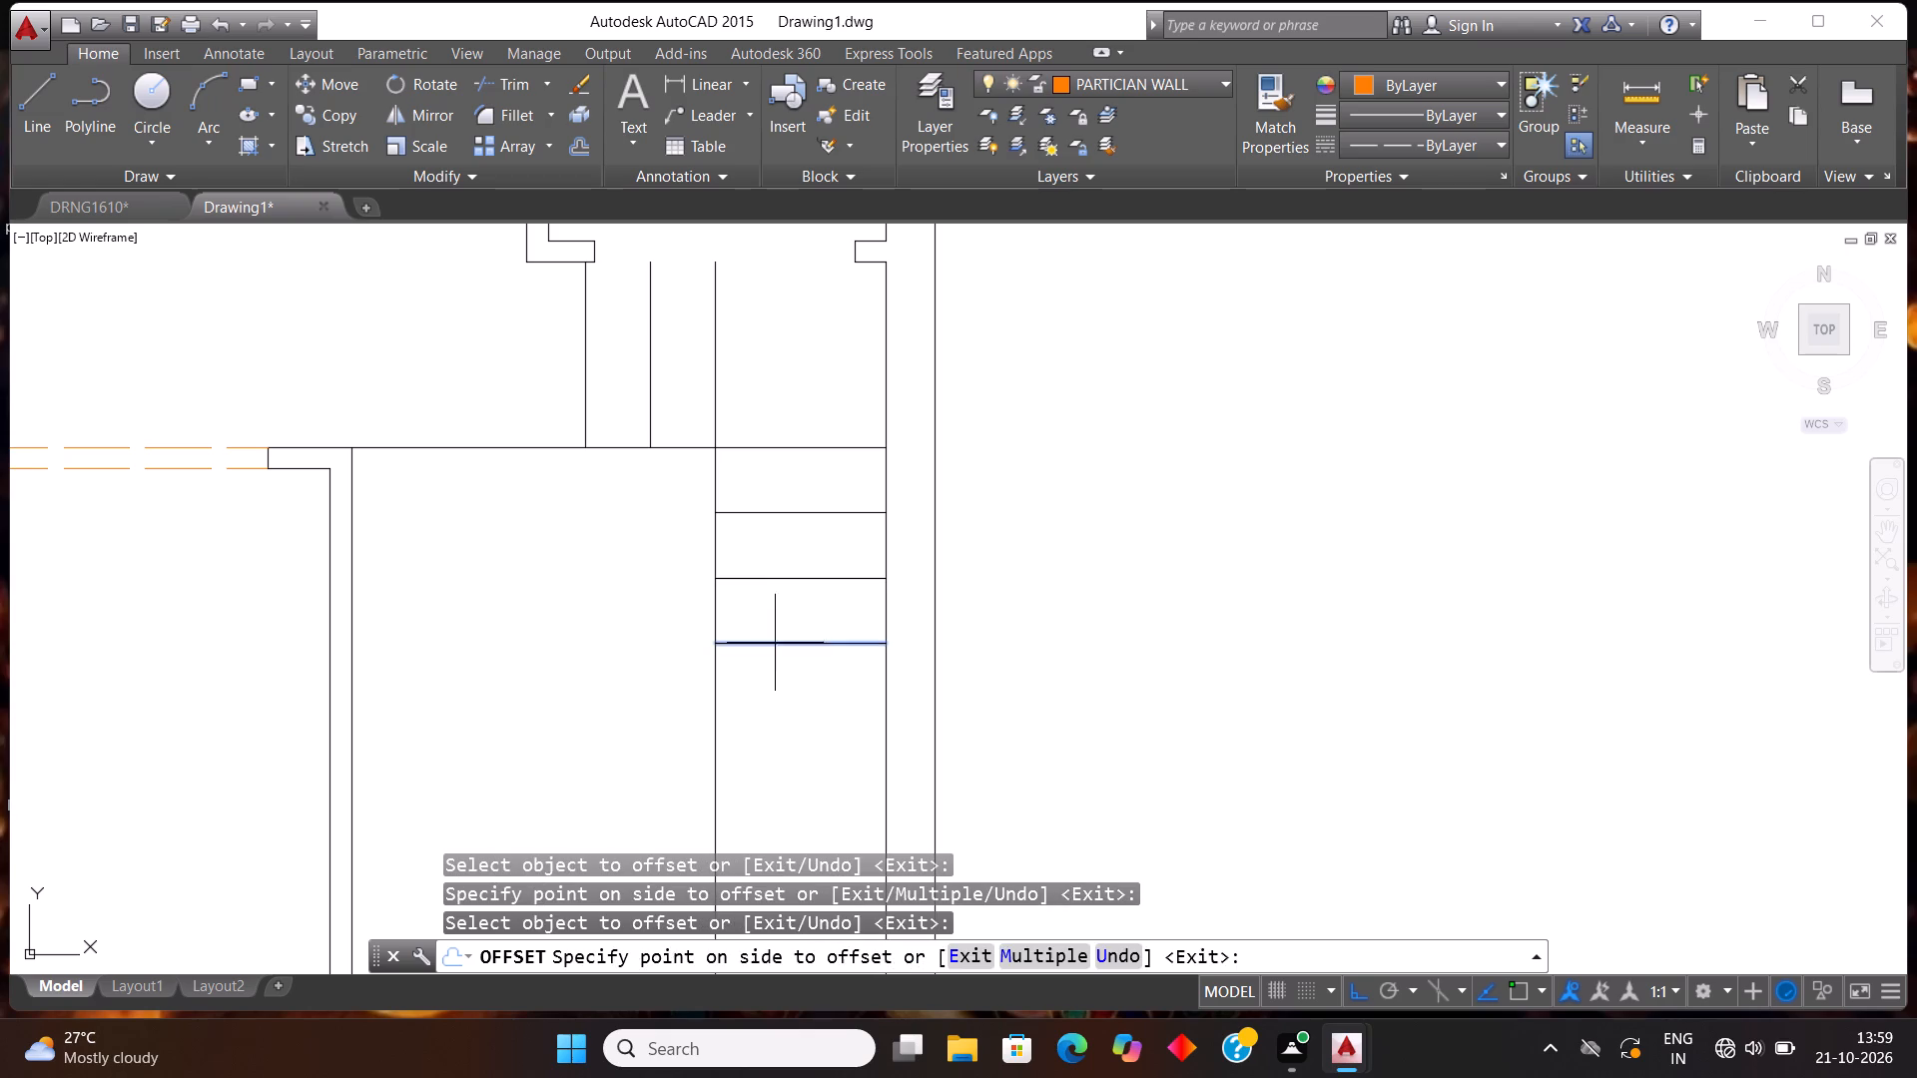
left_click(824, 759)
scroll(783, 593, "down", 4)
scroll(805, 697, "up", 1)
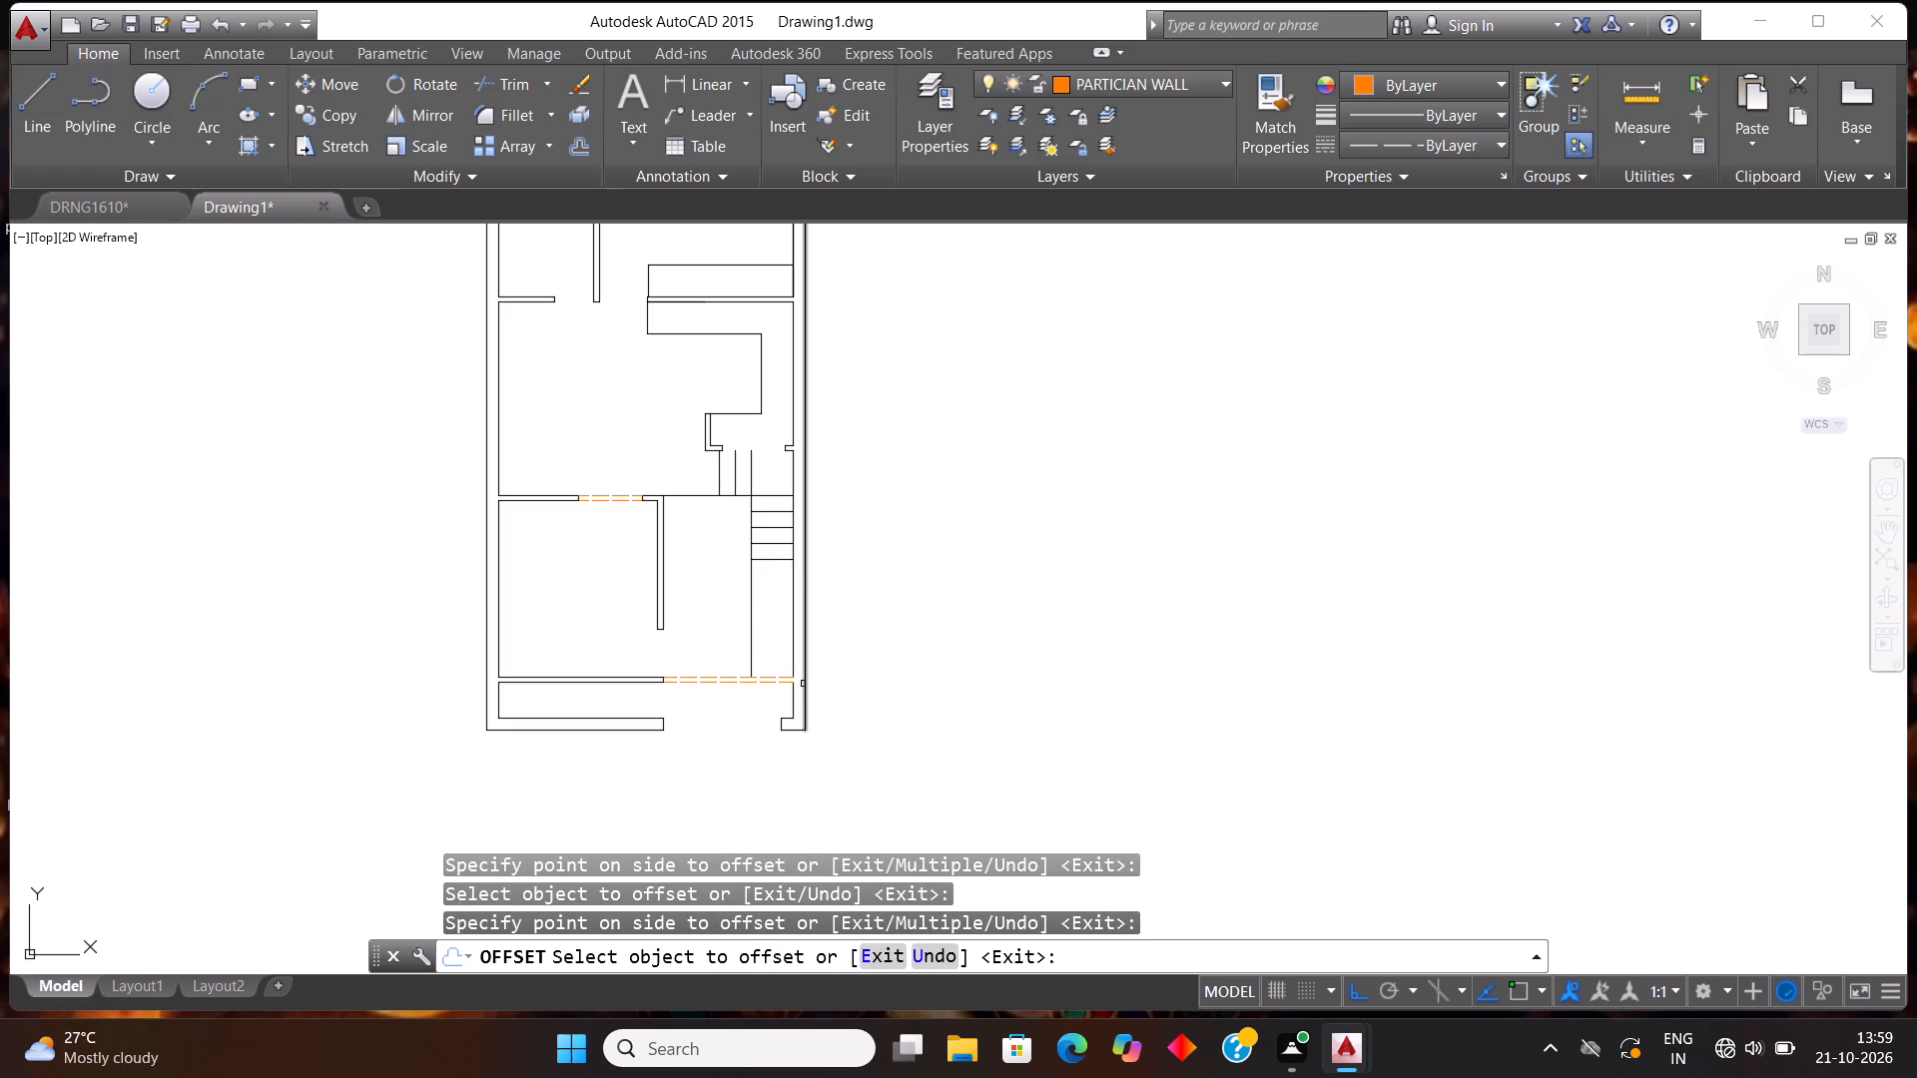
left_click(765, 560)
left_click(771, 605)
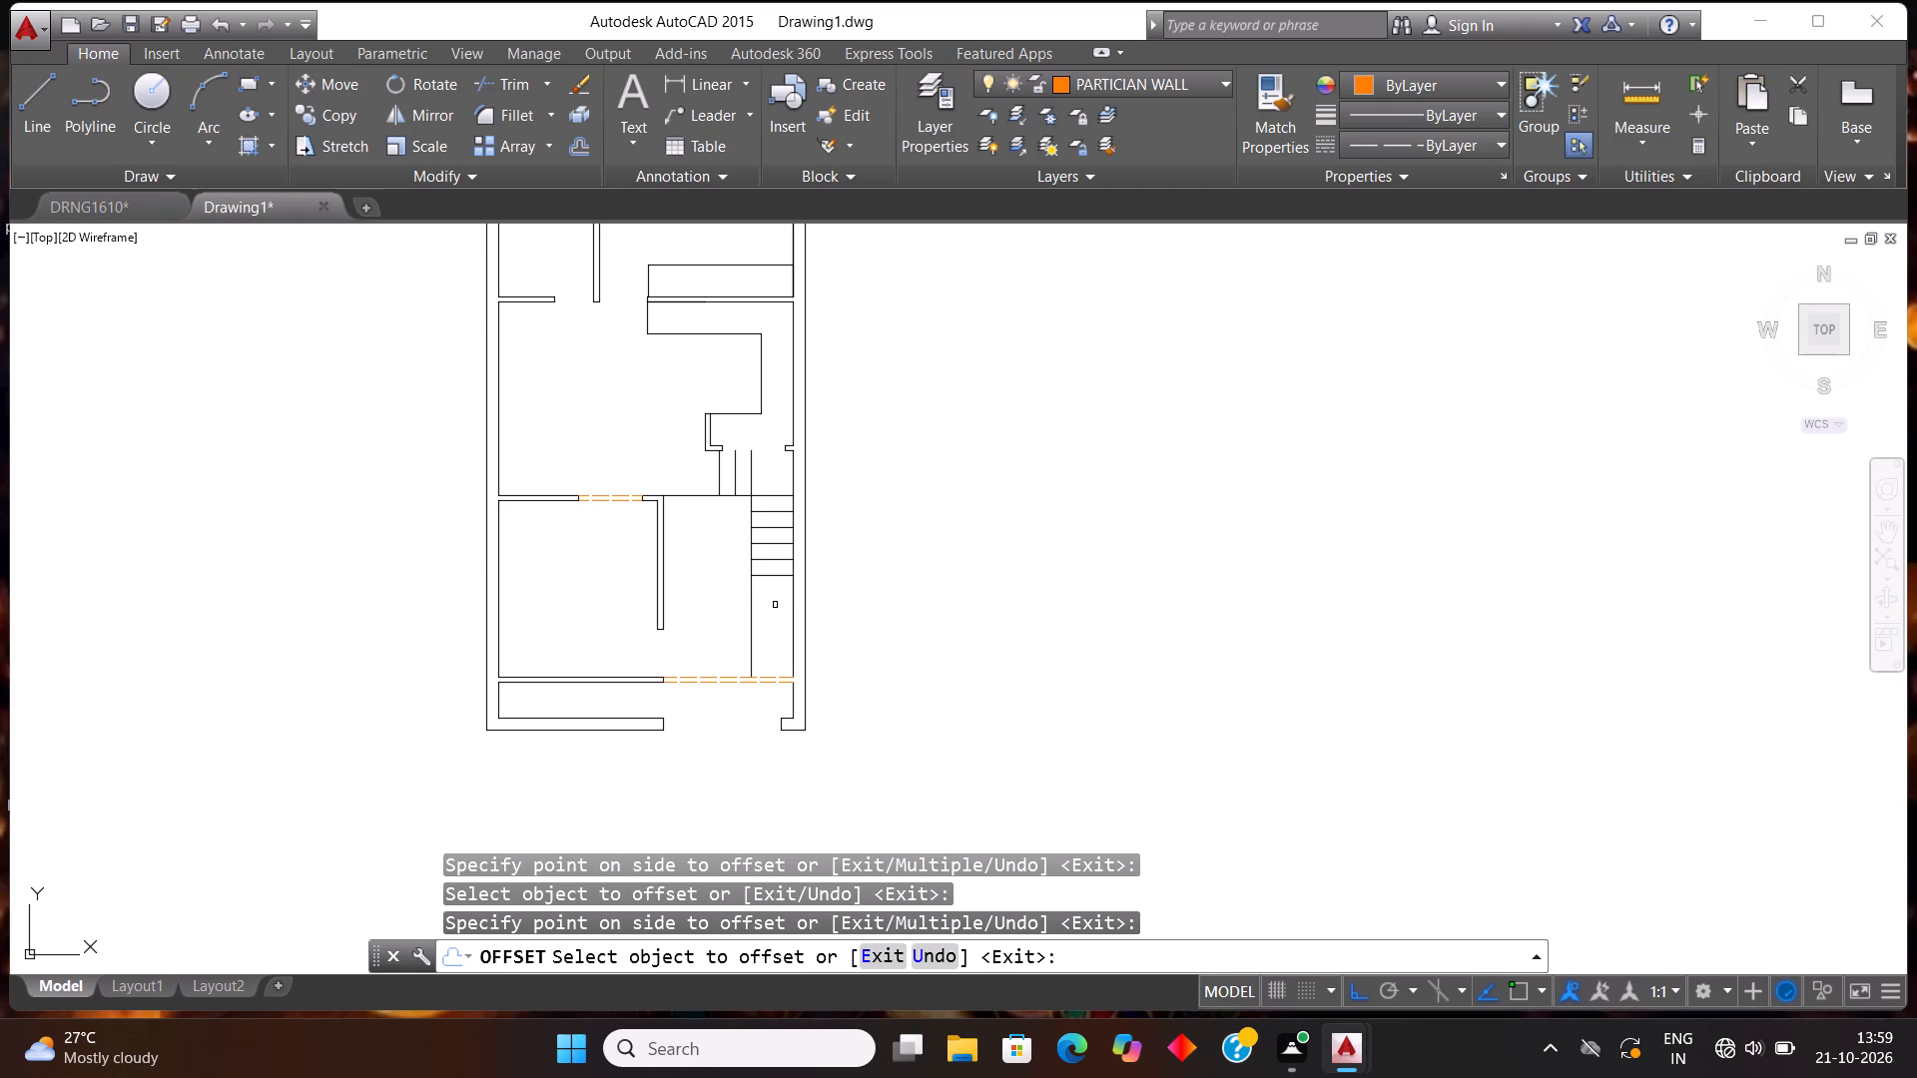
key("Escape")
key("Escape")
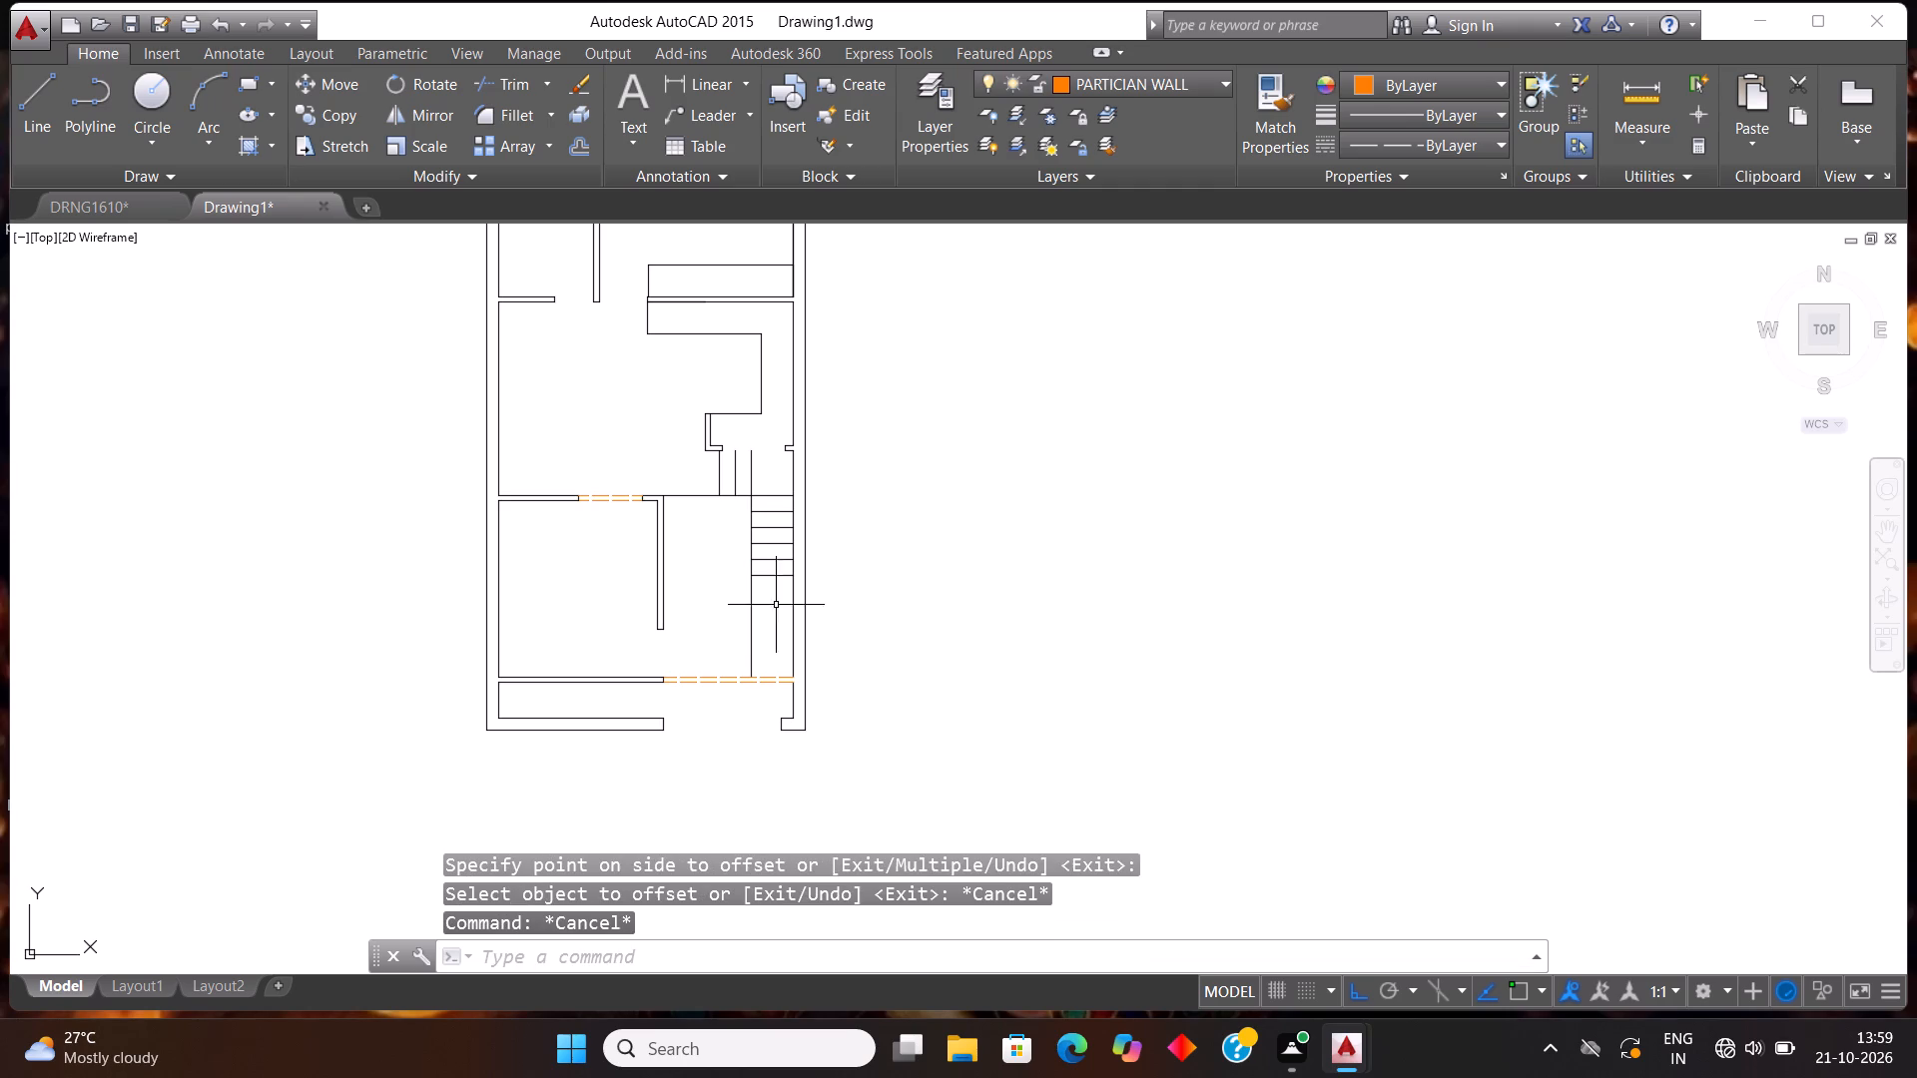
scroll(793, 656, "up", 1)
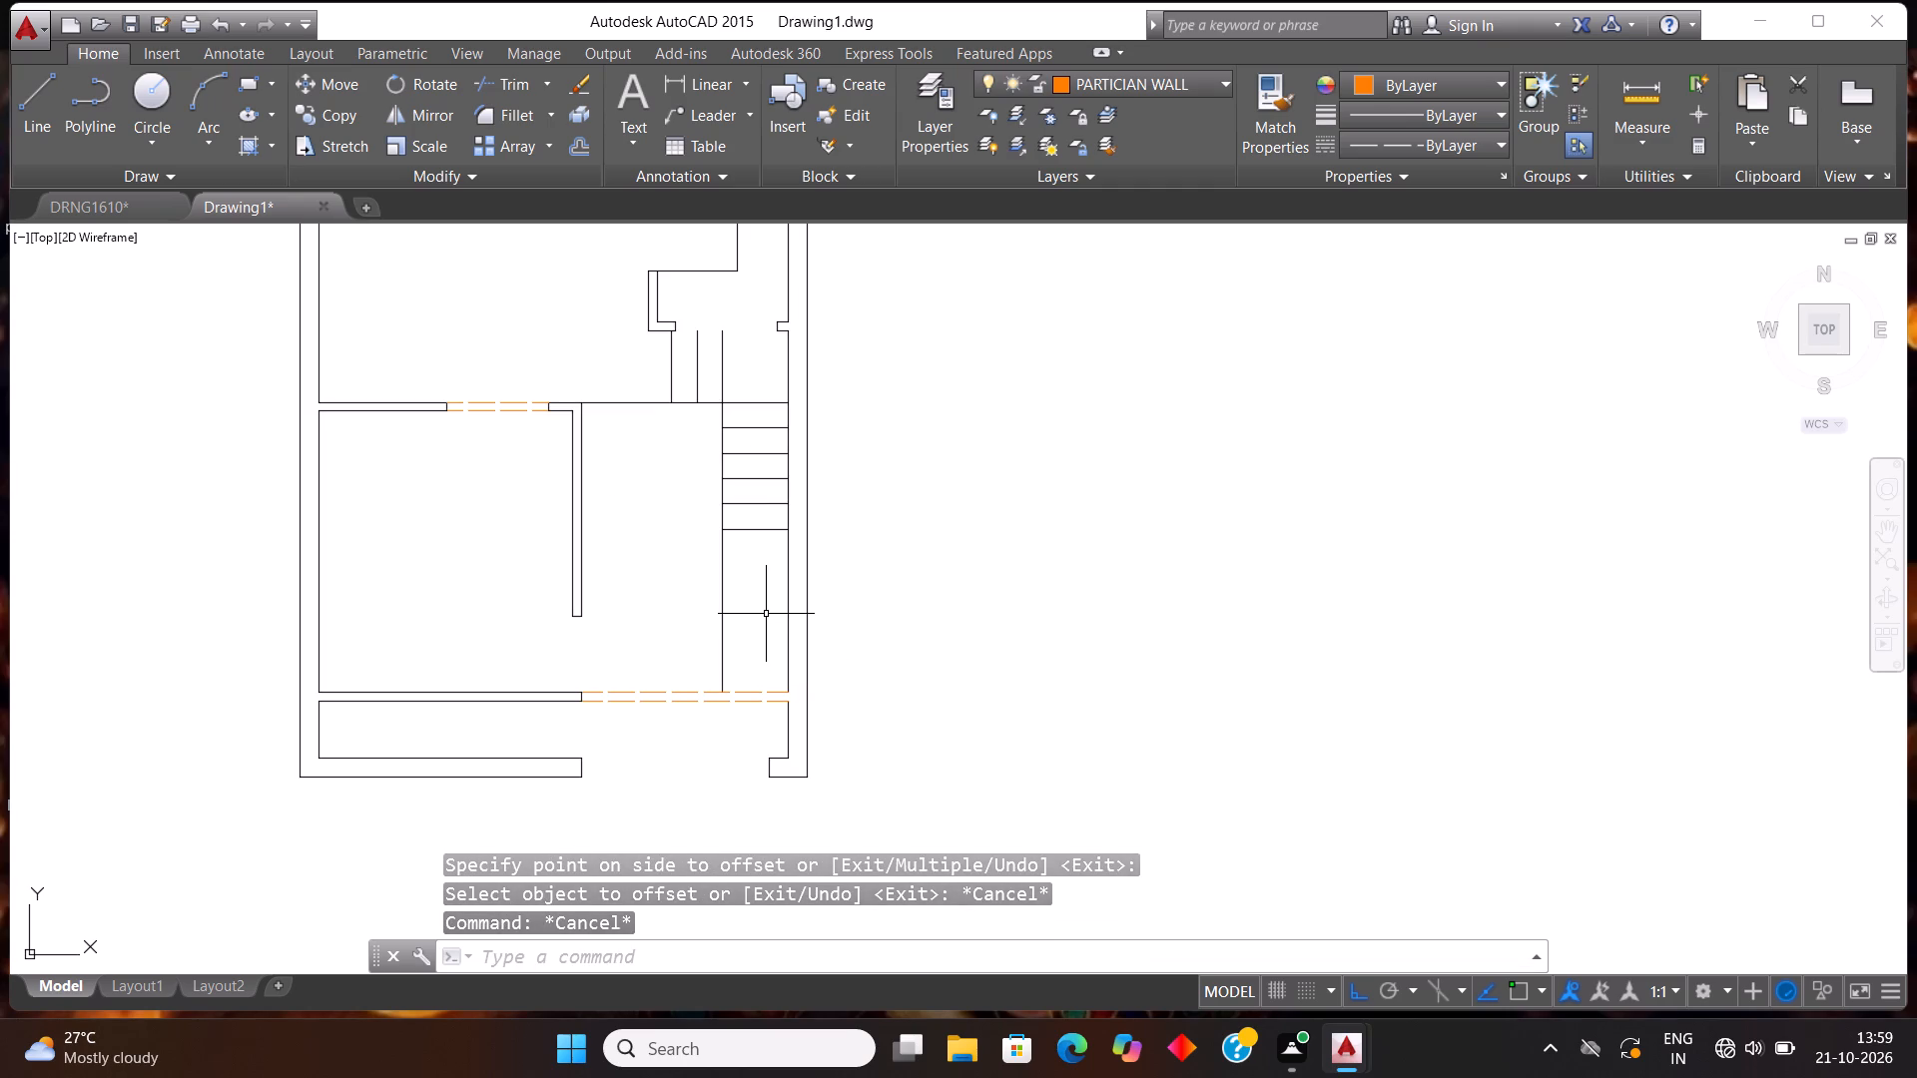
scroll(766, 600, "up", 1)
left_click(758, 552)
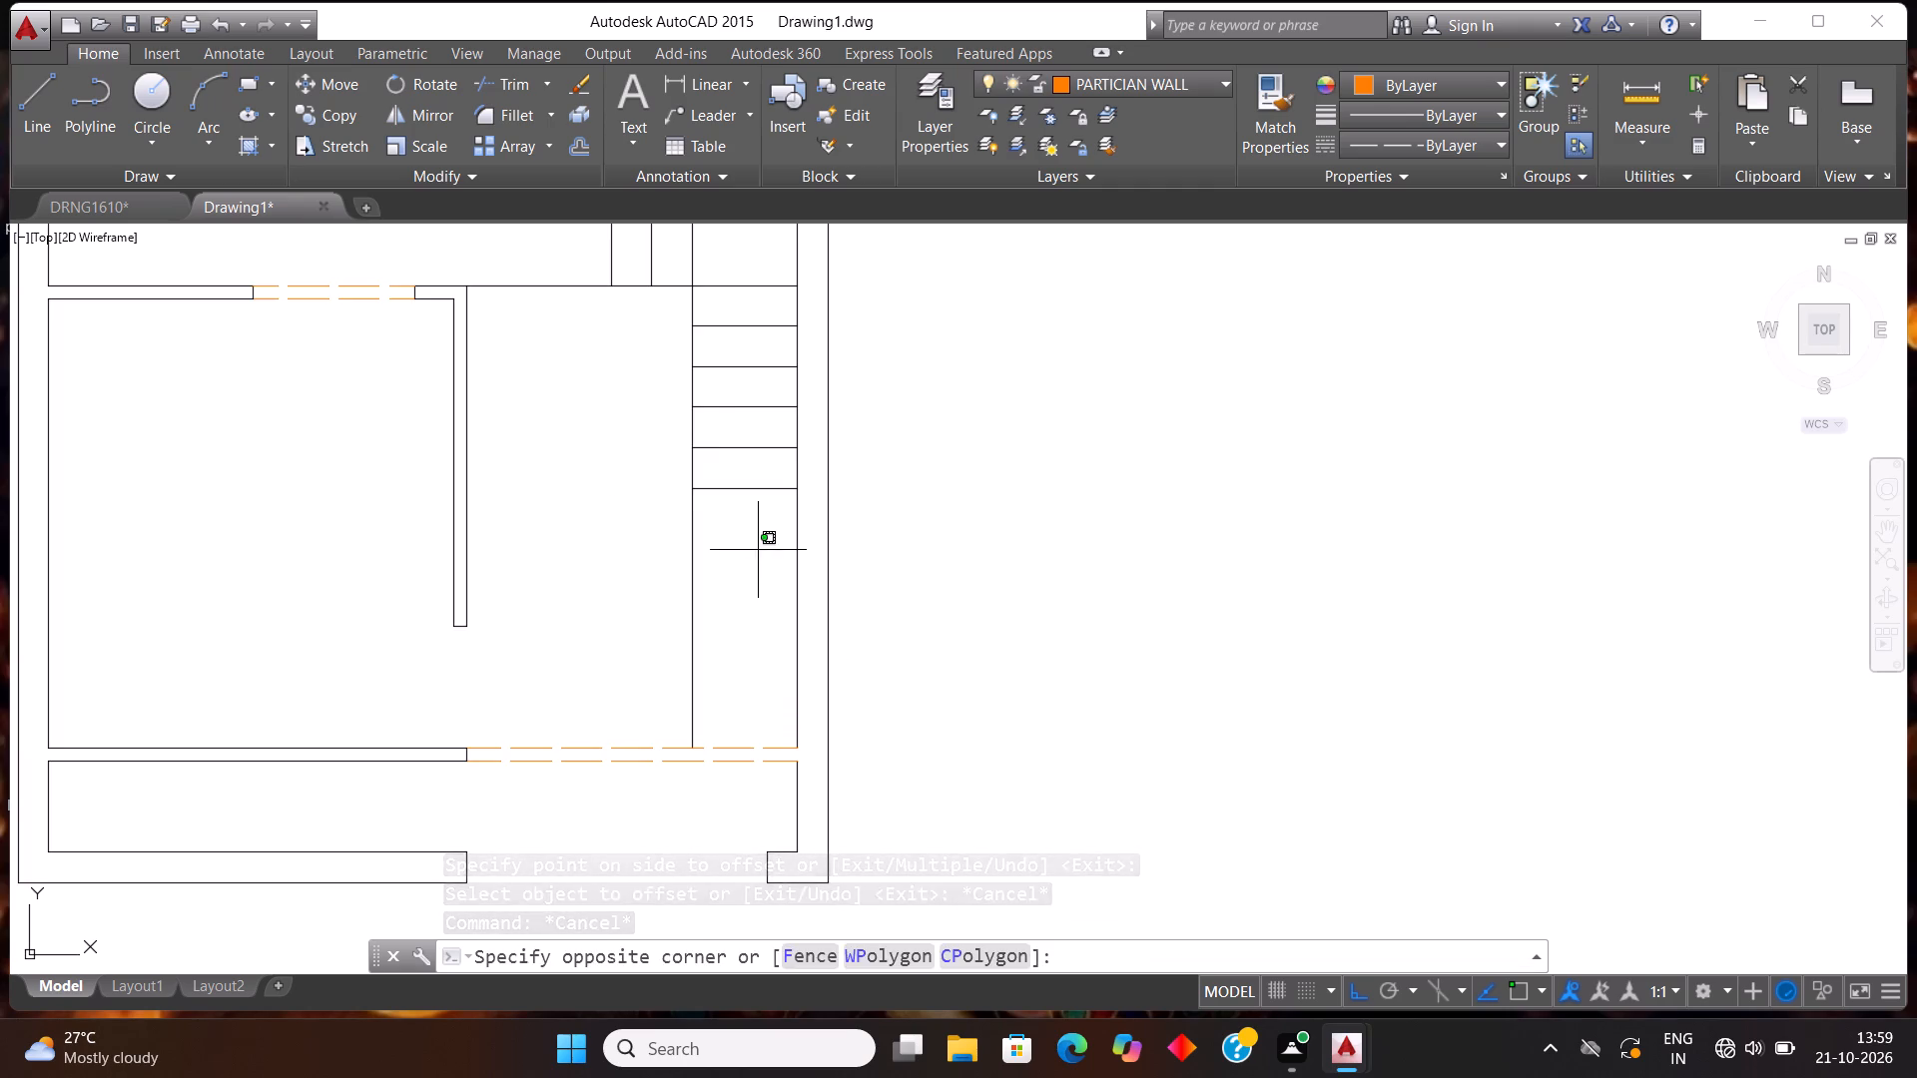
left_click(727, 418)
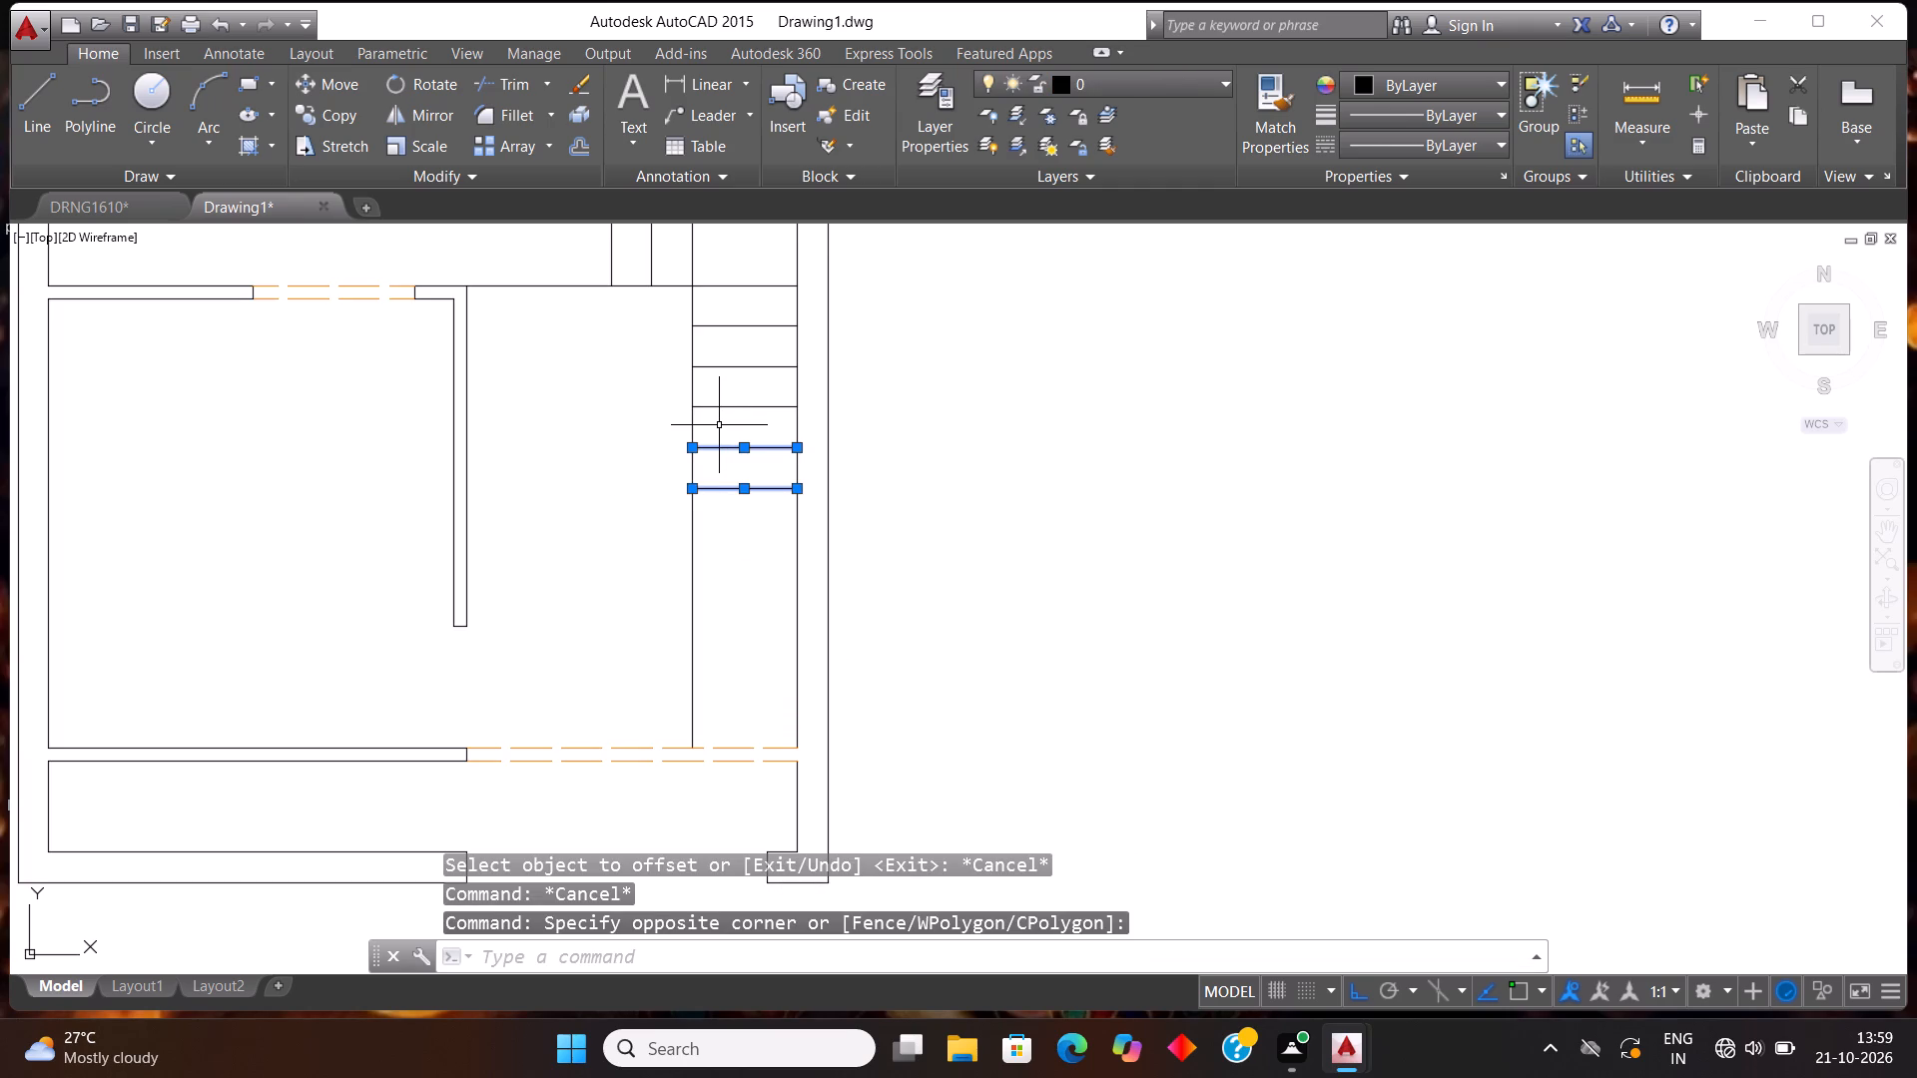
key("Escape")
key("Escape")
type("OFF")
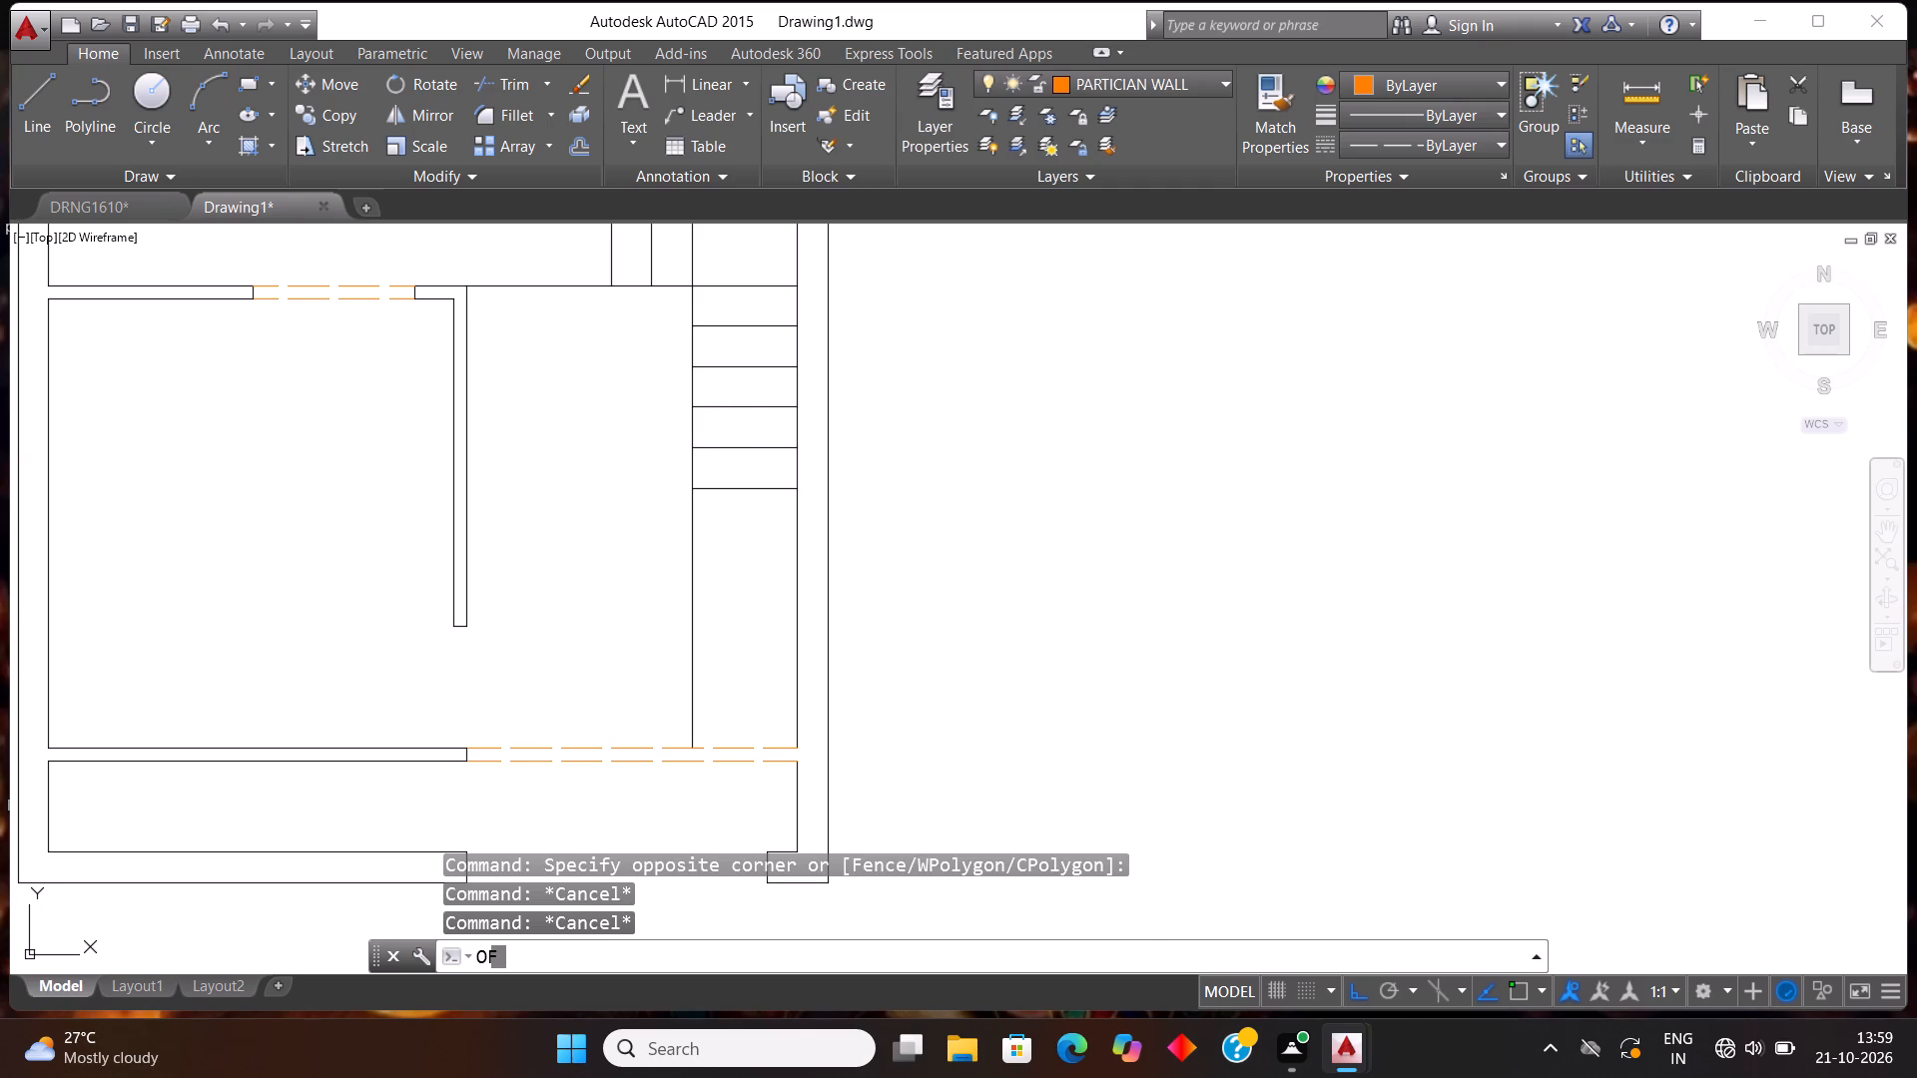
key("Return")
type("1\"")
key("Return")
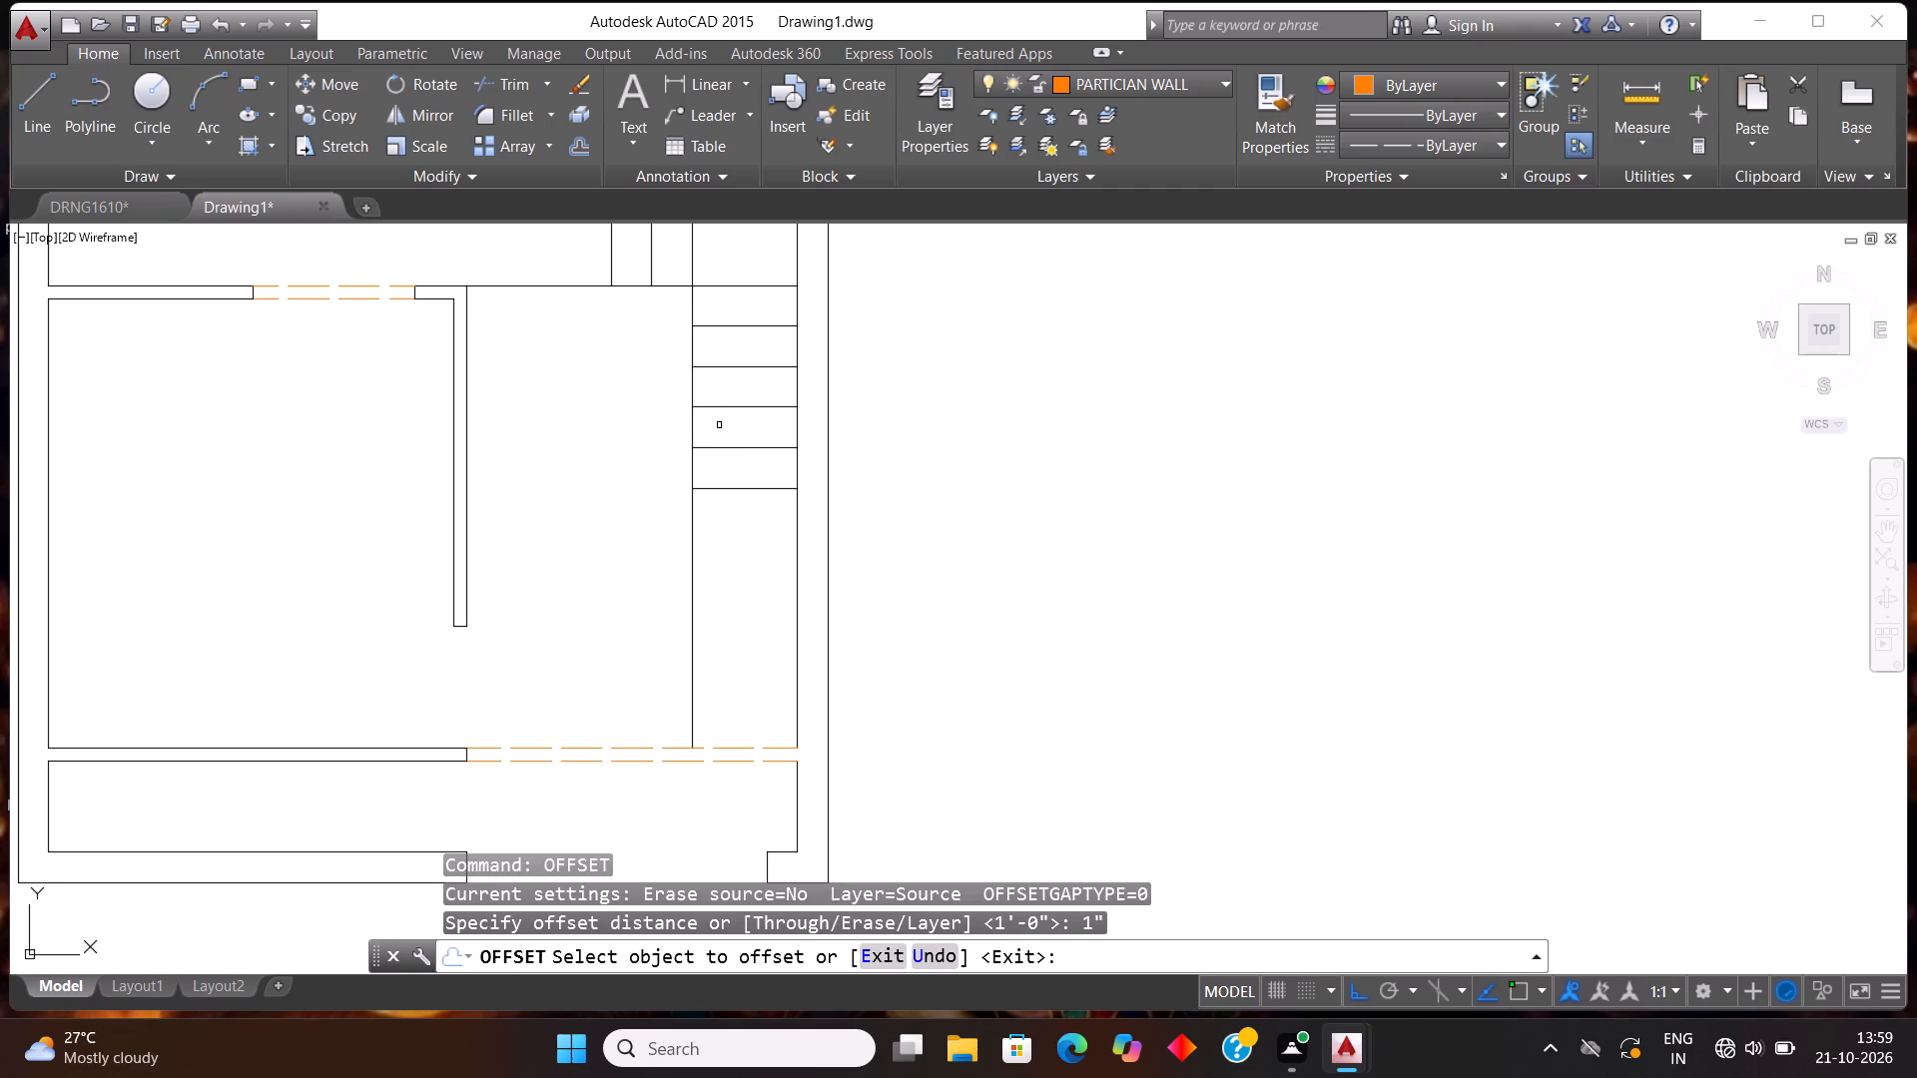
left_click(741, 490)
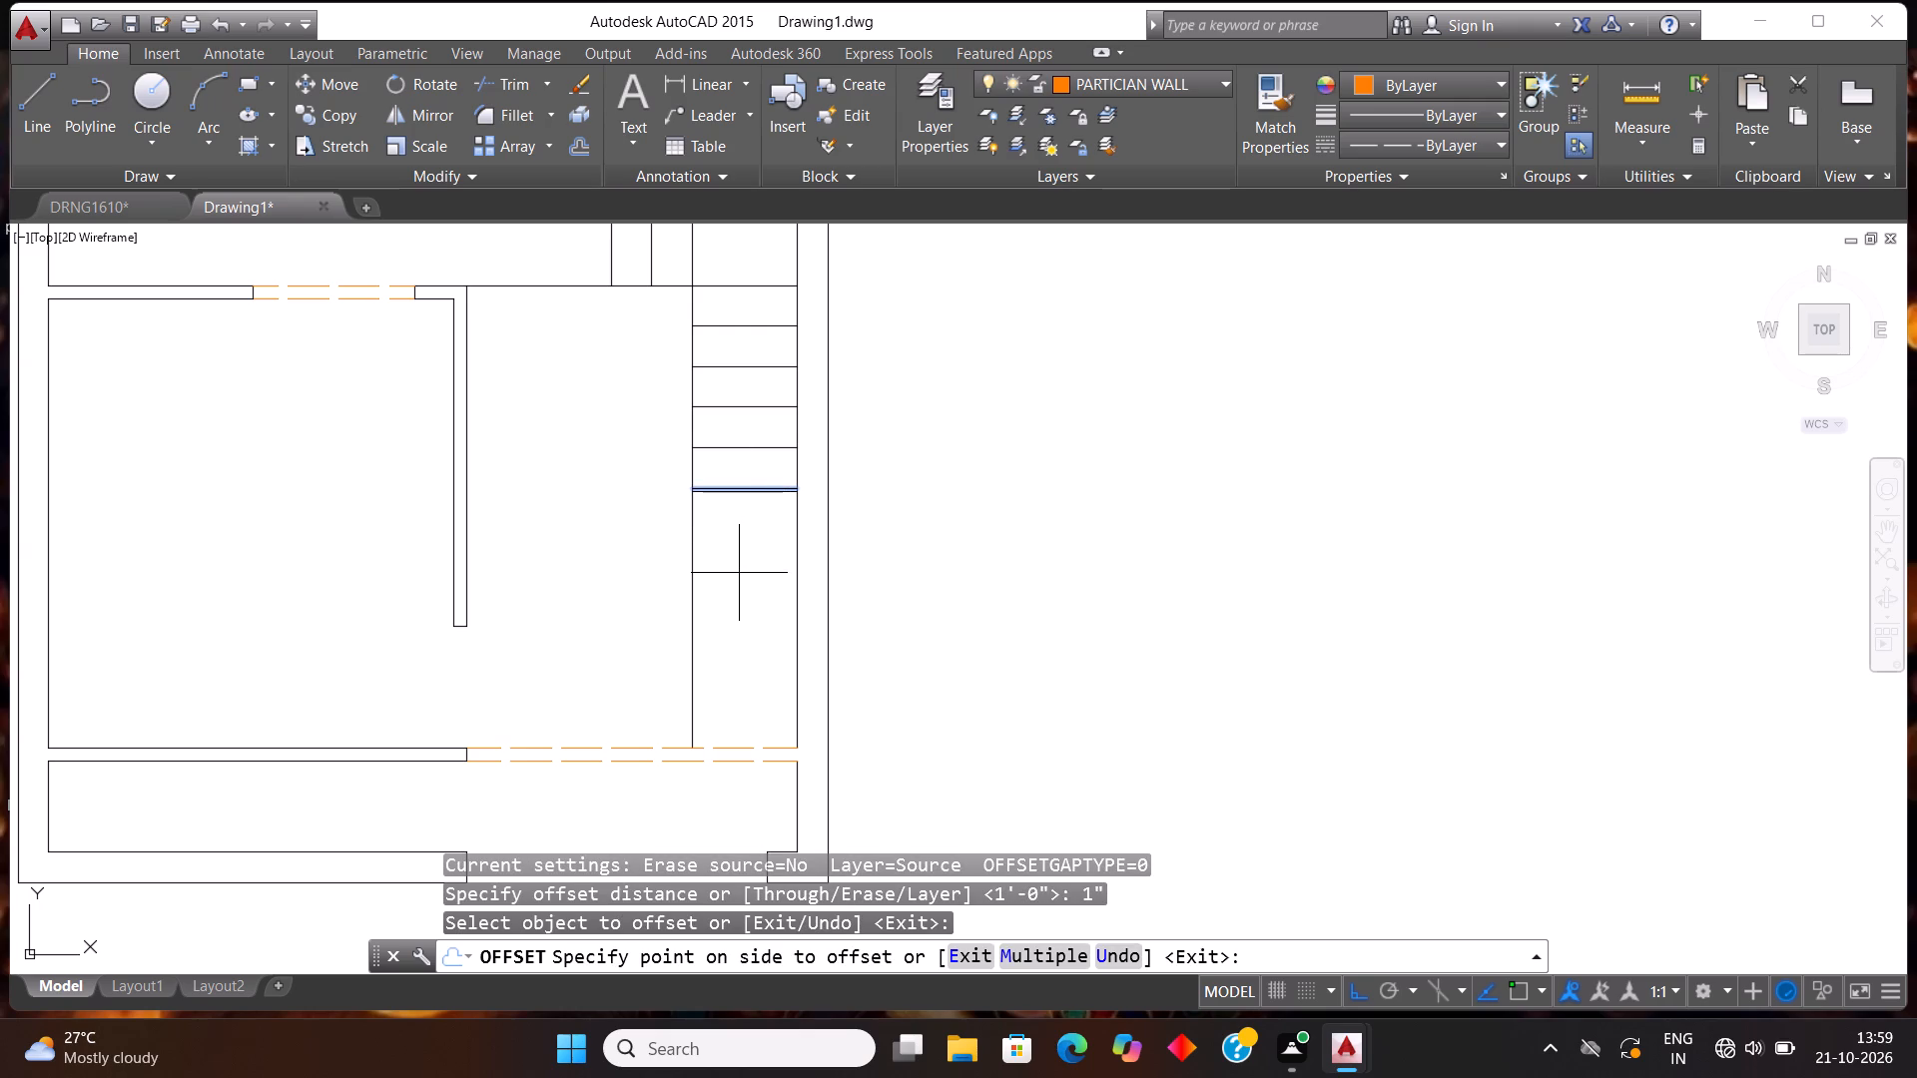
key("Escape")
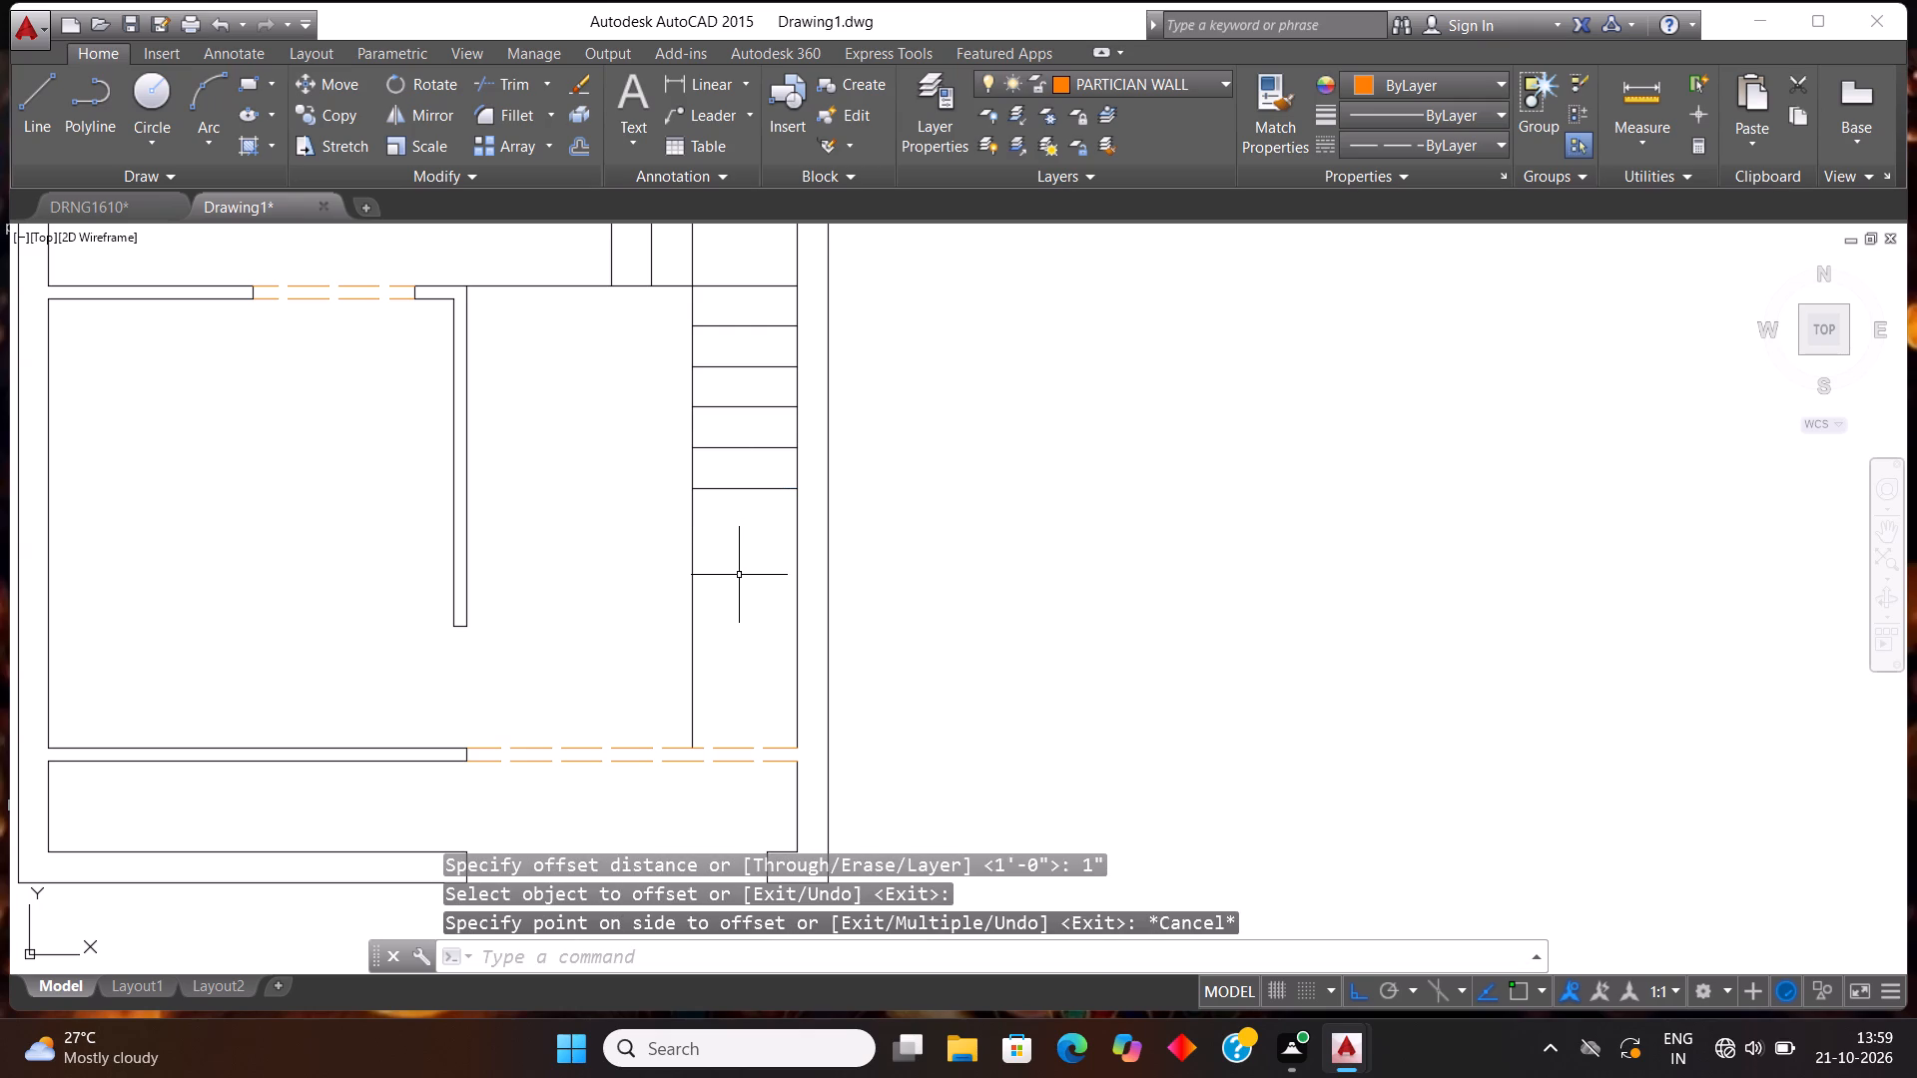
Offset the lowest horizontal tread line downward three more times at 1' spacing, each from the previous line.
type("OD")
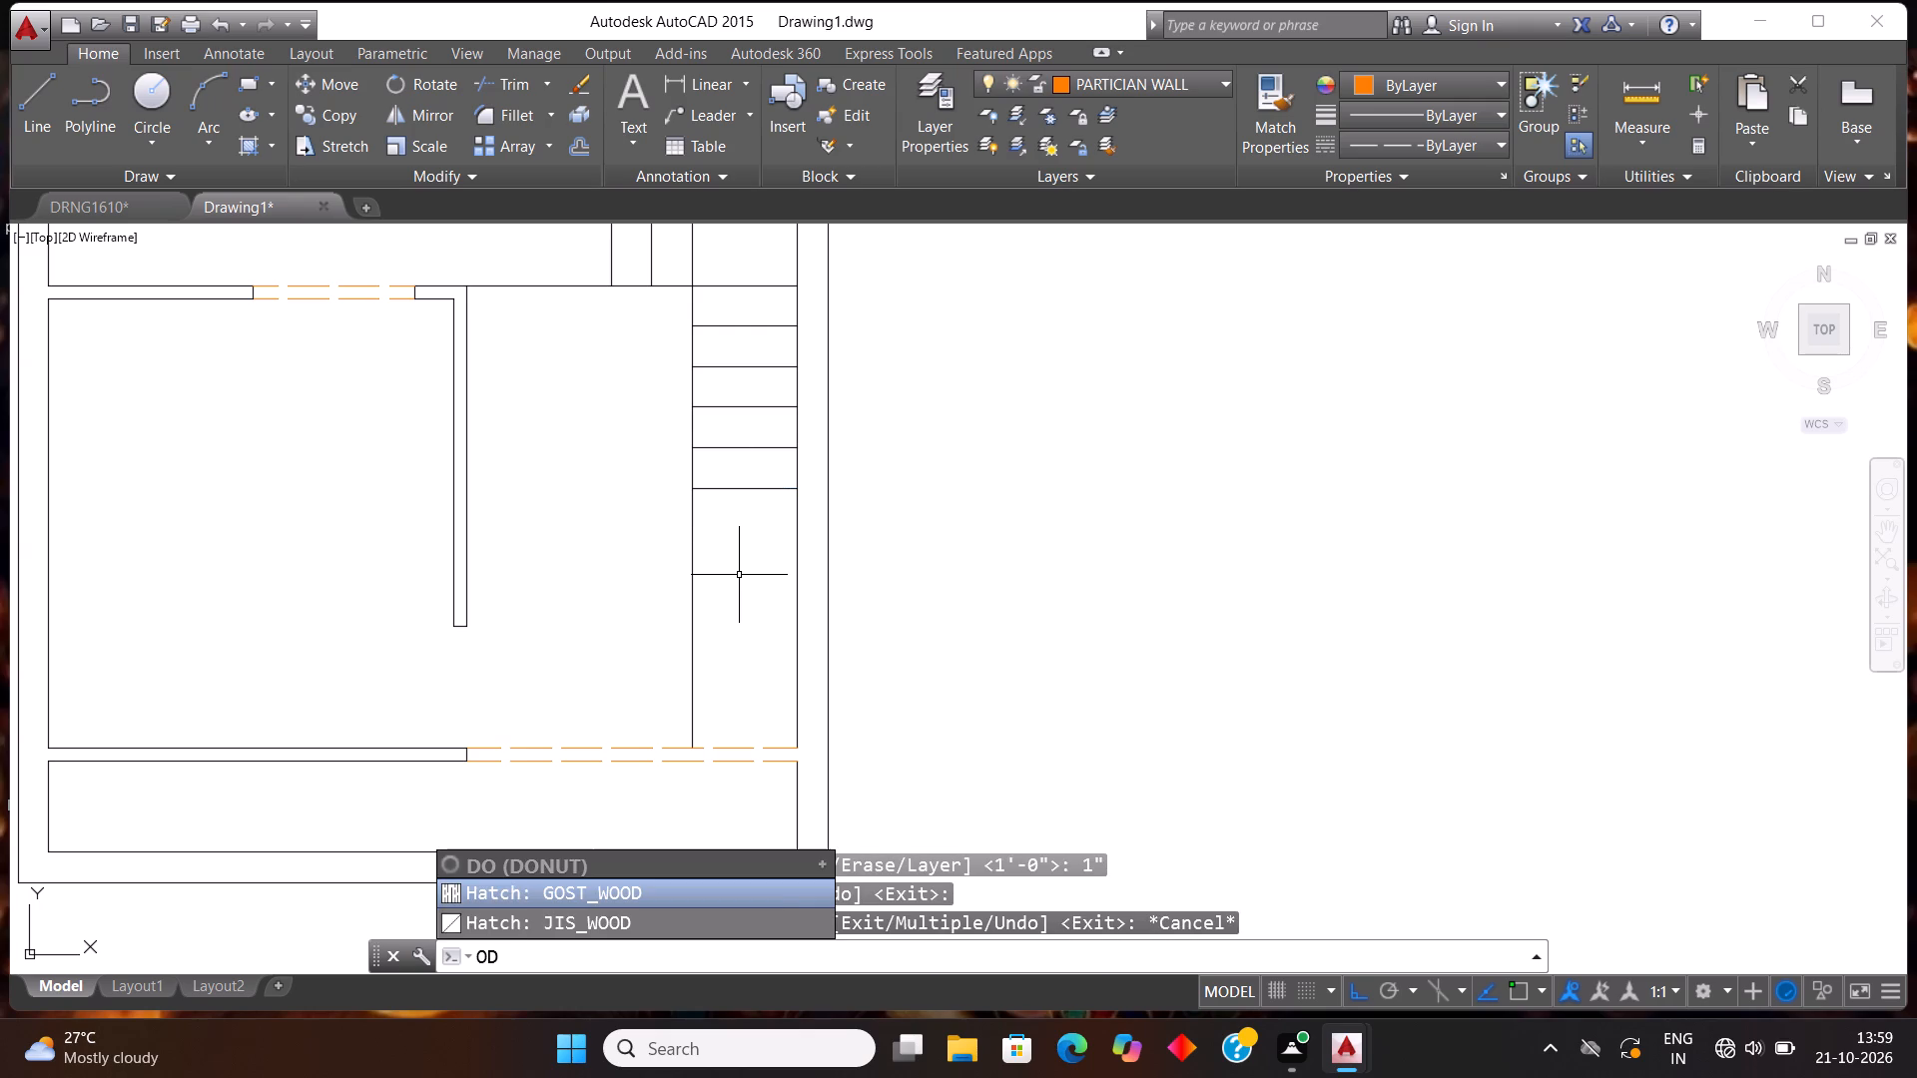
key("BackSpace")
type("FF")
key("Return")
type("1'")
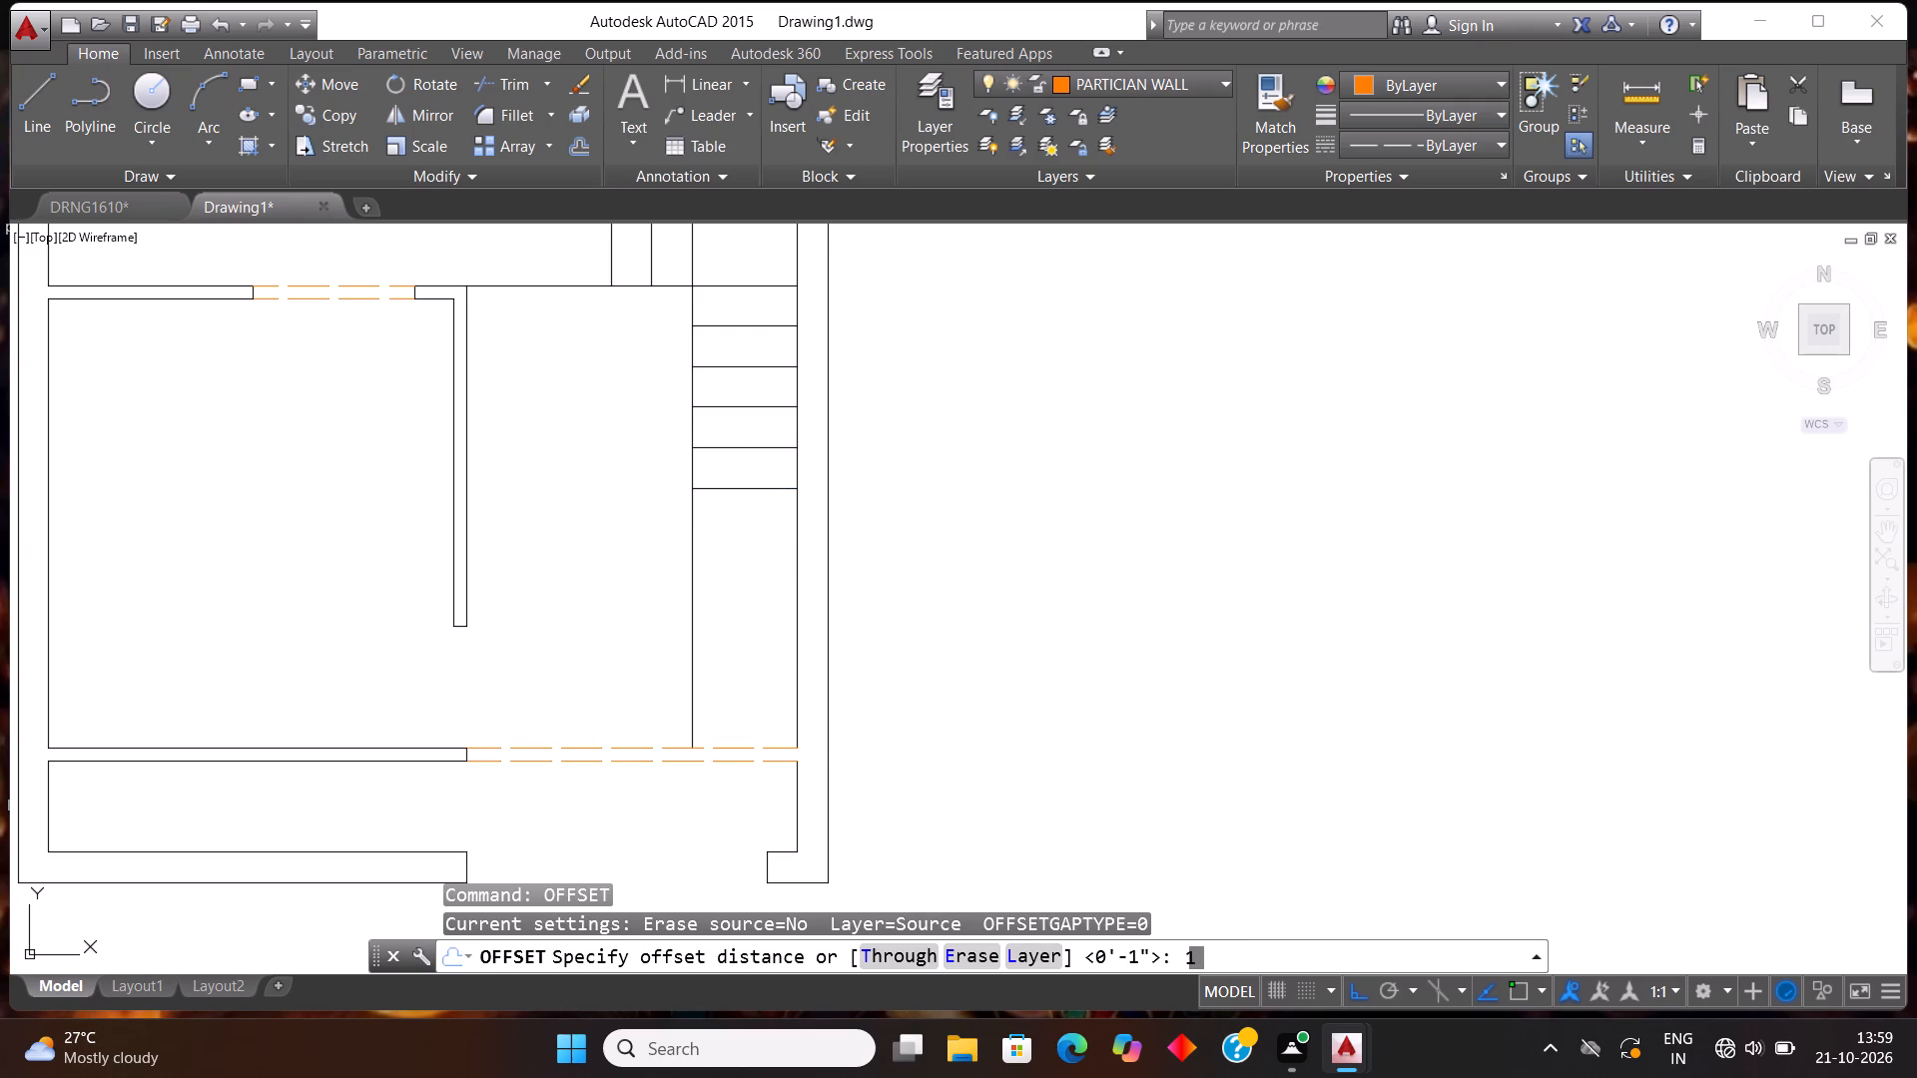
key("Return")
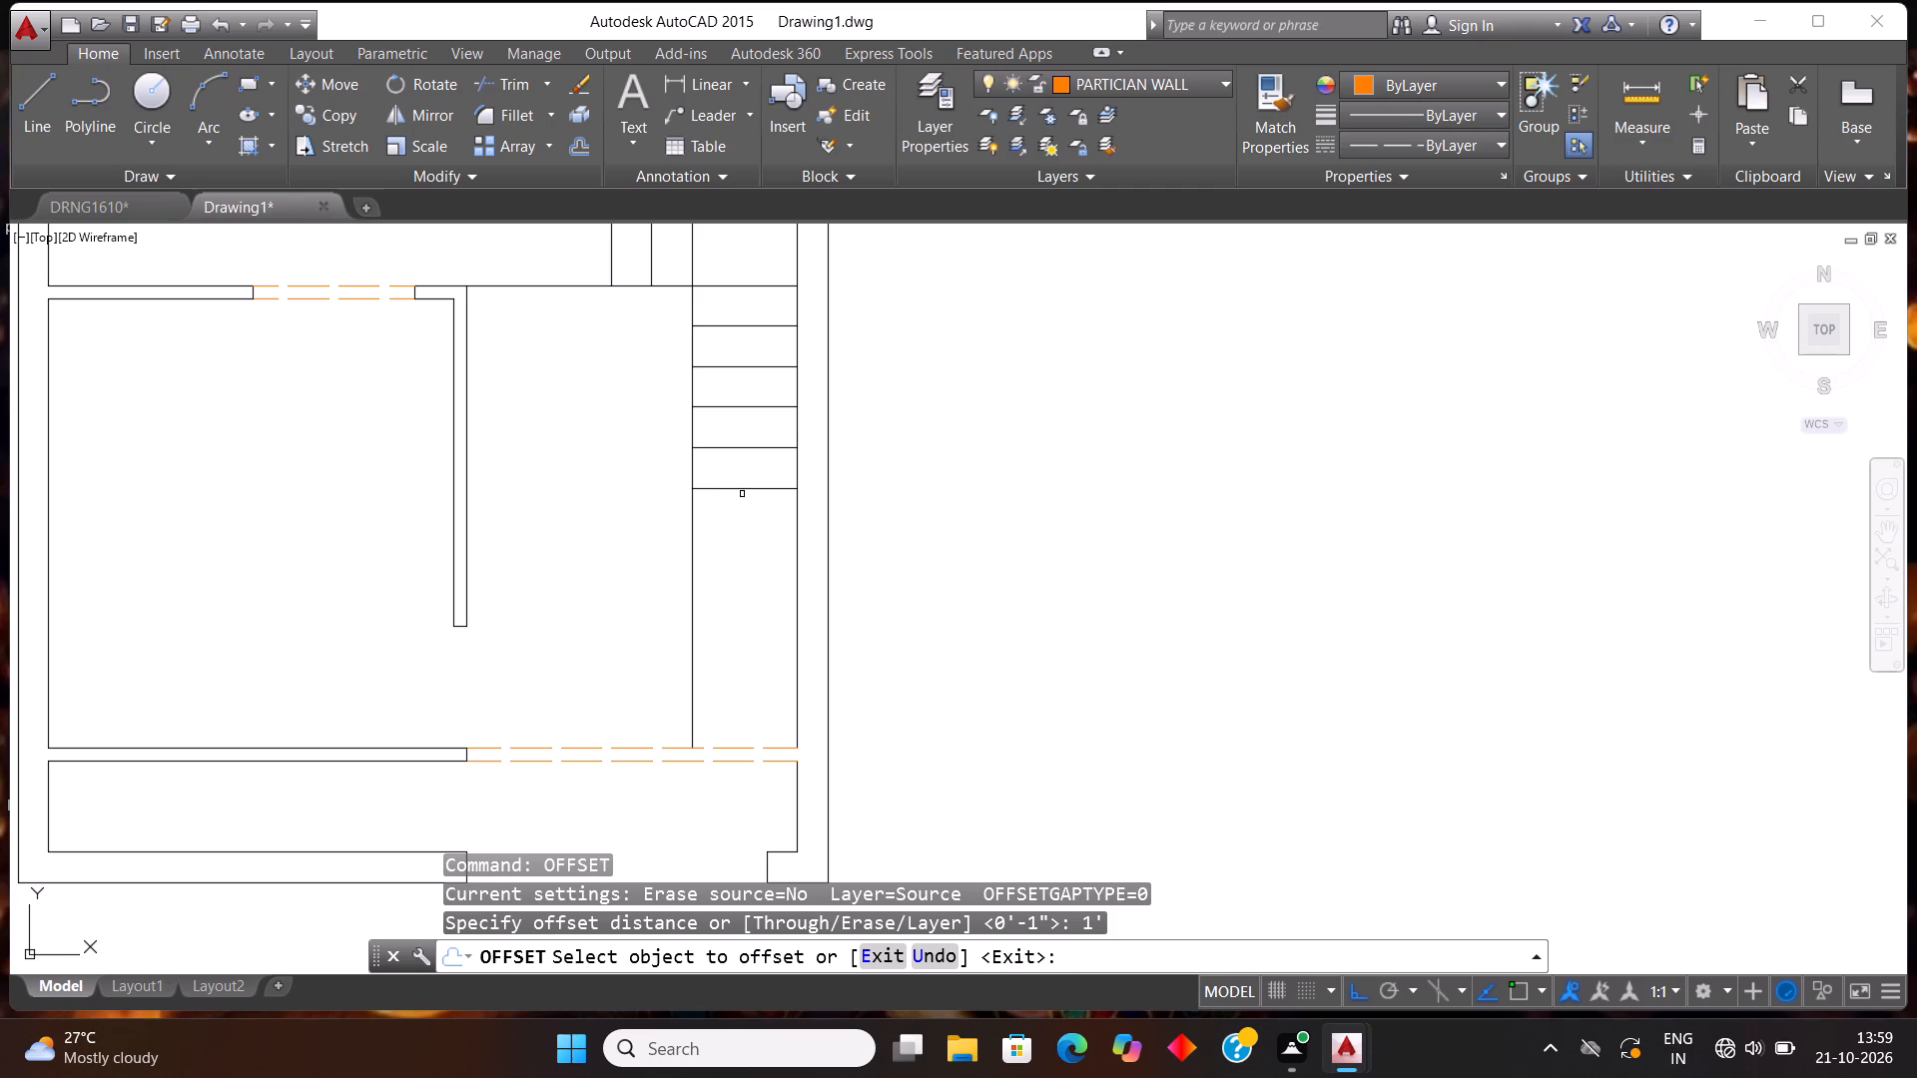
left_click(748, 488)
left_click(727, 592)
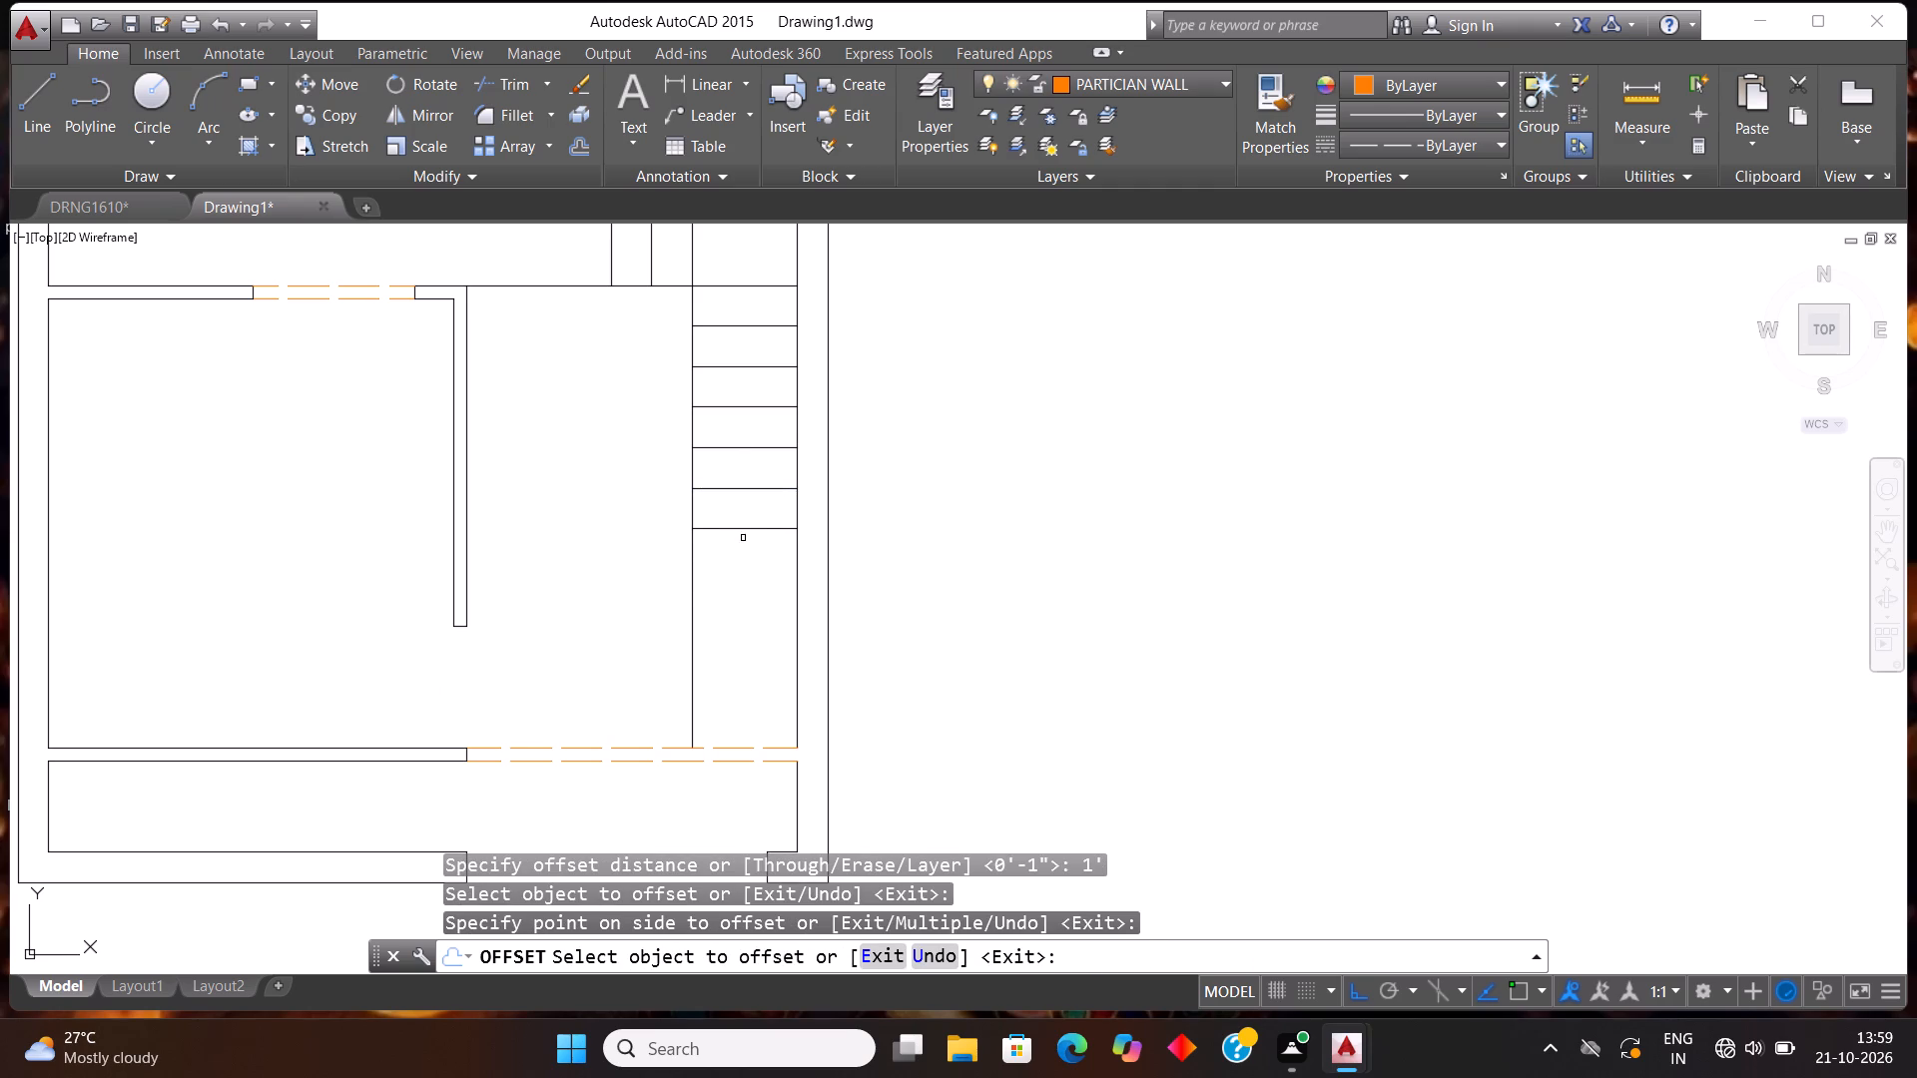
left_click(748, 531)
left_click(752, 615)
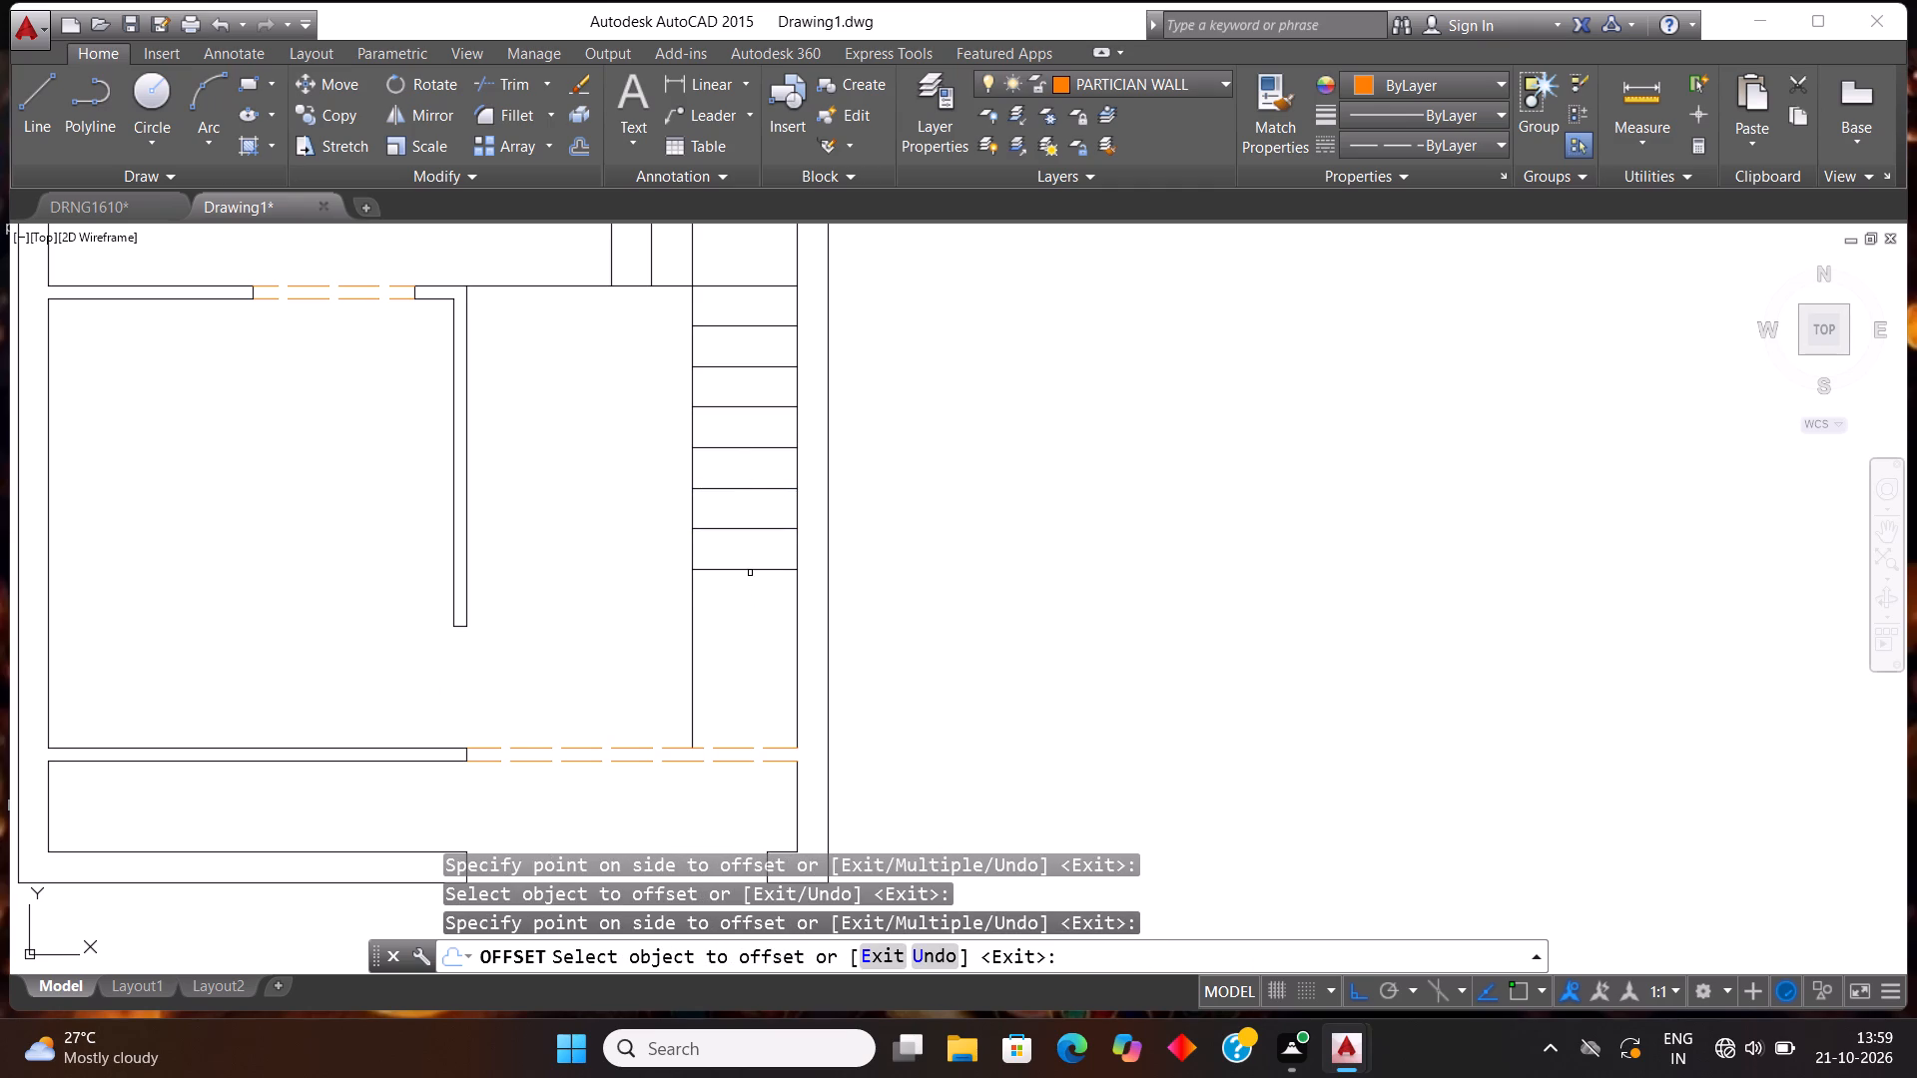
left_click(750, 569)
left_click(748, 669)
key("Escape")
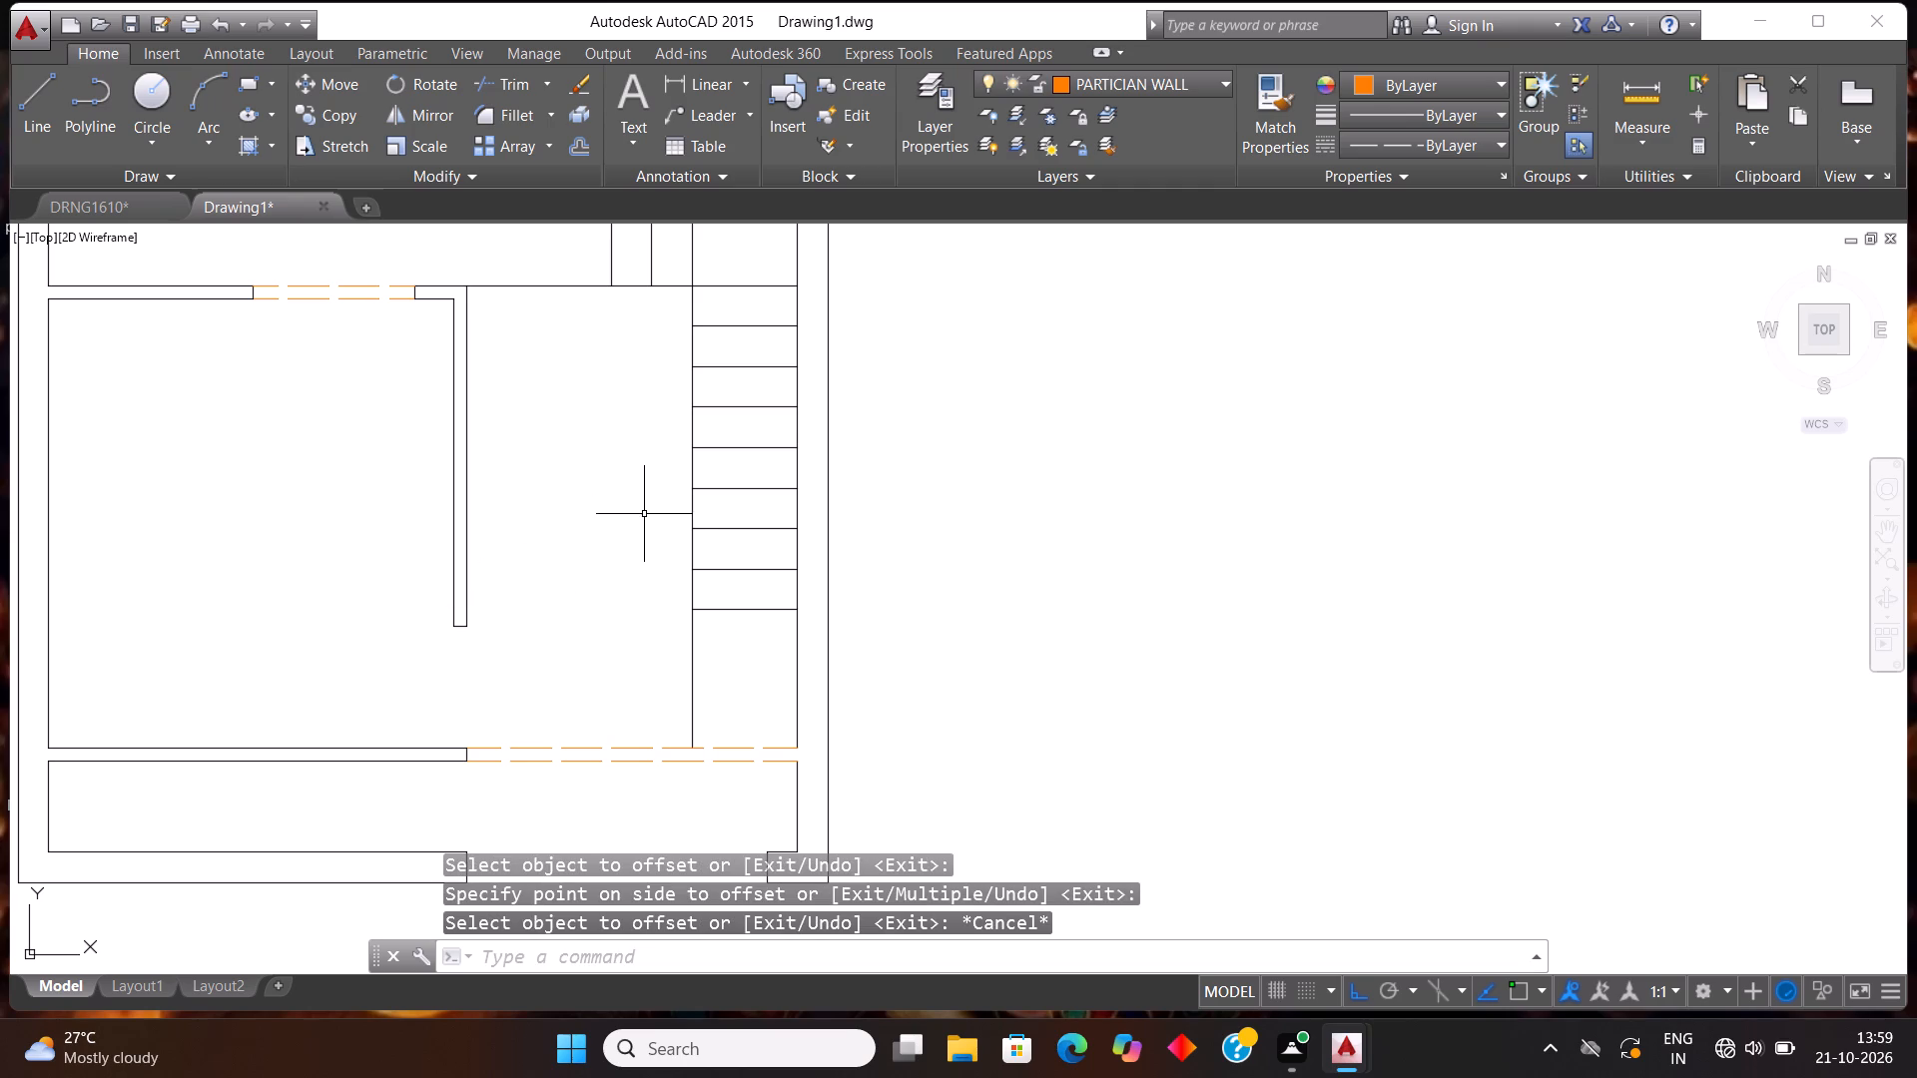
Move the three lowest horizontal tread lines to the PARTICIAN WALL layer.
left_click(764, 644)
left_click(749, 519)
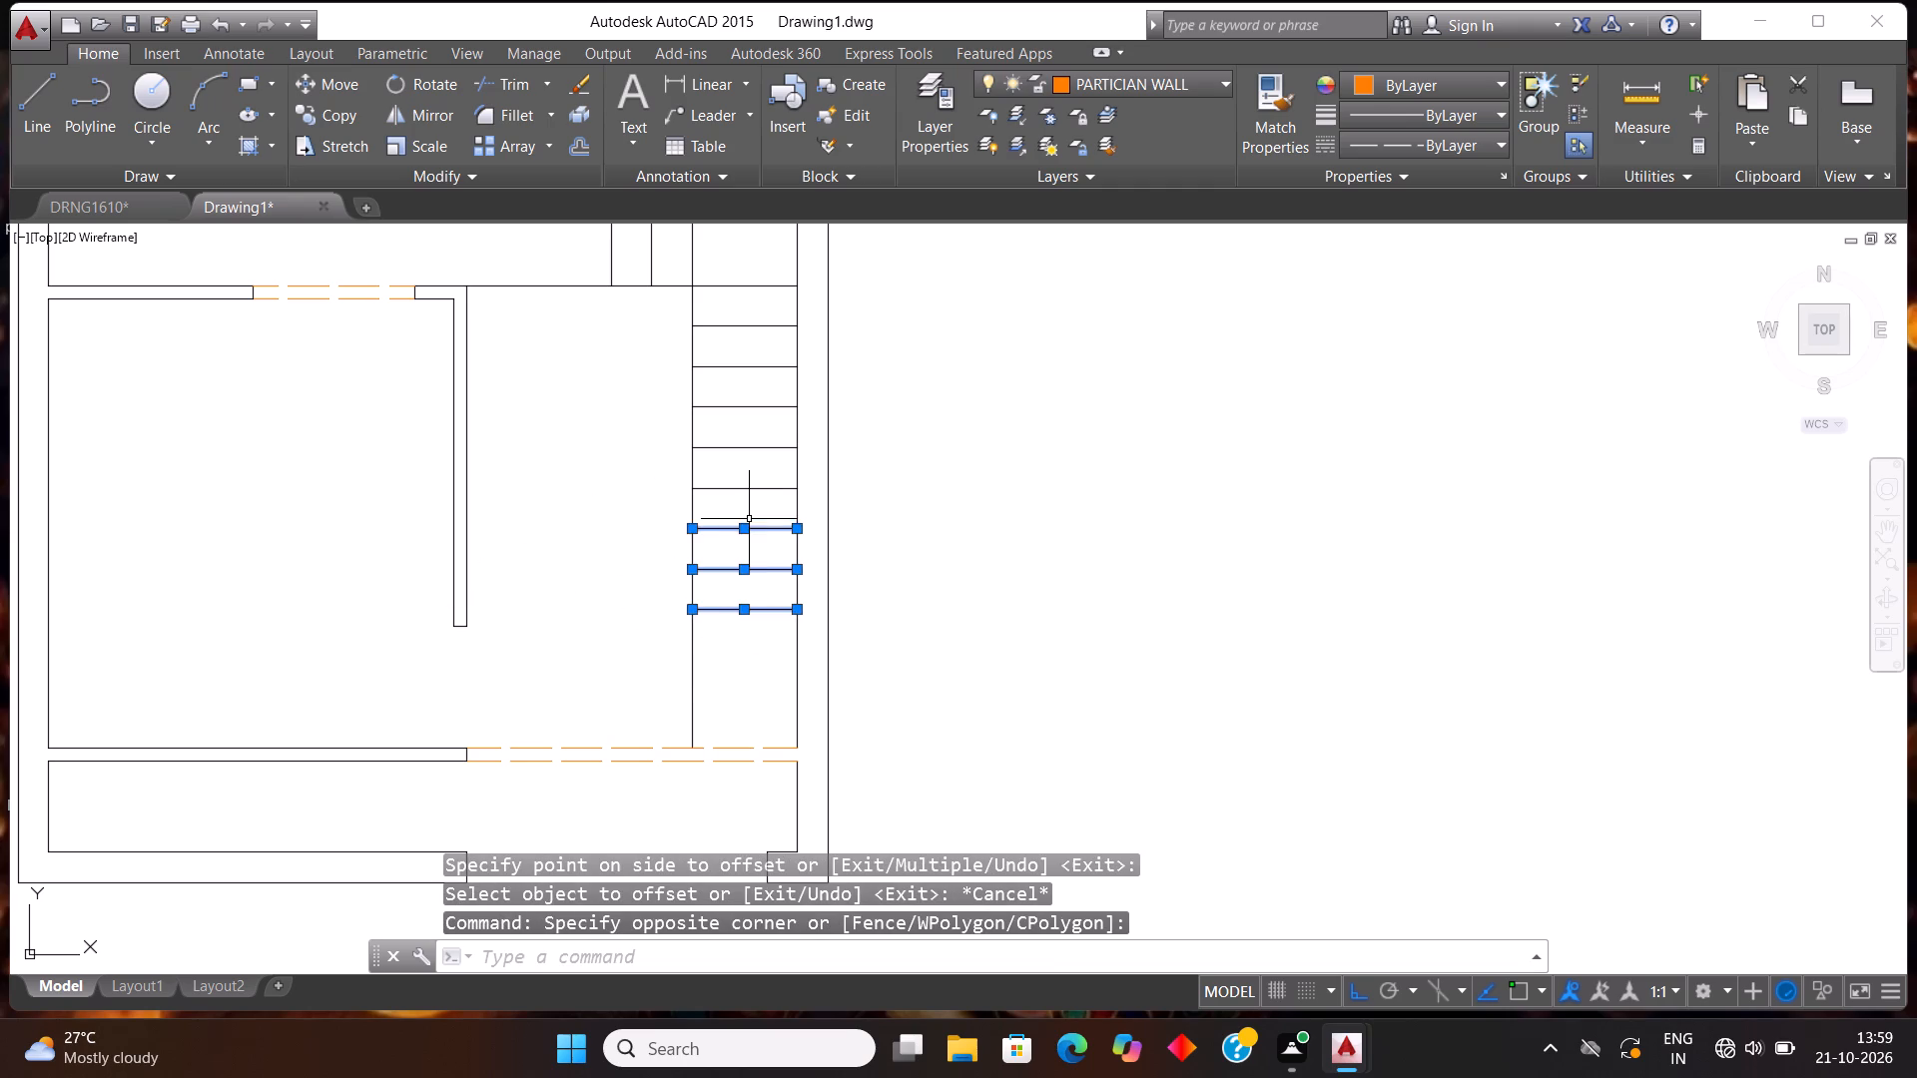
left_click(1107, 80)
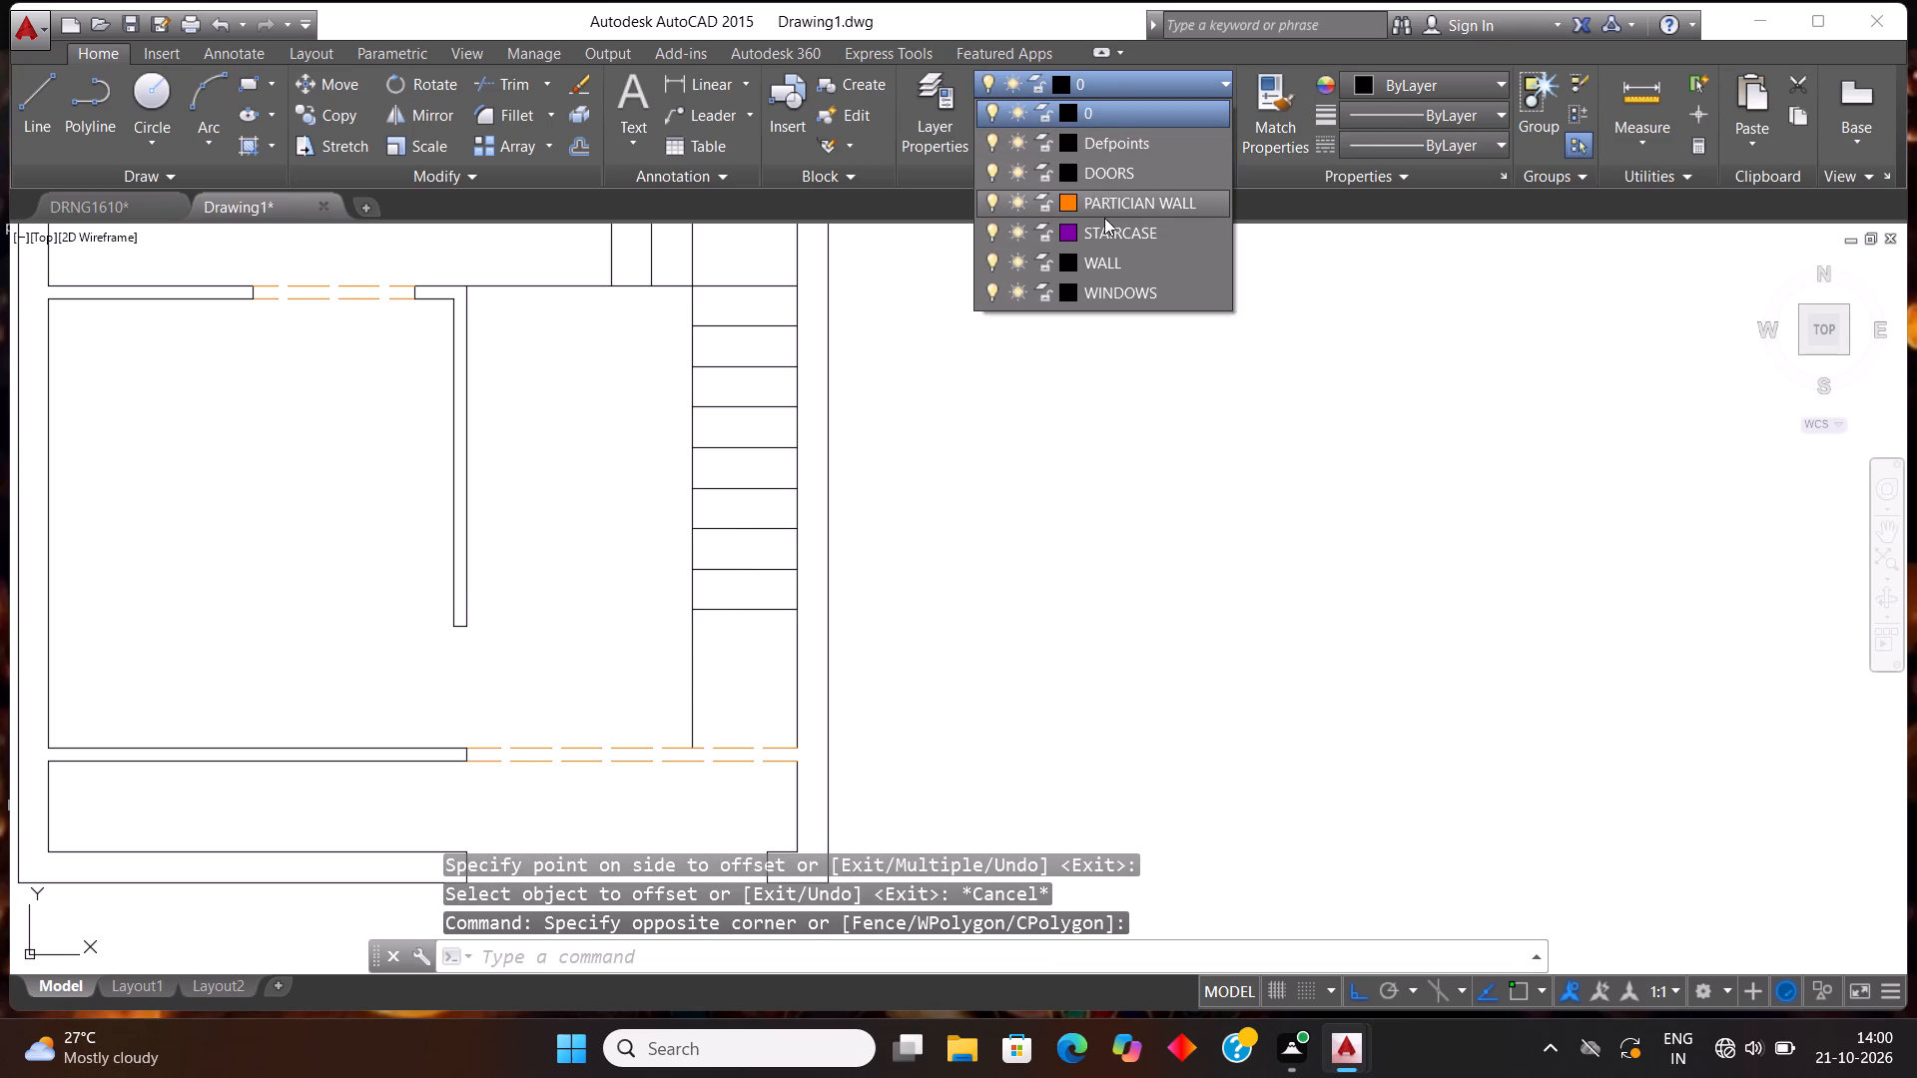
left_click(1123, 195)
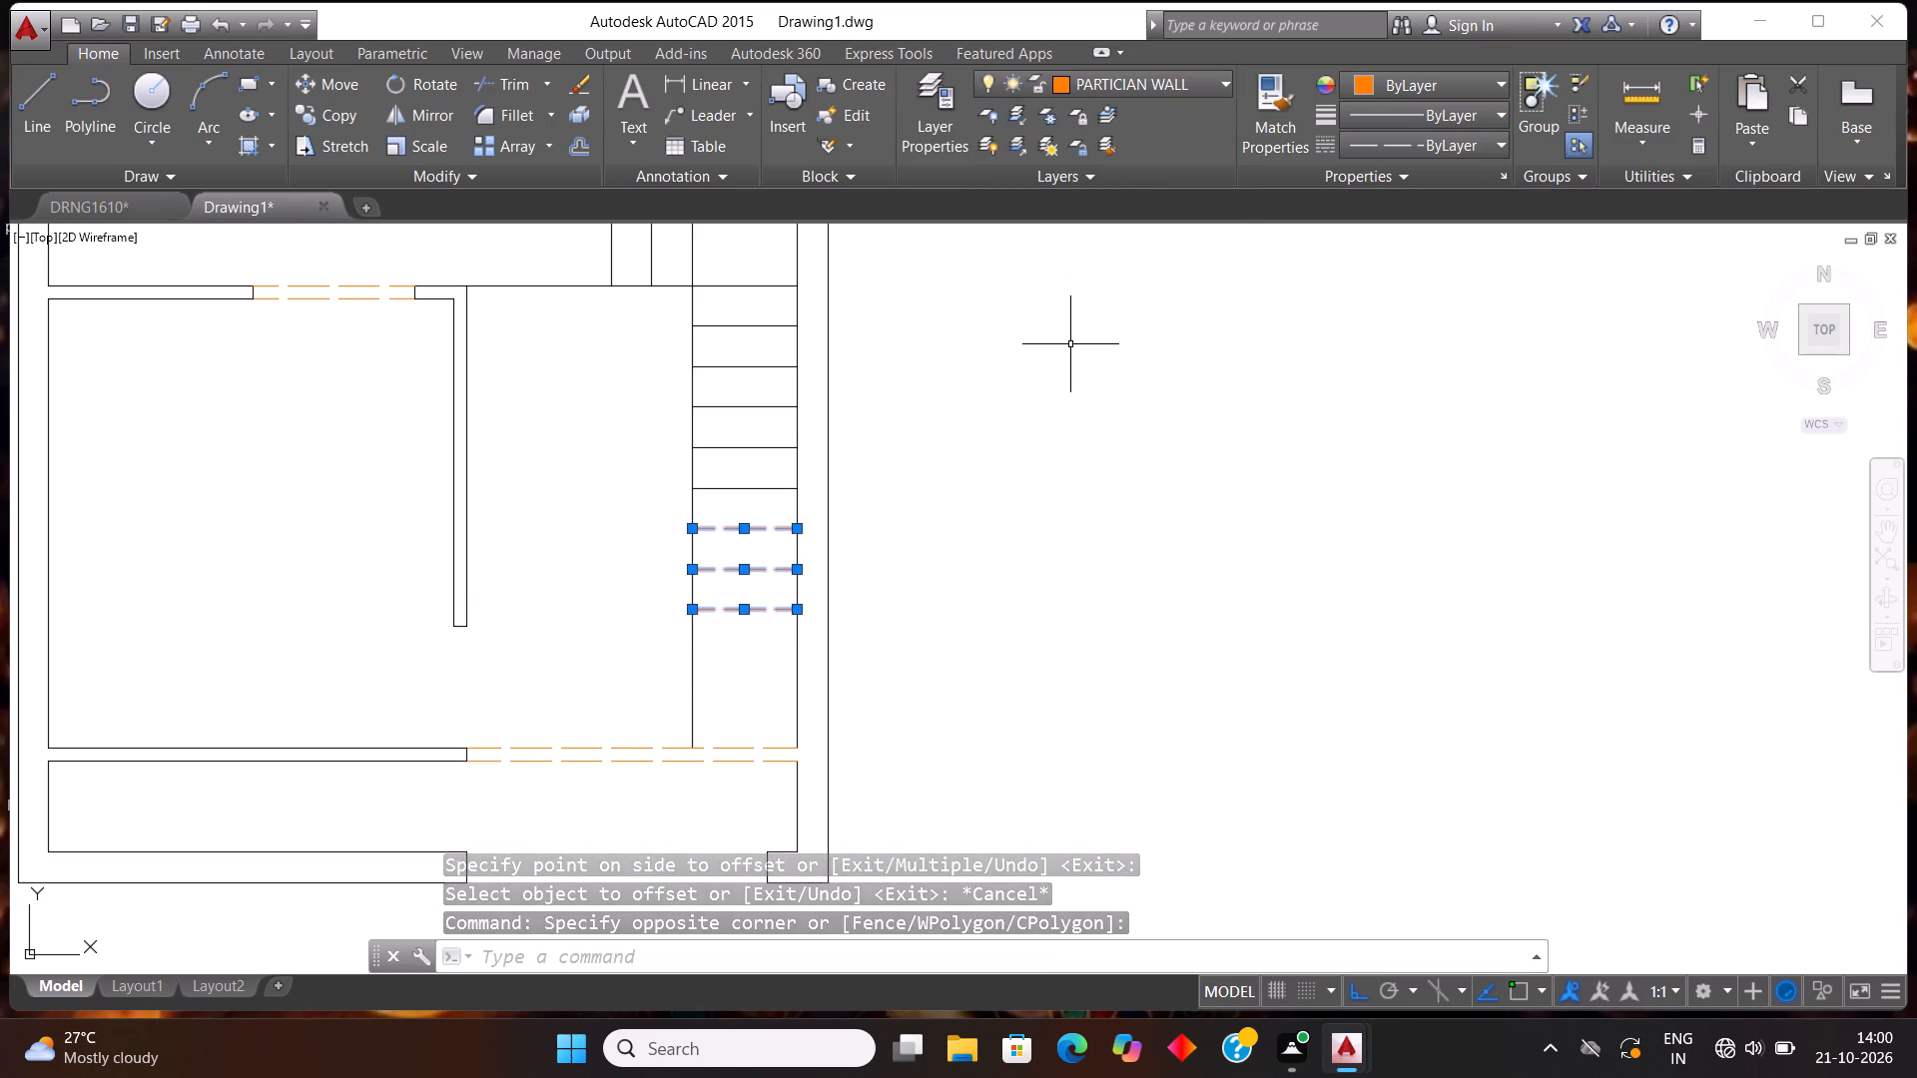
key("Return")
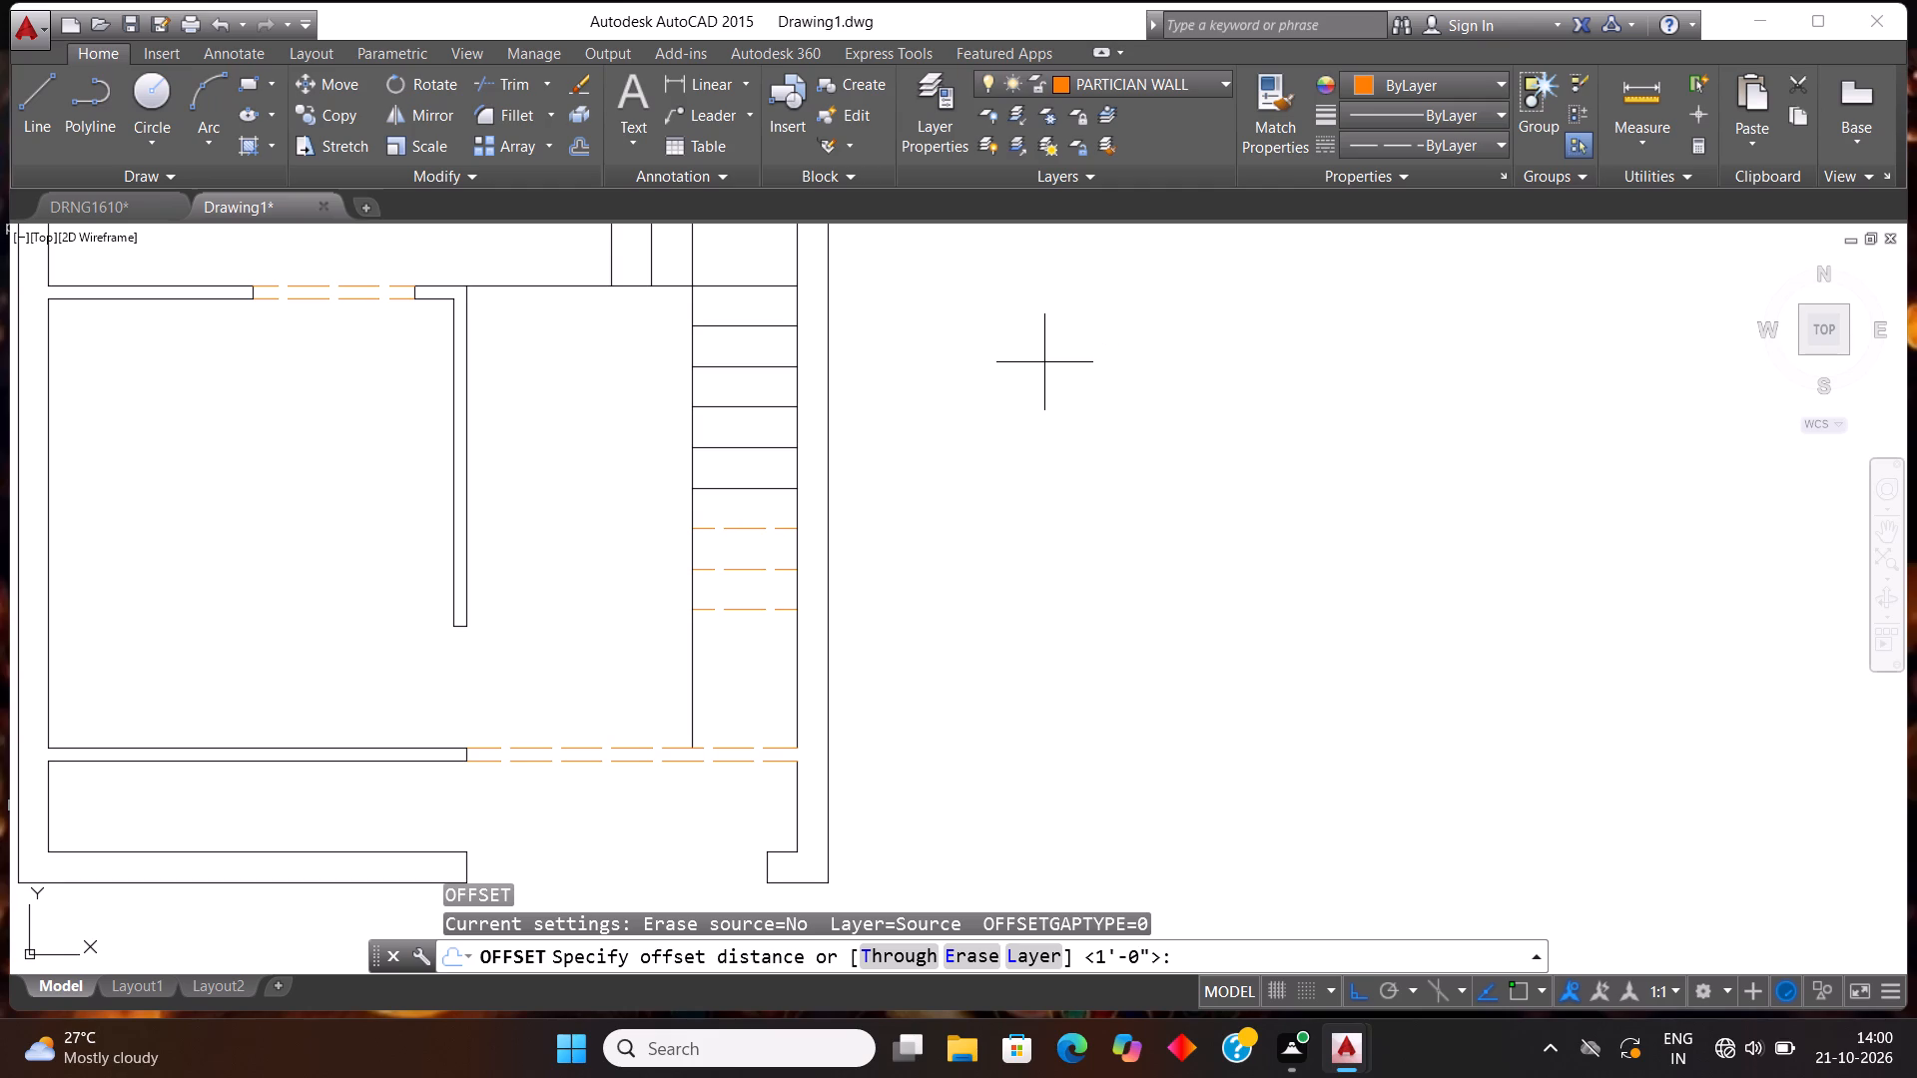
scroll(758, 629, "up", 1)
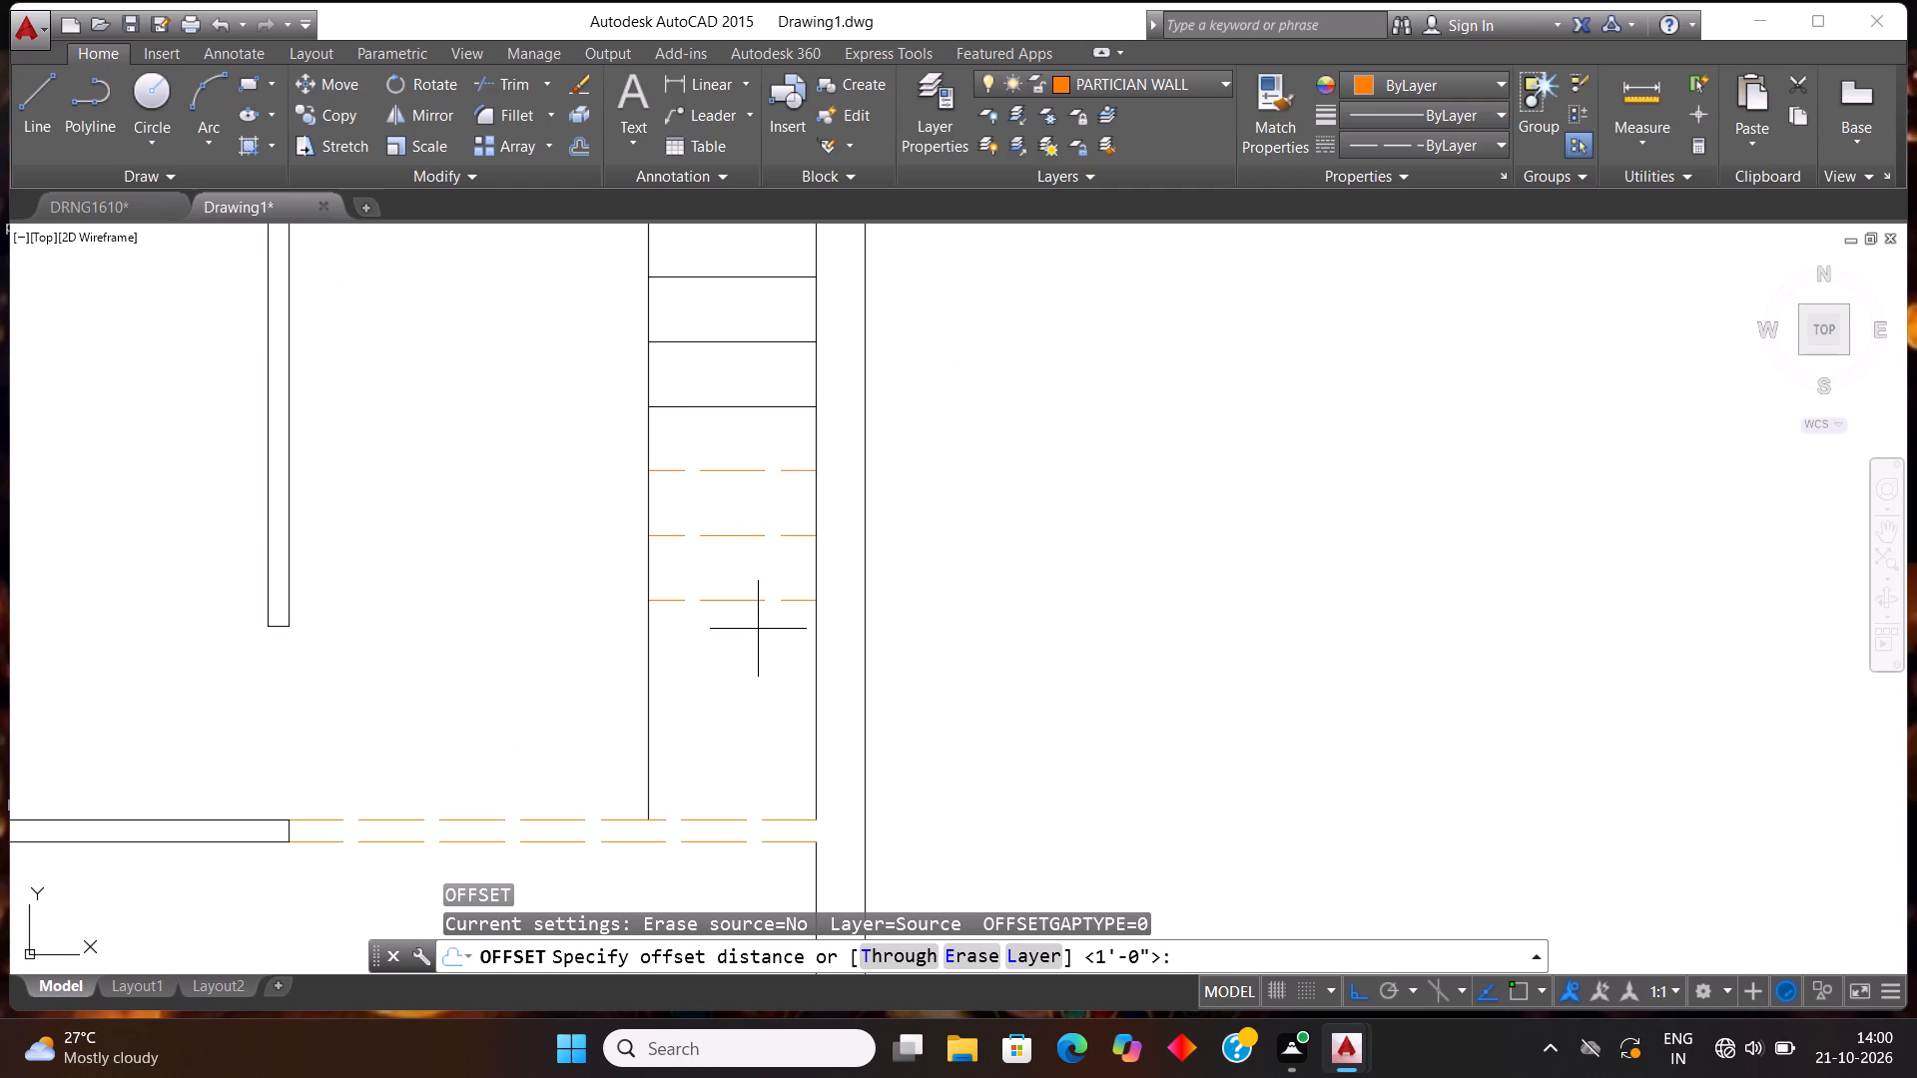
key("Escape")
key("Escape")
Extend the lowest dashed tread line leftward to the free-ending vertical partition wall.
type("EX")
key("Return")
key("Return")
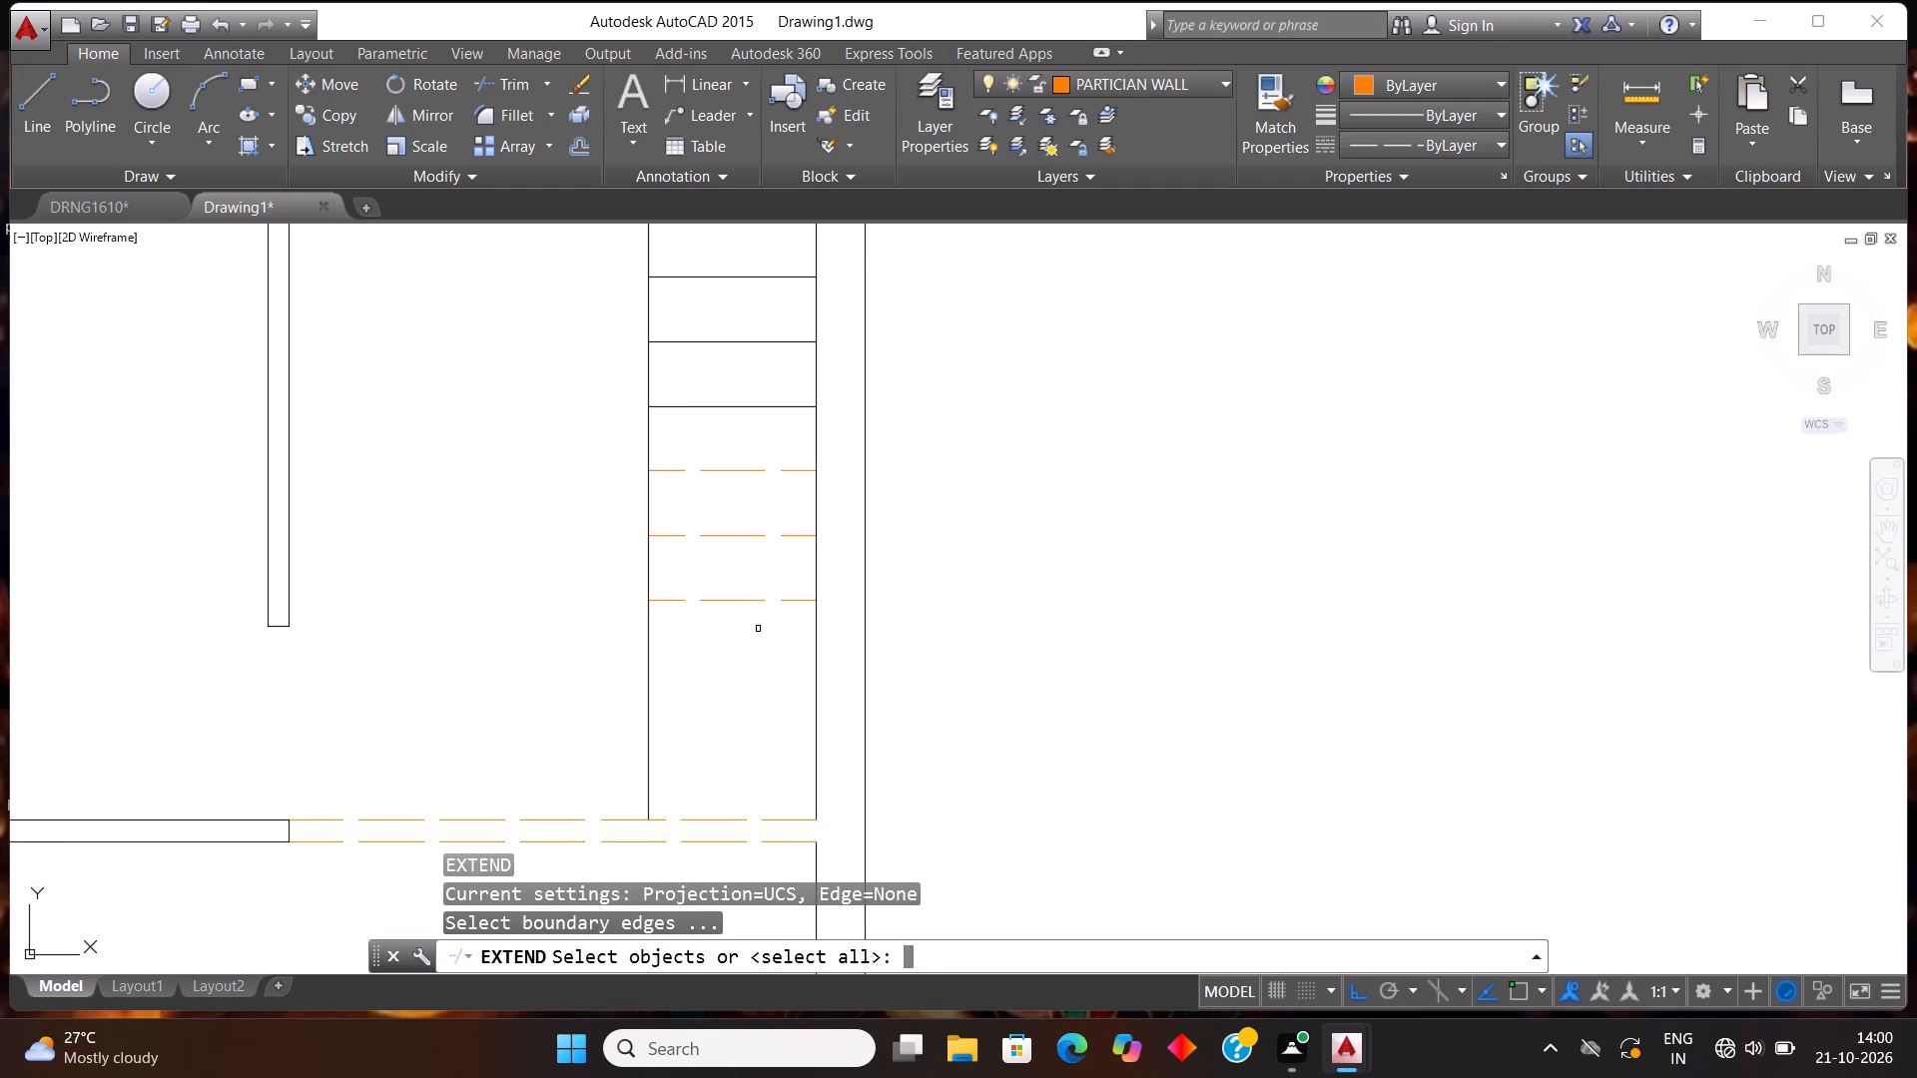
left_click(672, 601)
key("Escape")
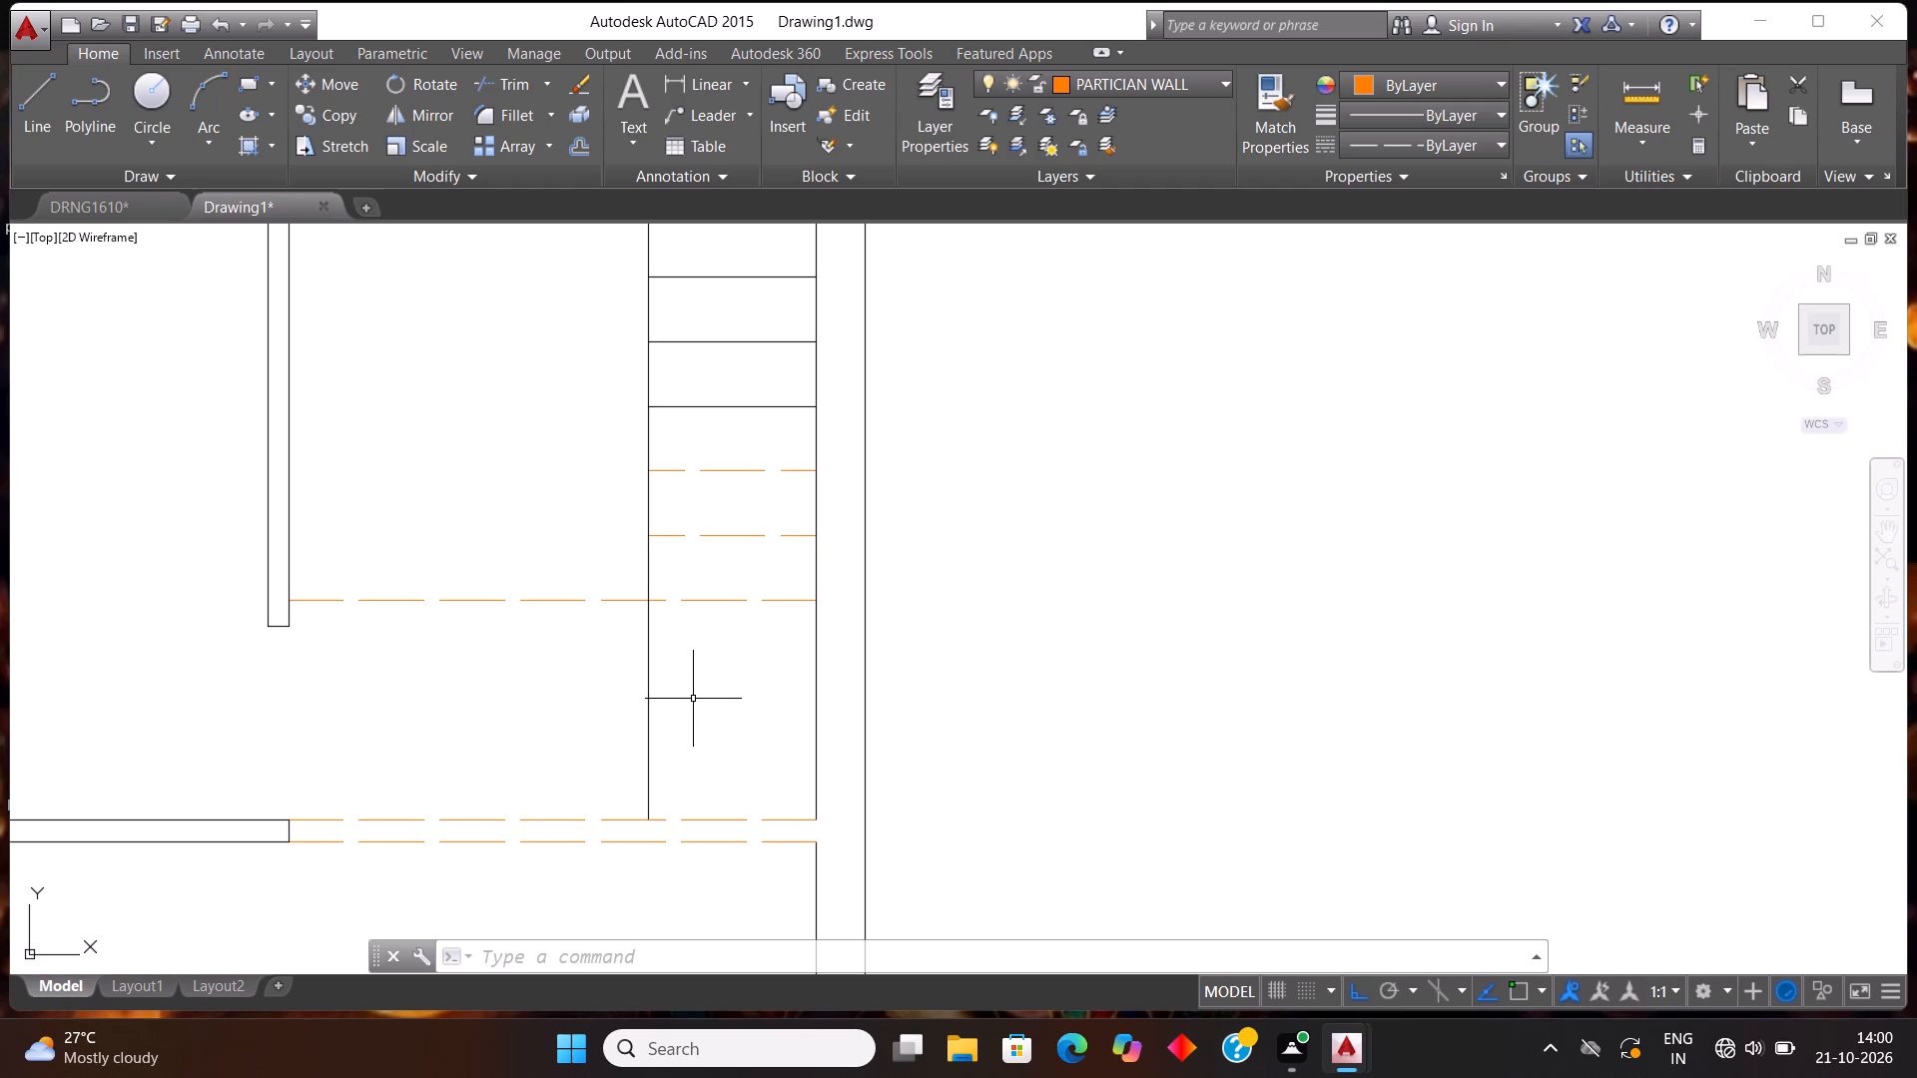
Trim away the solid vertical stair side line below the lowest dashed tread line.
type("TR")
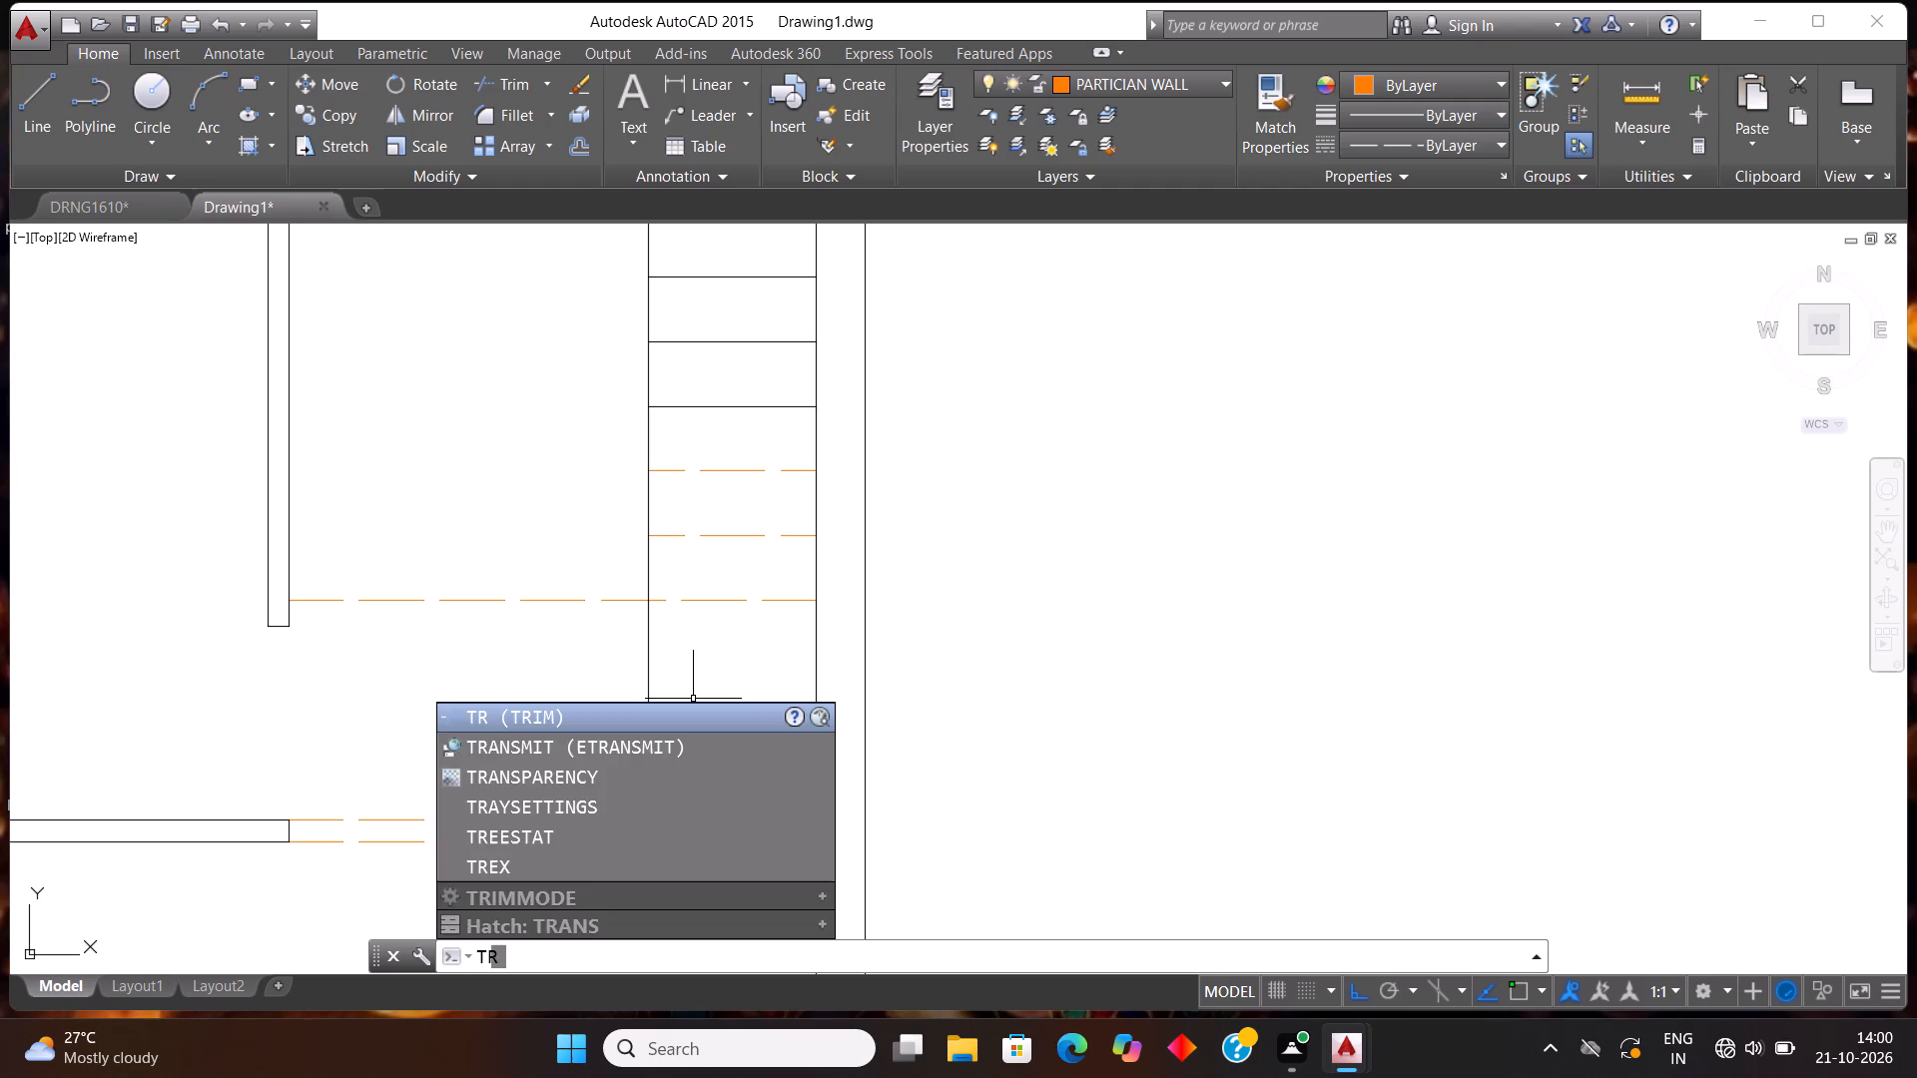
key("Return")
key("Return")
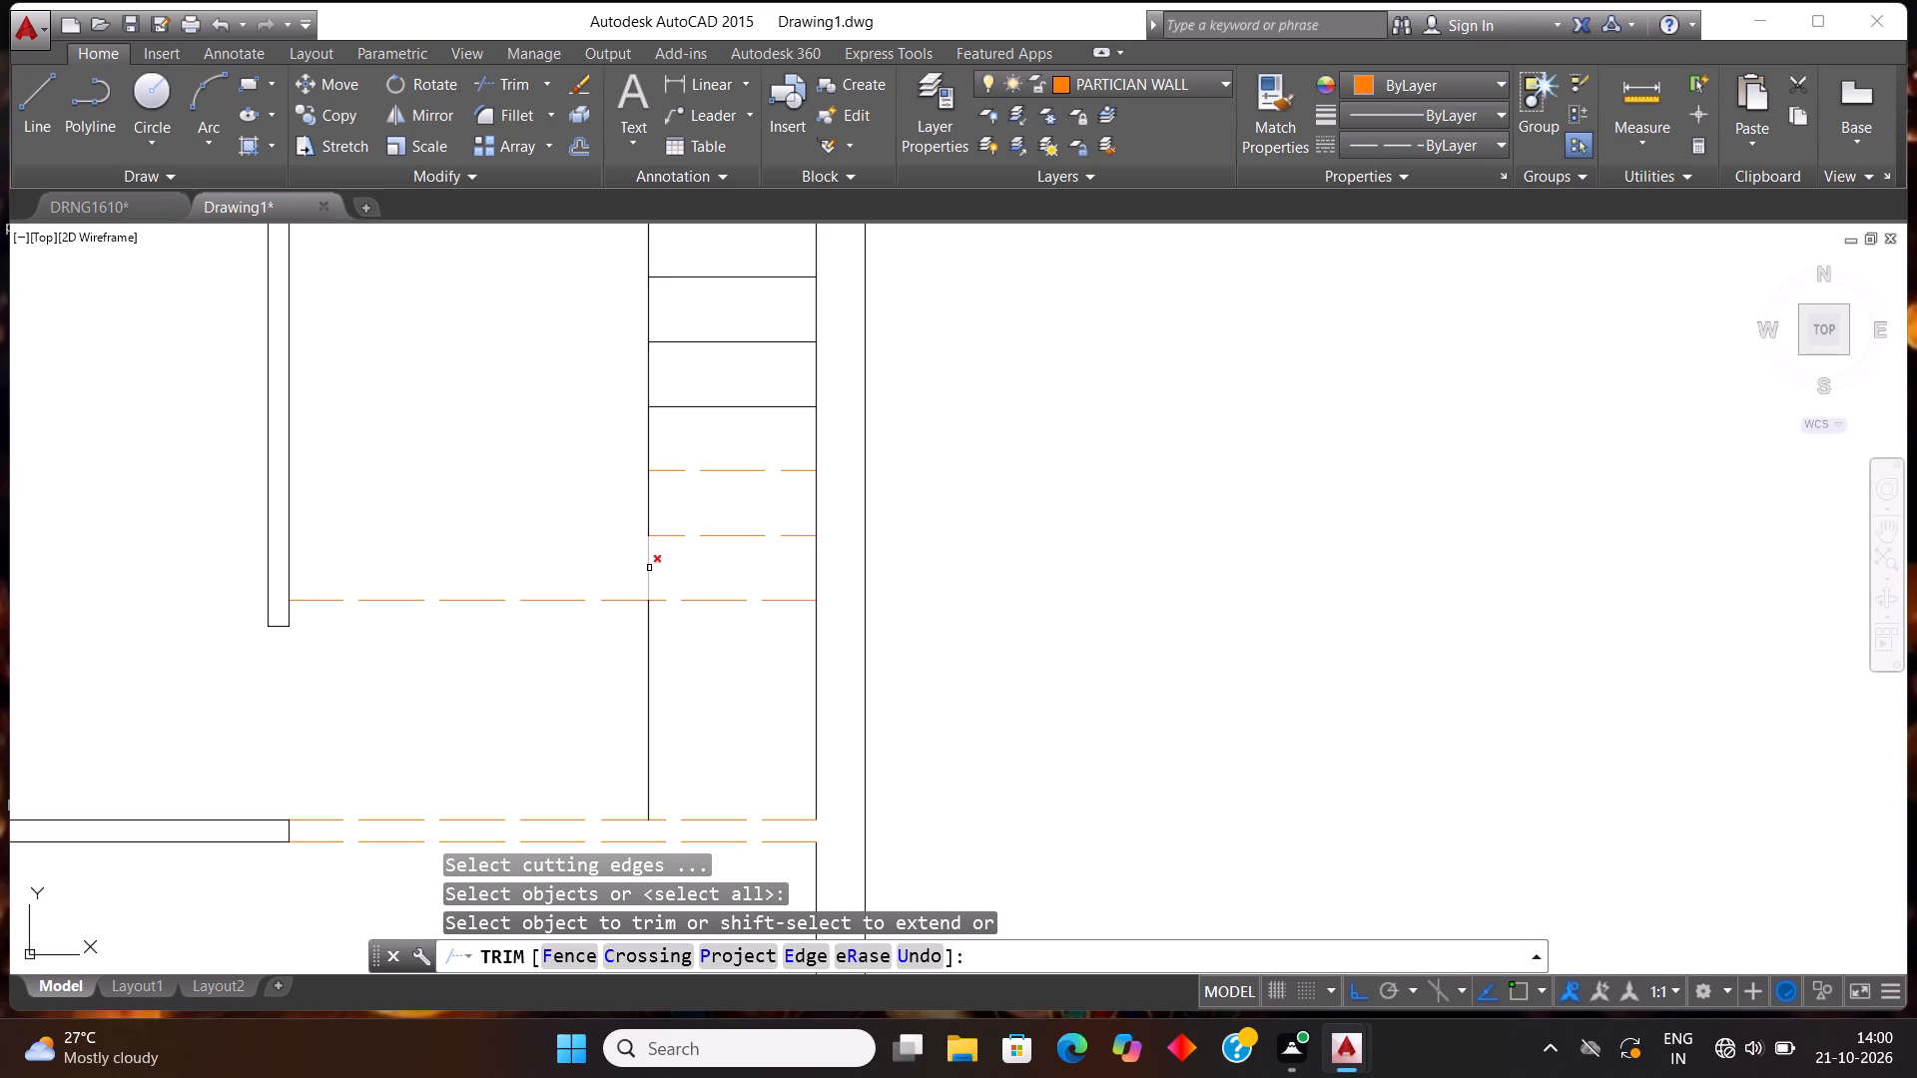
left_click(649, 659)
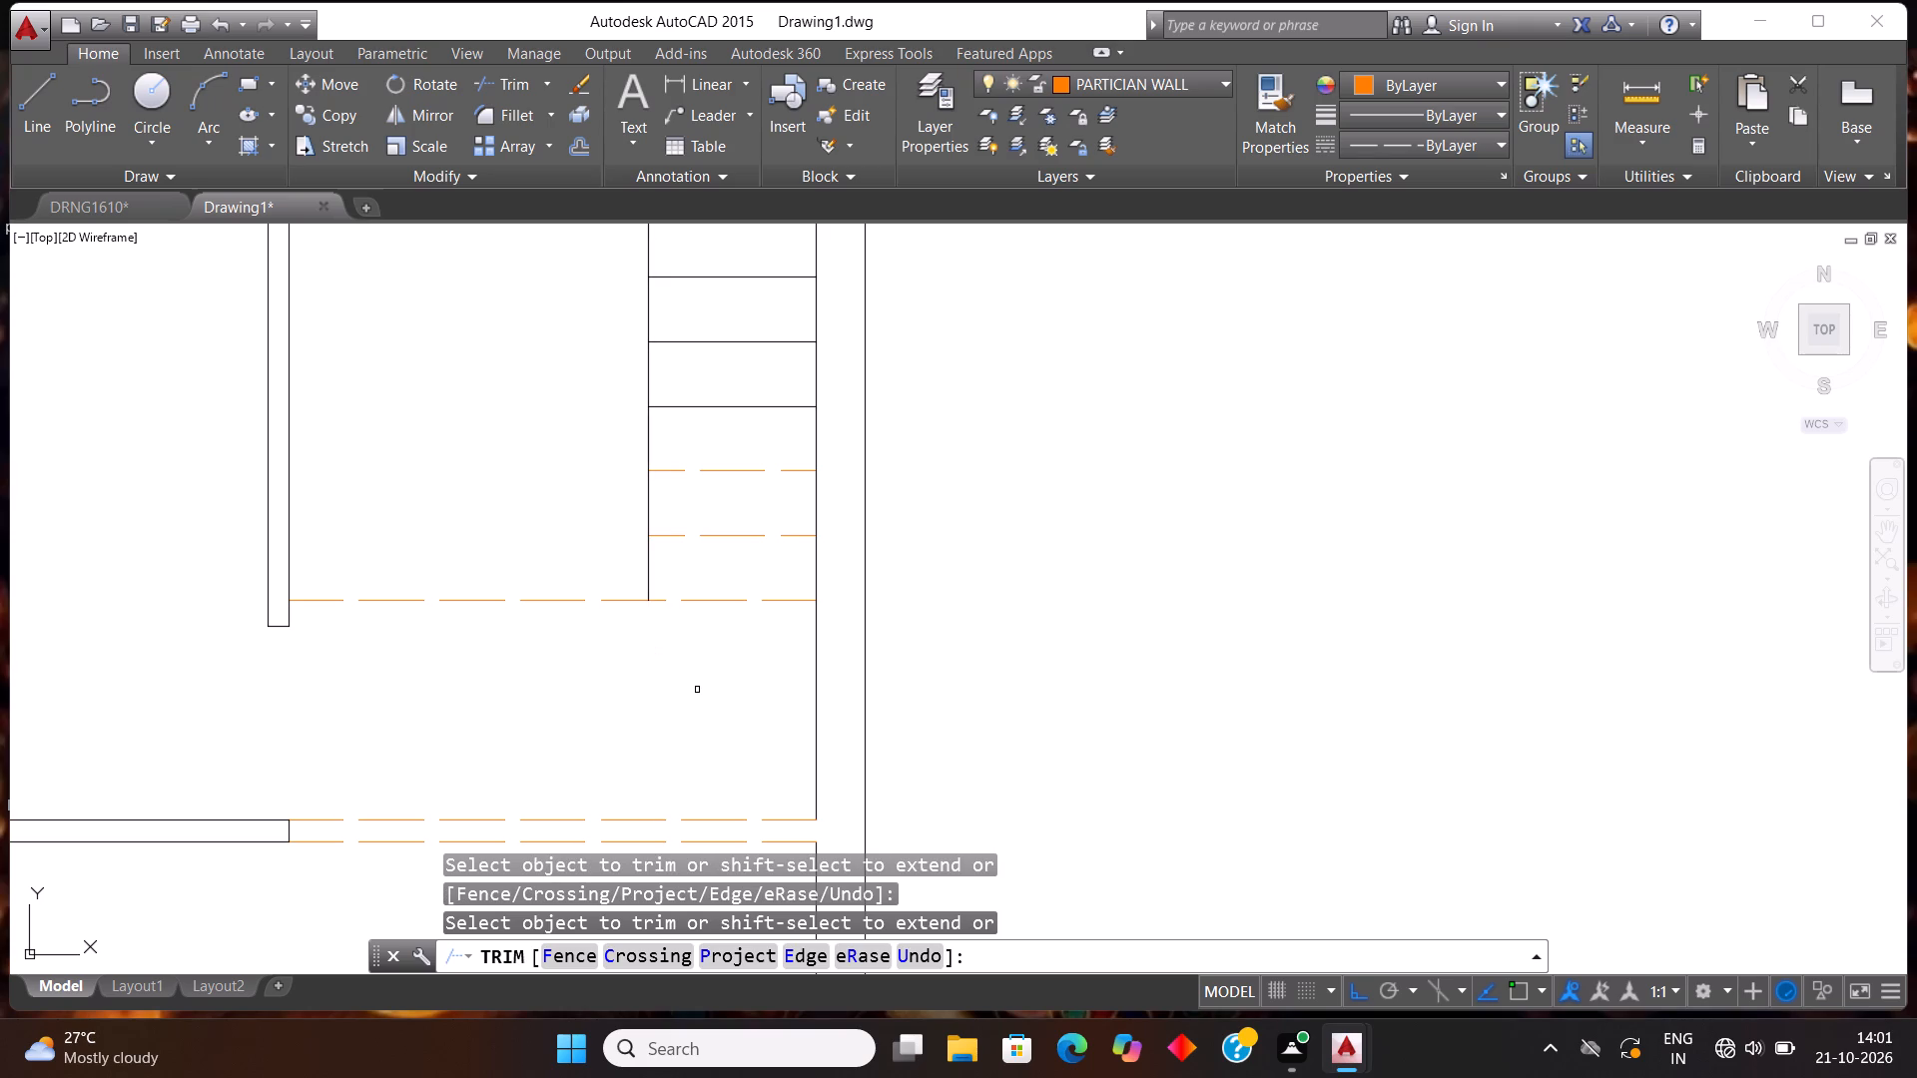
key("Escape")
key("Escape")
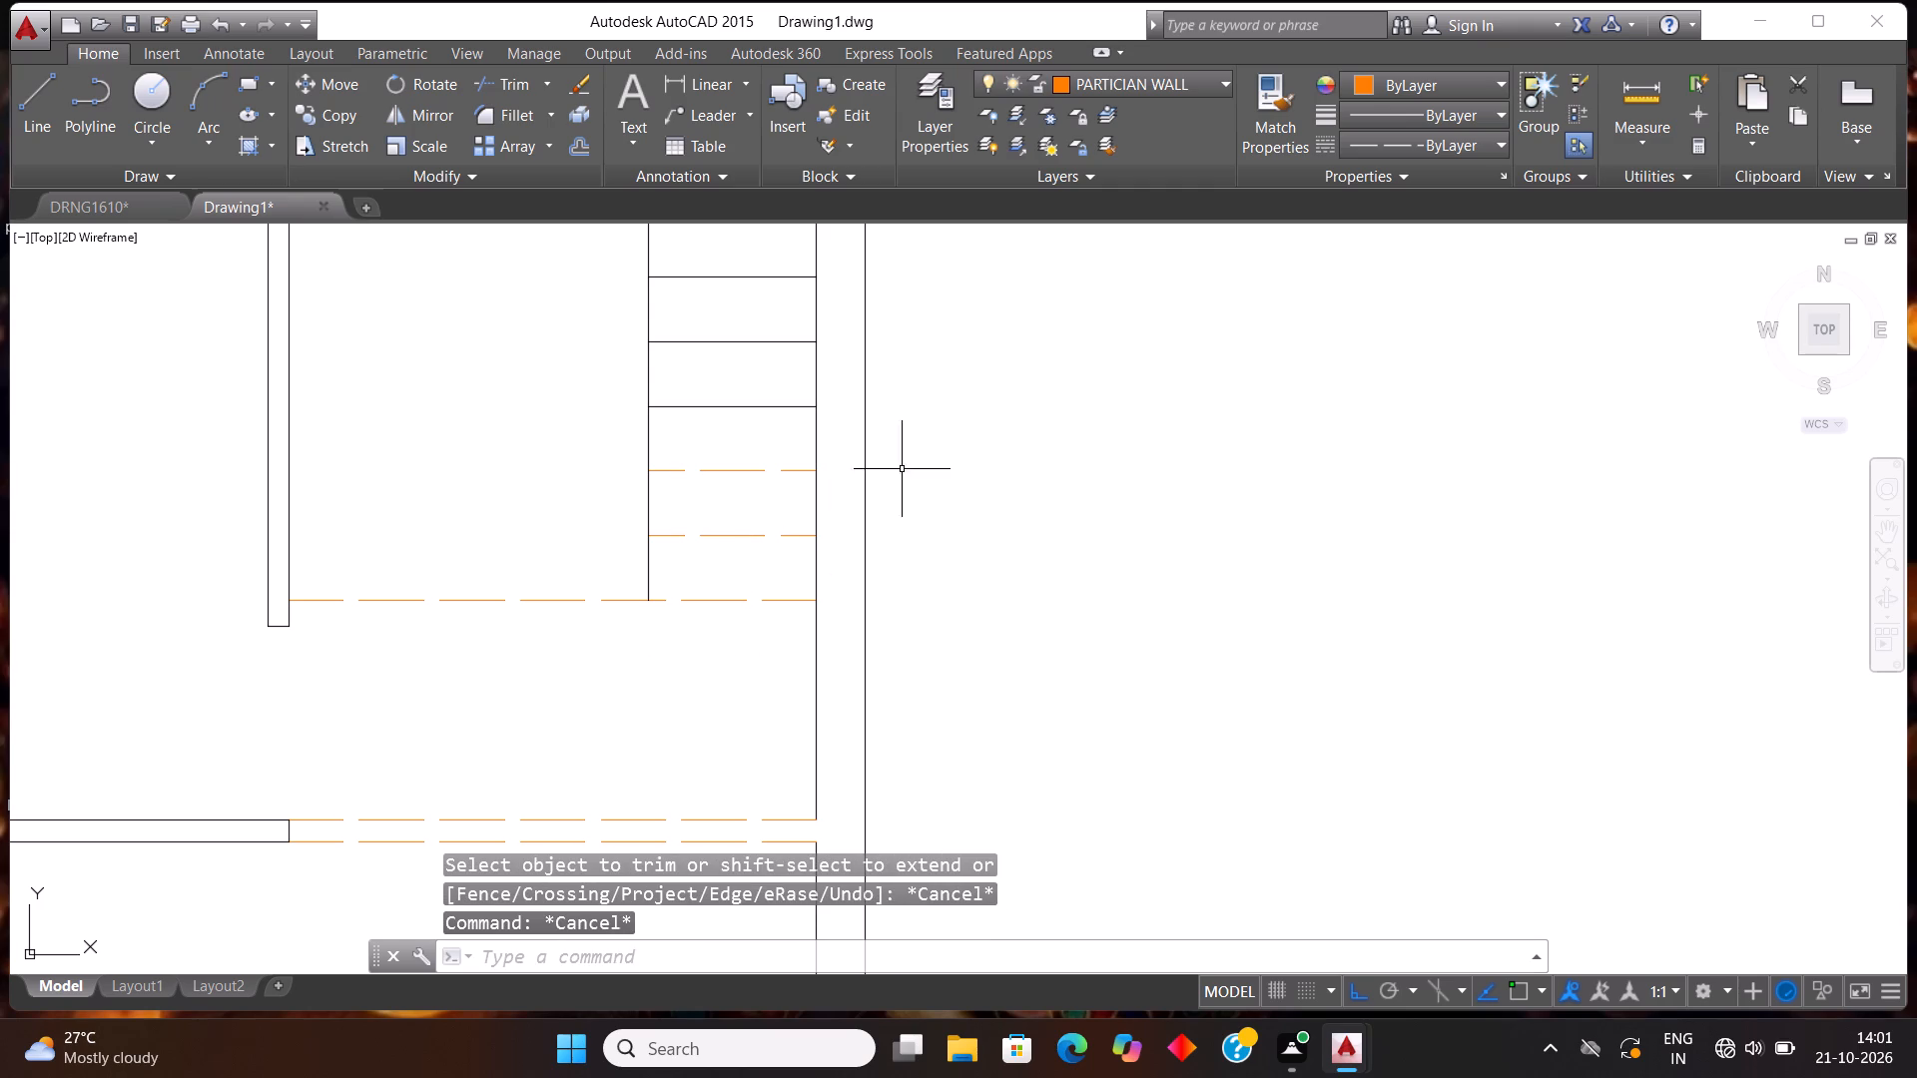
Draw a dashed vertical line from the lower end of the stair side line down past the double dashed opening lines.
key("l")
key("Return")
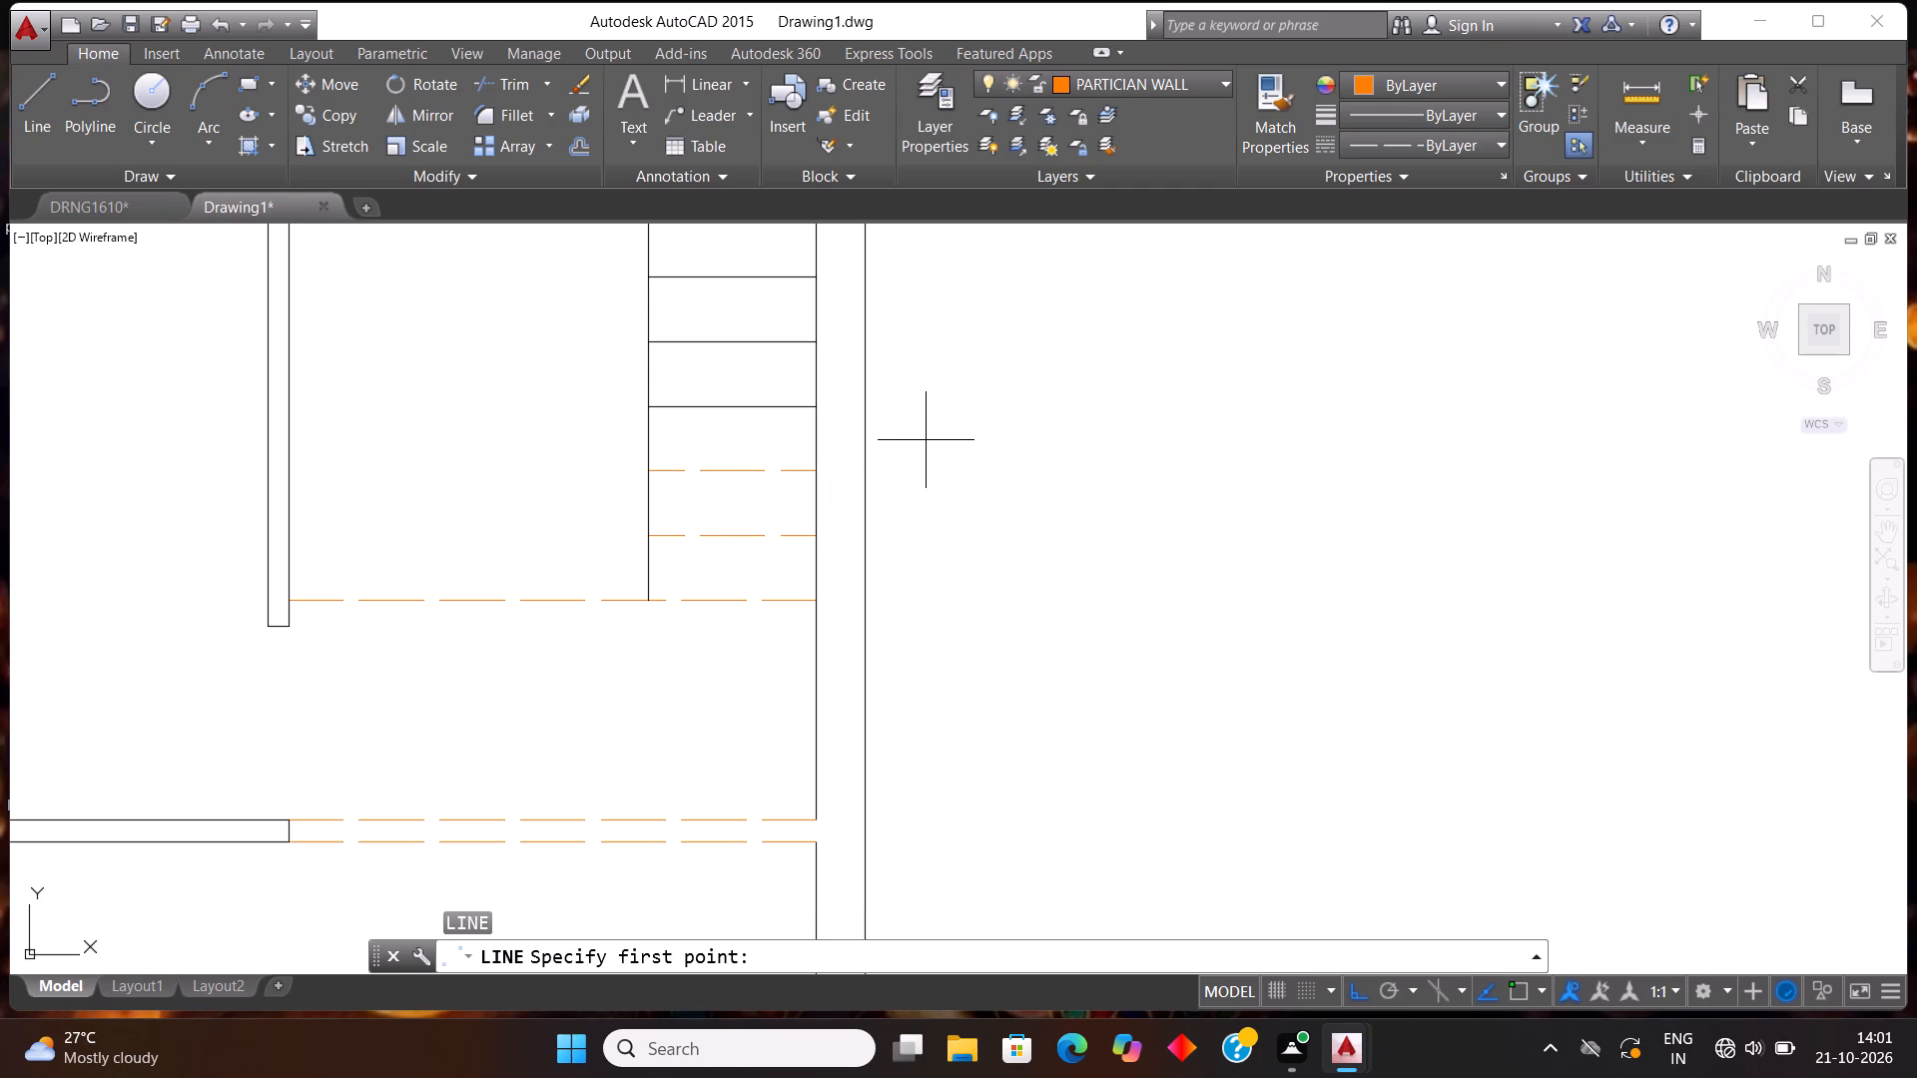
scroll(664, 620, "up", 2)
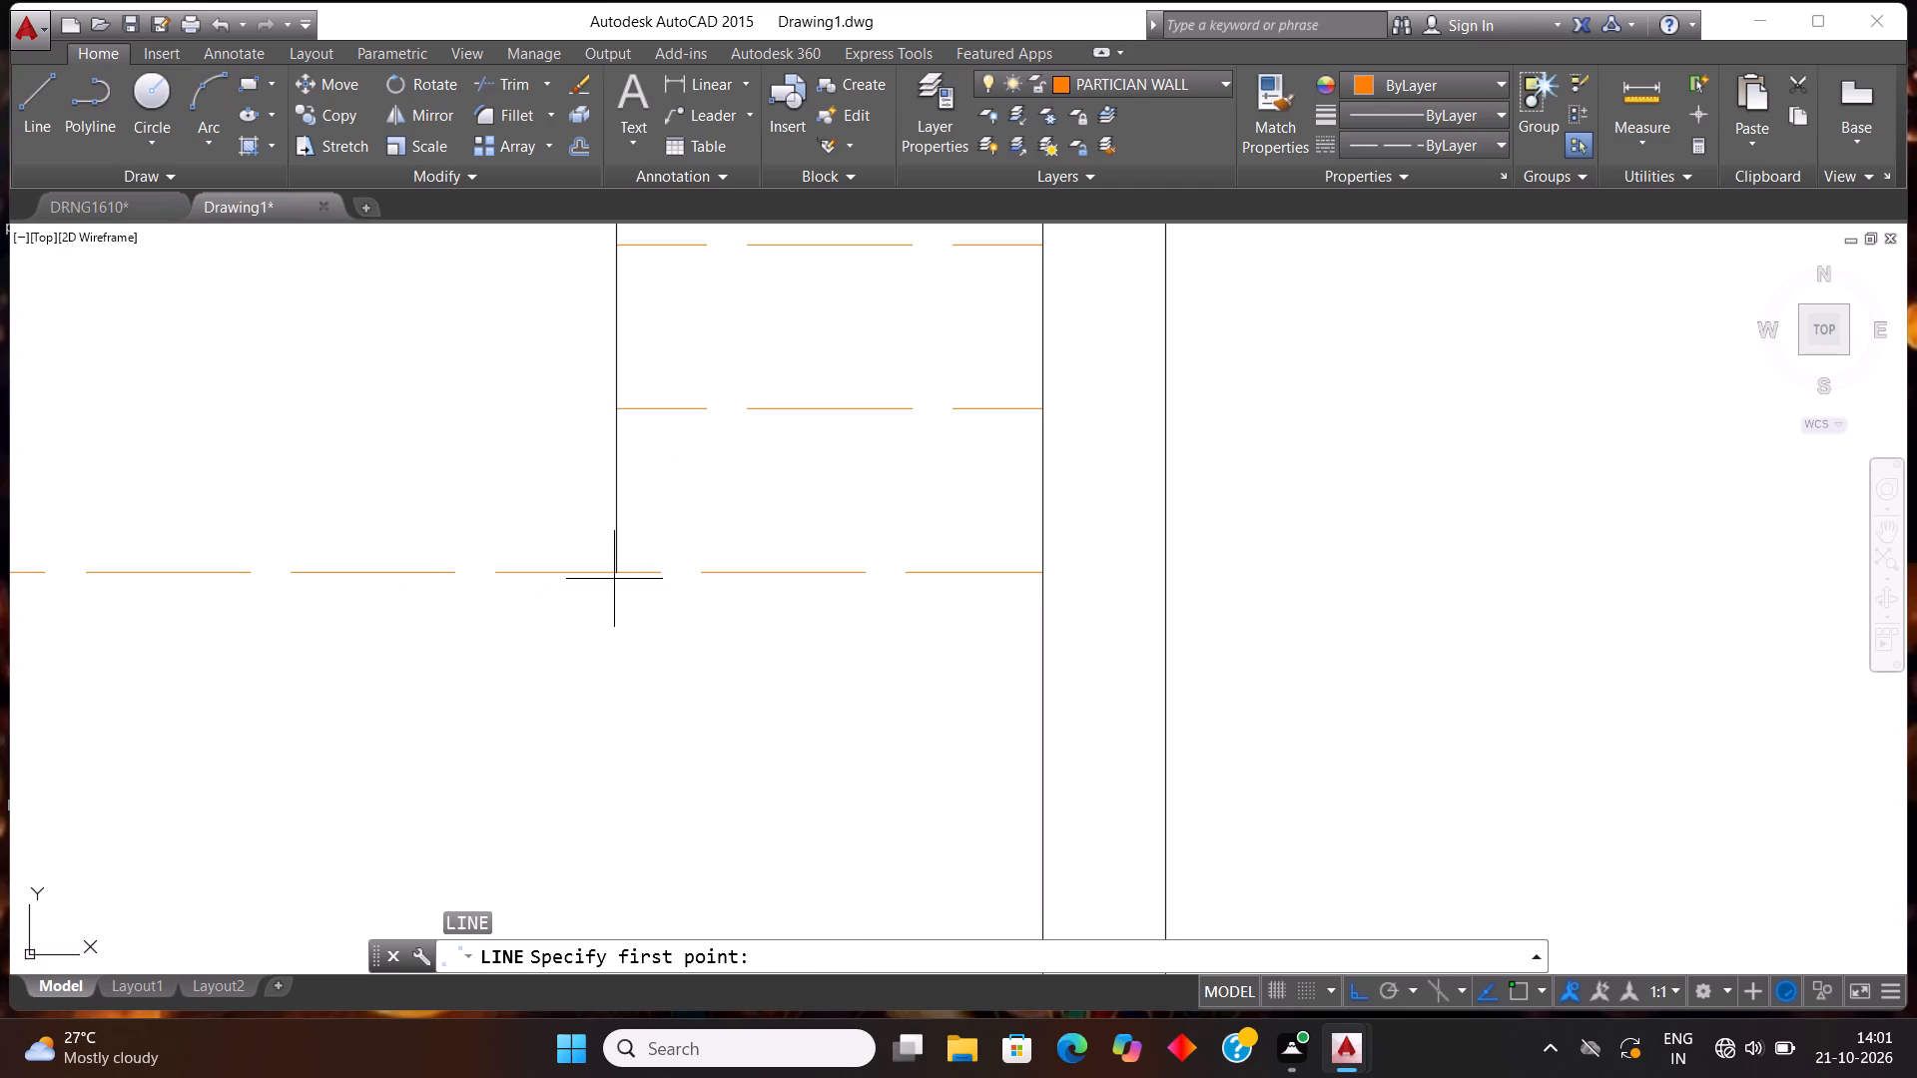
left_click(617, 571)
scroll(666, 630, "down", 3)
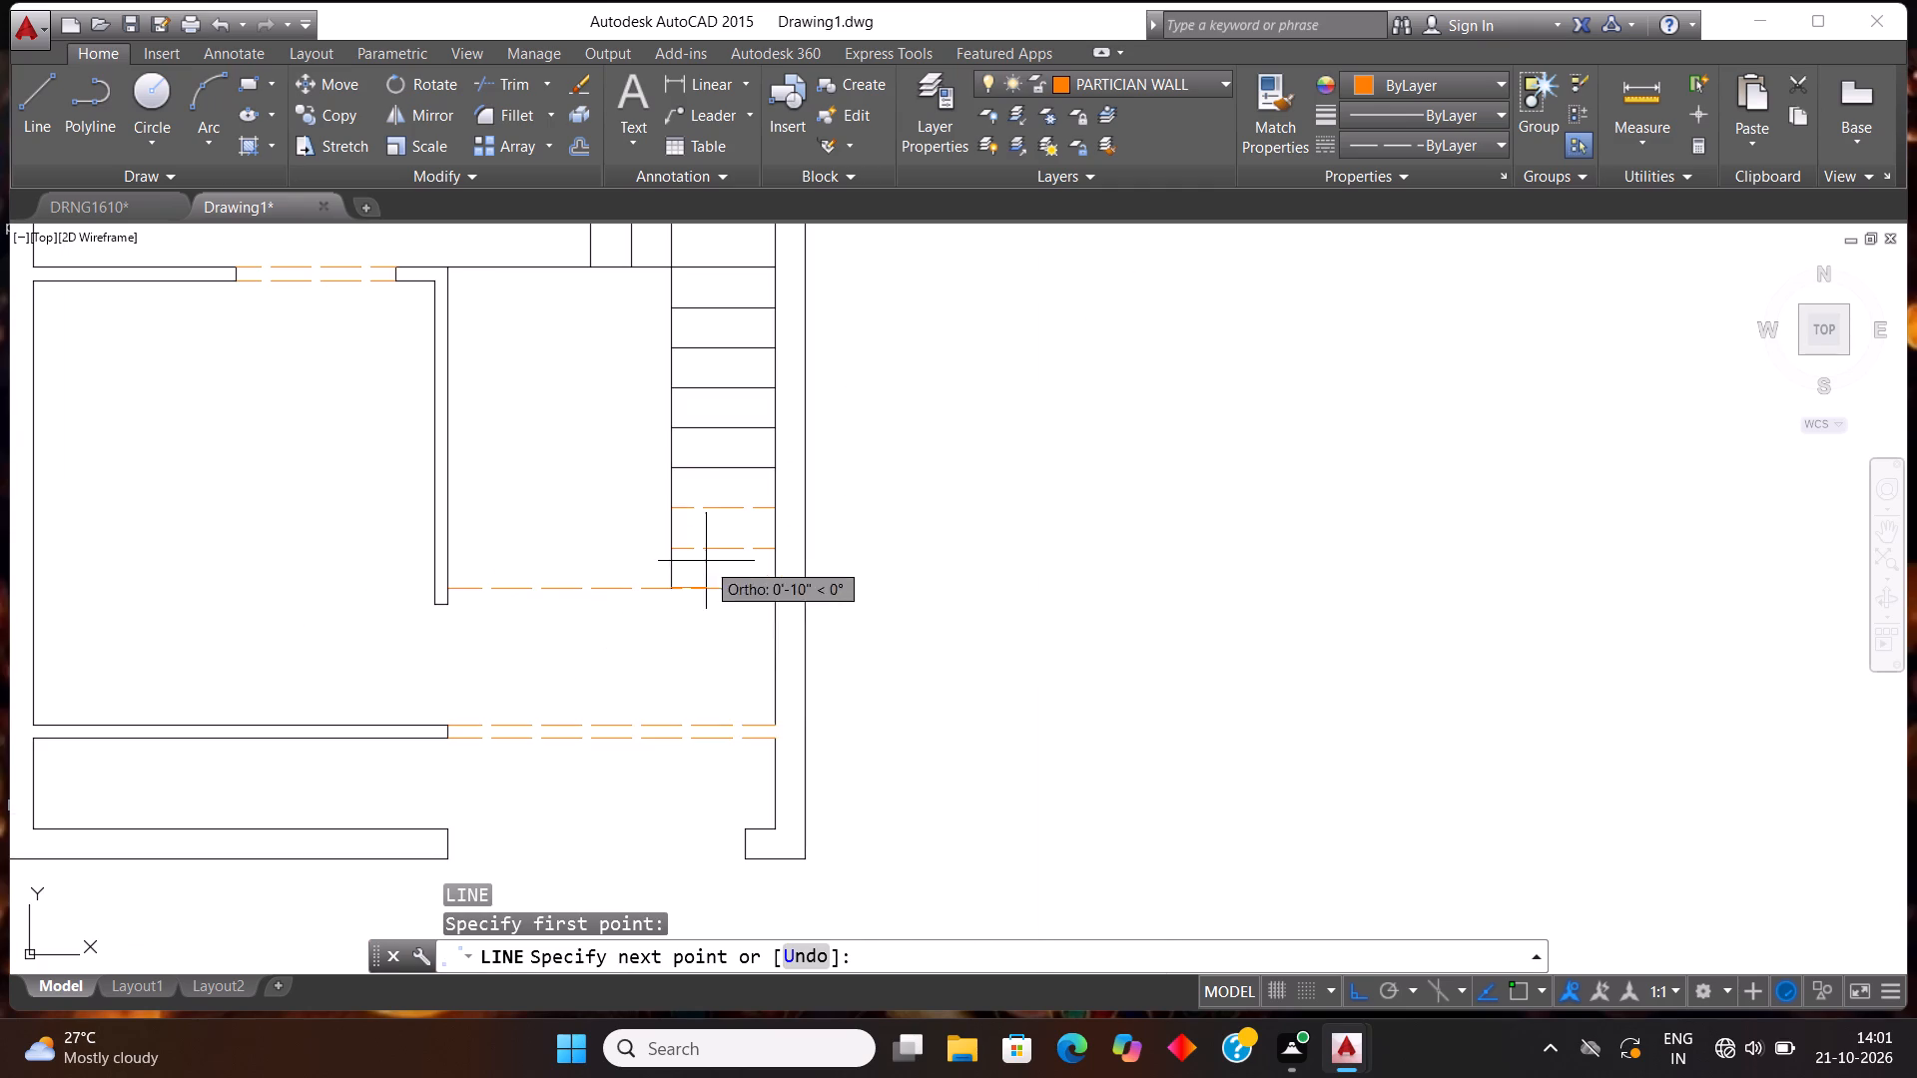
left_click(670, 821)
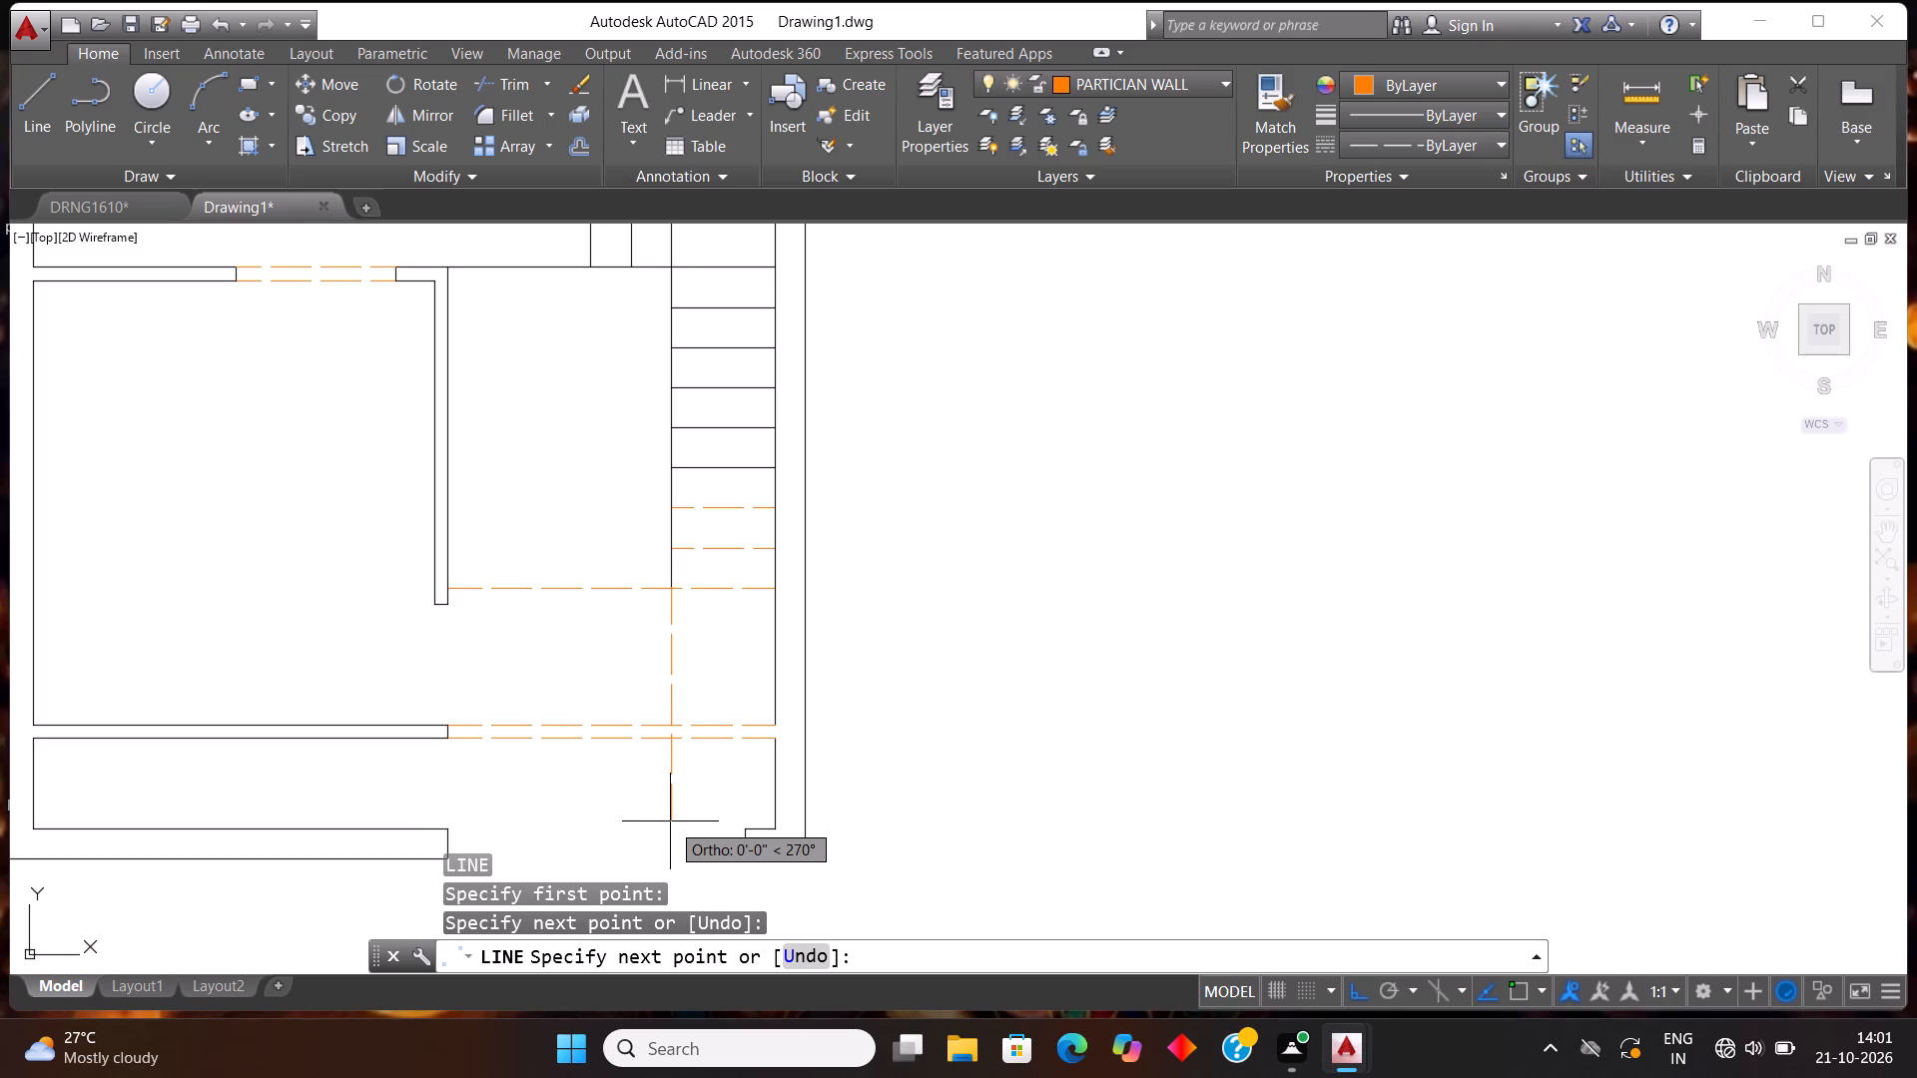
key("Escape")
key("Escape")
Trim the new dashed vertical line back to the upper of the two dashed opening lines.
type("TR")
key("Return")
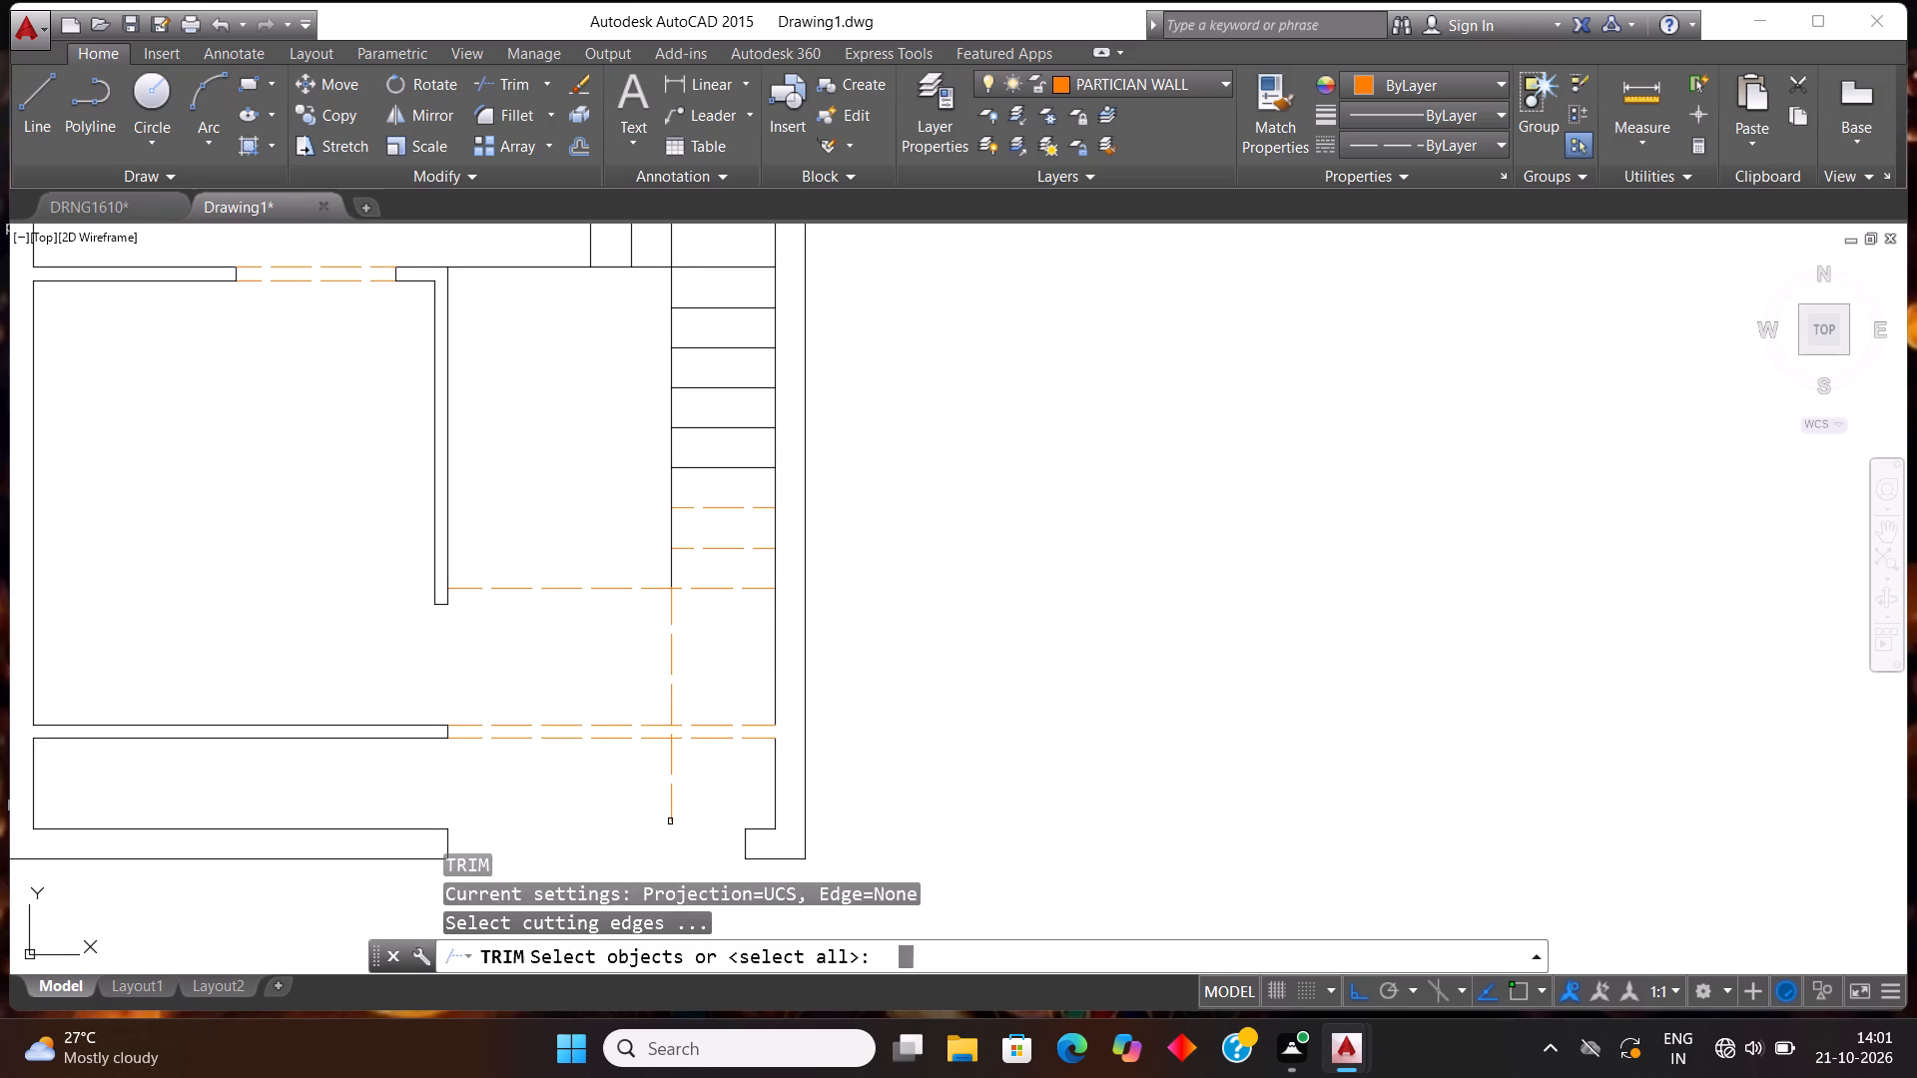
key("Return")
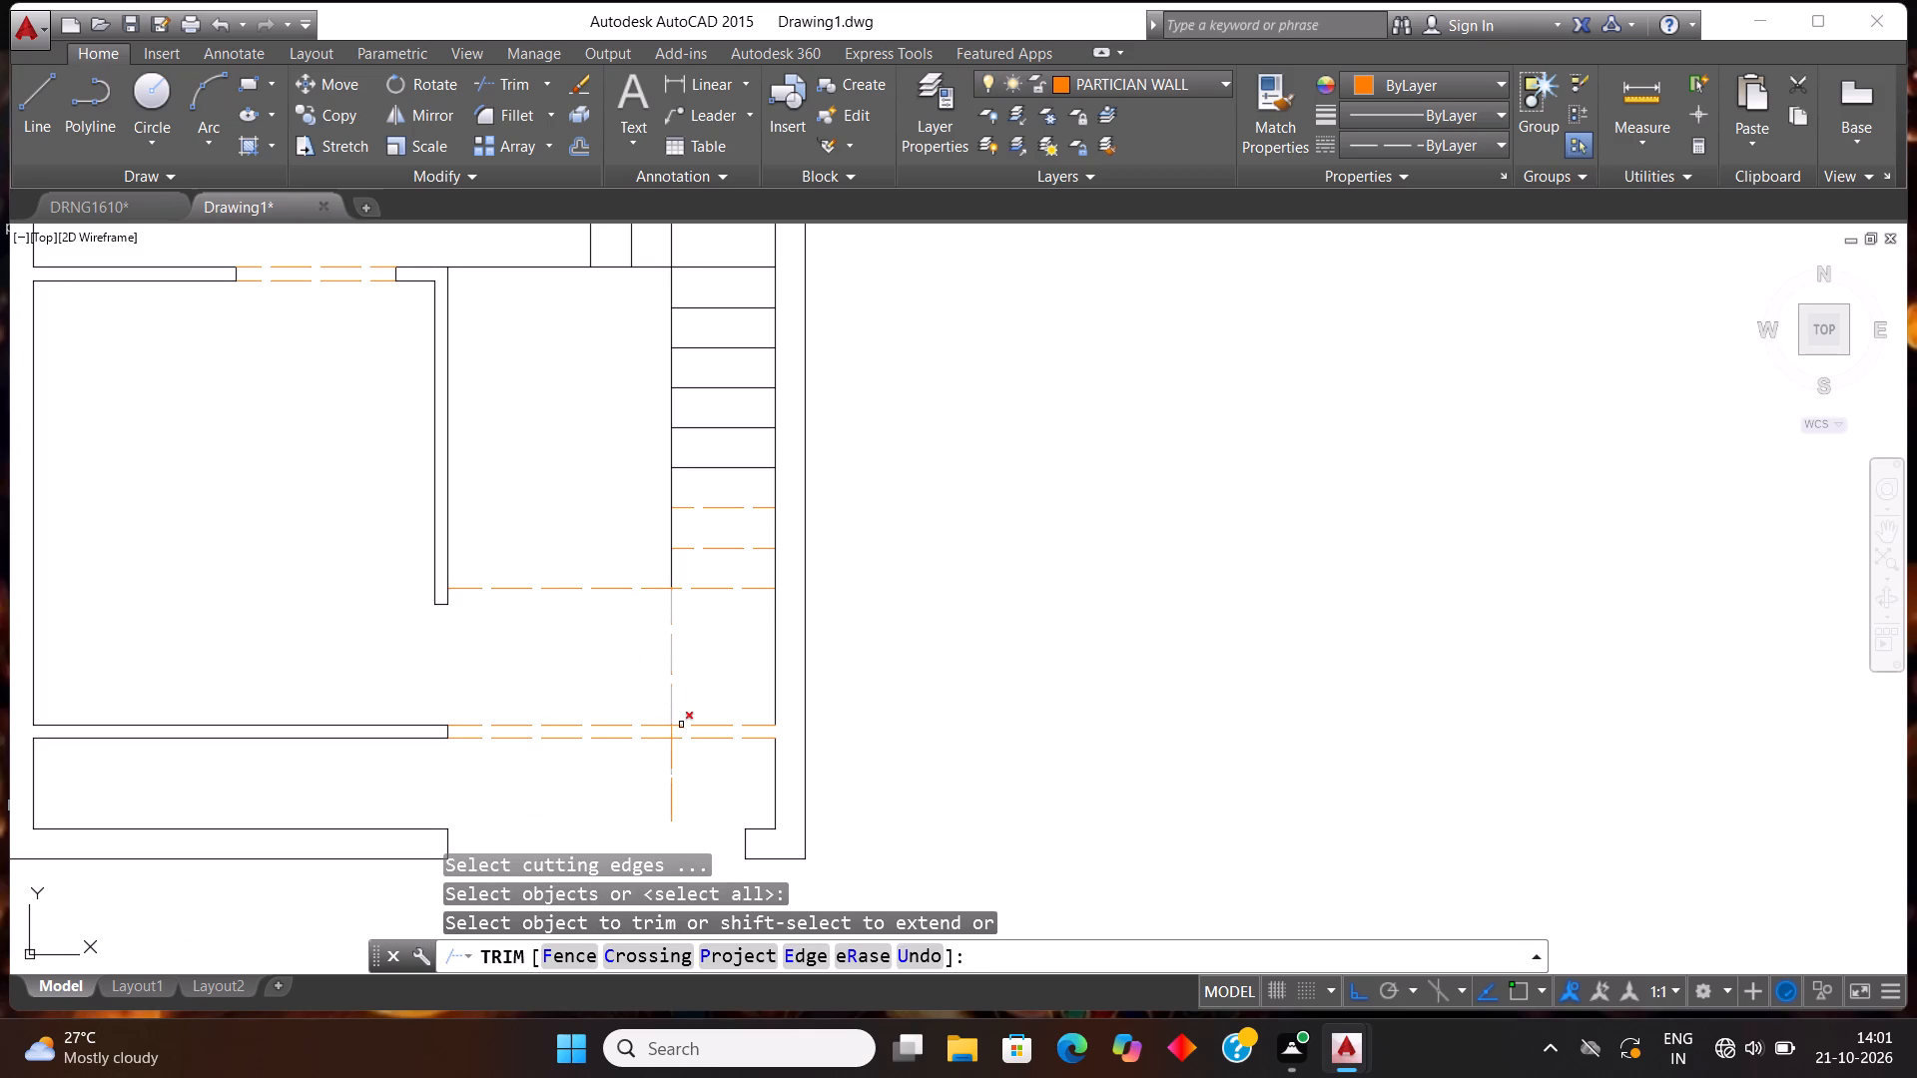
left_click(697, 795)
left_click(606, 784)
scroll(643, 746, "up", 3)
scroll(800, 698, "up", 2)
left_click(800, 696)
left_click(546, 680)
scroll(661, 699, "down", 5)
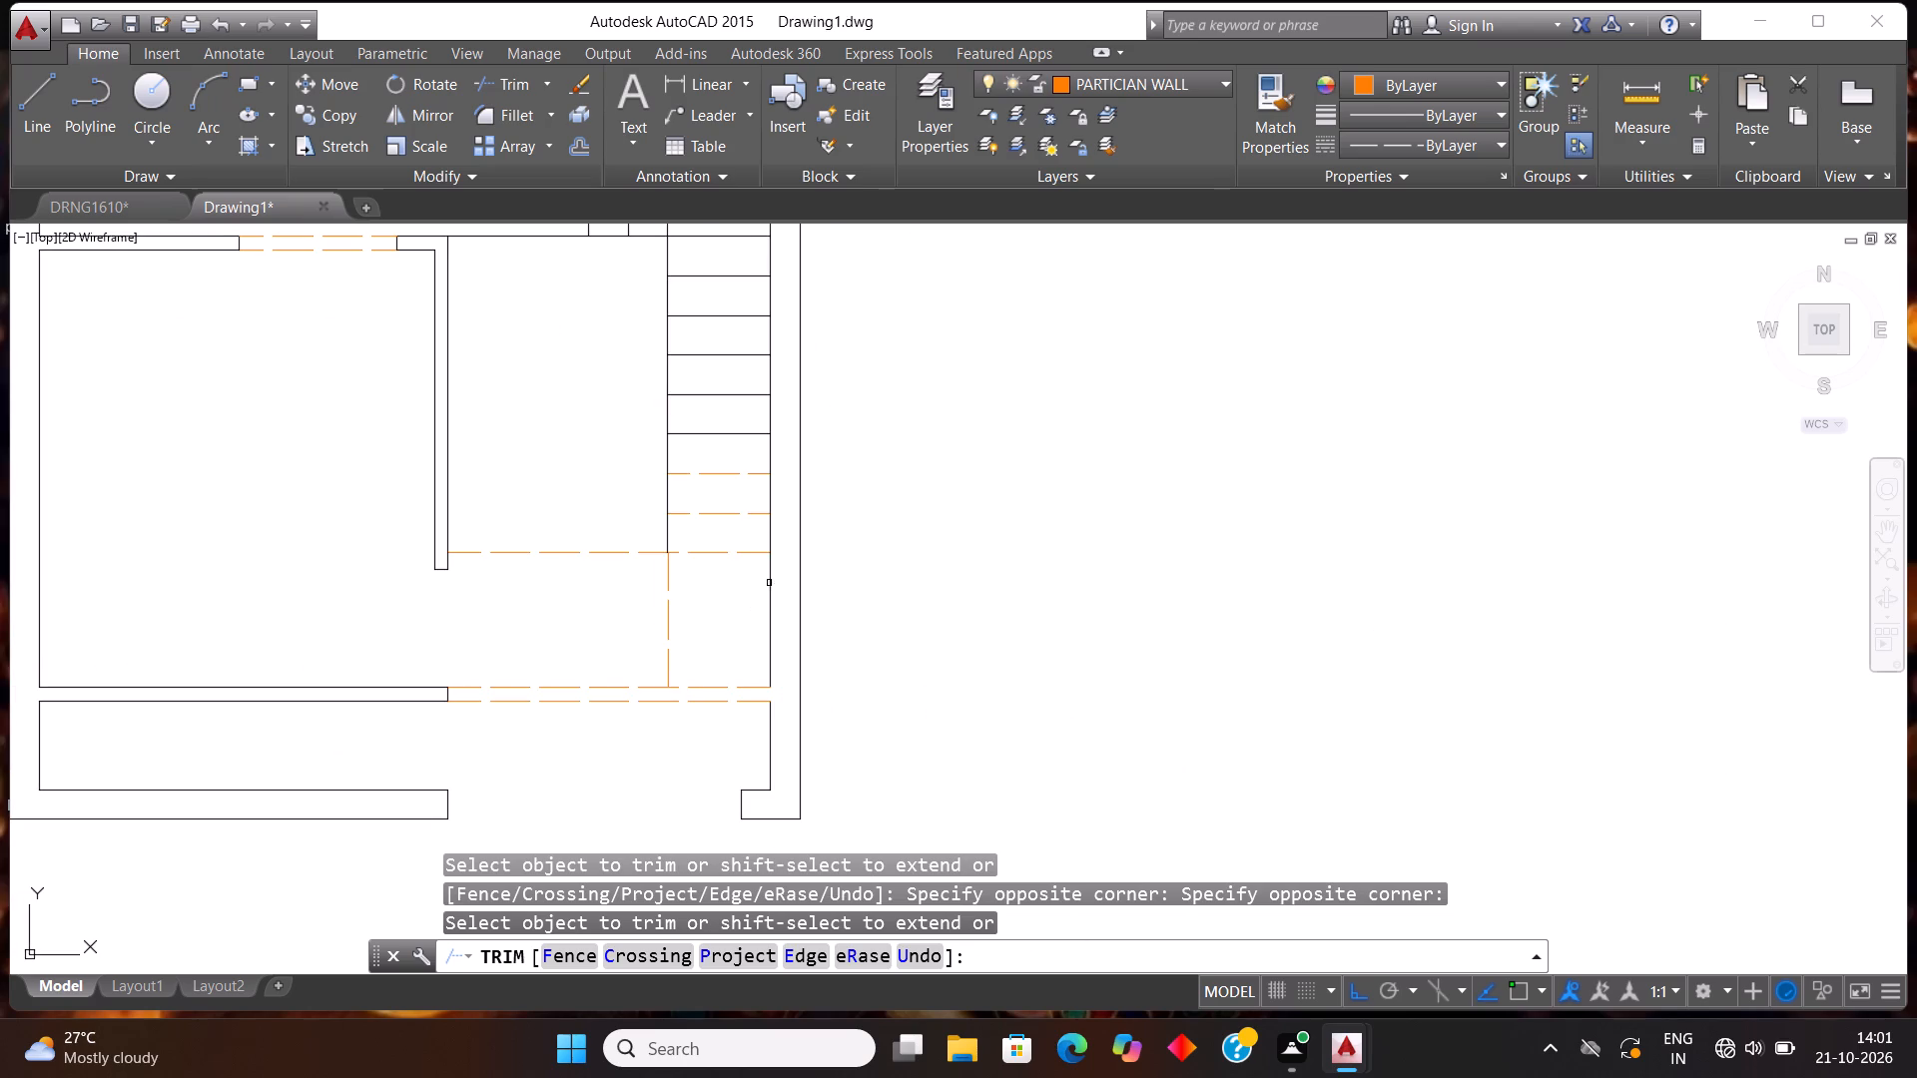
scroll(781, 575, "down", 1)
scroll(840, 532, "up", 1)
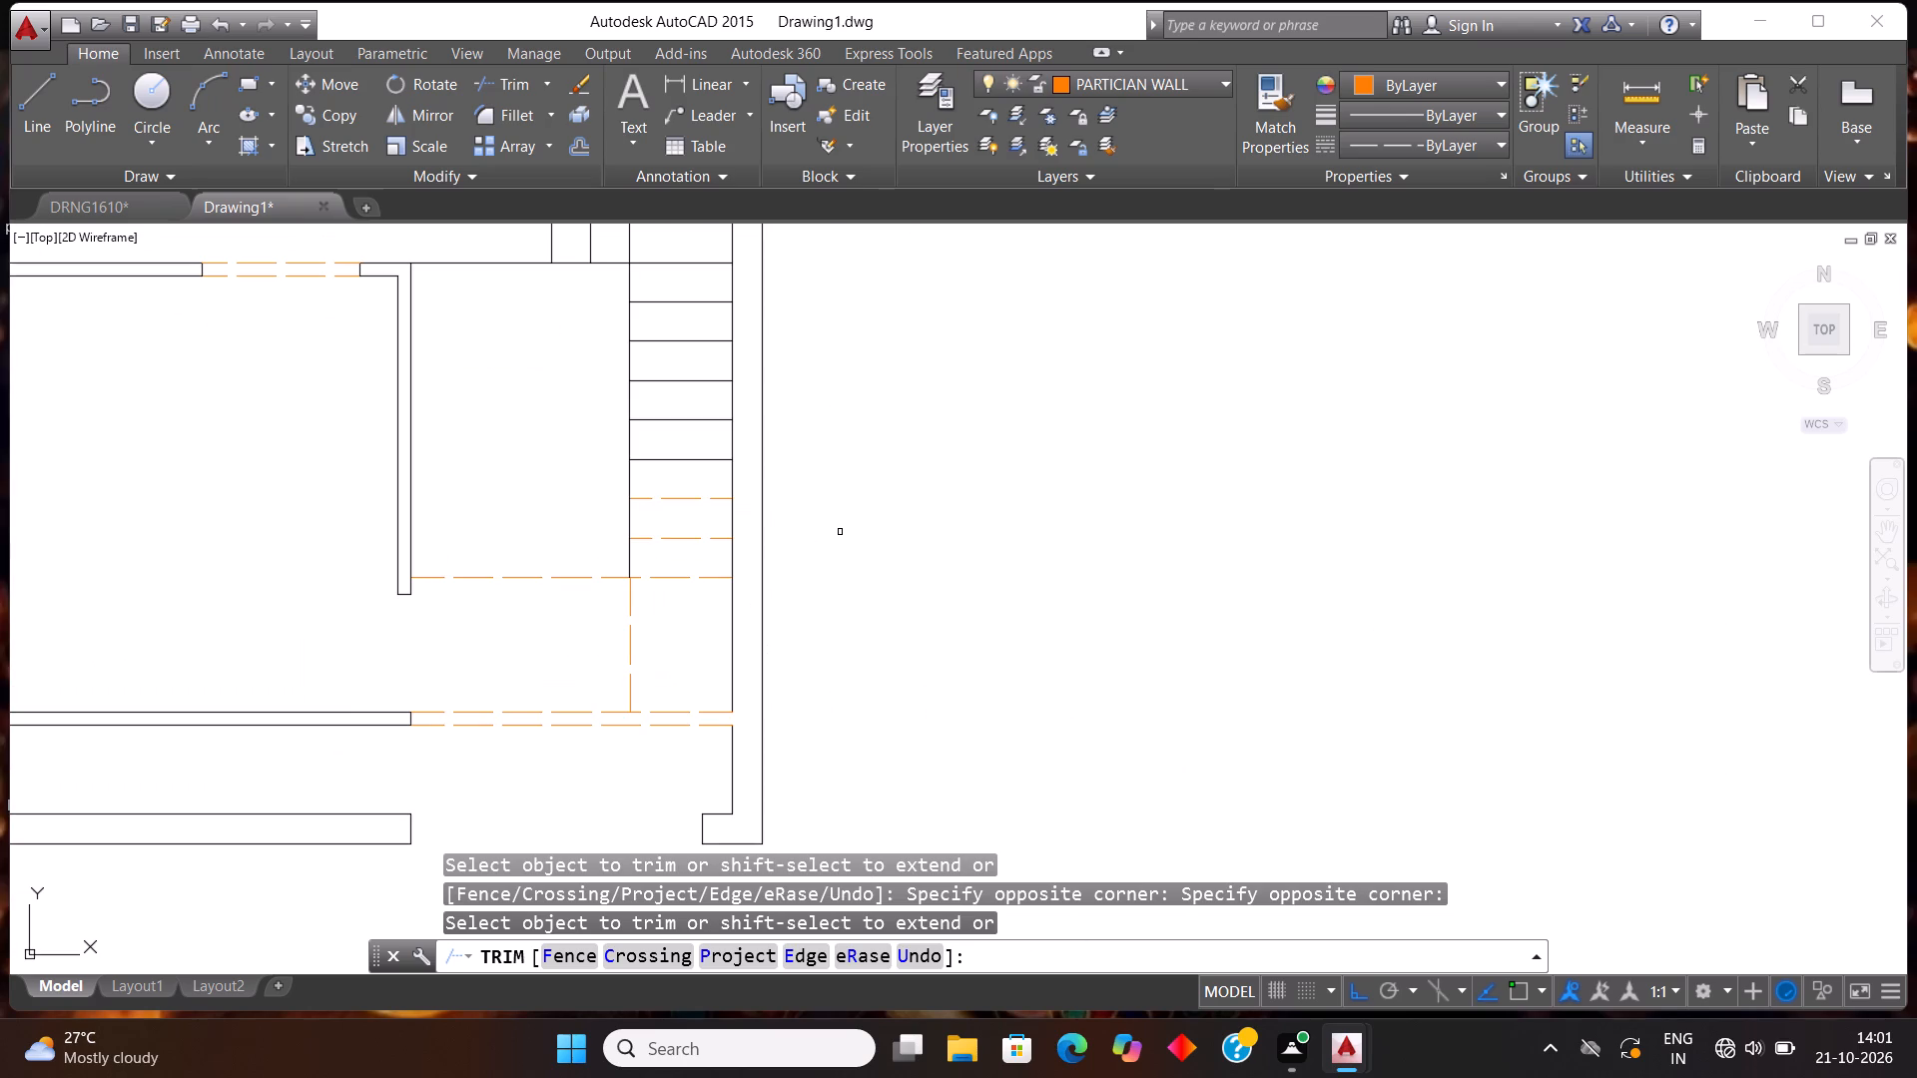
key("Escape")
key("Escape")
Trim away the solid stair side line beside the dashed treads, up to the lowest solid tread.
type("TR")
key("Return")
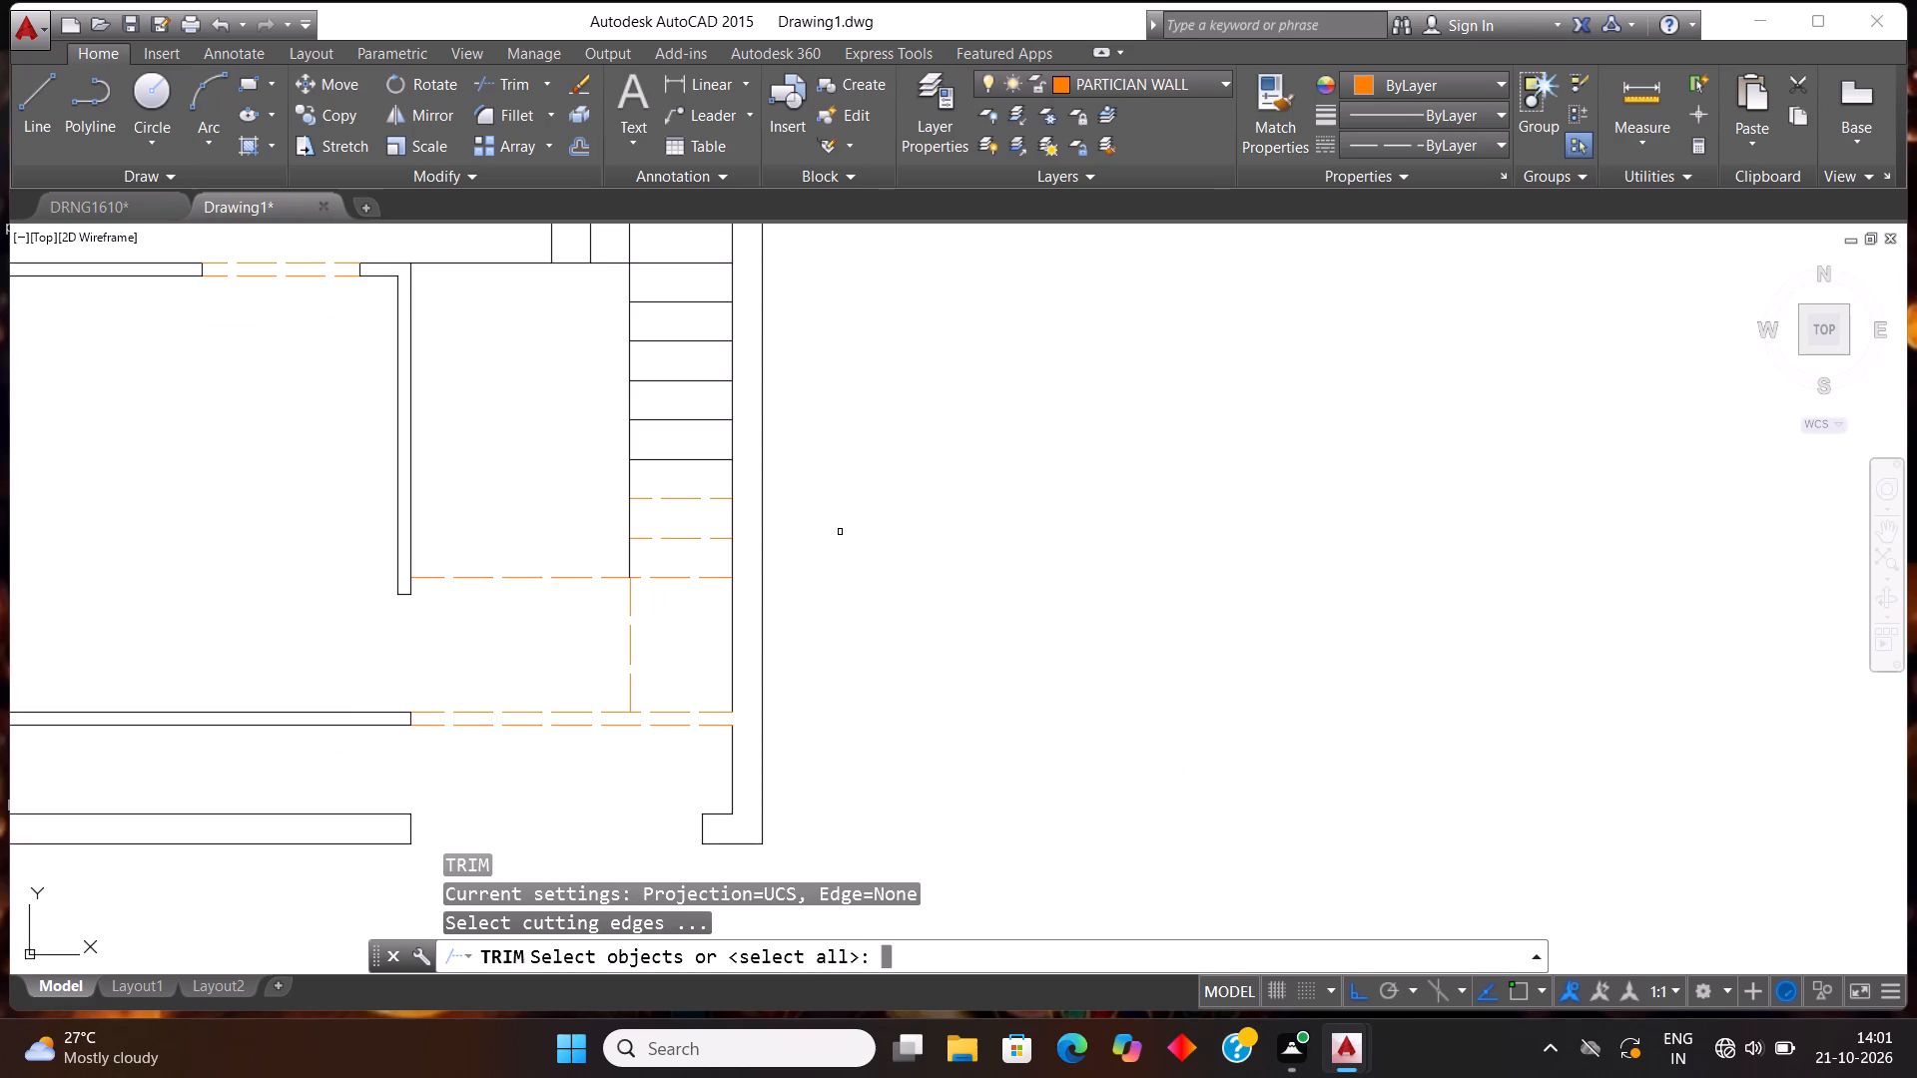
key("Return")
scroll(657, 550, "up", 2)
scroll(578, 567, "up", 2)
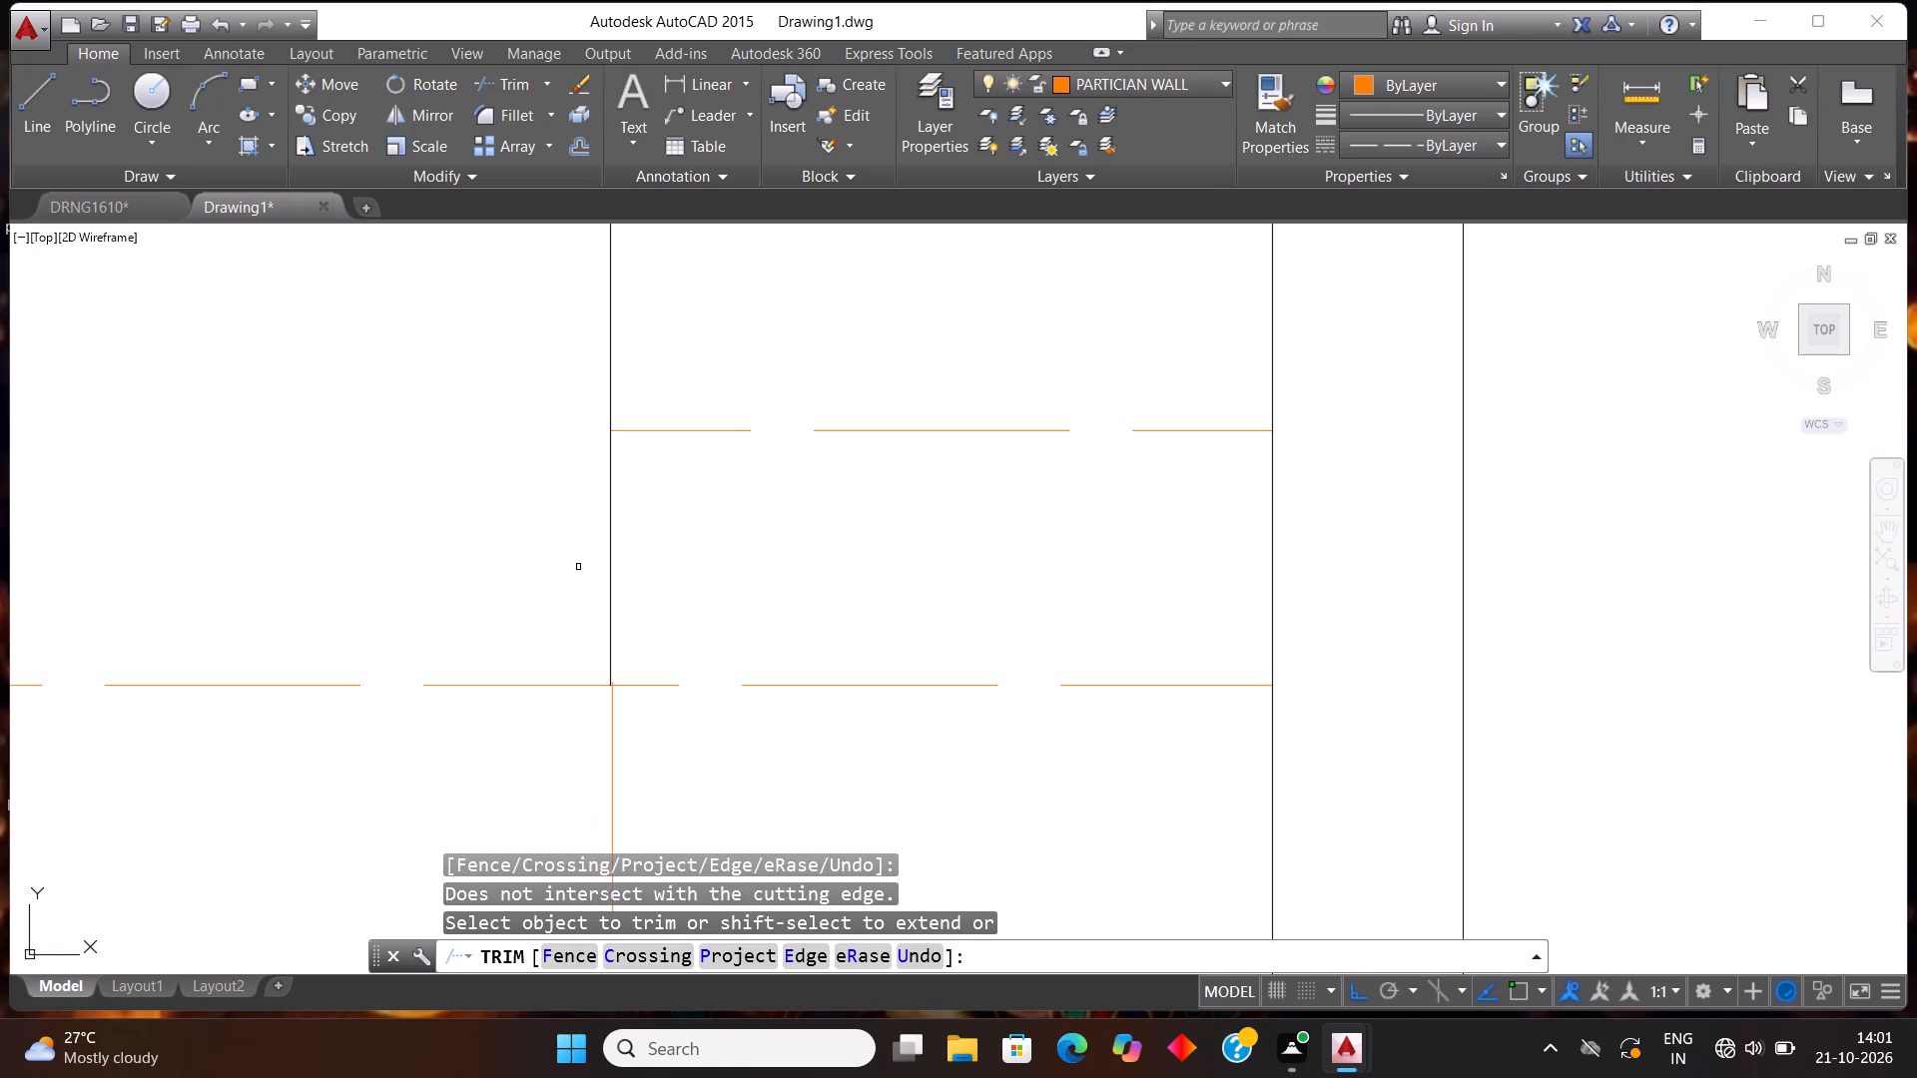
left_click(664, 553)
left_click(541, 558)
scroll(622, 433, "down", 2)
left_click(668, 370)
left_click(515, 402)
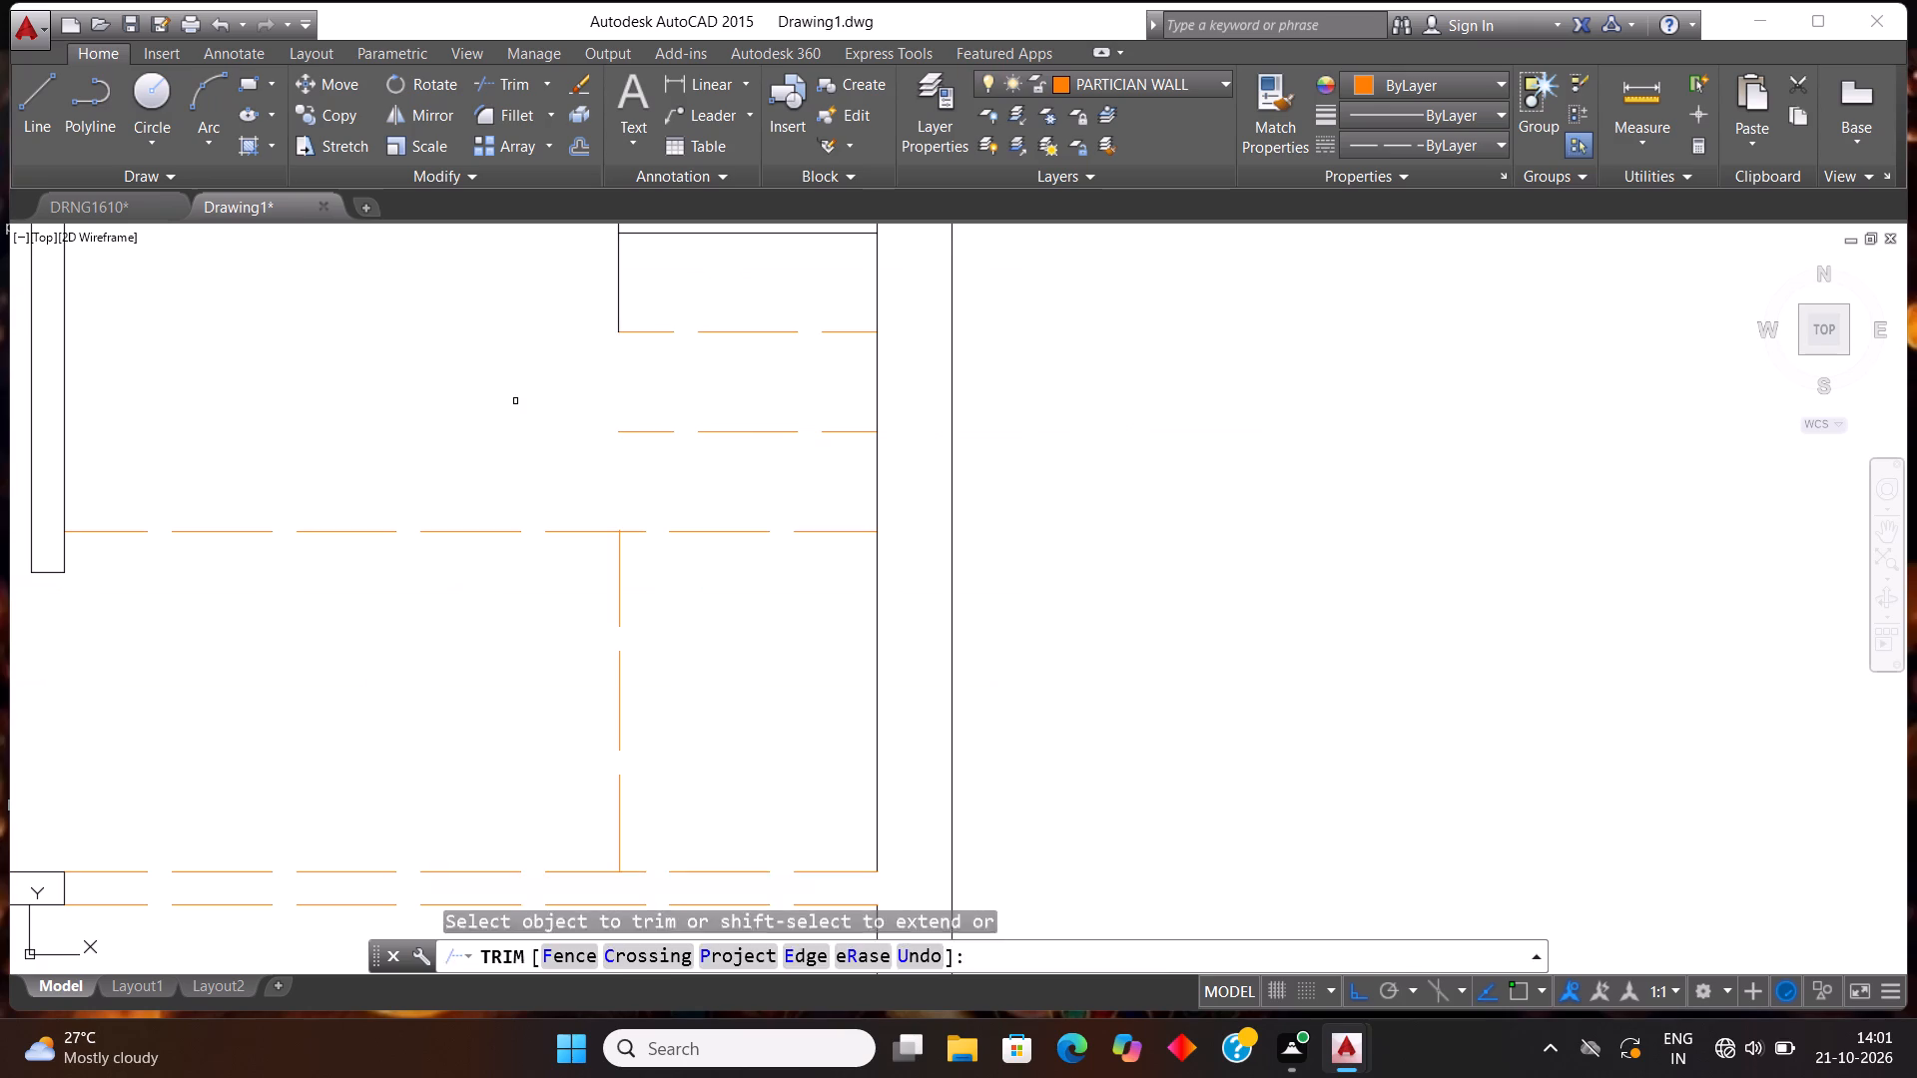
left_click(678, 264)
left_click(605, 302)
key("Escape")
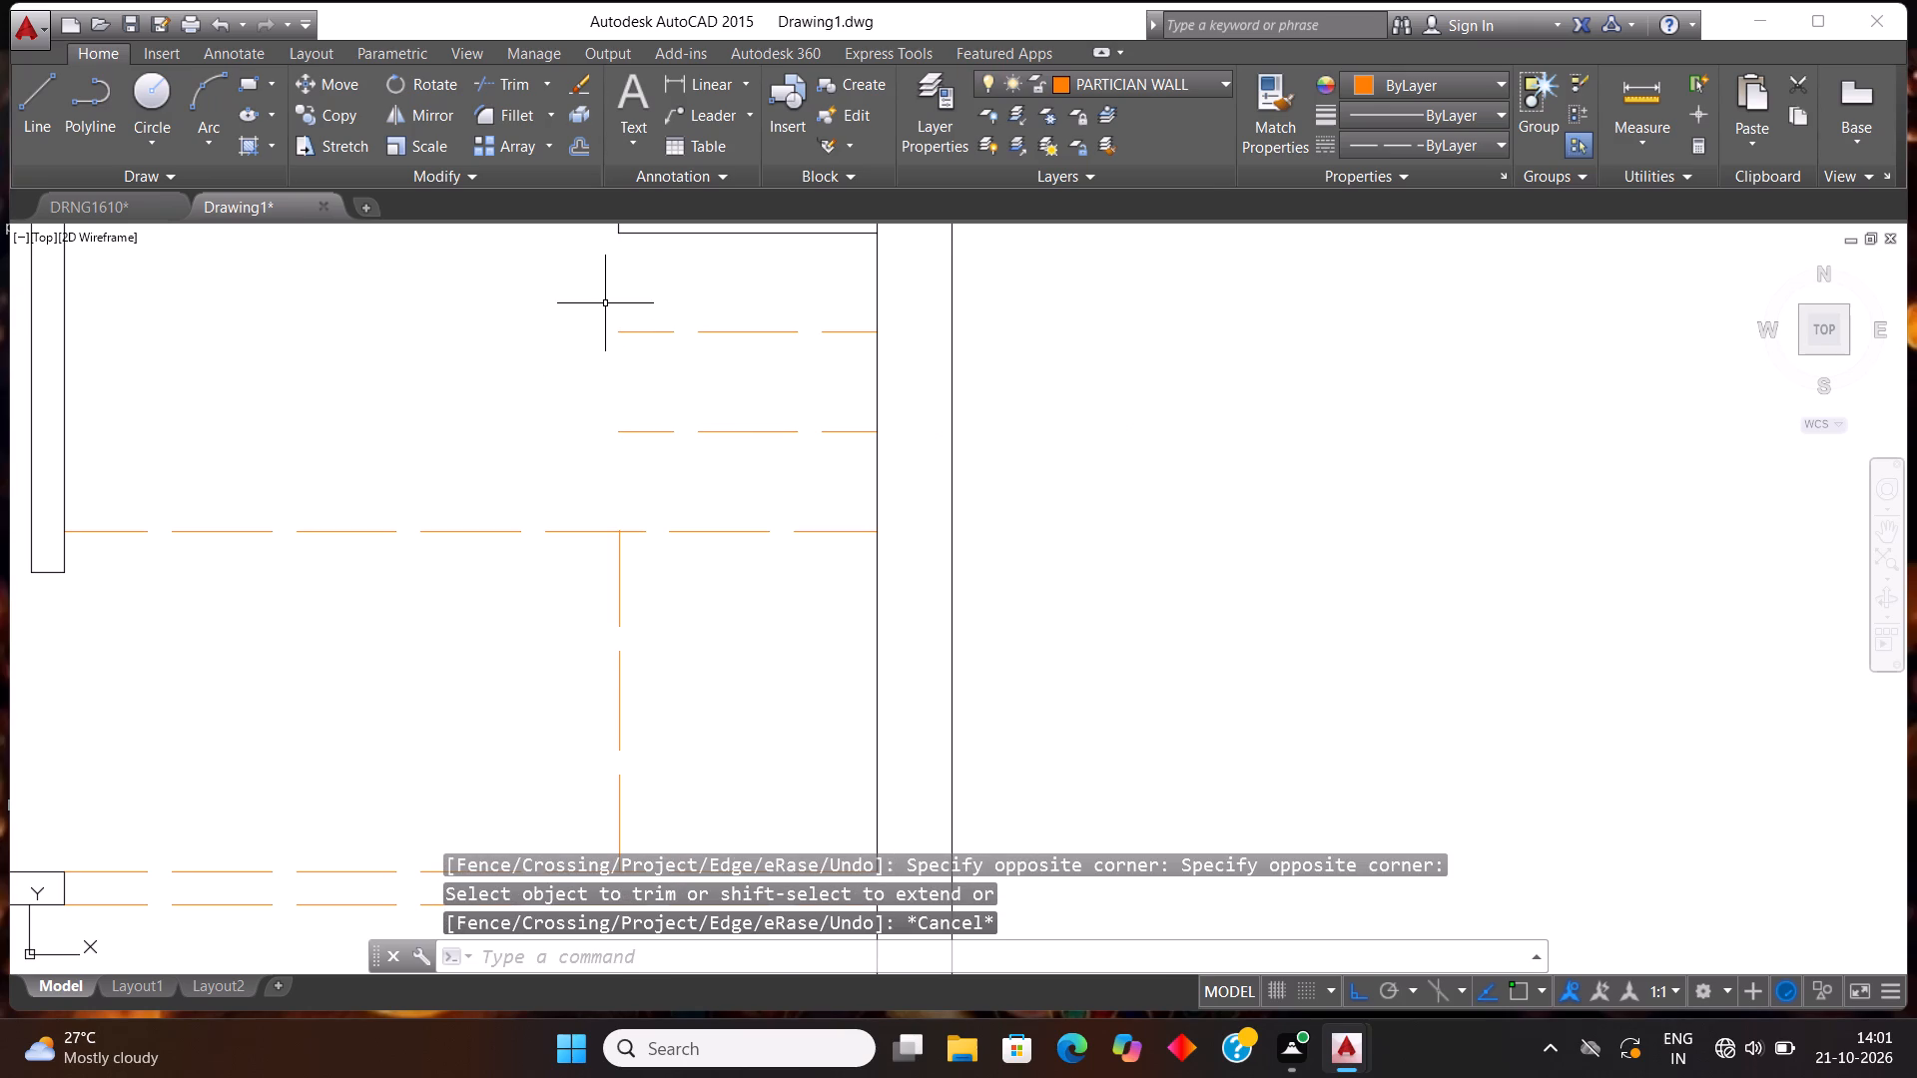
Extend the dashed vertical line upward past the dashed treads to the lowest solid tread.
type("EX")
key("Return")
key("Return")
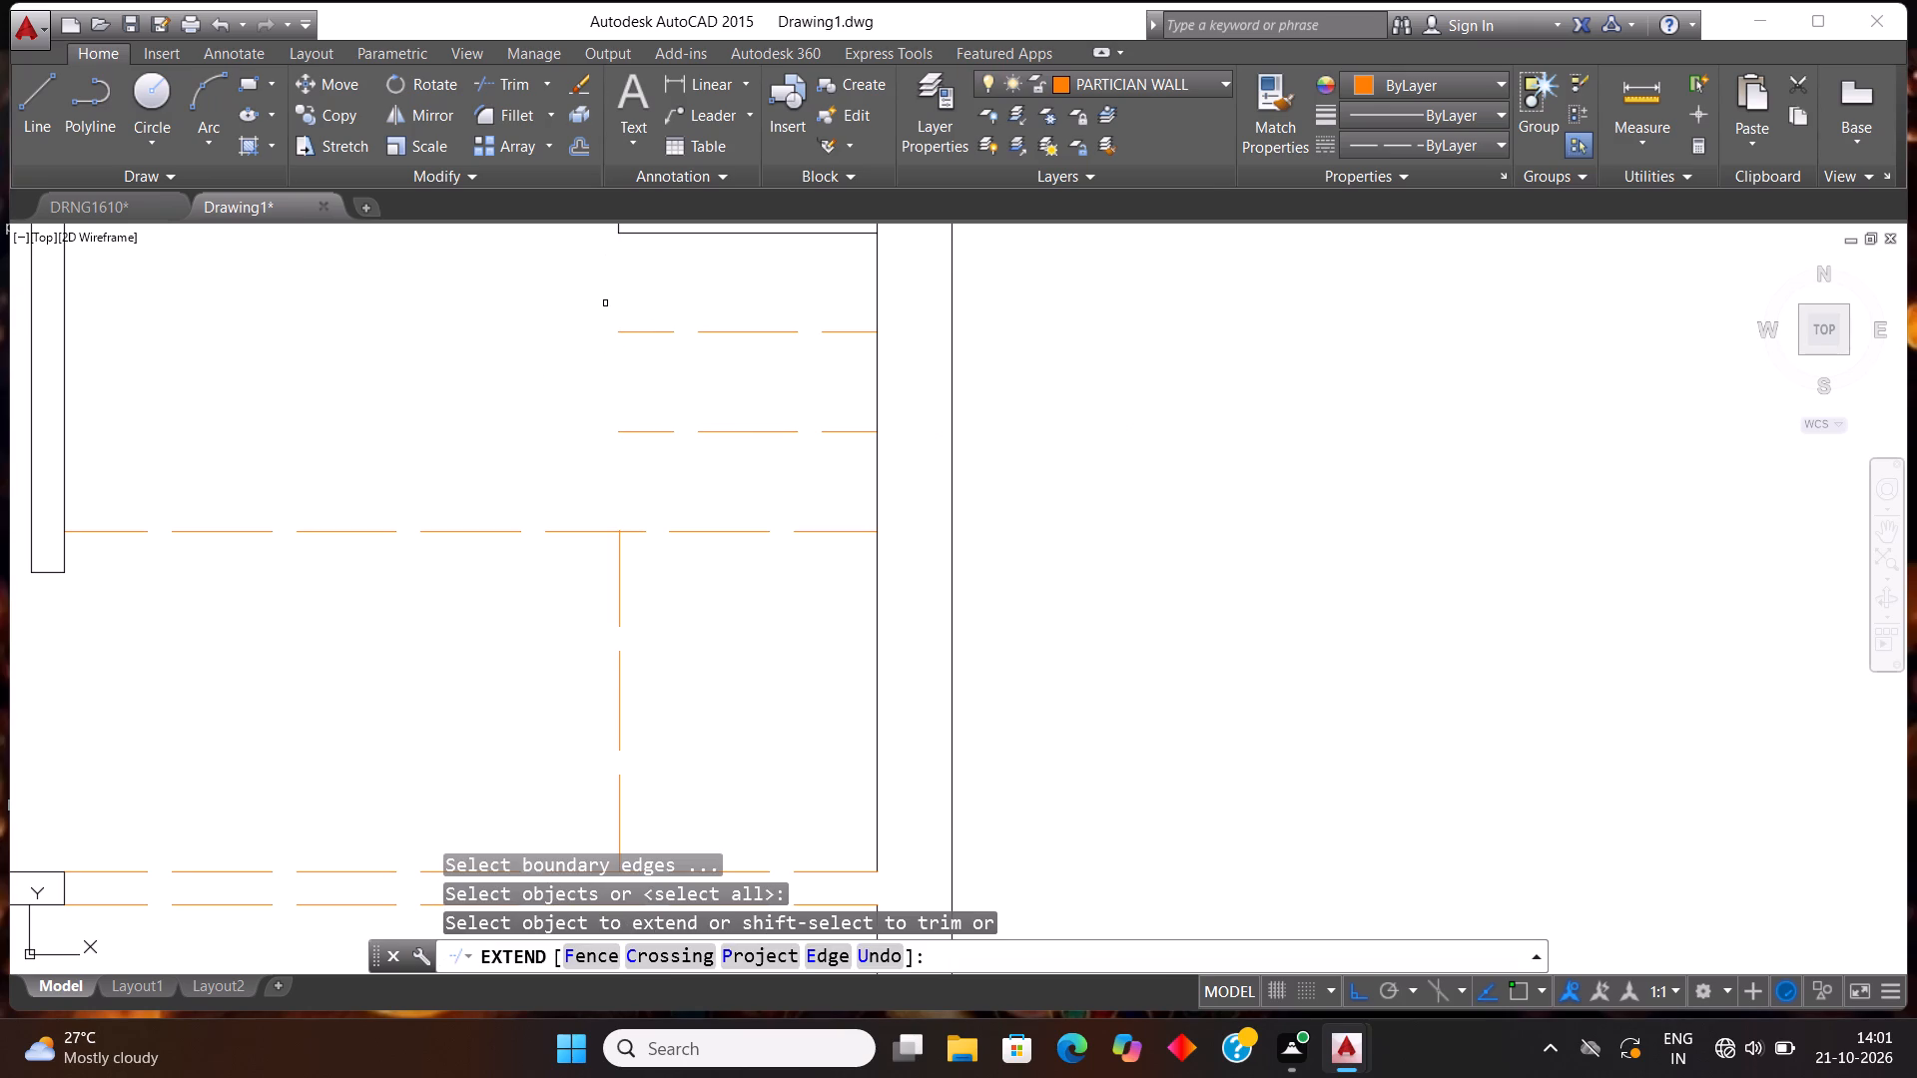
left_click(620, 563)
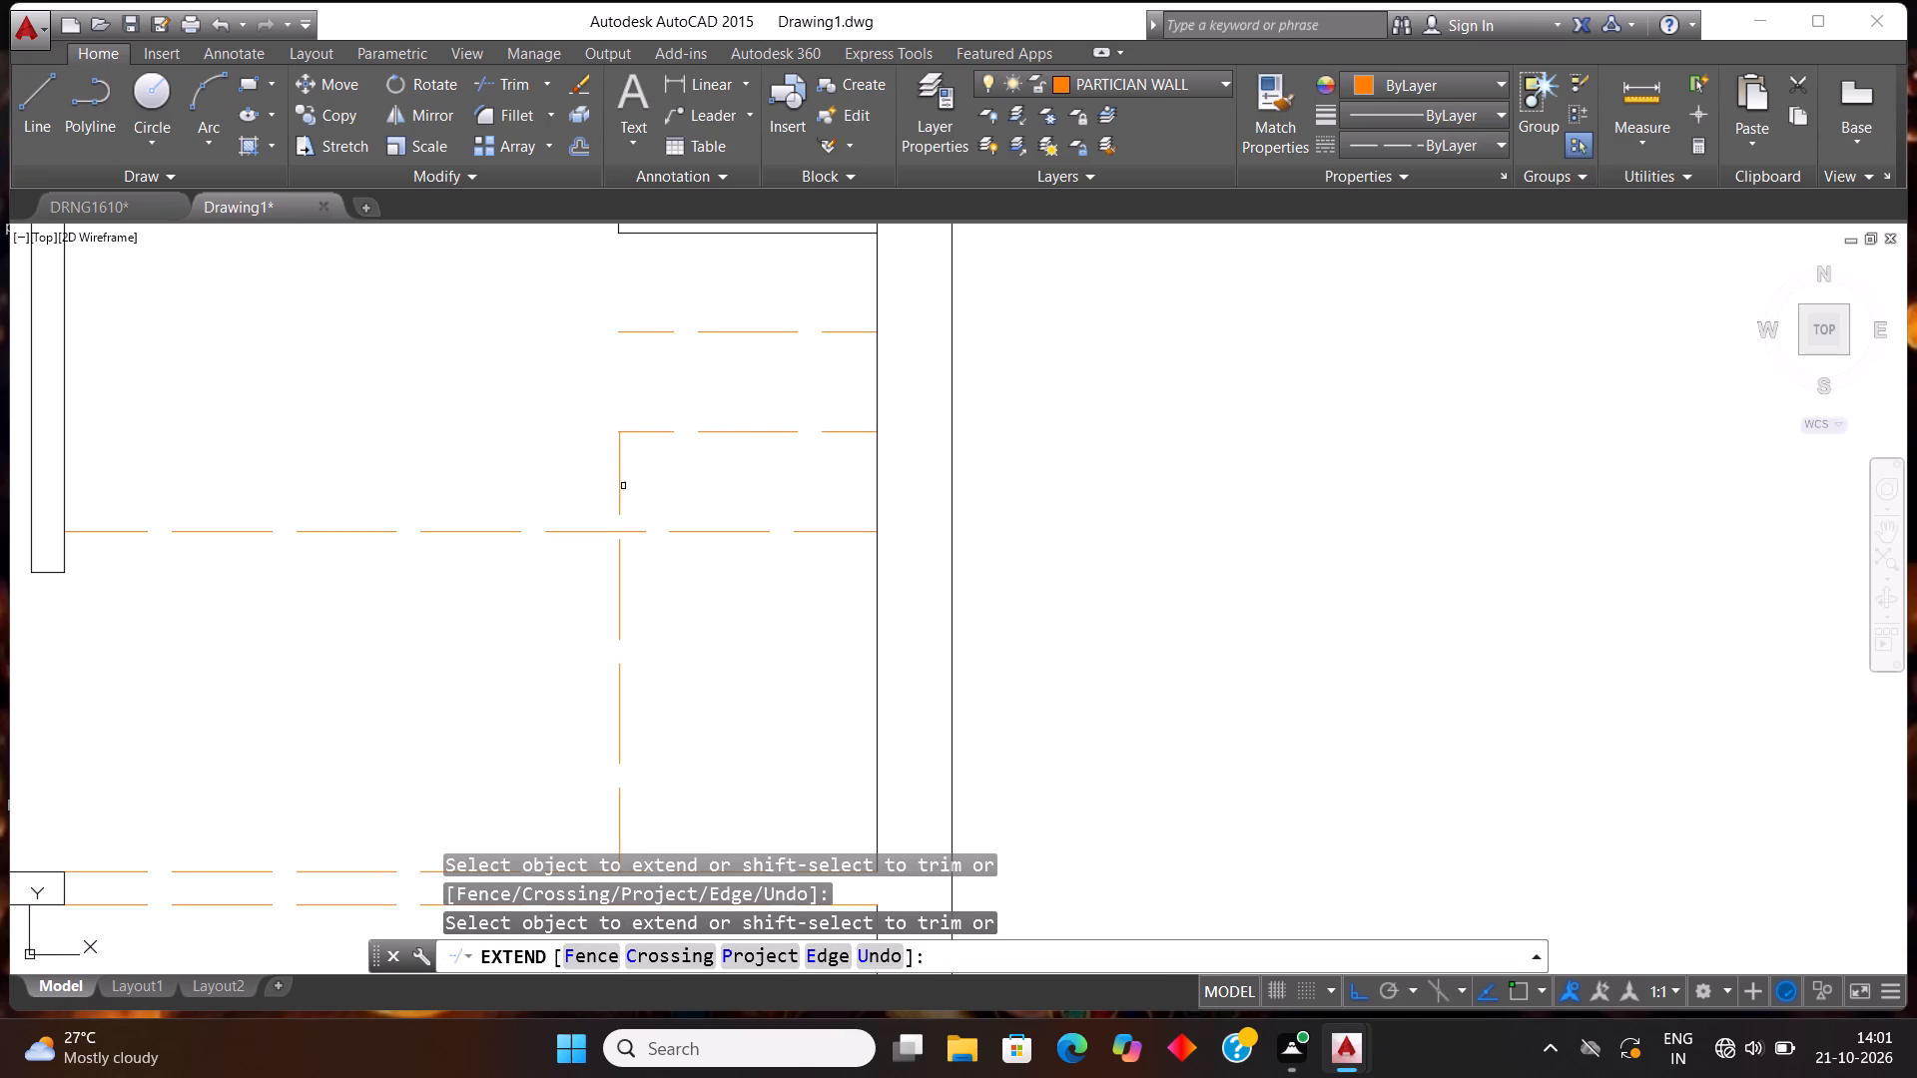
left_click(618, 480)
left_click(618, 386)
scroll(645, 462, "down", 3)
scroll(723, 419, "down", 1)
key("Escape")
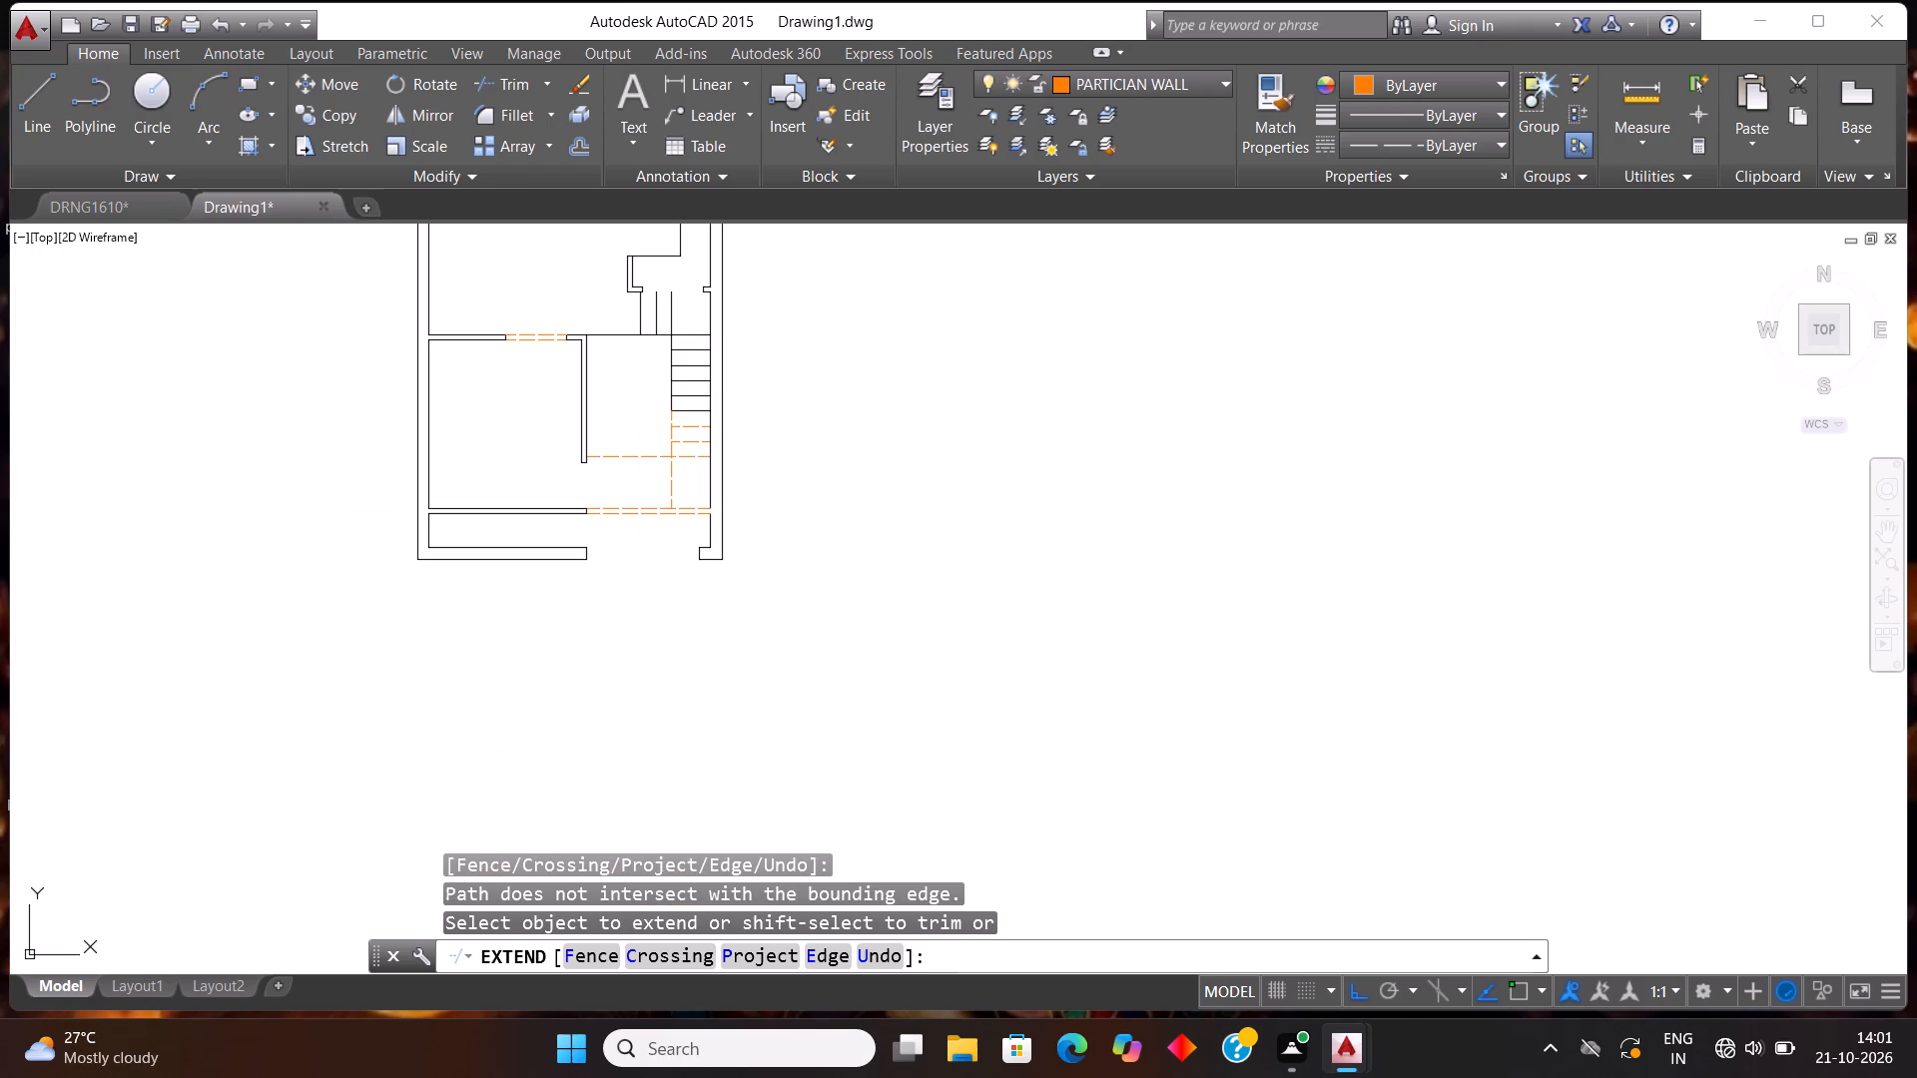
key("Escape")
Offset the dashed vertical stair line leftward three times at 1' spacing, each from the previous line.
type("OFF")
key("Return")
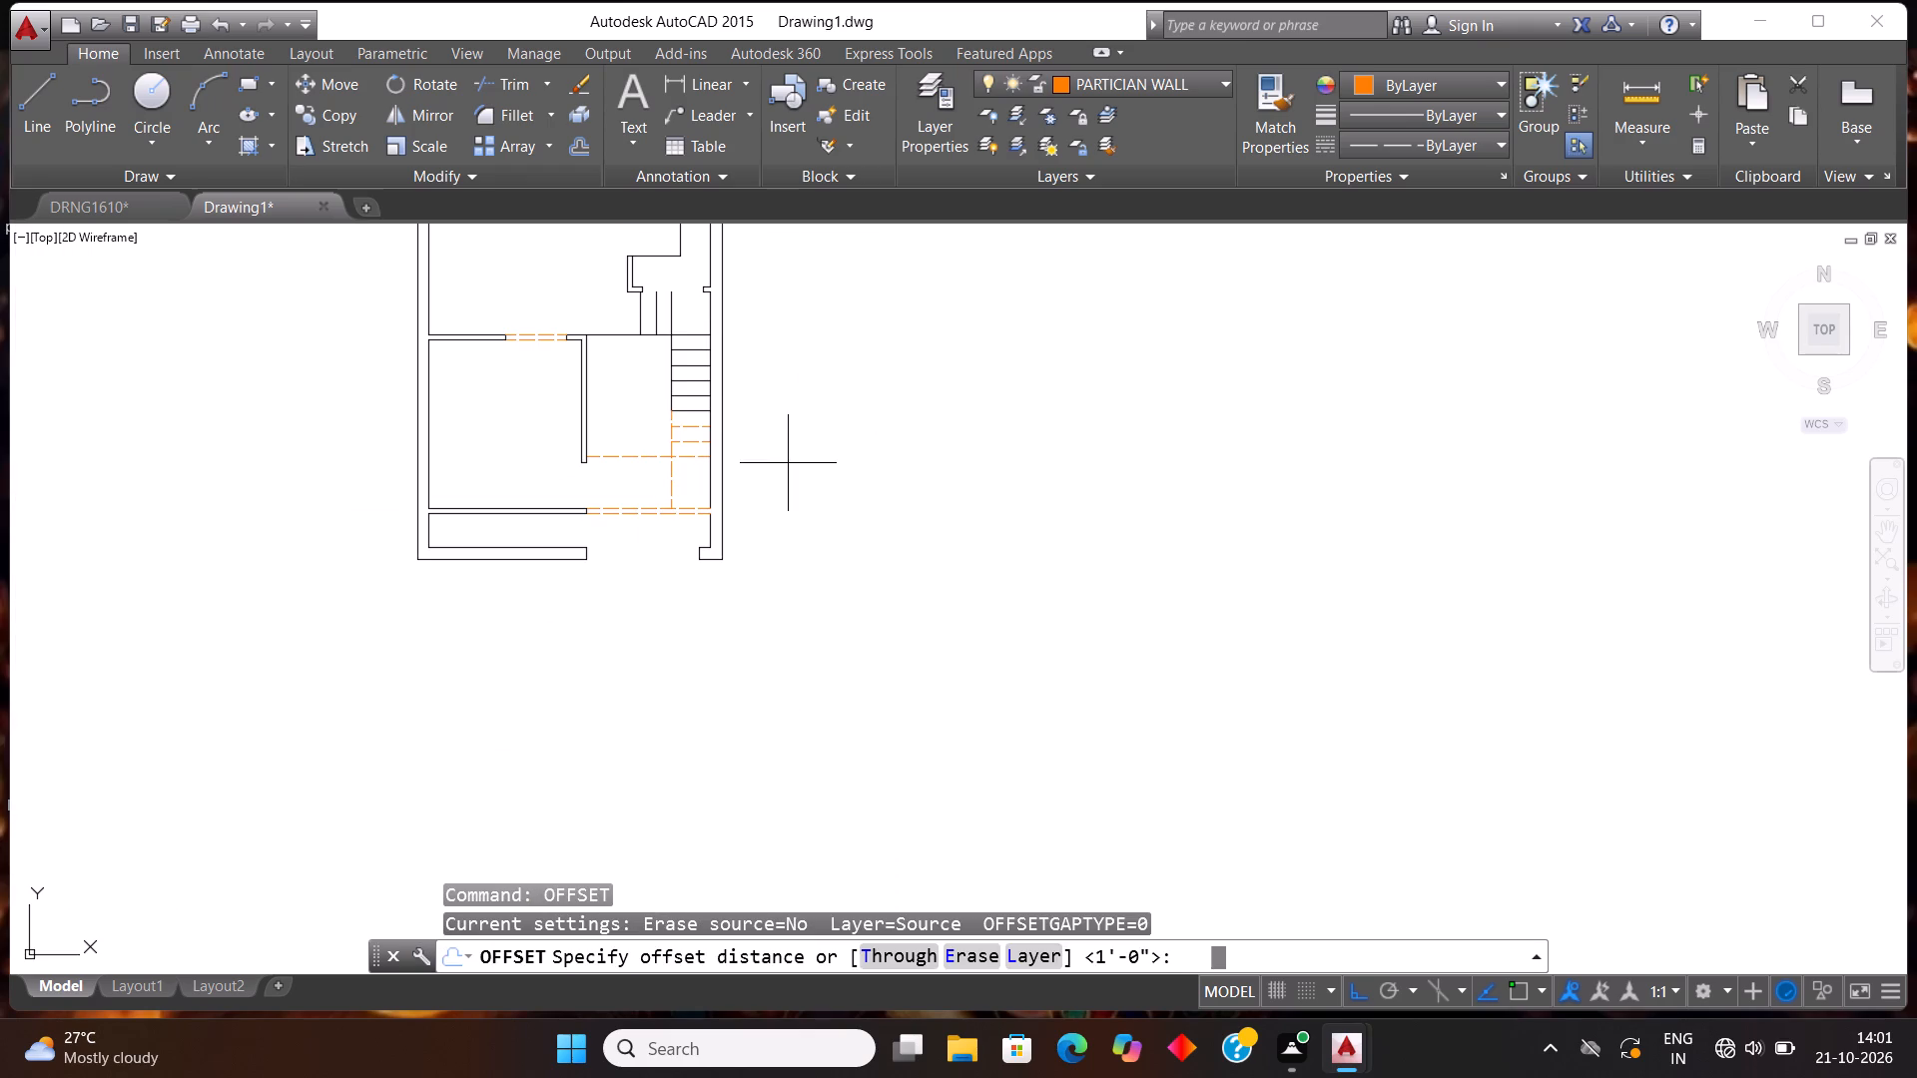
type("1'")
key("Return")
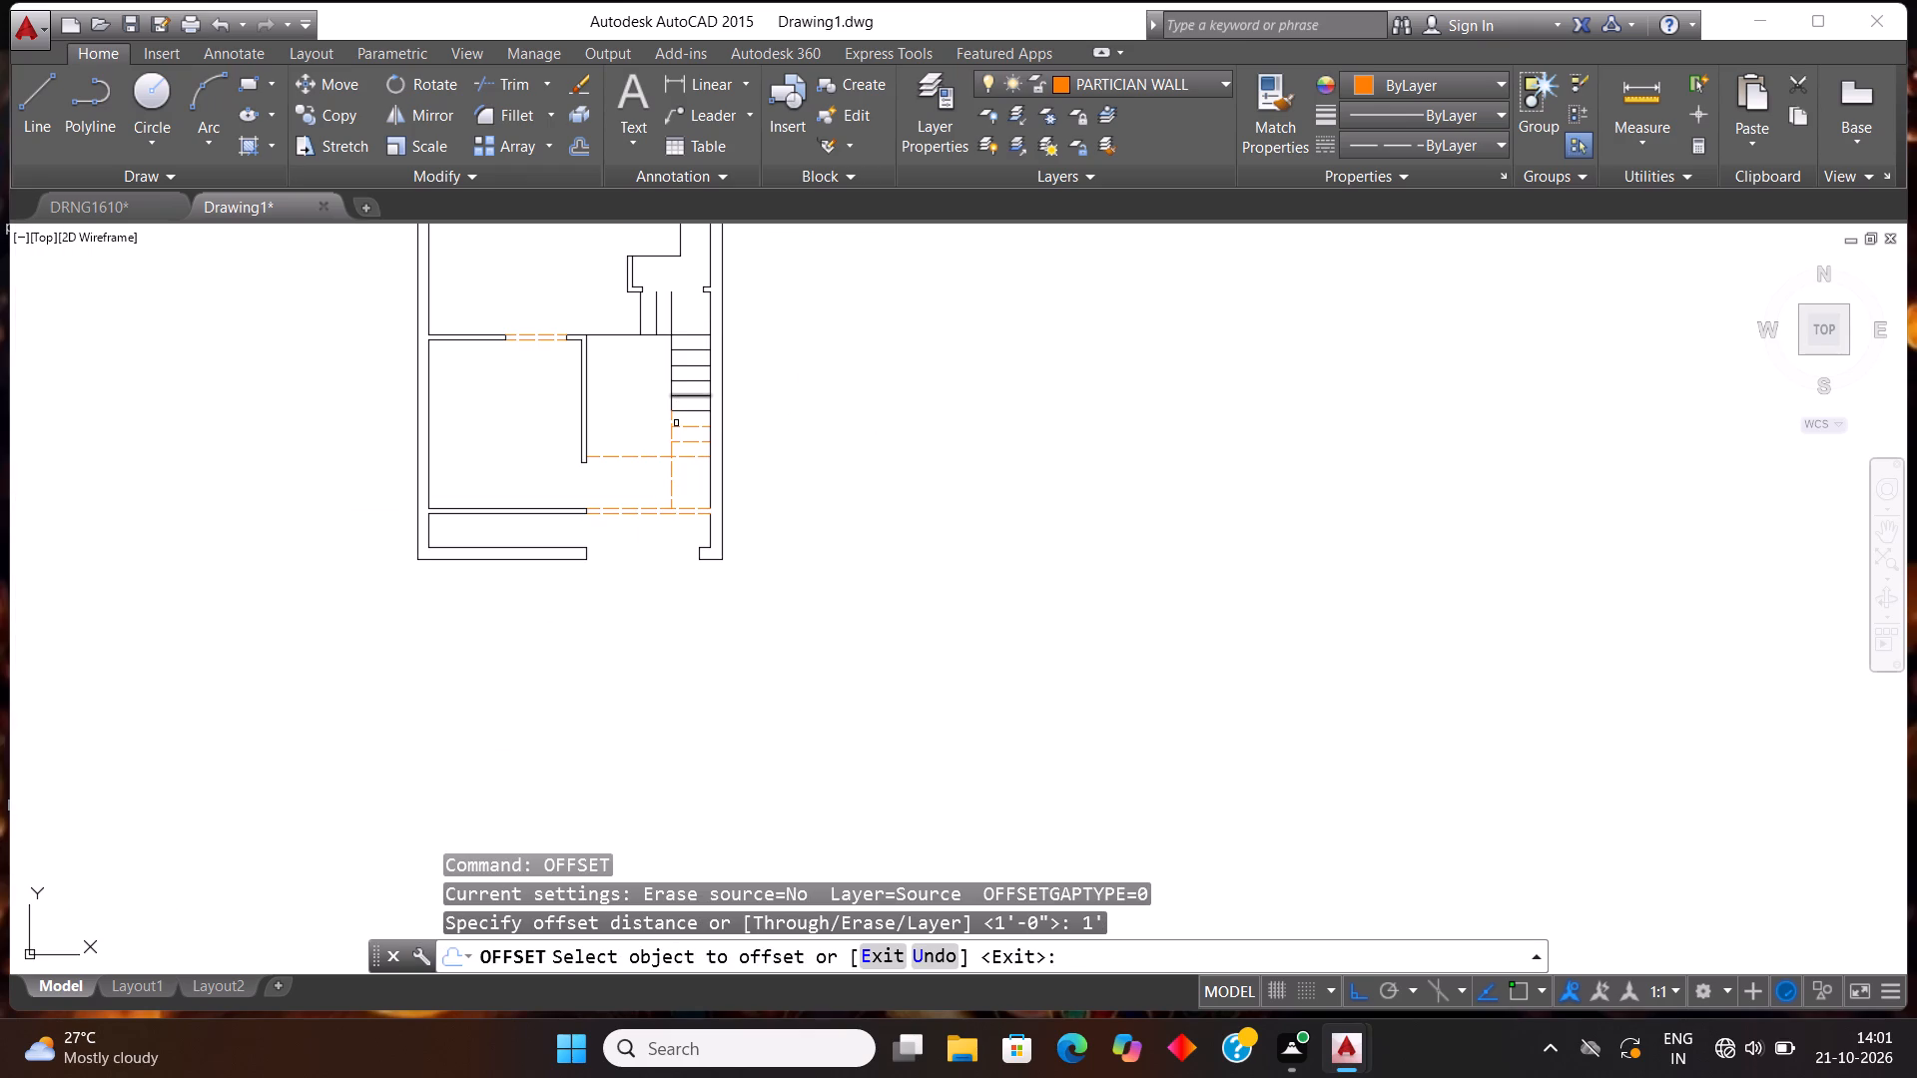
scroll(659, 504, "up", 2)
left_click(681, 480)
left_click(622, 473)
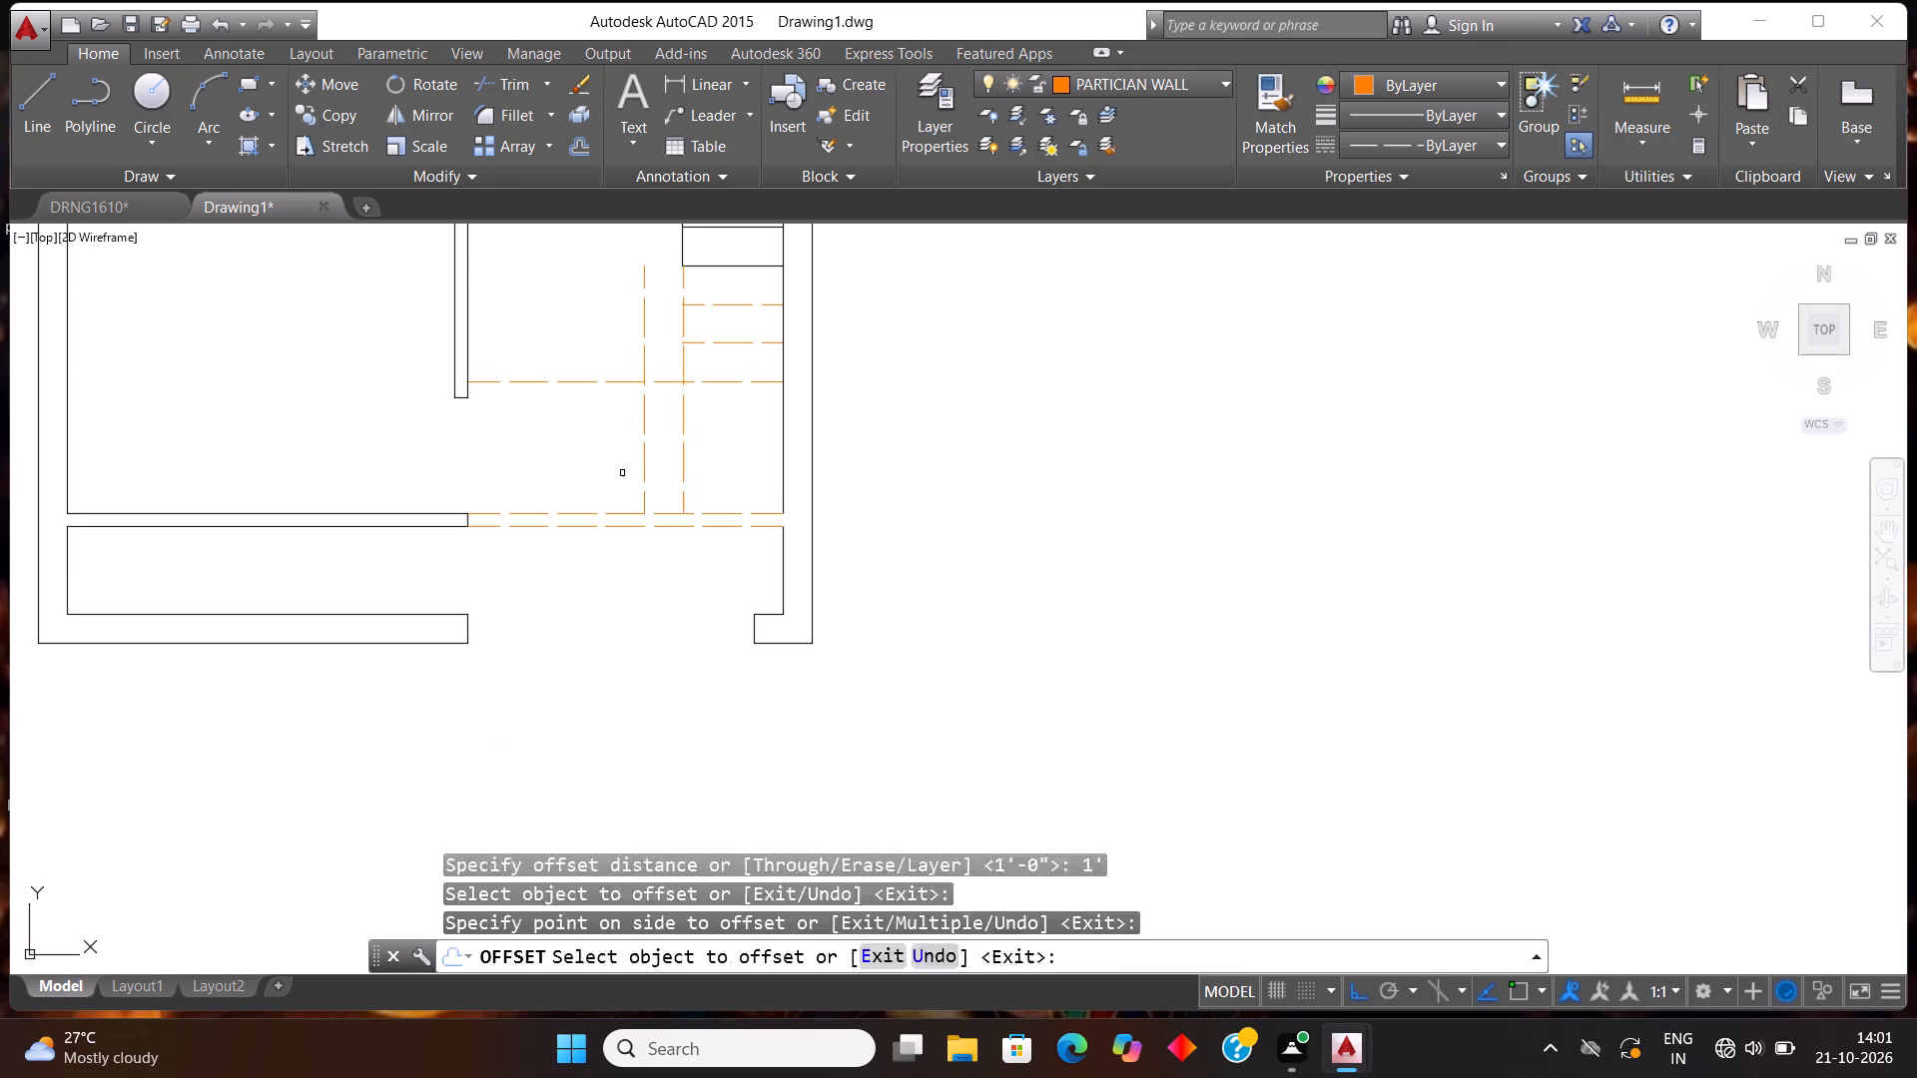
left_click(644, 457)
left_click(602, 456)
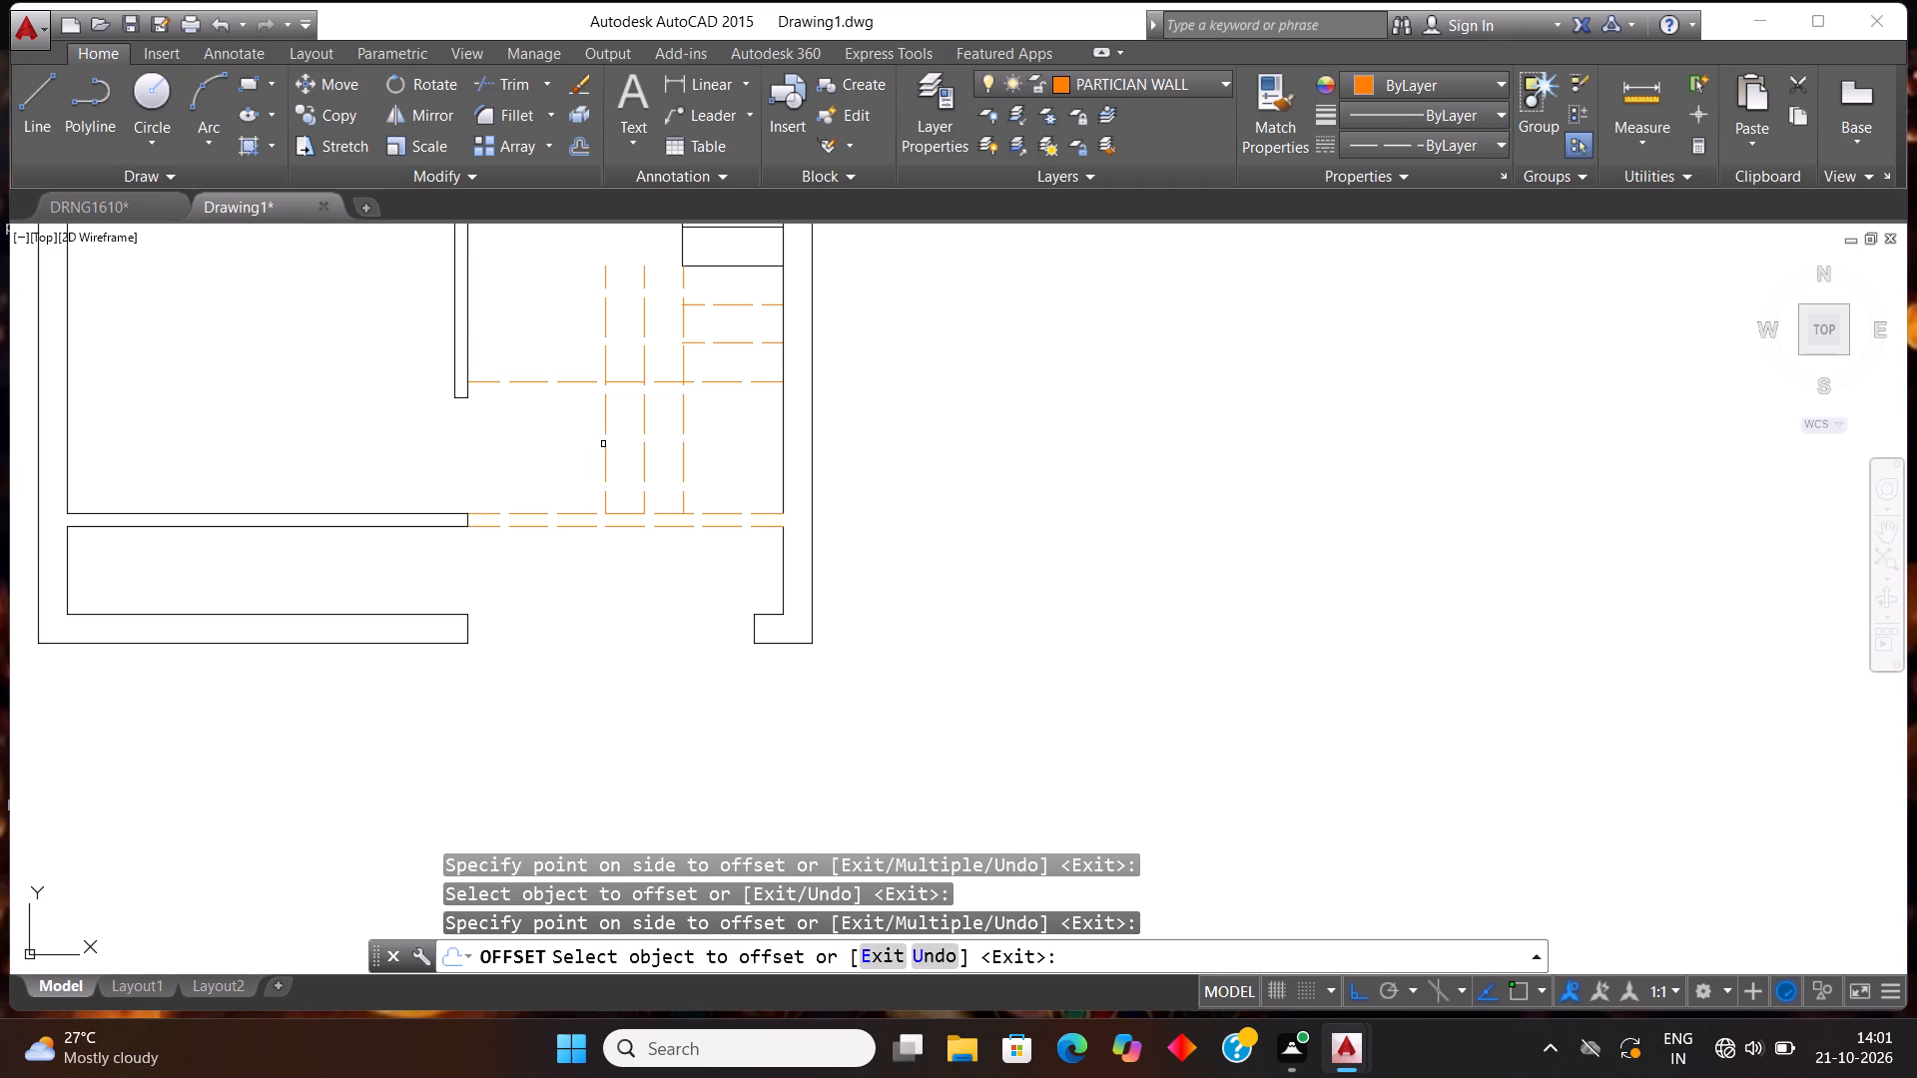
left_click(603, 443)
left_click(522, 457)
key("Escape")
key("Escape")
Trim the three offset vertical tread lines above the long horizontal dashed line.
type("TR")
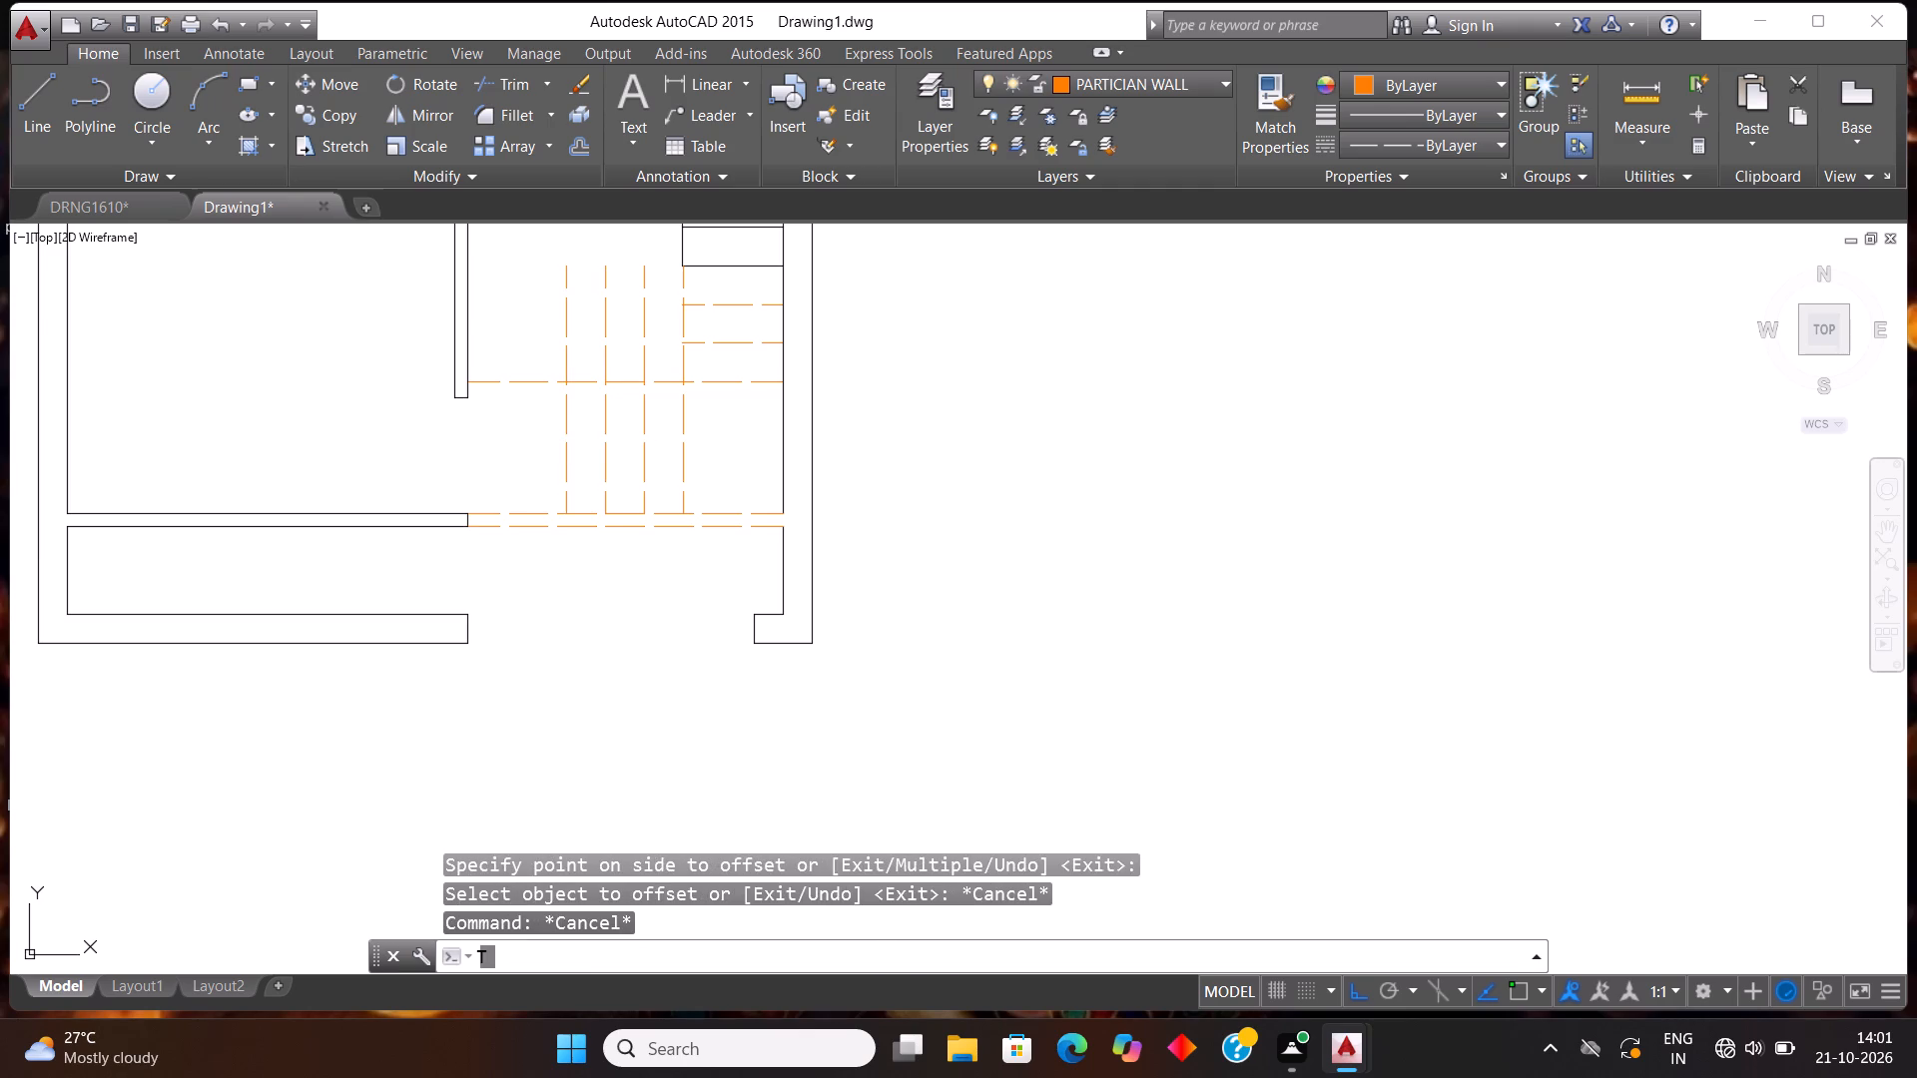
key("Return")
key("Return")
left_click(653, 327)
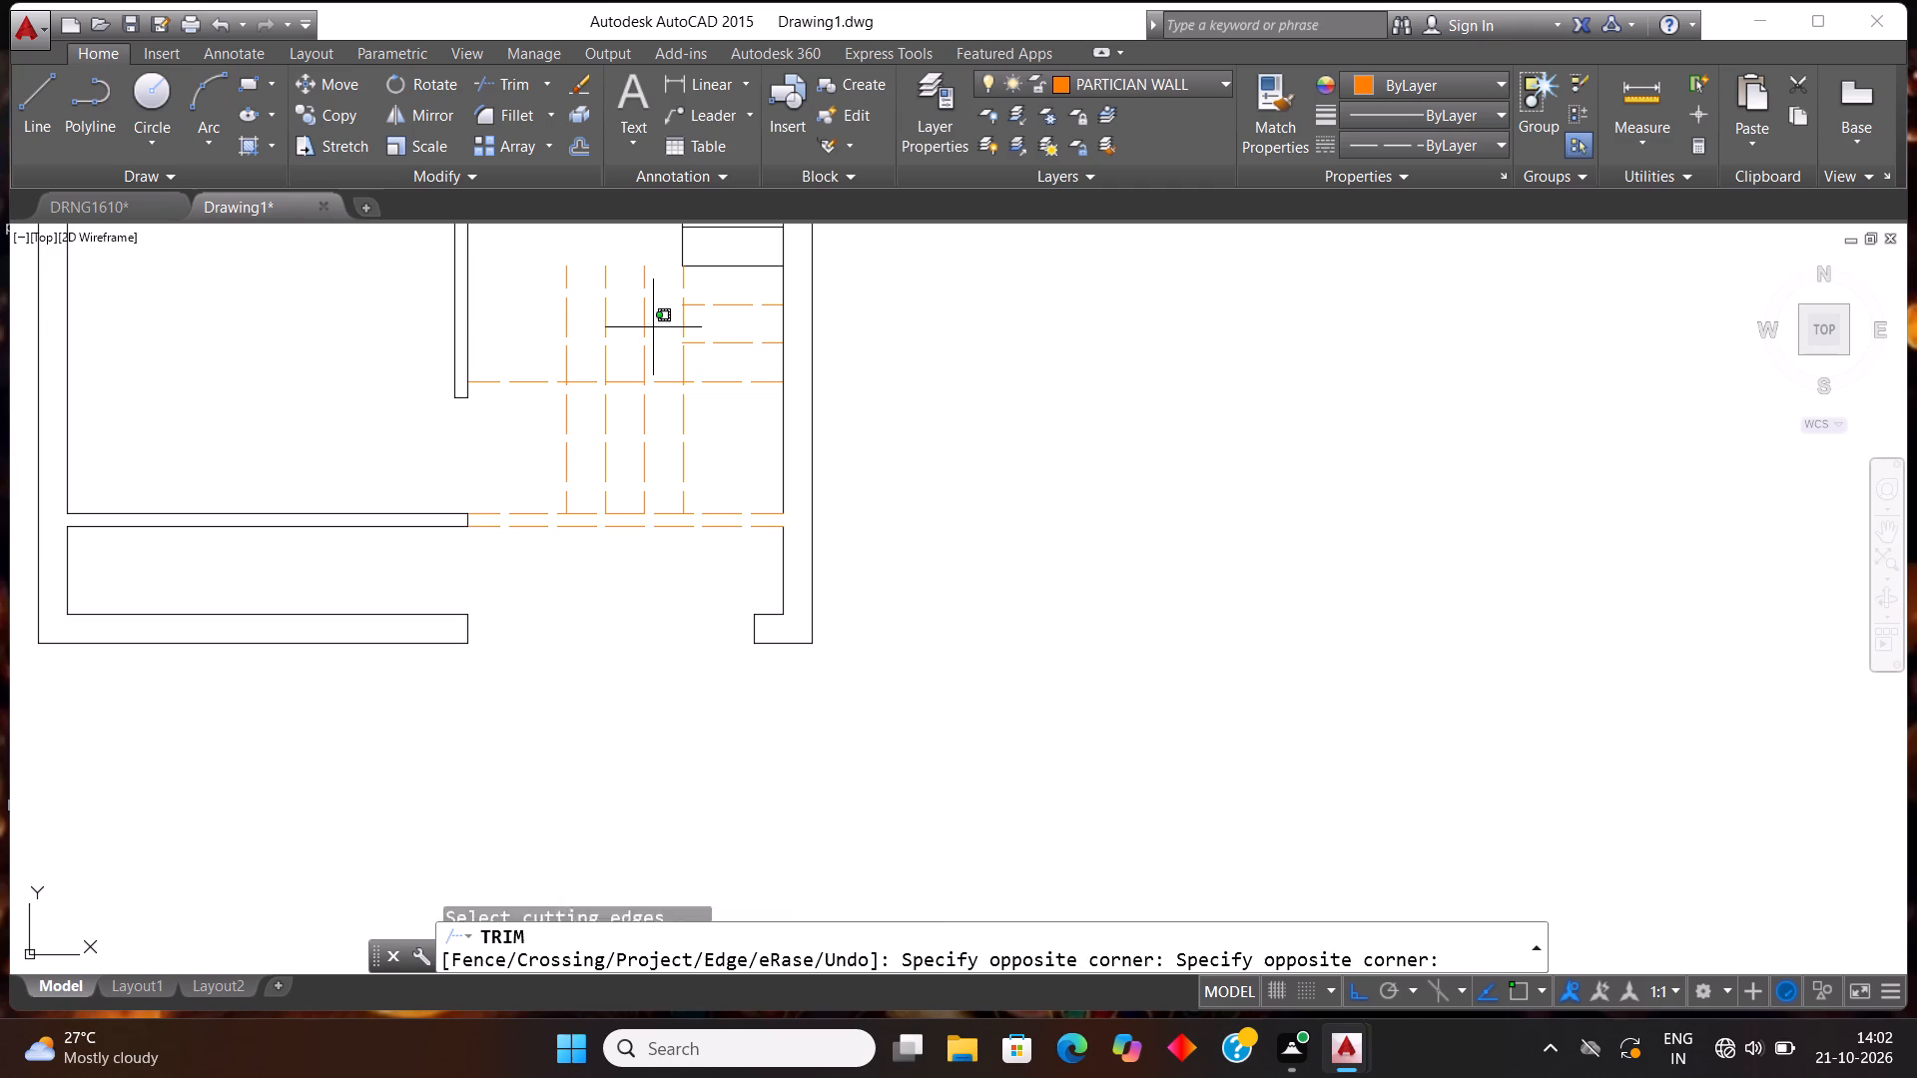
left_click(547, 338)
scroll(558, 337, "down", 3)
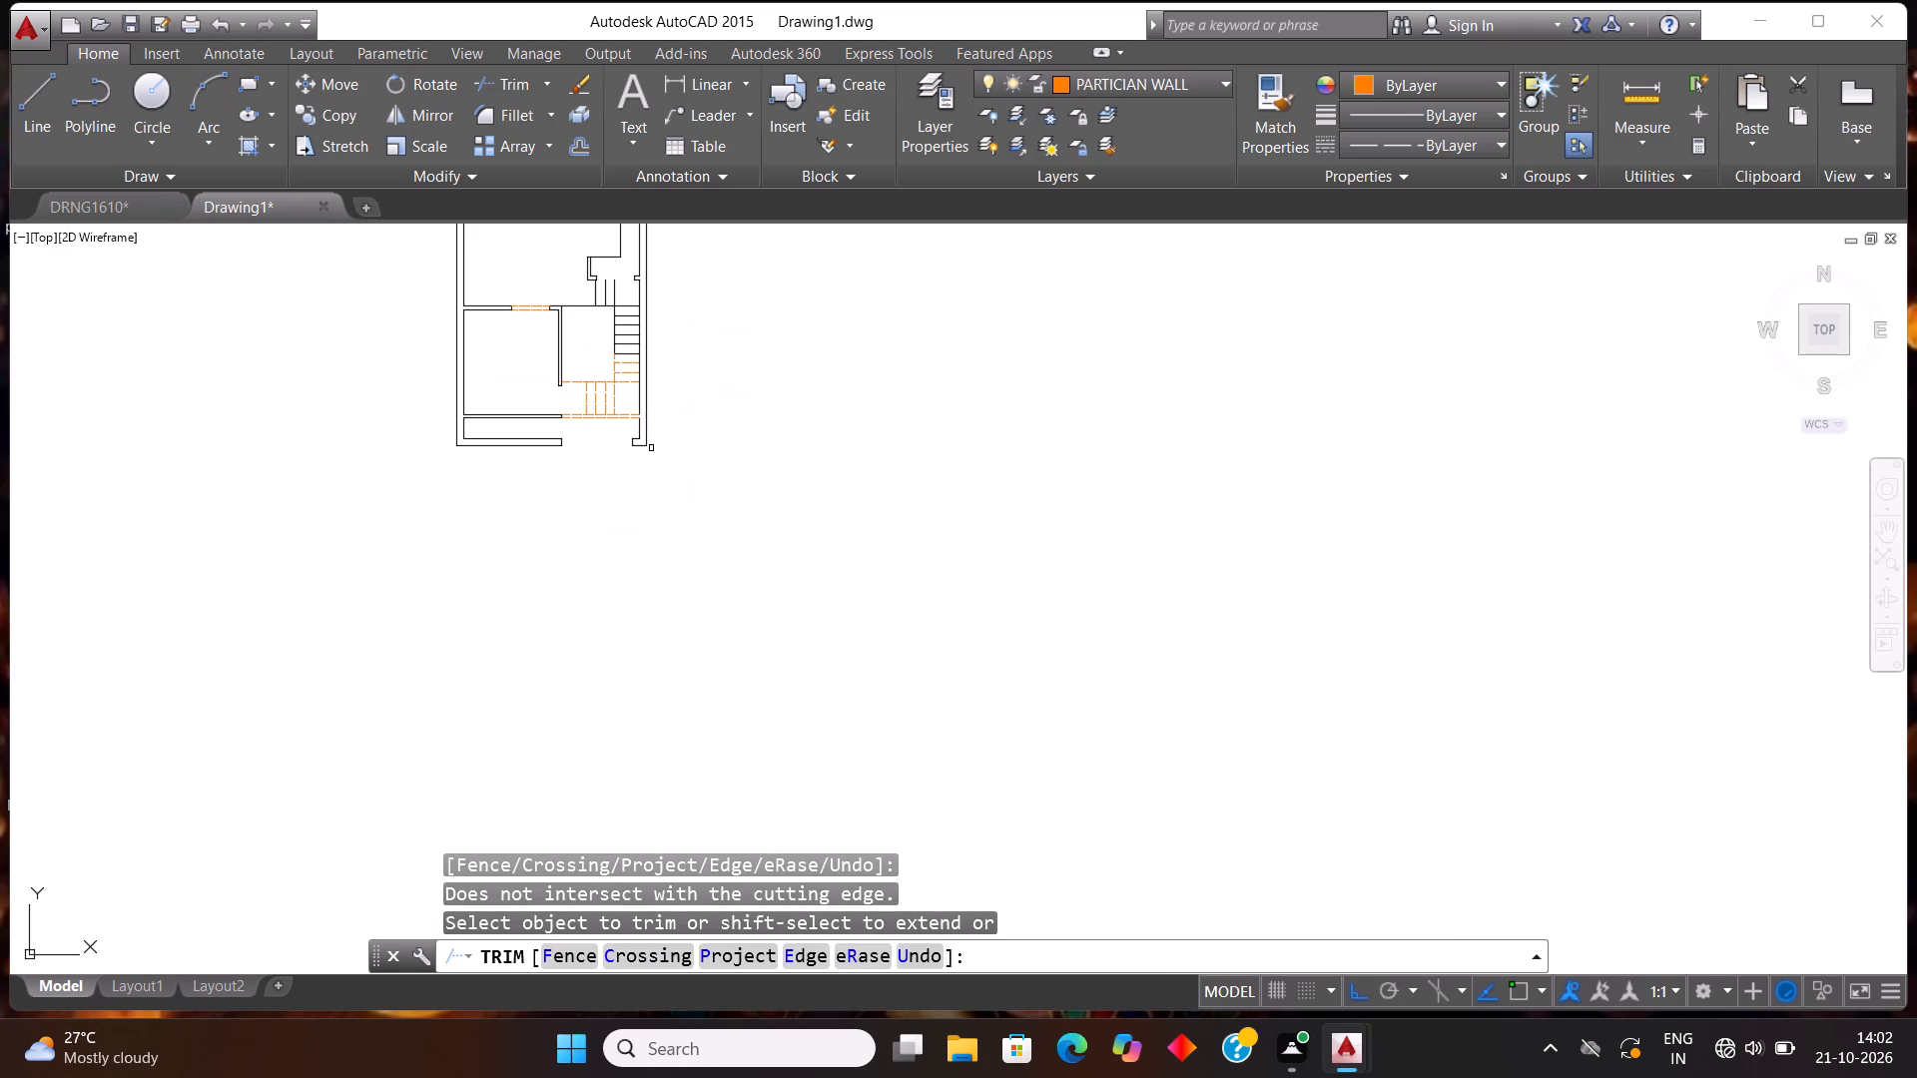
scroll(701, 399, "down", 1)
scroll(727, 287, "down", 2)
scroll(712, 248, "up", 2)
scroll(607, 386, "up", 1)
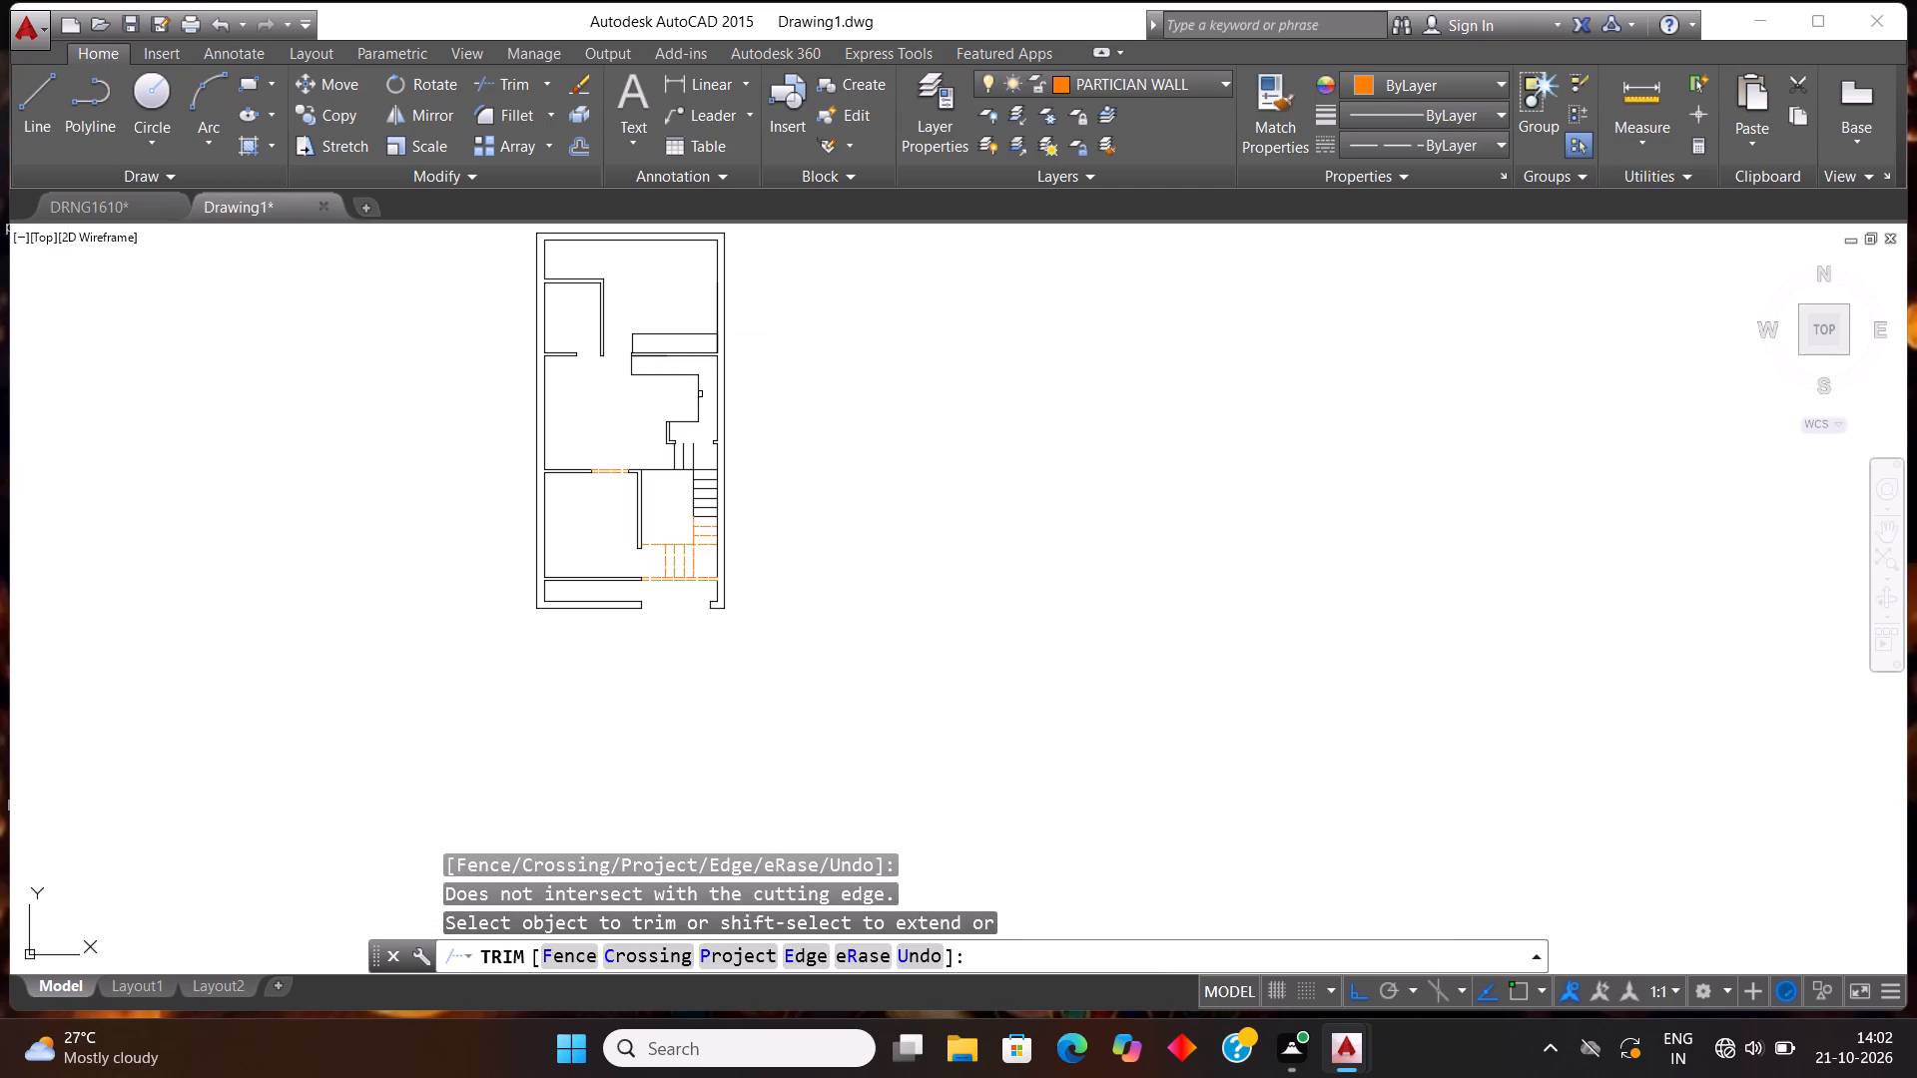
scroll(692, 629, "up", 2)
scroll(856, 445, "up", 1)
scroll(854, 455, "down", 1)
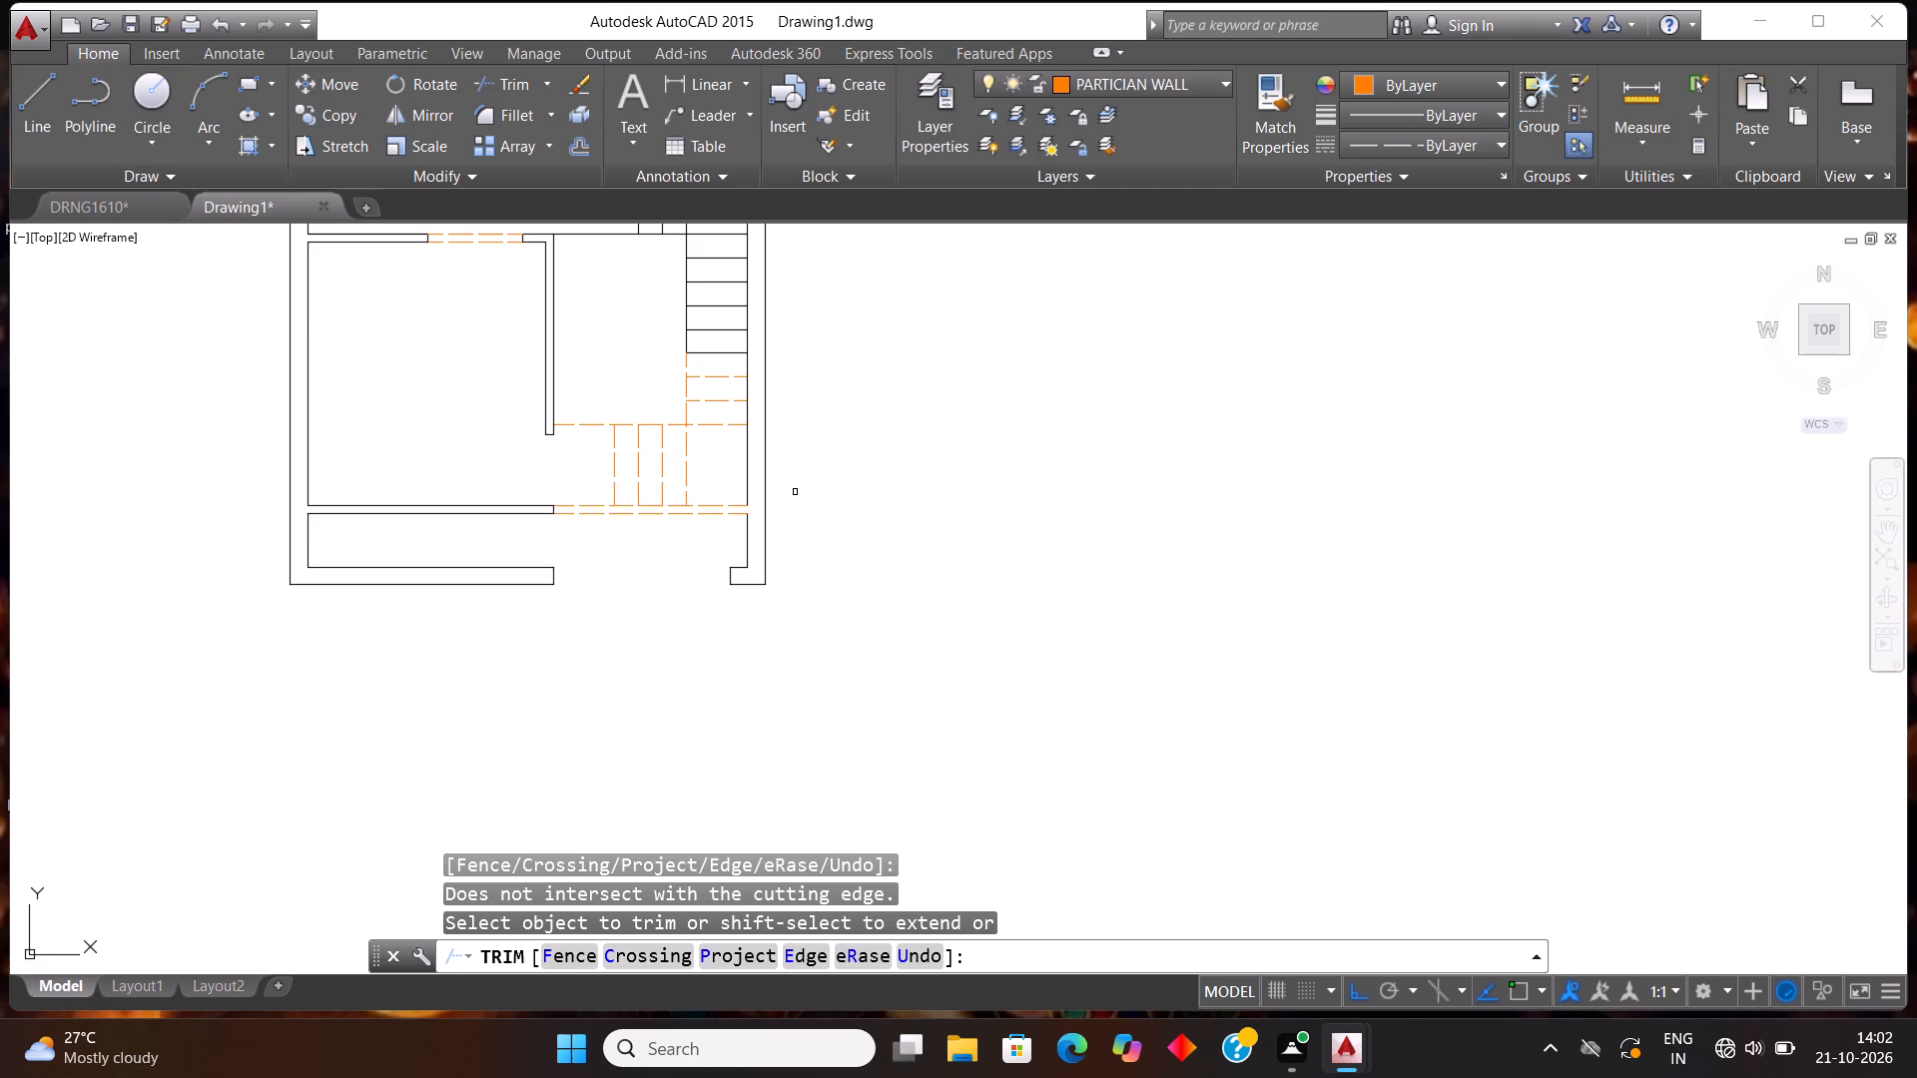
key("Escape")
key("Escape")
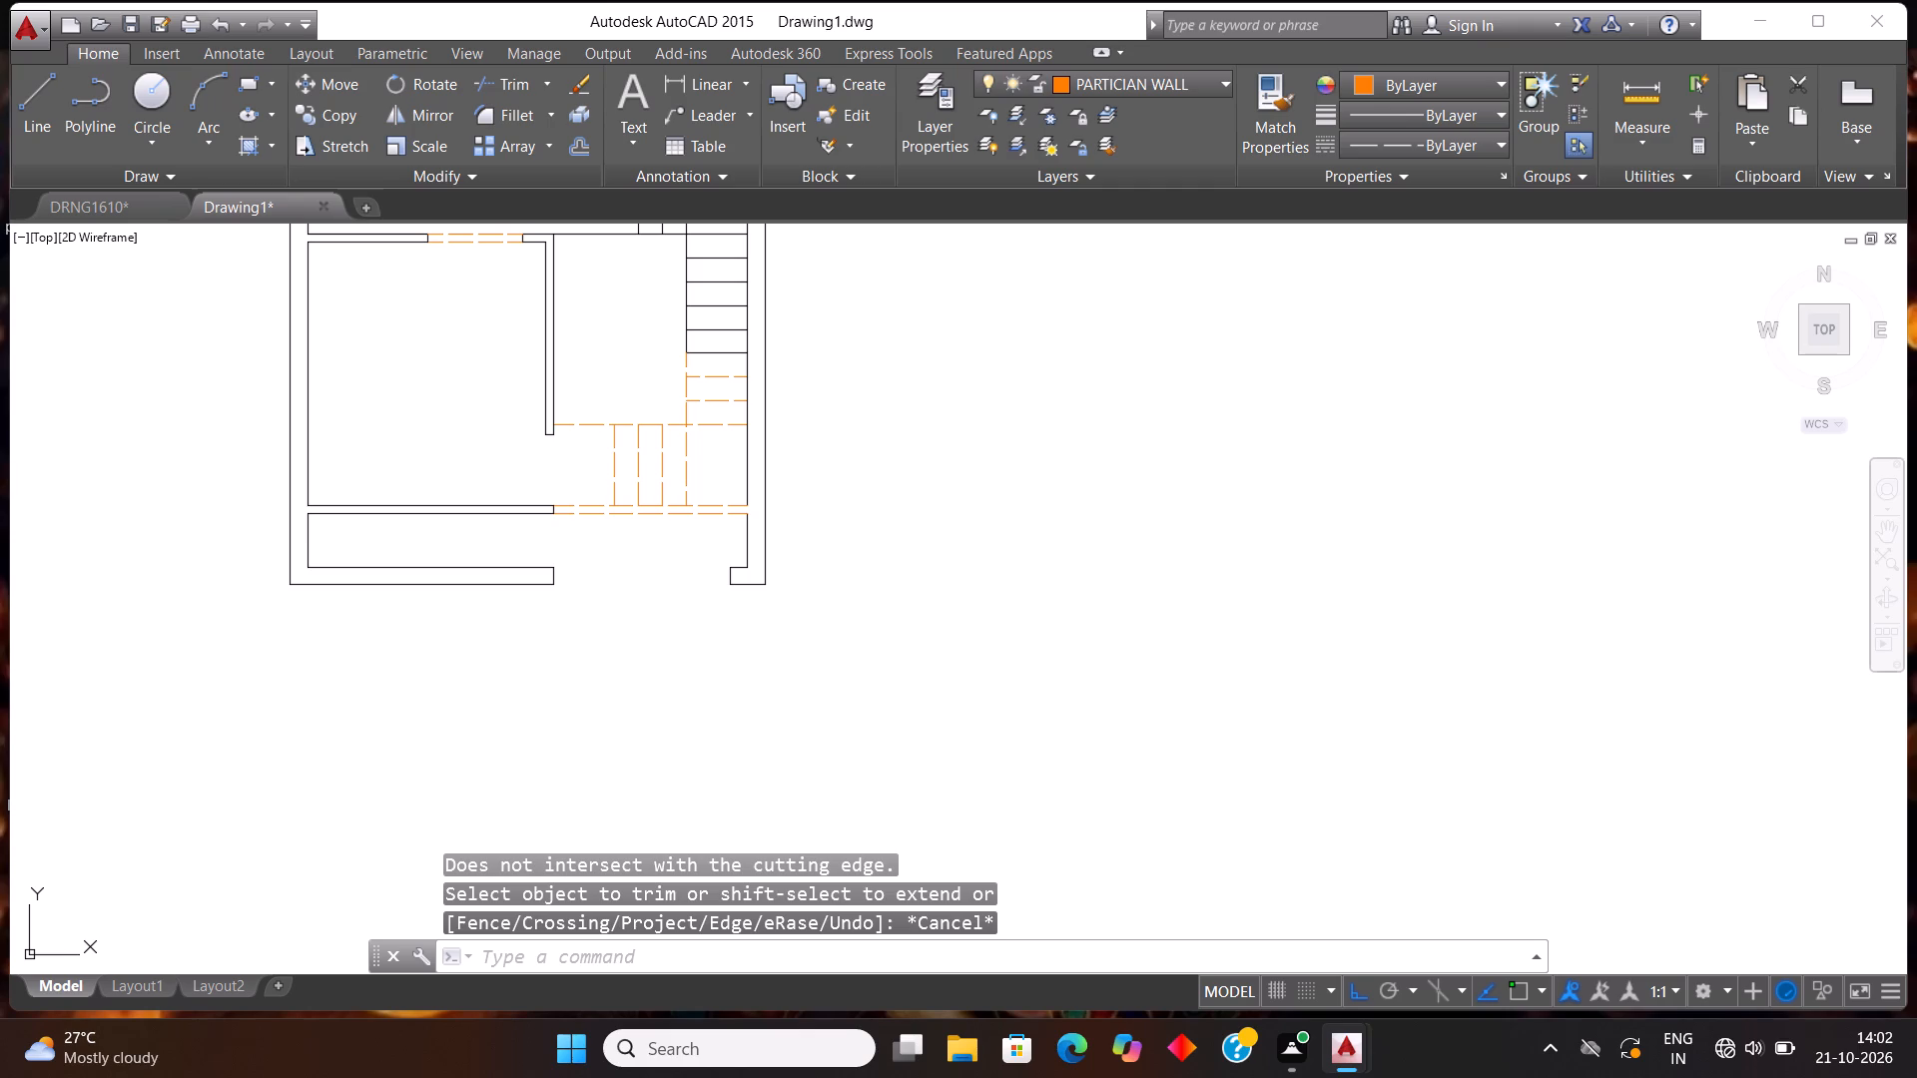
Draw a short vertical line across the horizontal partition at the bottom of the lower-left room.
key("l")
key("Return")
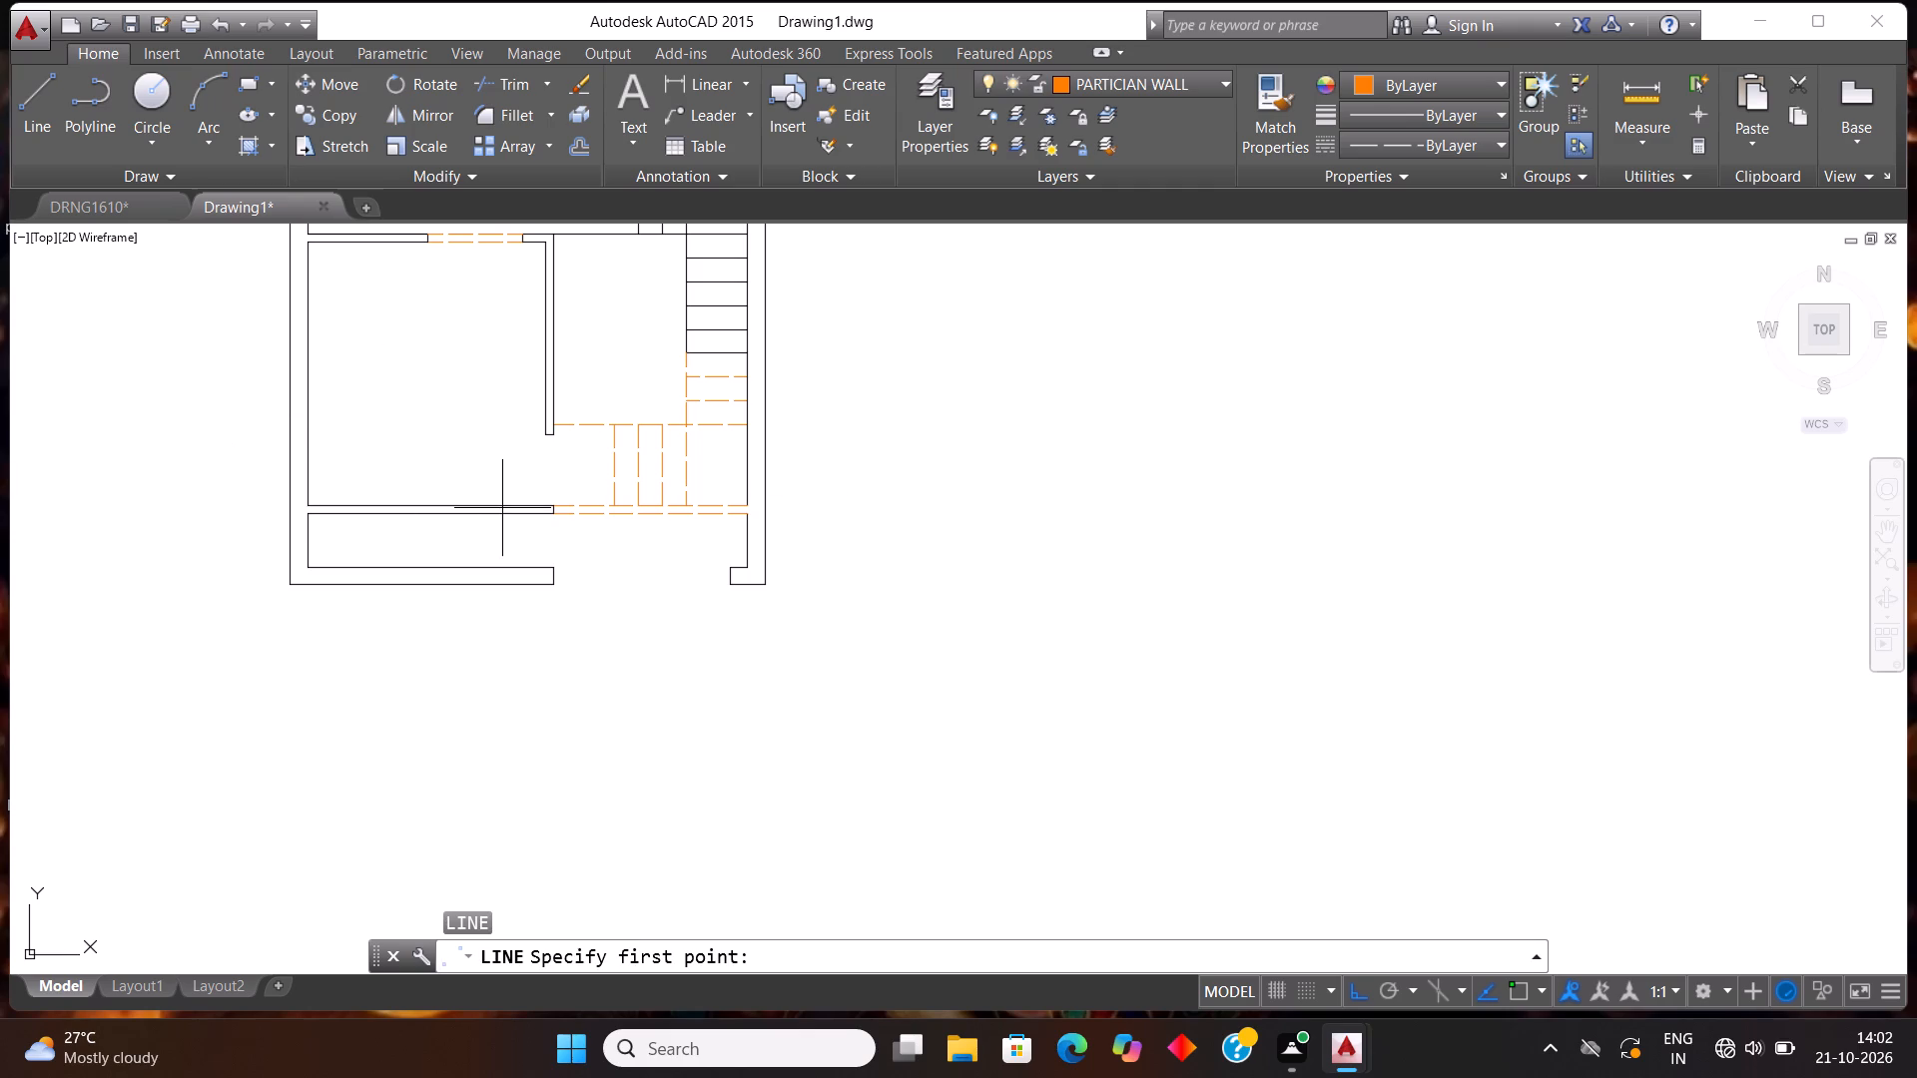
left_click(506, 537)
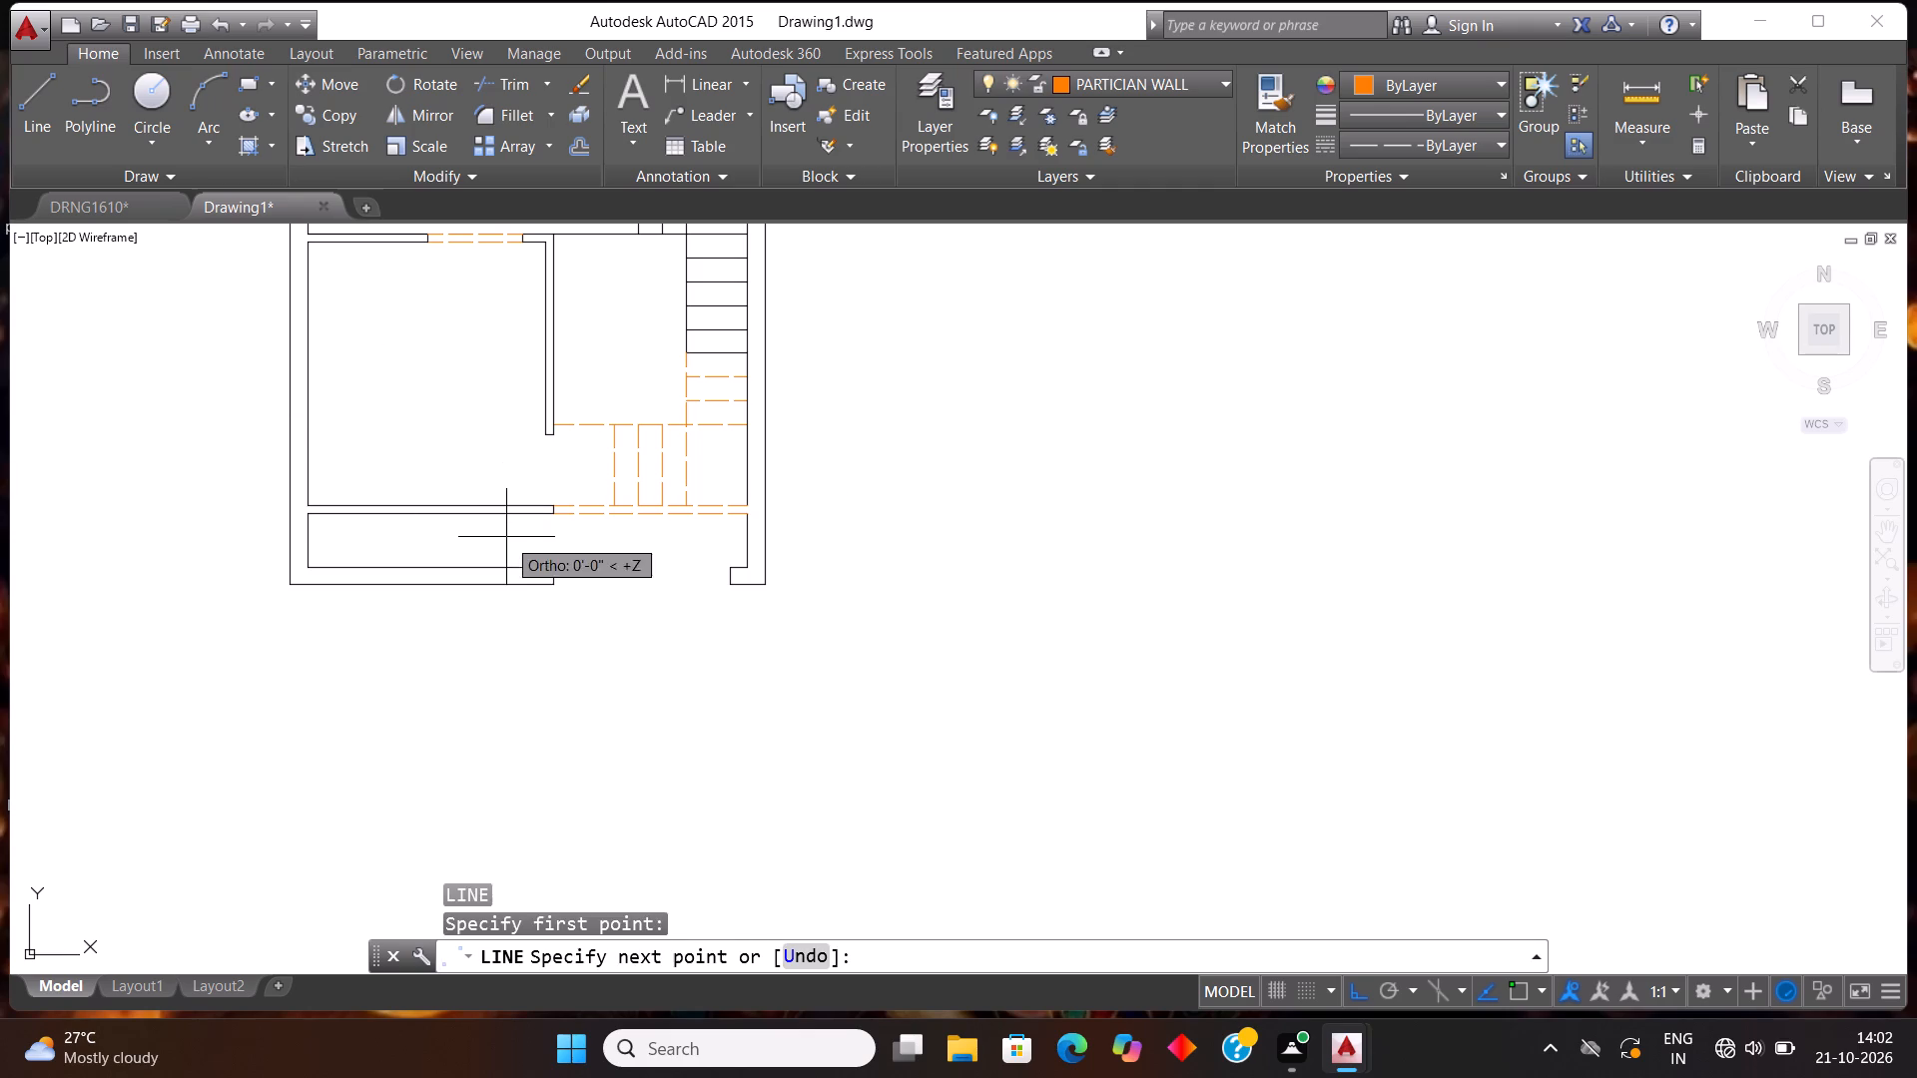
left_click(487, 459)
key("Escape")
key("Escape")
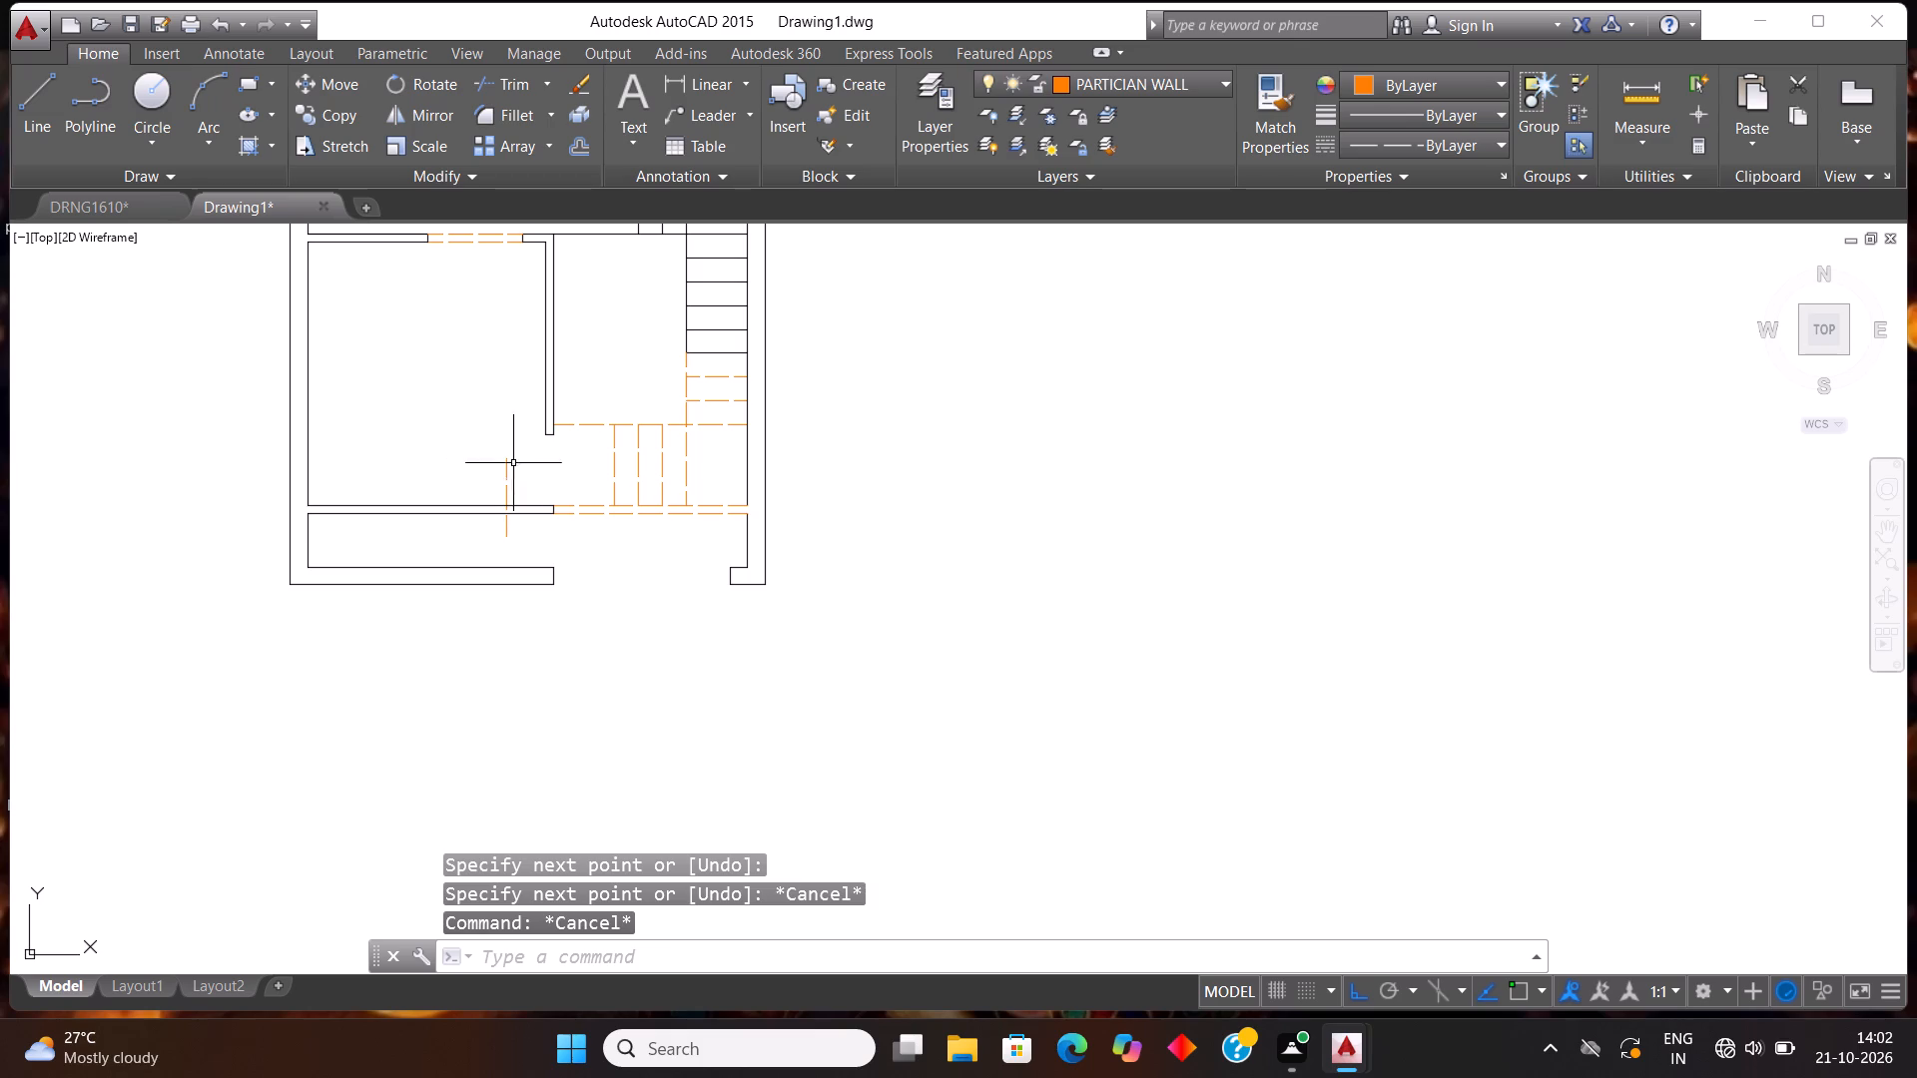
Move the short vertical line crossing the bottom partition to layer 0.
left_click(528, 460)
left_click(457, 477)
left_click(1079, 72)
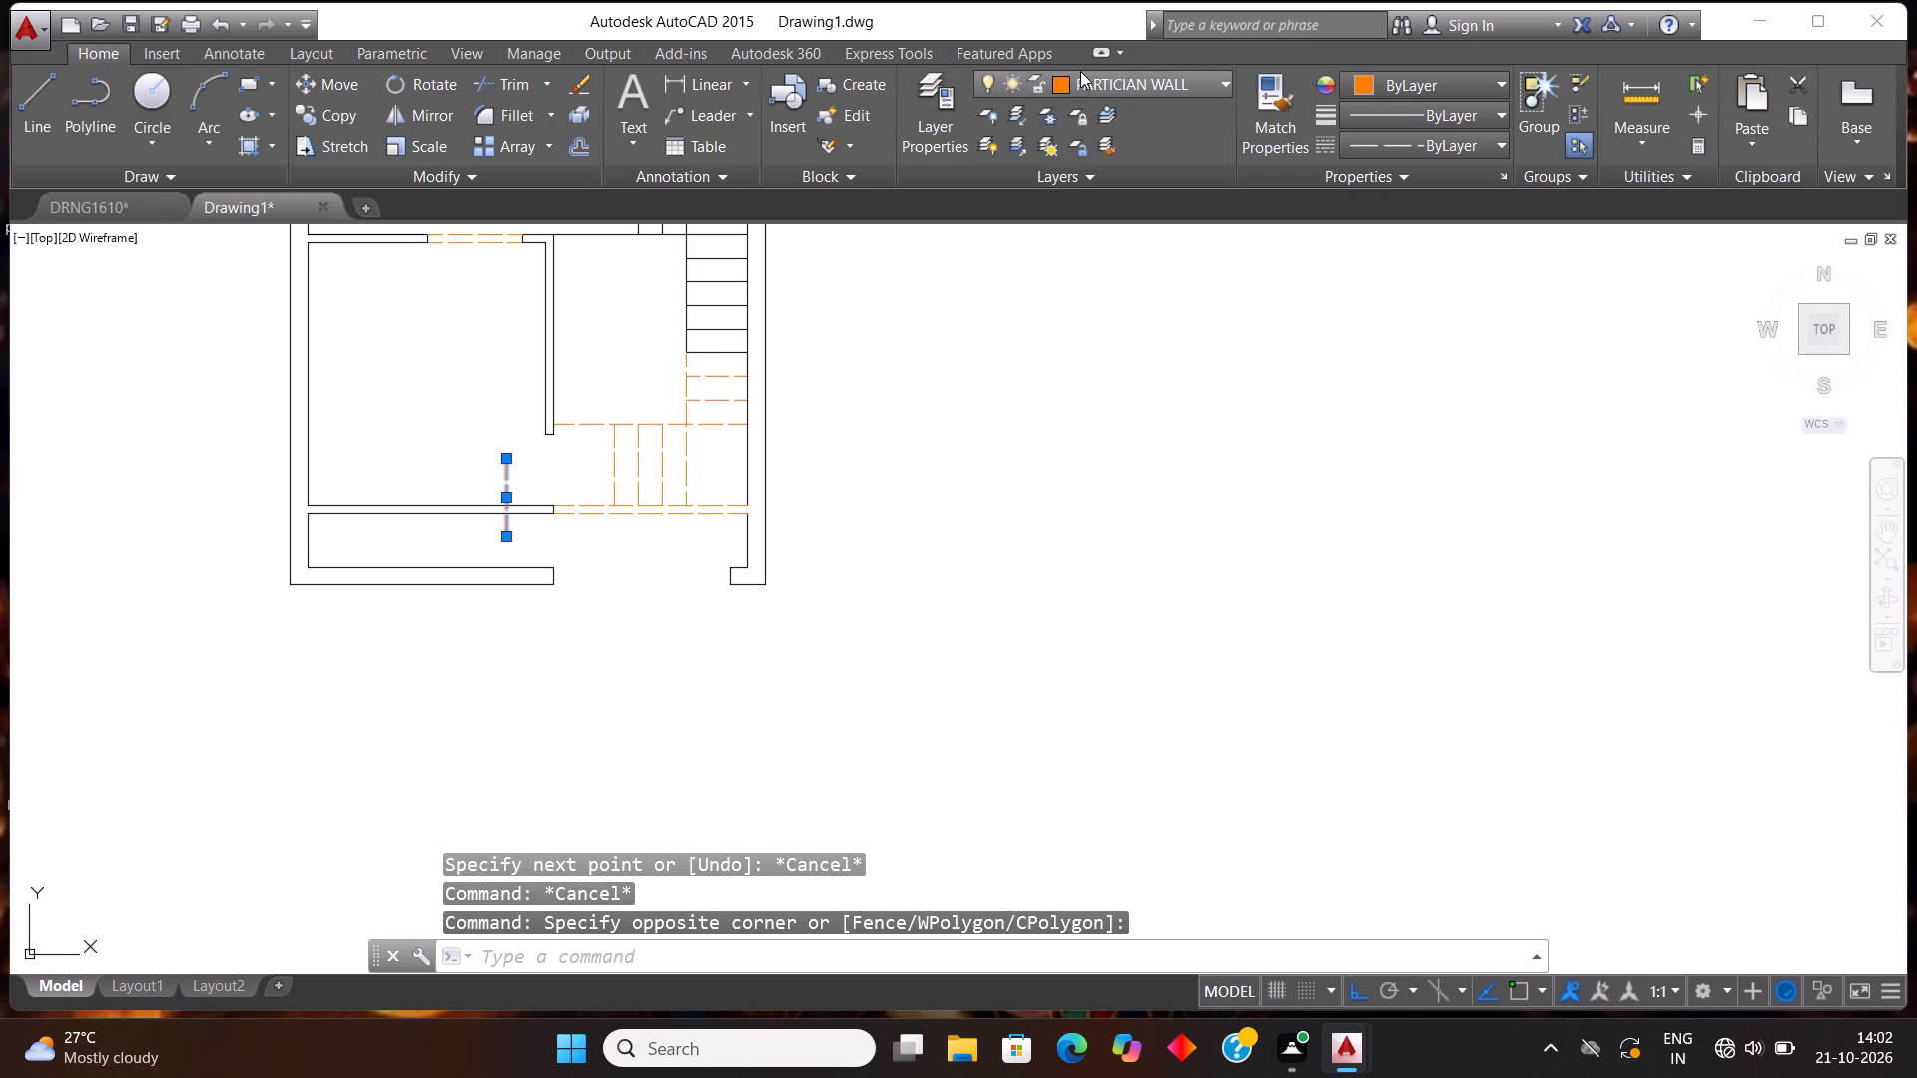
left_click(1082, 108)
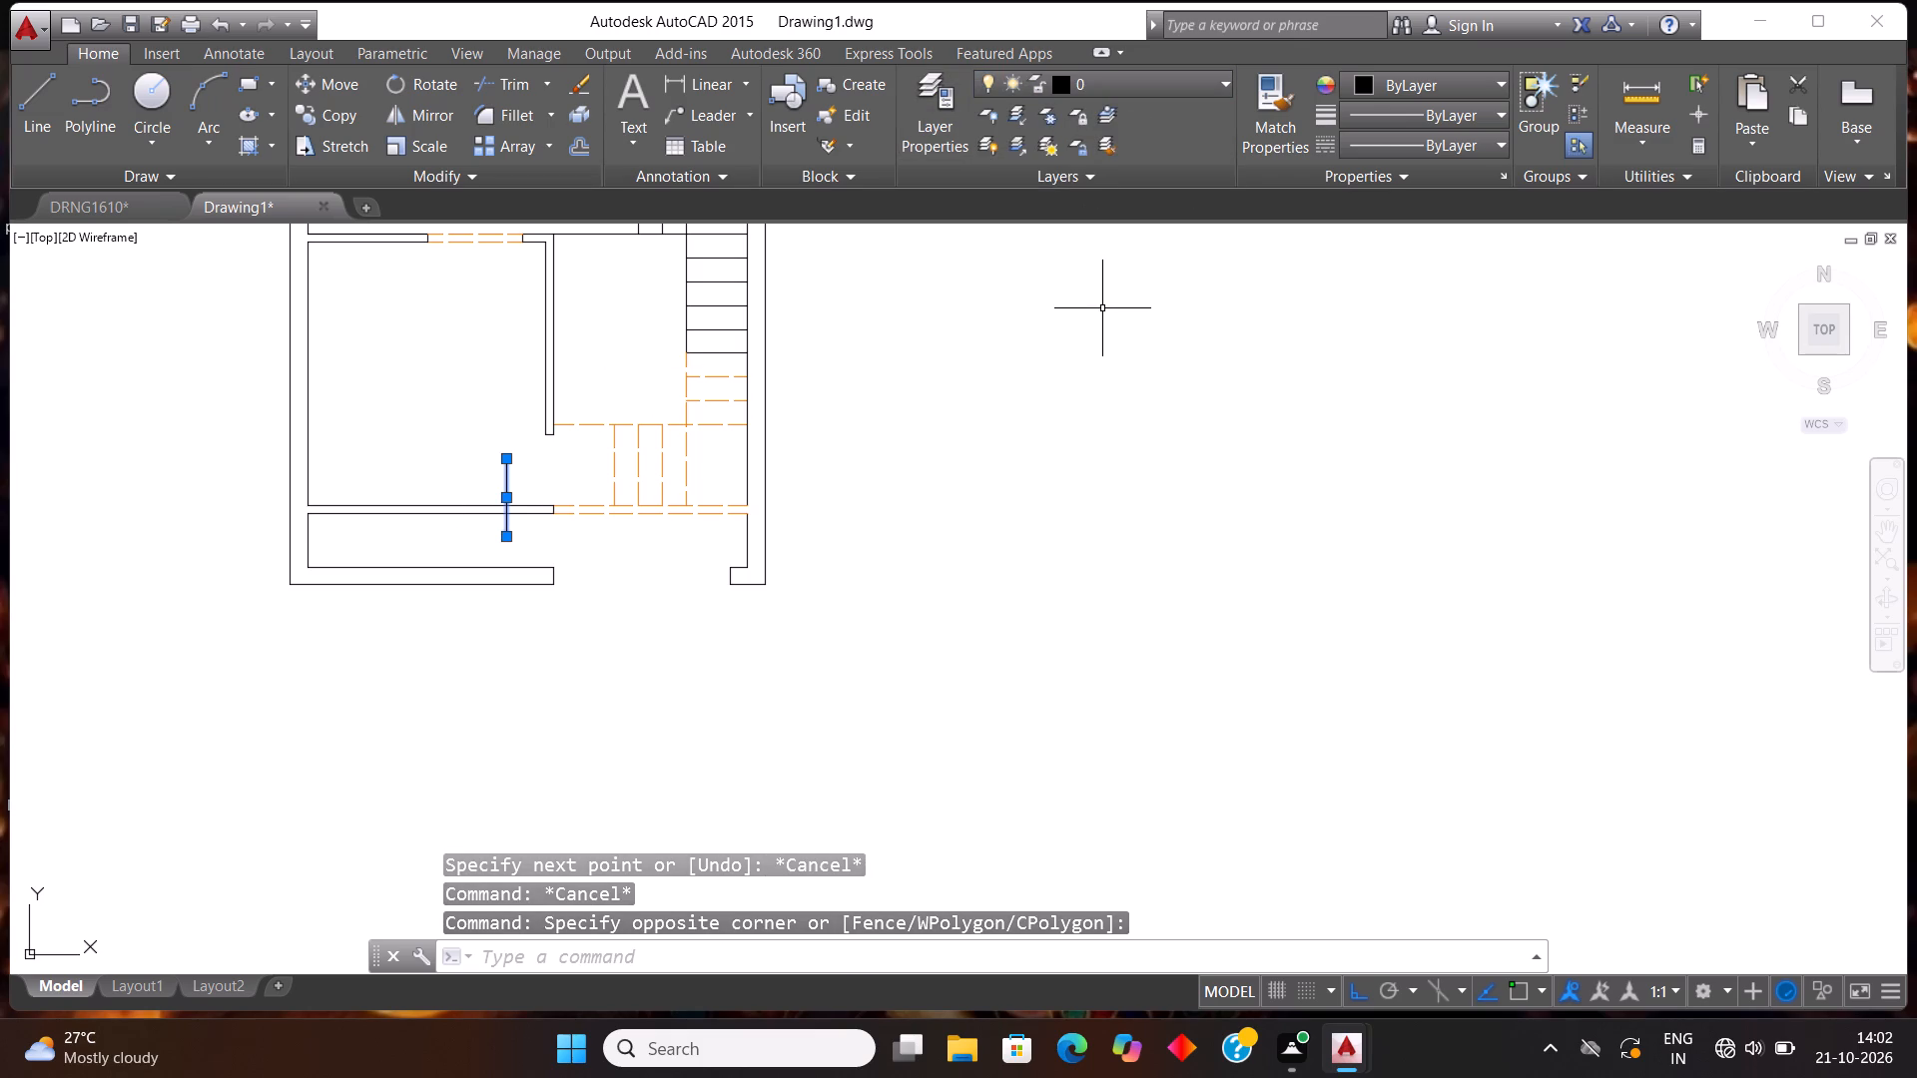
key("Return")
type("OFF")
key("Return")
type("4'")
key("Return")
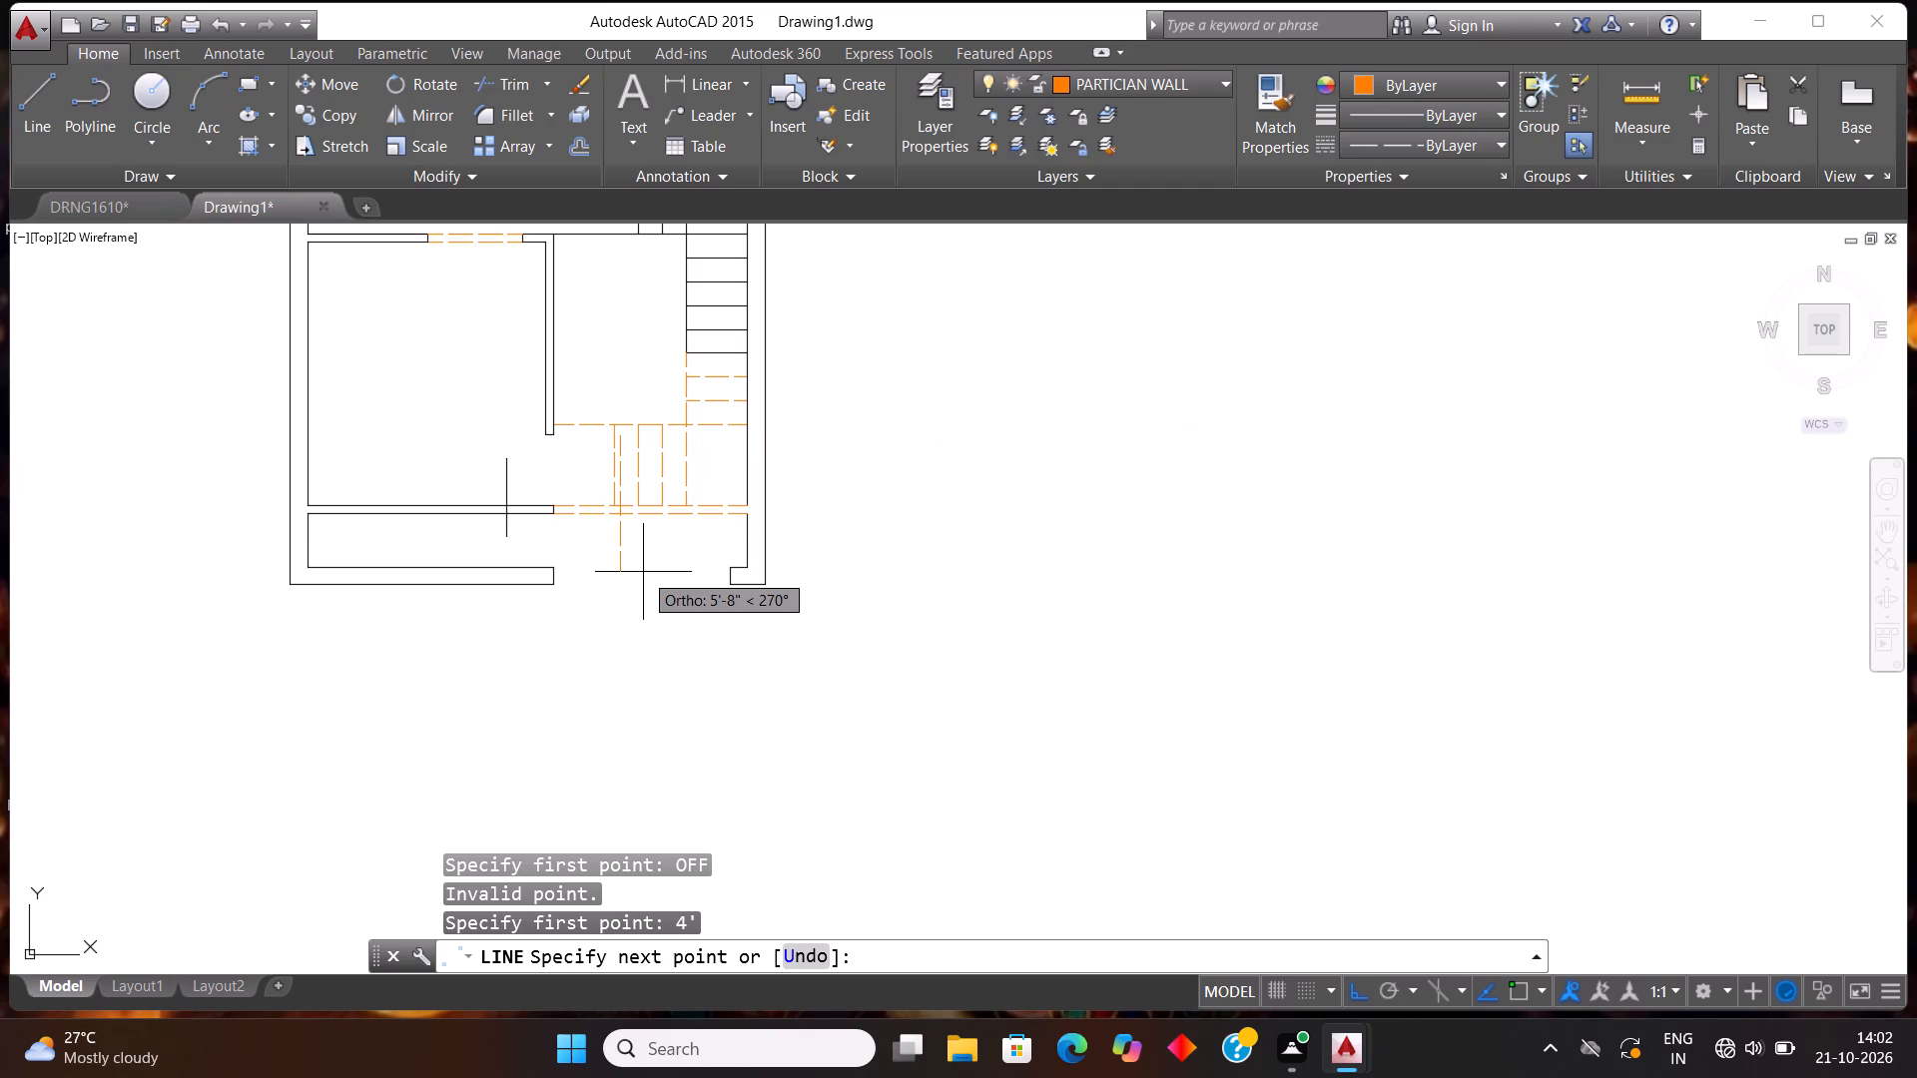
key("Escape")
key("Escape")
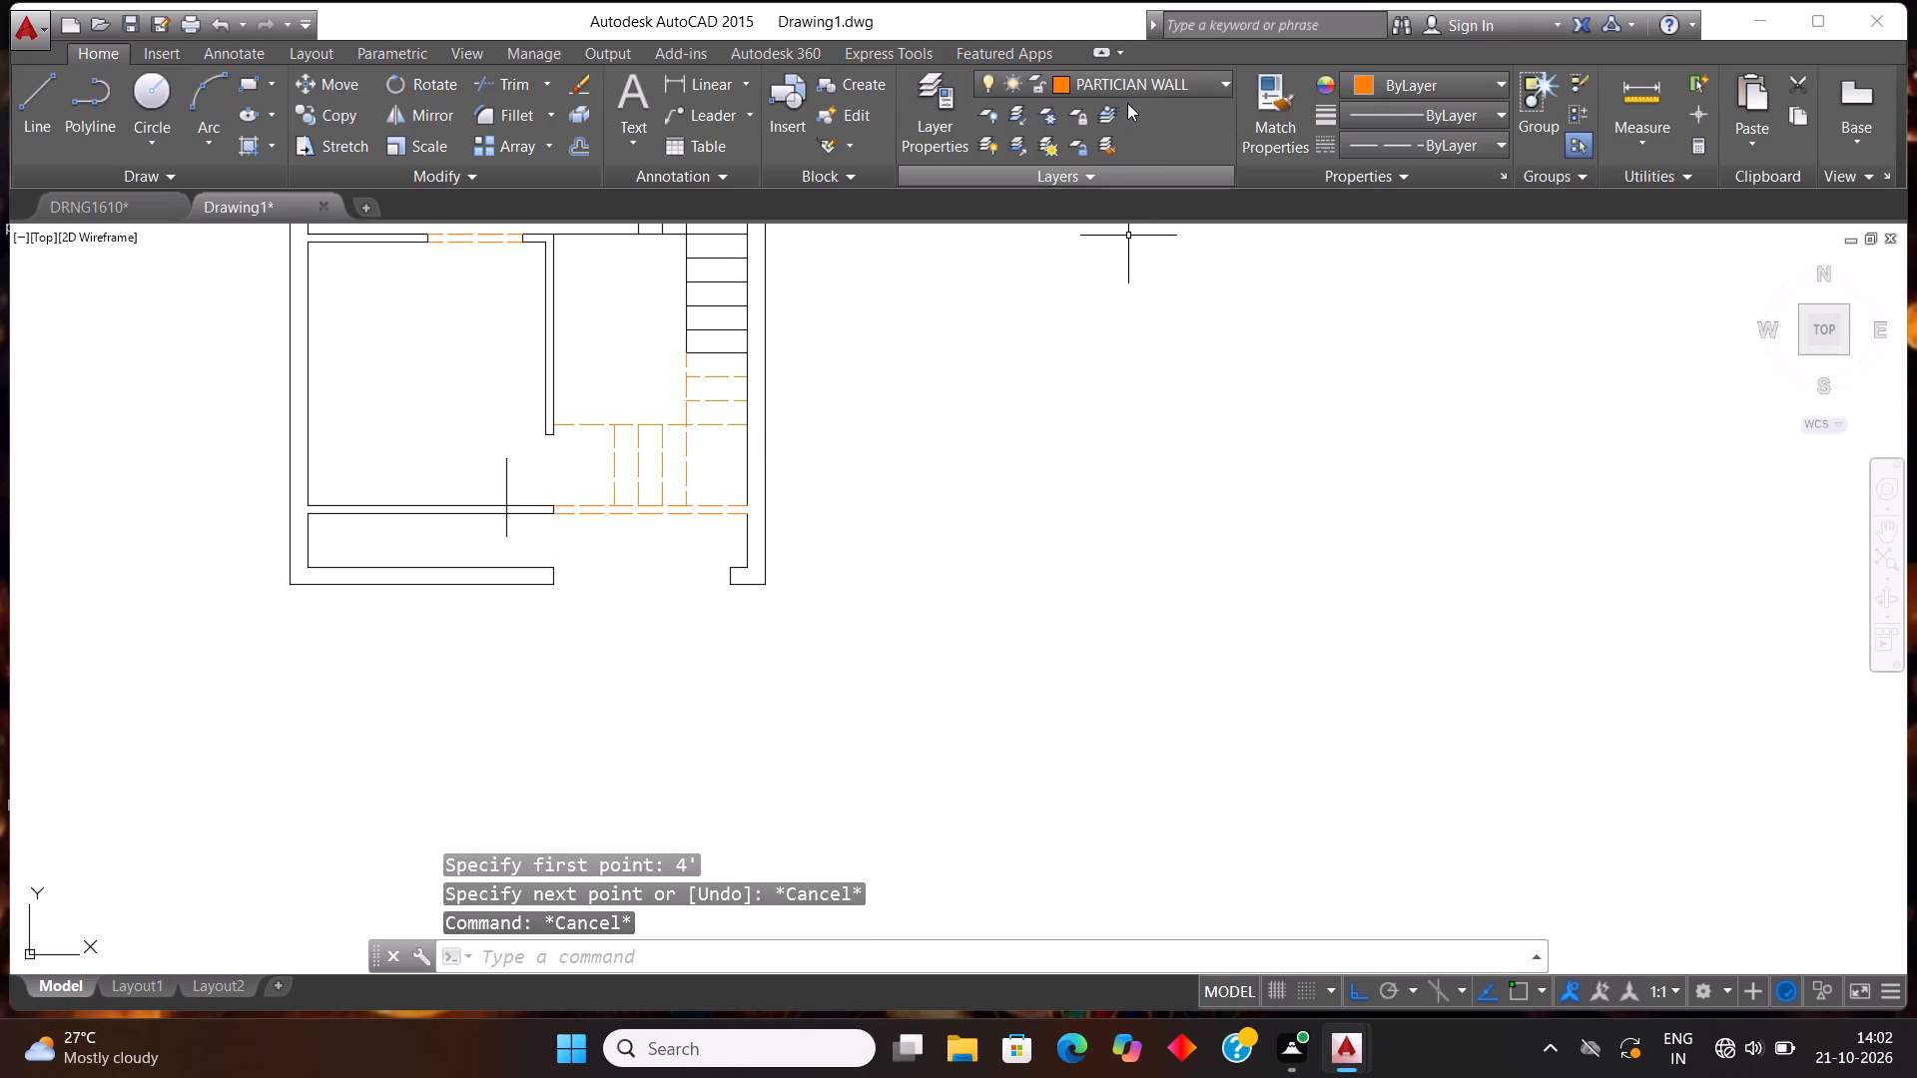
Make layer 0 the current layer.
left_click(1144, 80)
left_click(1119, 106)
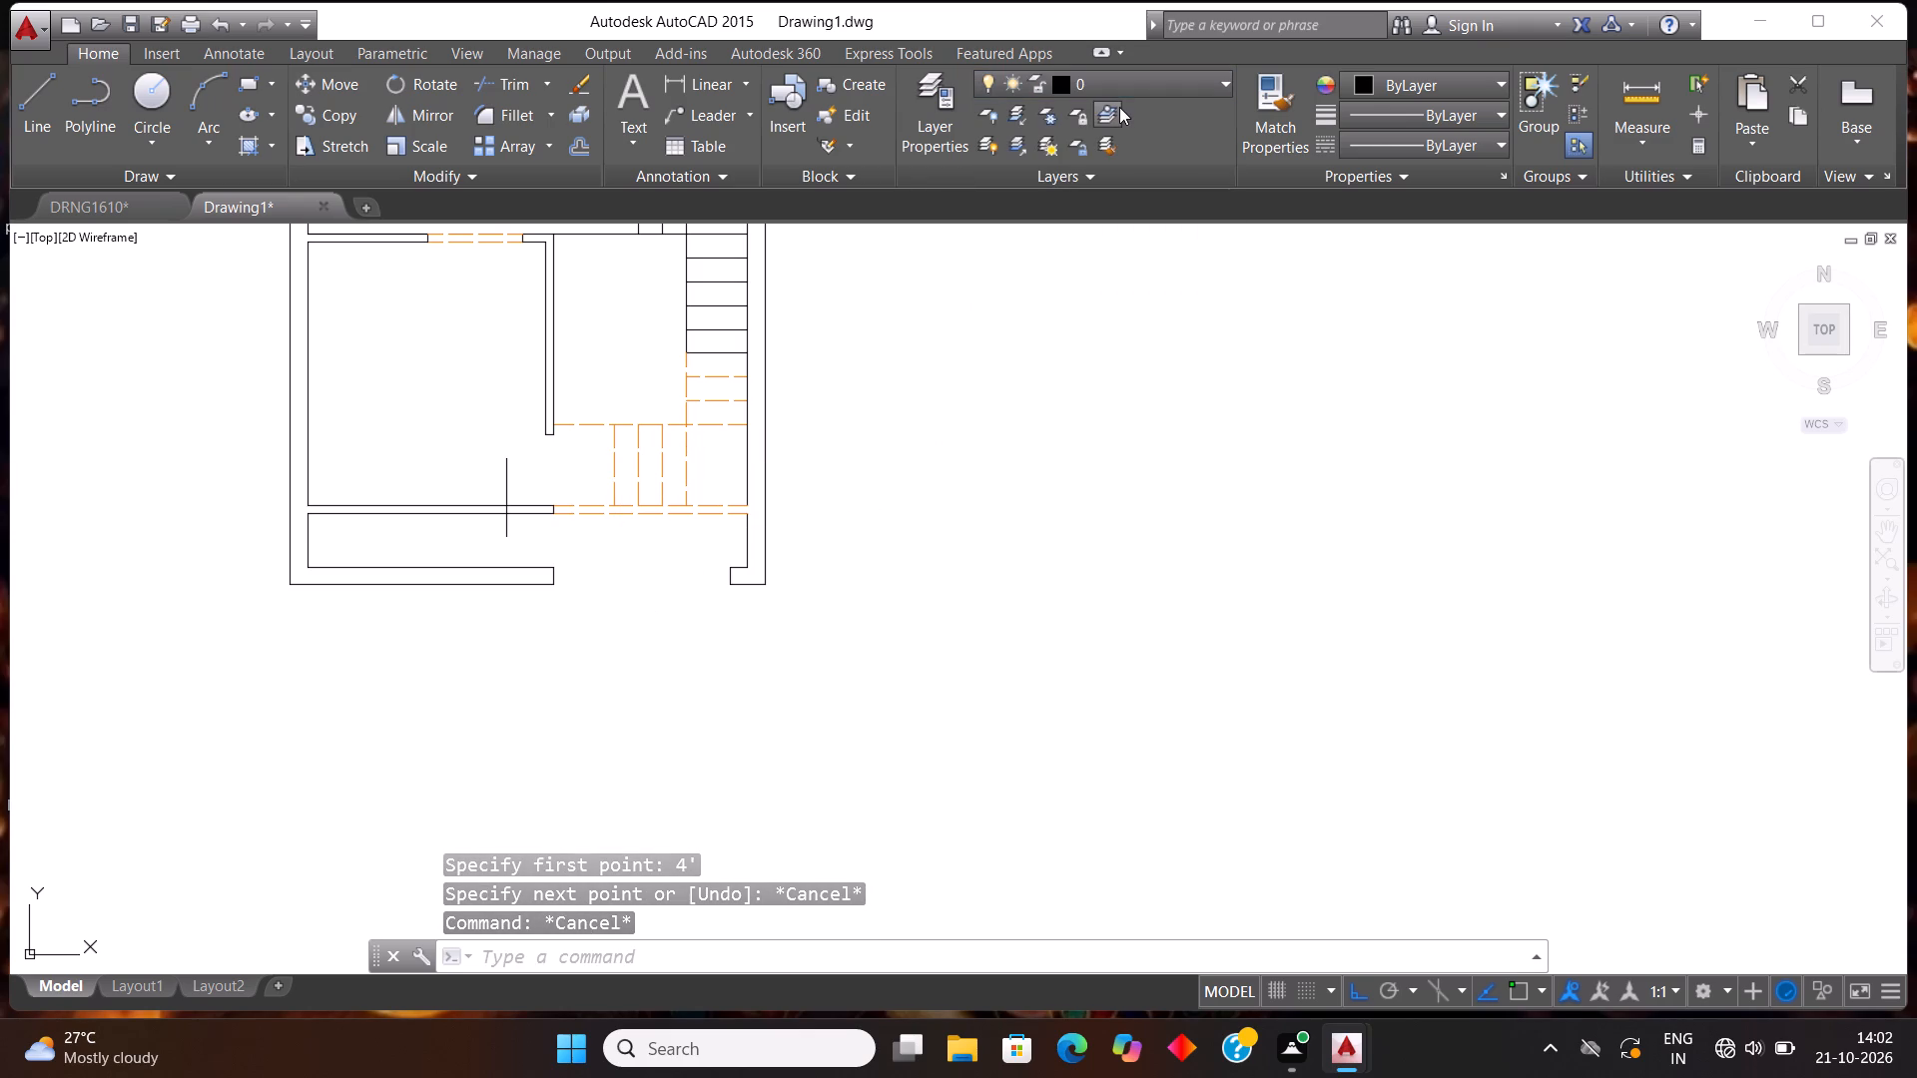
key("Escape")
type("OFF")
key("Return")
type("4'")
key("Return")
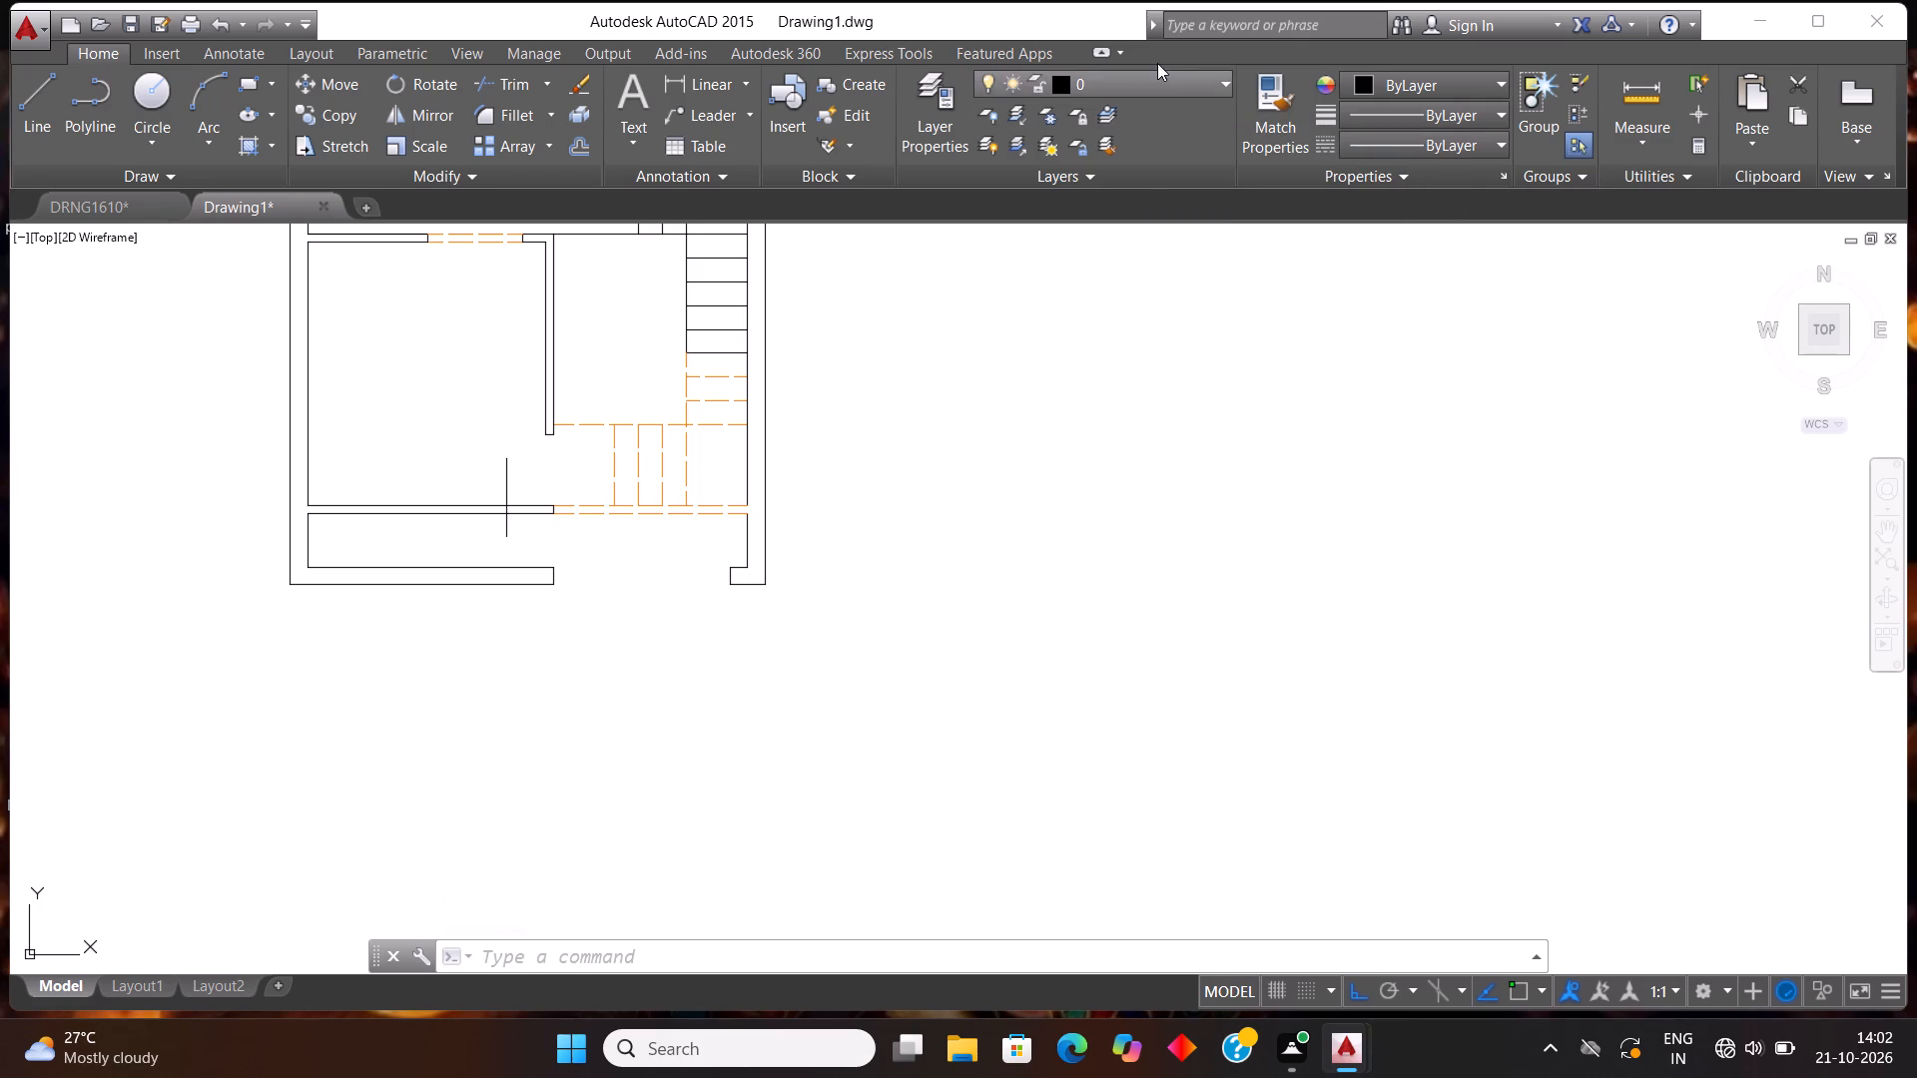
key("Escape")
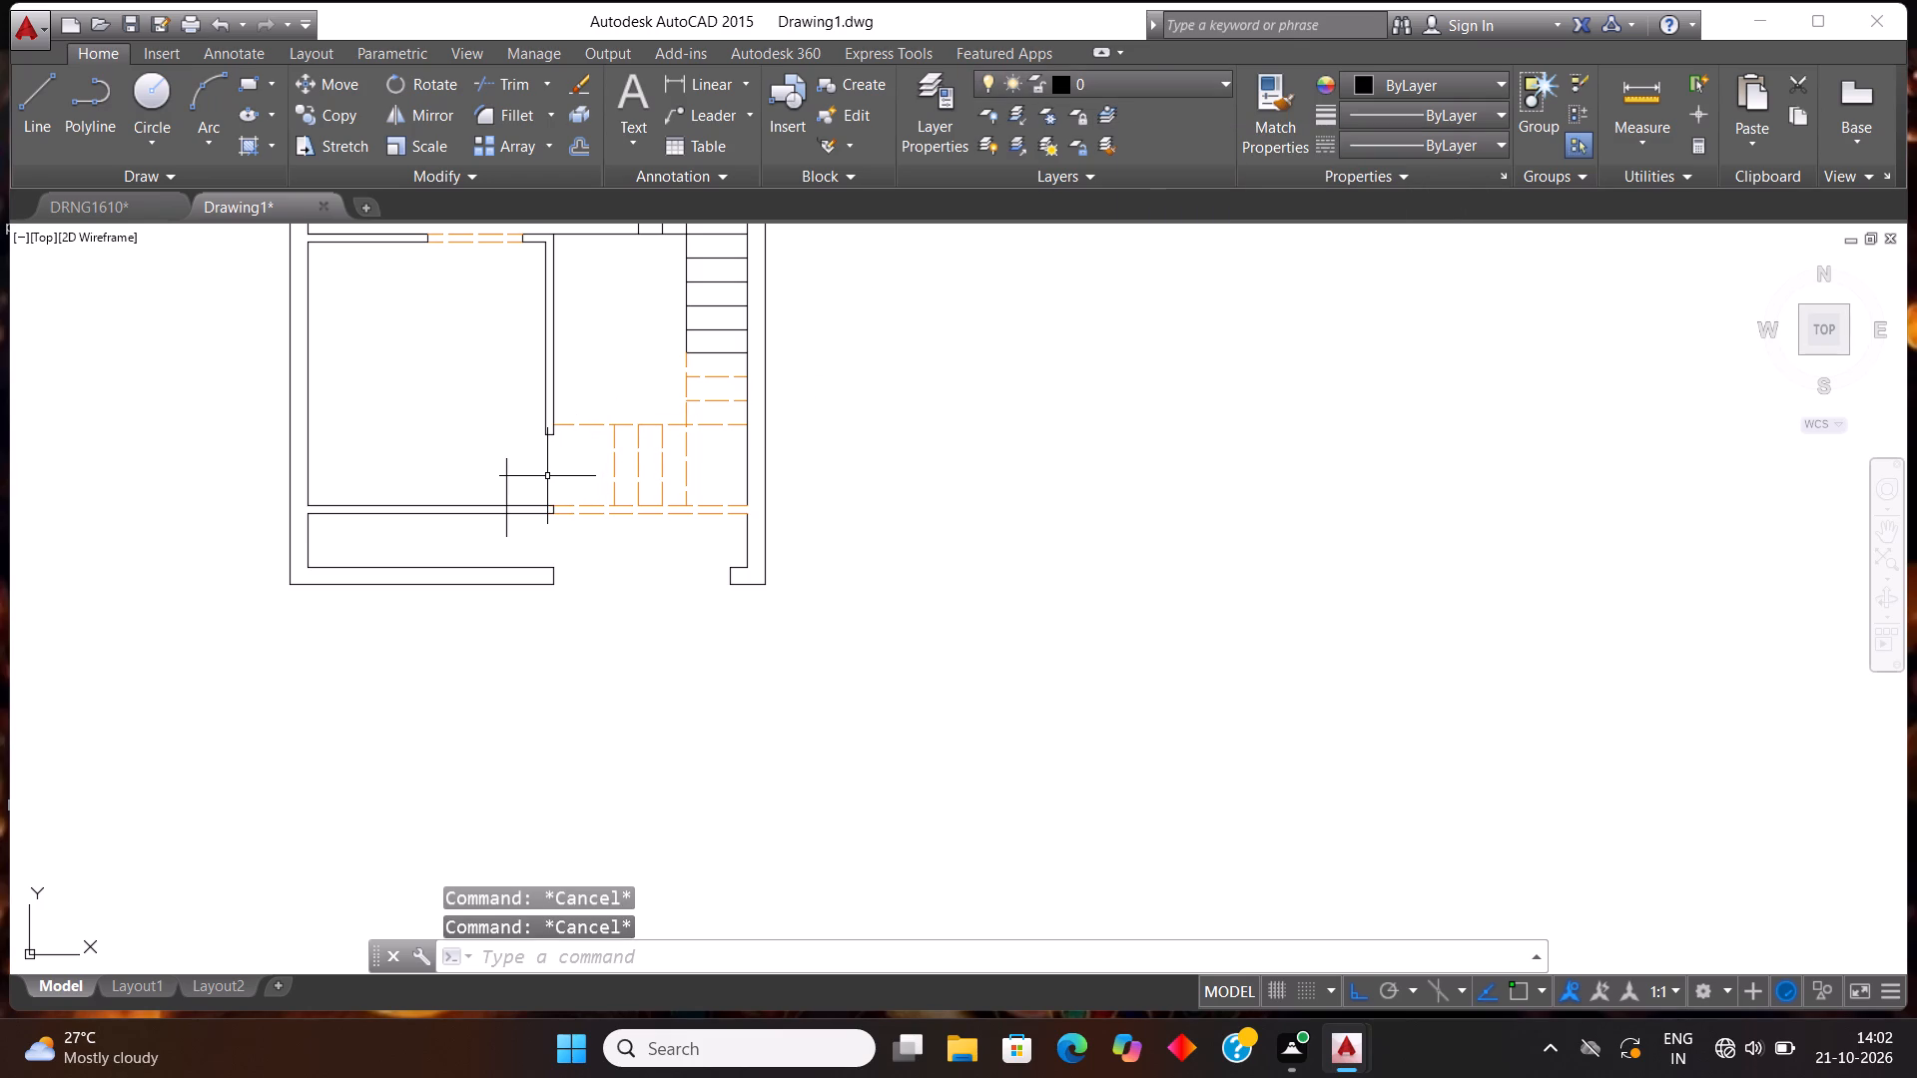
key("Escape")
Offset the short vertical line across the bottom partition 4' to the left.
type("OFF")
key("Return")
type("4'")
key("Return")
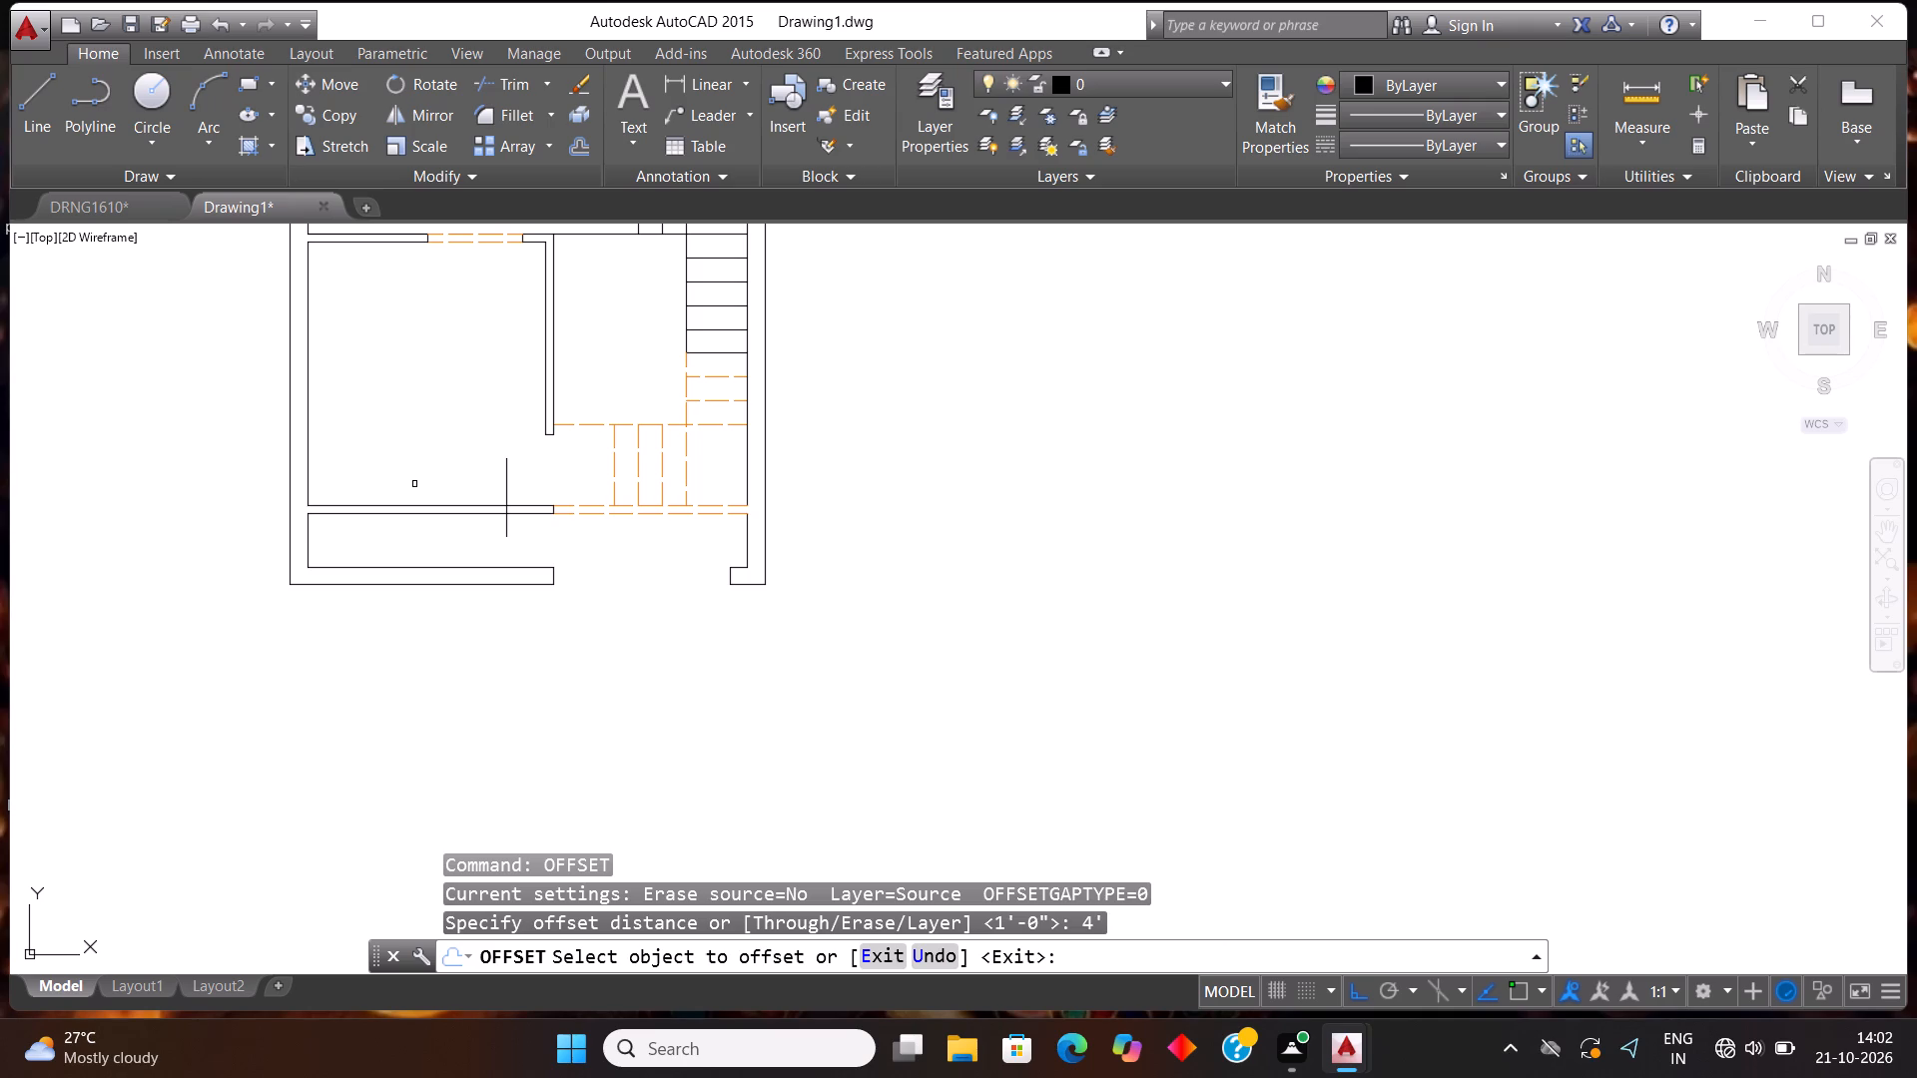
left_click(508, 477)
left_click(442, 435)
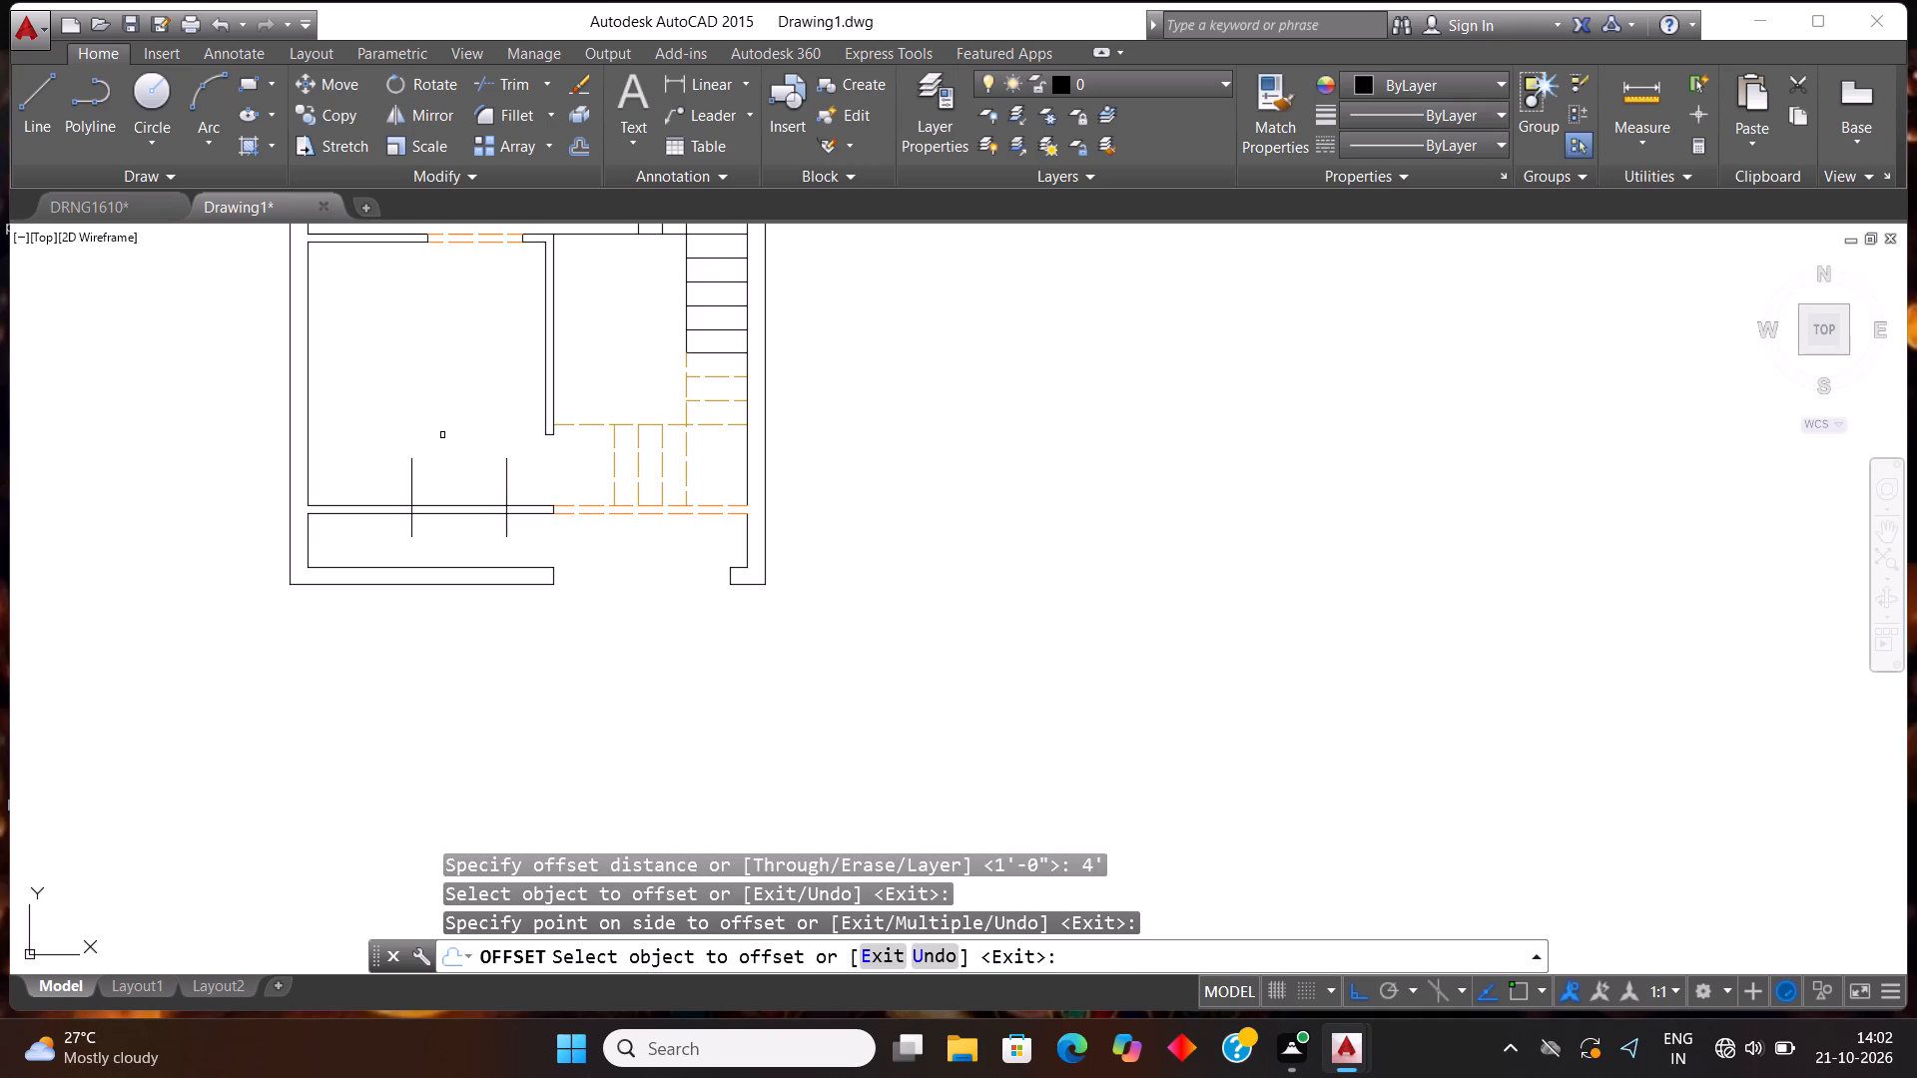
key("Escape")
key("Escape")
Trim the bottom partition between the two short vertical lines and cut off their projecting ends to form the opening.
type("TR")
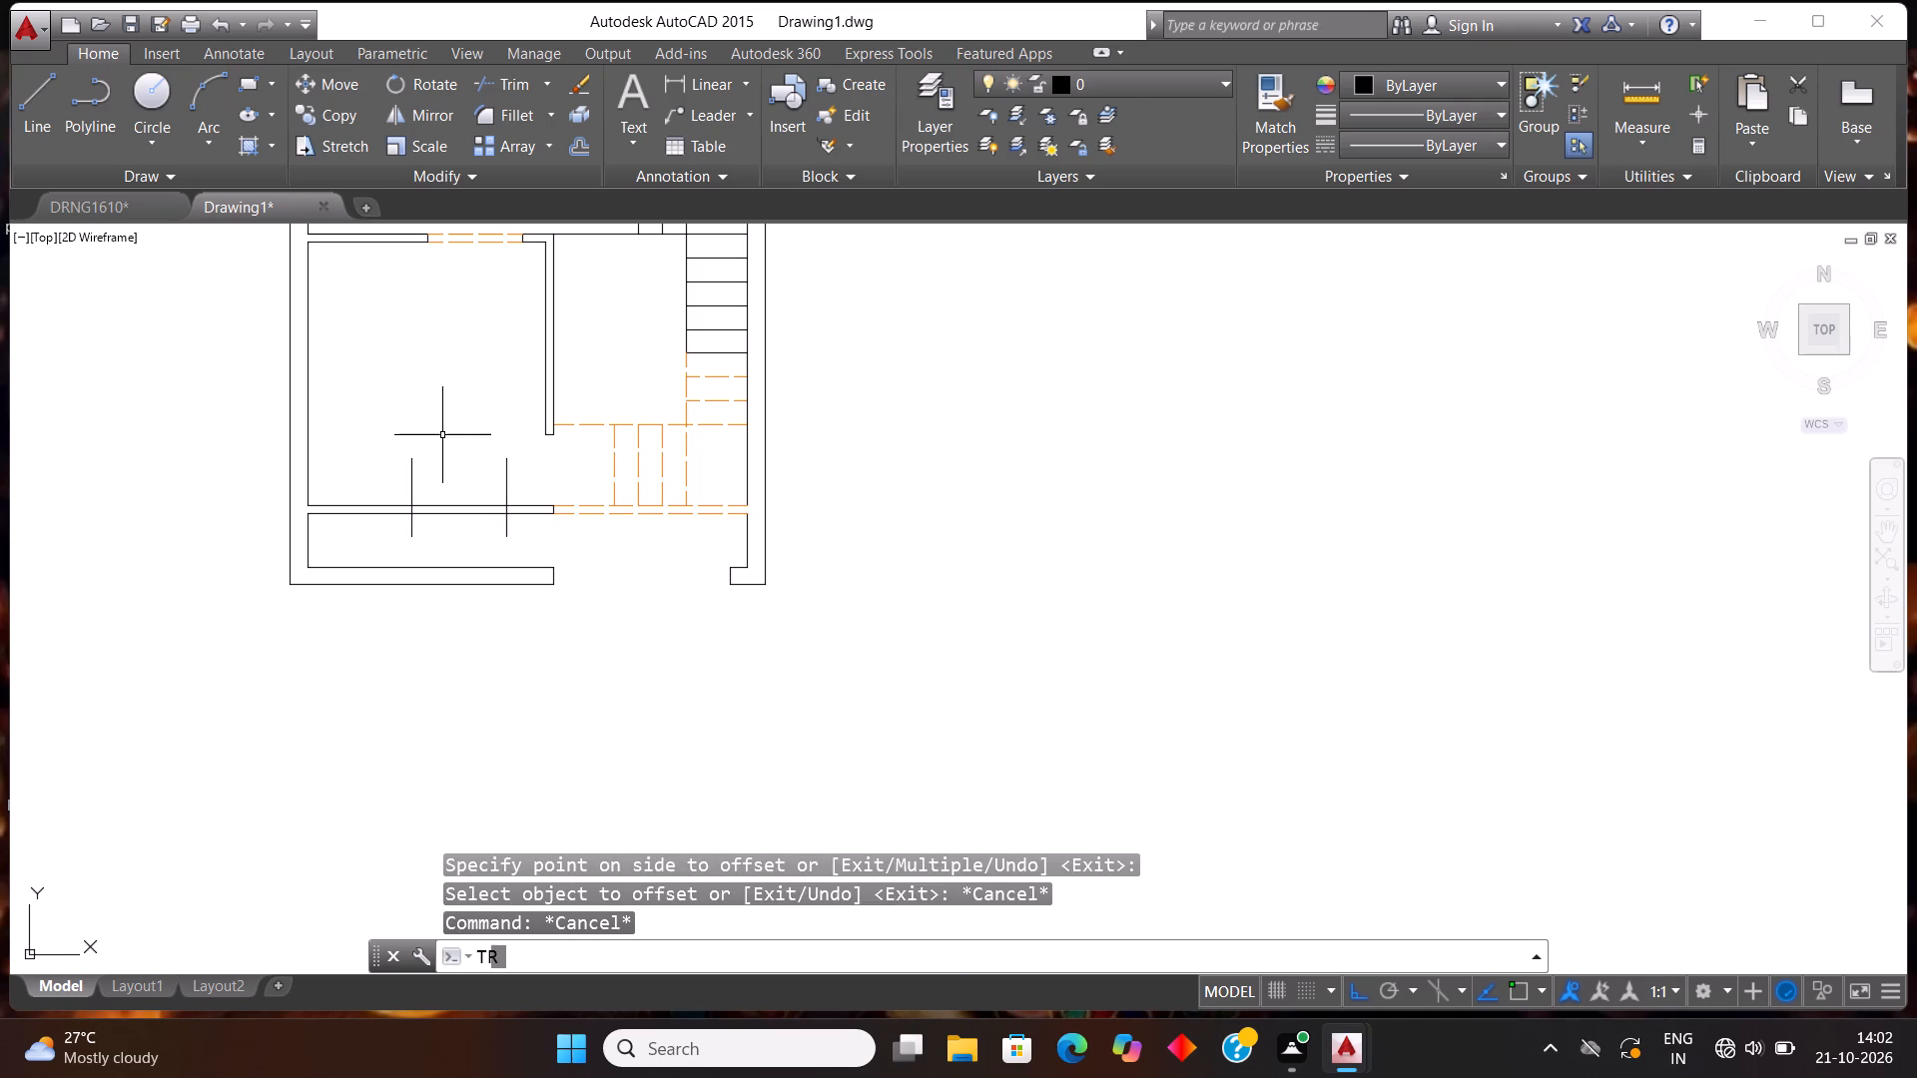
key("Return")
key("Return")
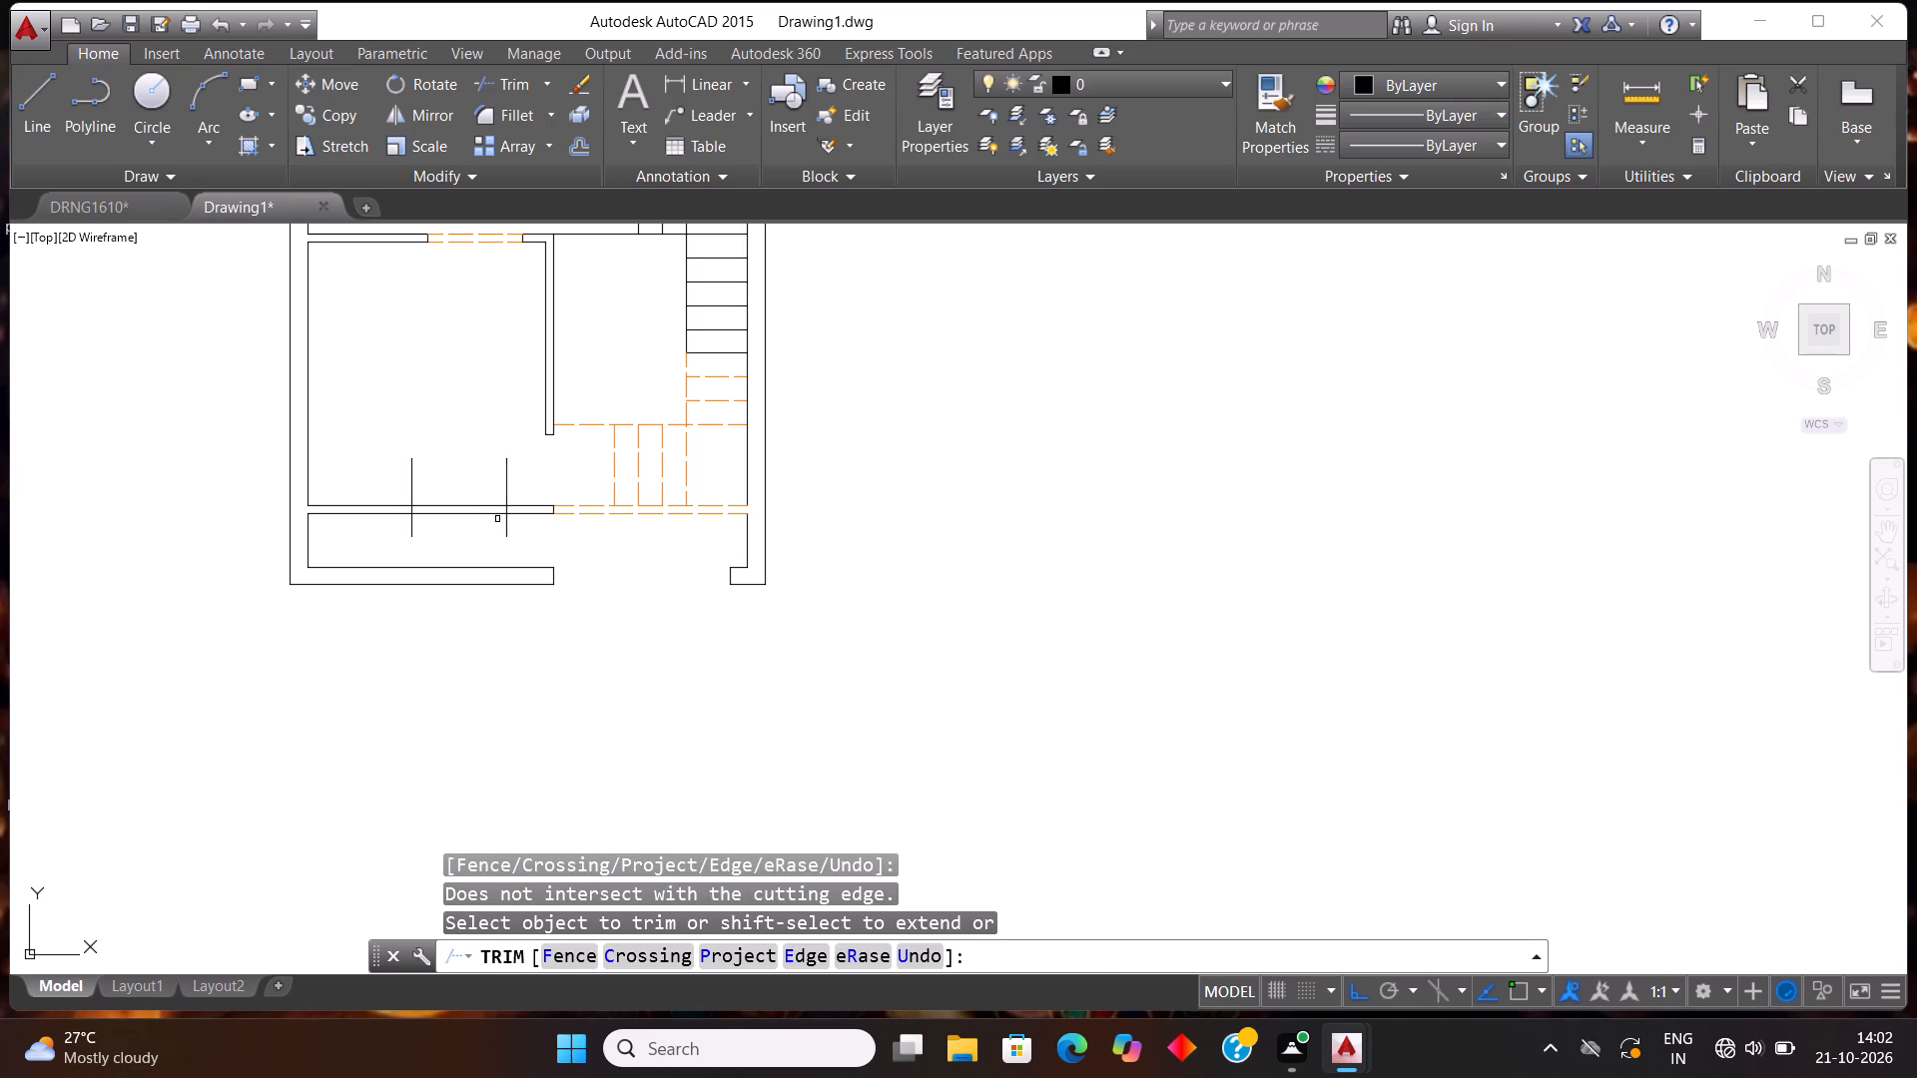
left_click(476, 537)
left_click(465, 438)
left_click(399, 437)
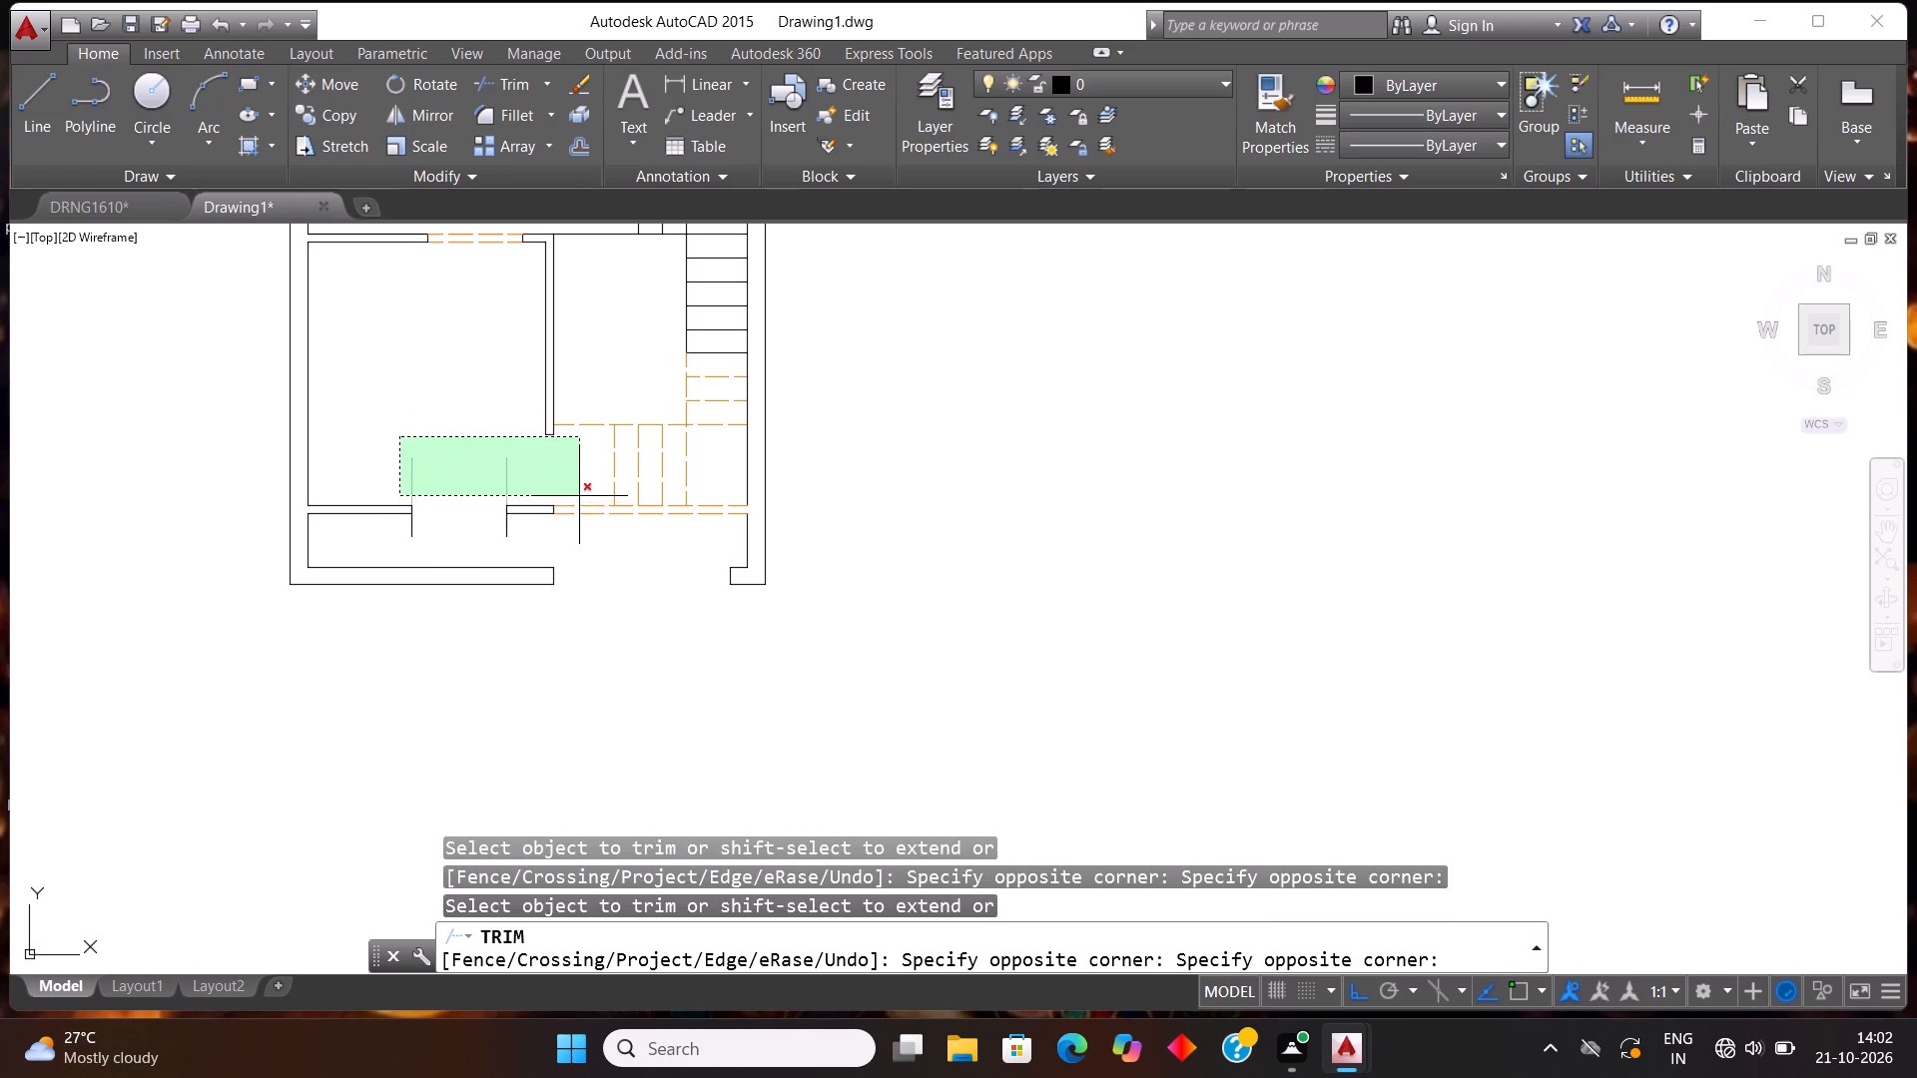
left_click(550, 493)
left_click(553, 541)
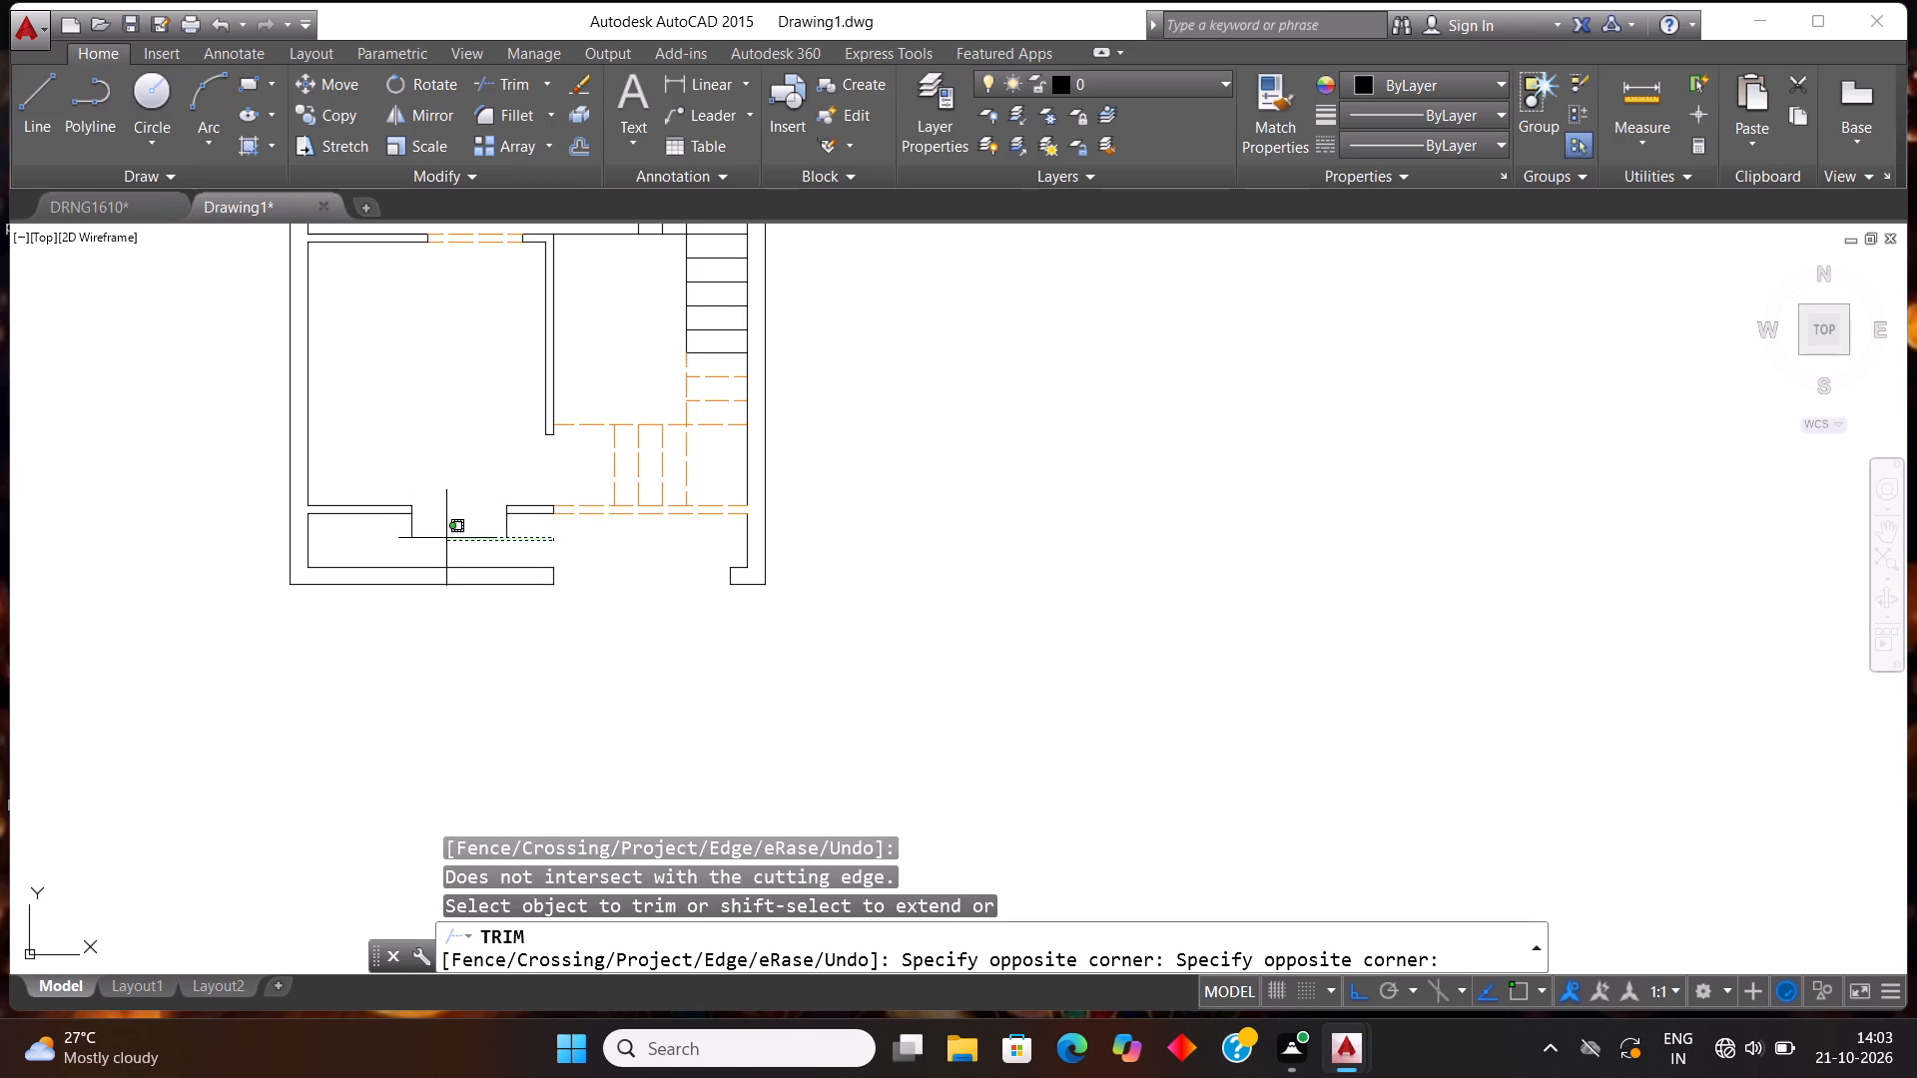
left_click(394, 526)
Look over the whole floor plan to check the walls, staircase and openings drawn so far.
scroll(455, 508, "down", 2)
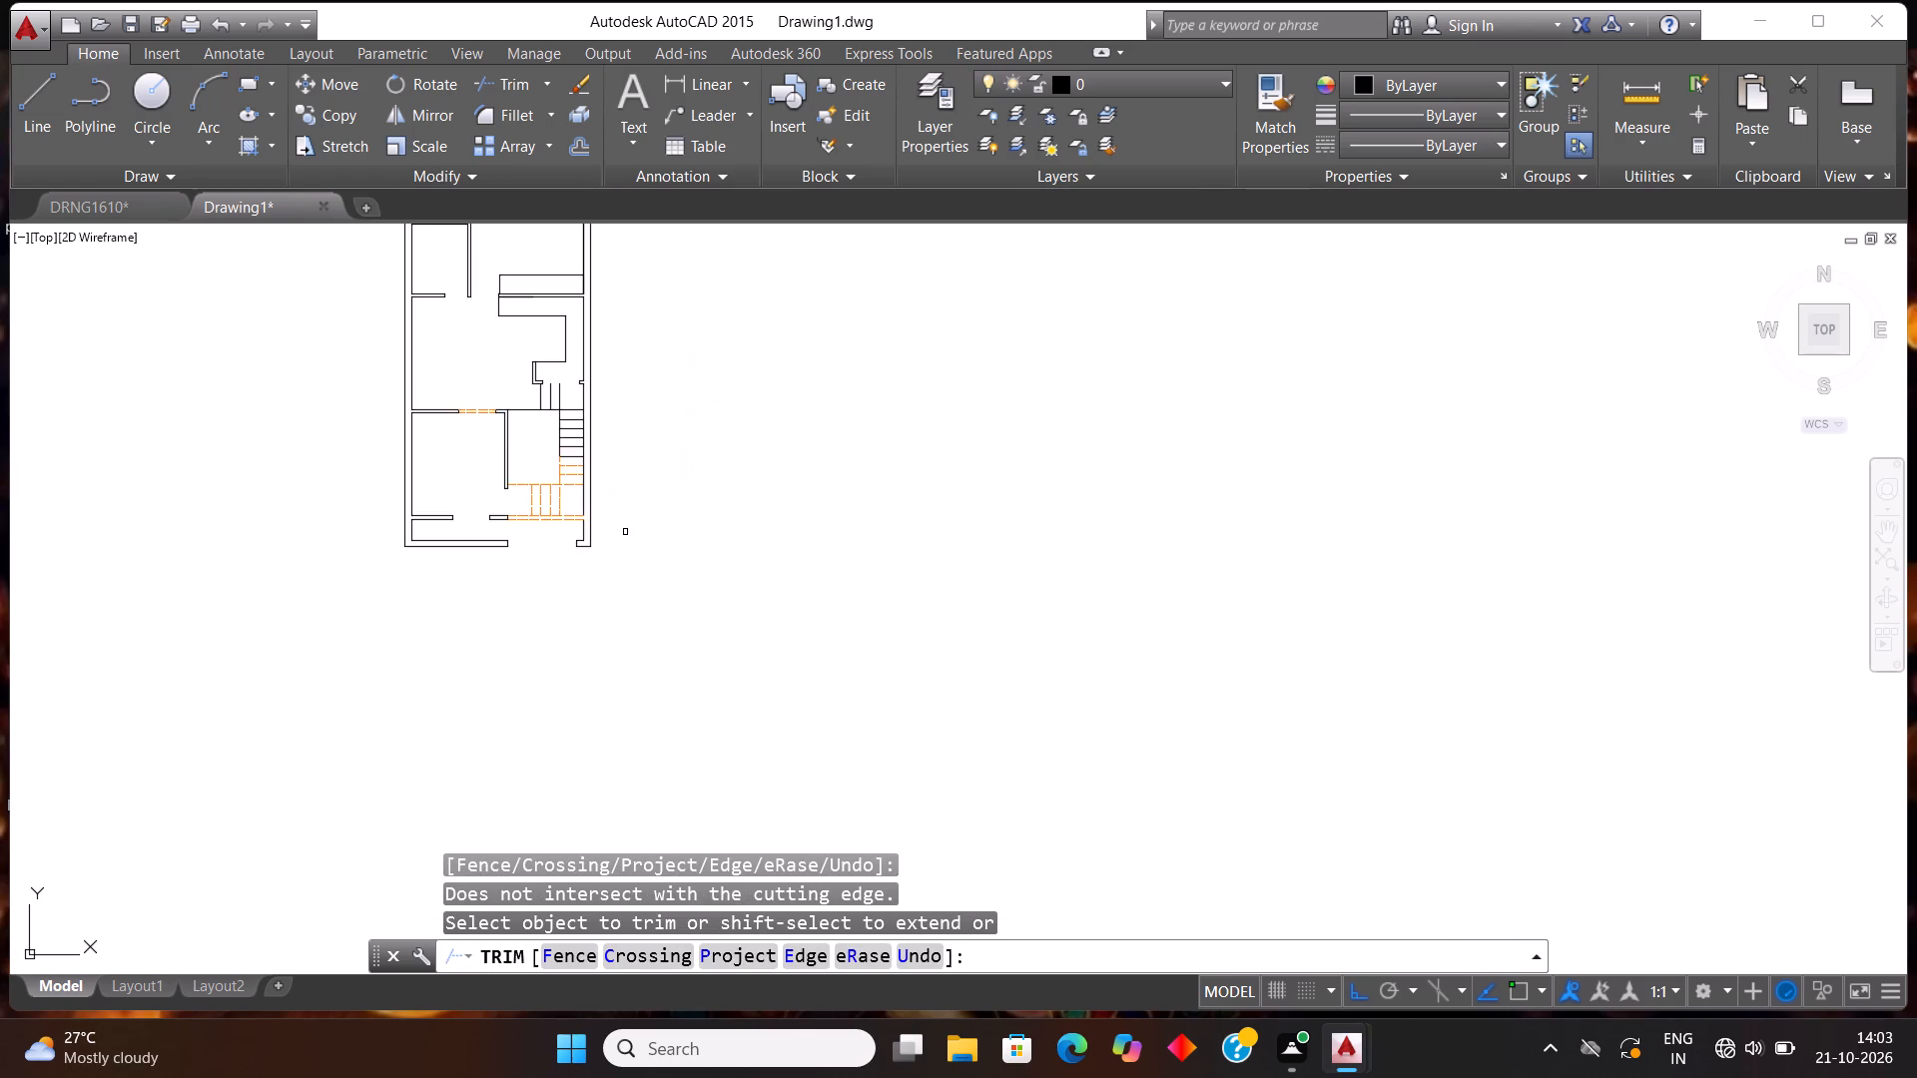
scroll(626, 532, "down", 1)
scroll(582, 490, "up", 1)
scroll(518, 549, "up", 1)
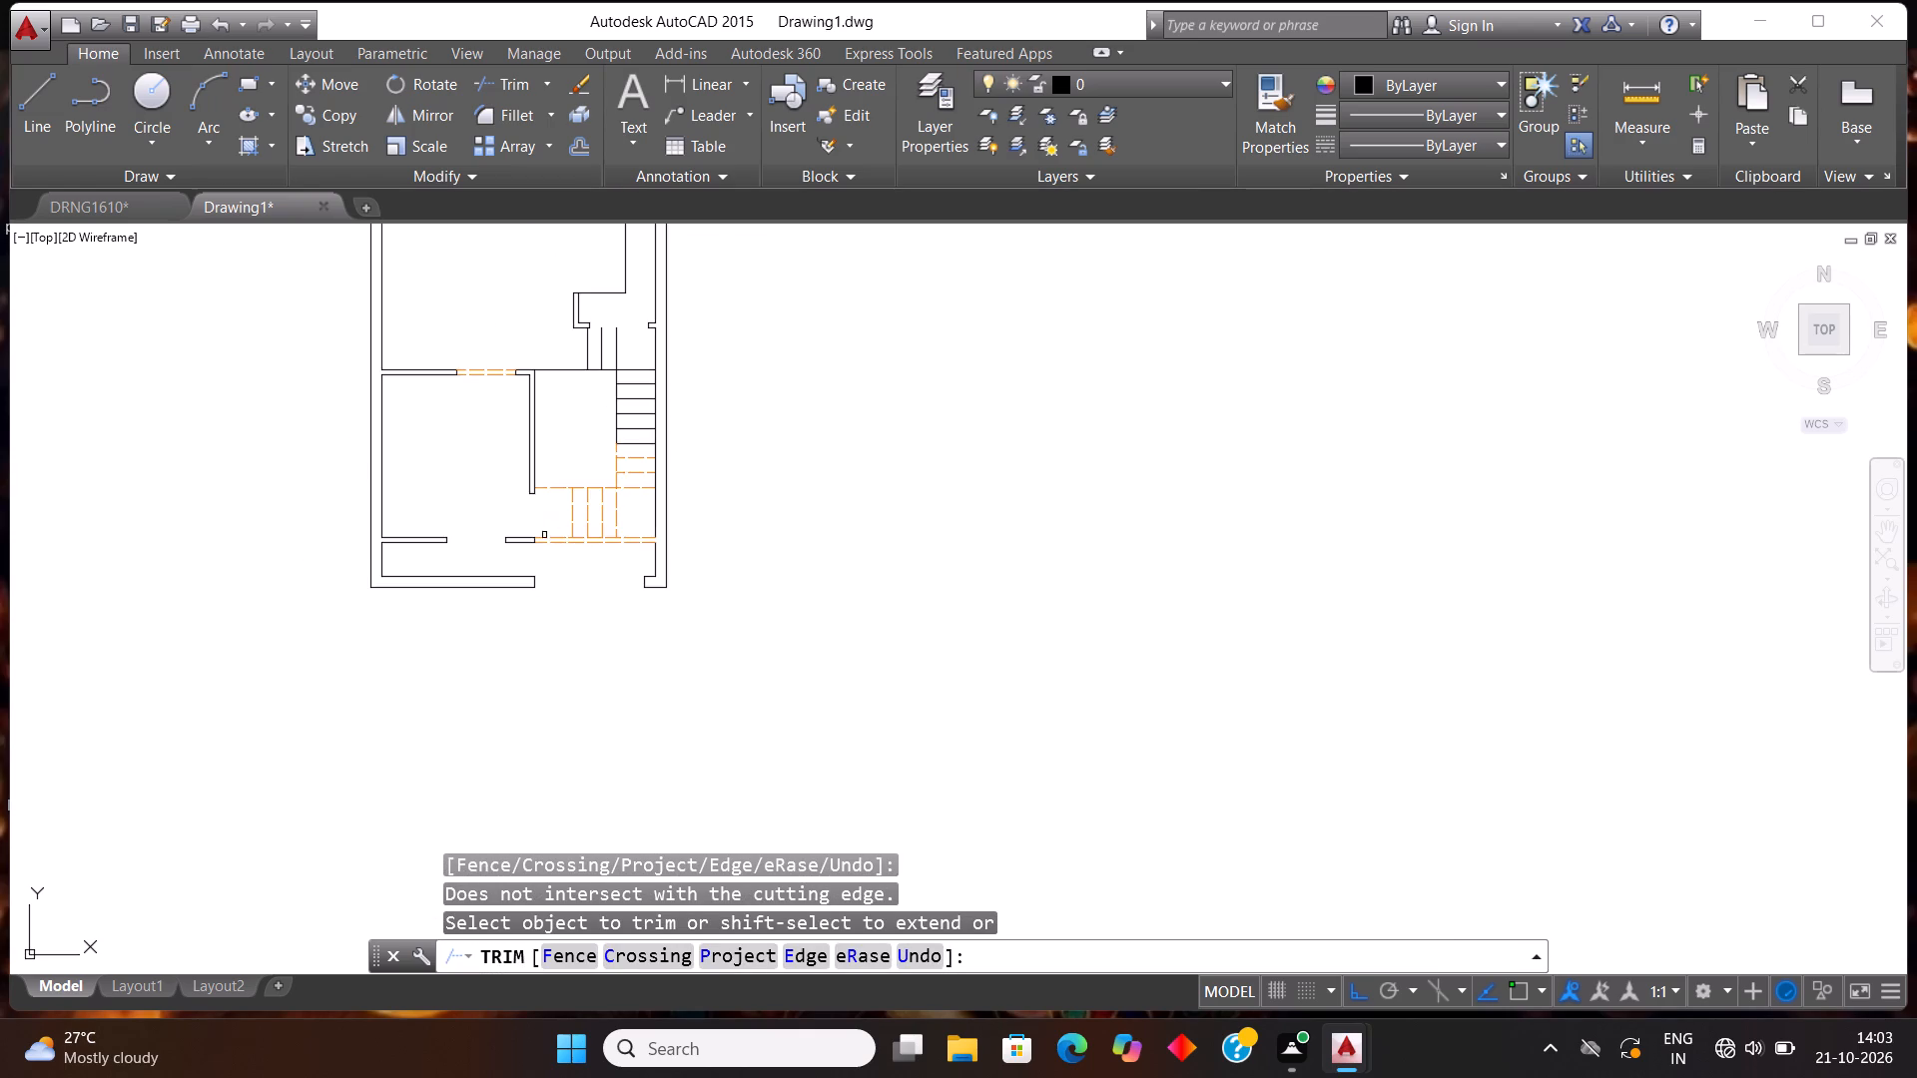
scroll(544, 535, "up", 2)
scroll(580, 505, "down", 4)
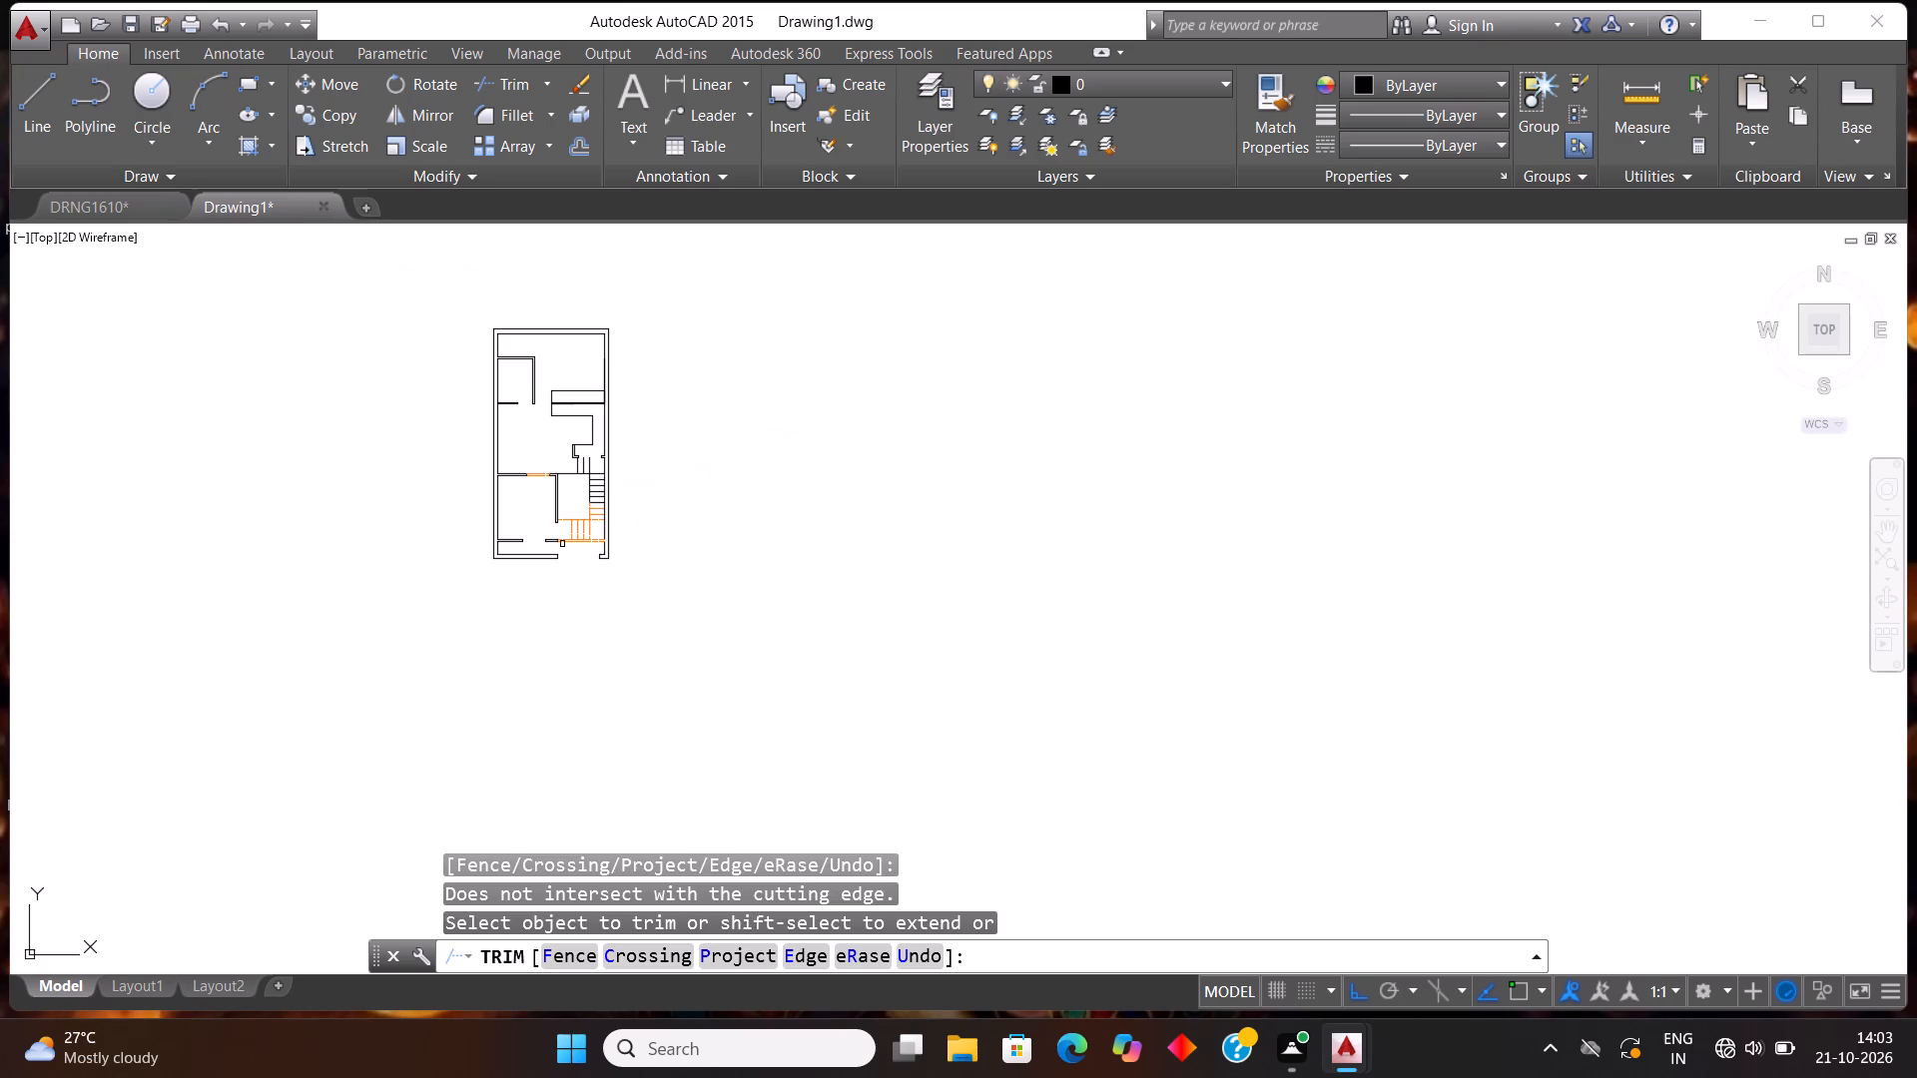
scroll(520, 580, "up", 1)
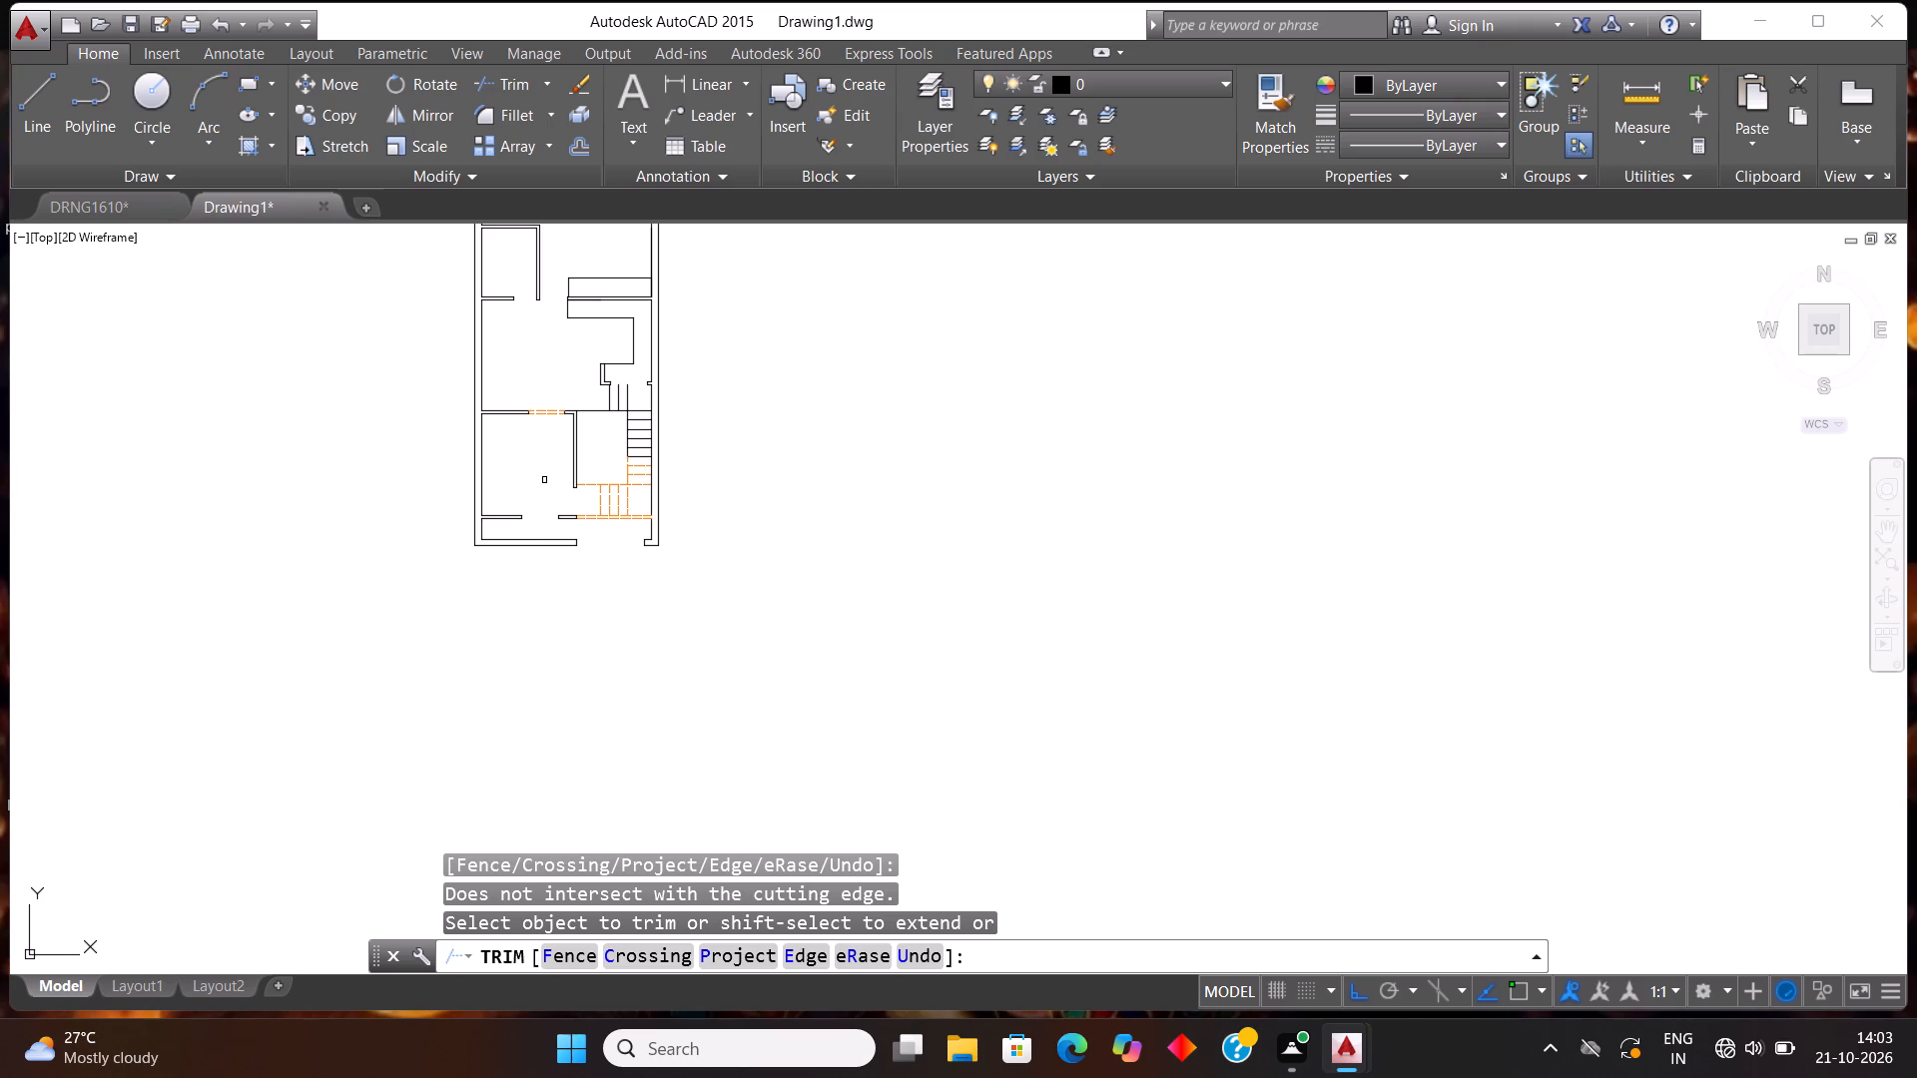
scroll(544, 480, "down", 2)
scroll(547, 341, "up", 2)
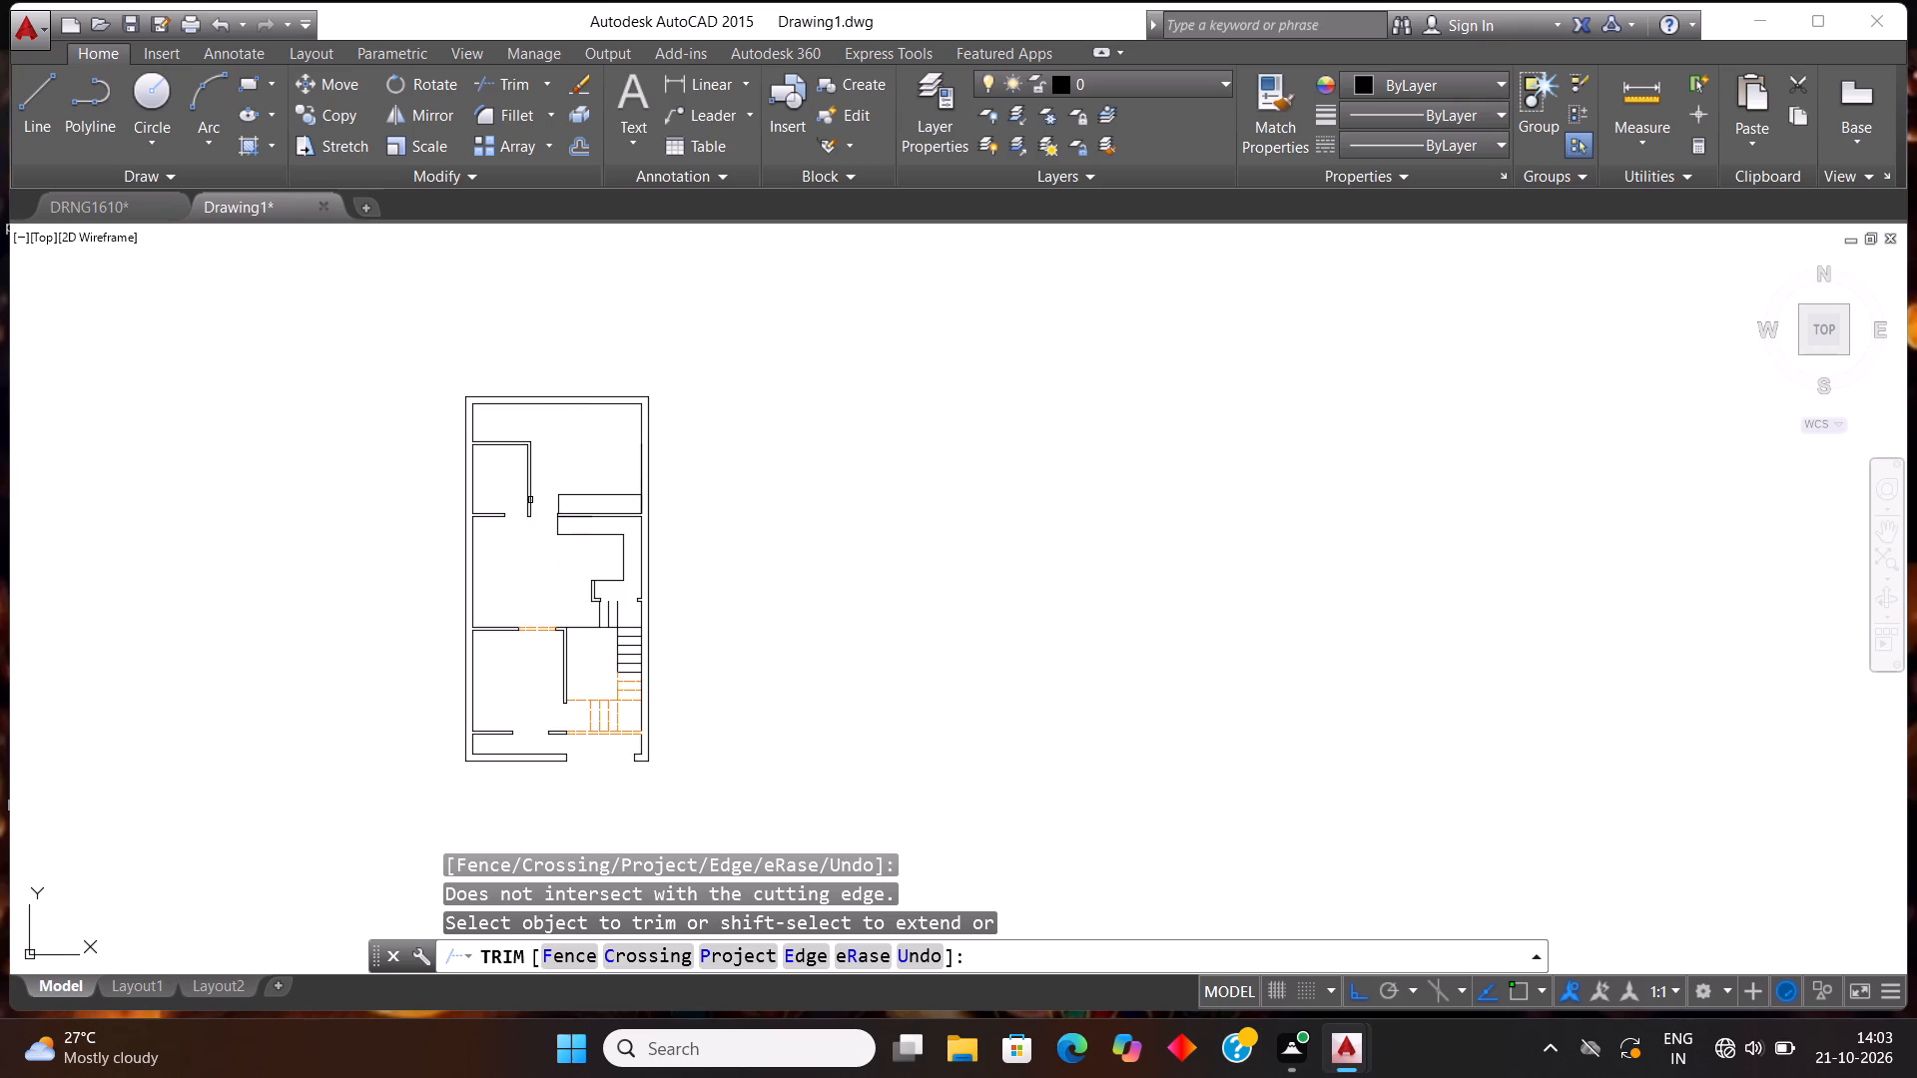
scroll(416, 654, "up", 2)
key("Escape")
key("Escape")
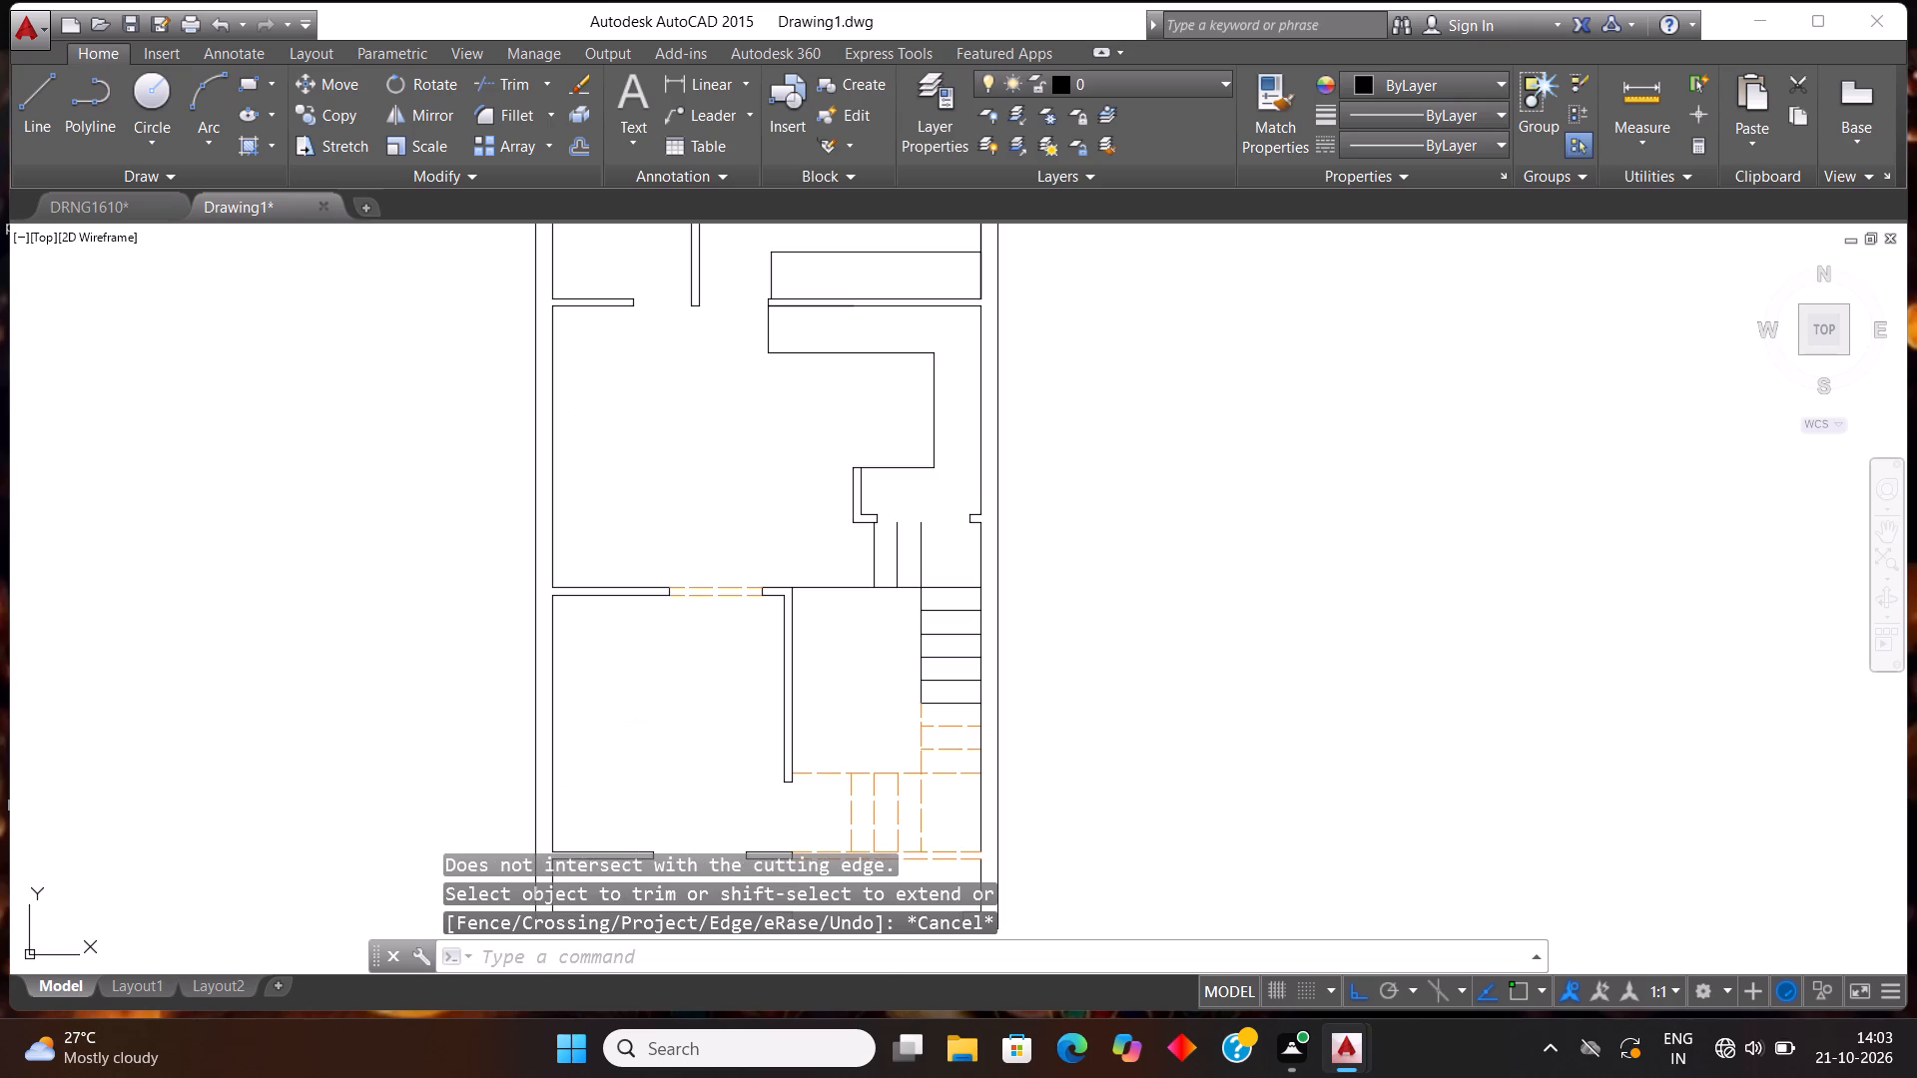
Draw a short horizontal line across the left outer wall at the middle room, above the lower-left room.
key("l")
key("Return")
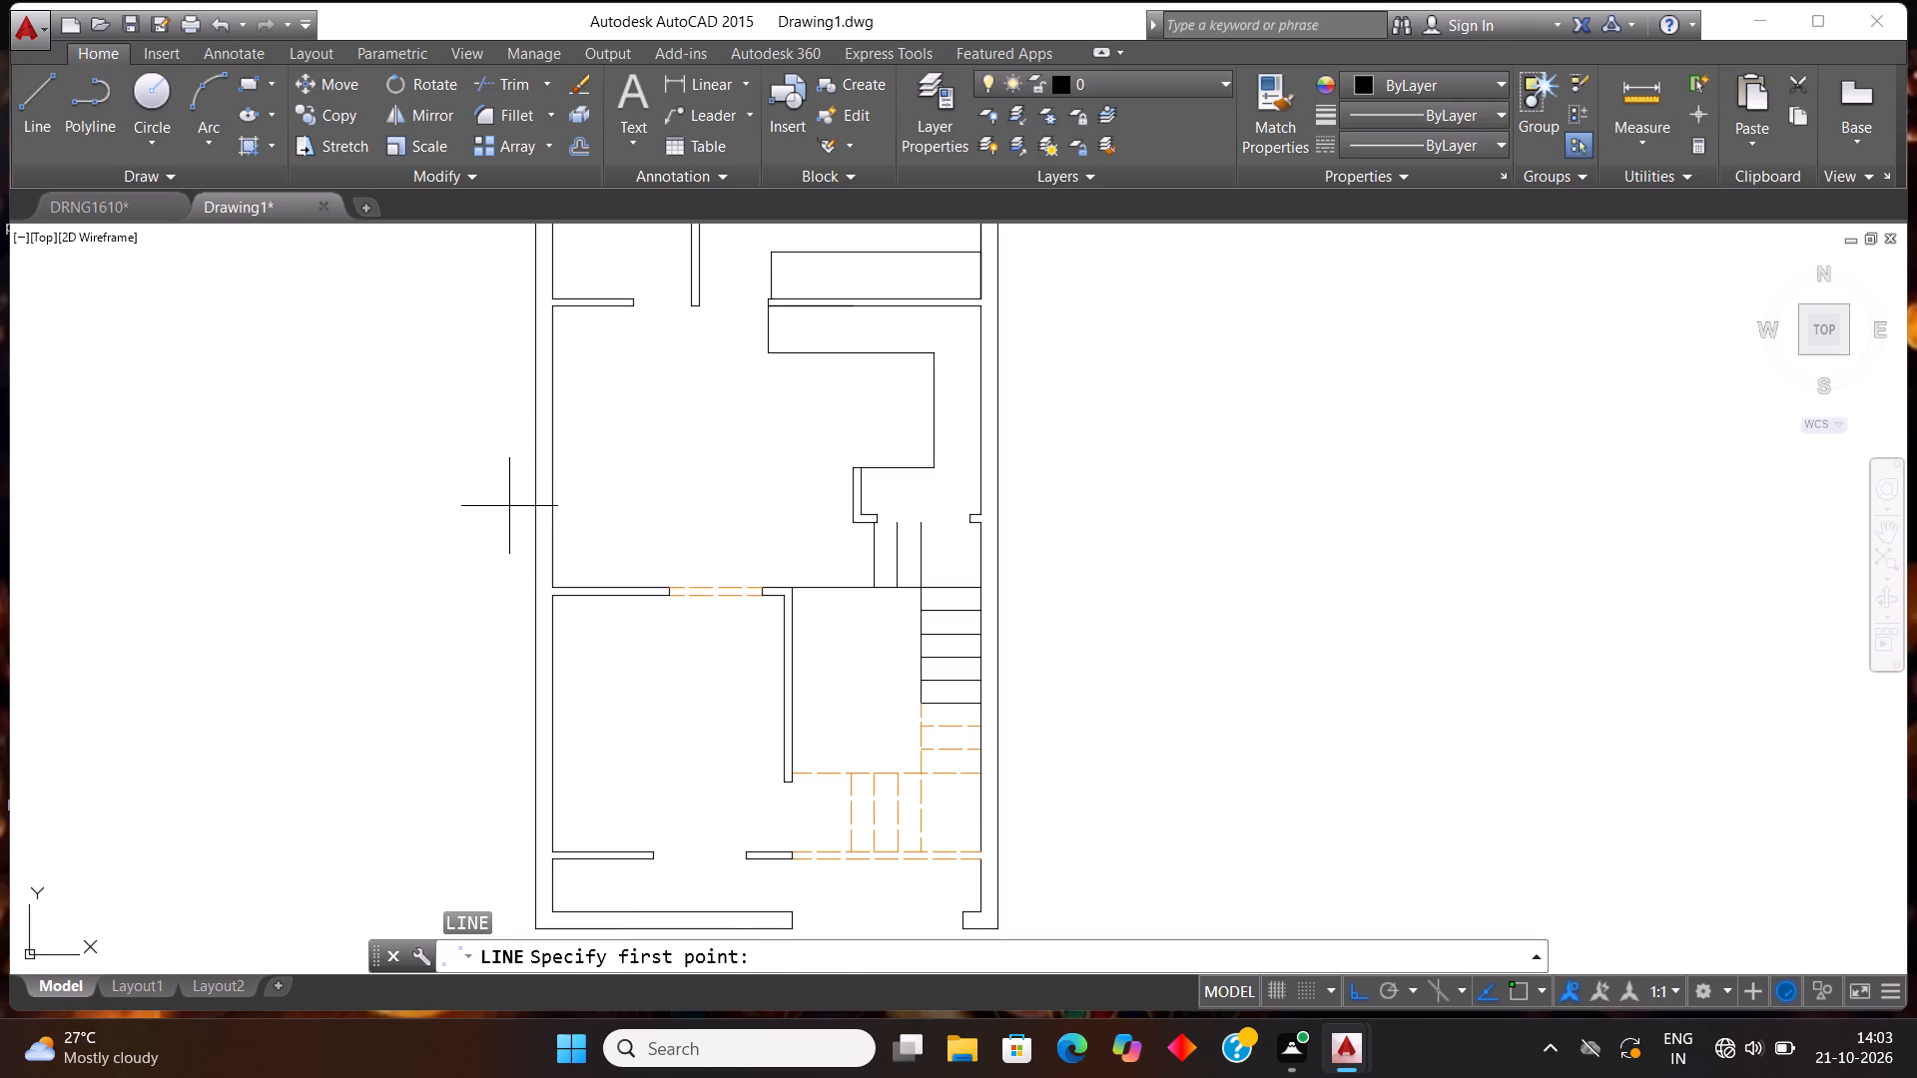
left_click(506, 511)
left_click(578, 492)
key("Escape")
key("Escape")
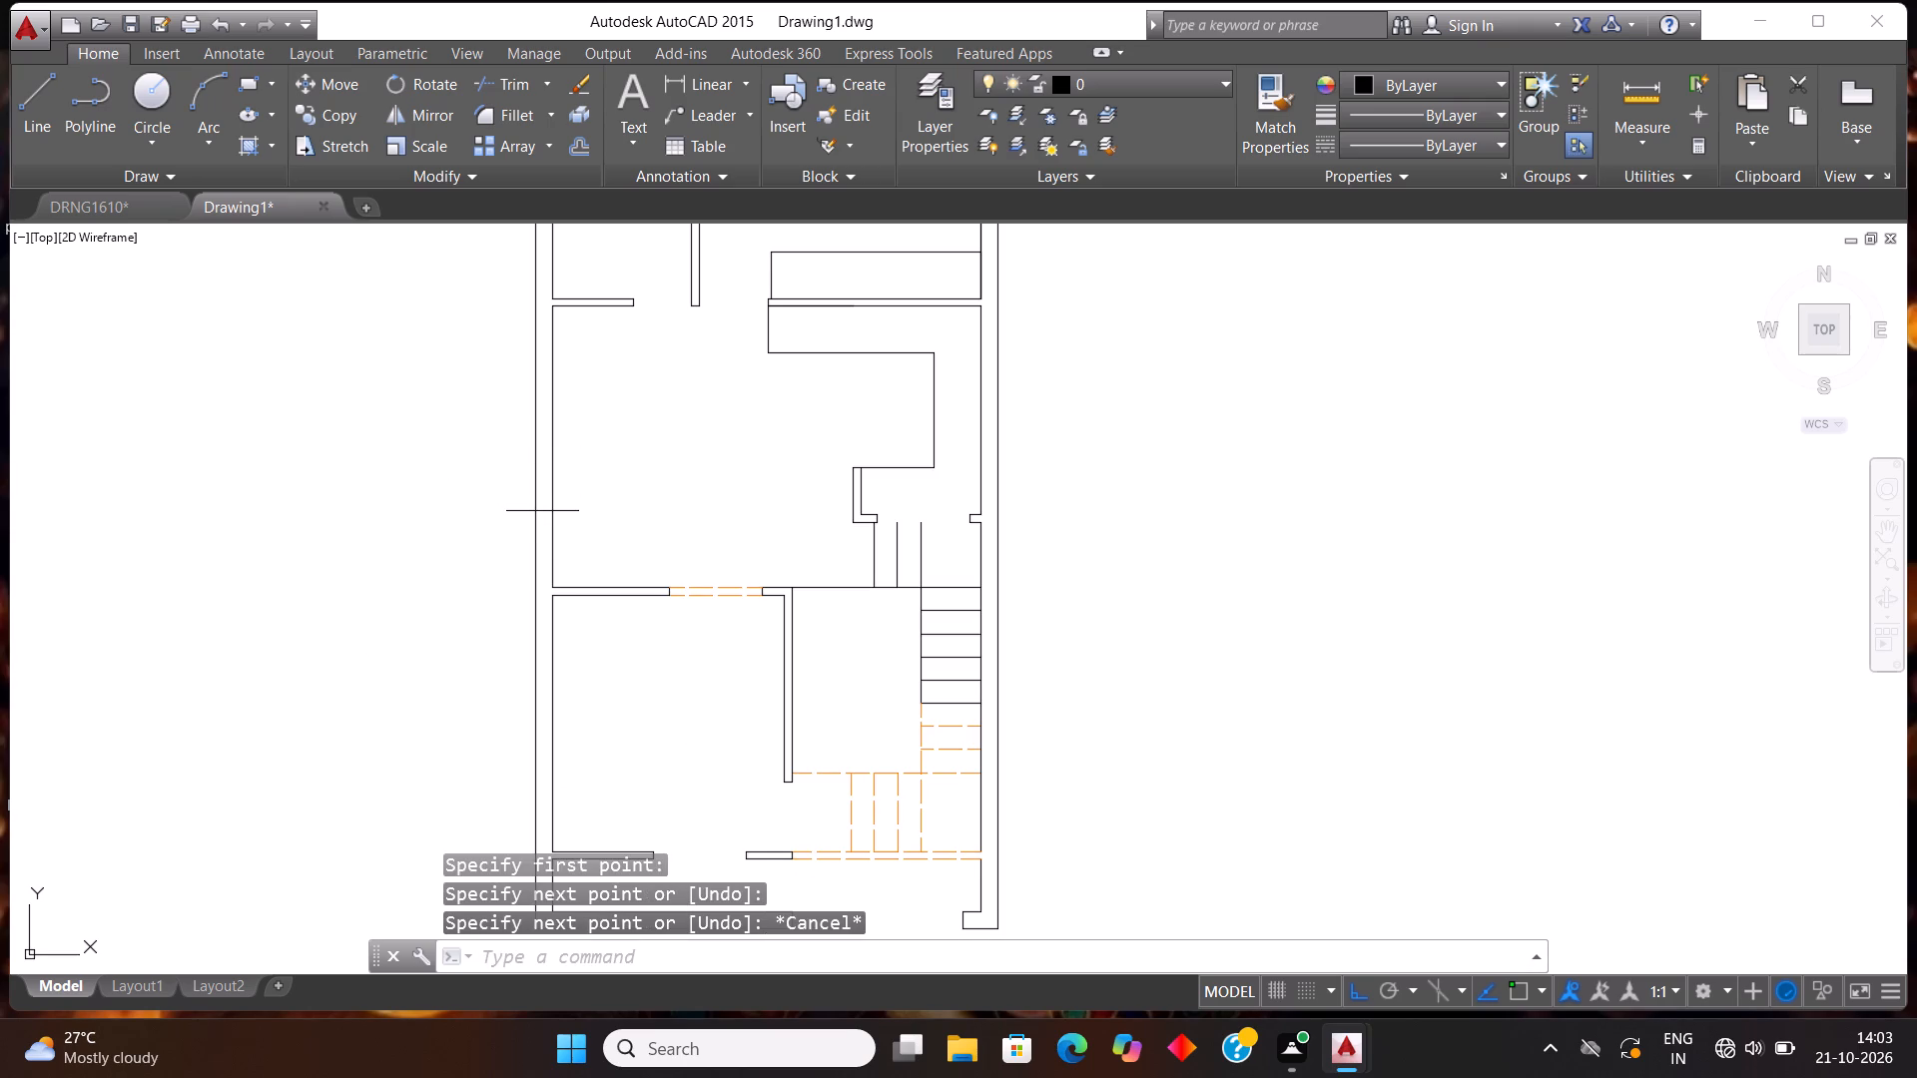
Offset the short horizontal line across the left outer wall 4' upward.
type("OFF")
key("Return")
type("4'")
key("Return")
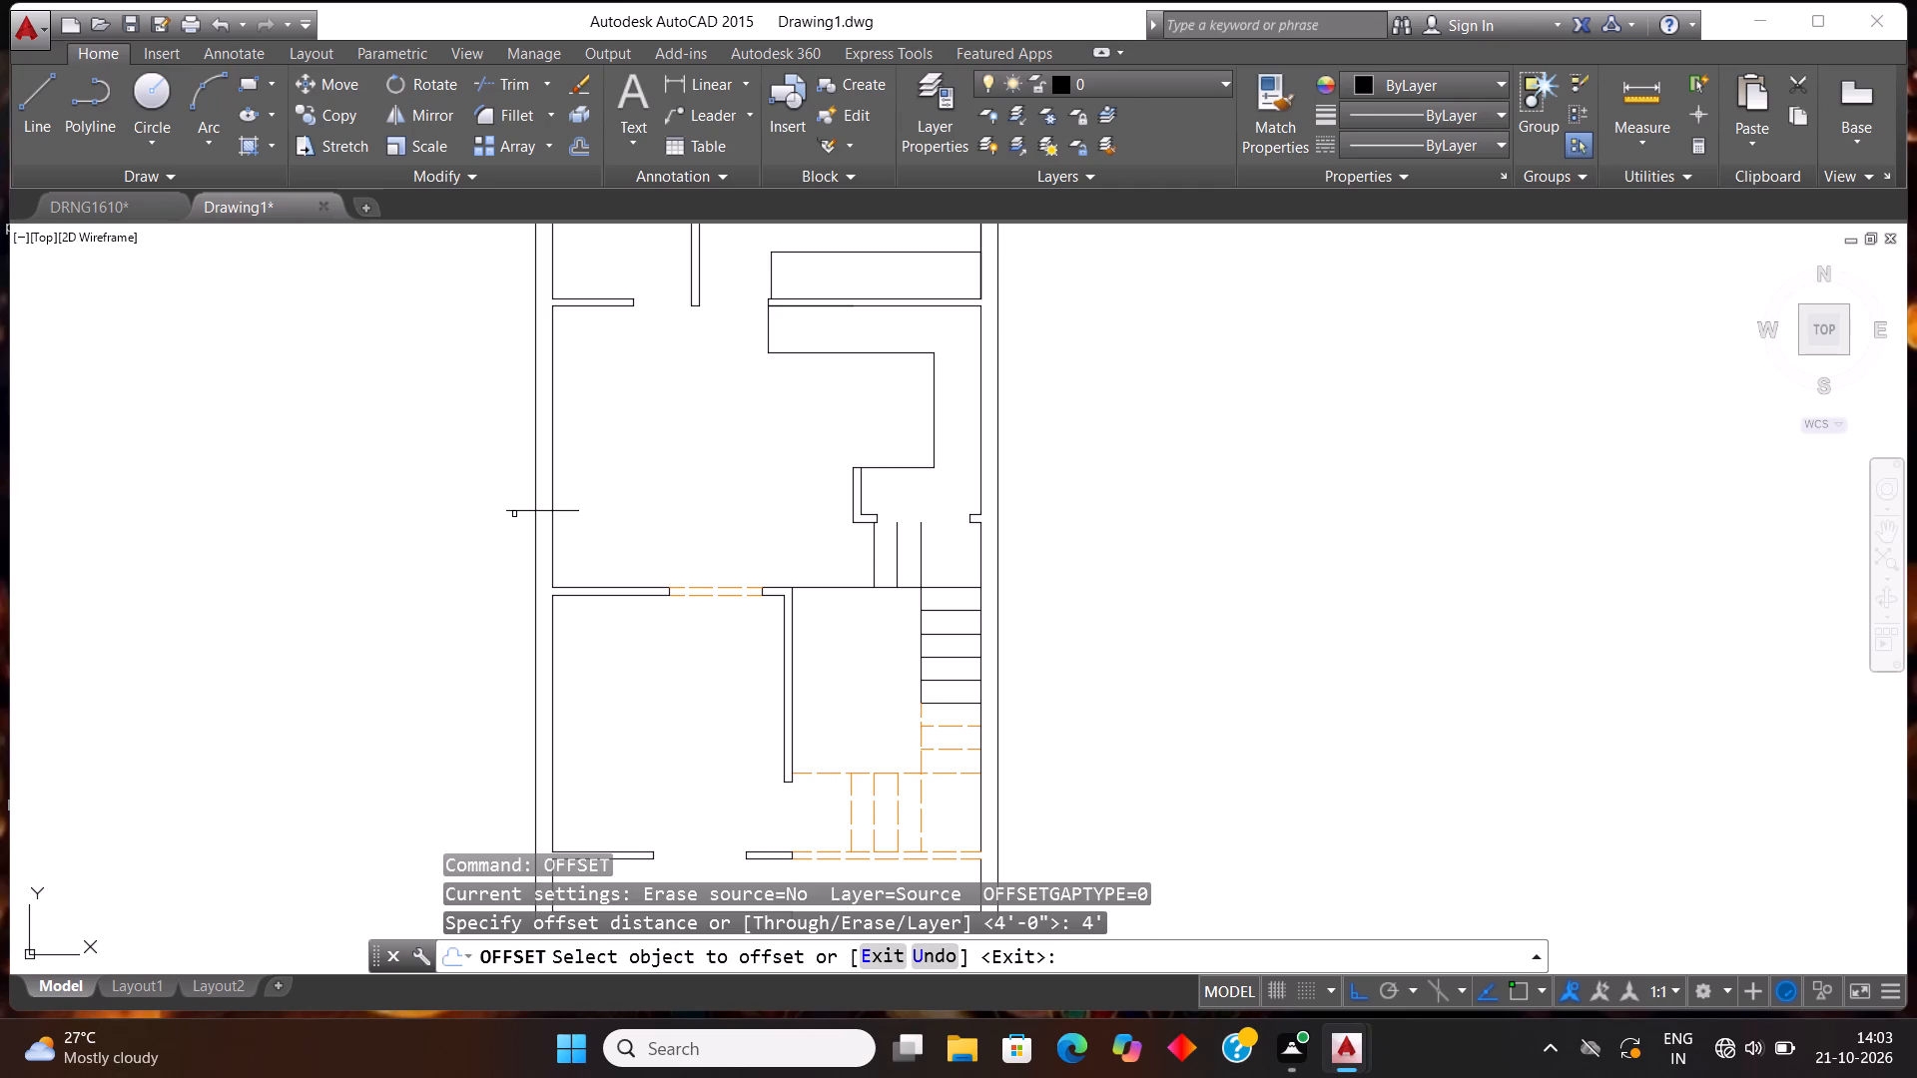
left_click(516, 512)
left_click(477, 338)
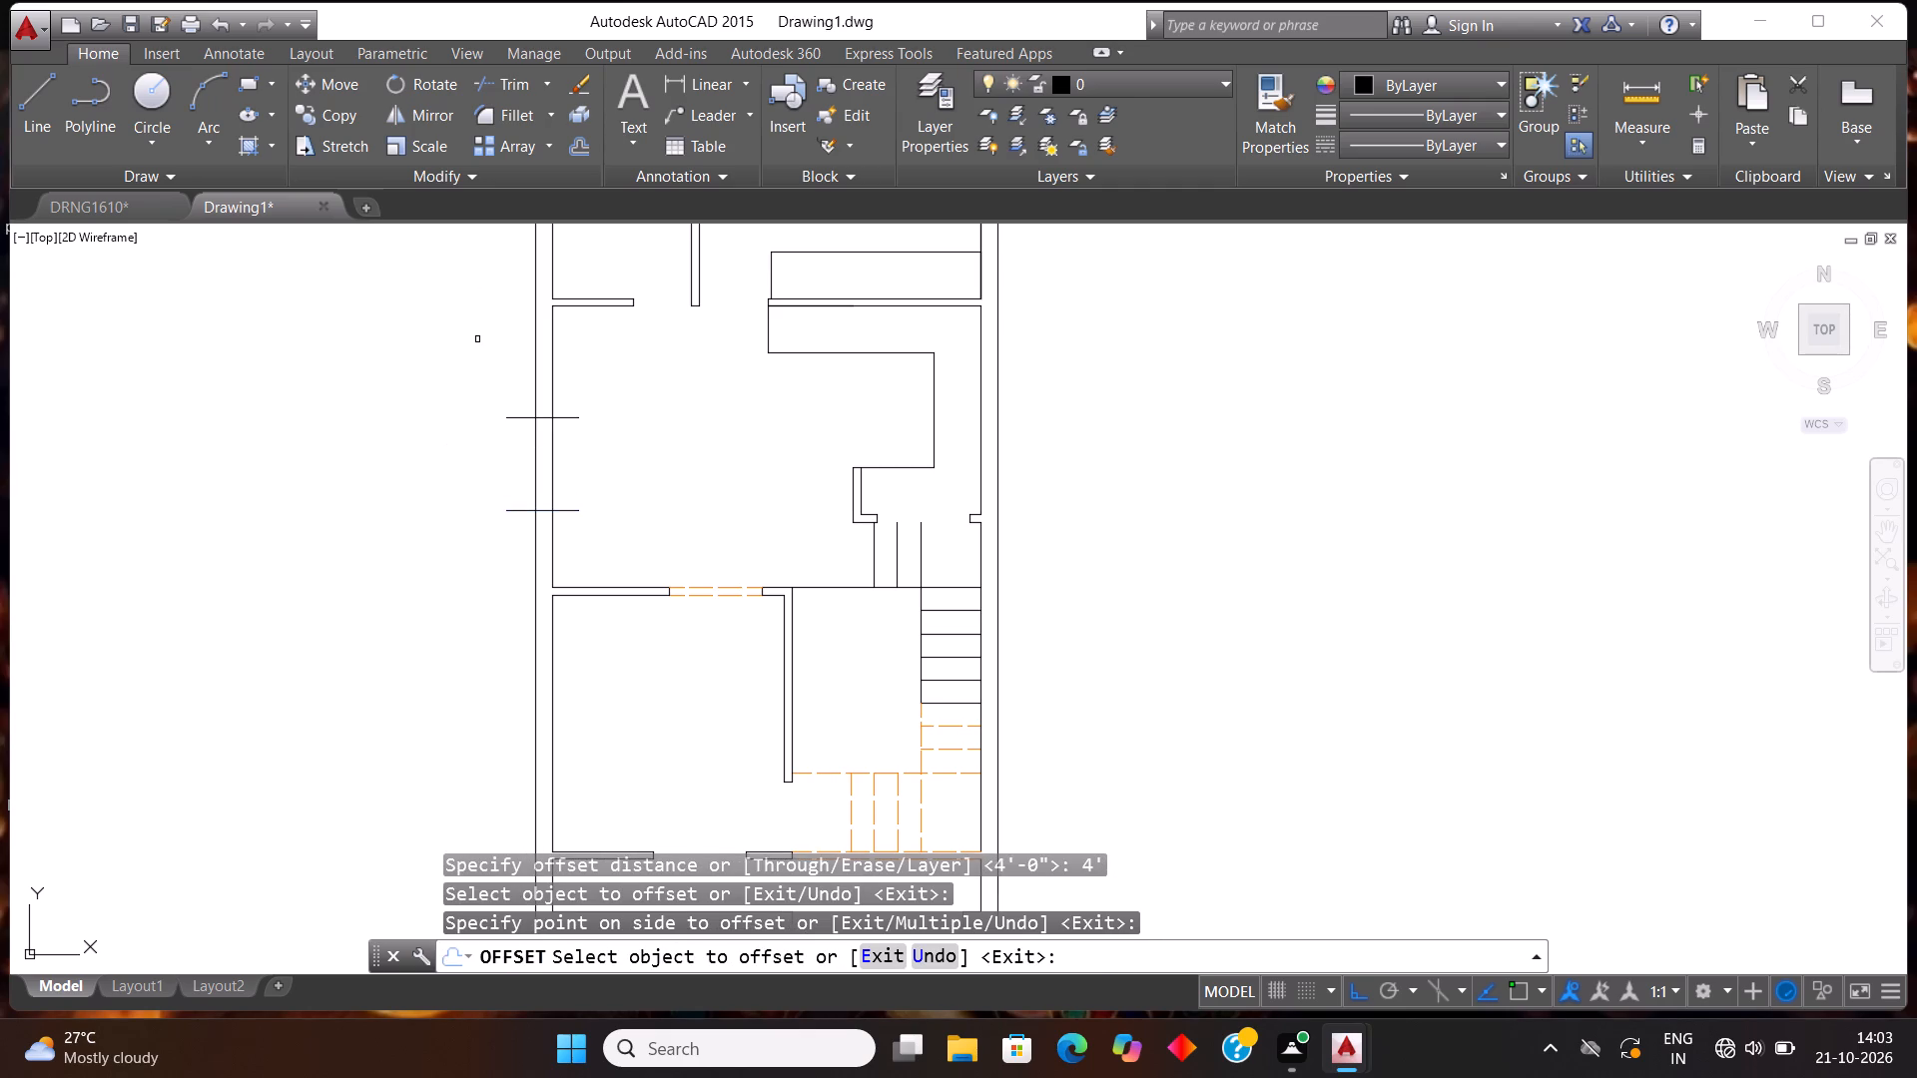
key("Escape")
key("Escape")
Trim the left outer wall between the two short horizontal lines and cut off their projecting ends to form the opening.
type("TR")
key("Return")
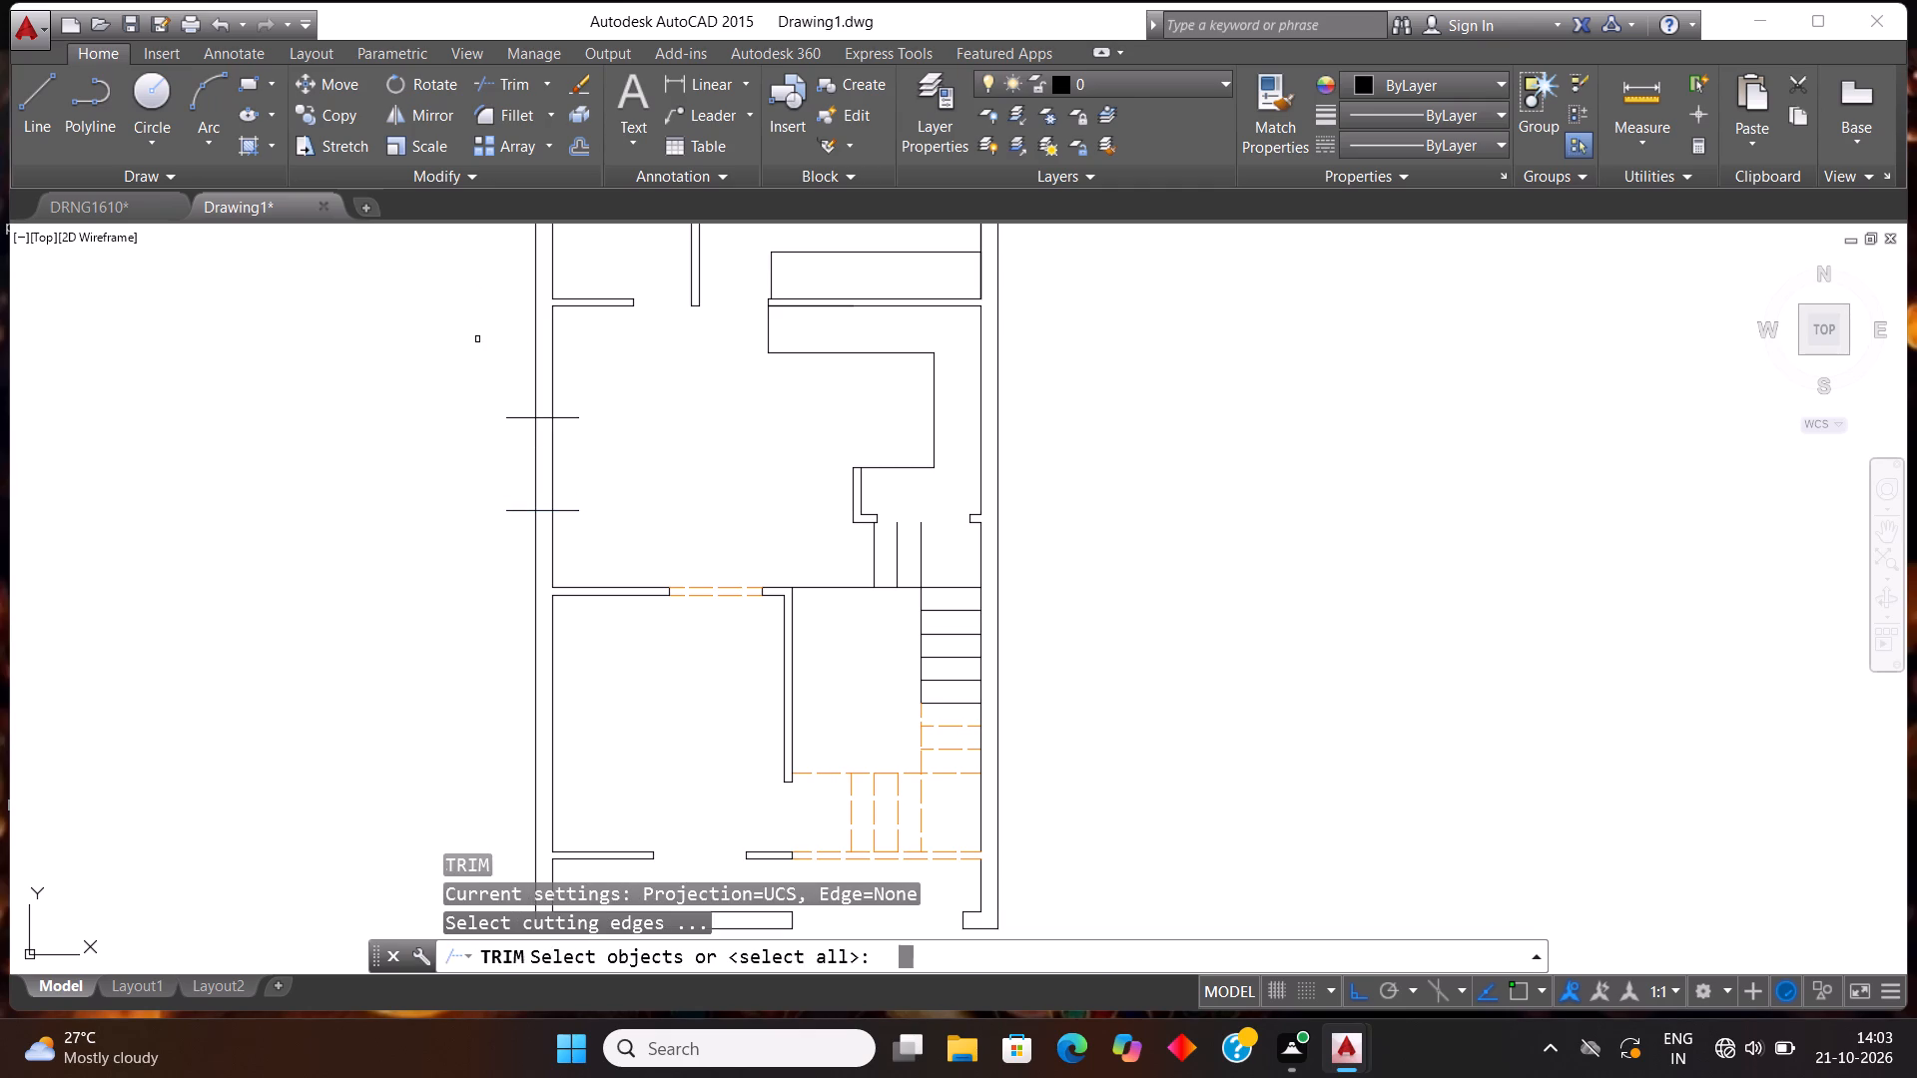
key("Return")
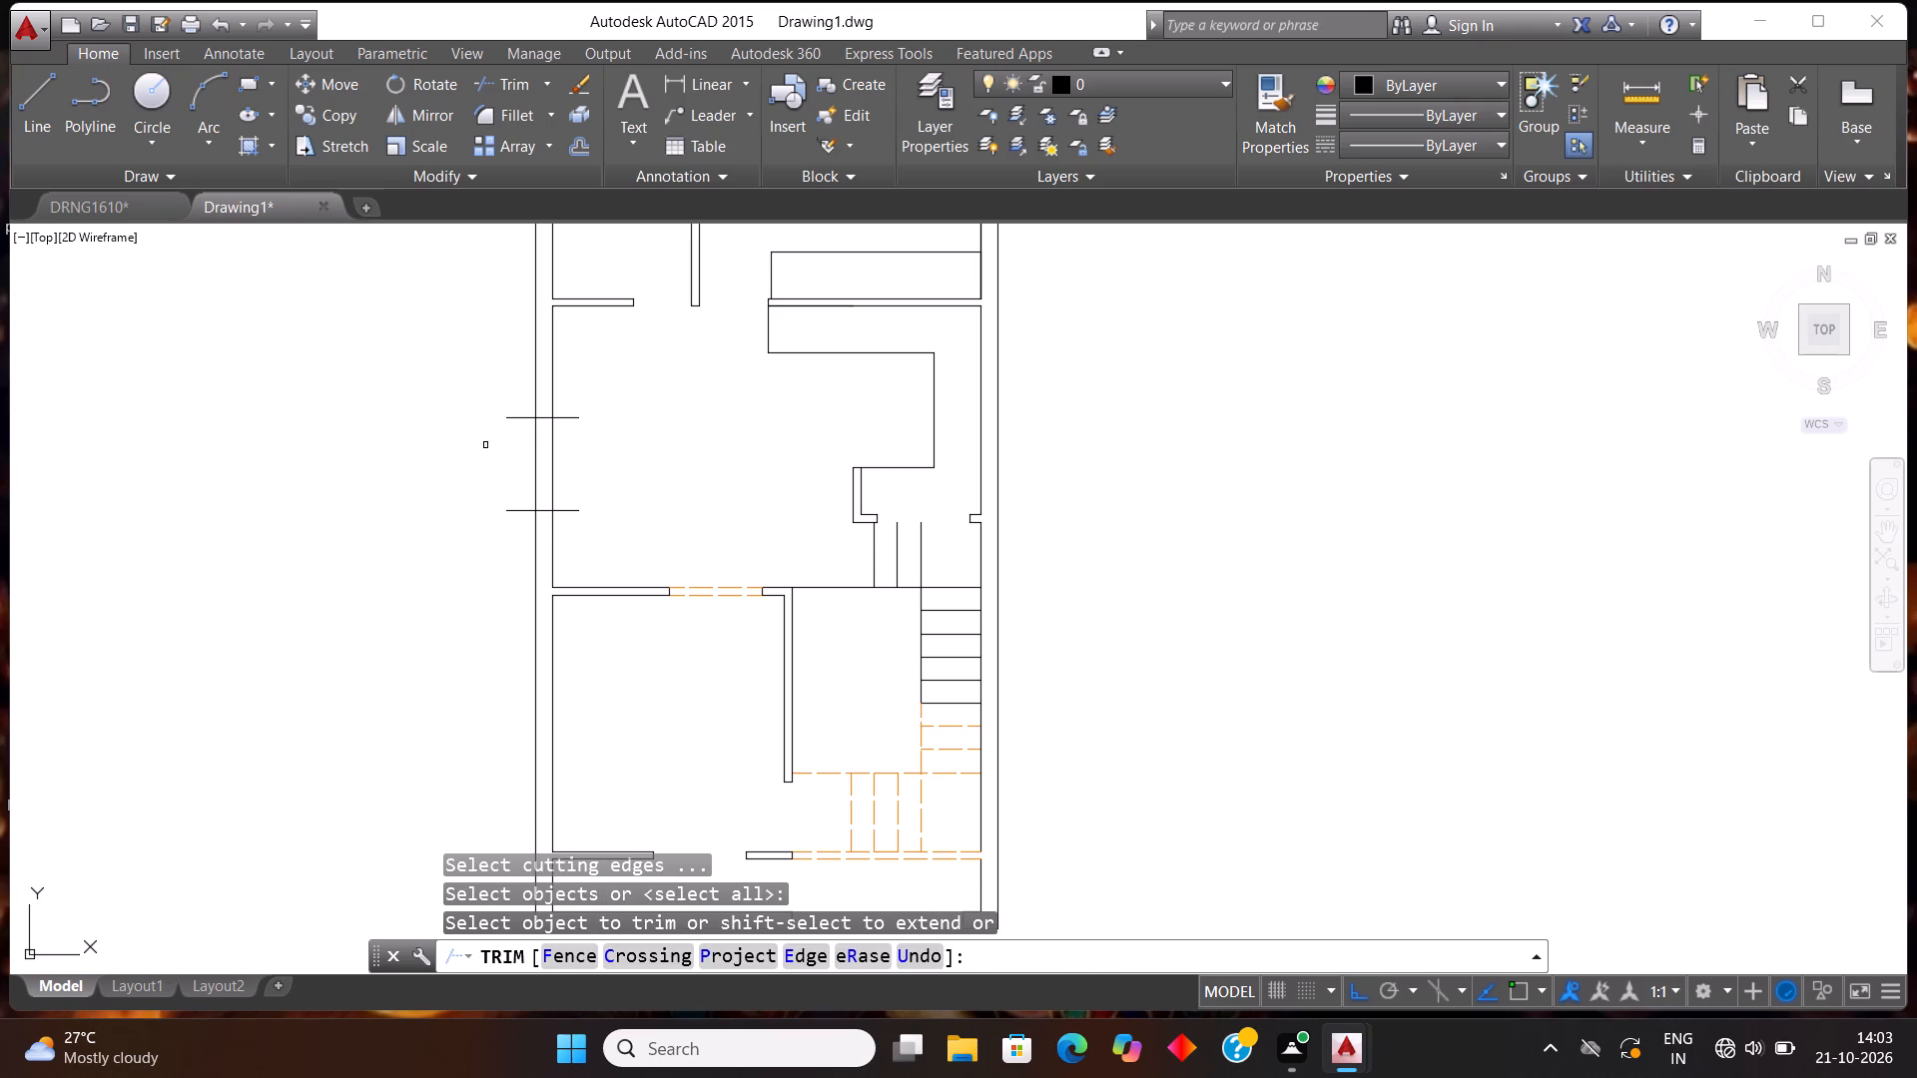
left_click(497, 463)
left_click(611, 464)
left_click(408, 376)
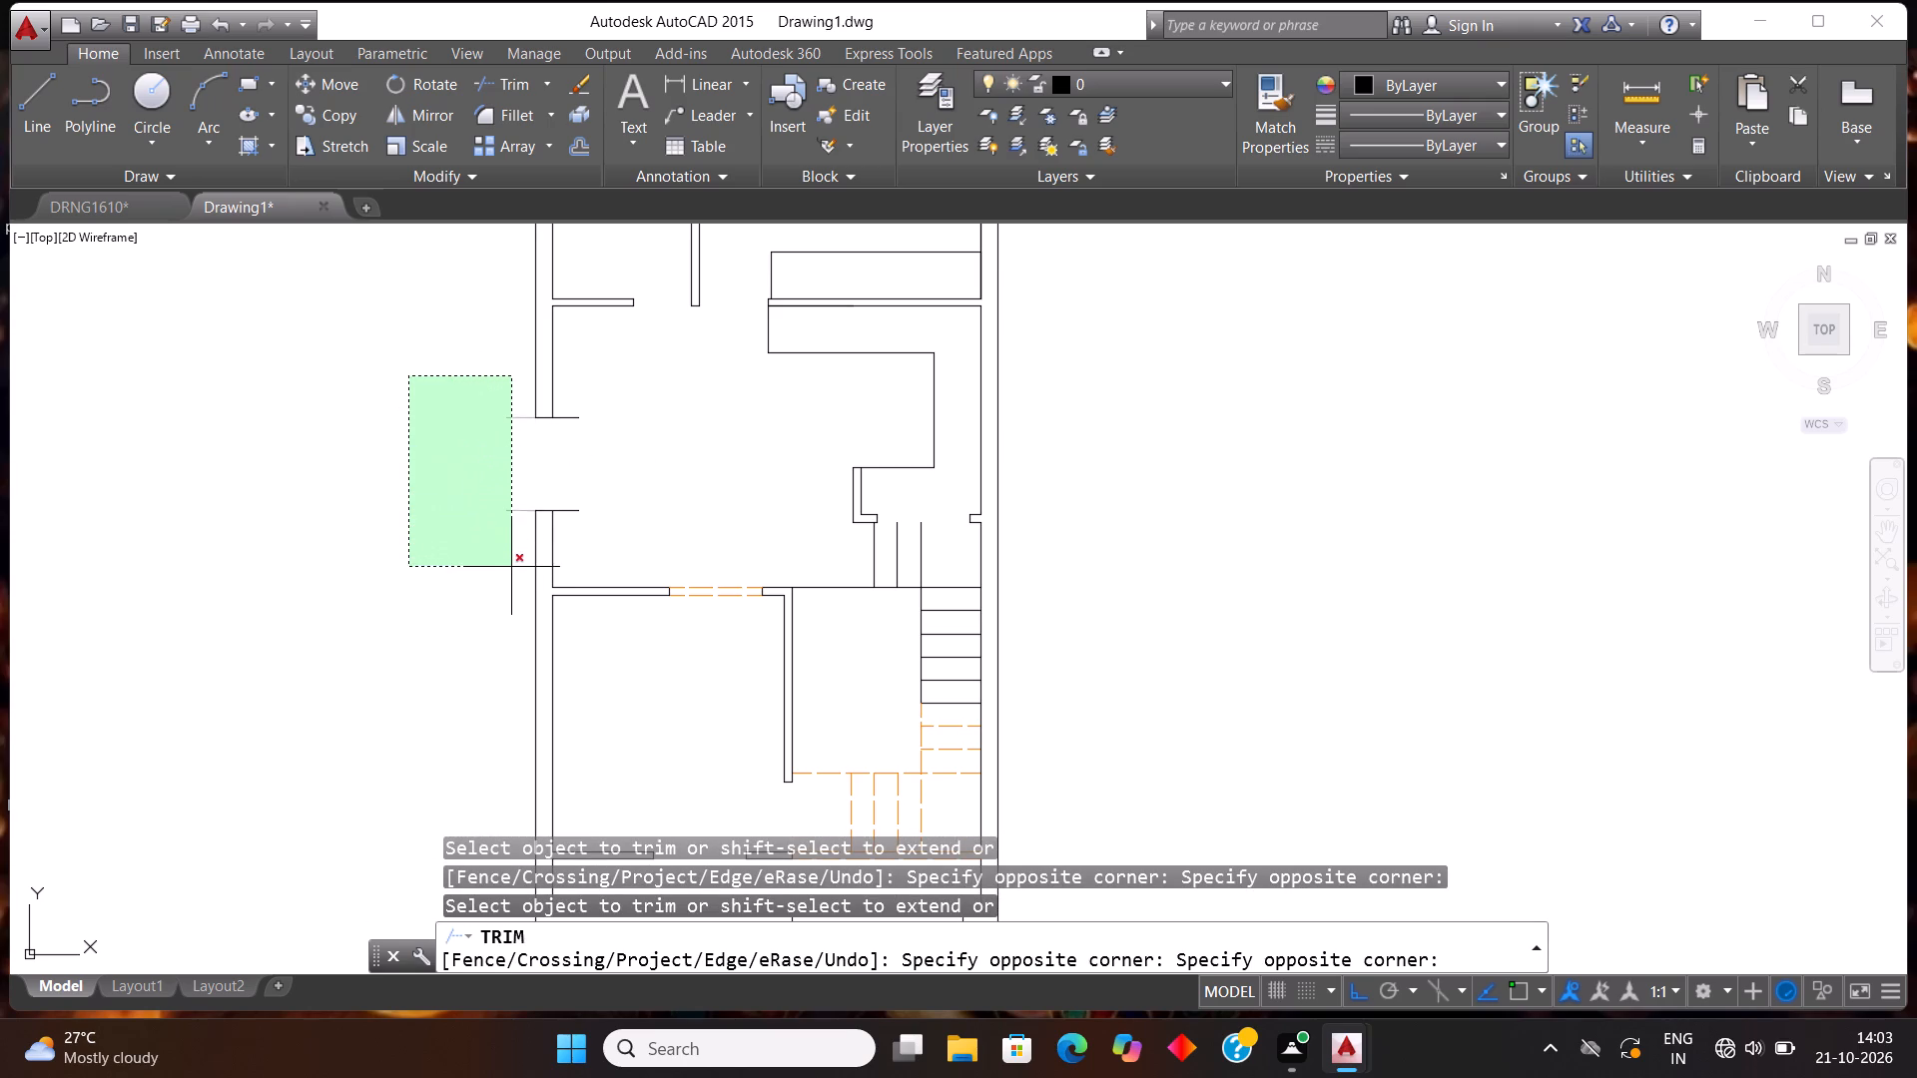
left_click(514, 577)
left_click(598, 539)
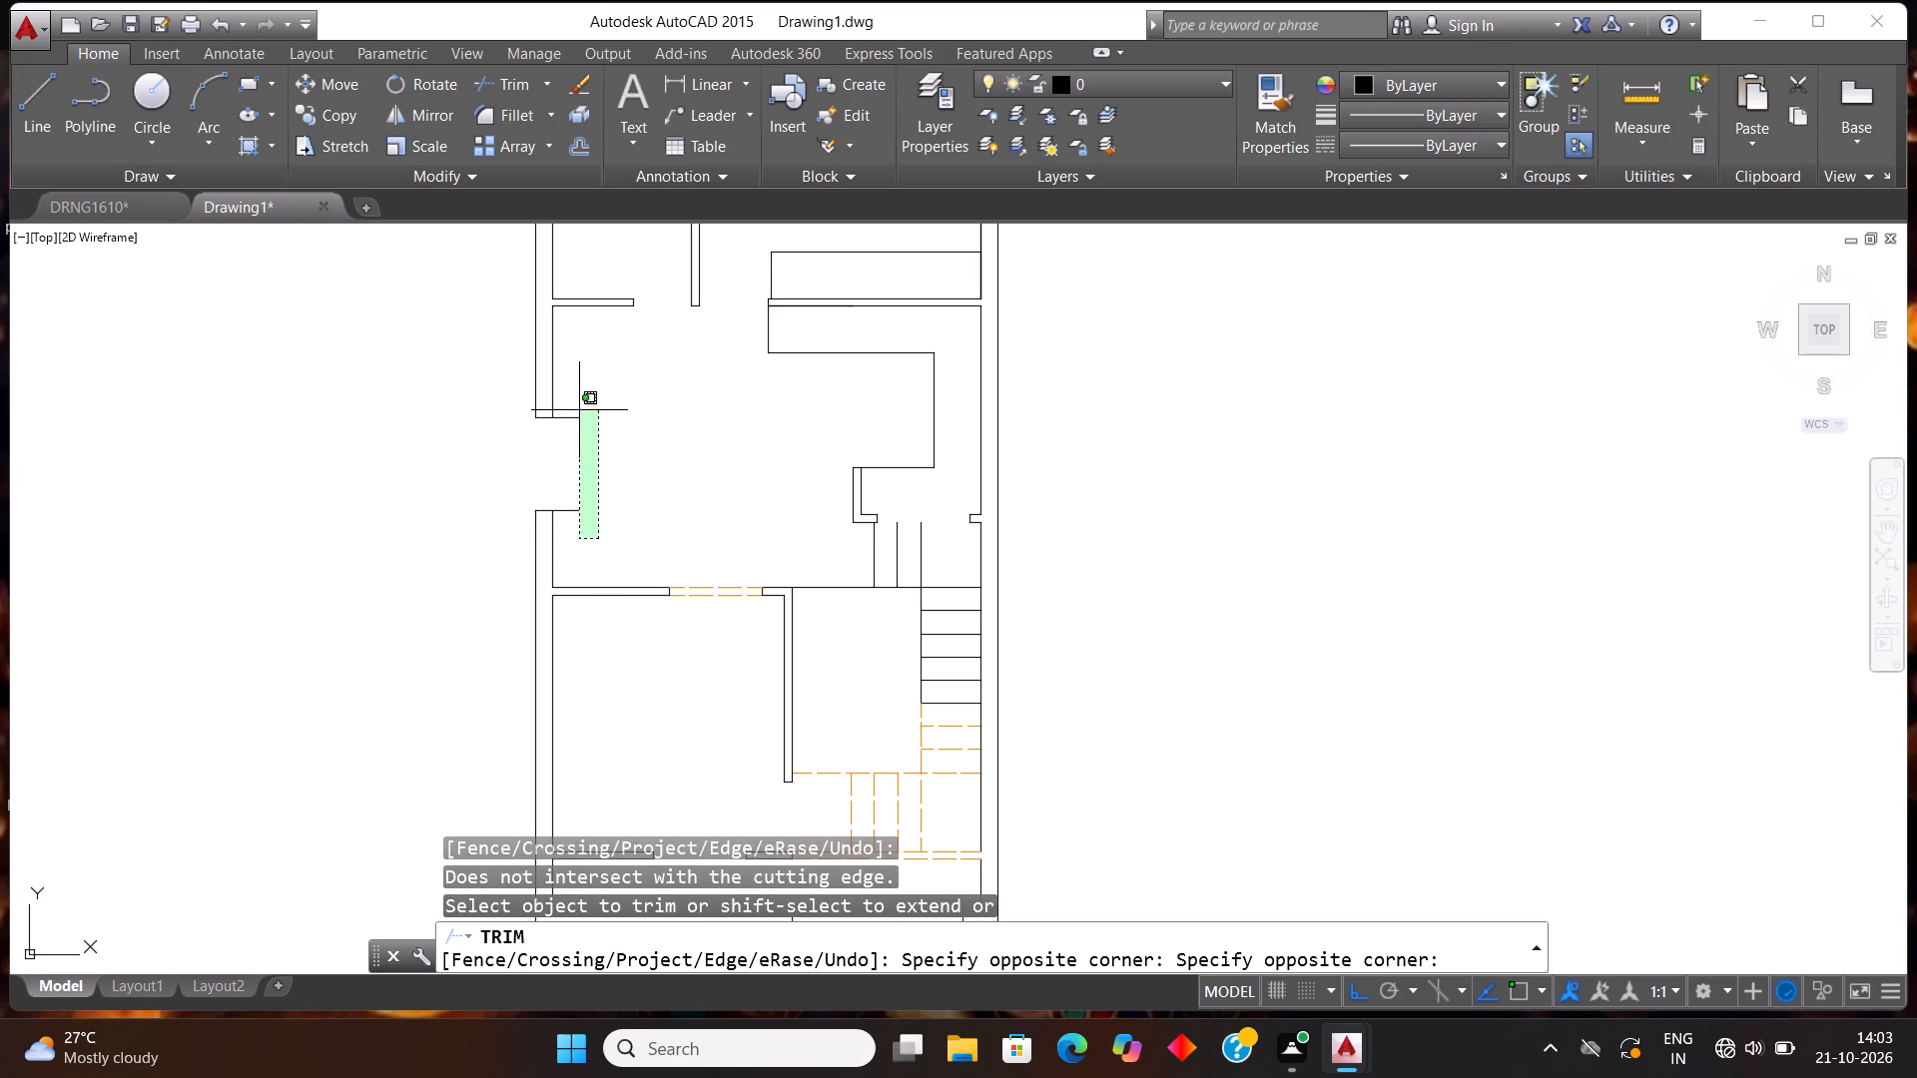
left_click(568, 388)
scroll(610, 494, "down", 2)
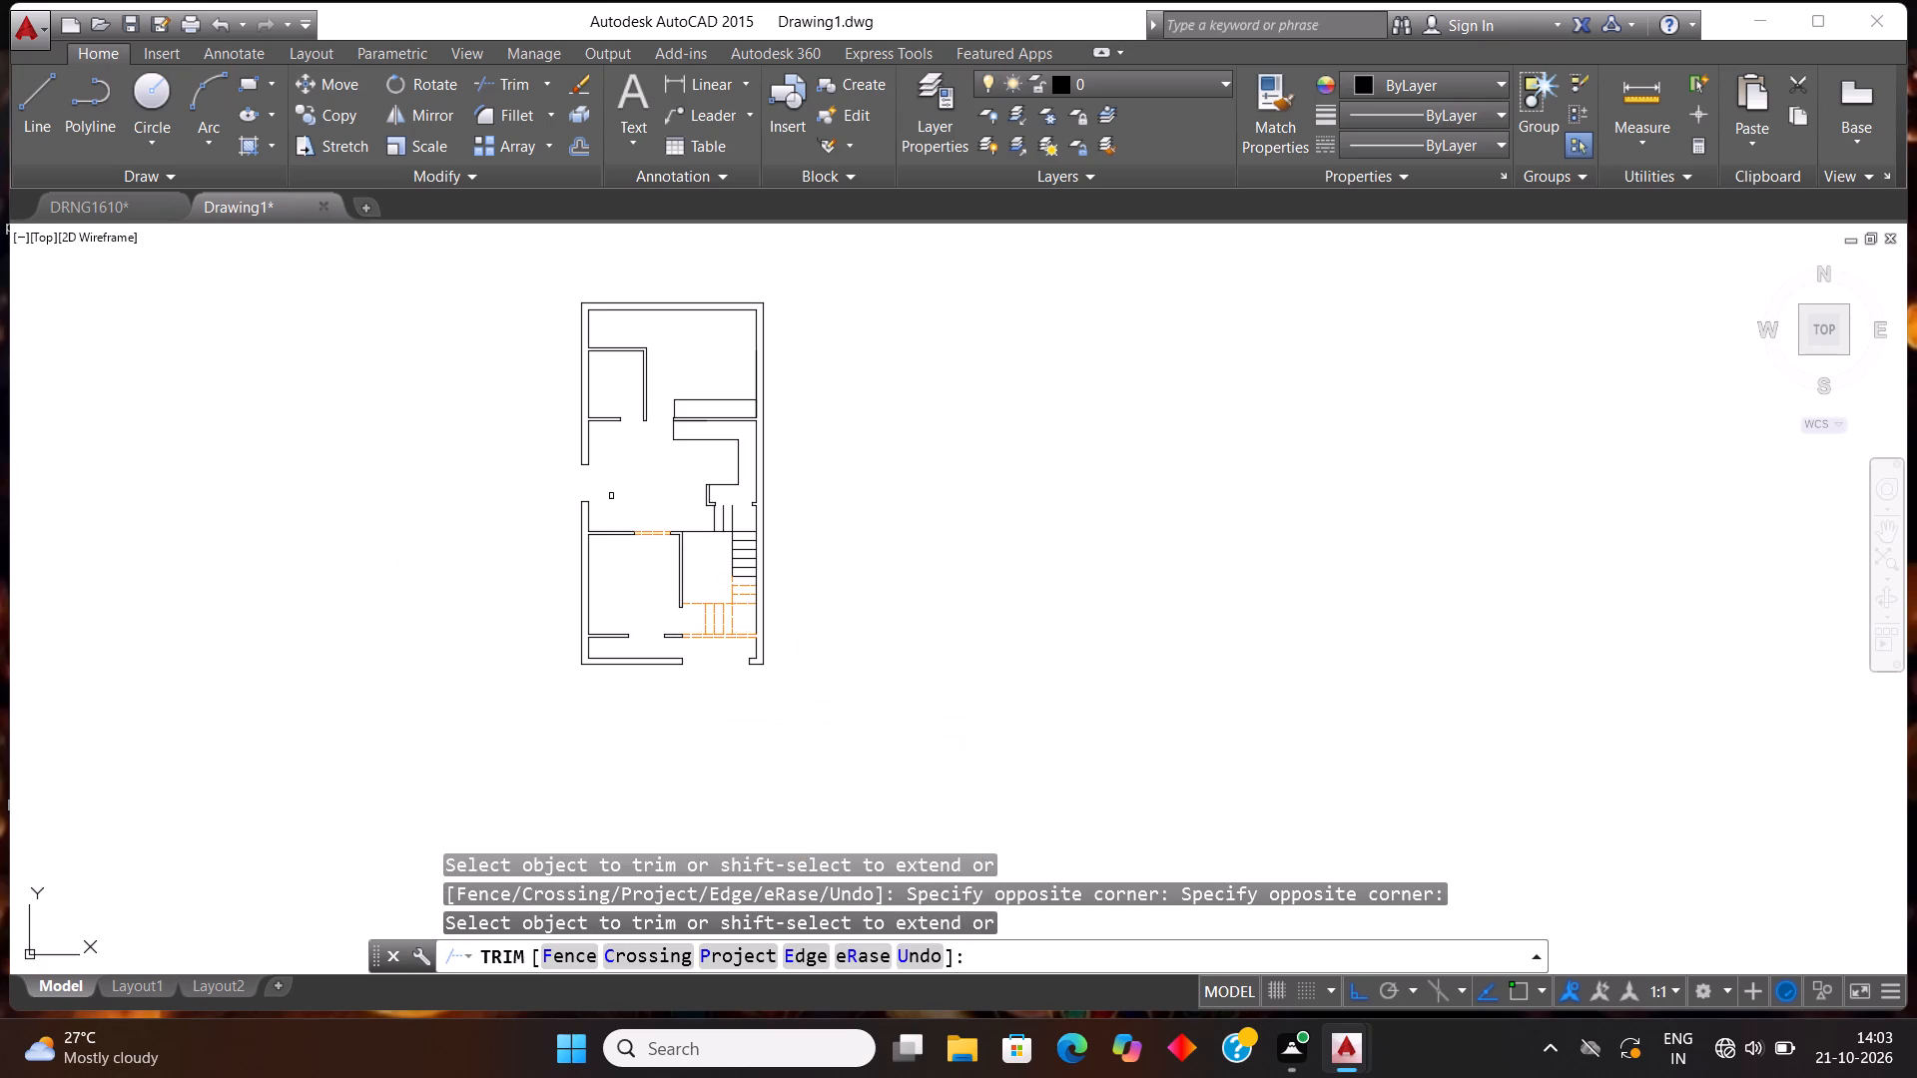
scroll(611, 496, "down", 1)
scroll(627, 436, "up", 2)
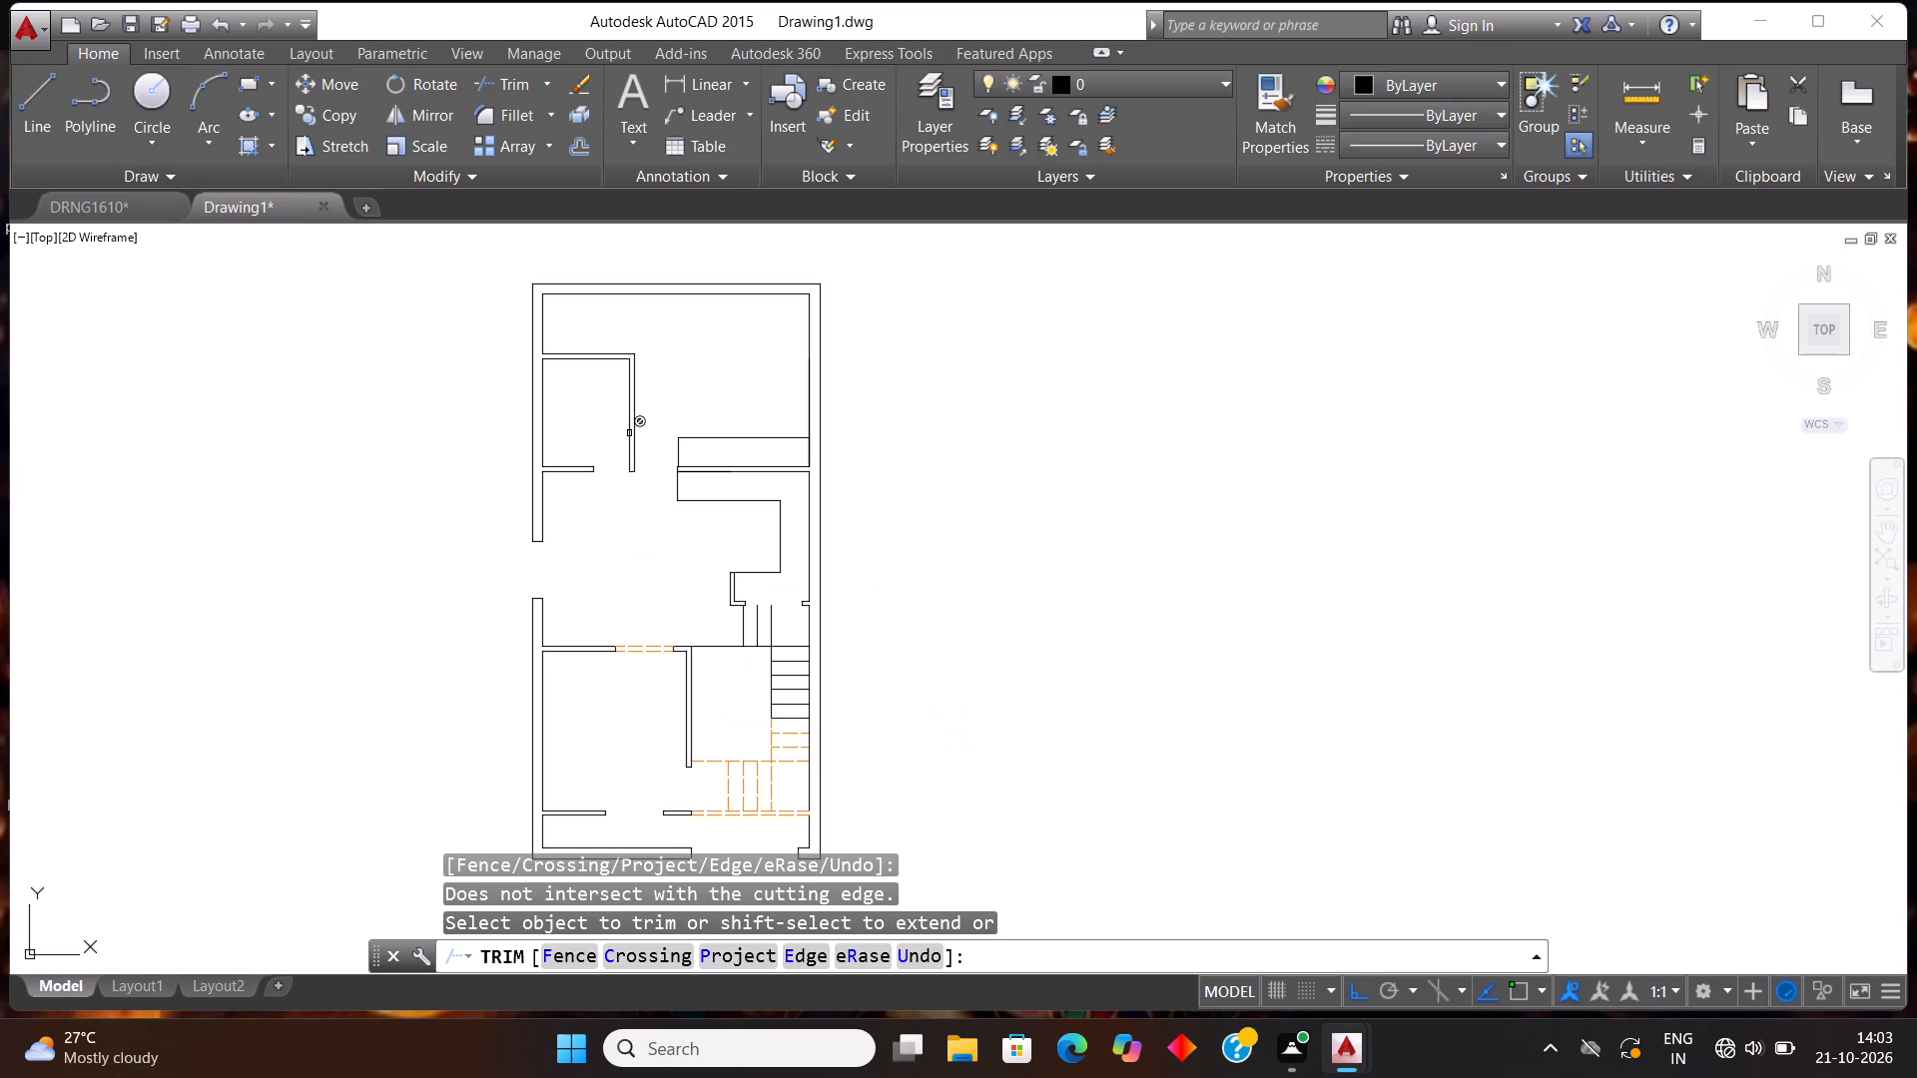
key("Escape")
key("Escape")
Draw a short horizontal line across the left outer wall at the small upper-left room, above its lower partition.
key("l")
key("Return")
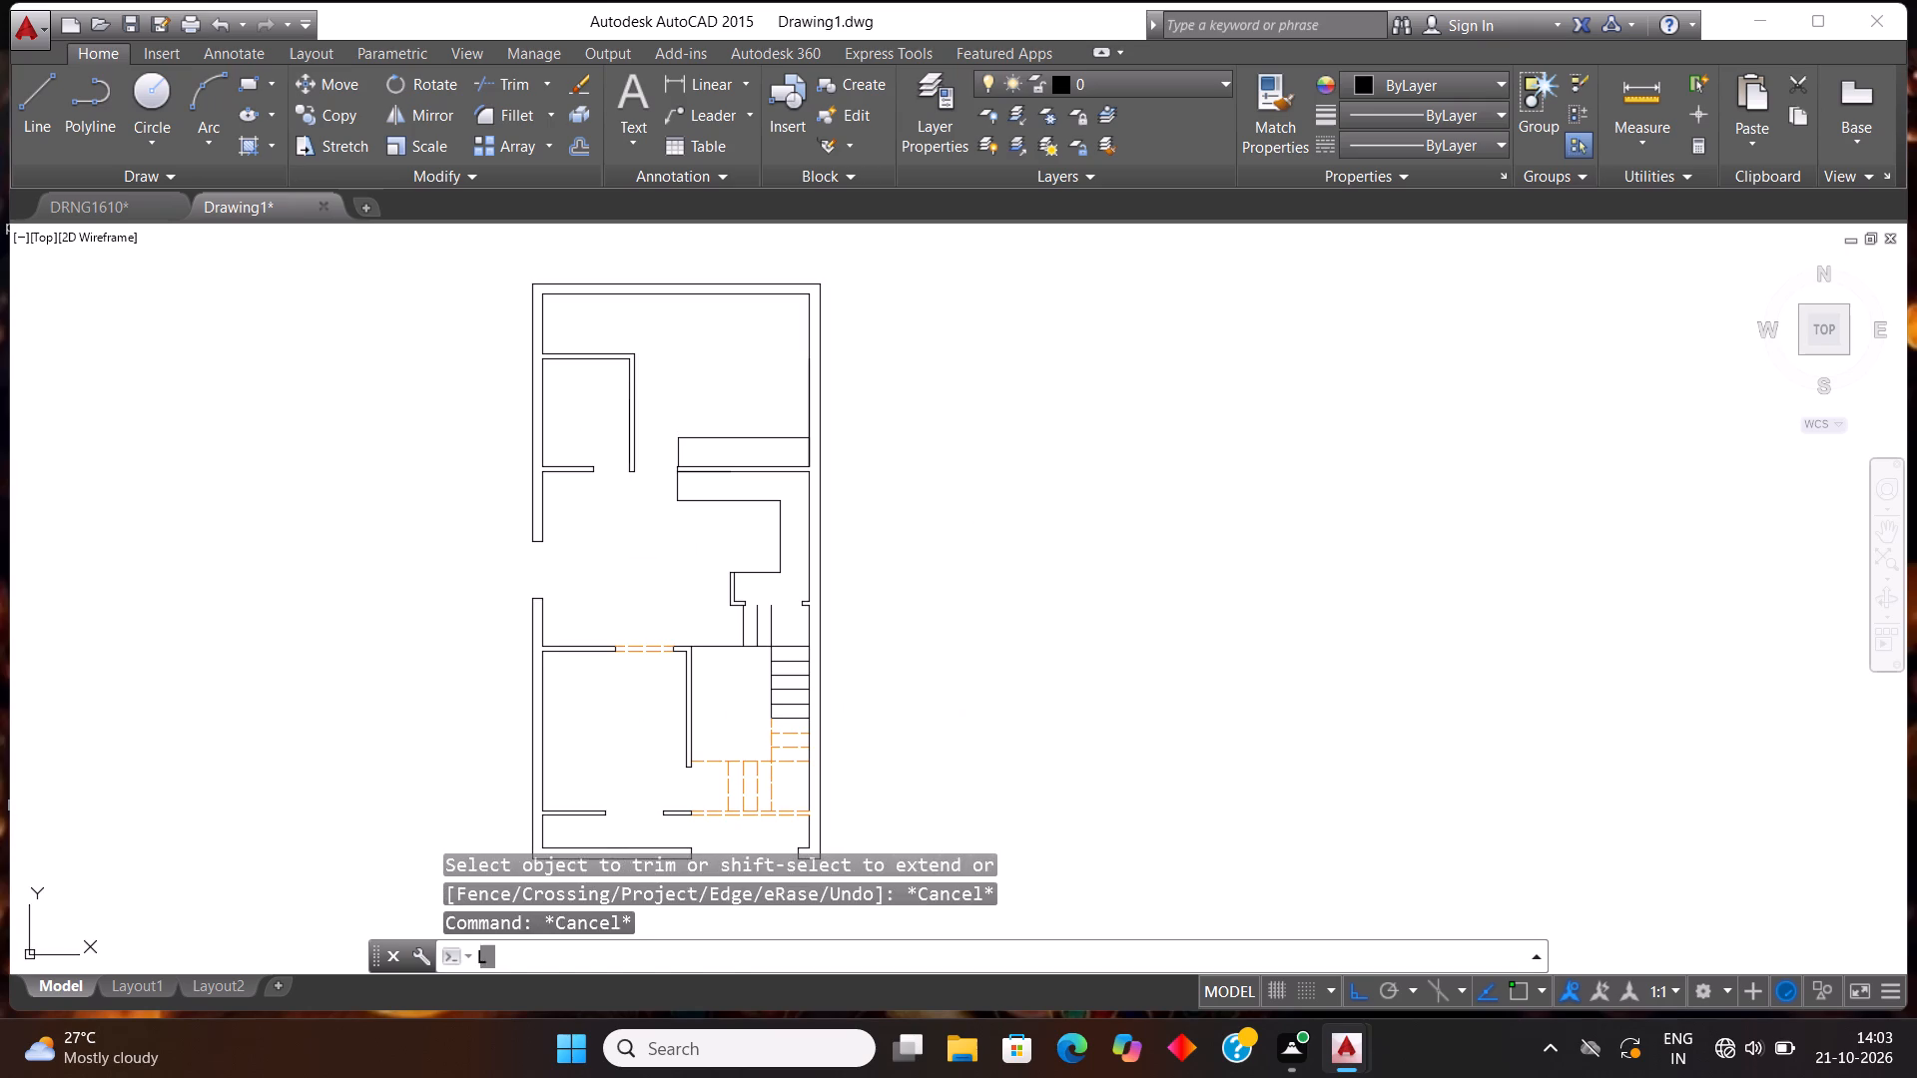
scroll(493, 402, "up", 1)
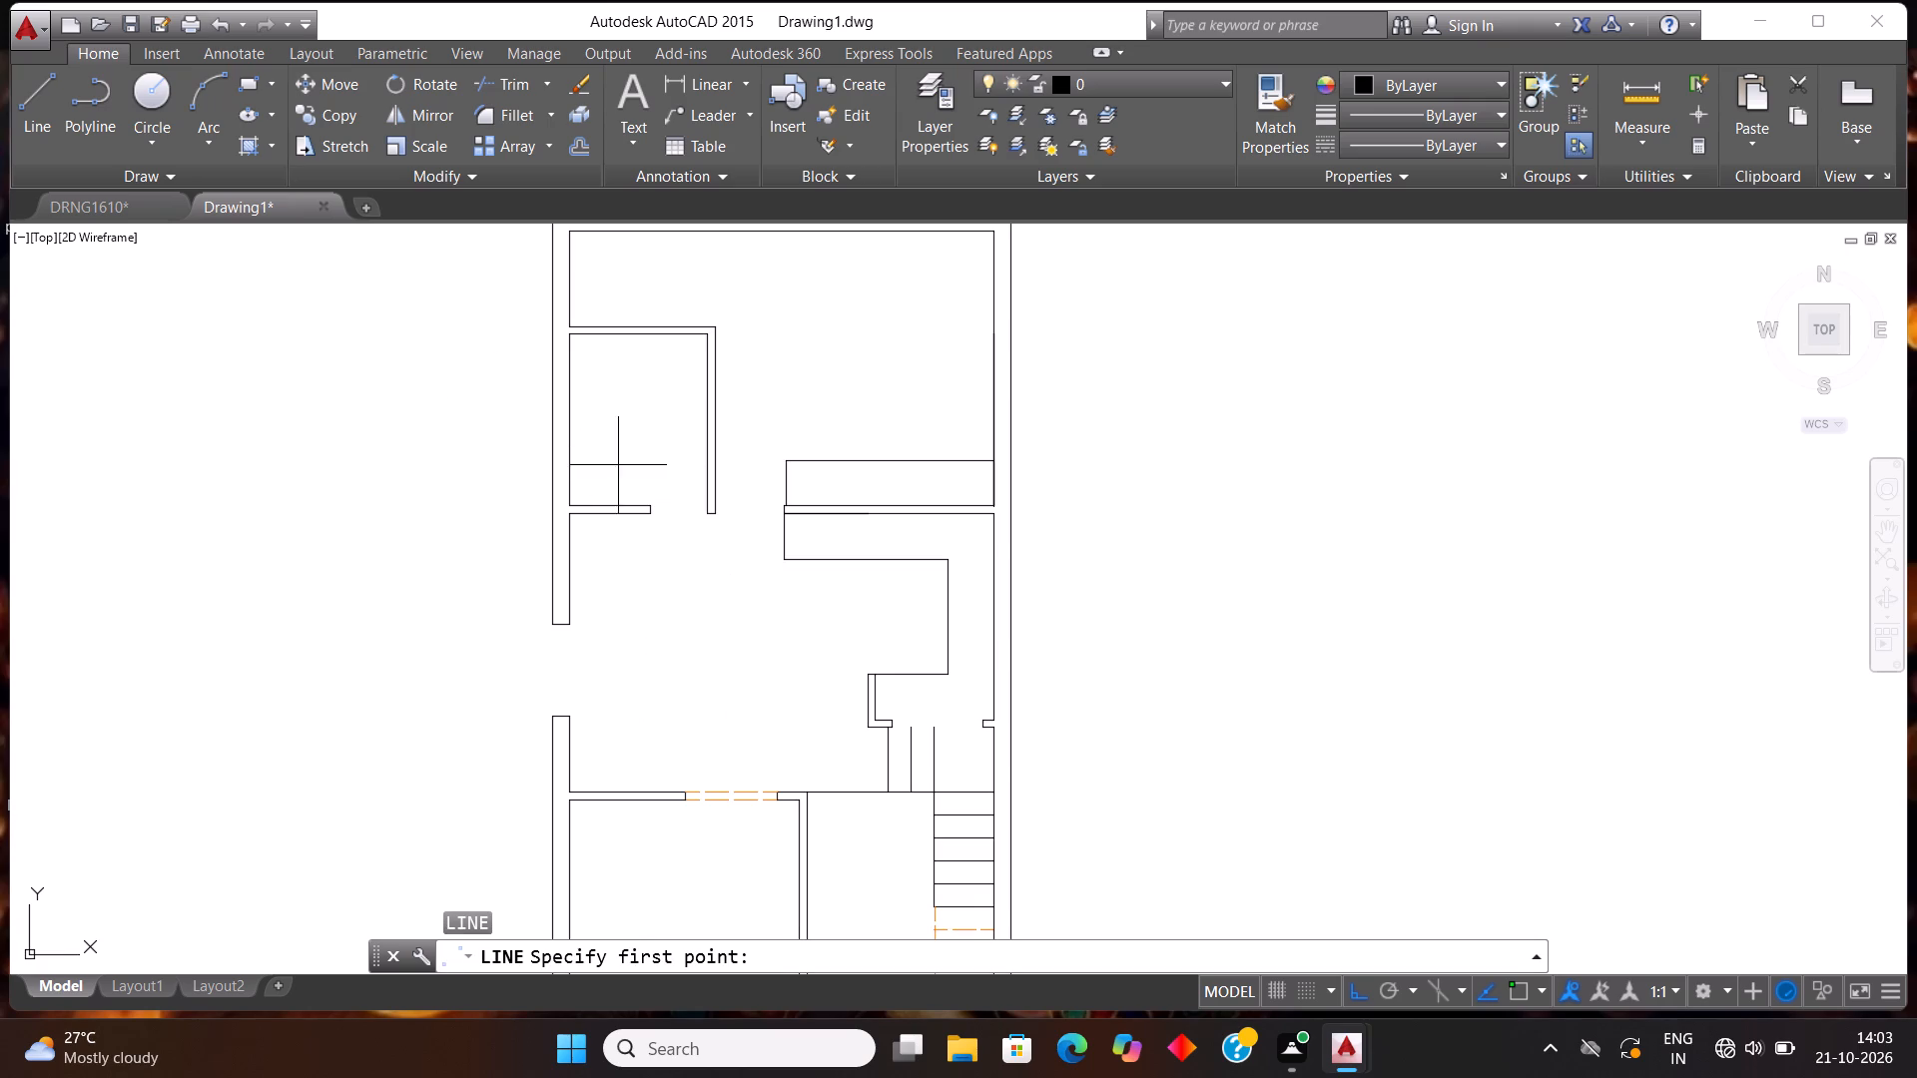
left_click(594, 452)
left_click(459, 417)
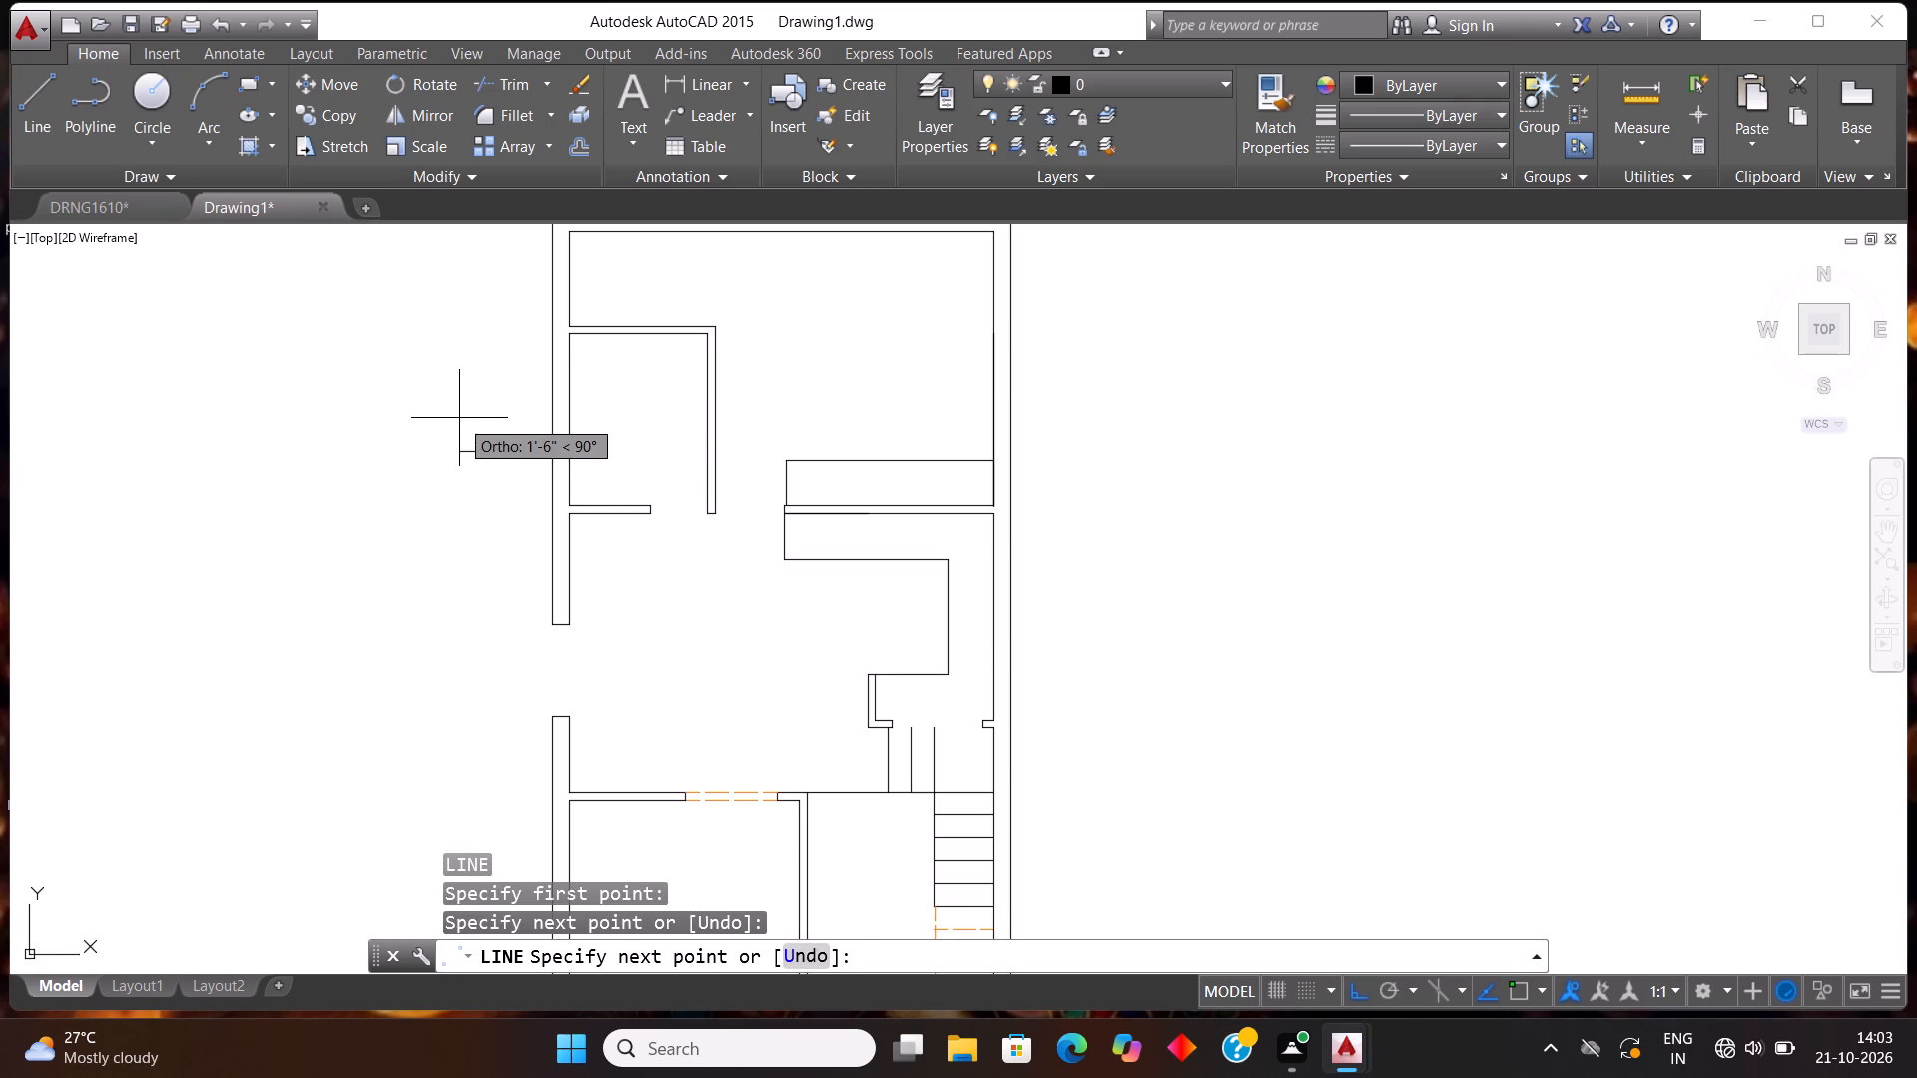
key("Escape")
key("Escape")
Offset the short horizontal line at the small upper-left room 2' upward.
type("OFF")
key("Return")
type("2'")
key("Return")
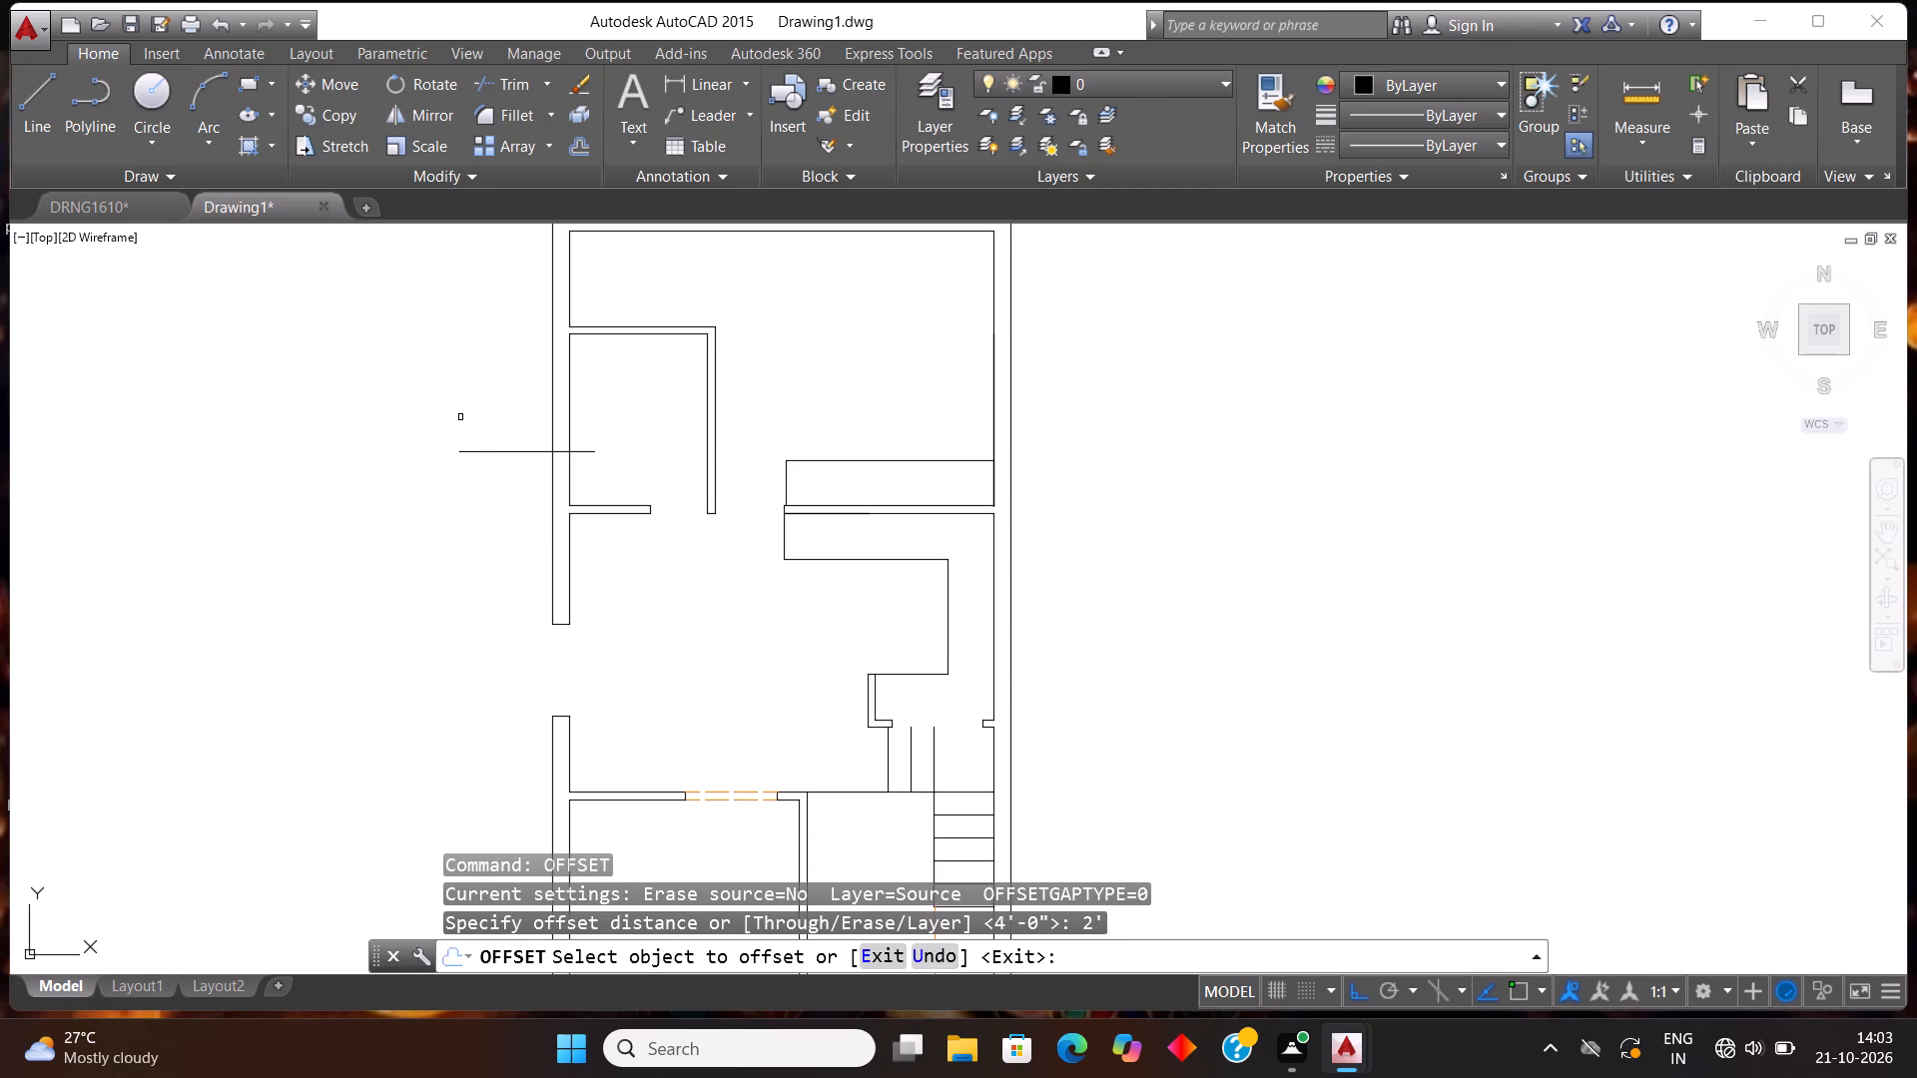
left_click(485, 450)
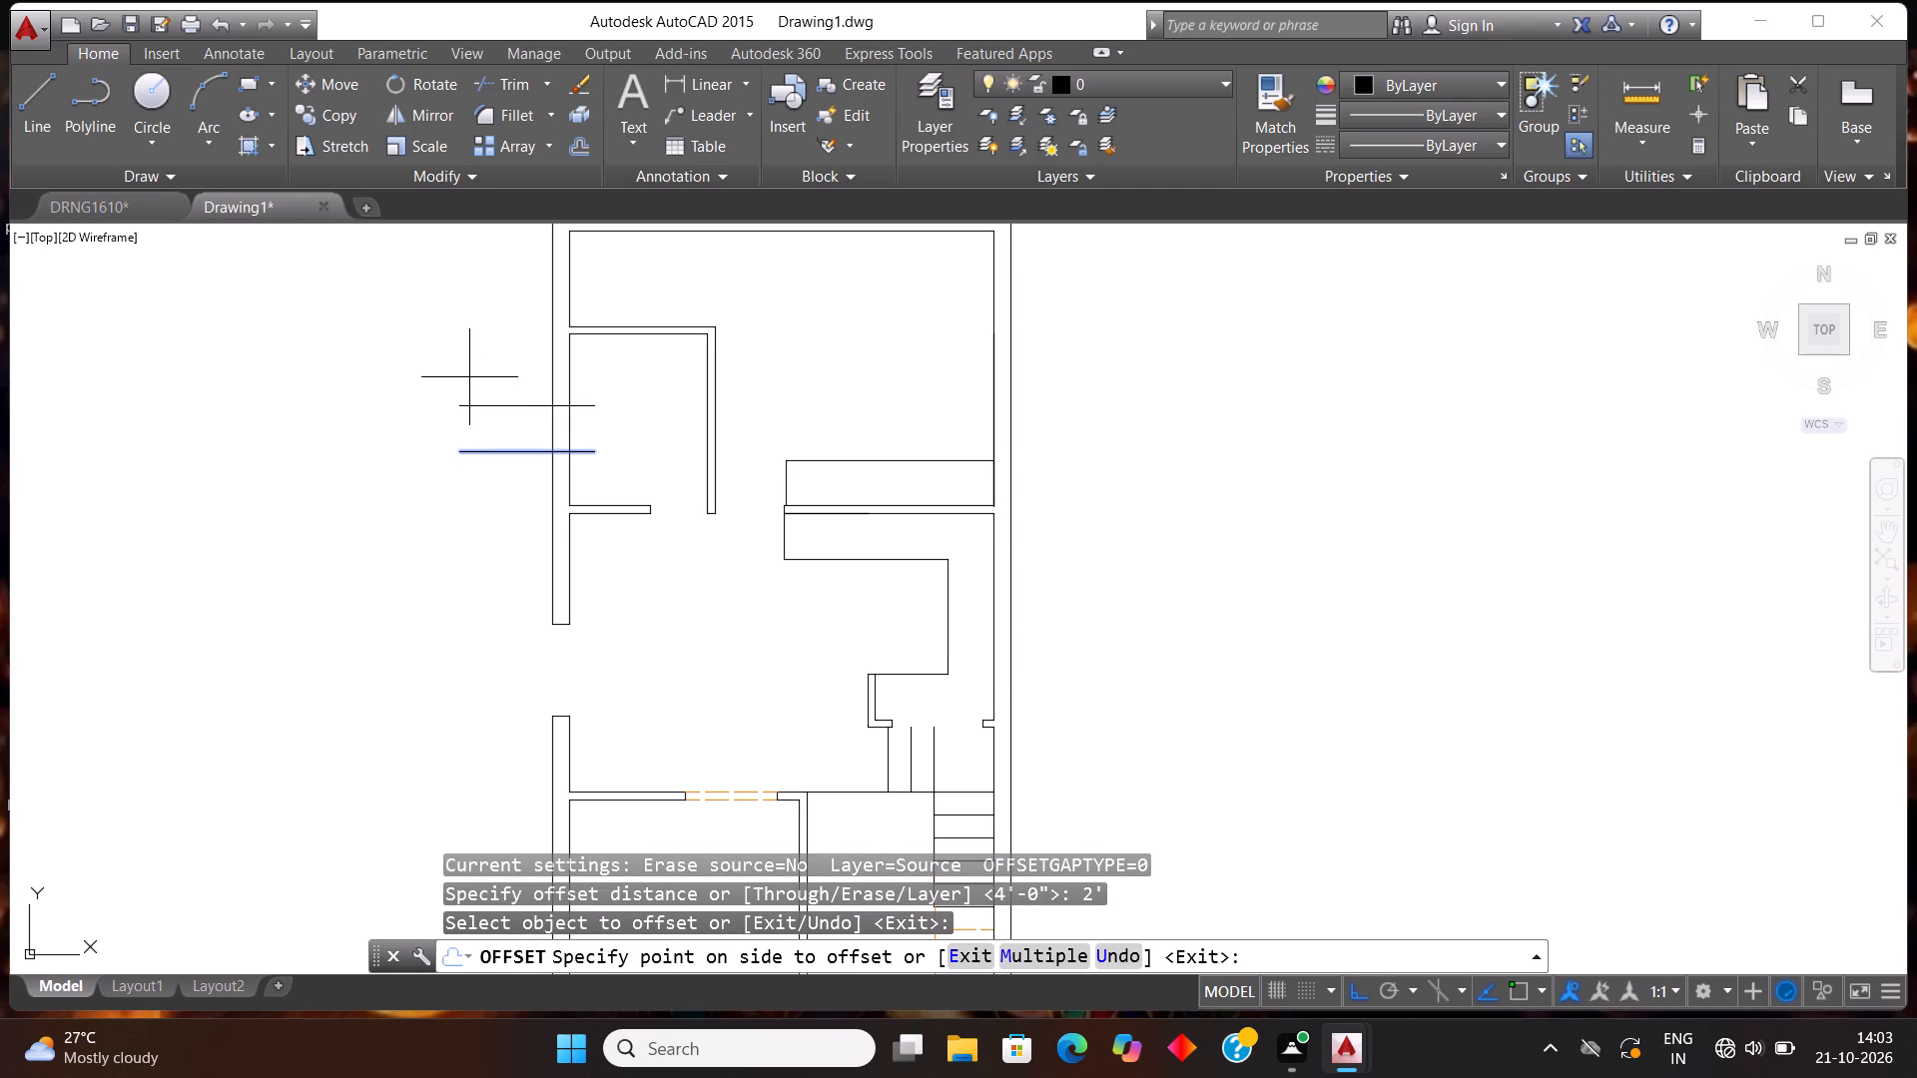
left_click(469, 370)
key("Escape")
key("Escape")
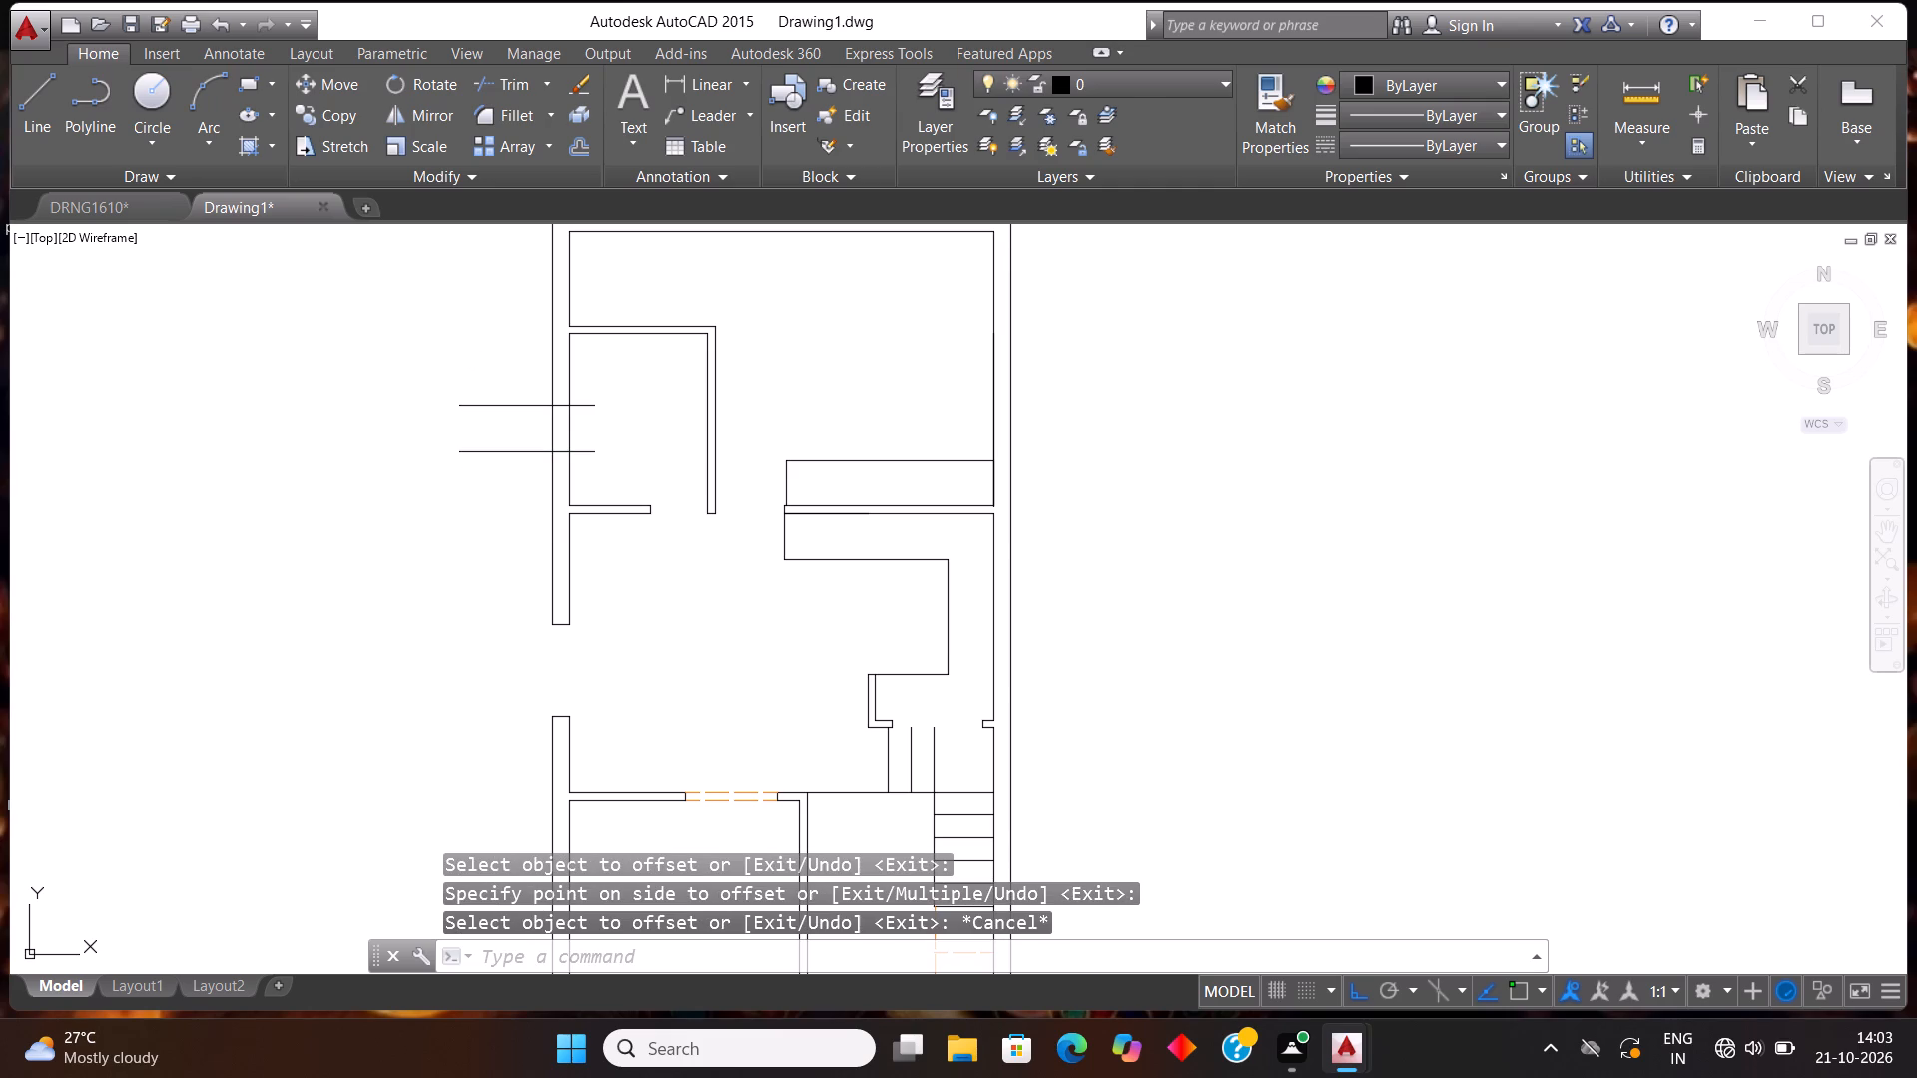
Trim the left outer wall between the two short lines at the small room and cut off their projecting ends.
type("TR")
key("Return")
key("Return")
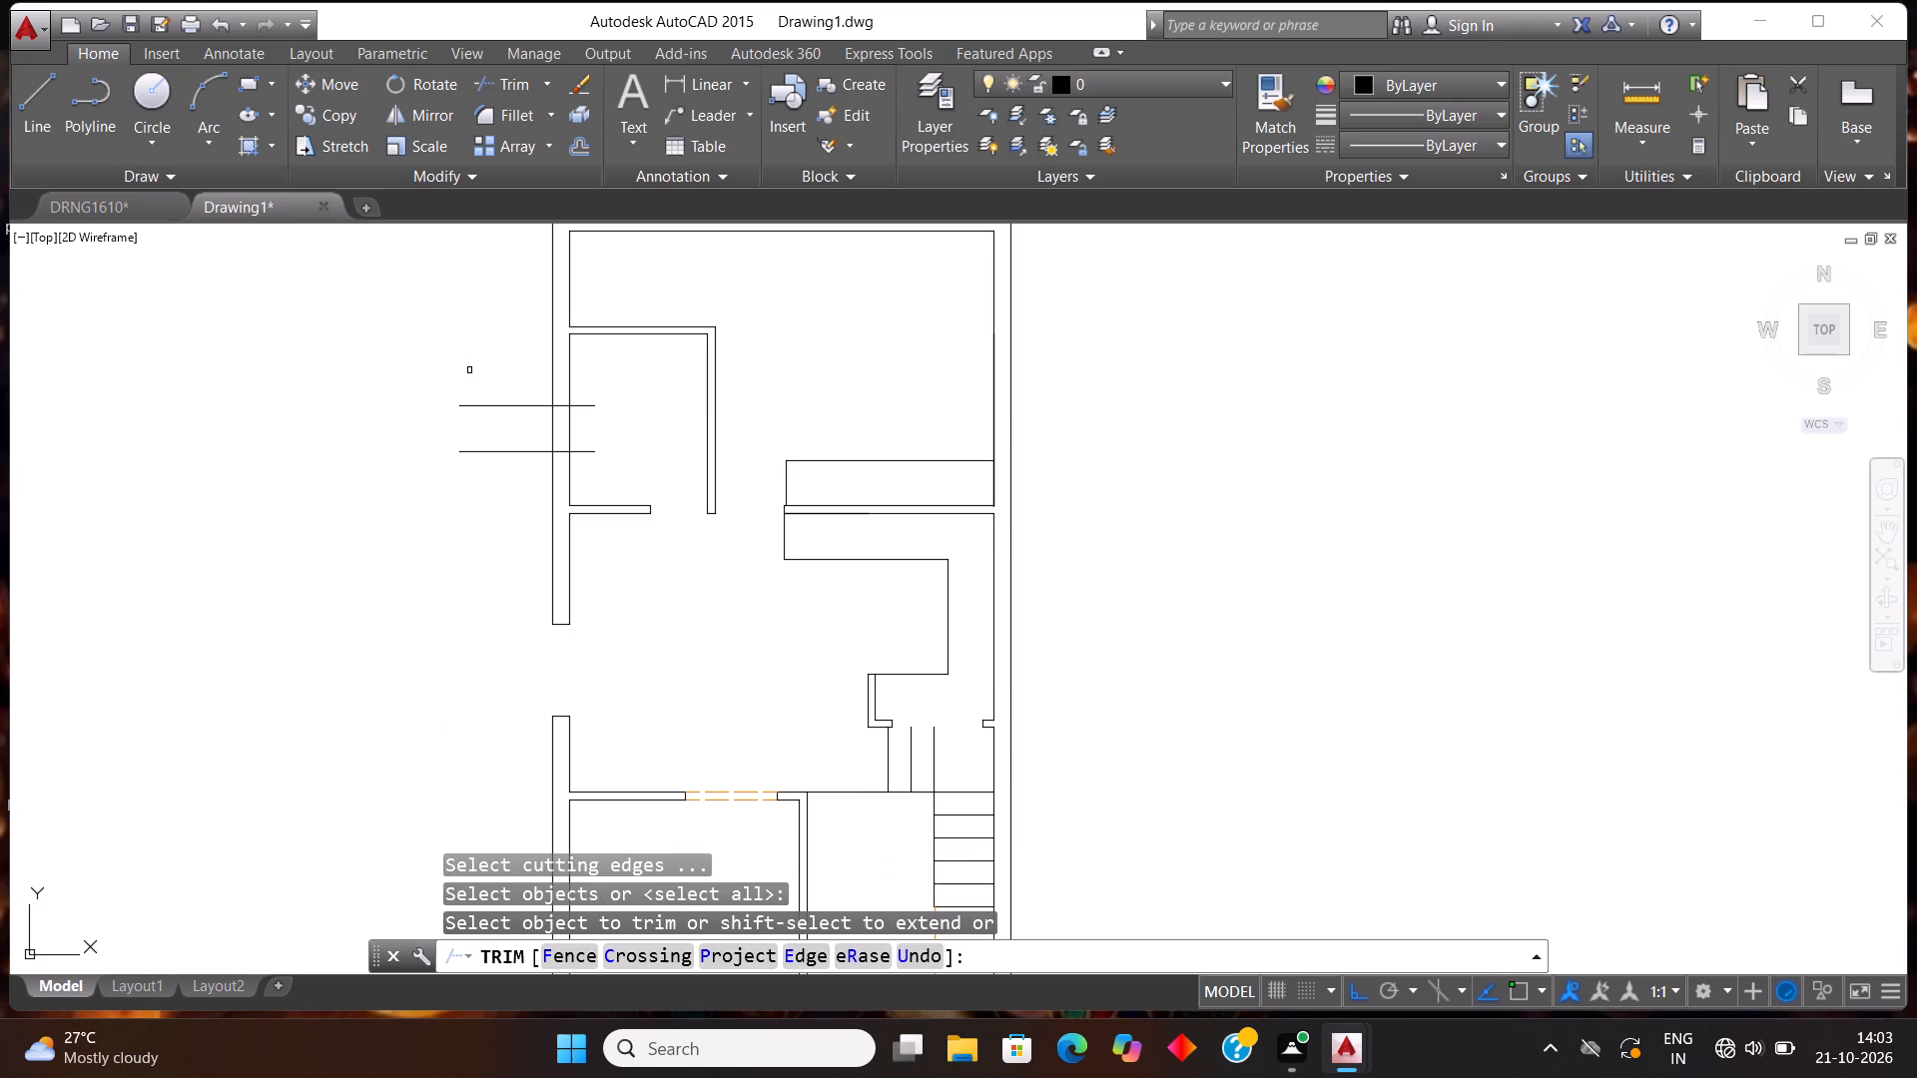
left_click(530, 501)
left_click(472, 287)
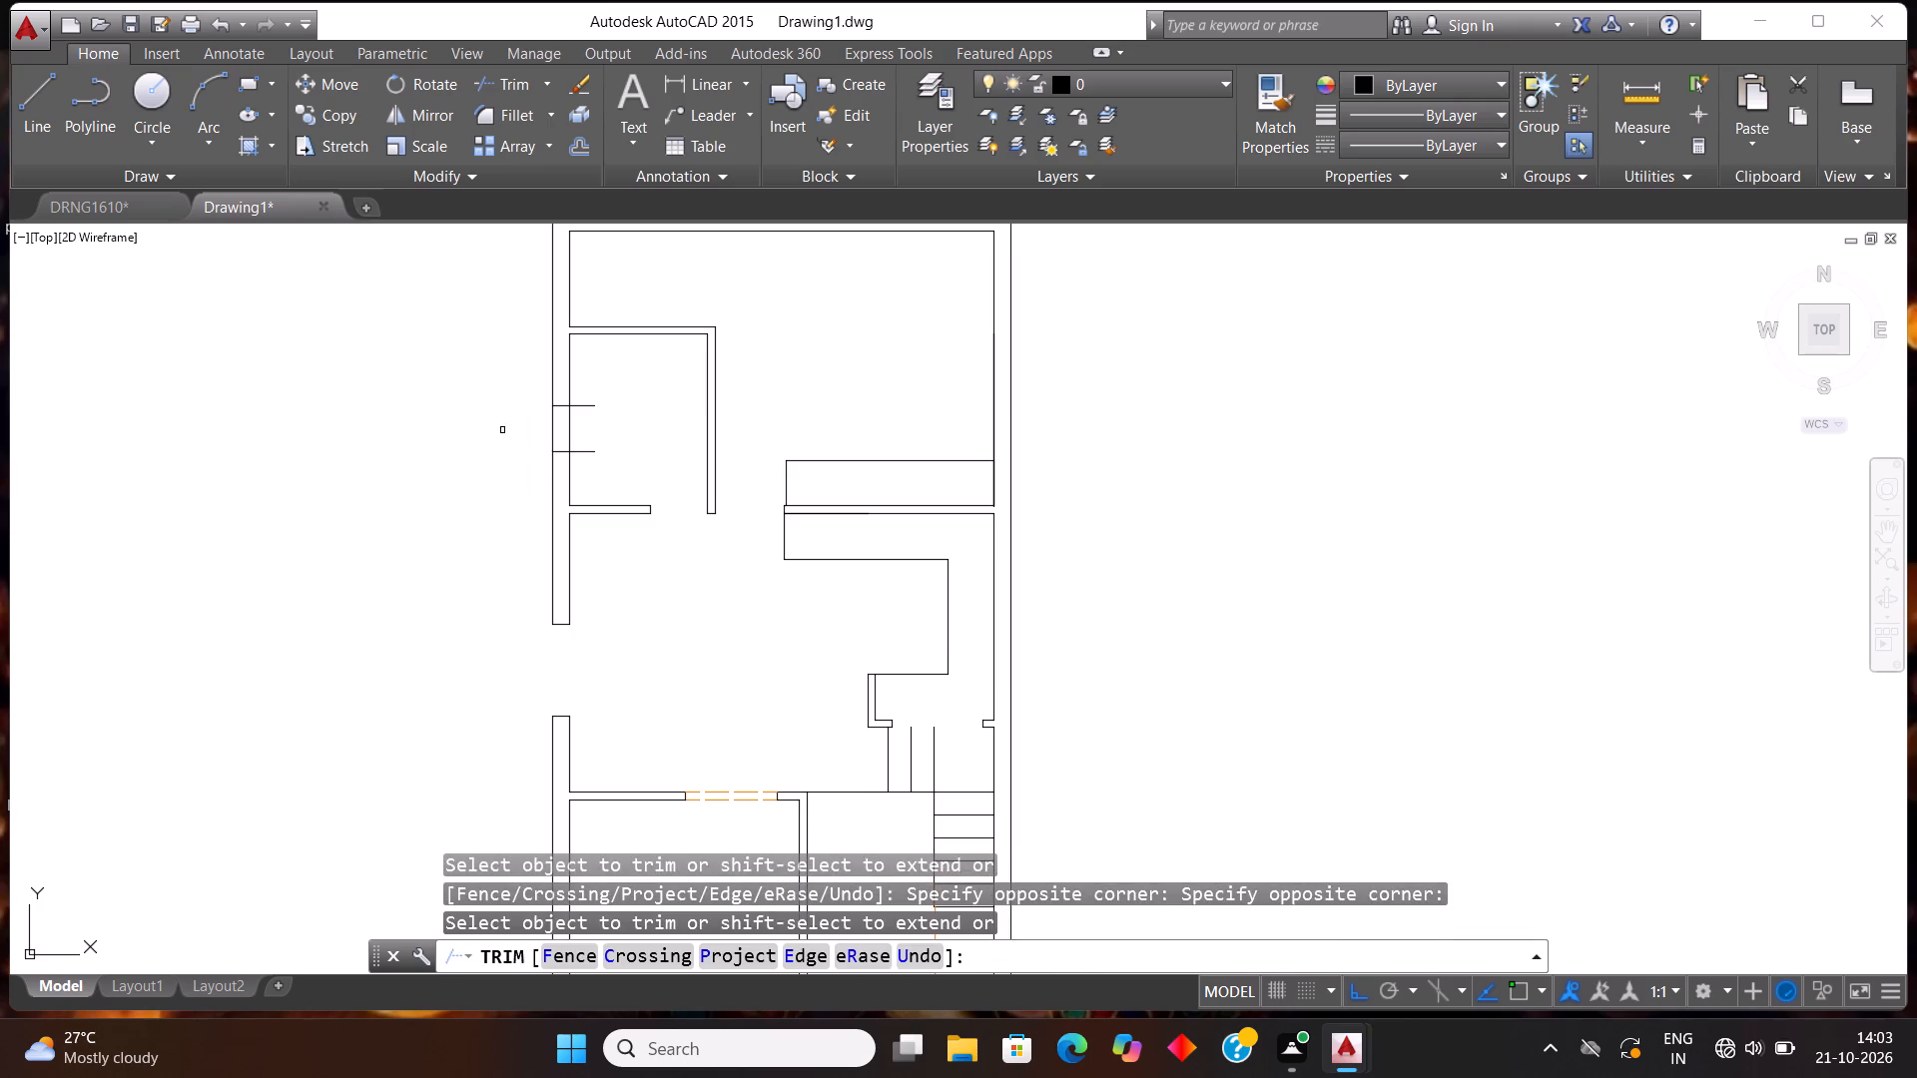
left_click(504, 433)
left_click(634, 441)
left_click(620, 479)
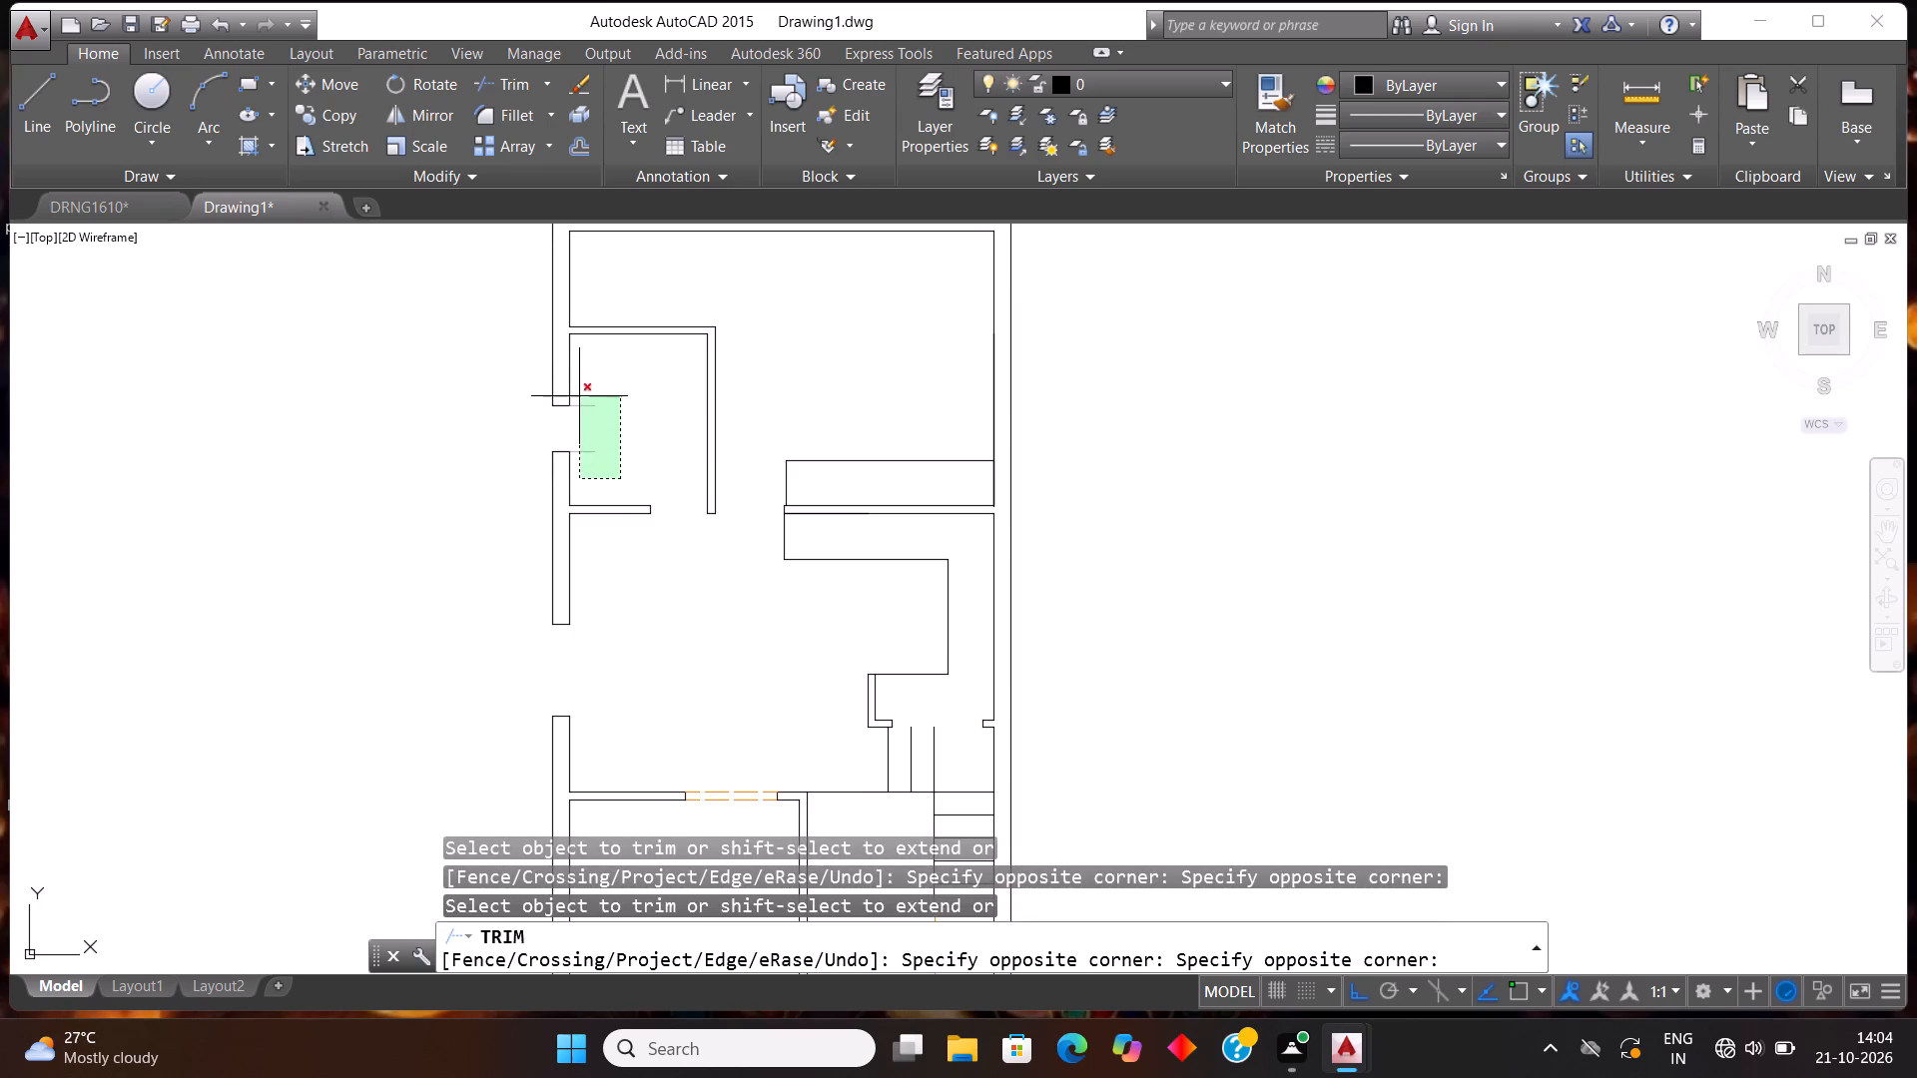
left_click(579, 391)
scroll(597, 437, "down", 2)
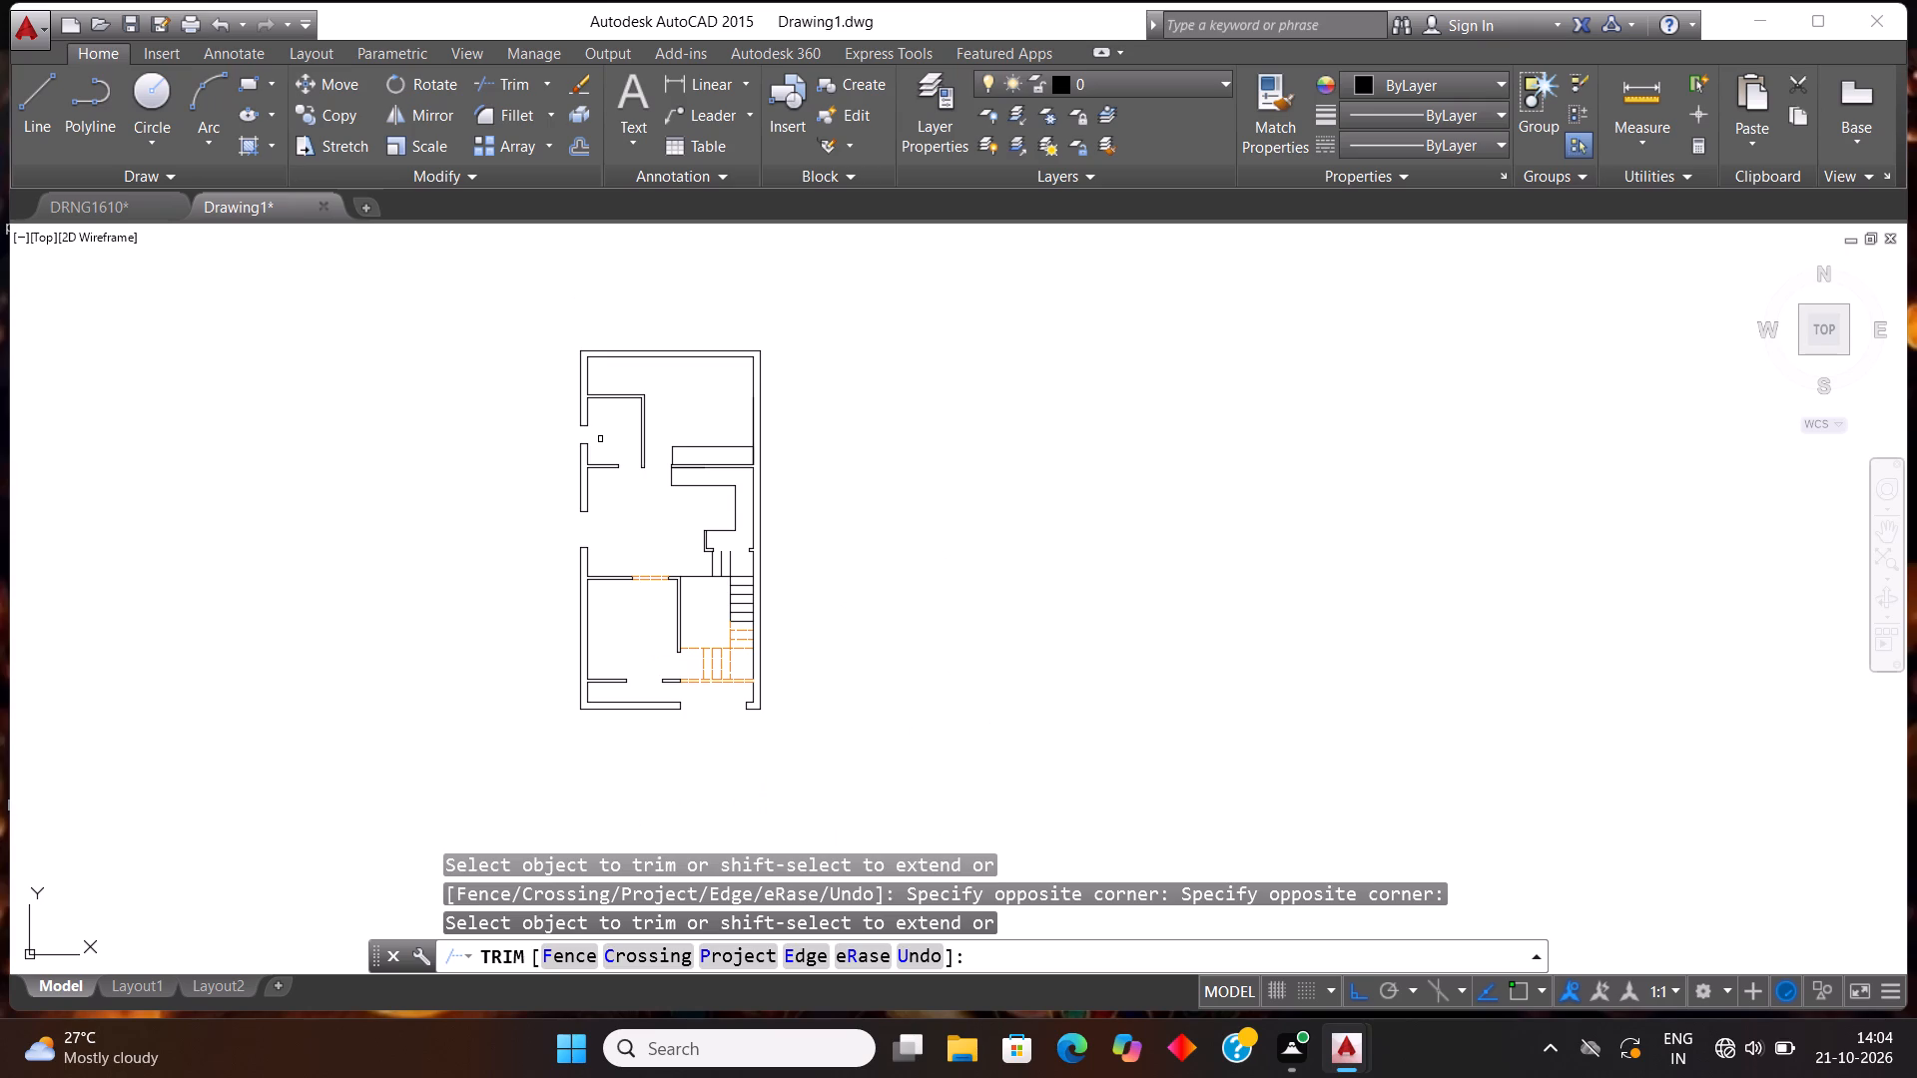
scroll(609, 347, "up", 3)
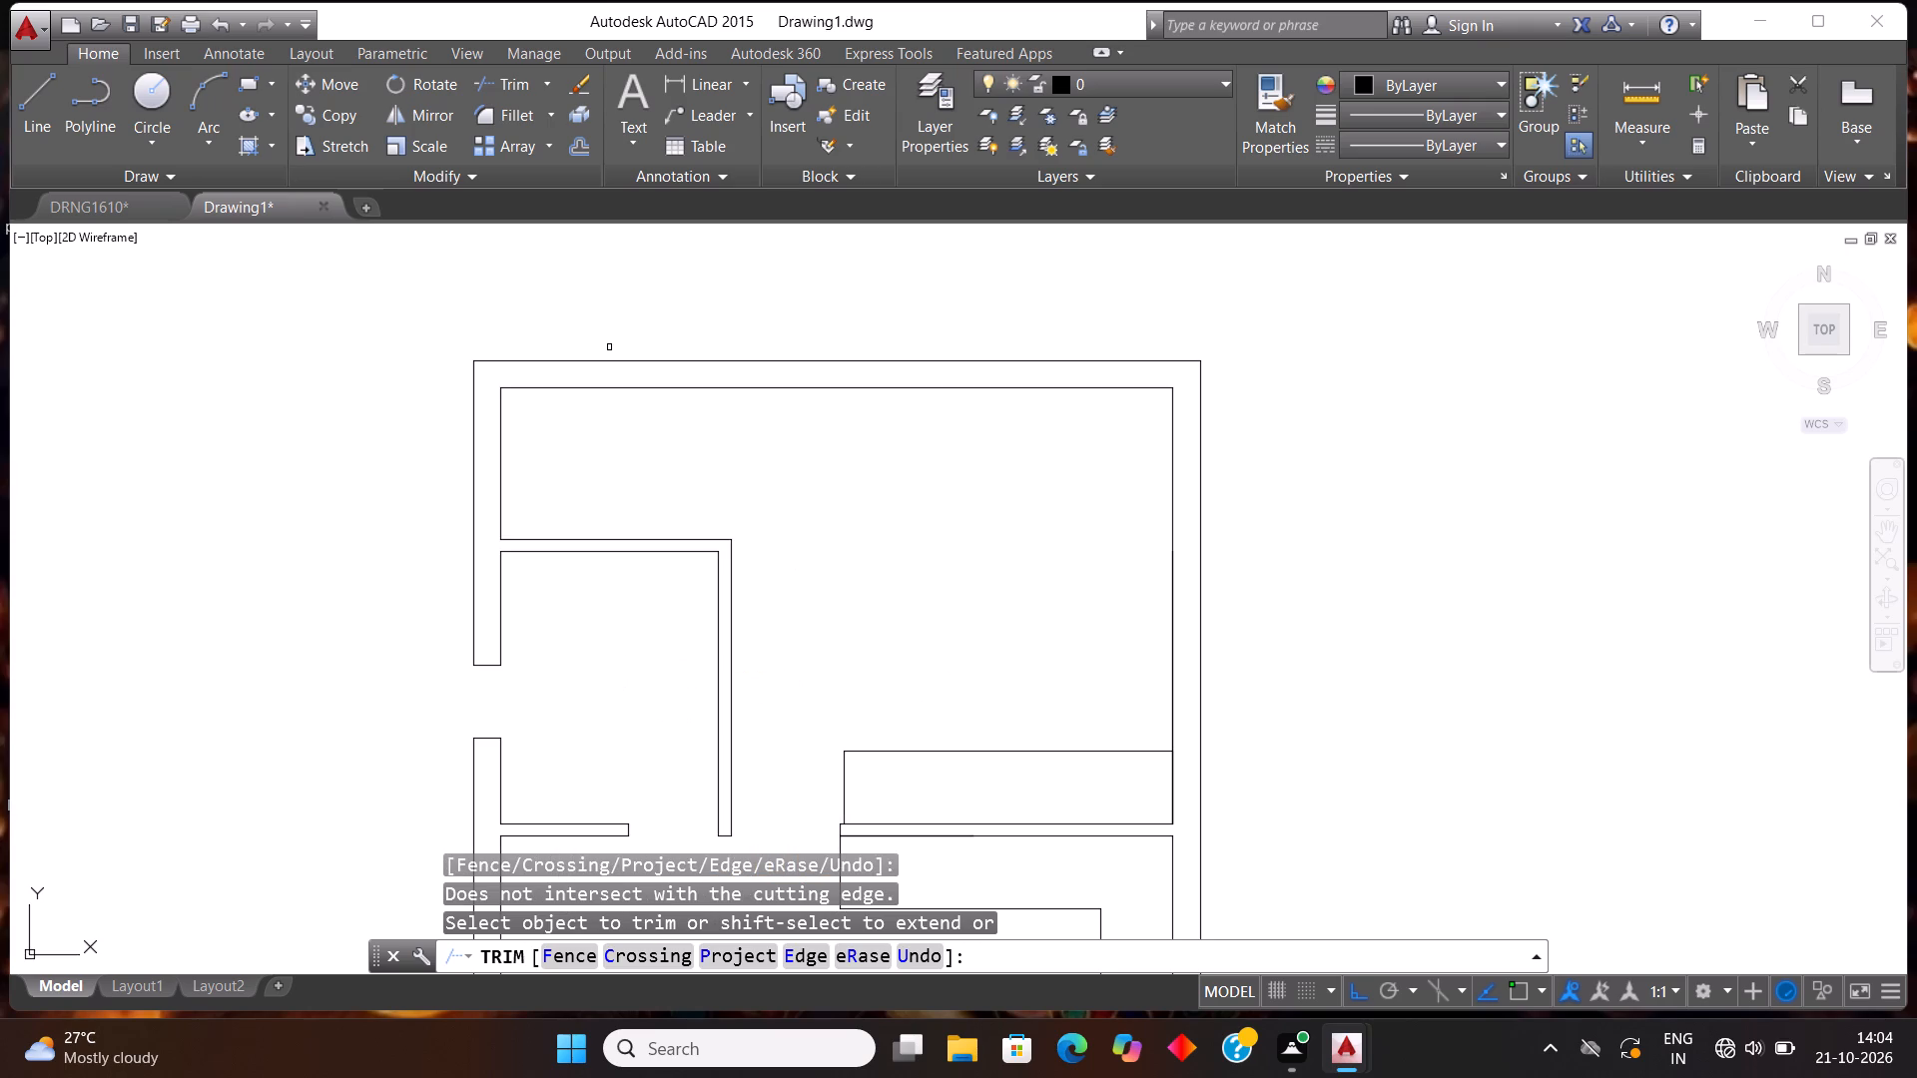
key("Escape")
key("Escape")
Draw a short horizontal line across the left outer wall just below the plan's top-left inner corner.
key("l")
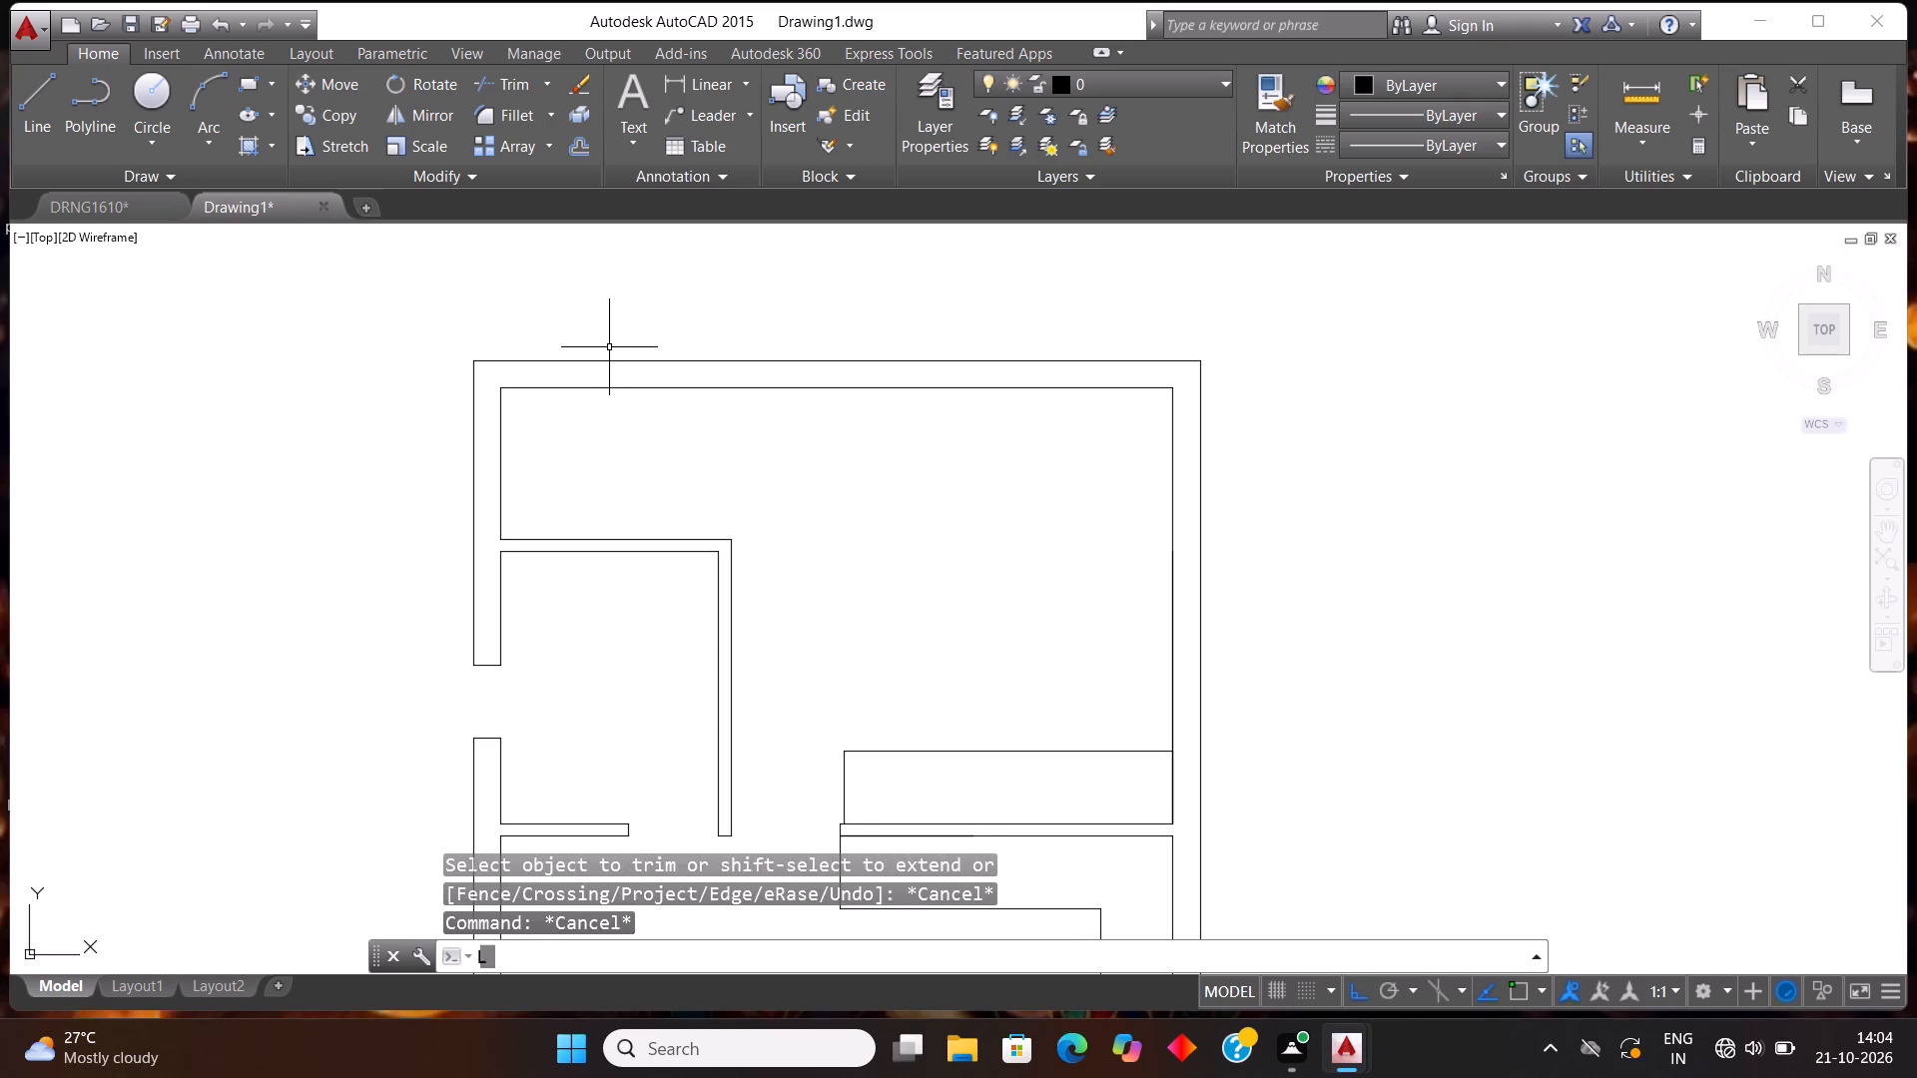
key("Return")
left_click(435, 413)
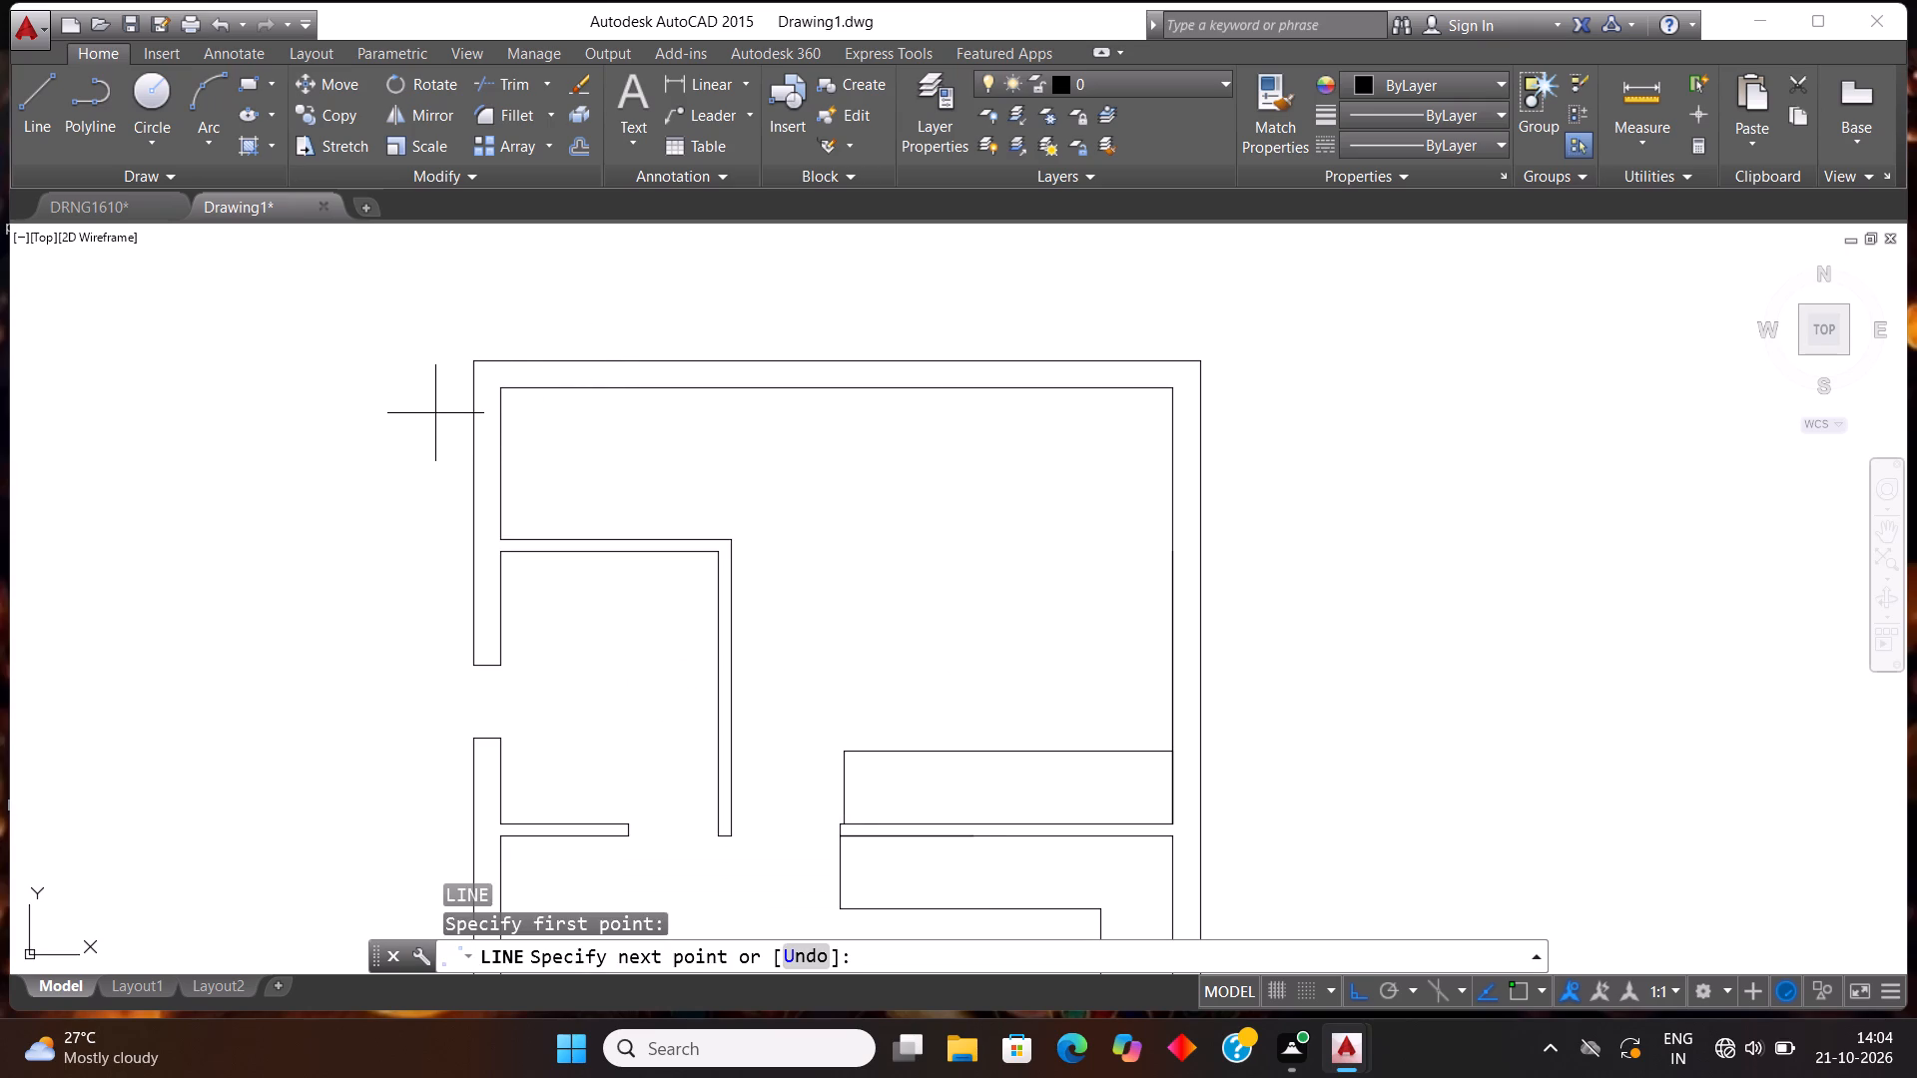
left_click(573, 431)
key("Escape")
key("Escape")
Offset the short horizontal line near the top-left corner 2' downward.
type("OFF")
key("Return")
type("2'")
key("Return")
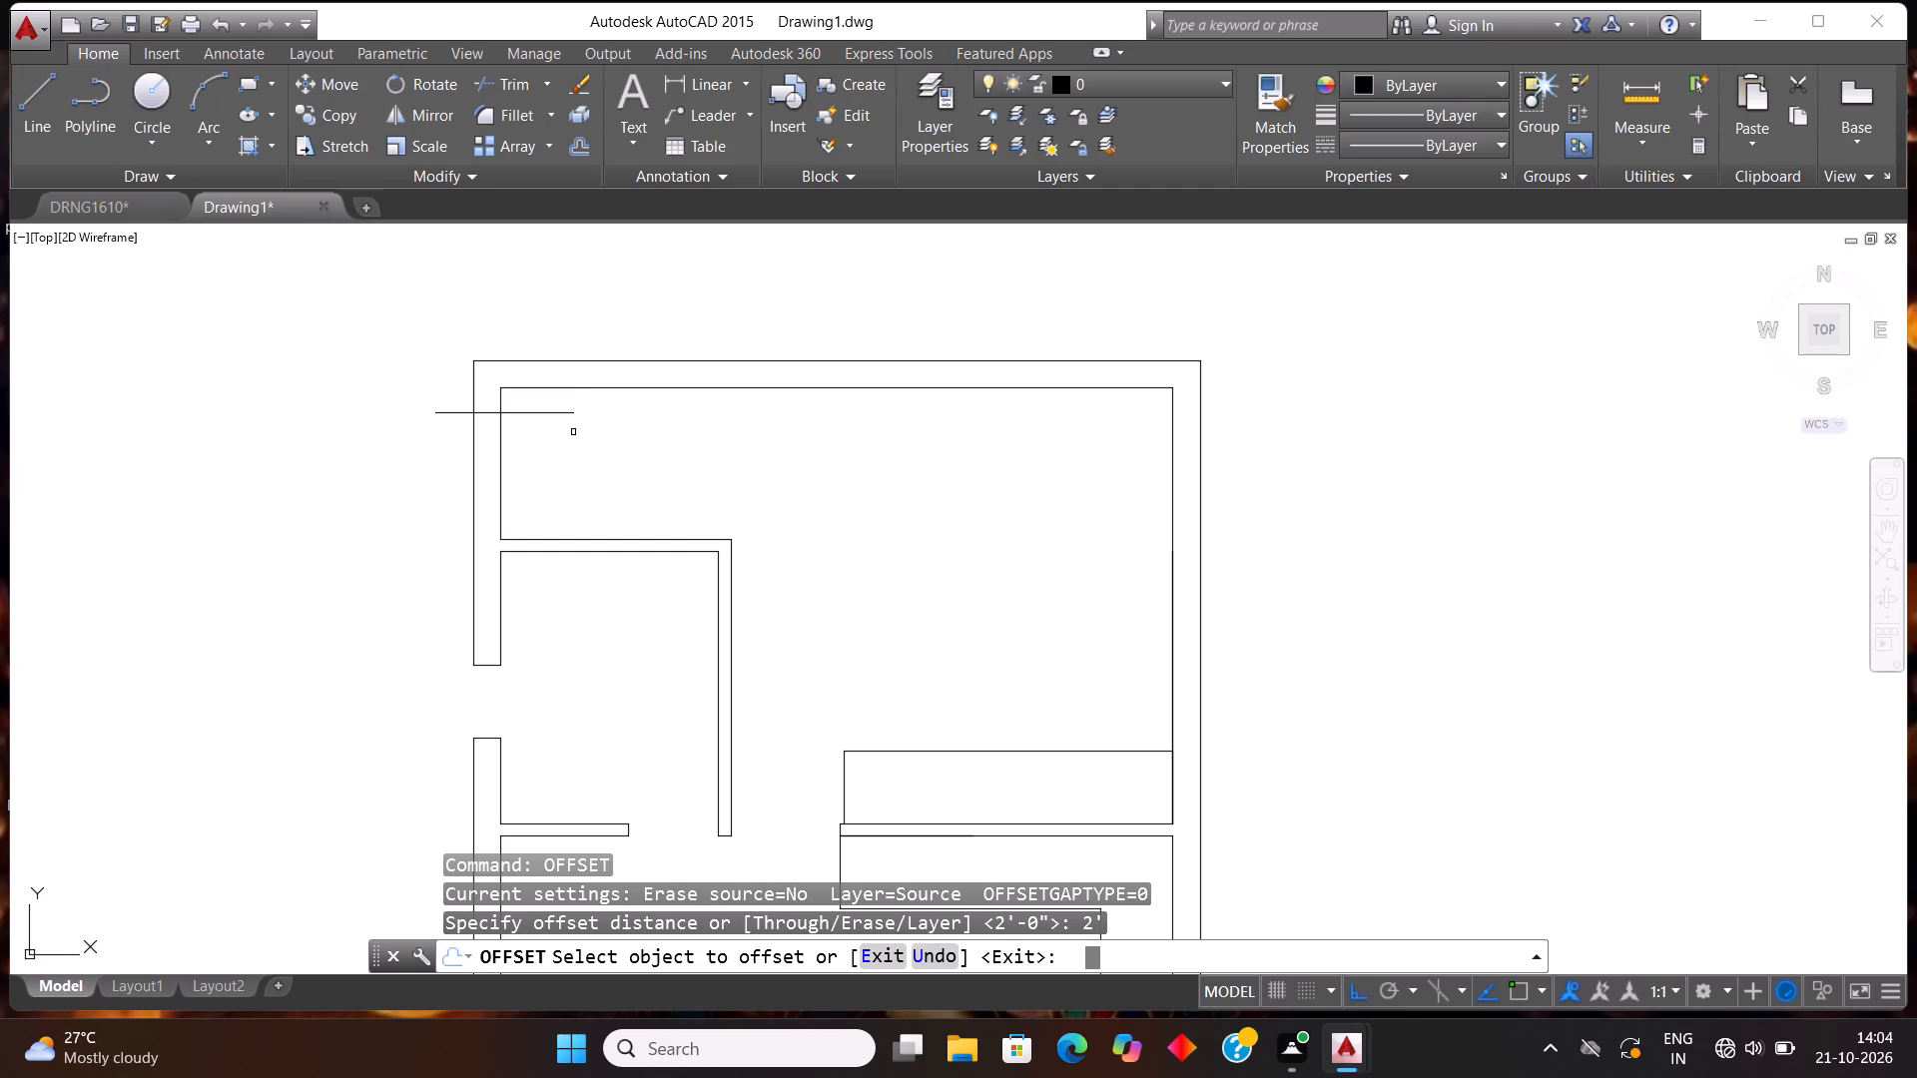
left_click(534, 411)
left_click(557, 496)
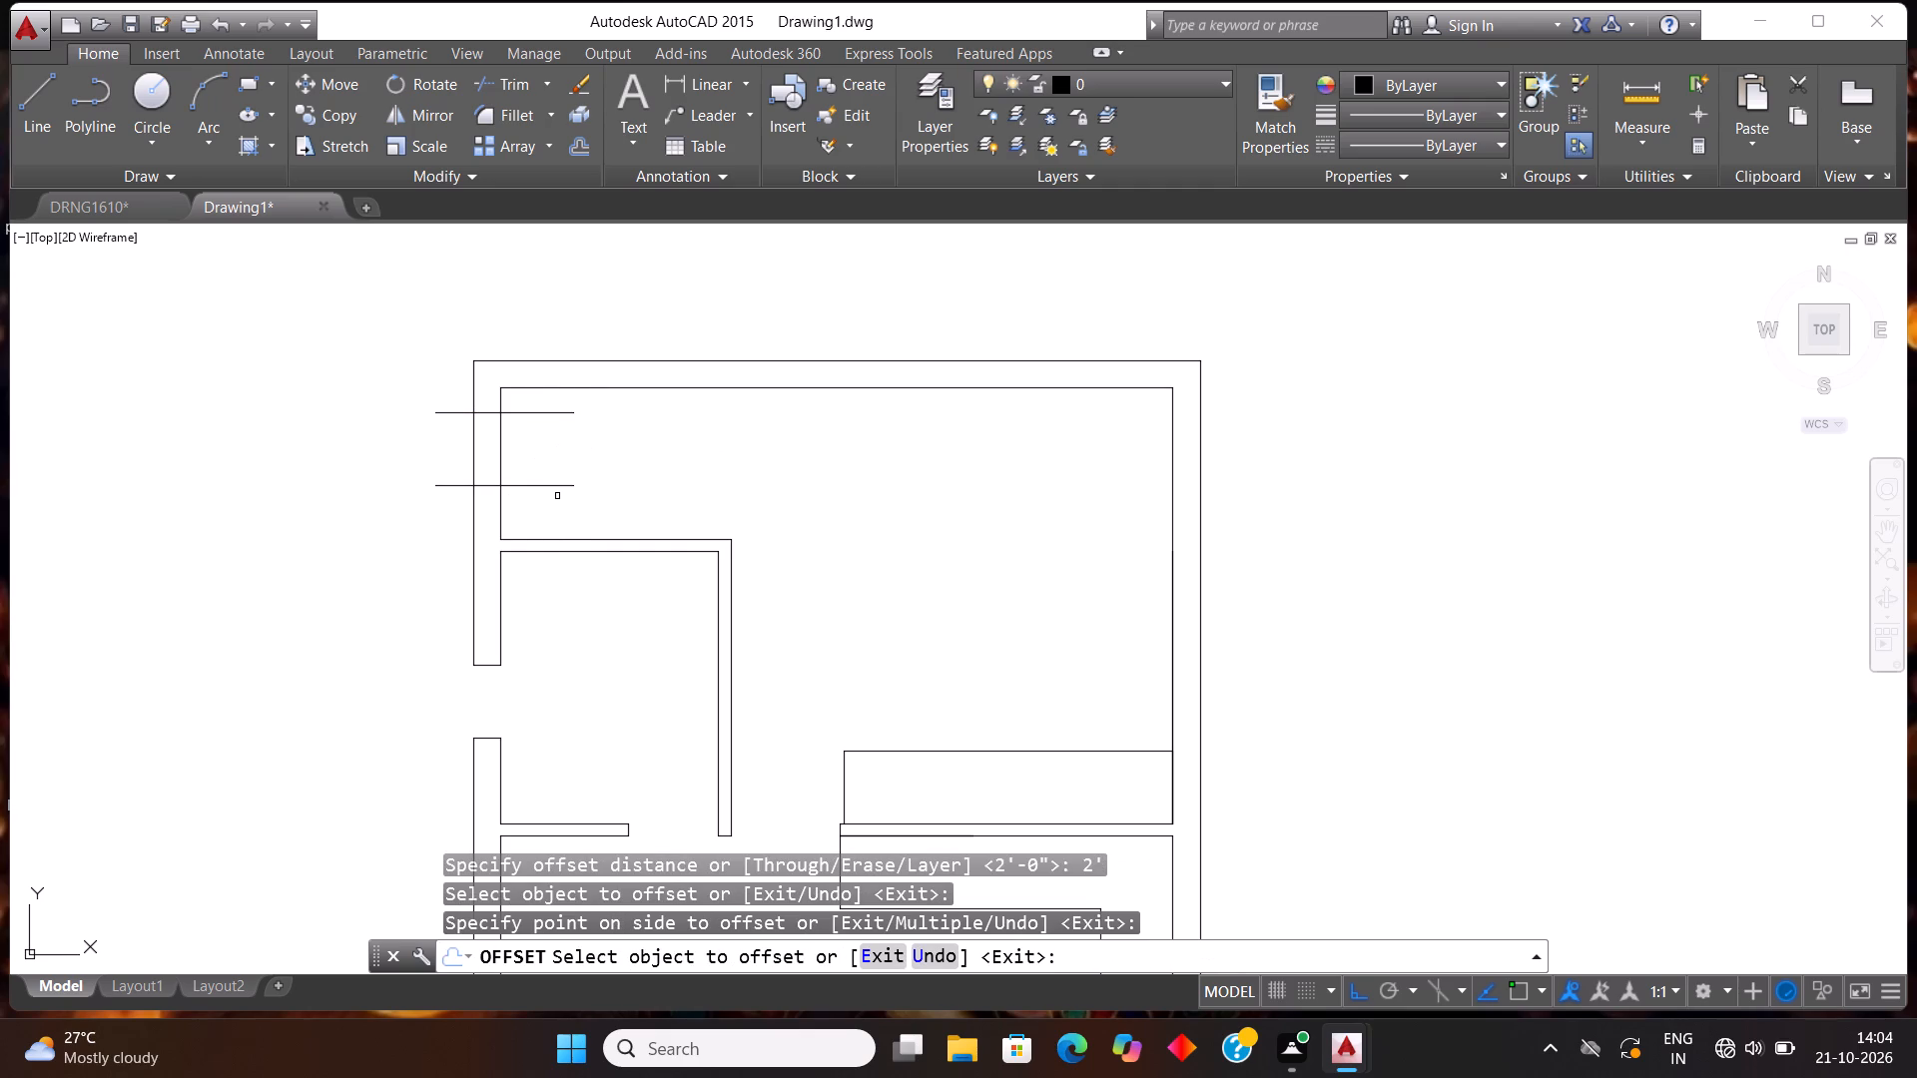
key("Escape")
key("Escape")
Trim the left outer wall between the two lines near the top-left corner and remove their projecting ends to form the opening.
type("TR")
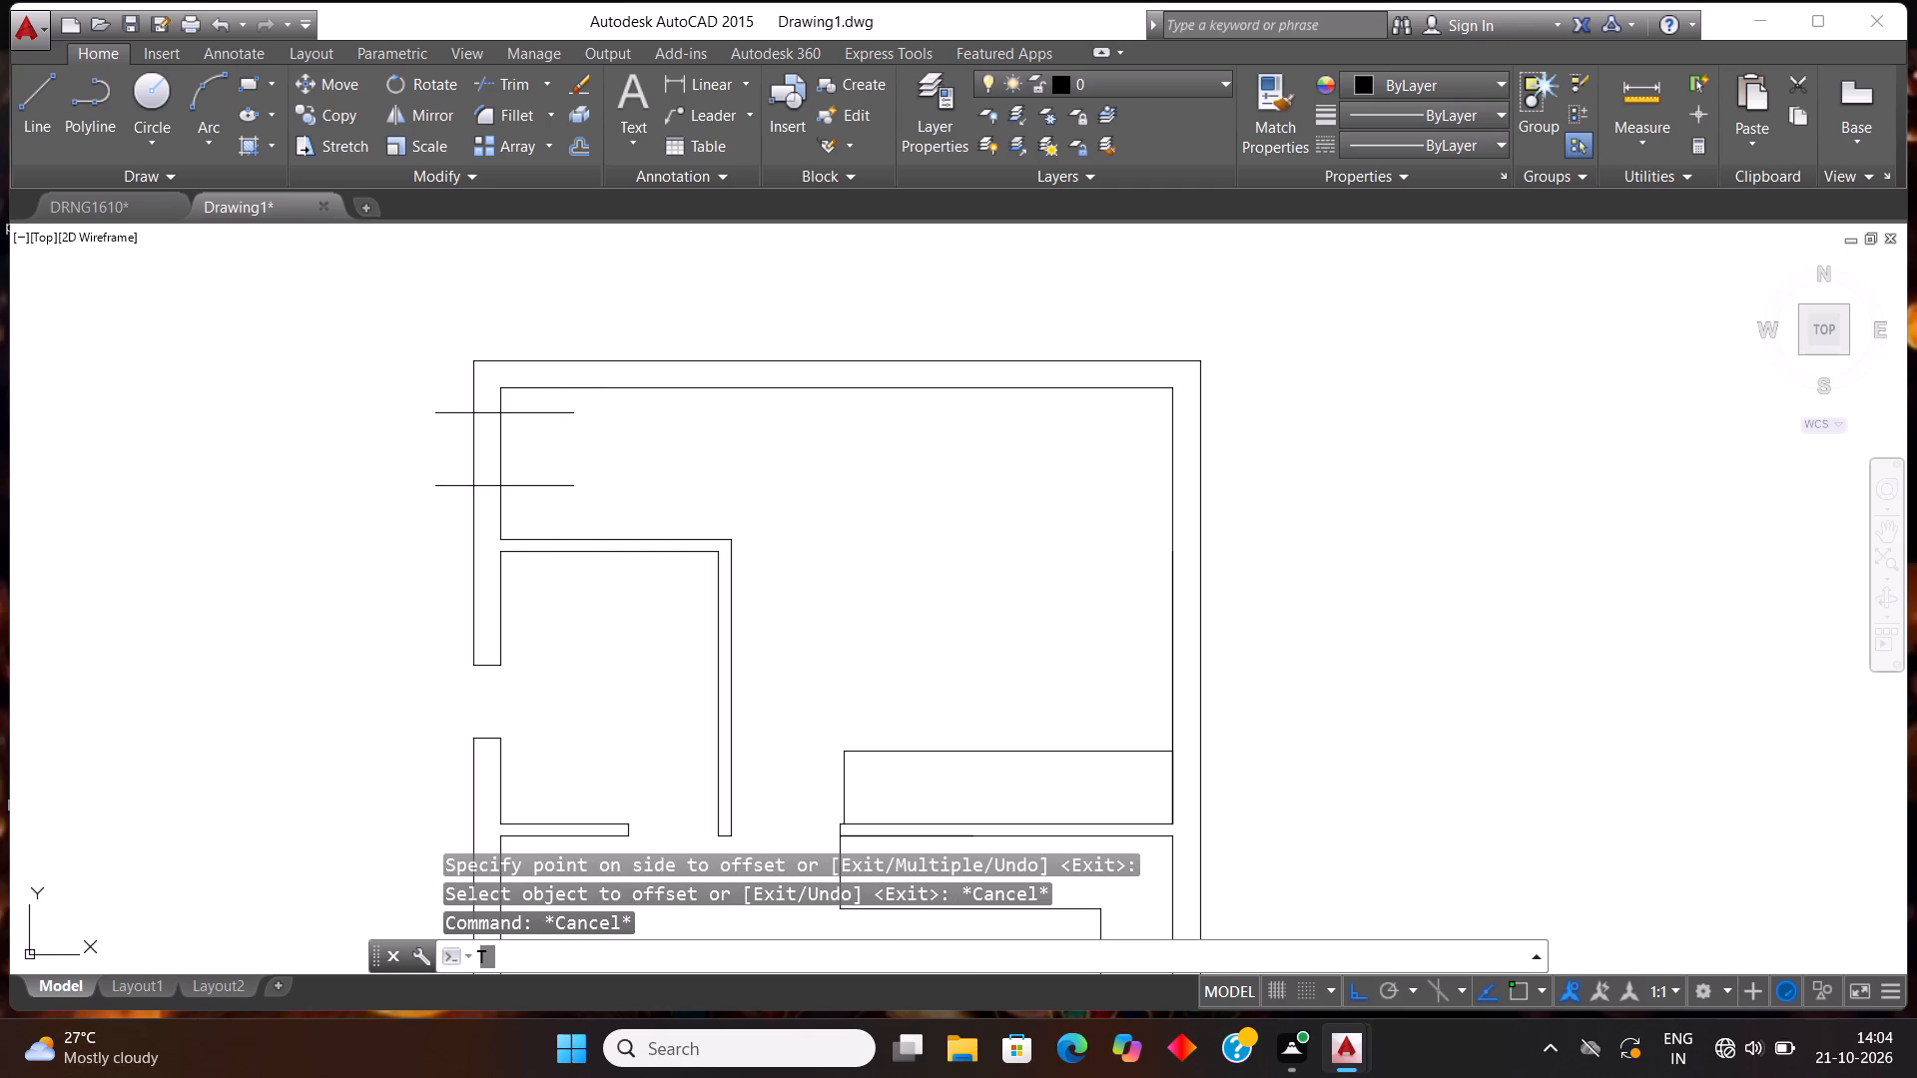
key("Return")
key("Return")
left_click(462, 462)
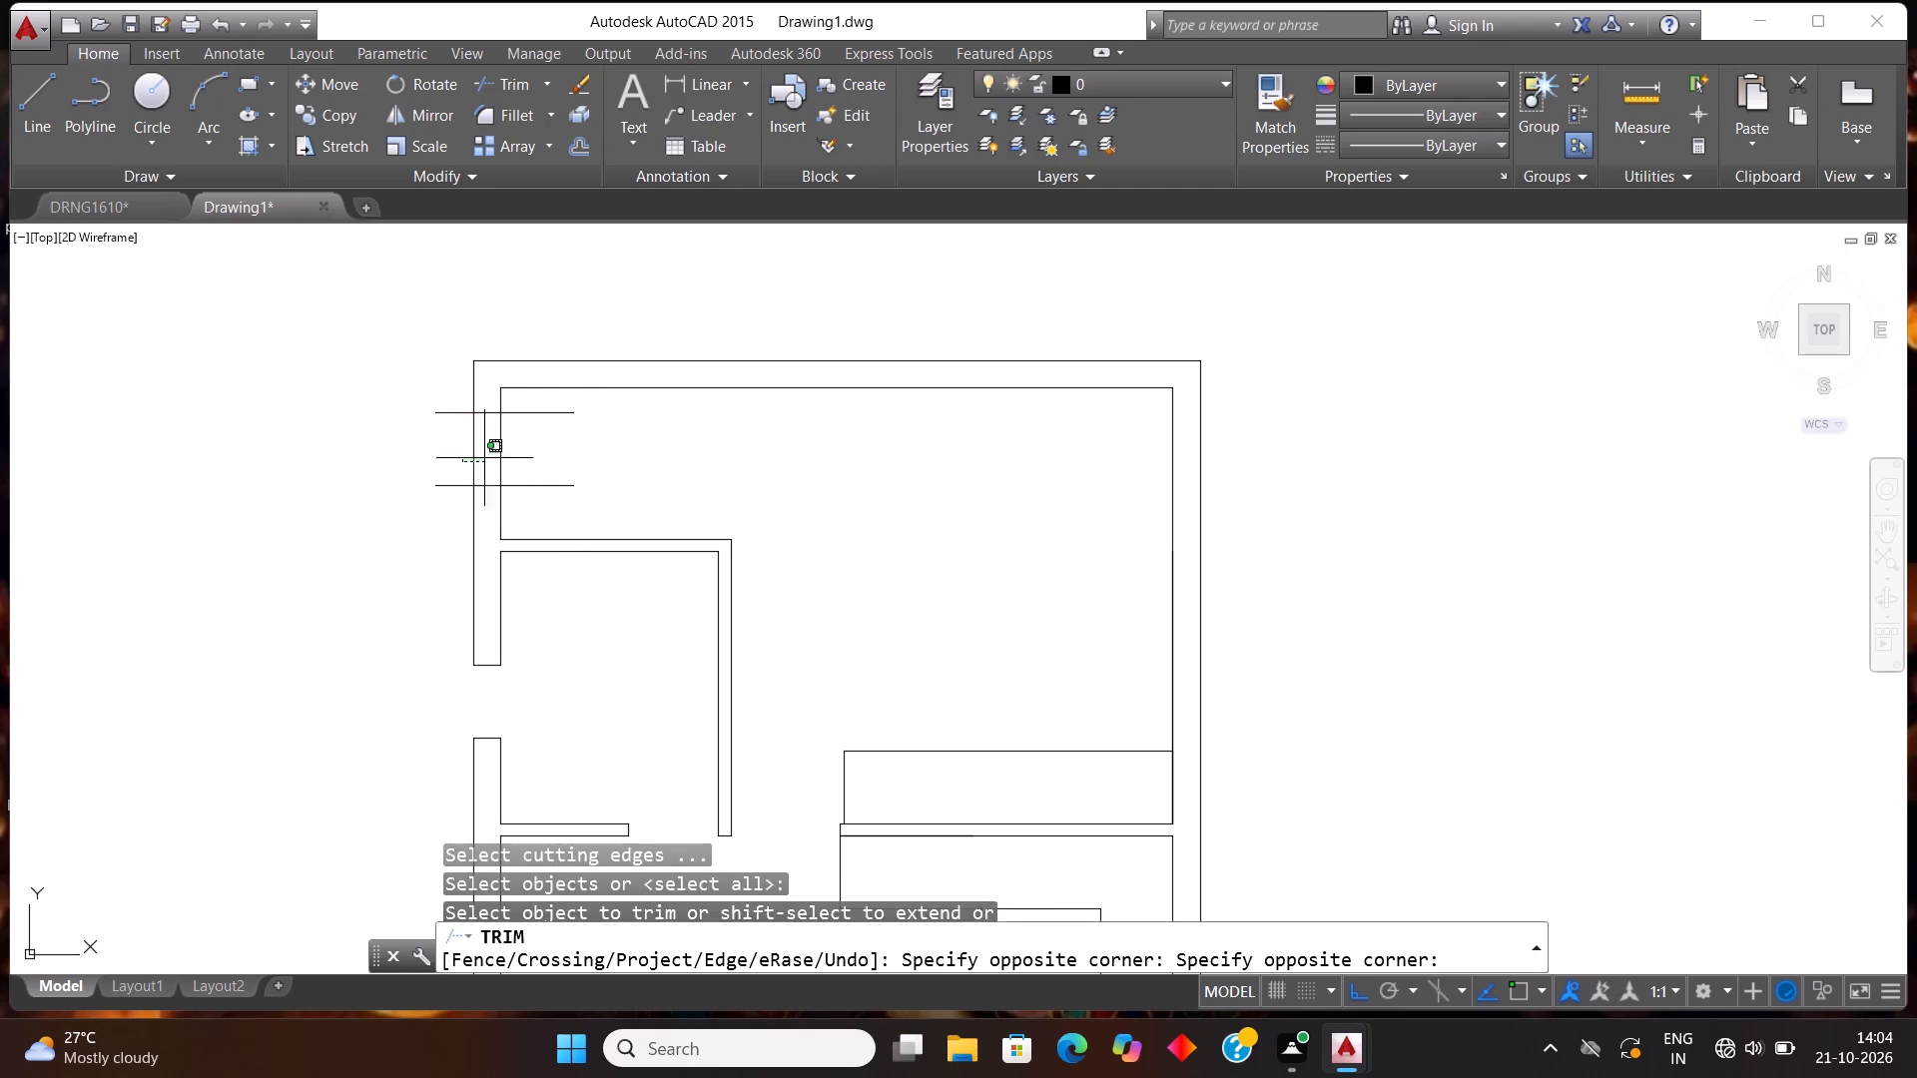
left_click(554, 433)
left_click(580, 512)
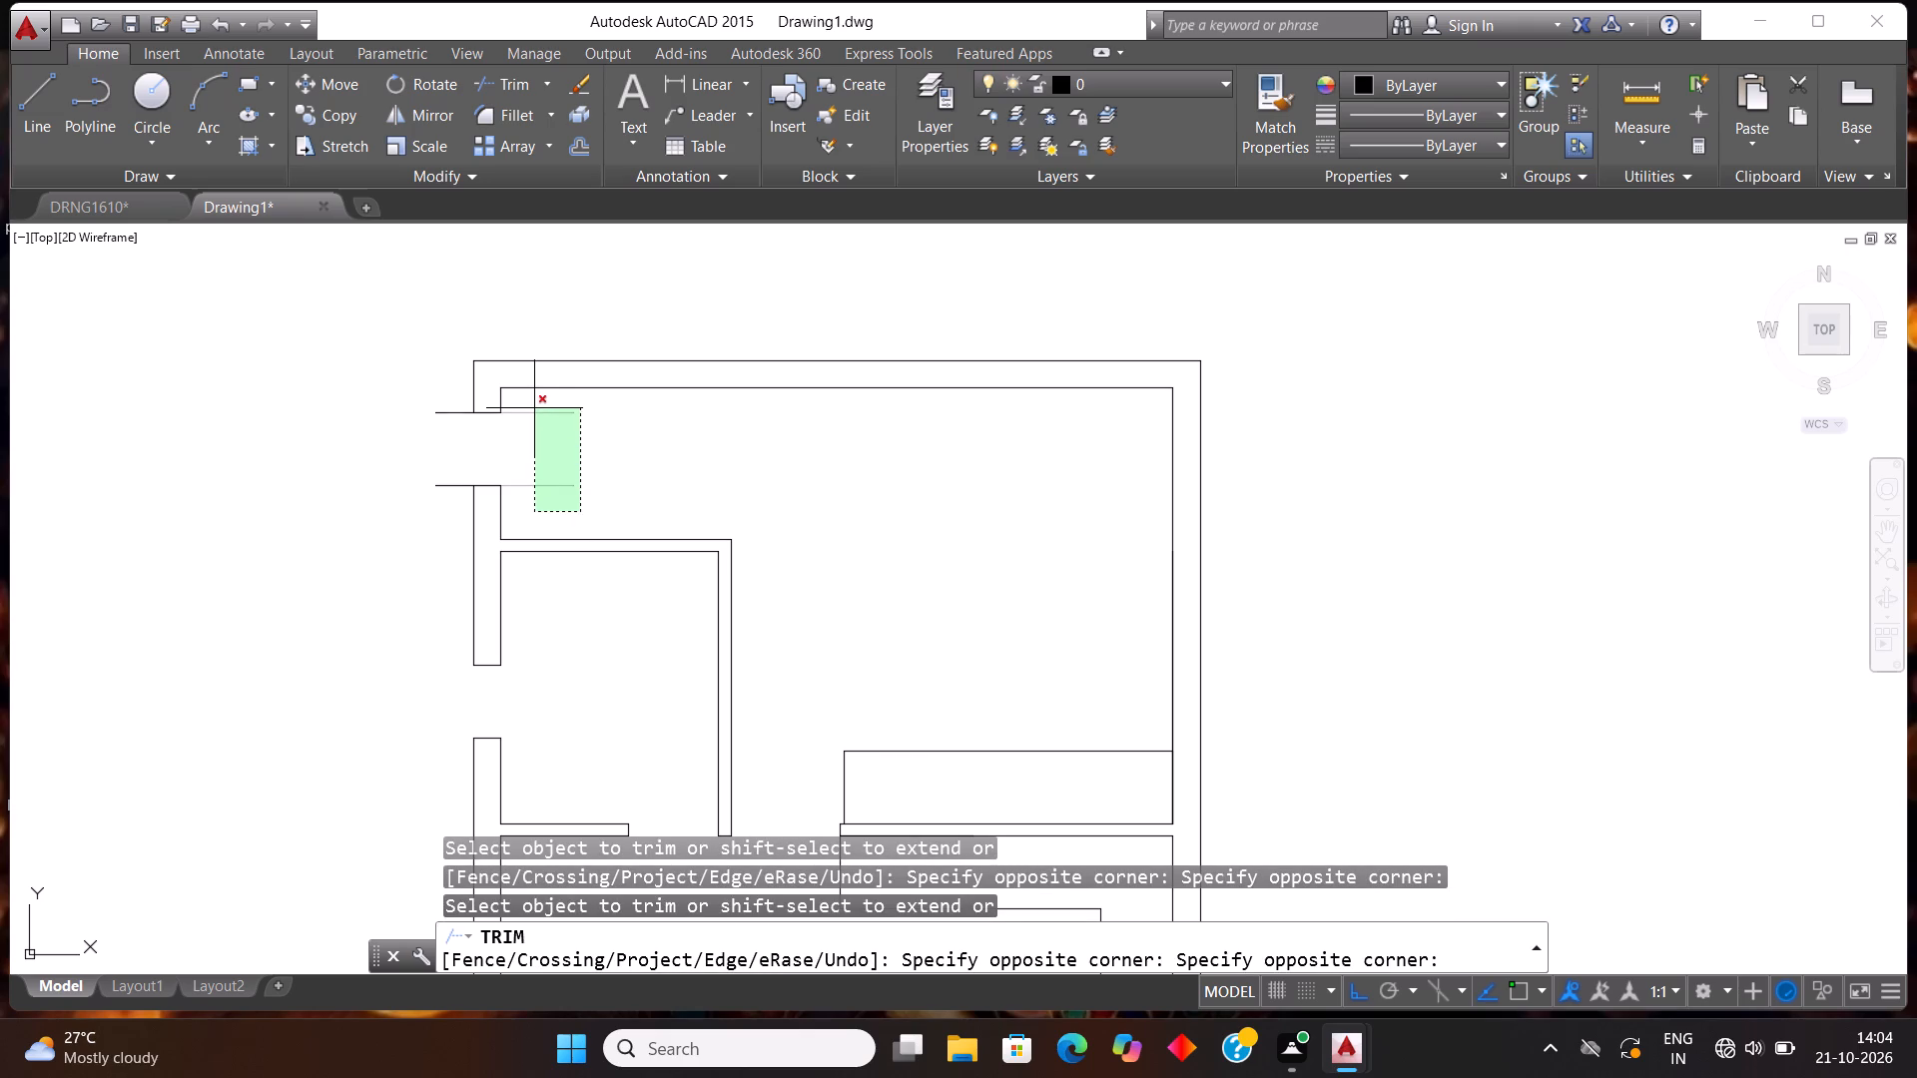
left_click(534, 407)
left_click(365, 351)
left_click(437, 565)
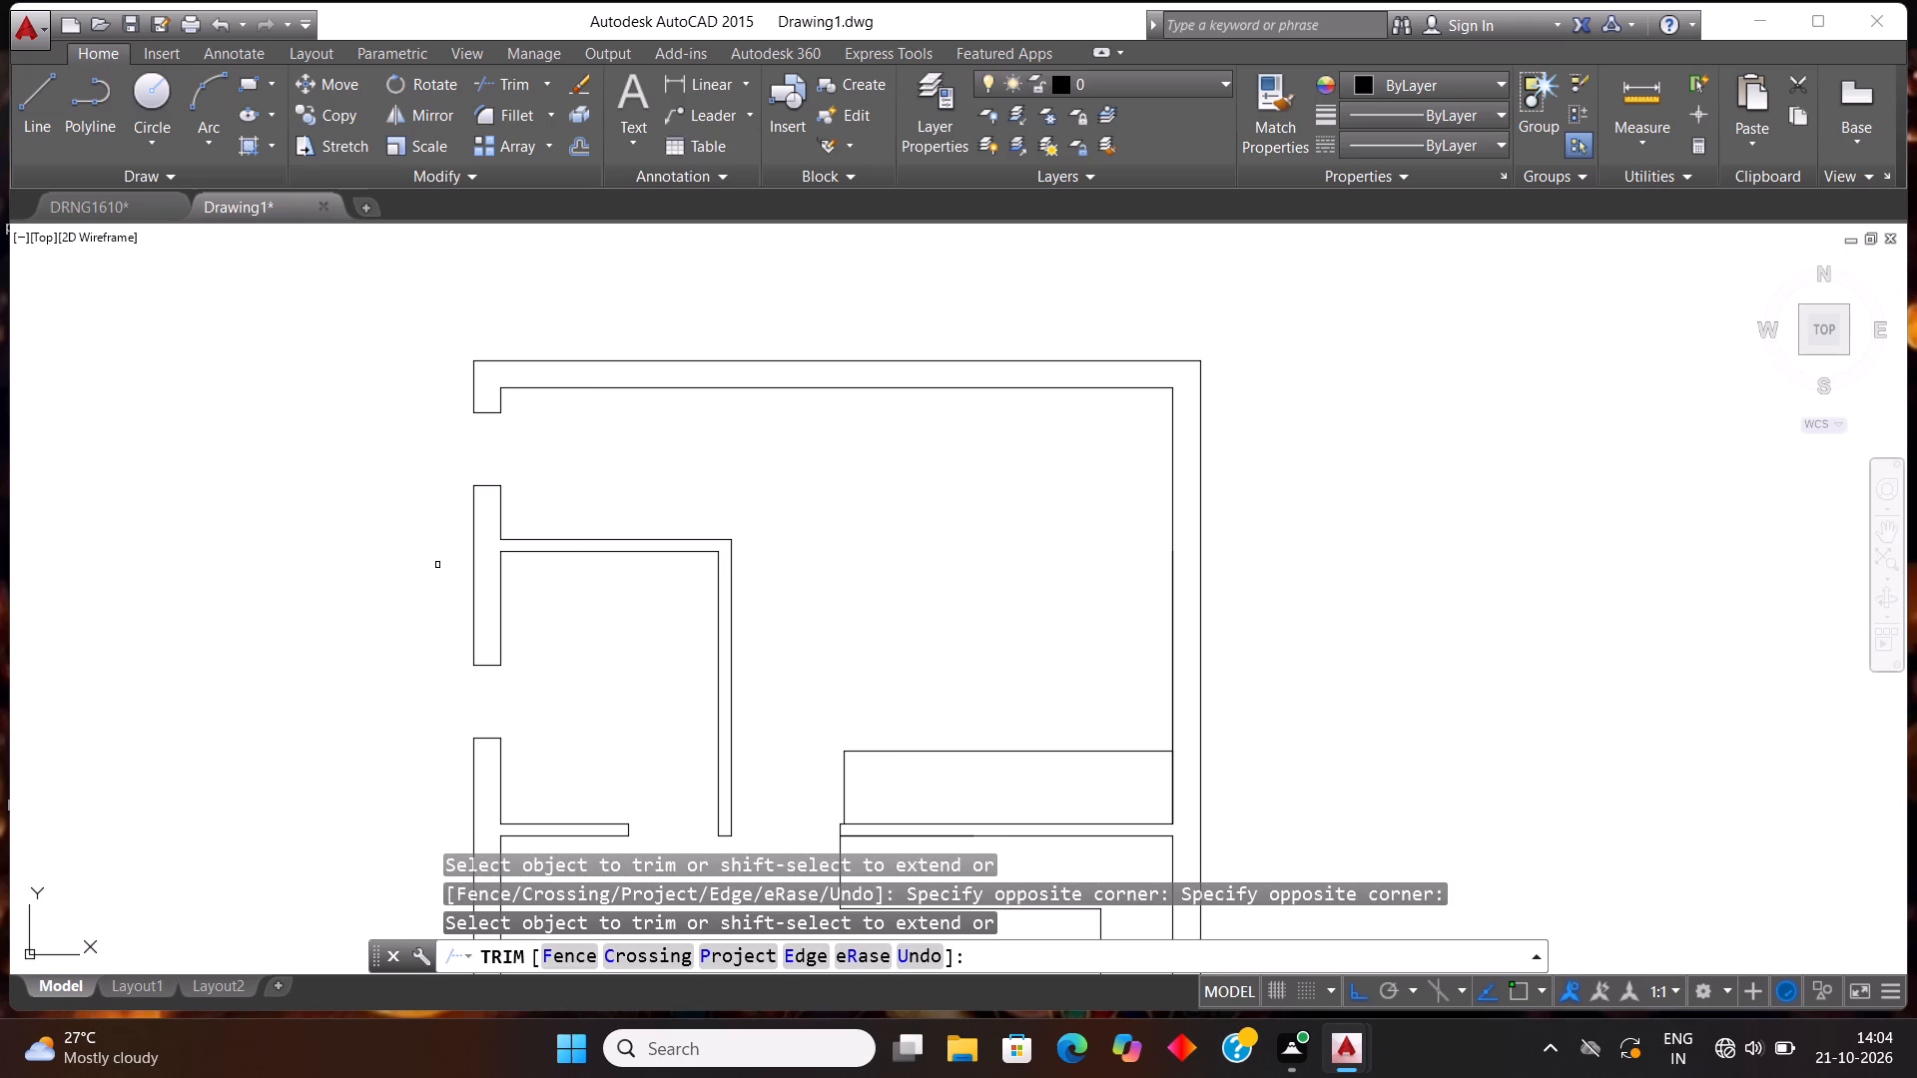
Draw a short horizontal line across the right outer wall in the upper part of the top room.
scroll(437, 567, "down", 3)
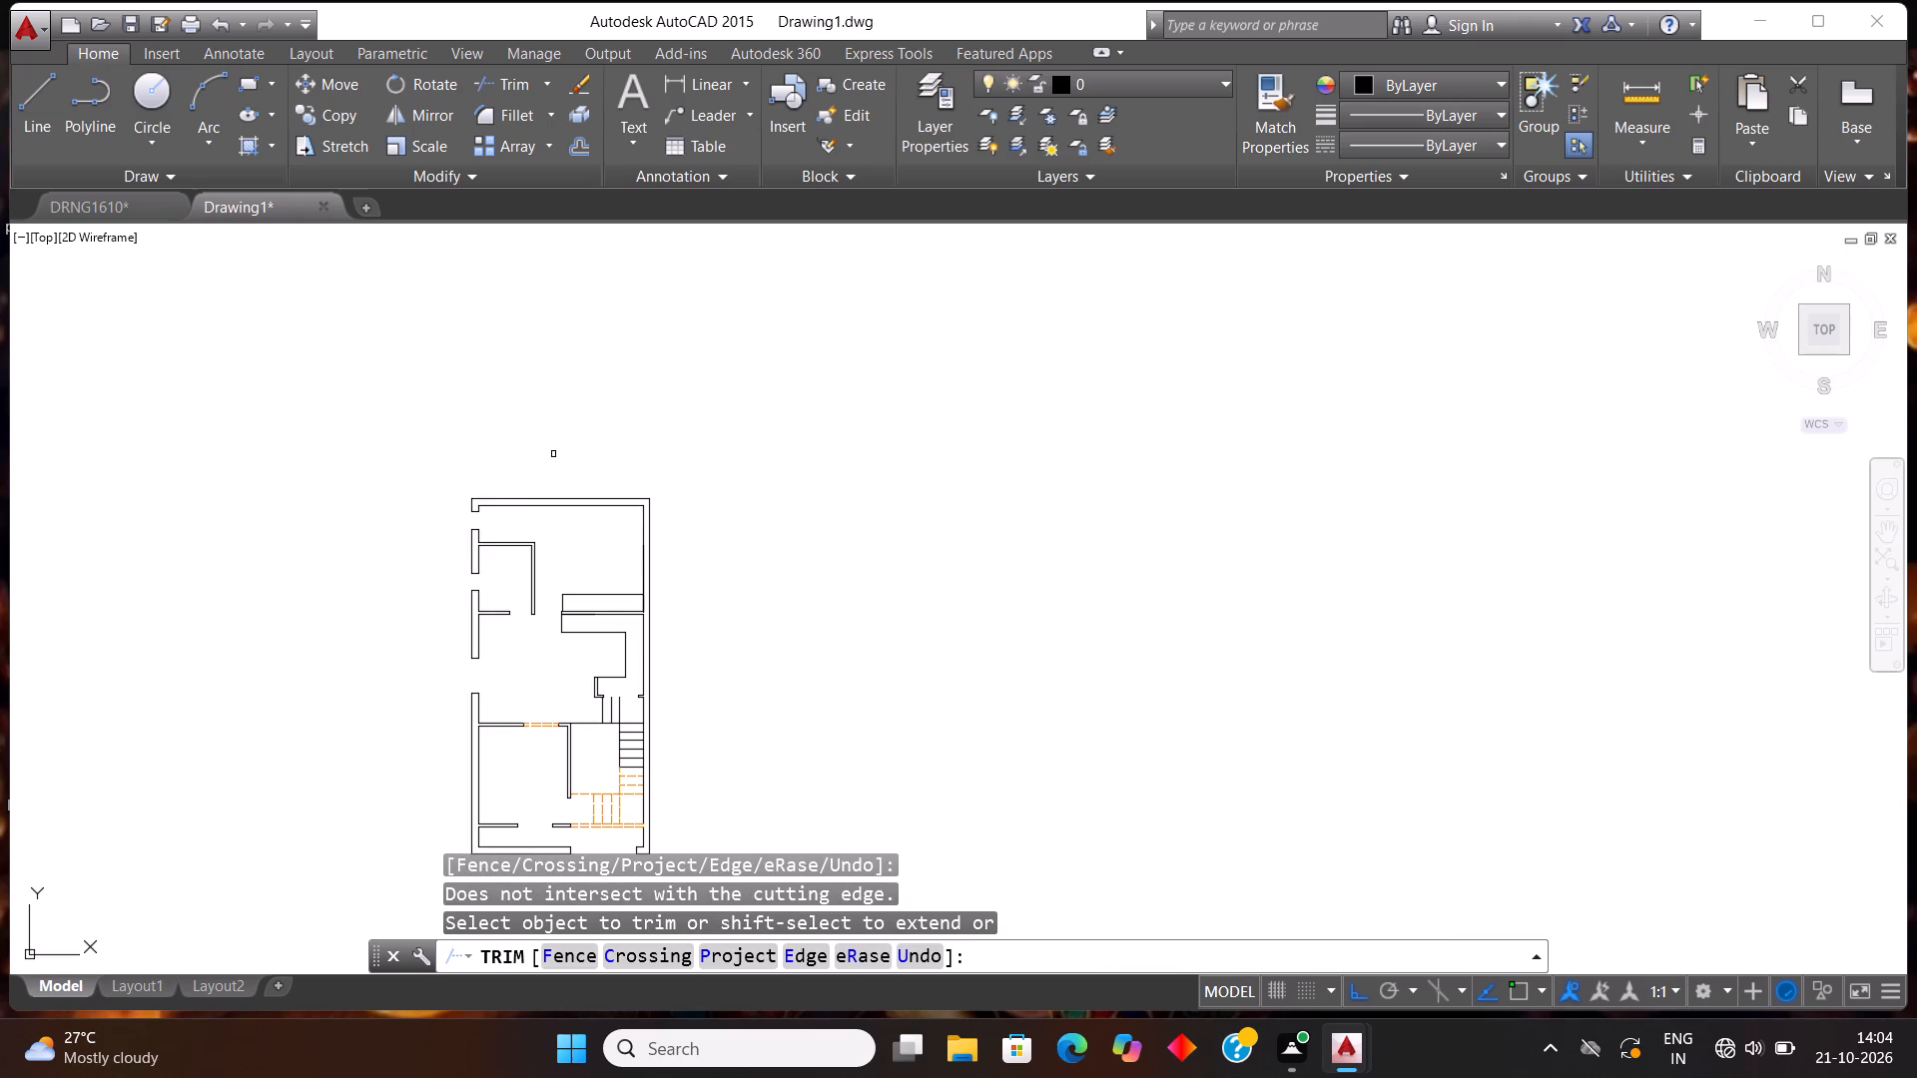
scroll(553, 454, "down", 2)
scroll(553, 454, "up", 2)
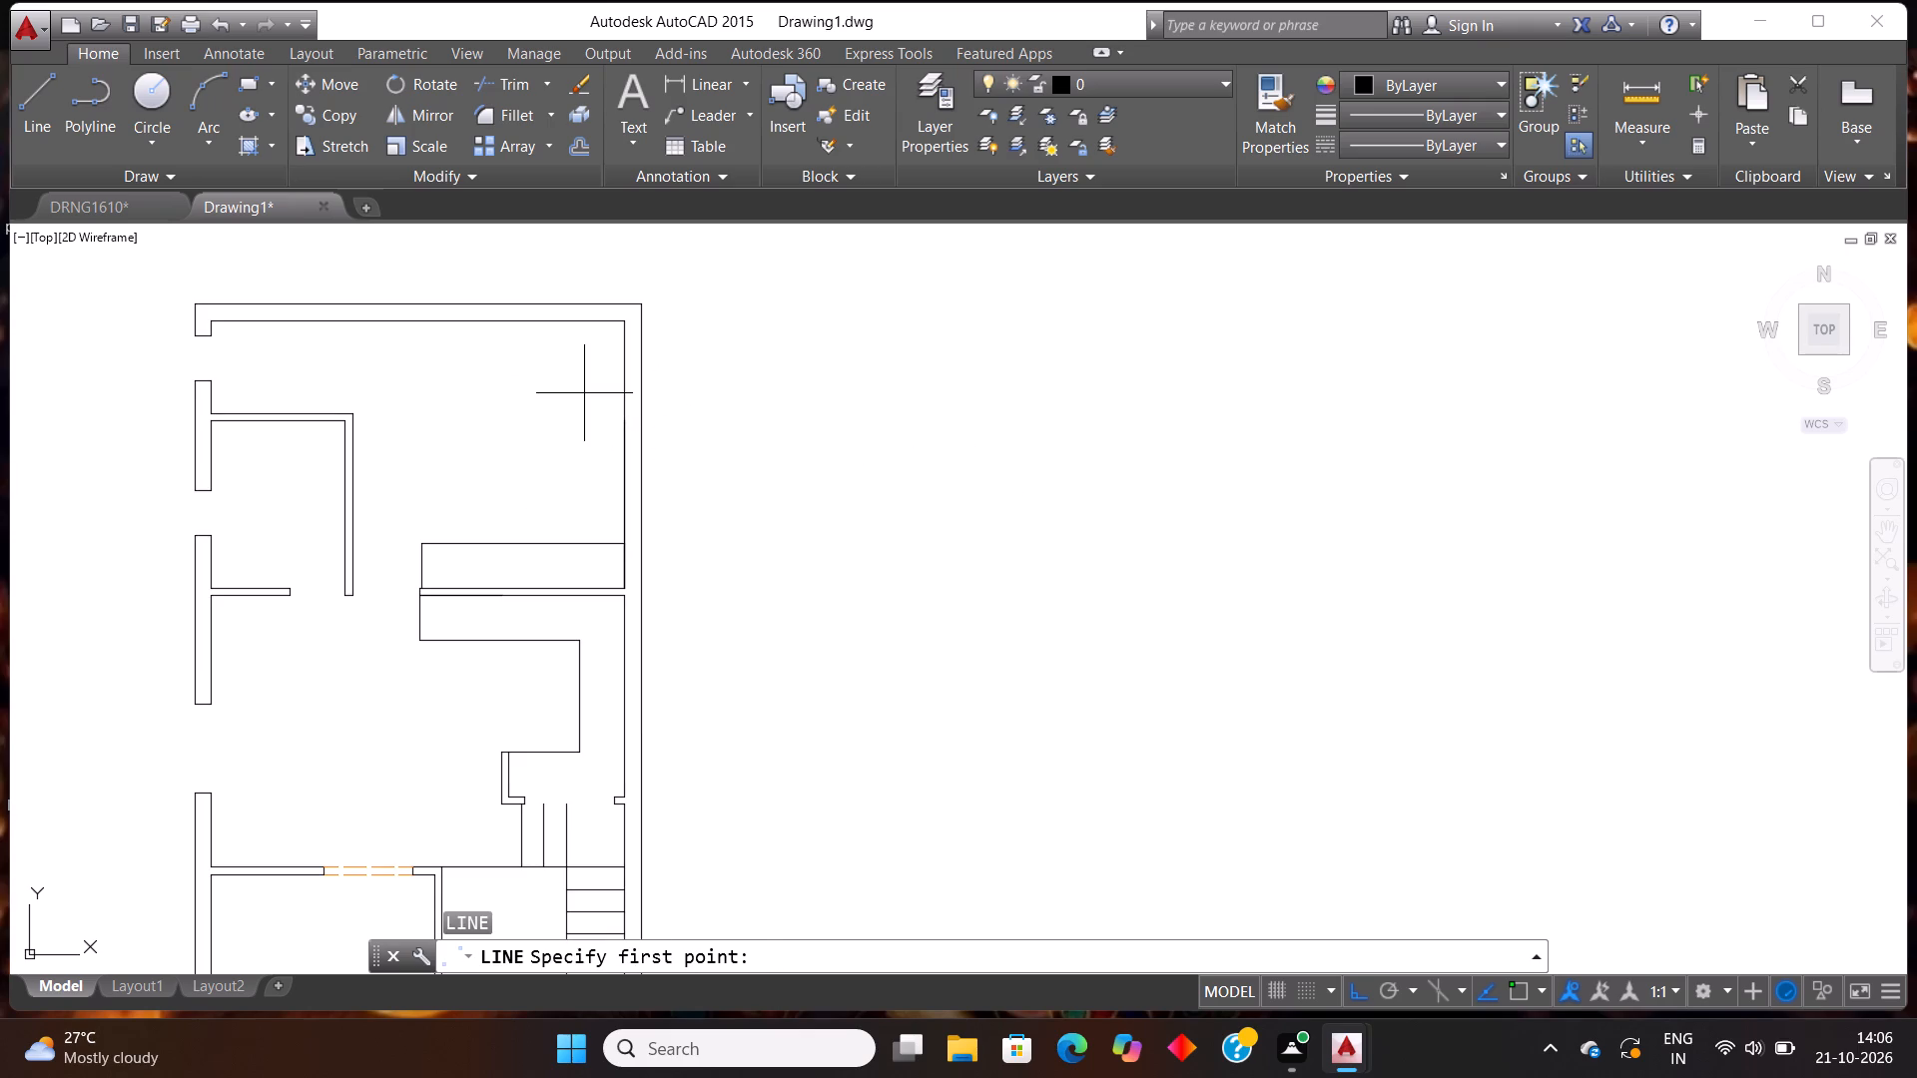
left_click(687, 375)
key("Escape")
key("Escape")
Offset the short horizontal line across the right outer wall 4' downward.
type("OFF")
key("Return")
type("4'")
key("Return")
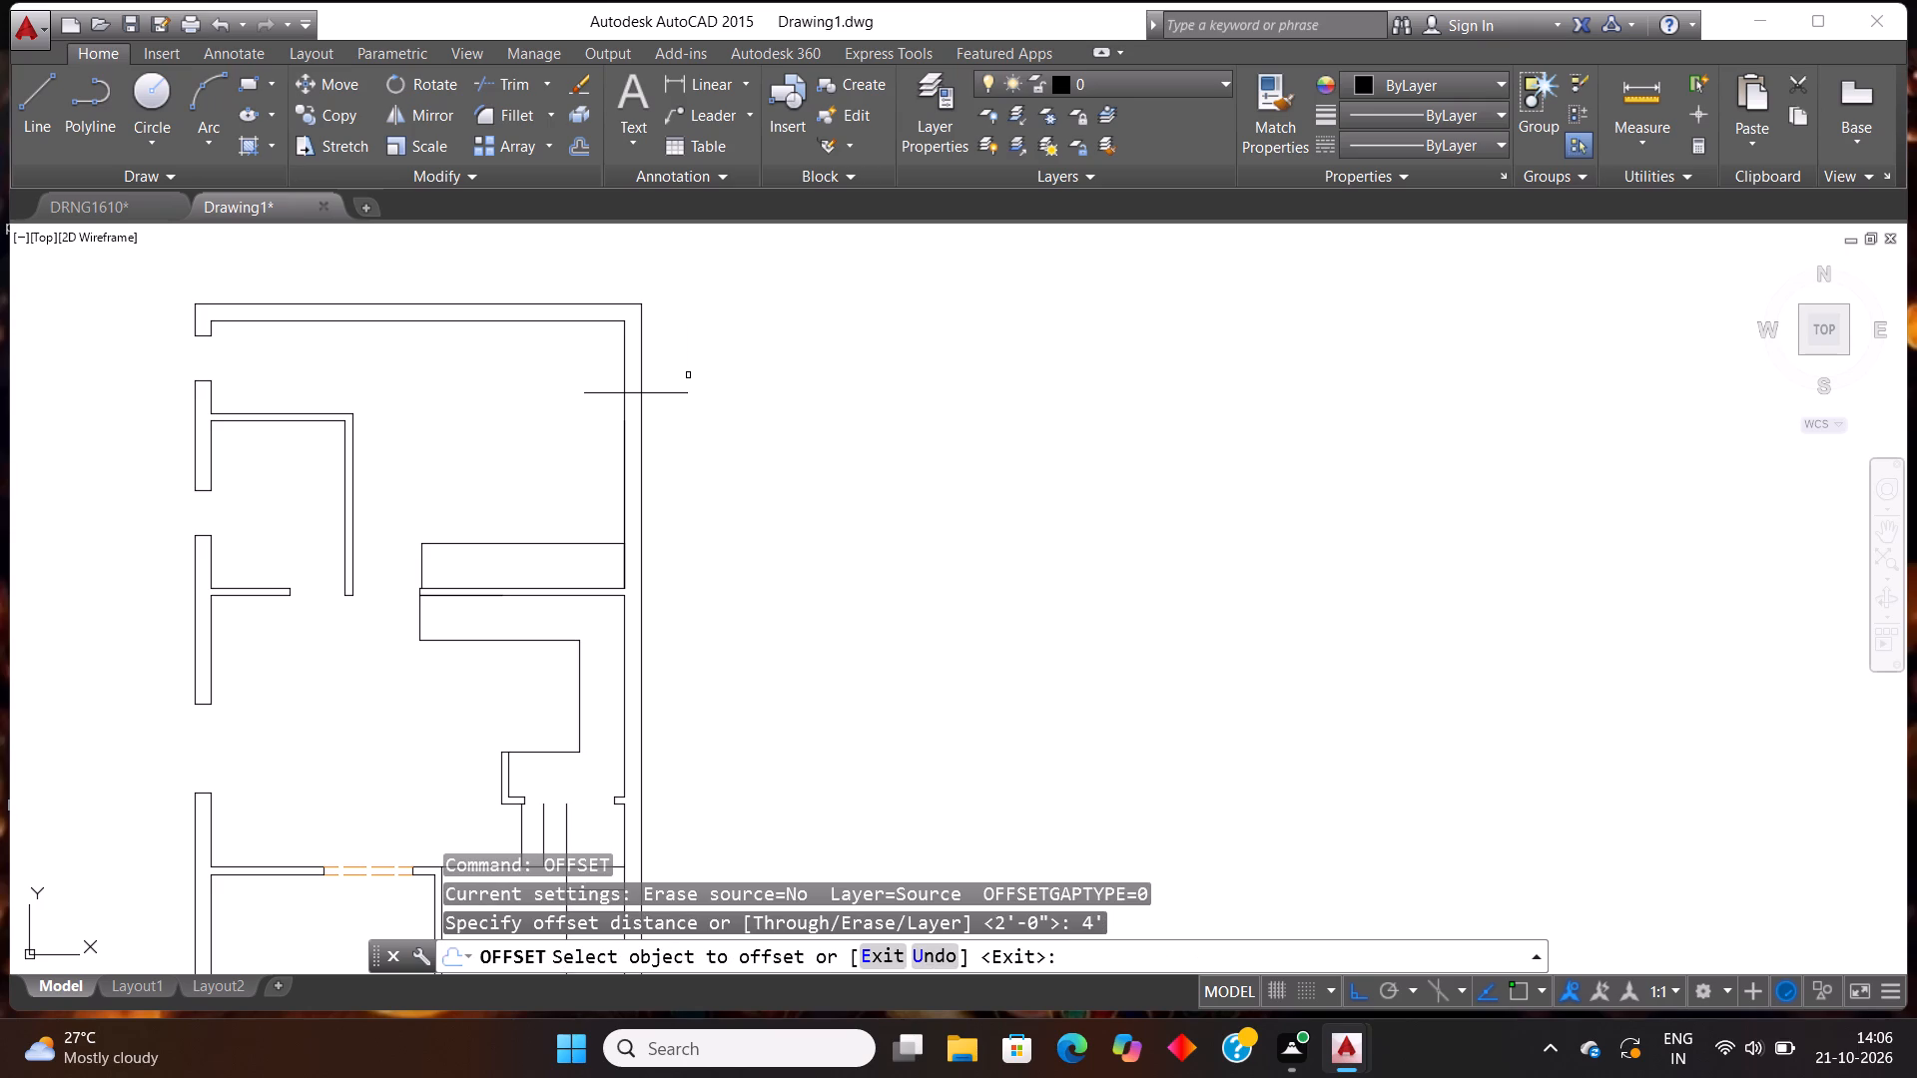
left_click(669, 392)
left_click(696, 497)
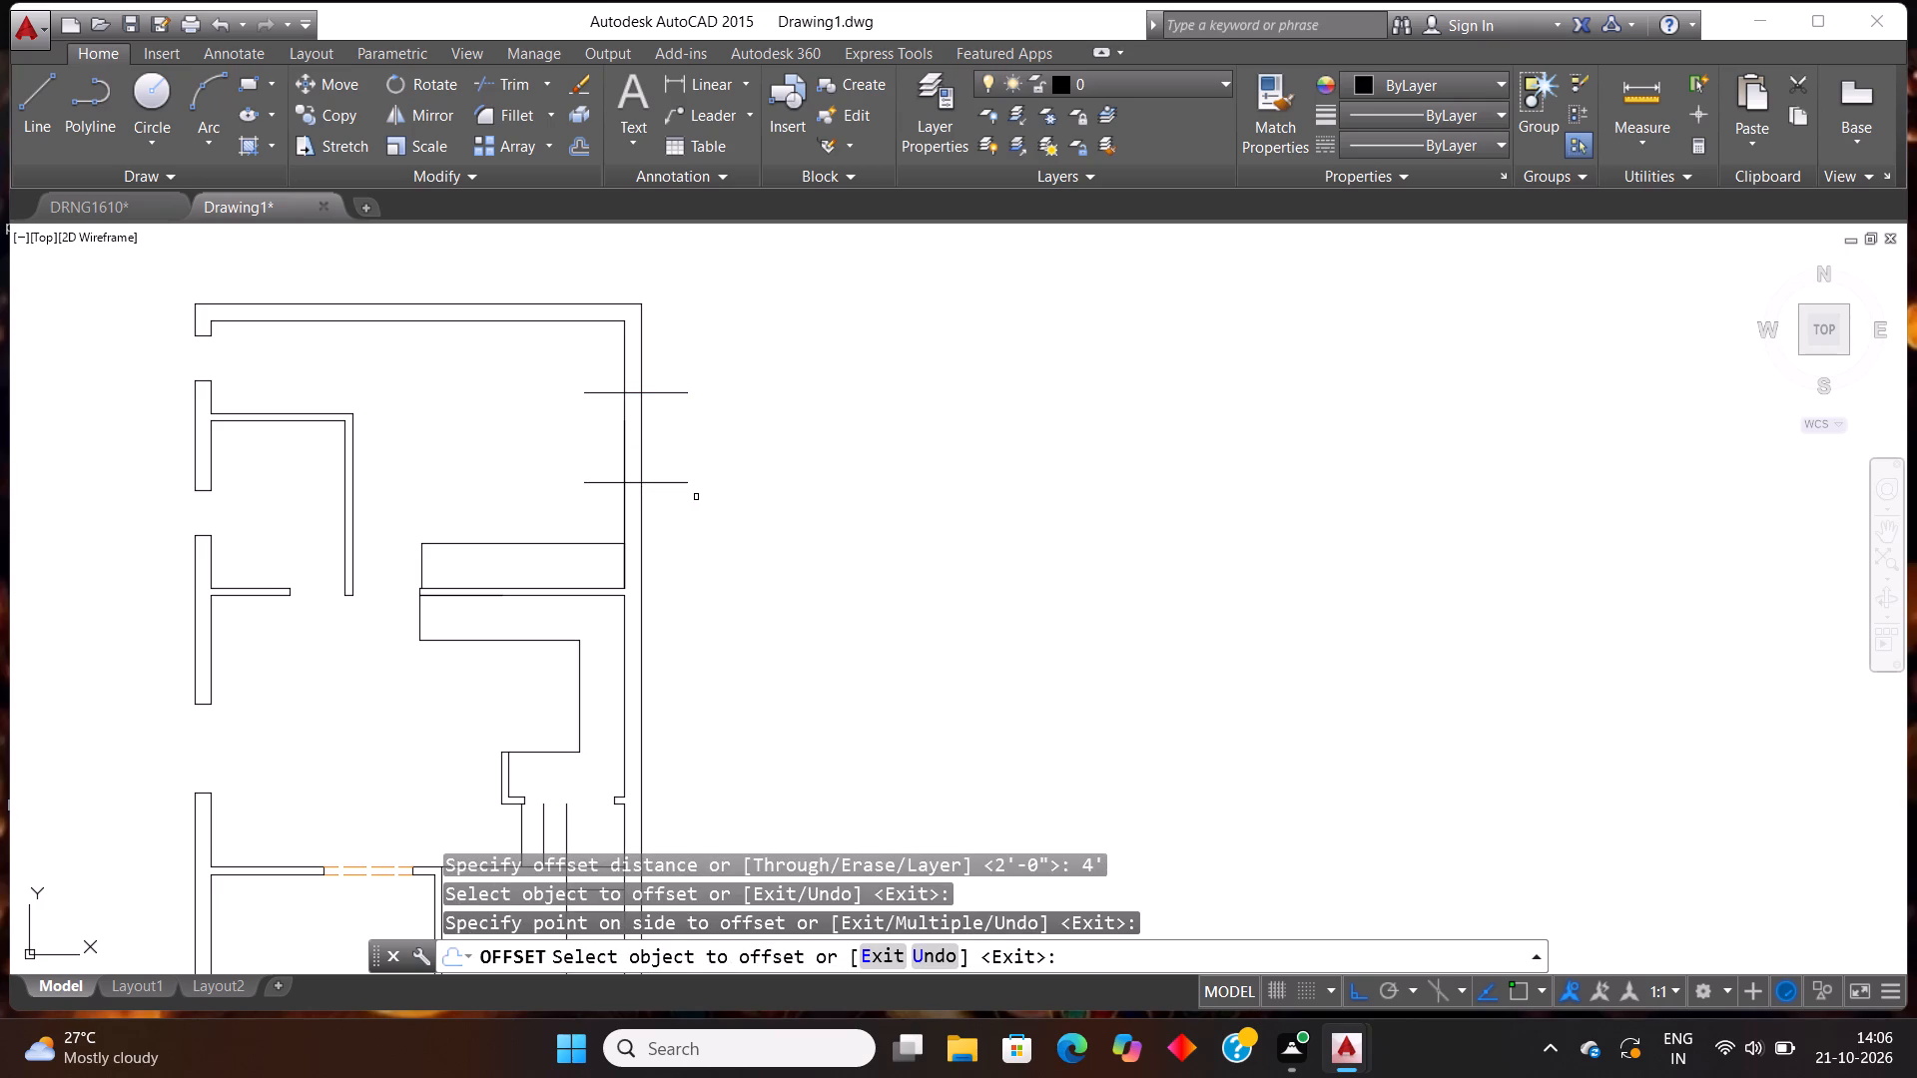
key("Escape")
key("Escape")
Trim the right outer wall between the two short lines and cut off their projecting ends on both sides to form the opening.
type("TR")
key("Return")
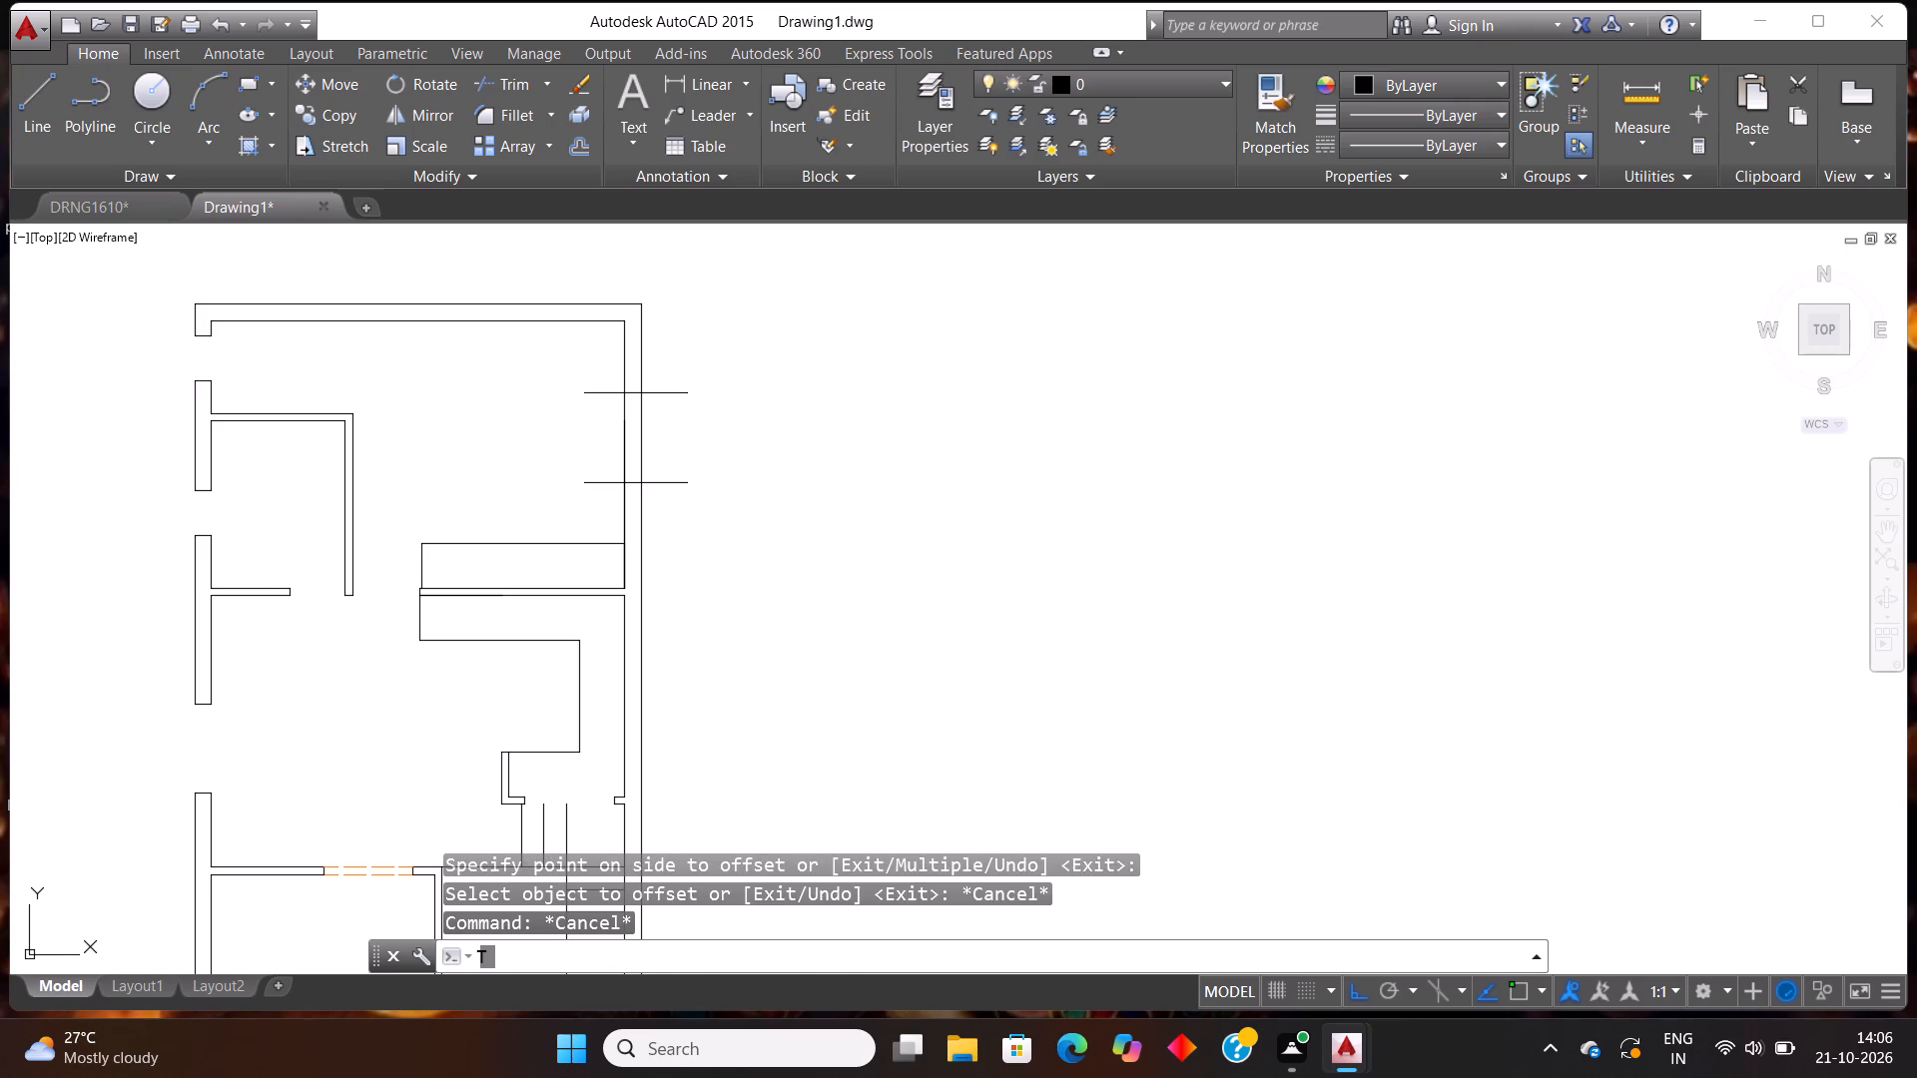
key("Return")
left_click(571, 445)
left_click(707, 448)
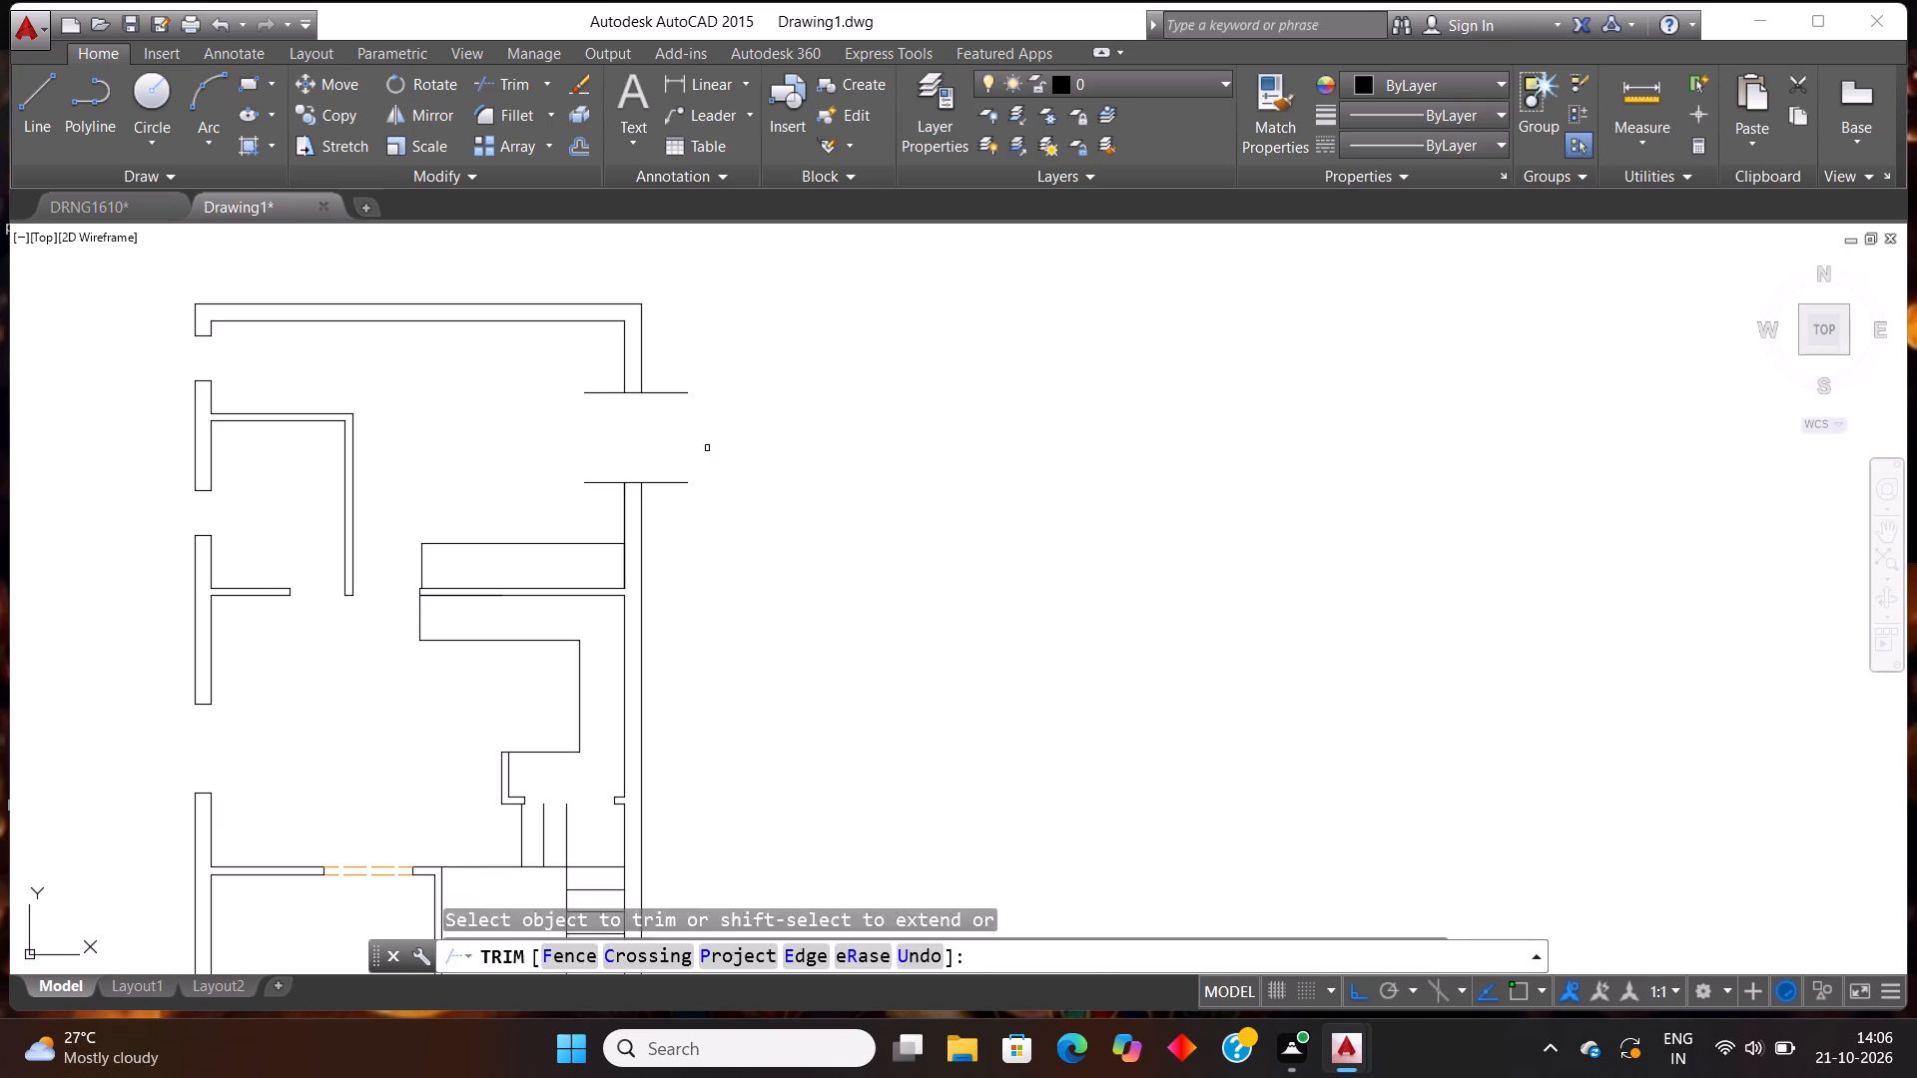
left_click(719, 530)
left_click(676, 317)
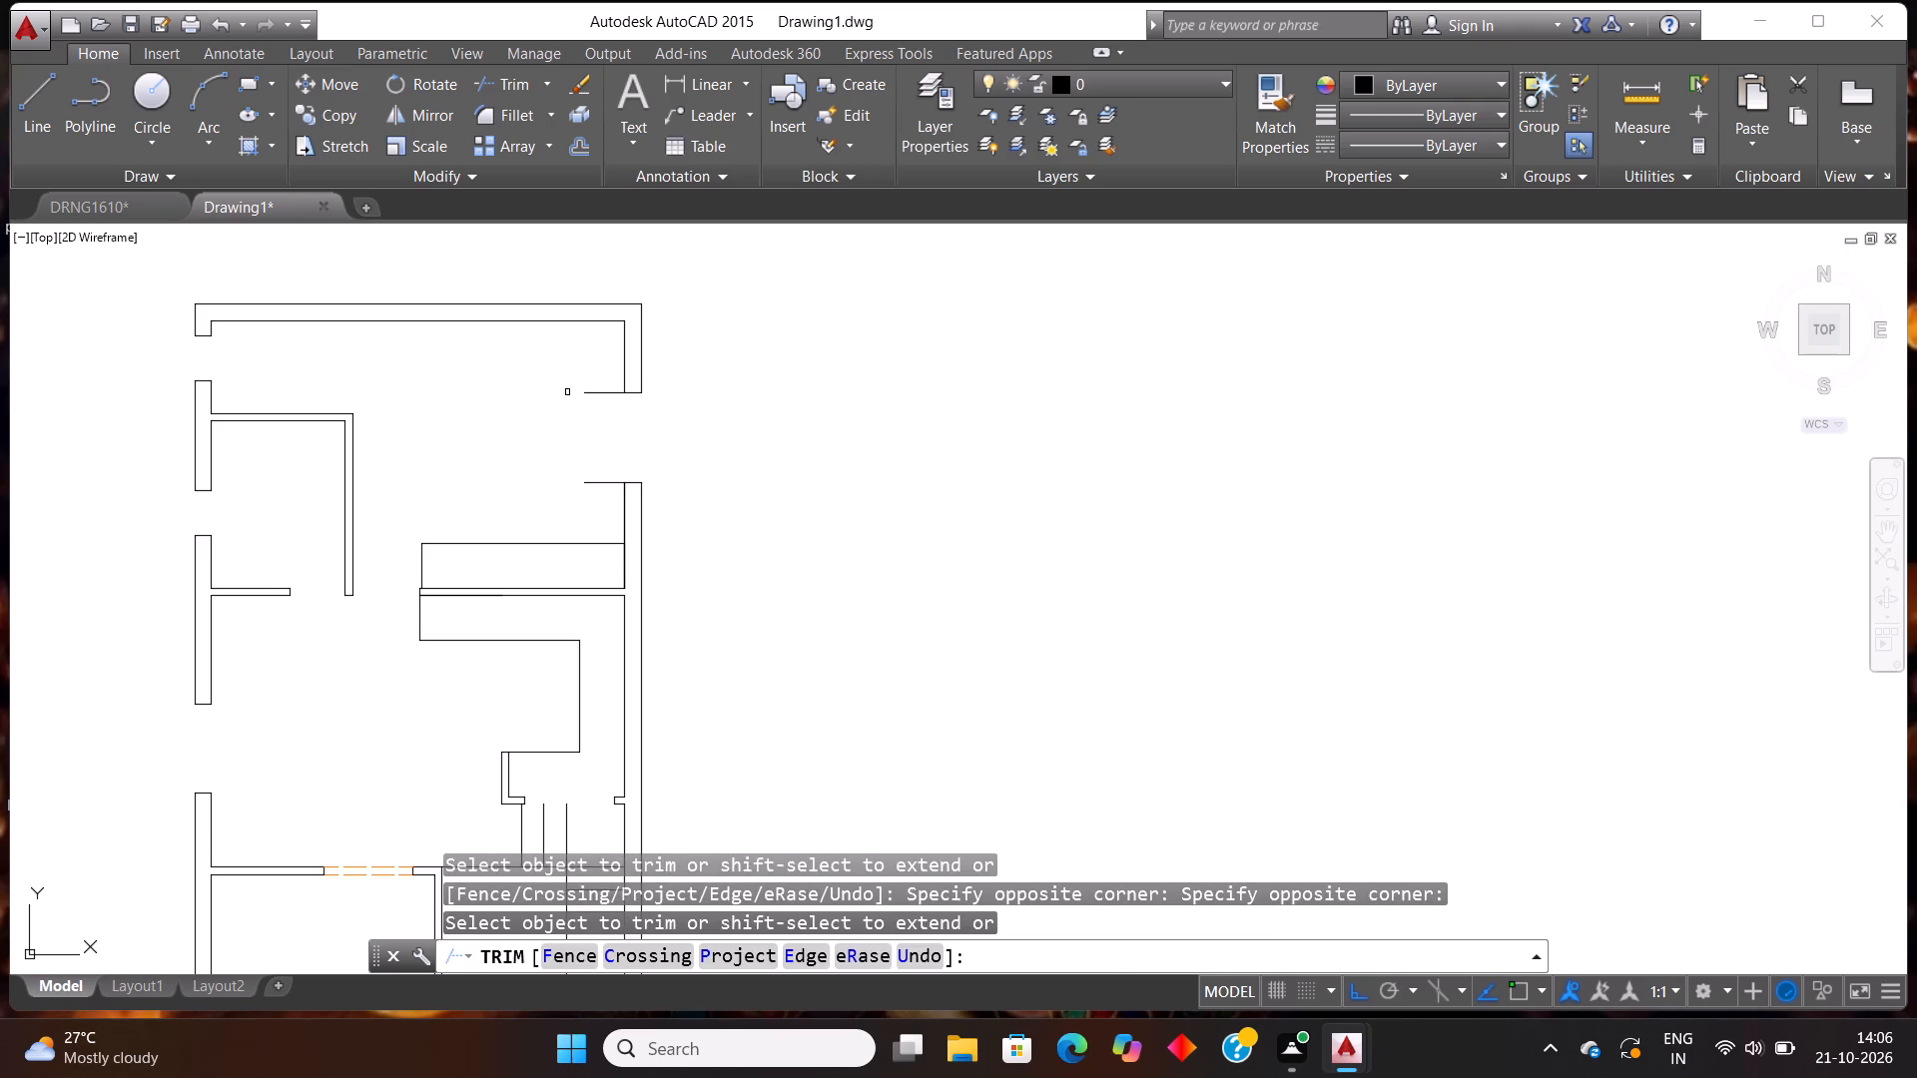
left_click(567, 371)
left_click(590, 508)
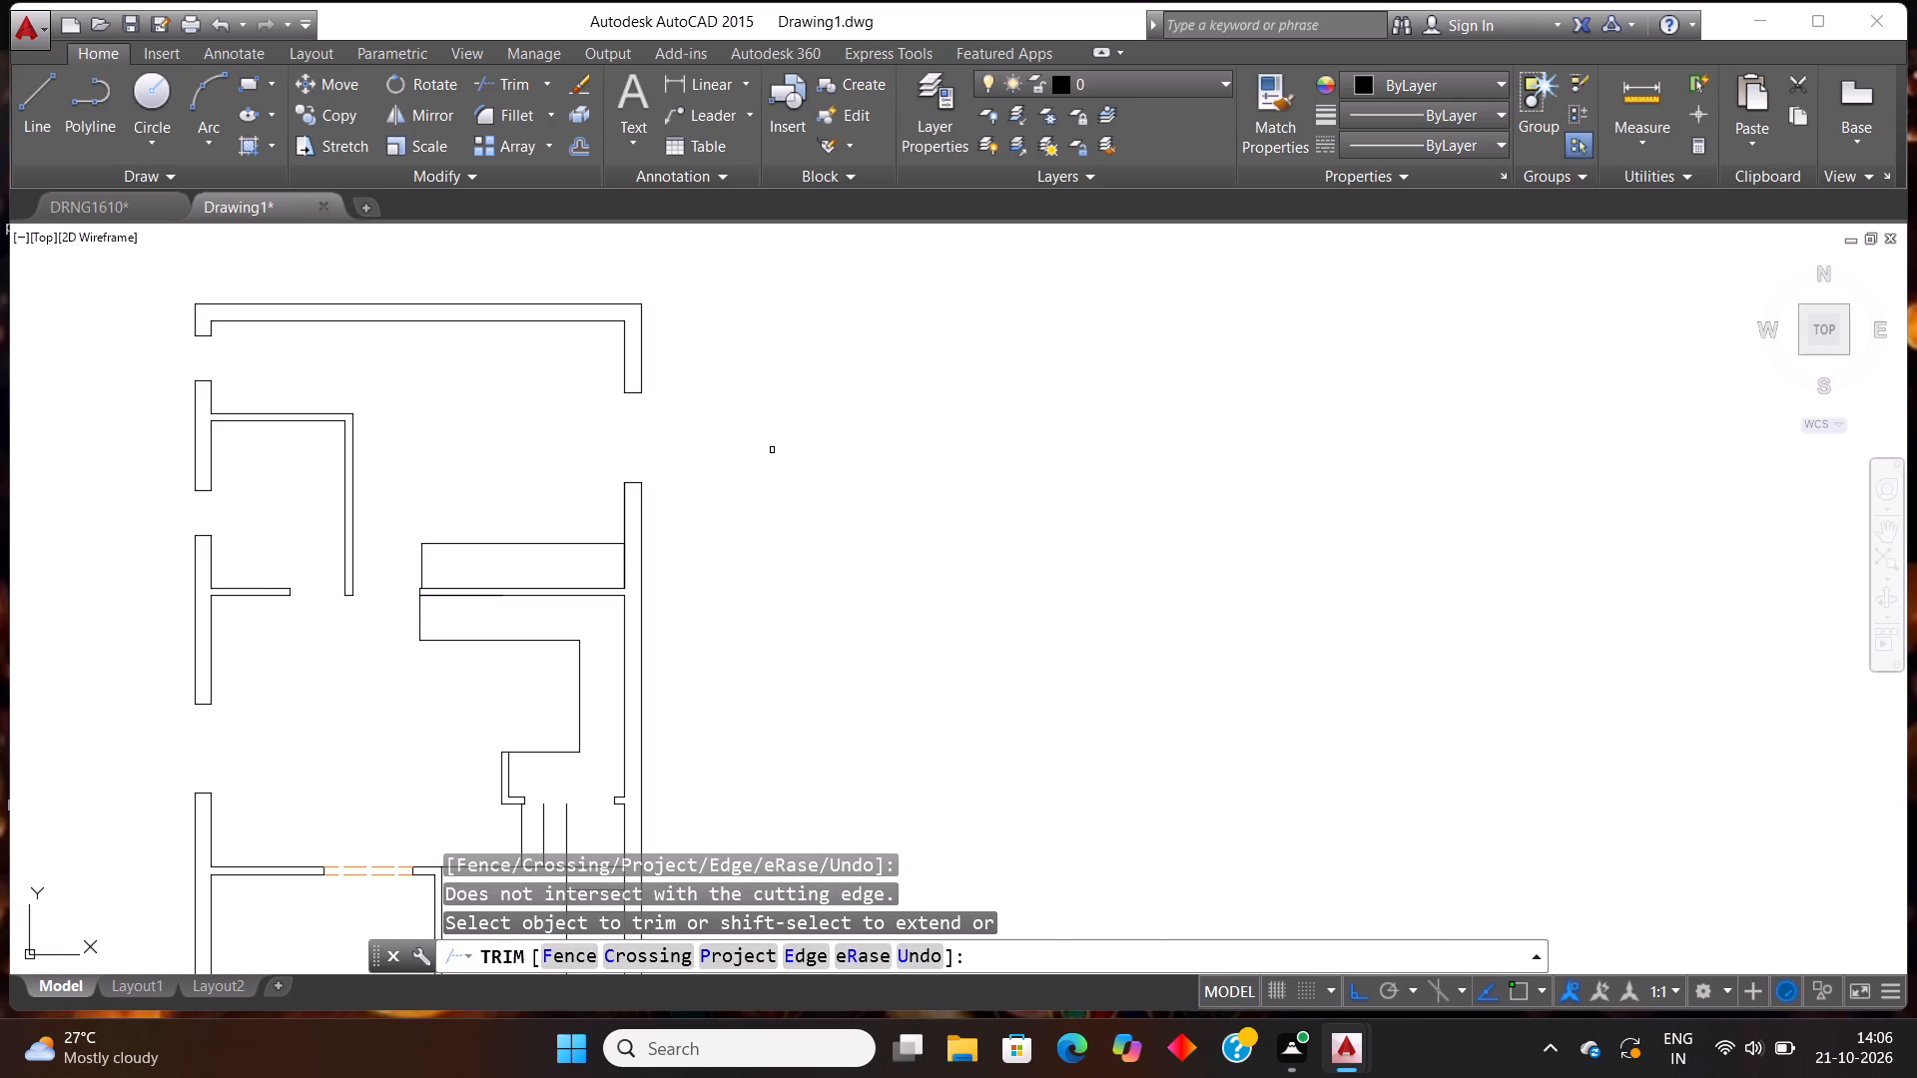
key("Escape")
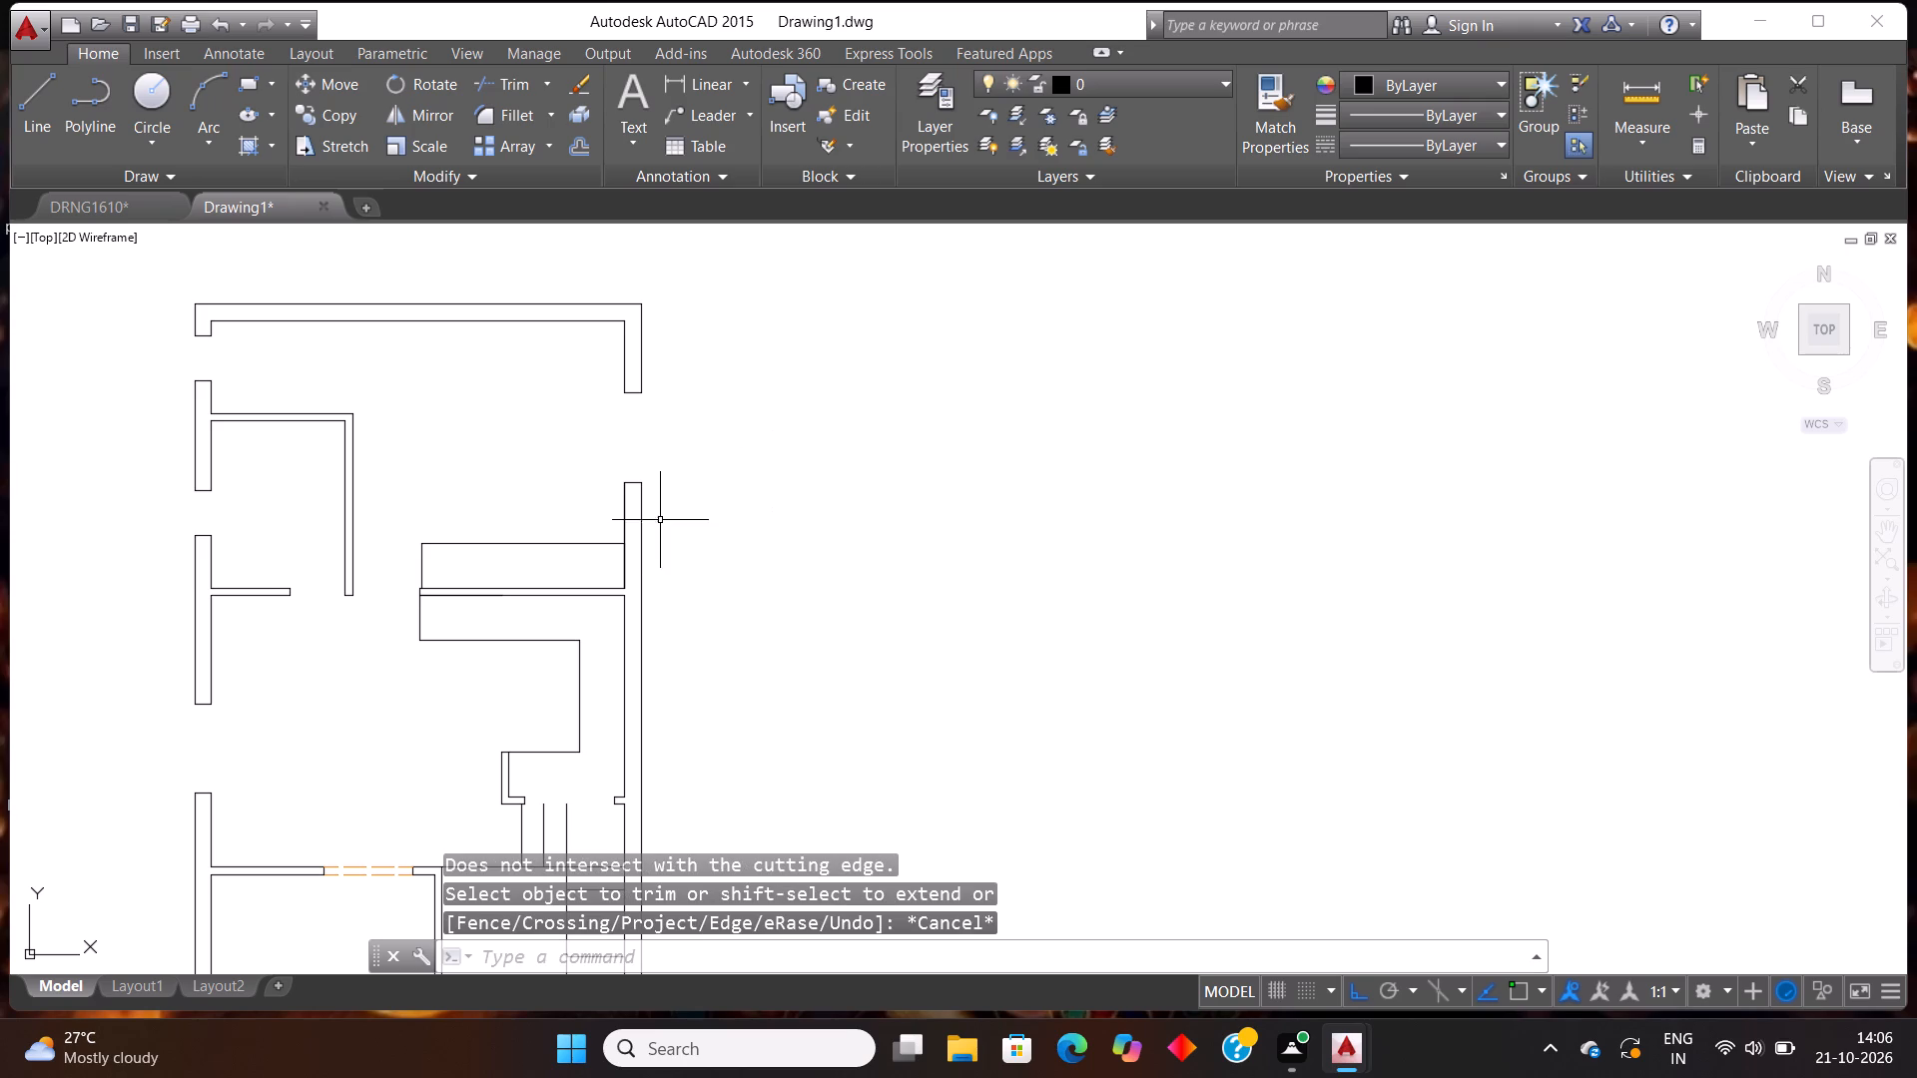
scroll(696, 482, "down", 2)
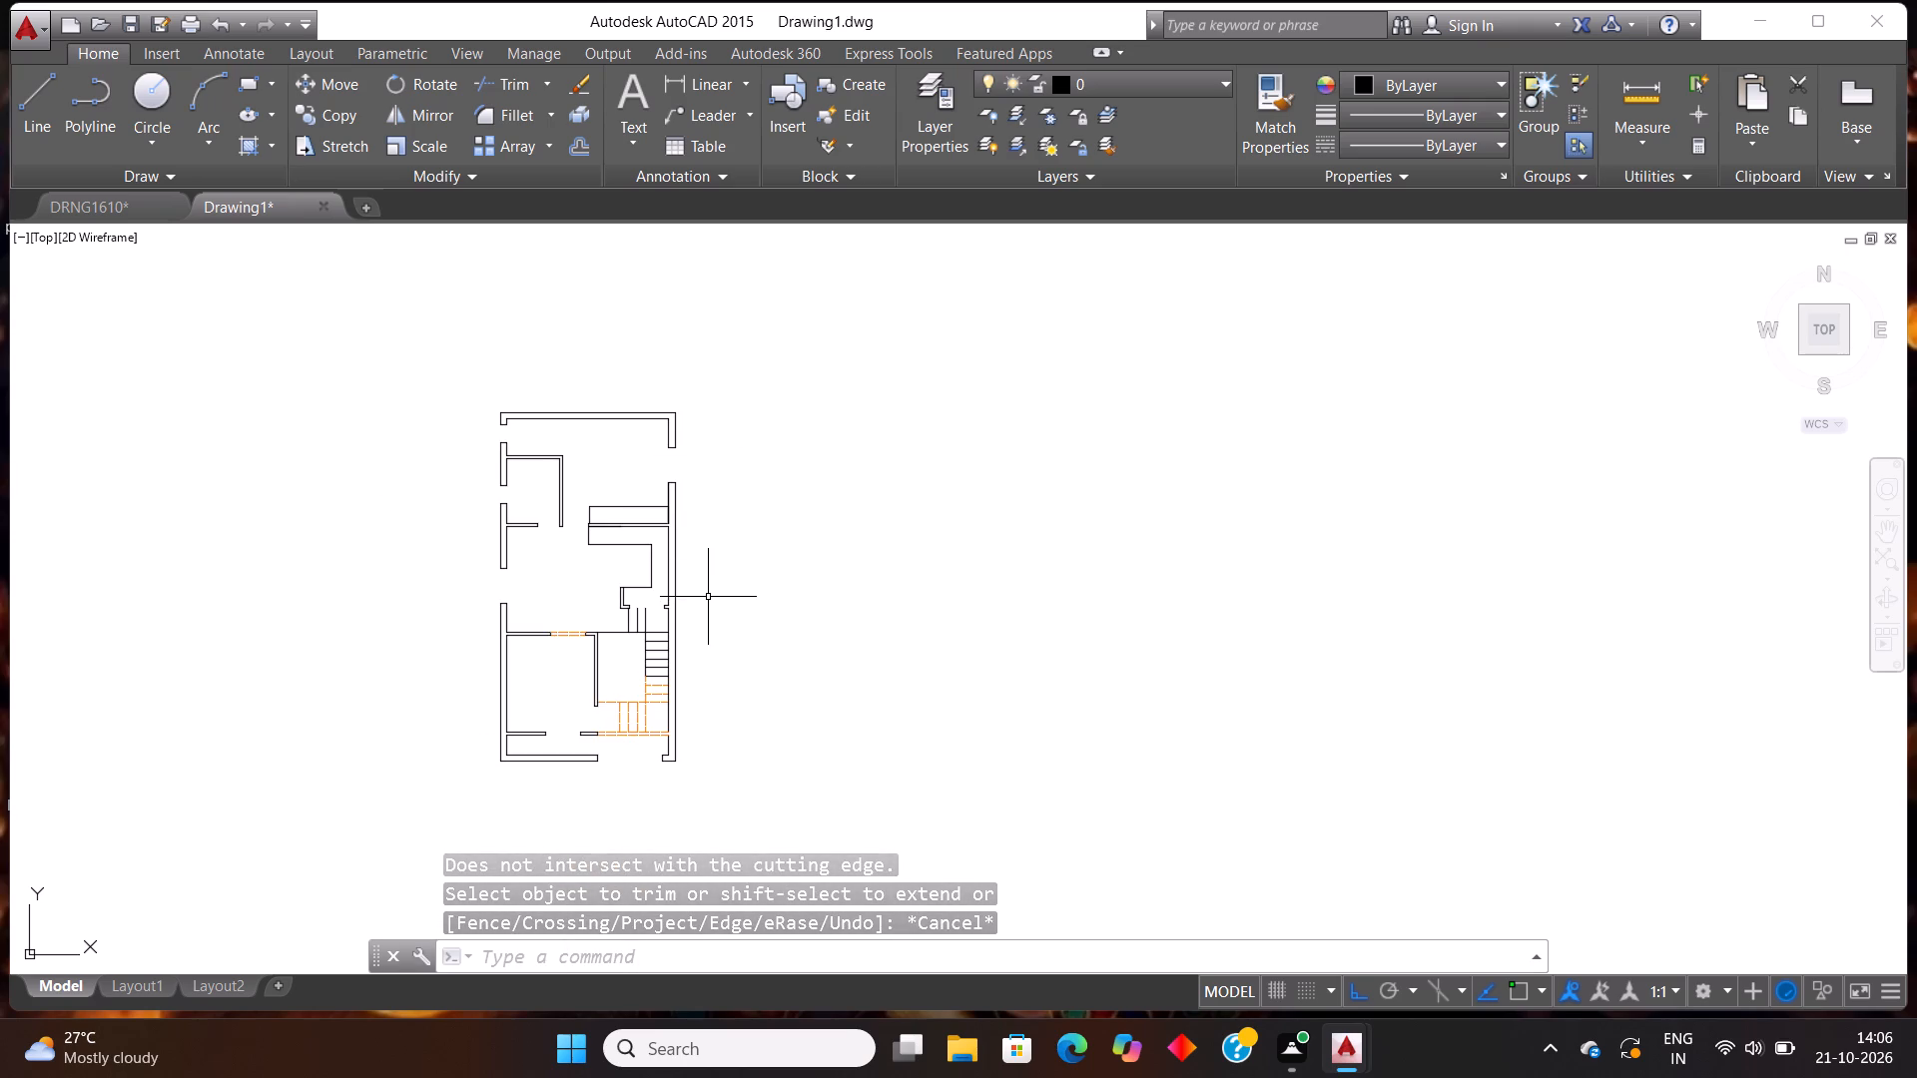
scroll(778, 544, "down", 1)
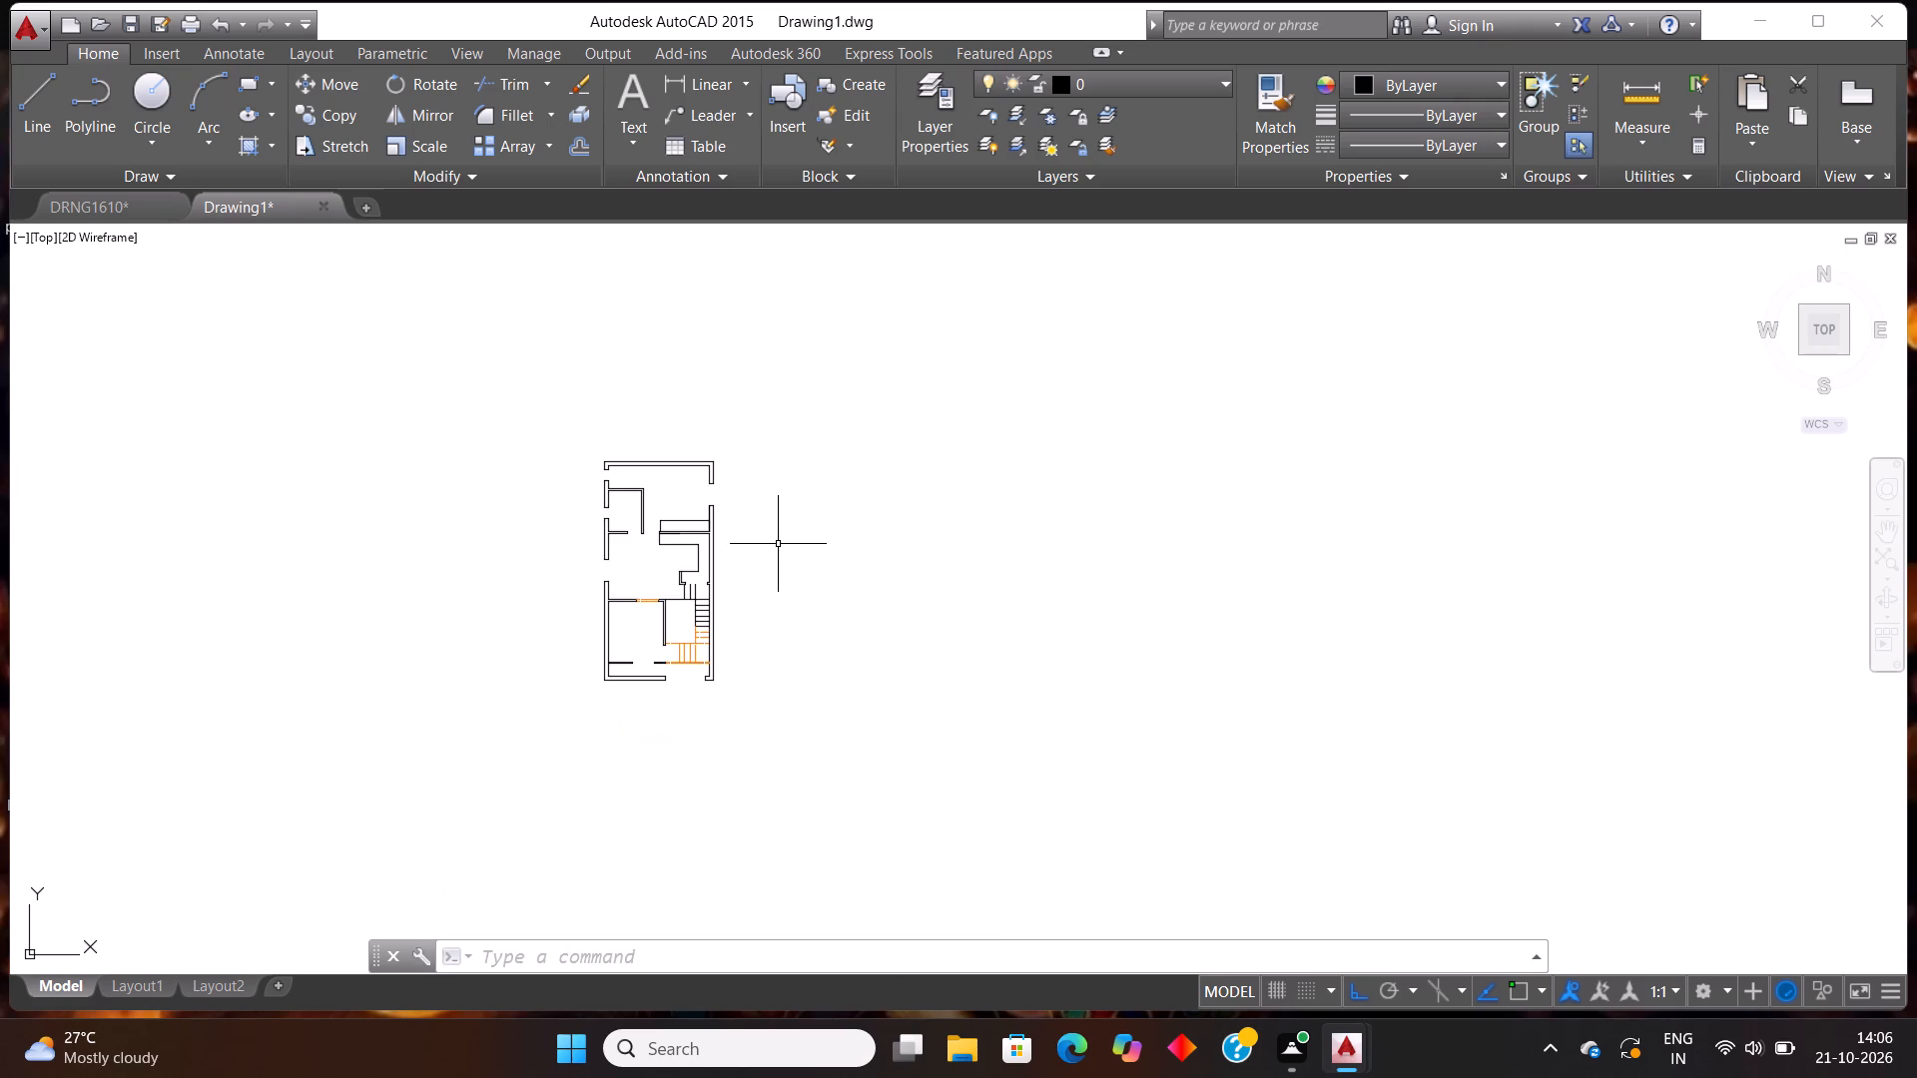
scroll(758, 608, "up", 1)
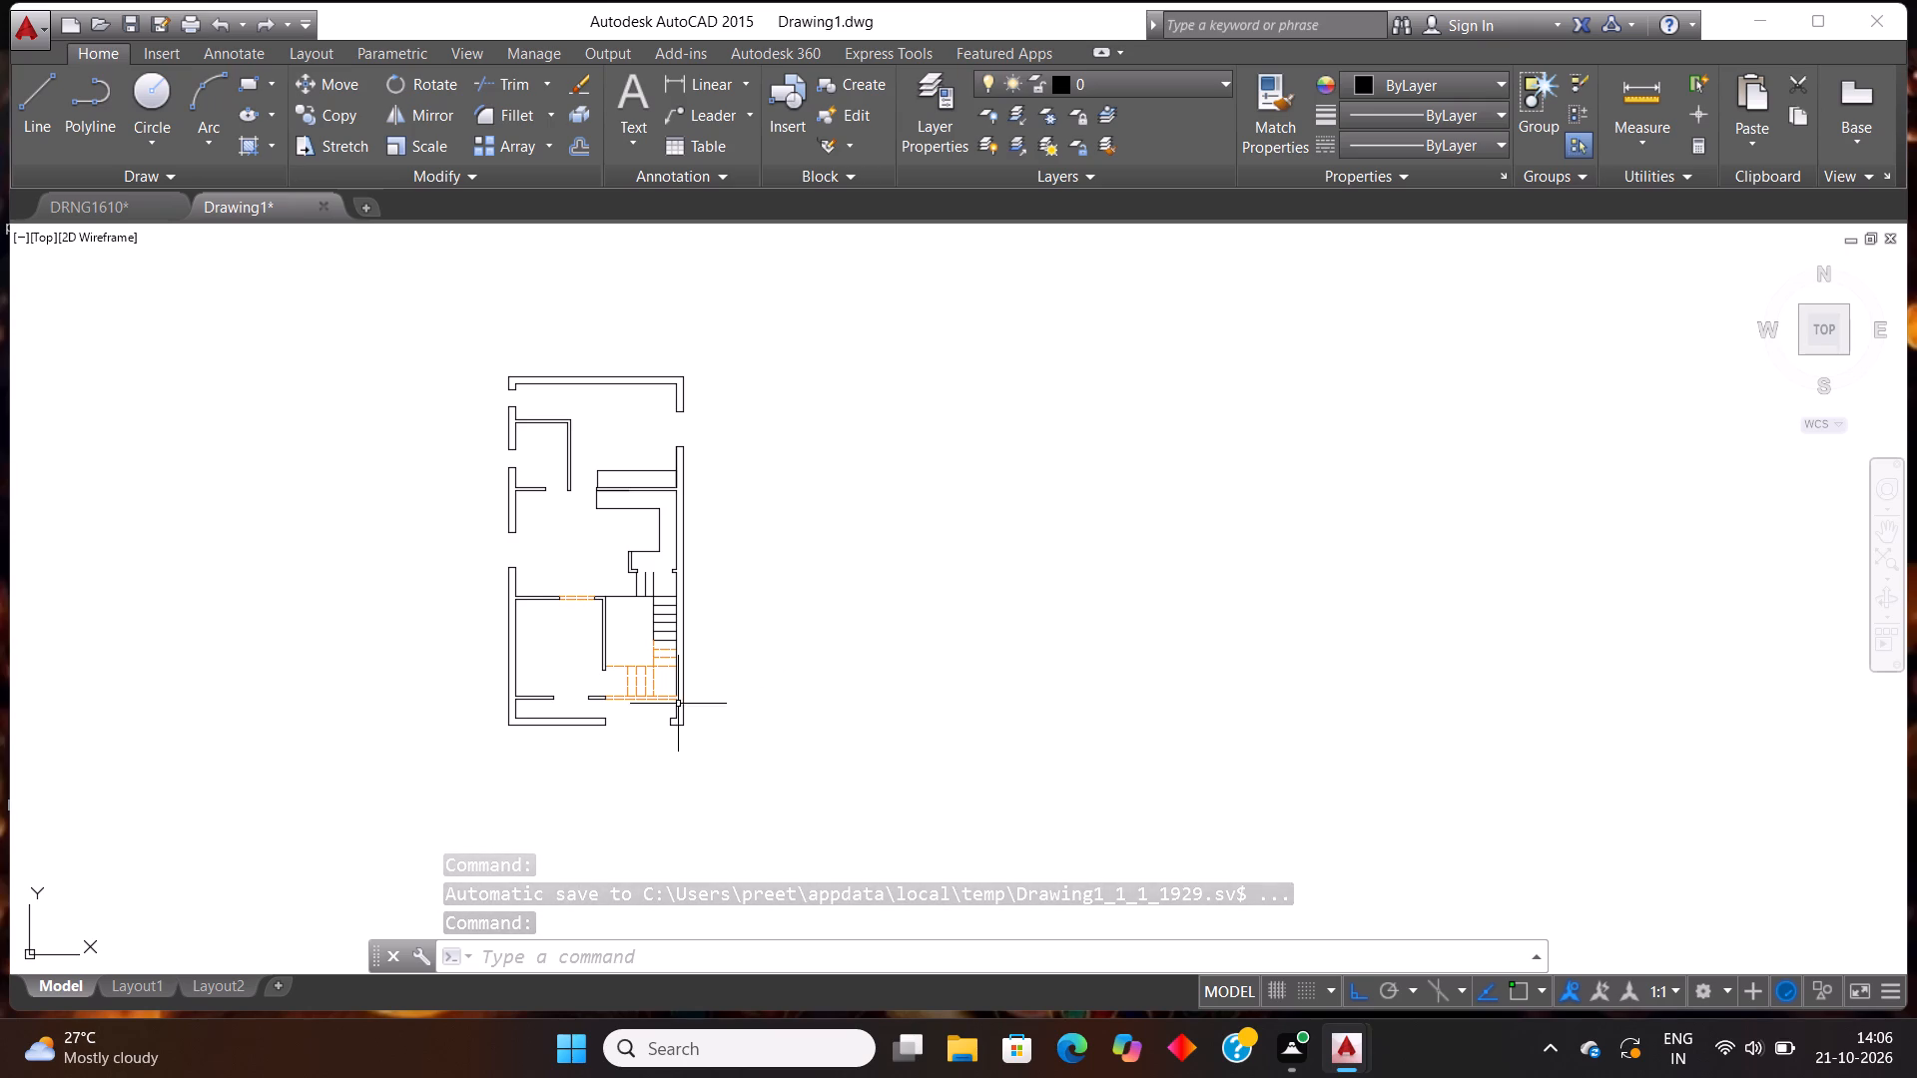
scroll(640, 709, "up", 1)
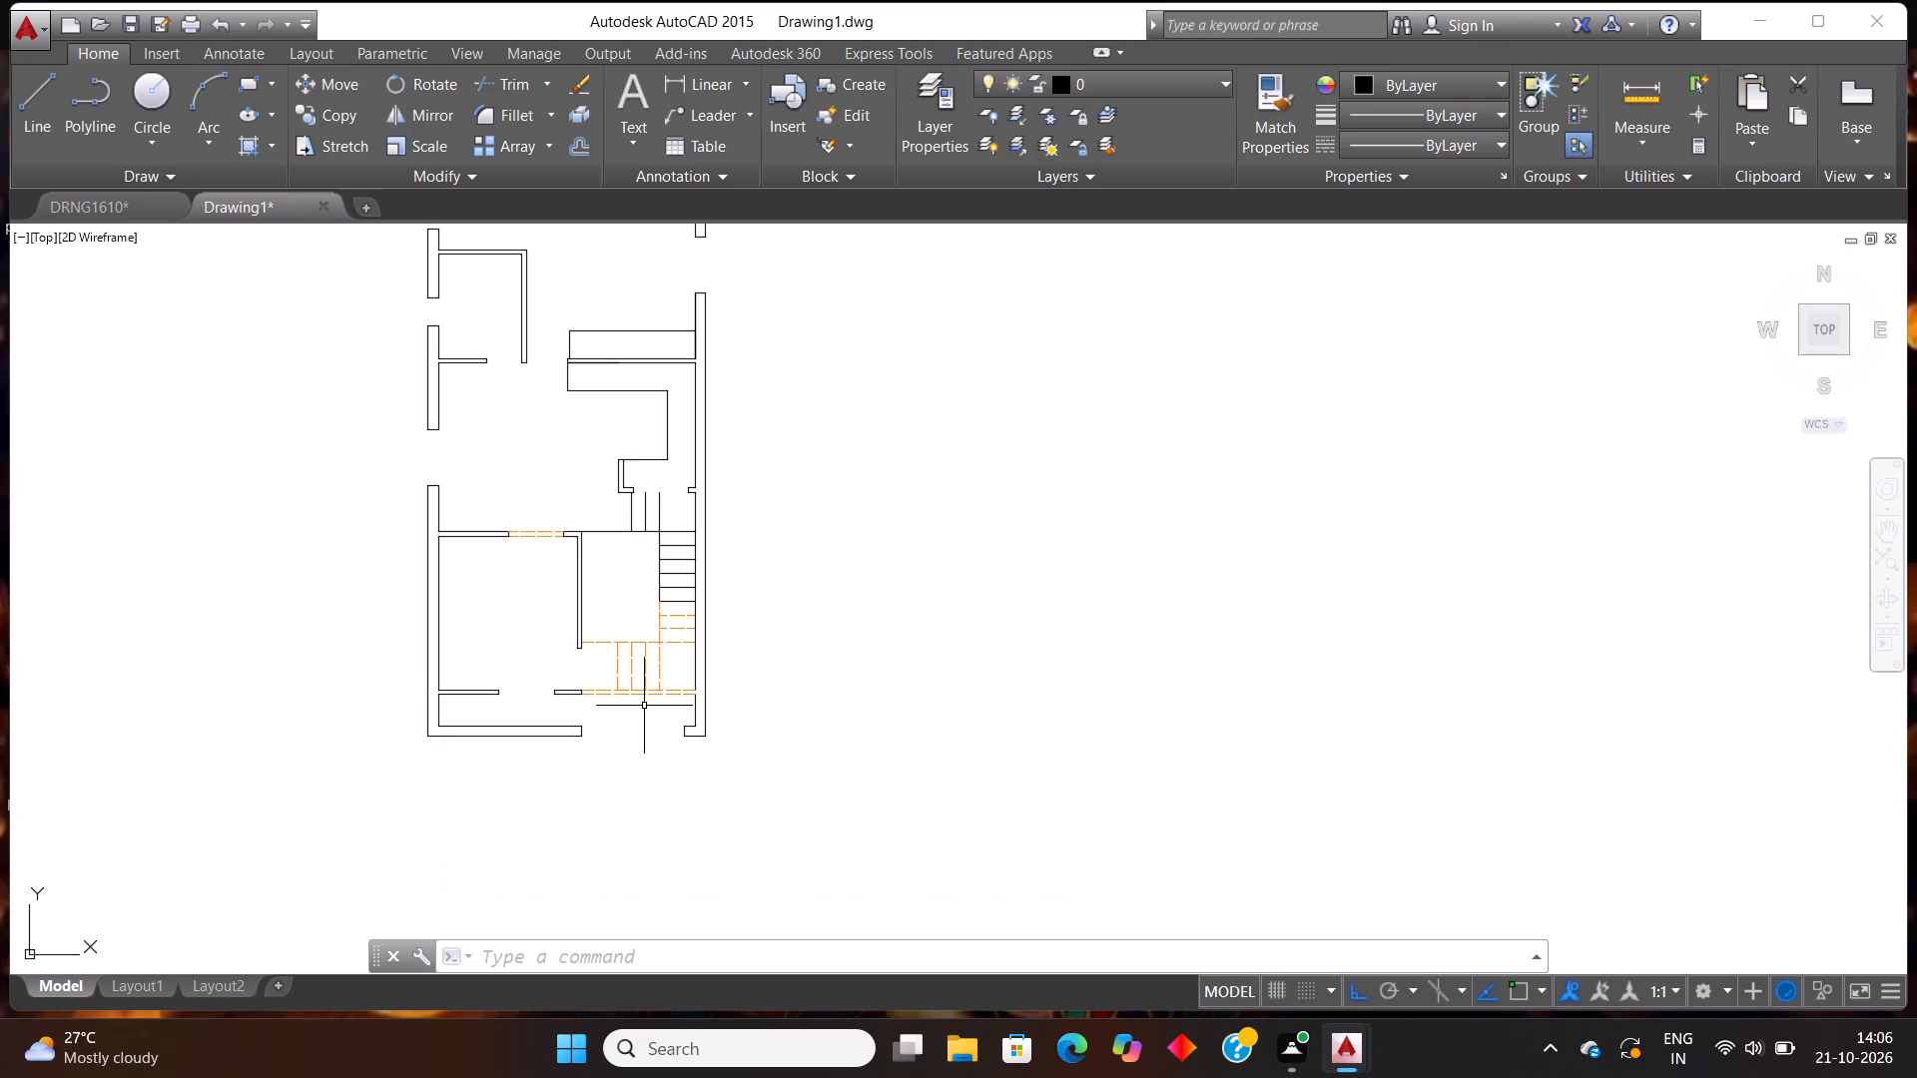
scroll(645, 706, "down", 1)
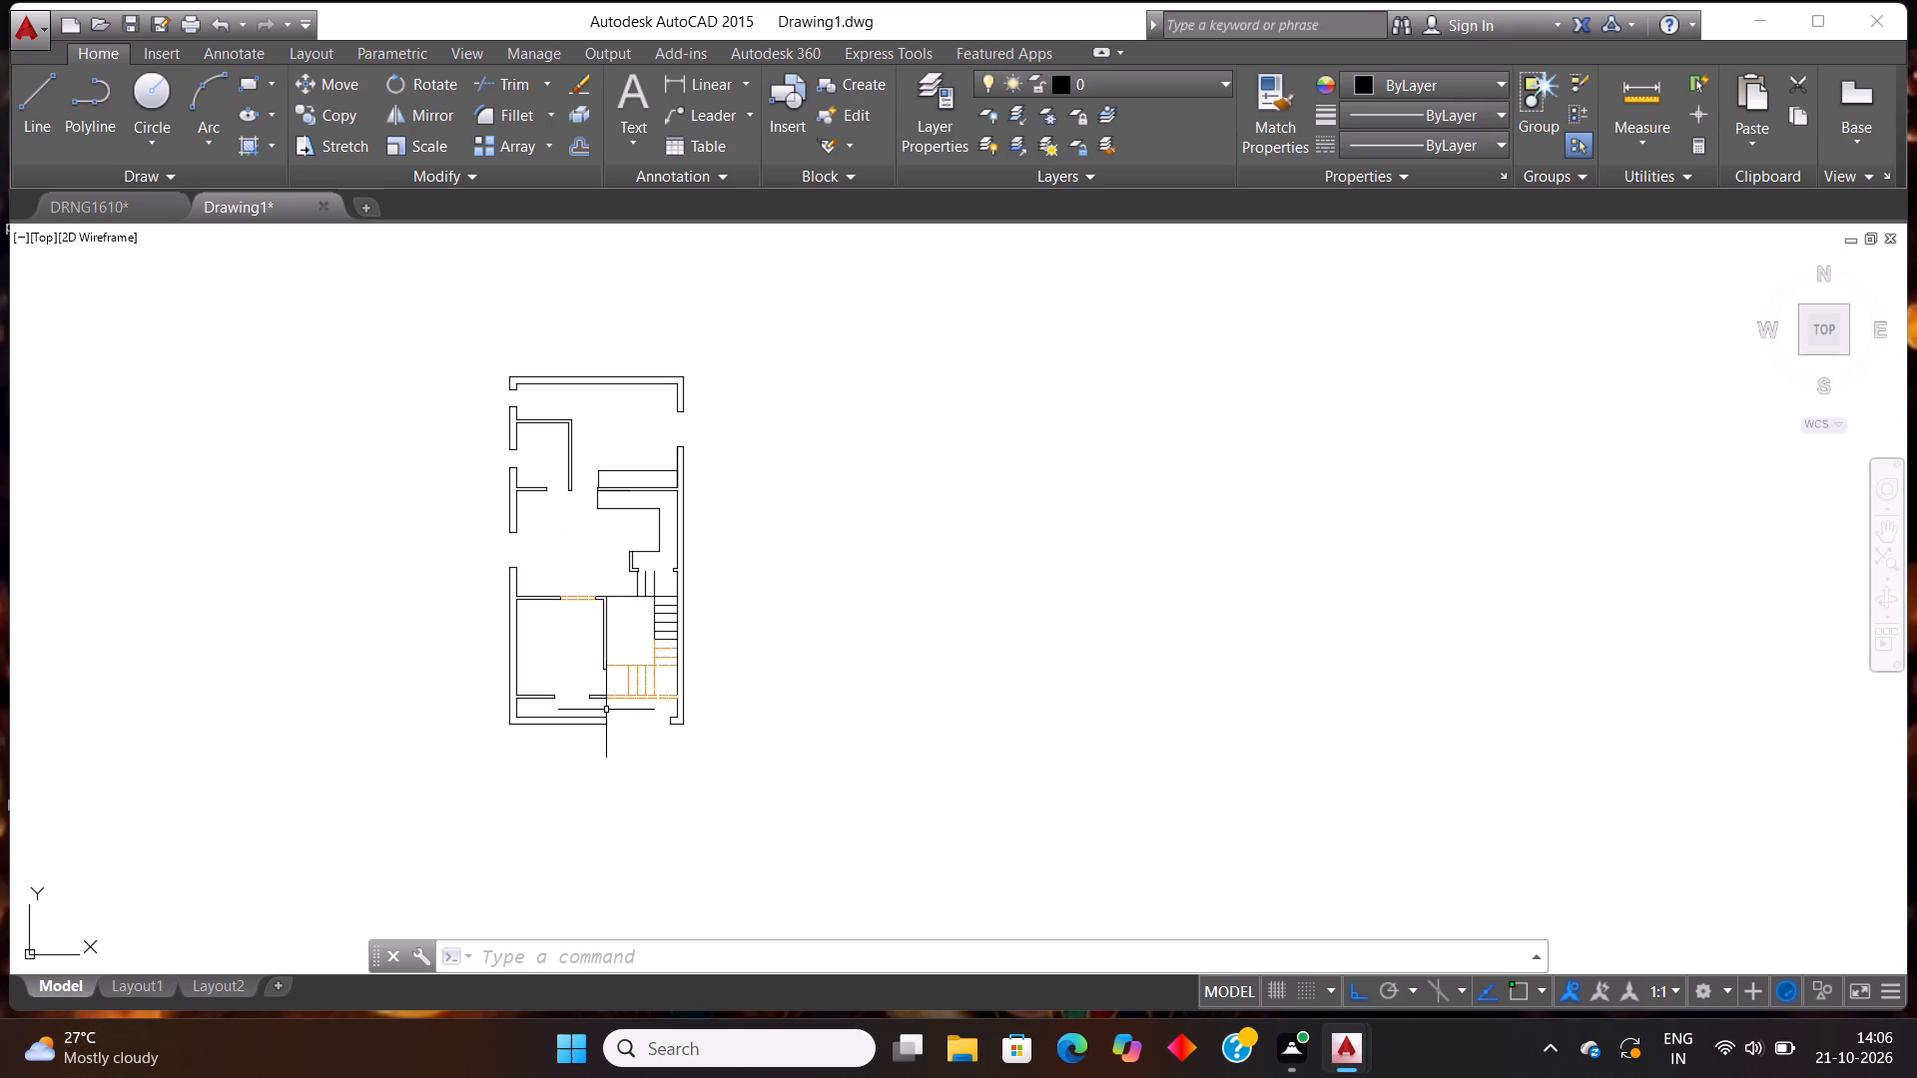
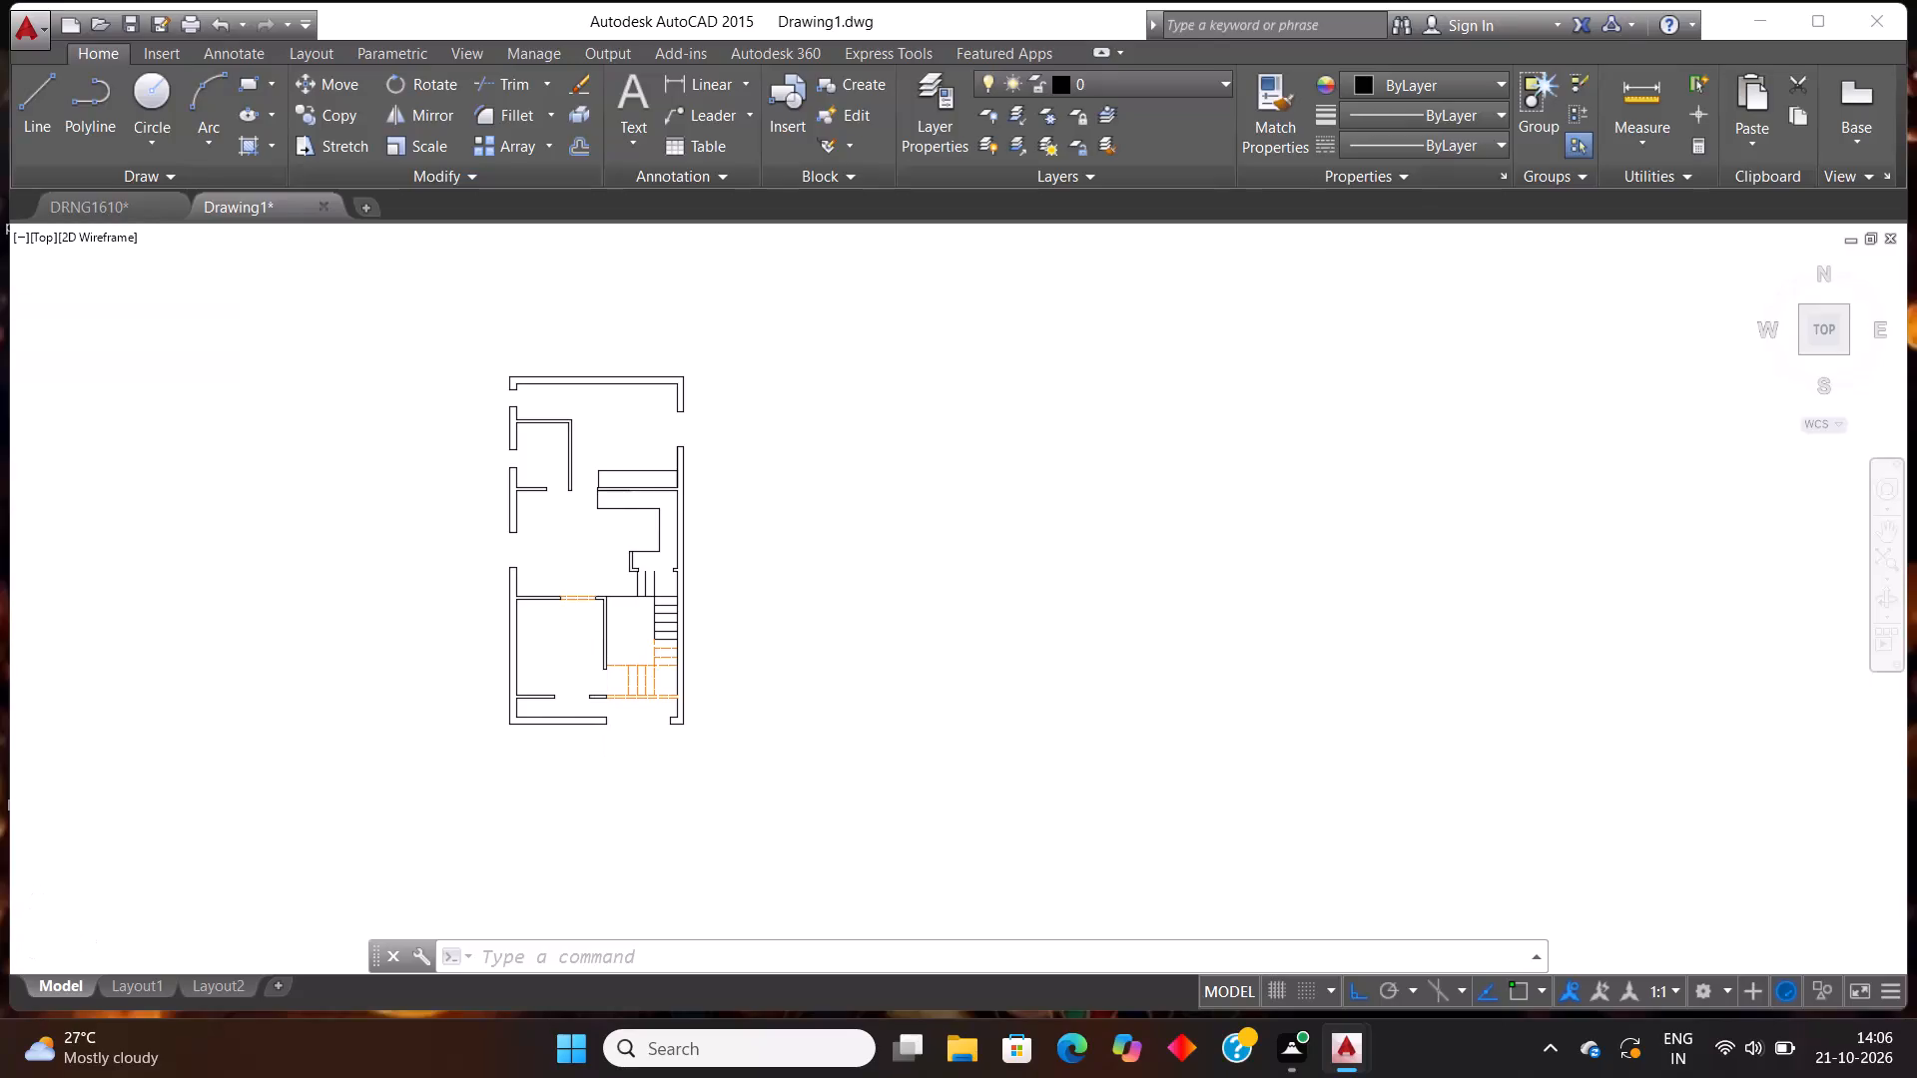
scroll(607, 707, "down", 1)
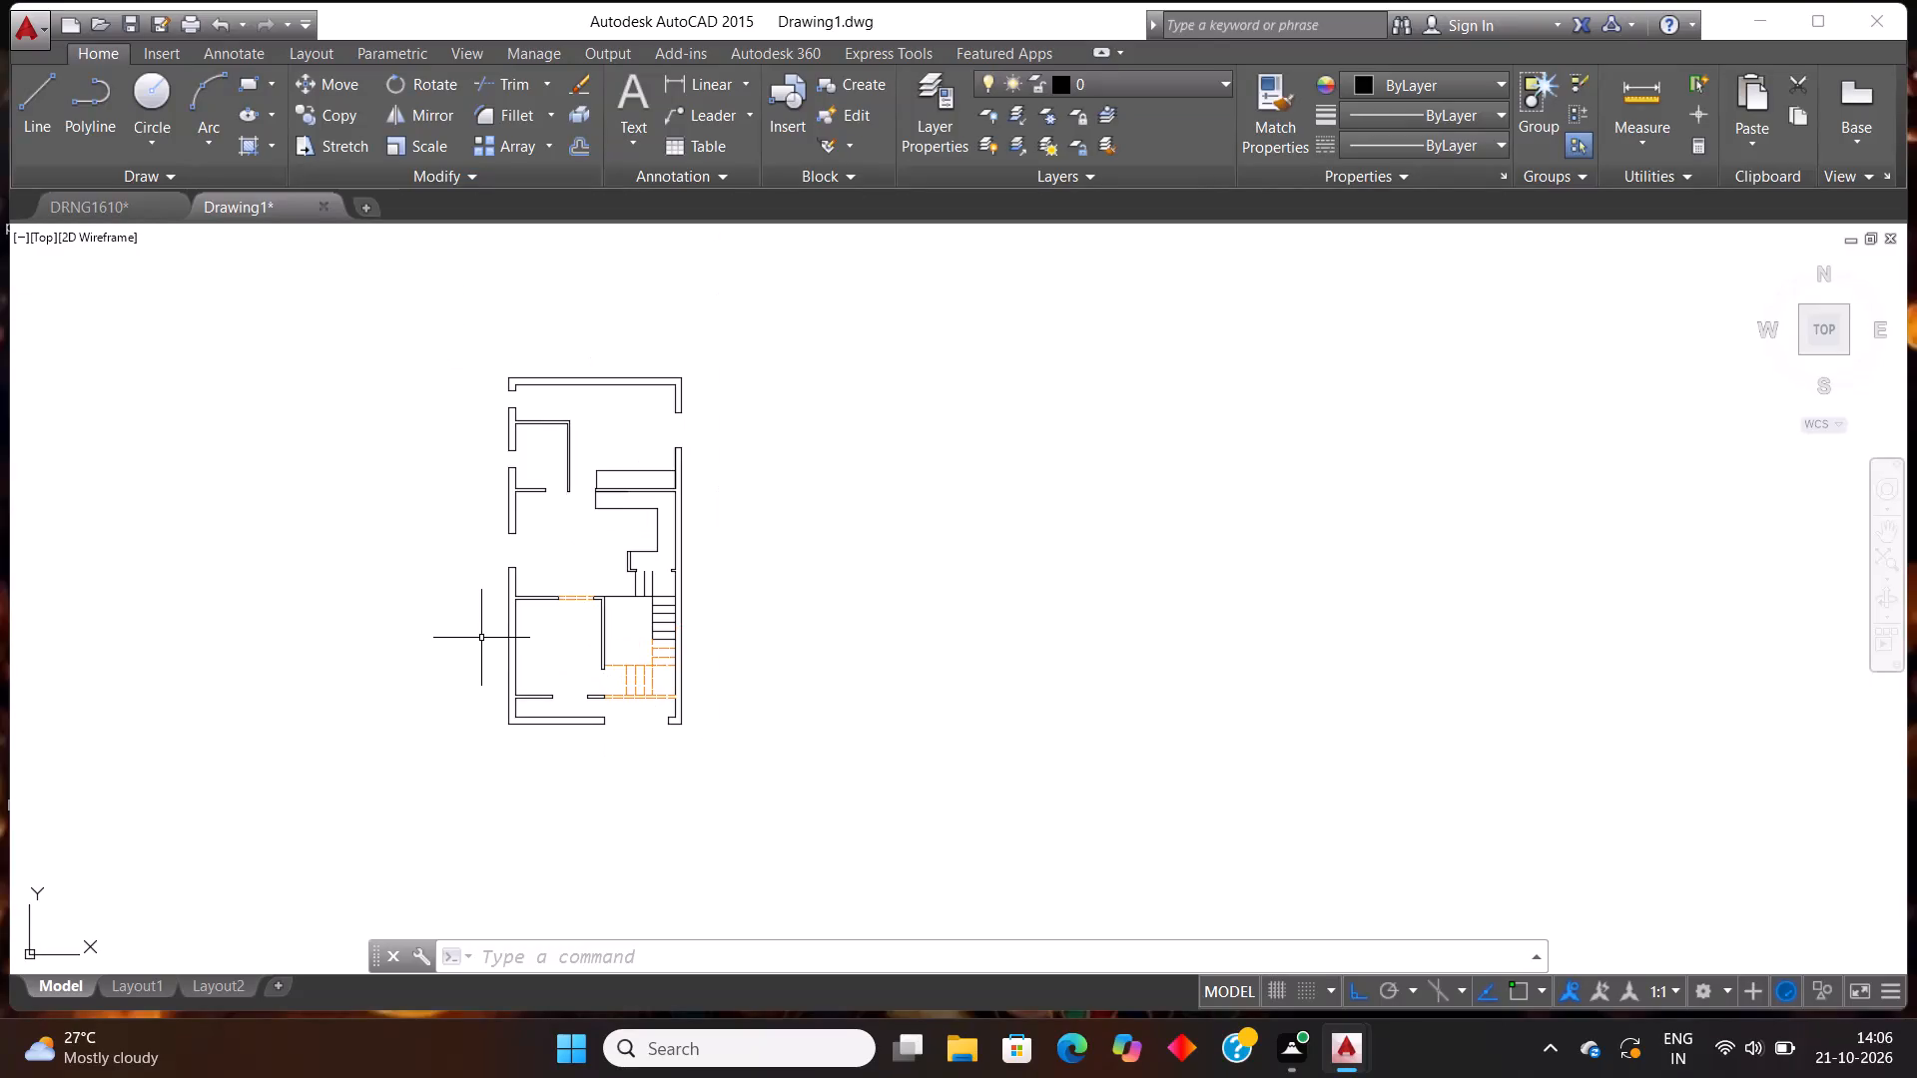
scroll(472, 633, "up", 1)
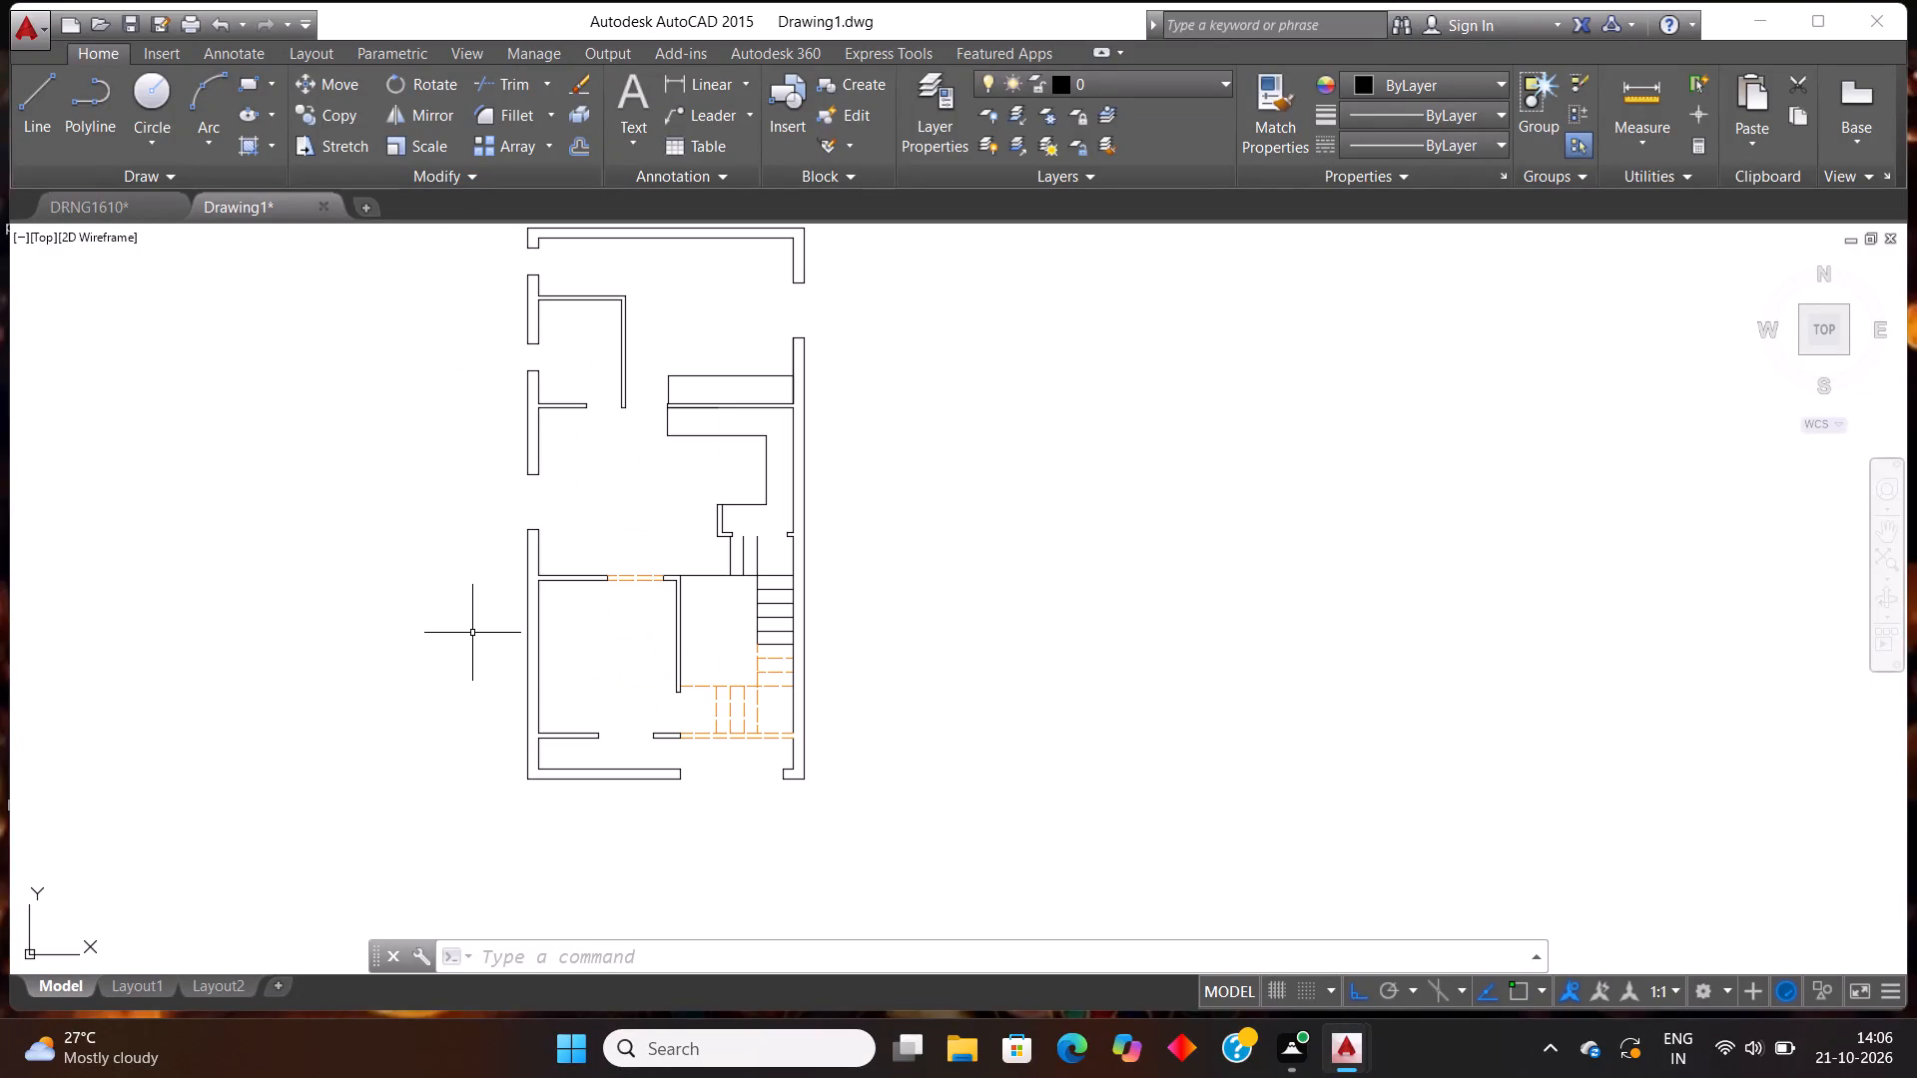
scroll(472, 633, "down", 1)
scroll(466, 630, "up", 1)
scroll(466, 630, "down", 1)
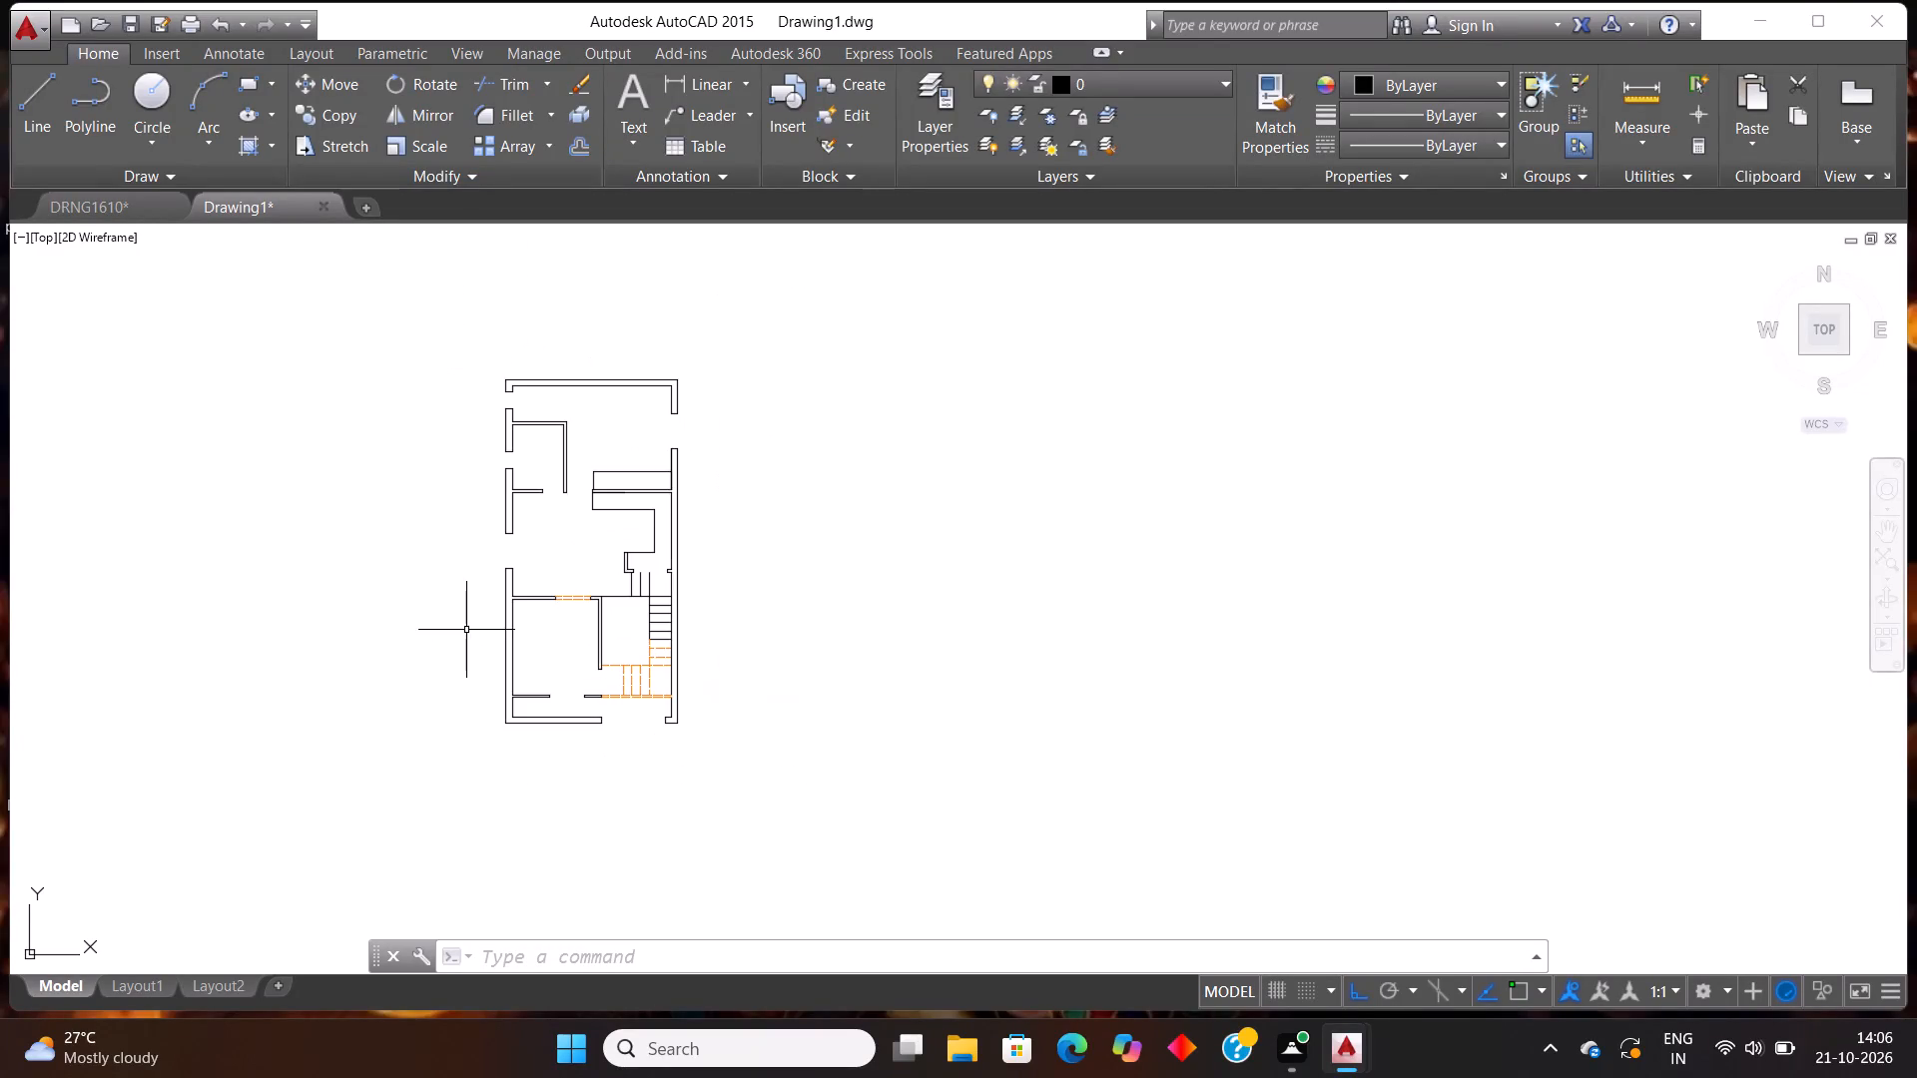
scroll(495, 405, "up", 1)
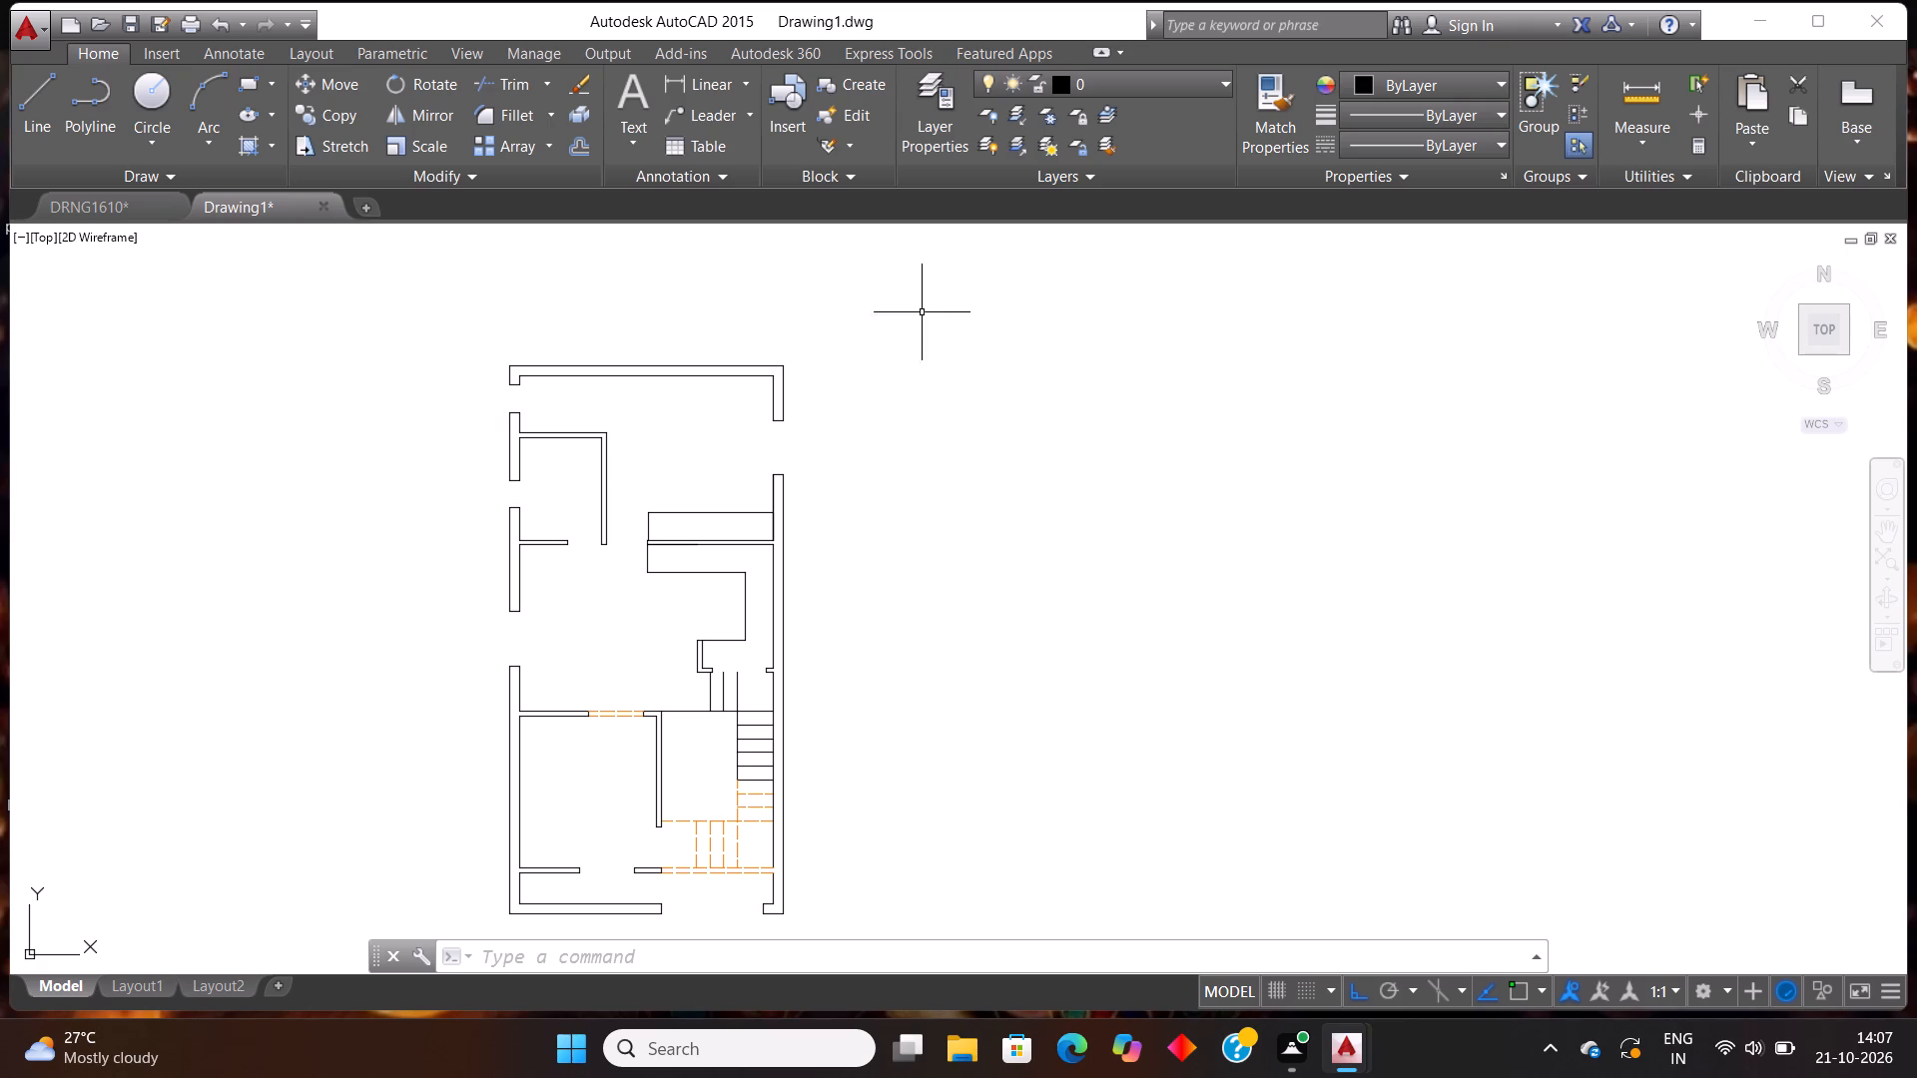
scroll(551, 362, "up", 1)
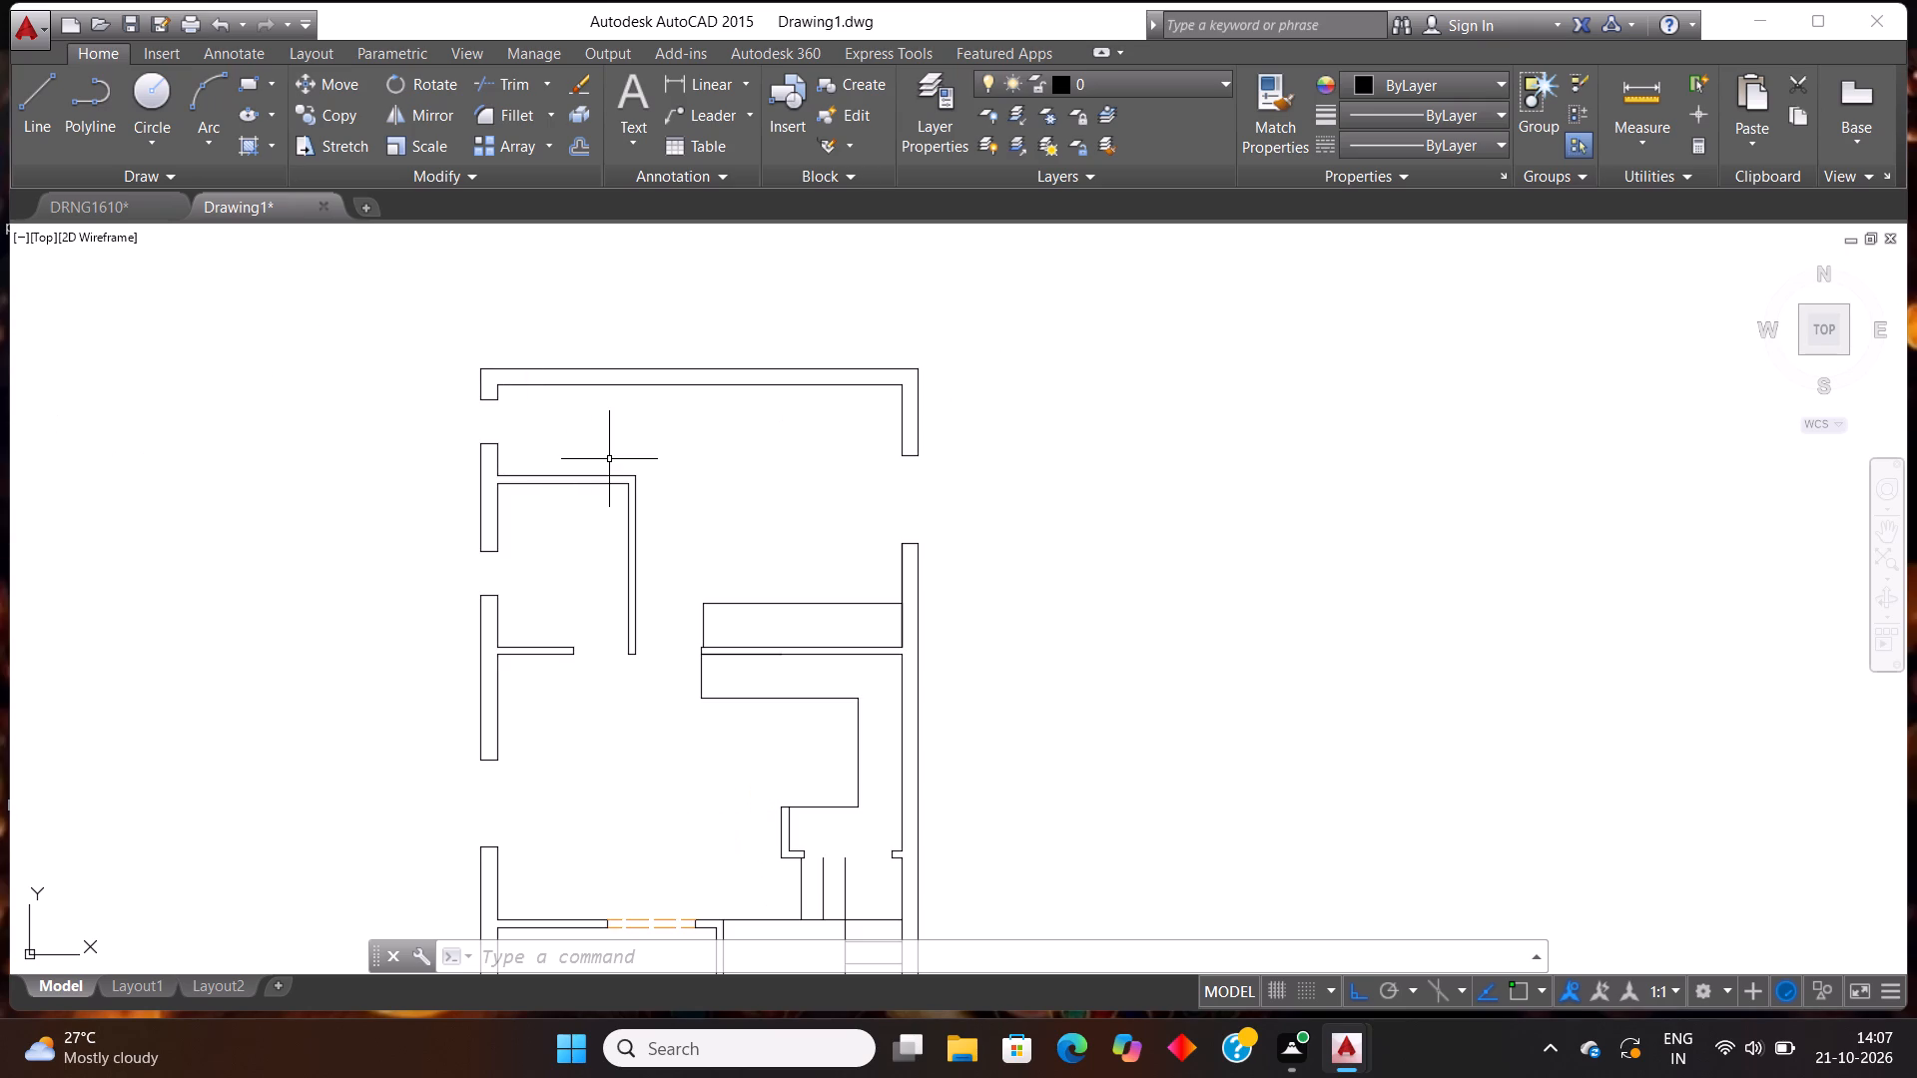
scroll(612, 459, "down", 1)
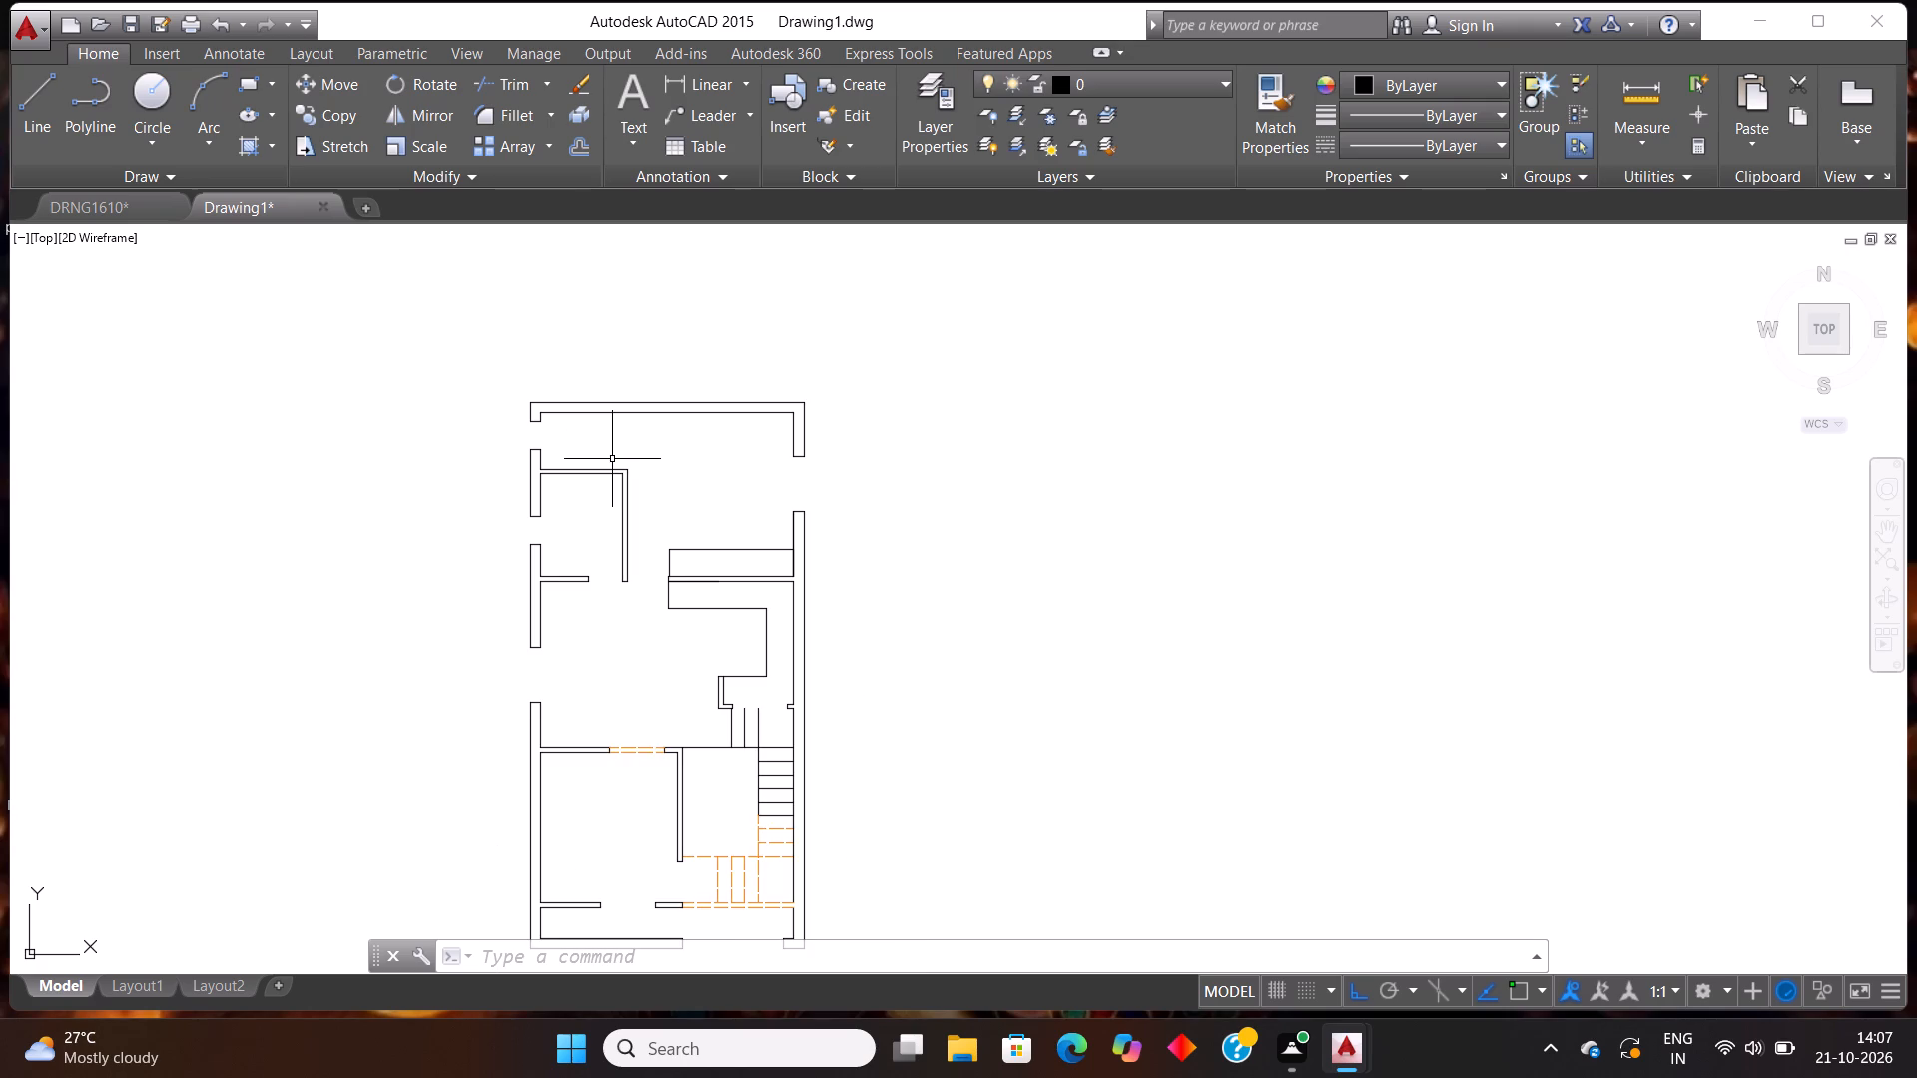
Copy the double bed with side tables from the 10'X10' bedroom in DRNG1610 and paste it beside the plan in Drawing1.
left_click(115, 214)
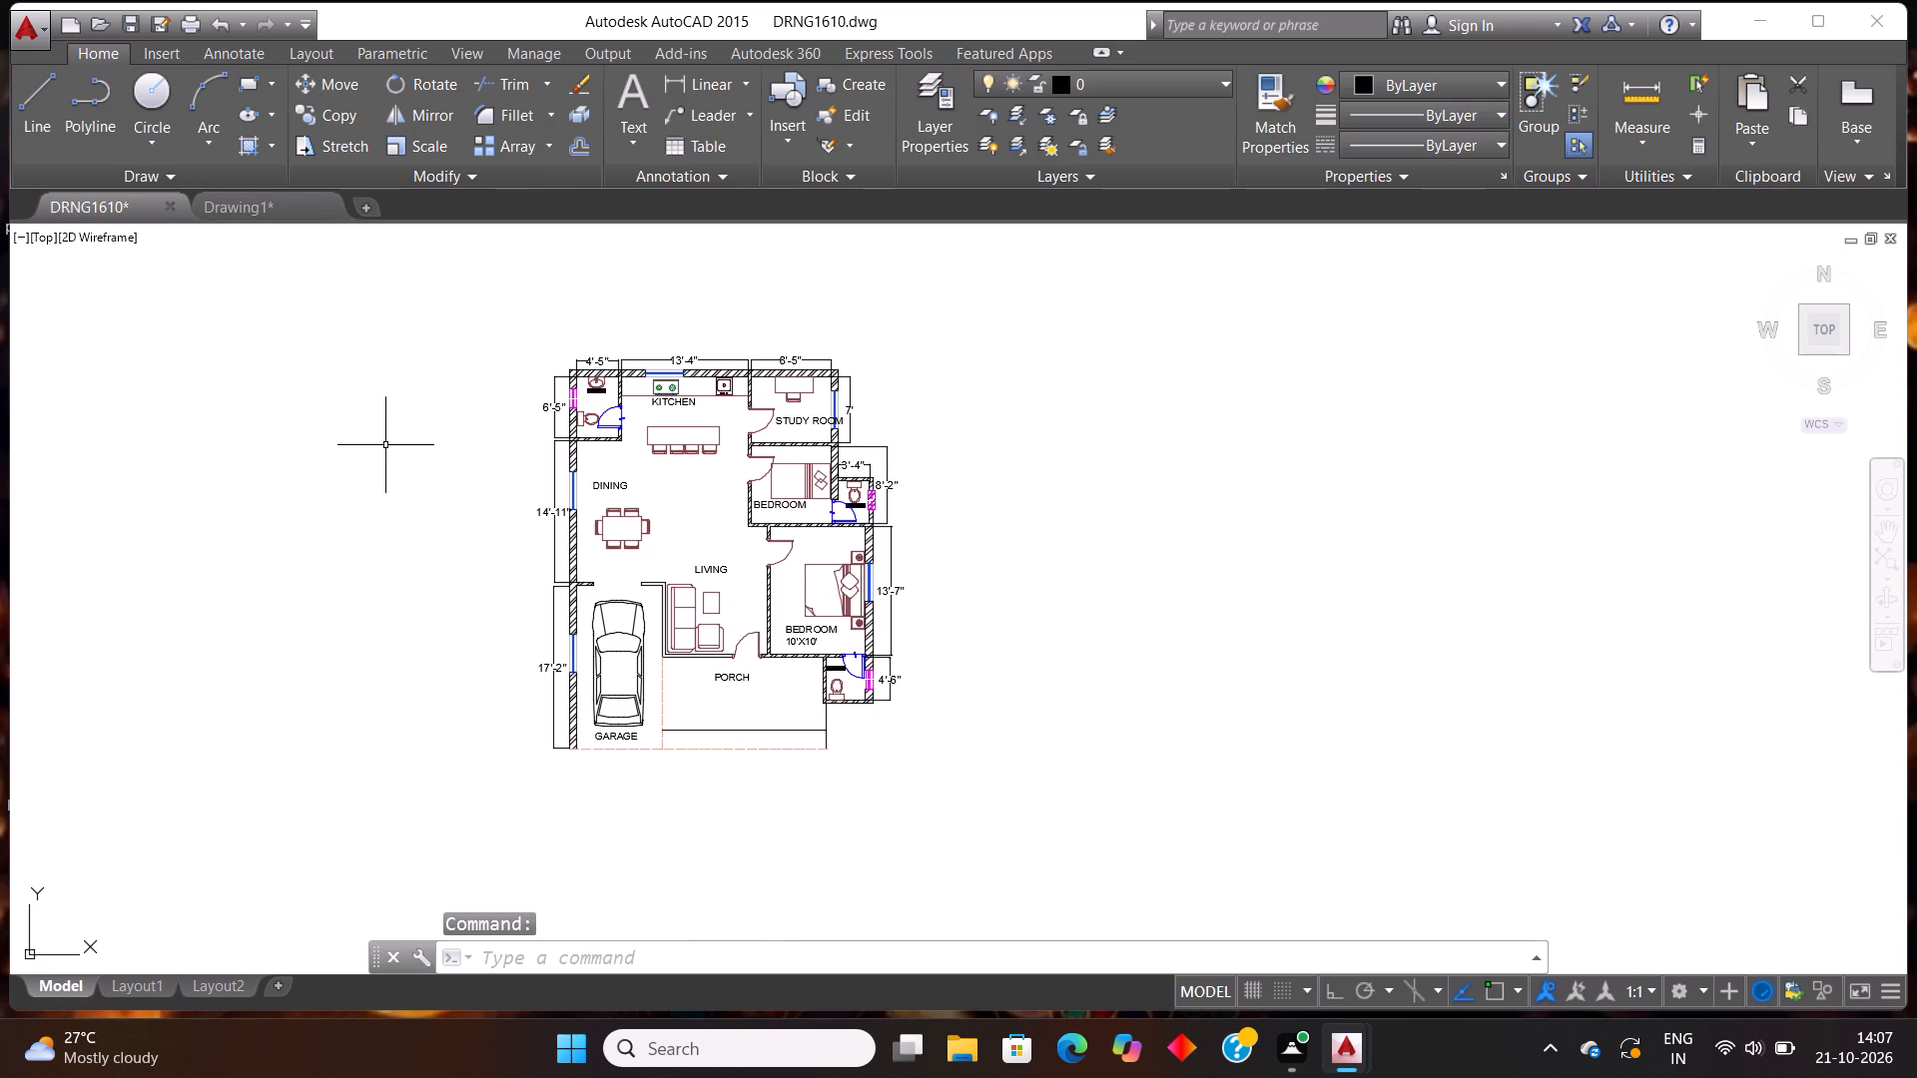
scroll(858, 473, "up", 2)
scroll(794, 488, "down", 2)
scroll(790, 604, "up", 2)
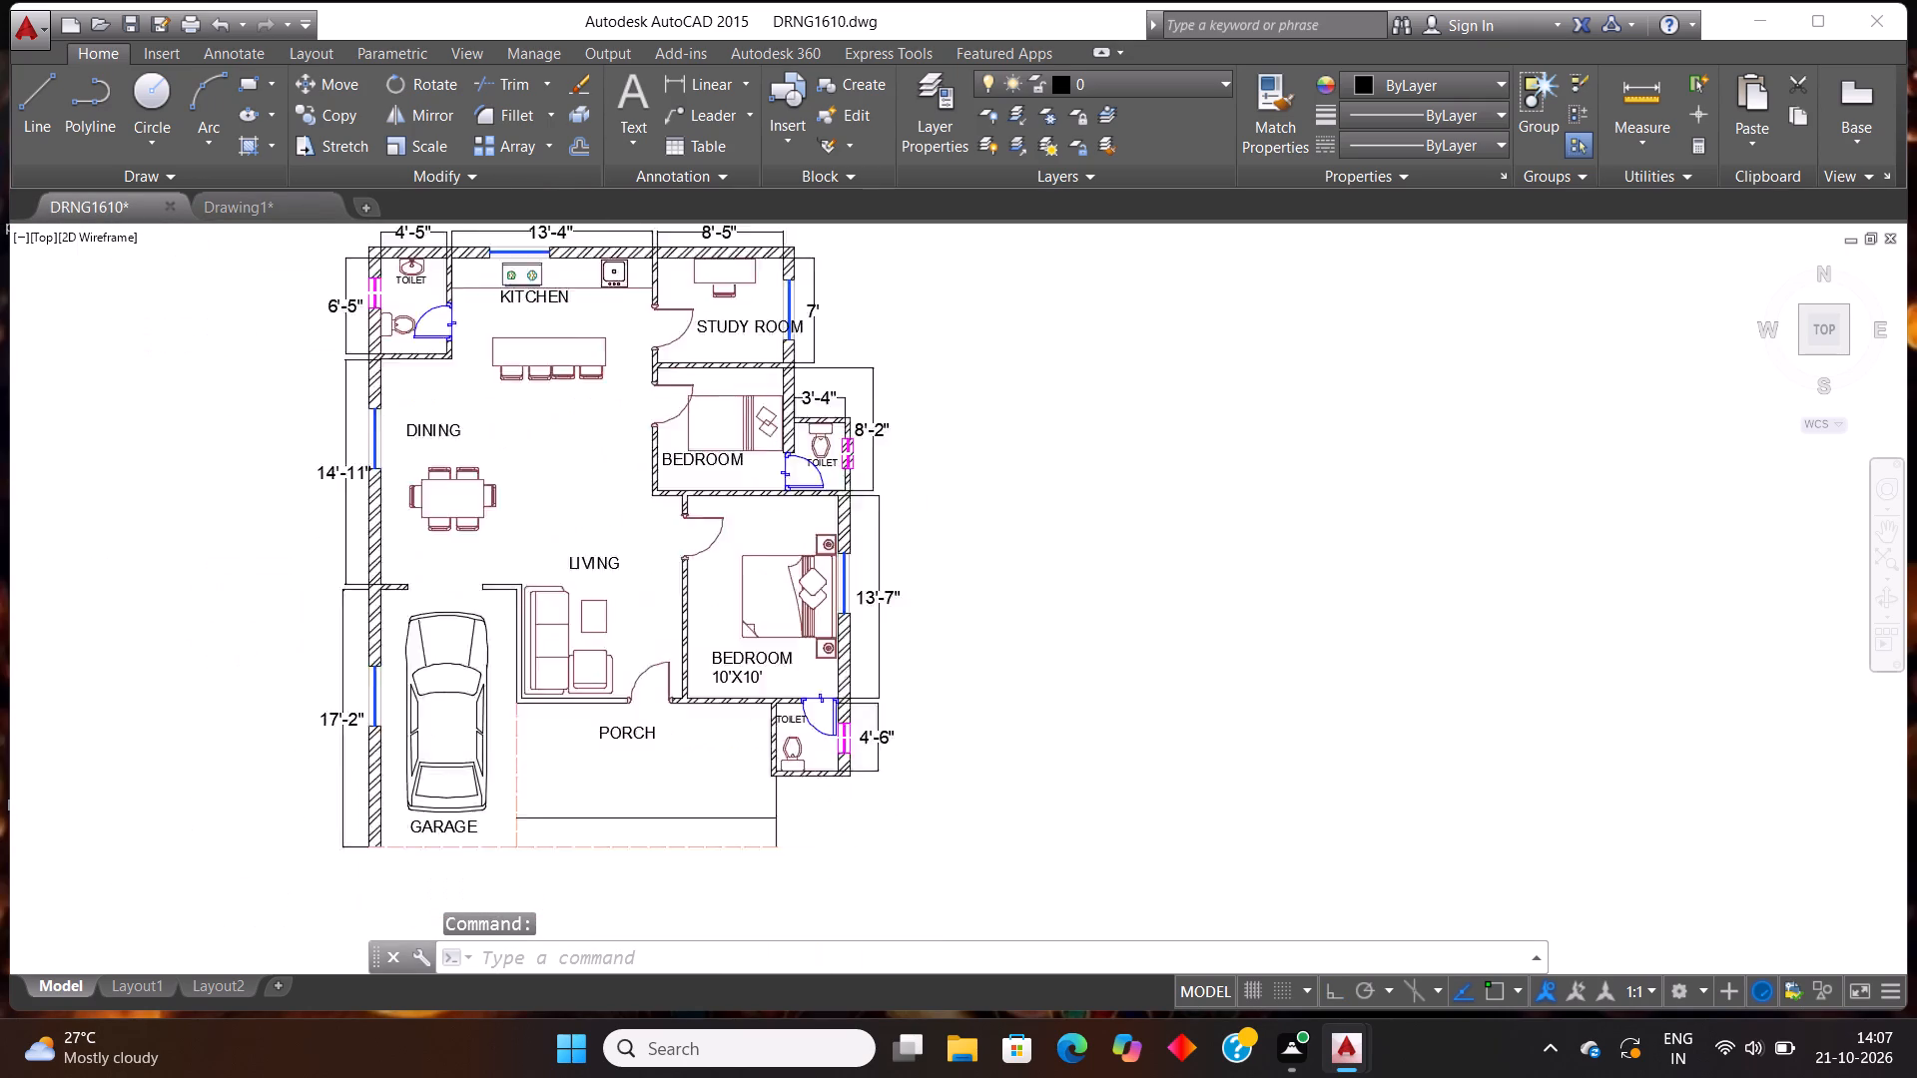
scroll(790, 604, "up", 1)
left_click(811, 714)
left_click(634, 500)
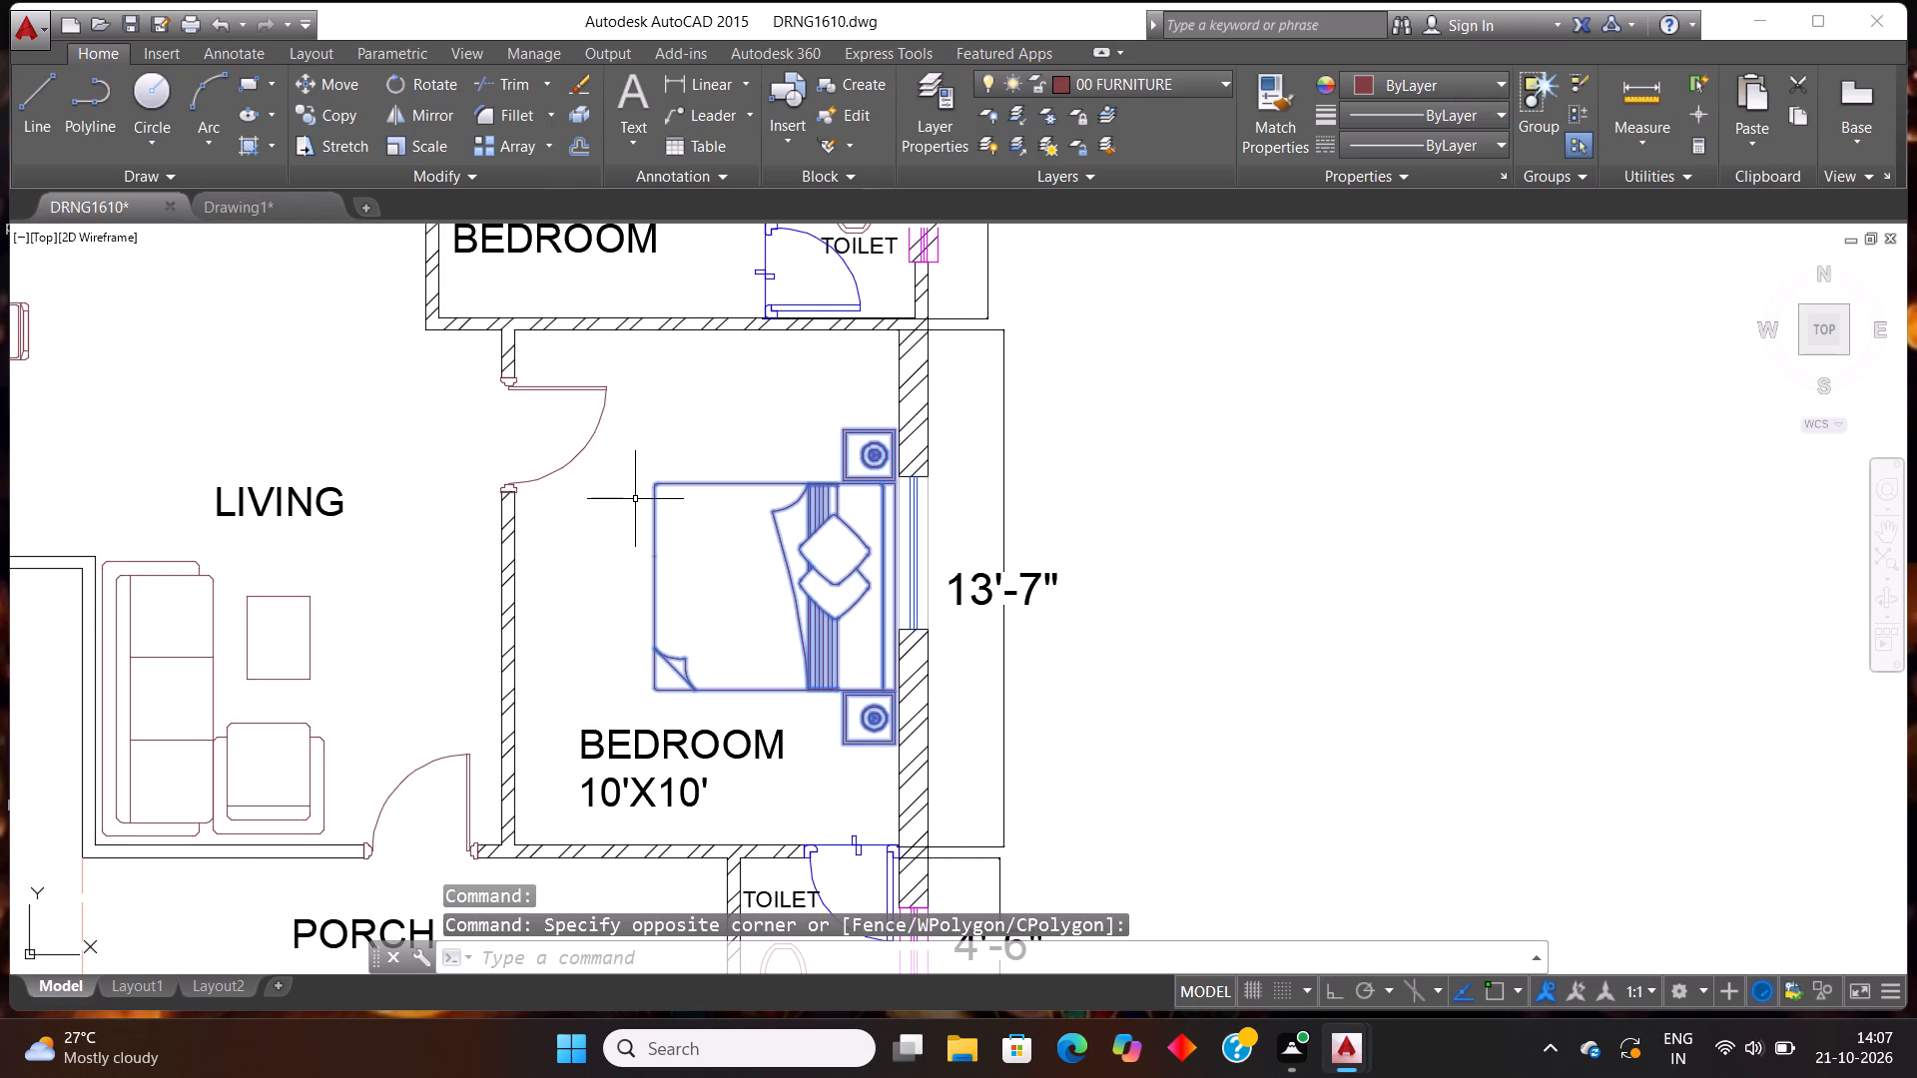
key("ctrl+c")
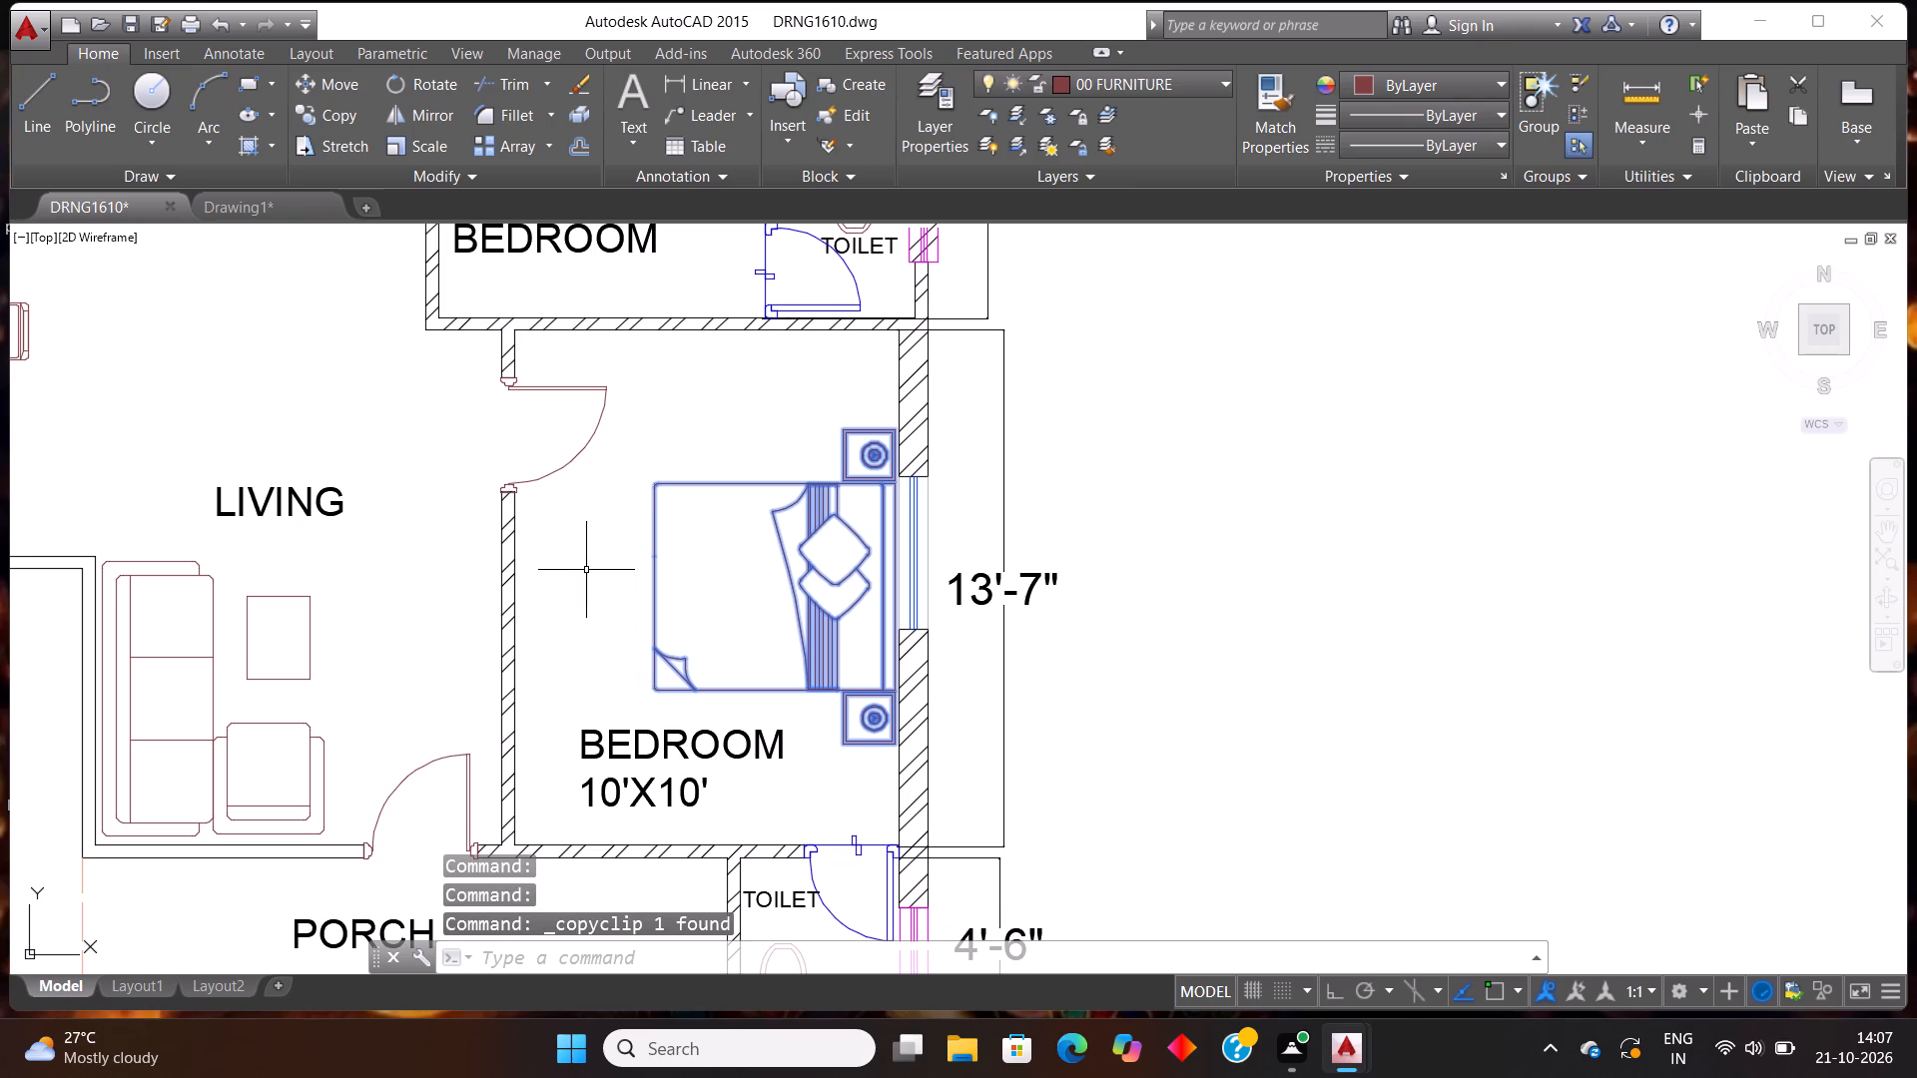
left_click(228, 206)
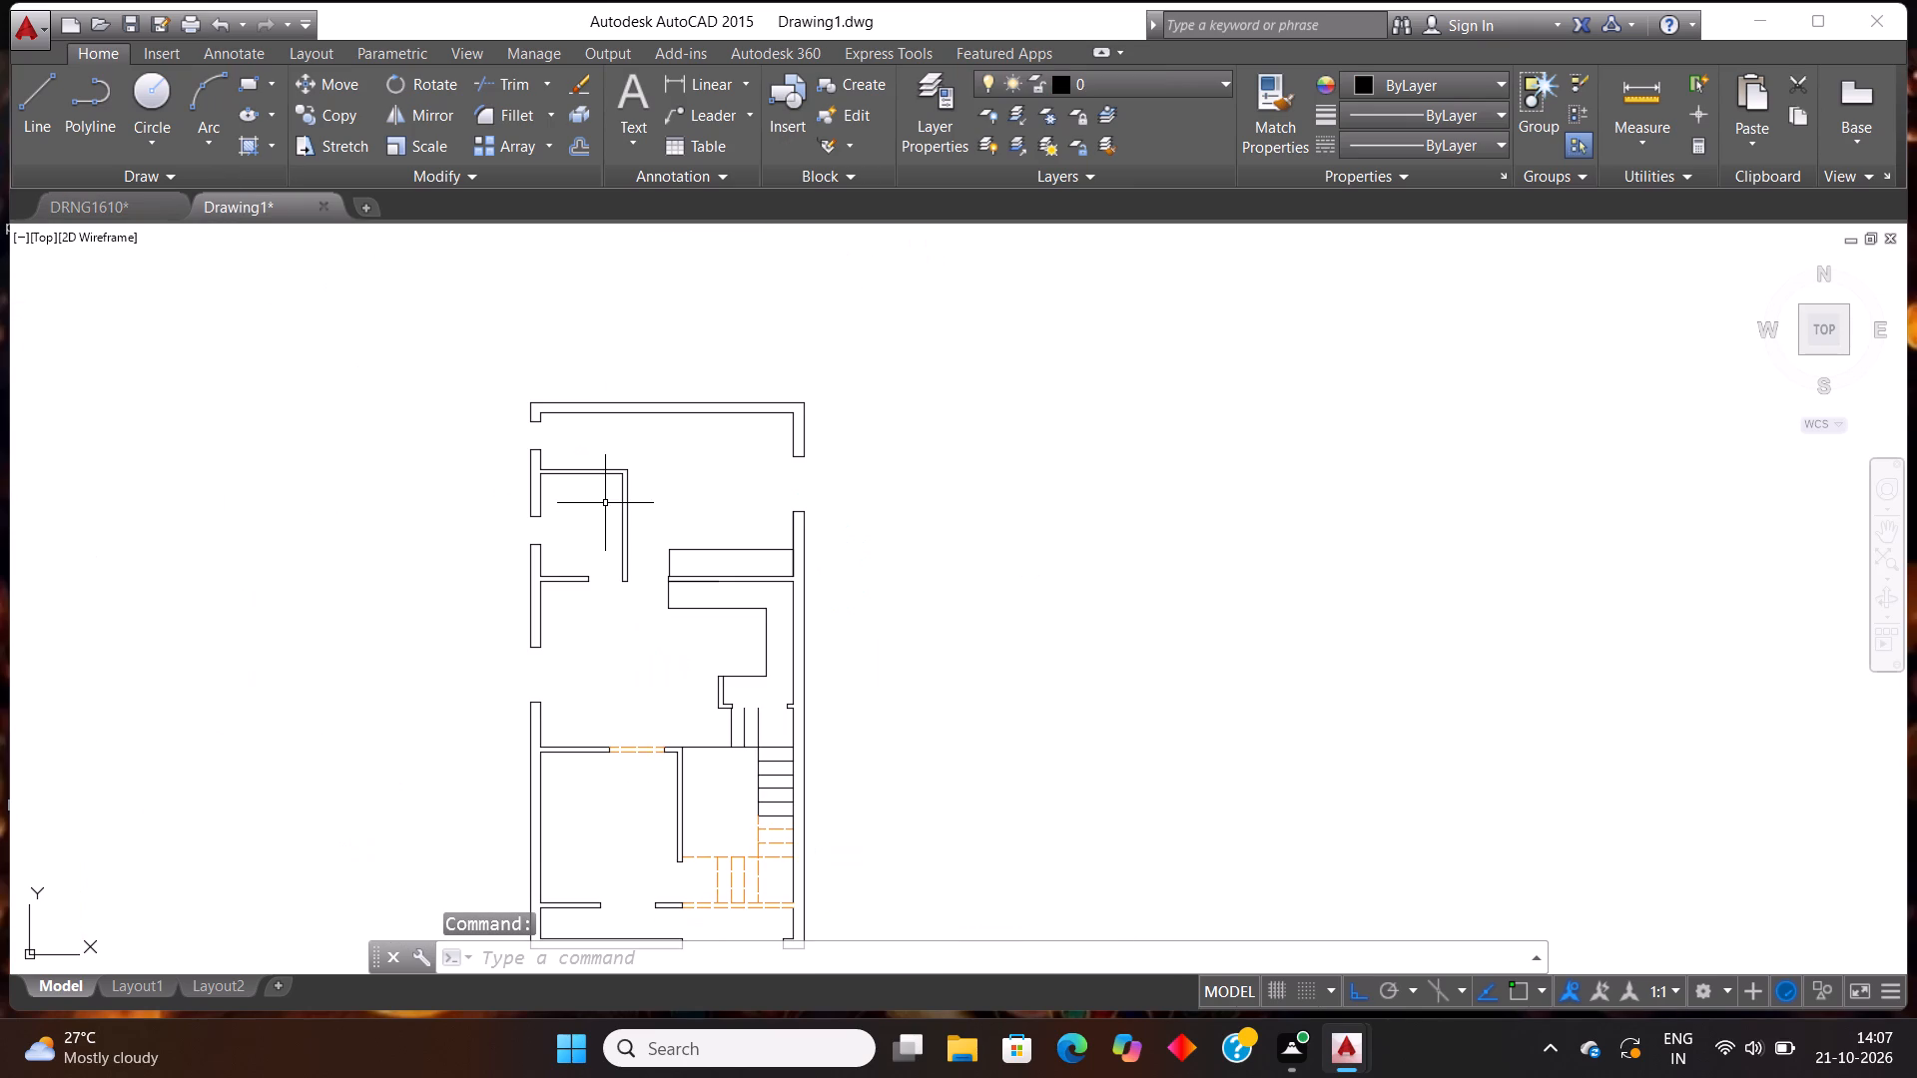
key("ctrl+v")
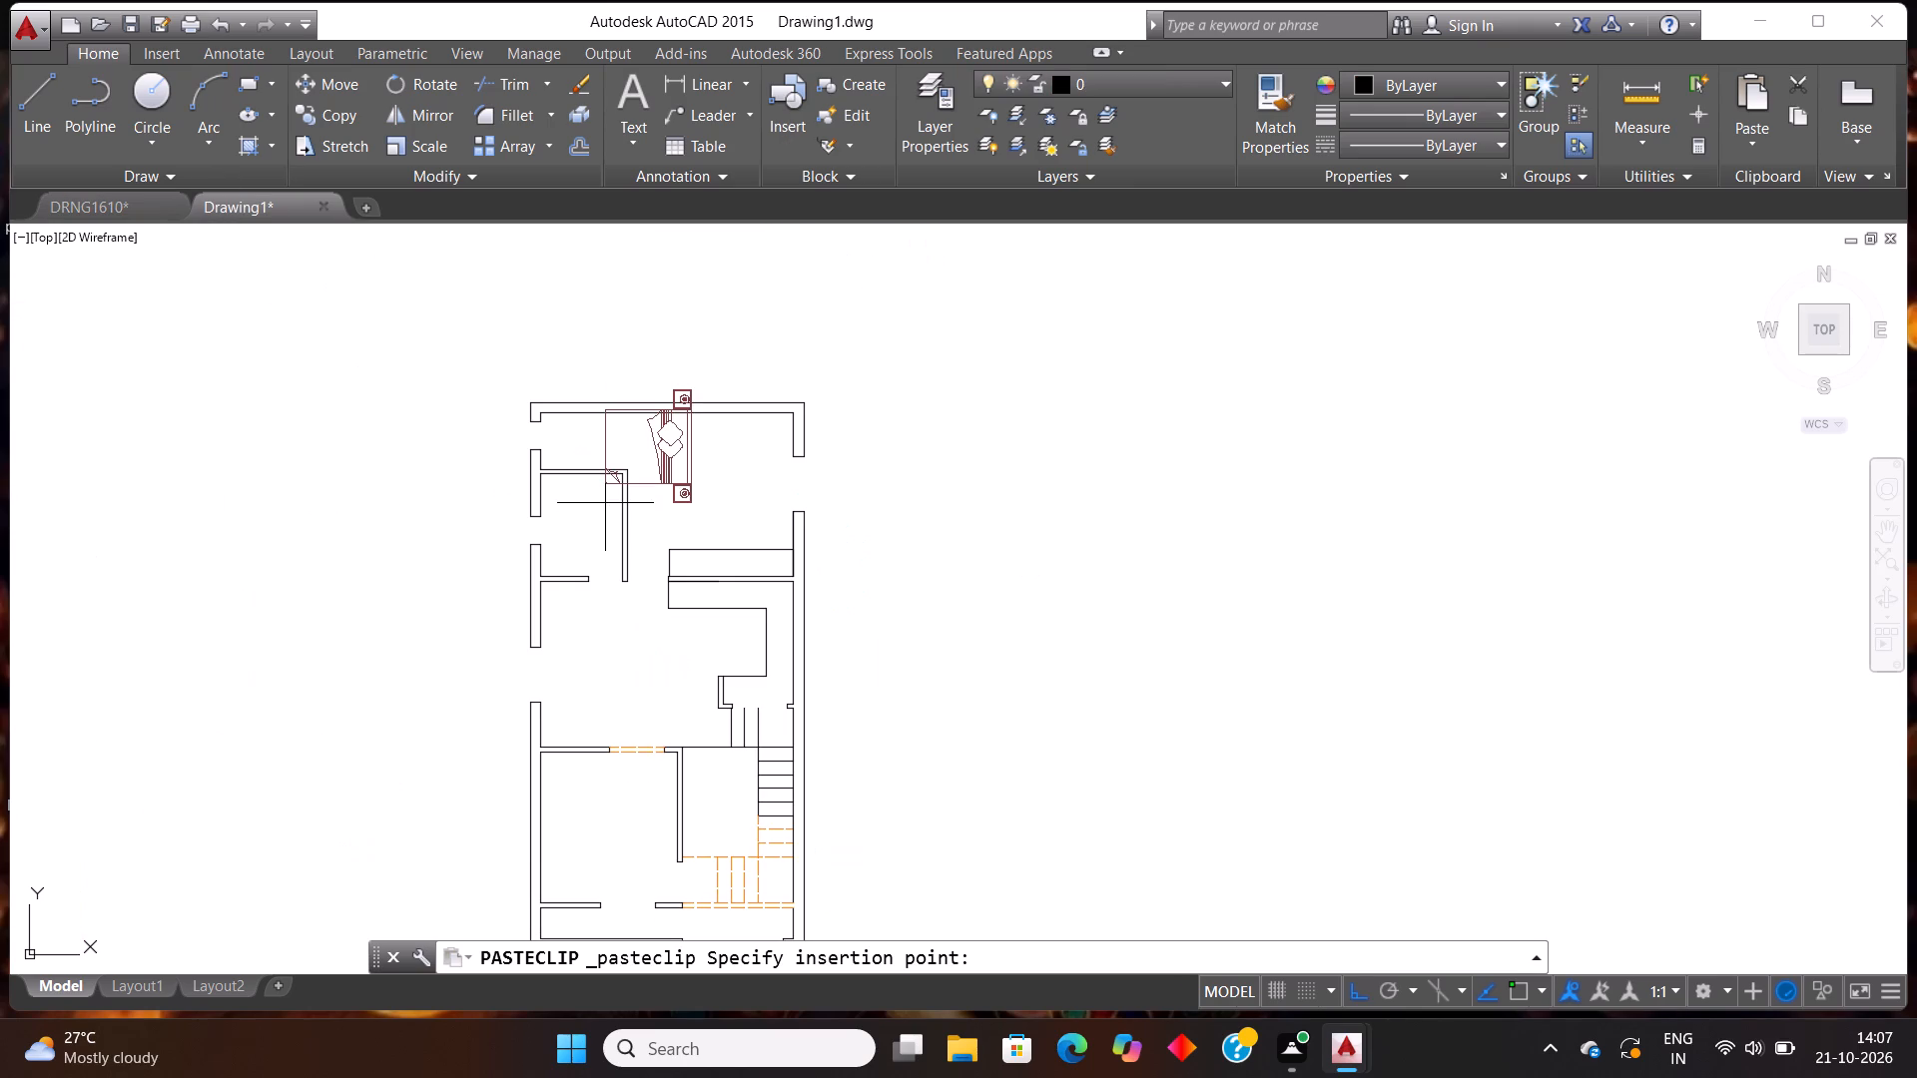
left_click(1020, 583)
Rotate the pasted bed 90° counterclockwise about its upper side table so the headboard faces up.
left_click(1142, 664)
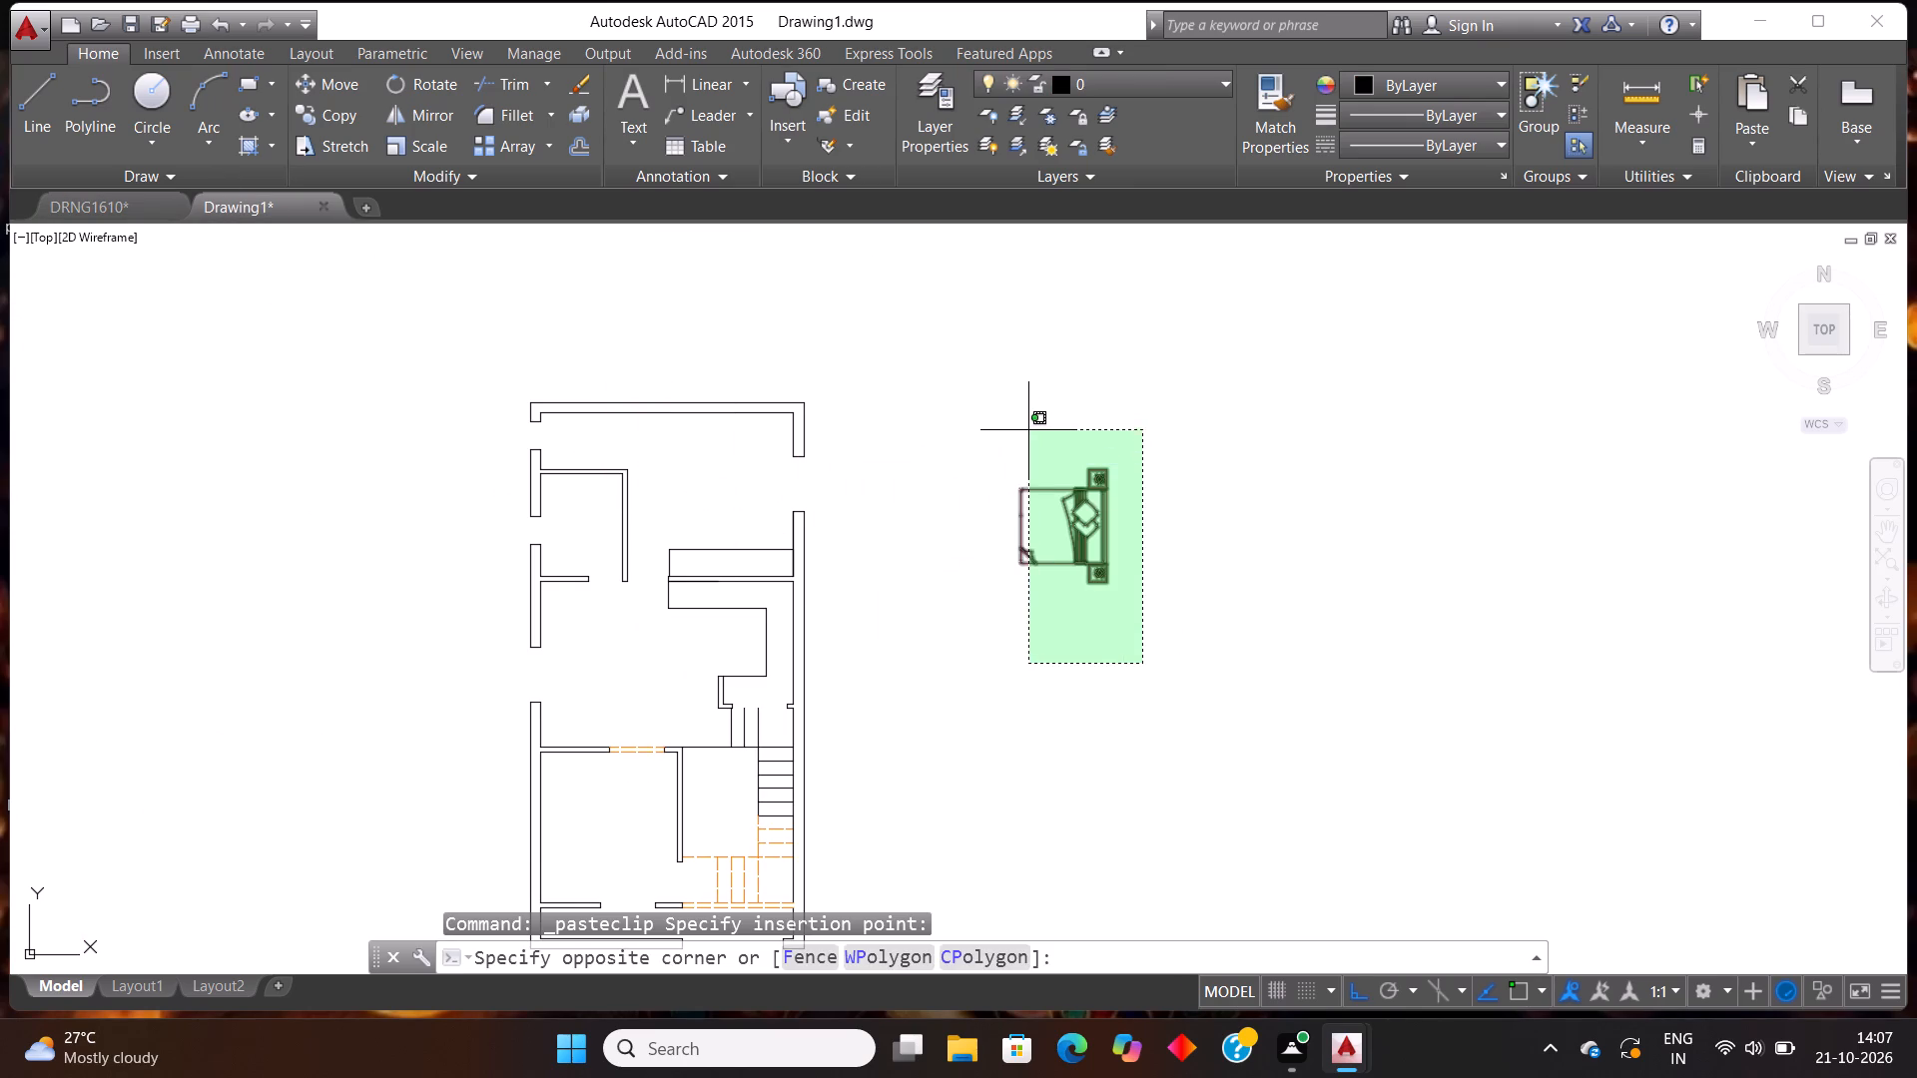
left_click(1028, 415)
type("RO")
key("Return")
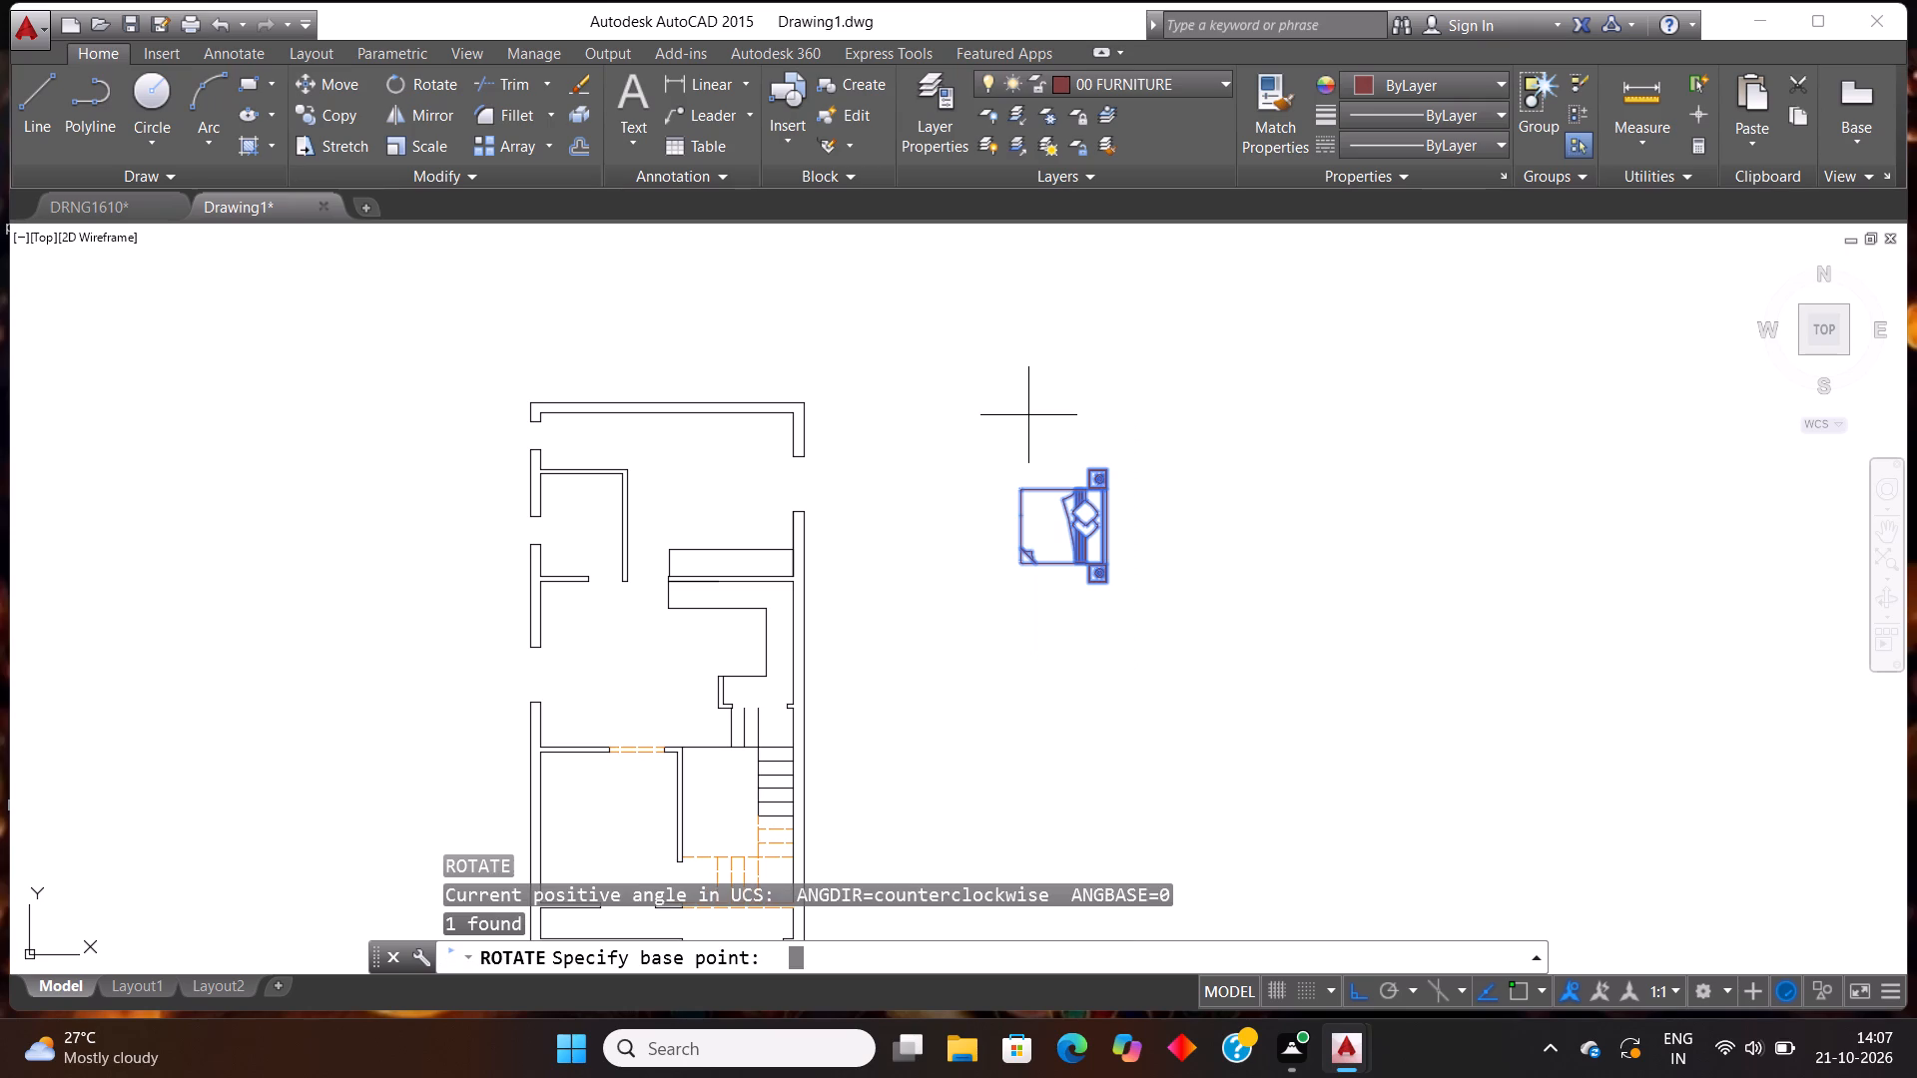
left_click(1101, 478)
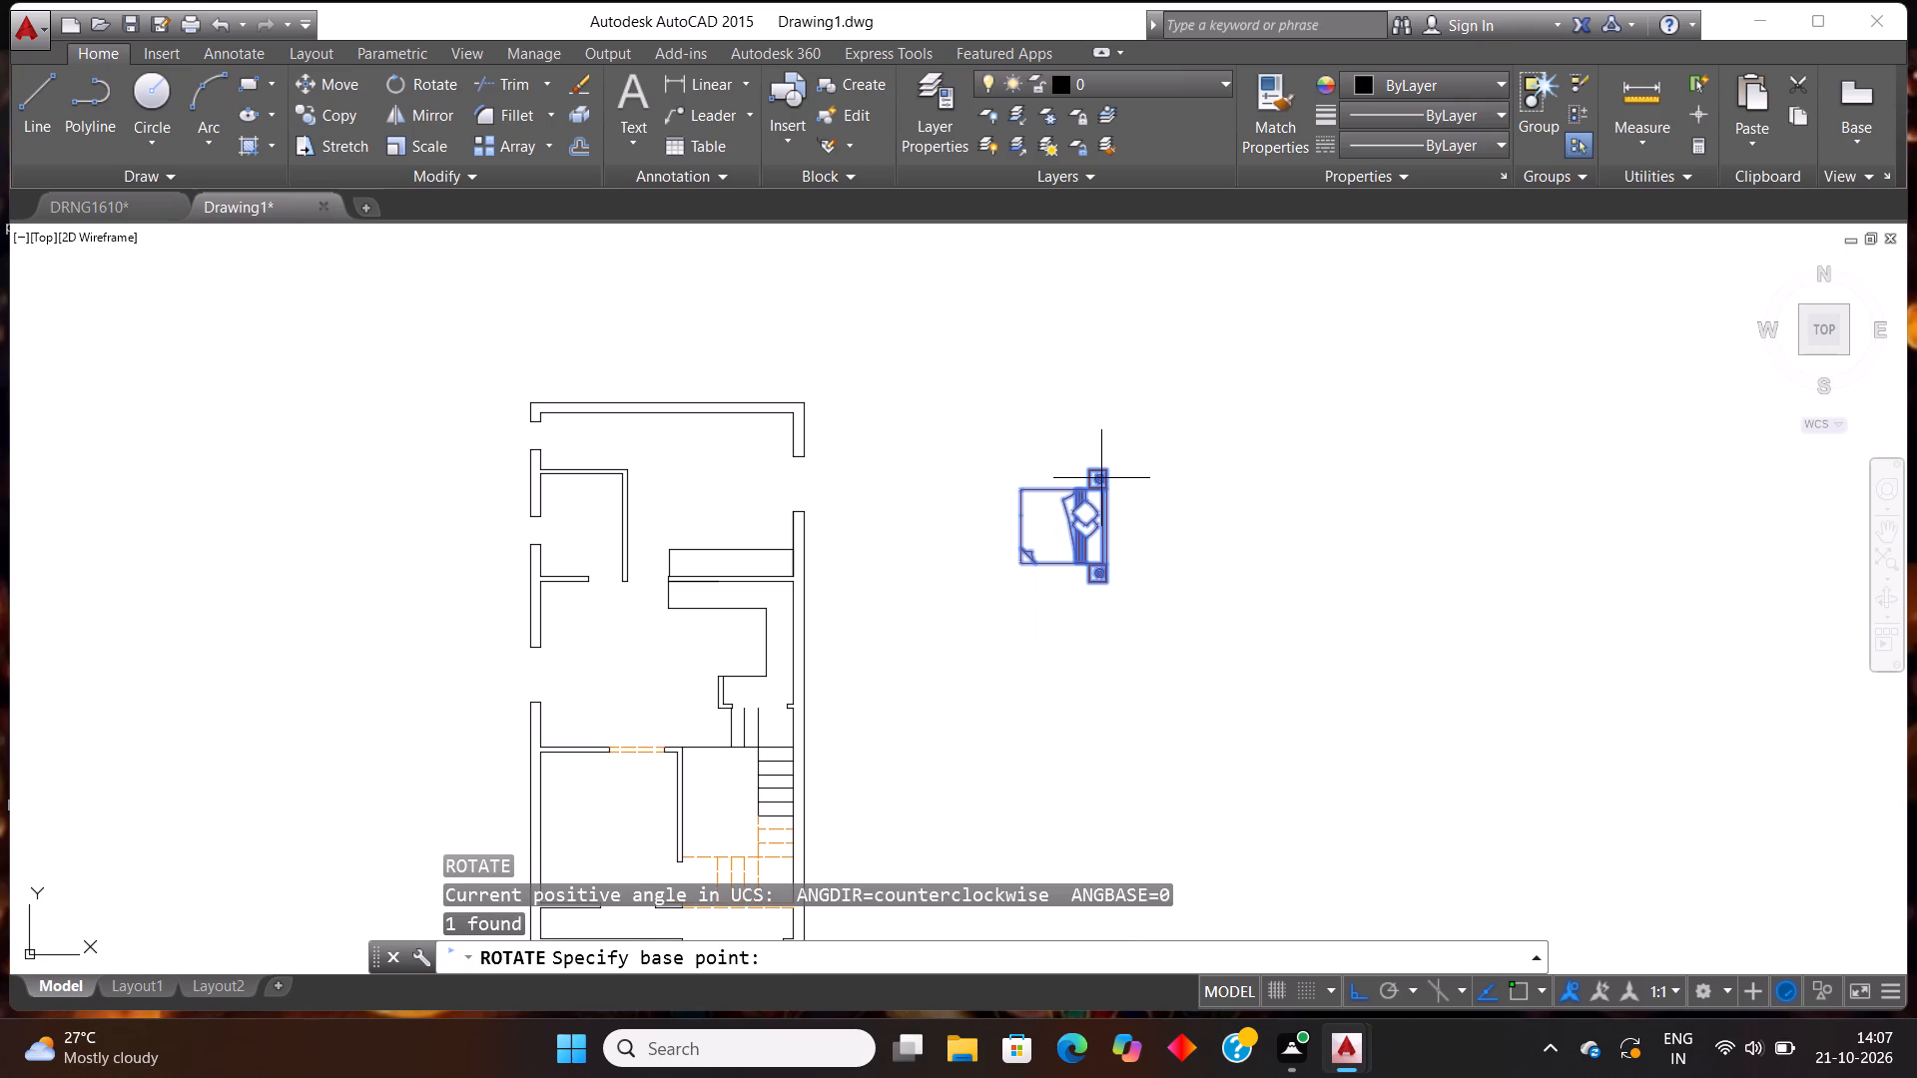
left_click(1056, 406)
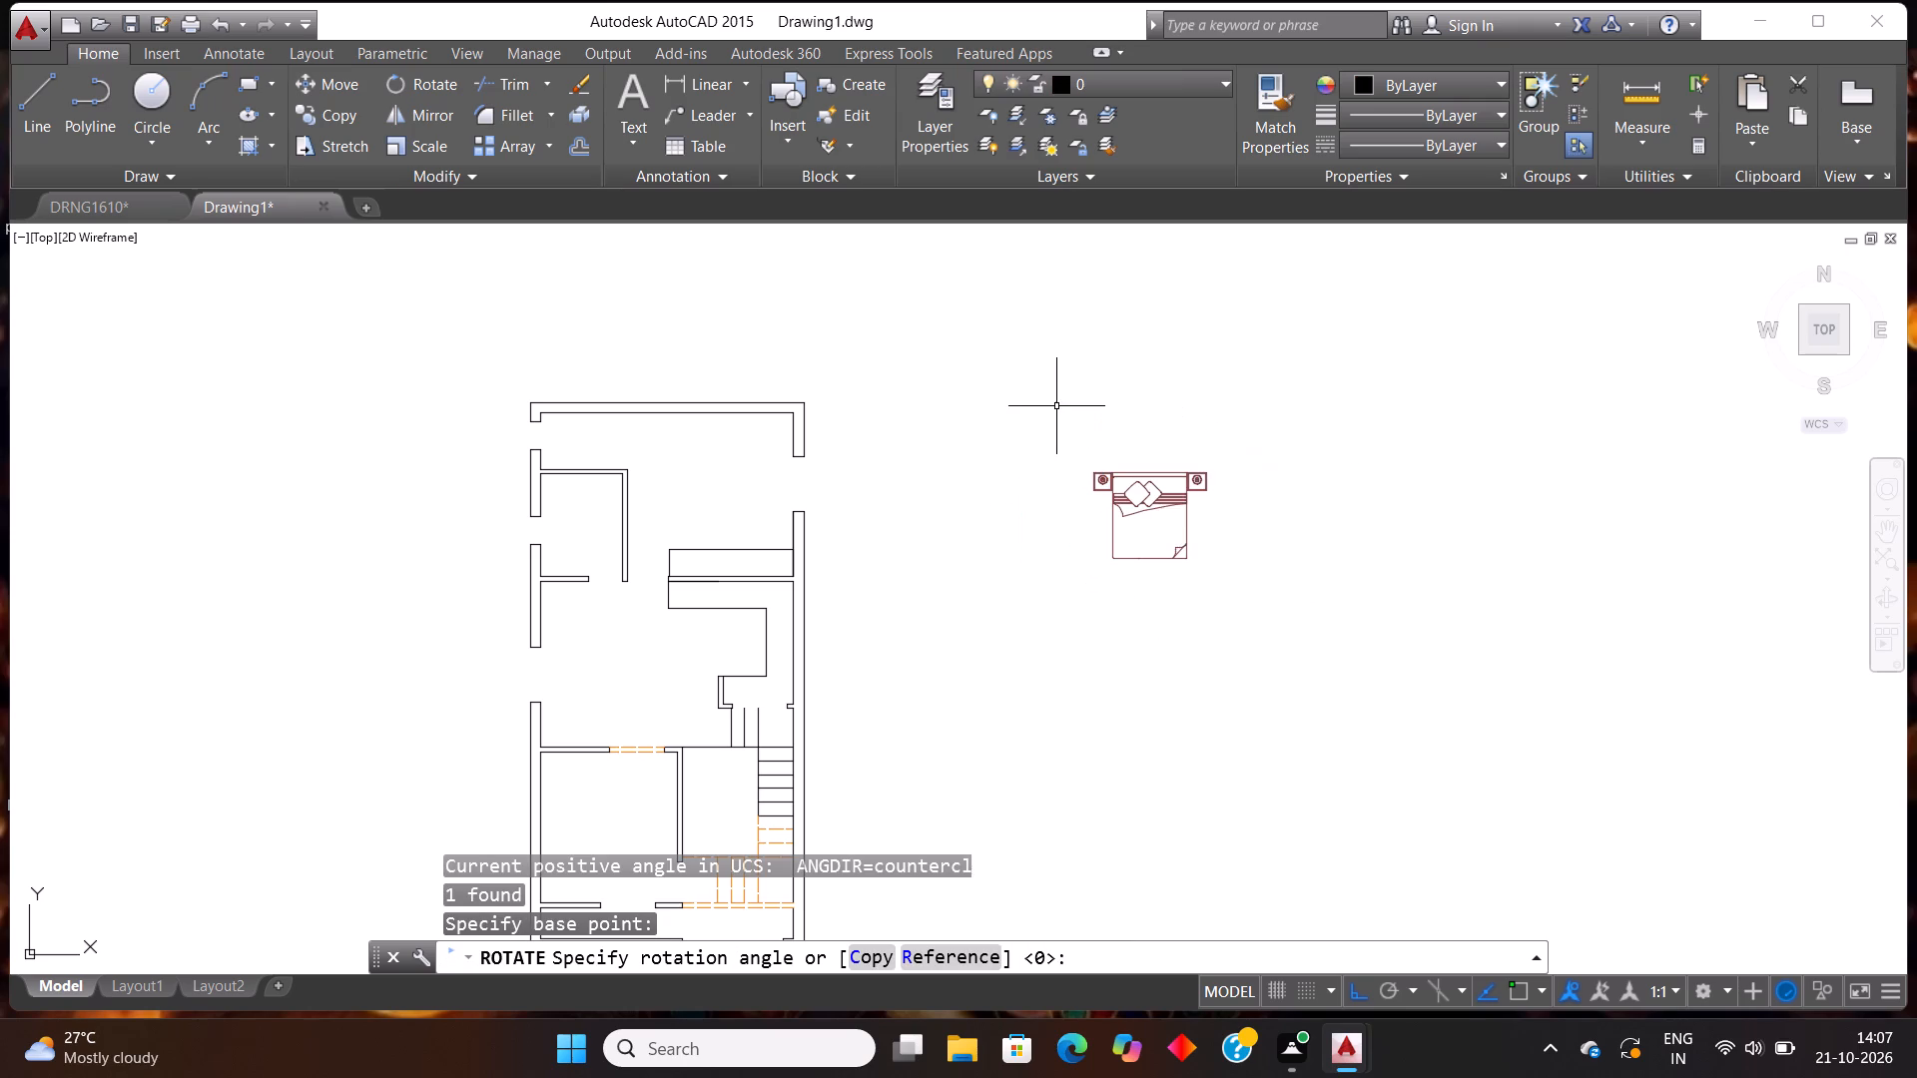
Copy the rotated bed and paste the copy into the top room with its headboard against the top outer wall.
left_click(1296, 626)
left_click(1135, 463)
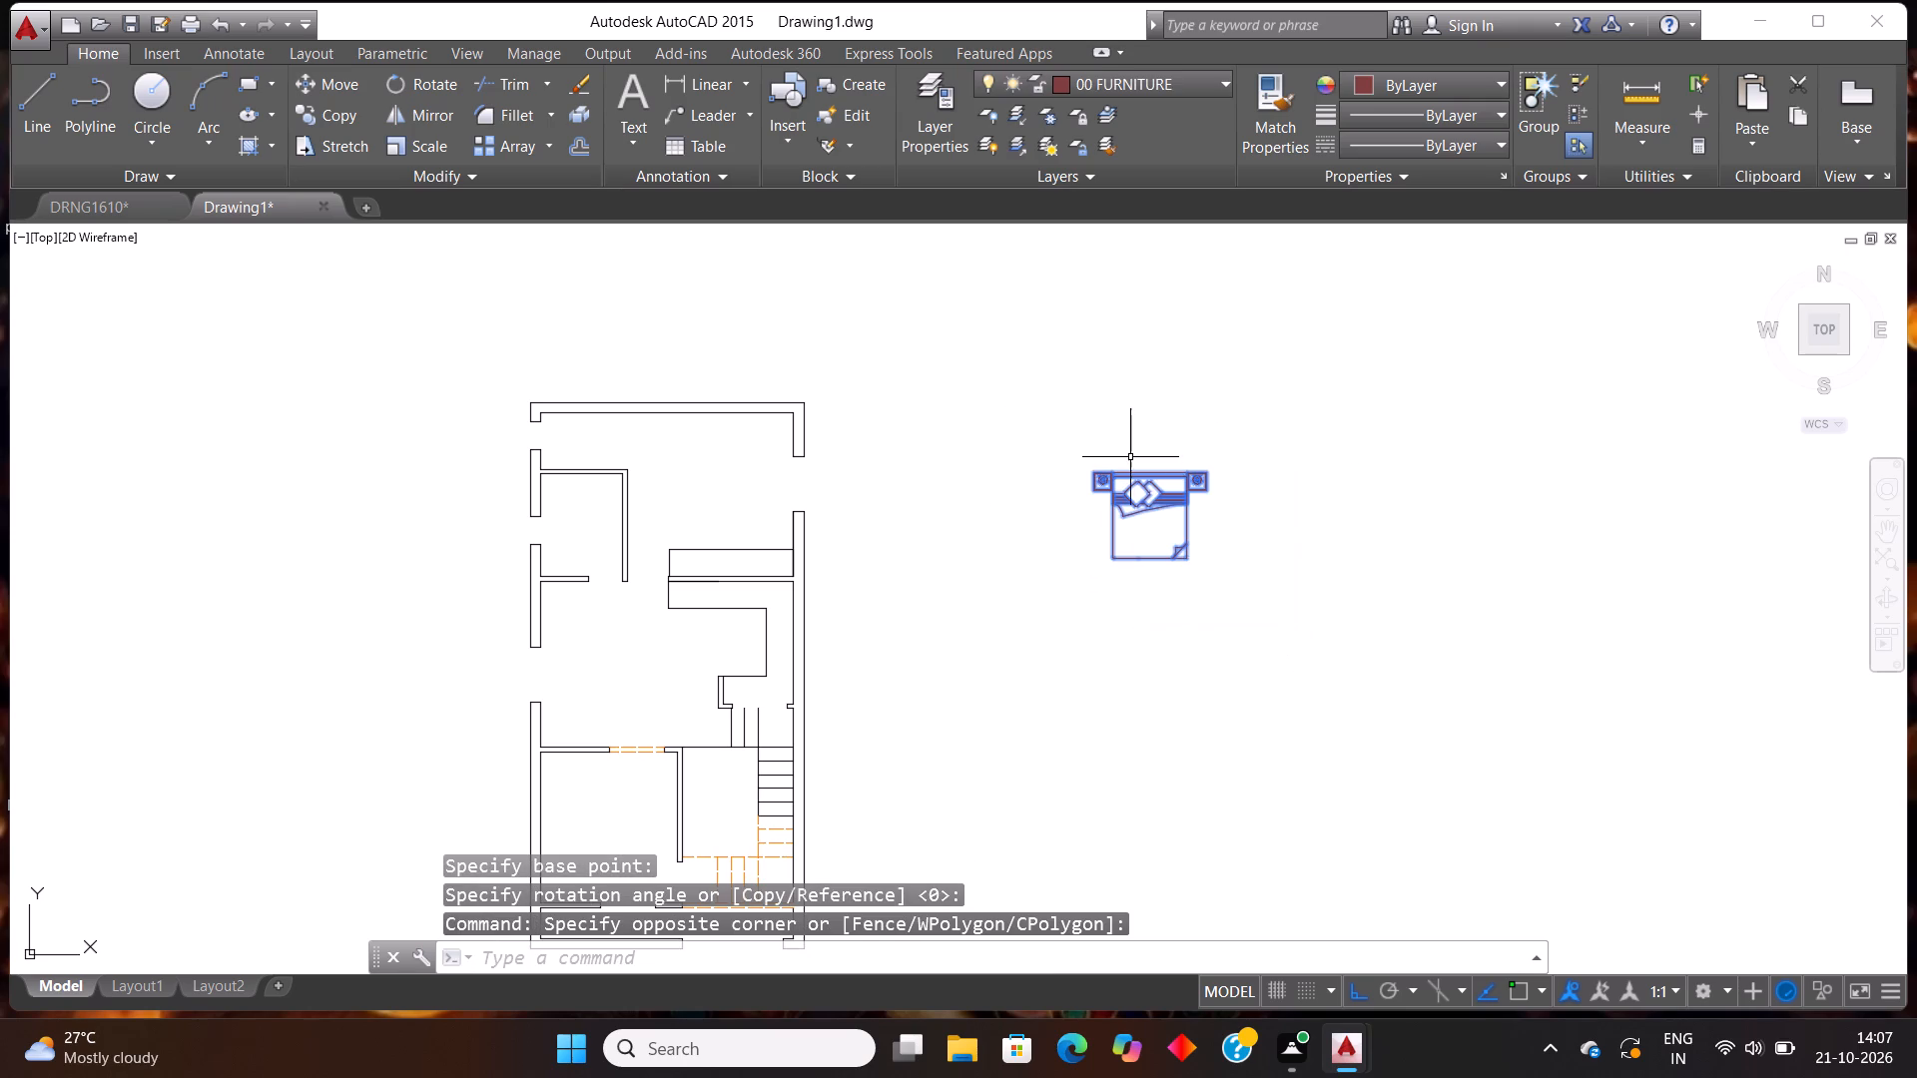
key("ctrl+c")
key("ctrl+v")
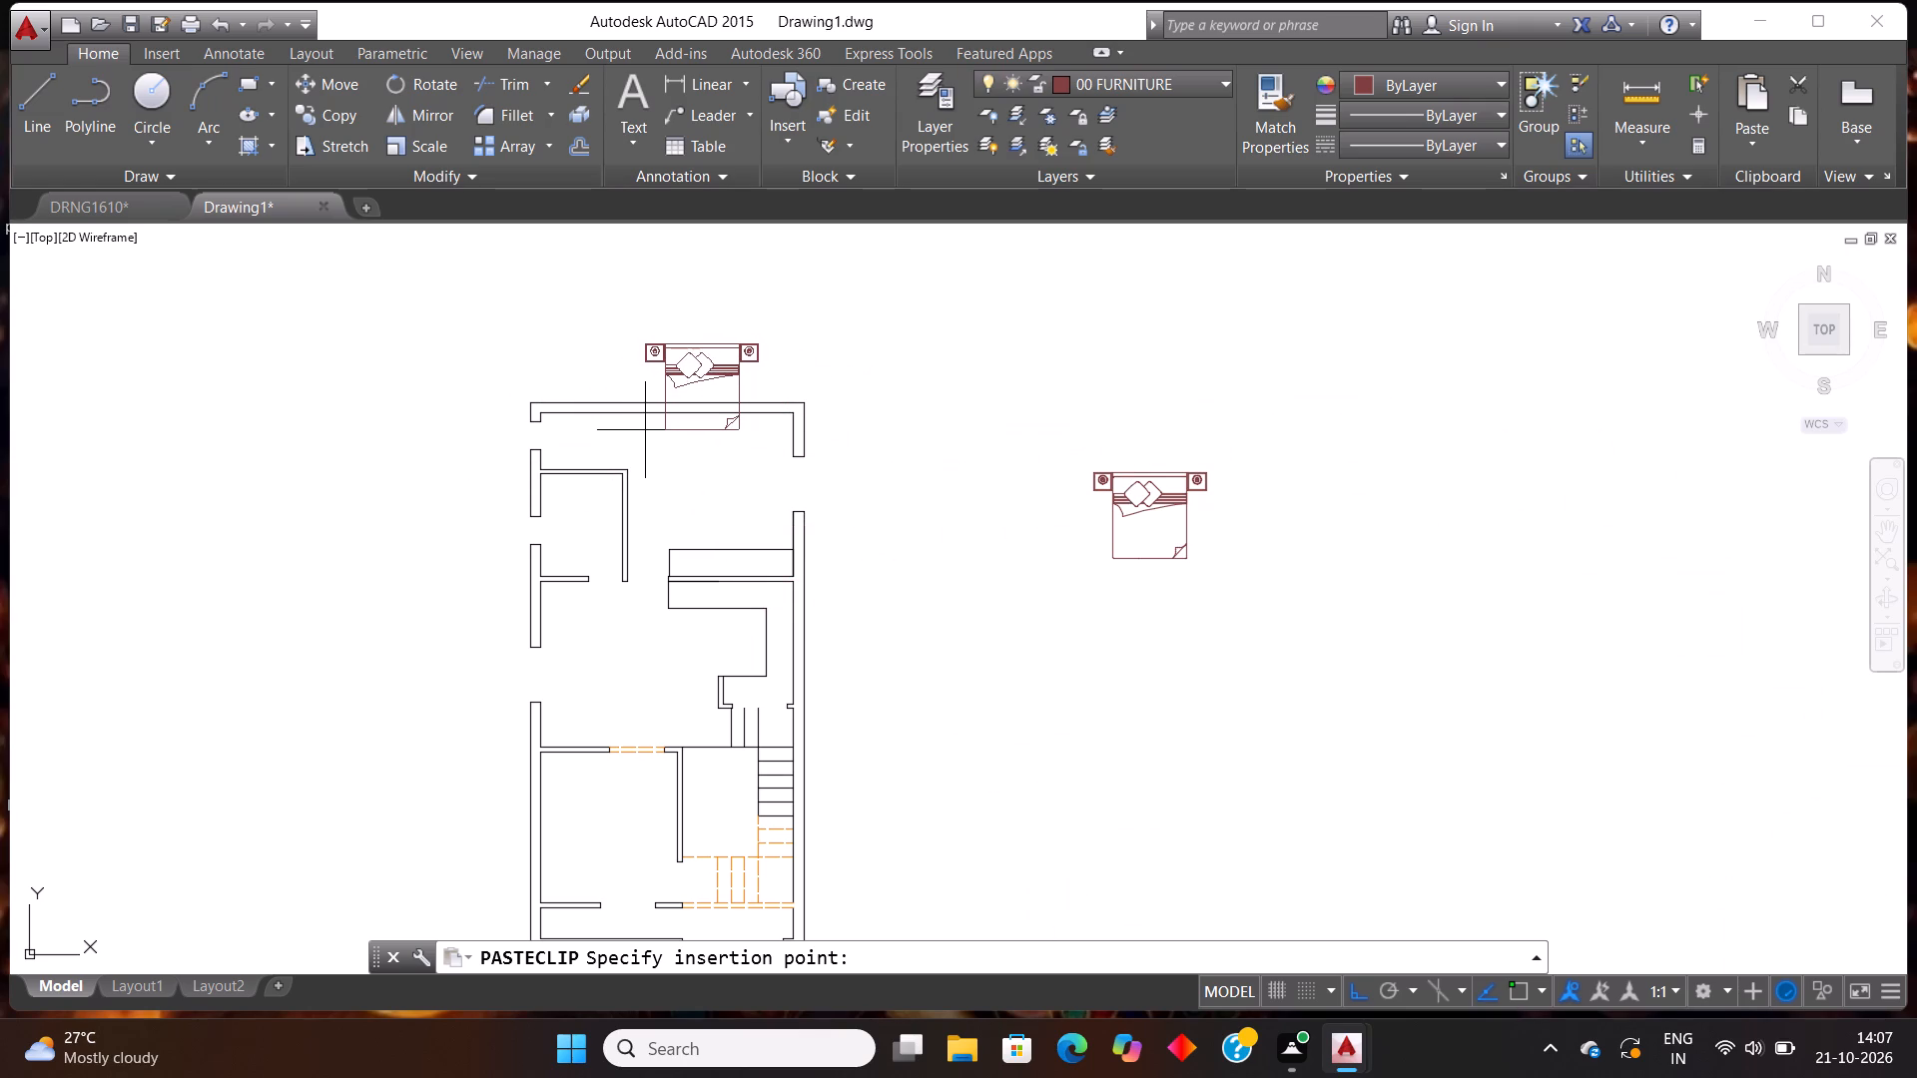
scroll(664, 481, "up", 1)
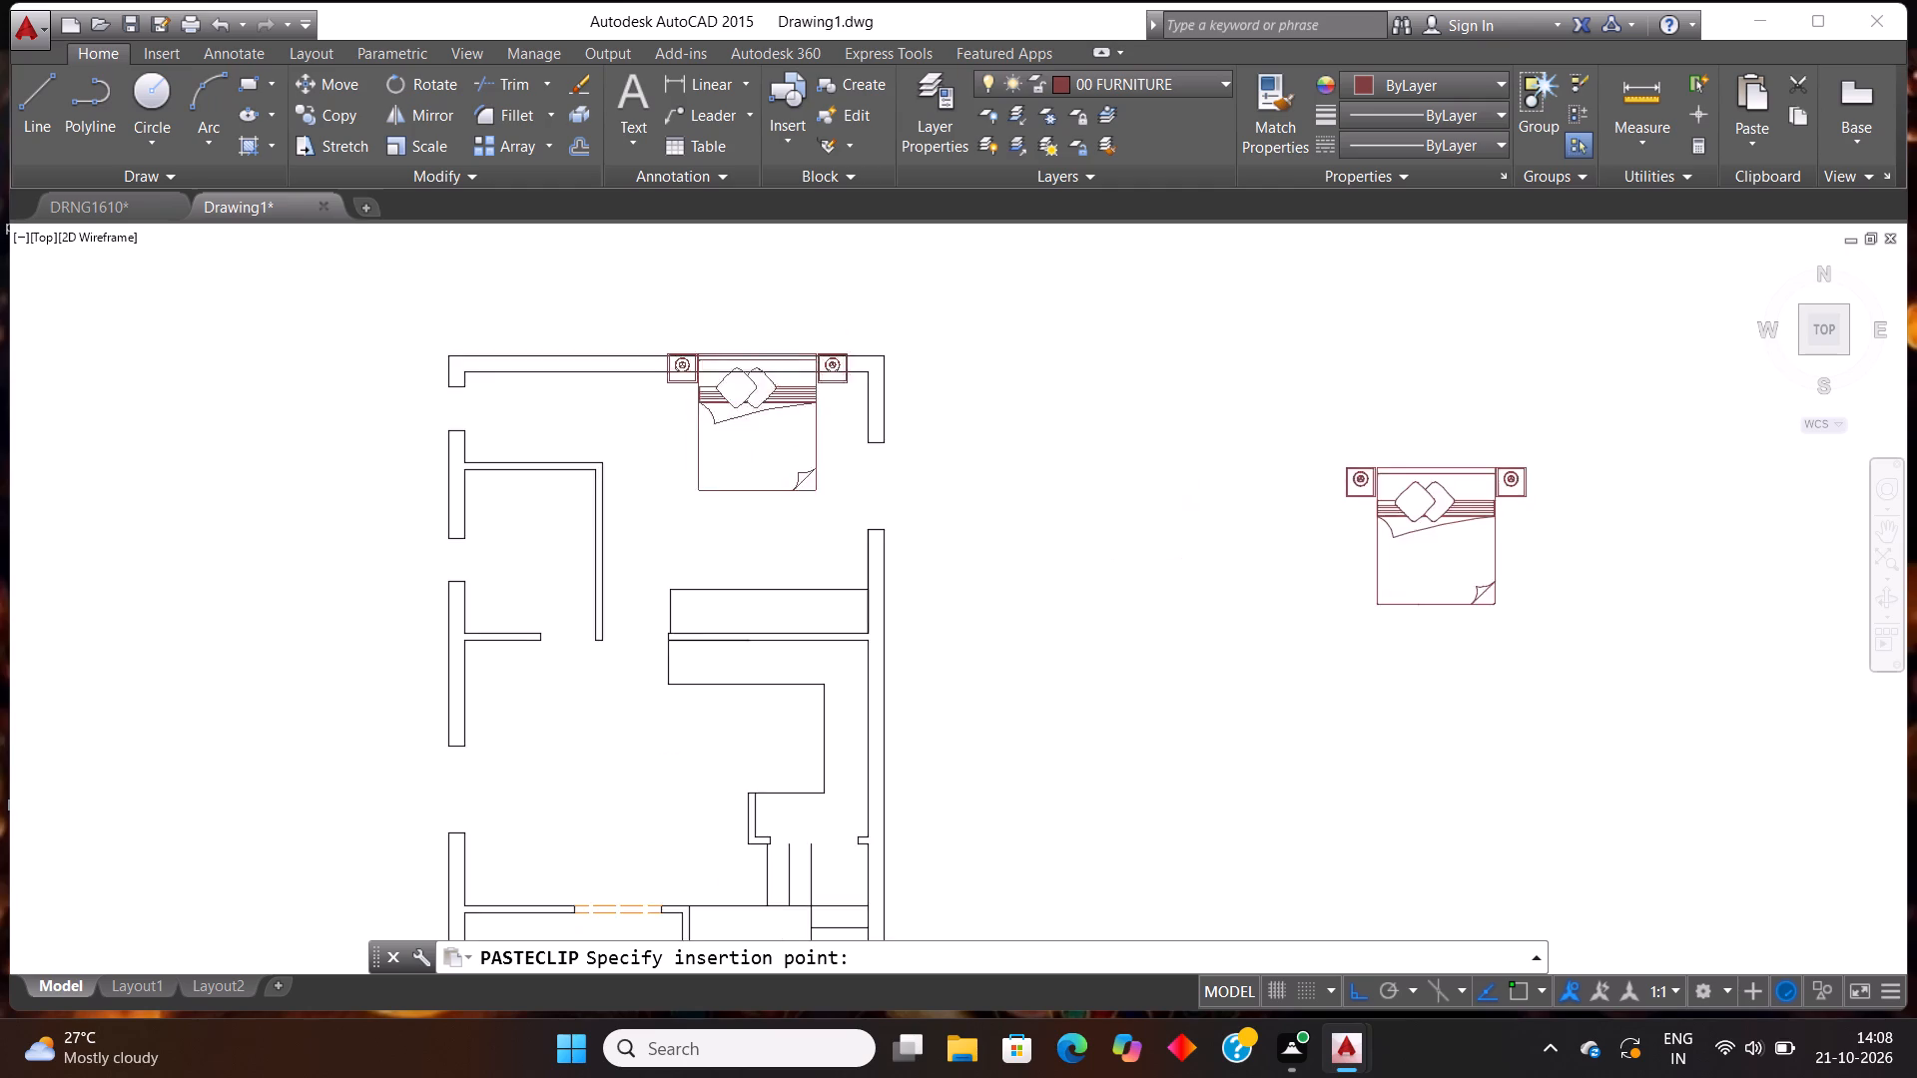
scroll(667, 491, "up", 1)
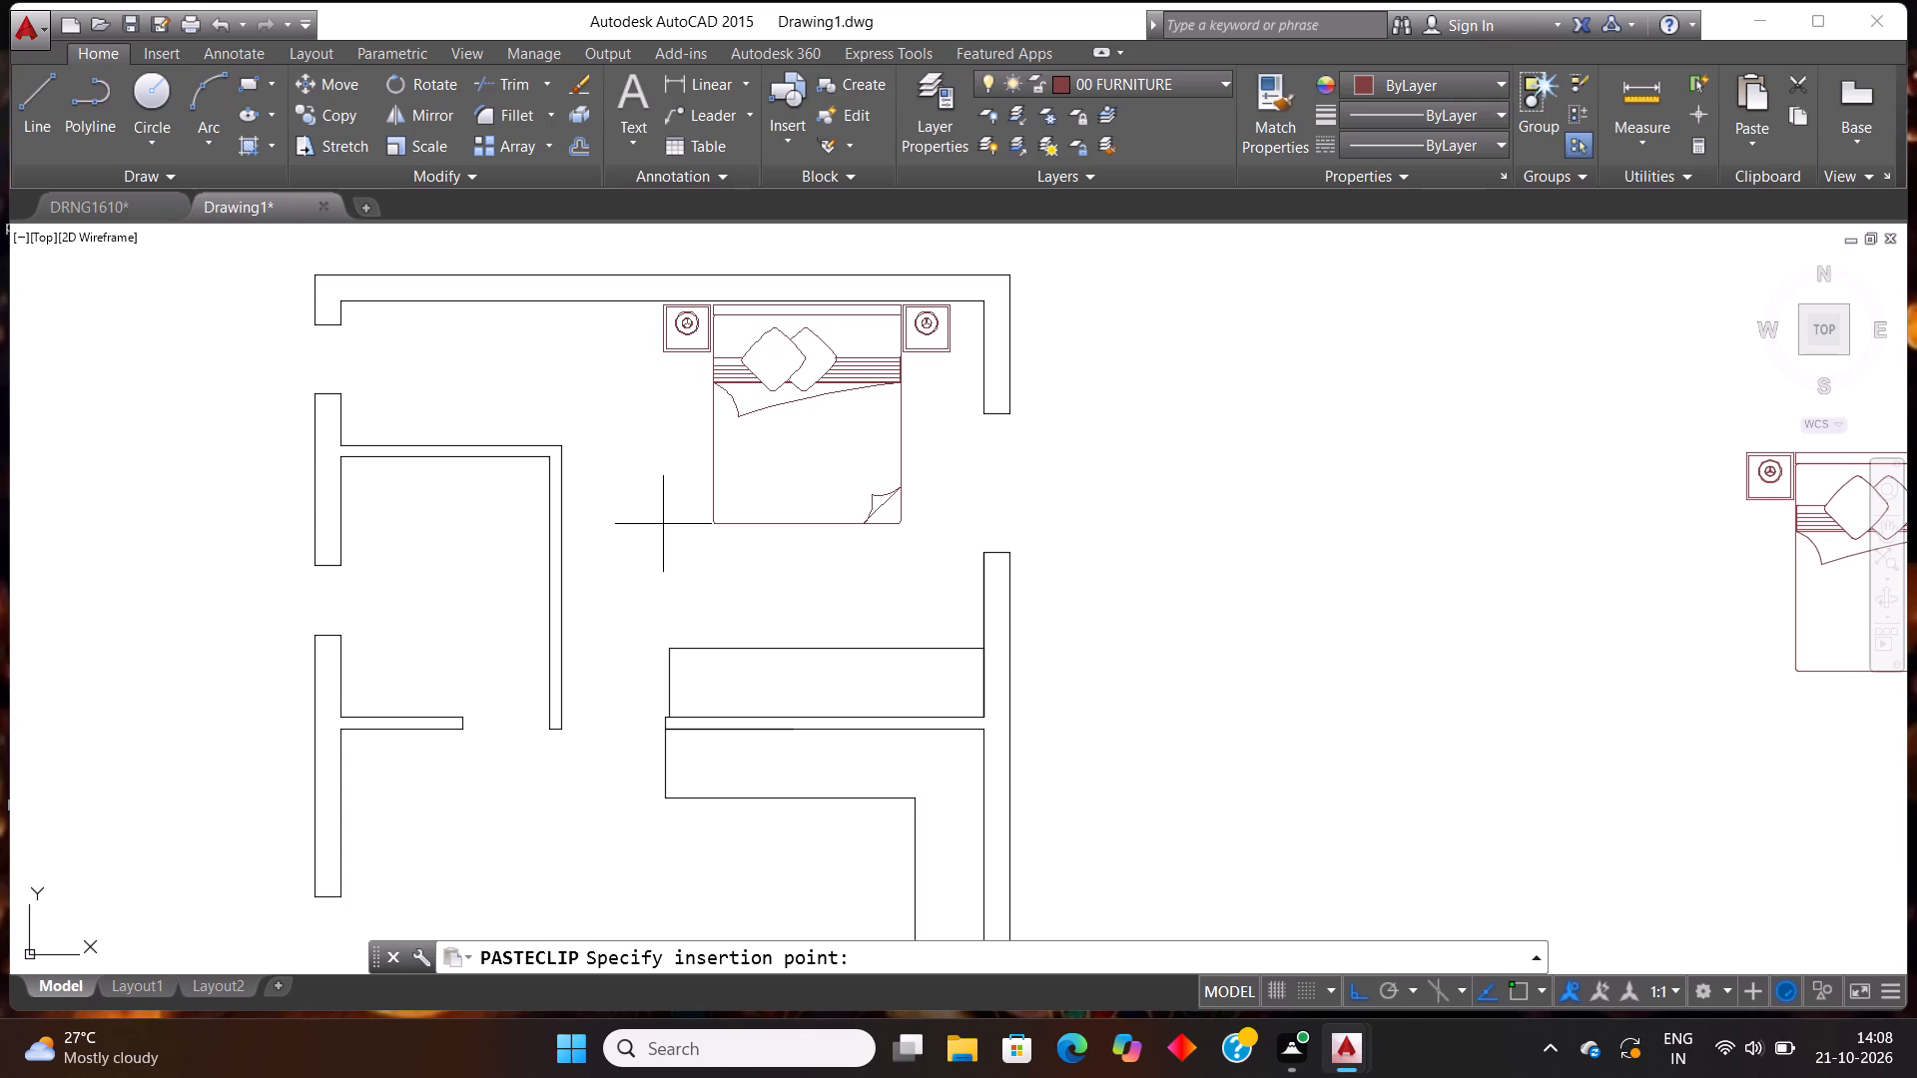
left_click(663, 524)
With Ortho off, draw a diagonal line from the partition corner beside the stairs up through the corner of the small L-shaped wall.
scroll(929, 567, "down", 2)
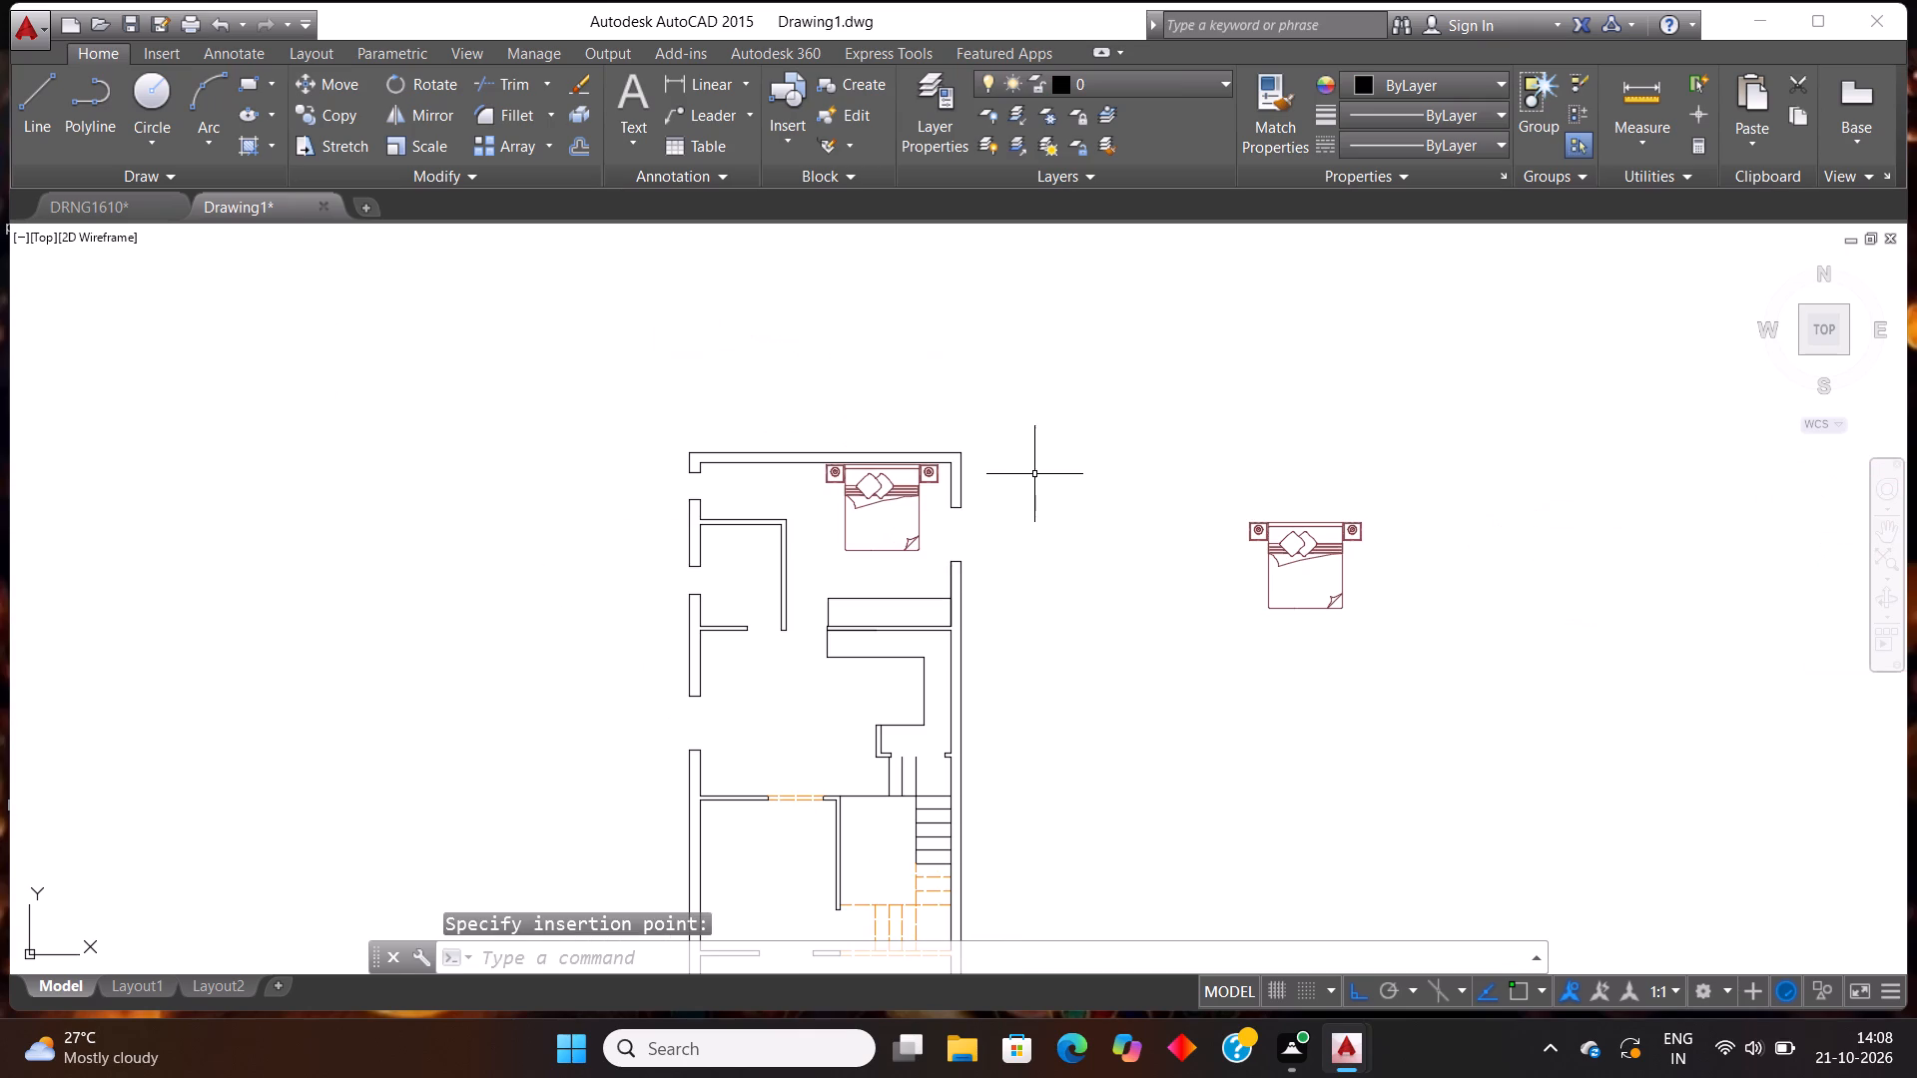
scroll(1035, 474, "down", 1)
scroll(919, 510, "up", 1)
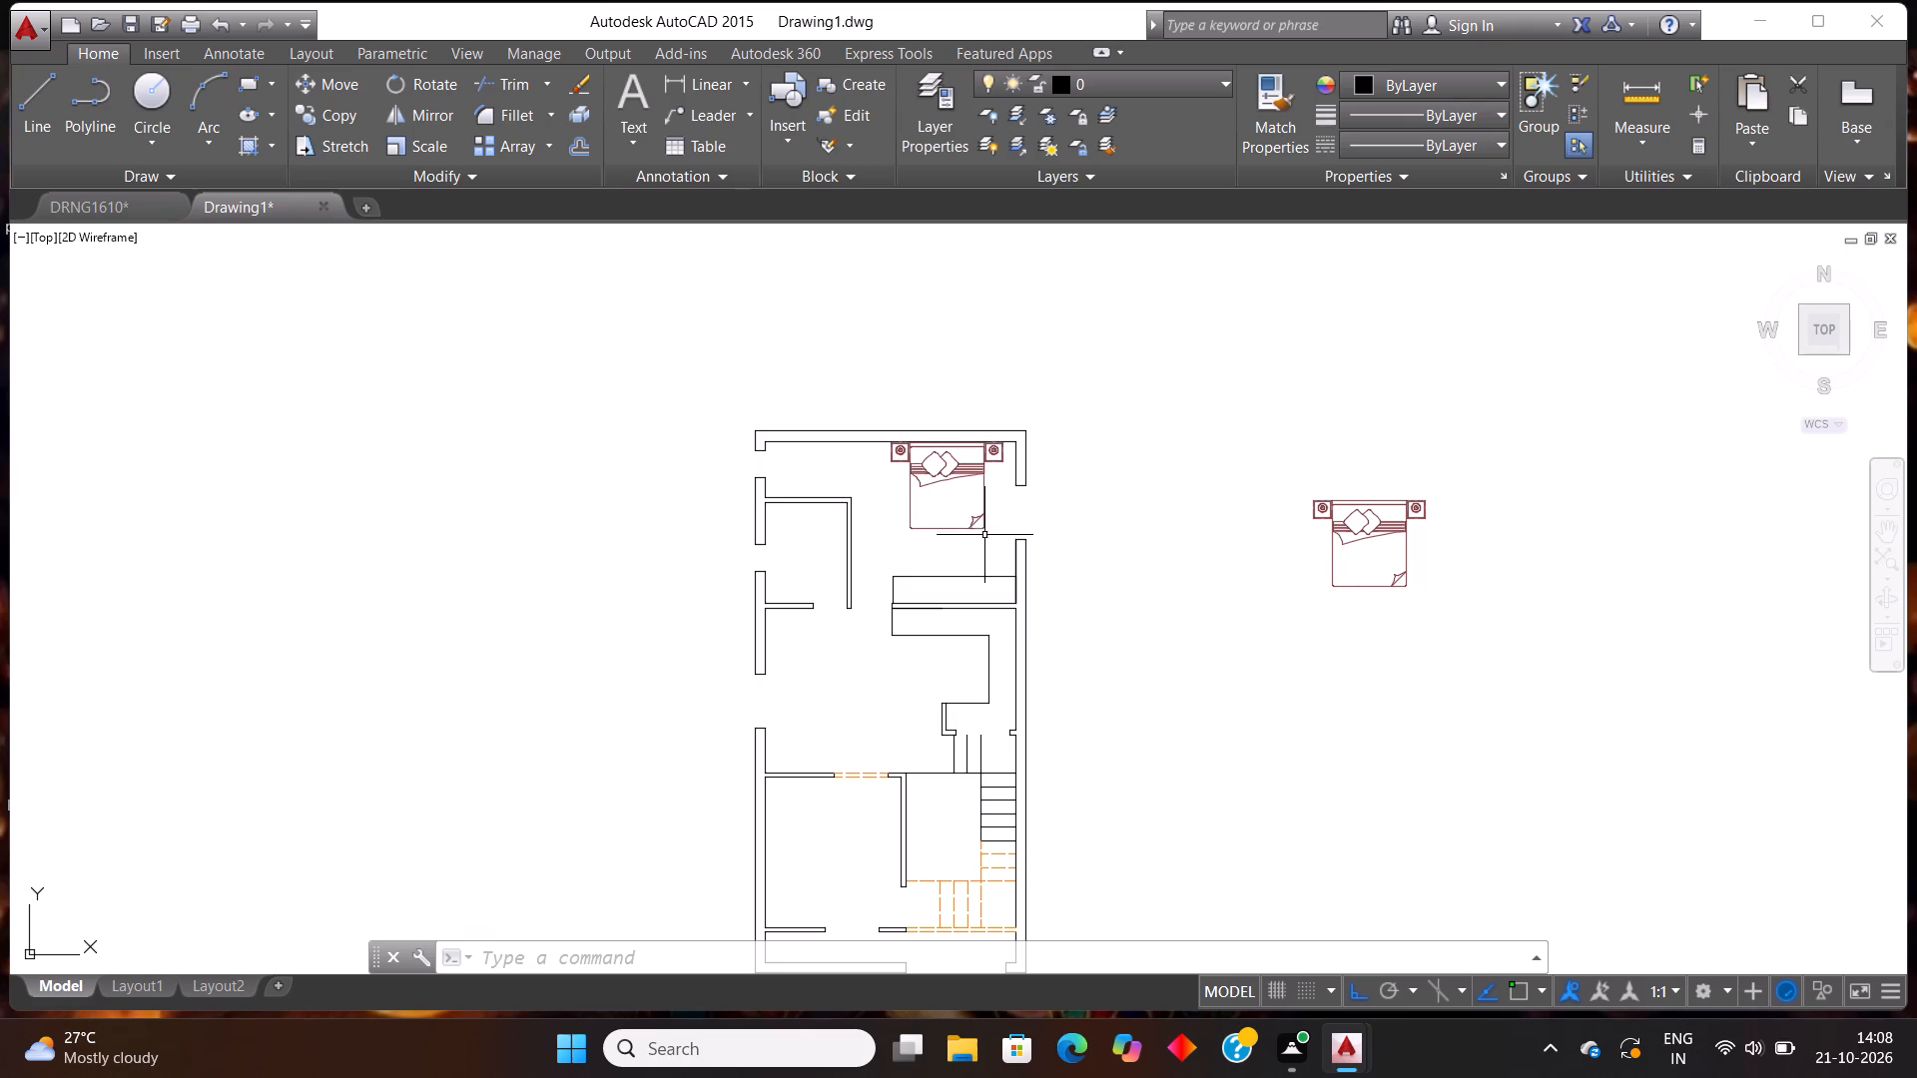
scroll(923, 773, "up", 3)
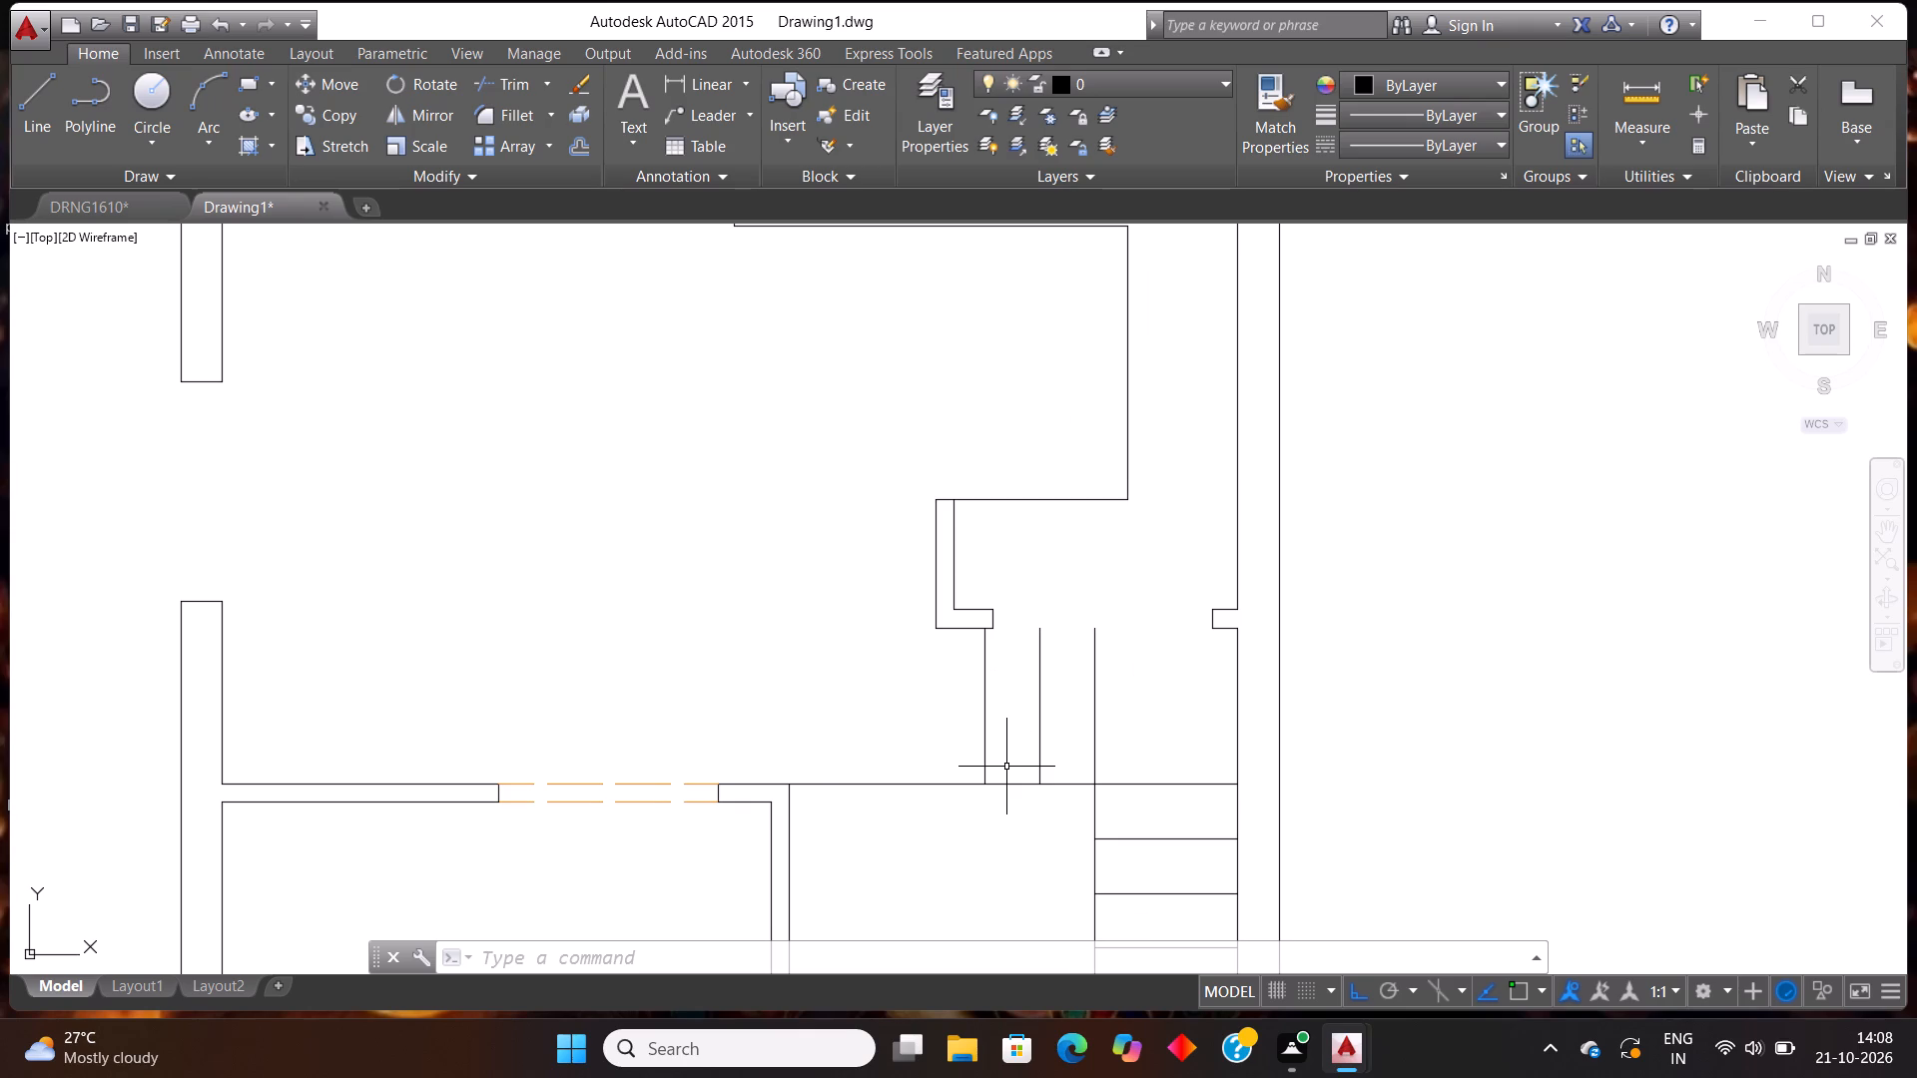
scroll(995, 801, "up", 1)
scroll(691, 753, "up", 1)
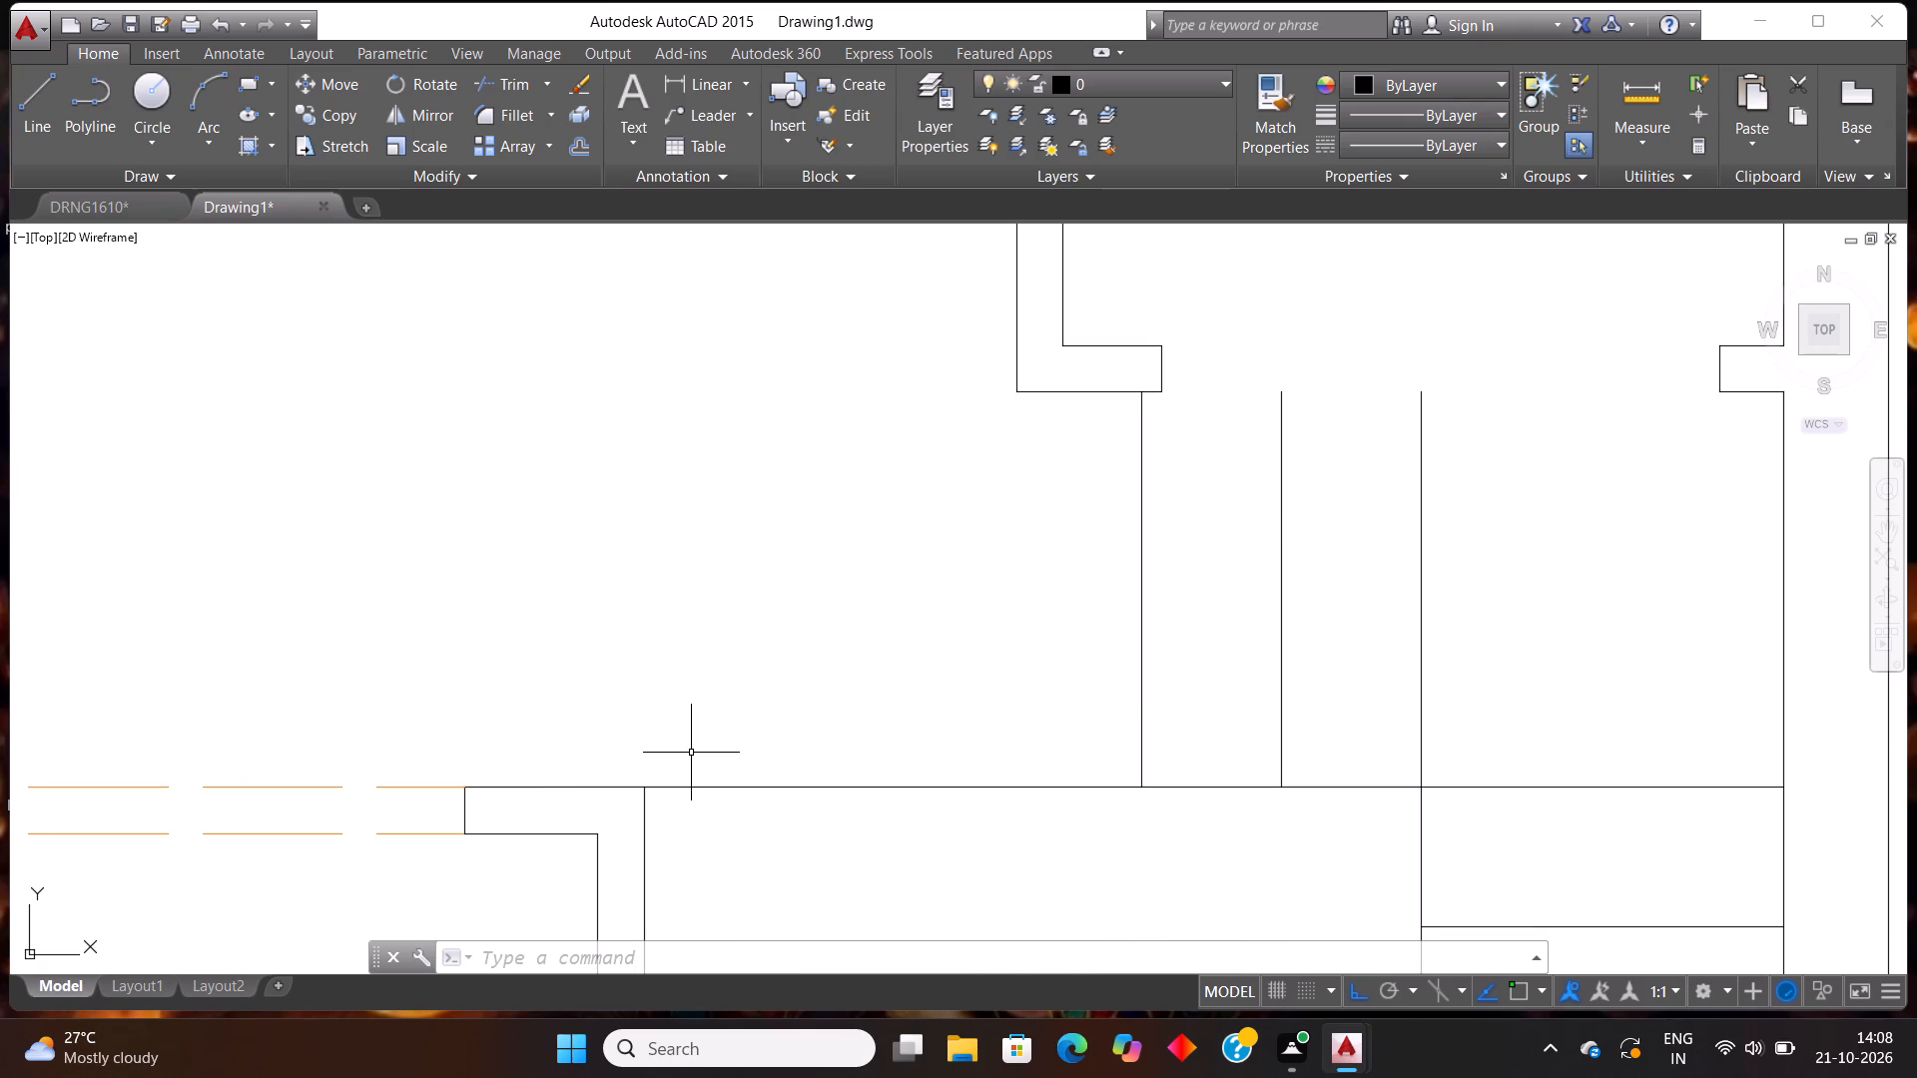
key("l")
key("Return")
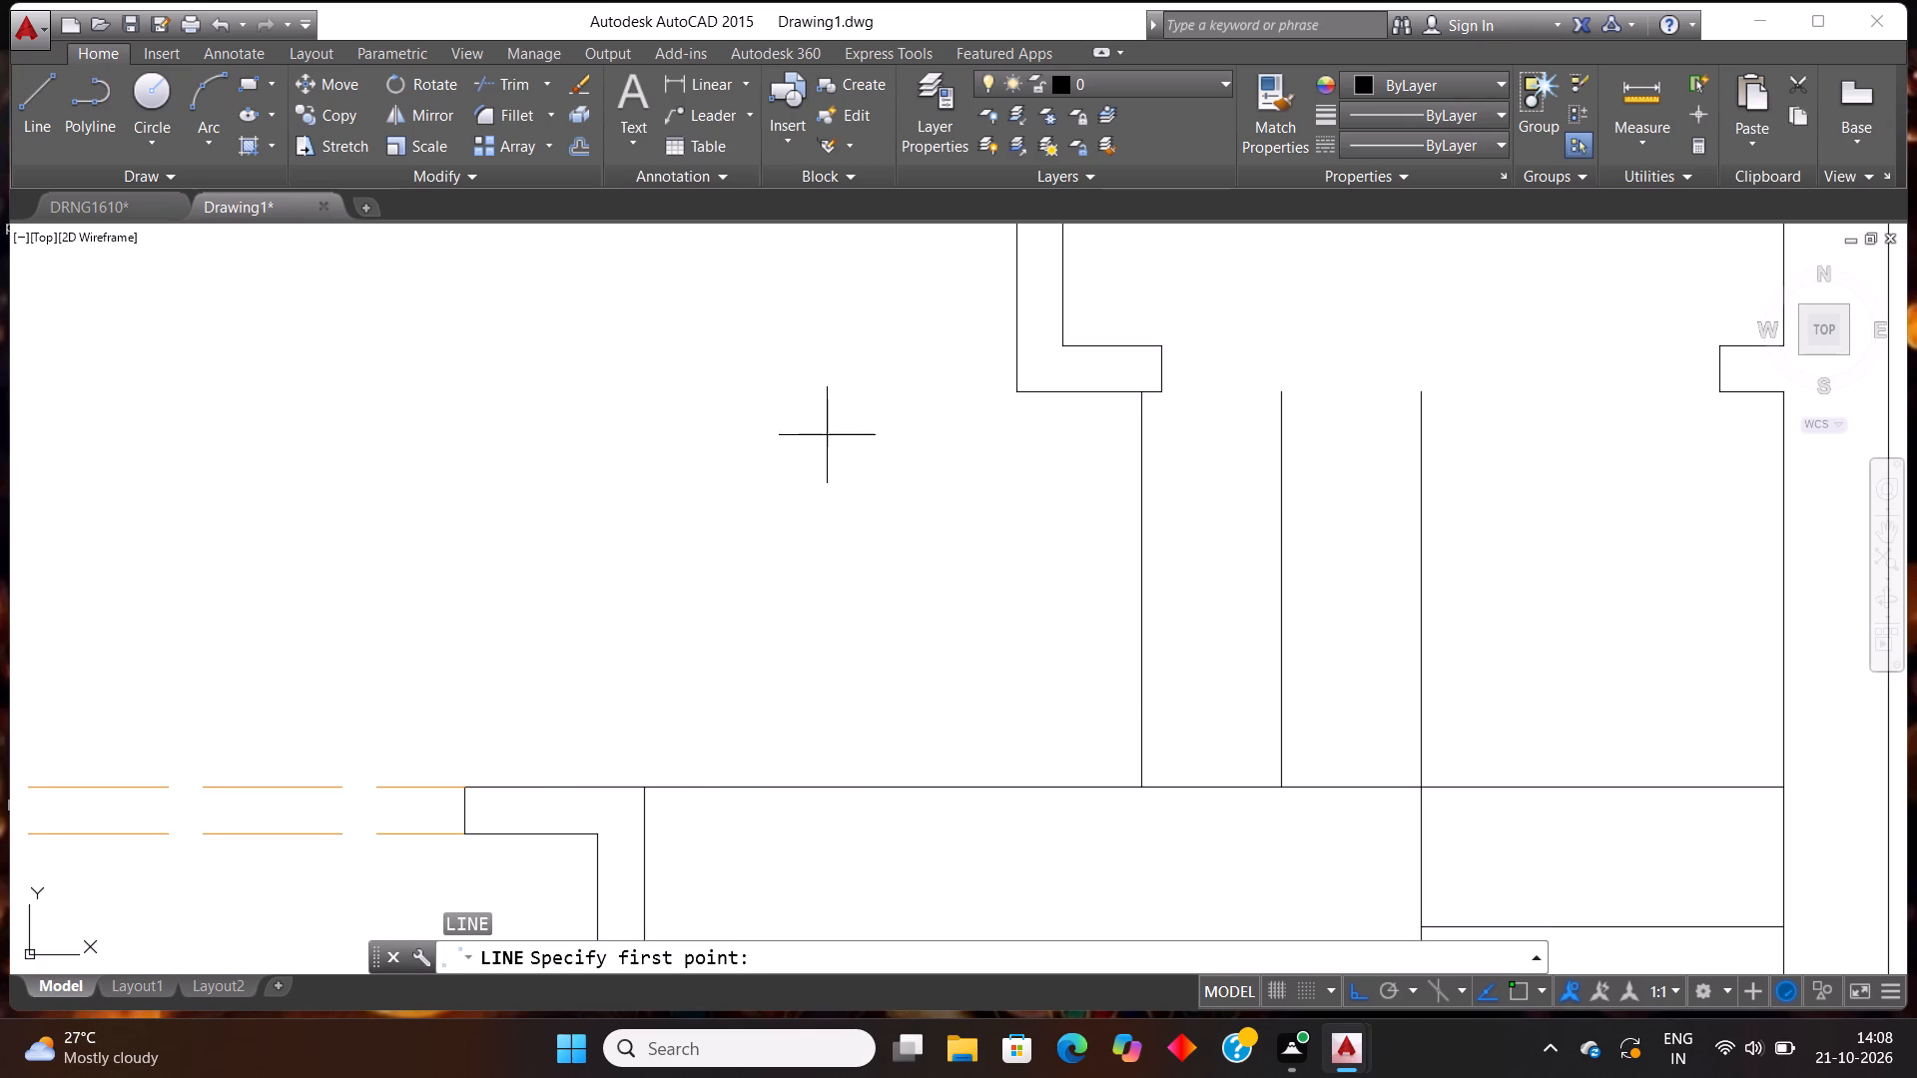
left_click(644, 789)
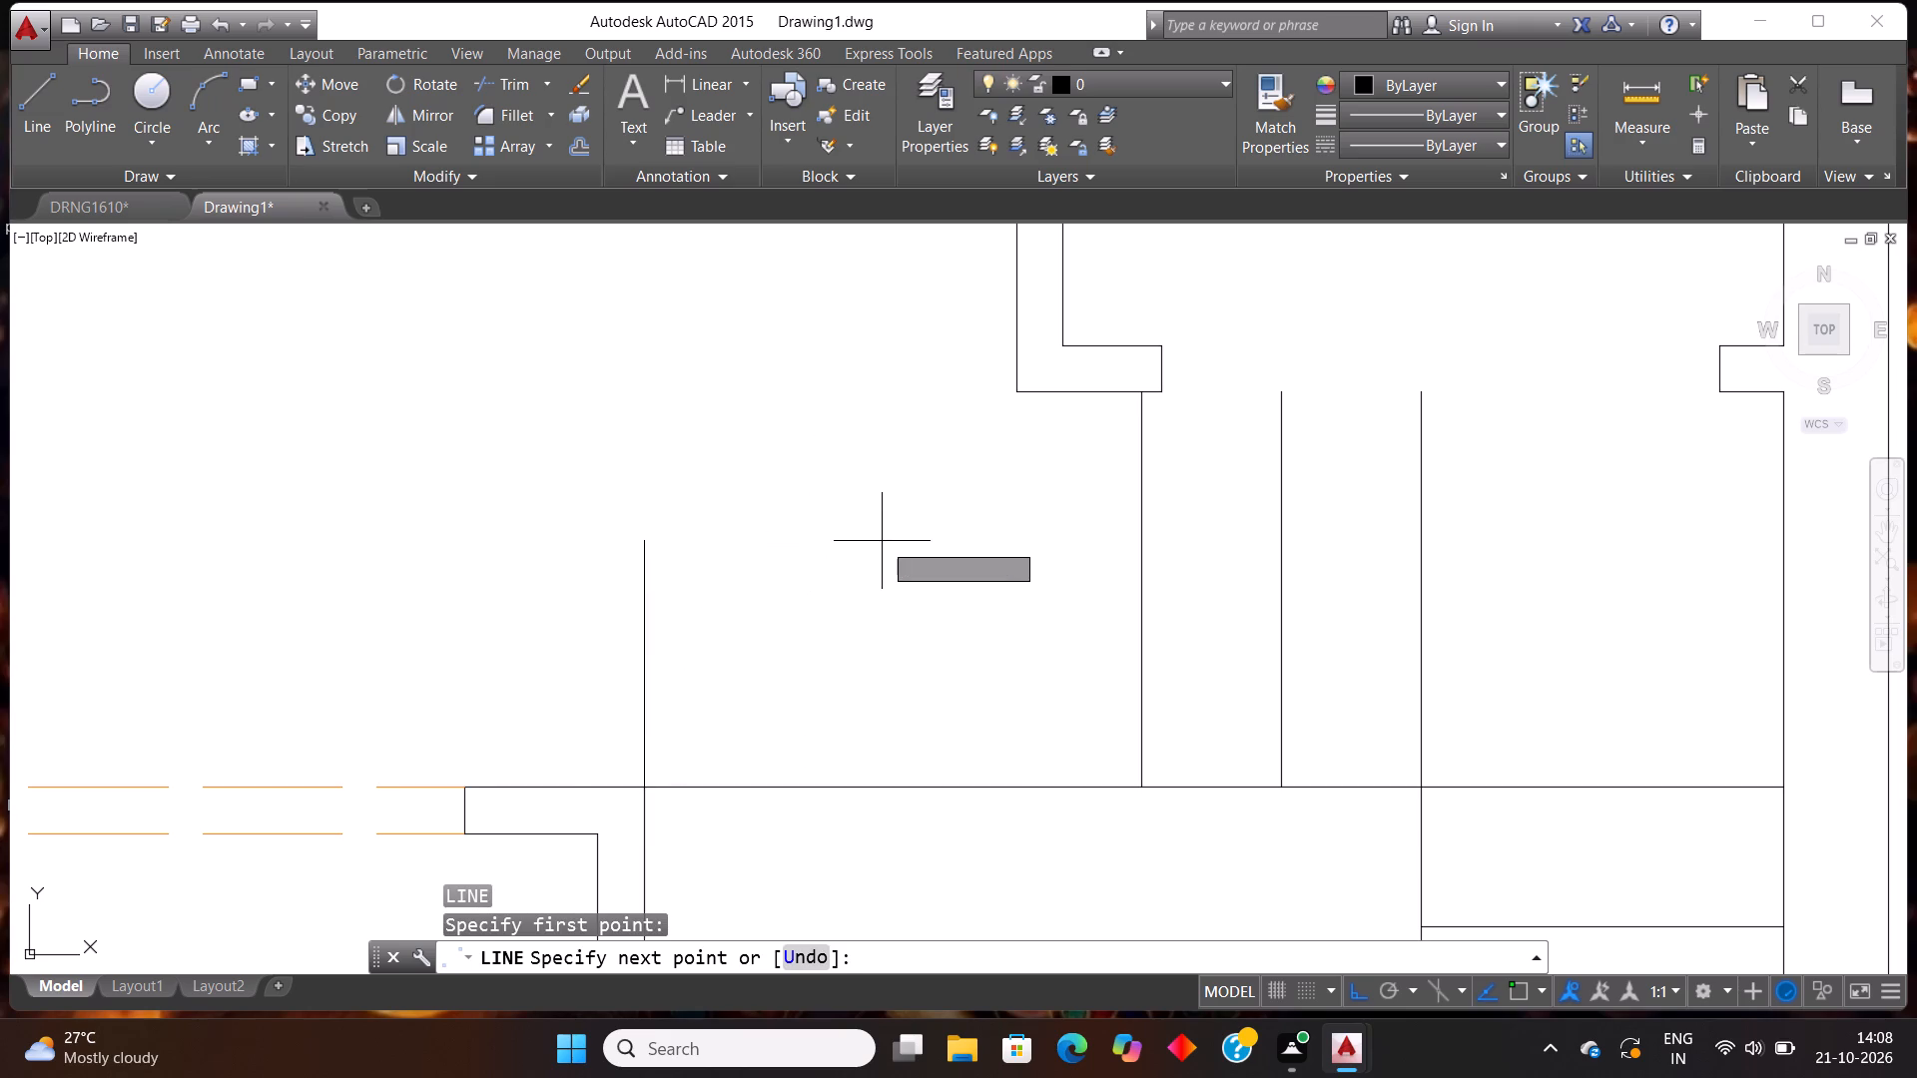
key("F8")
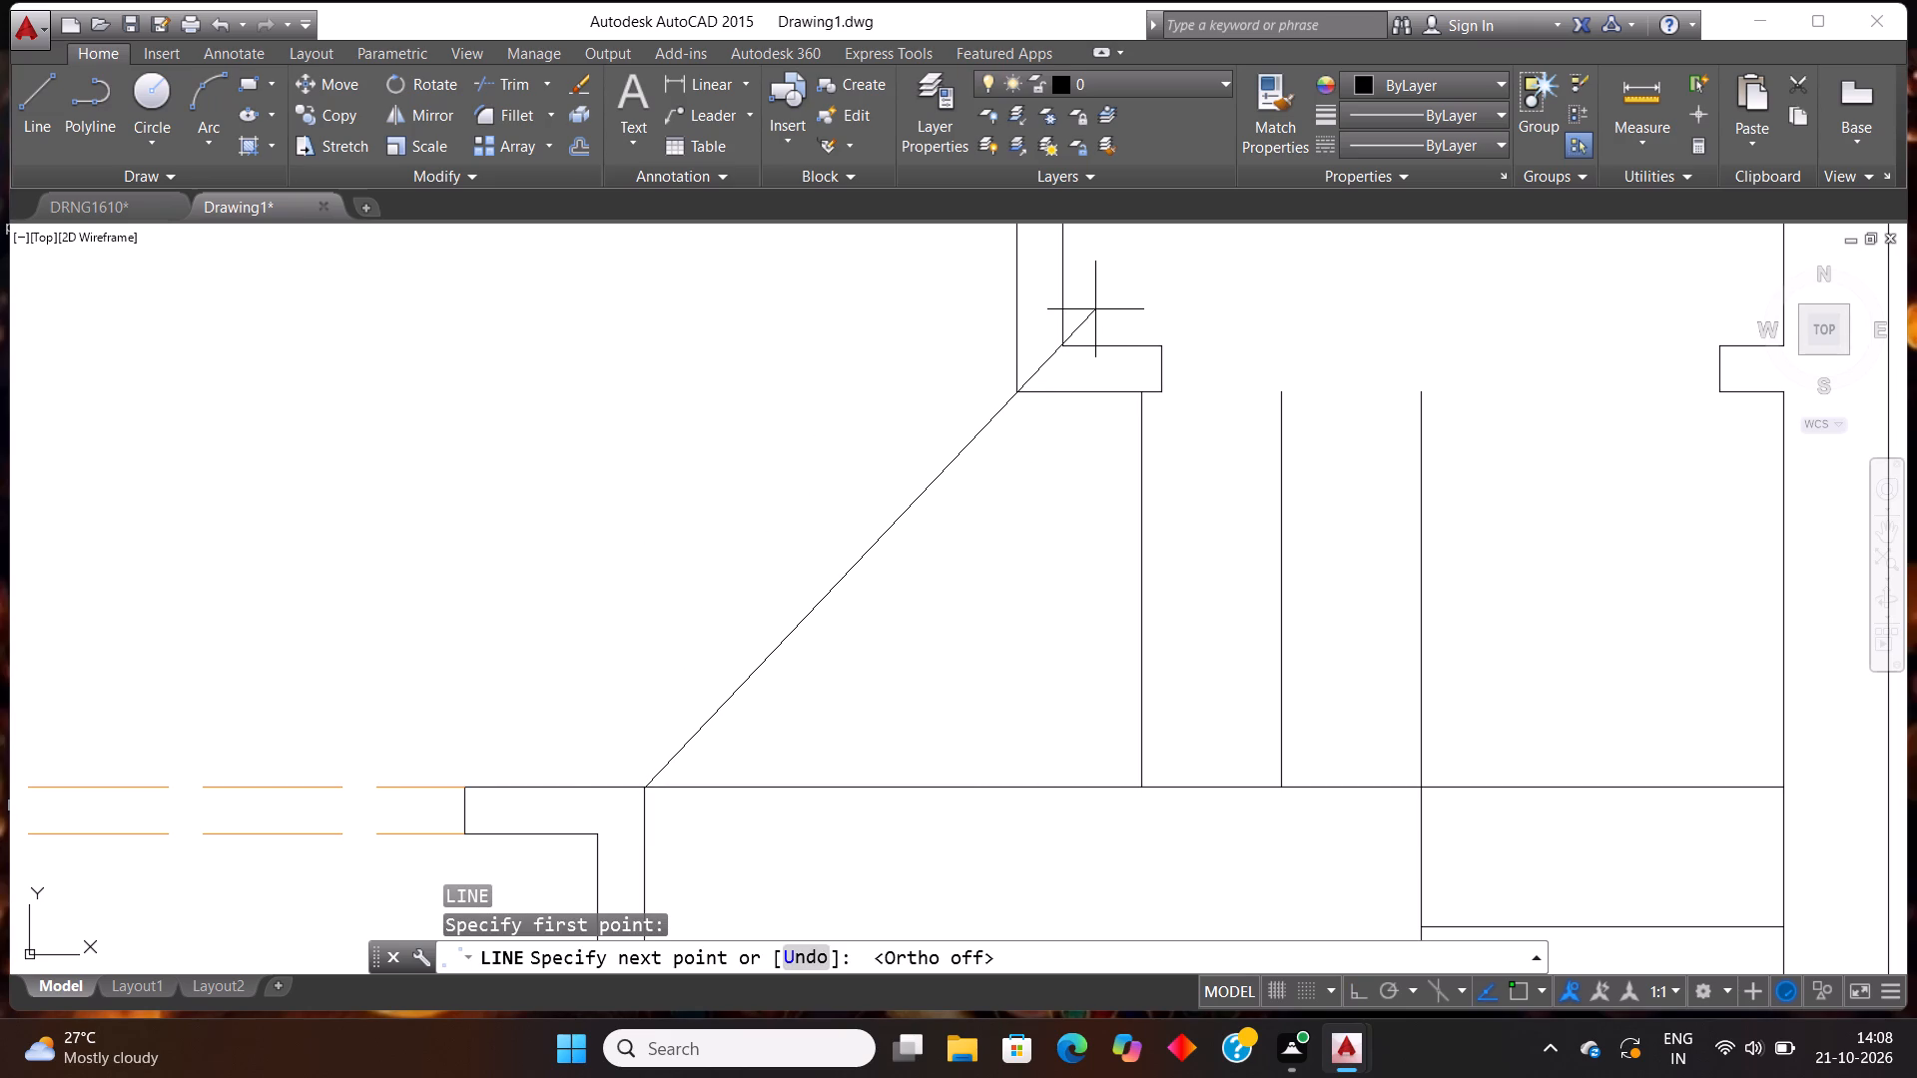
scroll(1095, 309, "up", 1)
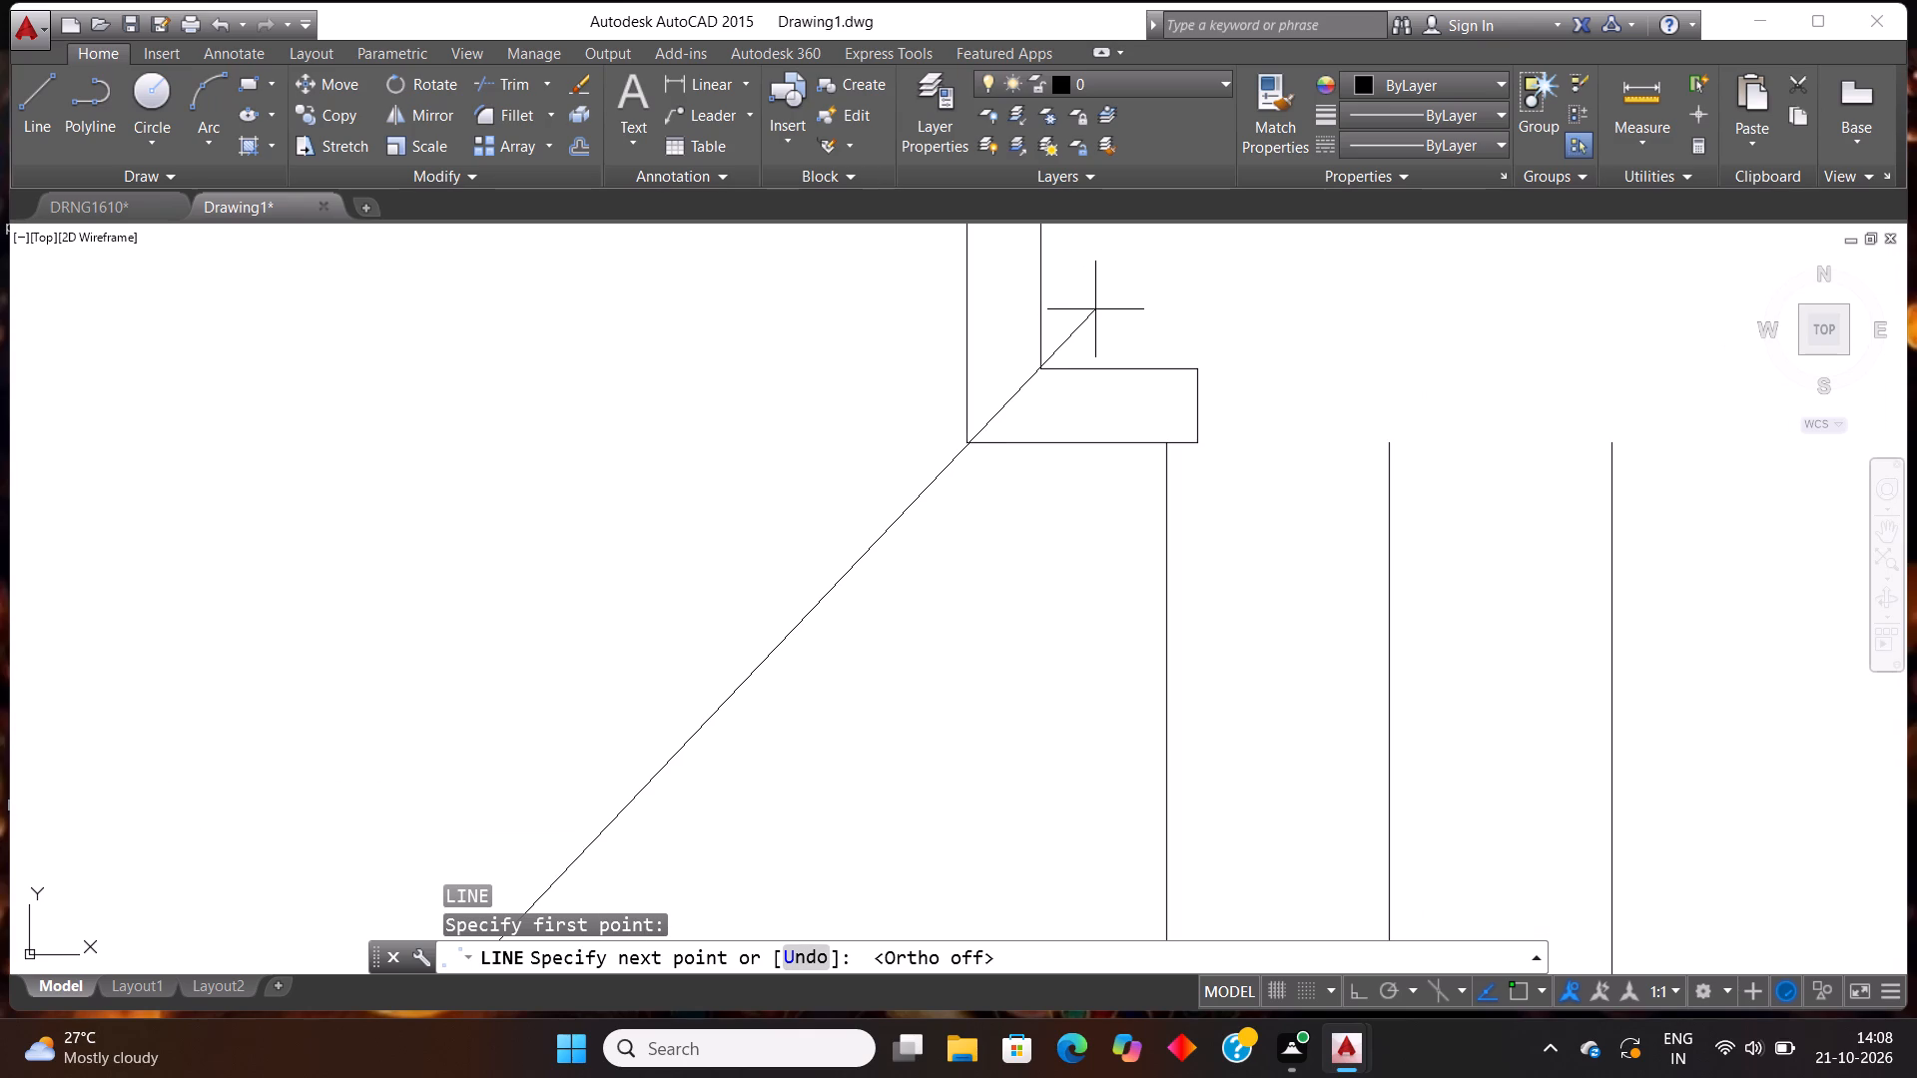
left_click(1131, 272)
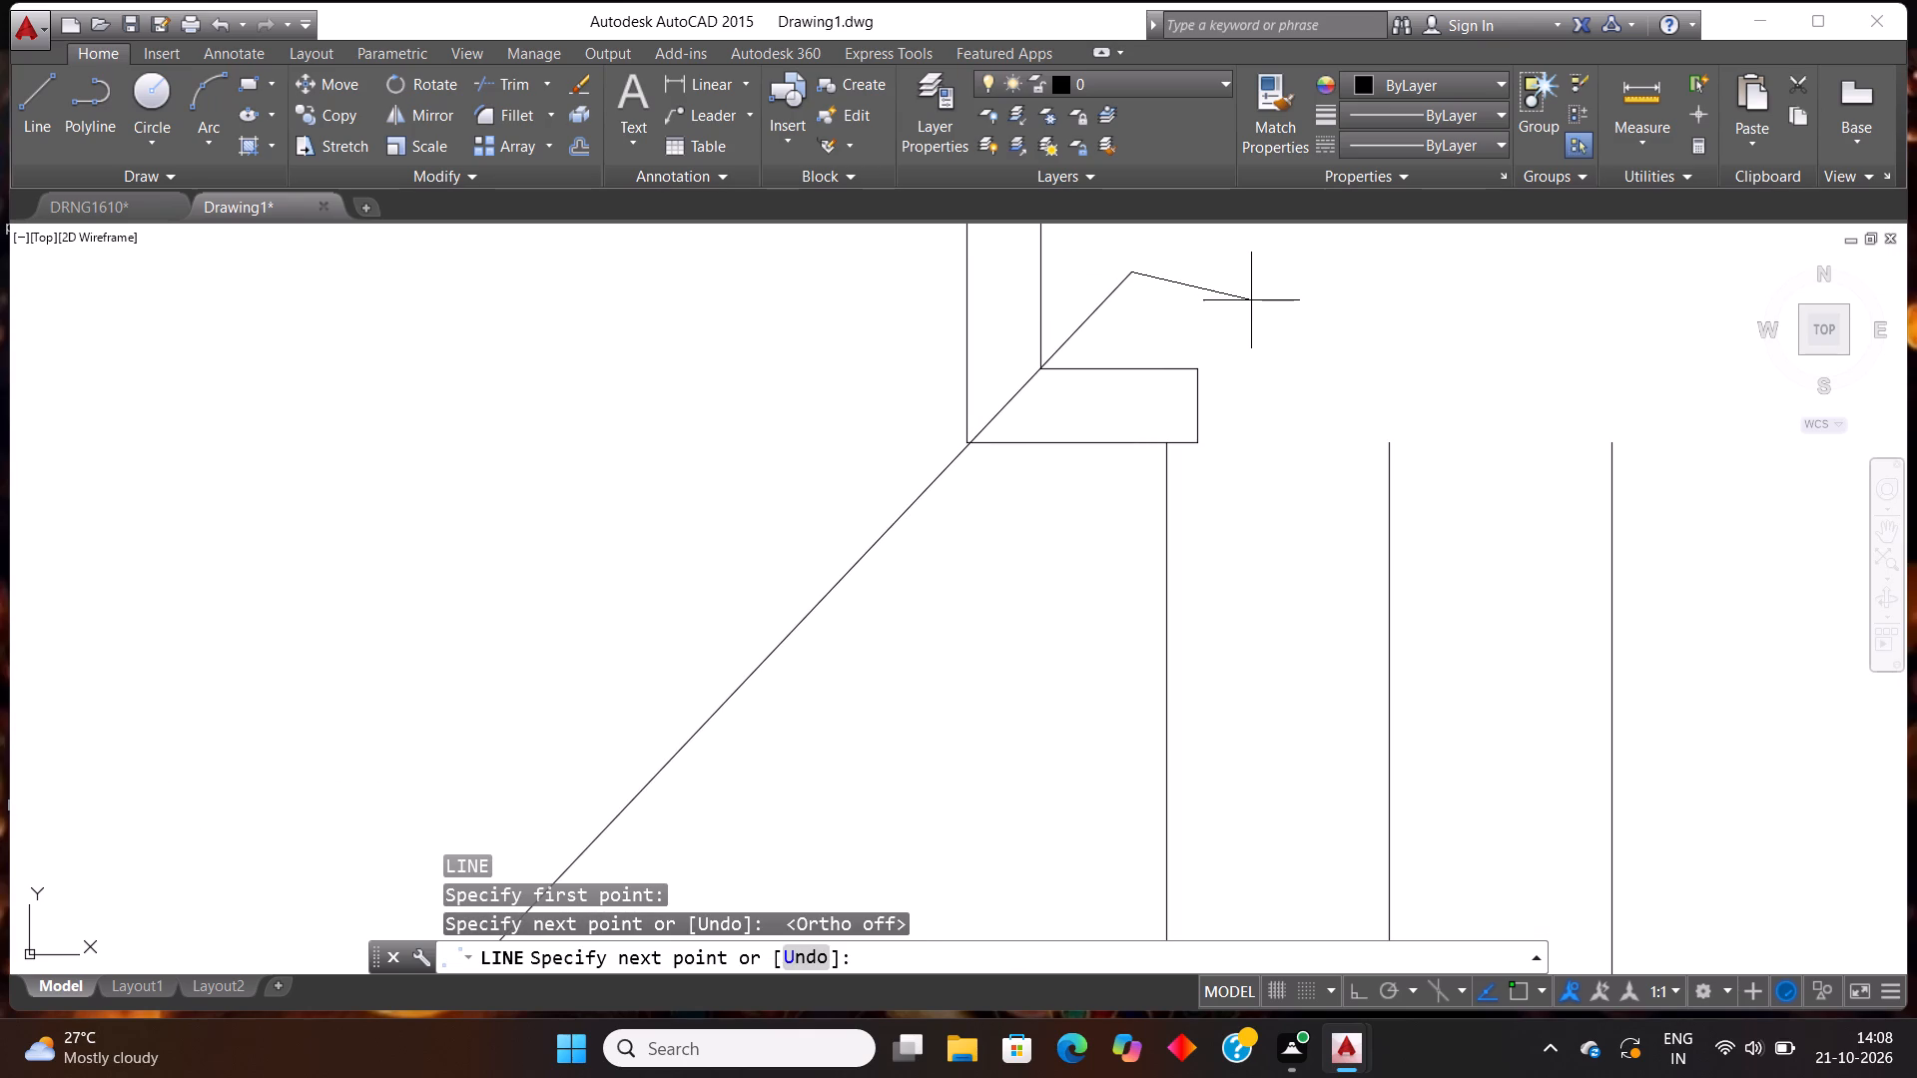
key("Escape")
key("Escape")
Trim the diagonal line's excess beyond and inside the small L-shaped wall so it ends at the wall's outer corner.
type("TR")
key("Return")
key("Return")
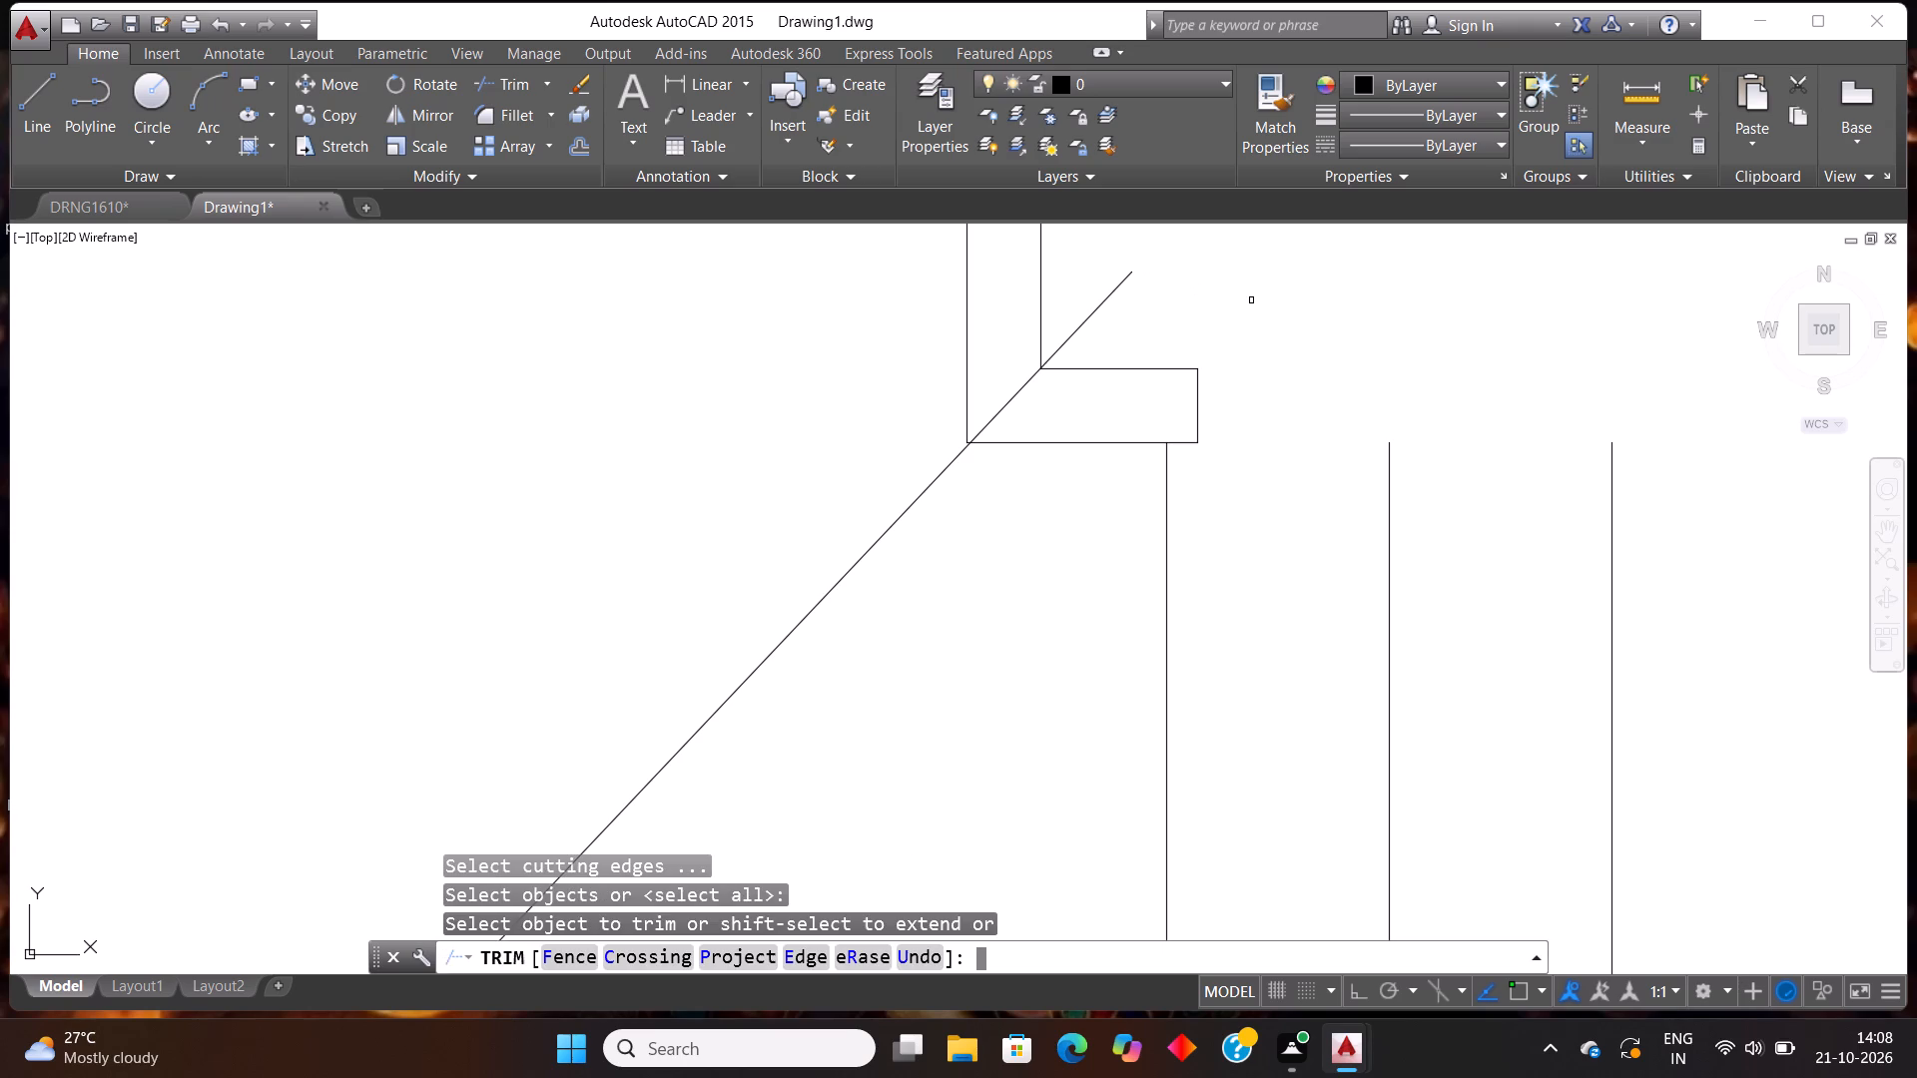
left_click(1161, 341)
left_click(1086, 274)
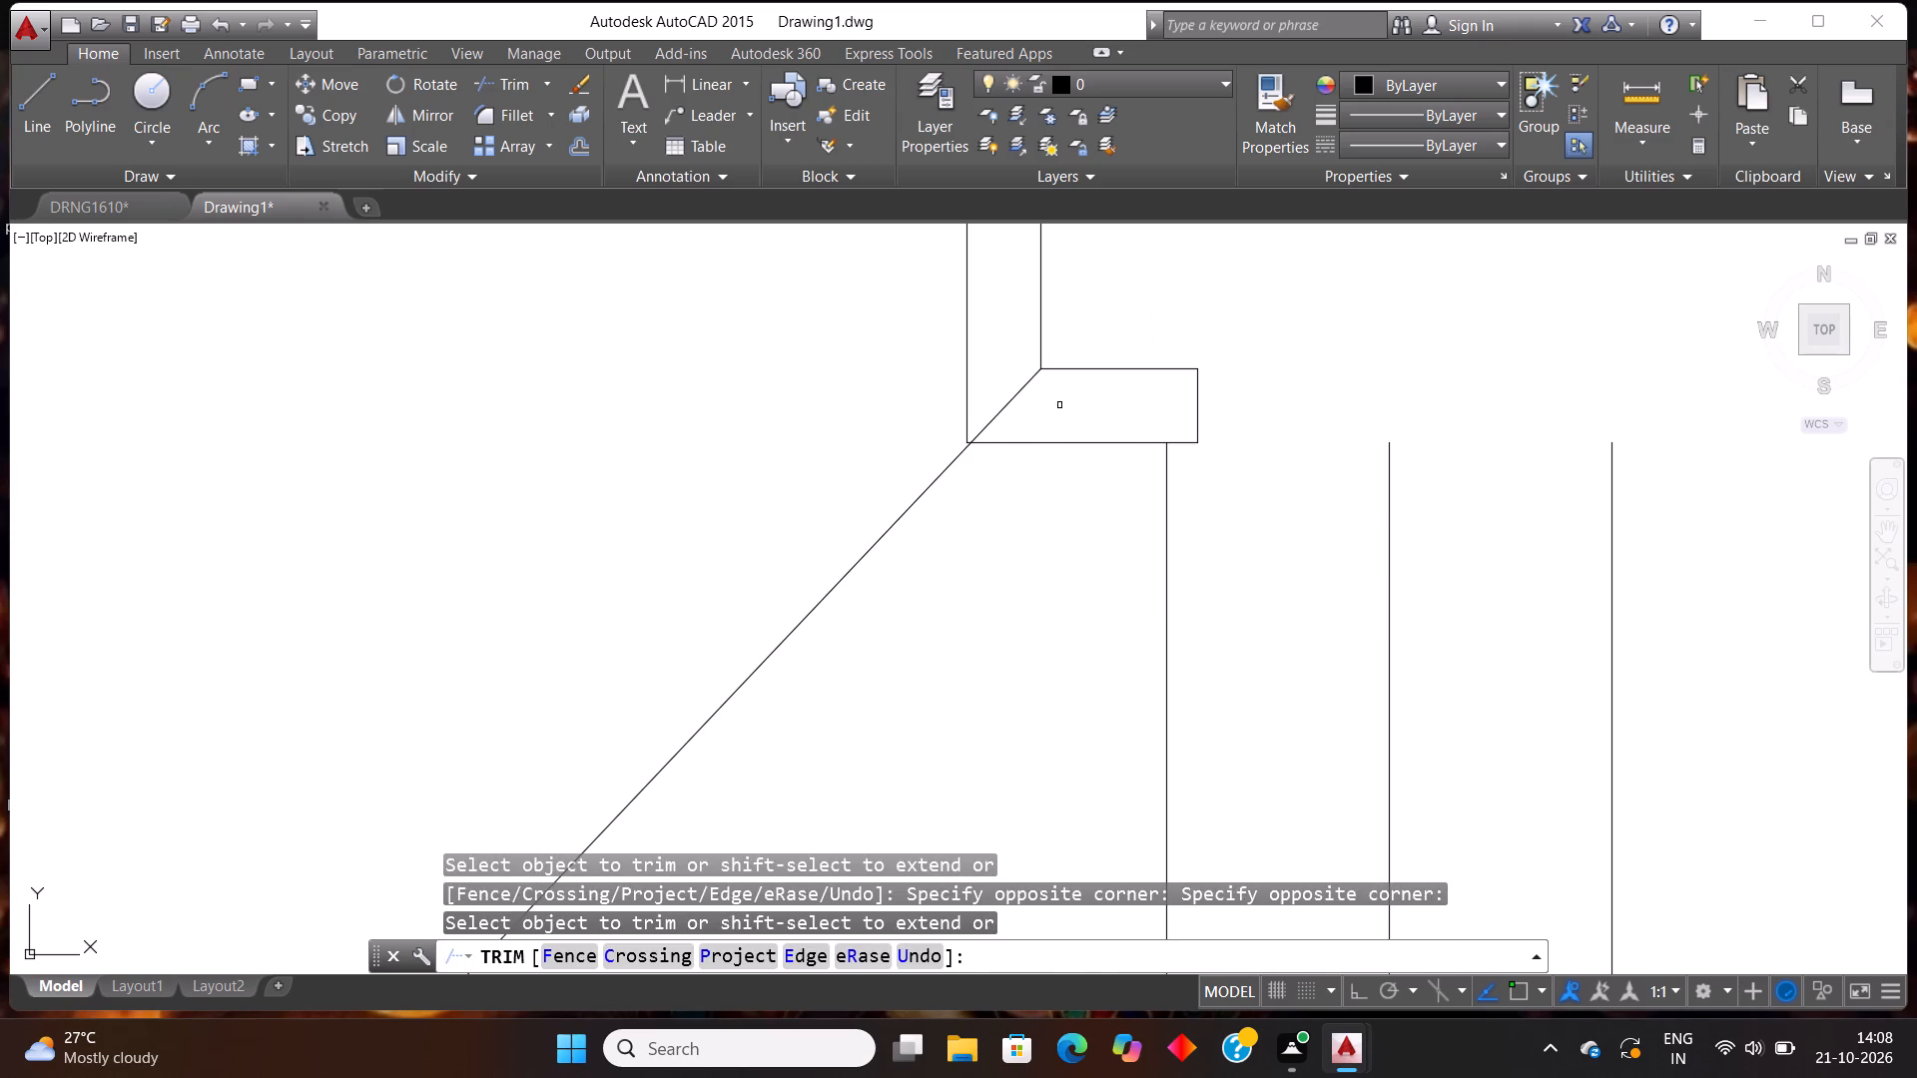
left_click(1057, 409)
left_click(1013, 378)
scroll(1025, 388, "down", 3)
scroll(894, 526, "up", 2)
scroll(806, 640, "up", 3)
scroll(806, 640, "down", 6)
scroll(867, 562, "down", 1)
scroll(1104, 455, "up", 1)
key("Escape")
key("Escape")
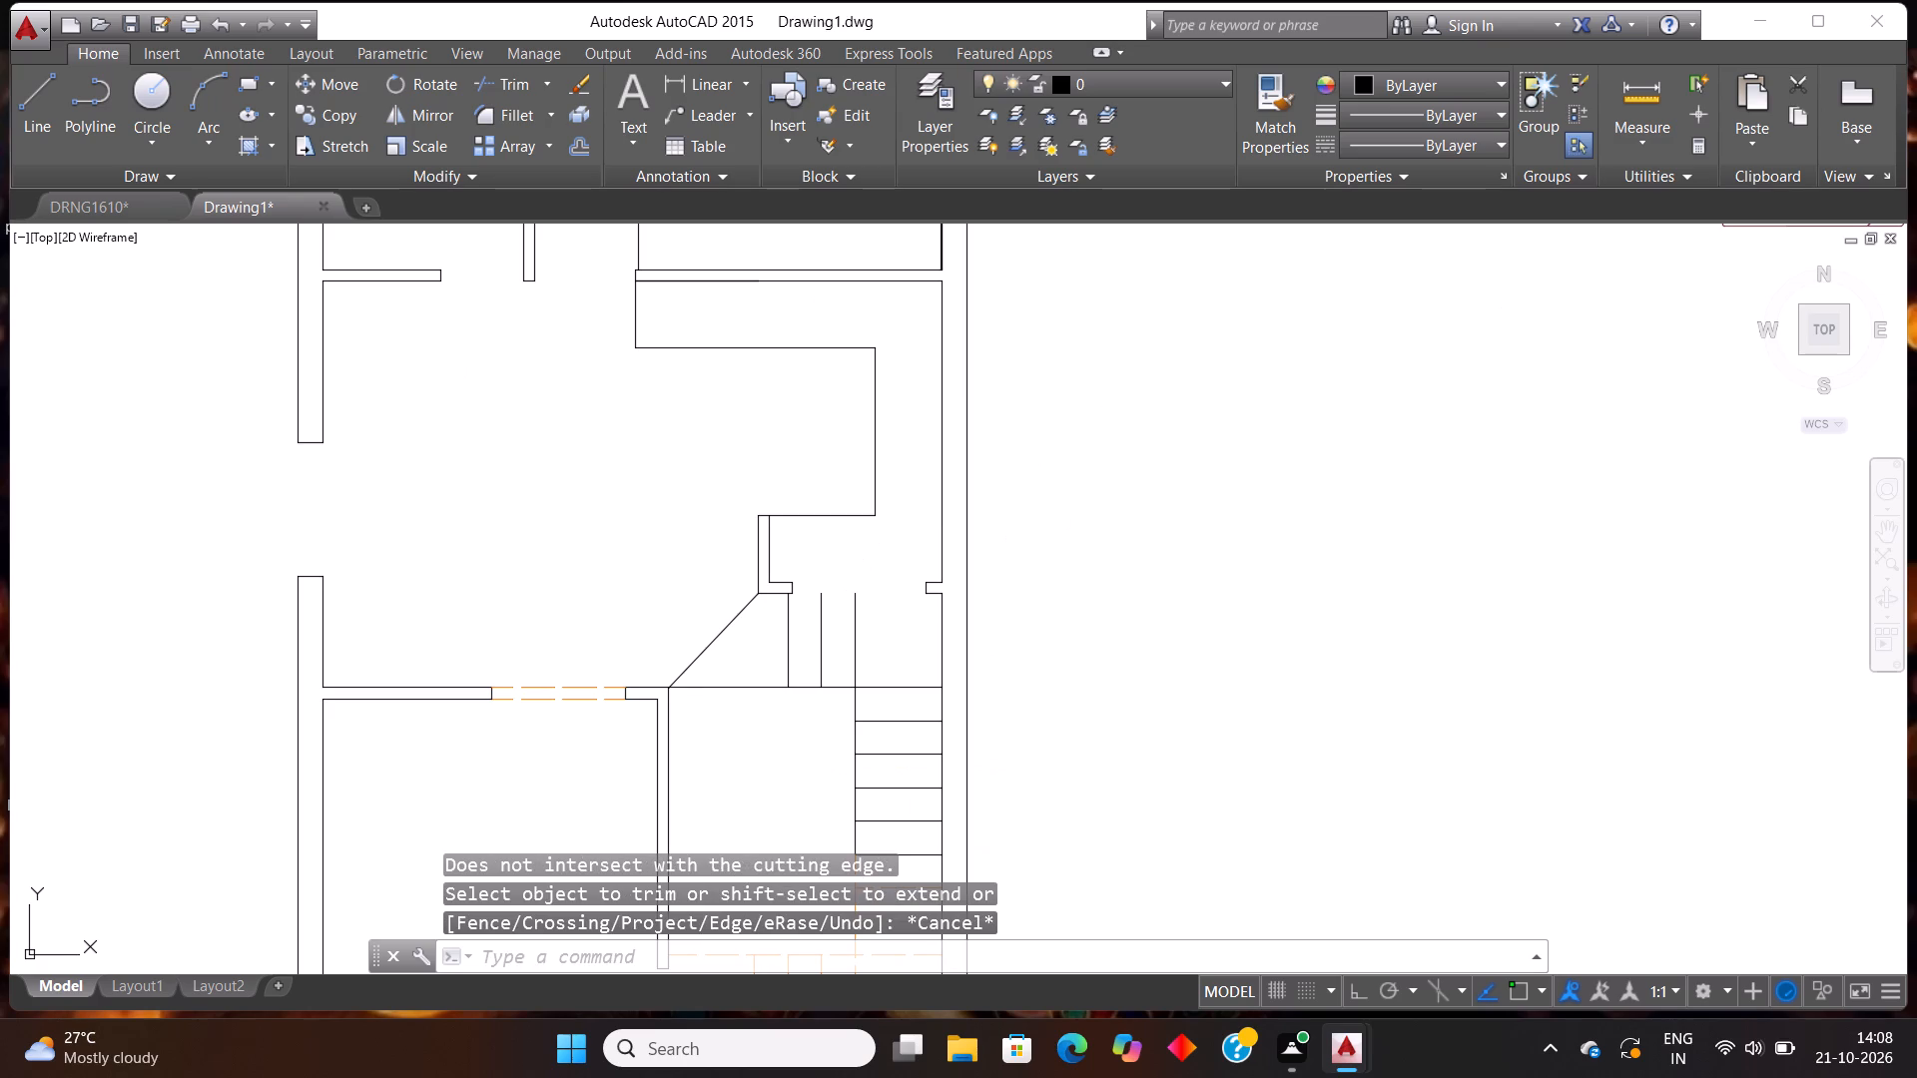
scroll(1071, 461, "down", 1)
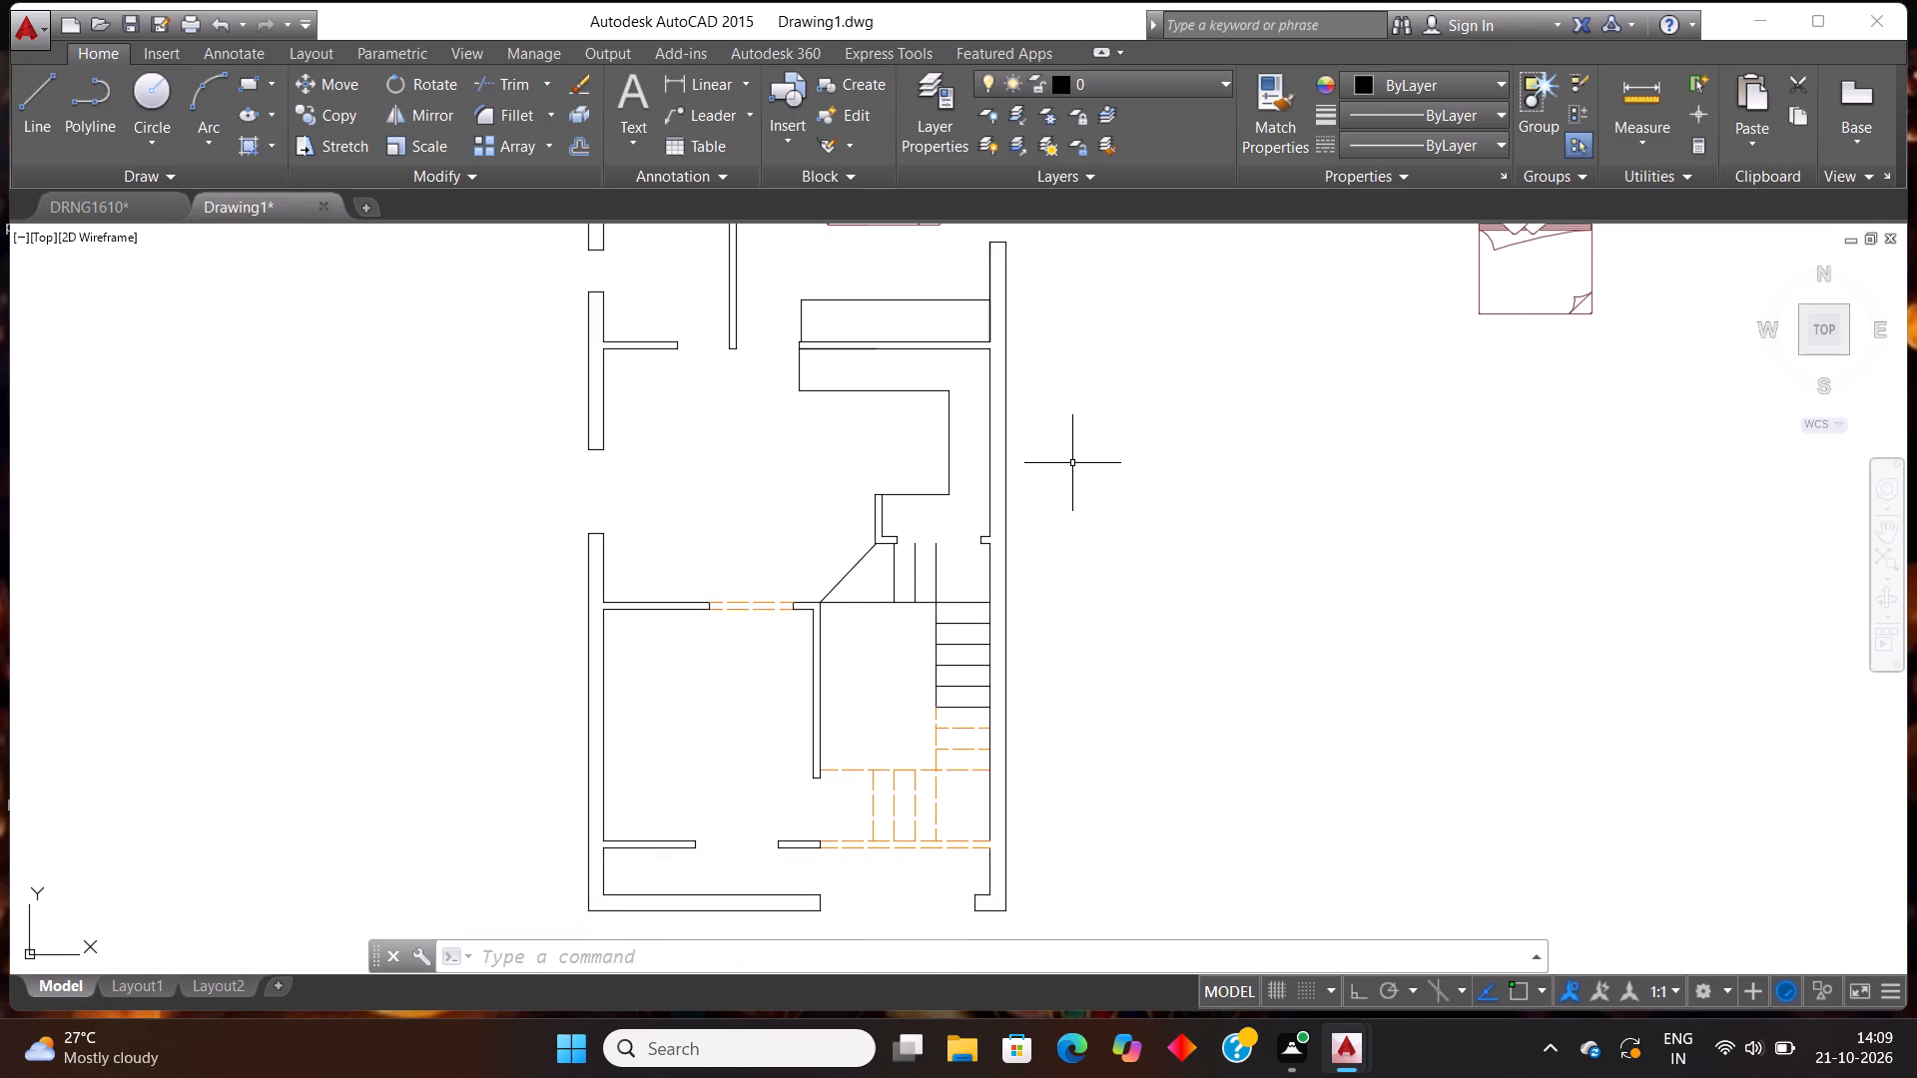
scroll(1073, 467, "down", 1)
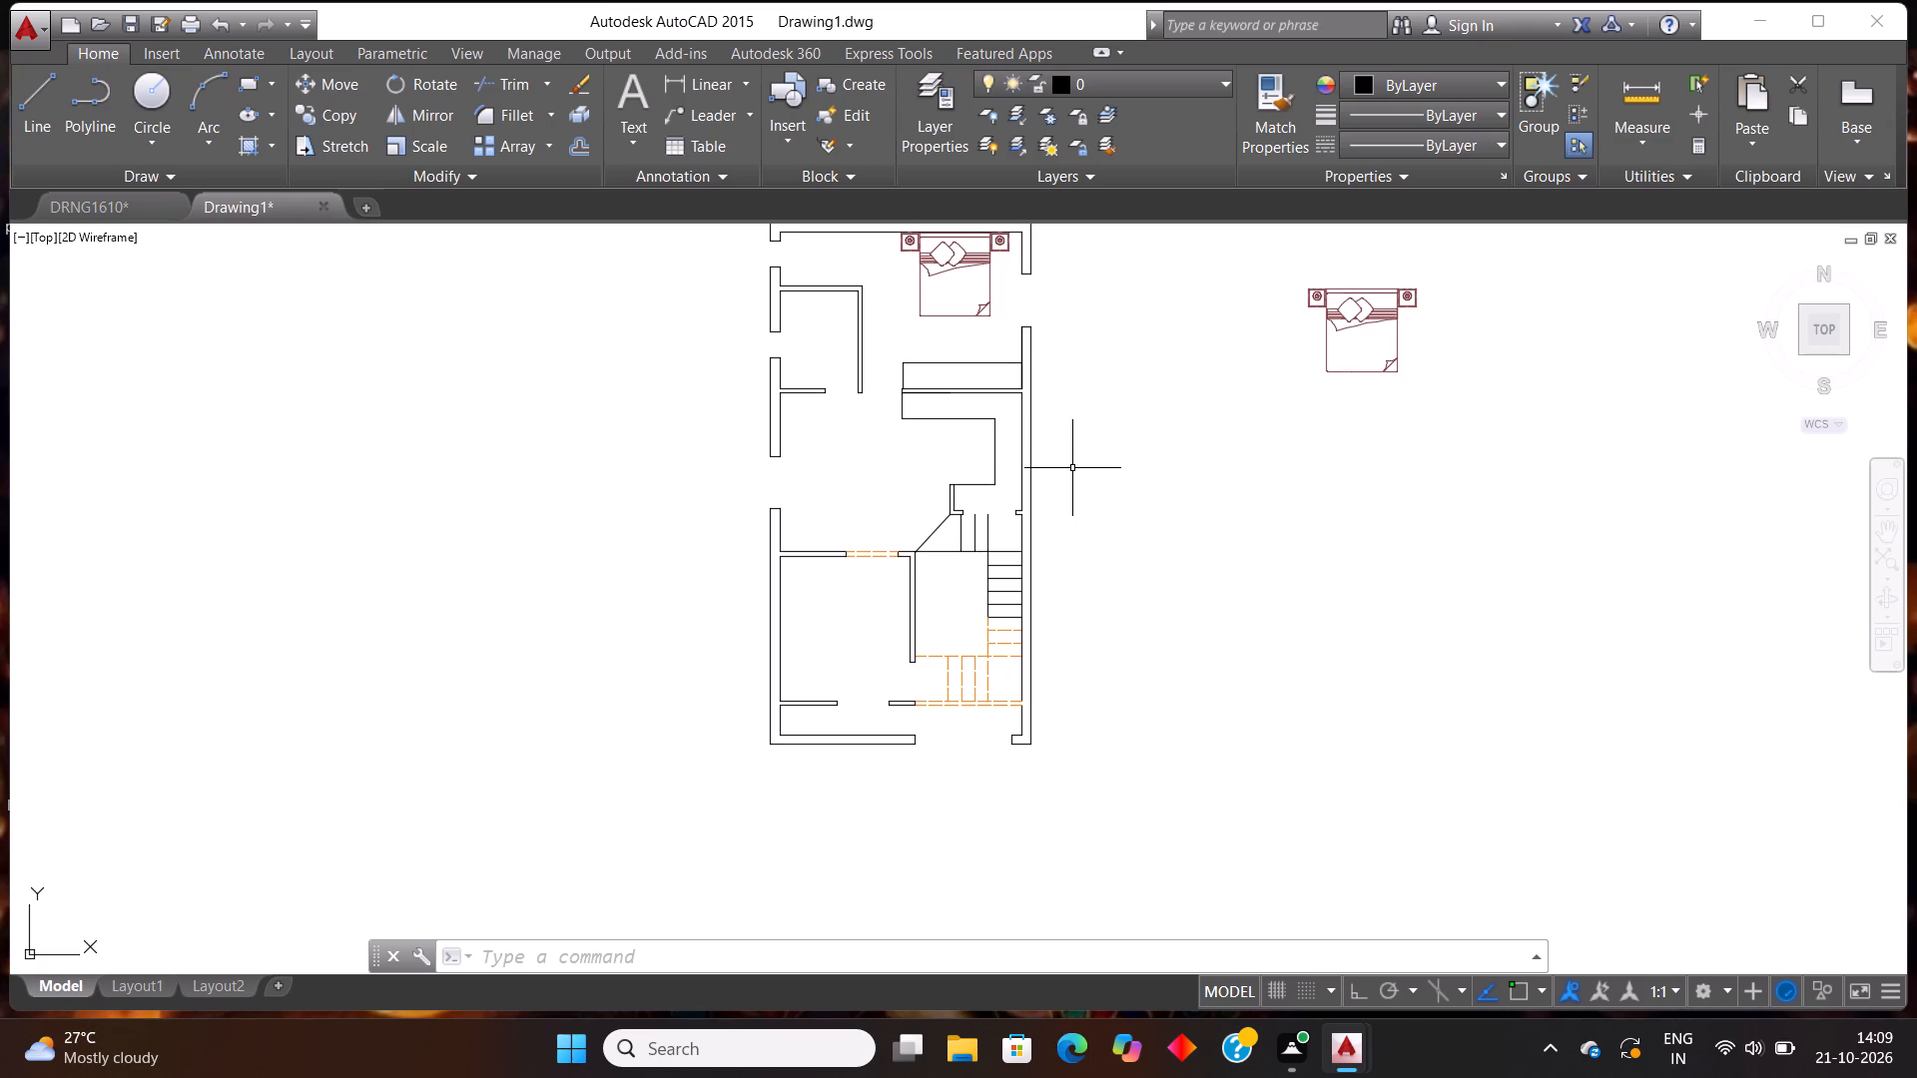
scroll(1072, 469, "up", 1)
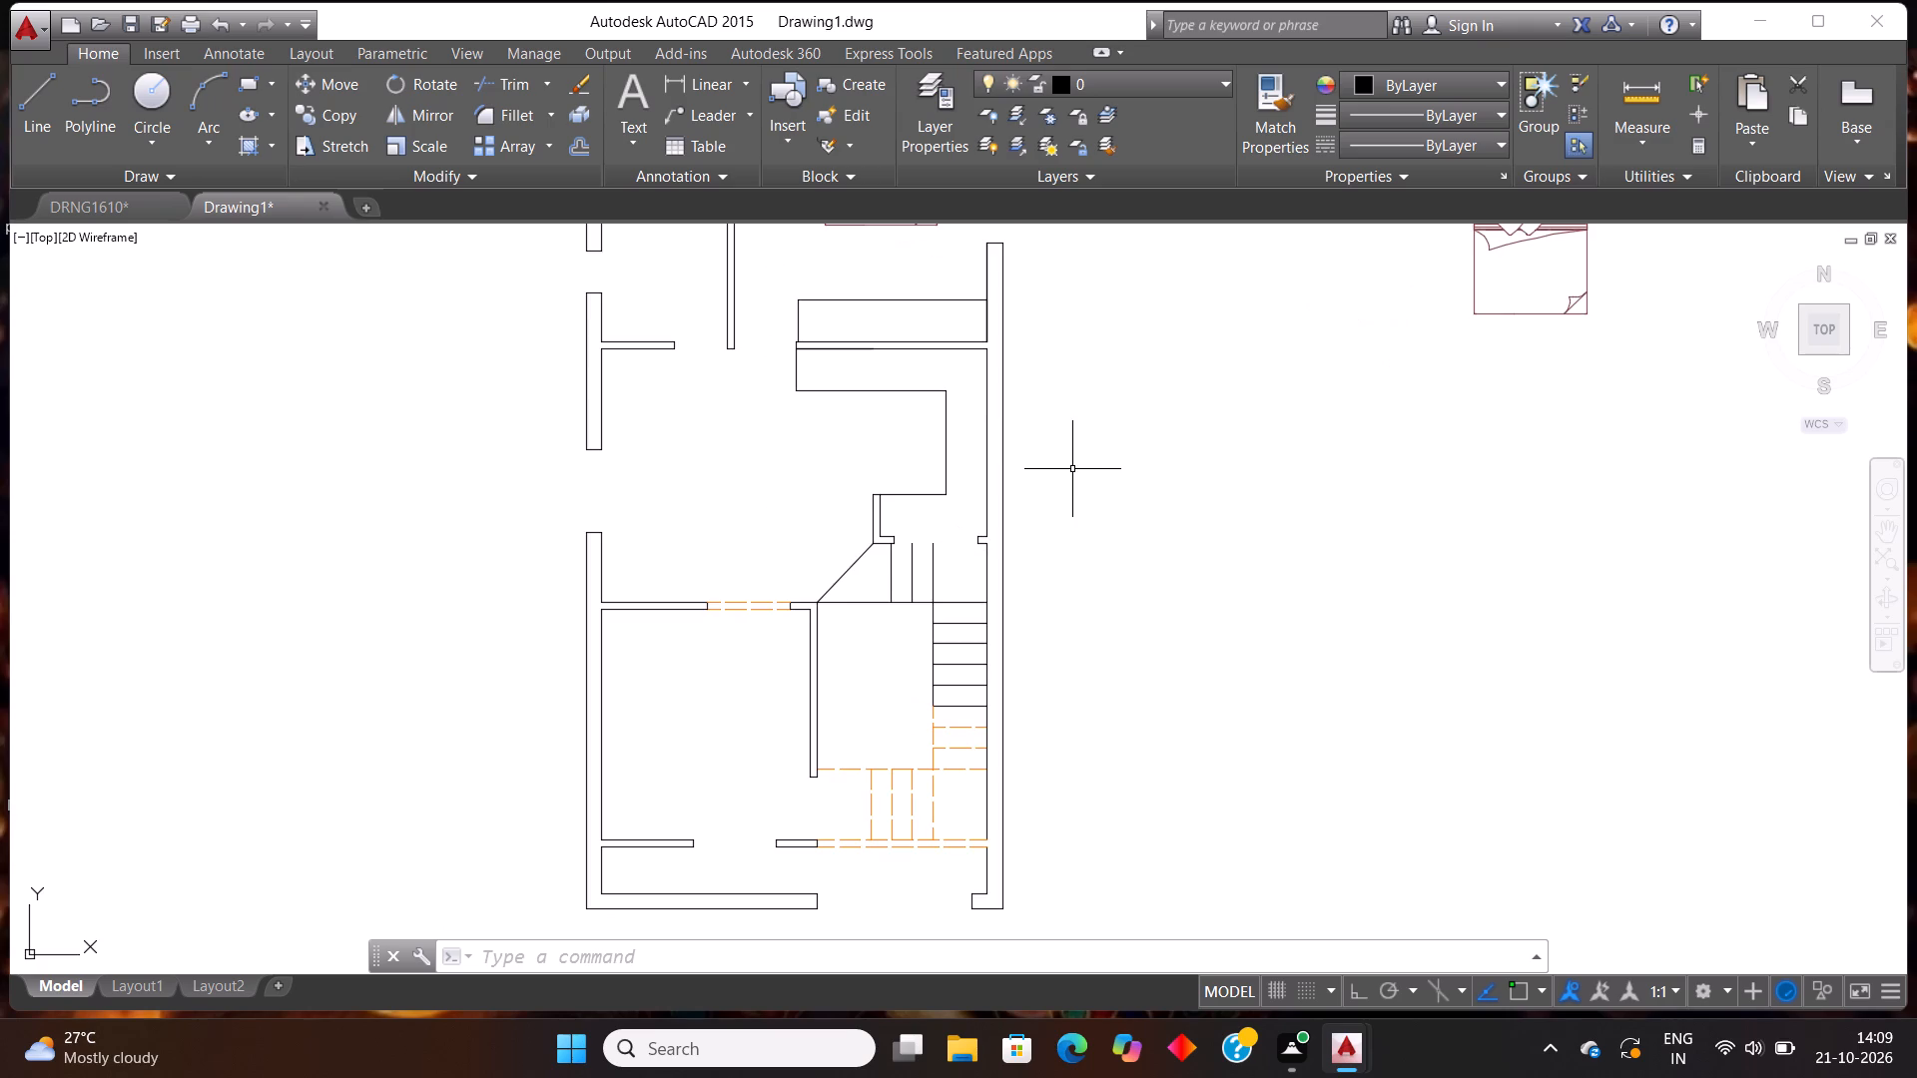
Switch to the DRNG1610 drawing and test-select the car in the garage to see whether it is one object.
scroll(1068, 453, "down", 2)
scroll(1051, 319, "up", 2)
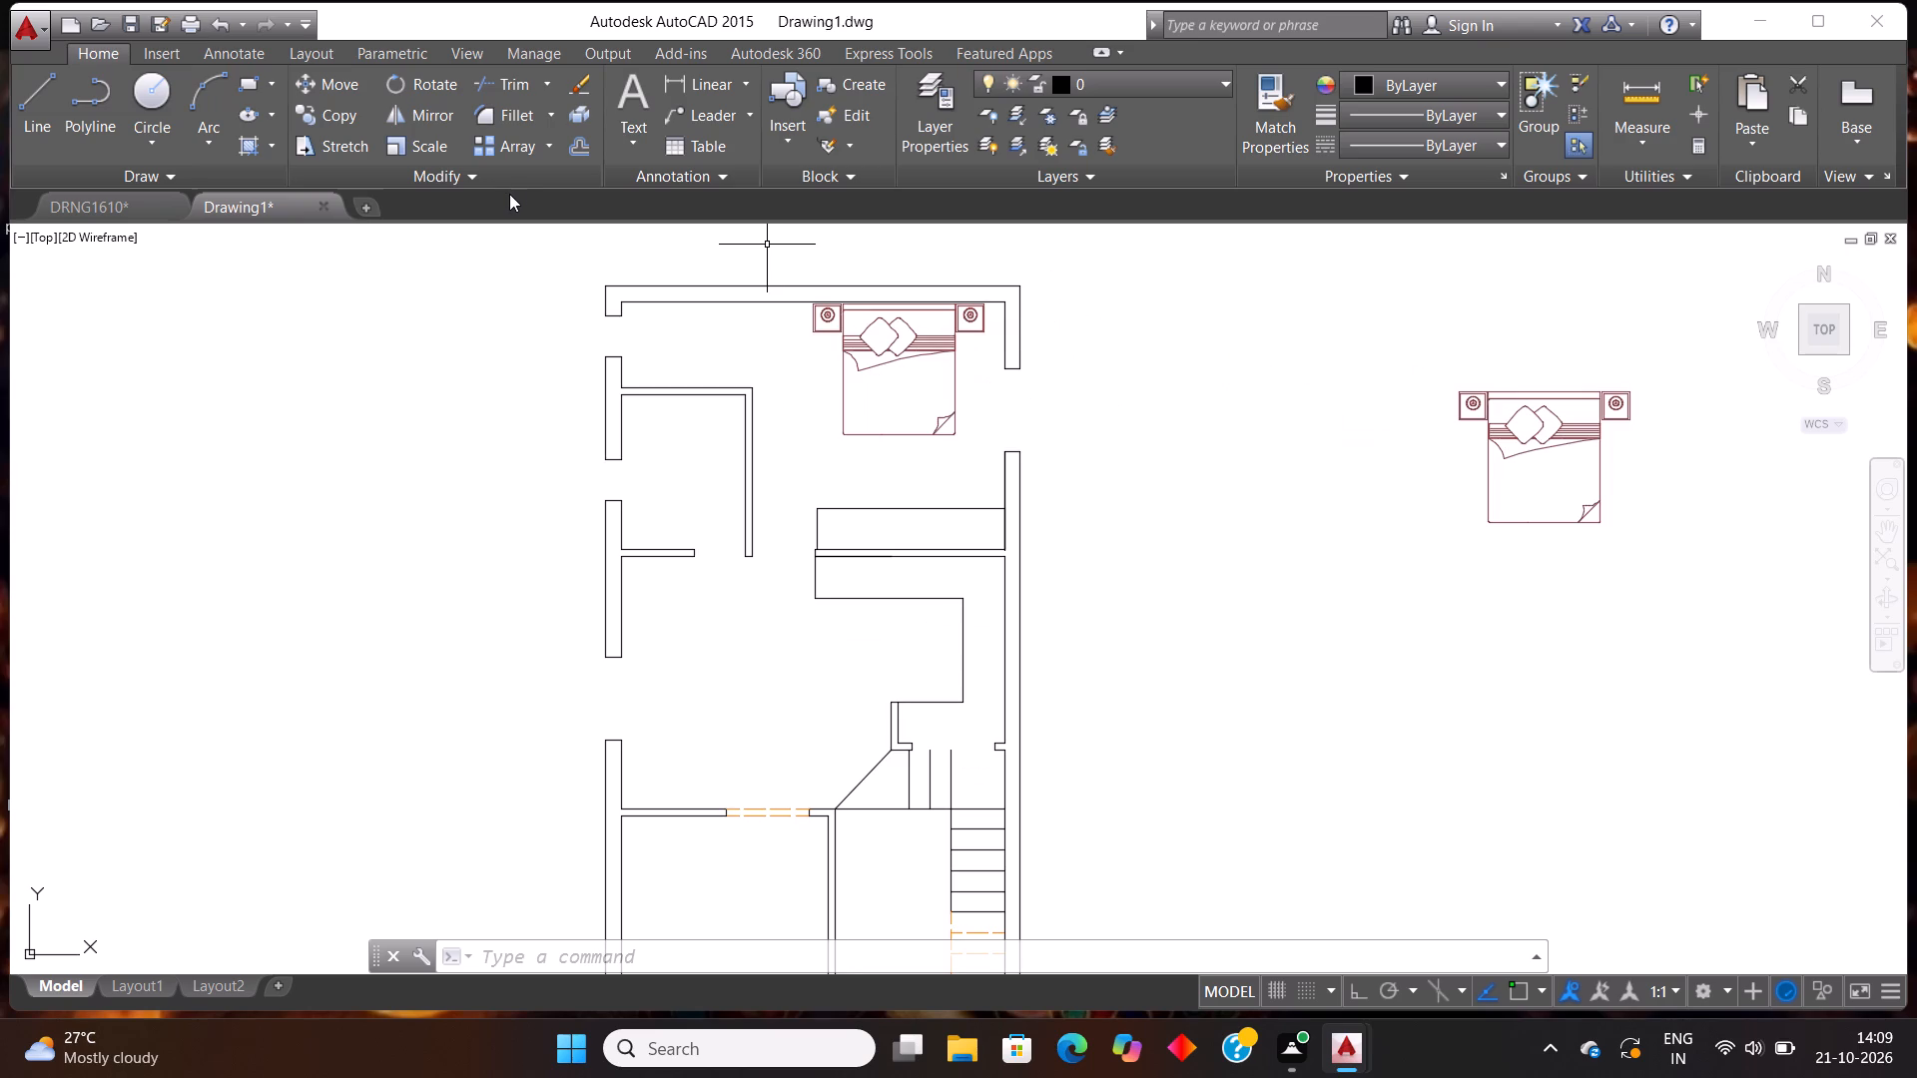
left_click(113, 208)
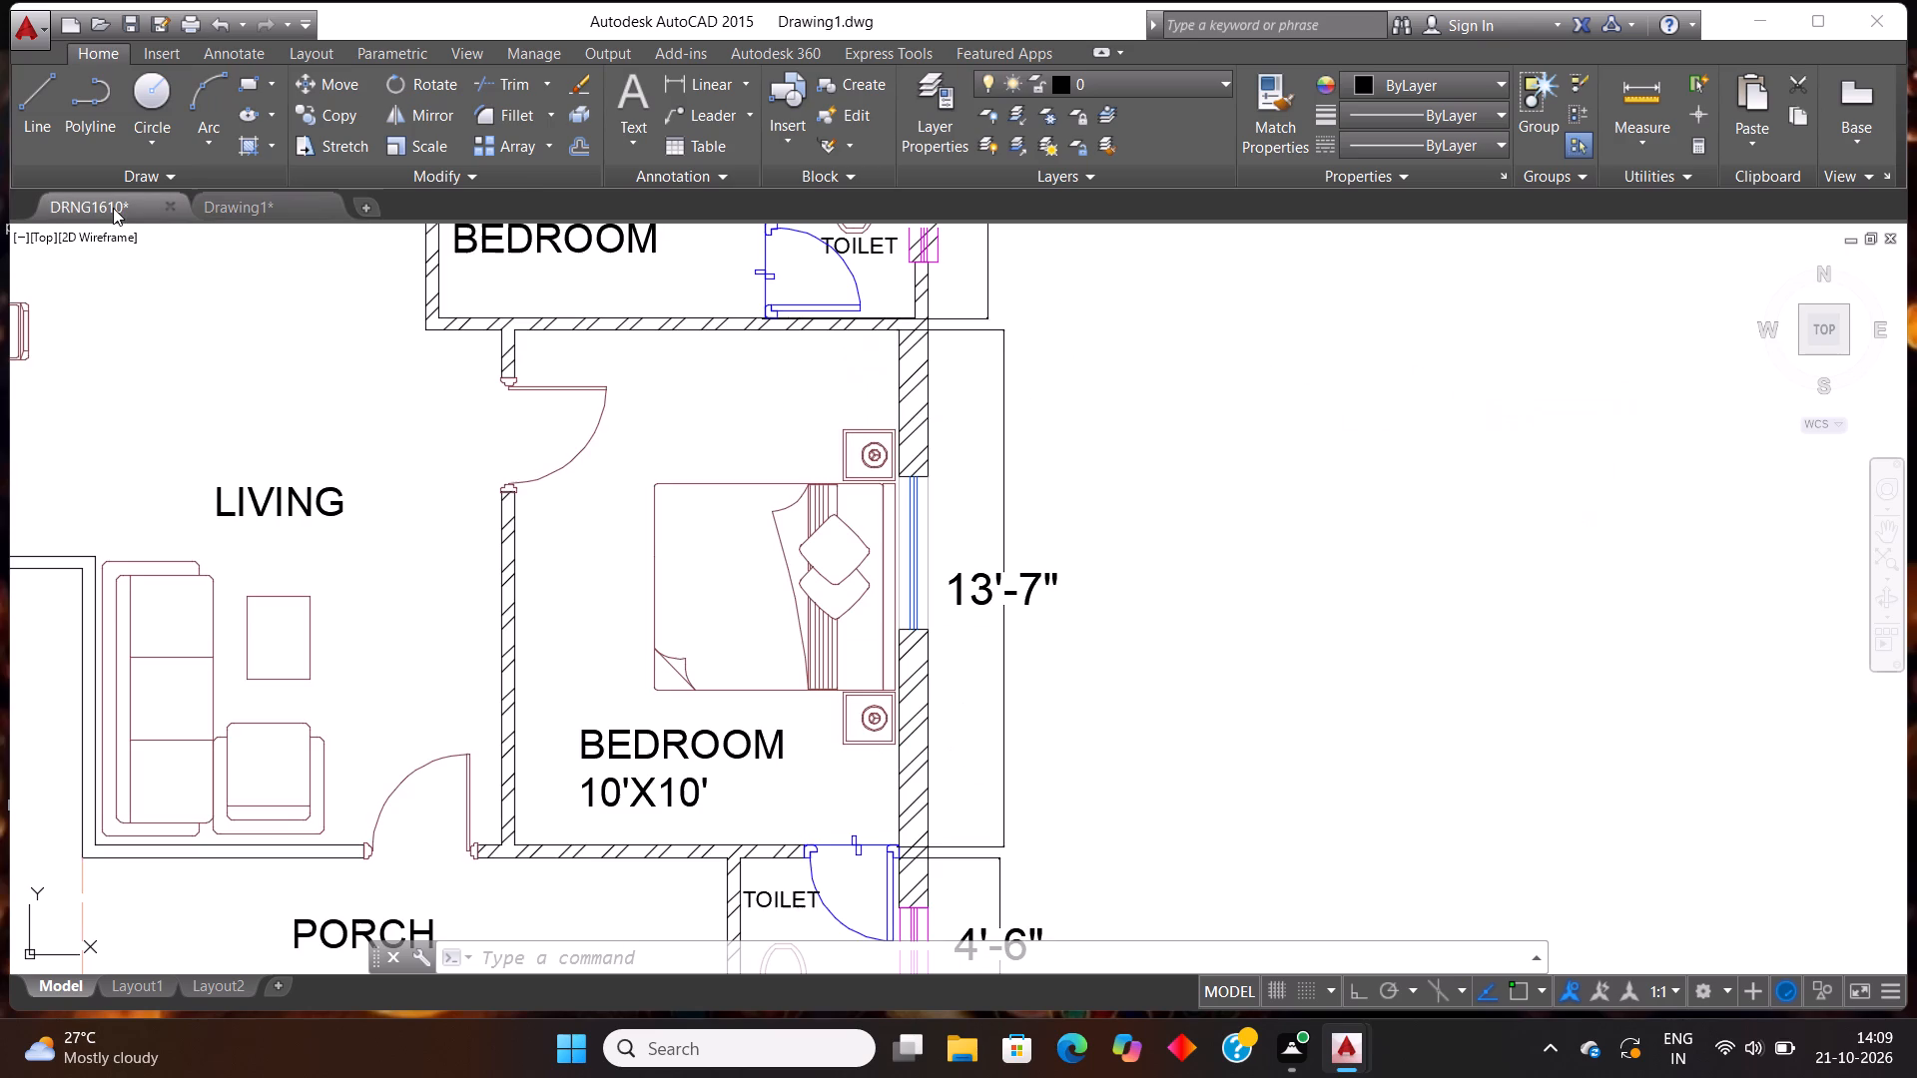
scroll(899, 587, "down", 4)
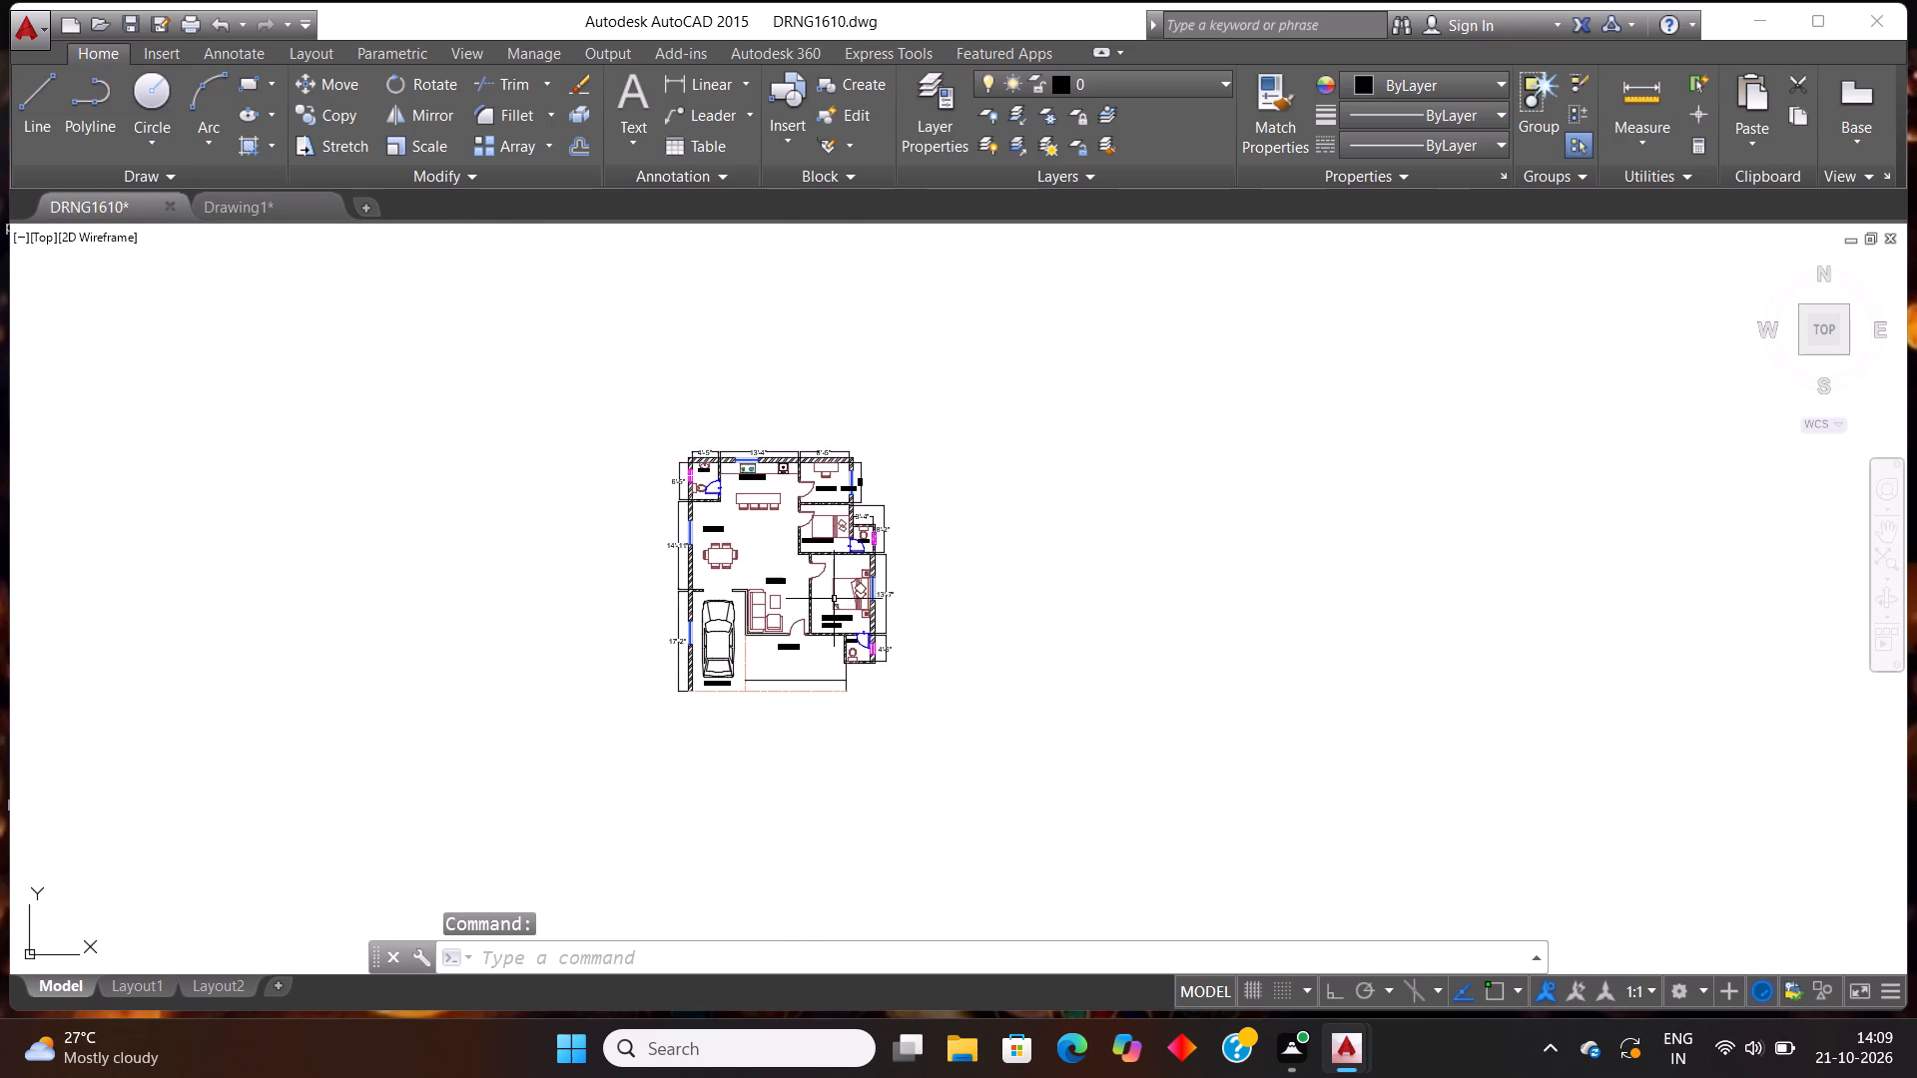
scroll(669, 507, "up", 2)
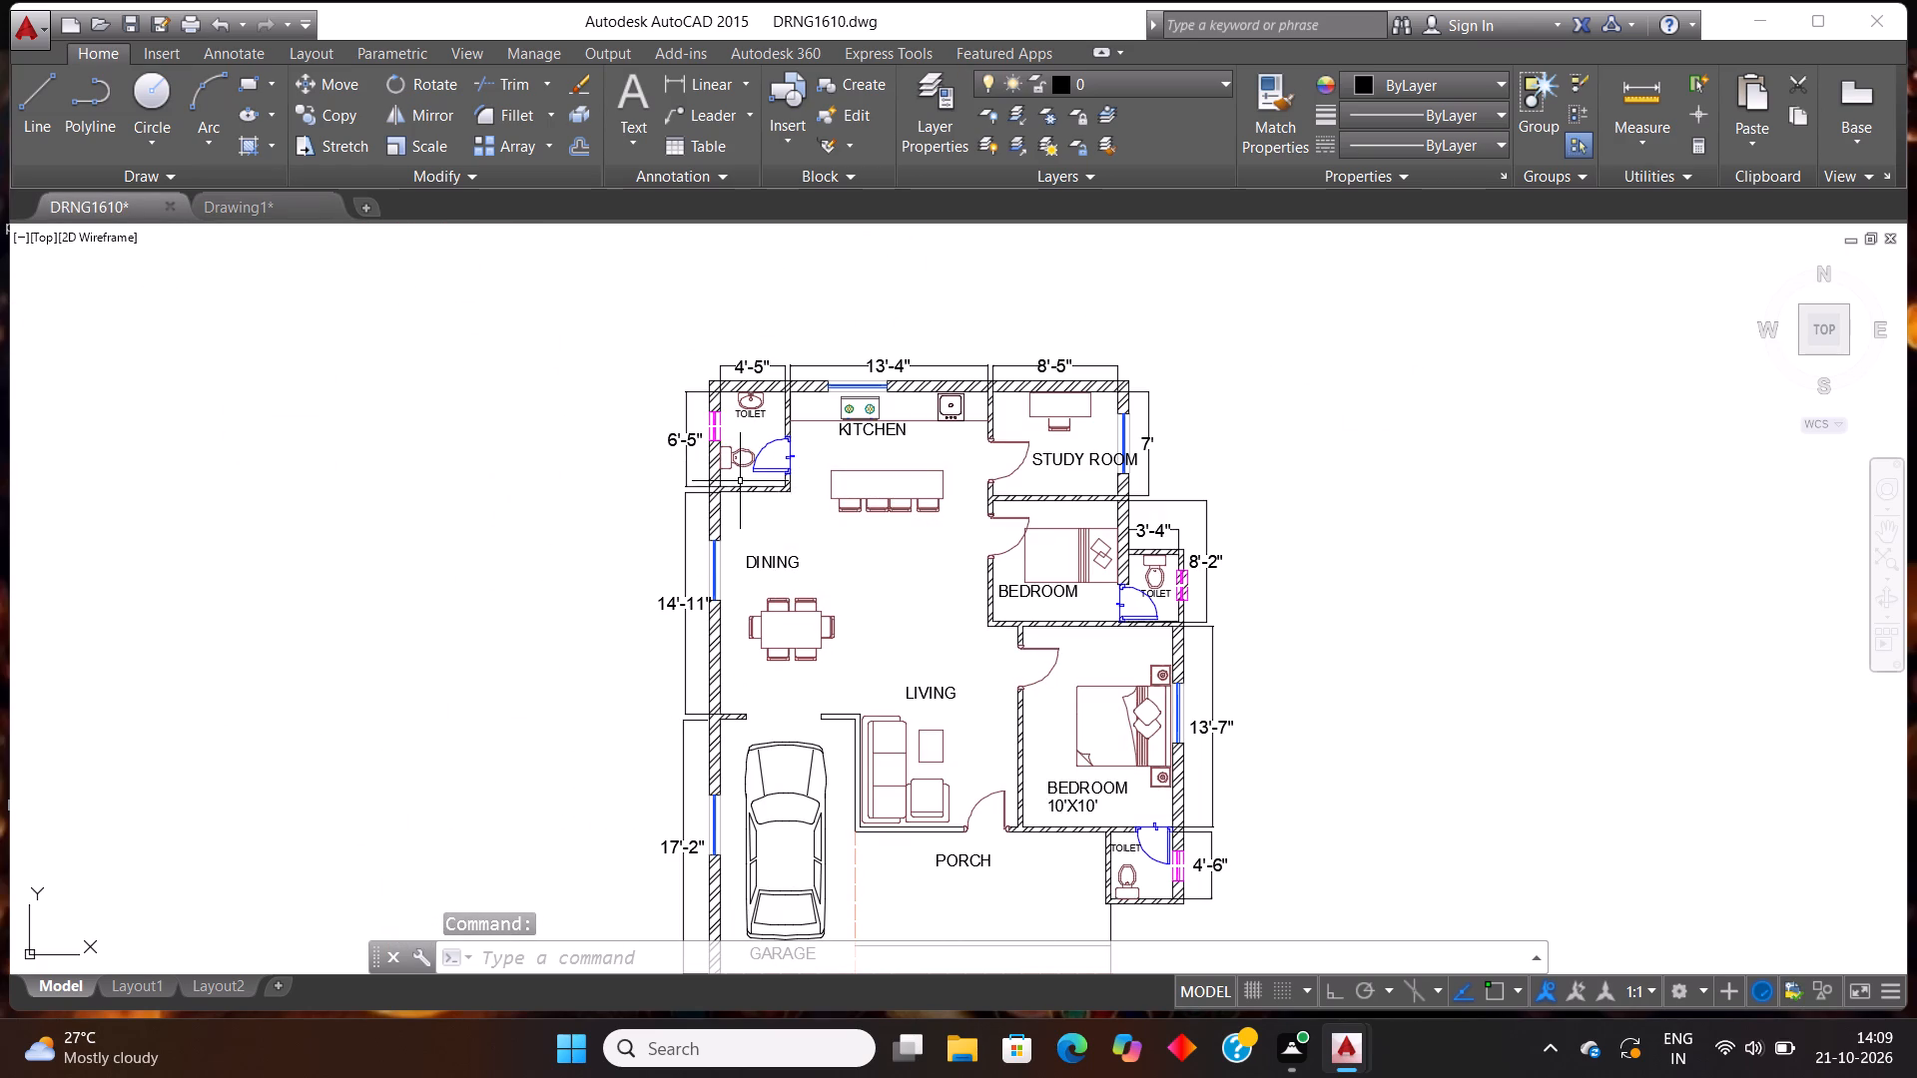
scroll(770, 568, "down", 1)
scroll(836, 798, "up", 2)
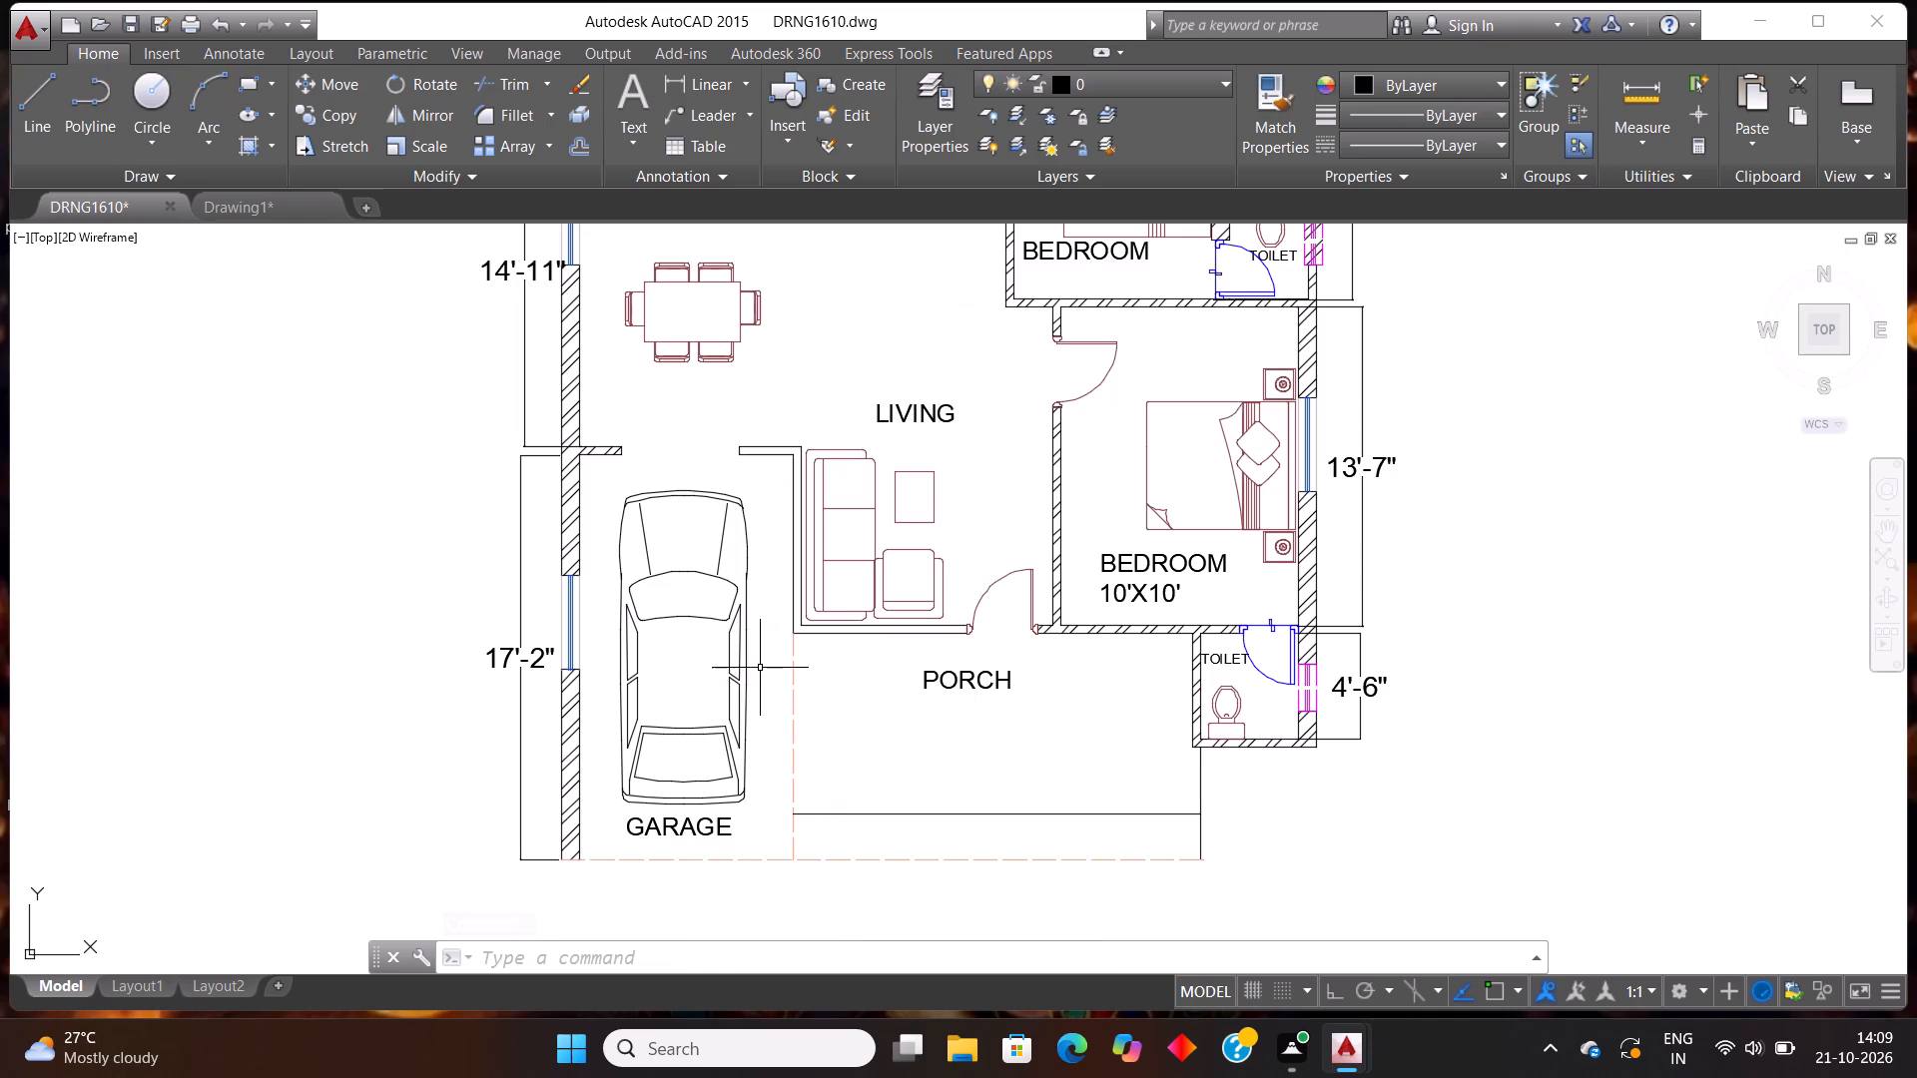
left_click(760, 668)
left_click(669, 670)
key("Escape")
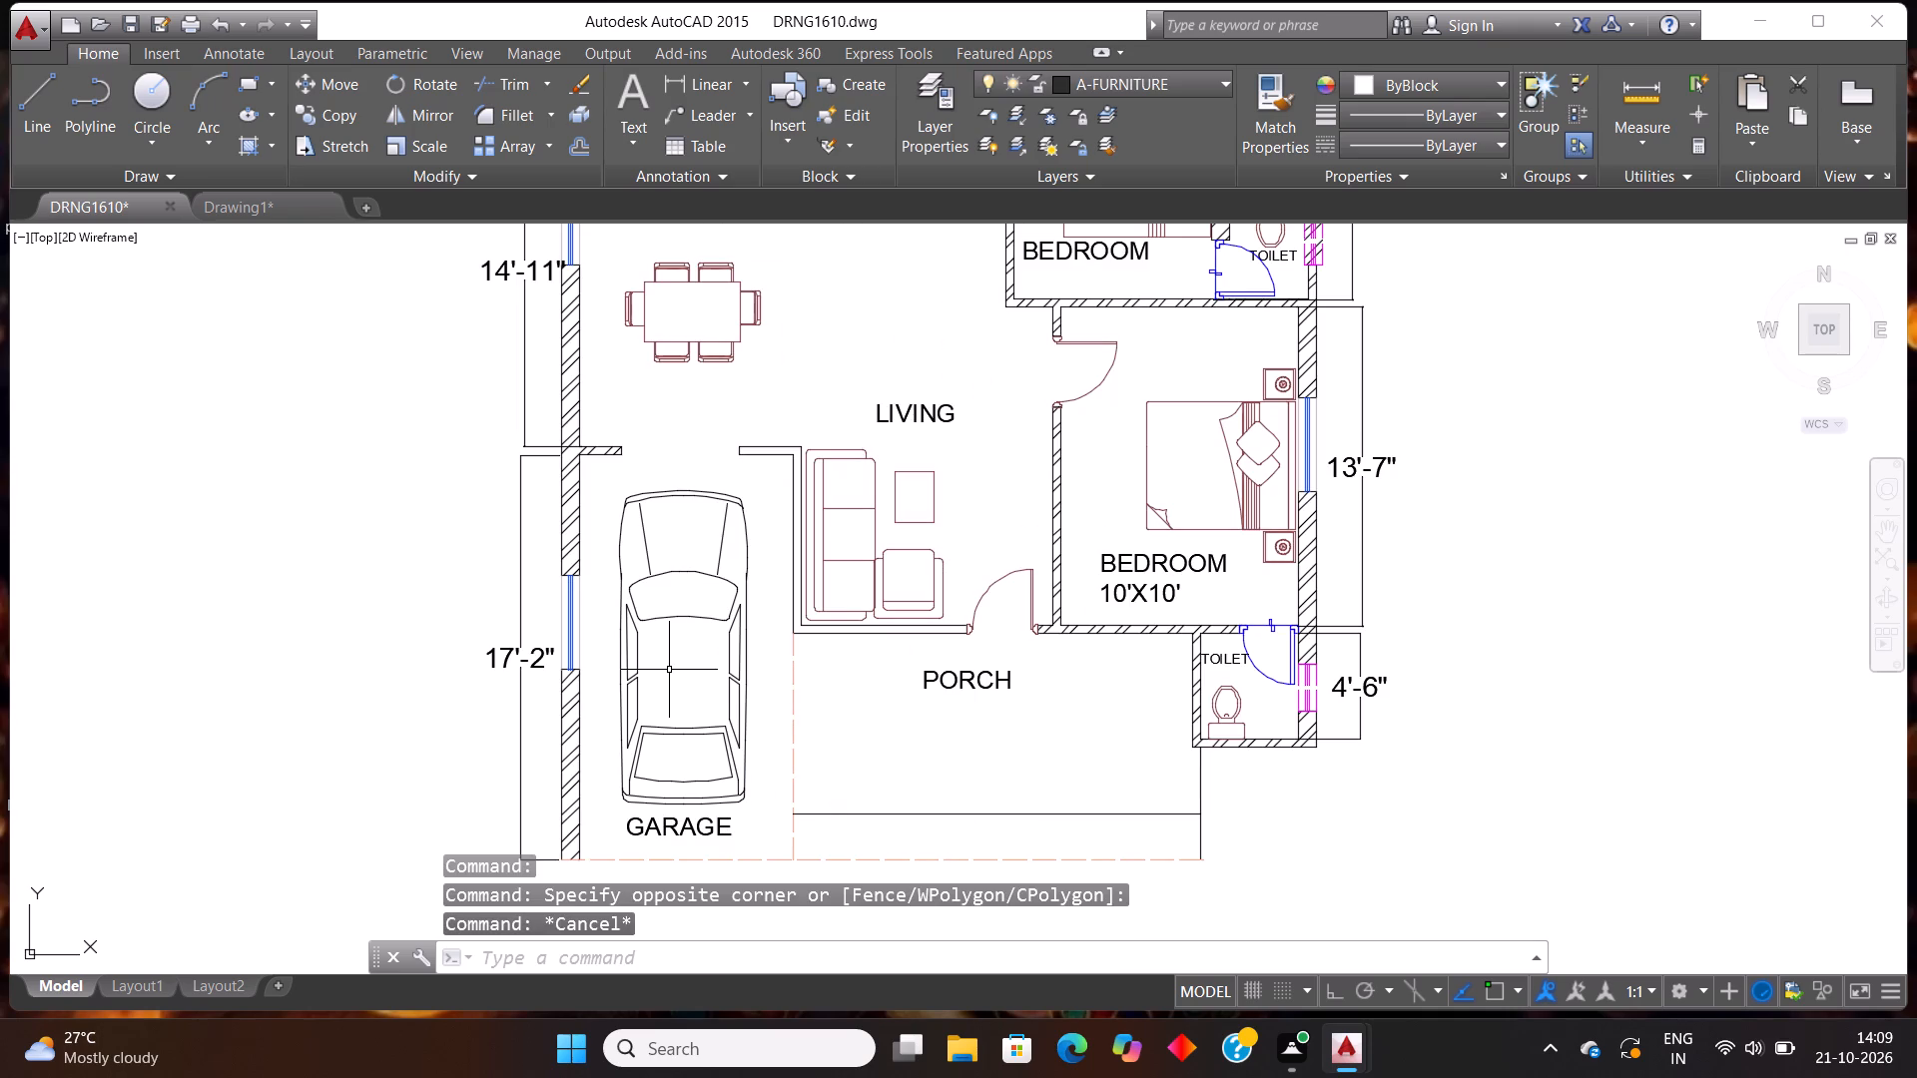
key("Escape")
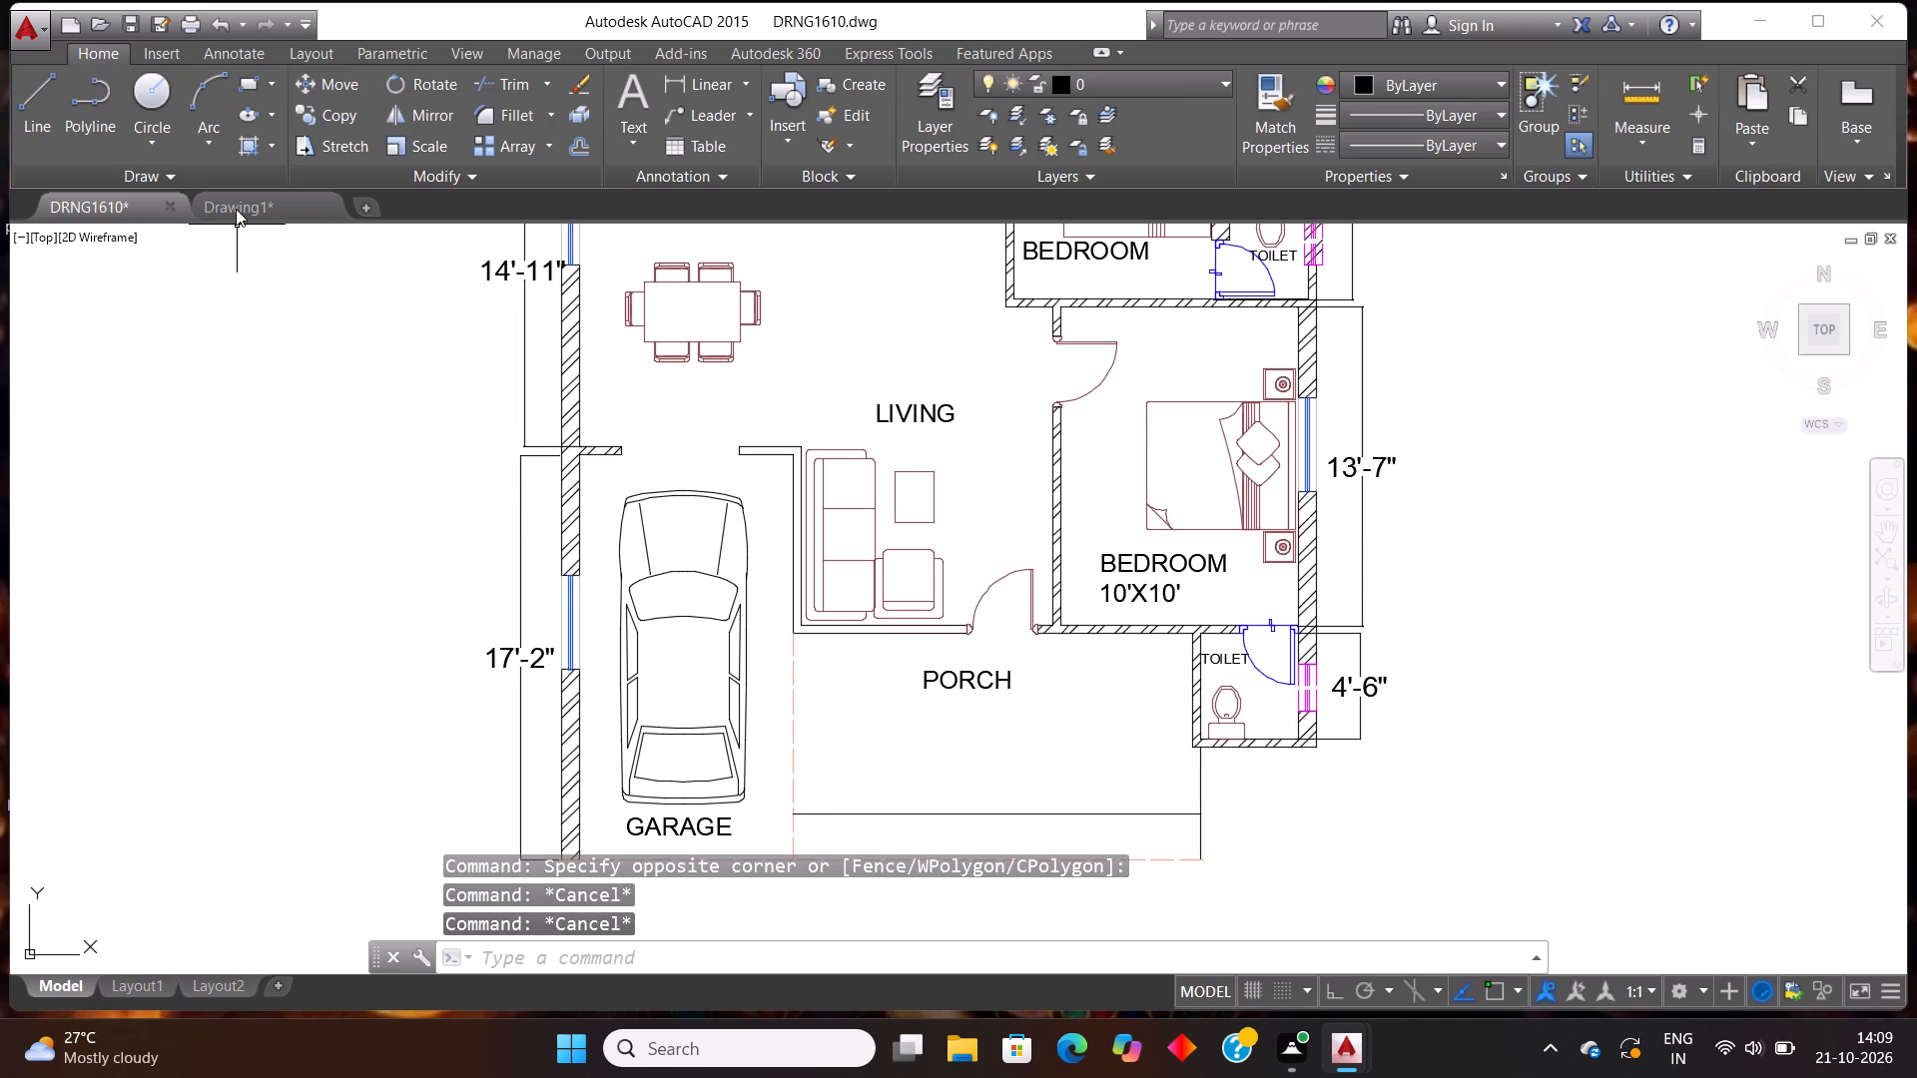
Define all the garage car's linework as a block named CAR and close the block editor.
scroll(879, 632, "down", 1)
scroll(803, 755, "up", 2)
left_click(803, 736)
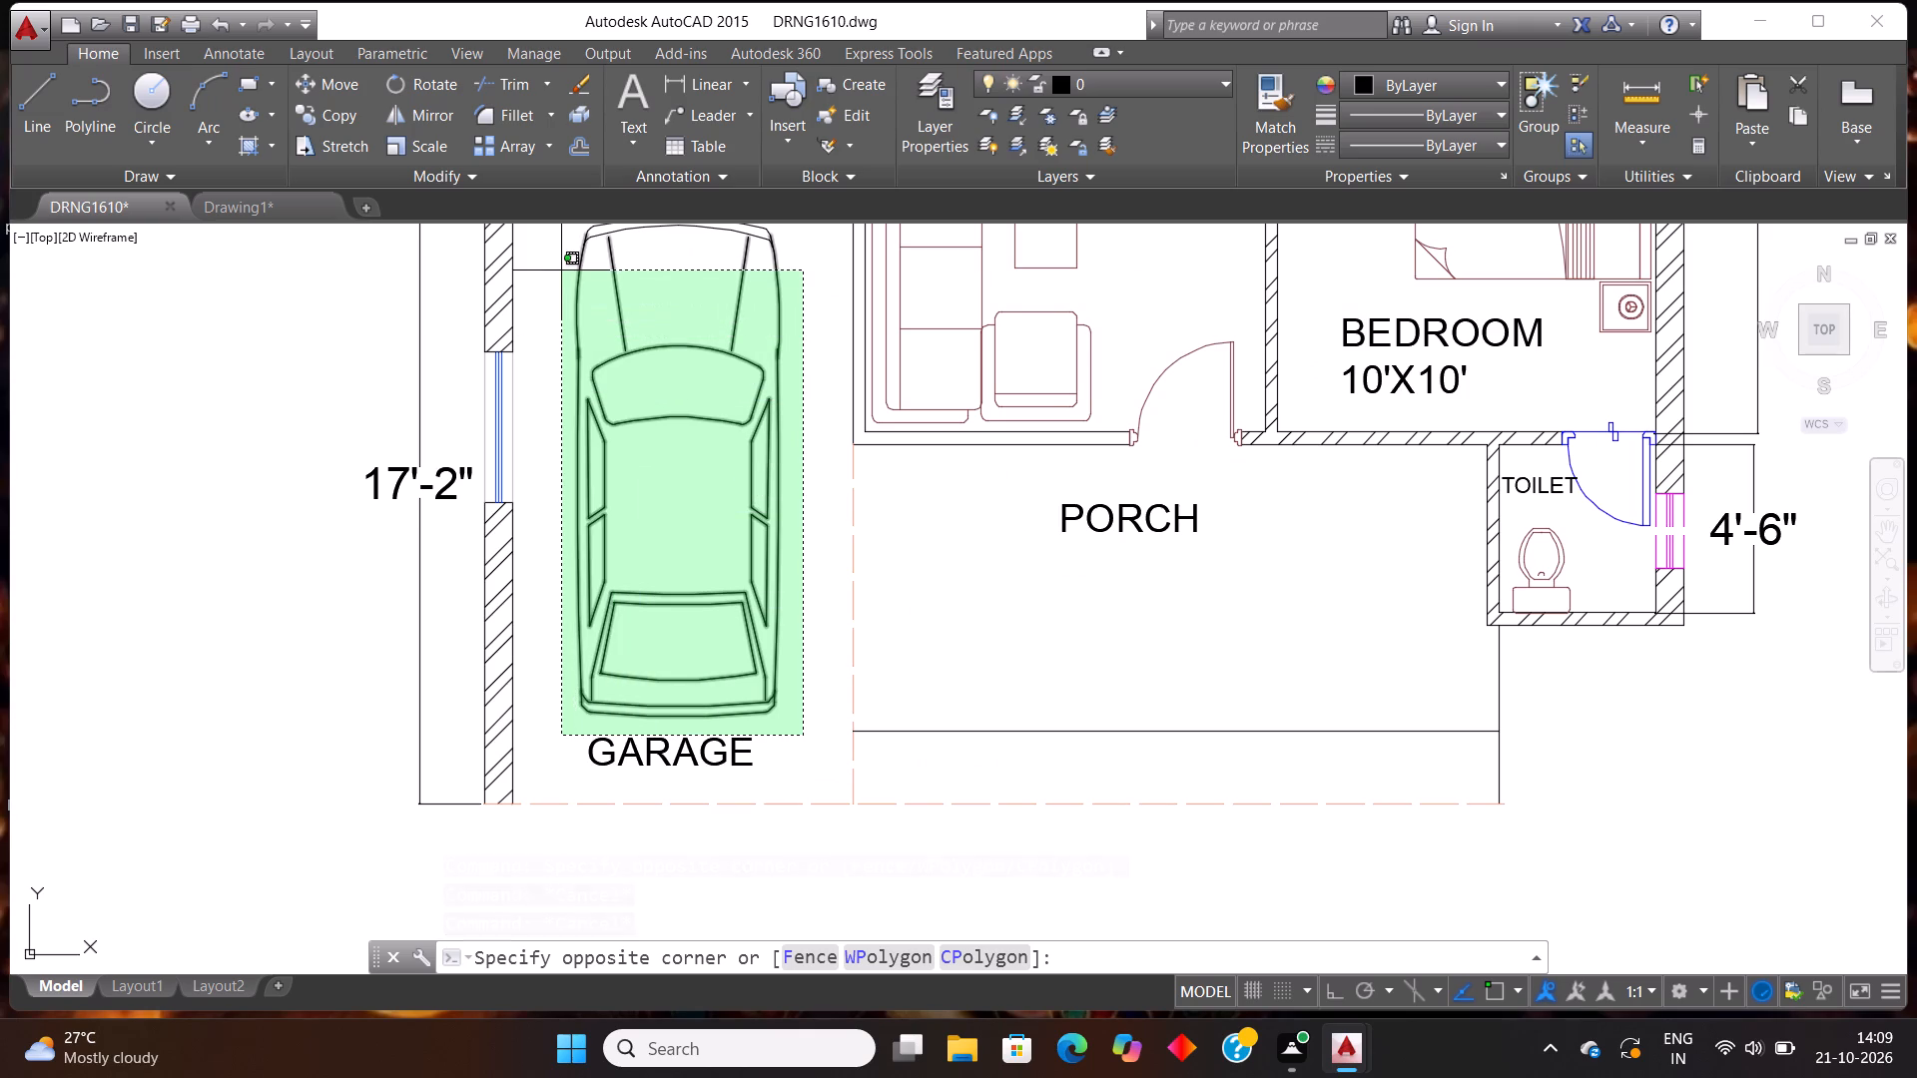
scroll(561, 274, "down", 1)
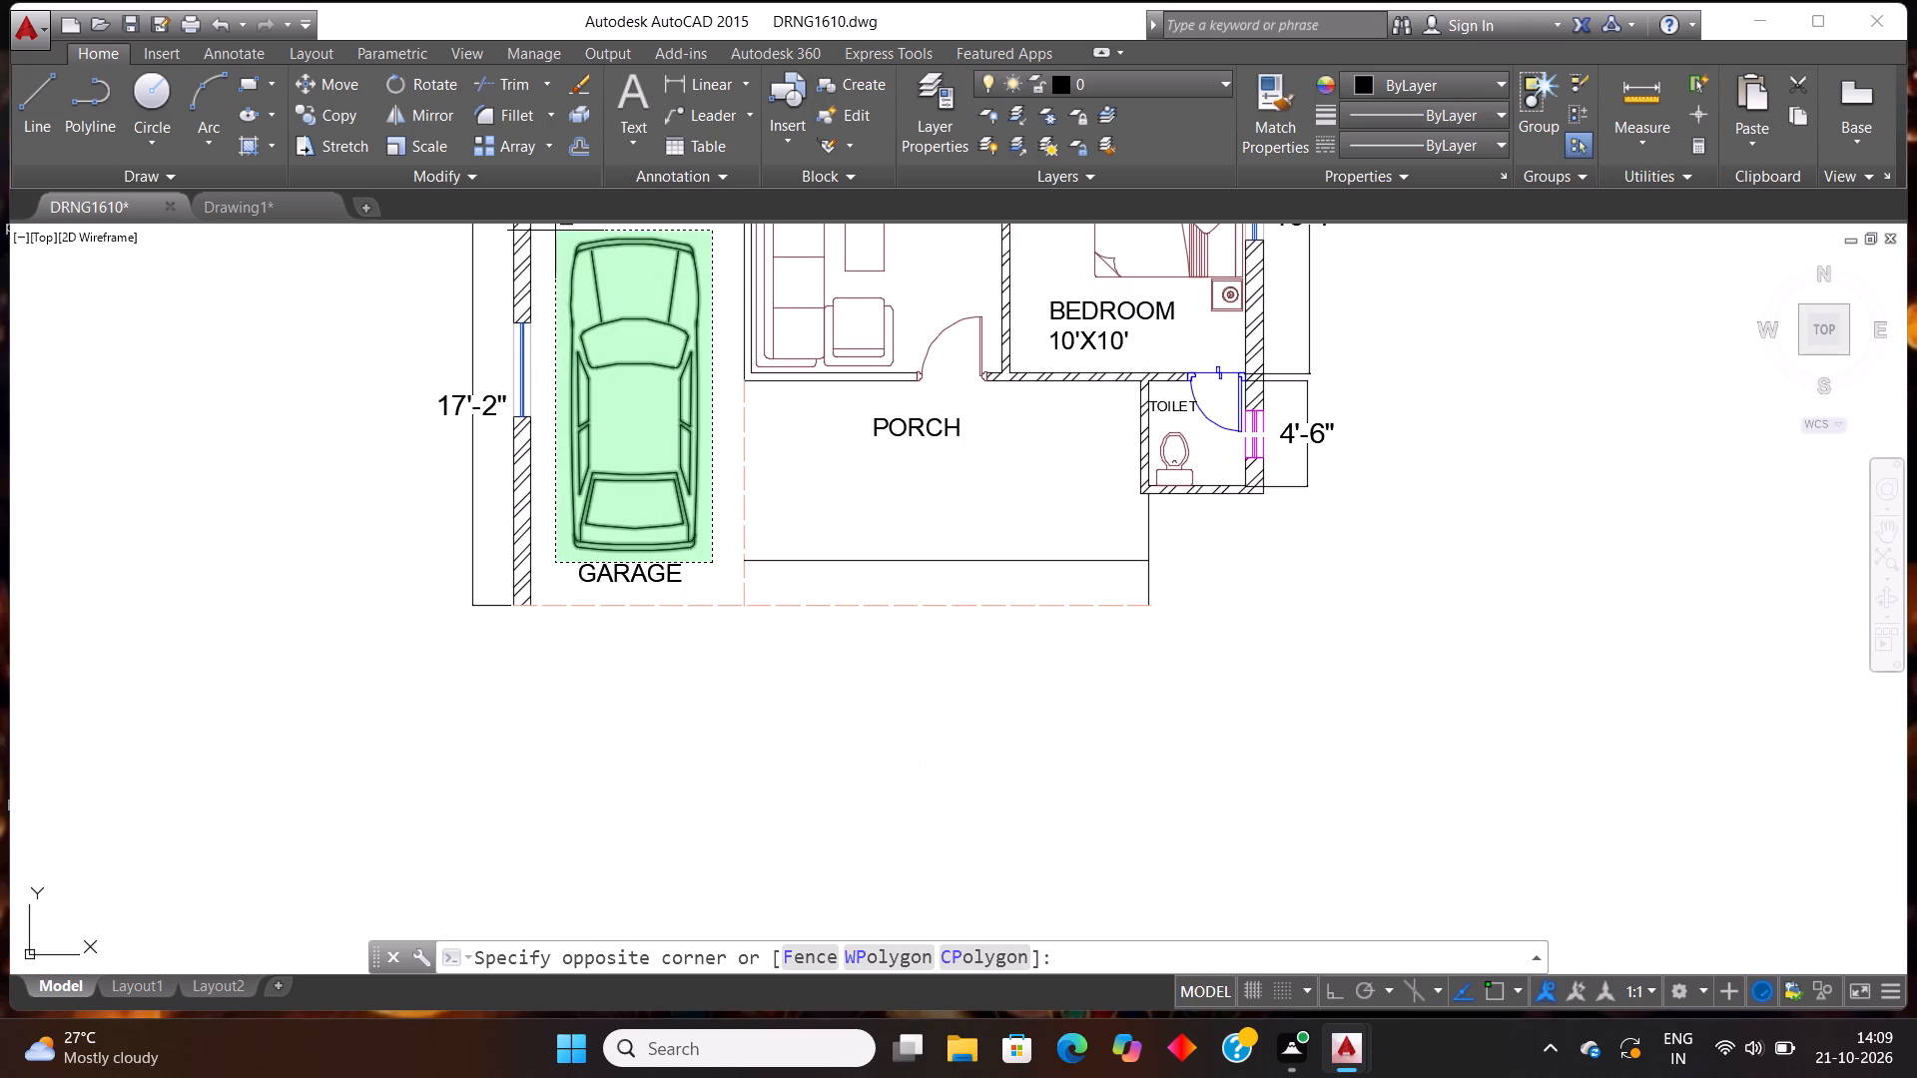
left_click(555, 230)
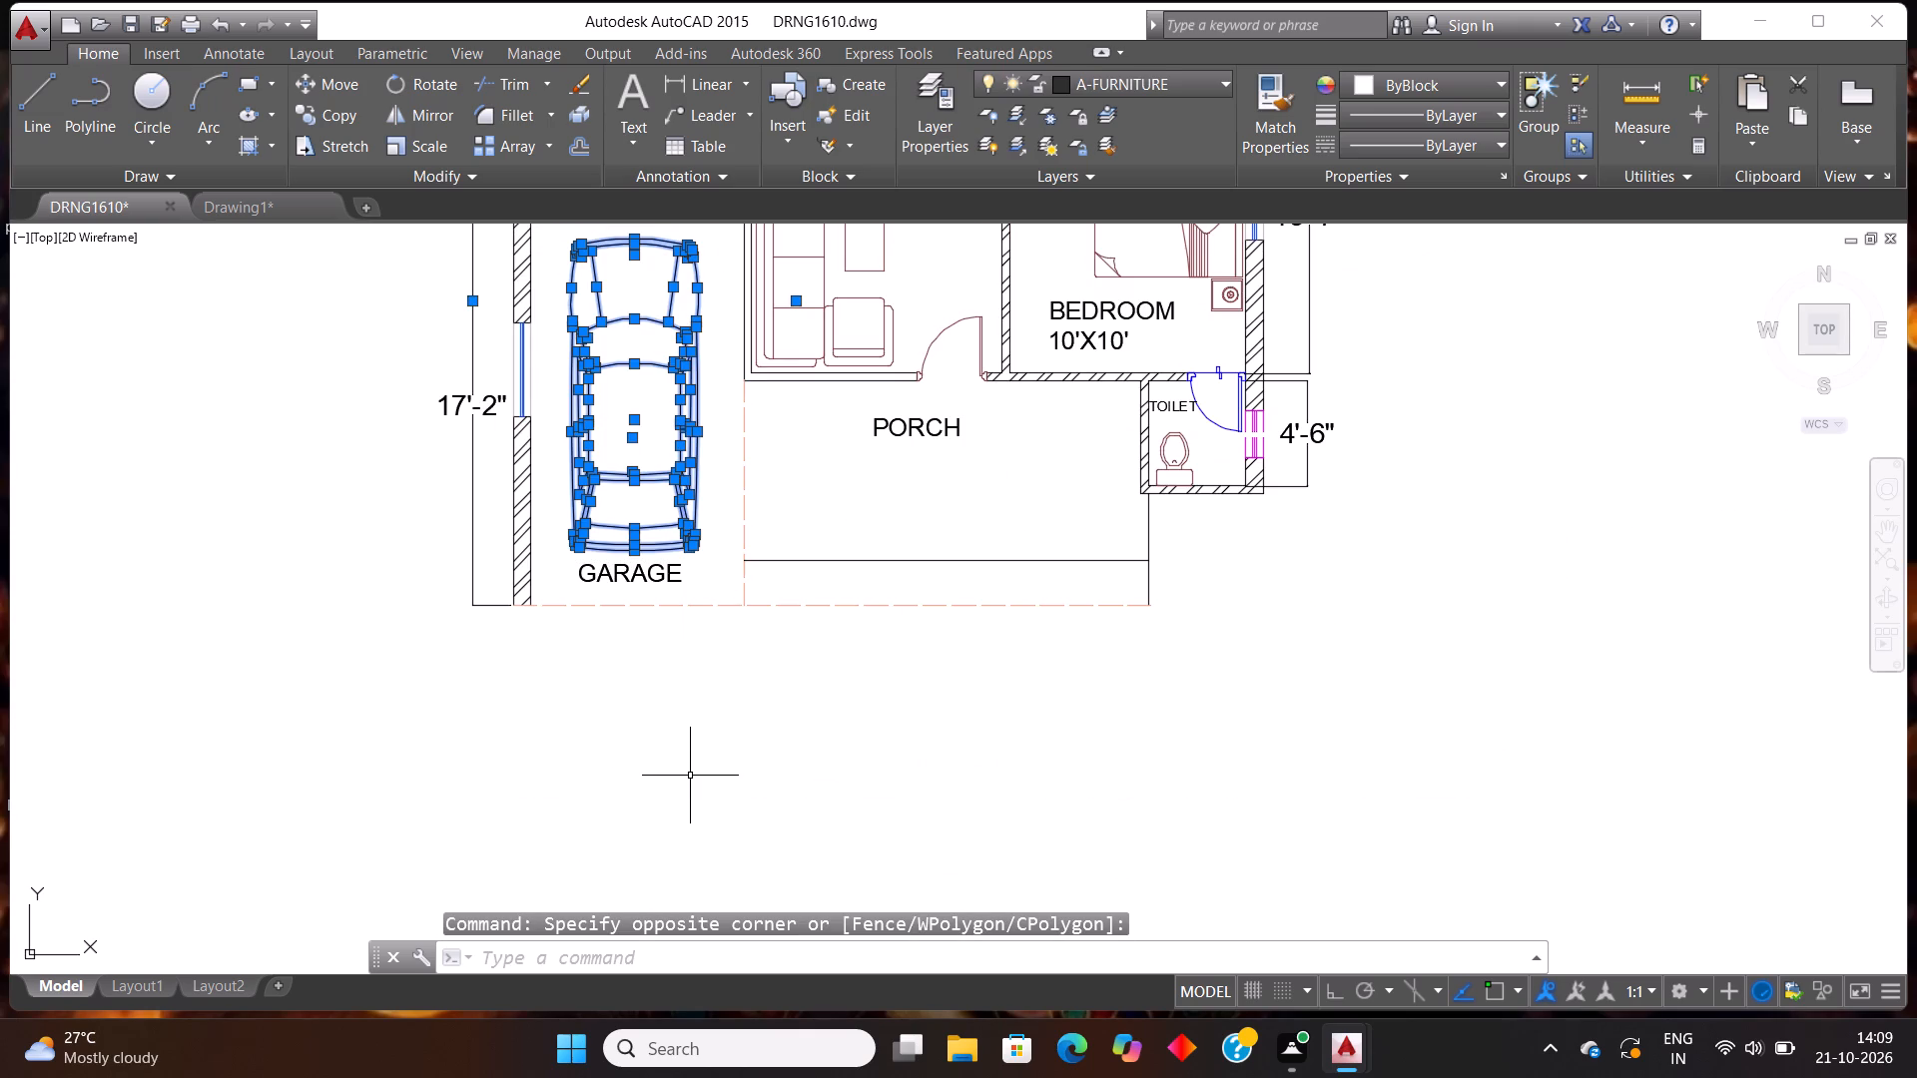
key("b")
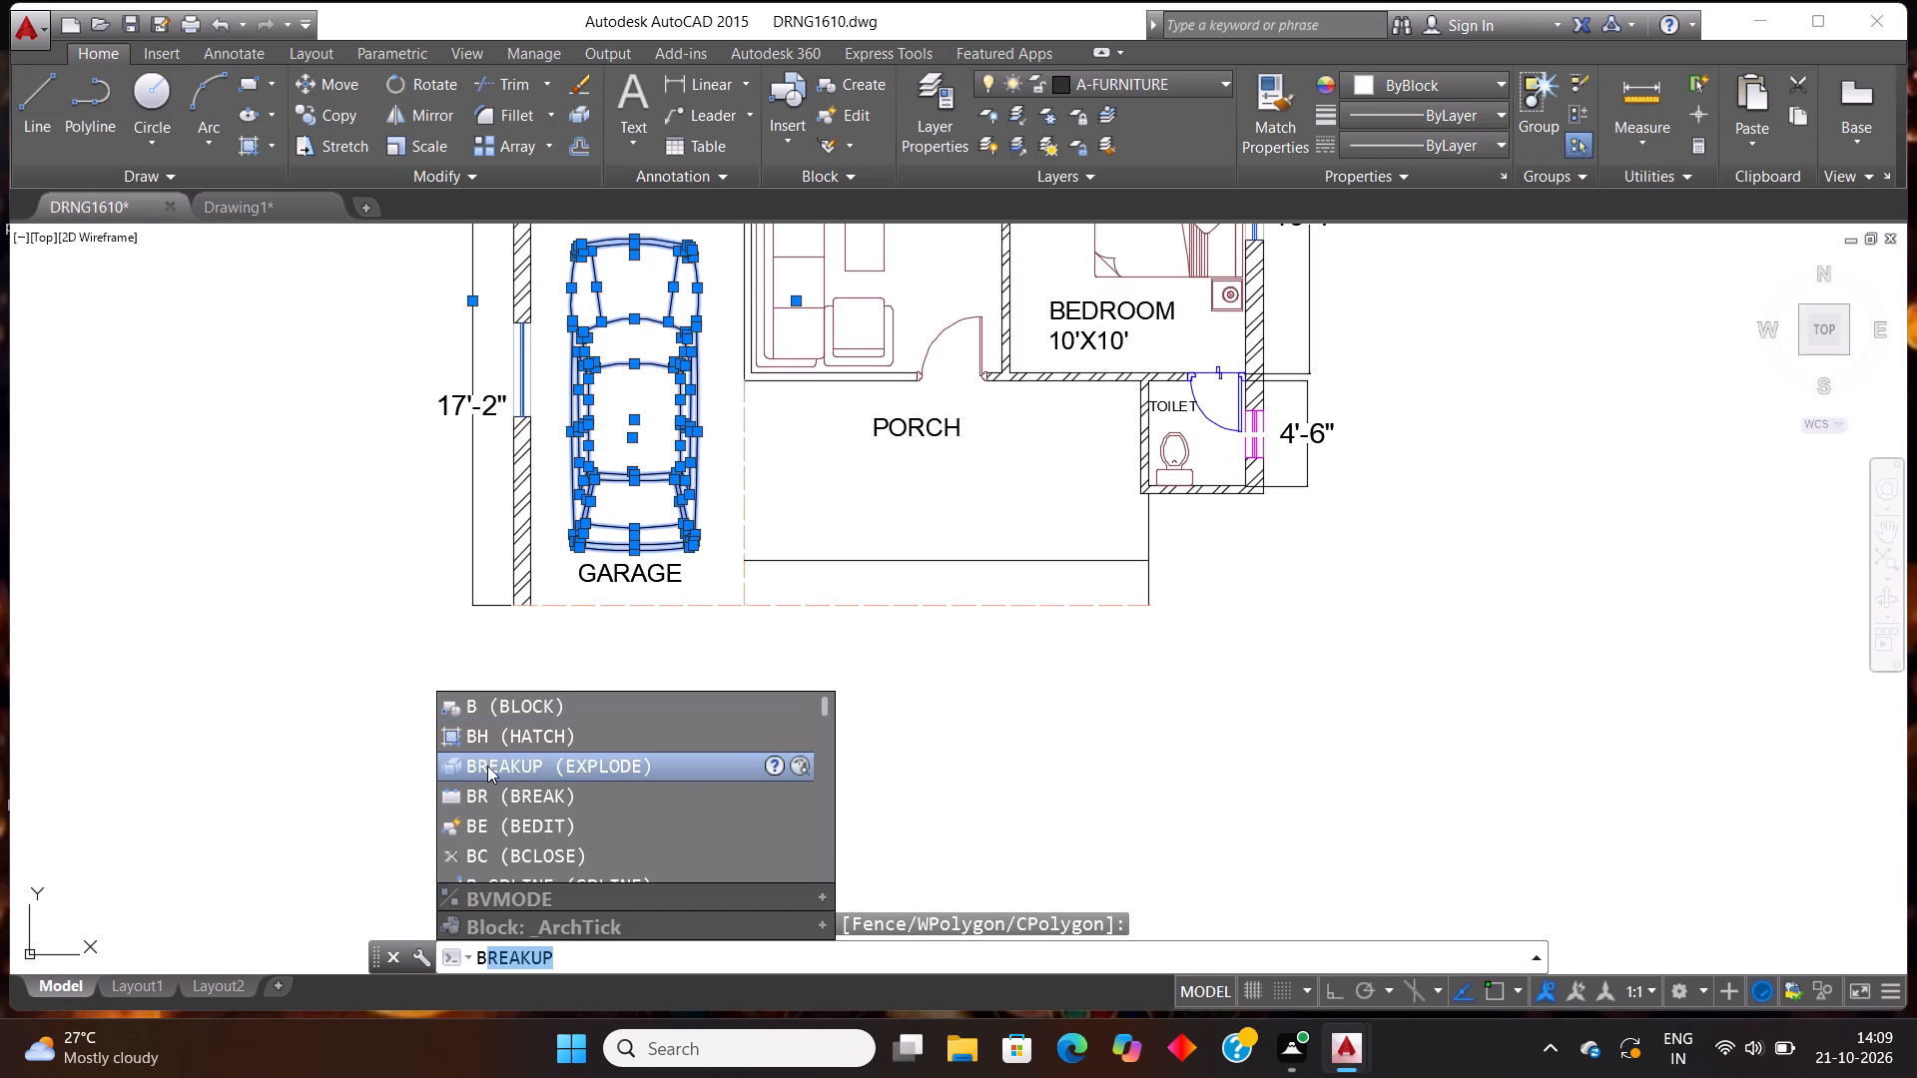
left_click(484, 705)
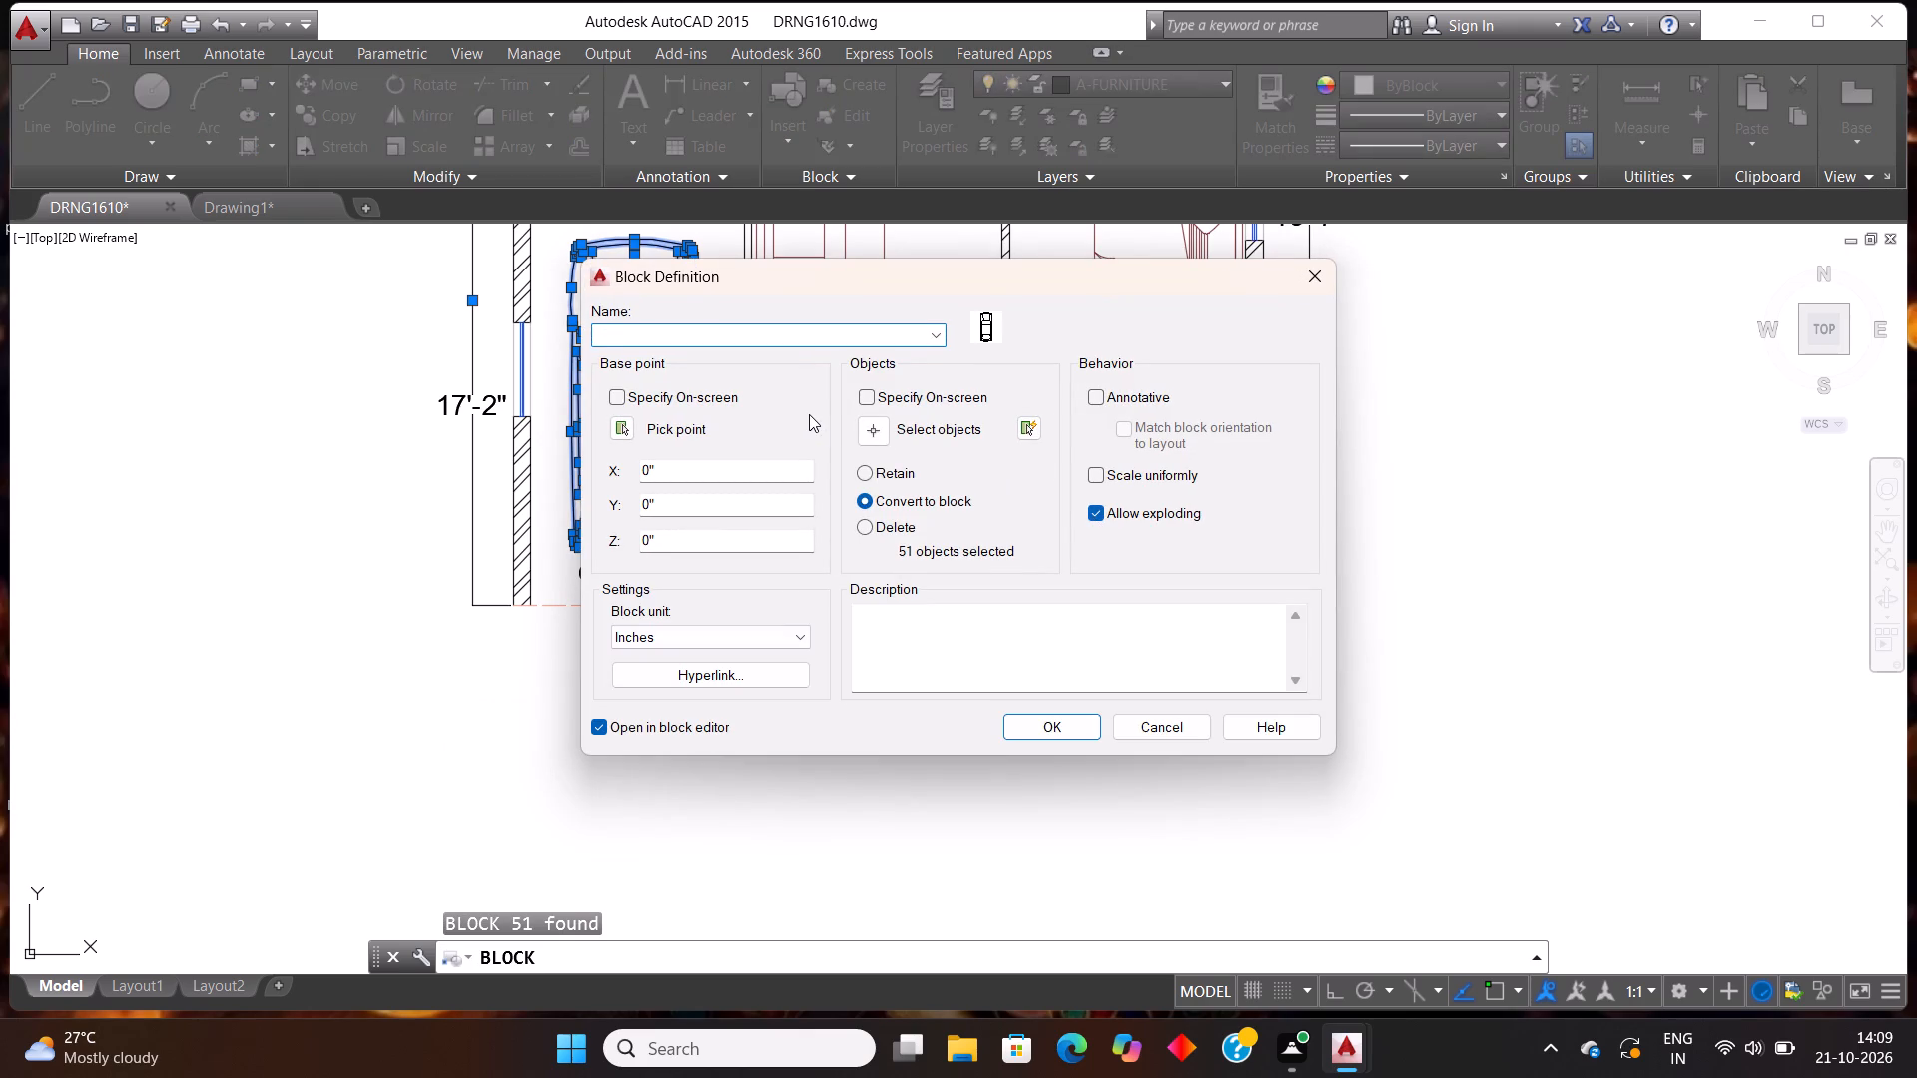
type("CA")
key("r")
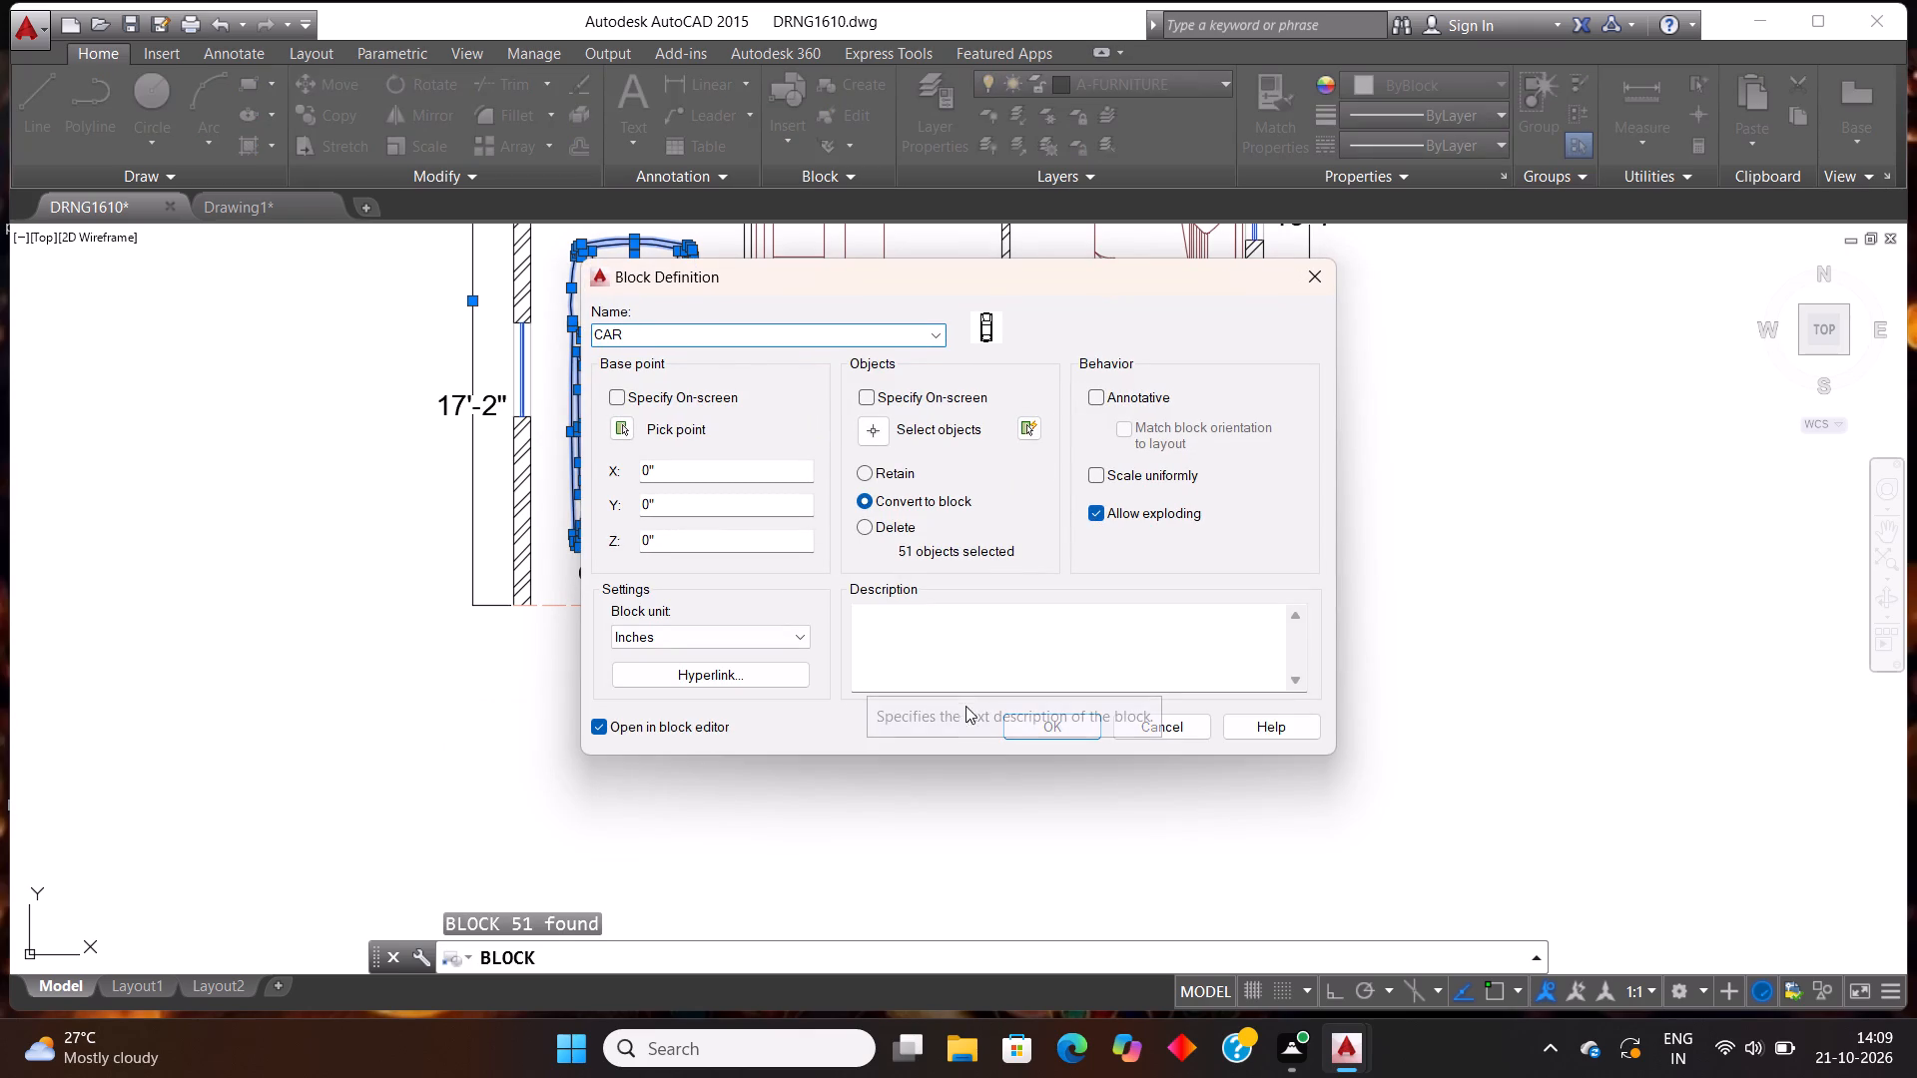
left_click(1014, 723)
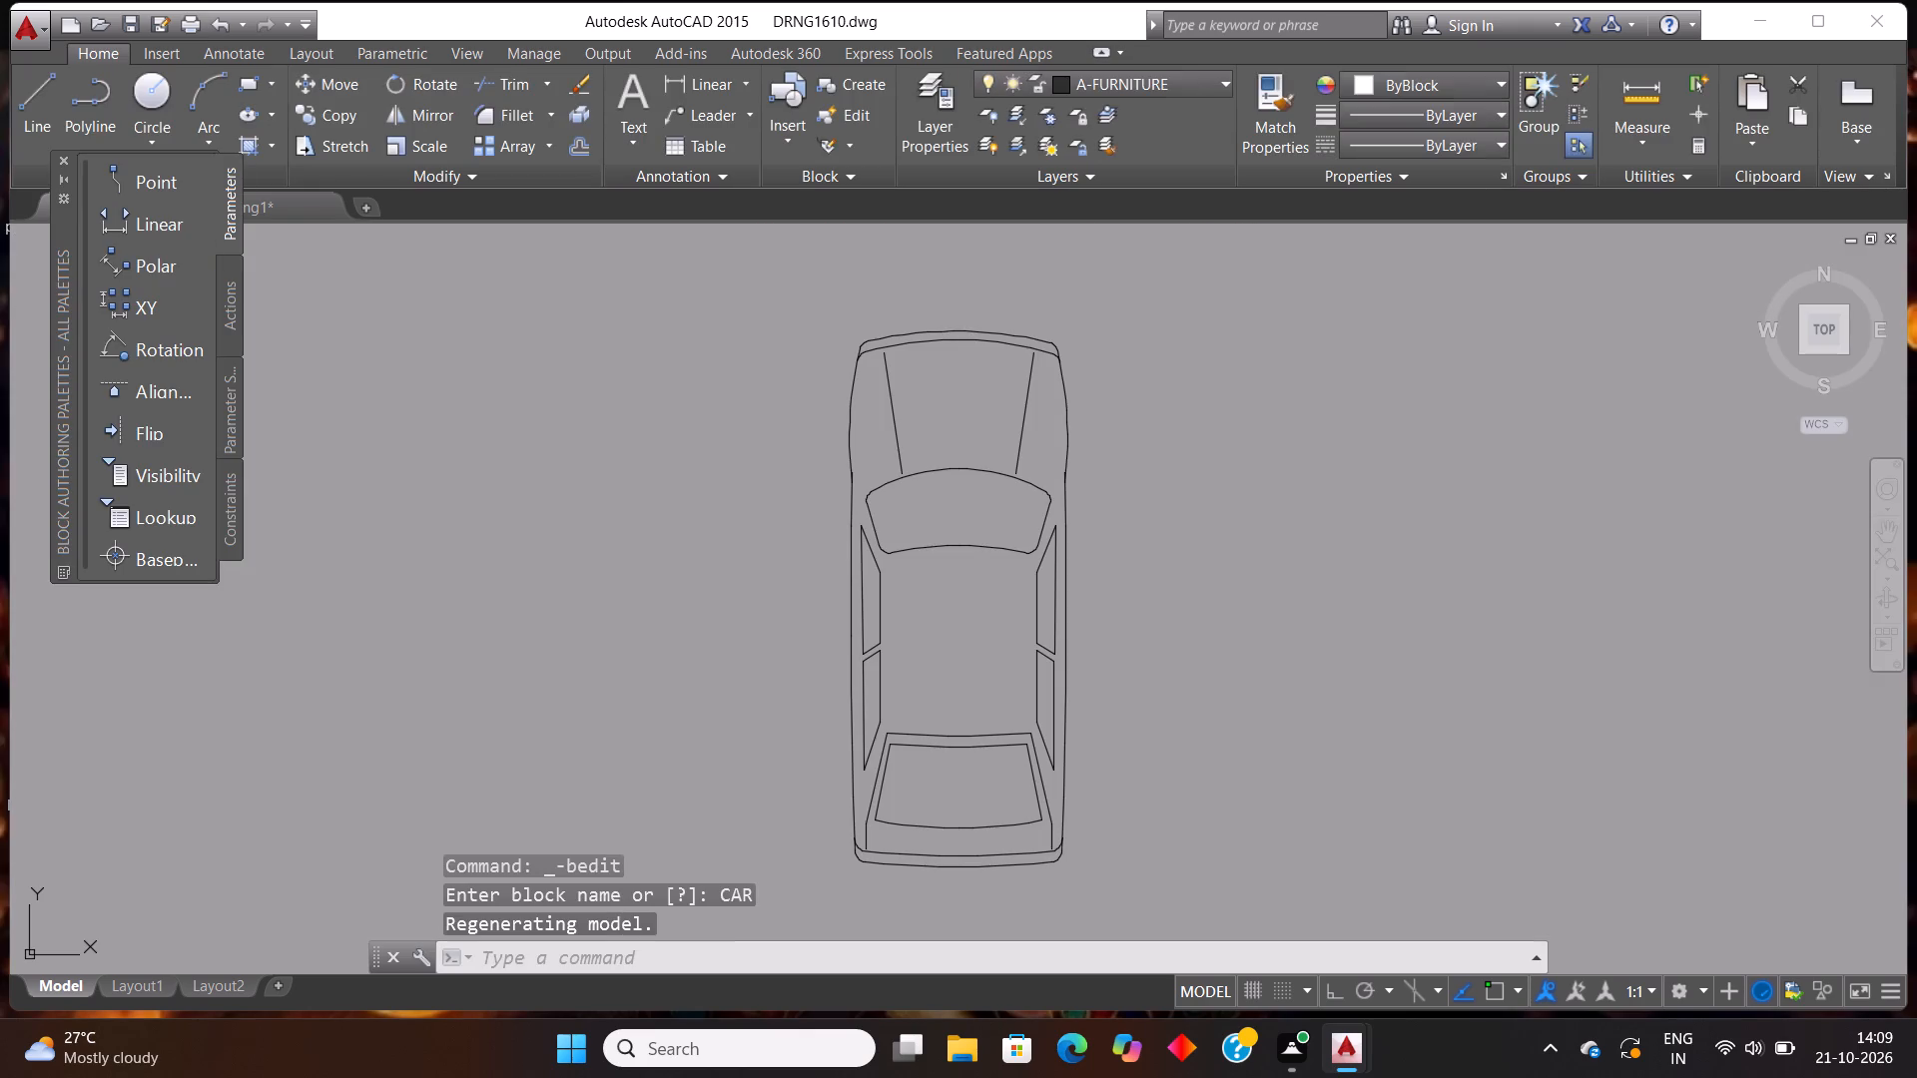
left_click(1643, 150)
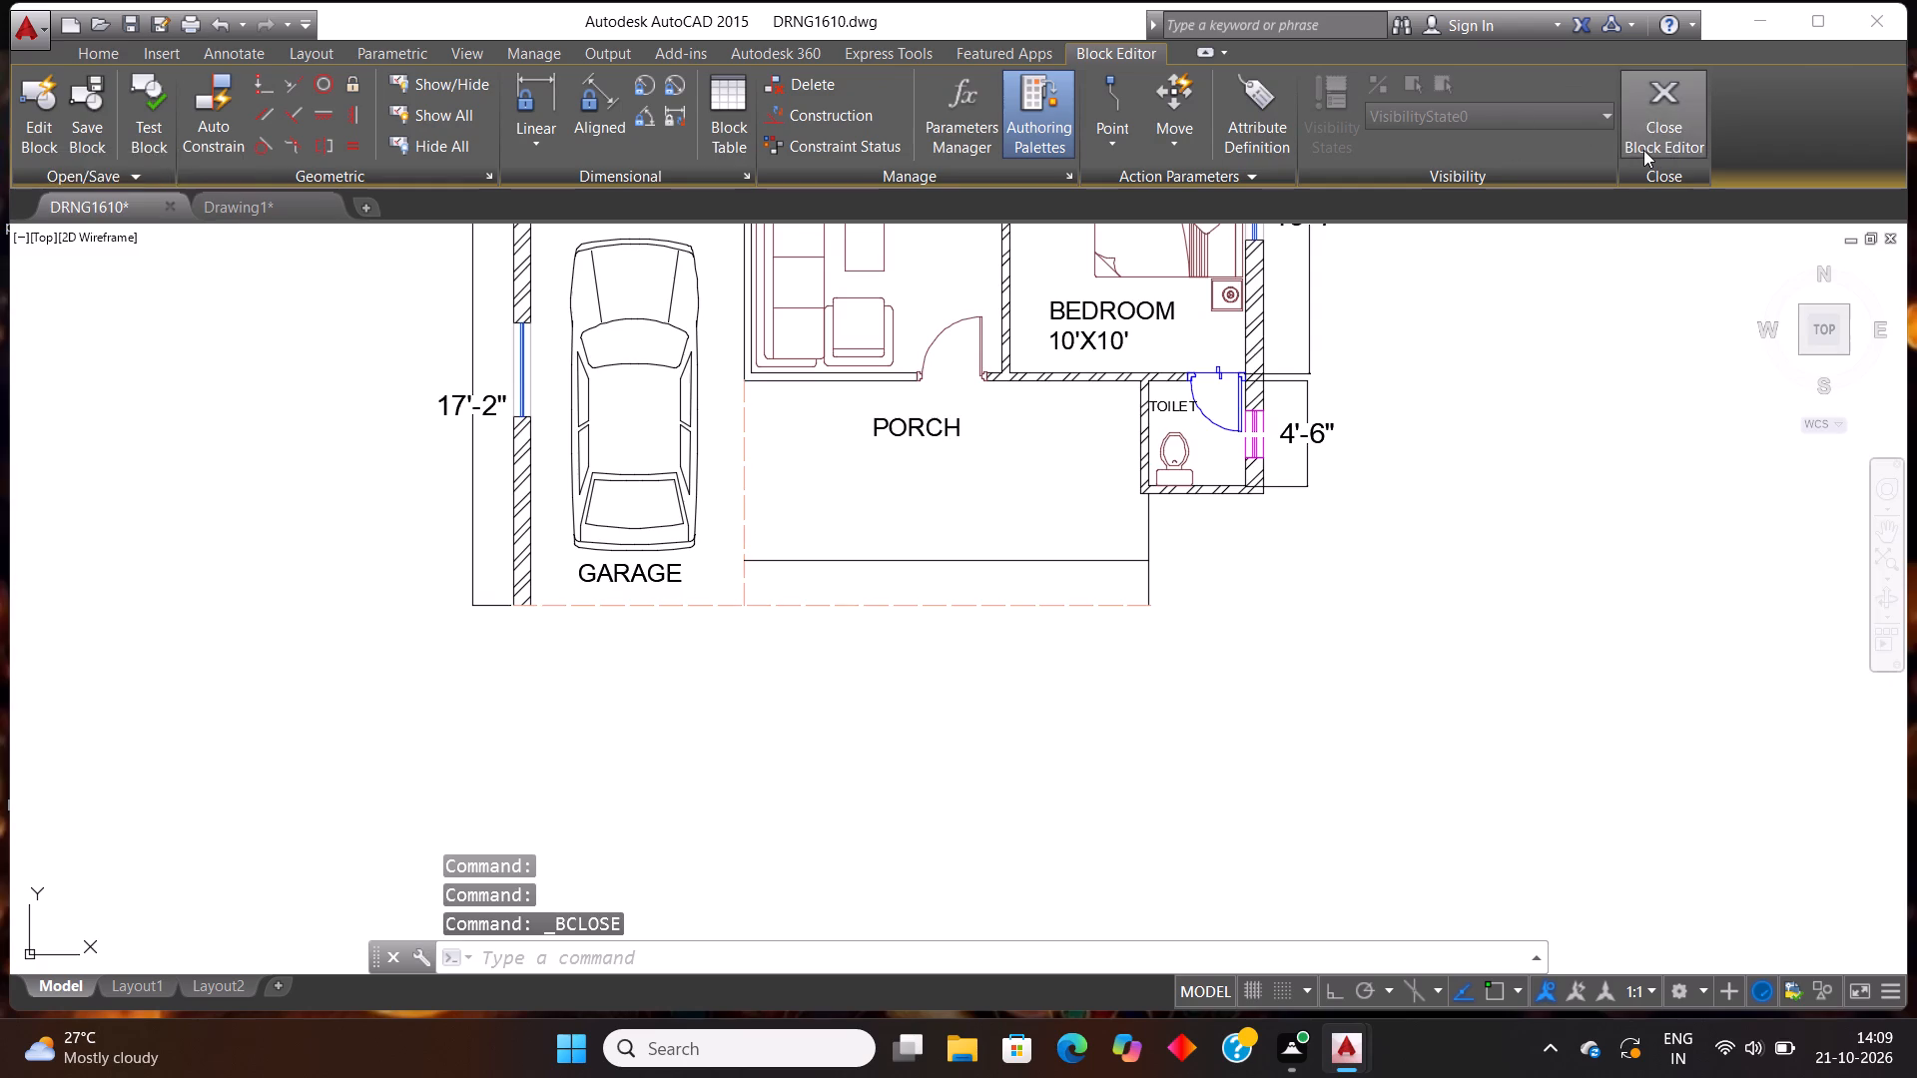
Copy the CAR block into Drawing1, placing it over the staircase area just inside the bottom outer wall's opening.
left_click(732, 516)
left_click(622, 449)
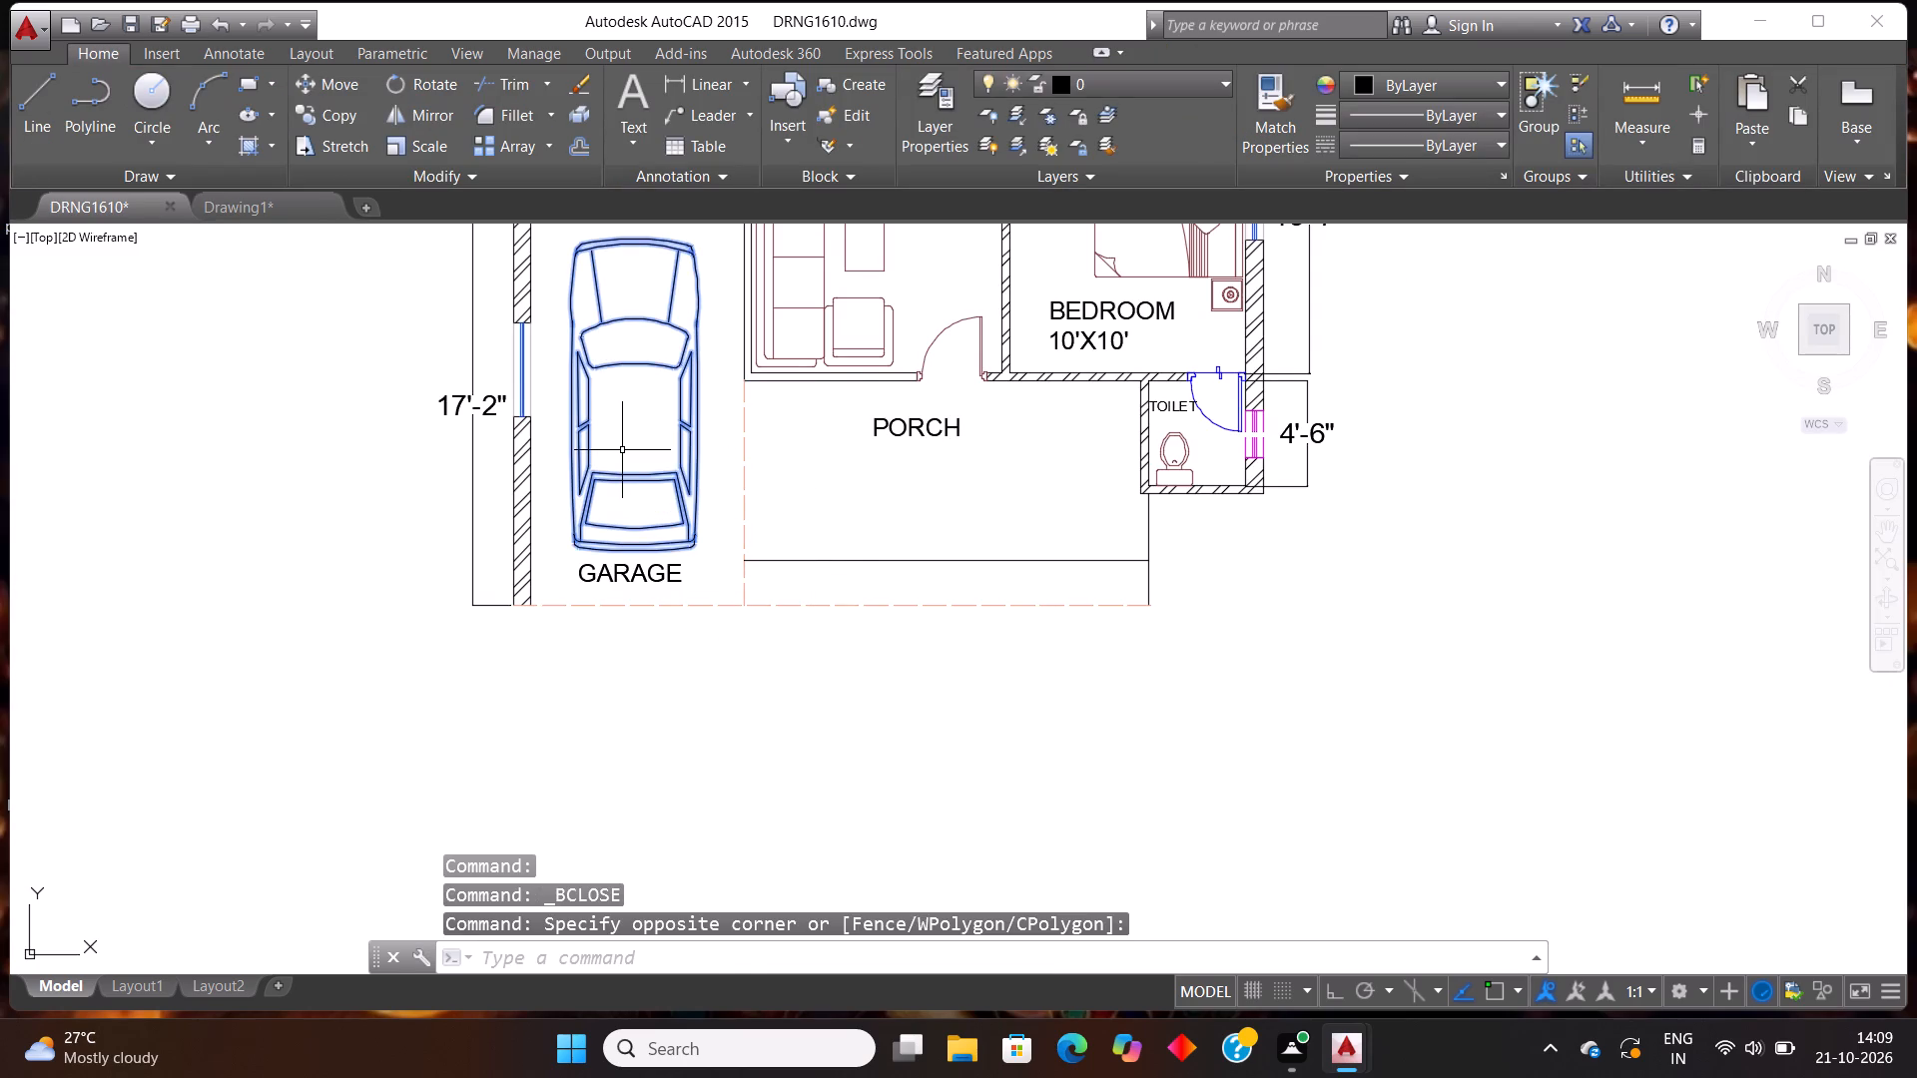
key("ctrl+c")
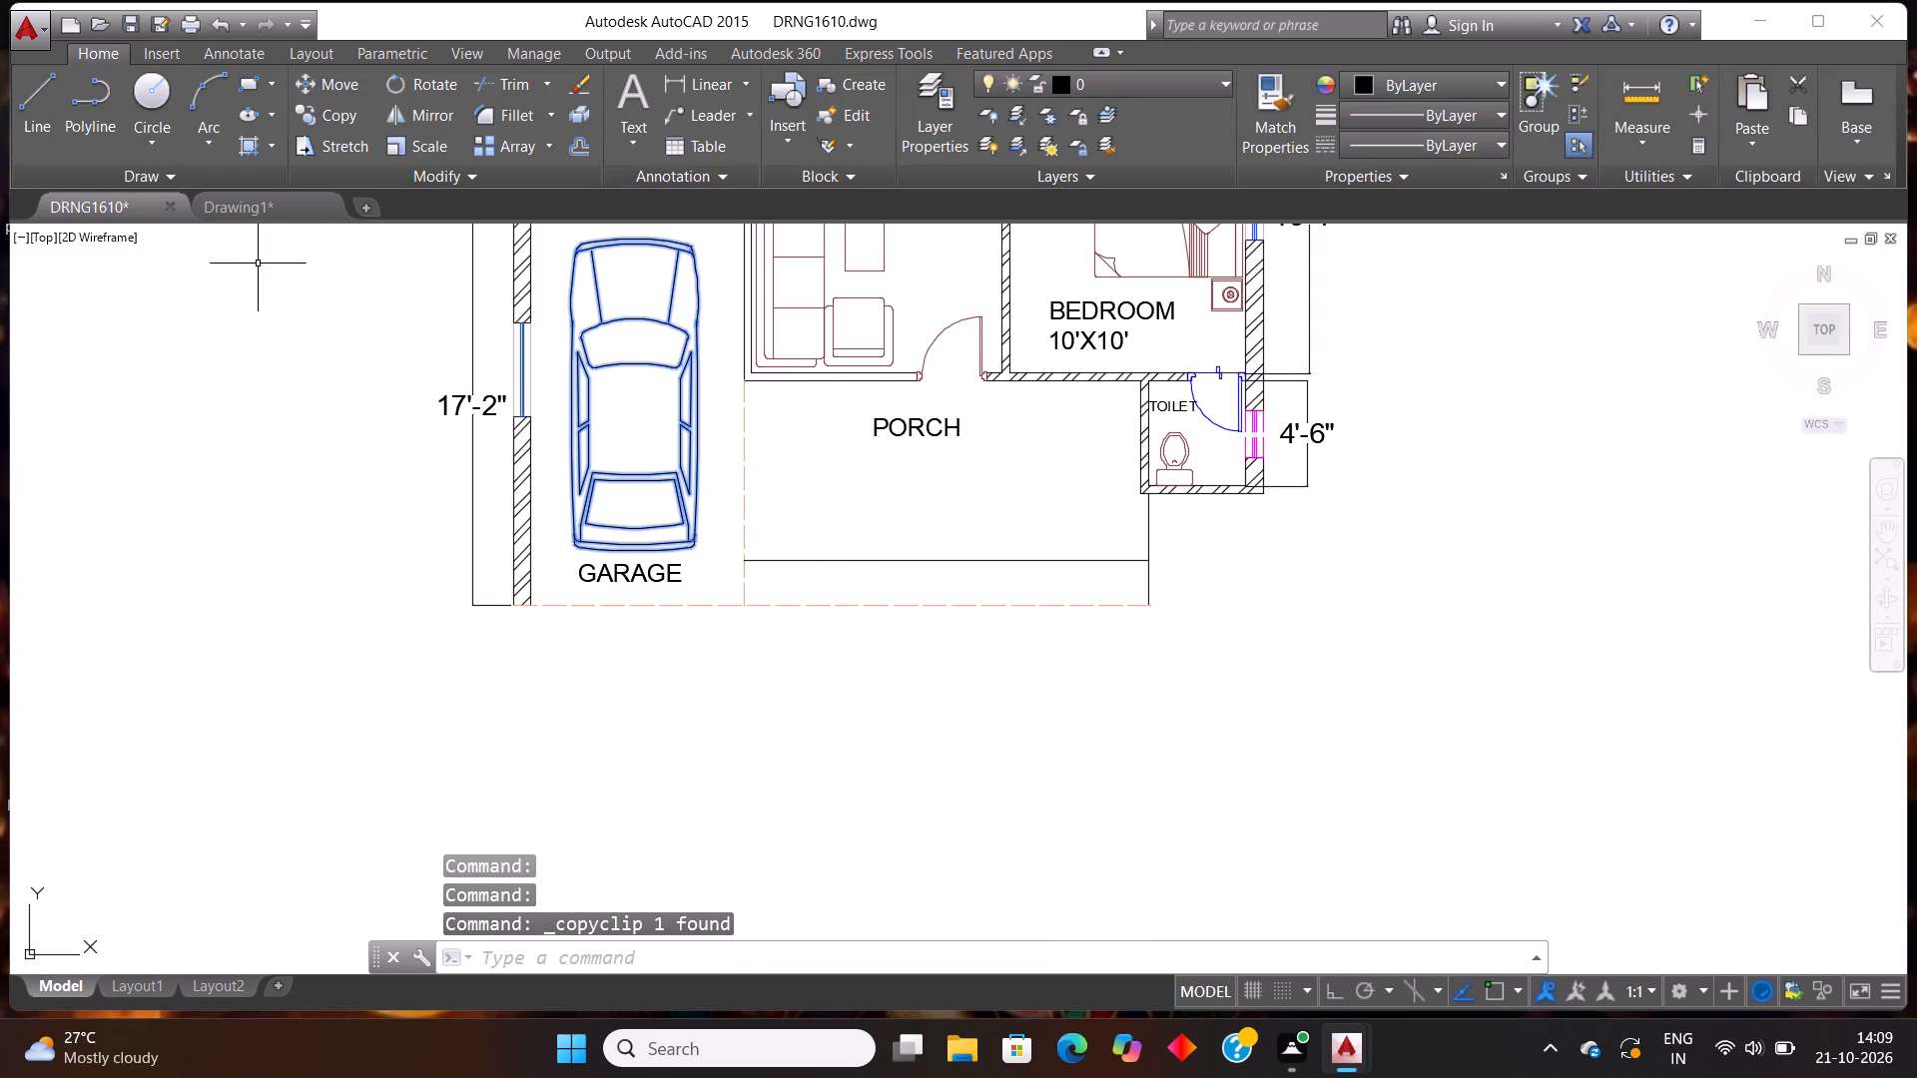
left_click(243, 209)
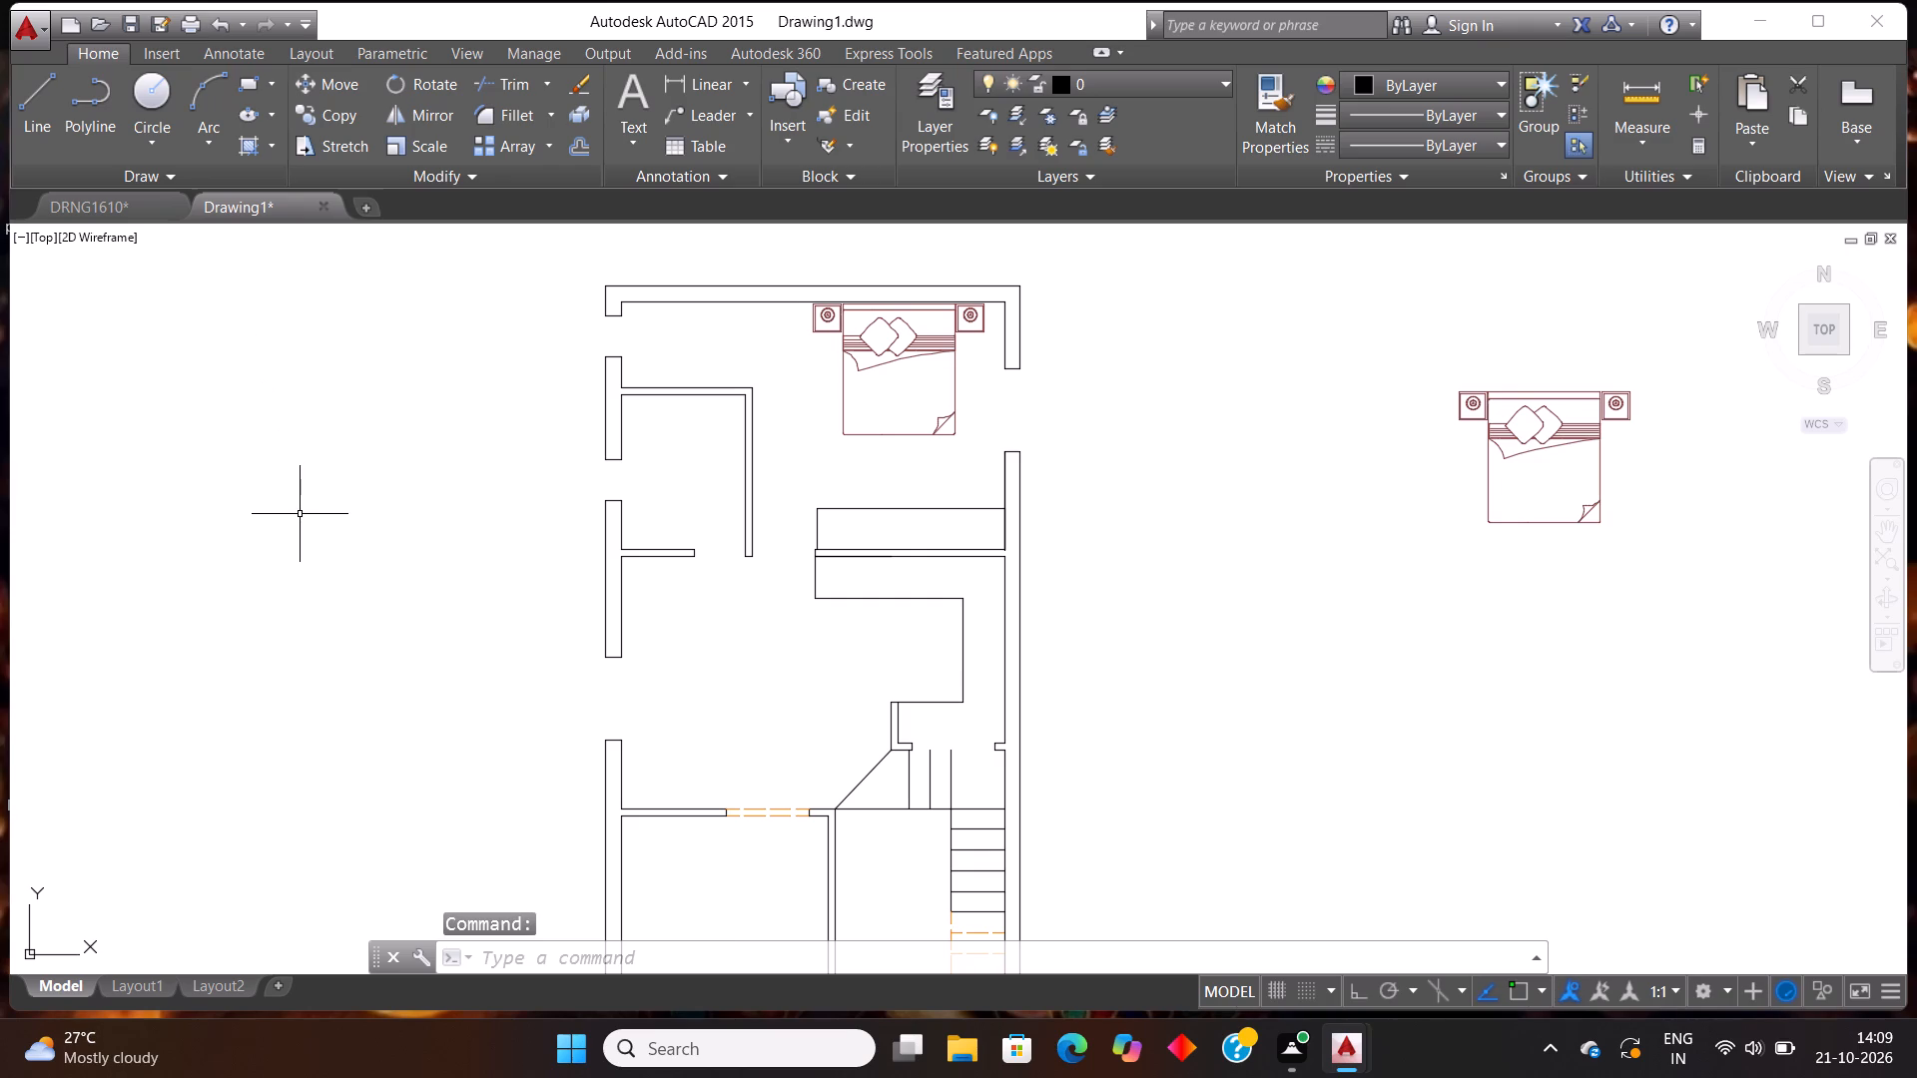
scroll(373, 417, "down", 2)
scroll(487, 581, "up", 2)
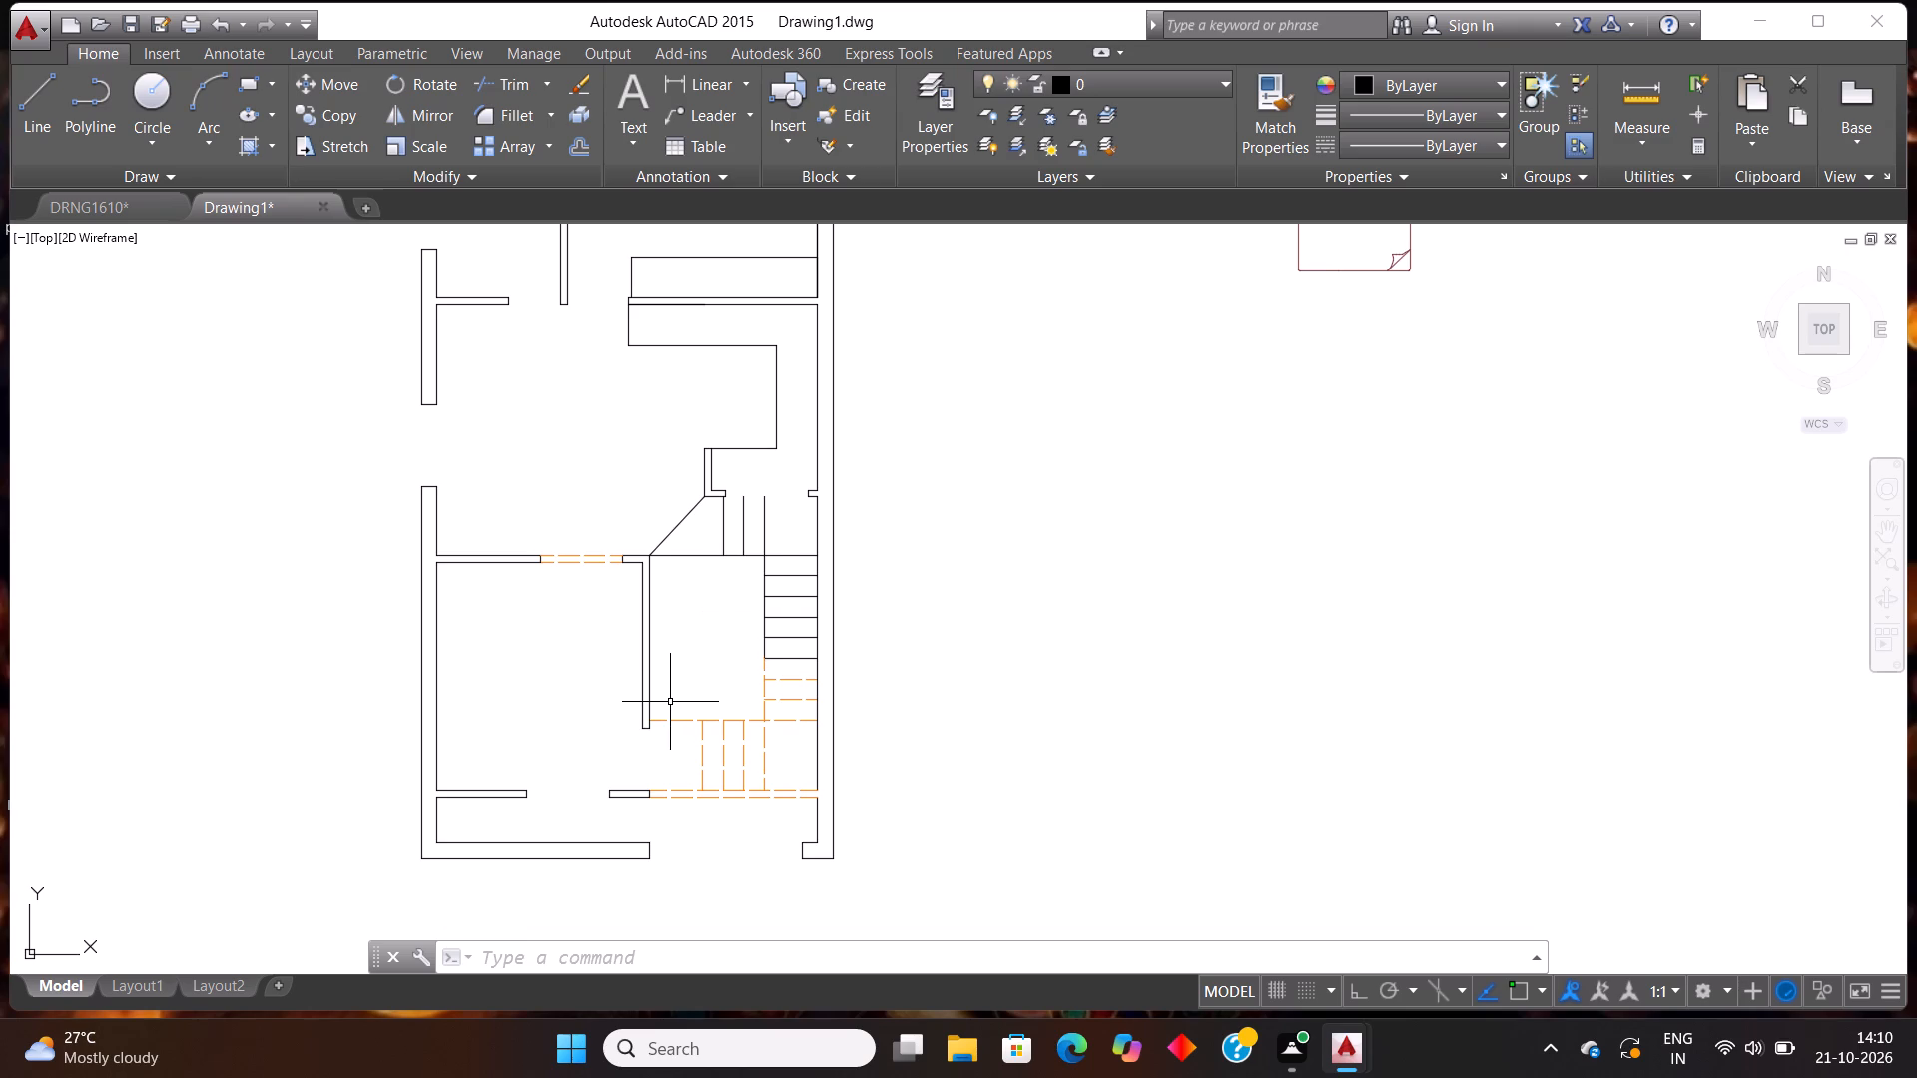
key("ctrl+v")
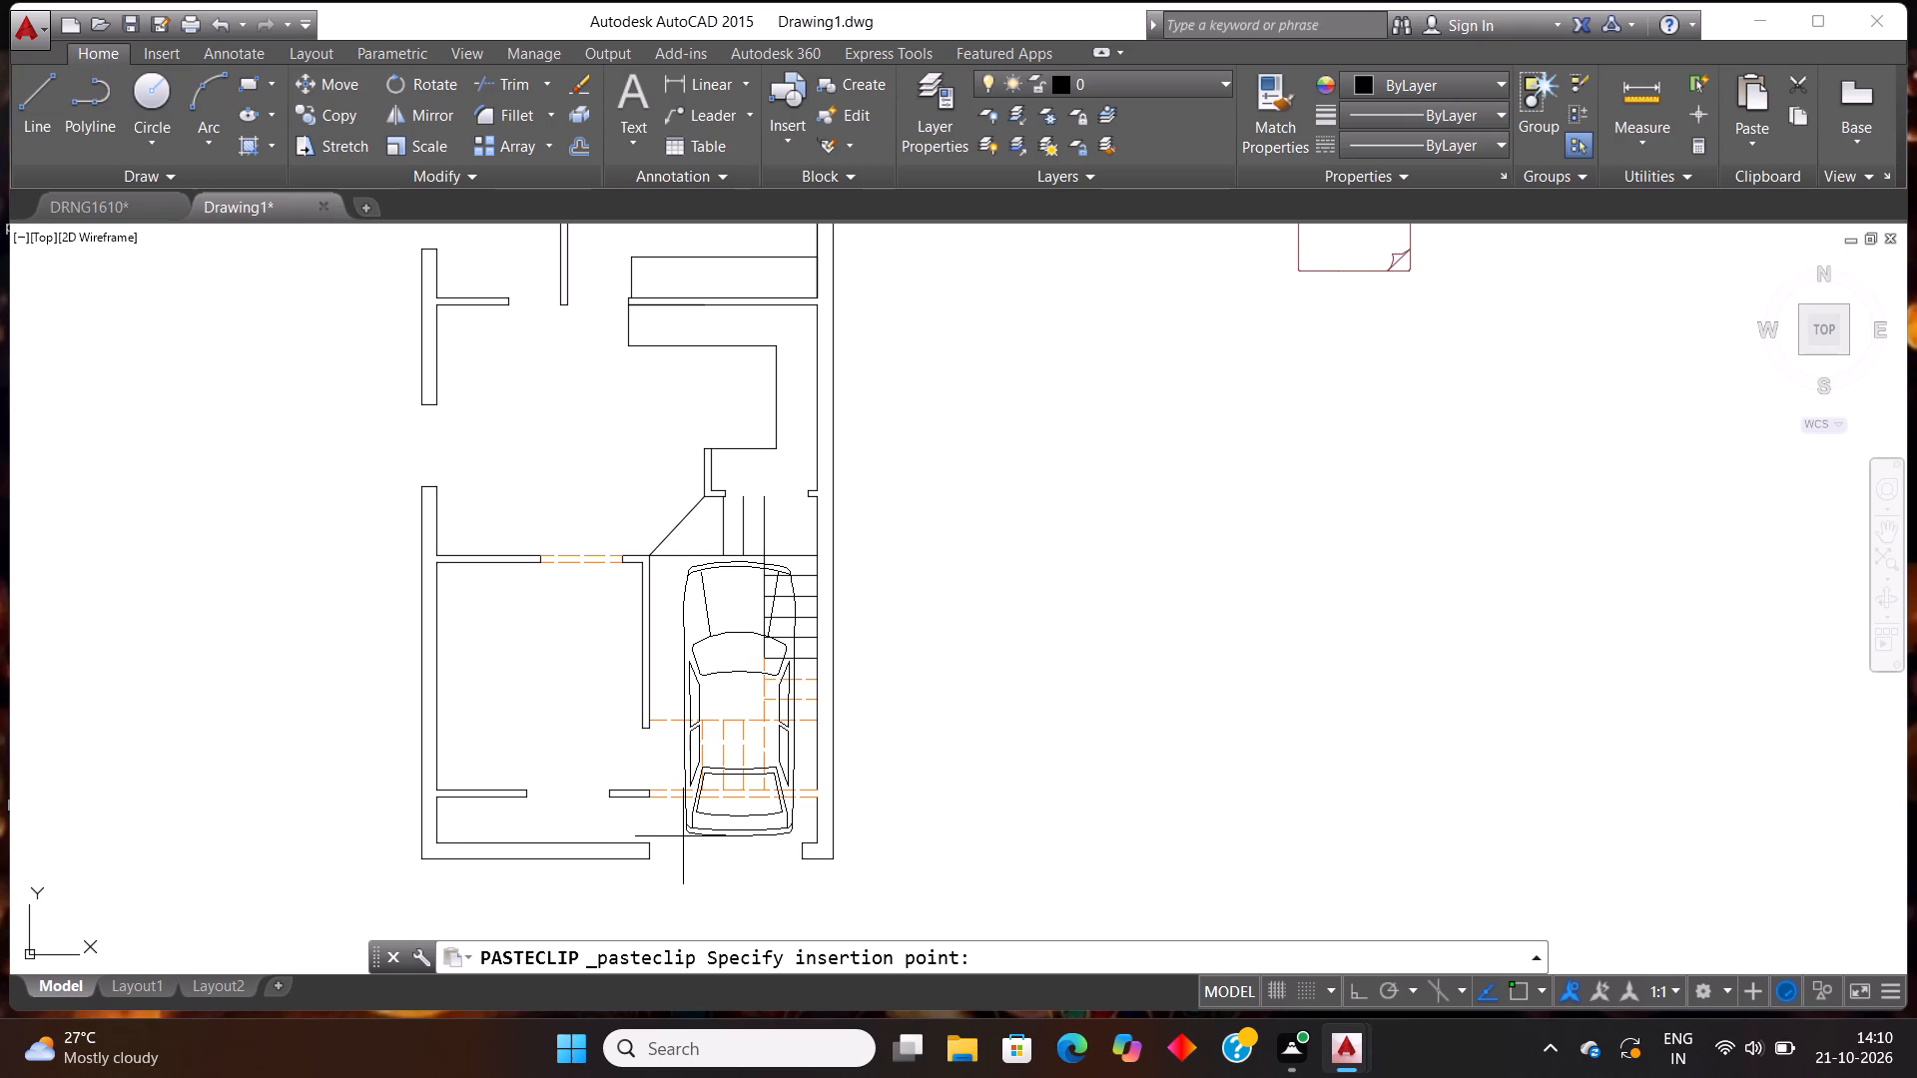
left_click(683, 836)
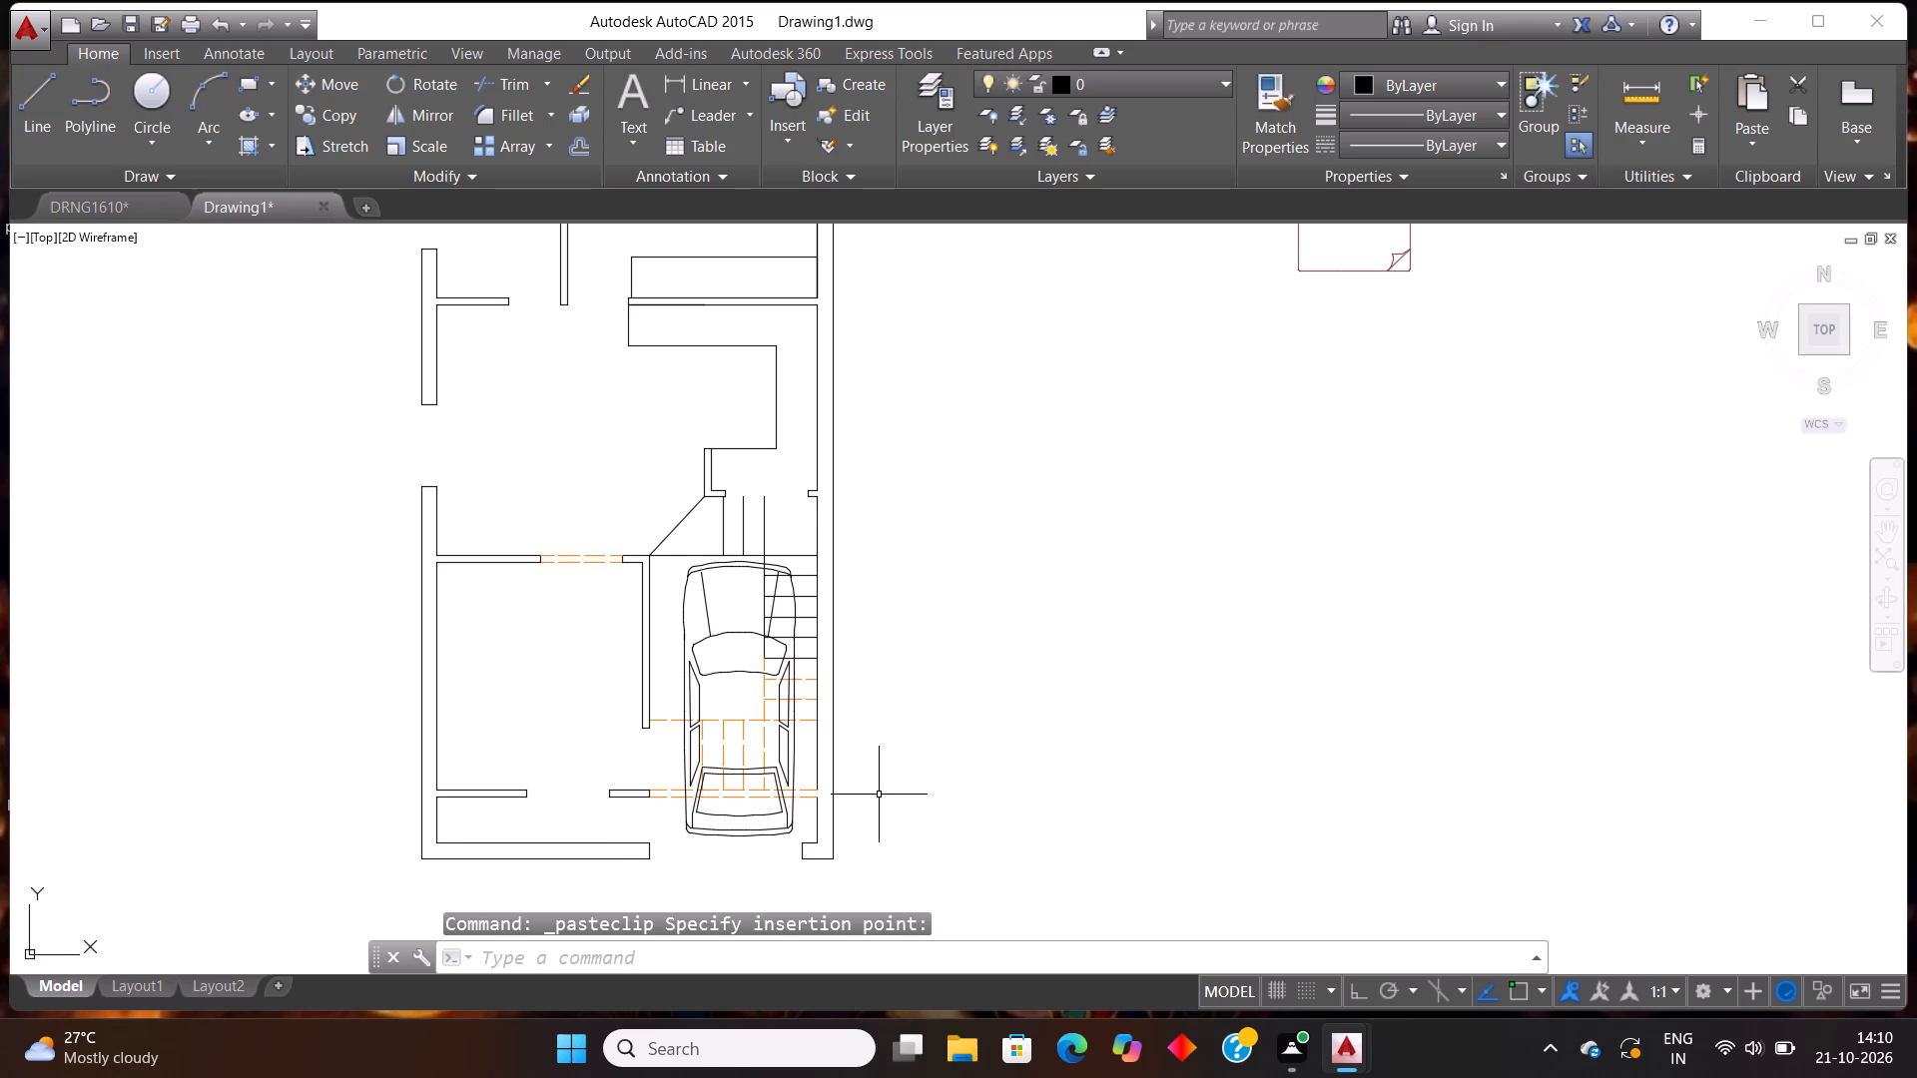
Send the pasted car to the back of the draw order.
scroll(880, 794, "down", 3)
scroll(938, 720, "up", 1)
scroll(811, 746, "up", 3)
scroll(825, 731, "down", 2)
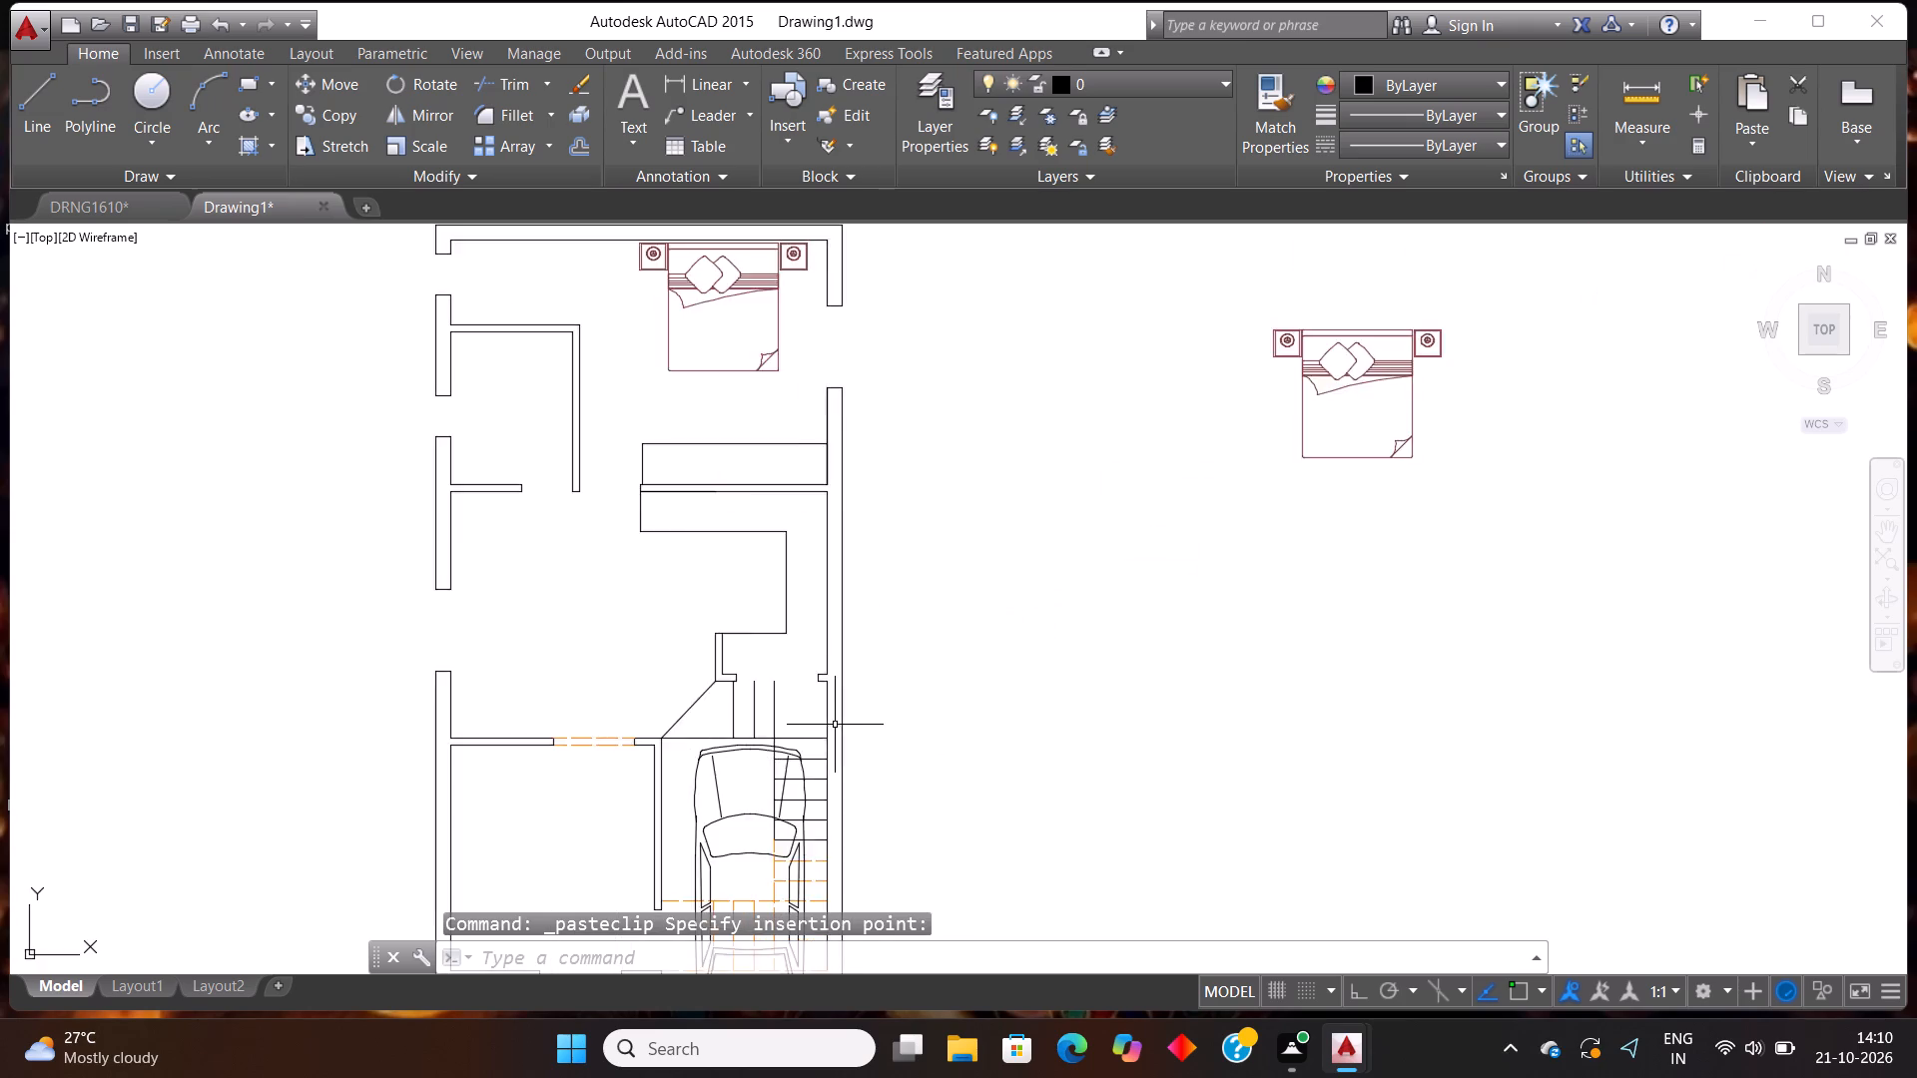
scroll(835, 724, "down", 2)
scroll(808, 816, "up", 3)
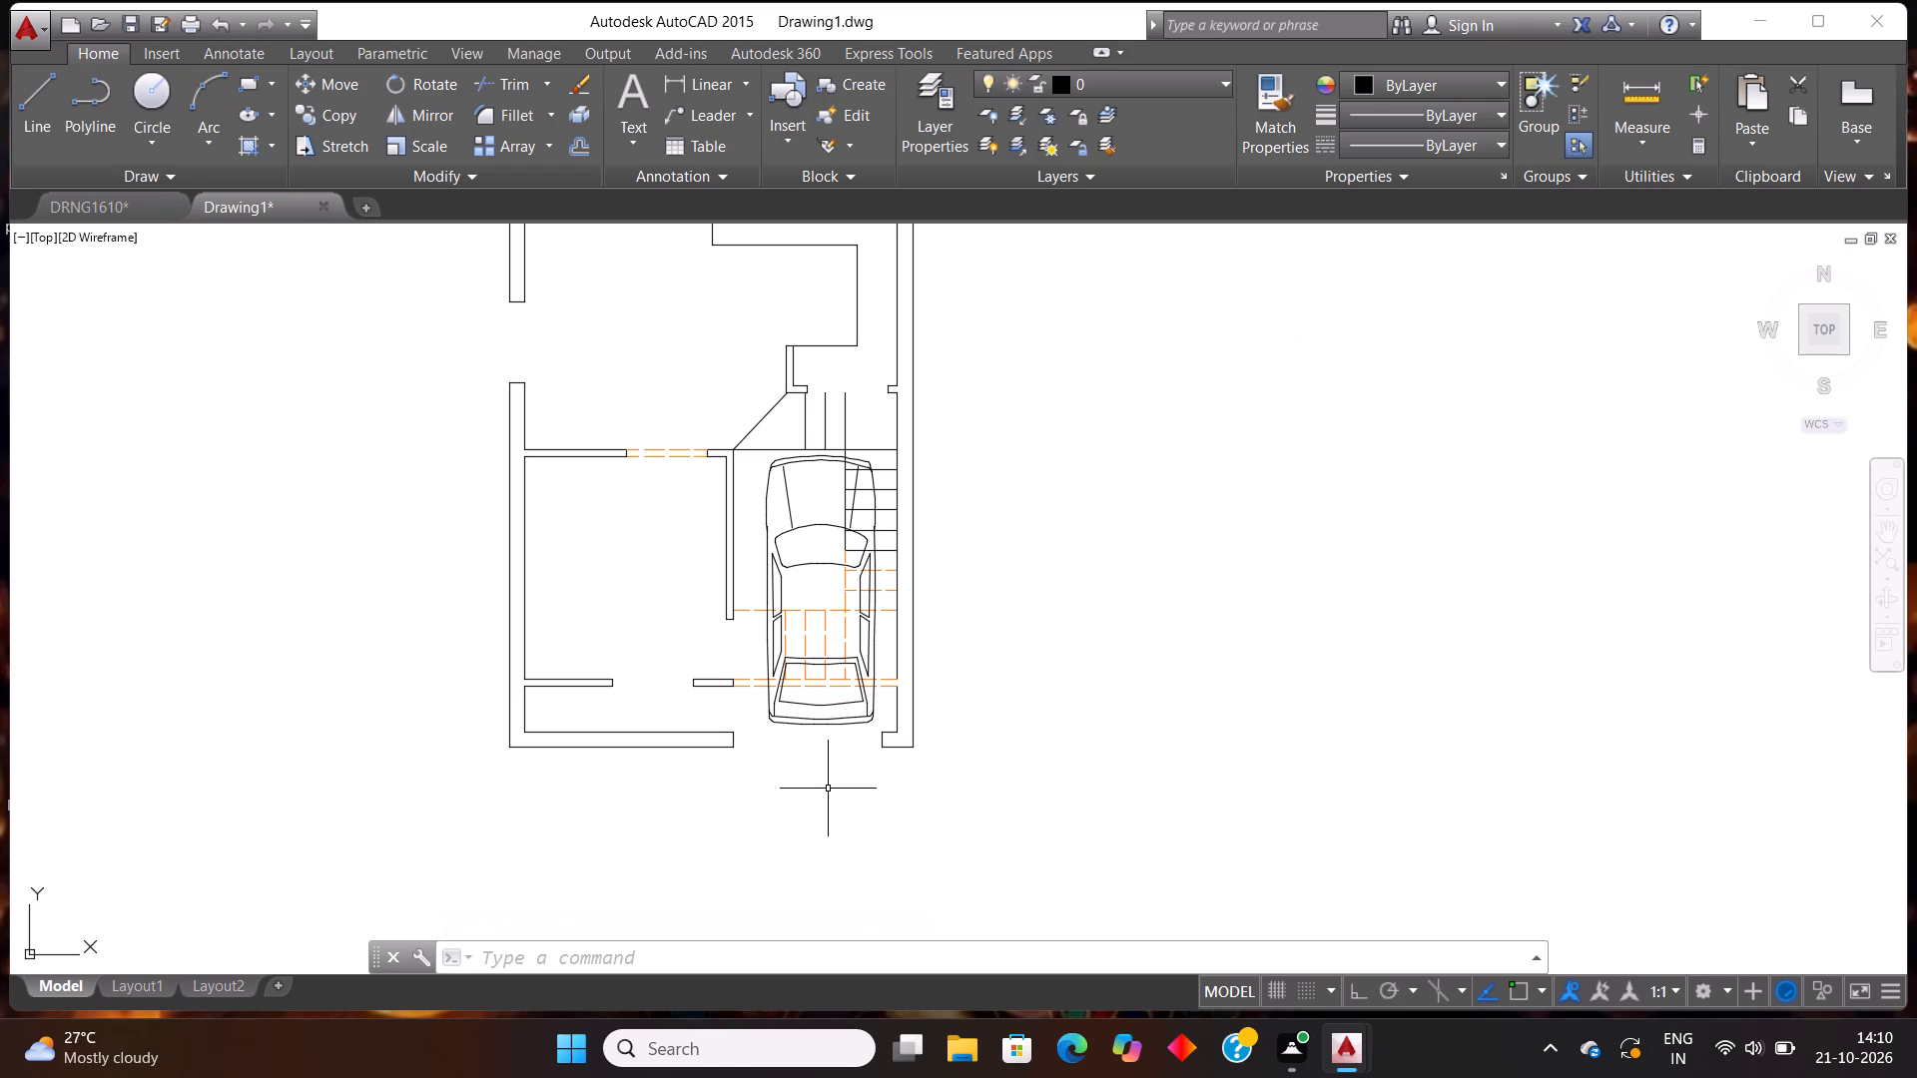
scroll(840, 653, "up", 2)
scroll(880, 597, "down", 1)
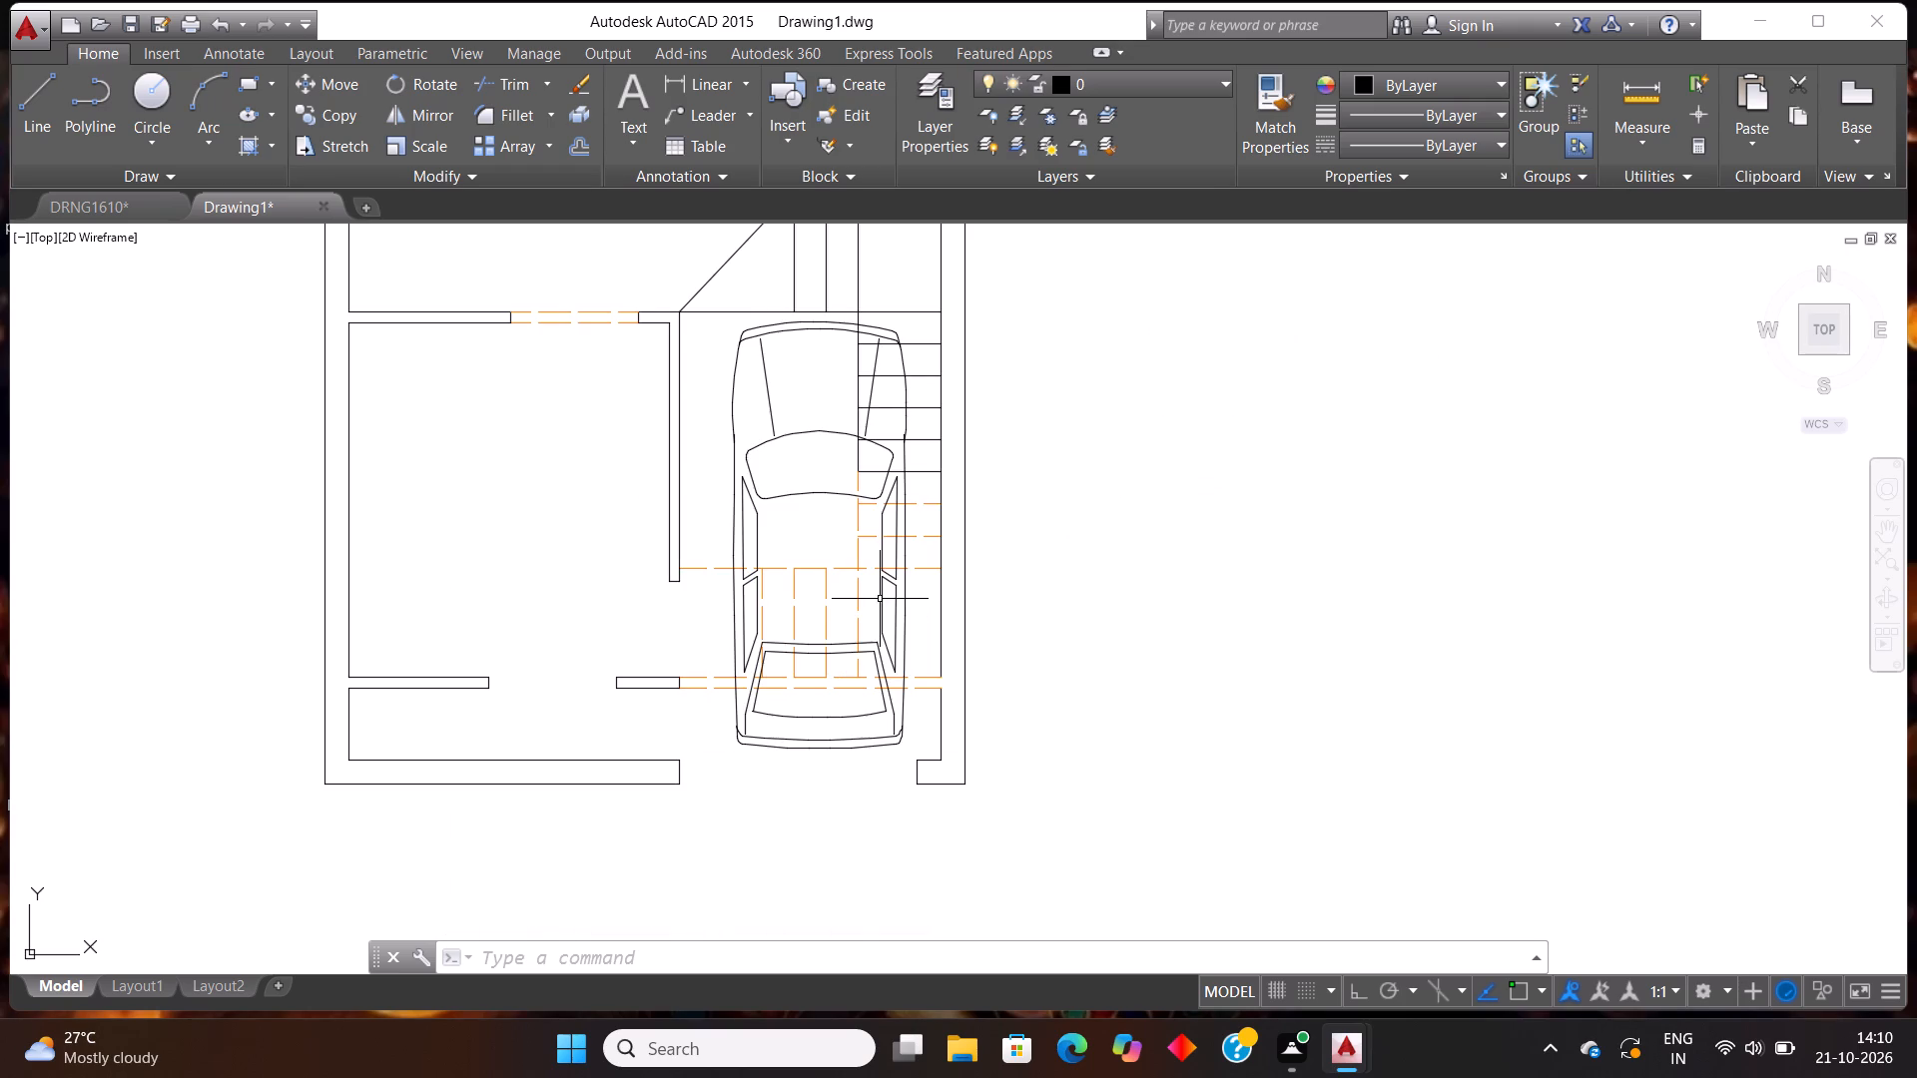
left_click(853, 786)
left_click(754, 717)
right_click(754, 716)
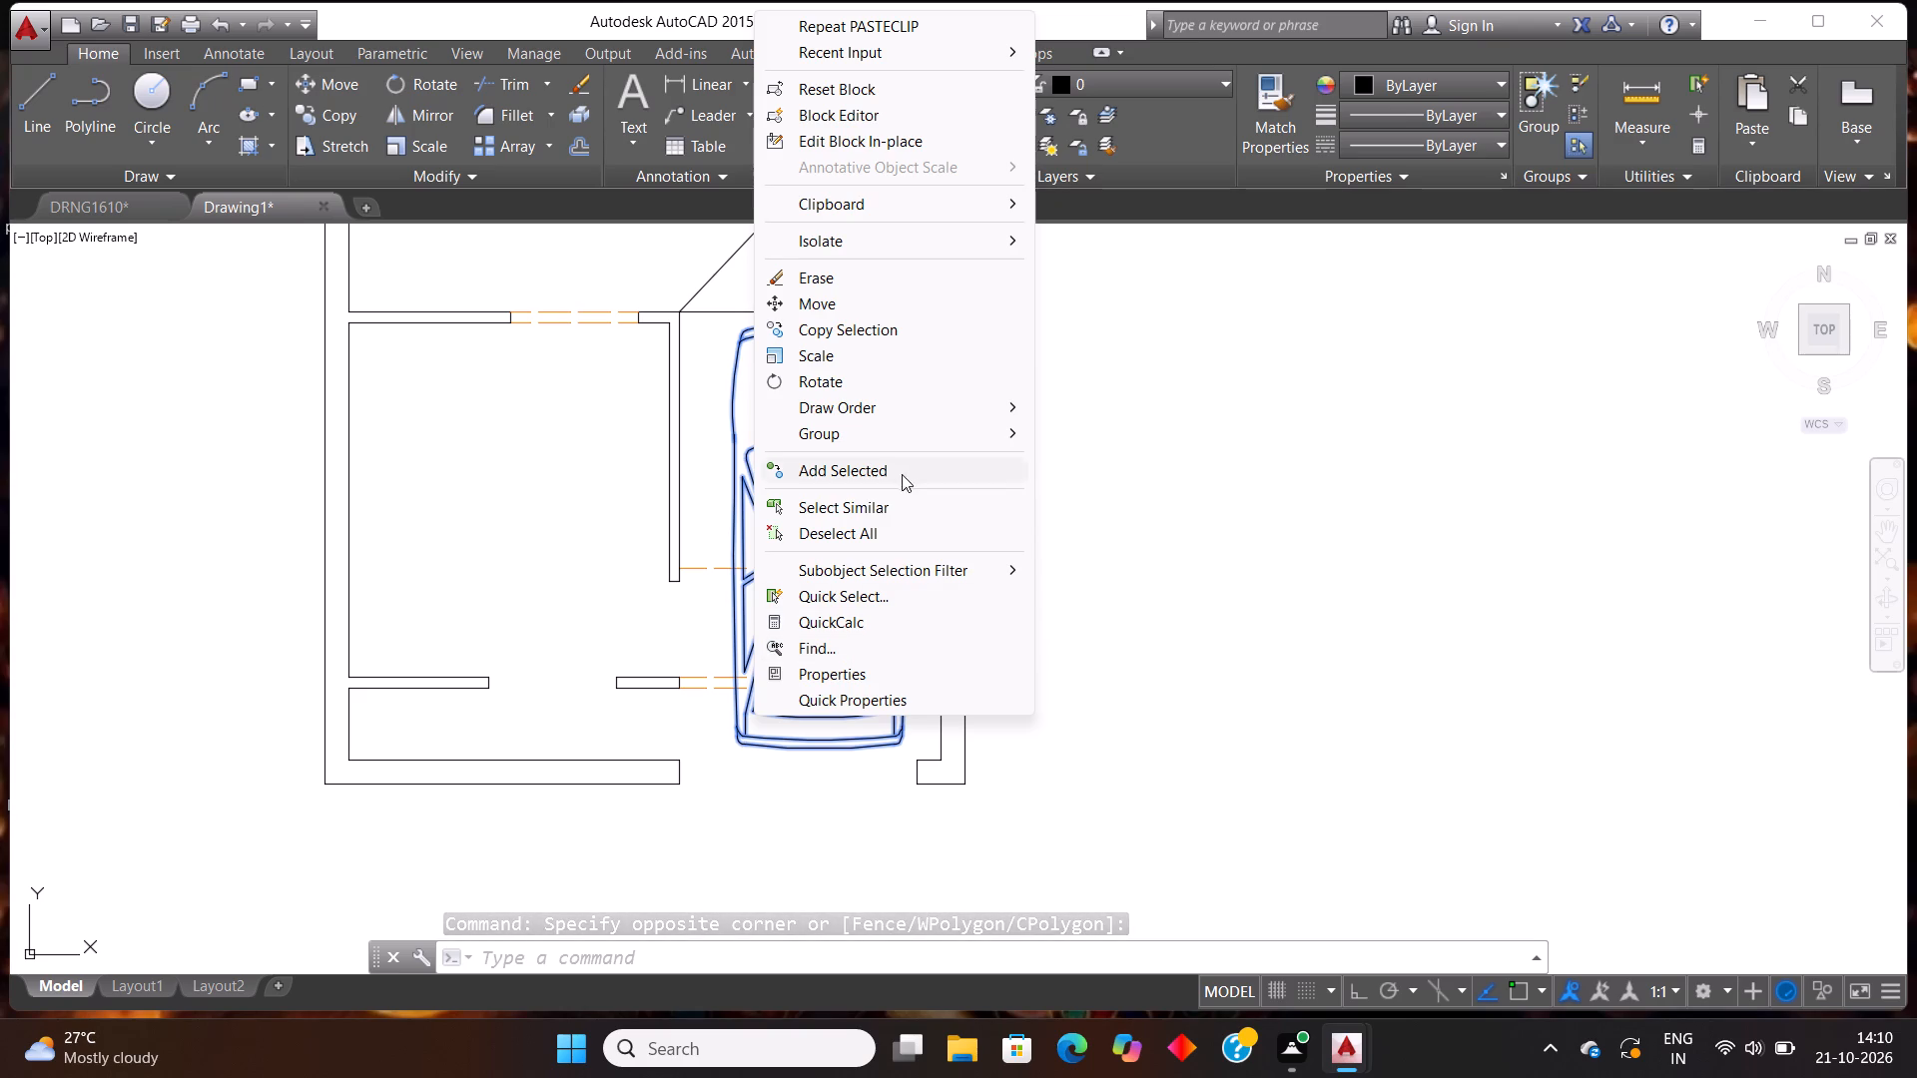
left_click(971, 236)
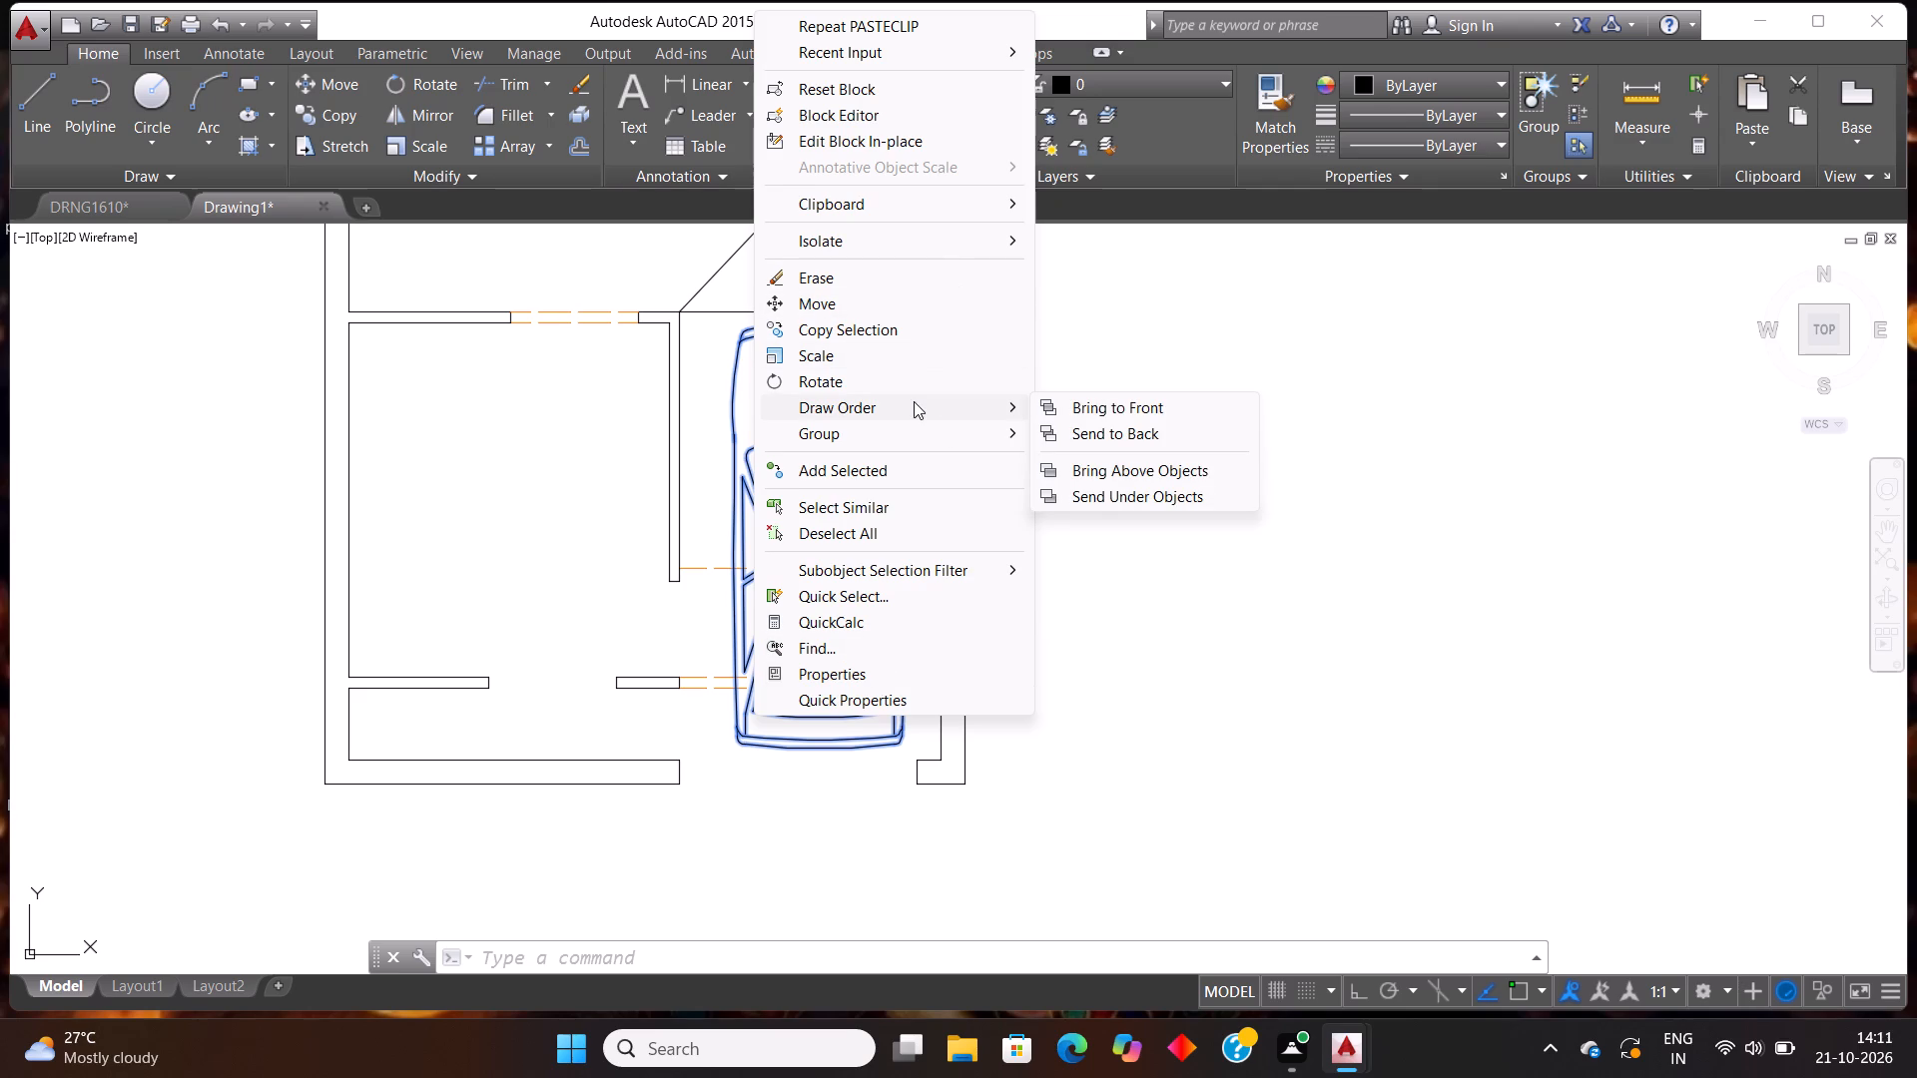
left_click(1081, 438)
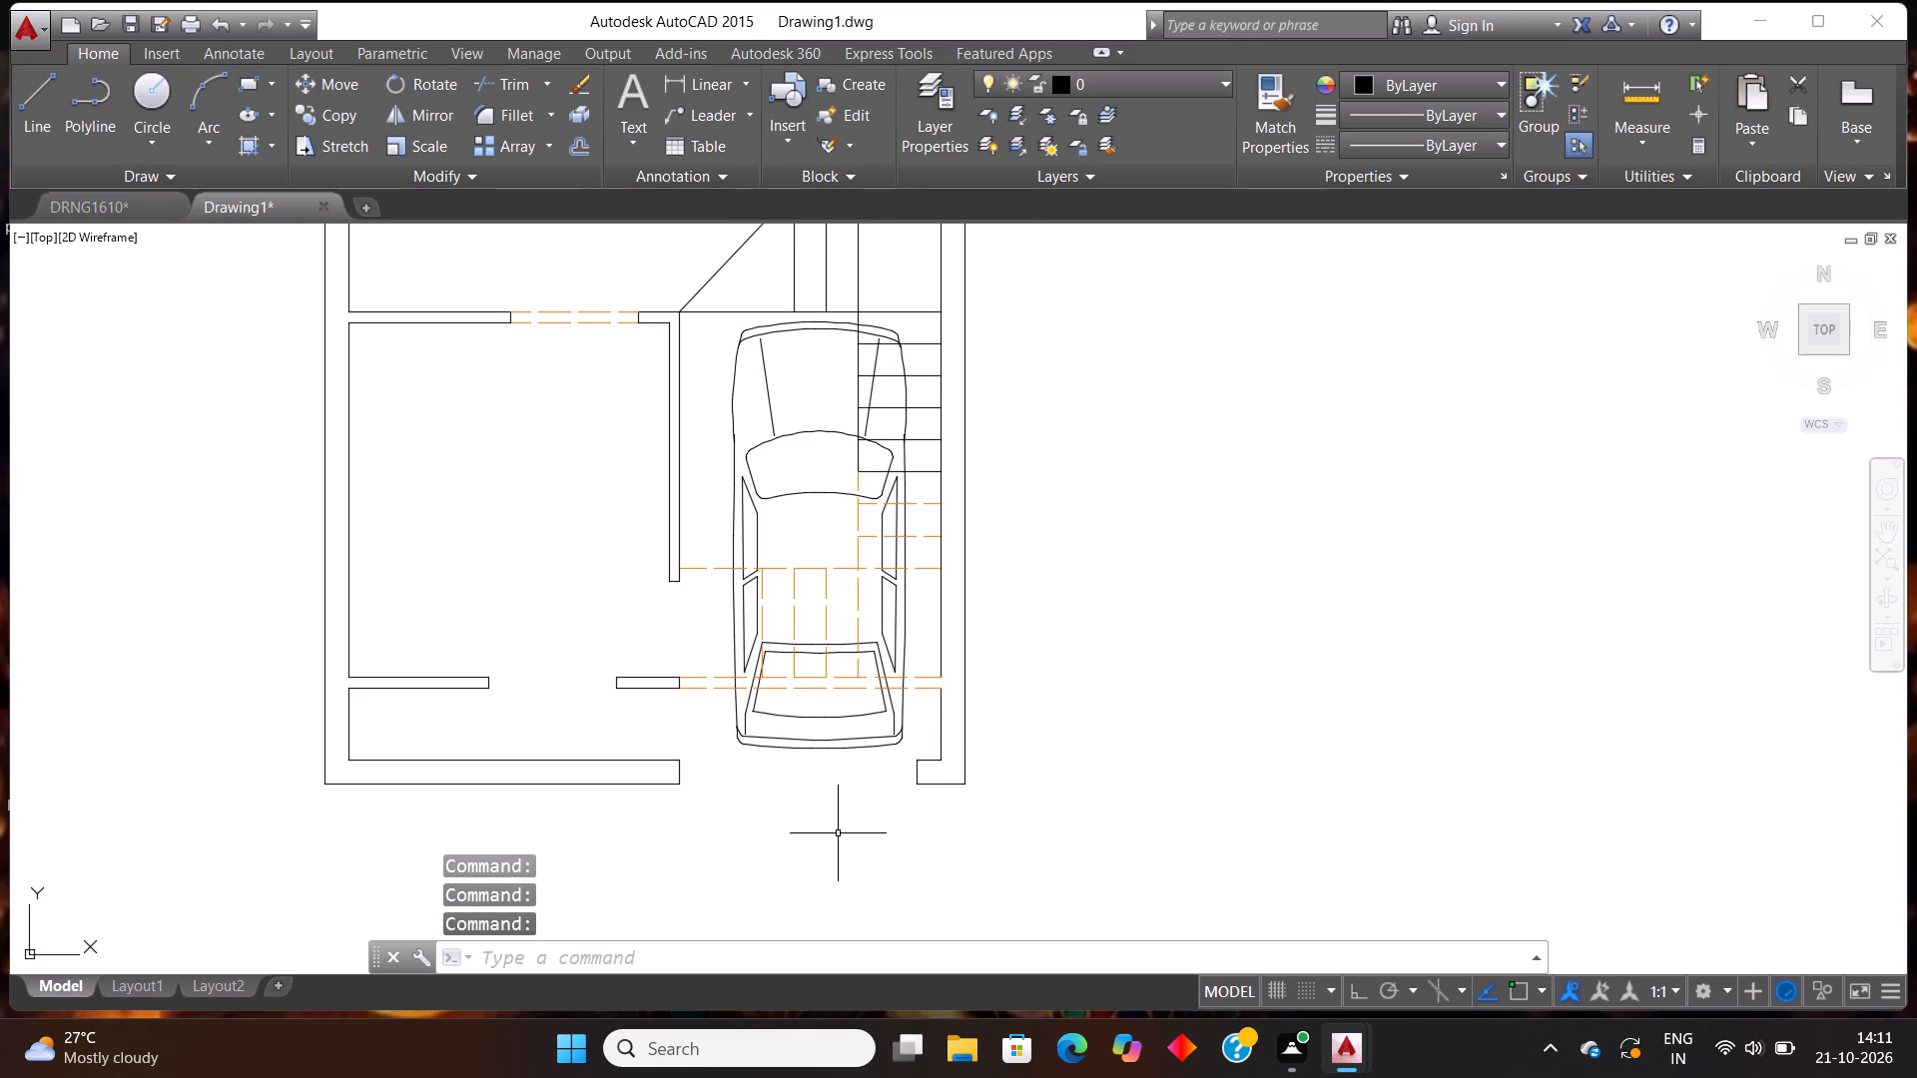
Examine how the car and the stair lines overlap, checking which lines belong to the car.
scroll(837, 835, "down", 1)
scroll(837, 833, "up", 1)
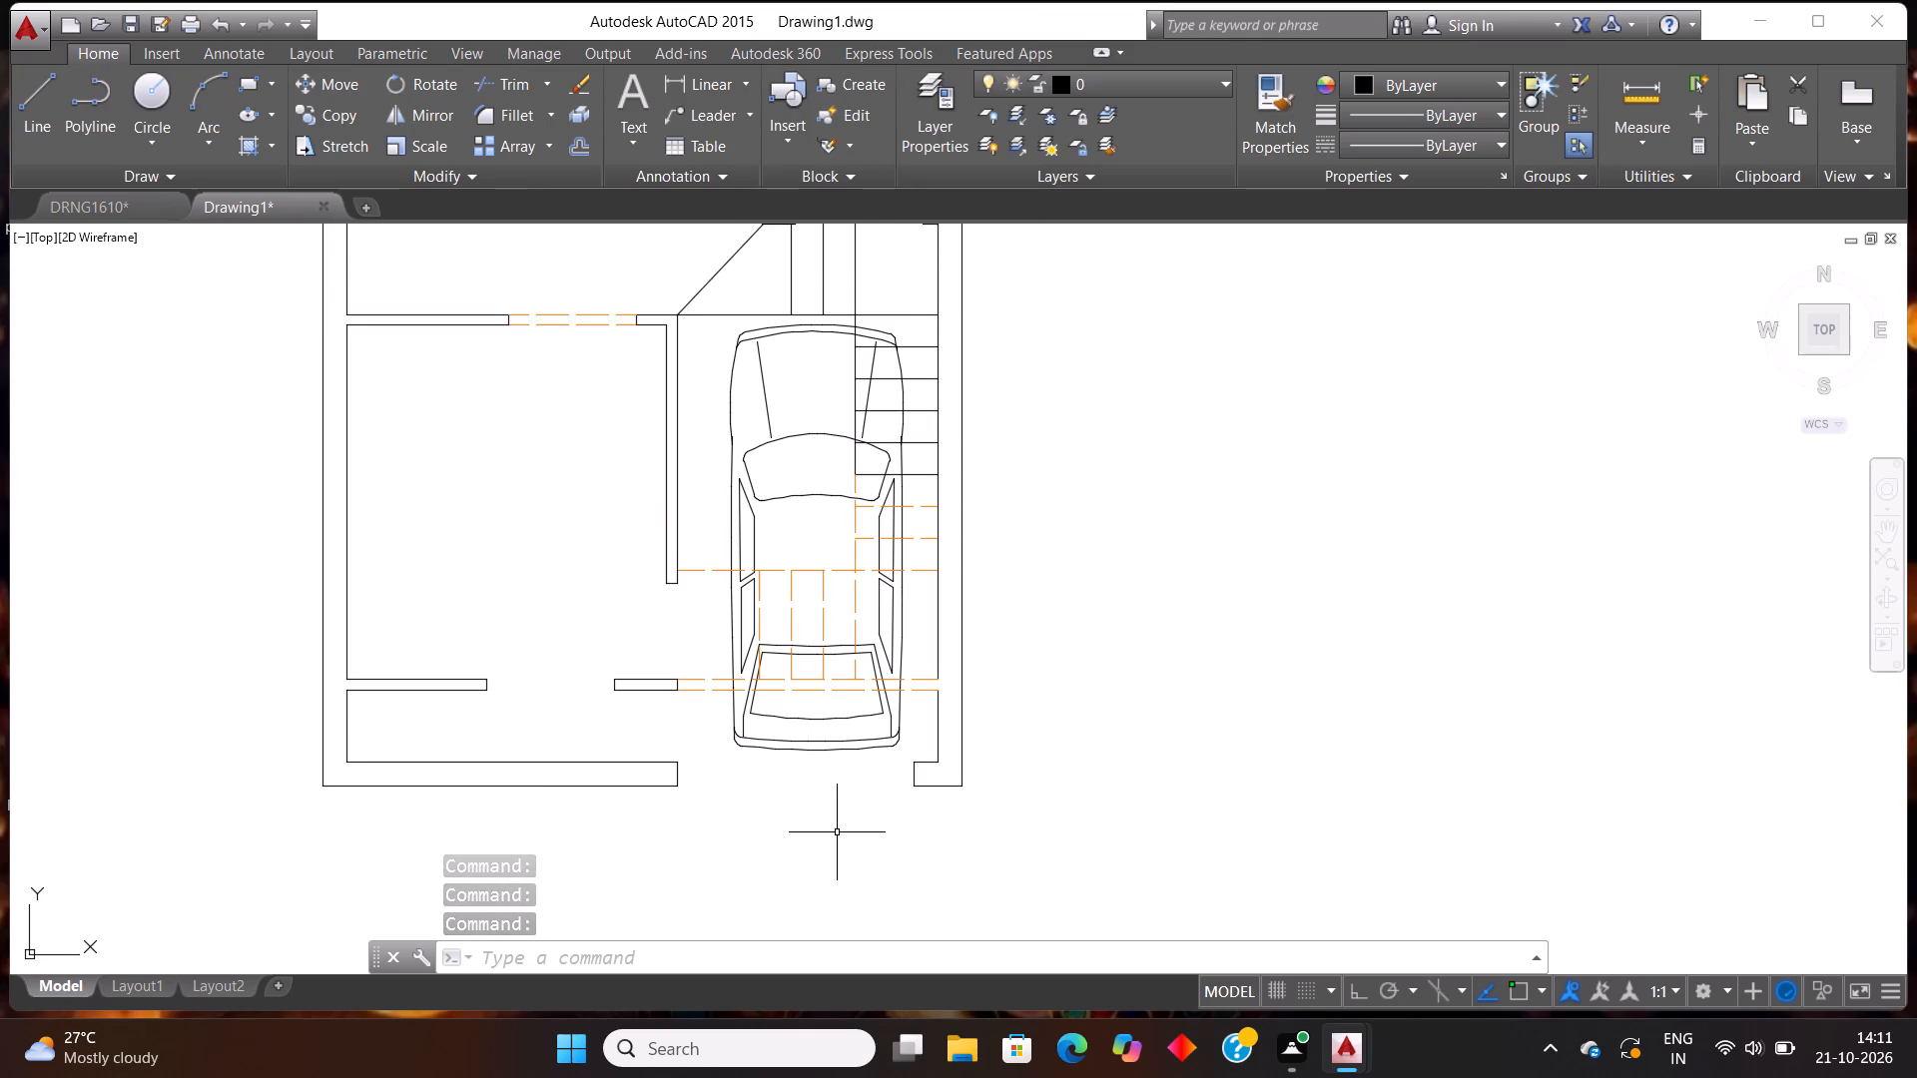
scroll(837, 832, "down", 1)
scroll(898, 573, "up", 2)
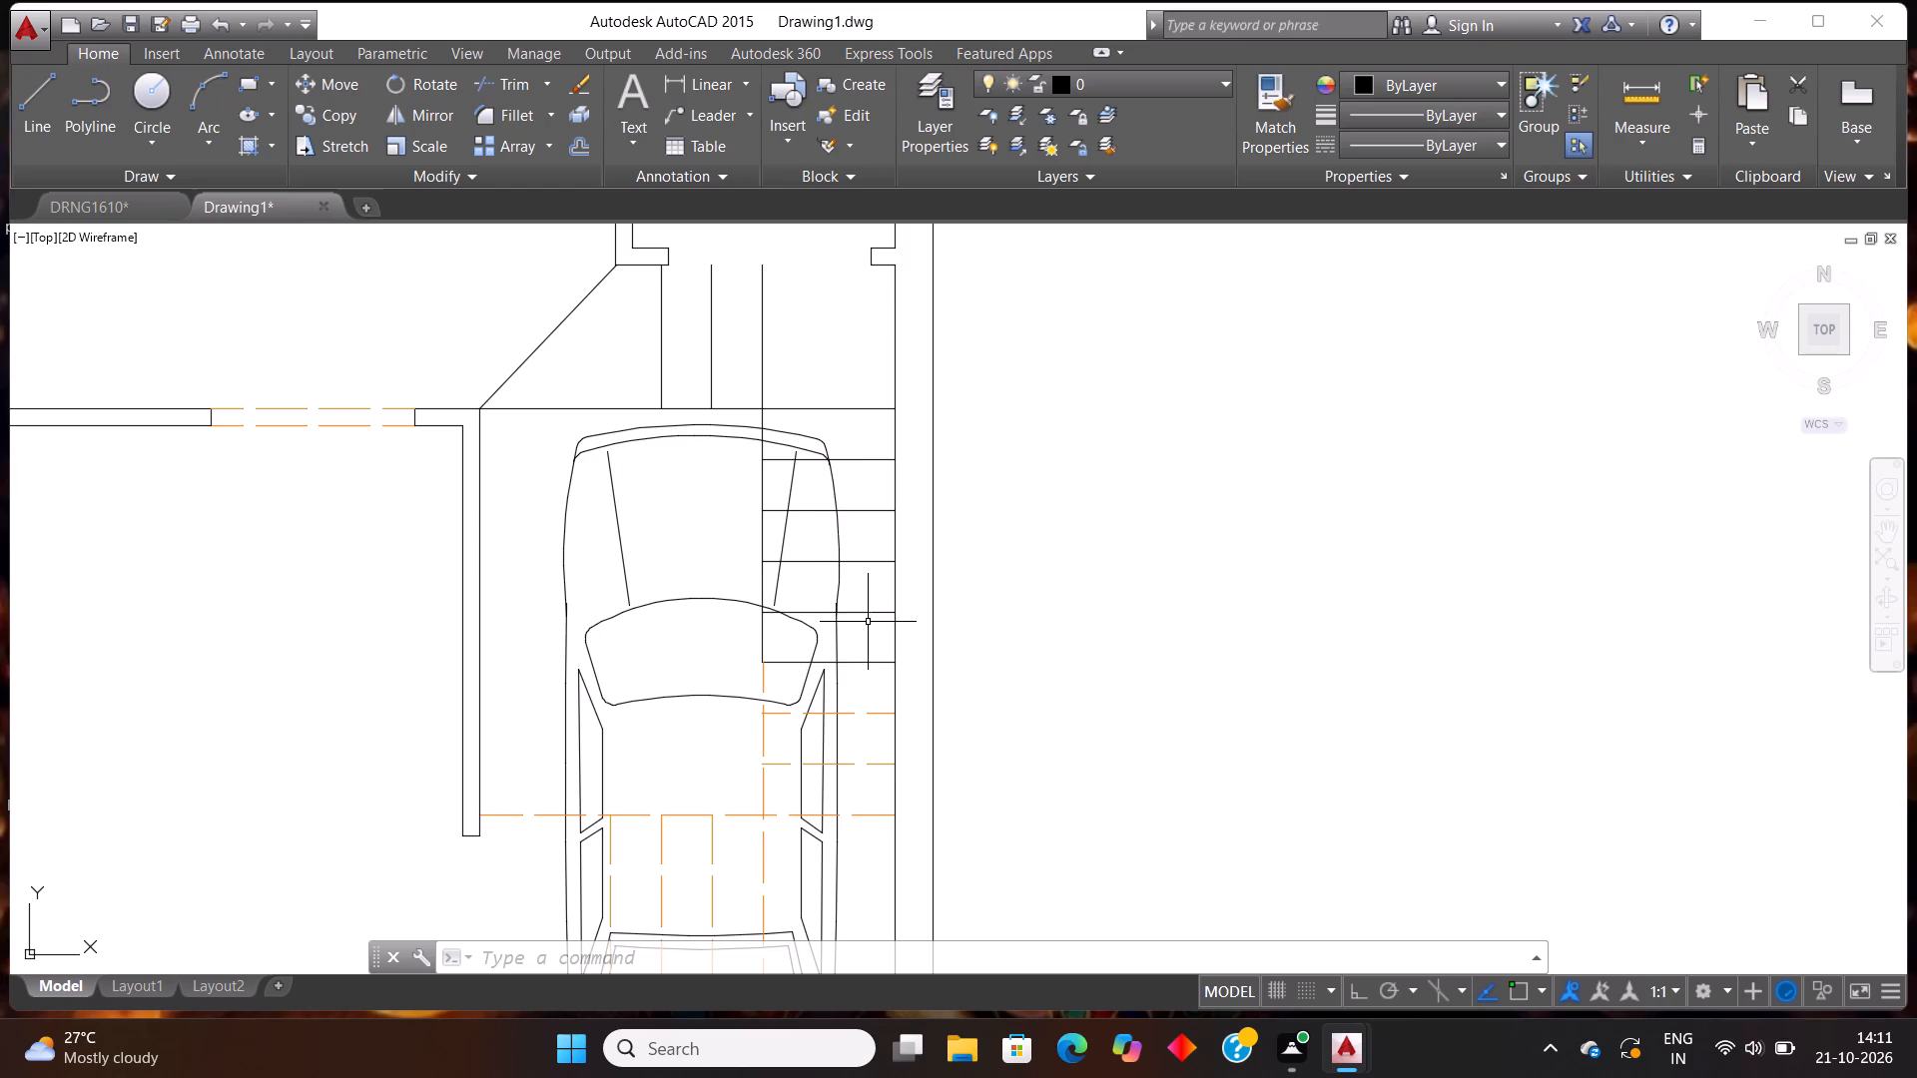
left_click(840, 573)
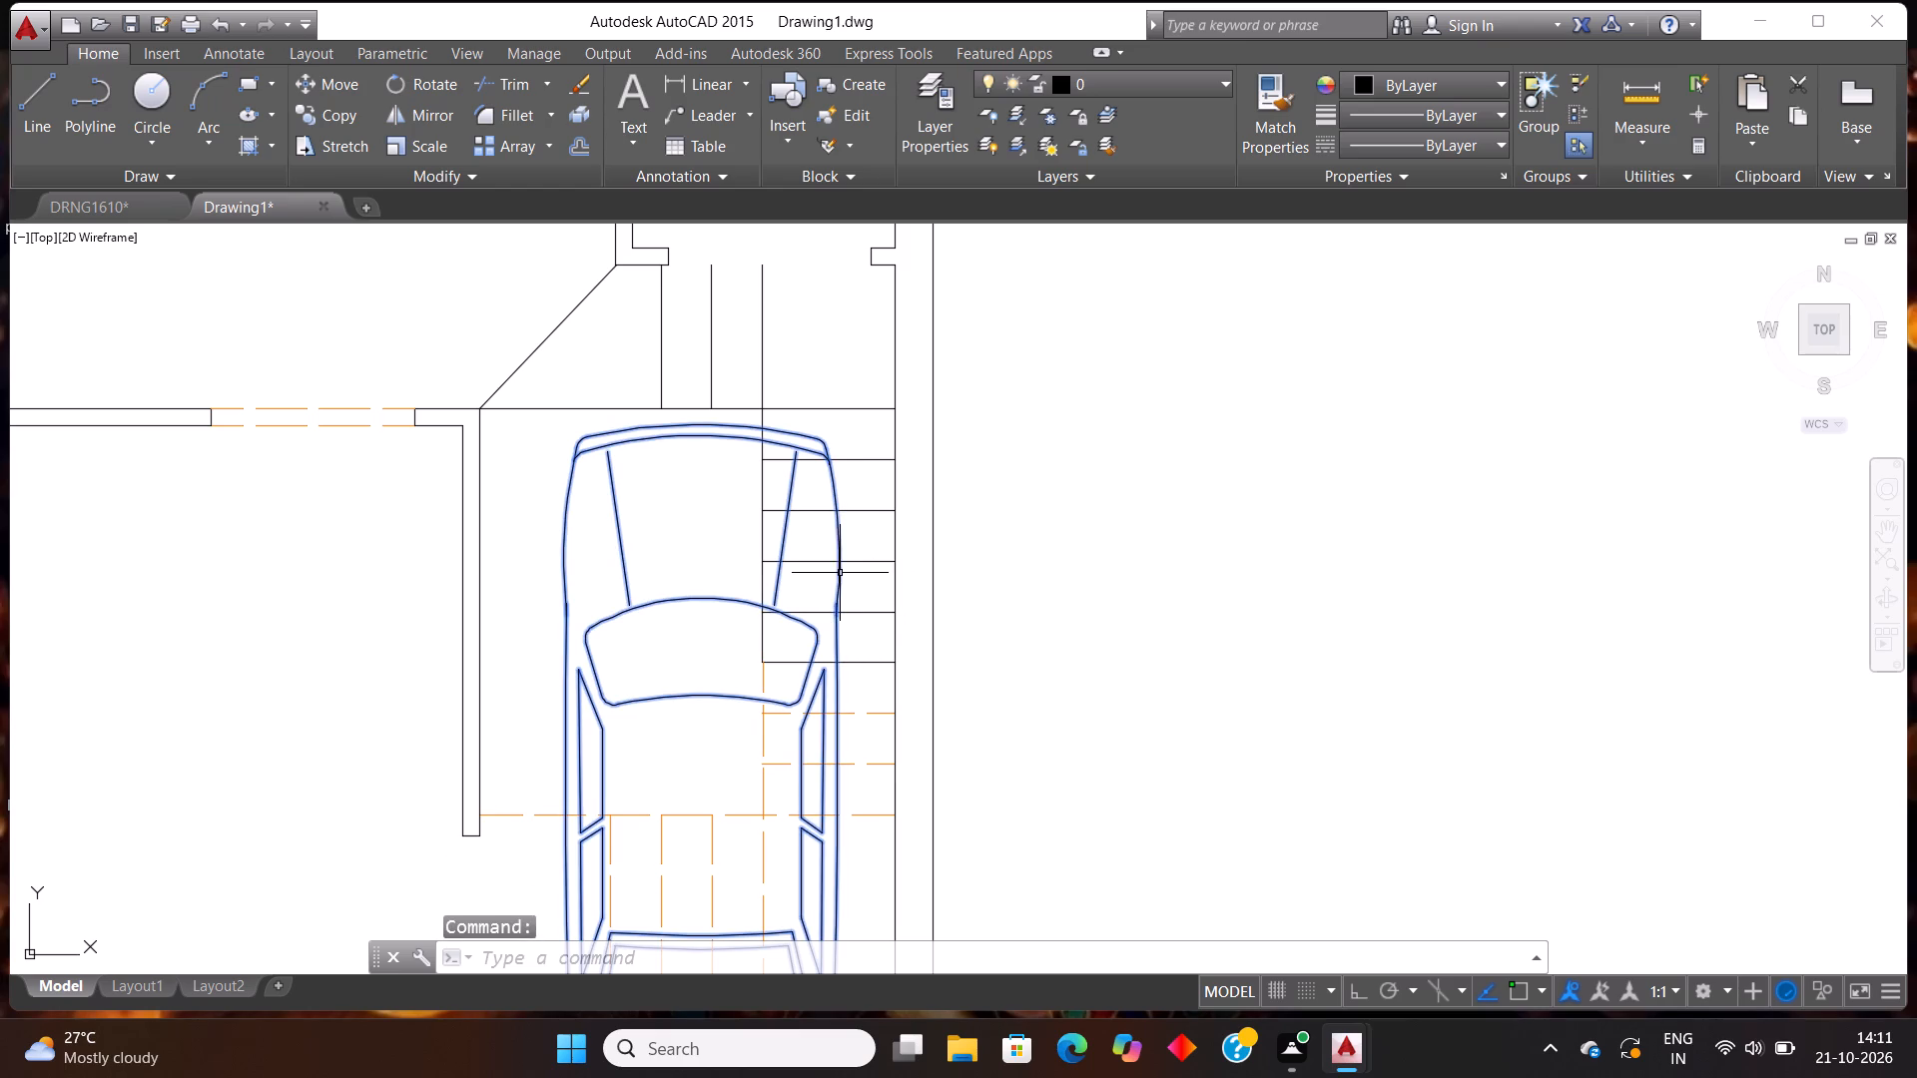
scroll(1028, 582, "down", 2)
scroll(1028, 582, "up", 1)
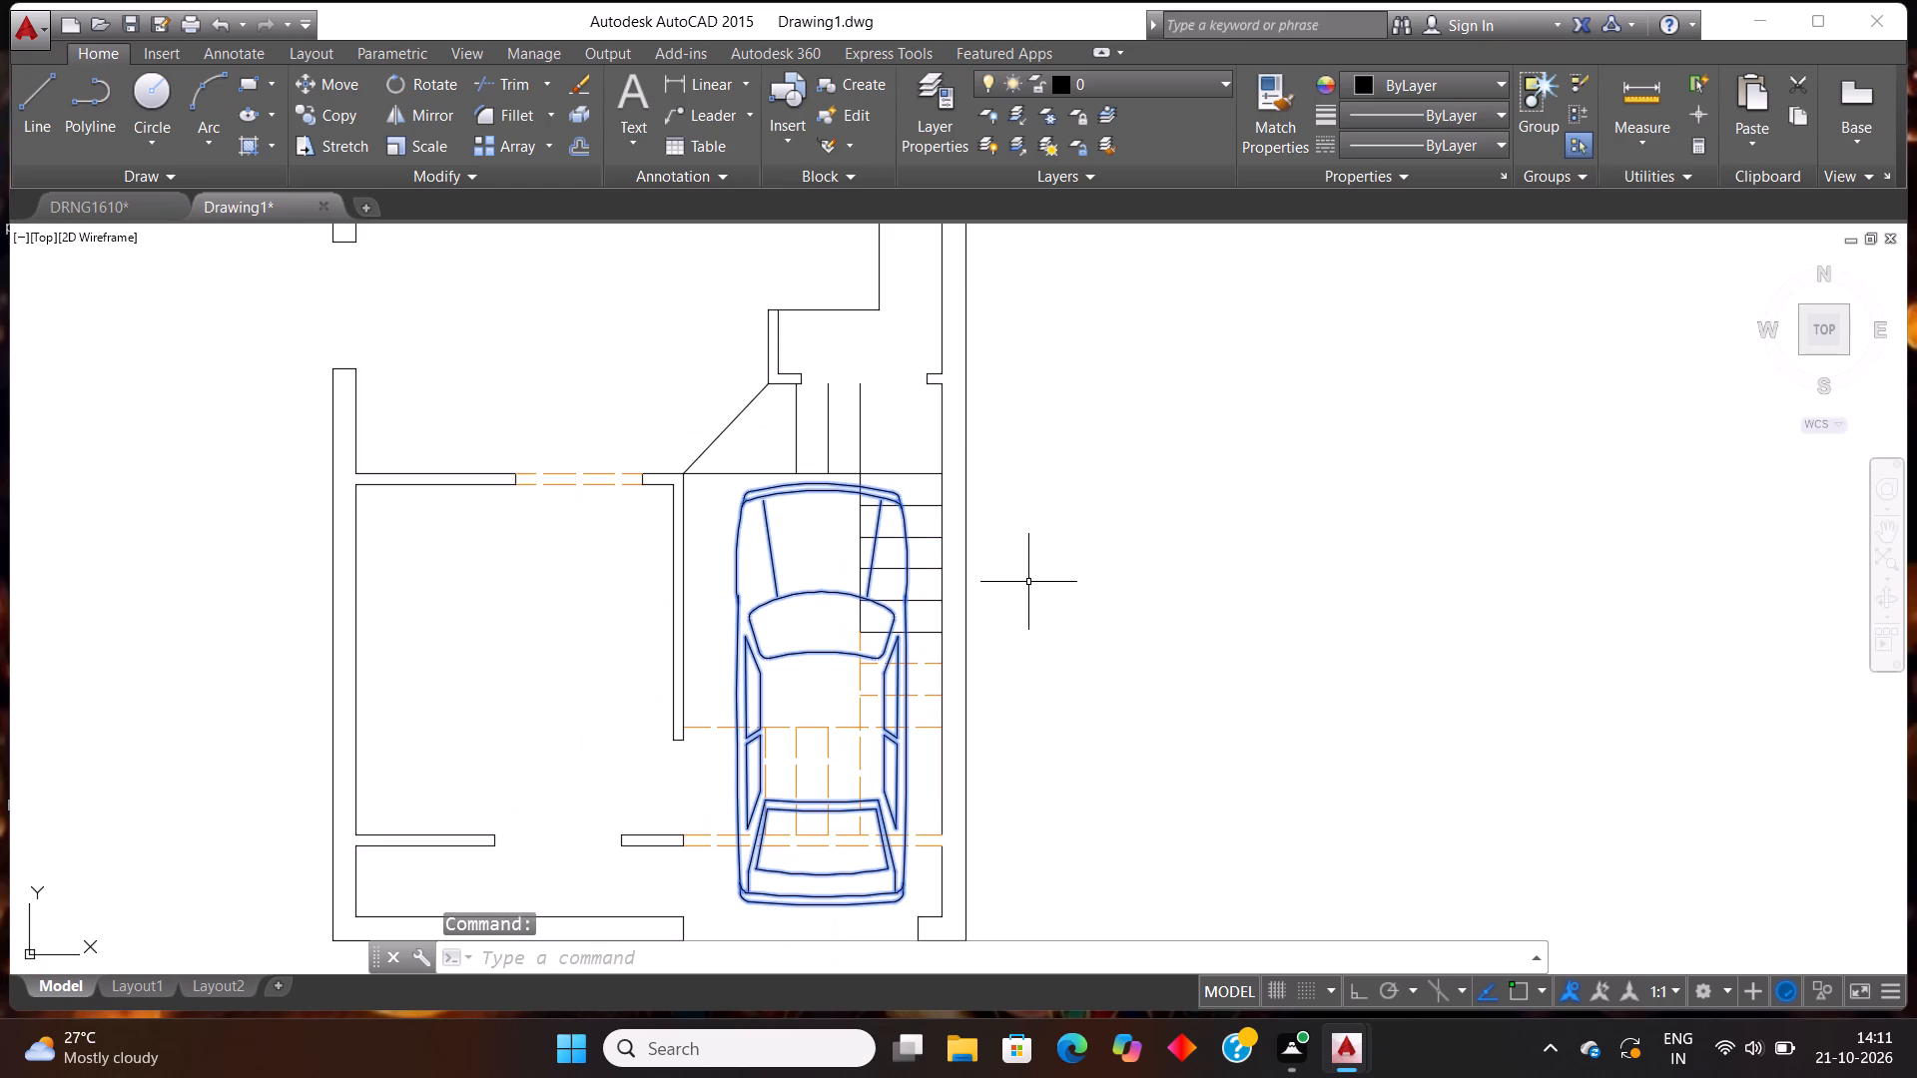
scroll(1028, 582, "down", 1)
key("Escape")
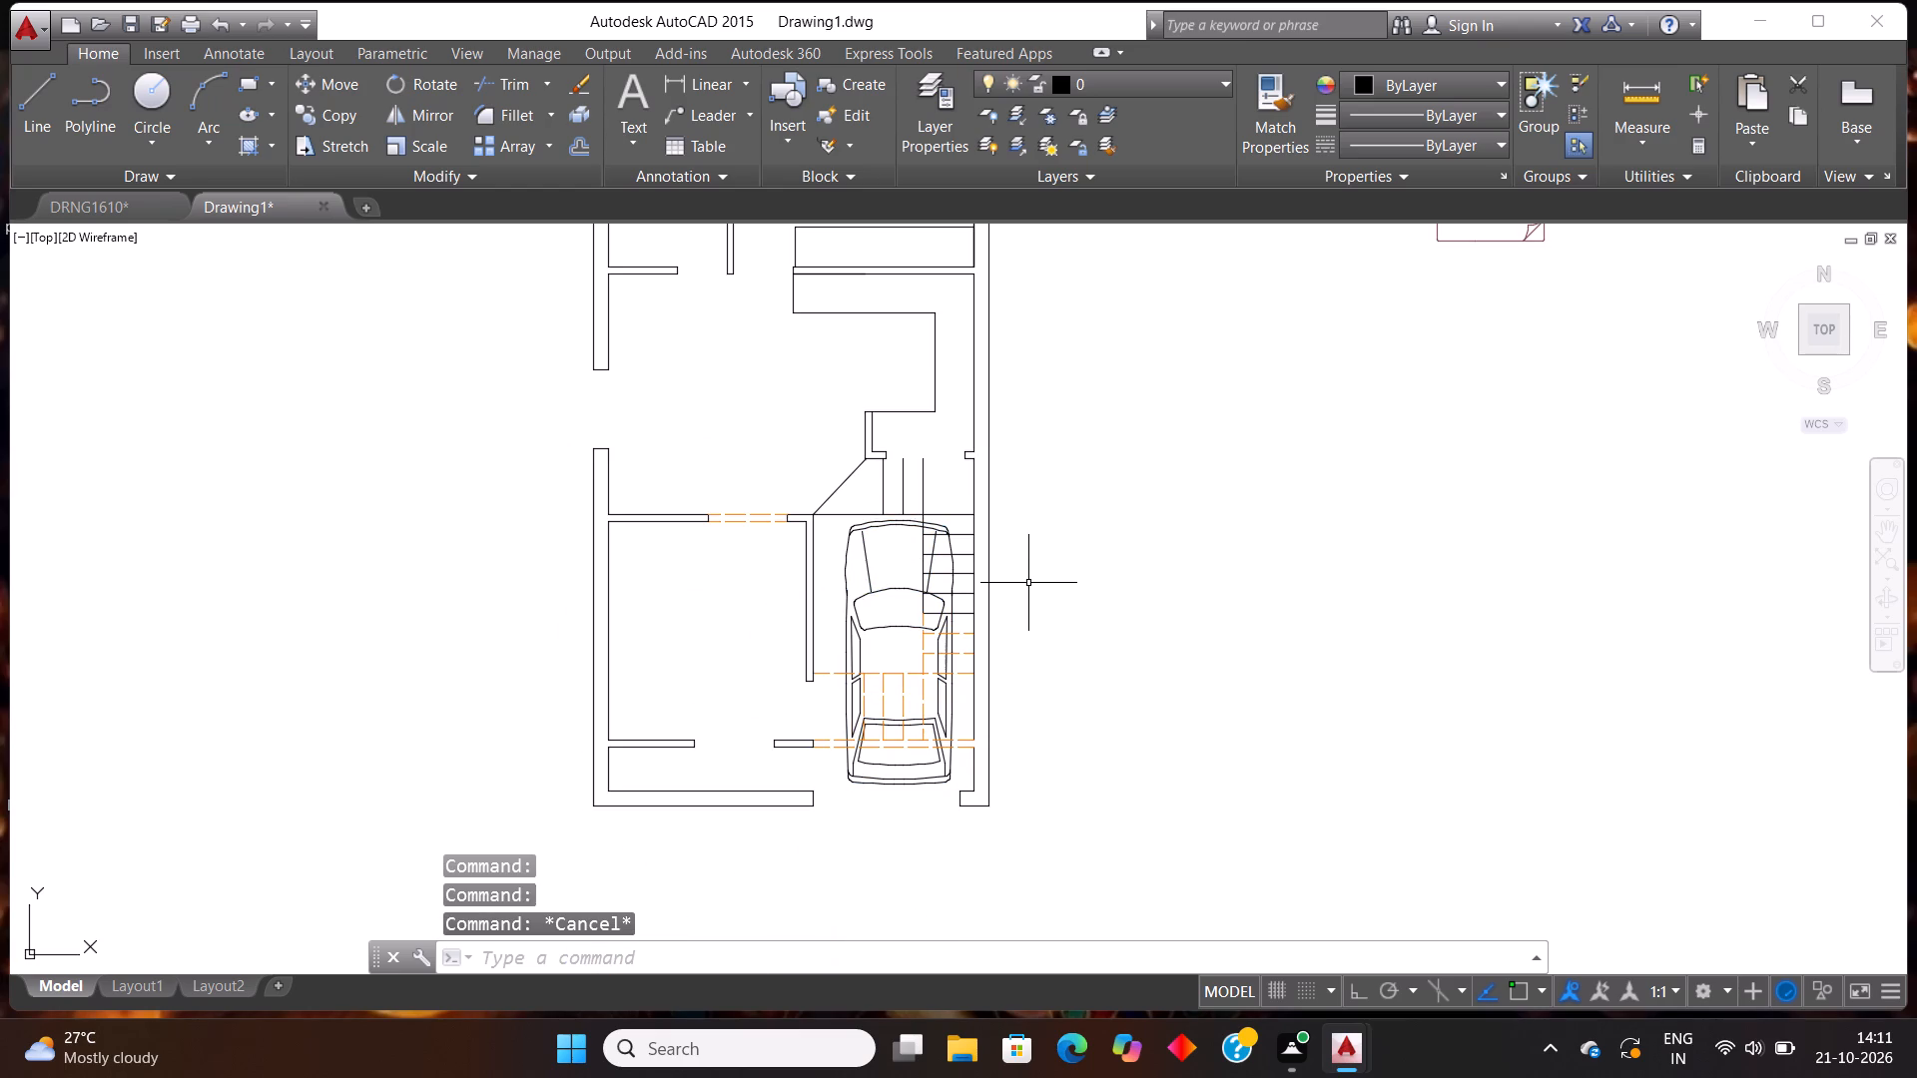
key("Escape")
Select the car and use Send Under Objects to place it beneath chosen reference objects.
left_click(855, 830)
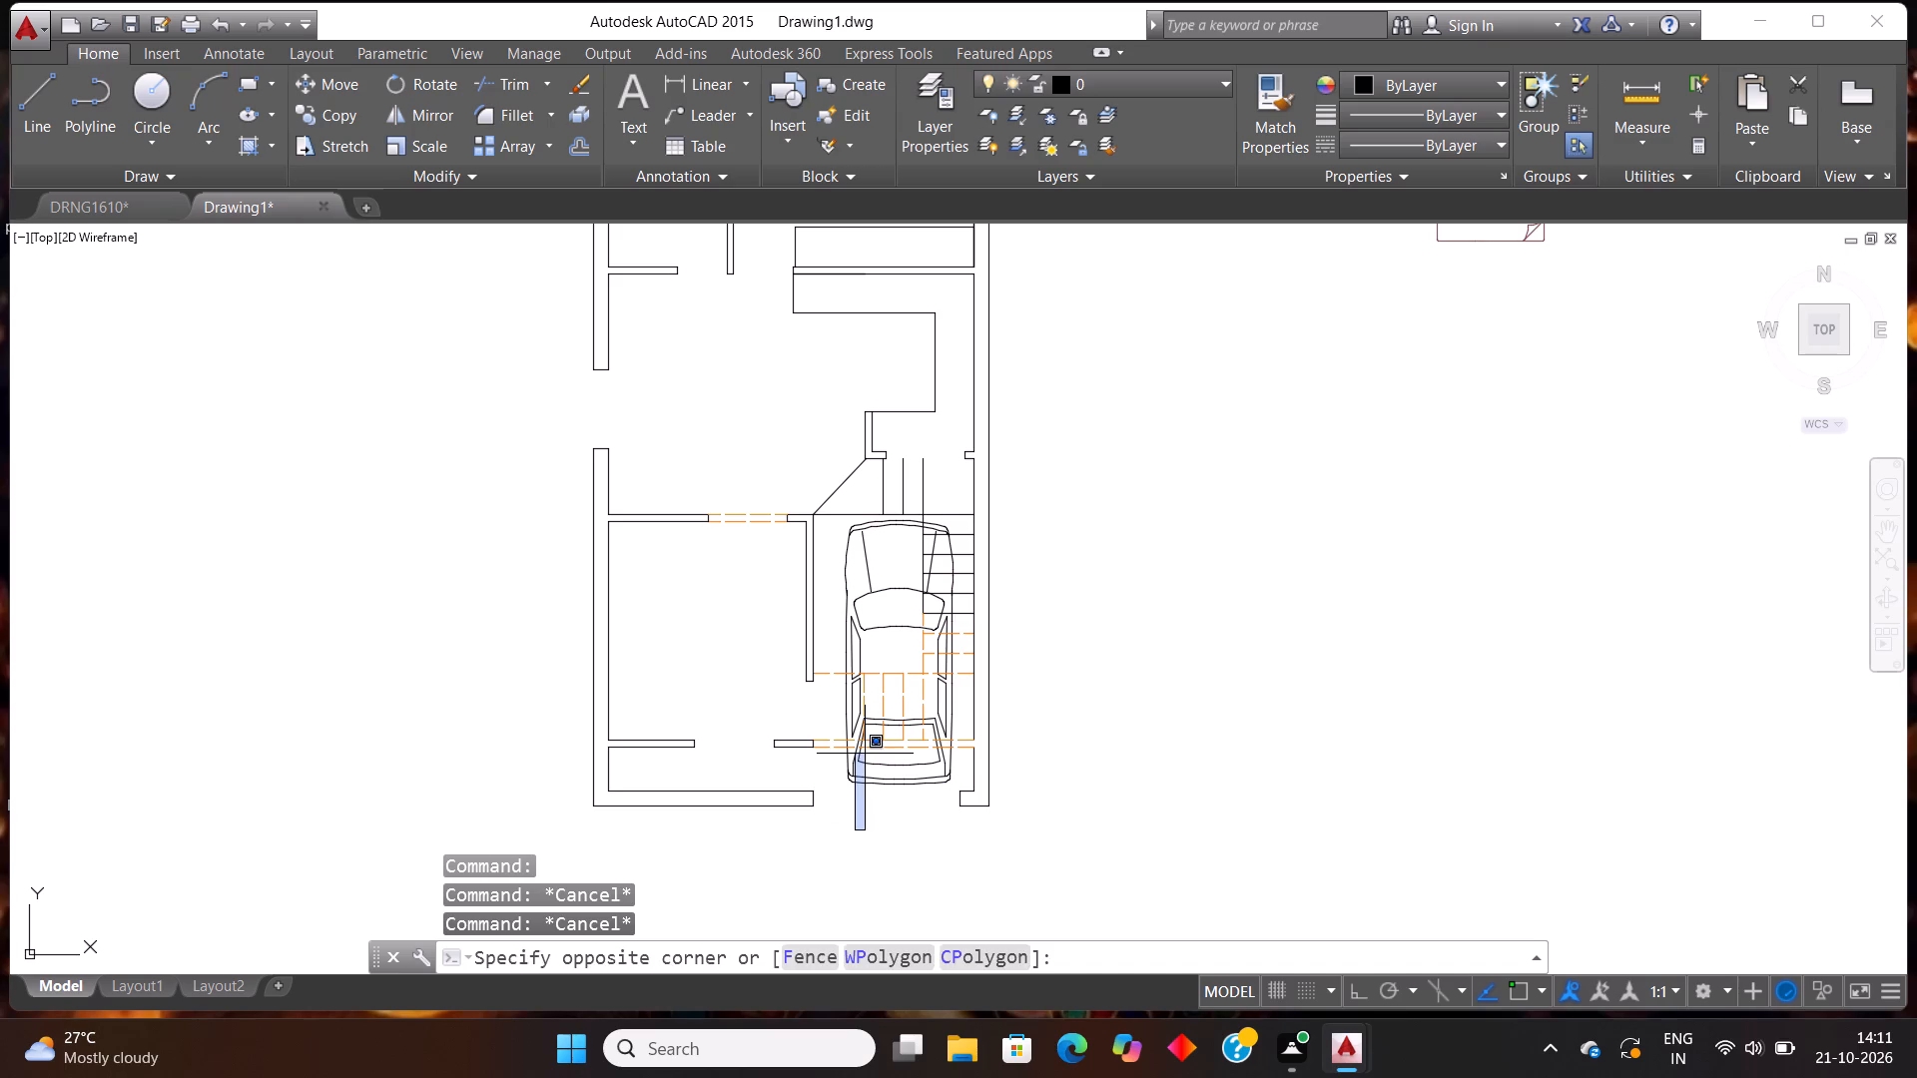
left_click(865, 754)
left_click(903, 841)
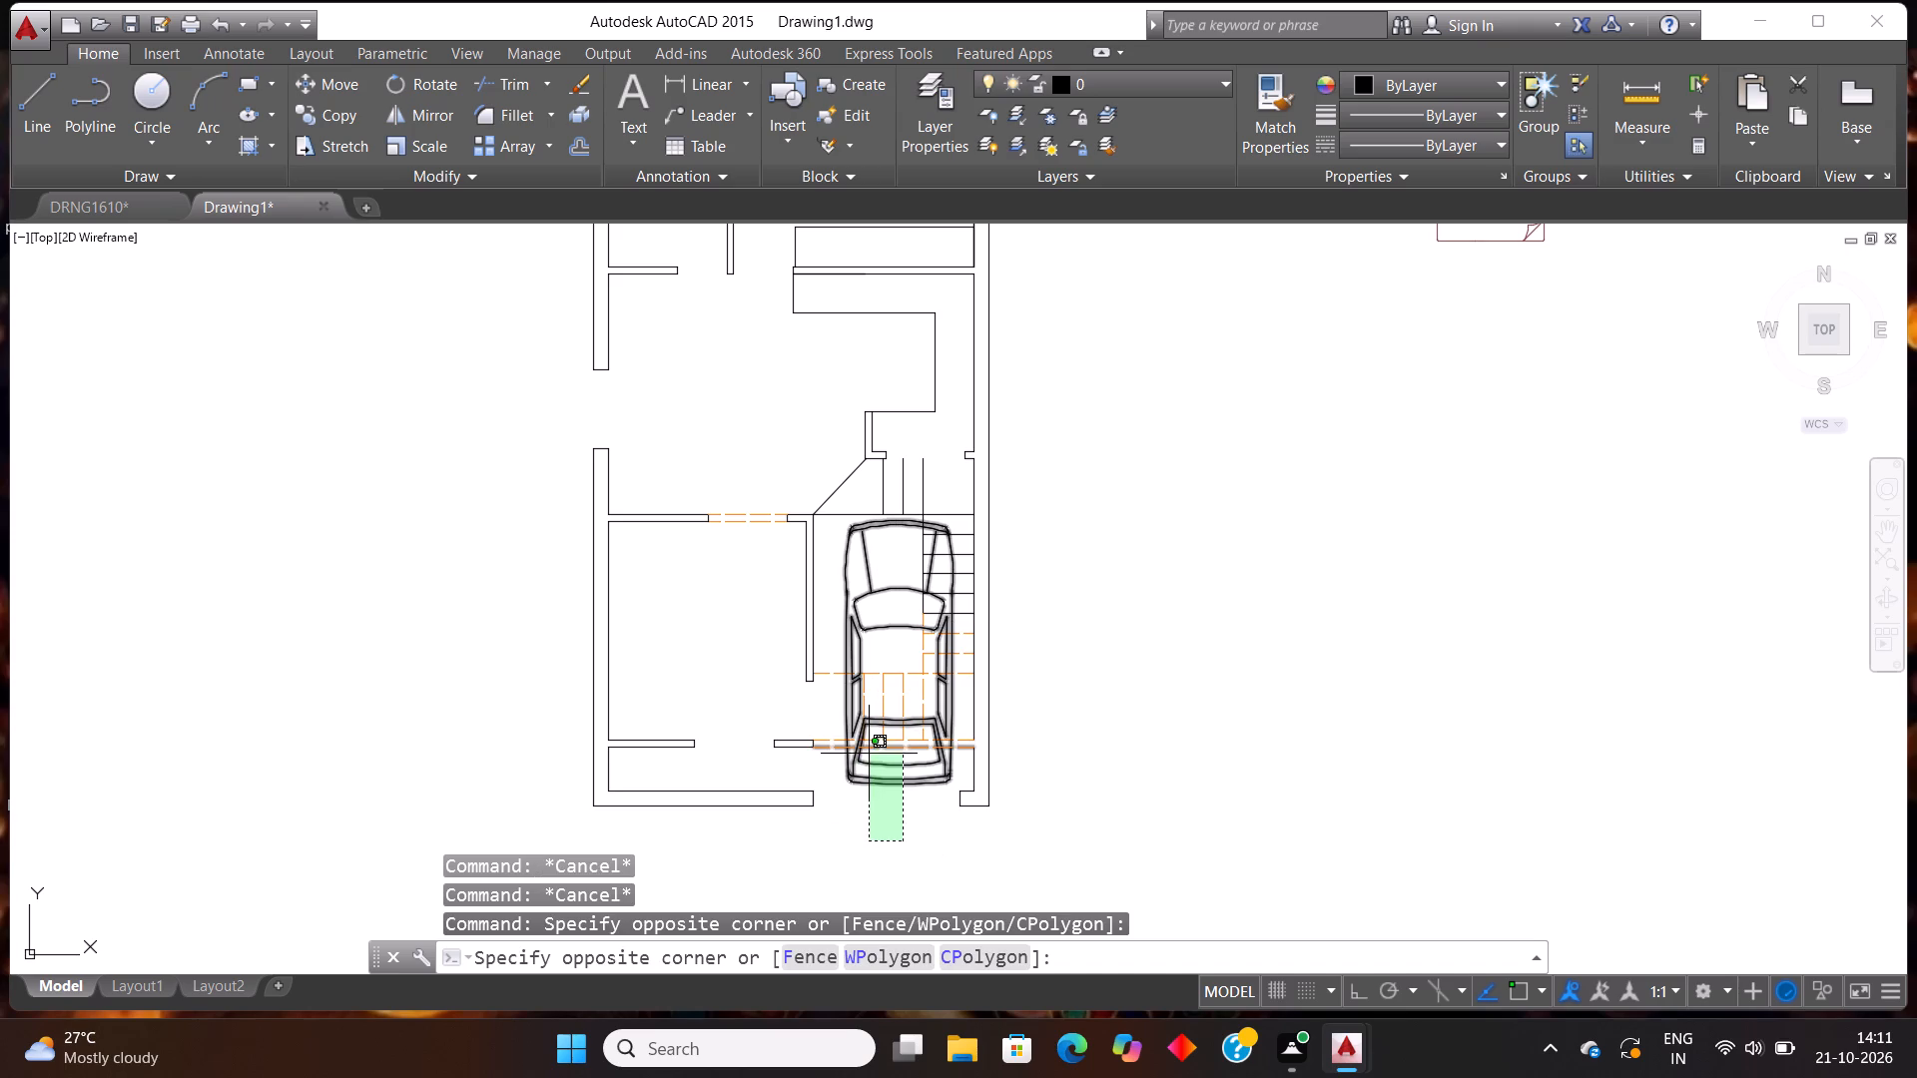
left_click(869, 764)
right_click(1094, 484)
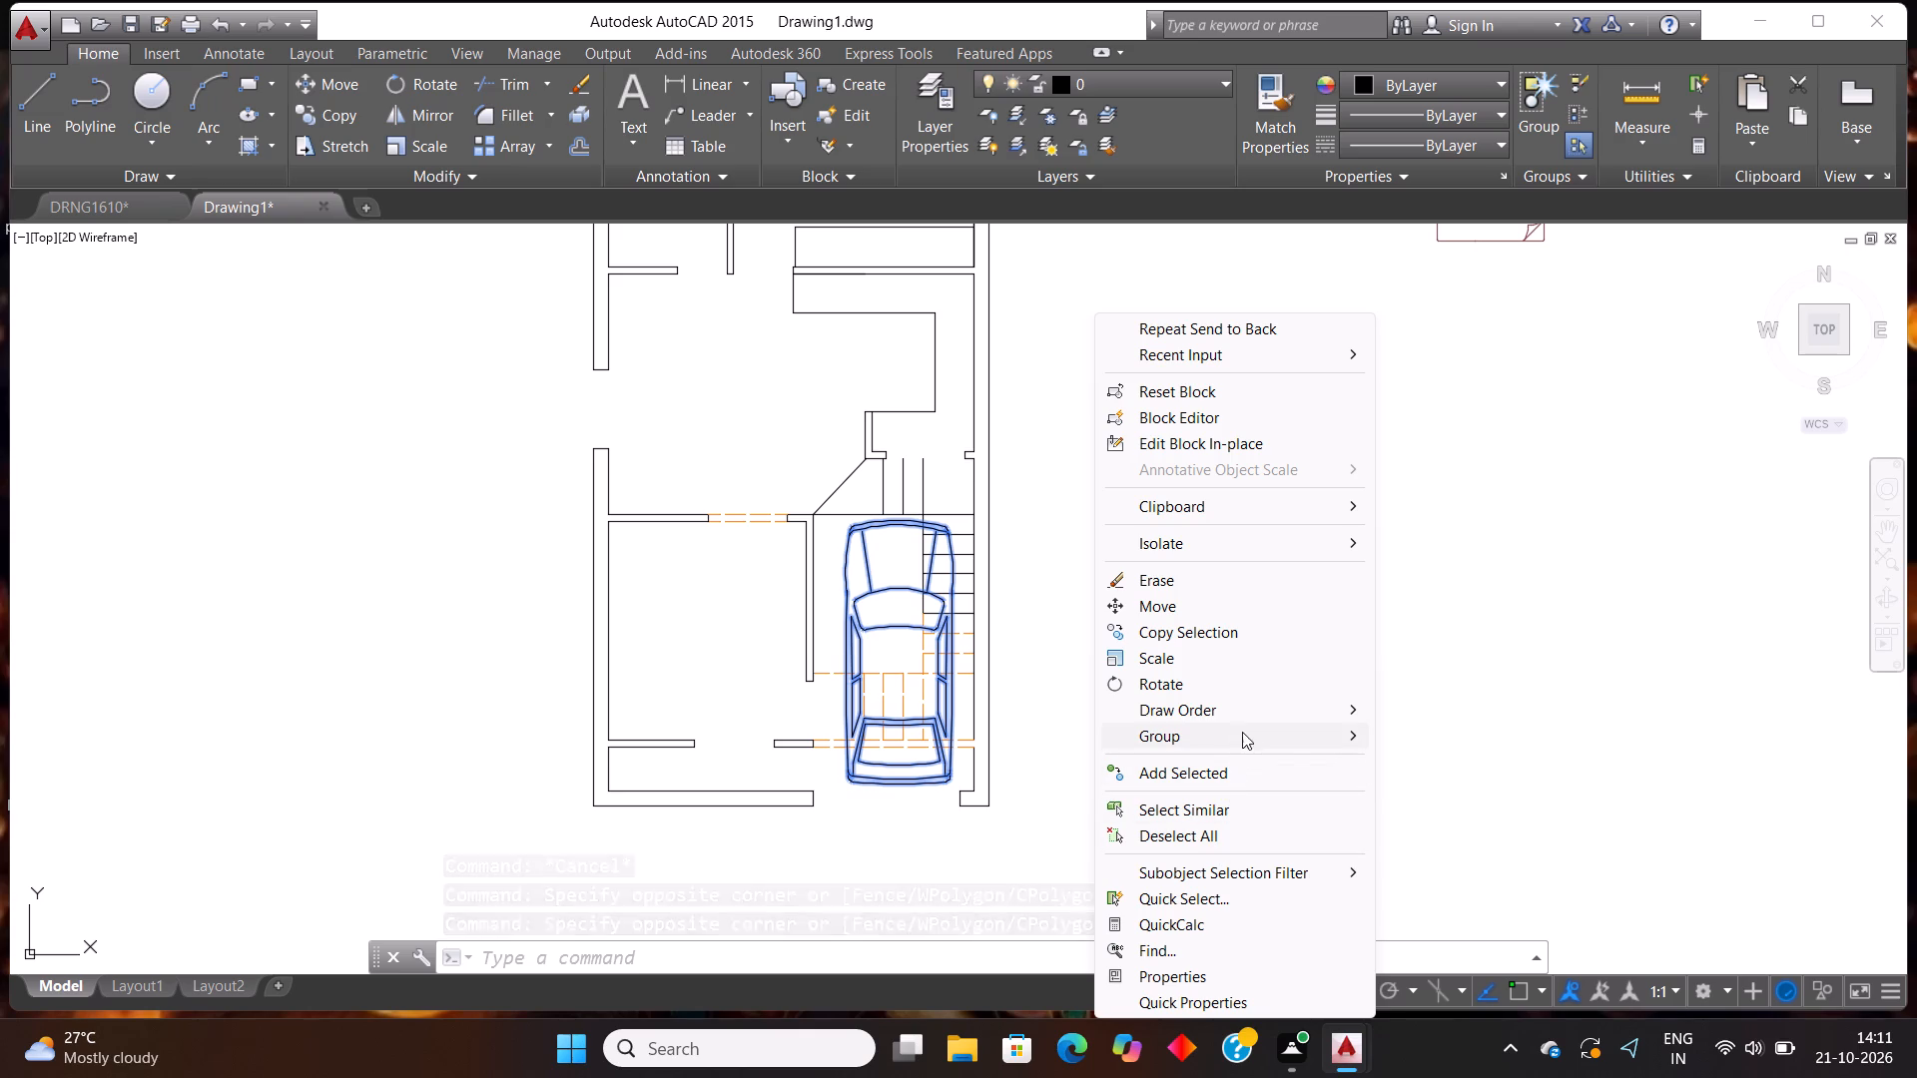
left_click(1288, 714)
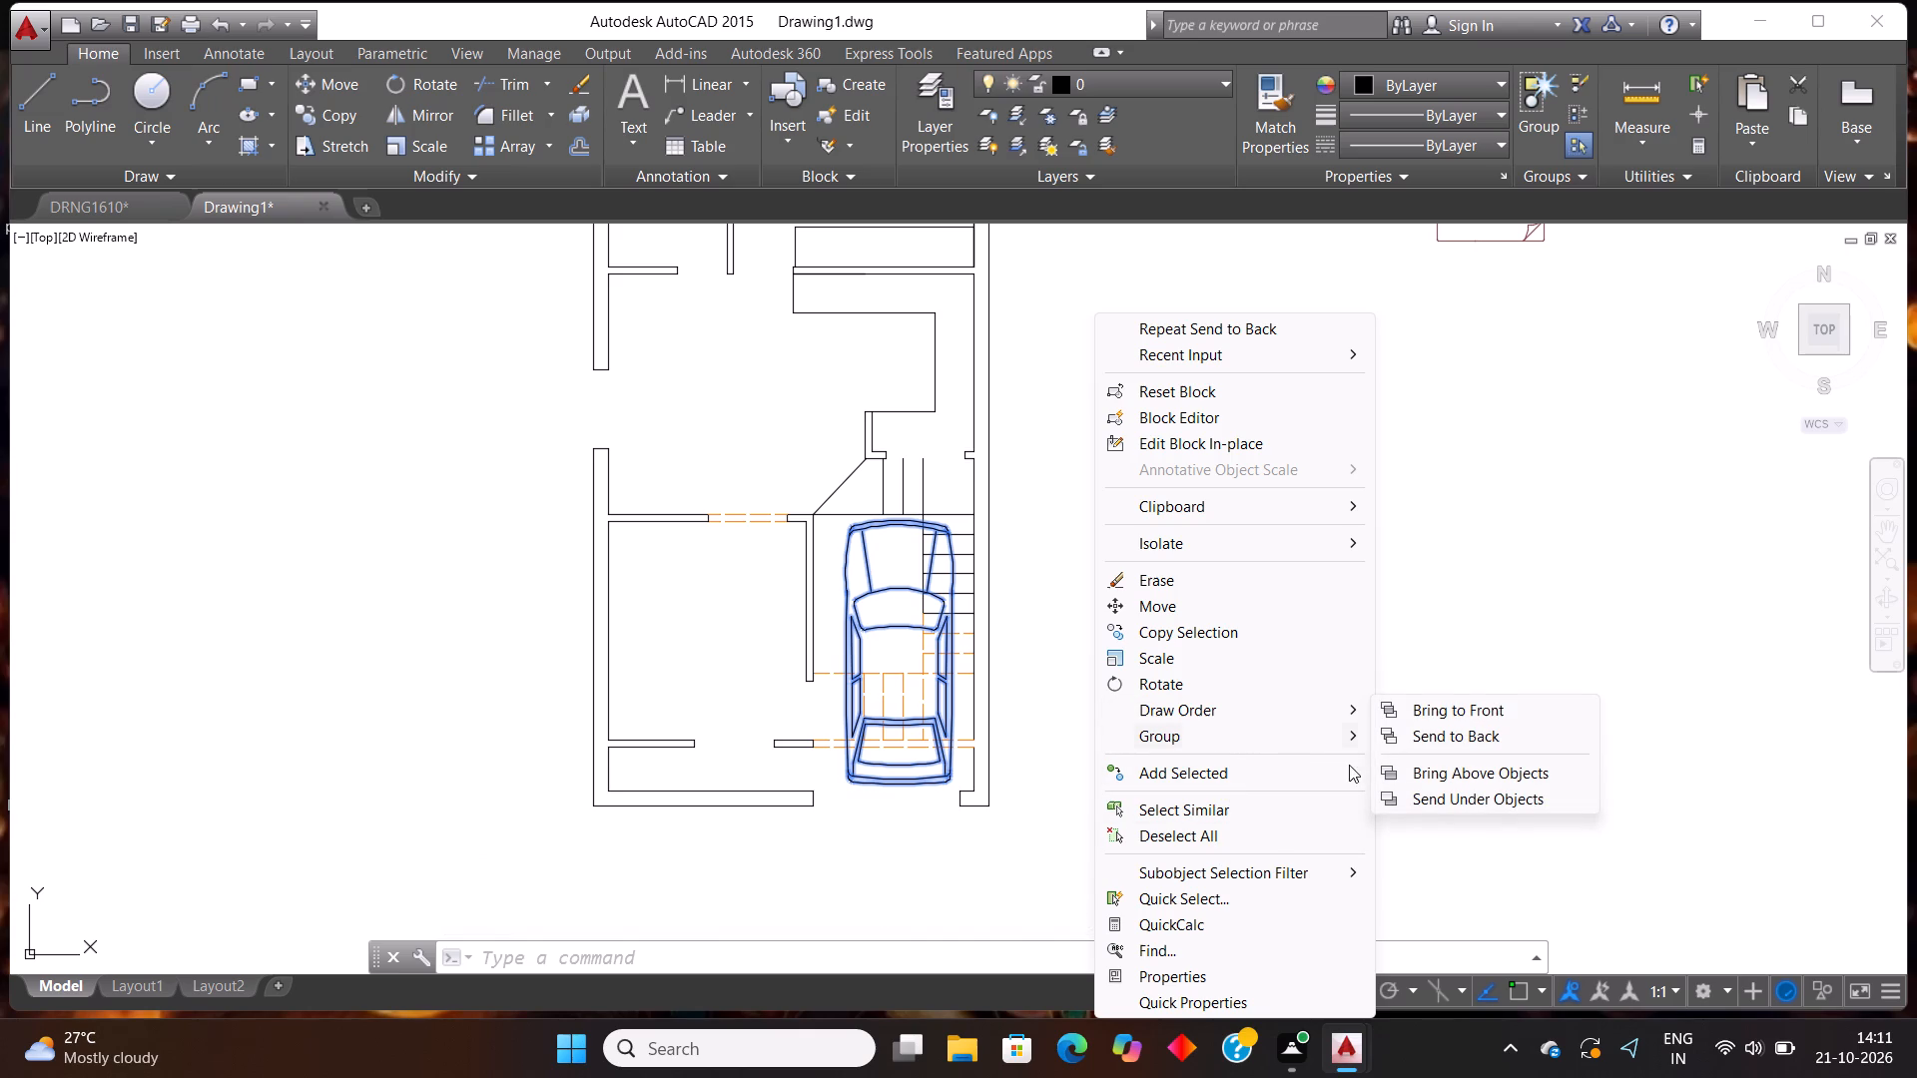
left_click(1388, 804)
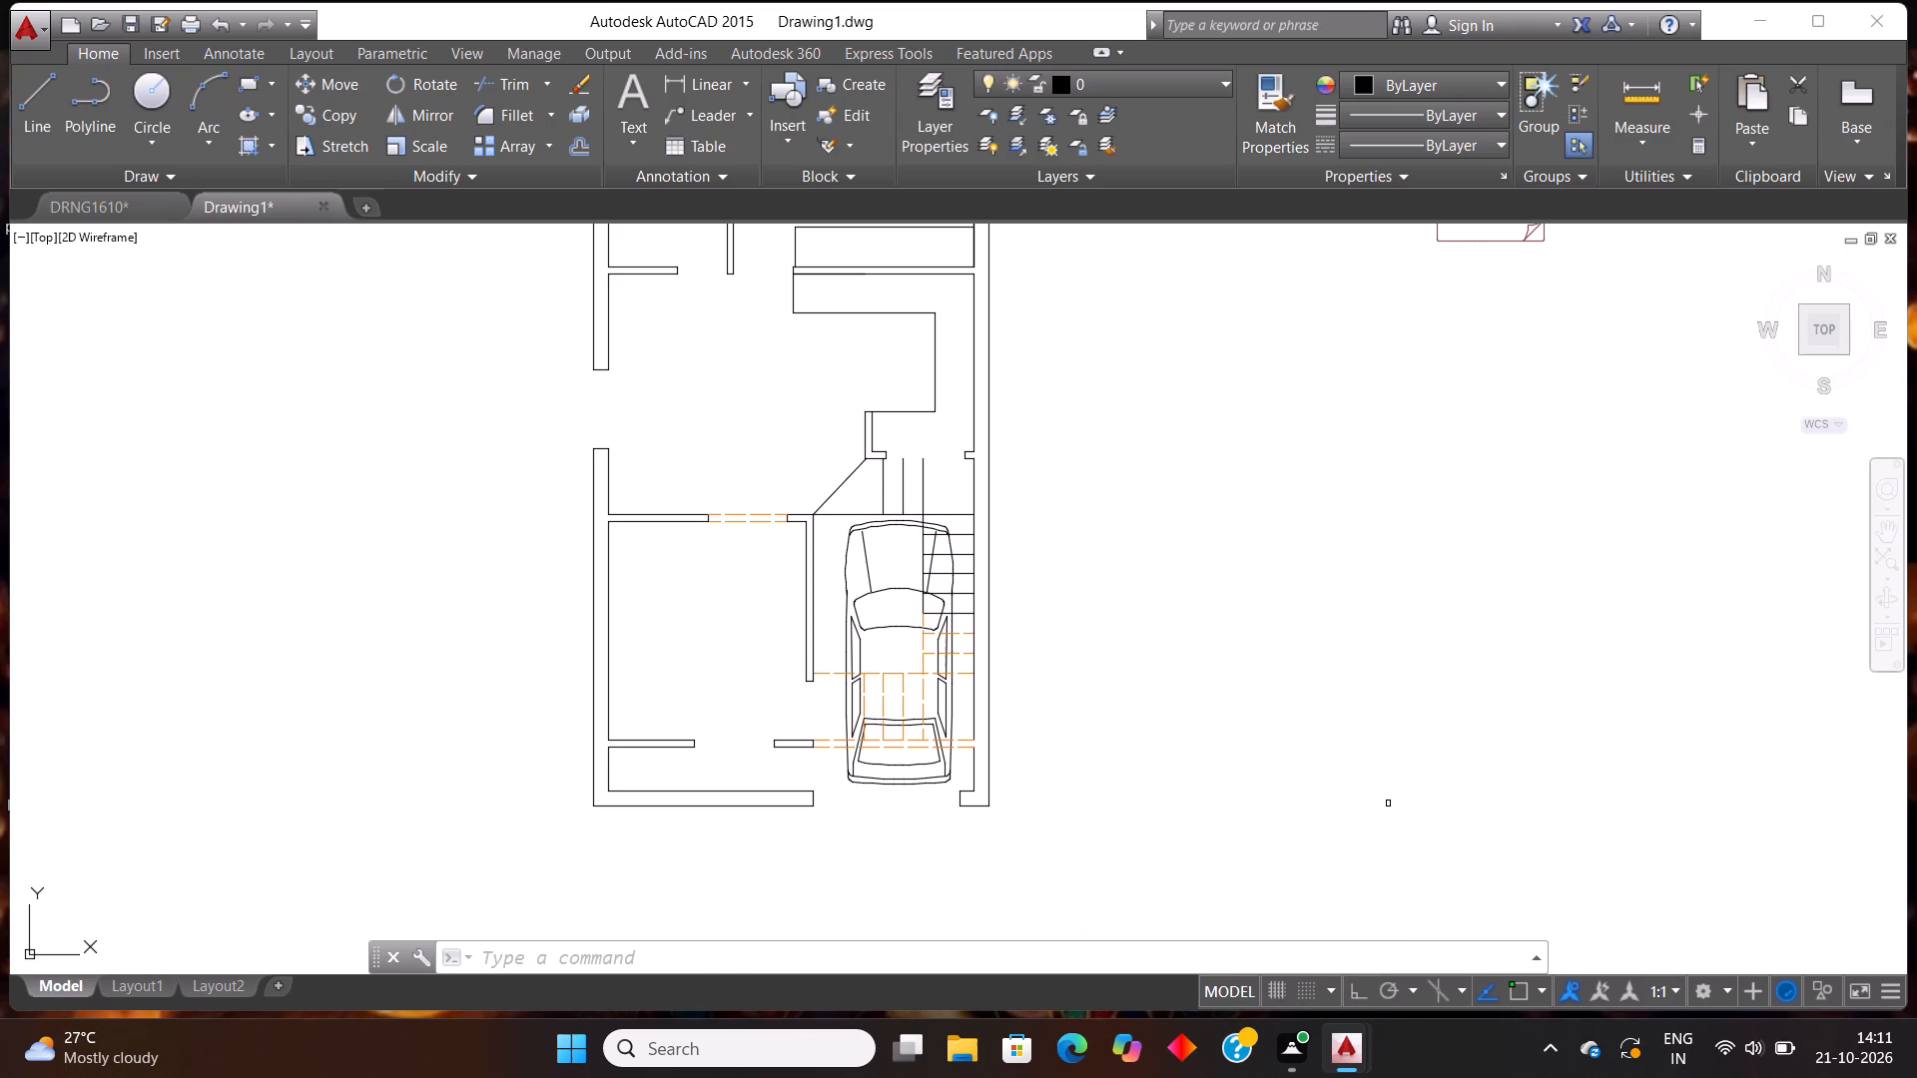
key("Return")
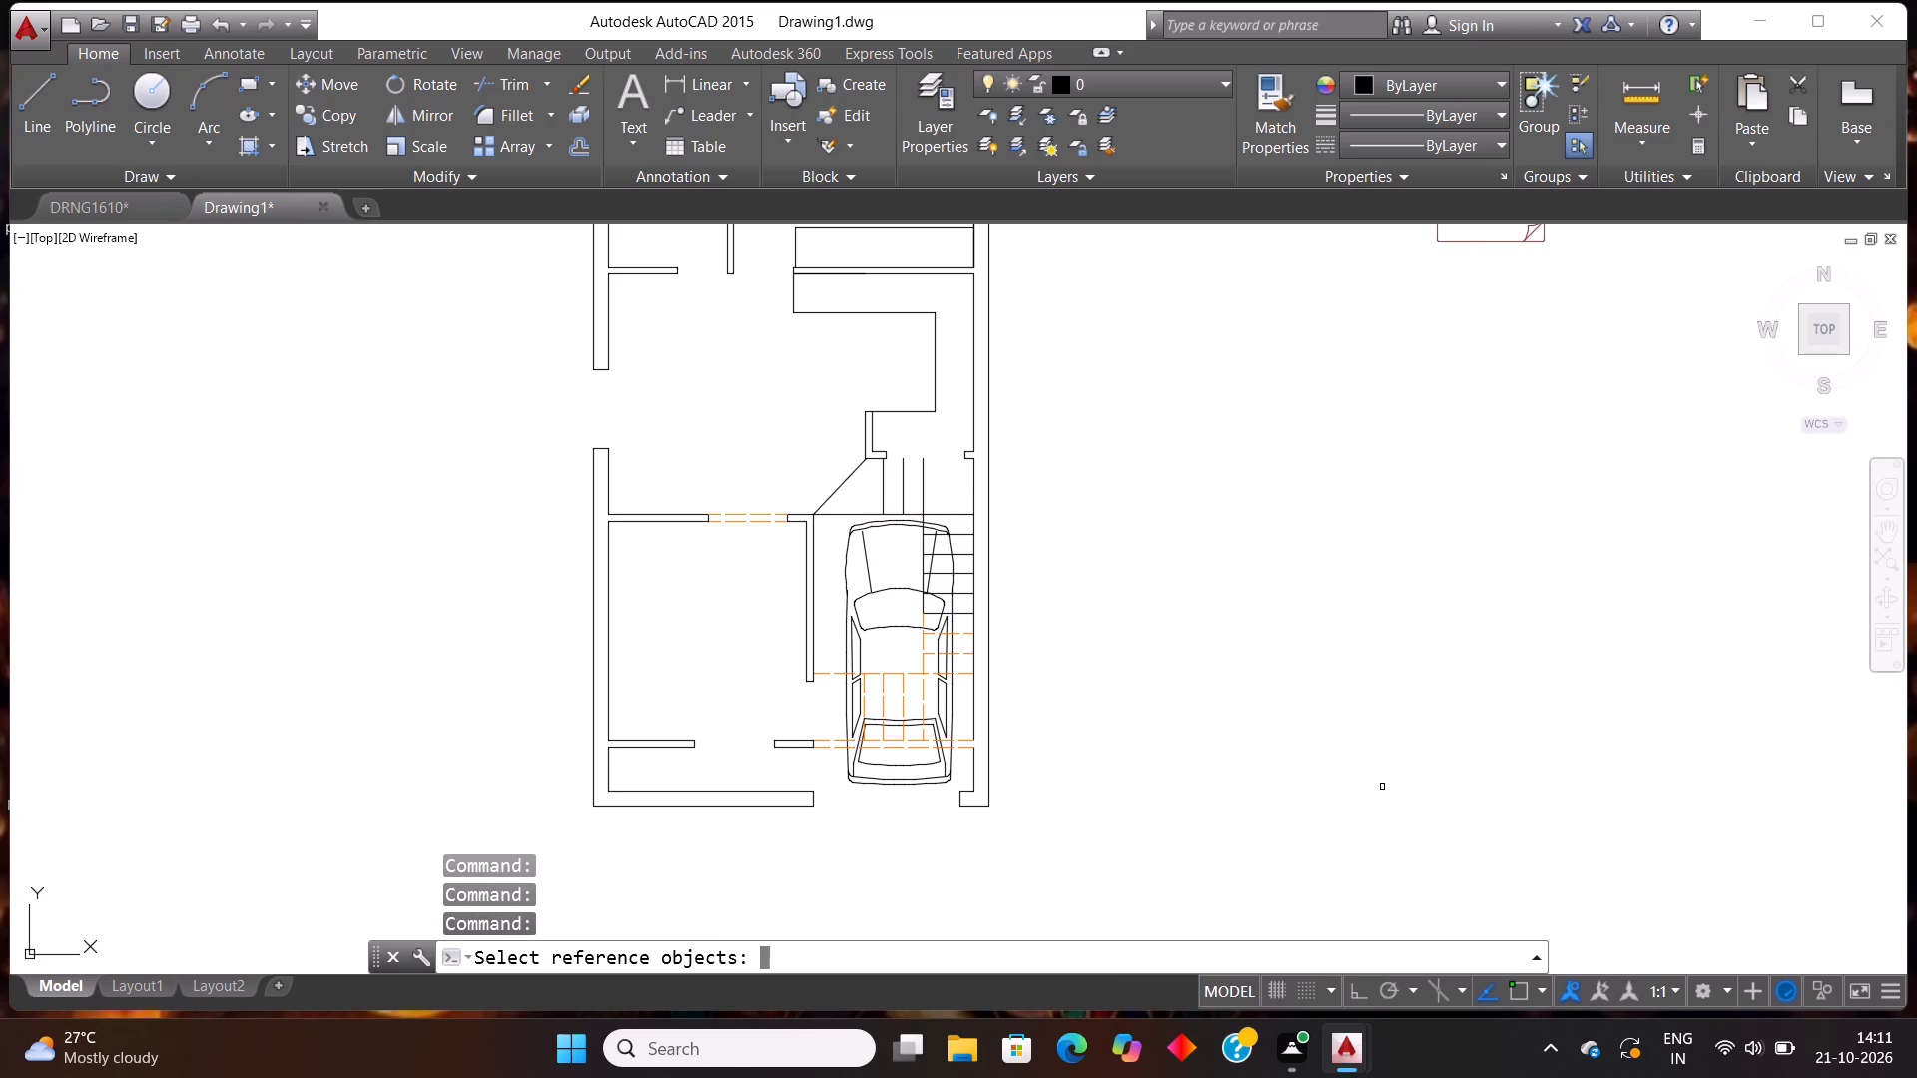
scroll(996, 655, "down", 2)
scroll(1000, 646, "up", 1)
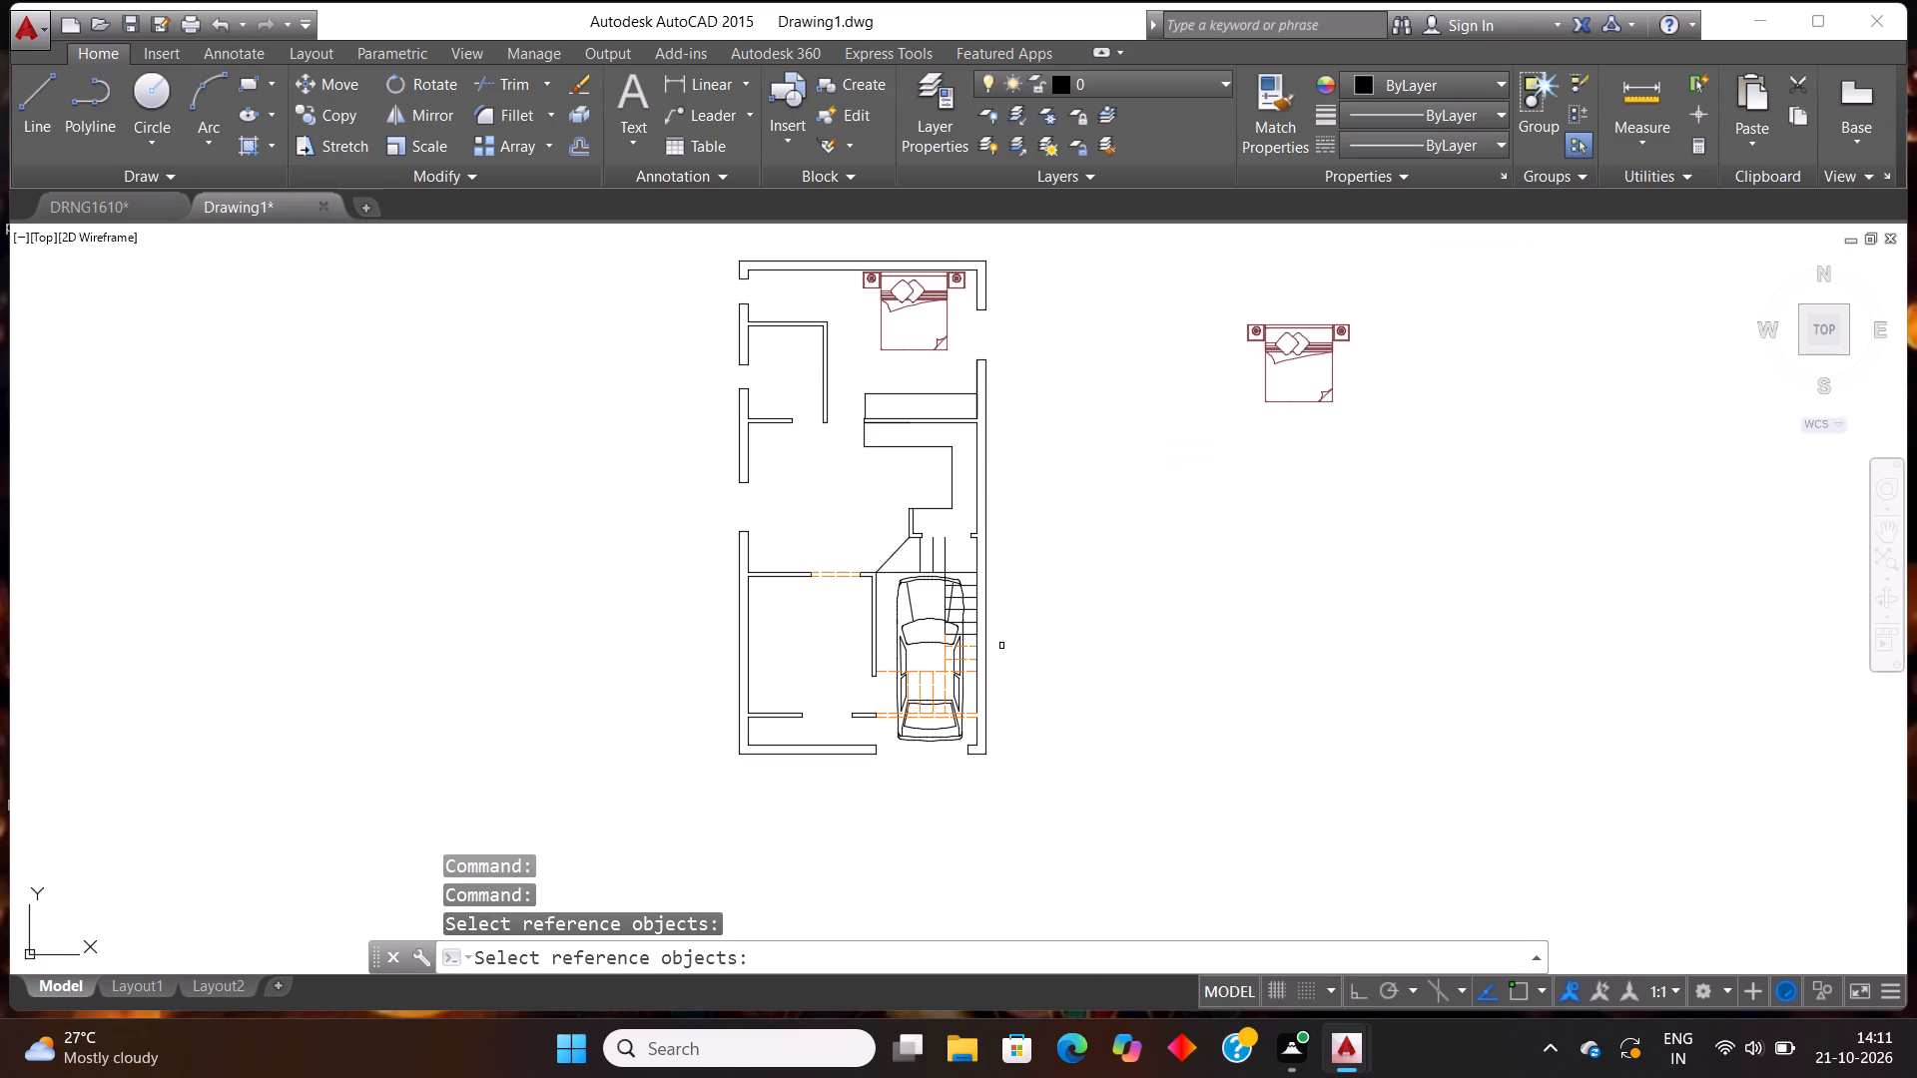
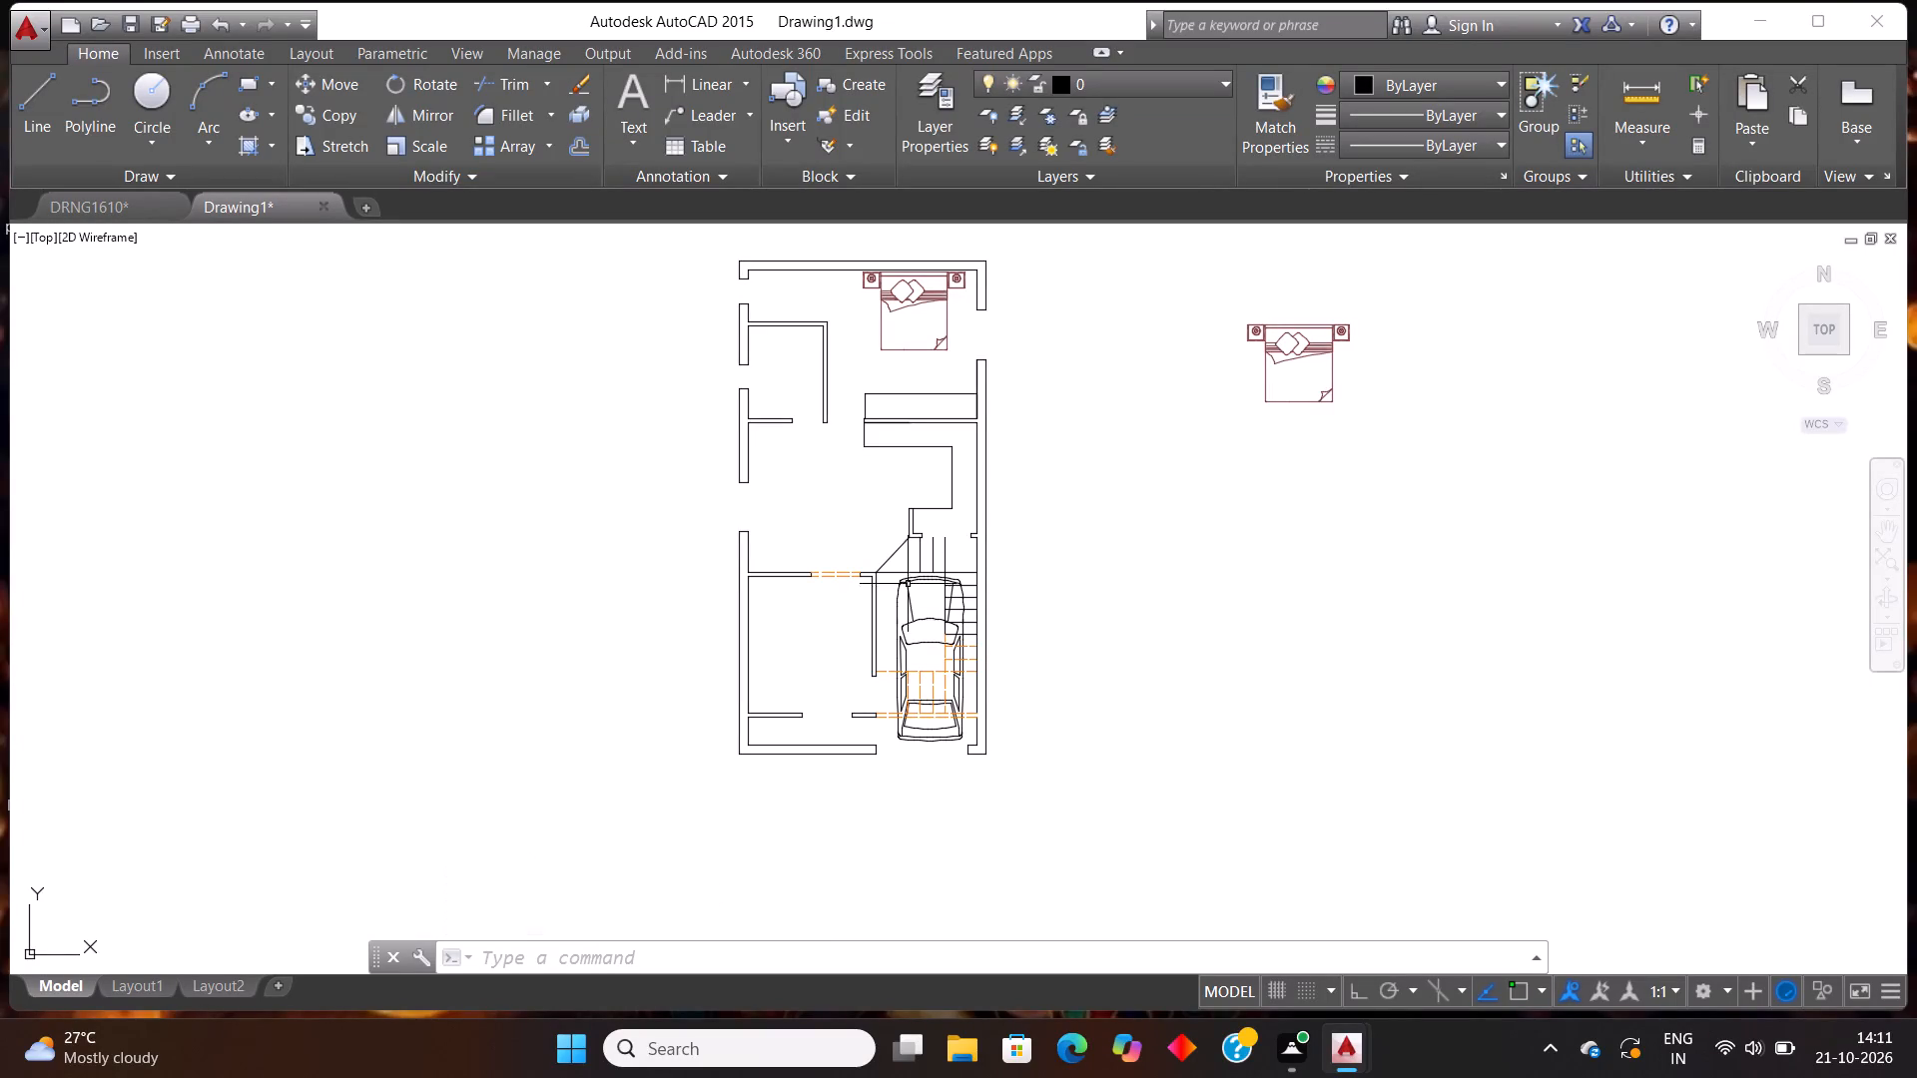
Examine the floor plan in Drawing1, from the car and staircase area up to the bedroom.
scroll(926, 586, "down", 1)
scroll(939, 648, "up", 1)
scroll(1008, 592, "up", 1)
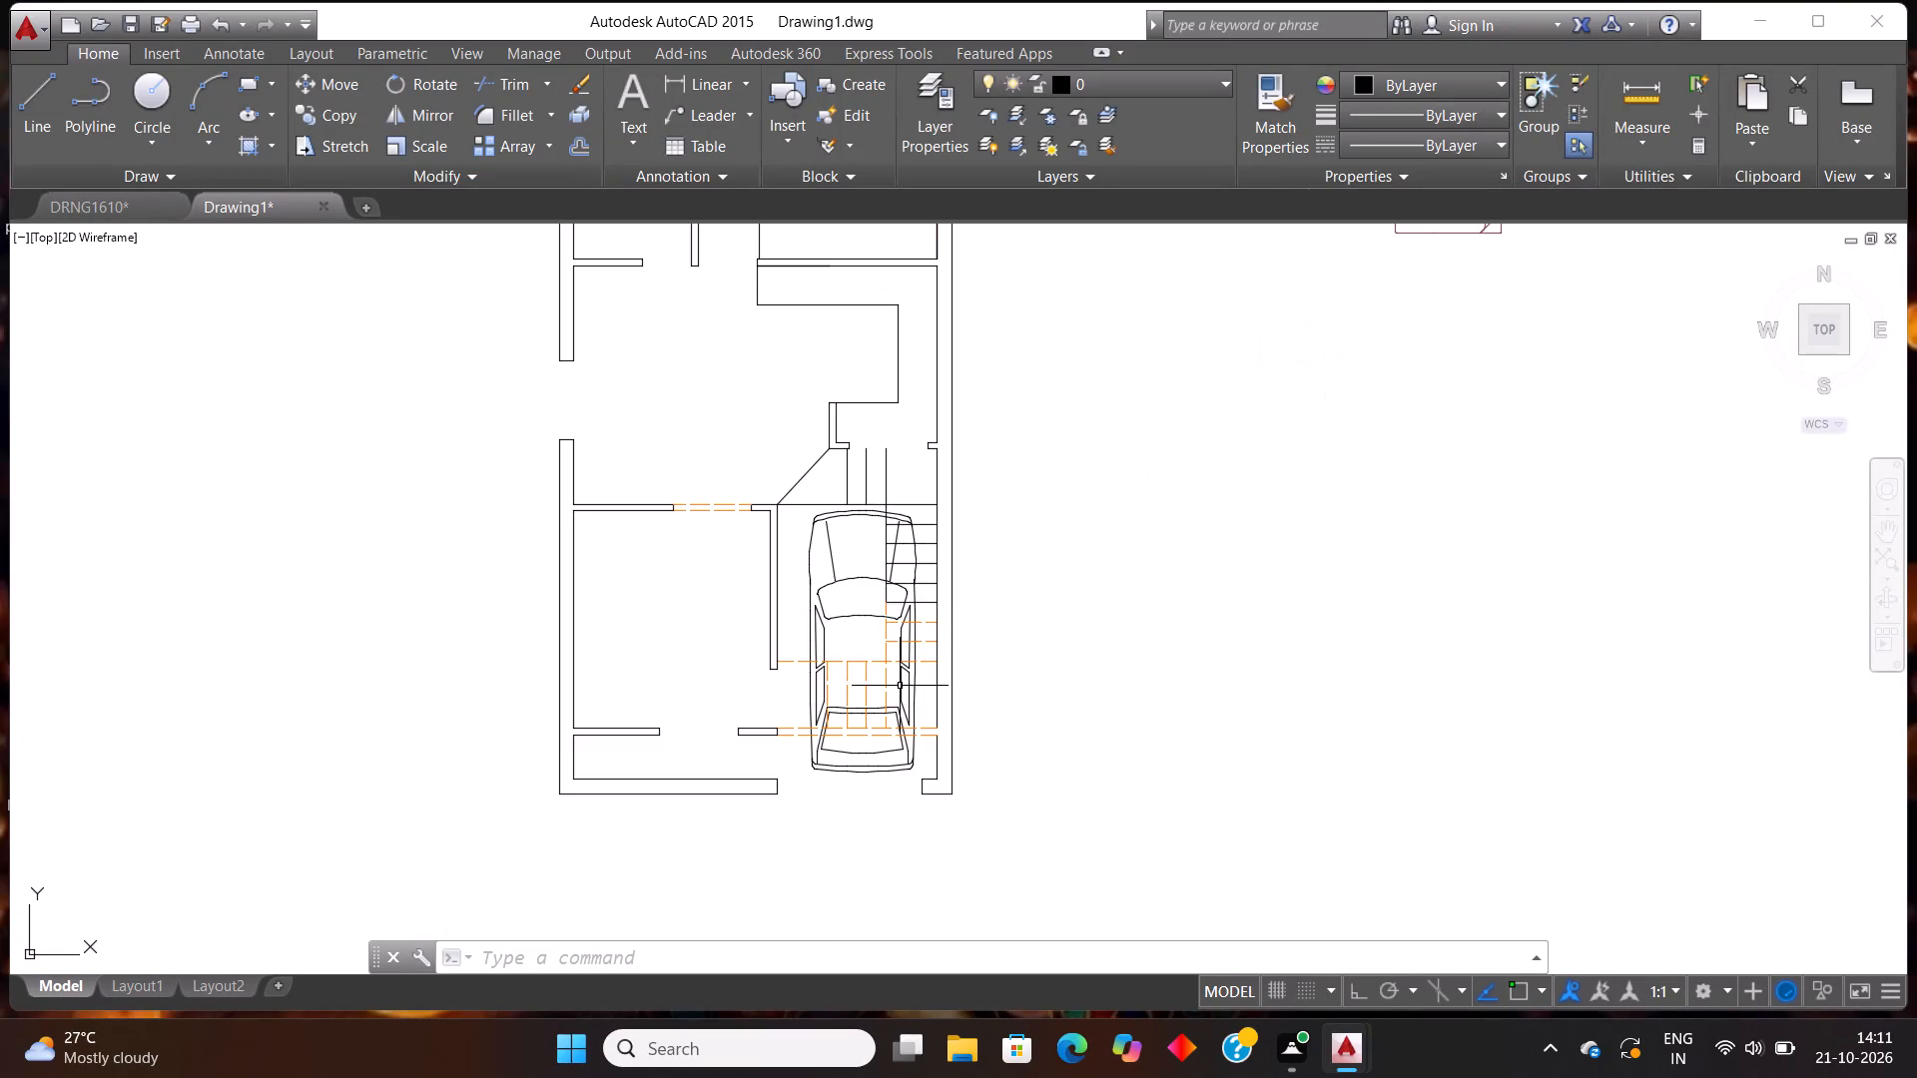
scroll(842, 645, "up", 1)
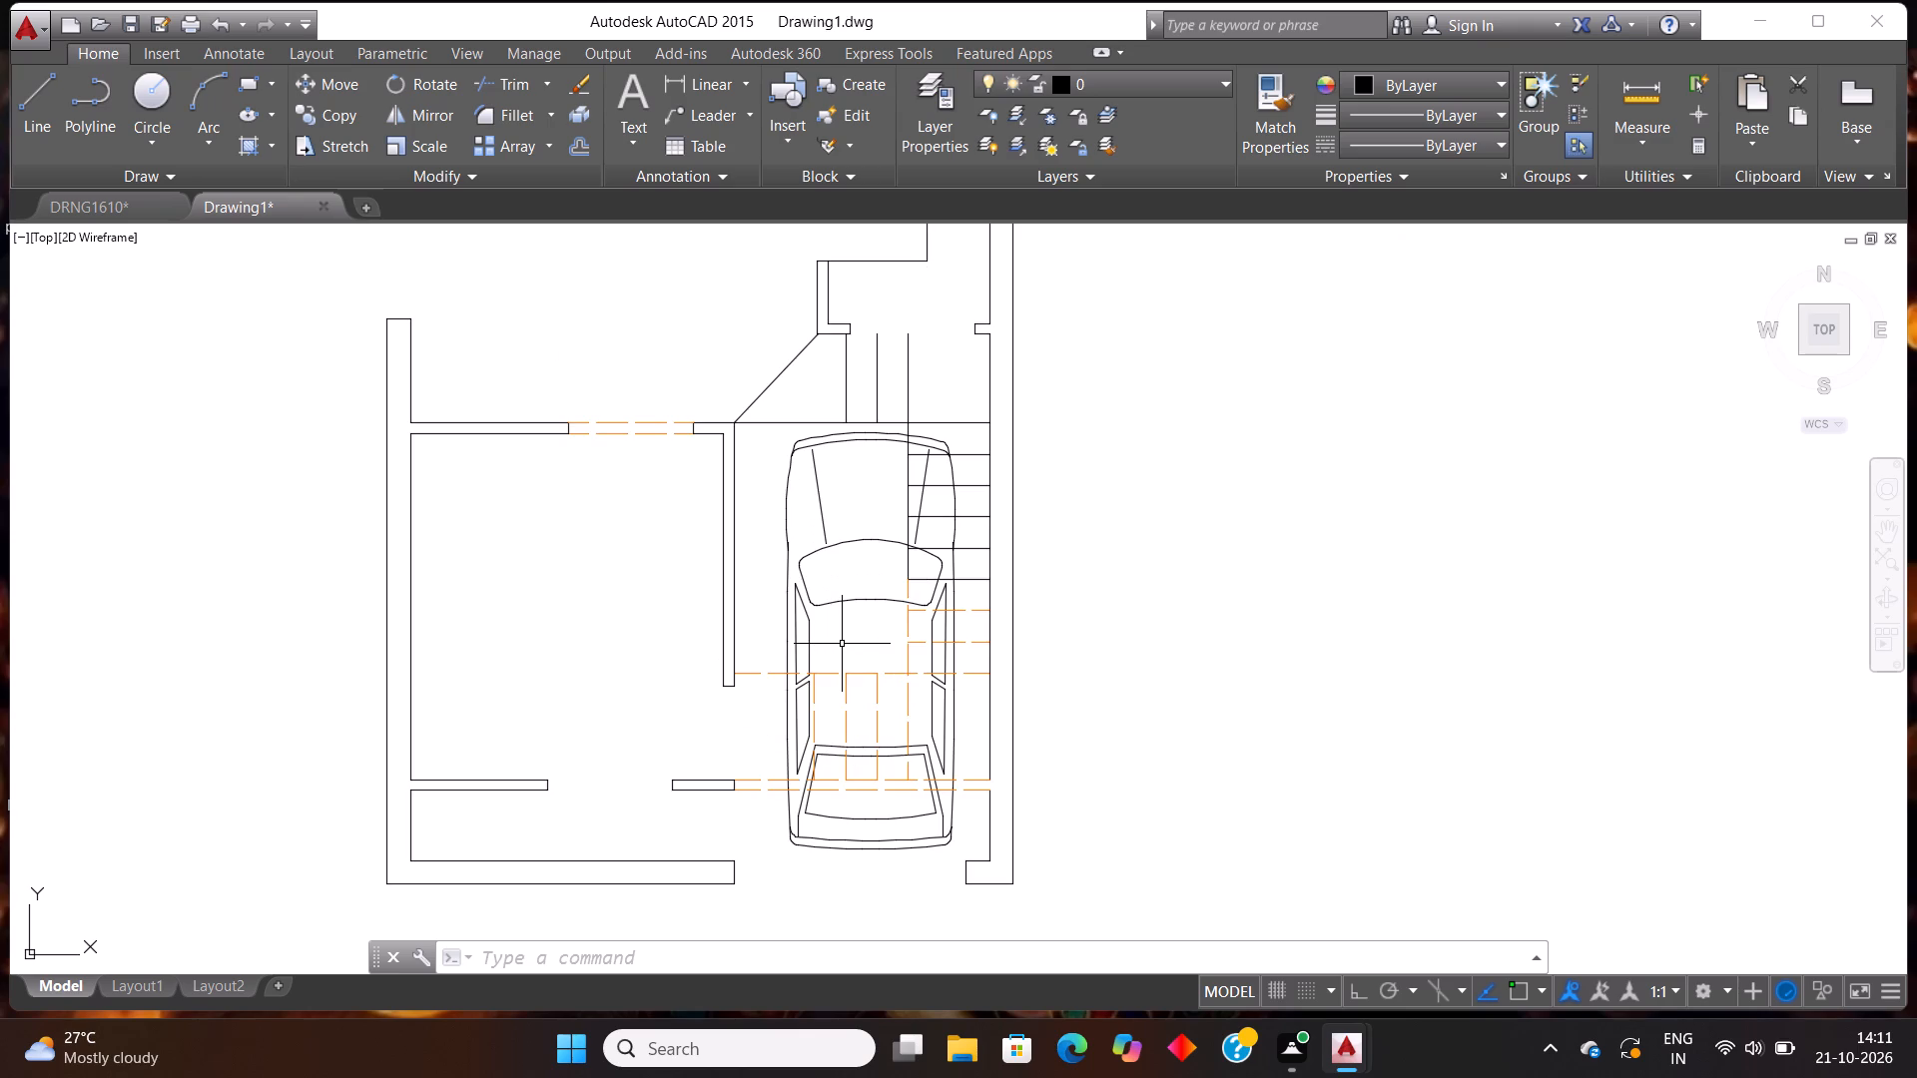
scroll(842, 644, "down", 2)
scroll(1158, 544, "down", 1)
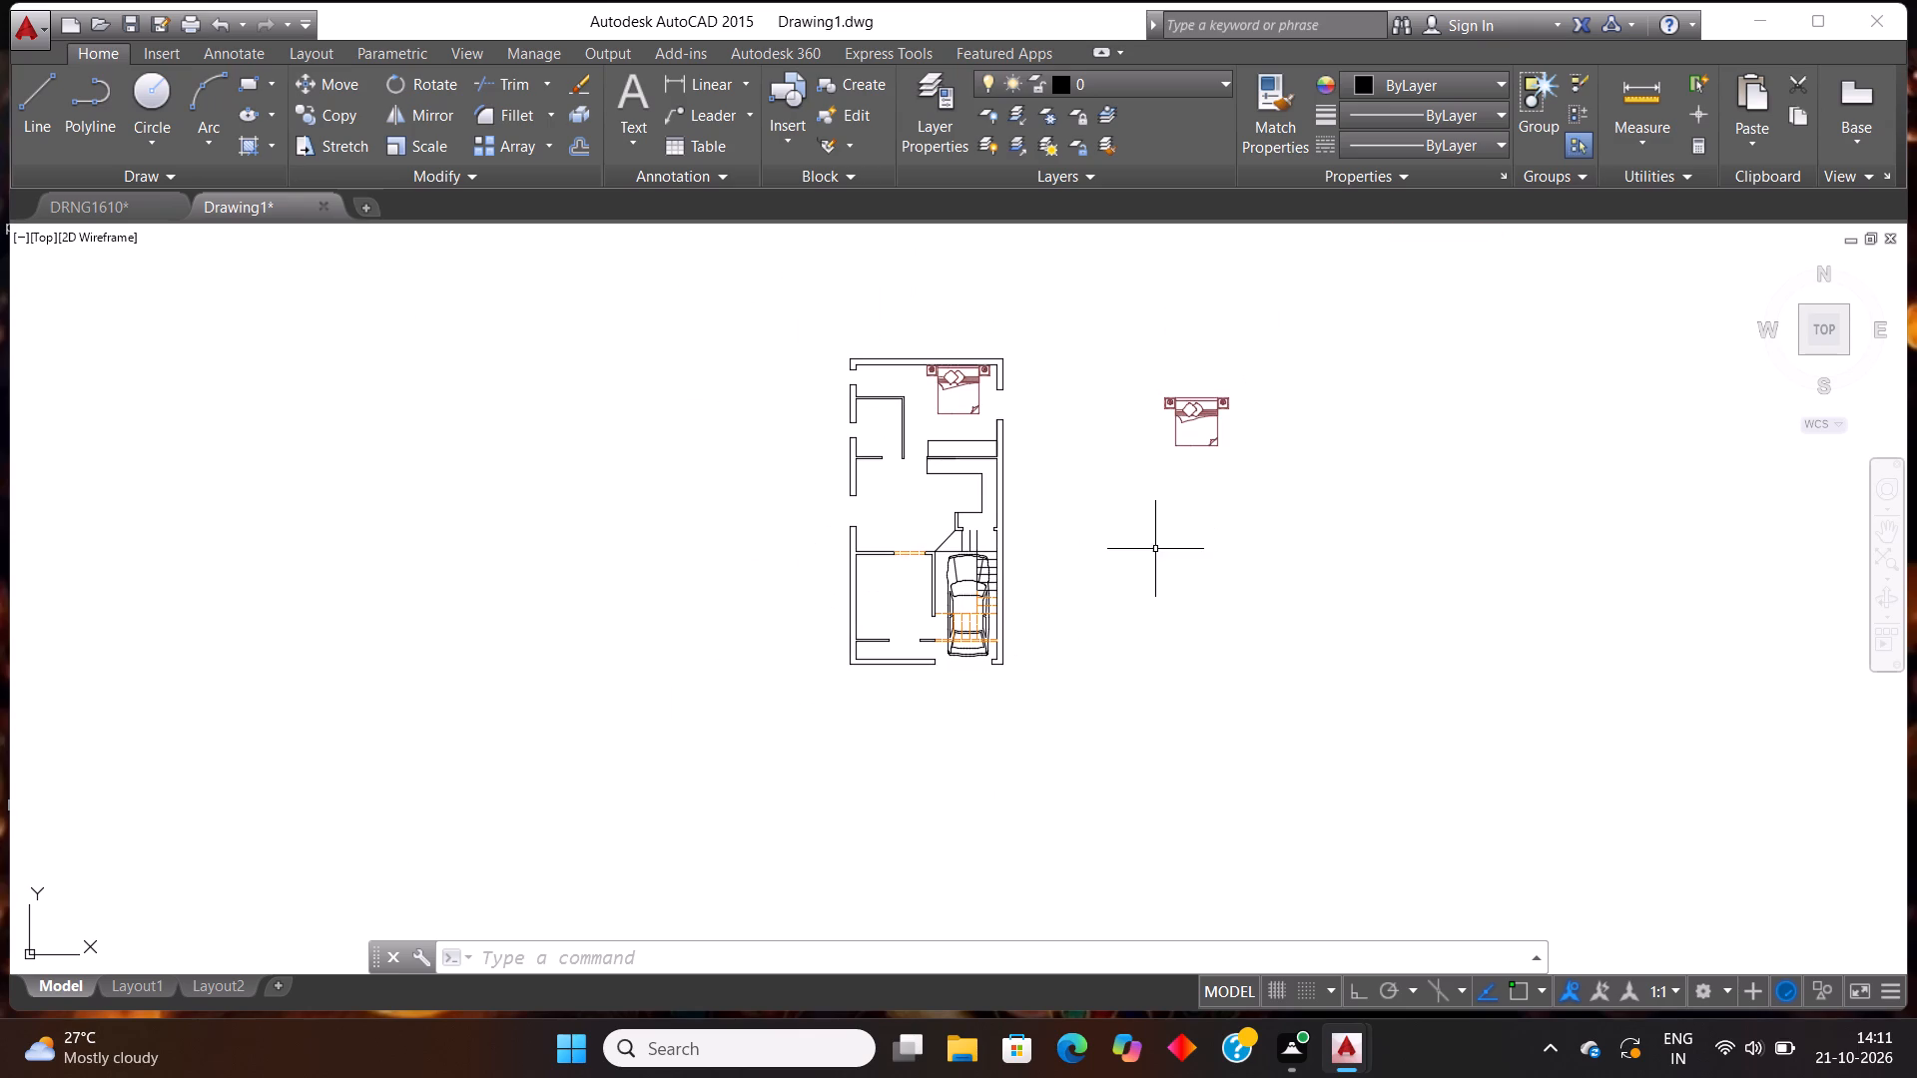
scroll(881, 479, "up", 1)
scroll(884, 260, "up", 1)
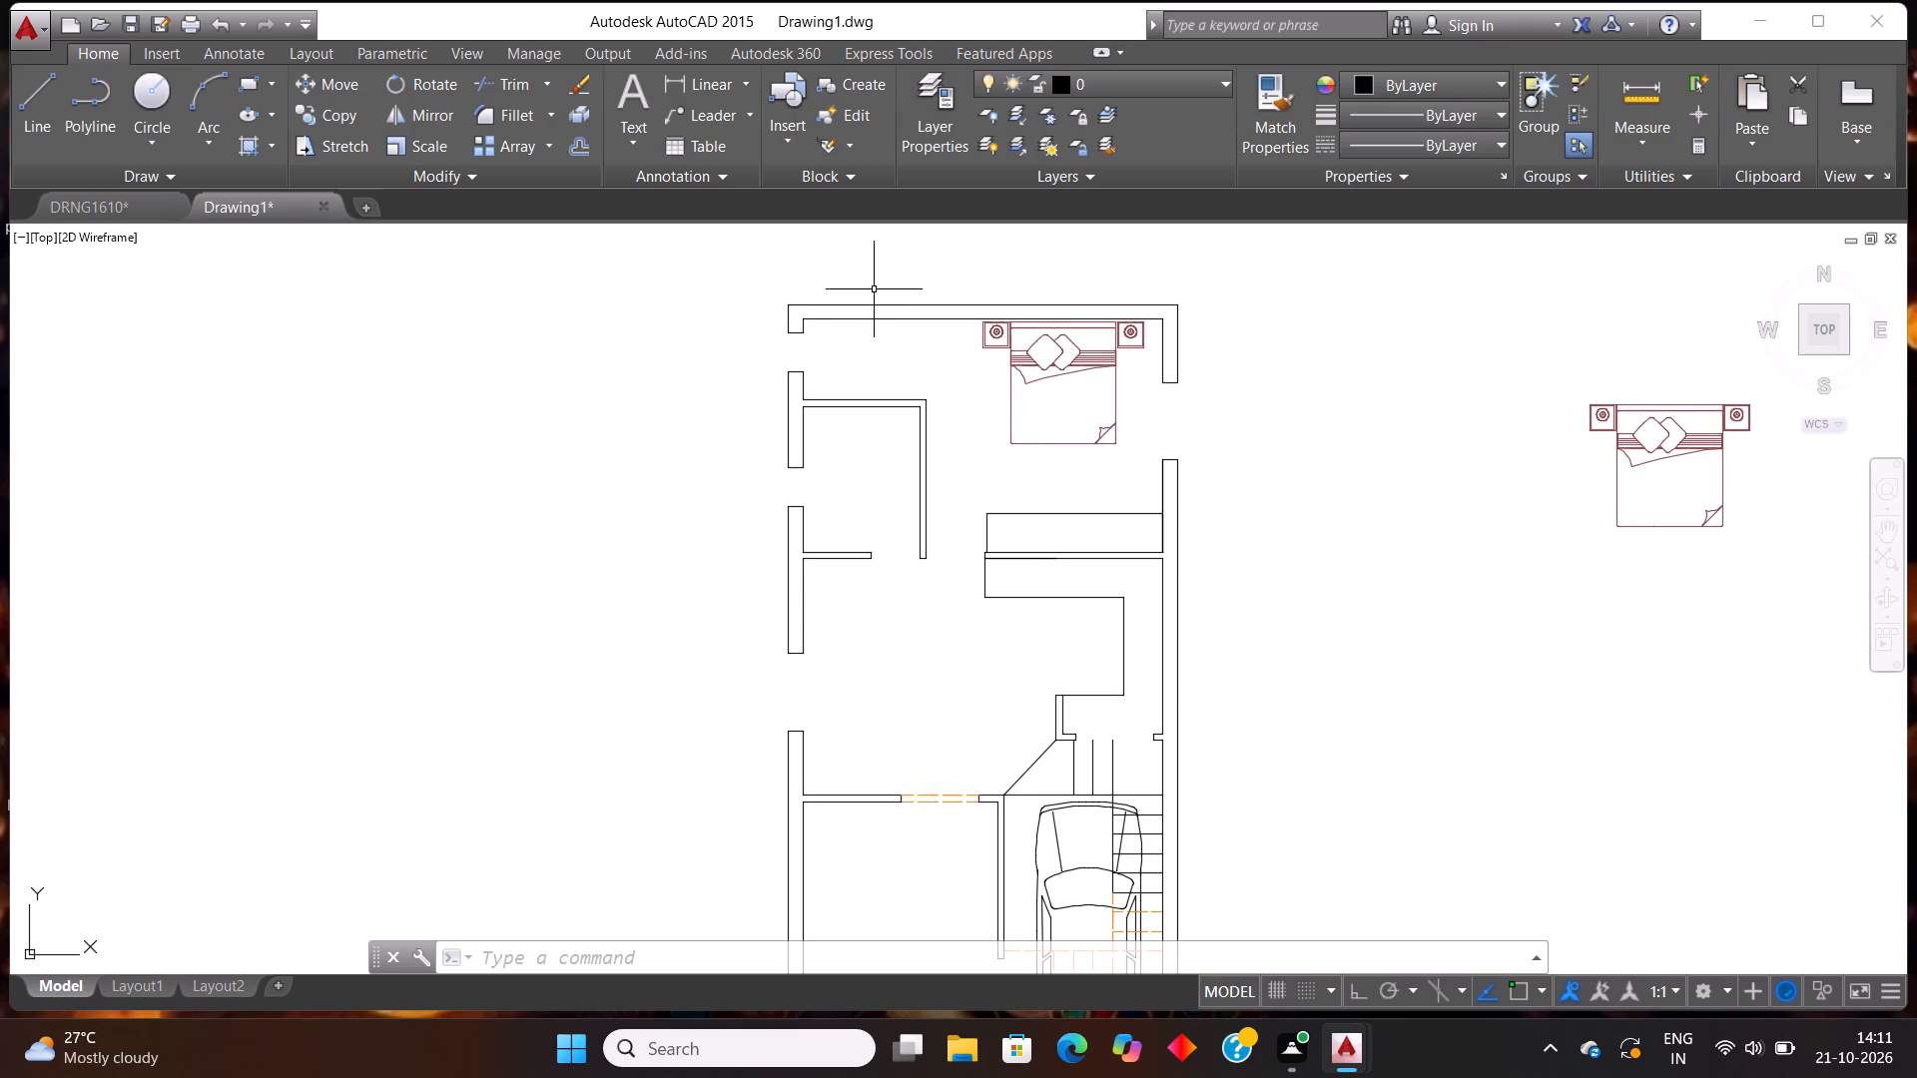
scroll(870, 306, "down", 1)
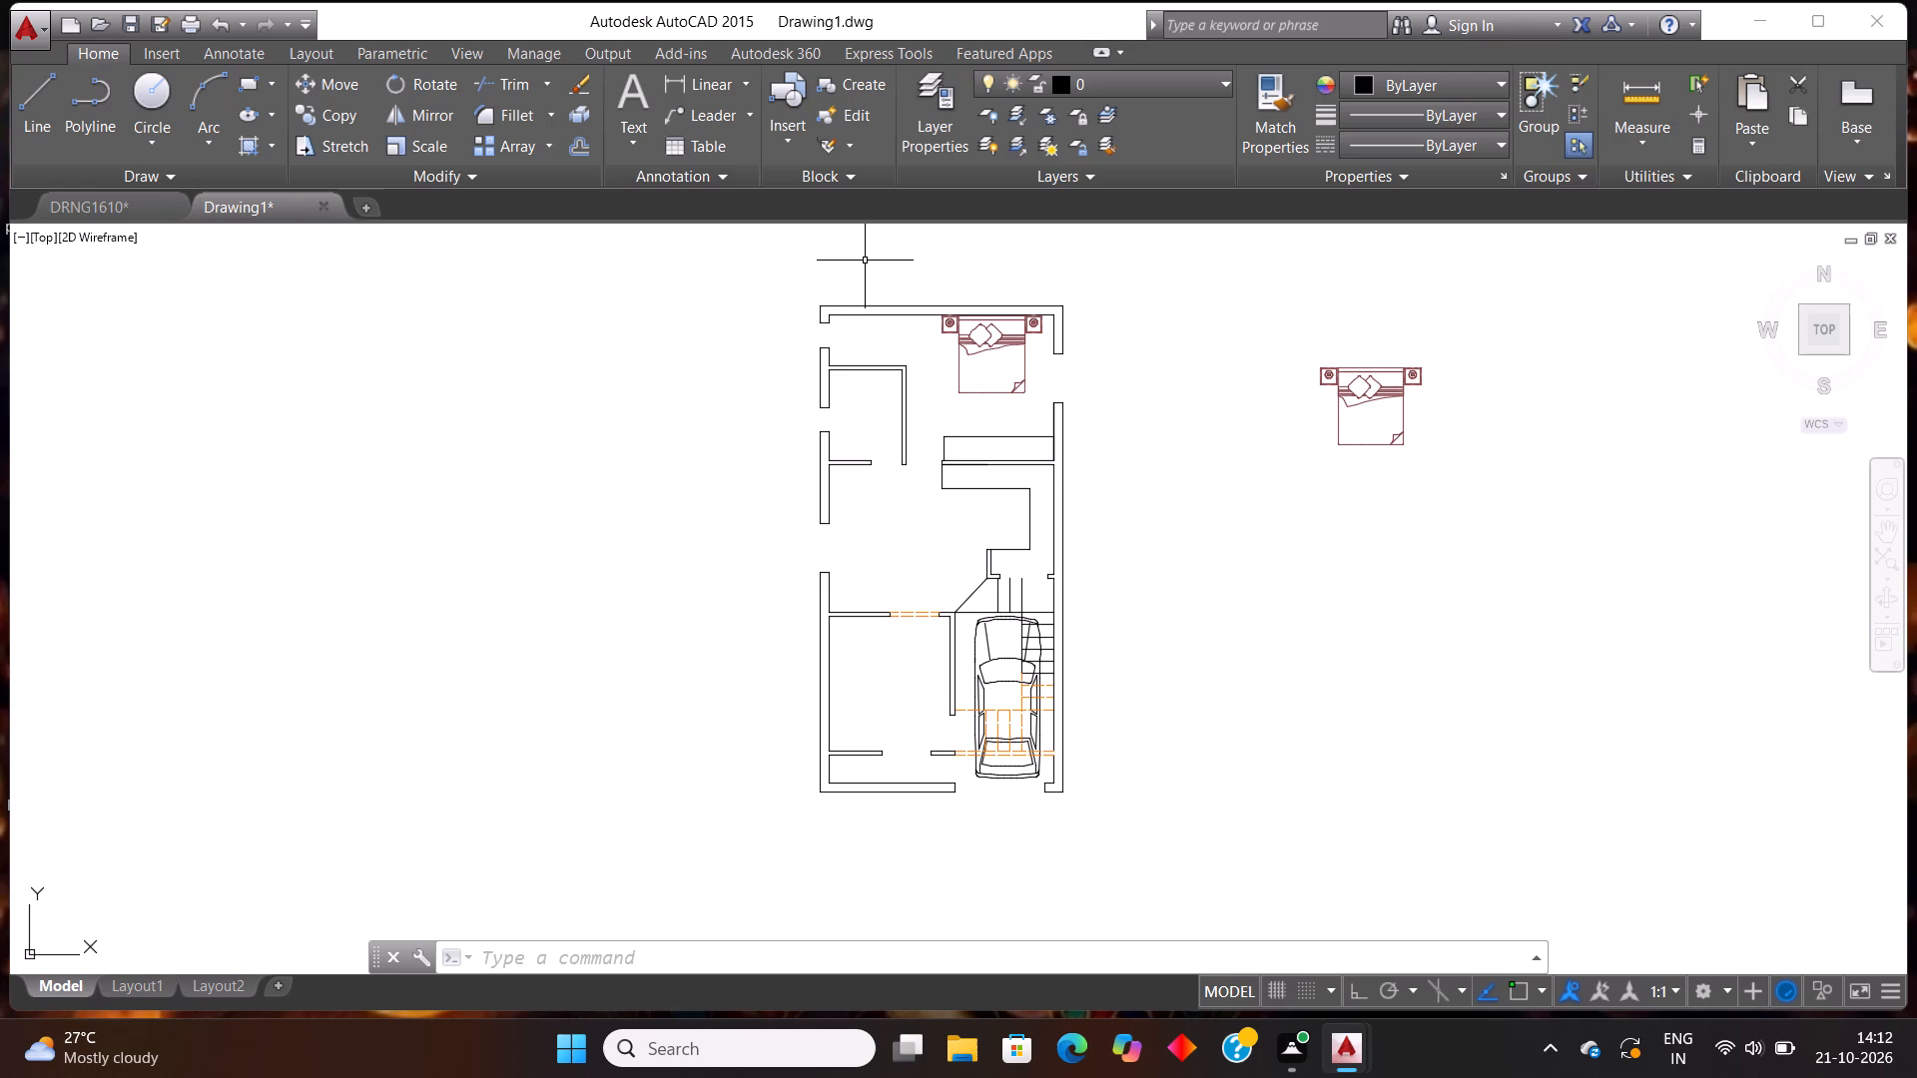
Copy the six-chair dining set from the DRNG1610 drawing and paste it outside the floor plan in Drawing1.
left_click(107, 216)
scroll(466, 349, "down", 4)
scroll(561, 402, "down", 1)
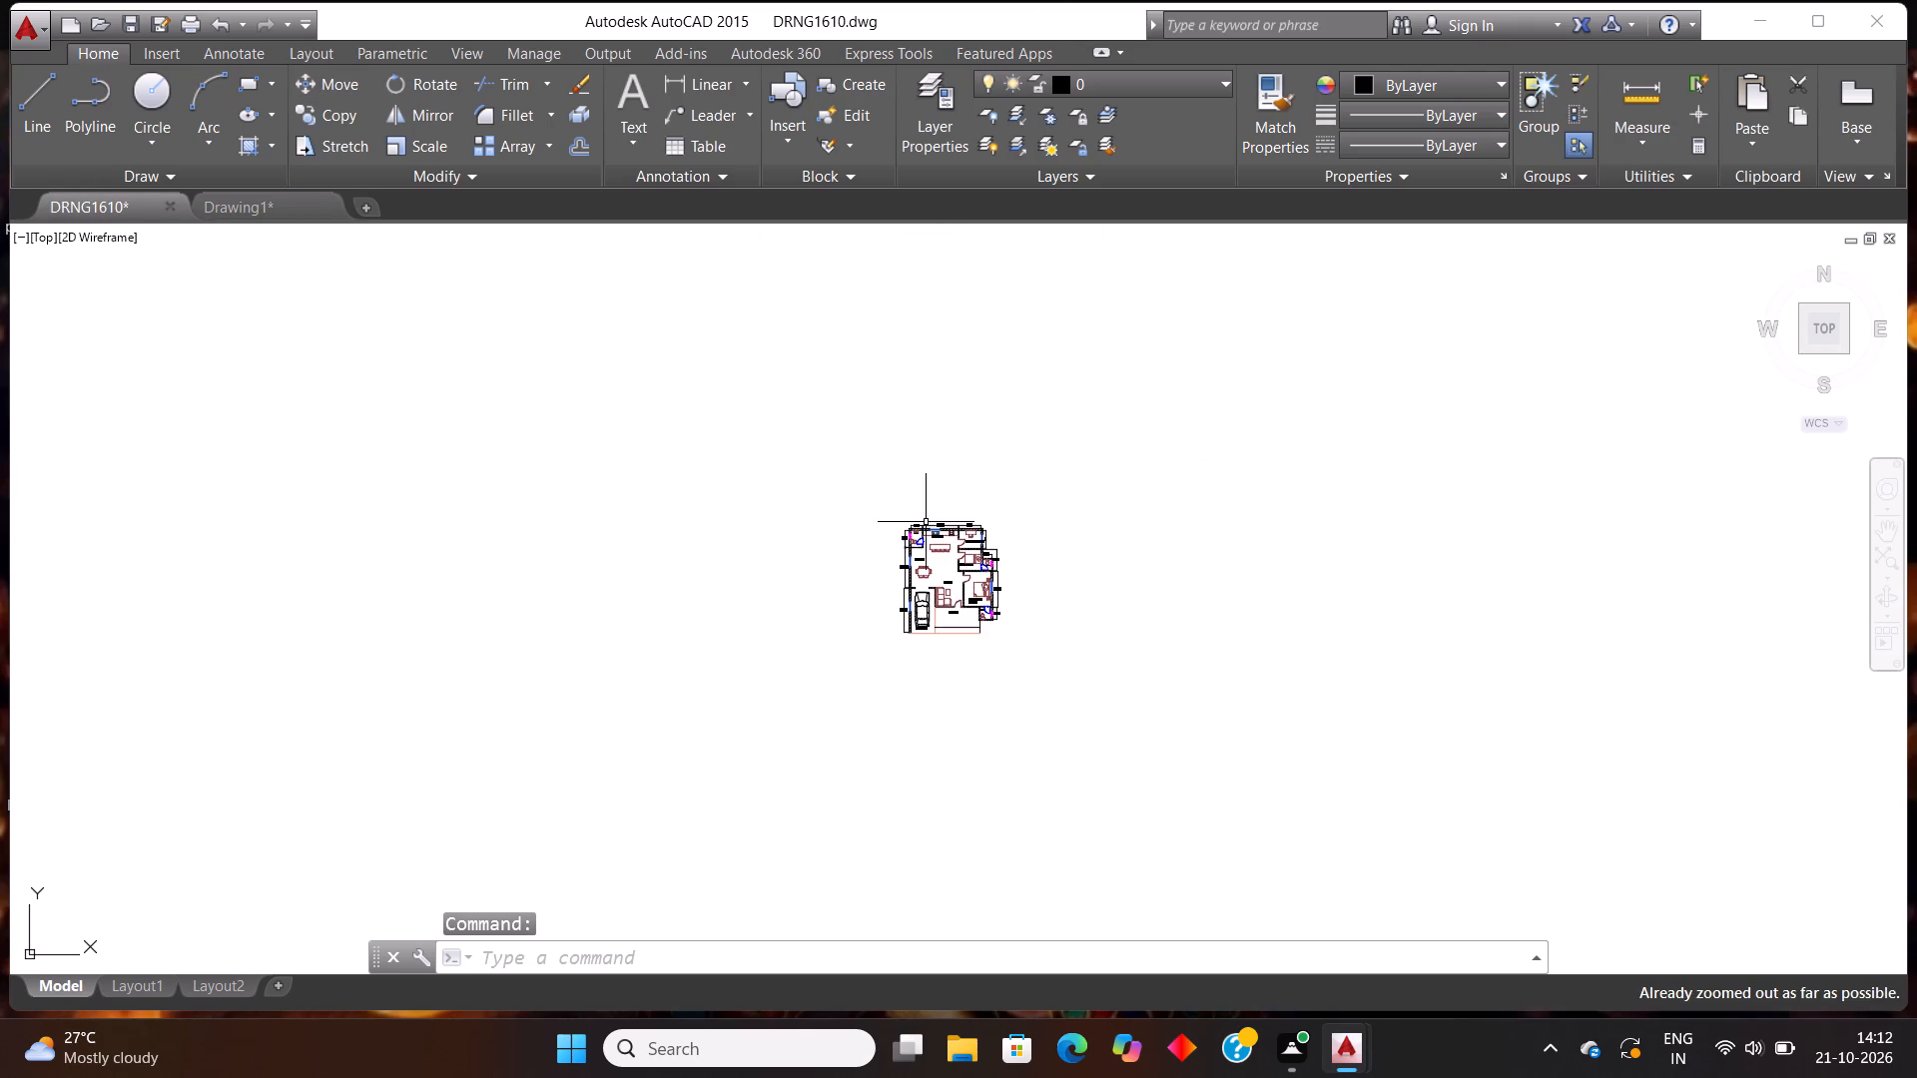
scroll(958, 570, "up", 7)
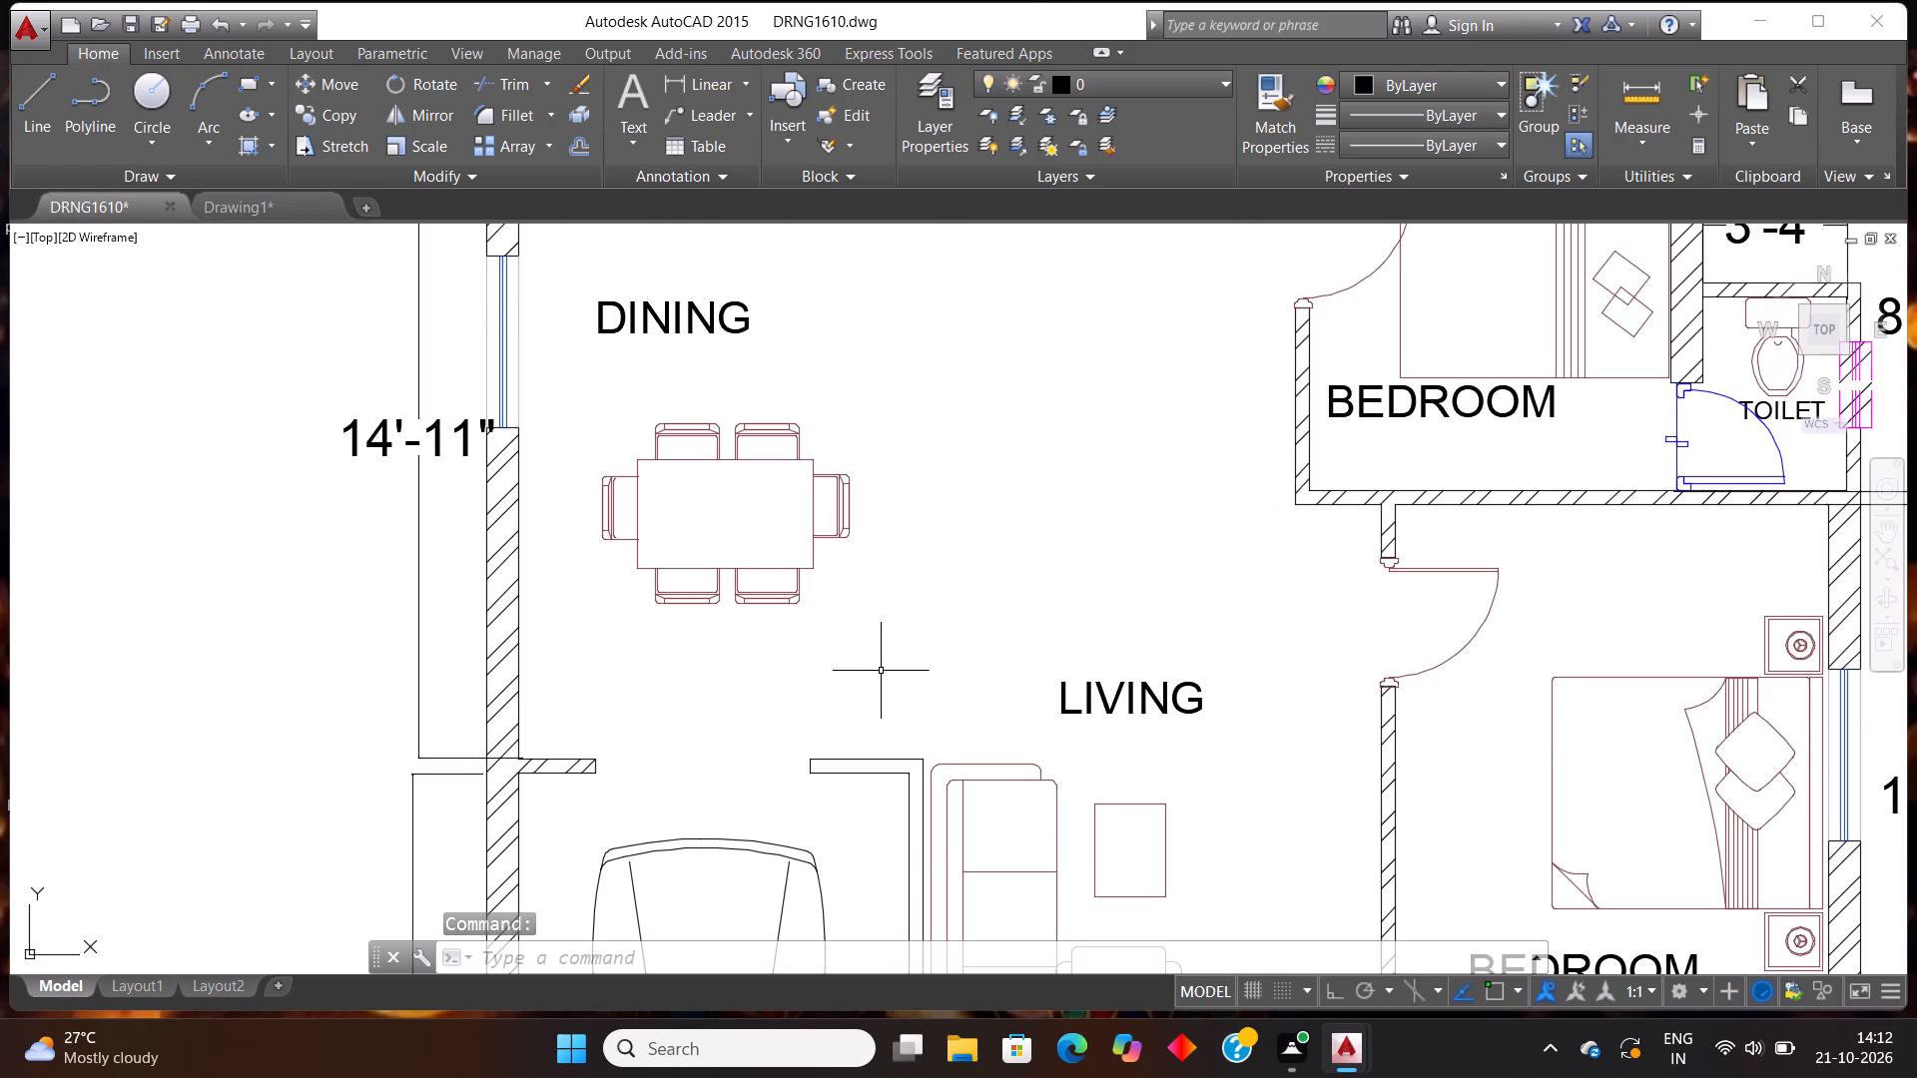
left_click(919, 679)
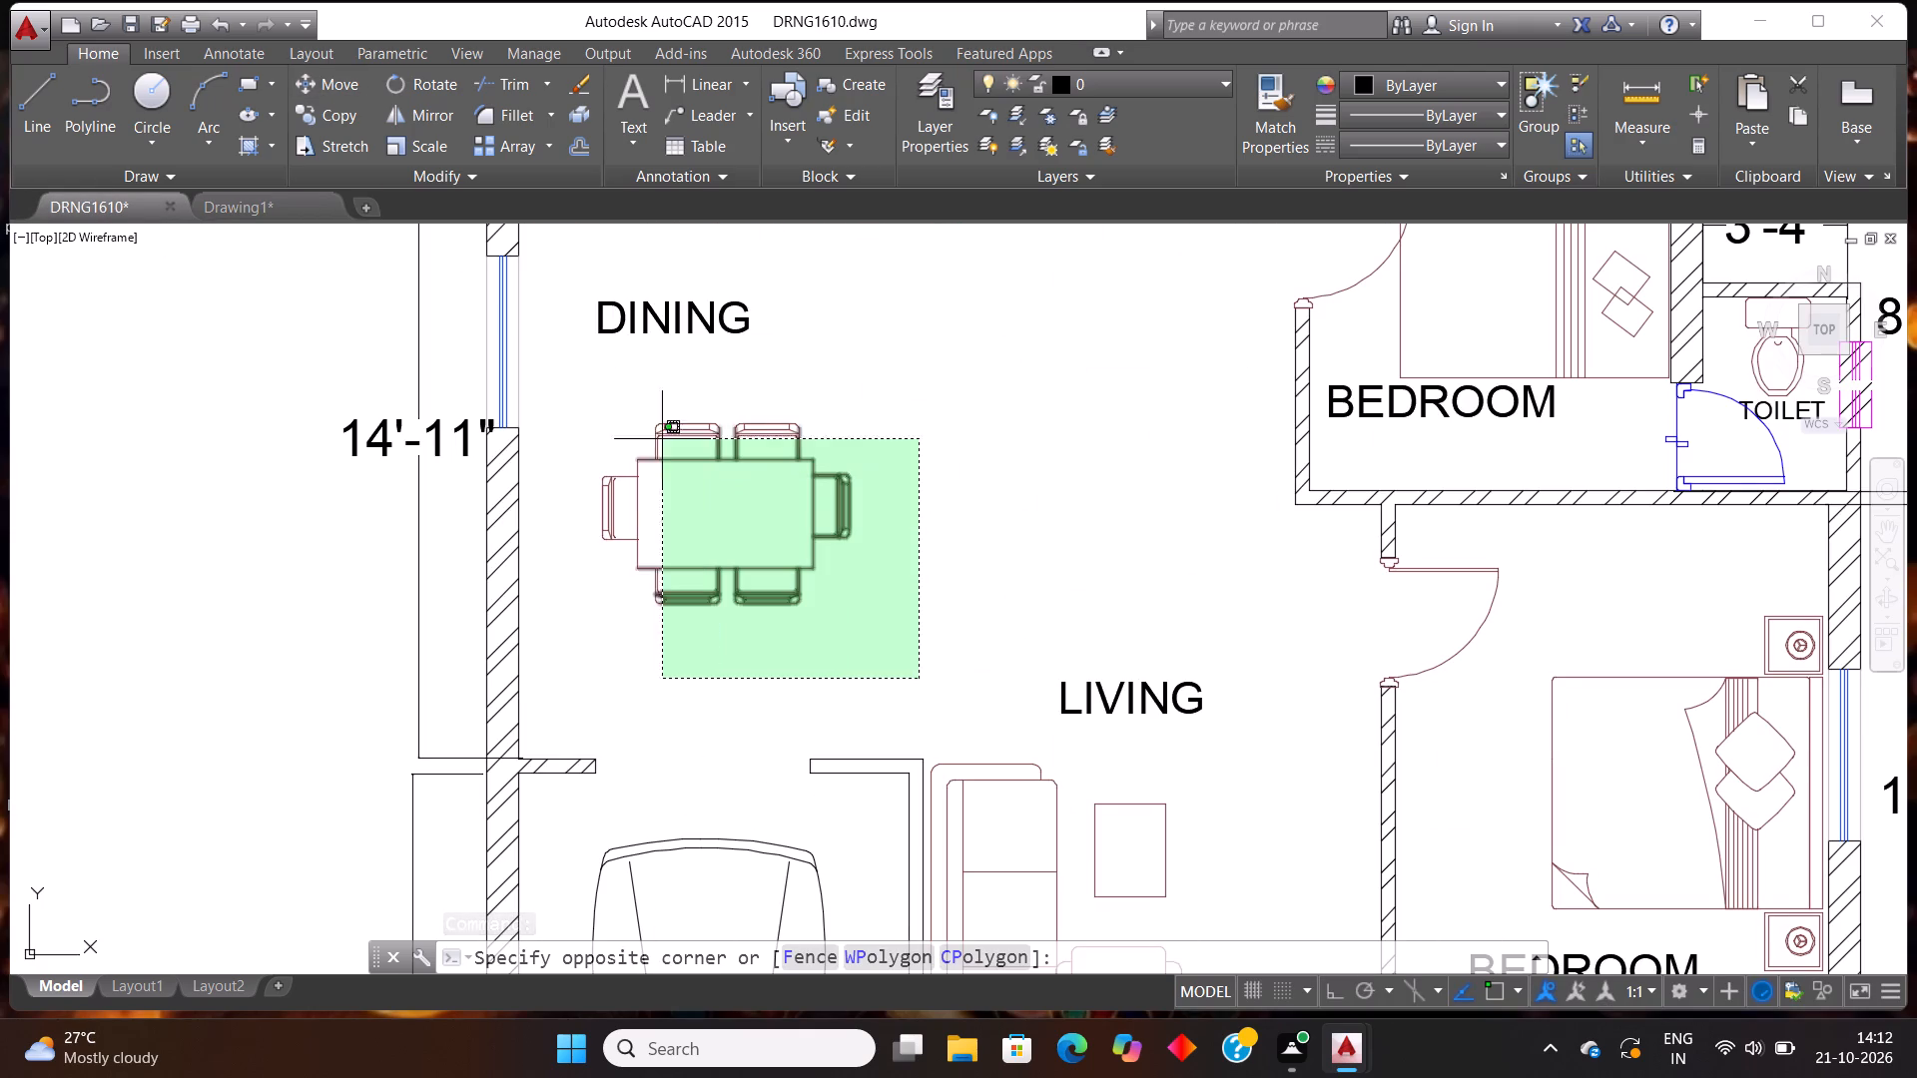
left_click(596, 395)
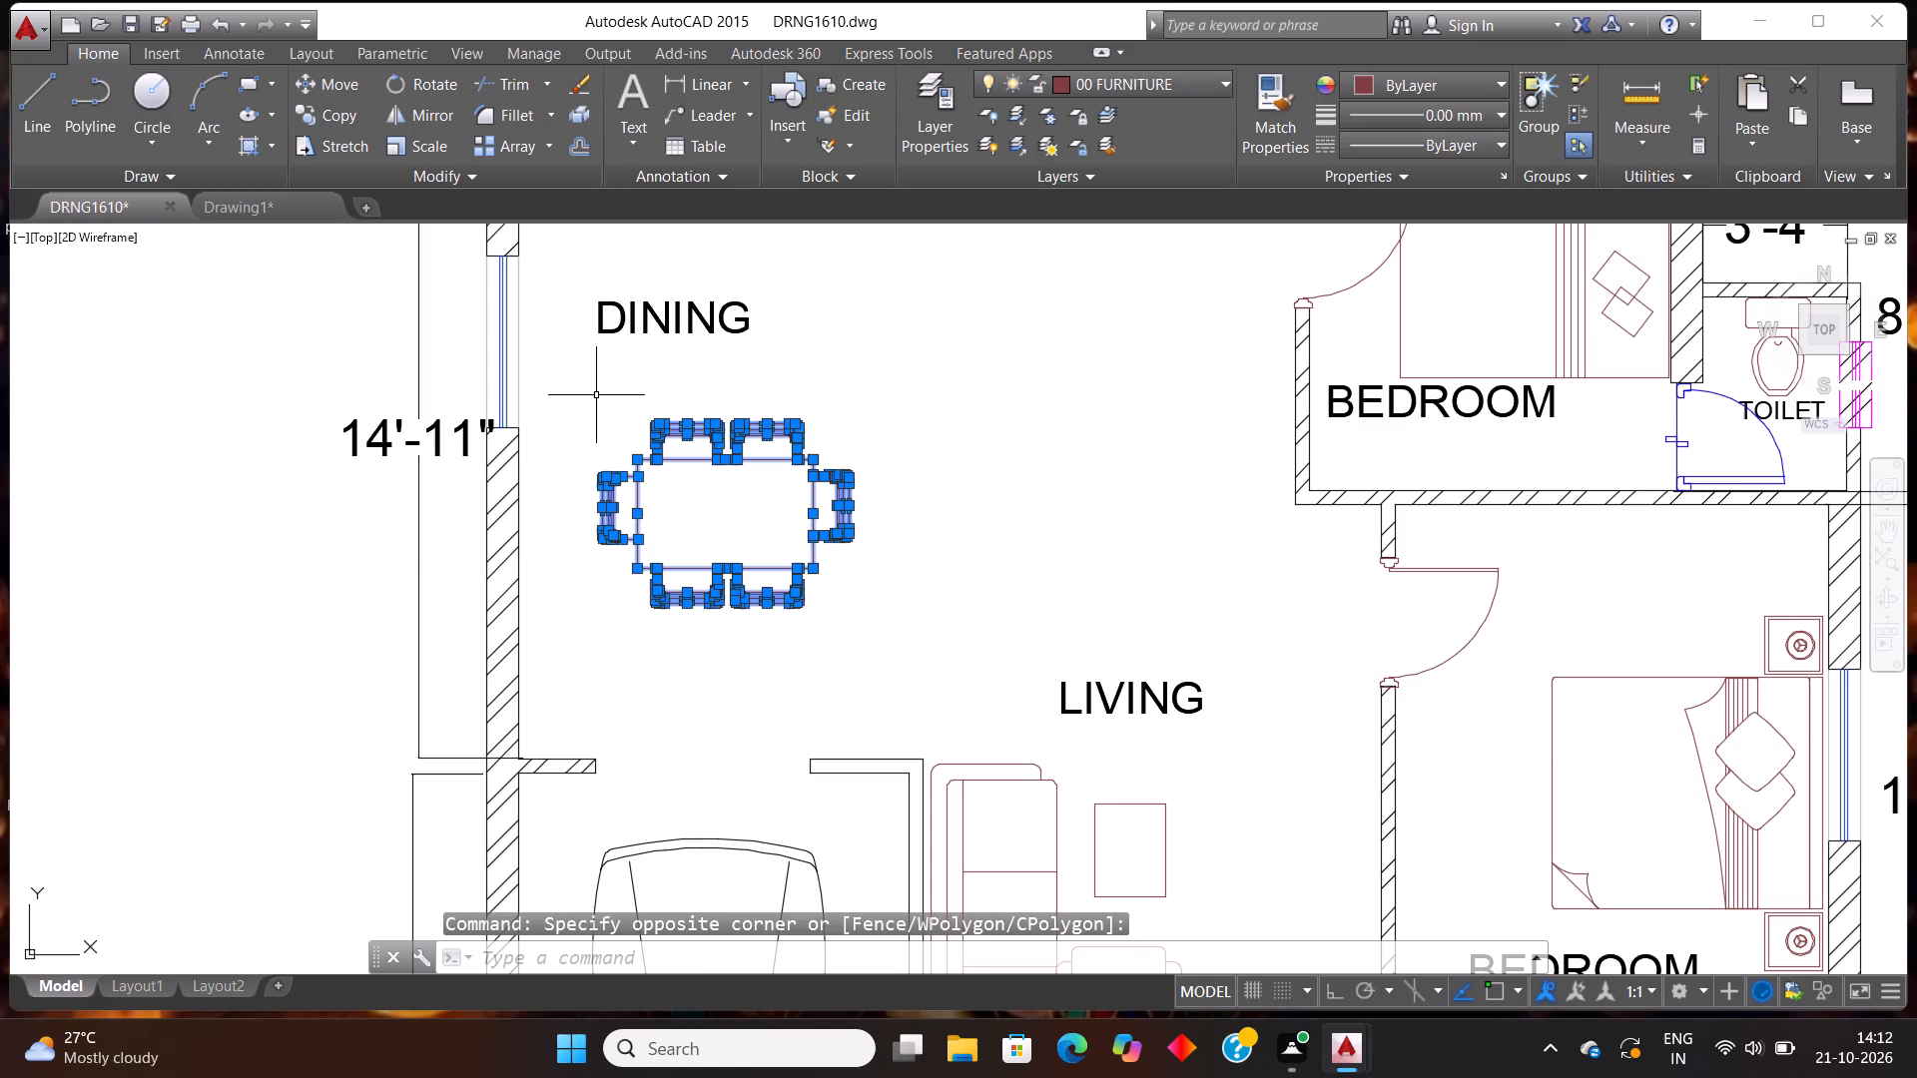
key("ctrl+c")
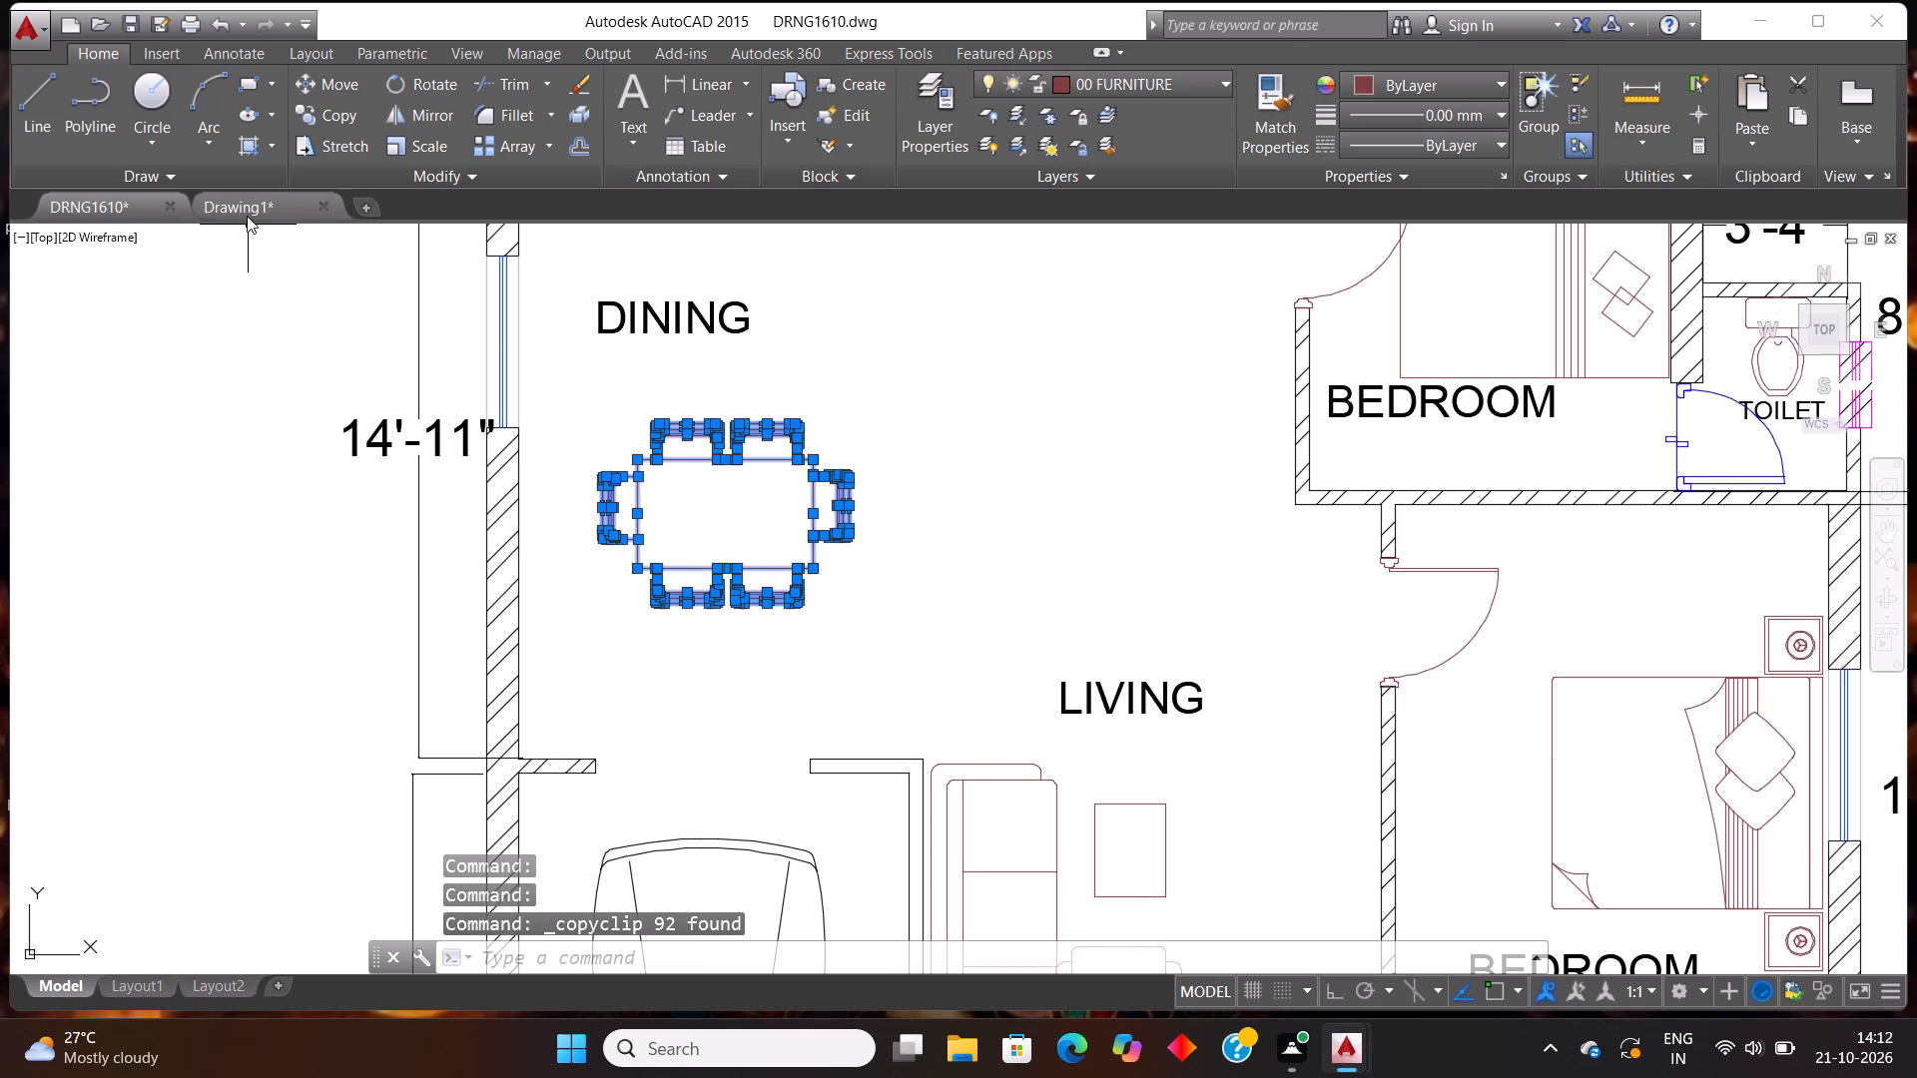
left_click(247, 212)
key("ctrl+v")
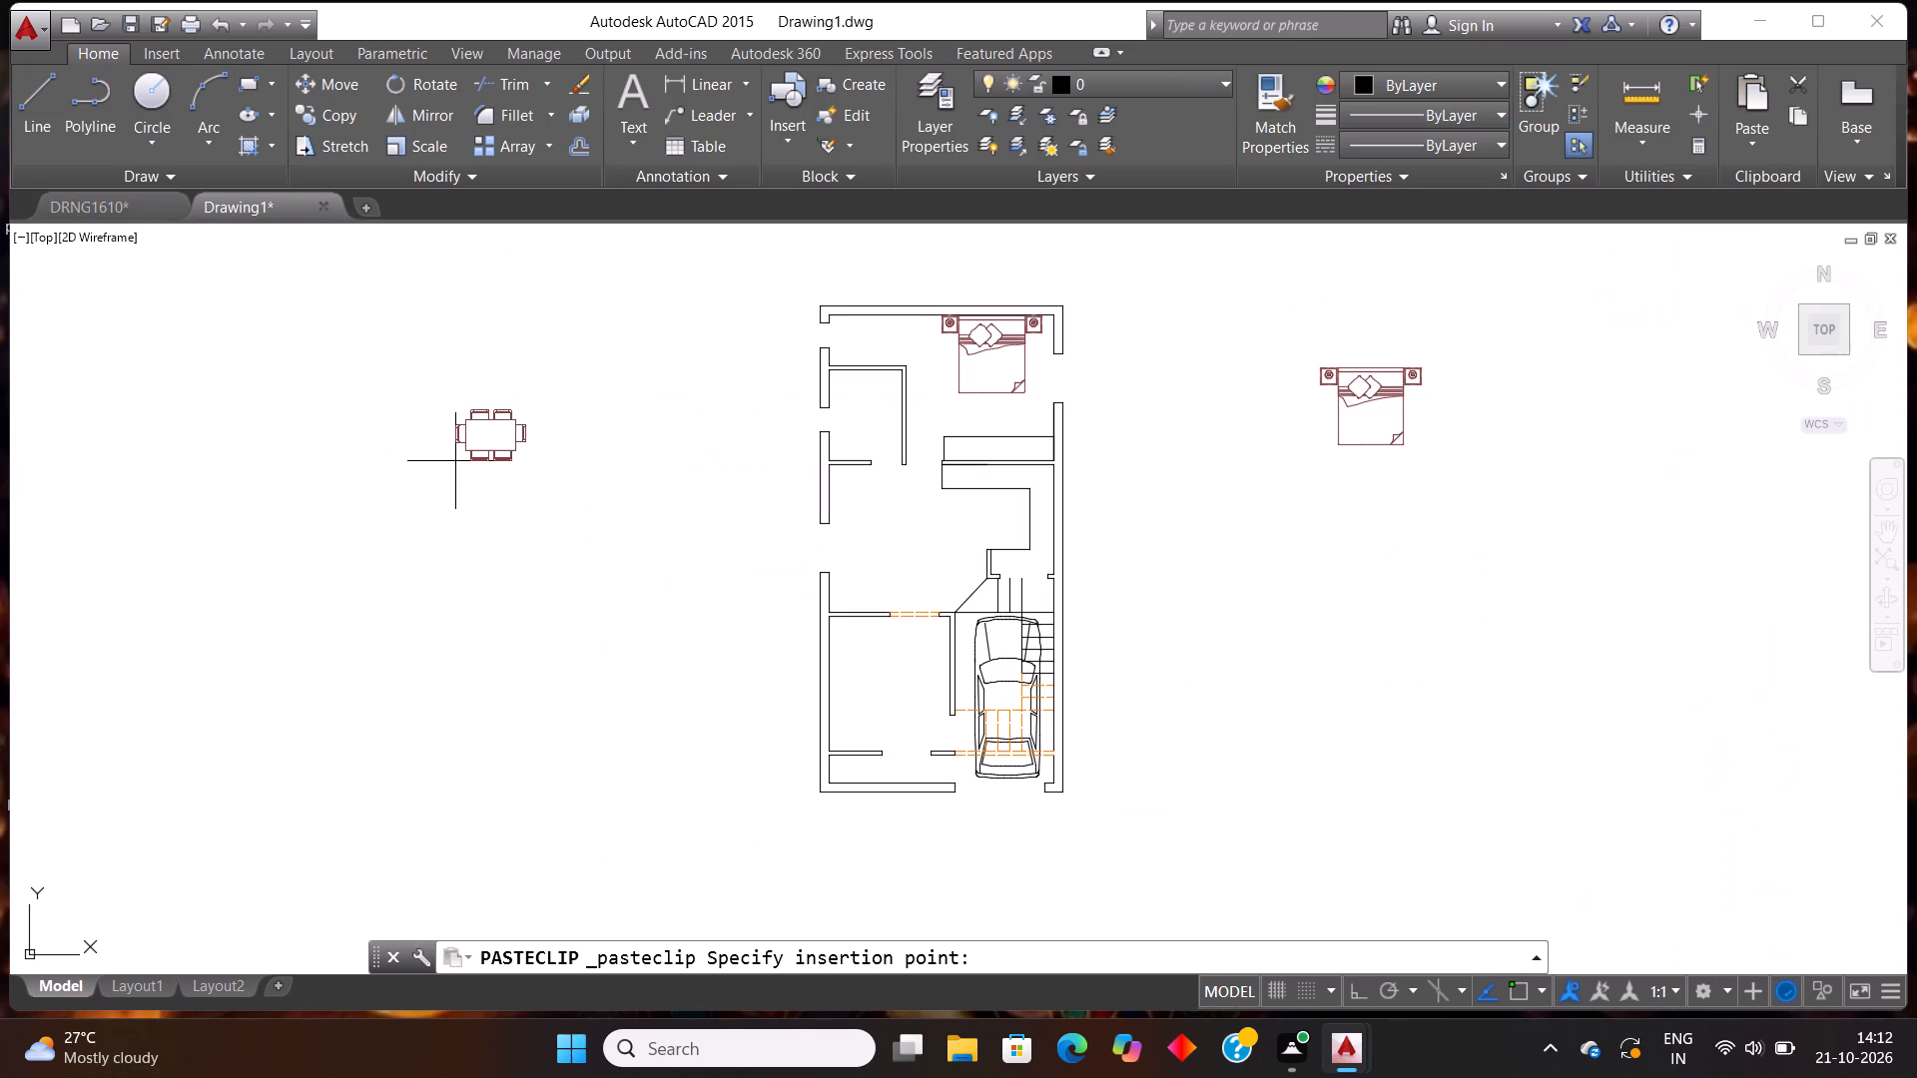
left_click(540, 474)
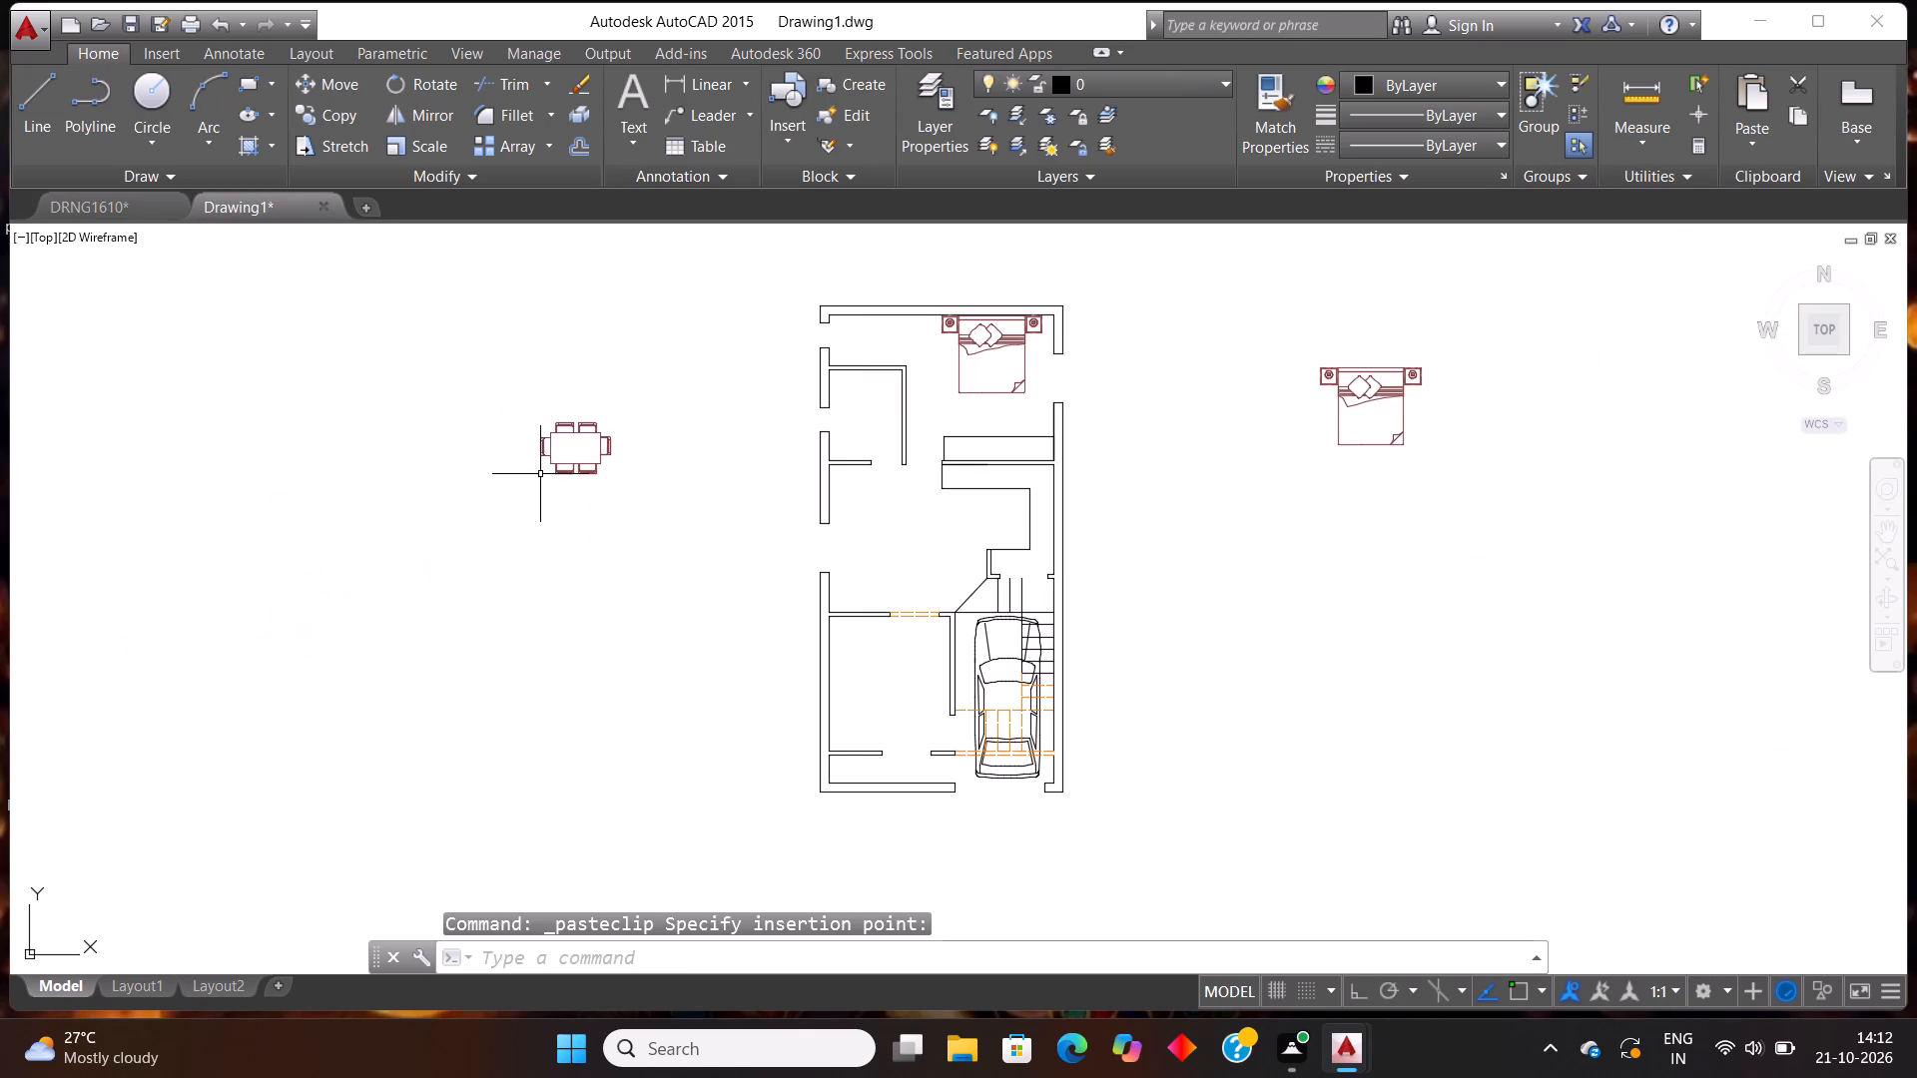
Rotate the pasted dining set a quarter turn clockwise about its end chair, with Ortho on.
left_click(619, 523)
left_click(462, 397)
type("RO")
key("Return")
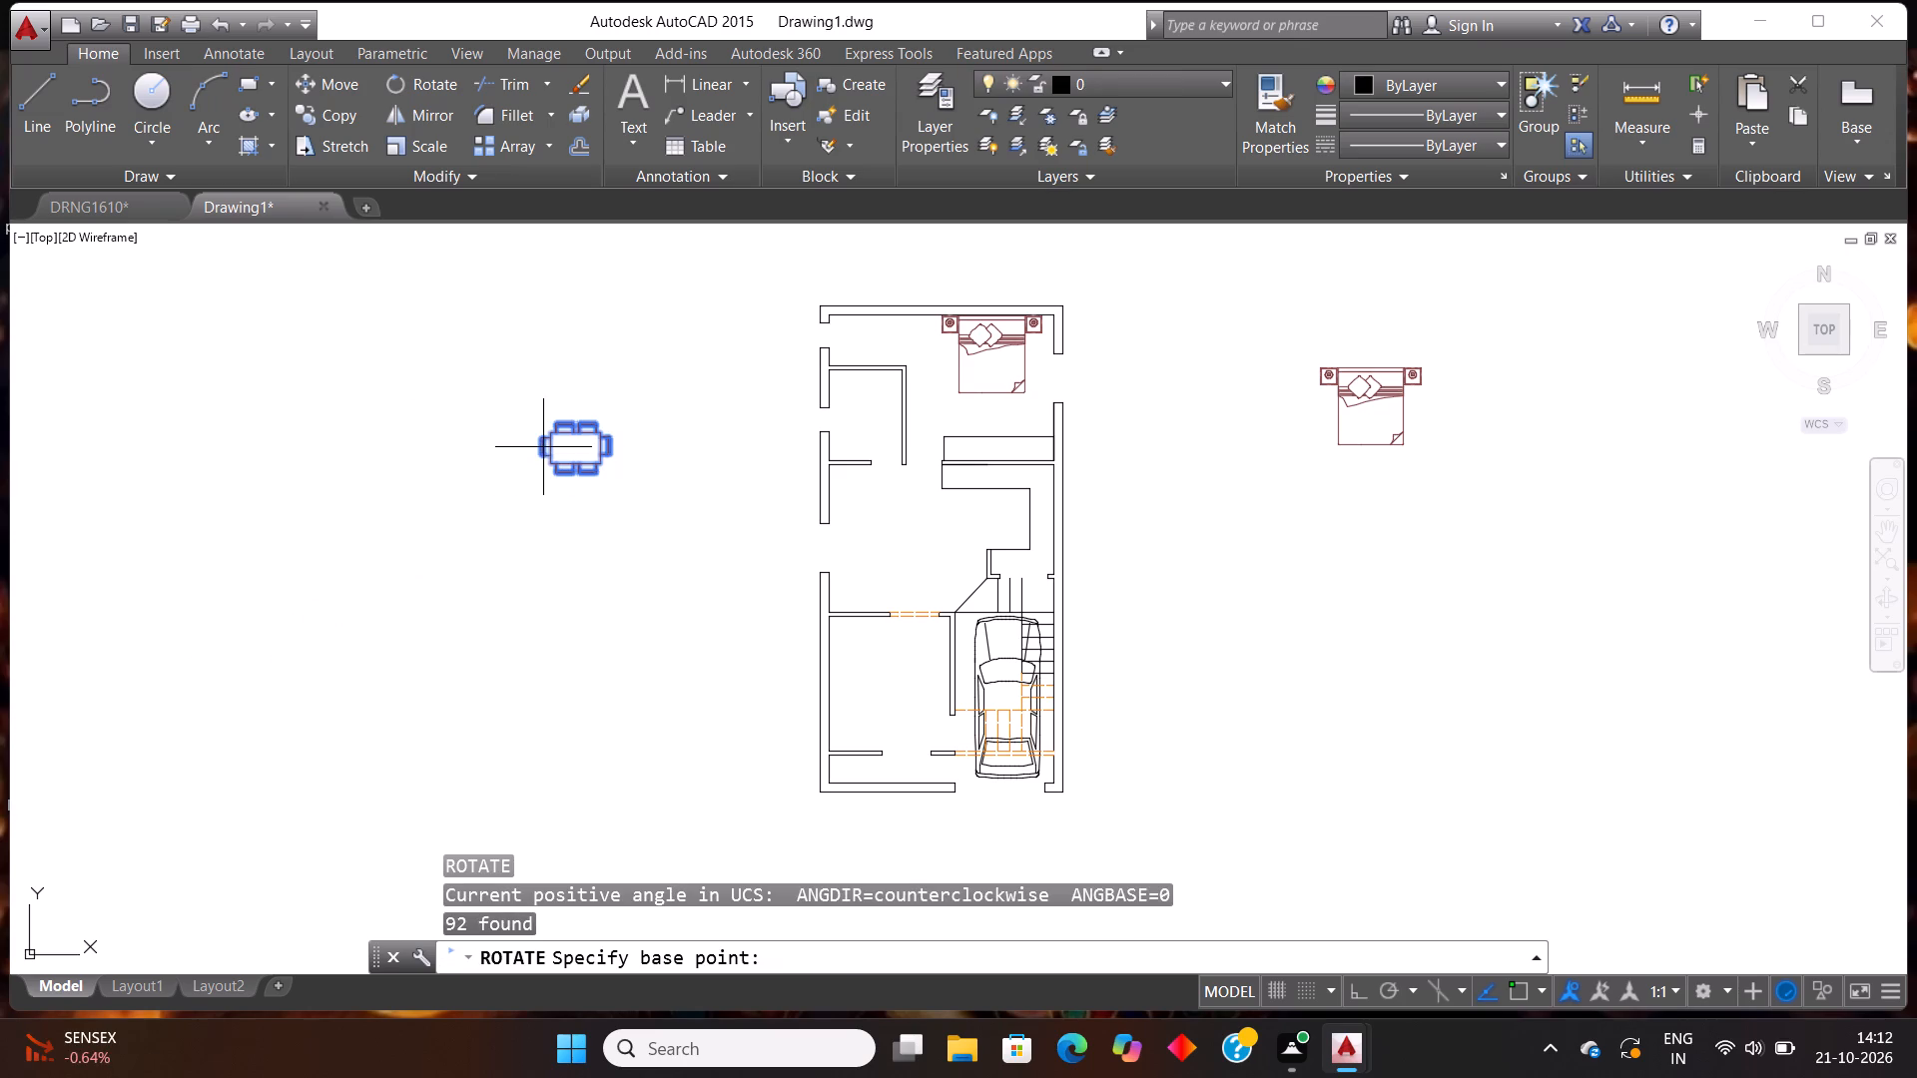
left_click(543, 445)
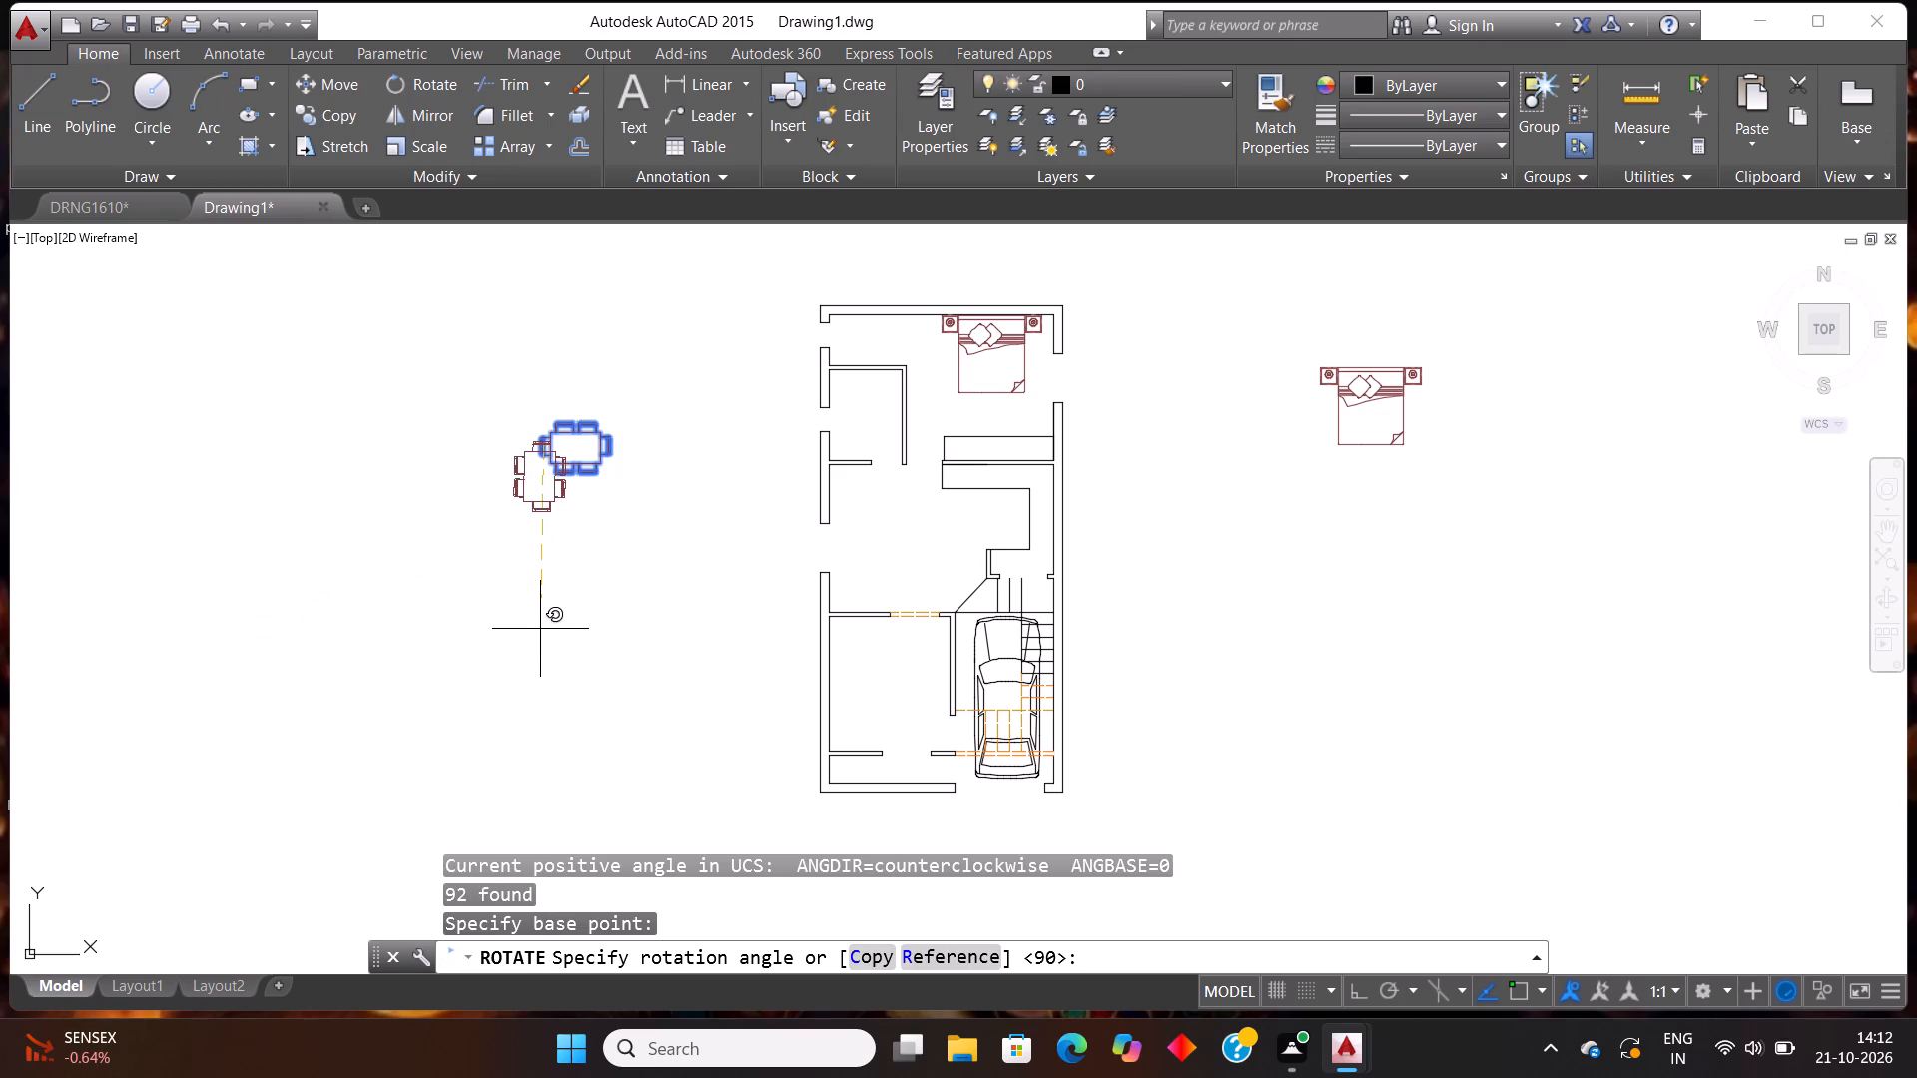
key("F8")
left_click(527, 554)
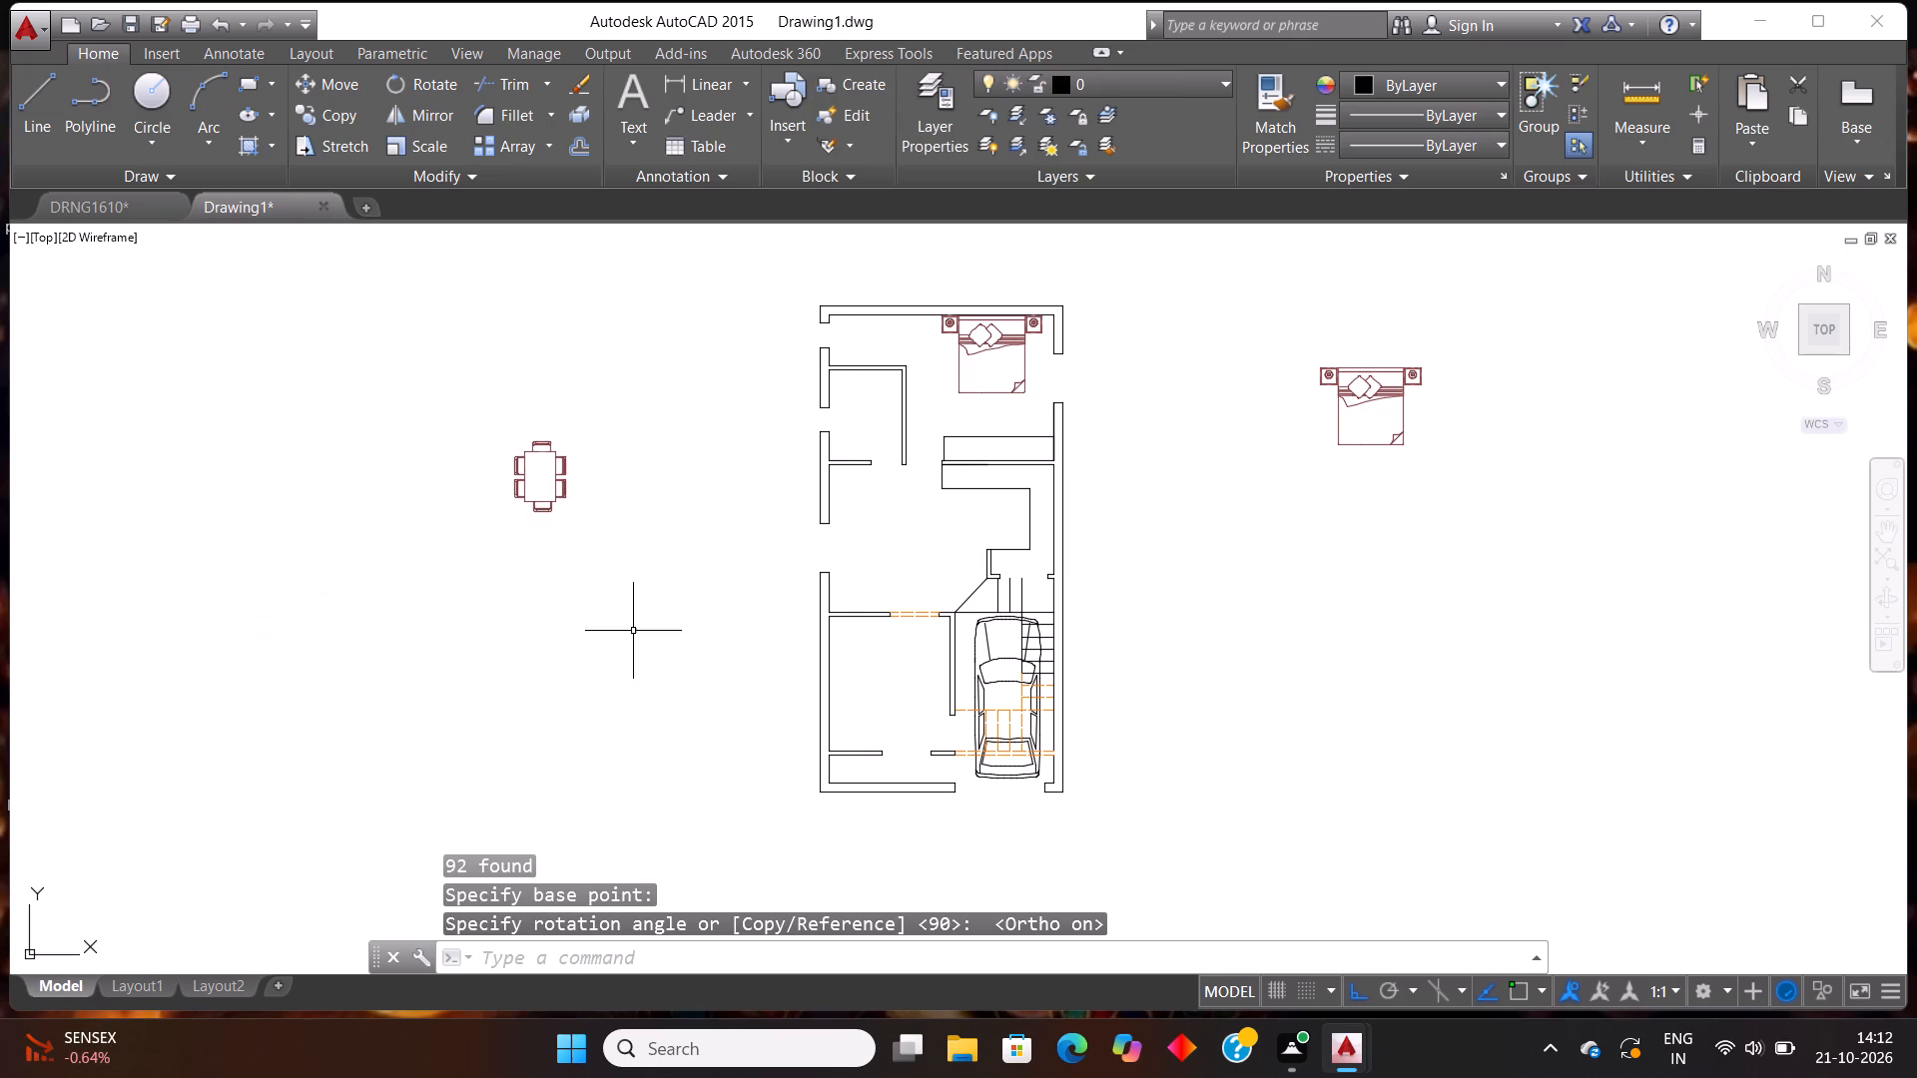
Copy the rotated dining set and paste it into the room above the front room, near the opening in the outer wall.
left_click(684, 664)
left_click(454, 368)
key("ctrl+c")
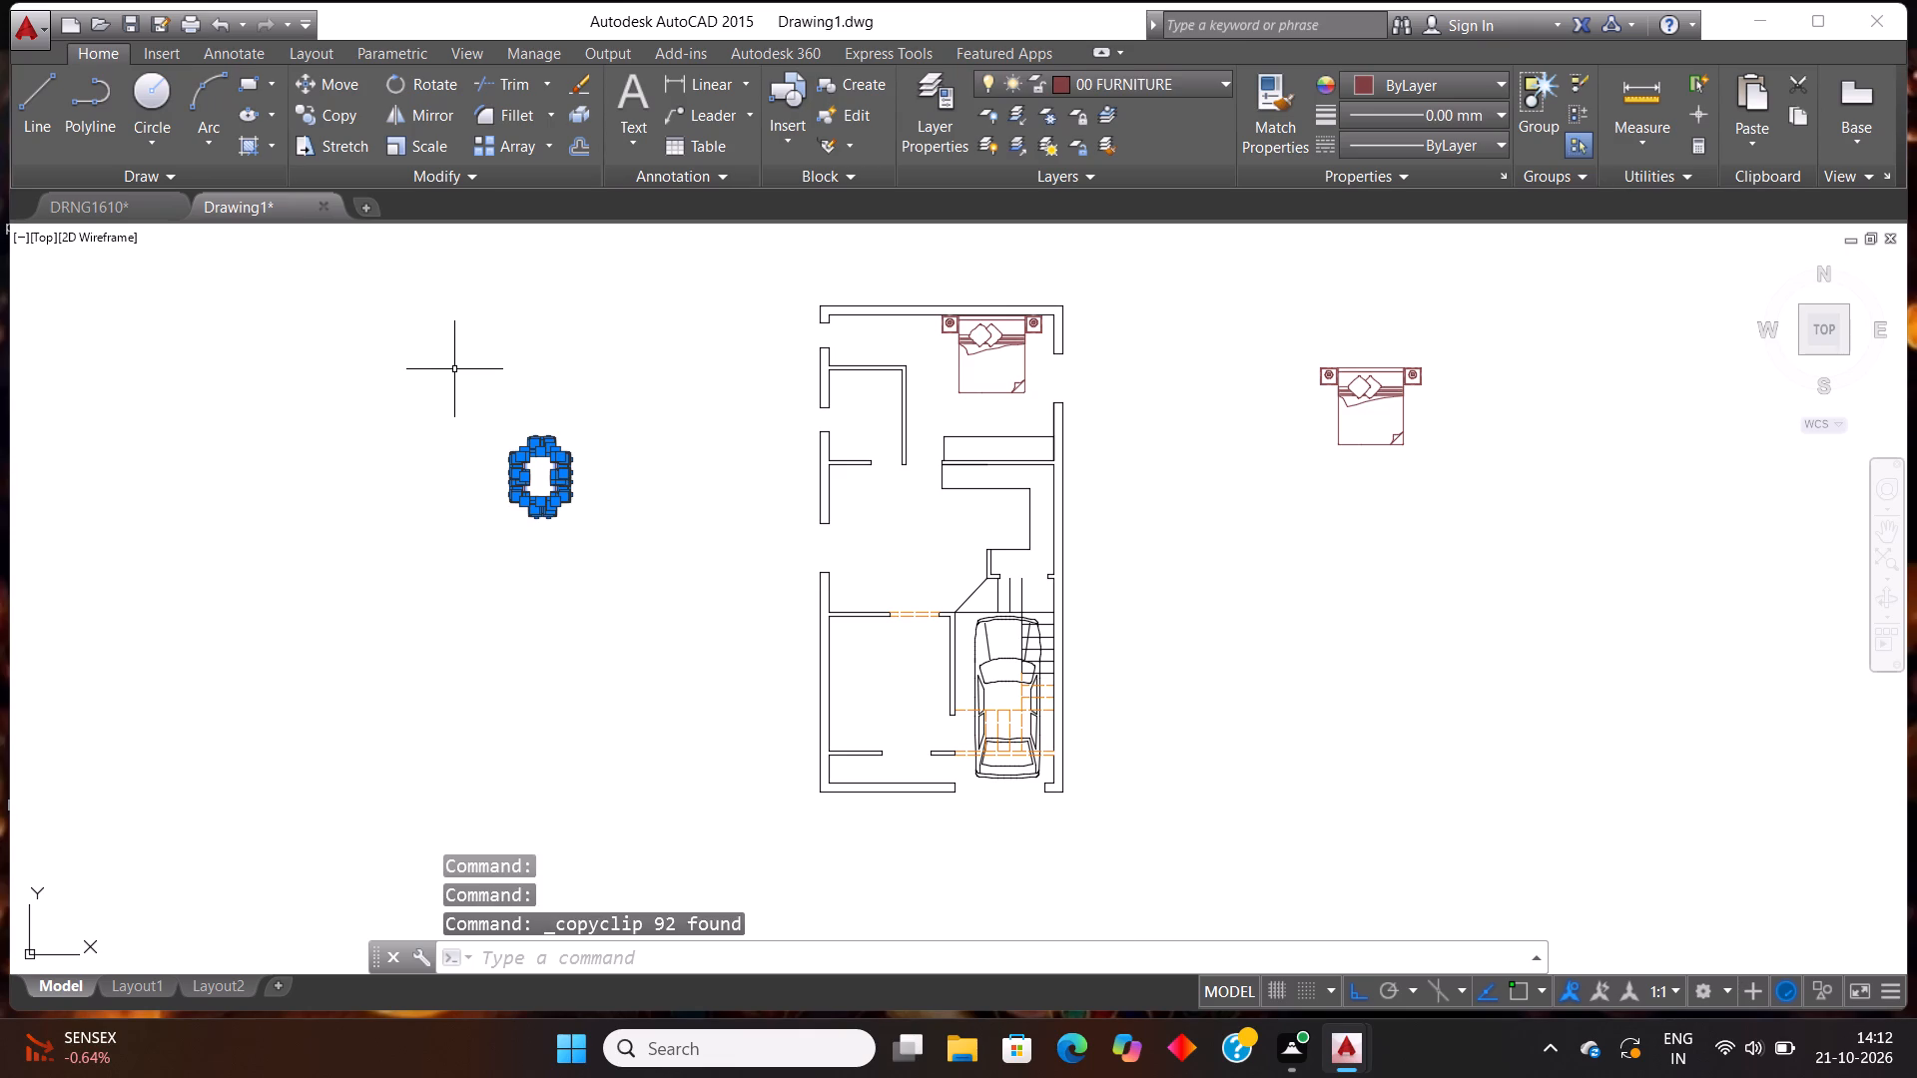
key("ctrl+v")
scroll(454, 369, "down", 1)
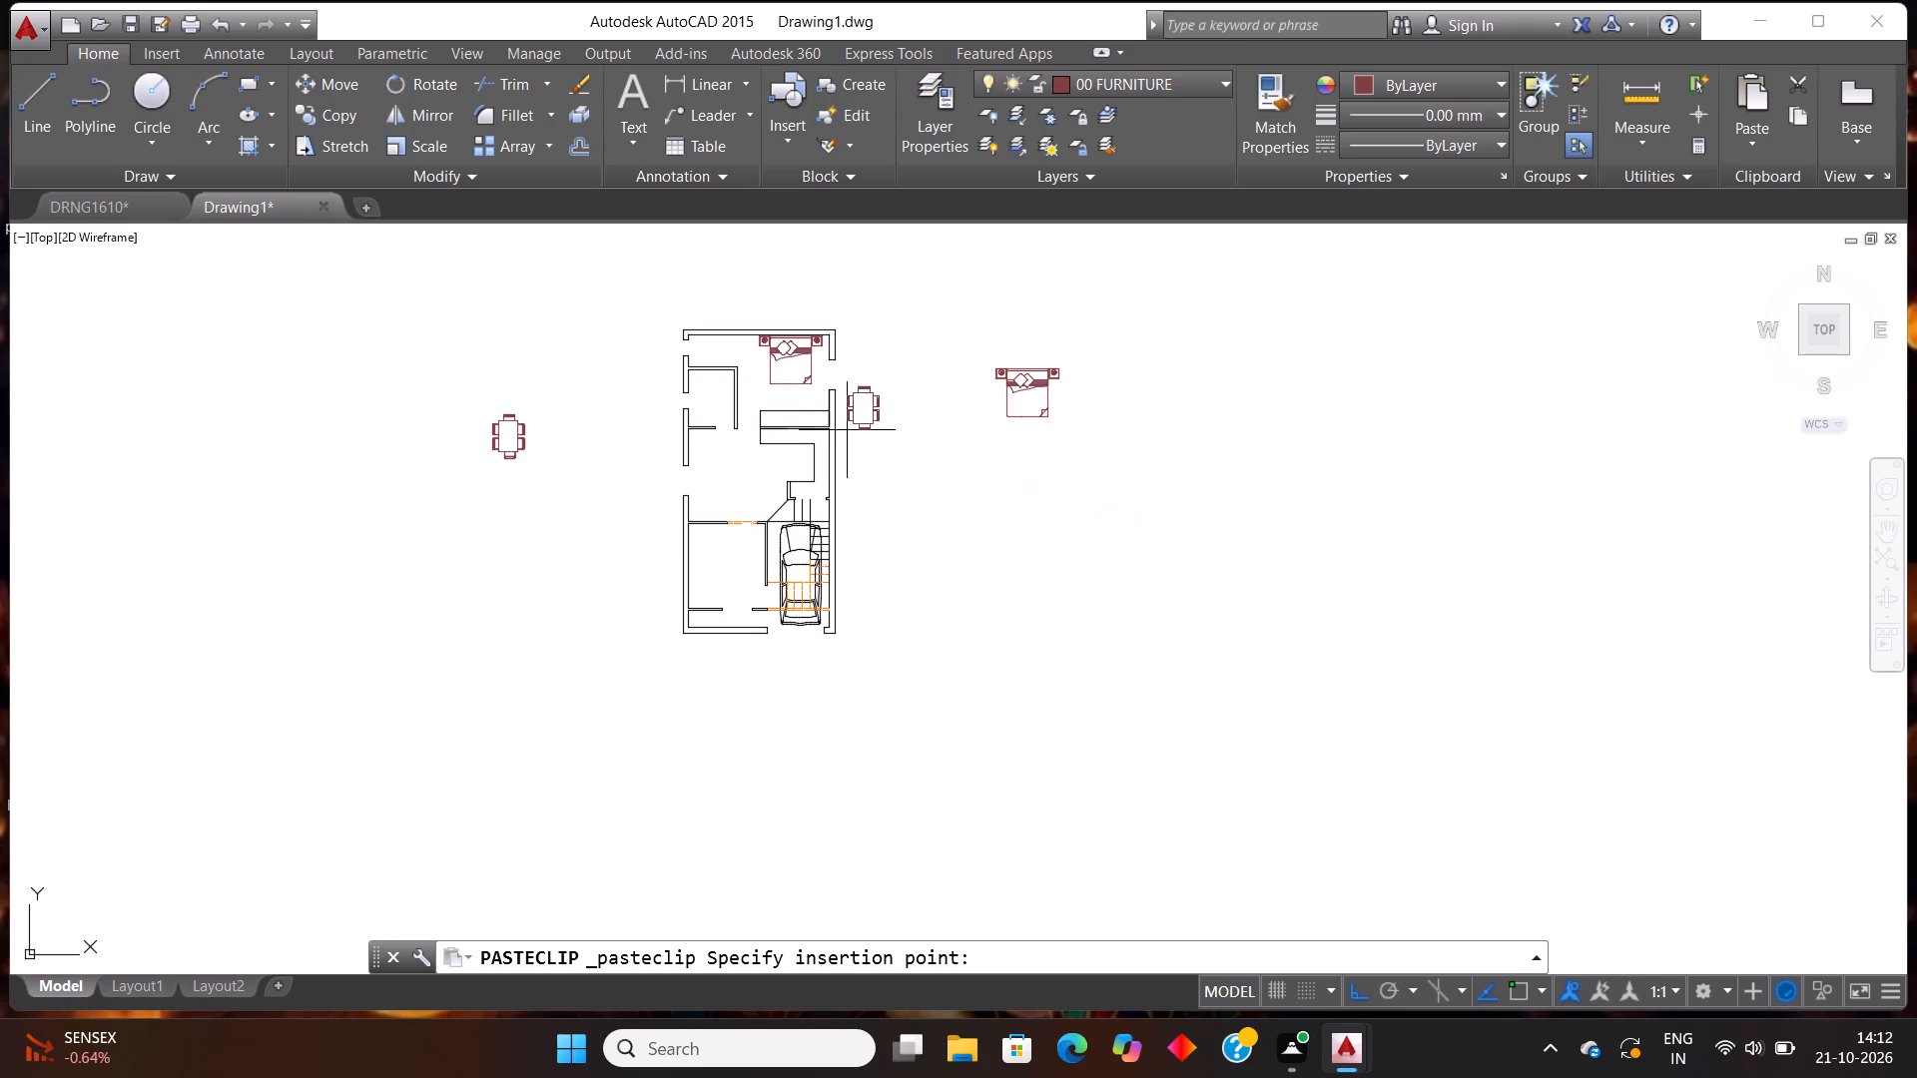
scroll(652, 491, "up", 1)
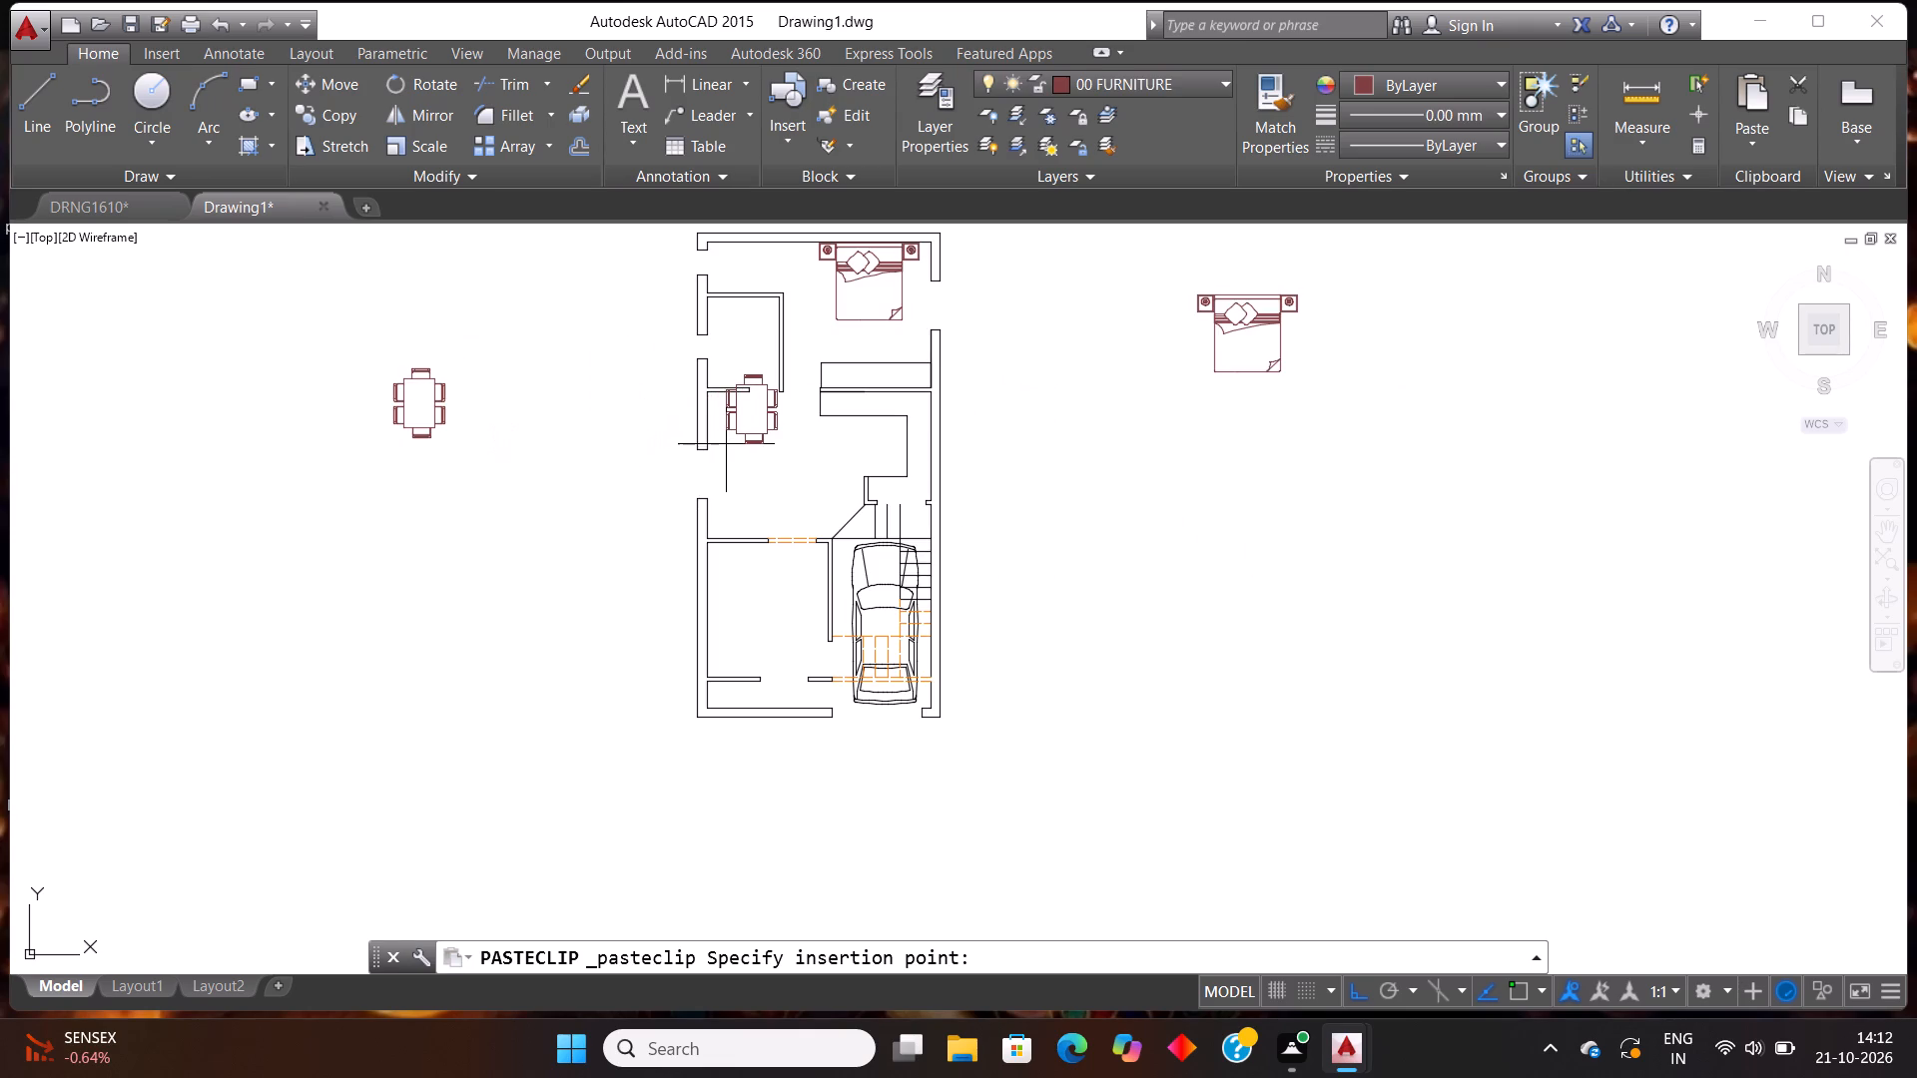
scroll(737, 454, "up", 2)
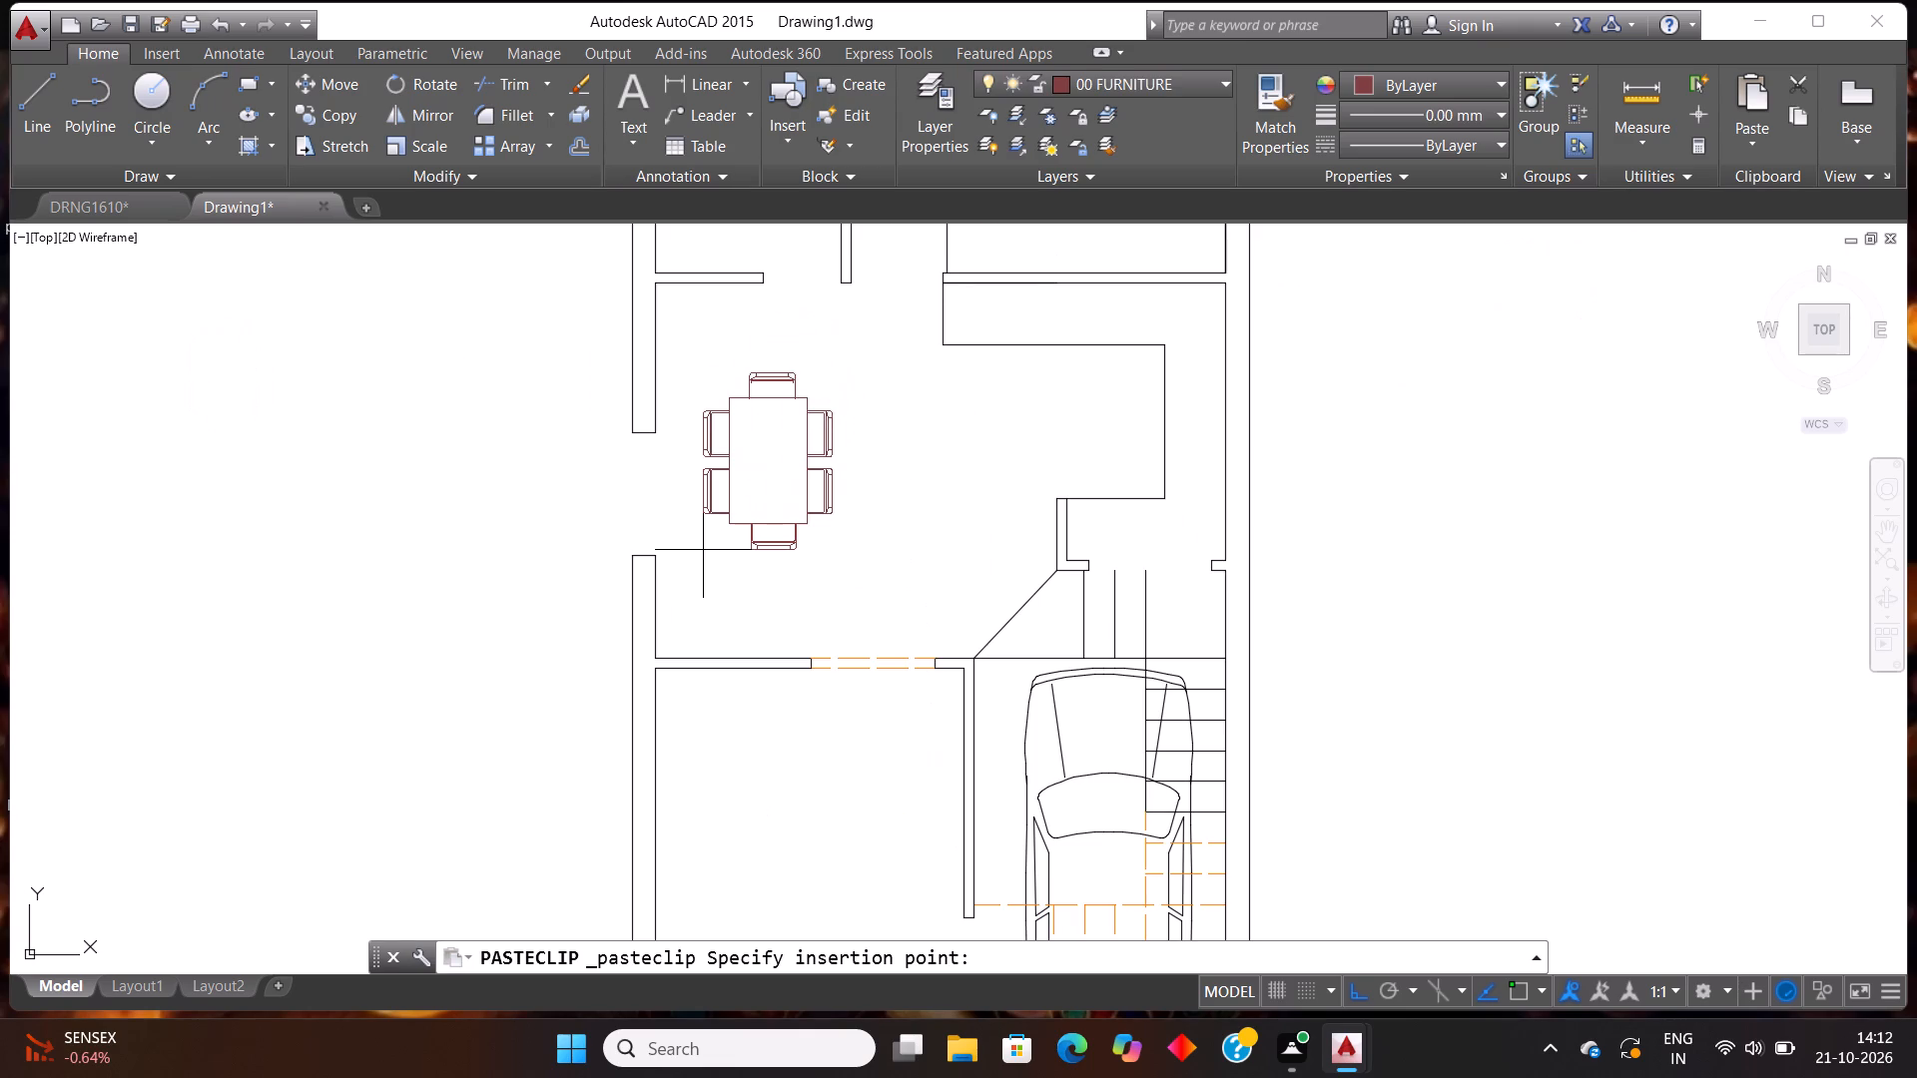
left_click(703, 560)
Delete the leftover dining set outside the floor plan.
scroll(927, 550, "down", 2)
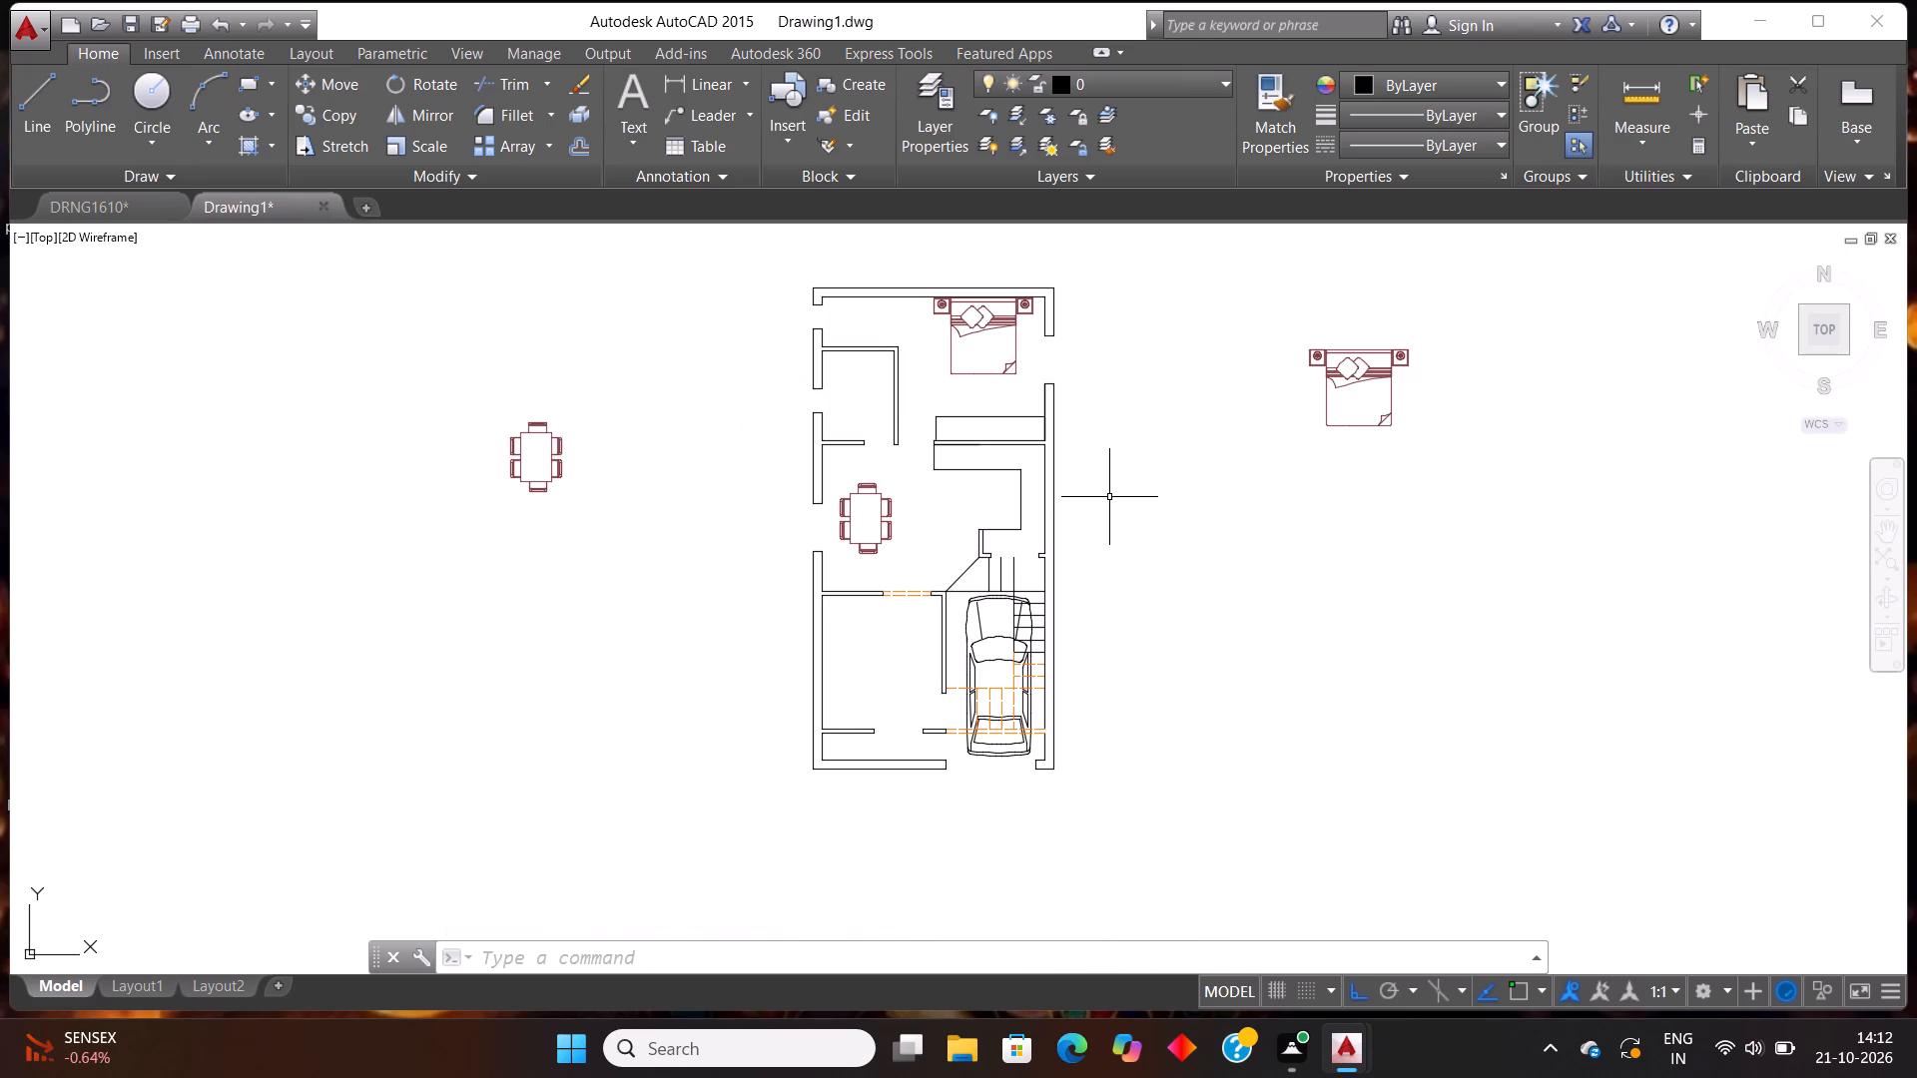
left_click(707, 565)
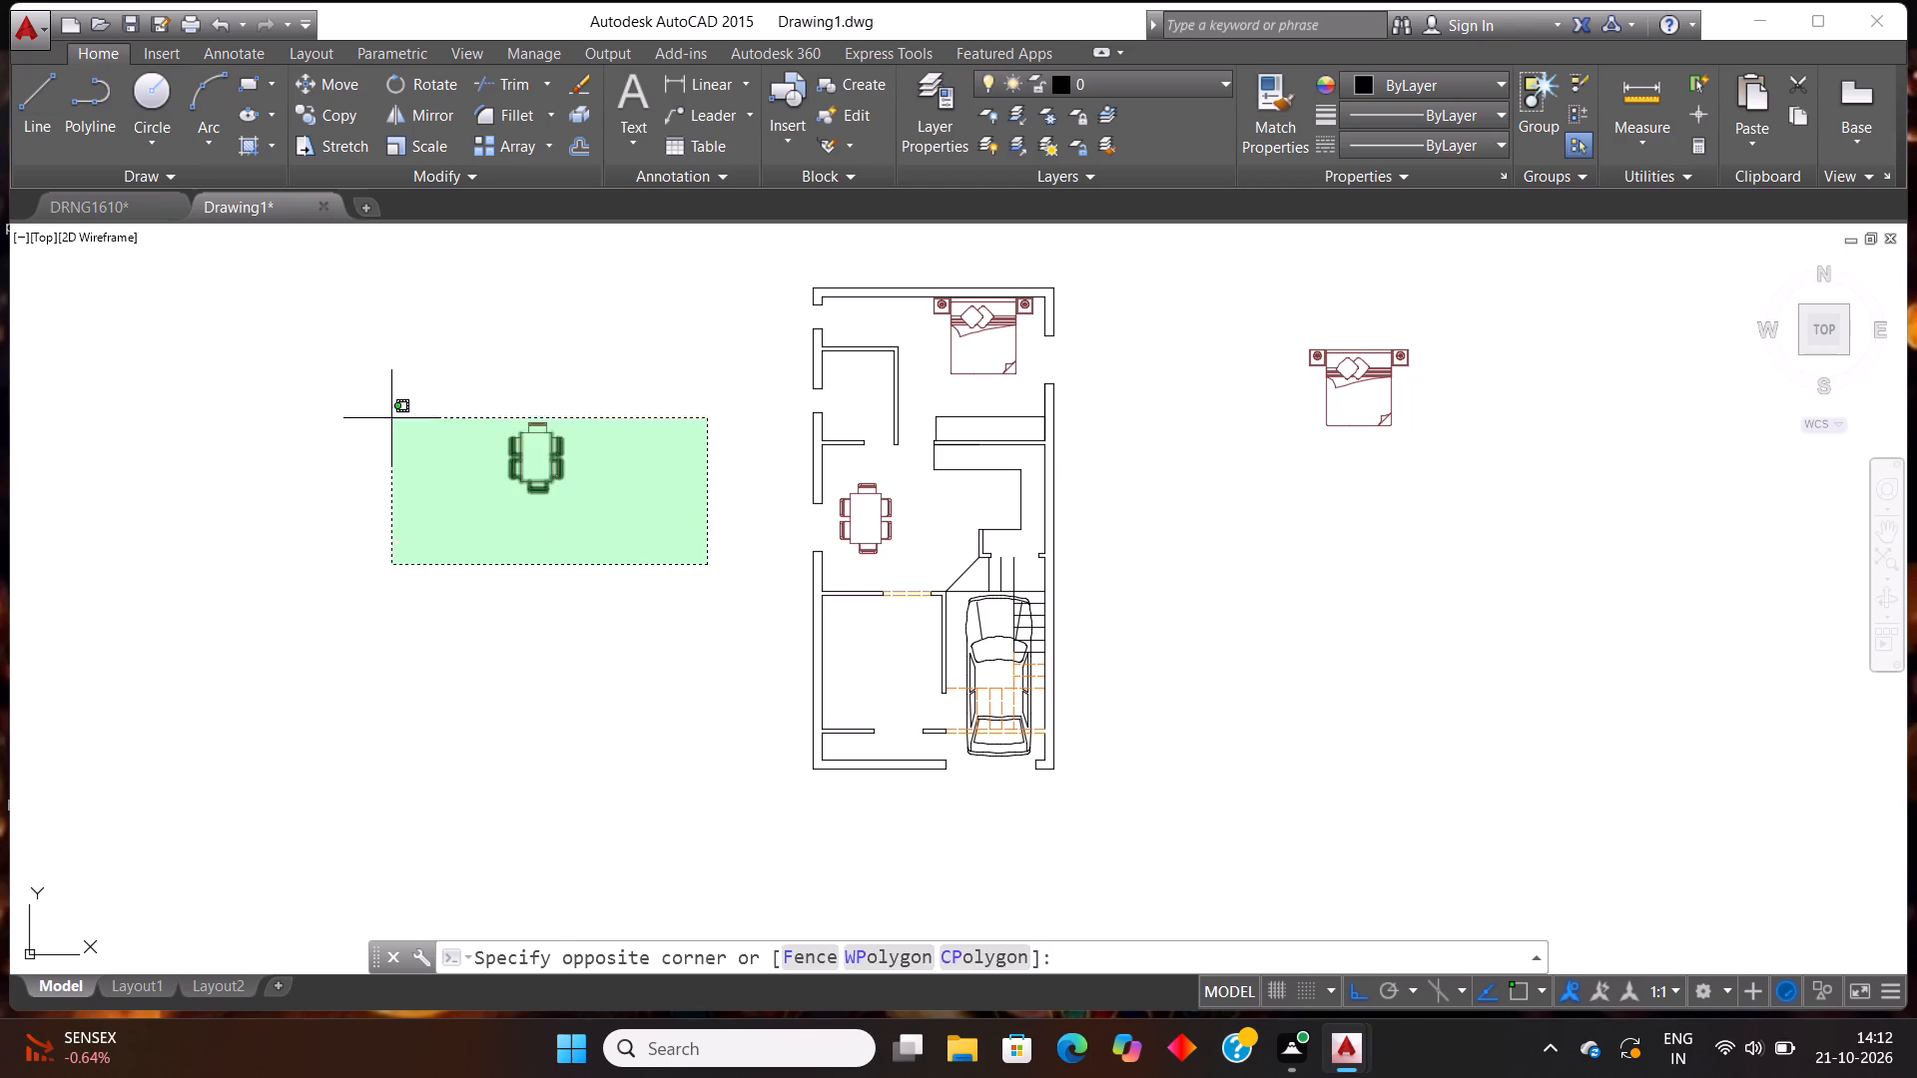
left_click(364, 367)
key("Delete")
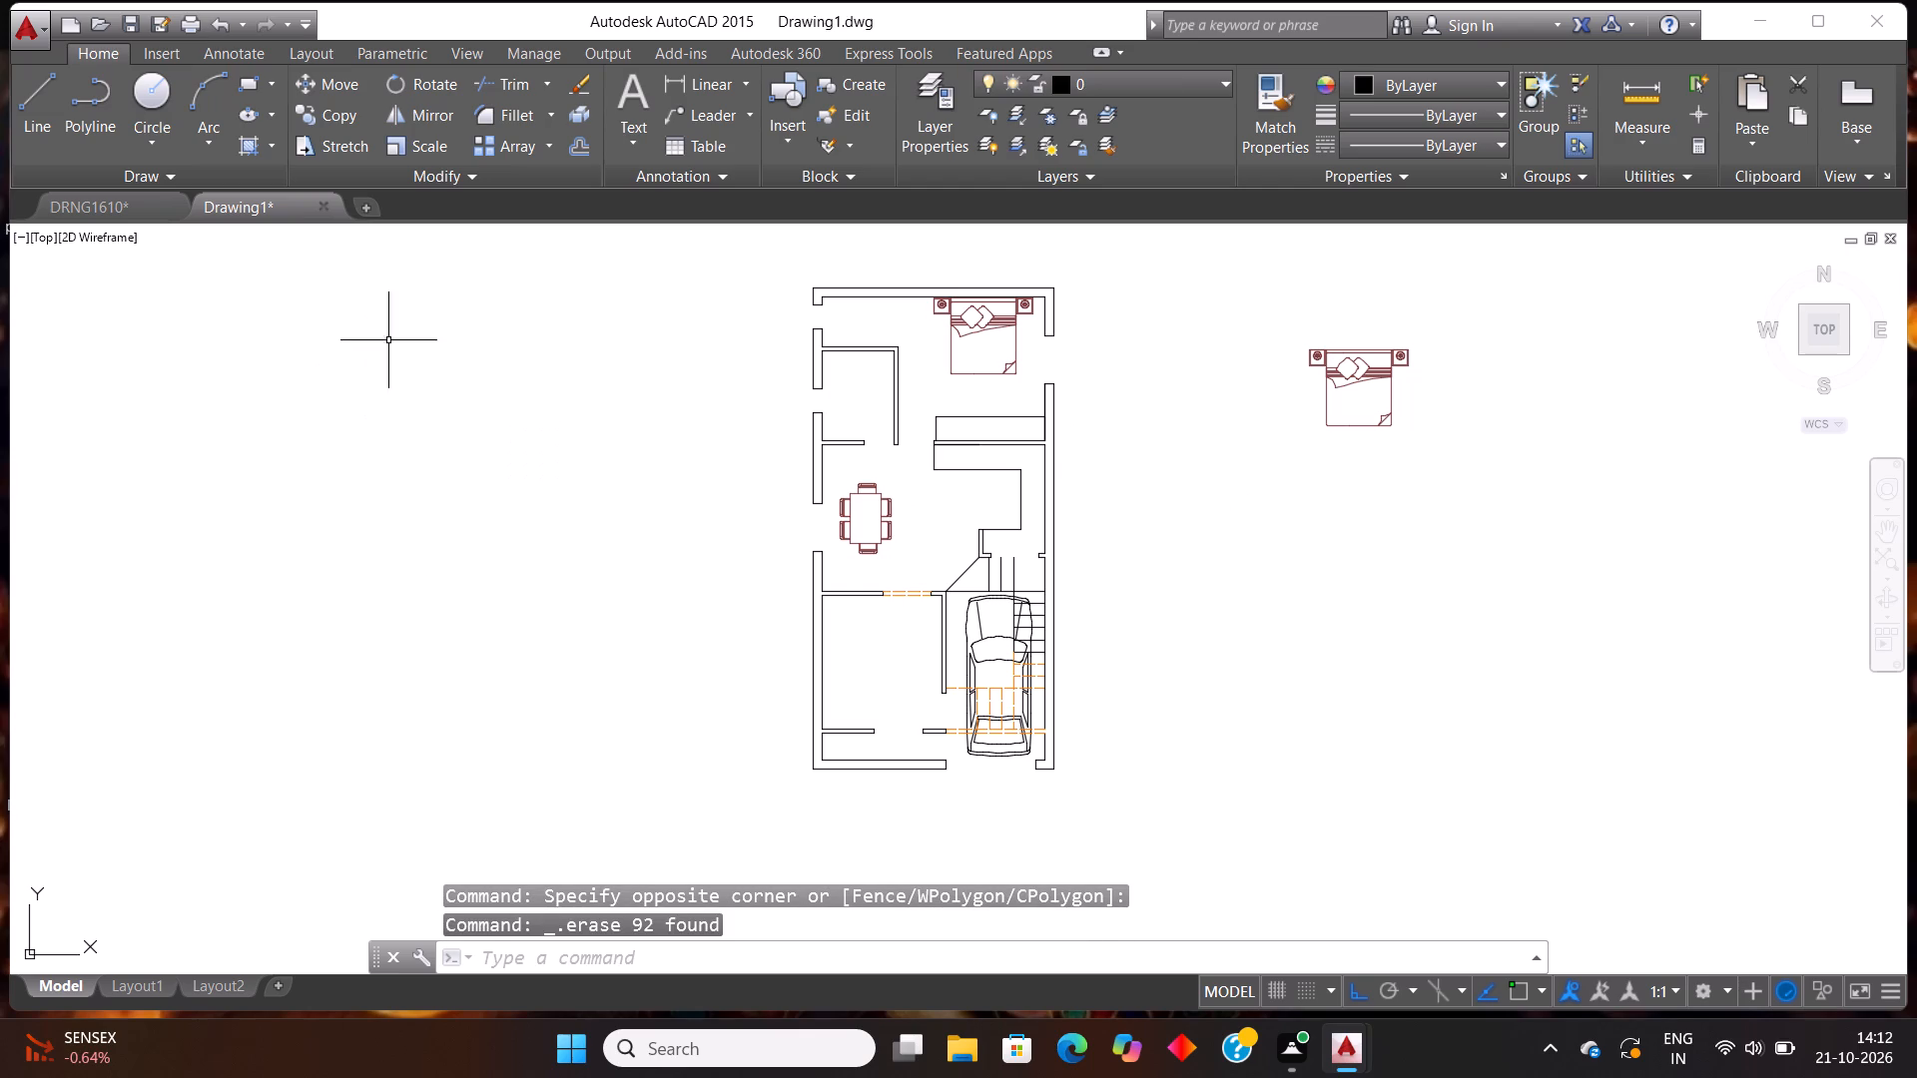
Switch to the DRNG1610 drawing and locate the three-seat sofa in the living room.
scroll(1034, 316, "up", 1)
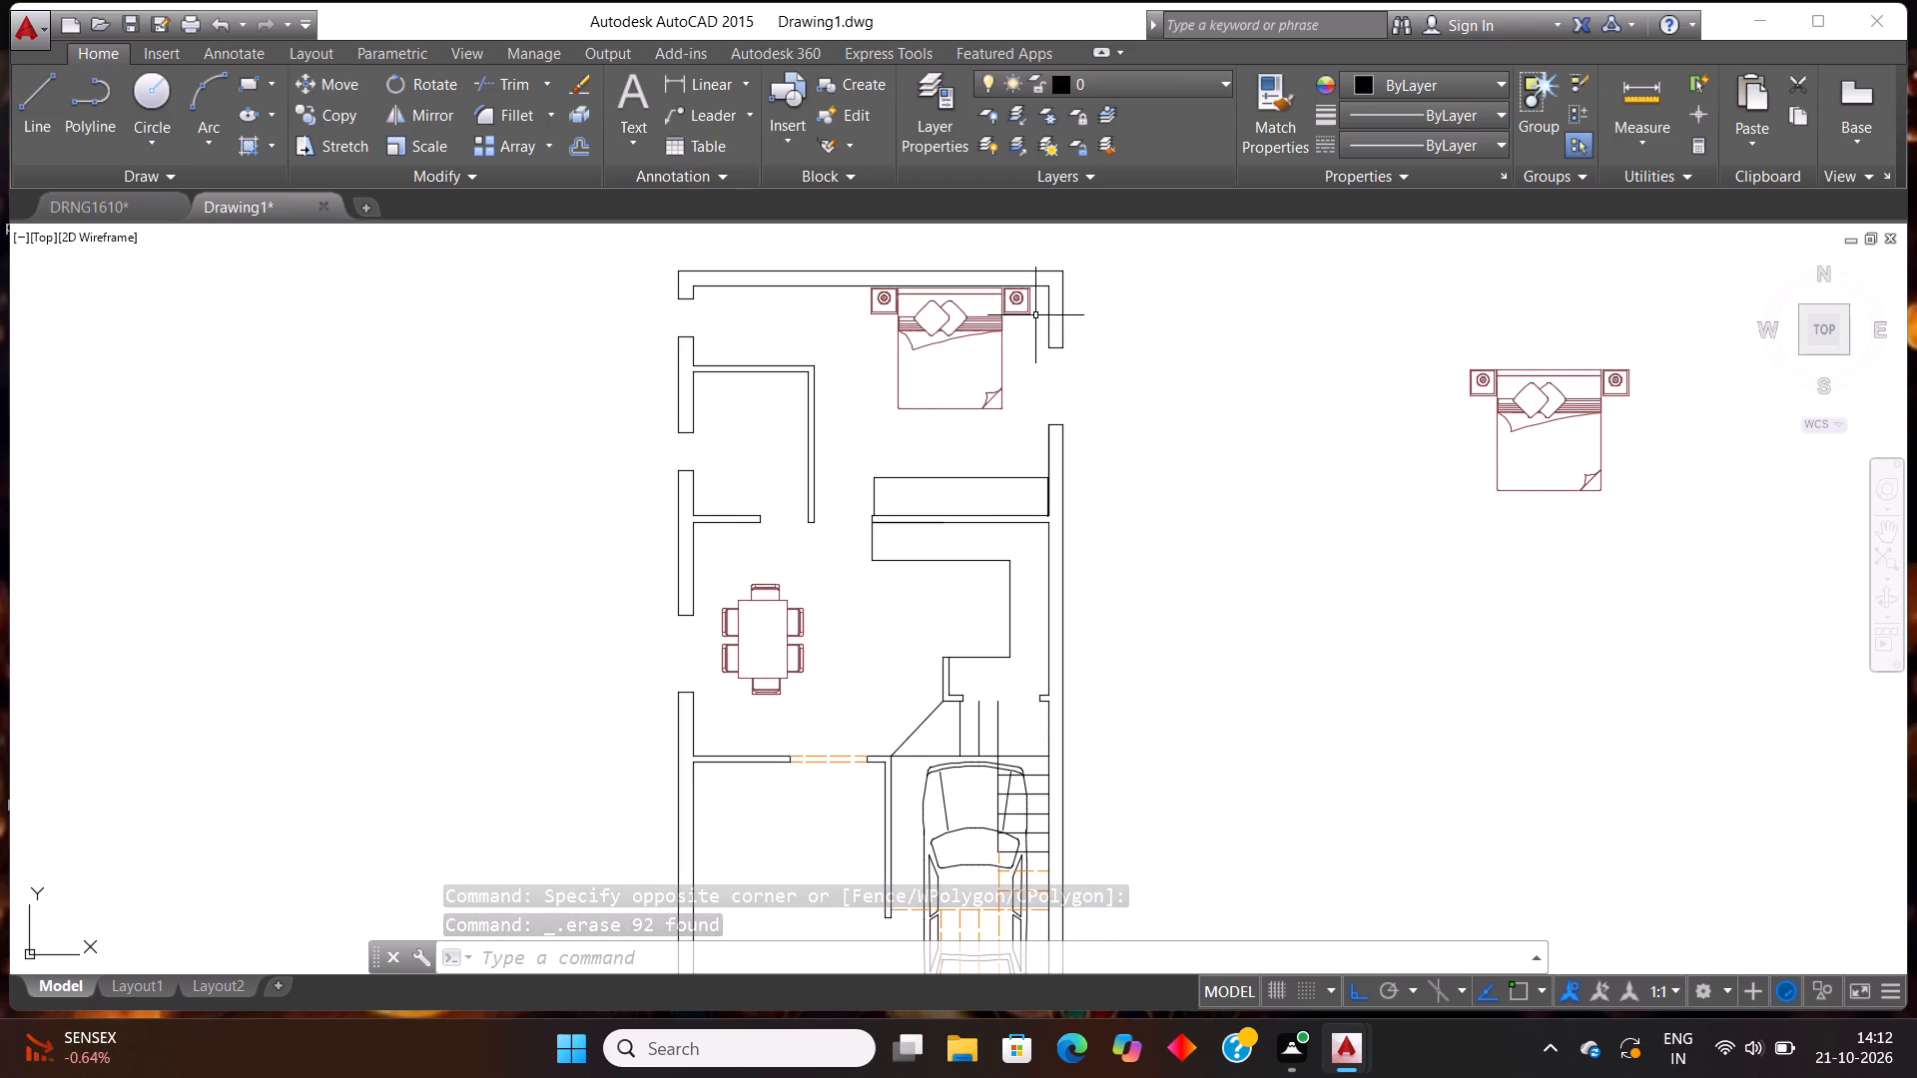
scroll(1012, 353, "down", 1)
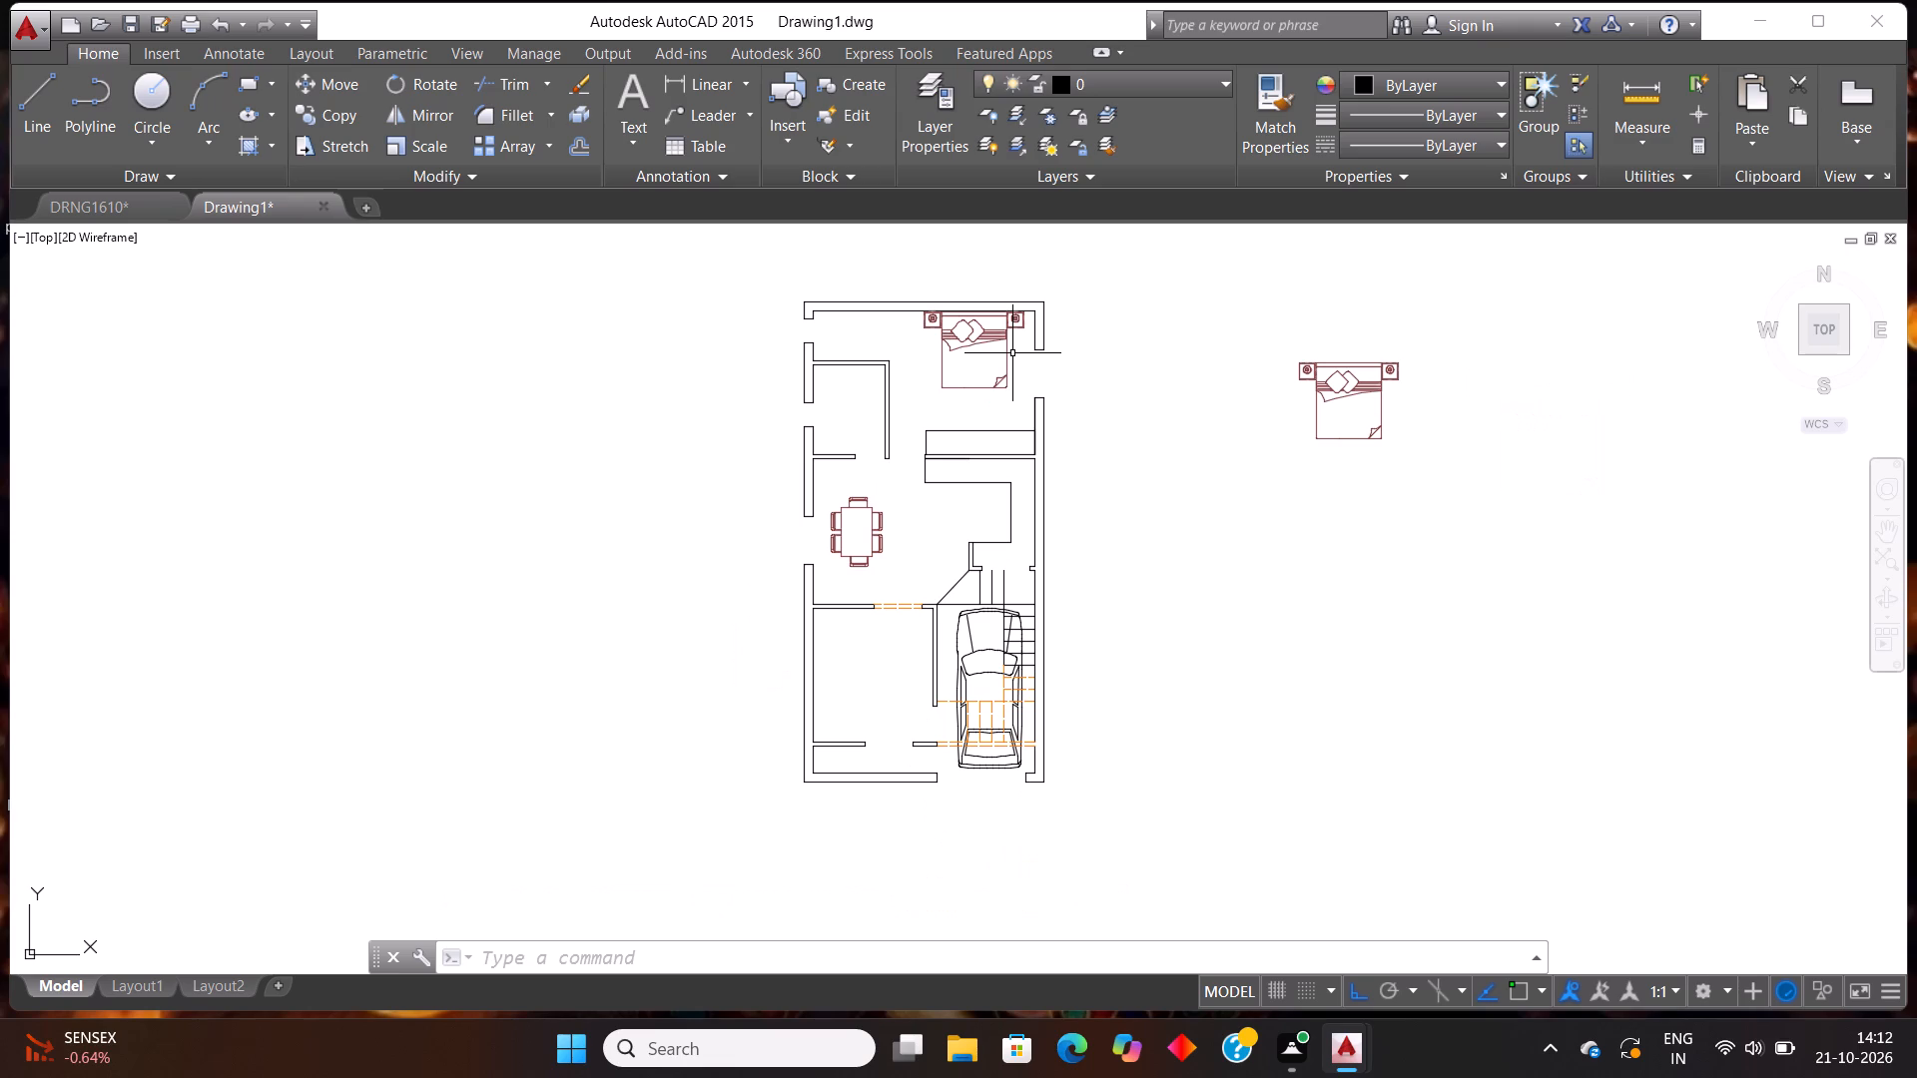
scroll(973, 619, "up", 1)
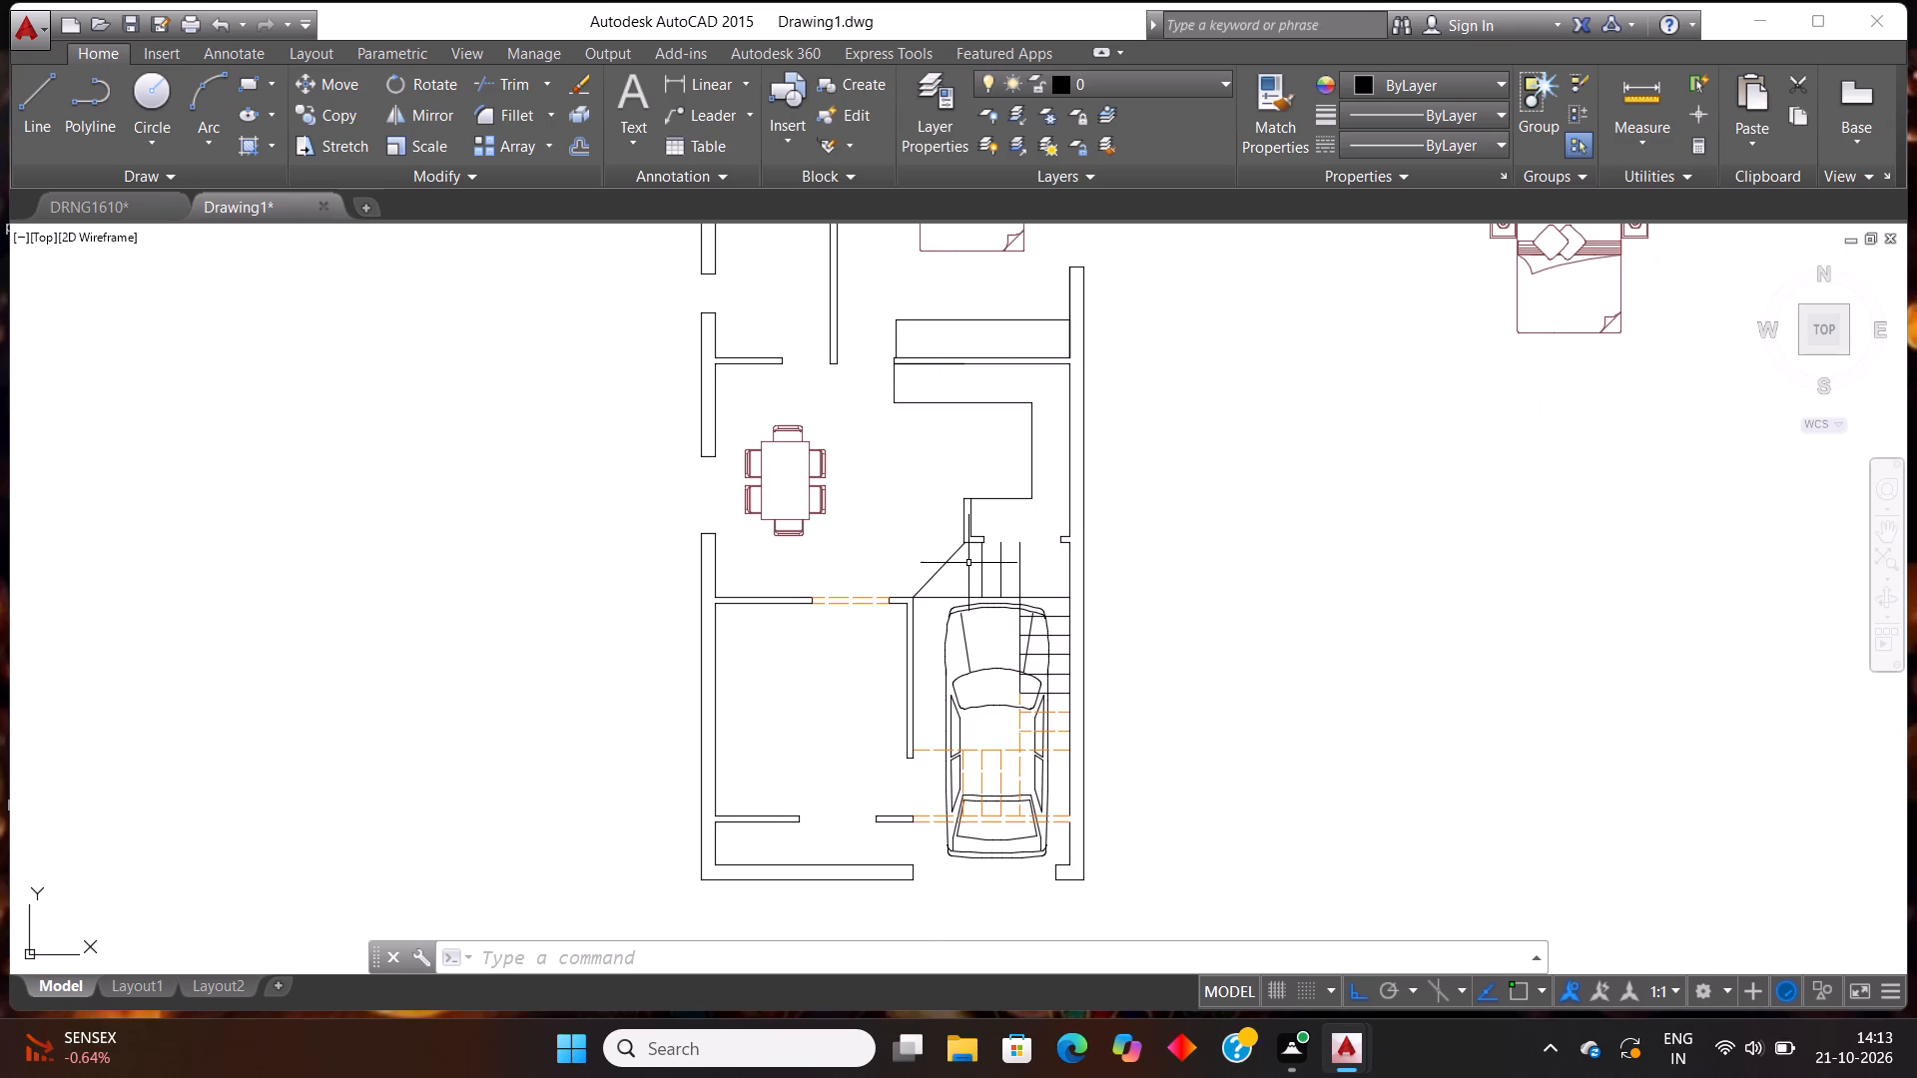
left_click(84, 198)
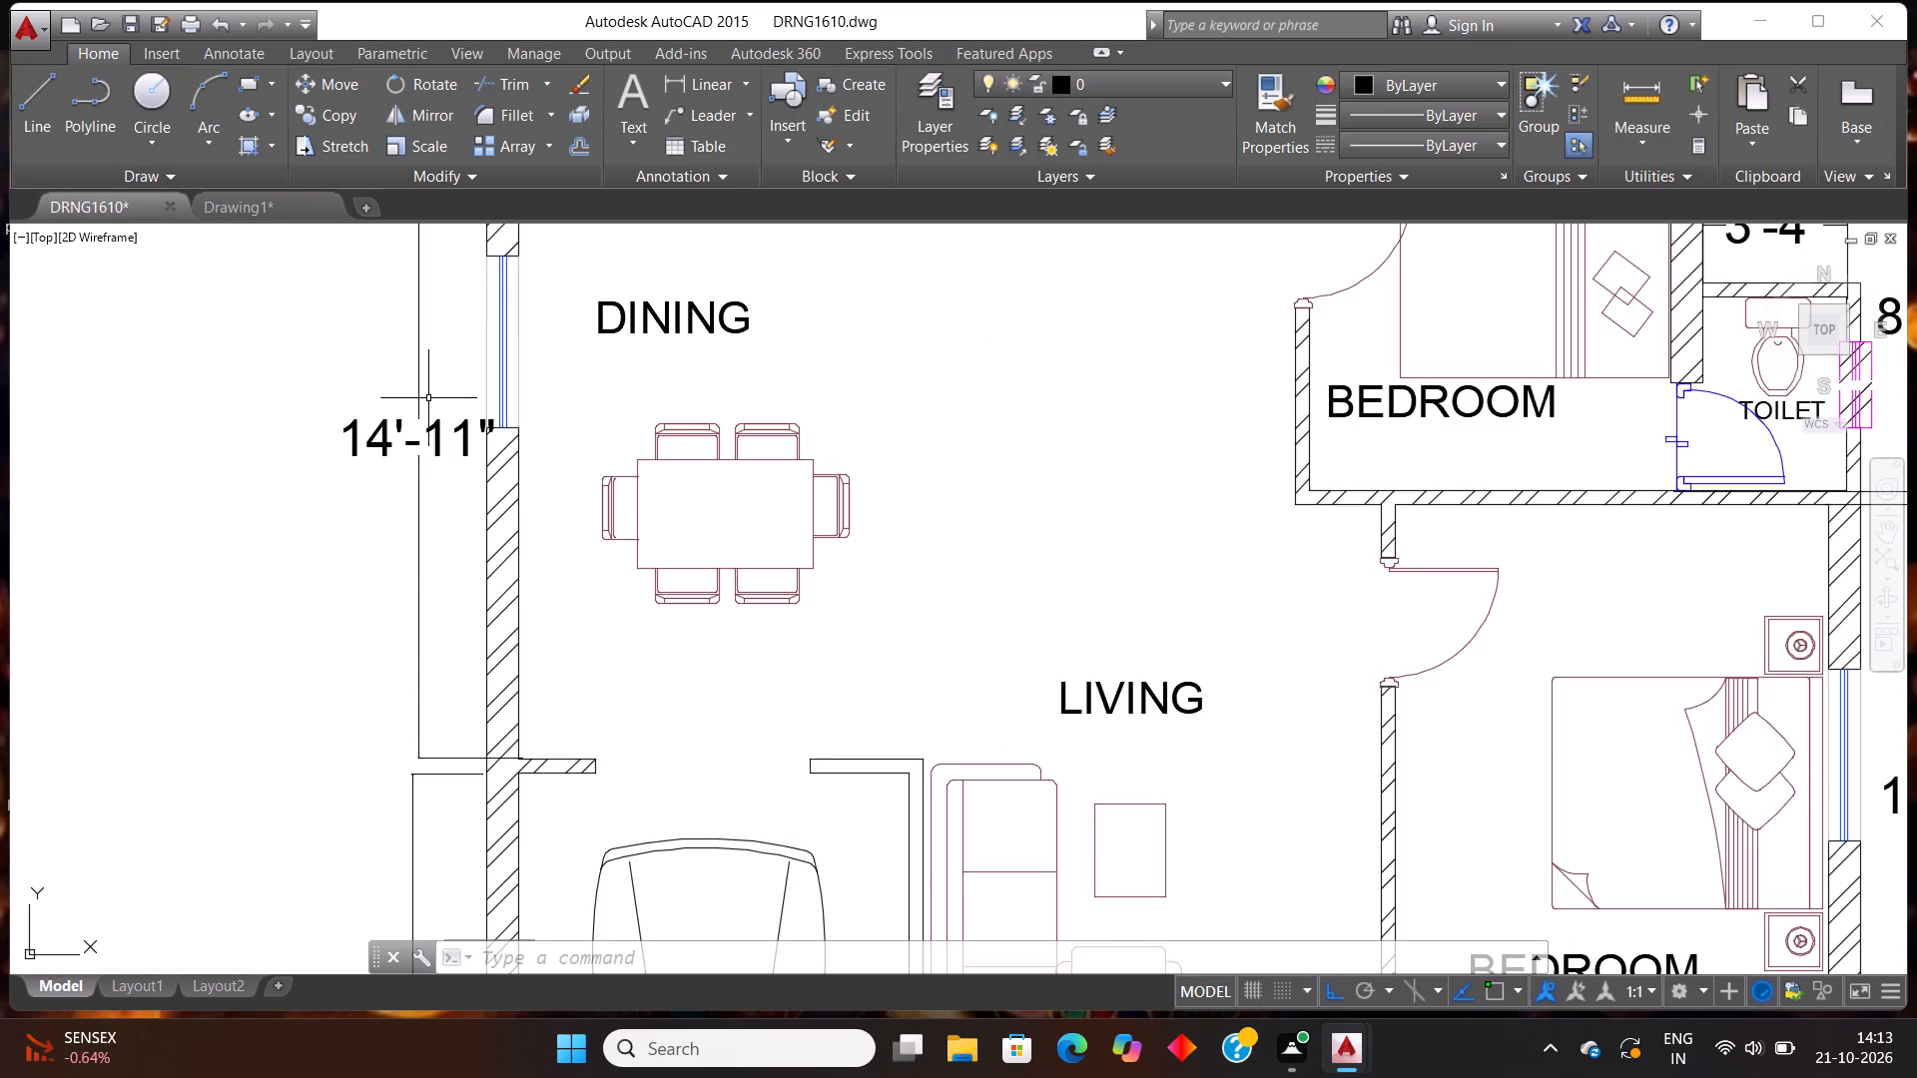
scroll(429, 399, "down", 3)
scroll(610, 566, "up", 3)
left_click_drag(542, 406, 542, 405)
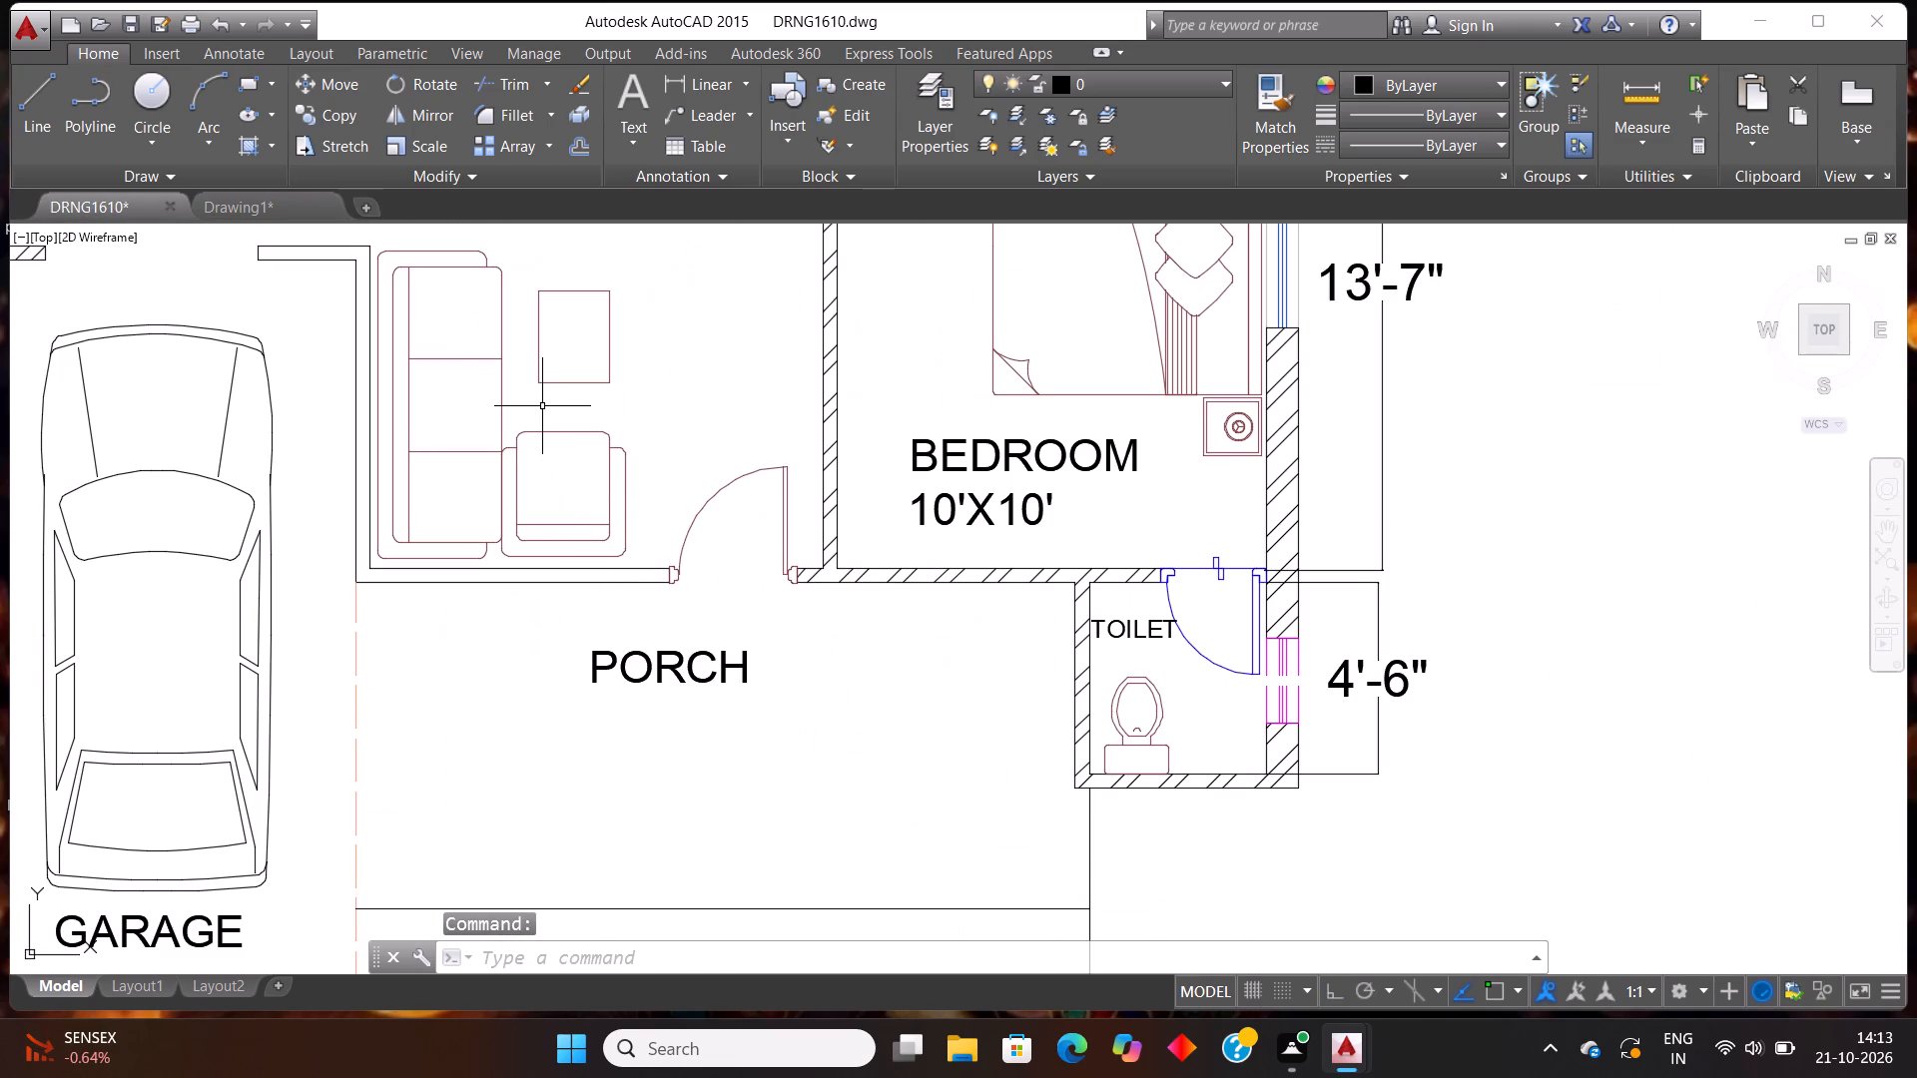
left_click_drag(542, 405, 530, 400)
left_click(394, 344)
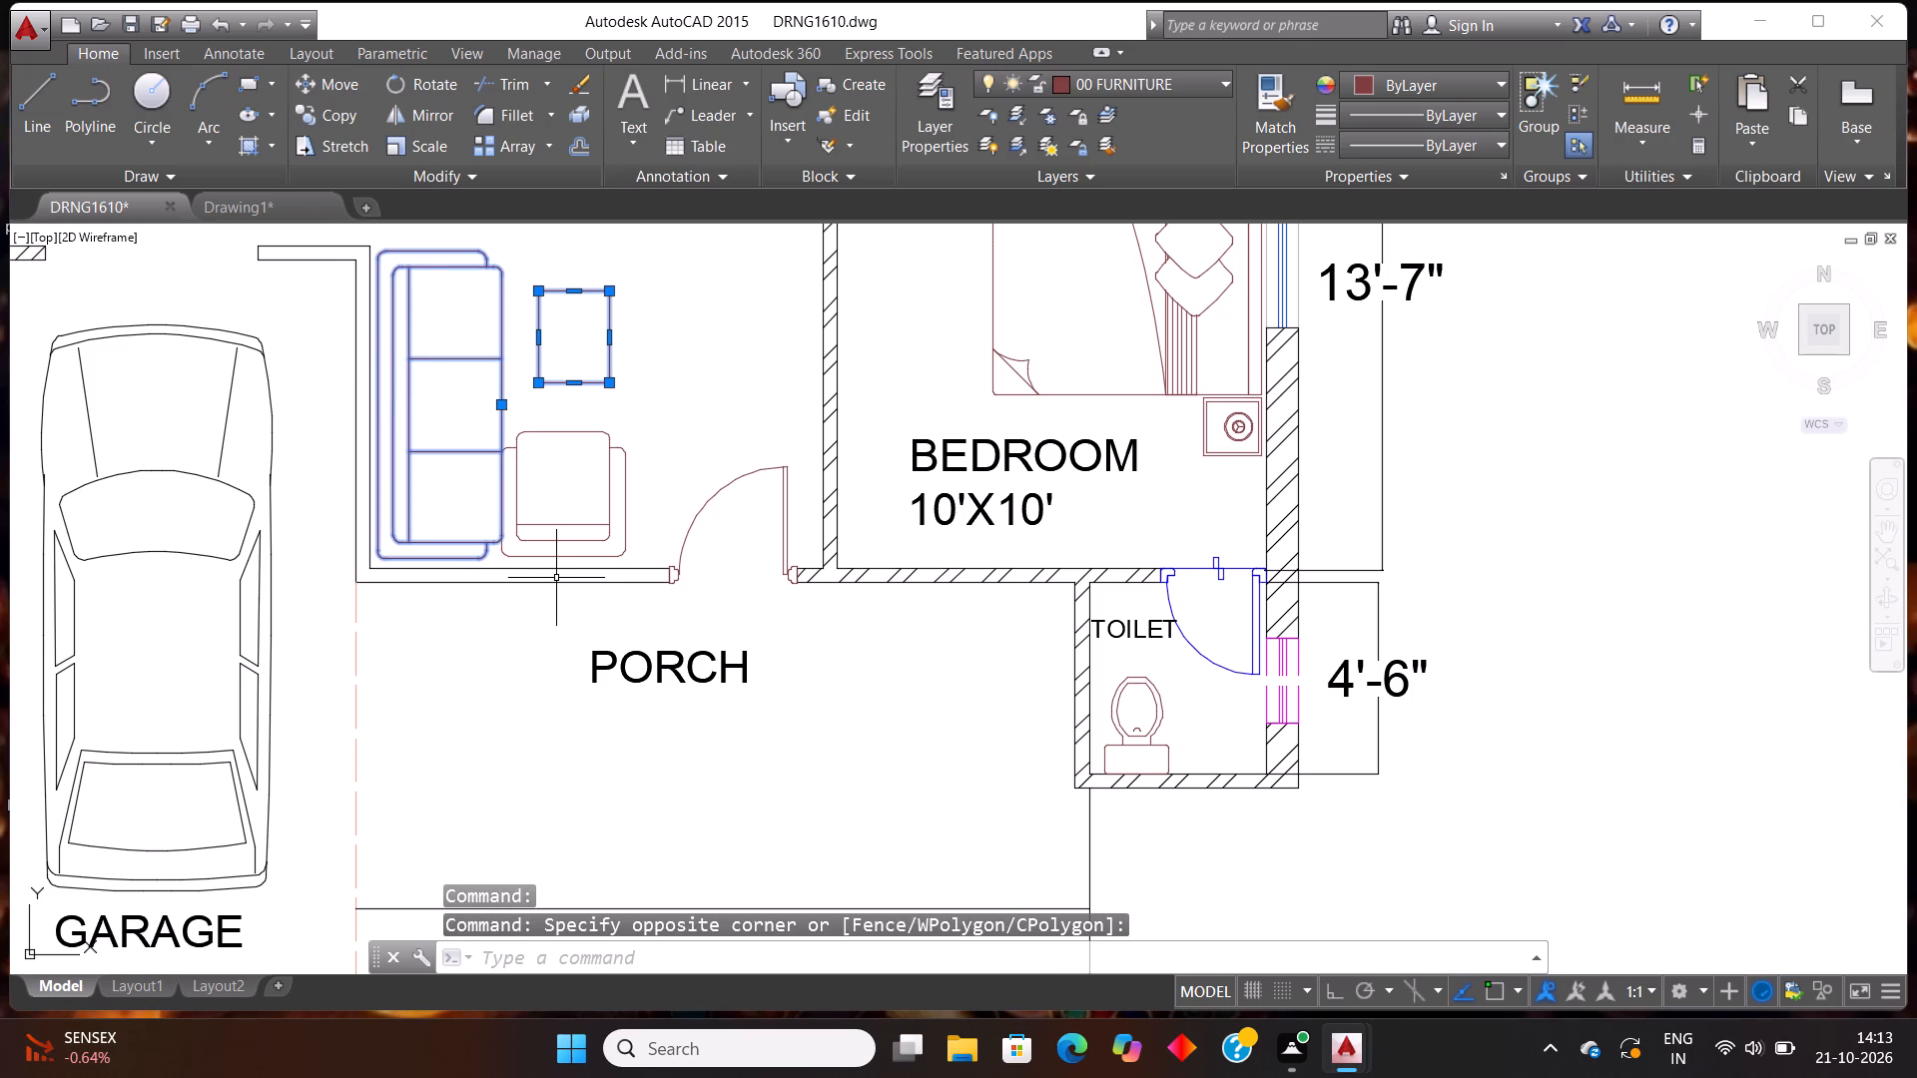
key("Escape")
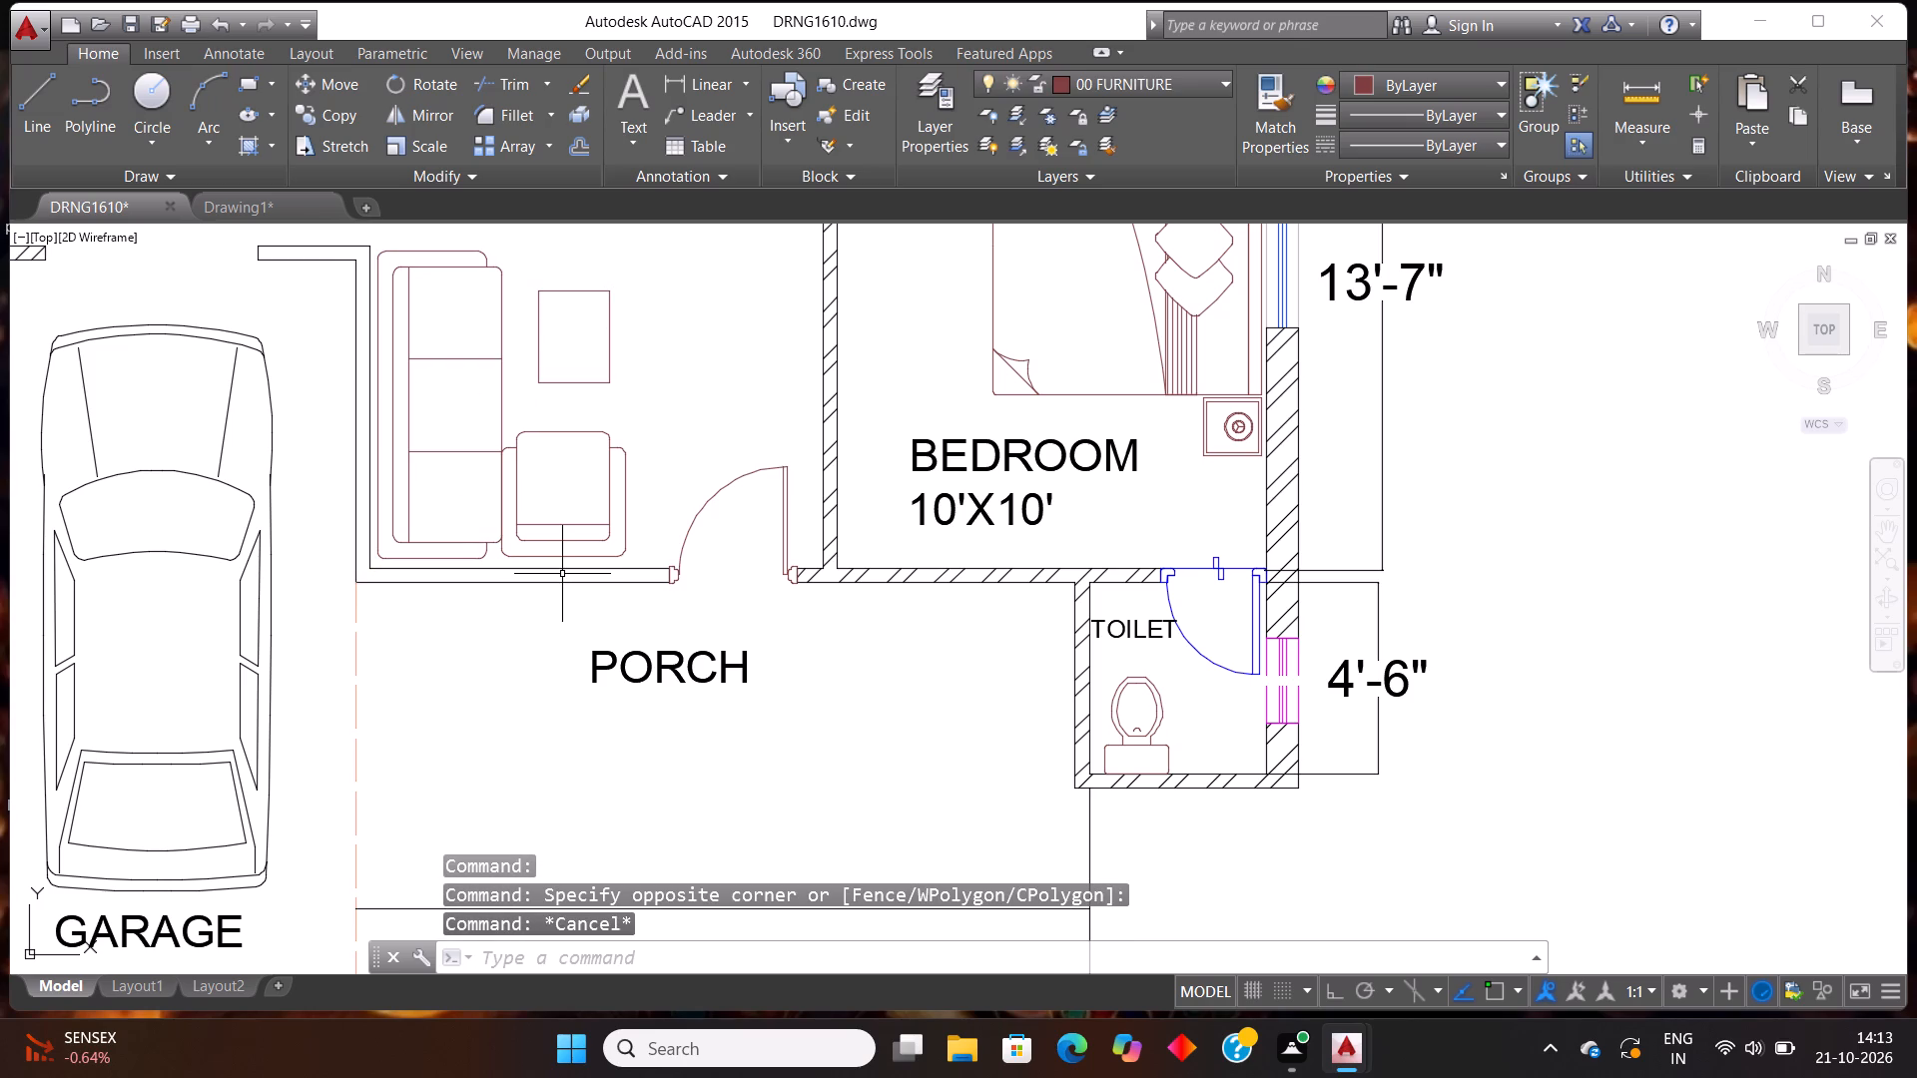
Copy the three-seat sofa from DRNG1610 and paste it into Drawing1's front room, lengthwise against the outer side wall.
left_click(521, 403)
left_click(480, 410)
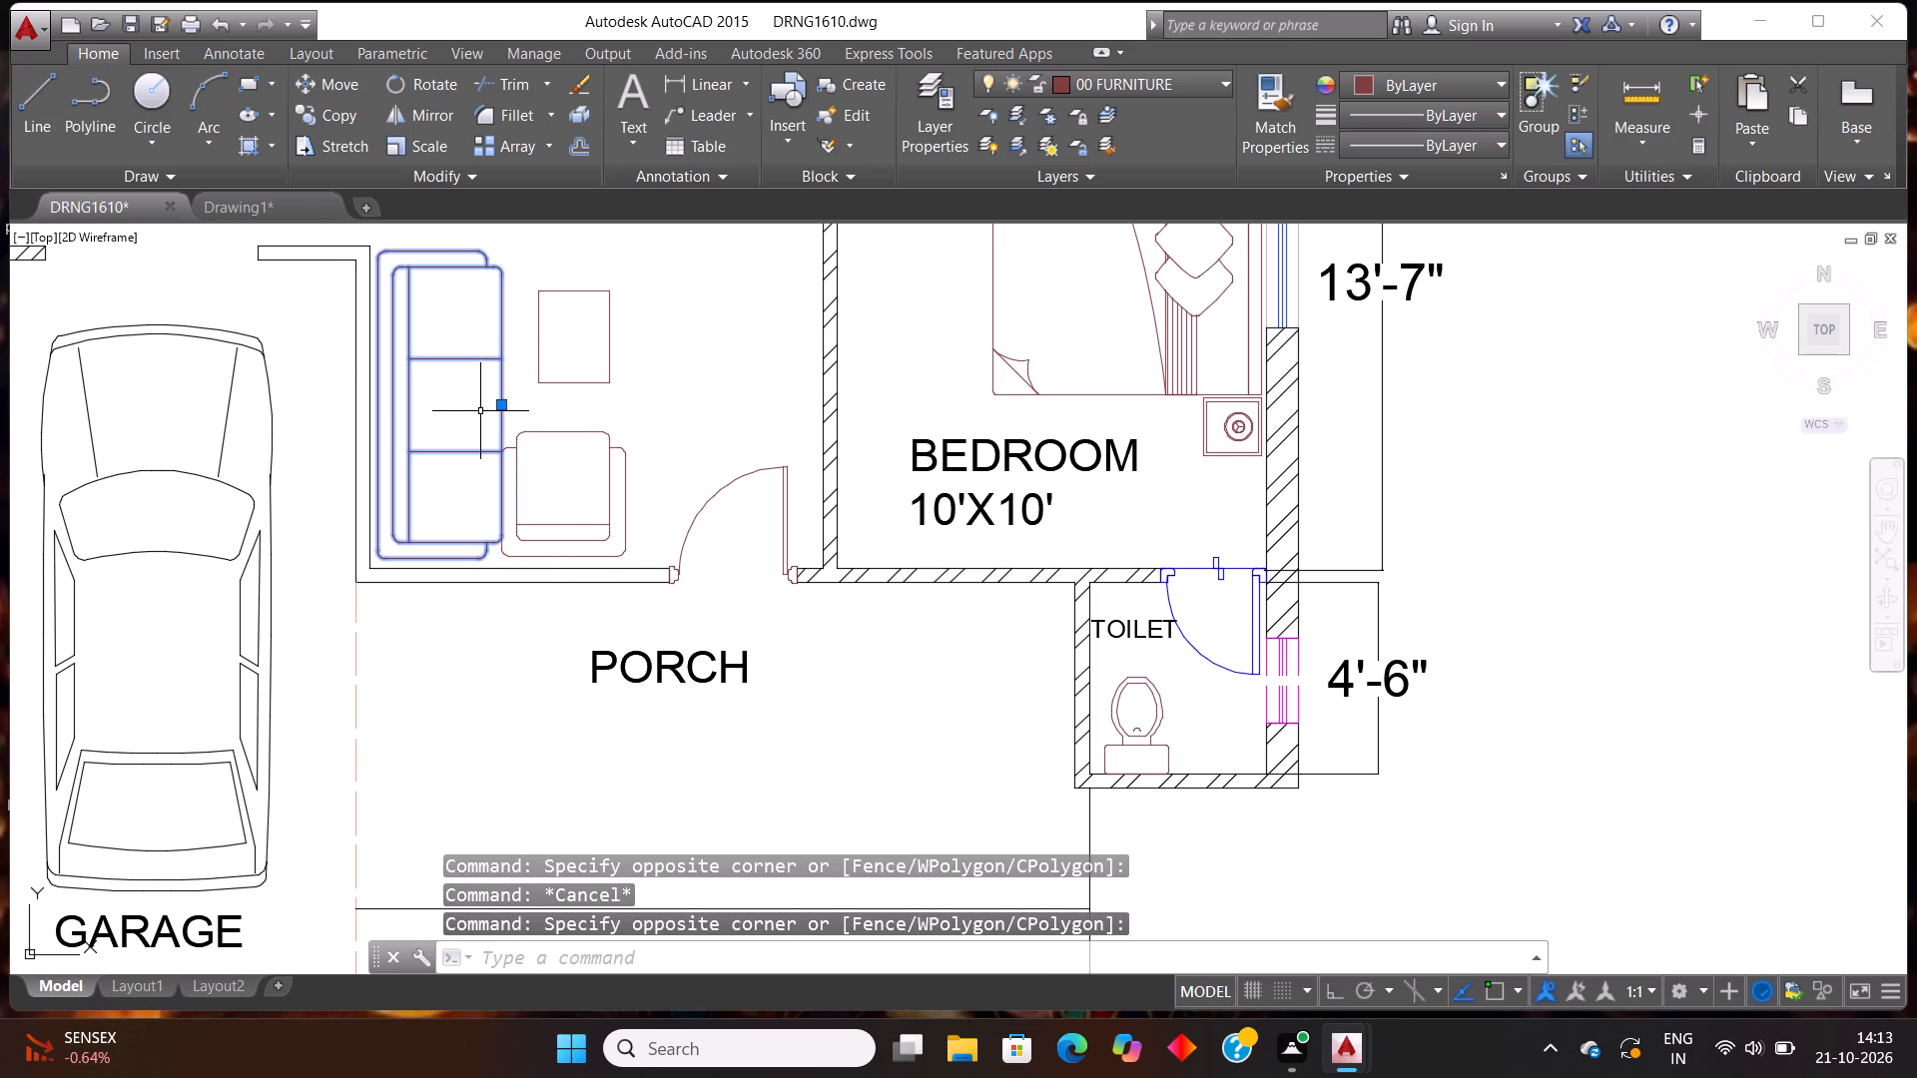
key("ctrl+c")
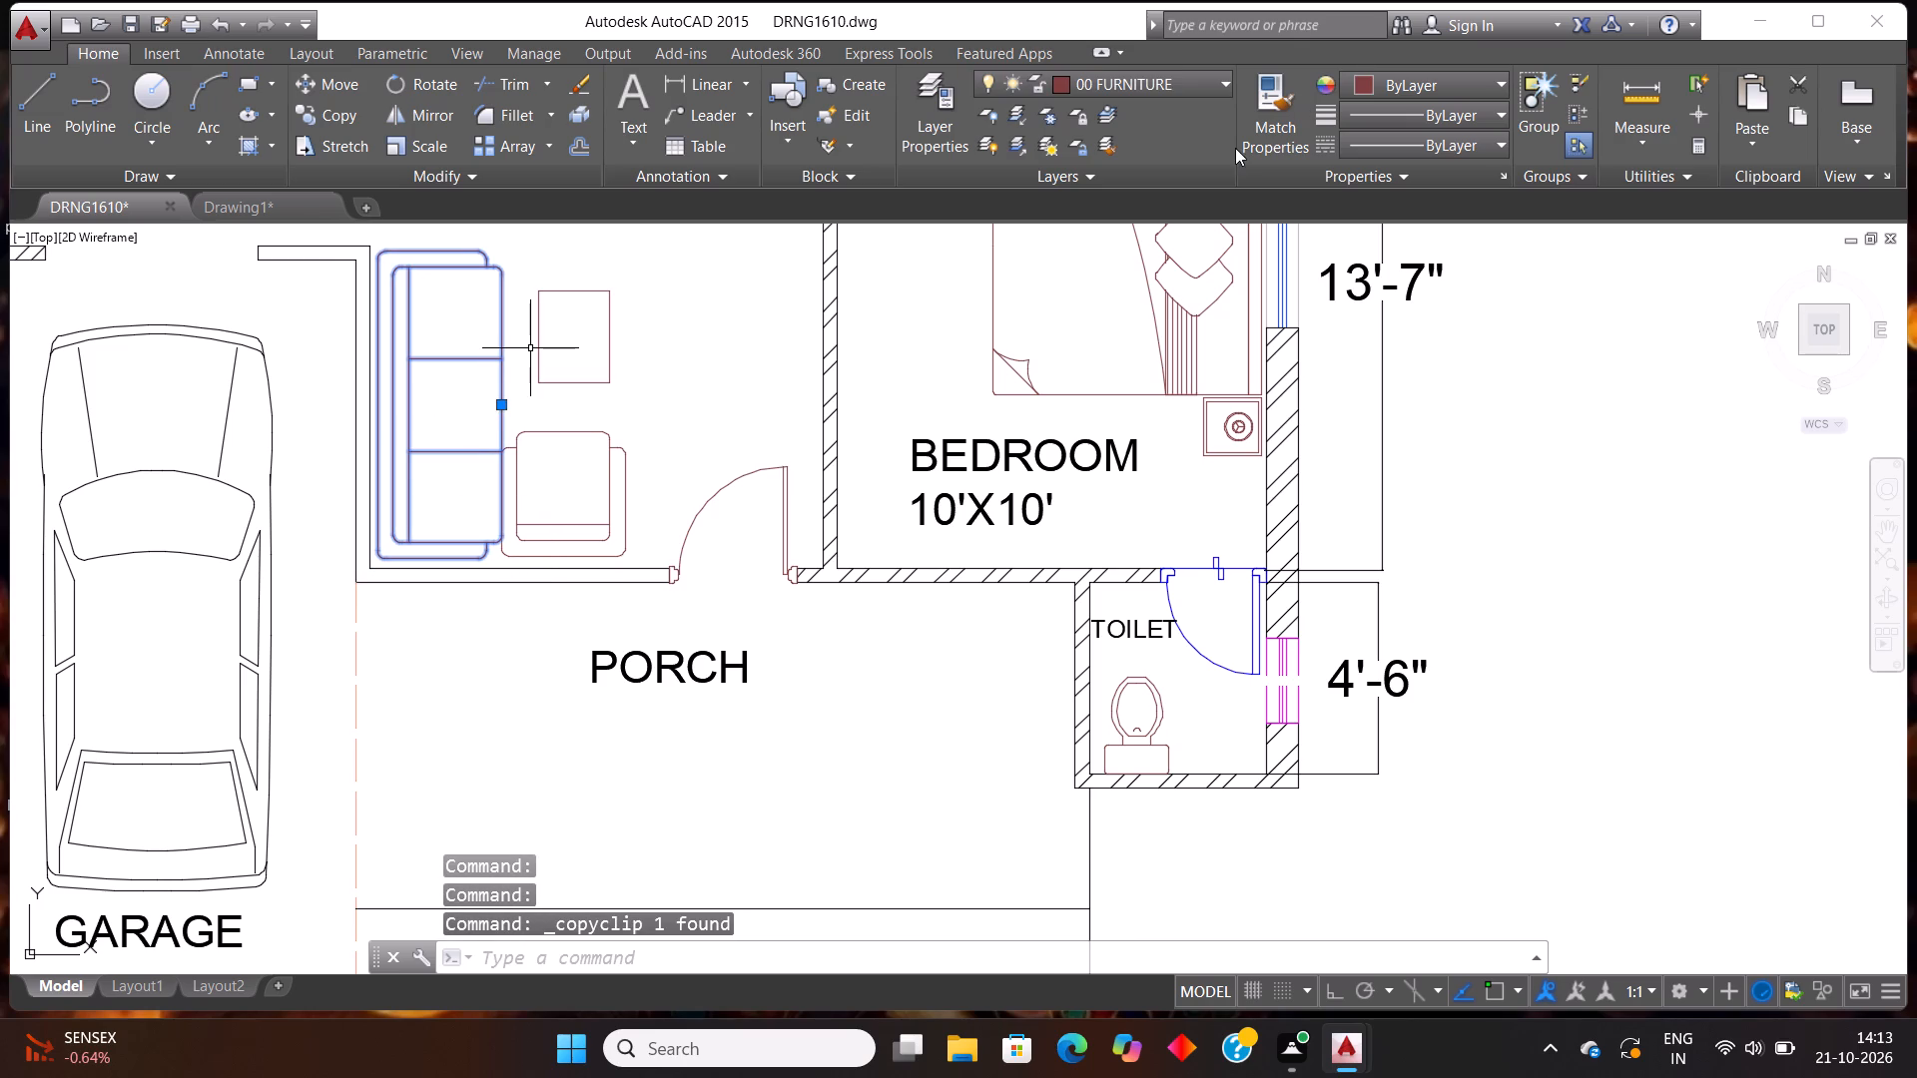
left_click(284, 213)
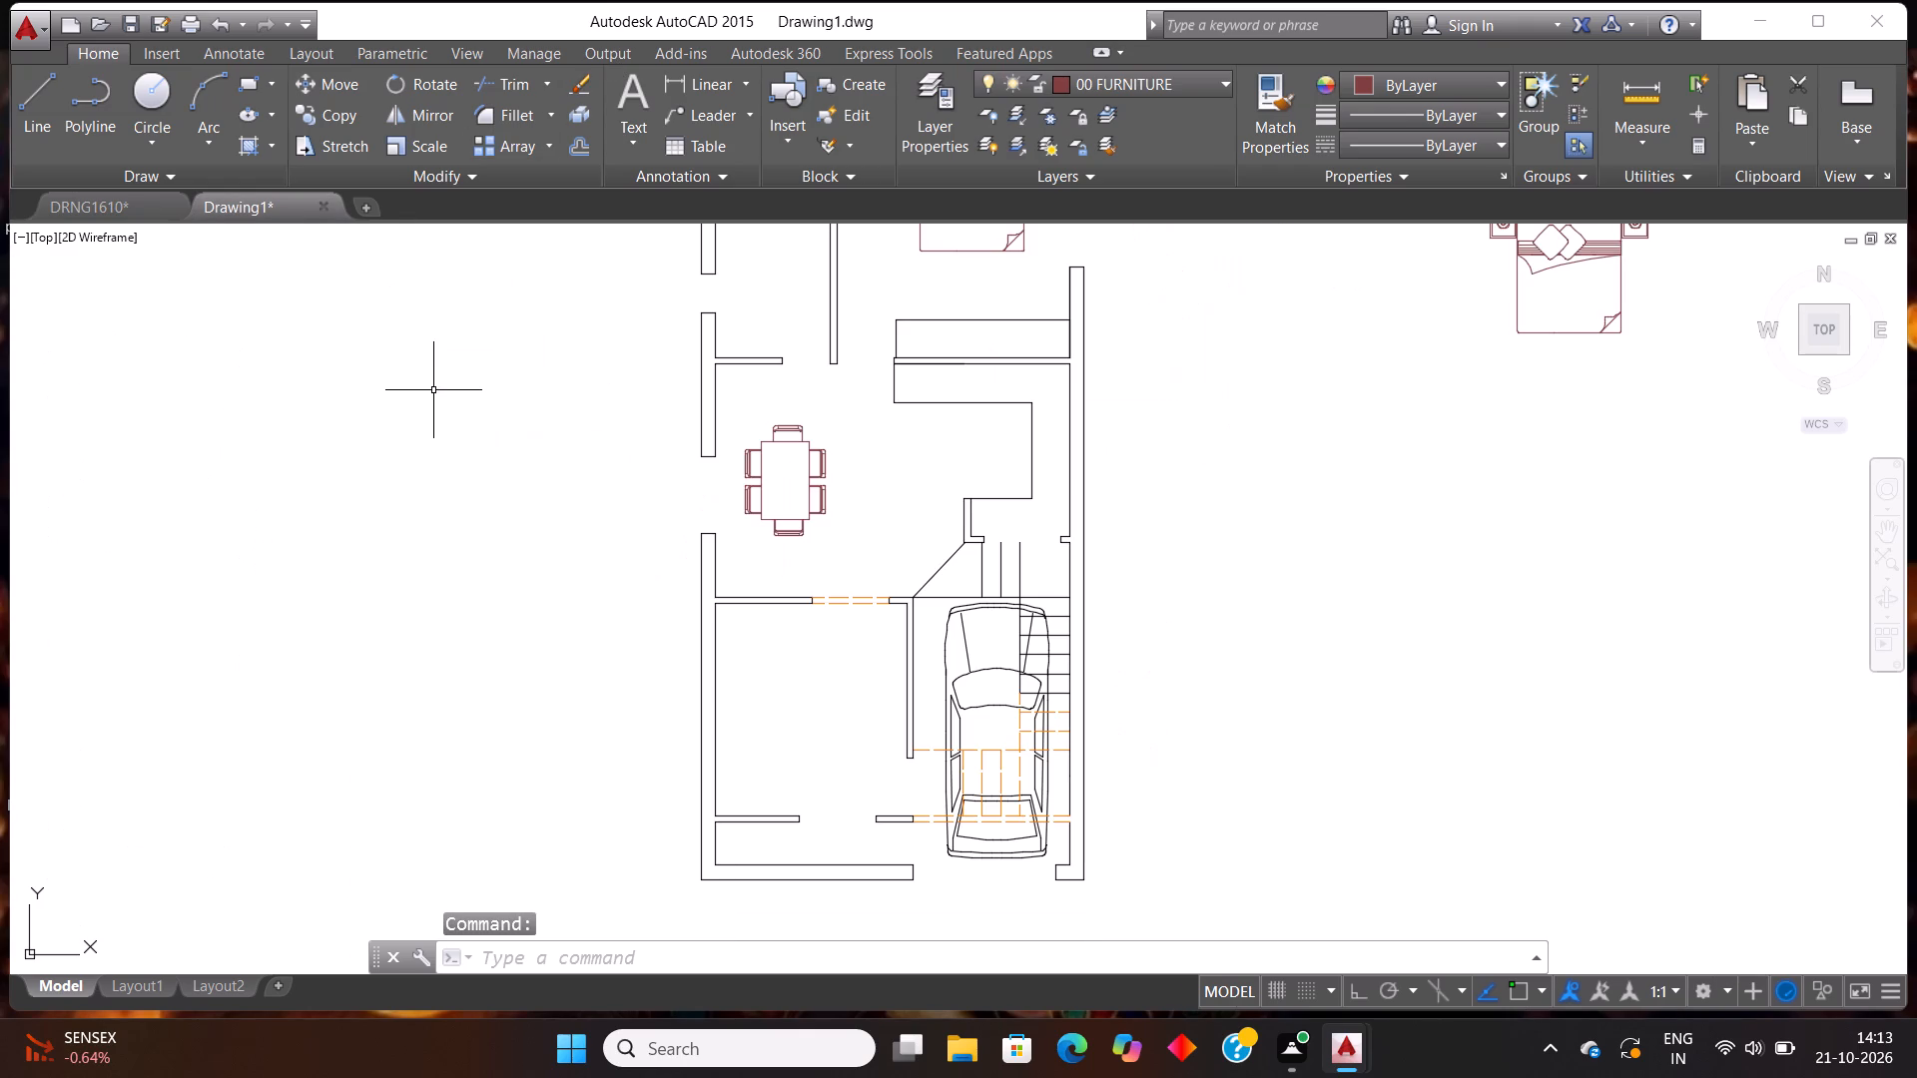
key("ctrl+v")
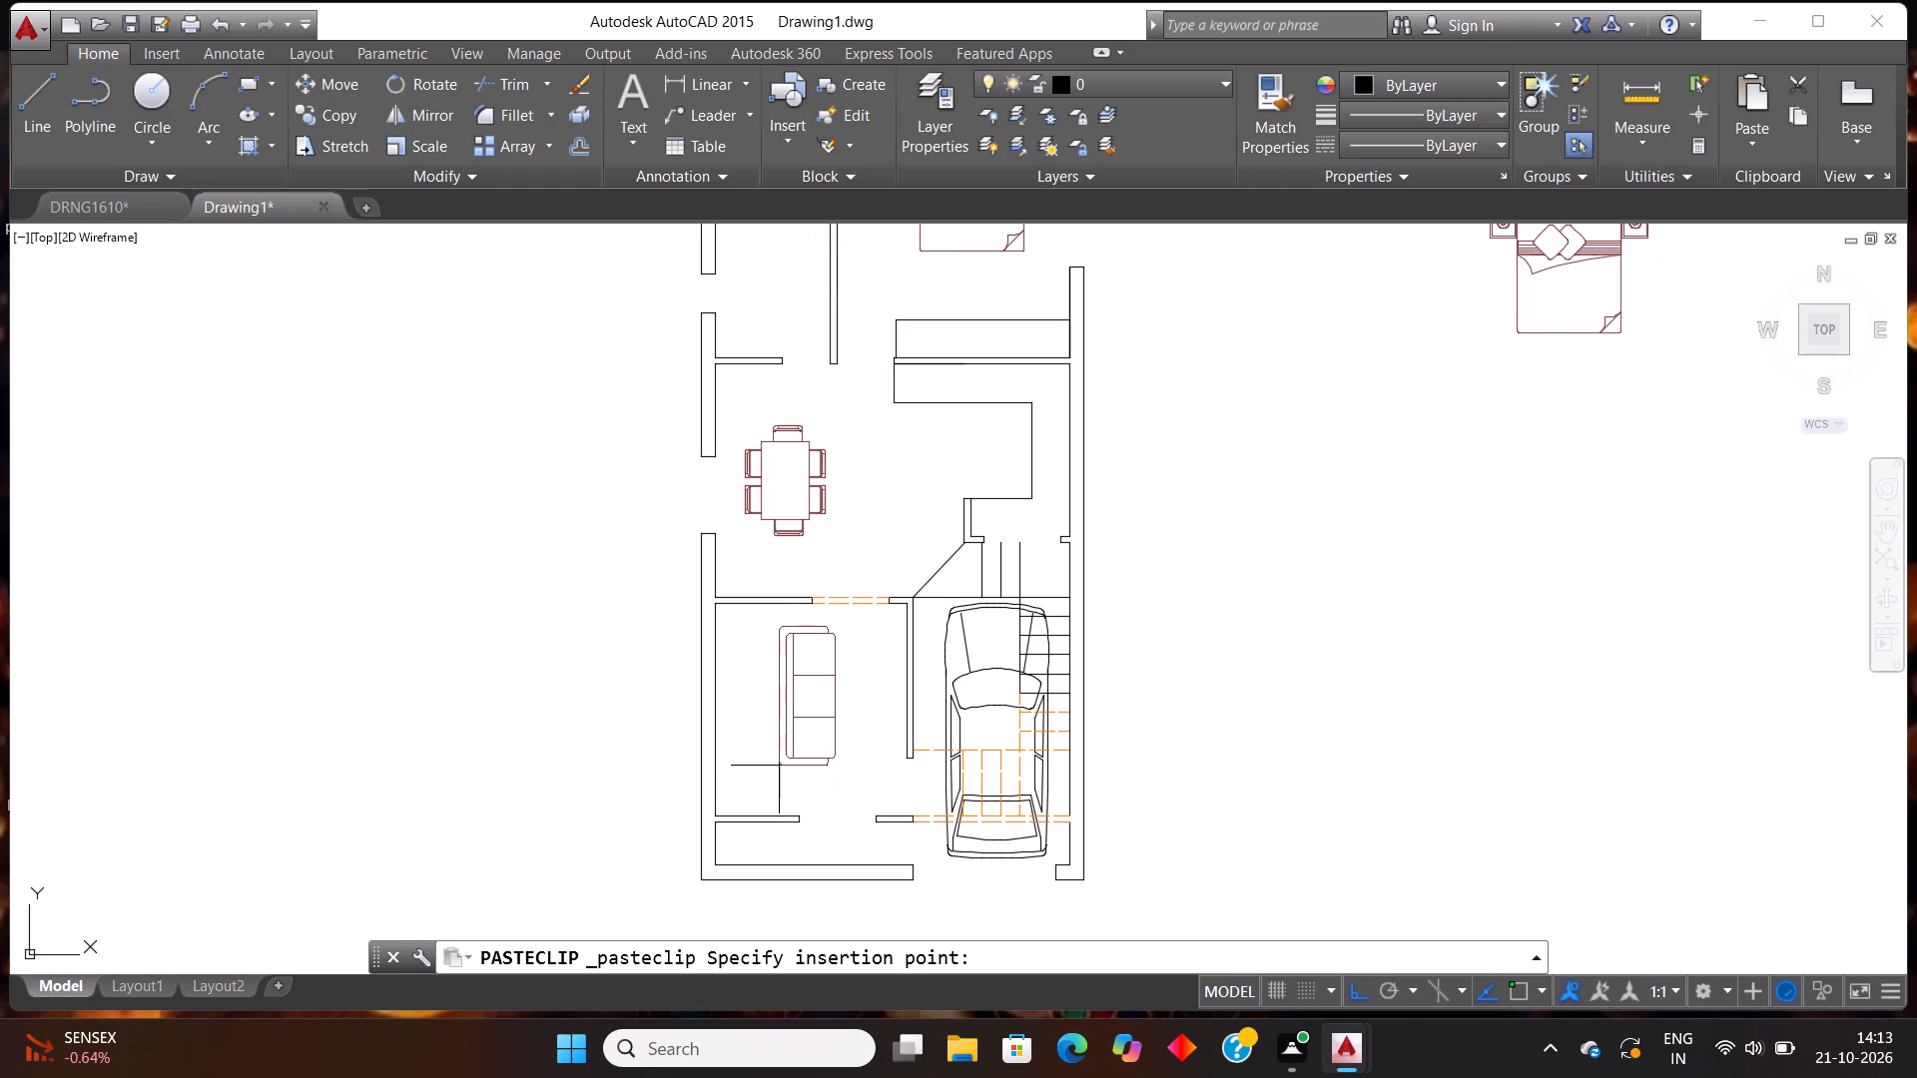
scroll(779, 766, "down", 1)
scroll(773, 799, "up", 2)
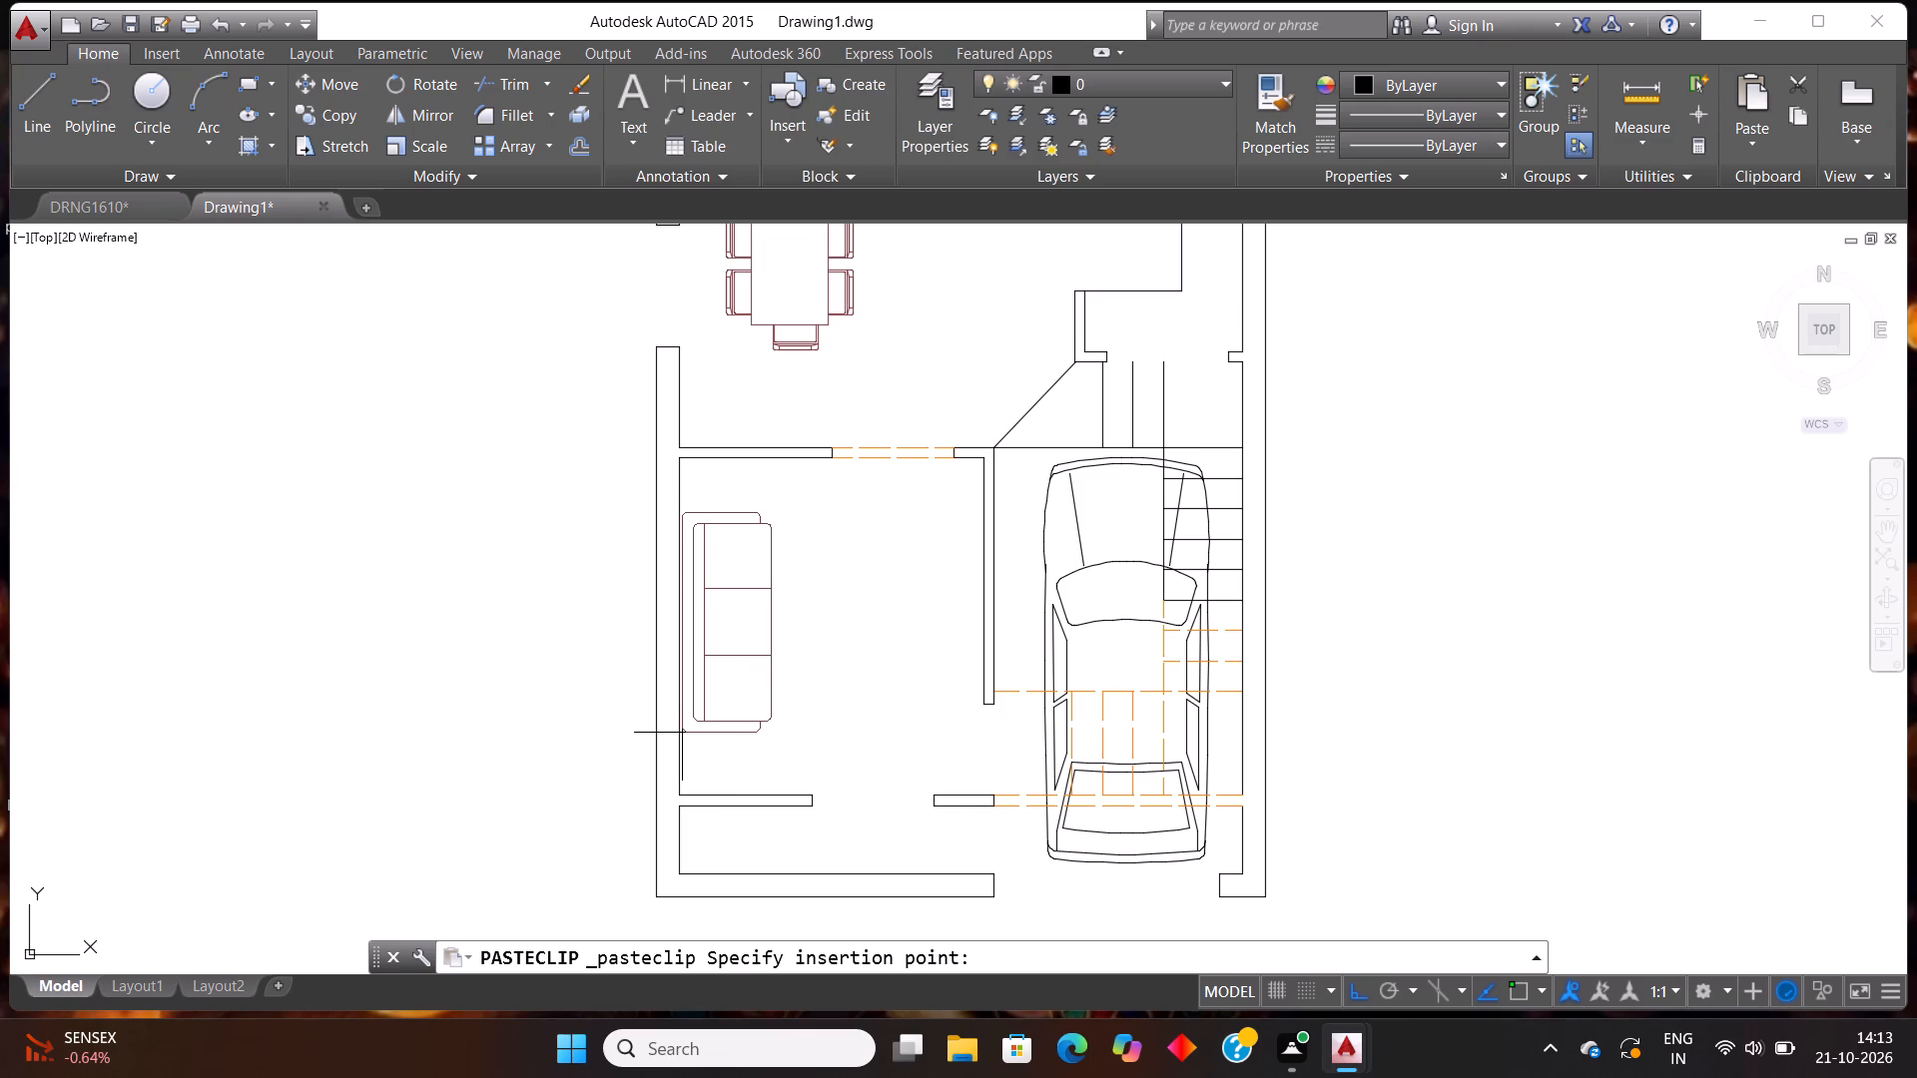
left_click(681, 738)
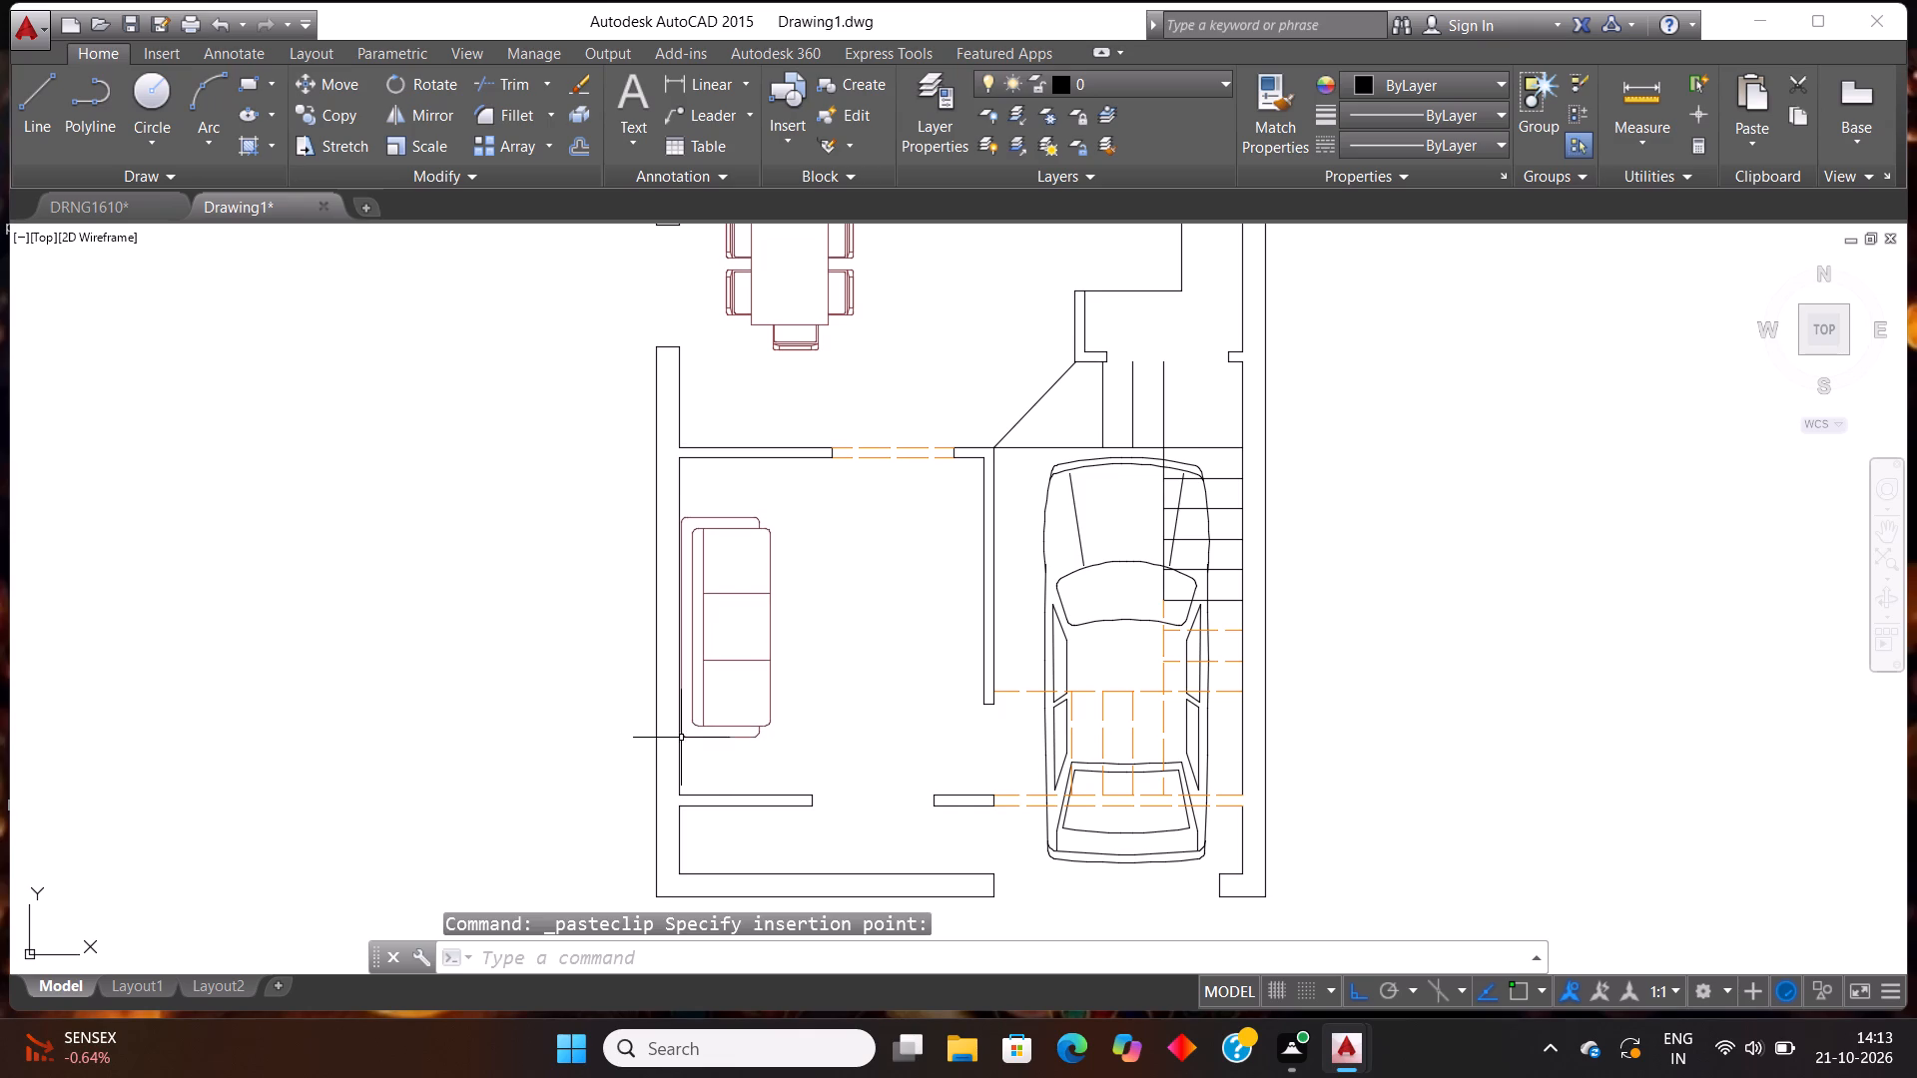
Copy the armchair together with the adjoining sofa from the DRNG1610 living room and paste them outside the floor plan in Drawing1.
scroll(692, 637, "up", 2)
scroll(692, 637, "down", 3)
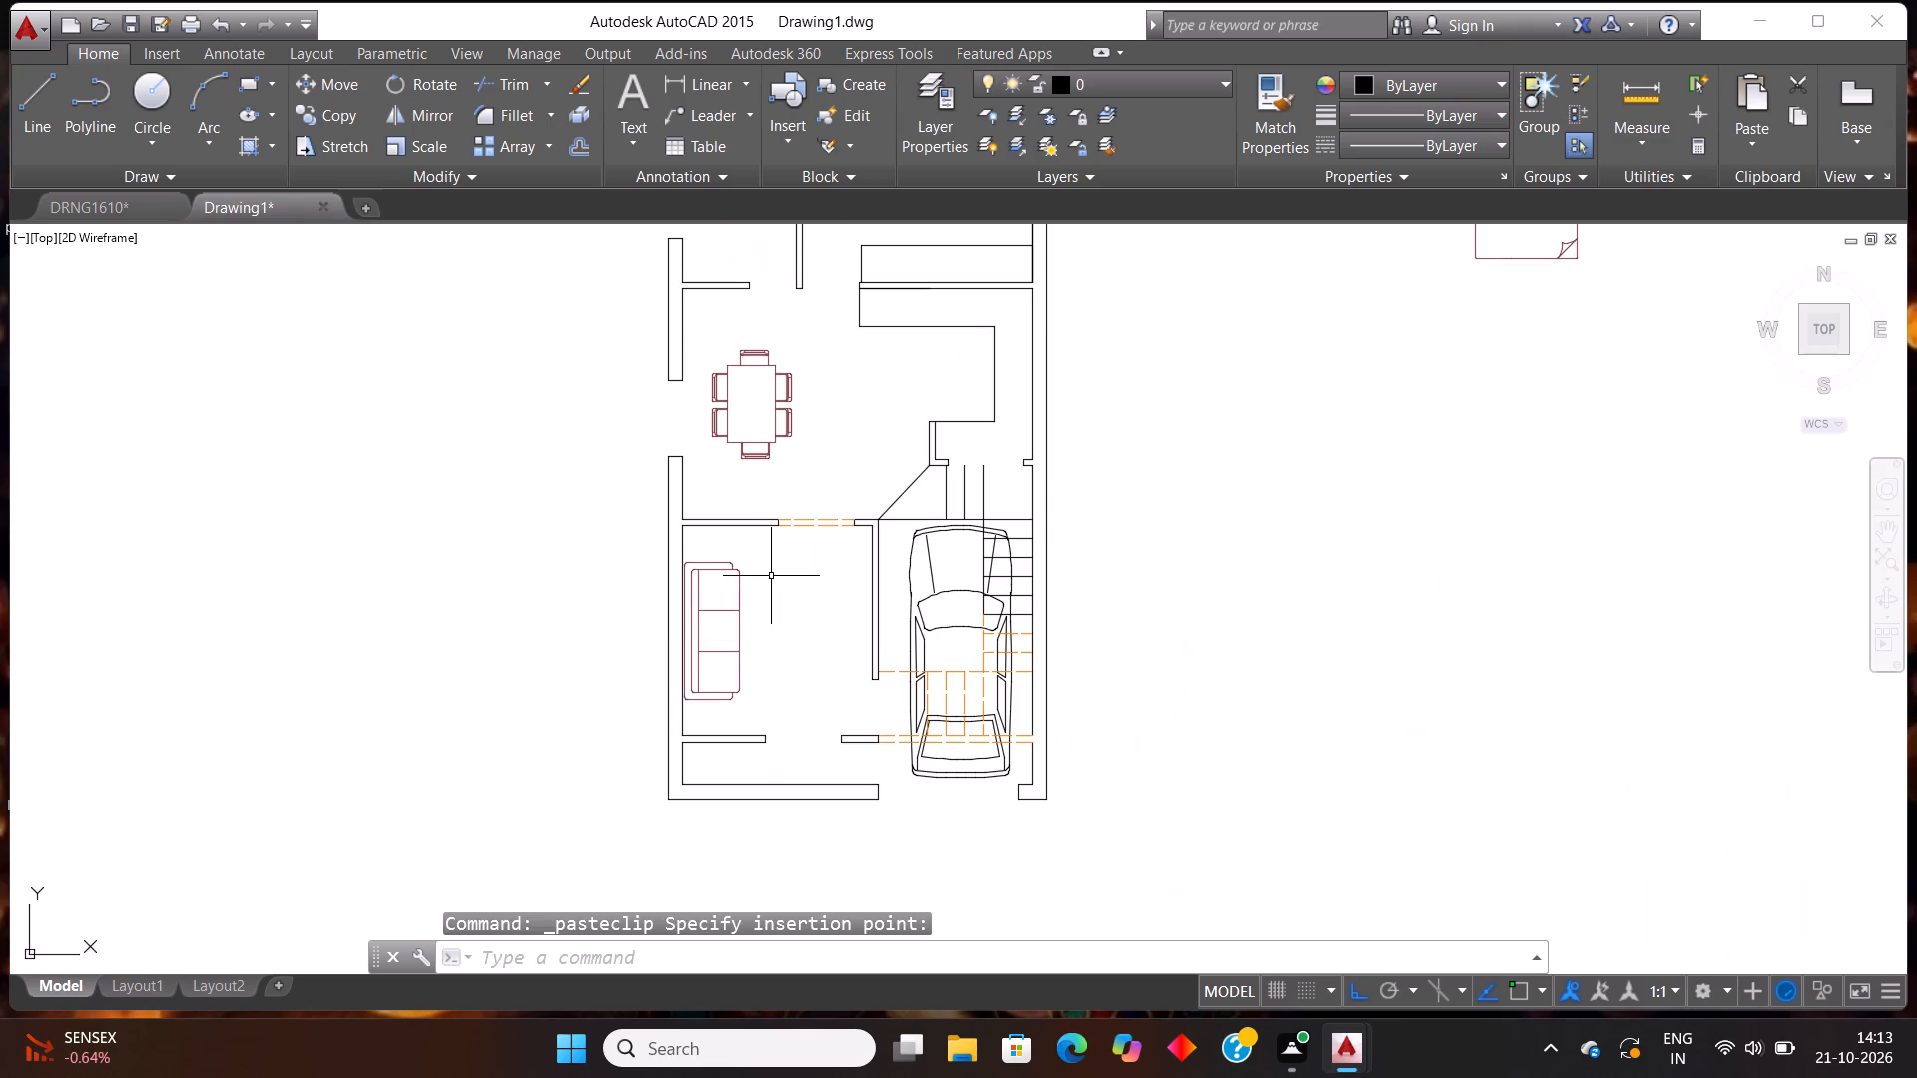
scroll(773, 574, "up", 1)
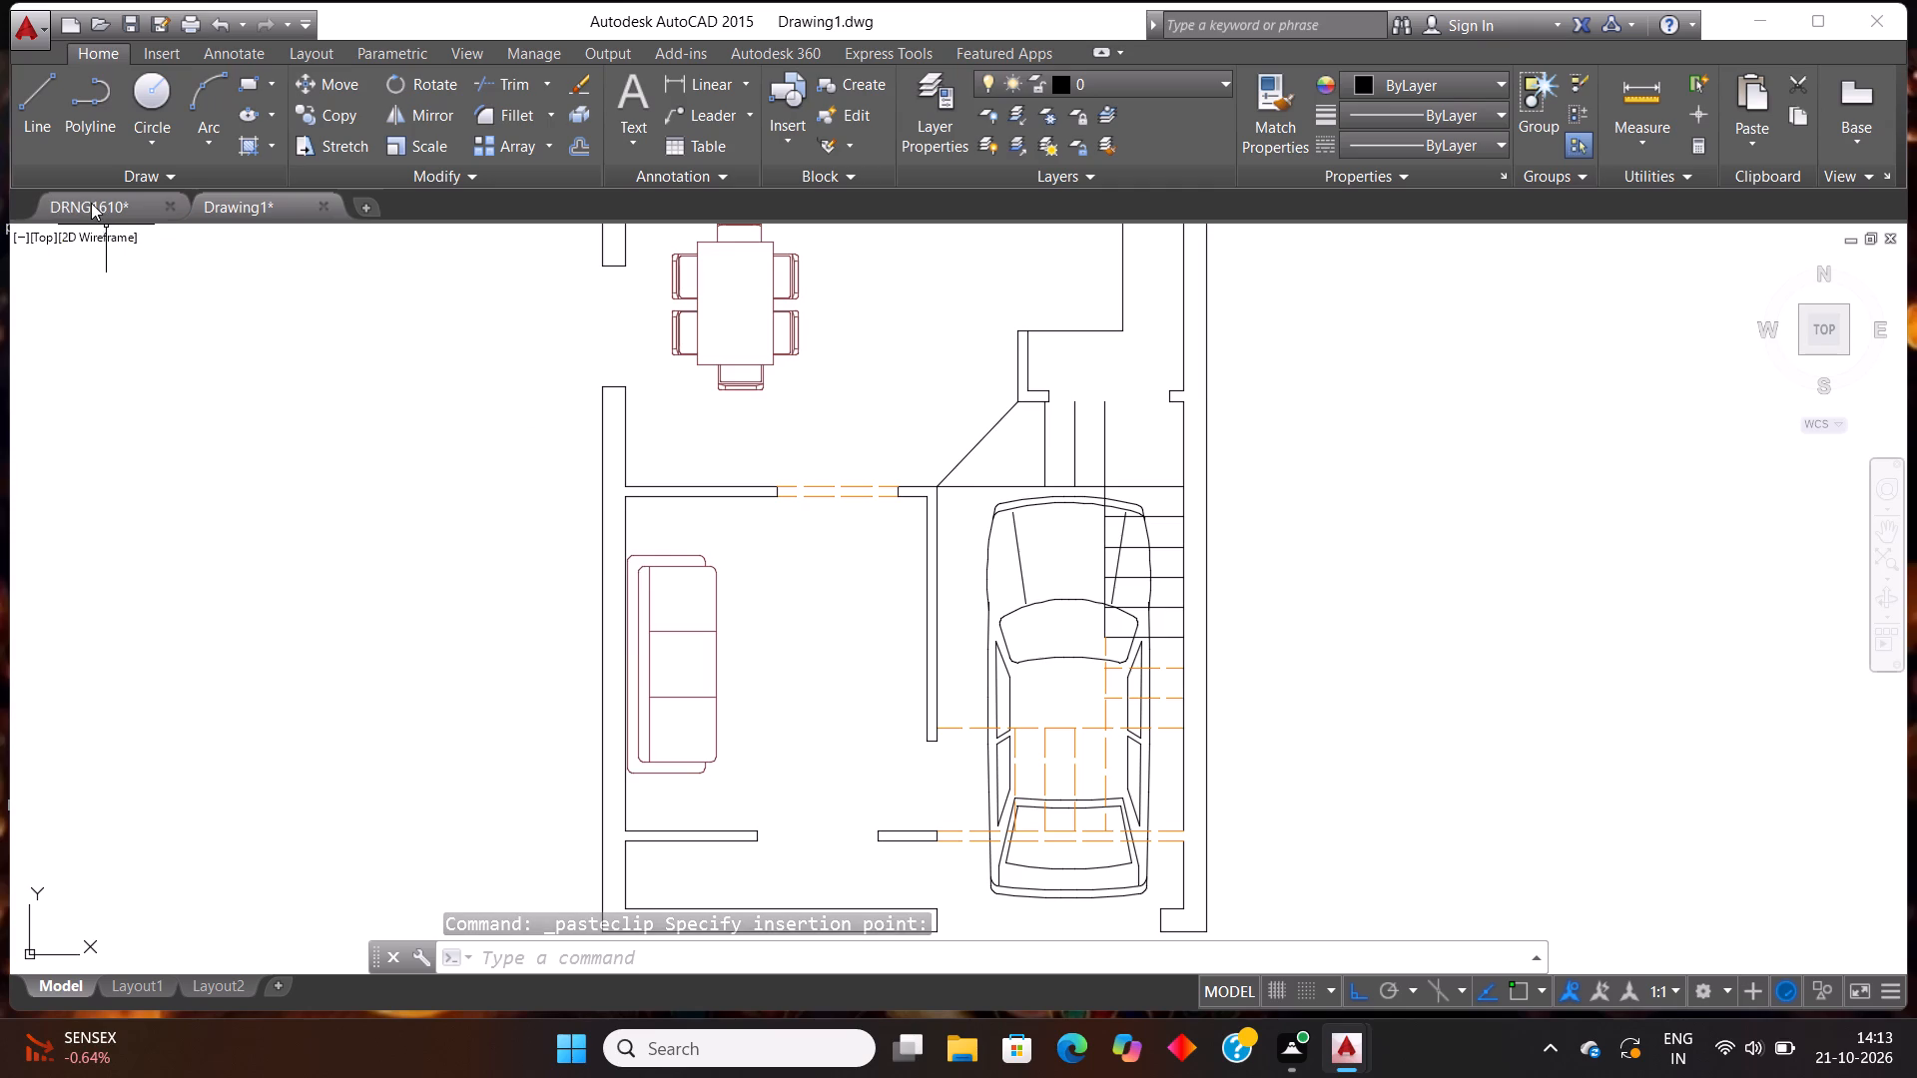
left_click(91, 201)
scroll(501, 505, "down", 2)
scroll(505, 511, "up", 2)
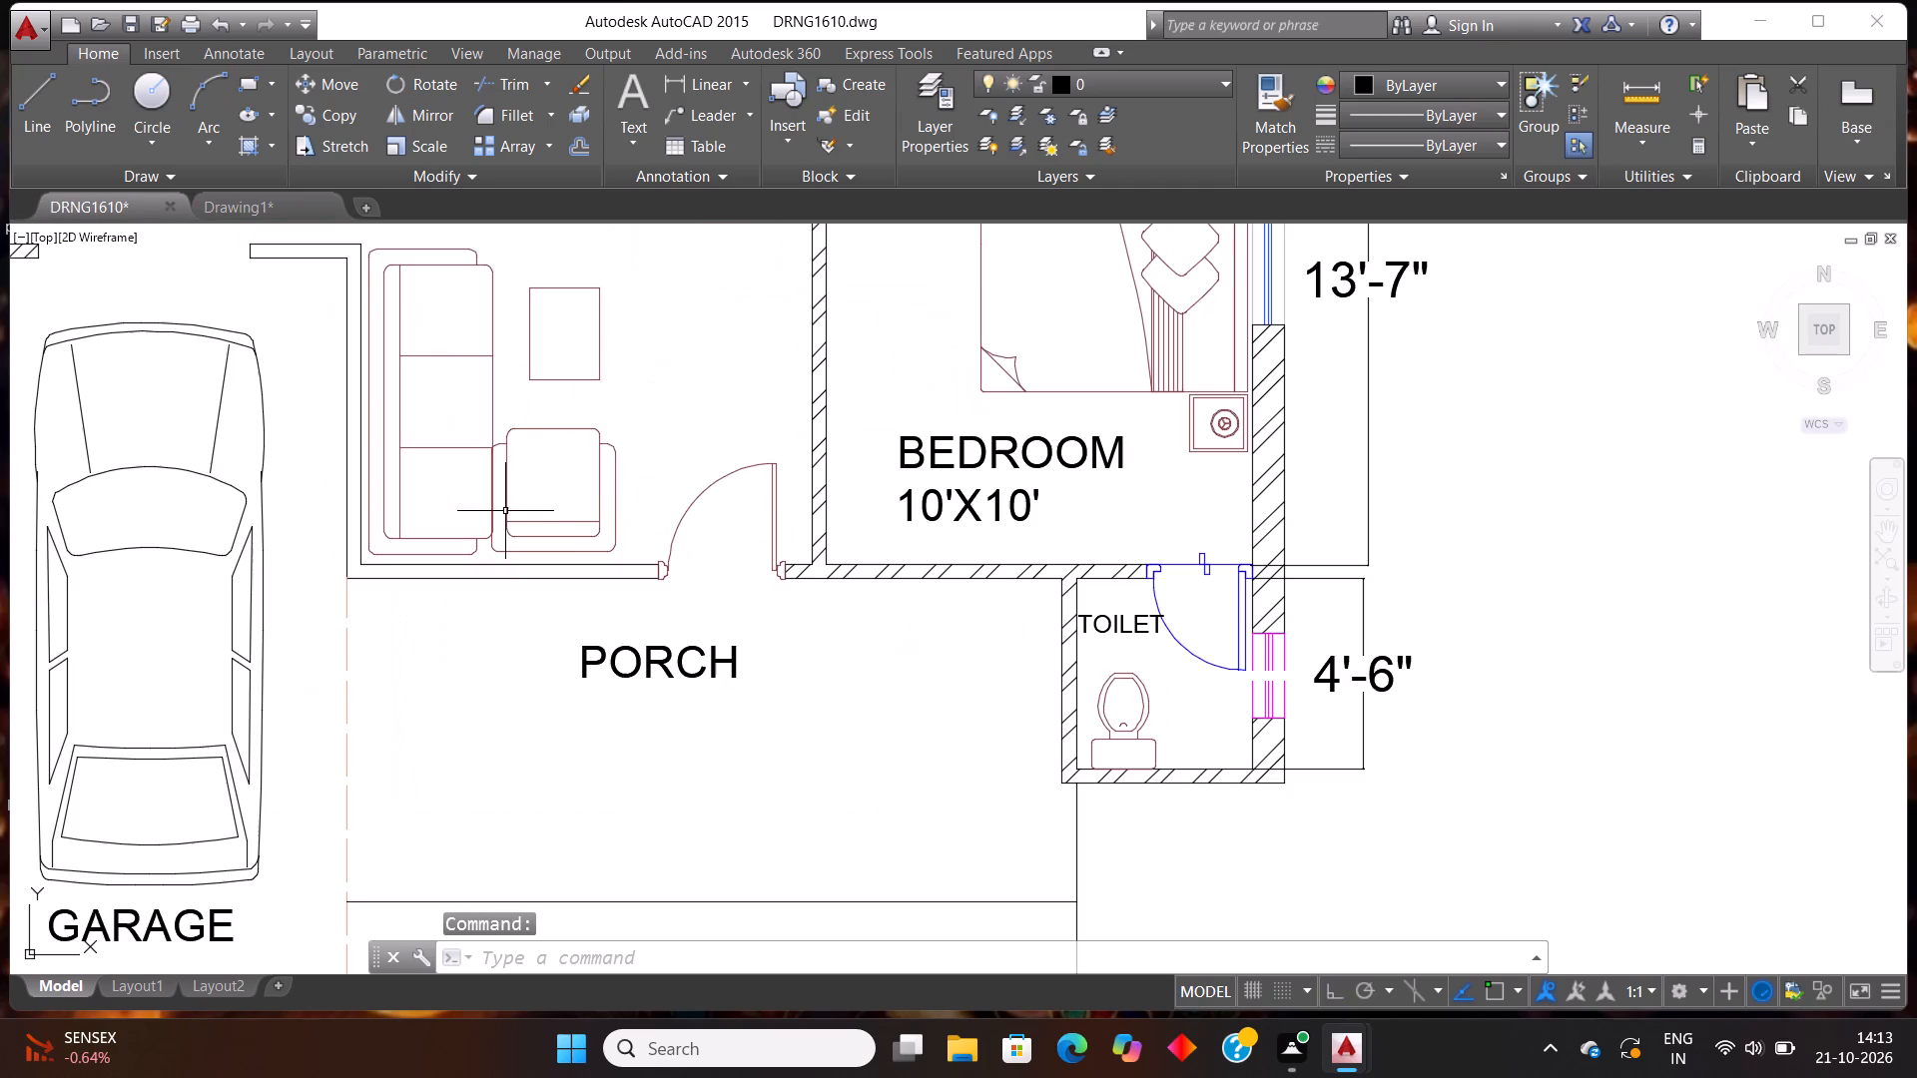
left_click(637, 461)
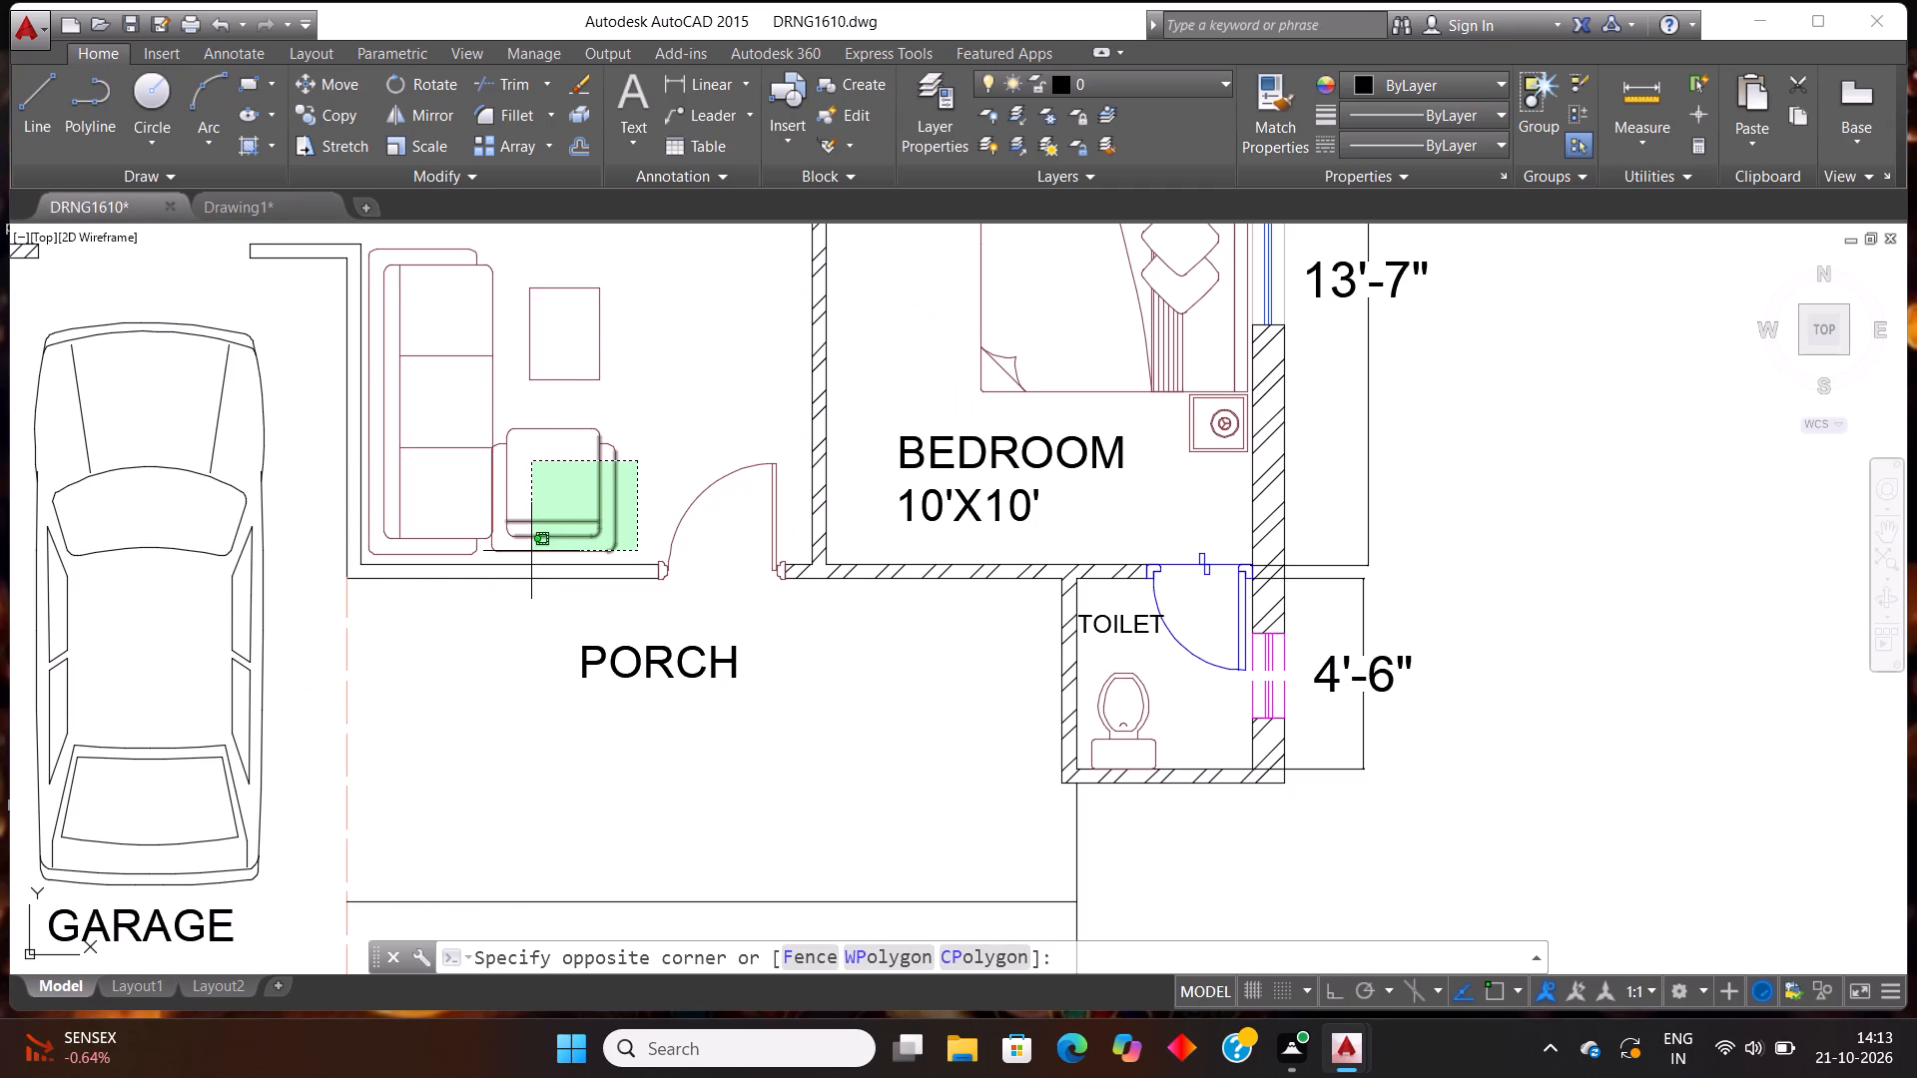
key("Escape")
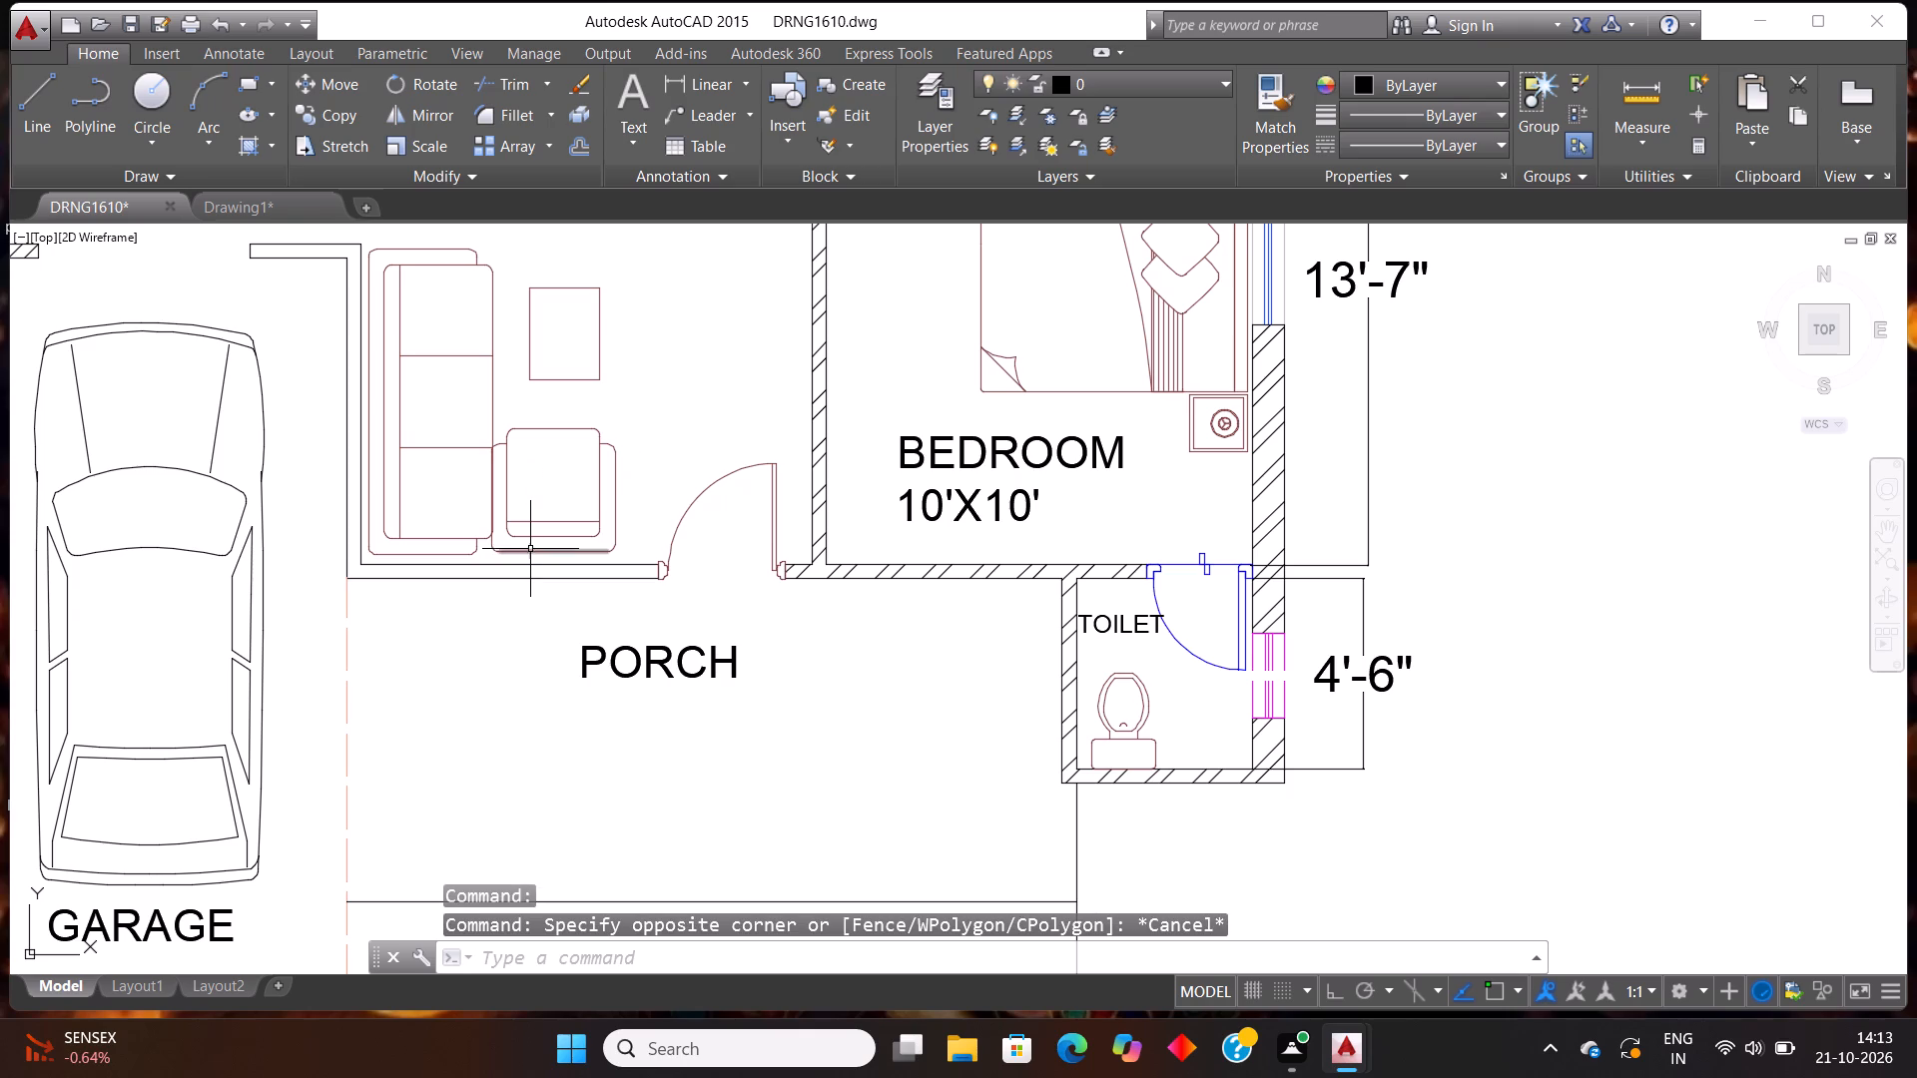
scroll(543, 637, "up", 3)
scroll(549, 478, "down", 2)
scroll(527, 381, "down", 2)
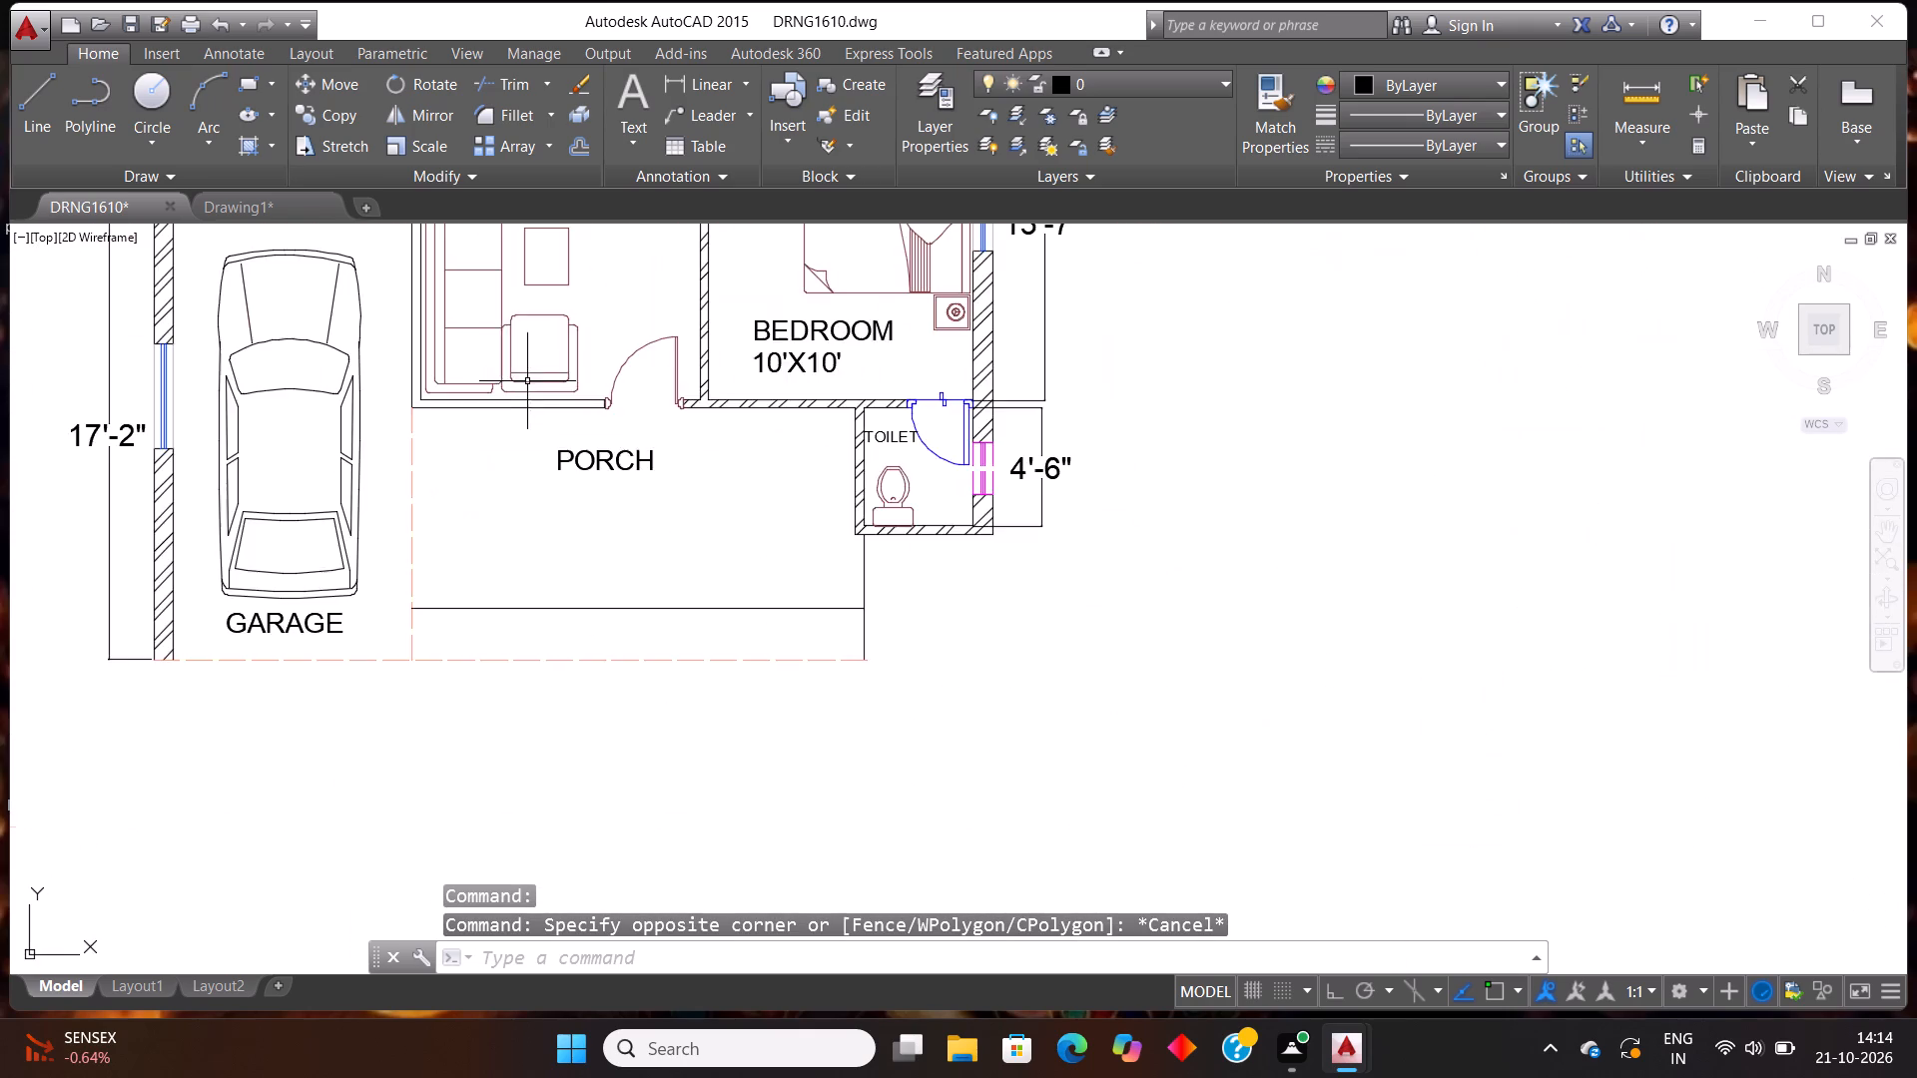
scroll(506, 318, "up", 2)
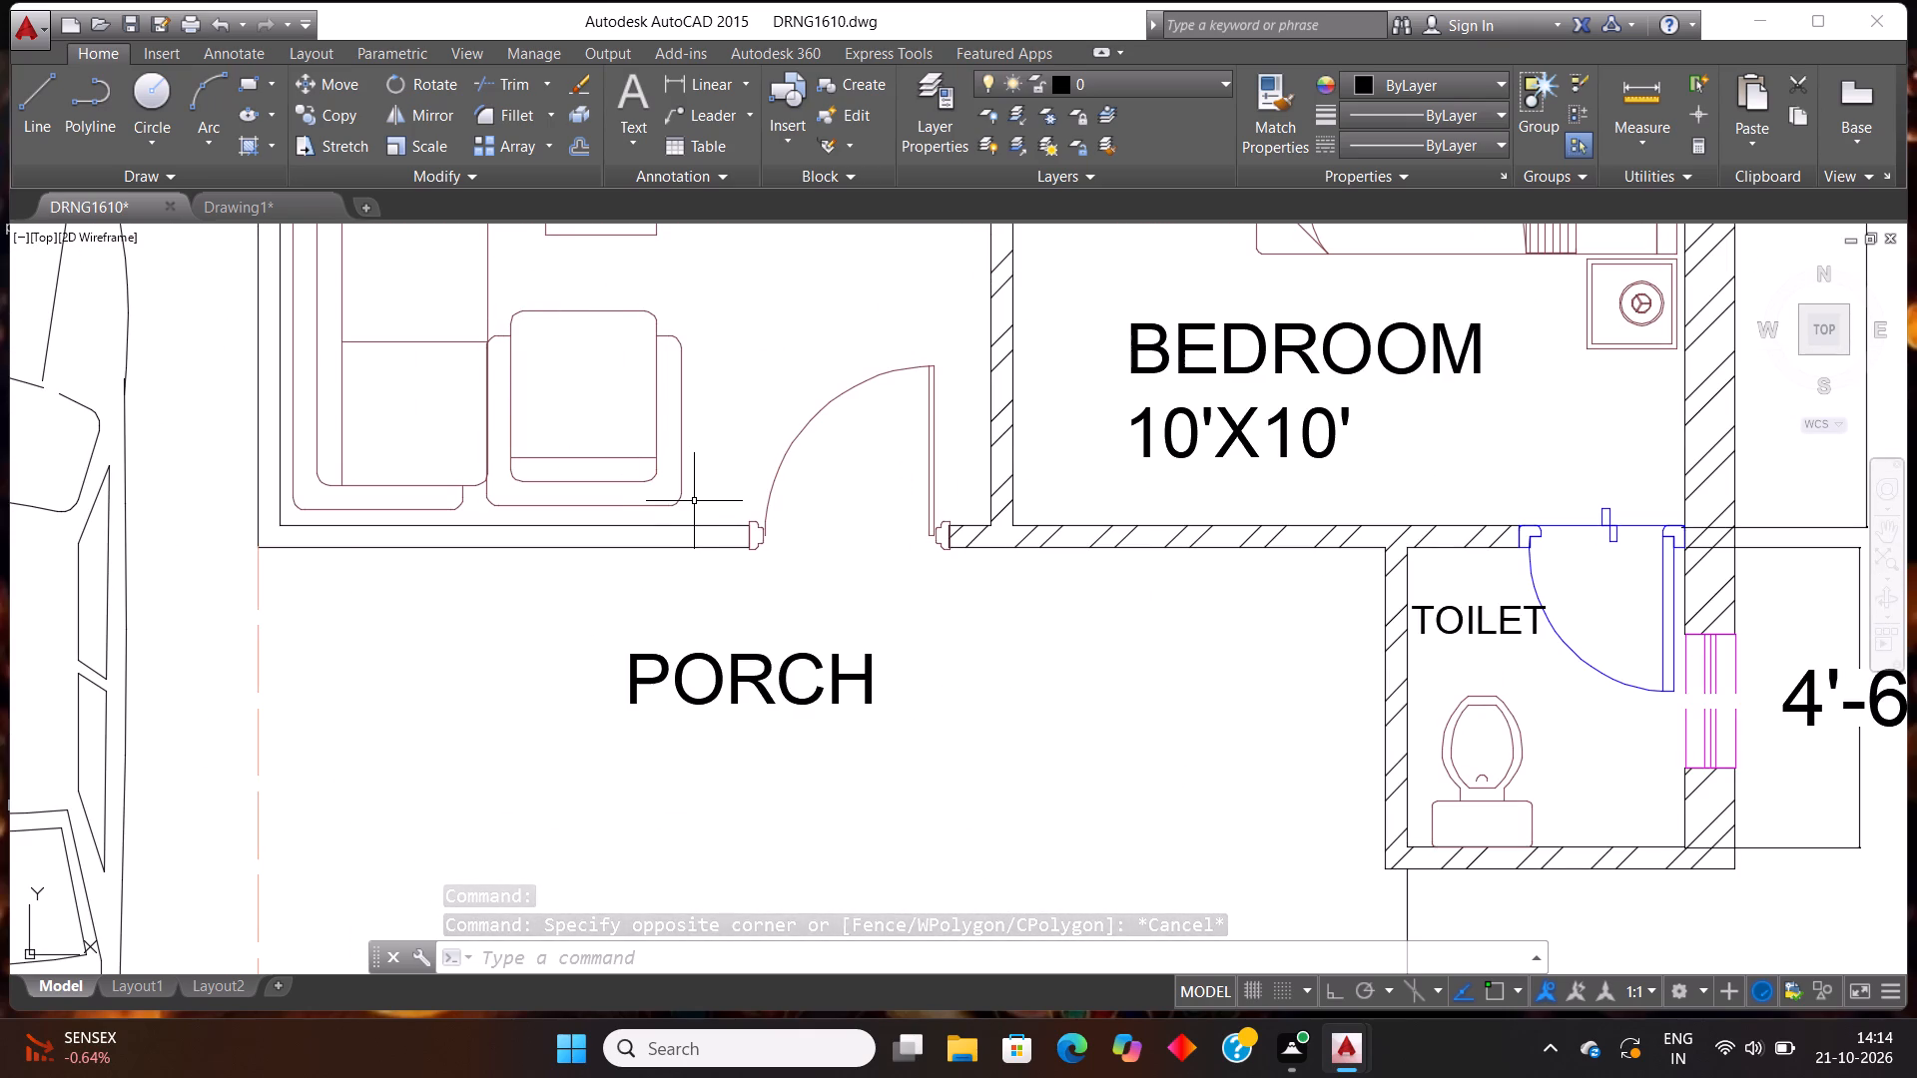
left_click(711, 513)
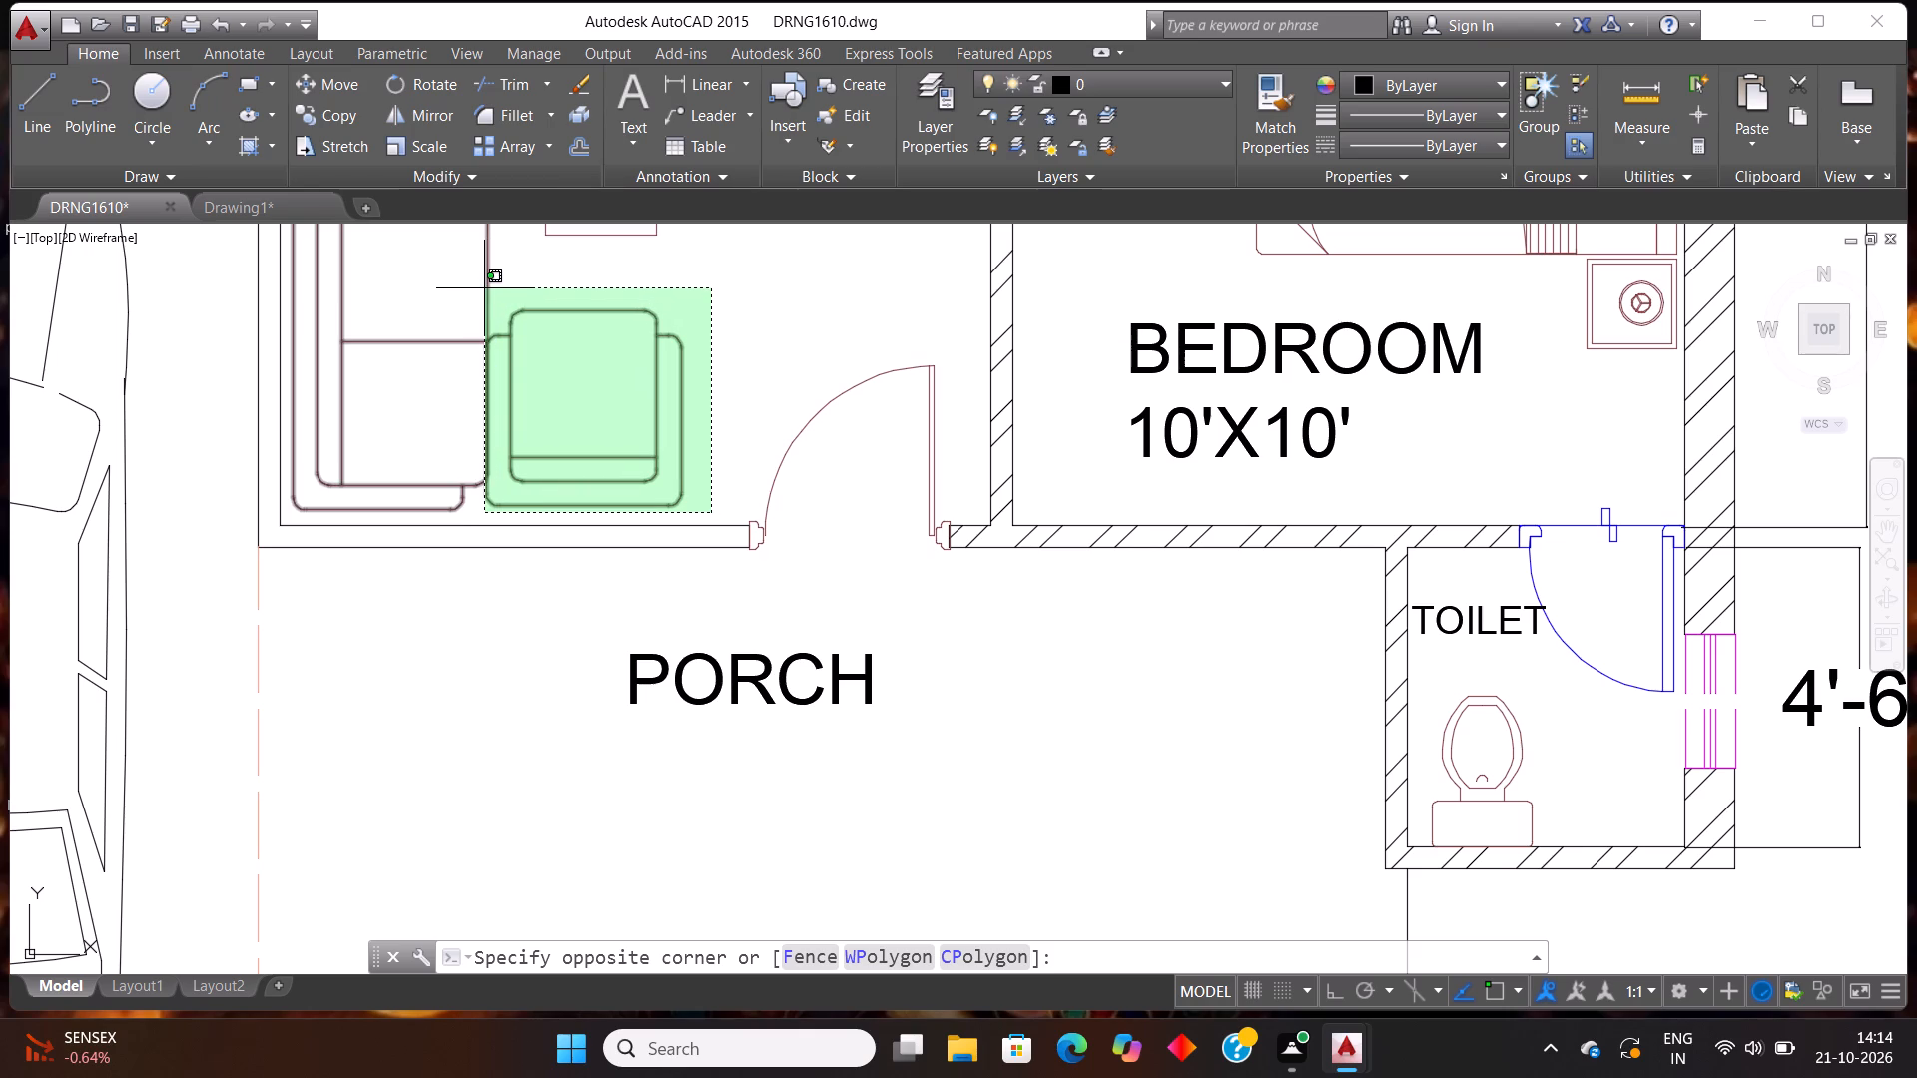
left_click(484, 289)
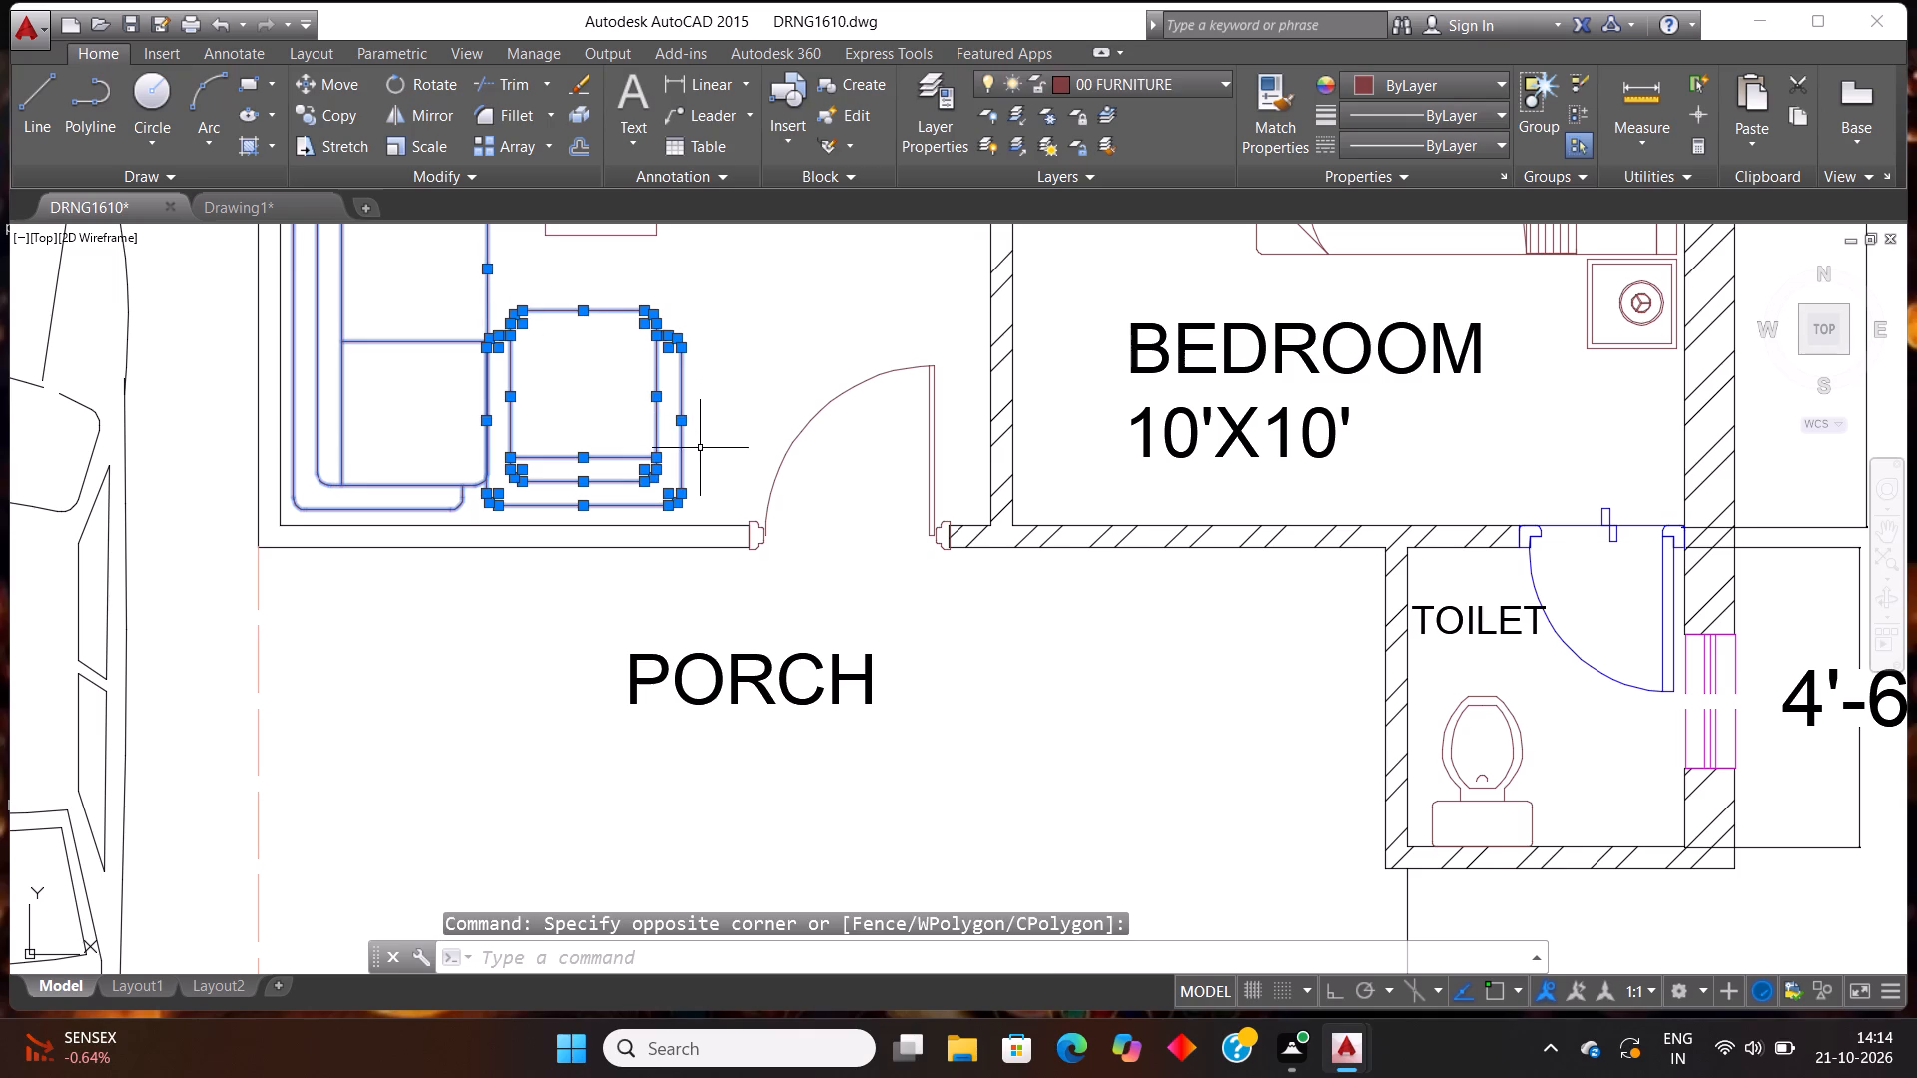
key("ctrl+c")
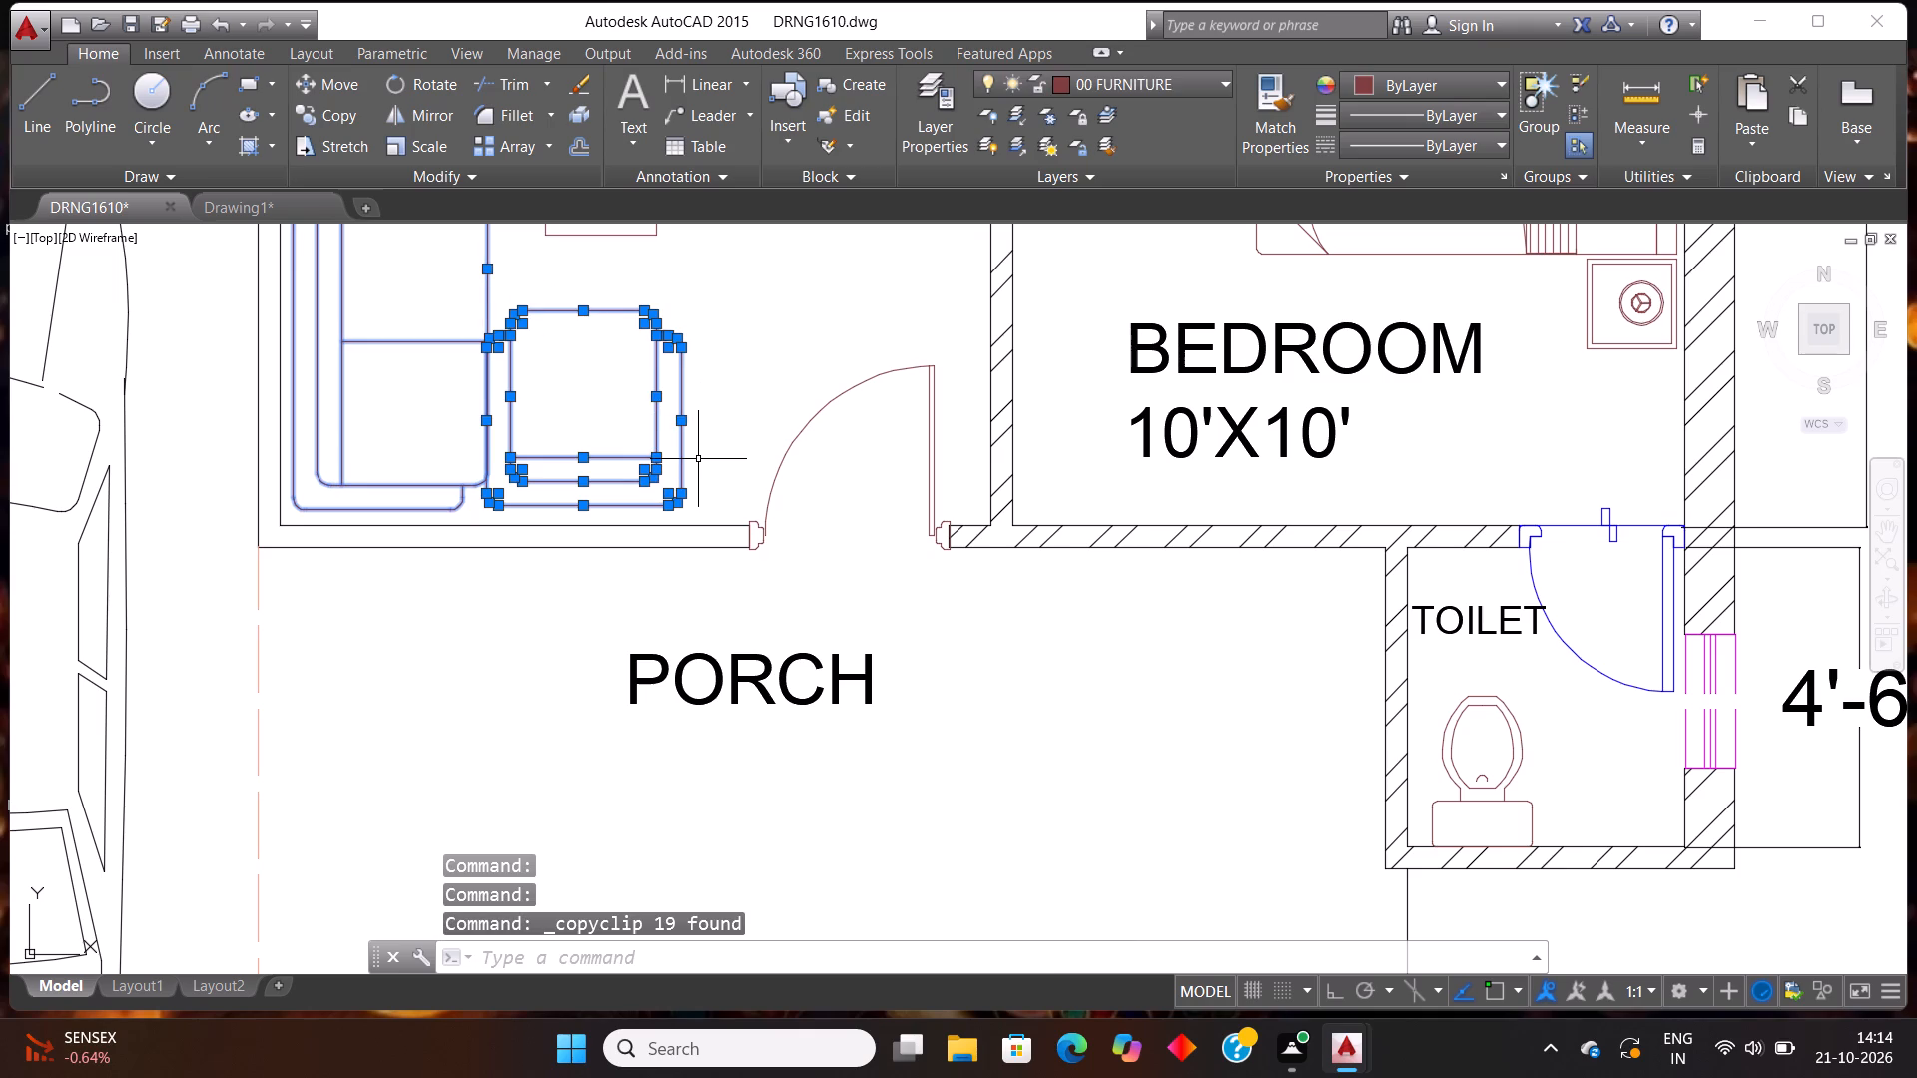
left_click(234, 201)
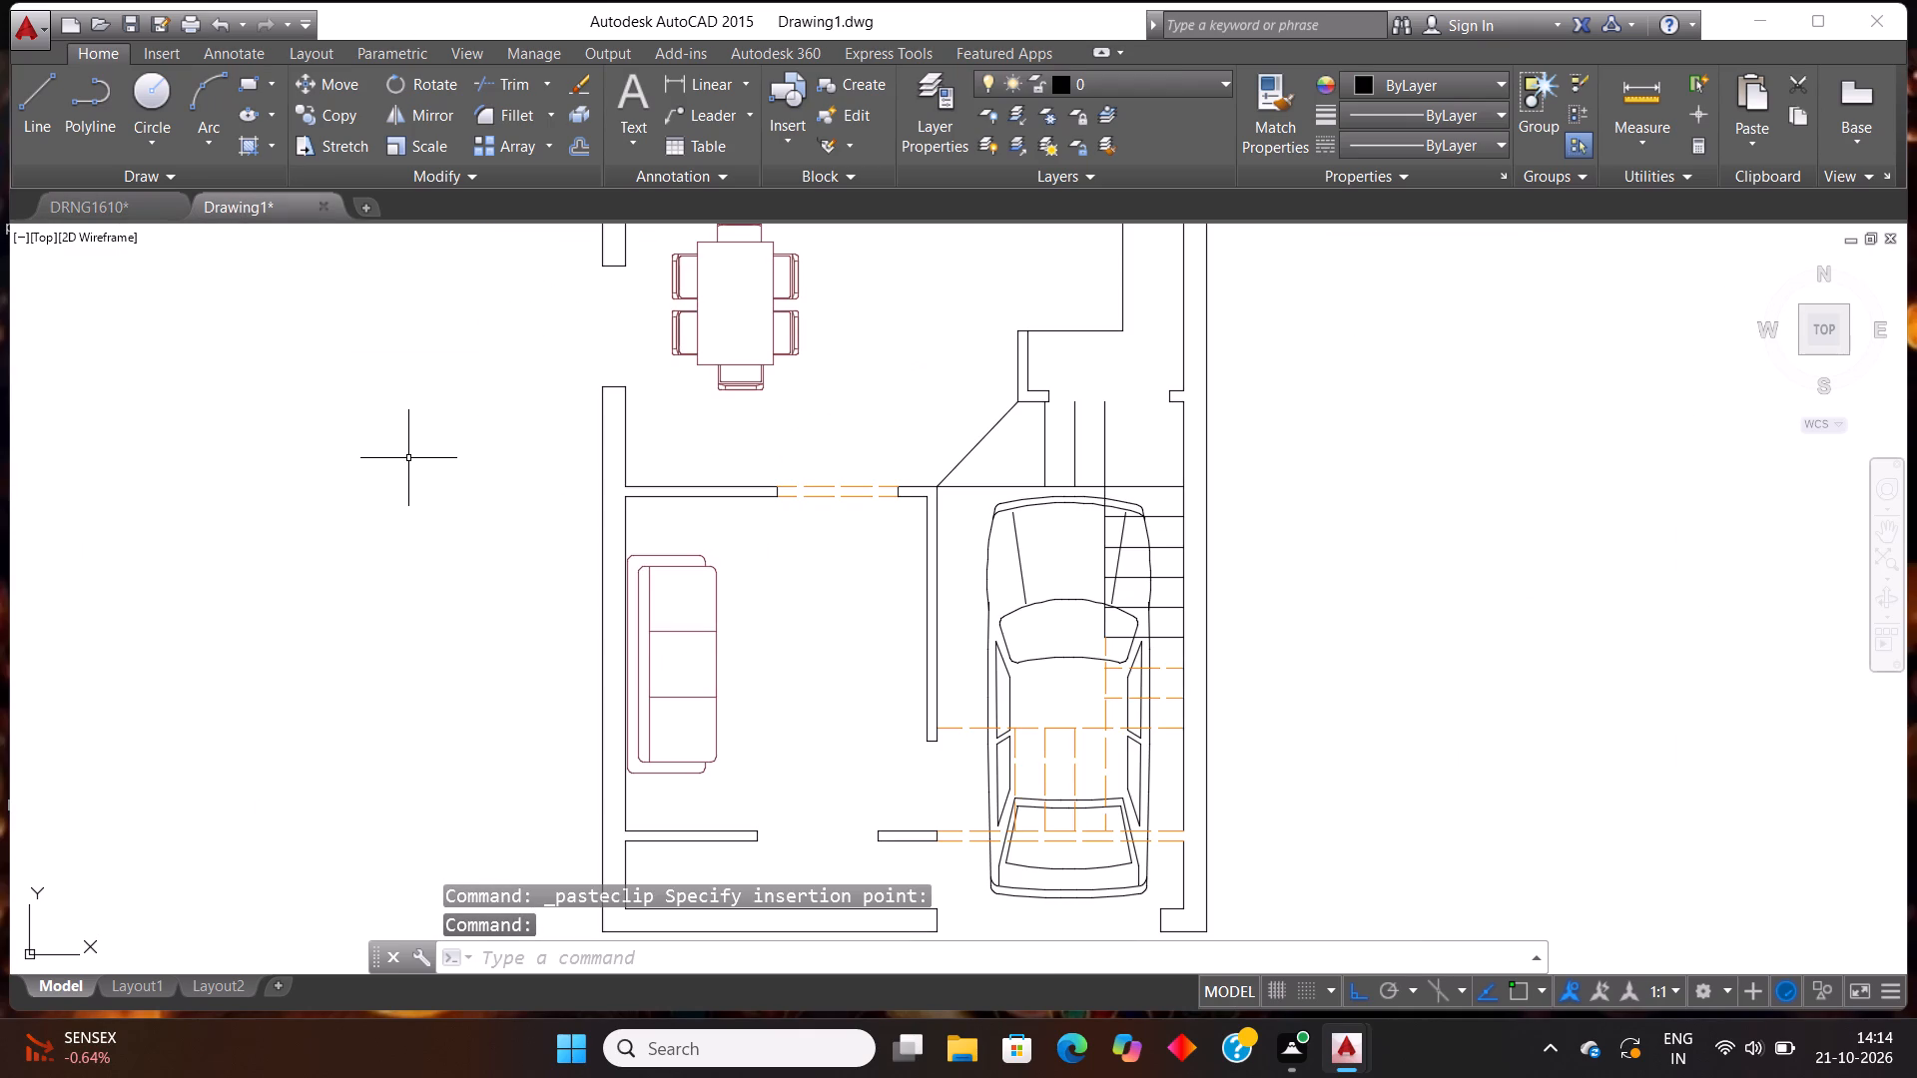
key("ctrl+v")
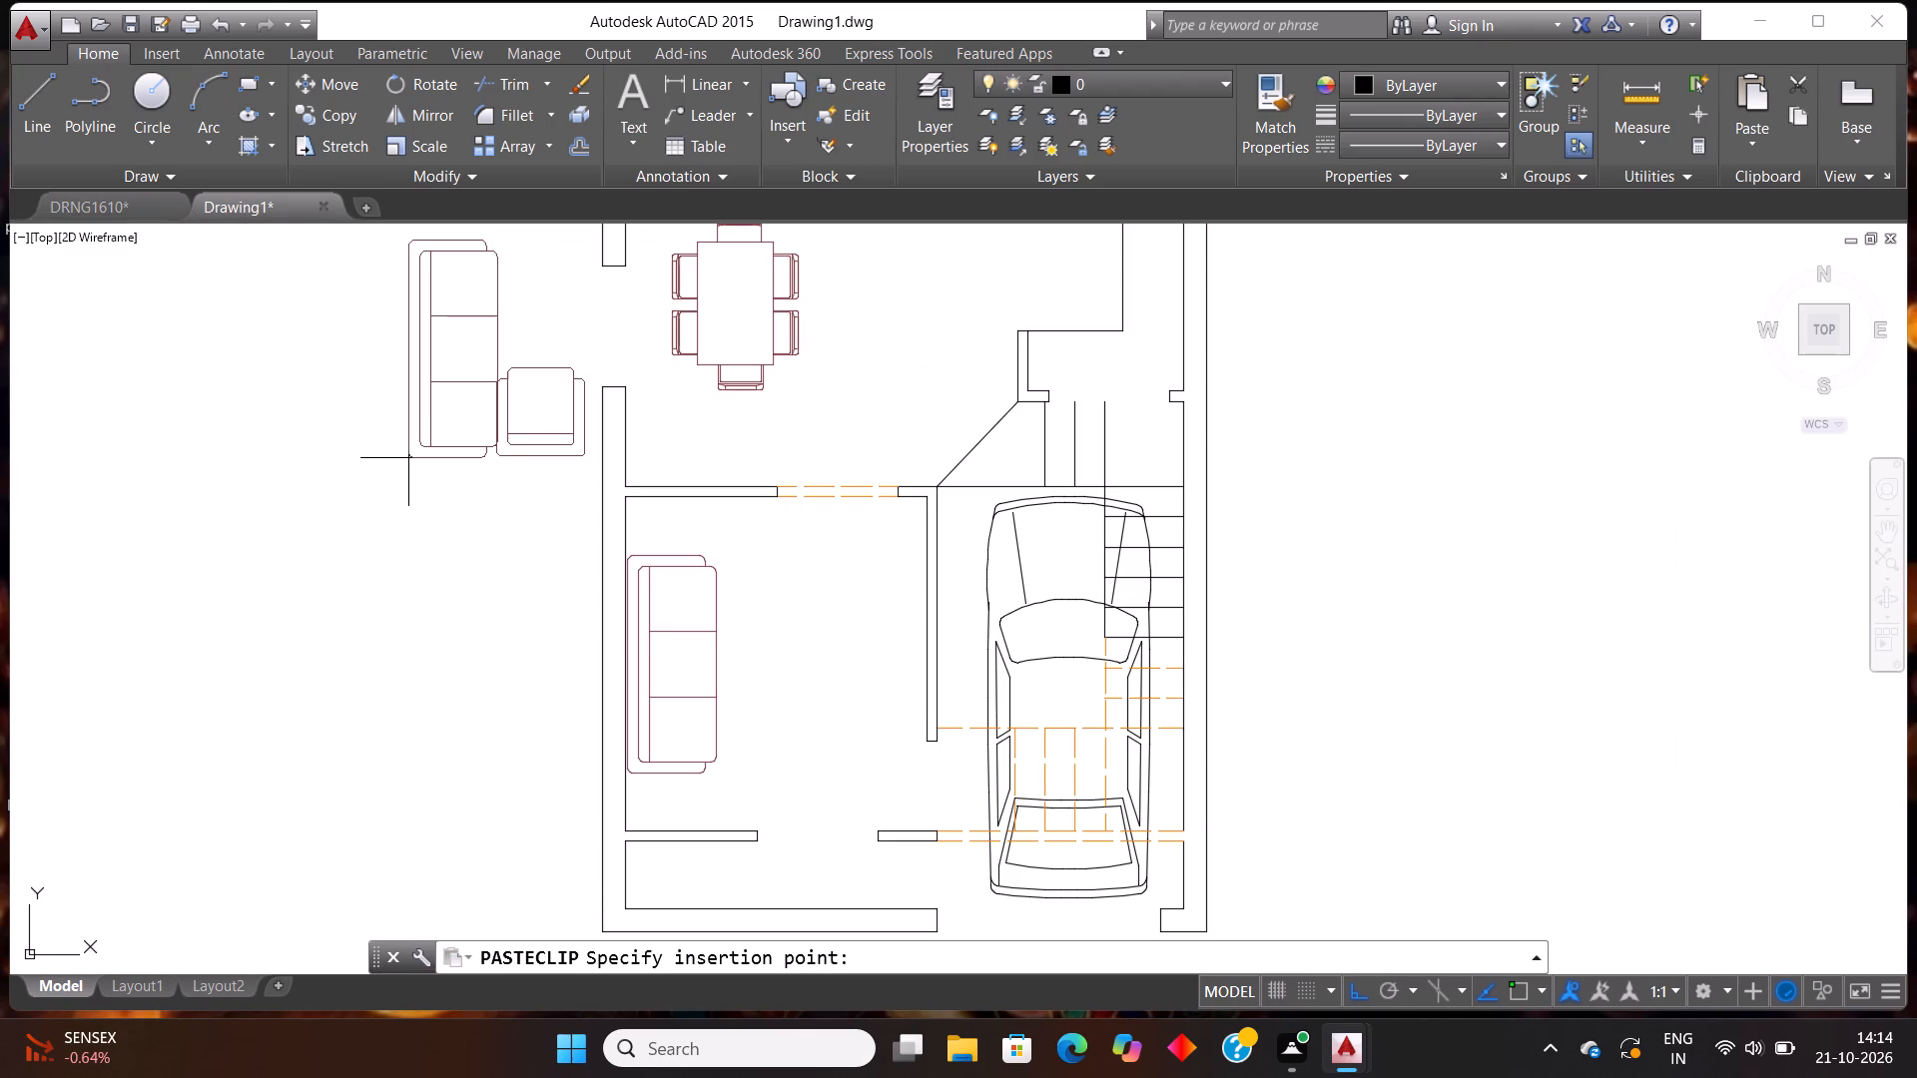
left_click(216, 491)
Delete the extra three-seat sofa outside the floor plan, keeping the armchair.
left_click(373, 333)
left_click(117, 335)
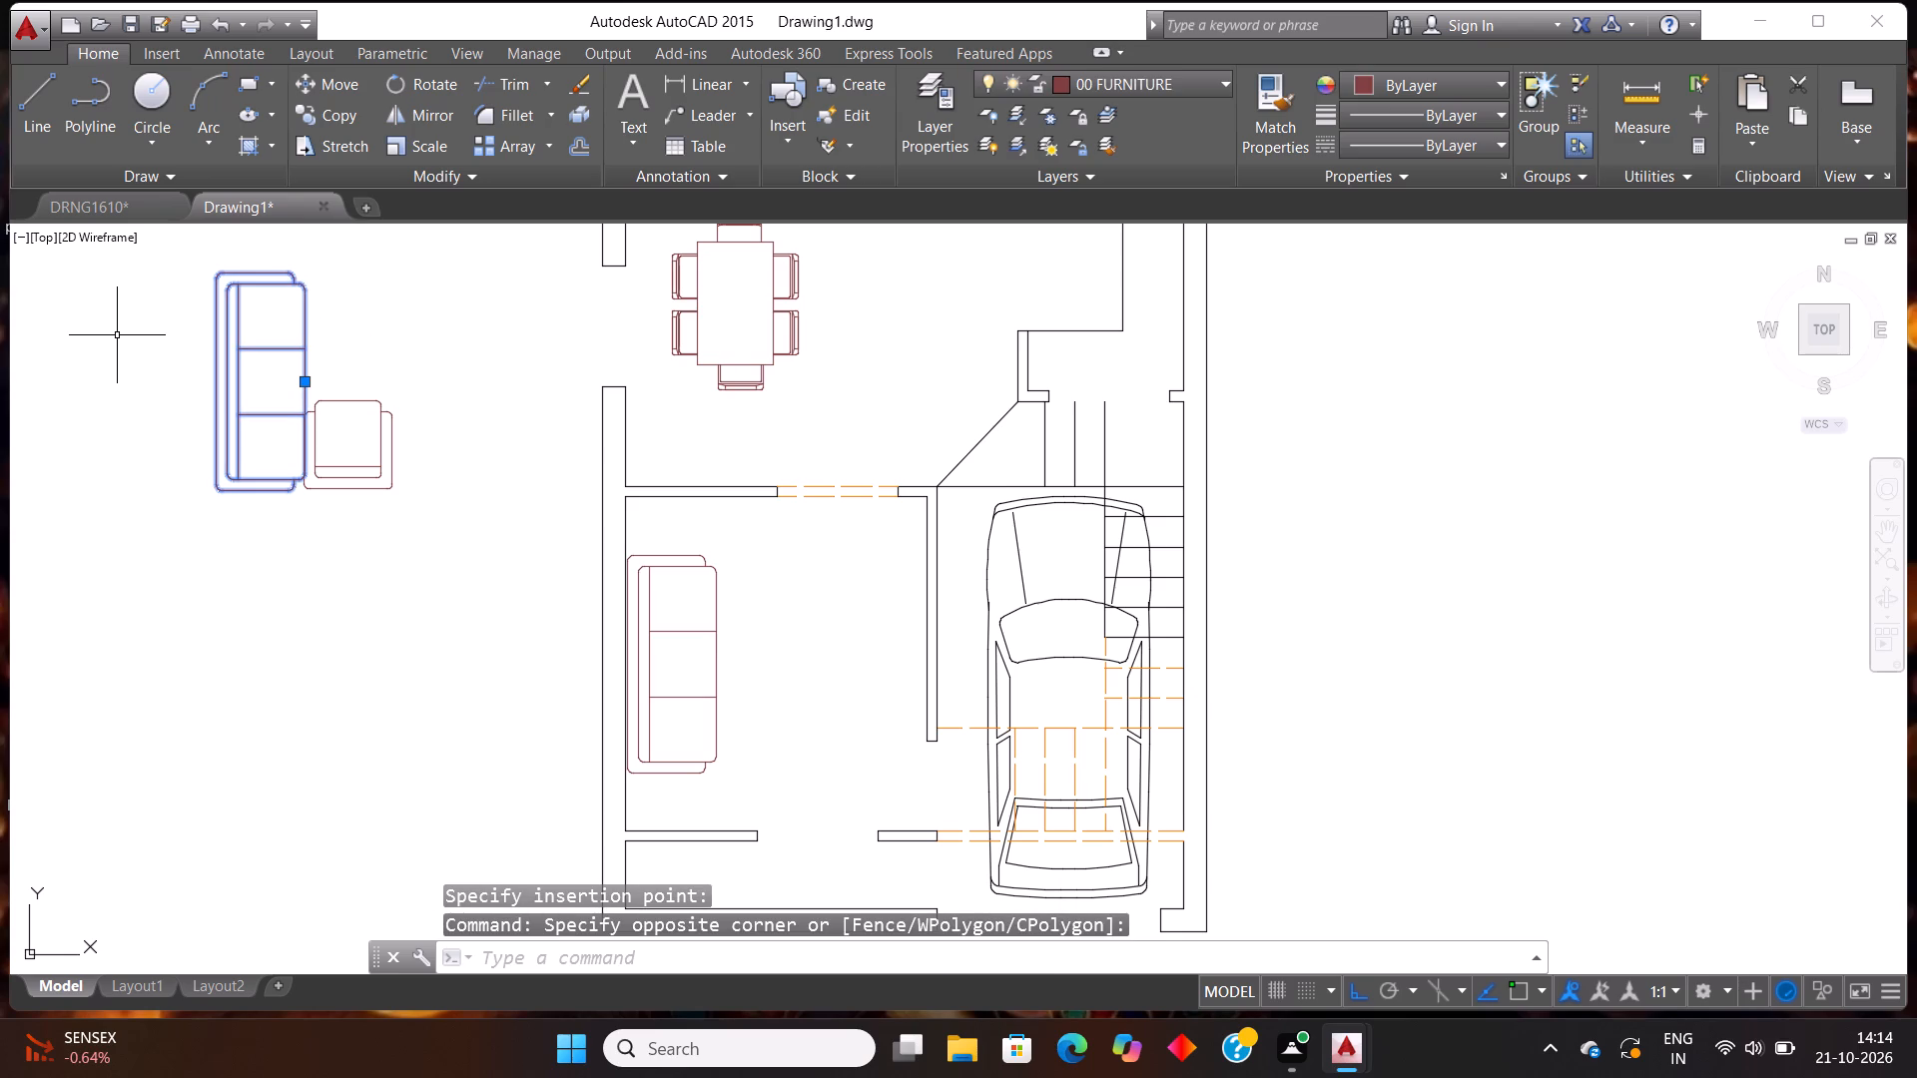
key("Delete")
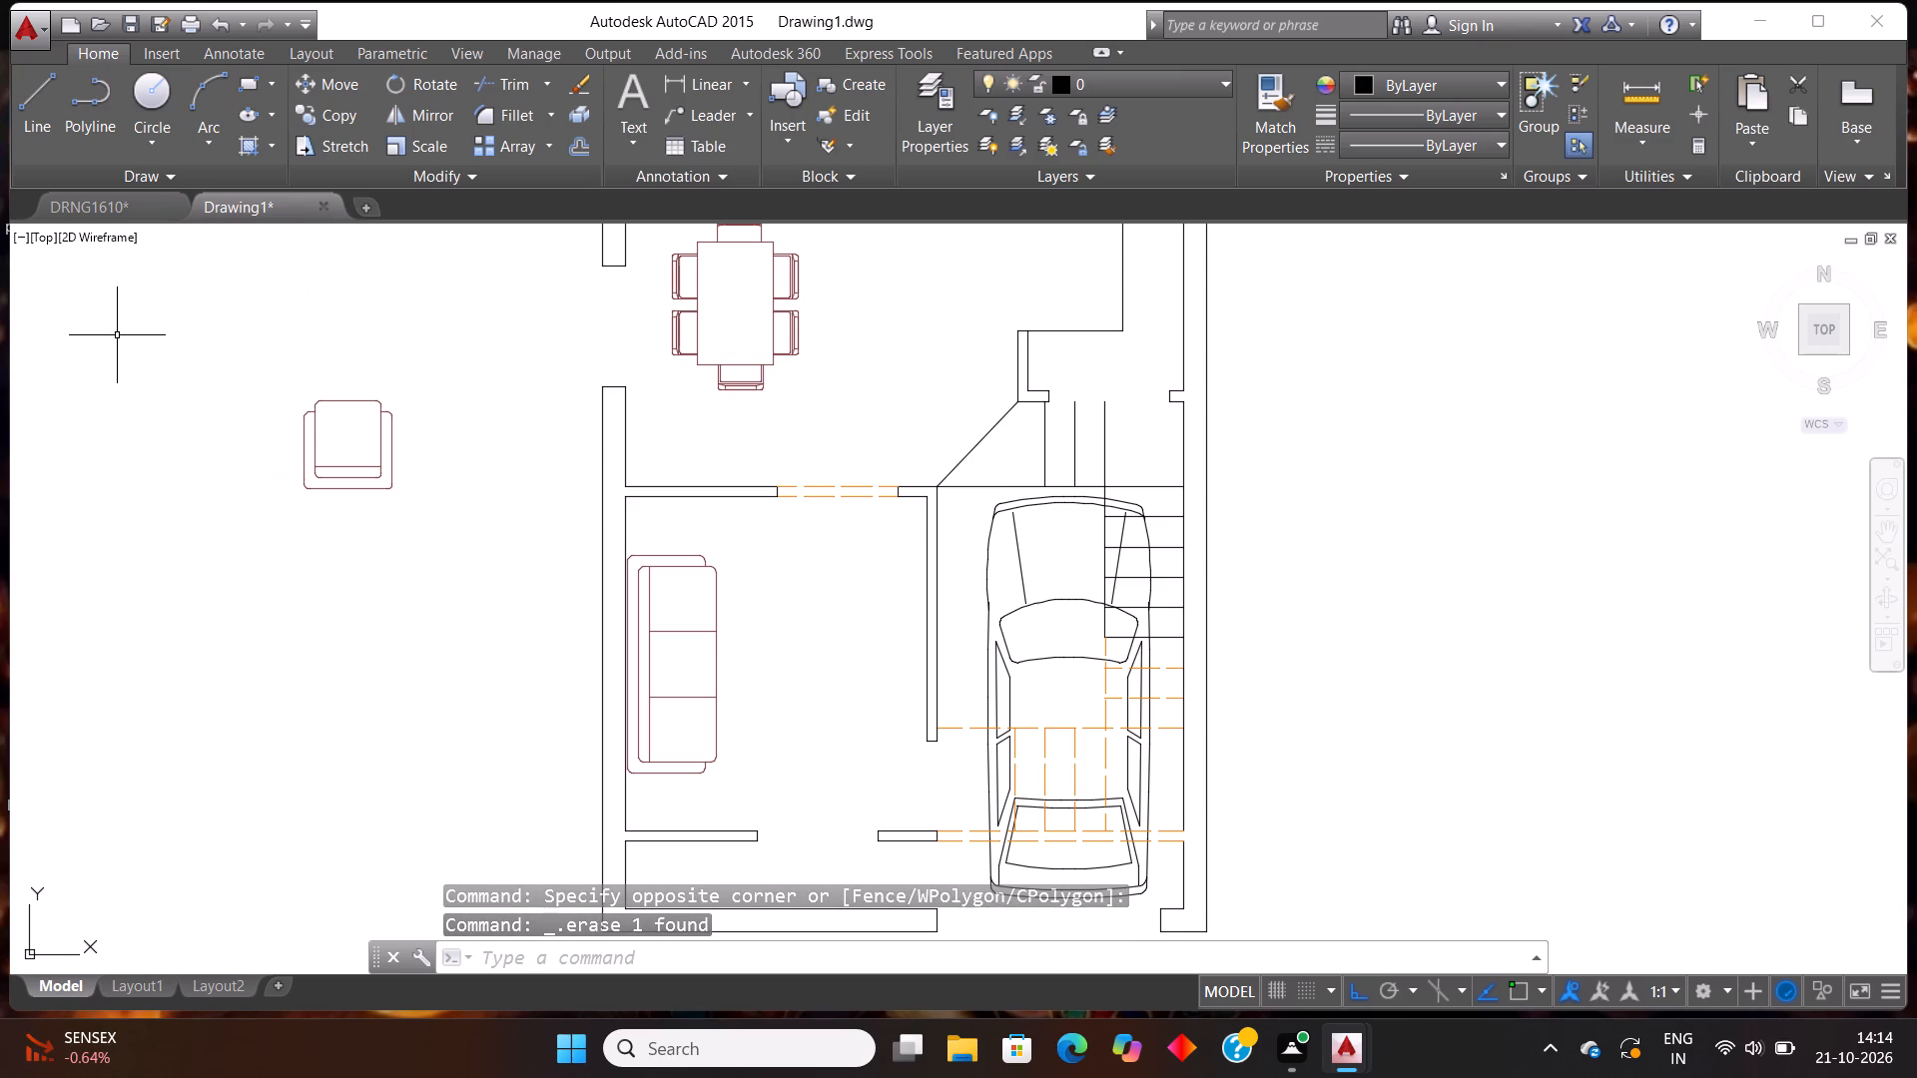
Define the armchair outside the floor plan as a block named CHAIR and close the block editor.
left_click(438, 571)
left_click(282, 314)
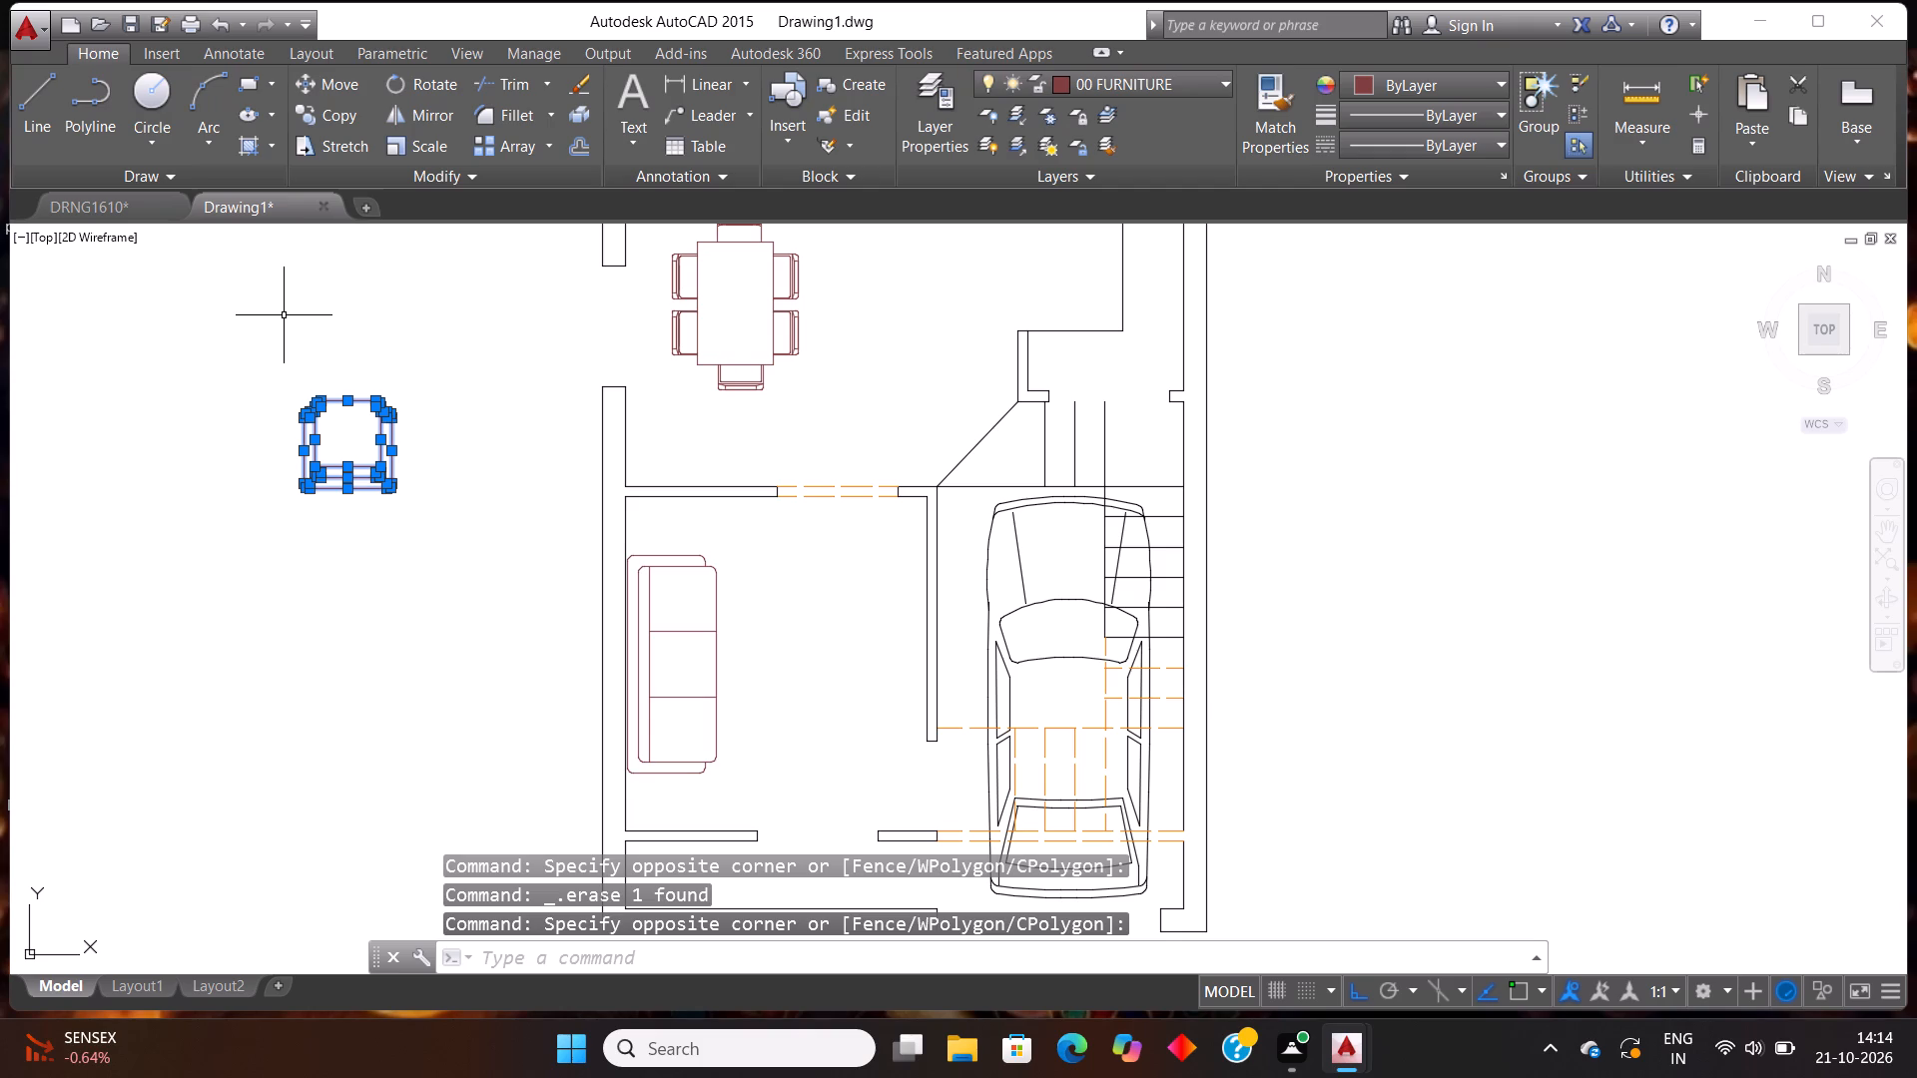
key("b")
key("Return")
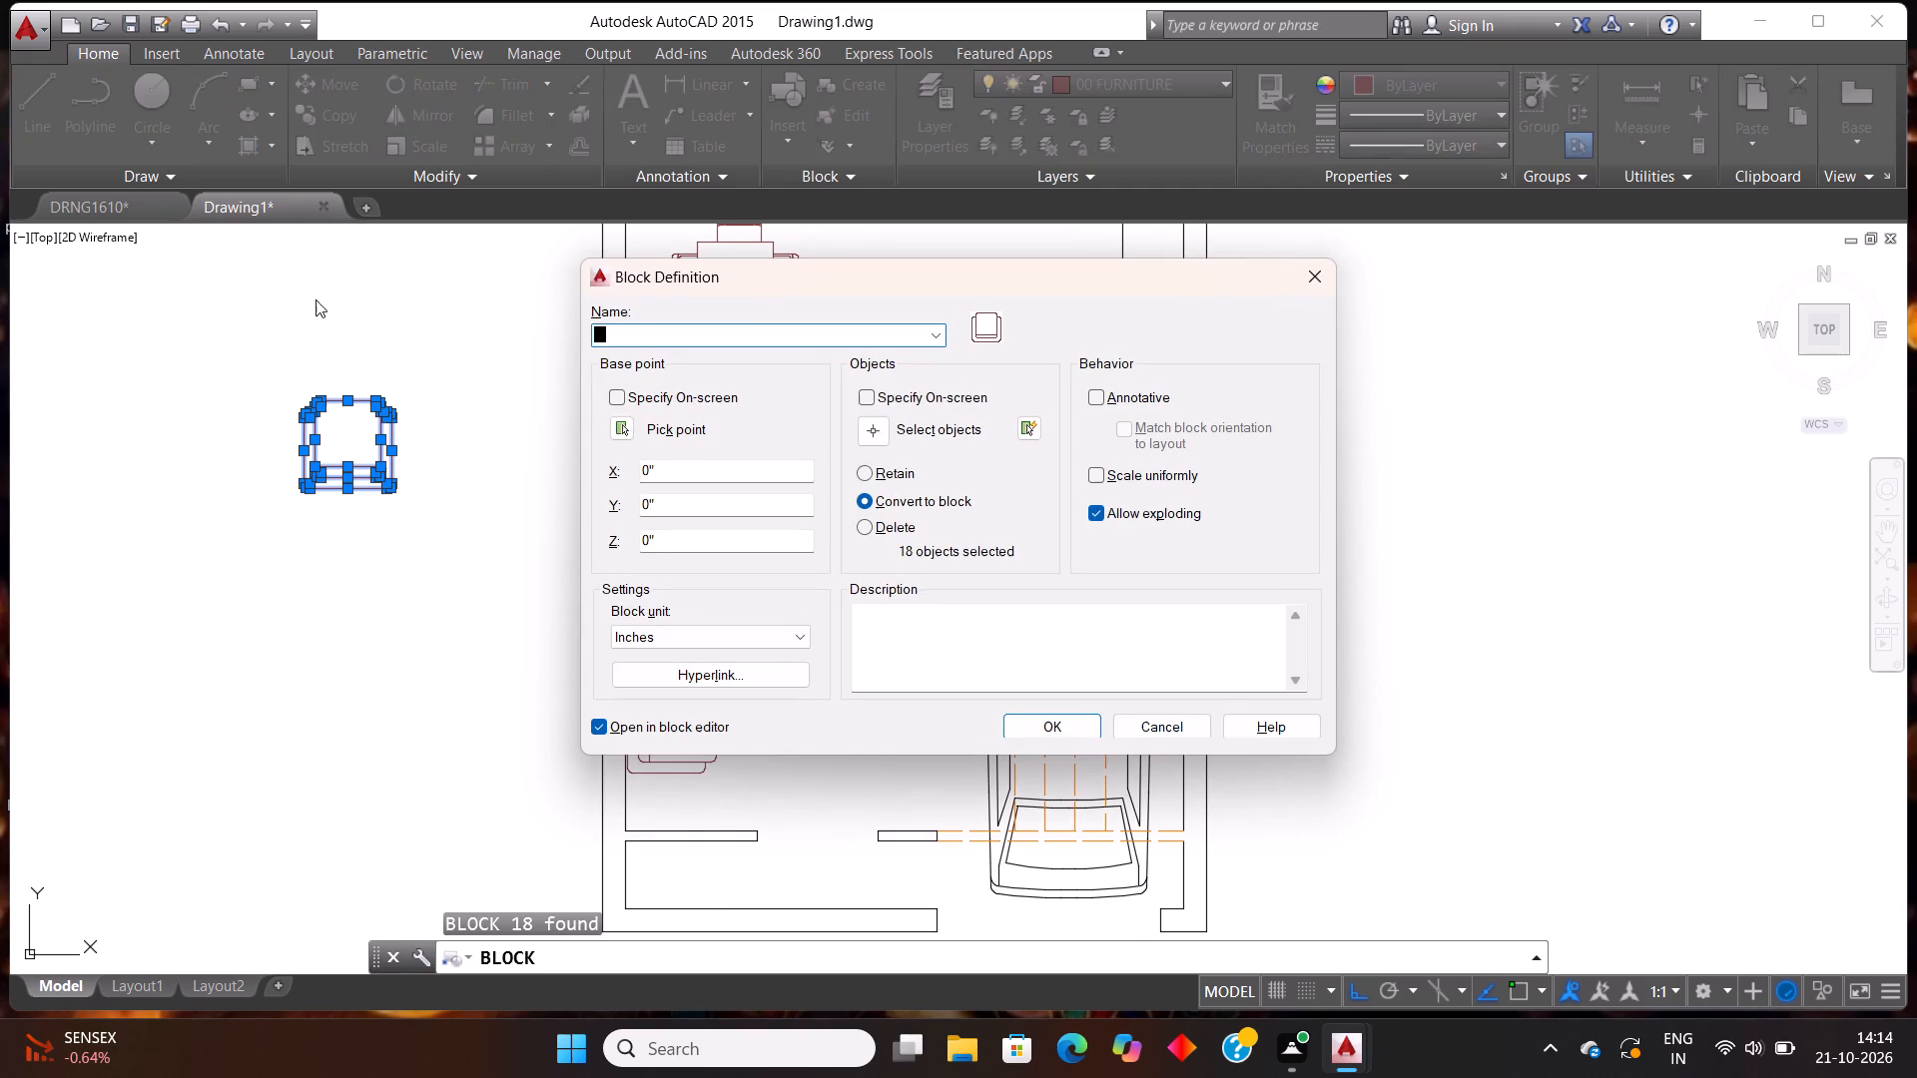
type("CHA")
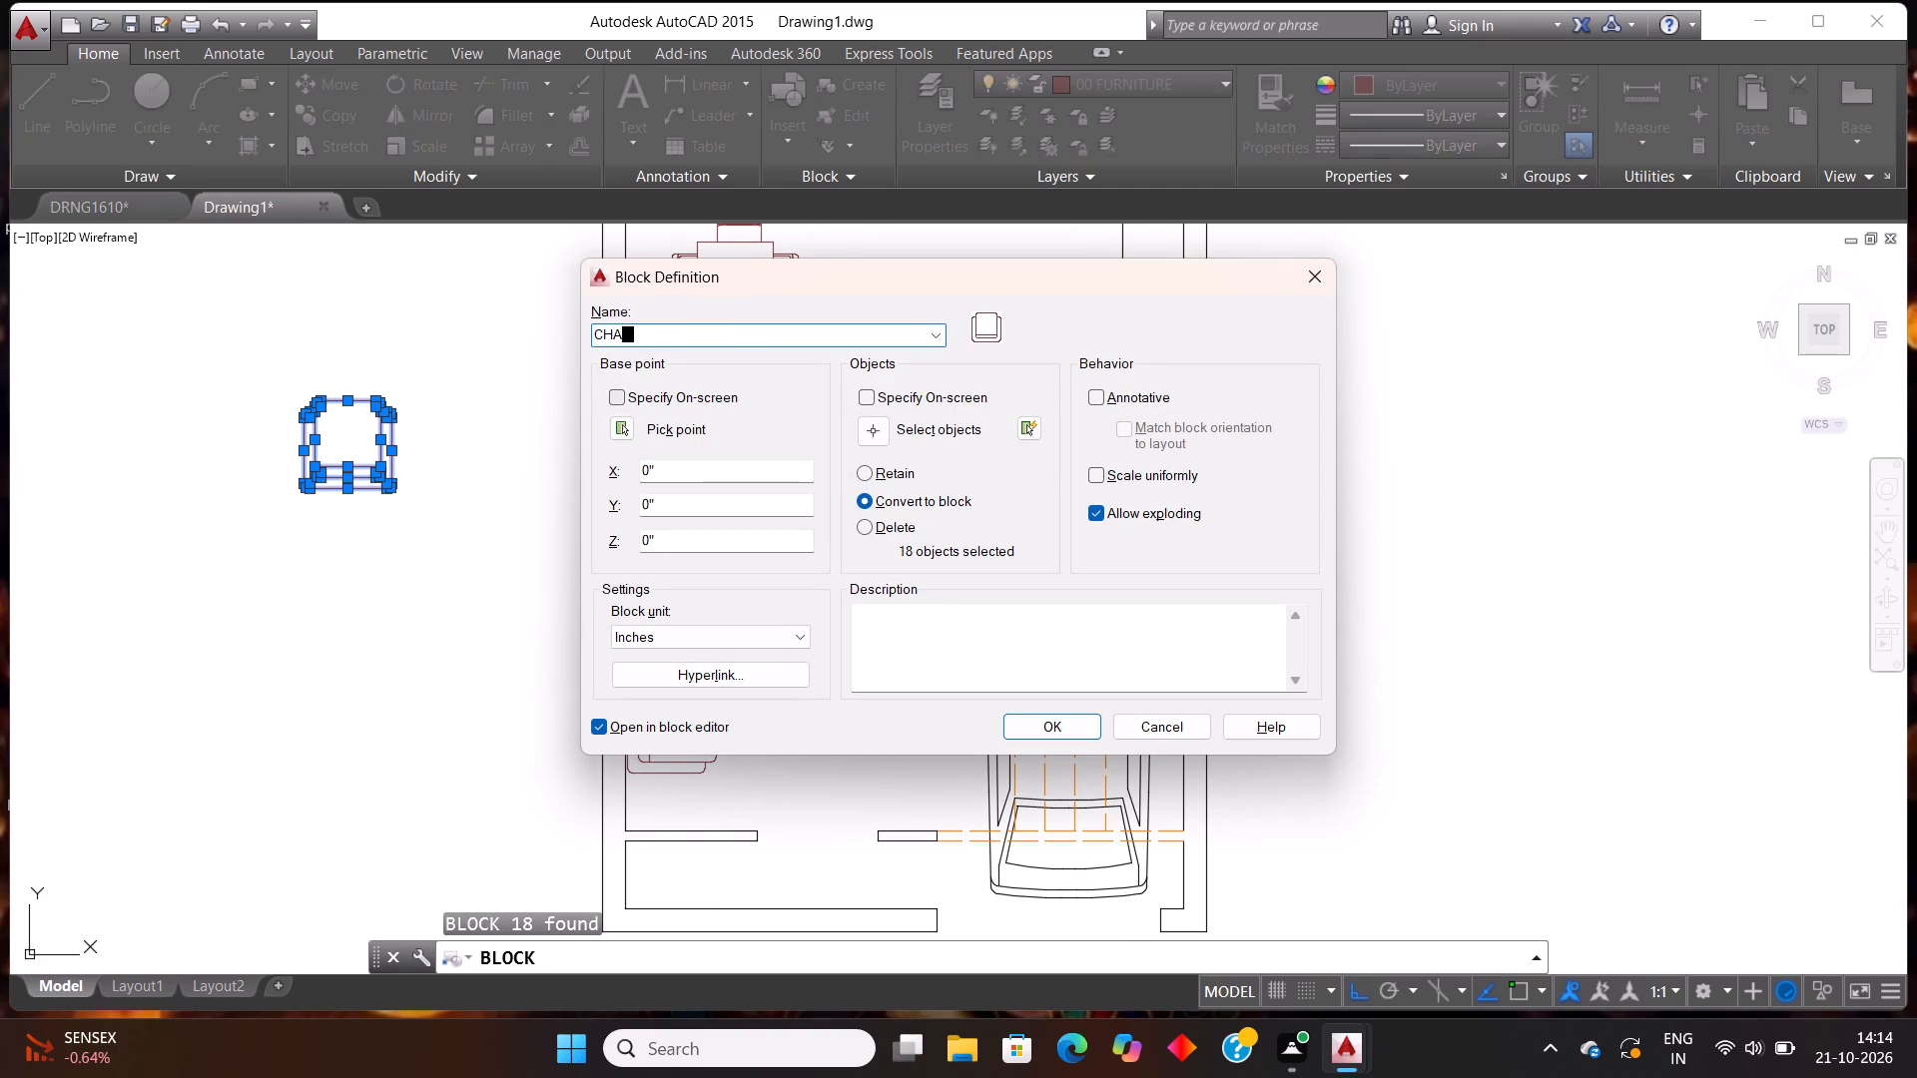
type("IR")
left_click(1045, 724)
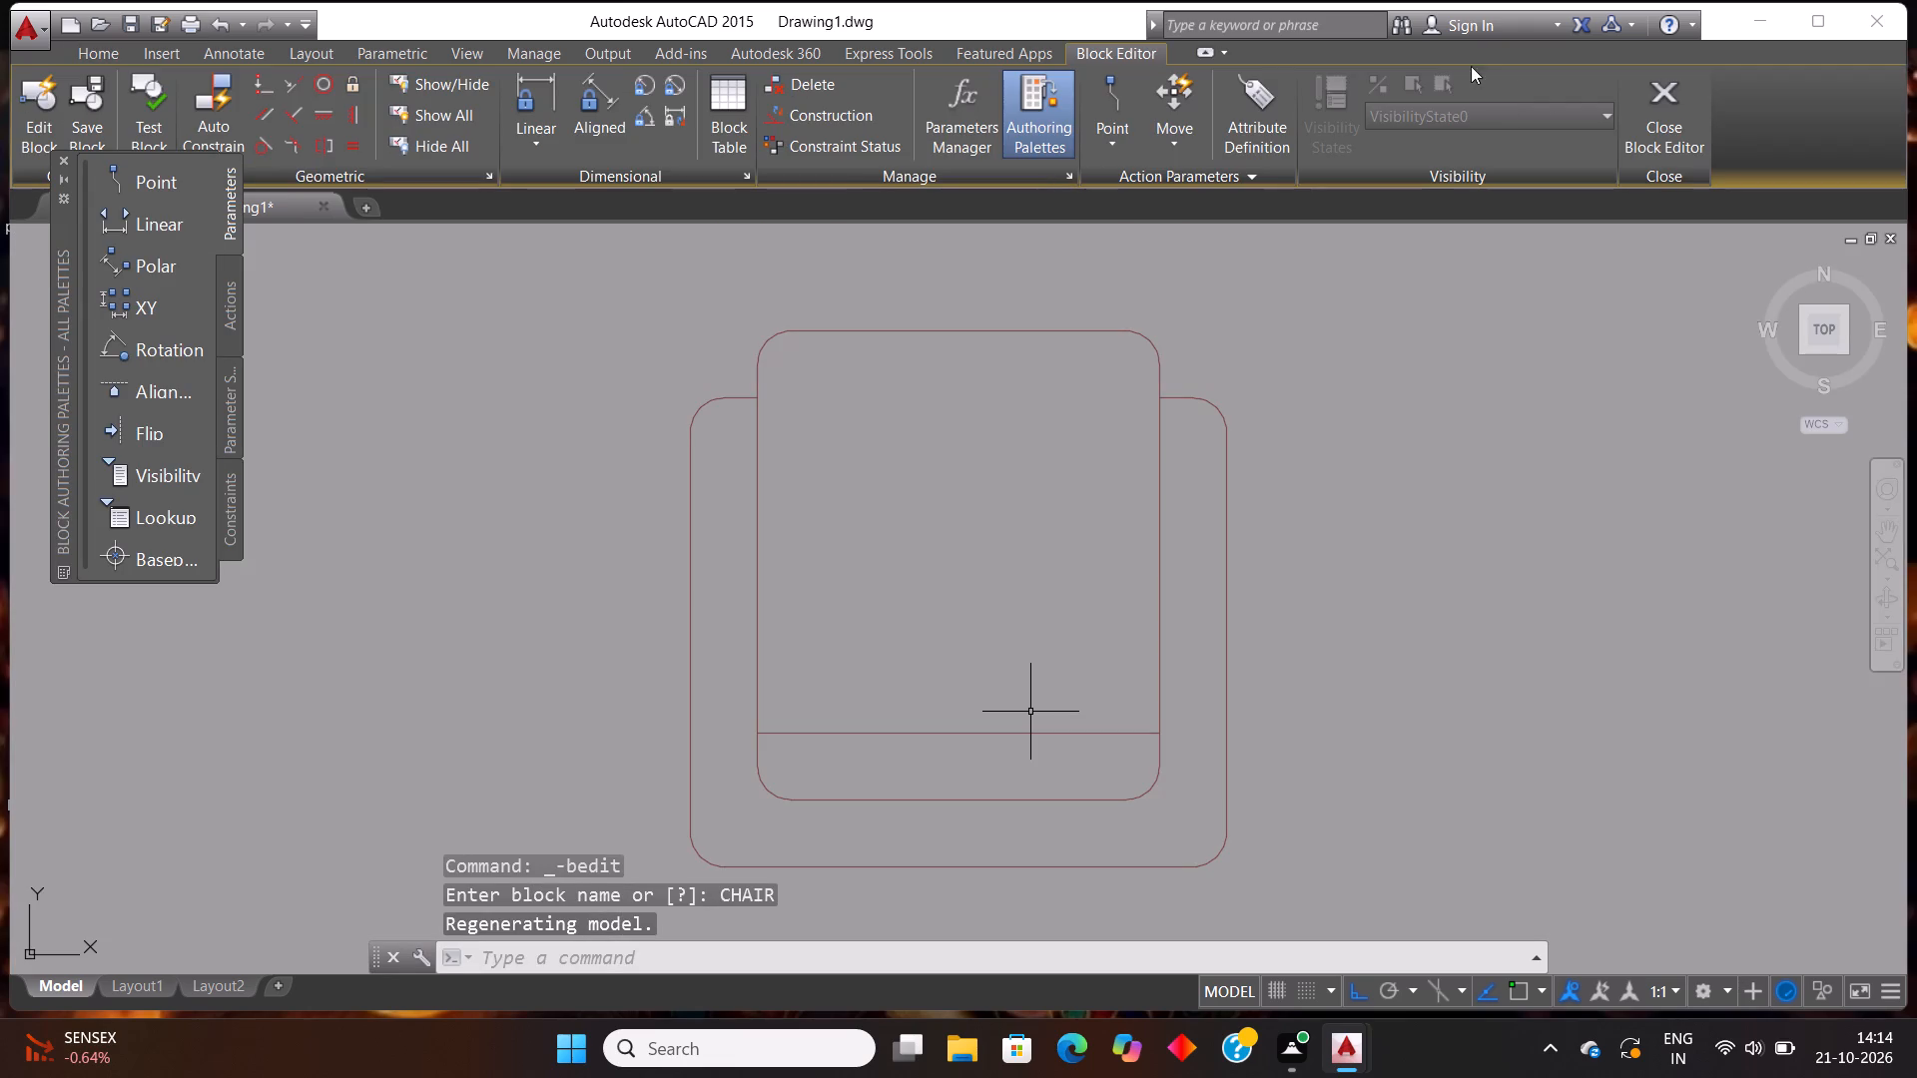
left_click(1677, 130)
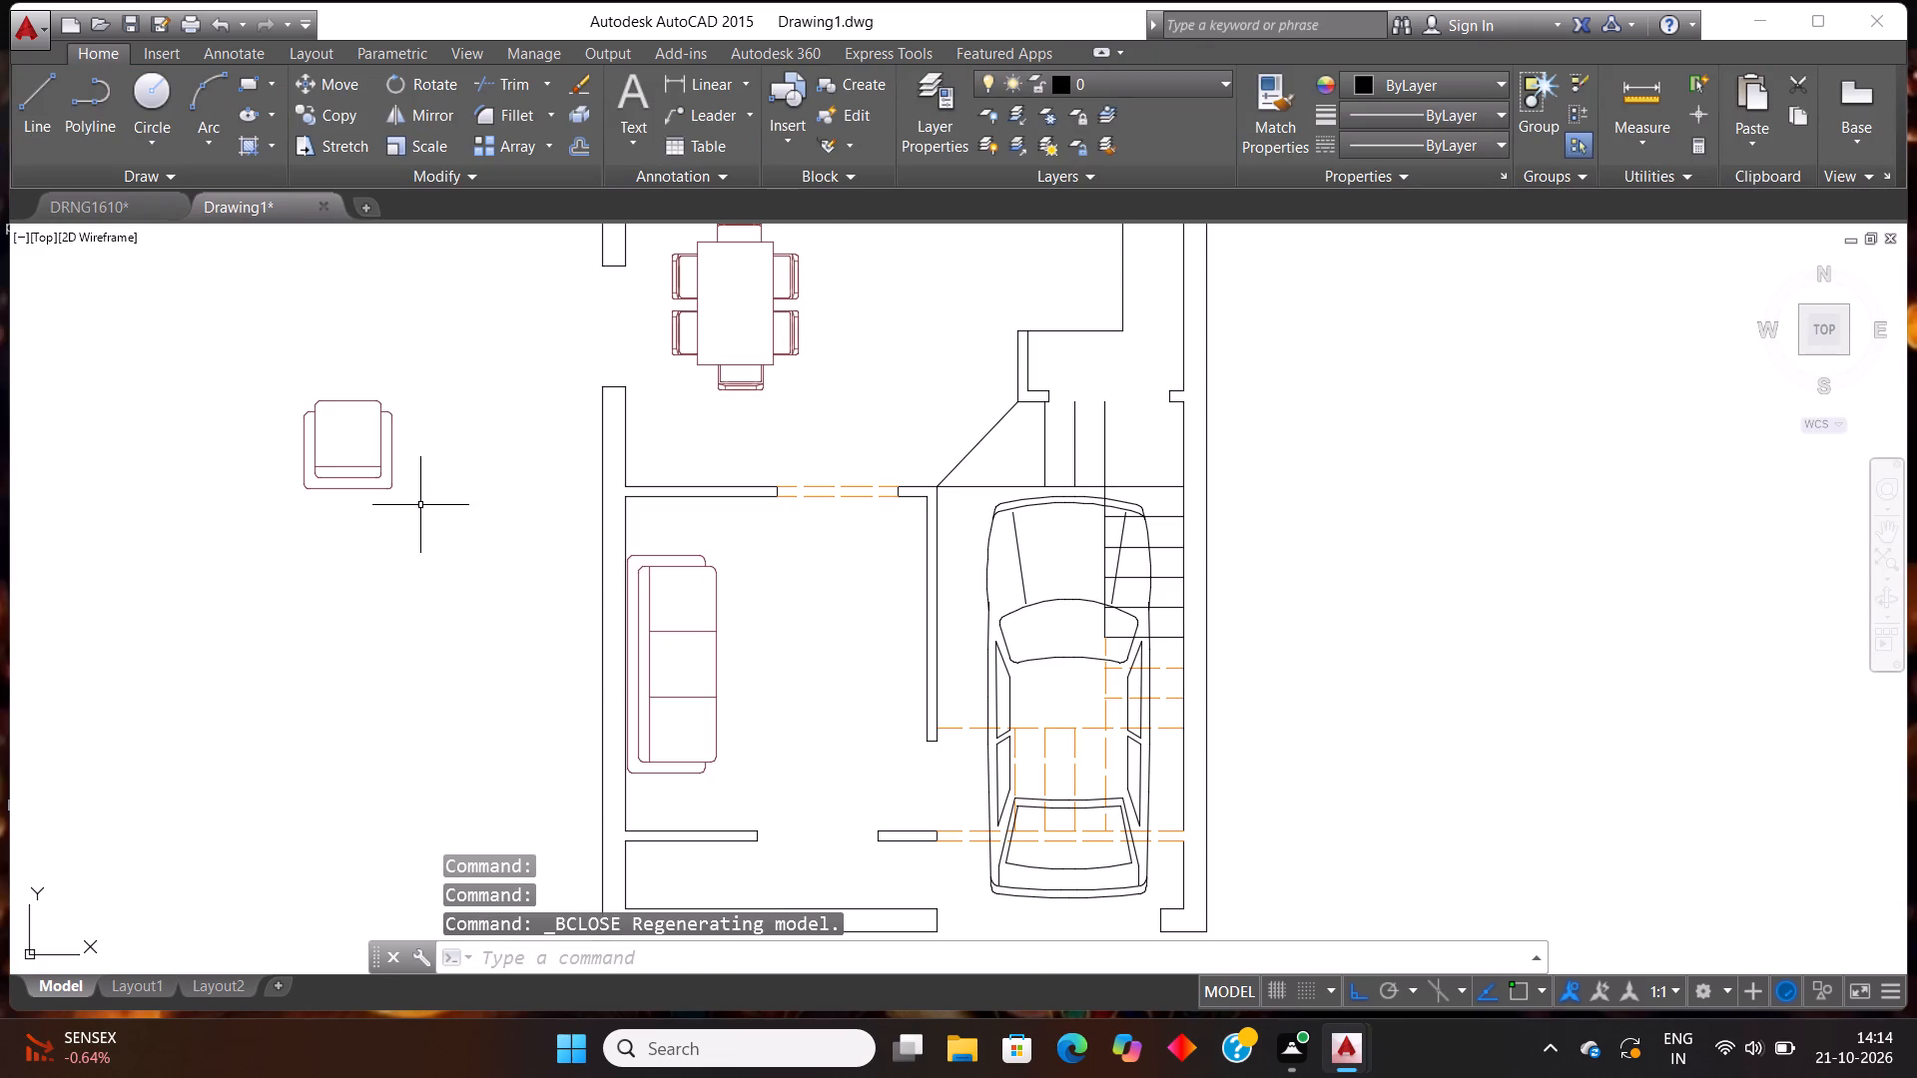
Copy the CHAIR block and paste it into the front room beside the sofa's lower end, just above the front wall opening.
left_click(459, 544)
left_click(58, 233)
key("ctrl+c")
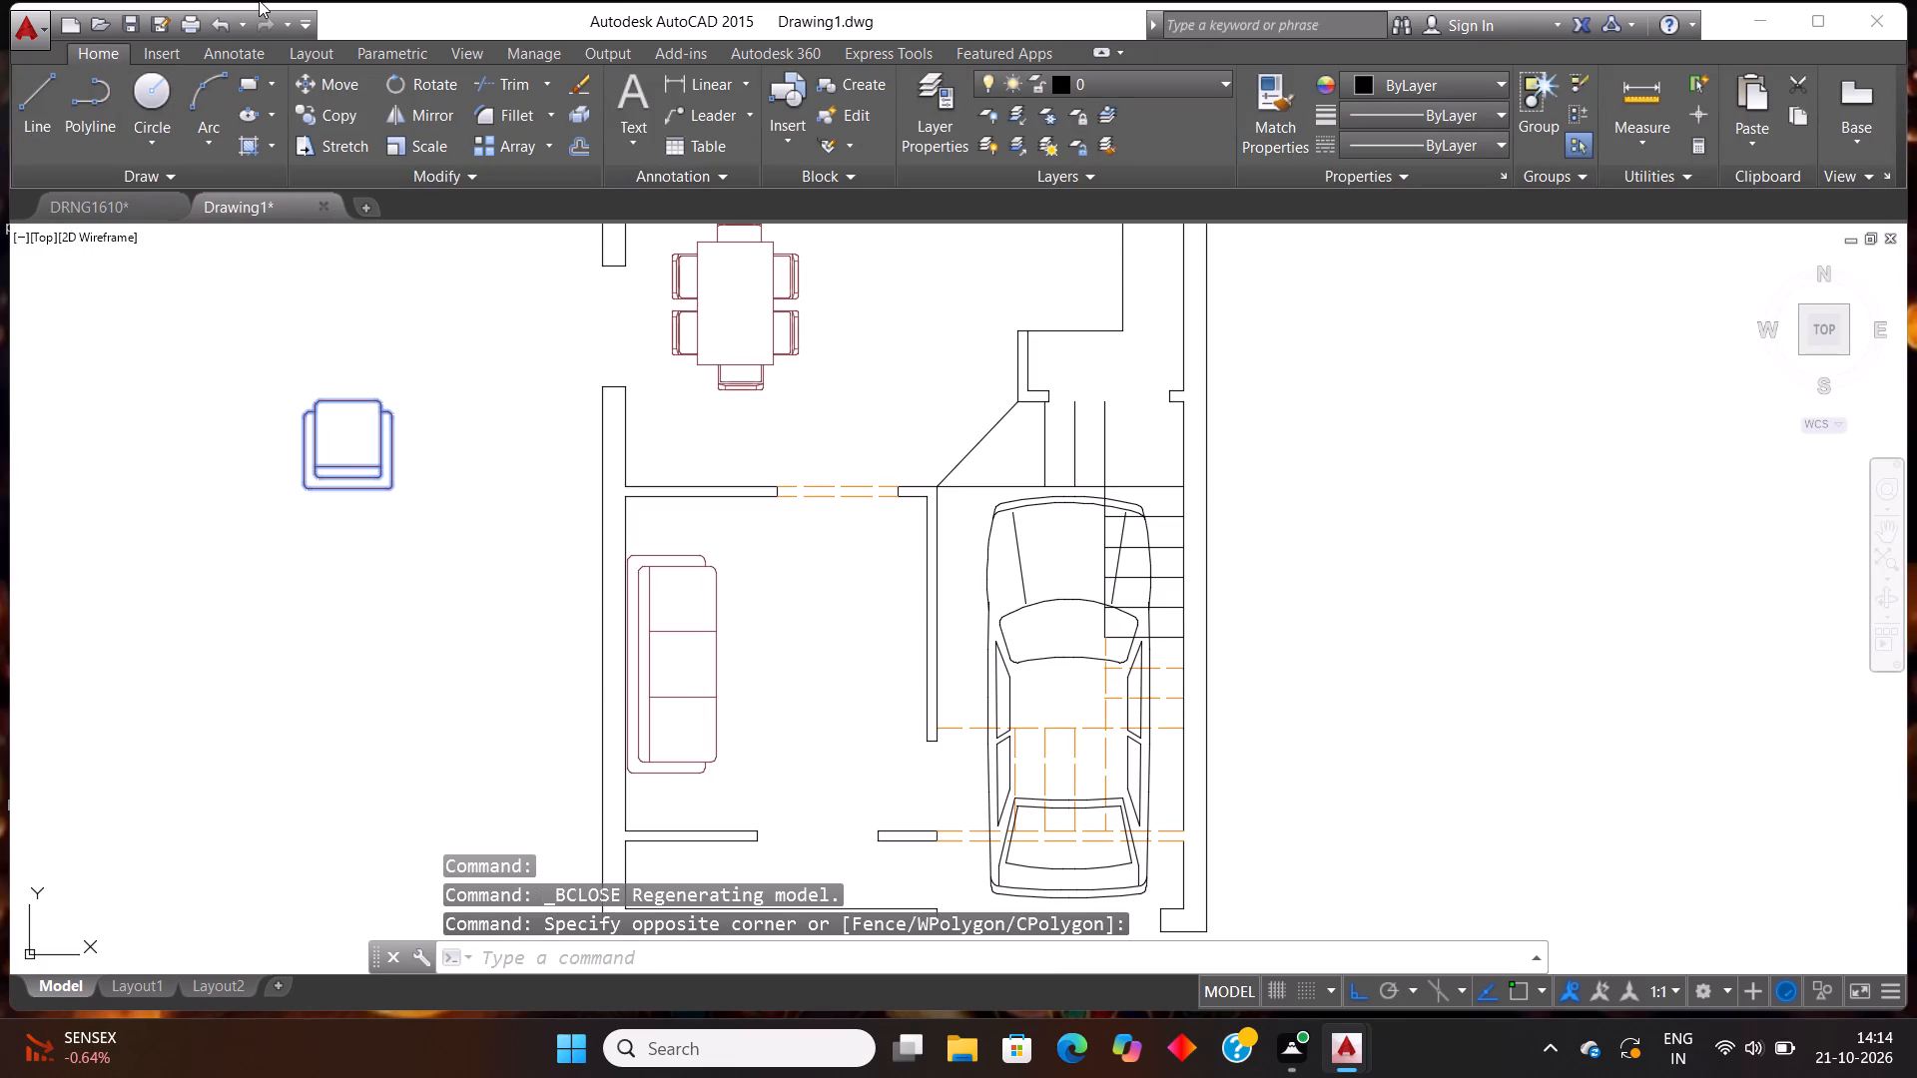
key("ctrl+v")
scroll(771, 697, "down", 1)
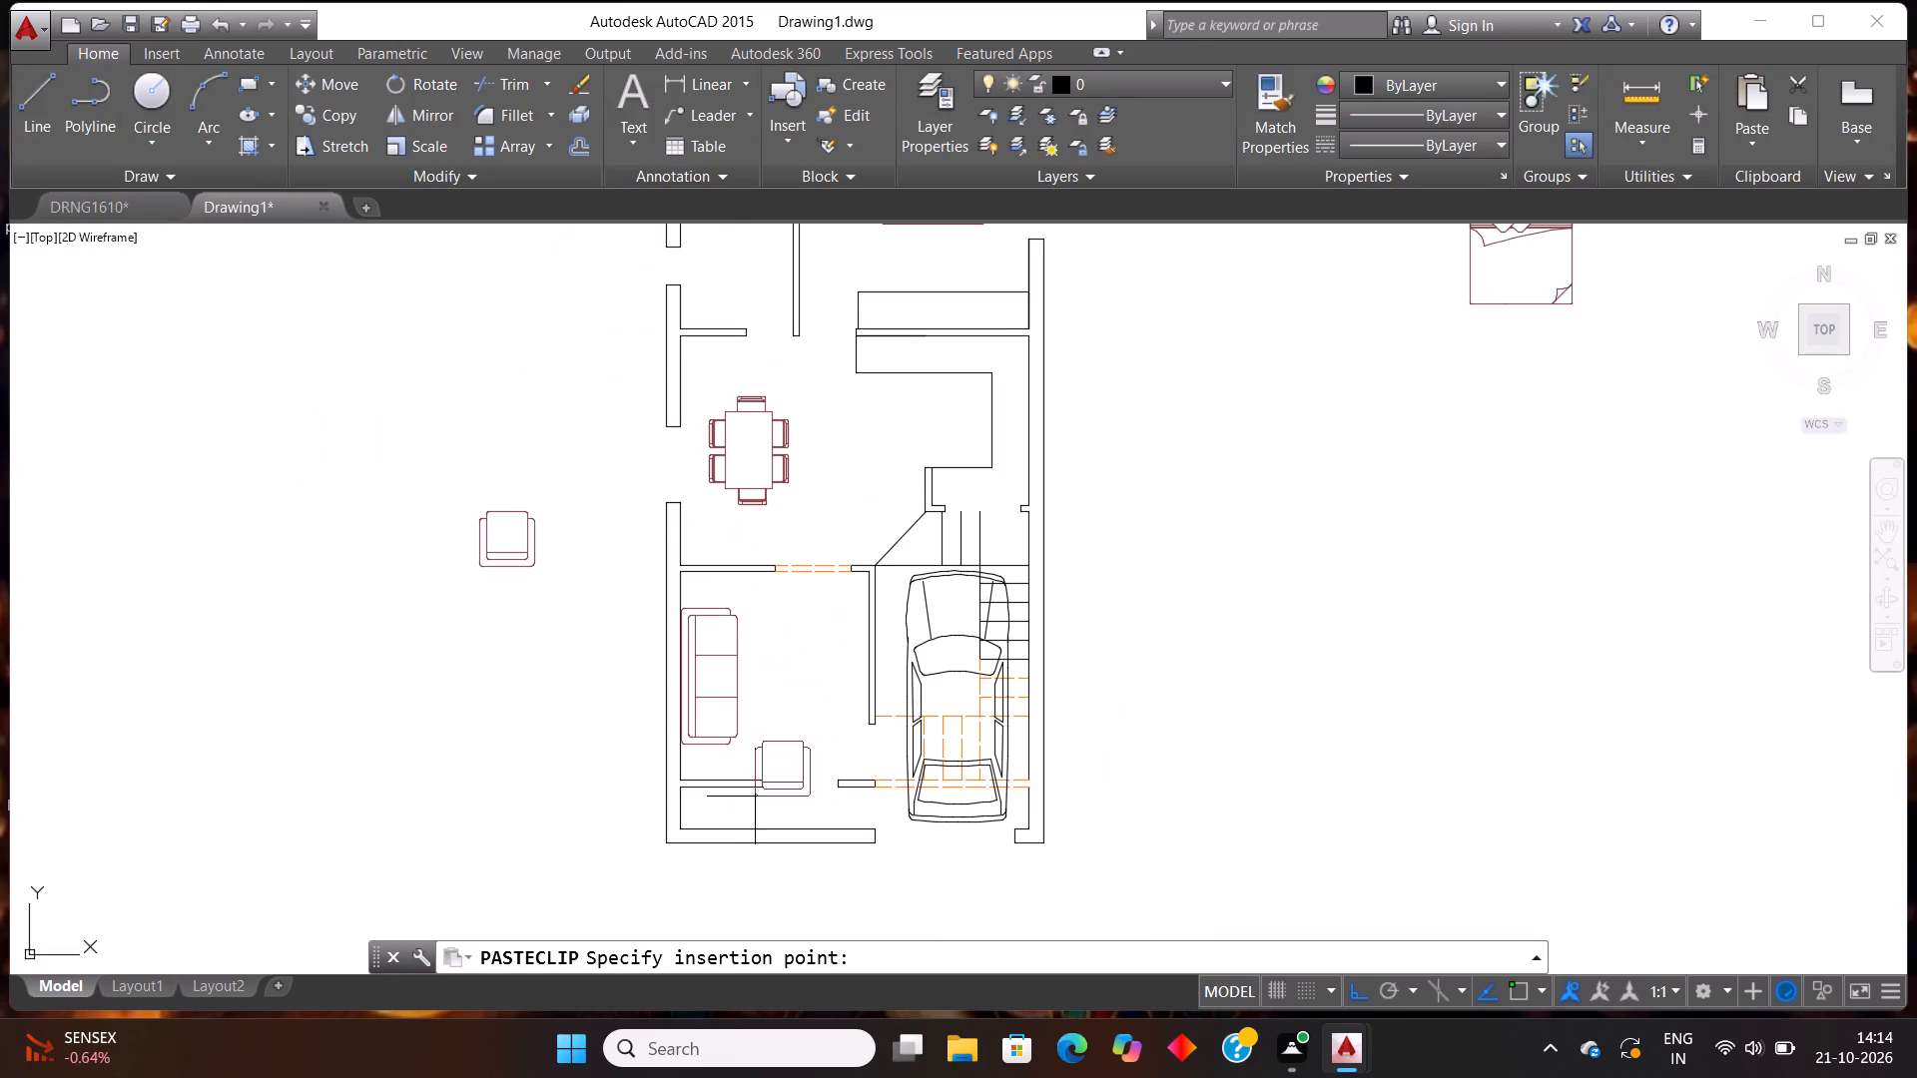
scroll(757, 822, "up", 2)
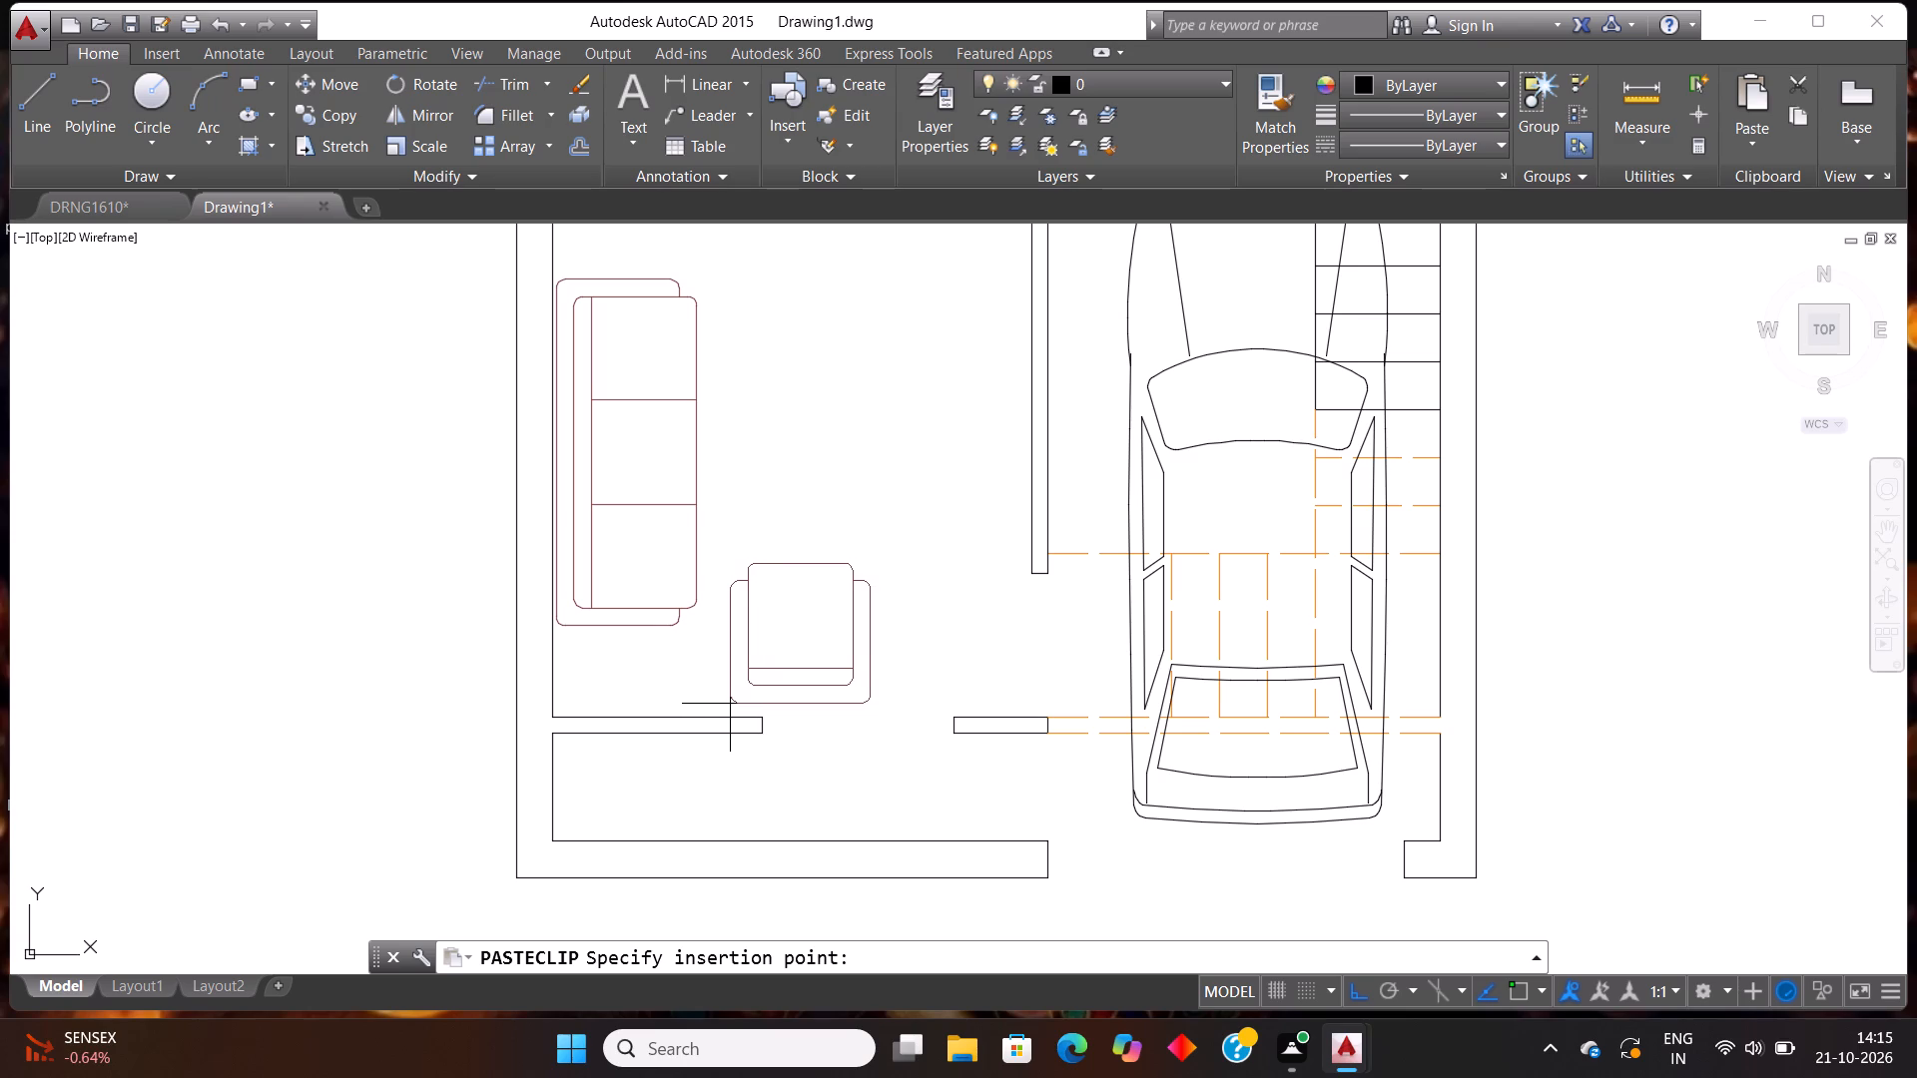
left_click(730, 704)
Rotate the armchair outside the floor plan 180° about a point on its seat, with Ortho on.
scroll(747, 686, "down", 2)
scroll(803, 589, "up", 1)
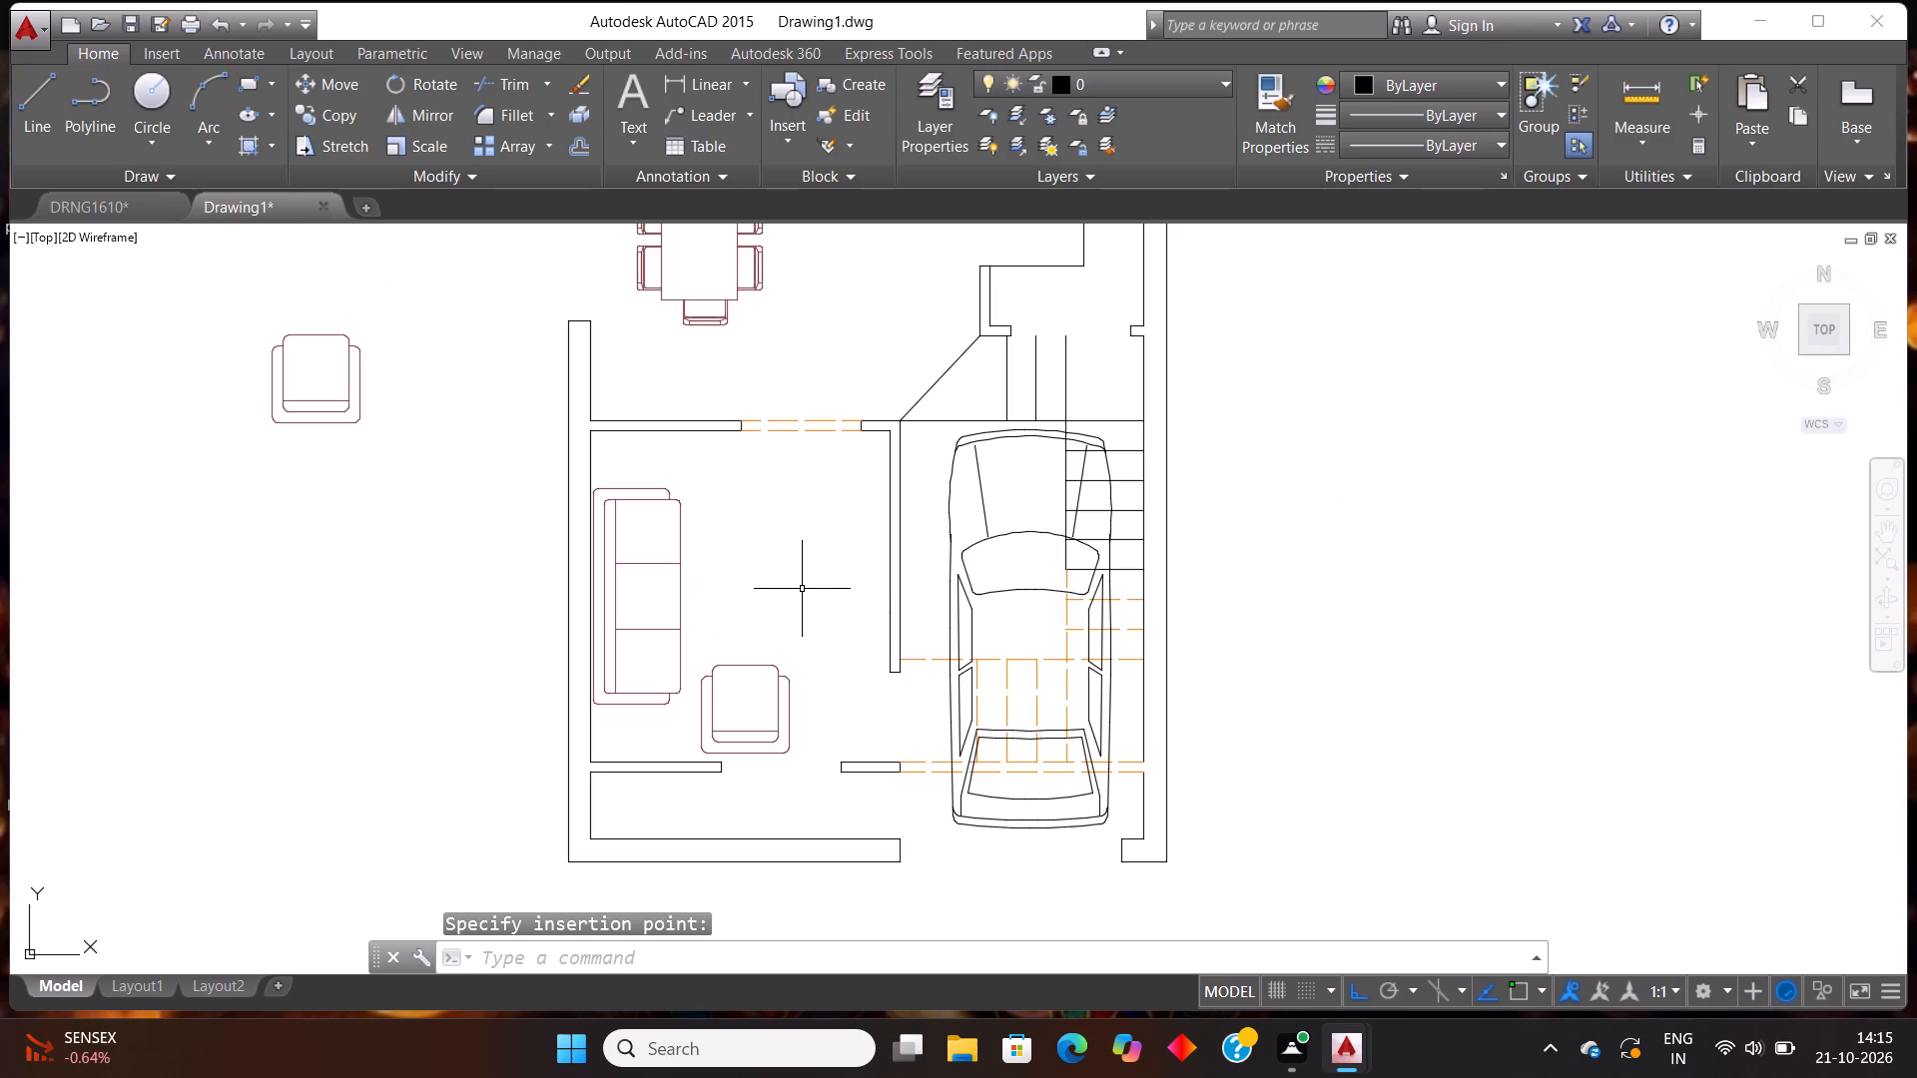
left_click(420, 500)
left_click(274, 324)
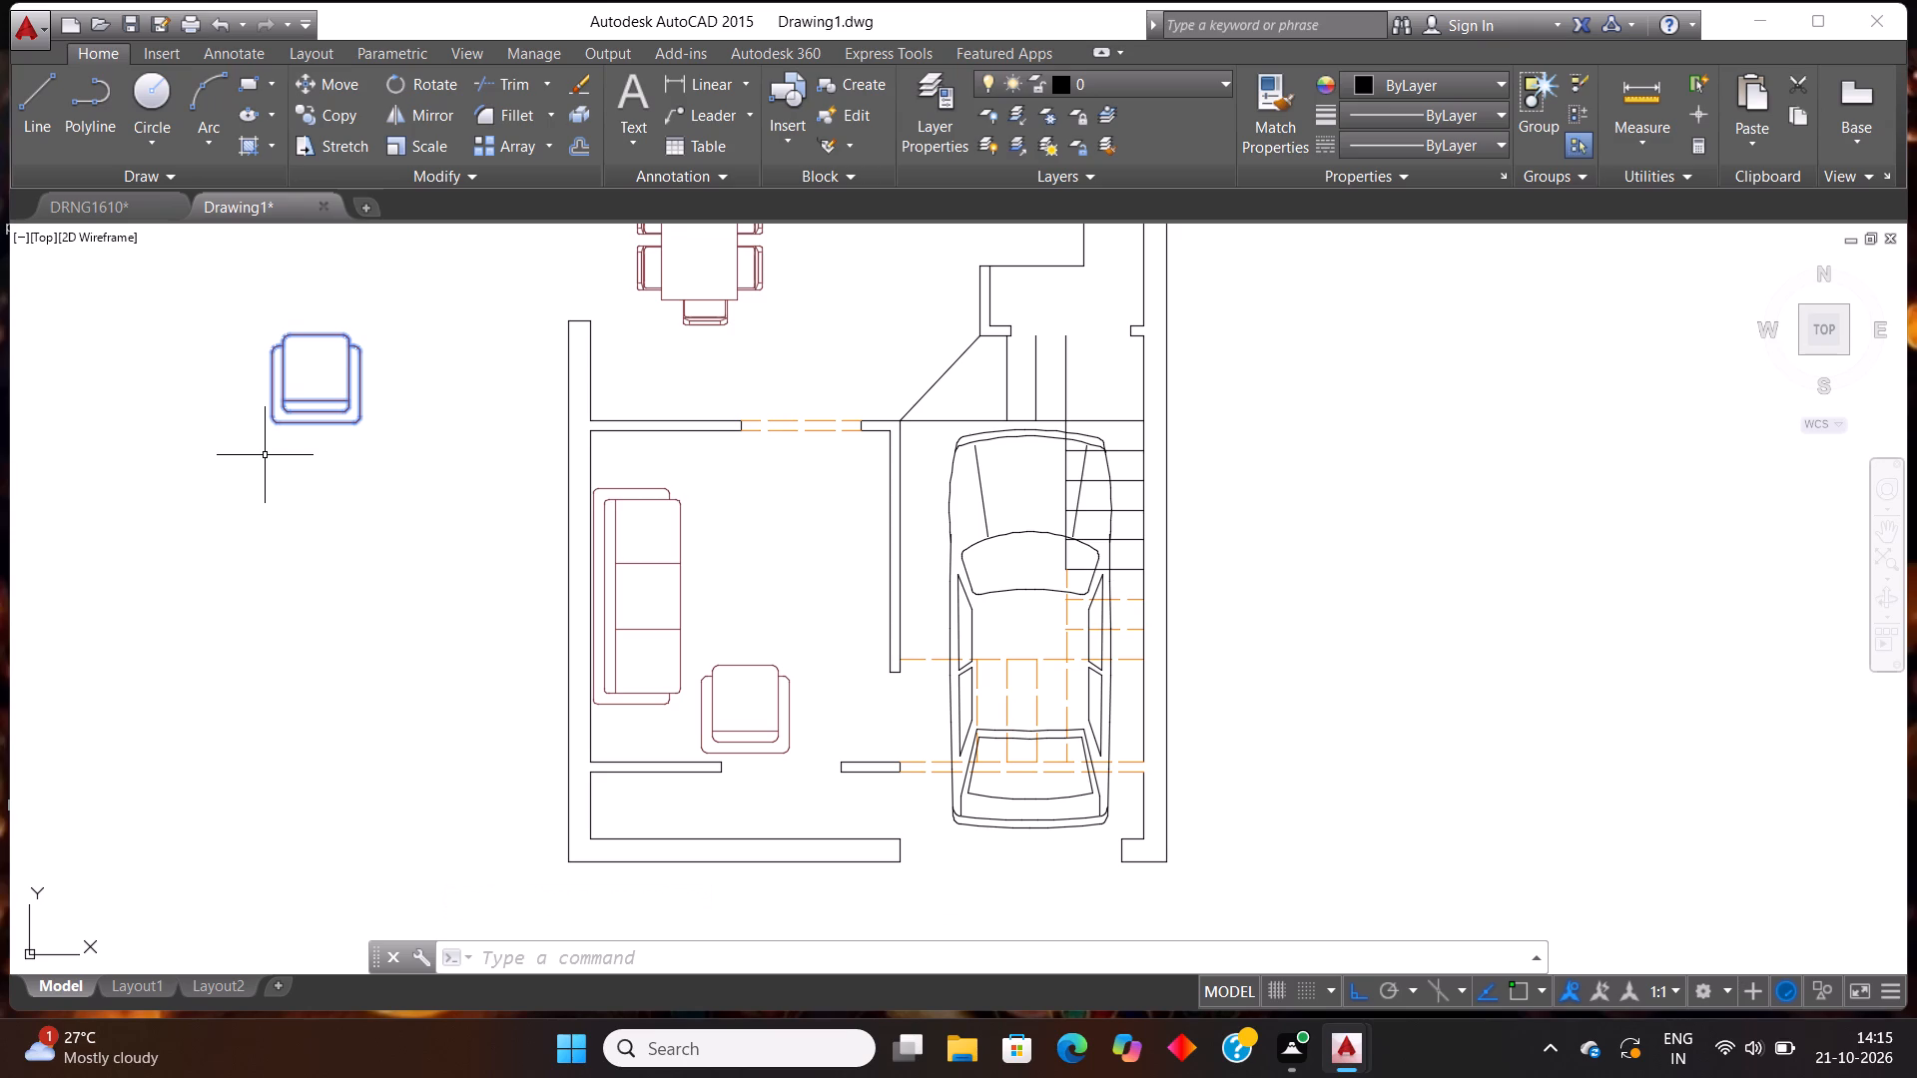
type("RO")
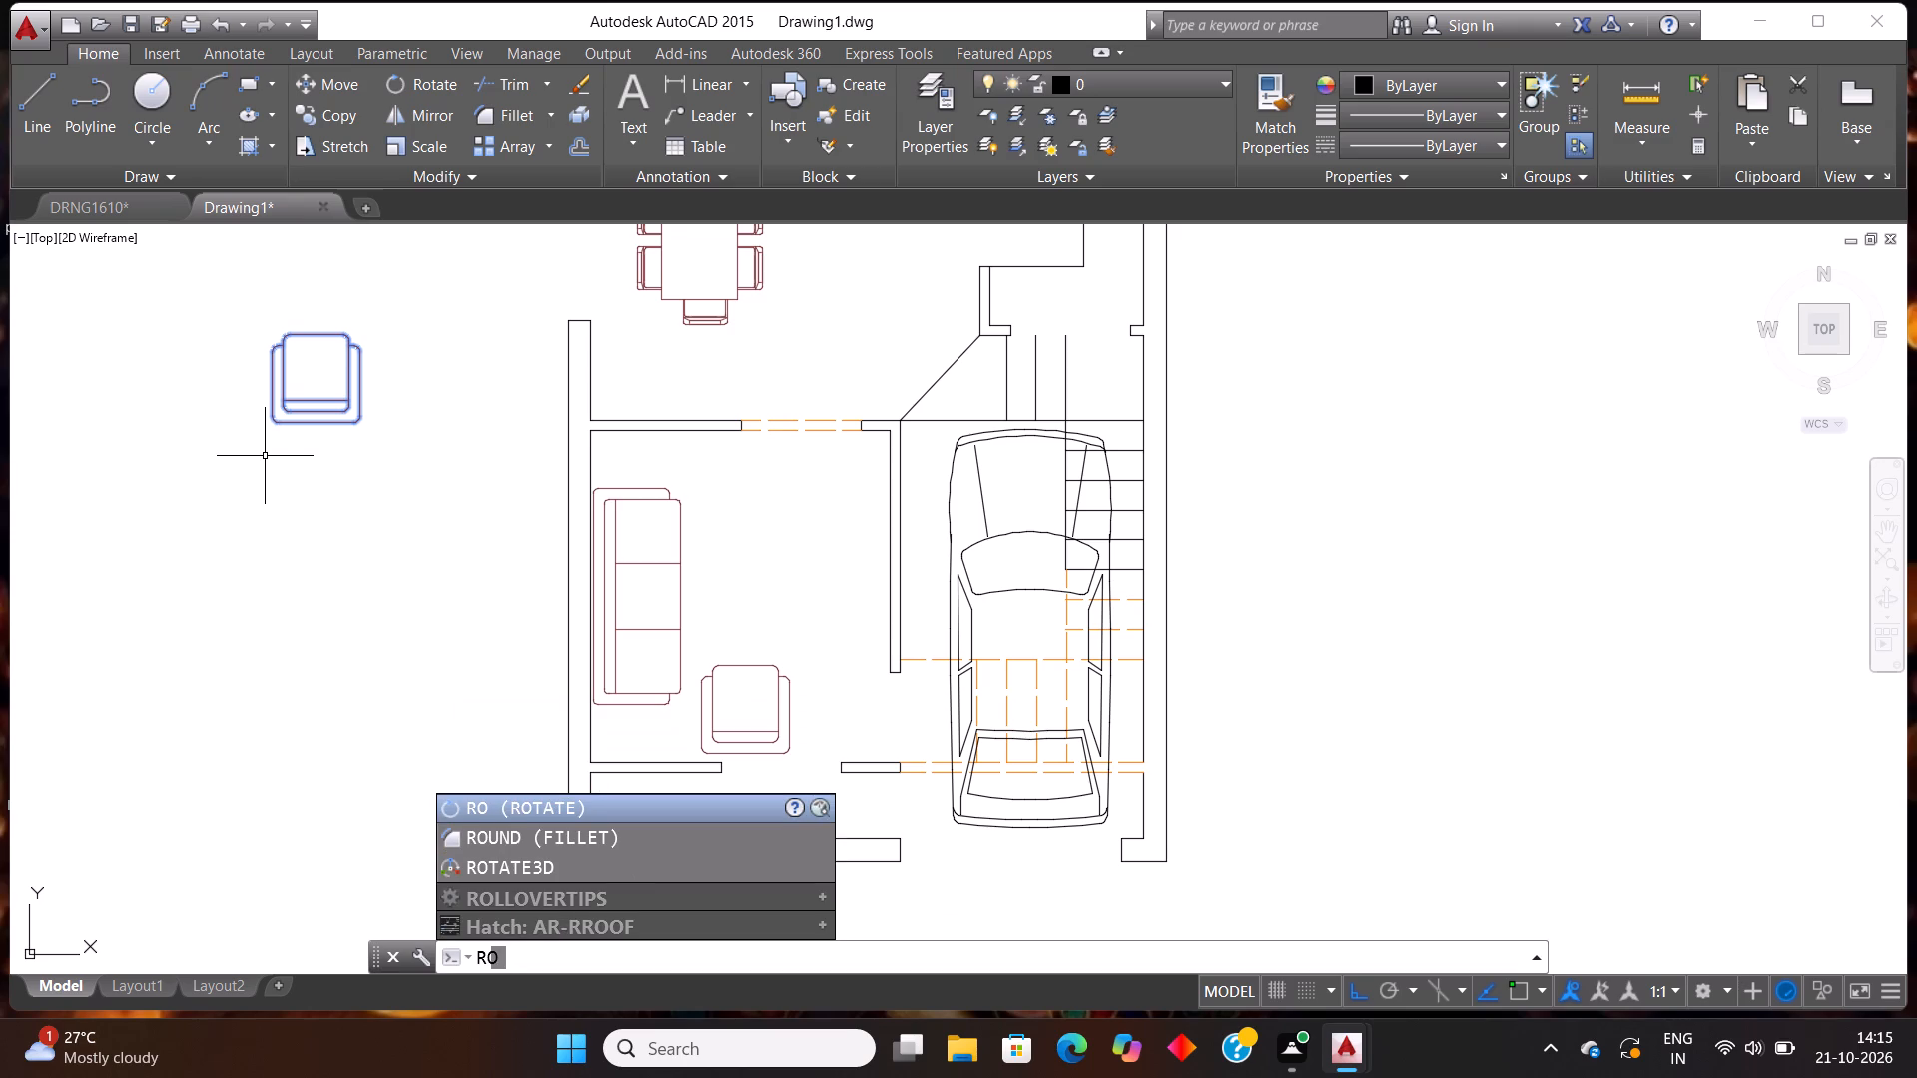
key("Return")
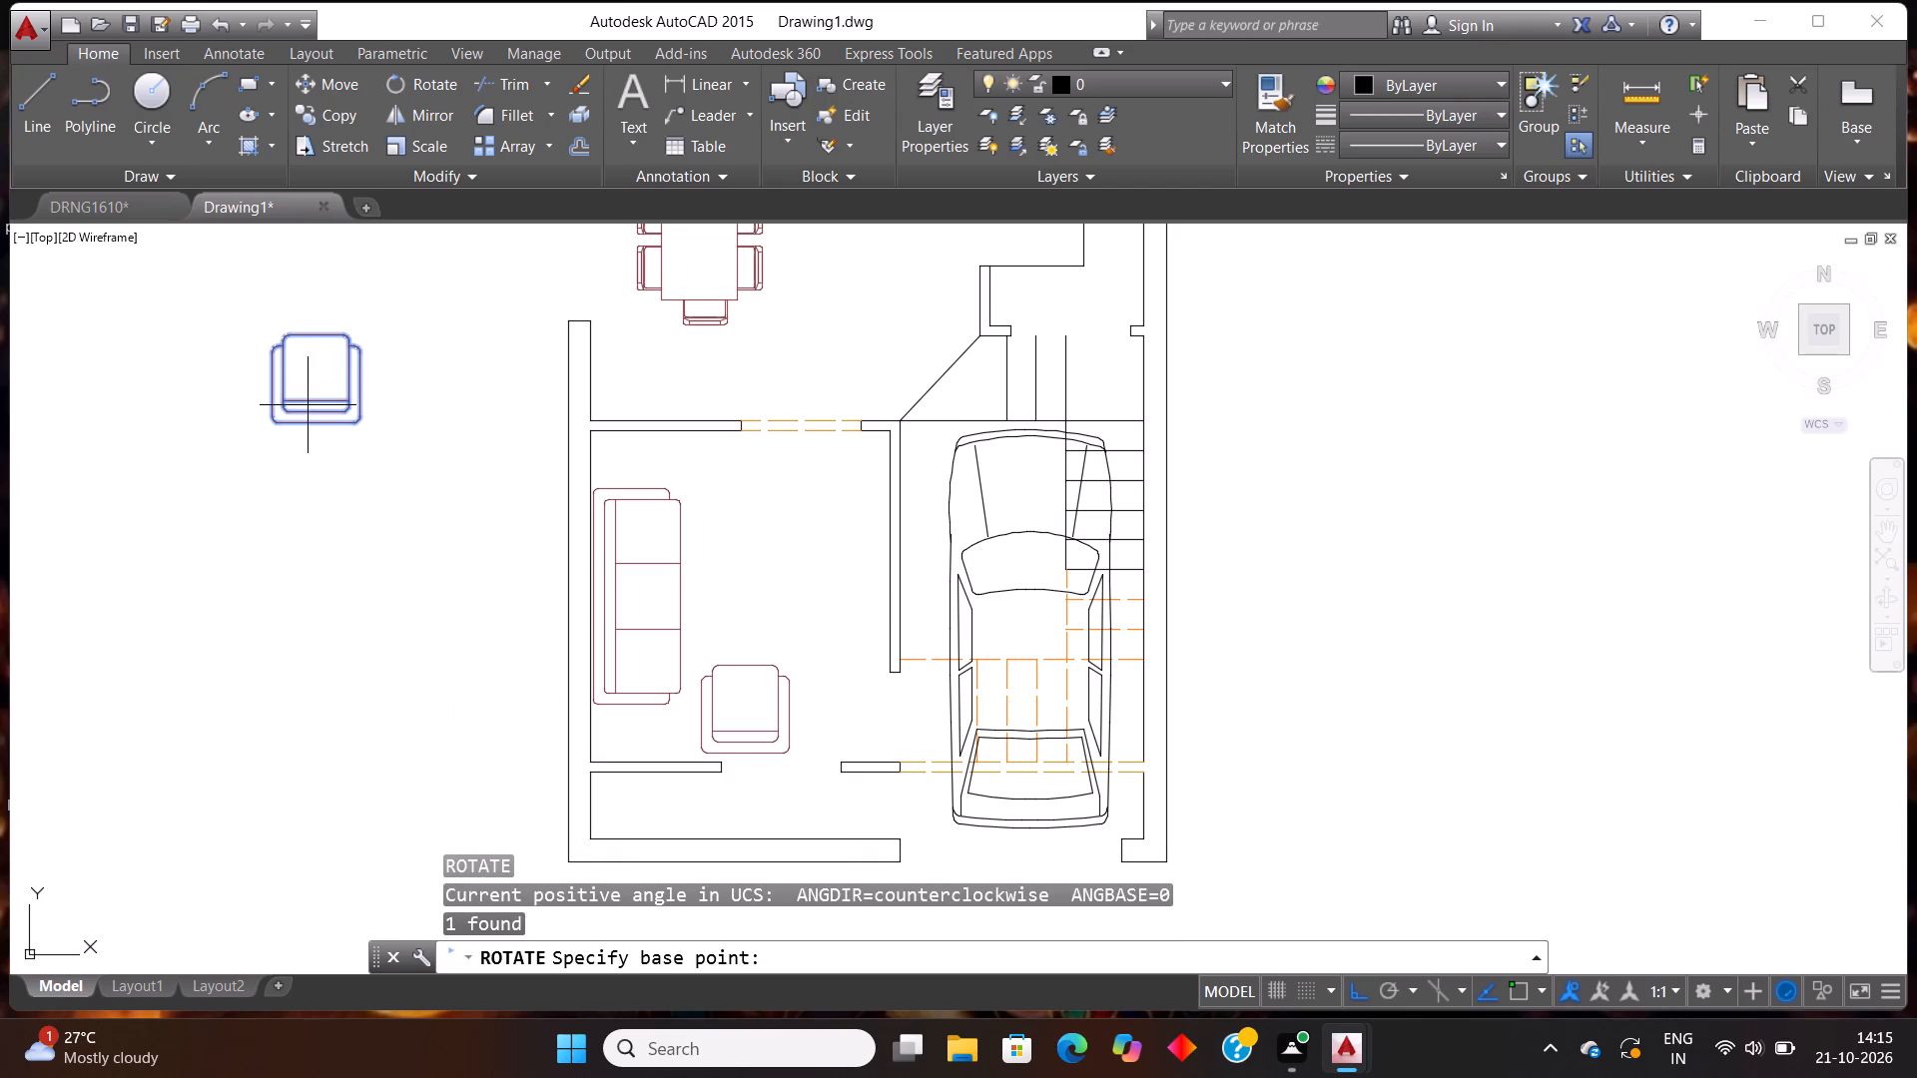
left_click(309, 400)
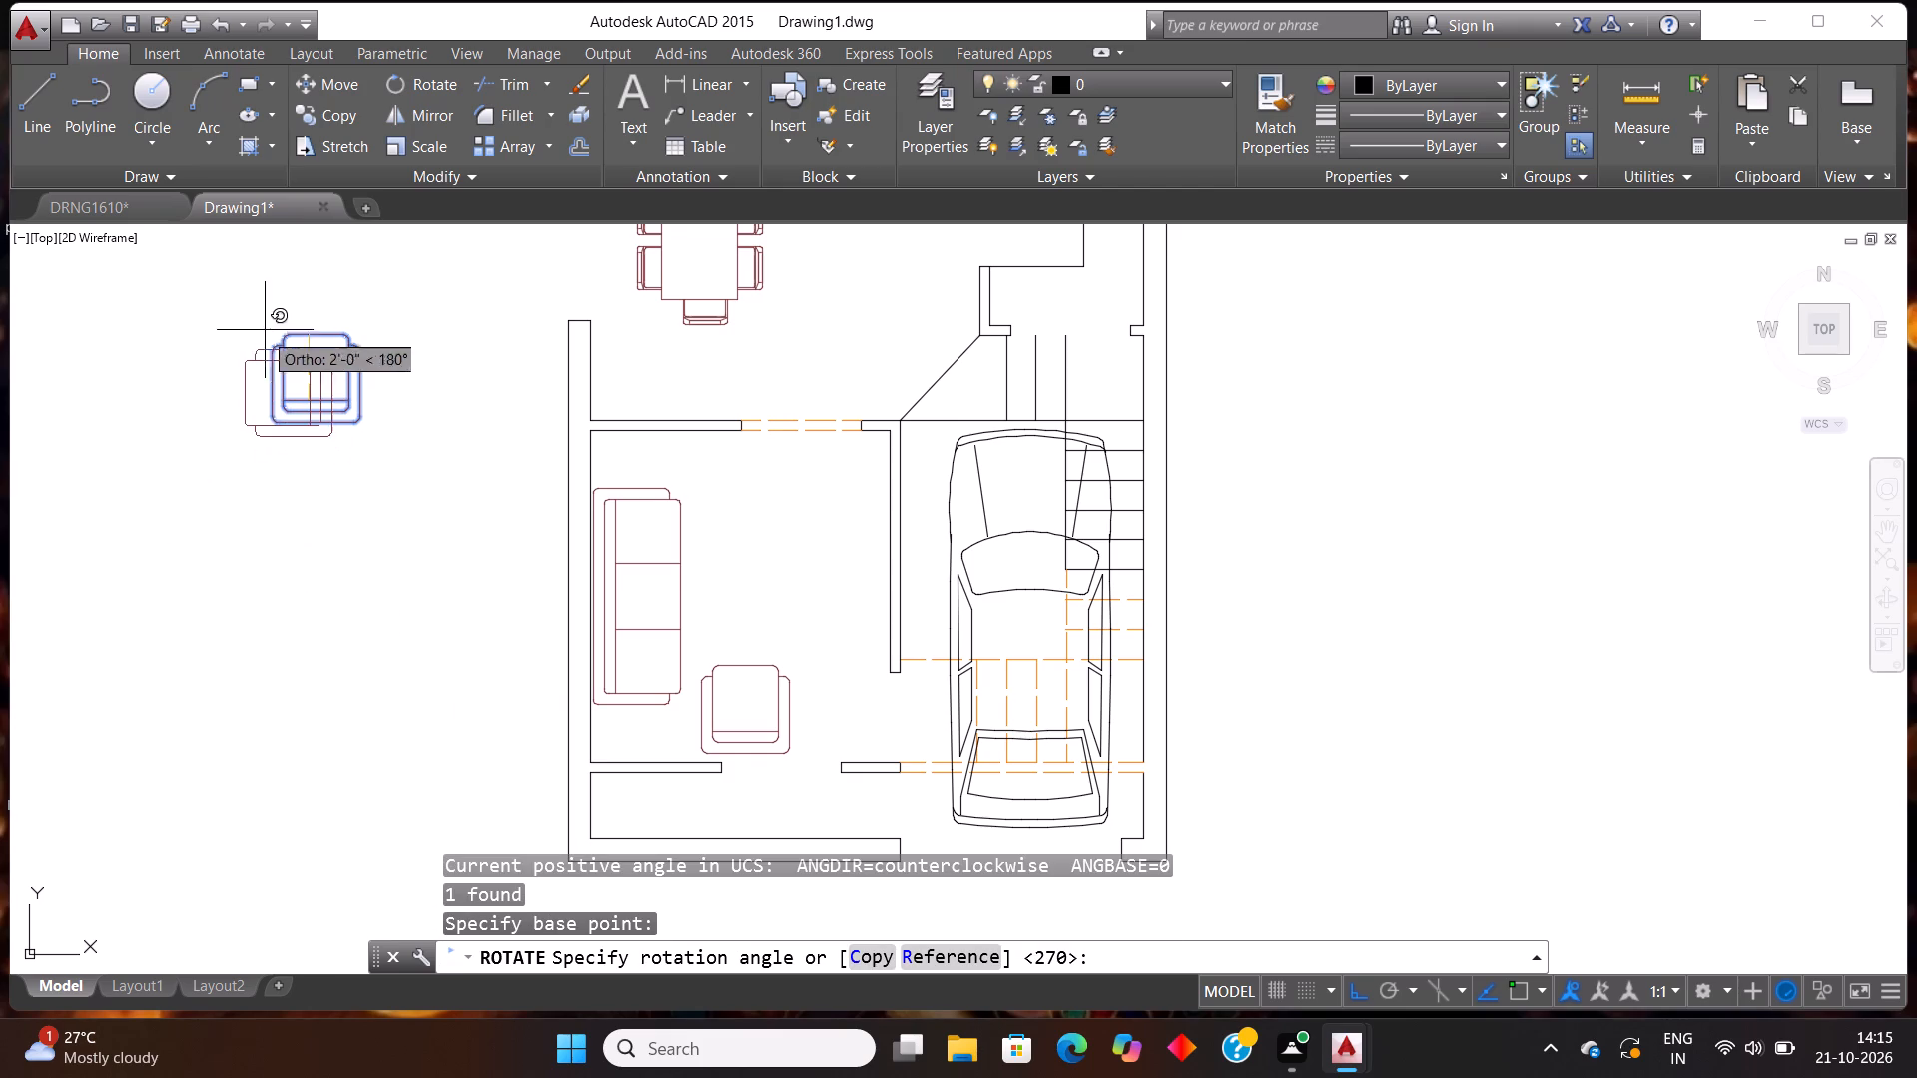
left_click(174, 454)
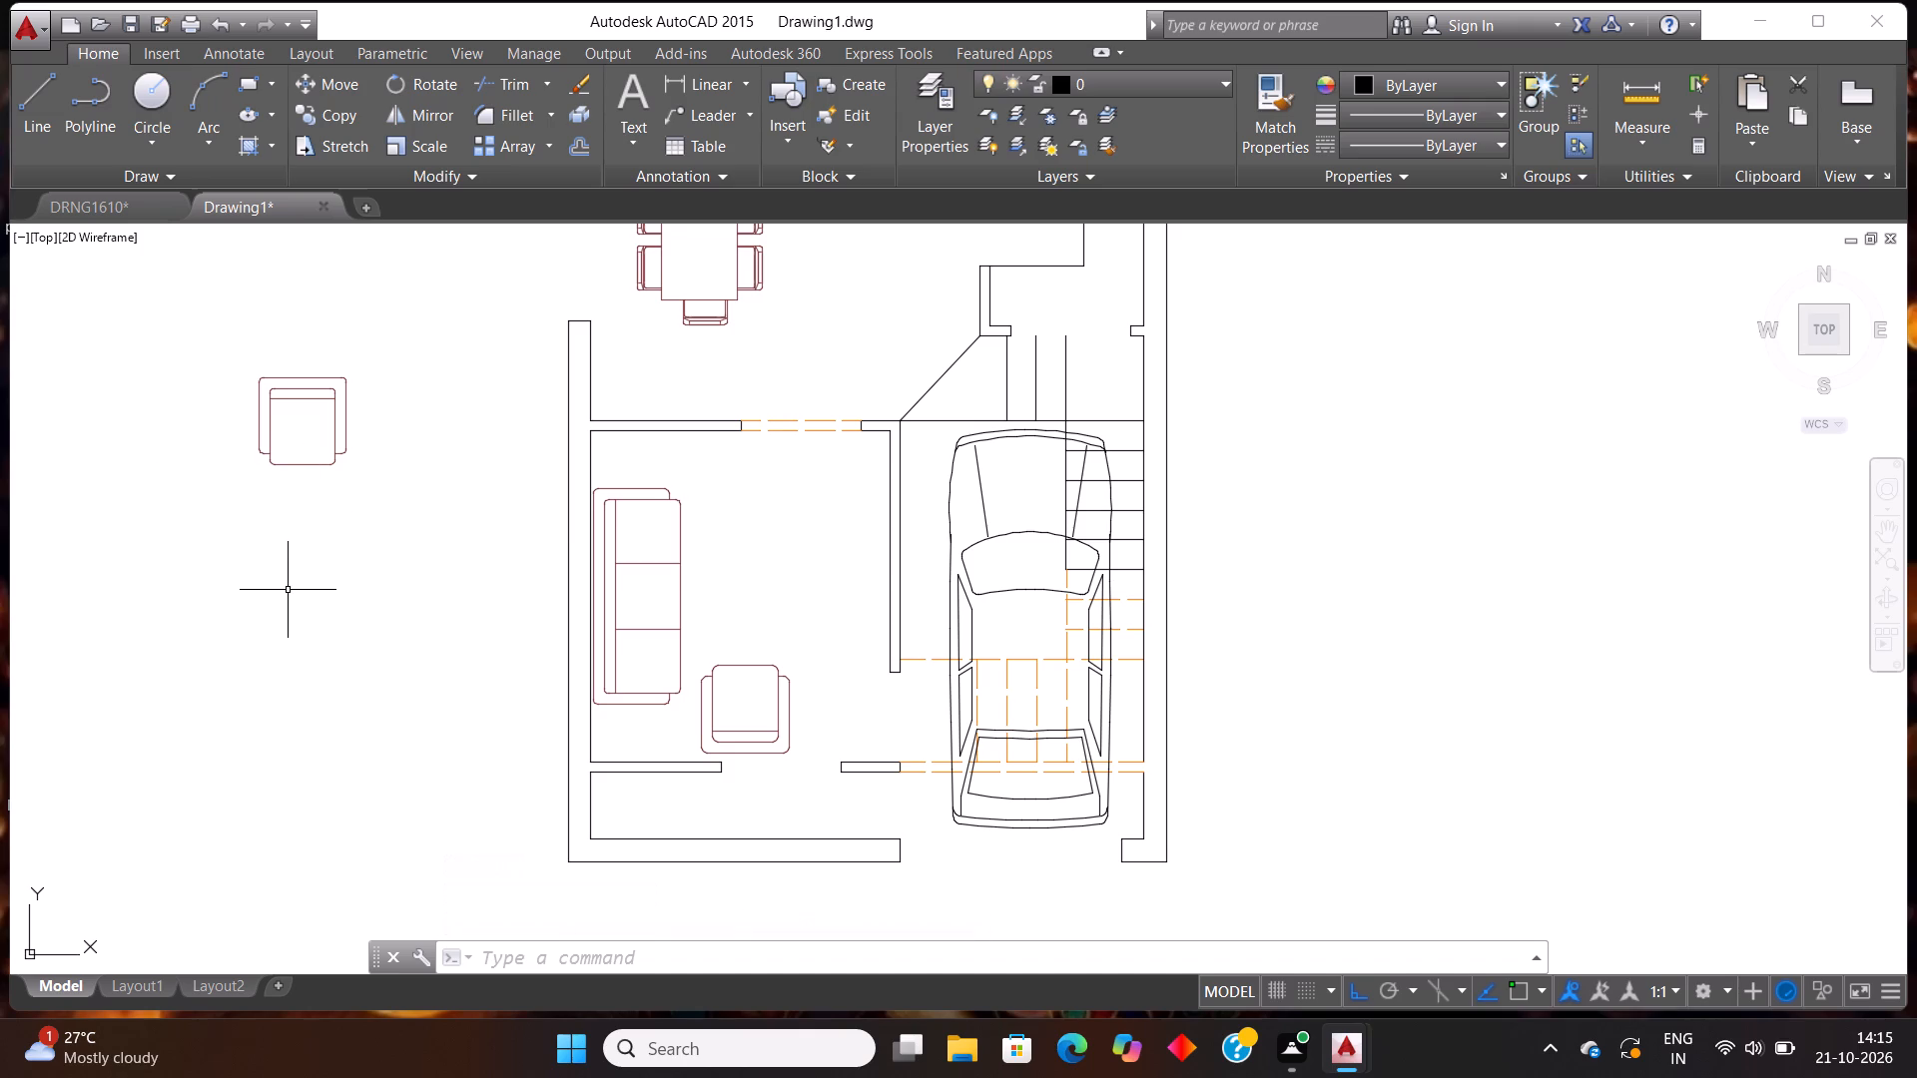
Copy the rotated armchair outside the floor plan into the front room, beside the sofa's upper end and against the inner wall.
left_click(413, 480)
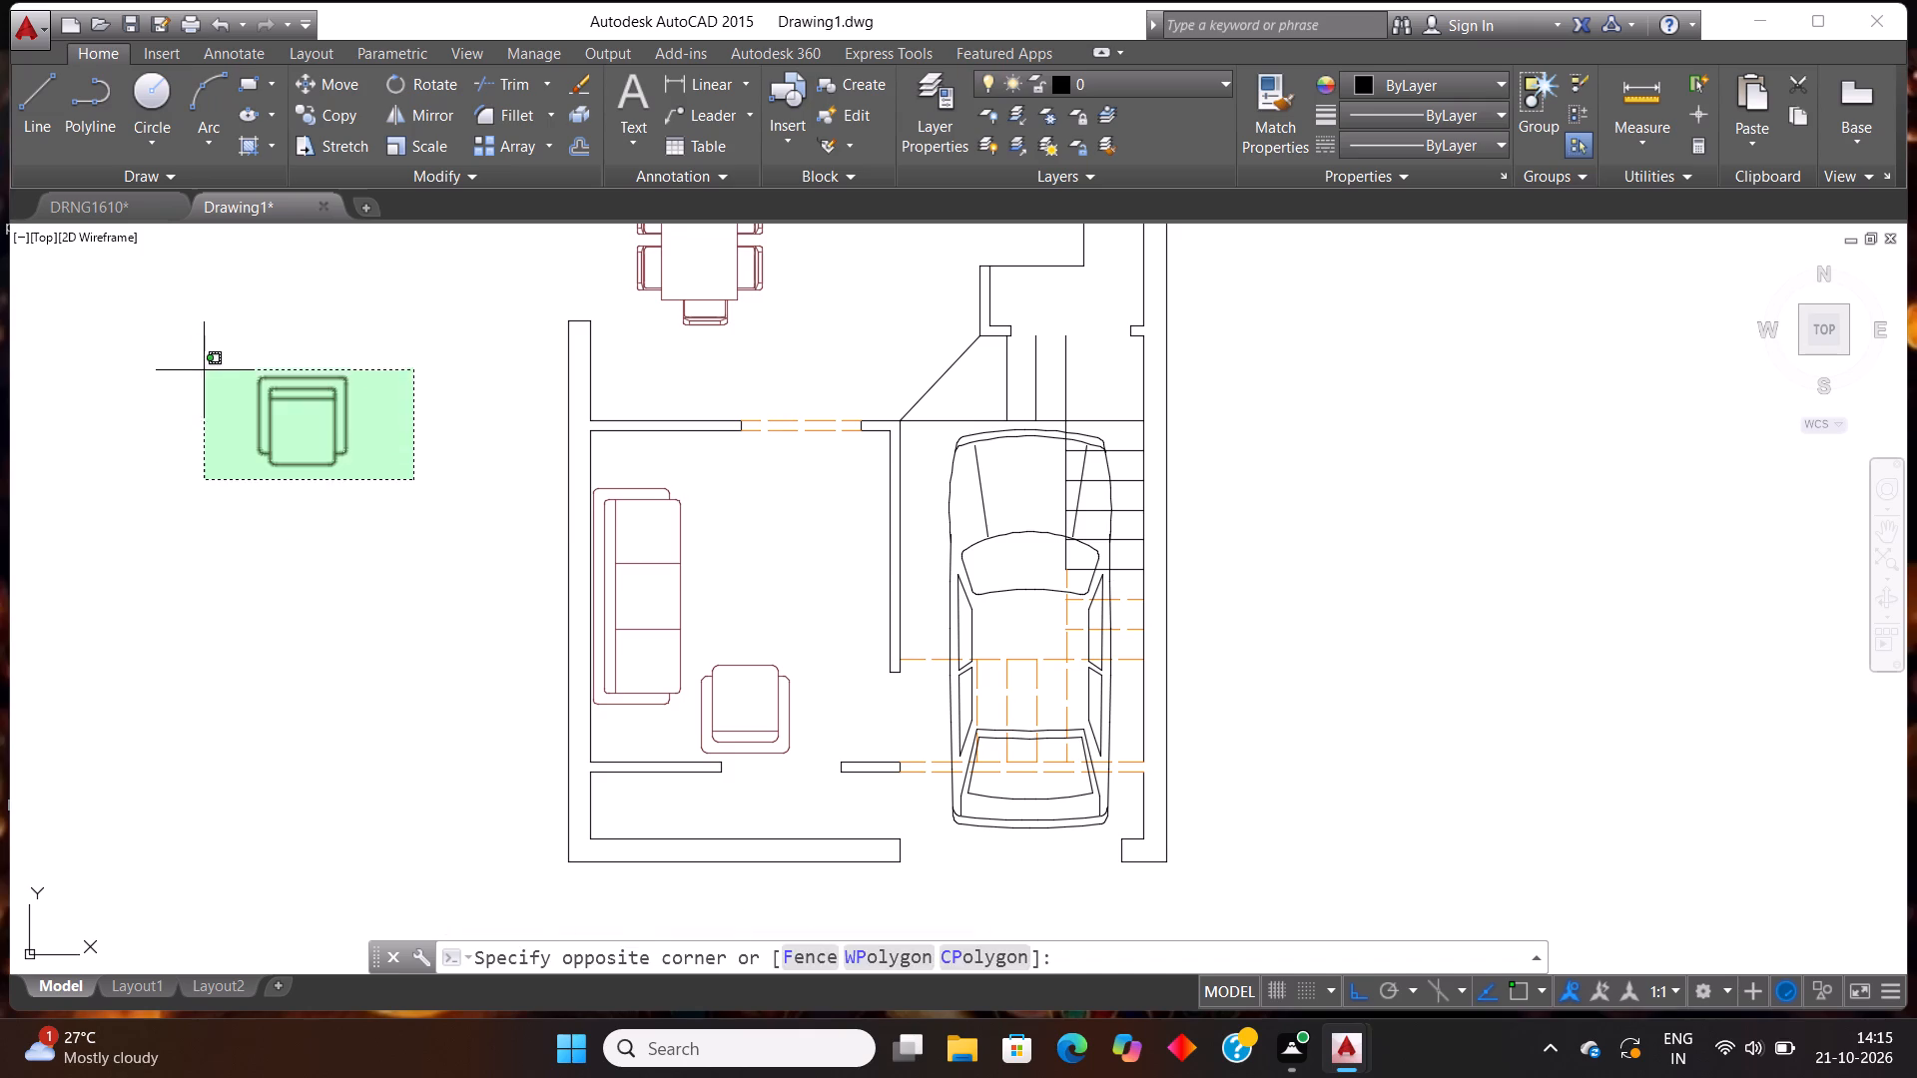
left_click(193, 344)
key("ctrl+c")
key("ctrl+v")
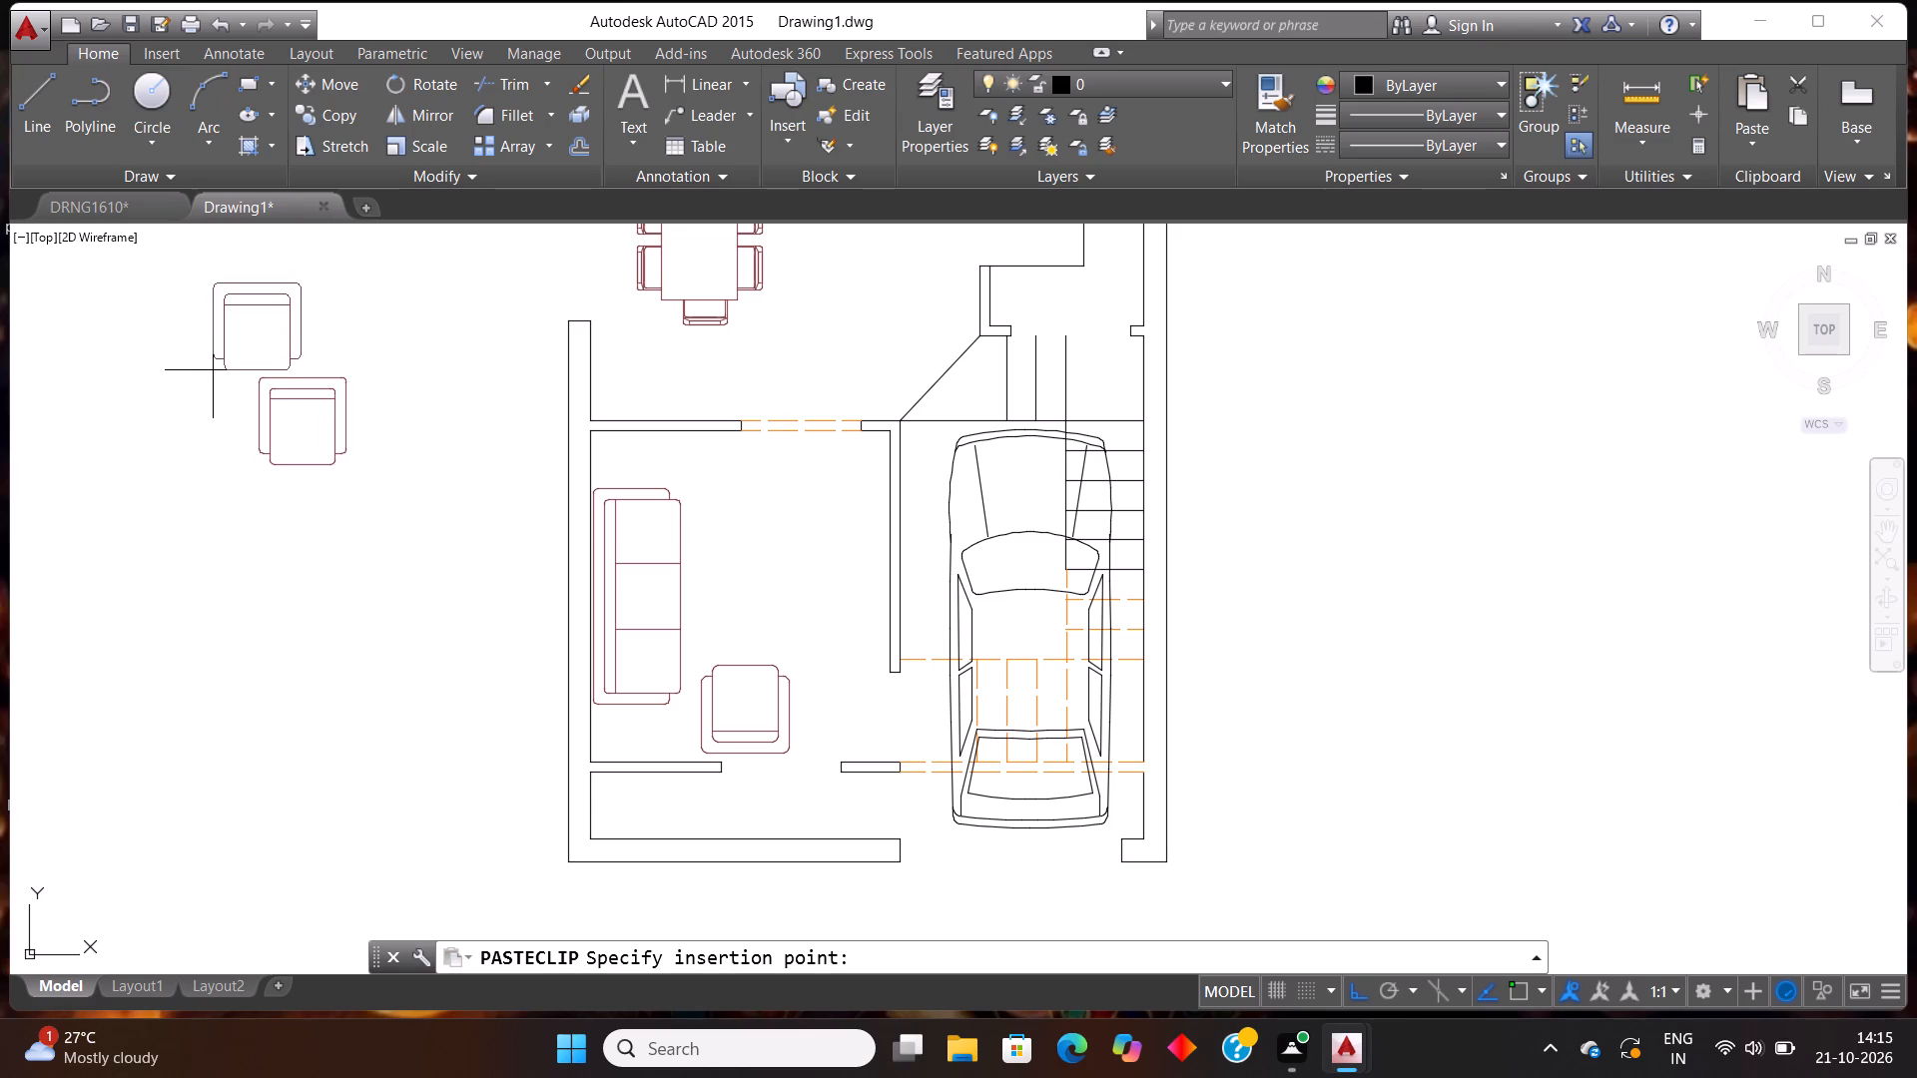
scroll(480, 476, "down", 1)
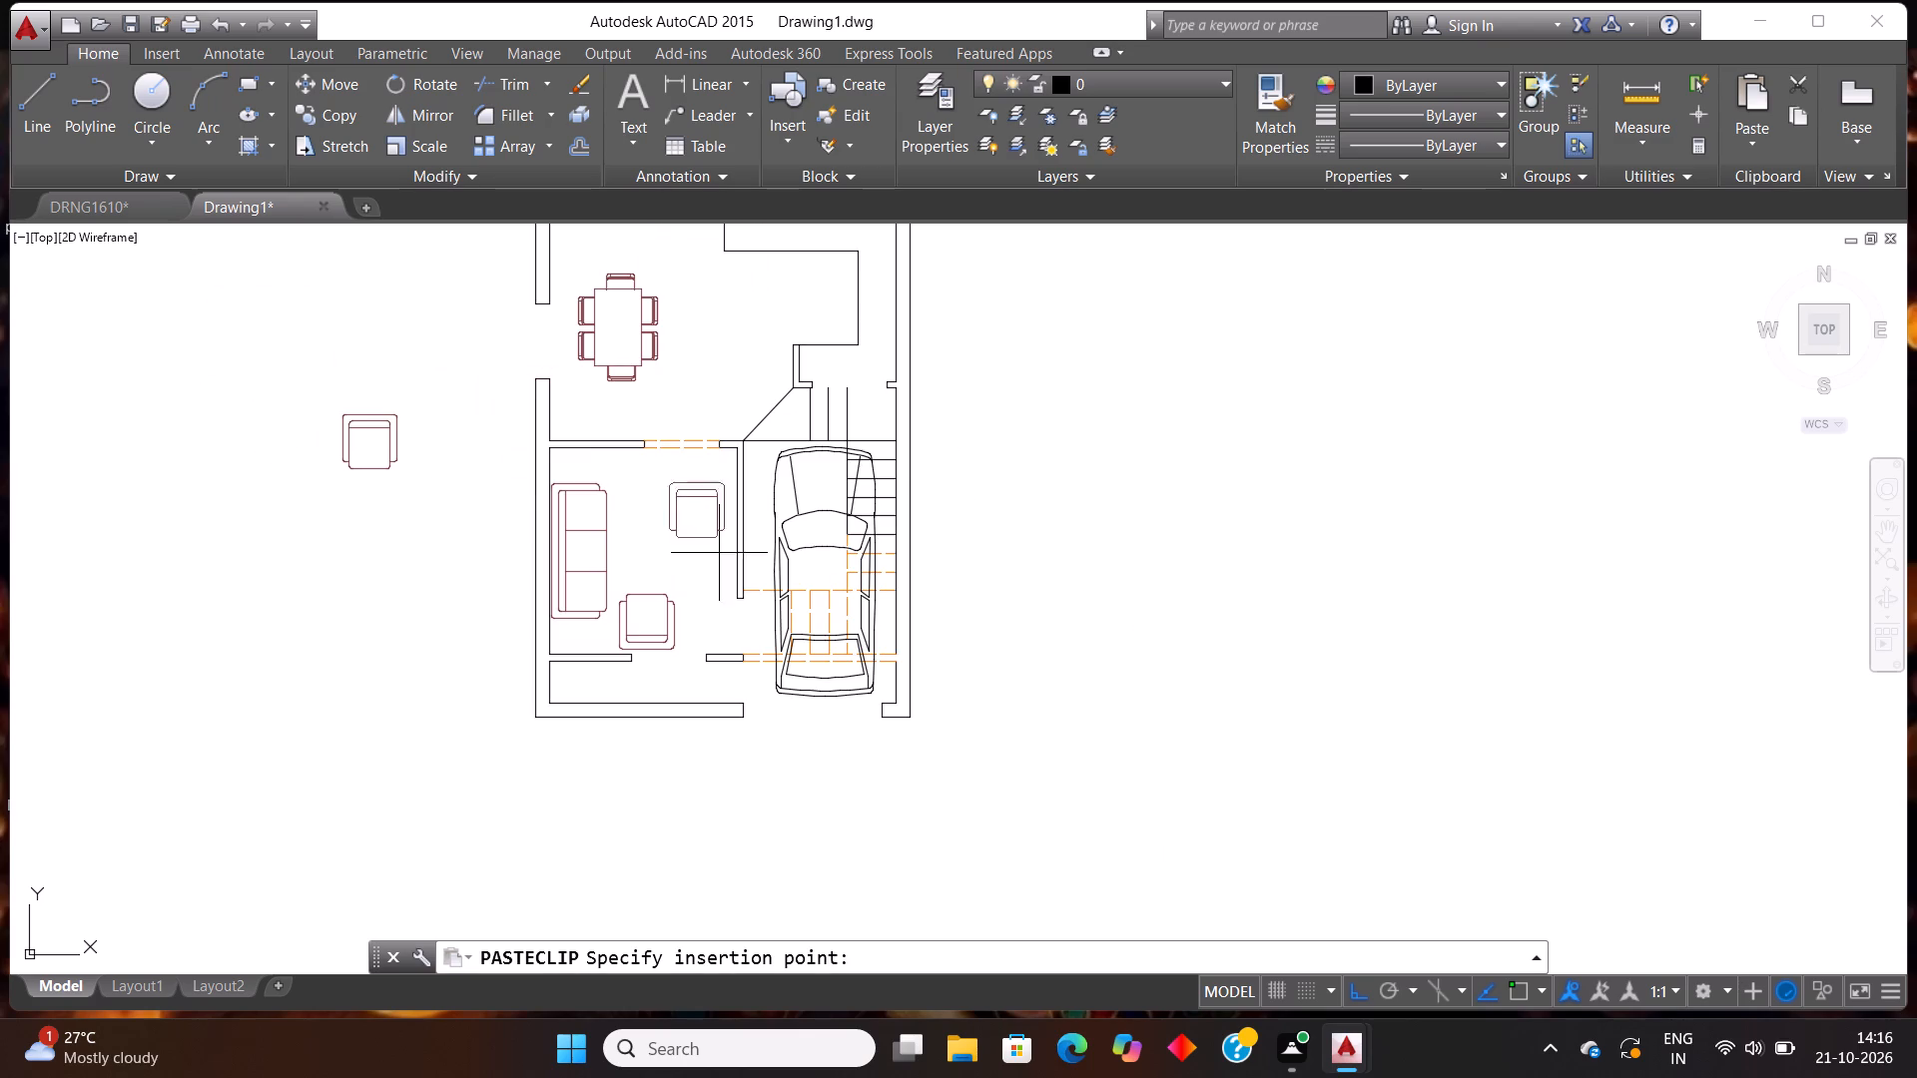
scroll(699, 483, "up", 1)
scroll(619, 496, "up", 2)
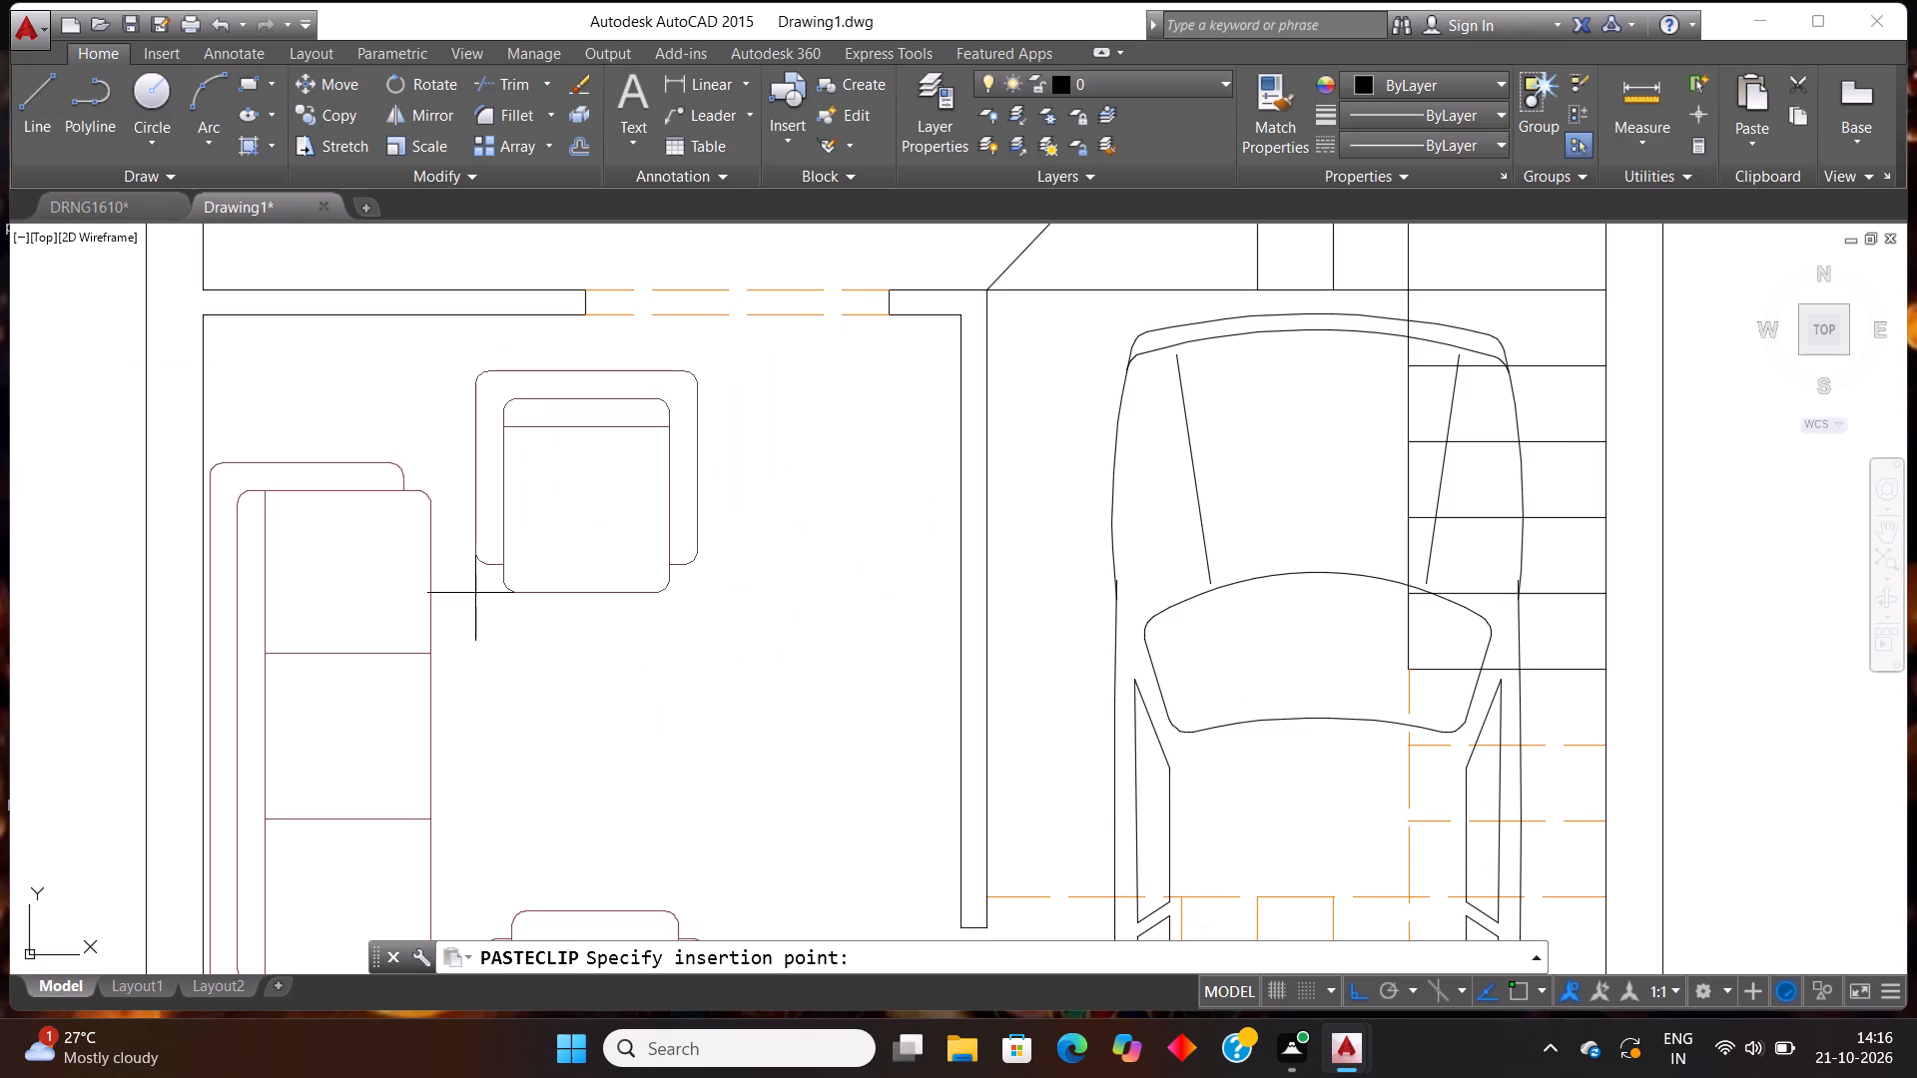
scroll(482, 585, "down", 1)
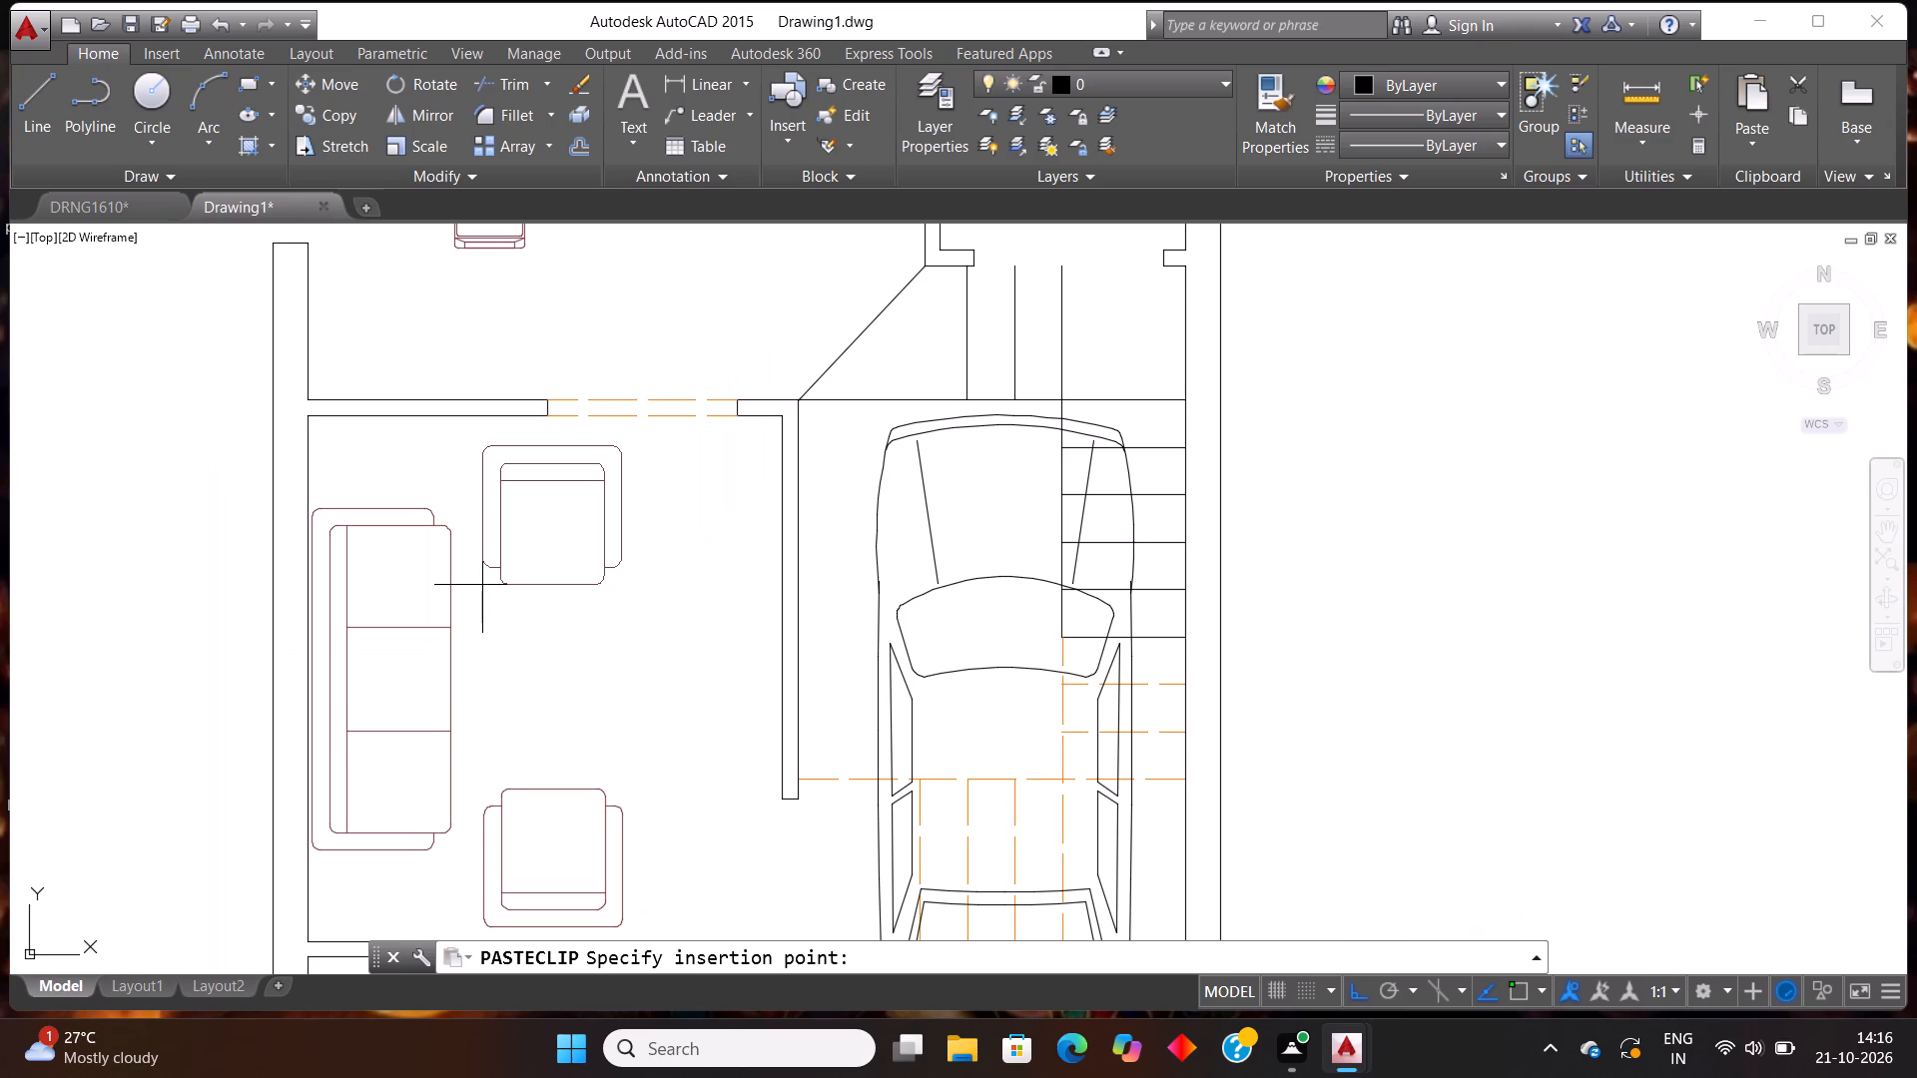
scroll(483, 579, "up", 1)
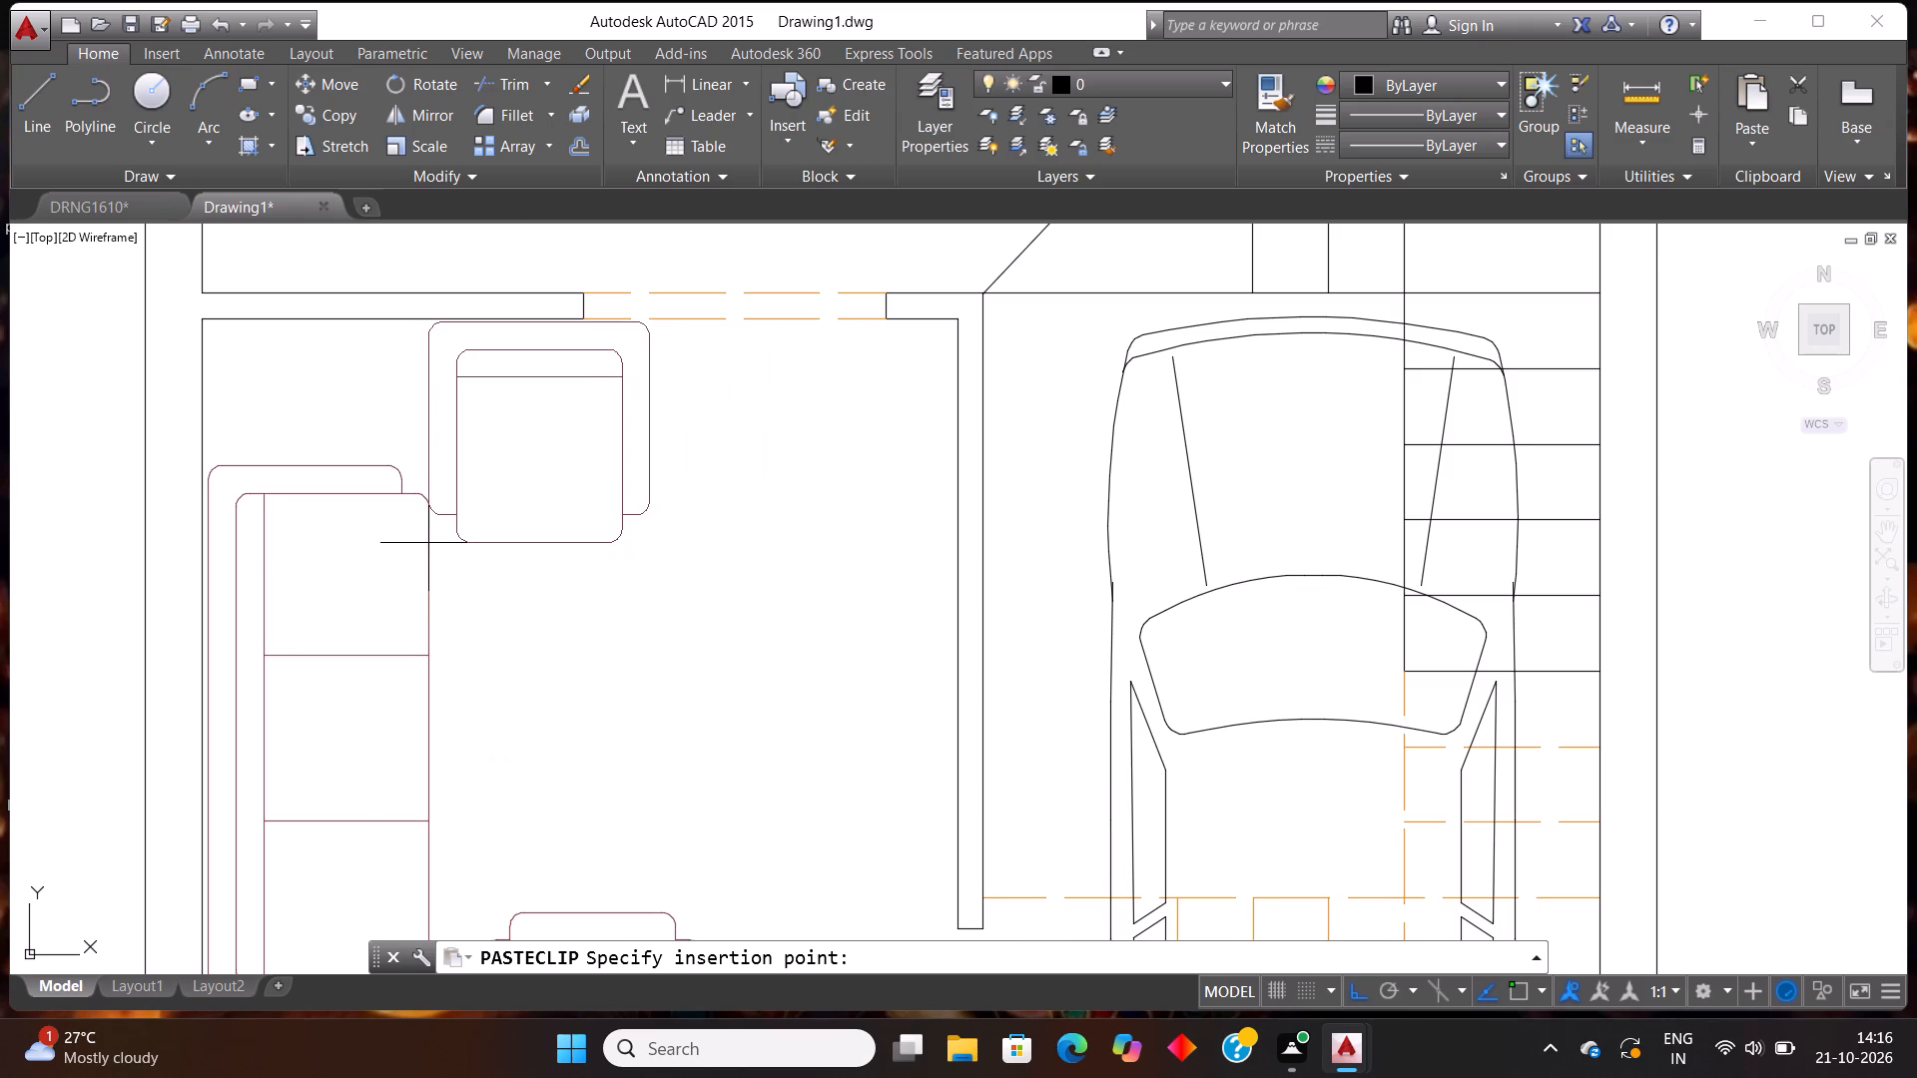
left_click(428, 542)
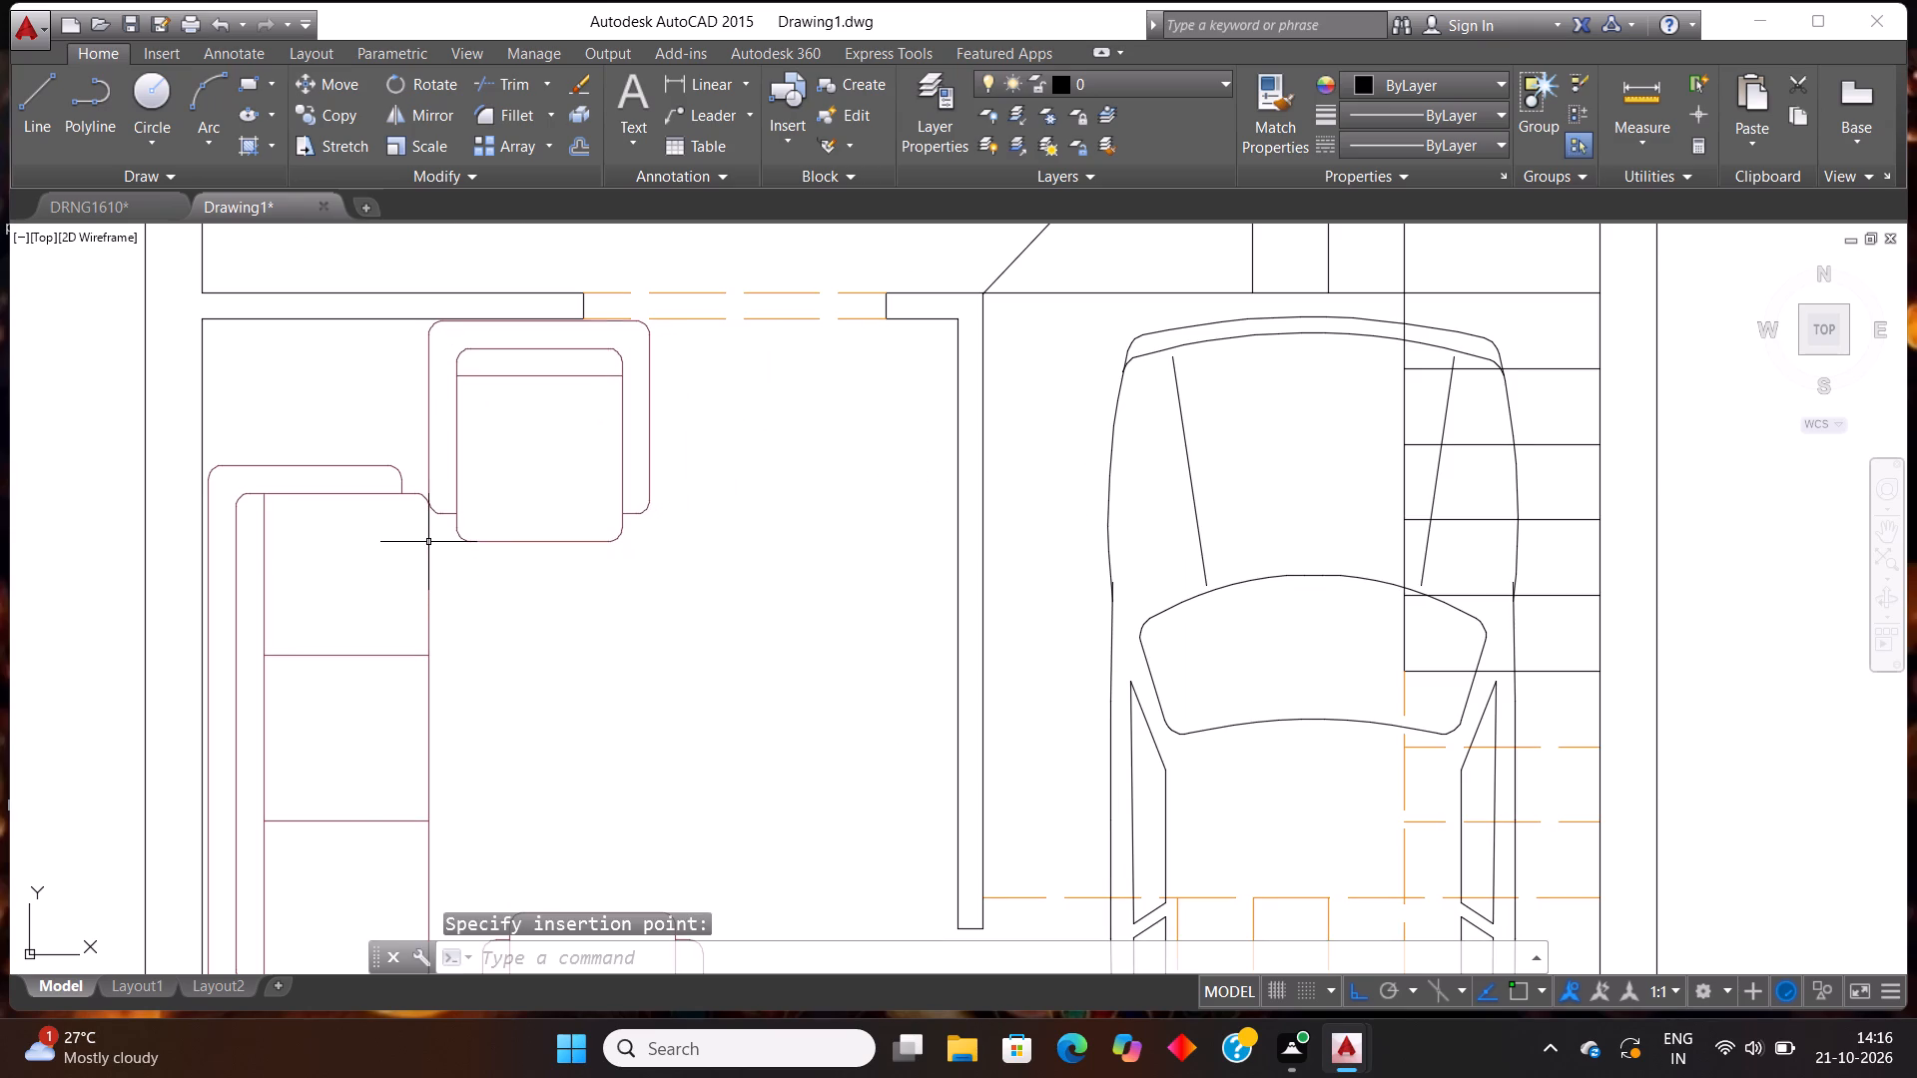
Move the lower armchair in the front room horizontally closer to the sofa, roughly in line with the upper armchair.
scroll(461, 541, "down", 2)
scroll(562, 629, "down", 1)
scroll(562, 740, "up", 2)
left_click(568, 664)
left_click(473, 597)
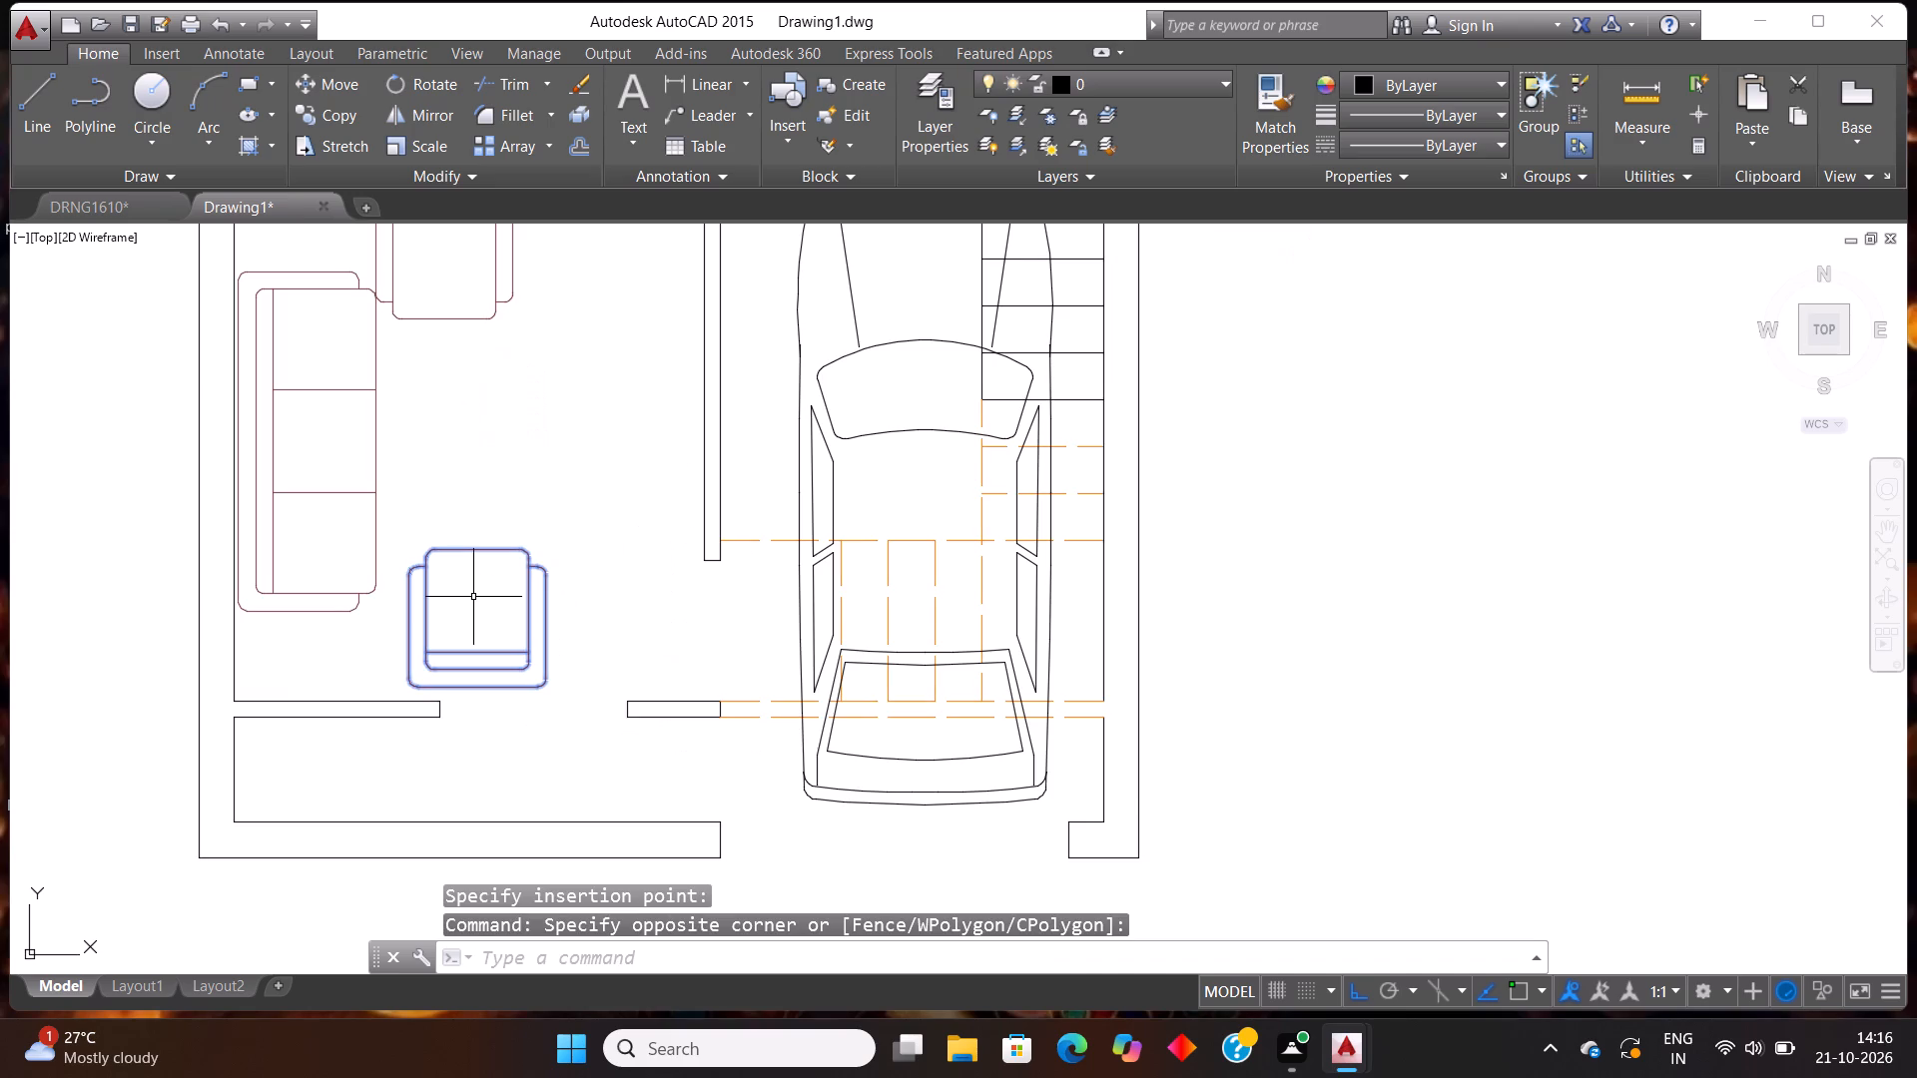
key("m")
key("Return")
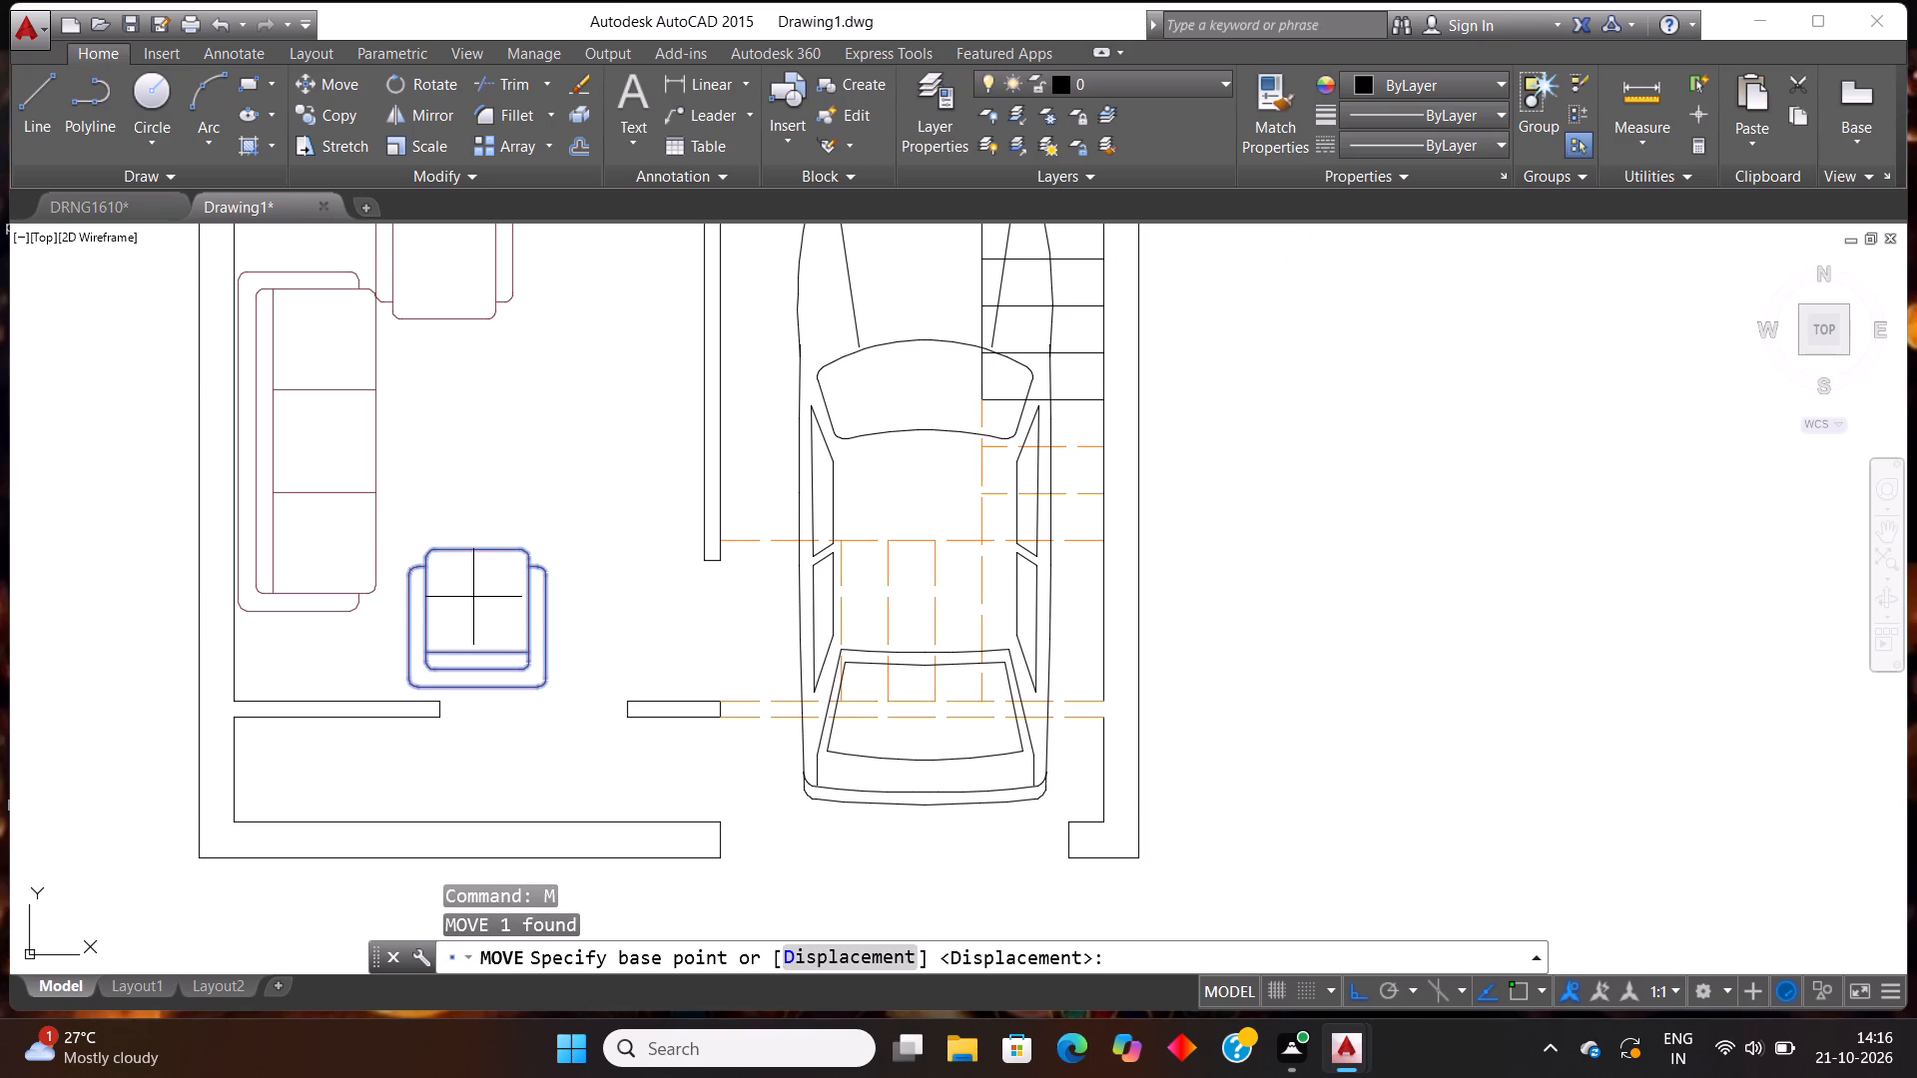
left_click(420, 562)
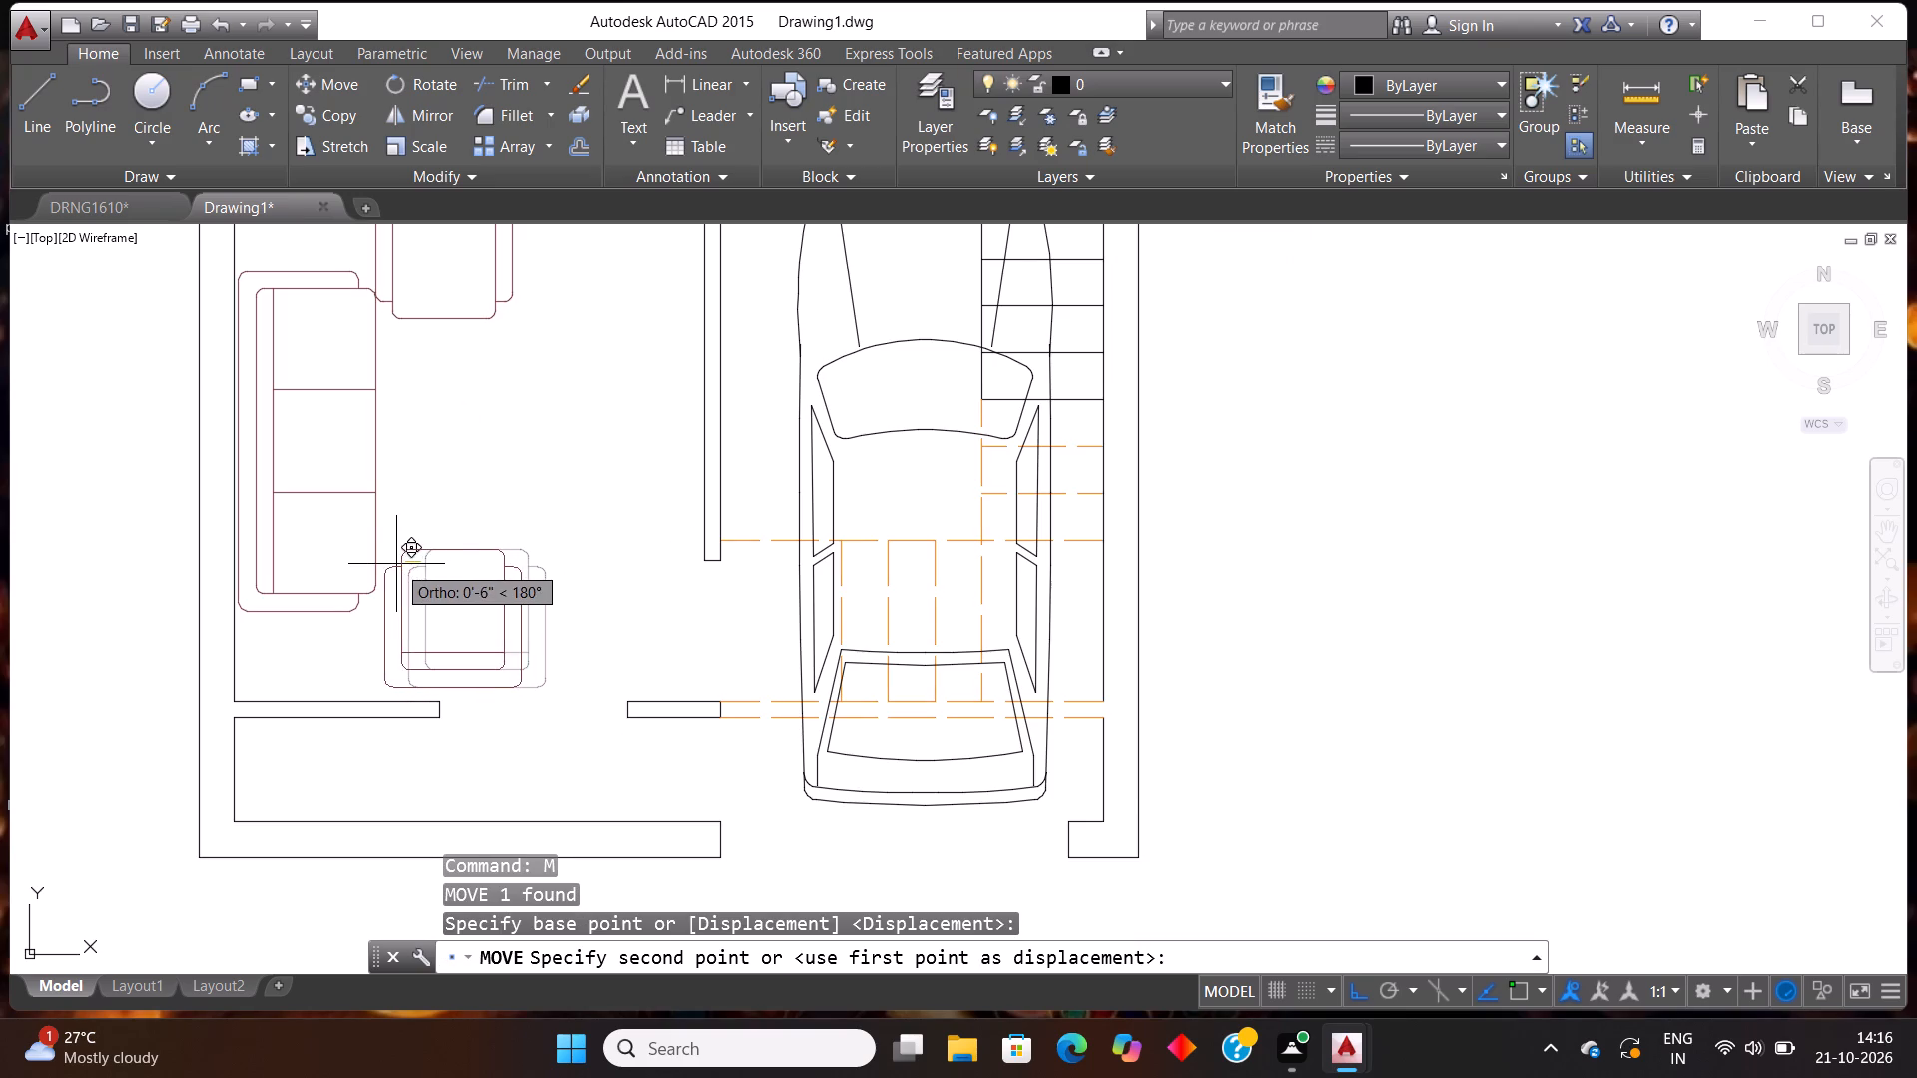
left_click(392, 564)
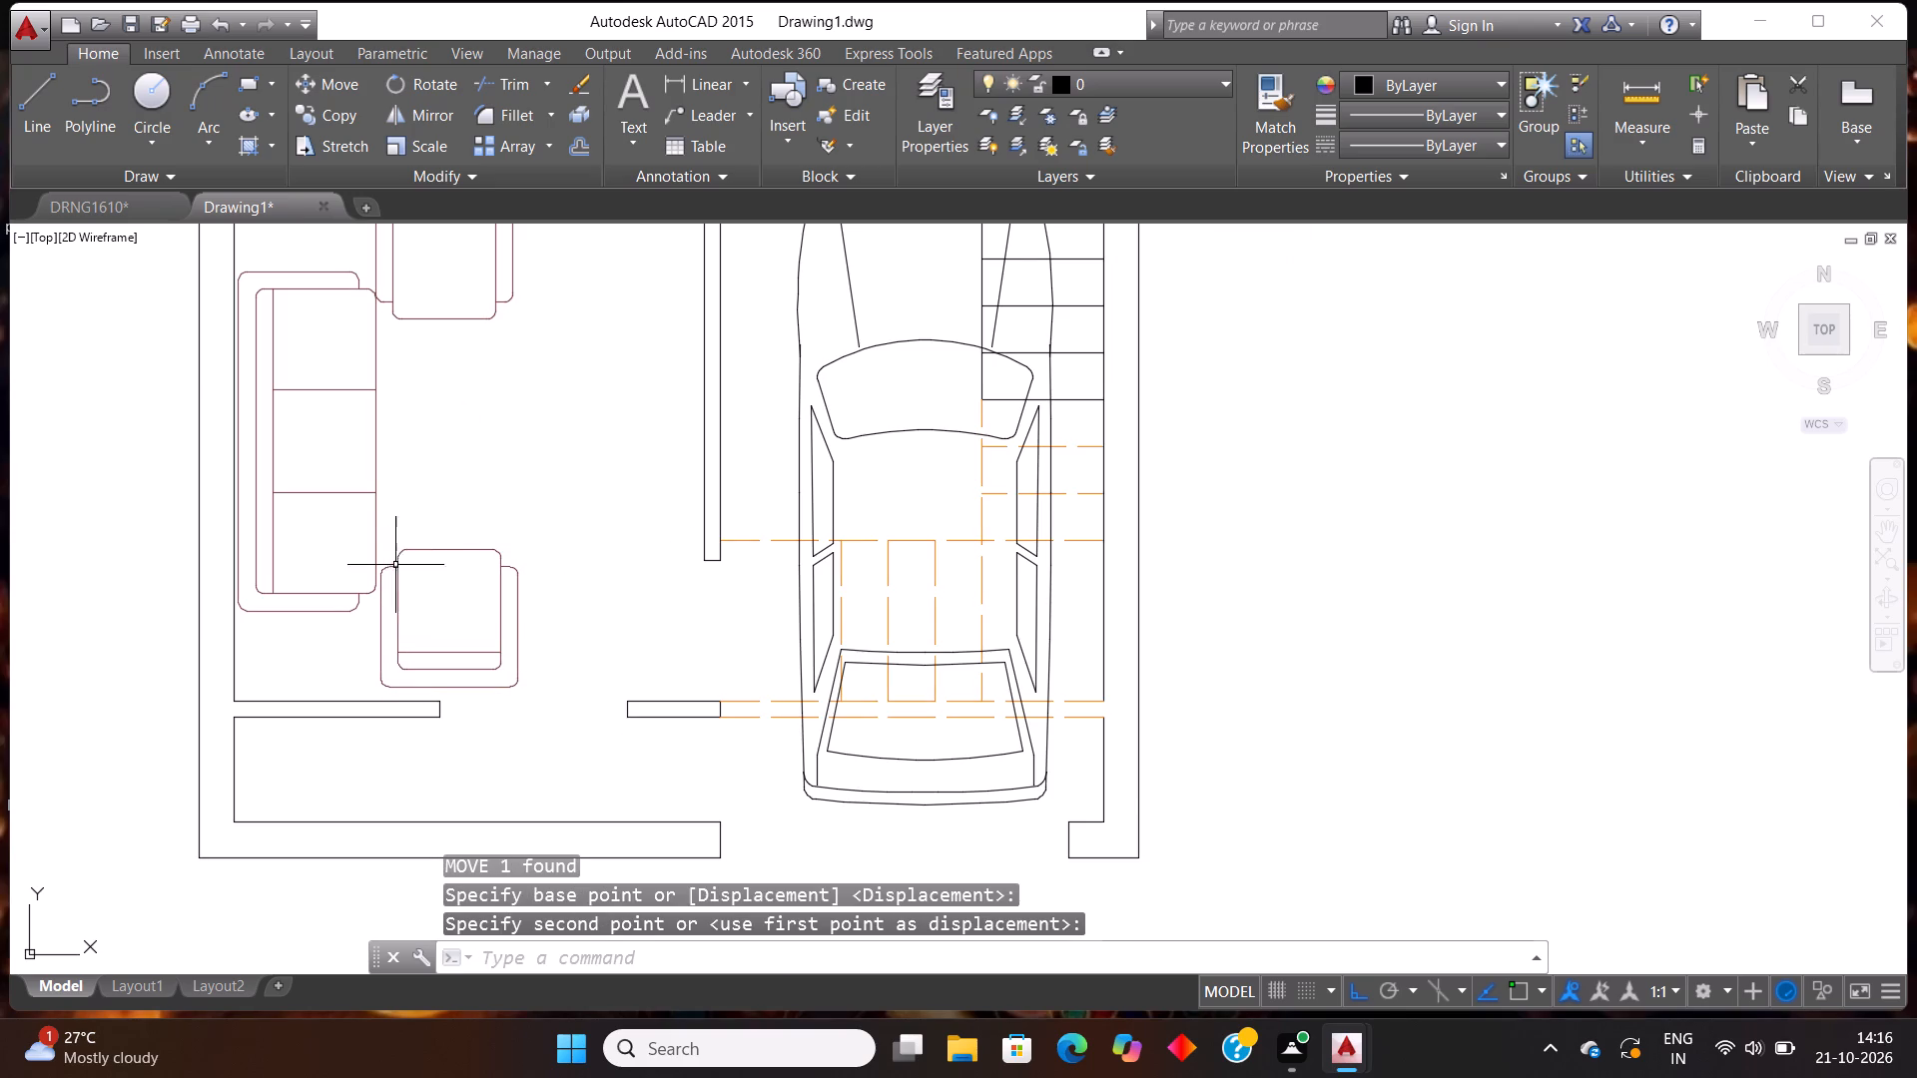
Delete the leftover armchair outside the floor plan.
scroll(574, 505, "down", 2)
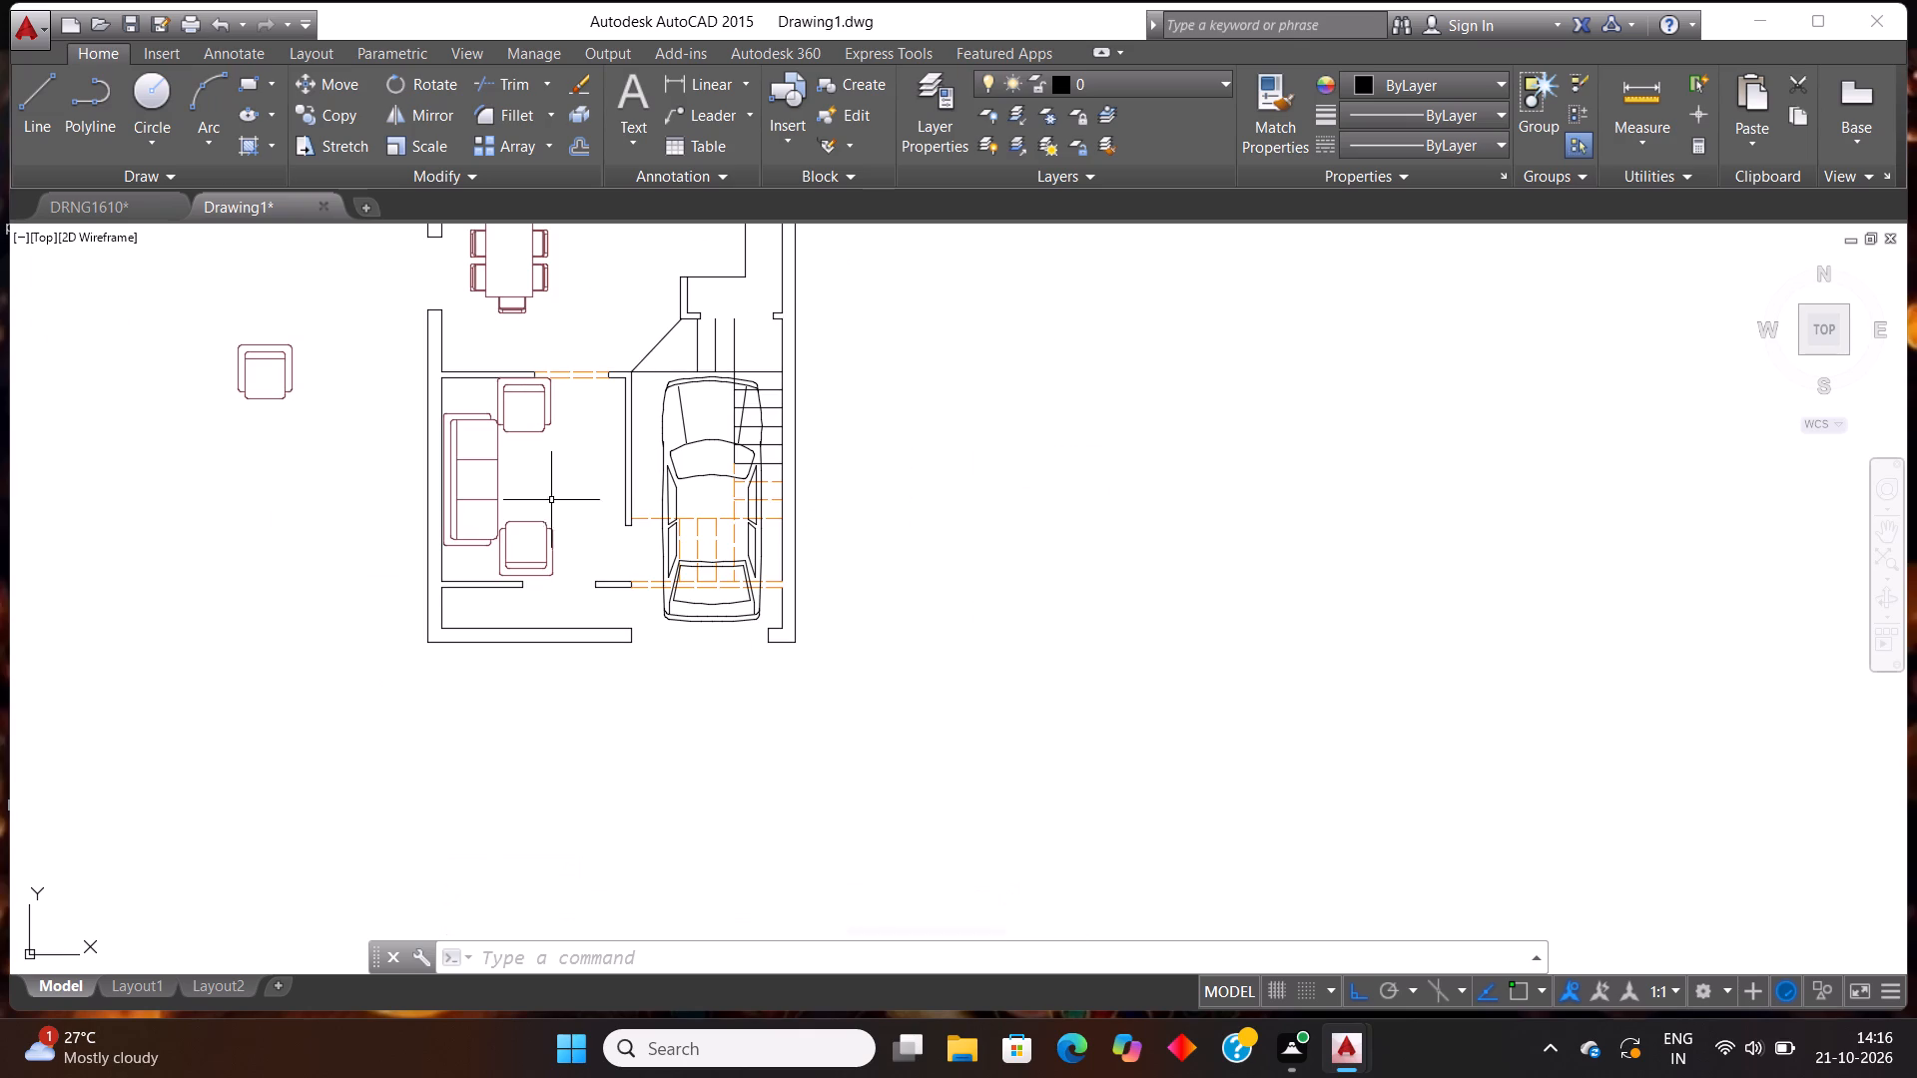
left_click(359, 434)
left_click(193, 253)
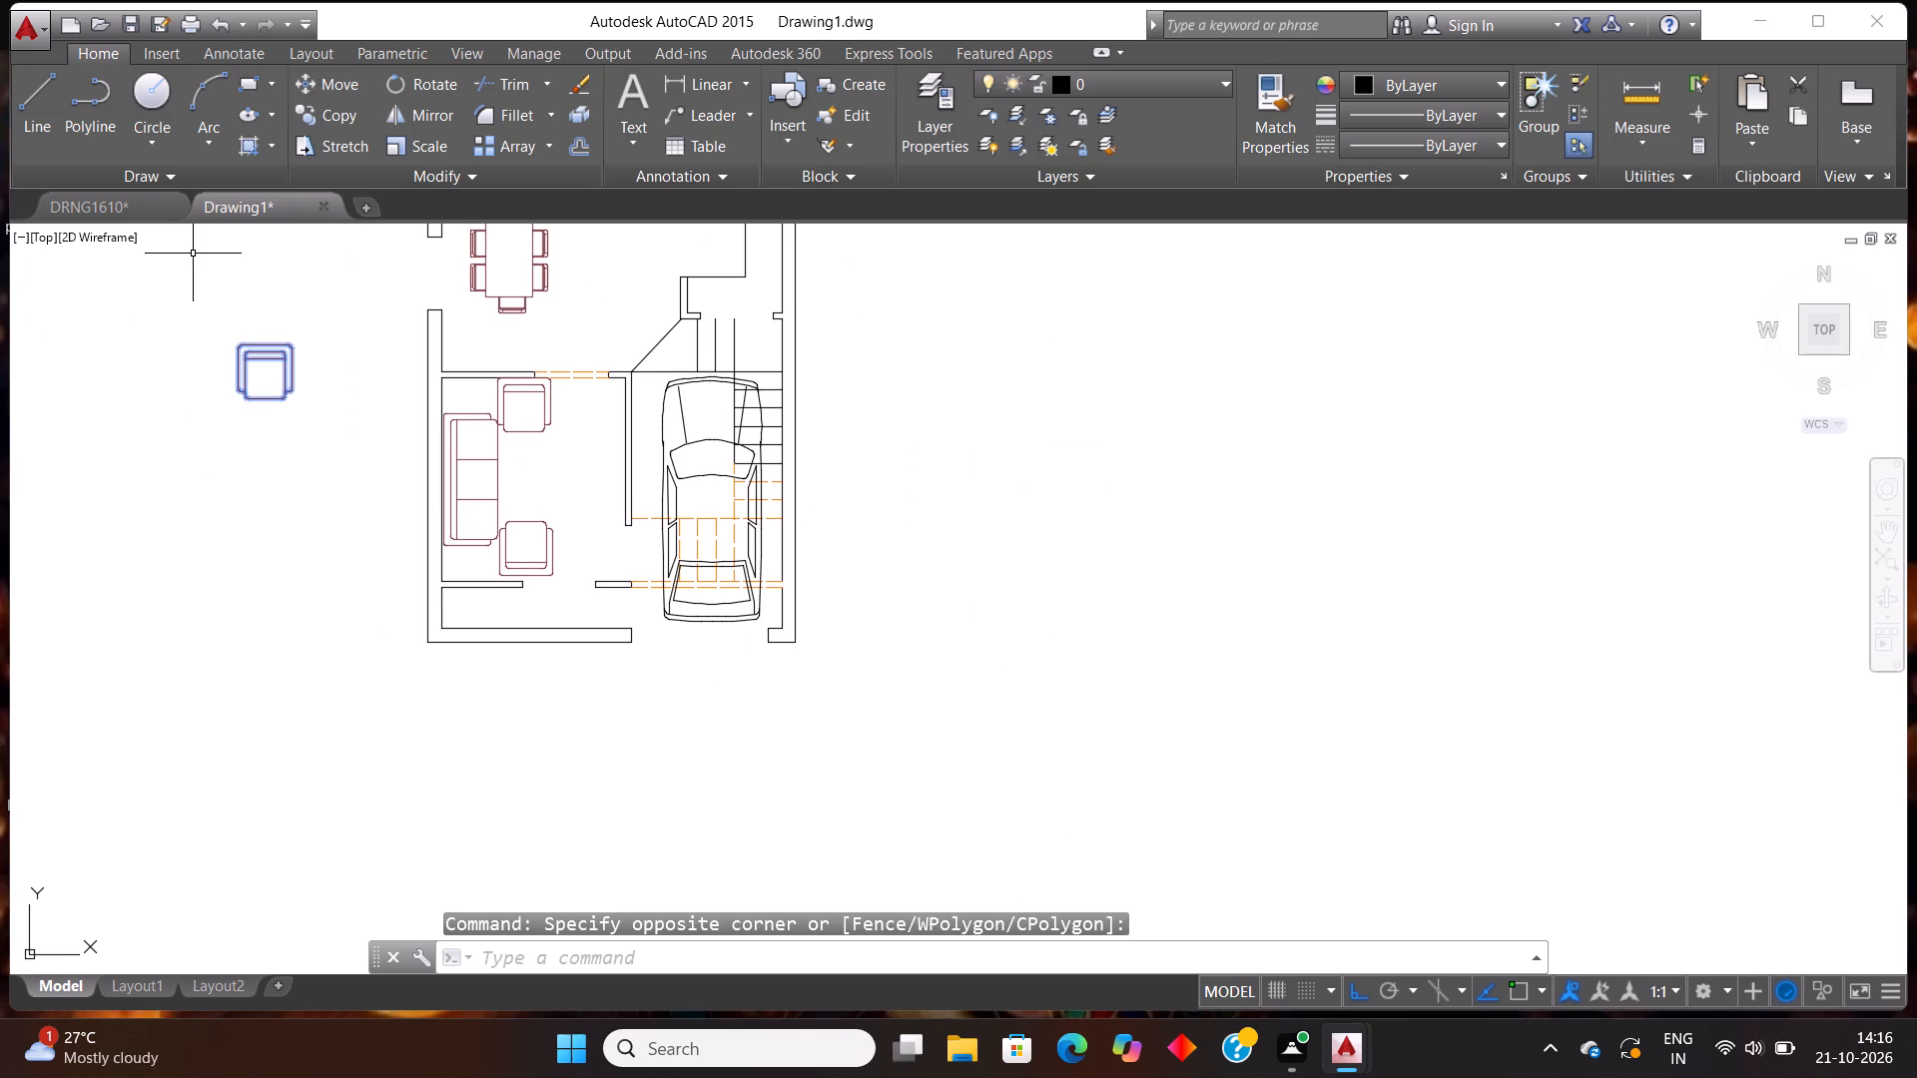
key("Delete")
Delete the extra bed with side tables outside the floor plan.
scroll(462, 380, "down", 3)
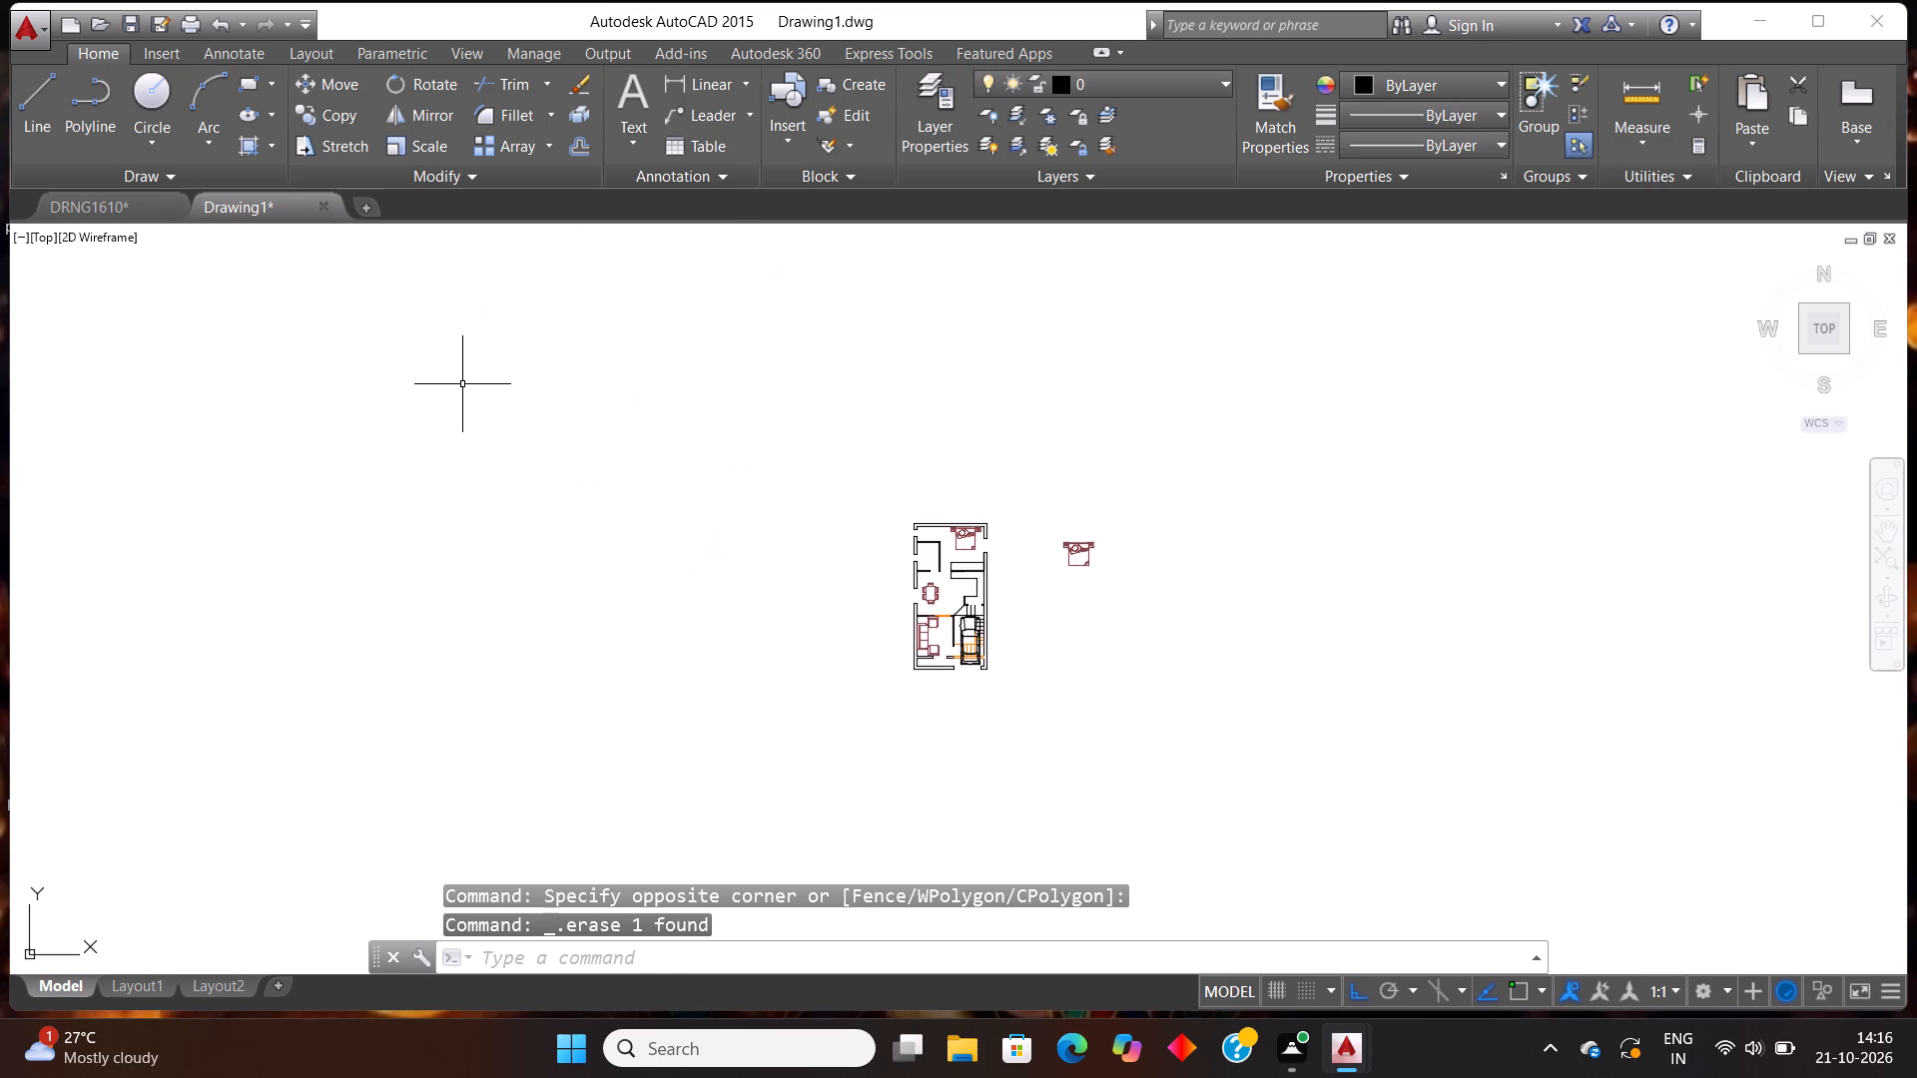
scroll(985, 569, "up", 3)
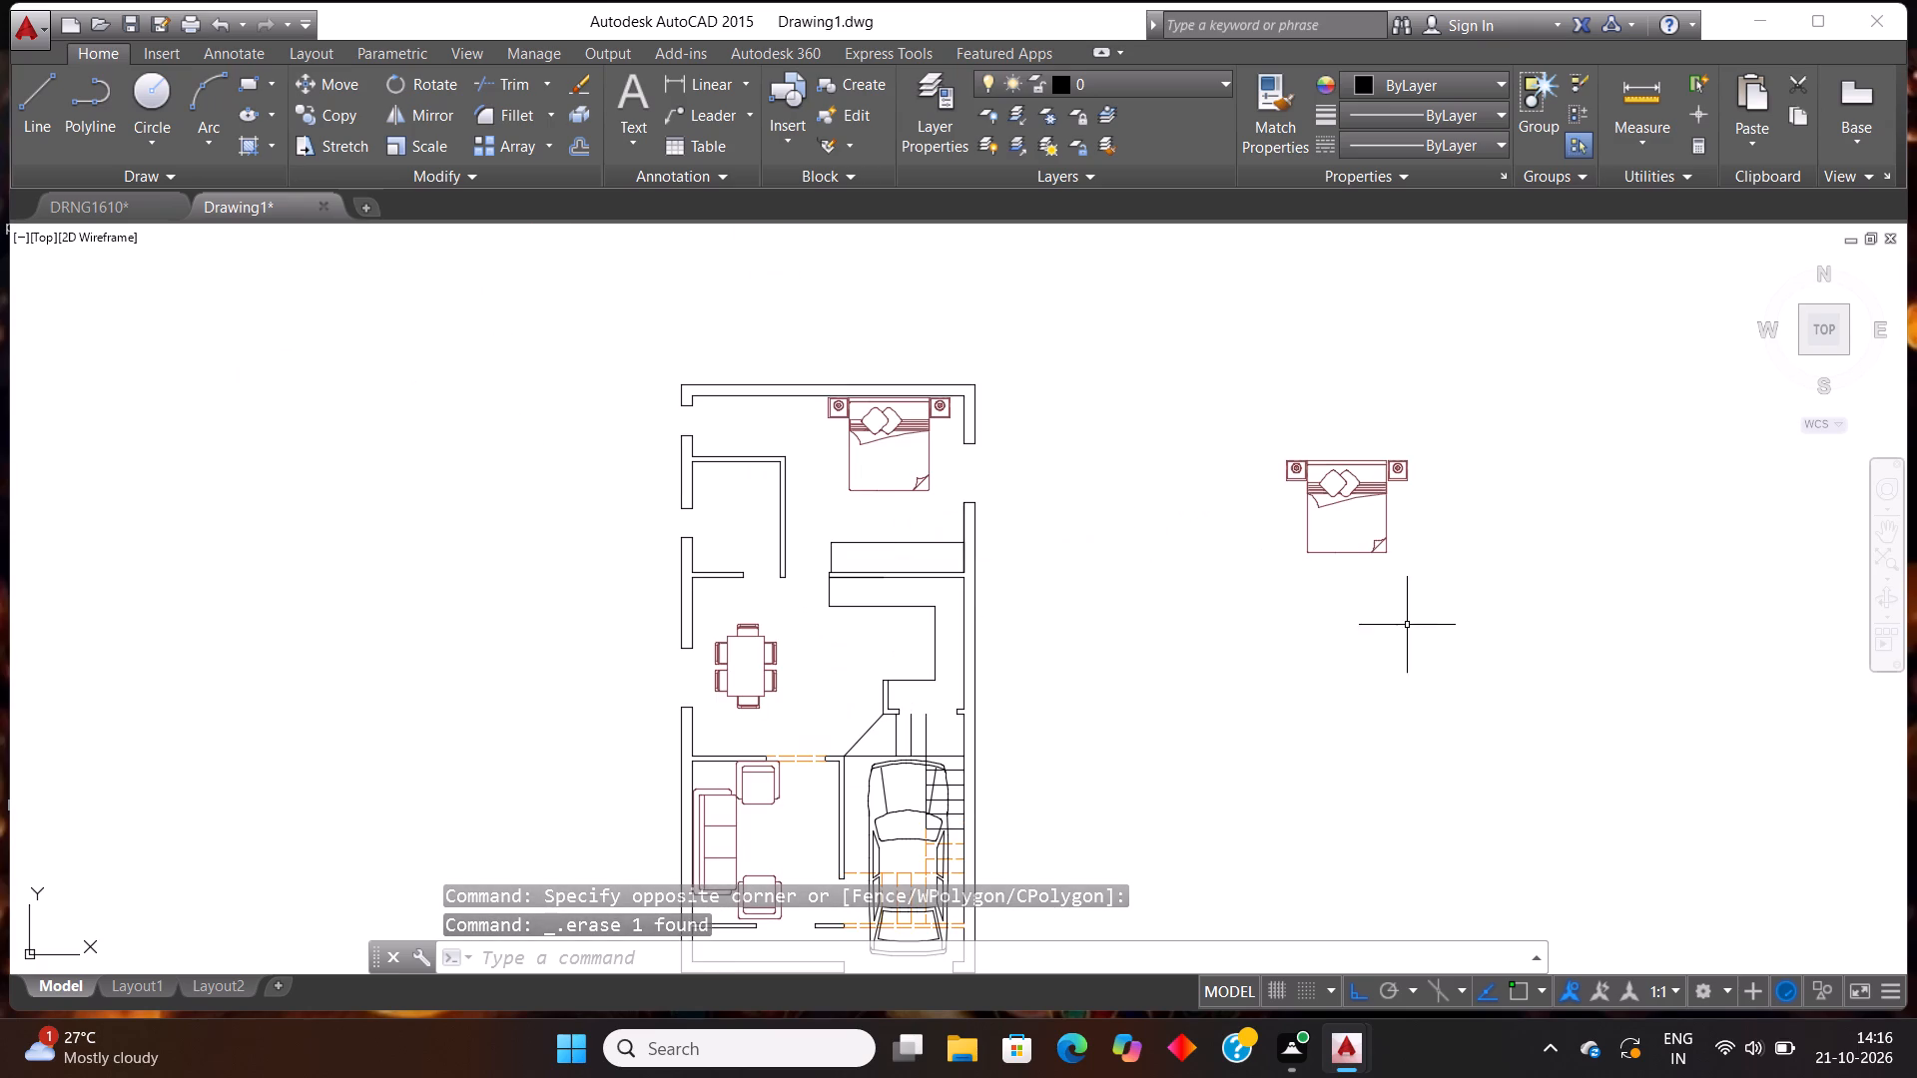
left_click_drag(1415, 628, 1400, 609)
left_click(1204, 400)
key("Delete")
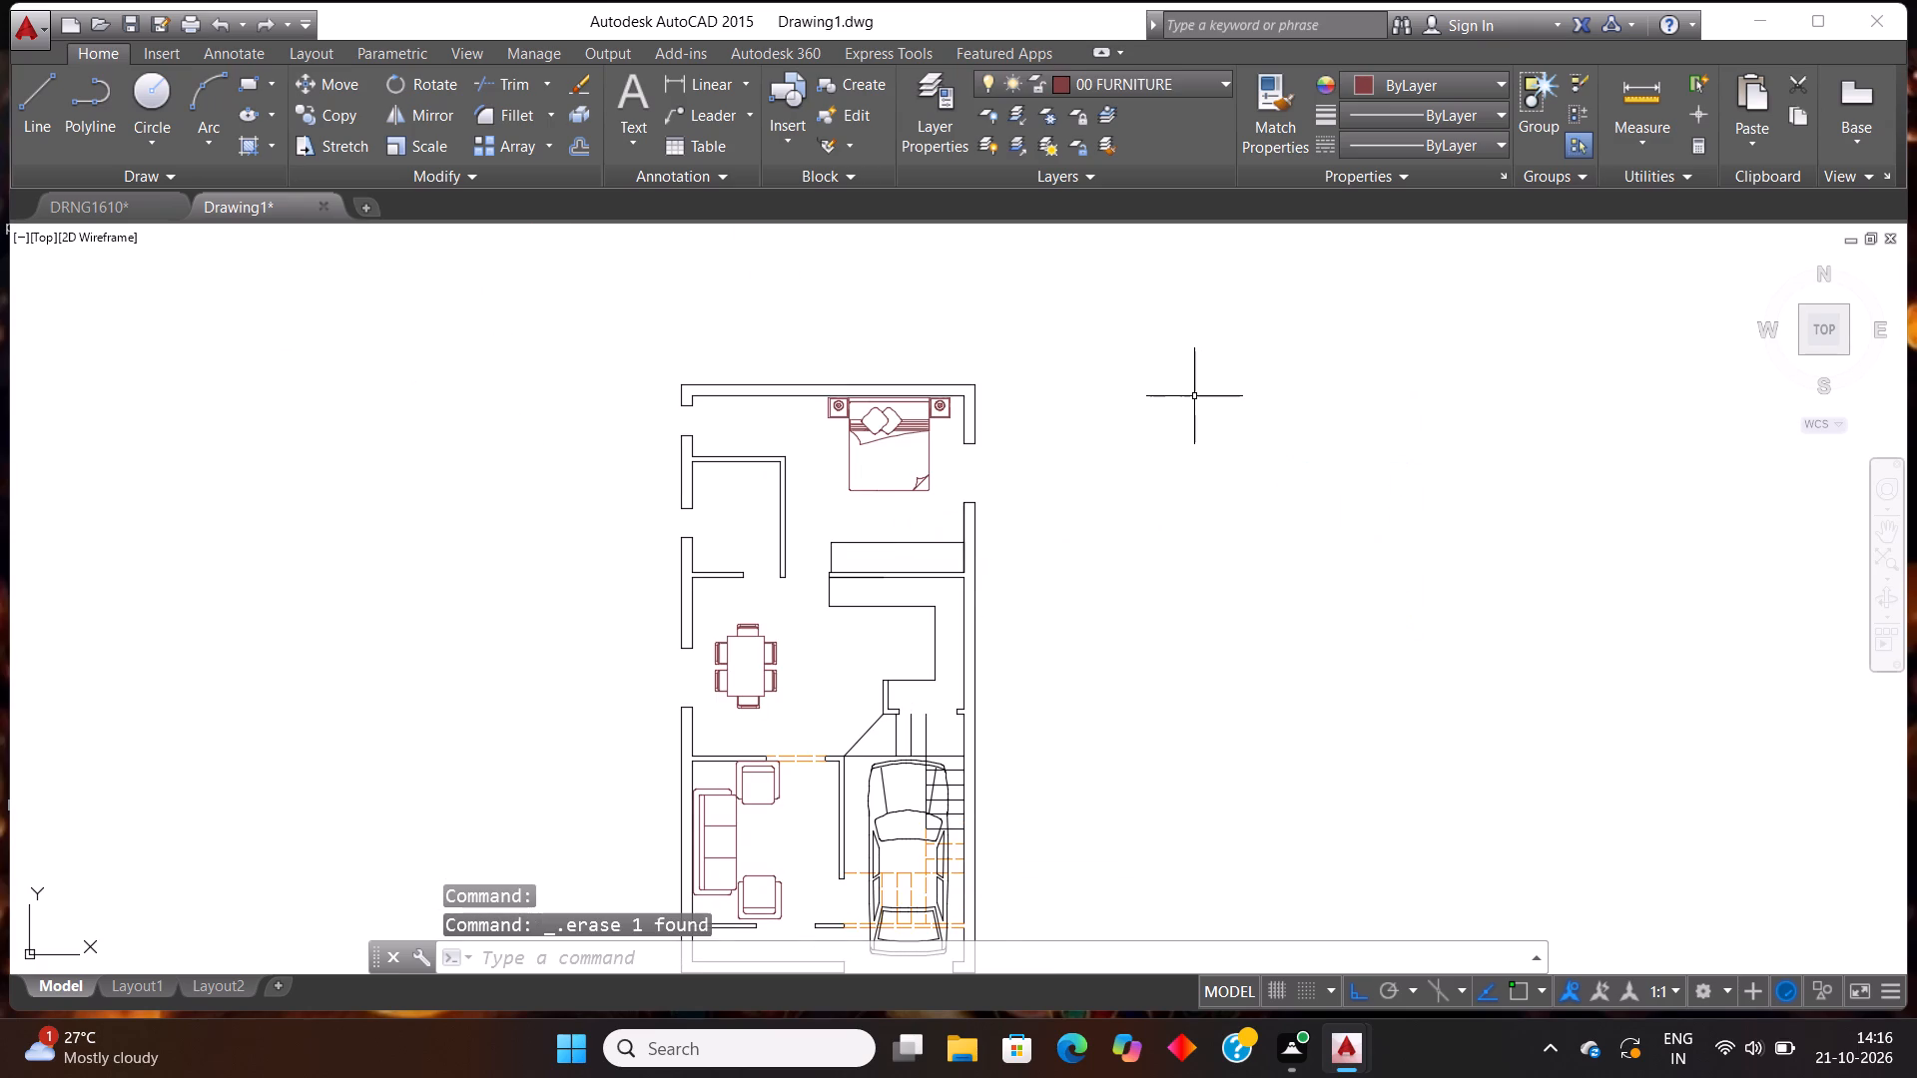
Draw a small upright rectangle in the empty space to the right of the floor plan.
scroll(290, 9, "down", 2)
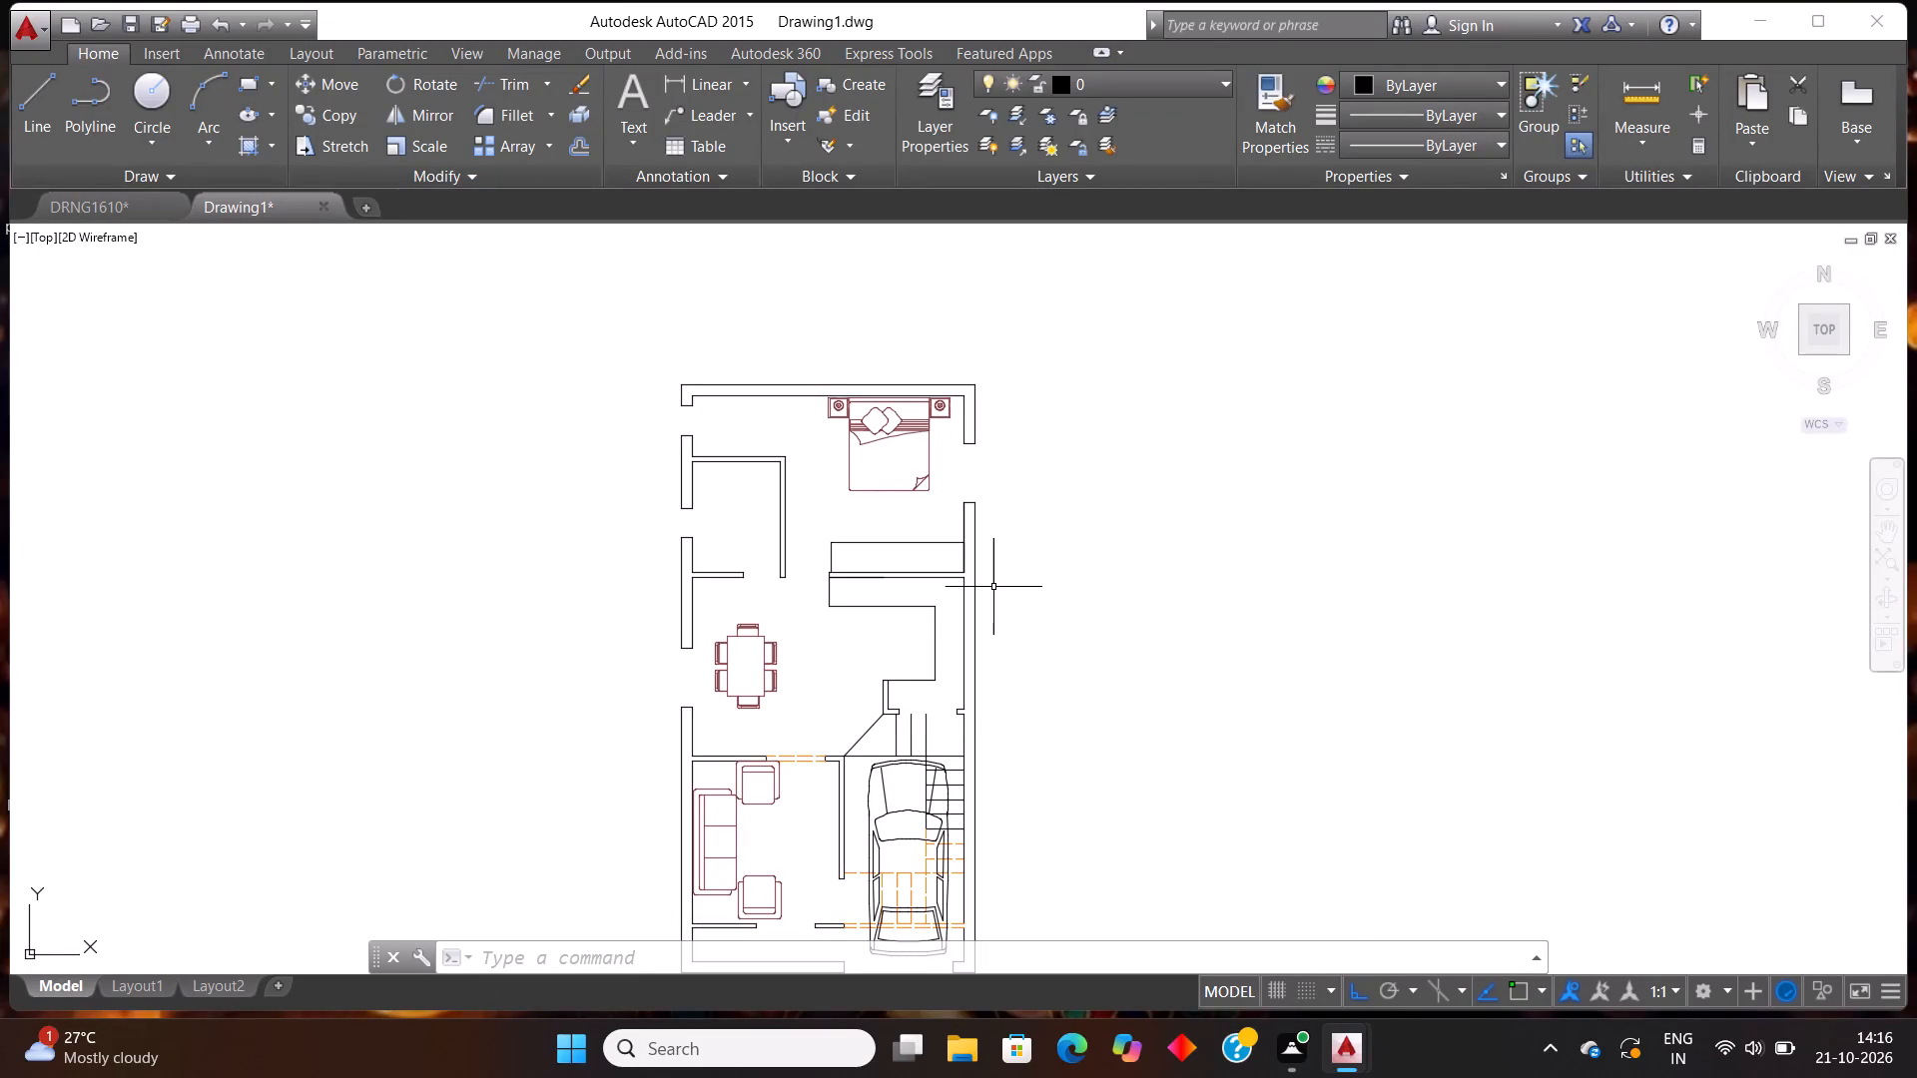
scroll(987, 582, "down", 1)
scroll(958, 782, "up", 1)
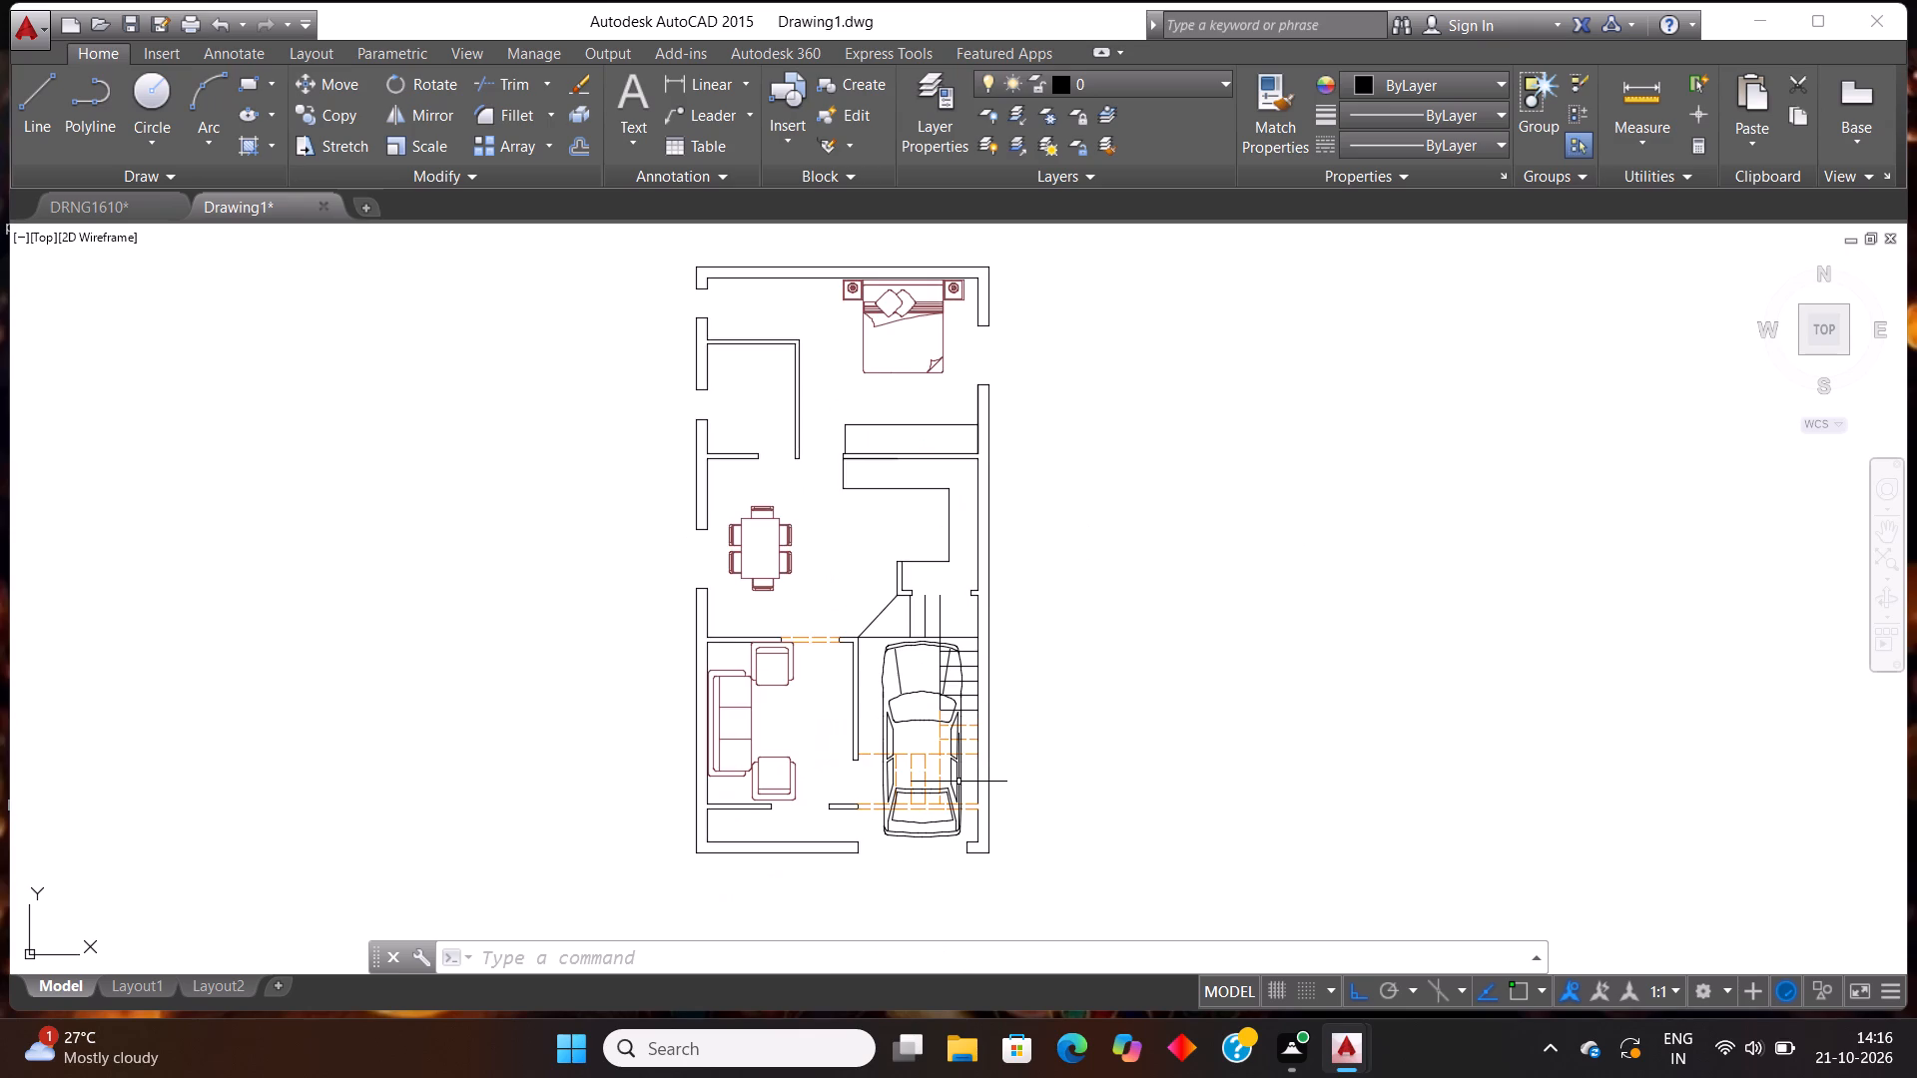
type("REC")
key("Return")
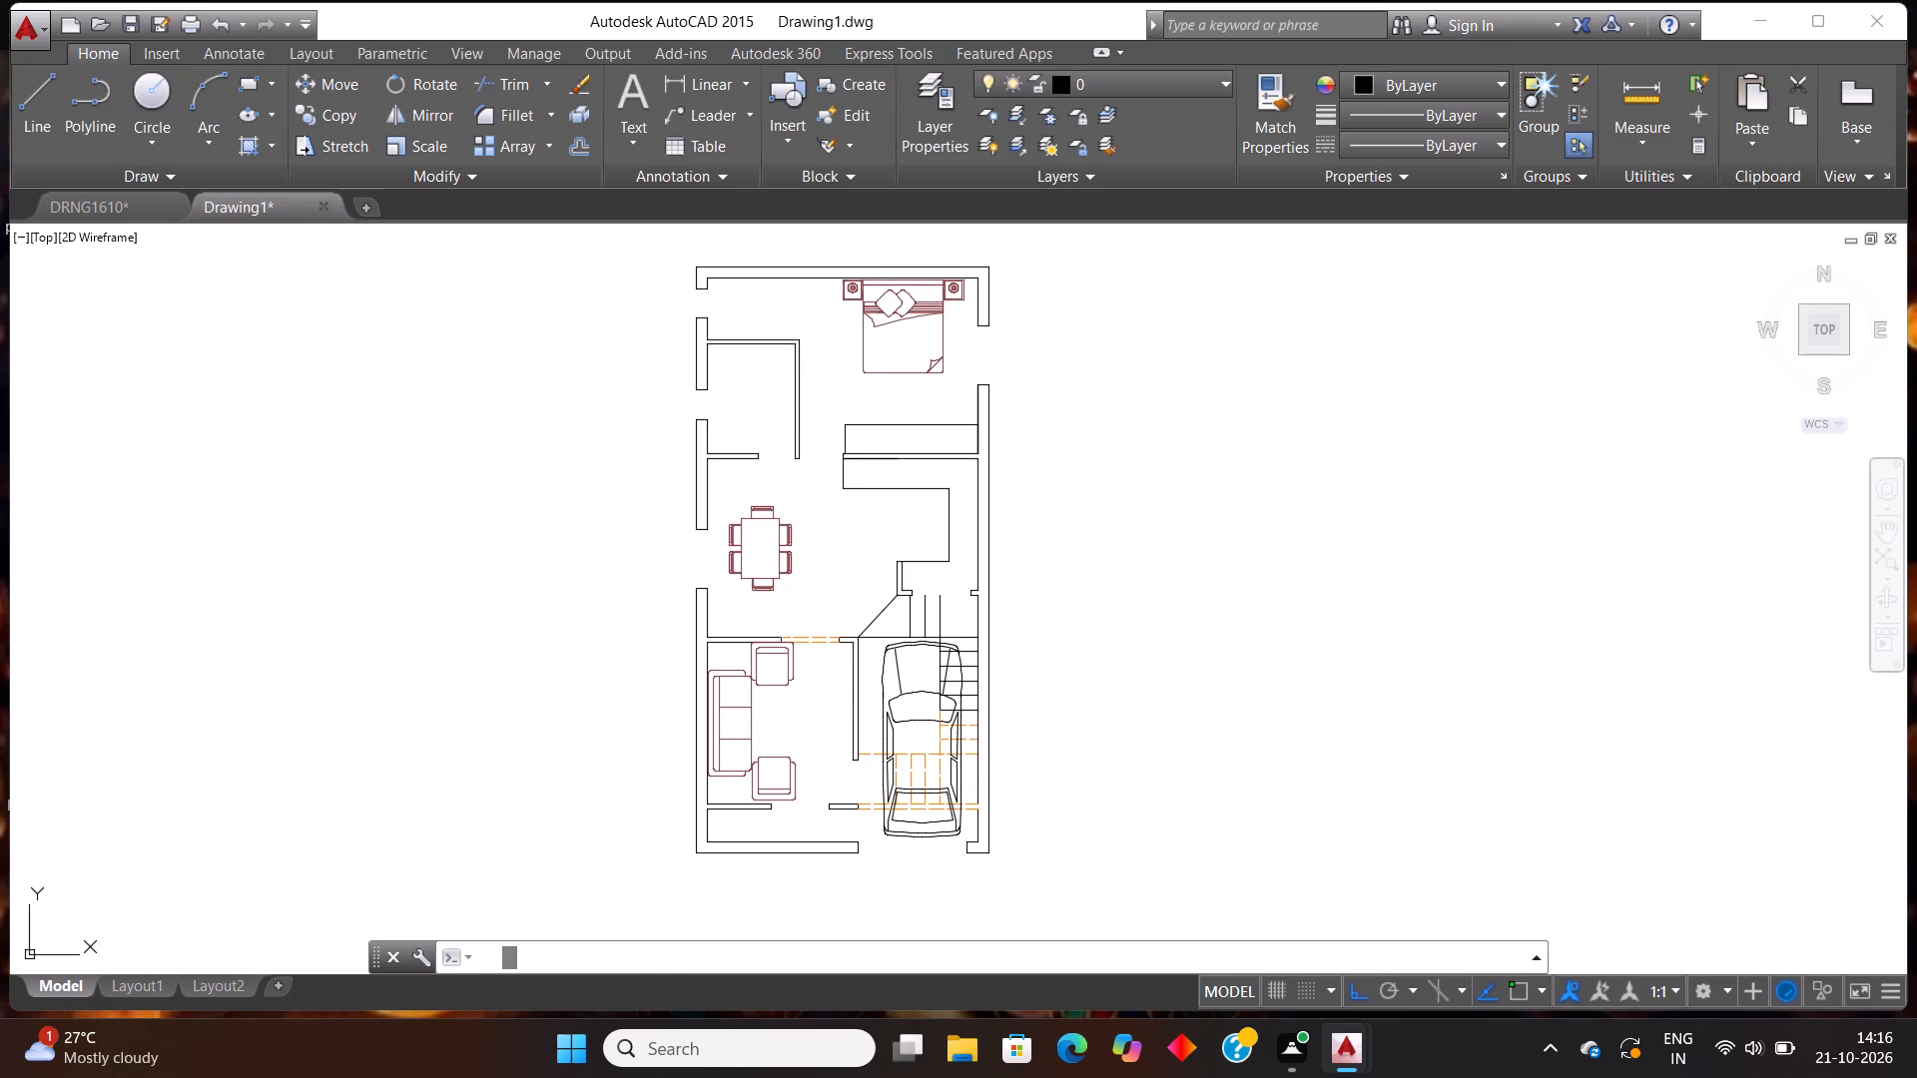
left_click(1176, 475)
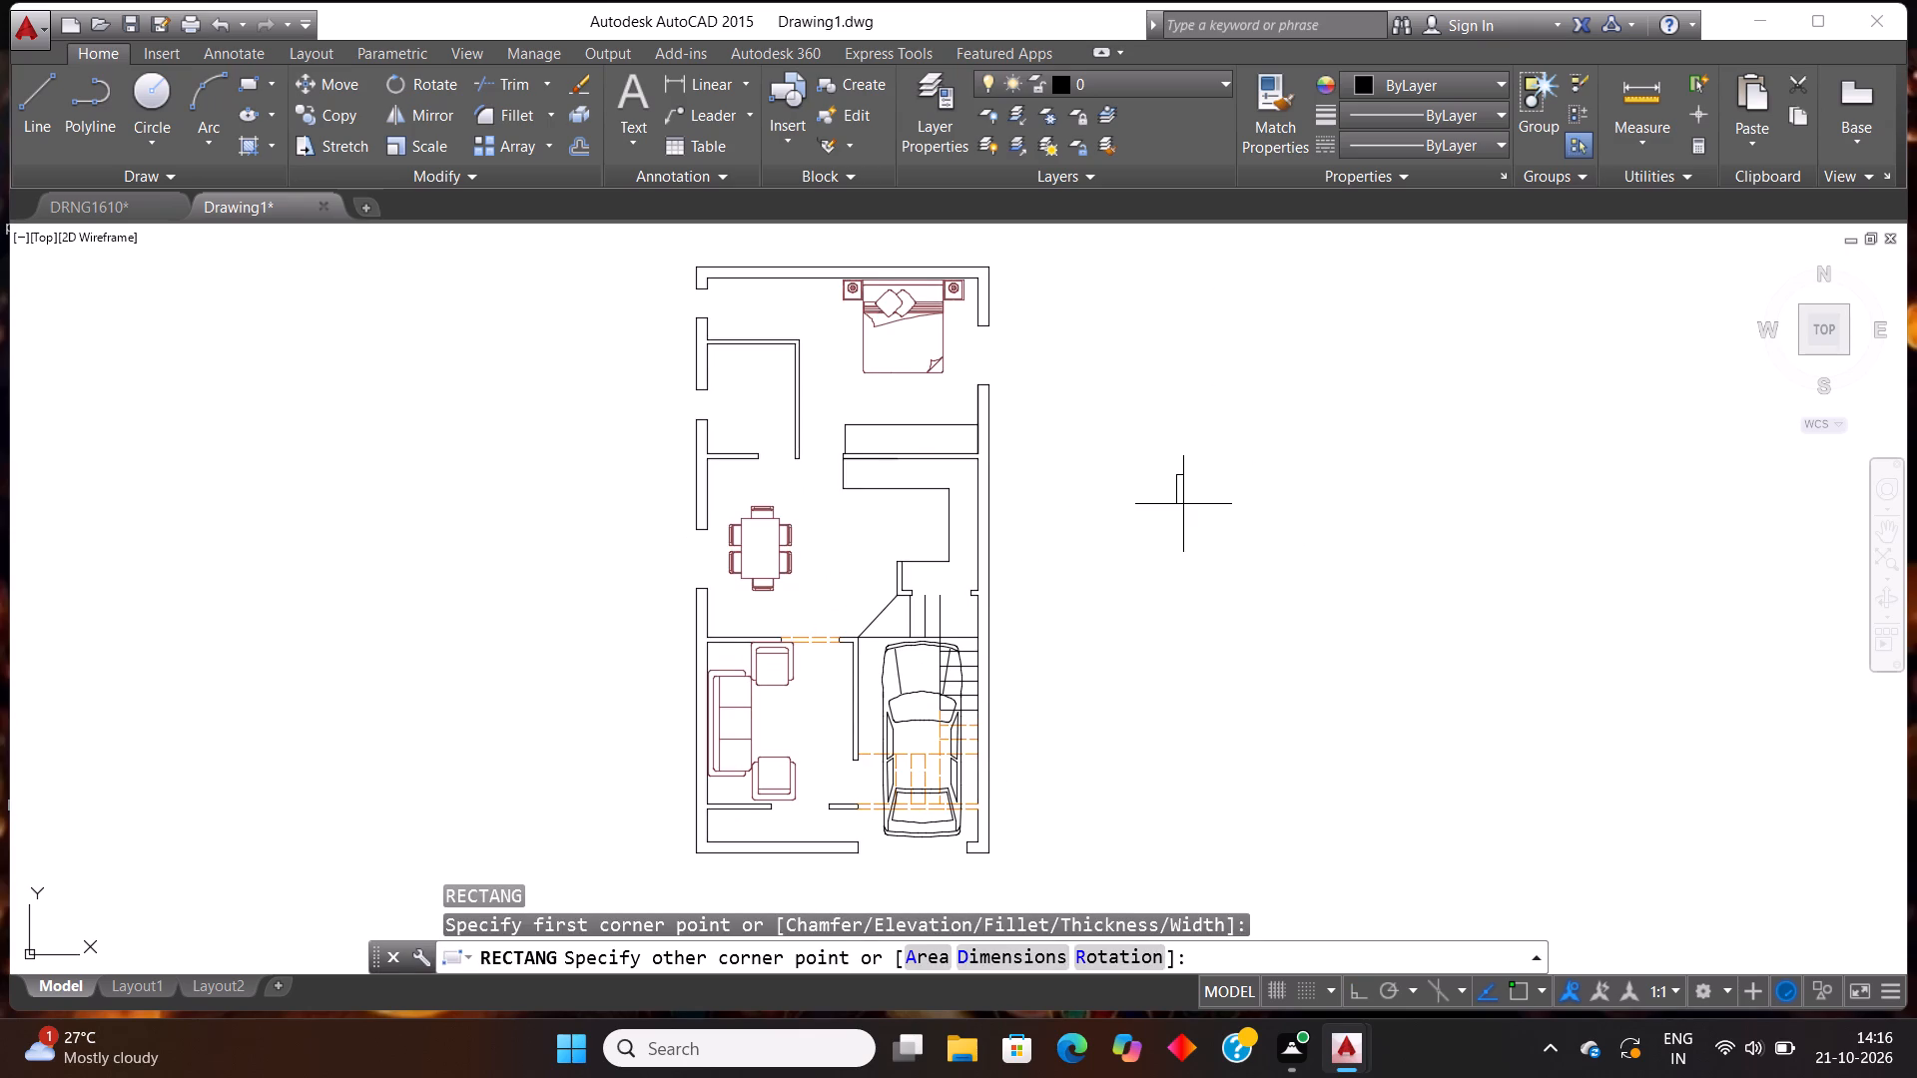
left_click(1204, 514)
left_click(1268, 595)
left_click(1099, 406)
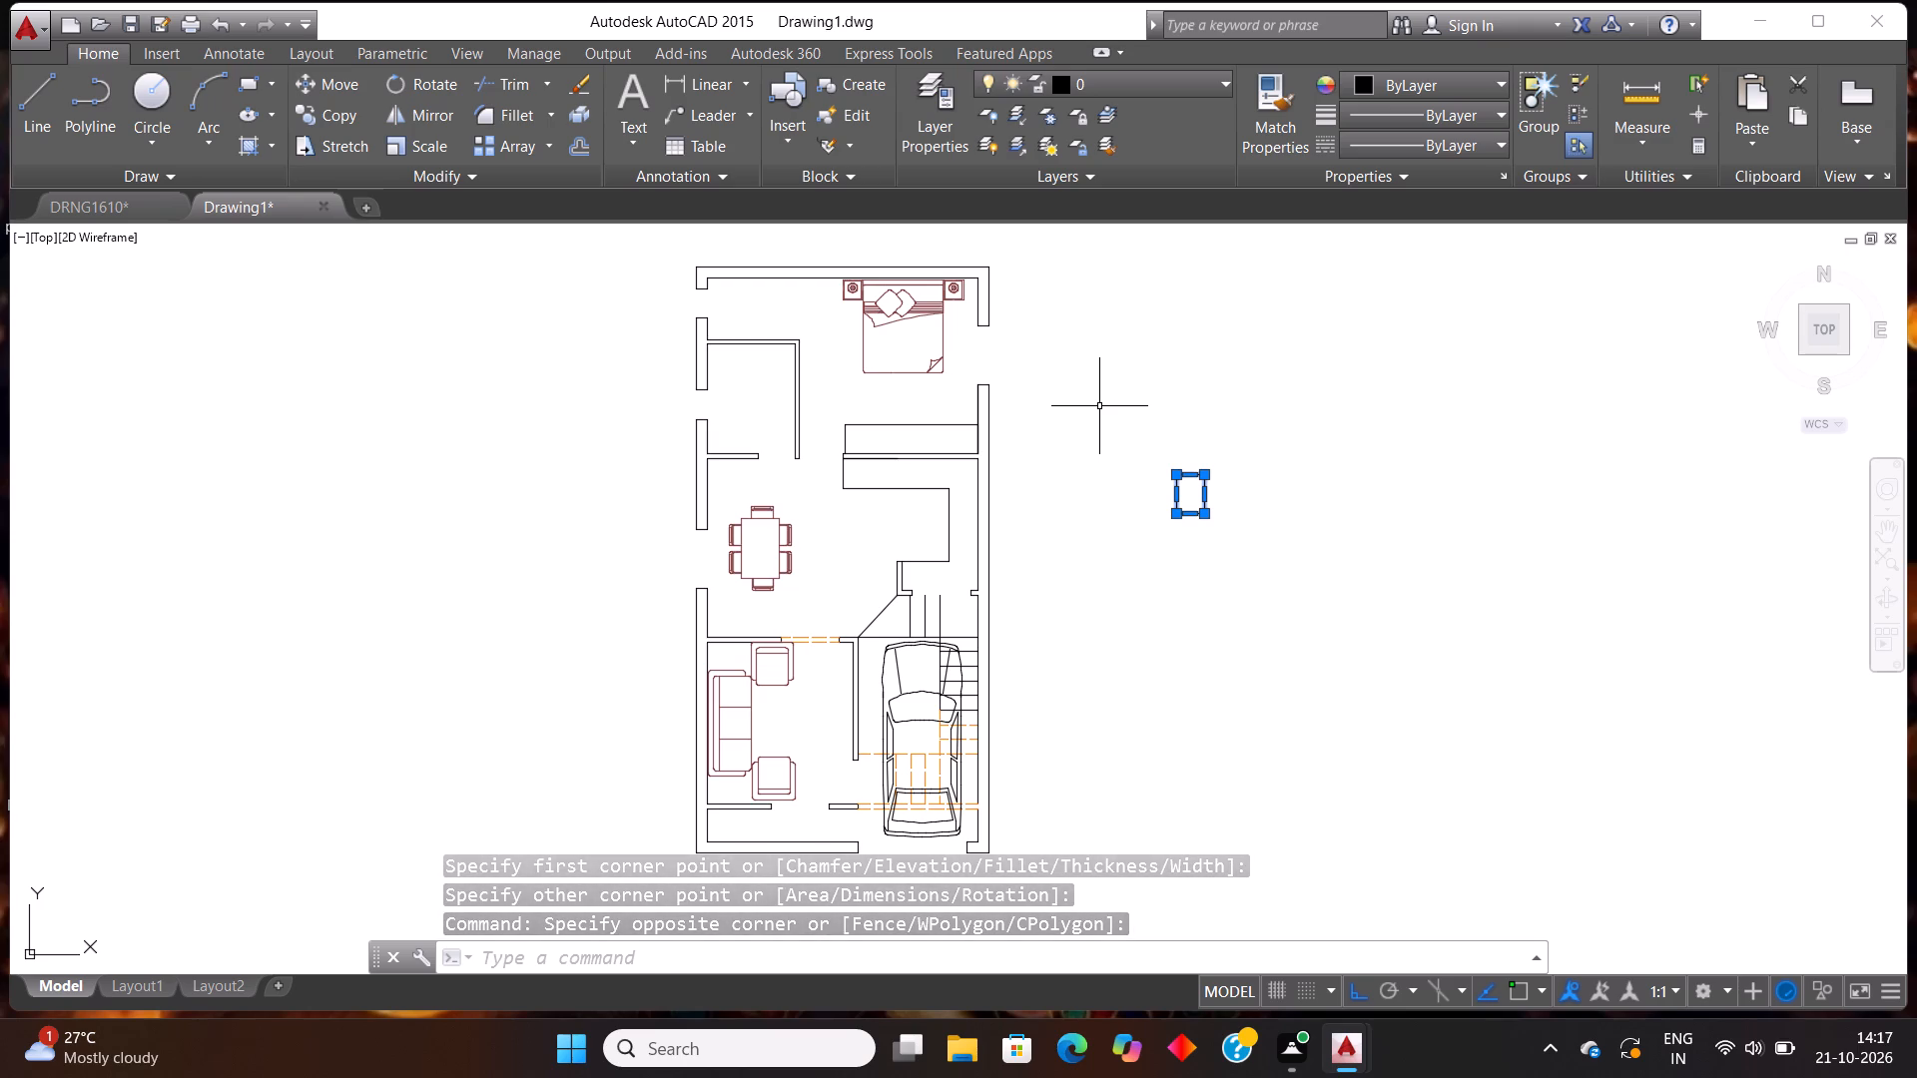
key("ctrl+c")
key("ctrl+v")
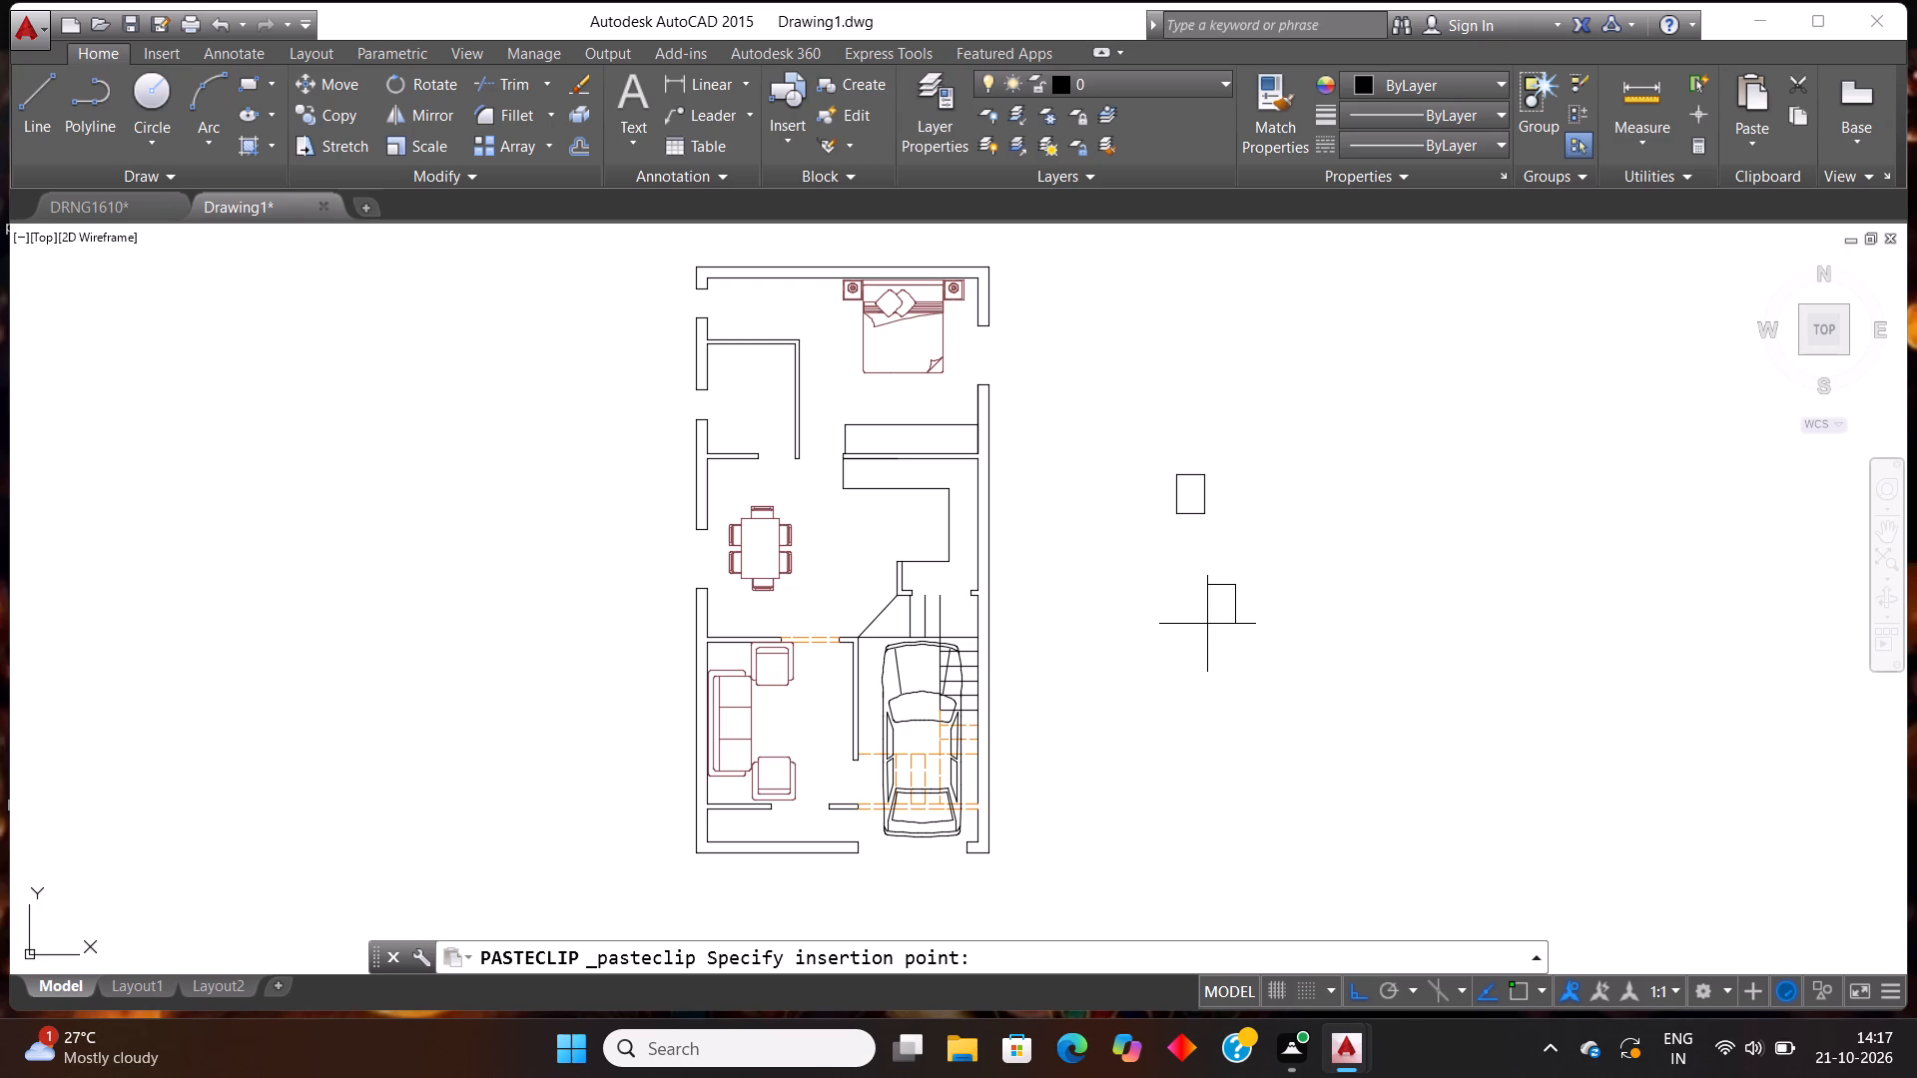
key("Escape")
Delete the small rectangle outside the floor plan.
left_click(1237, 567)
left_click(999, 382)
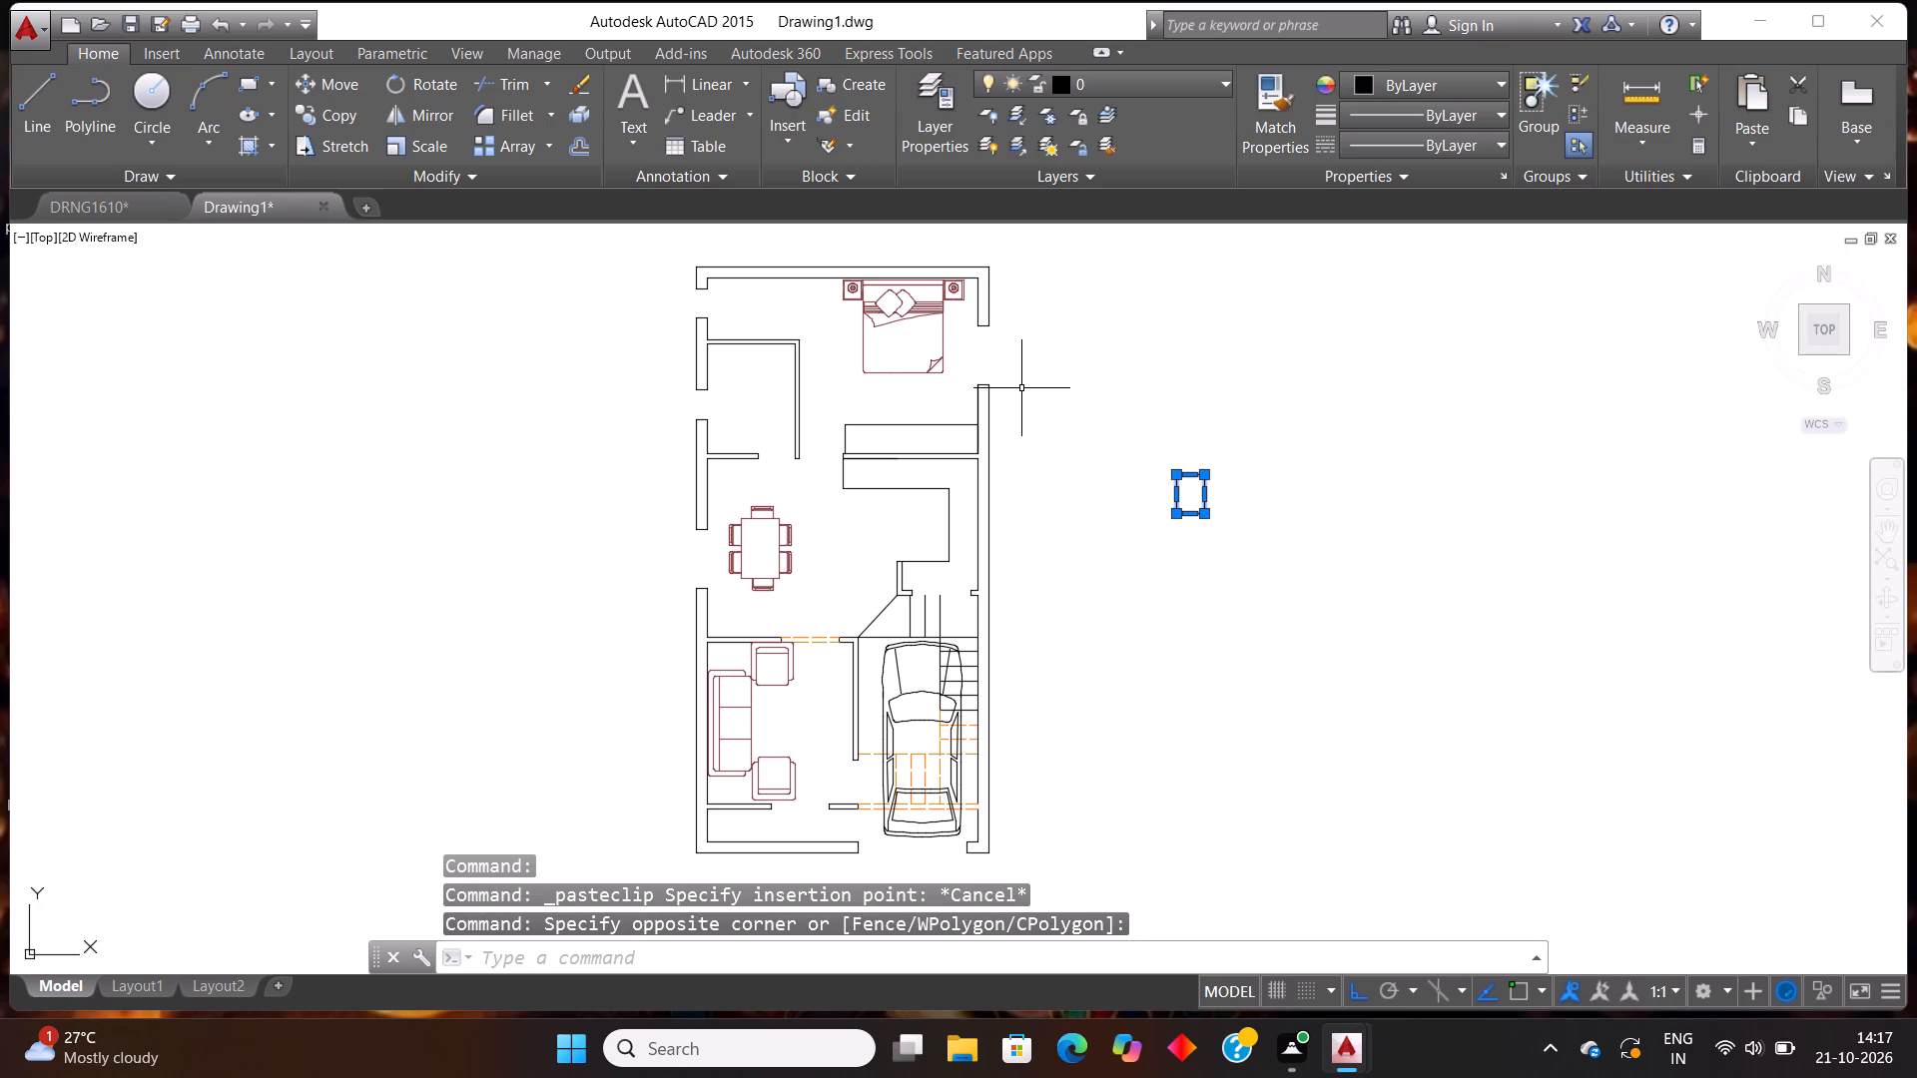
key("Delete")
Draw a circle with a radius of about 0'-11" in the empty space to the right of the floor plan.
type("CIR")
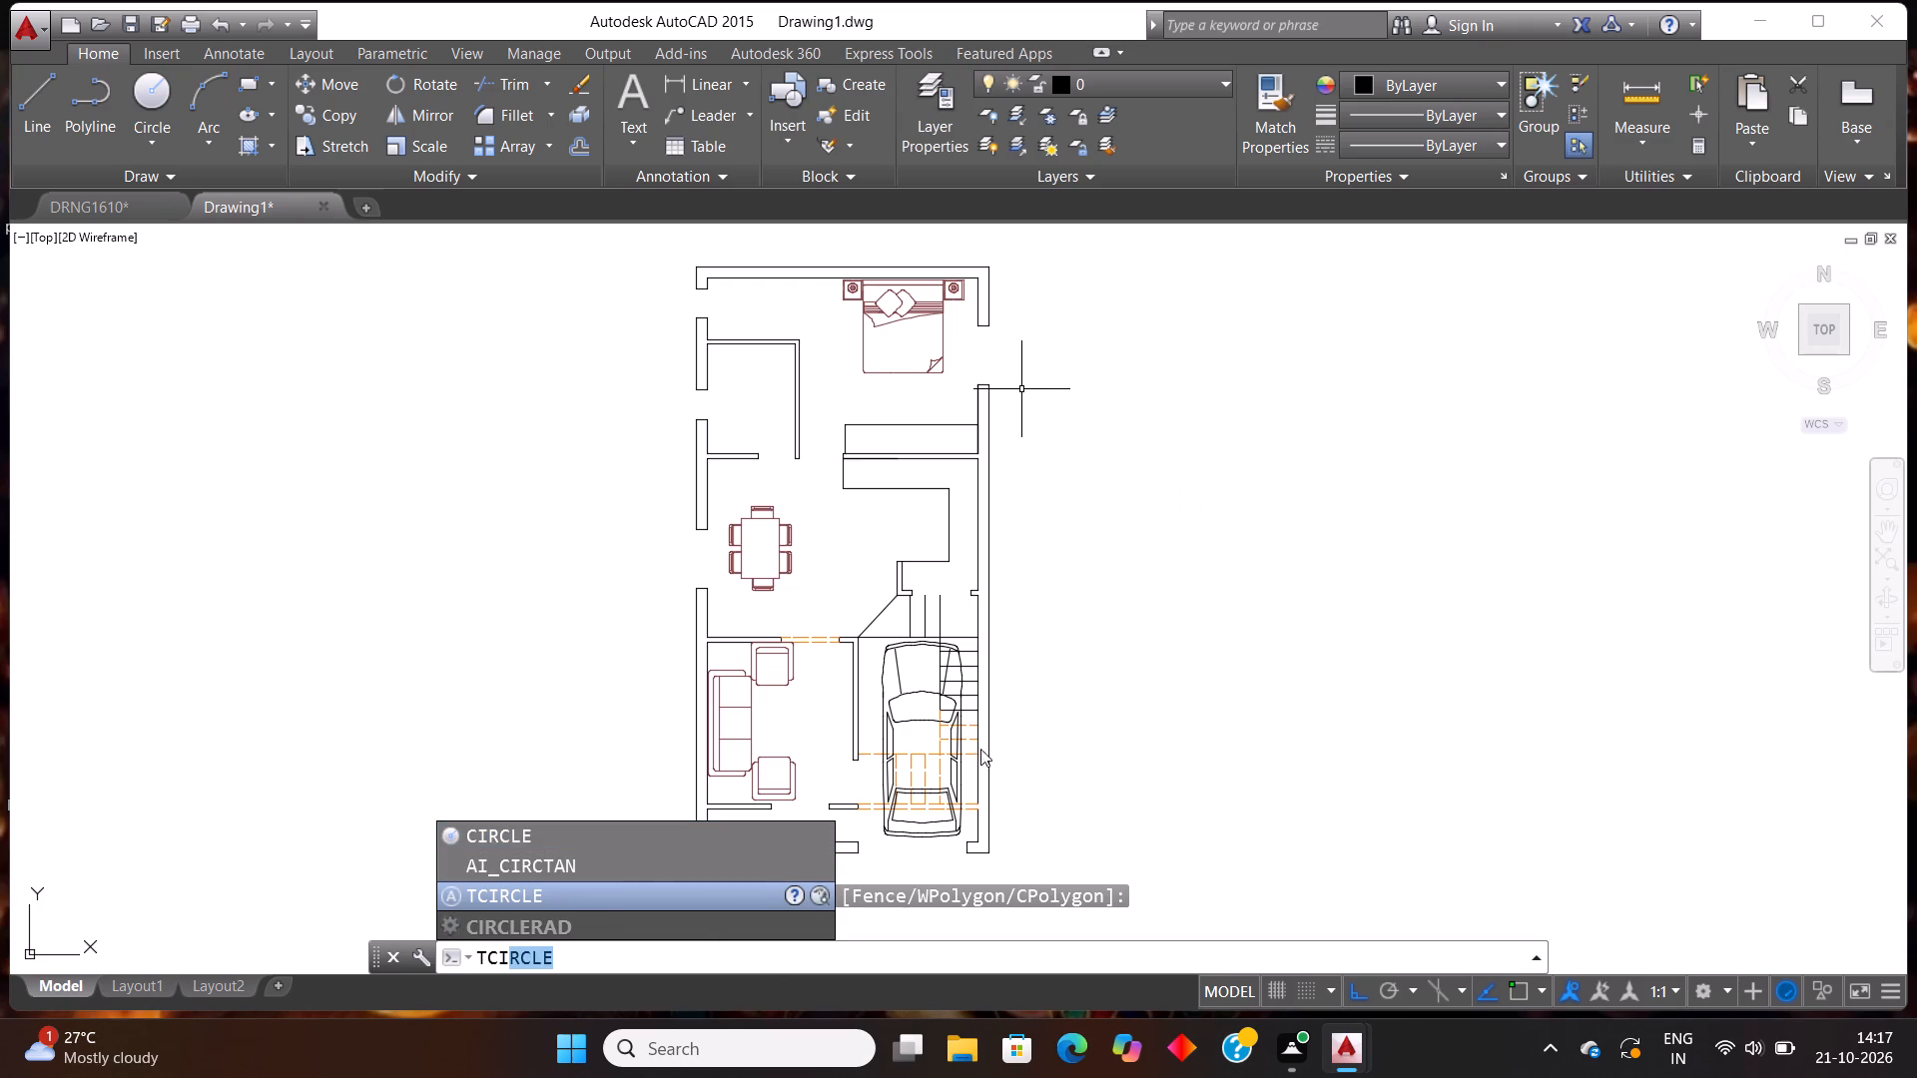
left_click(629, 837)
left_click(1243, 594)
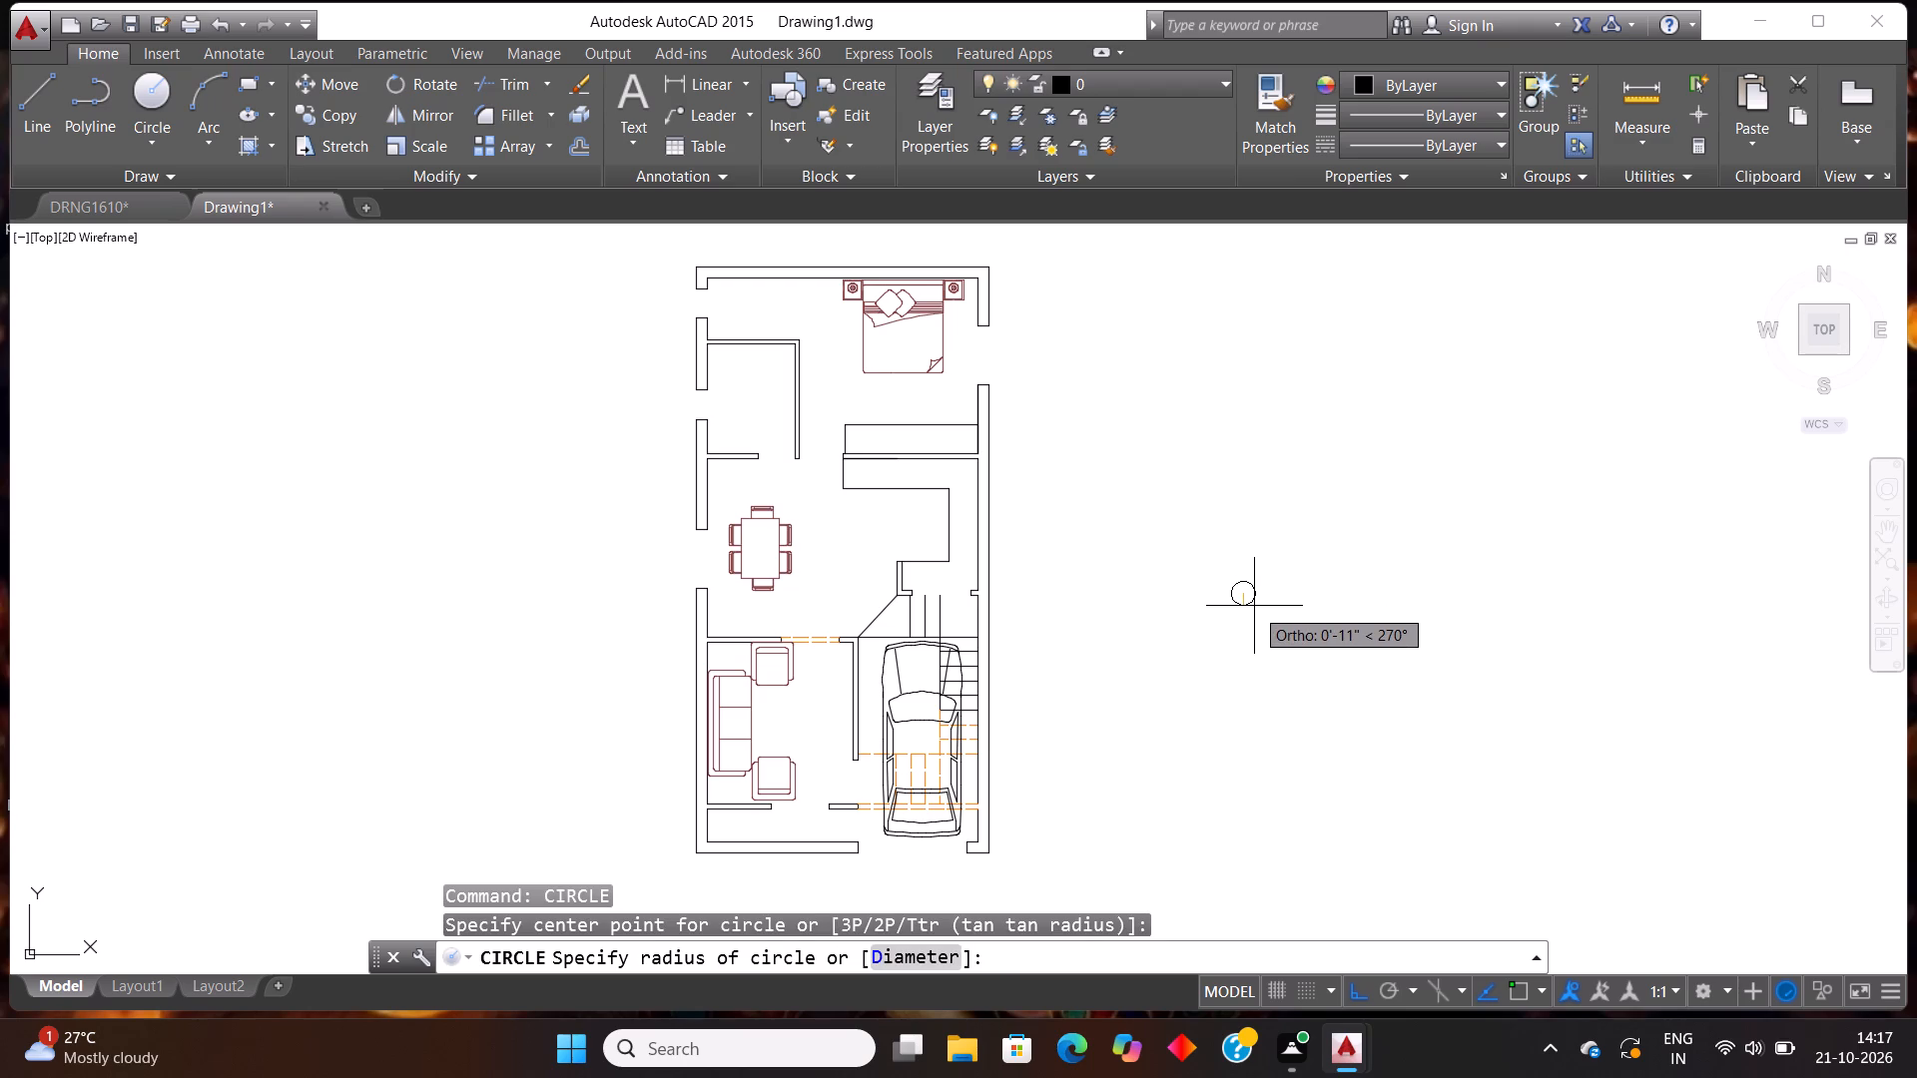
left_click(1254, 607)
Copy the circle outside the floor plan and paste it in the front room between the two armchairs, near the sofa.
left_click(1289, 645)
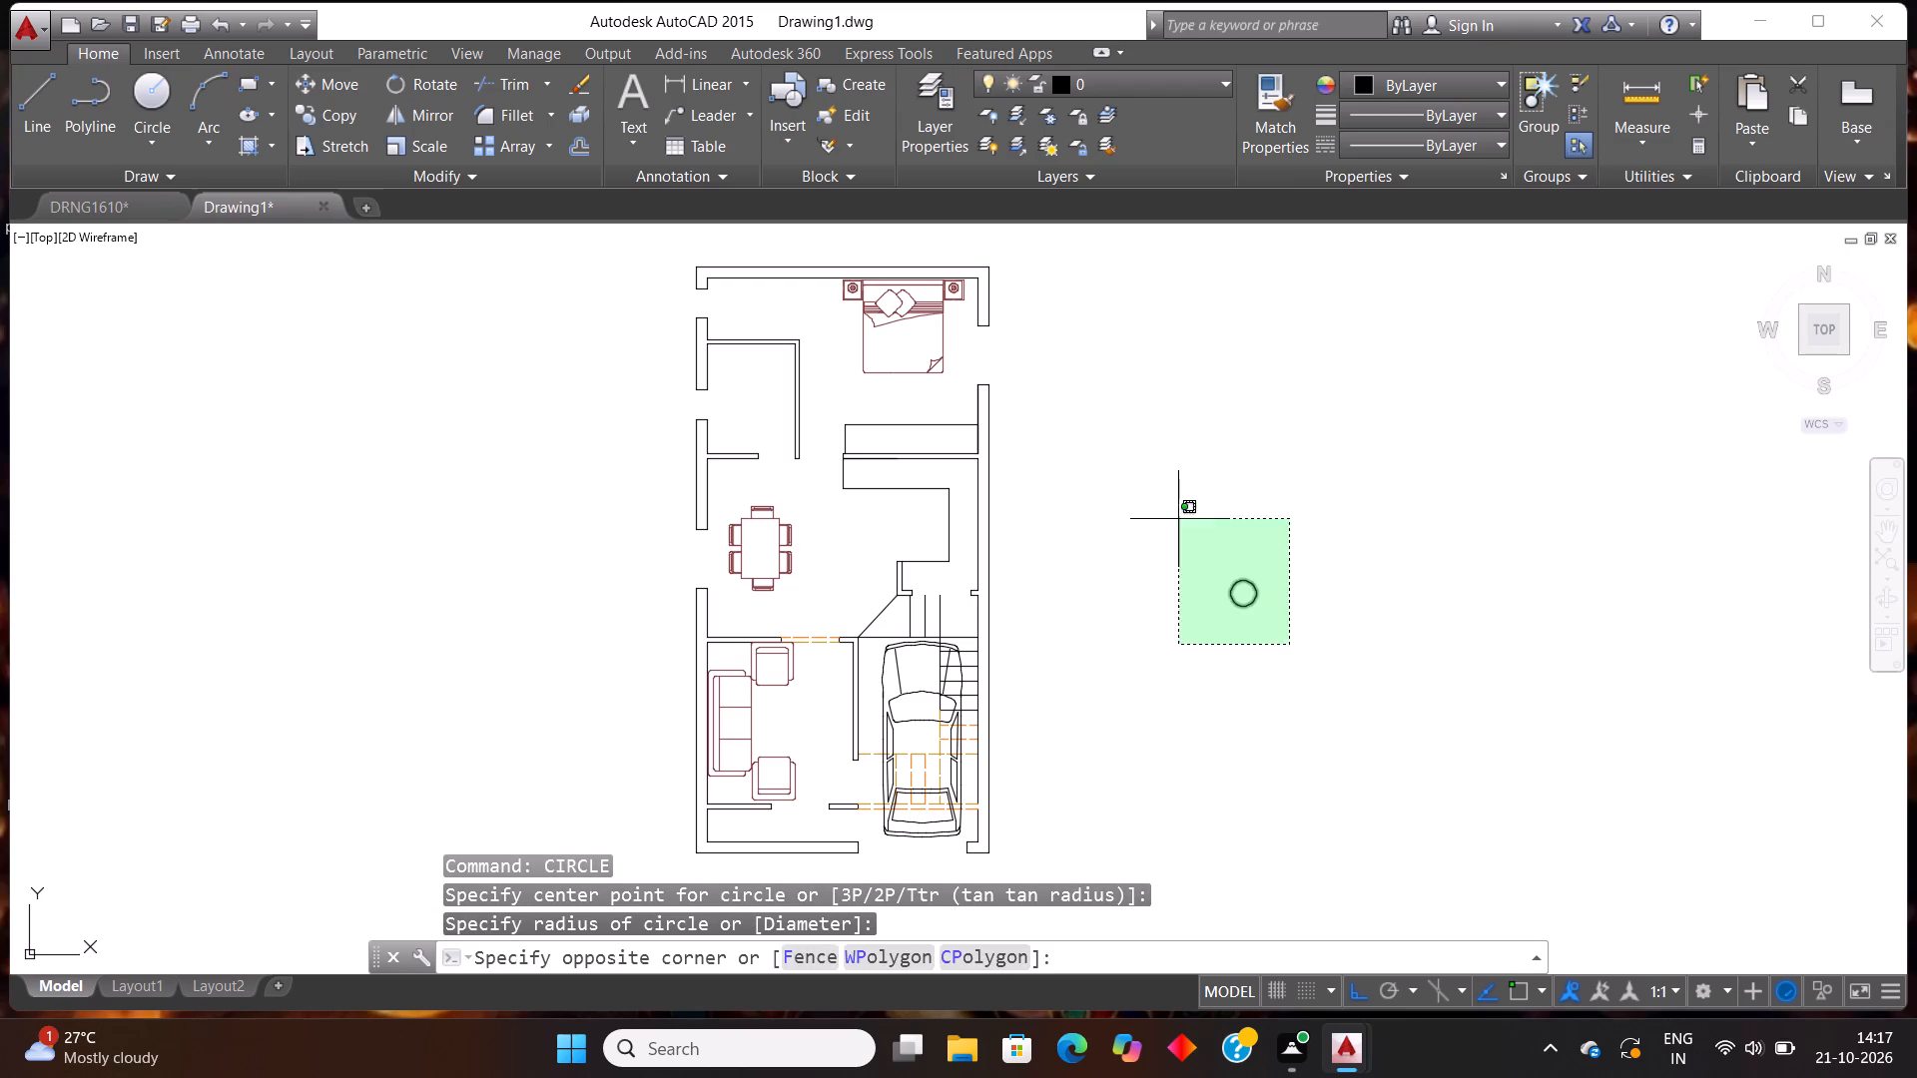
left_click(1169, 505)
key("ctrl+c")
key("ctrl+v")
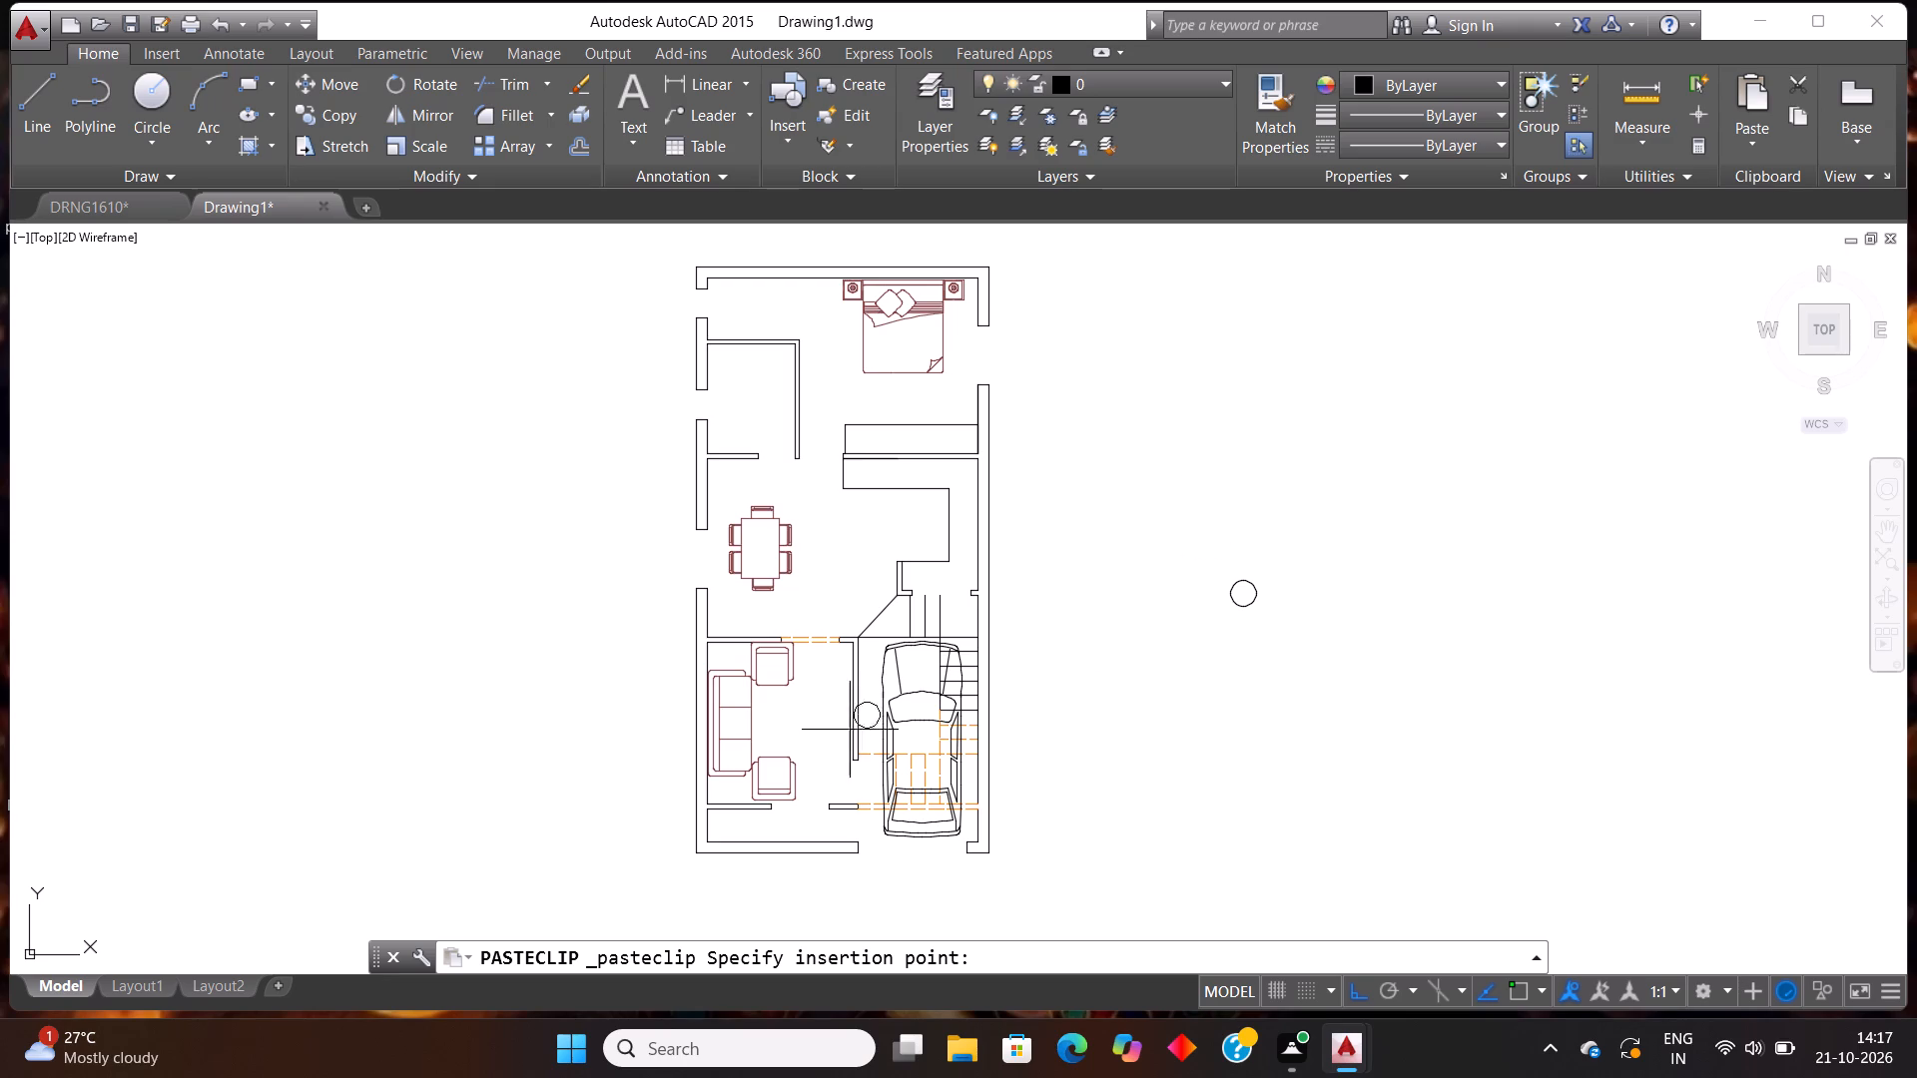
left_click(766, 730)
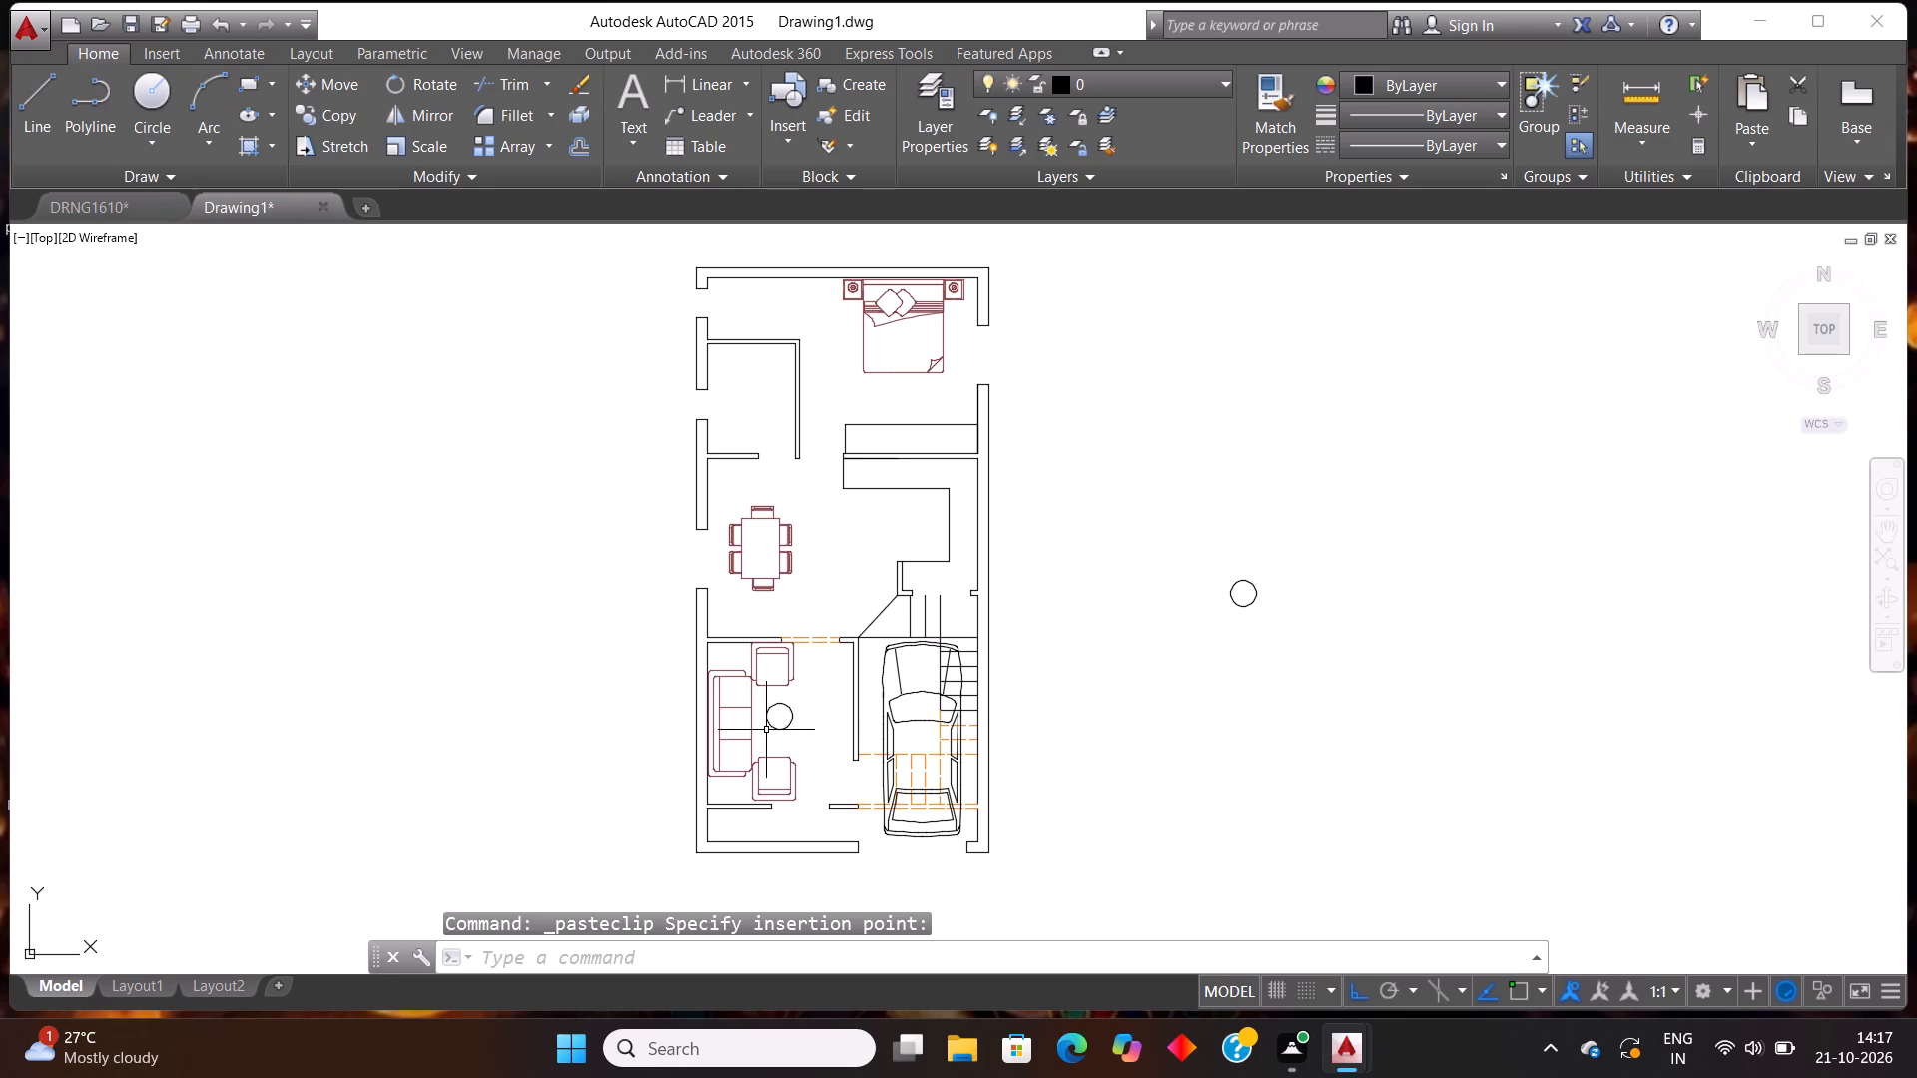
Move the circle in the front room horizontally a little farther away from the sofa, with Ortho on.
scroll(789, 755, "up", 3)
left_click(826, 685)
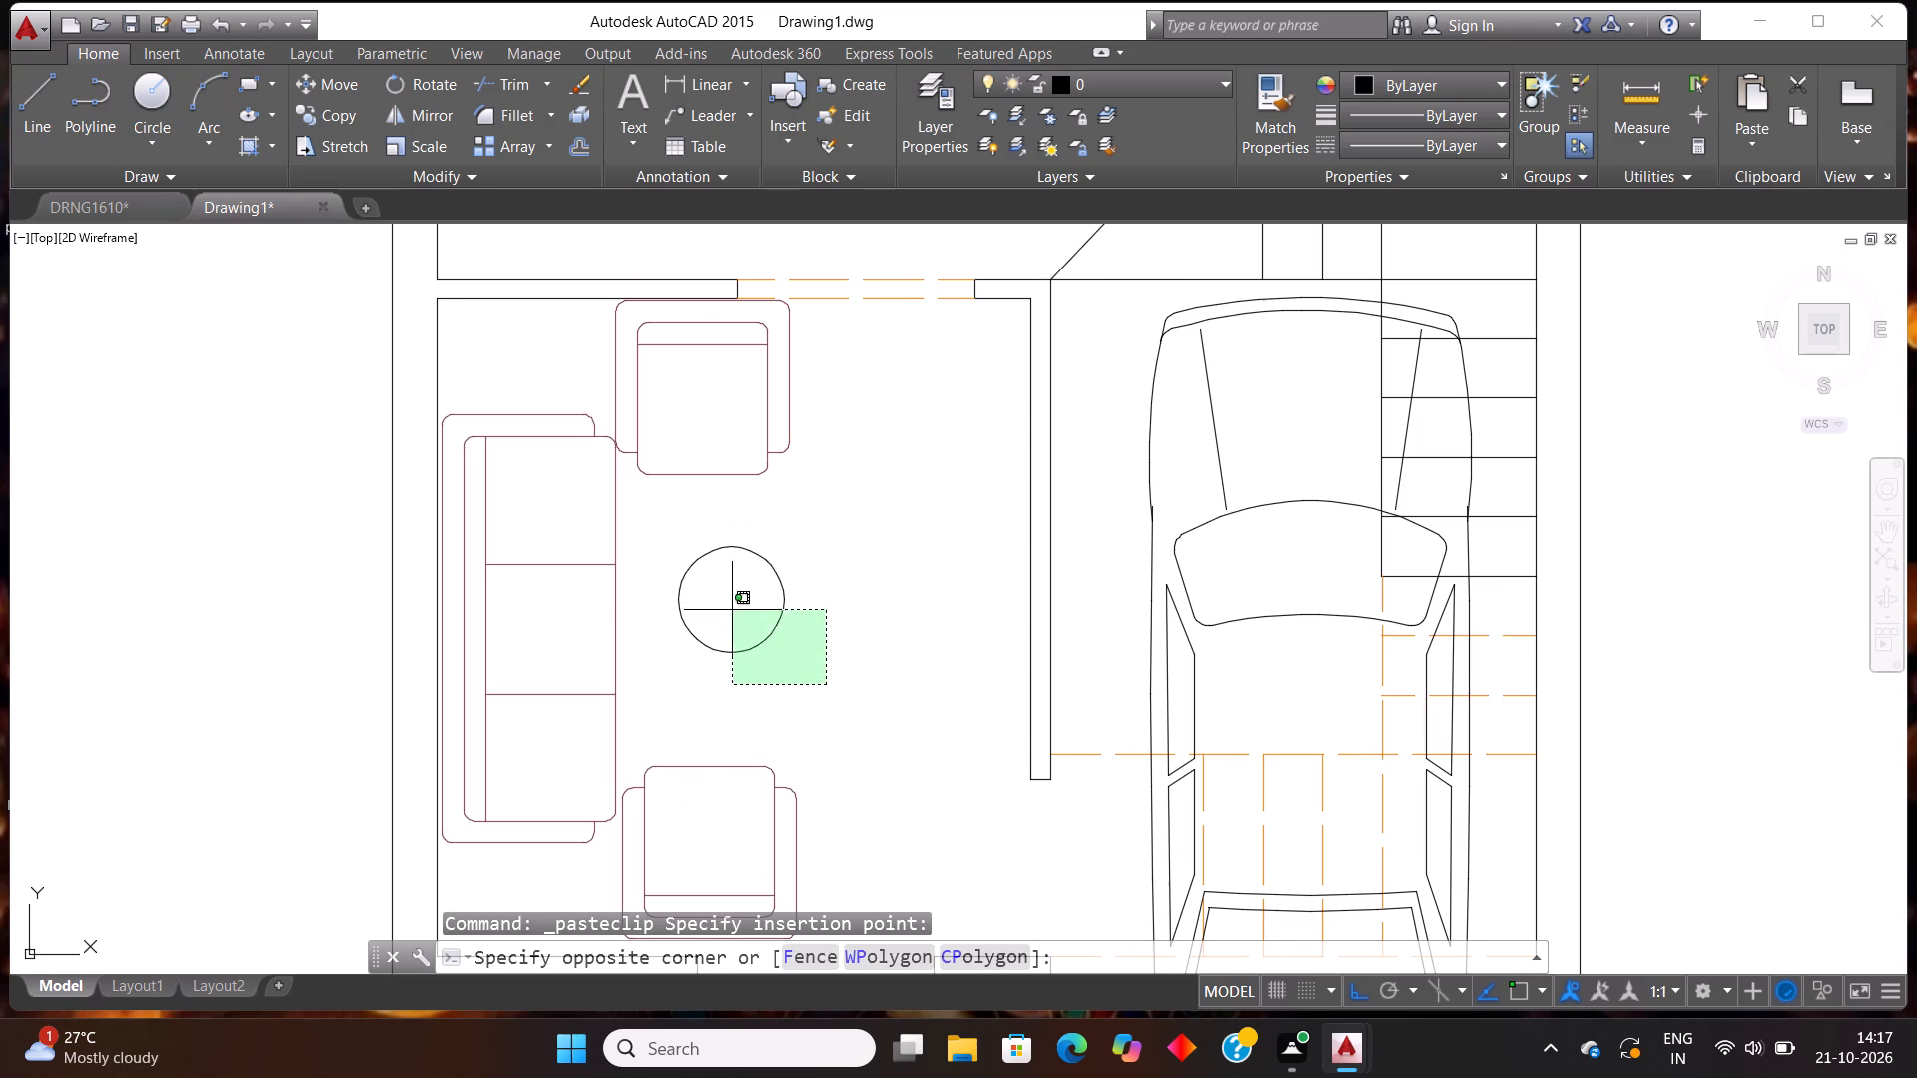
left_click(671, 524)
key("m")
key("Return")
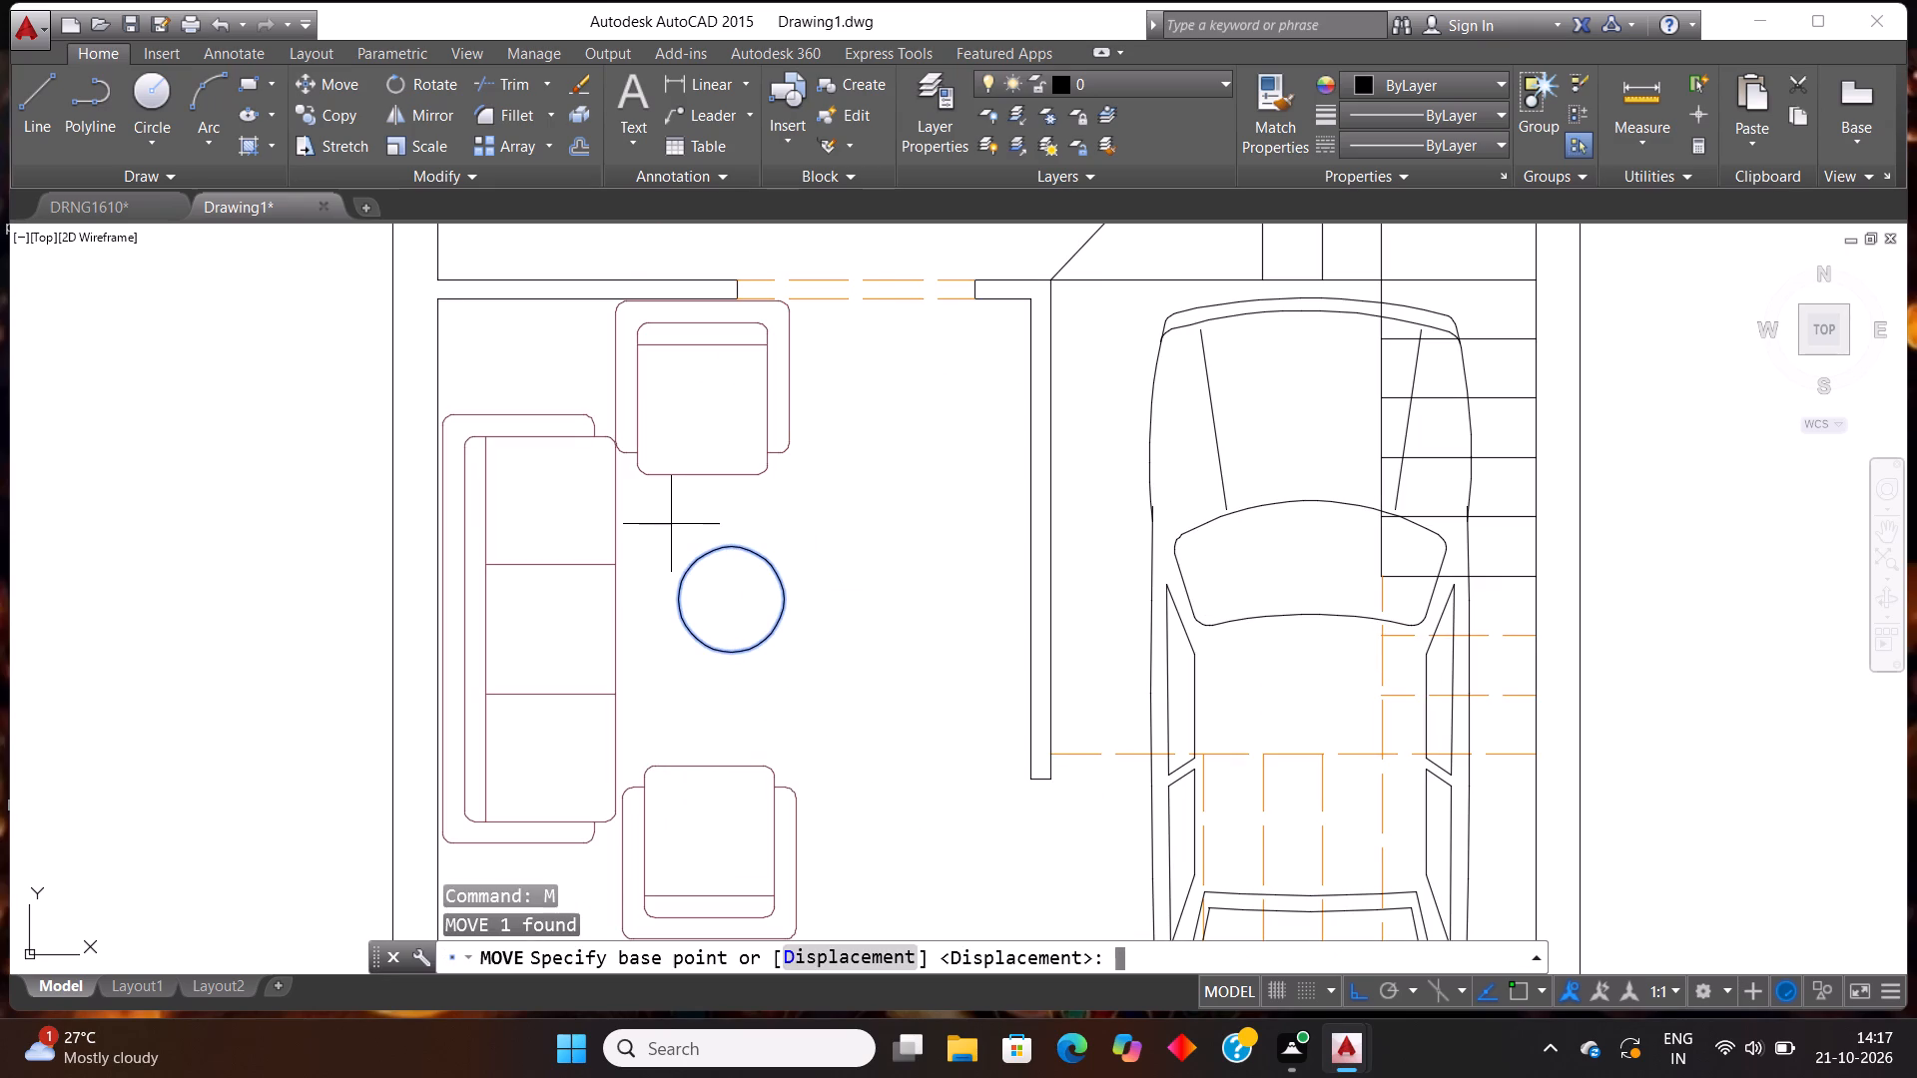
left_click(709, 609)
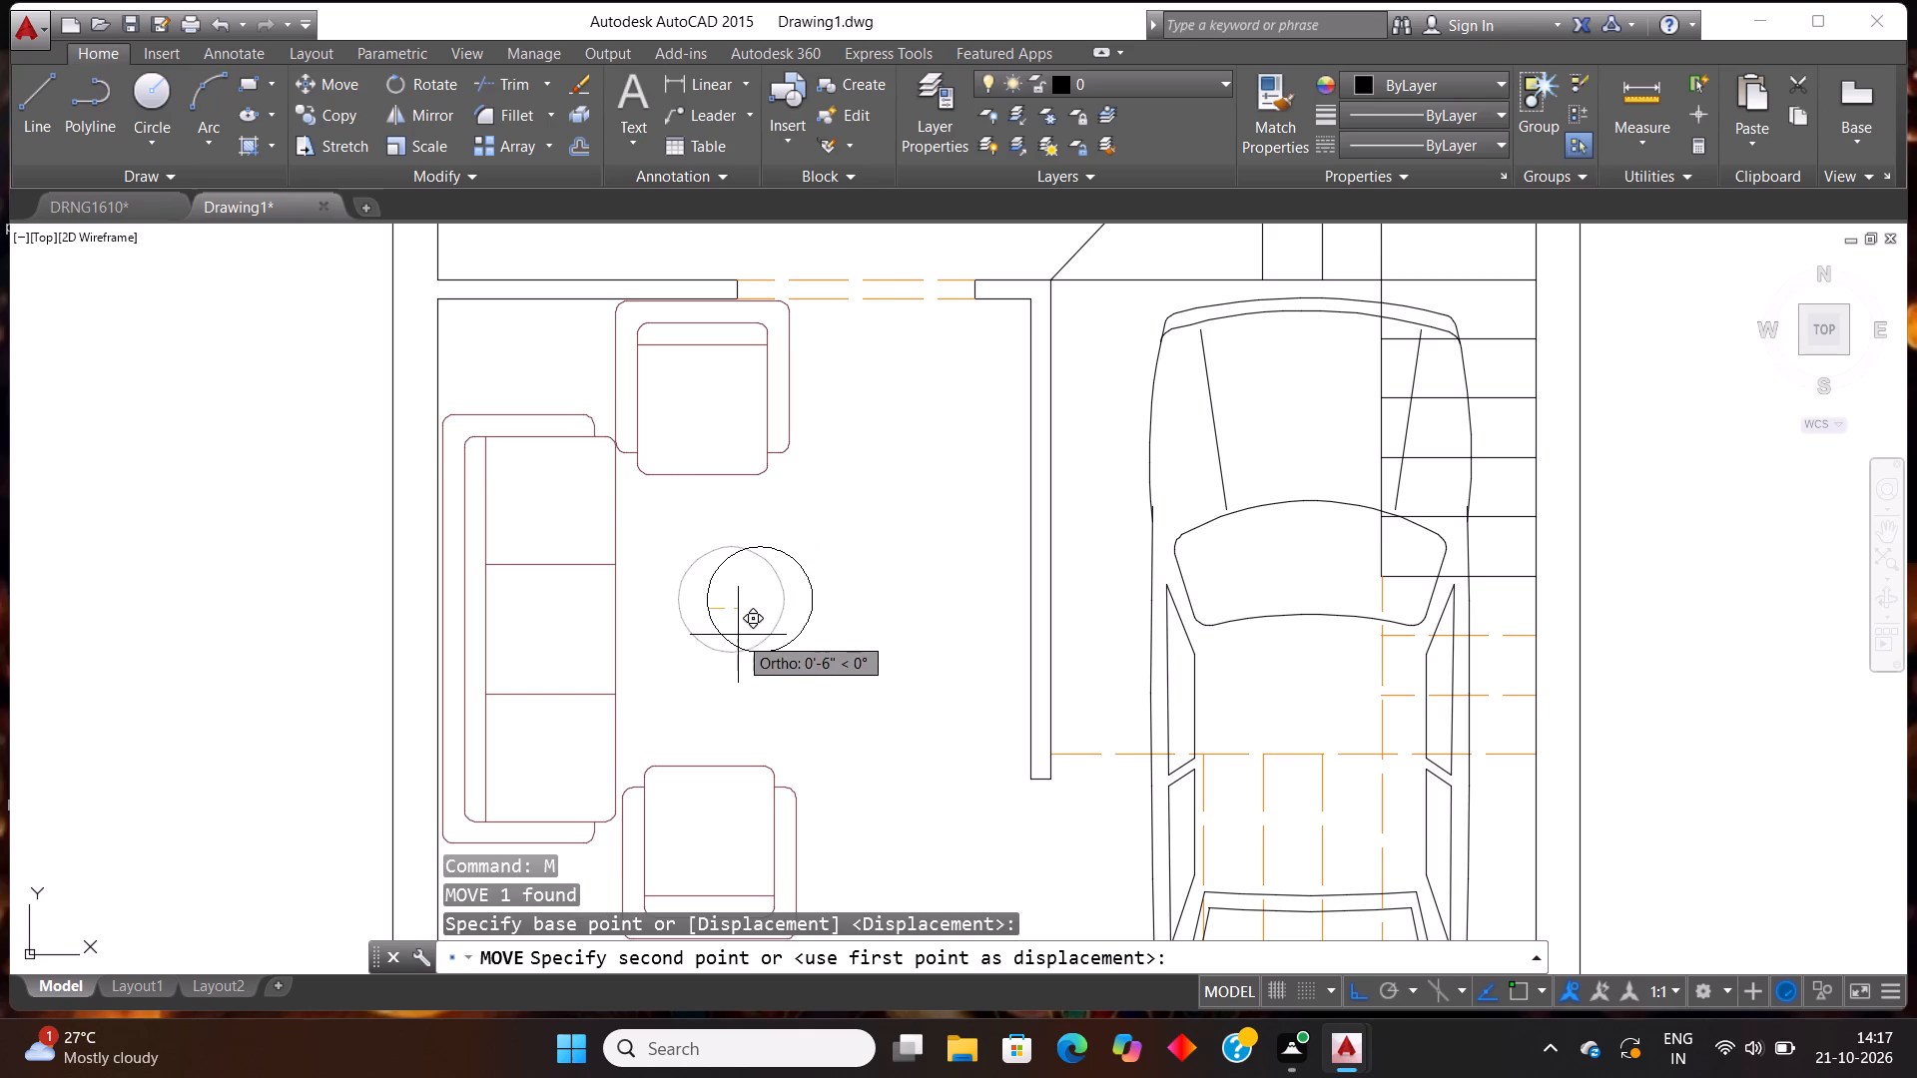
left_click(752, 634)
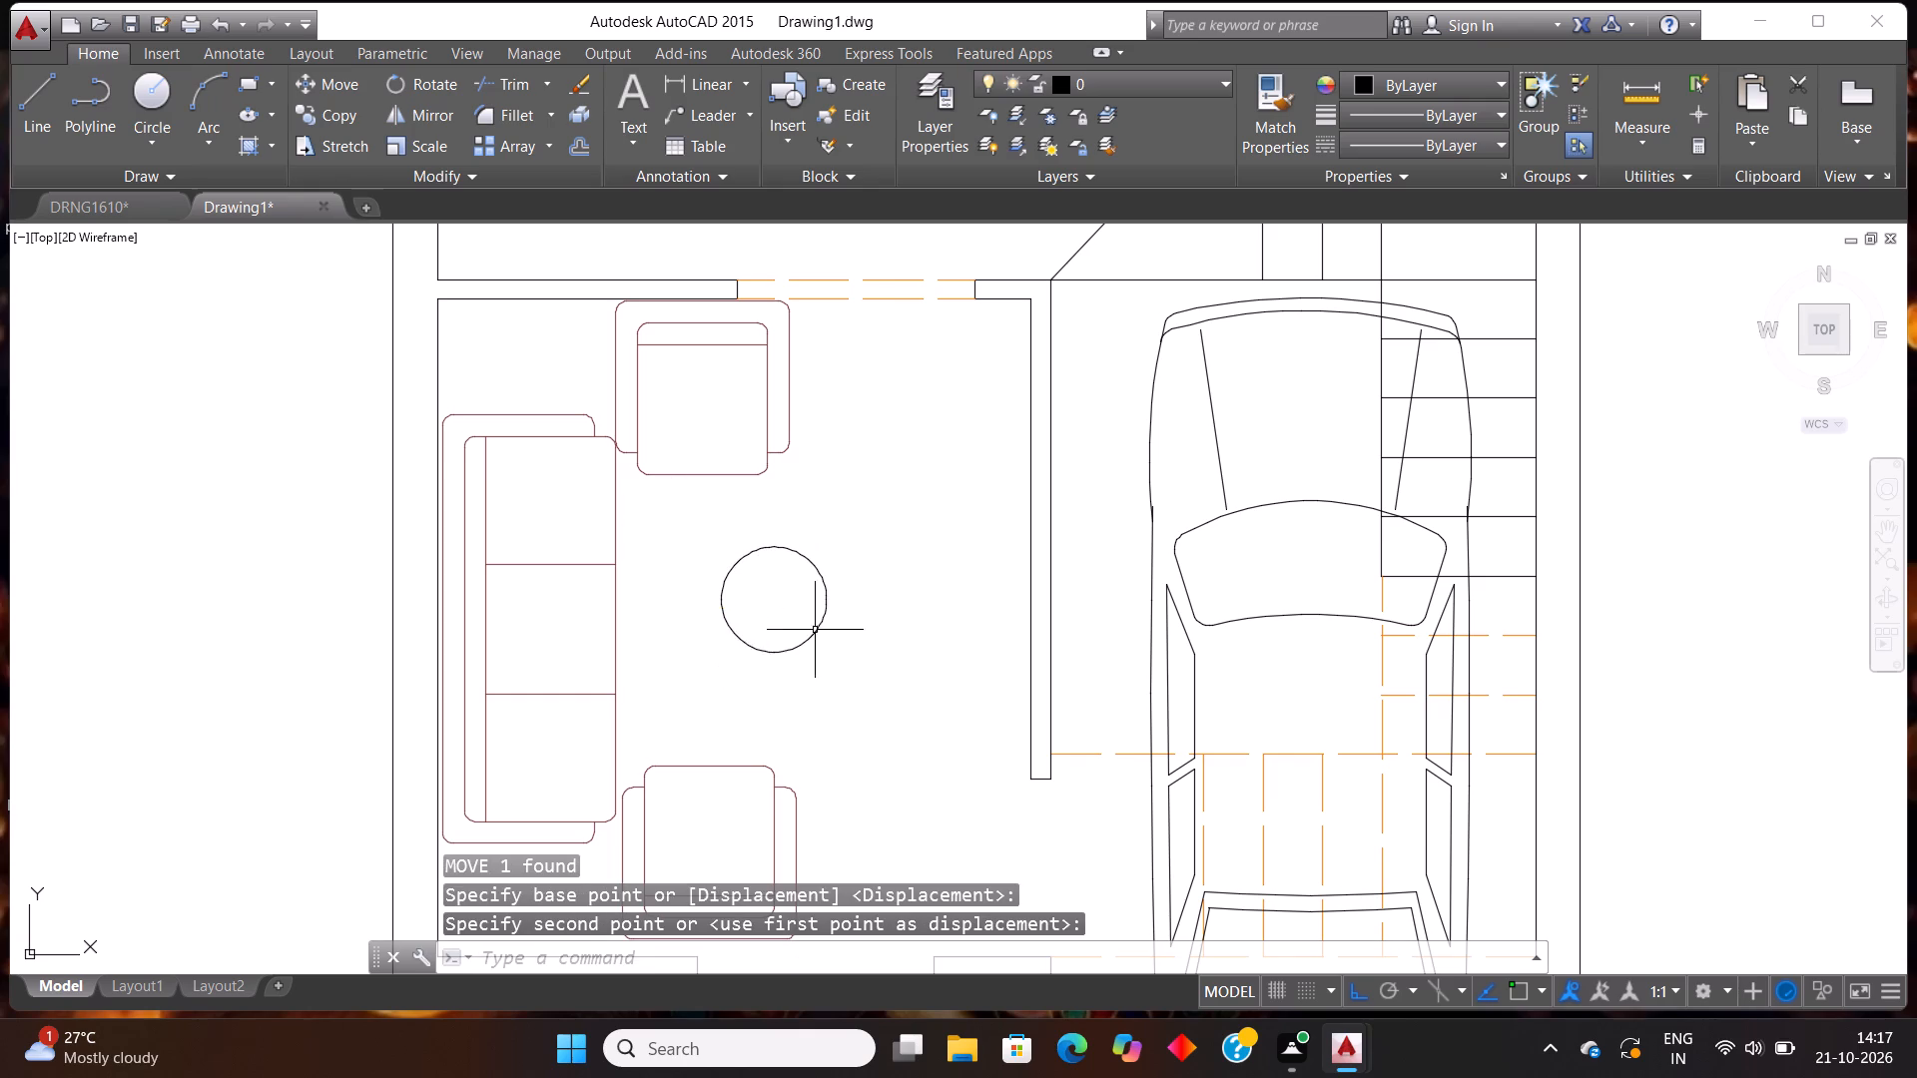
Assign the circle in the front room to the 00 FURNITURE layer.
left_click(865, 683)
left_click(710, 541)
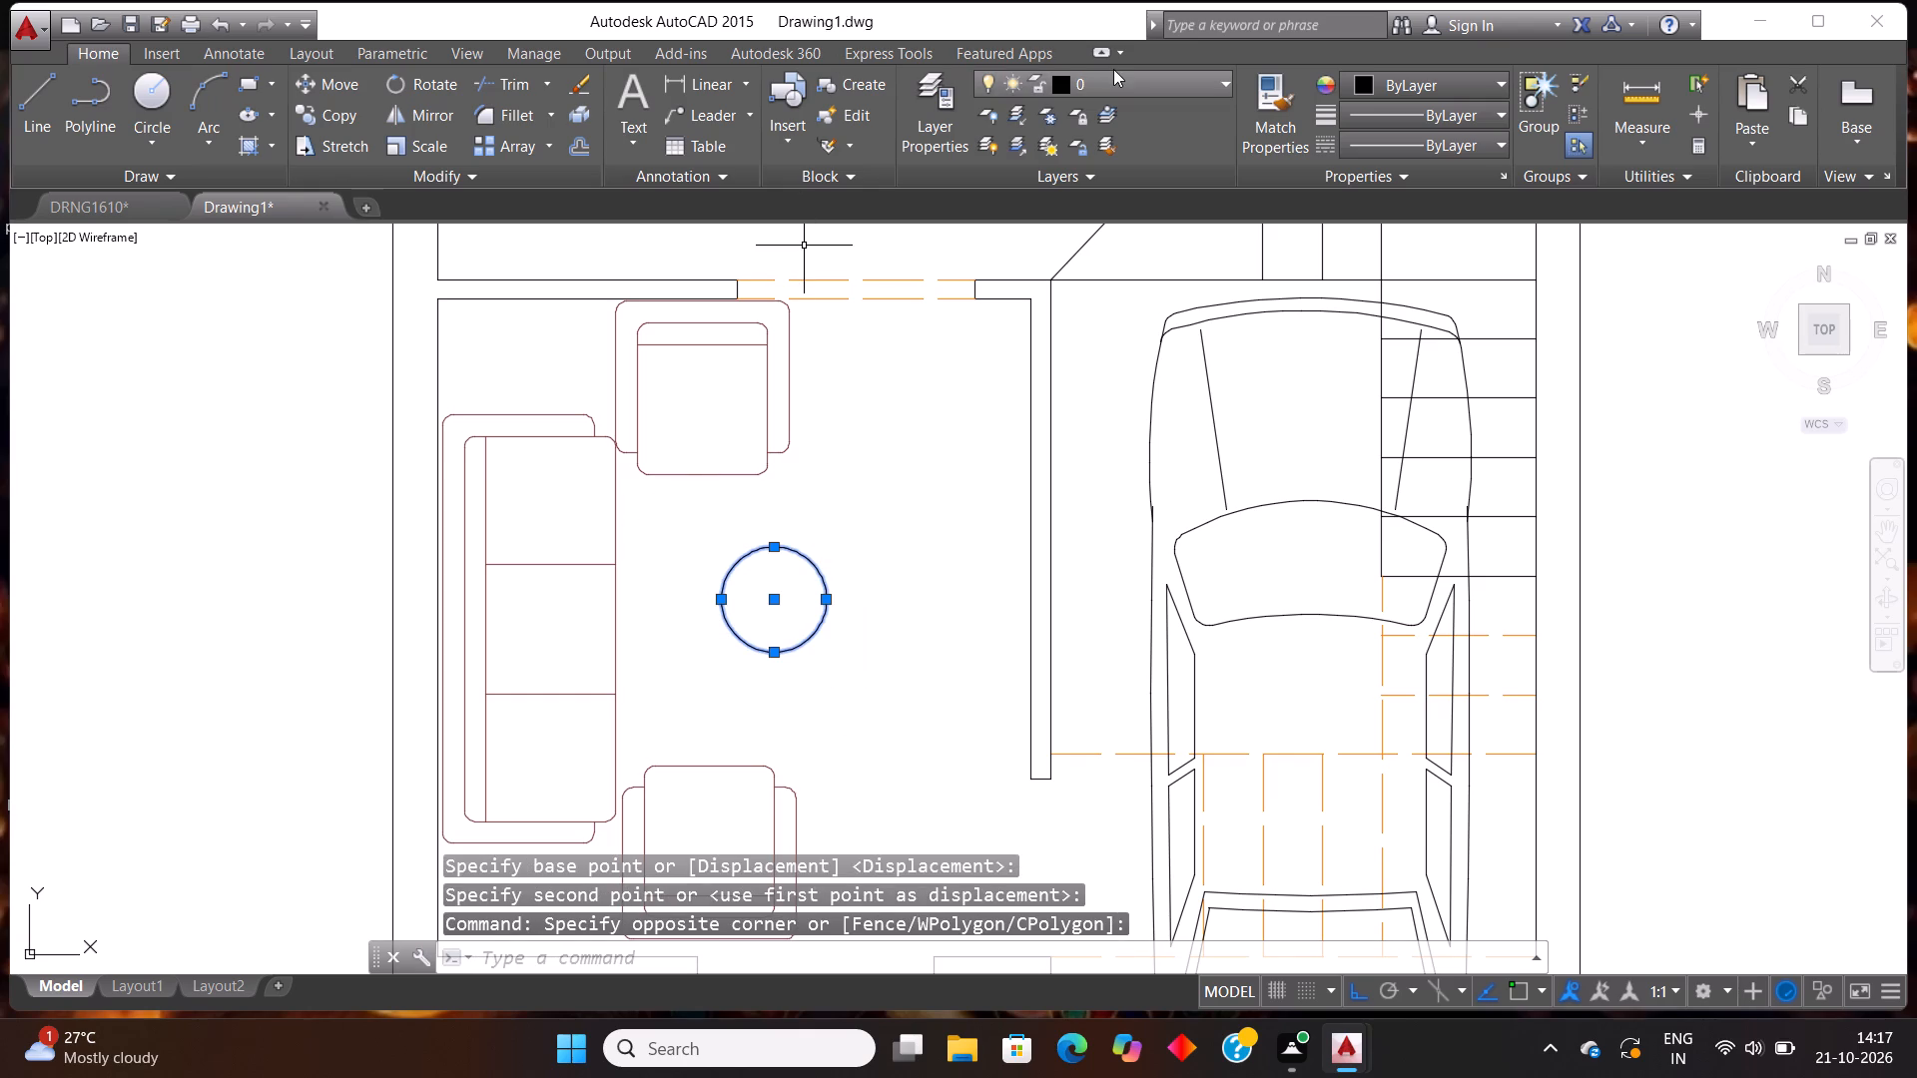
left_click(1113, 69)
left_click(1113, 71)
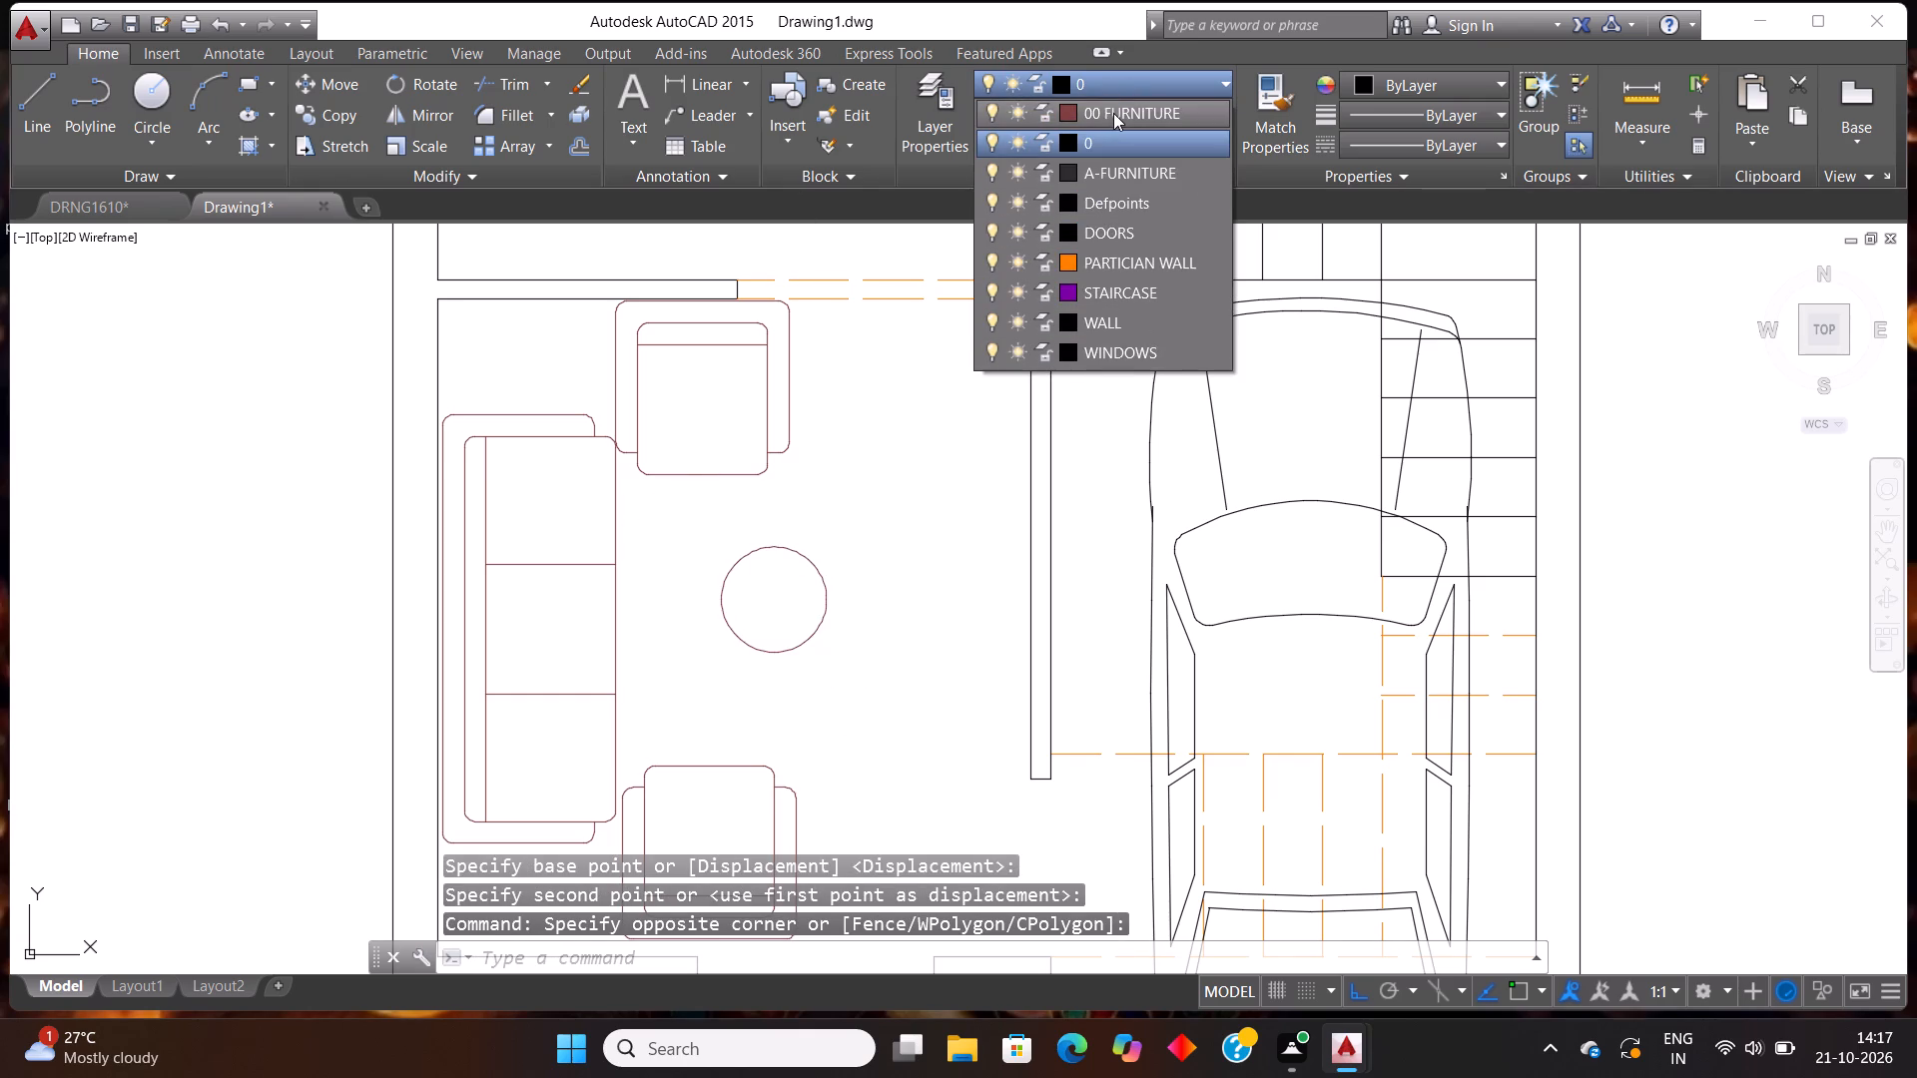
left_click(1113, 113)
key("Return")
key("Escape")
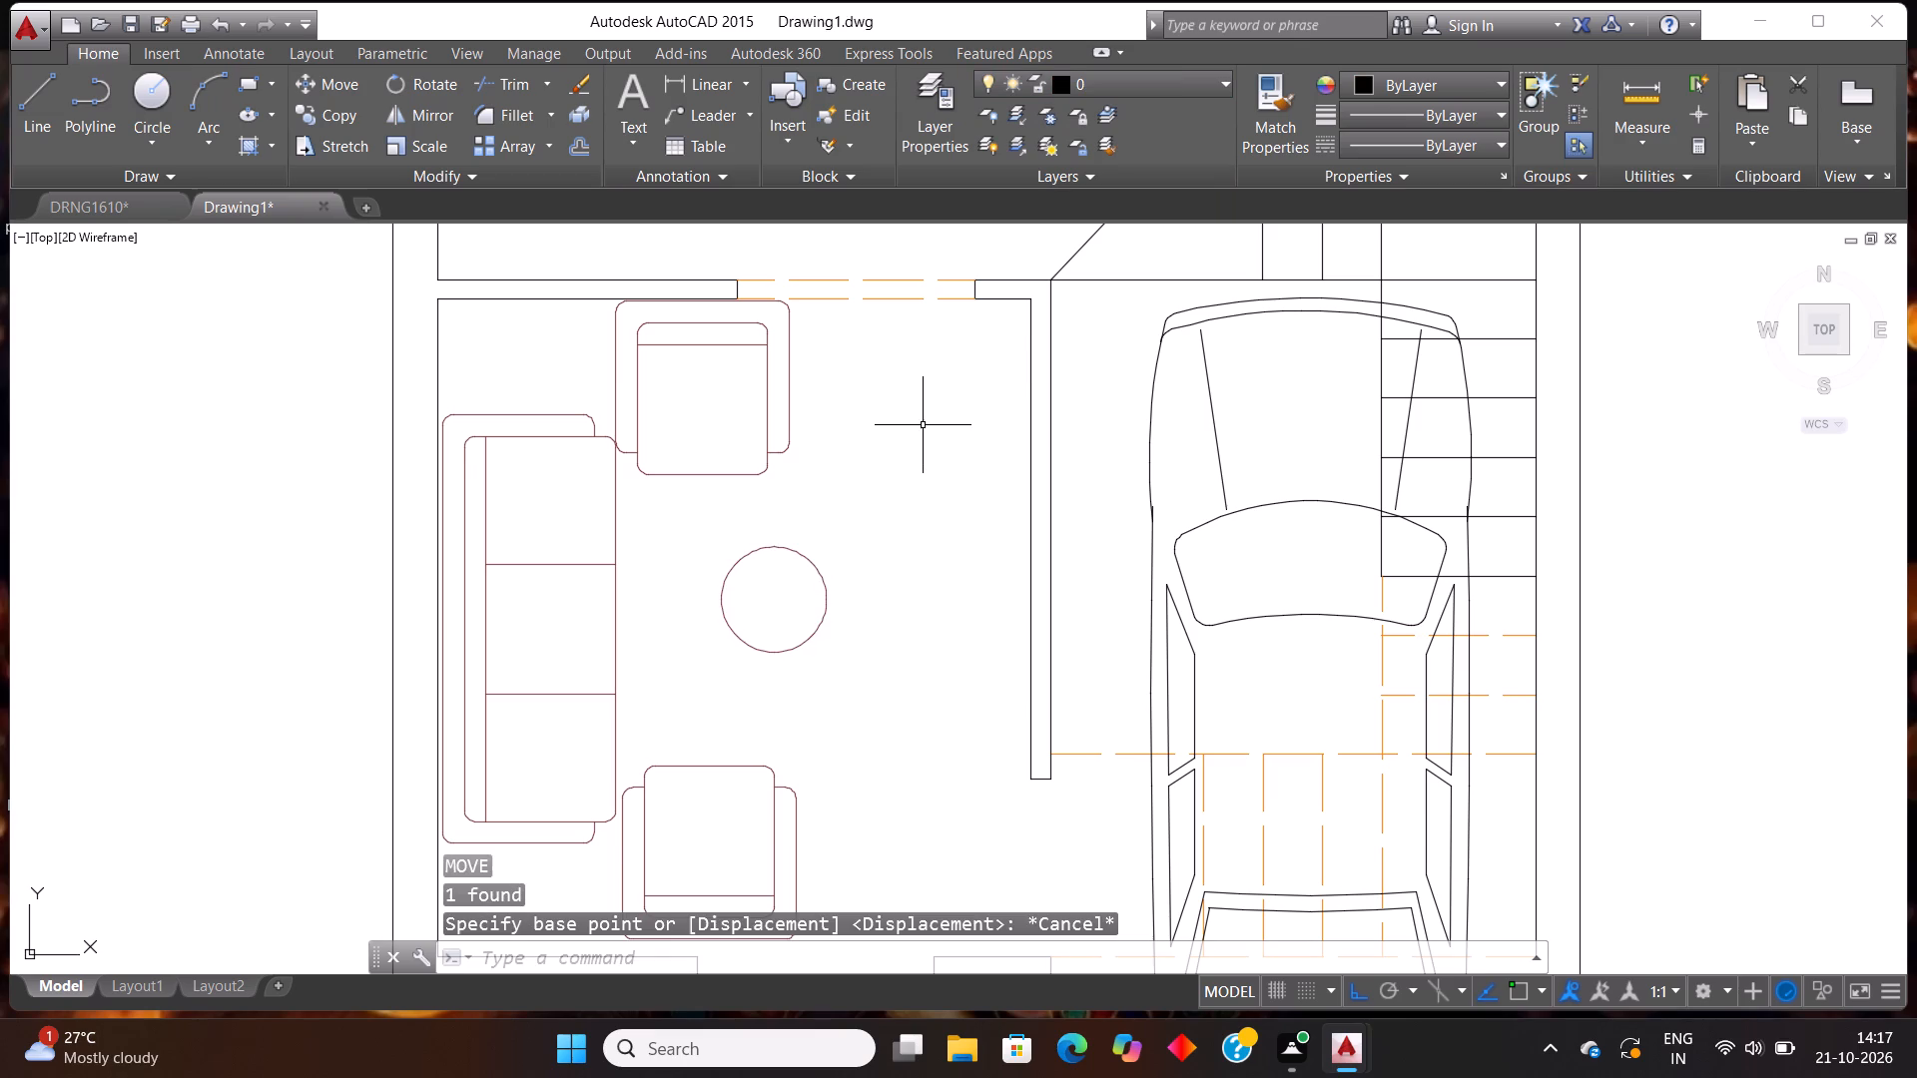
Erase the leftover circle in the empty space to the right of the floor plan.
key("Escape")
scroll(794, 544, "down", 4)
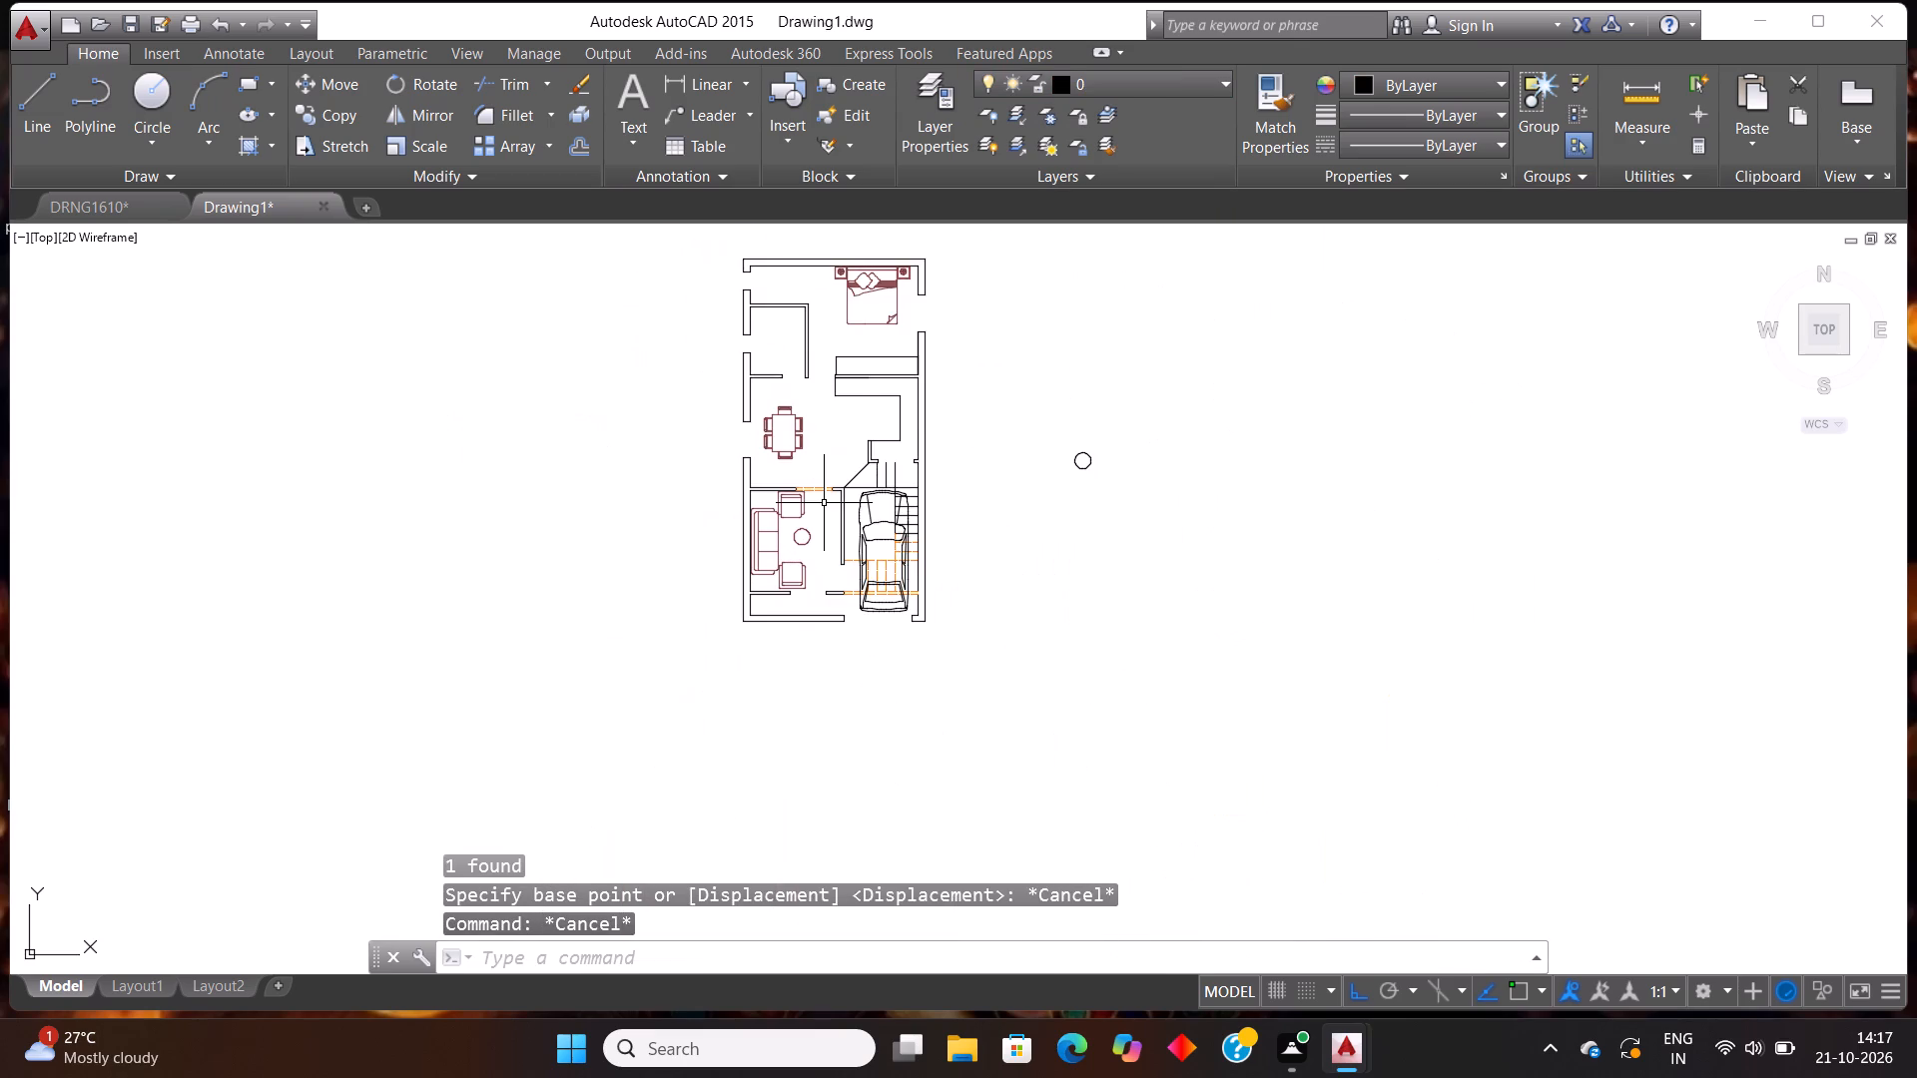
scroll(915, 403, "down", 2)
scroll(908, 374, "up", 2)
left_click_drag(1315, 671, 1306, 656)
left_click(1135, 486)
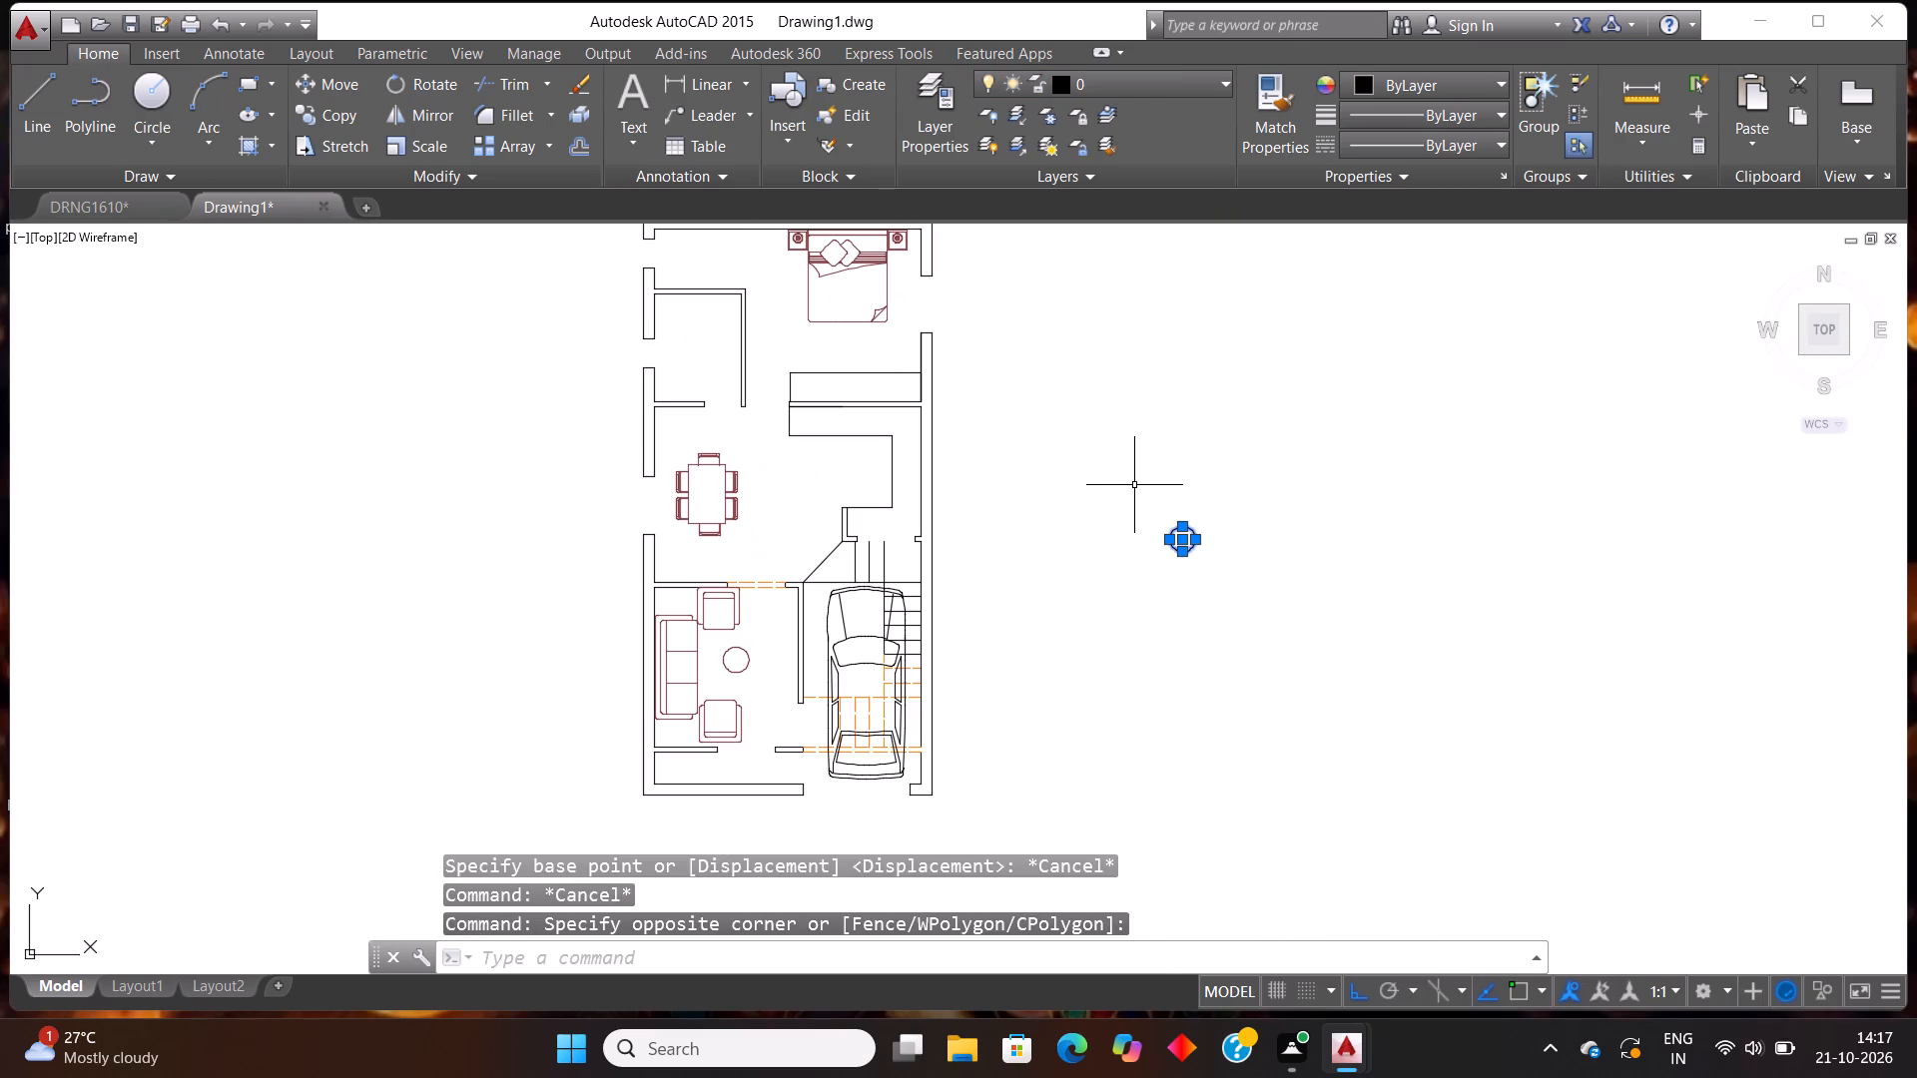
key("Delete")
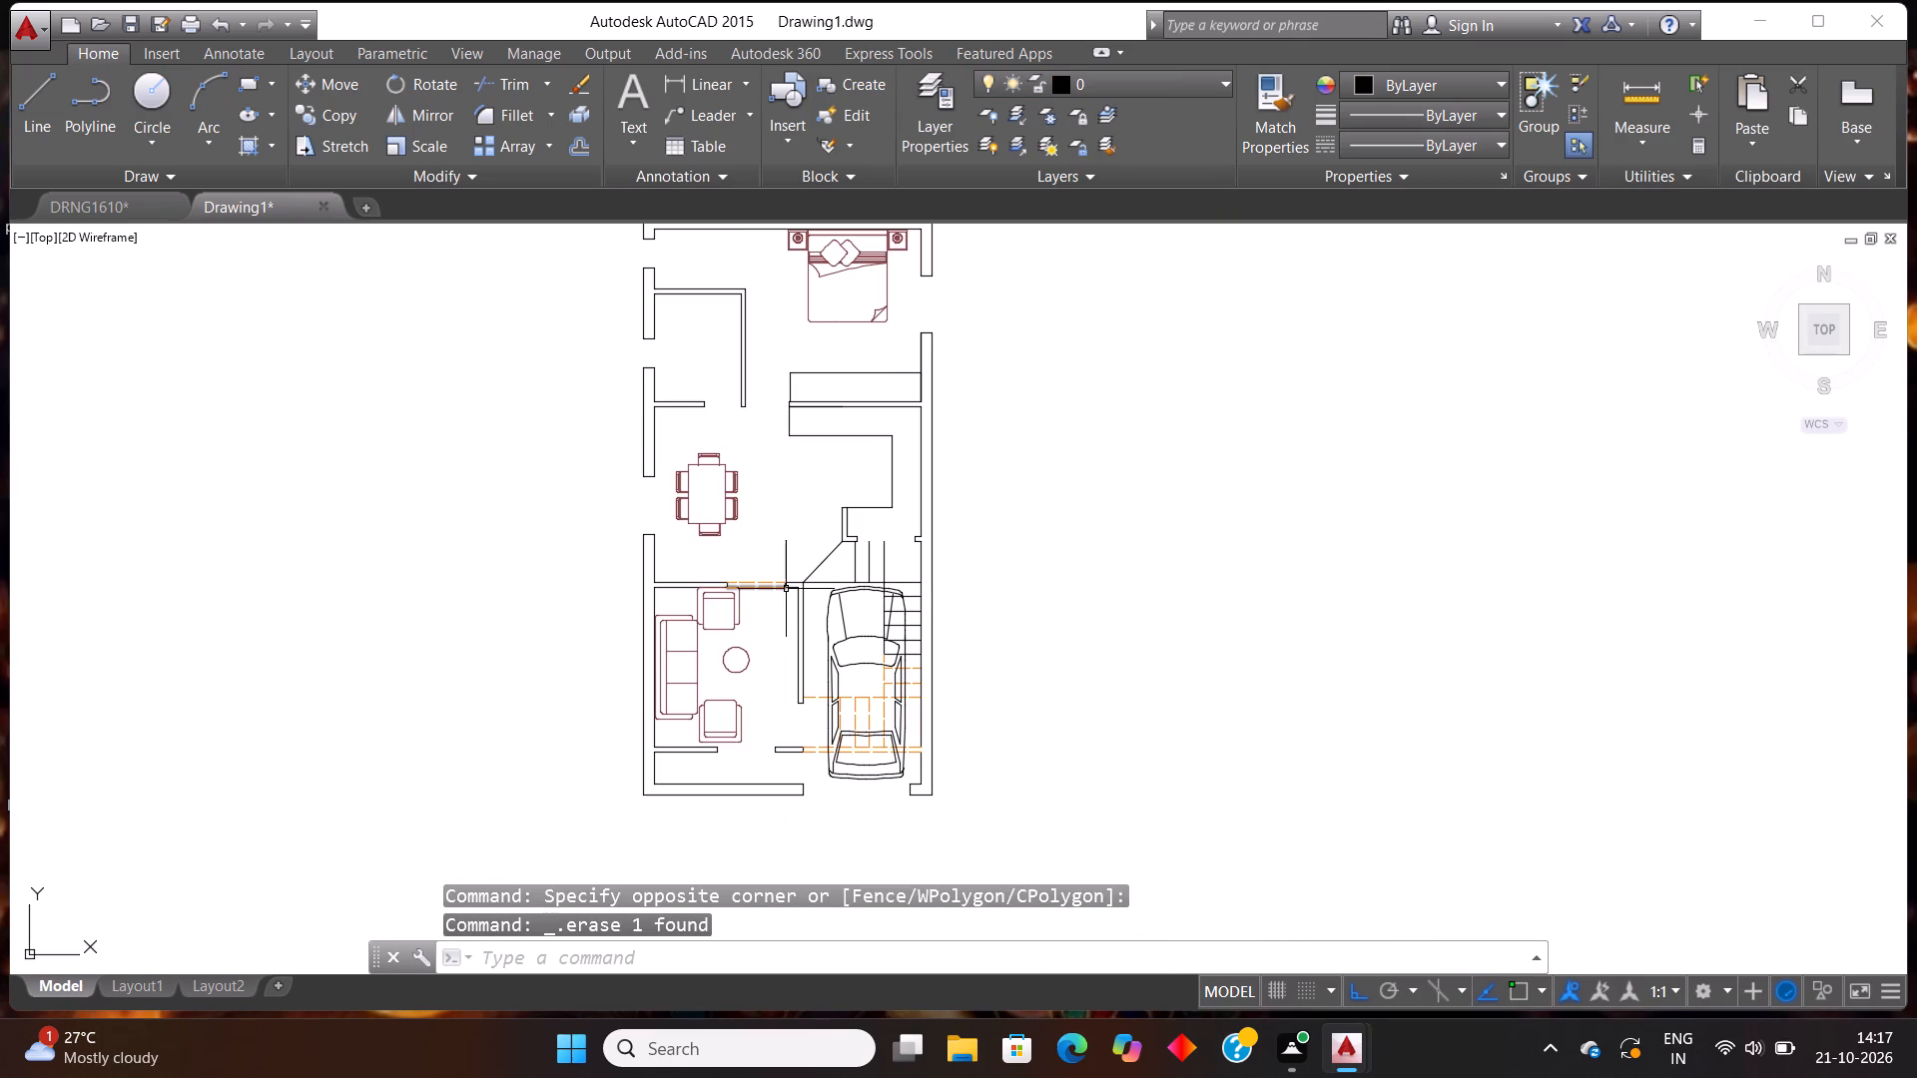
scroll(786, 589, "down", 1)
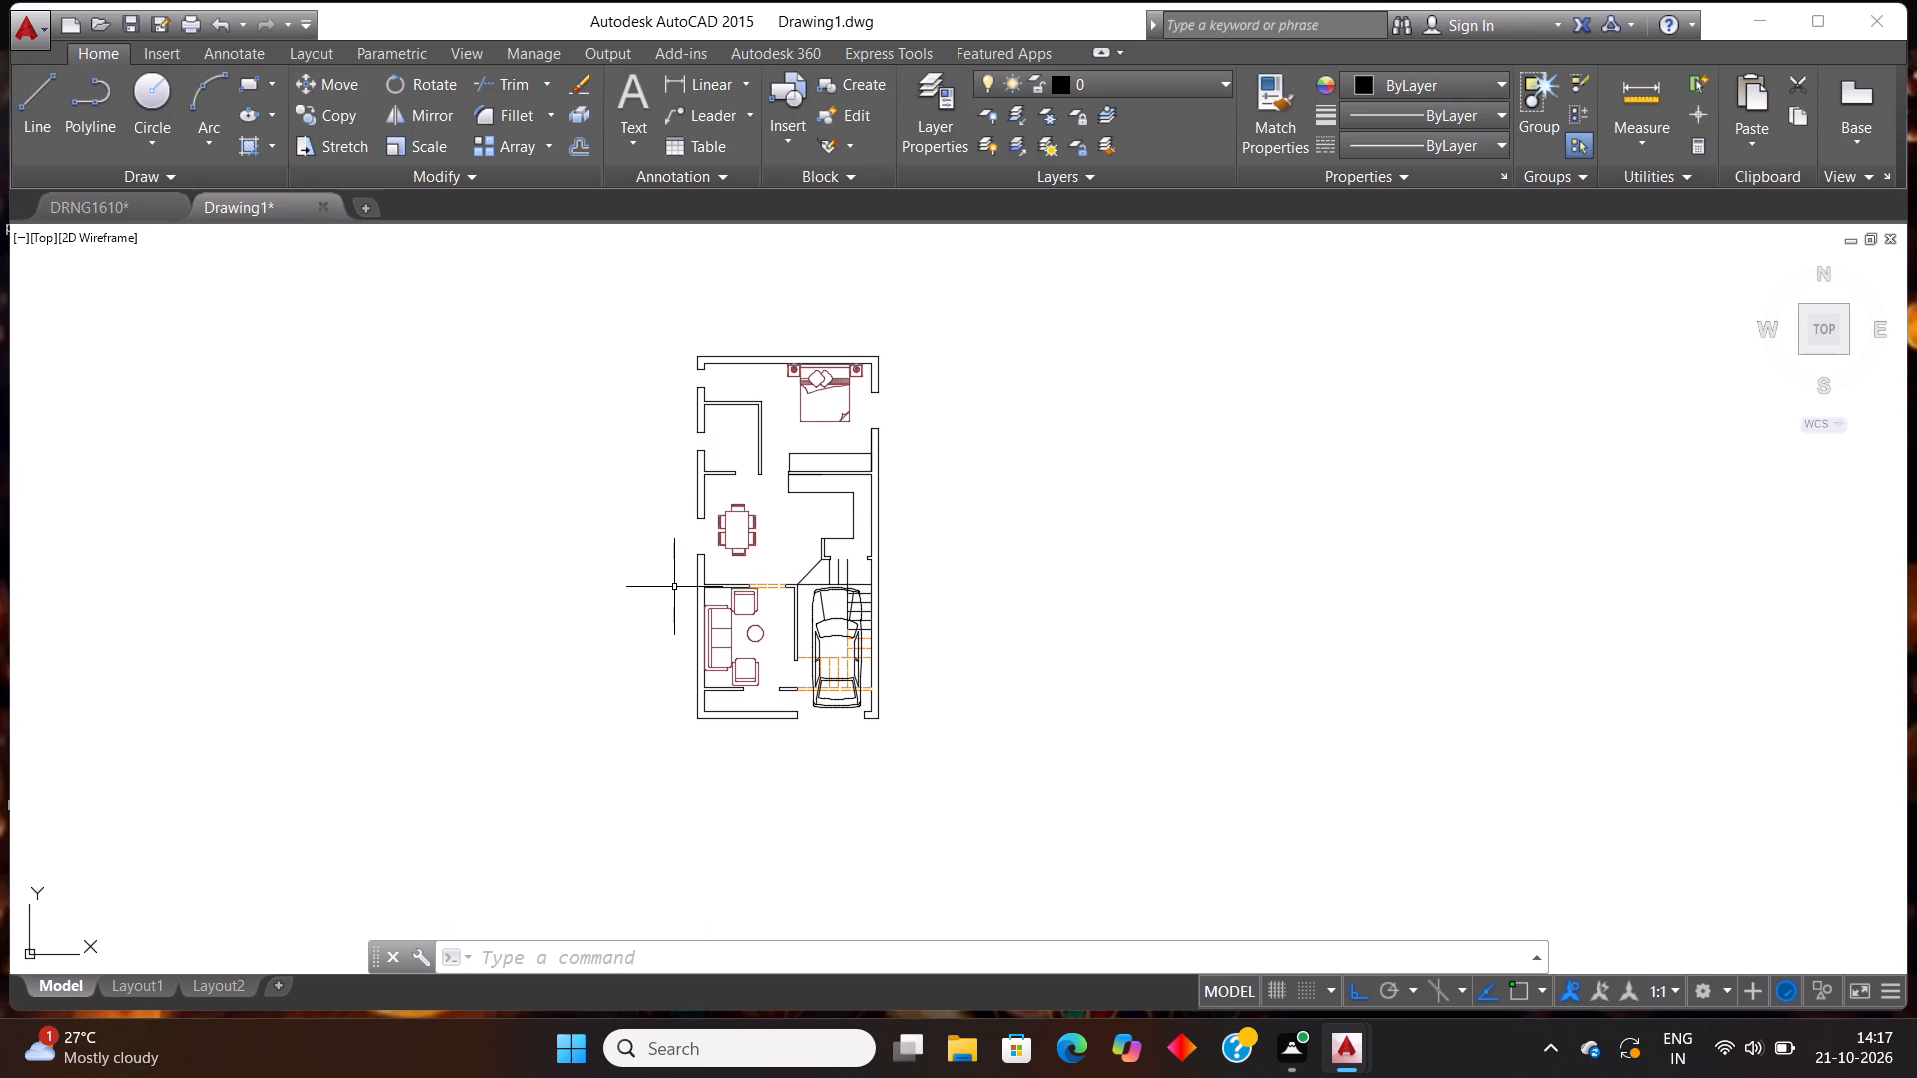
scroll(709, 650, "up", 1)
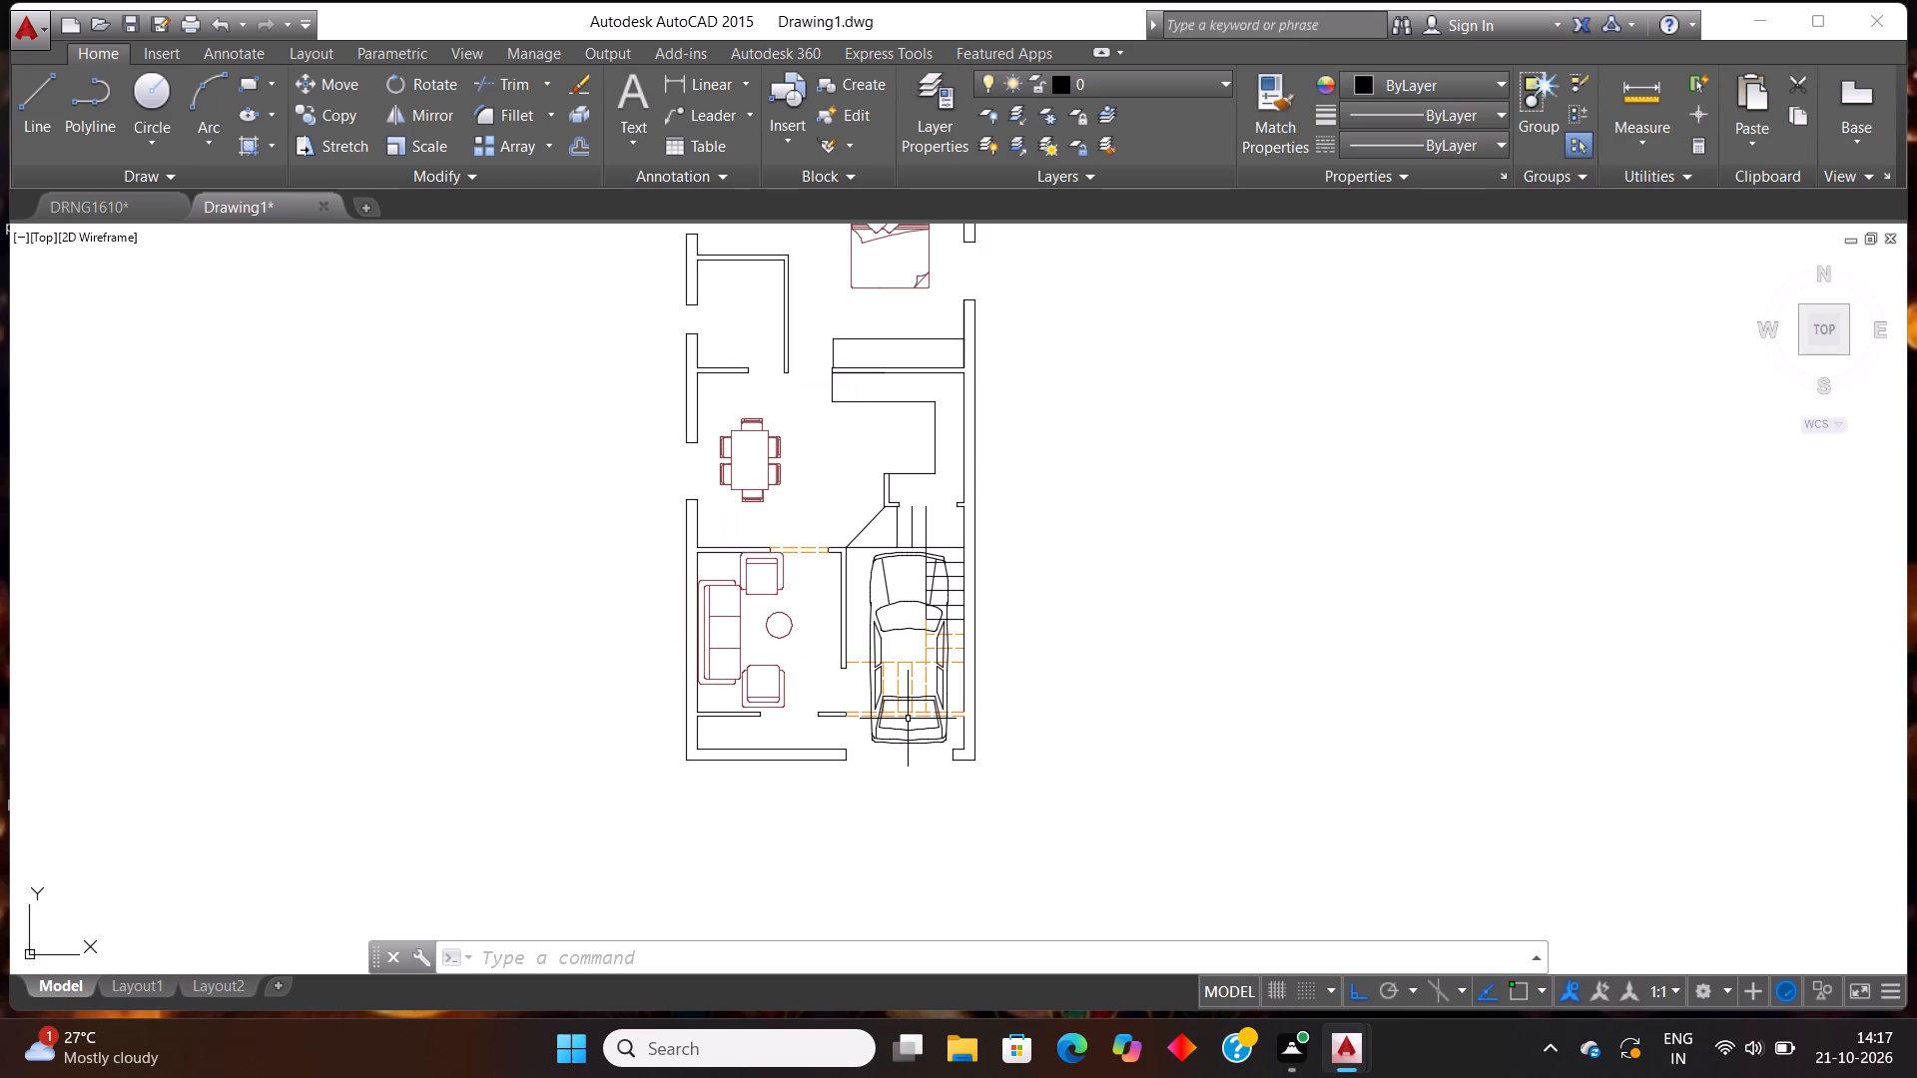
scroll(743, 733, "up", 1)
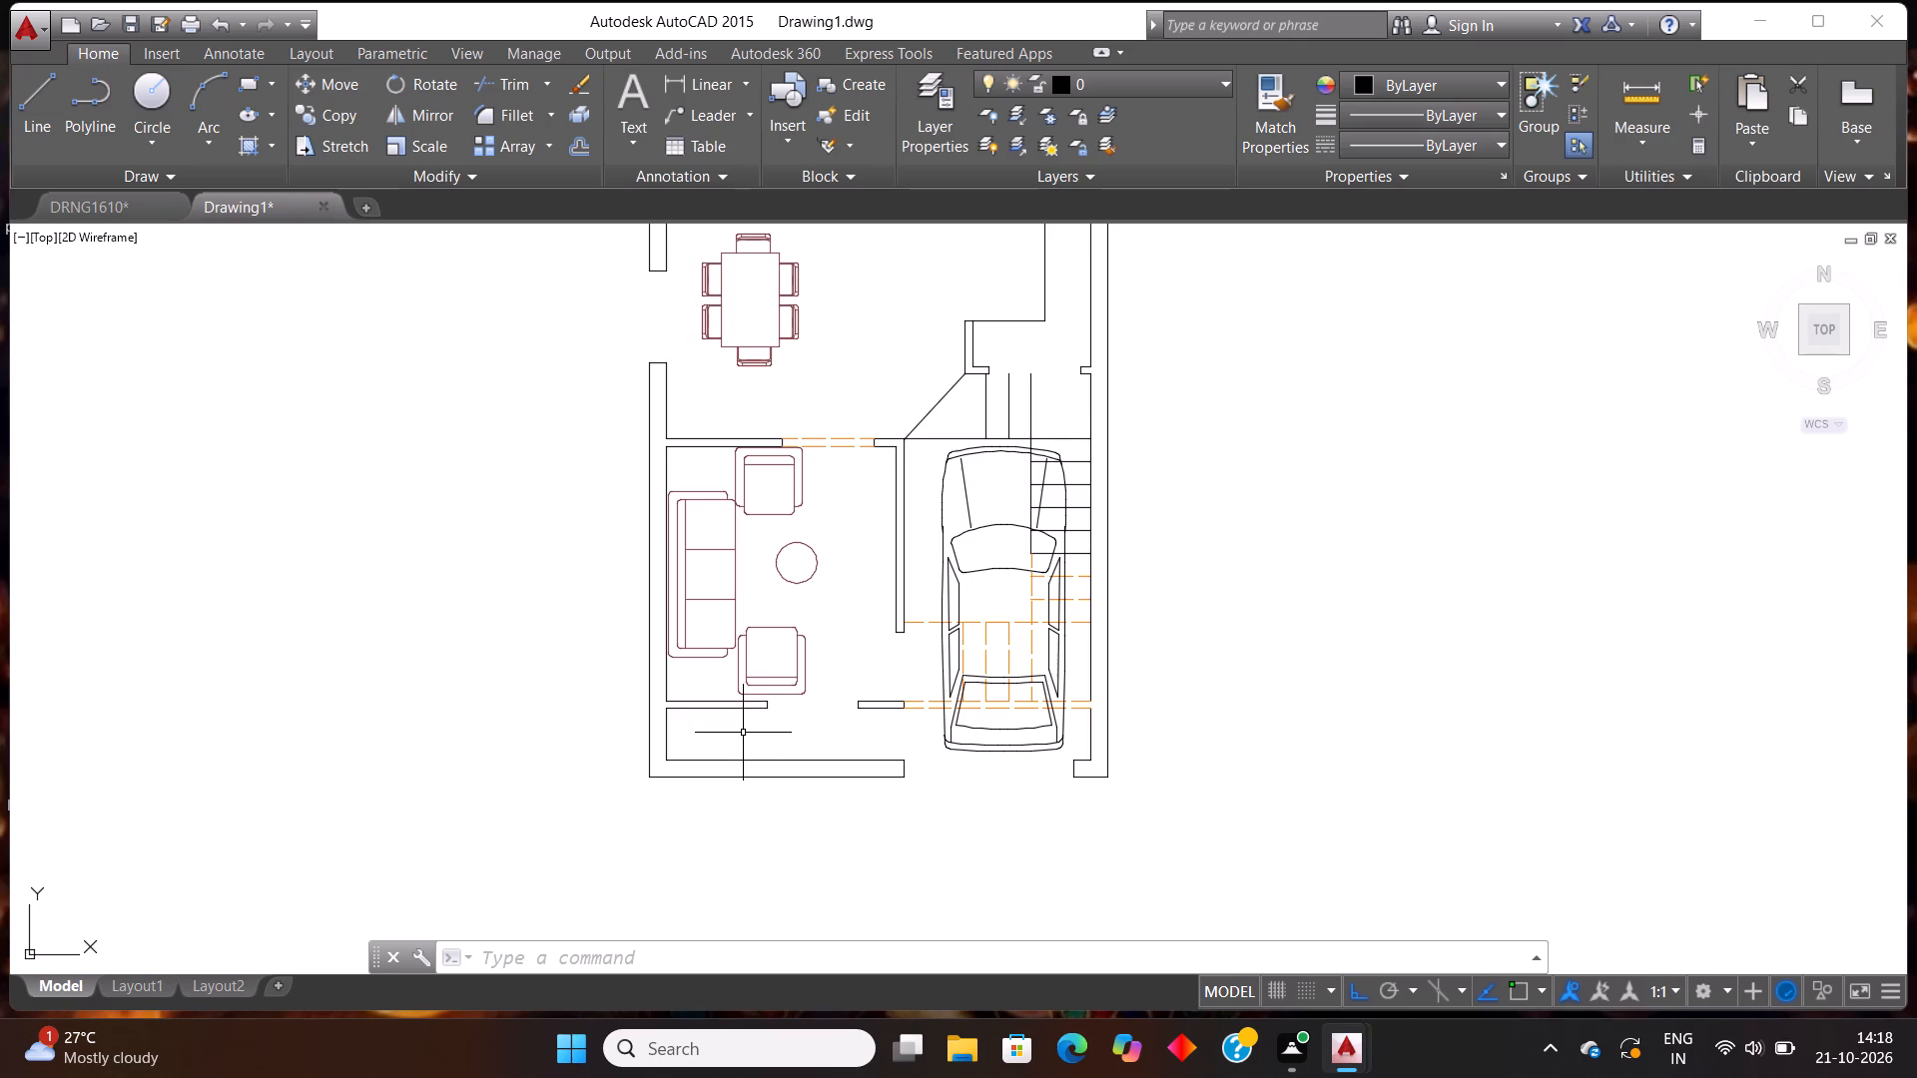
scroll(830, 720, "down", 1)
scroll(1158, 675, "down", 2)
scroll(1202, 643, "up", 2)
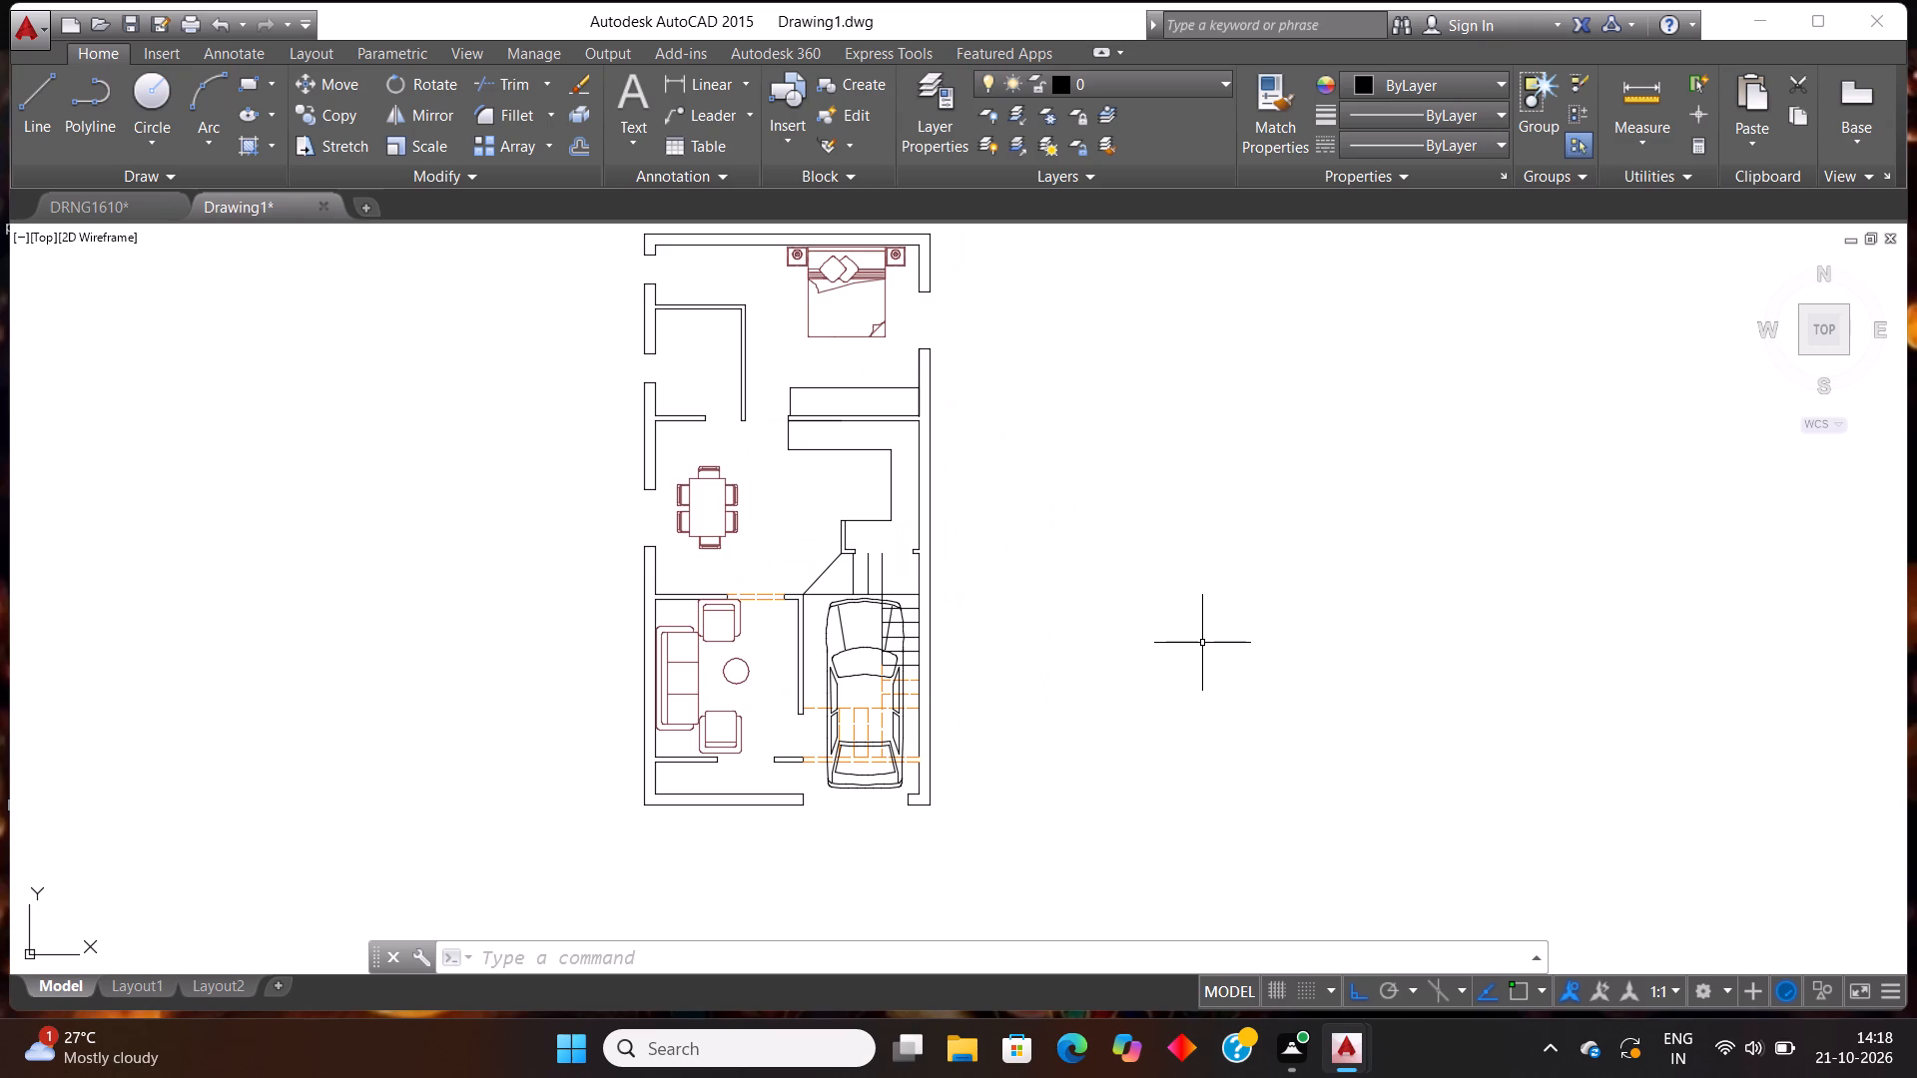
Draw two concentric circles with radii of about 0'-5" and 0'-3" in the empty space to the right of the floor plan.
type("CI")
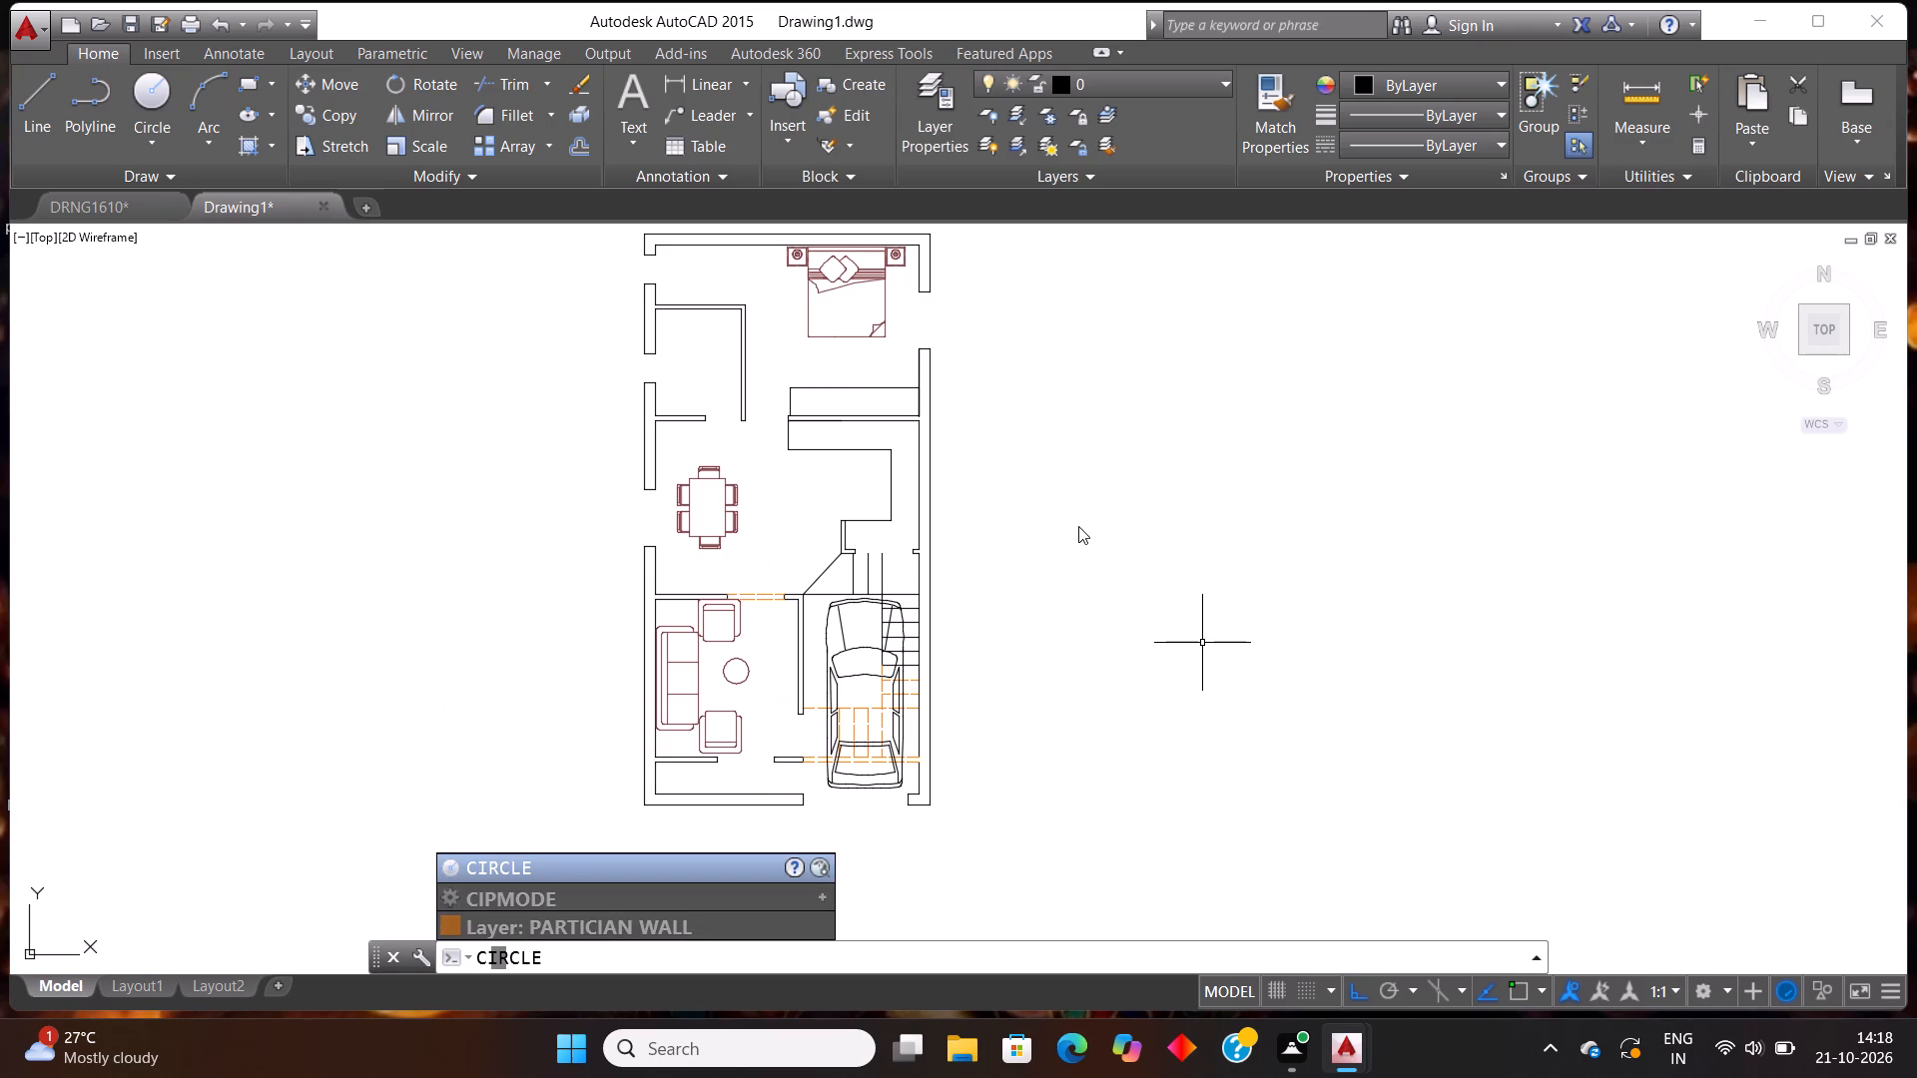
left_click(517, 873)
left_click(1198, 556)
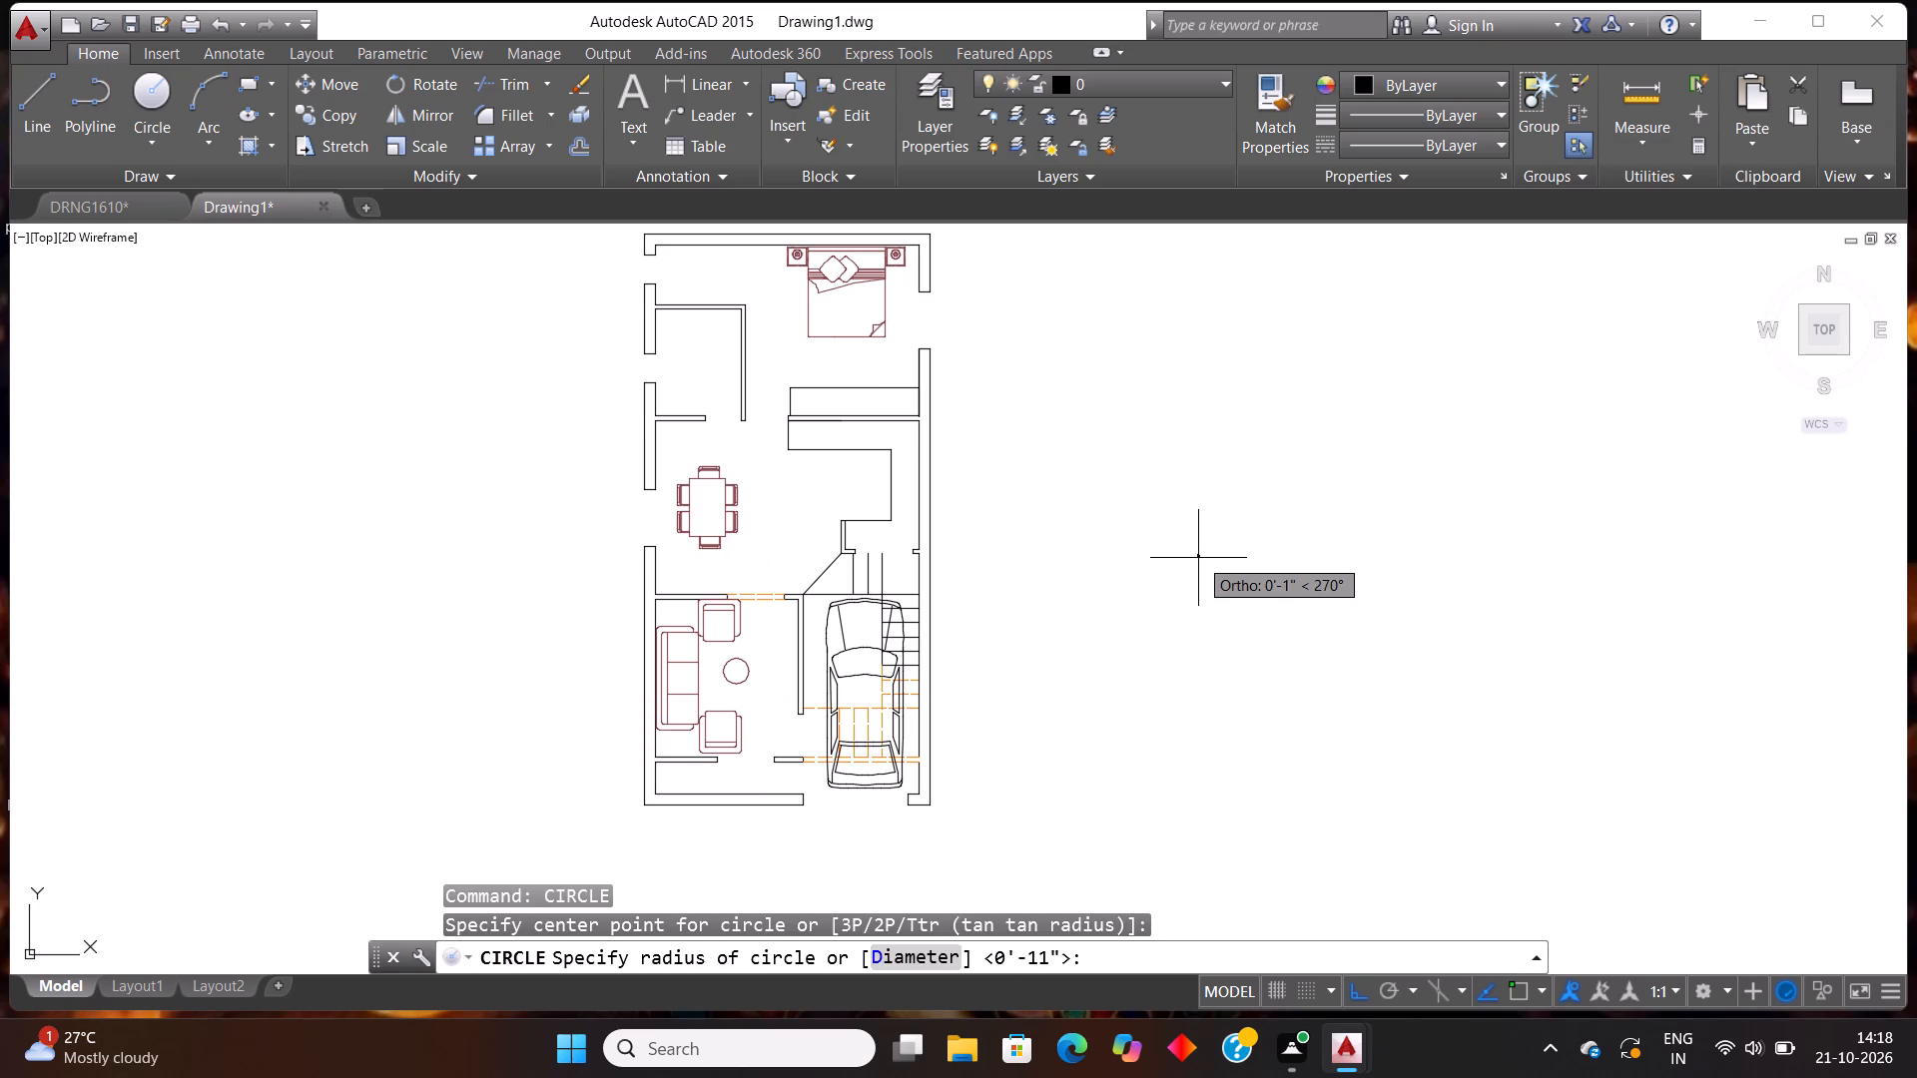
left_click(1199, 562)
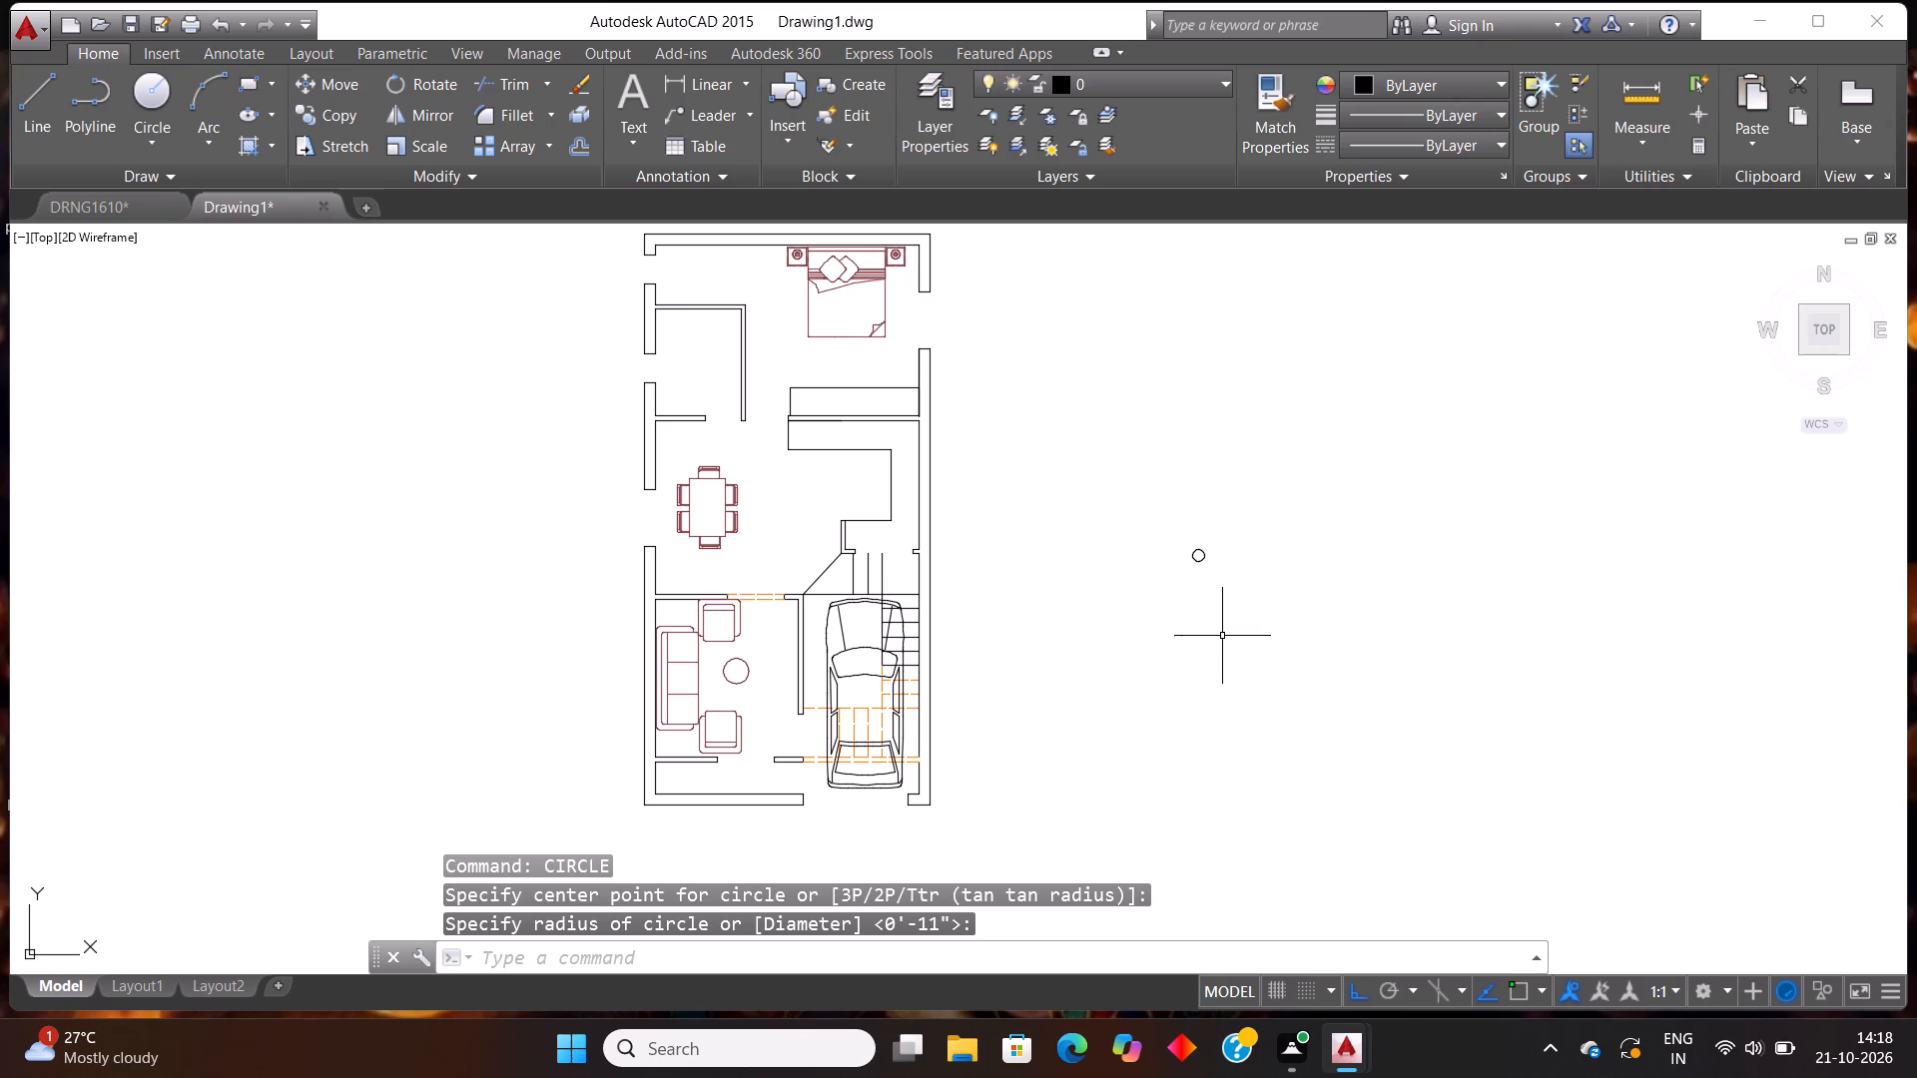
key("Return")
scroll(1214, 547, "up", 5)
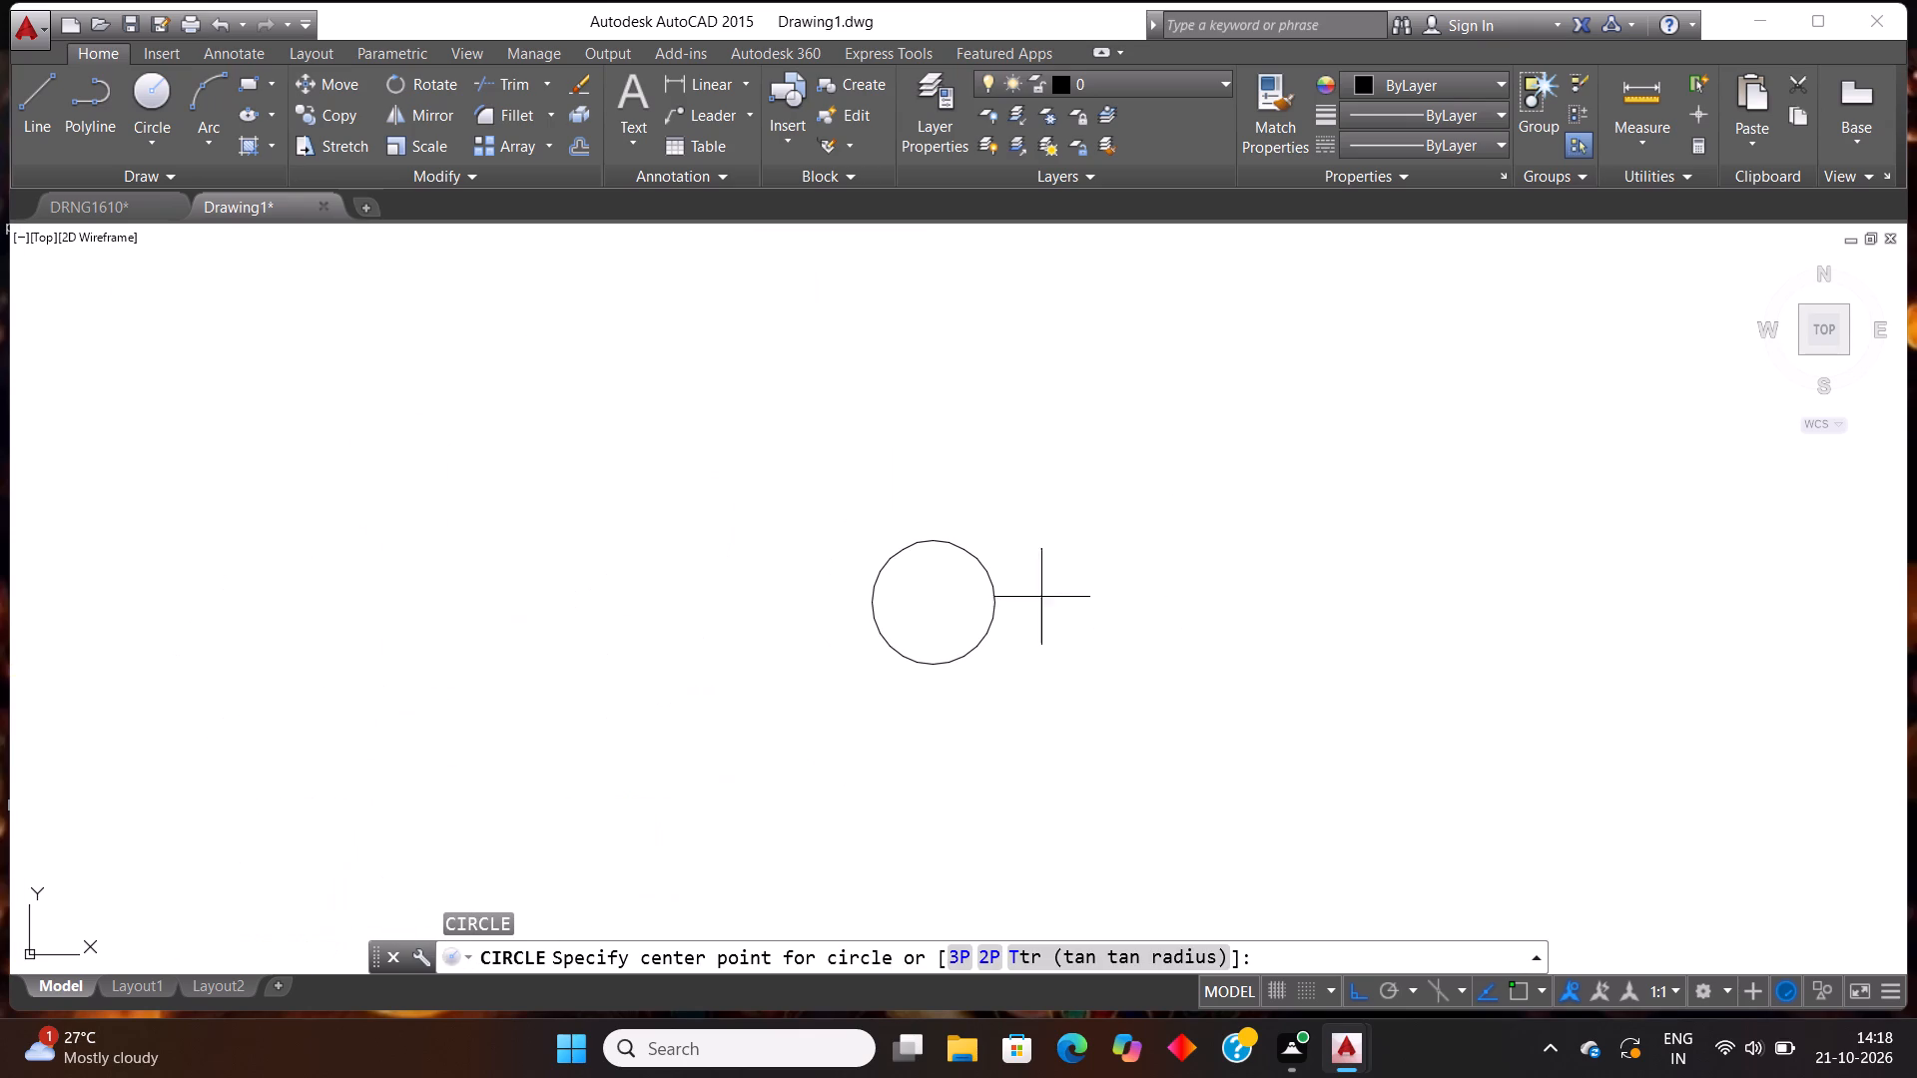
left_click(933, 601)
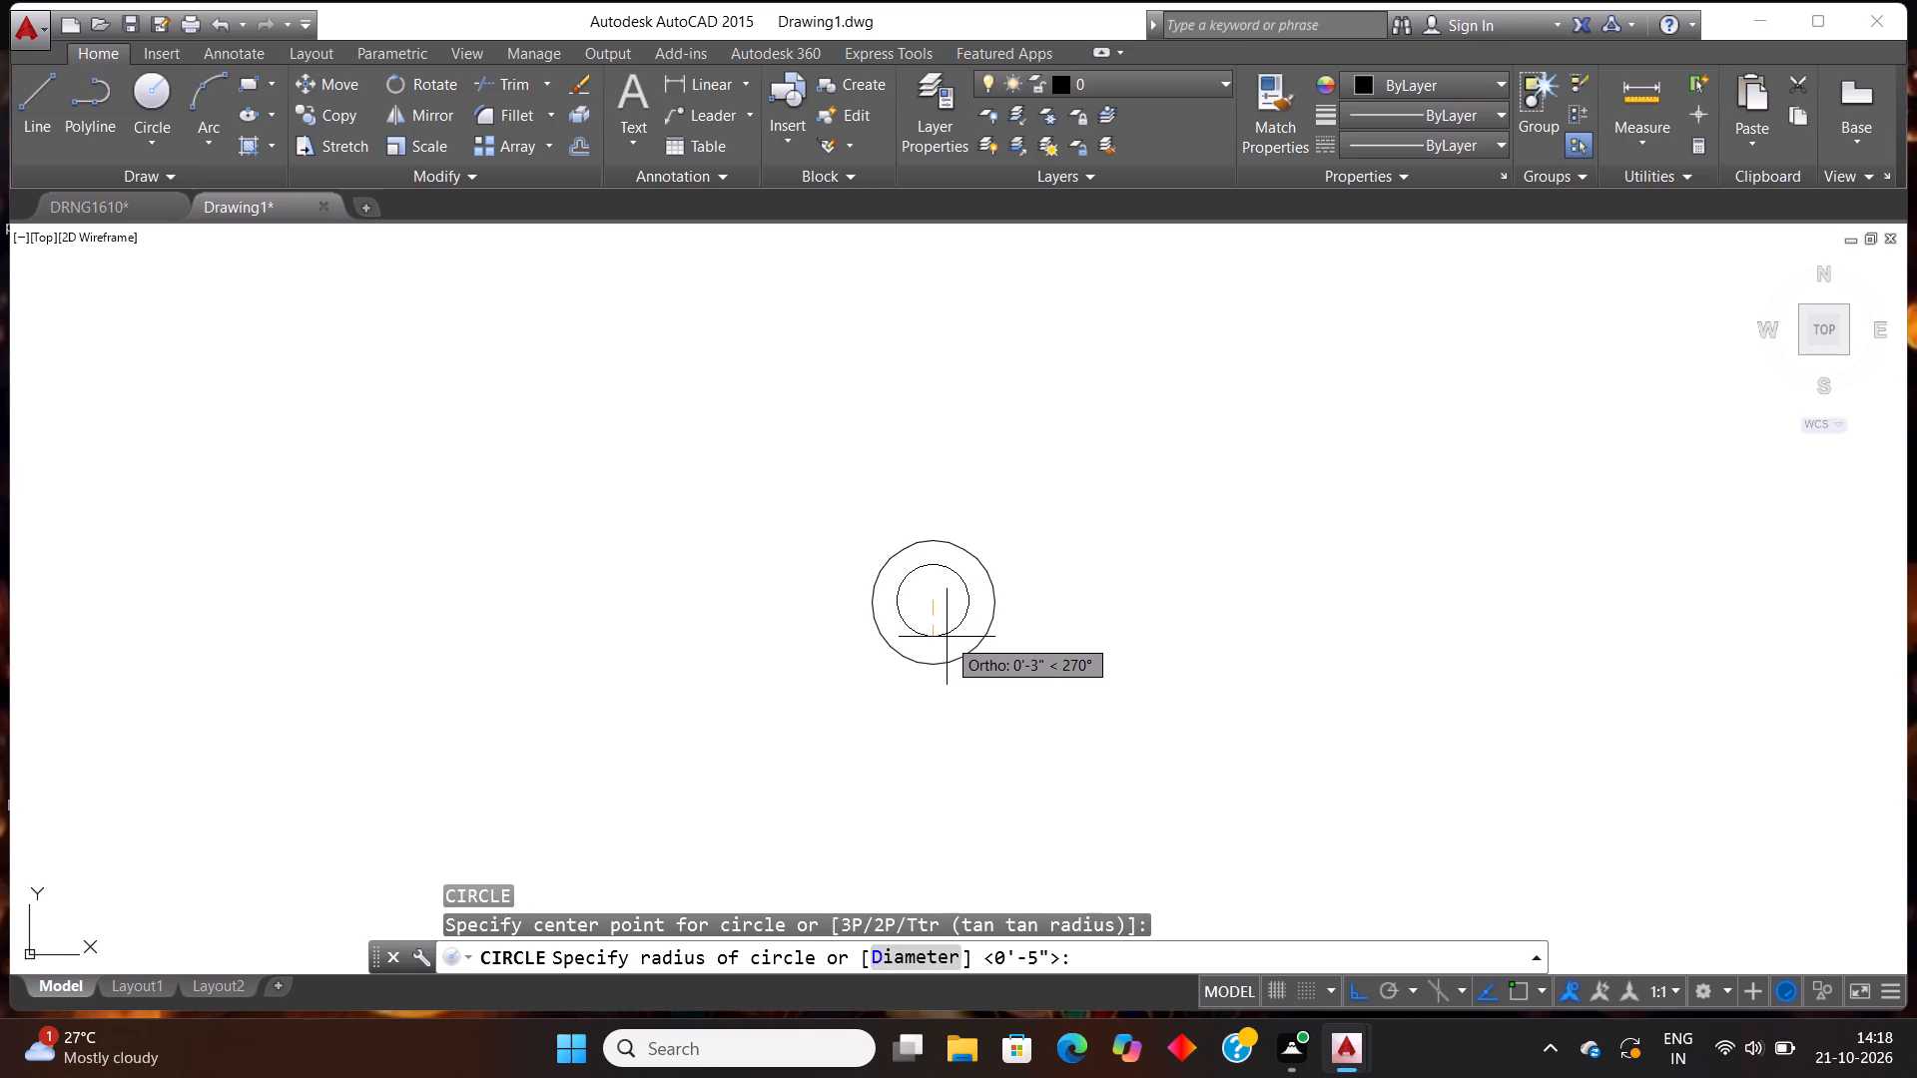
left_click(947, 637)
scroll(1138, 652, "down", 5)
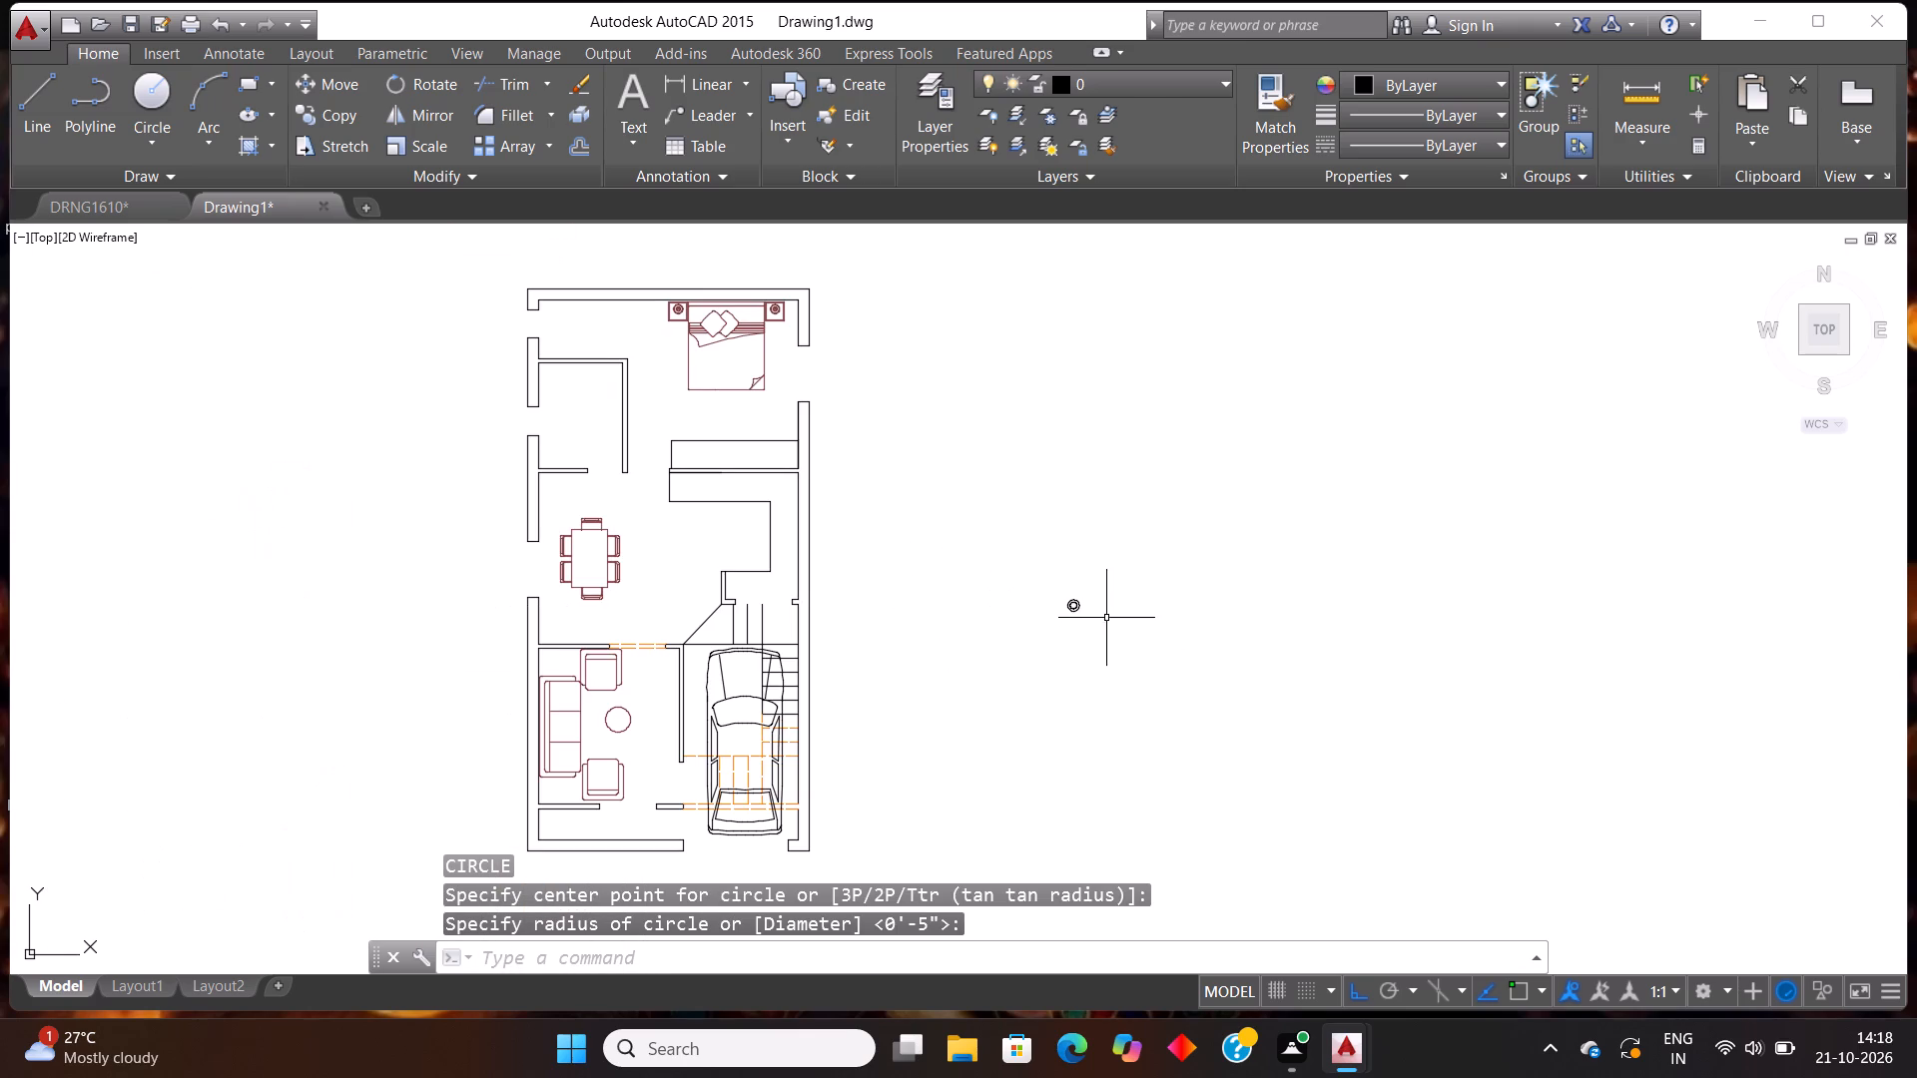
Draw a near-square rectangle closely around the two concentric circles to form a small side table.
scroll(1110, 646, "up", 2)
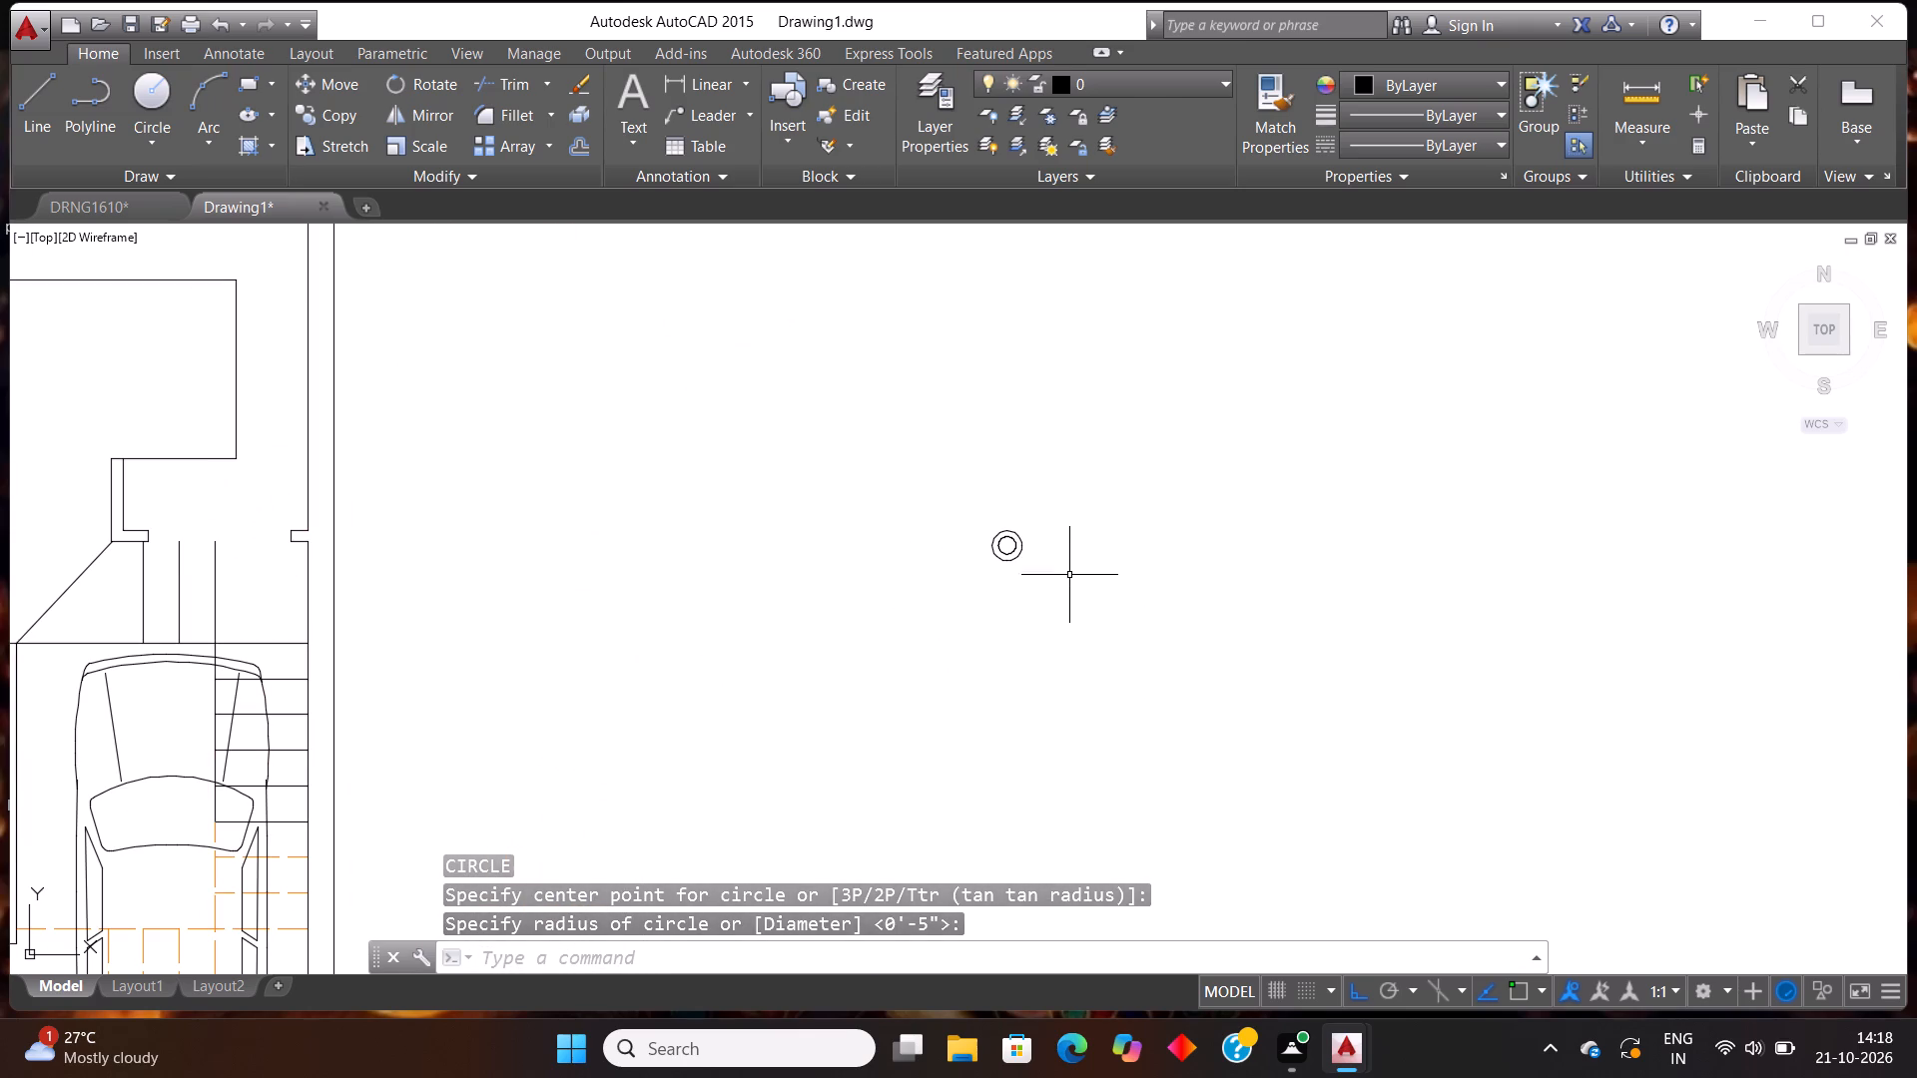
scroll(1056, 525, "up", 1)
type("REC")
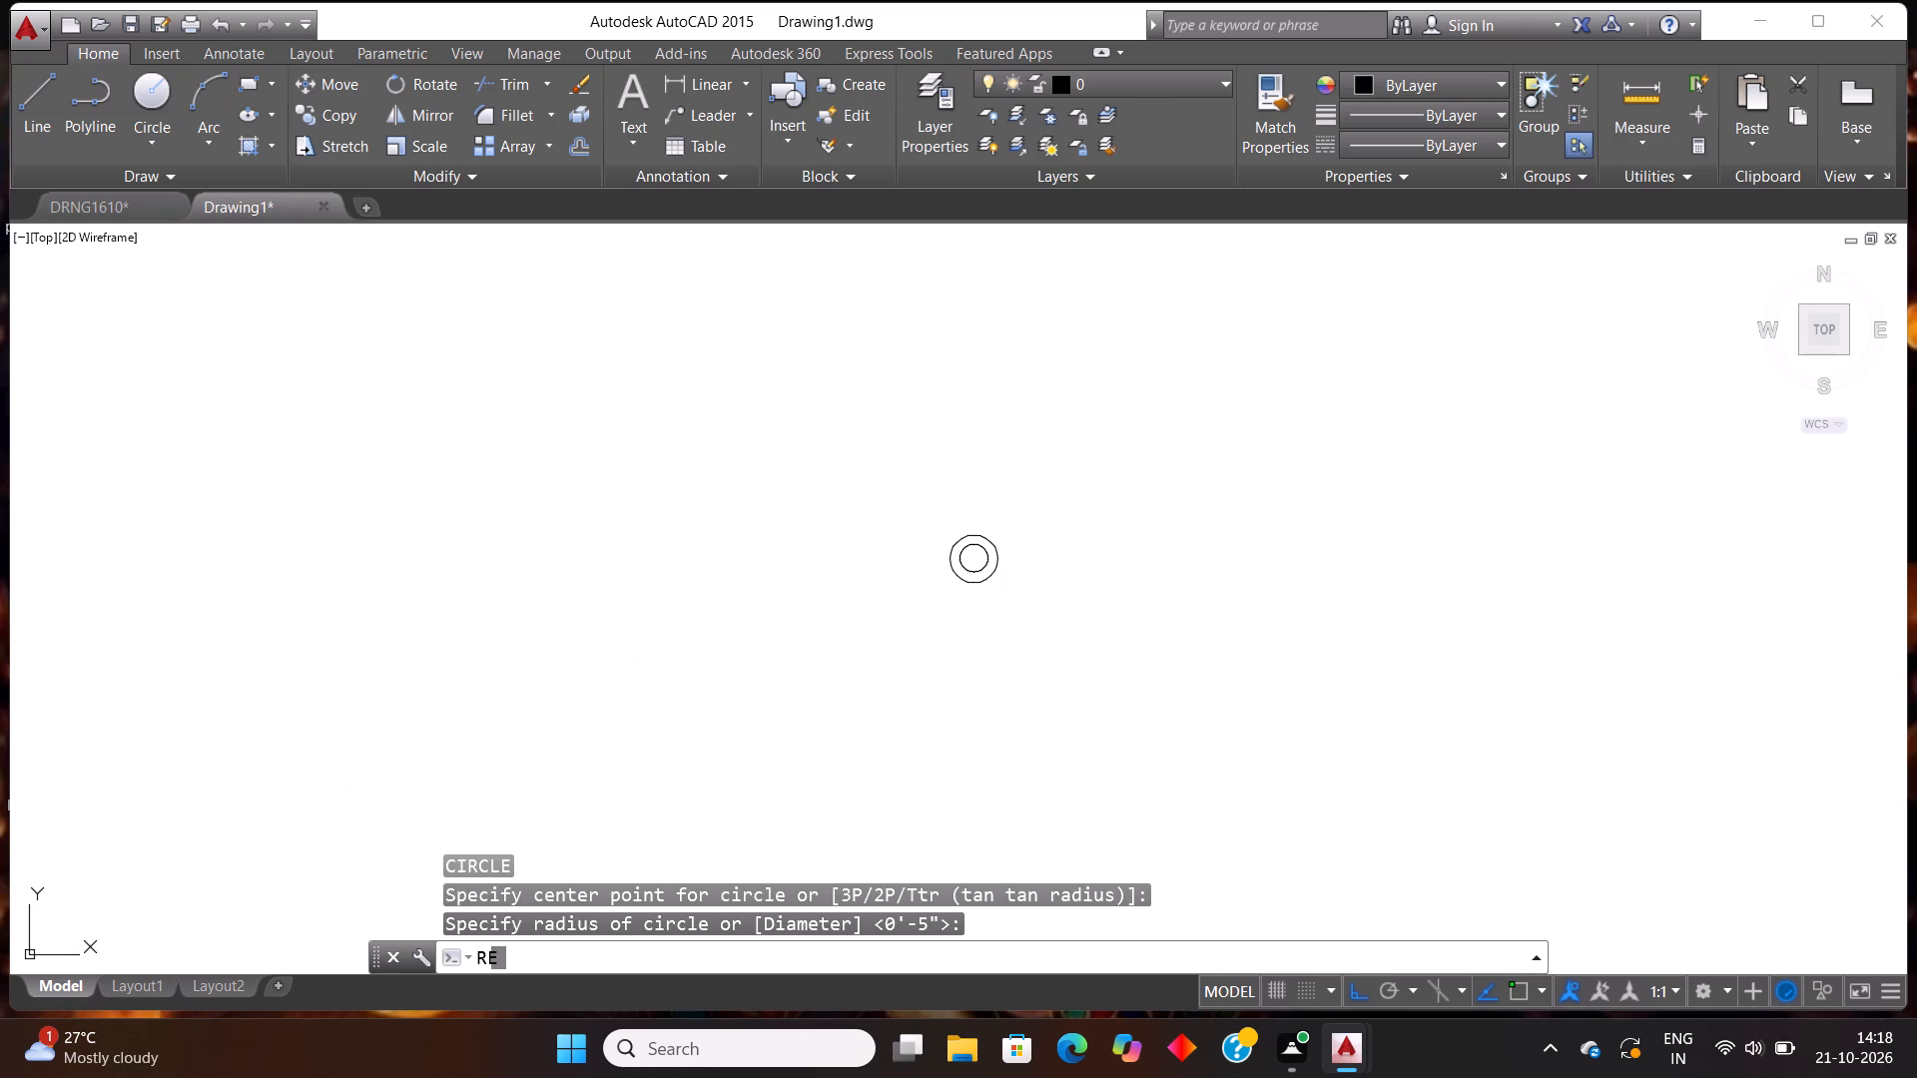
key("Return")
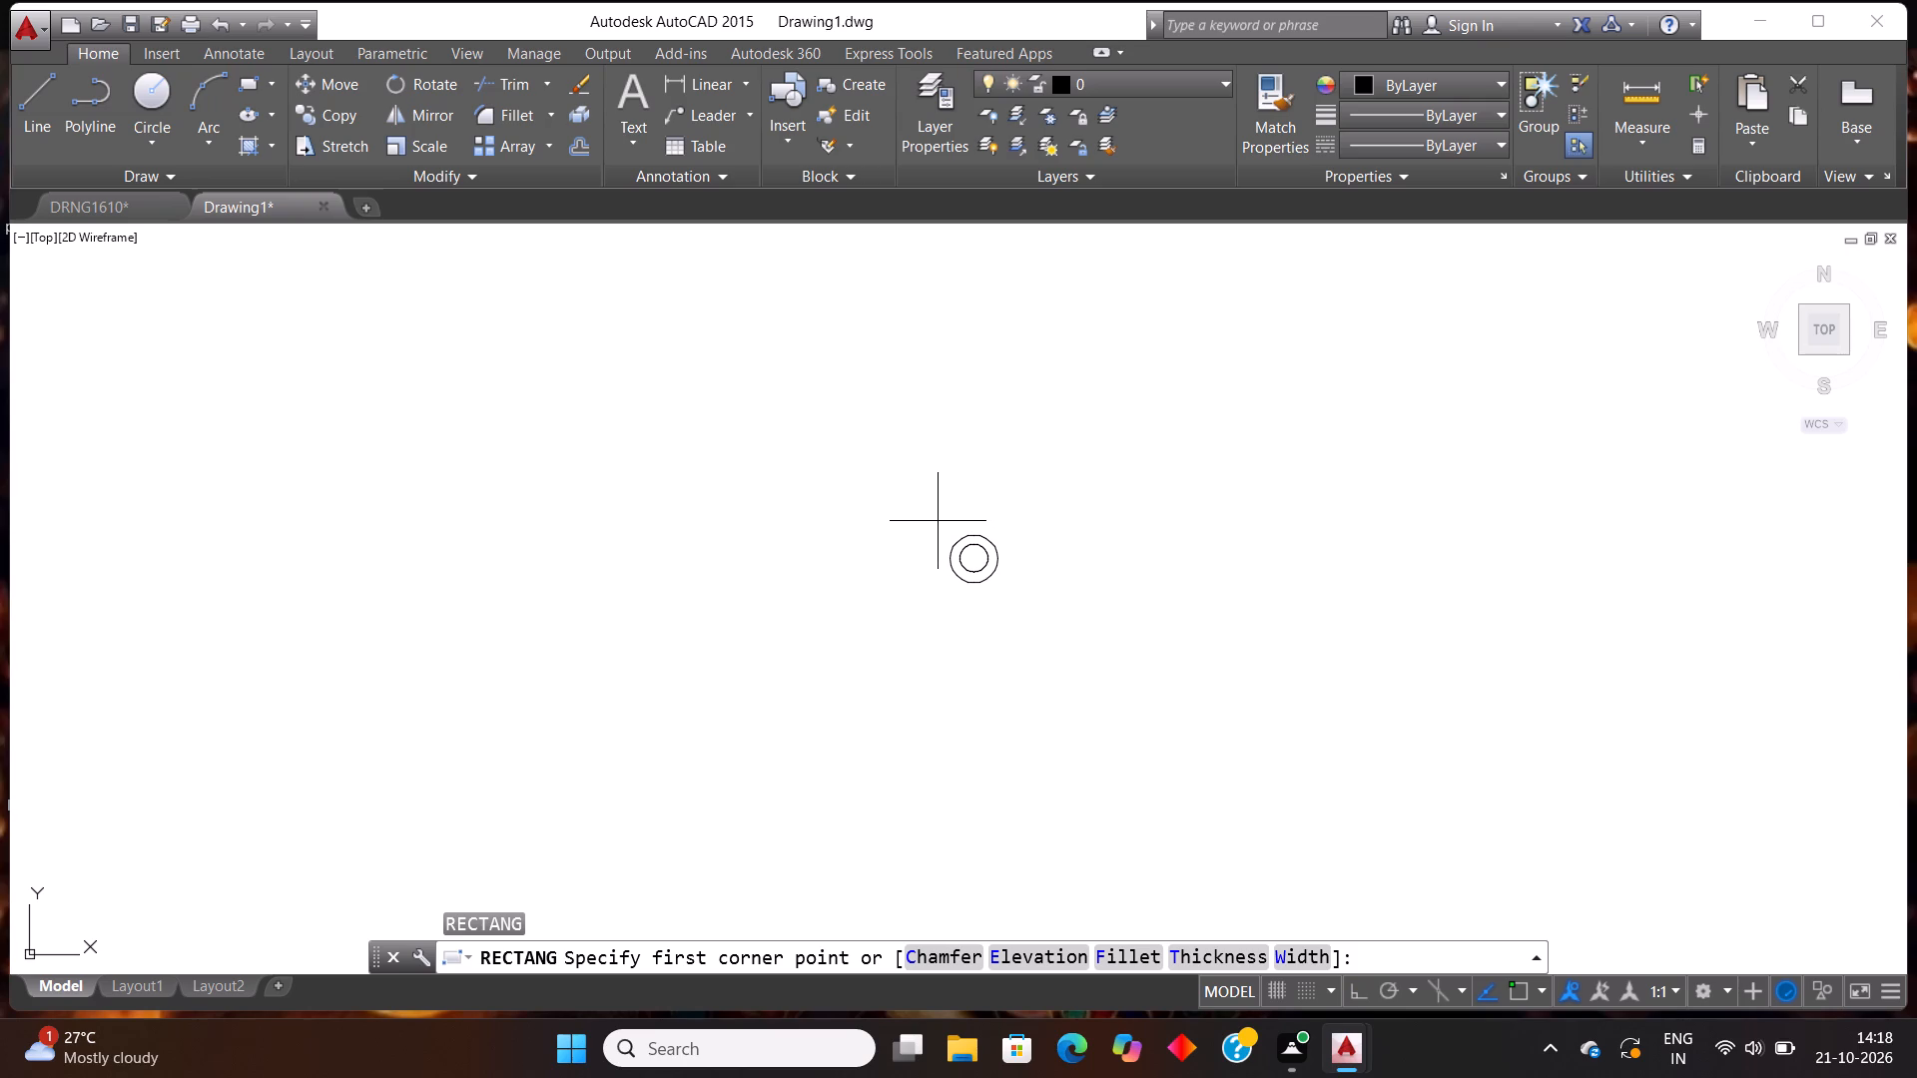
left_click(943, 527)
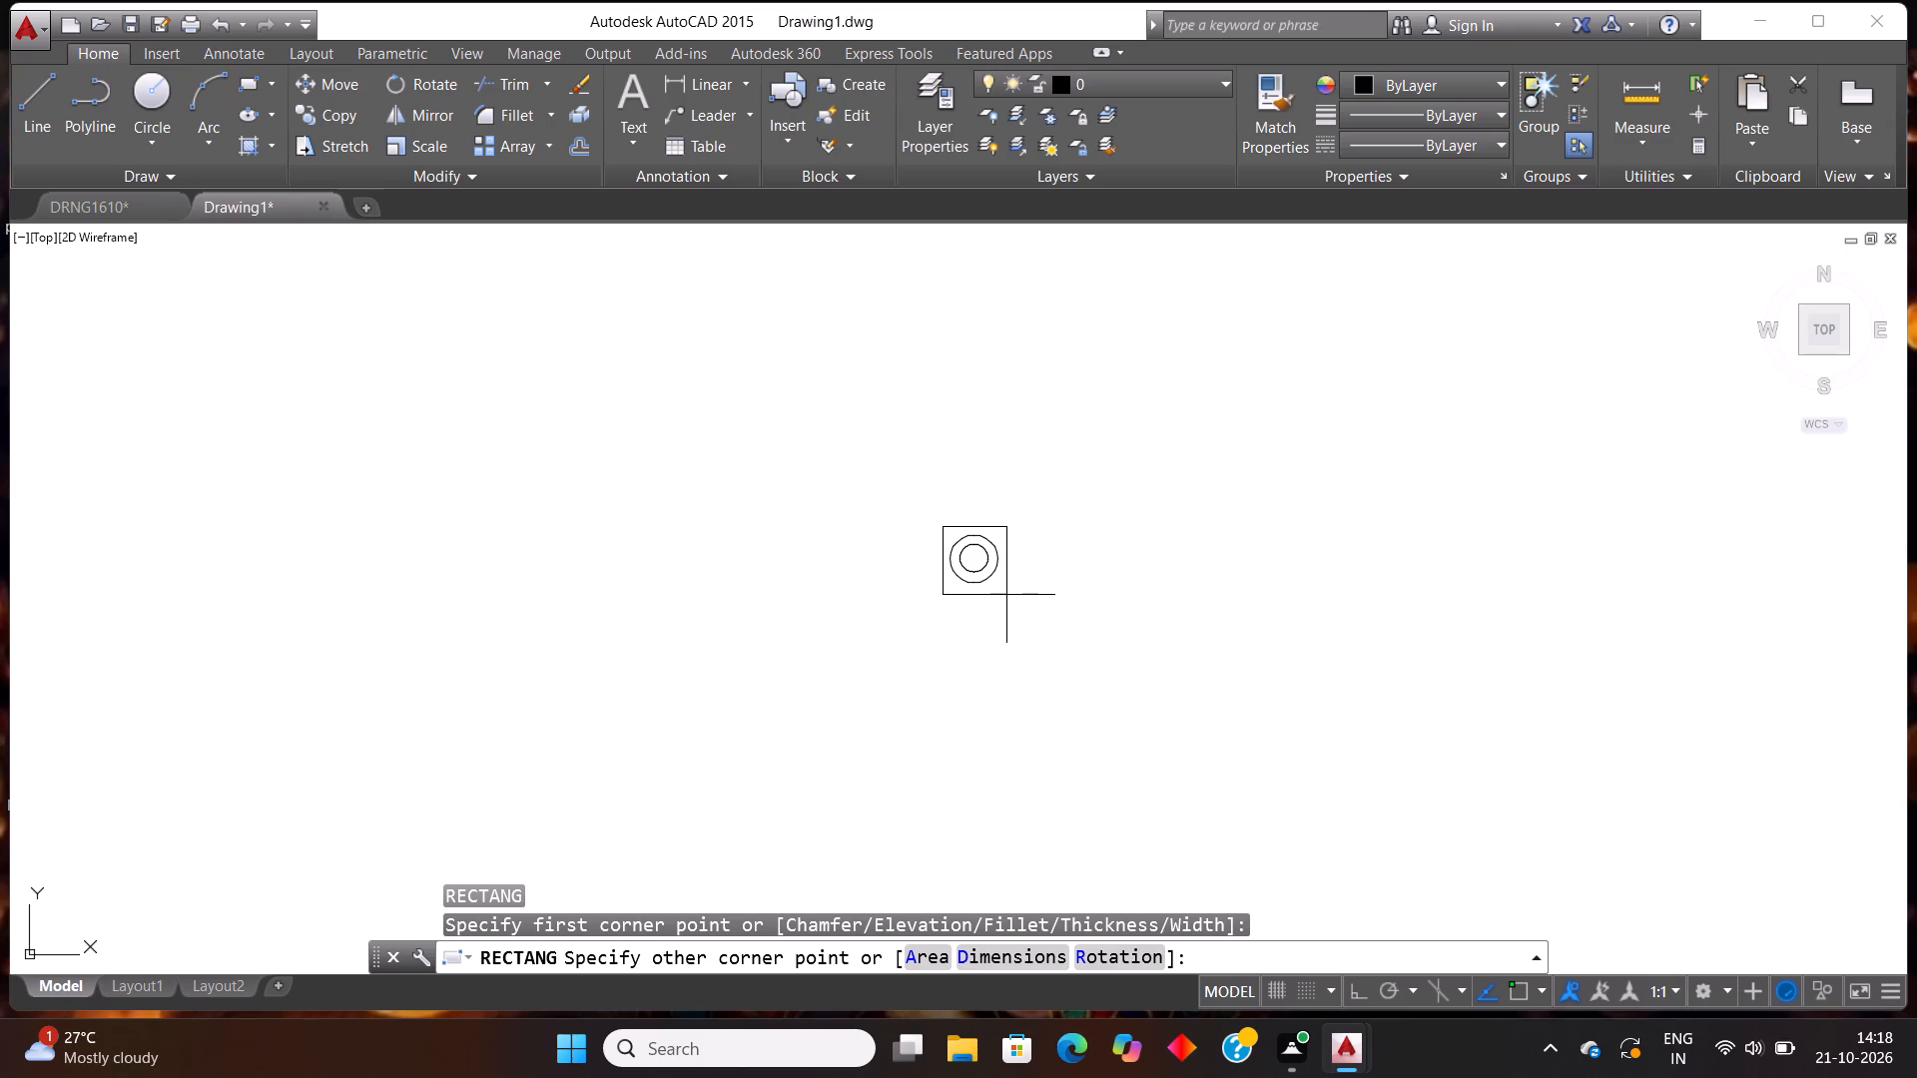
left_click(1006, 595)
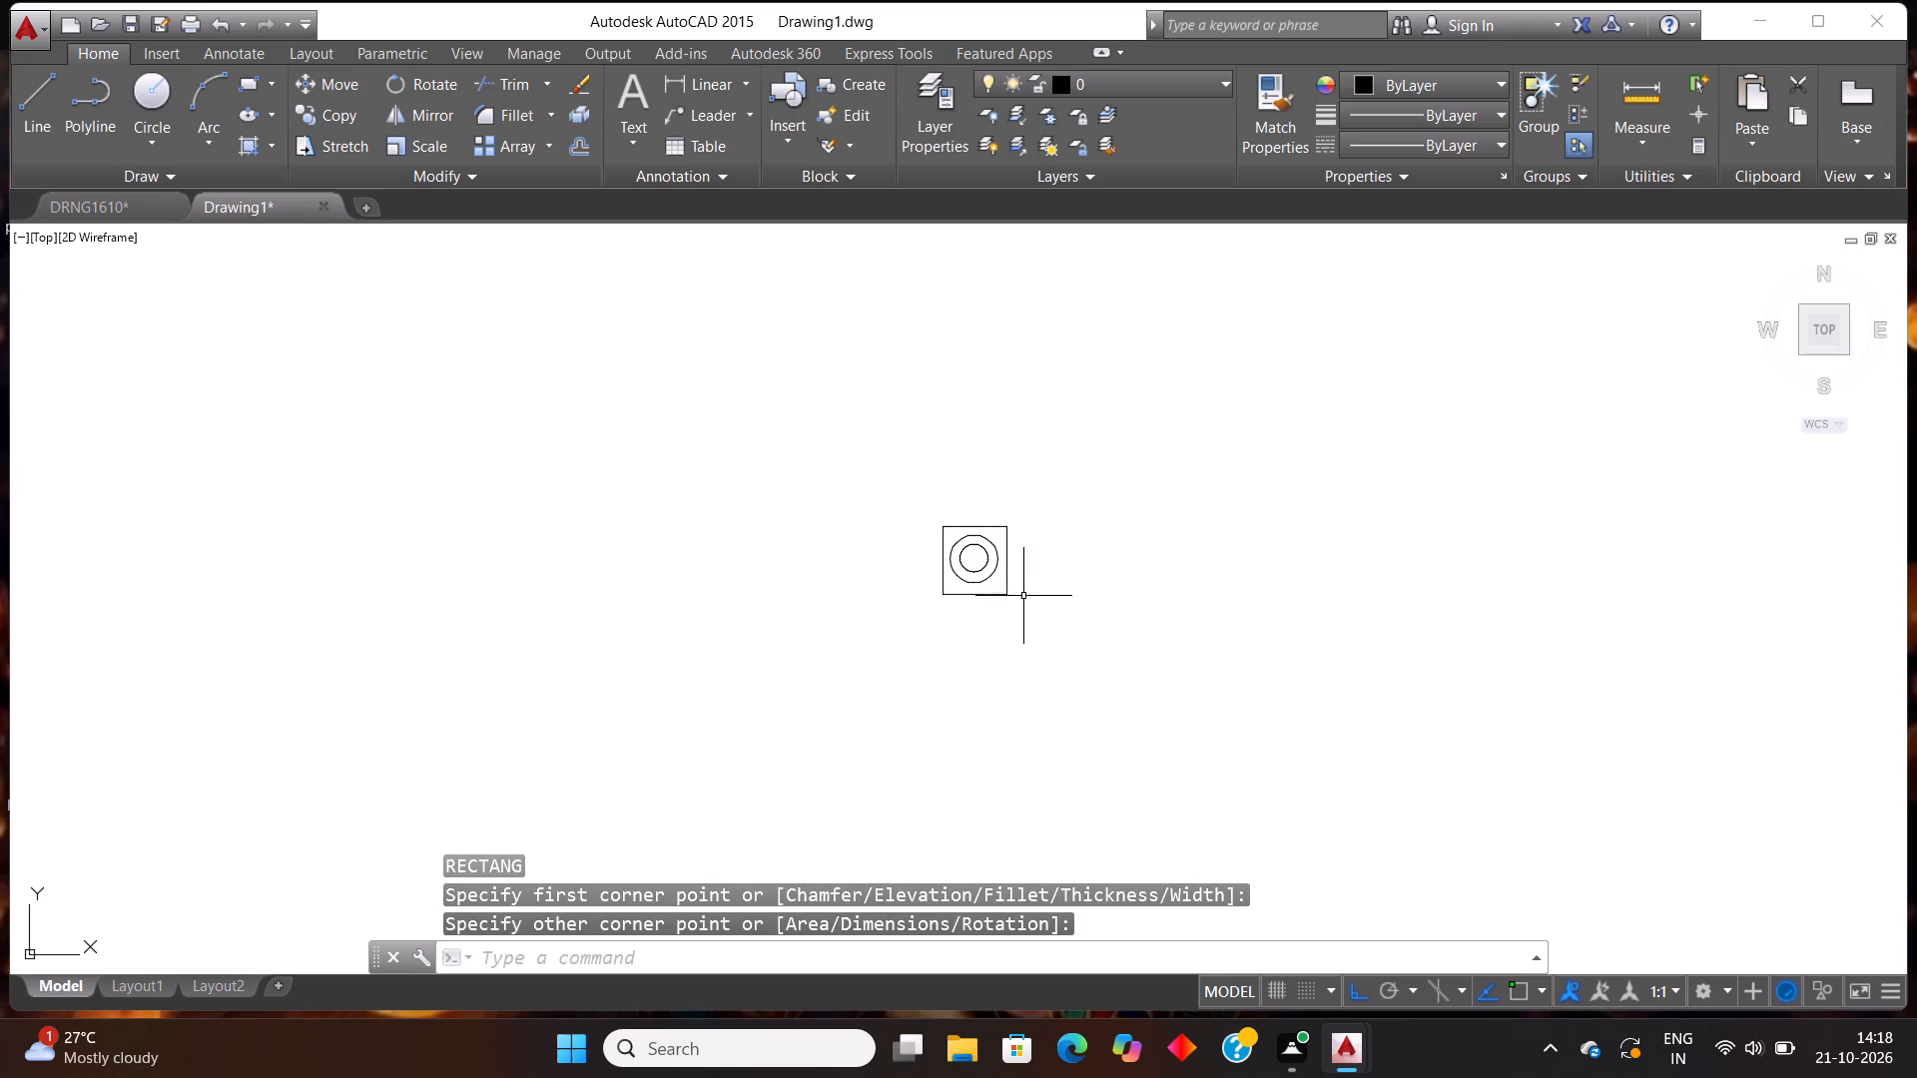
Copy the rectangle with its two circles and paste it in the front room's lower corner, between the sofa and the wall.
left_click(1100, 660)
left_click(880, 450)
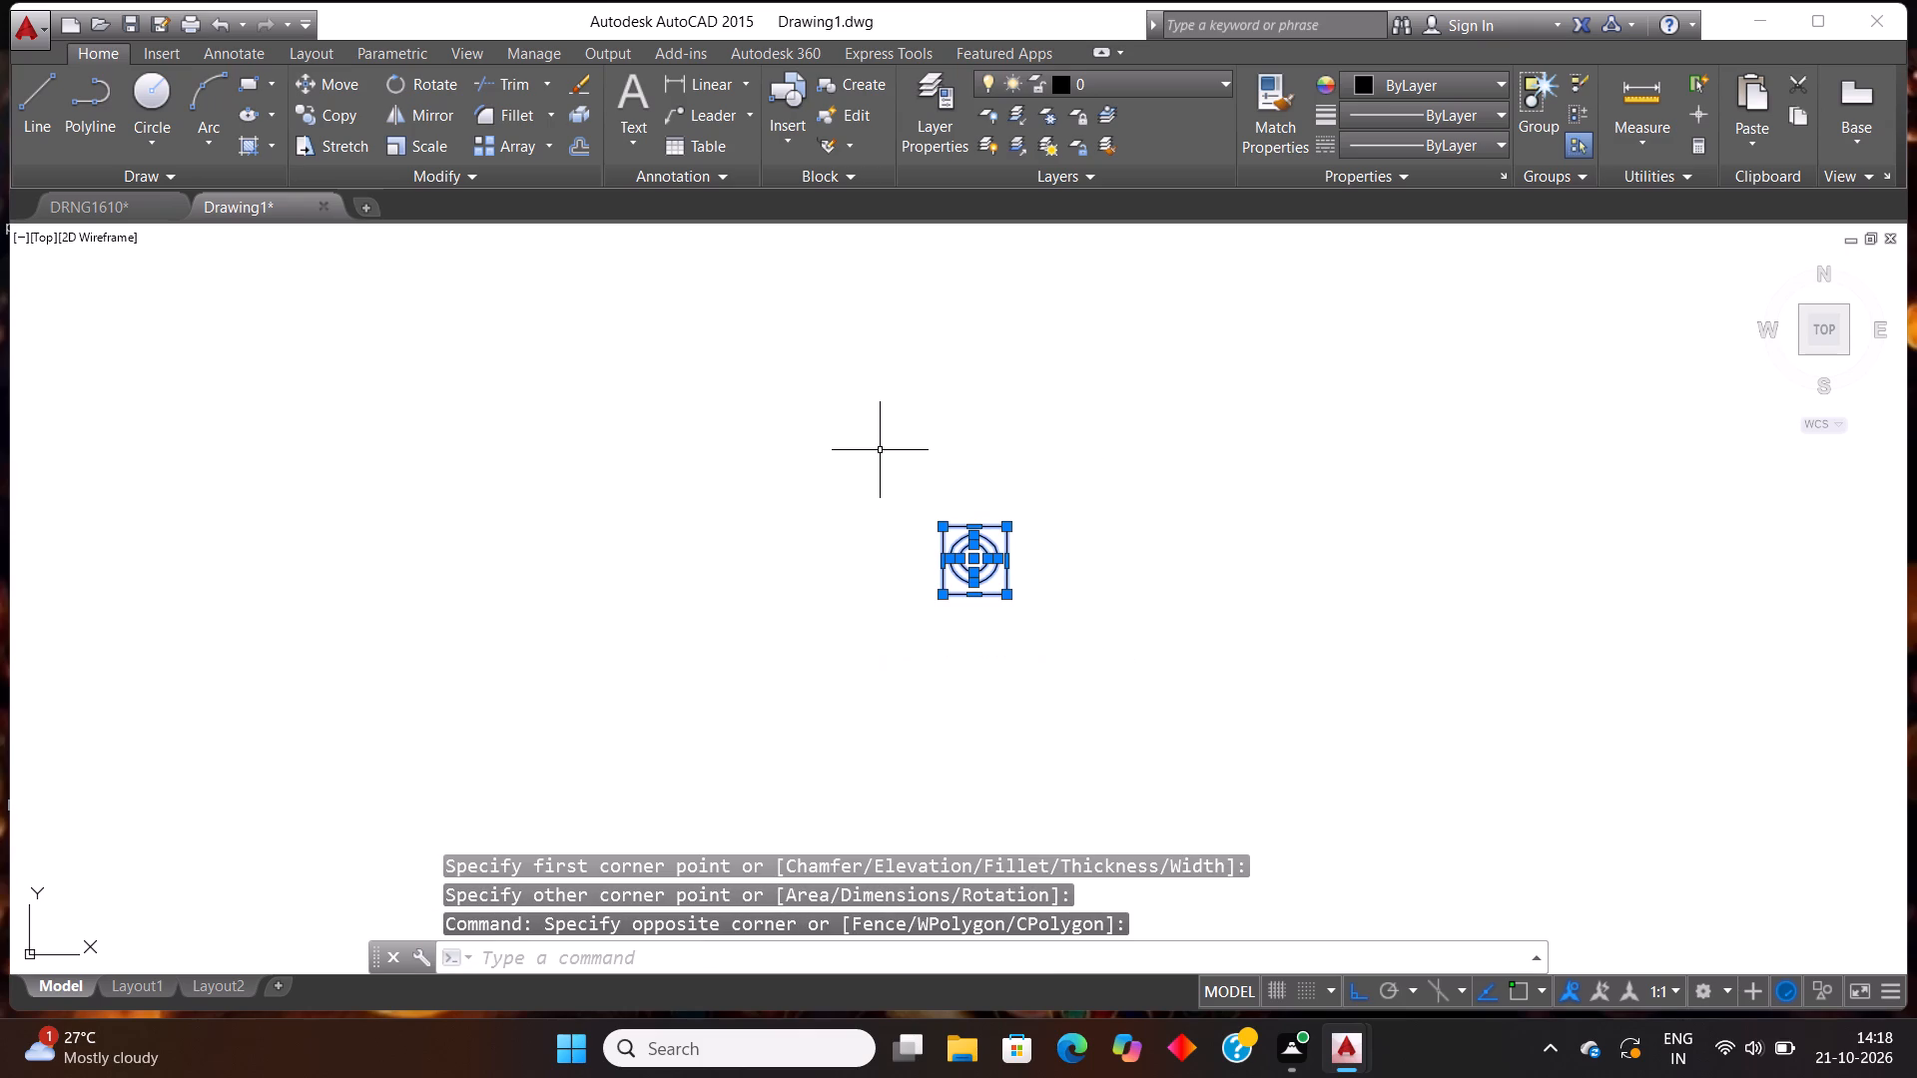
key("ctrl+c")
key("ctrl+v")
scroll(1024, 533, "down", 3)
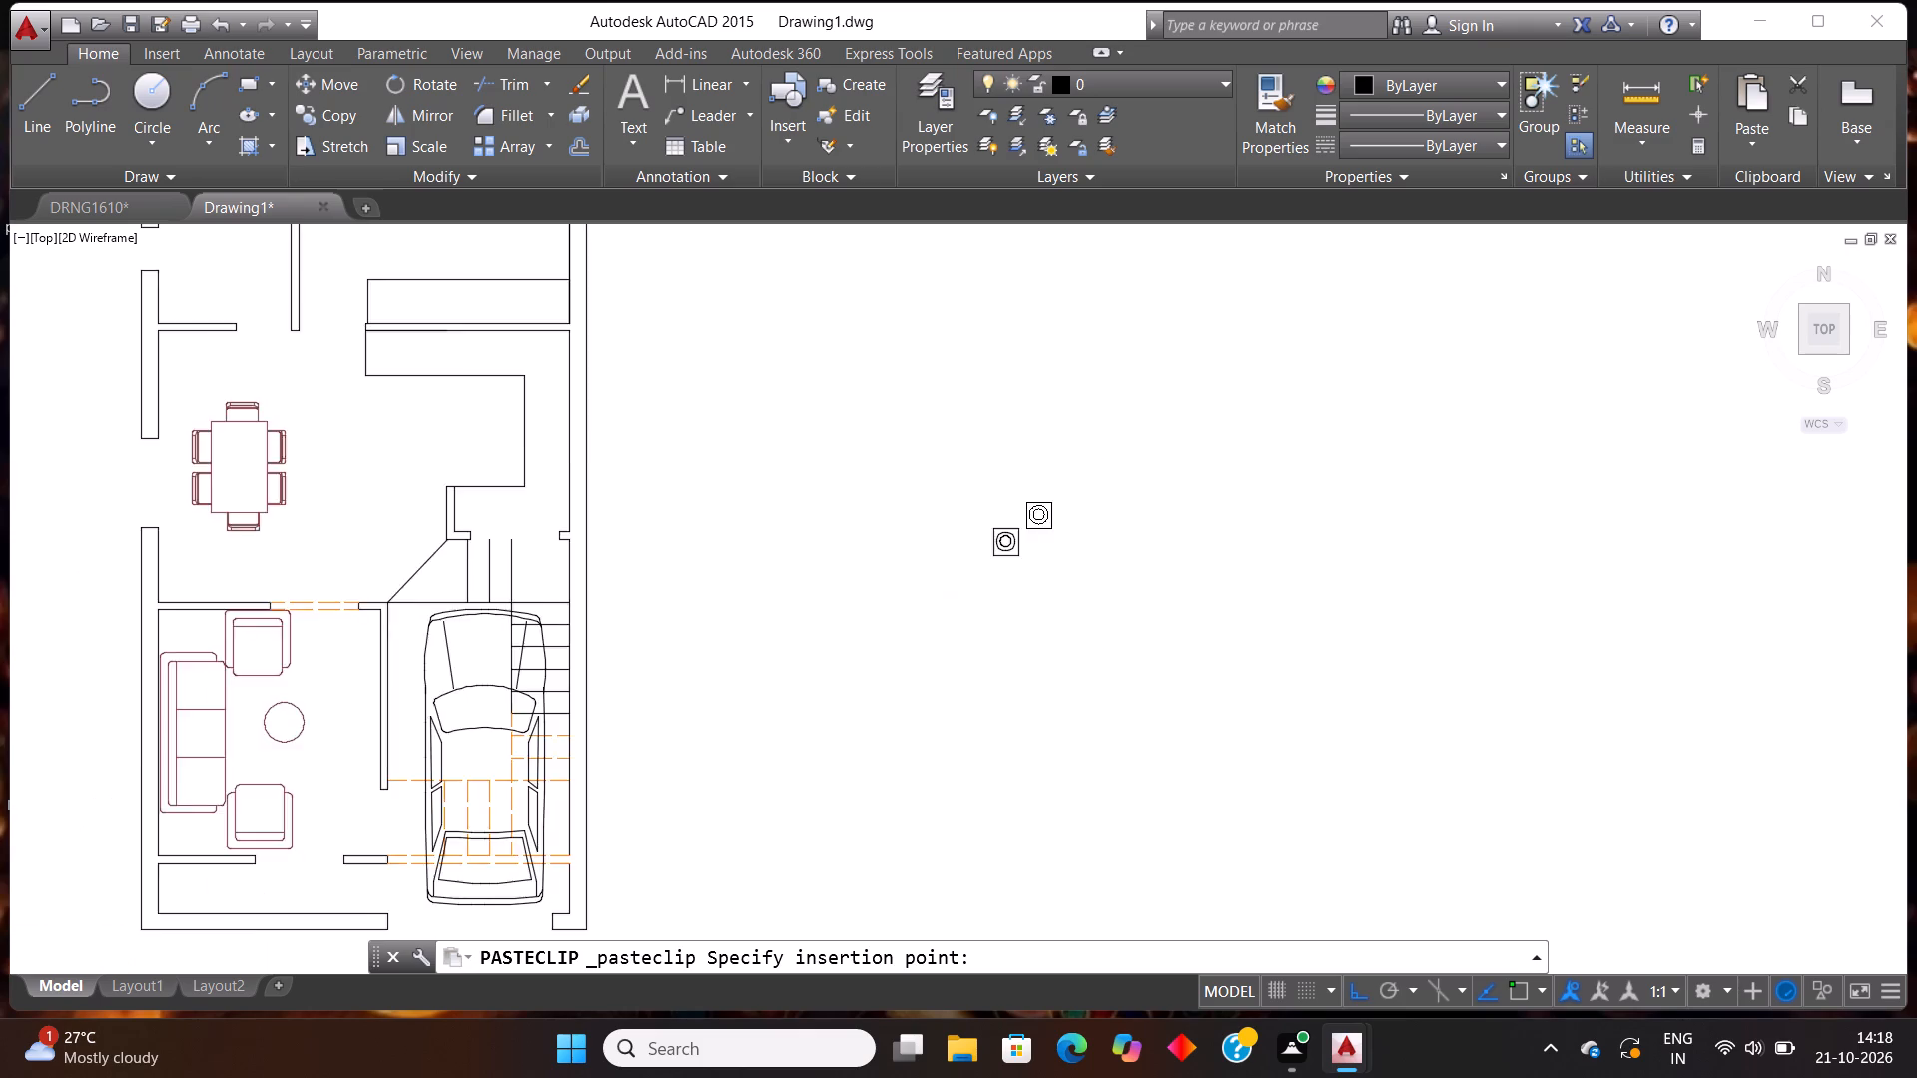
scroll(514, 754, "up", 3)
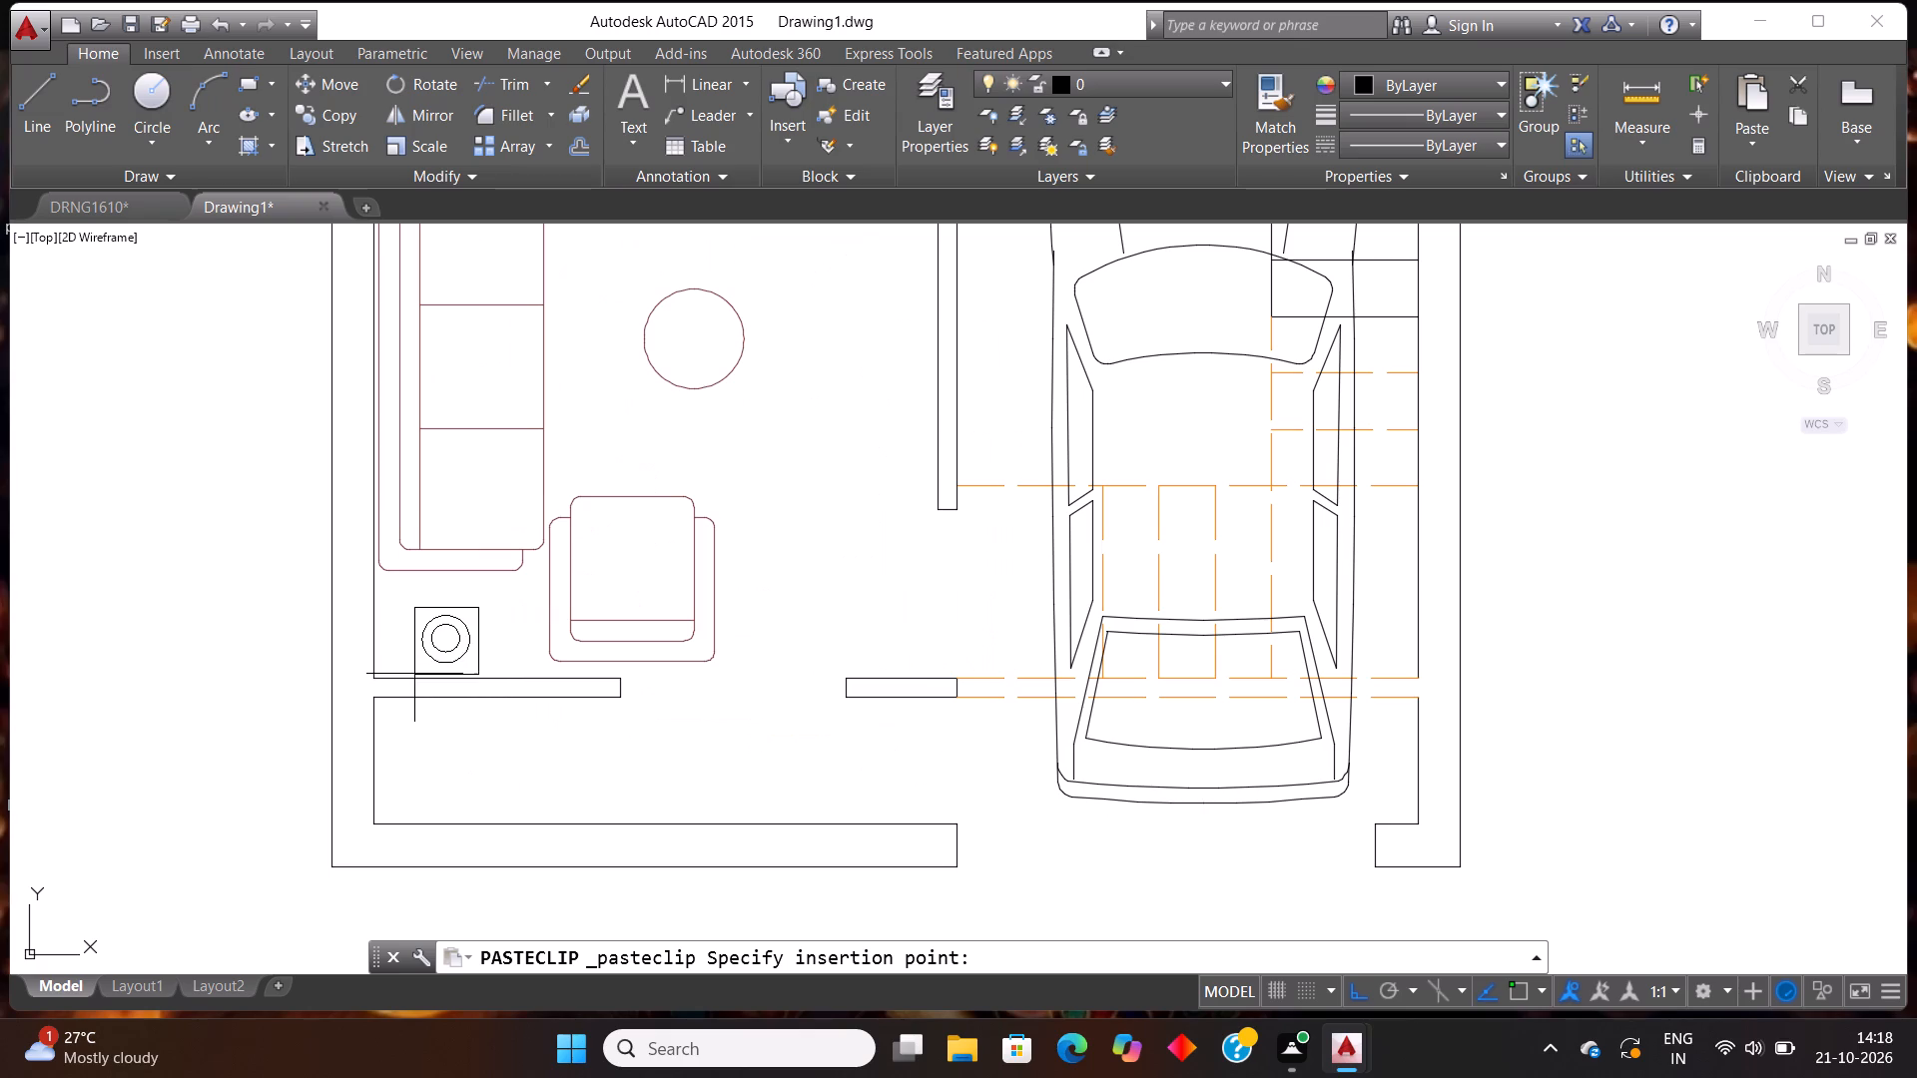
left_click(418, 664)
Paste a second copy of the side table in the front room's upper corner, between the sofa and the wall.
scroll(705, 655, "down", 3)
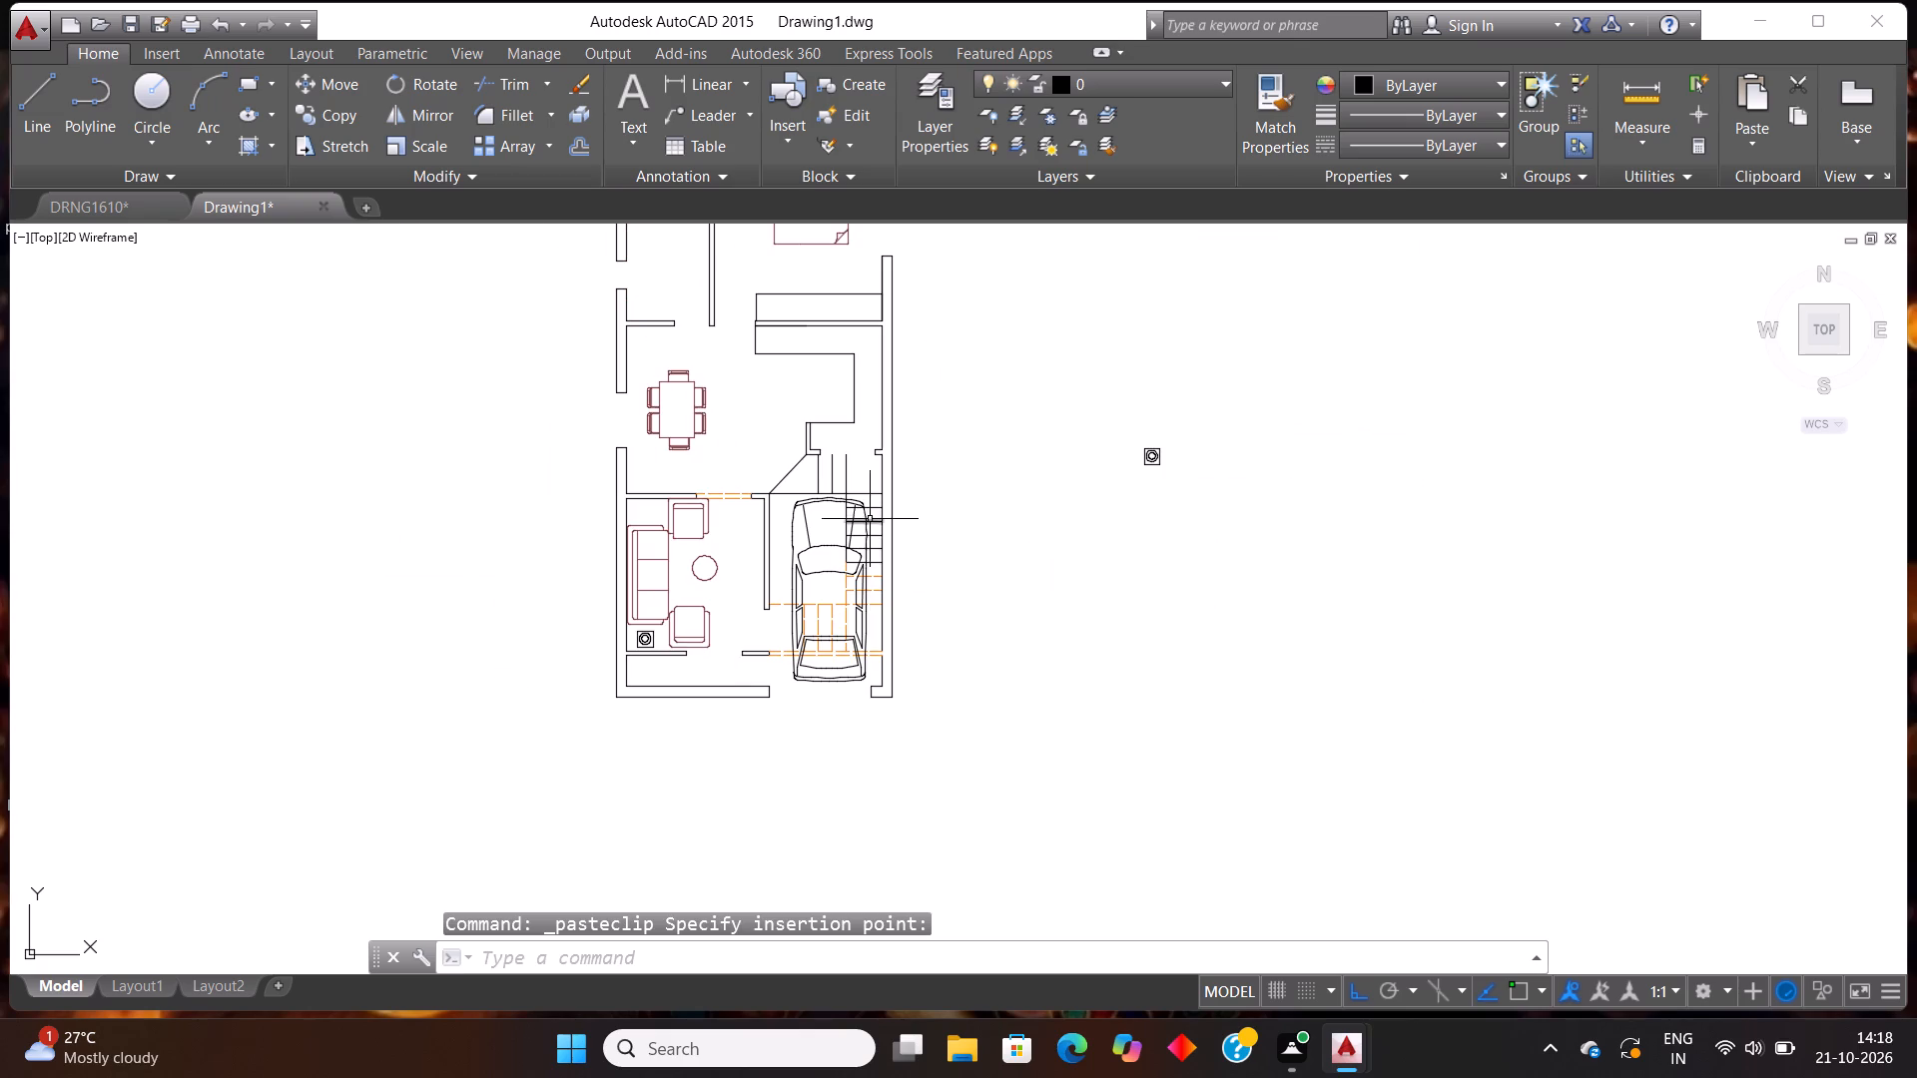
key("ctrl+v")
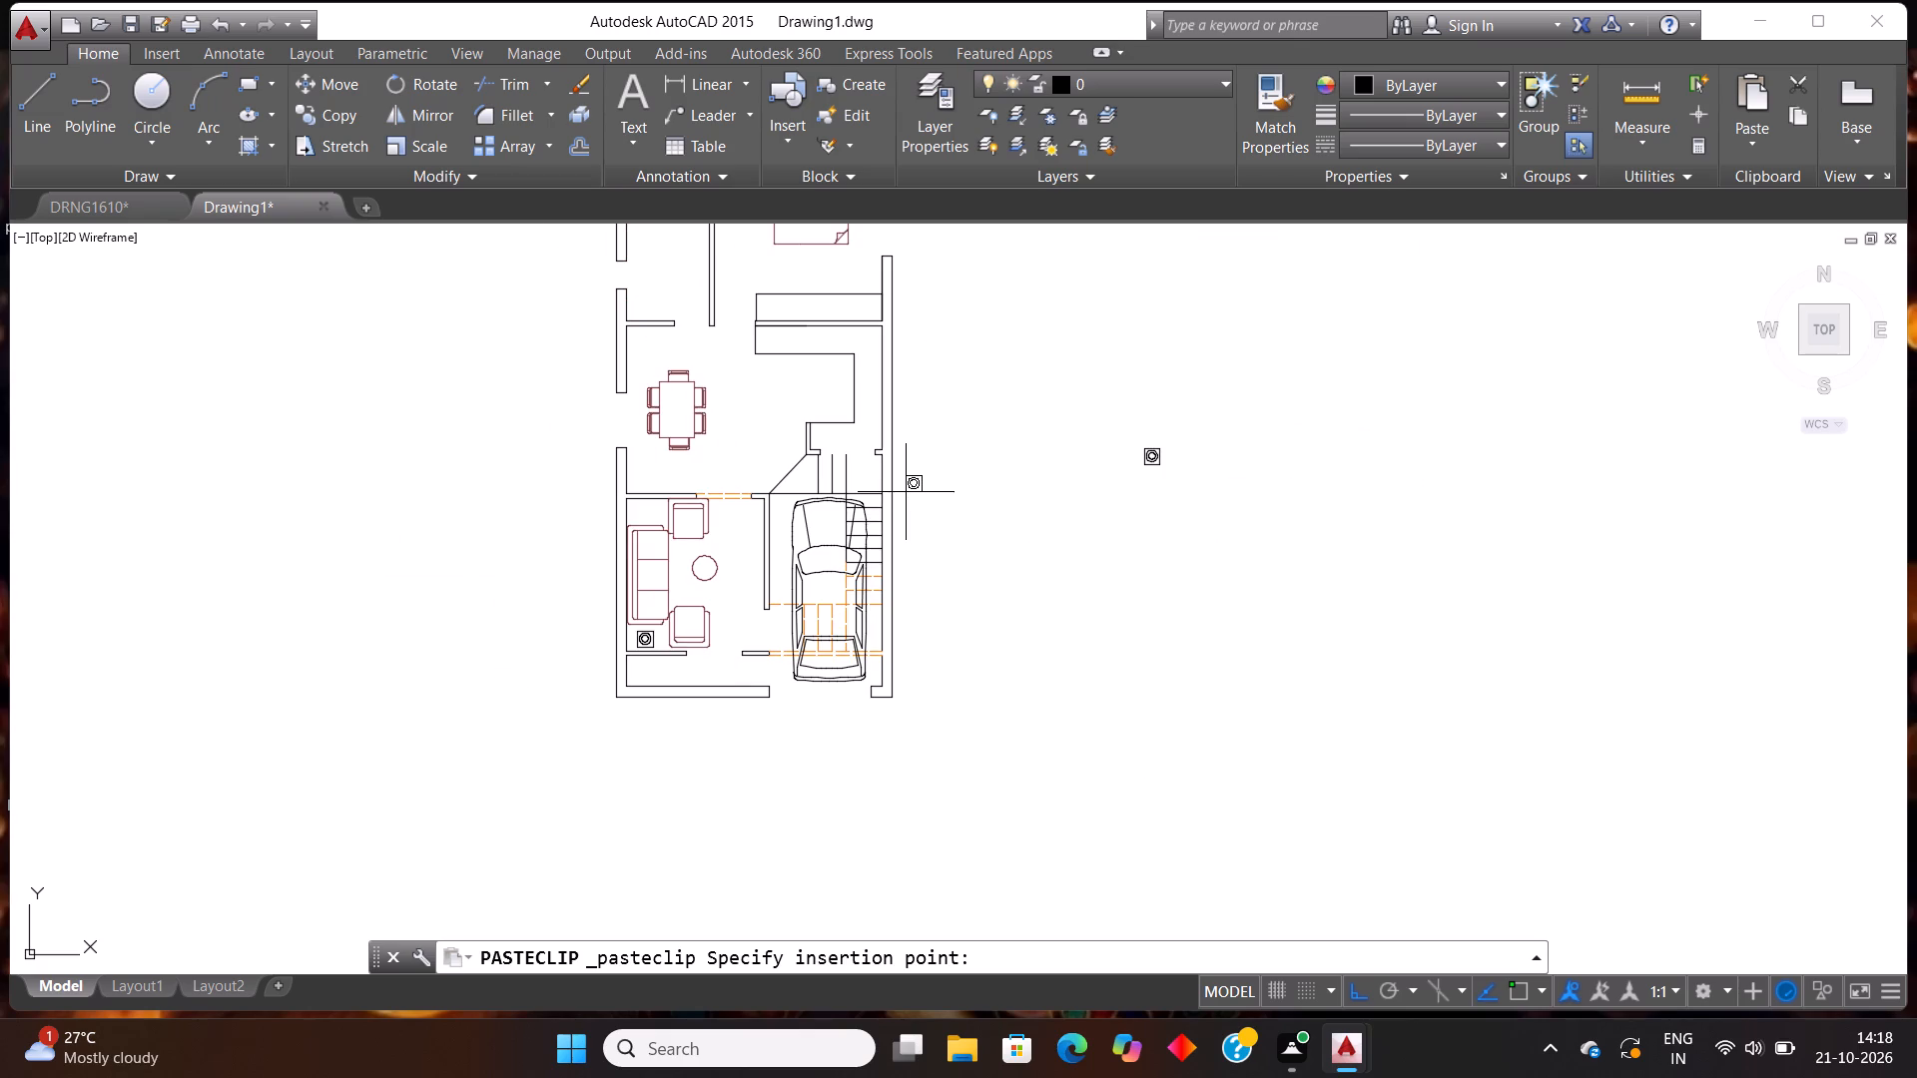
scroll(717, 498, "up", 2)
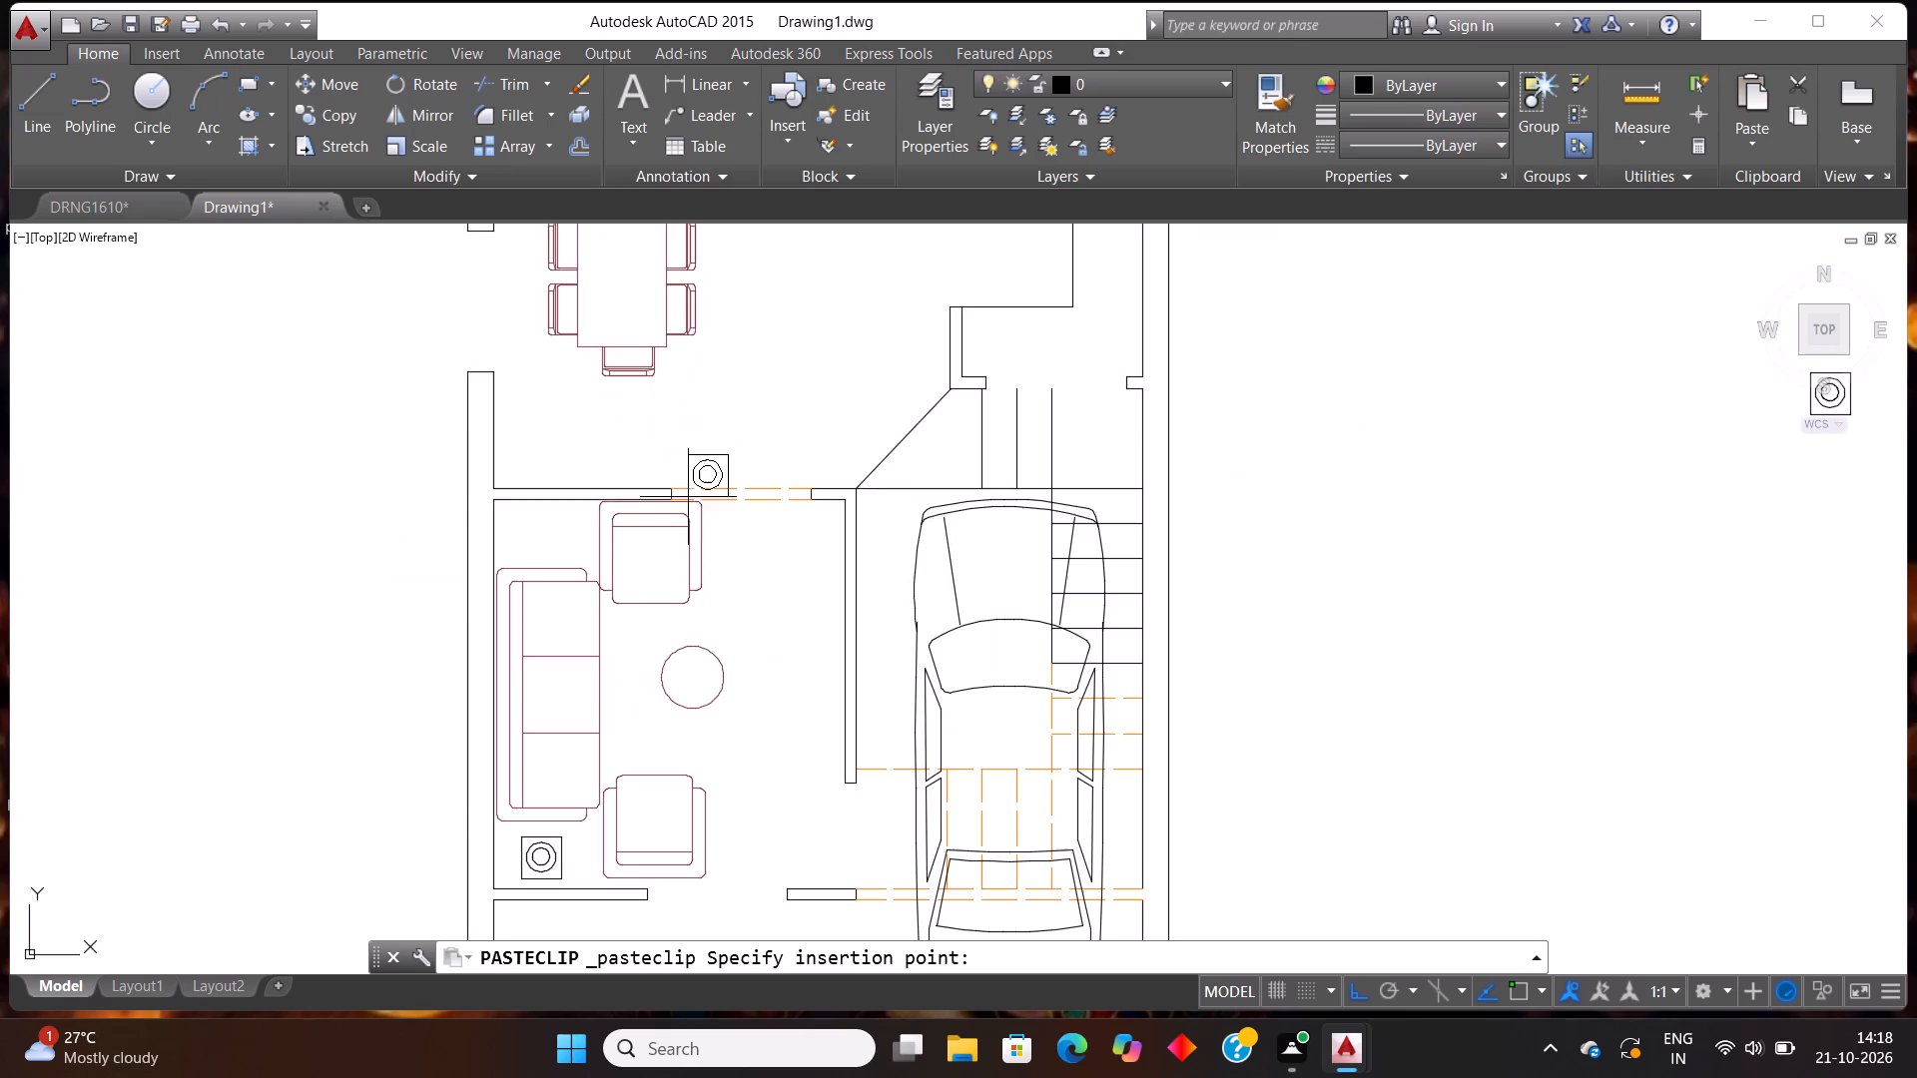
scroll(523, 563, "up", 2)
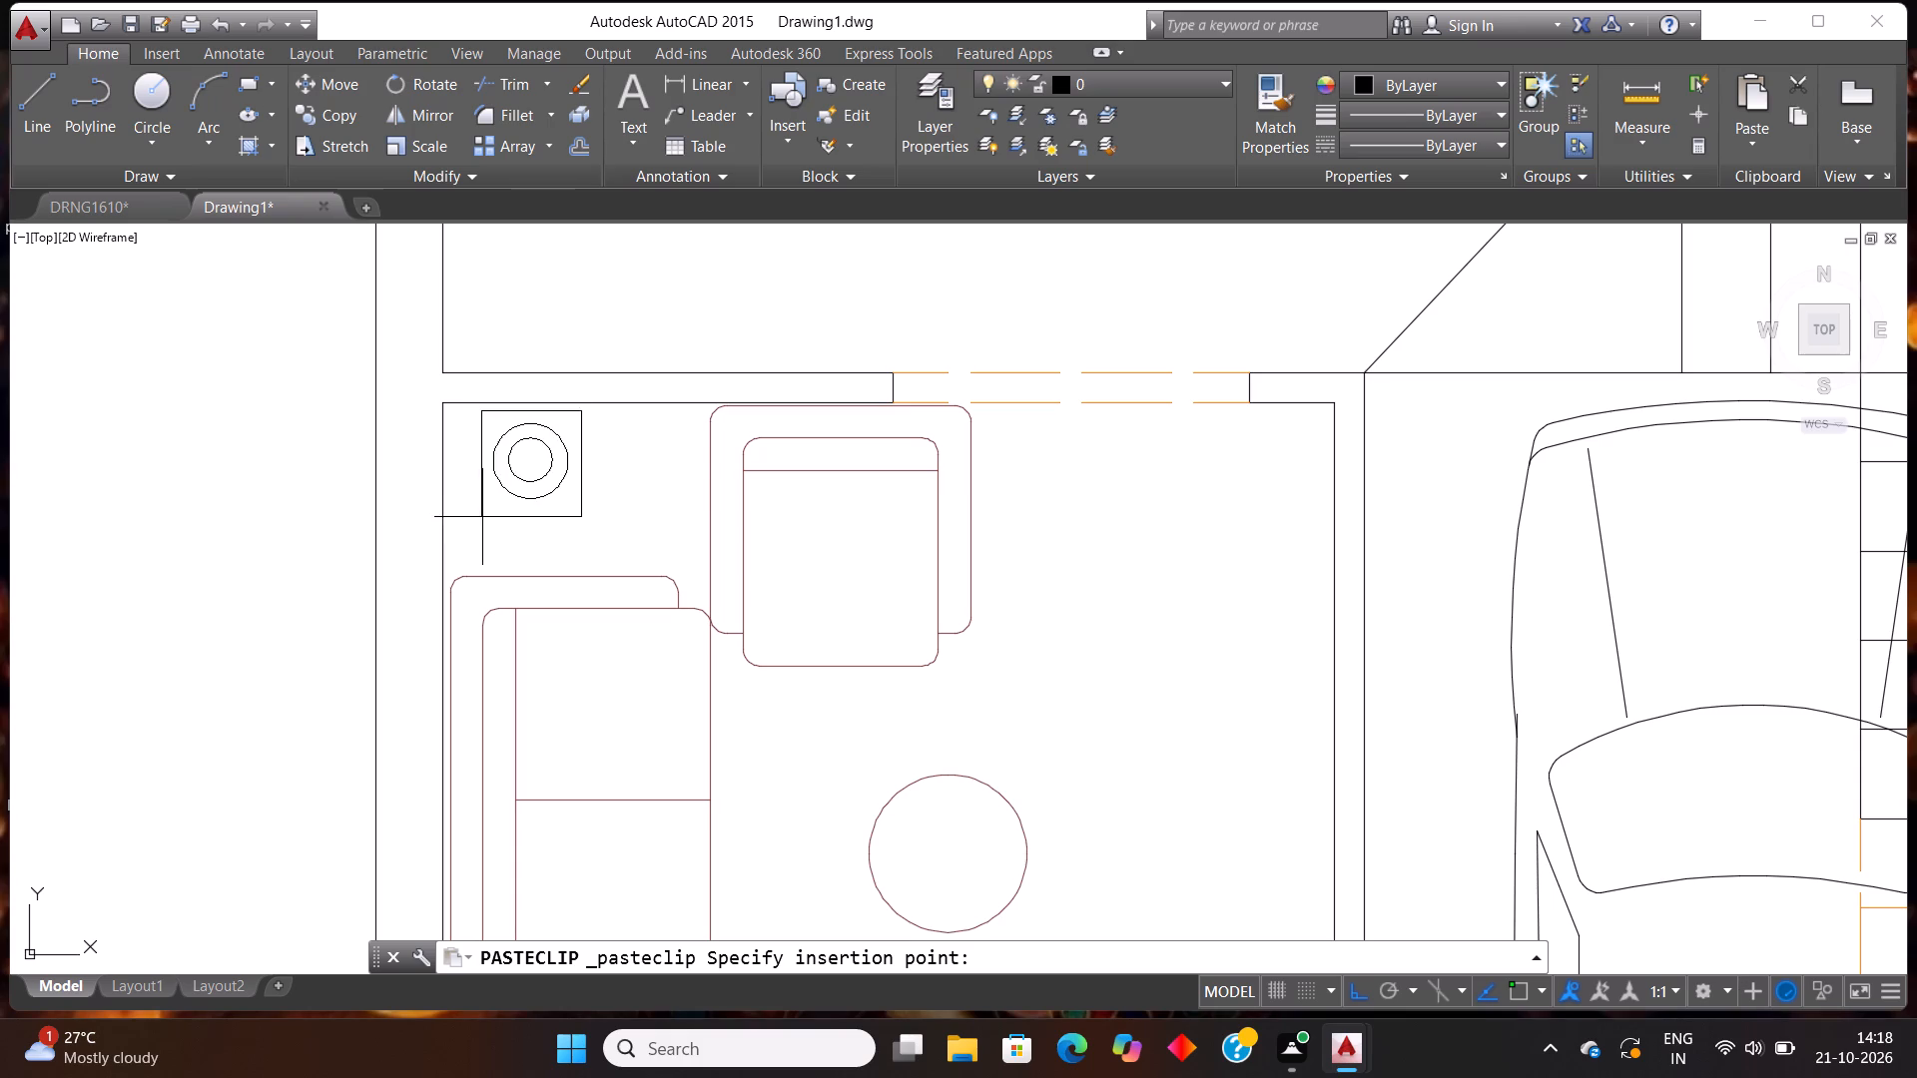
left_click(512, 544)
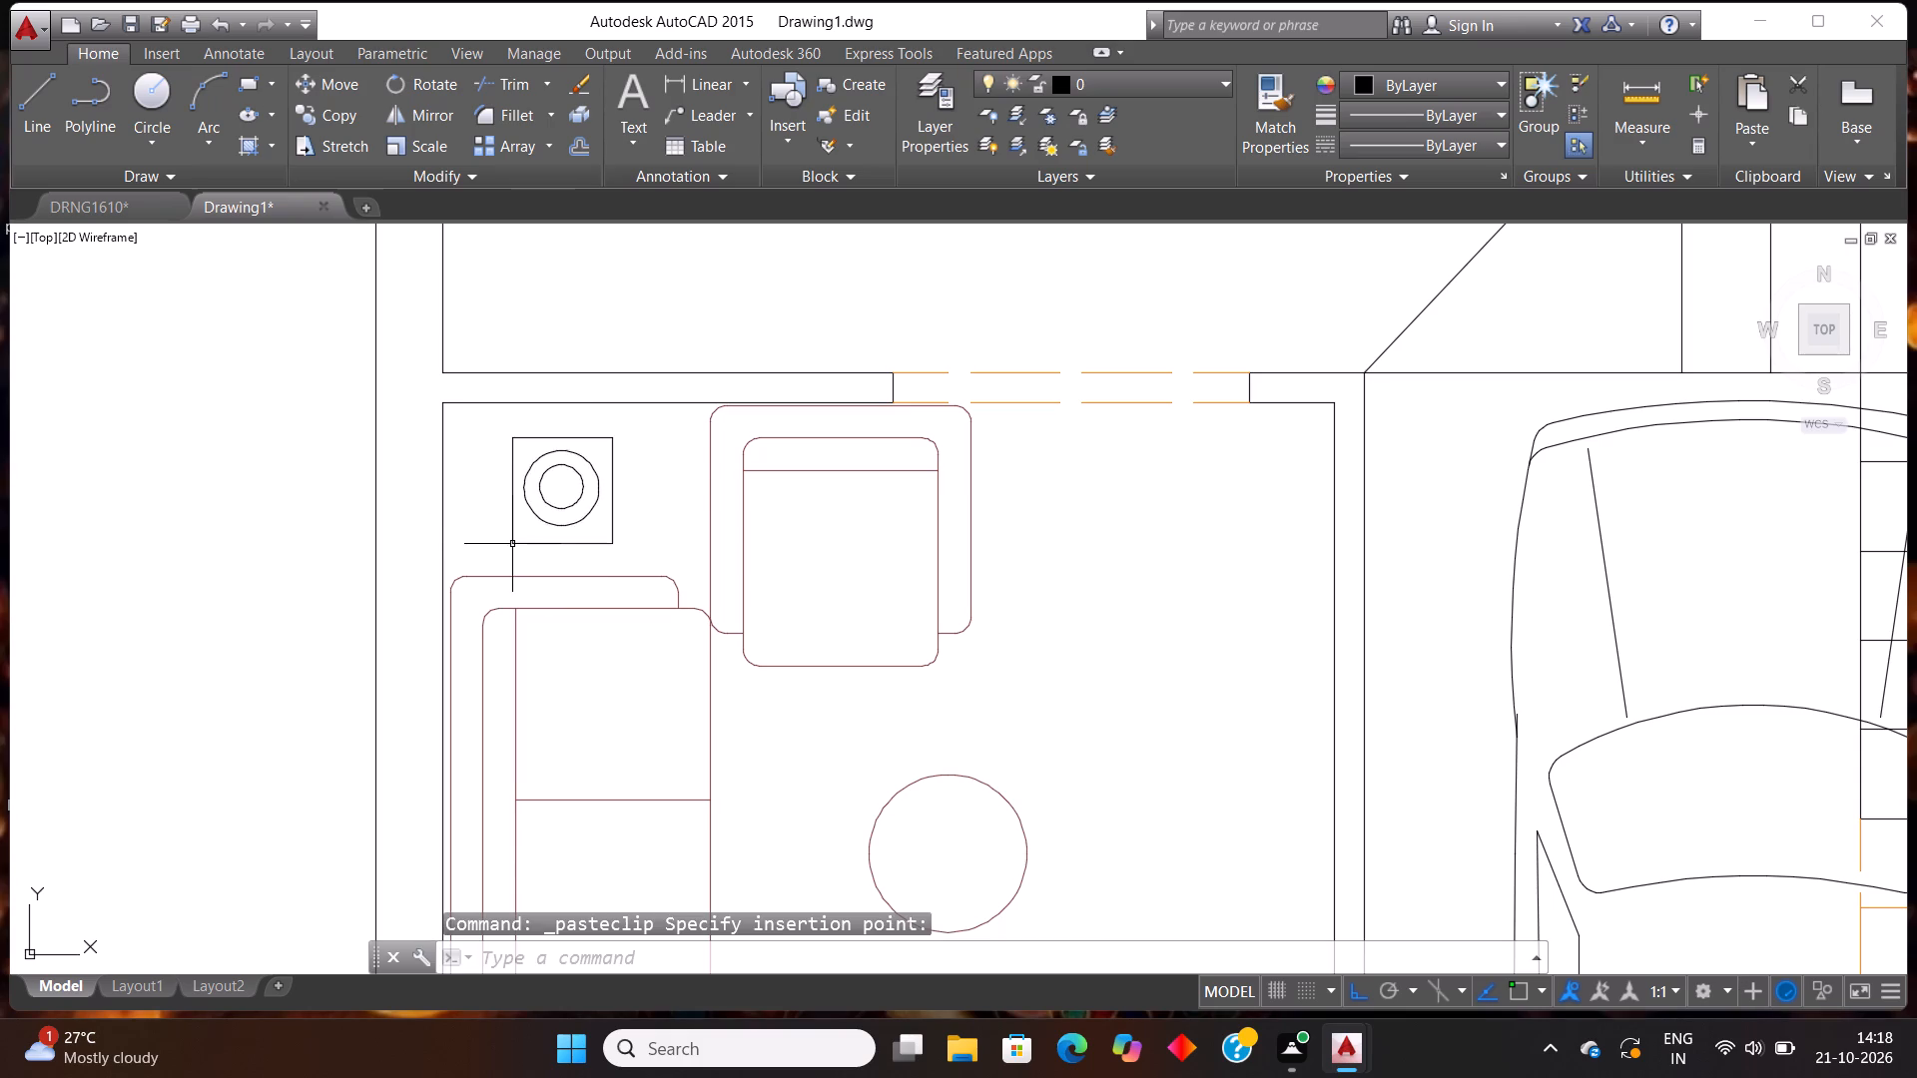
Erase the original side table outside the floor plan.
scroll(550, 521, "down", 3)
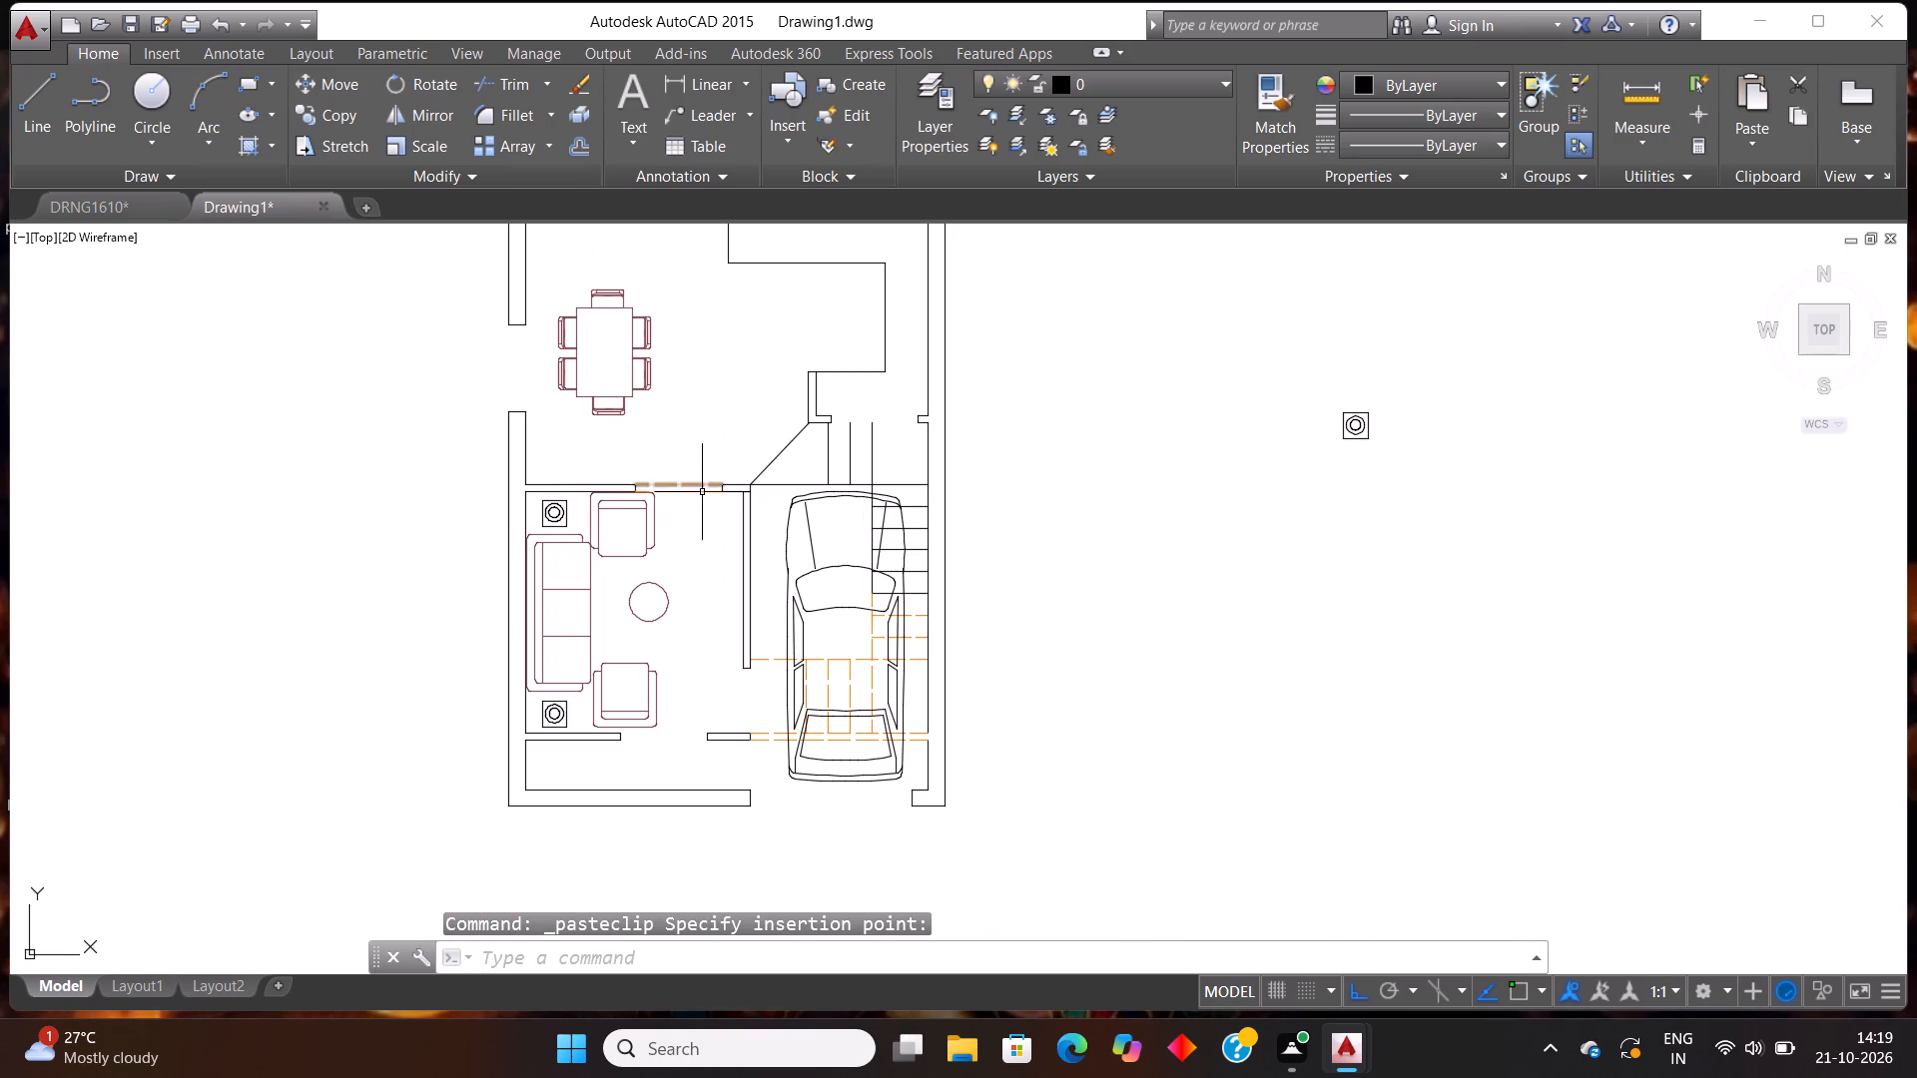
left_click(1384, 469)
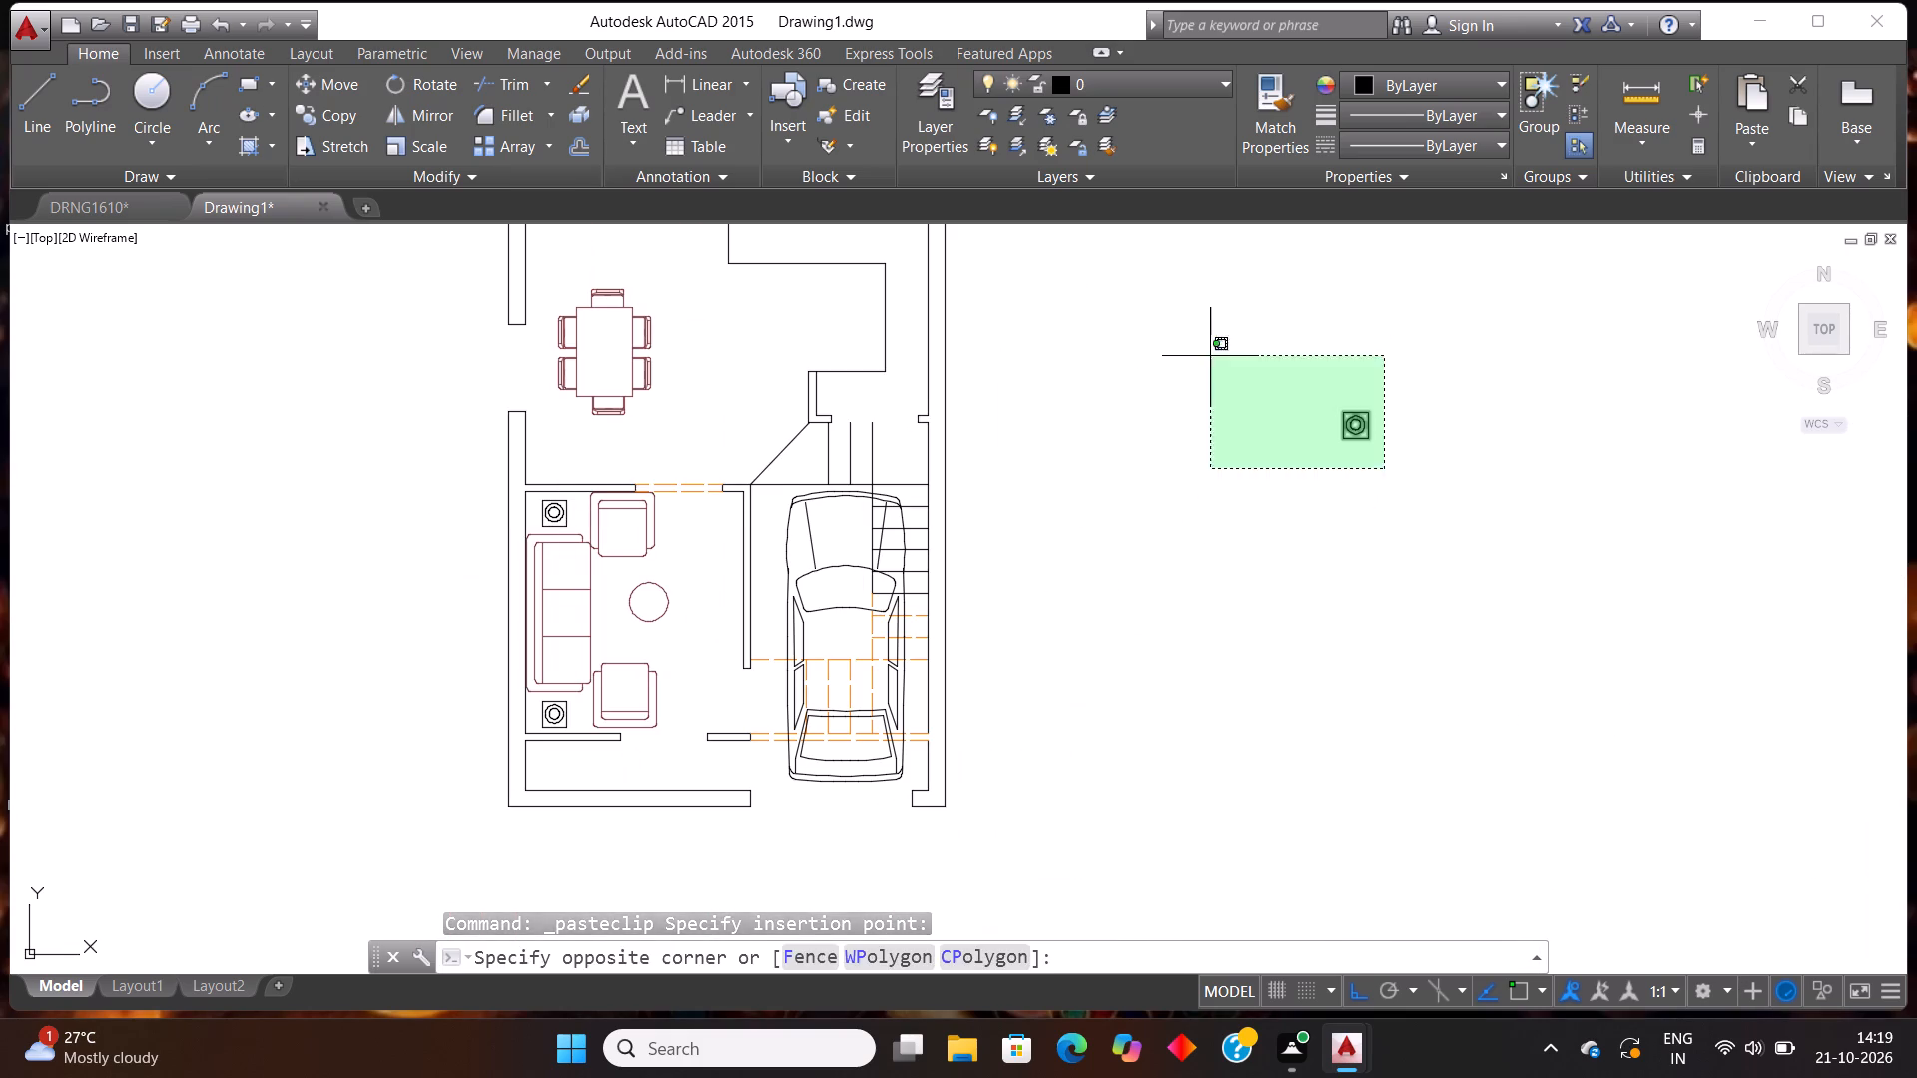
left_click(1161, 319)
key("Delete")
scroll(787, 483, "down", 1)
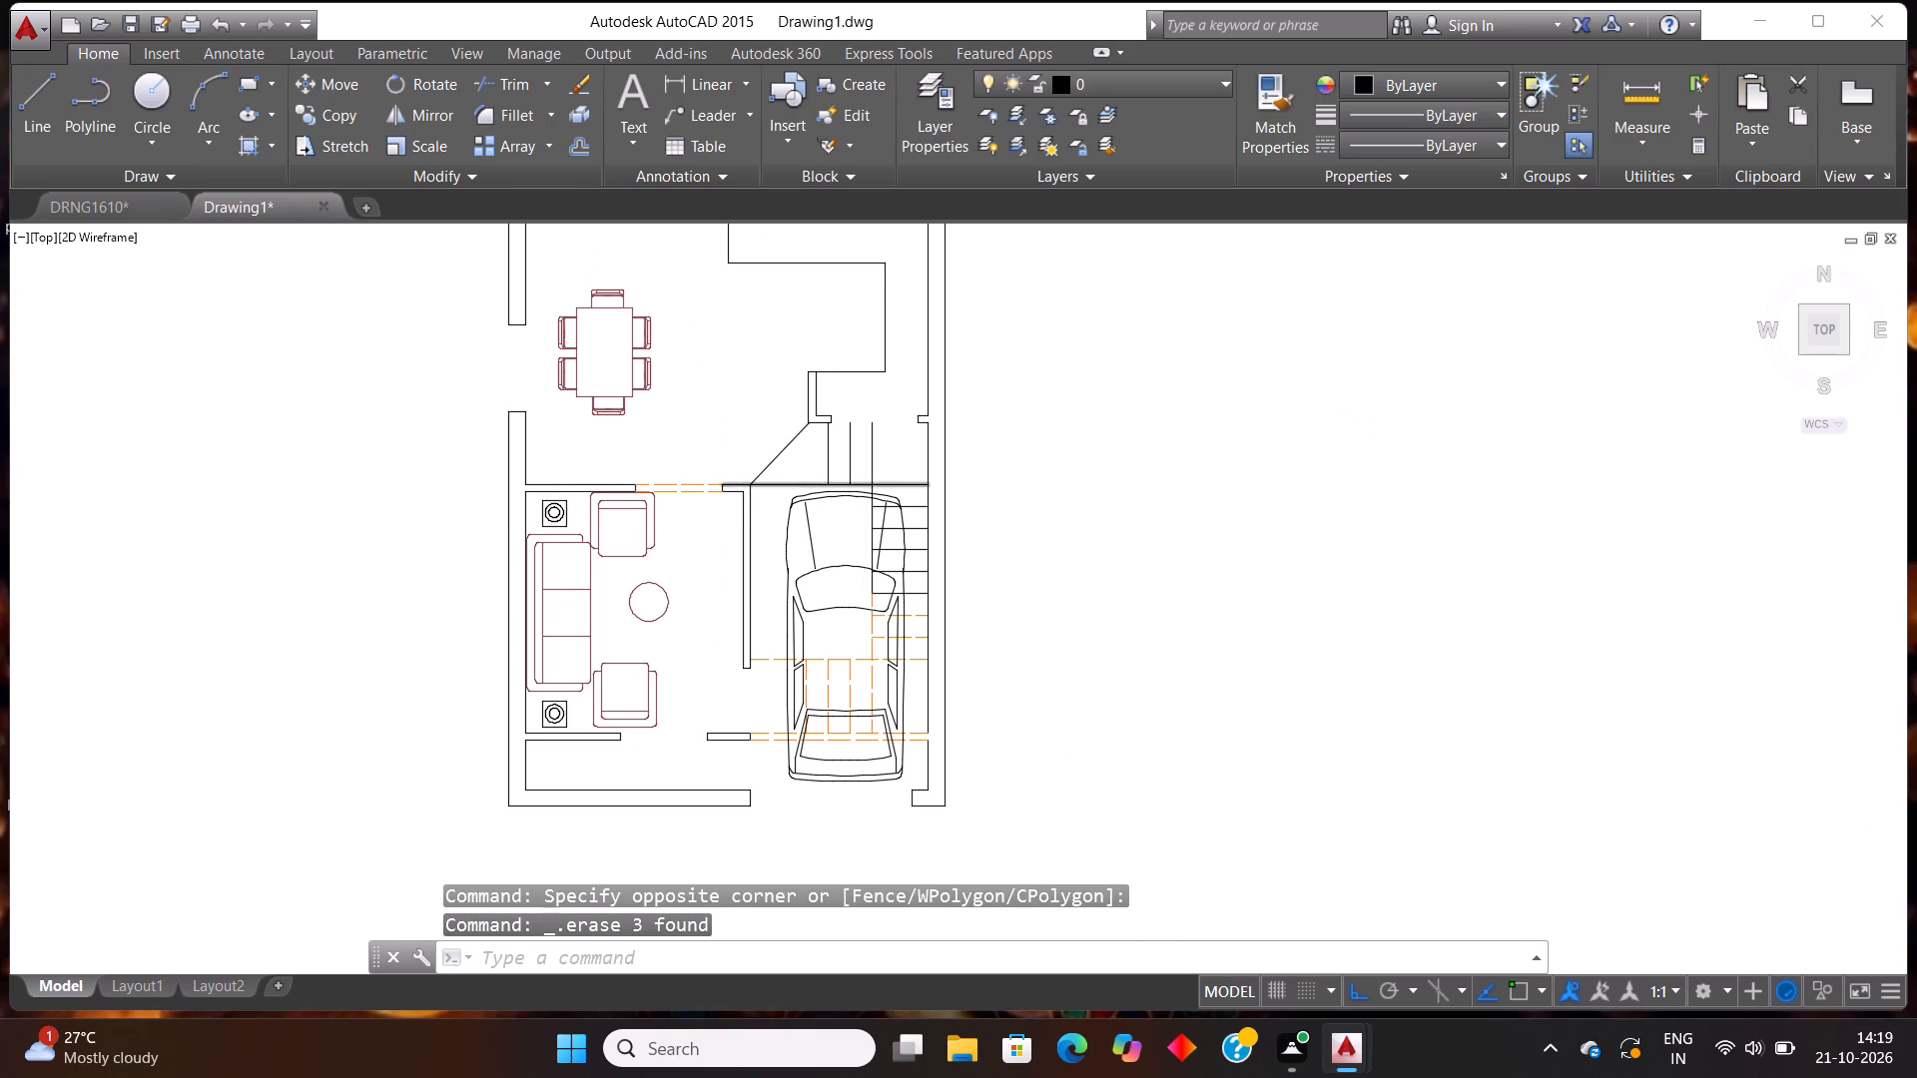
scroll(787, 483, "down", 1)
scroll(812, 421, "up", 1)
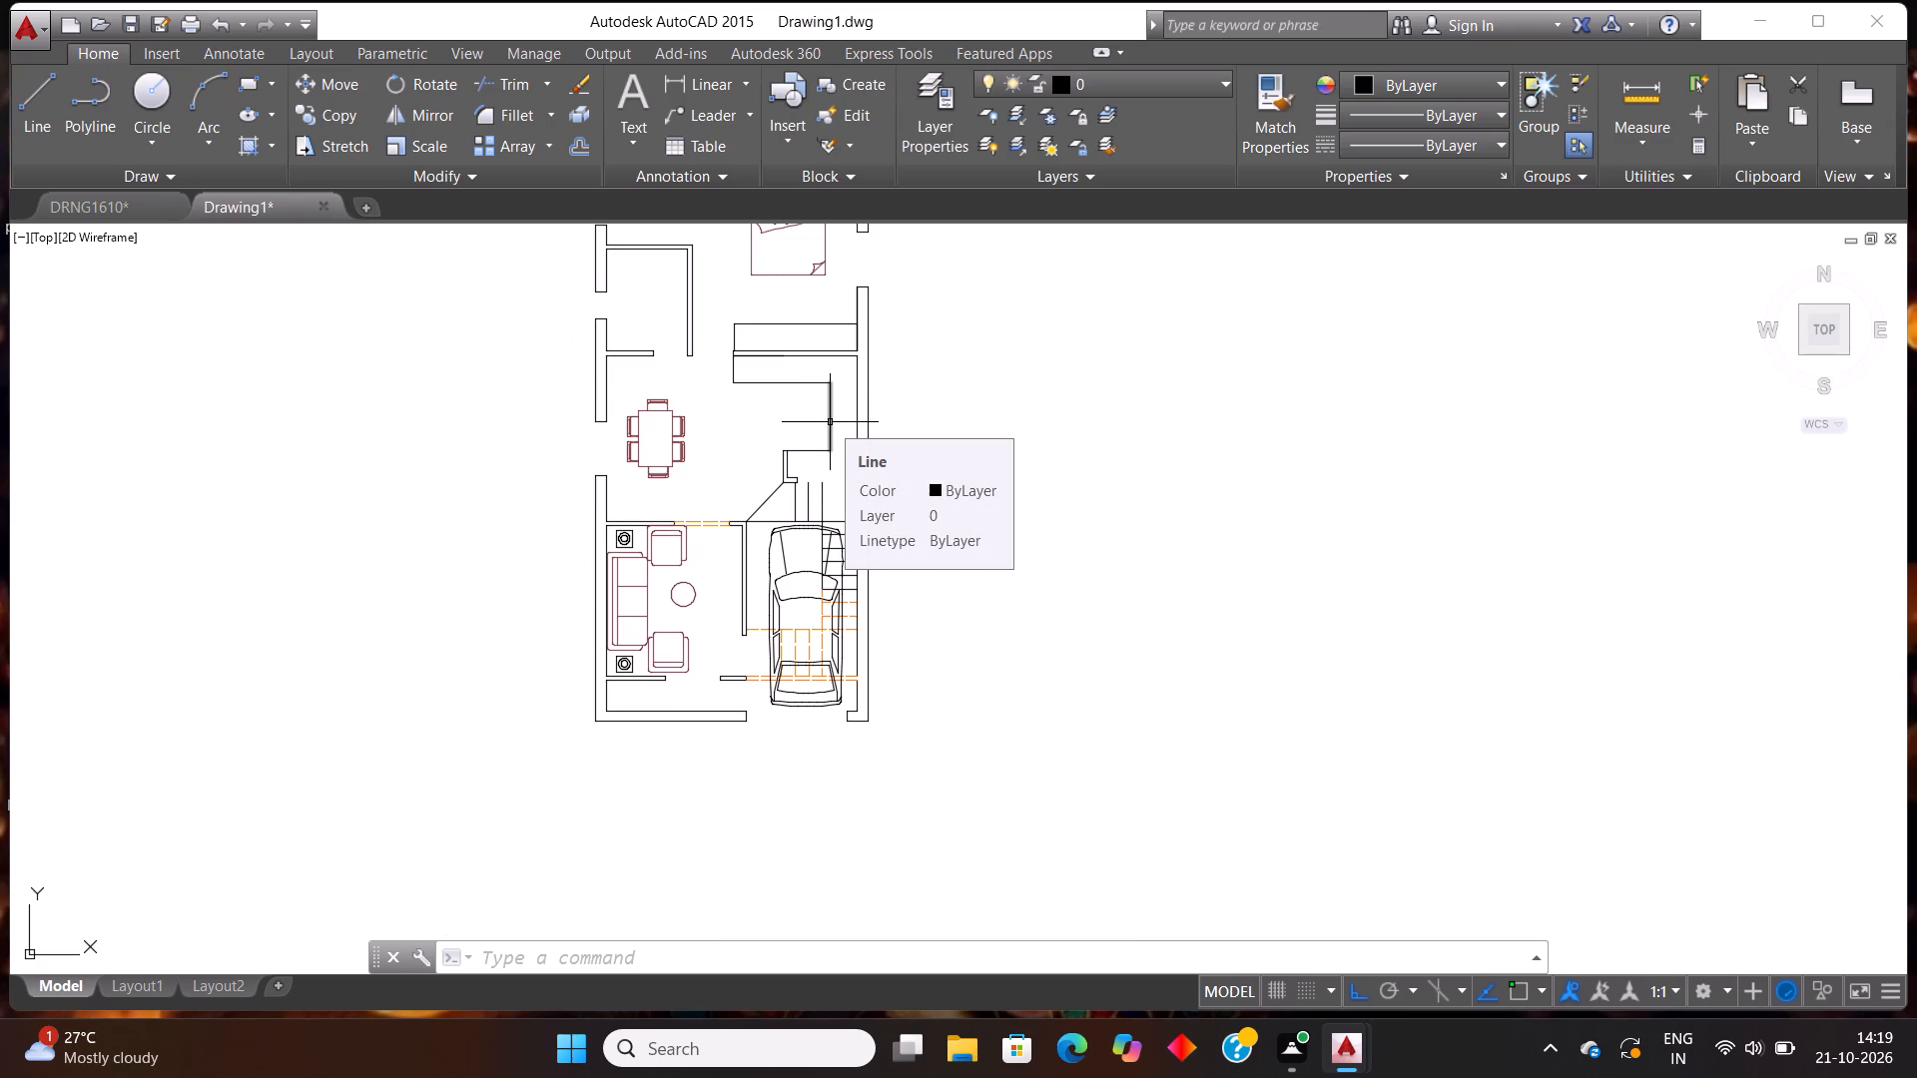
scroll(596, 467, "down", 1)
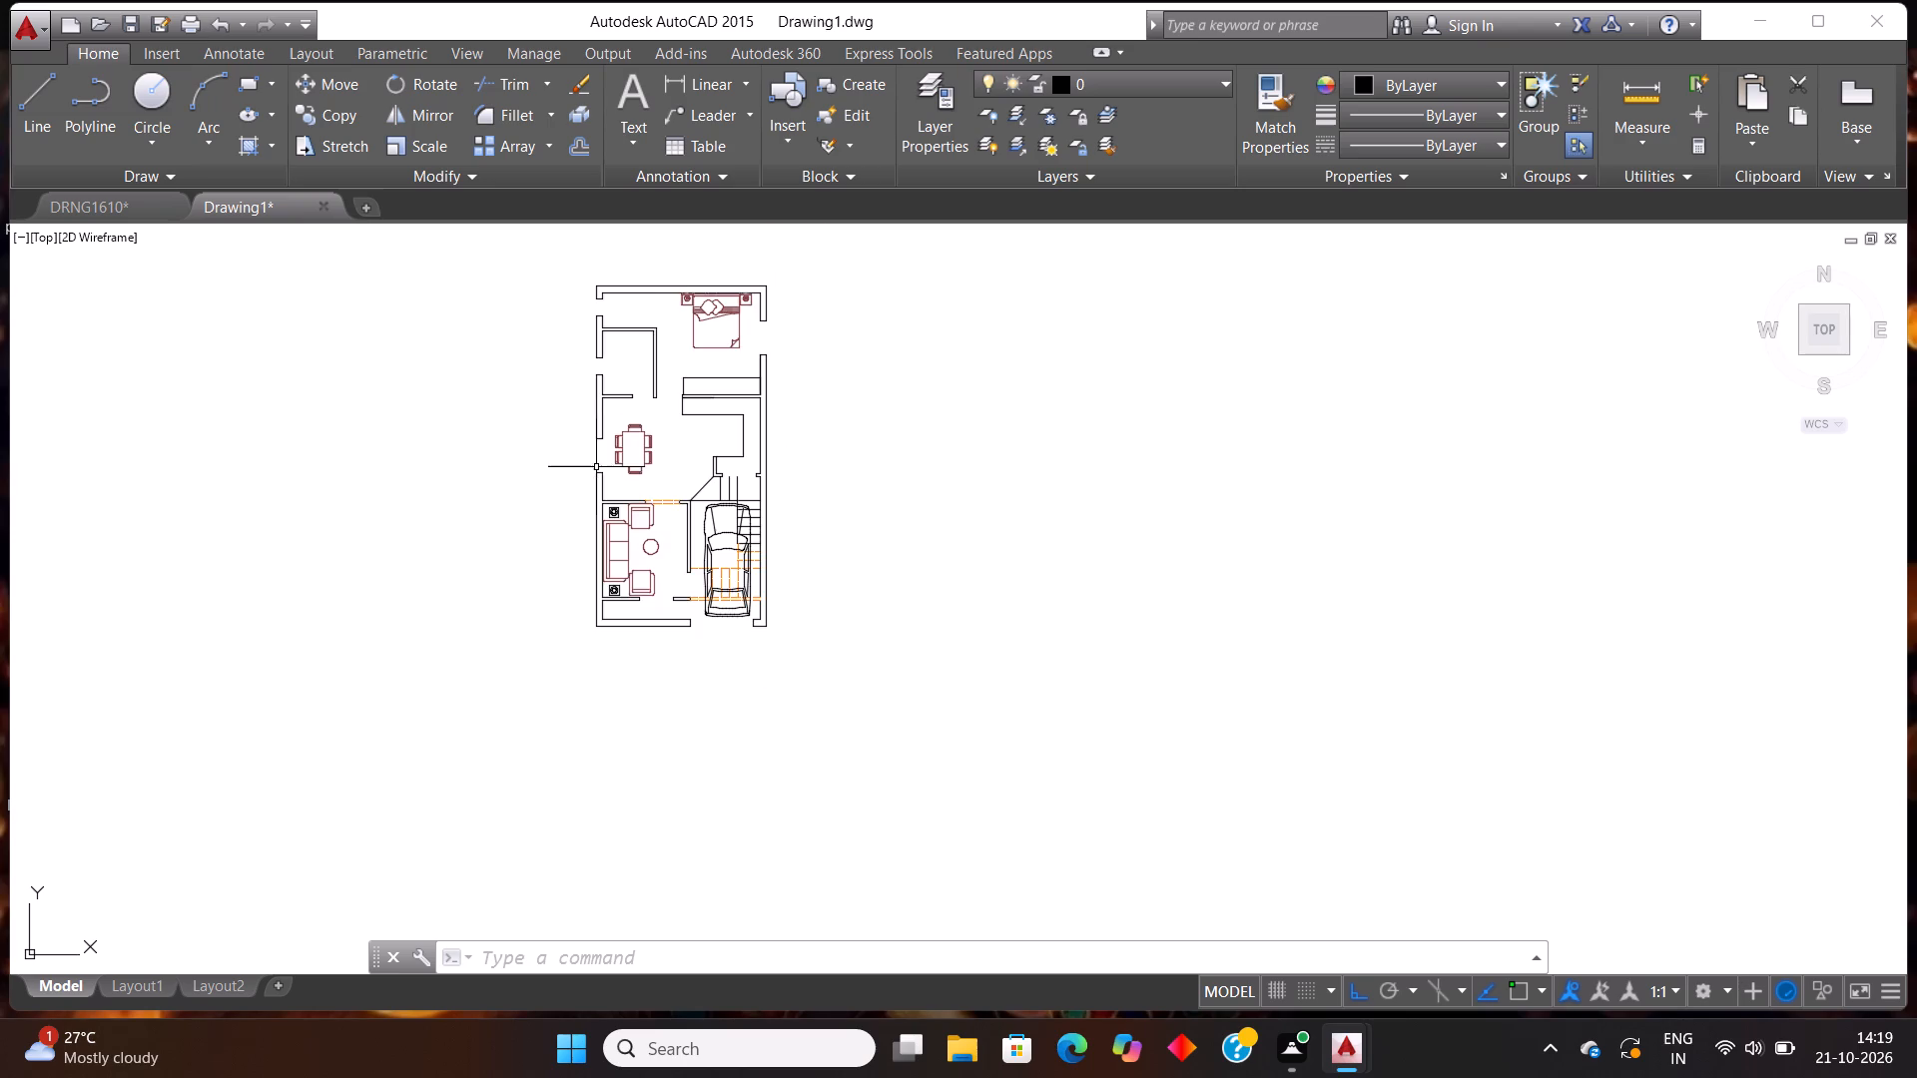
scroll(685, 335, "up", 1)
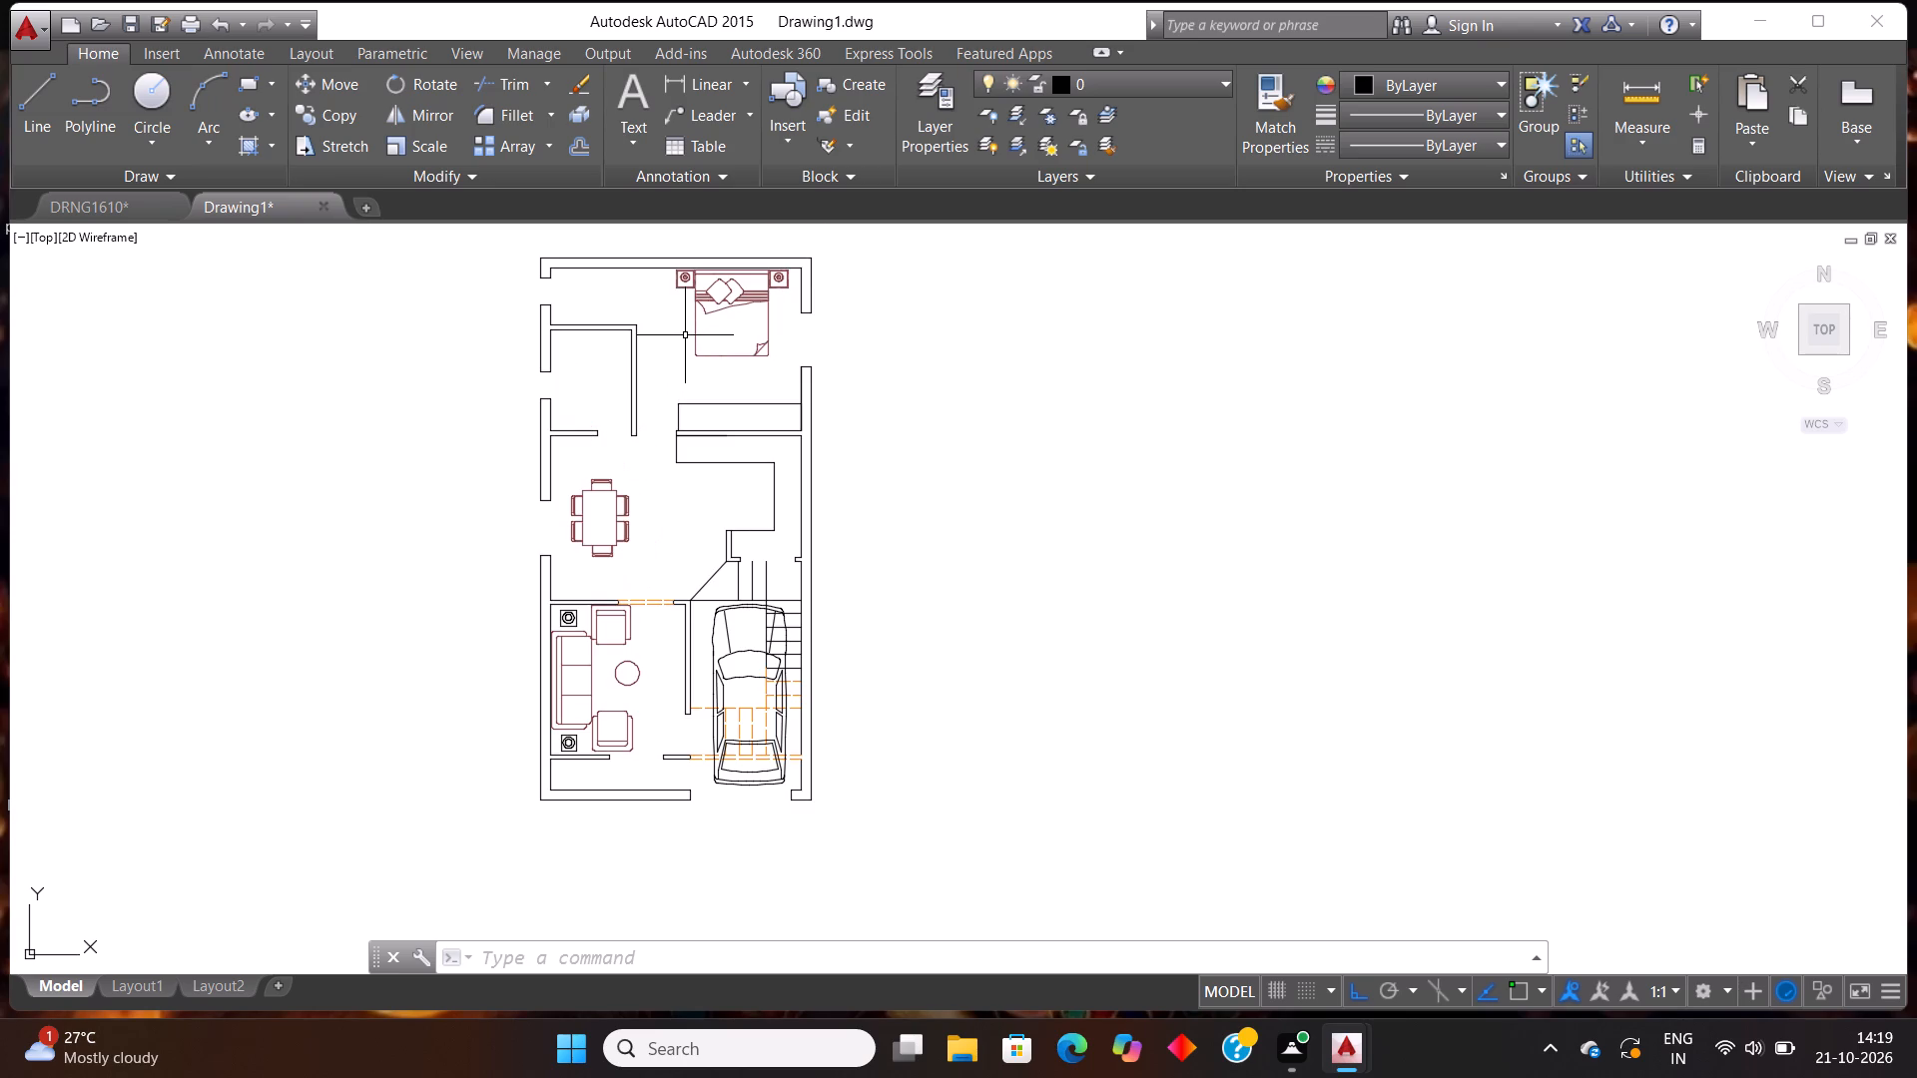
Draw a vertical line beside the bedroom's side opening, from beyond the outer top wall down into the small room below.
scroll(652, 258, "up", 1)
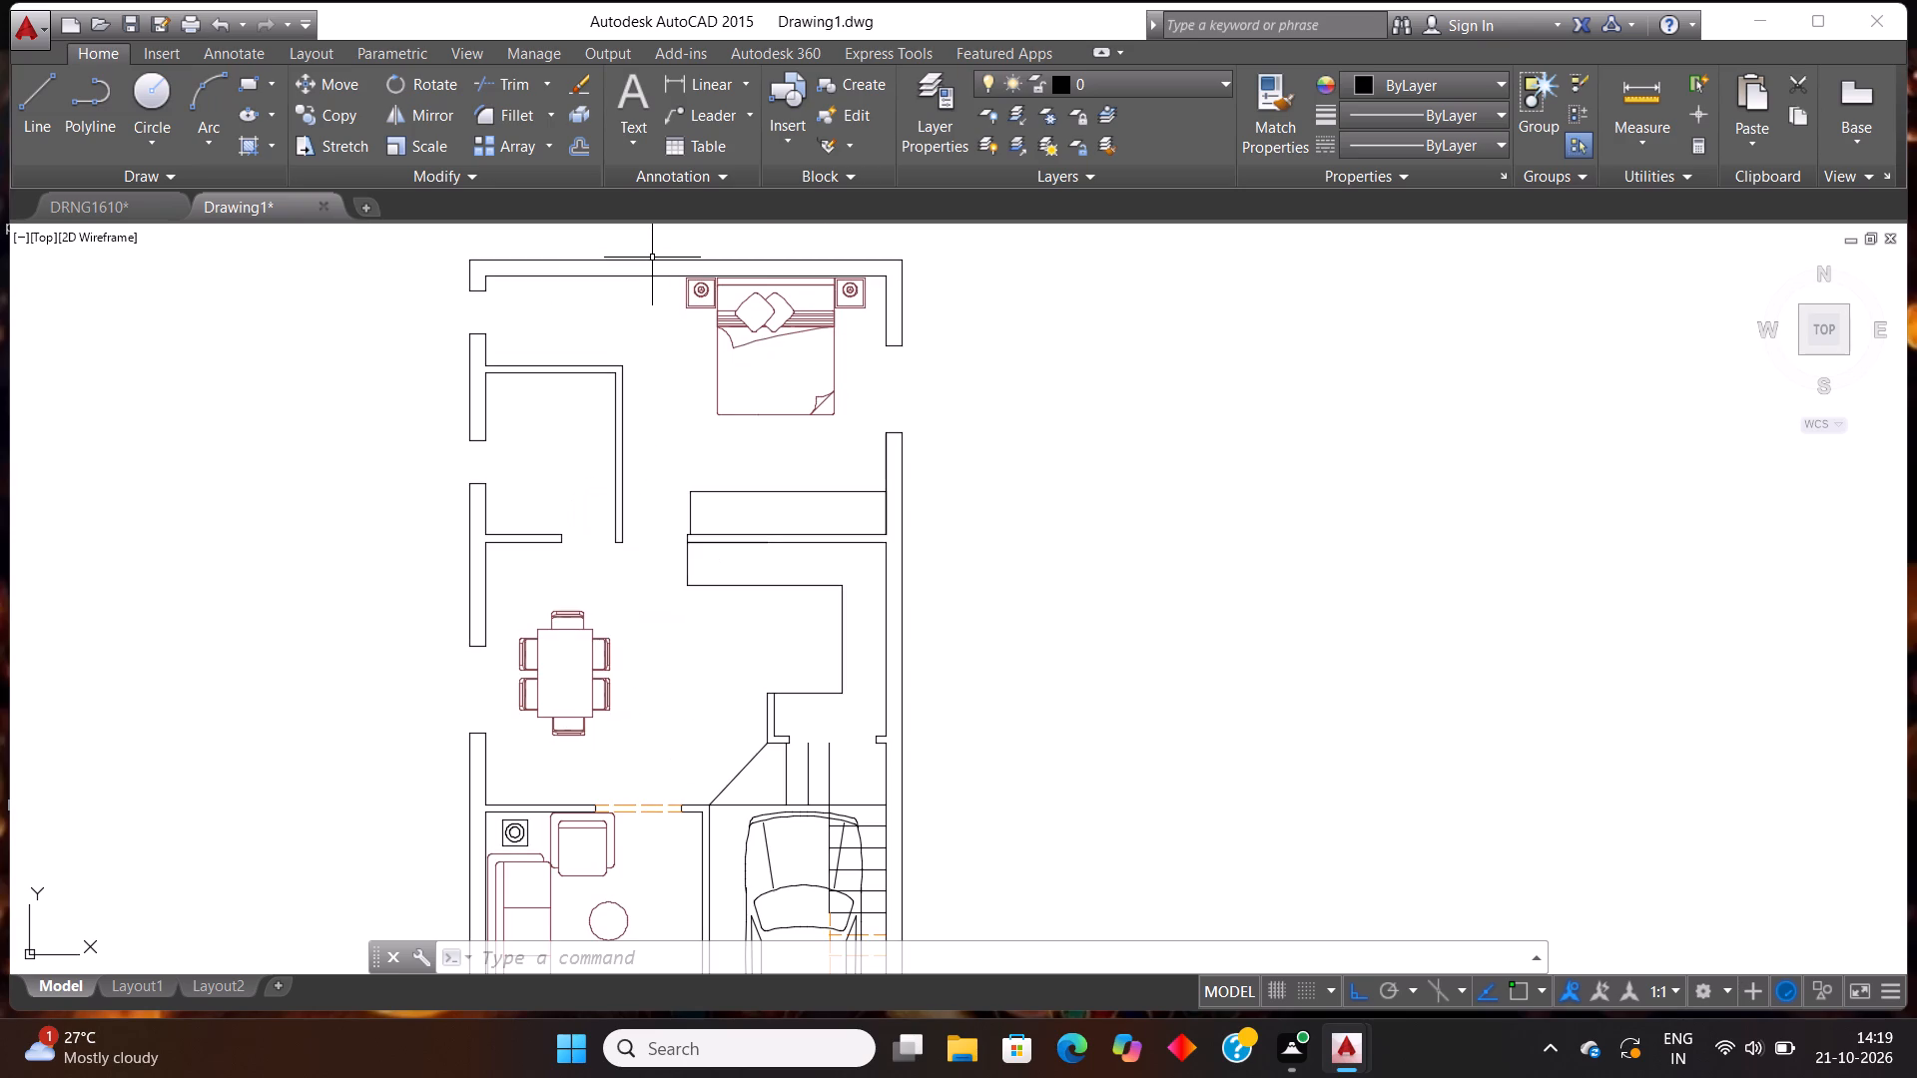
key("Escape")
key("Escape")
key("l")
key("Return")
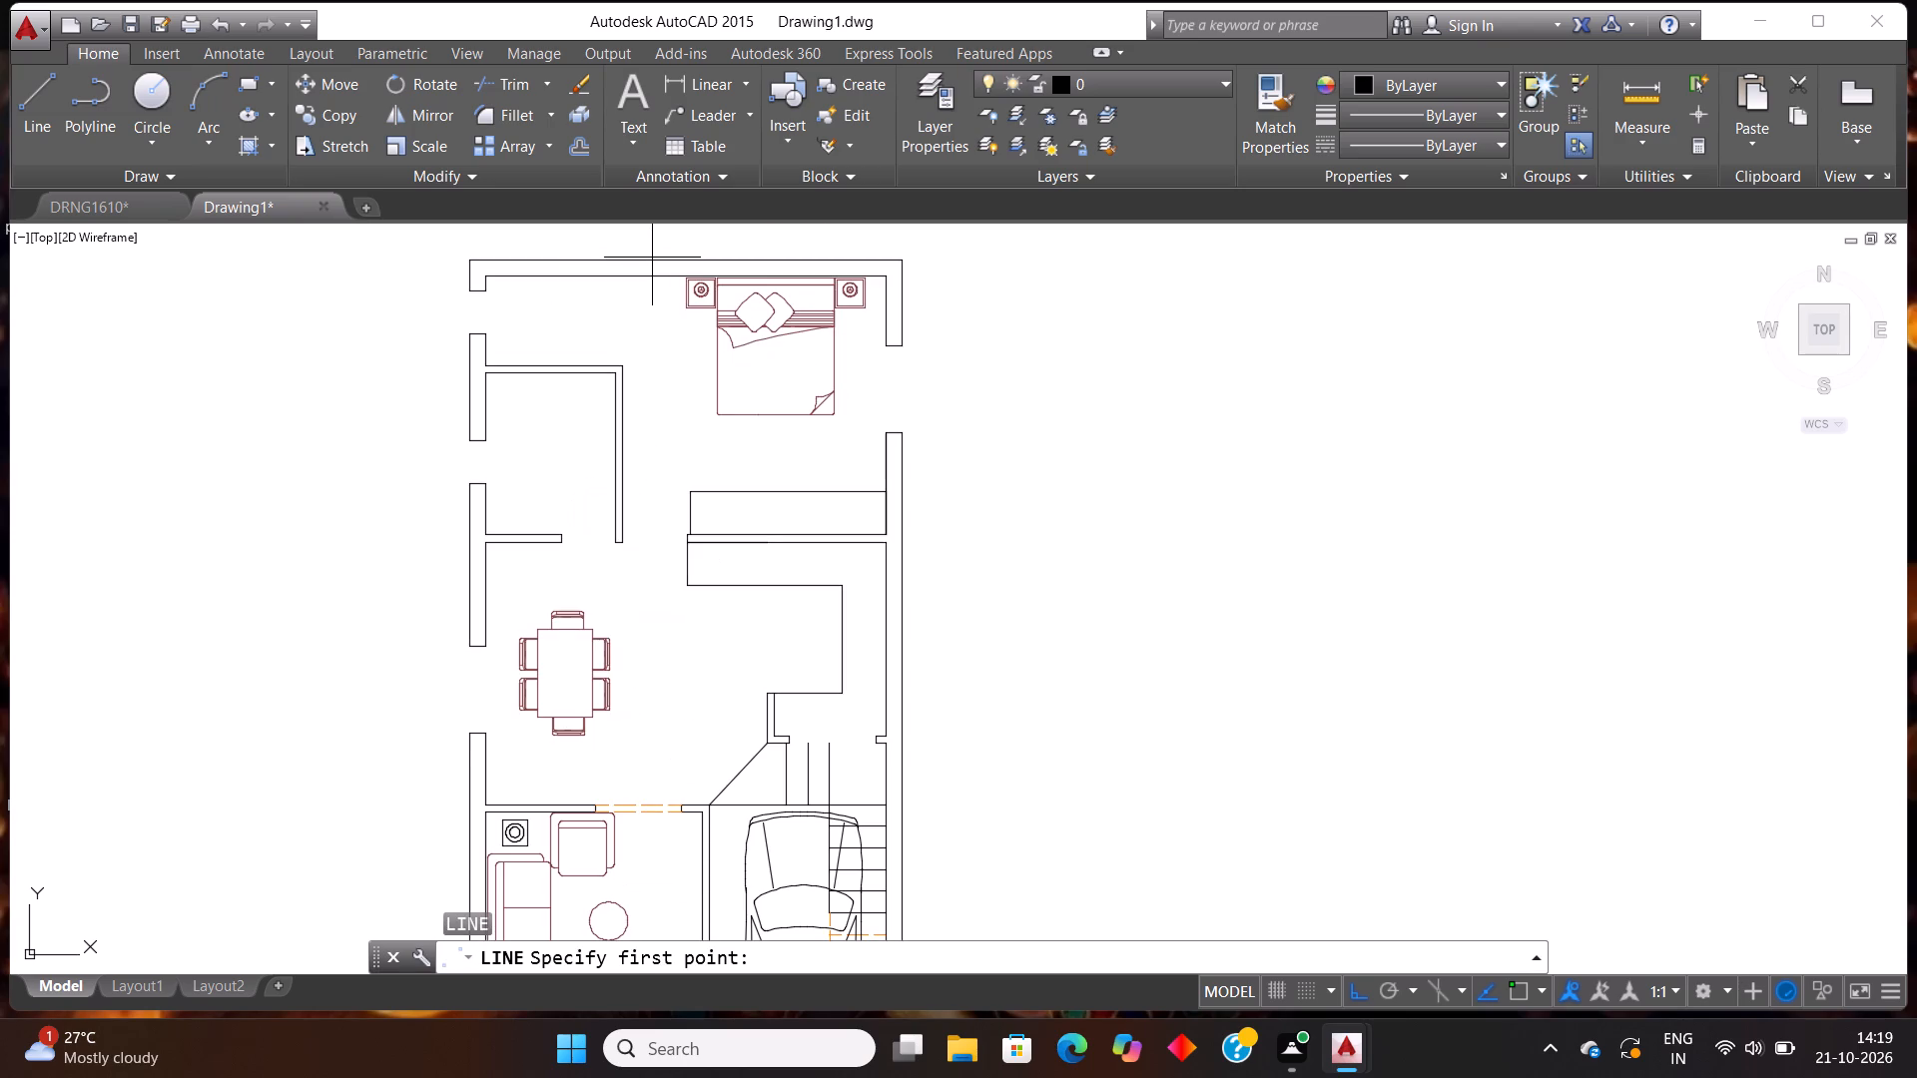
scroll(537, 220, "up", 2)
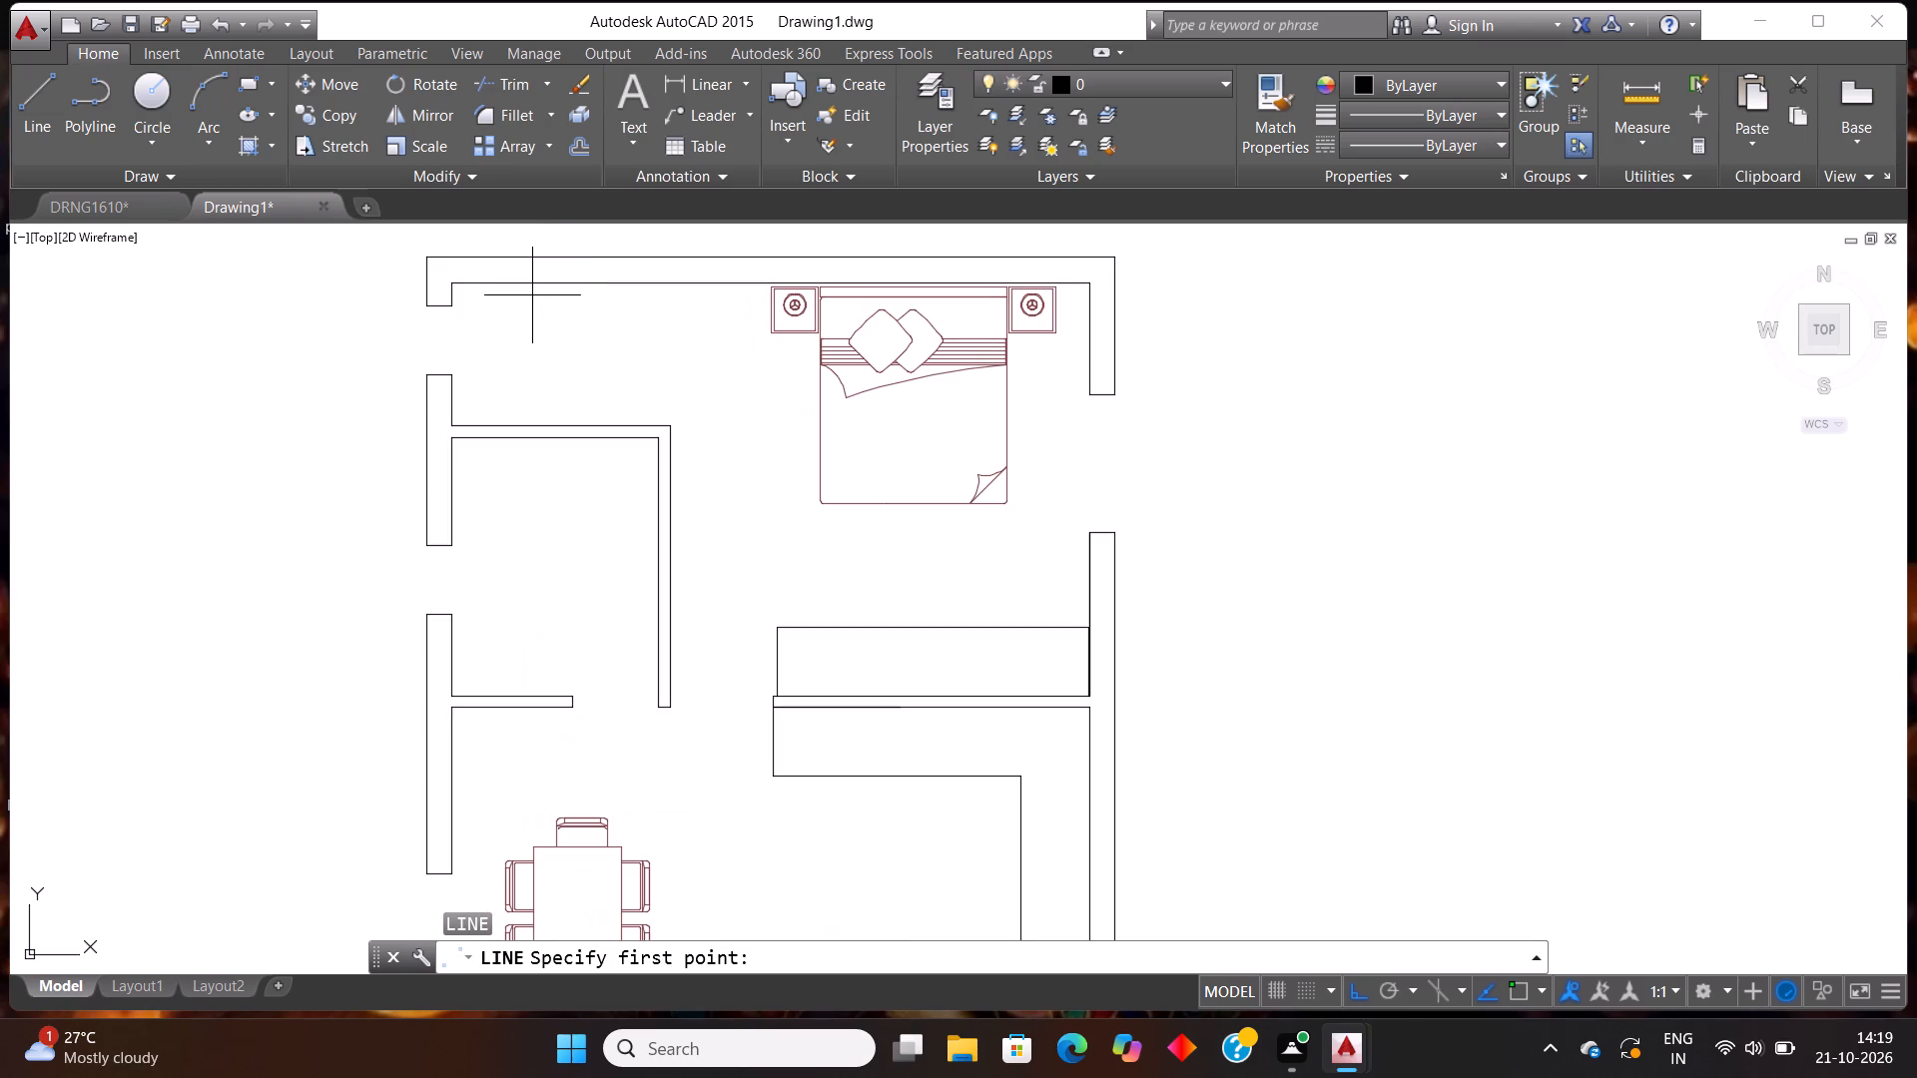
left_click(531, 237)
left_click(560, 493)
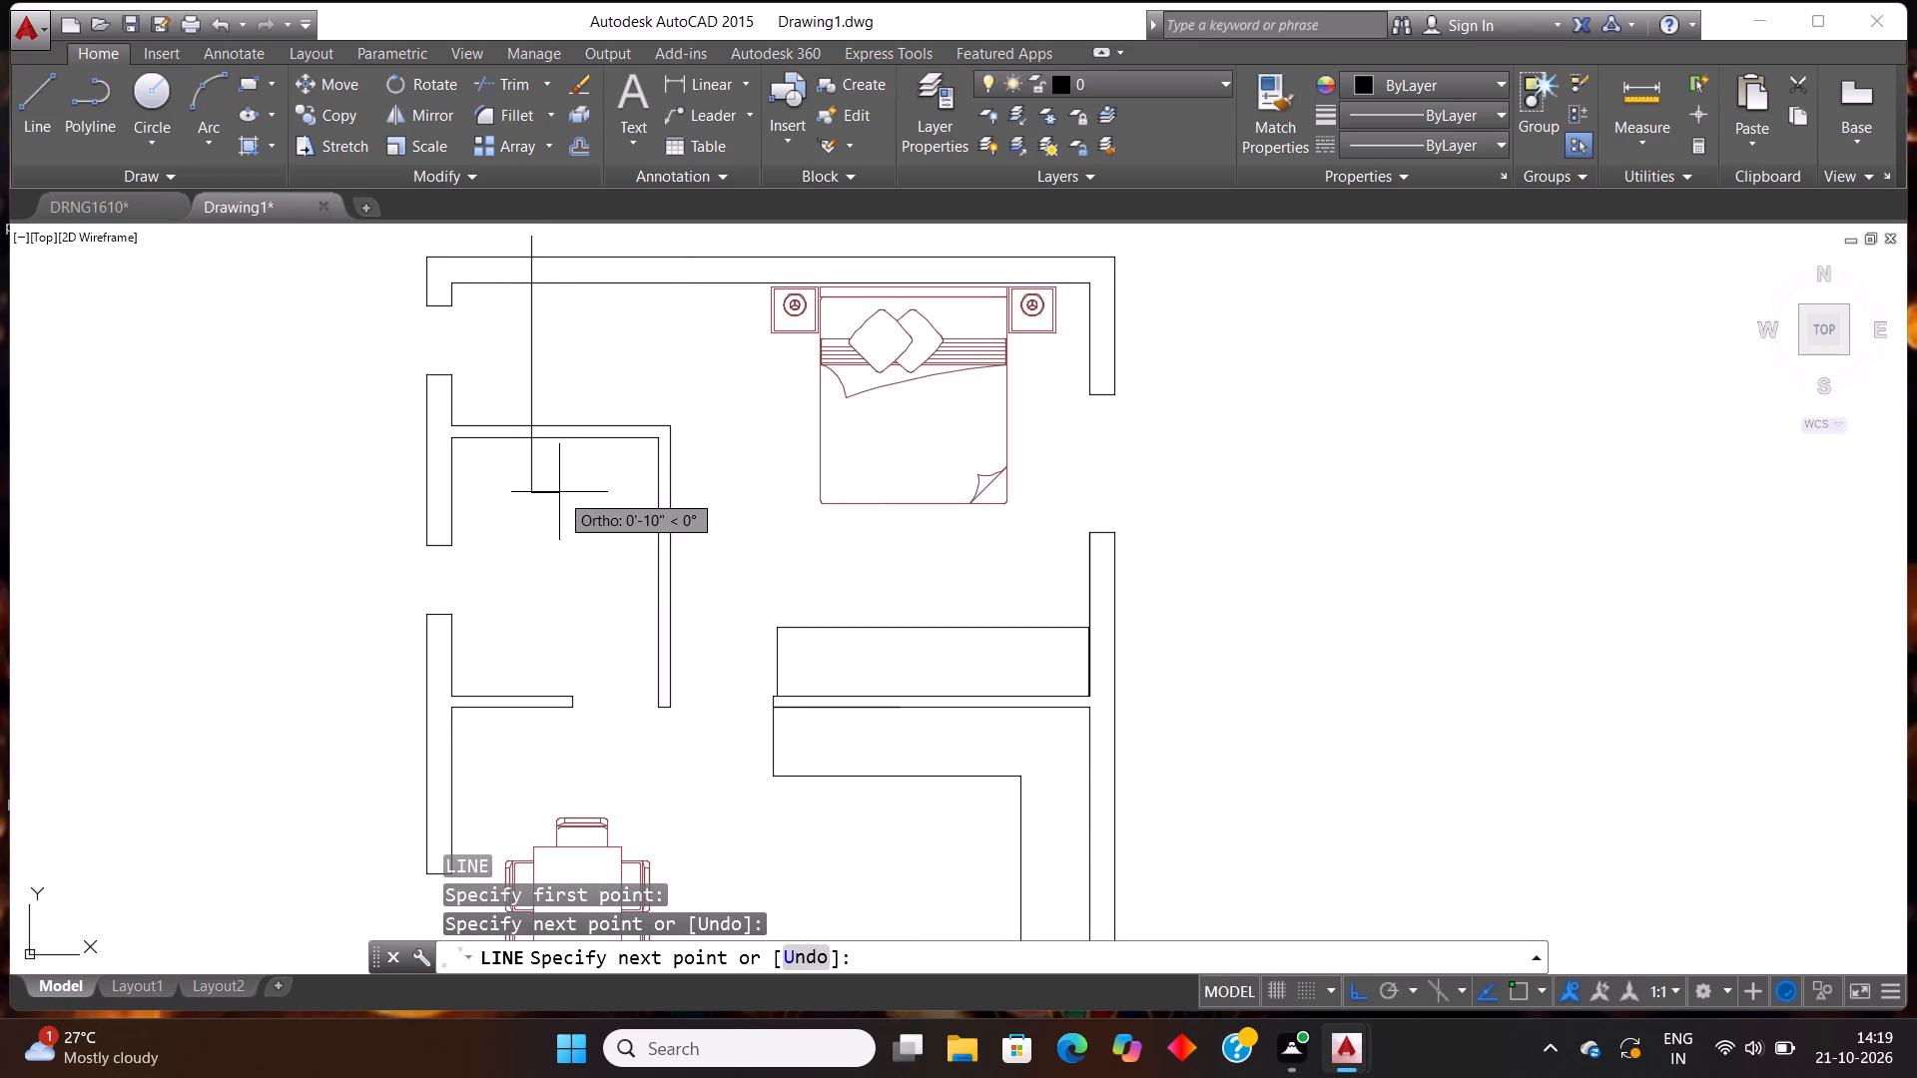
key("Escape")
key("Escape")
Trim the vertical line's ends so it spans only between the outer wall's inner face and the small room's upper wall.
type("TR")
key("Return")
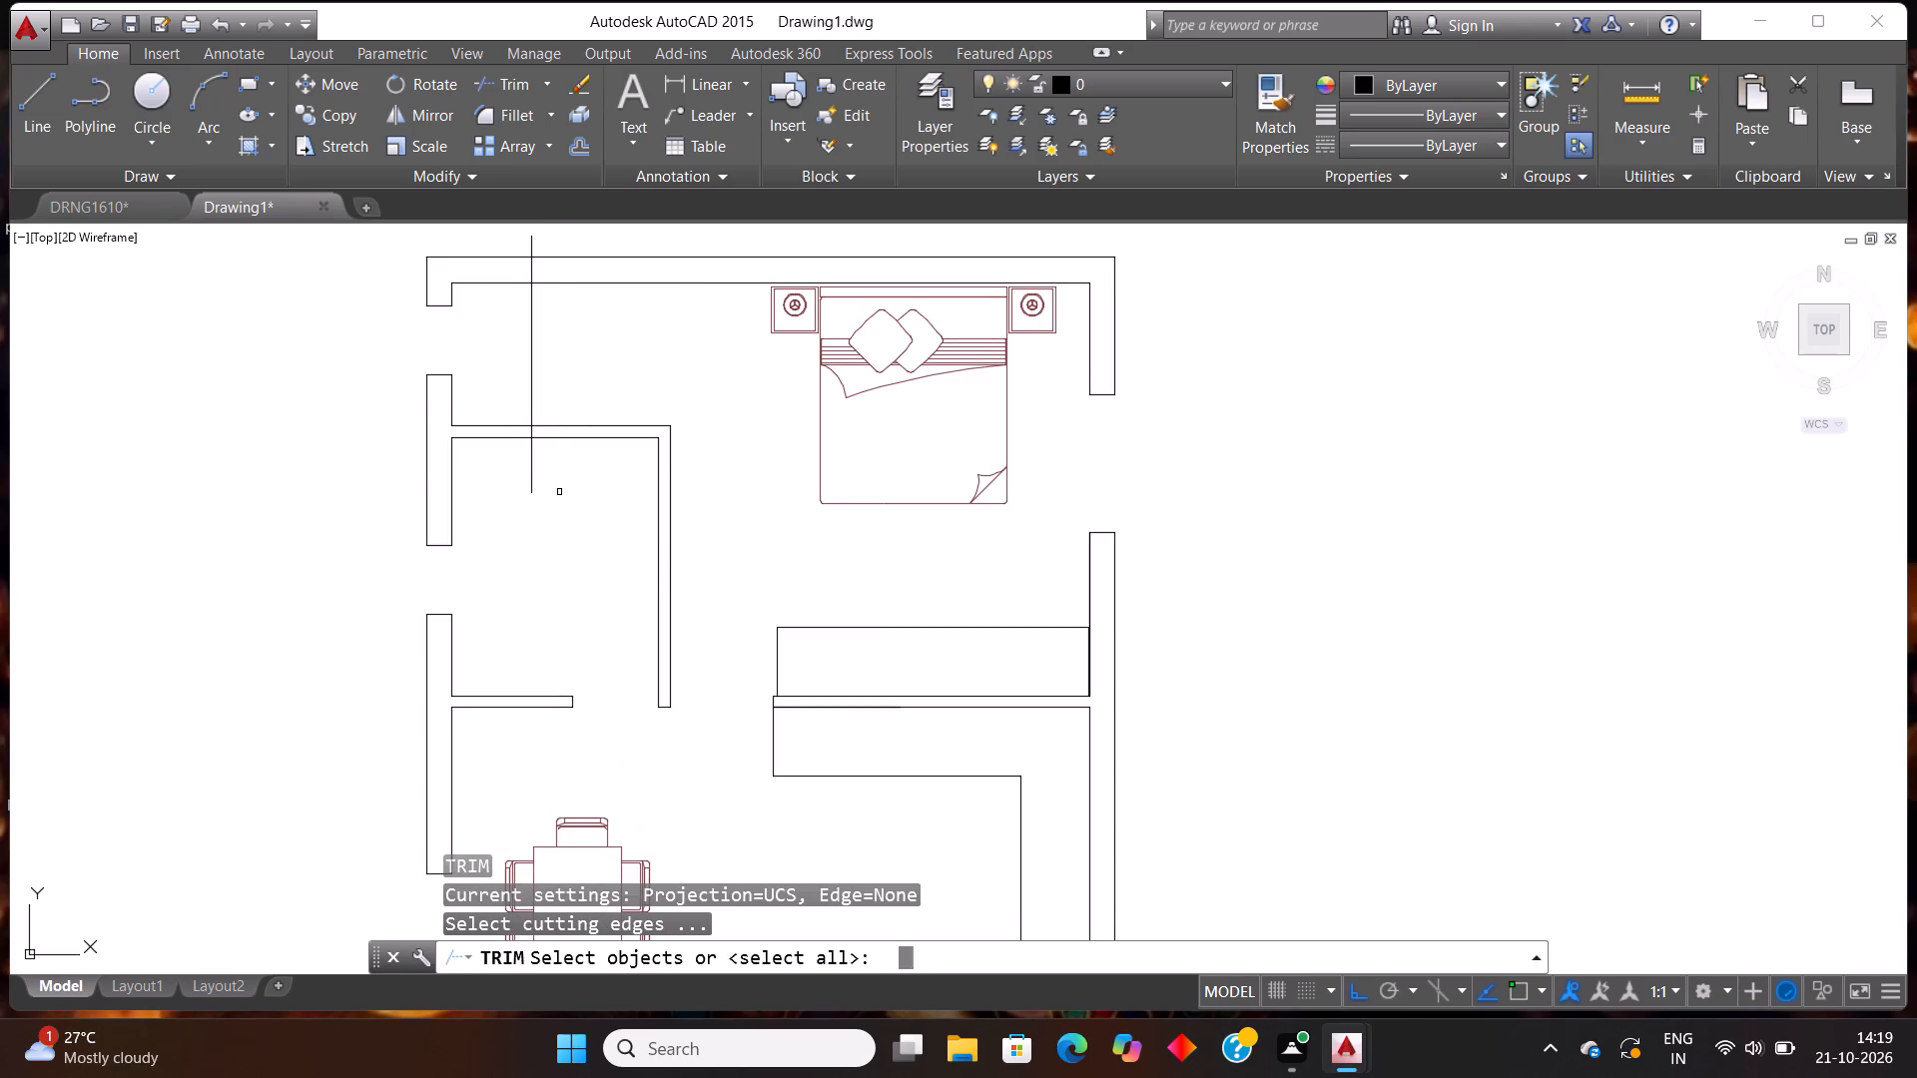
key("Return")
left_click(551, 466)
left_click(404, 484)
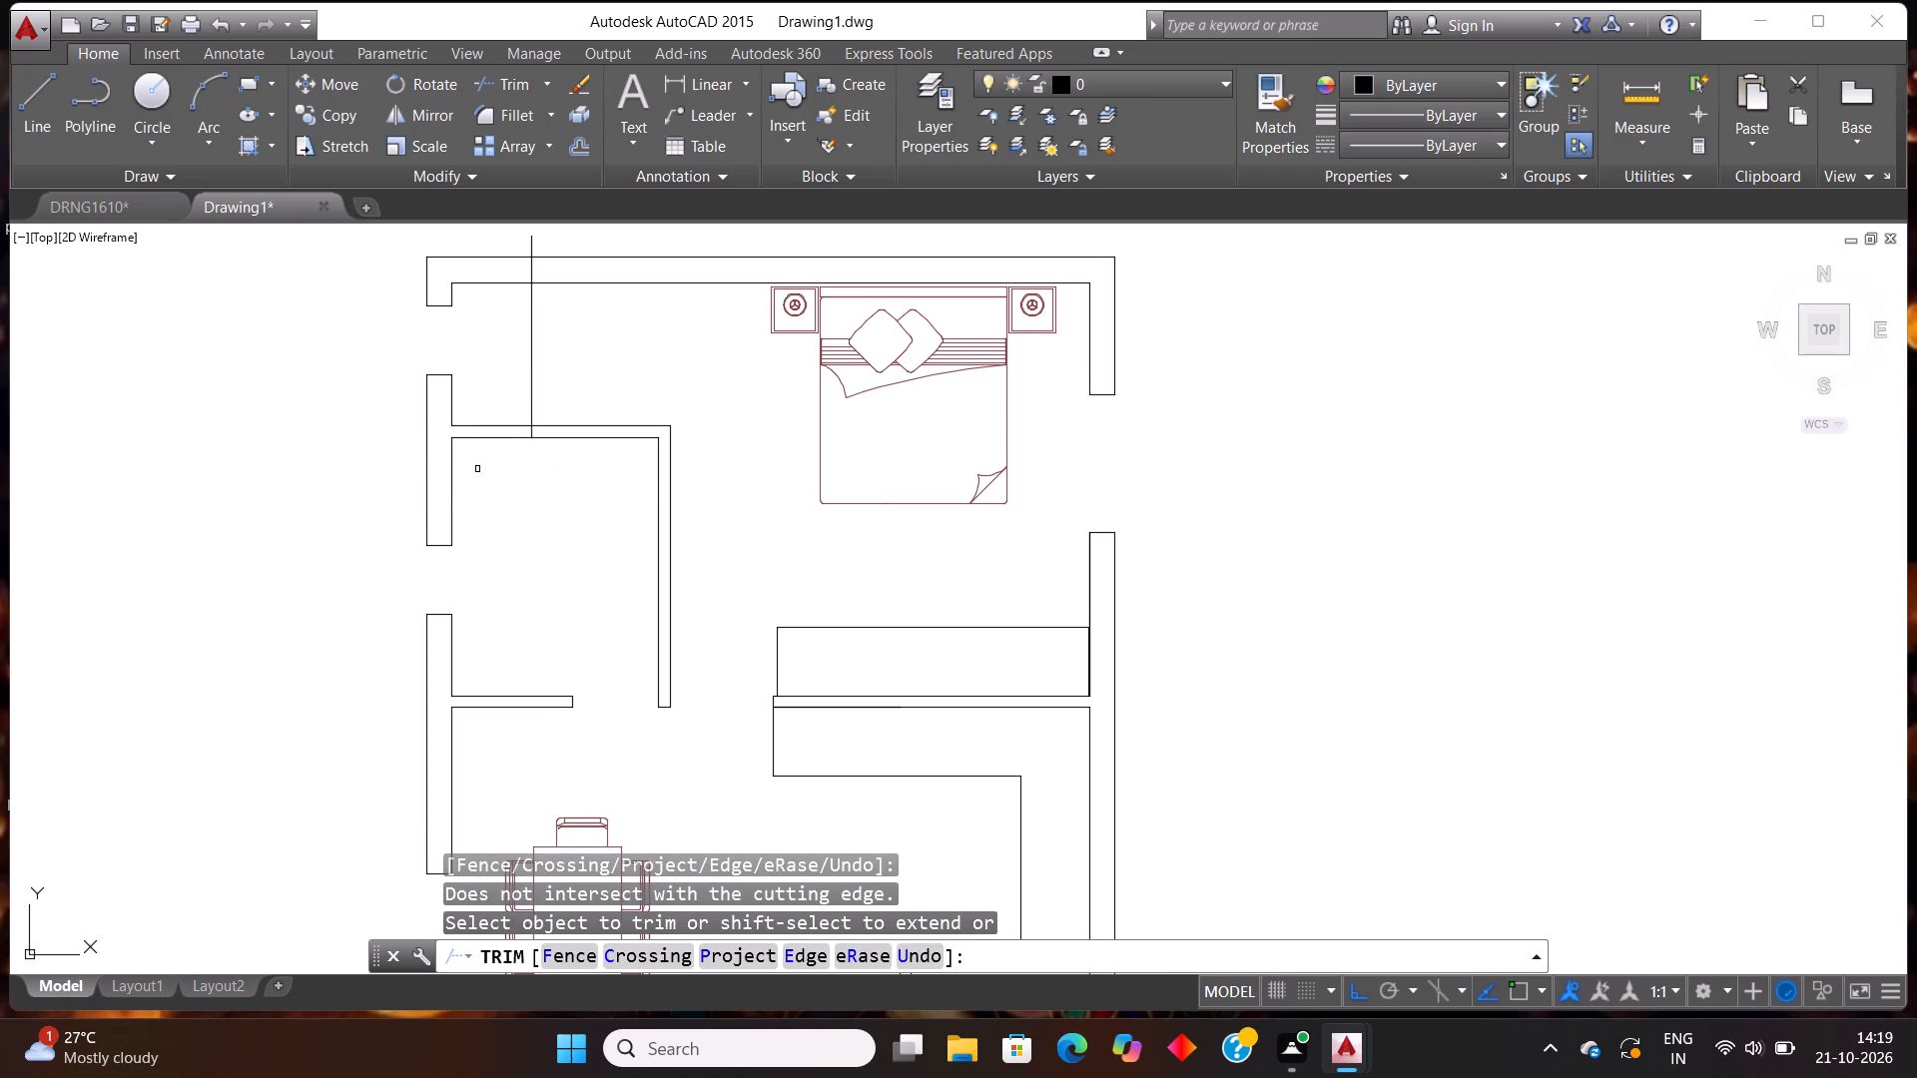
scroll(519, 226, "up", 3)
left_click(599, 285)
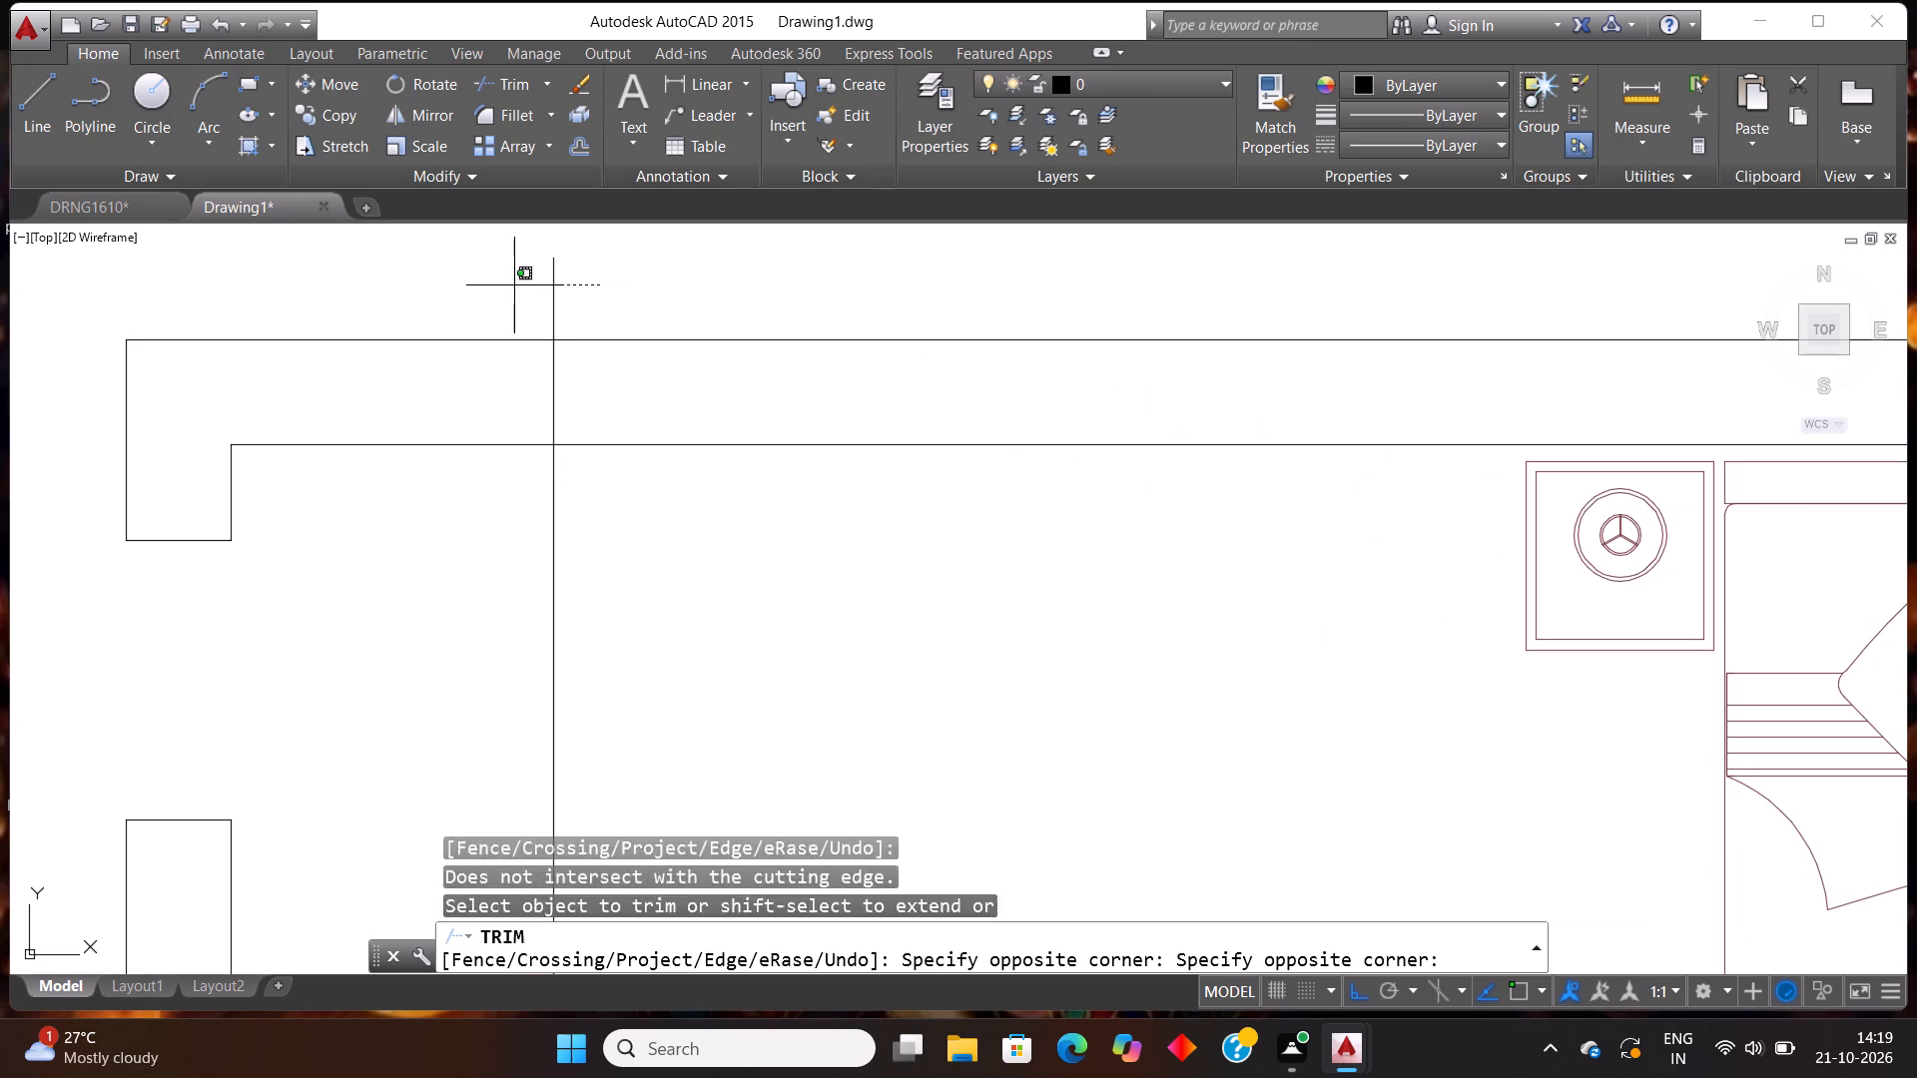
left_click(514, 285)
left_click(517, 293)
left_click(610, 299)
left_click(553, 381)
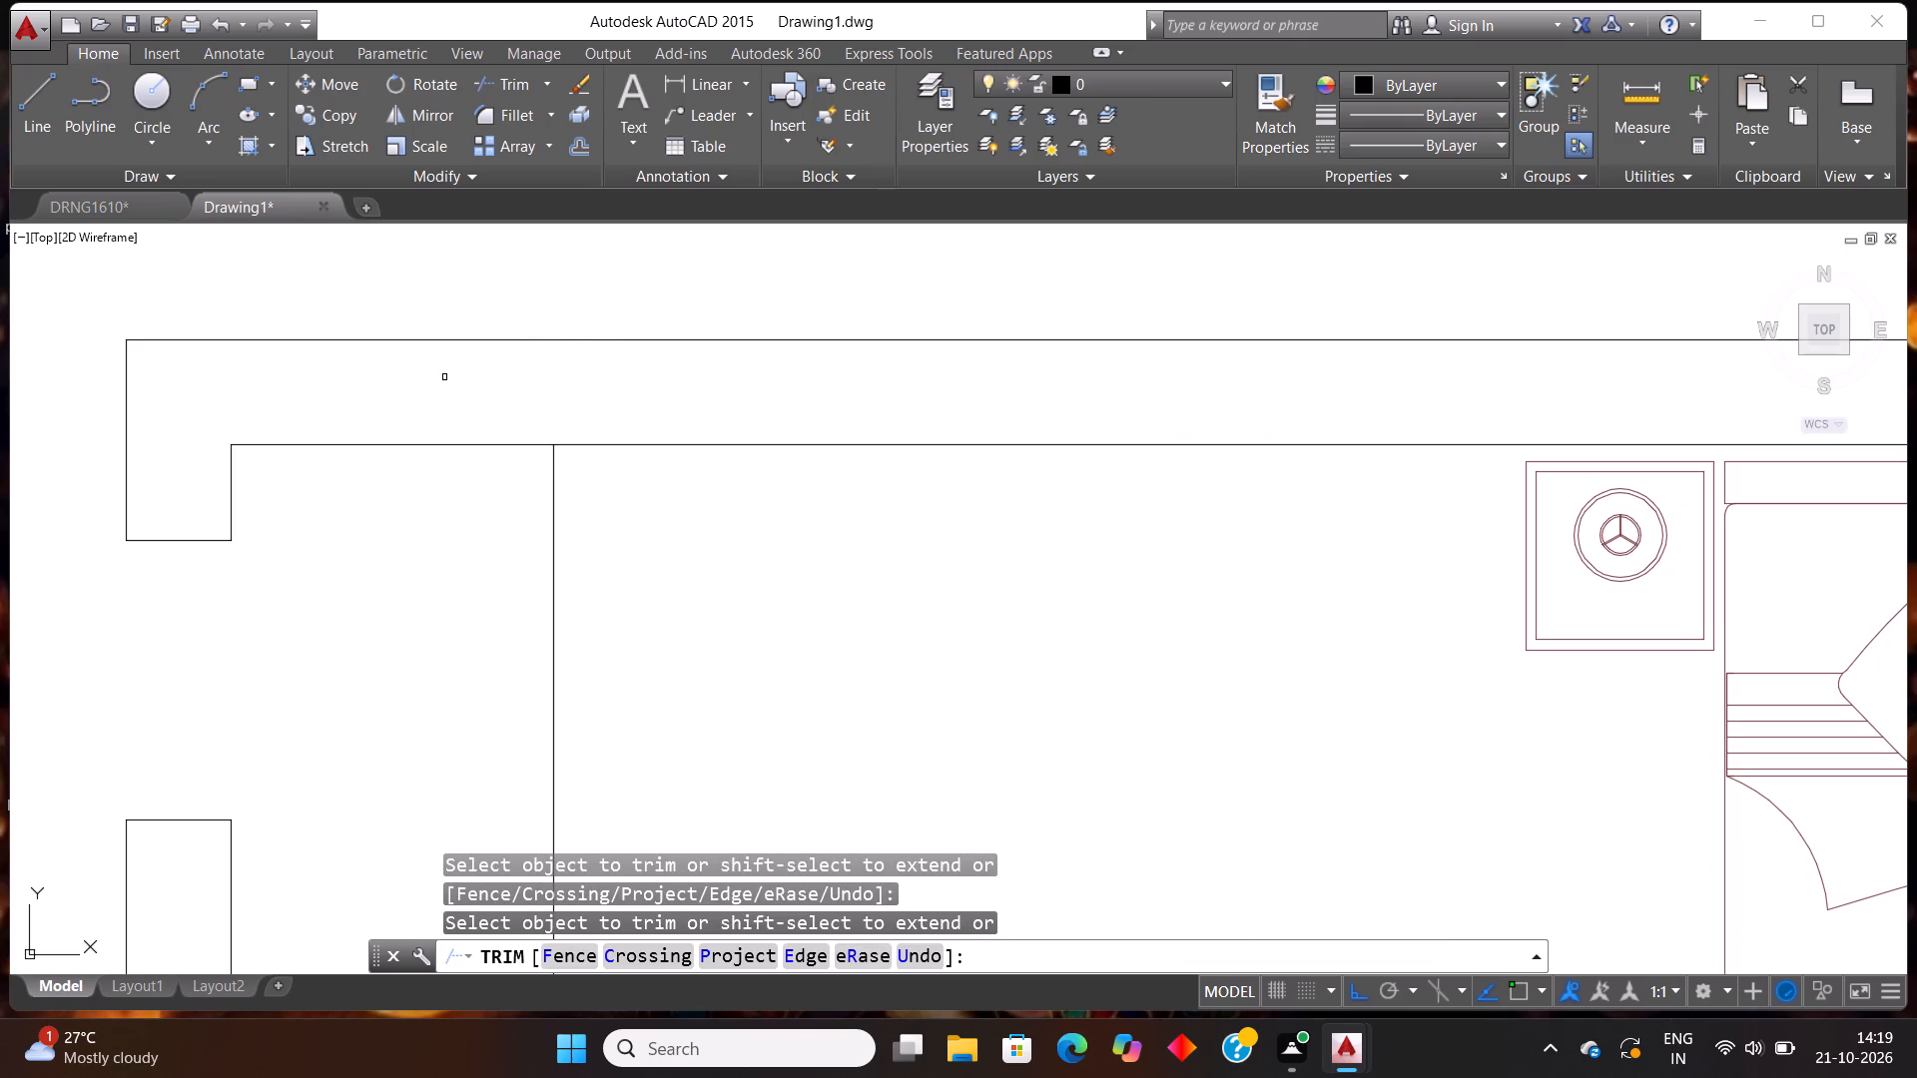
scroll(565, 405, "down", 3)
scroll(557, 569, "up", 5)
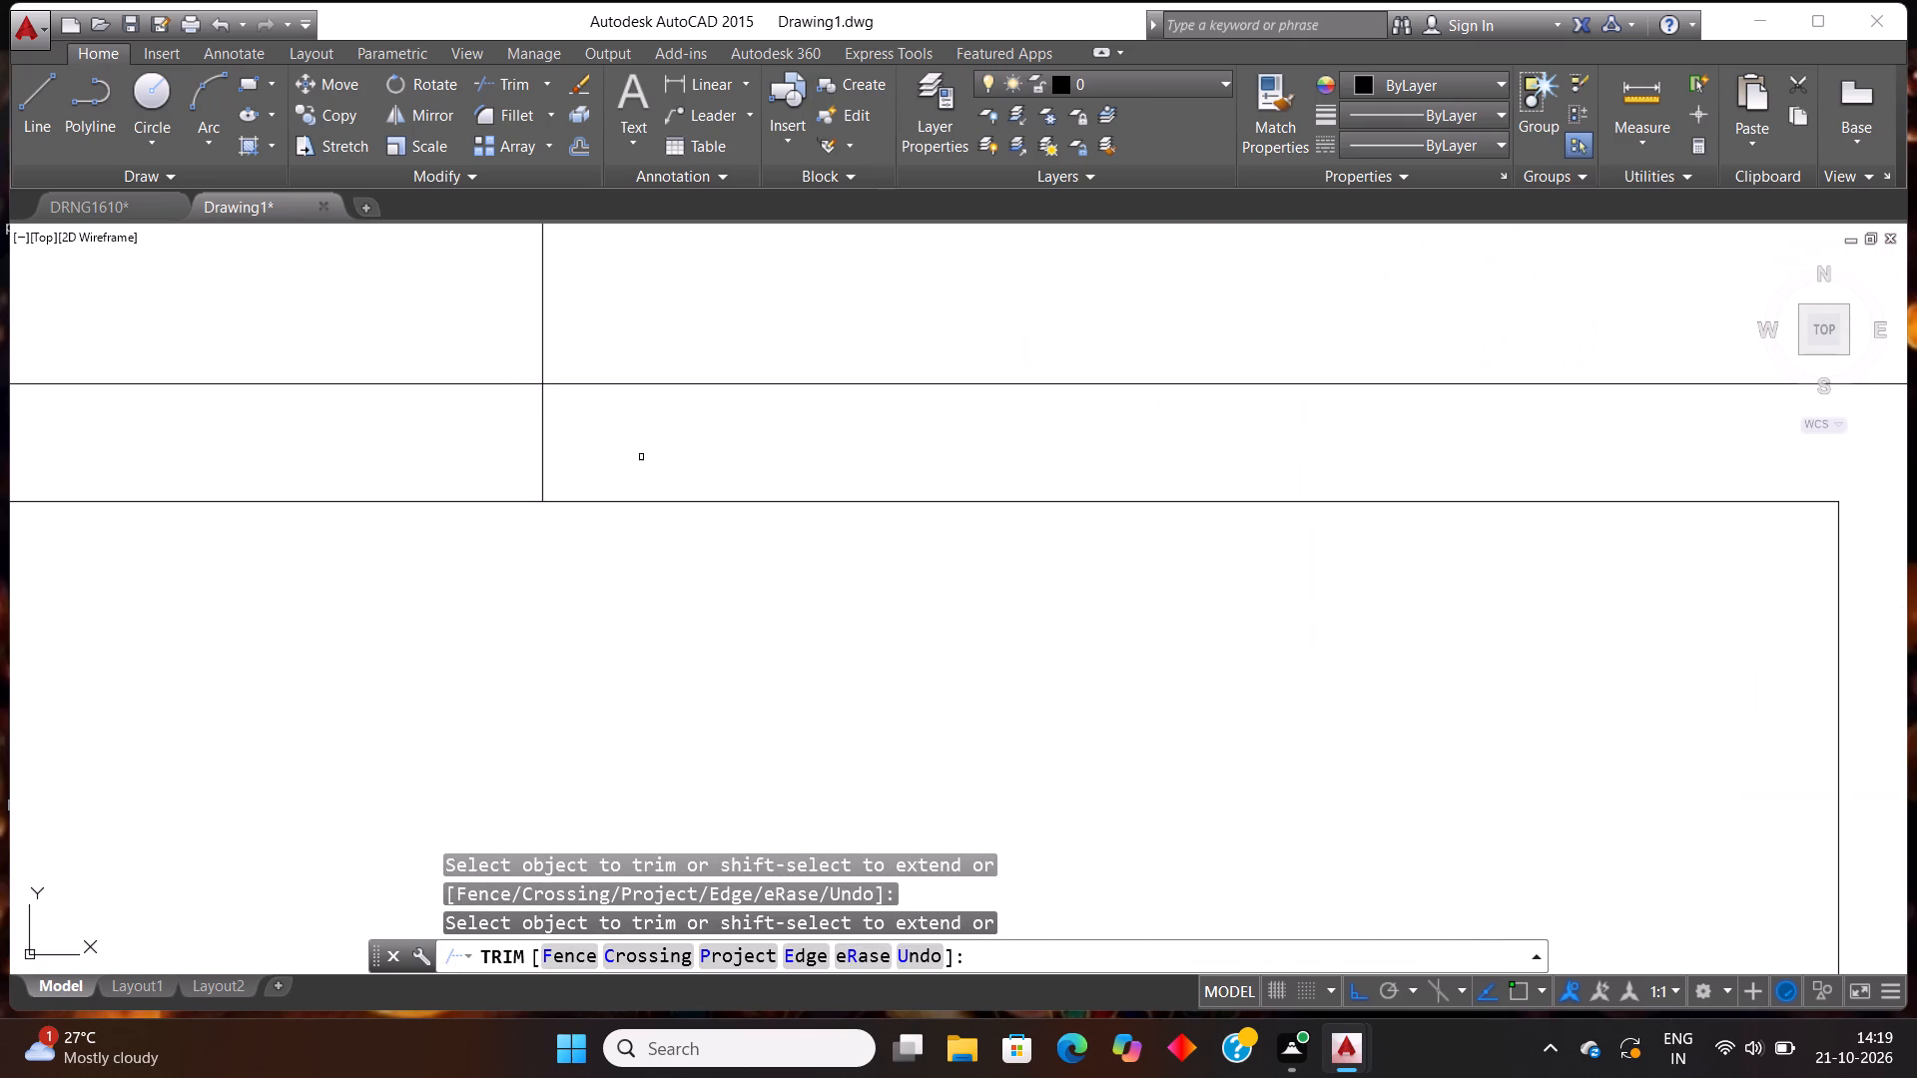
left_click(641, 457)
left_click(497, 420)
scroll(542, 477, "down", 7)
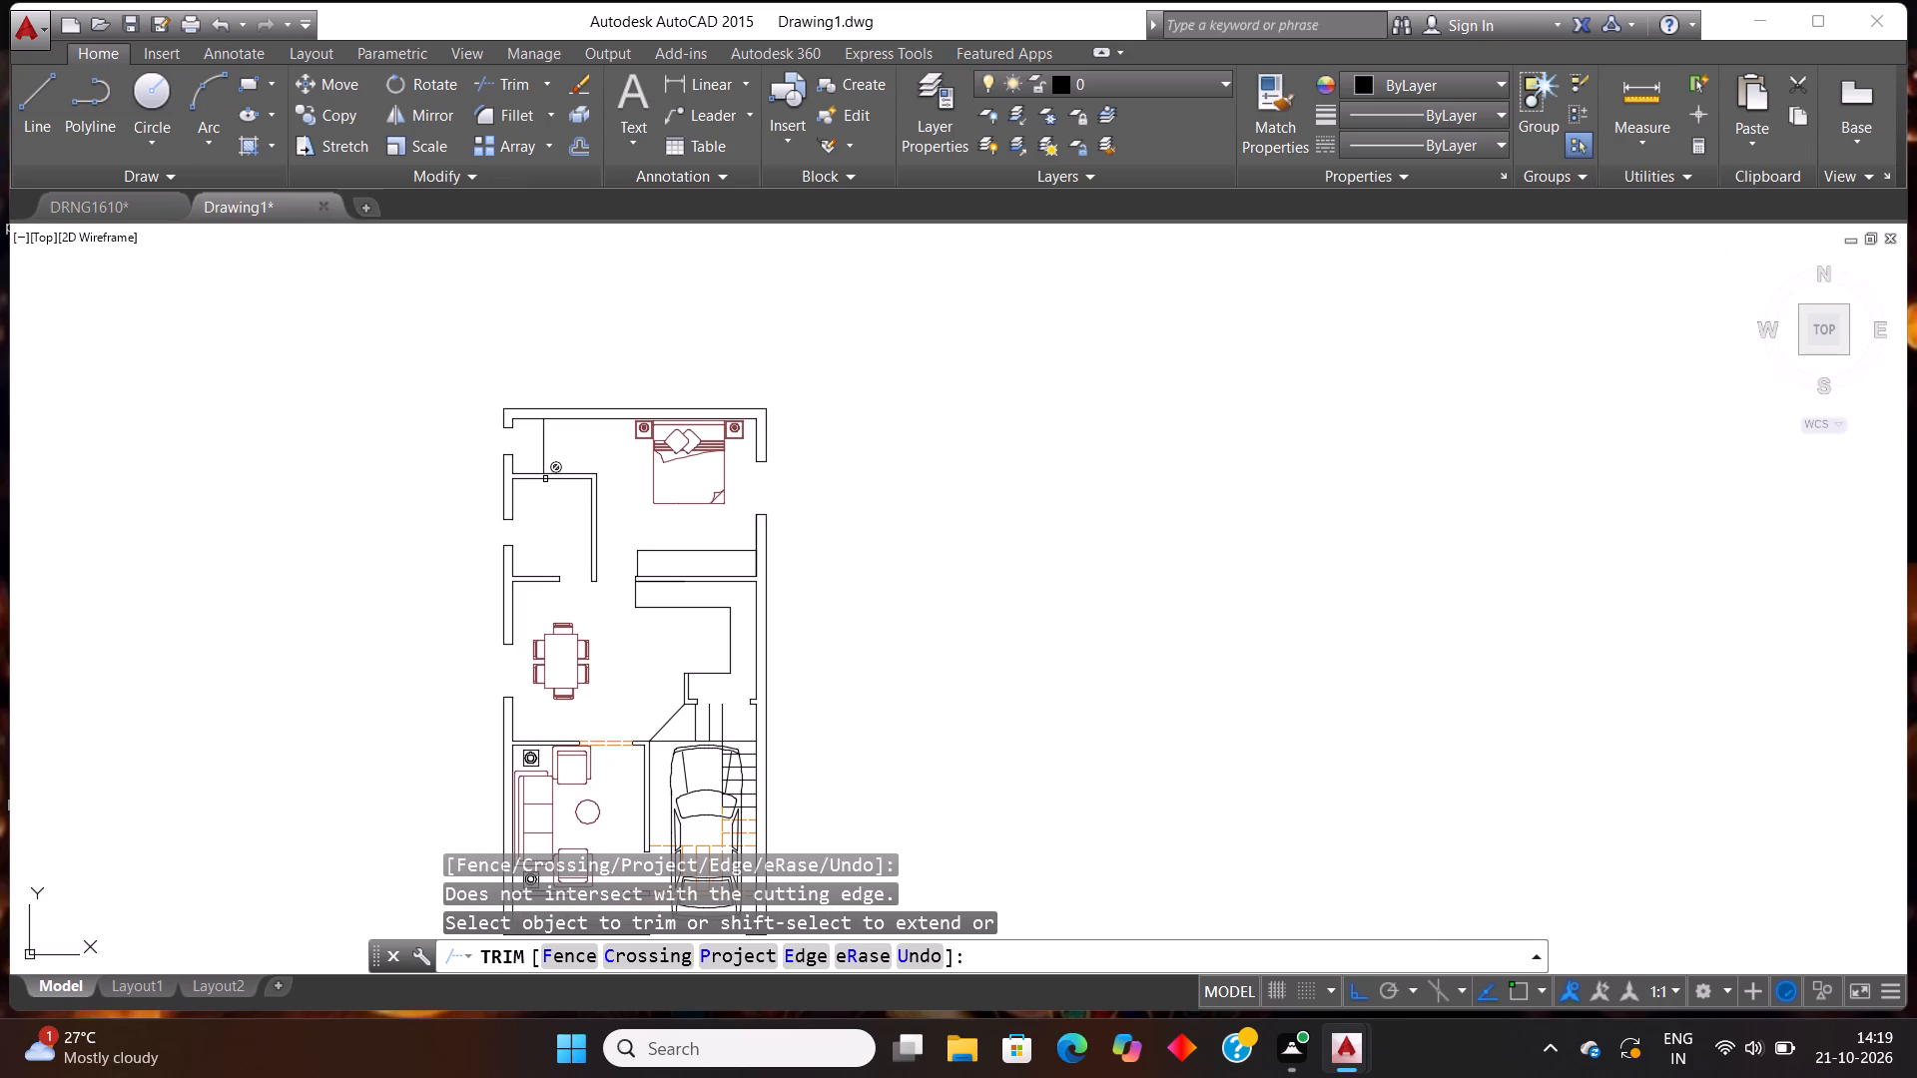
key("Escape")
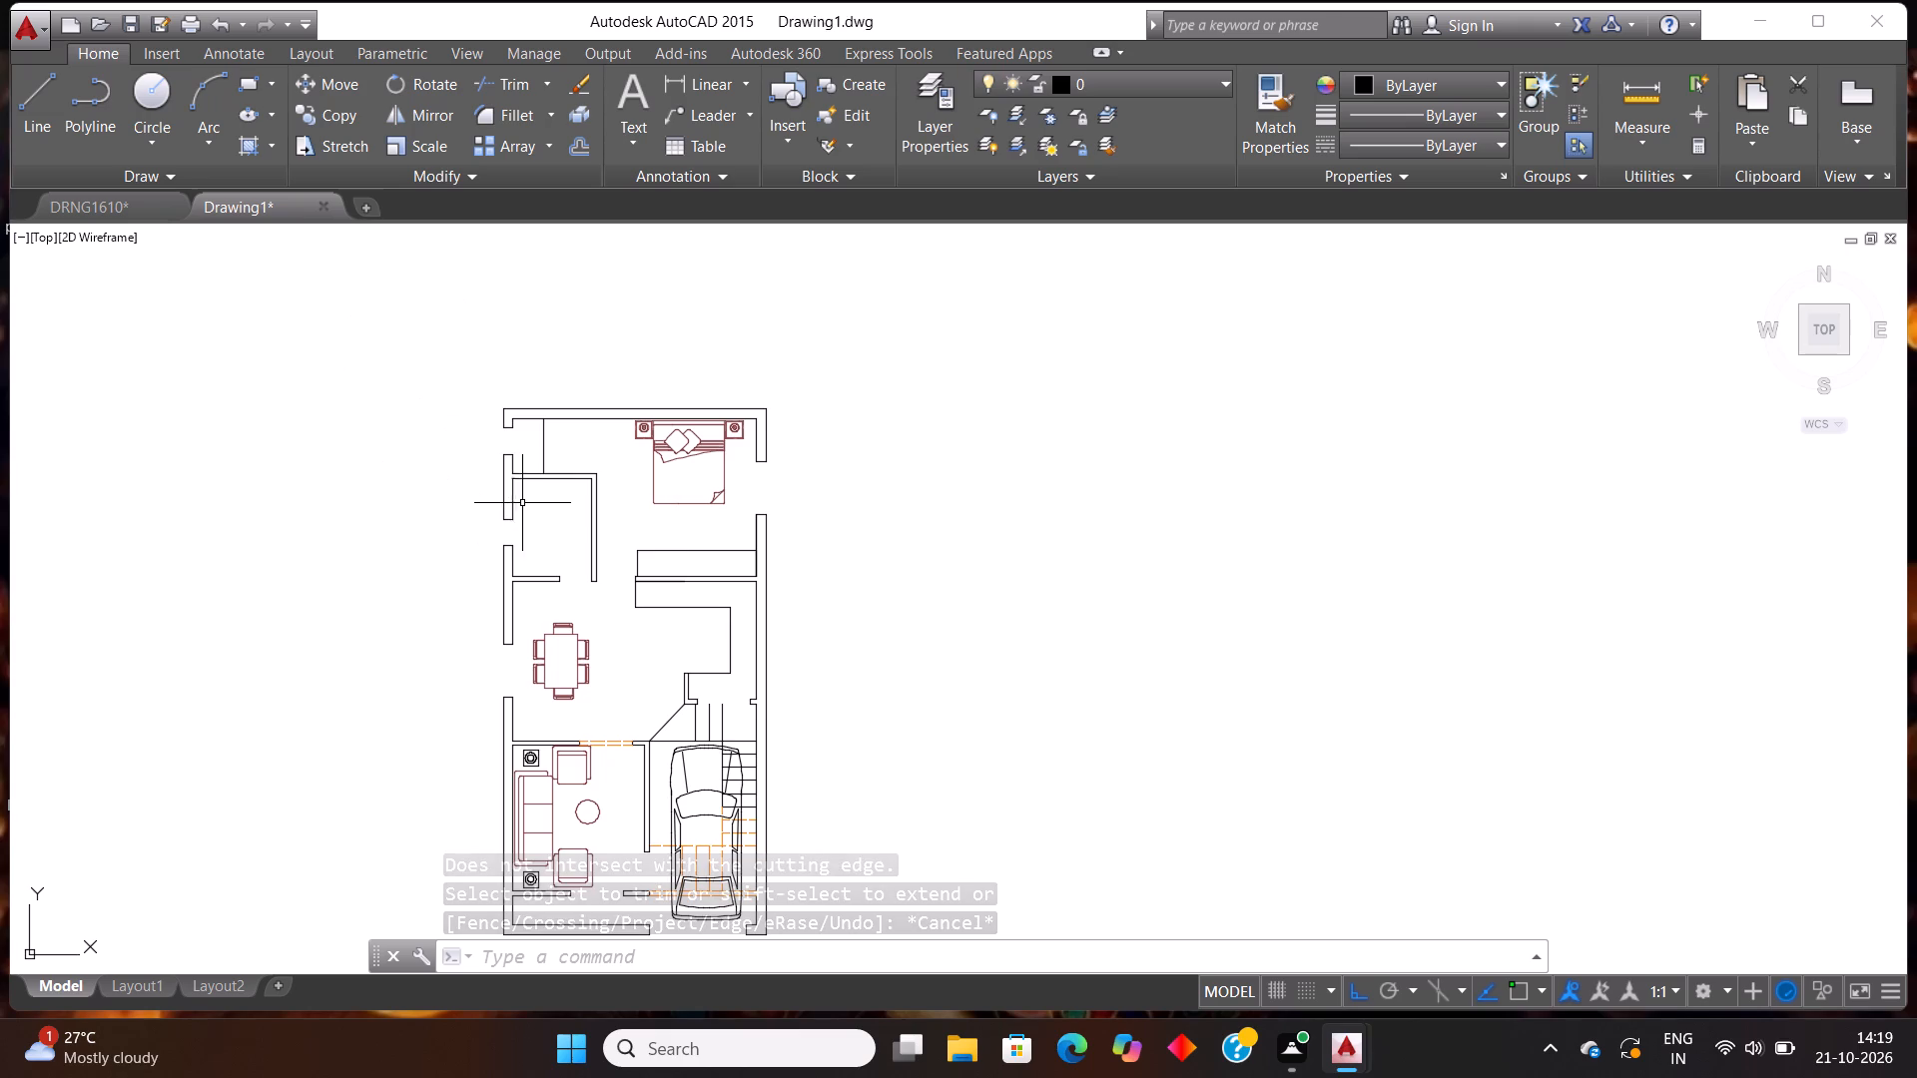
Draw a vertical line crossing the kitchen counter and the wall behind it, near the counter's middle.
scroll(702, 646, "up", 3)
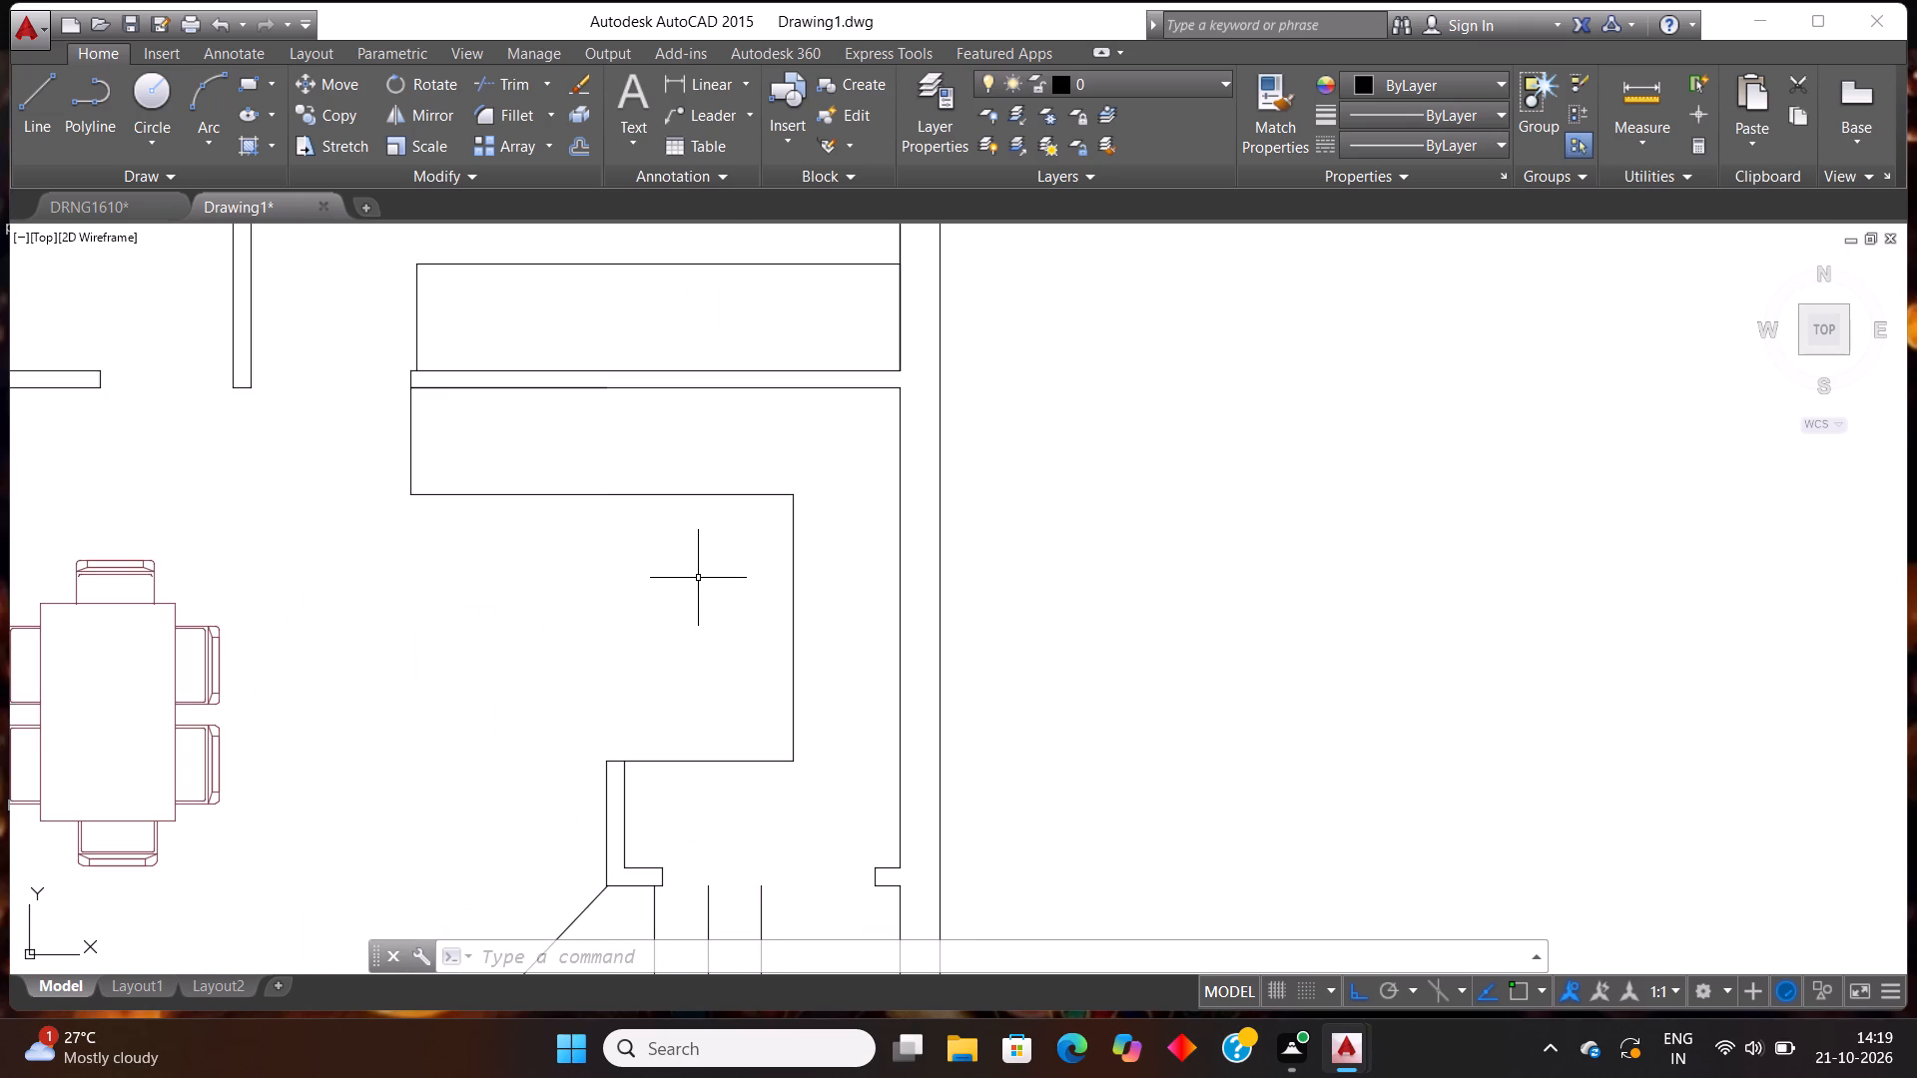
key("Escape")
key("Escape")
key("l")
key("Return")
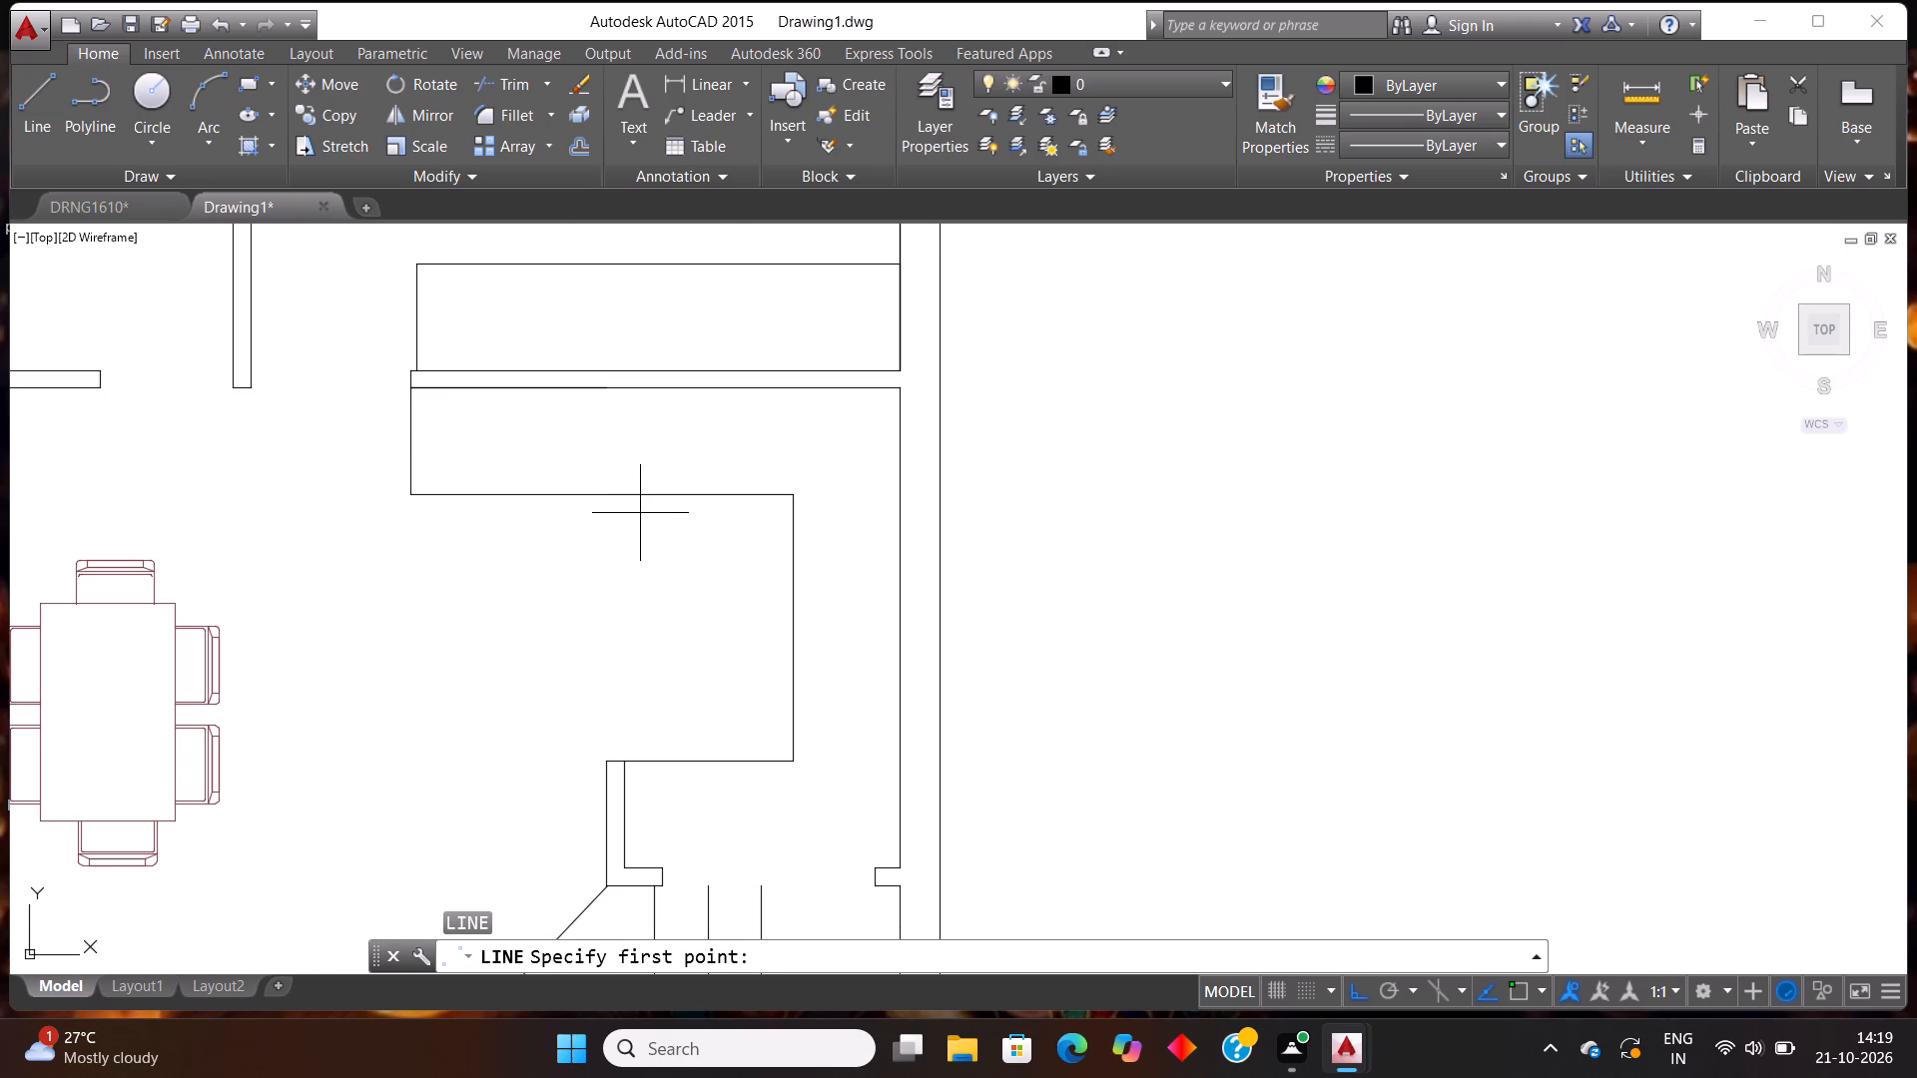
left_click(598, 535)
left_click(568, 310)
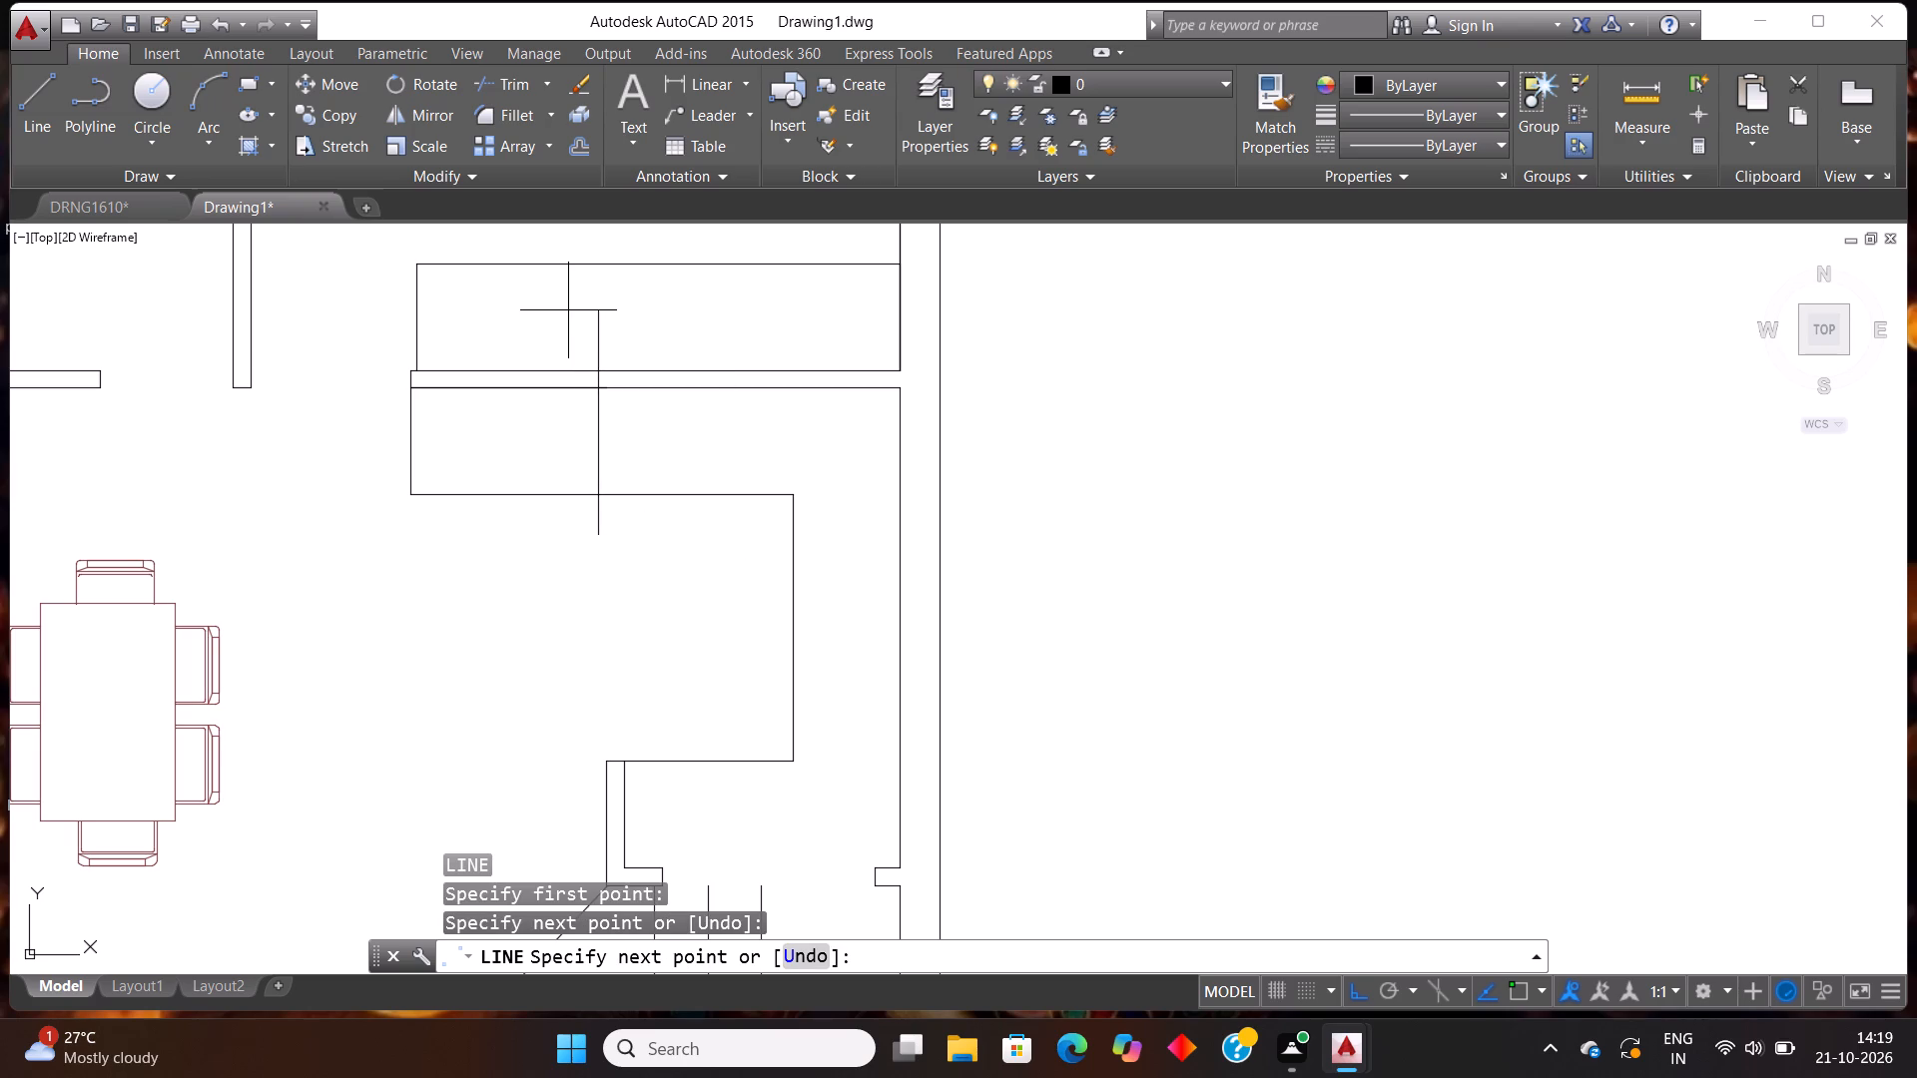
key("Escape")
key("Escape")
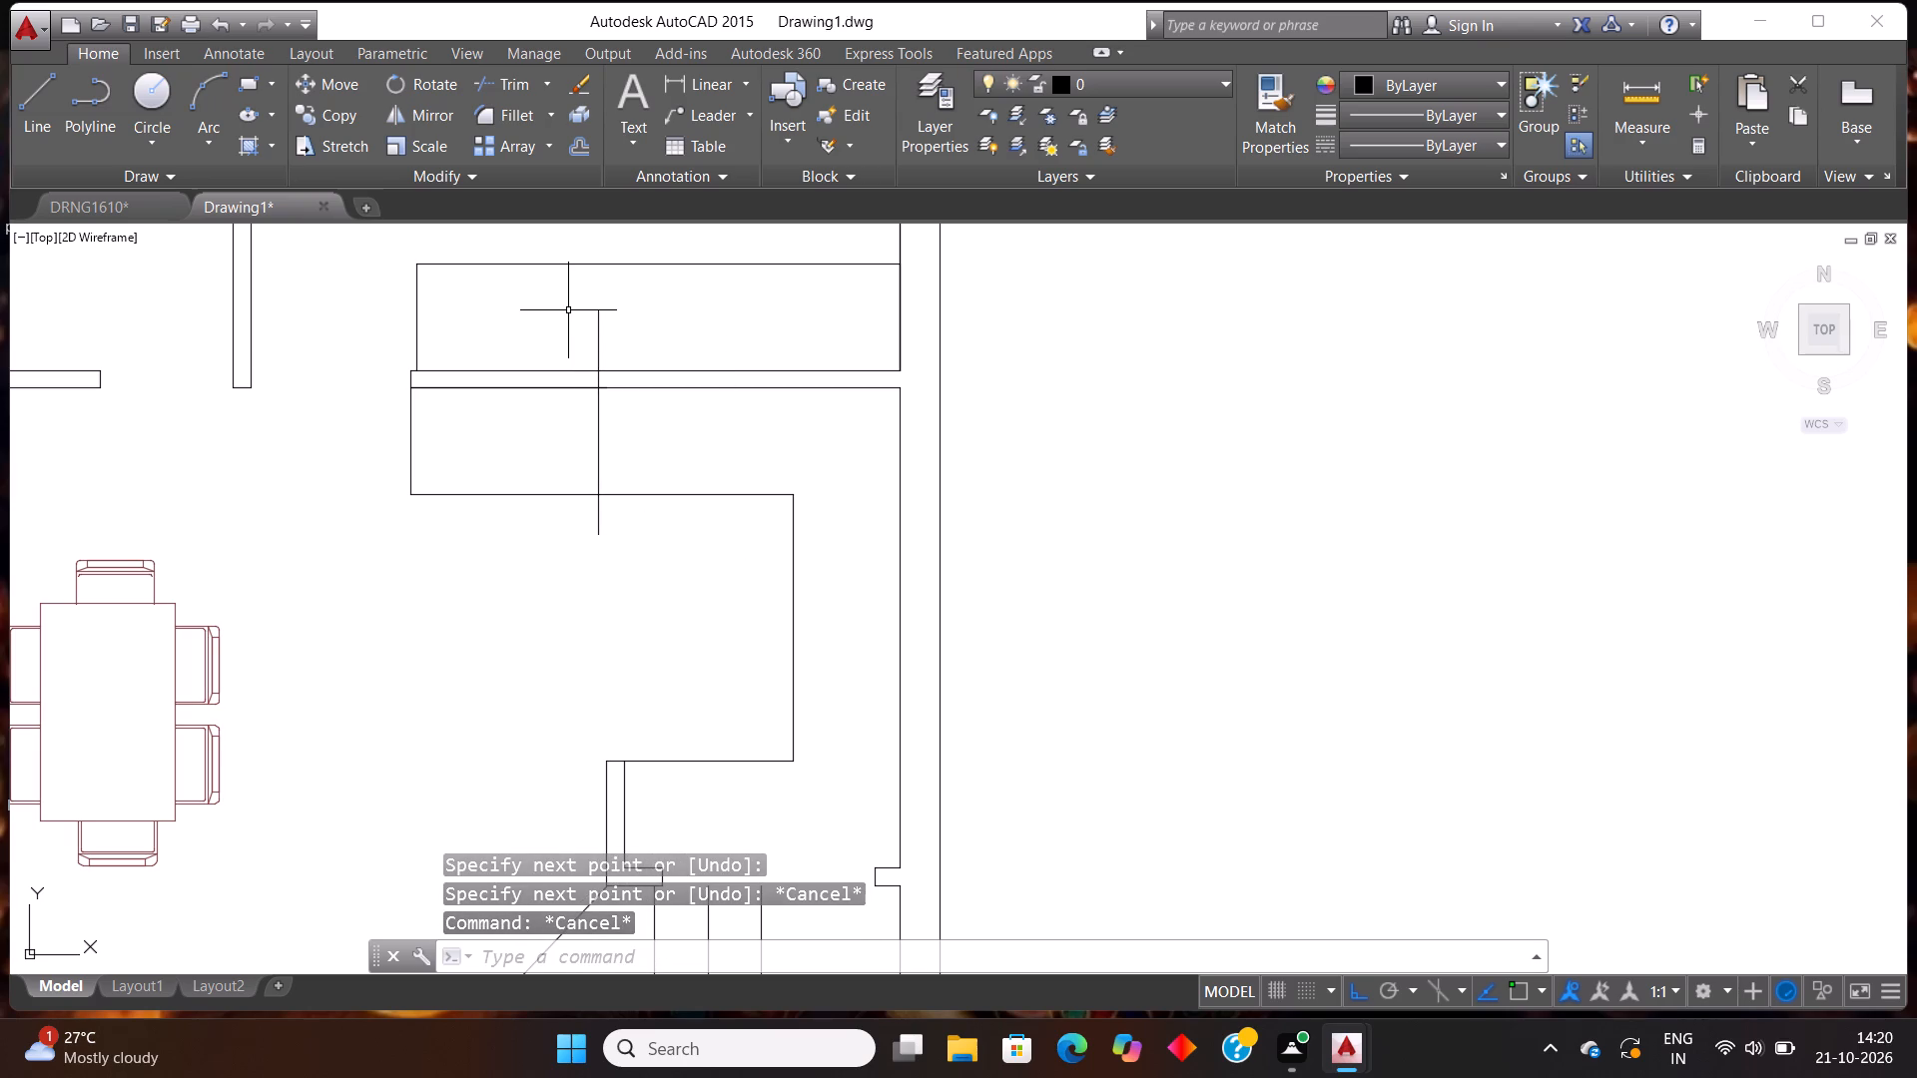
Trim the vertical line at both ends so it only divides the kitchen counter's depth.
type("TR")
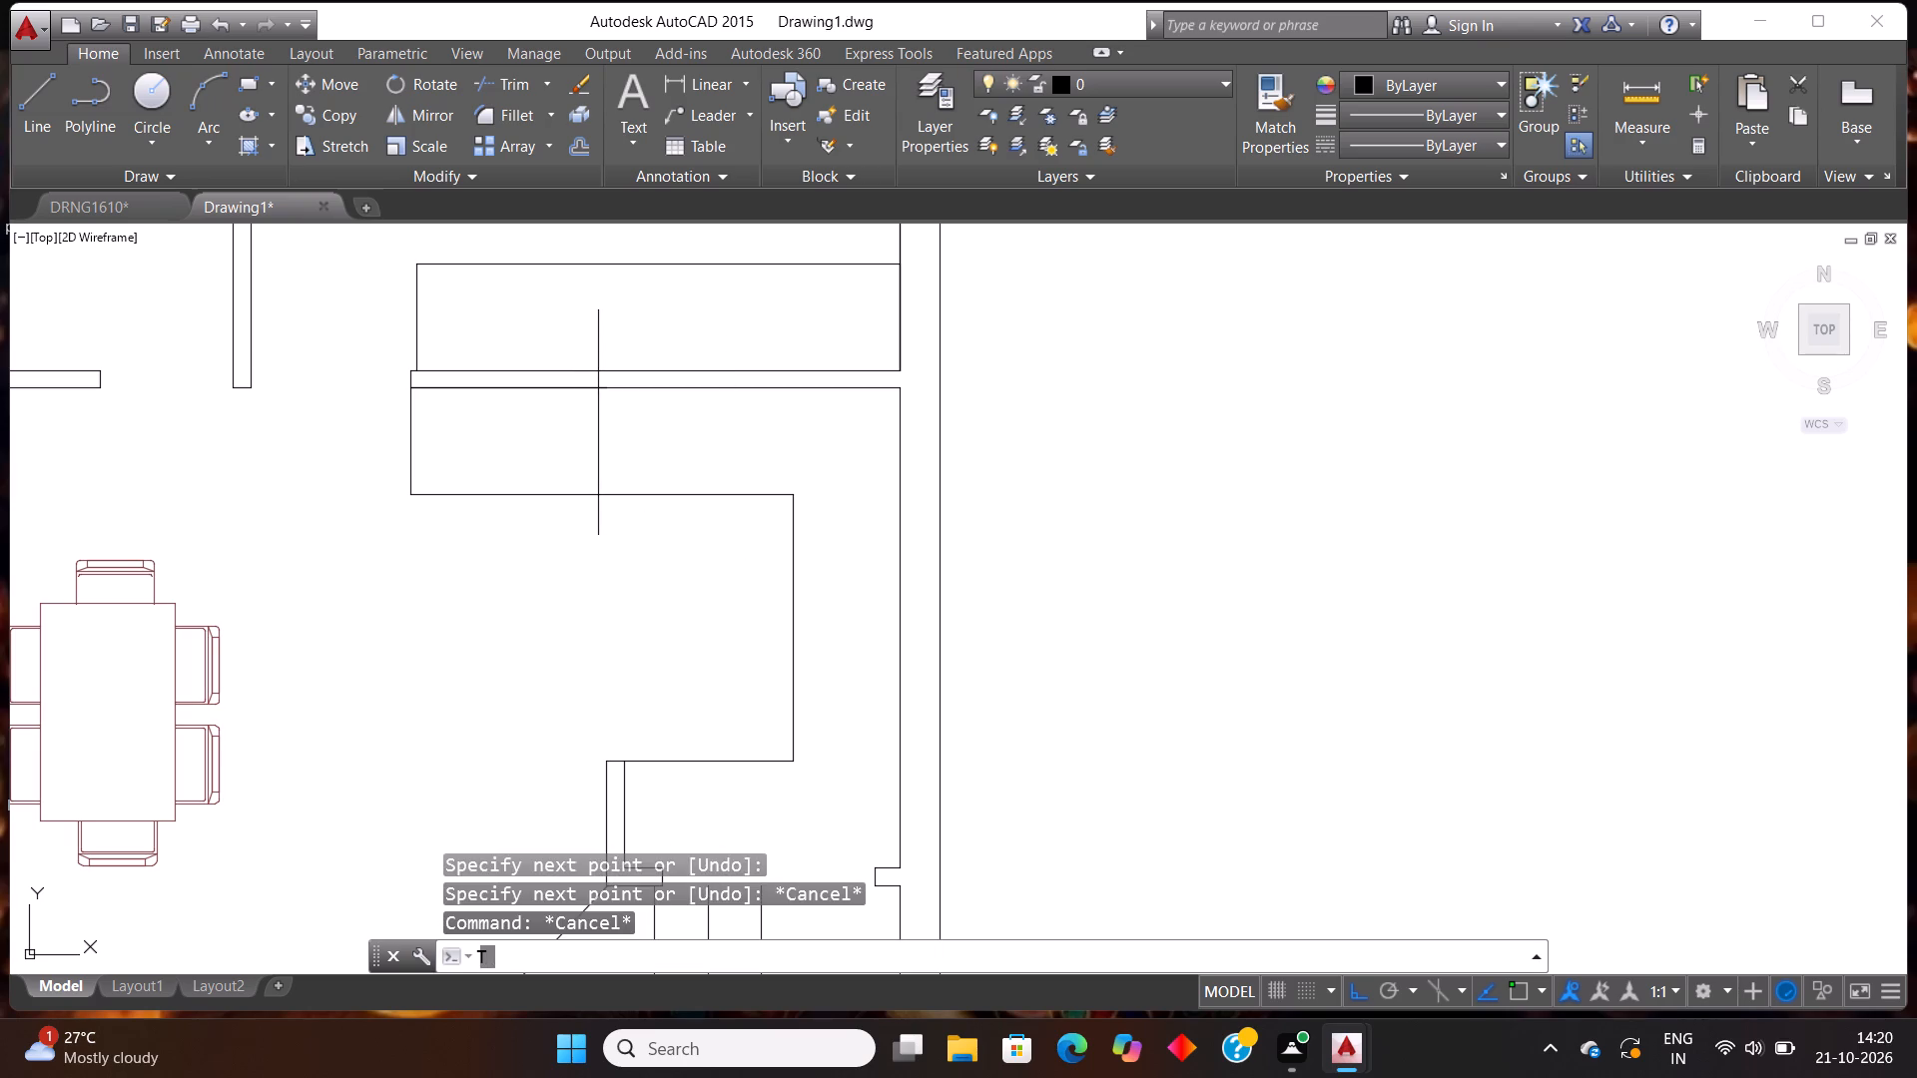
key("Return")
key("Return")
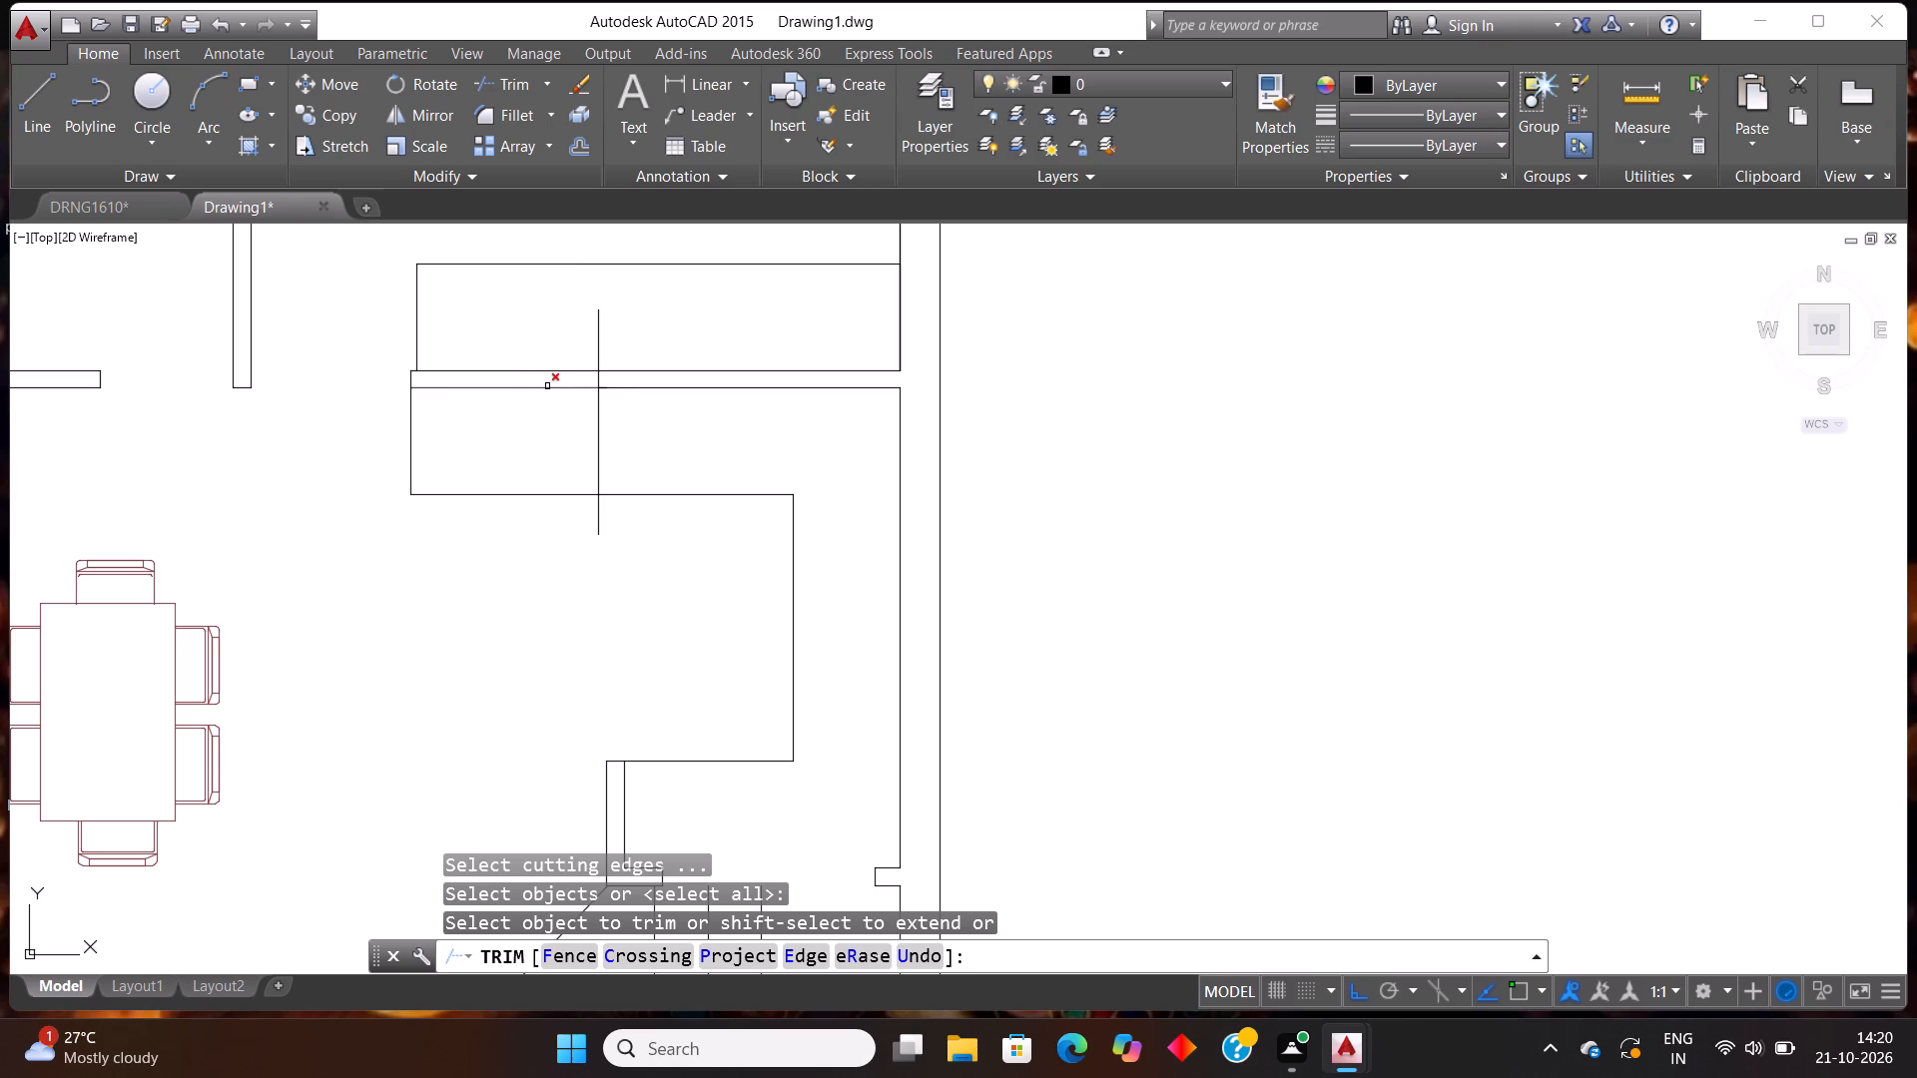
left_click(558, 323)
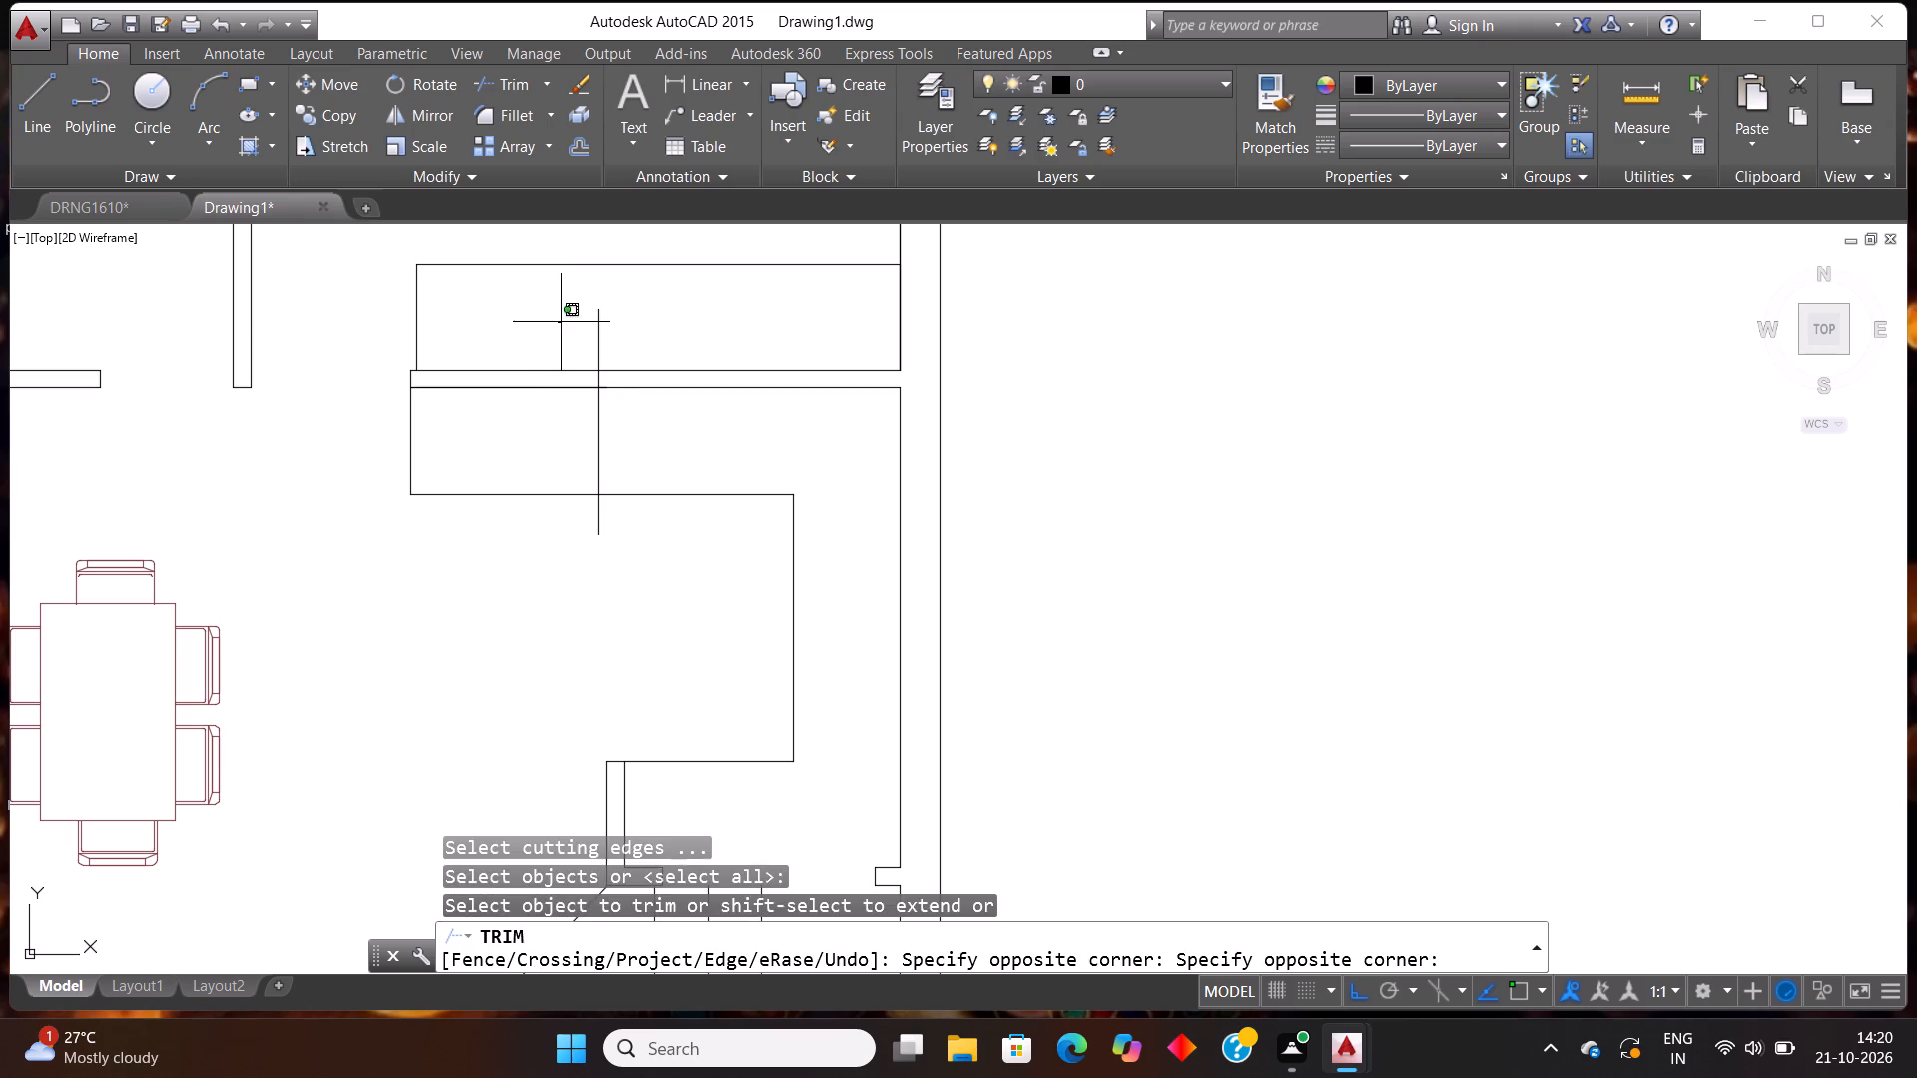
left_click(641, 321)
scroll(601, 362, "up", 2)
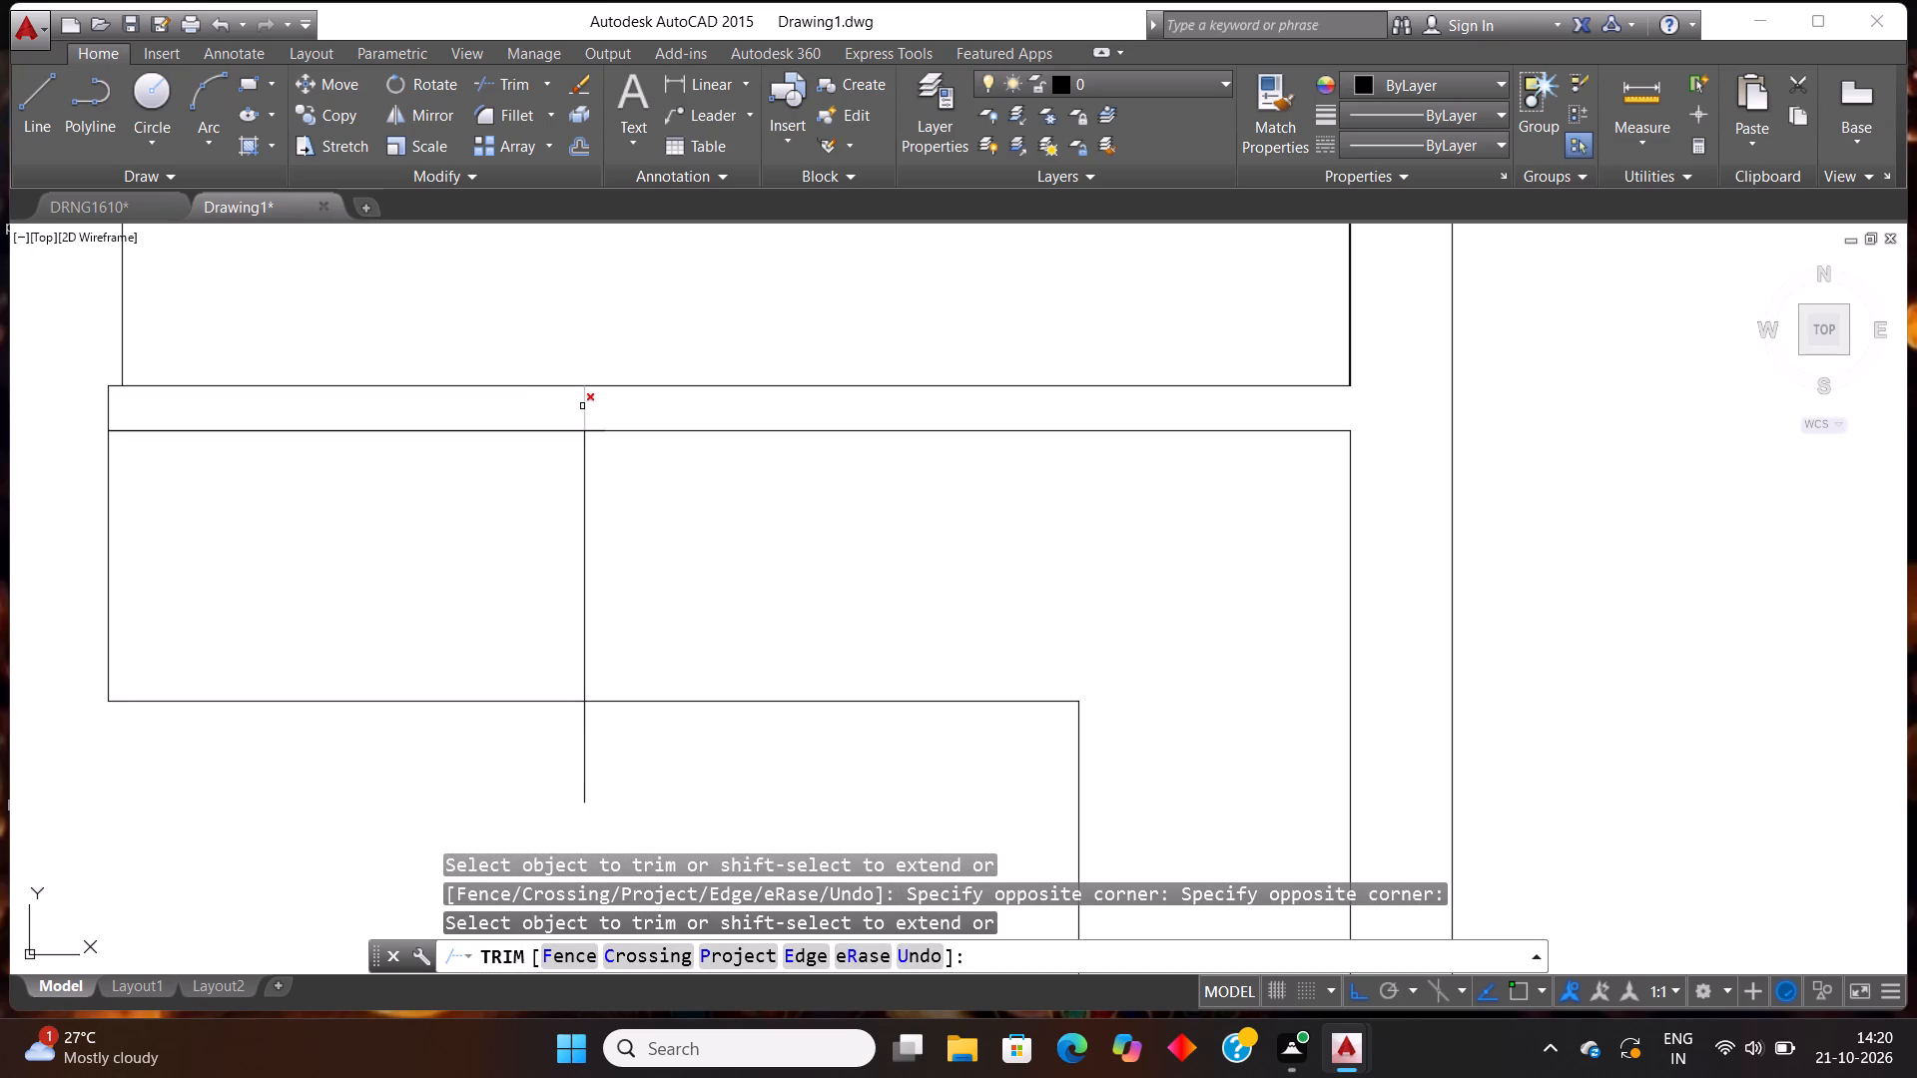
left_click(582, 406)
left_click(562, 759)
left_click(629, 717)
scroll(631, 716, "down", 3)
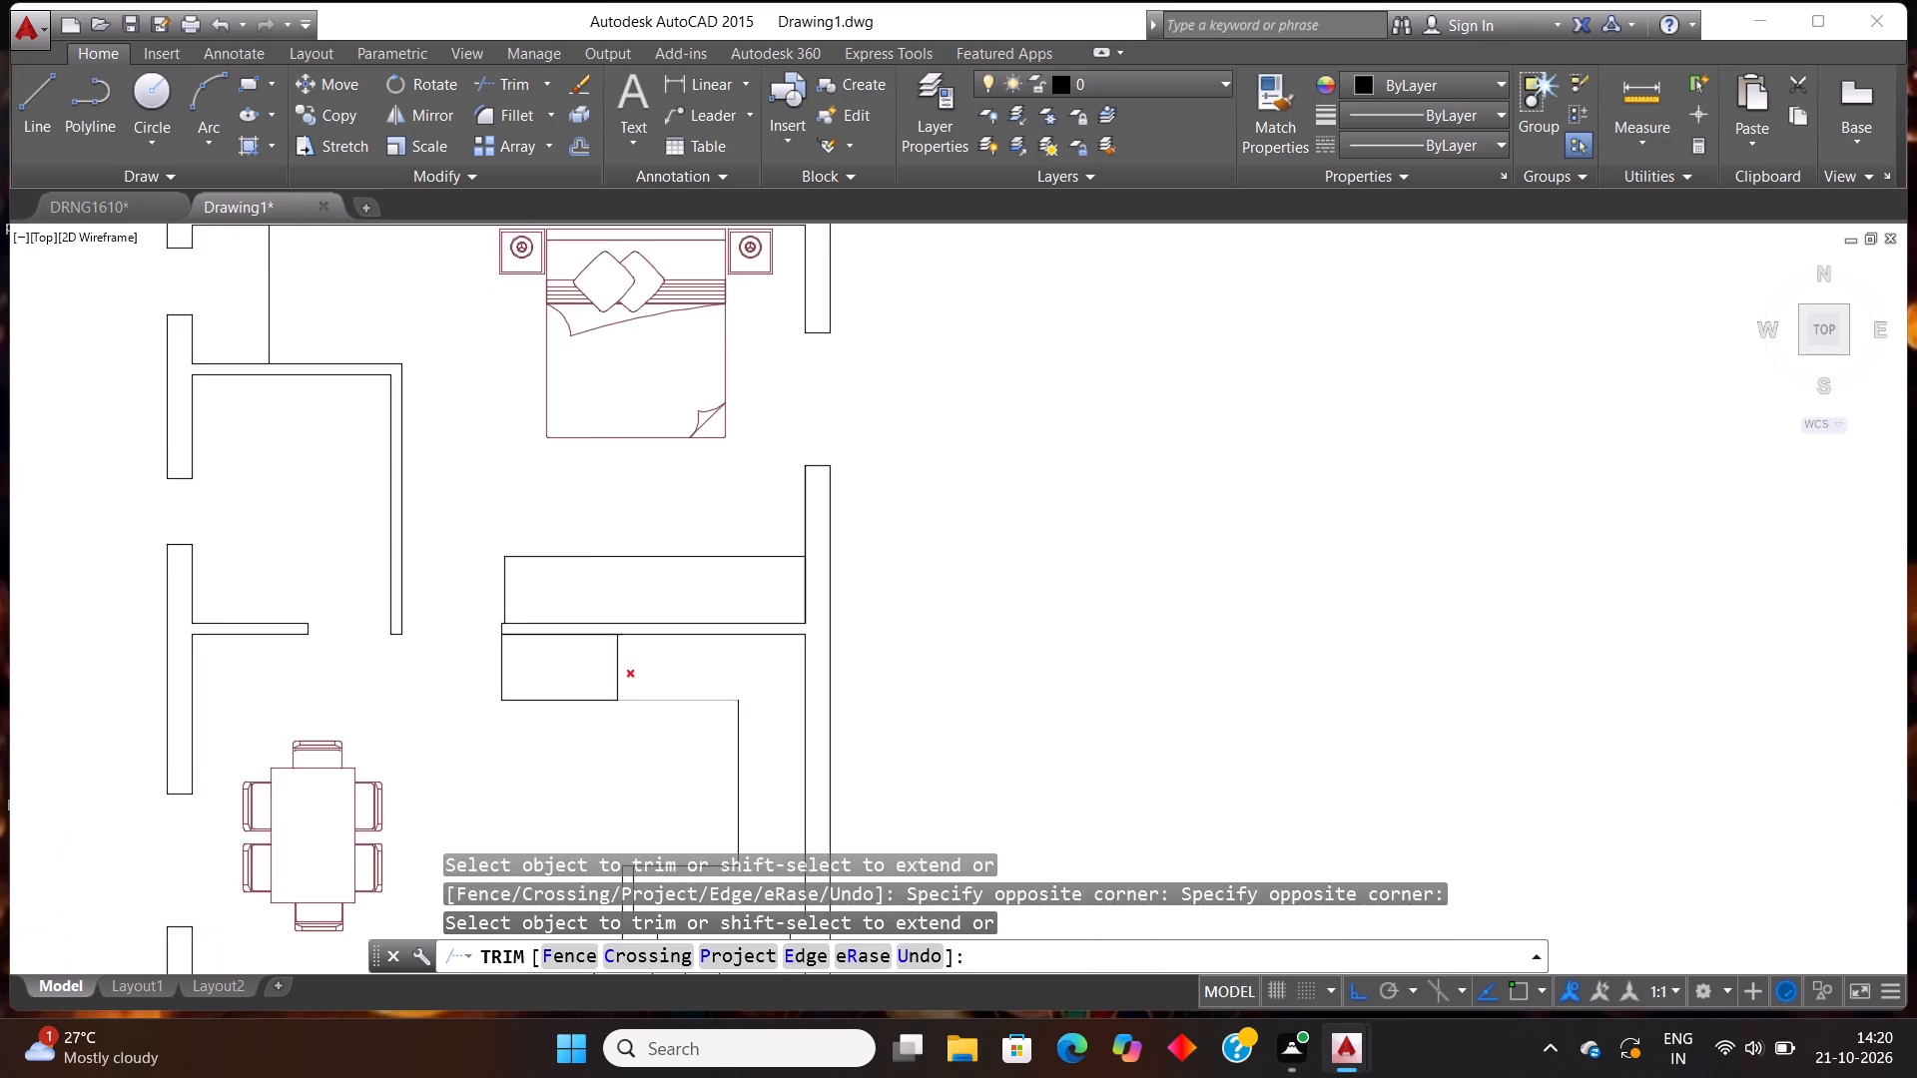
scroll(582, 554, "down", 2)
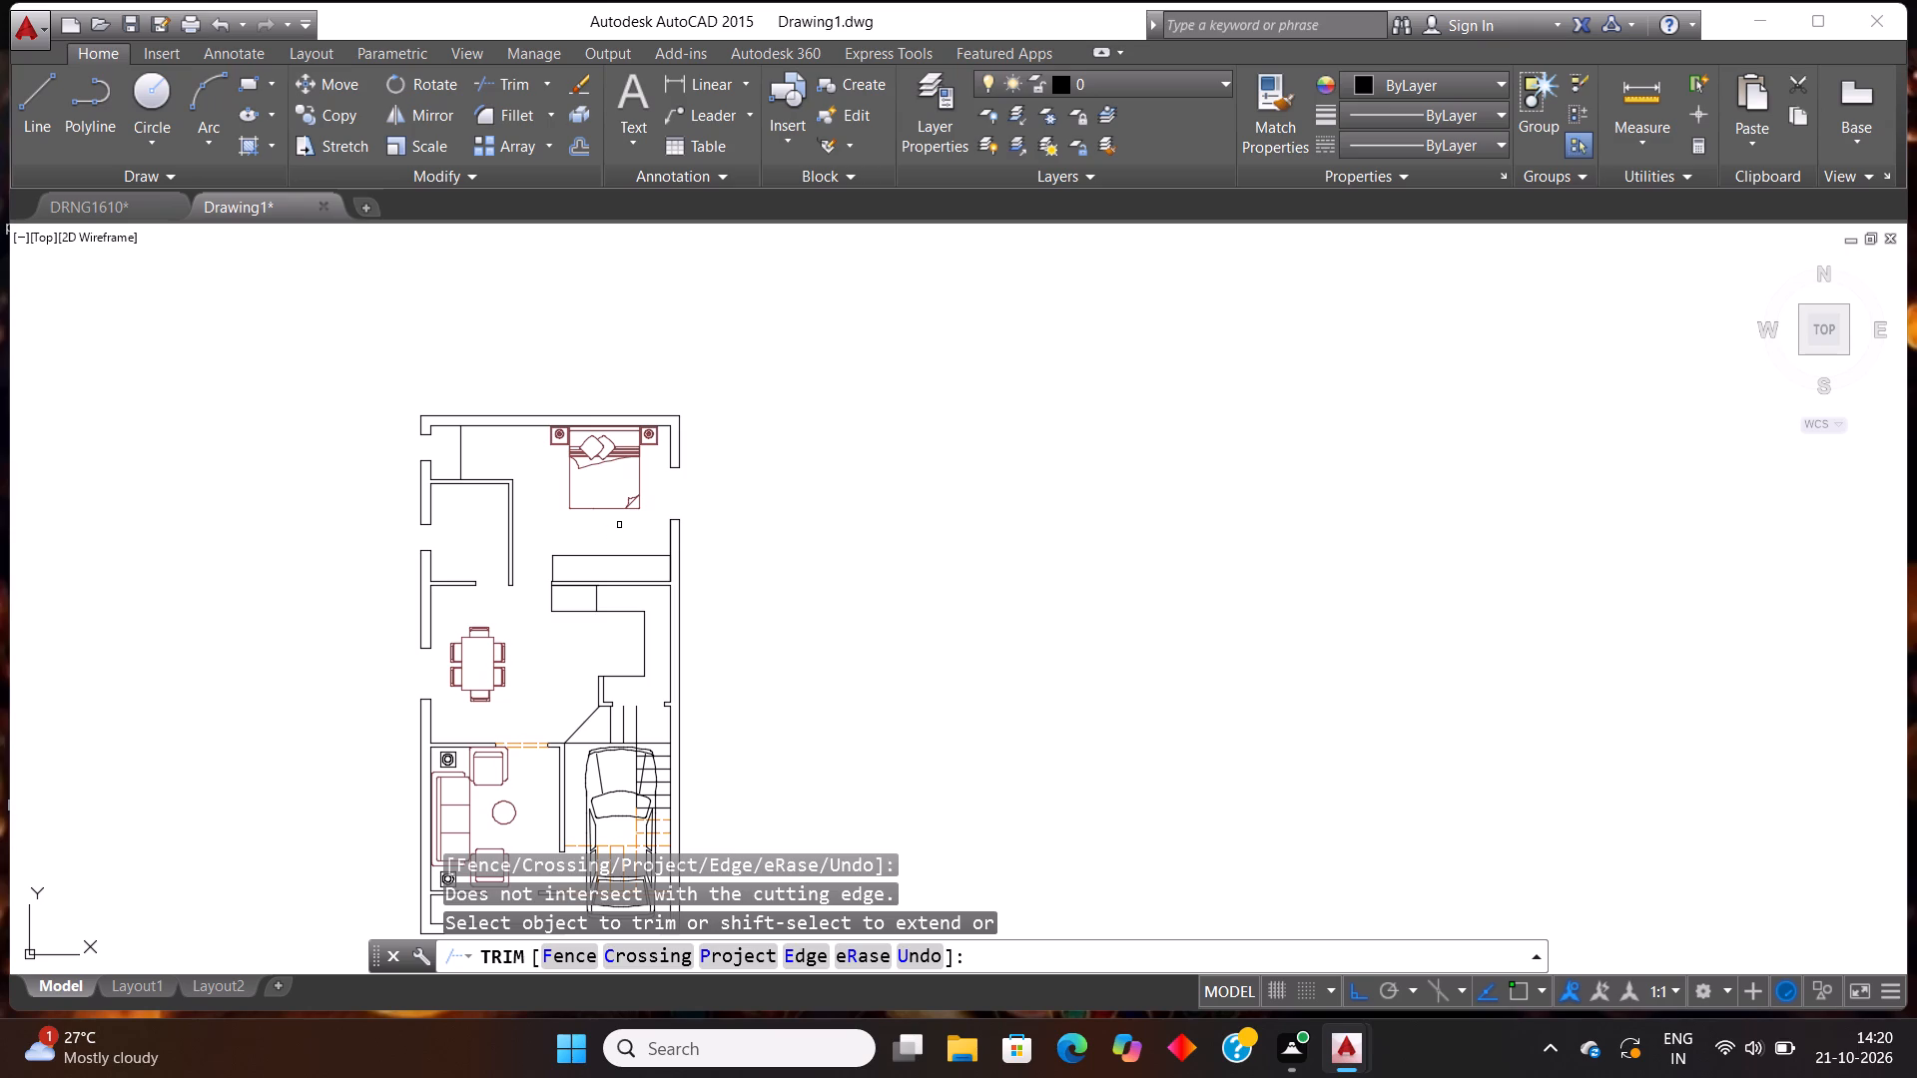
scroll(630, 507, "down", 1)
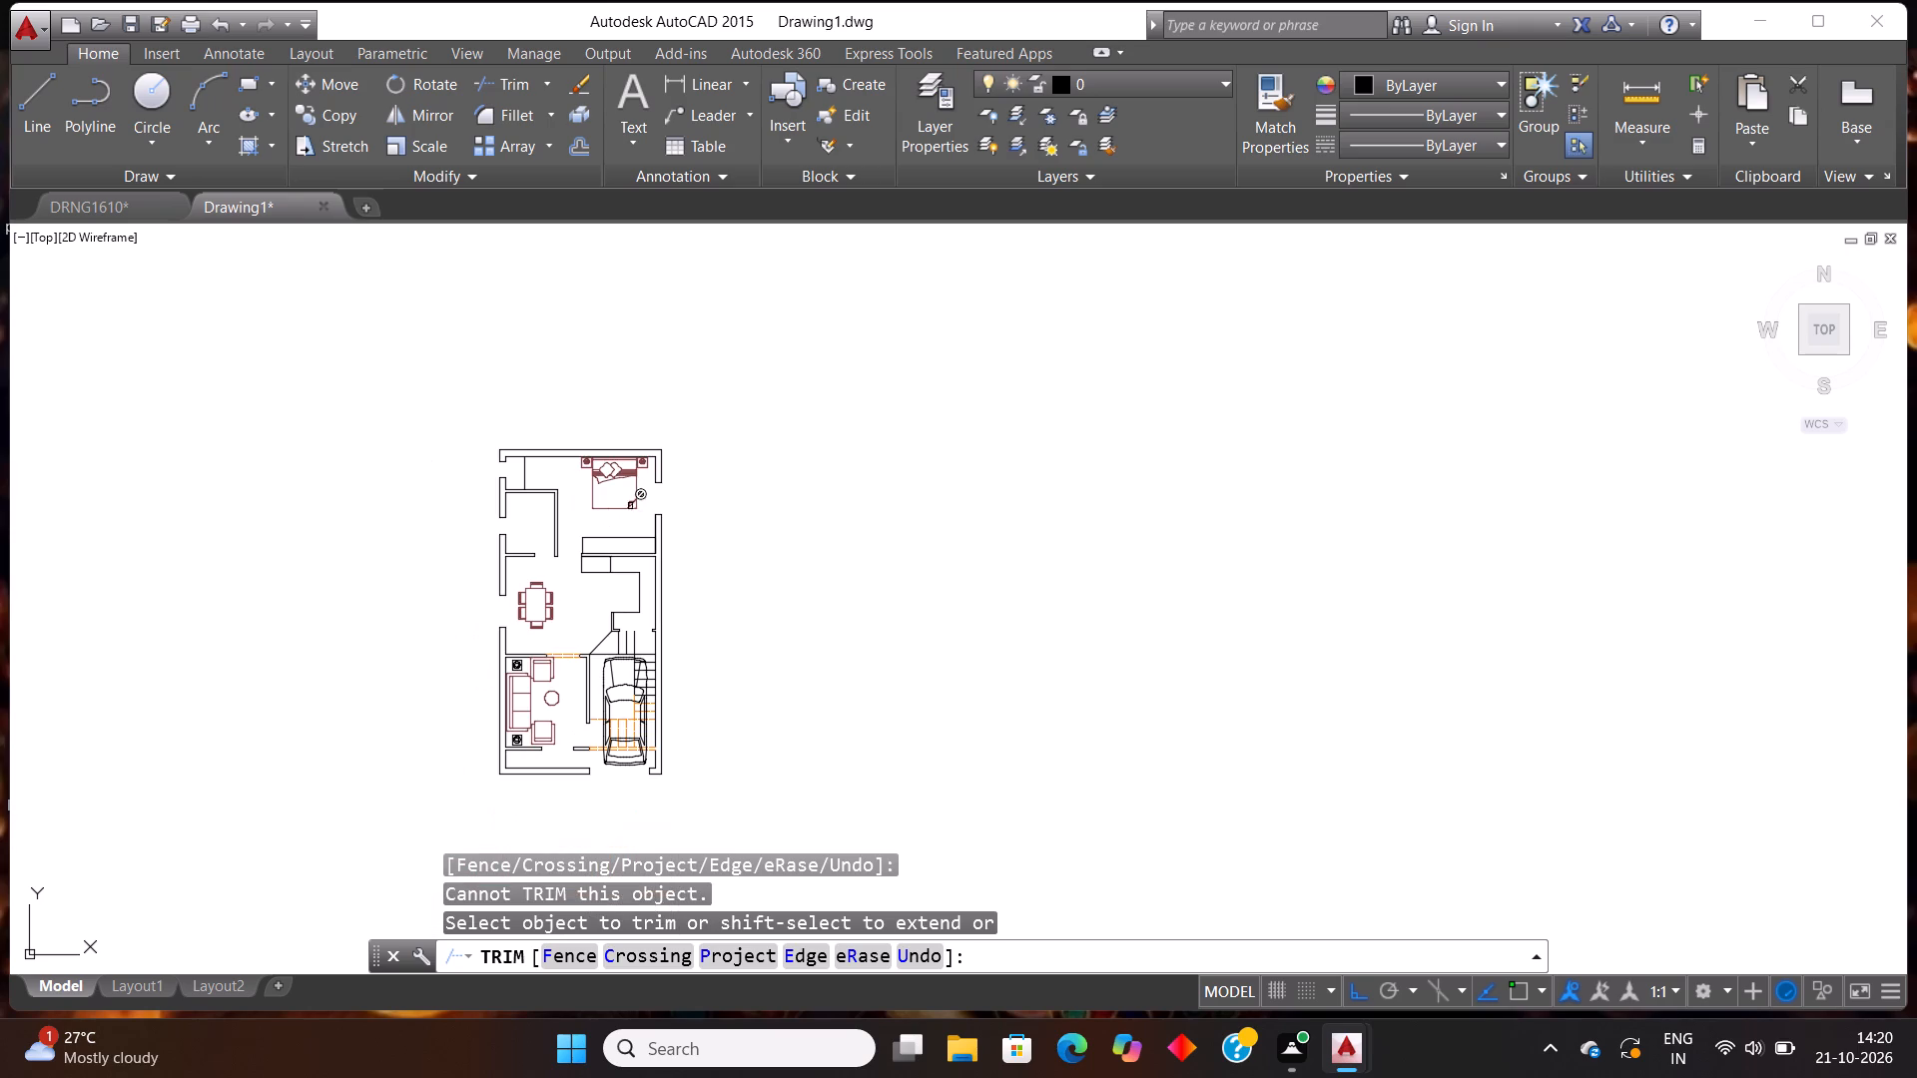
On the PARTICIAN WALL layer, draw the staircase direction line about 4'-2" across the upper treads and about 5' down the flight.
scroll(678, 696, "up", 1)
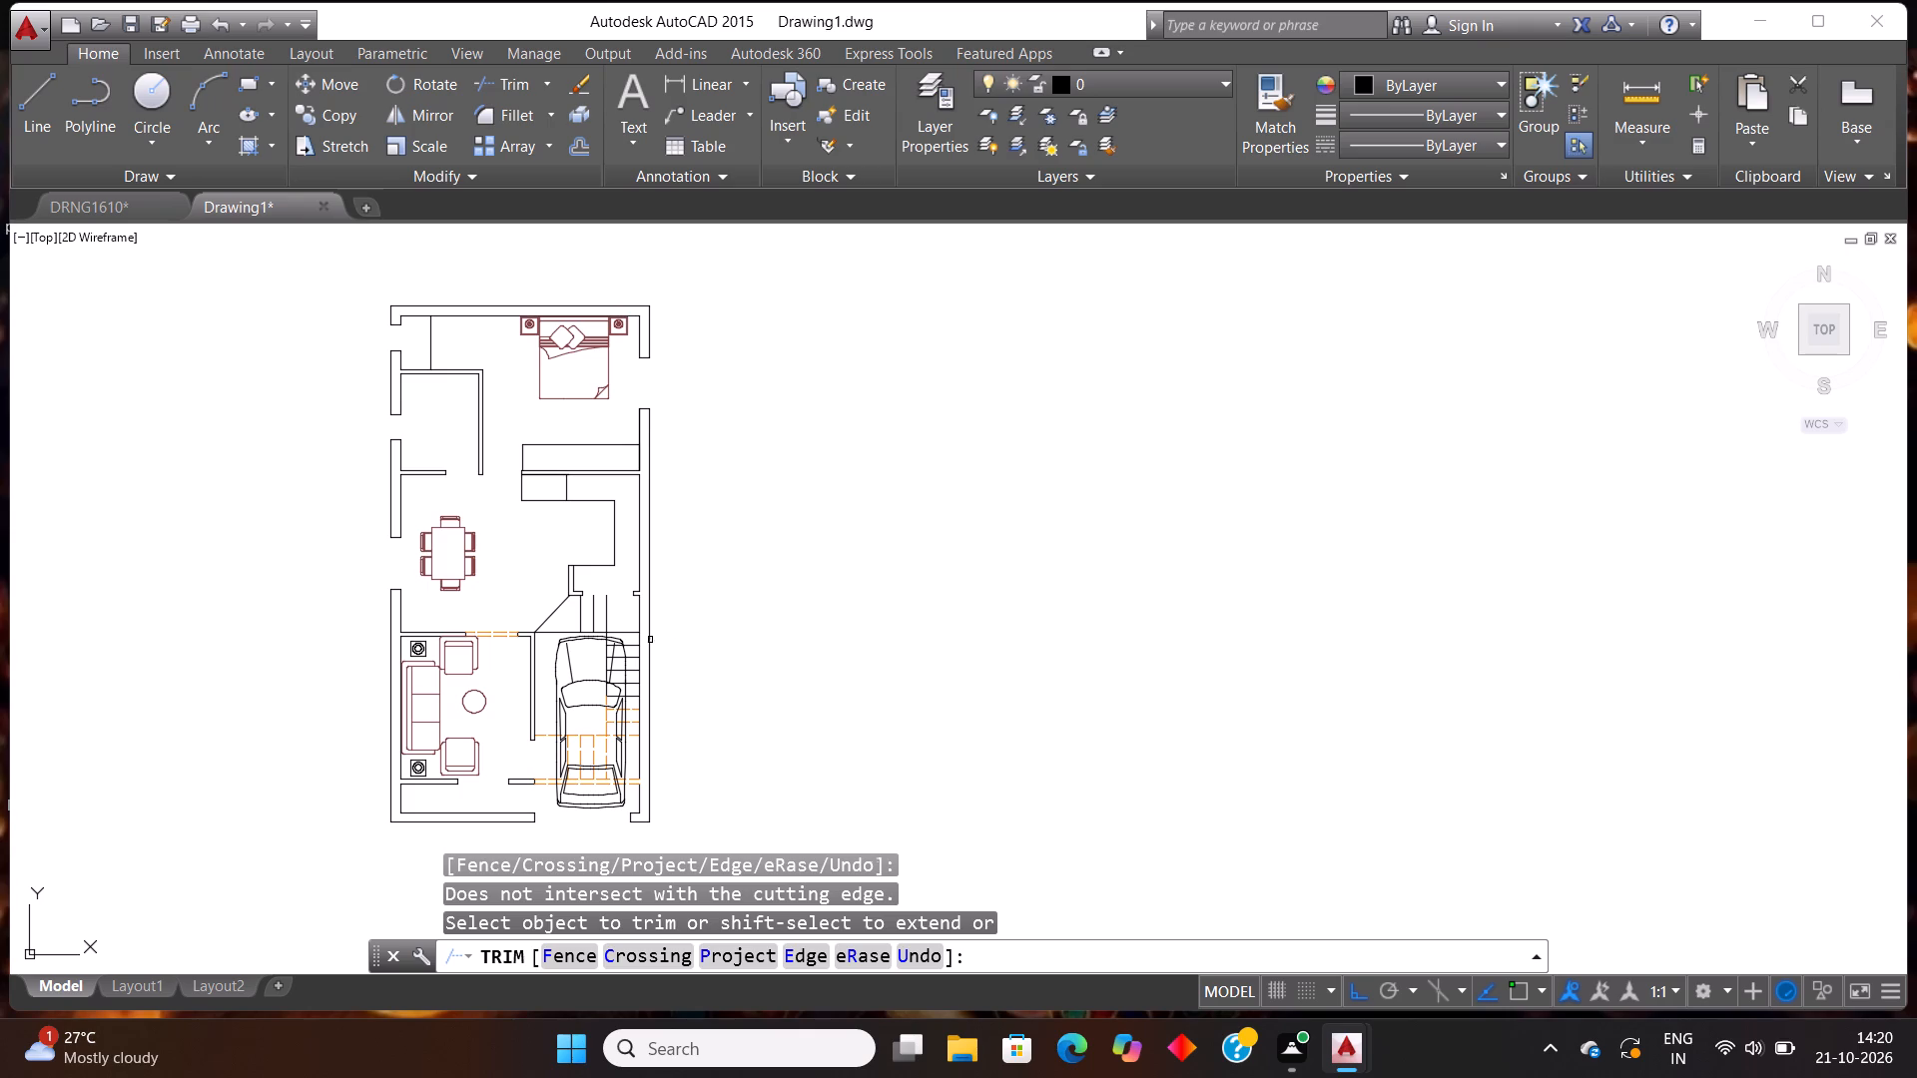
scroll(629, 648, "up", 2)
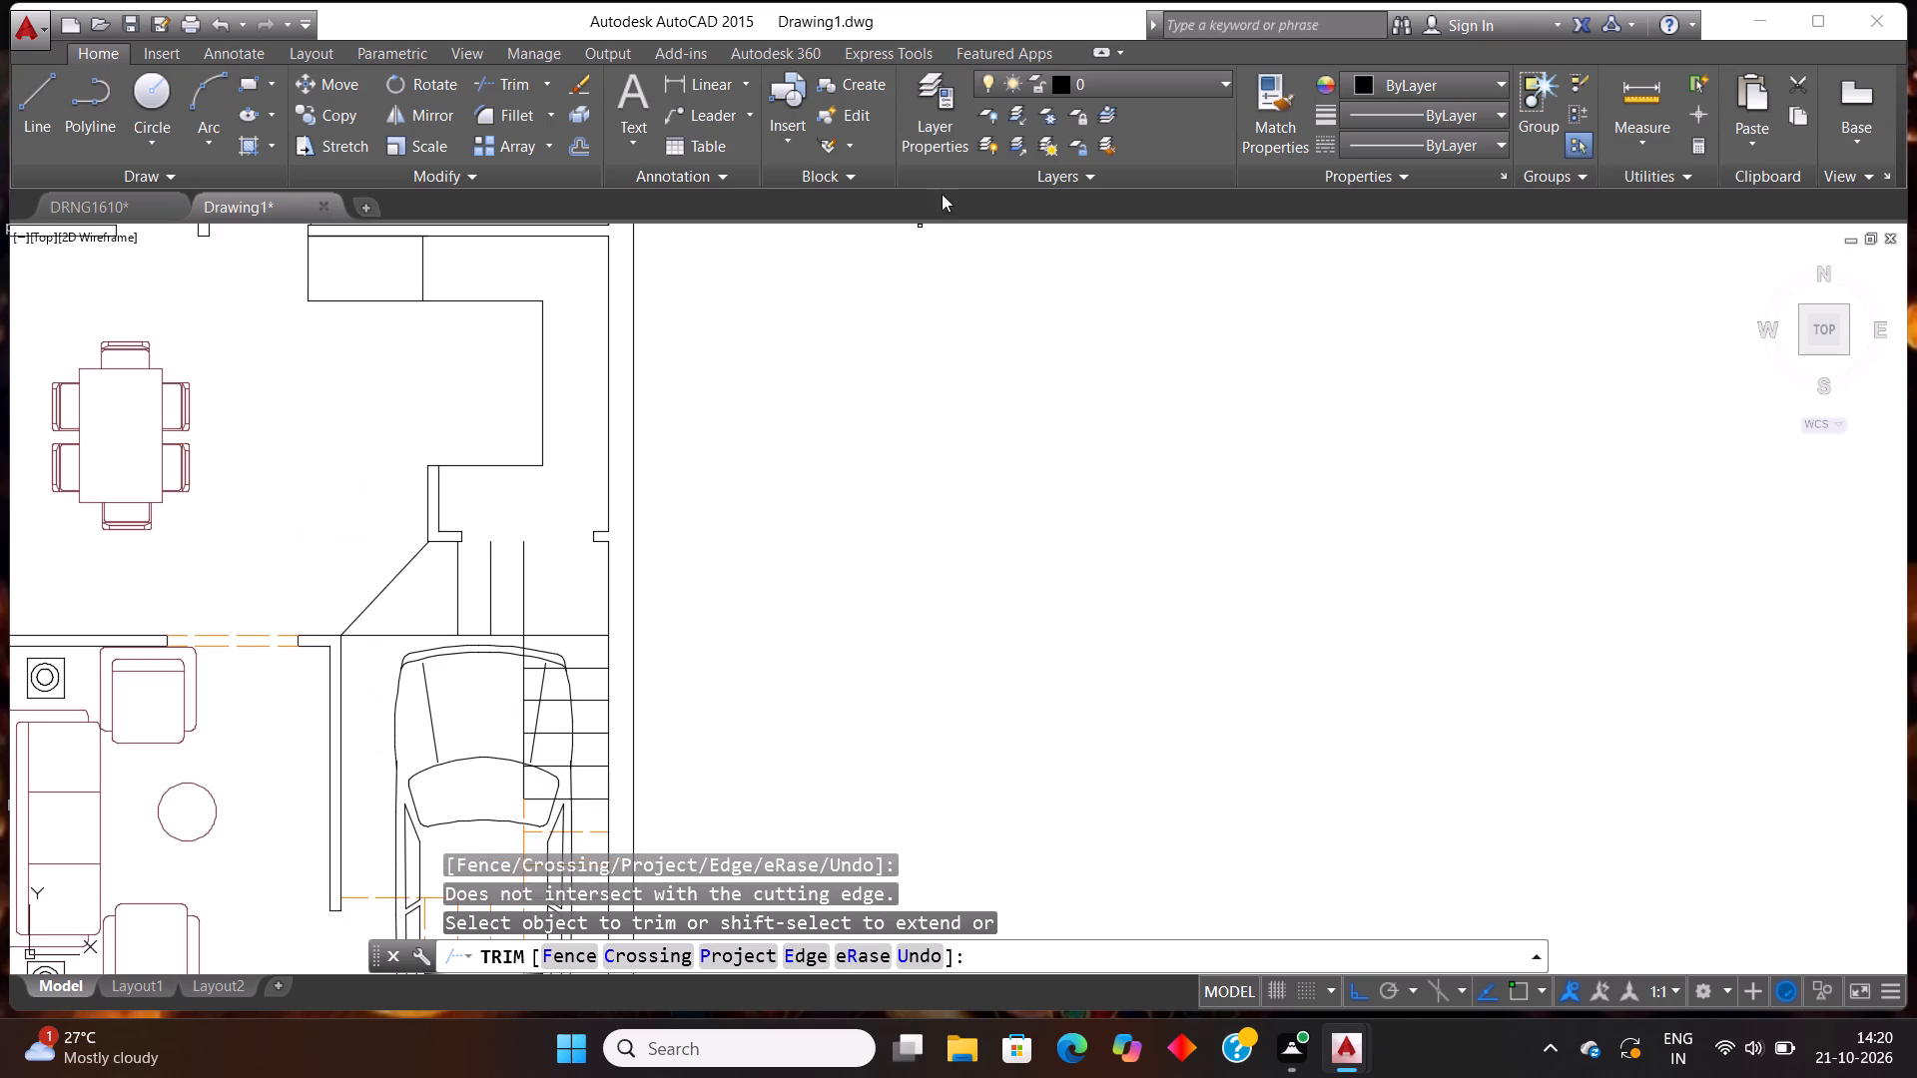
left_click(1104, 87)
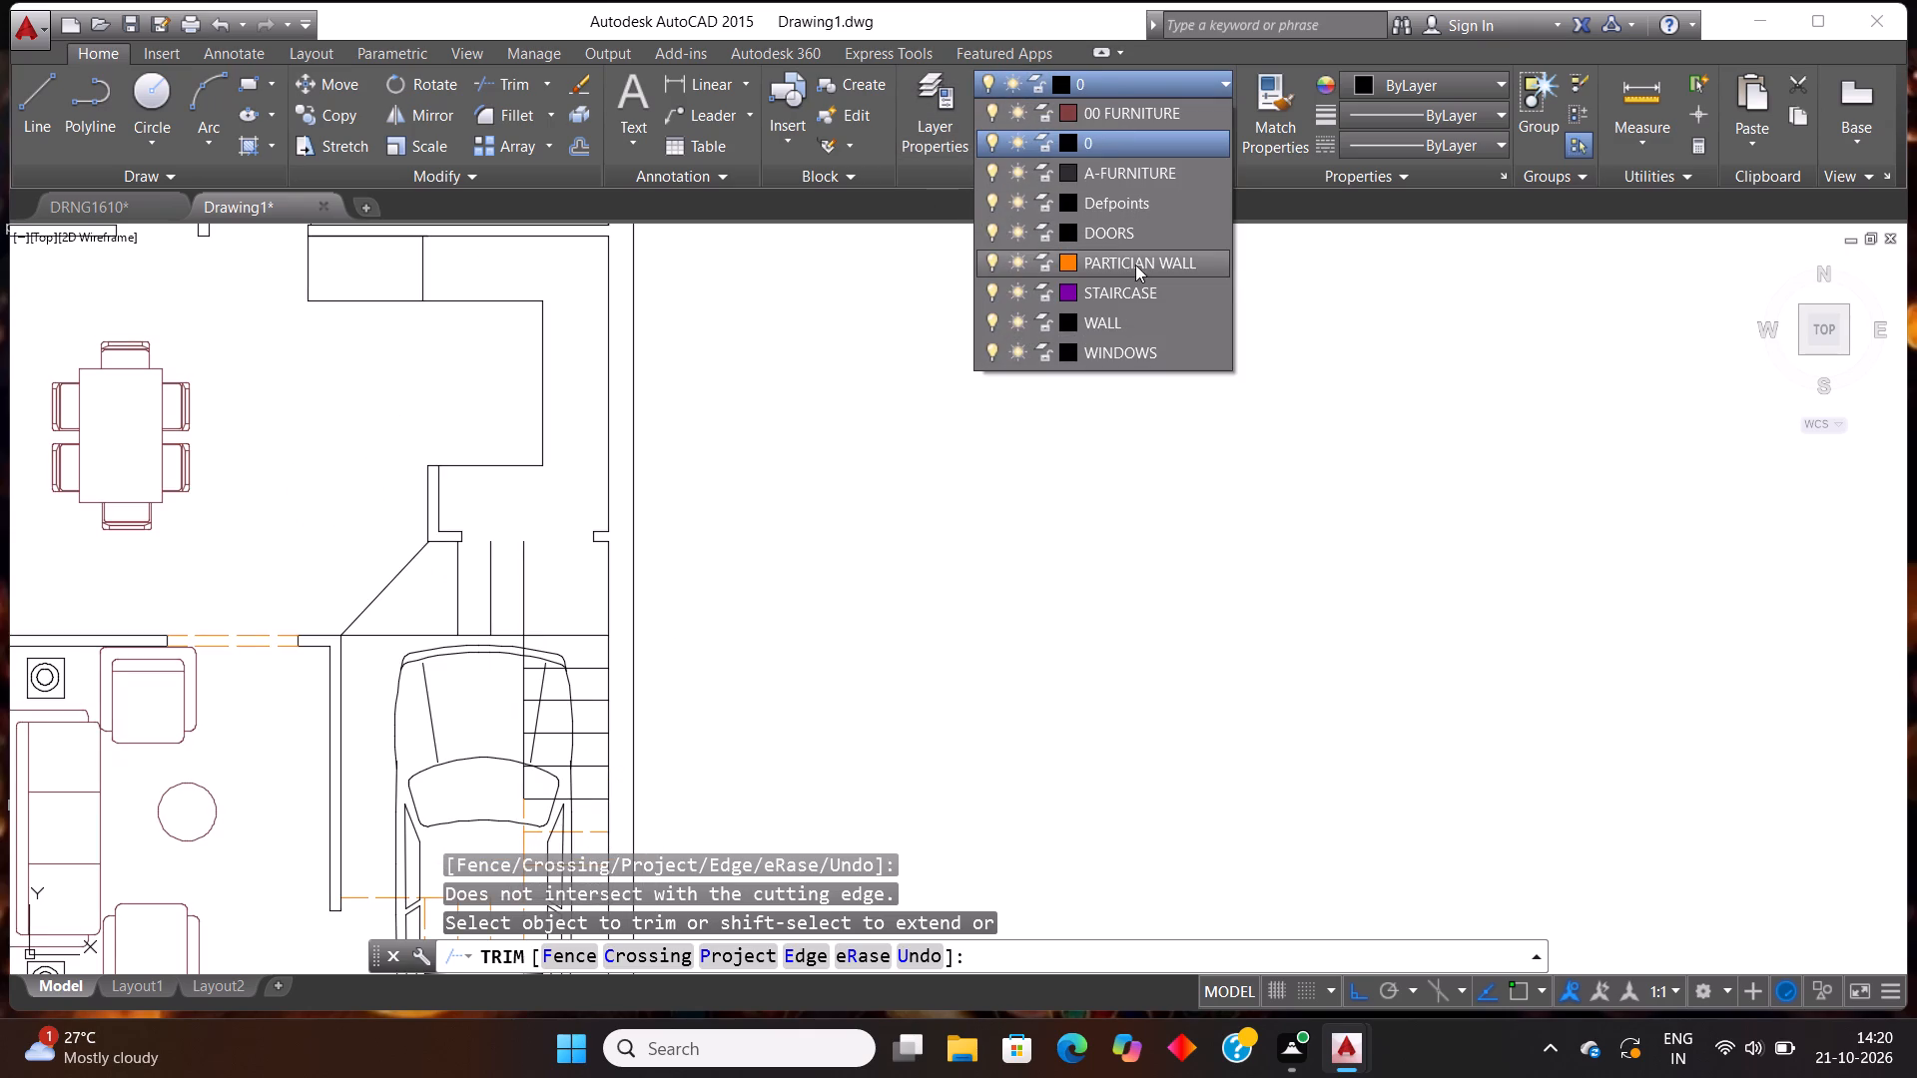
left_click(1135, 261)
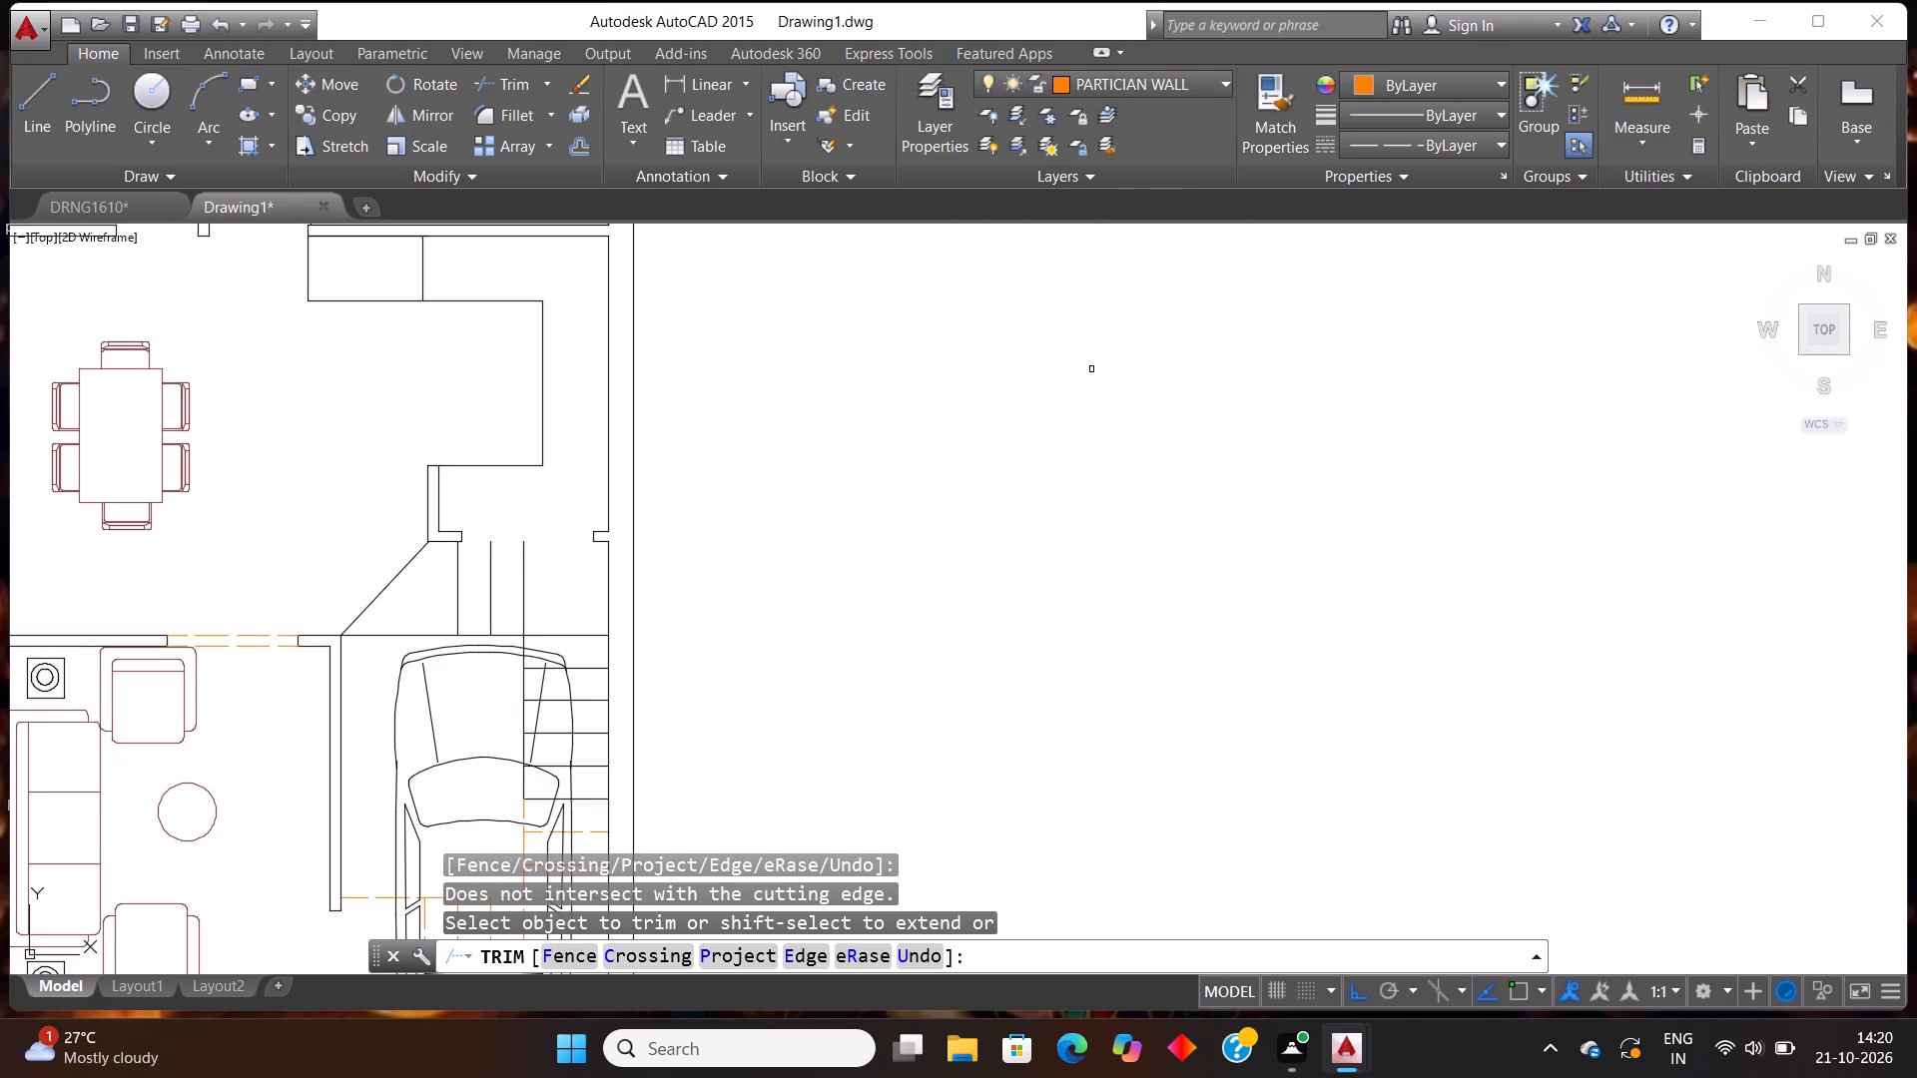
key("Escape")
key("l")
key("Return")
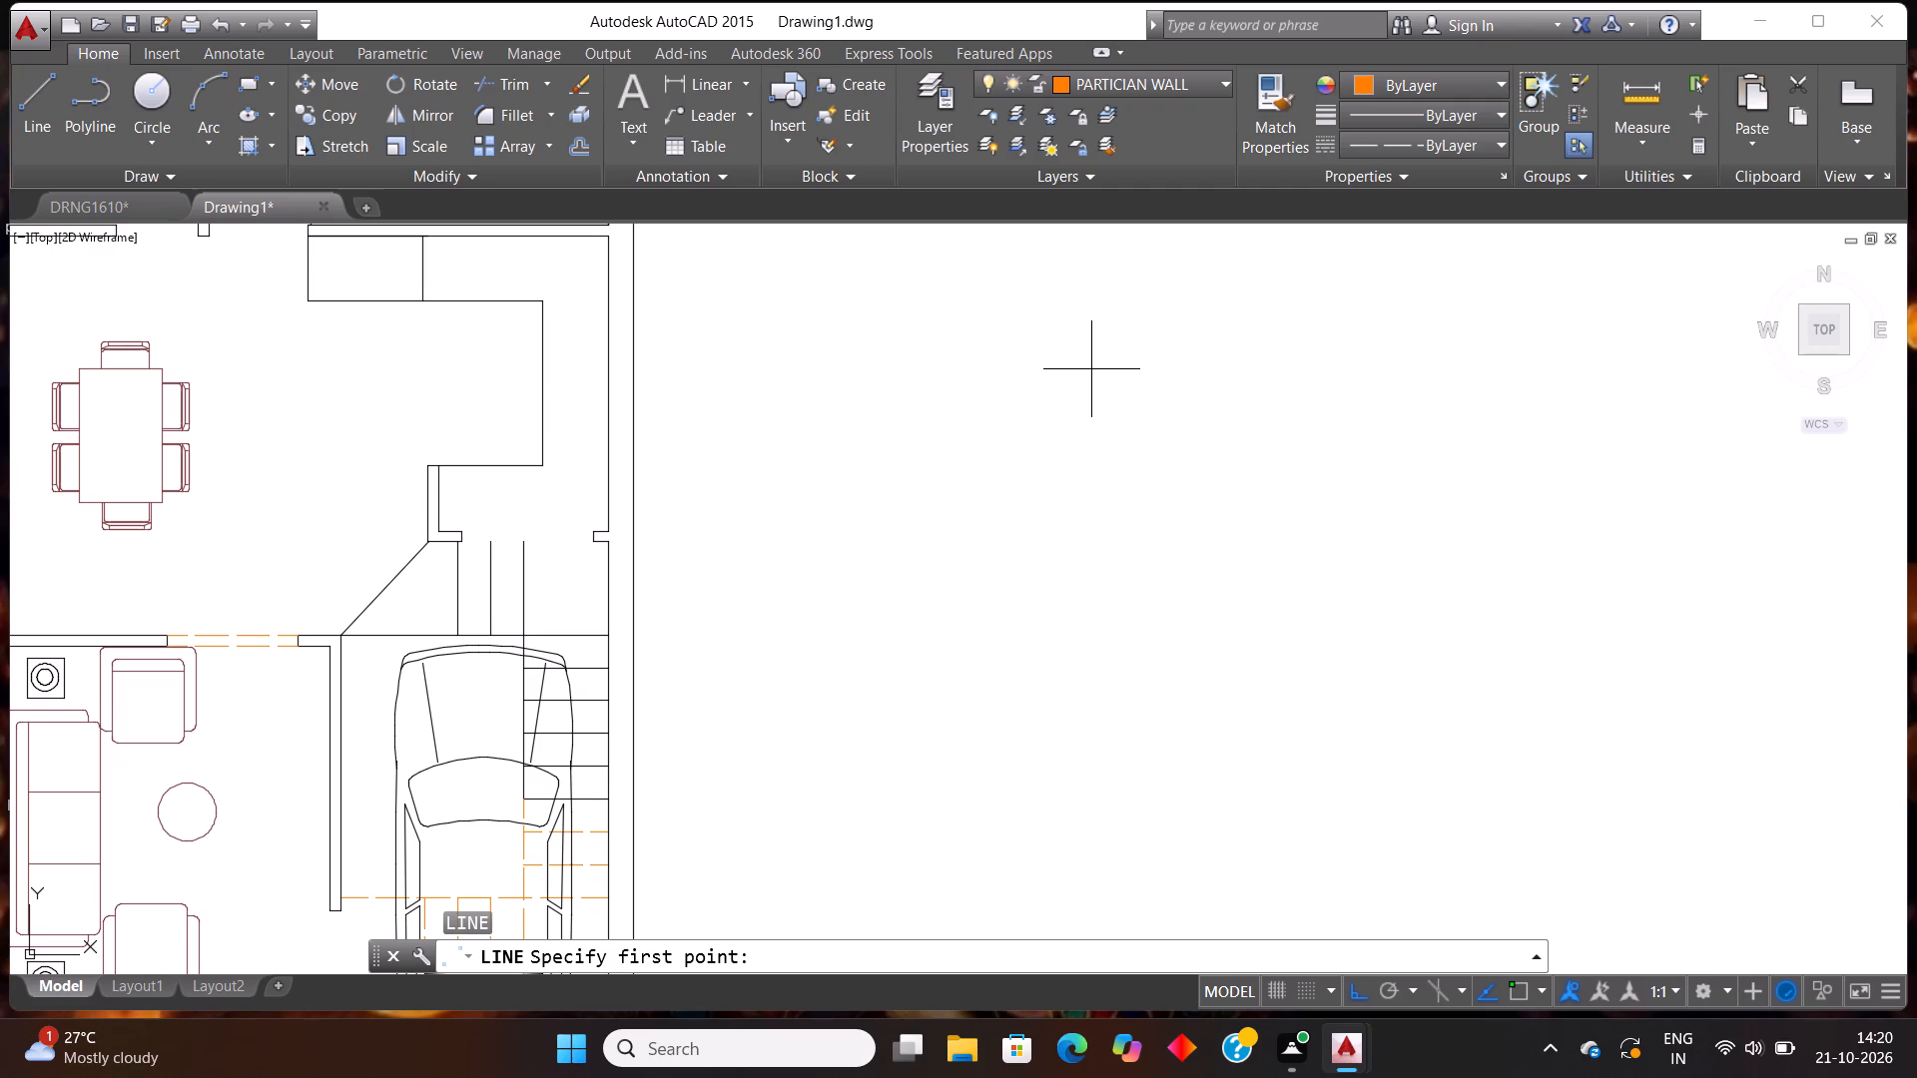
left_click(442, 593)
left_click(577, 596)
scroll(597, 500, "down", 2)
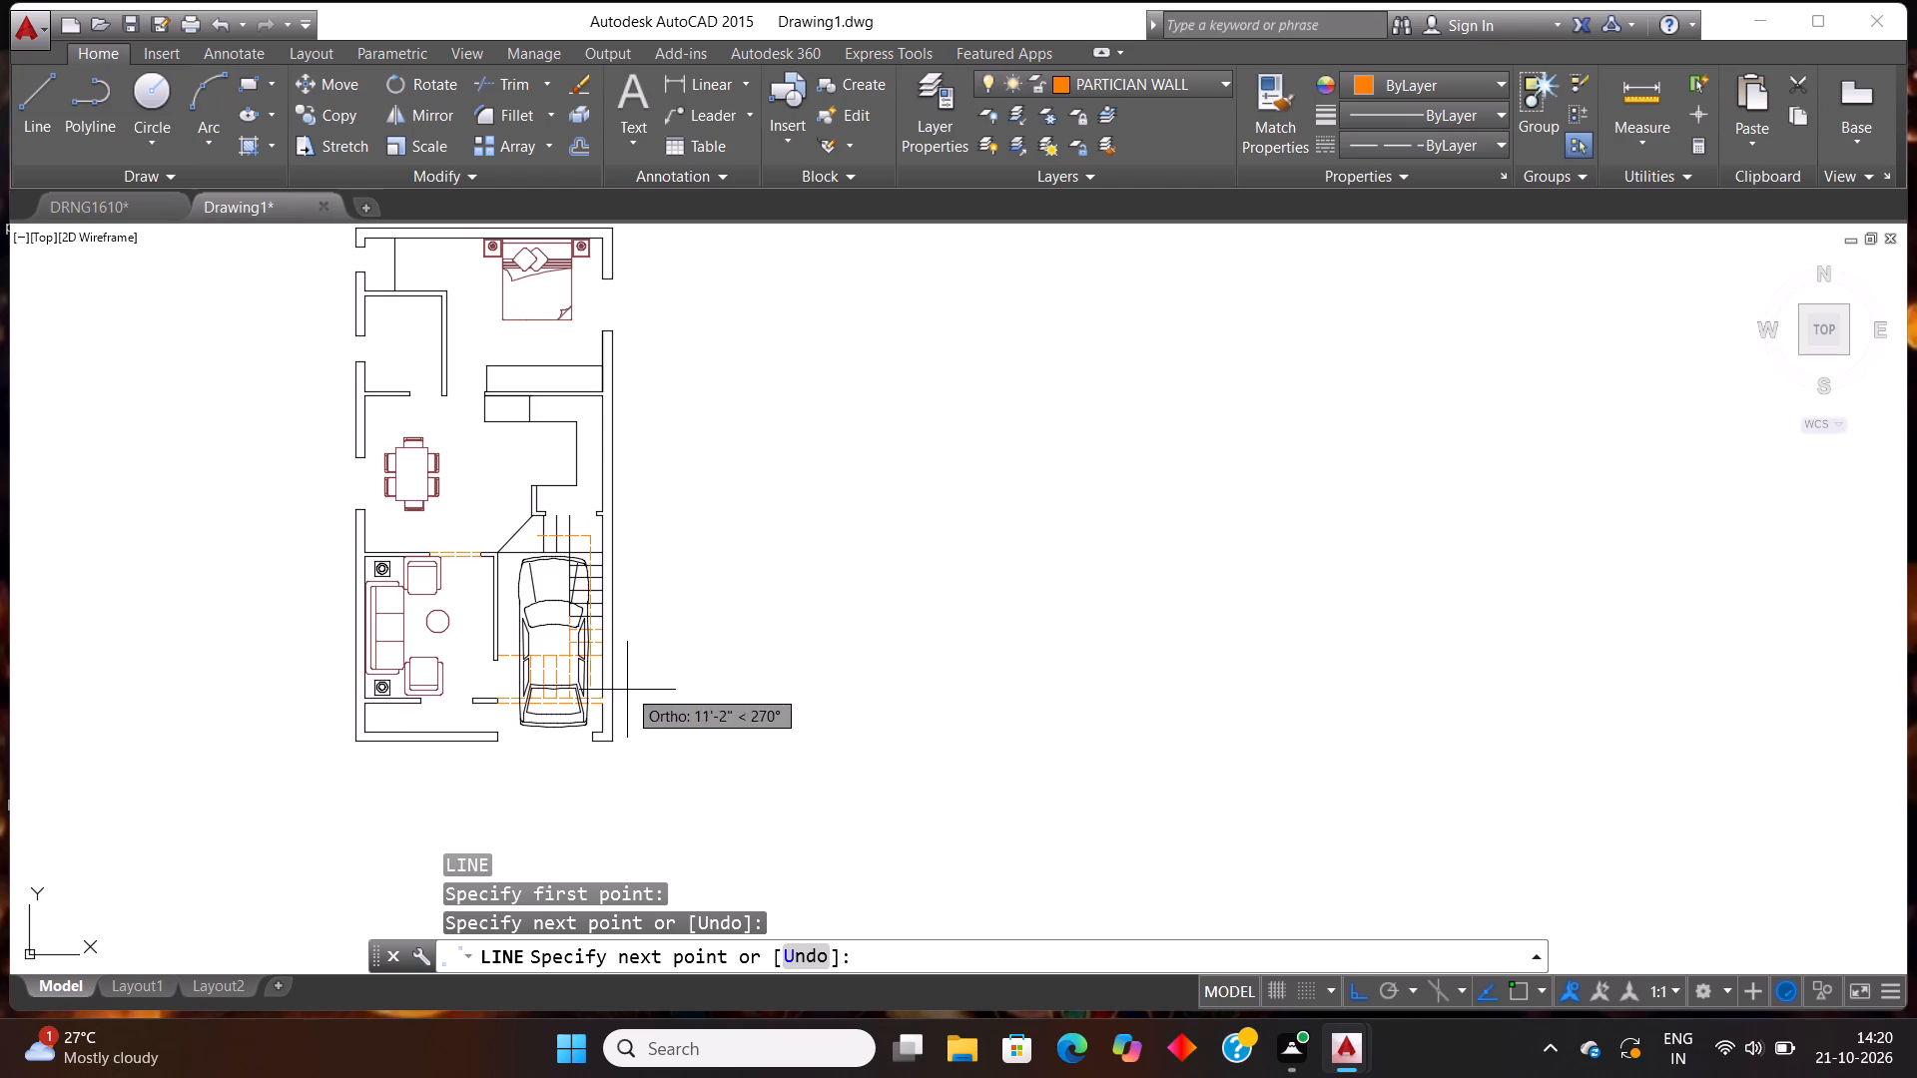
scroll(591, 656, "up", 4)
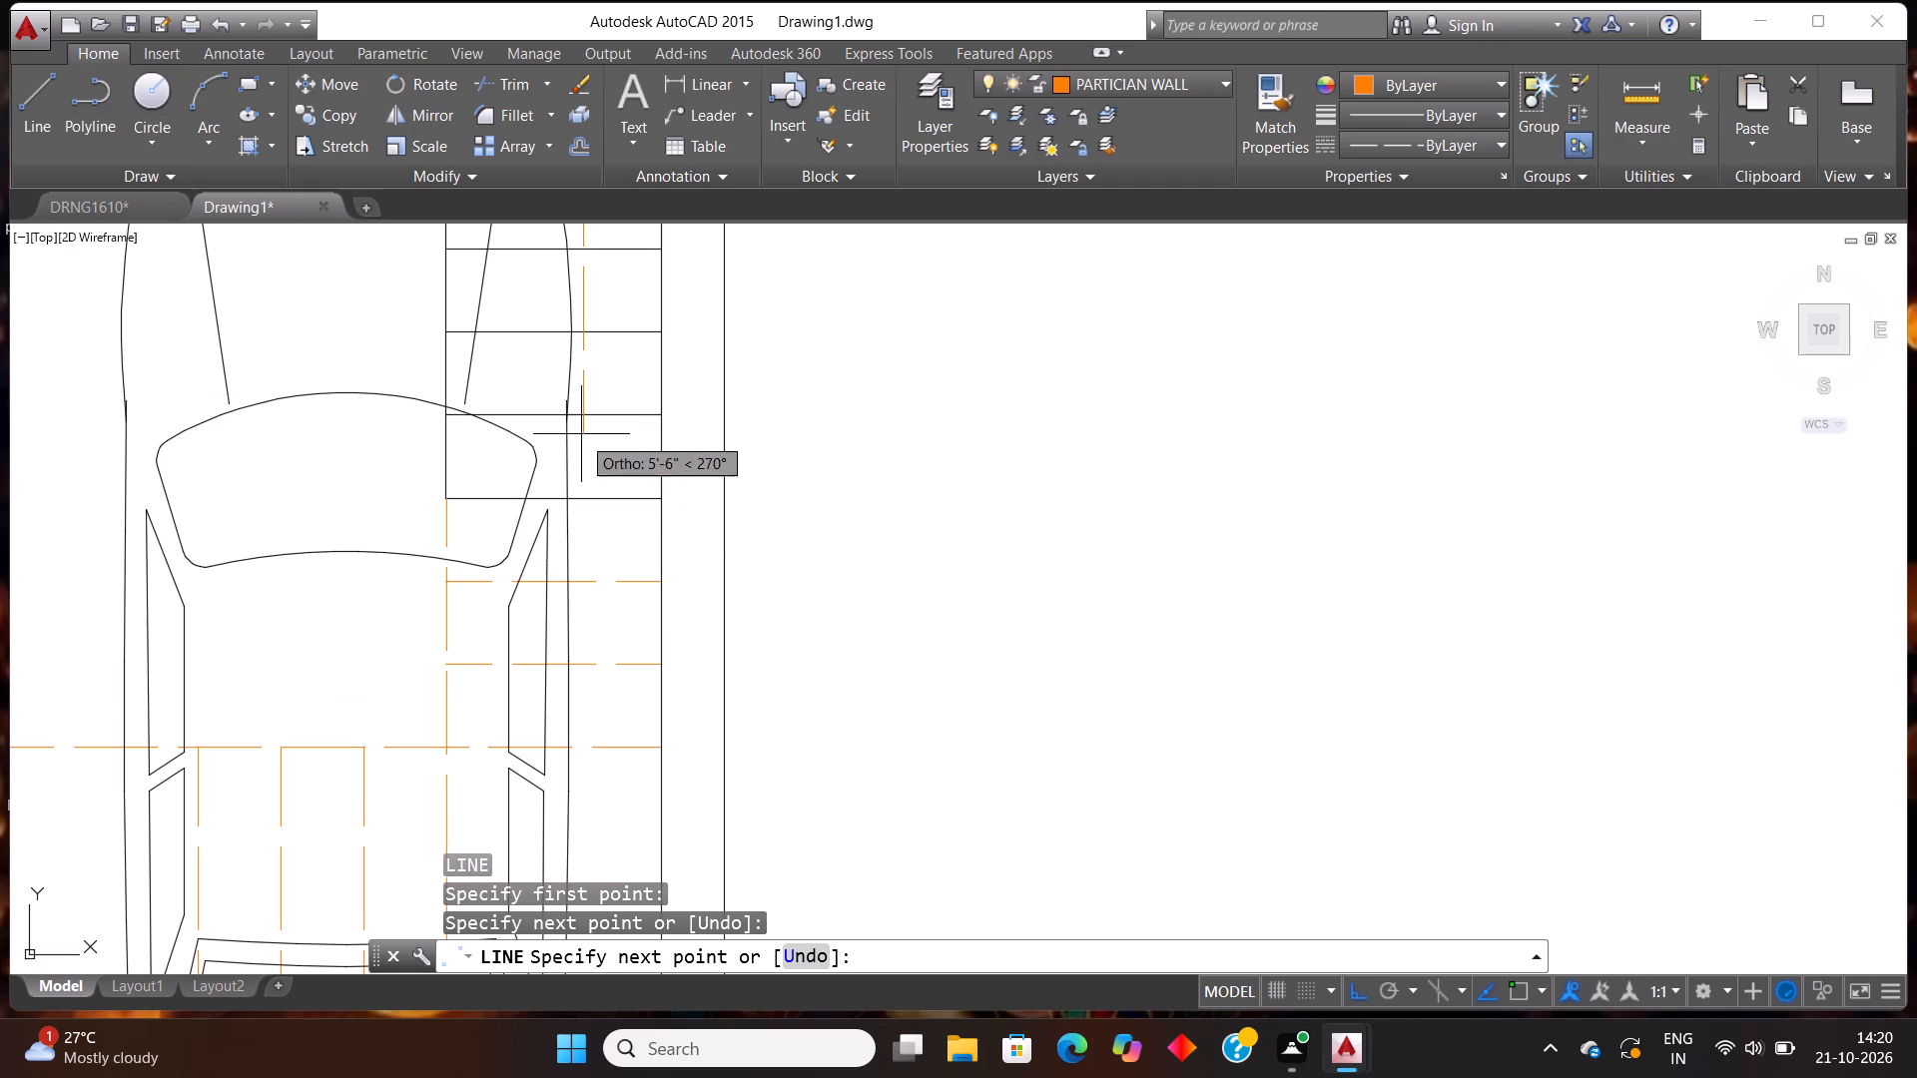
left_click(598, 382)
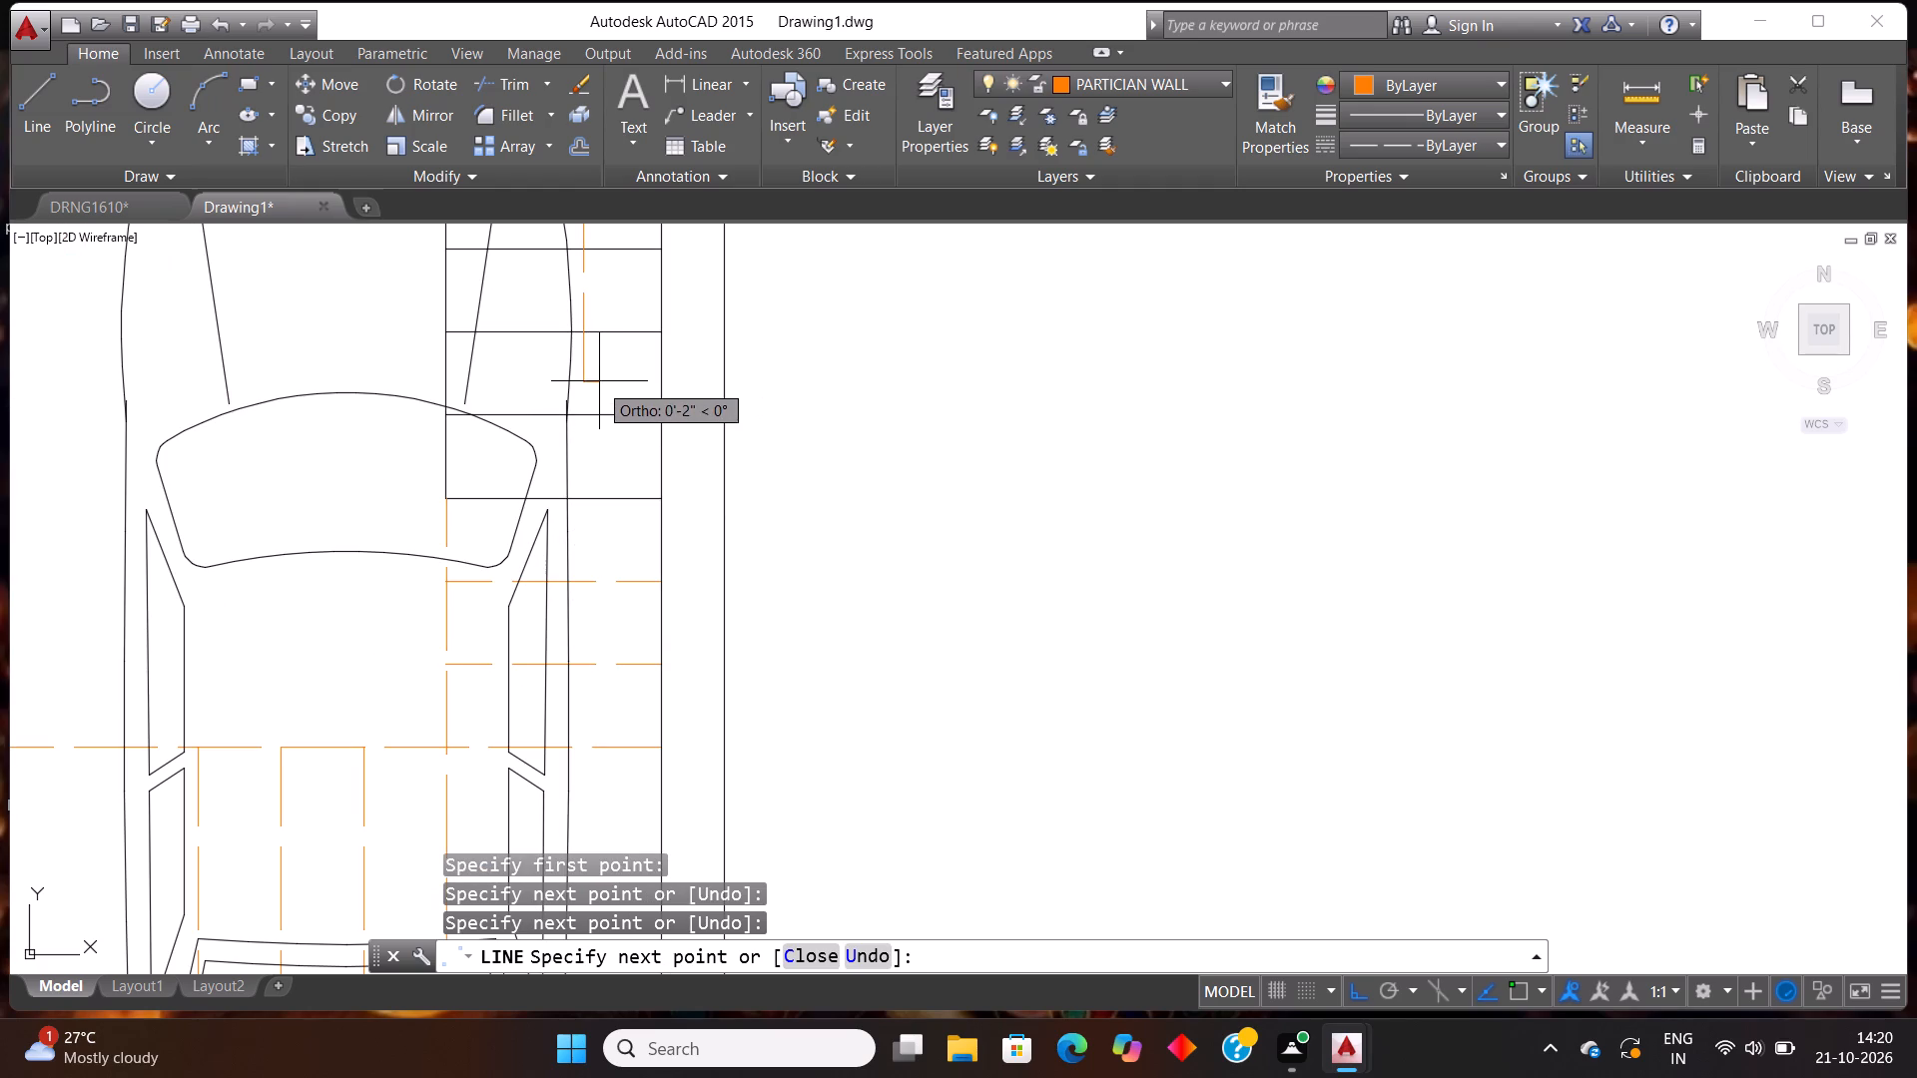
Draw a two-stroke open arrowhead with freely angled lines at the lower end of the staircase direction line.
key("F8")
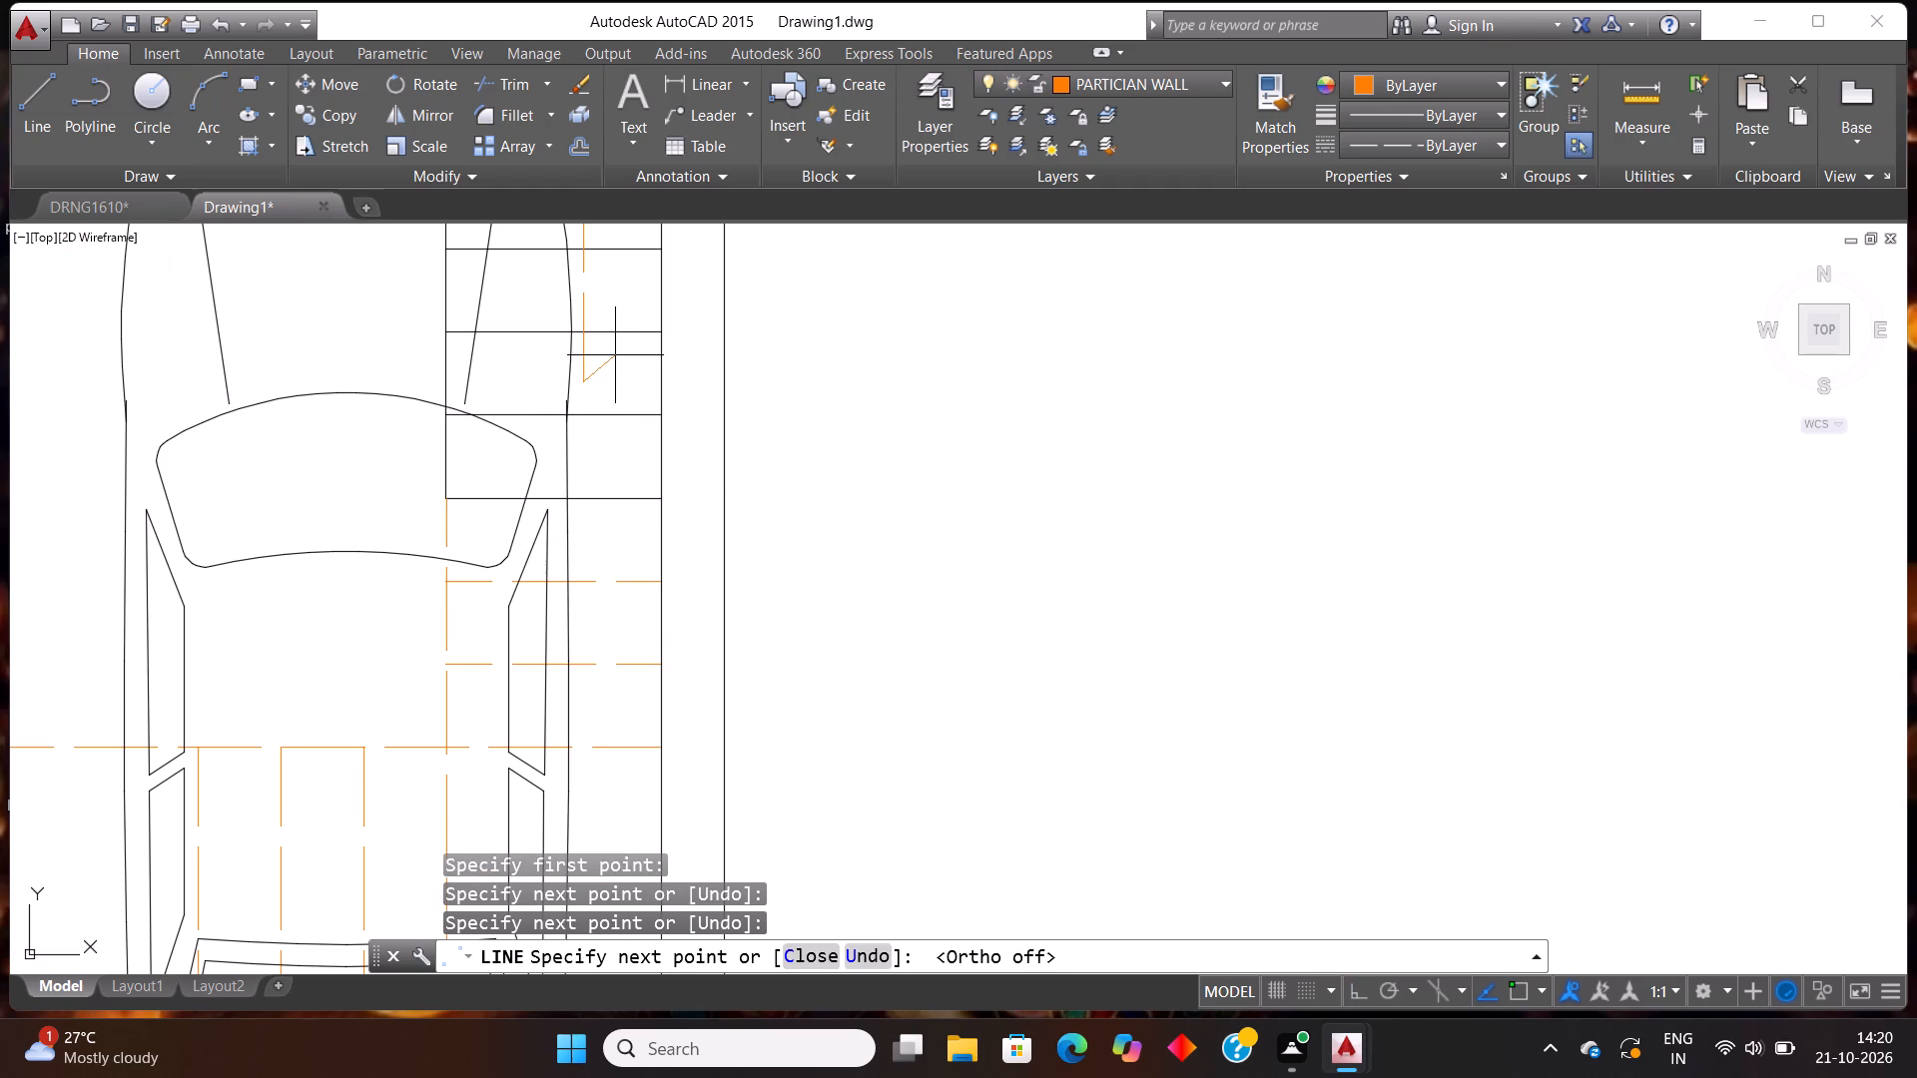
left_click(603, 342)
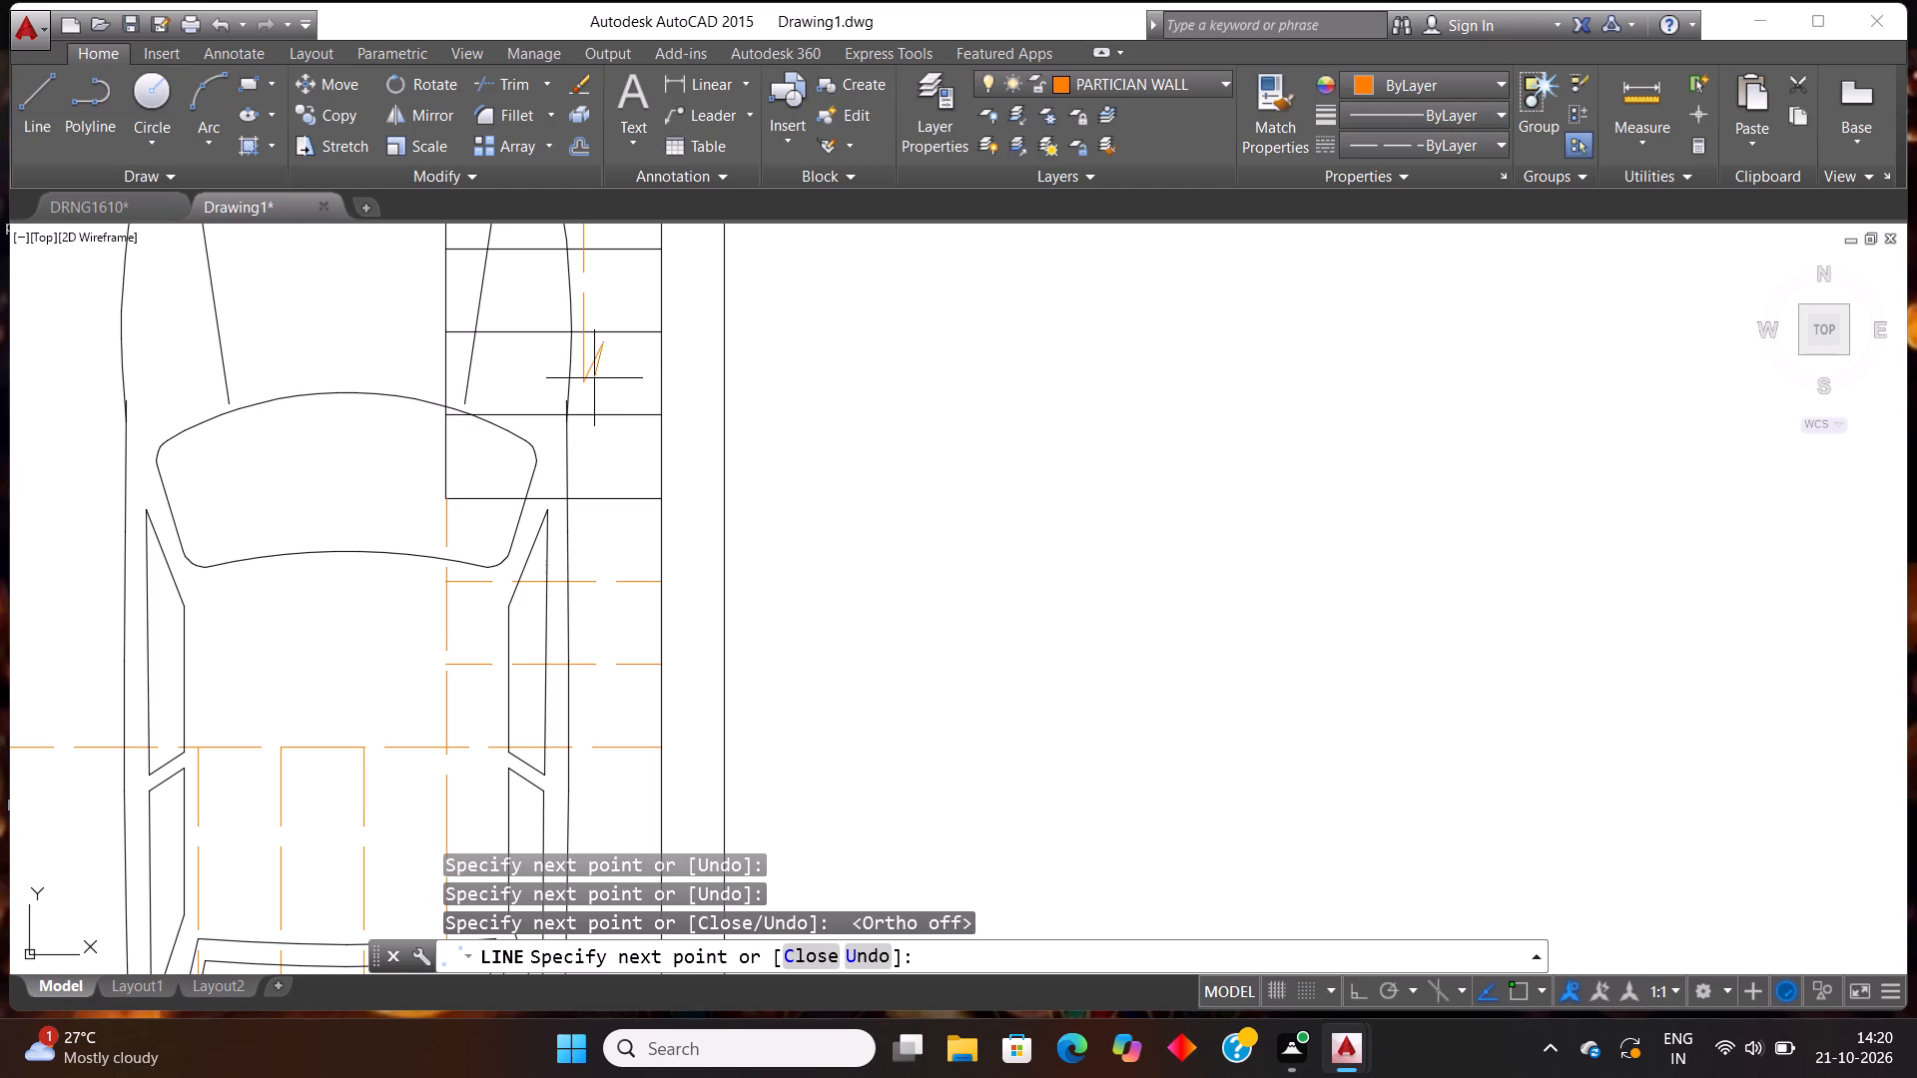
left_click(583, 380)
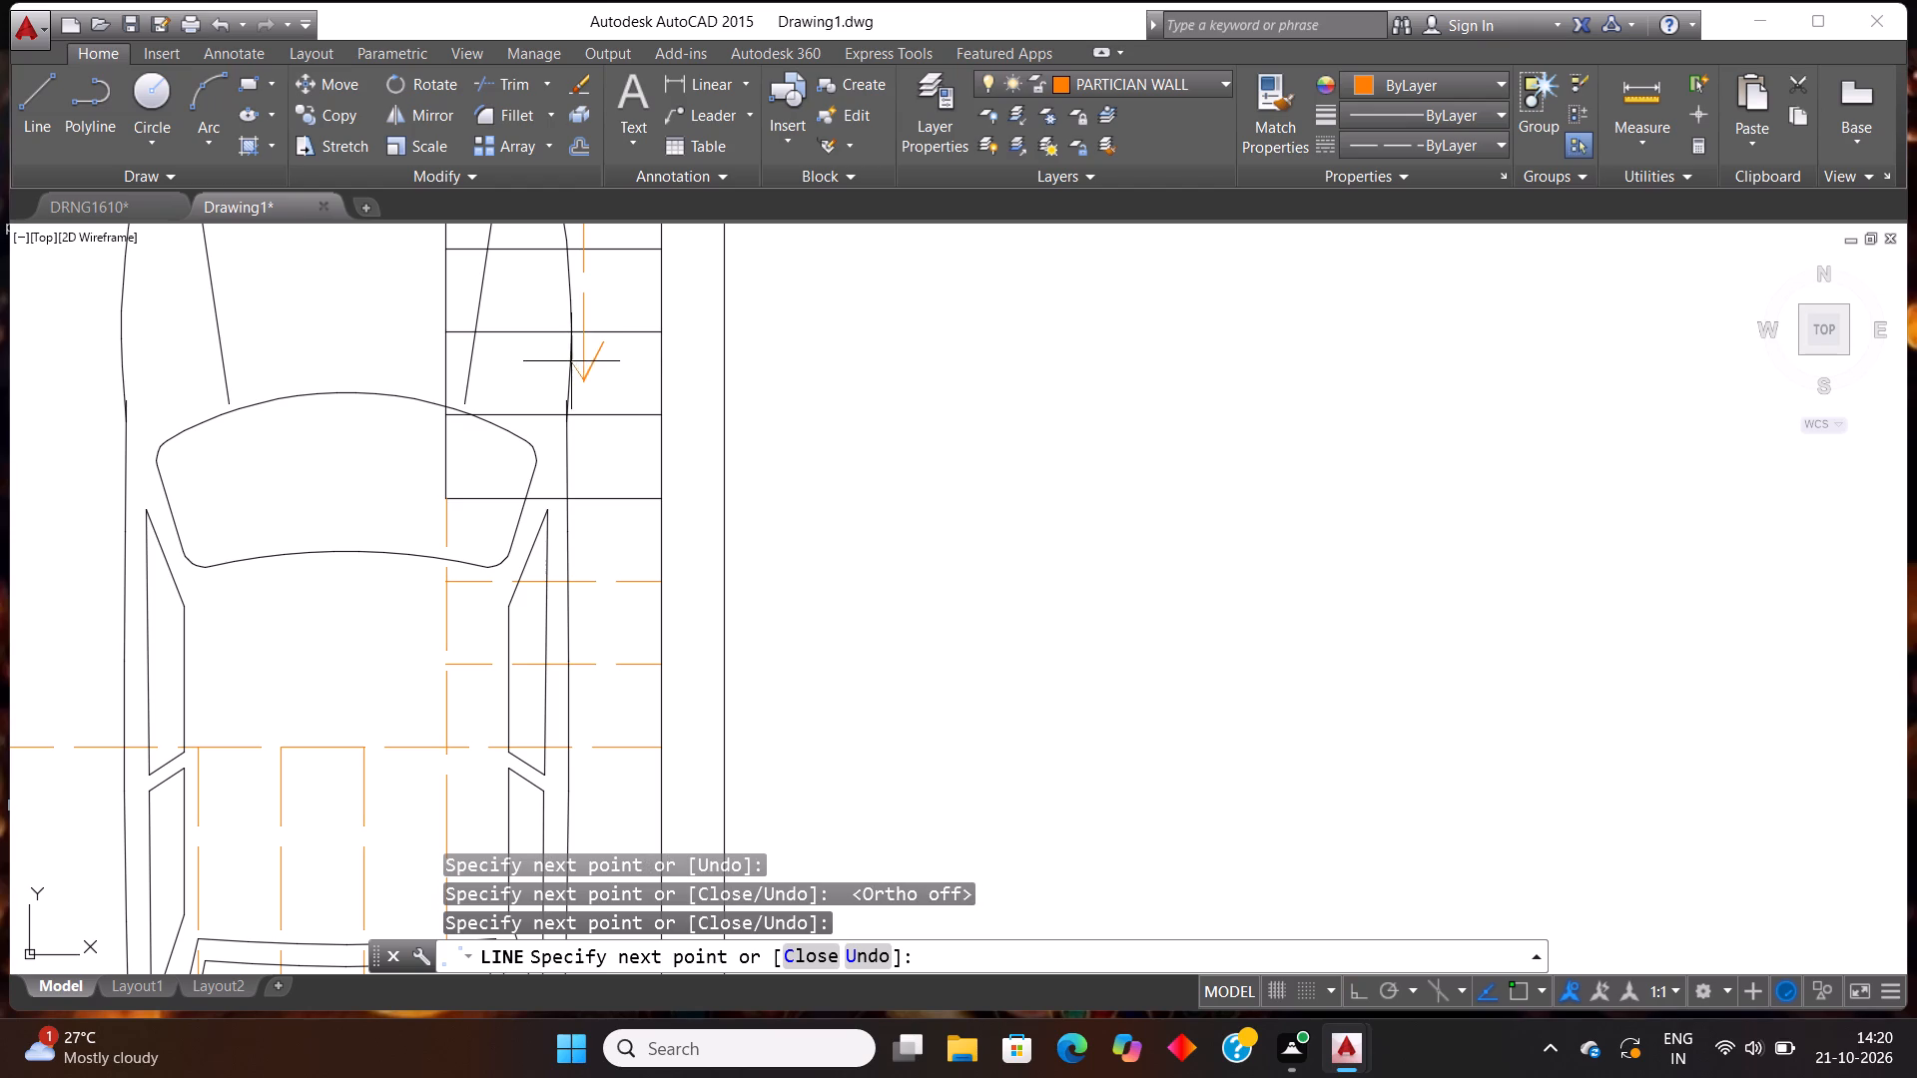
left_click(570, 354)
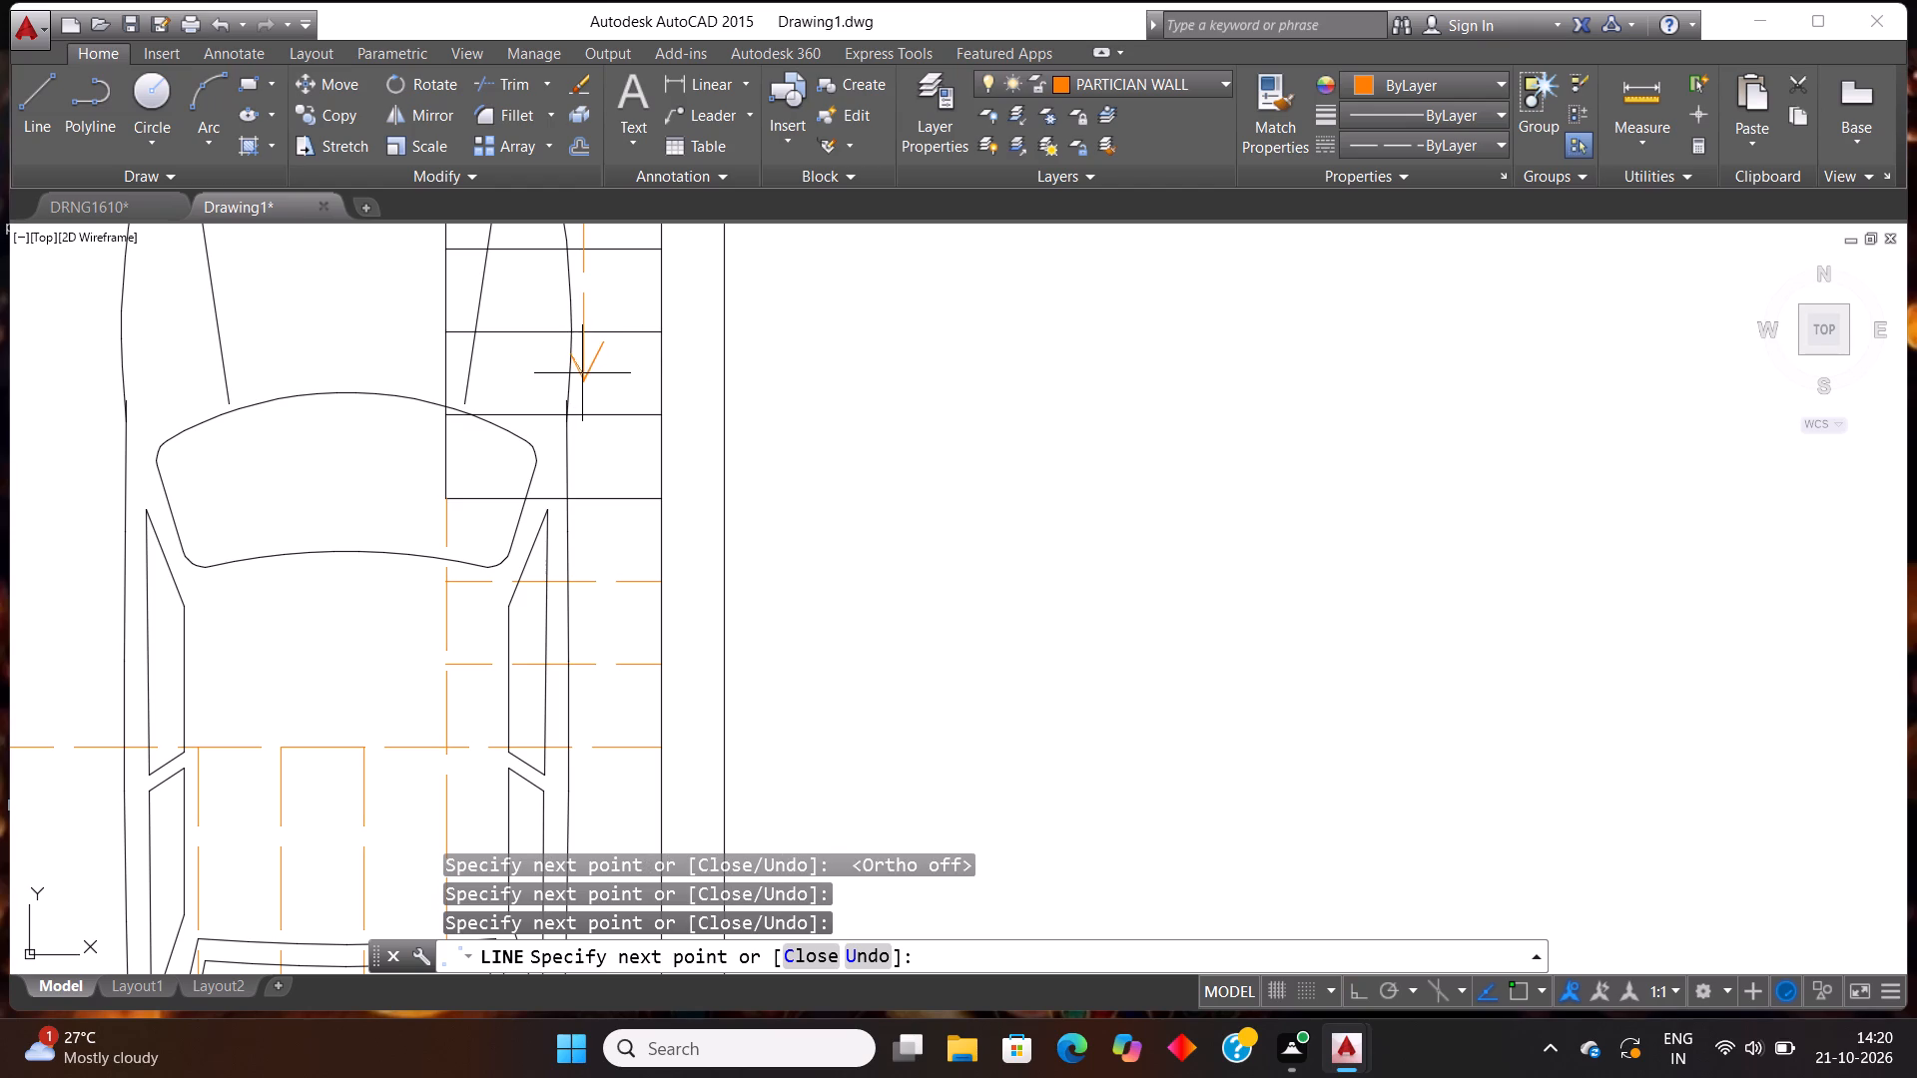
left_click(582, 373)
key("Escape")
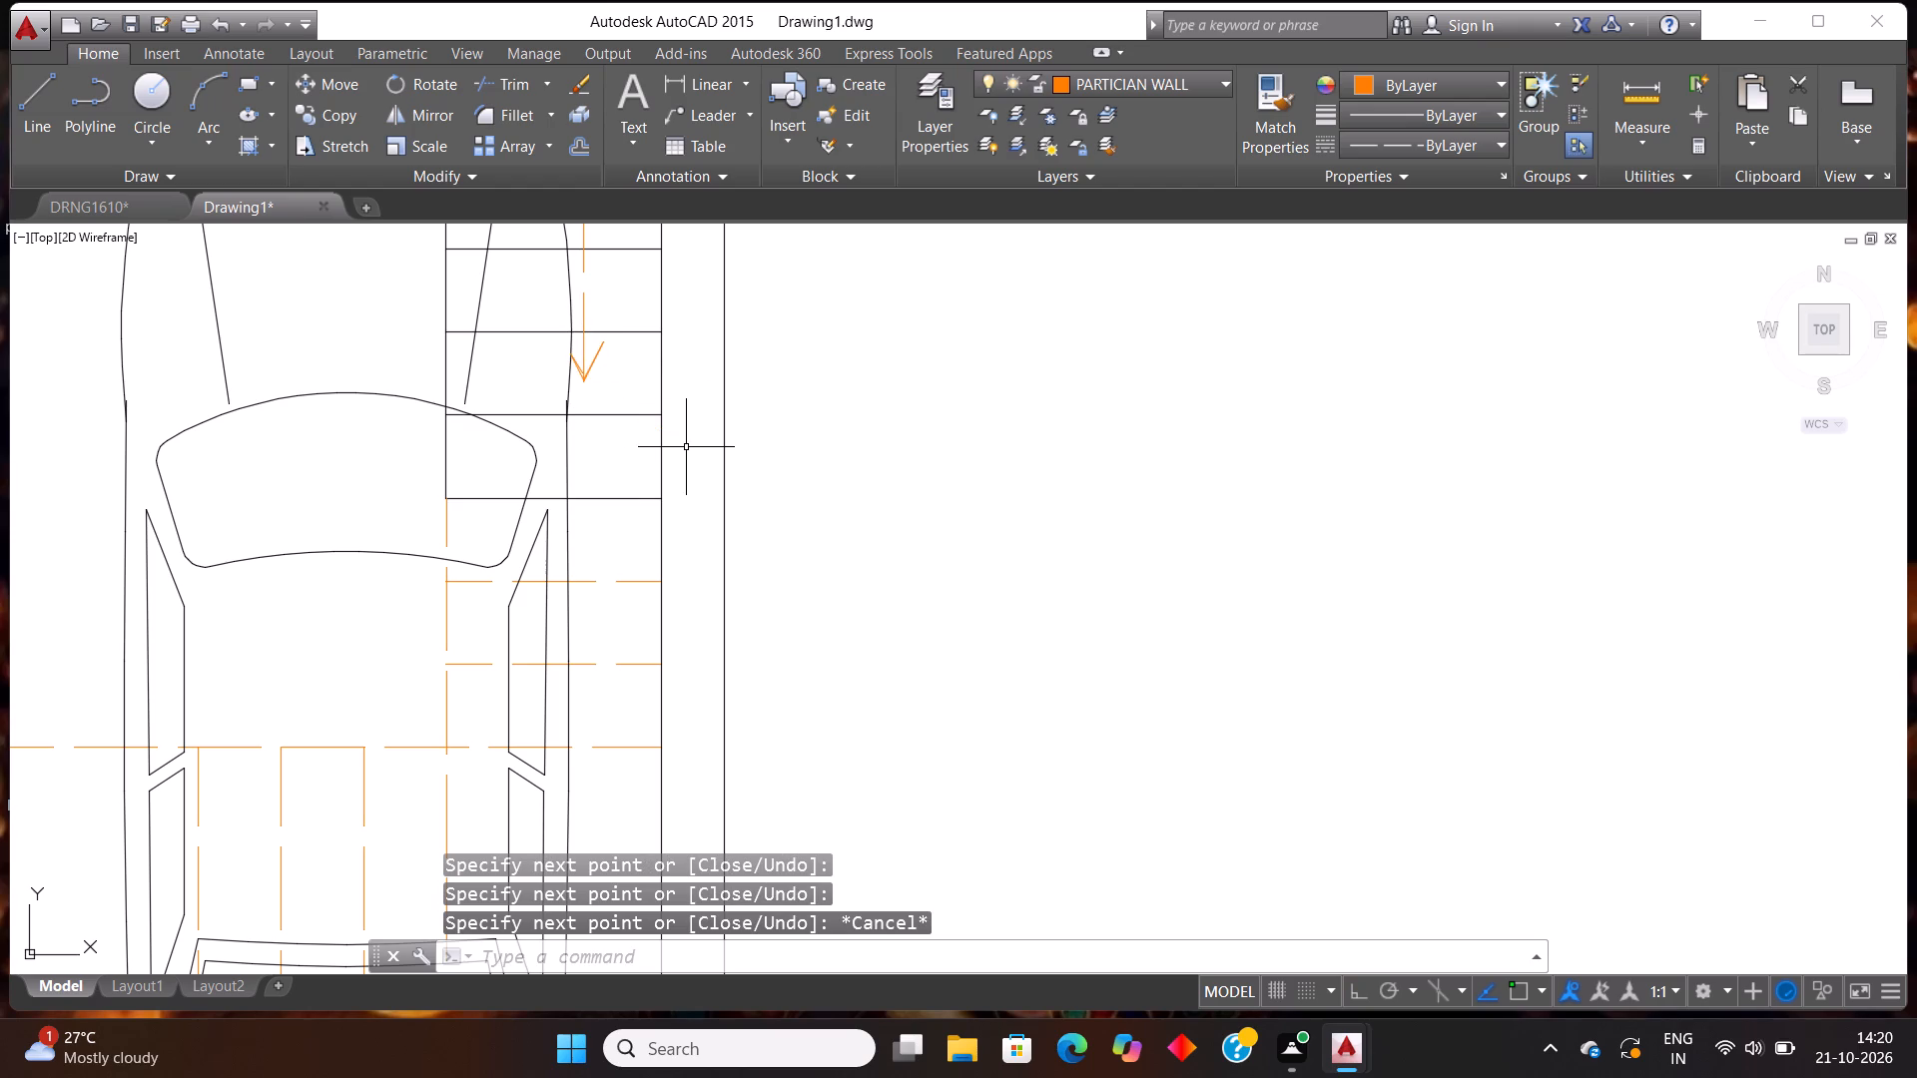
Copy the WC from the toilet beside the kitchen in DRNG1610 into Drawing1's small room, against the outer wall near its upper corner.
scroll(409, 404, "down", 2)
scroll(684, 426, "down", 2)
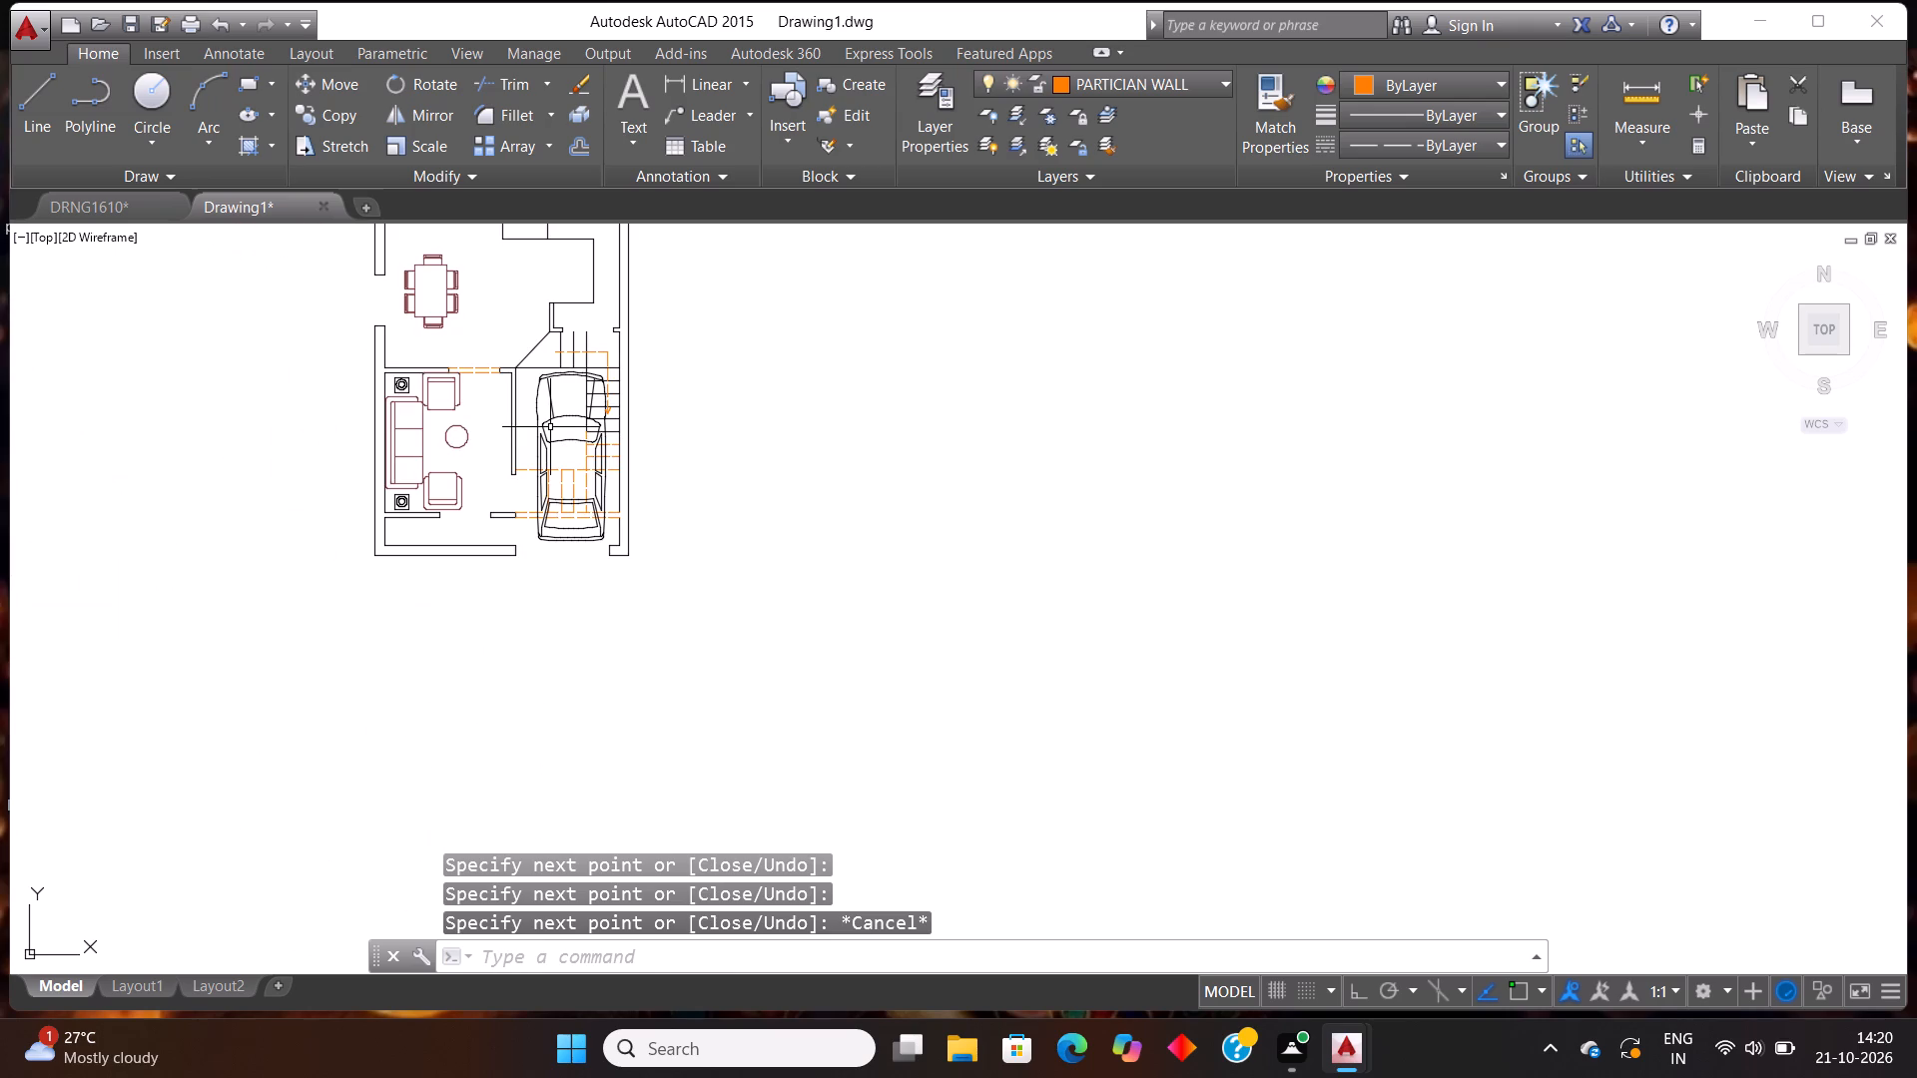
scroll(553, 439, "down", 3)
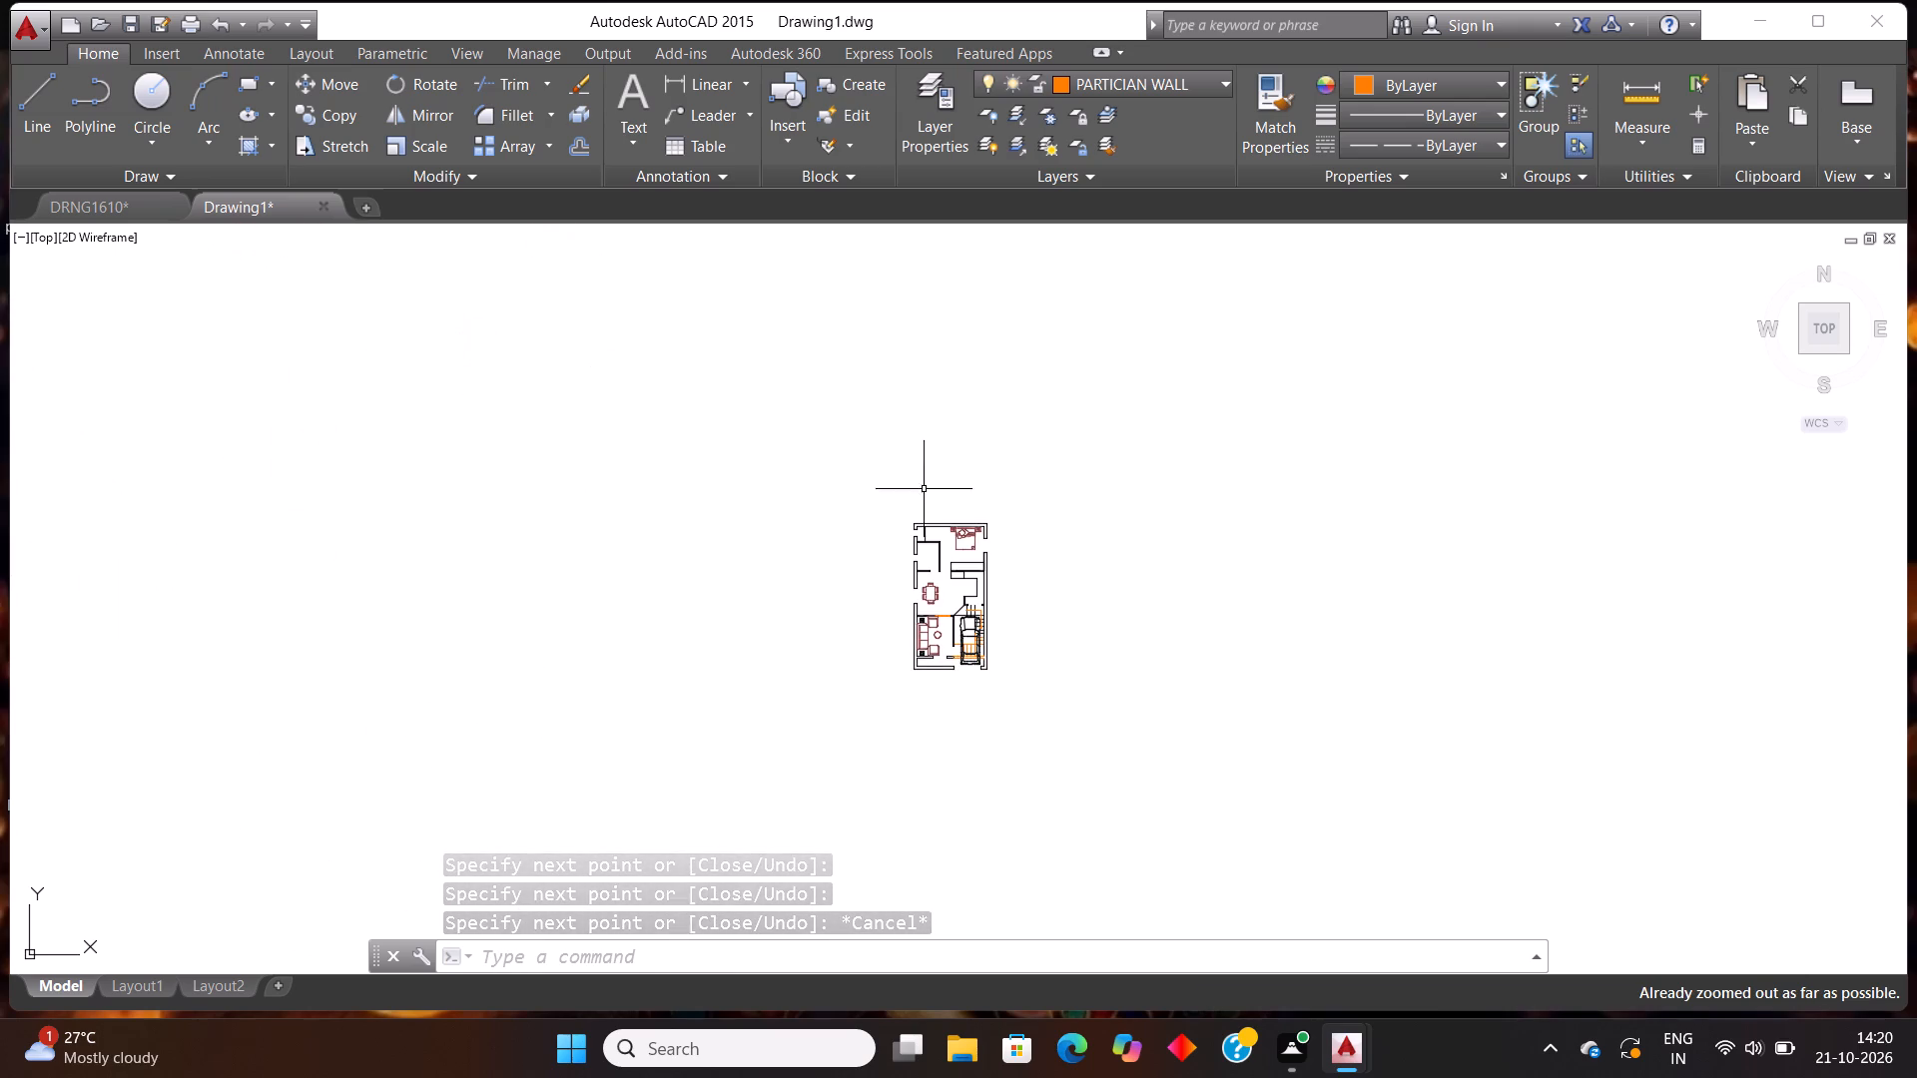
scroll(986, 562, "up", 2)
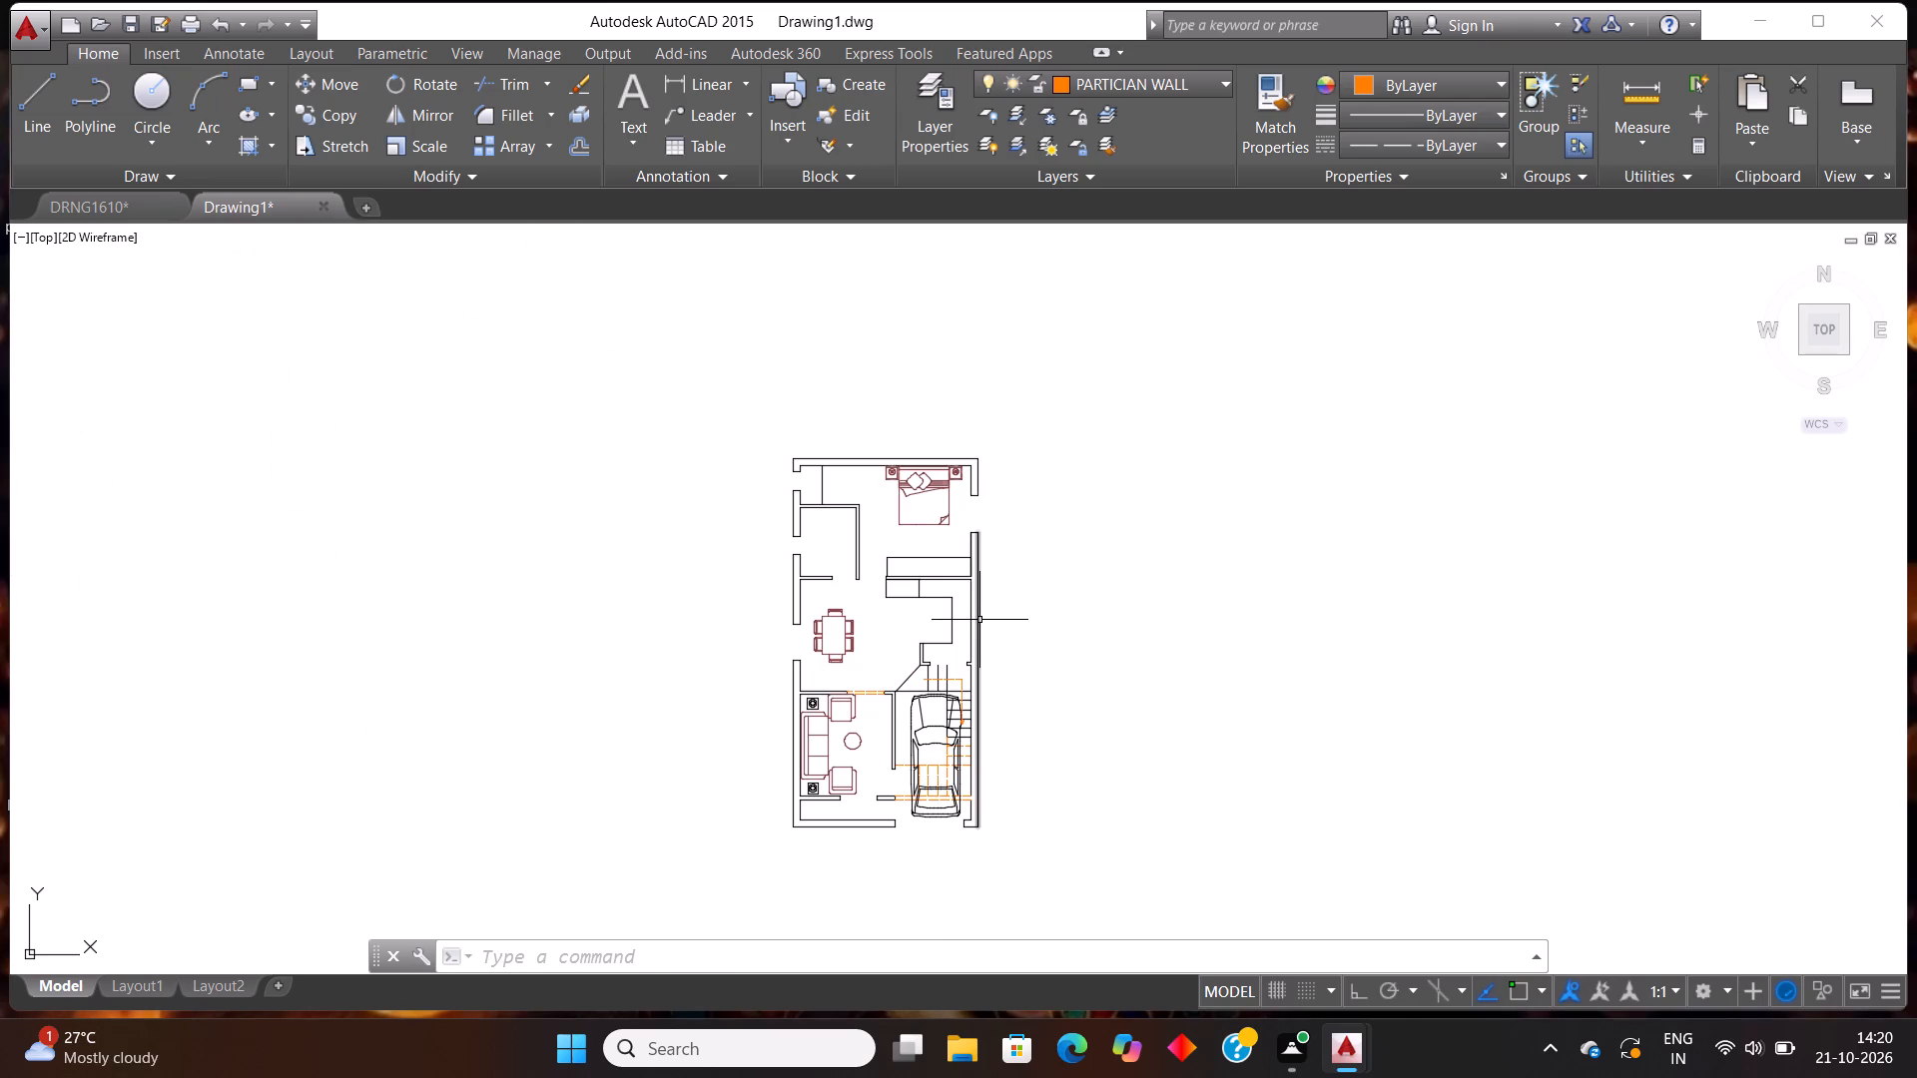
scroll(995, 763, "up", 1)
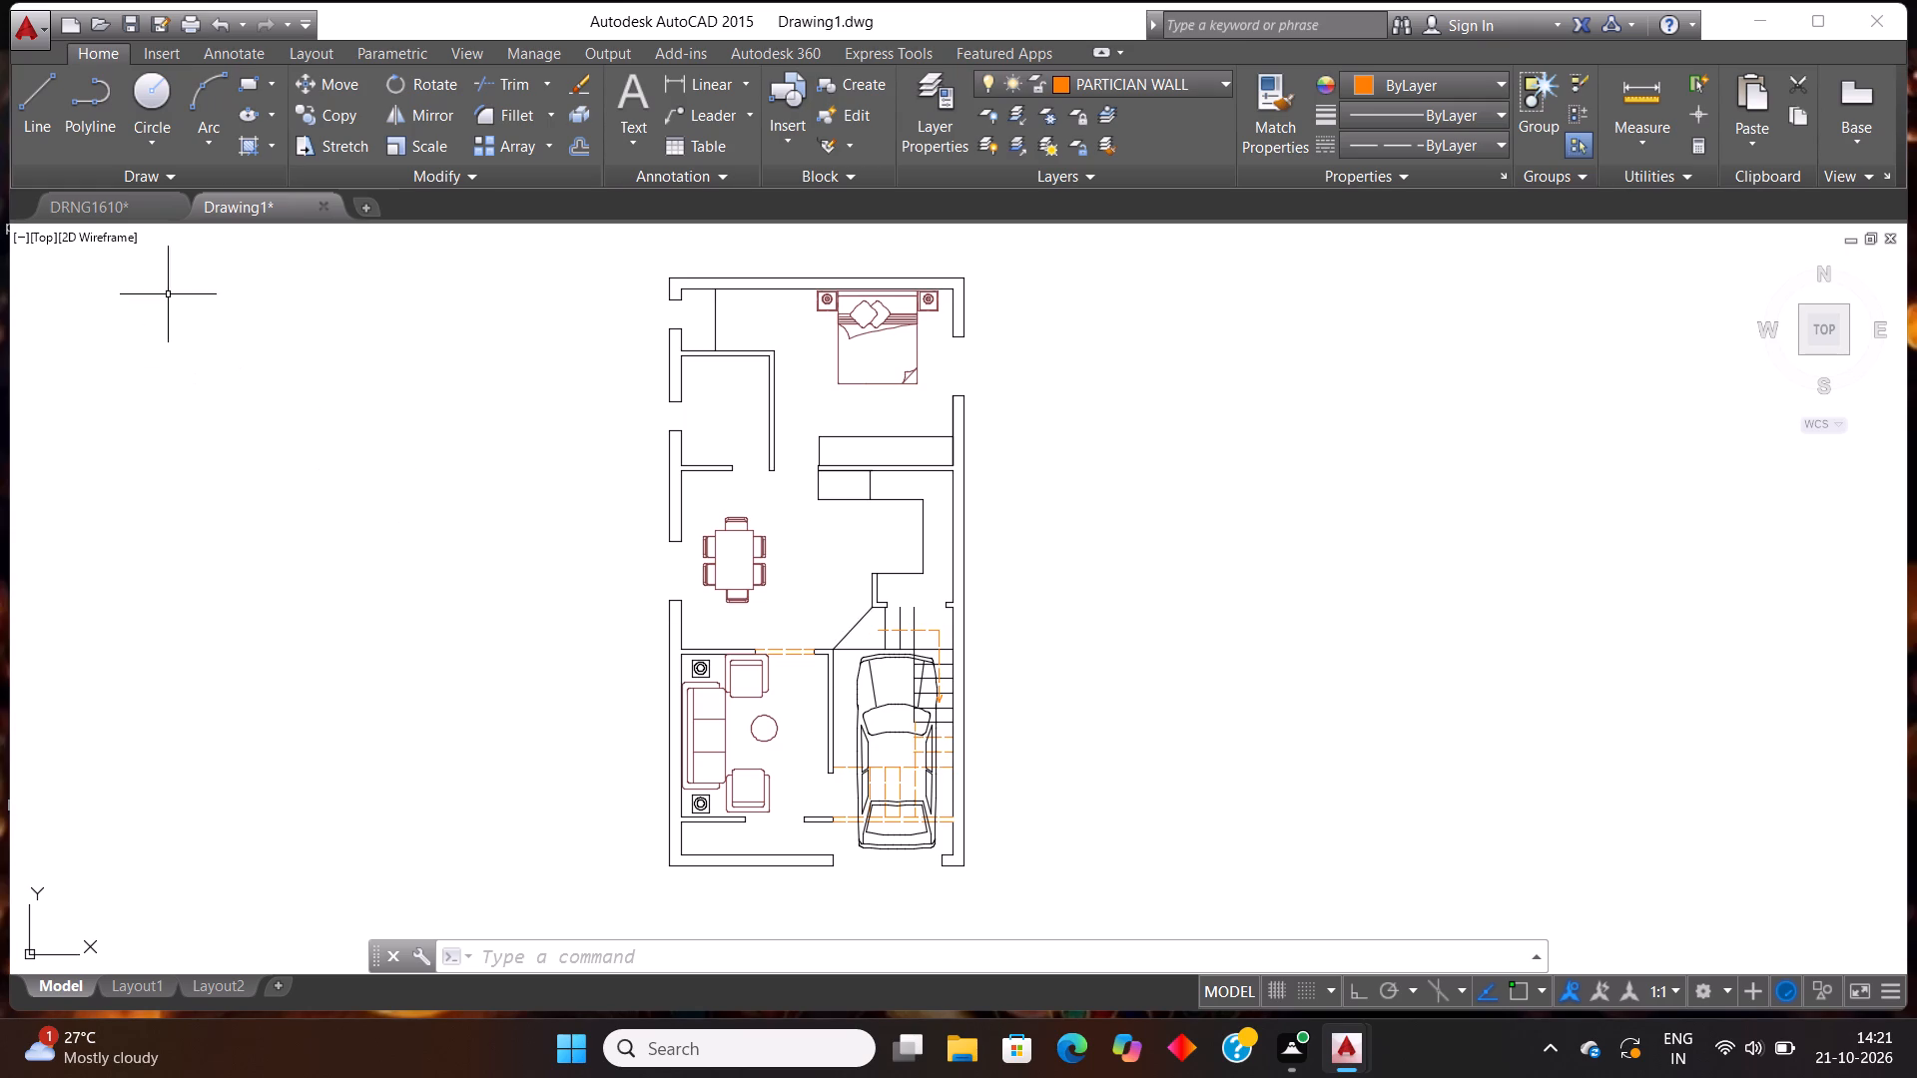
left_click(99, 210)
scroll(510, 547, "down", 2)
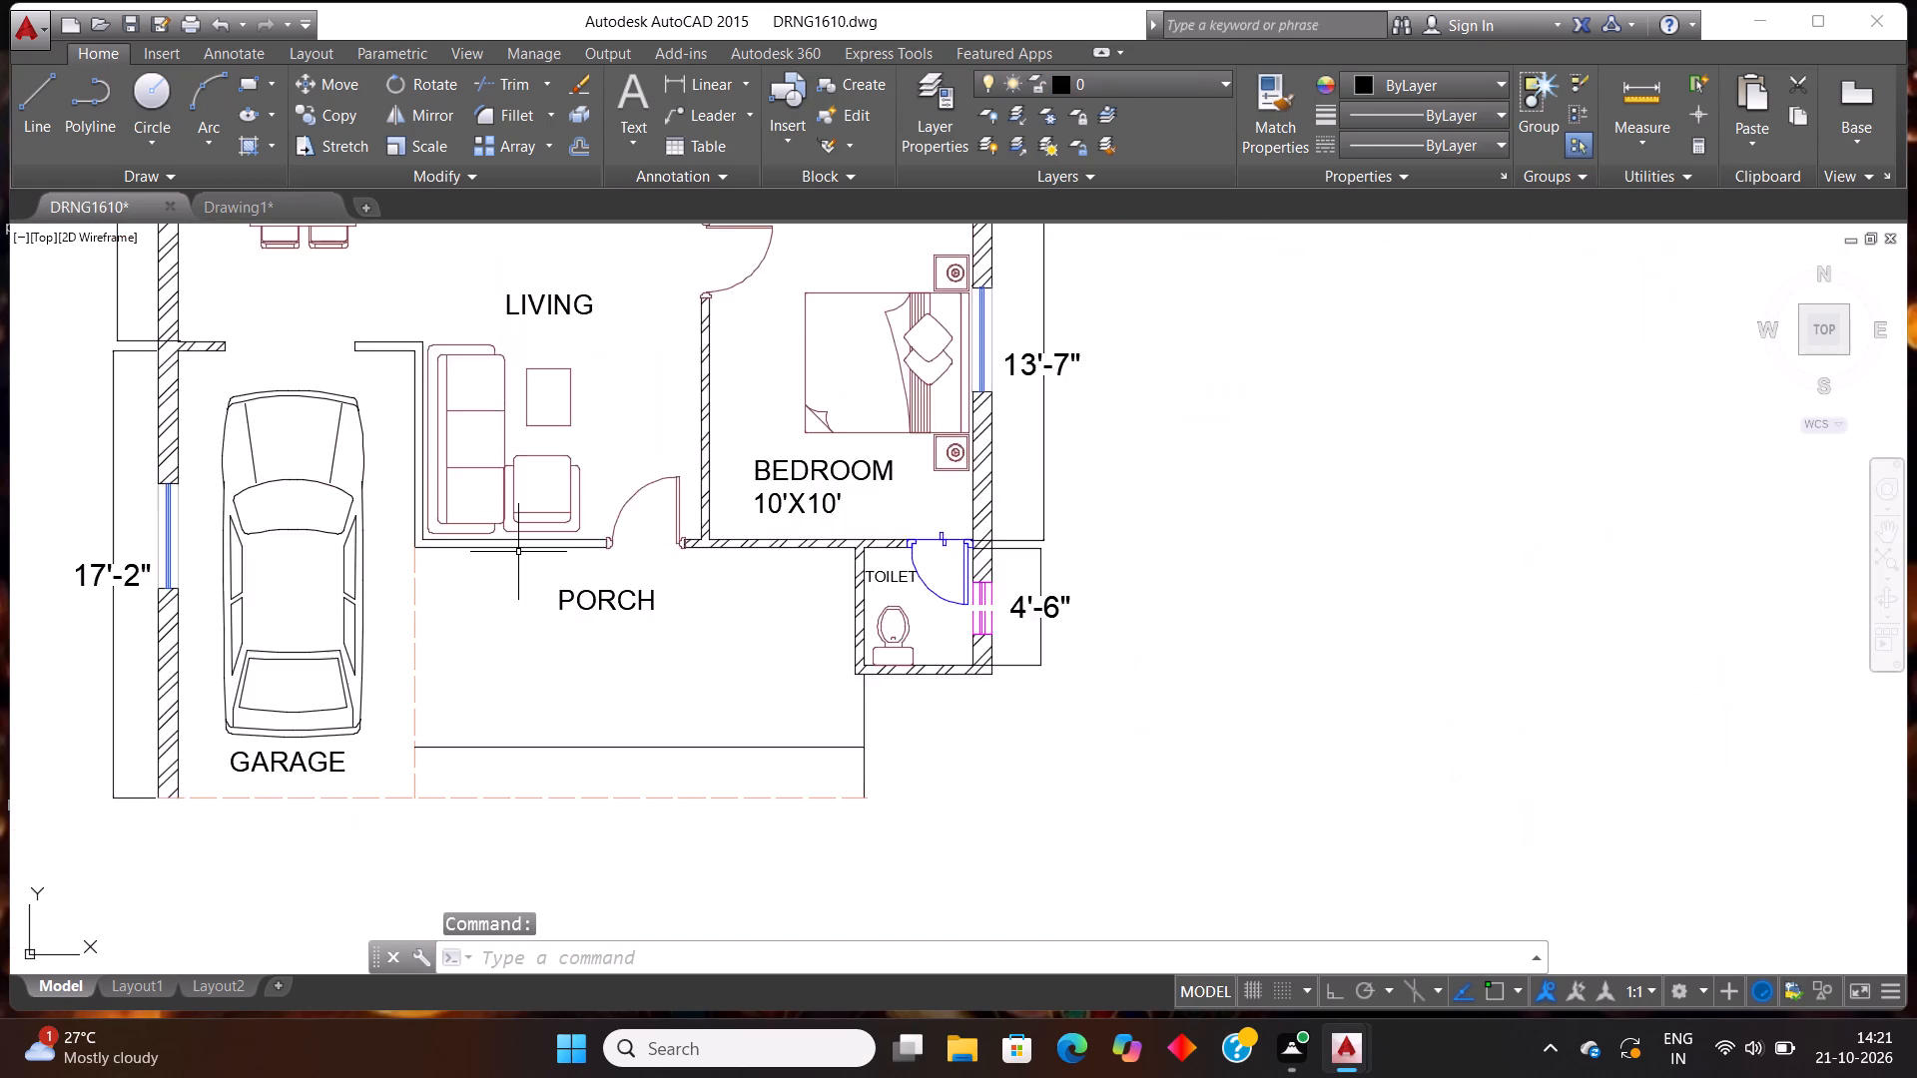
scroll(518, 552, "down", 4)
scroll(529, 472, "up", 2)
scroll(493, 376, "up", 1)
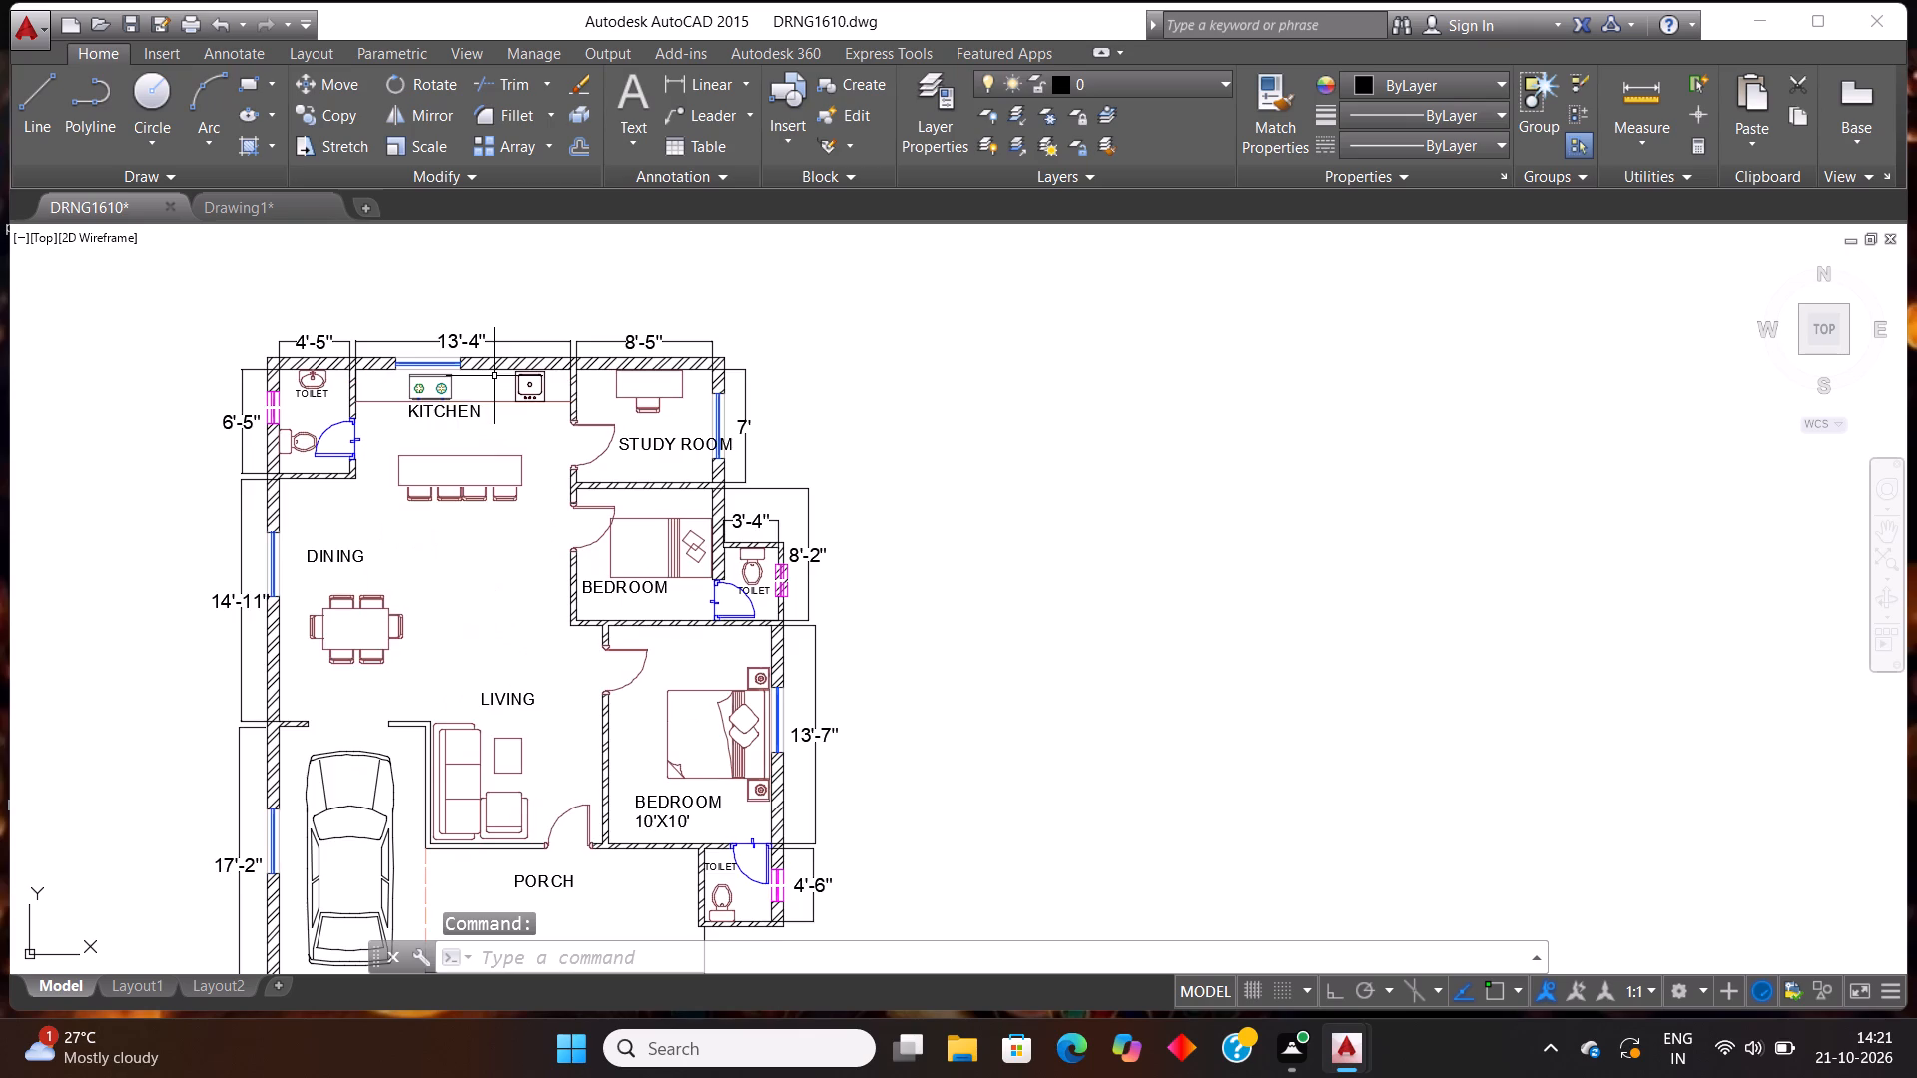
scroll(317, 453, "up", 3)
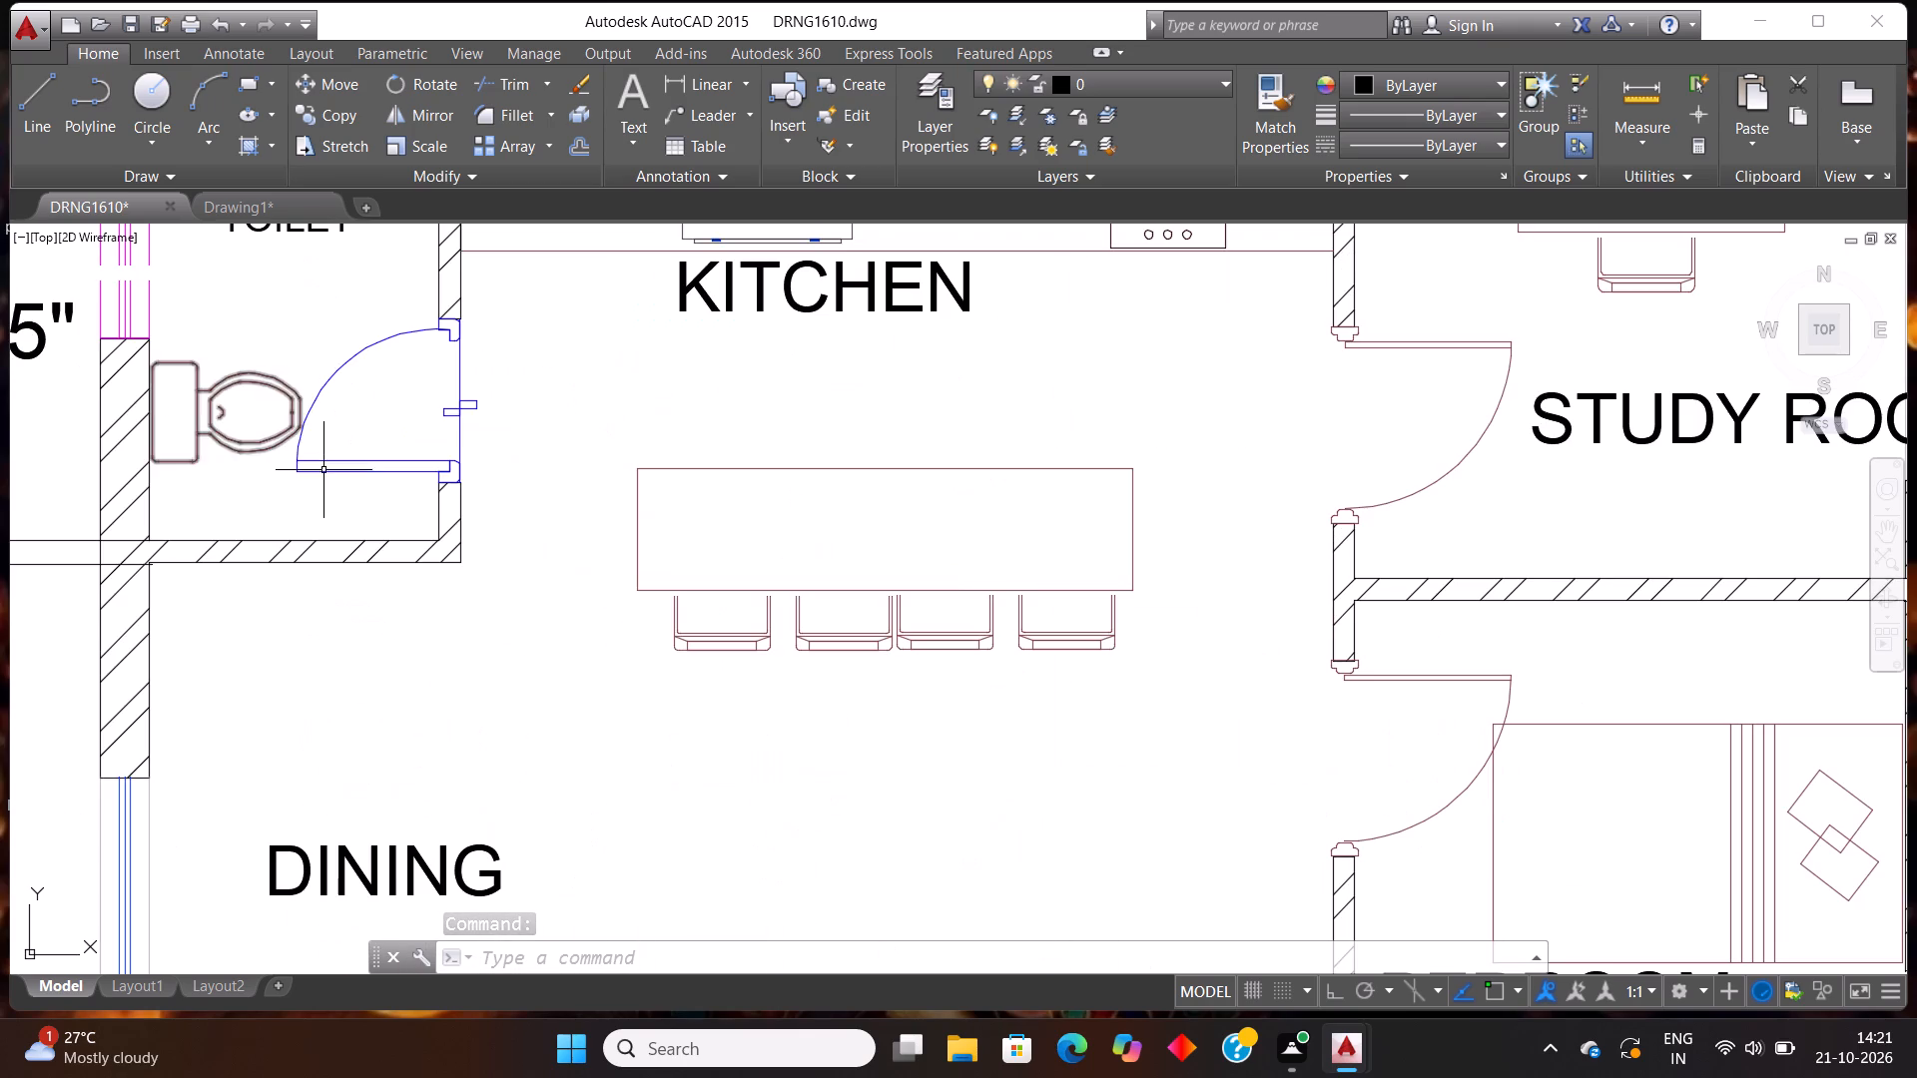
left_click(267, 490)
left_click(233, 423)
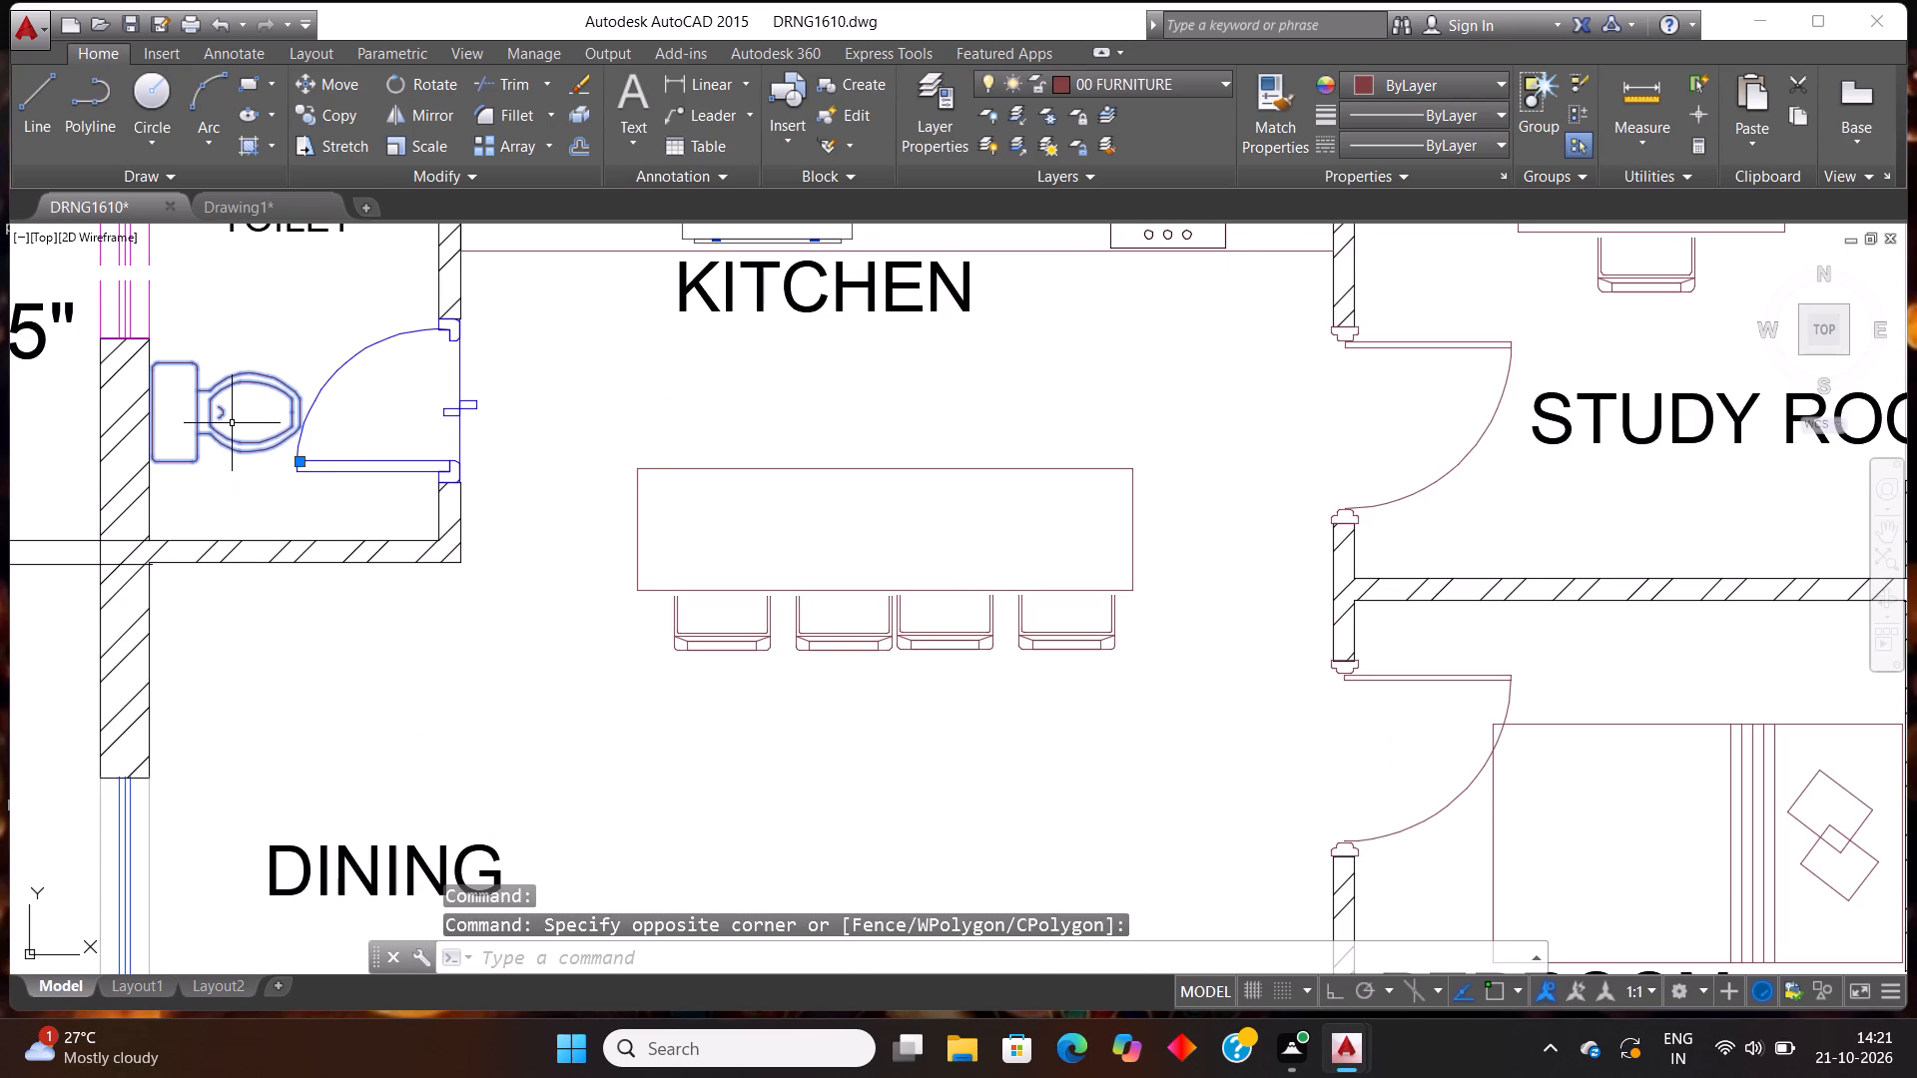
key("ctrl+c")
left_click(237, 207)
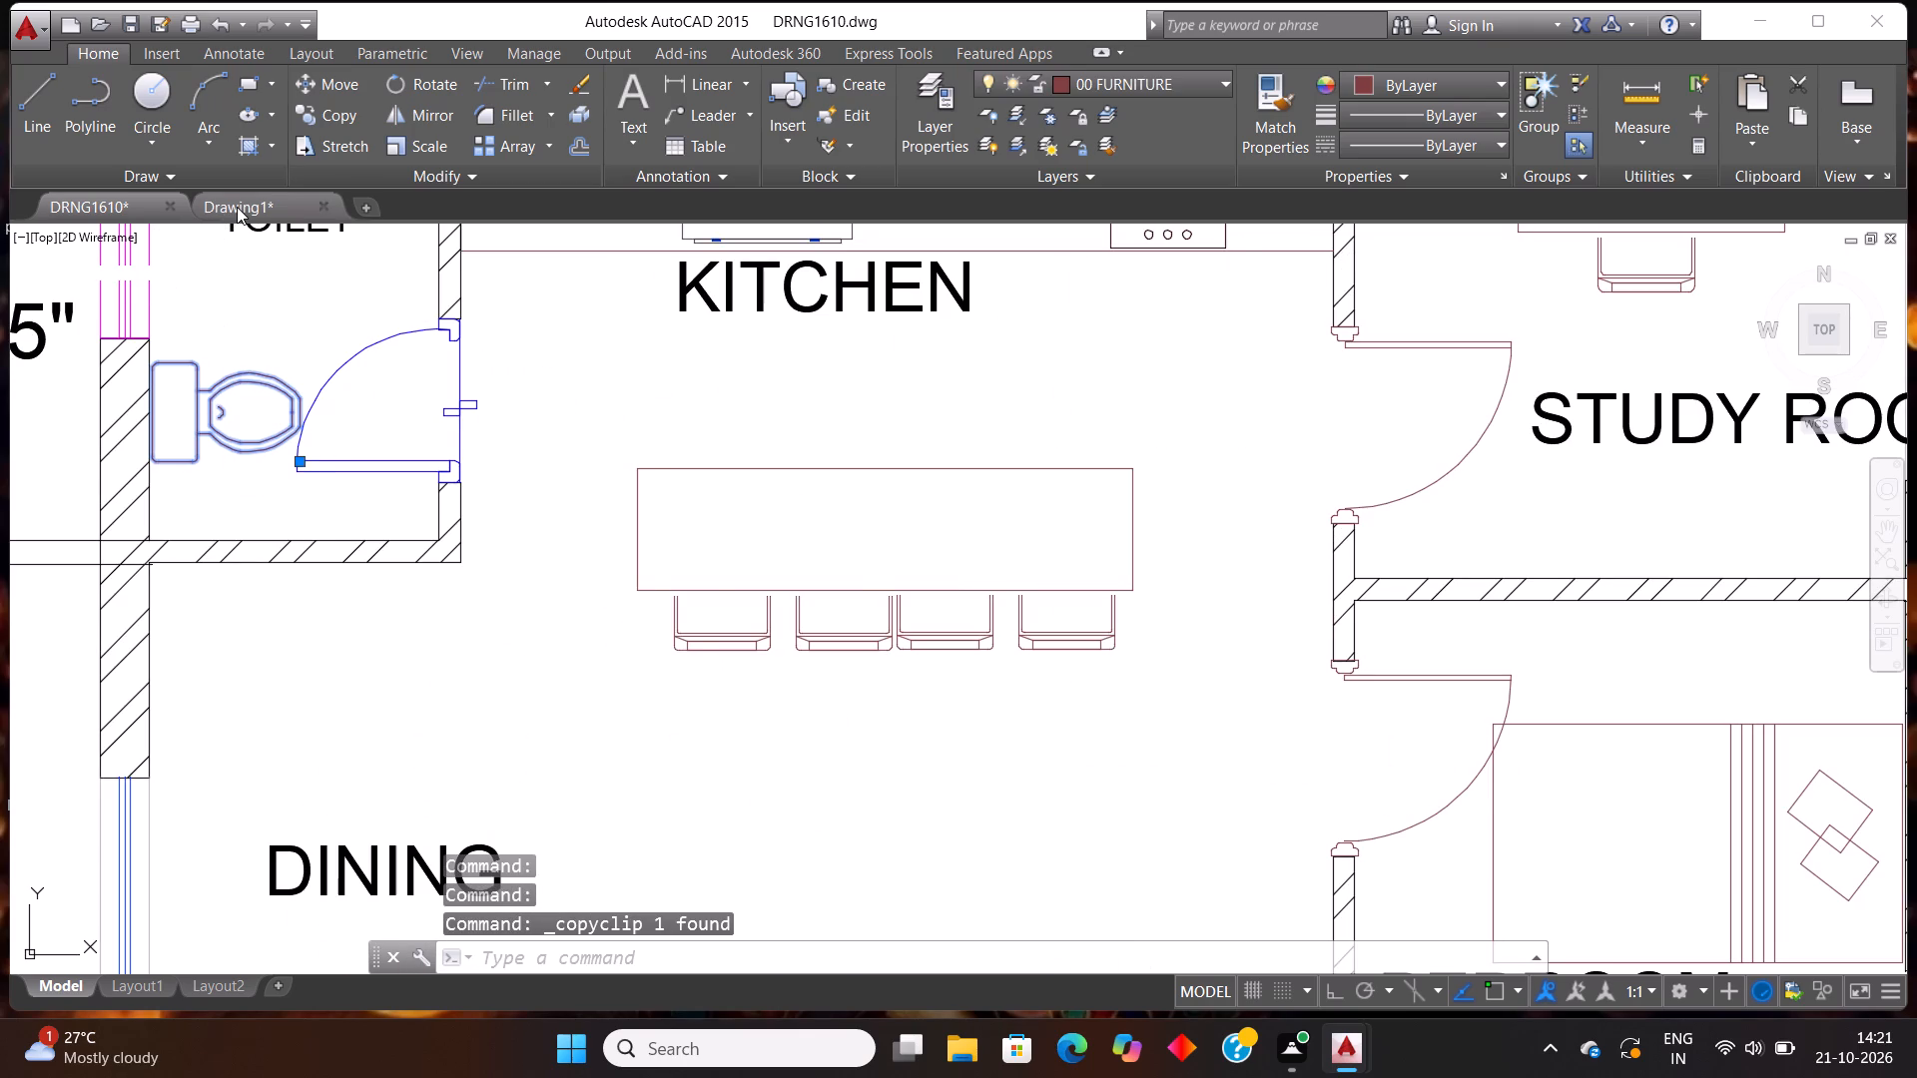
key("ctrl+v")
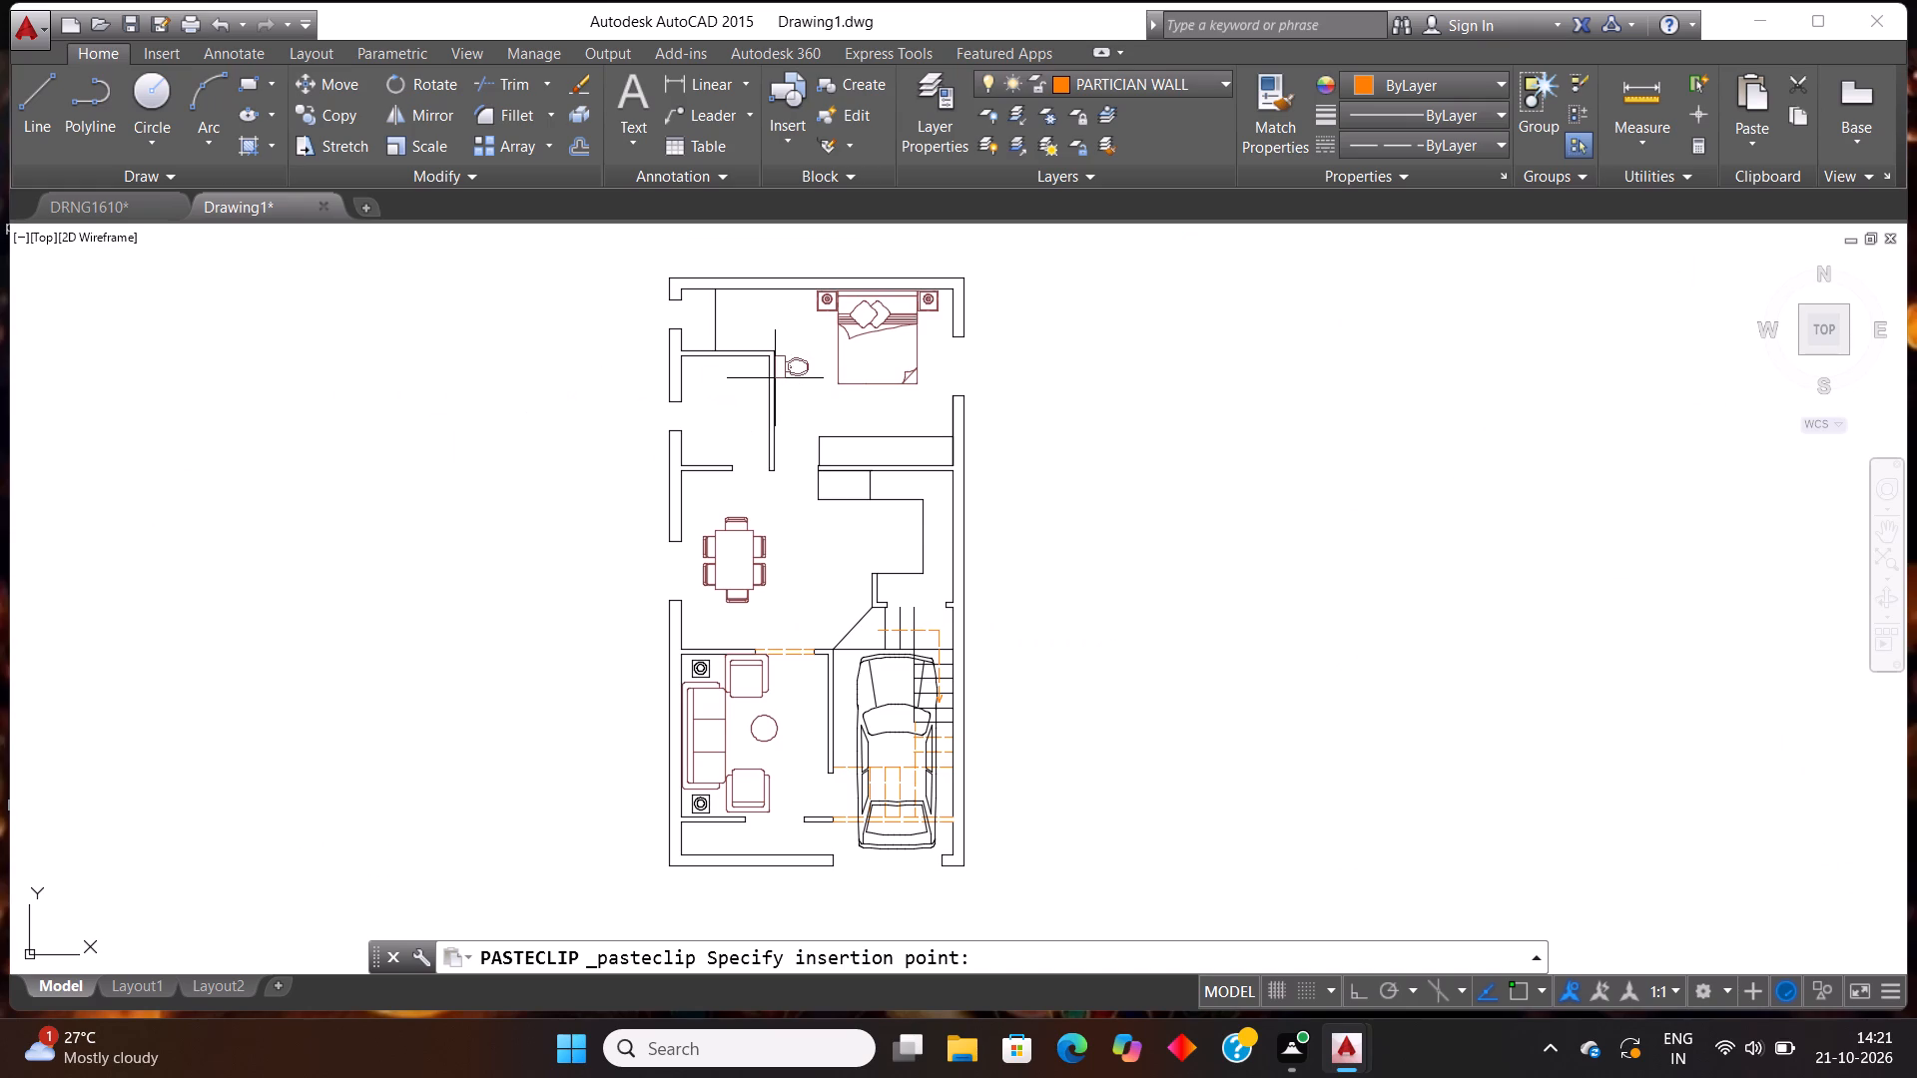
scroll(775, 378, "up", 2)
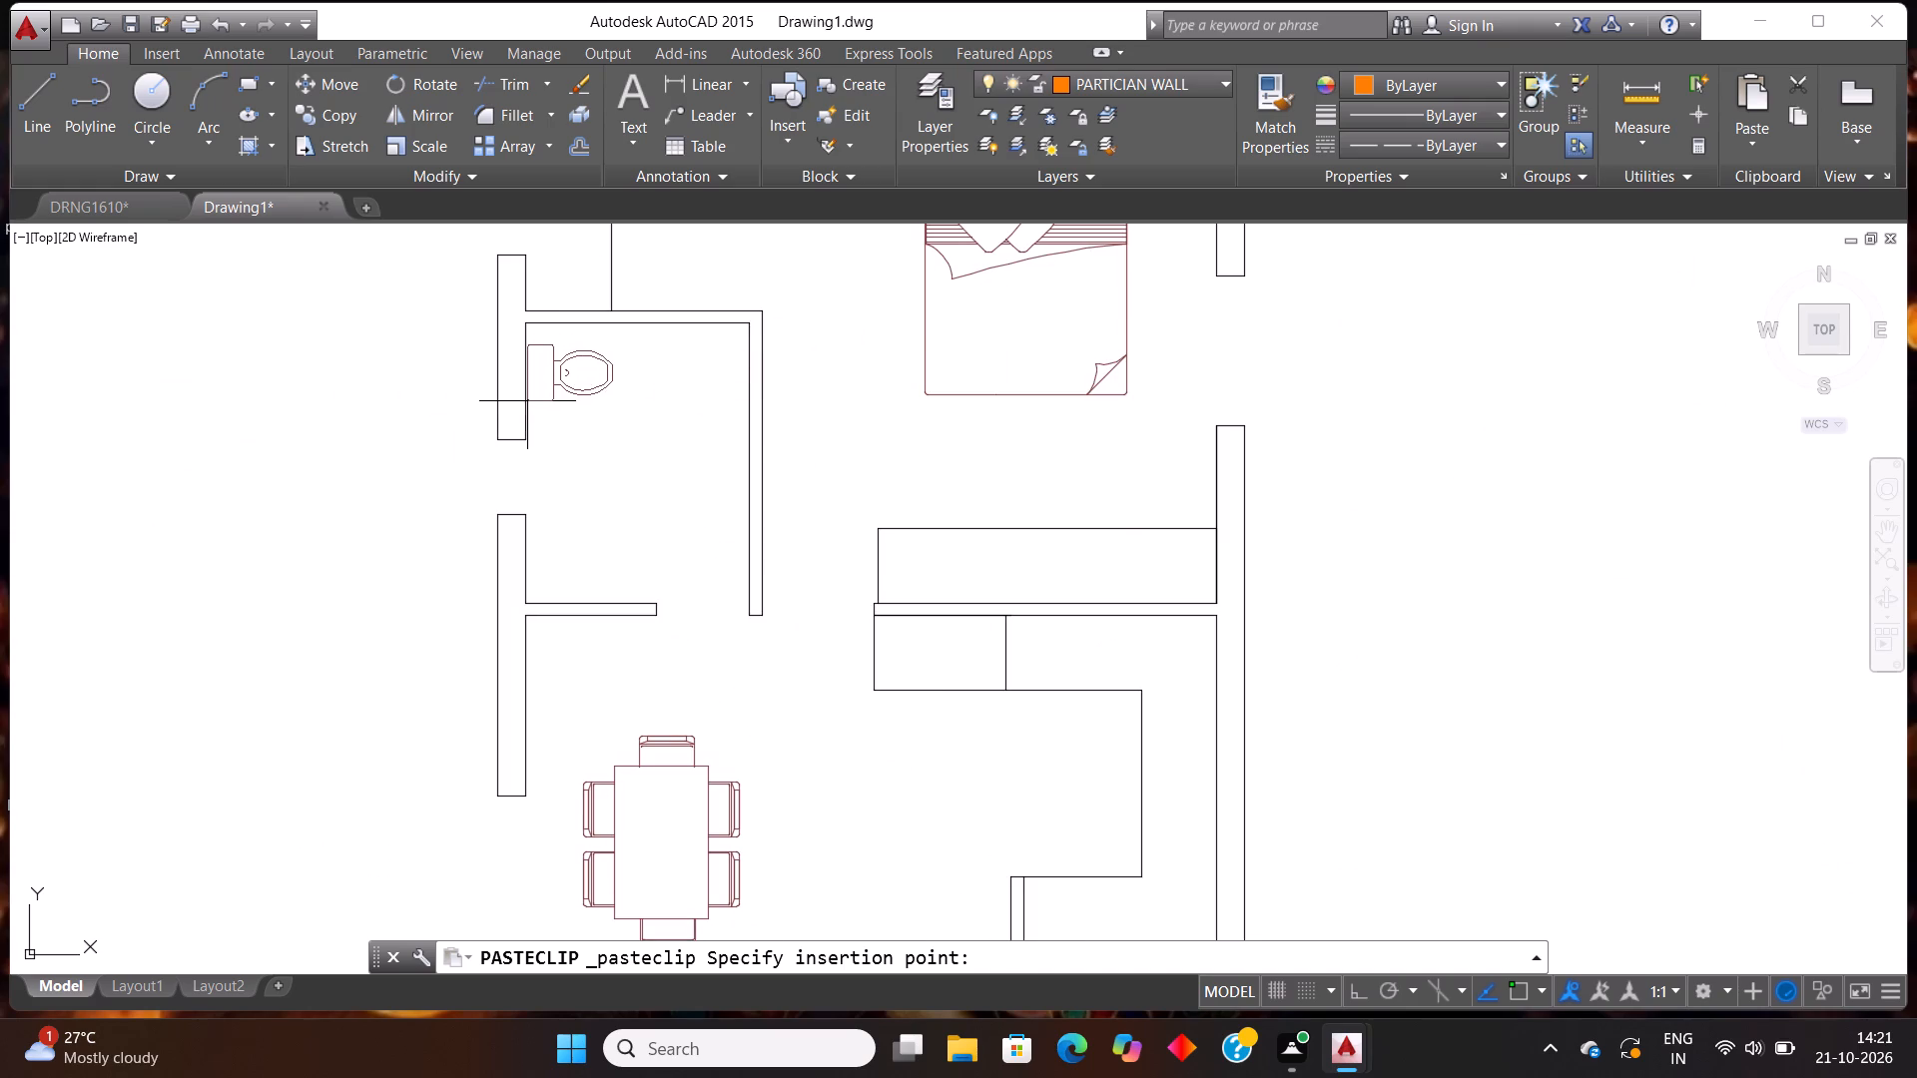
left_click(527, 401)
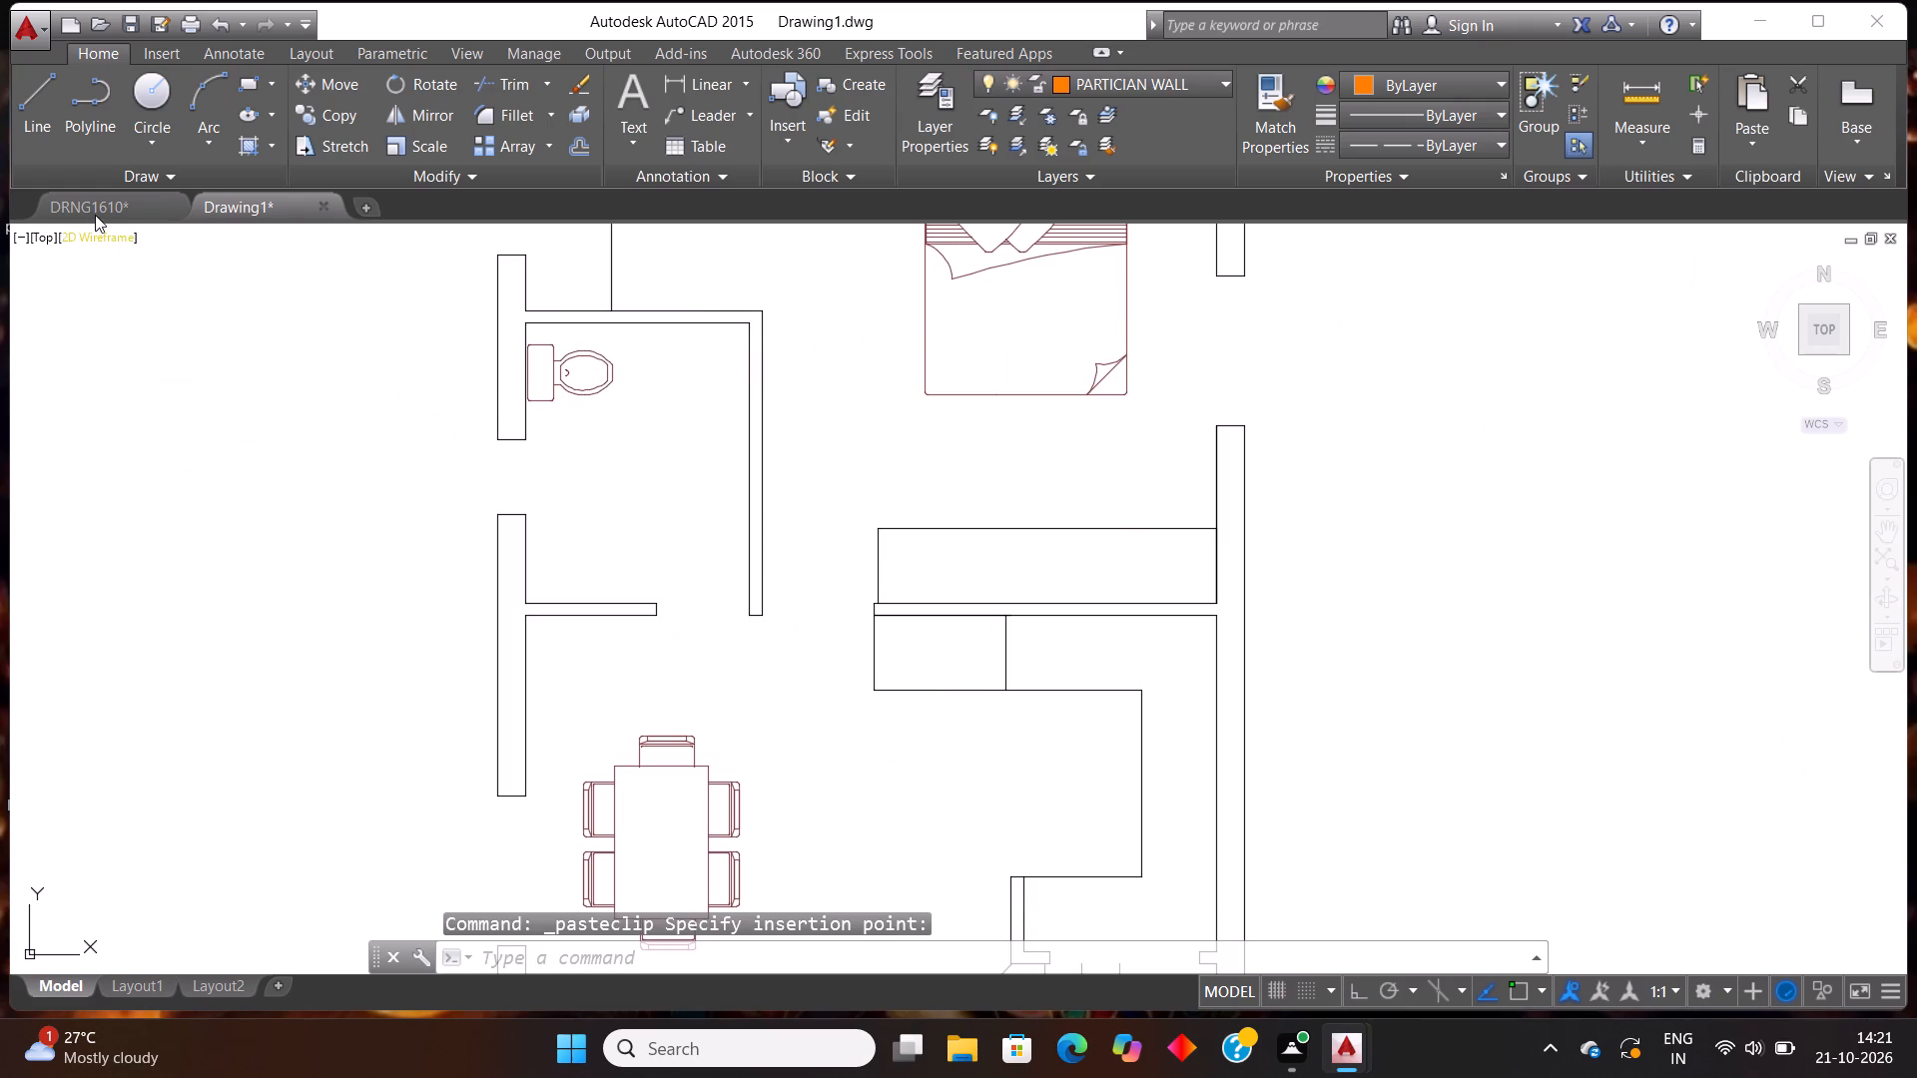
Copy the washbasin from the same toilet in DRNG1610 and place it in Drawing1's small room, below the WC.
left_click(96, 215)
scroll(481, 479, "down", 2)
scroll(438, 319, "up", 3)
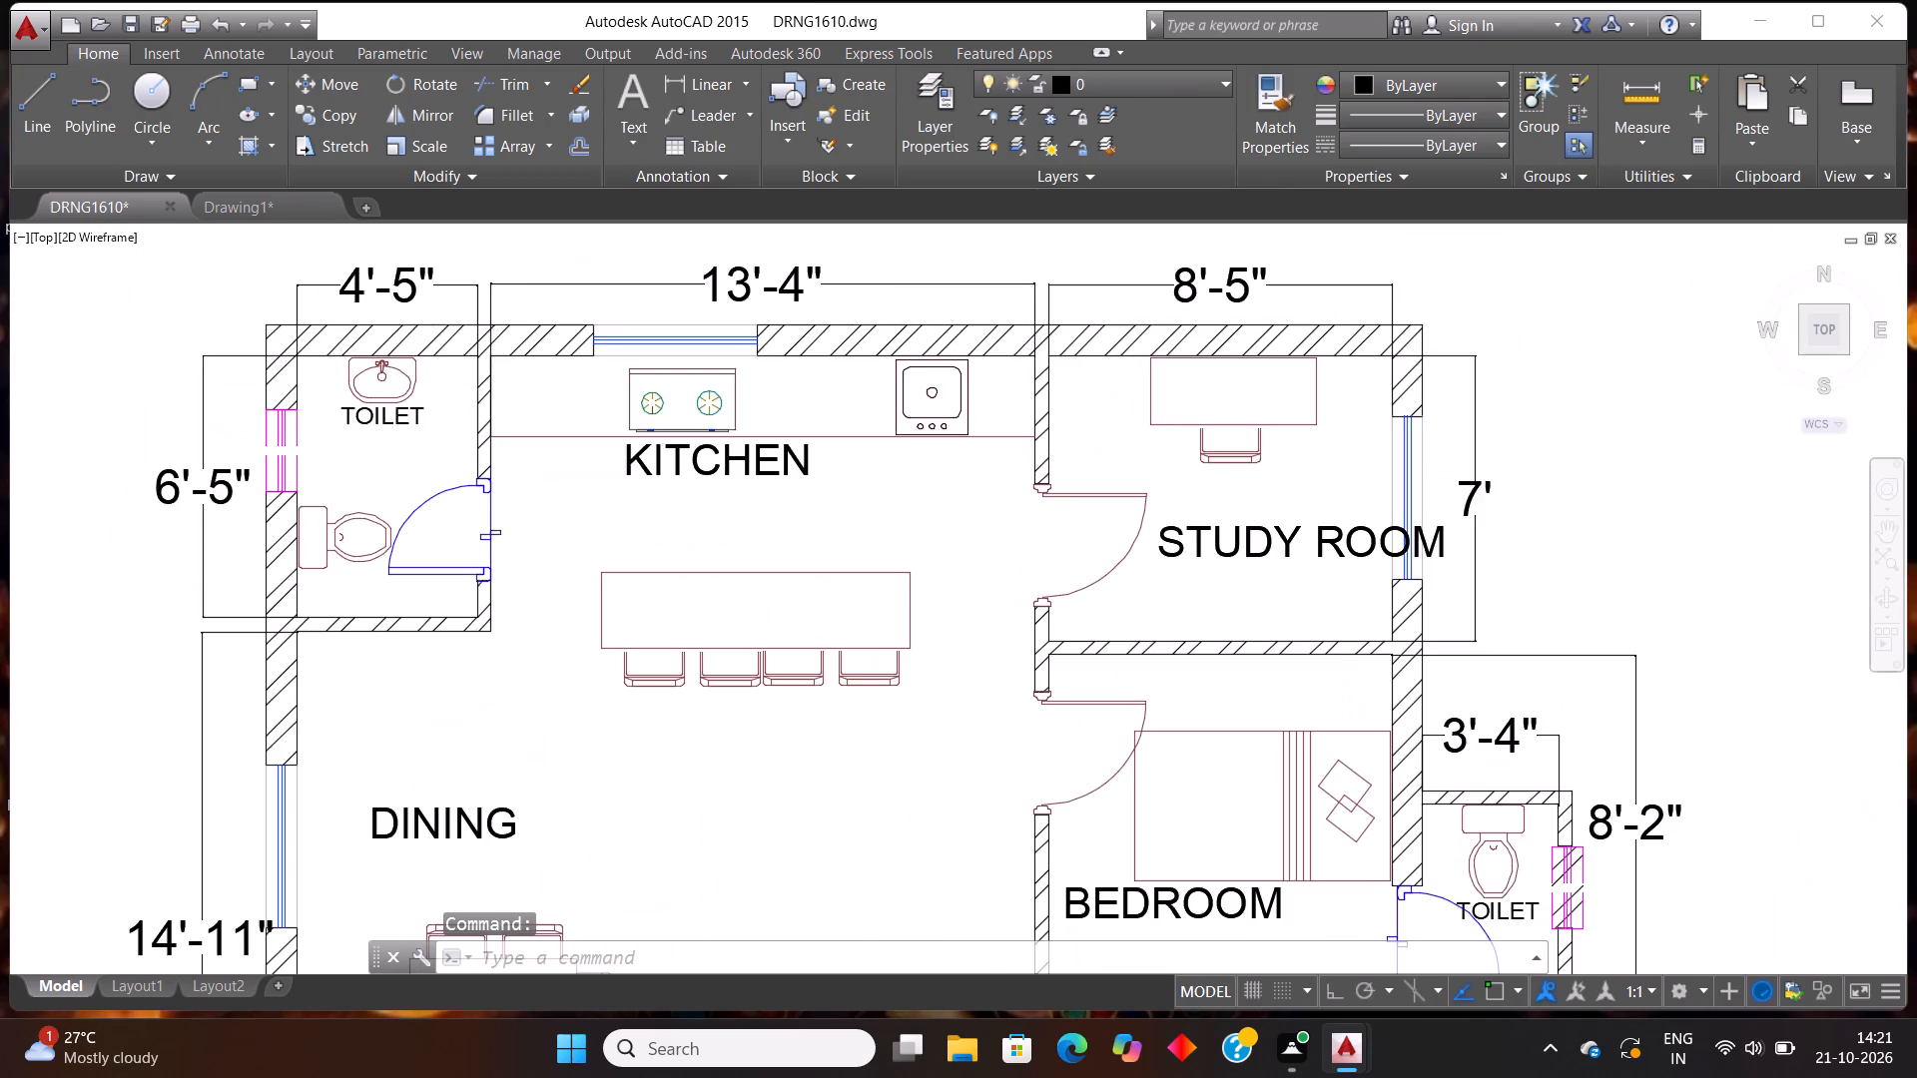
left_click(414, 437)
left_click(340, 436)
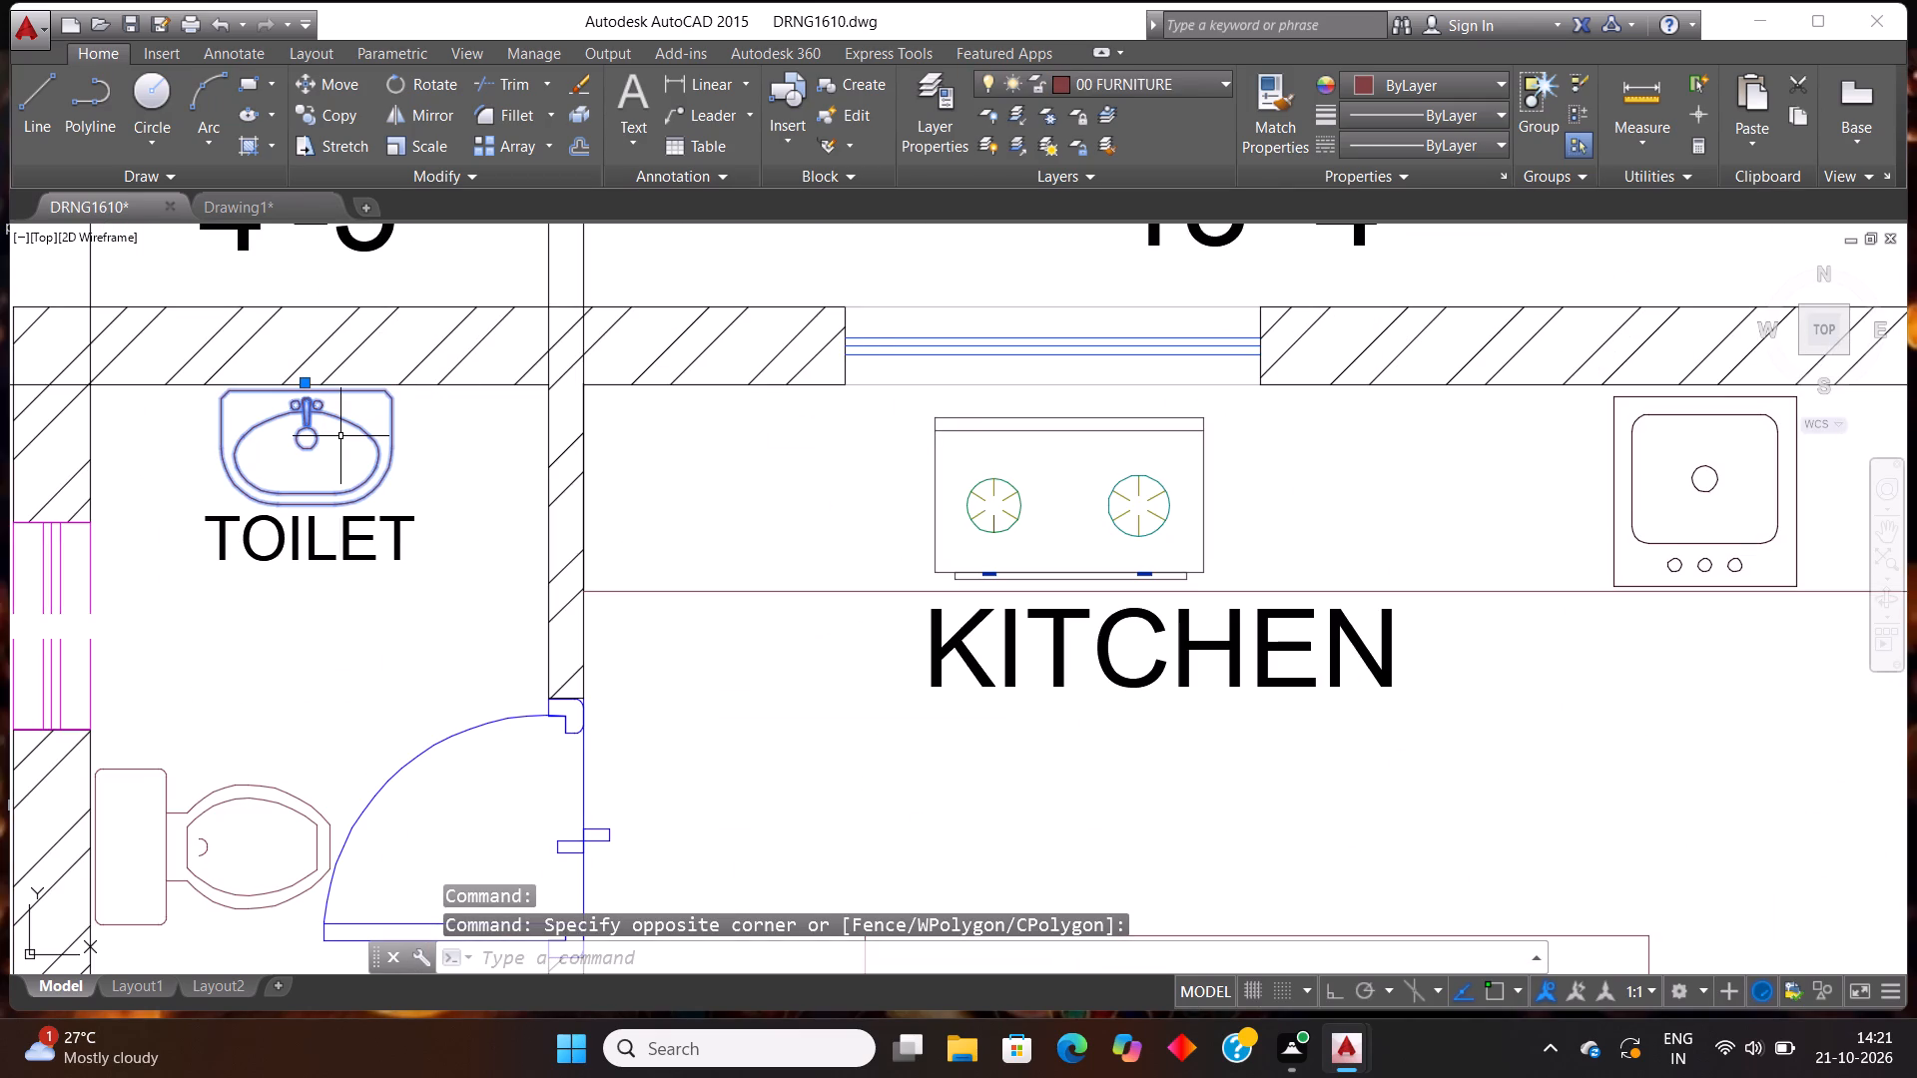
key("ctrl+c")
left_click(211, 204)
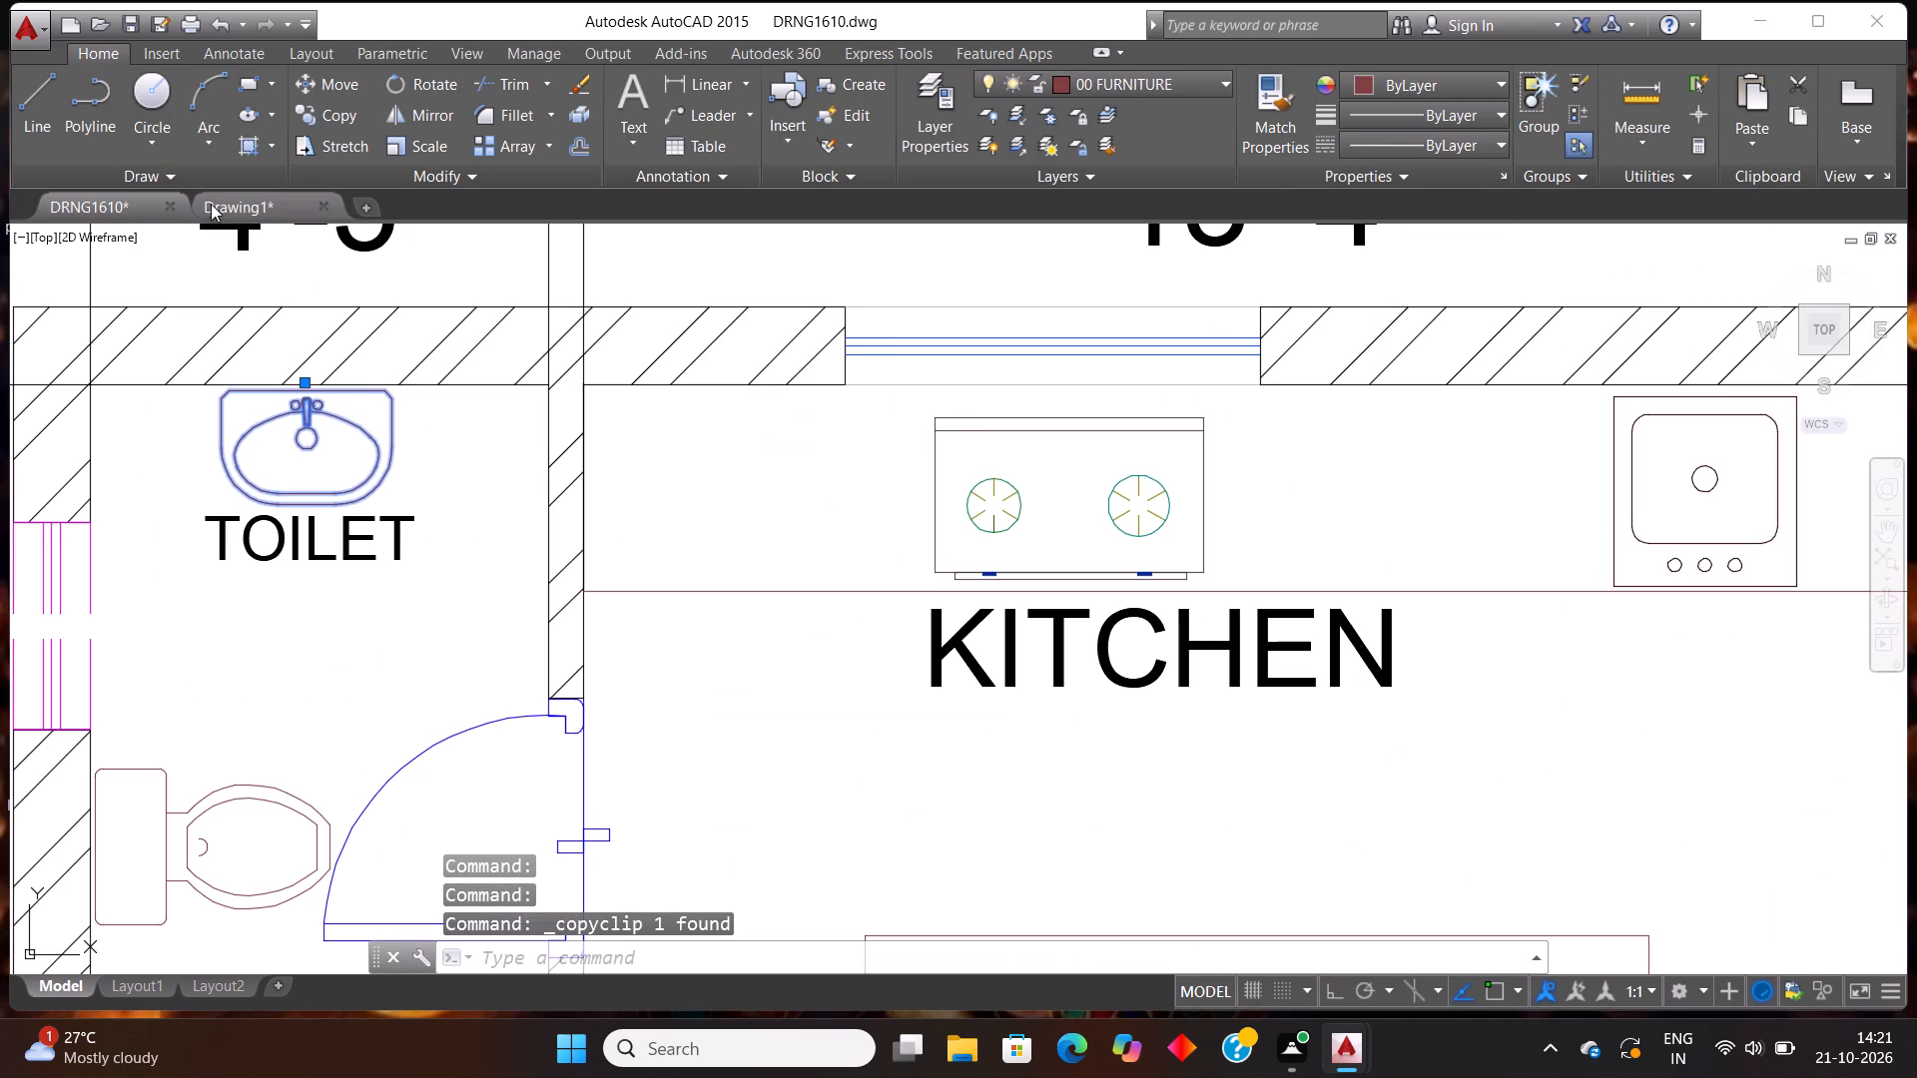
key("ctrl+v")
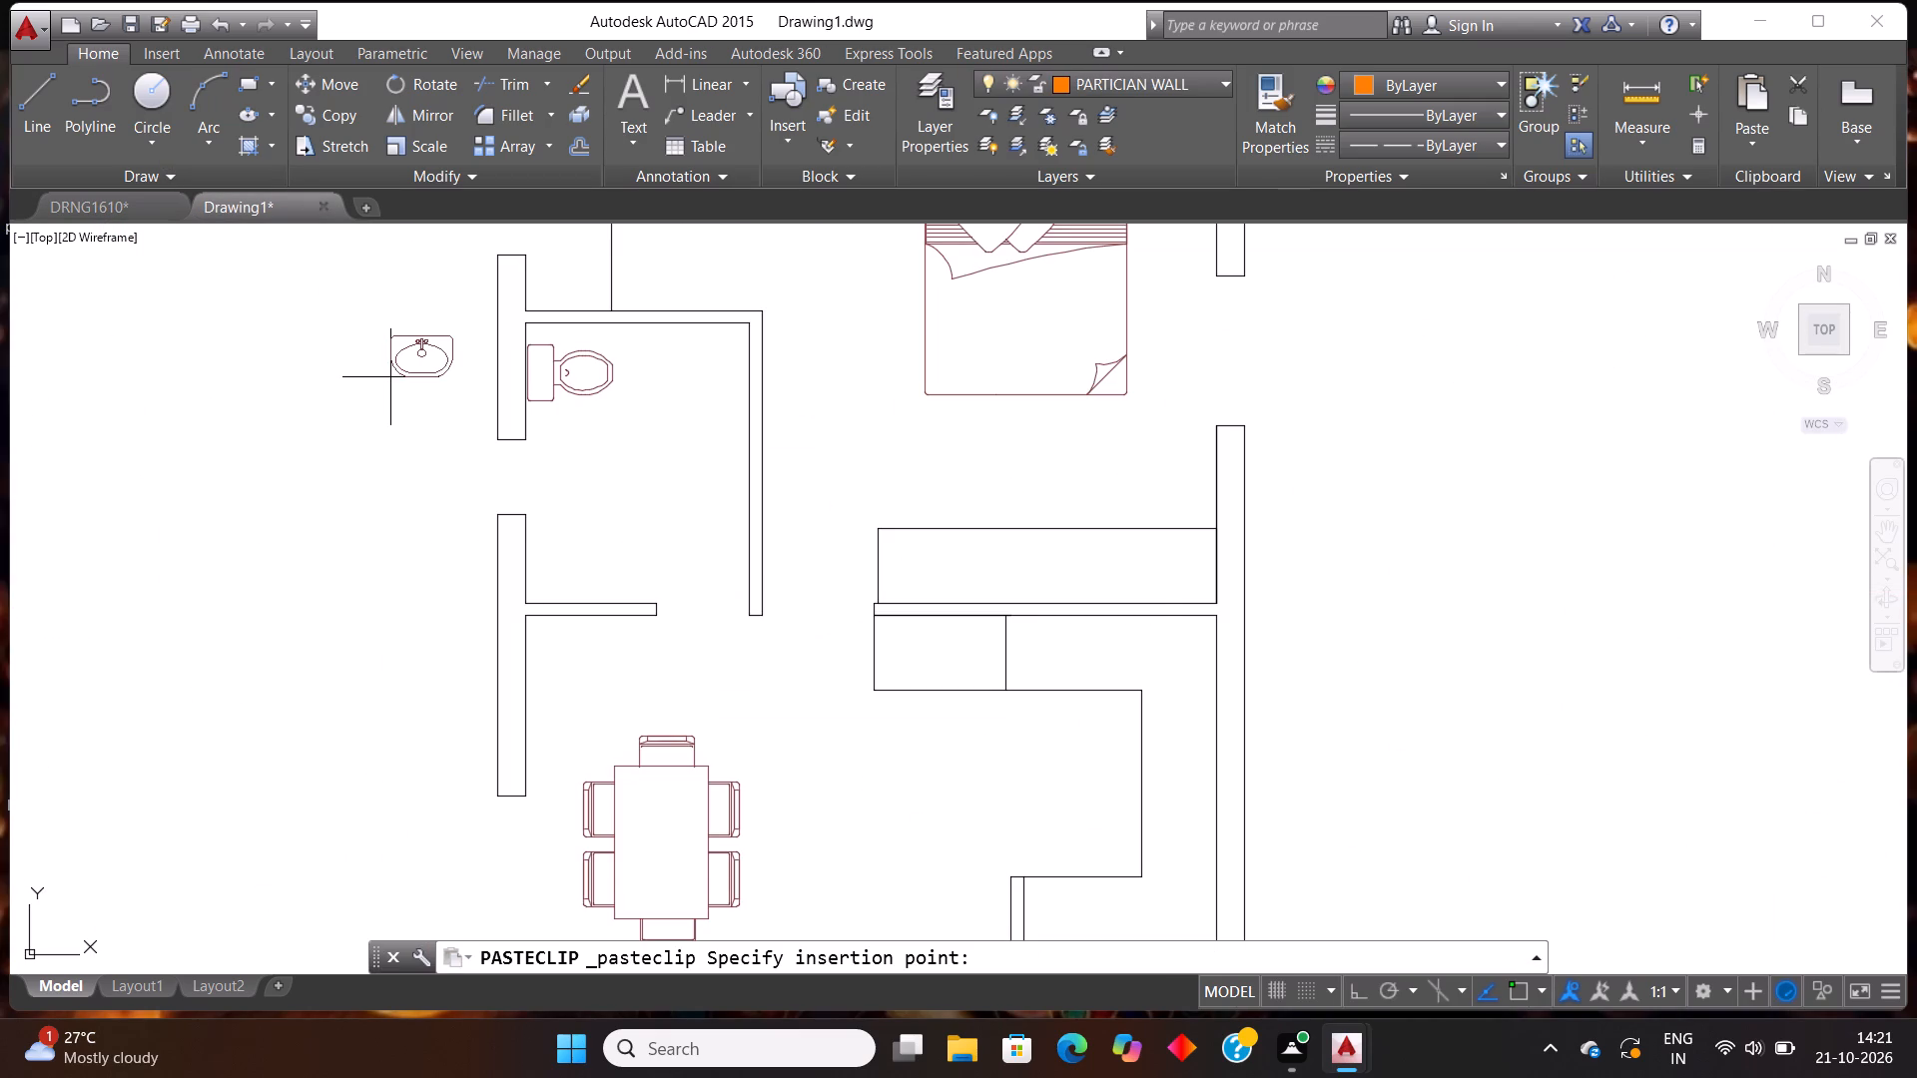
scroll(390, 377, "up", 1)
scroll(608, 567, "down", 1)
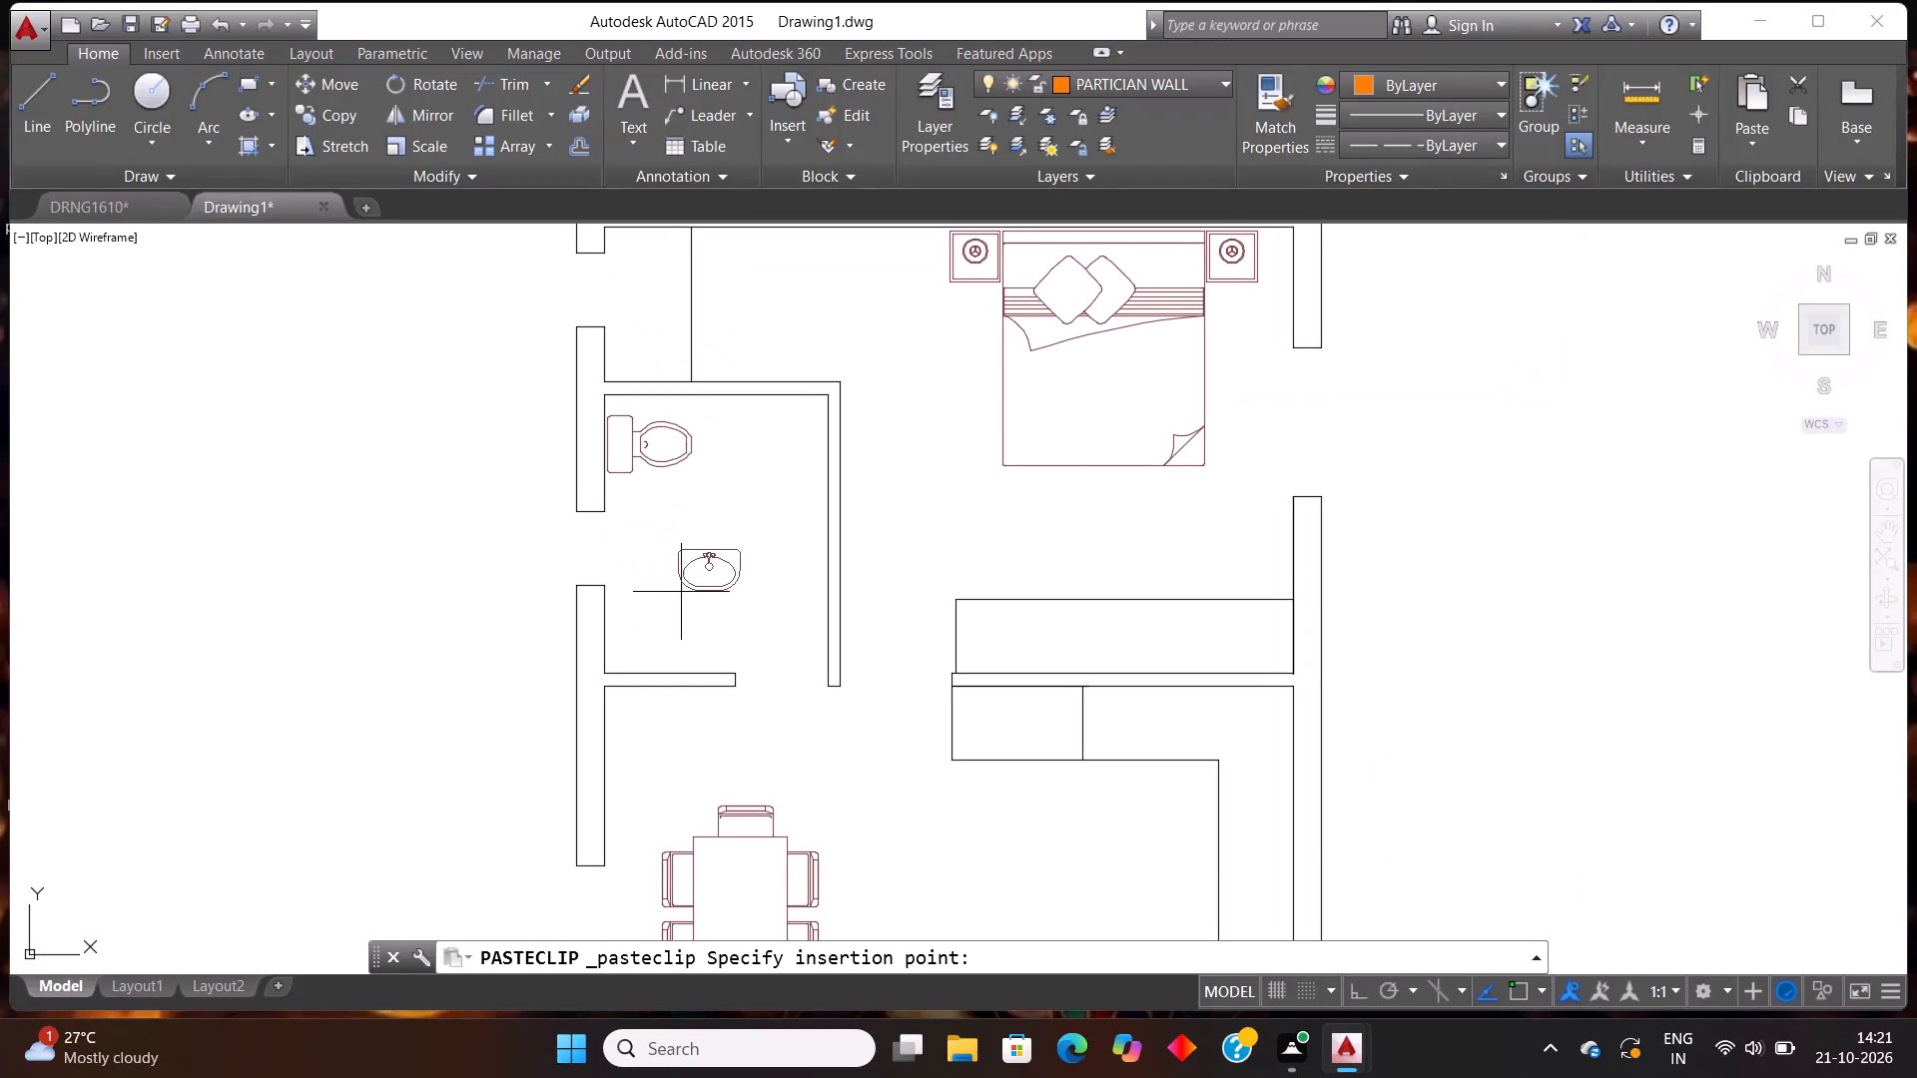
left_click(675, 578)
Rotate the washbasin 270° about its tap-side edge so its back faces the small room's inner partition wall.
left_click(745, 607)
left_click(682, 537)
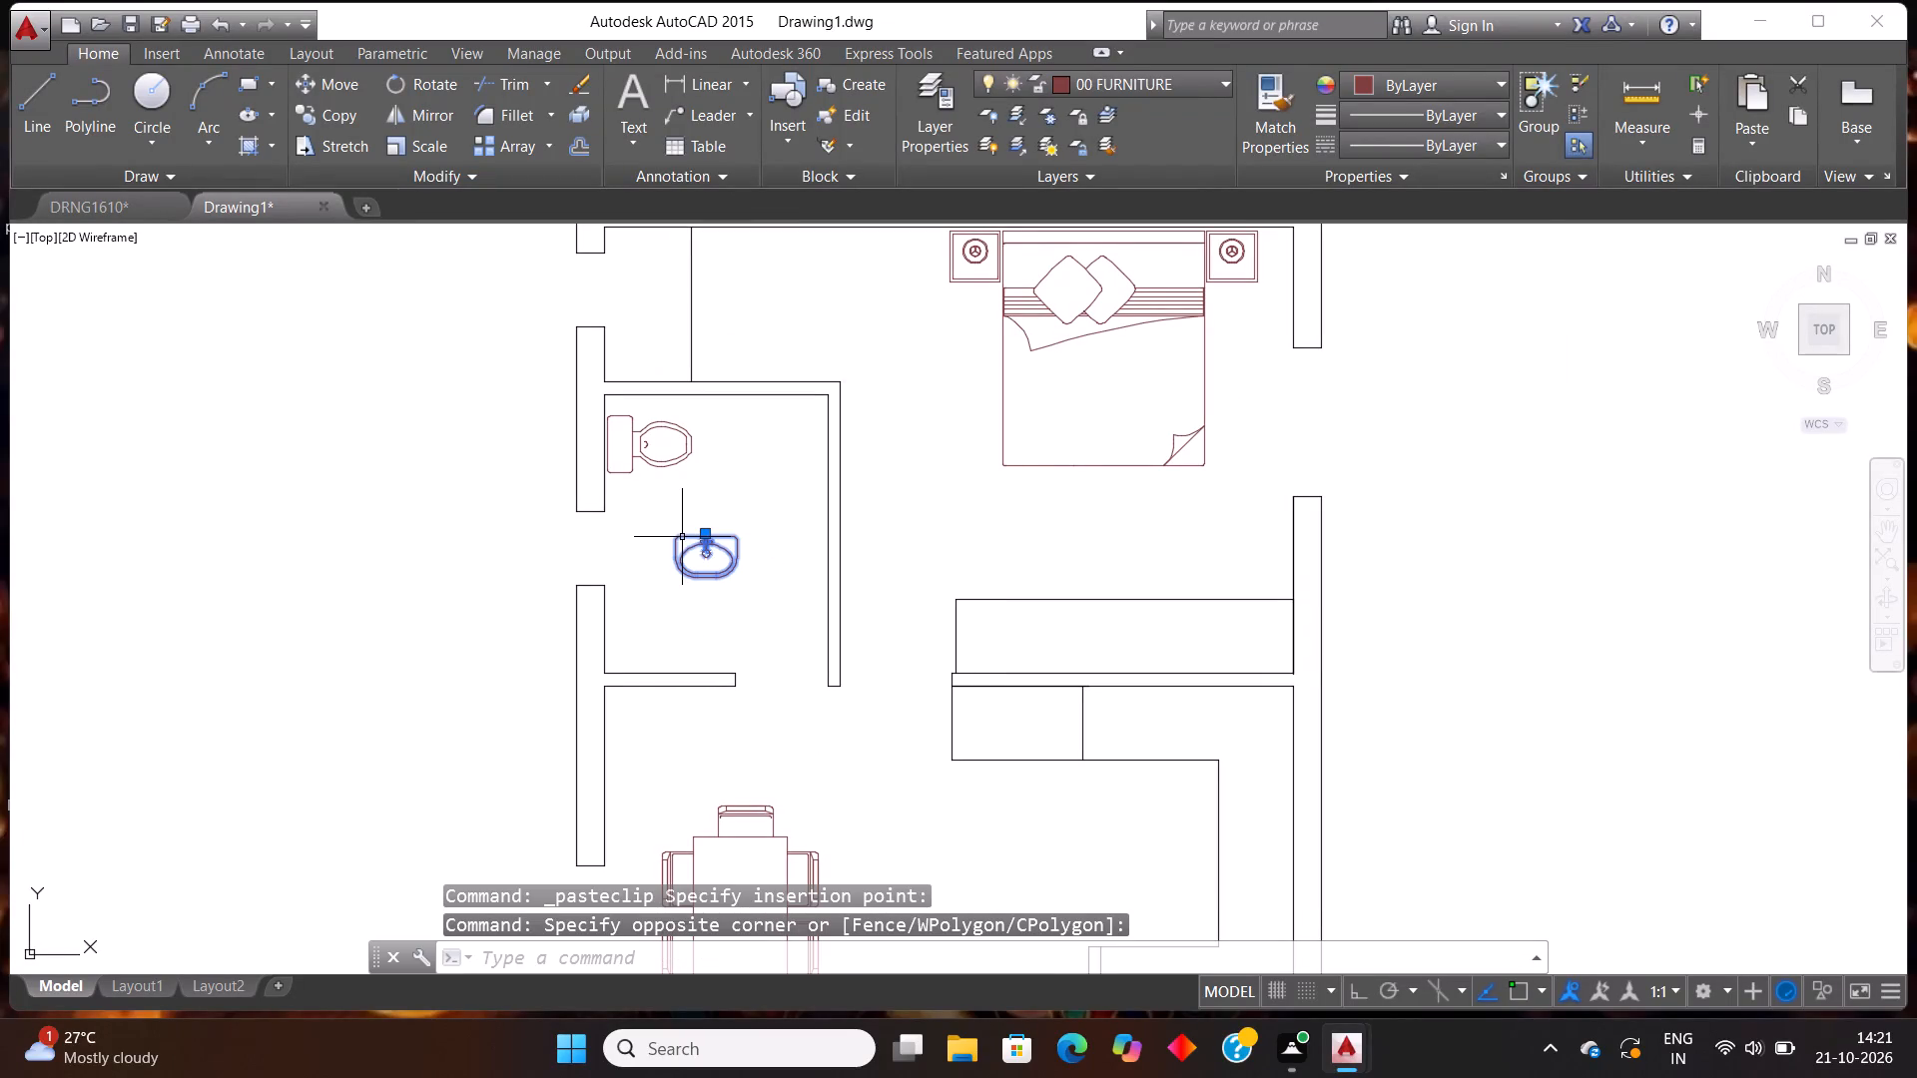
type("RO")
key("Return")
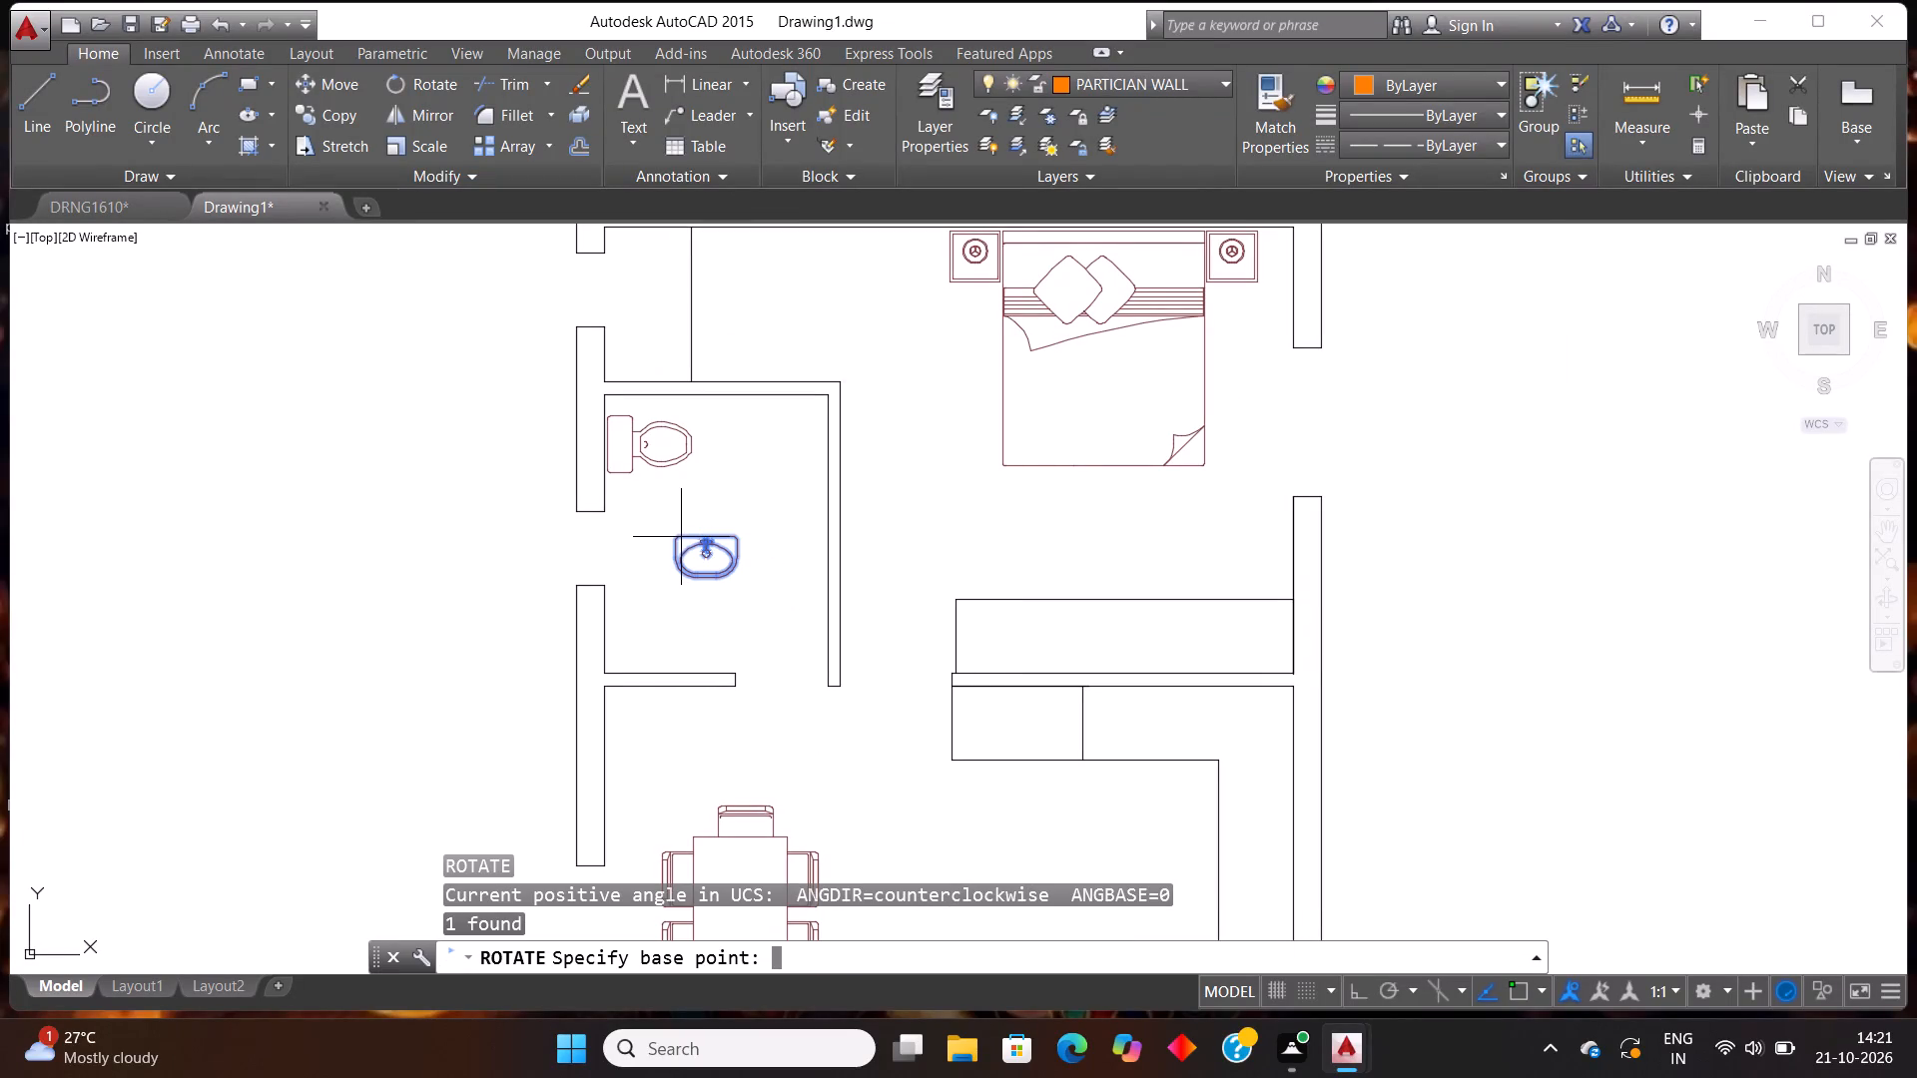
left_click(709, 540)
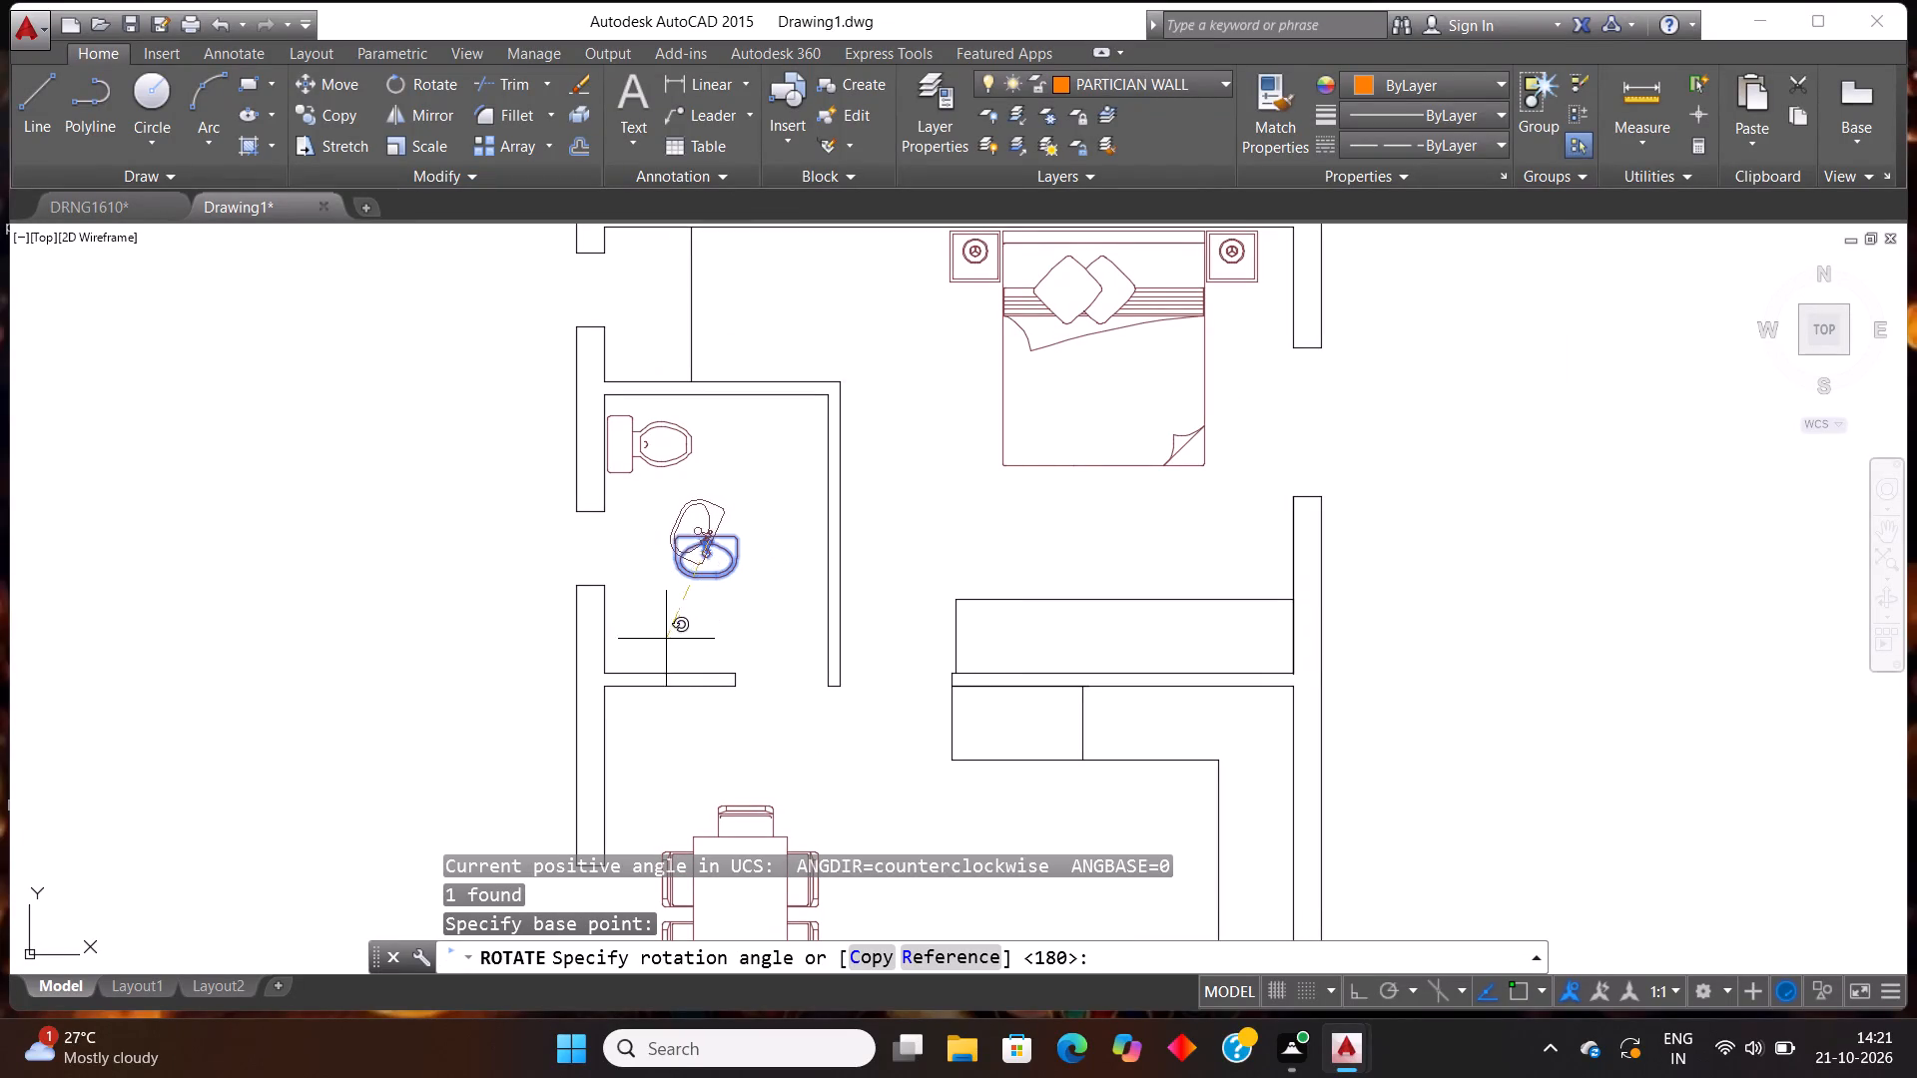
key("F8")
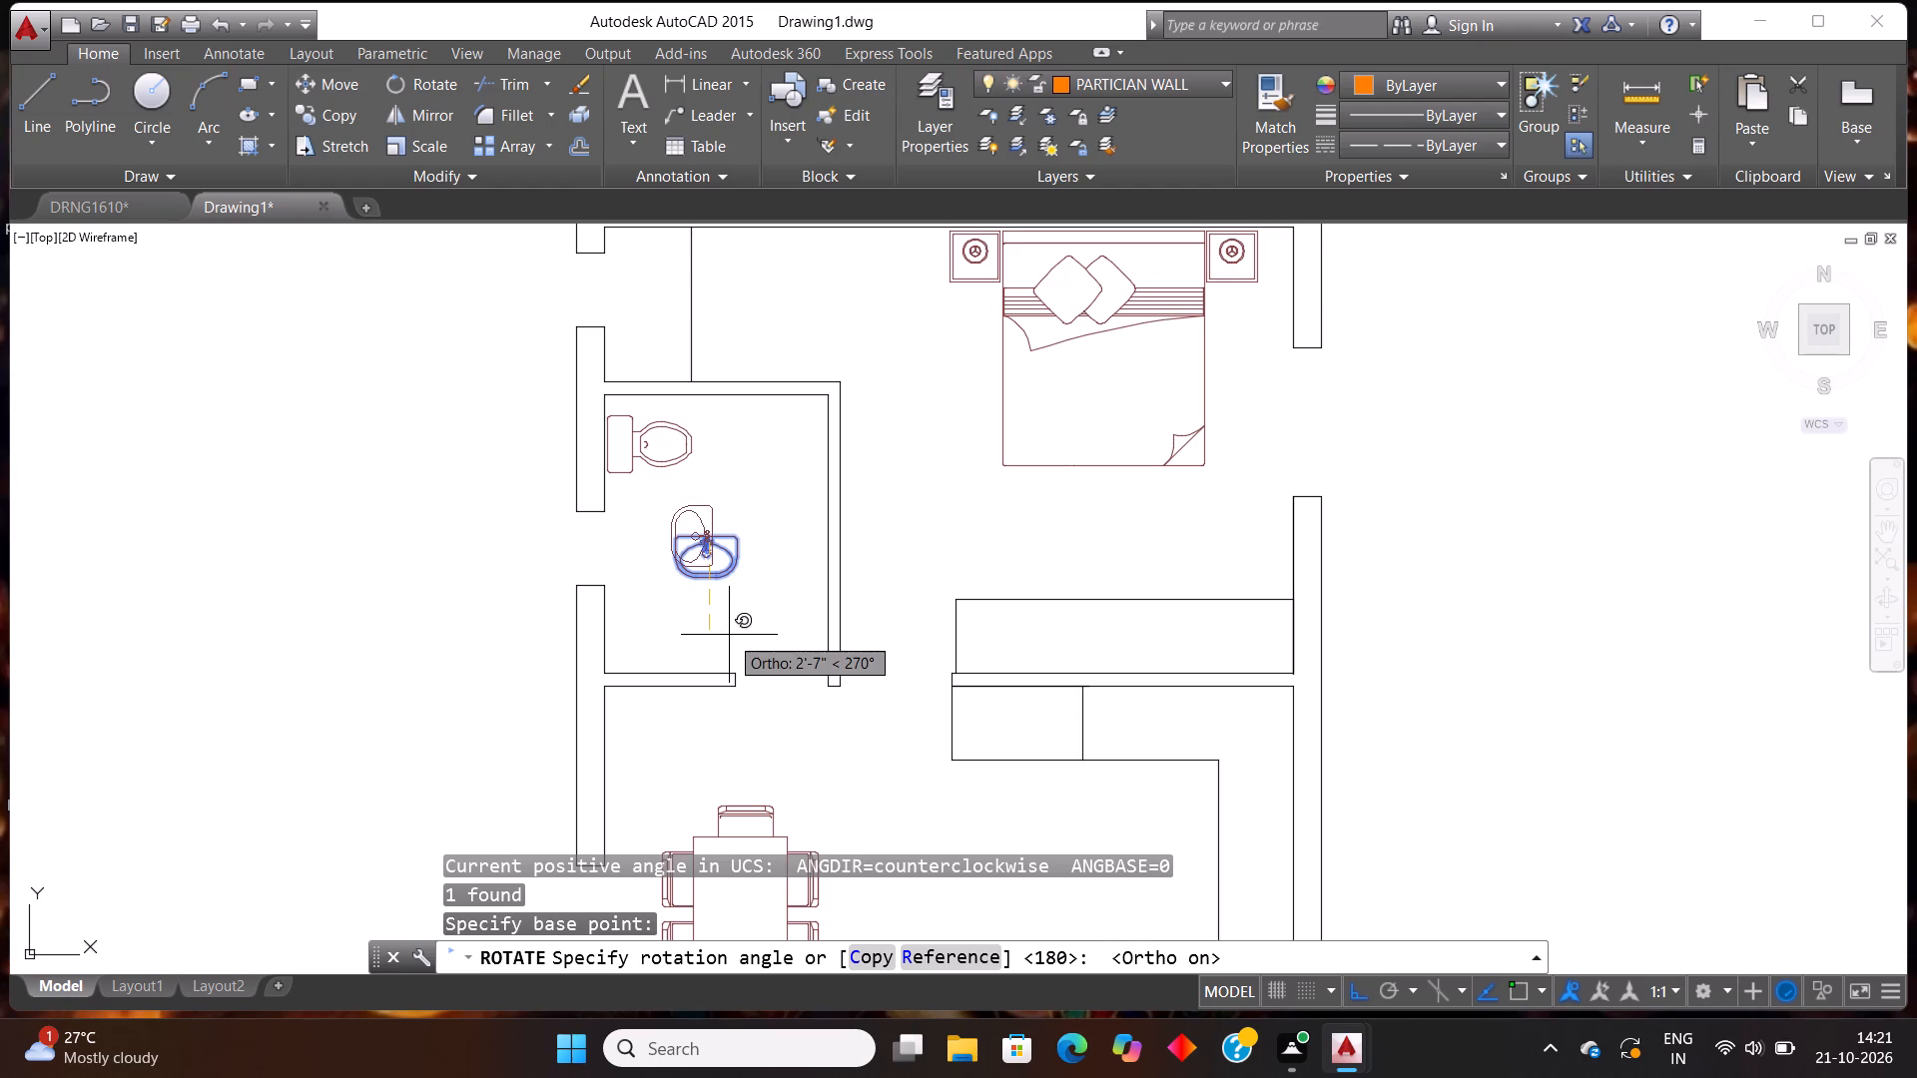
left_click(729, 635)
Move the washbasin horizontally about 2'-11" toward the small room's inner partition wall.
left_click(746, 589)
left_click(646, 504)
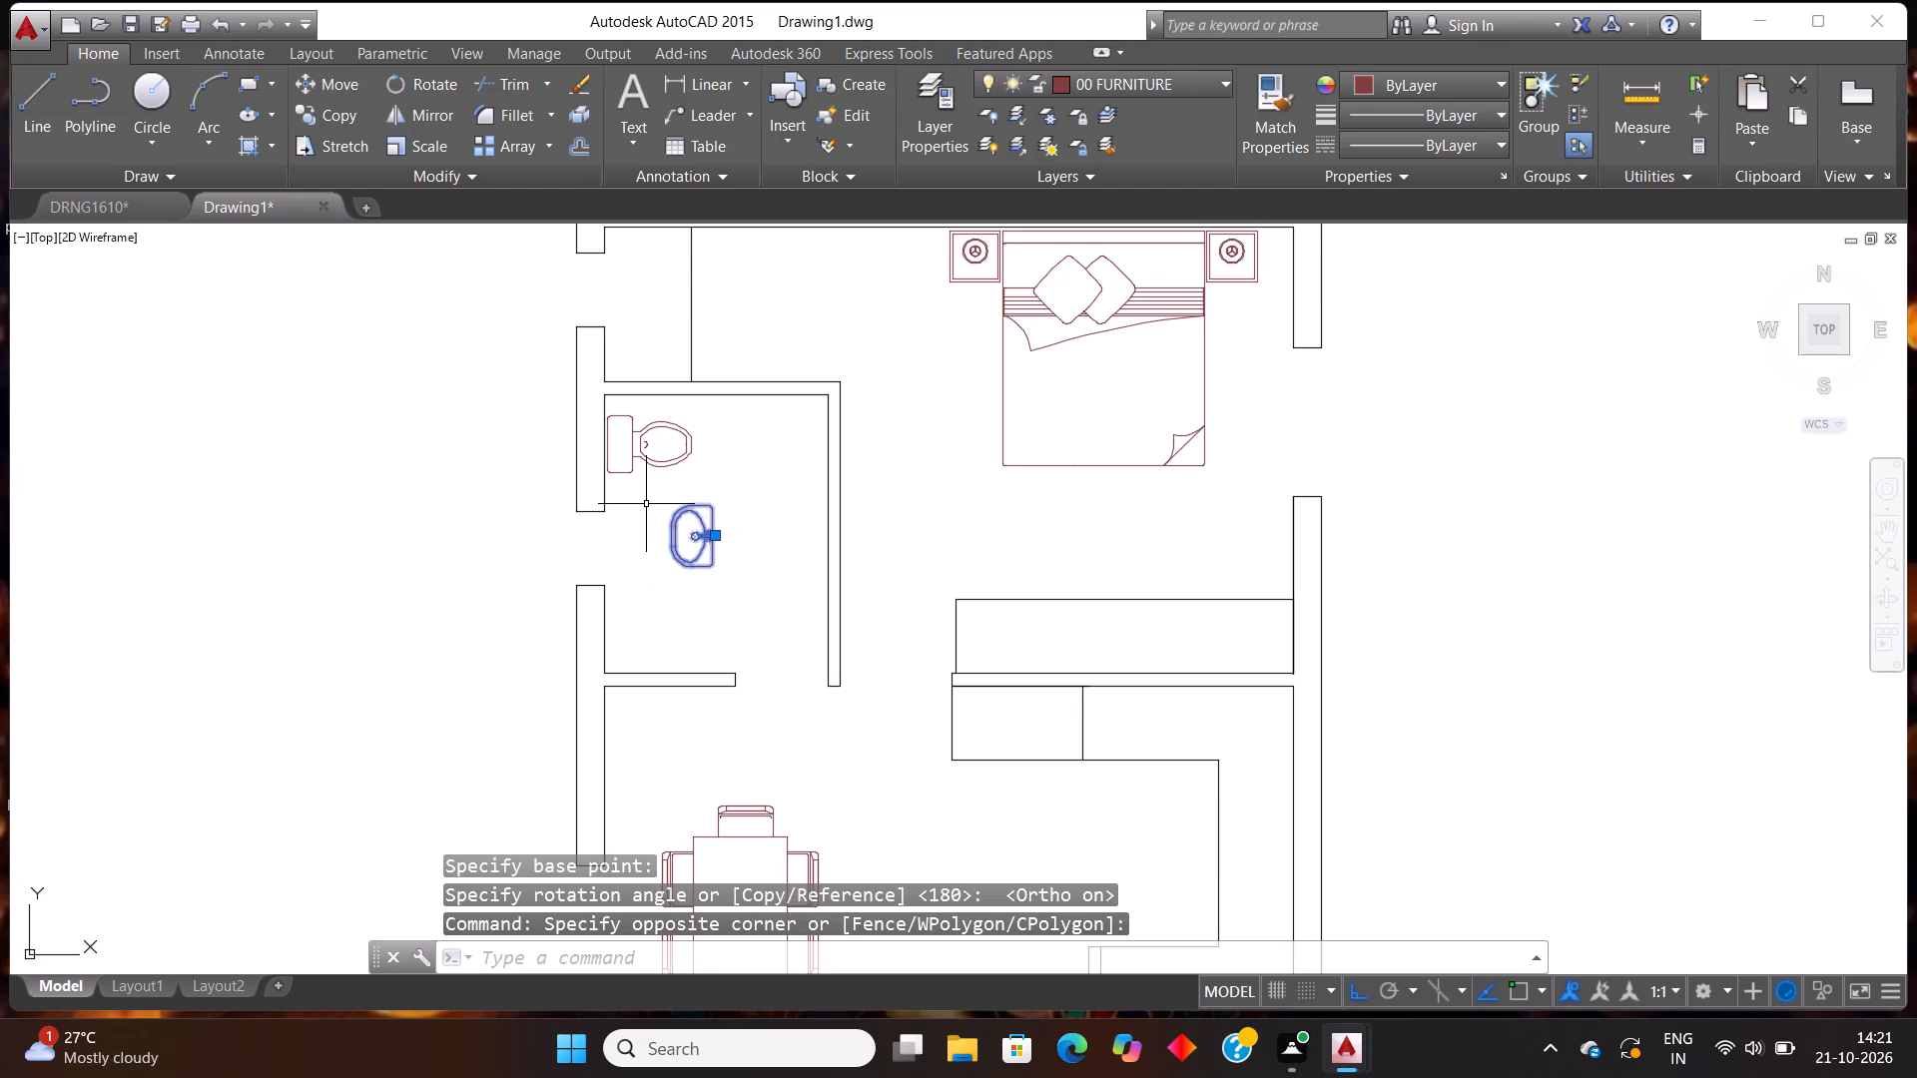
key("m")
key("Return")
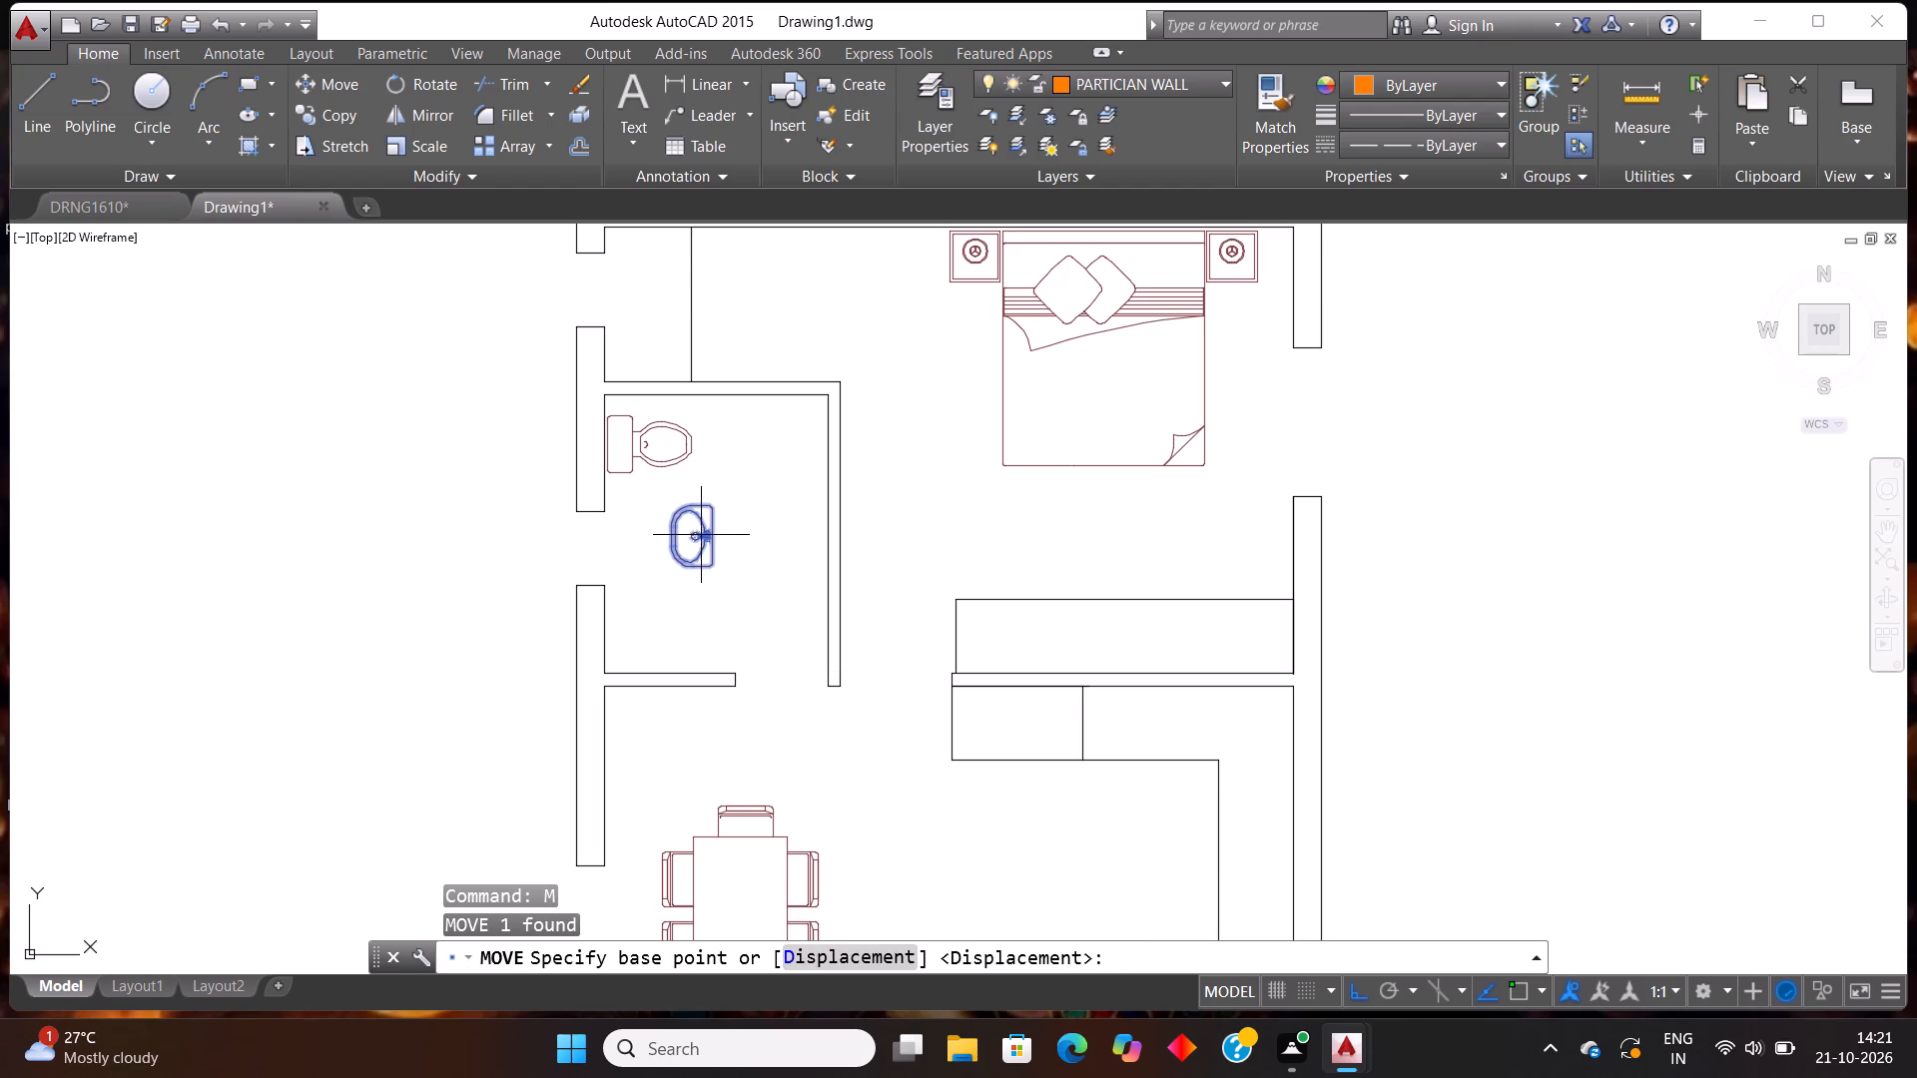
left_click(704, 534)
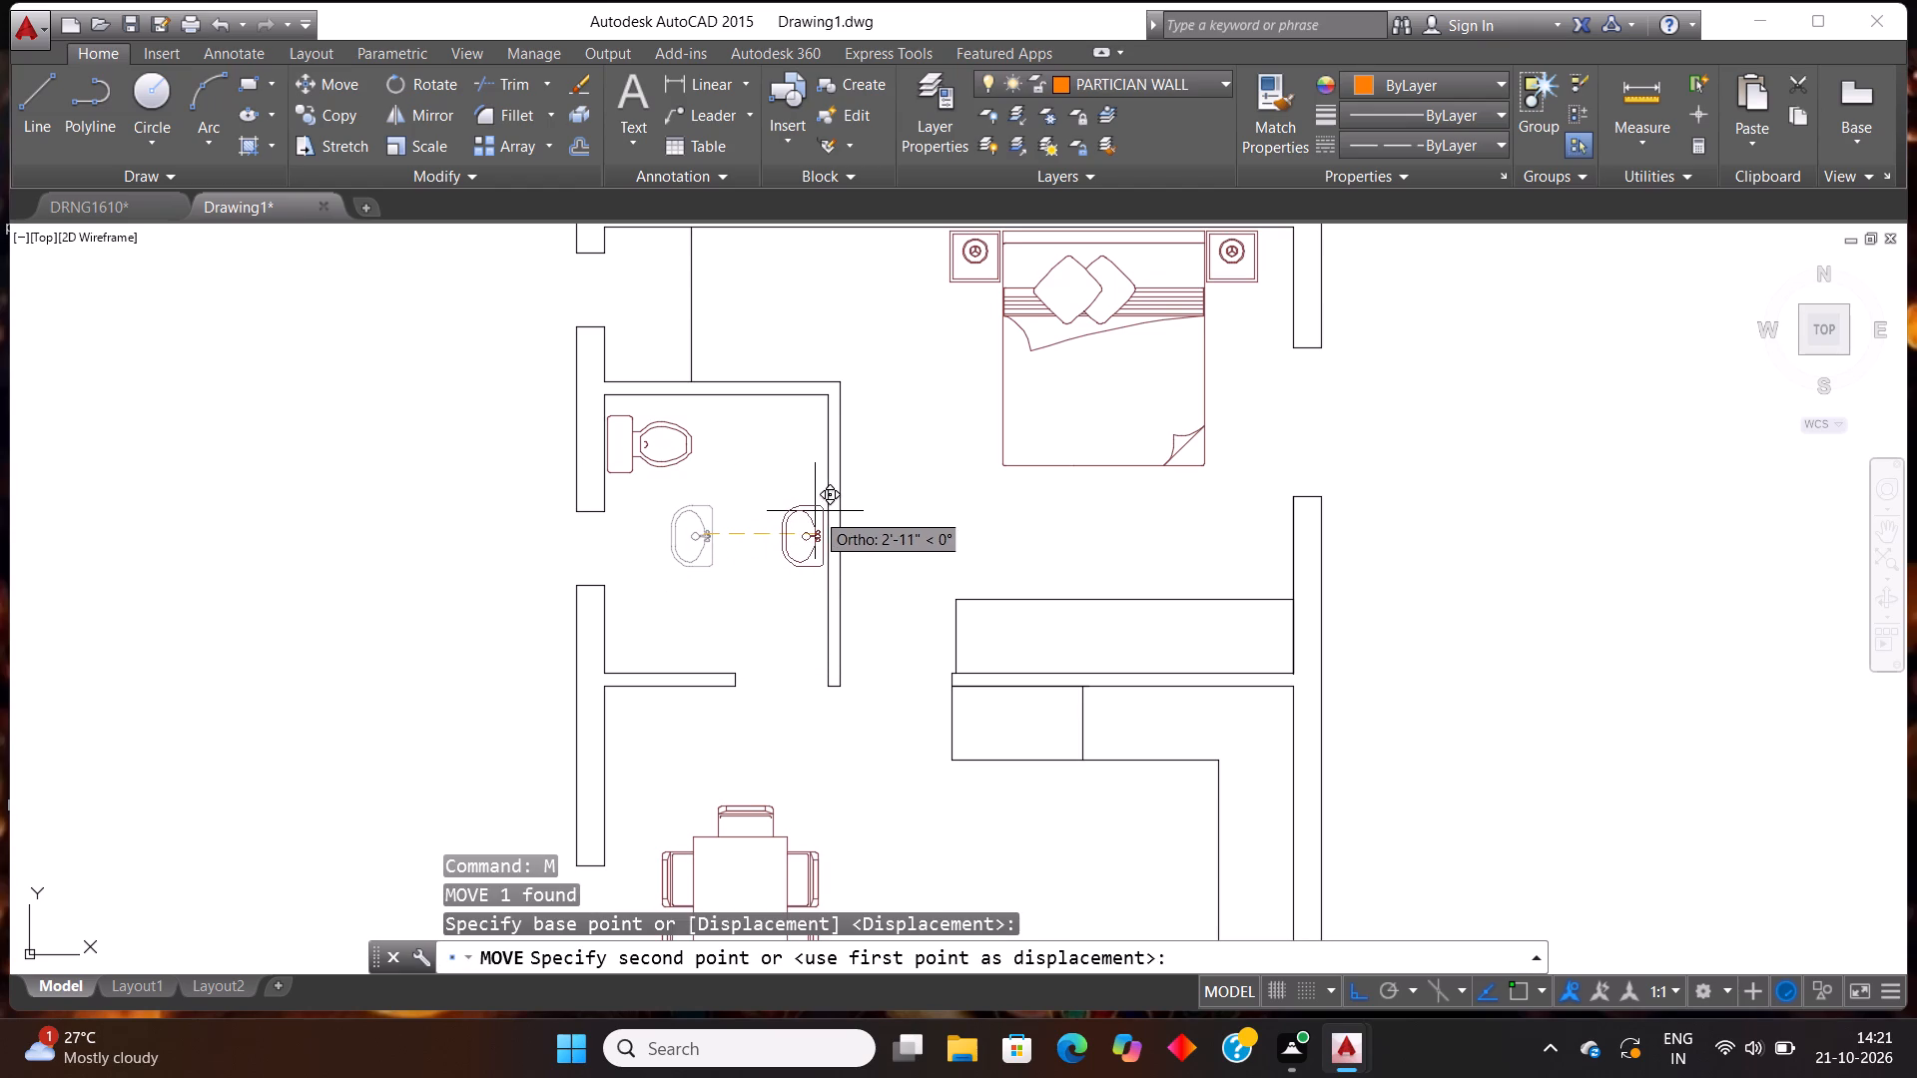
left_click(815, 511)
key("Escape")
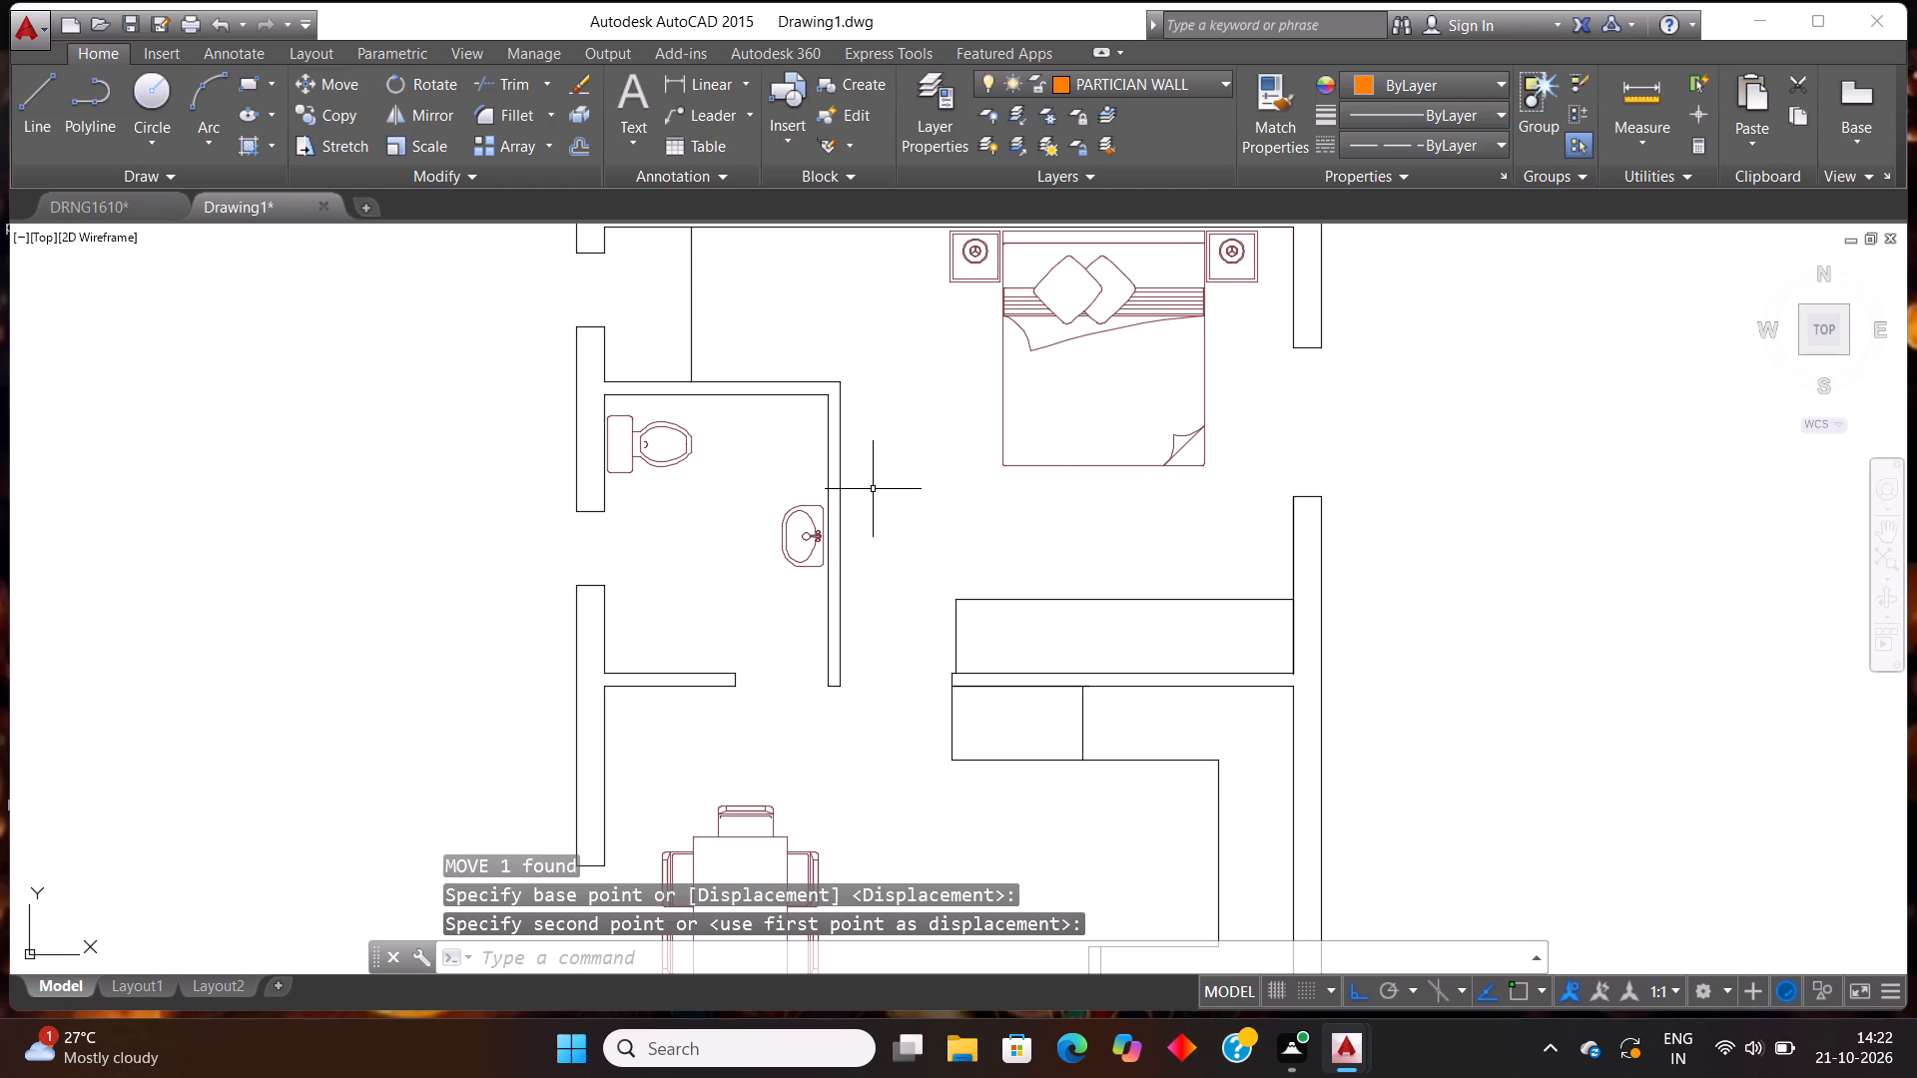
Copy the kitchen window from DRNG1610 and place it in Drawing1 outside the plan, beside the small toilet room.
left_click(88, 208)
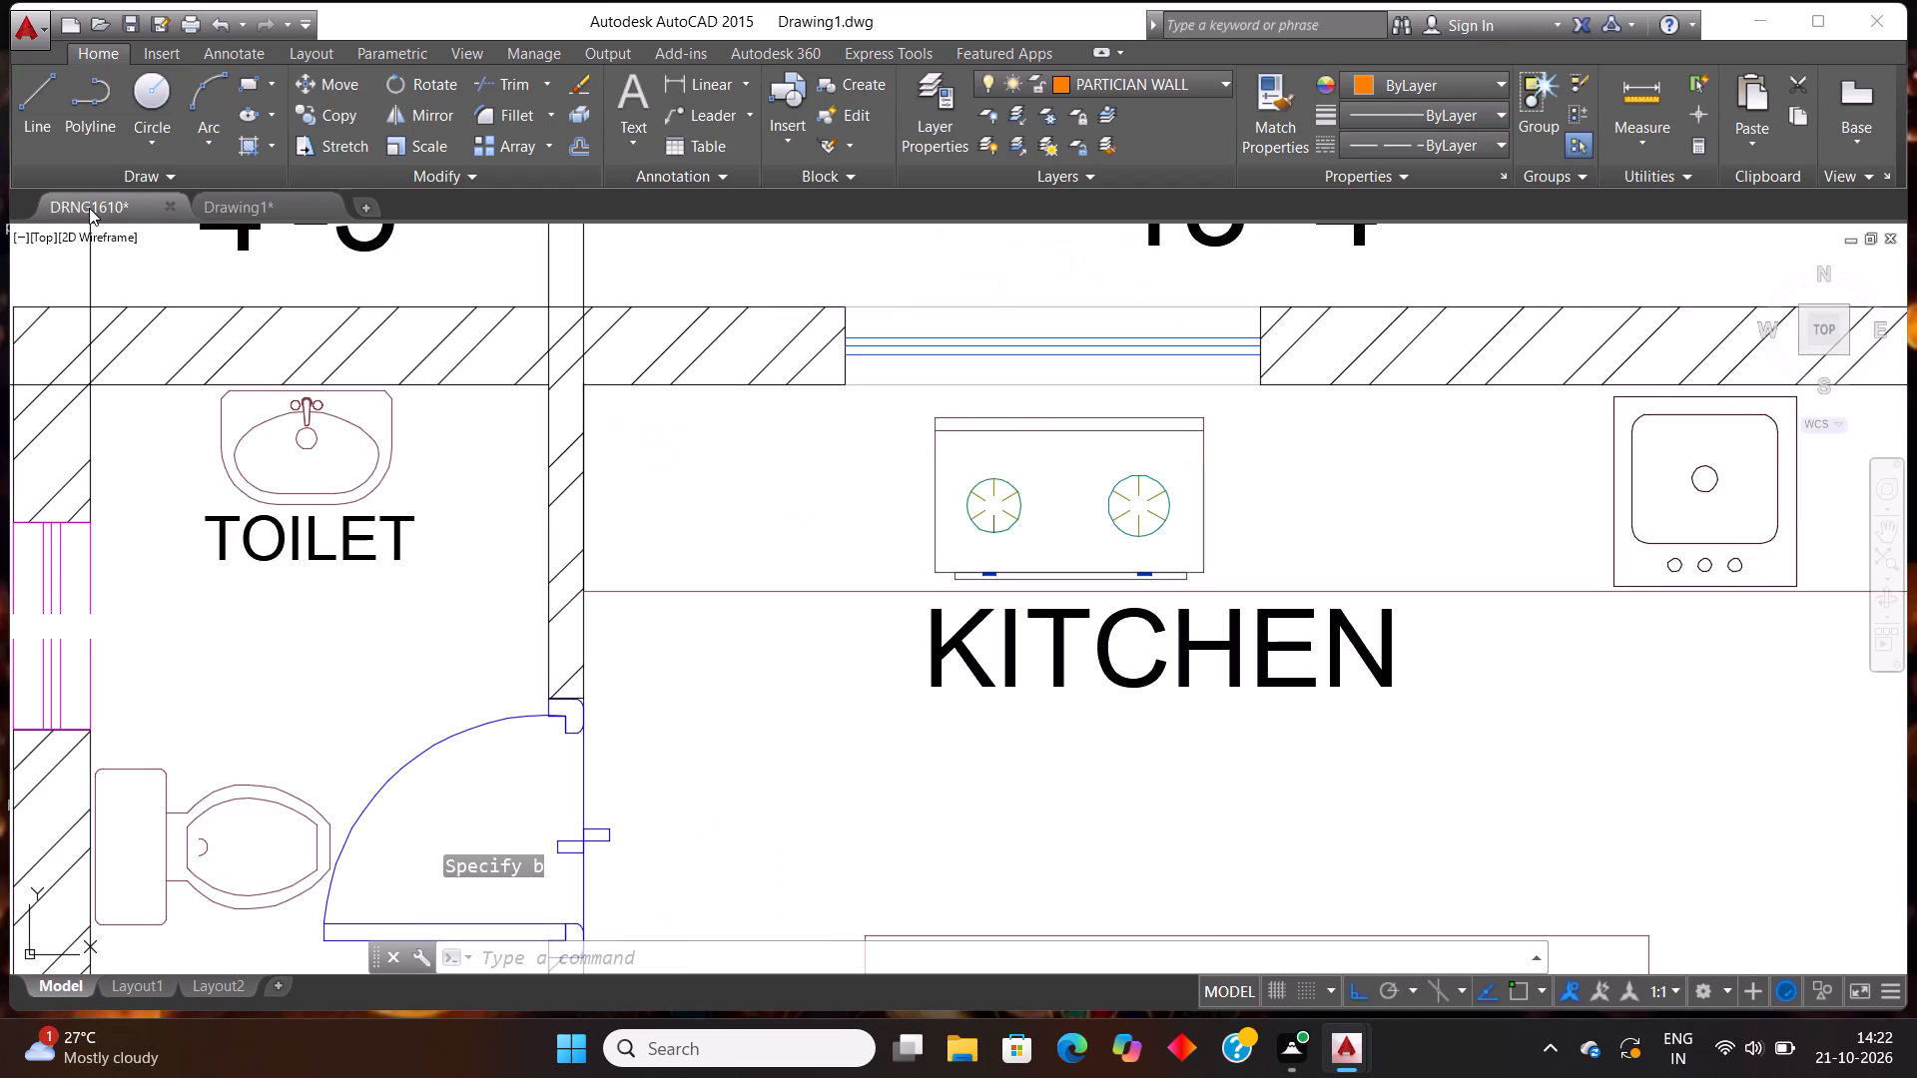
scroll(340, 787, "down", 1)
scroll(894, 569, "up", 1)
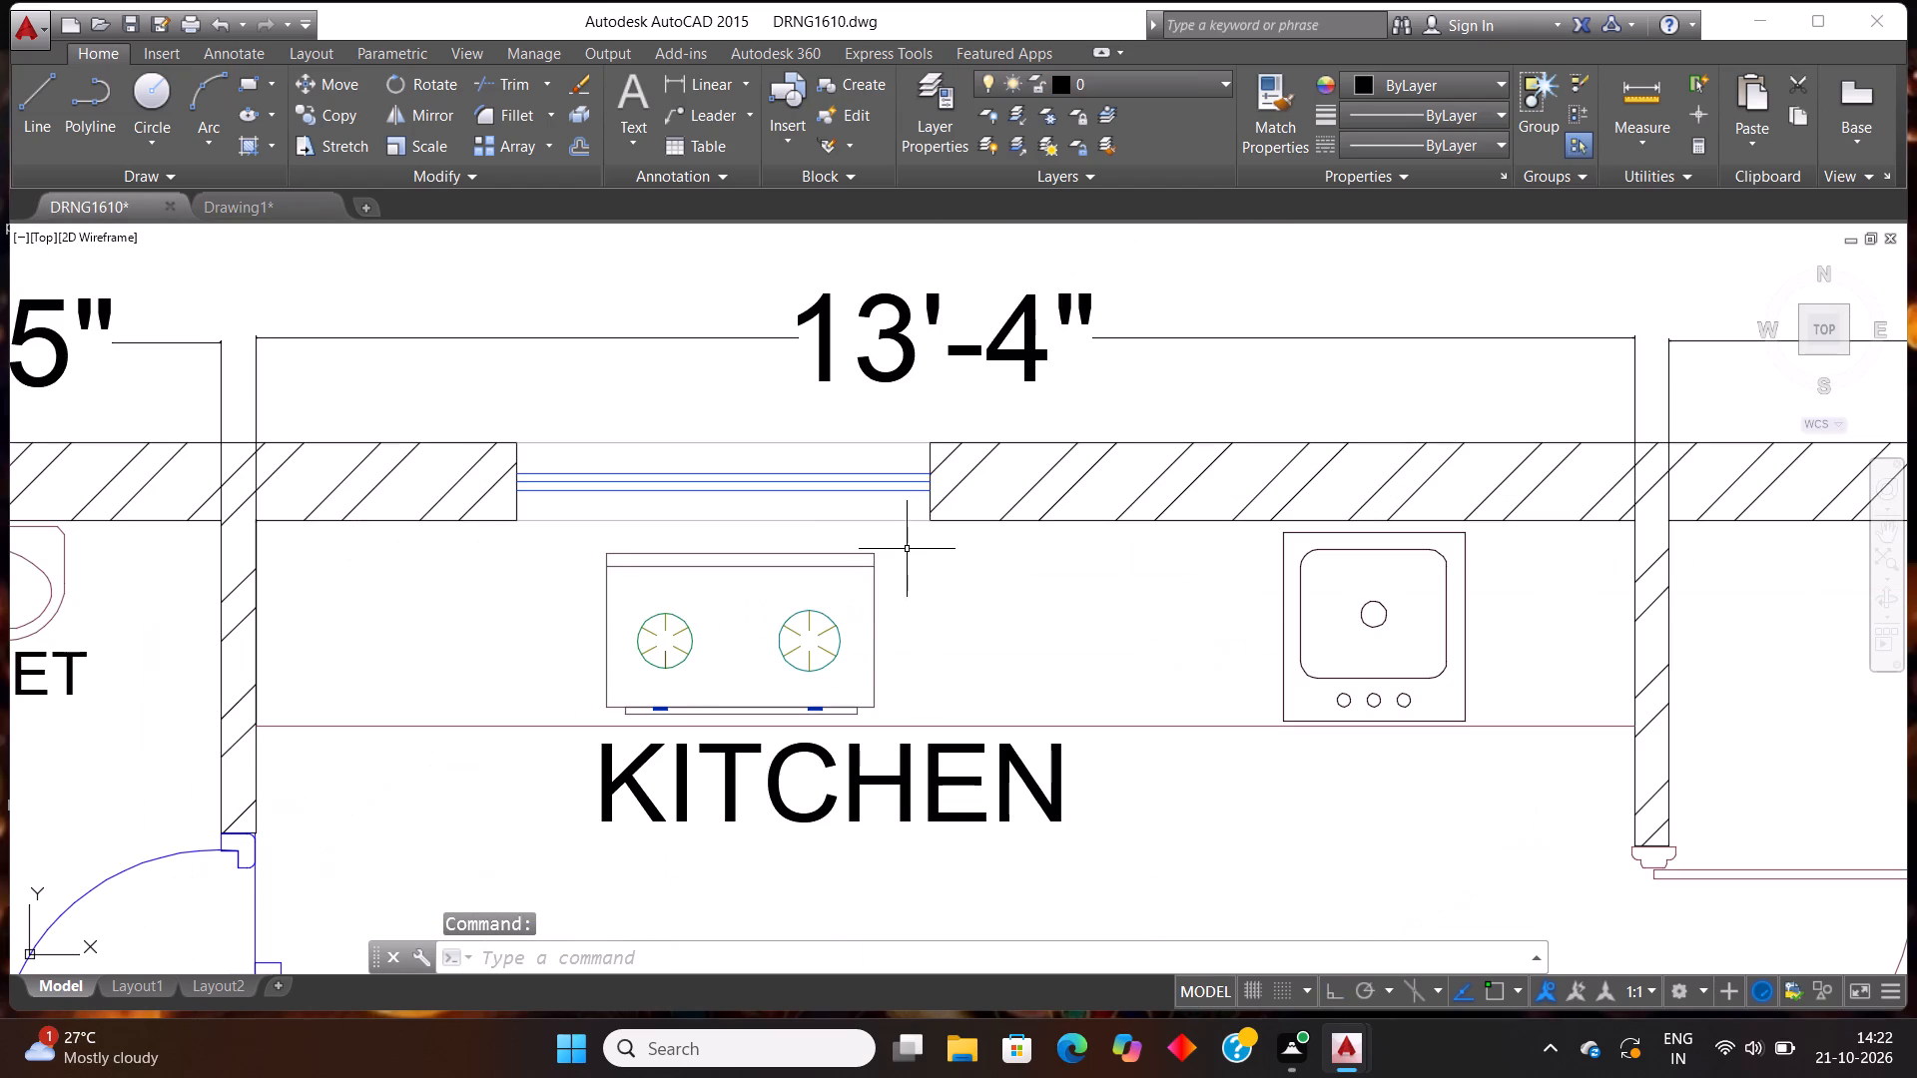
left_click(894, 539)
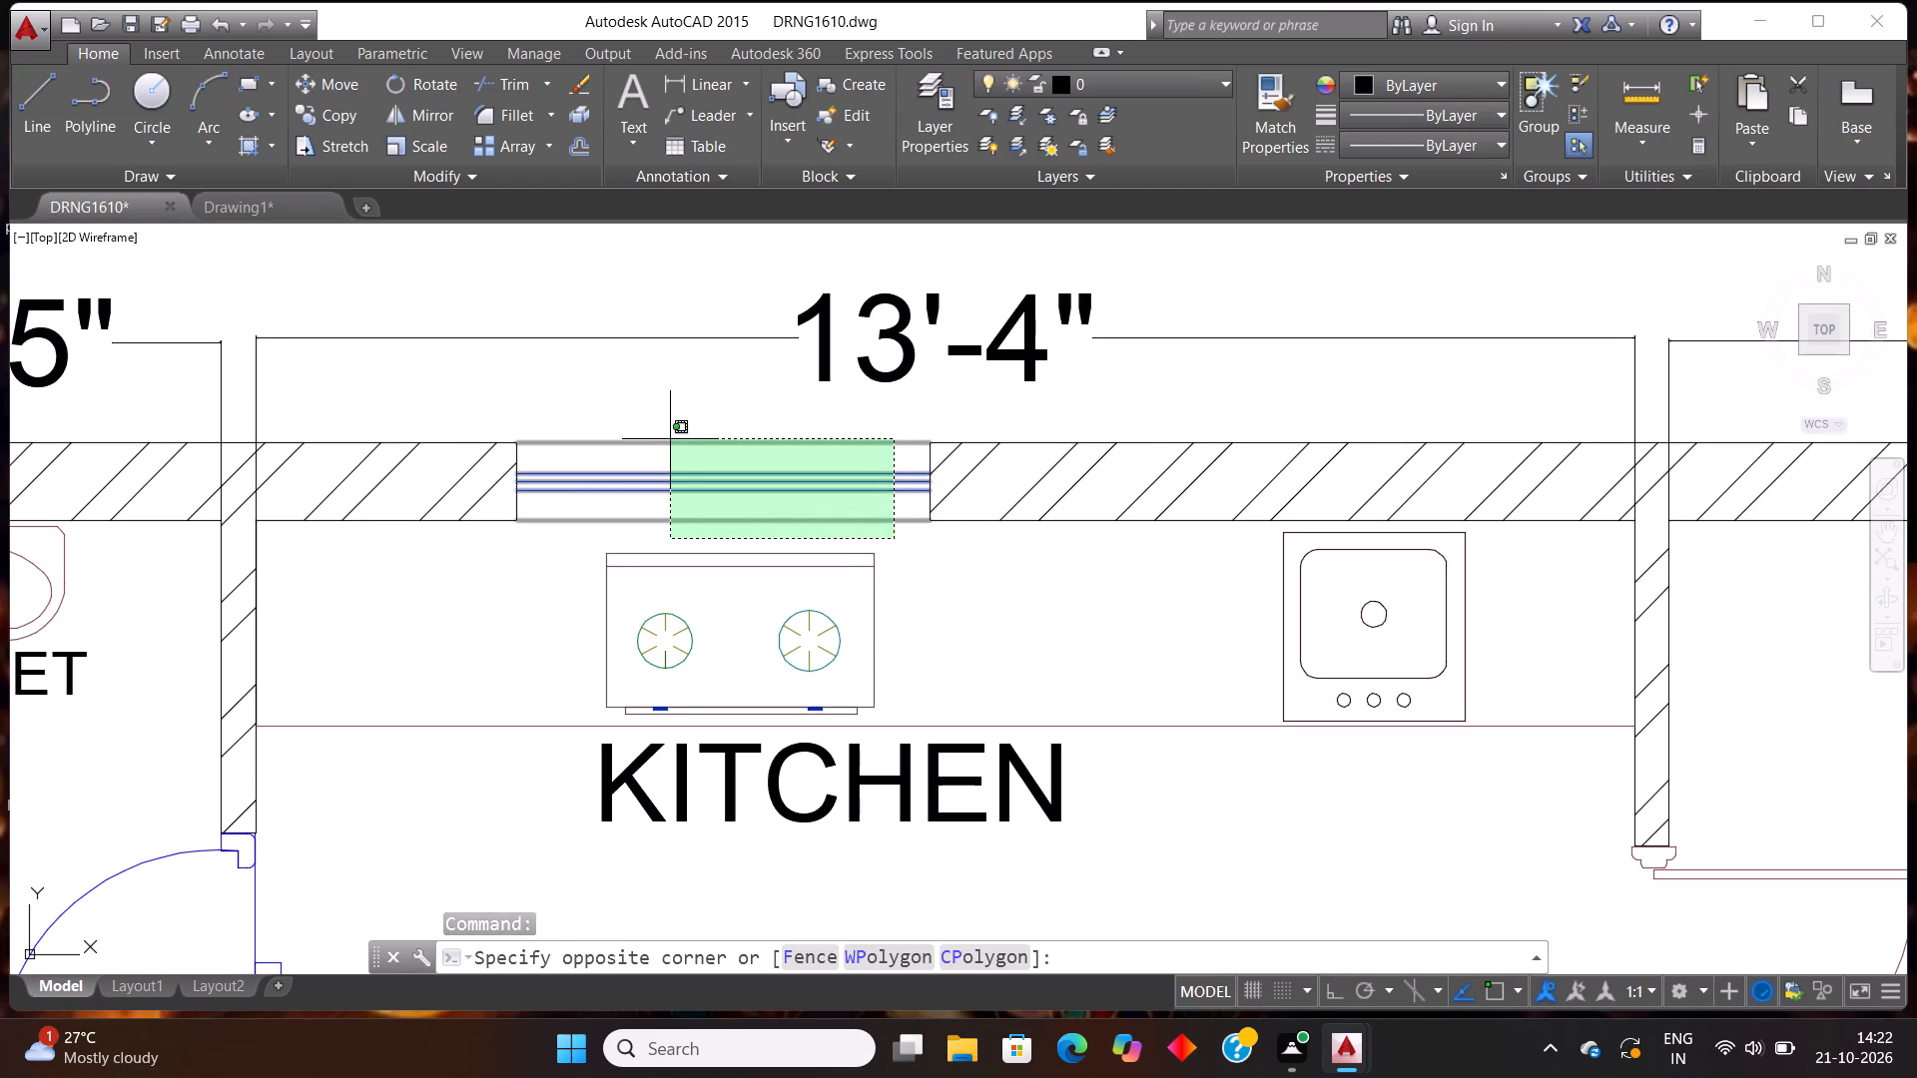
left_click(670, 438)
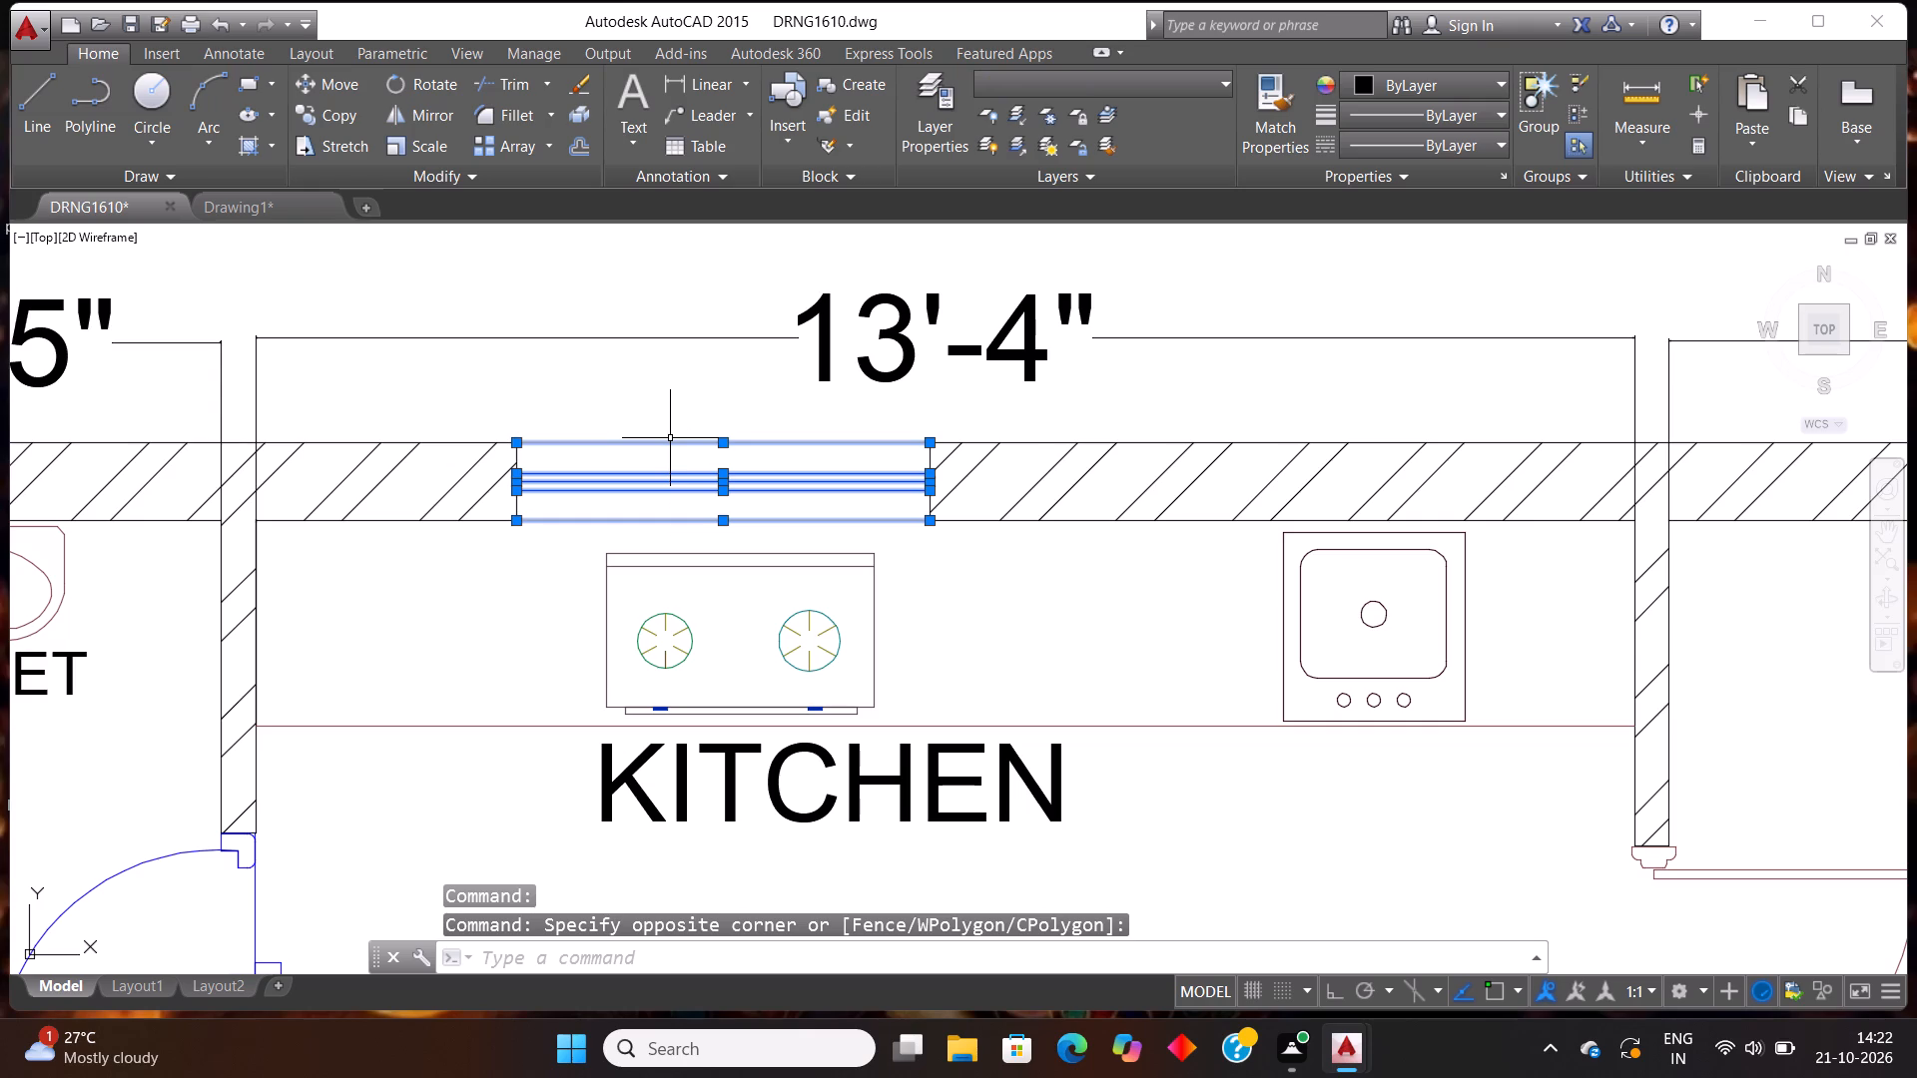
key("ctrl+c")
scroll(670, 438, "up", 1)
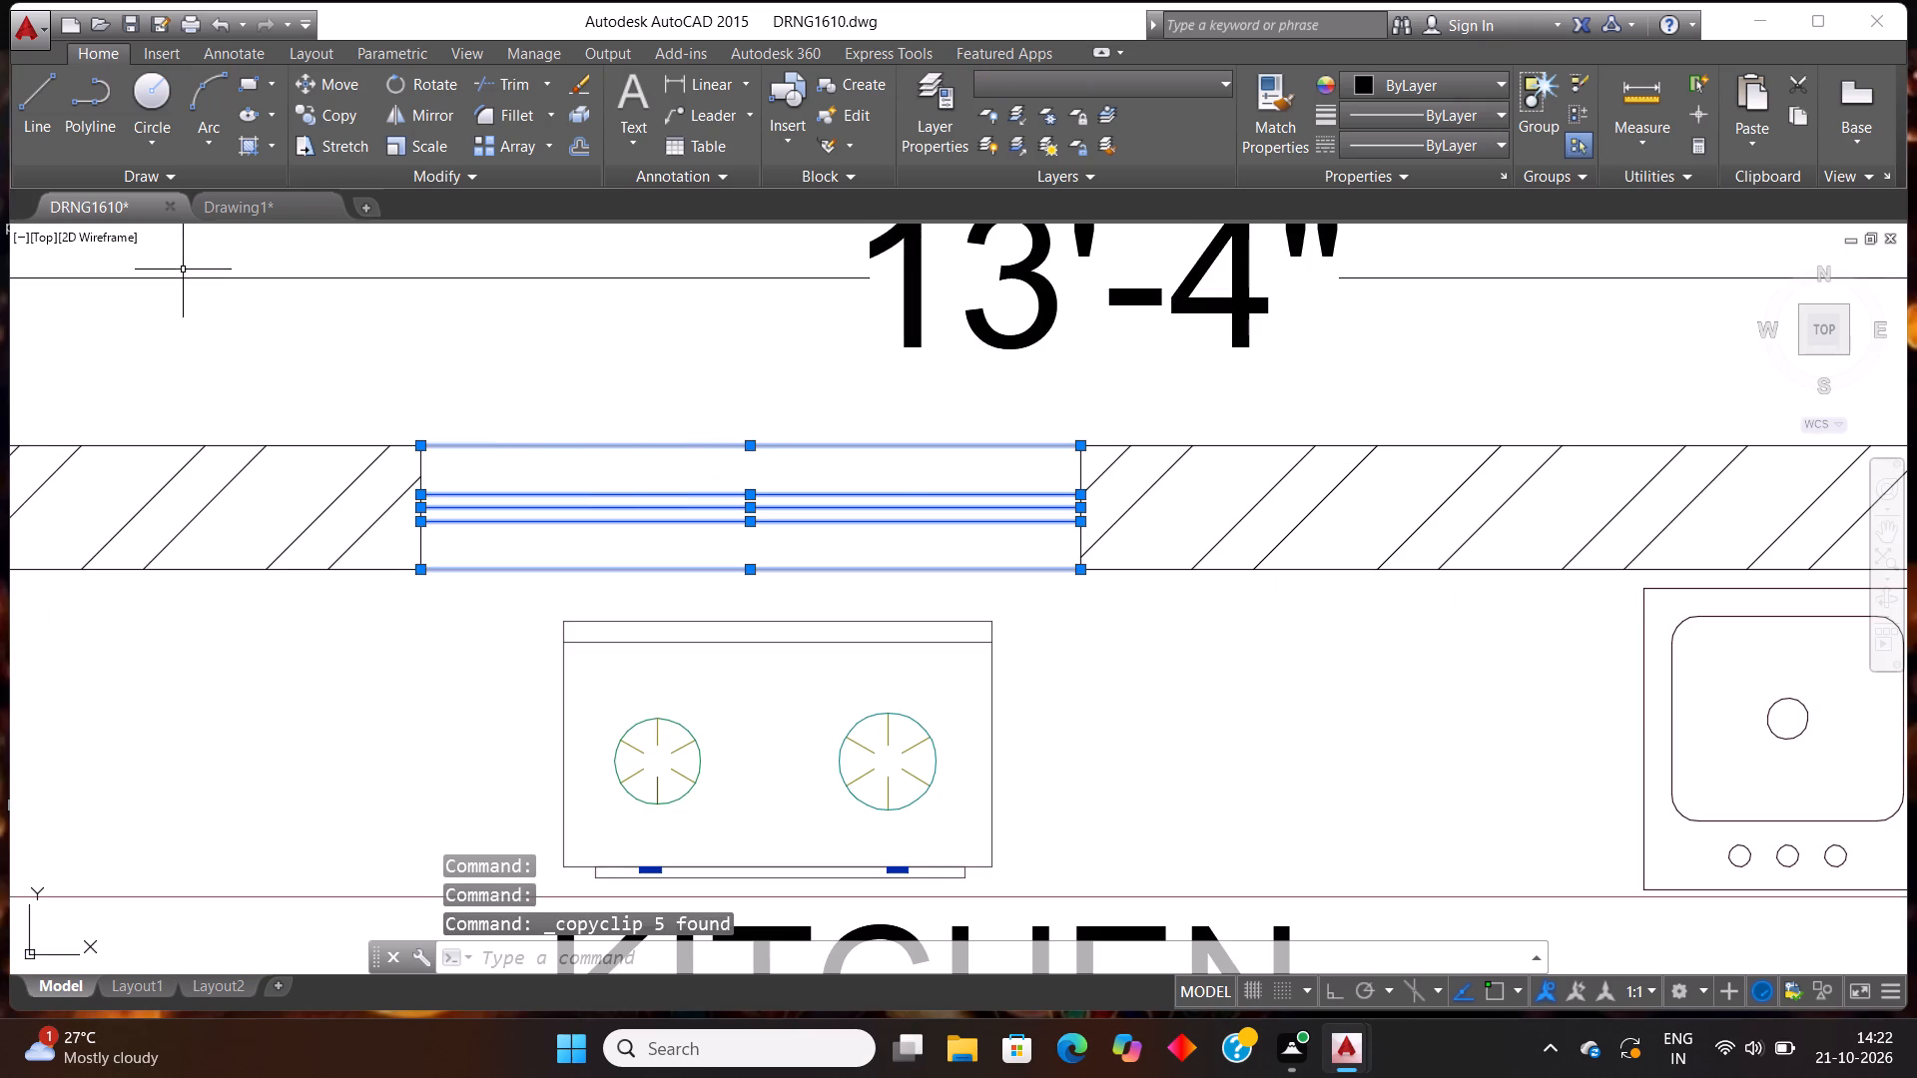
left_click(250, 205)
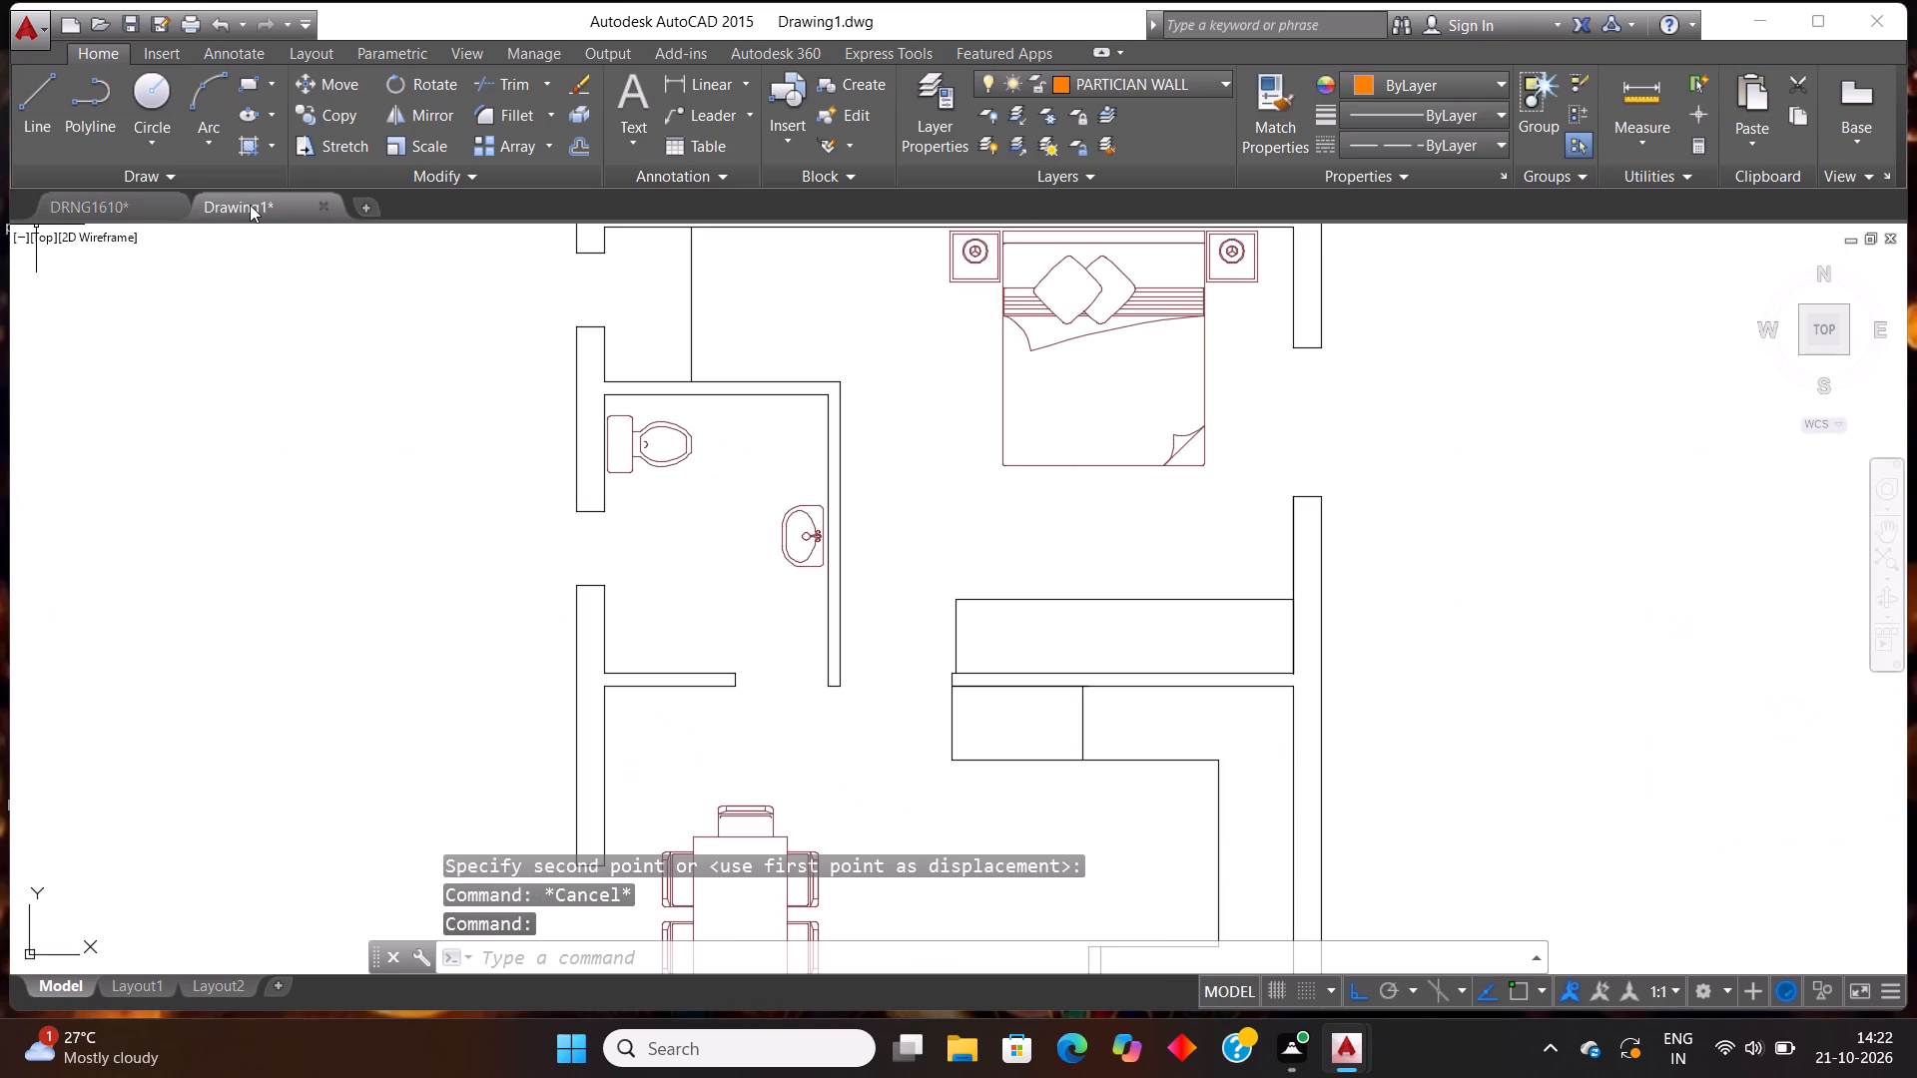
key("ctrl+v")
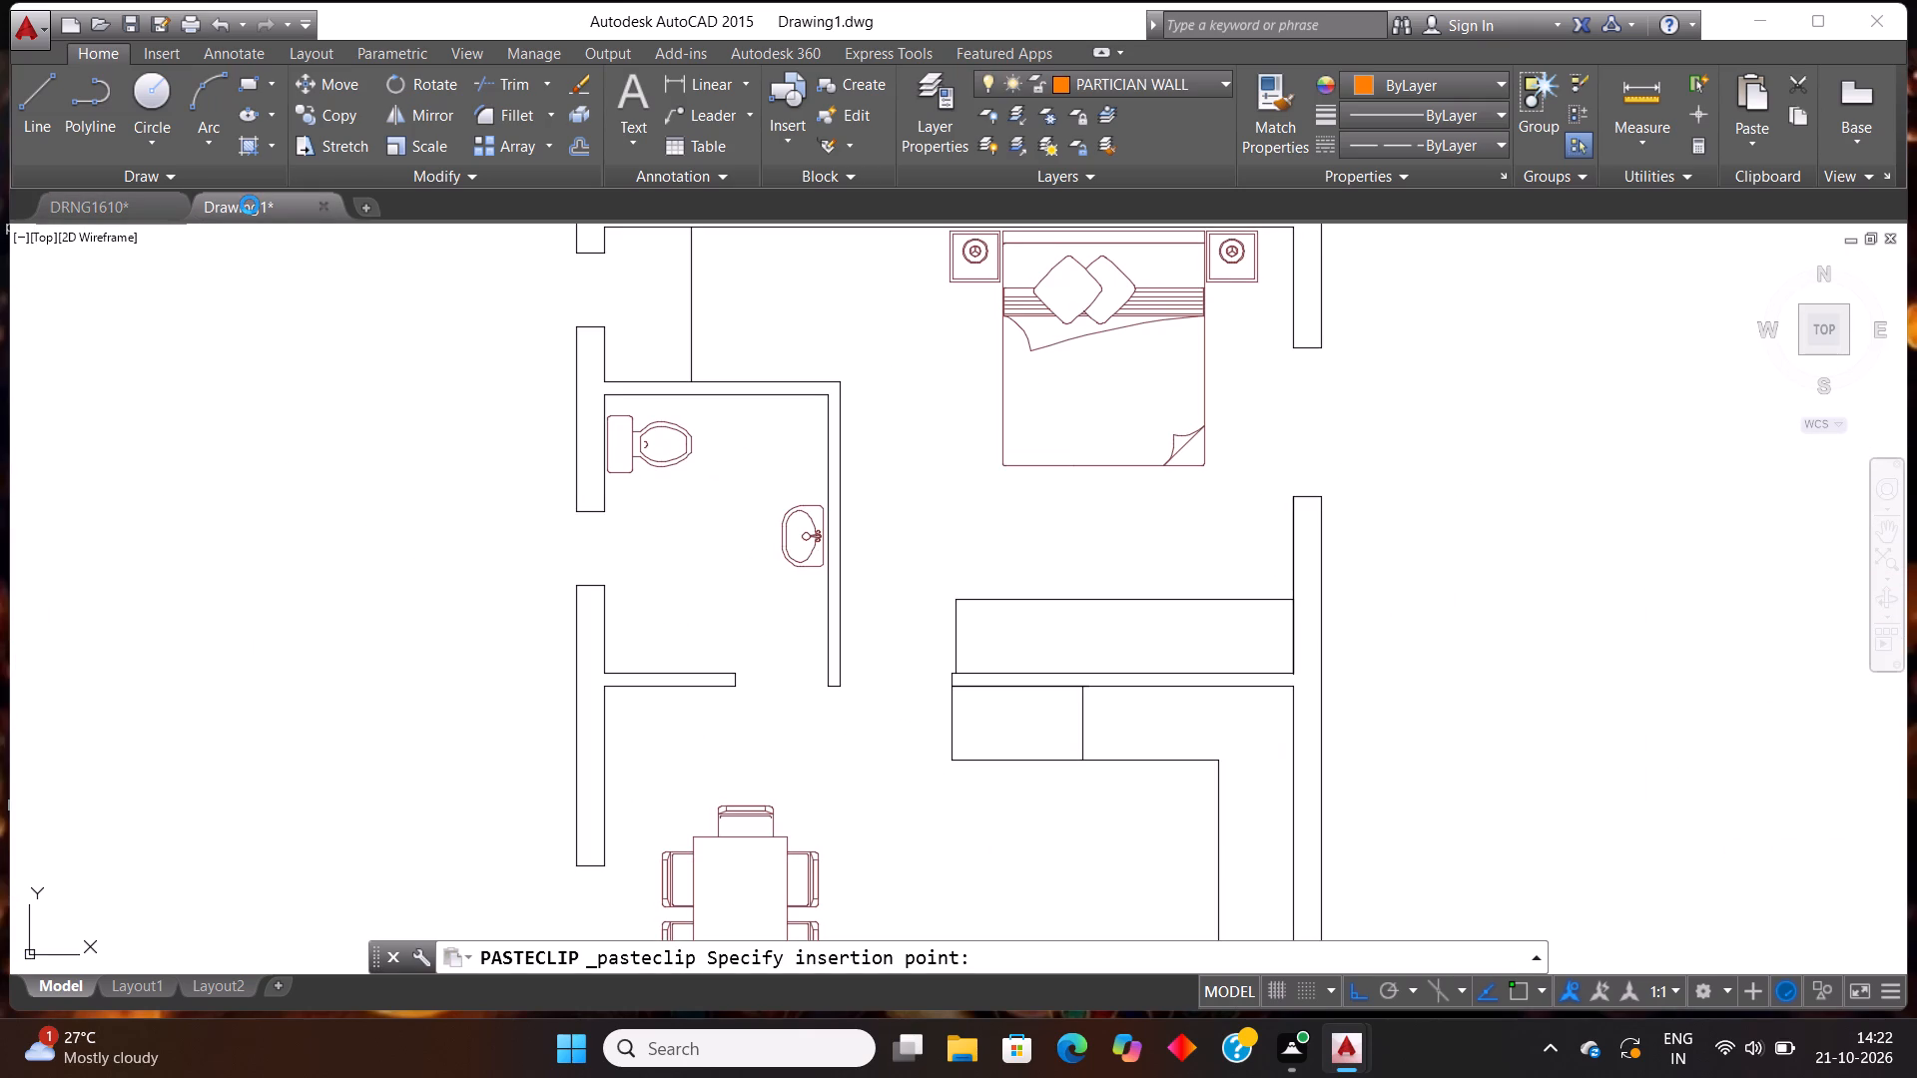
key("ctrl+v")
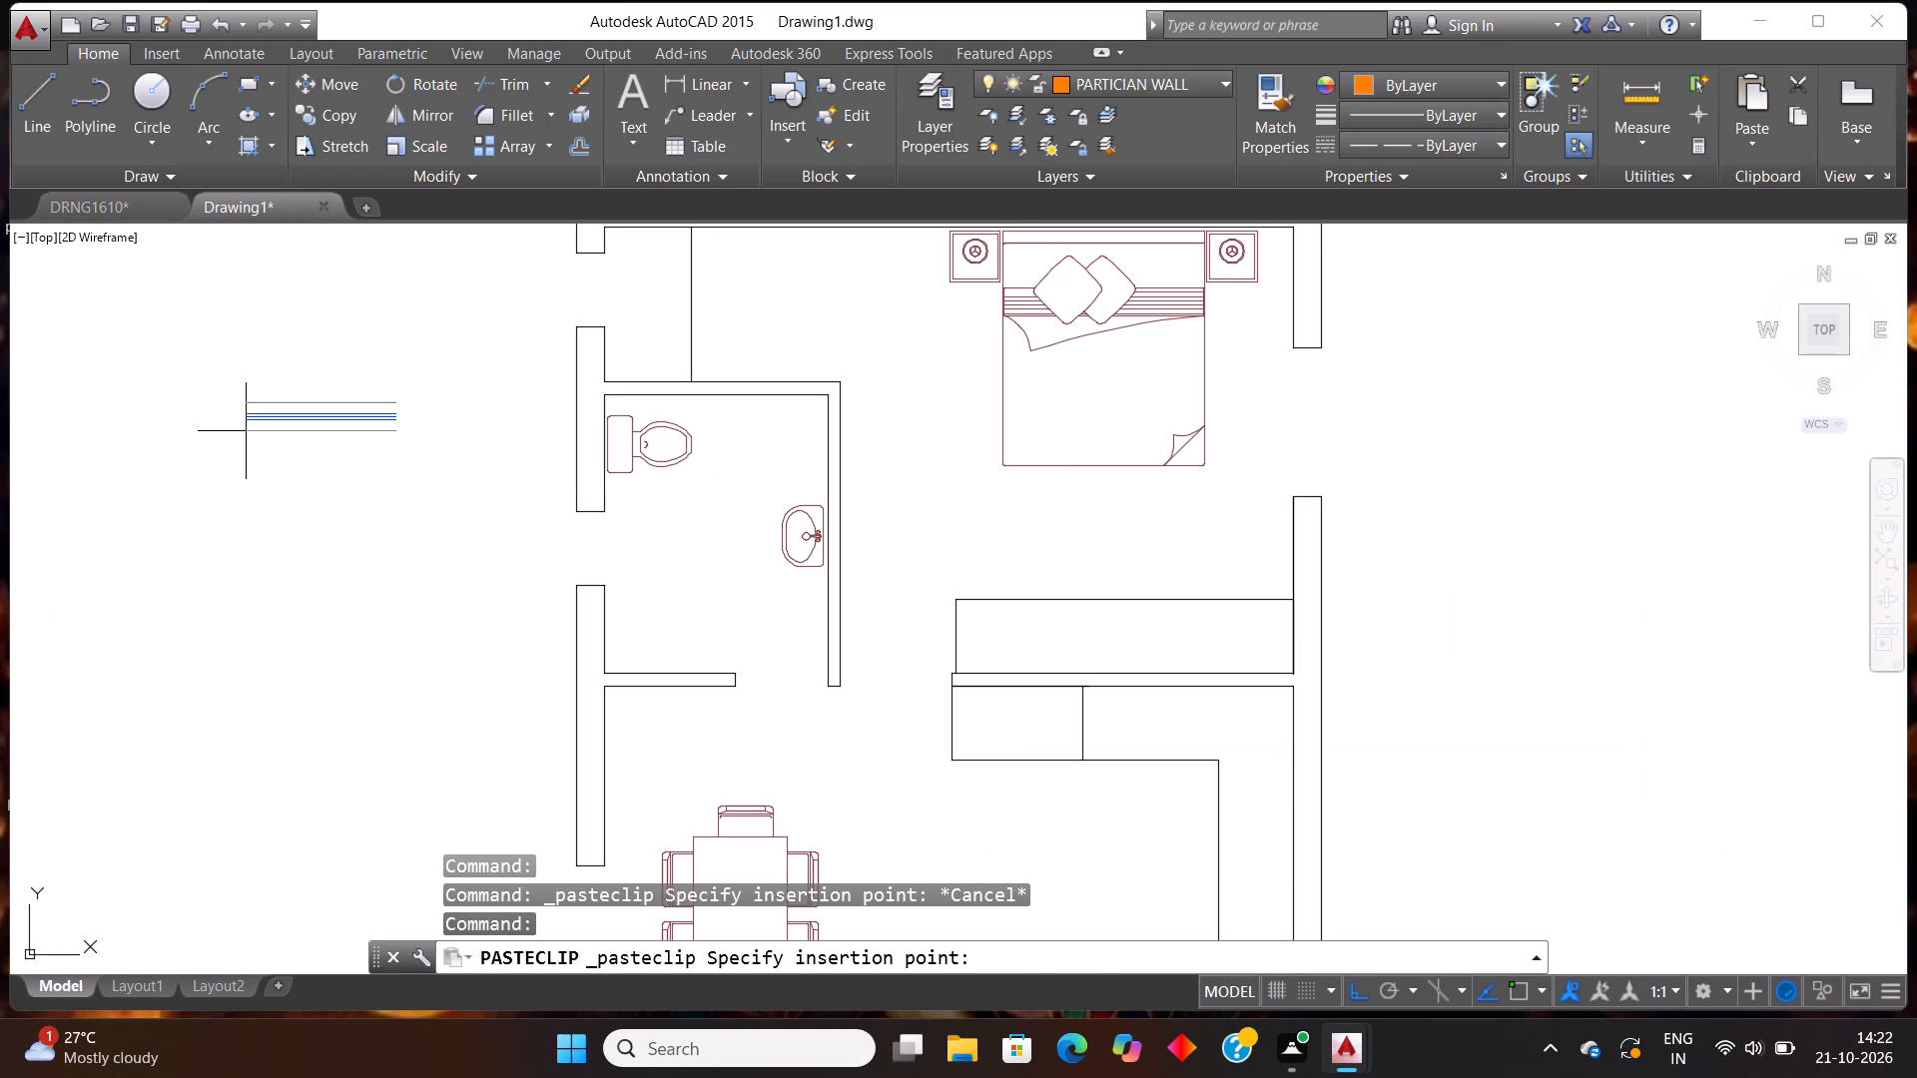
left_click(212, 444)
Paste a second copy of the window outside the plan, below the first one, and rotate it to vertical.
key("ctrl+v")
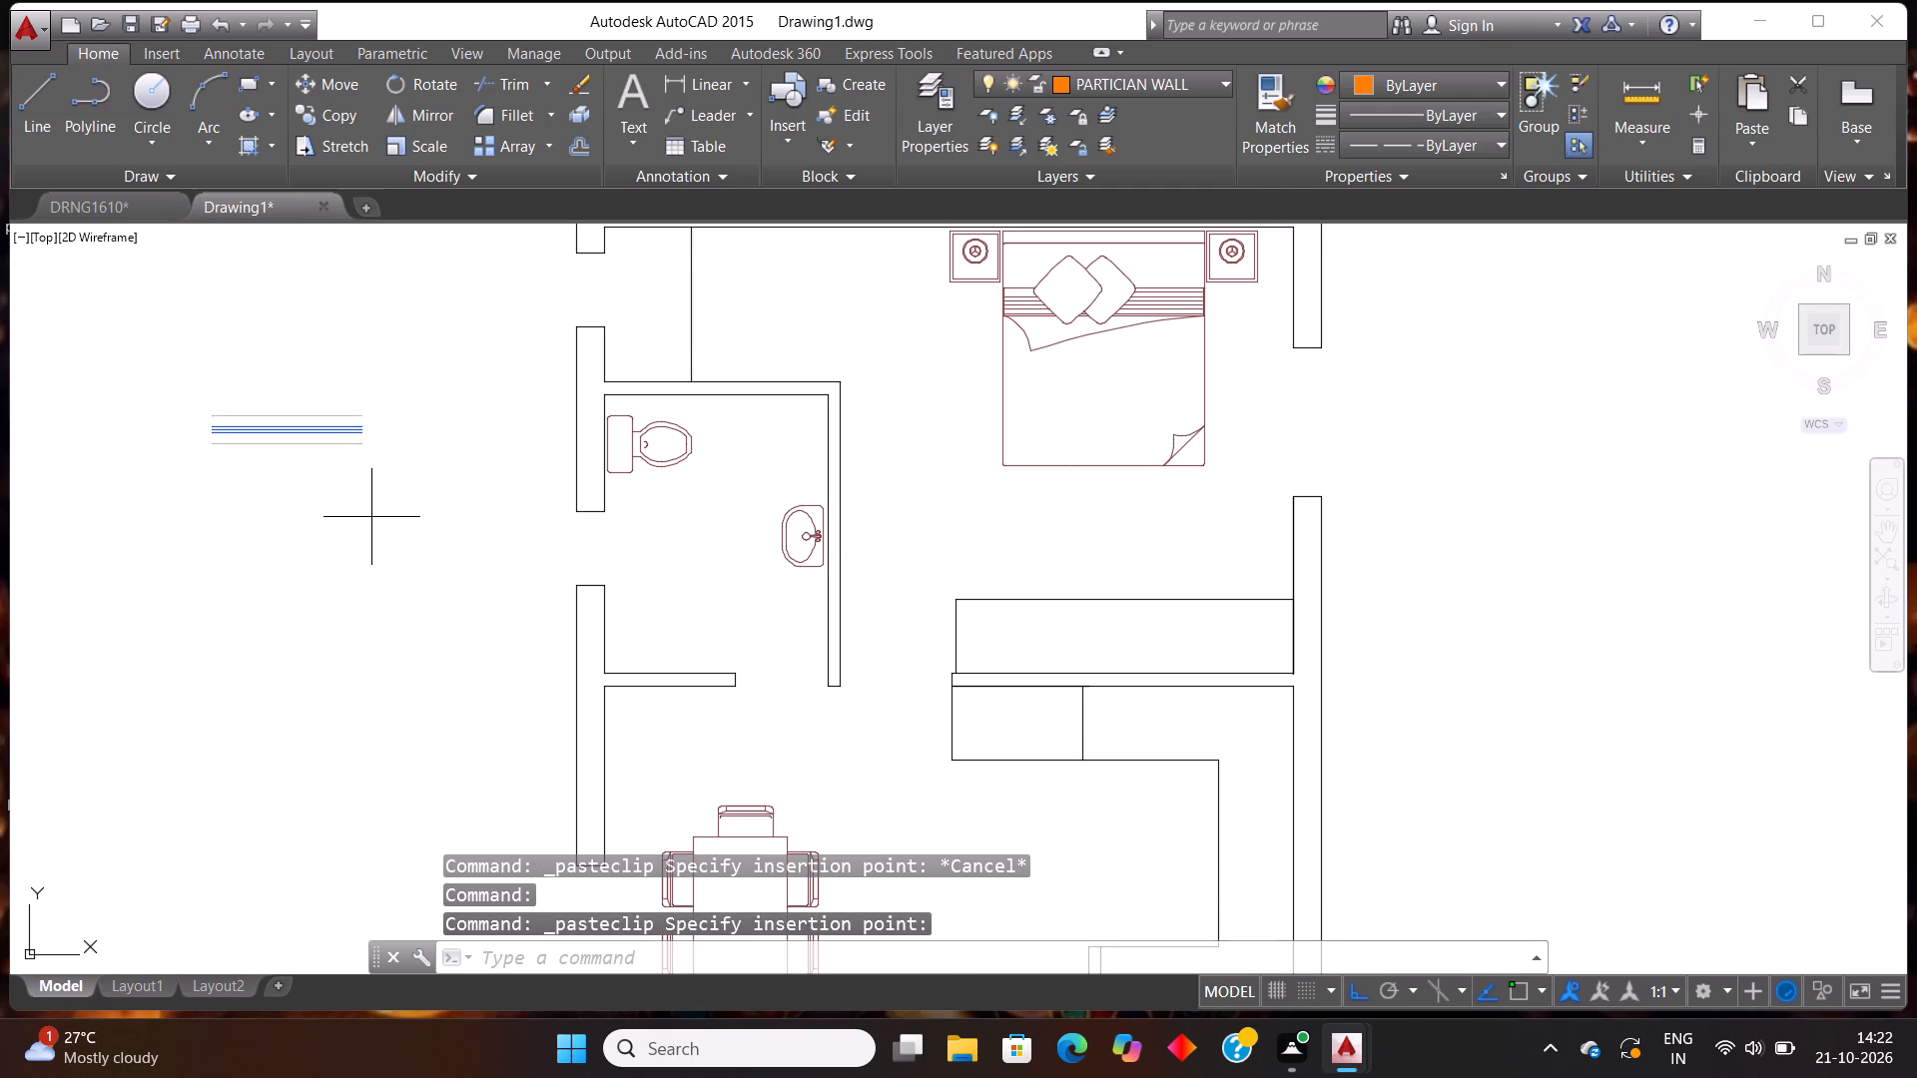
scroll(371, 517, "down", 5)
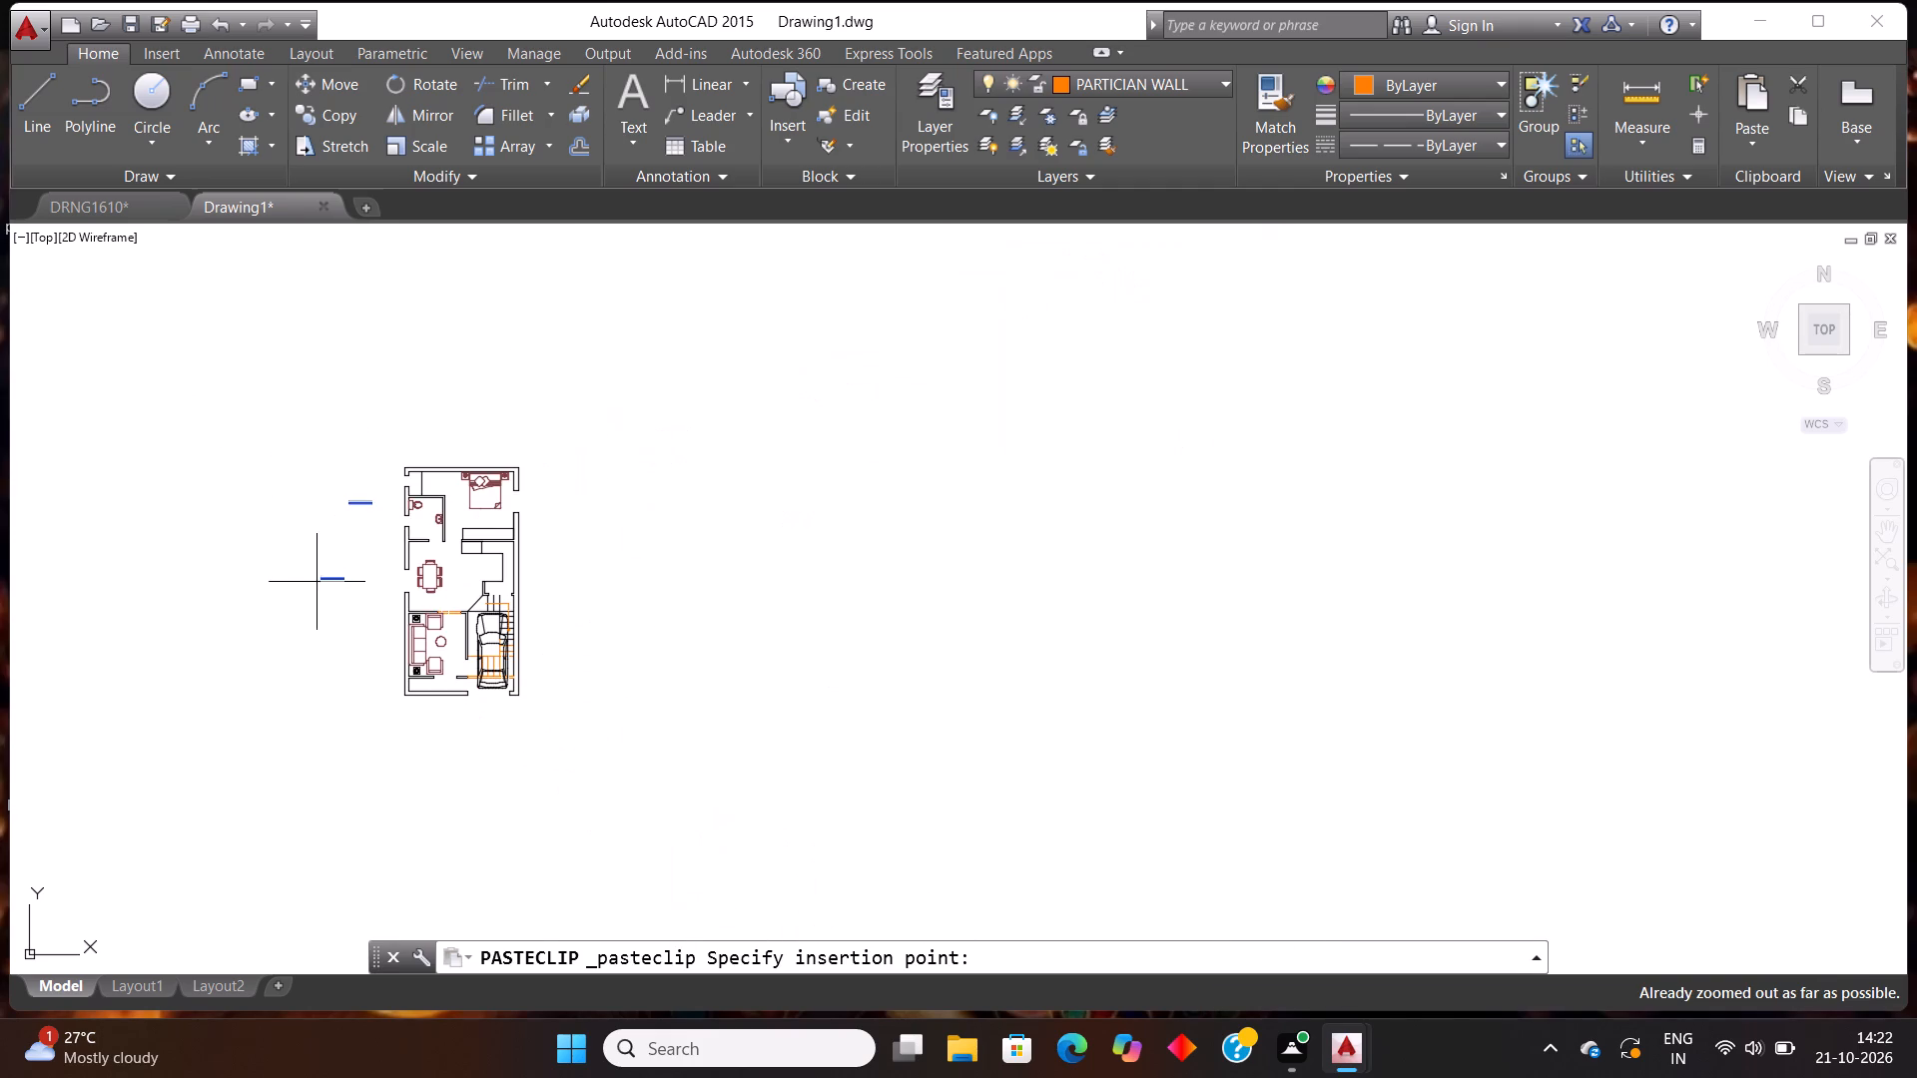
left_click(290, 576)
left_click(323, 611)
left_click(254, 538)
type("RO")
key("Return")
left_click(294, 573)
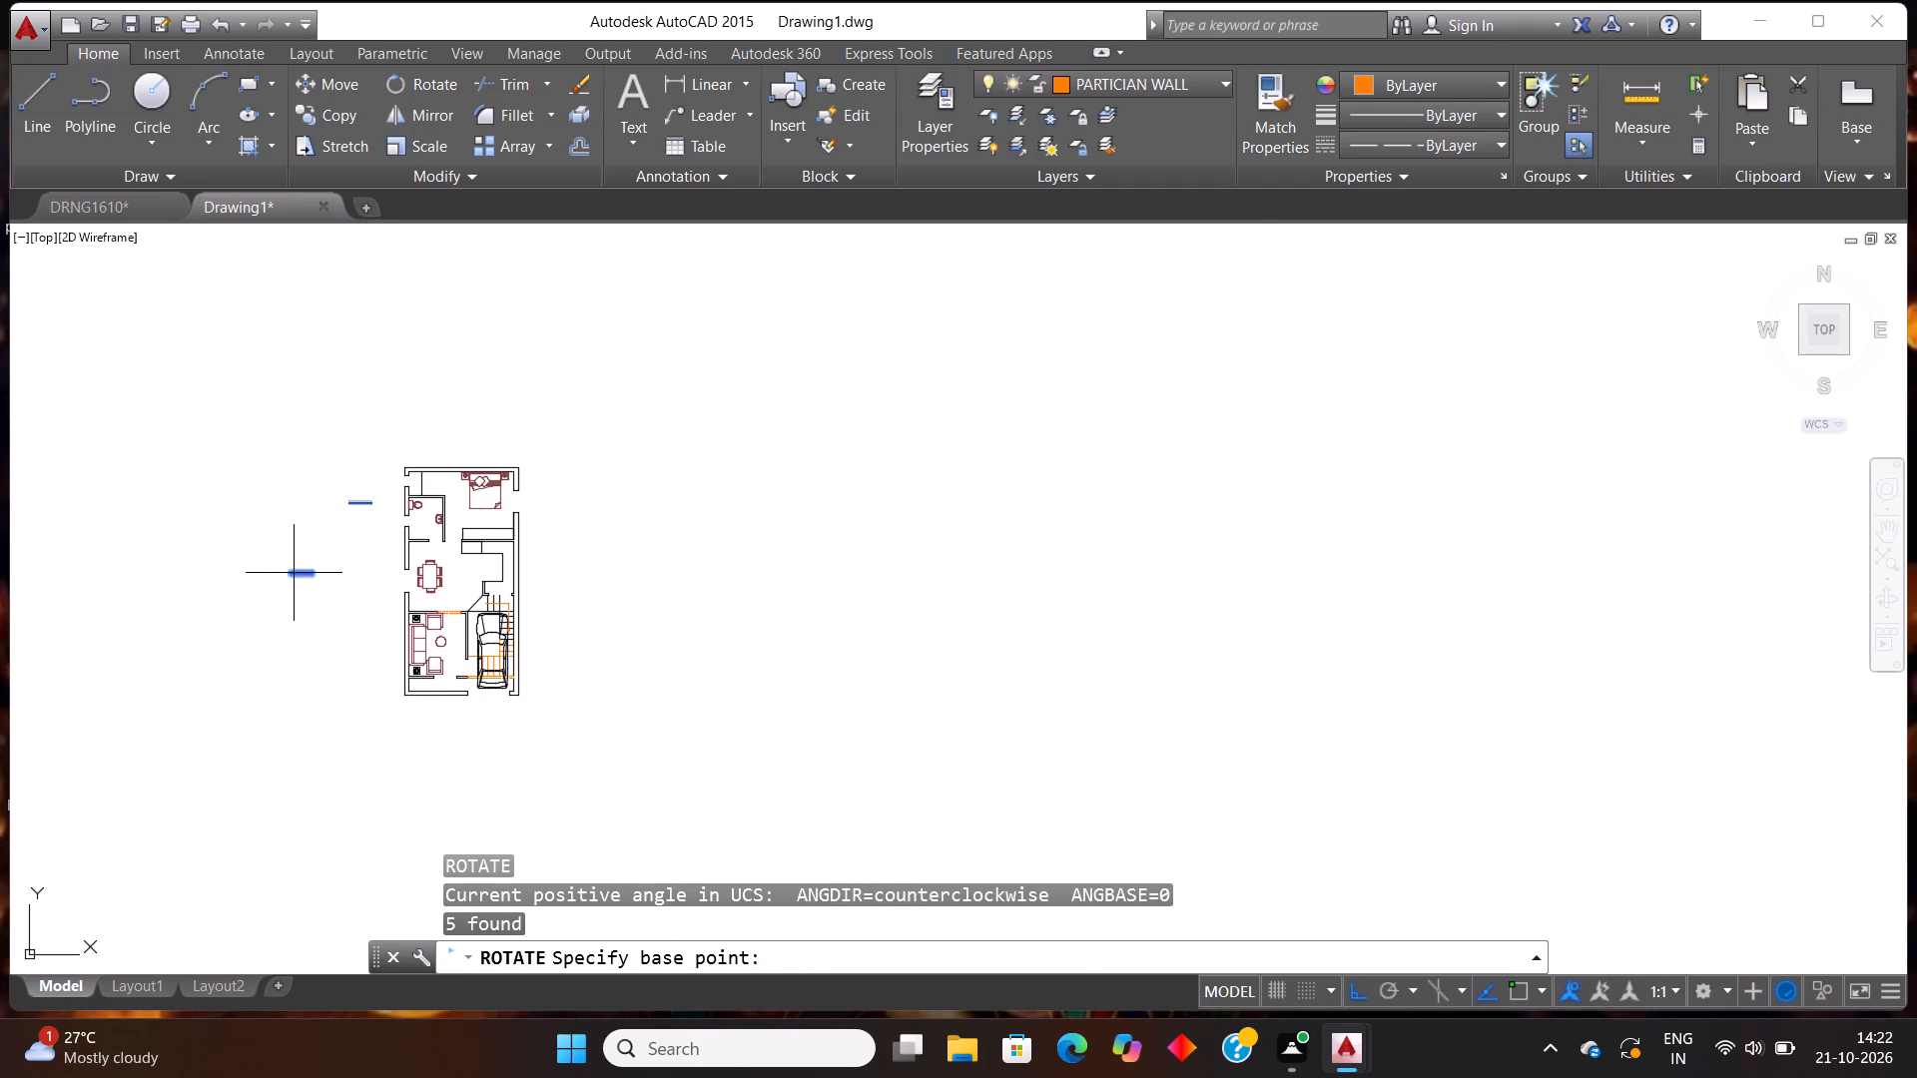
left_click(285, 699)
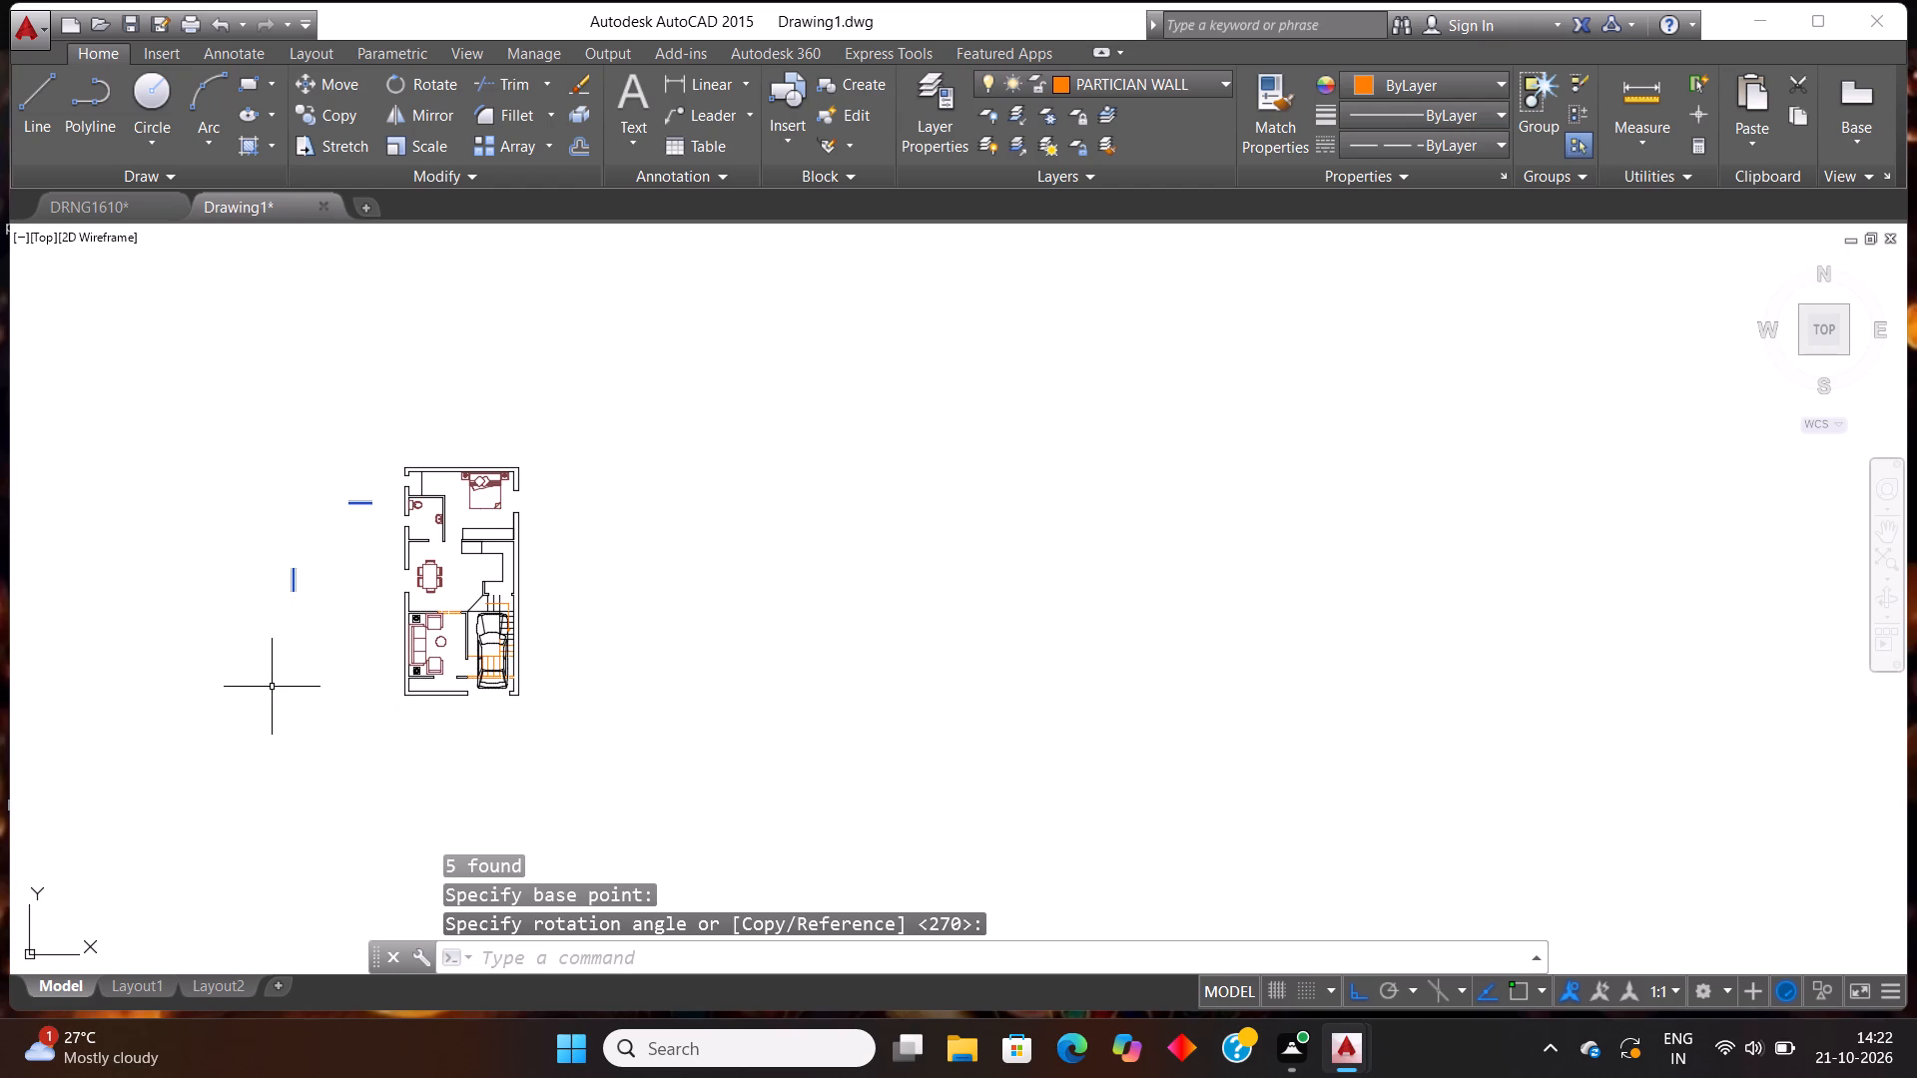
Copy the vertical window into the outer wall opening beside the dining table.
scroll(287, 634, "up", 2)
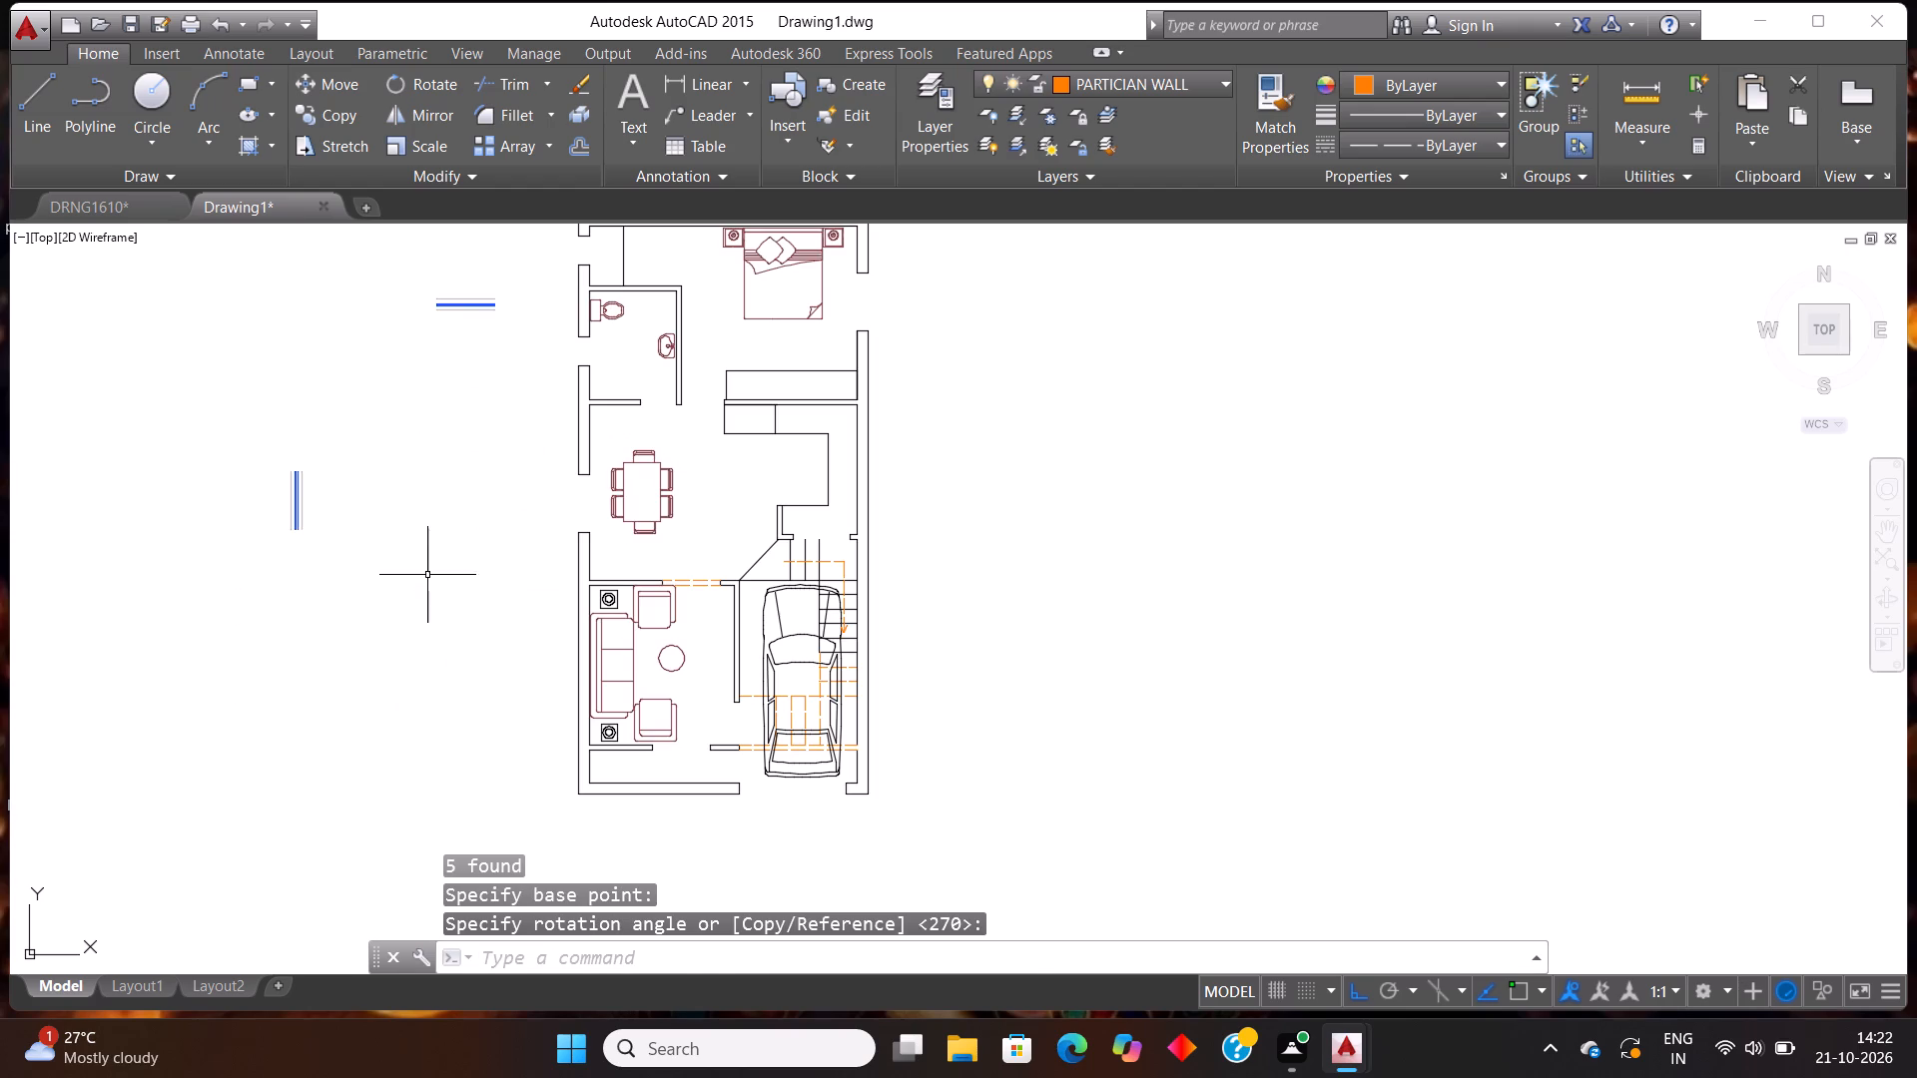
left_click(438, 575)
left_click(147, 410)
key("ctrl+c")
key("ctrl+v")
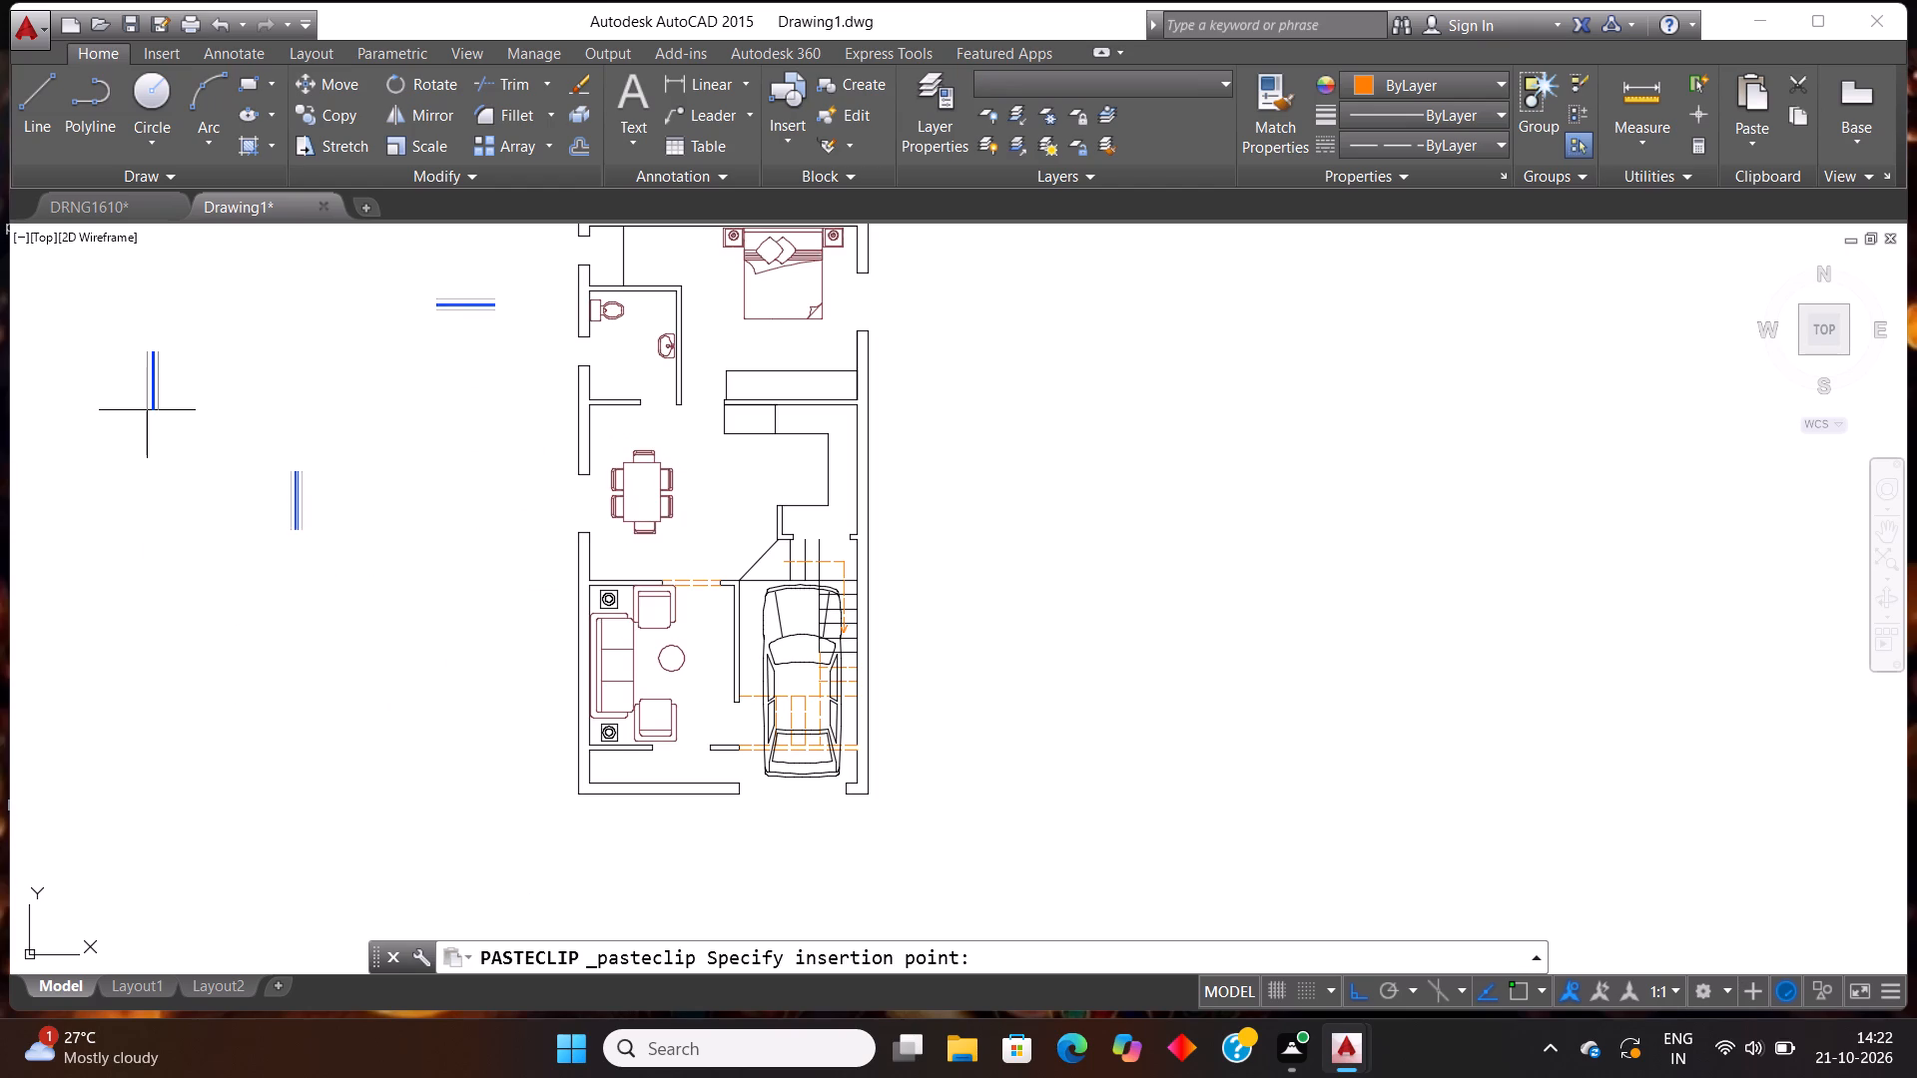
scroll(623, 487, "up", 1)
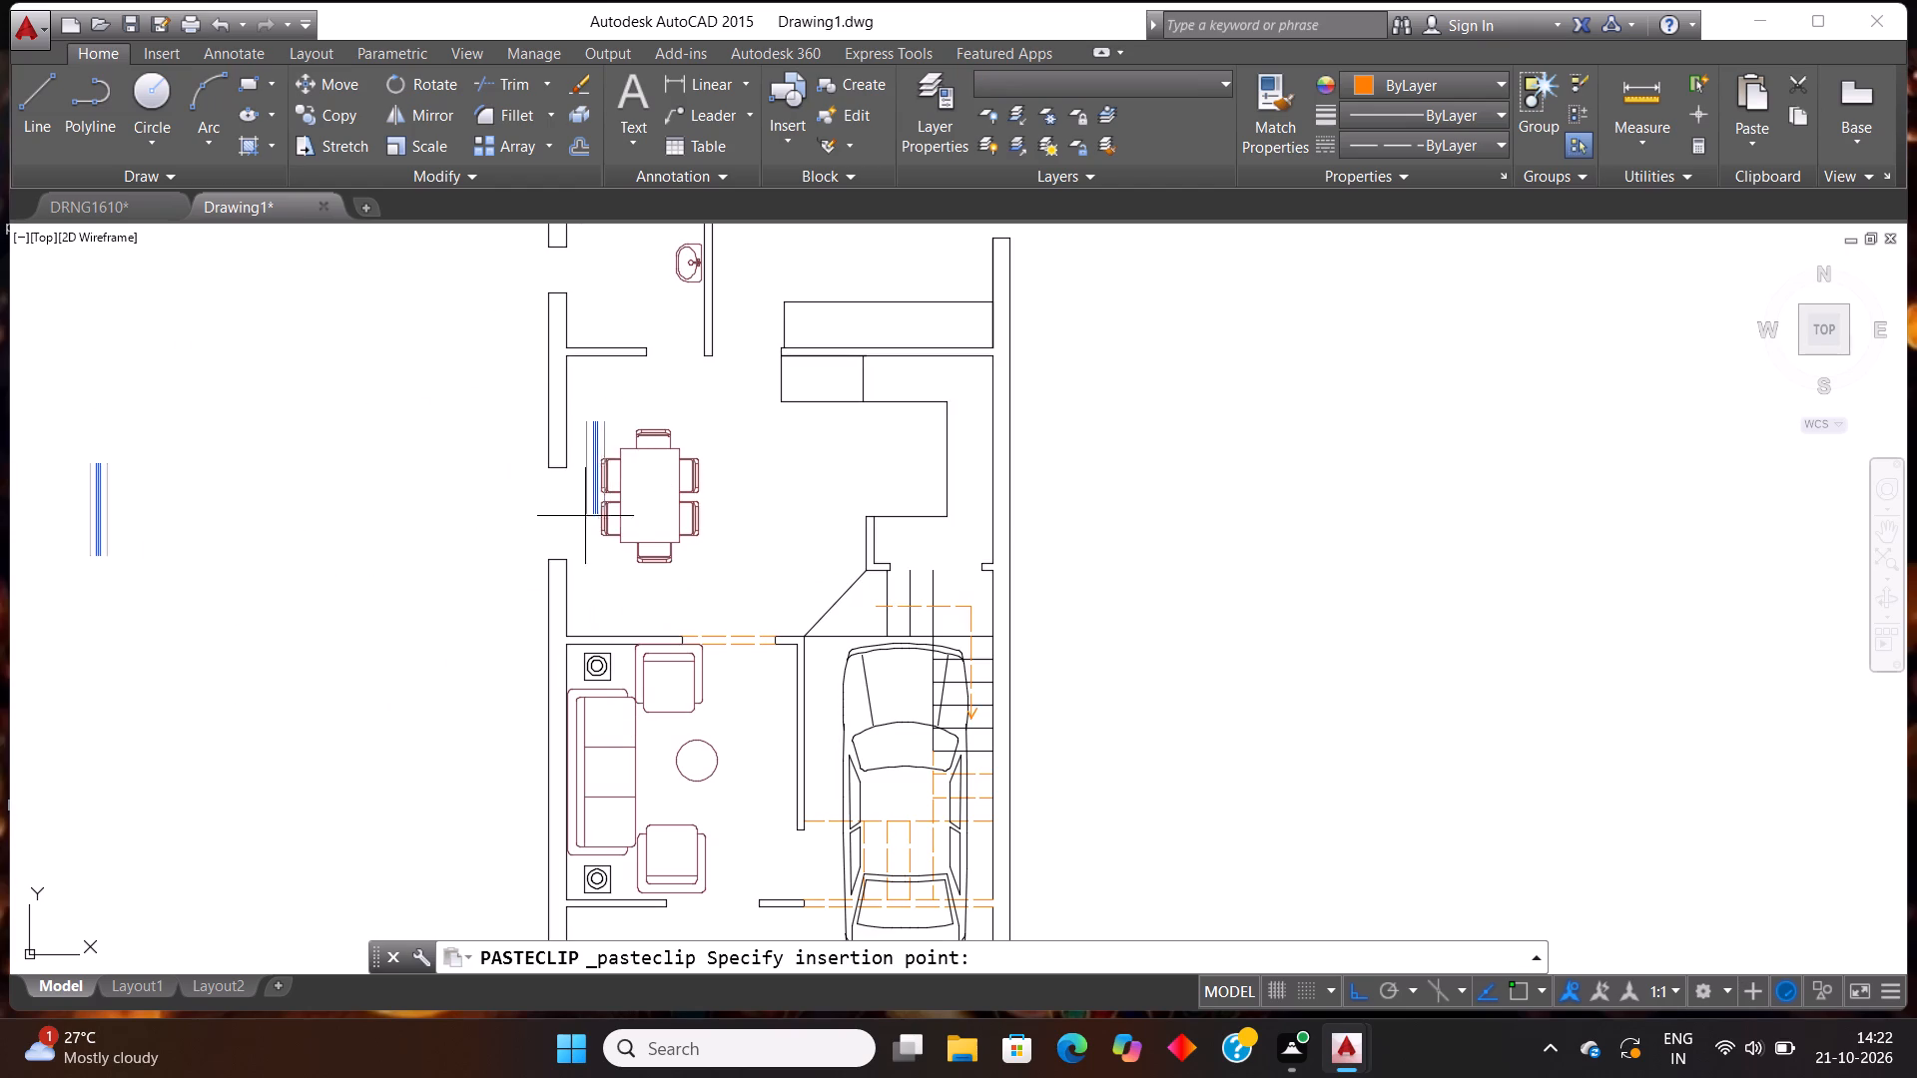
scroll(568, 566, "up", 2)
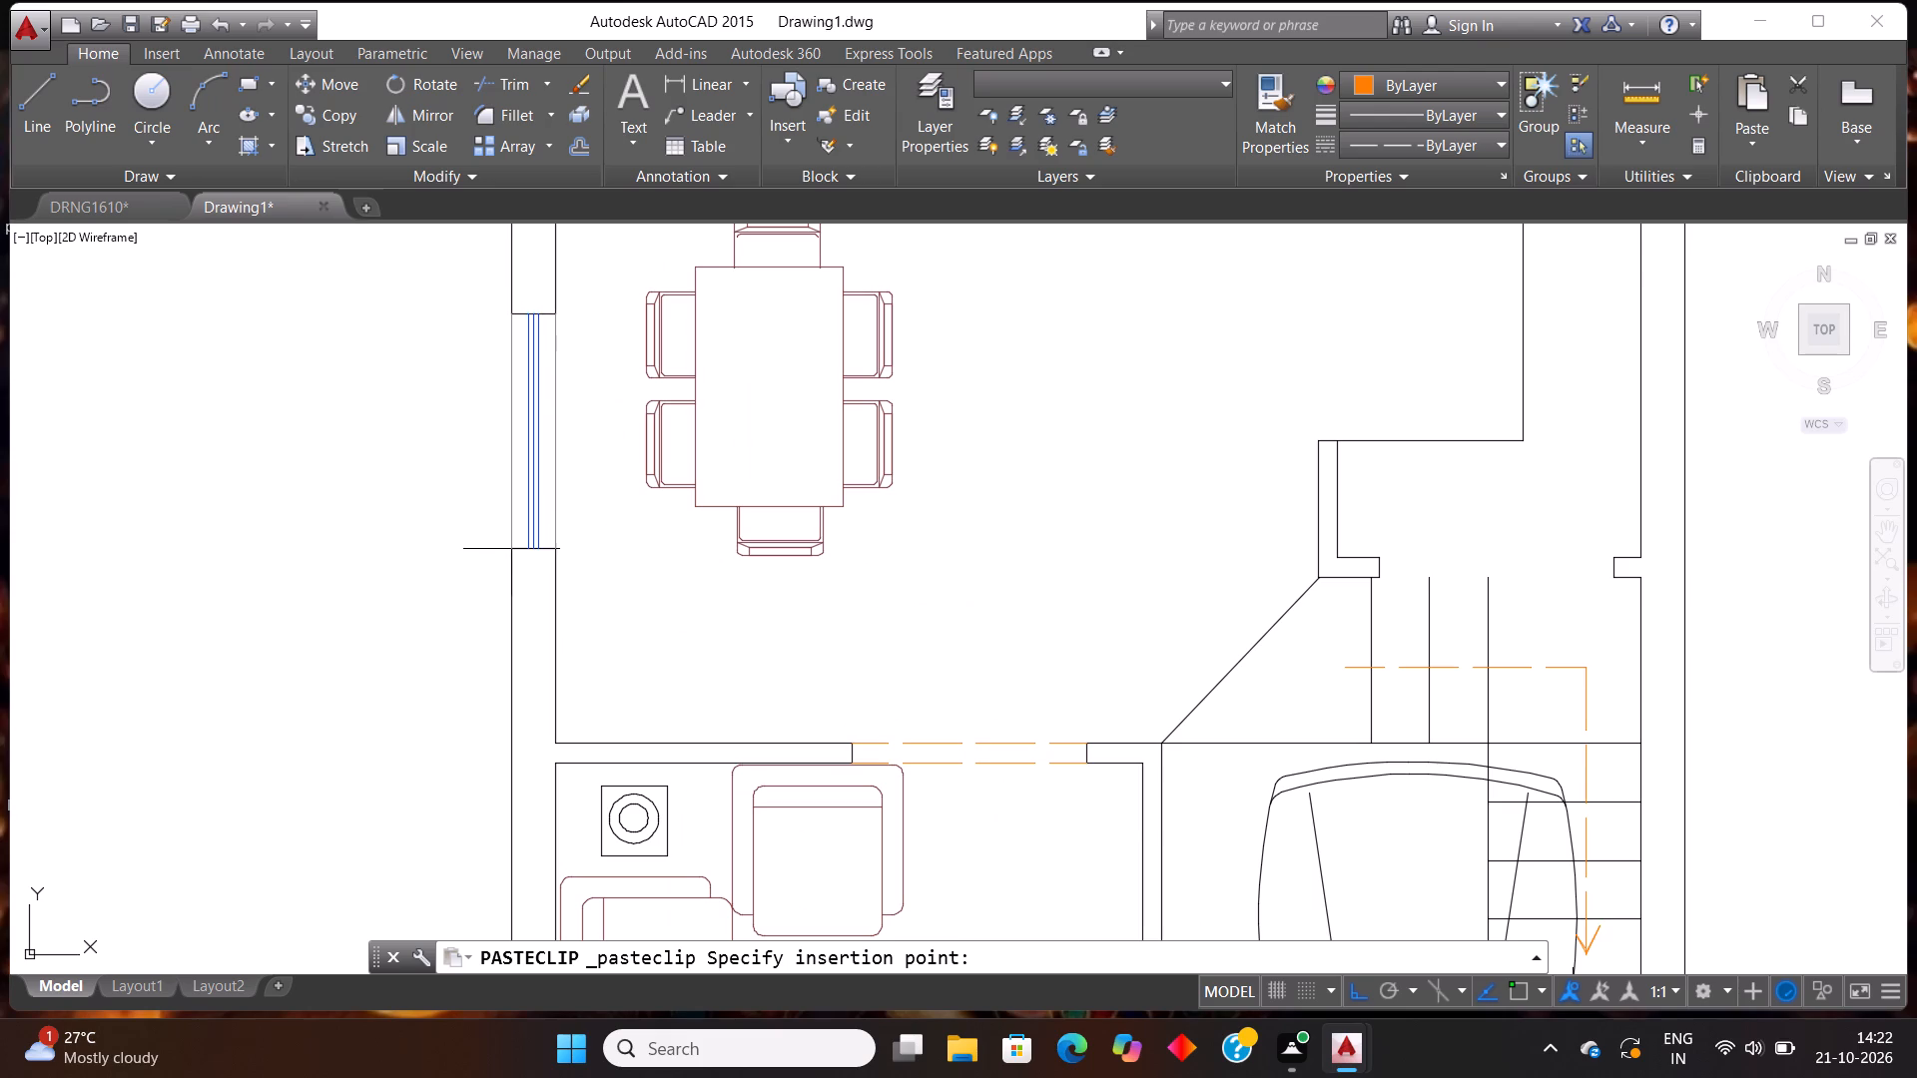
left_click(510, 548)
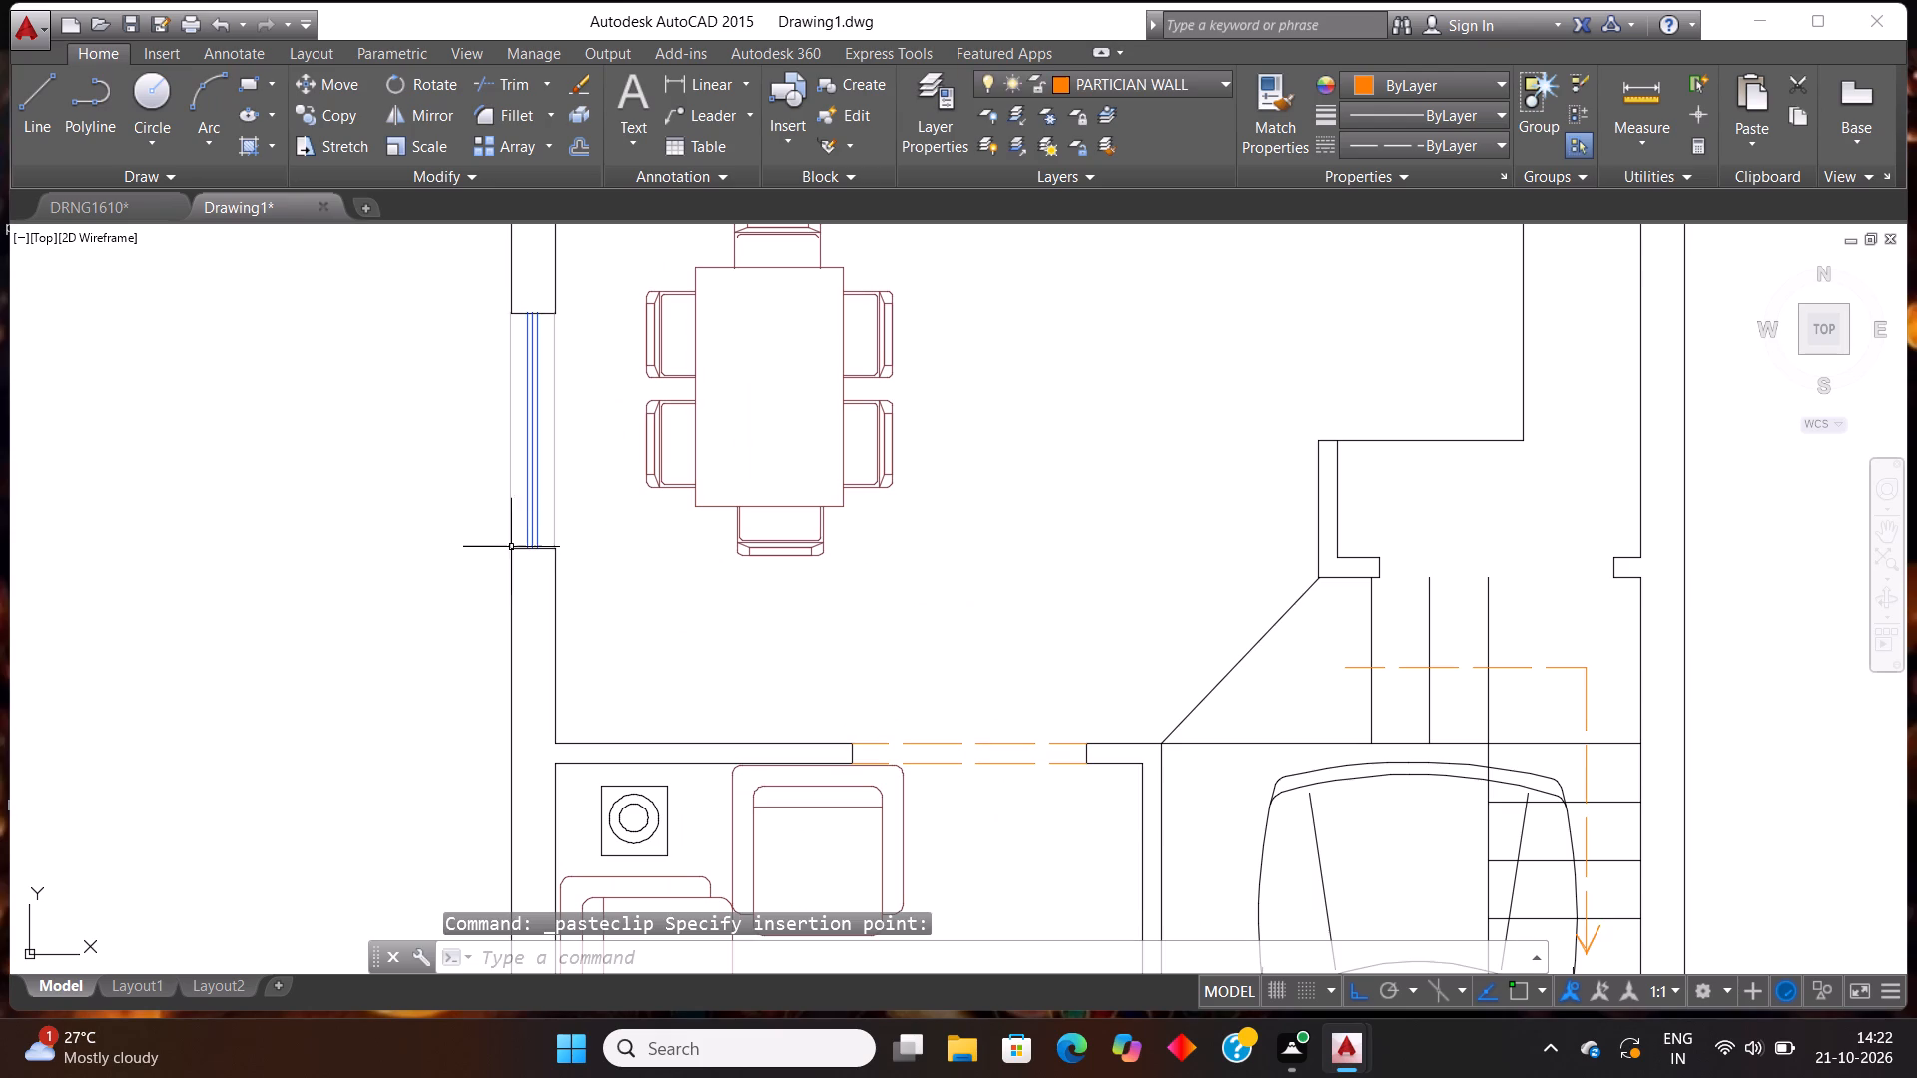
Paste another copy of the vertical window into the bedroom's outer wall opening, beside the bed.
scroll(616, 503, "down", 3)
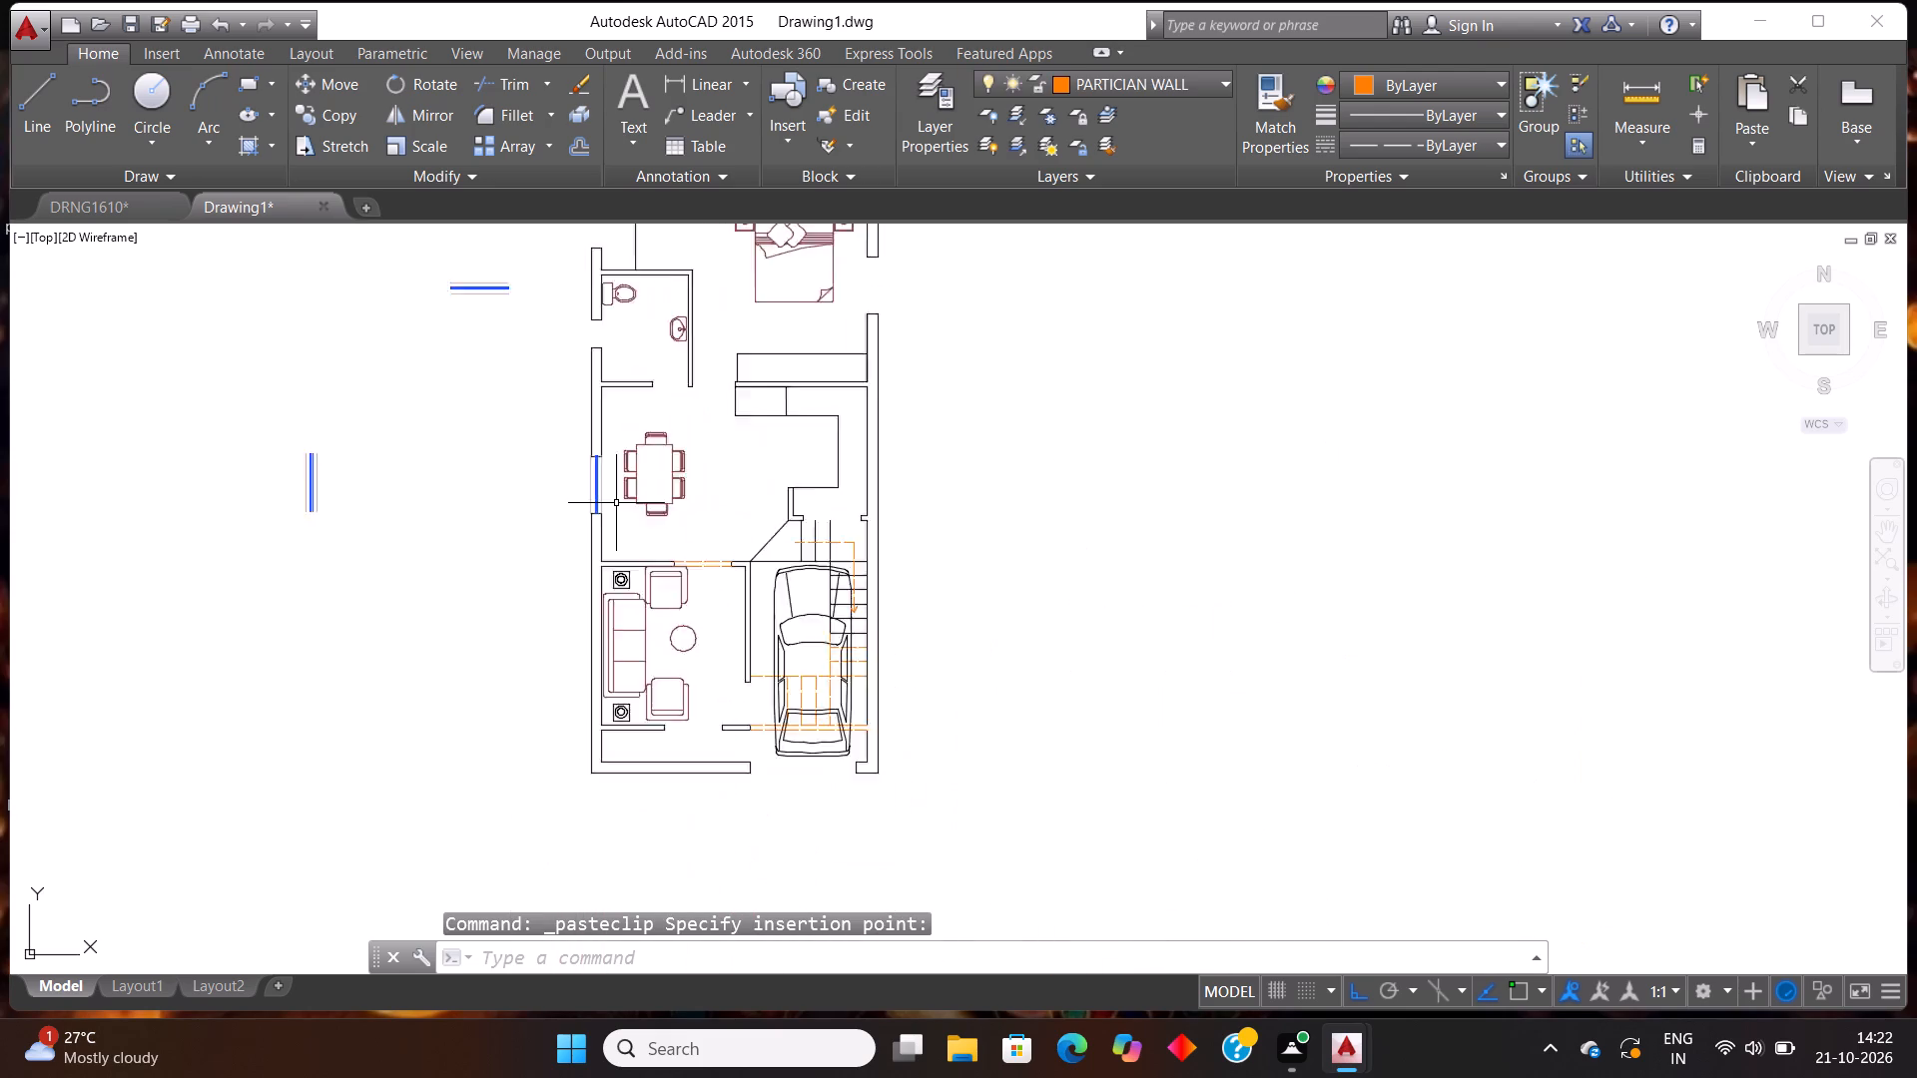
scroll(616, 503, "down", 1)
scroll(820, 350, "up", 2)
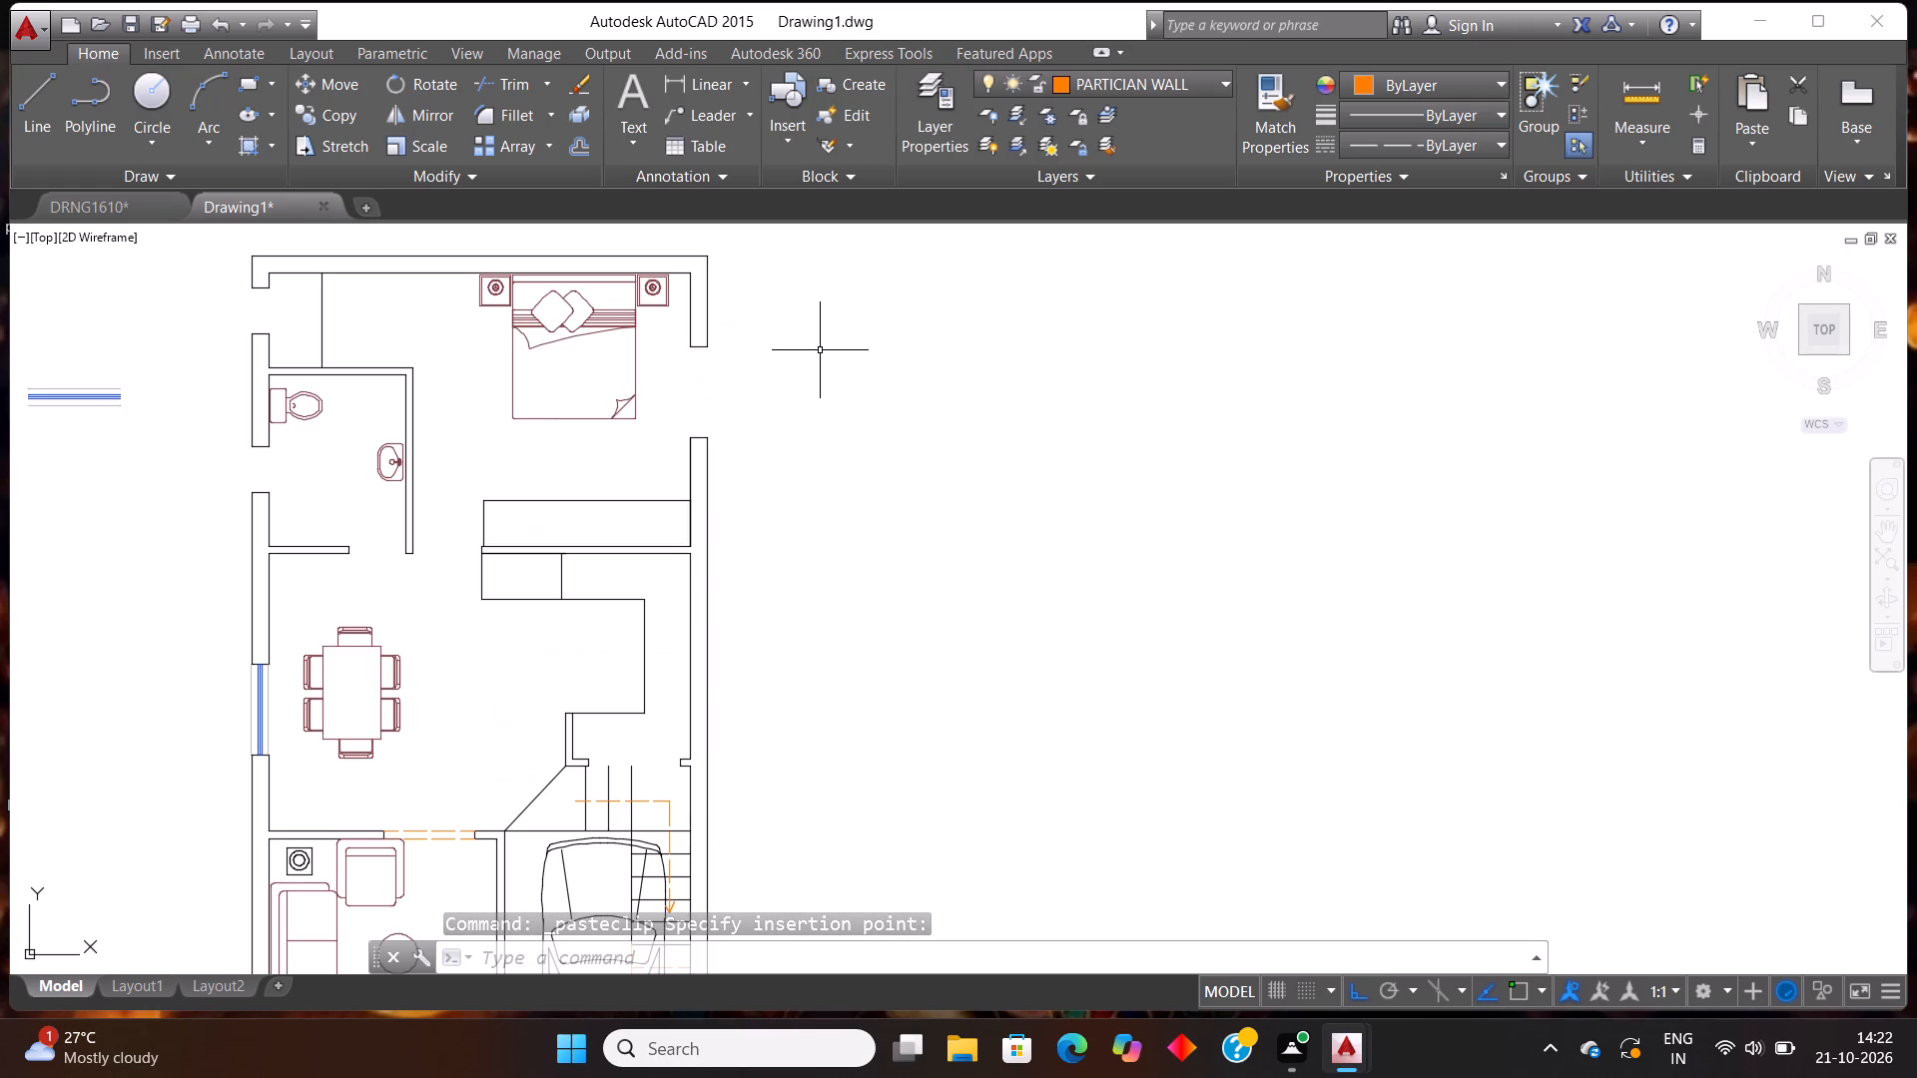
key("ctrl+v")
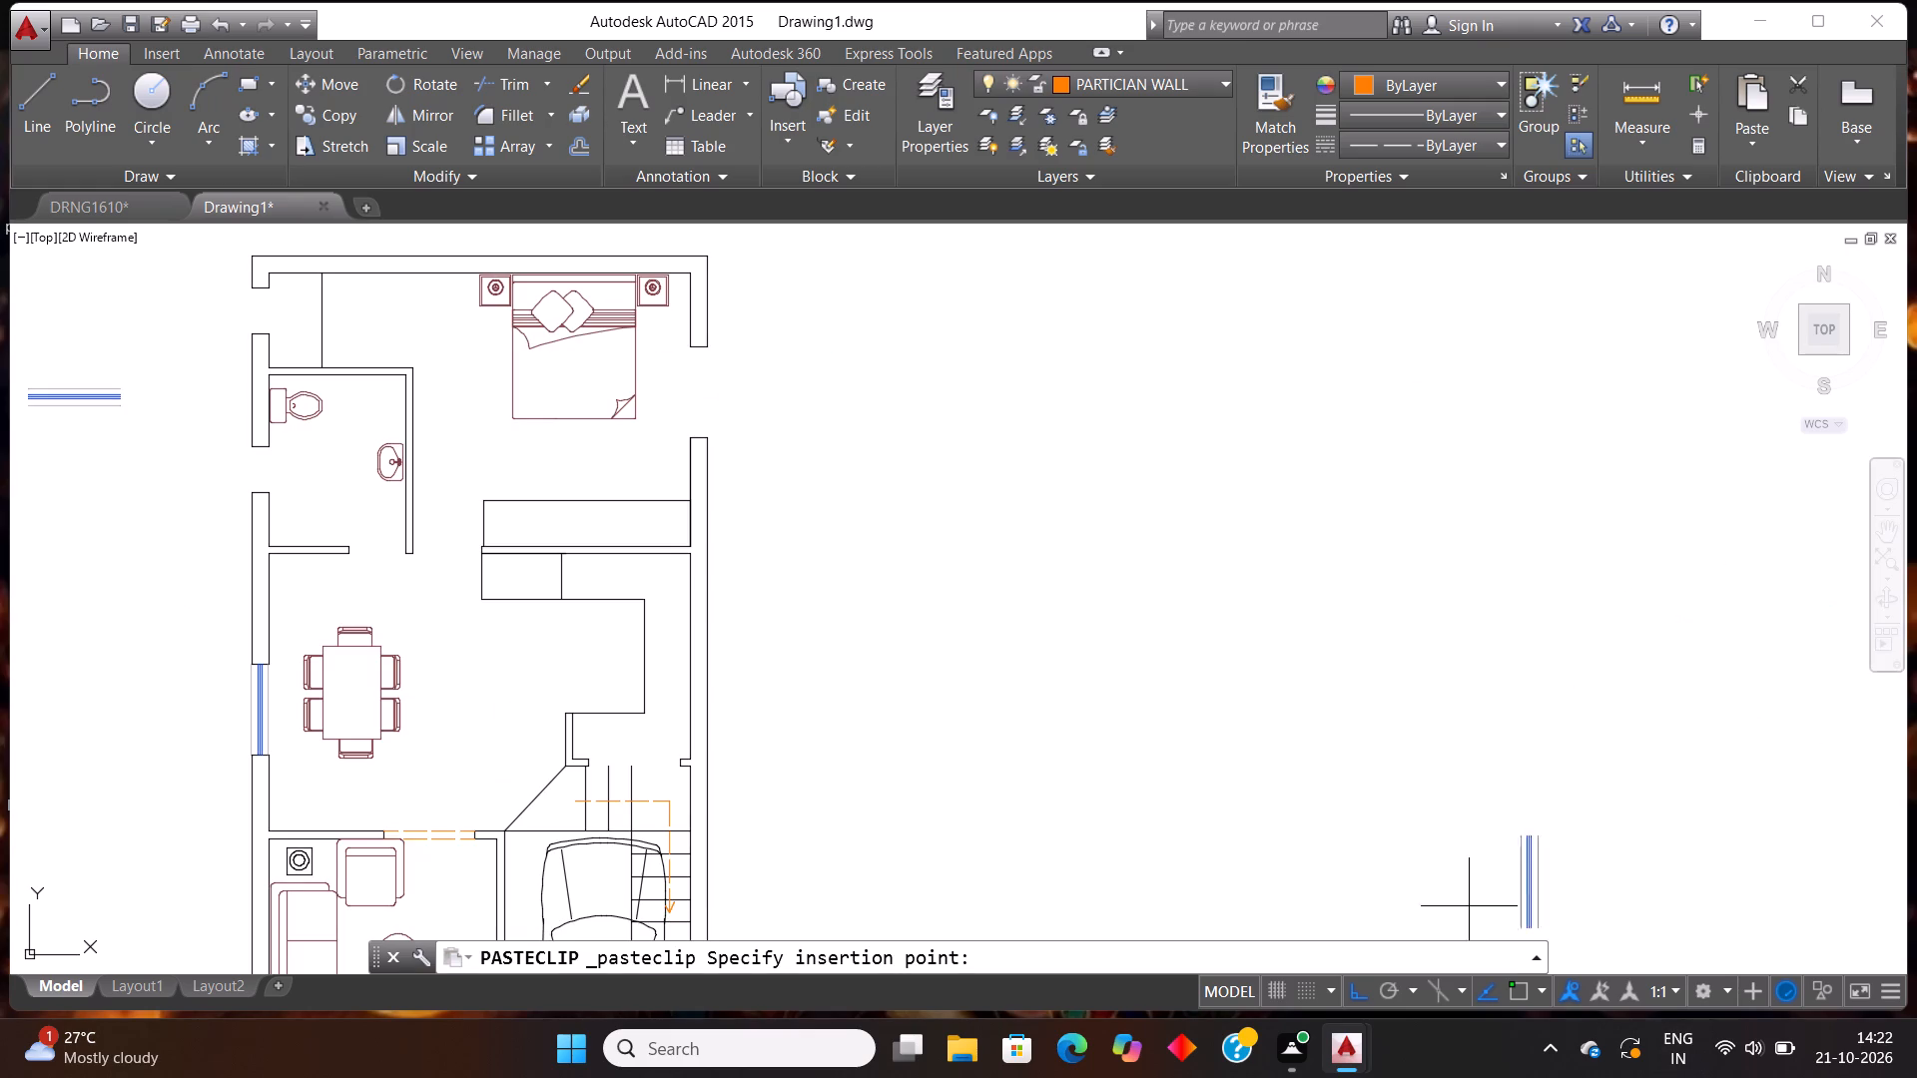
scroll(731, 372, "up", 1)
scroll(646, 404, "up", 2)
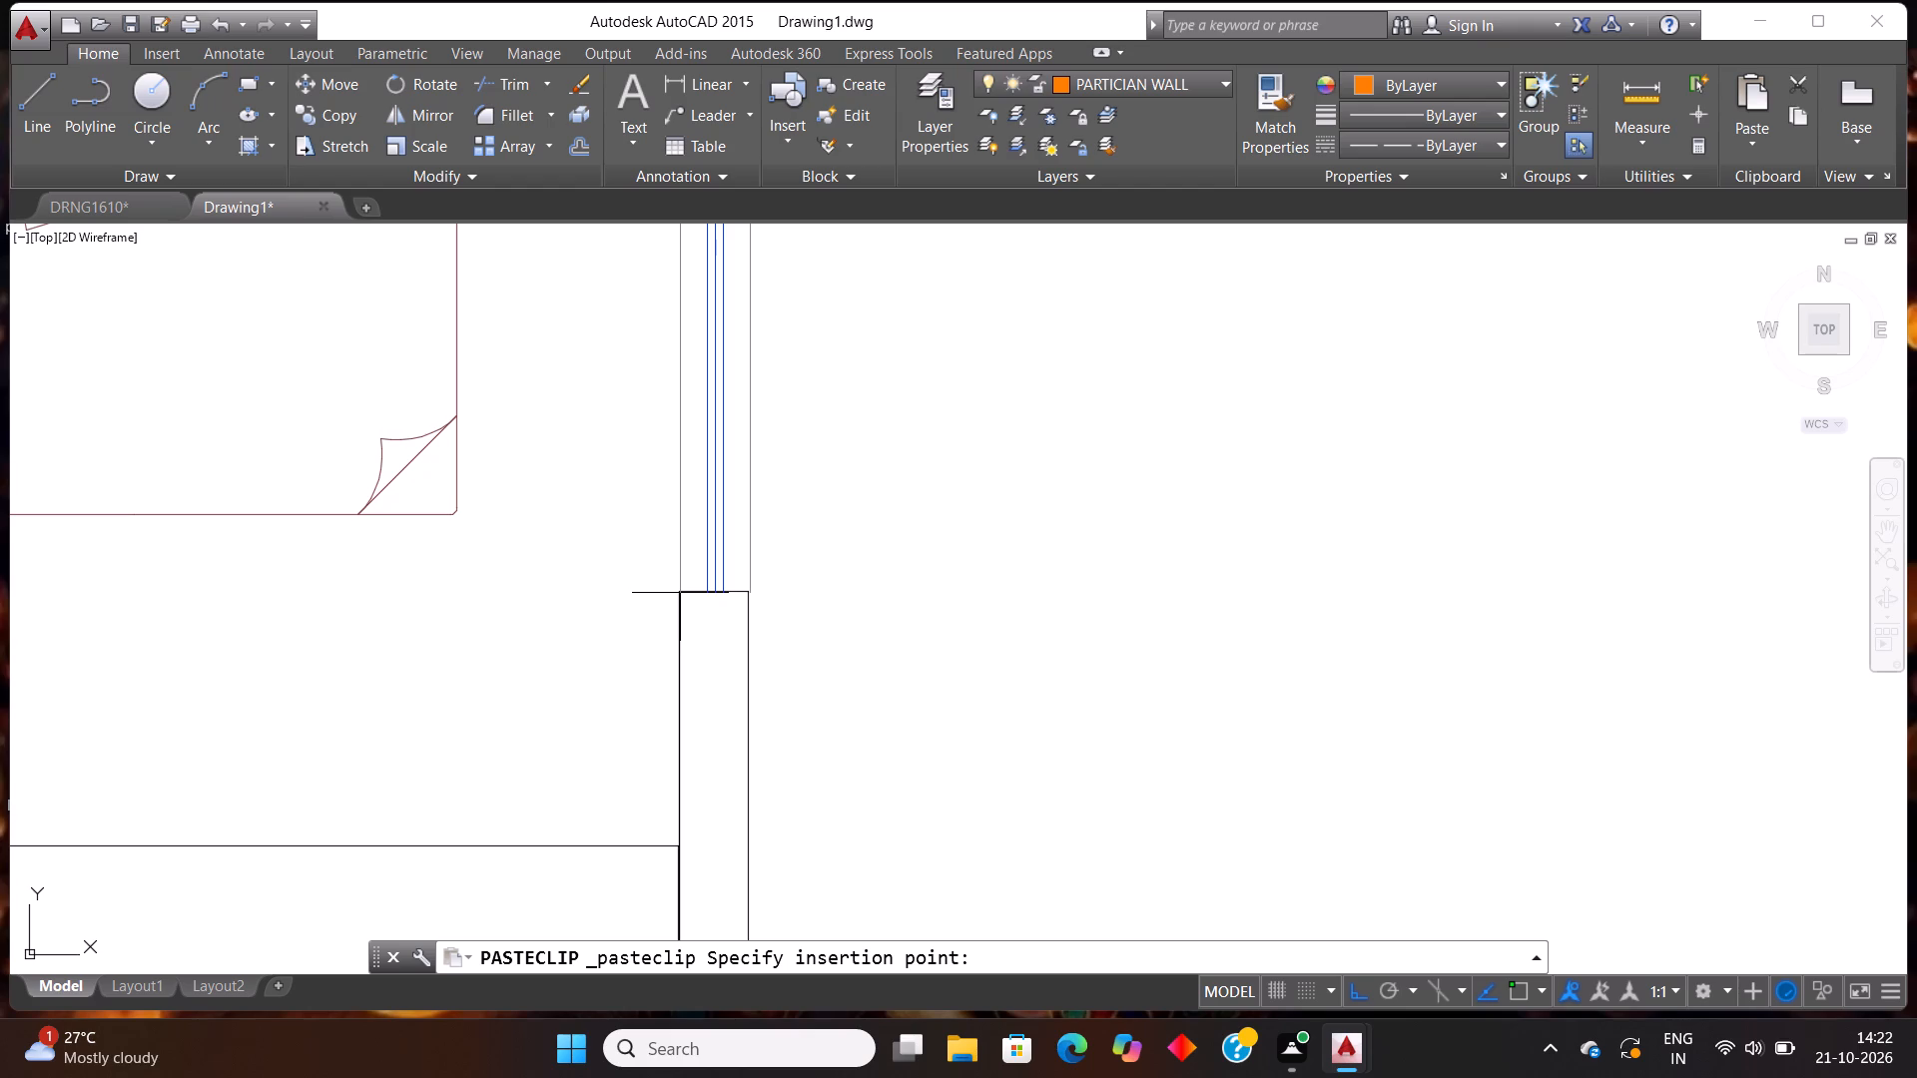
left_click(678, 594)
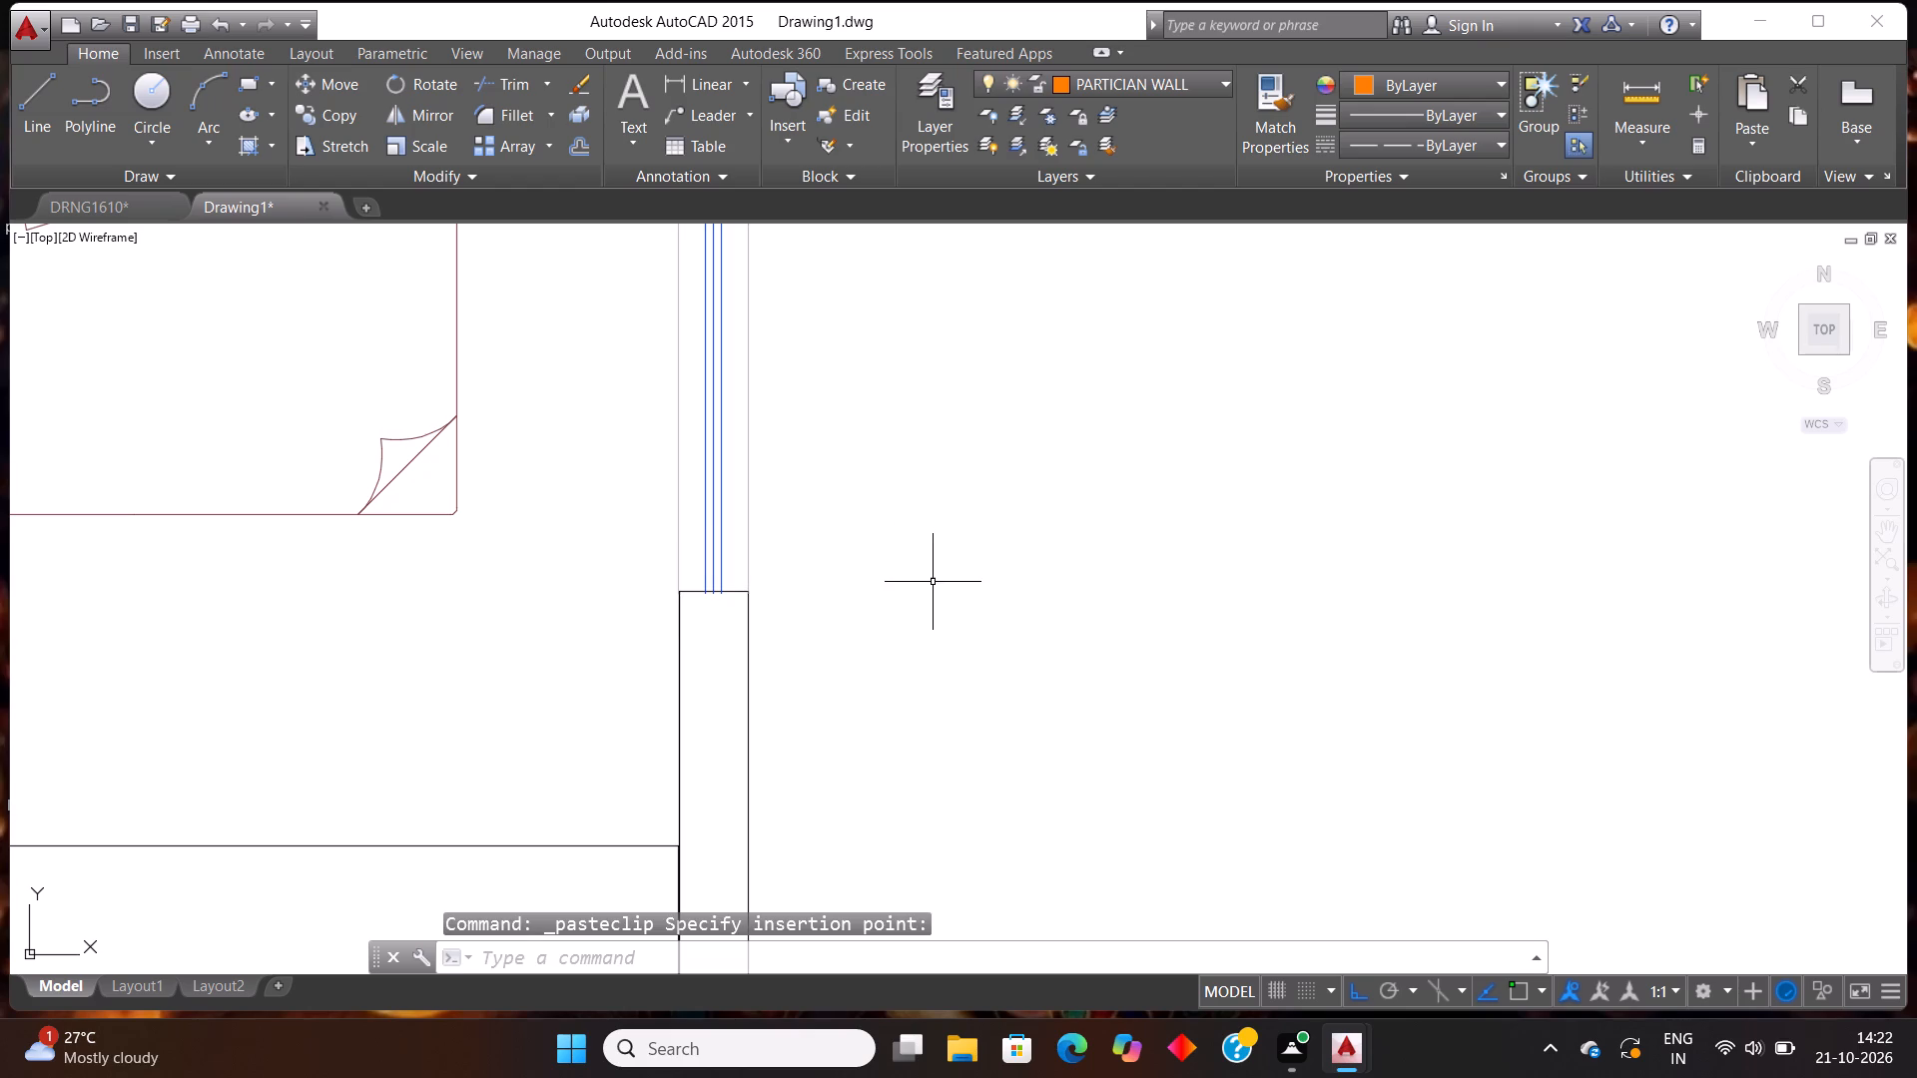
Copy the horizontal window into the opening of the living room's front wall, below the armchair, centring its glazing lines in the wall.
scroll(903, 567, "down", 5)
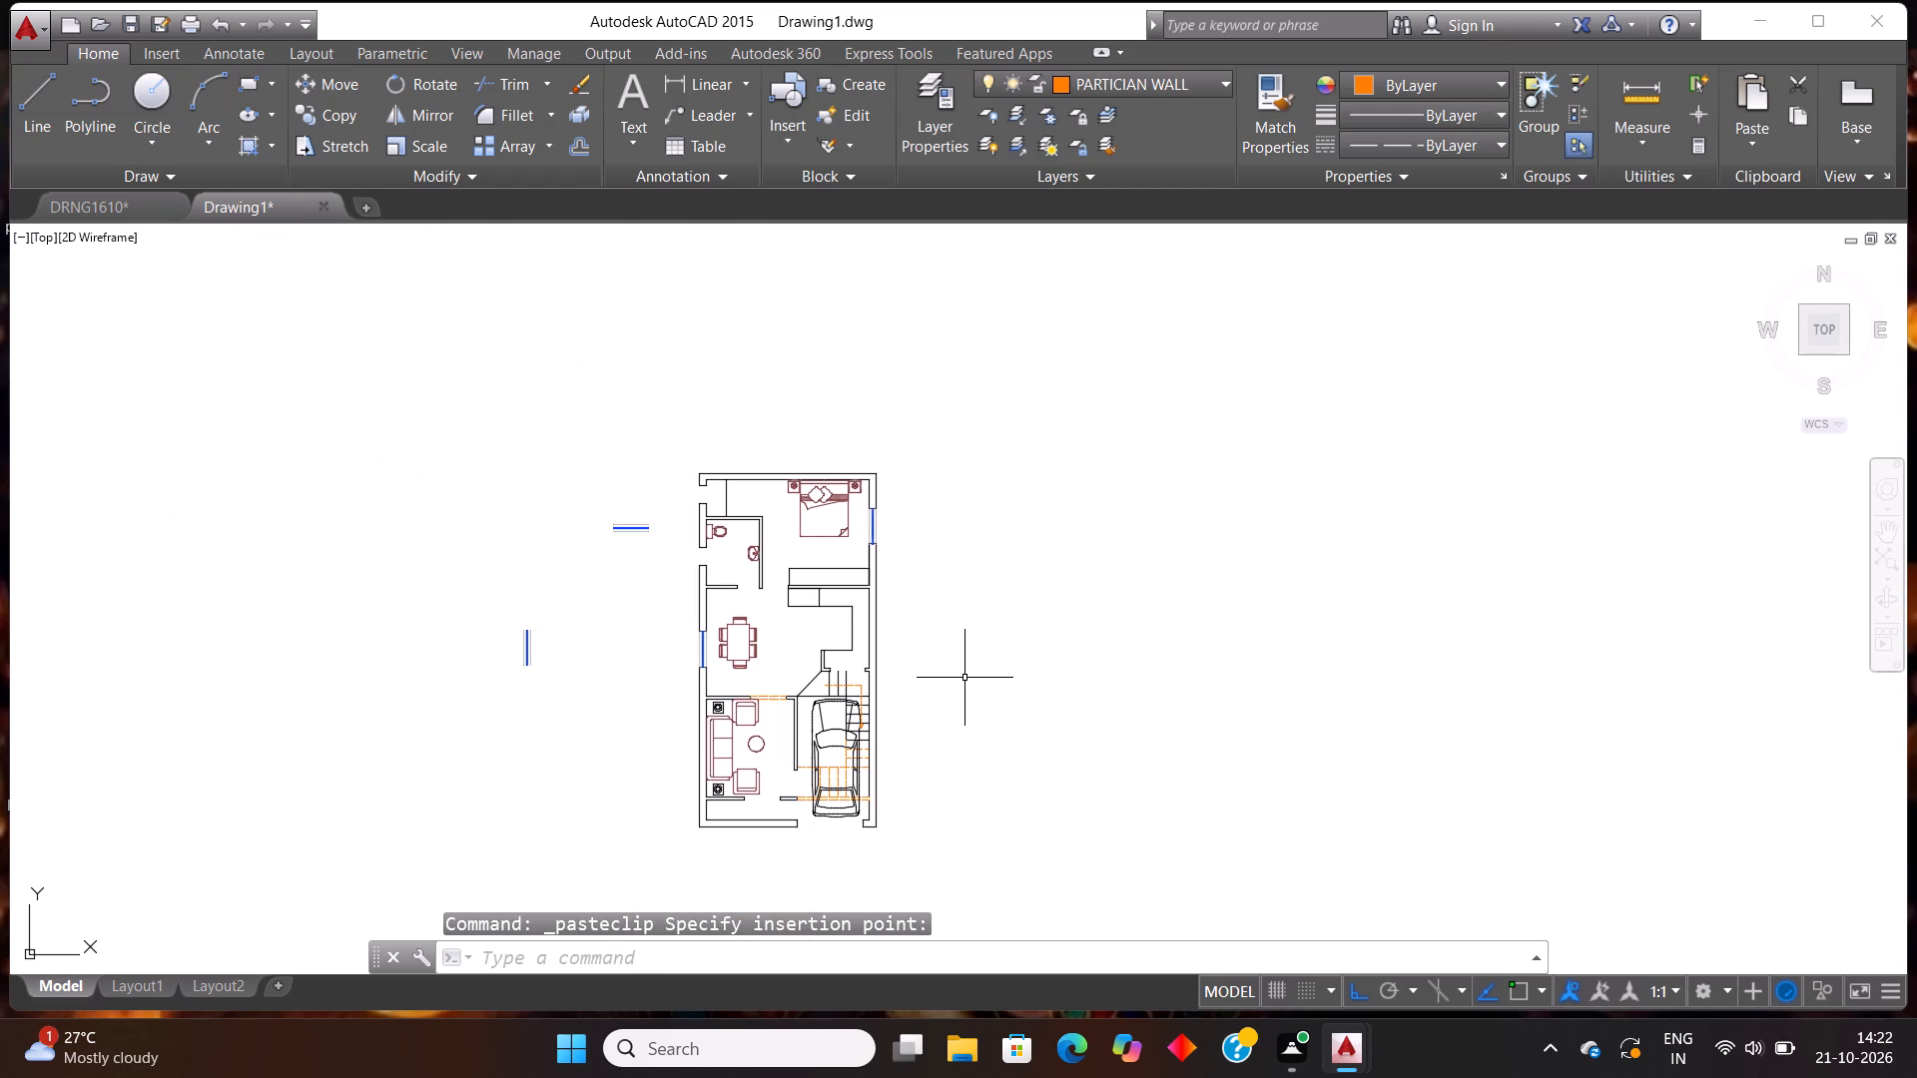
scroll(837, 837, "up", 1)
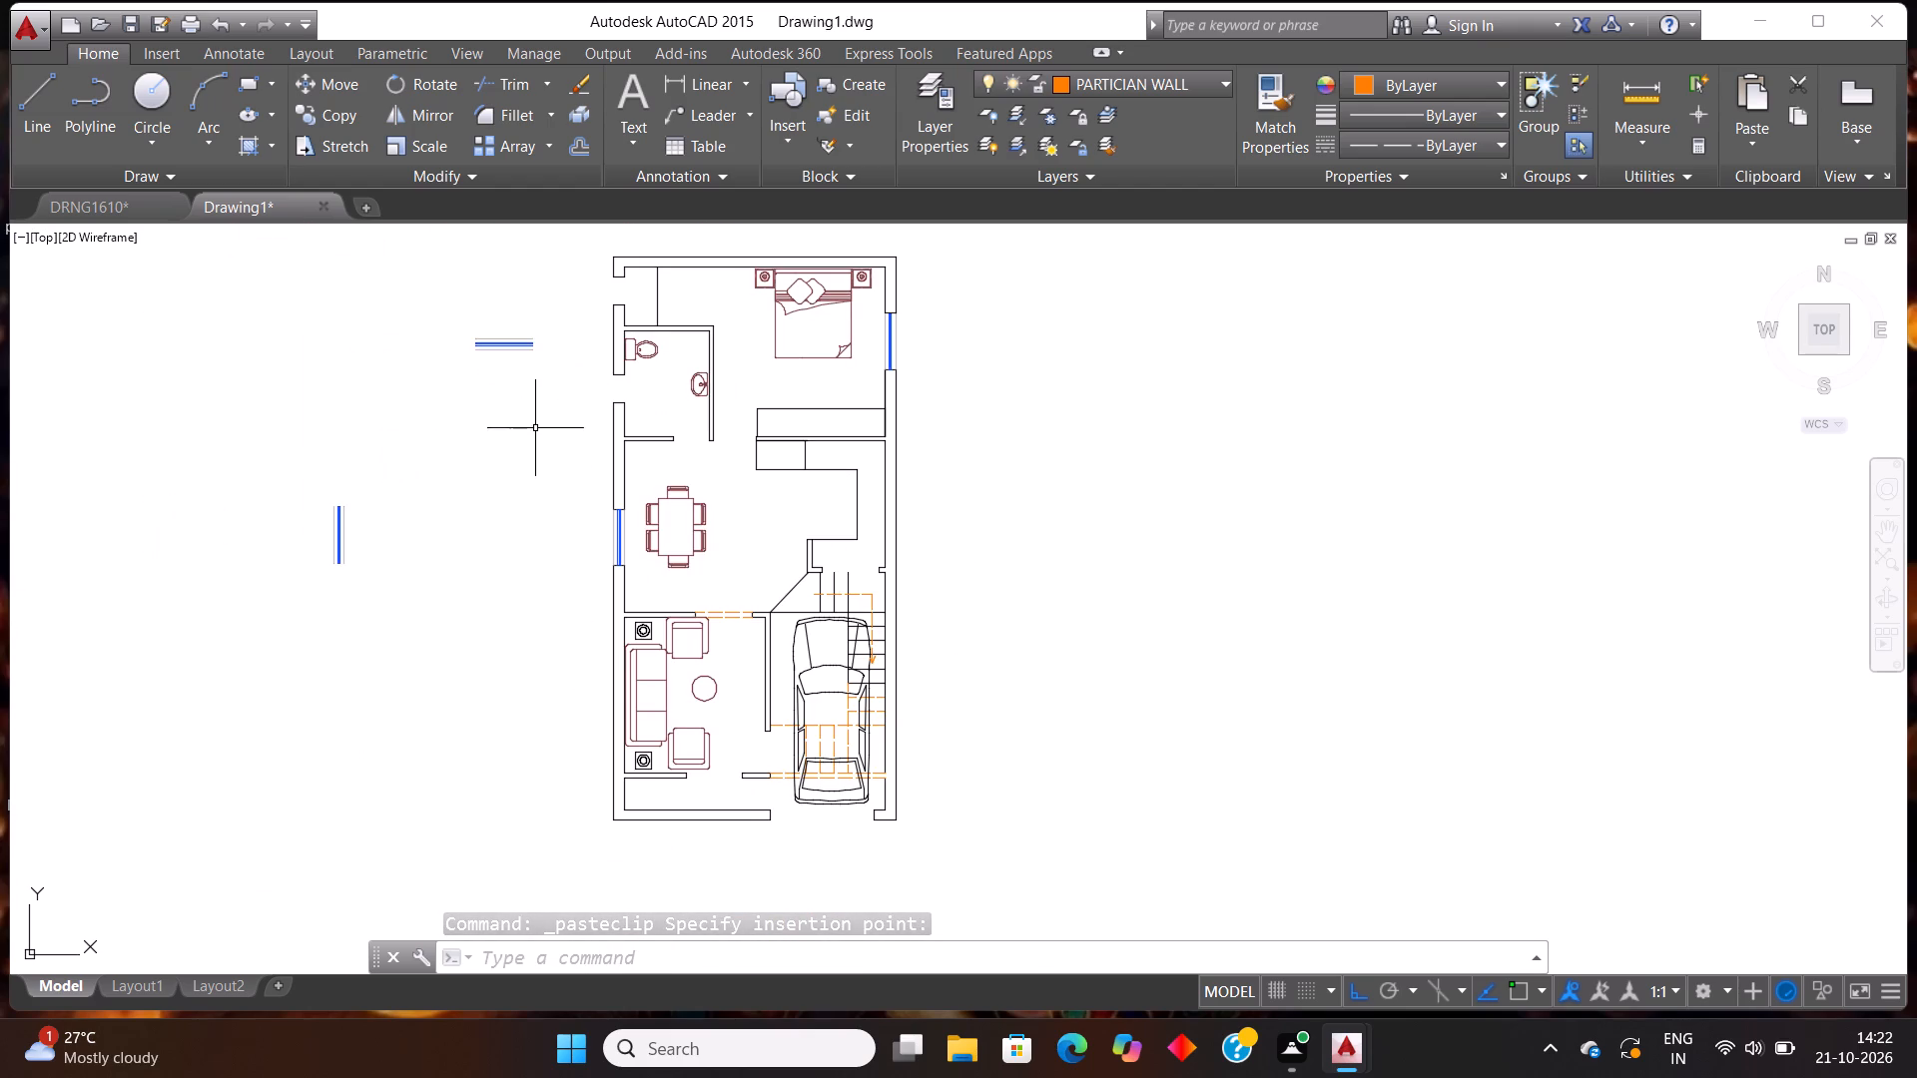
left_click(554, 392)
left_click(449, 301)
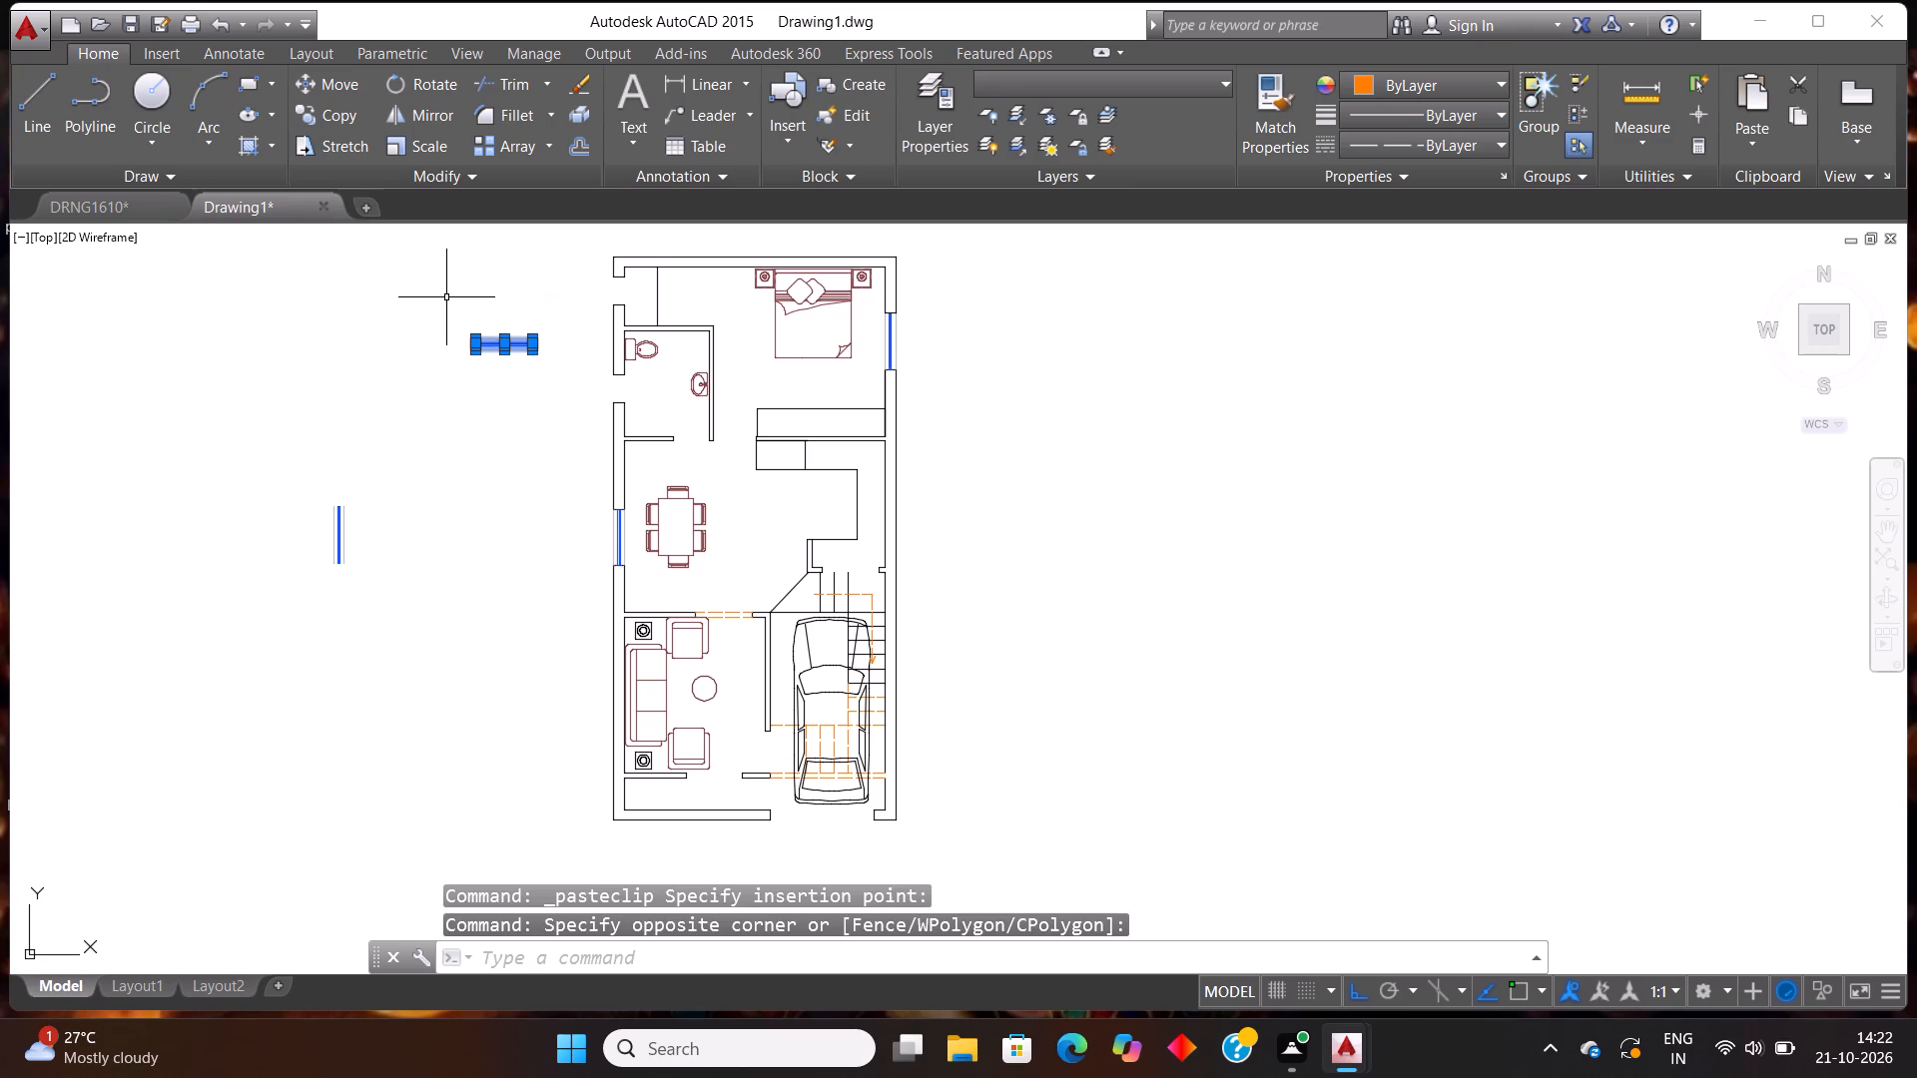
key("ctrl+c")
key("ctrl+v")
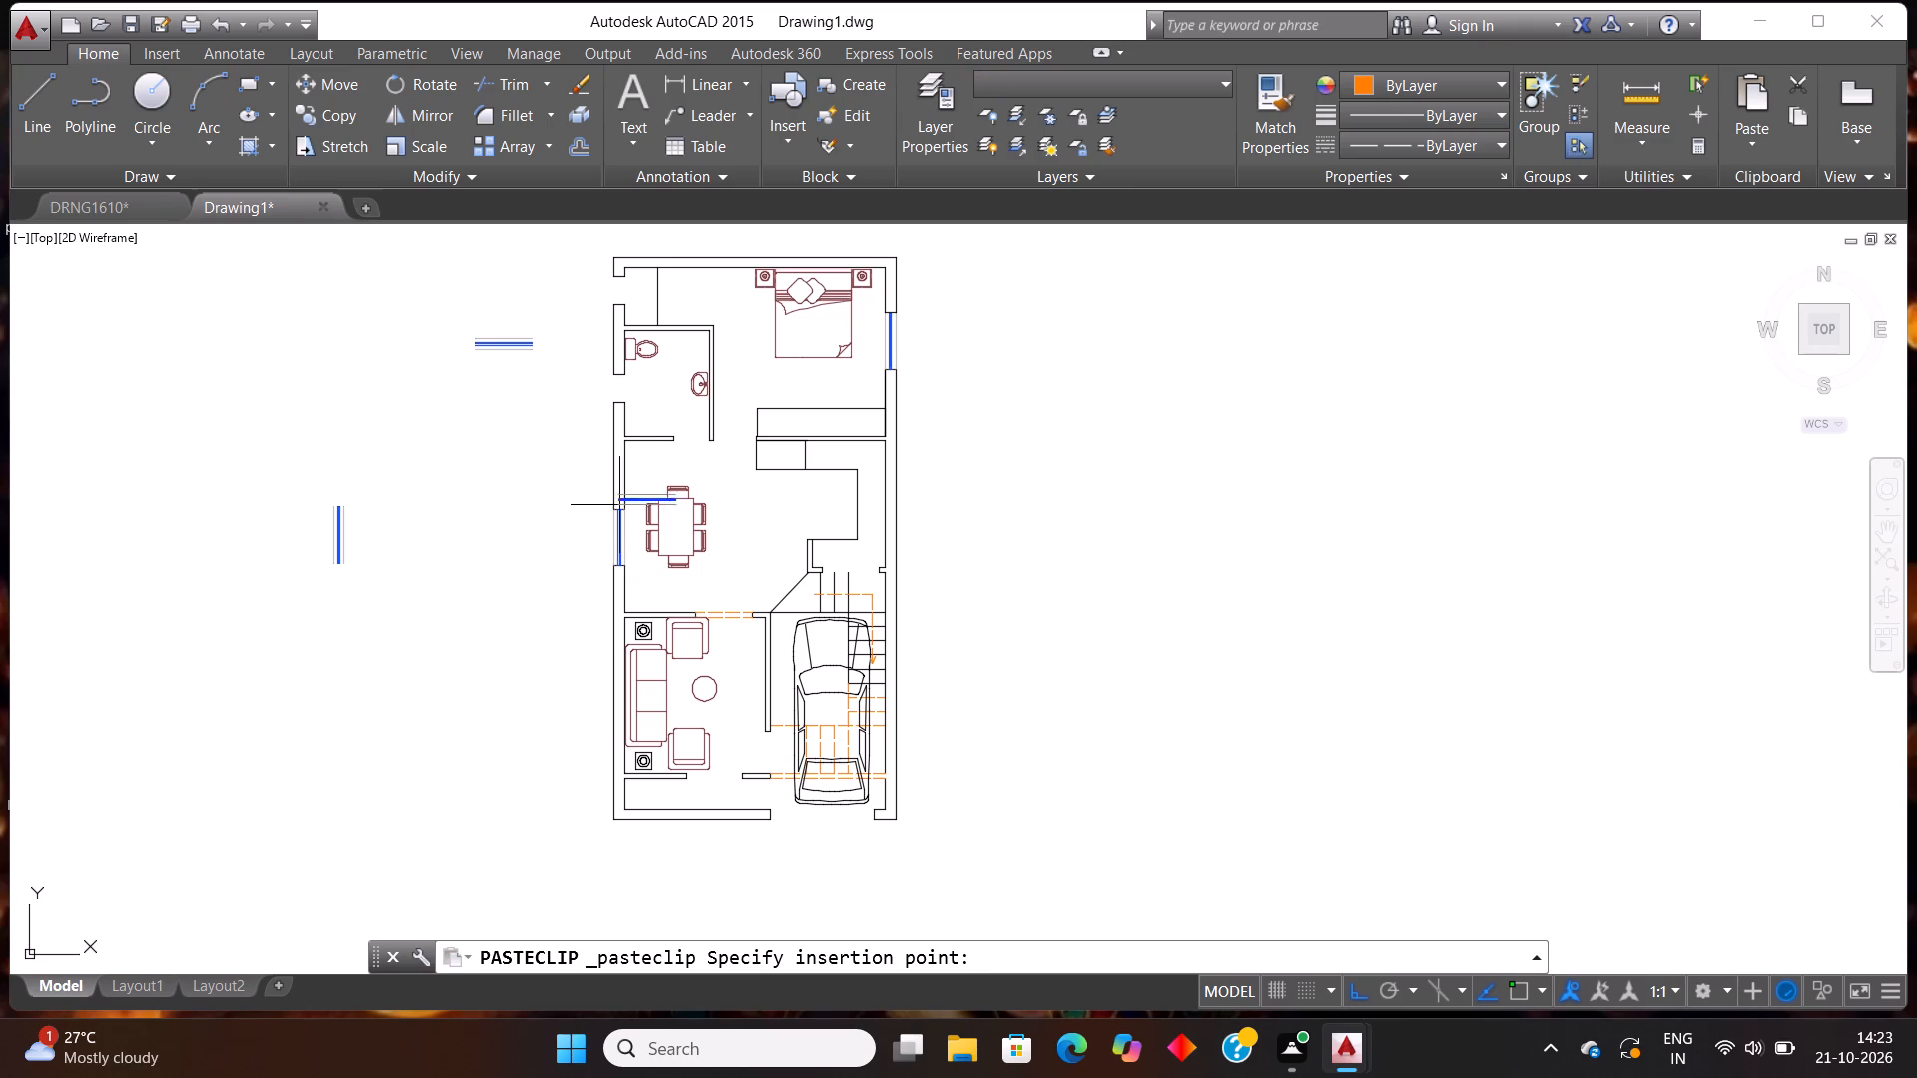
scroll(755, 838, "up", 1)
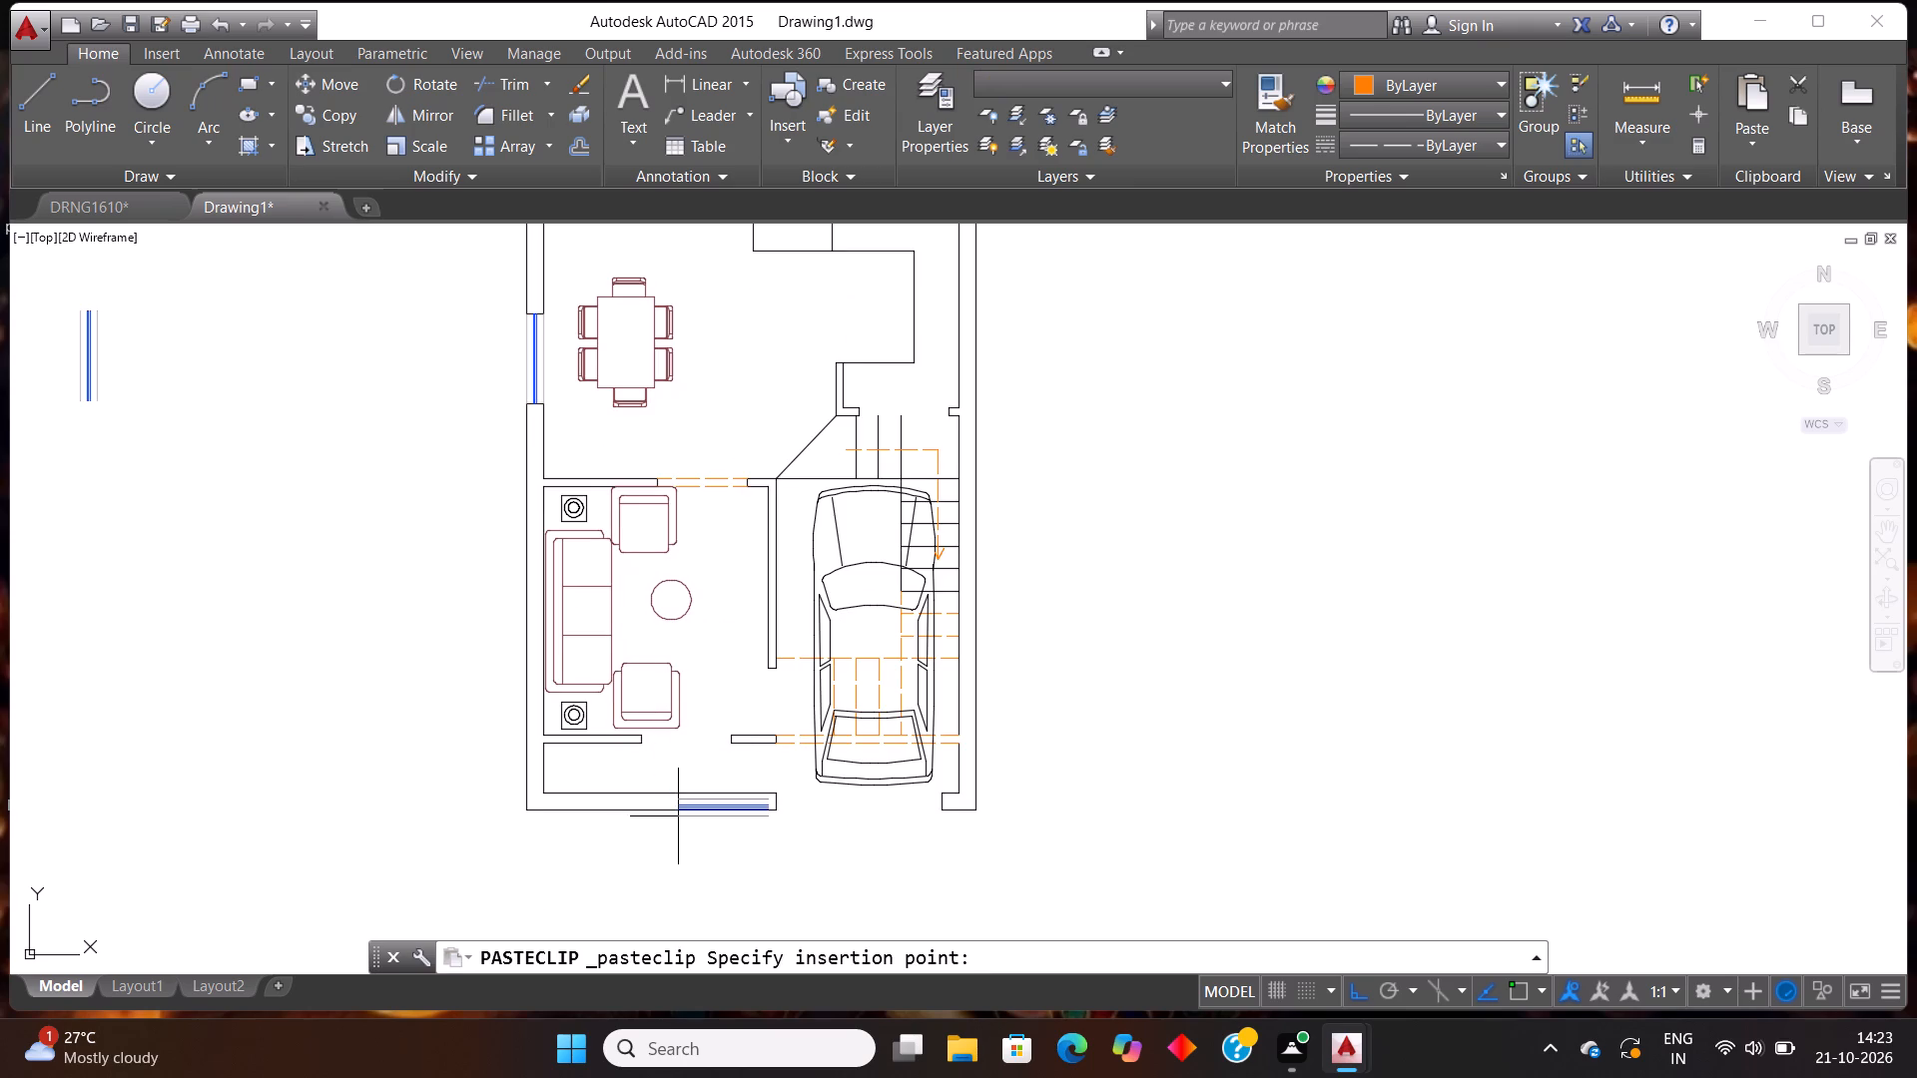
scroll(675, 802, "down", 1)
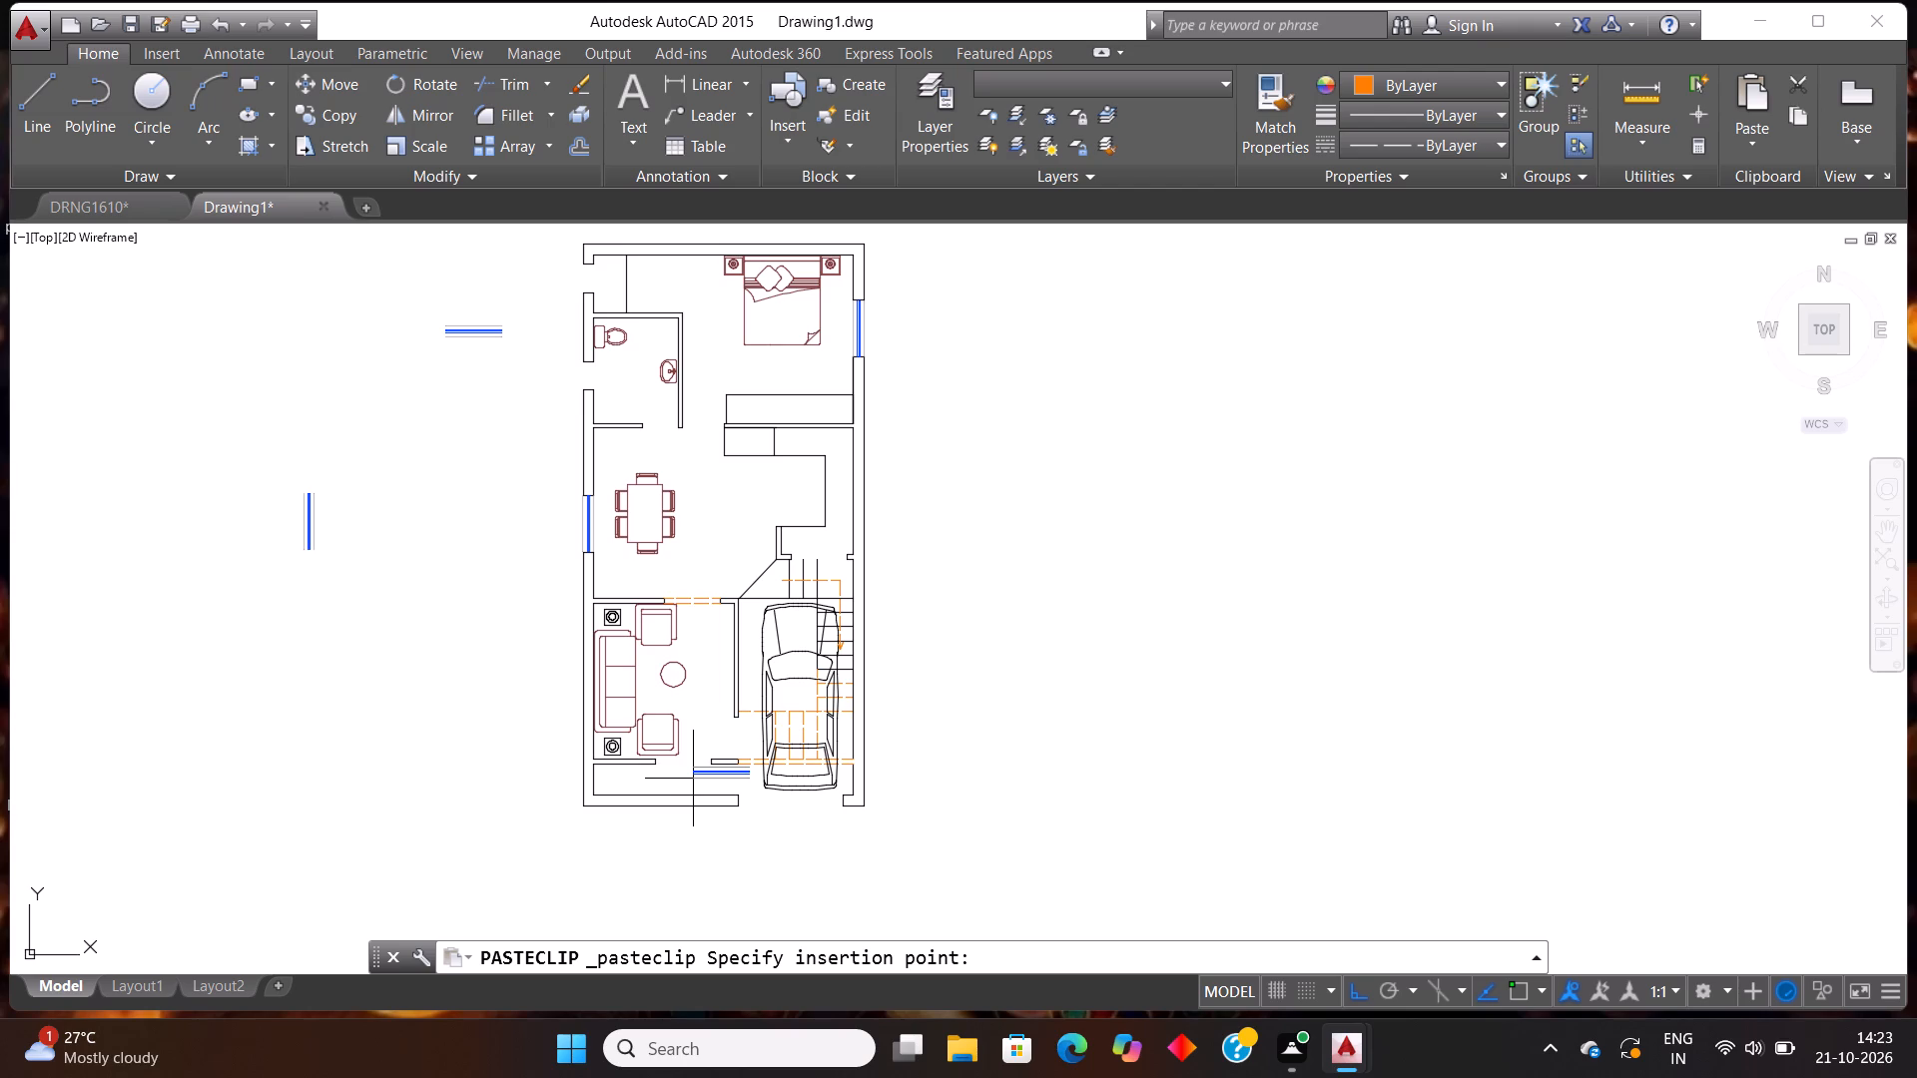
scroll(692, 772, "up", 1)
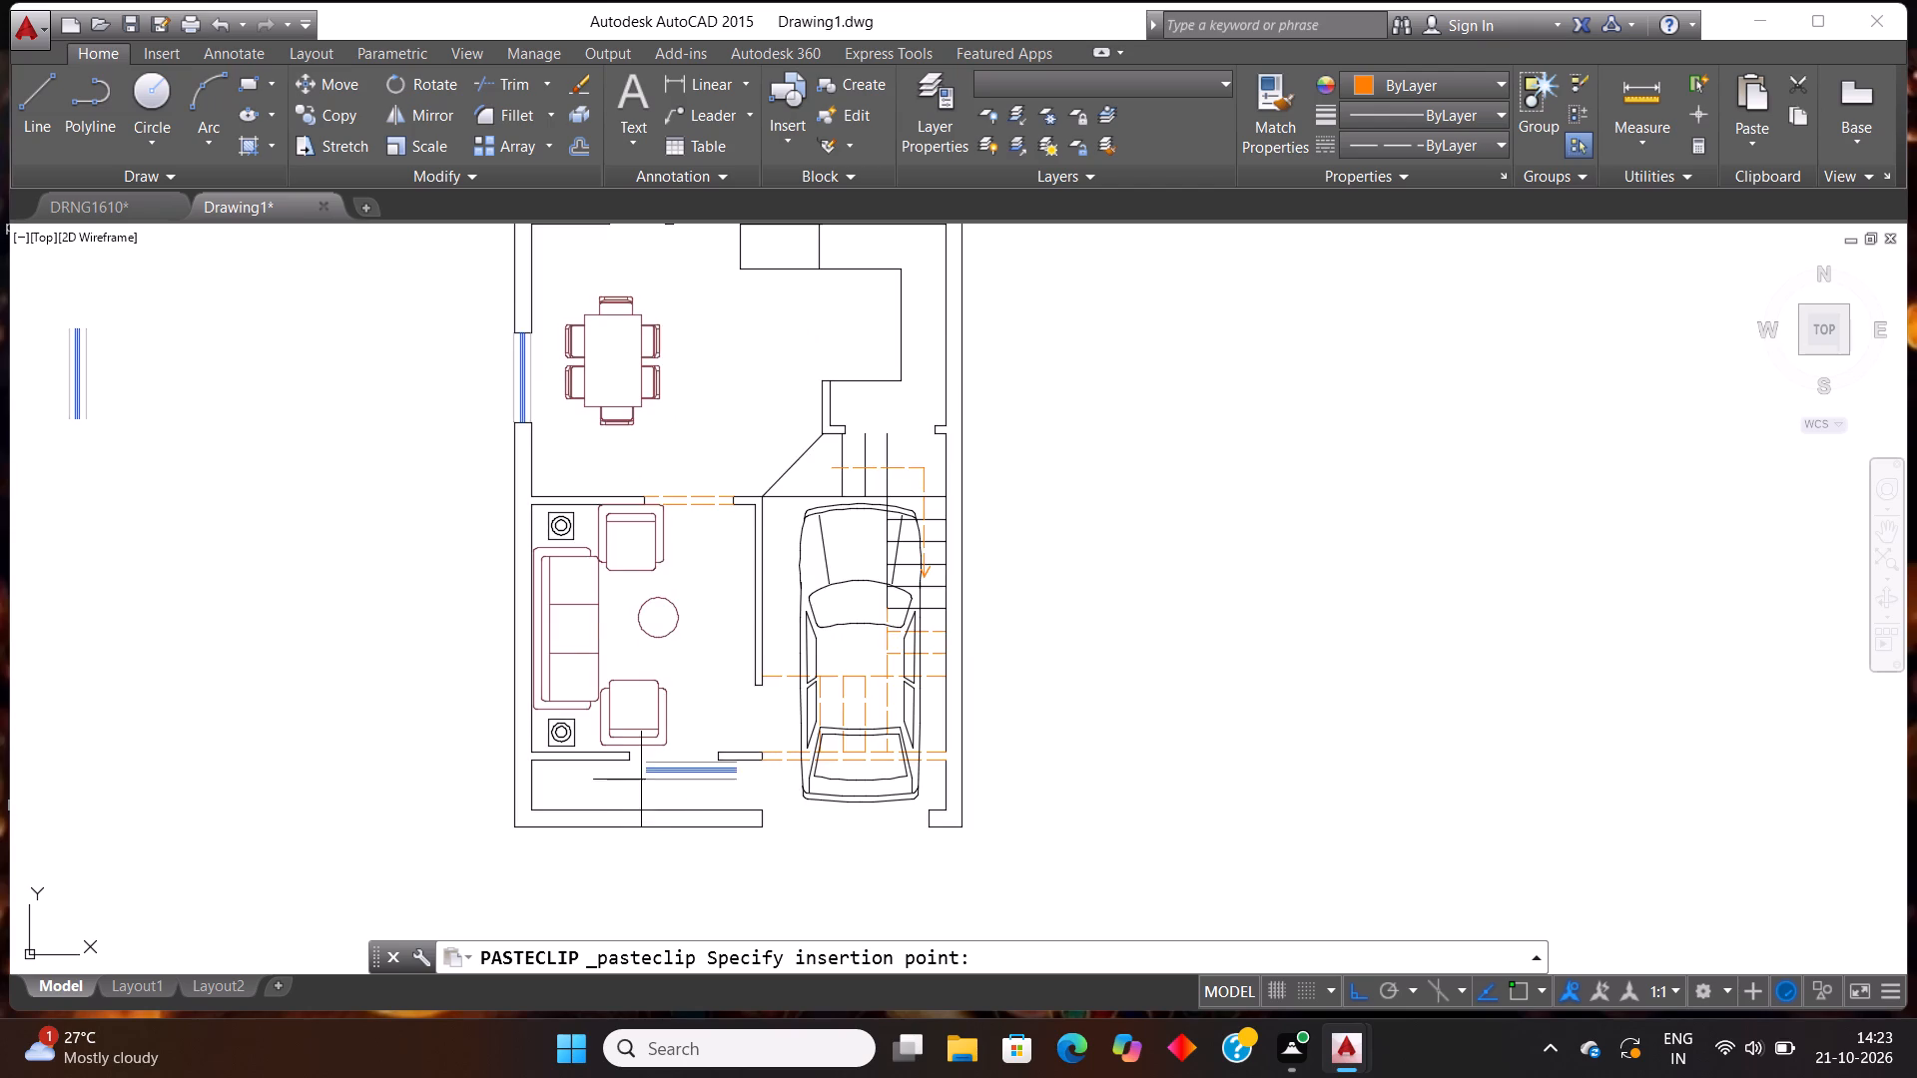
scroll(638, 780, "up", 4)
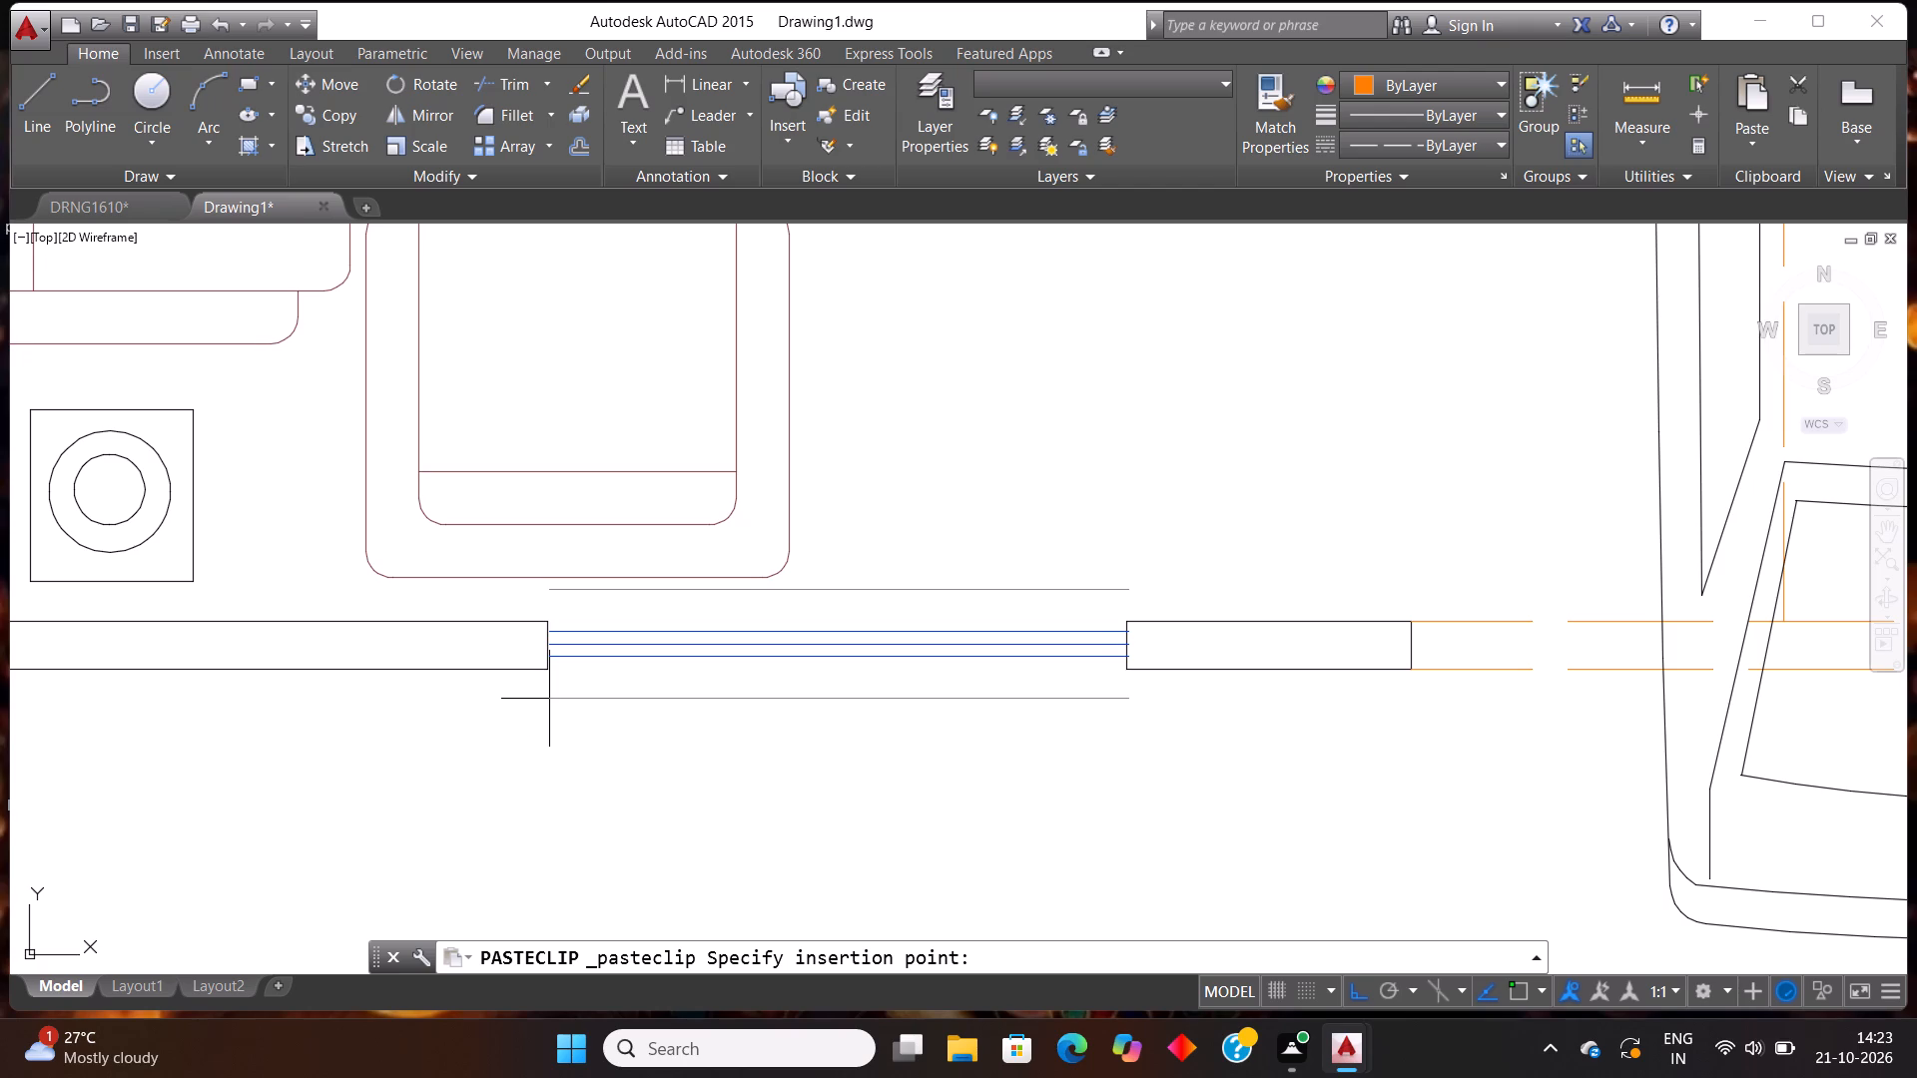
left_click(549, 699)
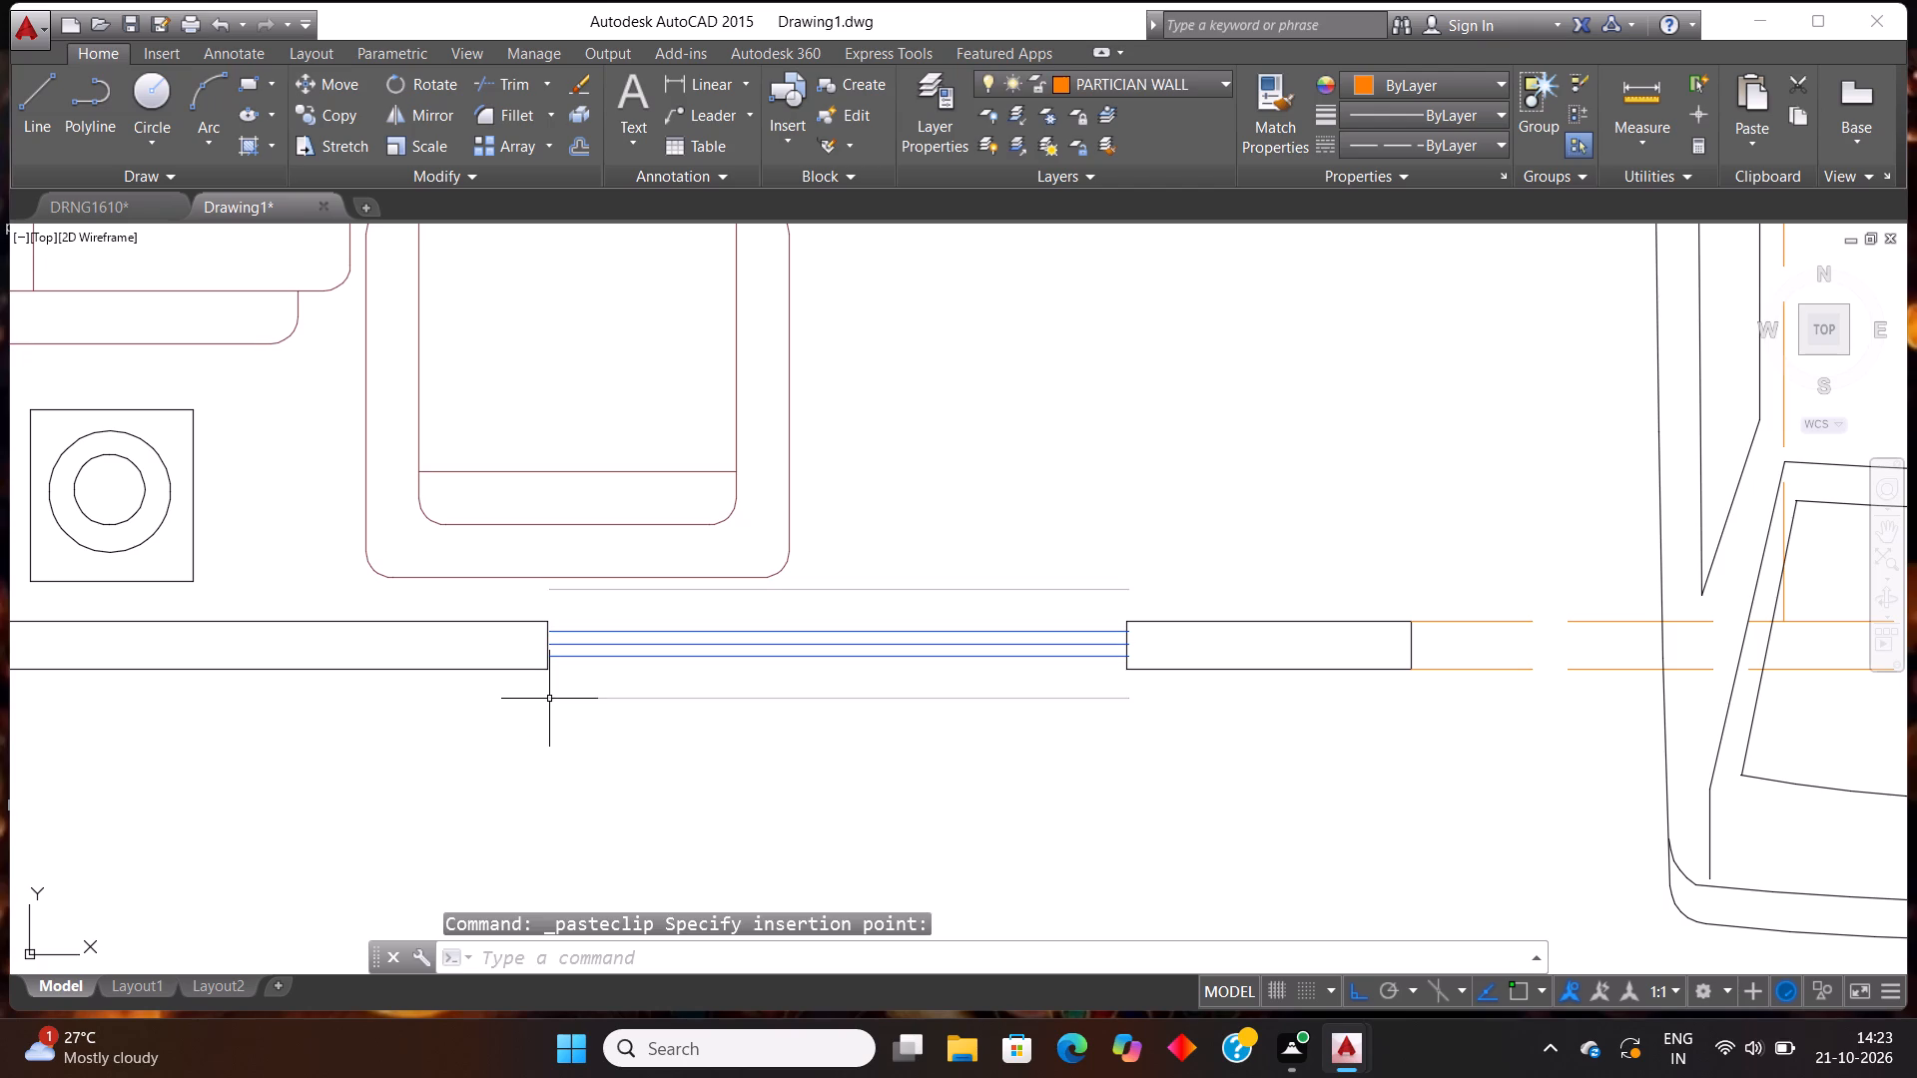
scroll(605, 729, "down", 2)
key("Escape")
key("Escape")
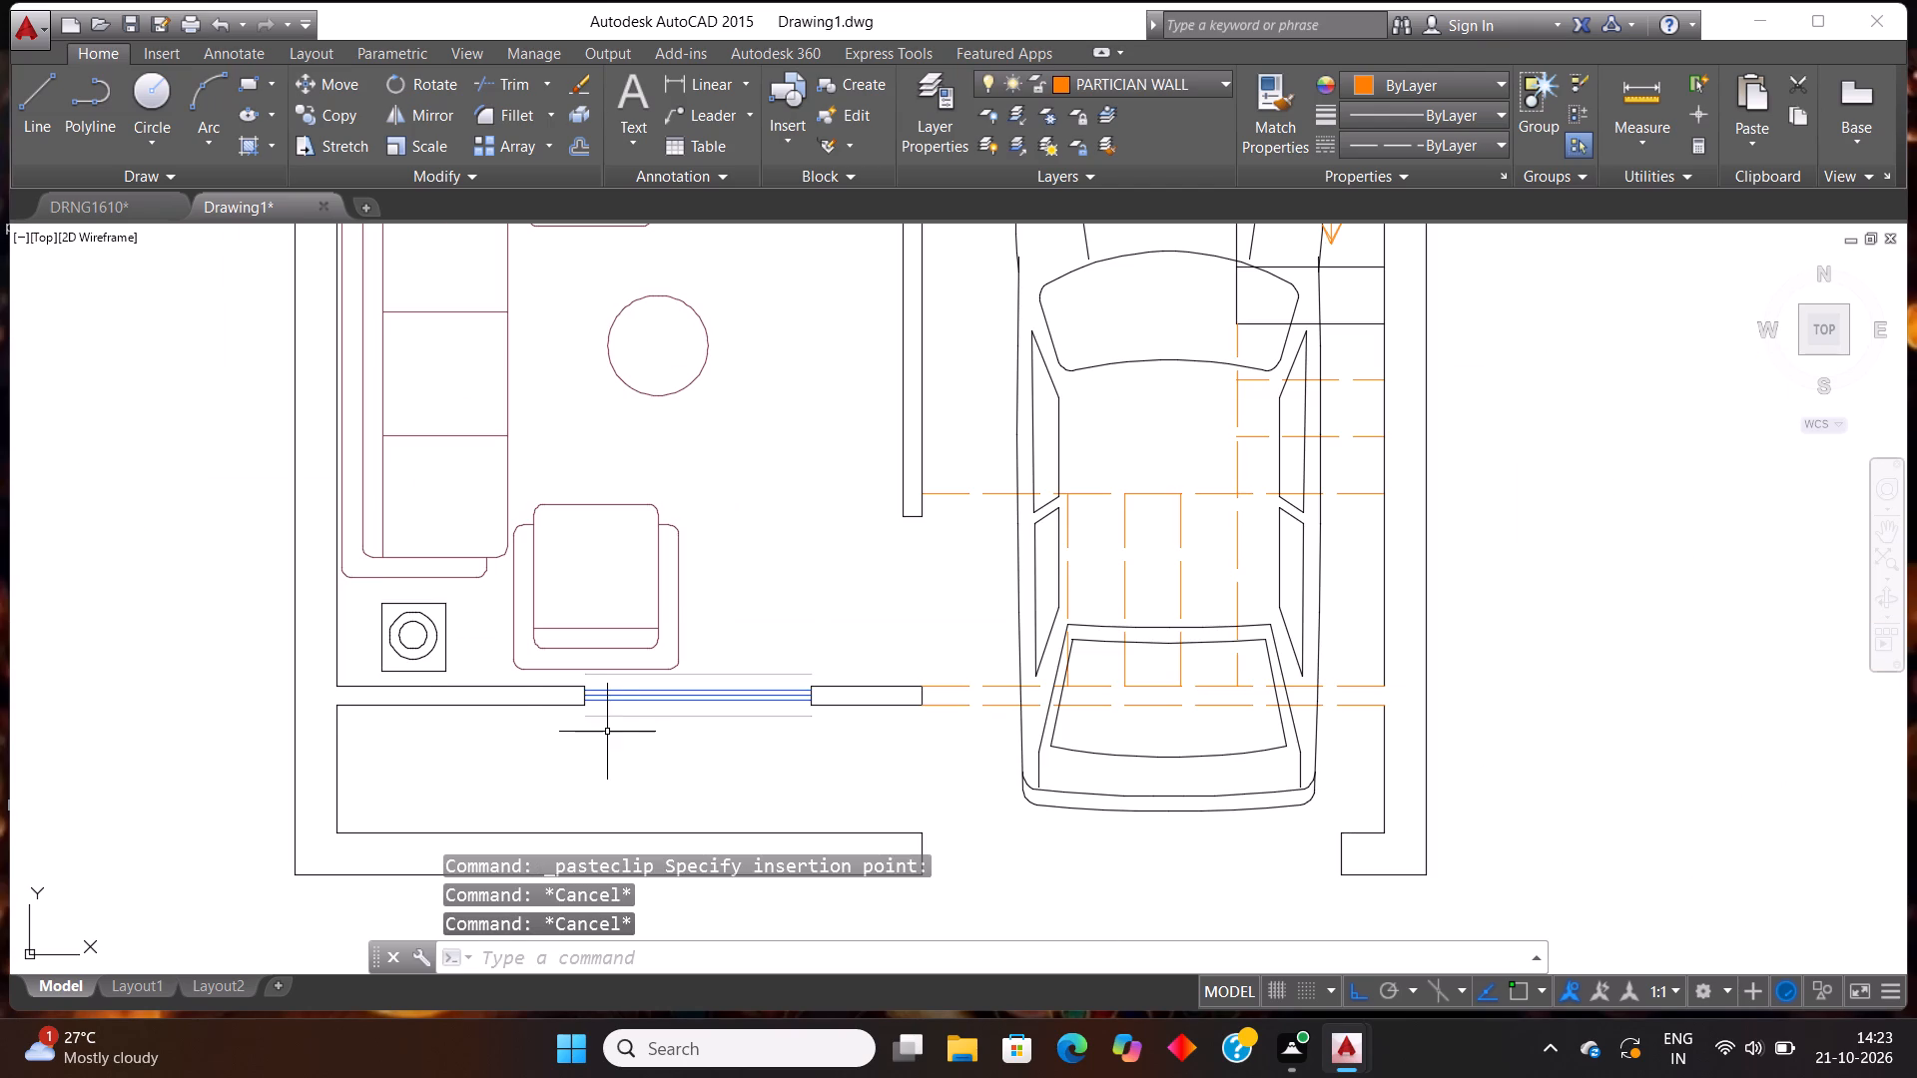
Delete the two outermost lines of the living room window that lie beyond the wall faces.
scroll(772, 680, "up", 2)
left_click(745, 689)
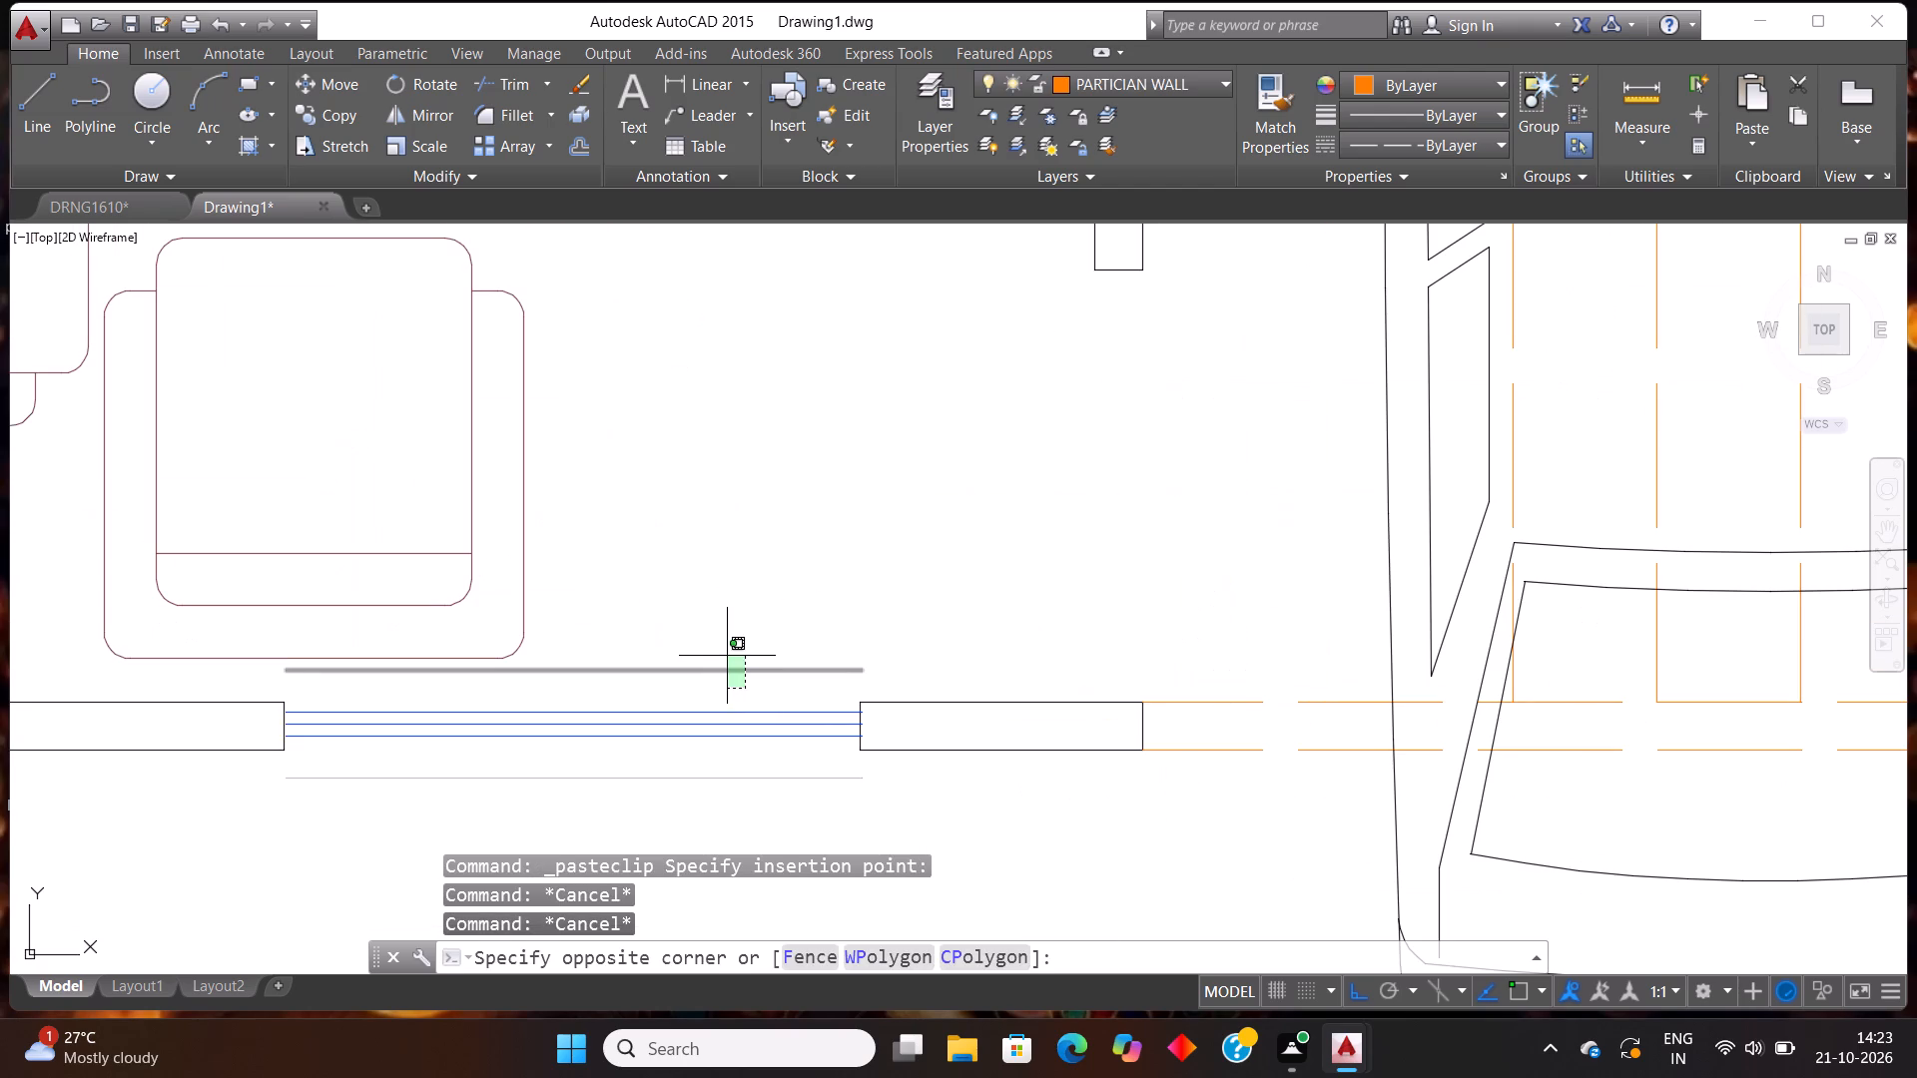
left_click(727, 655)
key("Delete")
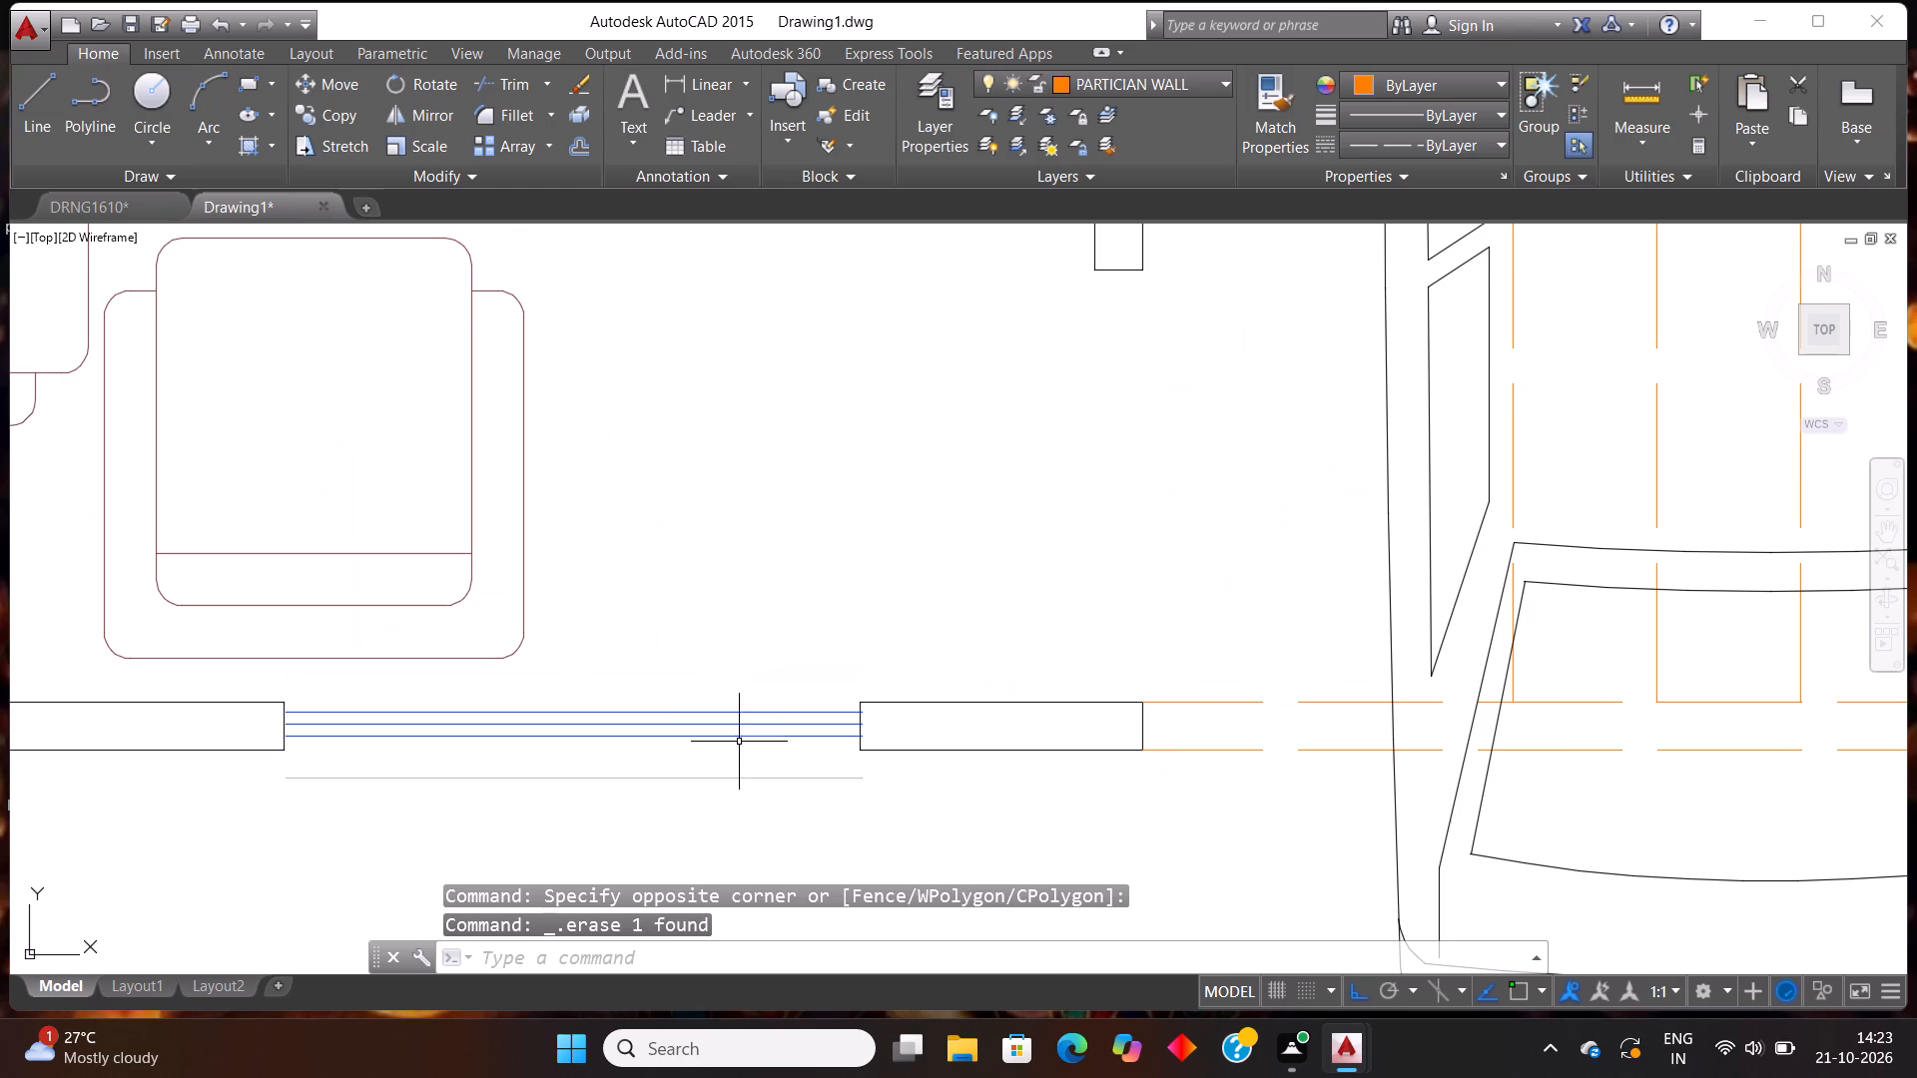
left_click(757, 802)
left_click(724, 779)
key("Delete")
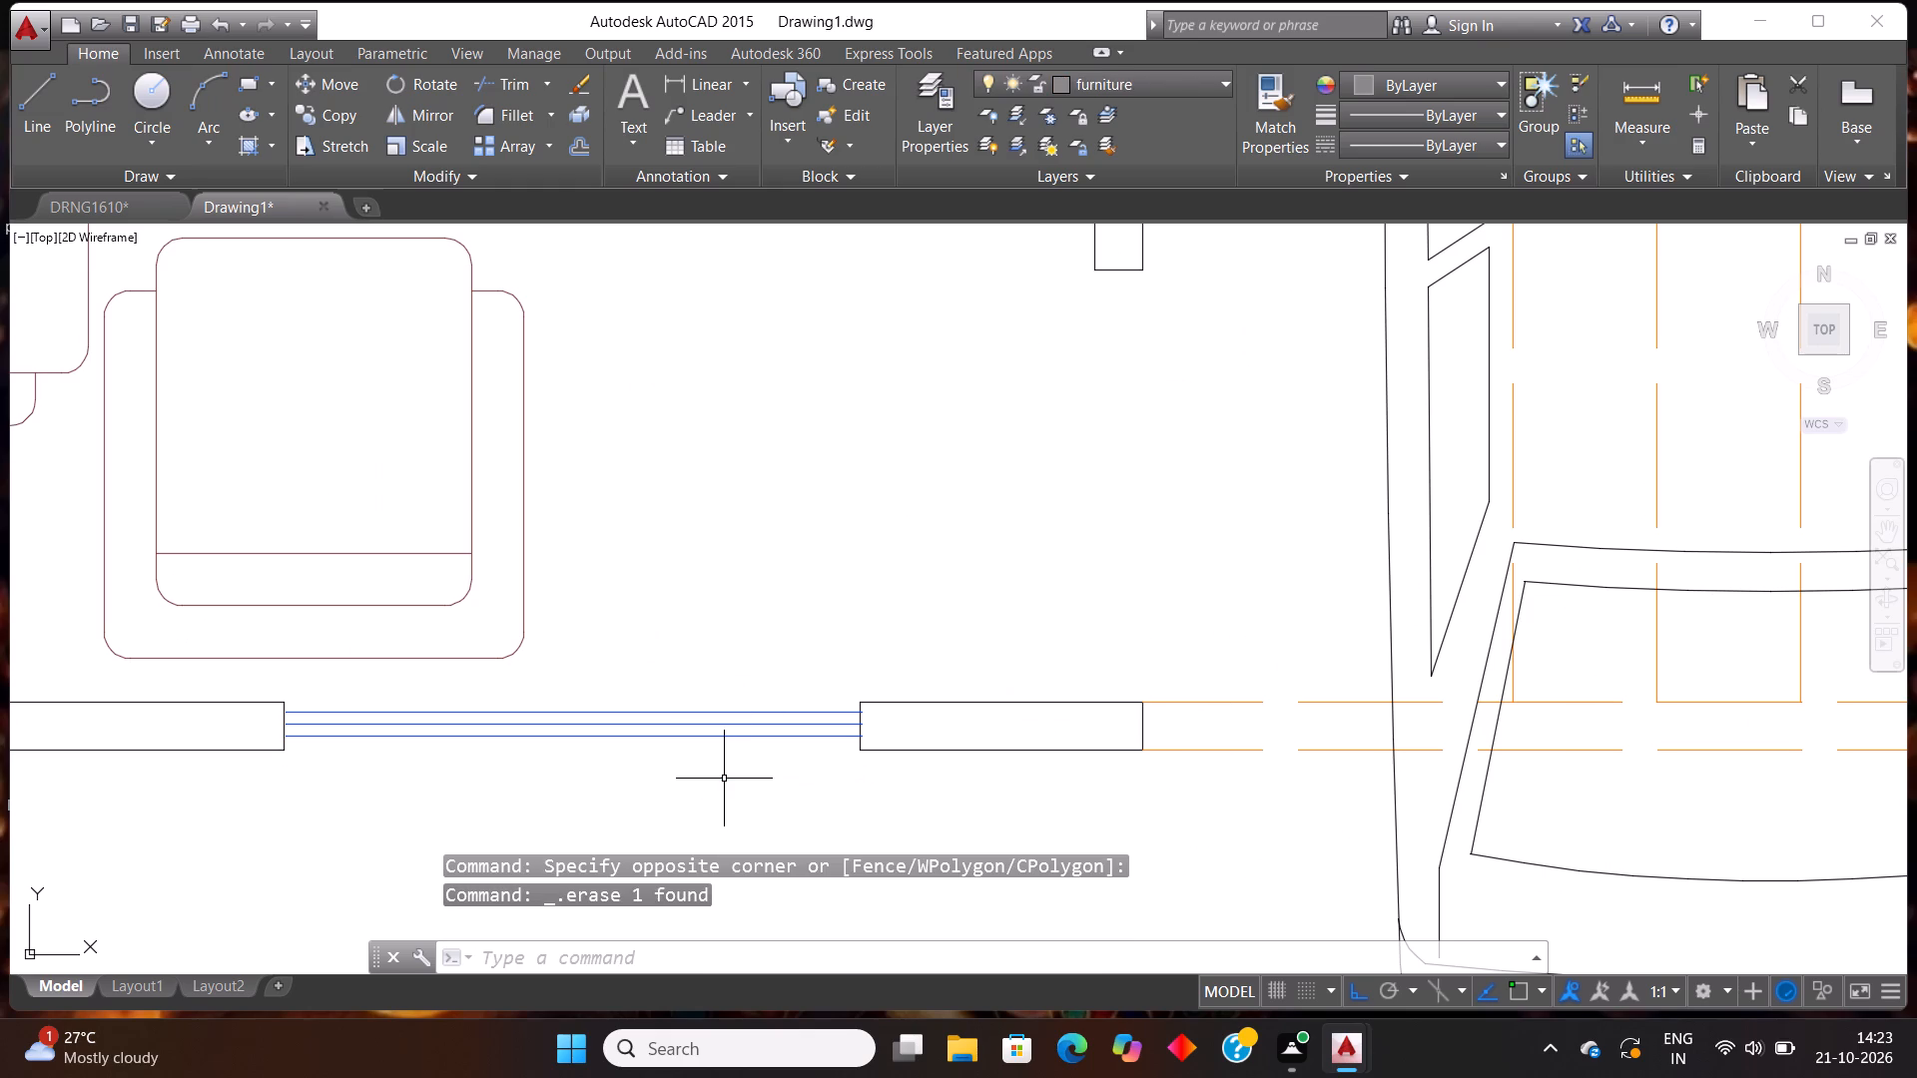
Move the living room window's three glazing lines sideways so they start at the end face of the adjoining front wall segment.
scroll(394, 744, "up", 1)
scroll(122, 741, "up", 2)
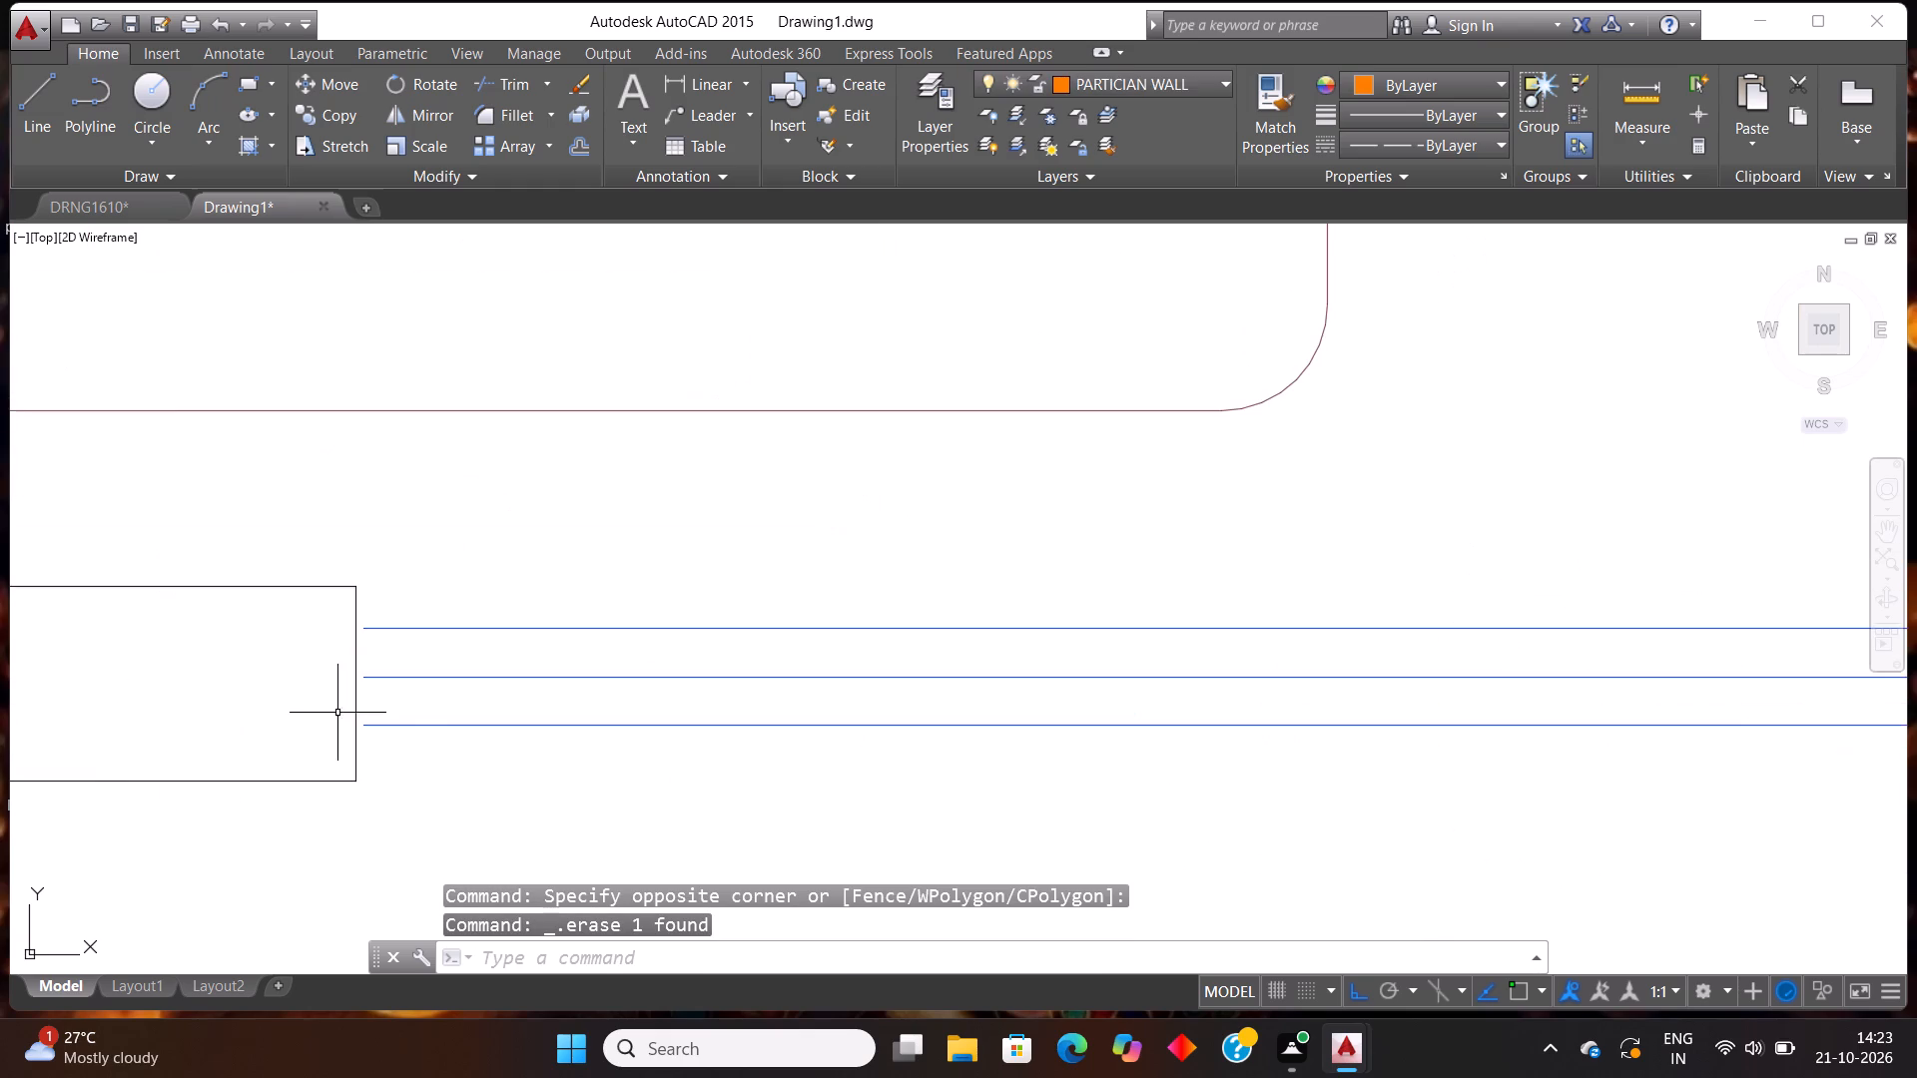
scroll(365, 671, "up", 2)
left_click_drag(636, 847, 629, 821)
left_click(437, 509)
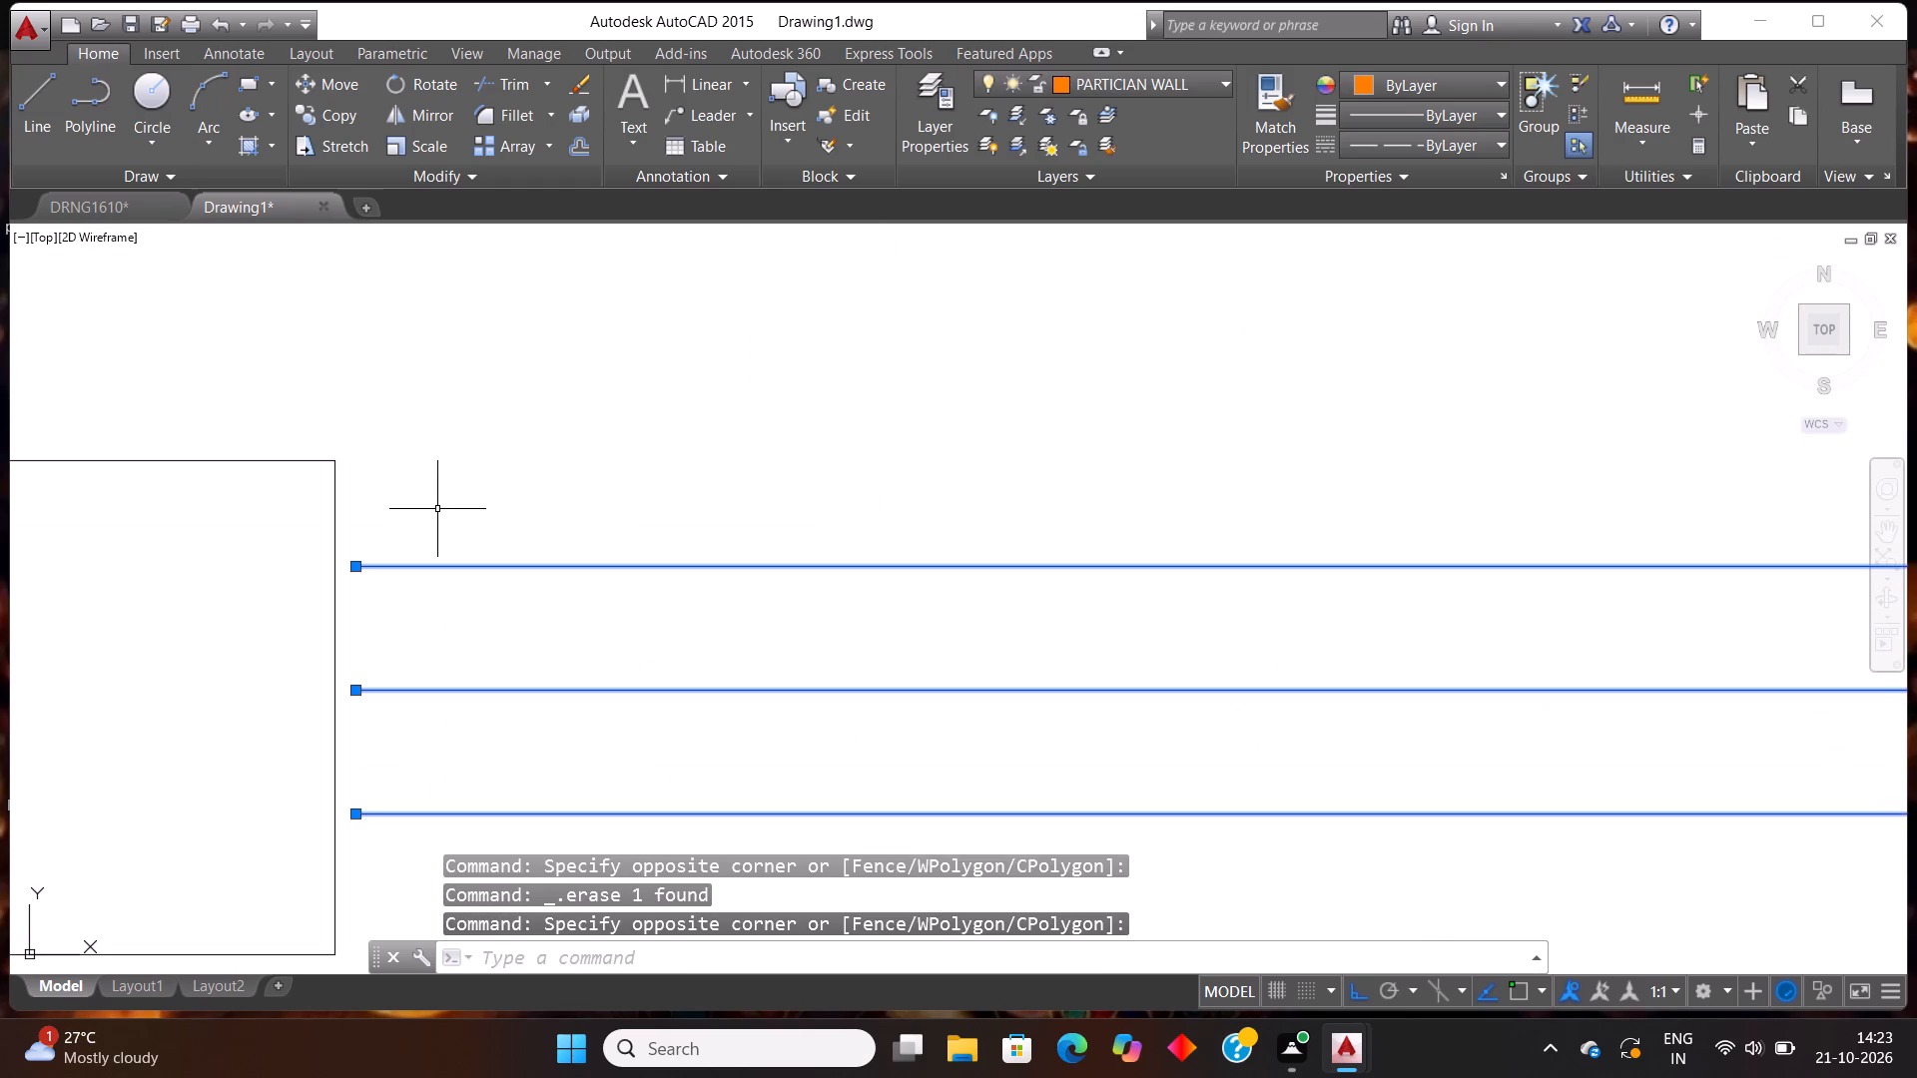
key("m")
key("Return")
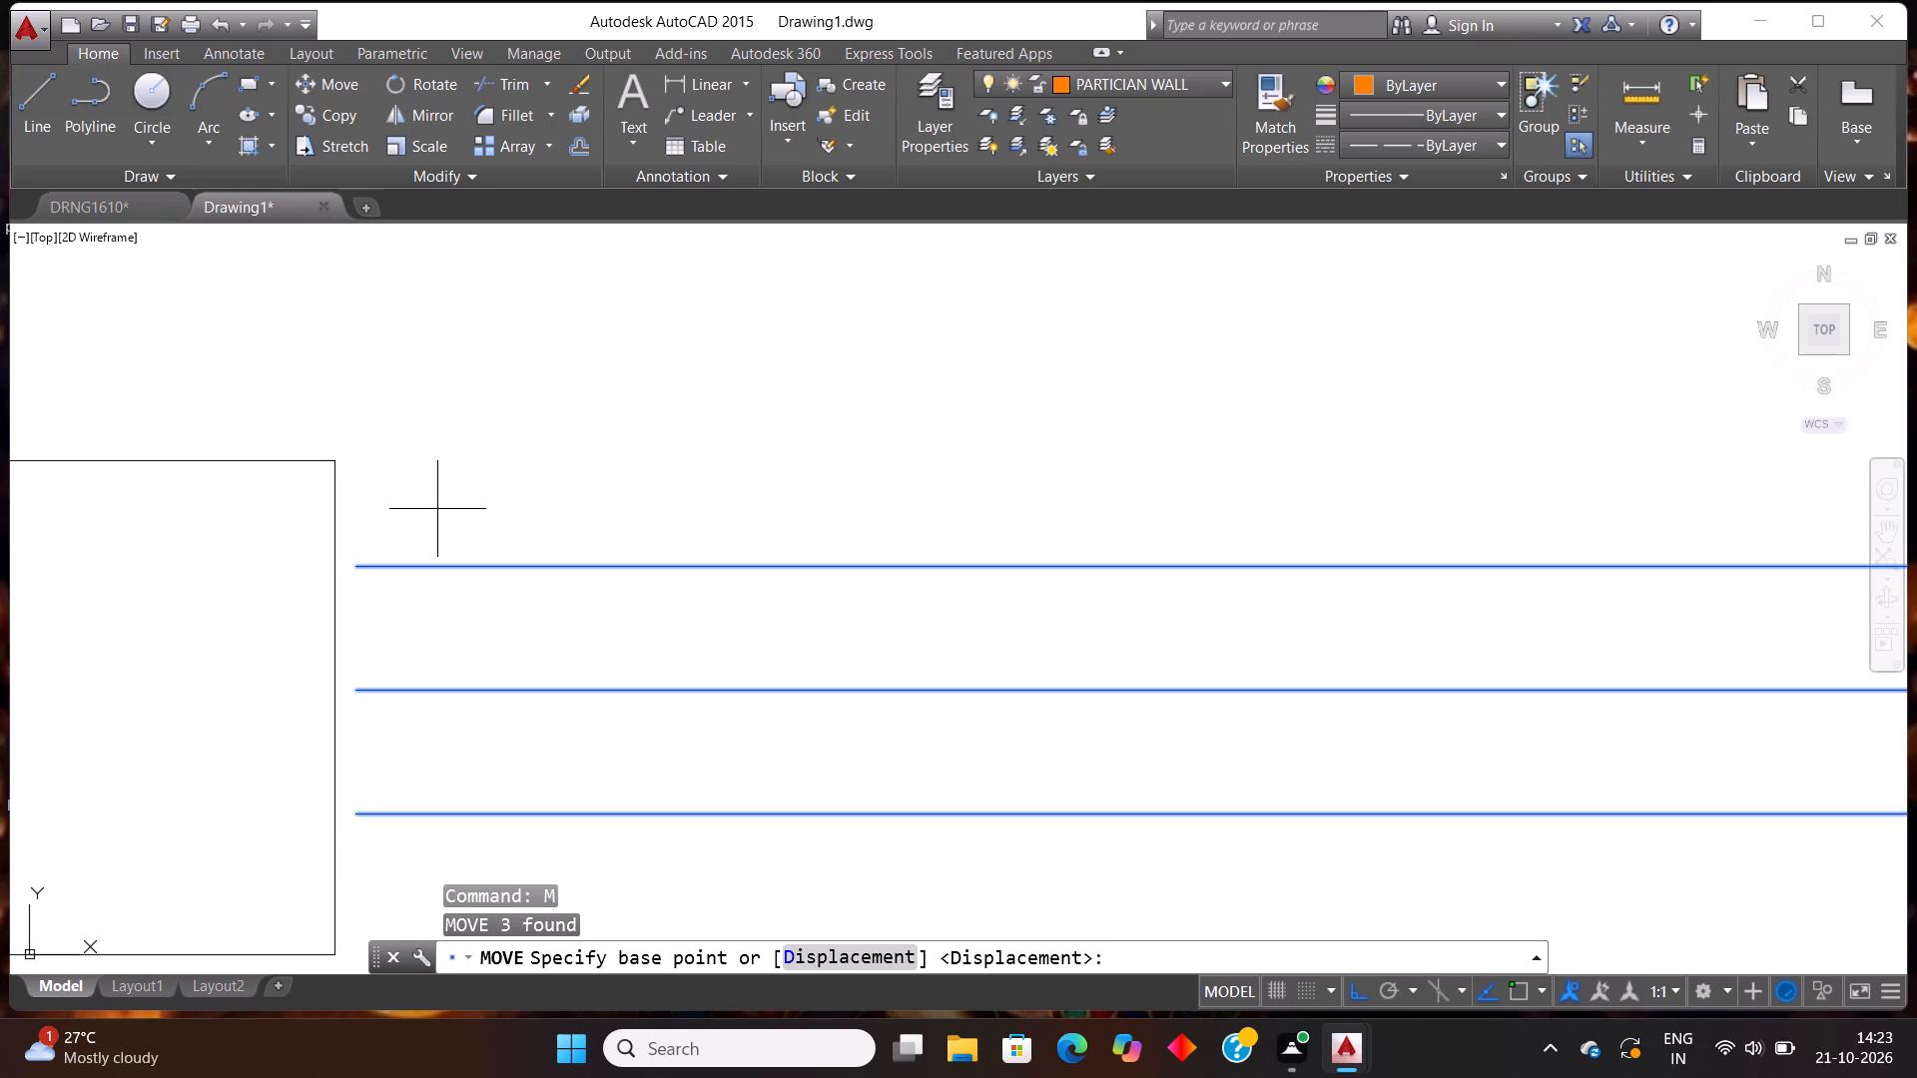
left_click(357, 567)
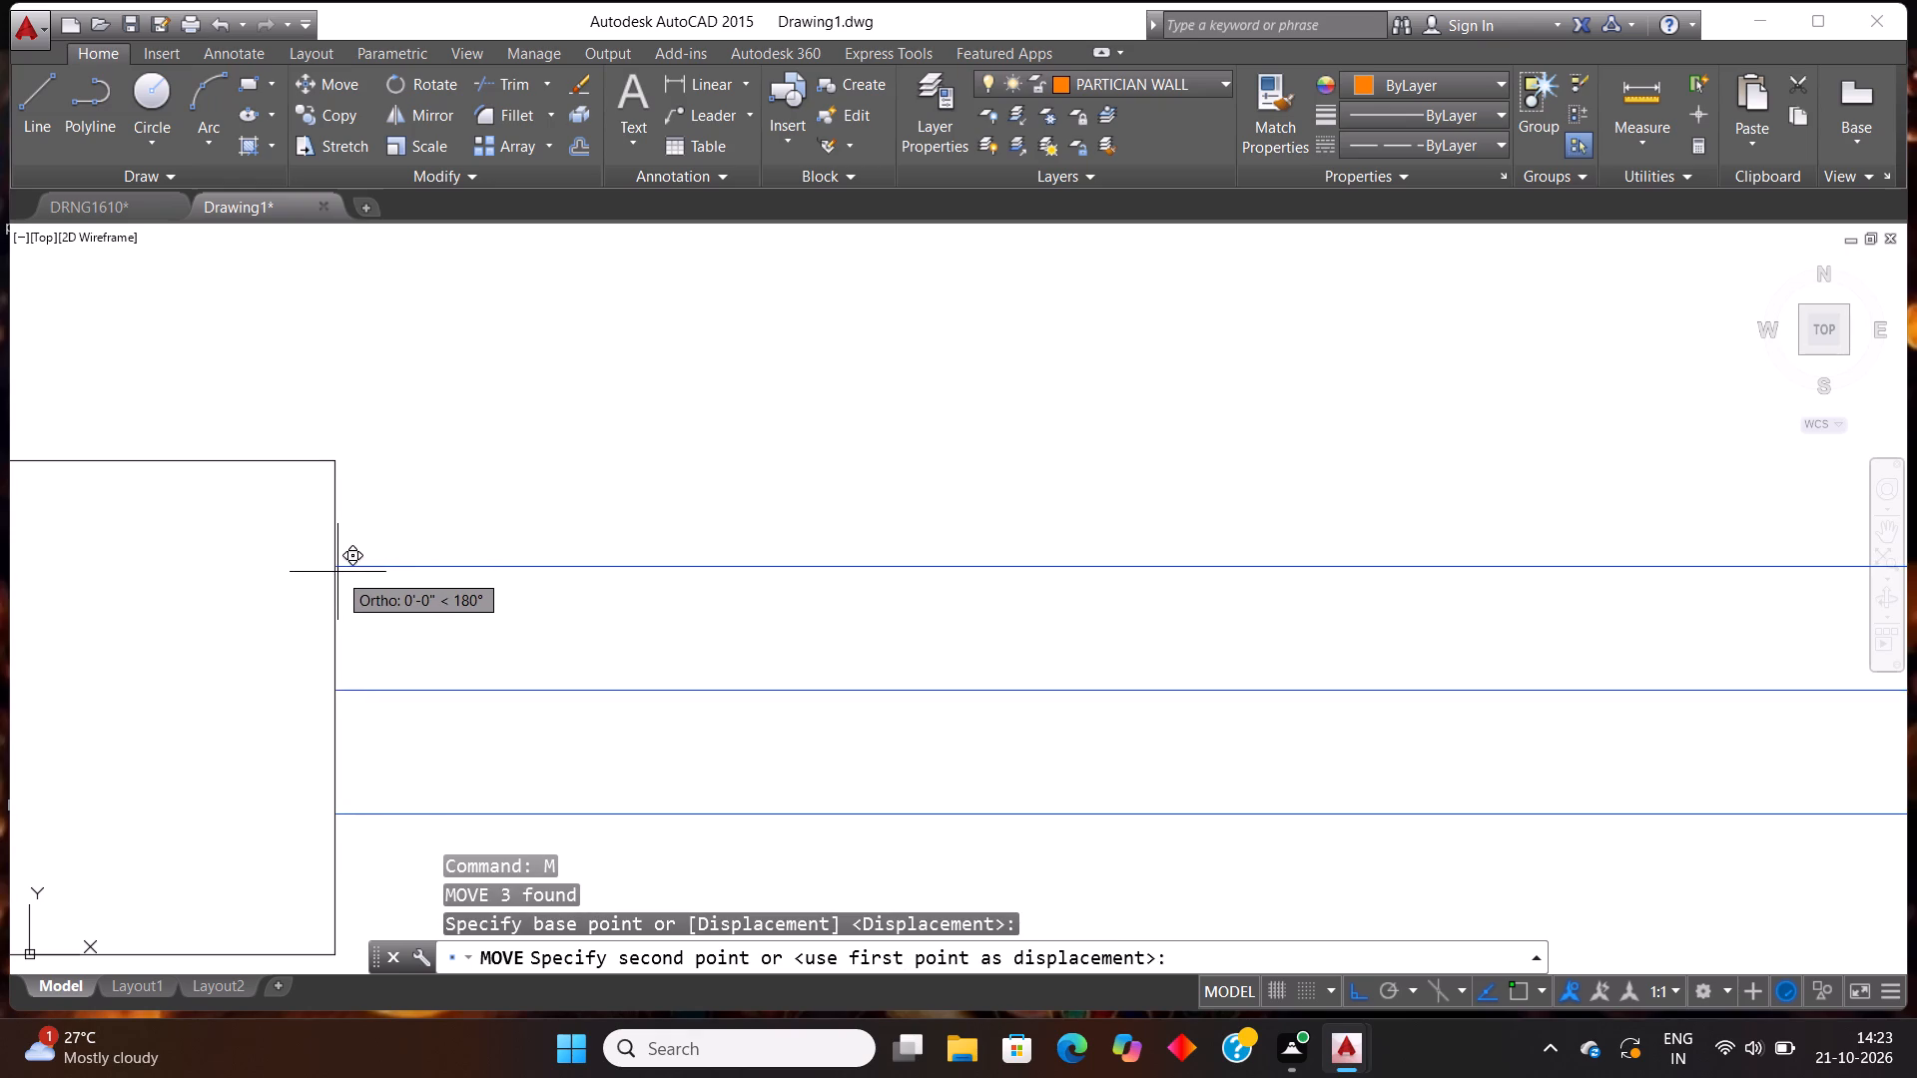
left_click(337, 572)
scroll(378, 515, "down", 5)
scroll(808, 523, "up", 2)
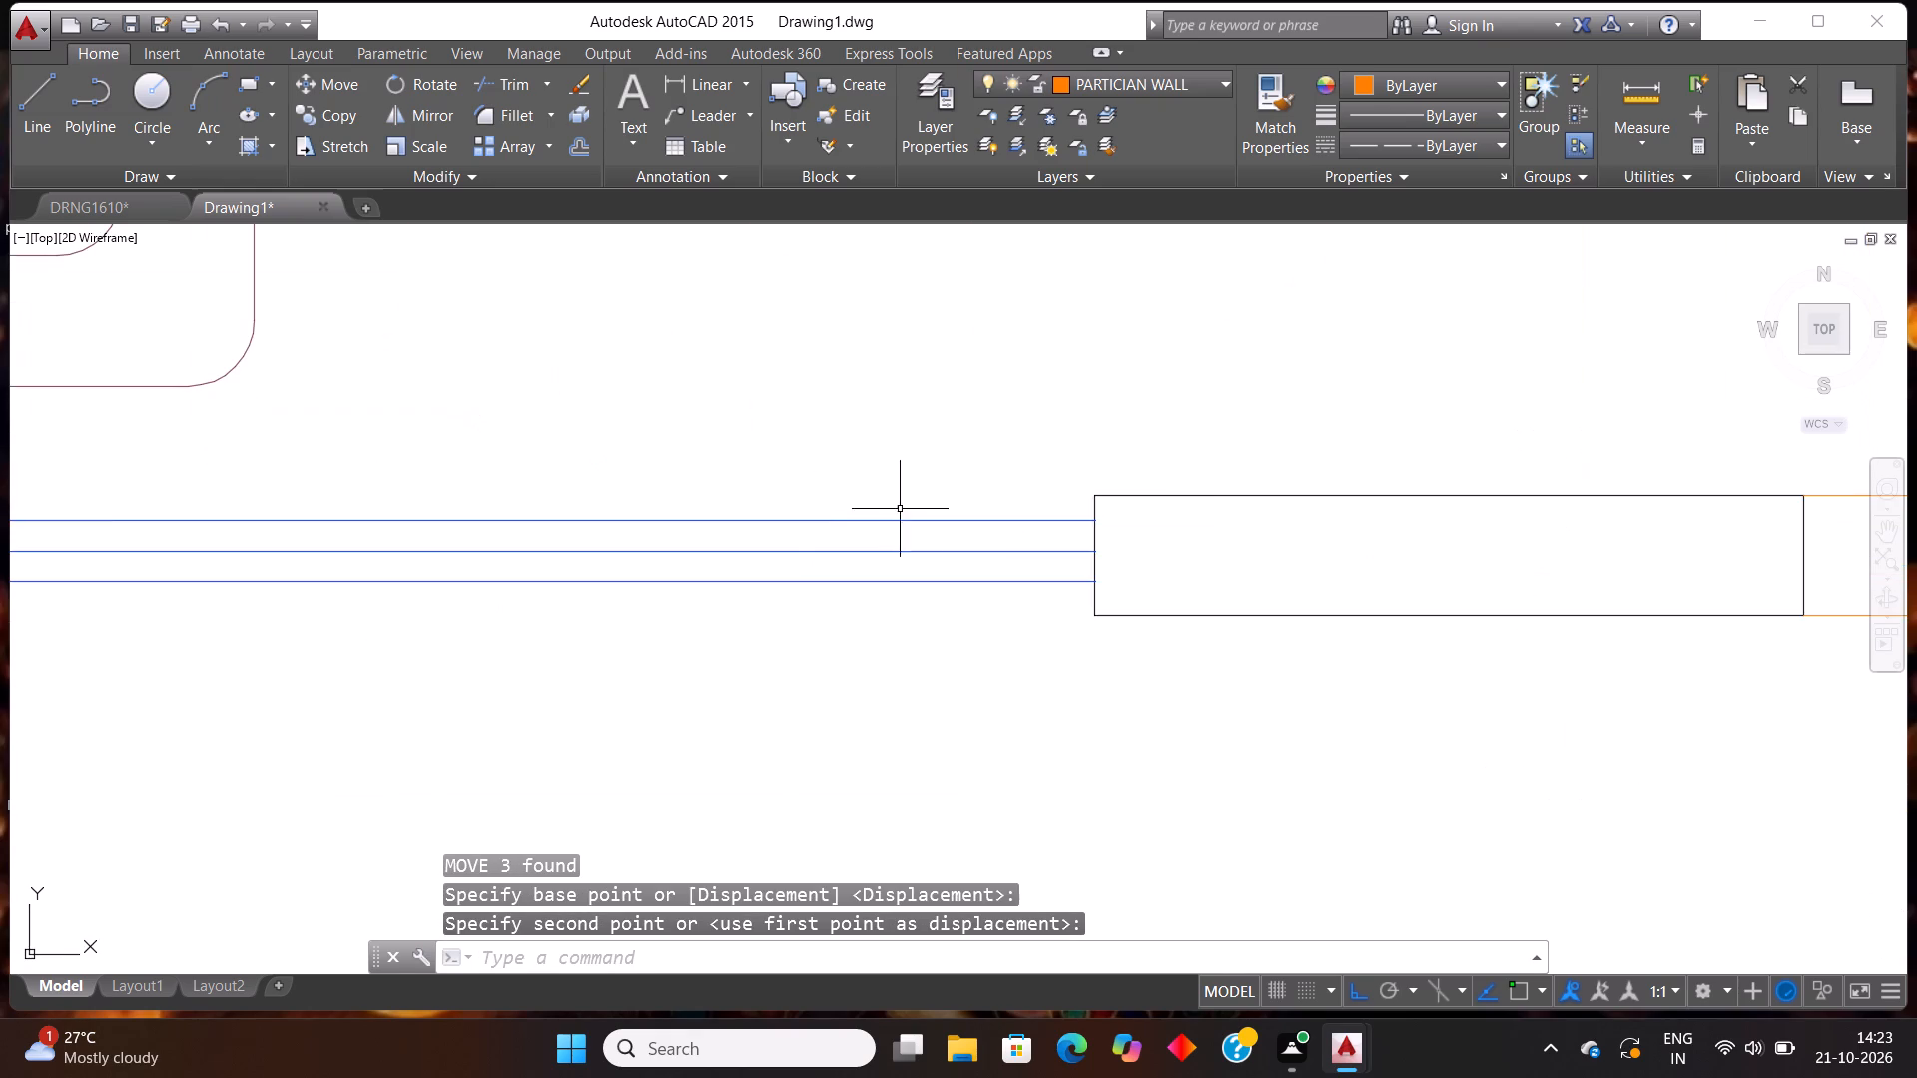
scroll(1168, 499, "up", 2)
scroll(1013, 626, "up", 3)
Extend the outer face line of the front boundary wall across the gate opening in front of the car.
scroll(934, 646, "down", 8)
scroll(1034, 478, "down", 9)
scroll(978, 549, "down", 2)
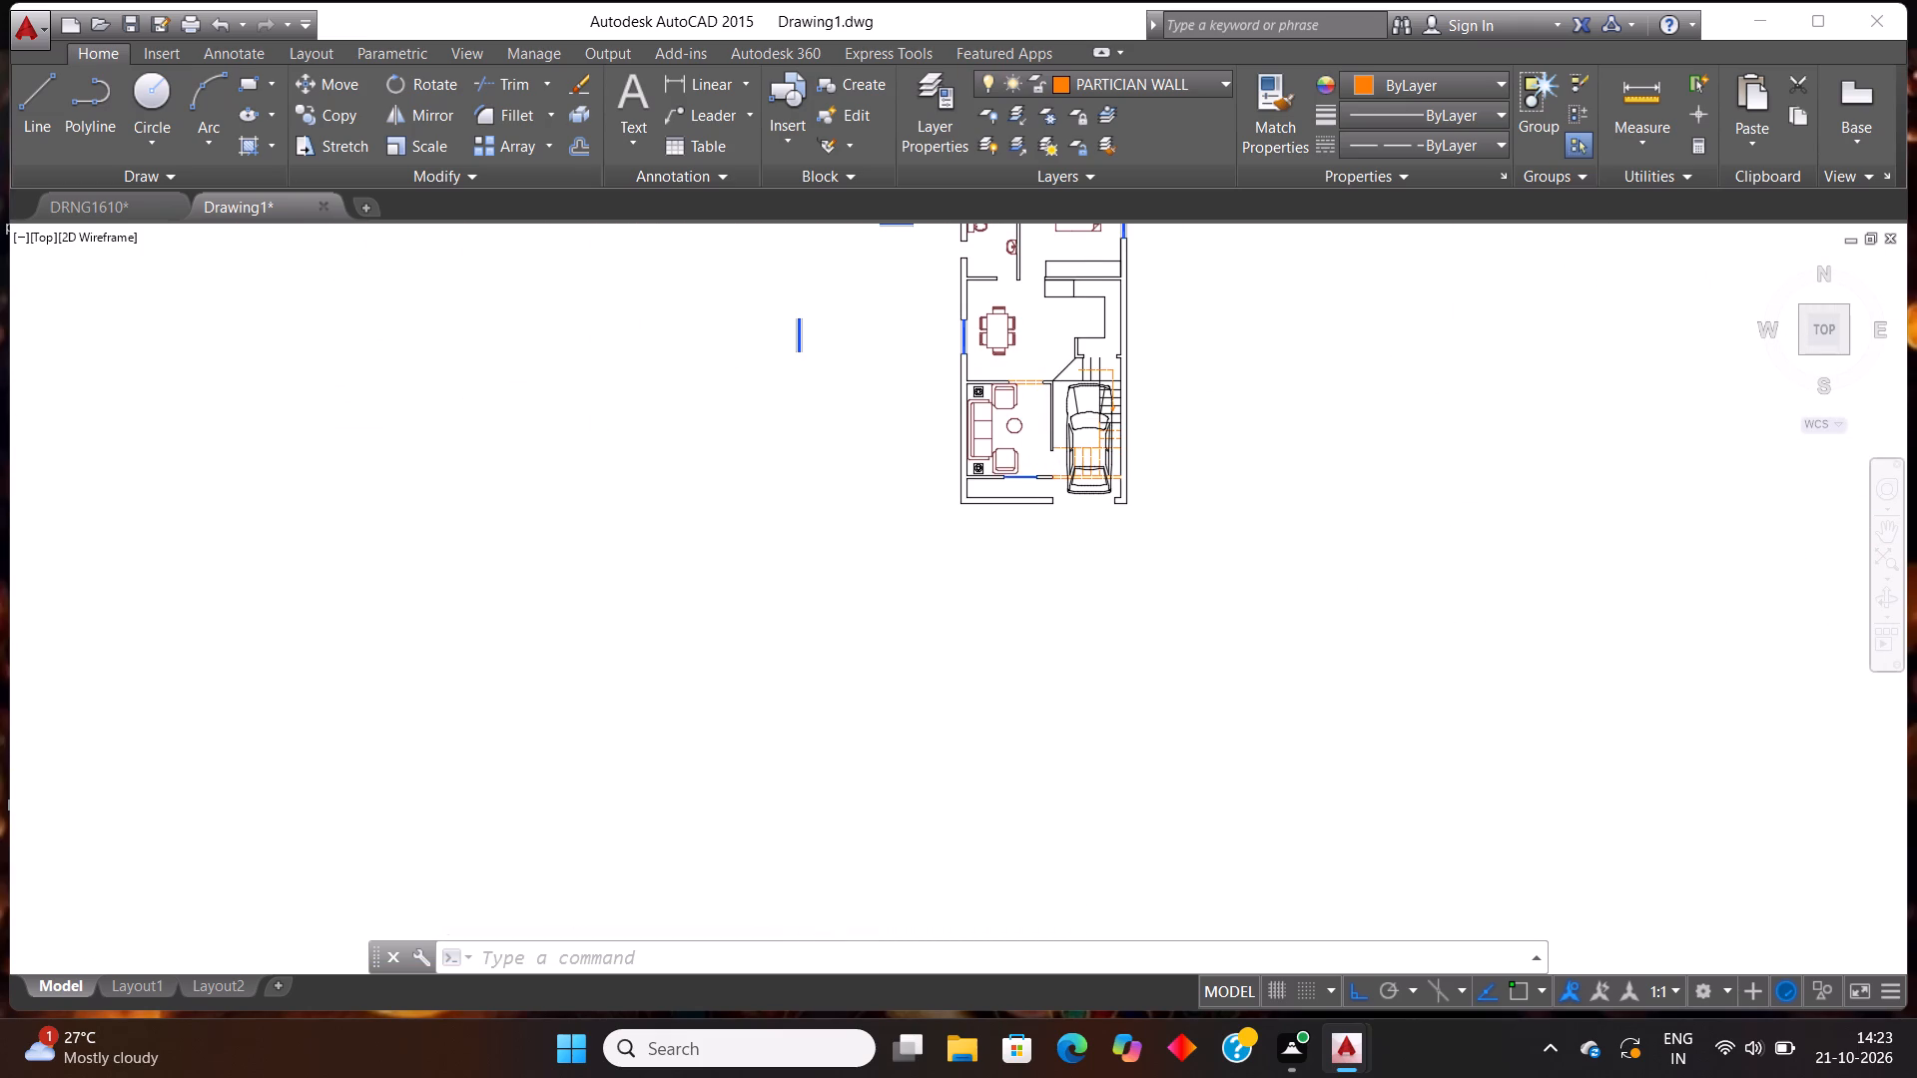
scroll(1040, 264, "up", 2)
scroll(931, 616, "down", 3)
scroll(945, 586, "up", 1)
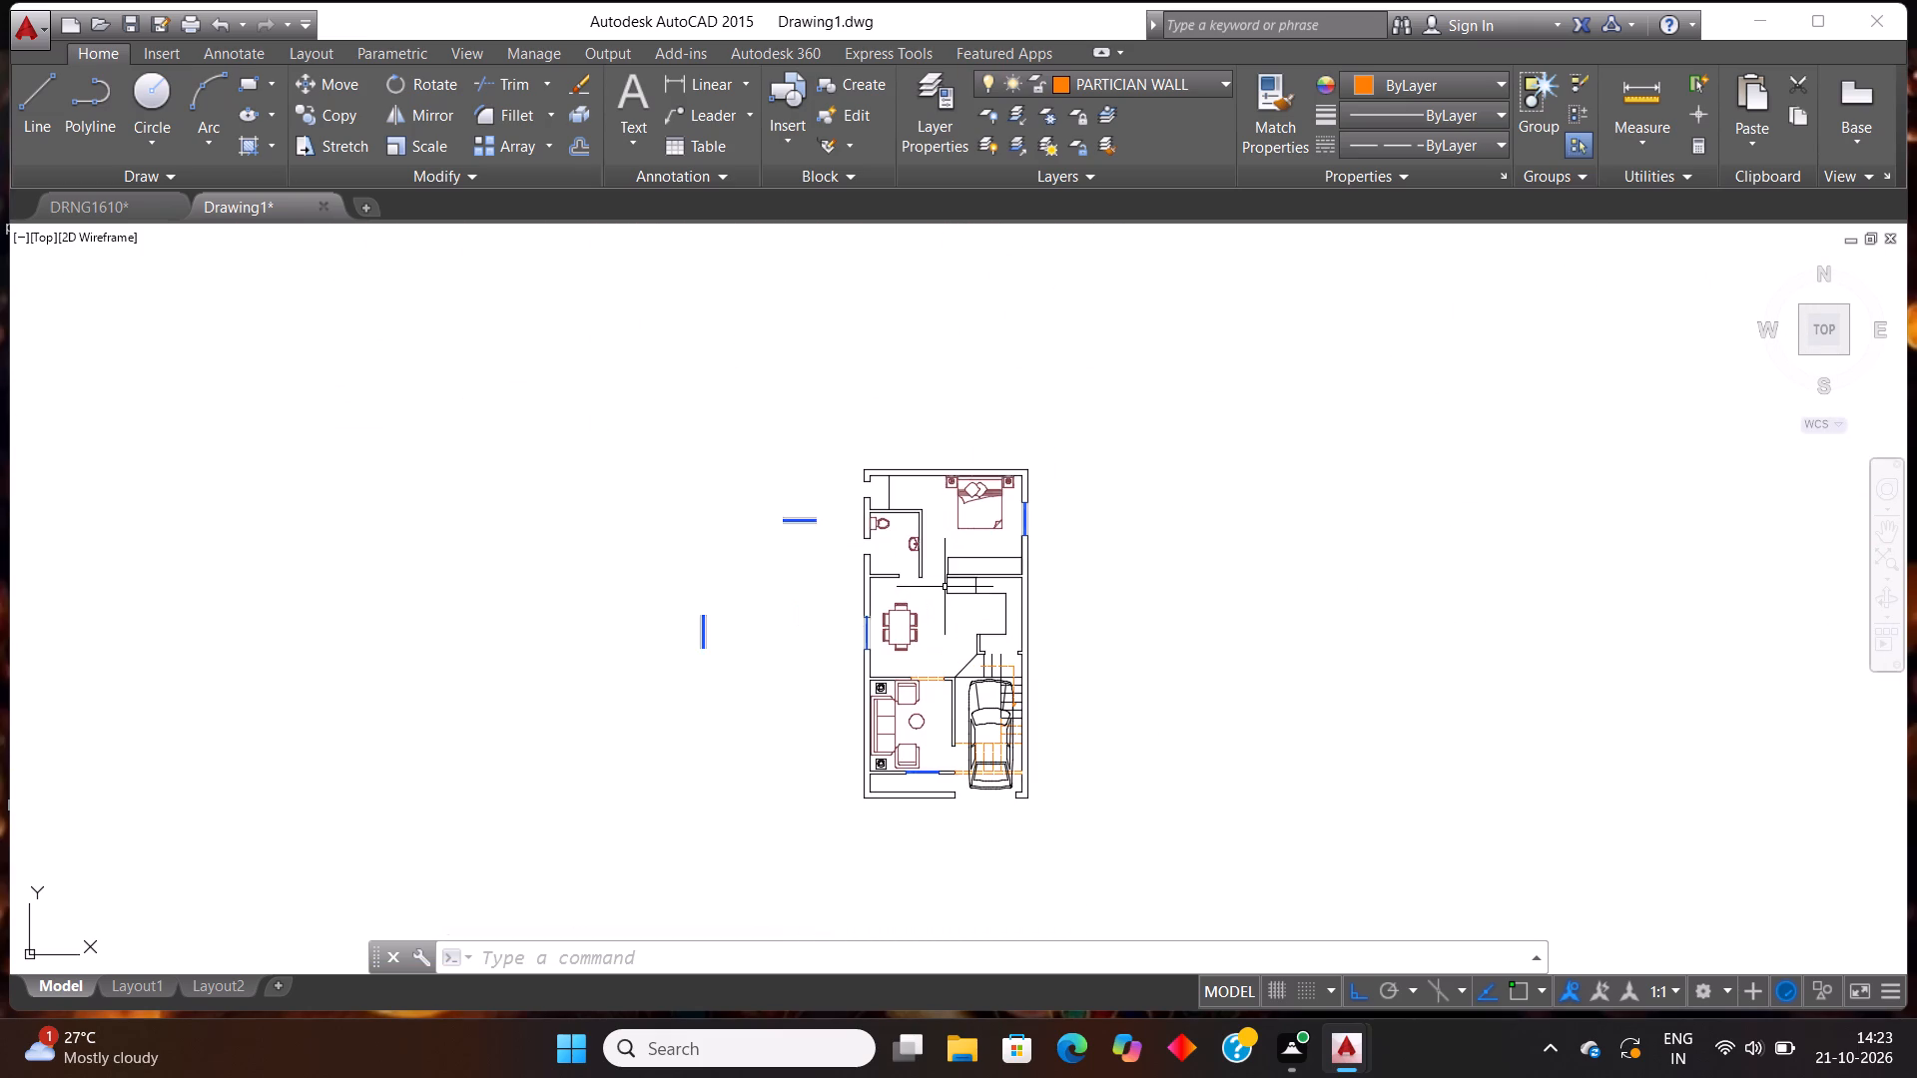
scroll(945, 590, "up", 1)
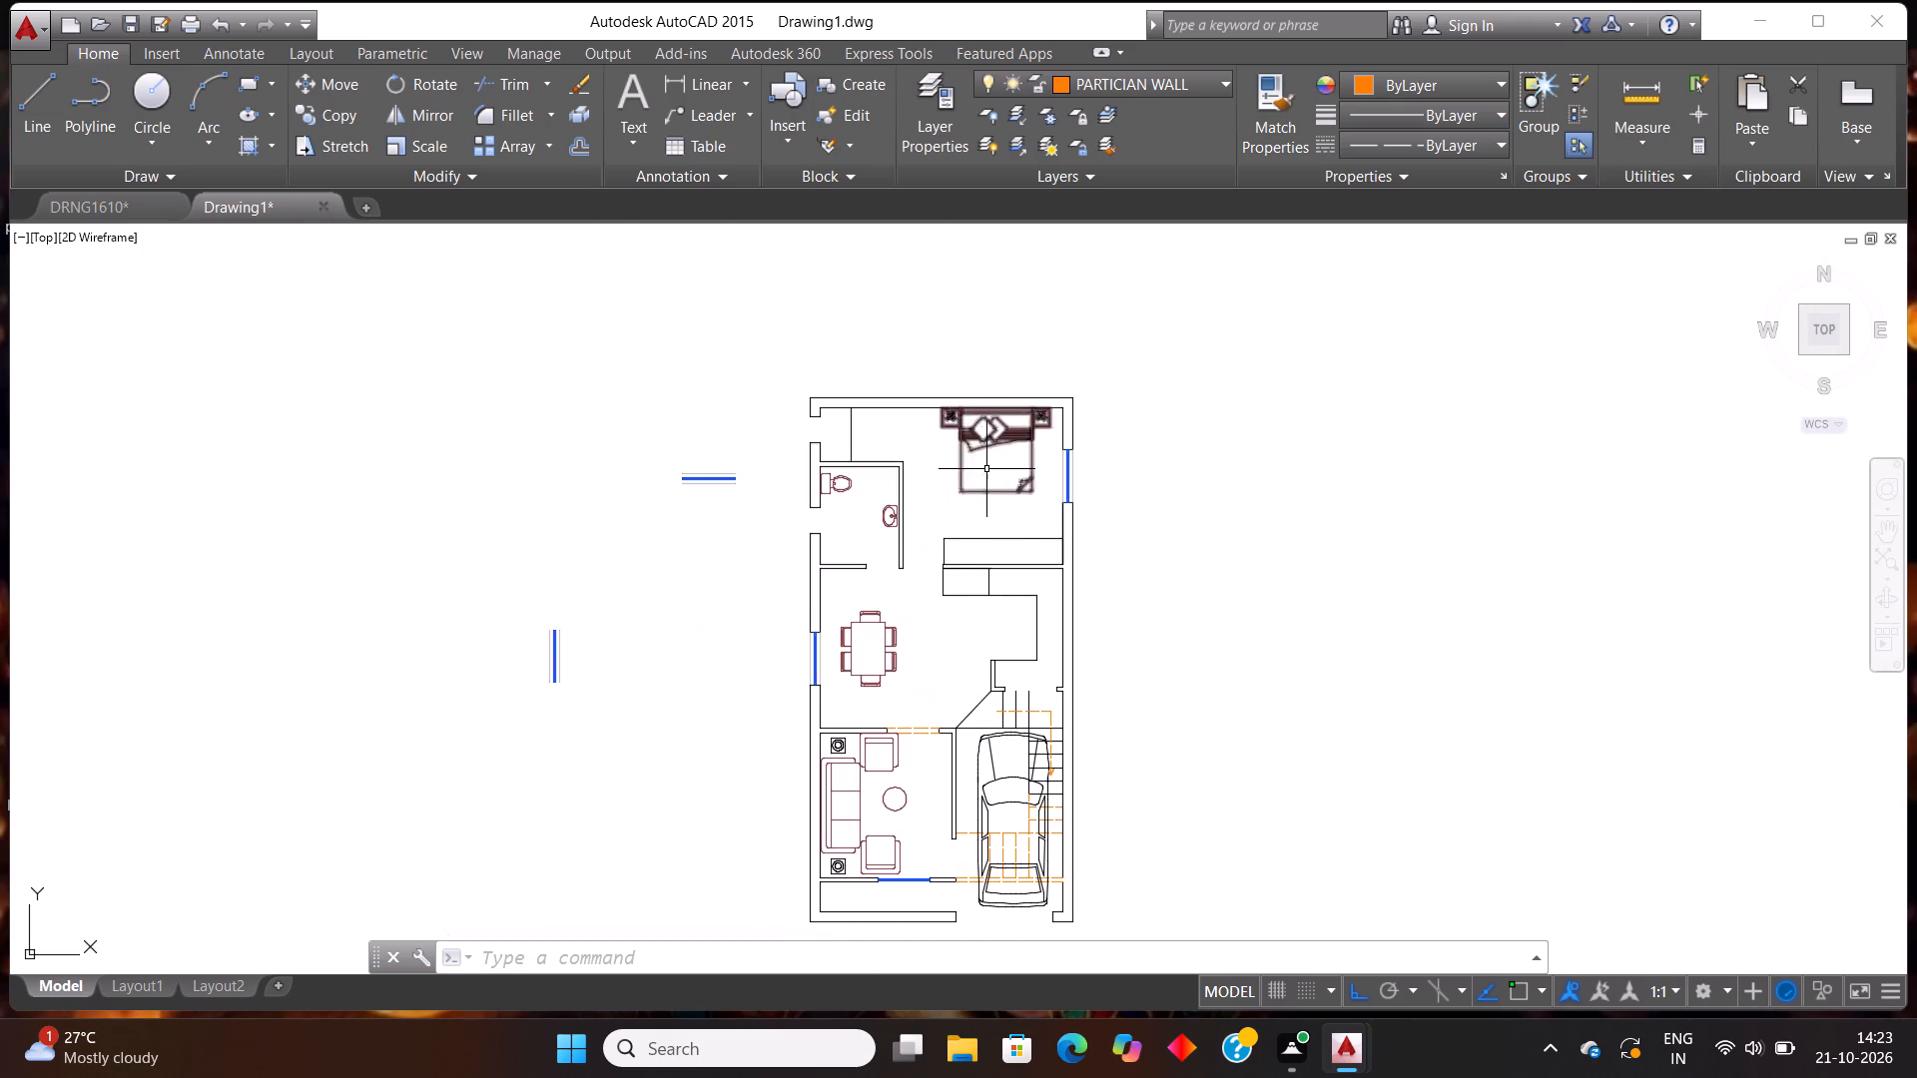
key("Escape")
key("Escape")
type("EX")
key("Return")
key("Return")
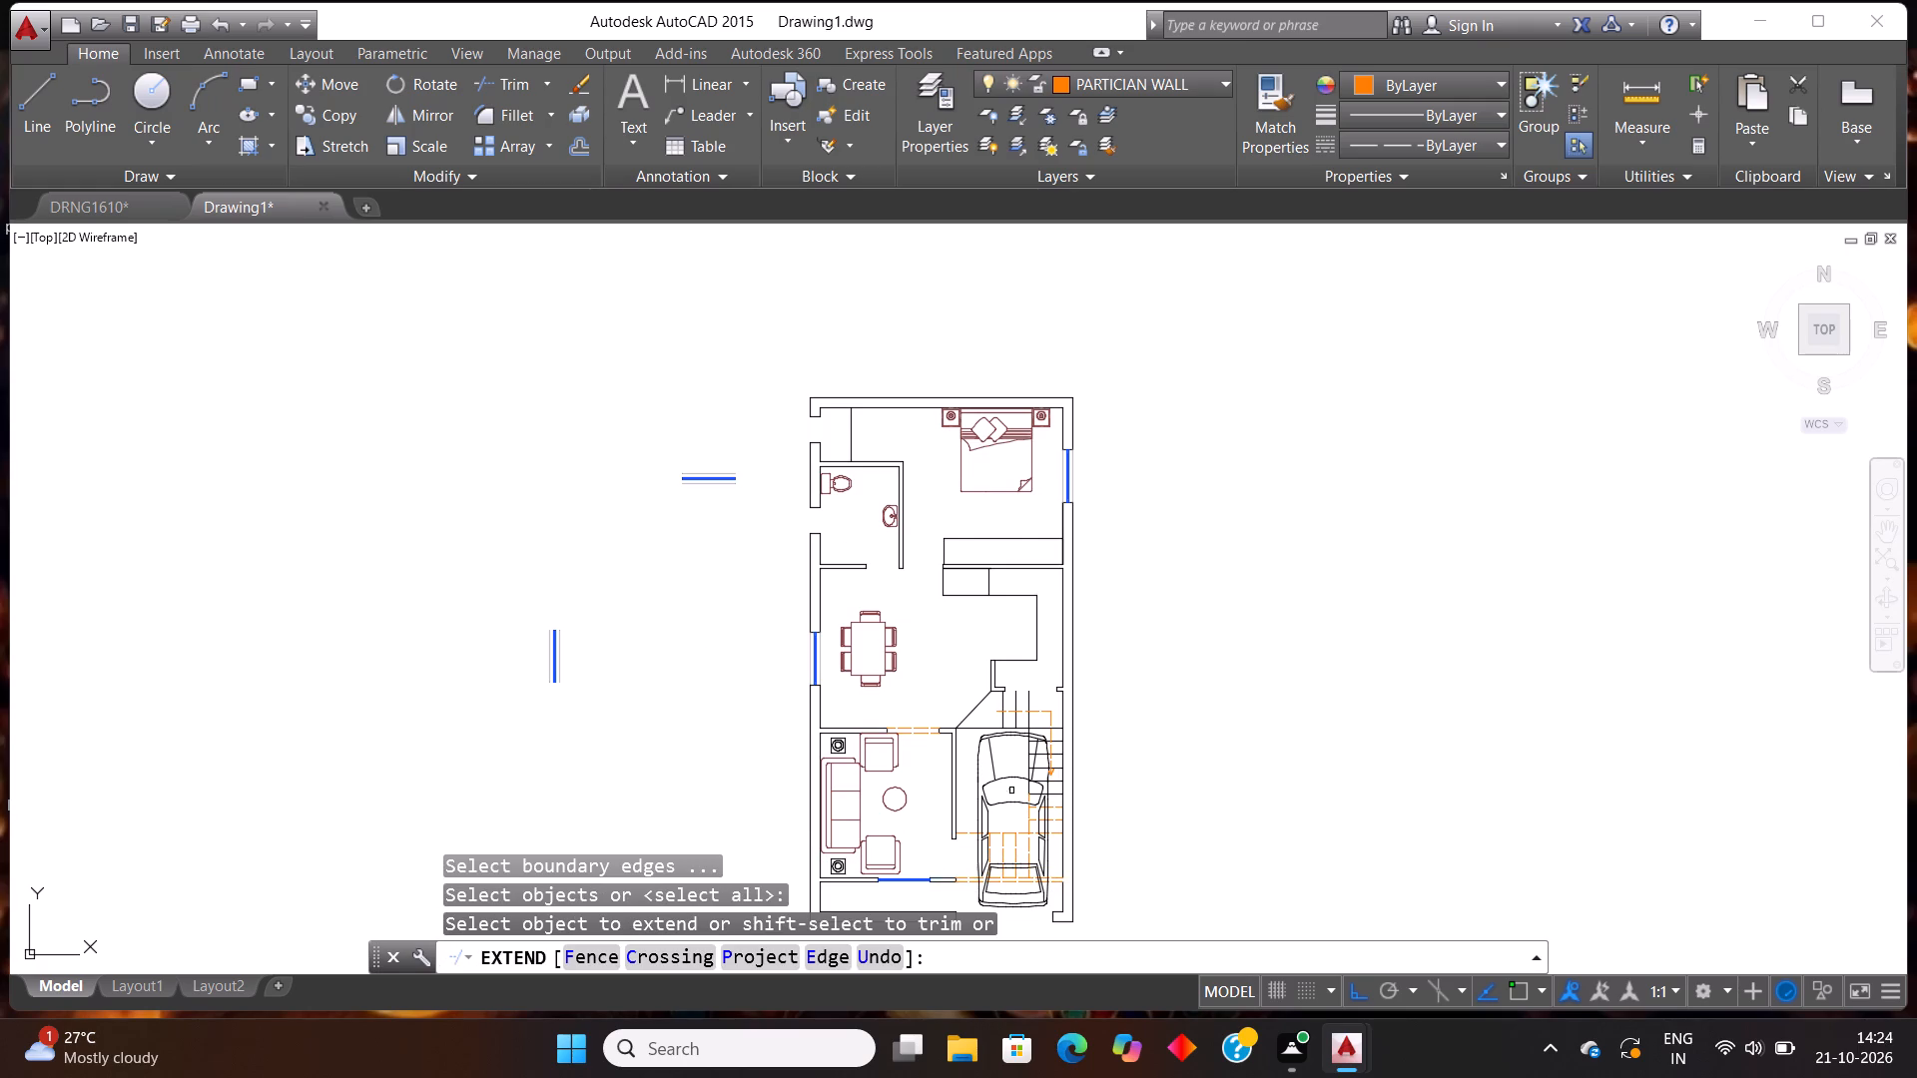
scroll(987, 646, "down", 2)
scroll(1016, 774, "up", 2)
scroll(932, 766, "up", 2)
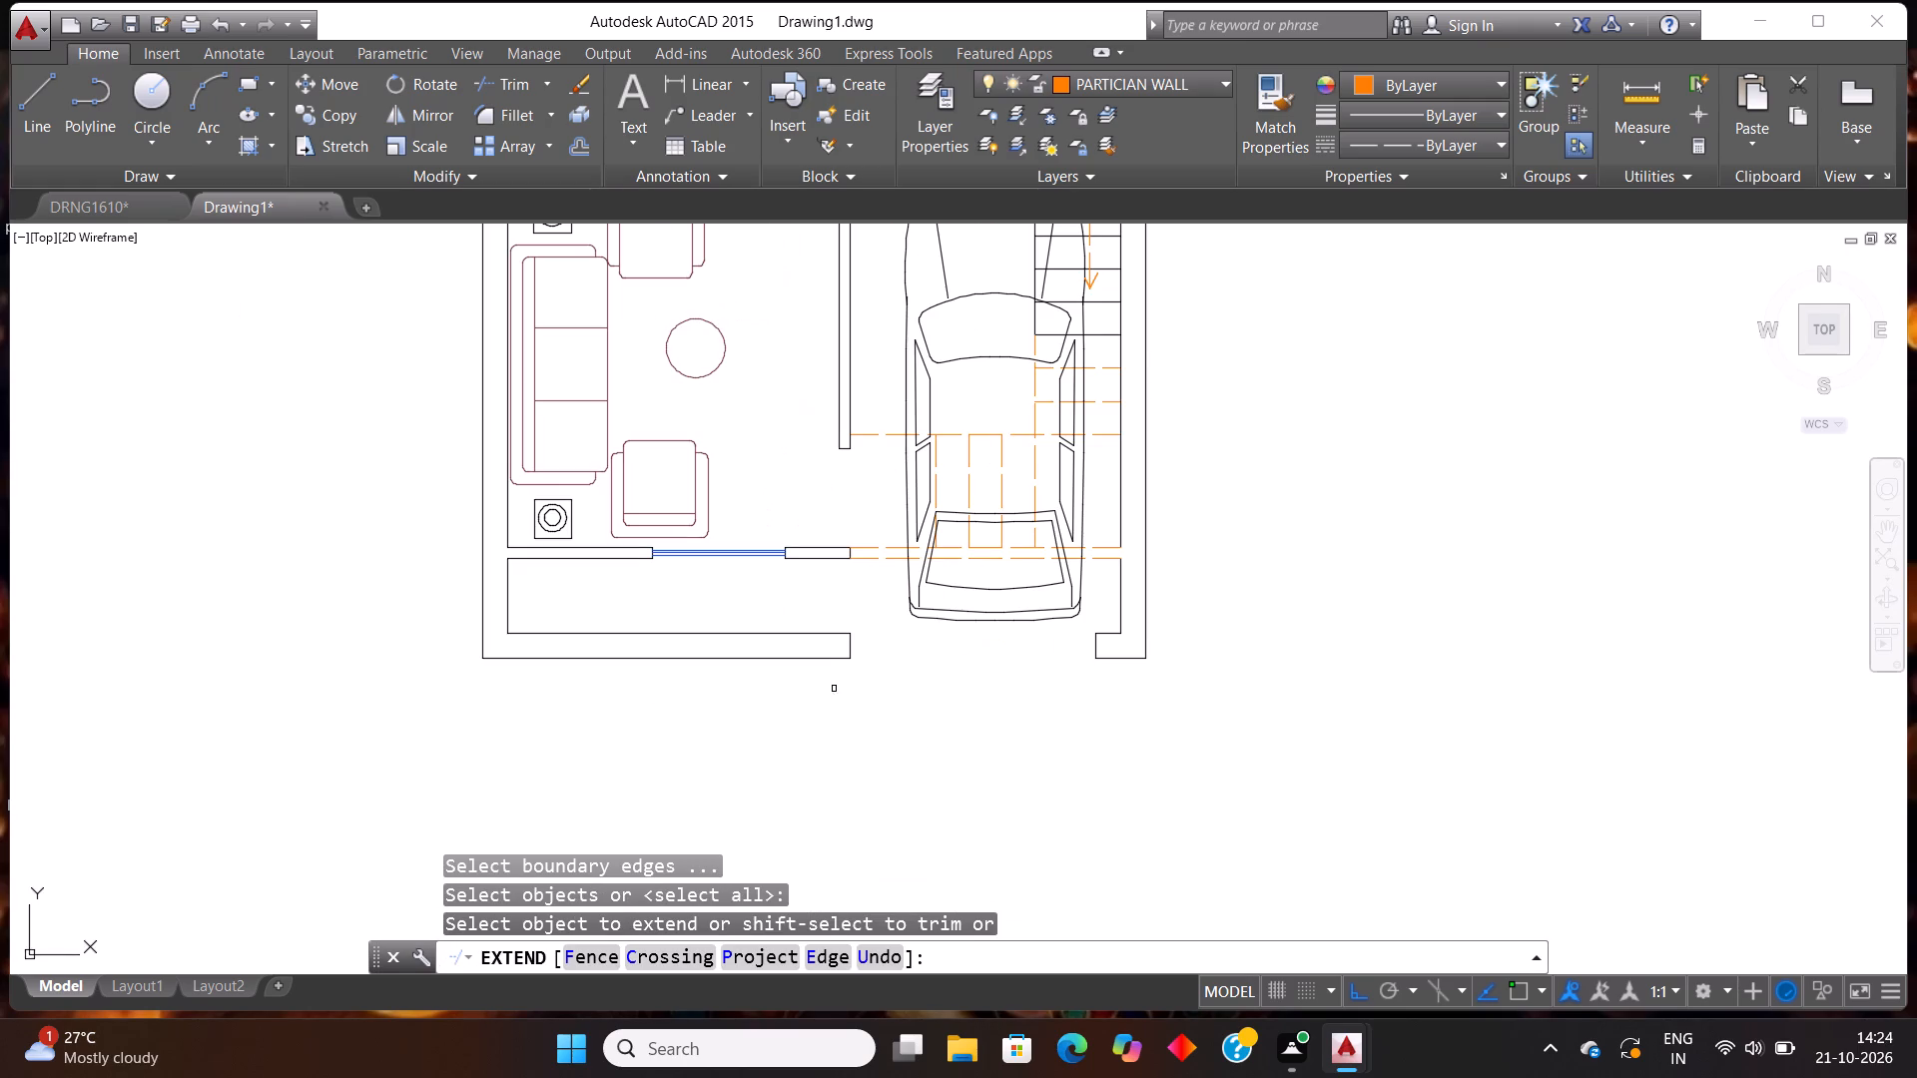
left_click(836, 660)
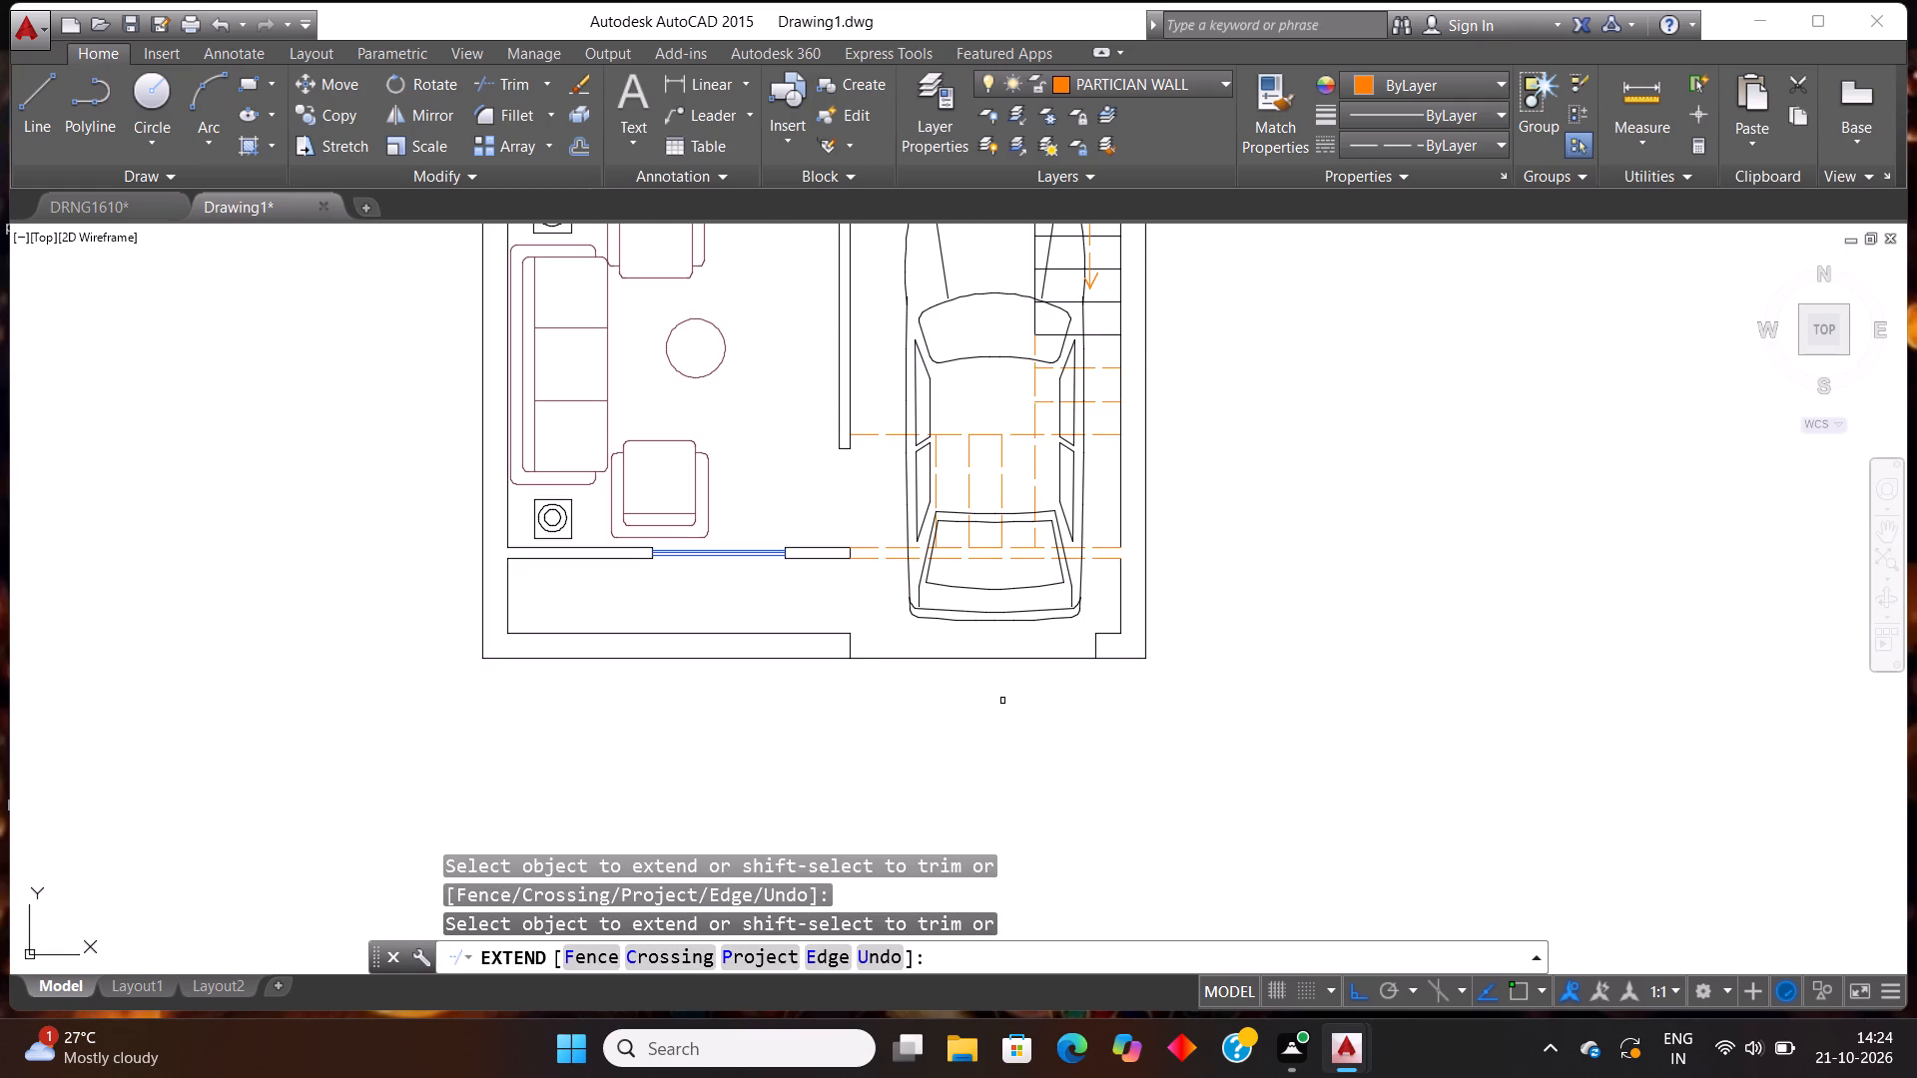
key("Escape")
key("Escape")
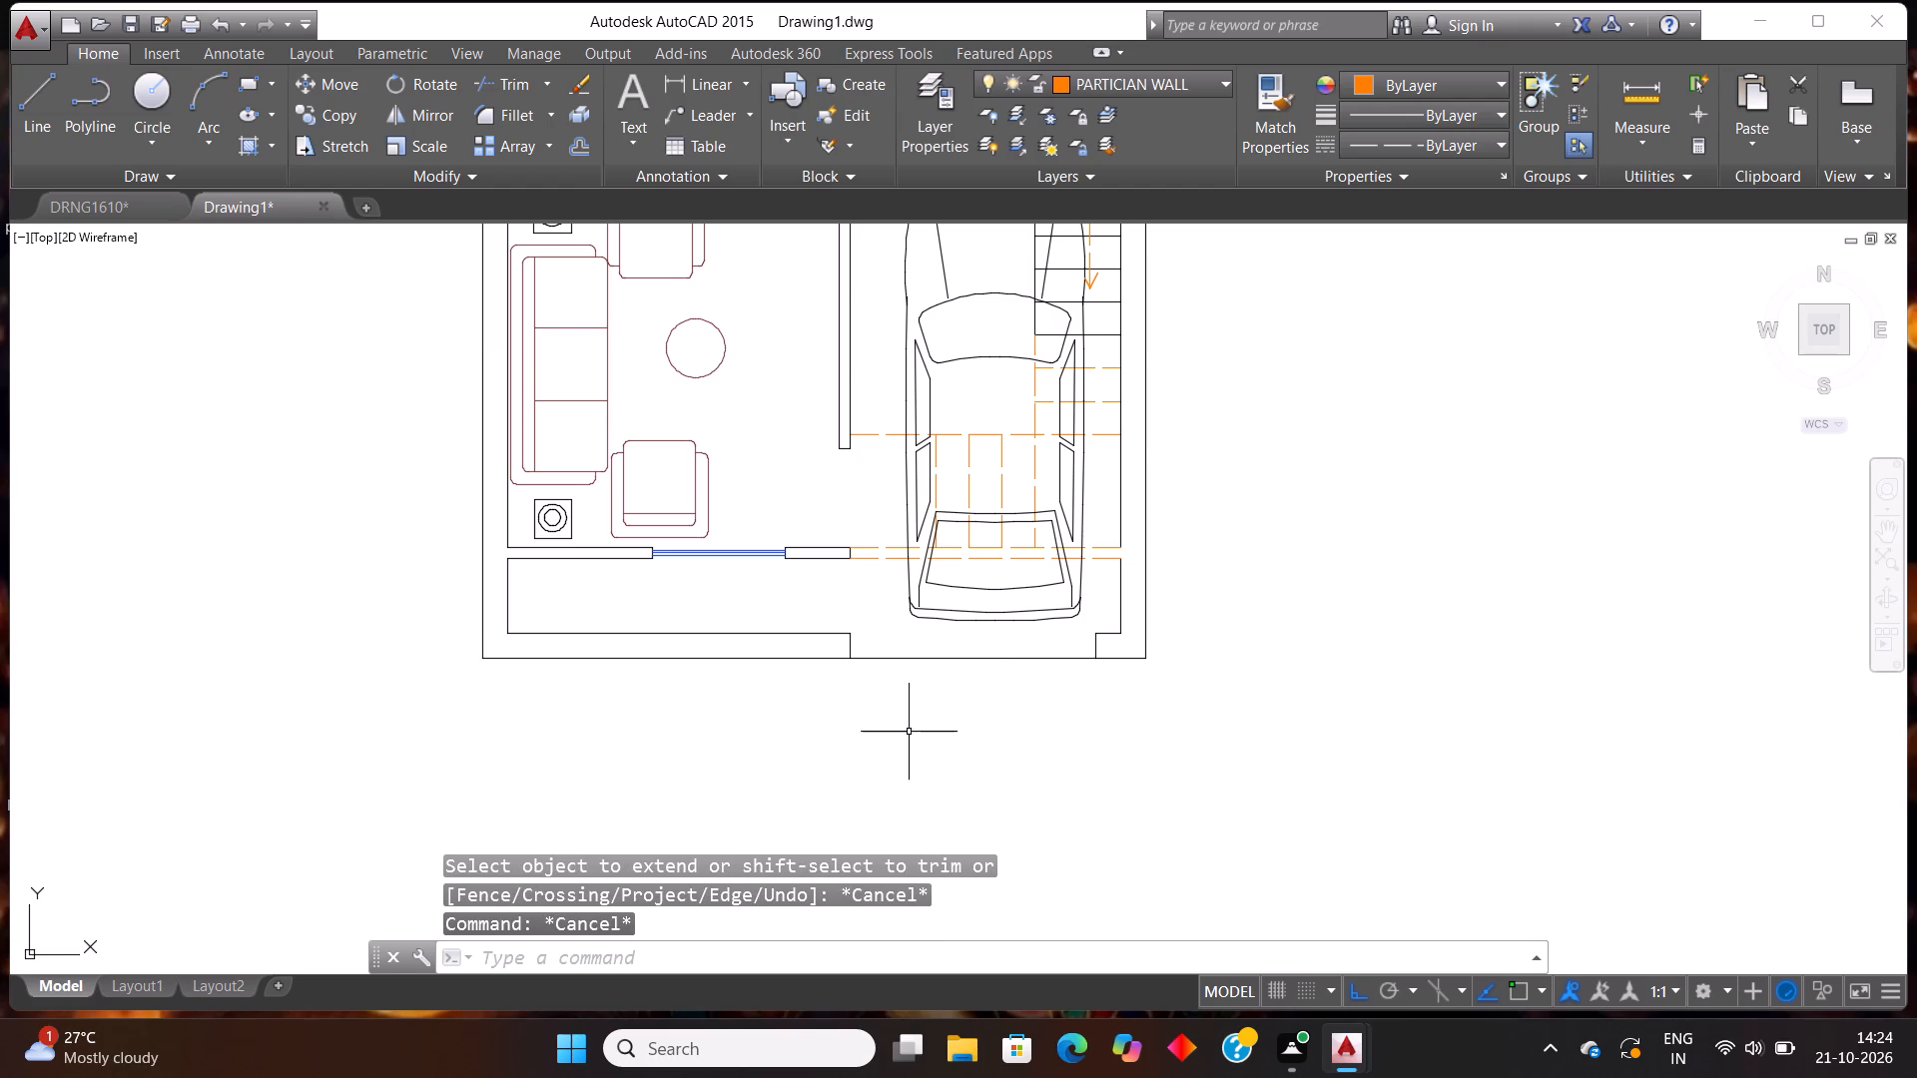
Delete the spare horizontal and vertical window copies lying in the empty space beside the floor plan.
scroll(849, 625, "down", 3)
left_click(681, 562)
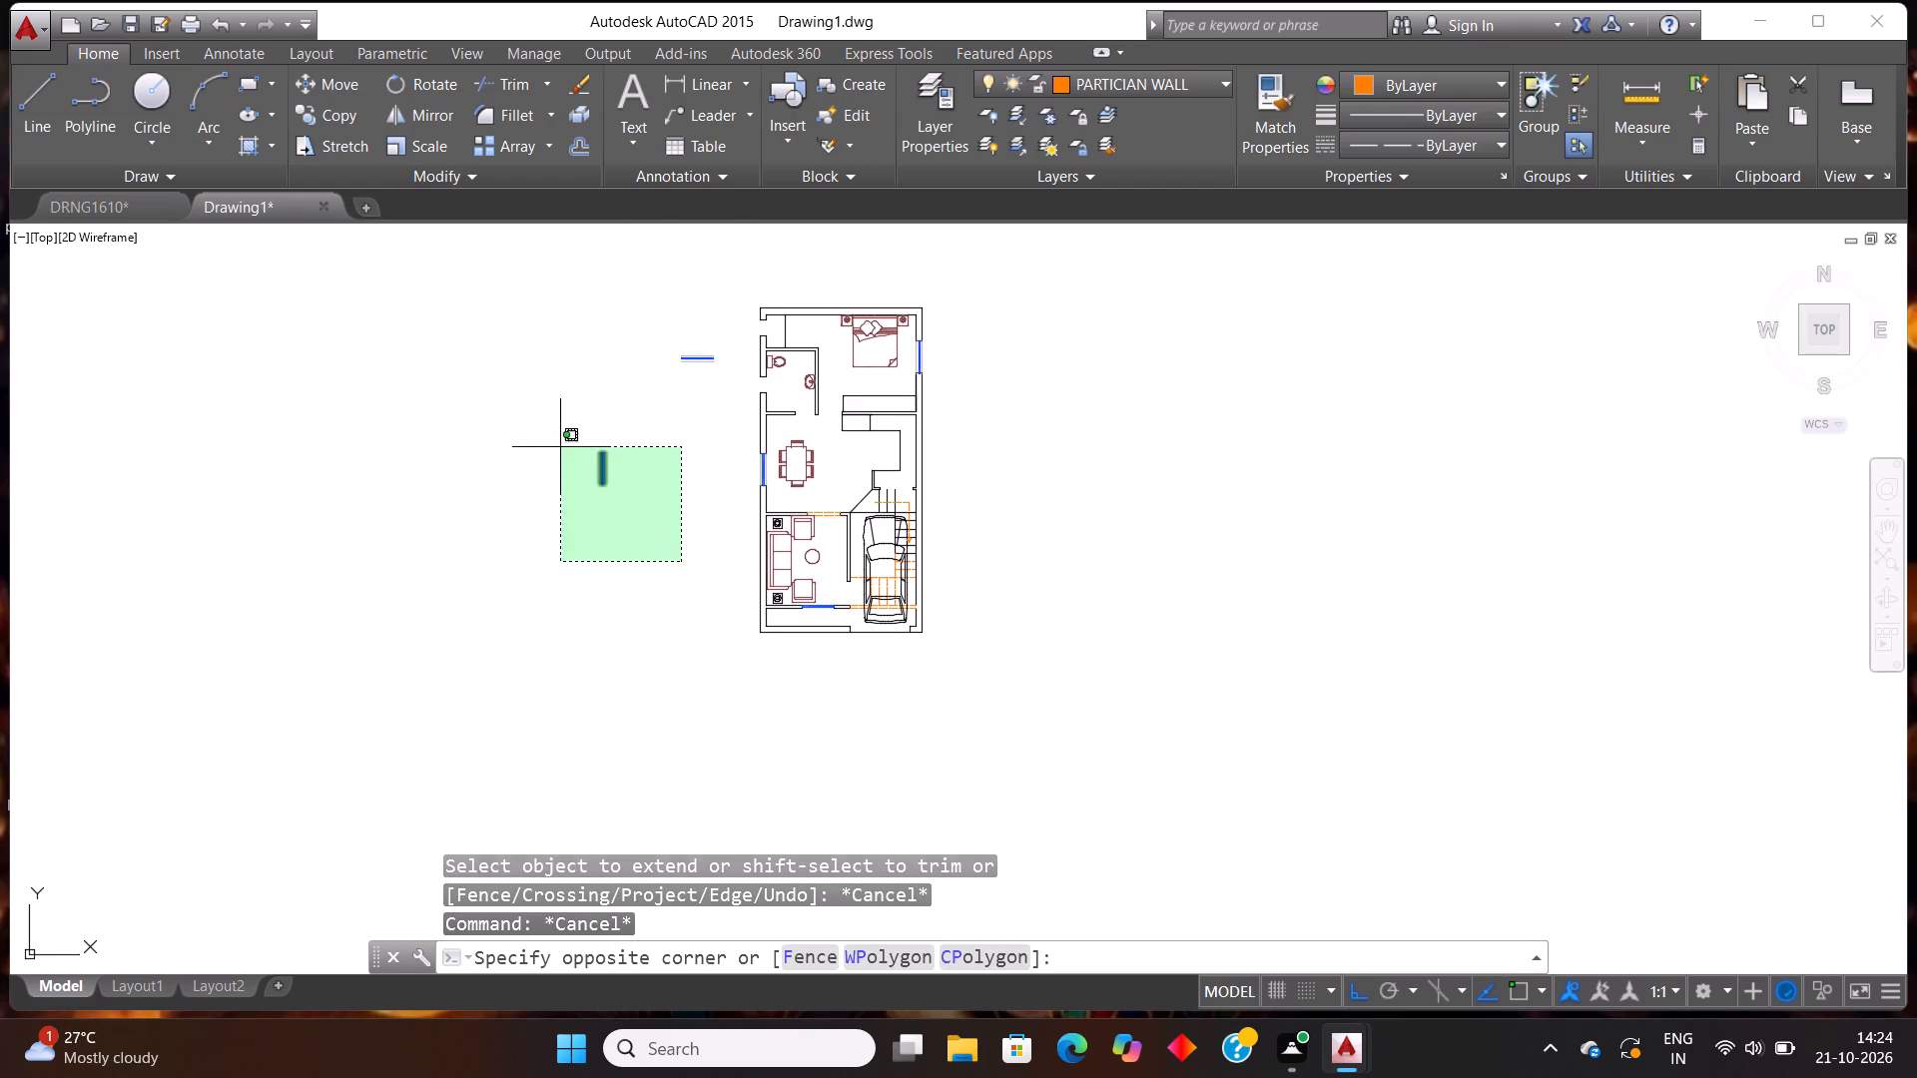
left_click(468, 344)
key("Delete")
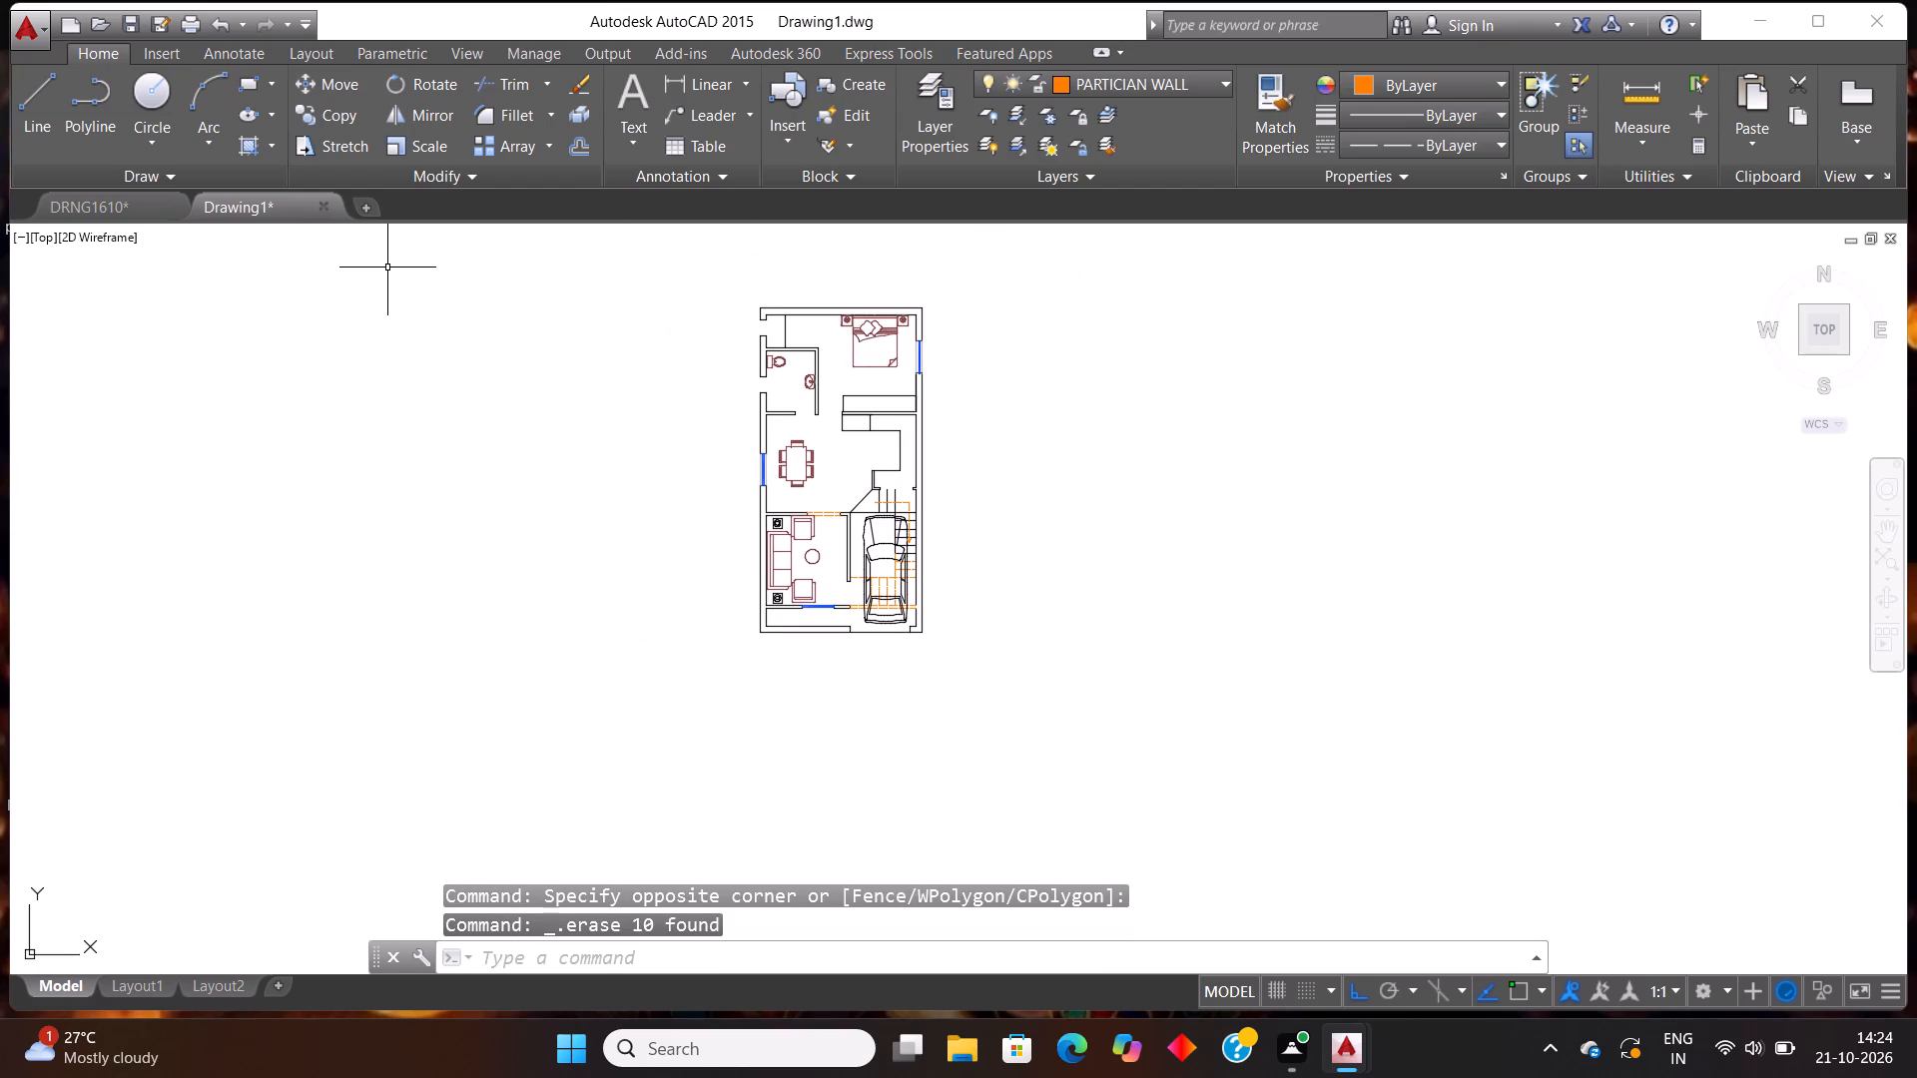
Copy the magenta toilet window from DRNG1610 and paste it into the empty space beside the plan in Drawing1.
left_click(70, 204)
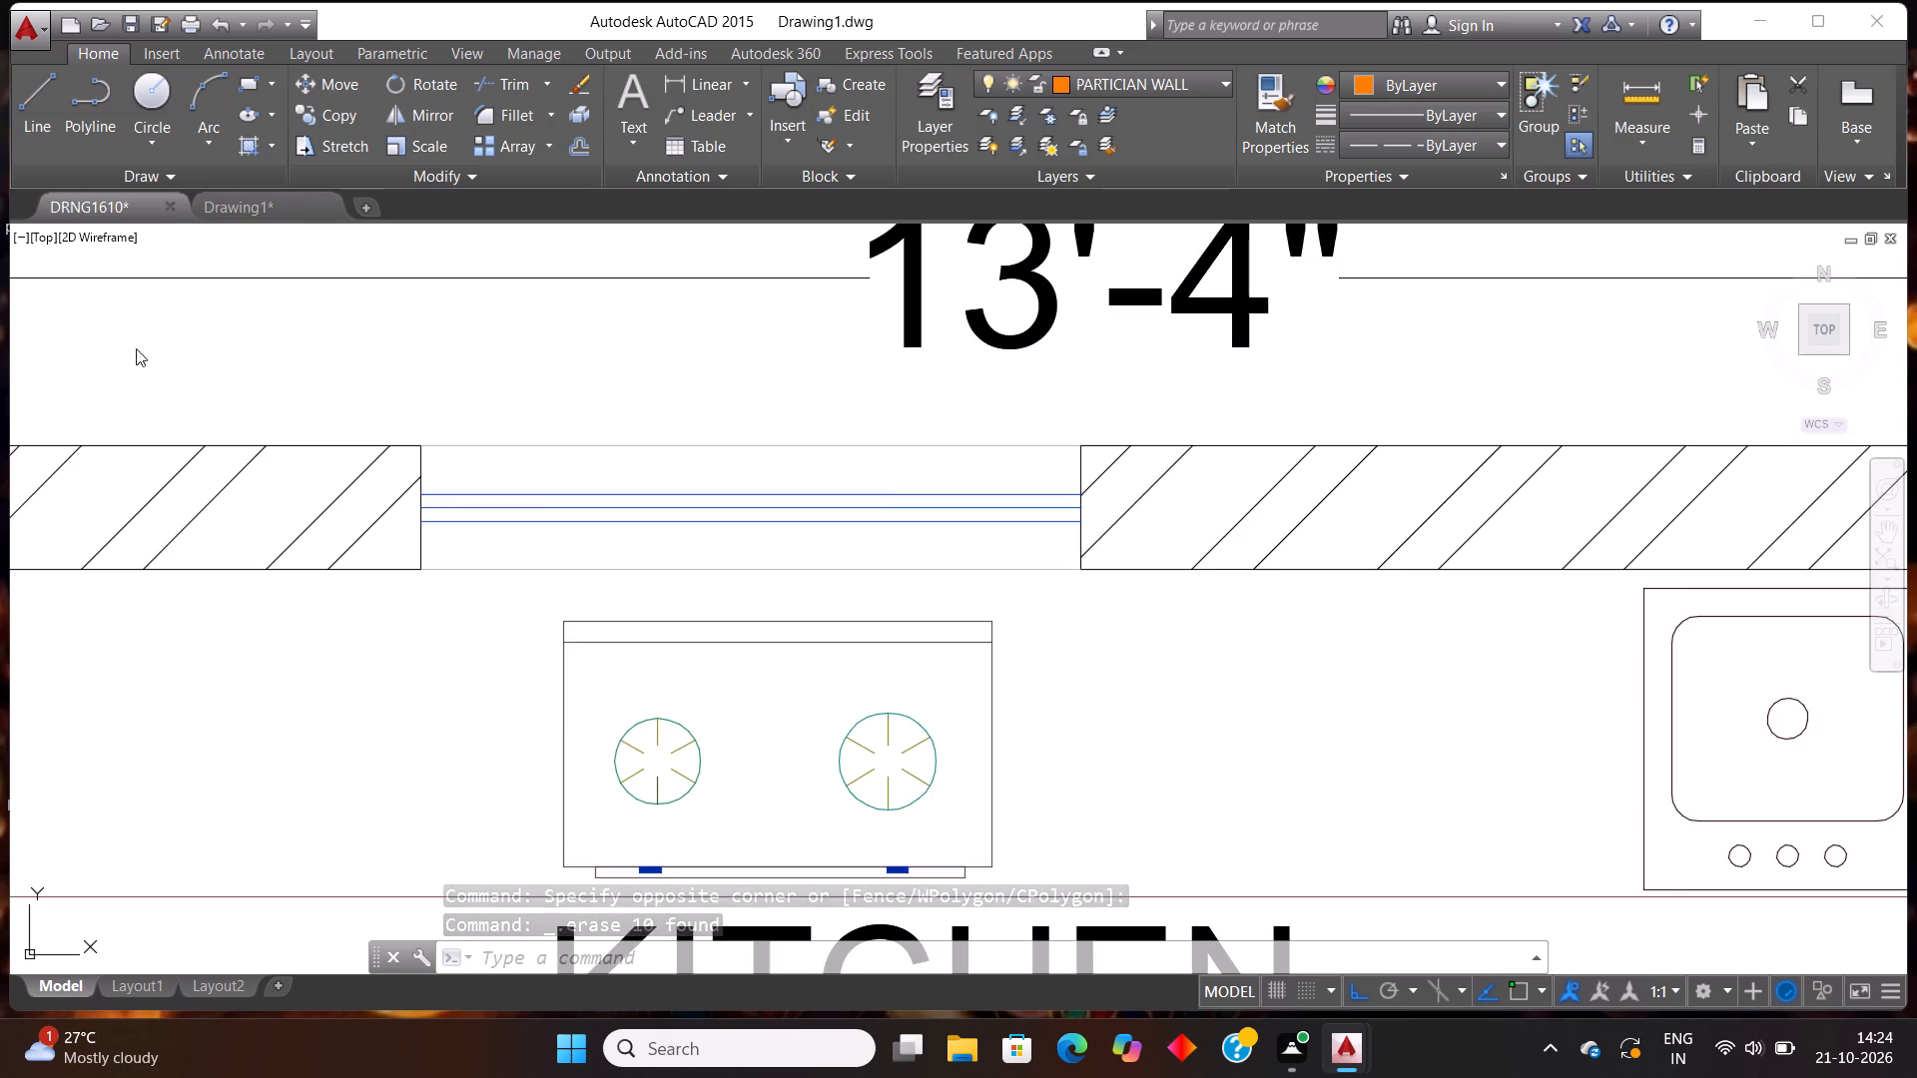
scroll(232, 389, "down", 4)
scroll(34, 471, "up", 3)
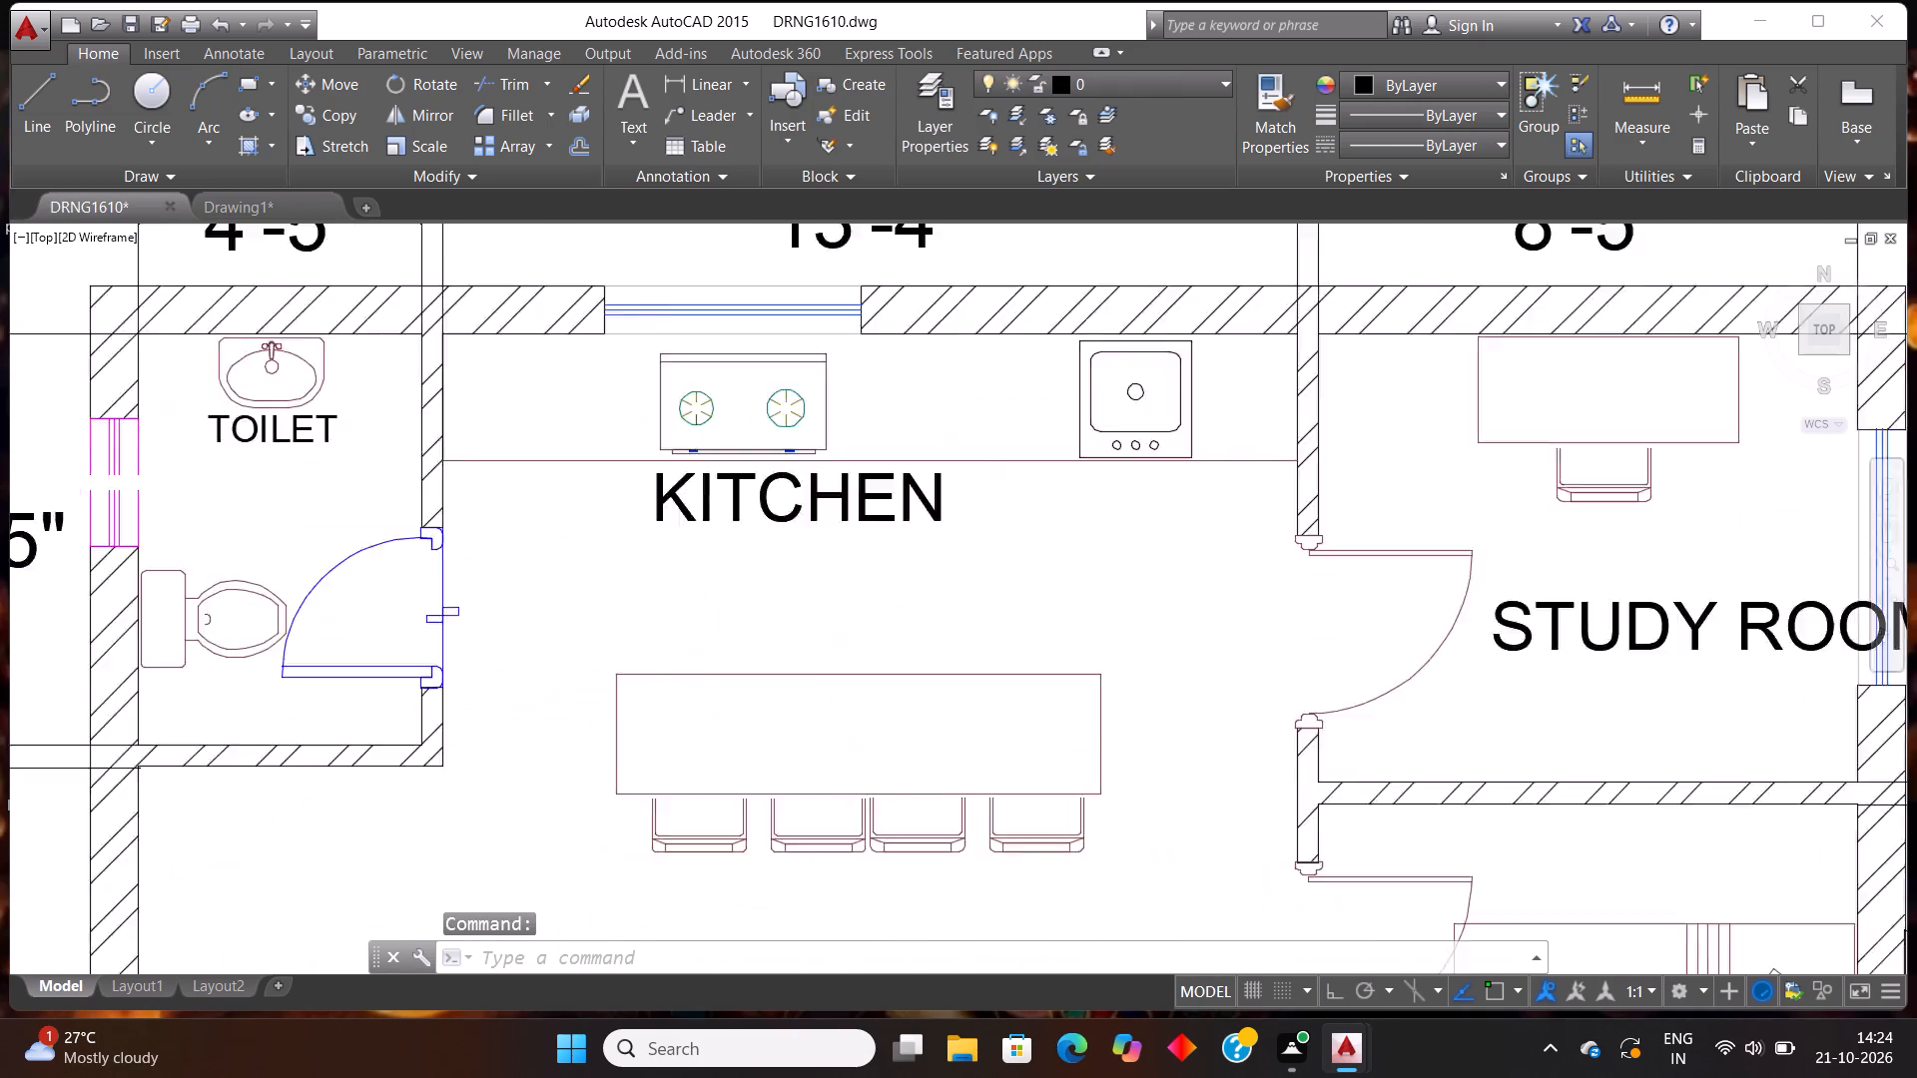
left_click(241, 486)
left_click(112, 463)
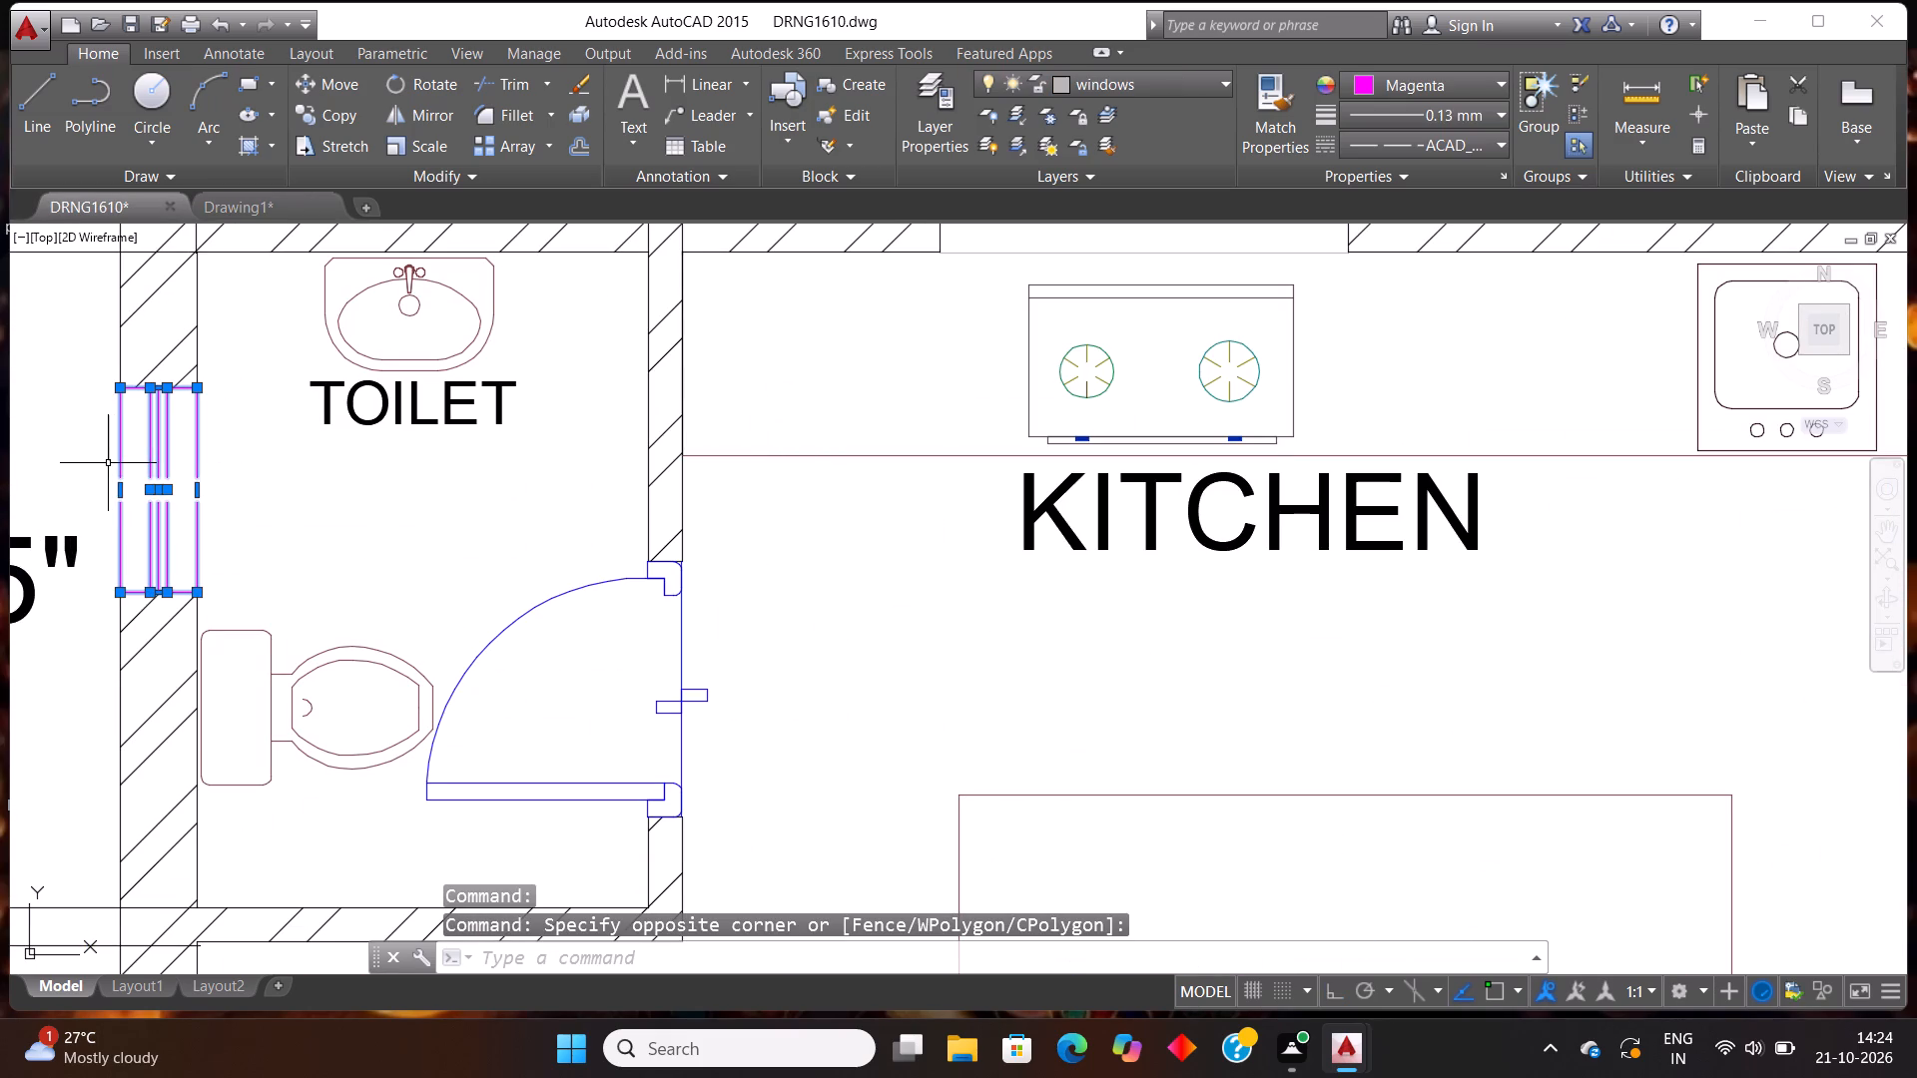
key("ctrl+c")
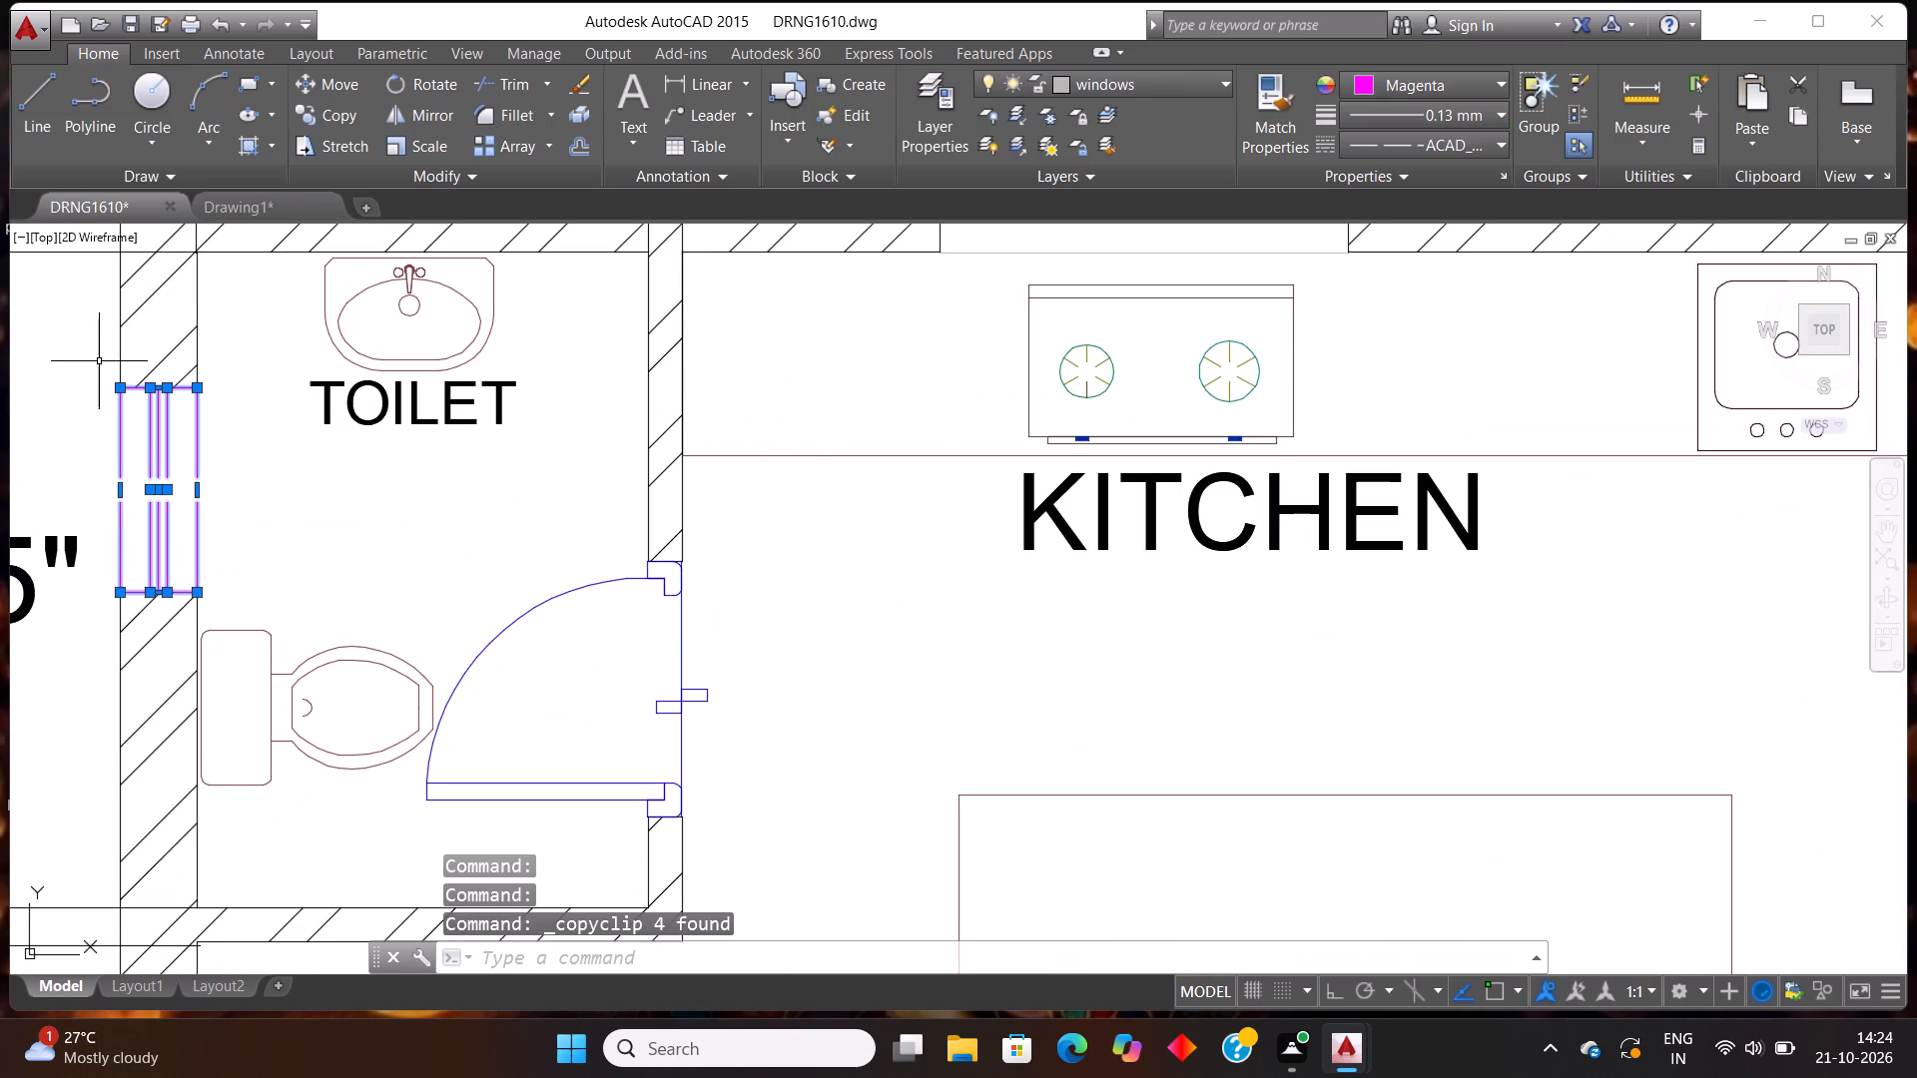
left_click(254, 214)
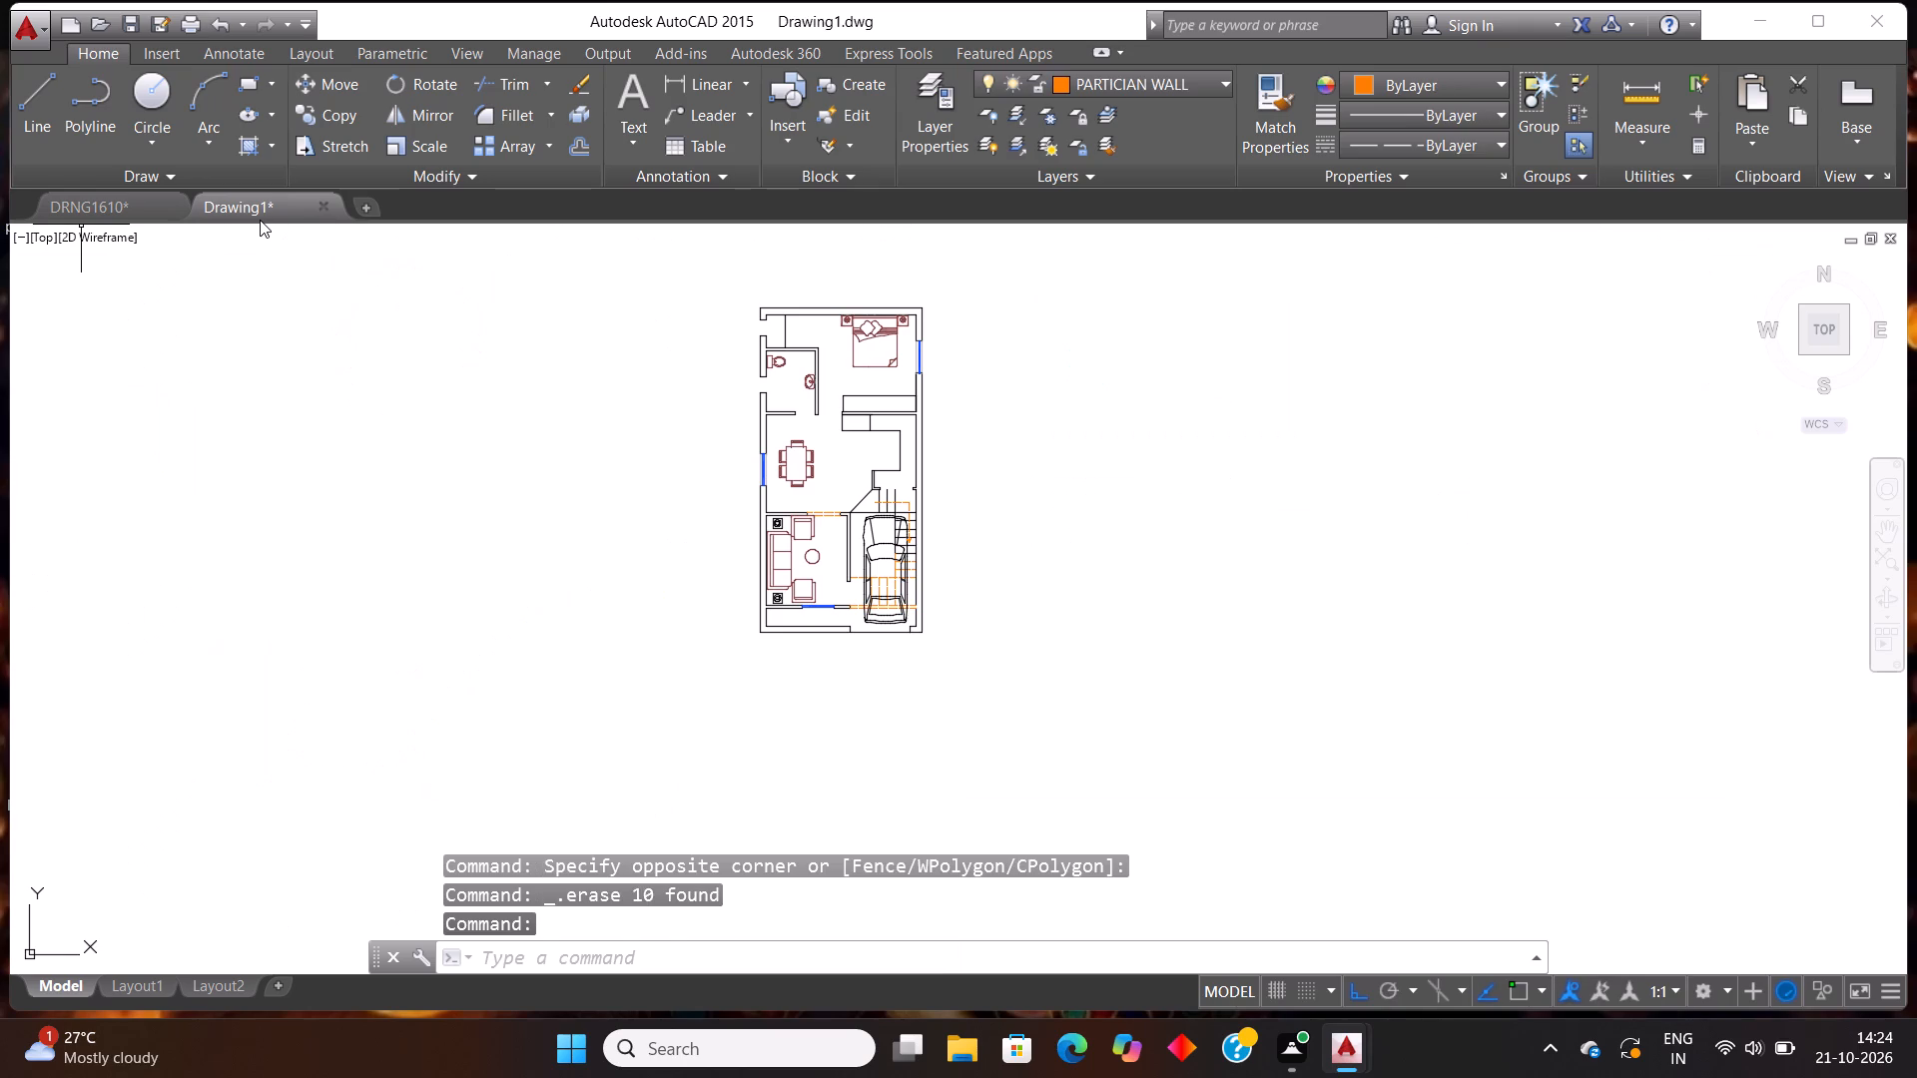
key("ctrl+v")
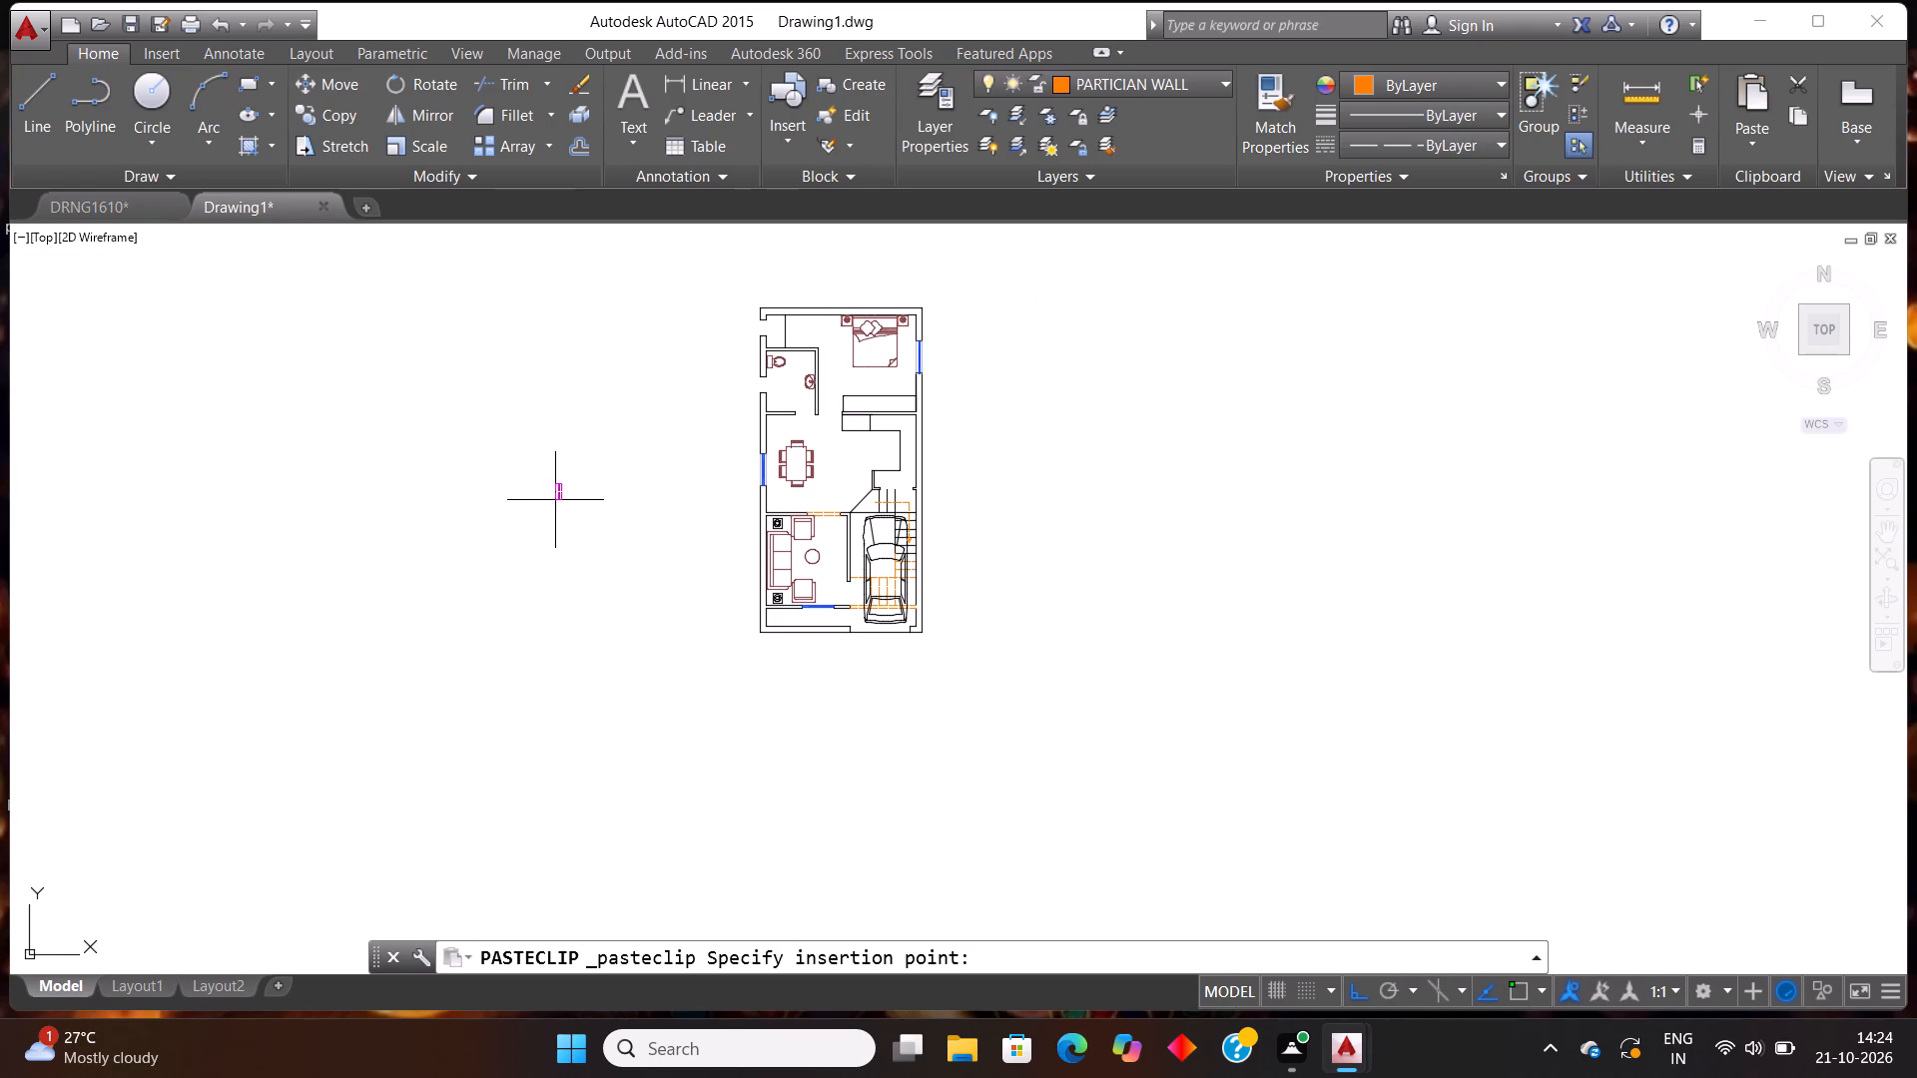
left_click(617, 448)
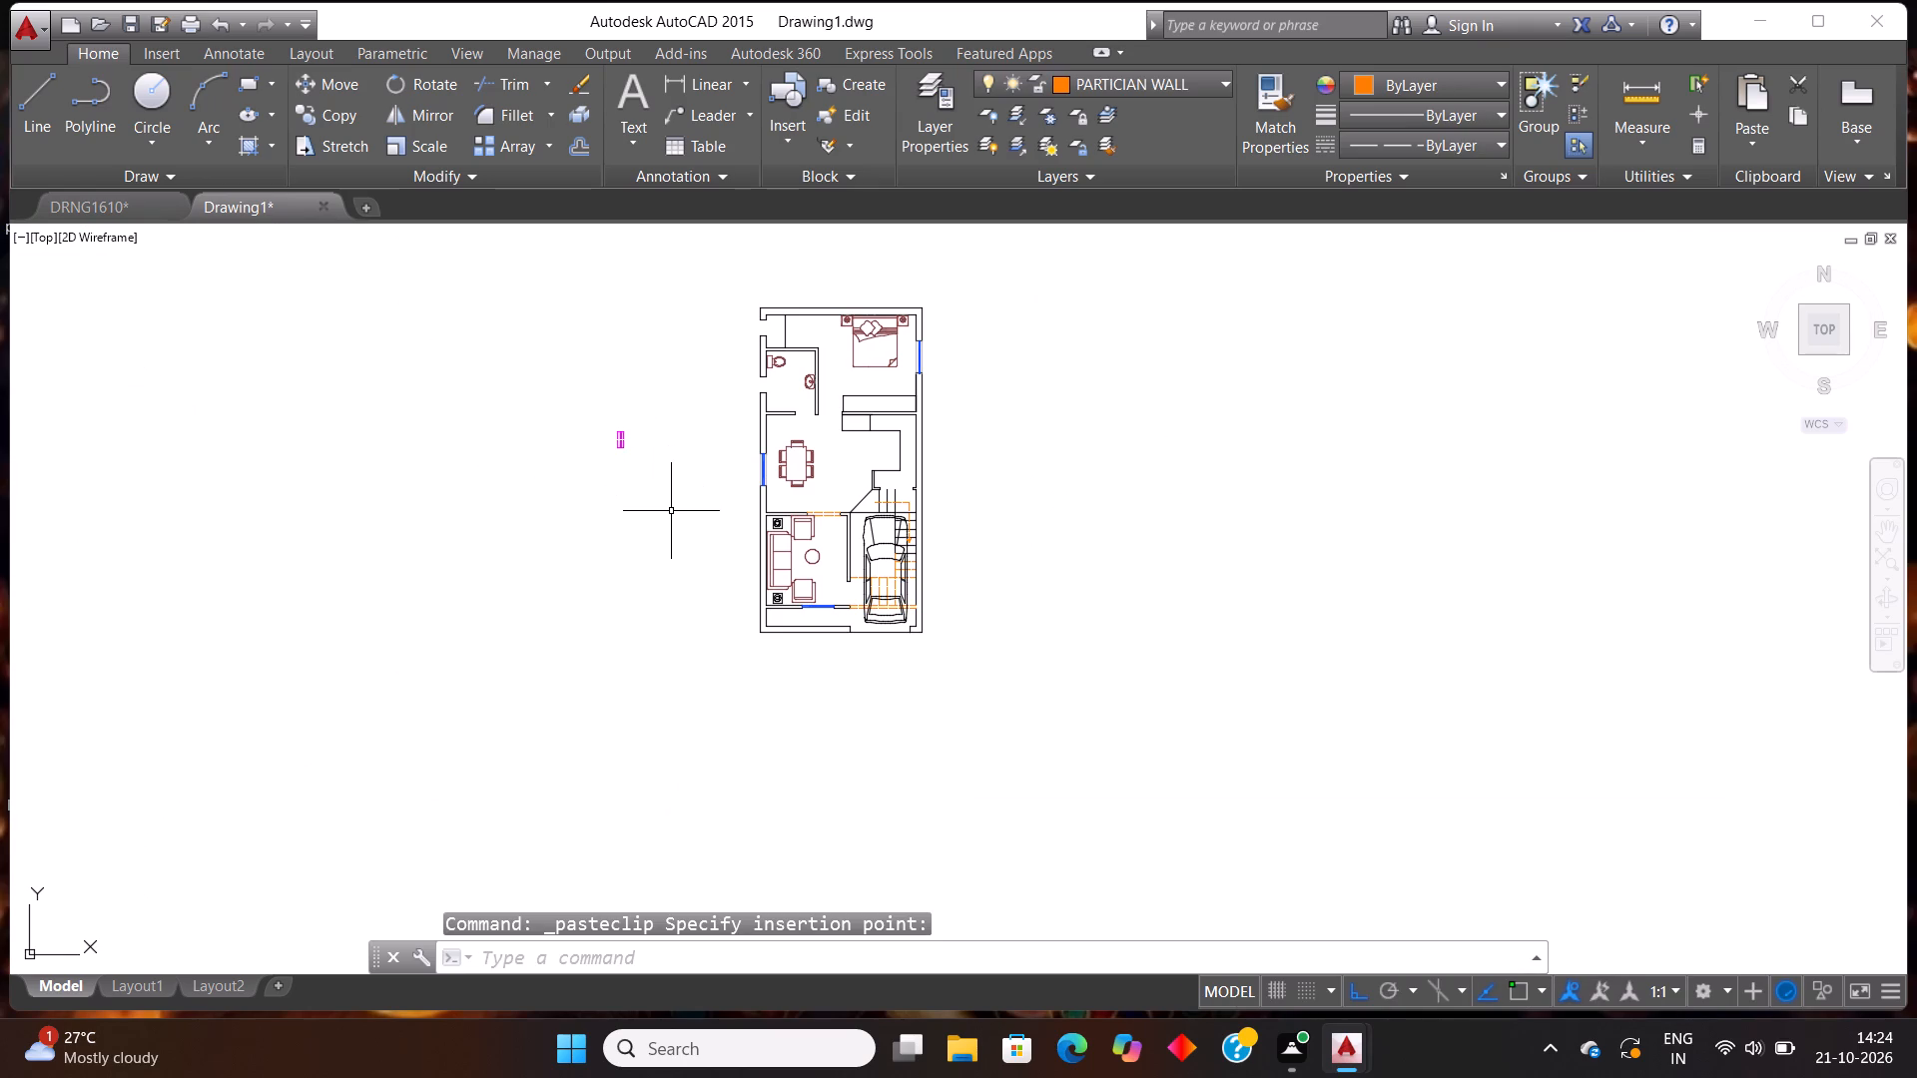
Paste another copy of the toilet window into the outer wall opening above the bathroom, aligned with the wall corner.
key("ctrl+v")
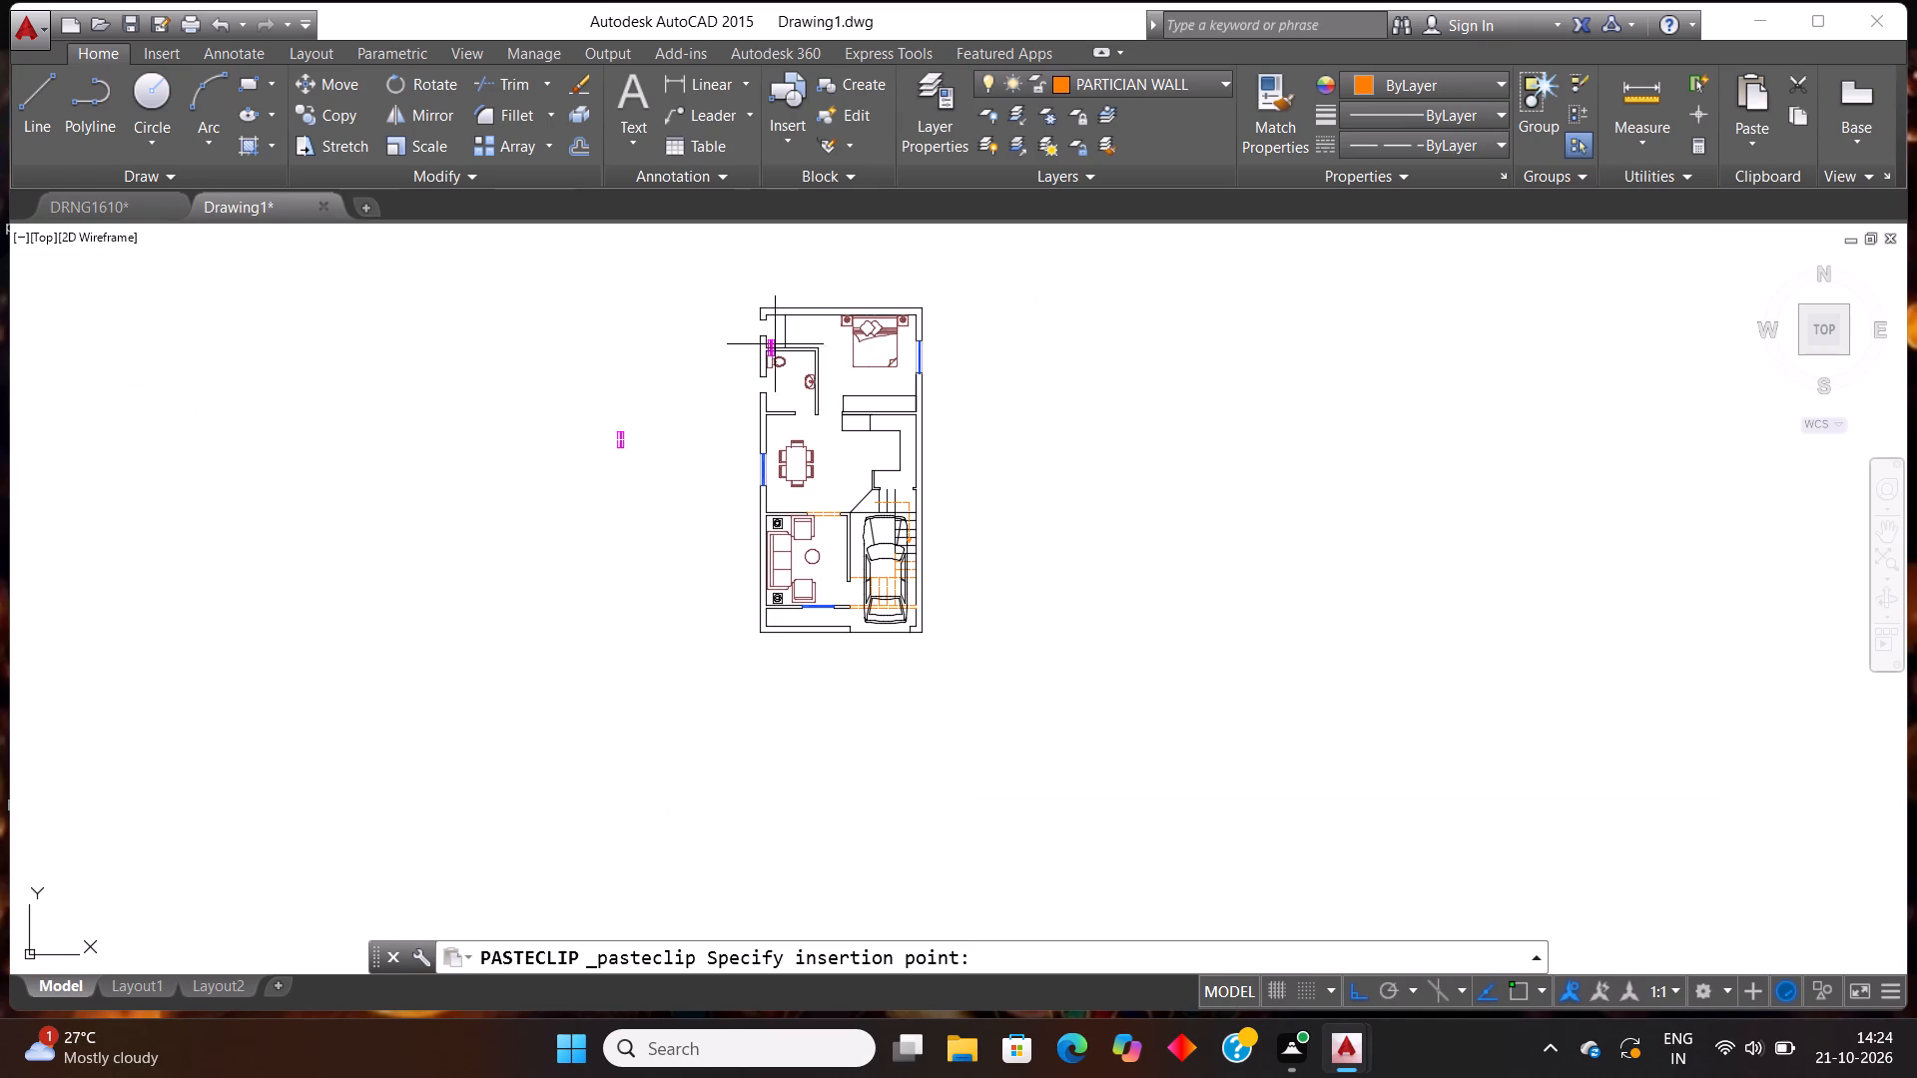
scroll(788, 312, "up", 3)
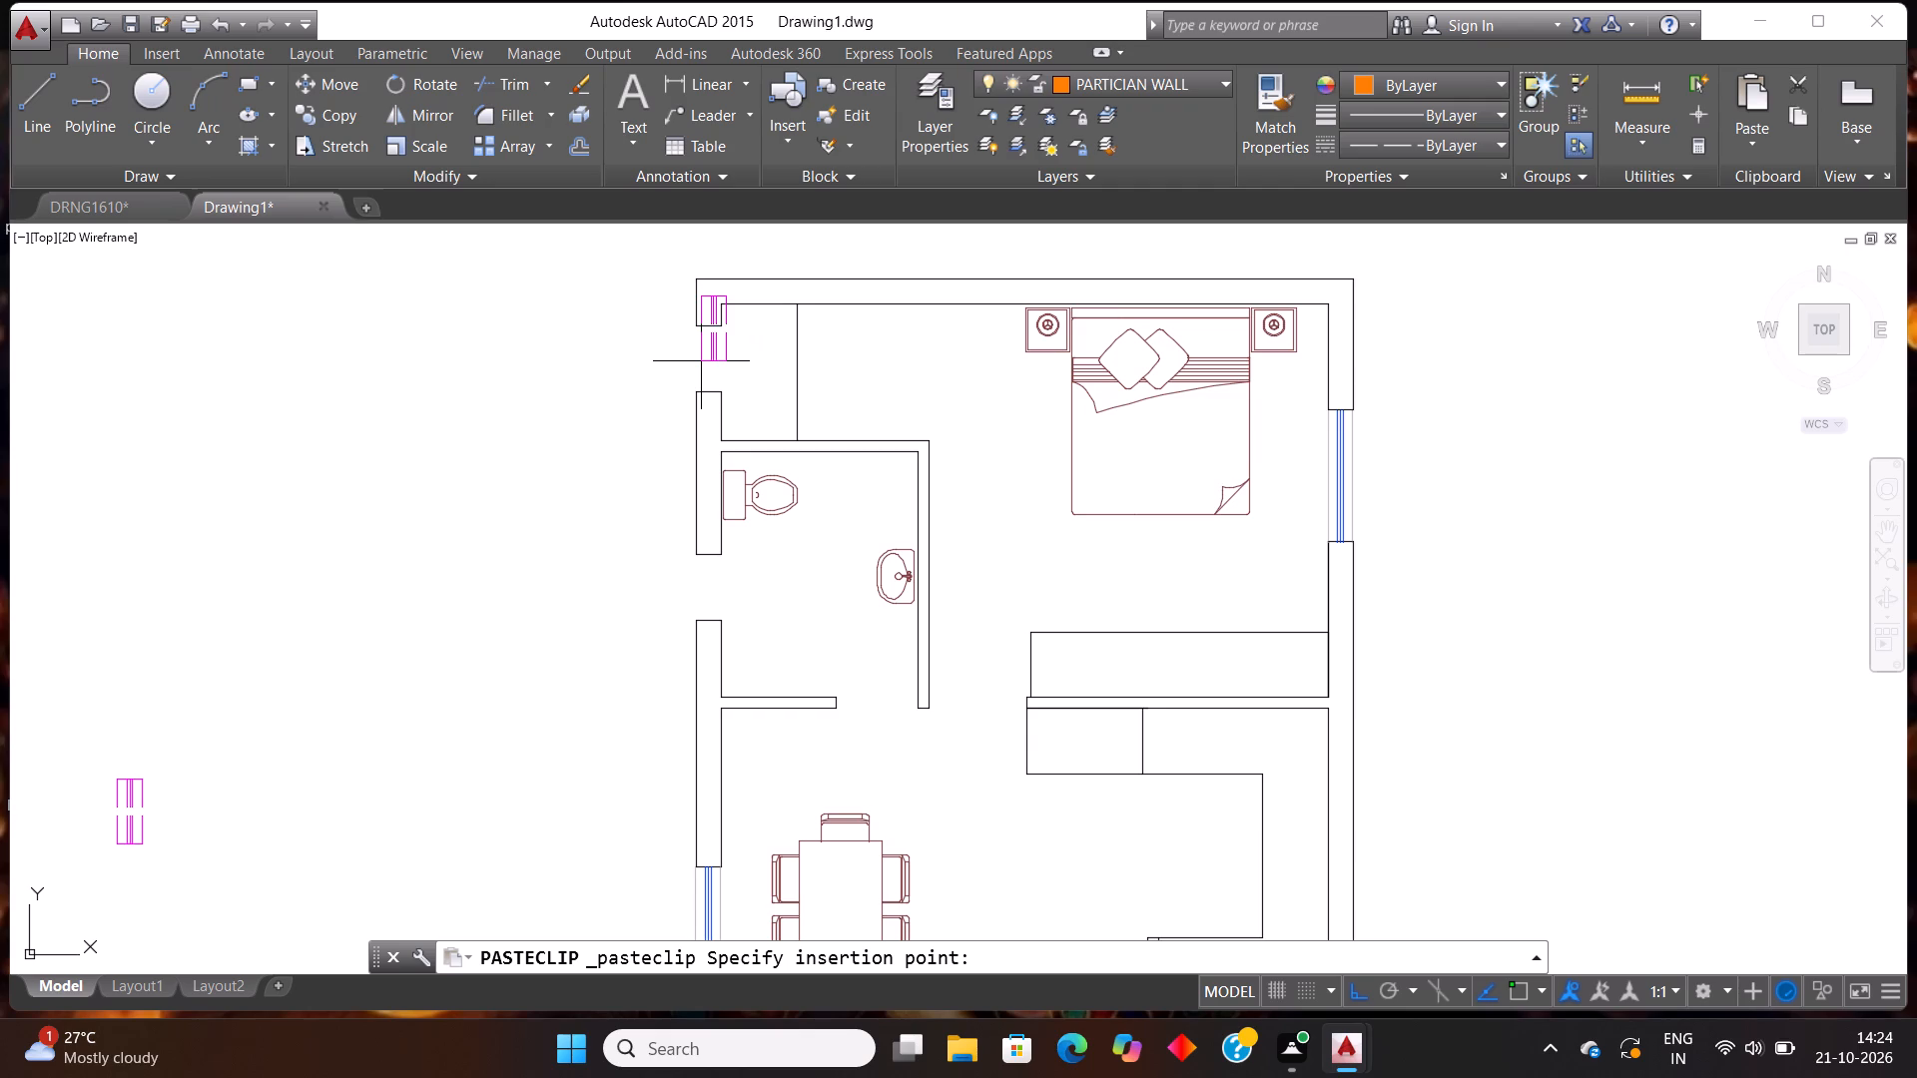
scroll(701, 361, "up", 2)
scroll(701, 361, "down", 2)
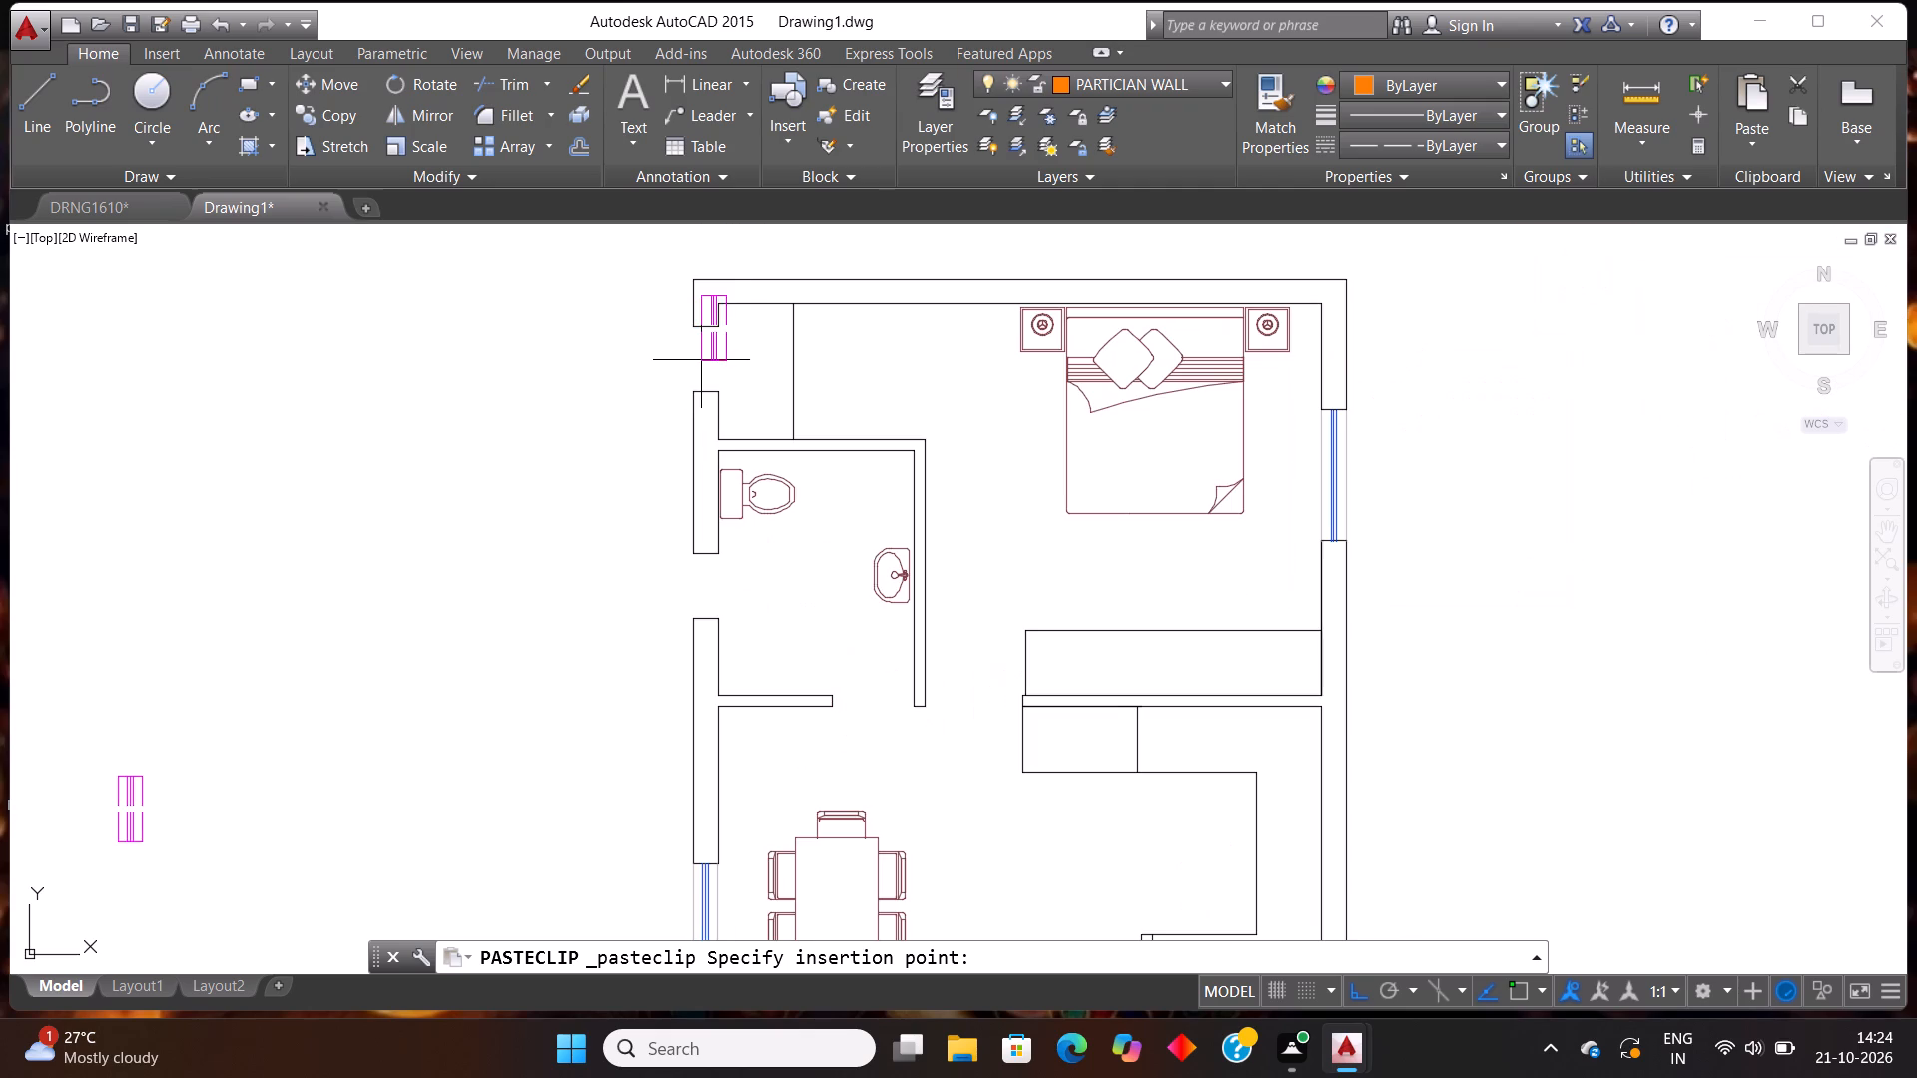
scroll(712, 335, "up", 2)
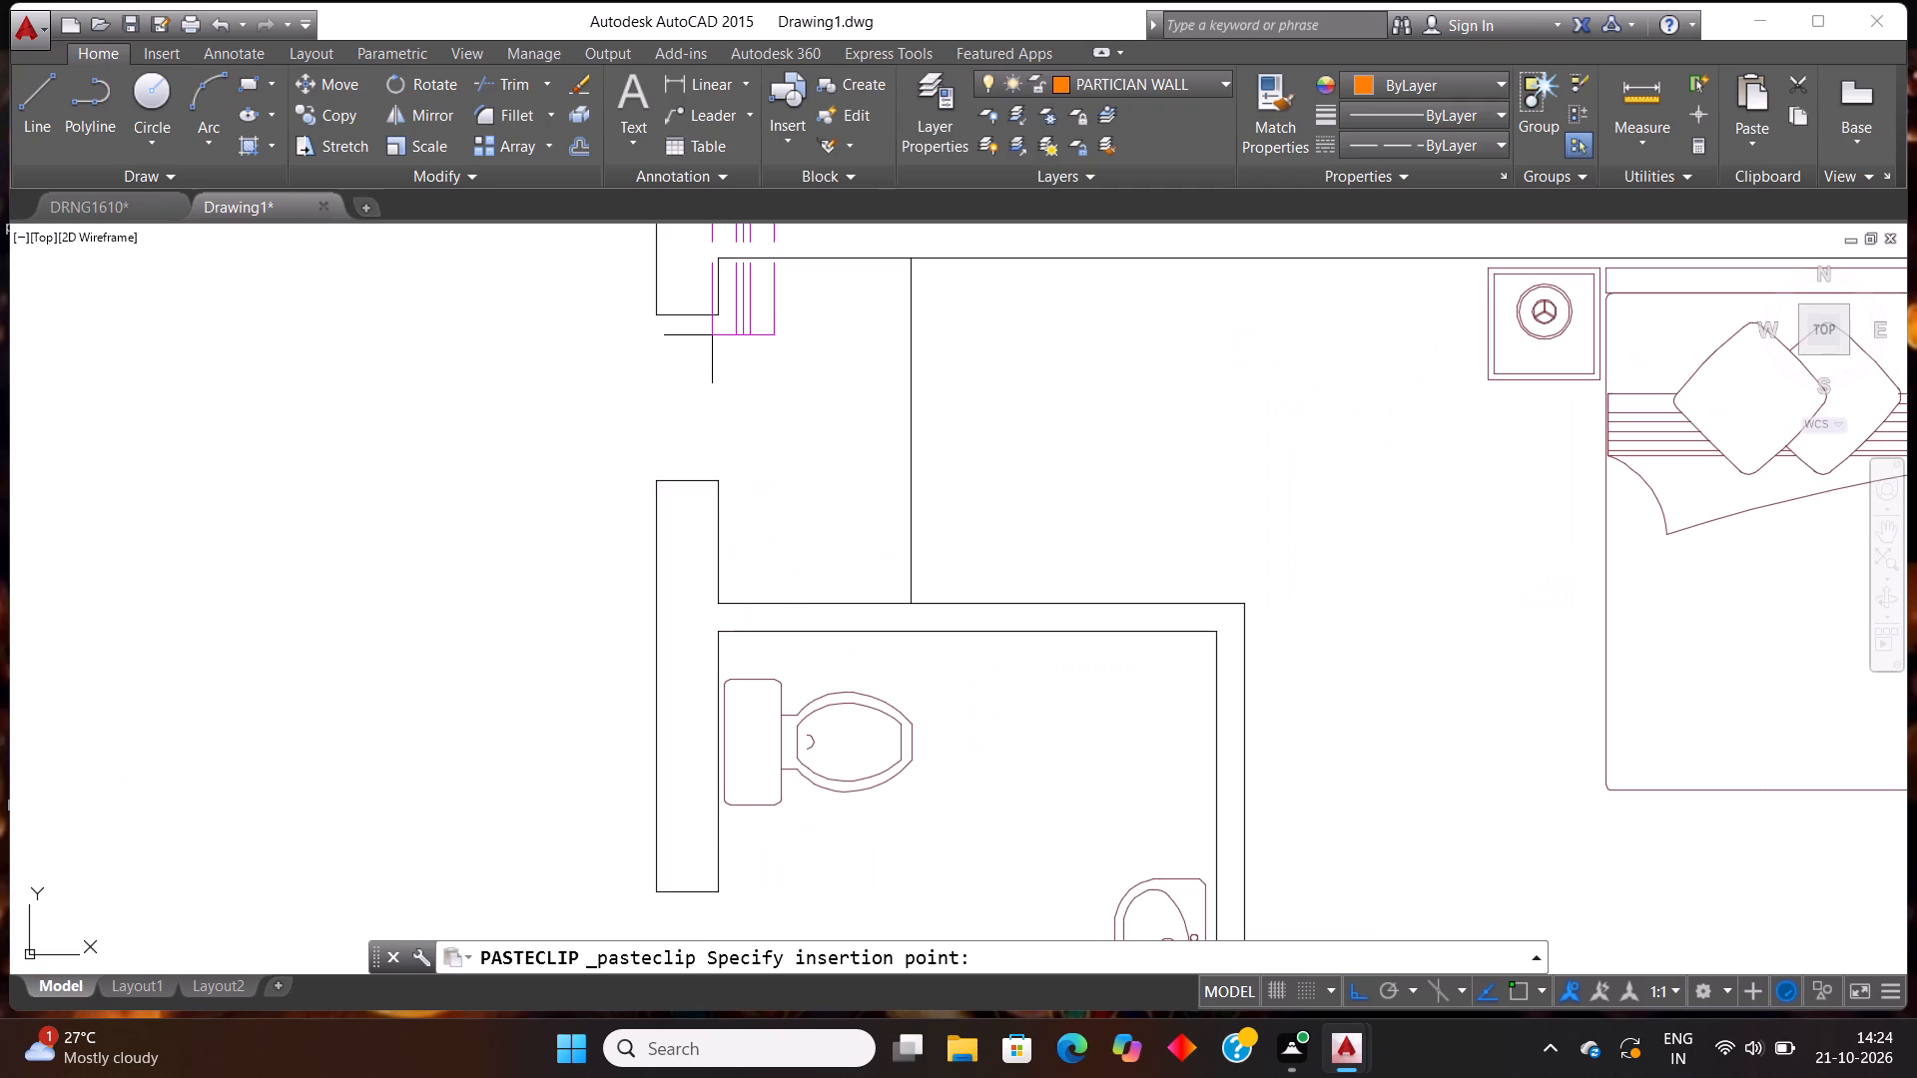
scroll(712, 337, "up", 1)
scroll(712, 343, "down", 3)
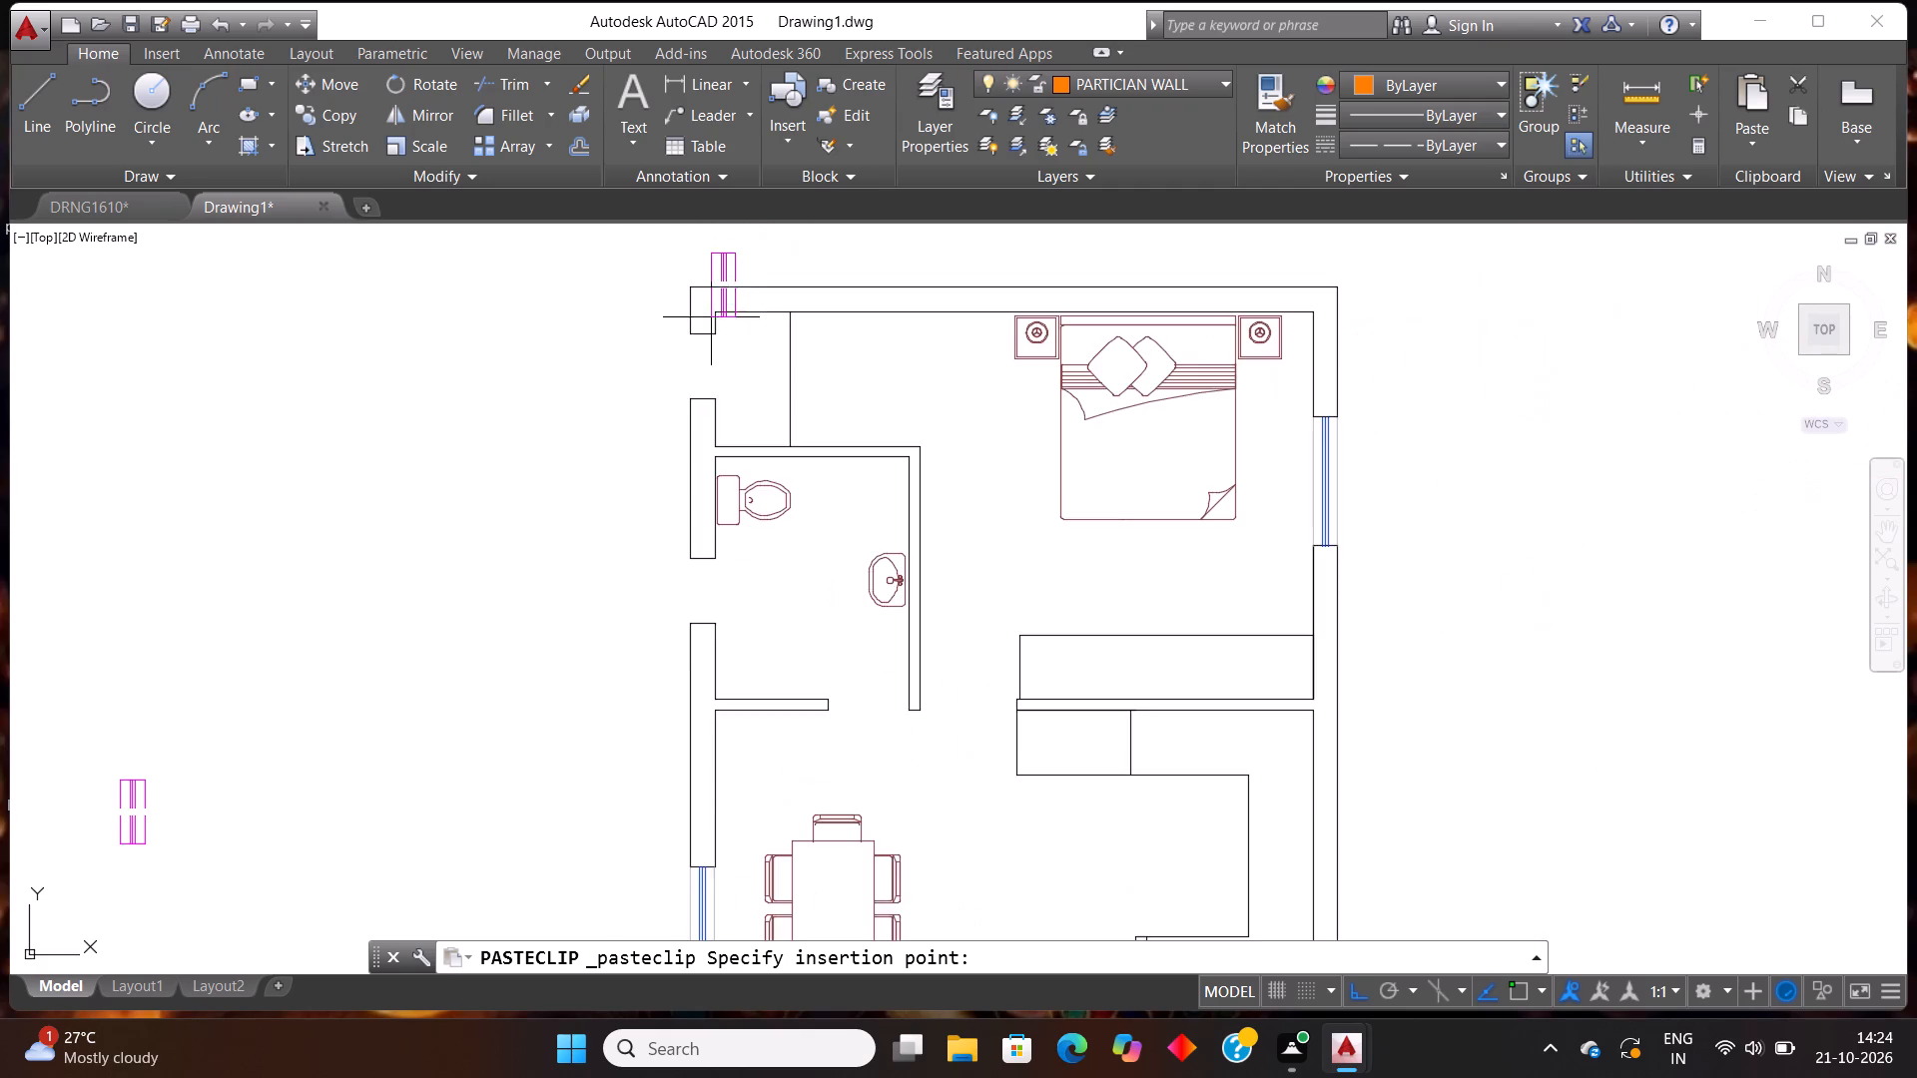
scroll(711, 307, "up", 3)
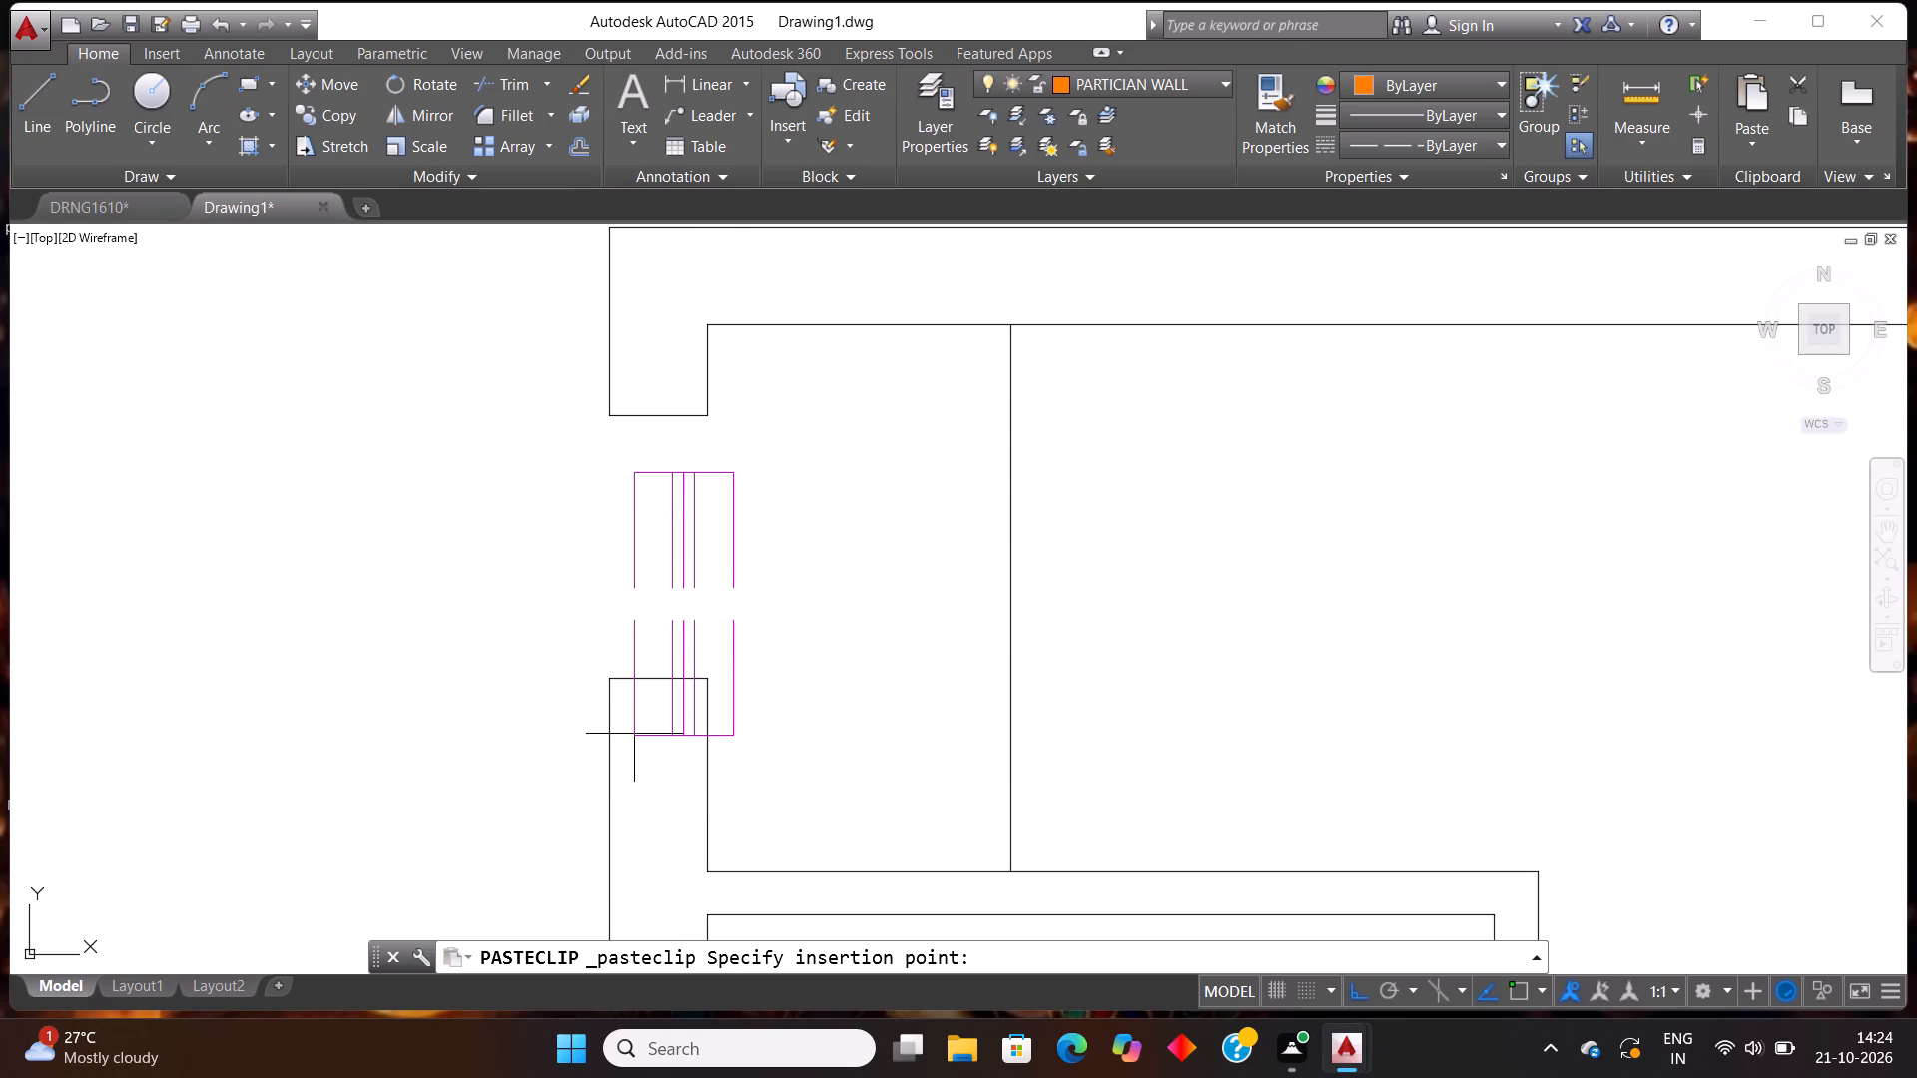
scroll(634, 733, "up", 1)
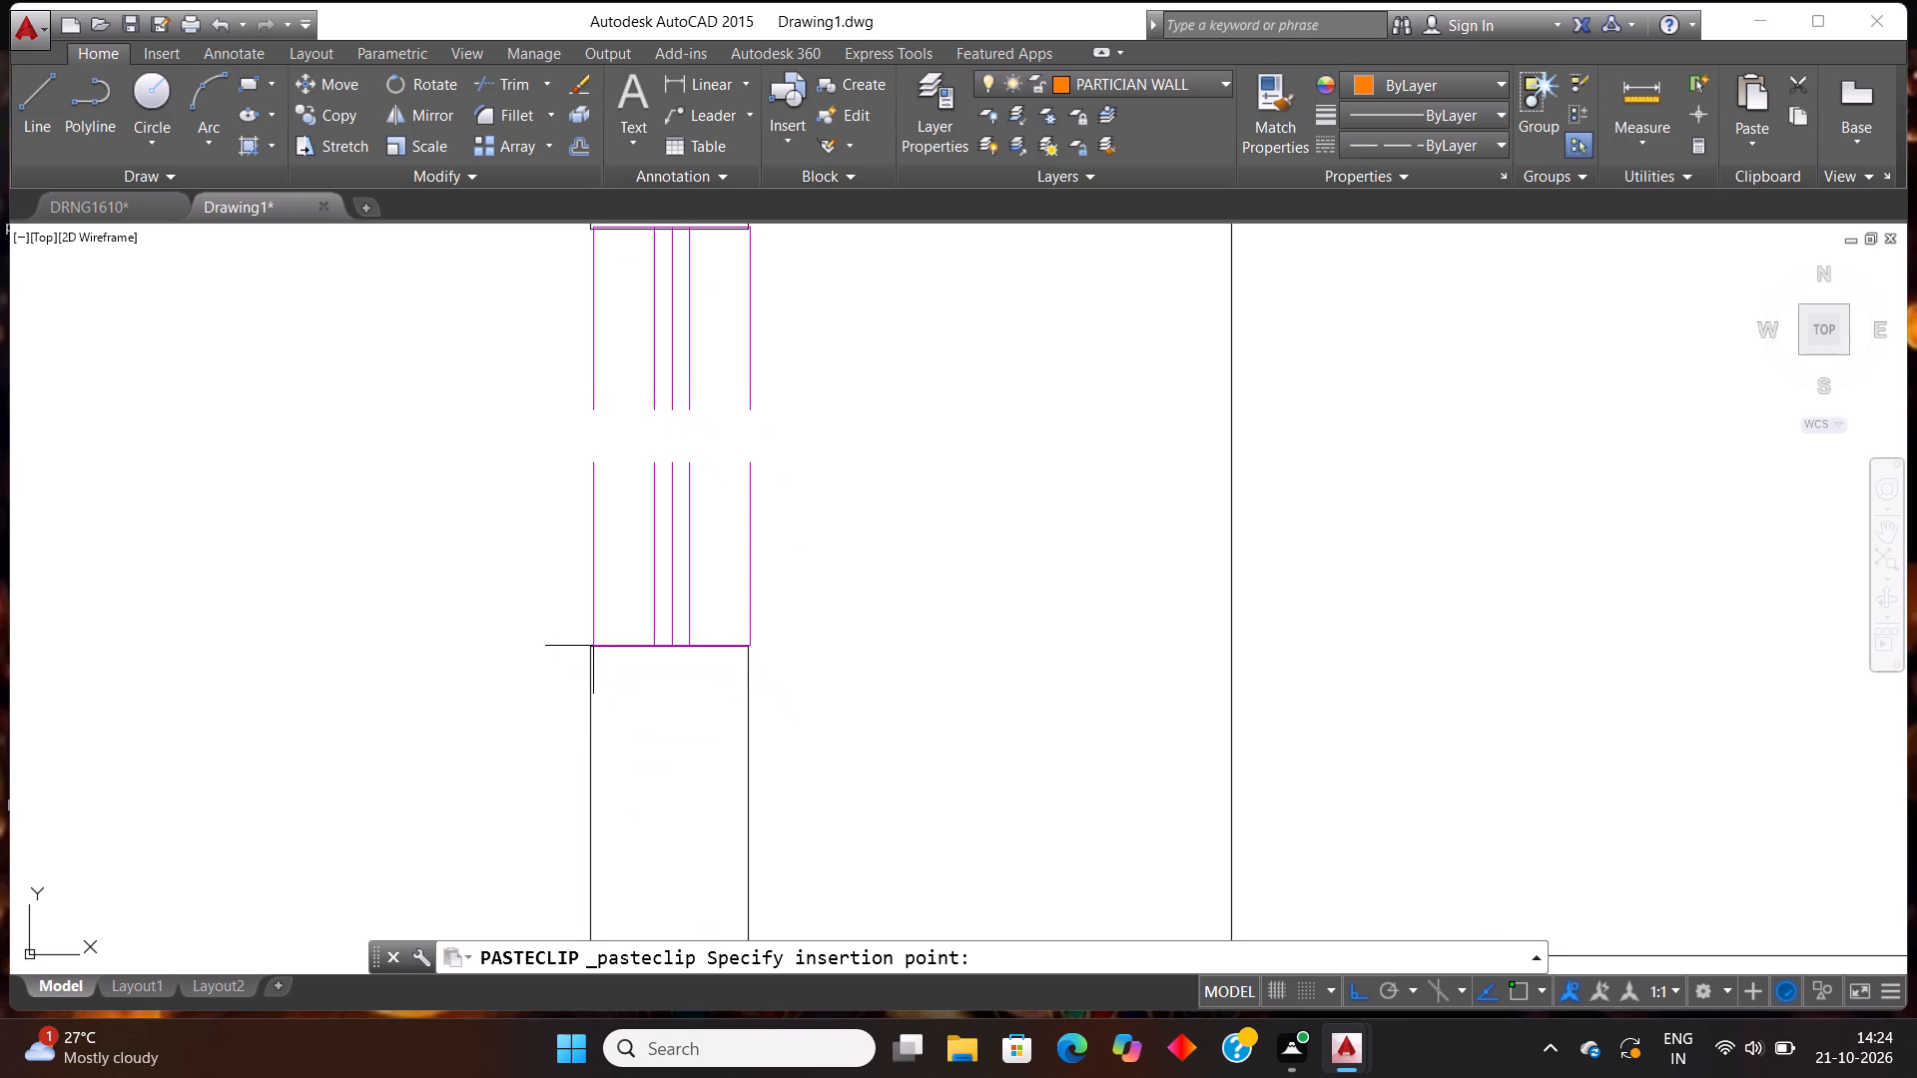
left_click(591, 647)
Paste another copy of the magenta window into the bathroom's outer wall opening, aligned with the wall corner.
scroll(794, 539, "down", 2)
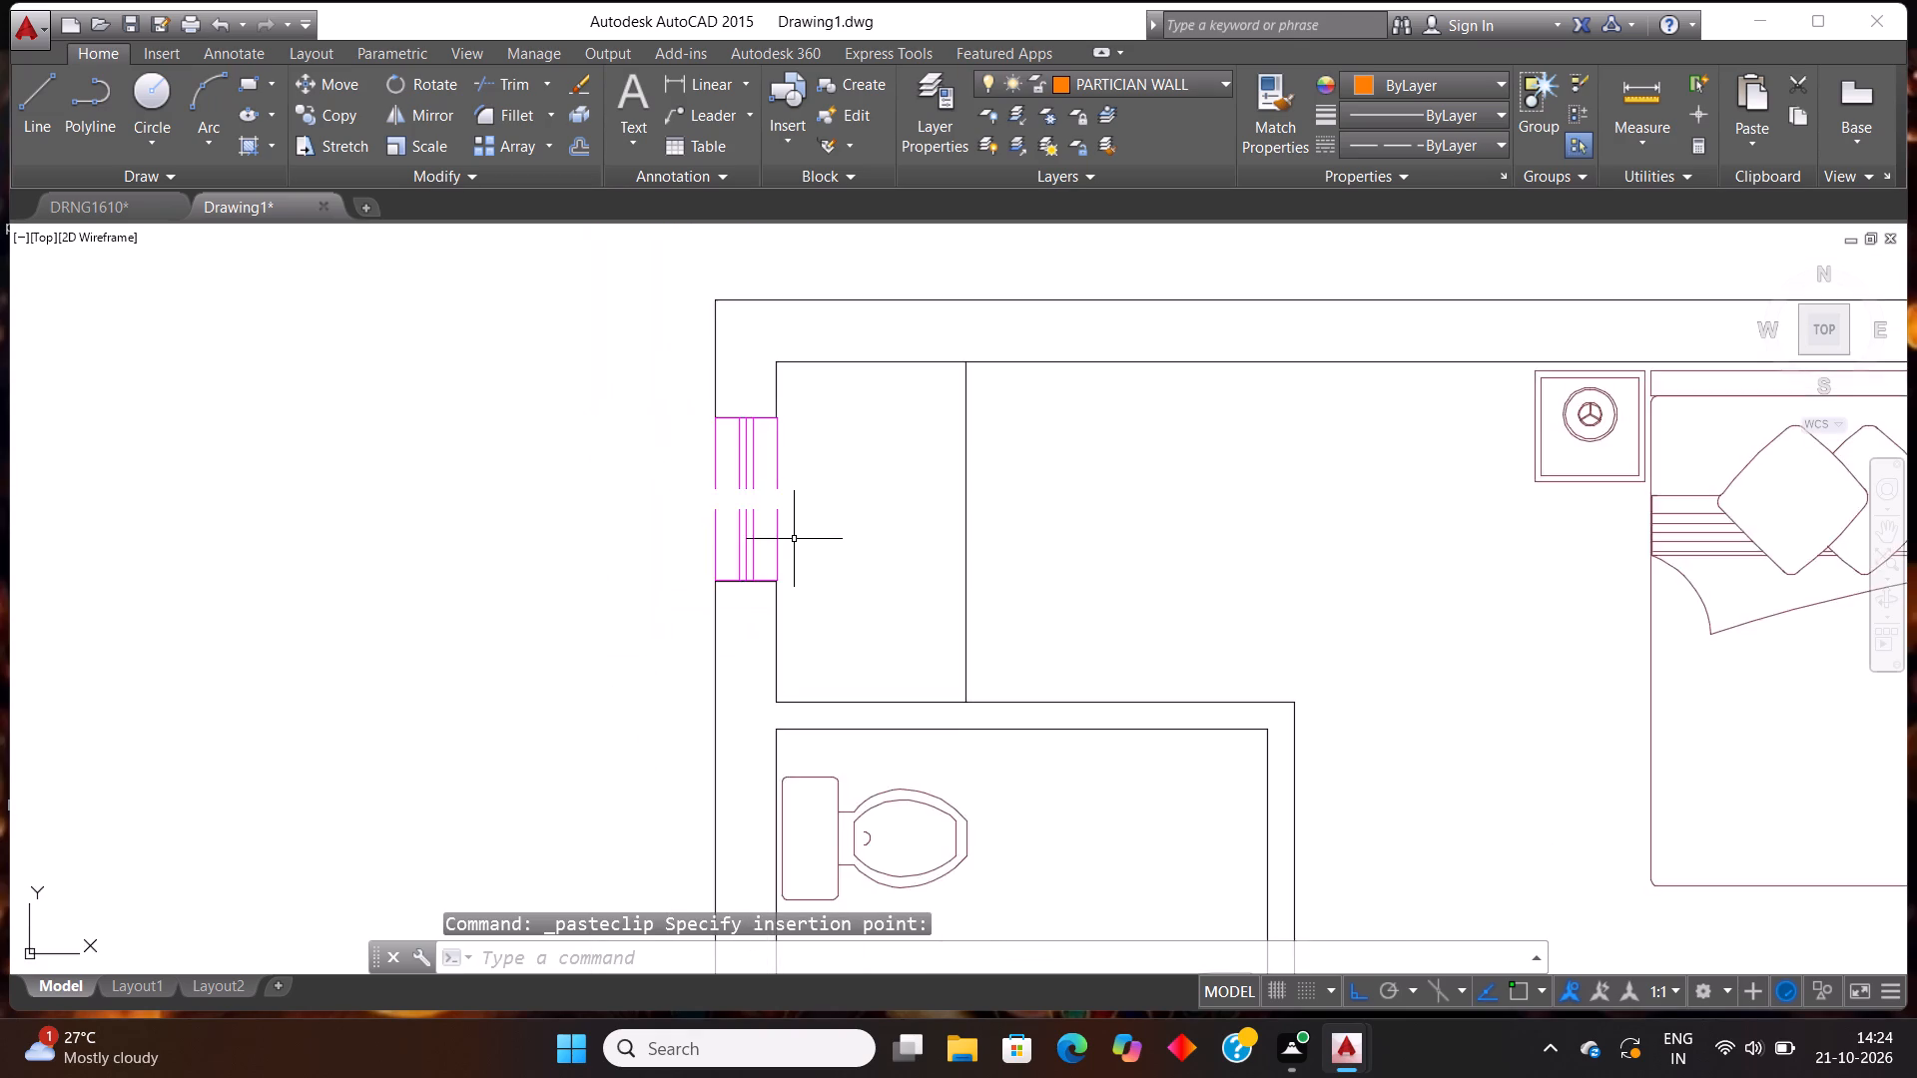
scroll(794, 539, "down", 5)
scroll(812, 656, "up", 2)
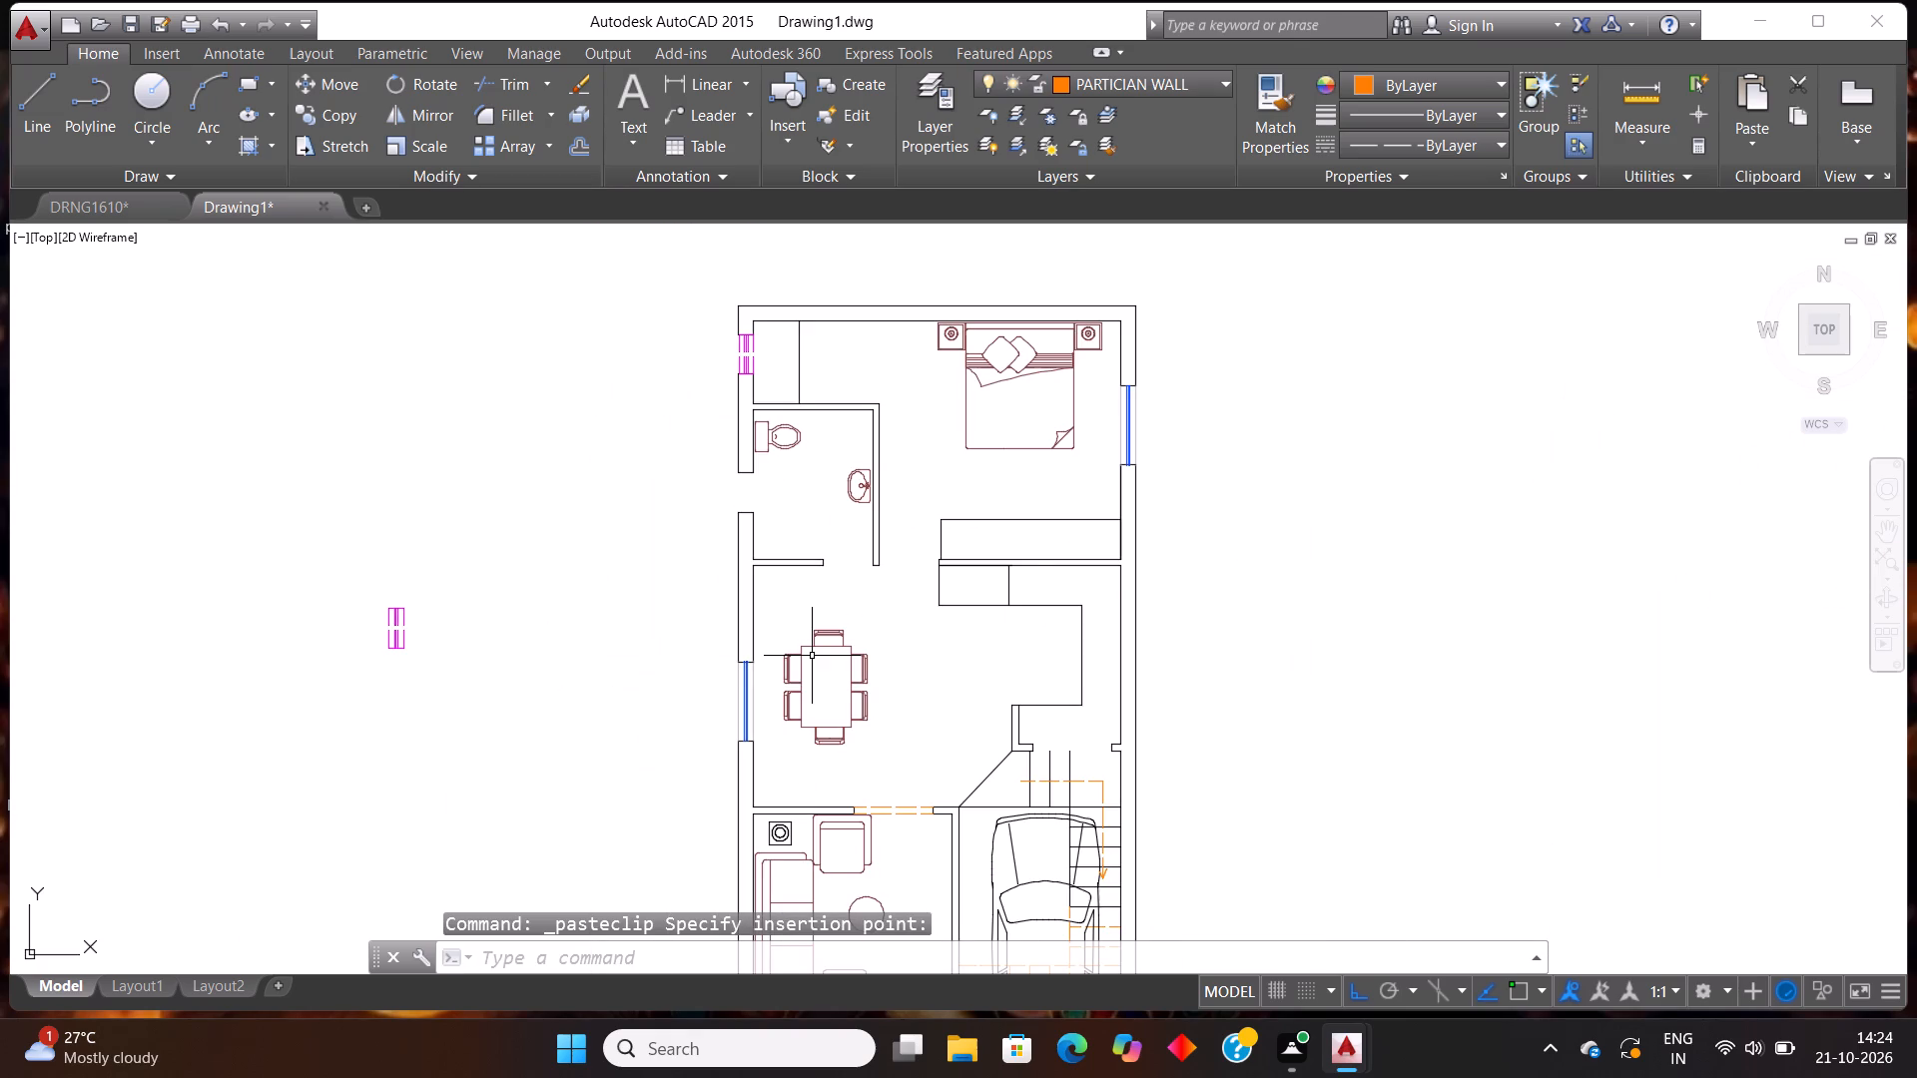
key("ctrl+v")
scroll(767, 553, "up", 2)
scroll(759, 468, "up", 1)
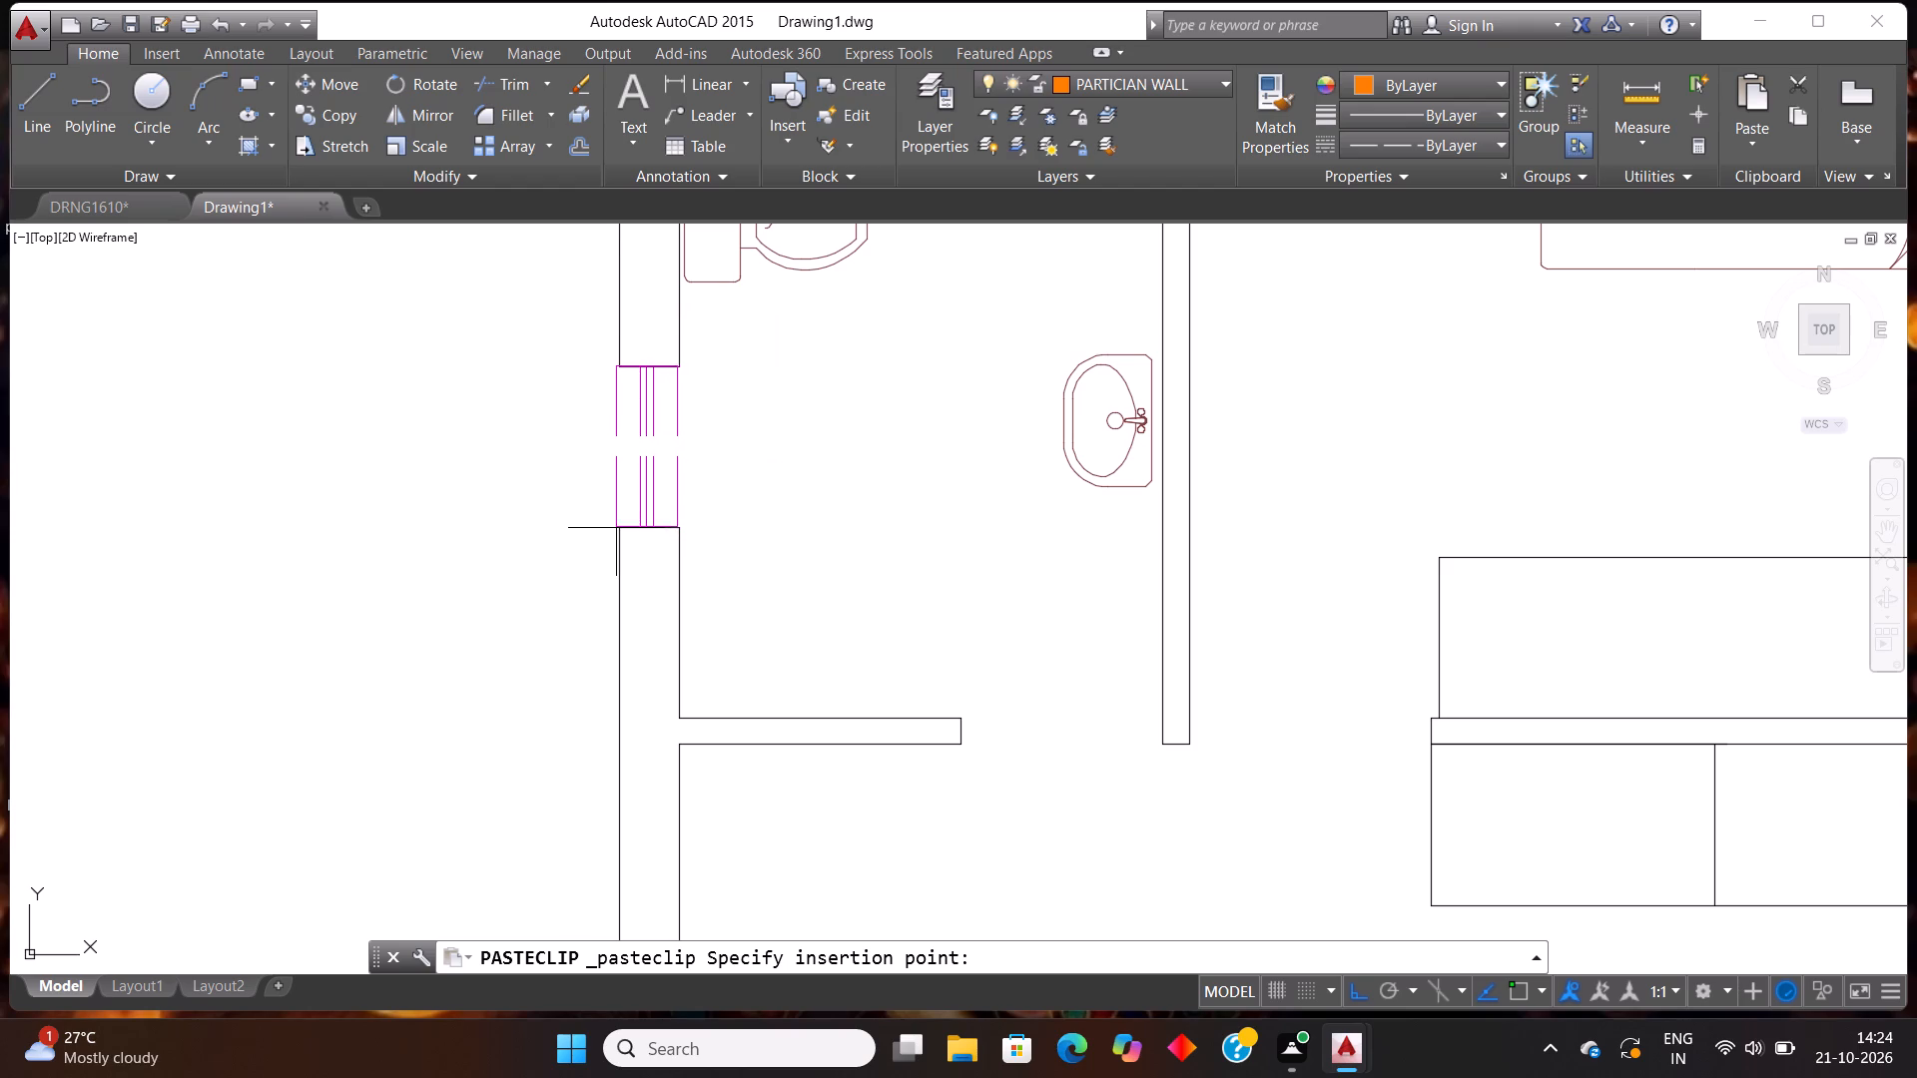
left_click(619, 528)
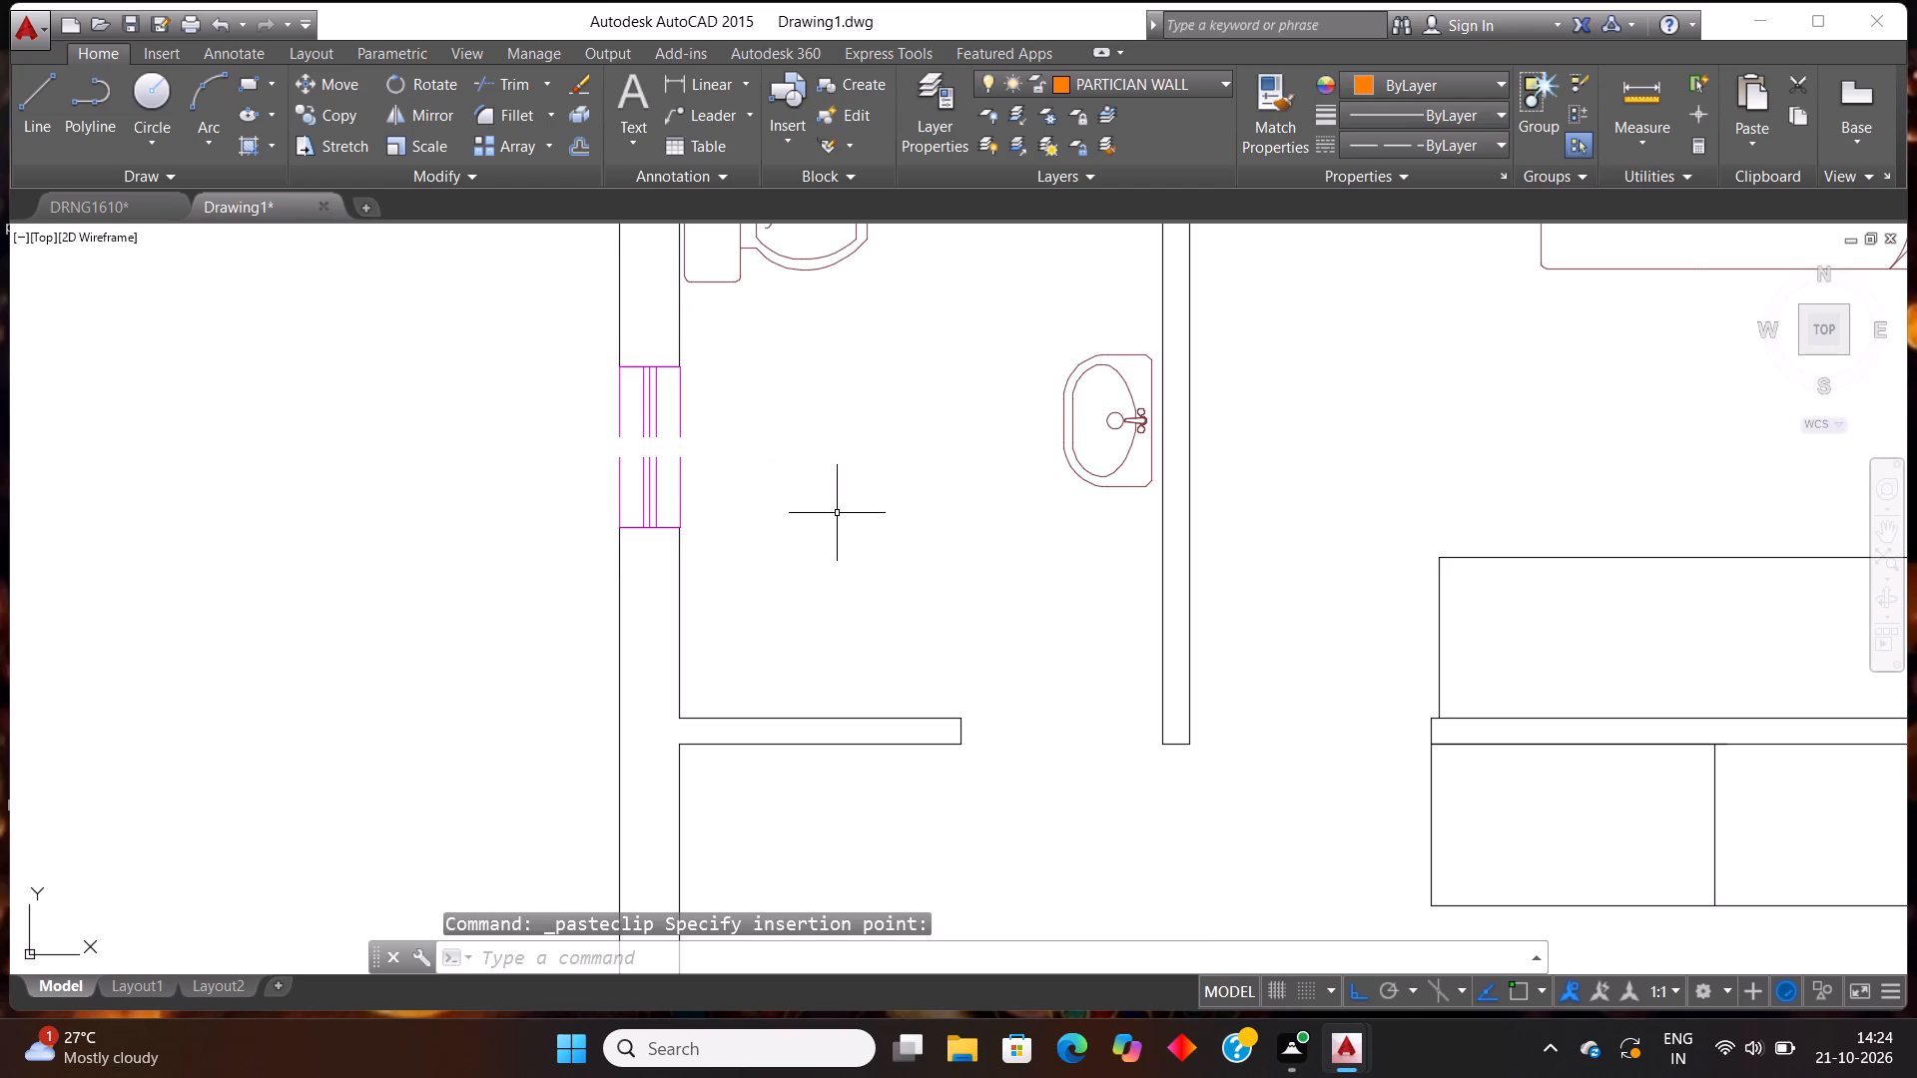
Delete the spare magenta window lying in the empty space beside the floor plan.
scroll(837, 513, "down", 4)
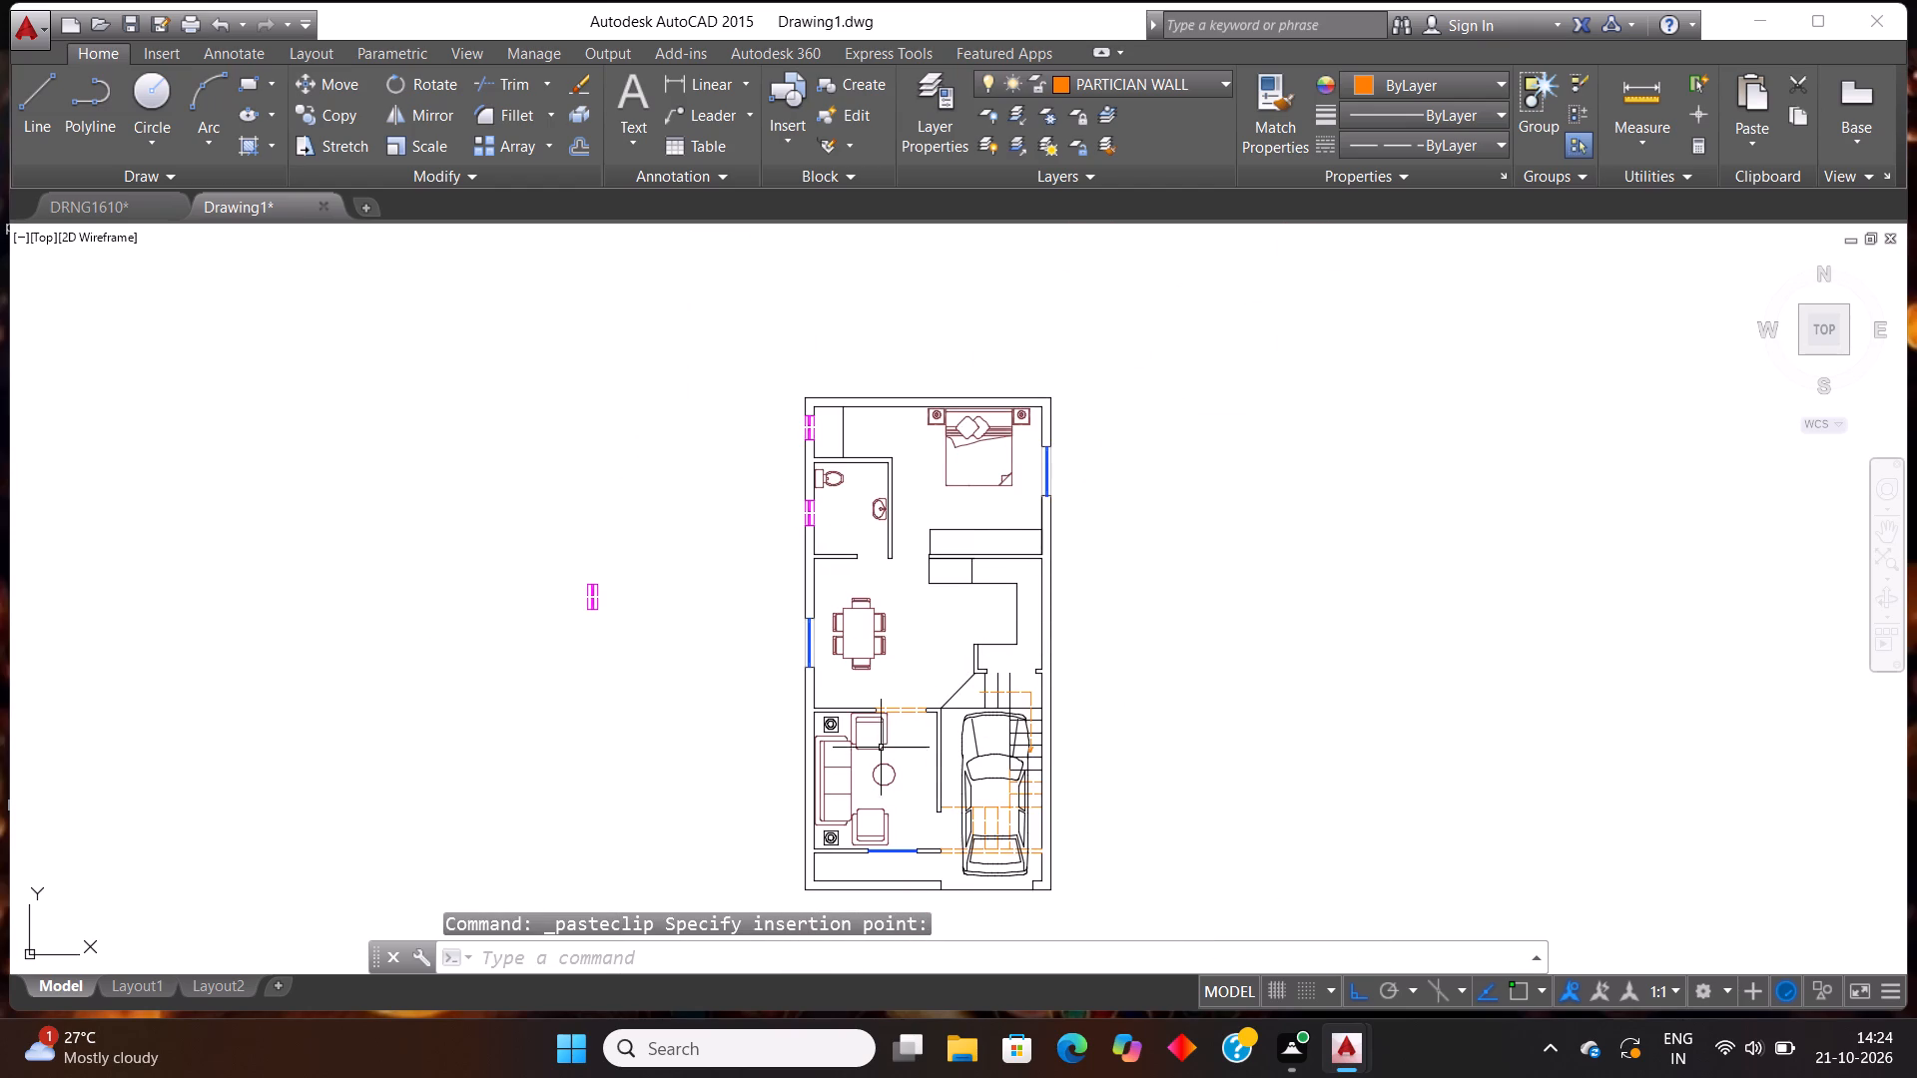
left_click(646, 678)
left_click(464, 467)
key("Delete")
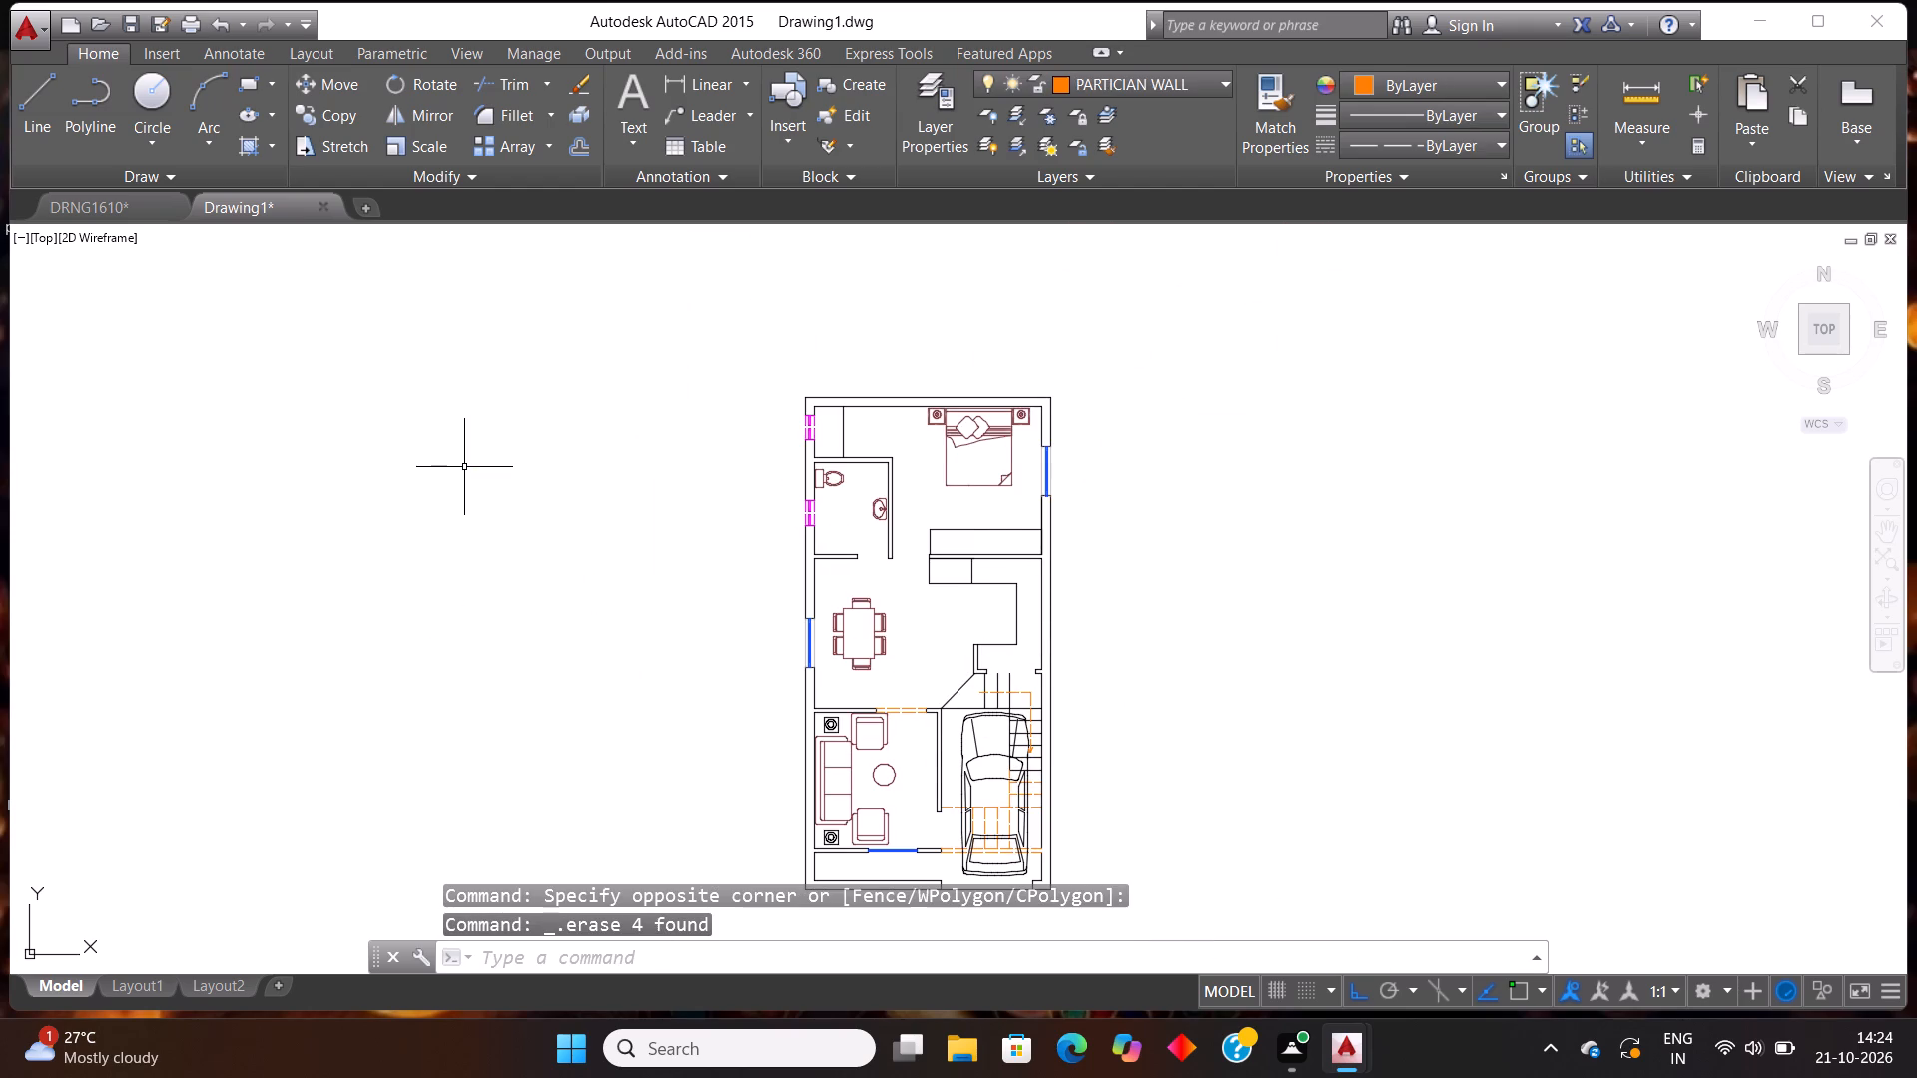
scroll(903, 455, "down", 1)
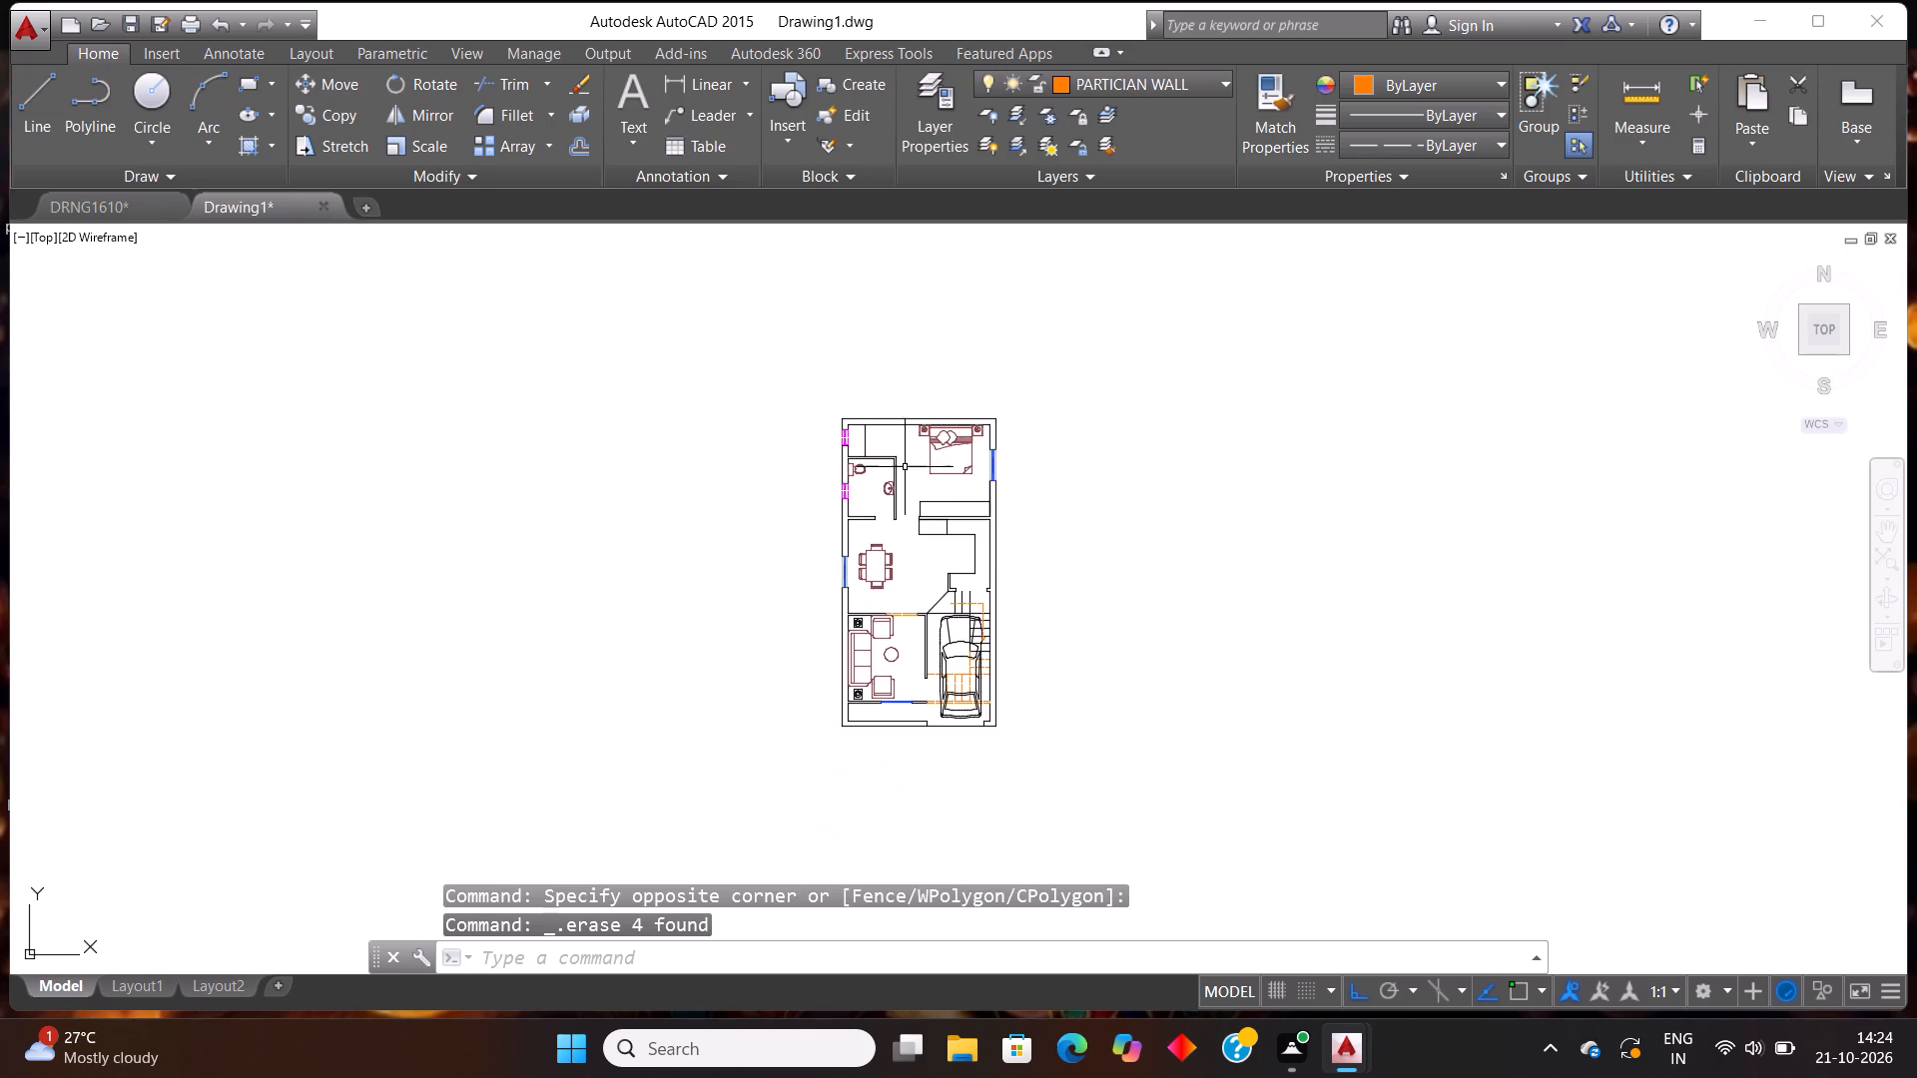
Copy the blue toilet door from DRNG1610 and paste two copies into the empty space beside the plan in Drawing1.
scroll(908, 560, "up", 1)
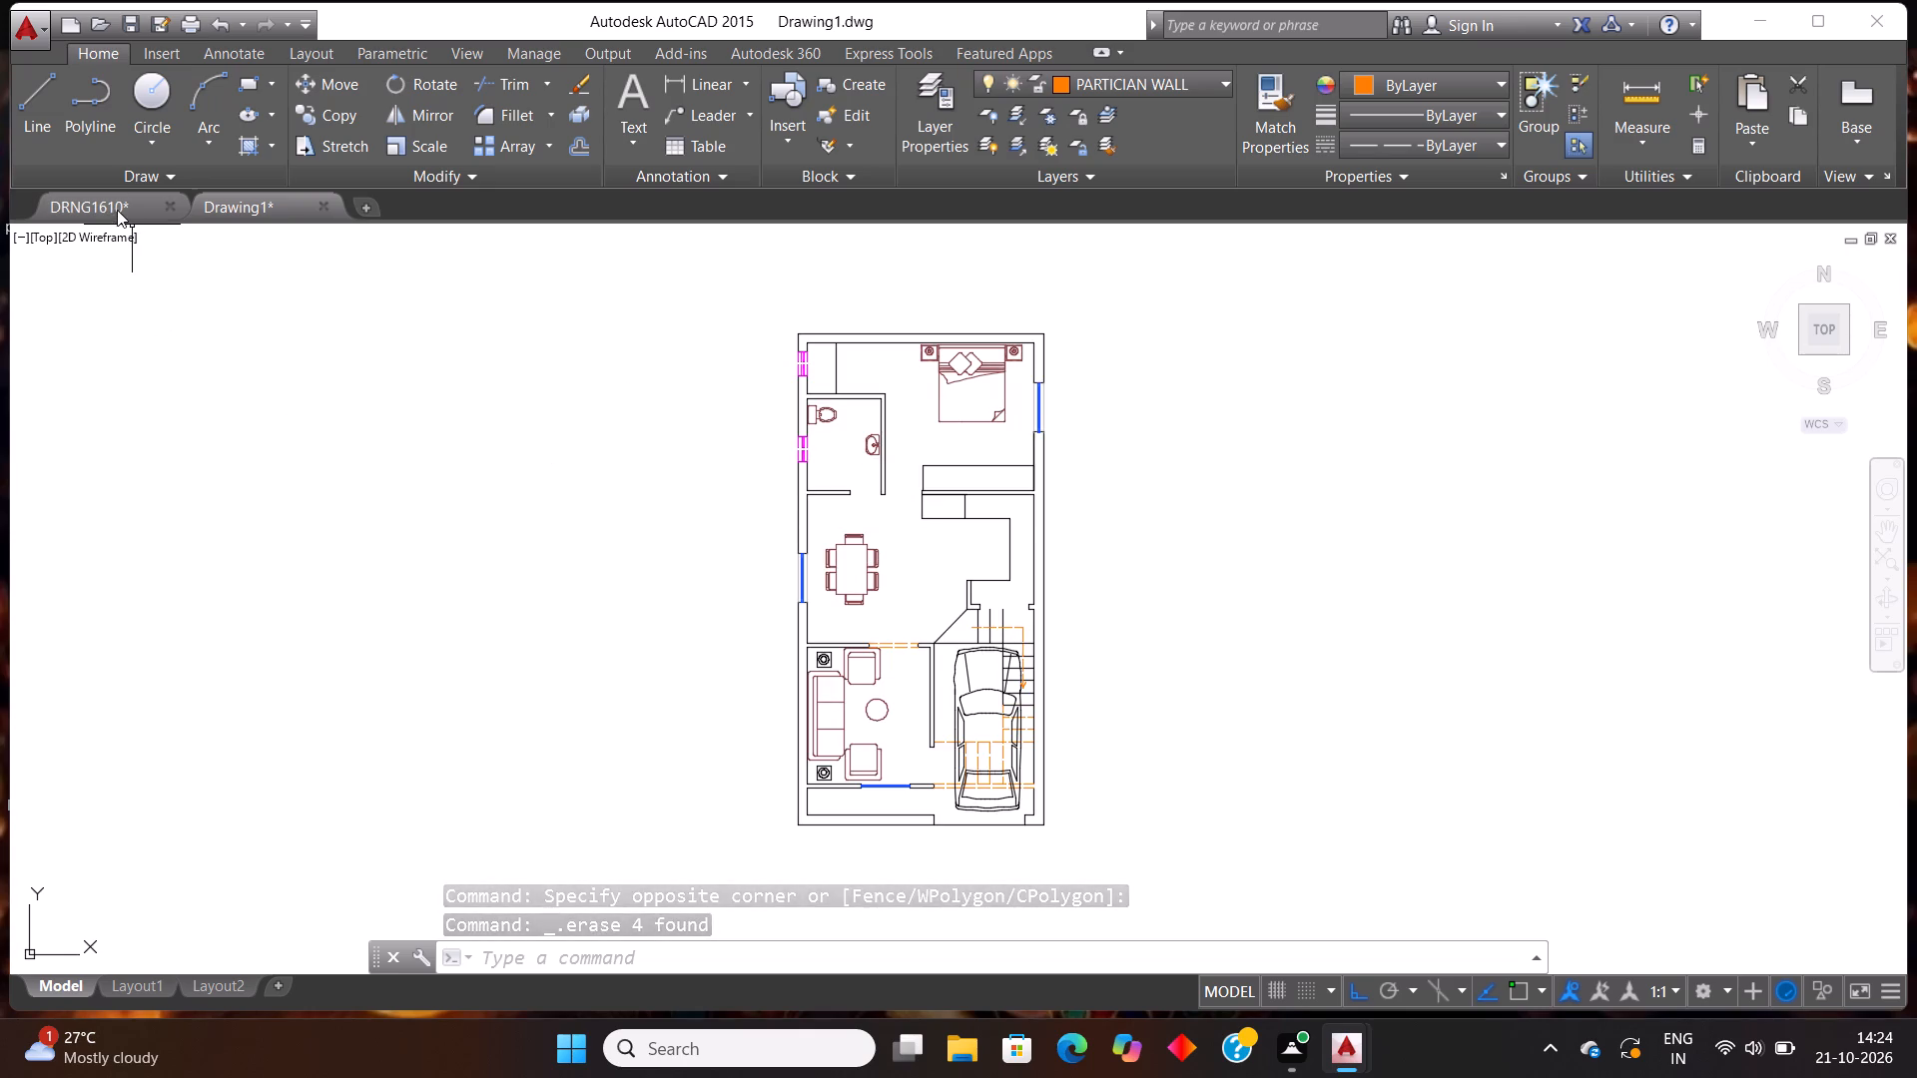
left_click(106, 209)
left_click(624, 670)
left_click(484, 564)
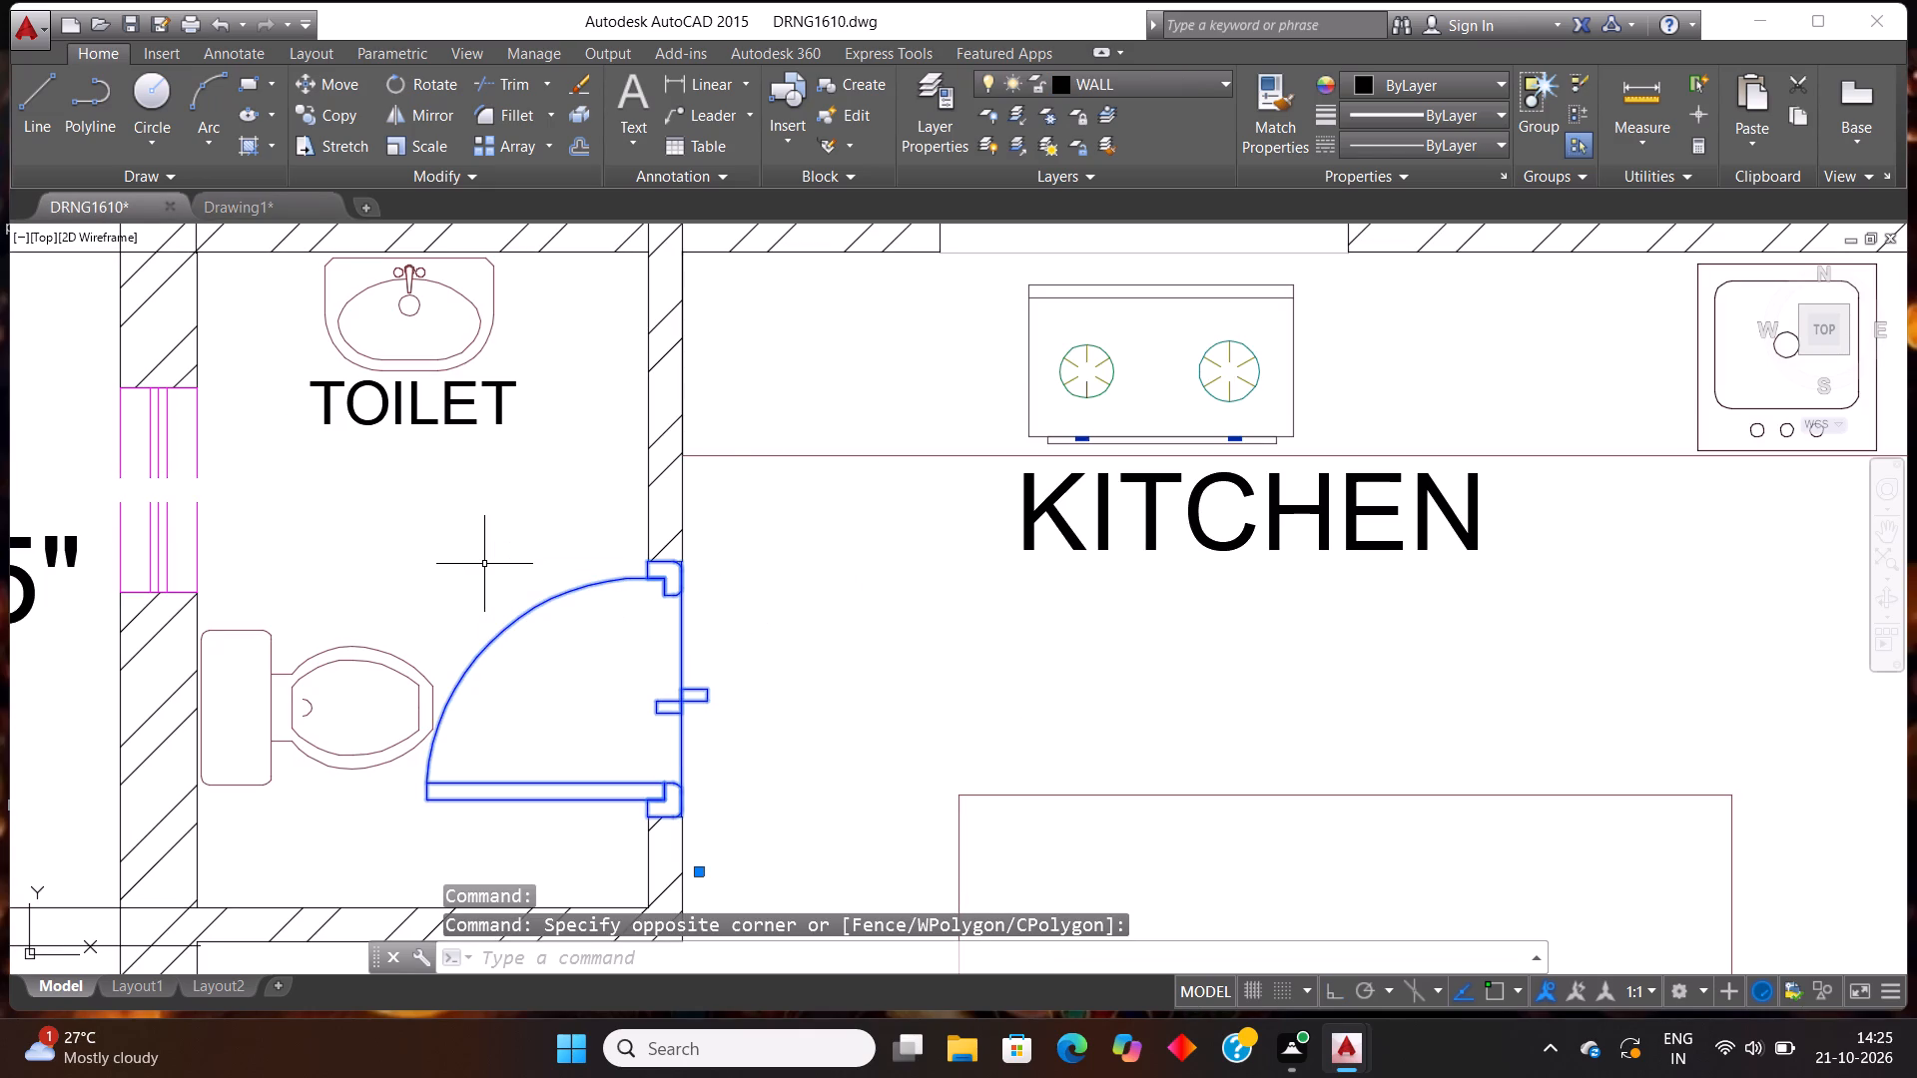
key("ctrl+c")
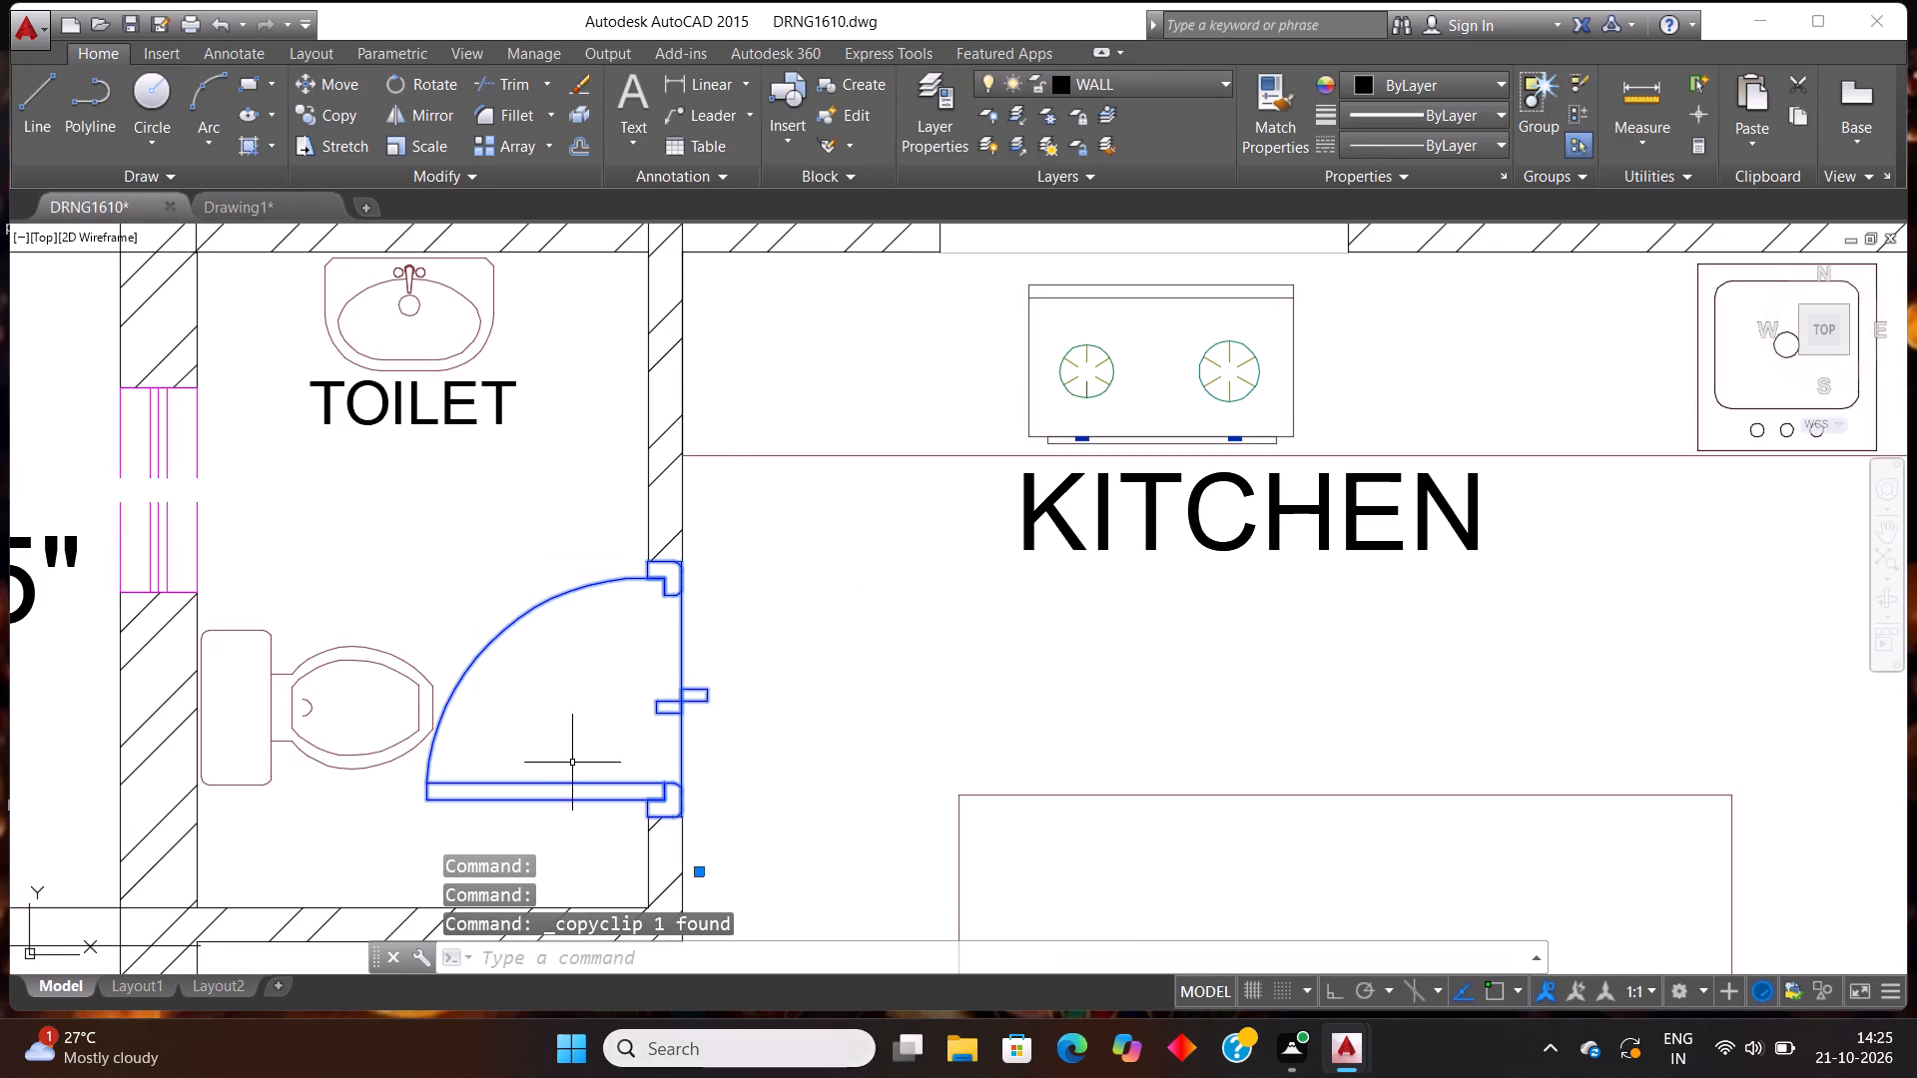
left_click(265, 214)
key("ctrl+v")
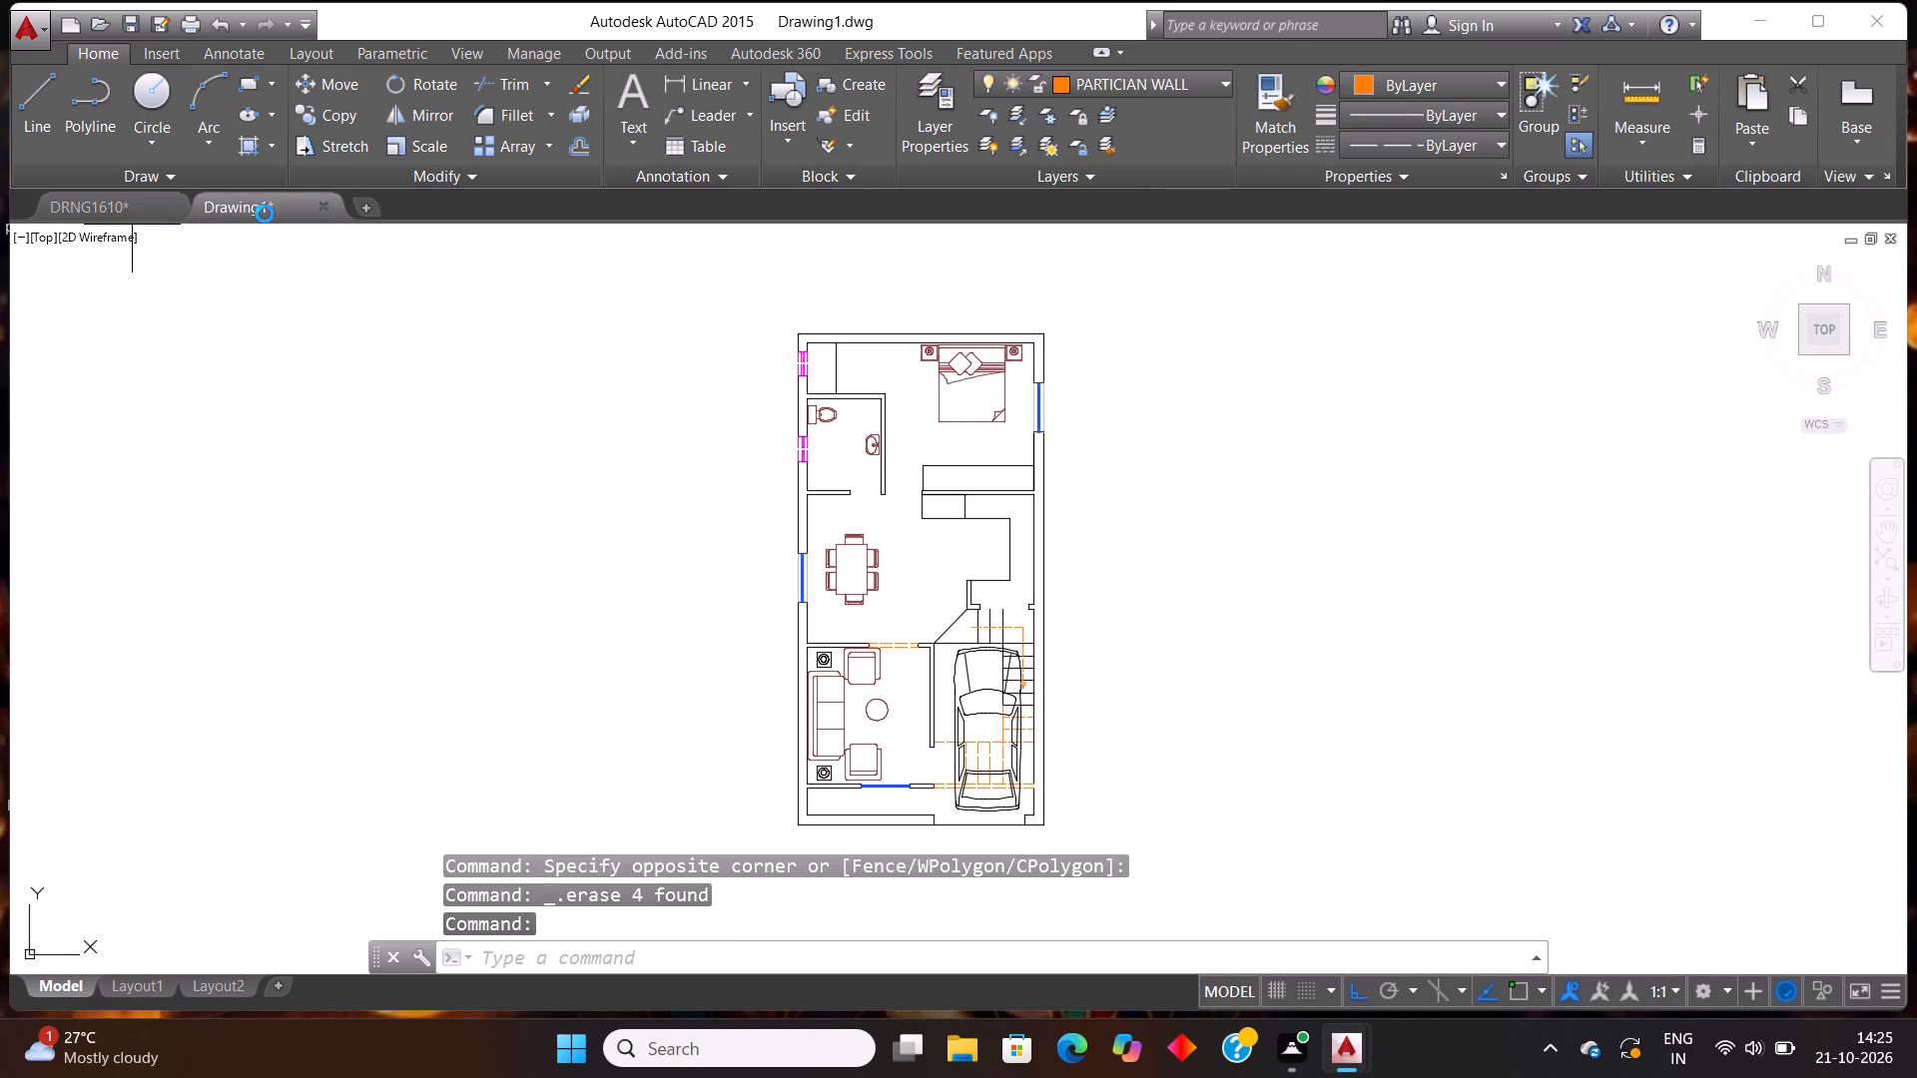
left_click(423, 550)
key("ctrl+v")
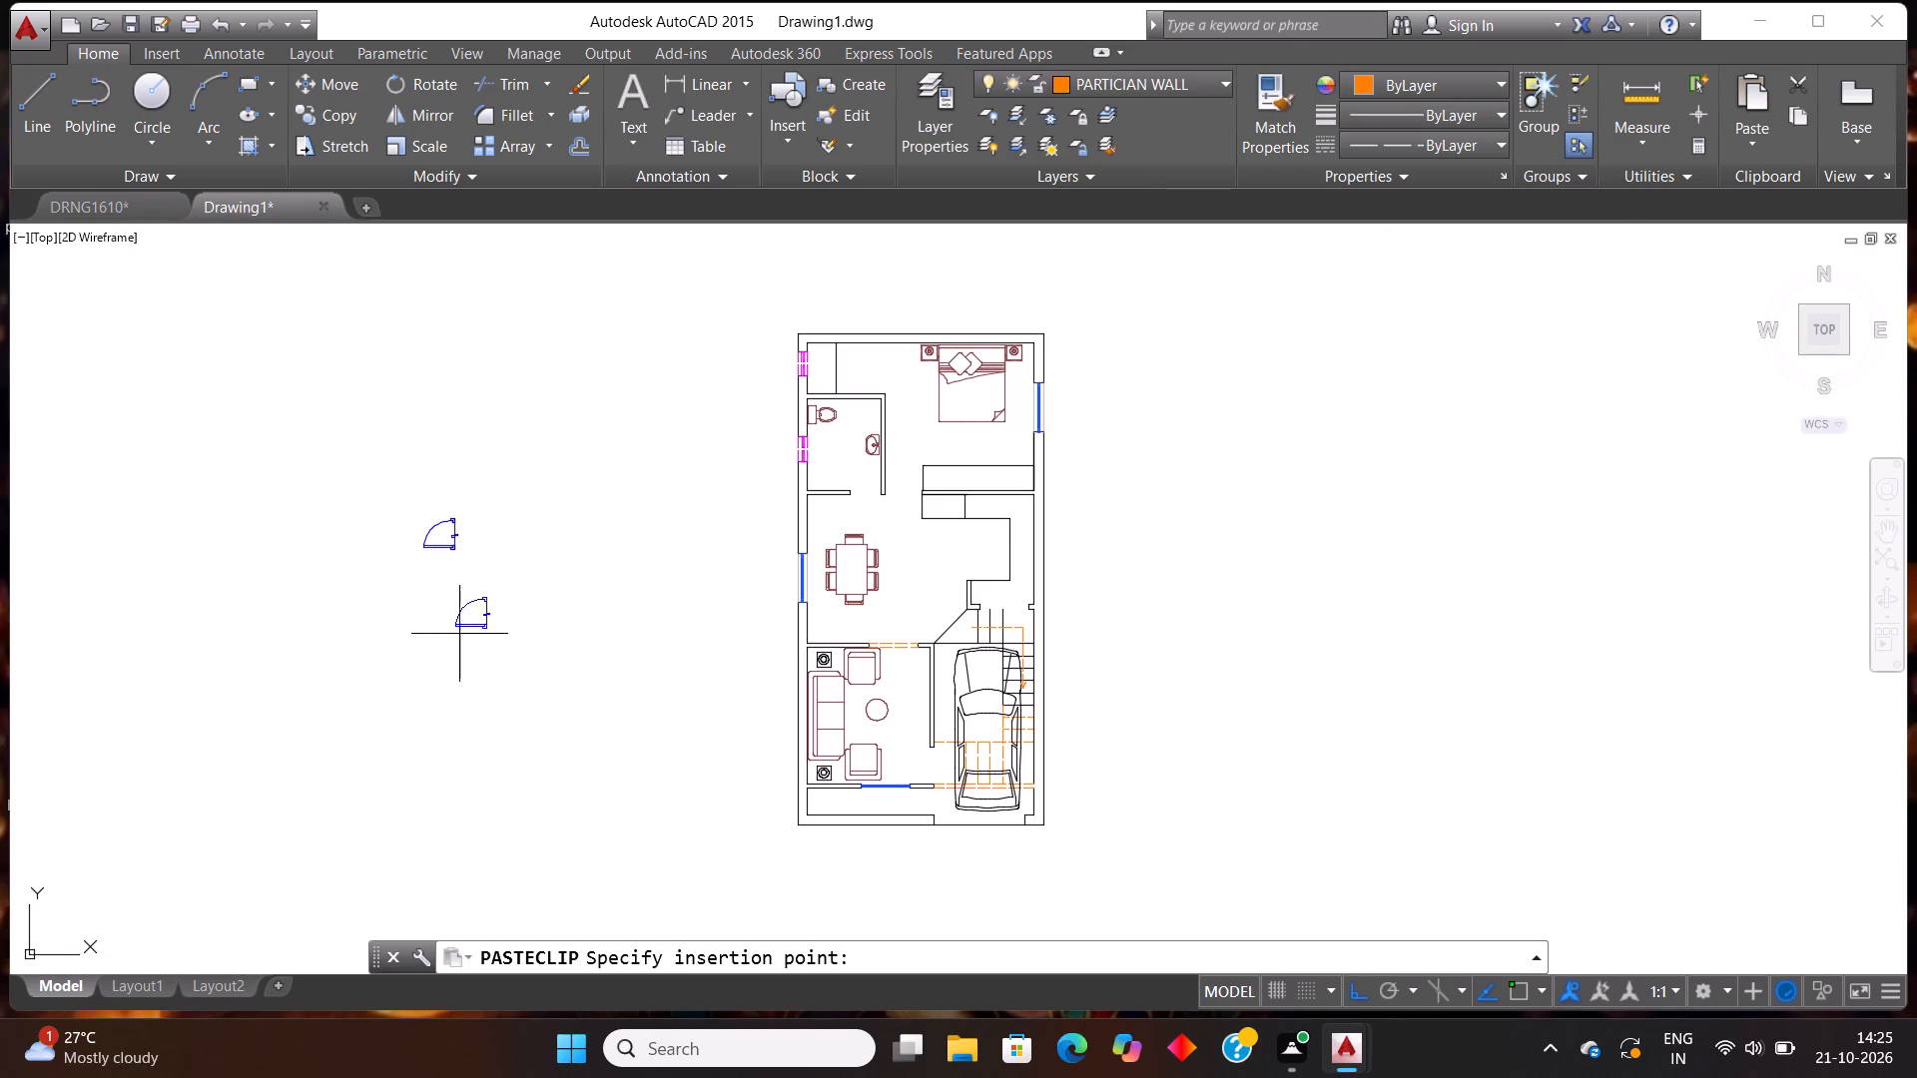
left_click(546, 674)
Rotate the lower pasted toilet door by 270° so its frame runs horizontally.
left_click(597, 700)
left_click(548, 616)
type("RO")
key("Return")
left_click(568, 662)
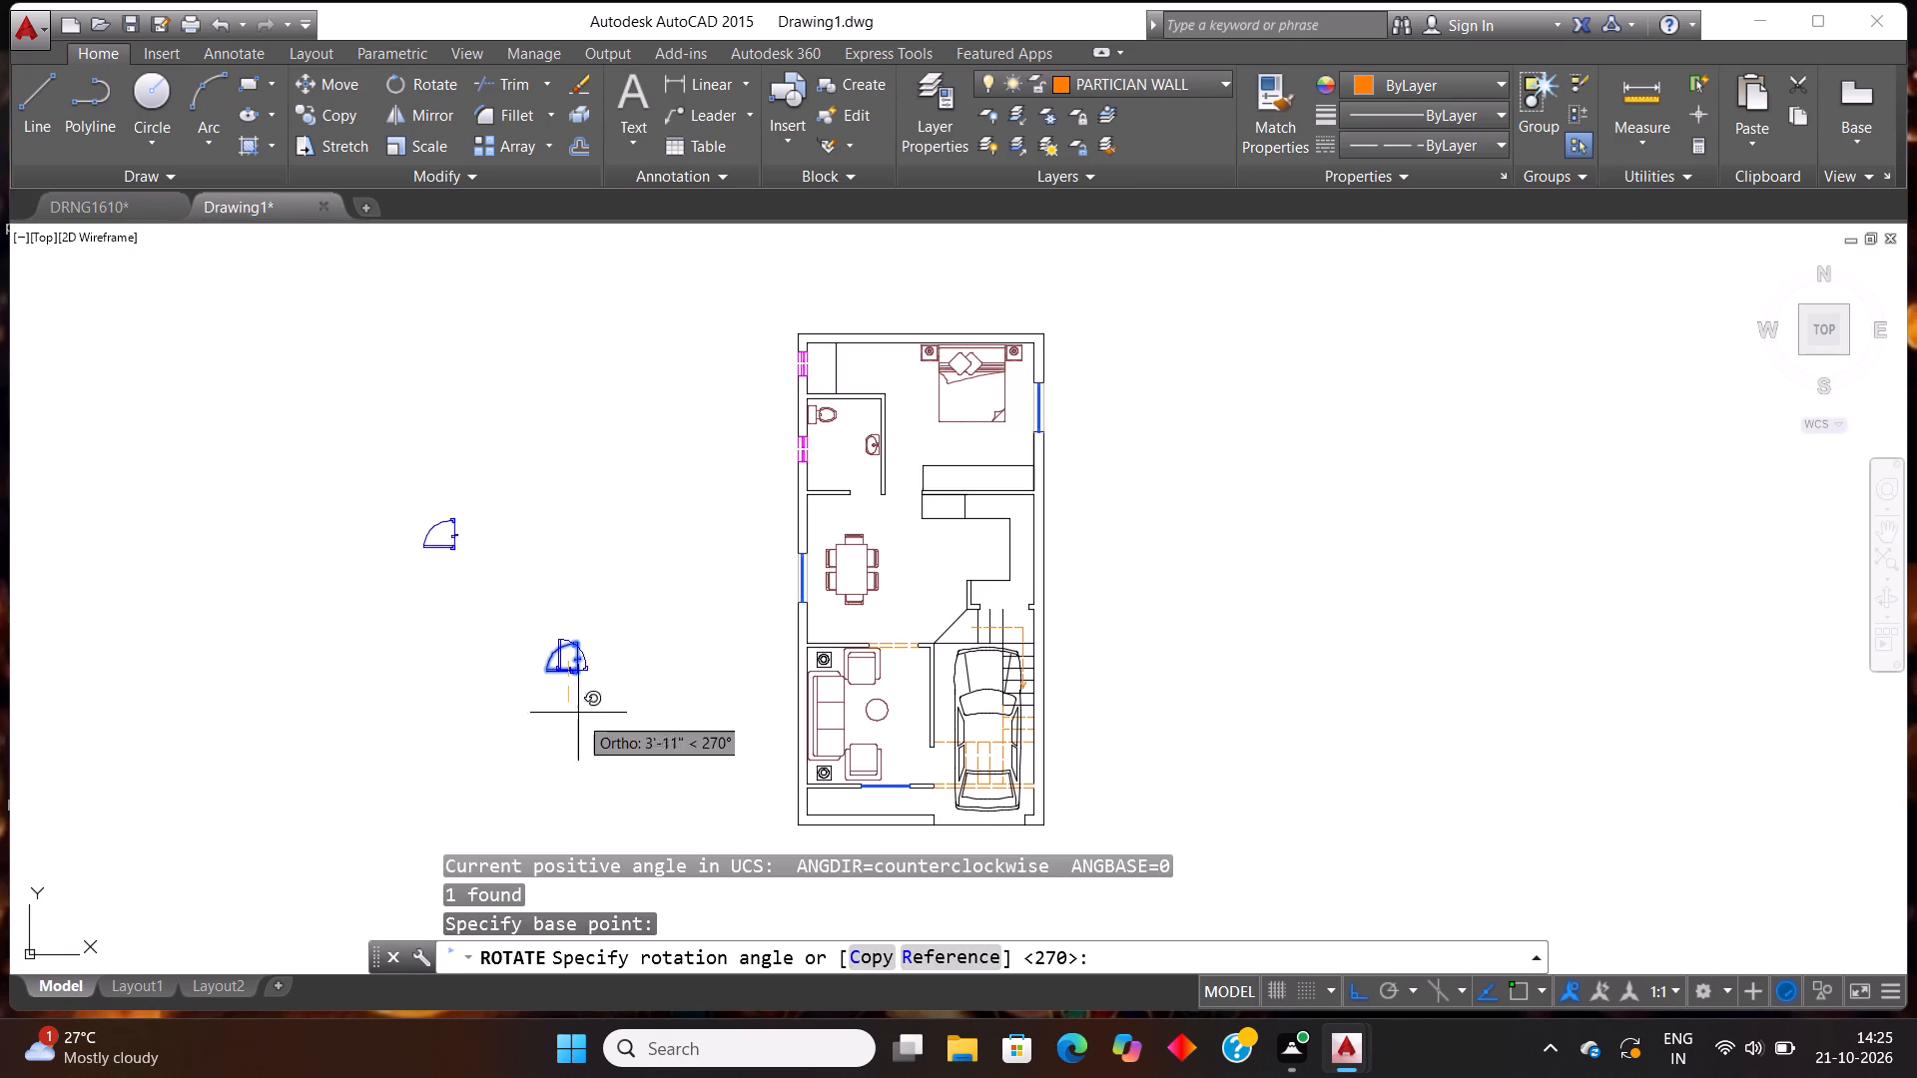
left_click(578, 738)
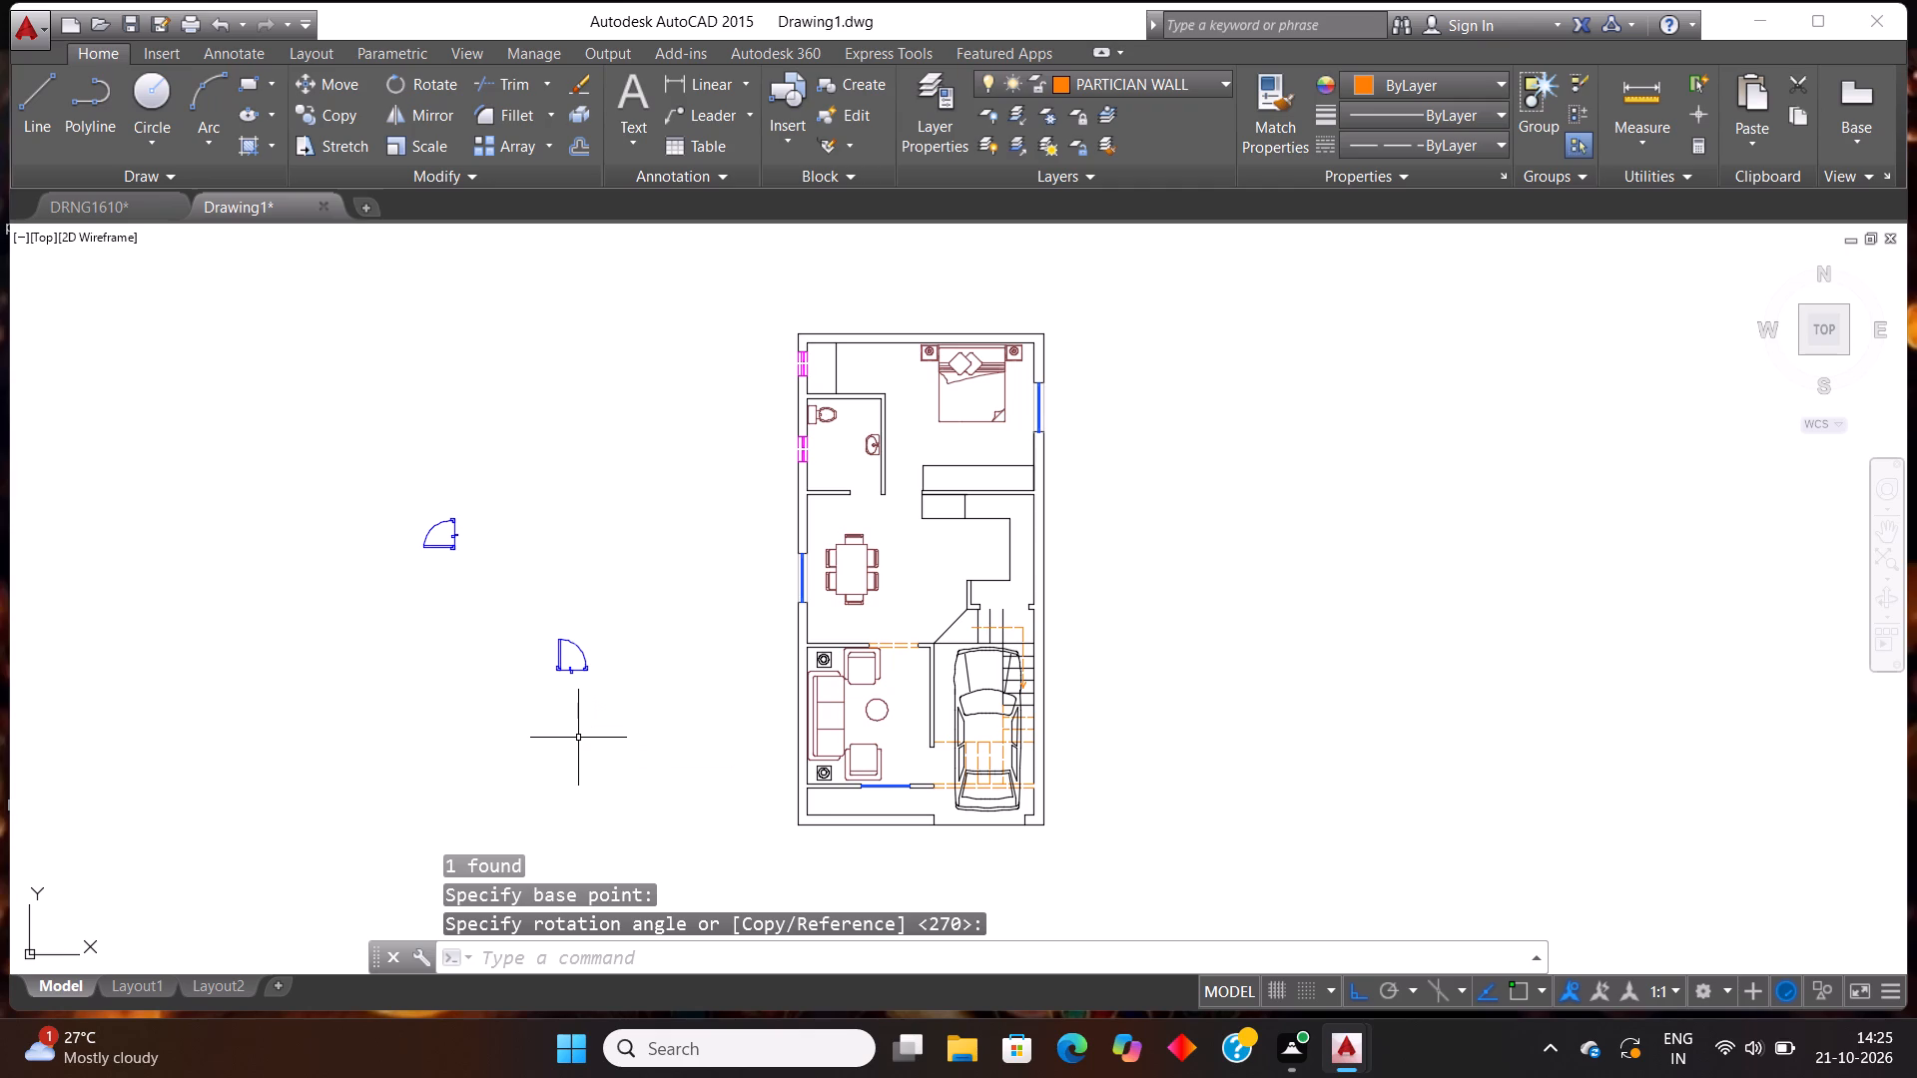
Mirror the rotated toilet door about a vertical line through its hinge-side frame corner, keeping the source door.
left_click(583, 727)
left_click(465, 561)
type("MI")
key("Return")
scroll(464, 562, "up", 1)
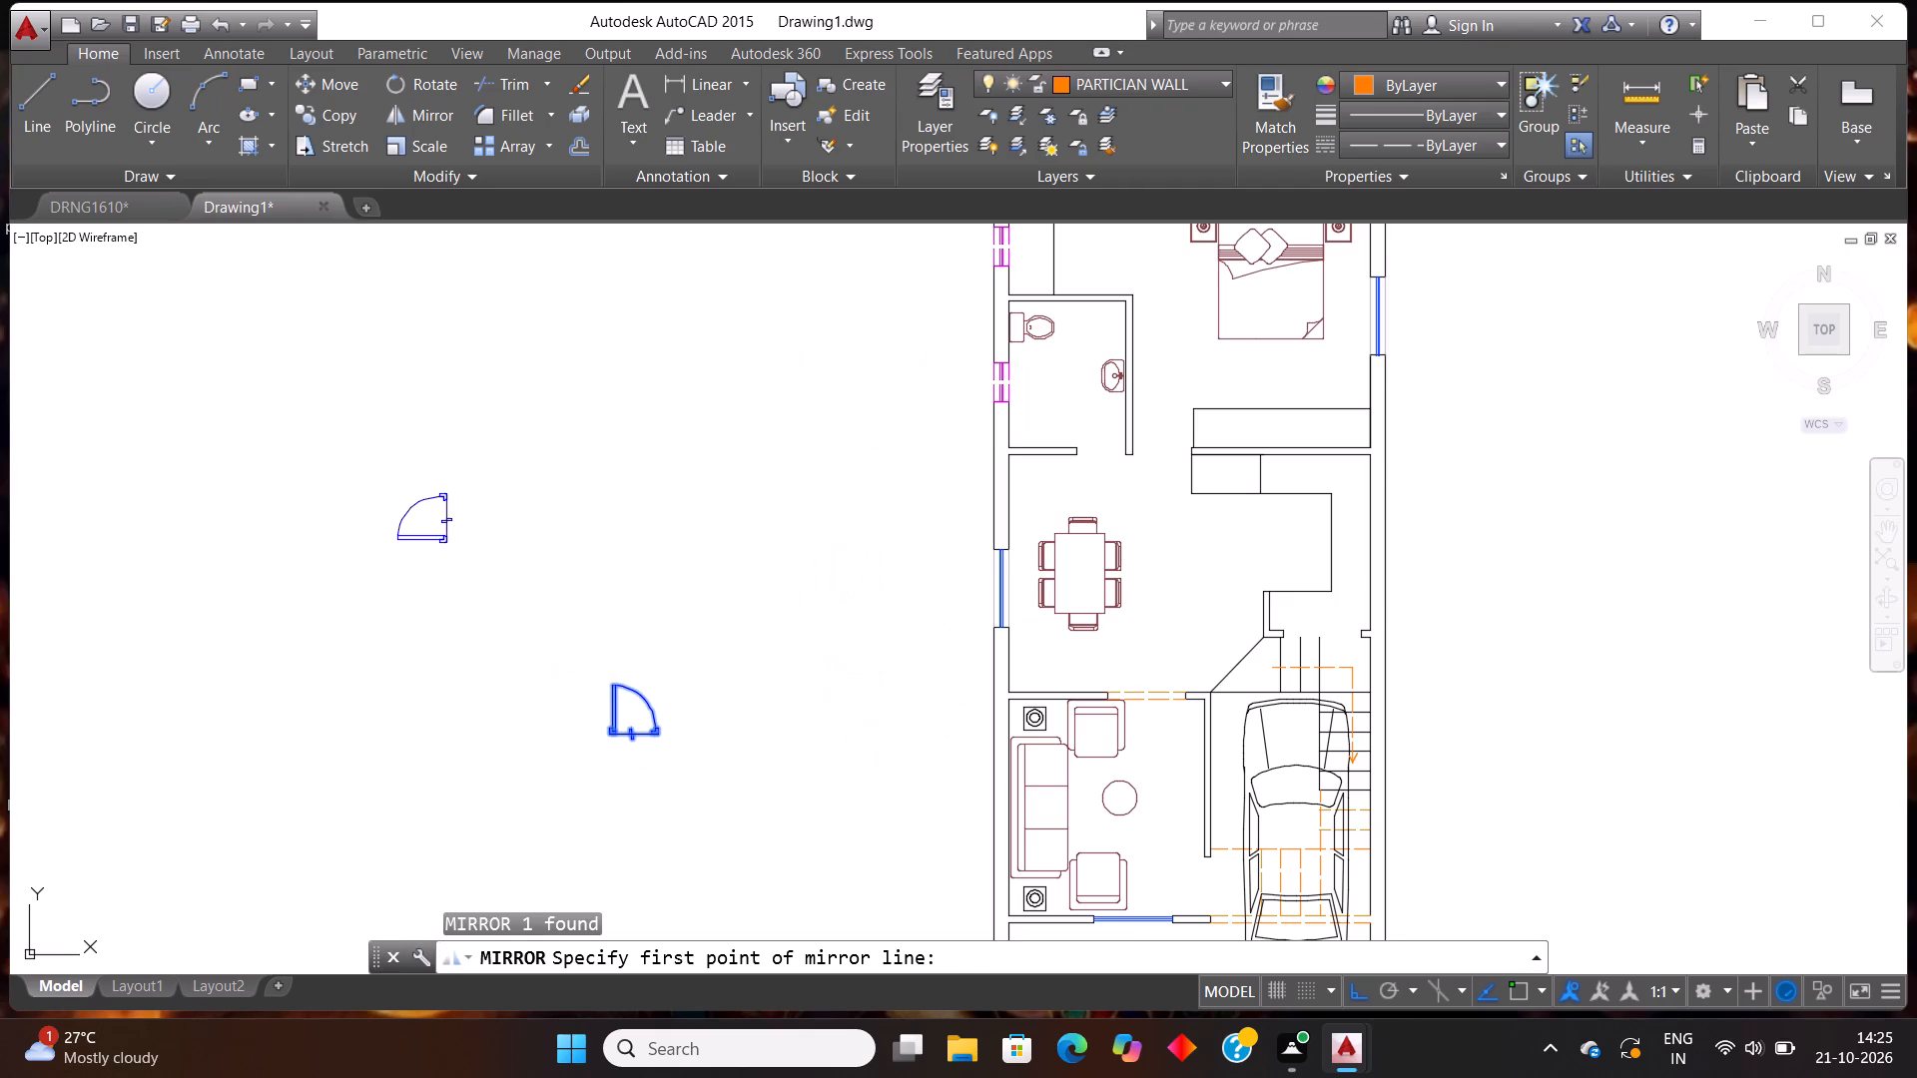
left_click(611, 731)
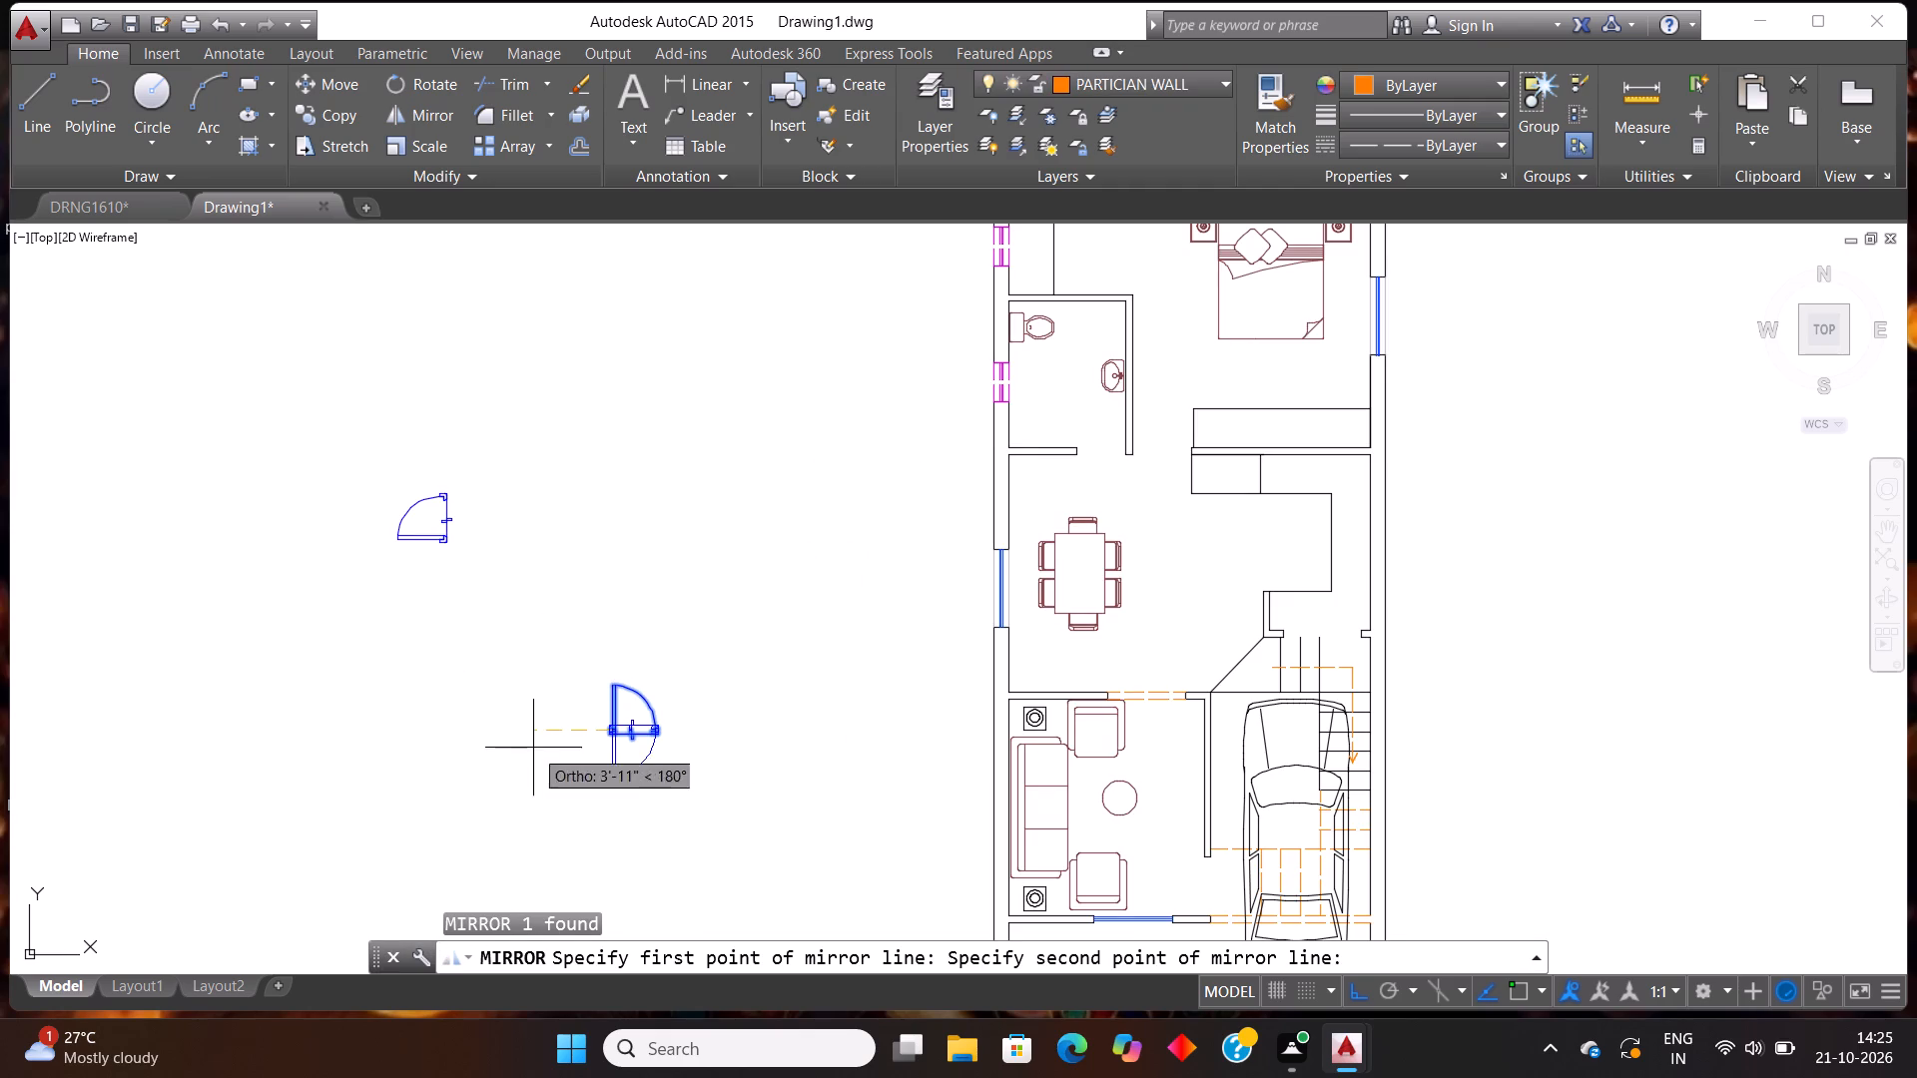
left_click(697, 575)
key("n")
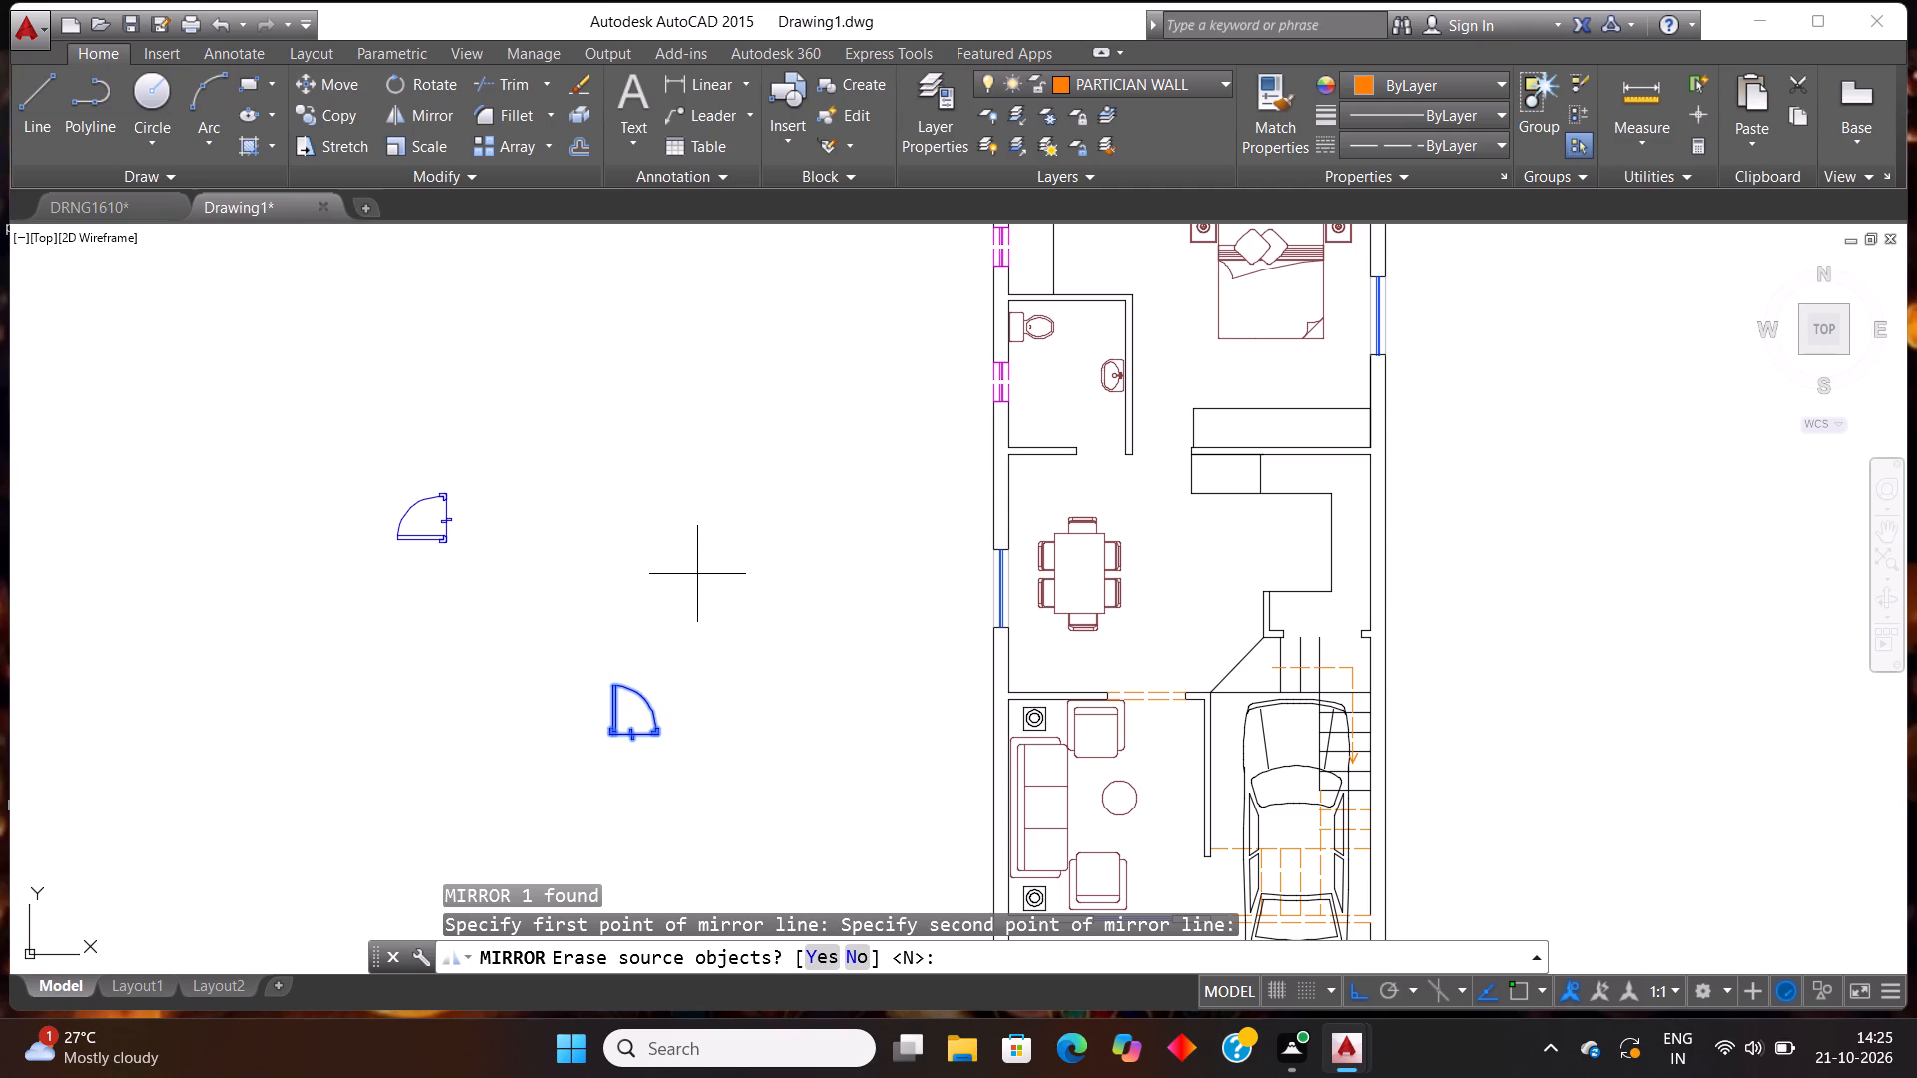
key("Return")
Copy the mirrored door and paste it into the bathroom's door opening, aligned with the partition wall corner.
left_click(590, 782)
left_click(504, 648)
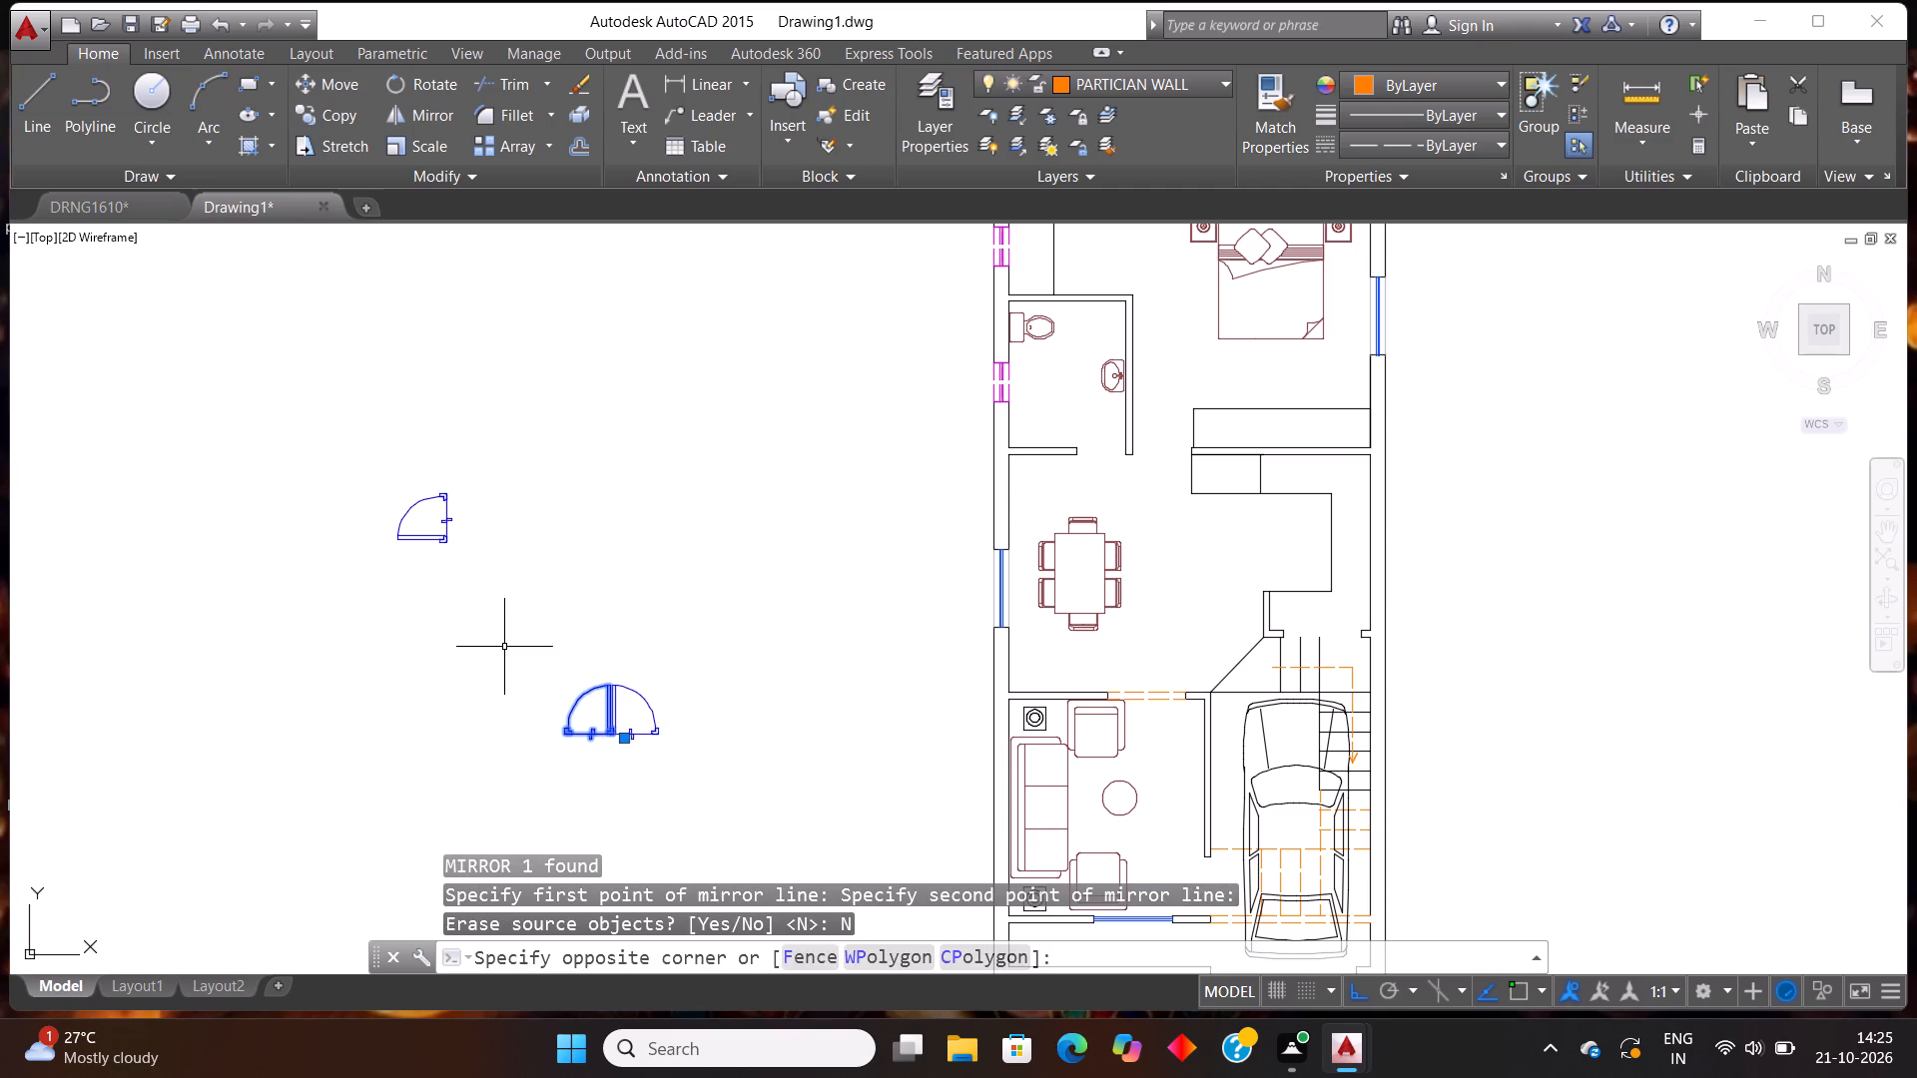
key("ctrl+c")
key("ctrl+v")
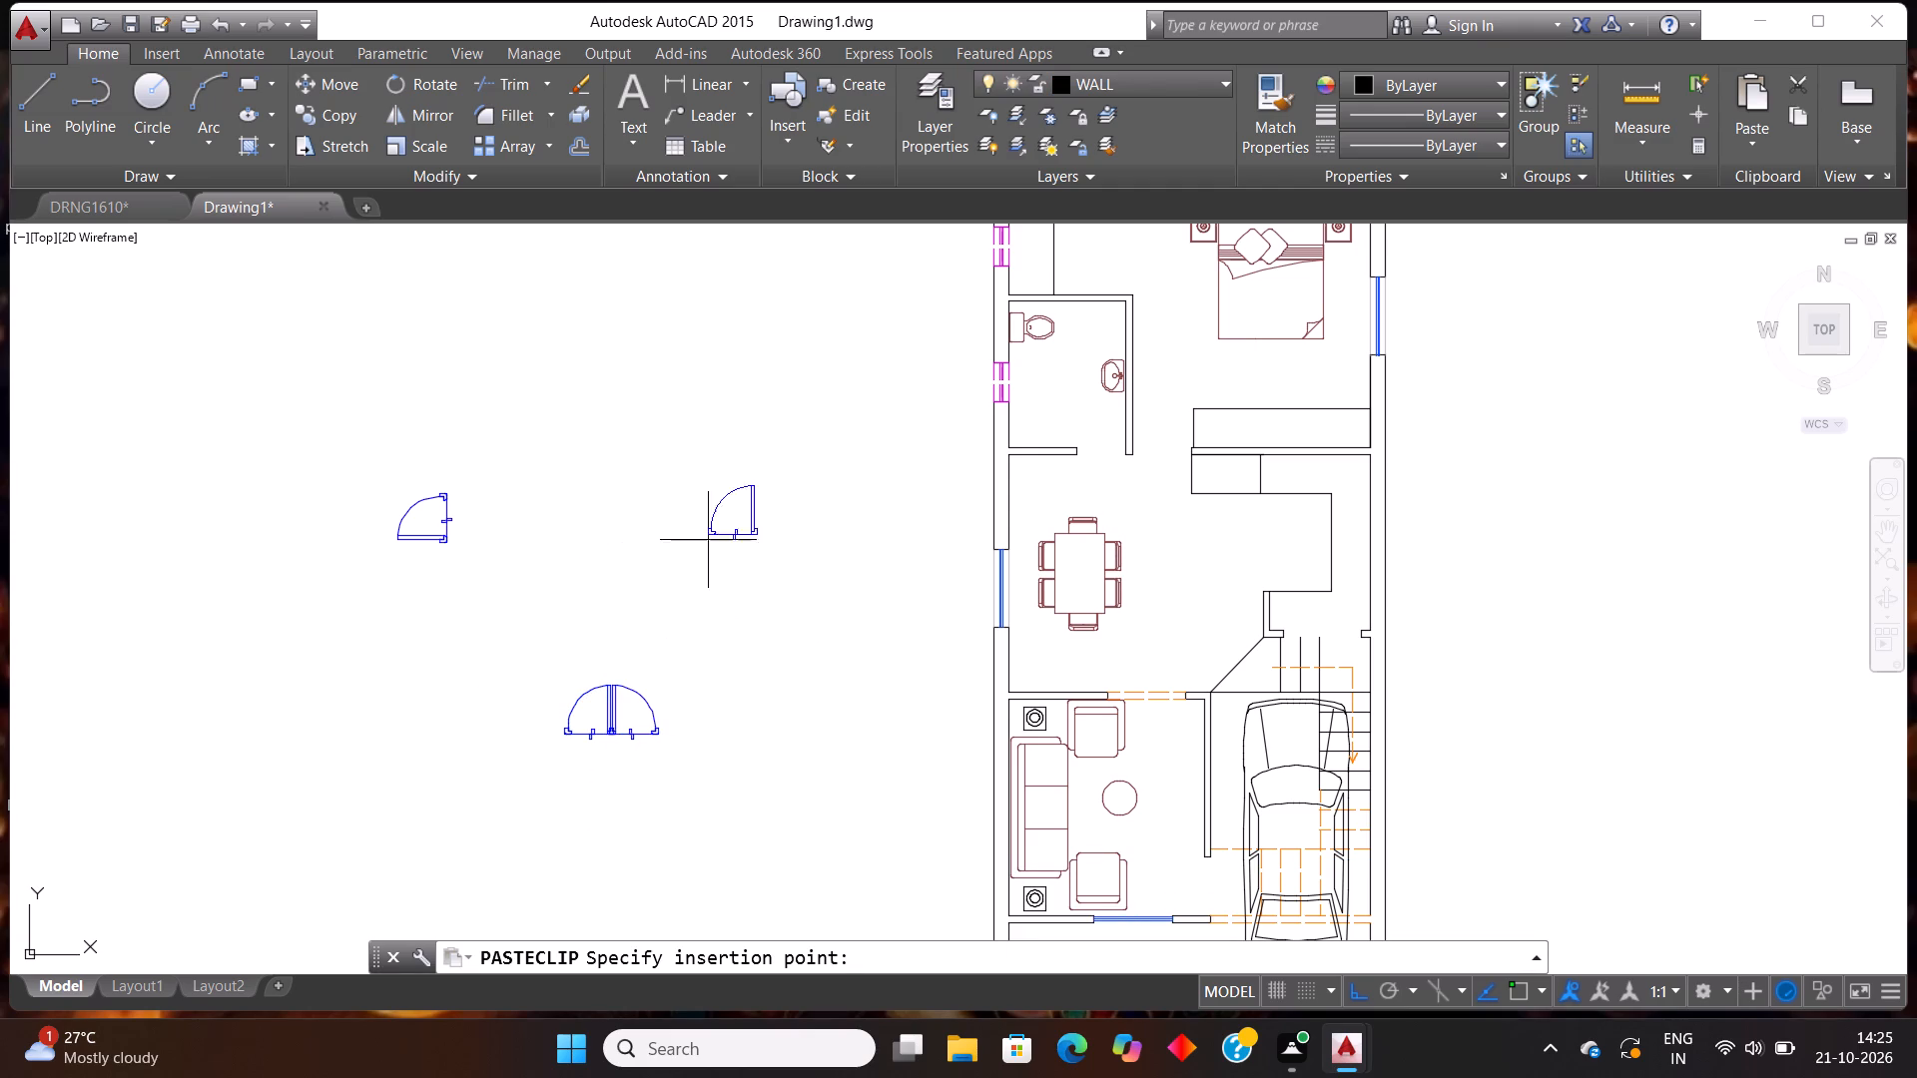
scroll(1156, 407, "up", 2)
scroll(1060, 494, "up", 1)
scroll(954, 555, "up", 1)
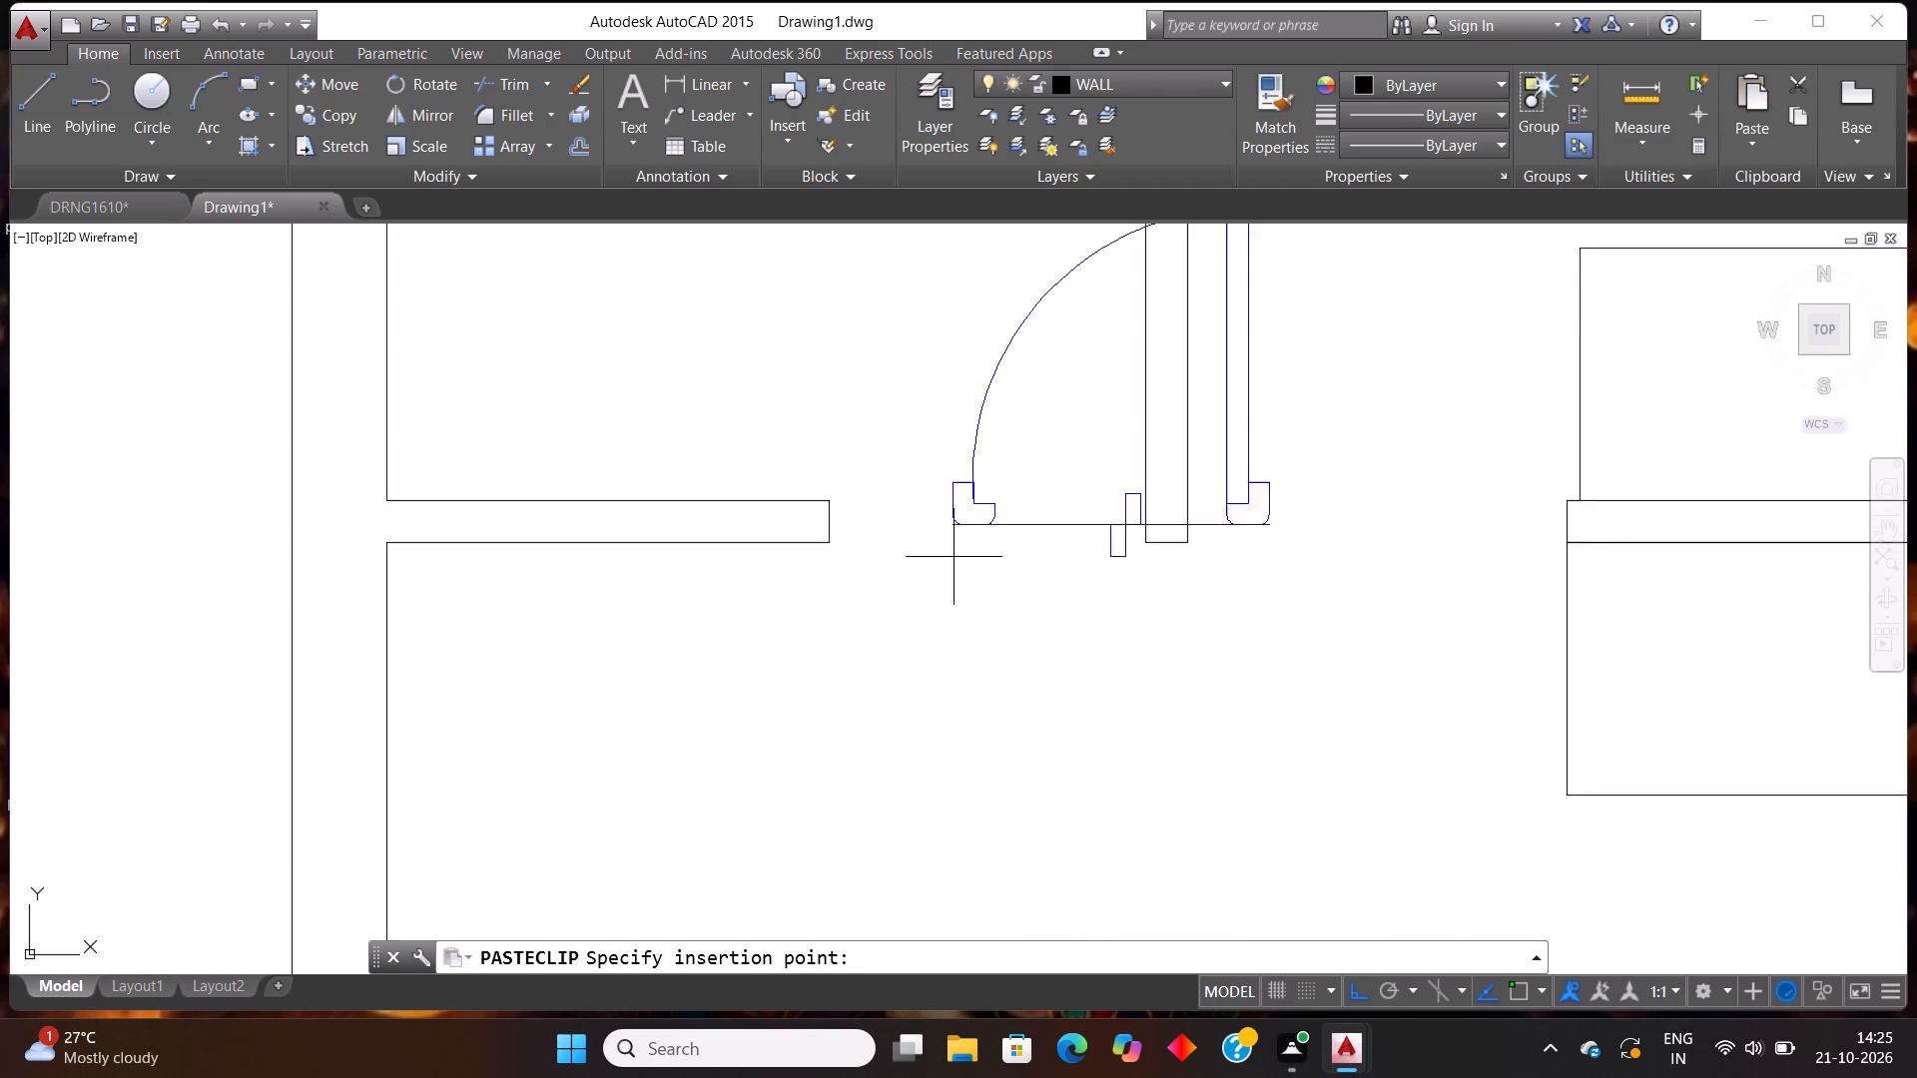
scroll(954, 557, "up", 1)
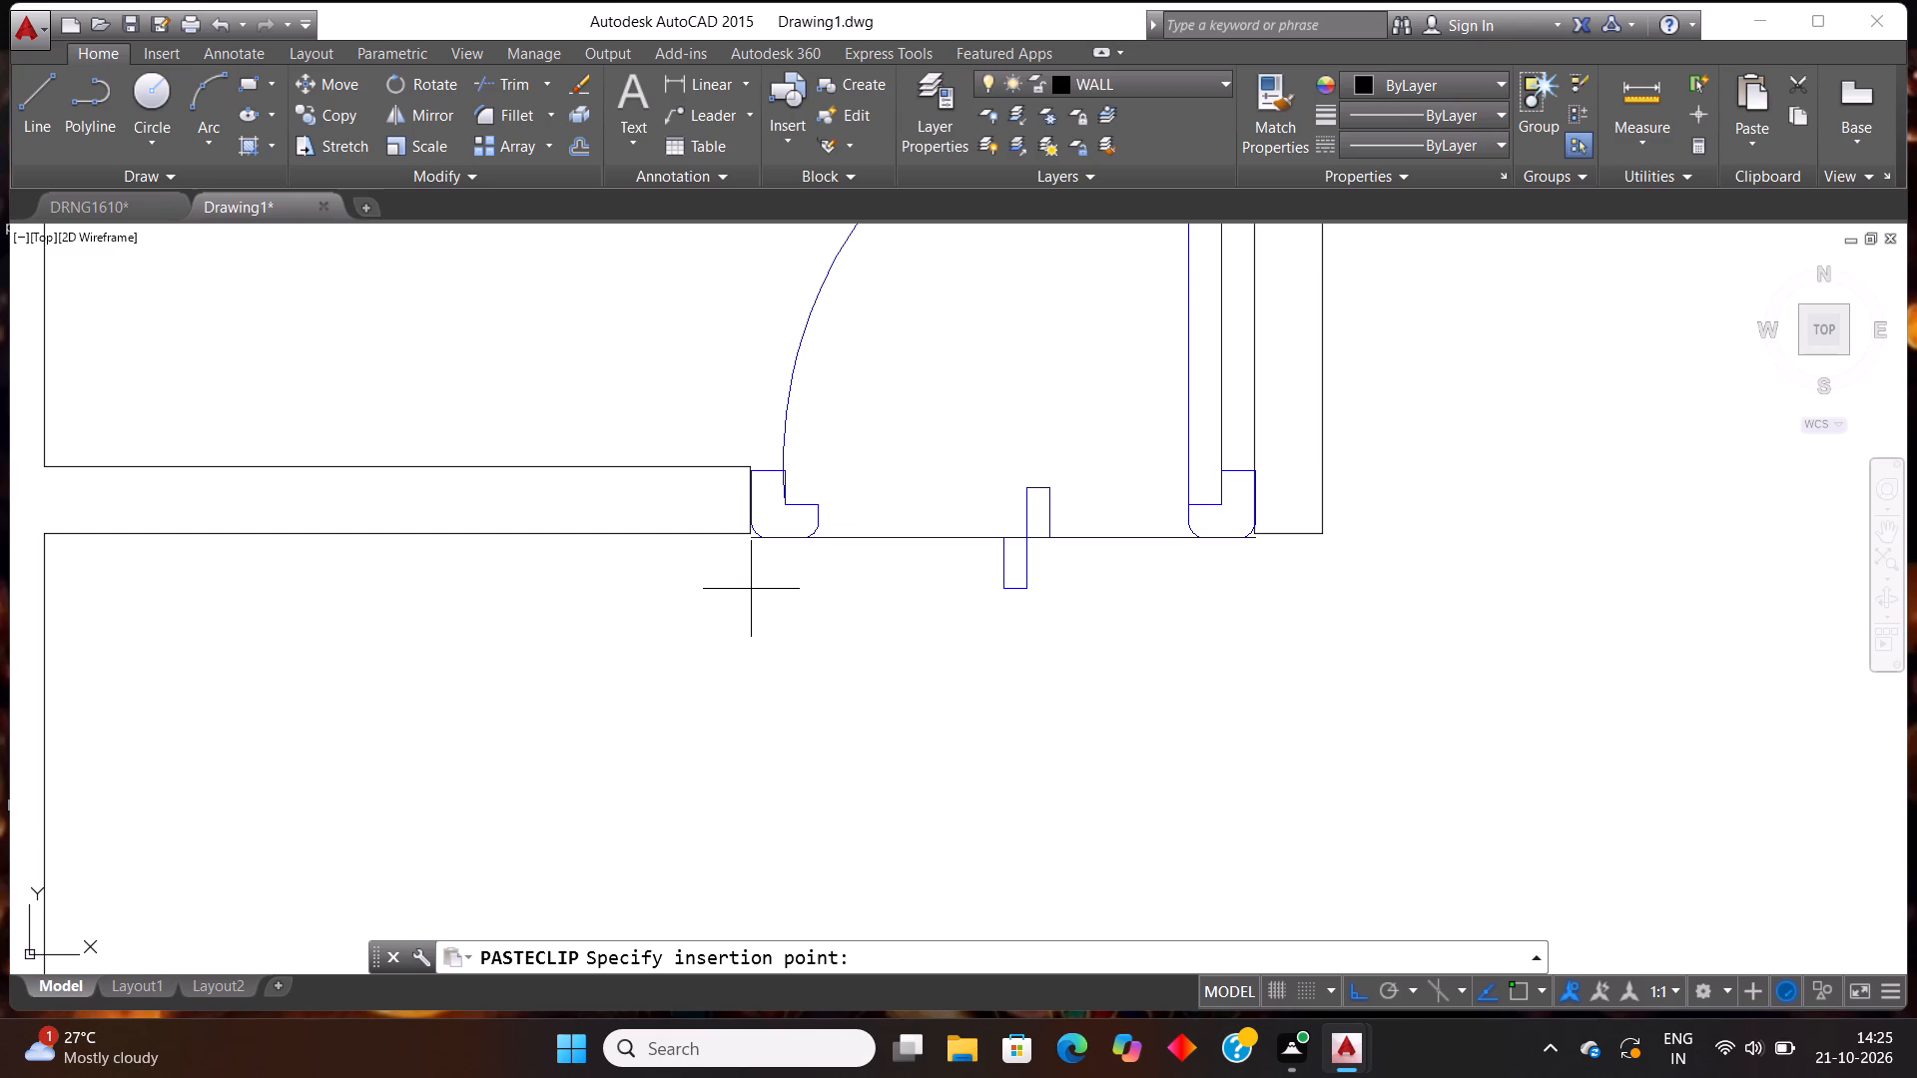
left_click(751, 585)
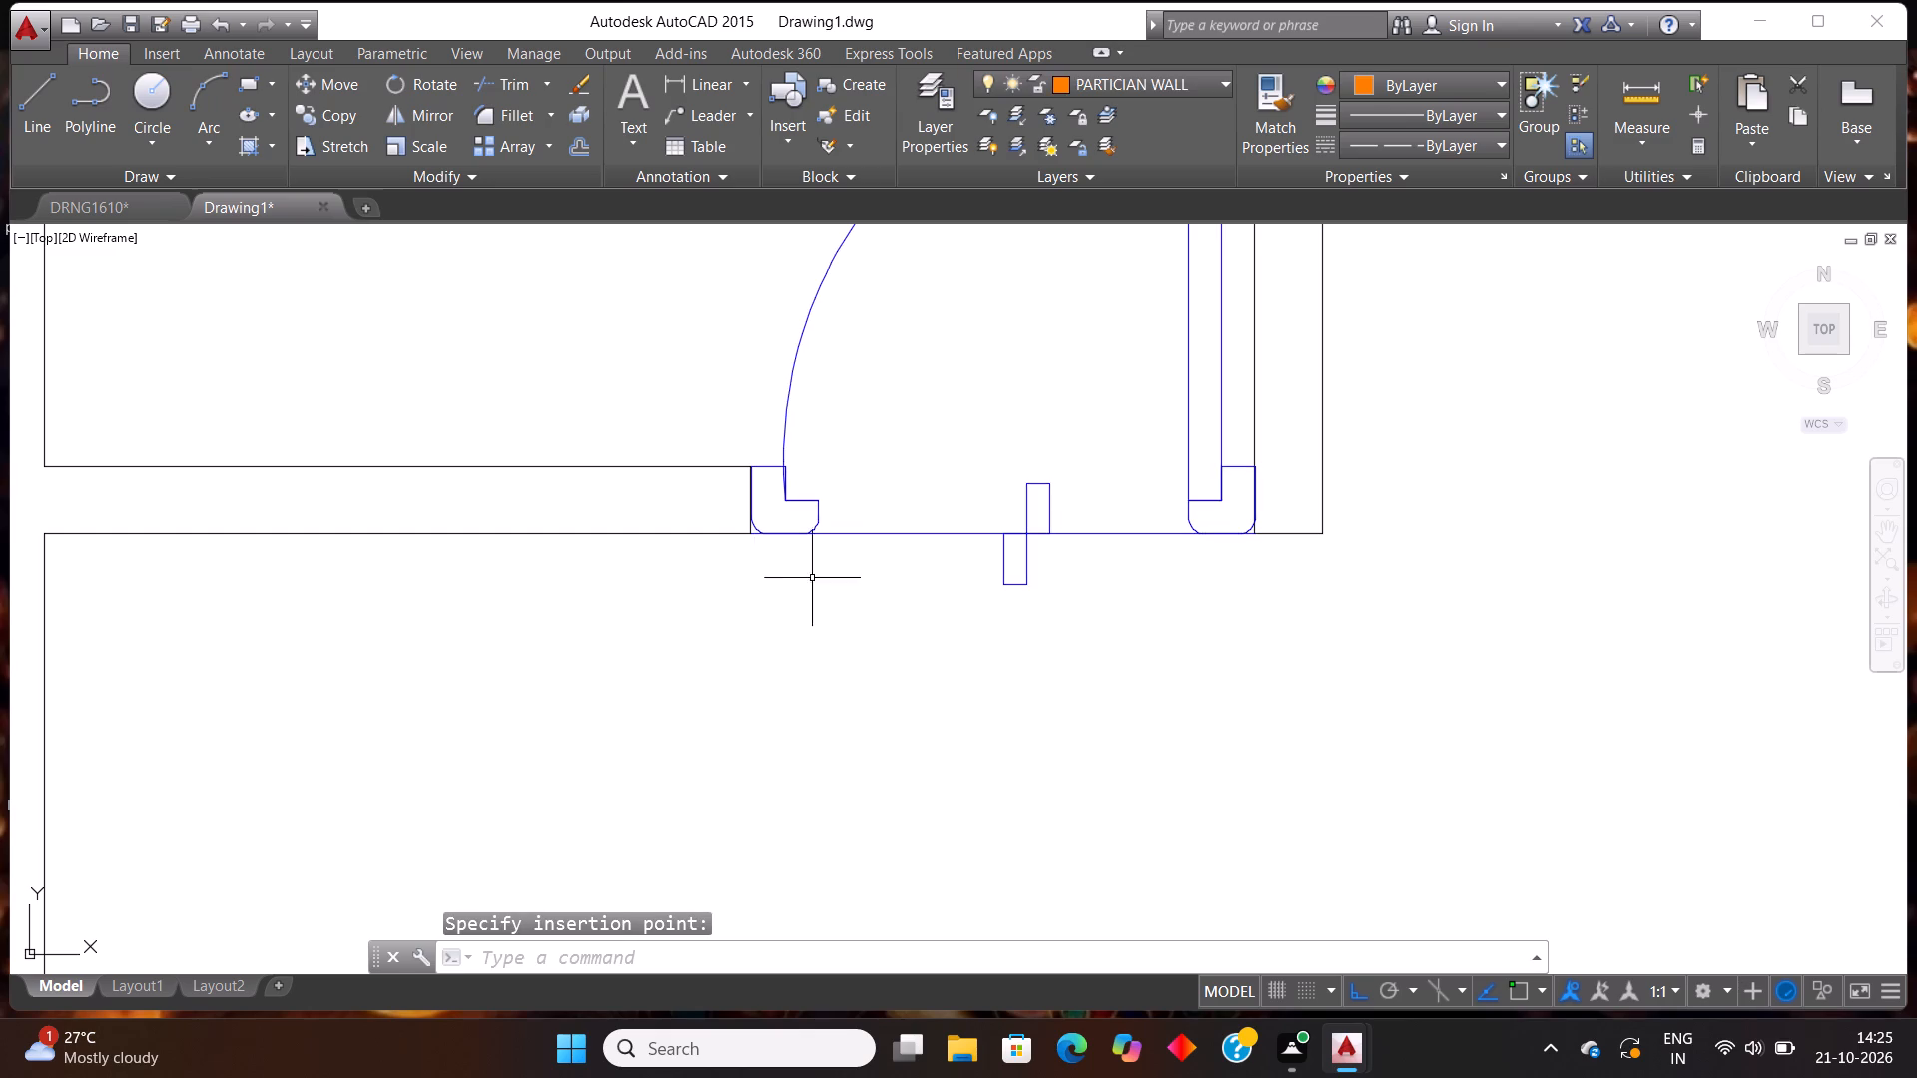
scroll(867, 598, "down", 6)
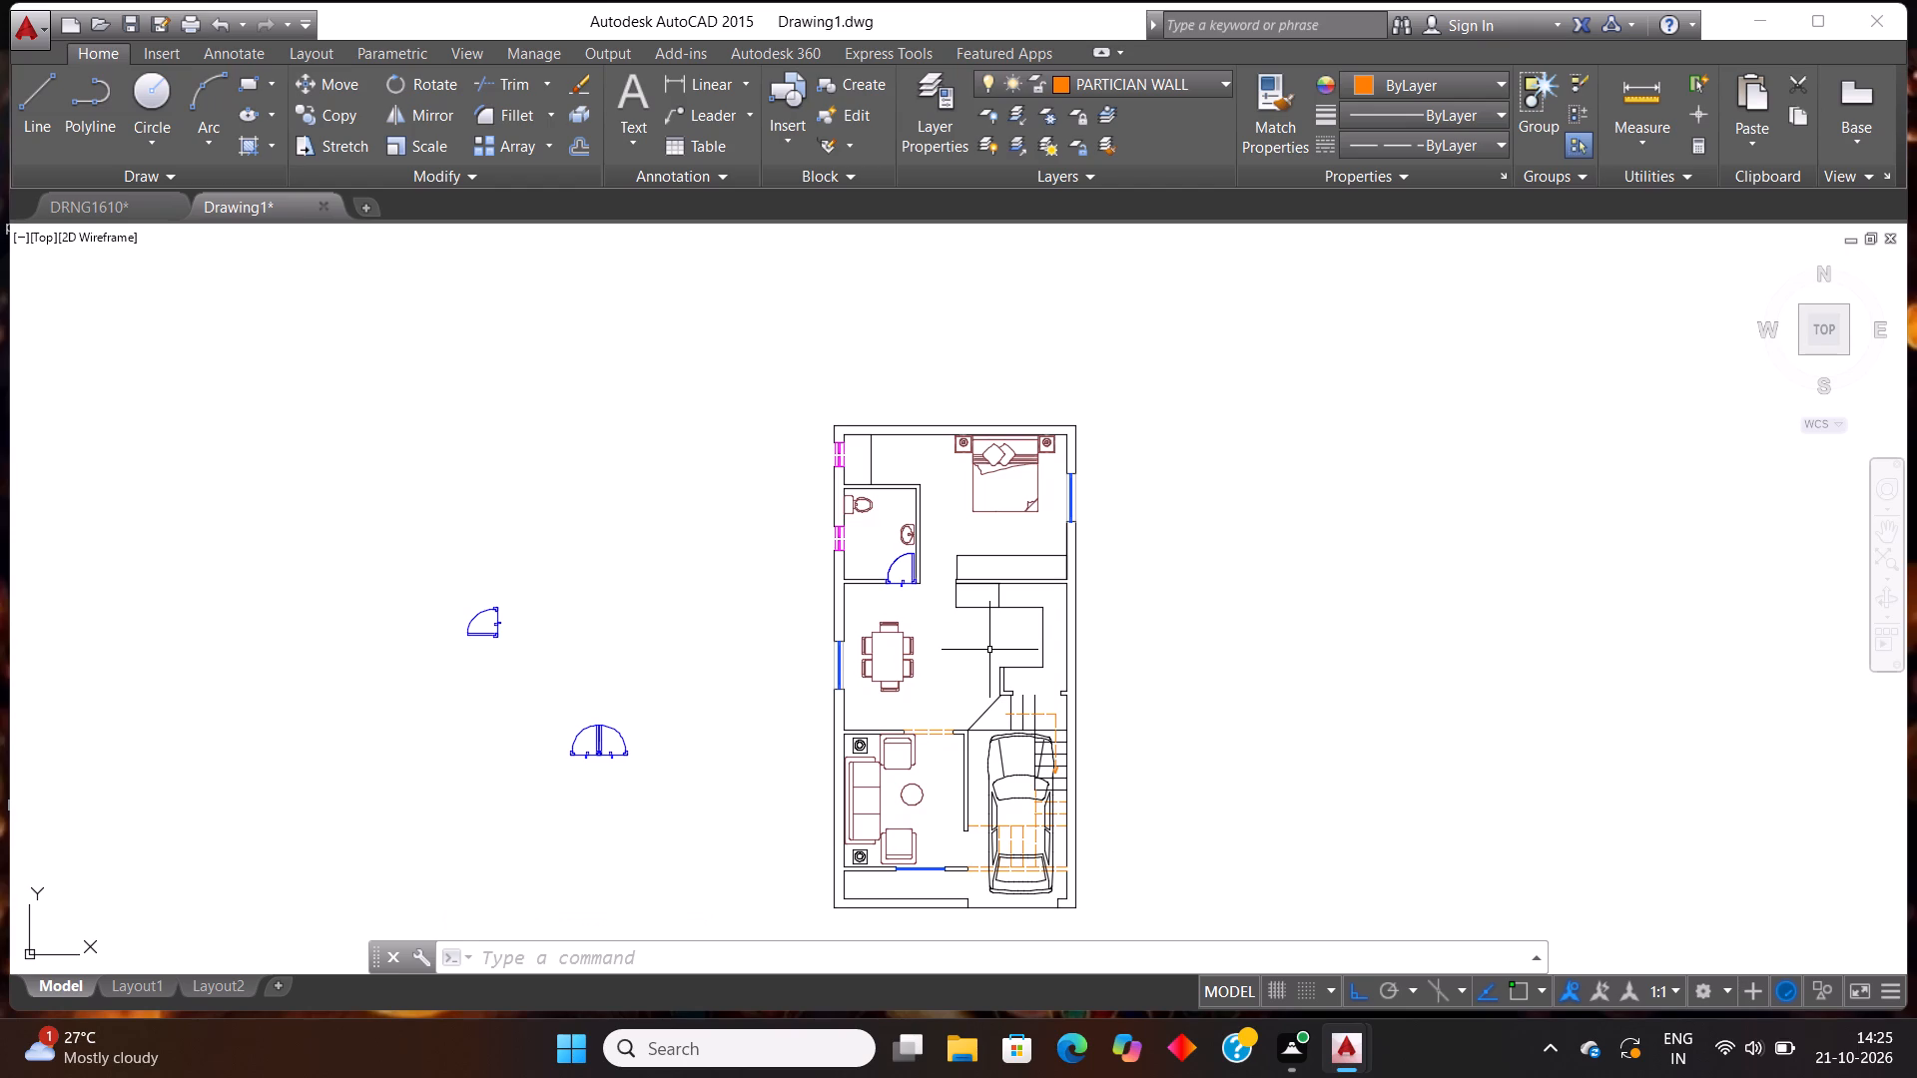
Copy the two-burner kitchen stove from DRNG1610 and paste it into the empty space beside the plan in Drawing1.
left_click(86, 208)
scroll(374, 394, "down", 2)
scroll(500, 459, "down", 1)
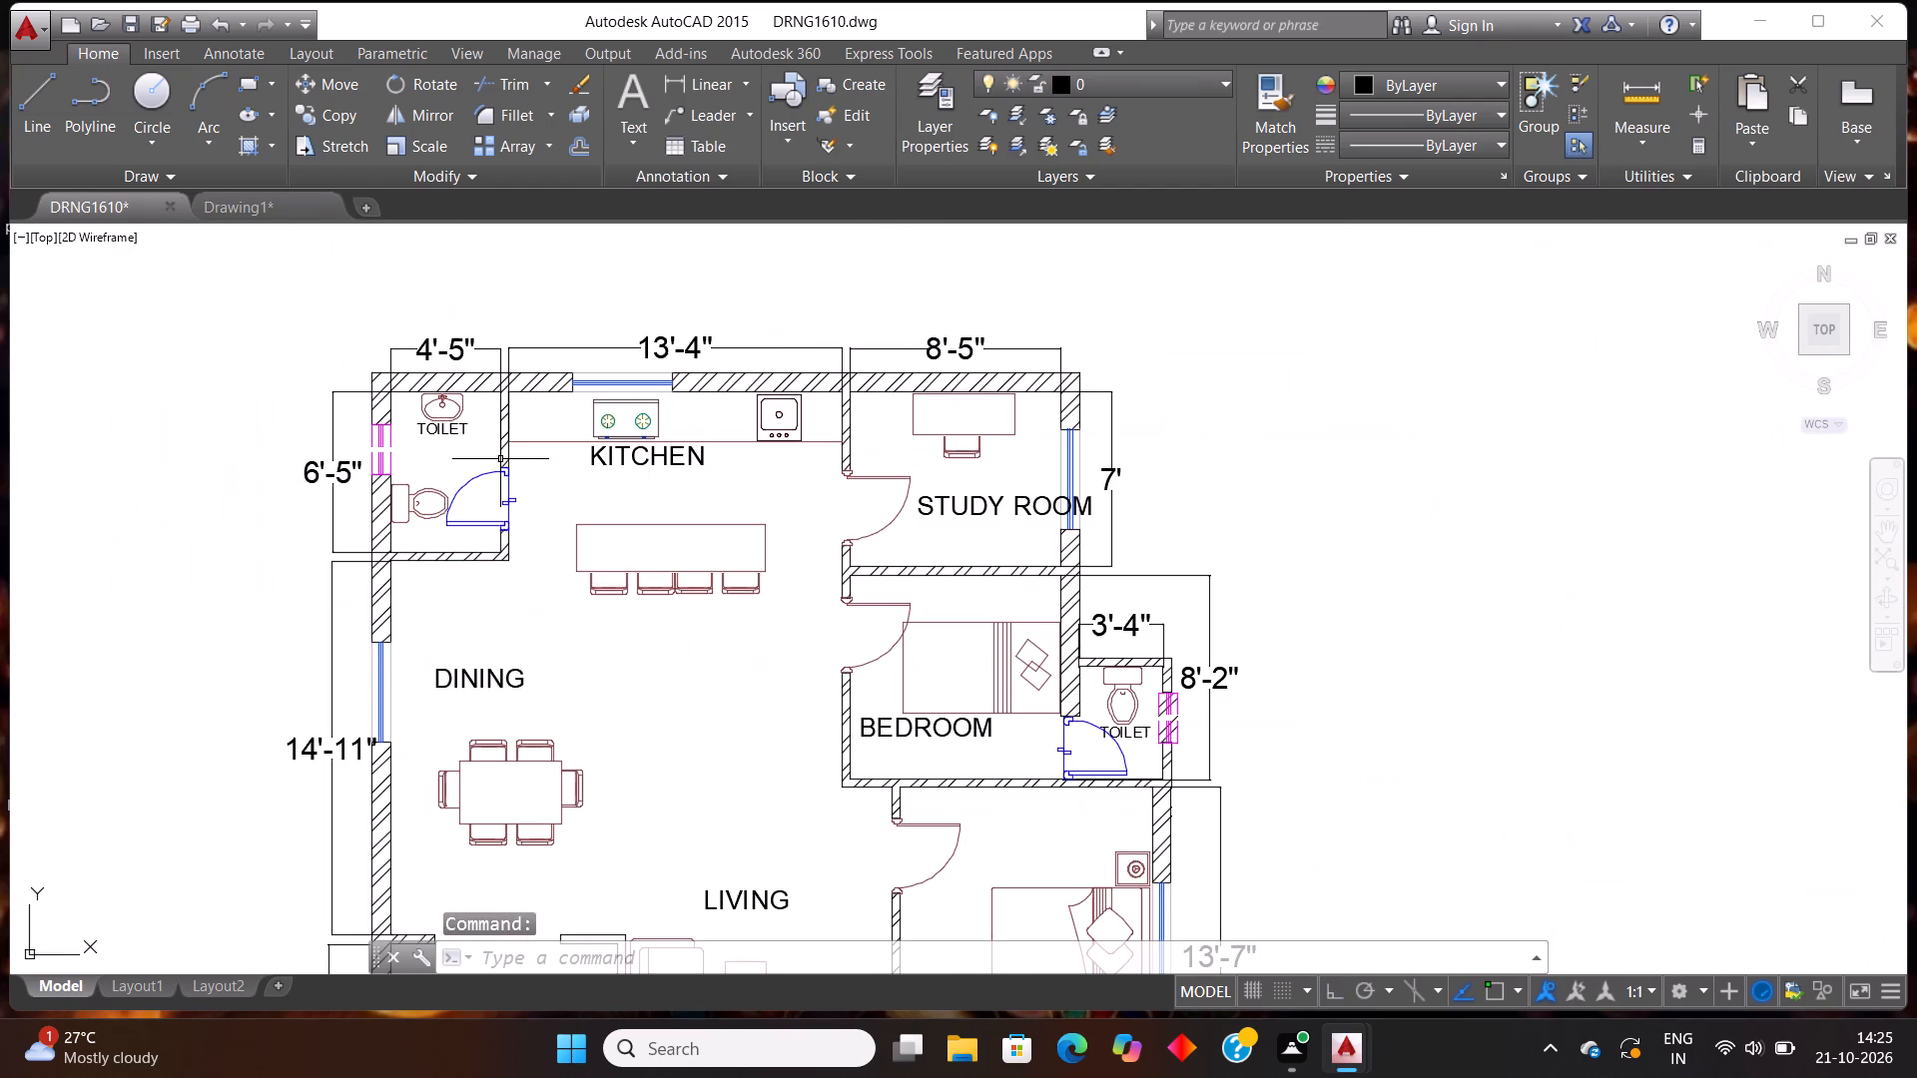
left_click(655, 420)
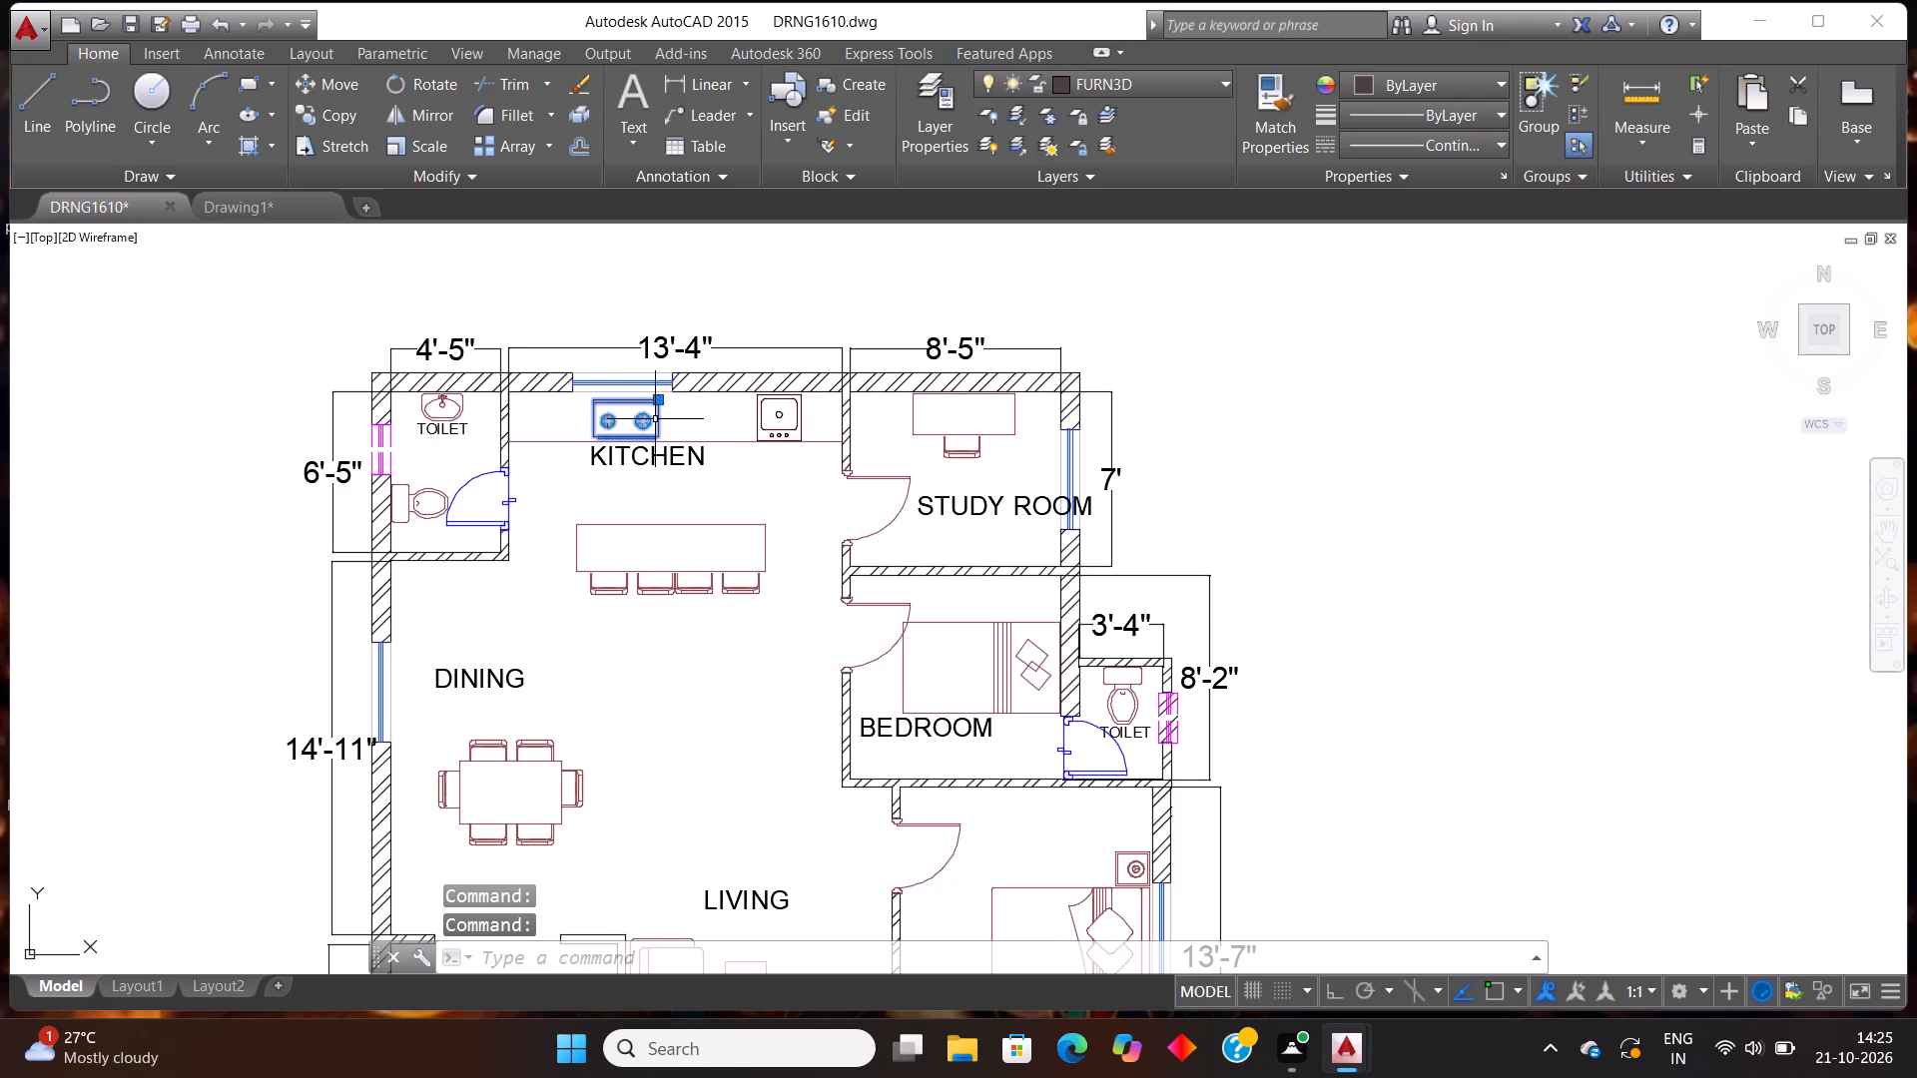
key("ctrl+c")
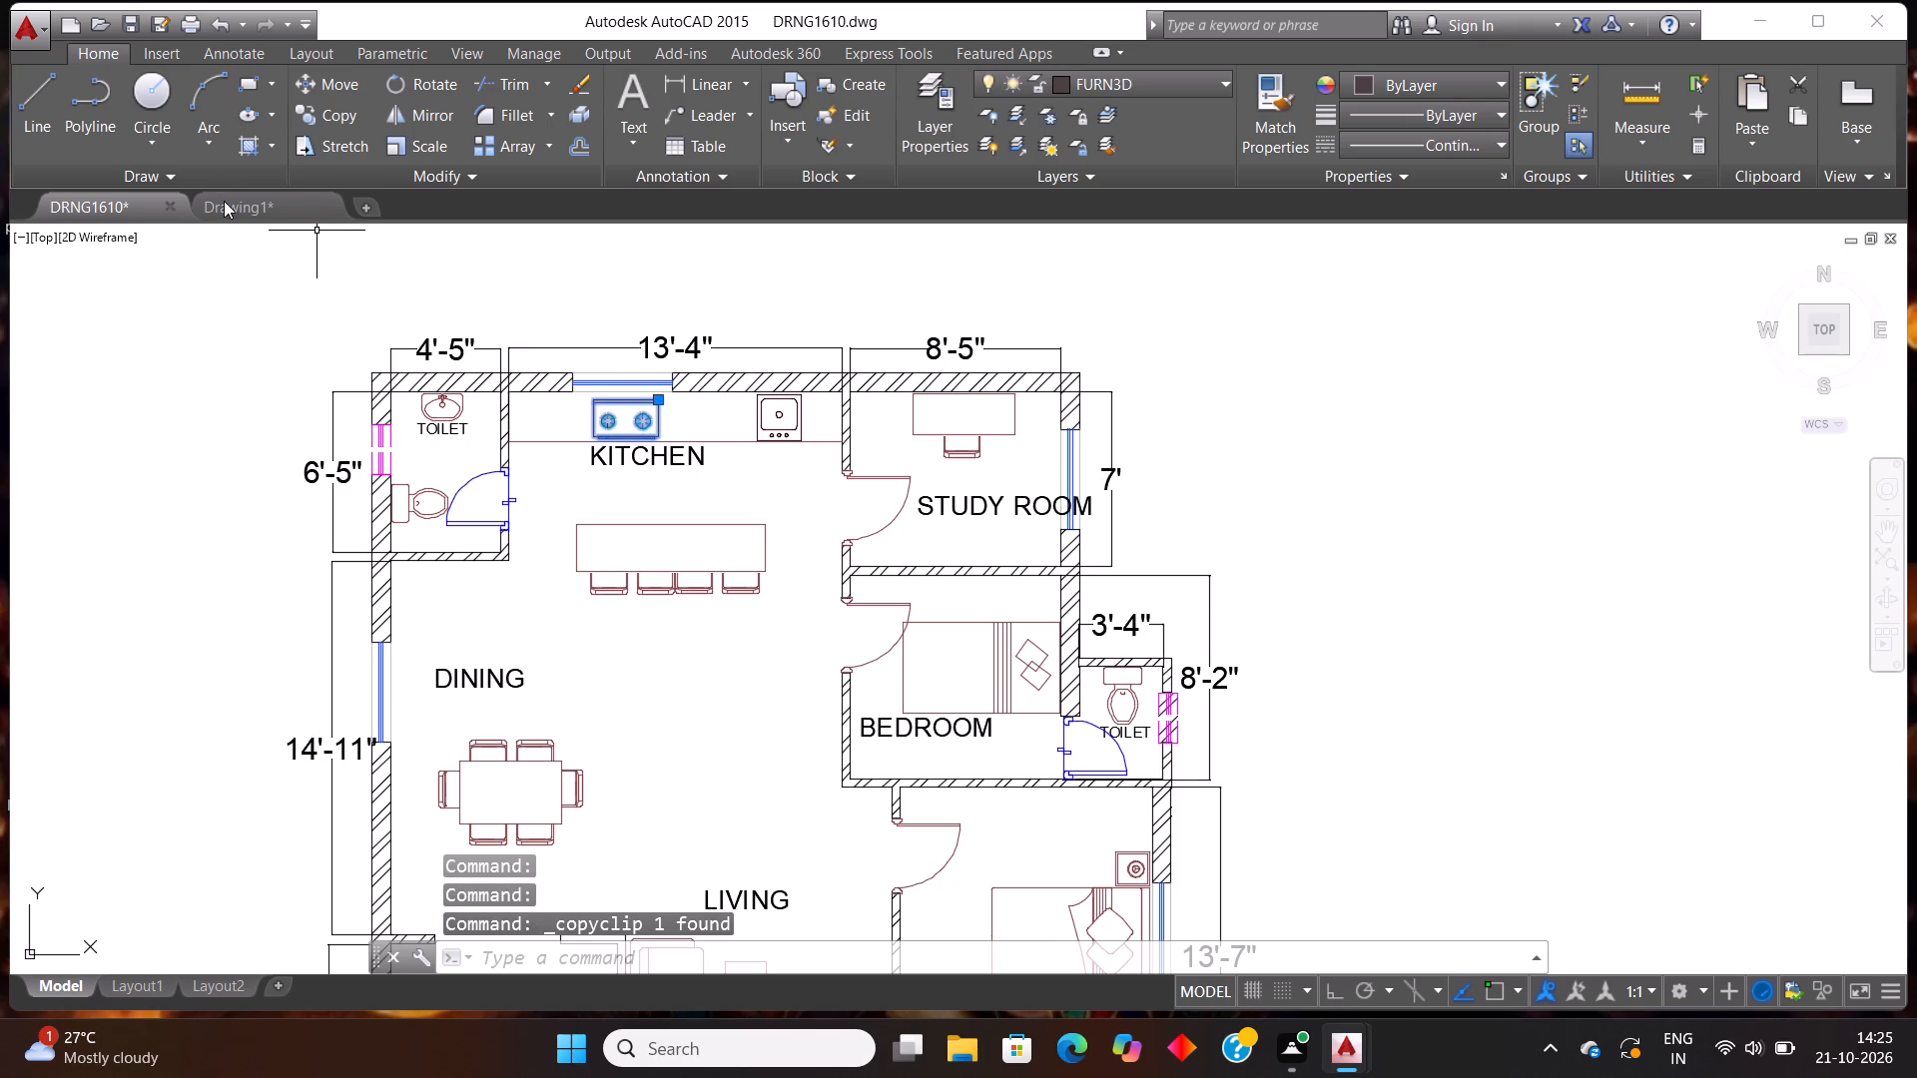
left_click(224, 201)
key("ctrl+v")
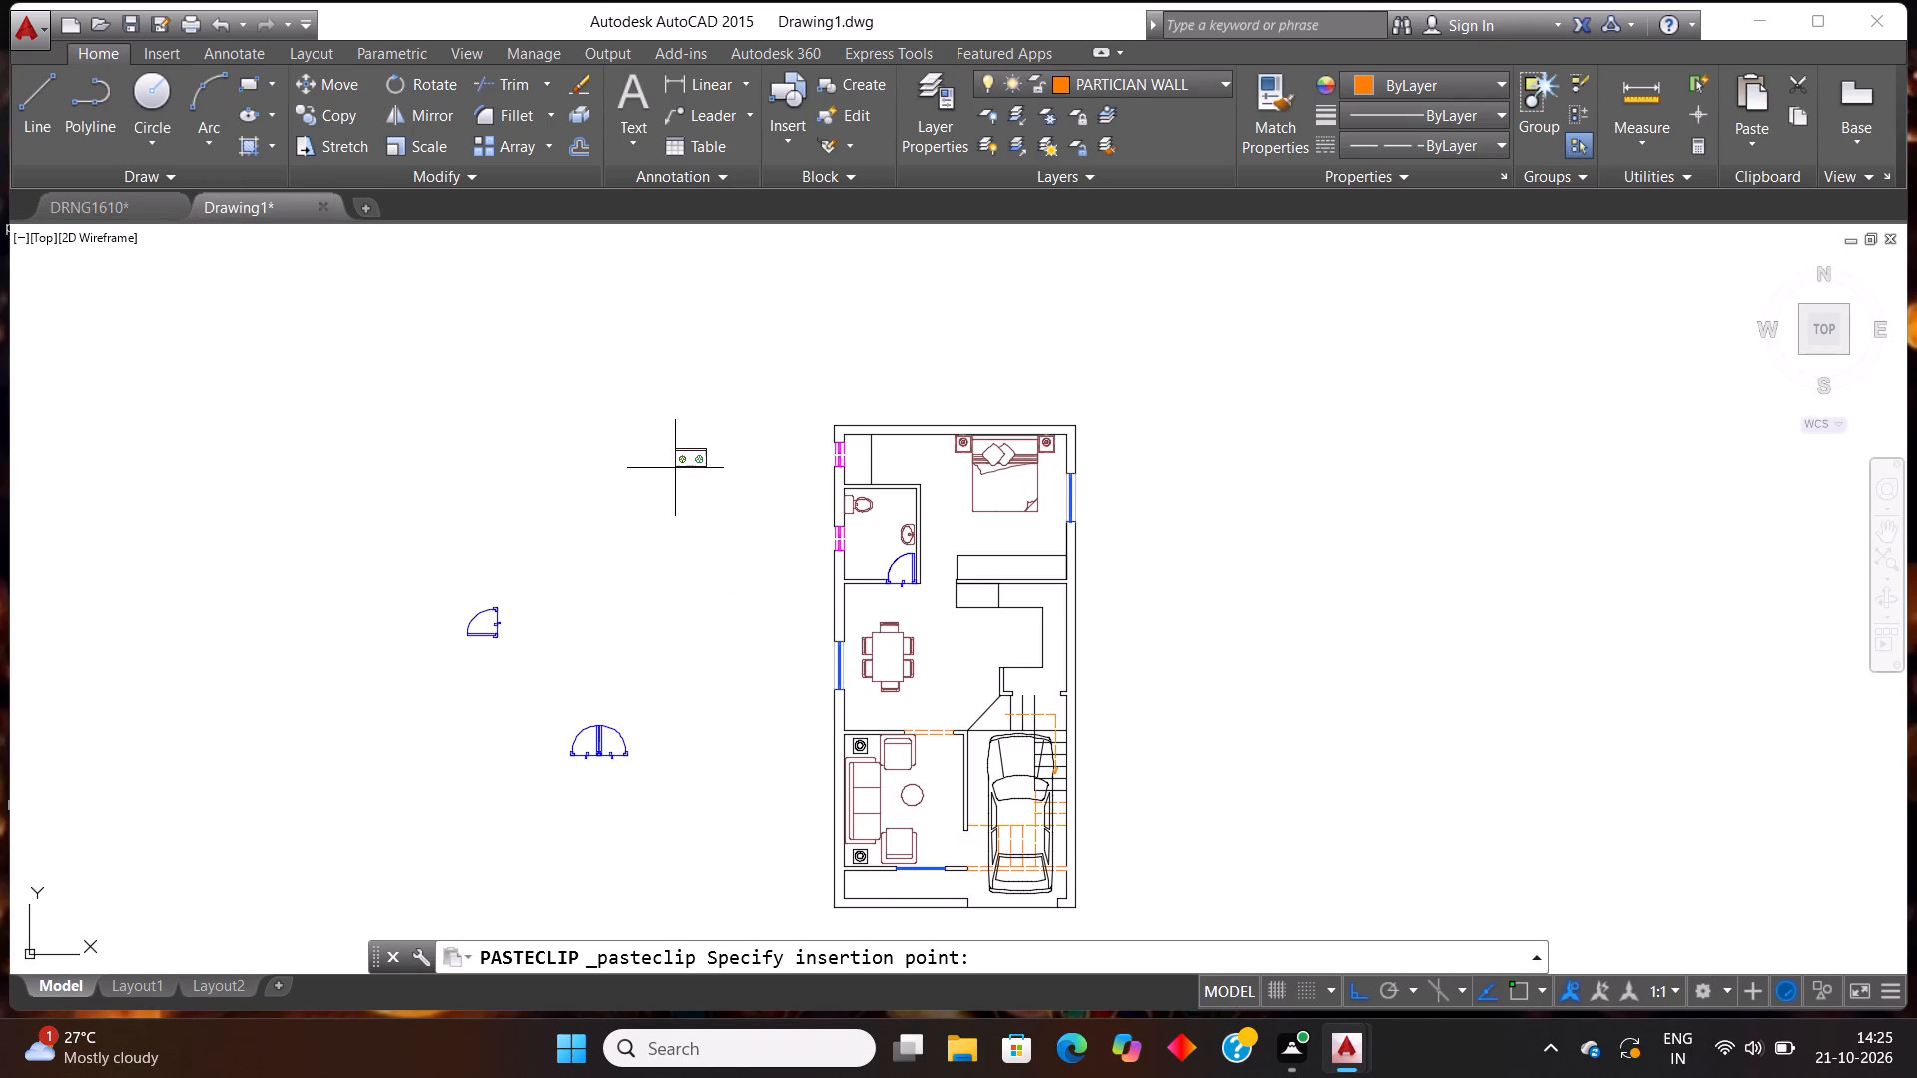
left_click(644, 442)
Rotate the pasted stove by 270° so it stands vertically.
left_click(693, 512)
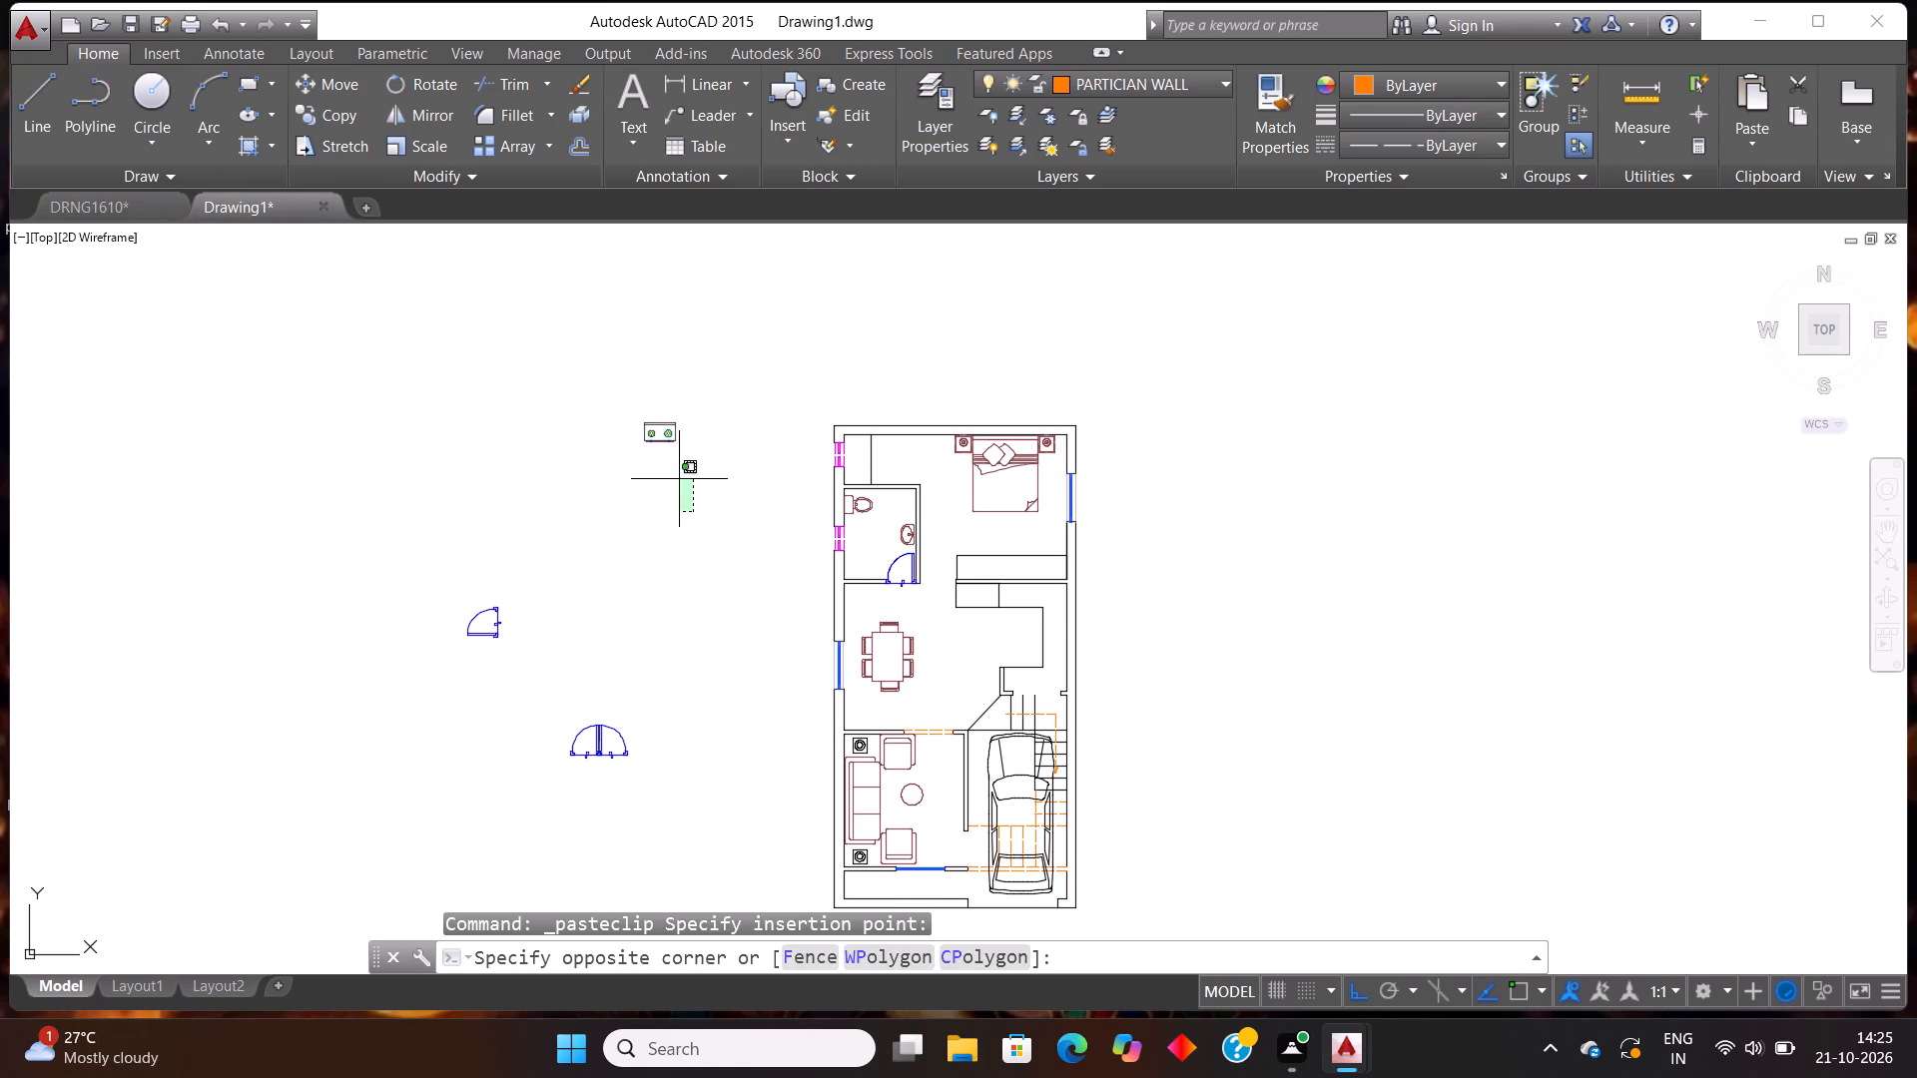
left_click(614, 387)
type("RO")
key("Return")
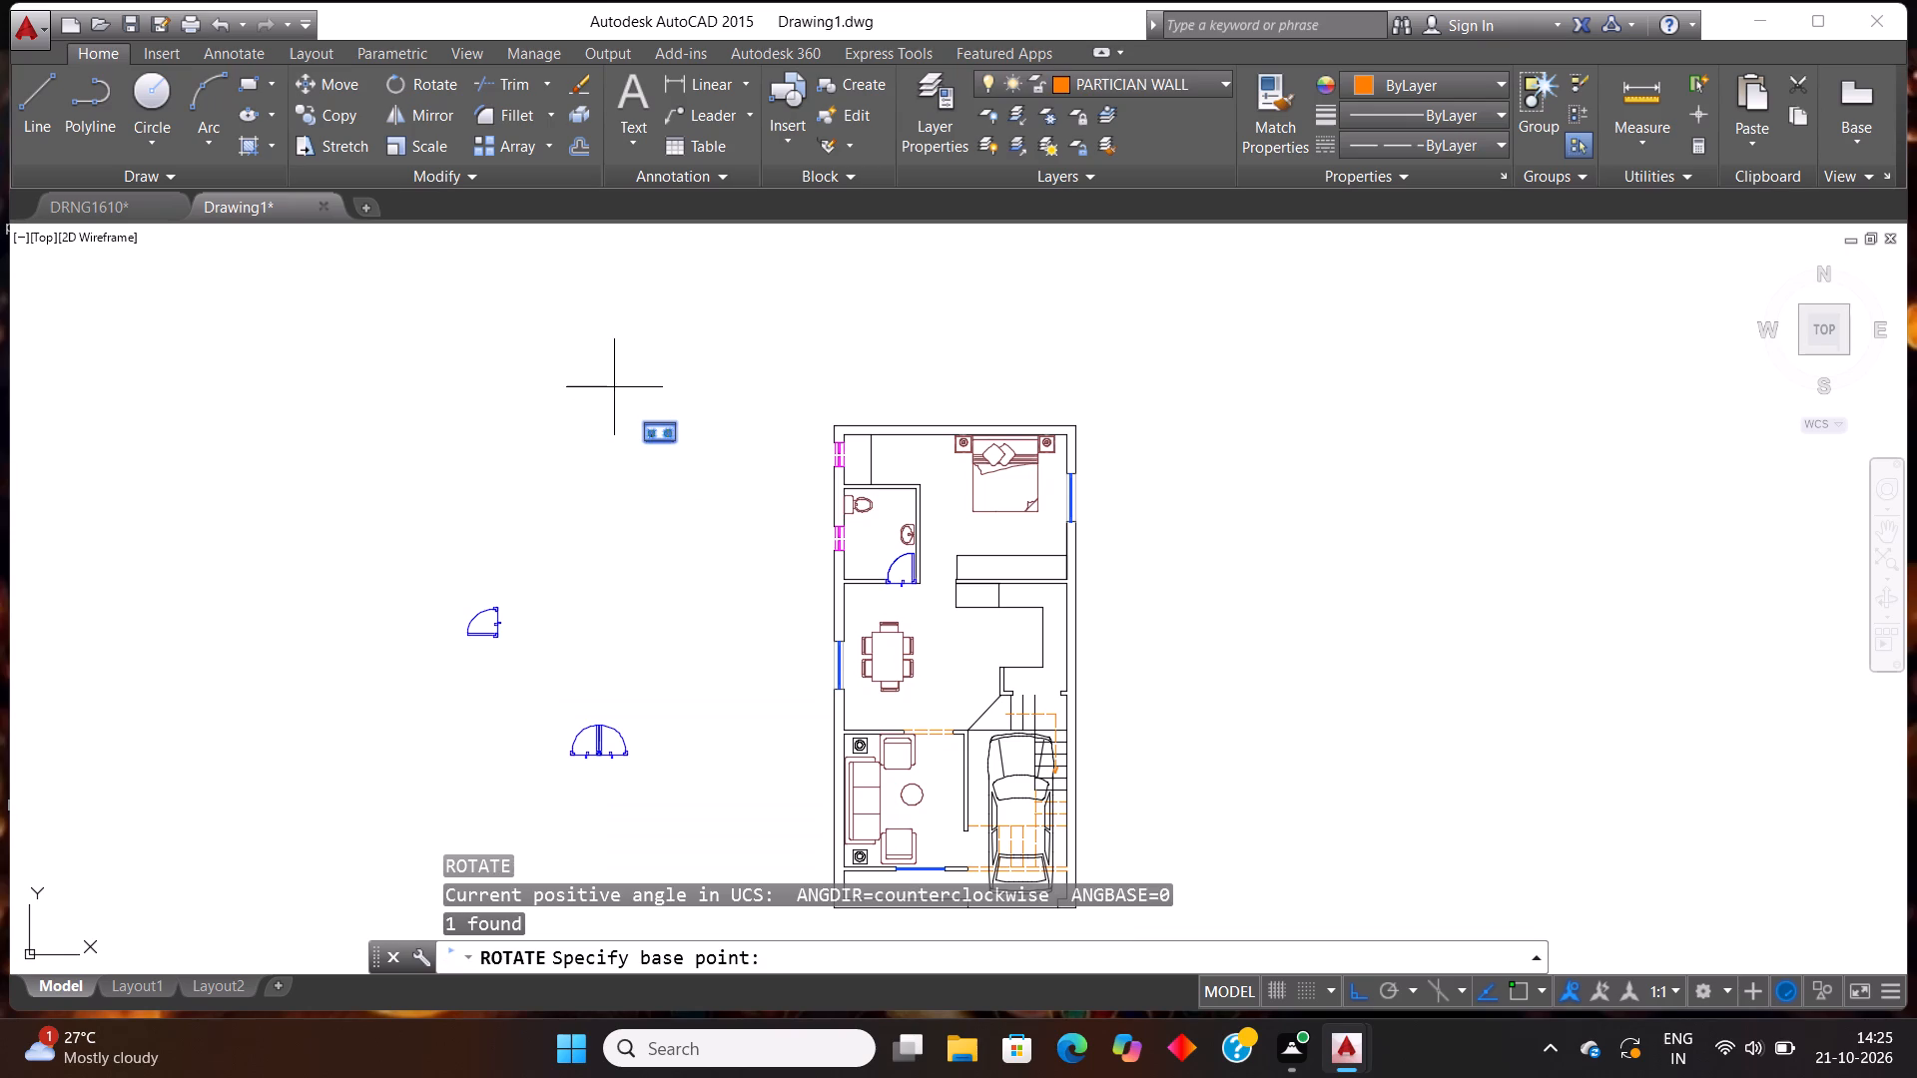
left_click(664, 439)
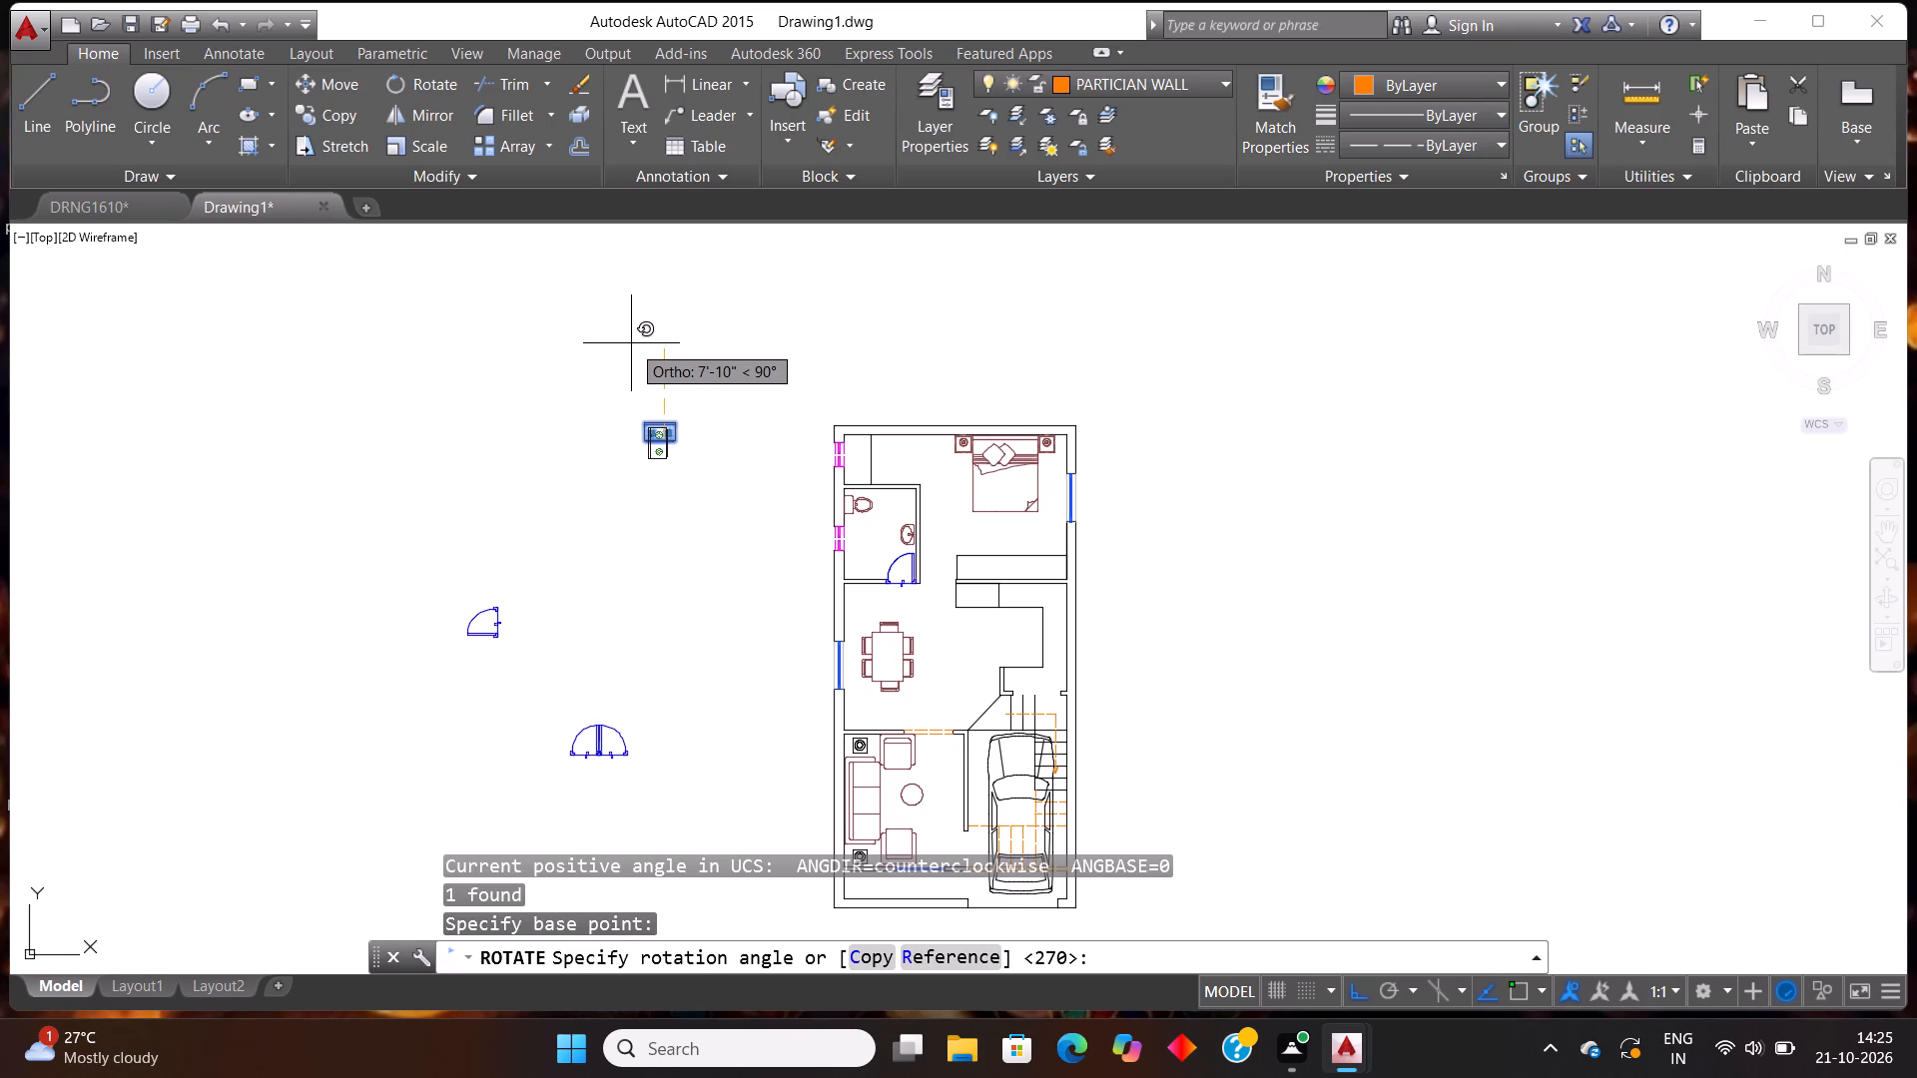
left_click(621, 623)
Copy the rotated stove and paste it onto the kitchen counter that runs along the outer wall.
left_click(743, 558)
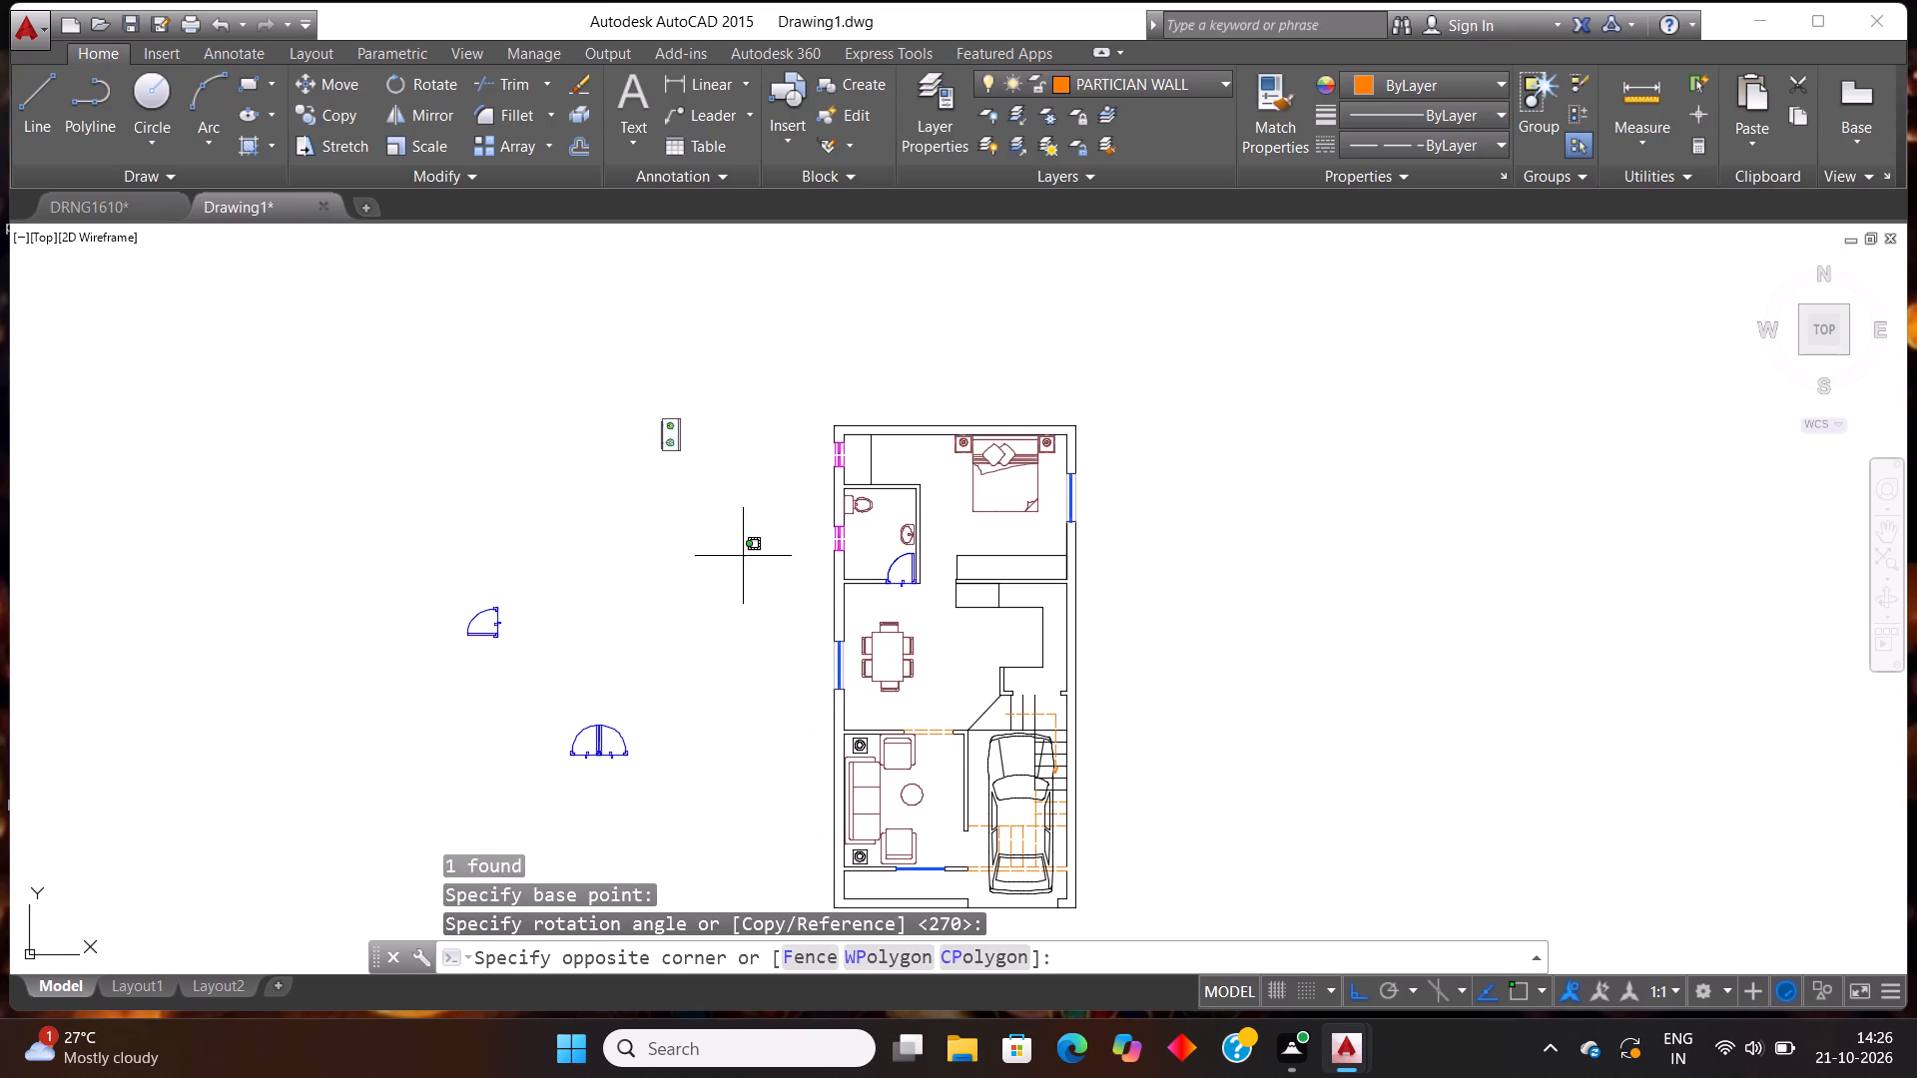
left_click(631, 404)
key("ctrl+c")
key("ctrl+v")
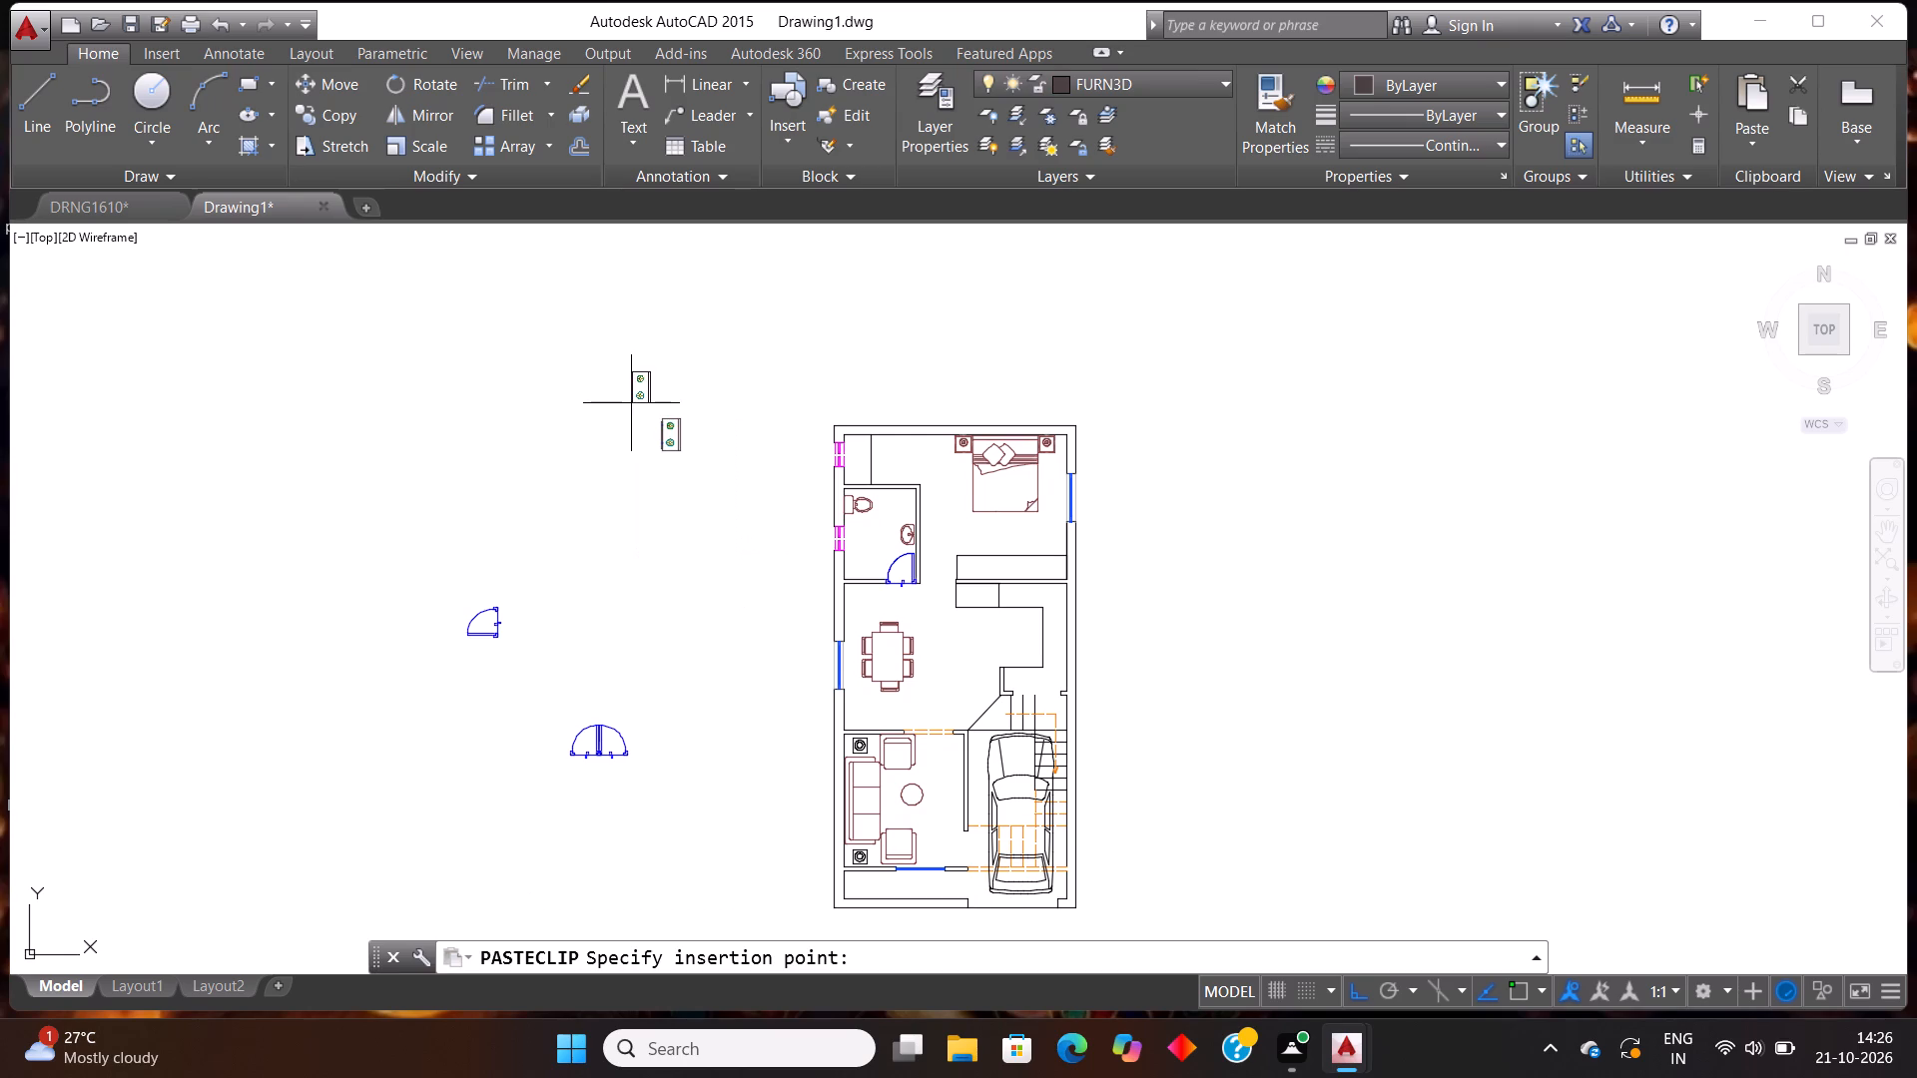
scroll(1043, 685, "up", 2)
scroll(1043, 597, "up", 2)
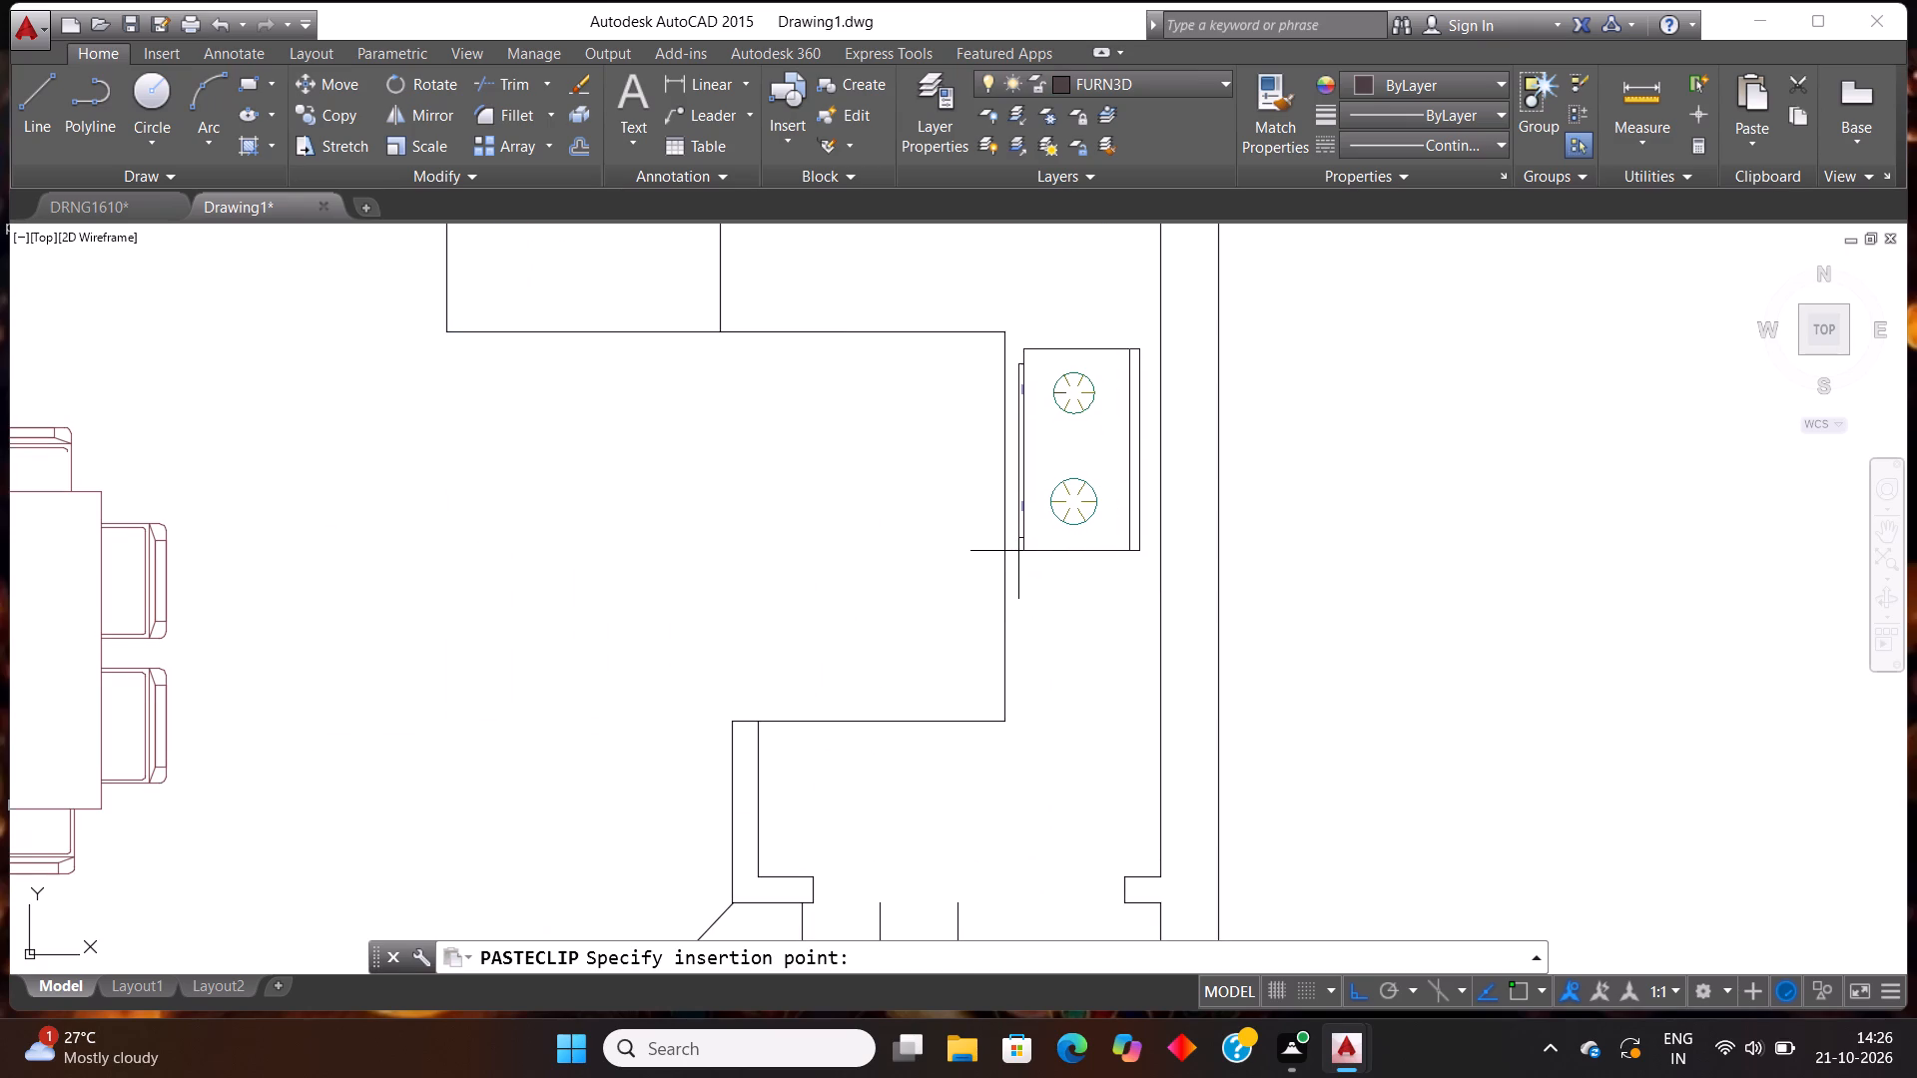
left_click(1018, 551)
scroll(988, 585, "down", 4)
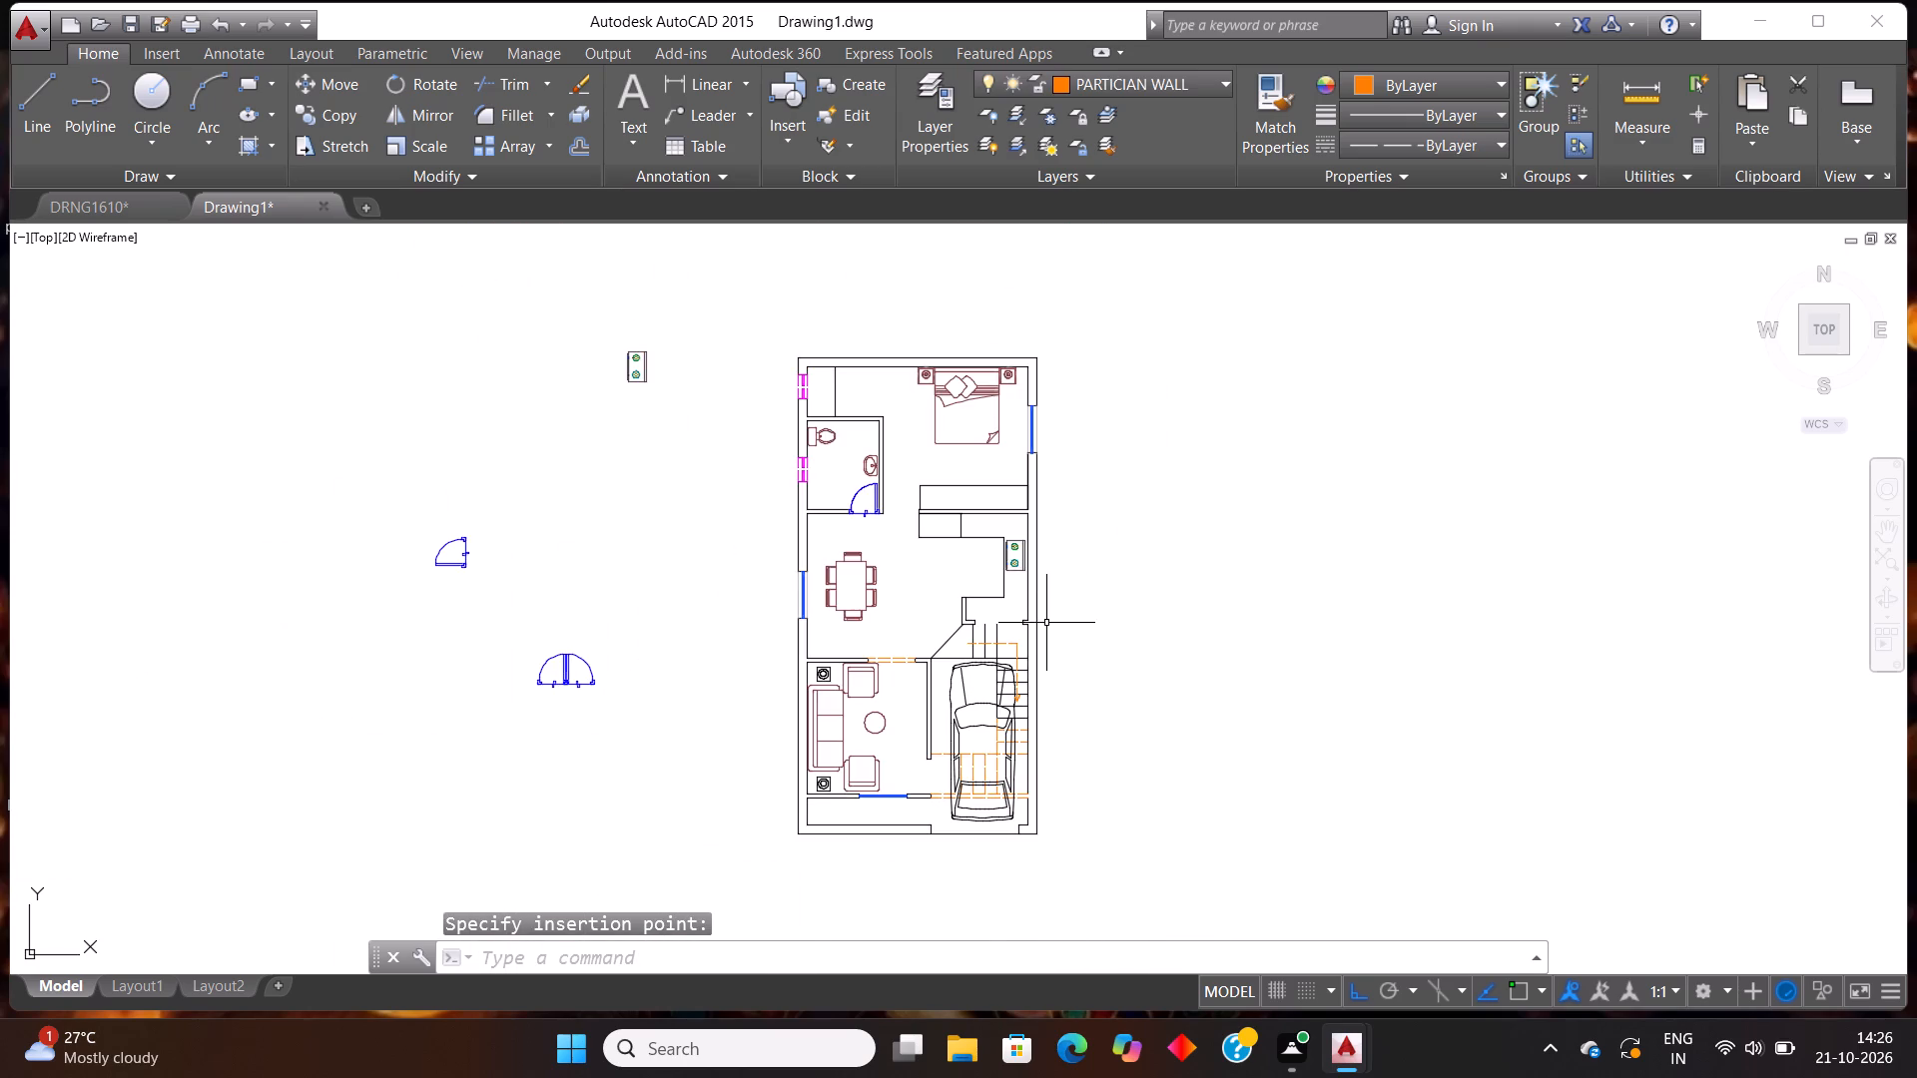
scroll(1046, 623, "up", 2)
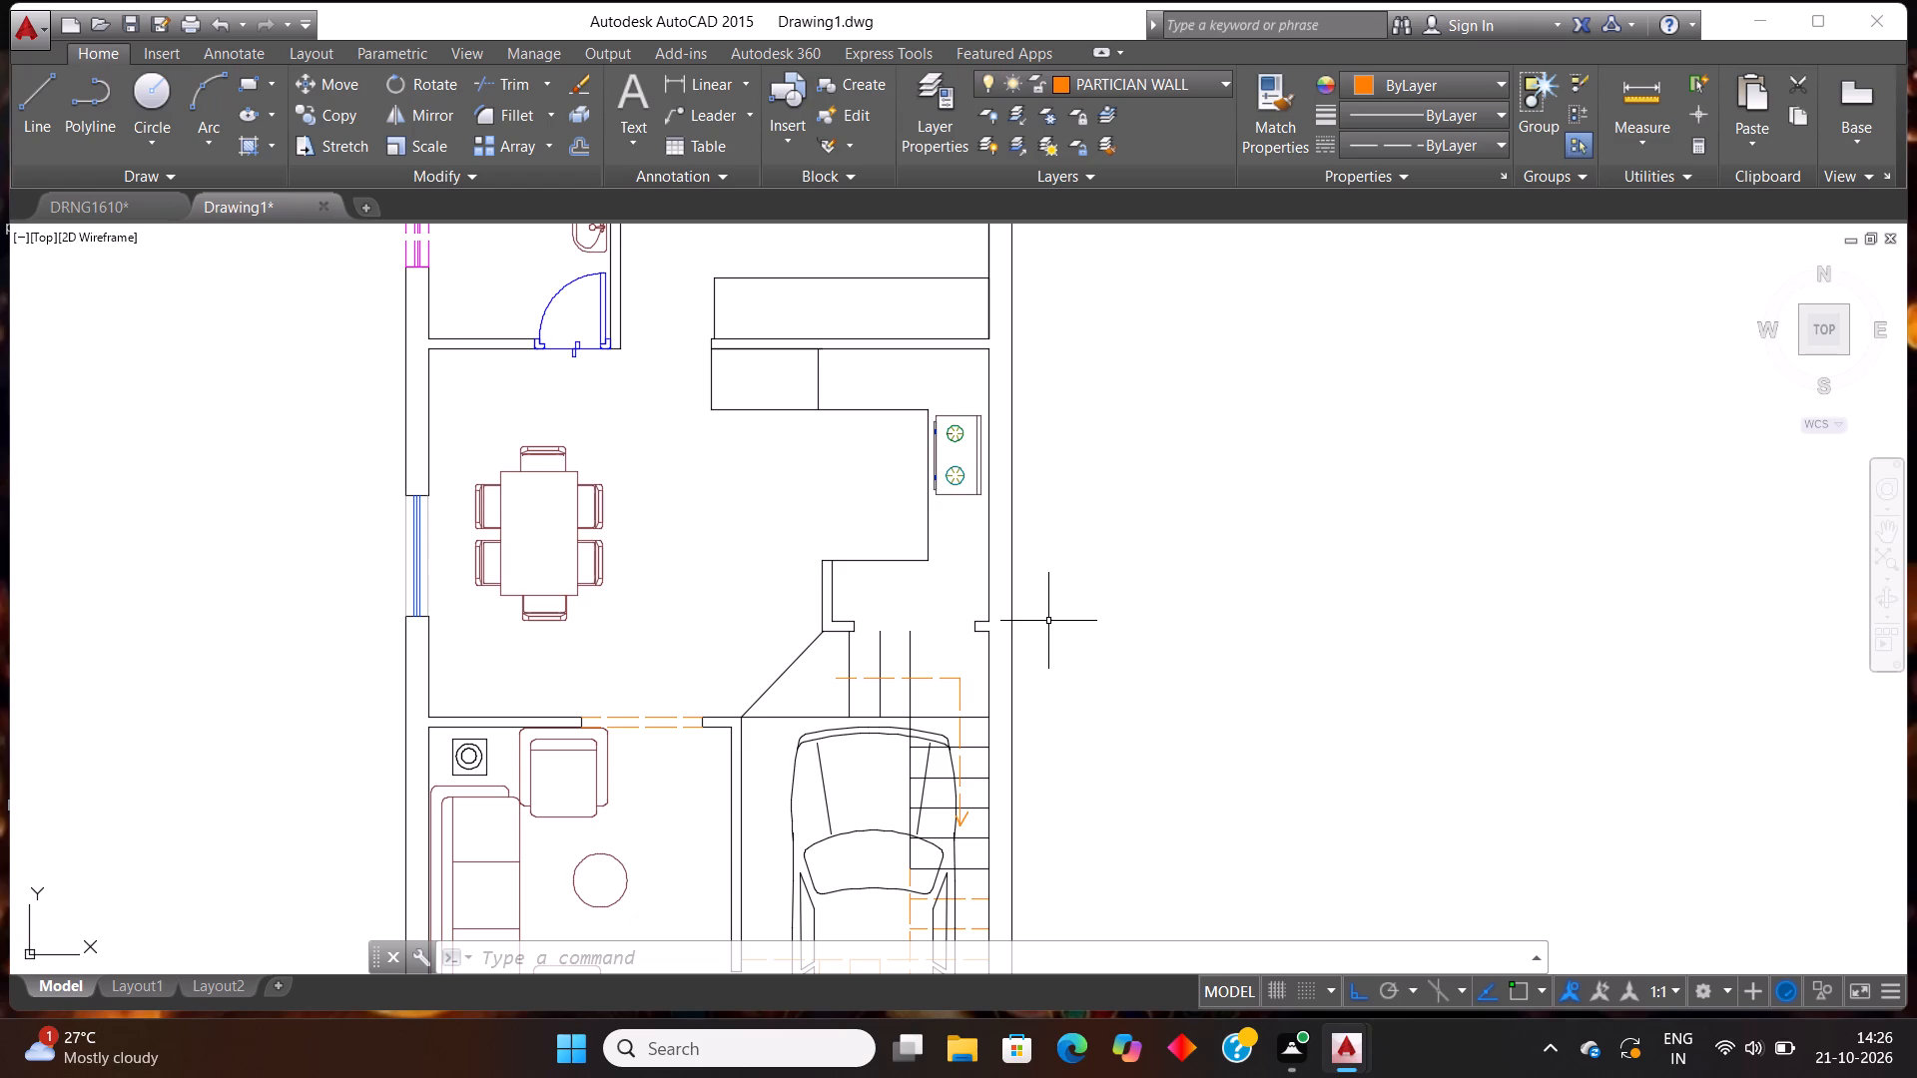
Copy the study room door from DRNG1610 and paste two copies into the empty space beside the kitchen side of the plan in Drawing1.
left_click(82, 204)
scroll(387, 441, "down", 2)
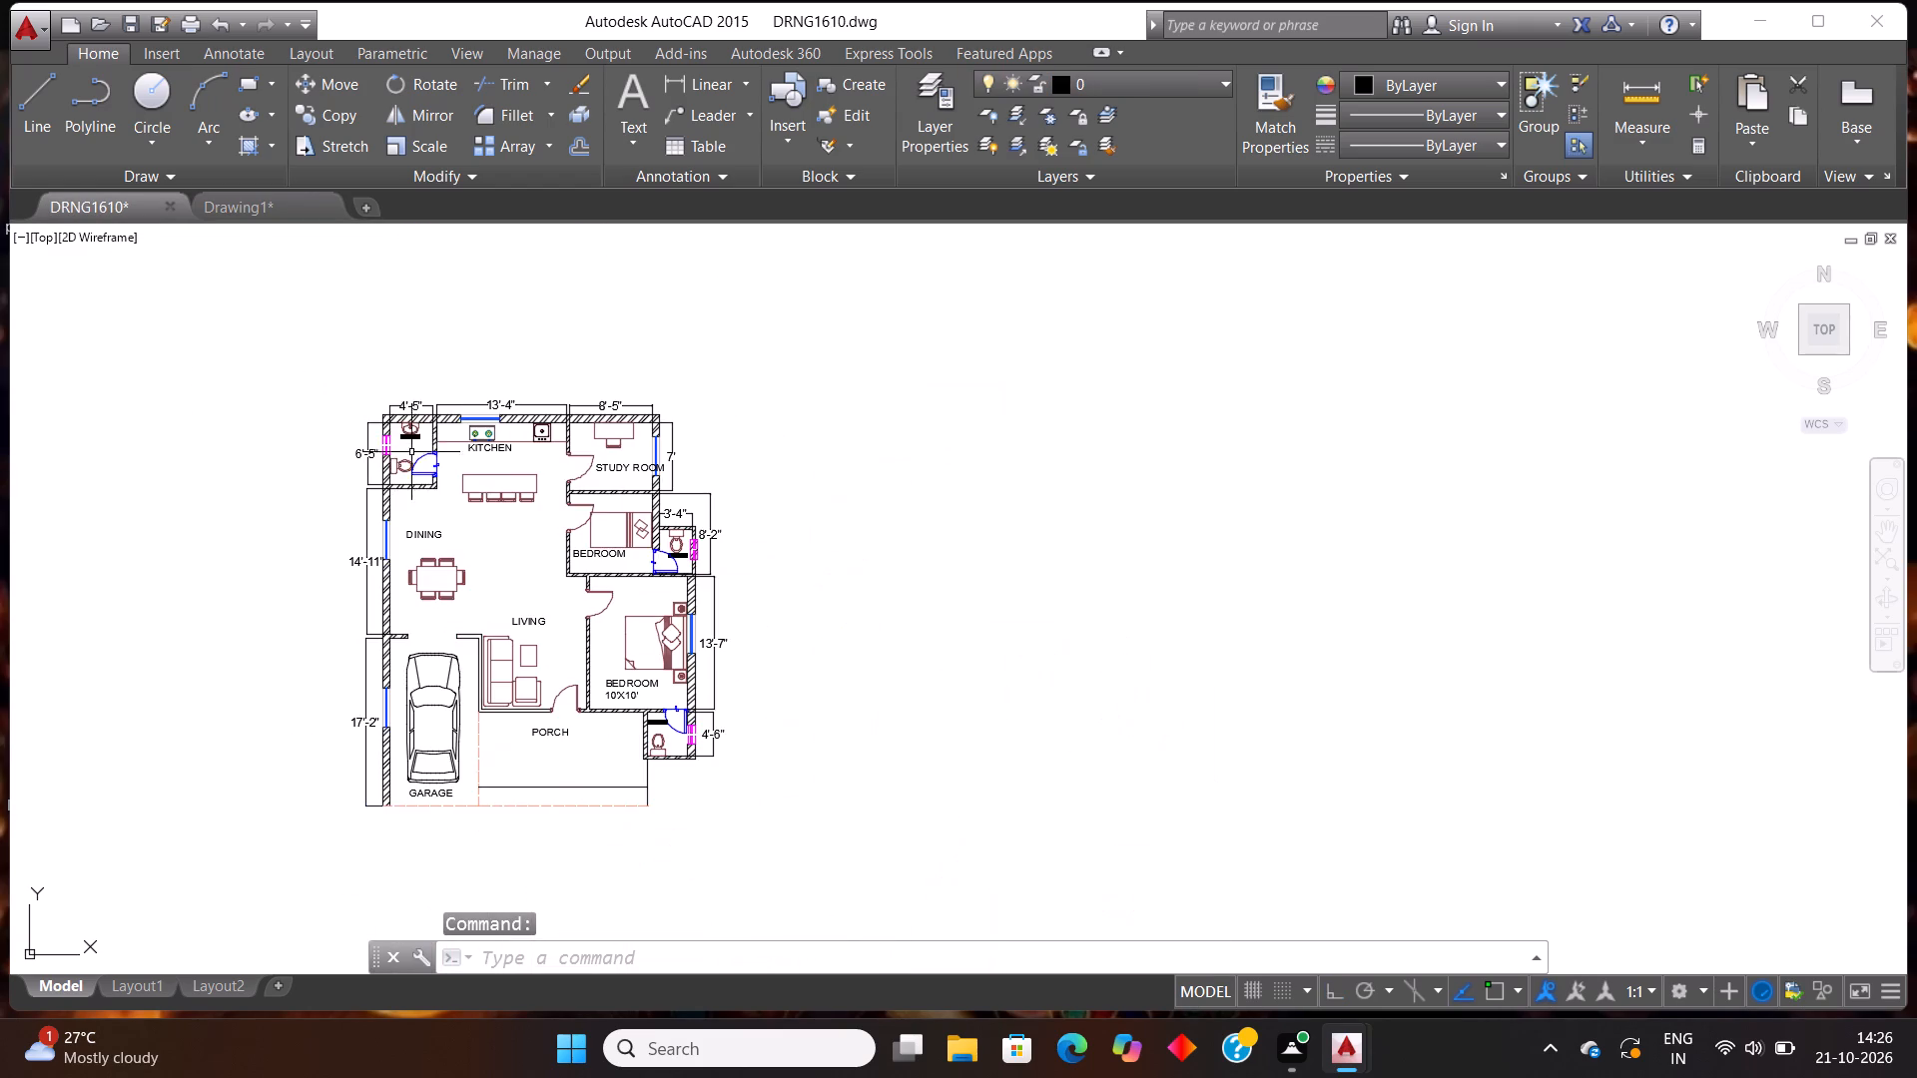
scroll(547, 617, "up", 2)
scroll(557, 466, "down", 2)
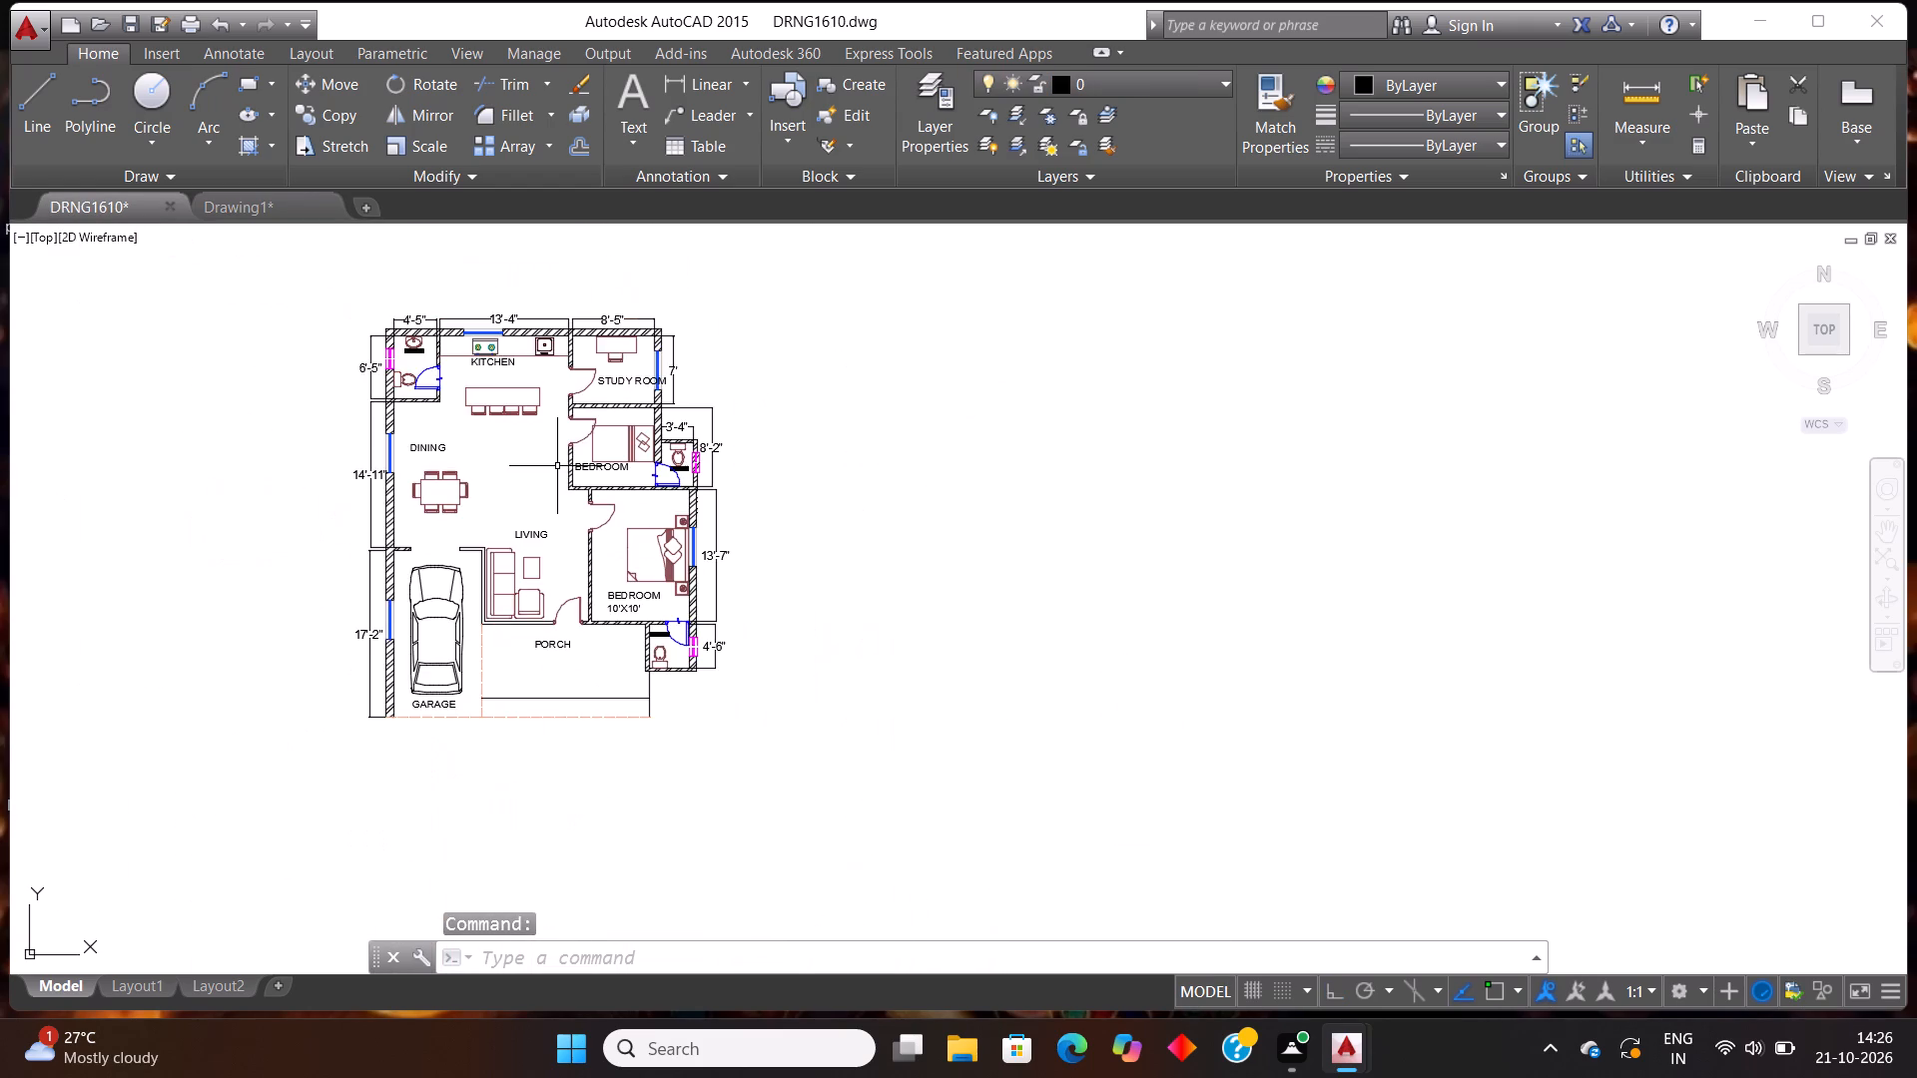
scroll(612, 333, "up", 3)
left_click(513, 496)
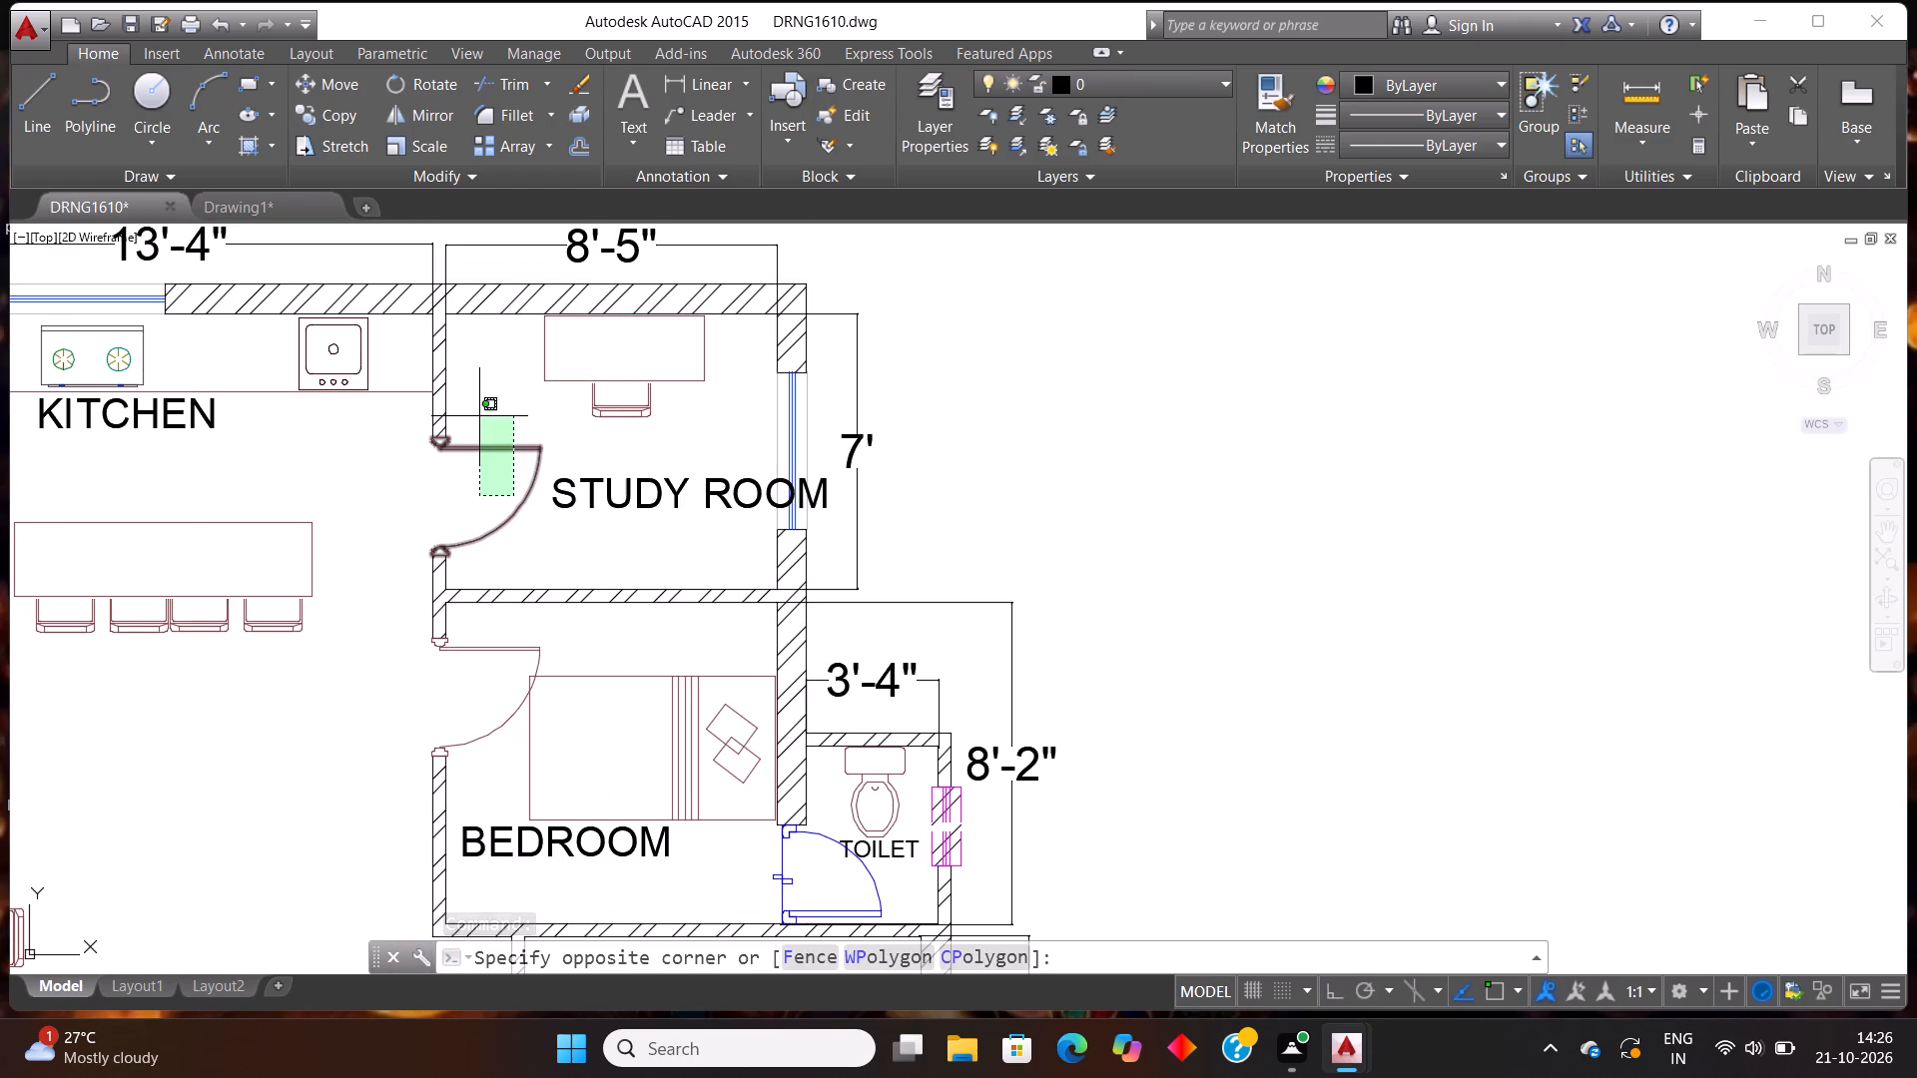
left_click(479, 416)
key("ctrl+c")
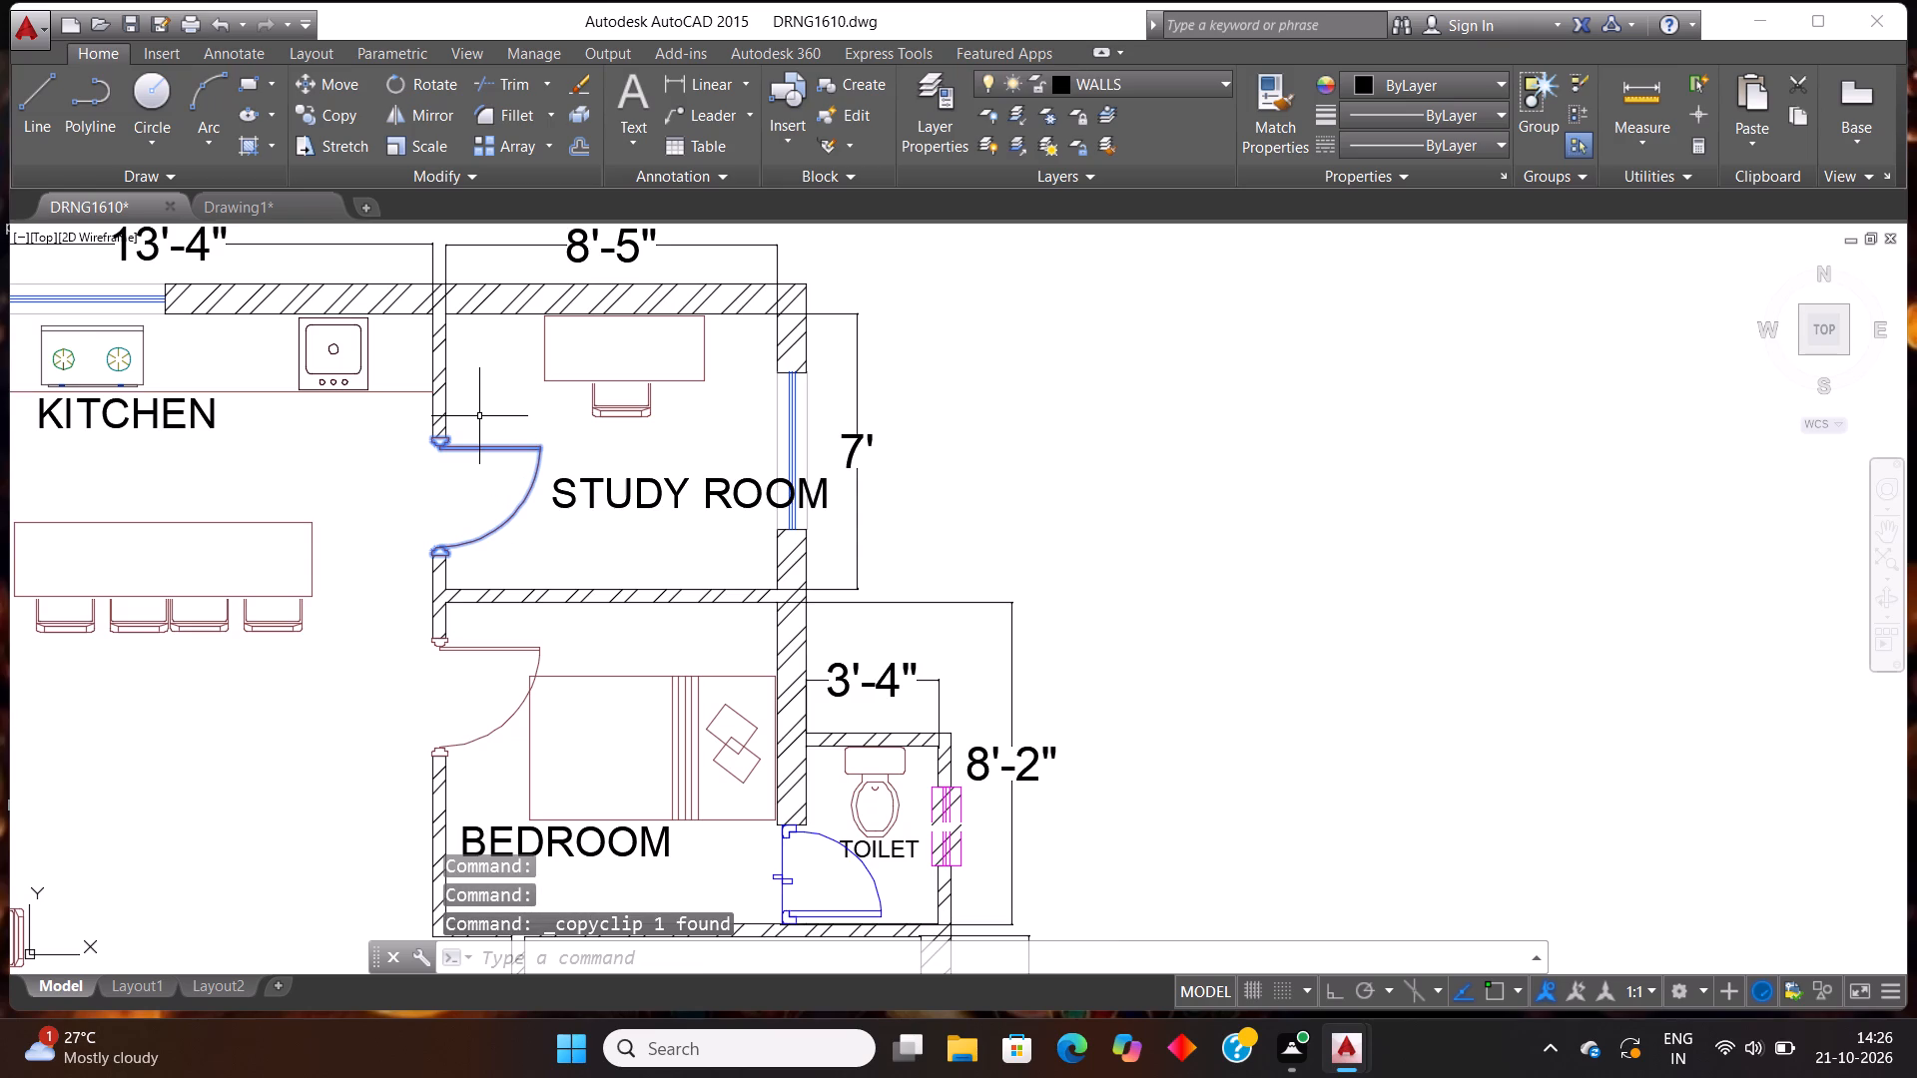
left_click(221, 212)
key("ctrl+v")
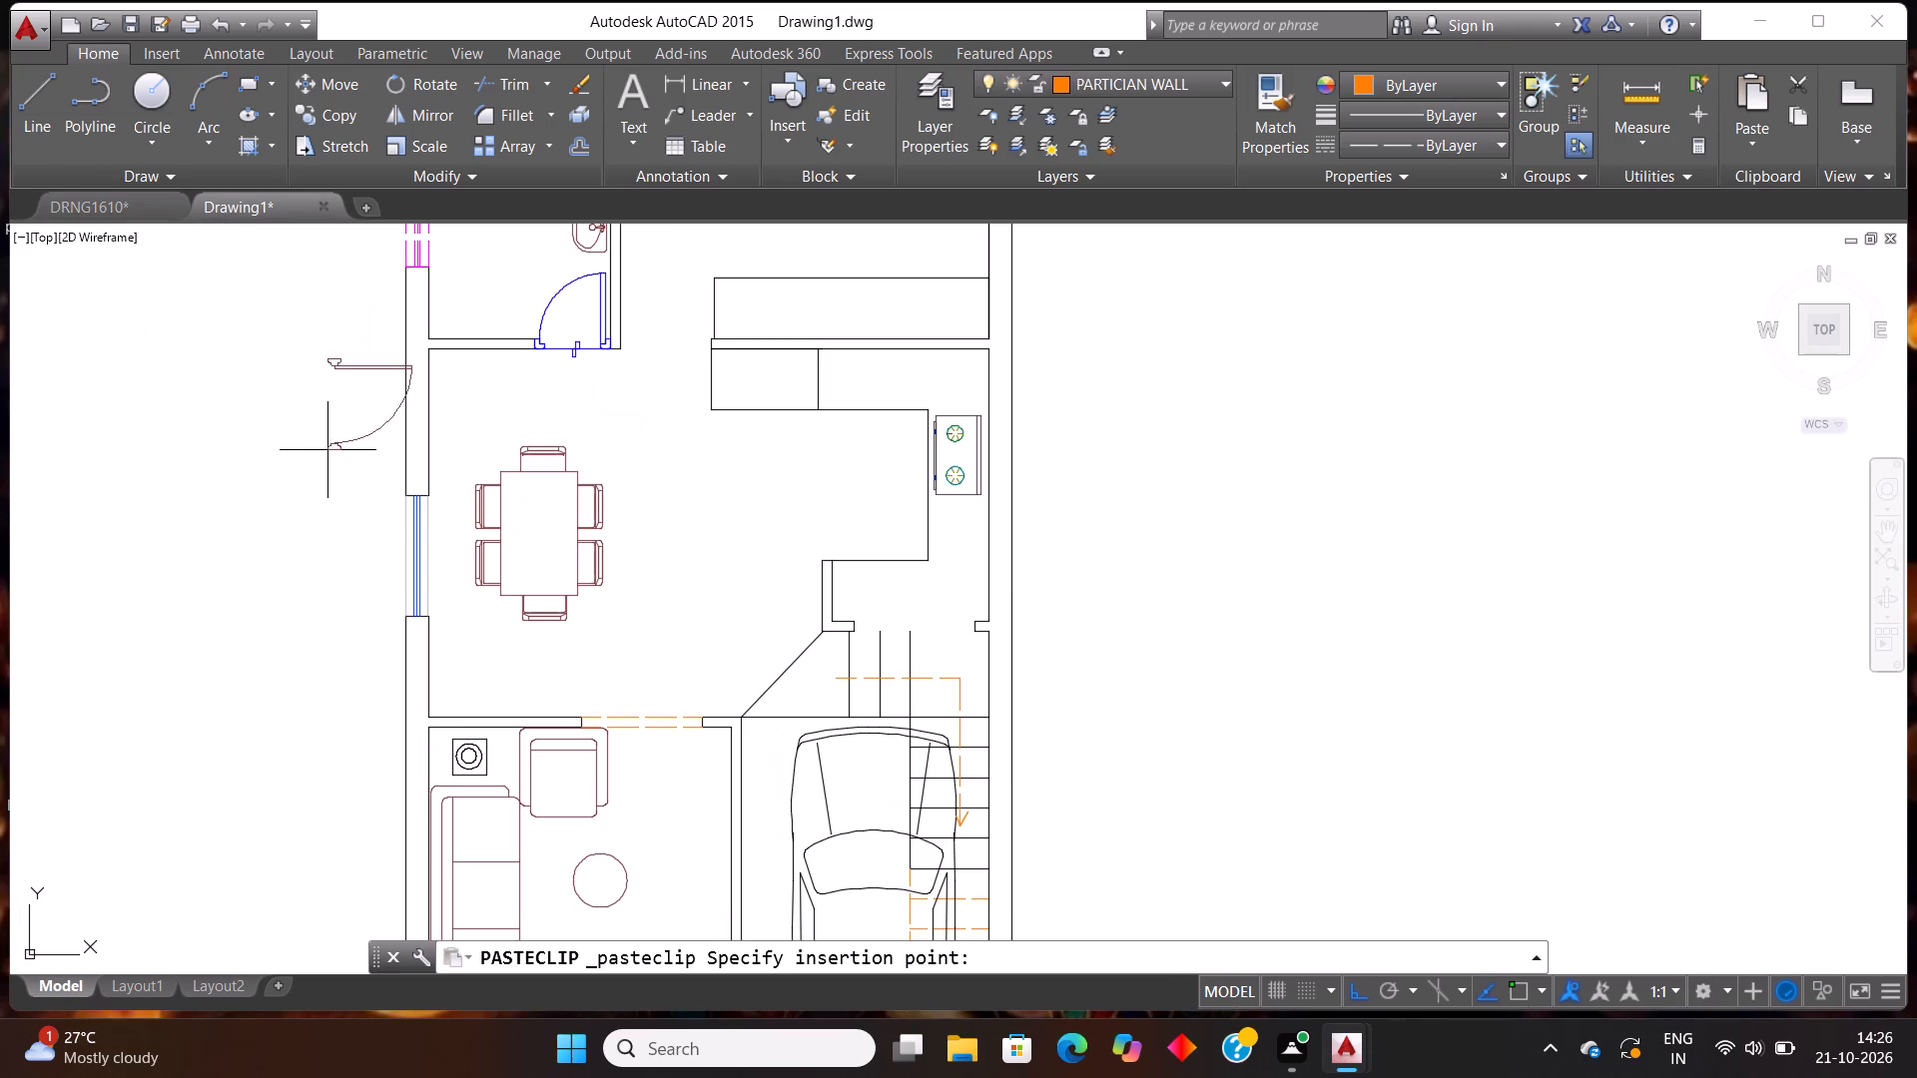
scroll(389, 462, "down", 2)
scroll(503, 450, "down", 1)
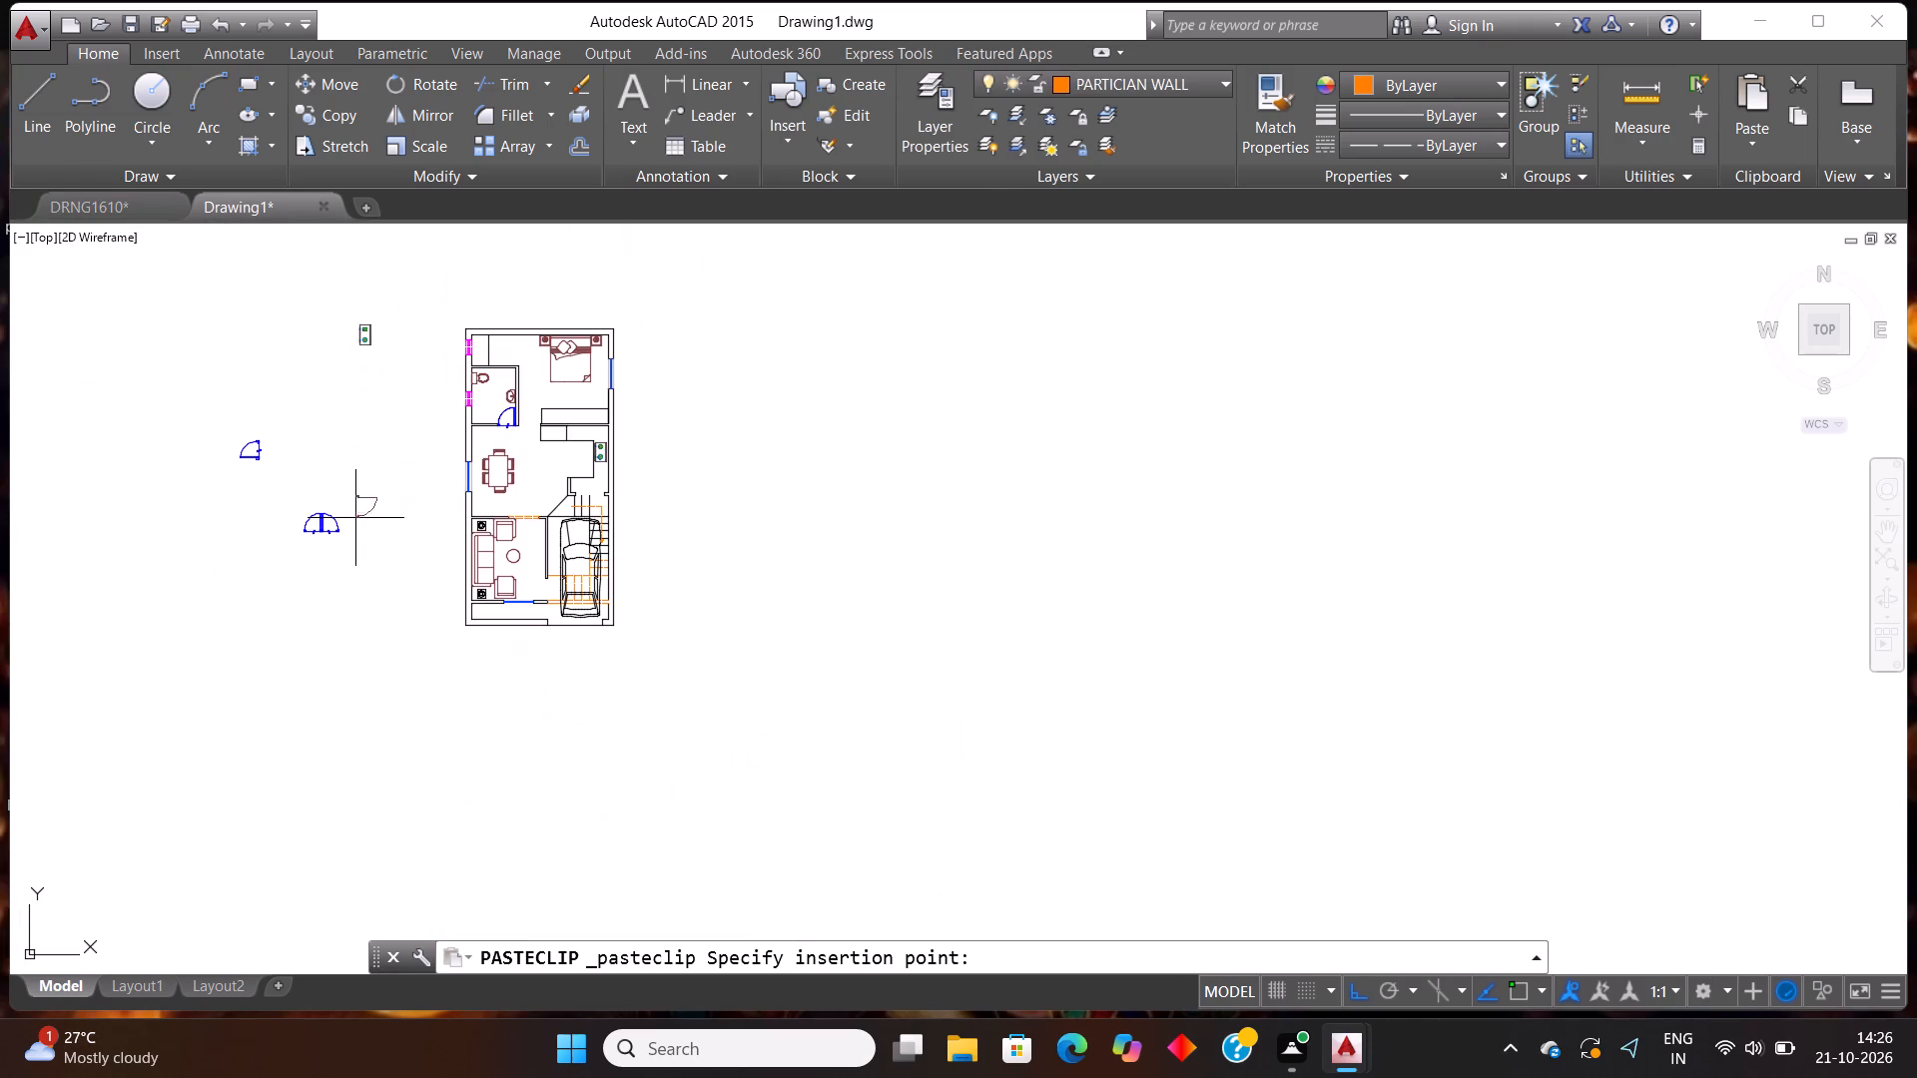
left_click(856, 422)
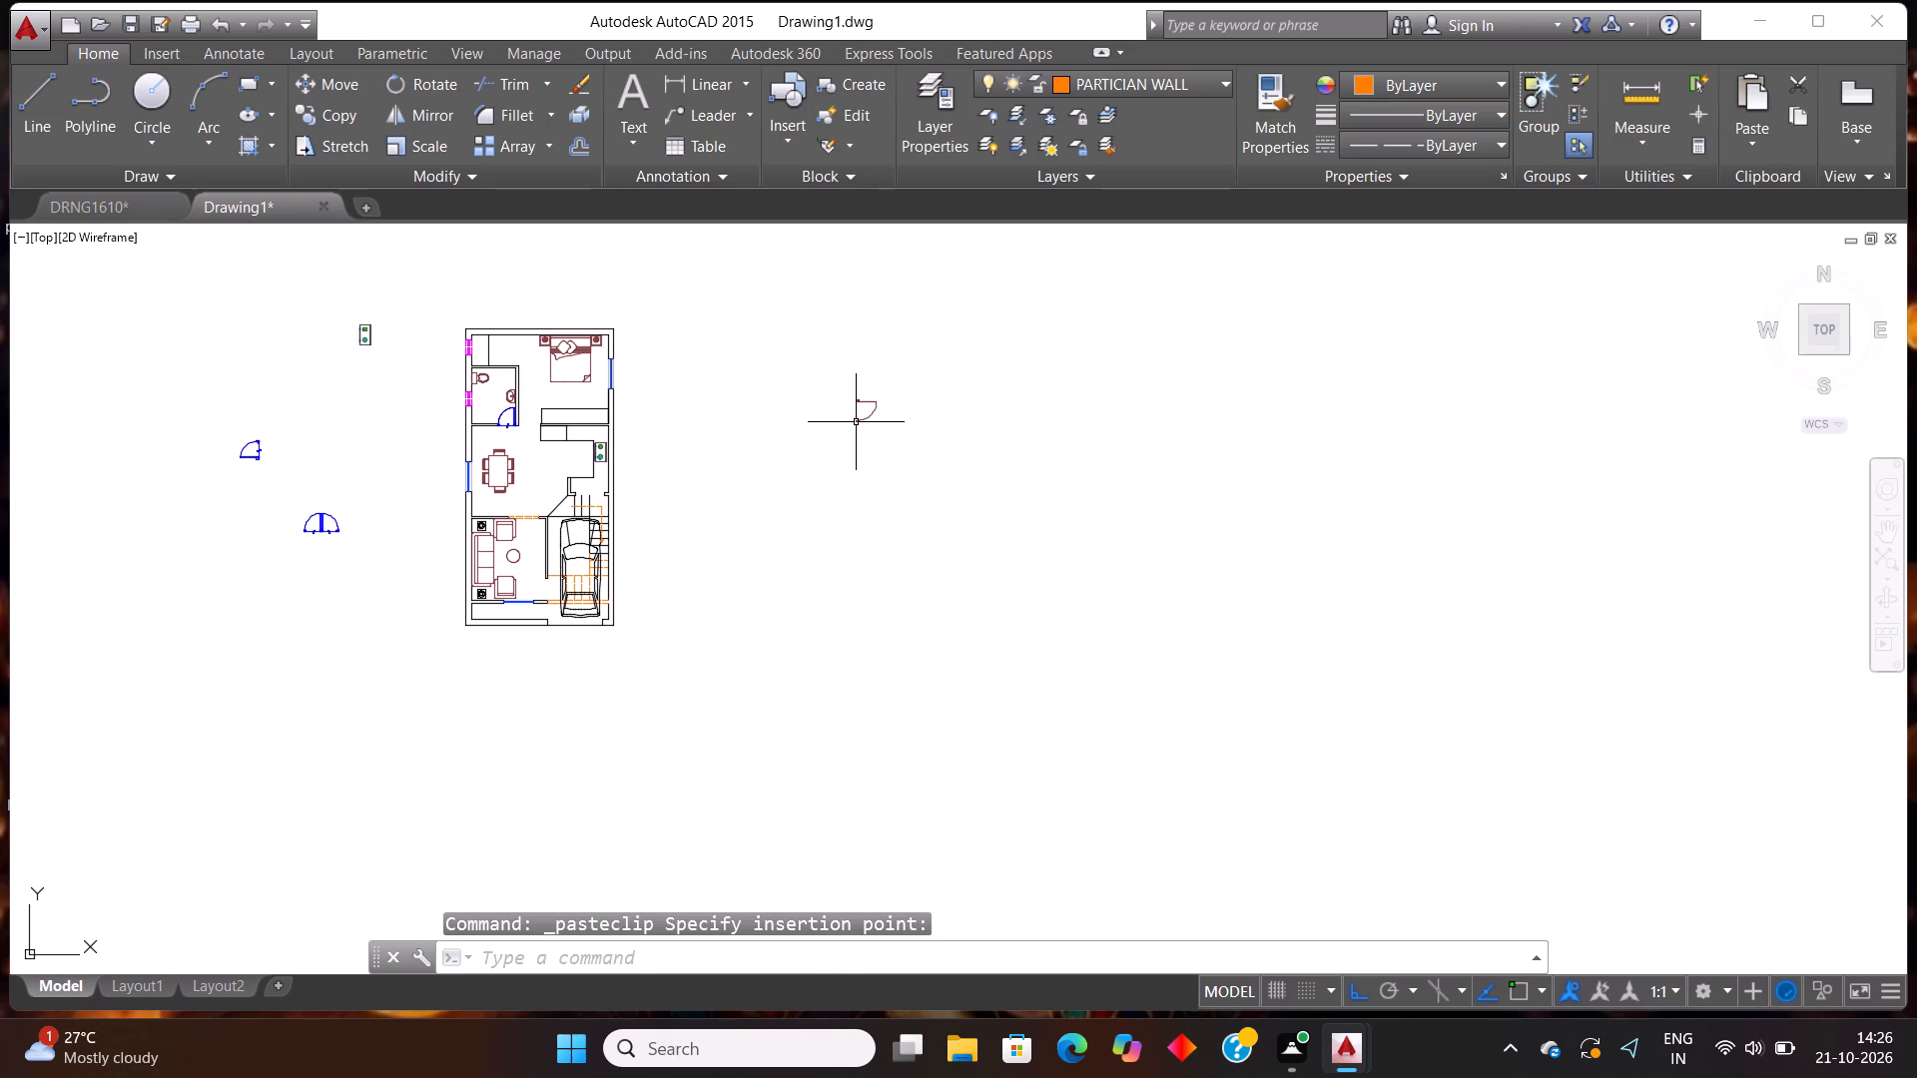
key("ctrl+v")
left_click(814, 554)
Rotate the lower pasted study room door about its lower frame end.
left_click(869, 575)
left_click(820, 539)
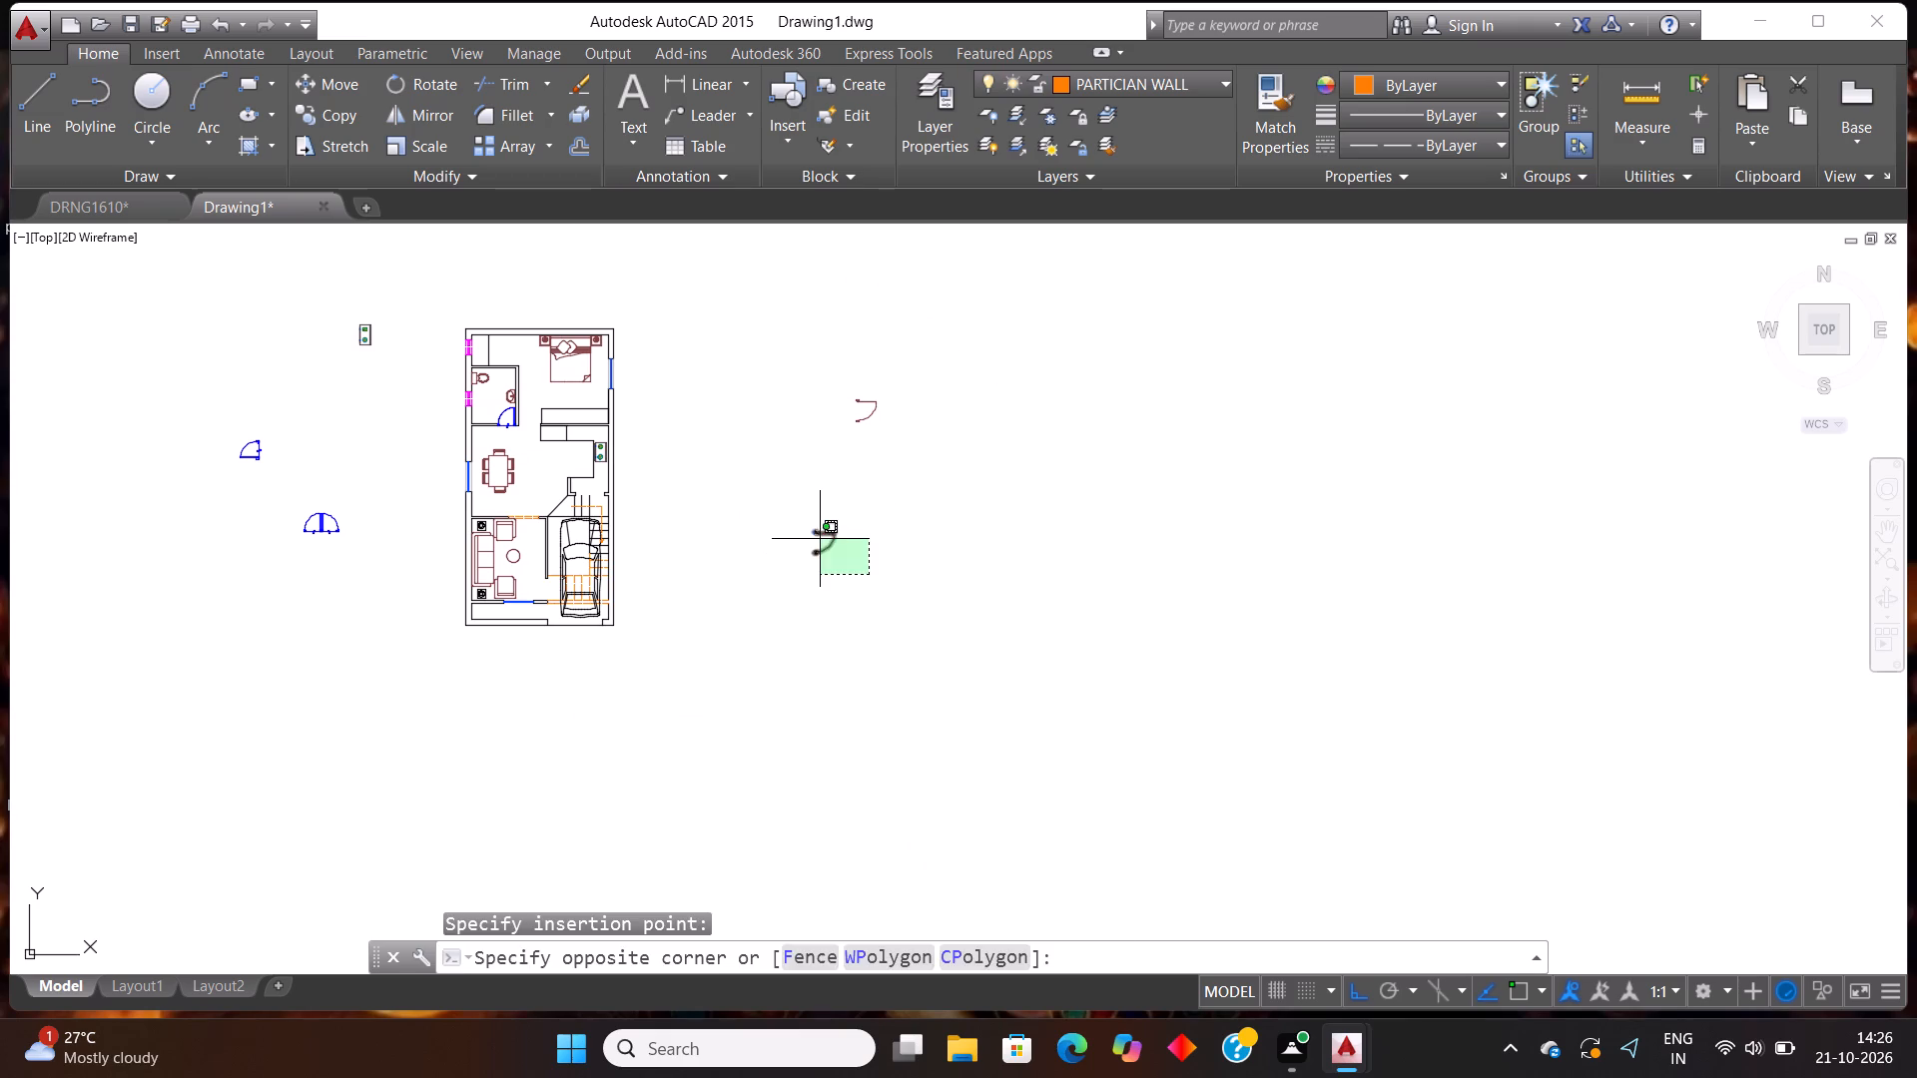
type("RO")
key("Return")
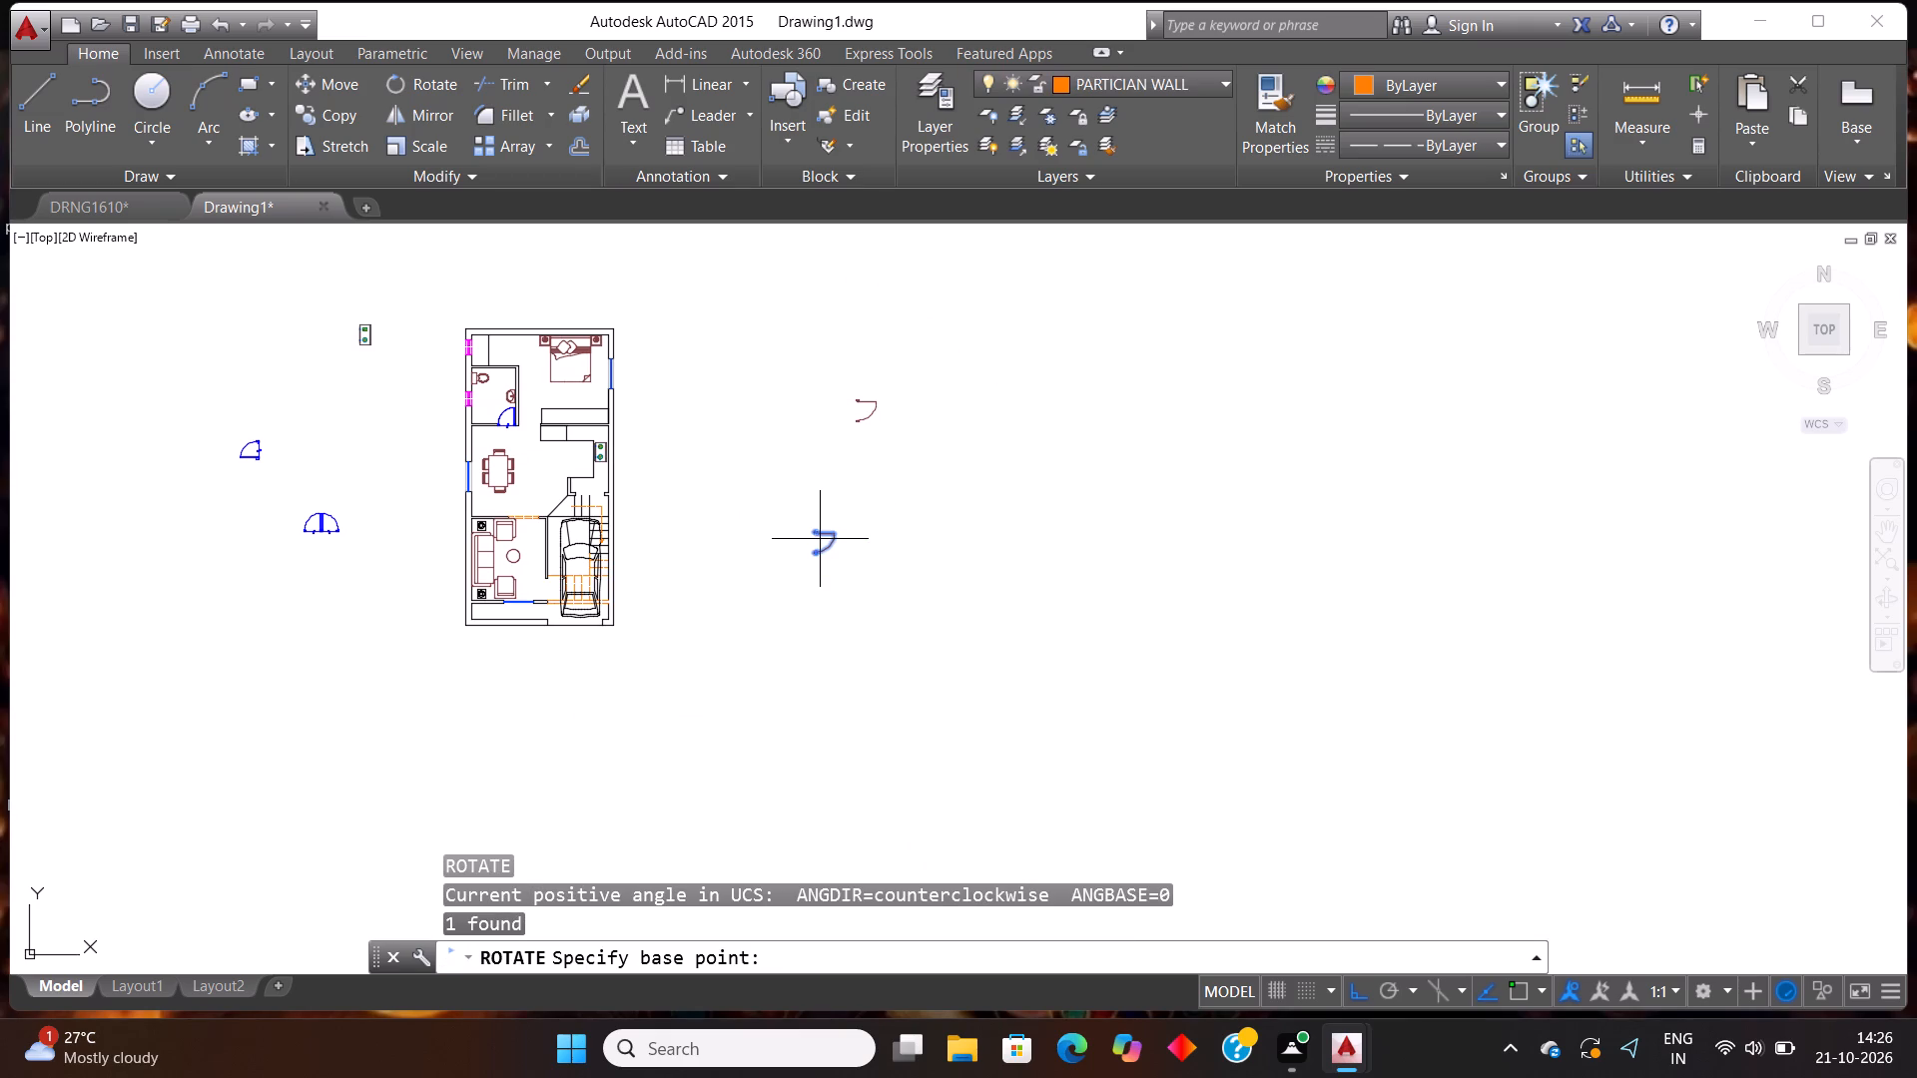
left_click(816, 552)
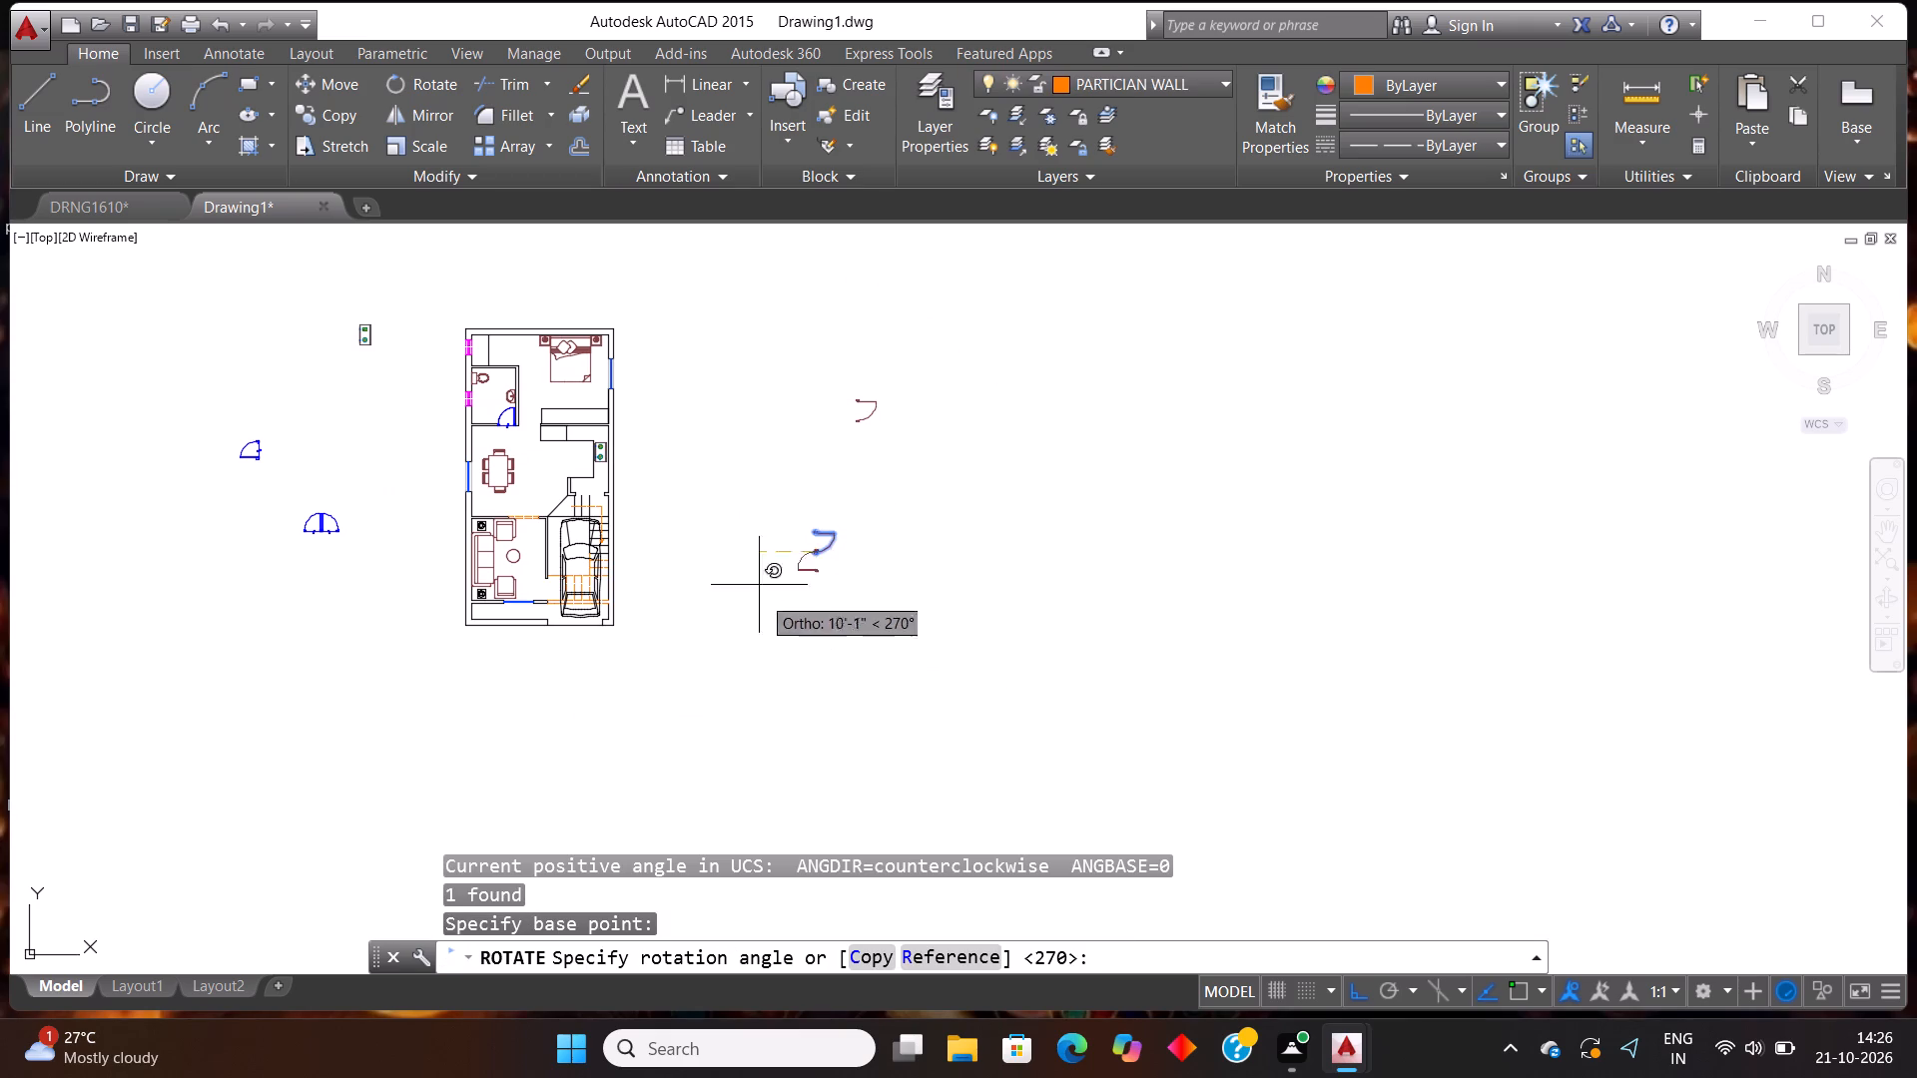
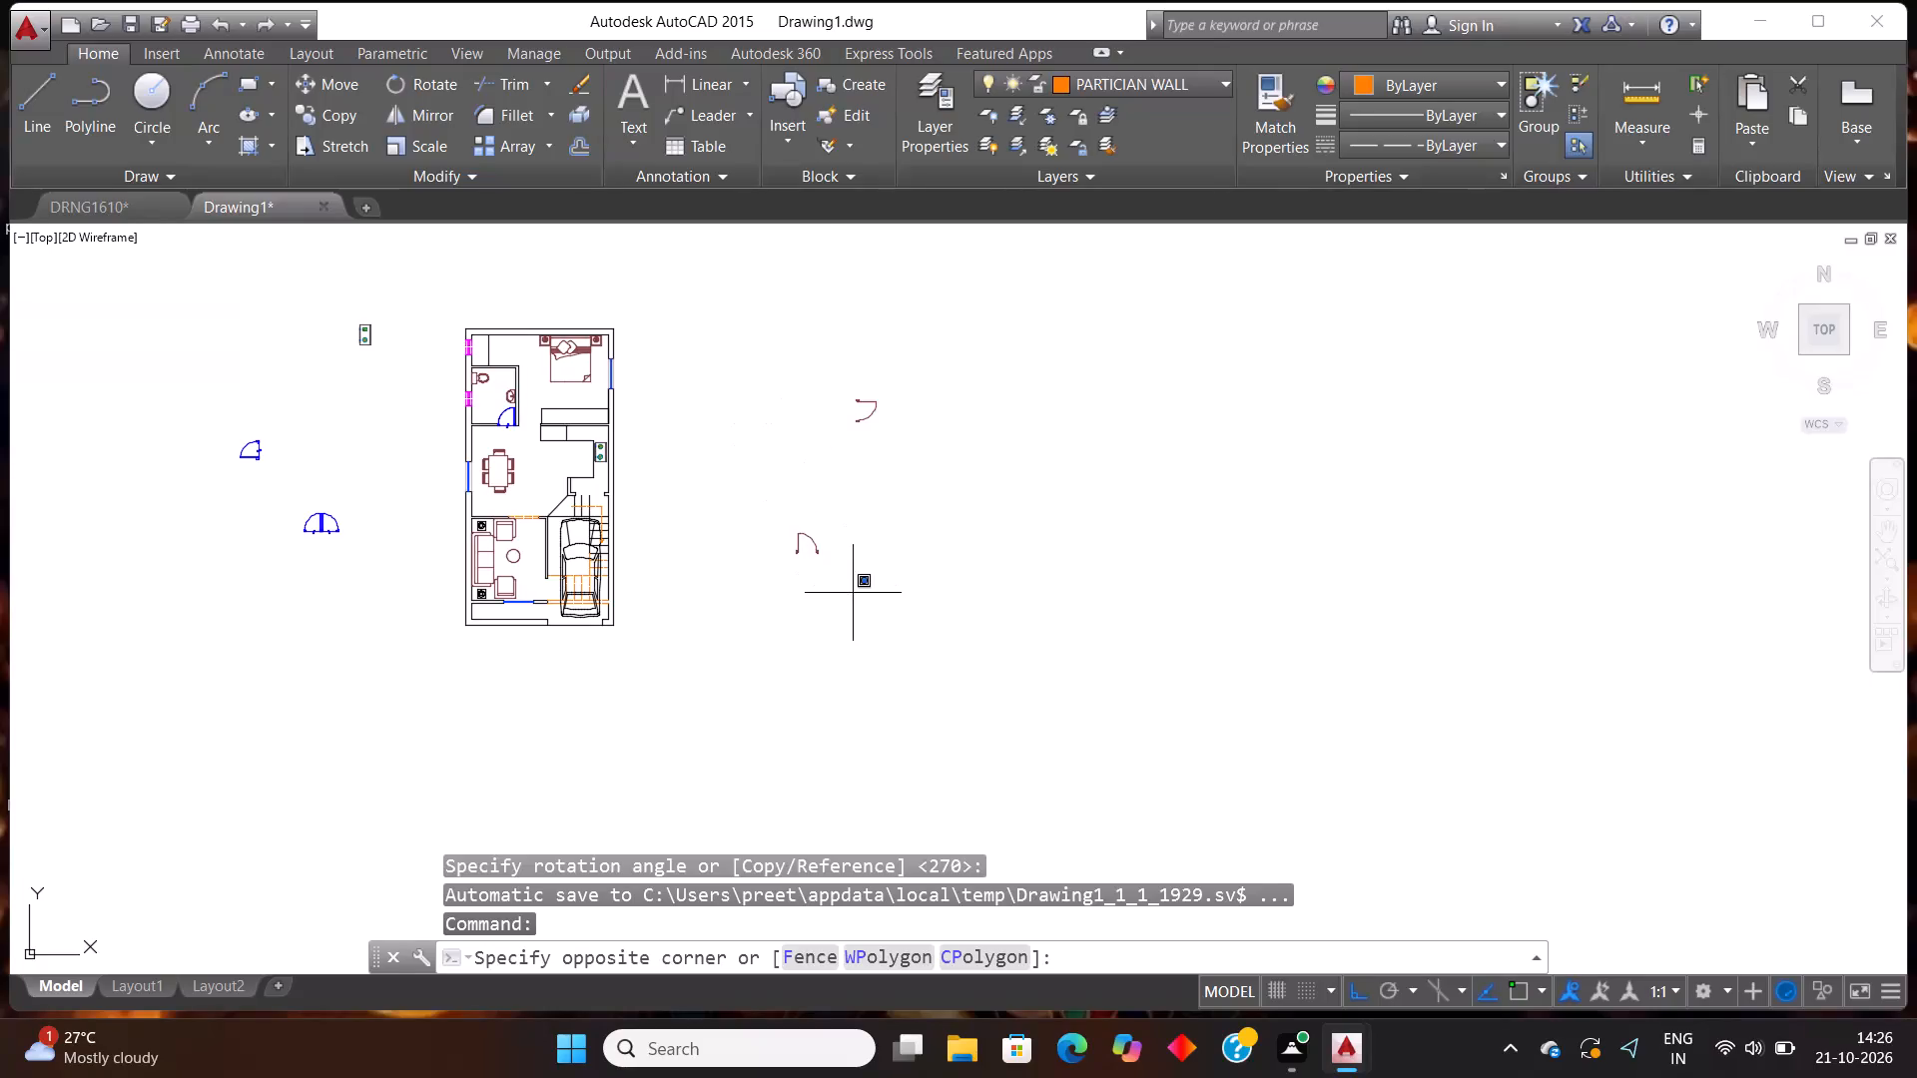
Copy the rotated loose study room door and paste it into the bedroom doorway beside the bathroom door.
left_click(747, 525)
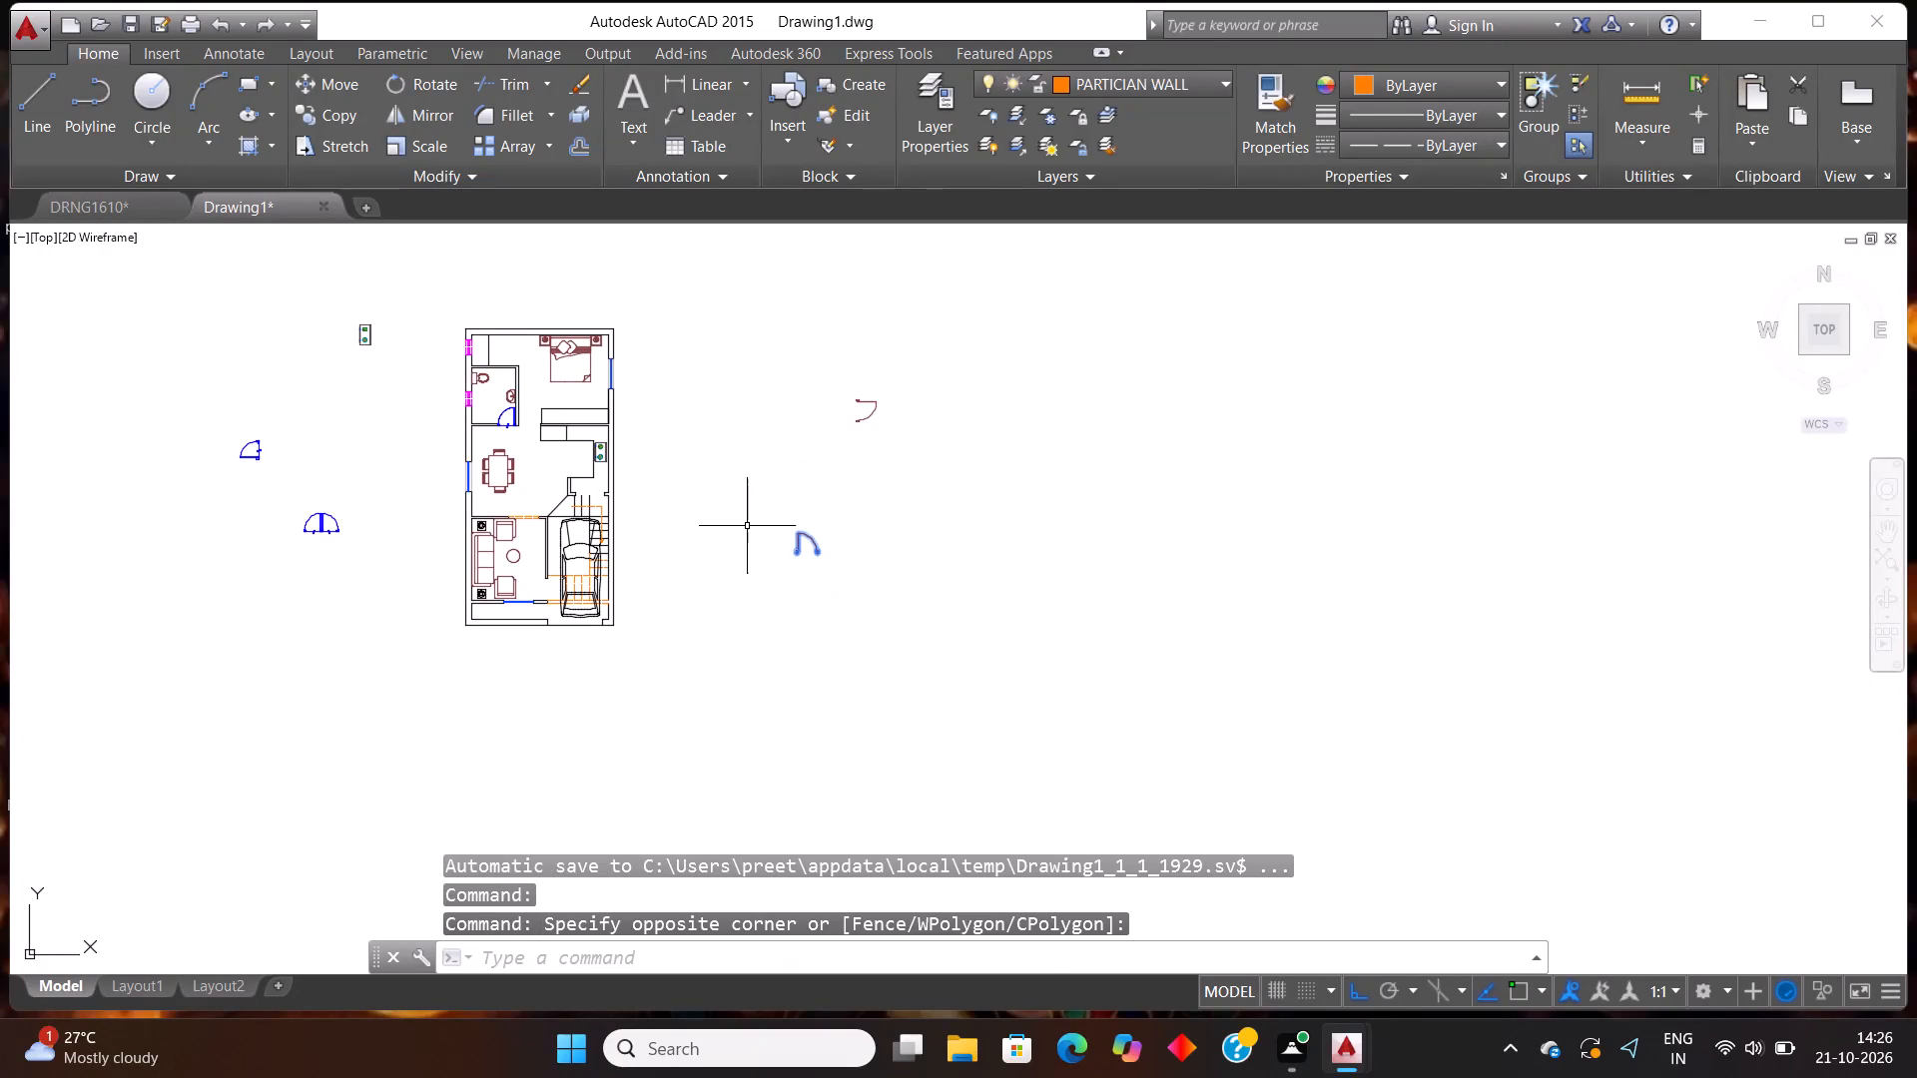
key("ctrl+c")
key("ctrl+v")
scroll(558, 408, "up", 1)
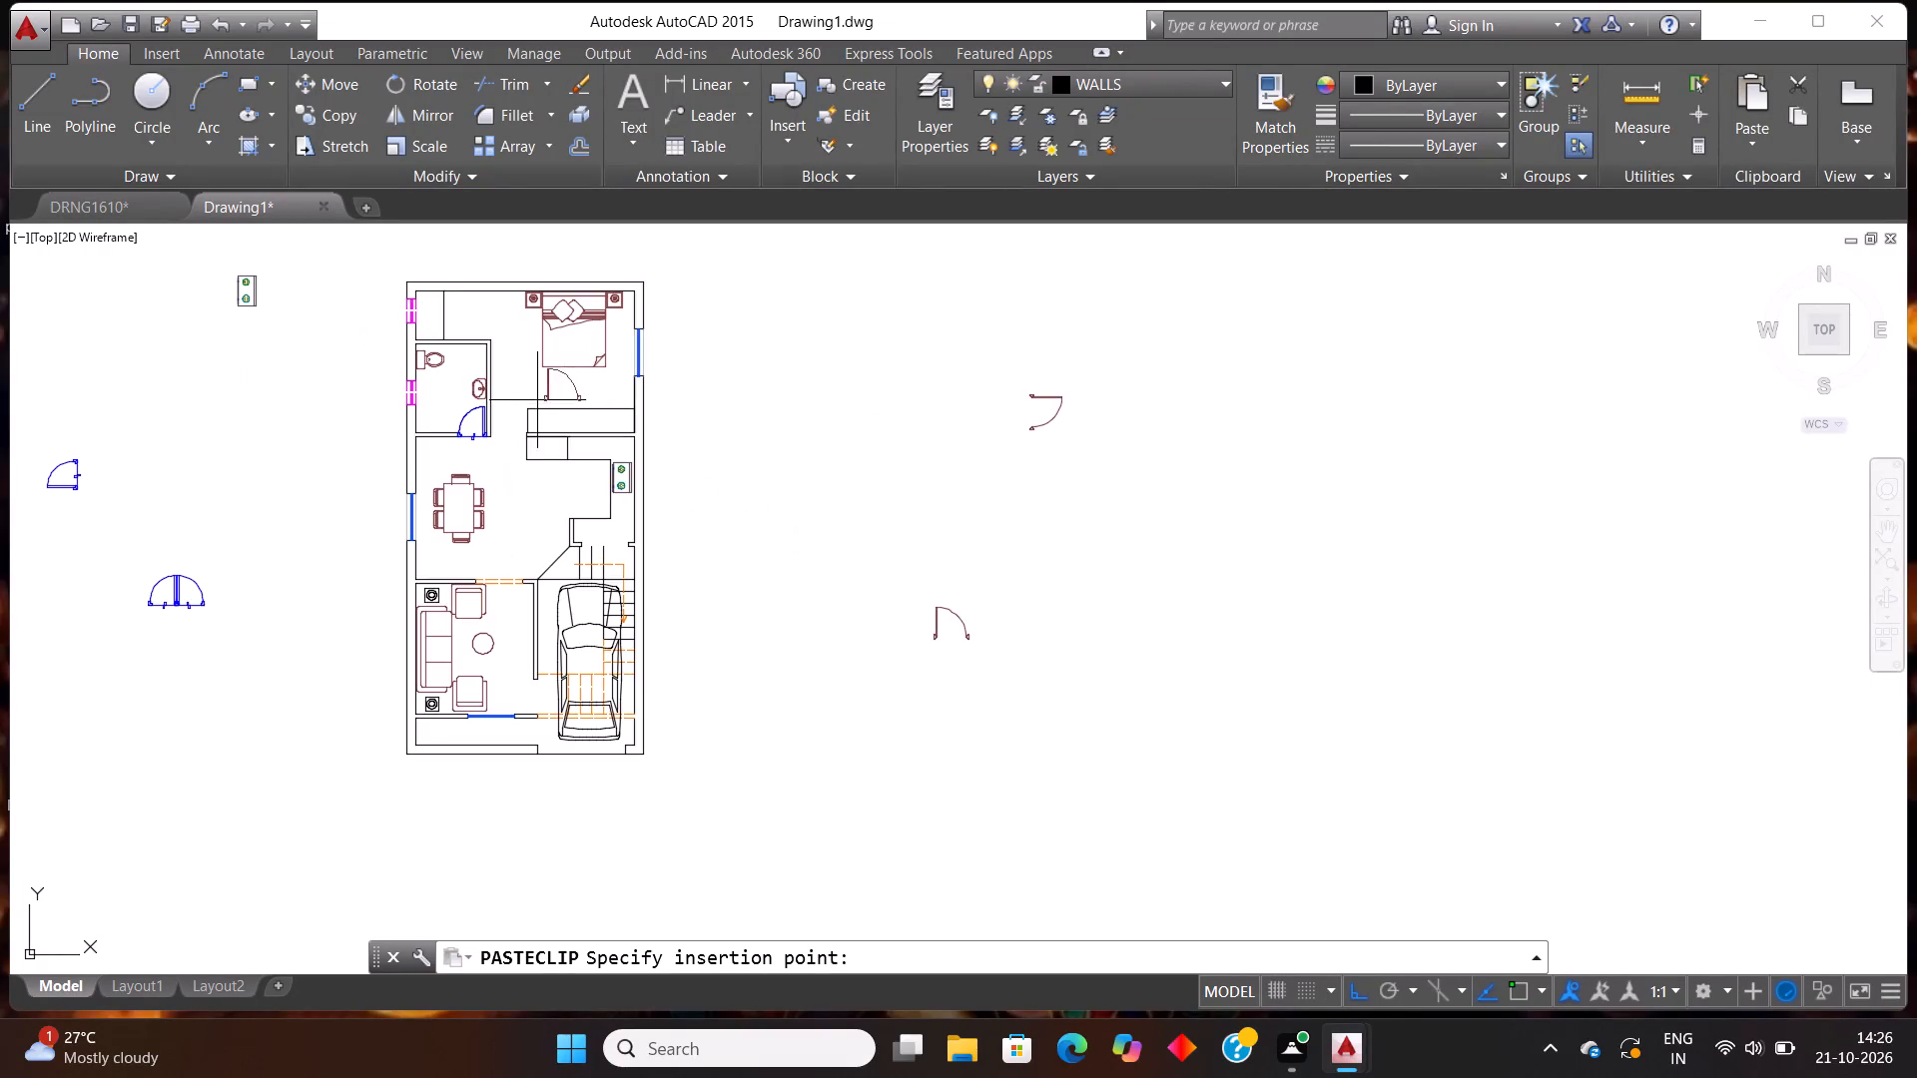
scroll(490, 377, "up", 1)
scroll(540, 482, "up", 3)
scroll(431, 442, "up", 1)
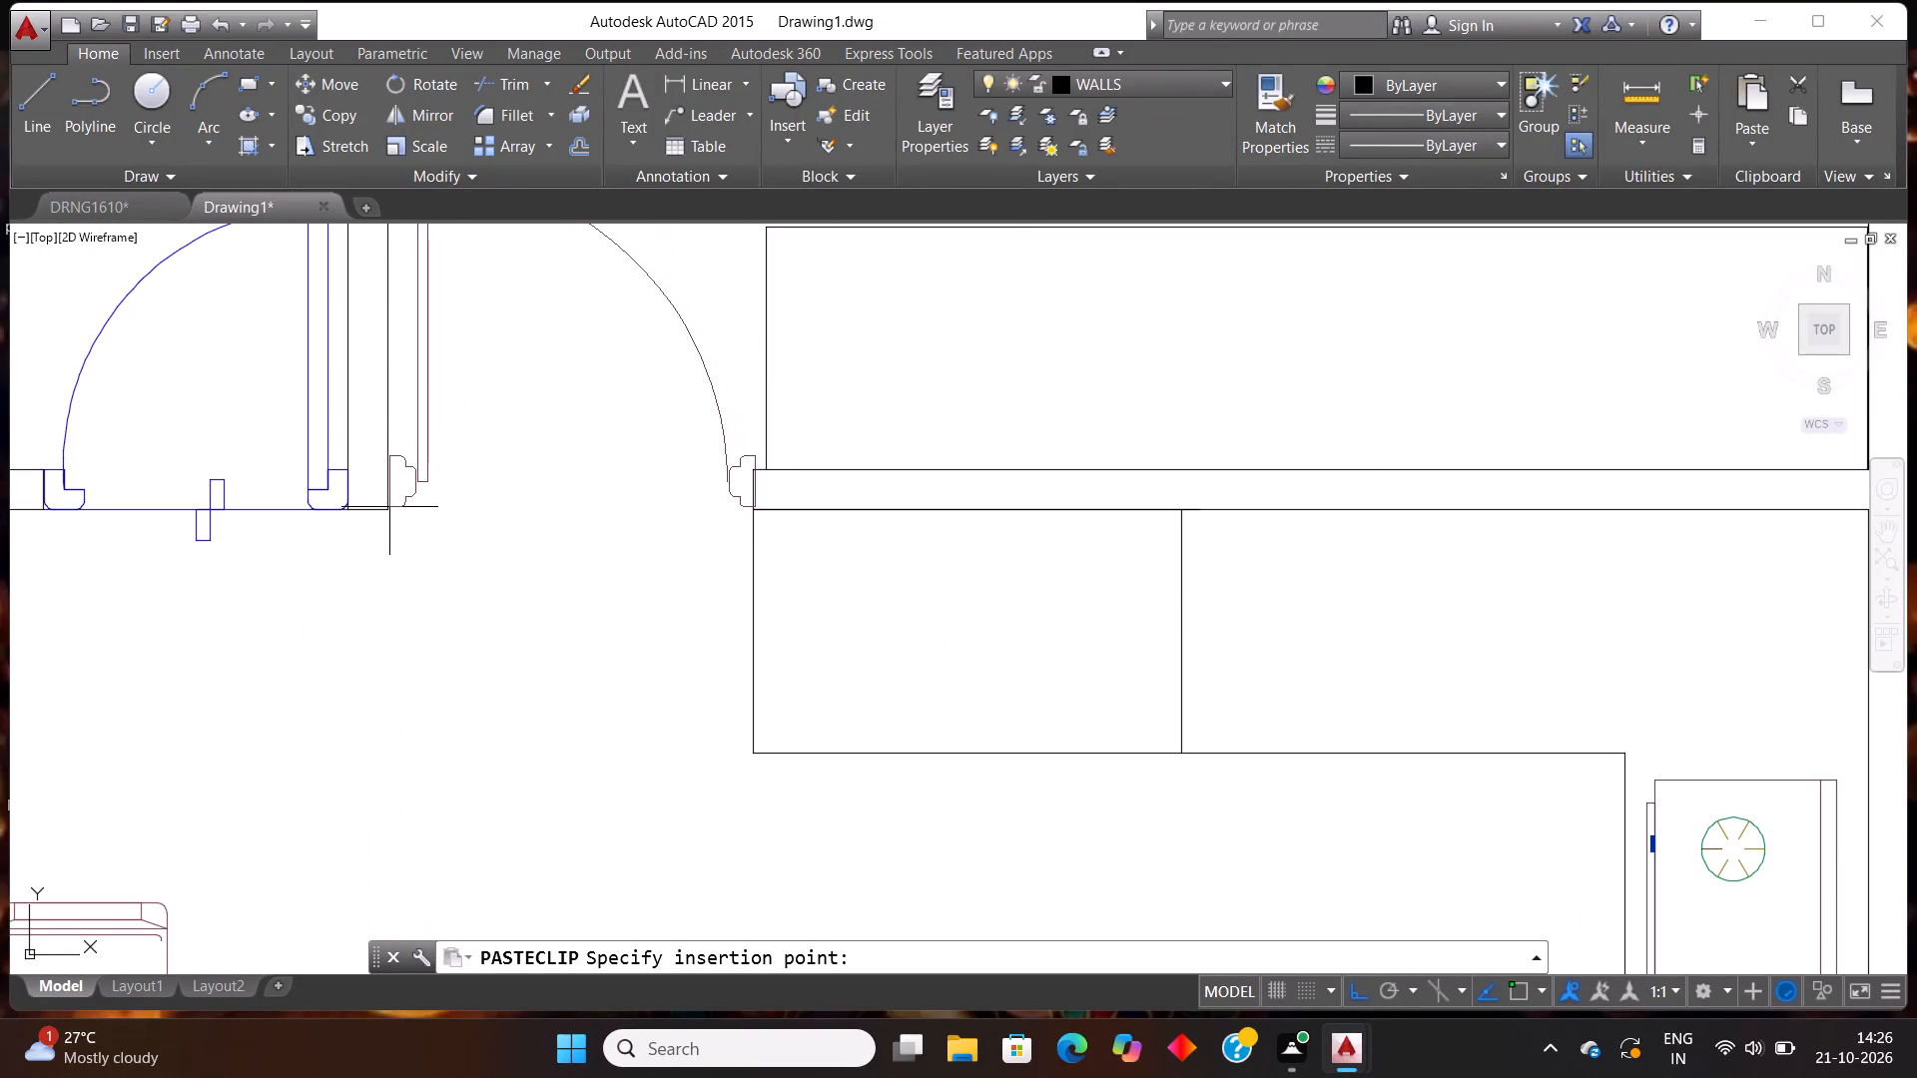
left_click(387, 508)
Mirror the upper loose door about a vertical line through its lower frame end, erasing the source.
scroll(423, 549, "down", 2)
scroll(585, 484, "down", 2)
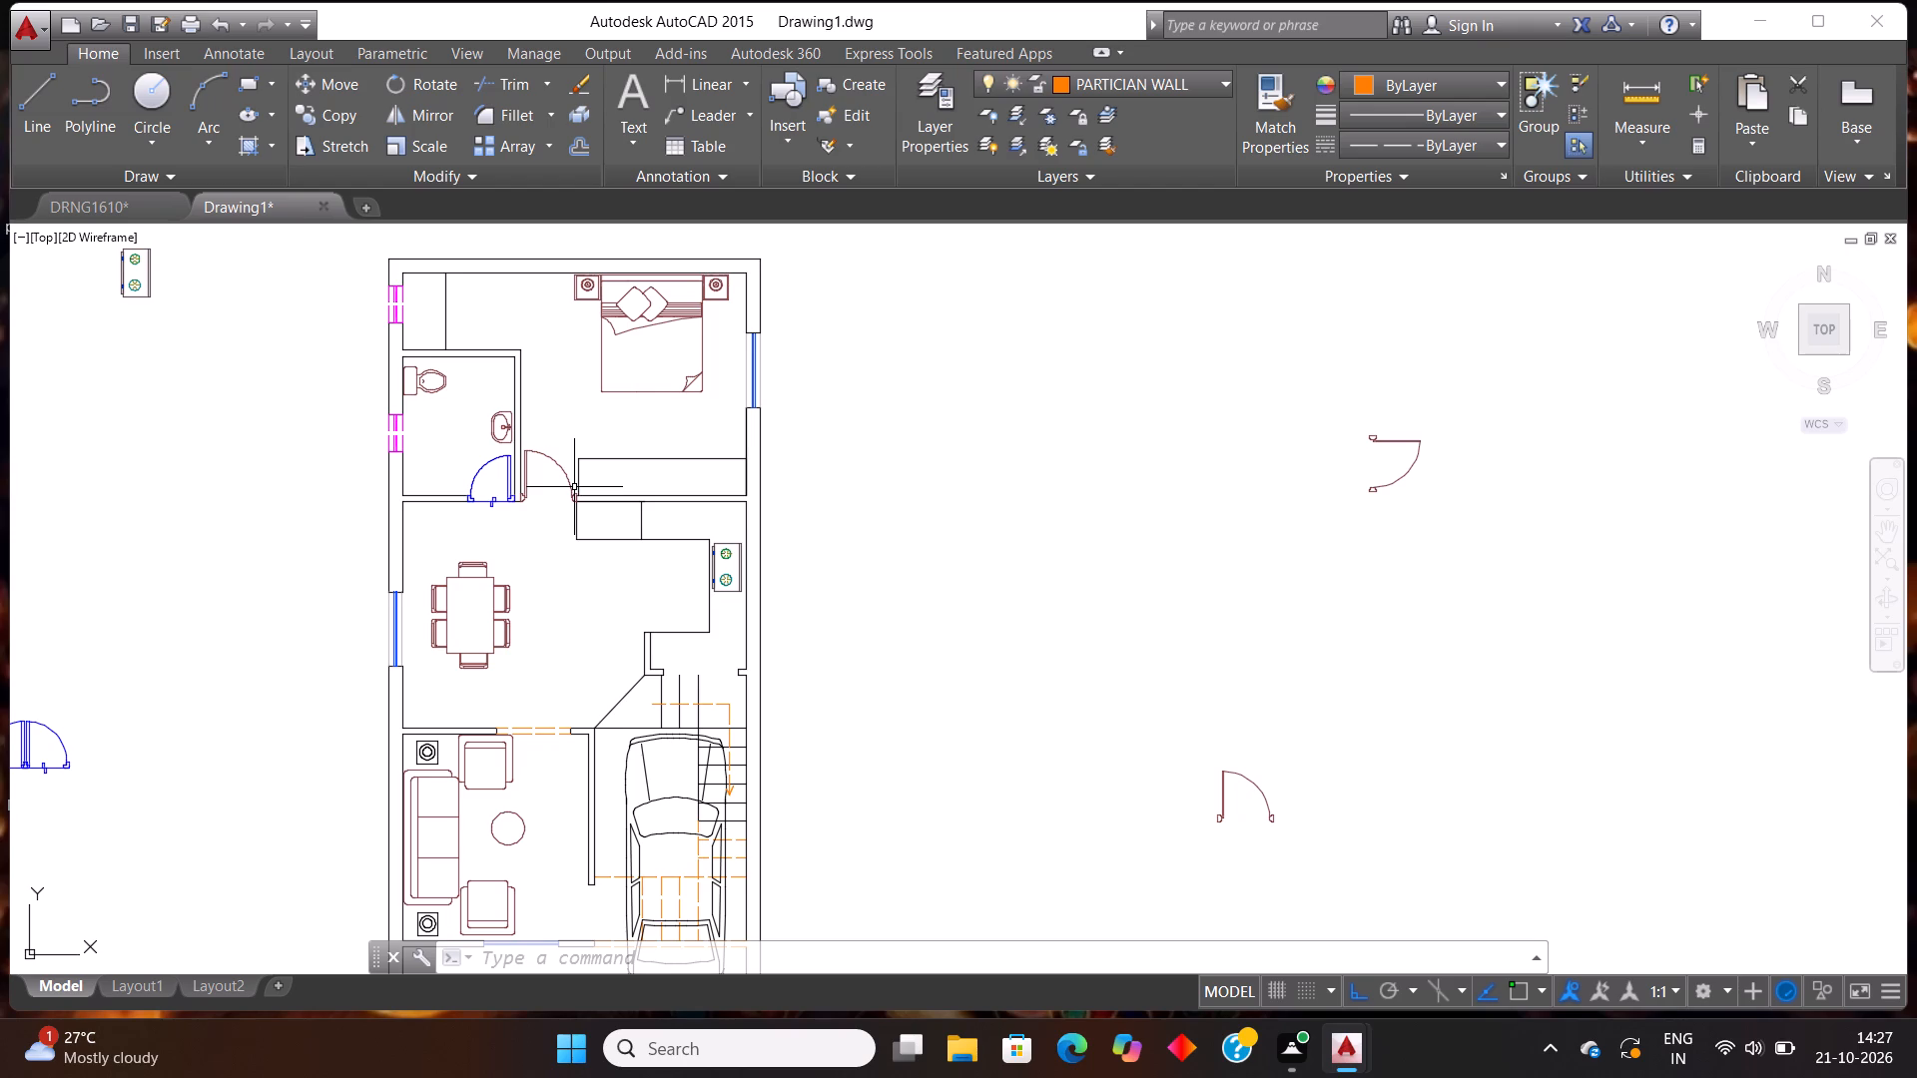
scroll(577, 408, "down", 2)
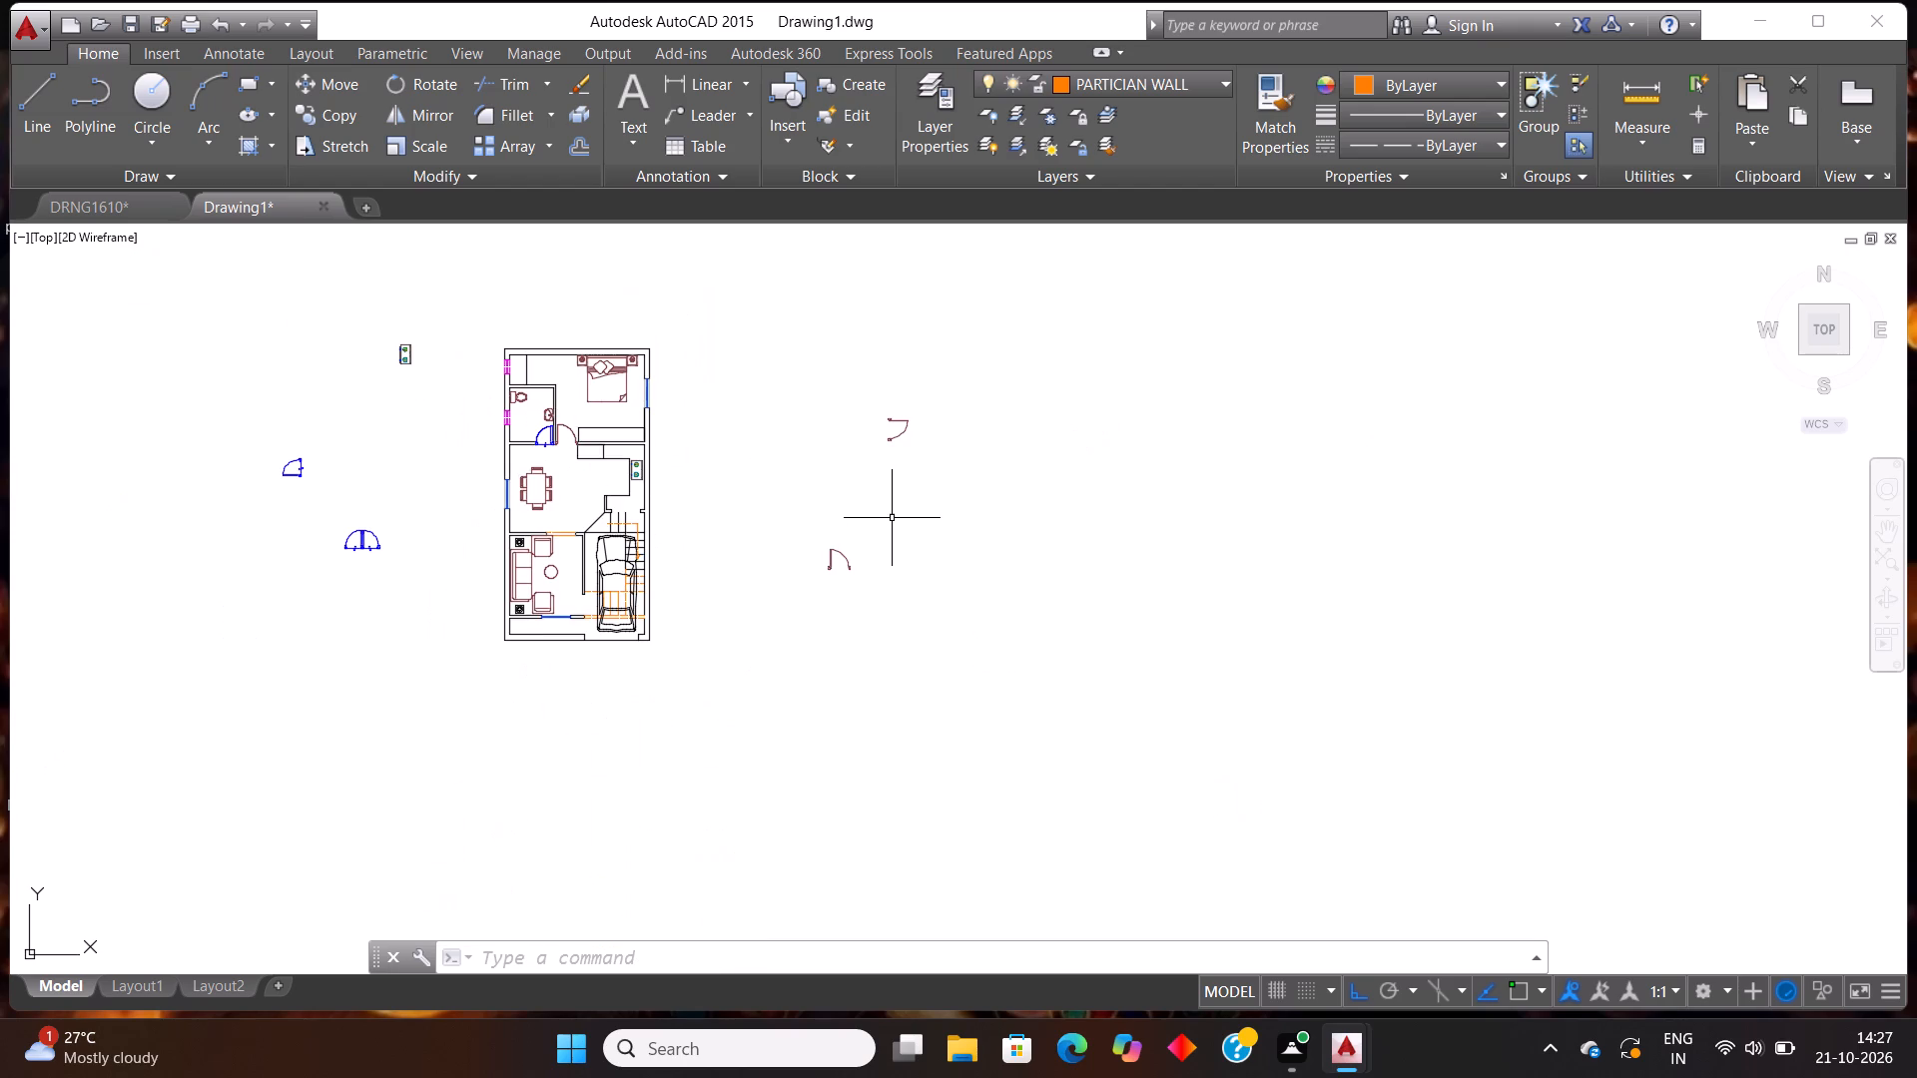
left_click(963, 413)
left_click(858, 516)
type("MI")
key("Return")
left_click(888, 441)
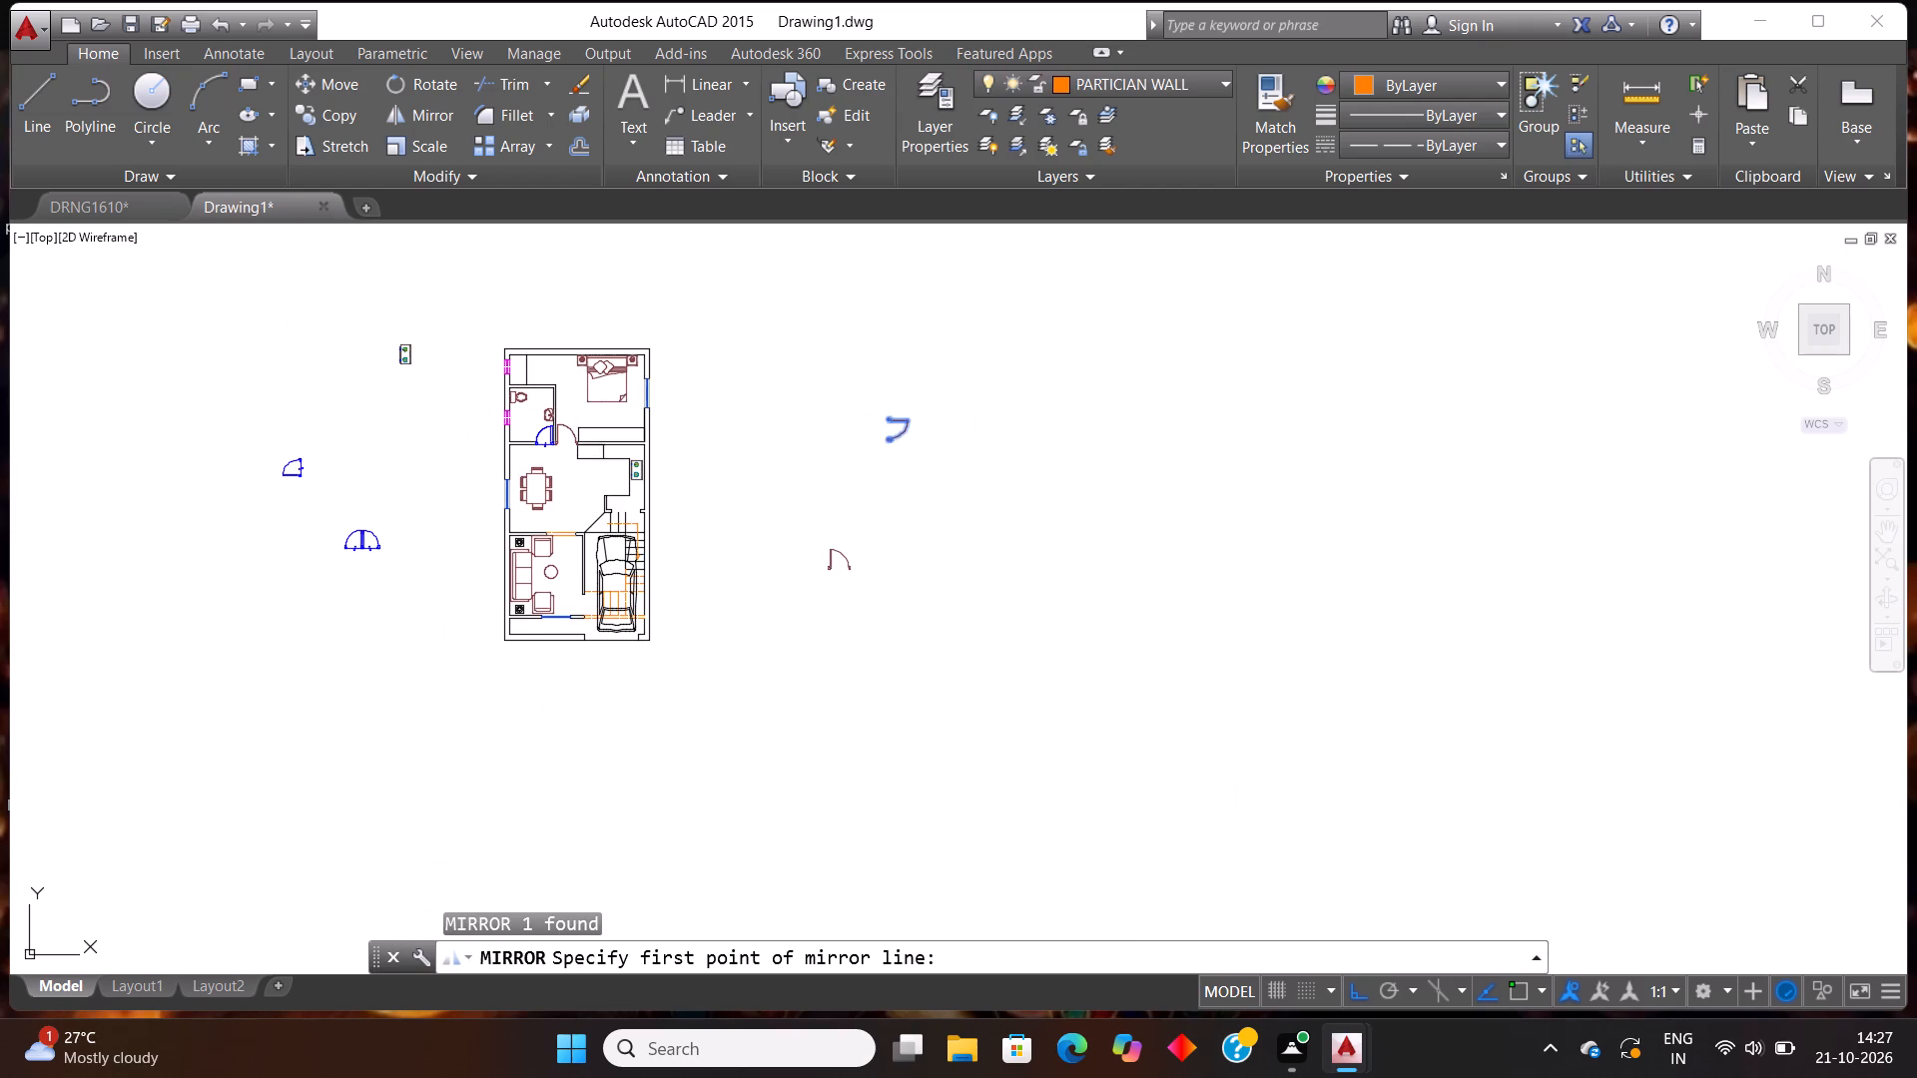
left_click(927, 377)
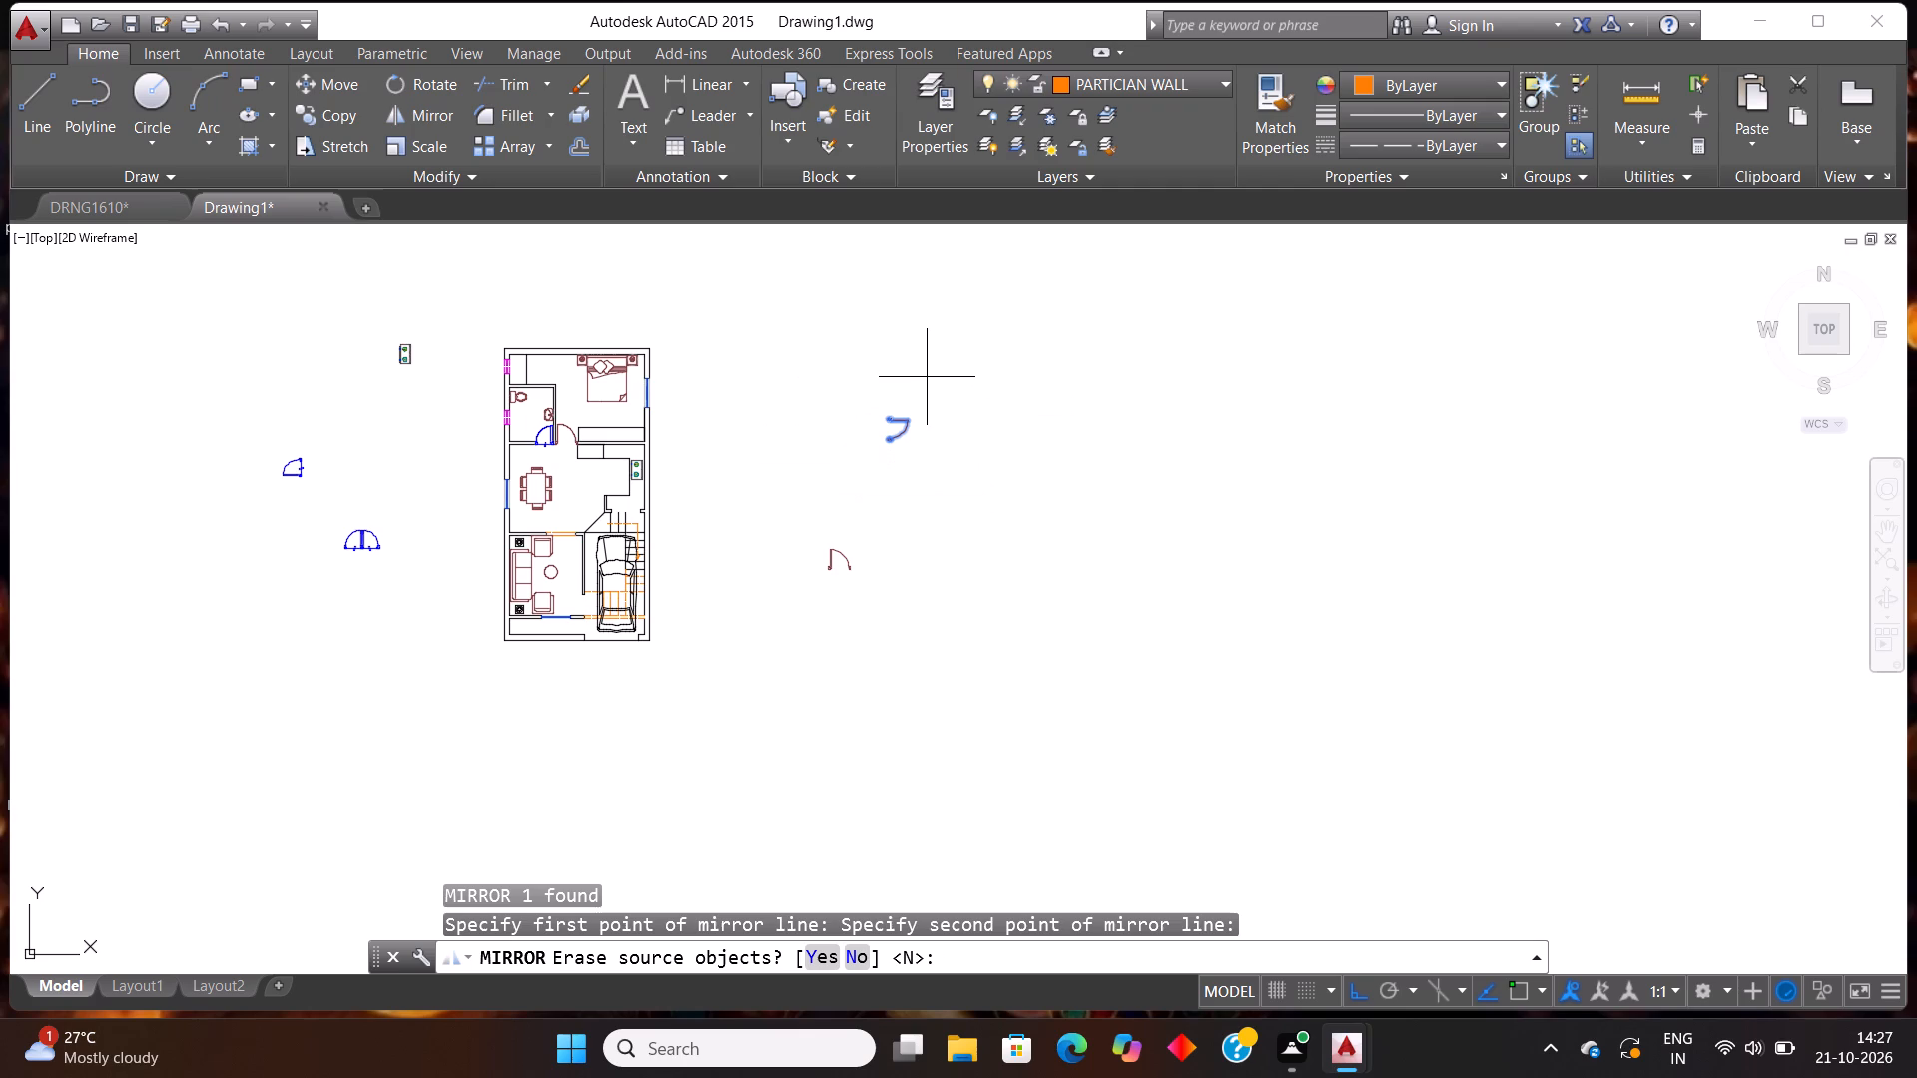
key("y")
key("Return")
Mirror the flipped door about a horizontal line at its lower frame end, keeping the source, to form a double door.
left_click(948, 477)
left_click(789, 369)
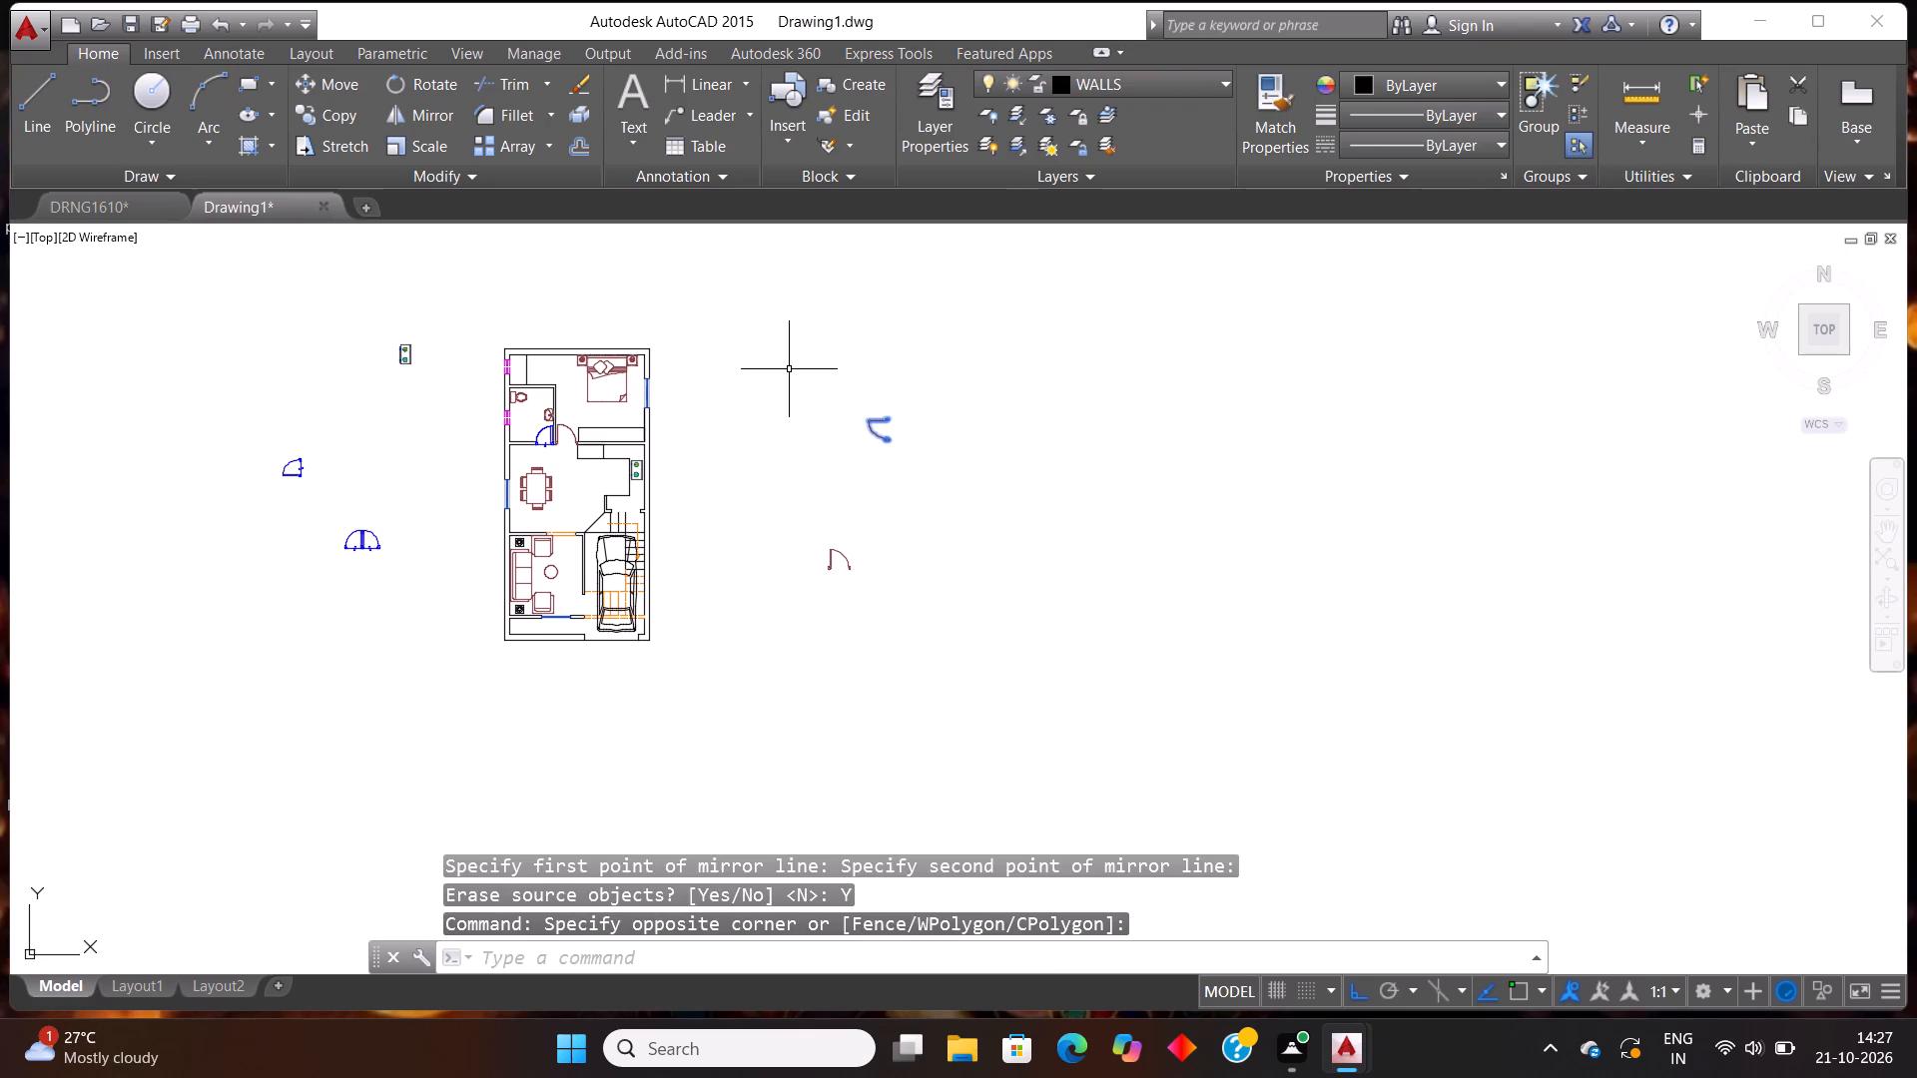
type("MI")
key("Return")
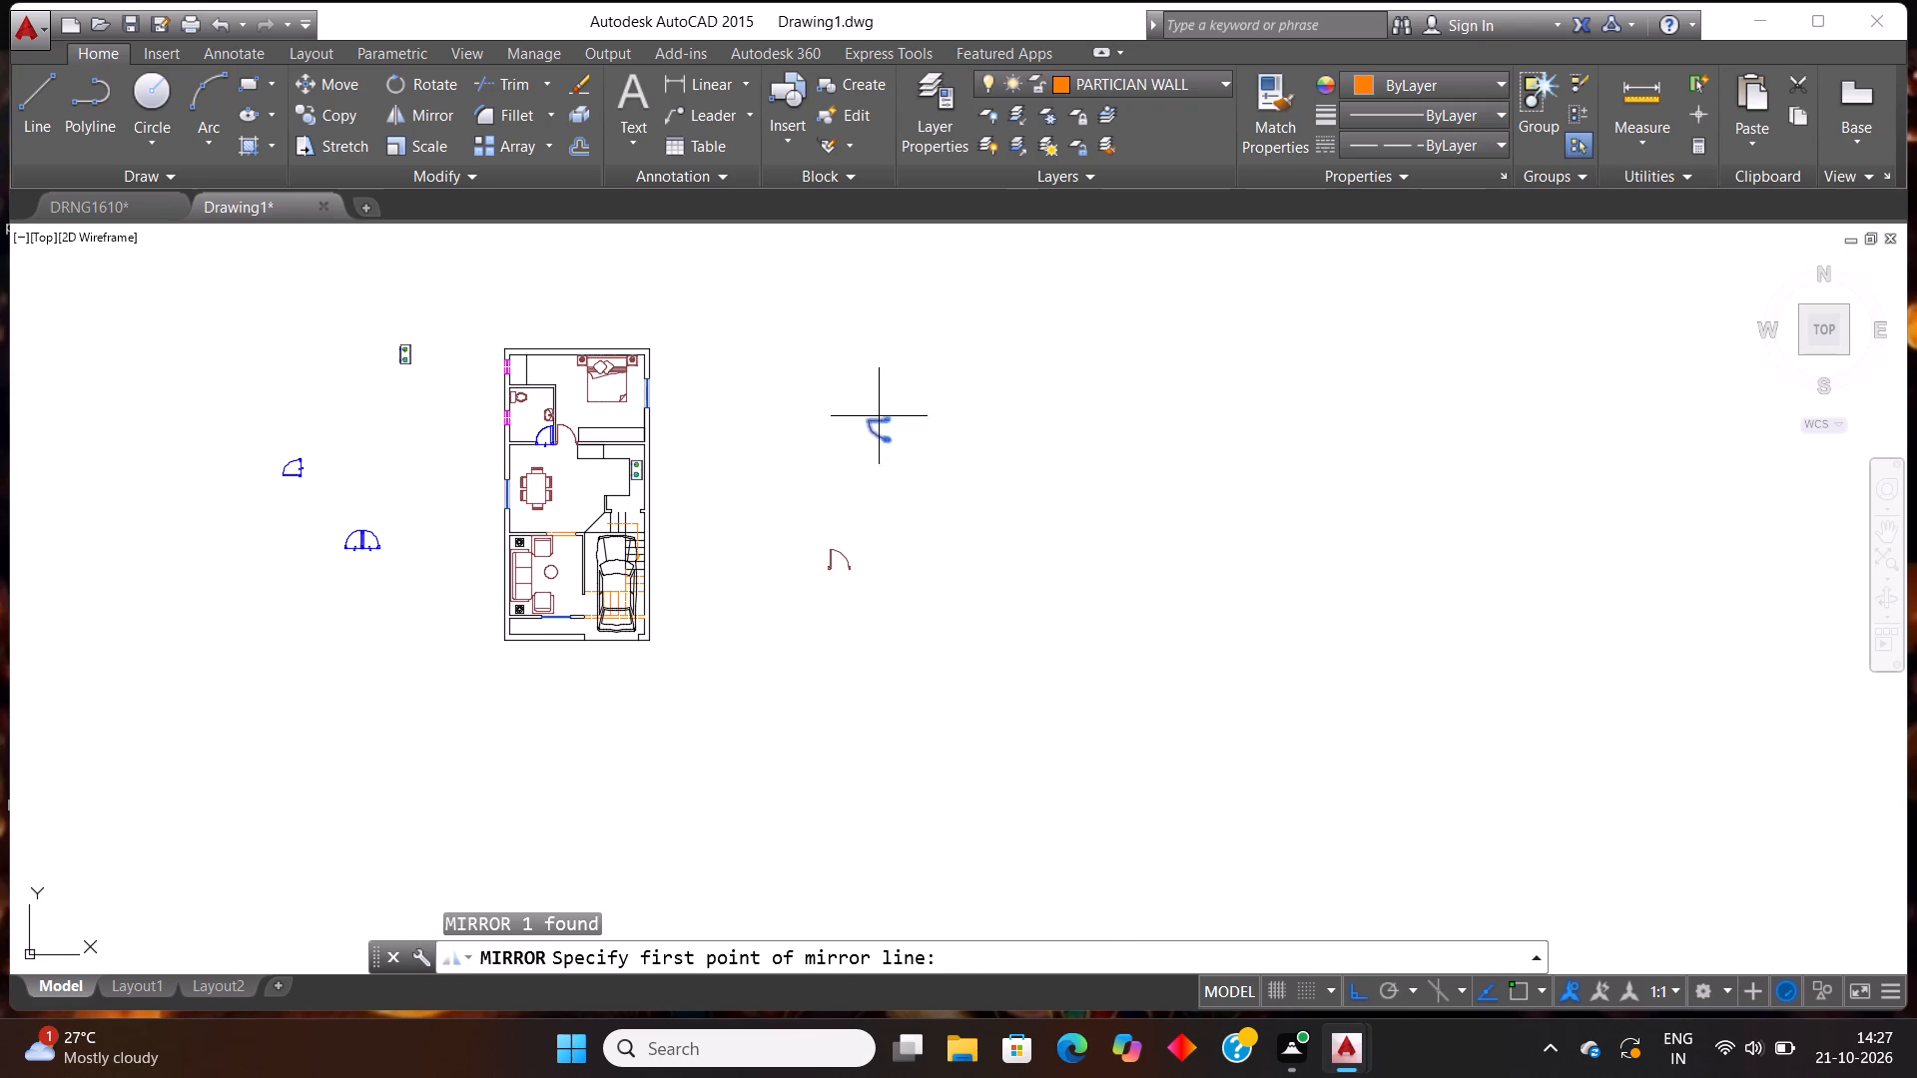
left_click(885, 440)
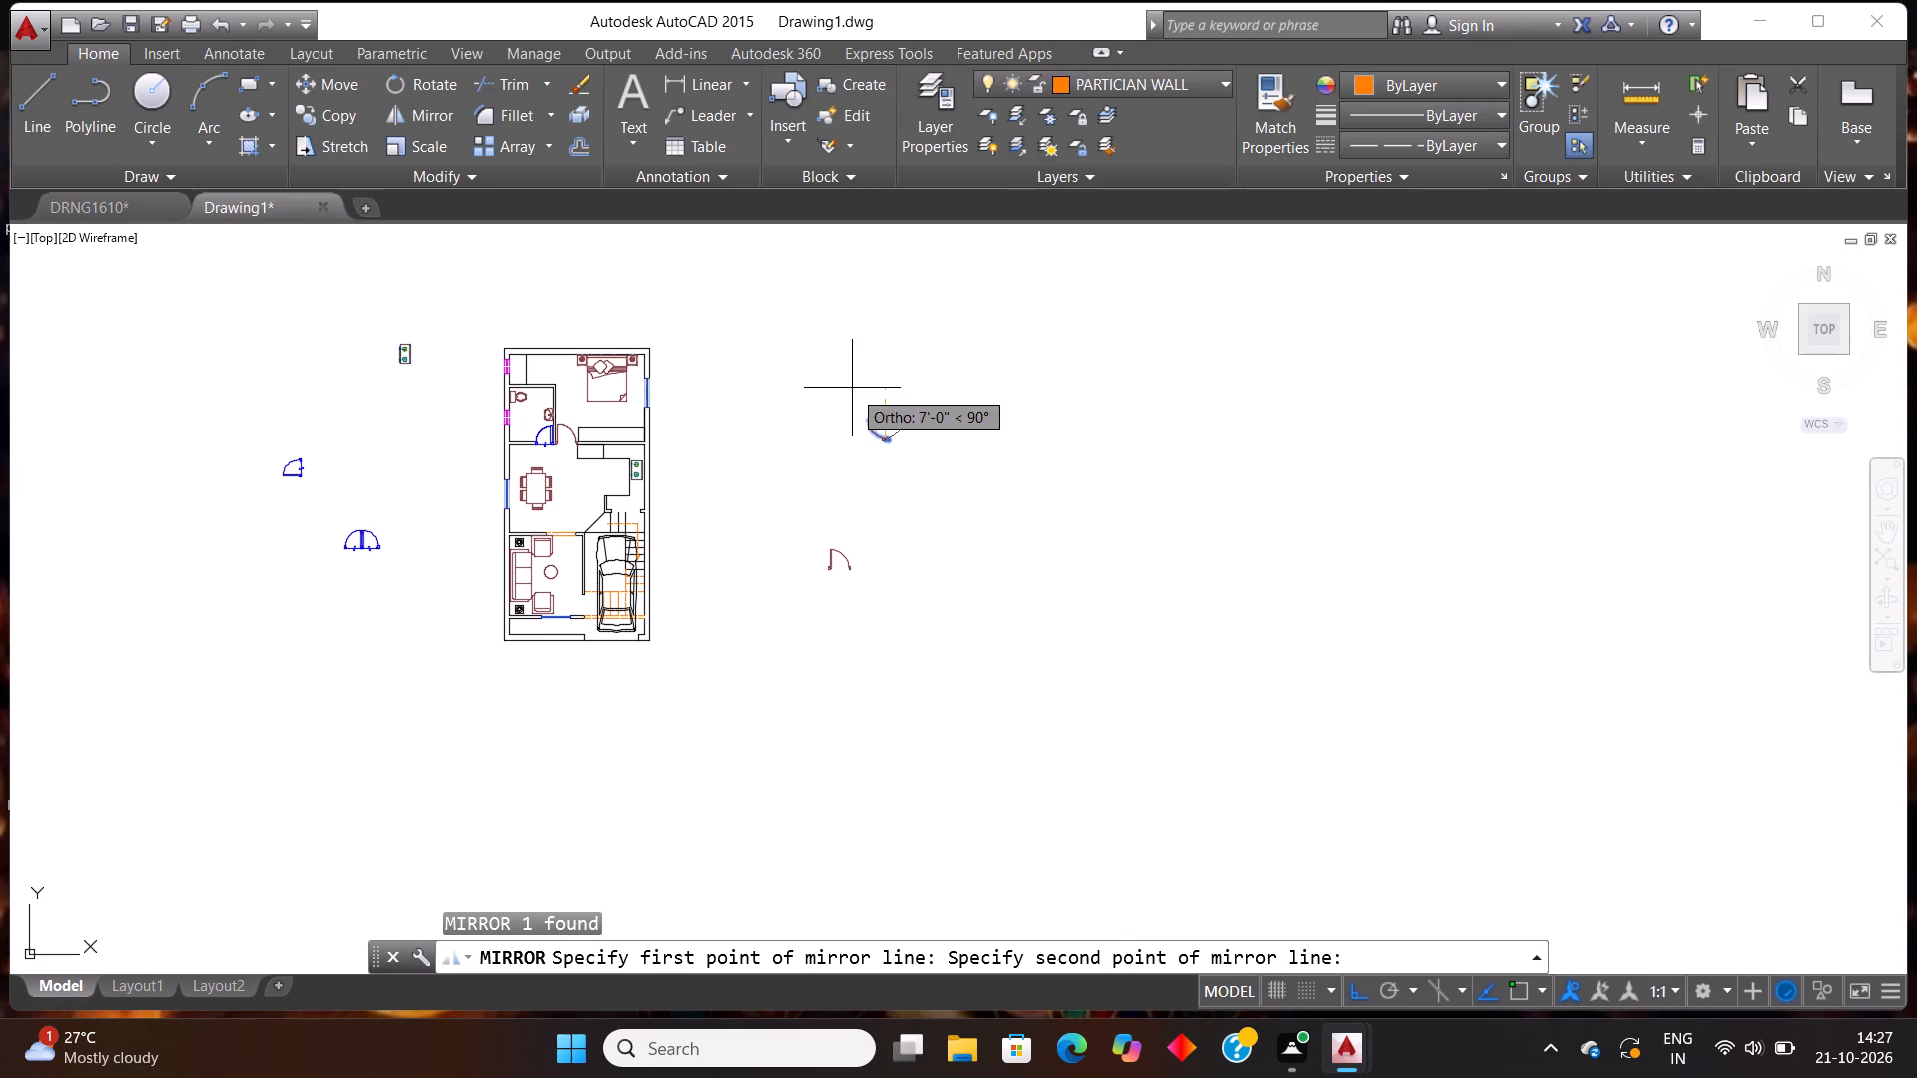
left_click(839, 479)
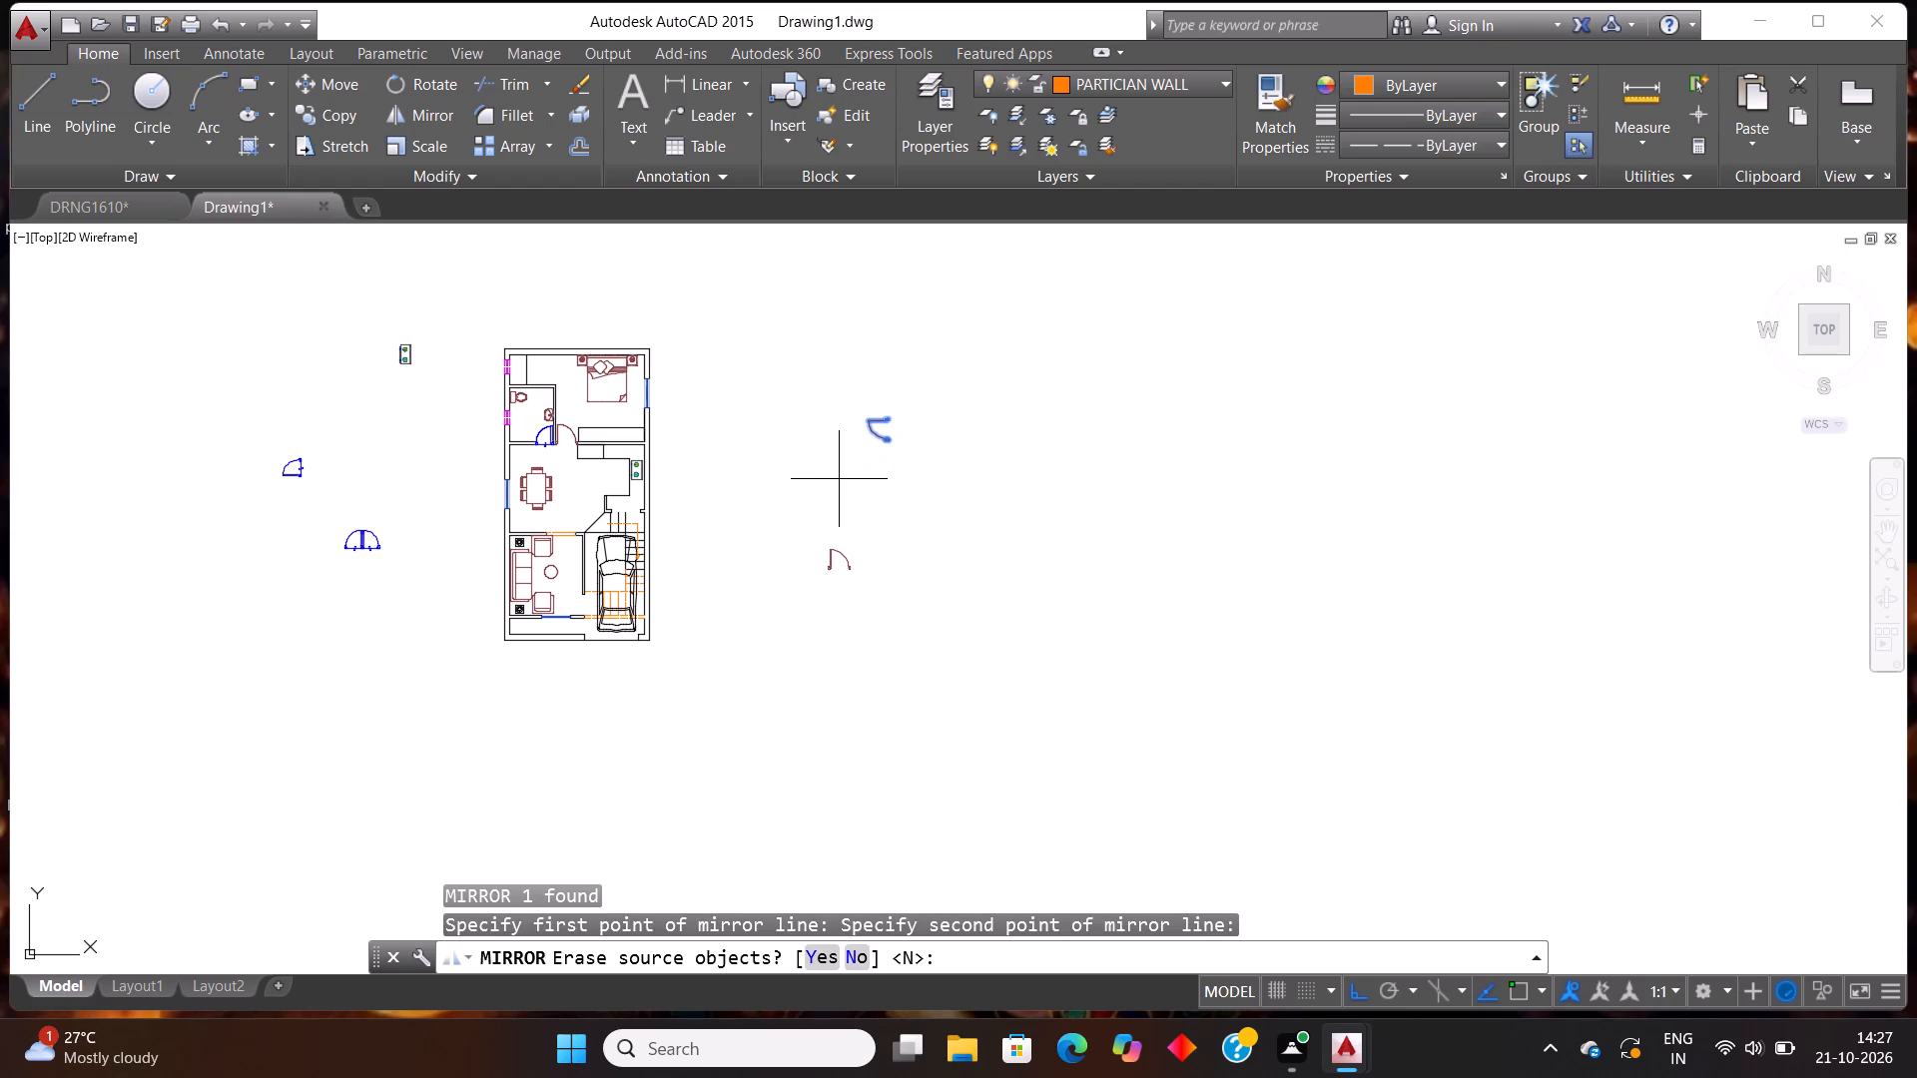
key("n")
key("Return")
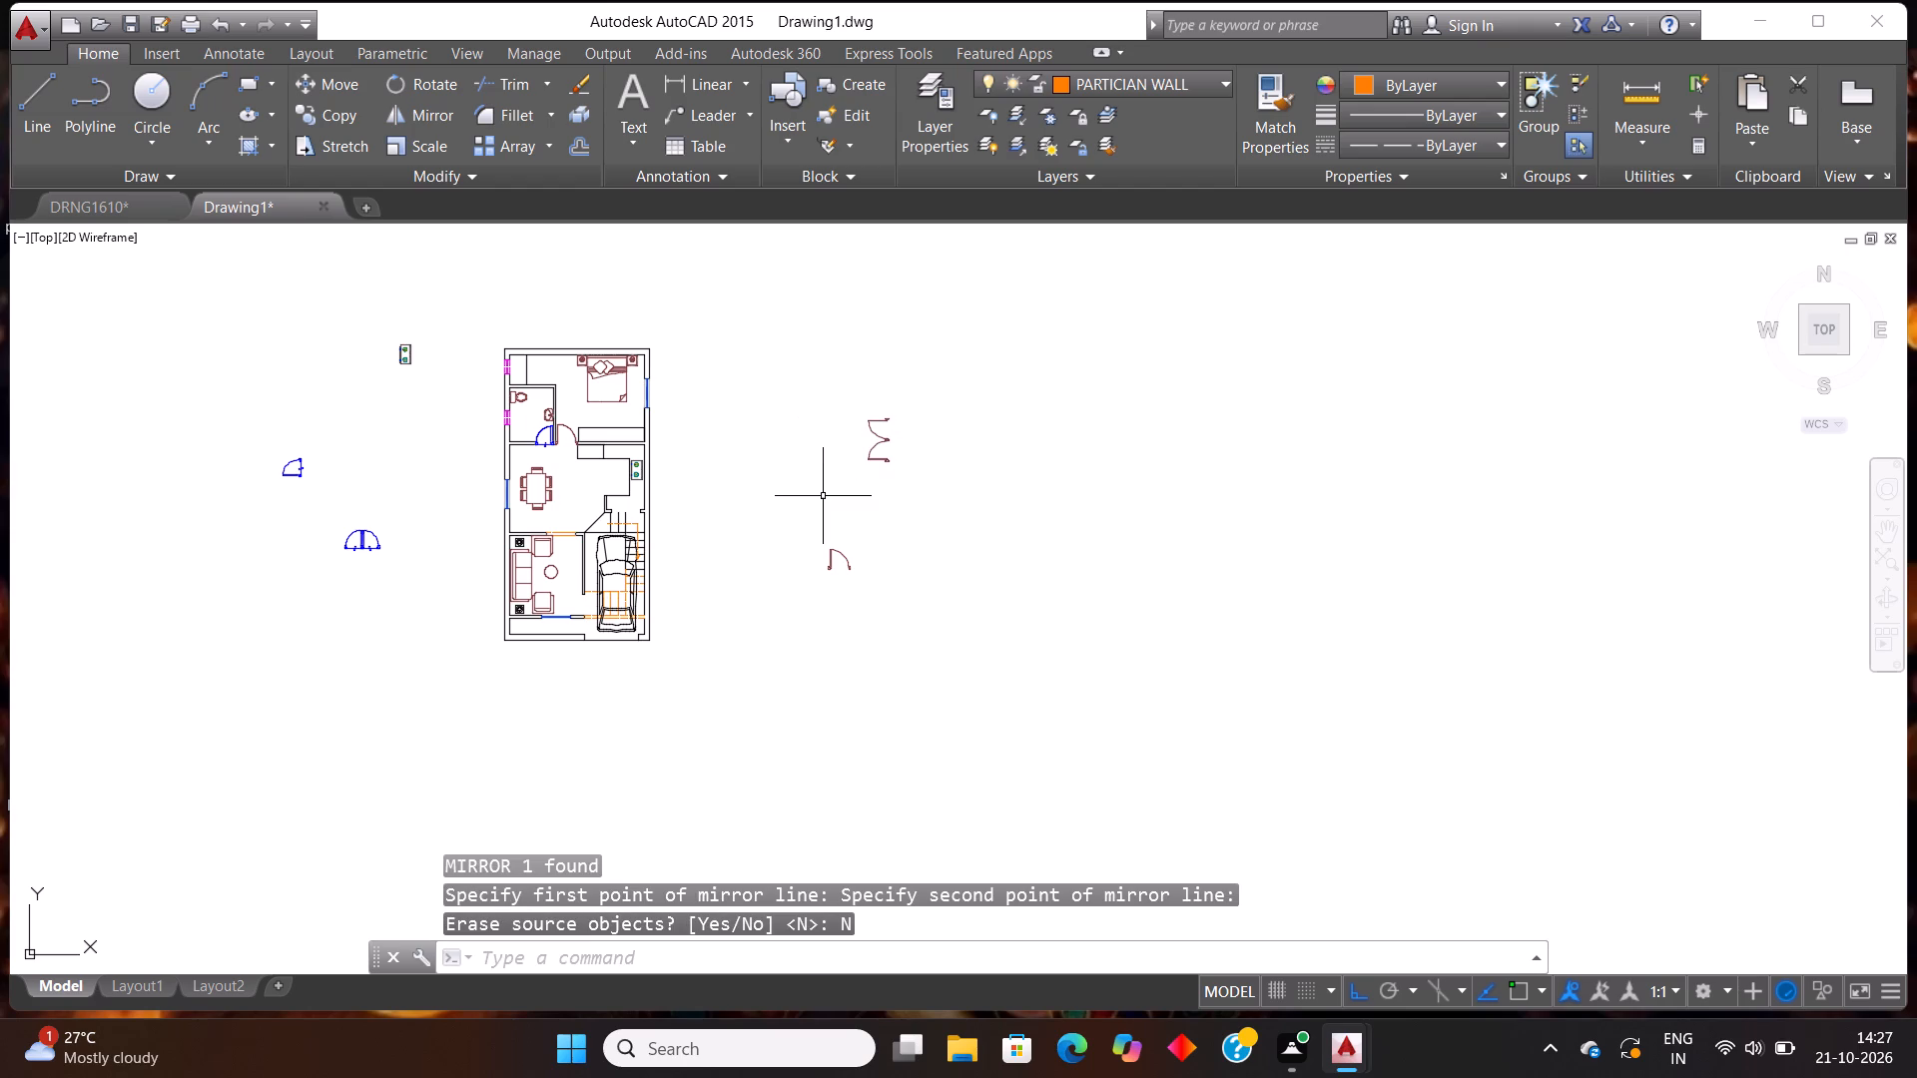
Copy the lower door of the mirrored pair and paste it into the living room doorway beside the car parking.
left_click(895, 481)
left_click(829, 447)
key("ctrl+c")
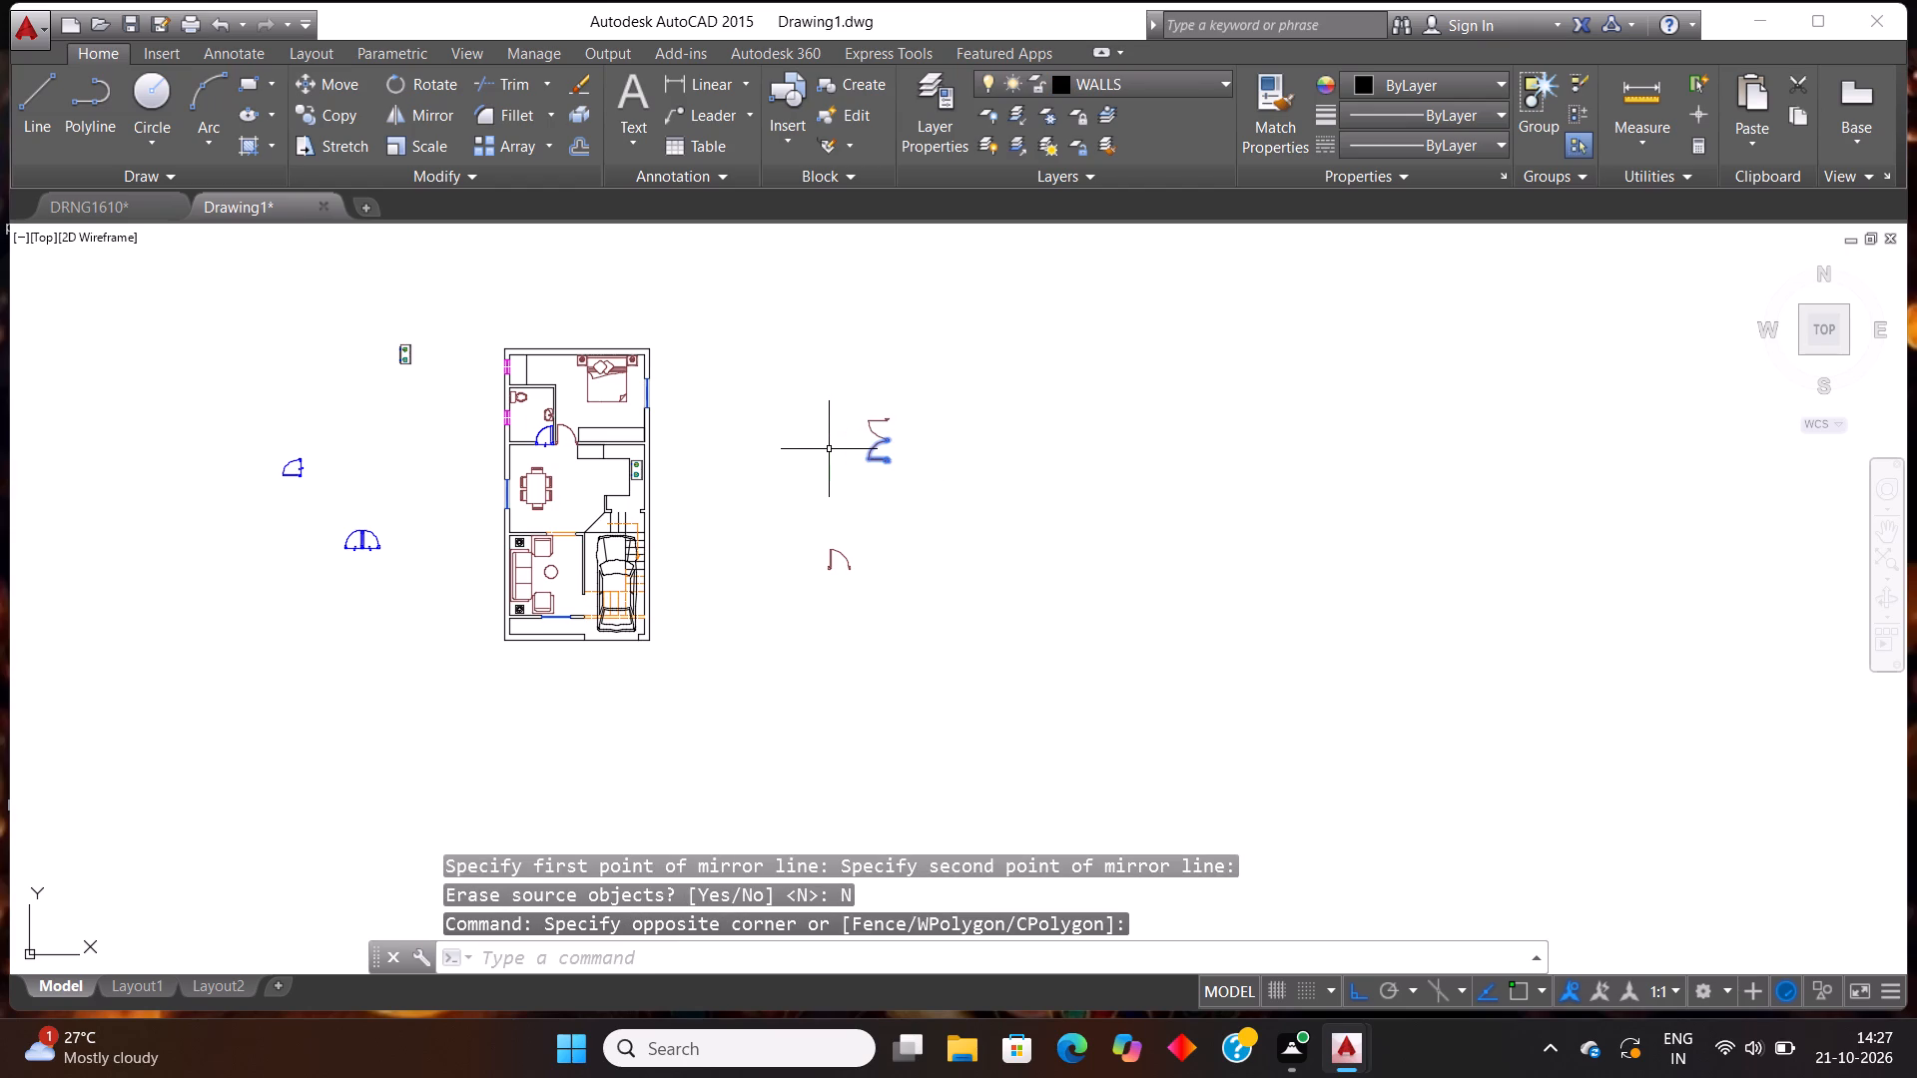
key("ctrl+v")
scroll(582, 632, "up", 2)
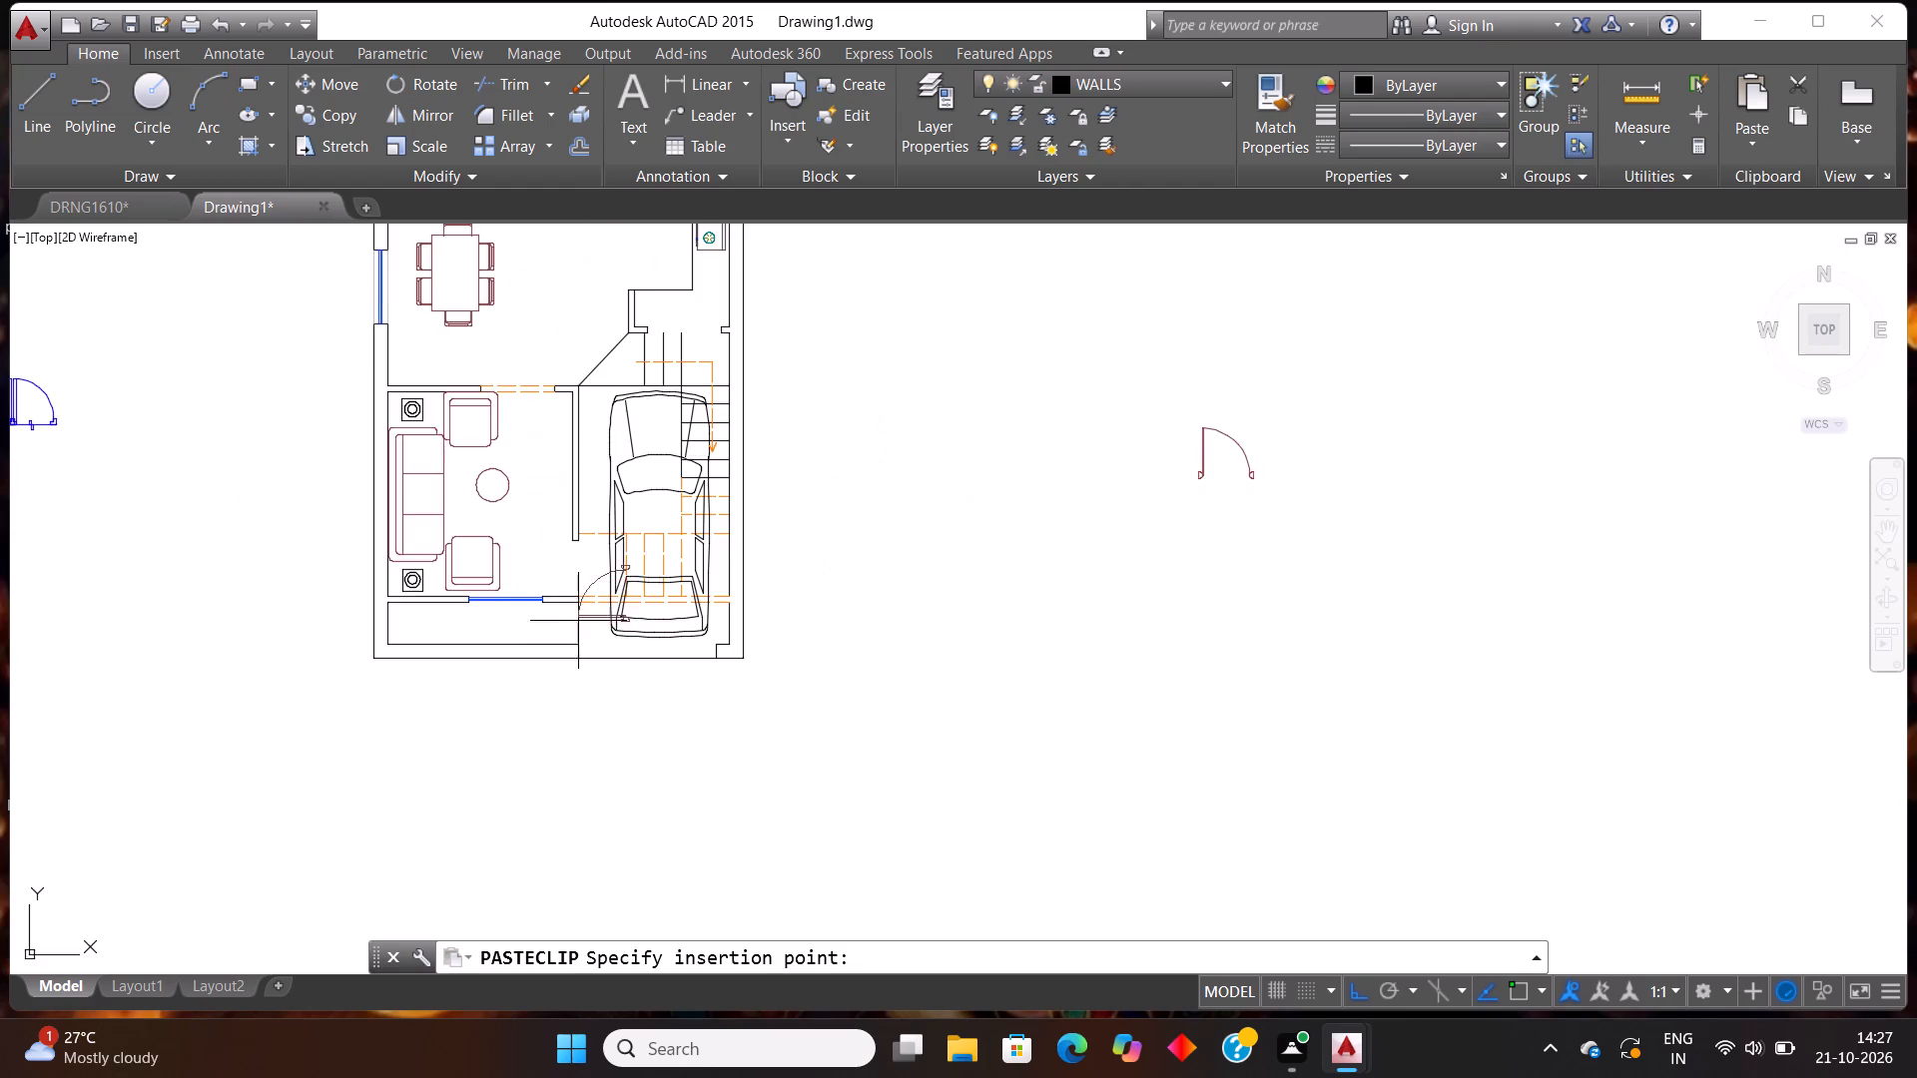
scroll(566, 561, "up", 2)
scroll(503, 612, "up", 2)
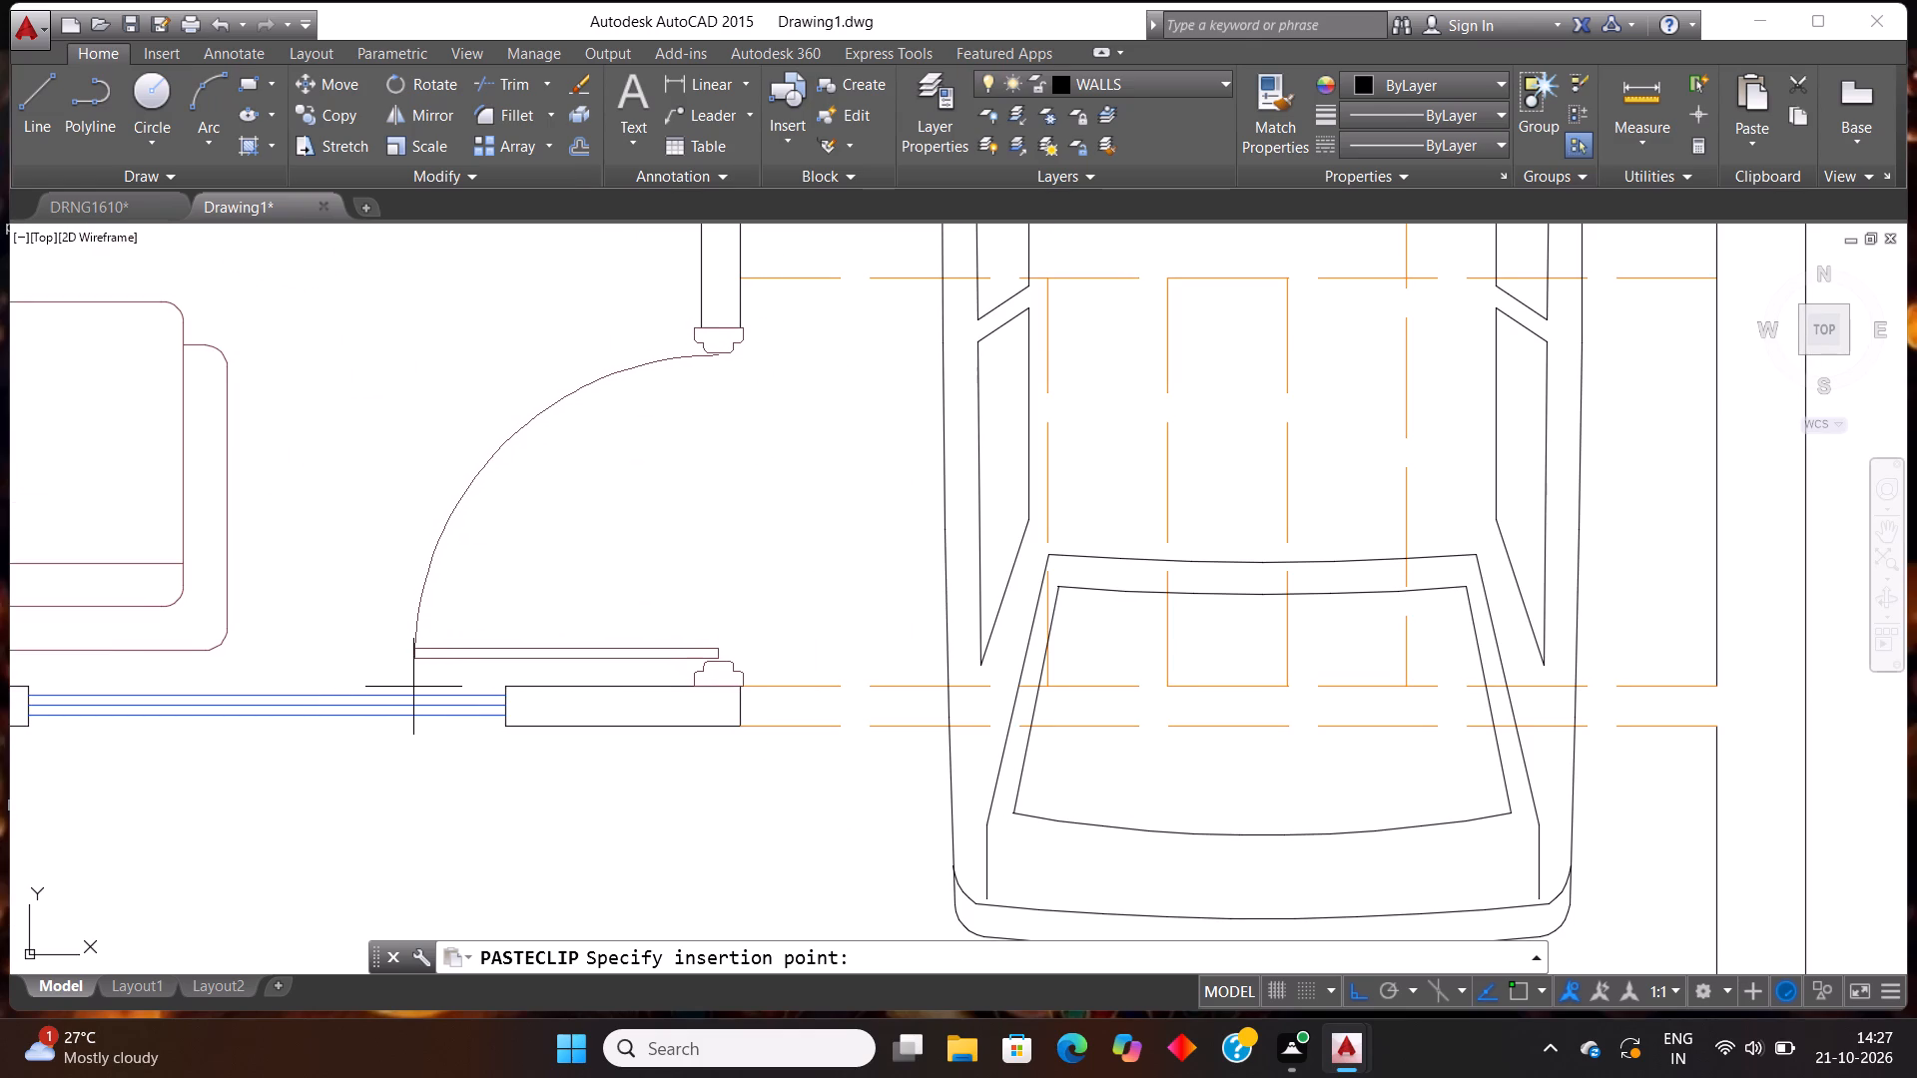
left_click(410, 687)
With Ortho off, measure the diagonal opening beside the stairs between its two wall corners using a linear dimension.
scroll(523, 708, "down", 3)
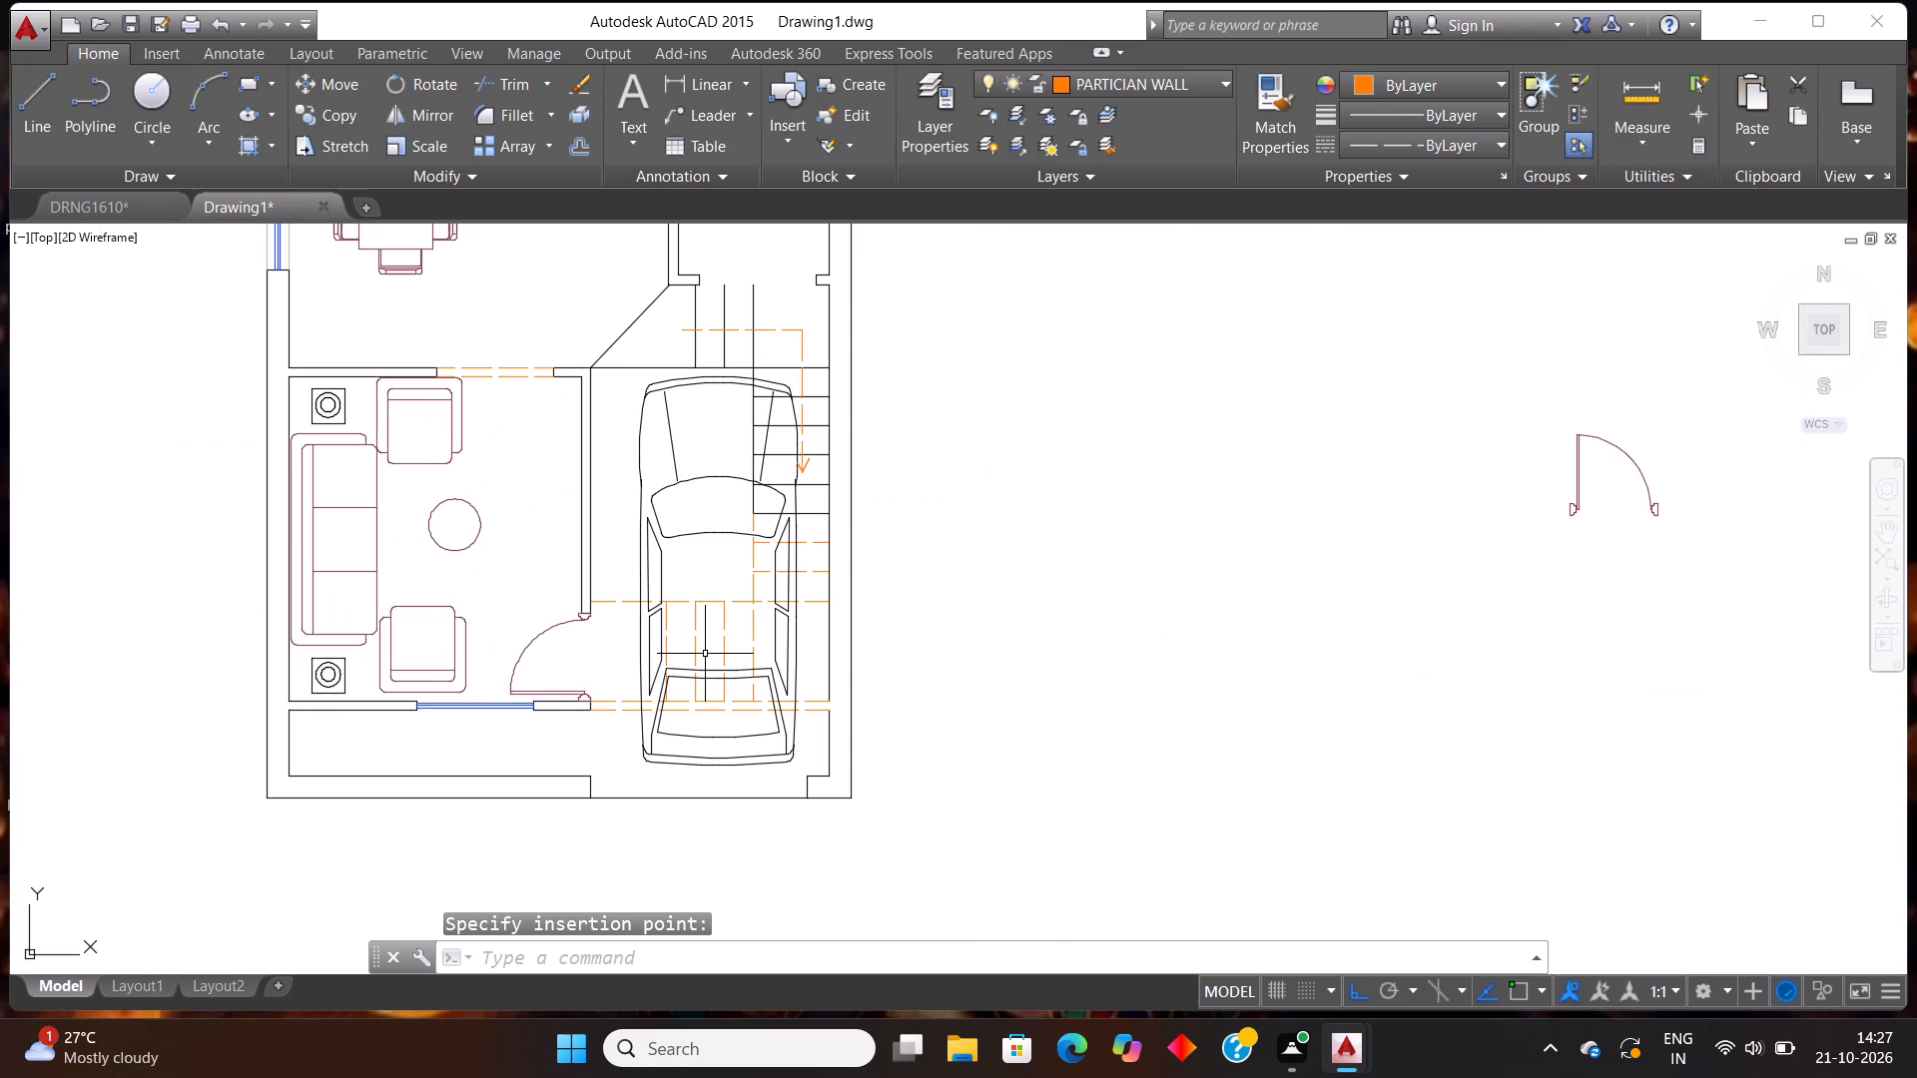
scroll(641, 685, "down", 3)
scroll(622, 676, "up", 1)
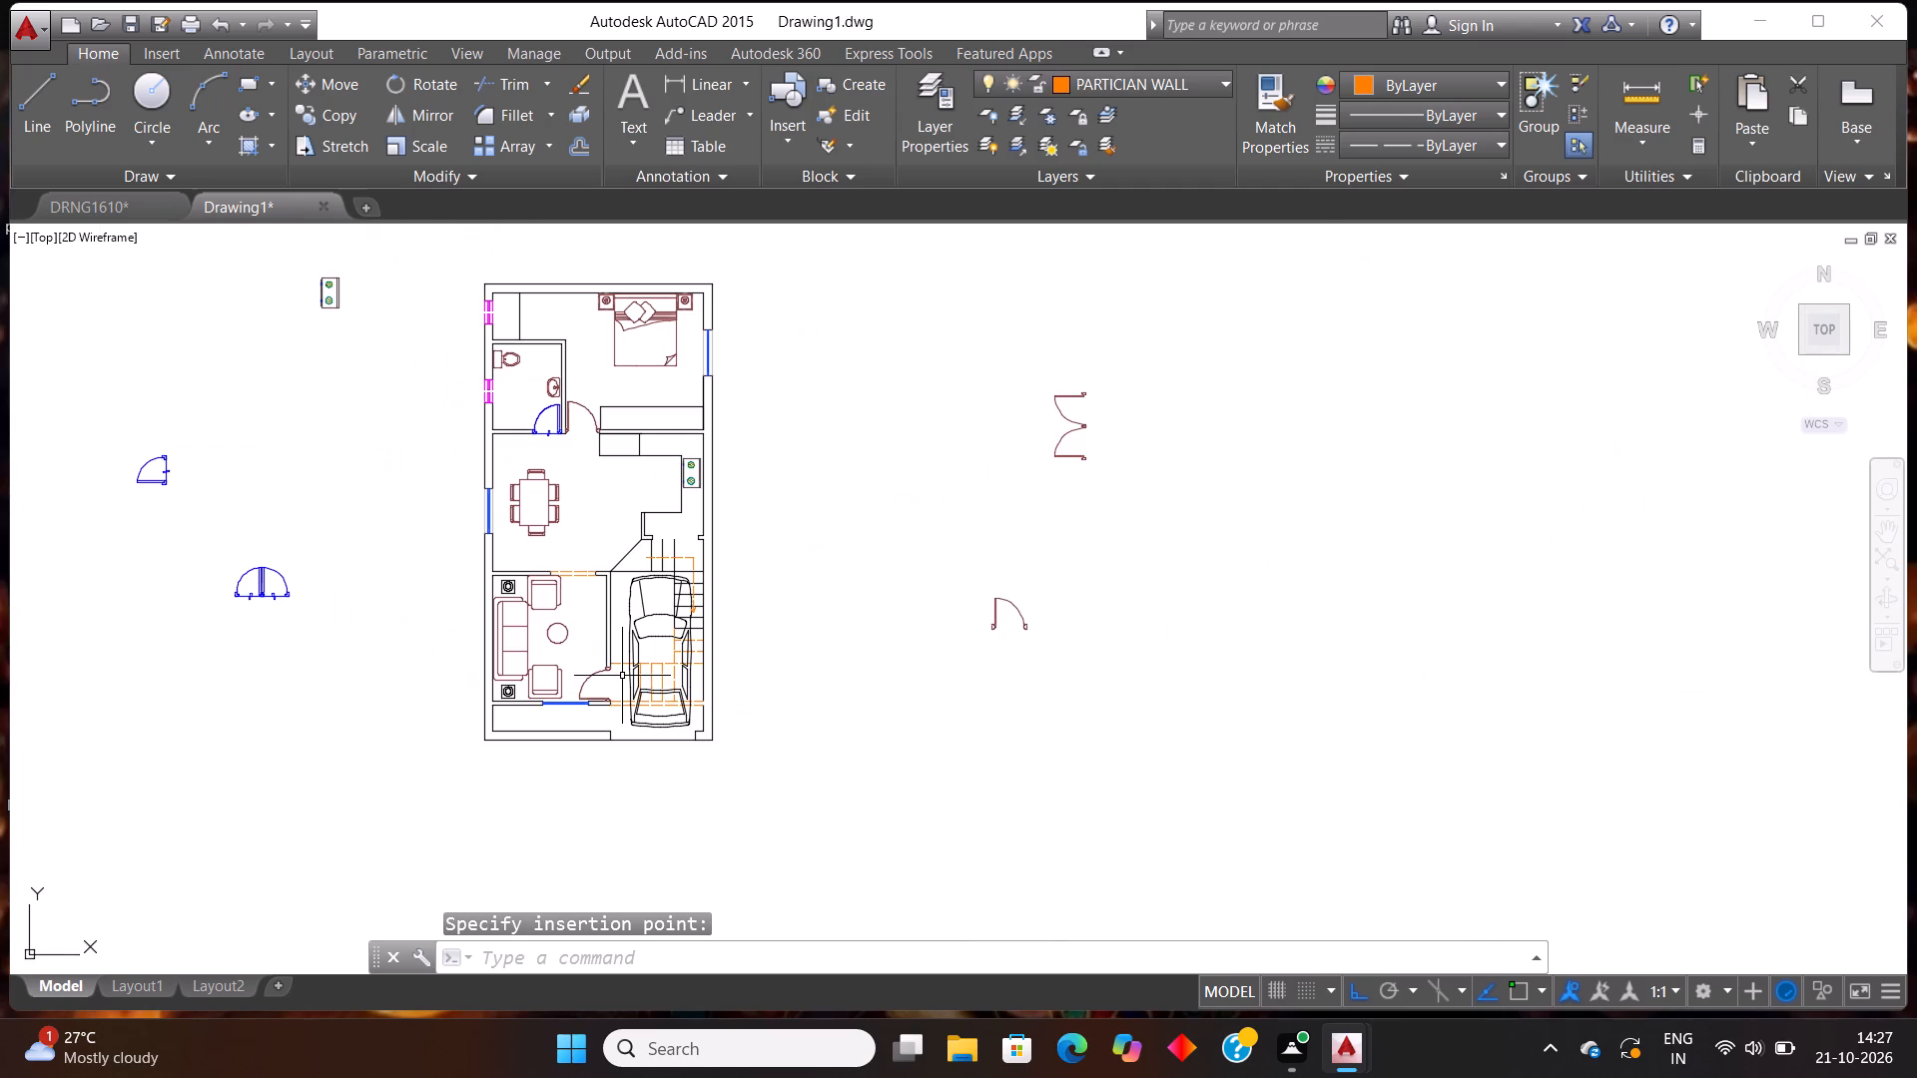
left_click(1188, 722)
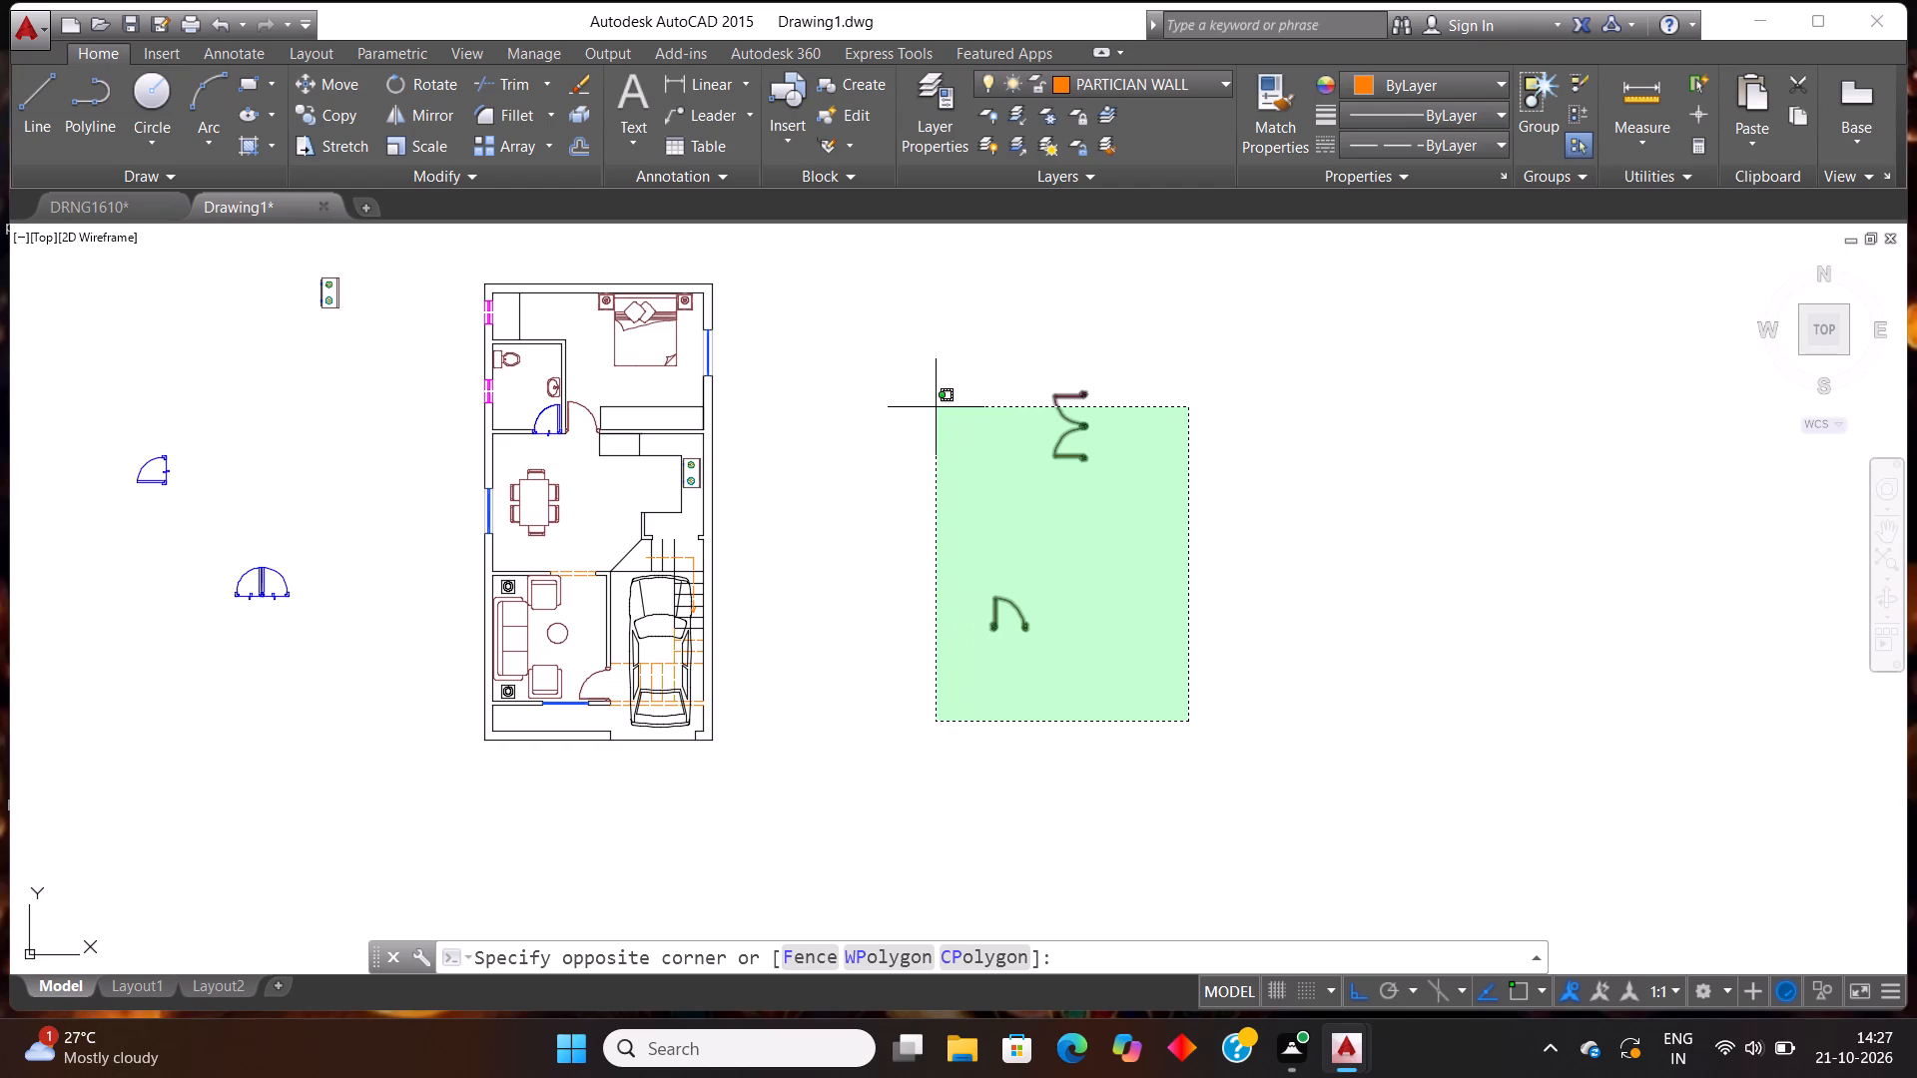
key("Escape")
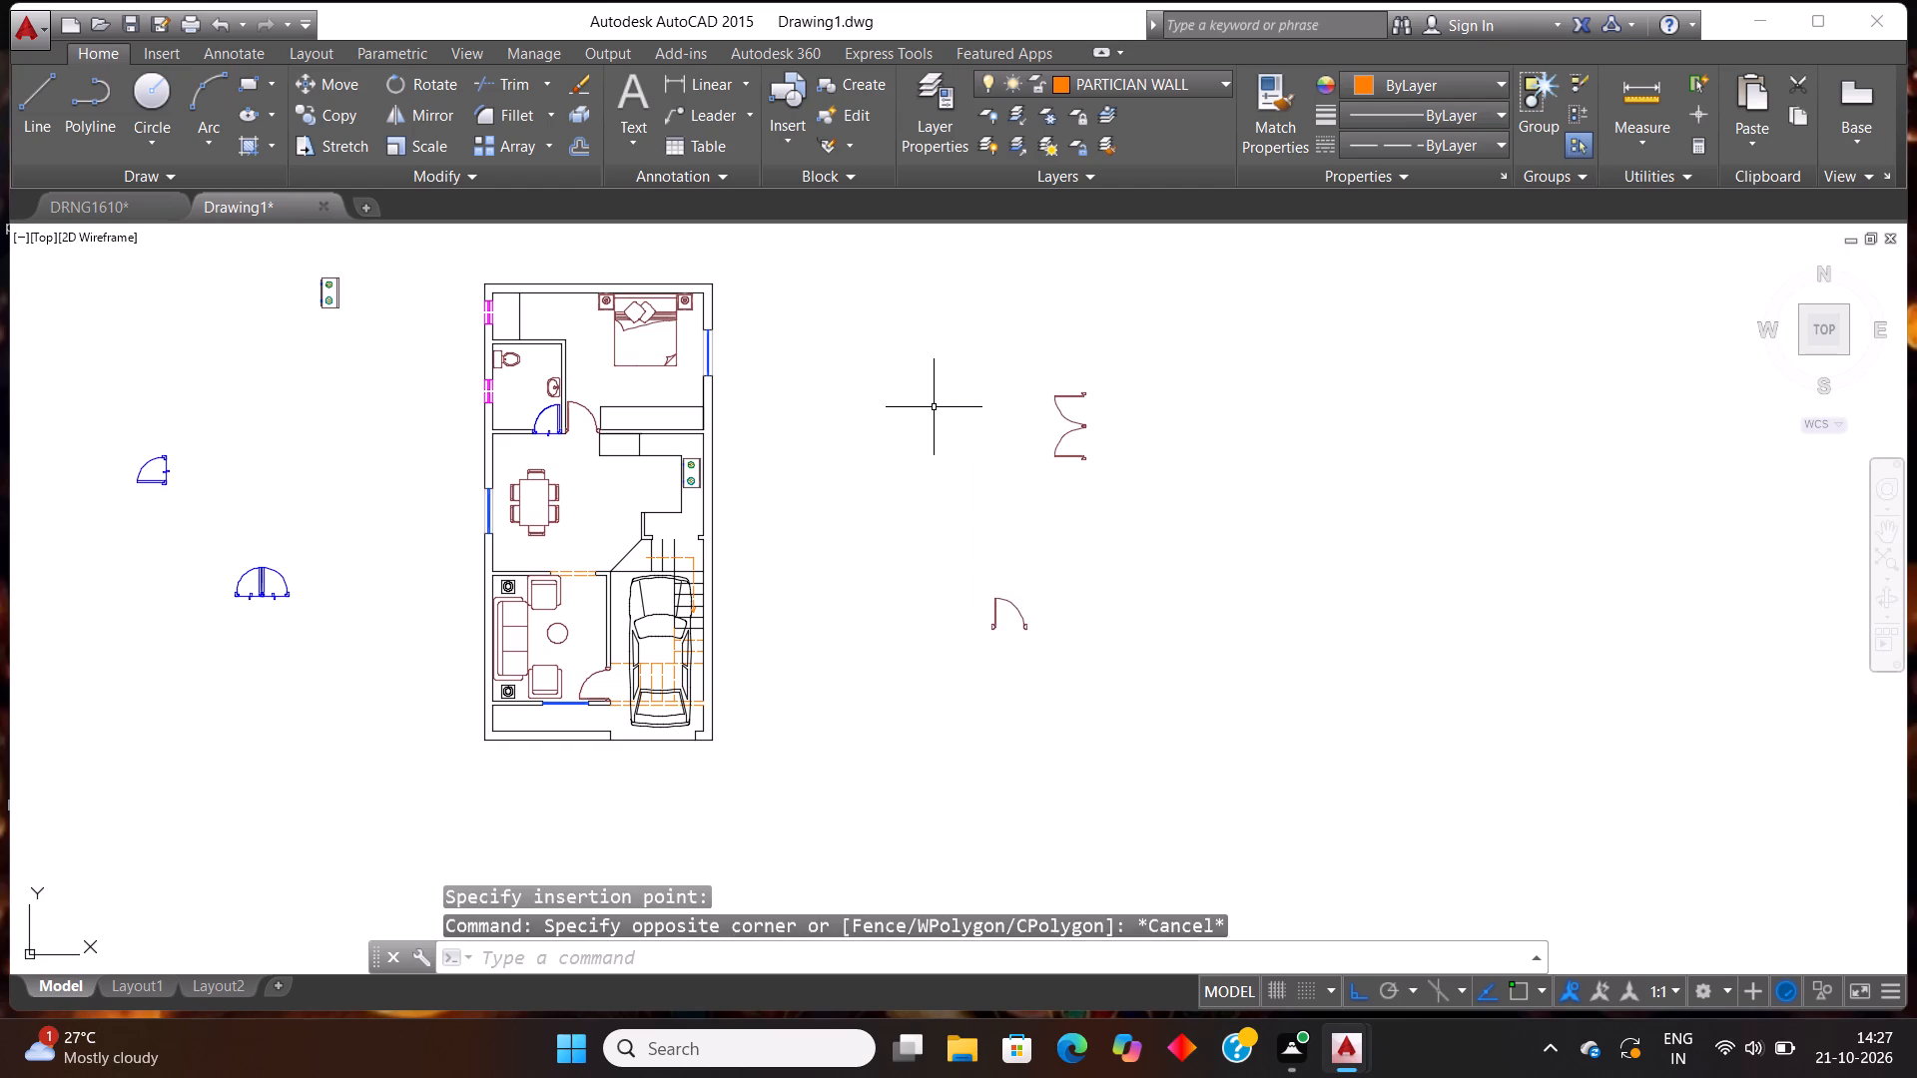
left_click(682, 87)
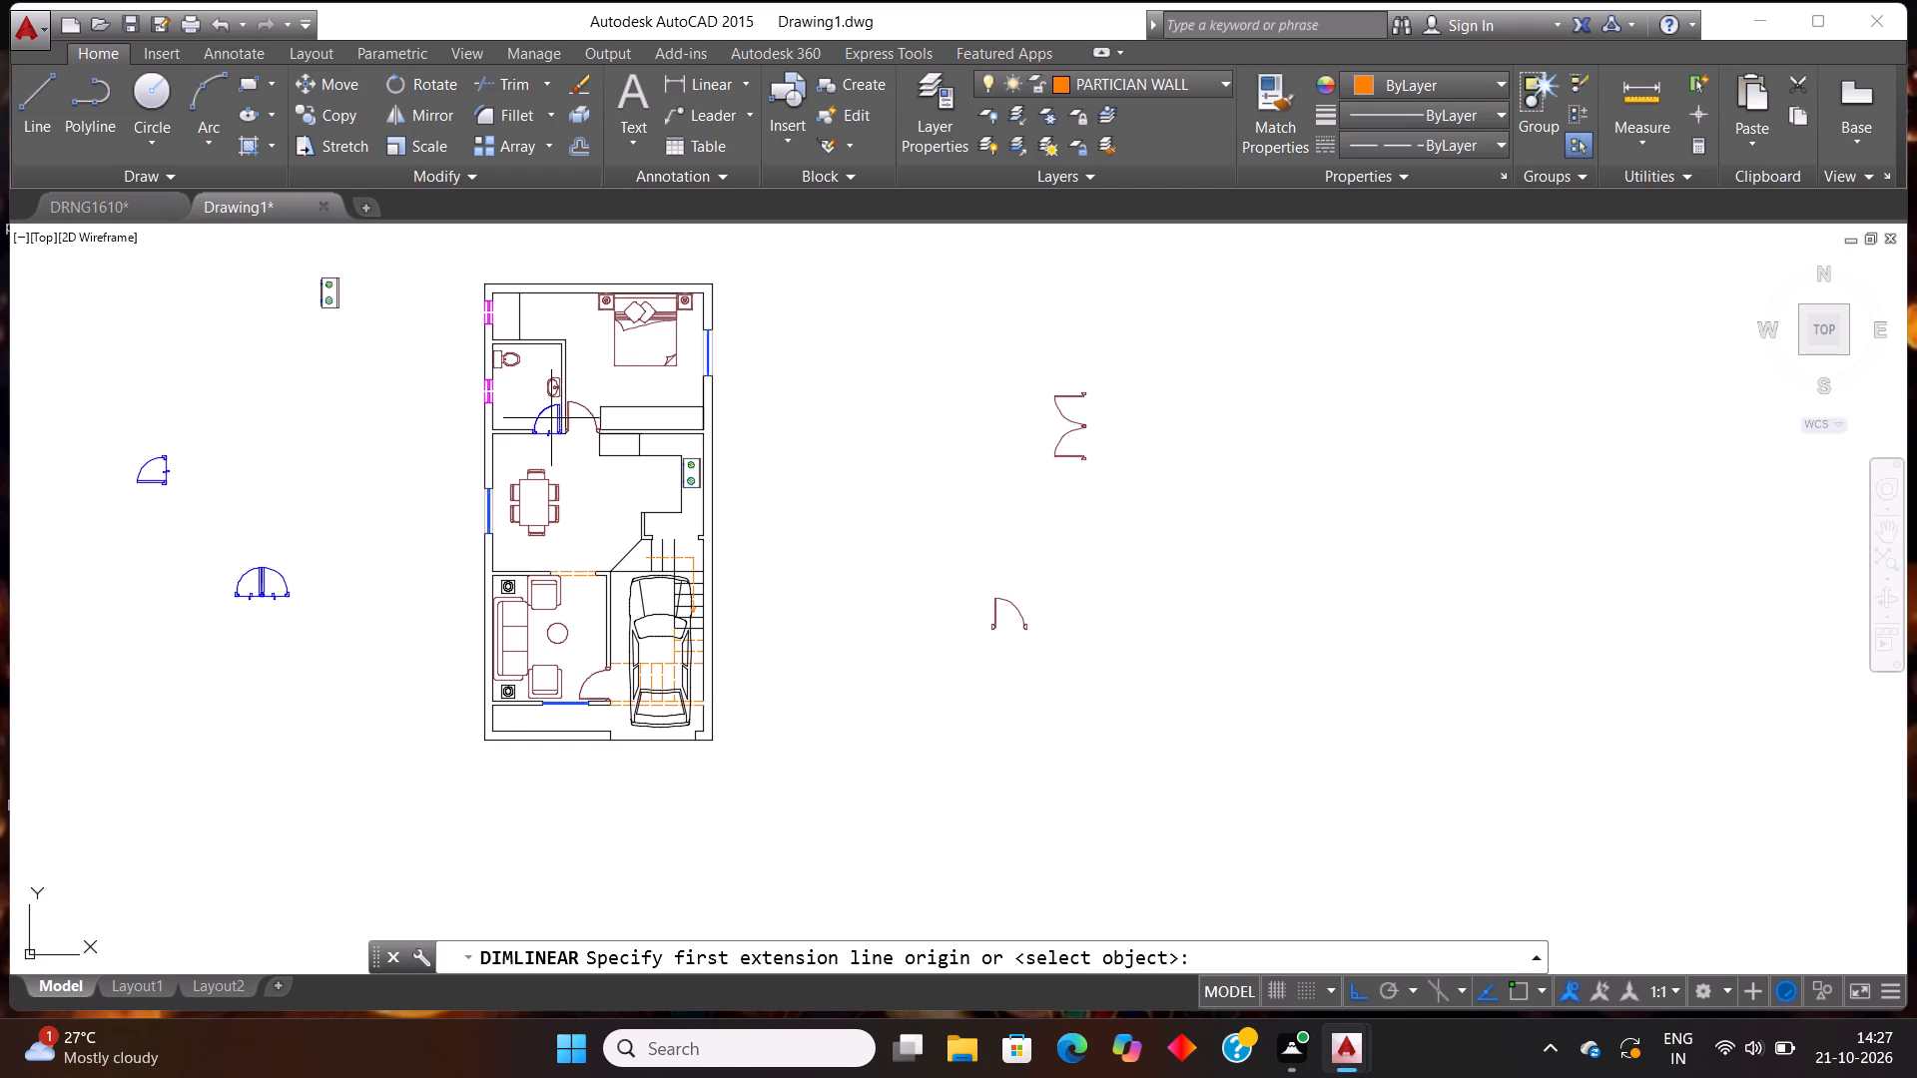
scroll(553, 584, "up", 3)
scroll(761, 522, "up", 2)
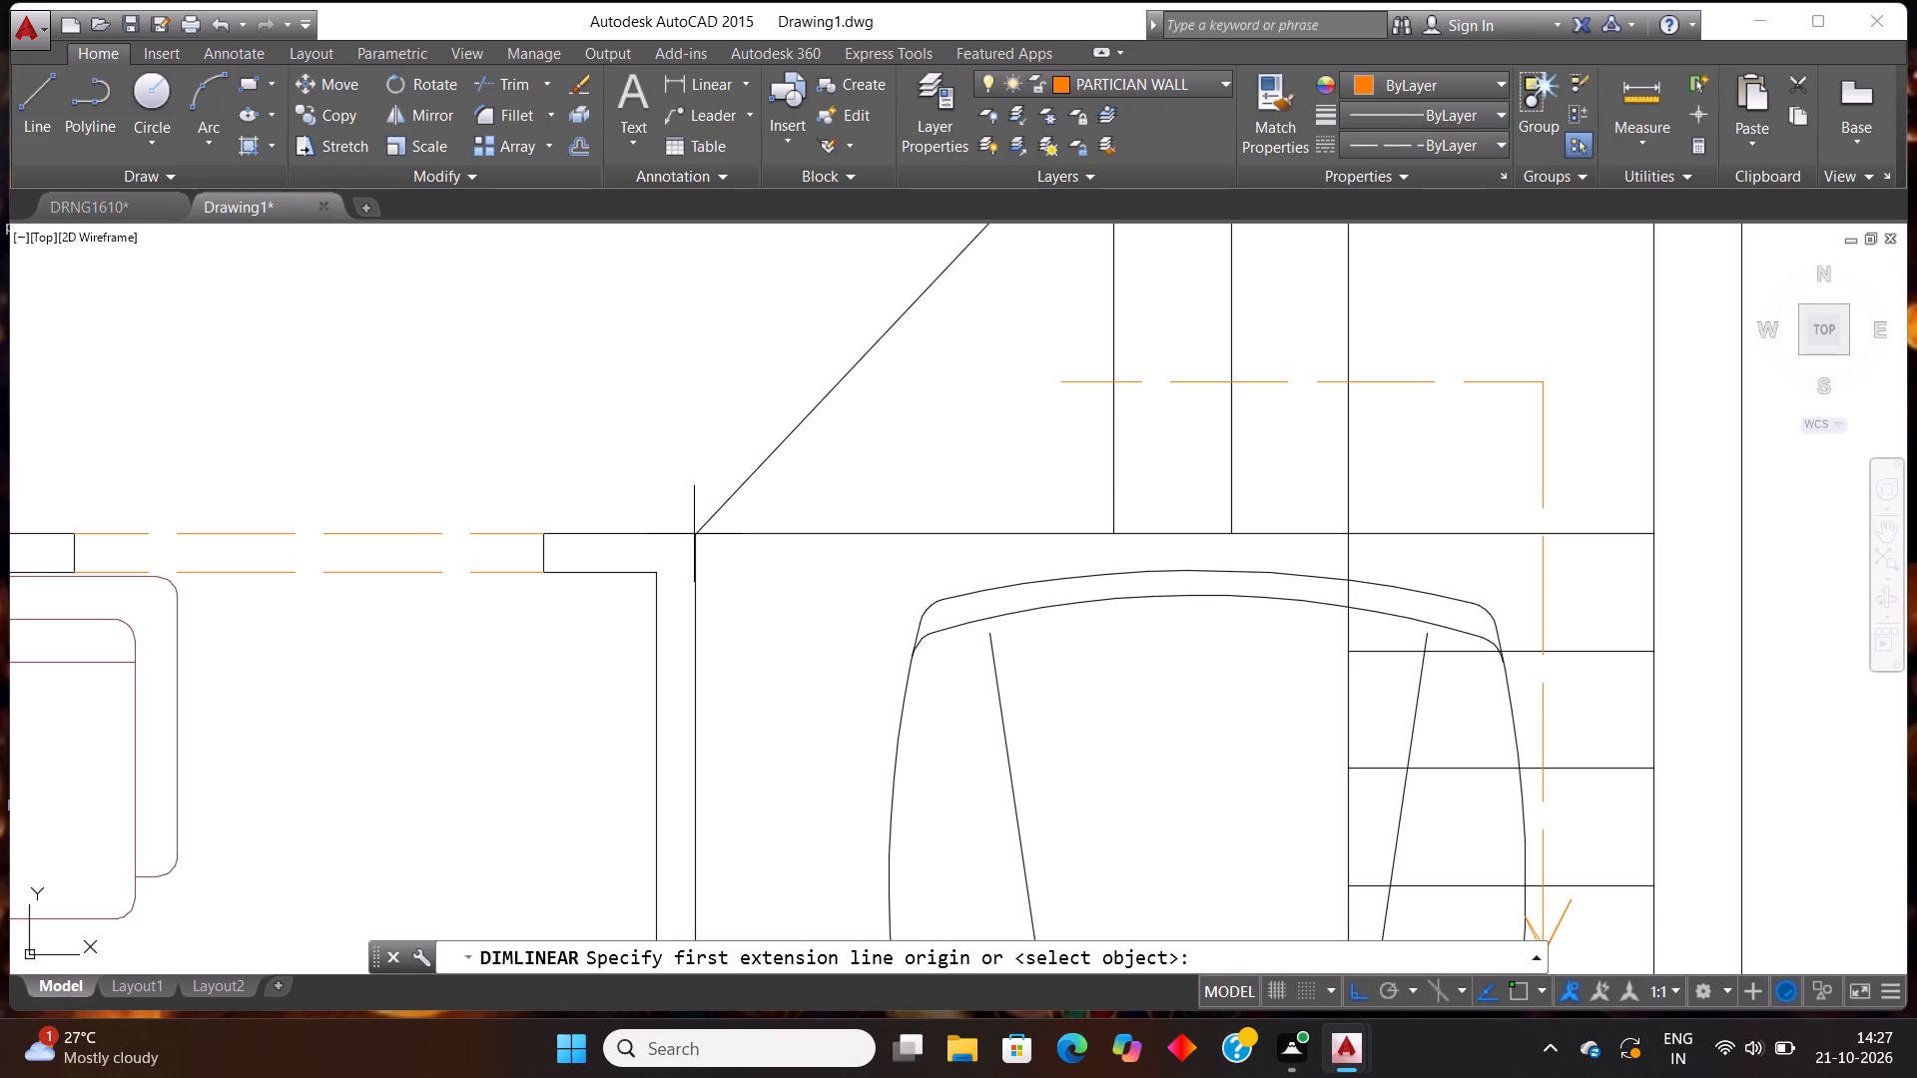
left_click(694, 534)
key("F8")
scroll(841, 397, "down", 1)
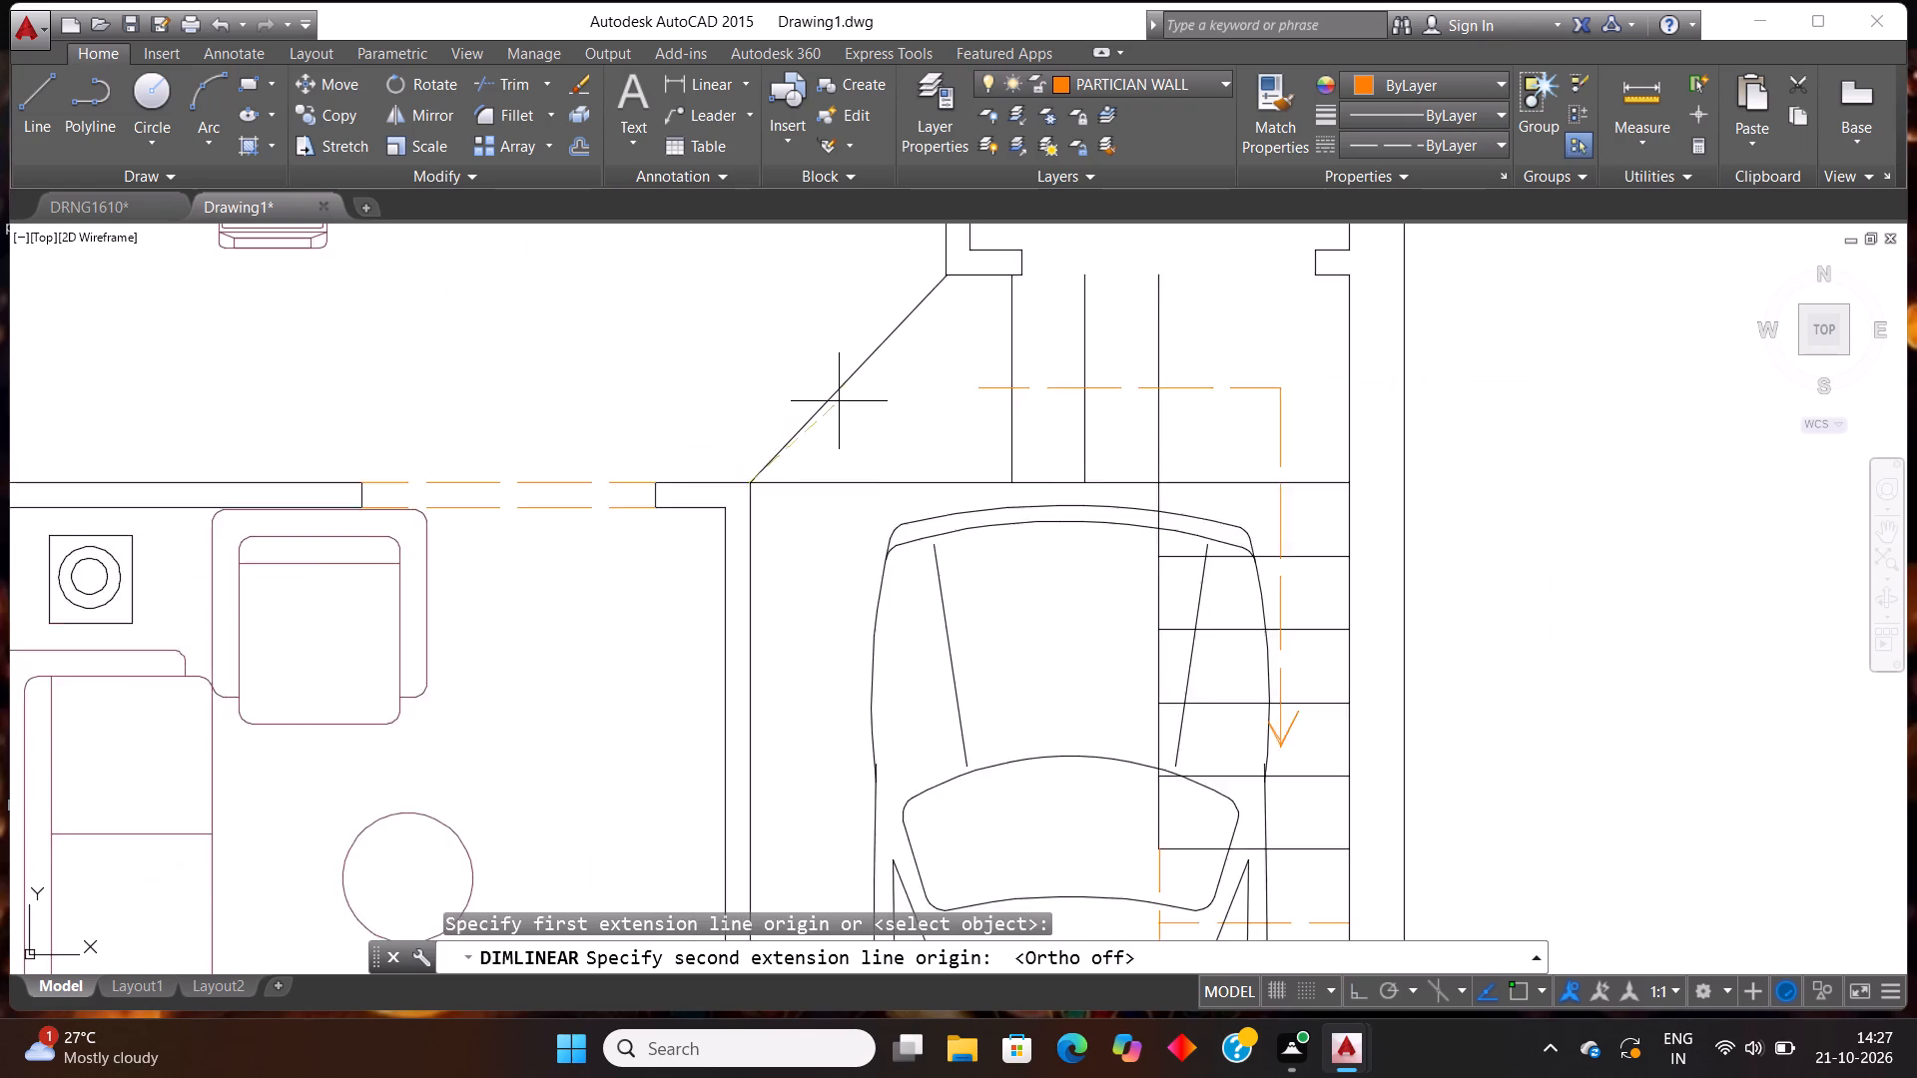
scroll(839, 401, "down", 1)
scroll(907, 318, "up", 3)
scroll(662, 358, "down", 3)
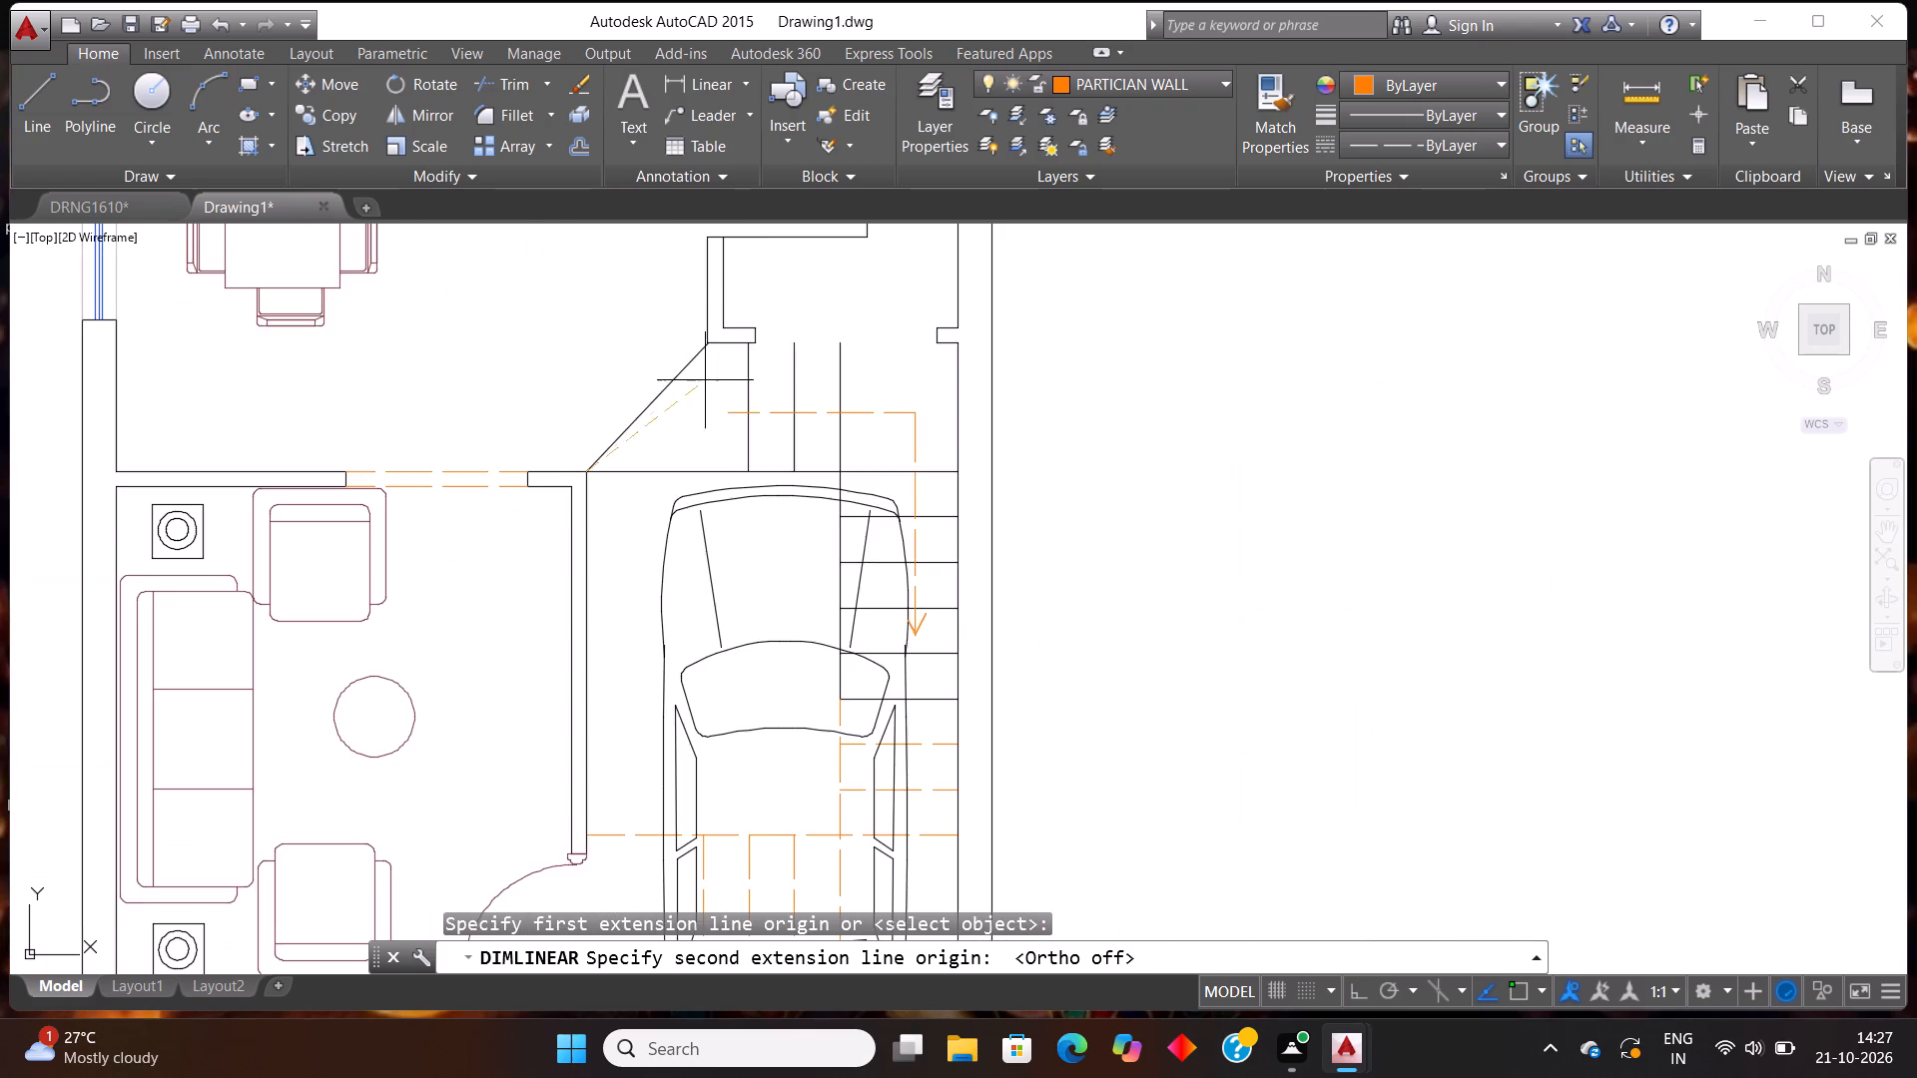
scroll(711, 331, "up", 5)
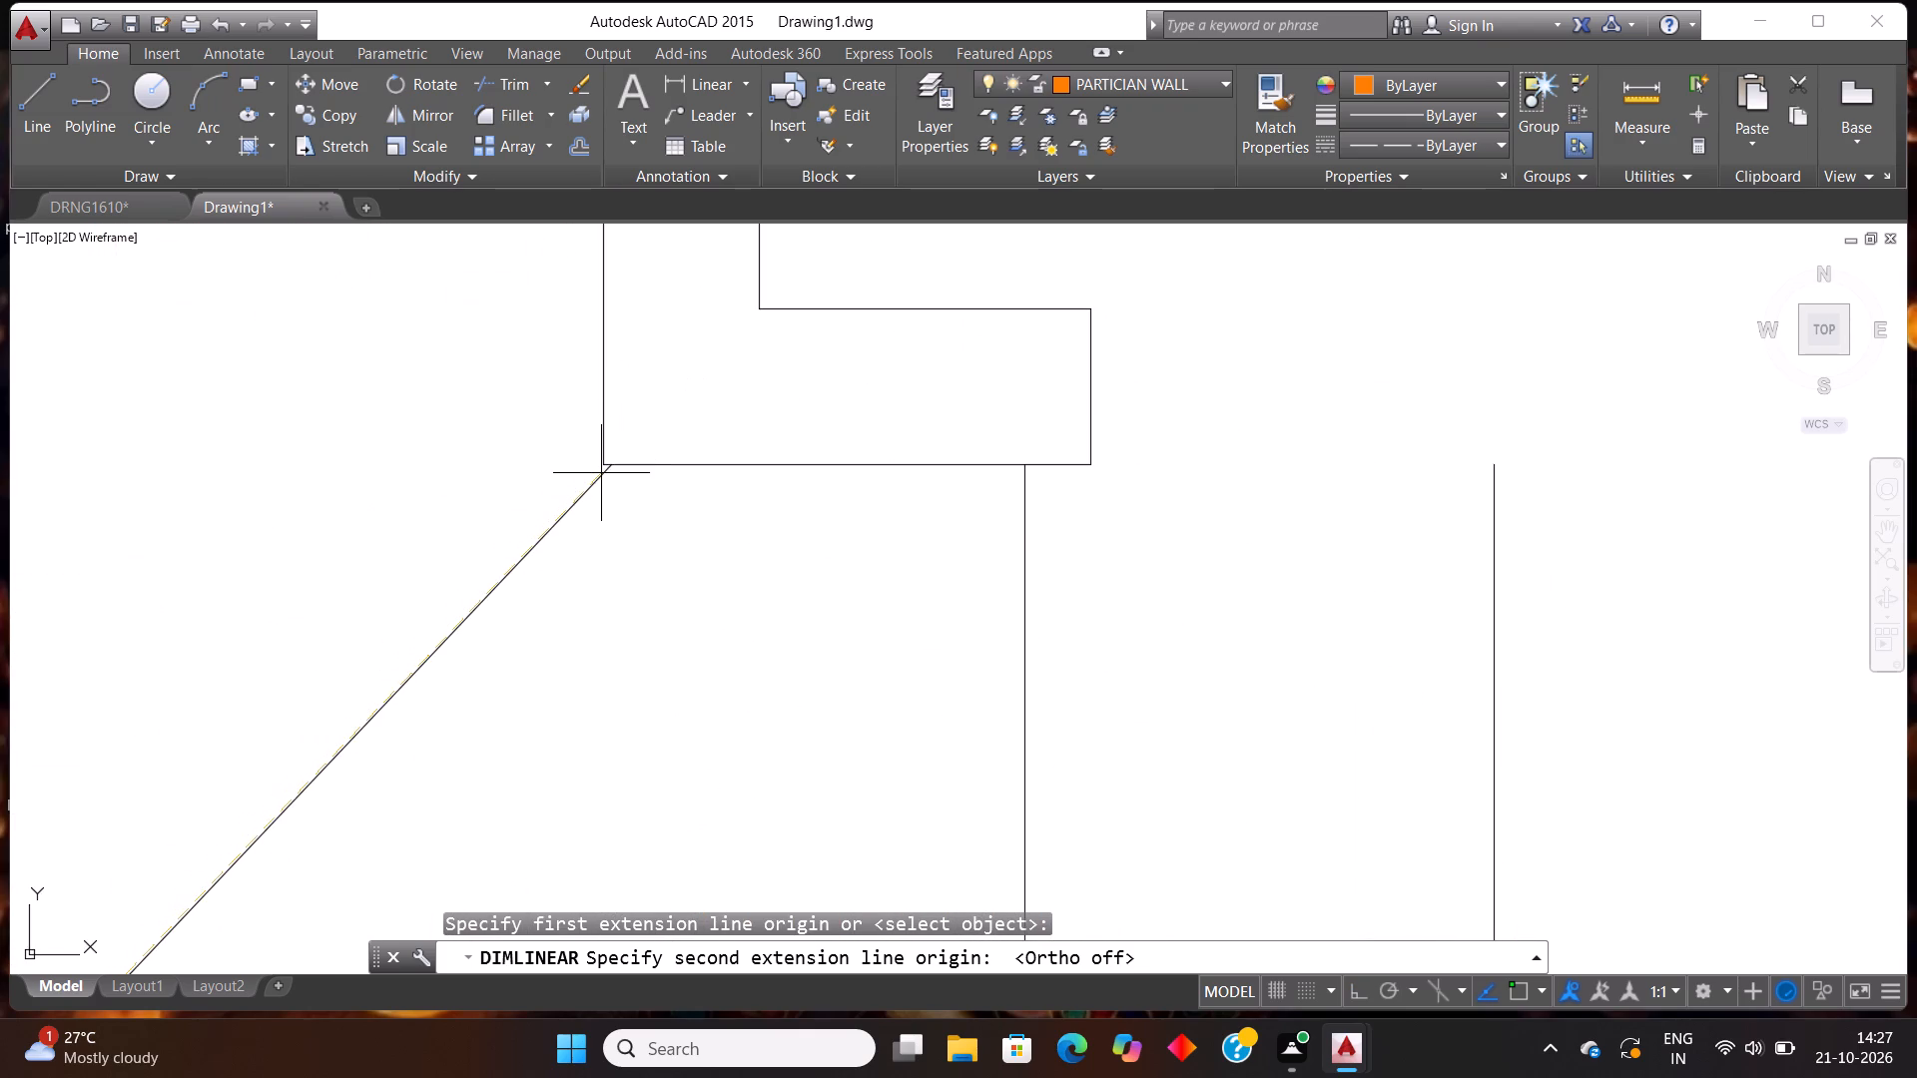
left_click(606, 464)
scroll(560, 449, "down", 2)
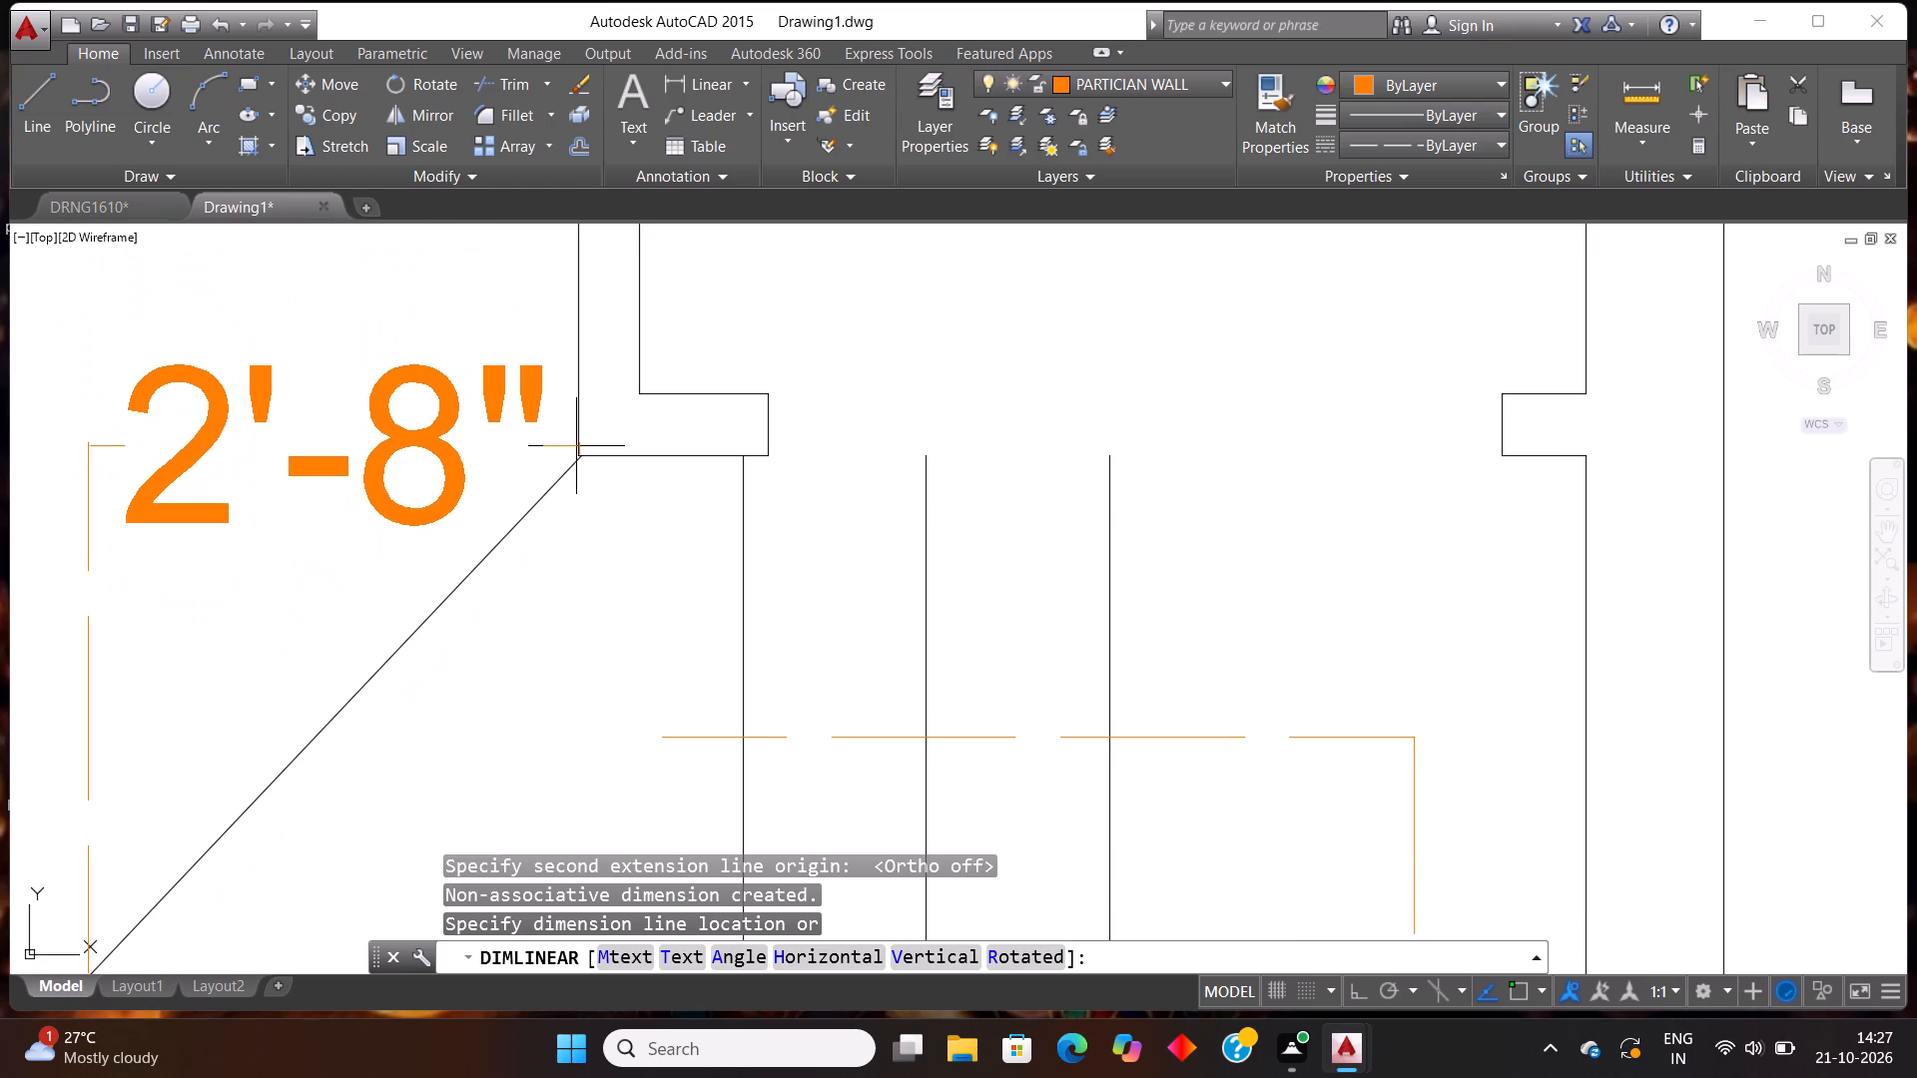
scroll(576, 446, "down", 2)
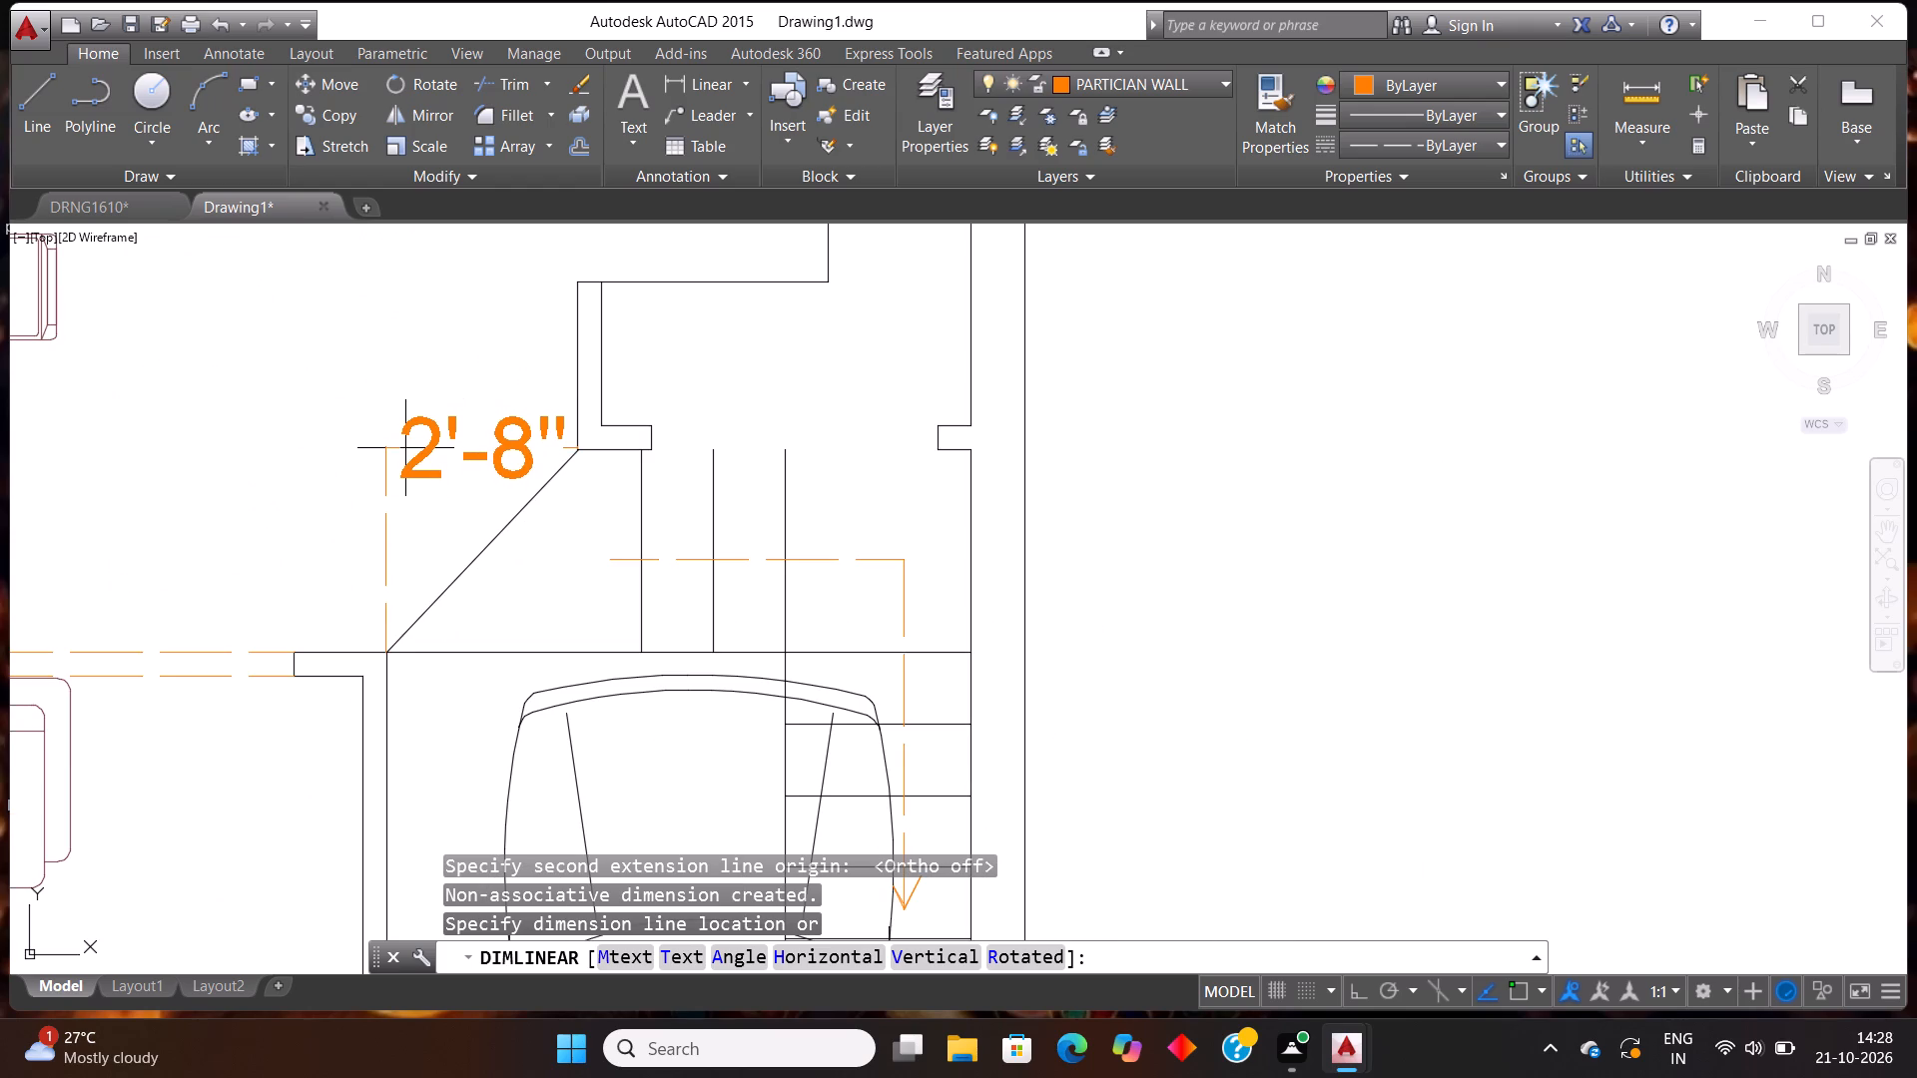
key("Escape")
Rotate the mirrored door pair clockwise about its lower frame end so it slants like the diagonal opening beside the stairs.
scroll(468, 442, "down", 2)
scroll(646, 470, "down", 2)
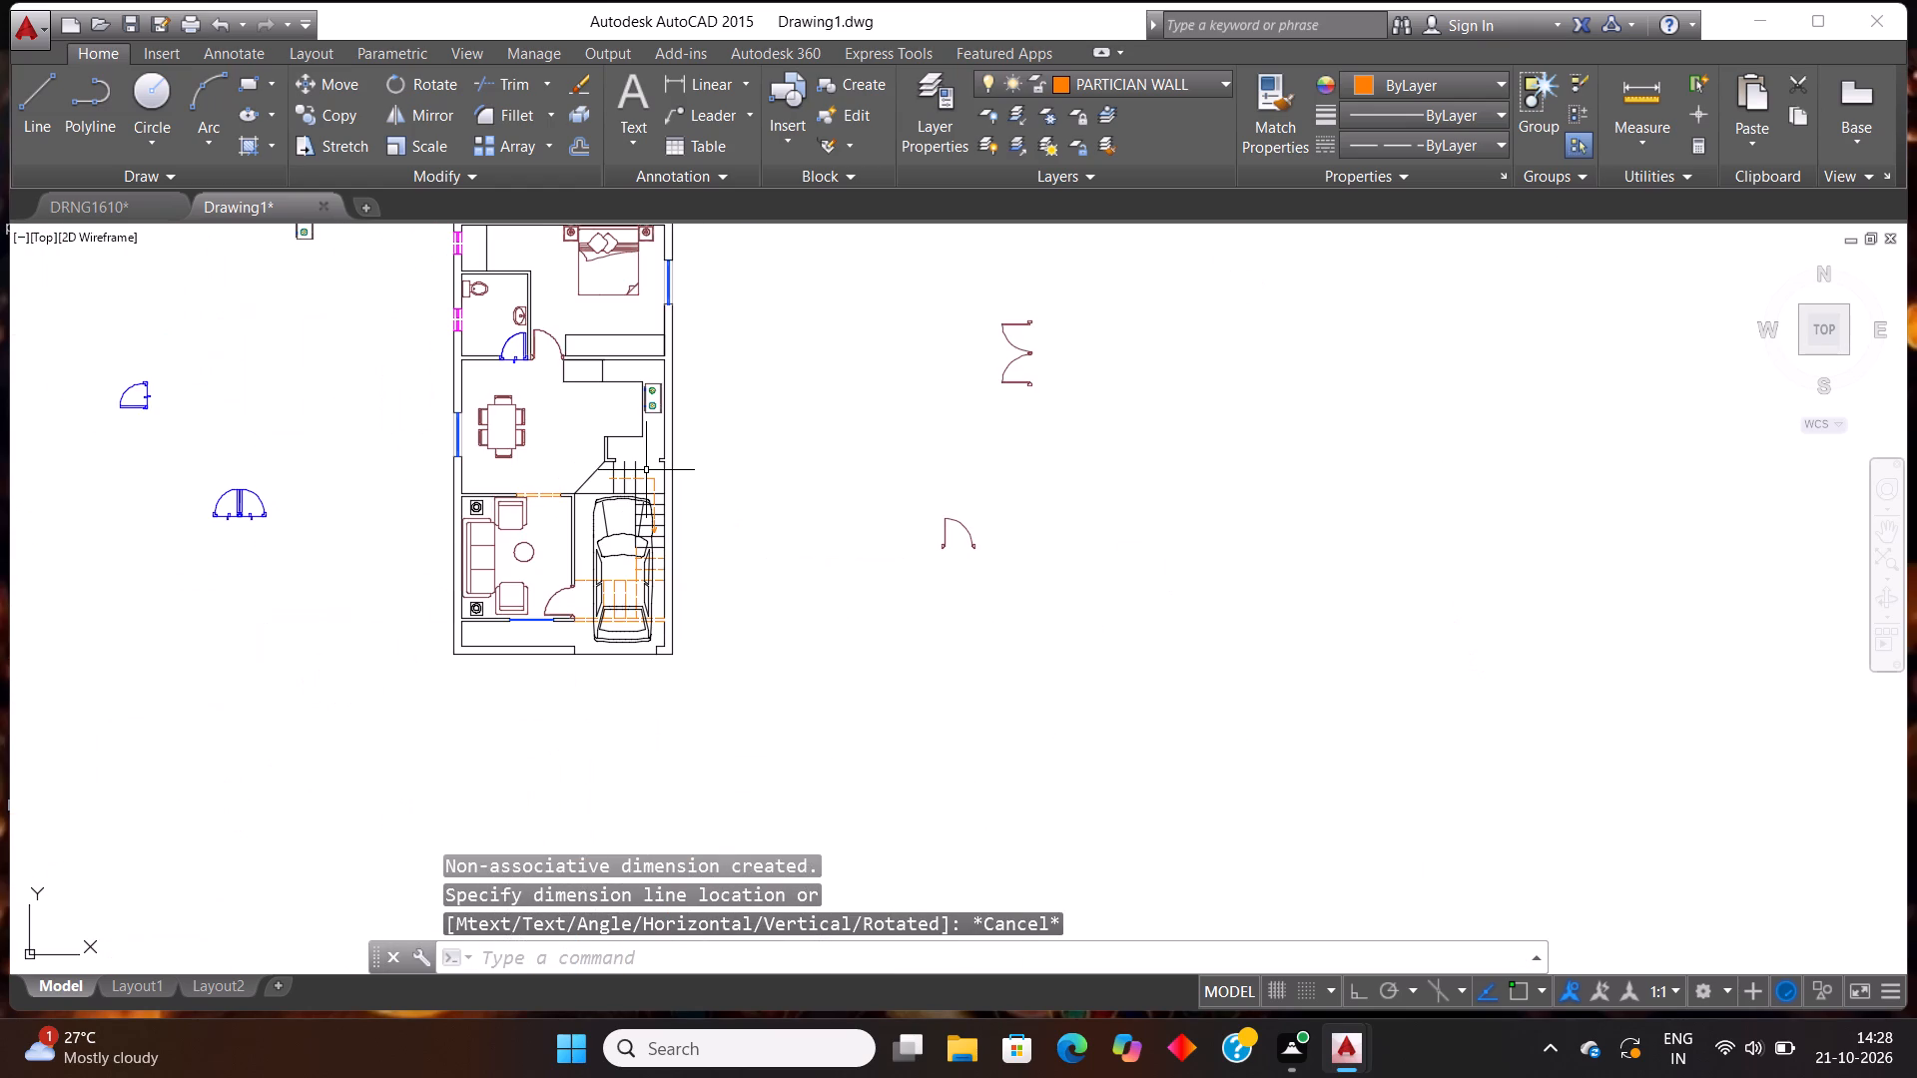
scroll(1055, 323, "up", 2)
left_click(1102, 881)
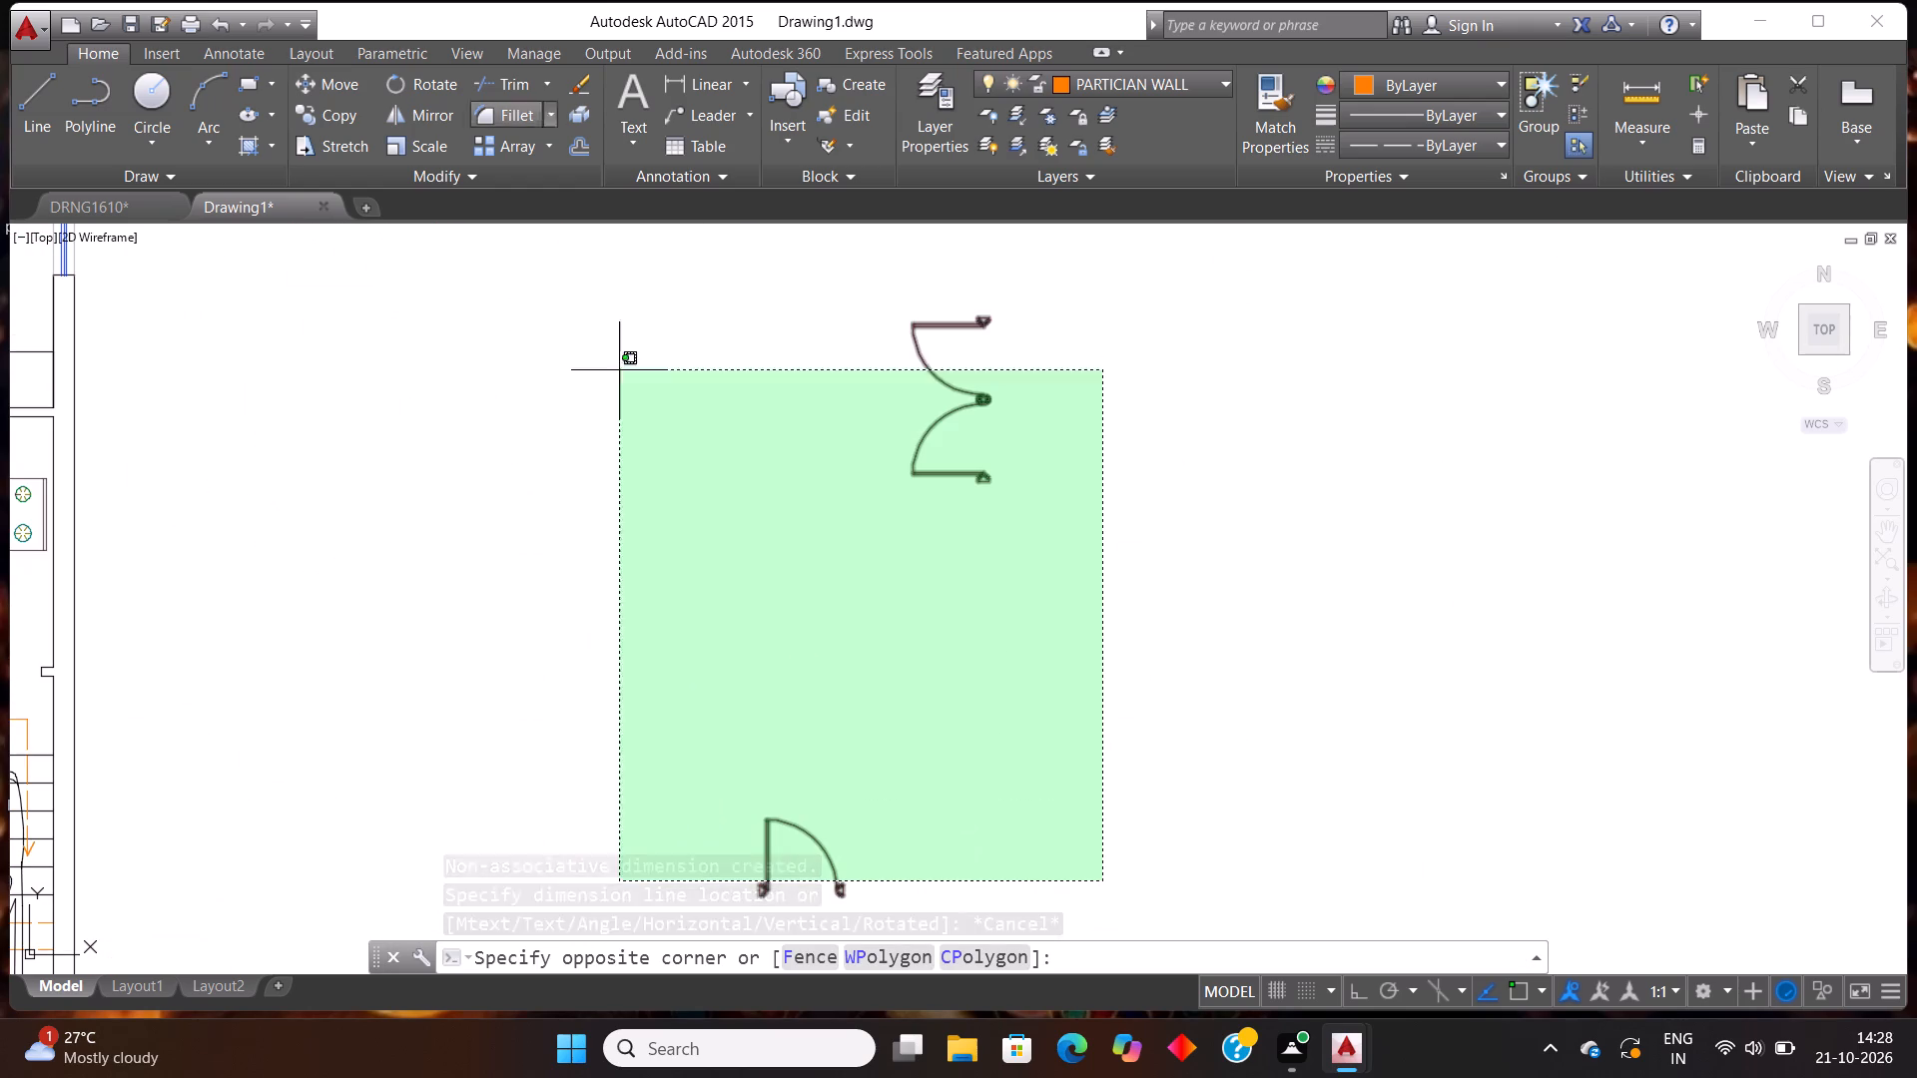
left_click(847, 279)
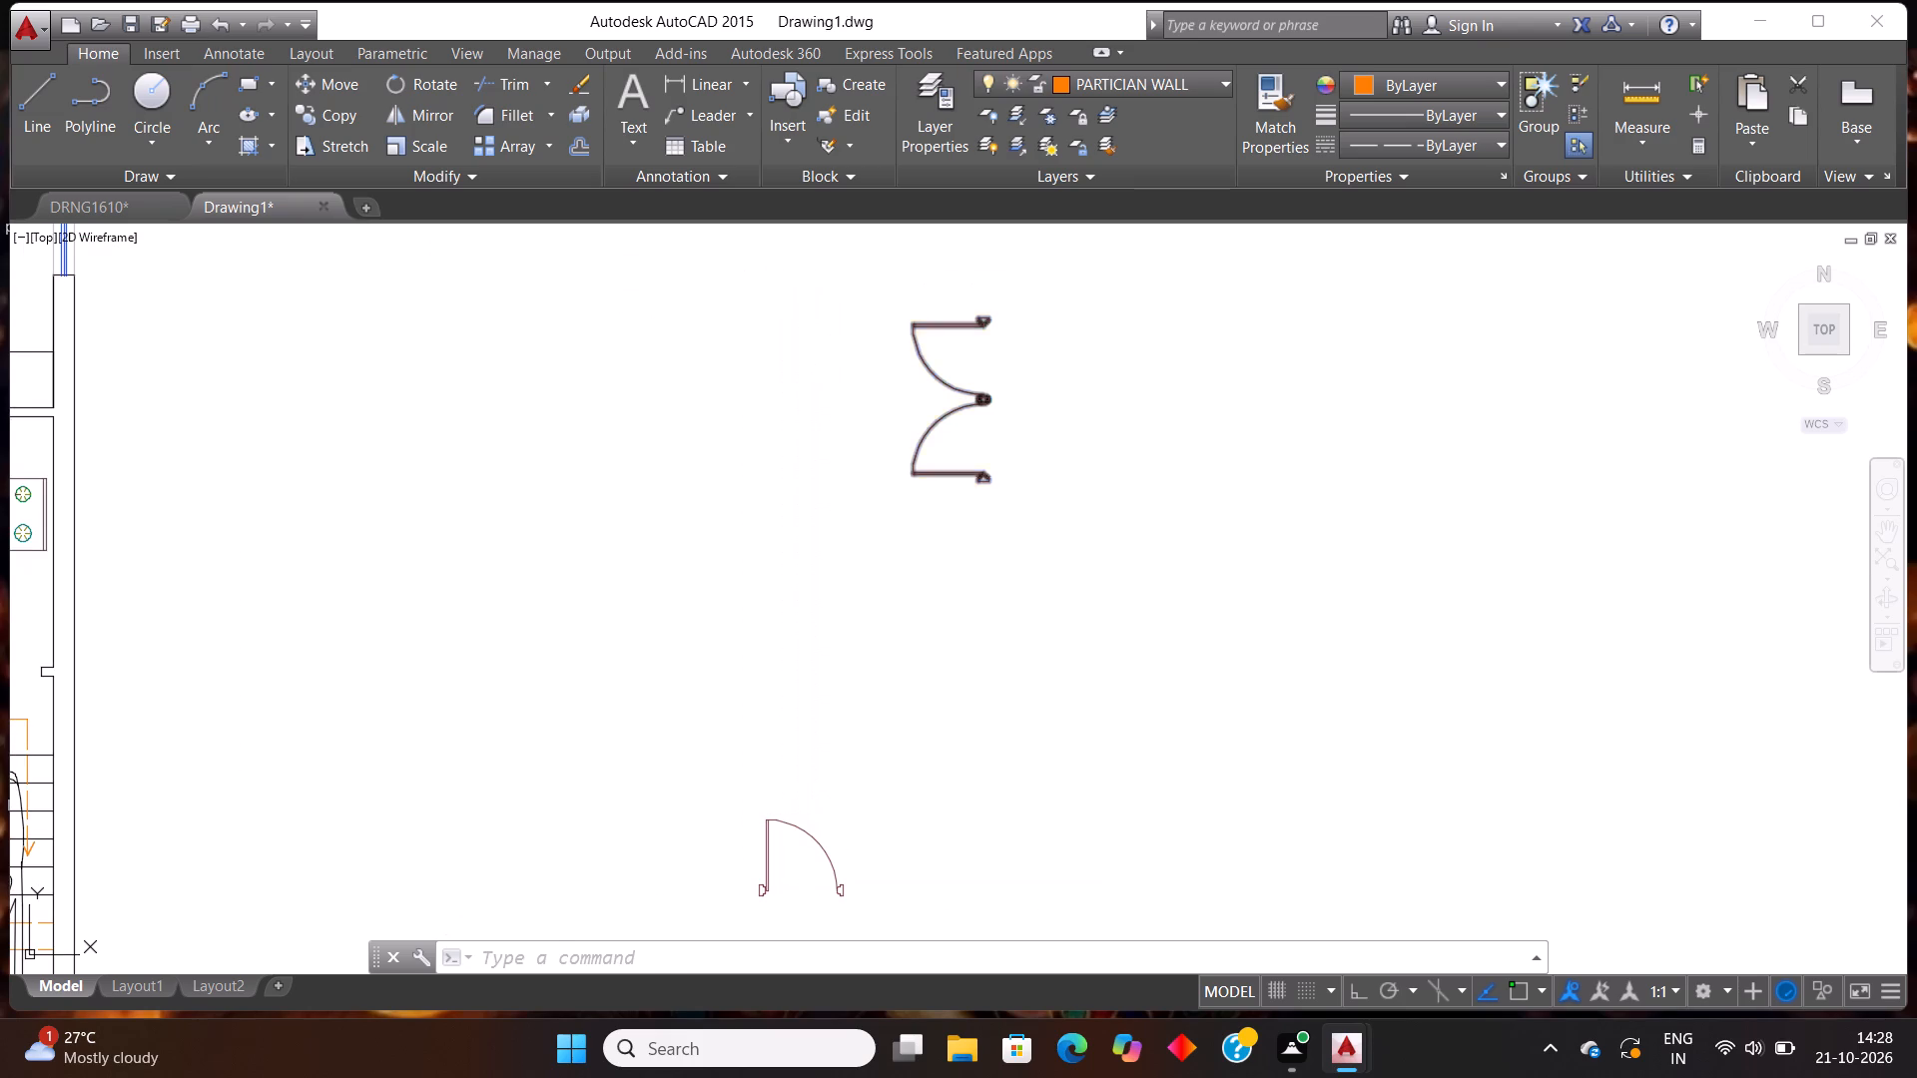
type("RO")
key("Return")
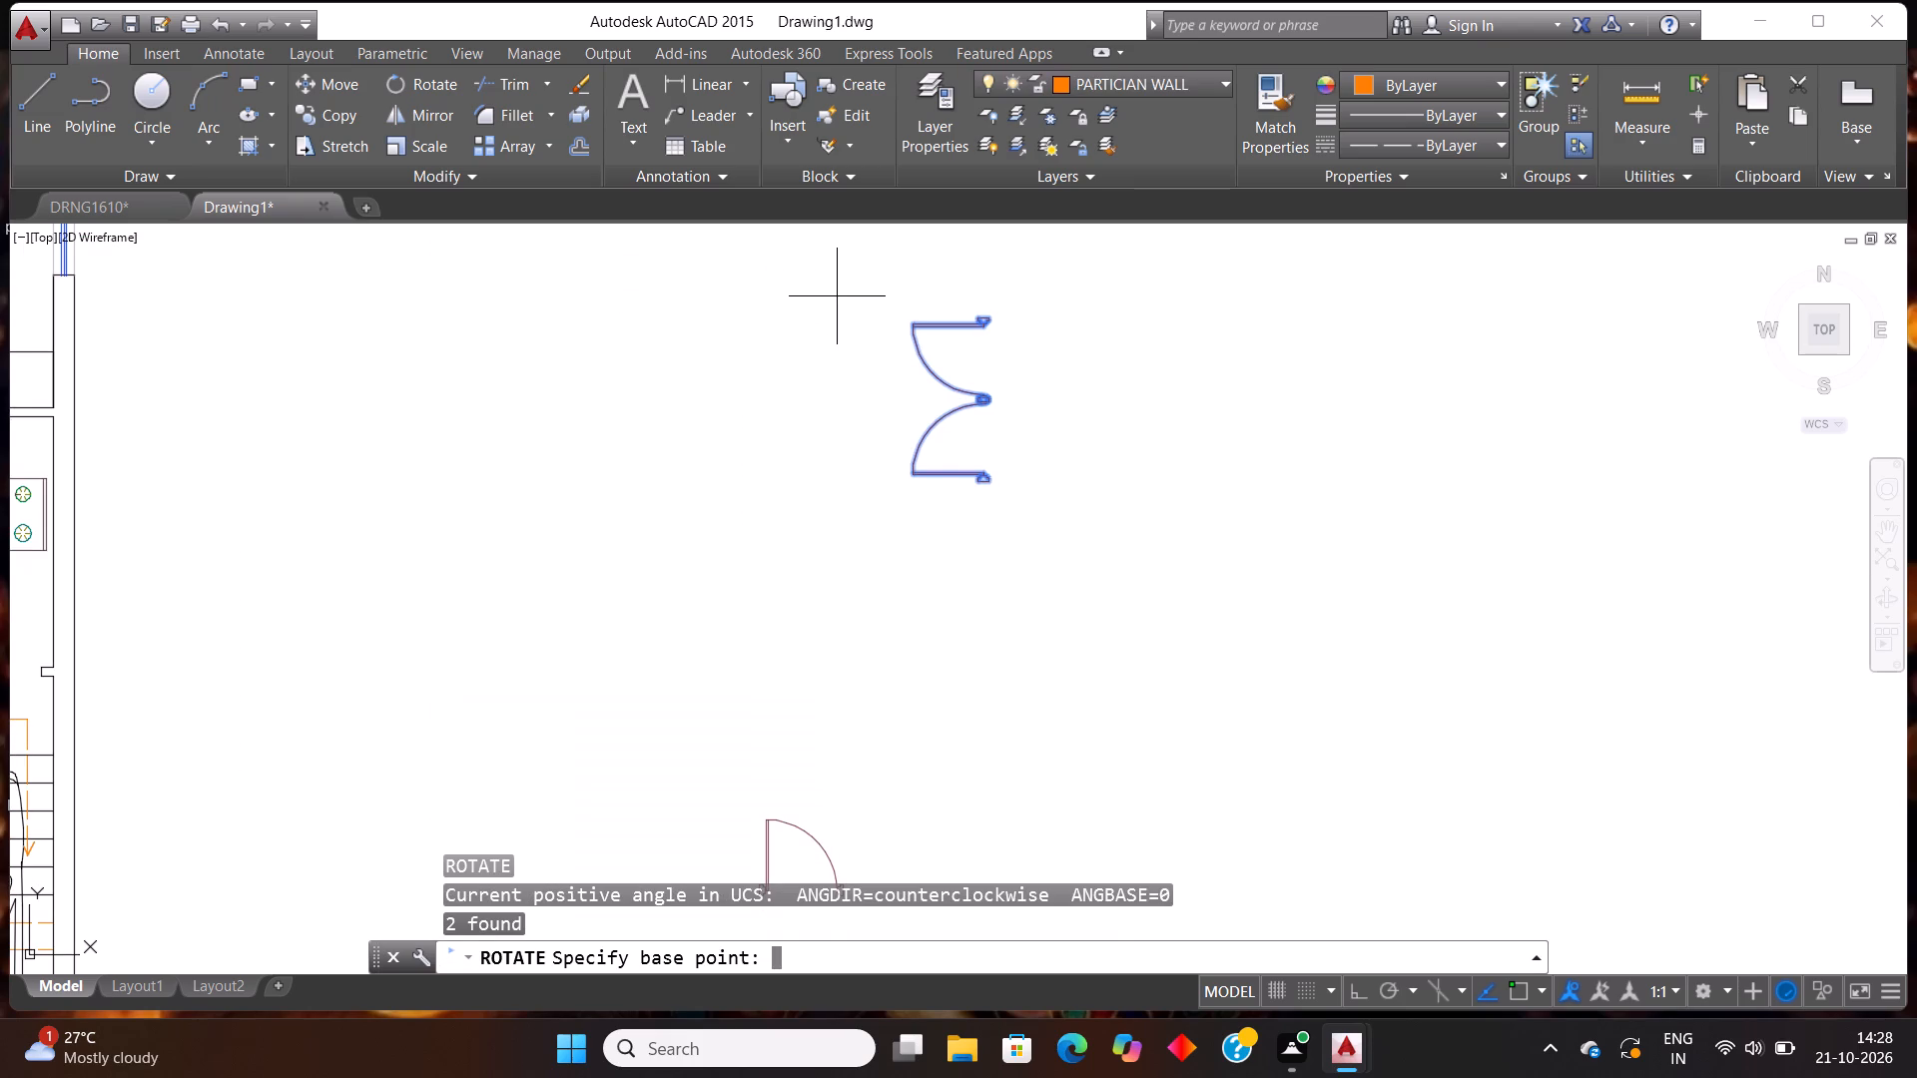
left_click(991, 483)
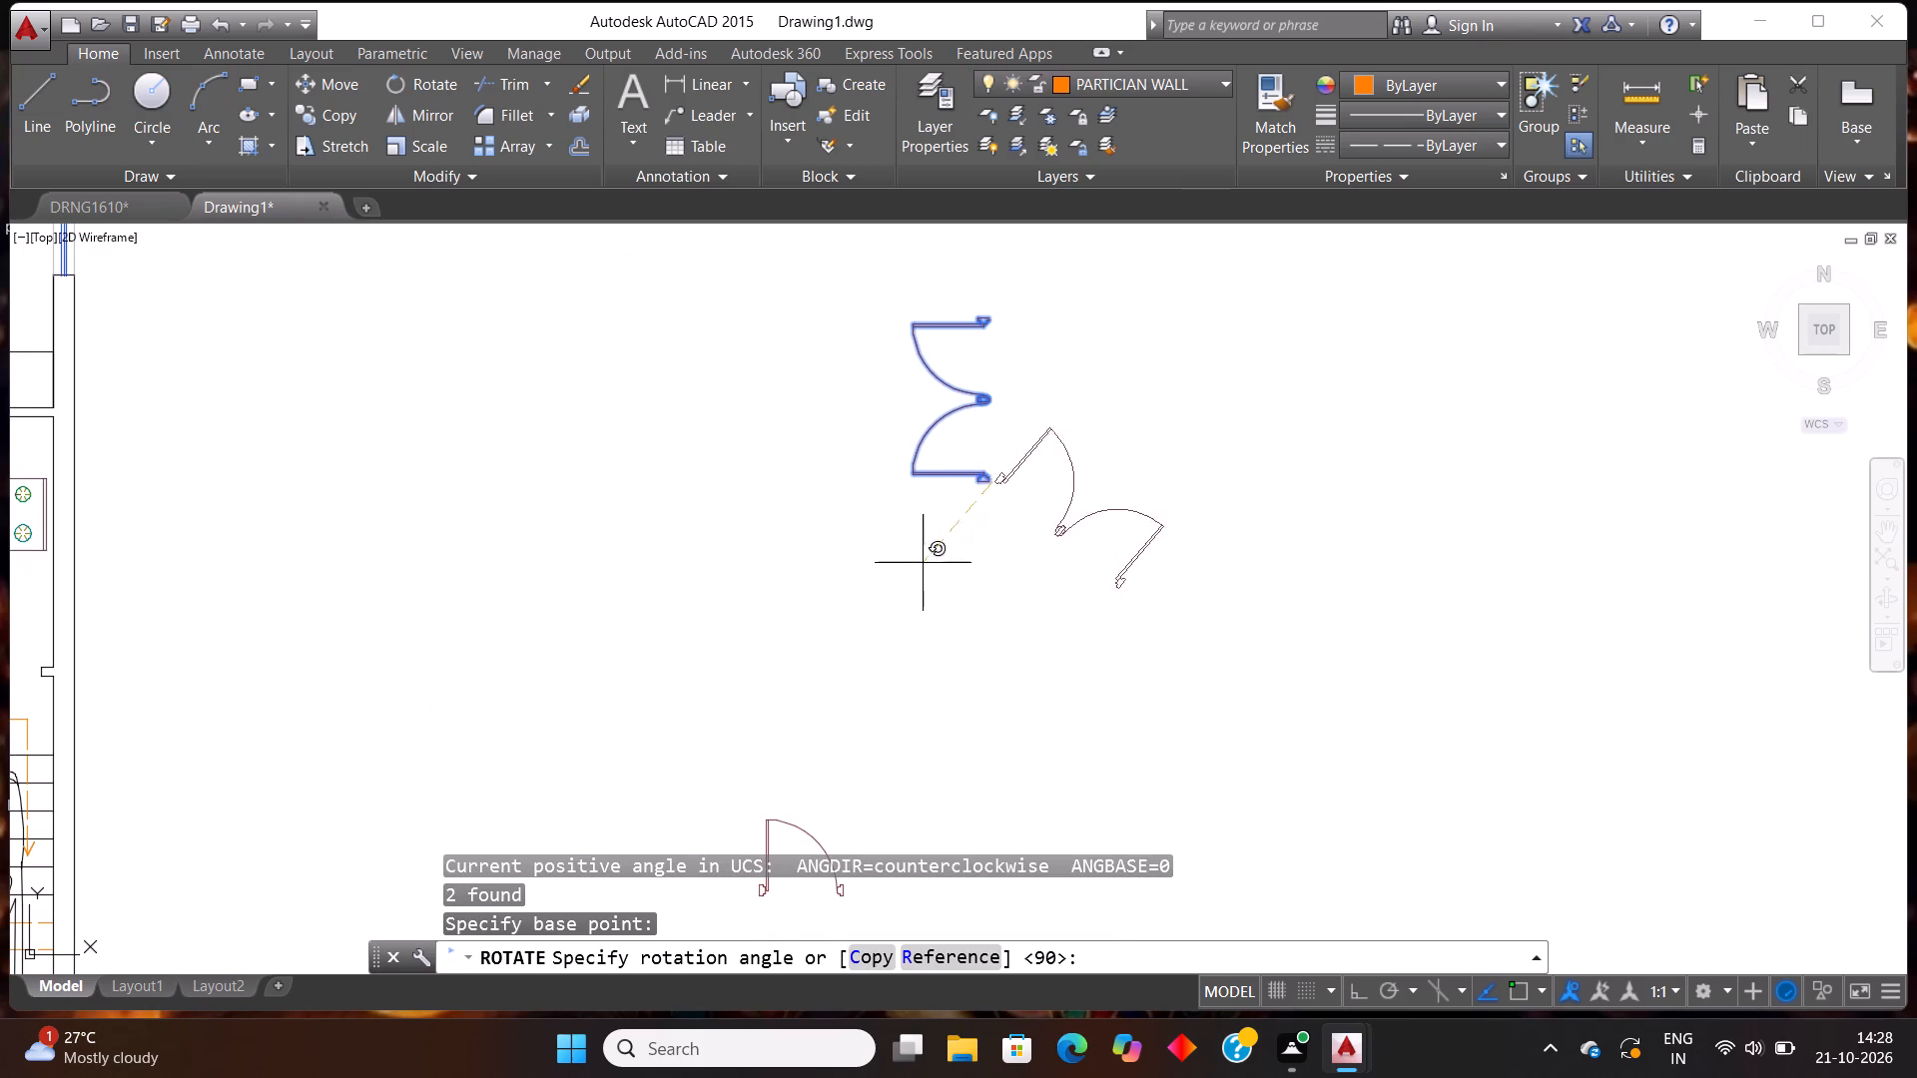
left_click(1062, 564)
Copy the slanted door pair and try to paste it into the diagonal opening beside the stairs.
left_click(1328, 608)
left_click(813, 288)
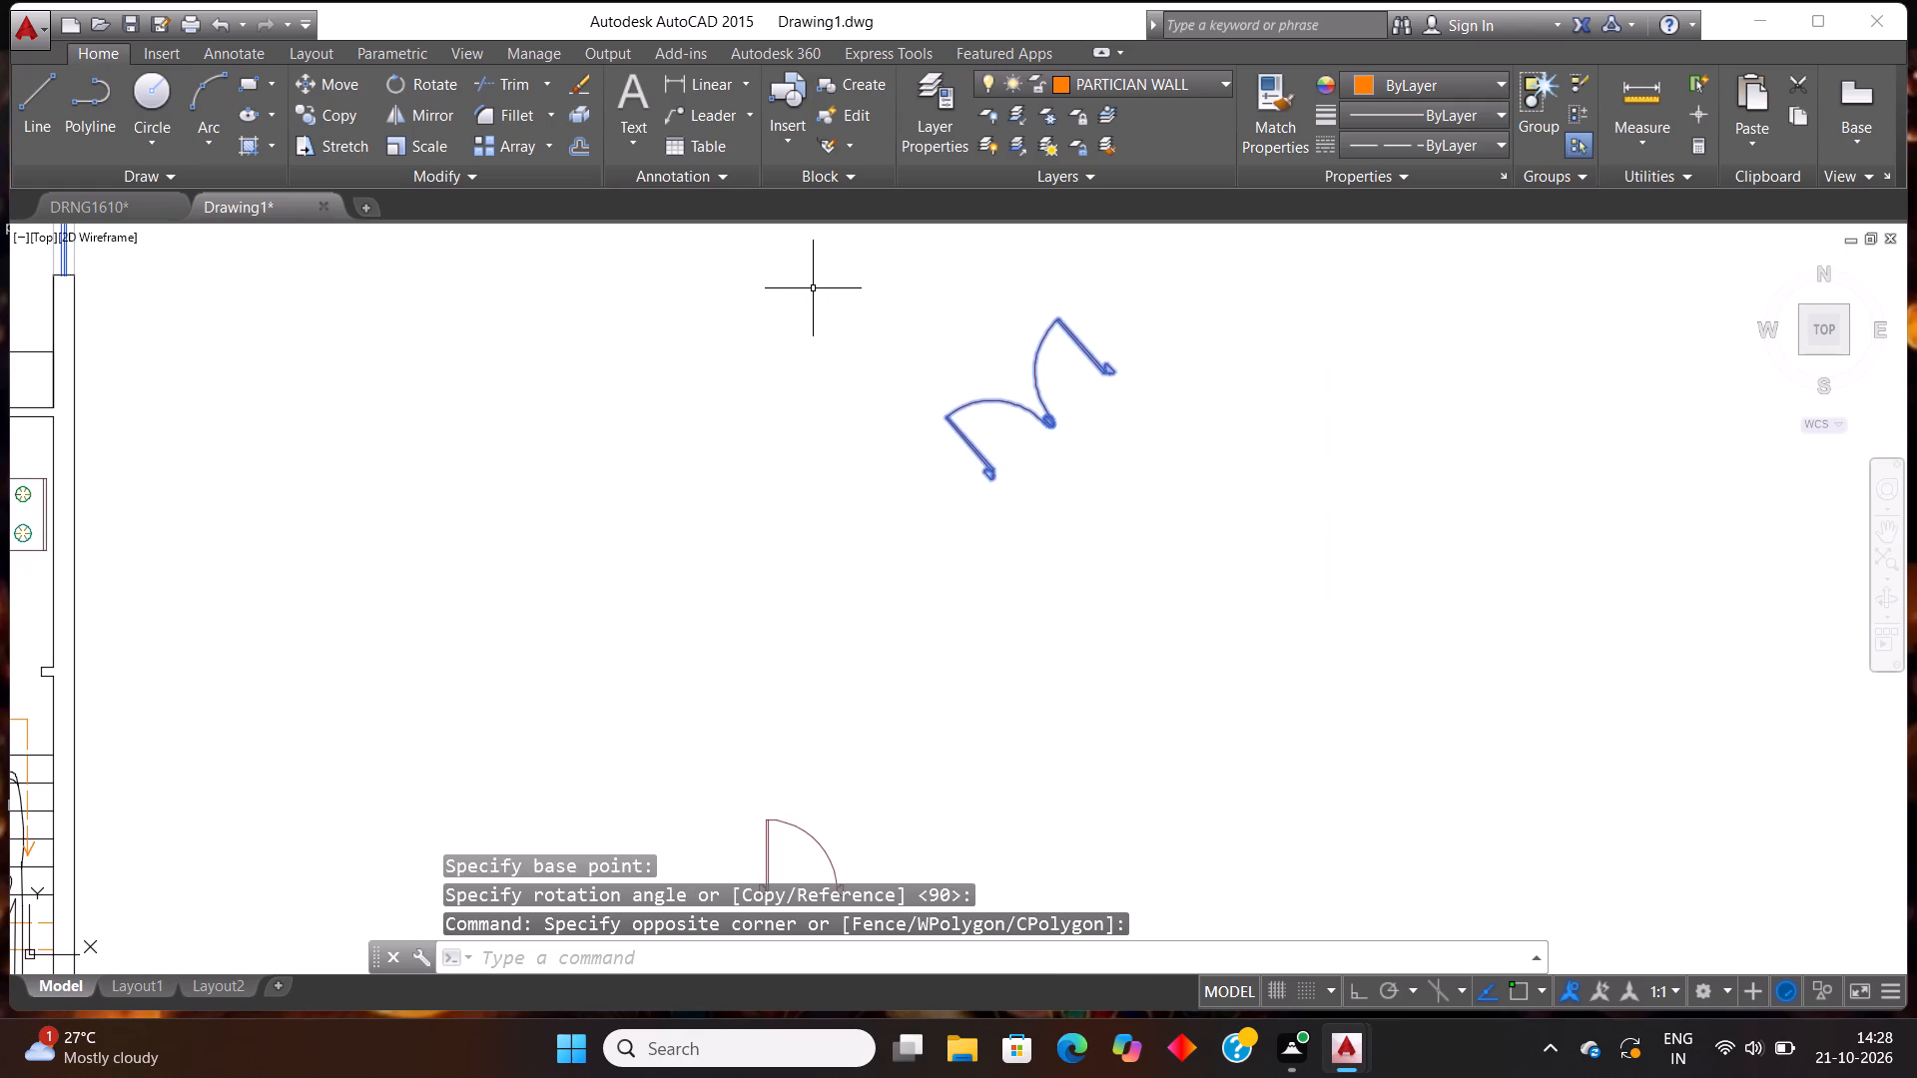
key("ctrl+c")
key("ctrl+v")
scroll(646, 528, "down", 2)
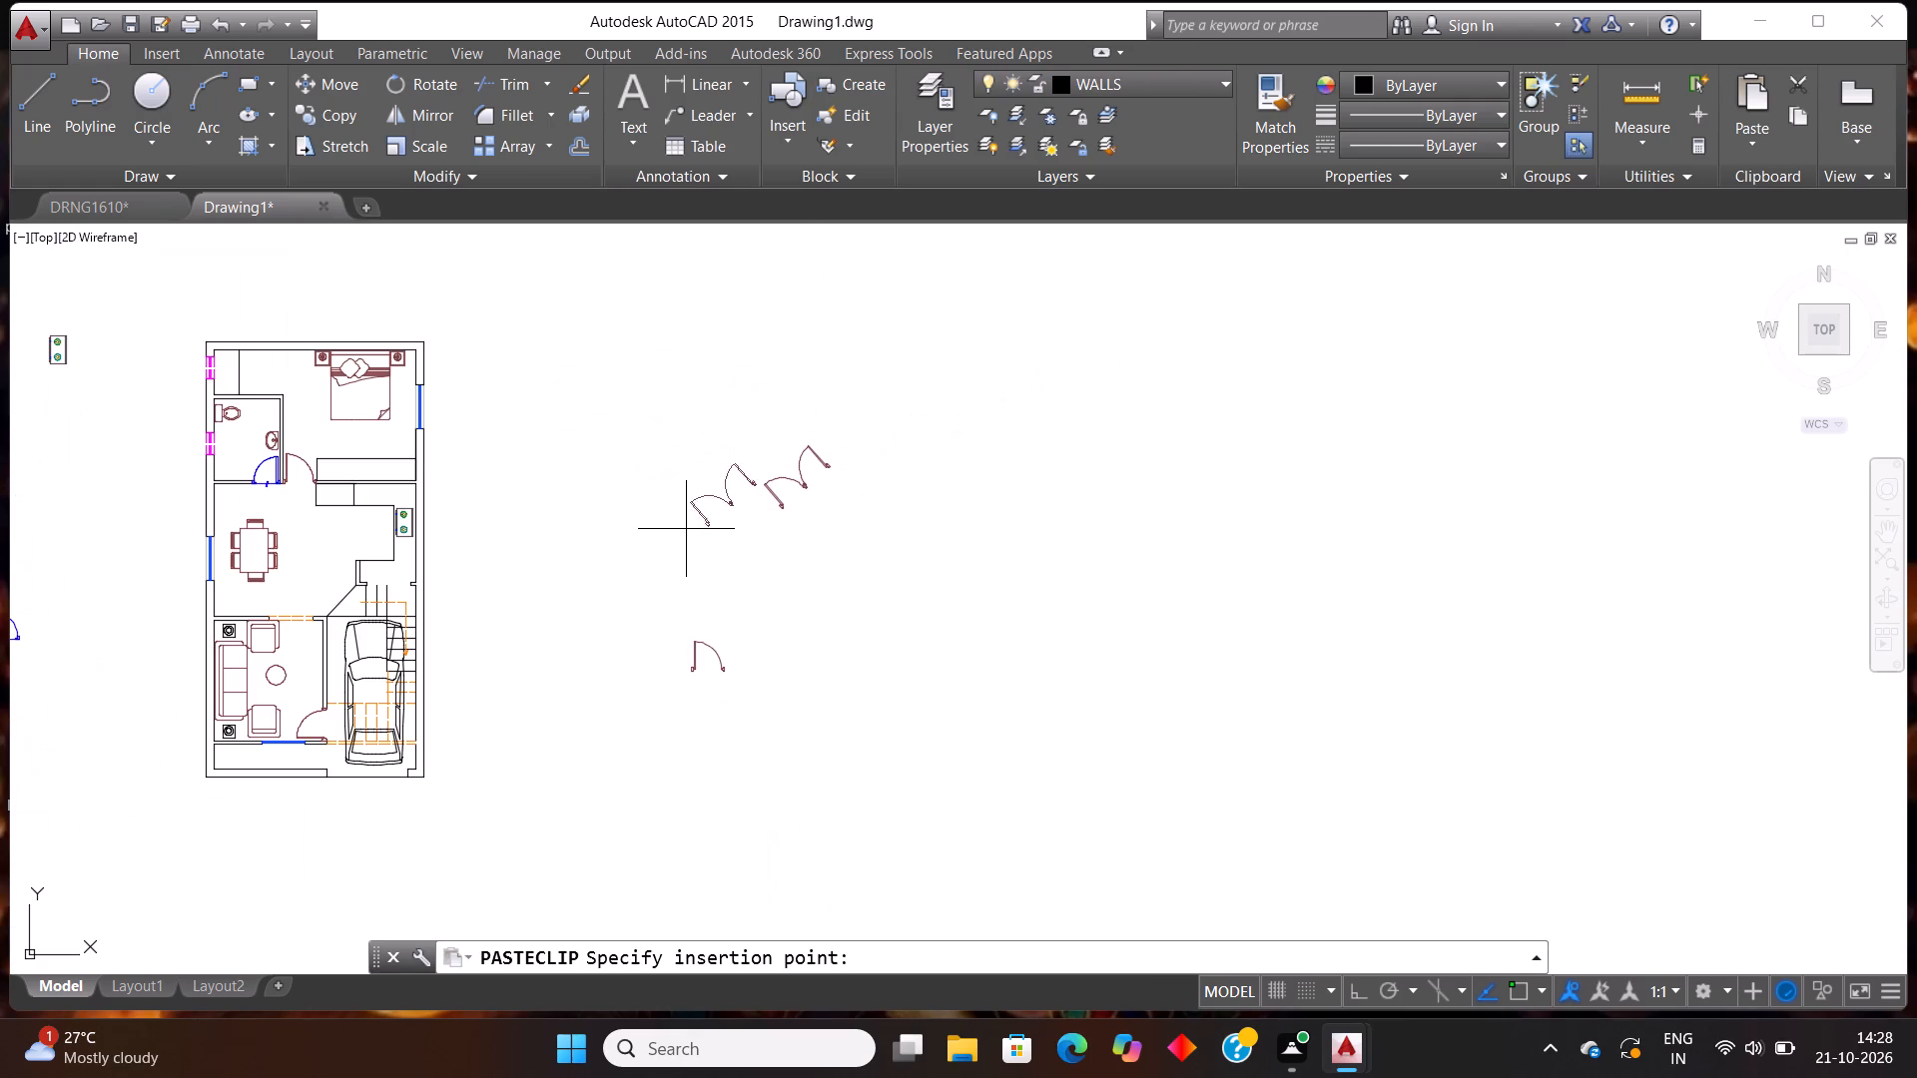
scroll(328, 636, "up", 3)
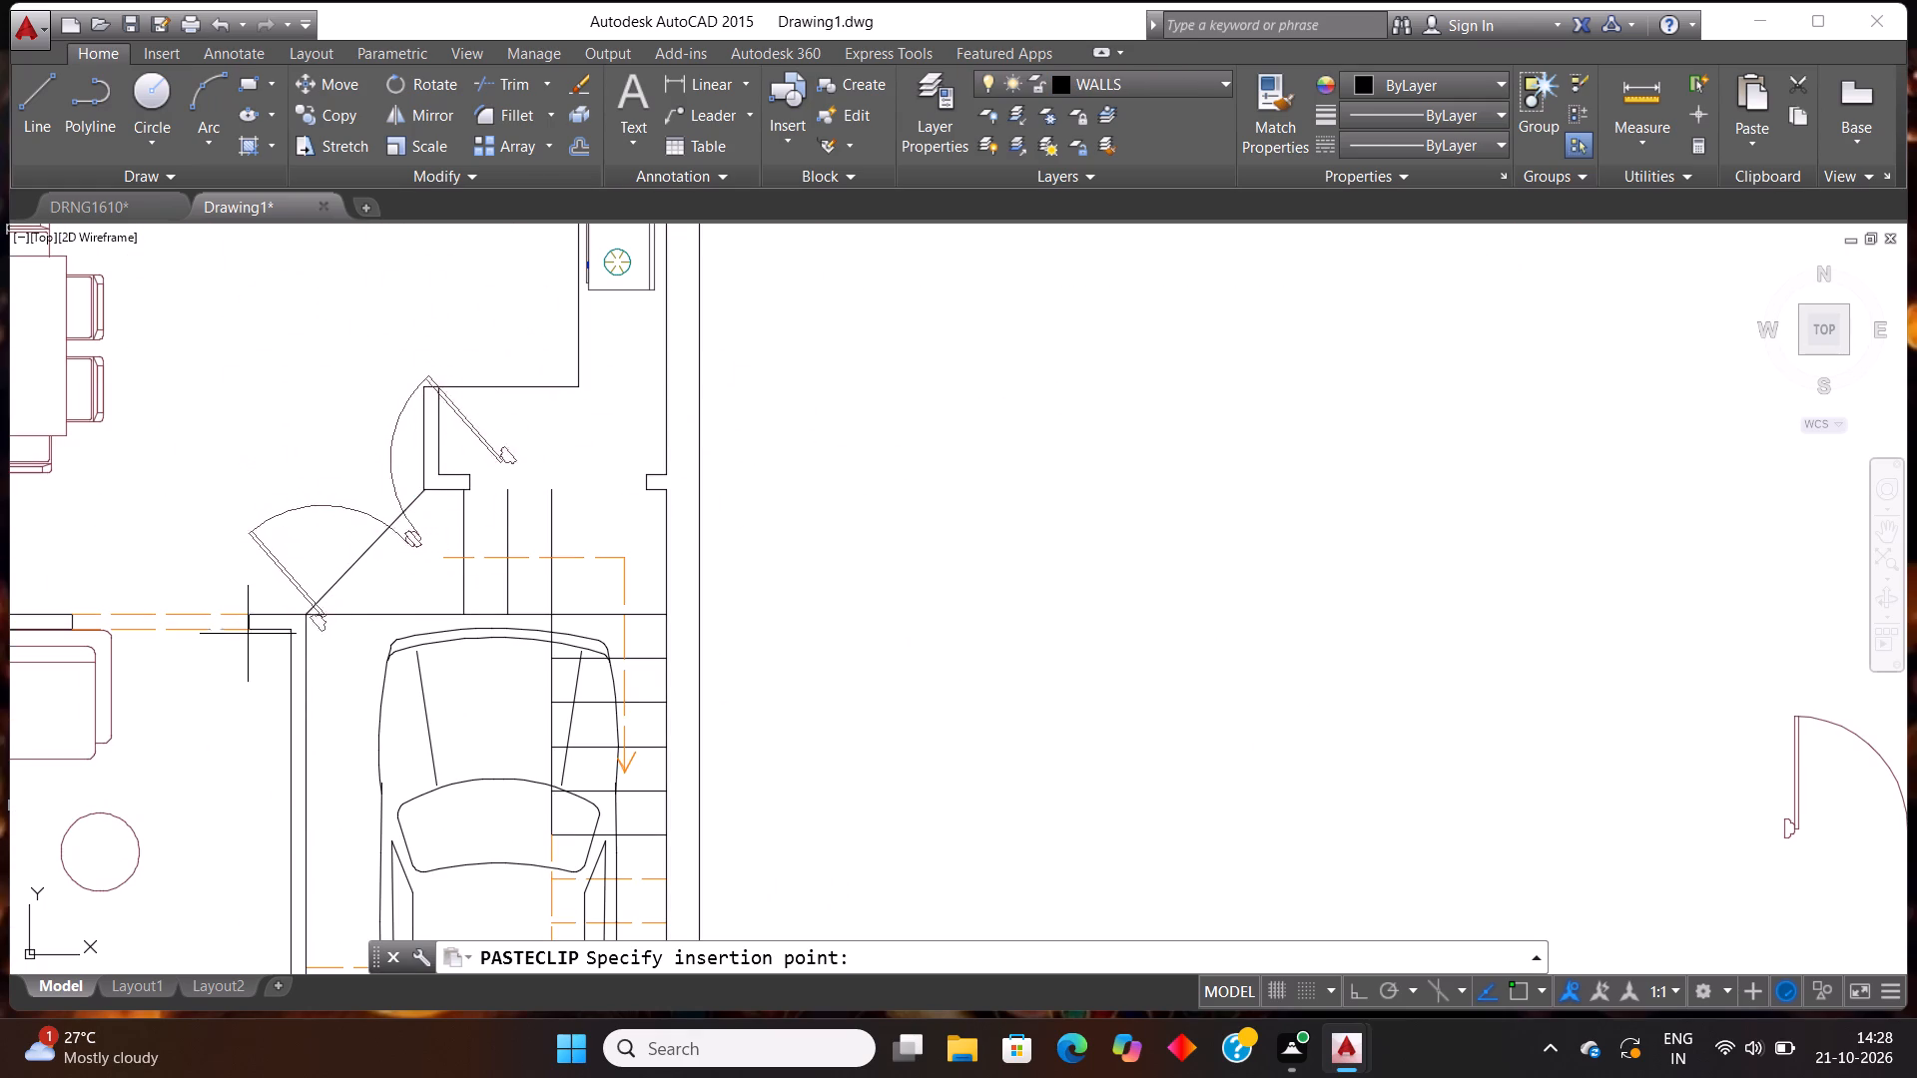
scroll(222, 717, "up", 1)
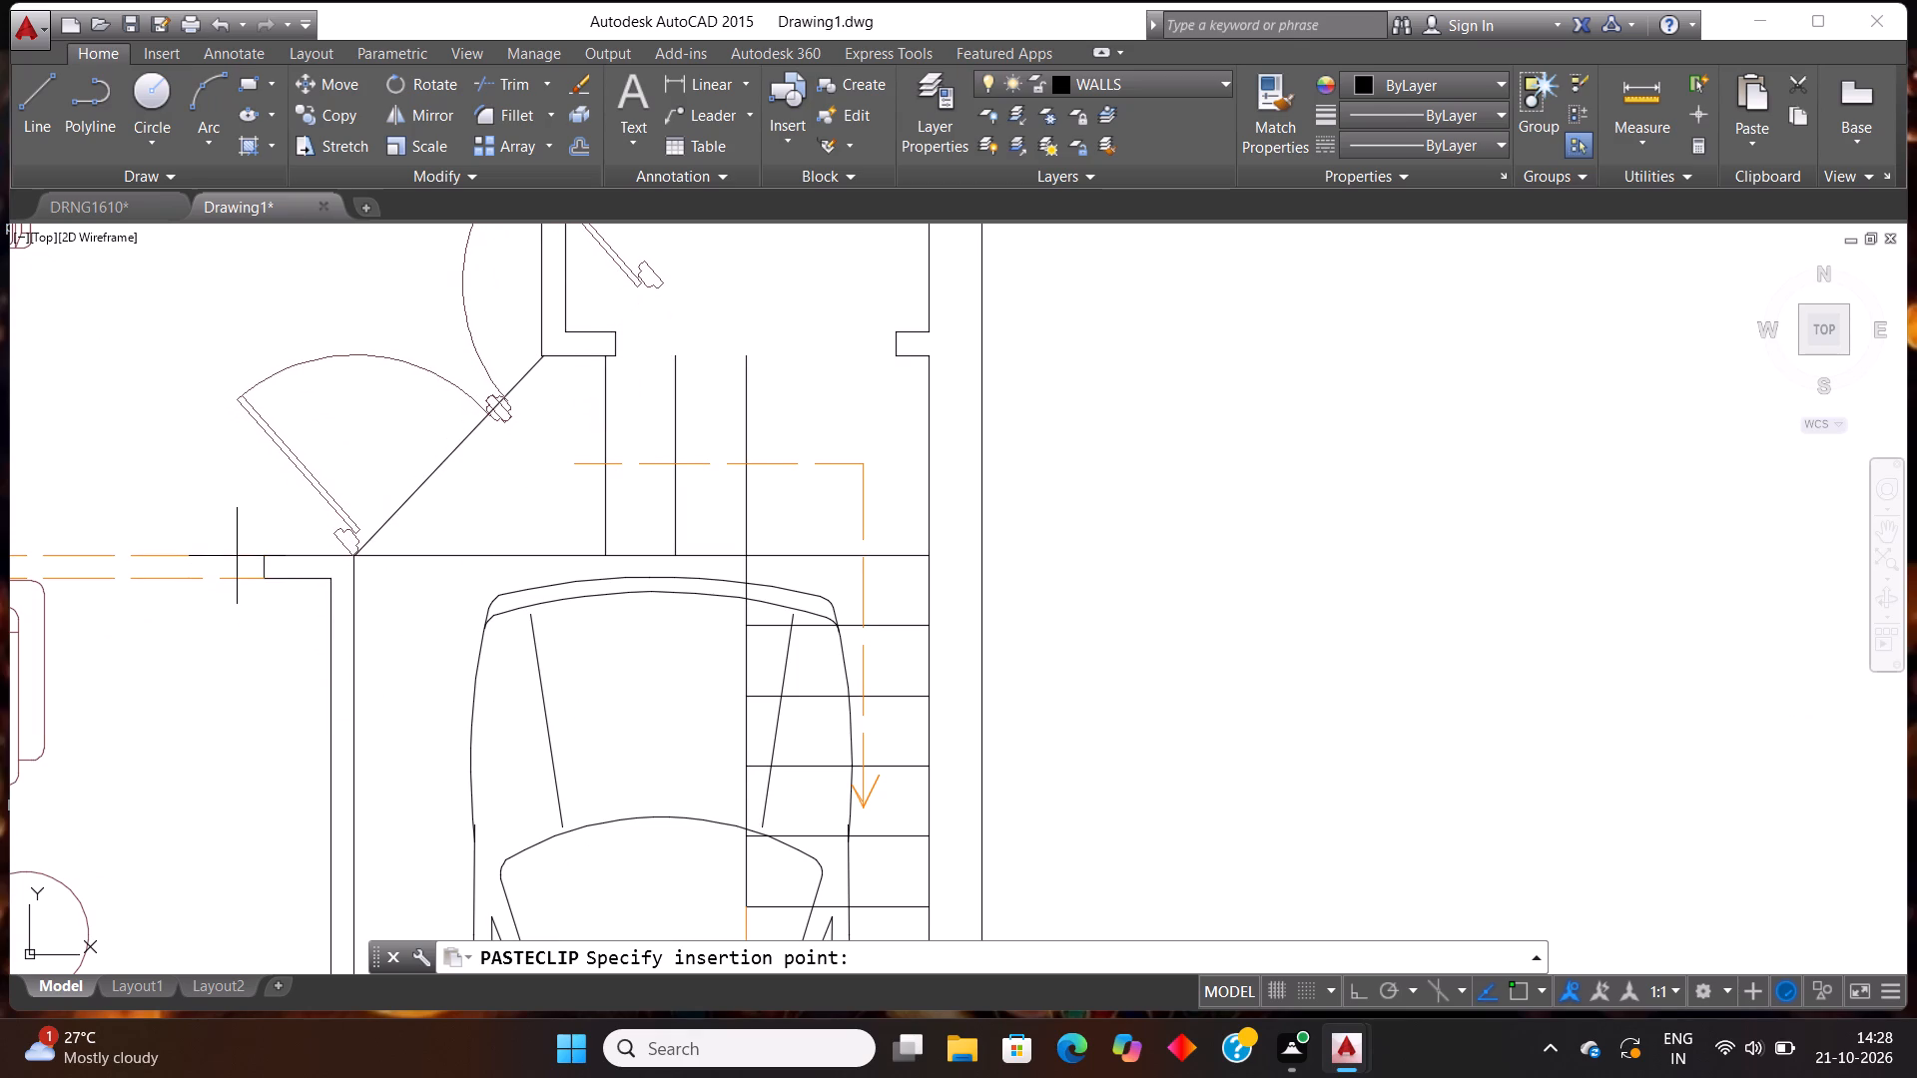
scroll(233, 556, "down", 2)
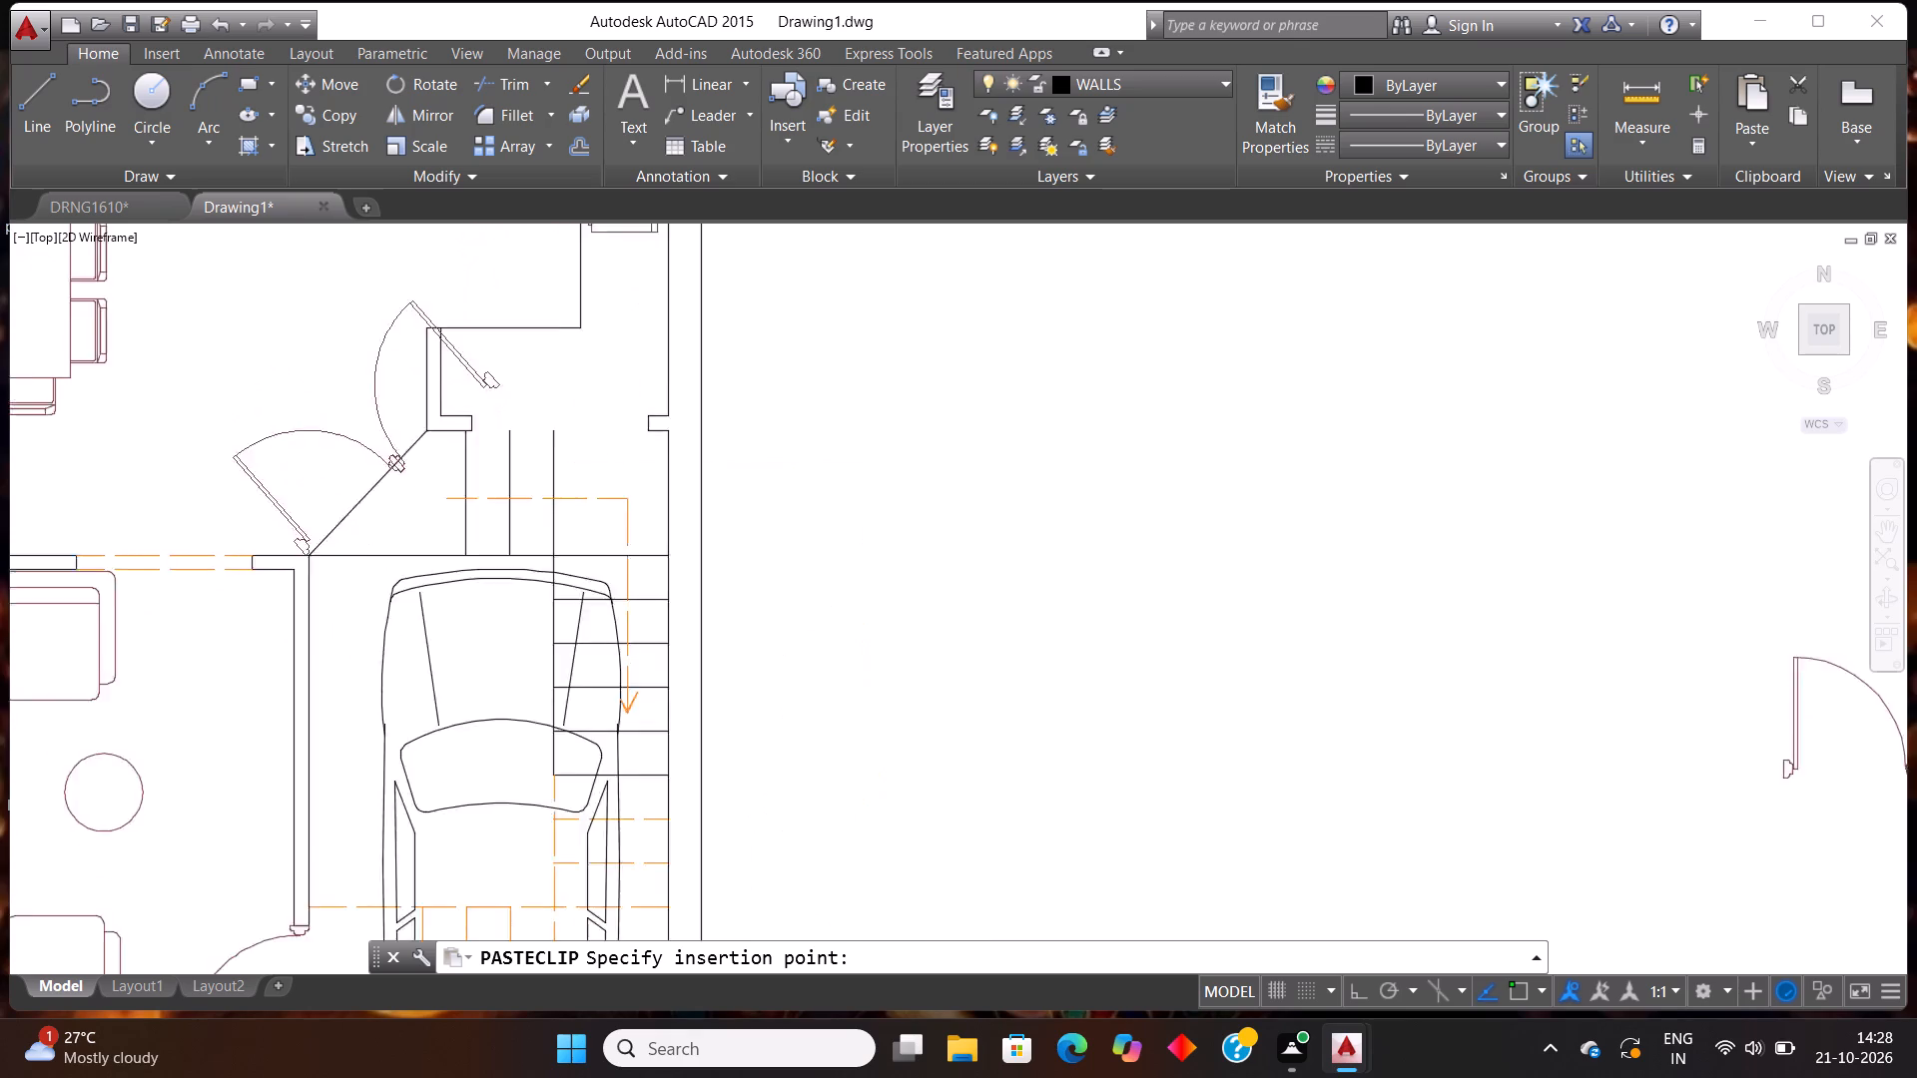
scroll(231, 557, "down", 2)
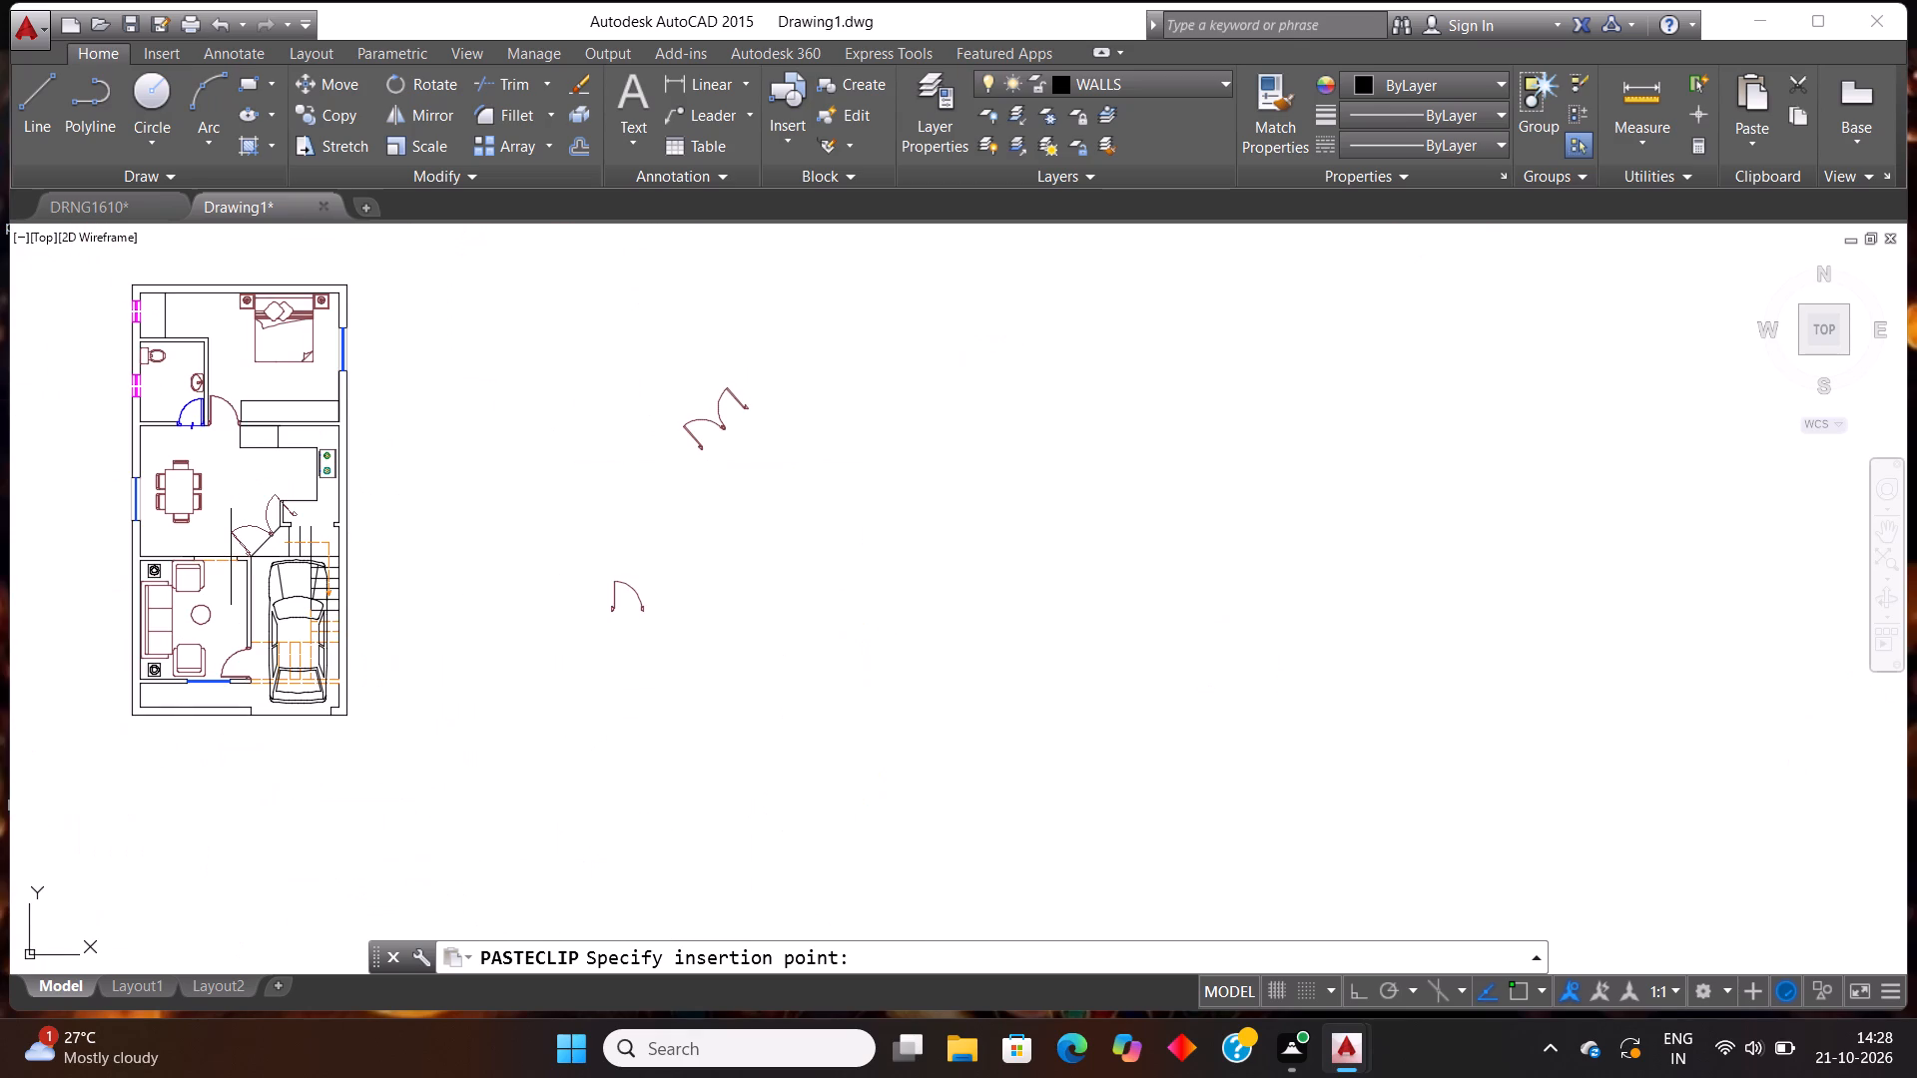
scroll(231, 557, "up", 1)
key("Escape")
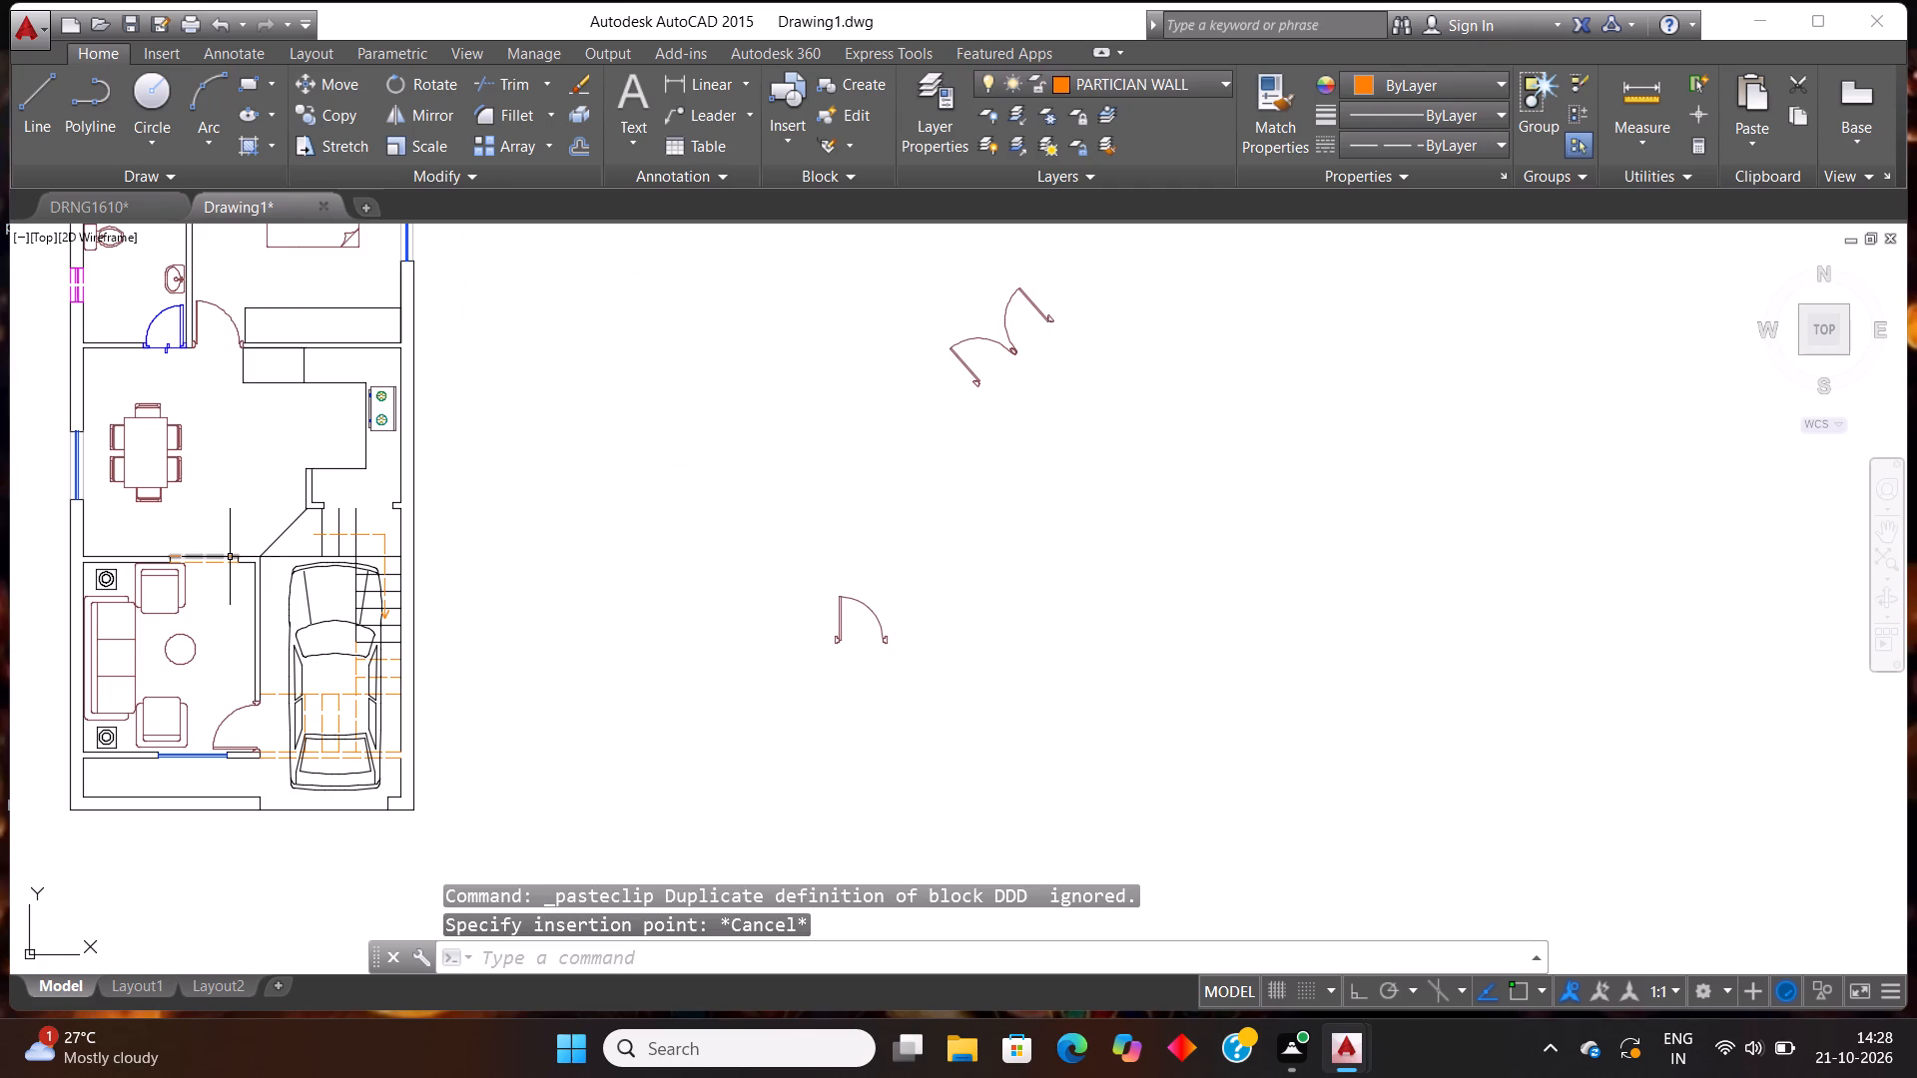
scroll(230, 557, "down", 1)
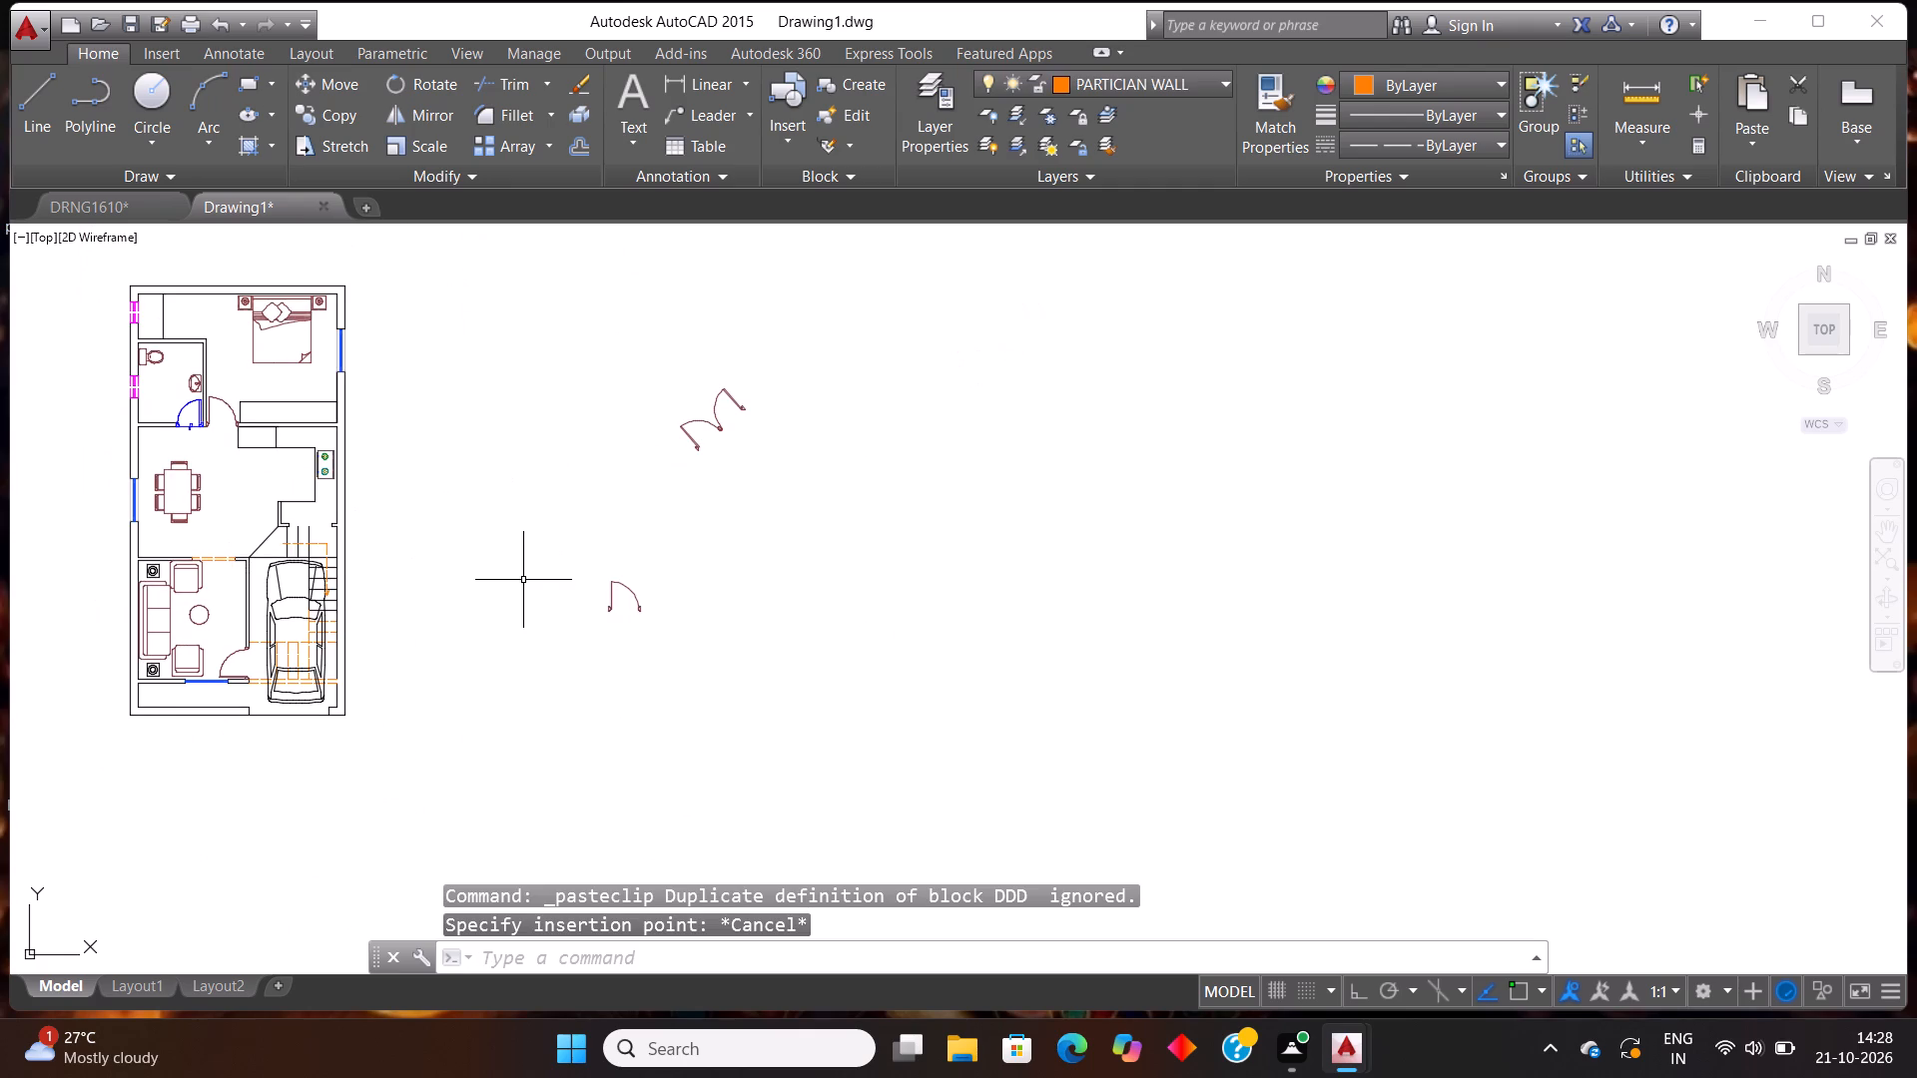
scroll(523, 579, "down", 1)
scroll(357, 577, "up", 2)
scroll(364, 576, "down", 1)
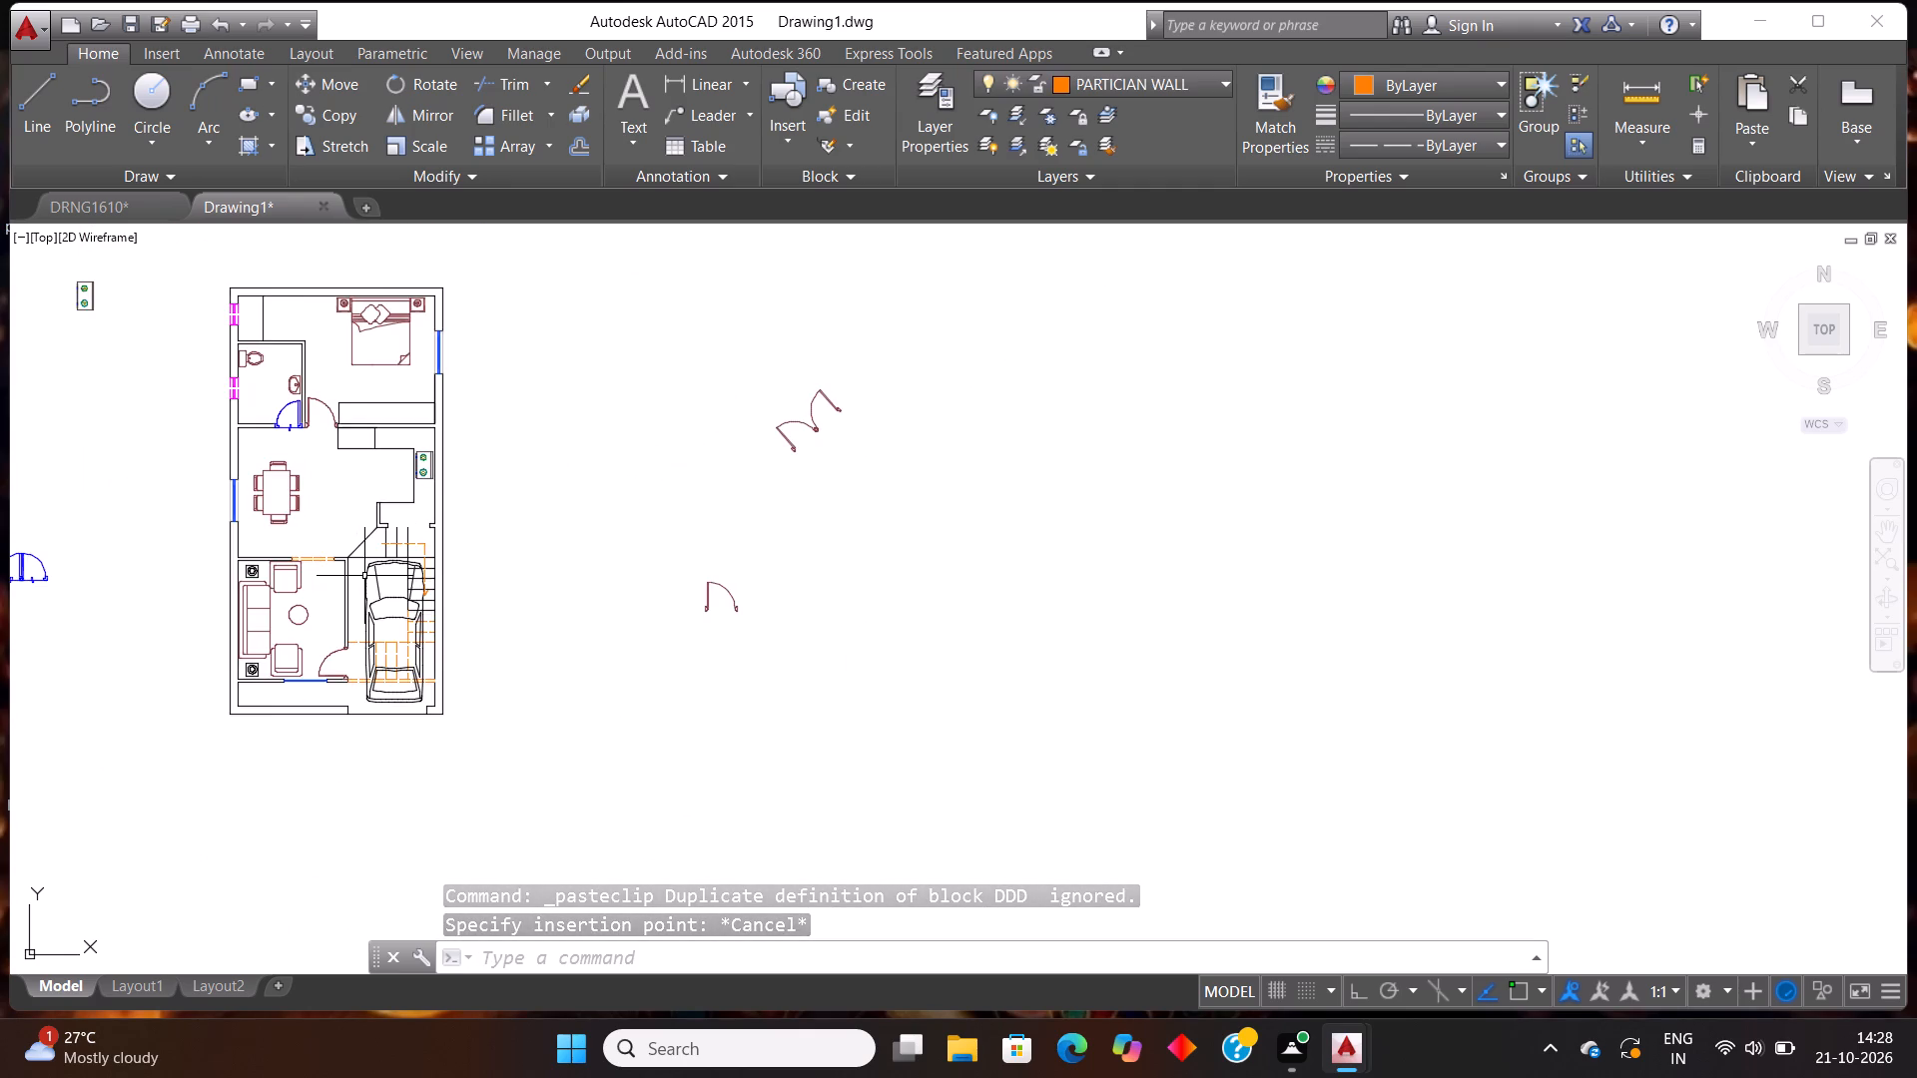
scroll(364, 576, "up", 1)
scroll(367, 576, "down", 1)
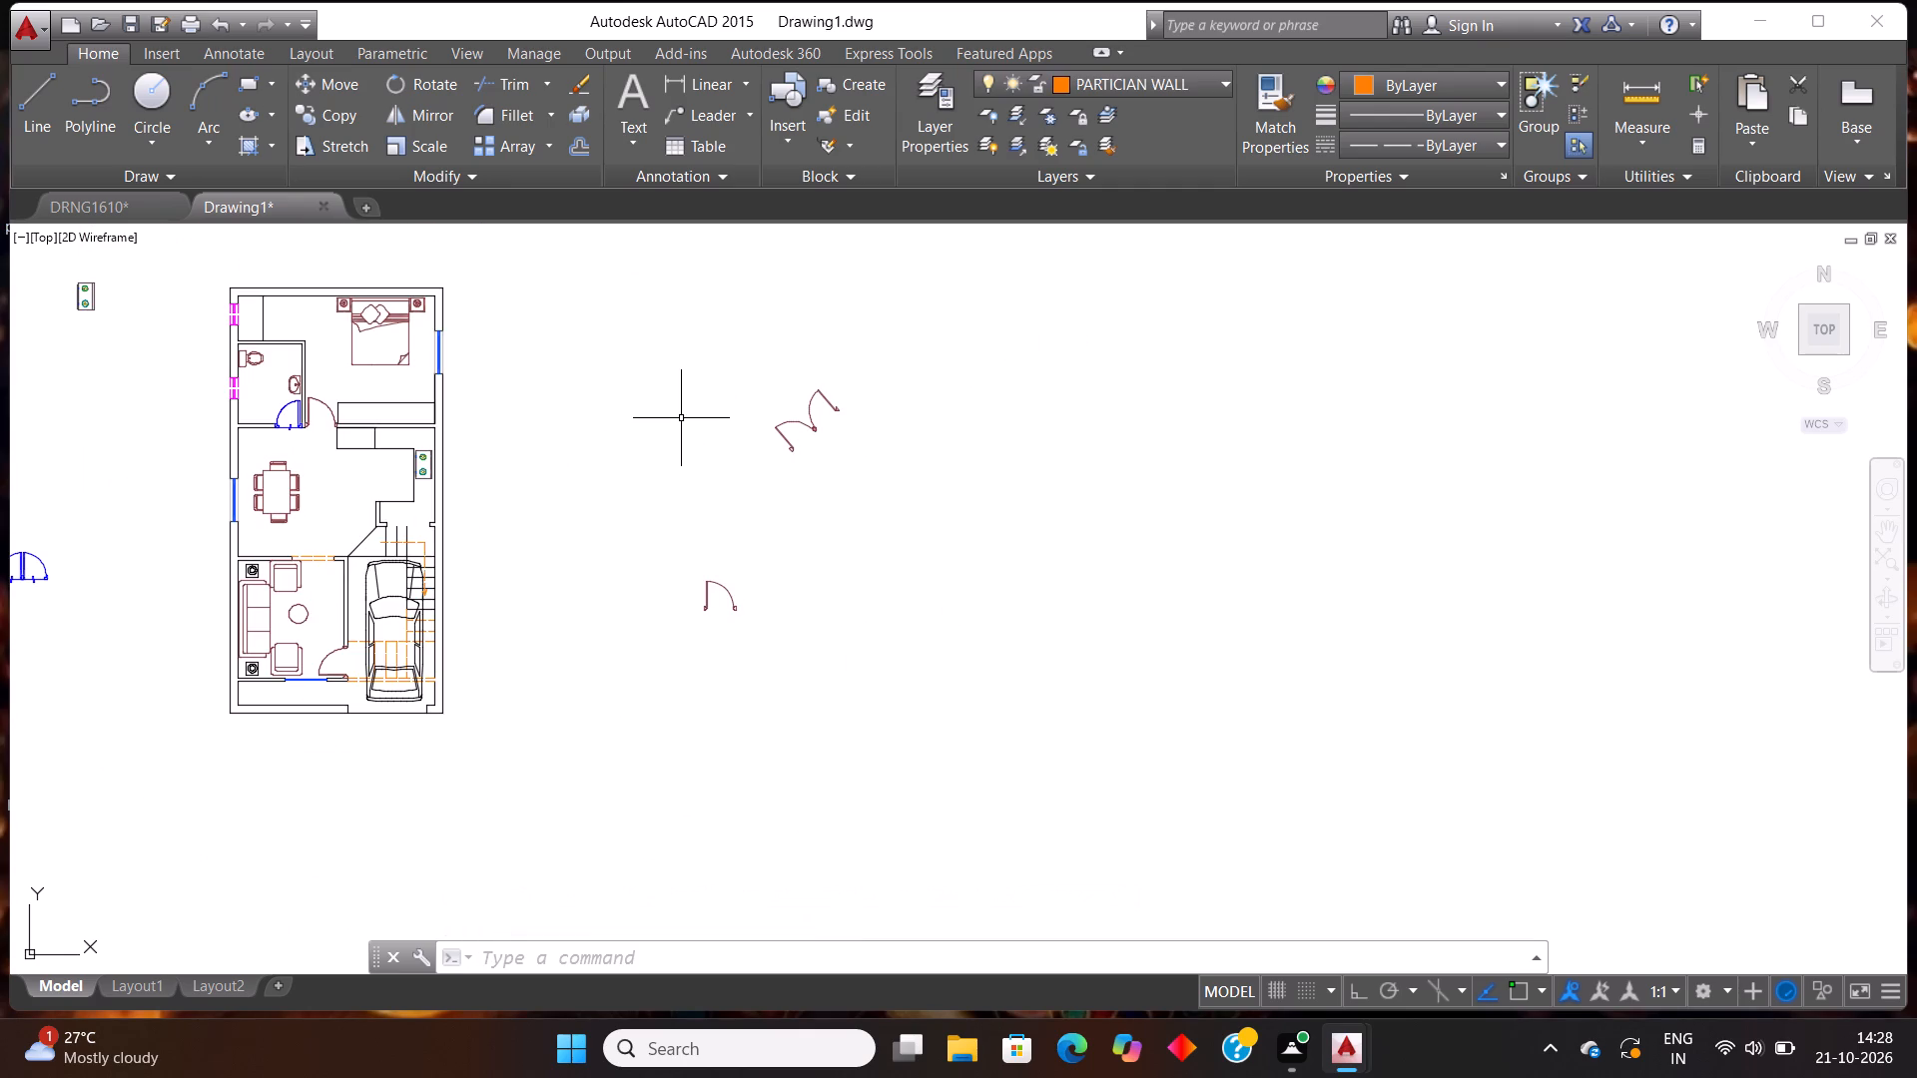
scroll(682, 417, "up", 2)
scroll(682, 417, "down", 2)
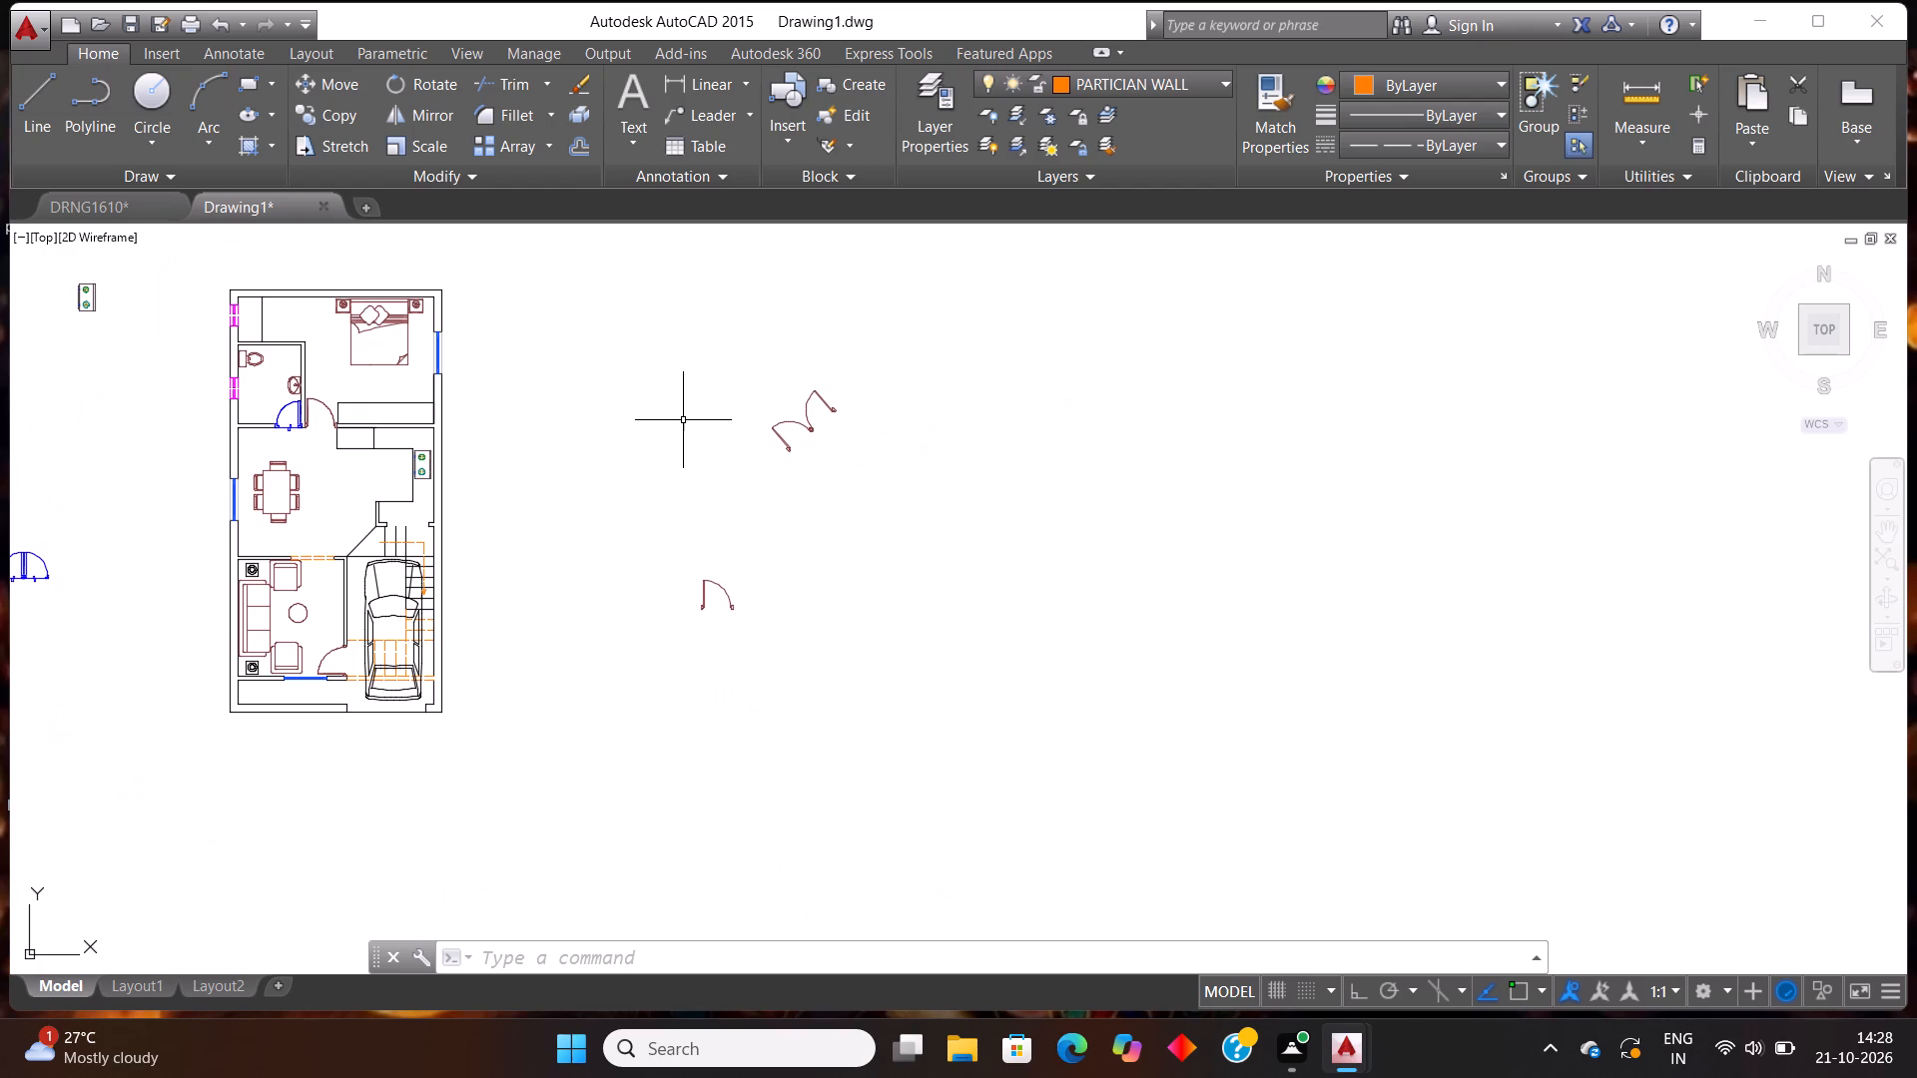
Erase the slanted pair of doors standing outside the floor plan.
scroll(683, 420, "up", 1)
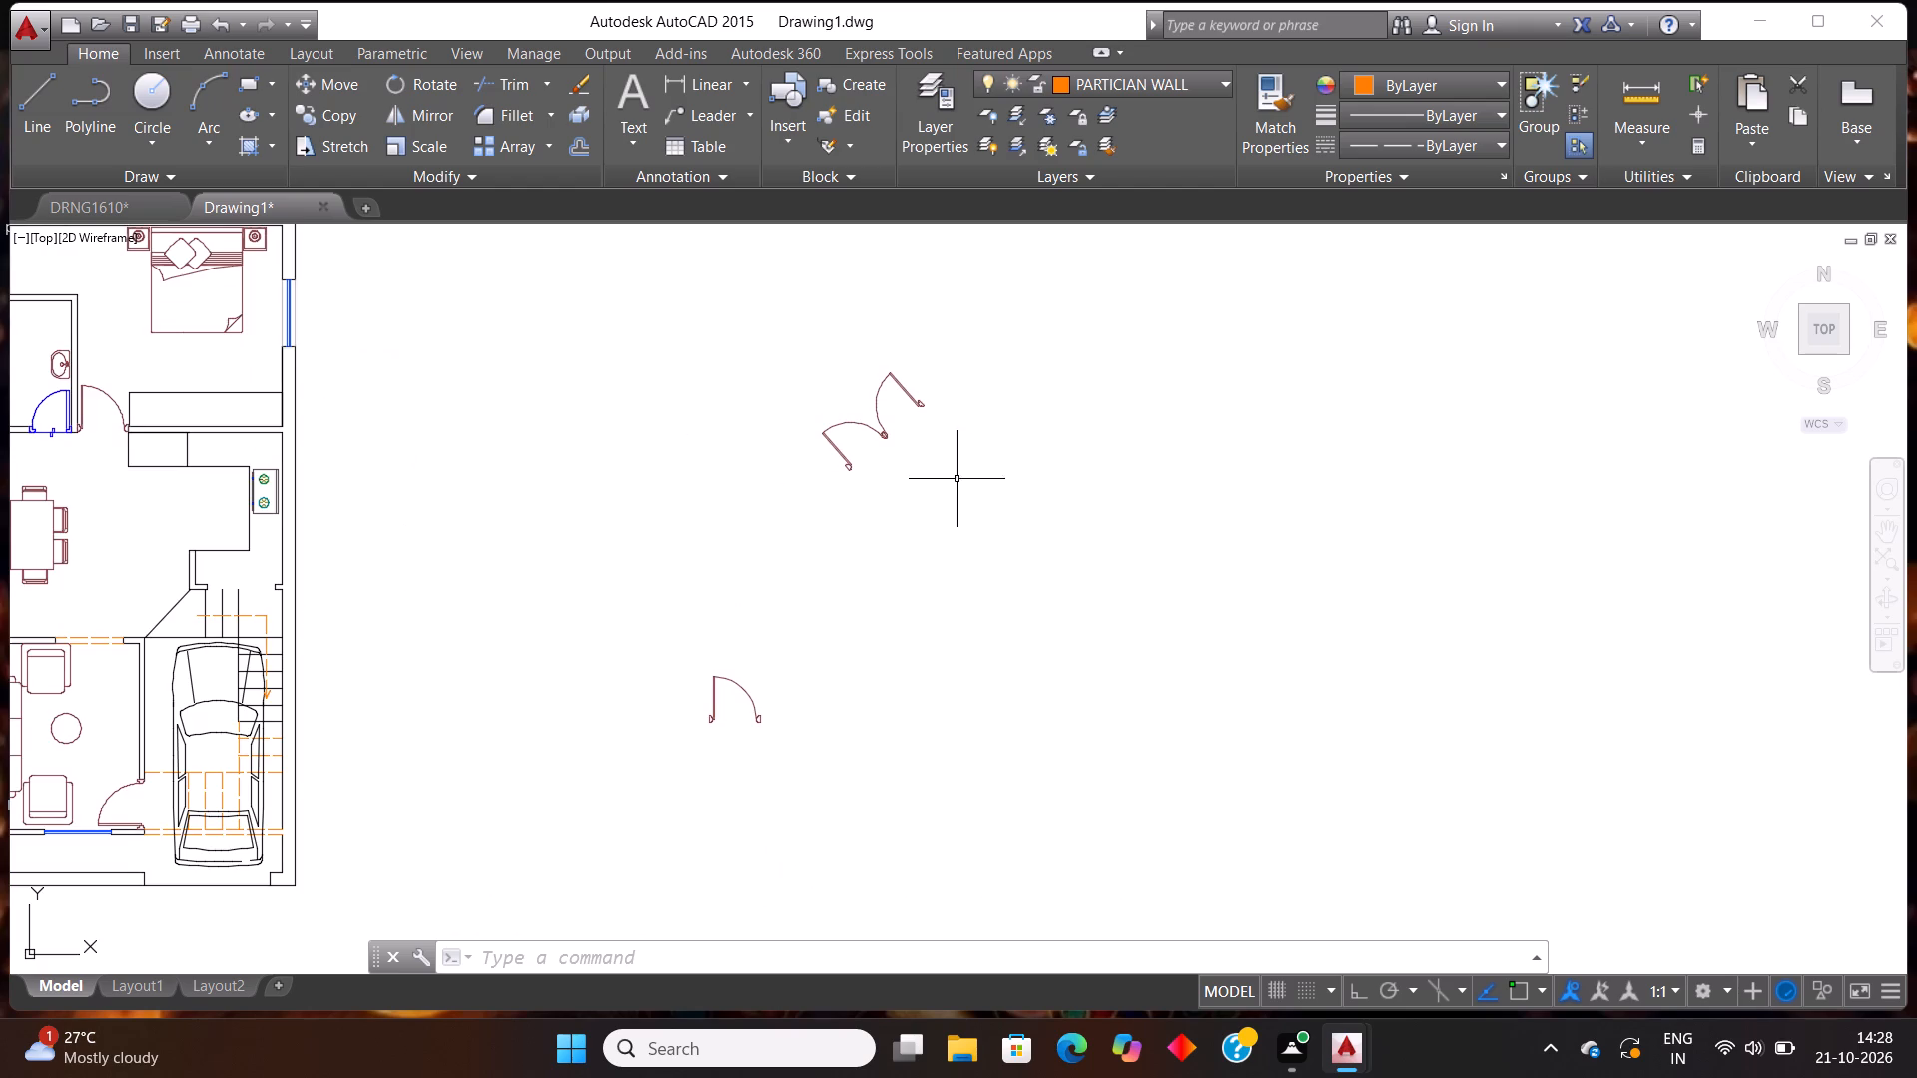
left_click(854, 571)
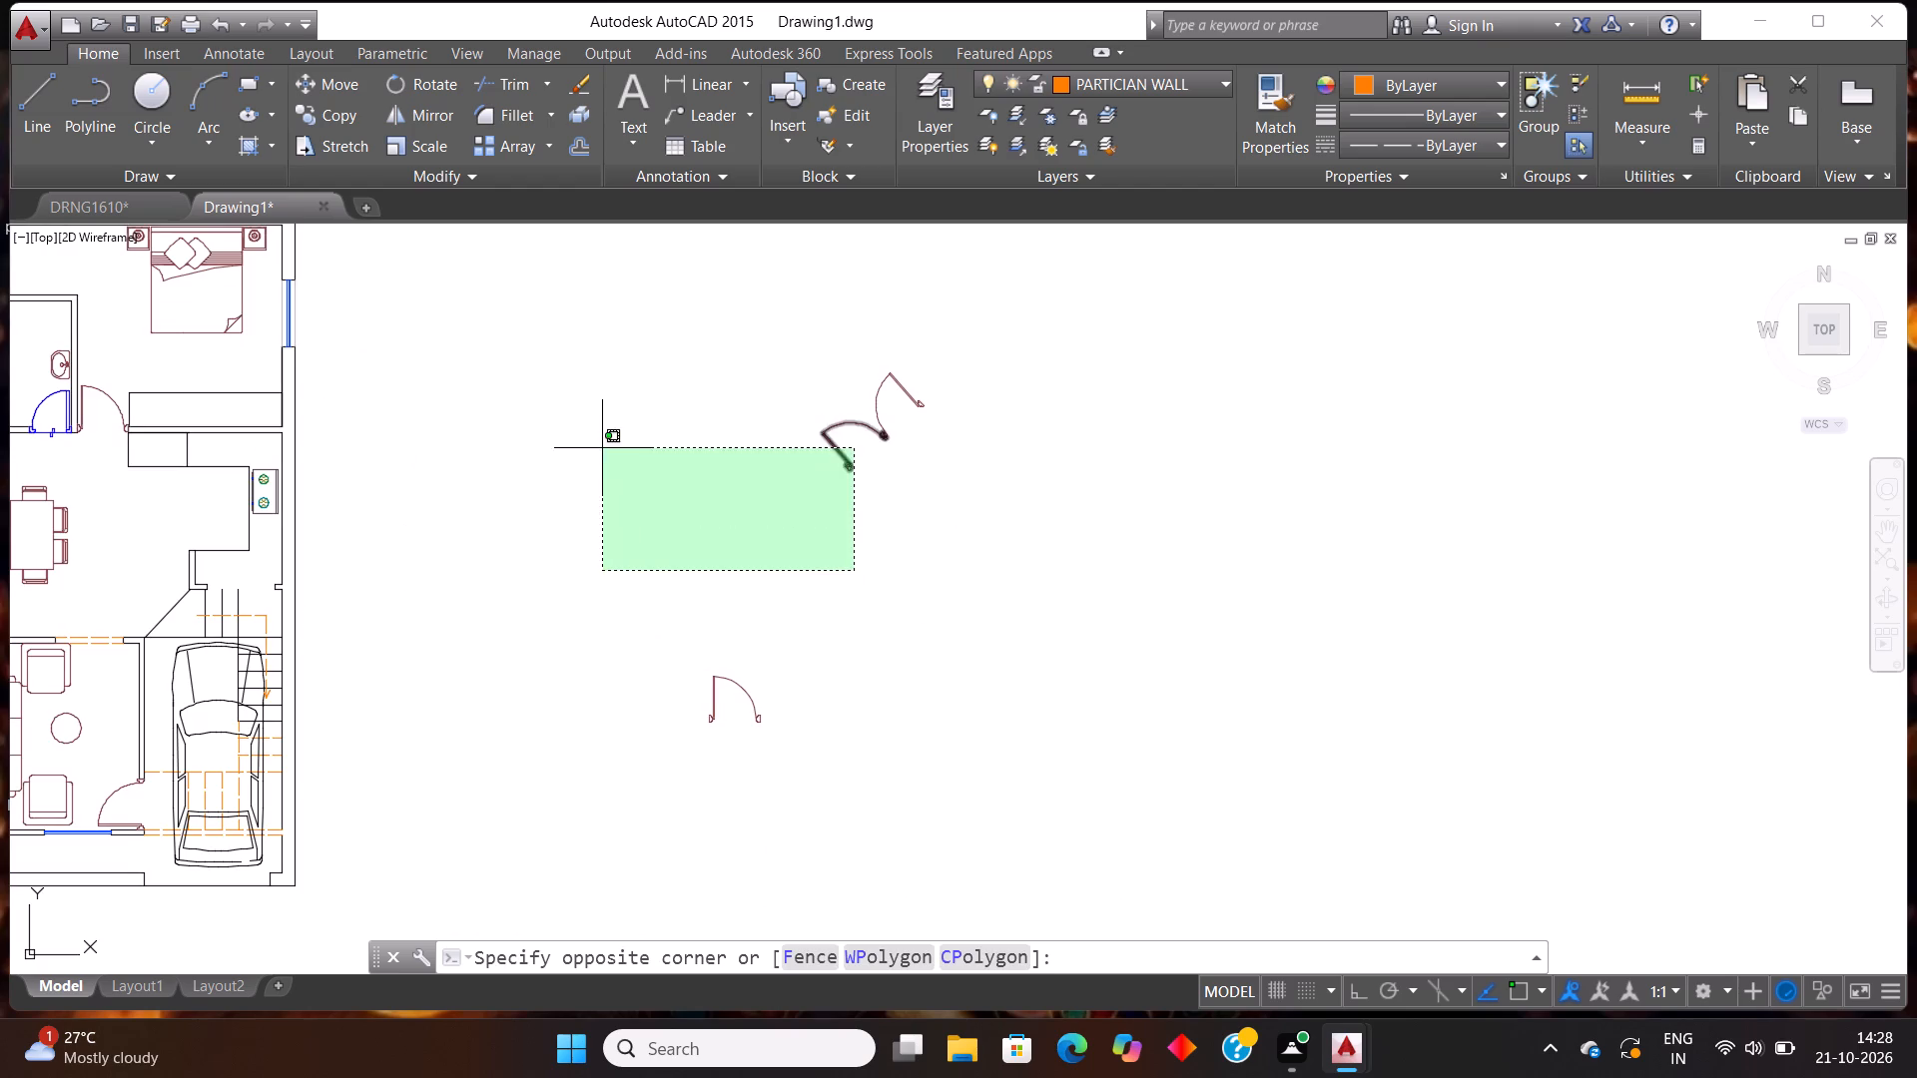
left_click(627, 398)
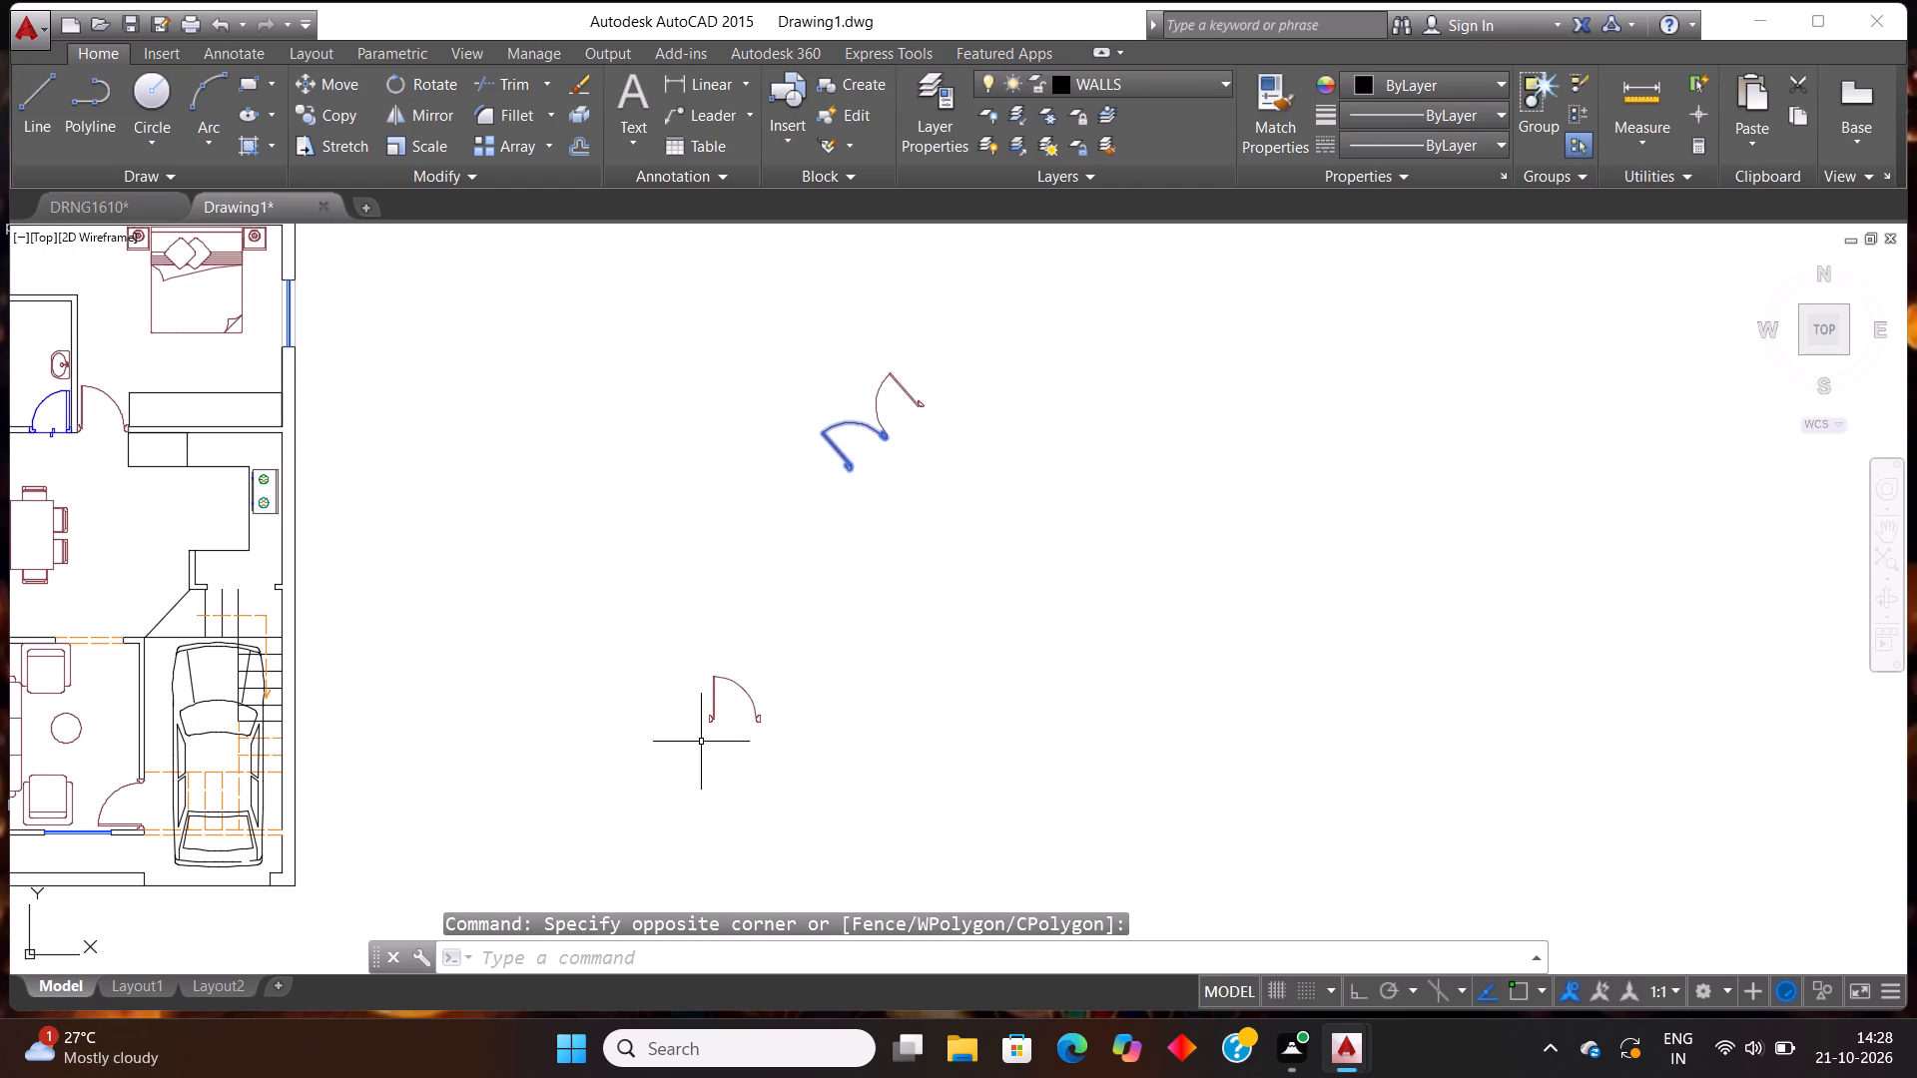
left_click(994, 462)
left_click(812, 348)
key("Delete")
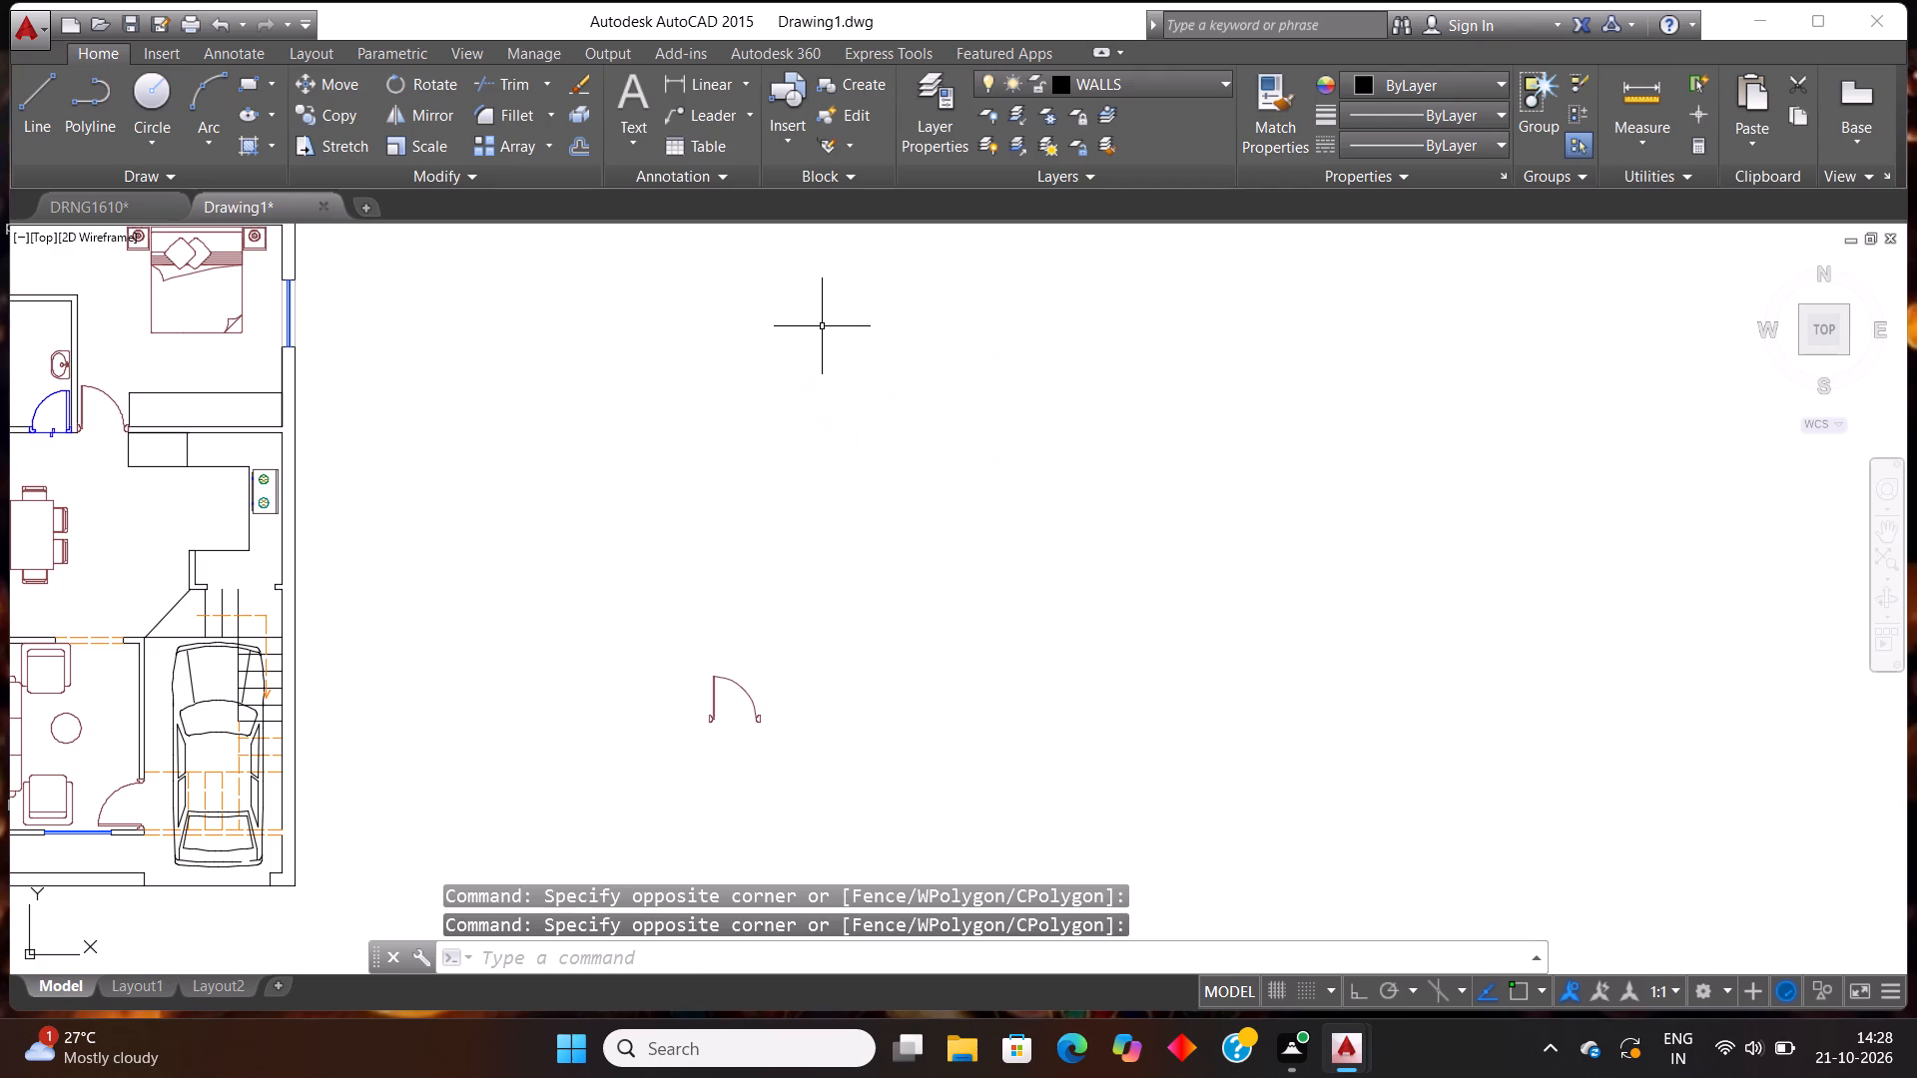
key("Delete")
key("Escape")
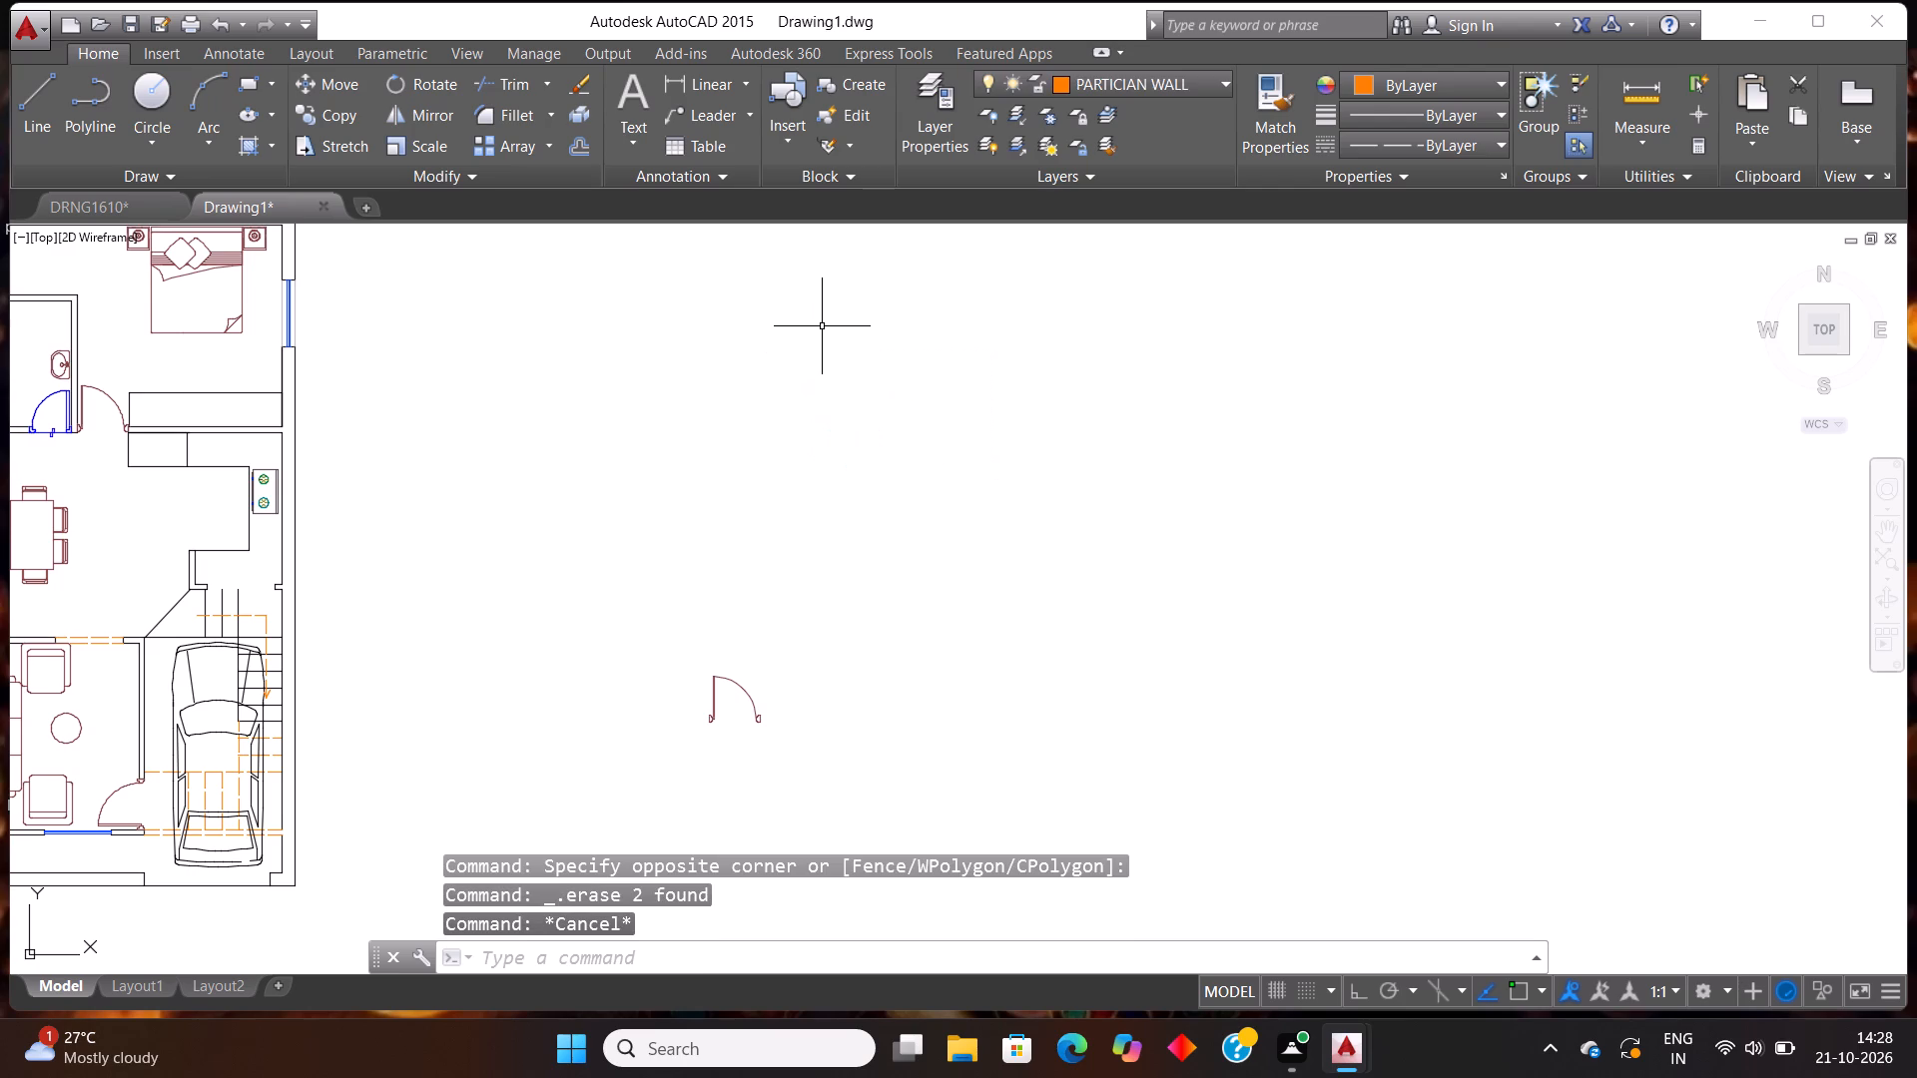
Offset the diagonal line beside the stairs by 2" towards the dining area.
type("OFF")
key("Return")
type("2\"")
key("Return")
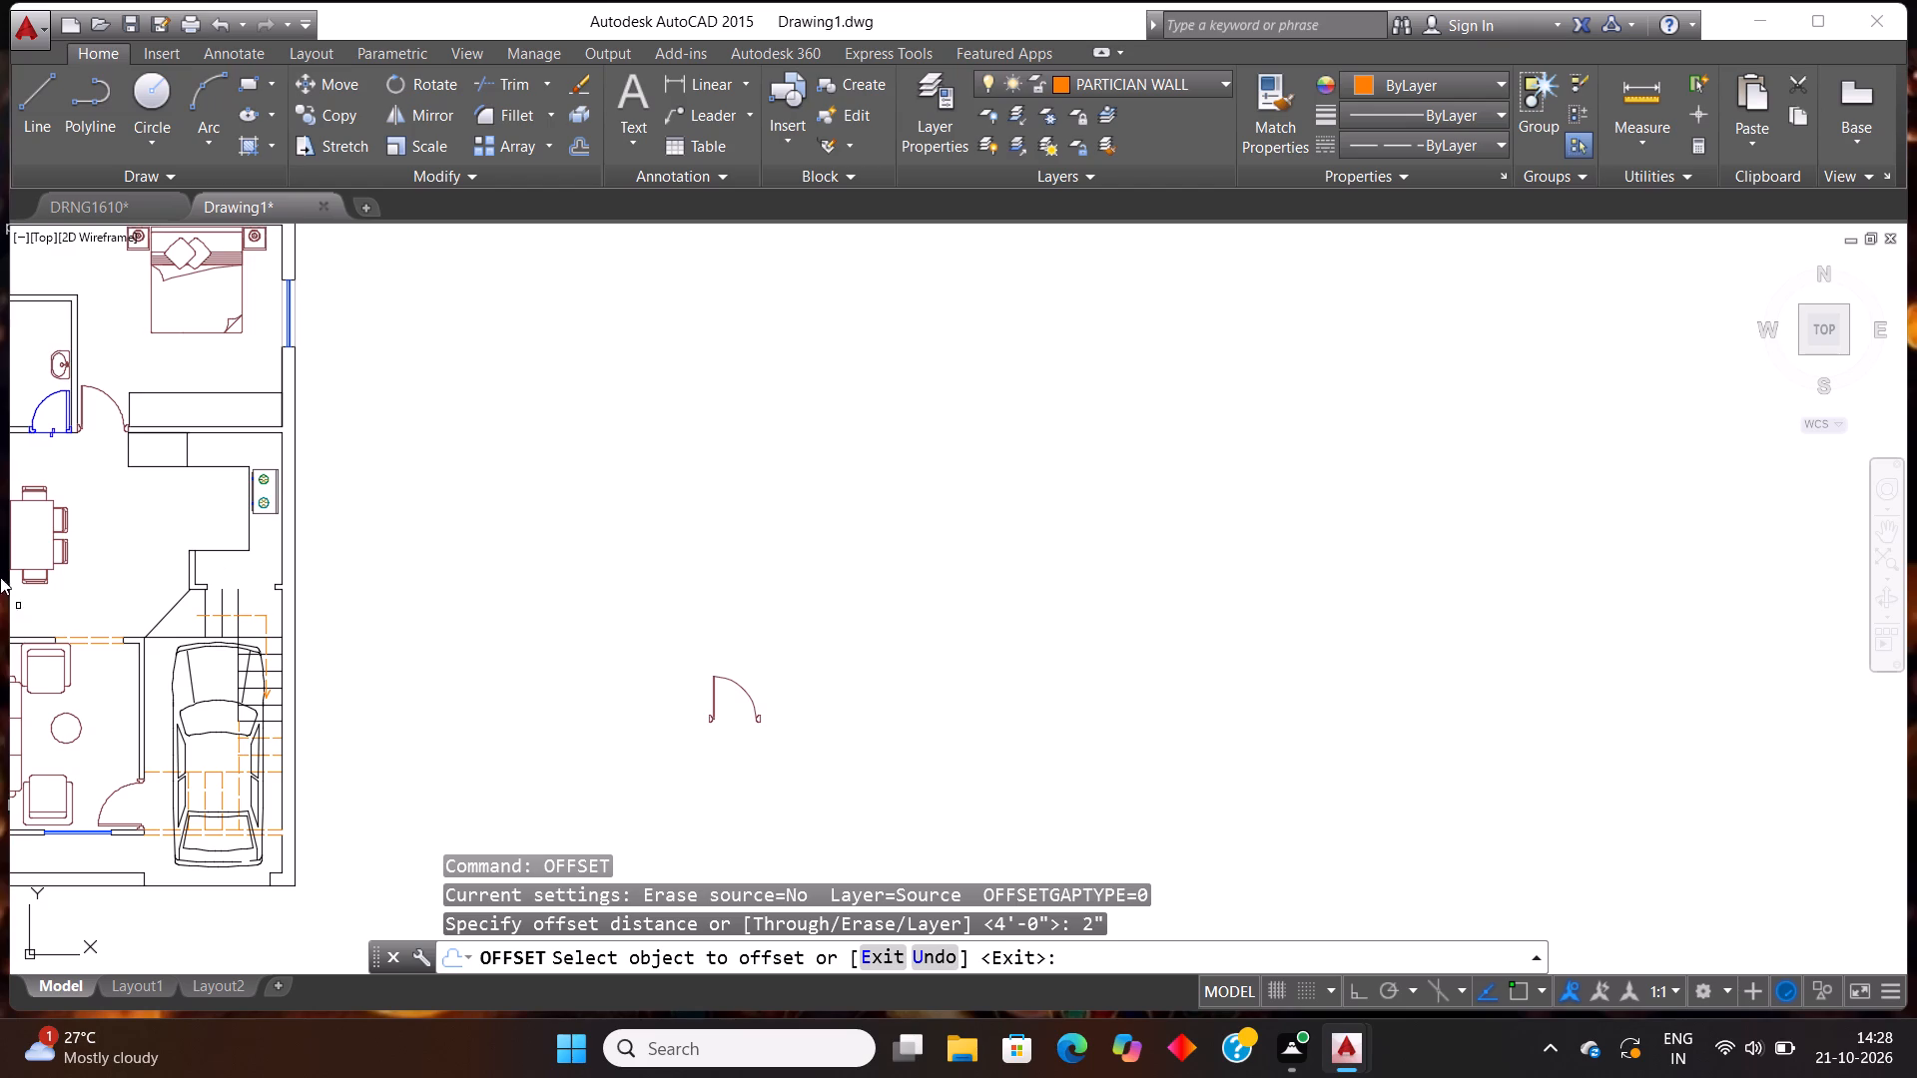
scroll(128, 648, "up", 2)
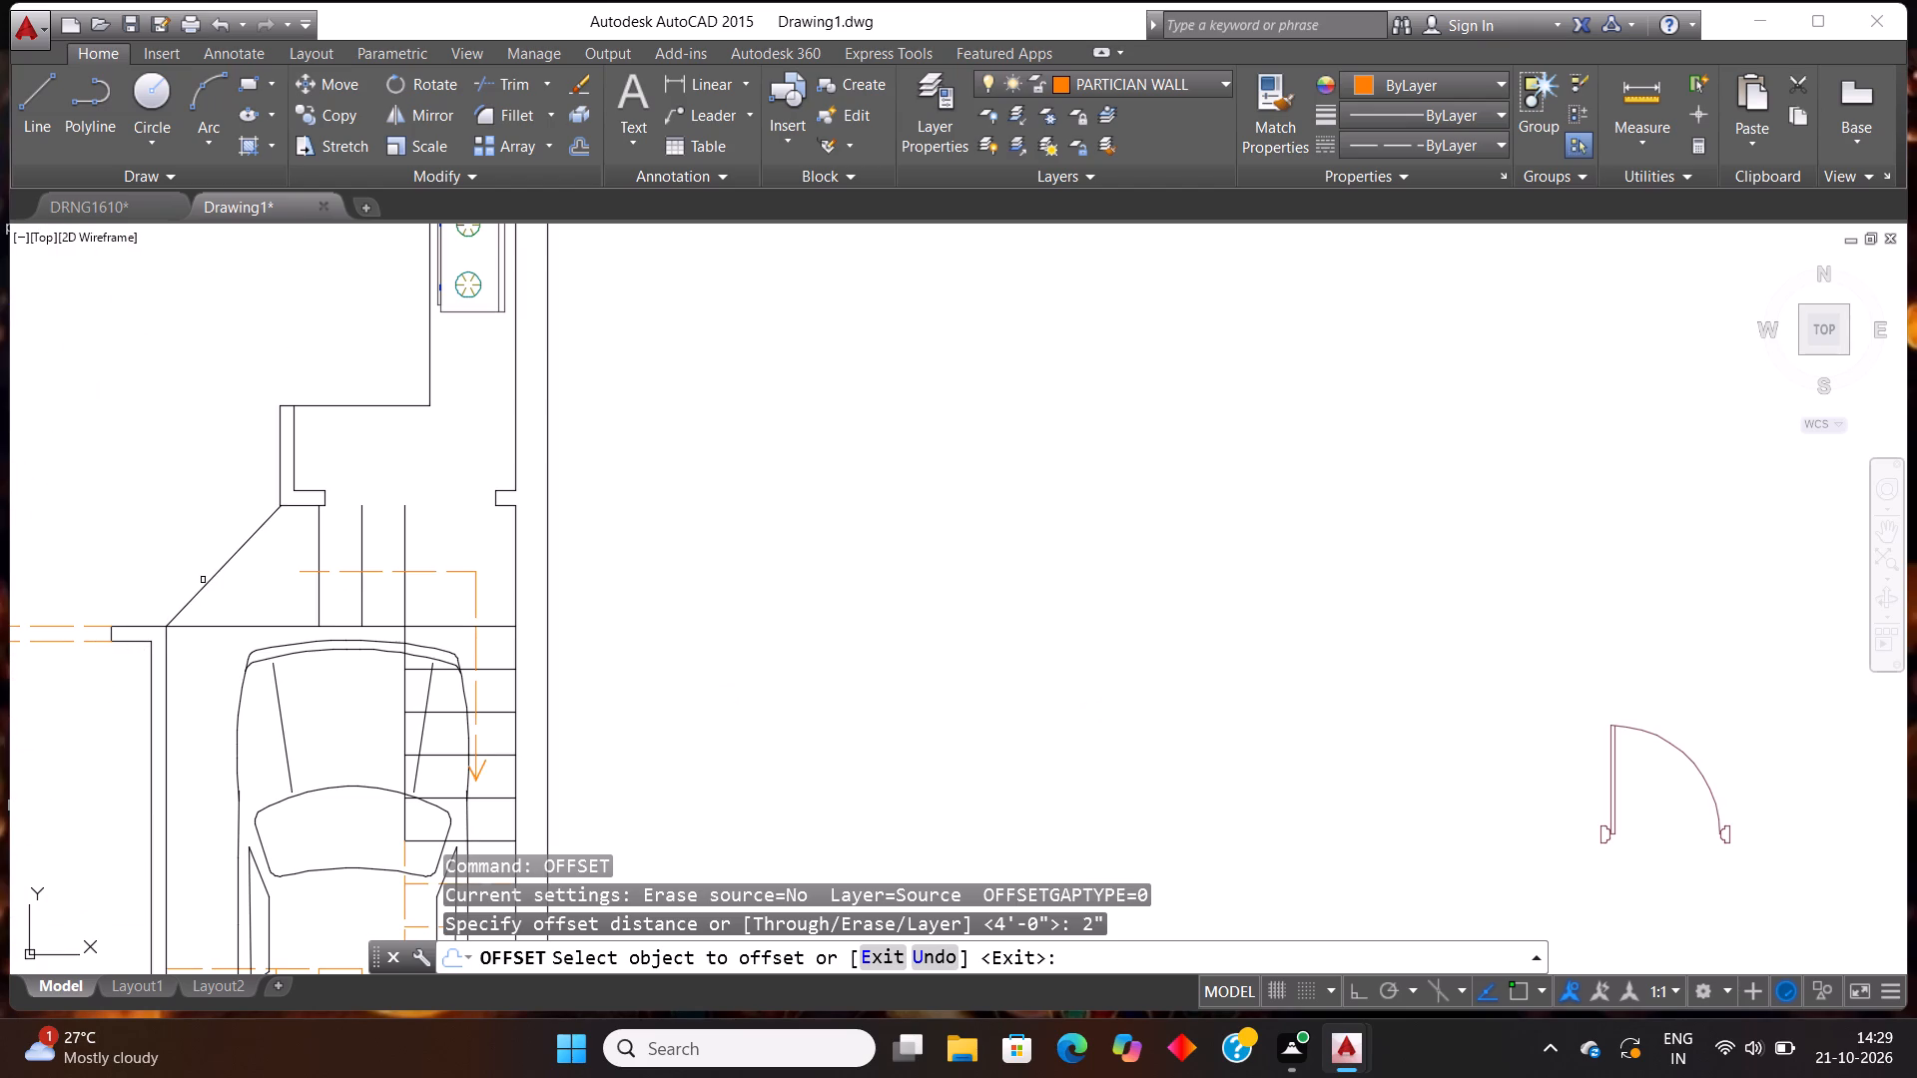
left_click(210, 582)
left_click(167, 519)
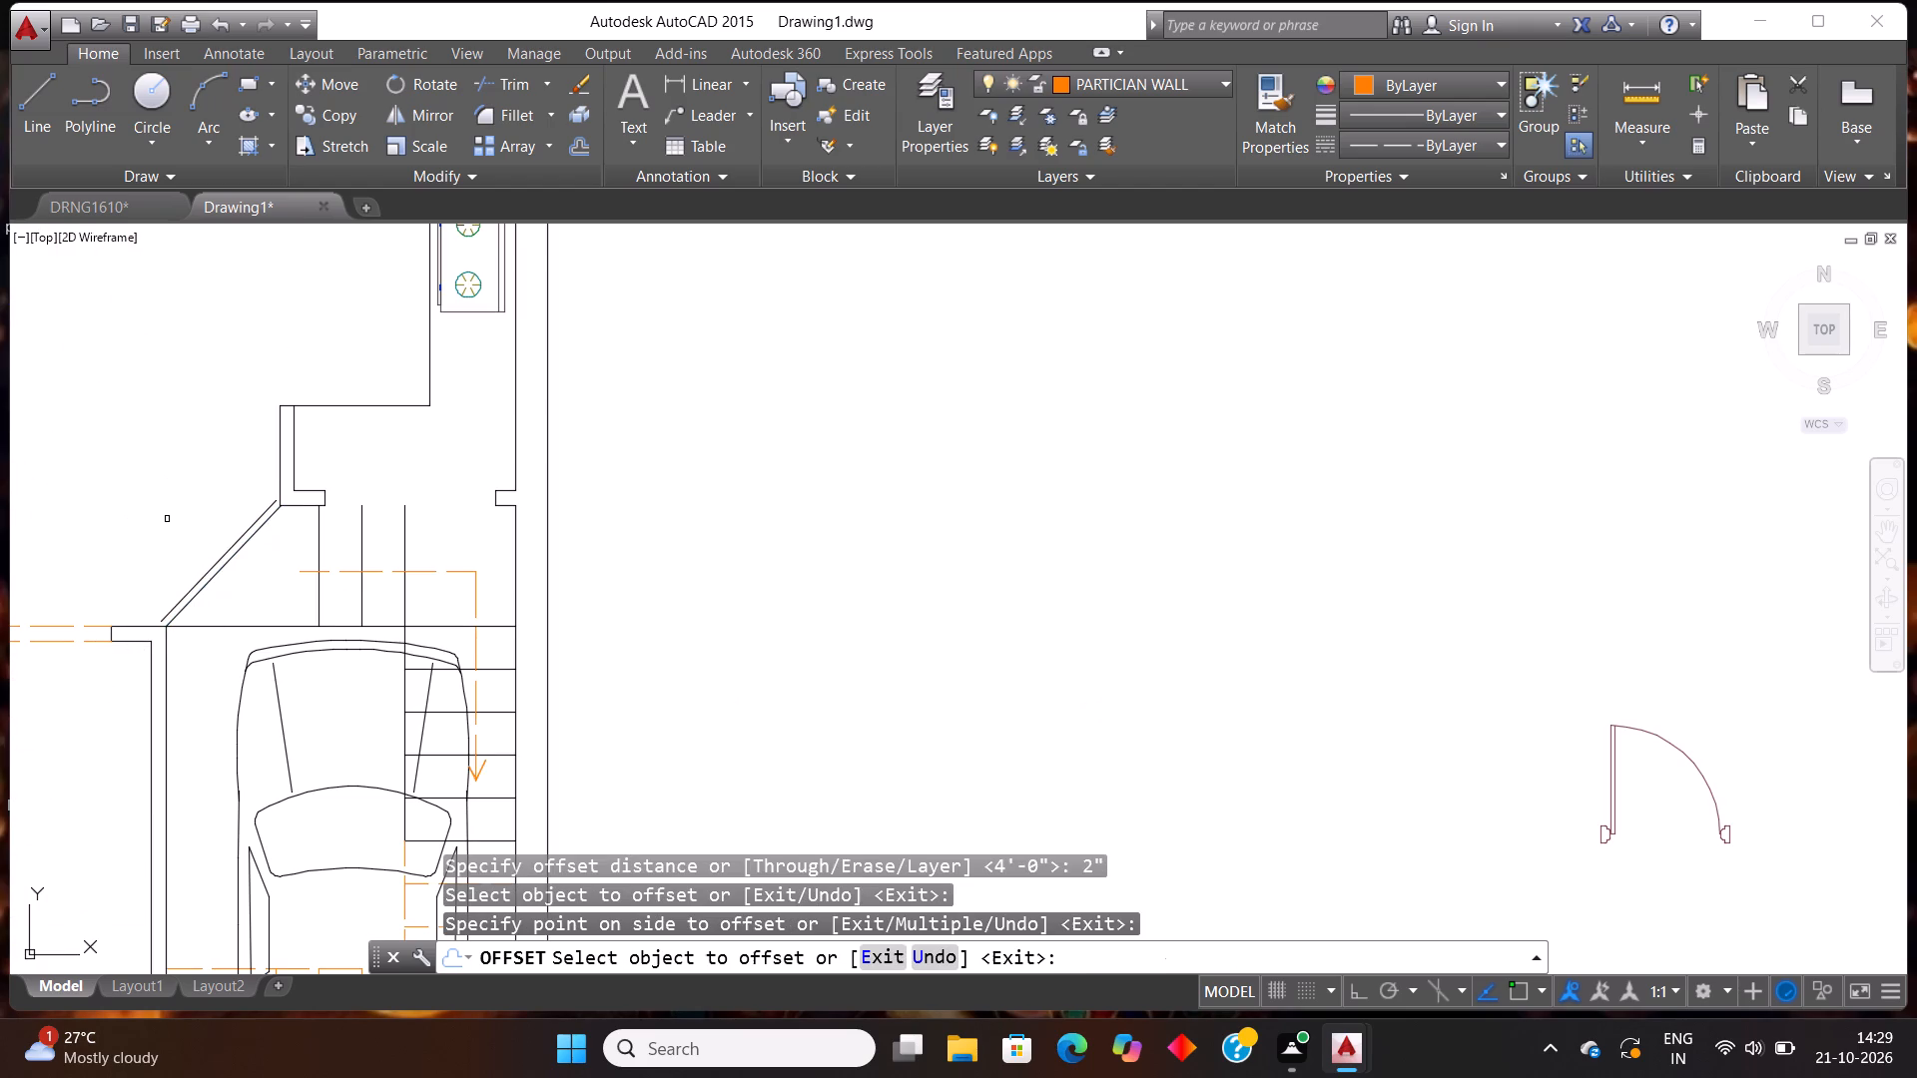
key("Escape")
key("Escape")
Extend both ends of the new offset diagonal line to the adjoining wall lines, using all objects as boundaries.
type("EX")
key("Return")
key("Return")
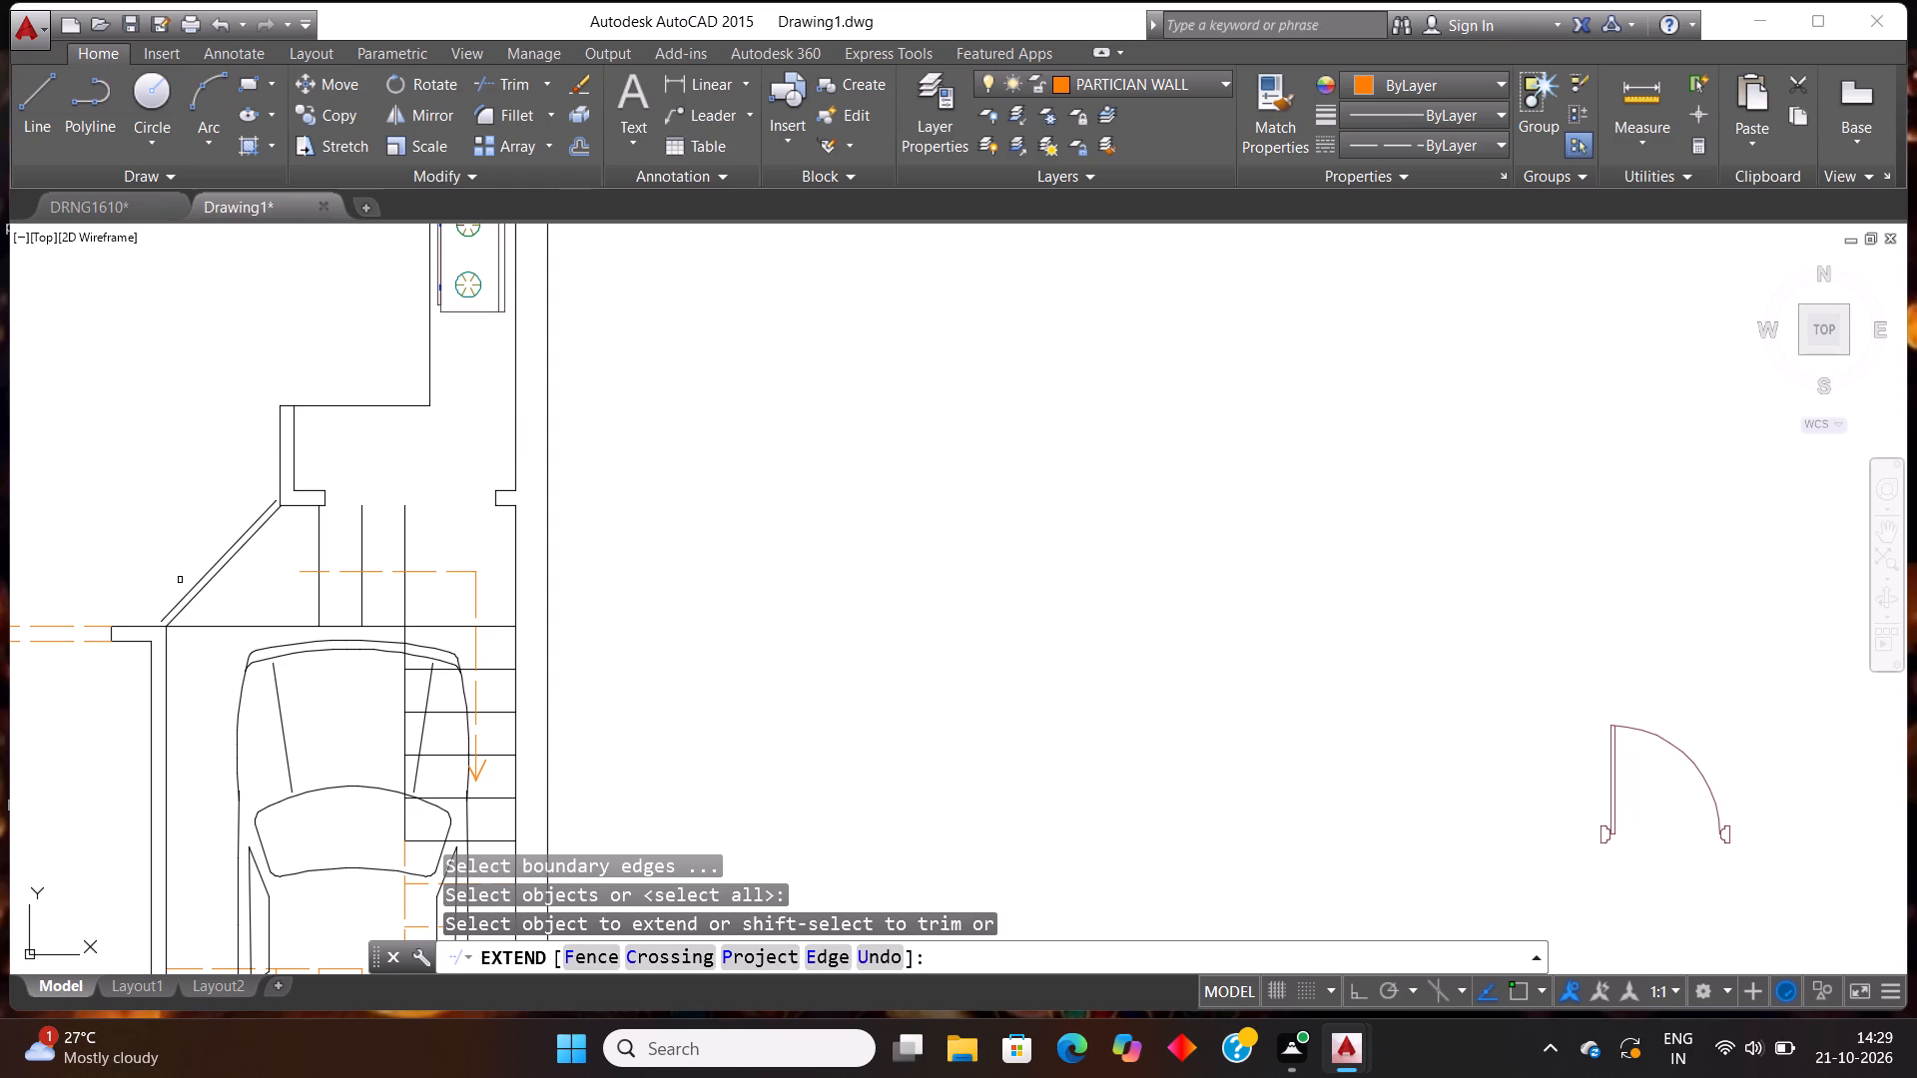
left_click(173, 602)
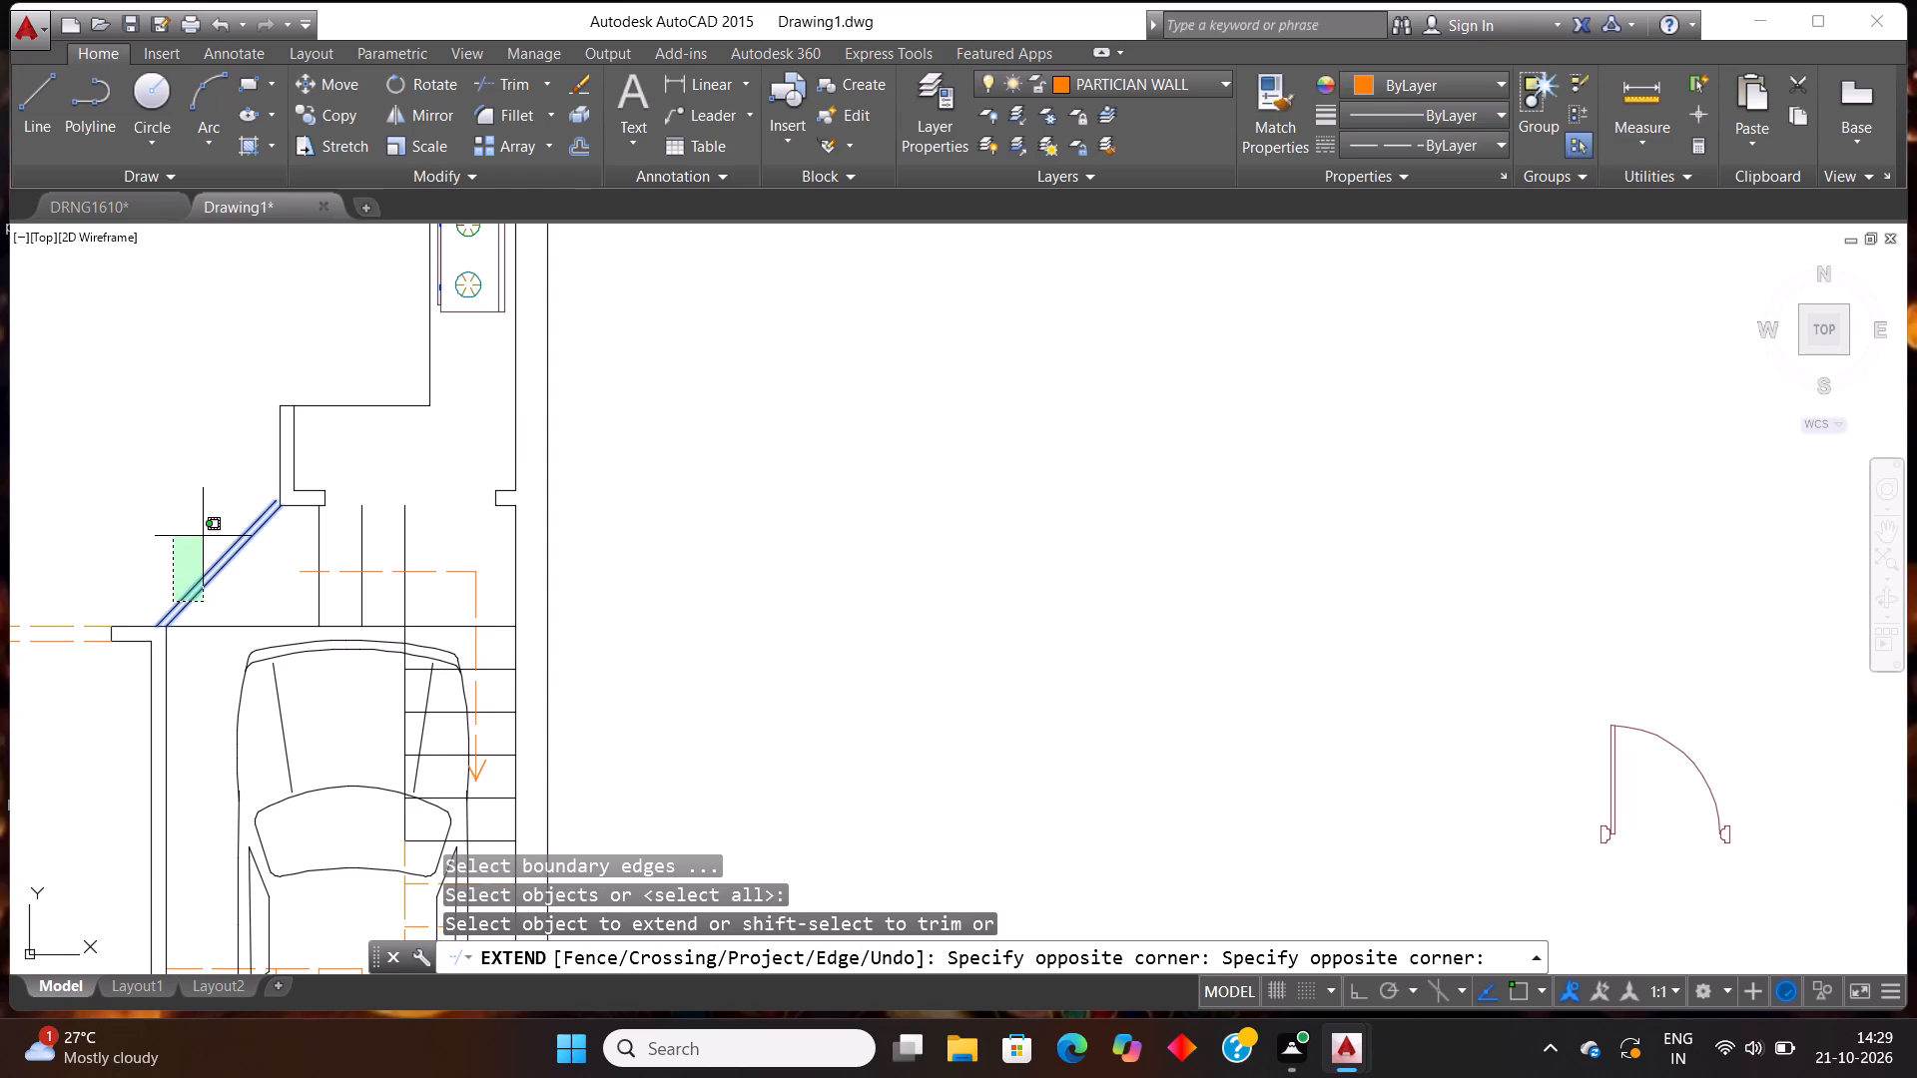
left_click(196, 525)
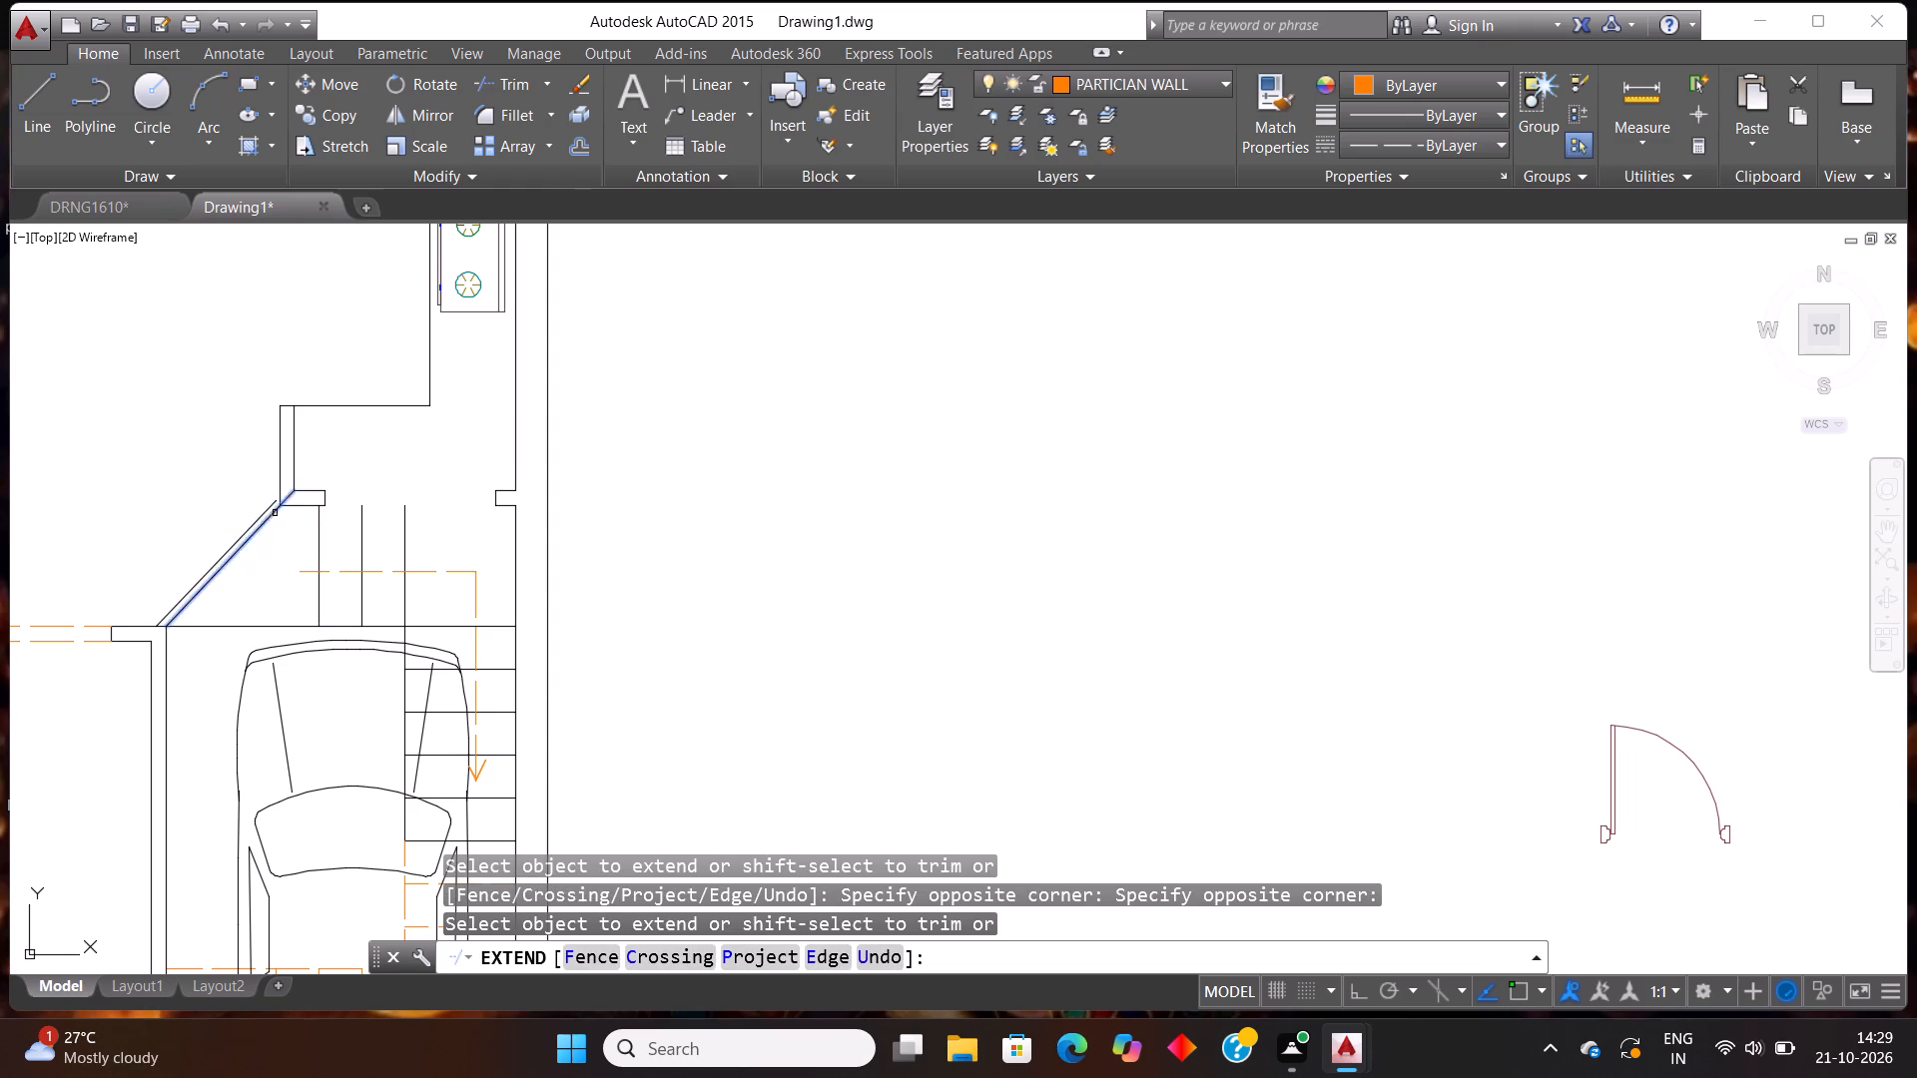
scroll(267, 508, "up", 4)
left_click(267, 504)
key("Escape")
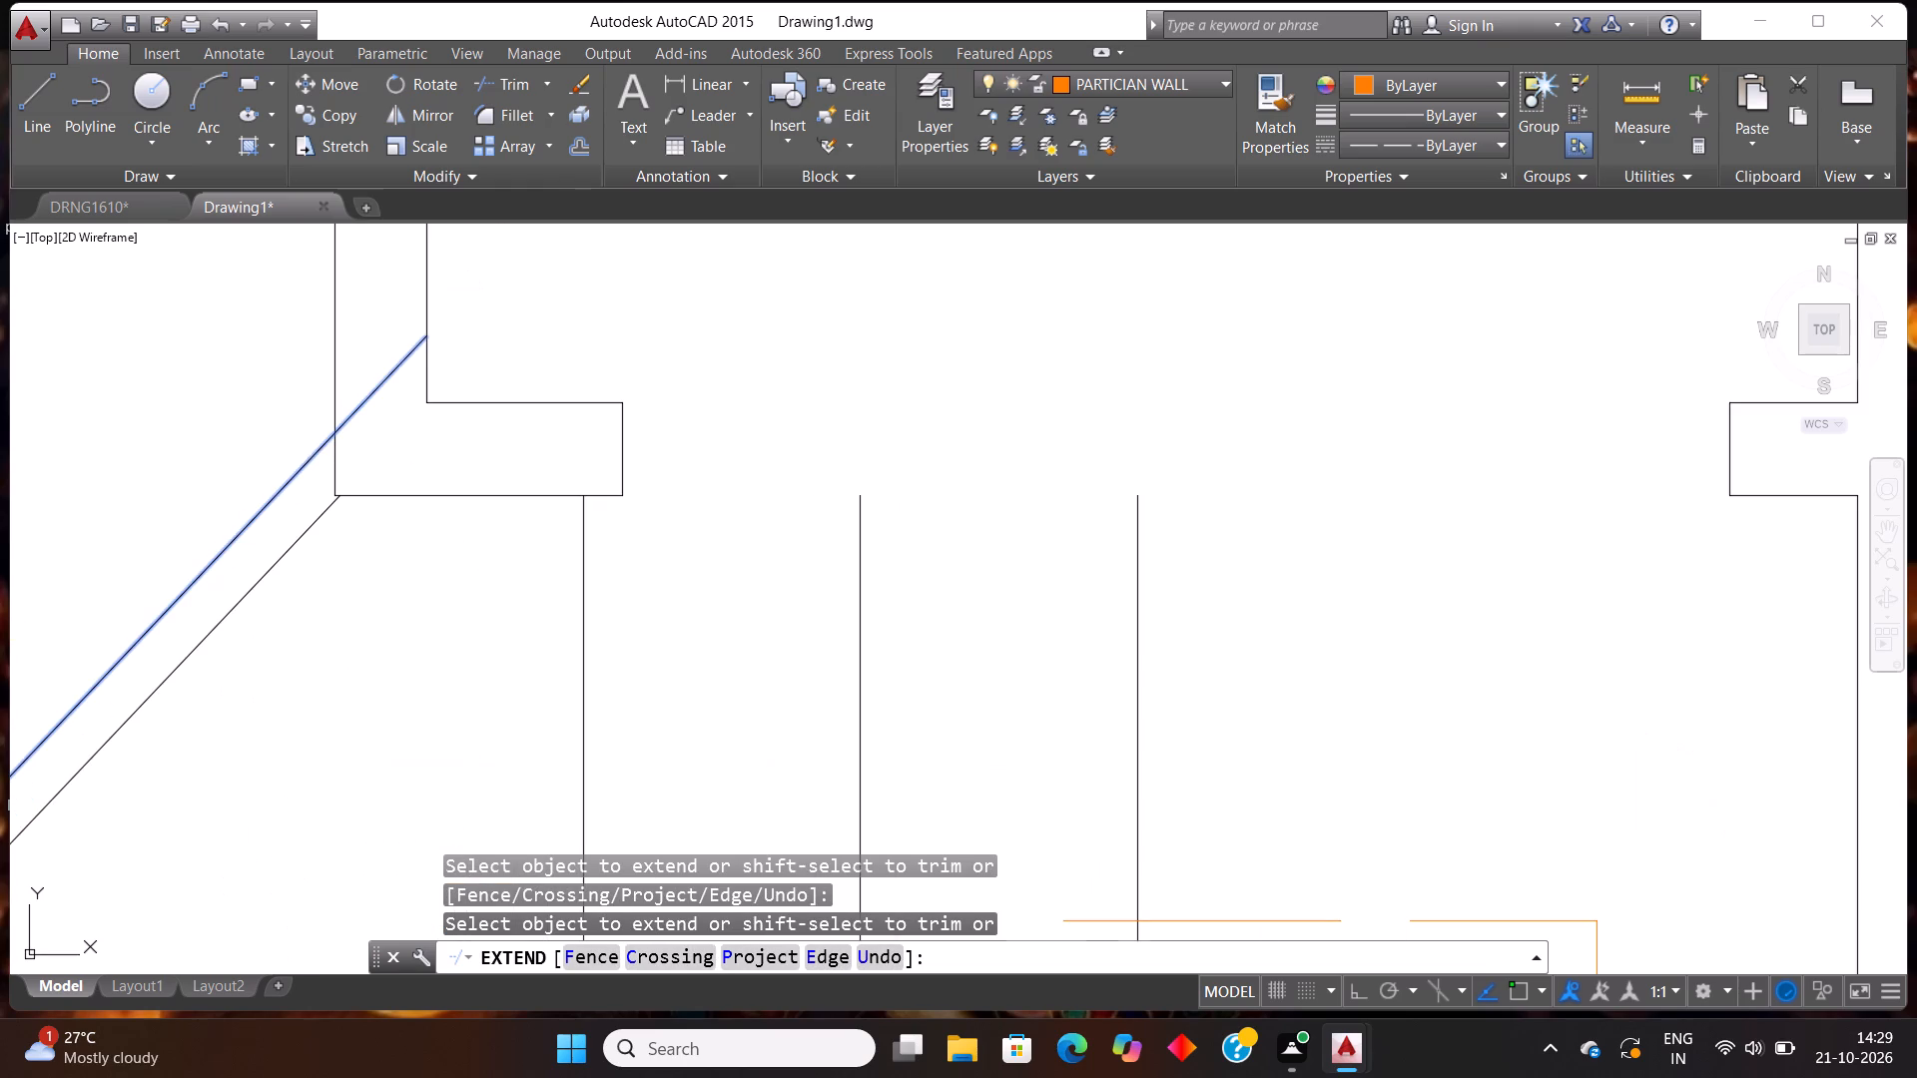
key("Escape")
Erase the spare single door left outside the plan on the car parking side.
scroll(319, 456, "down", 5)
scroll(704, 571, "down", 1)
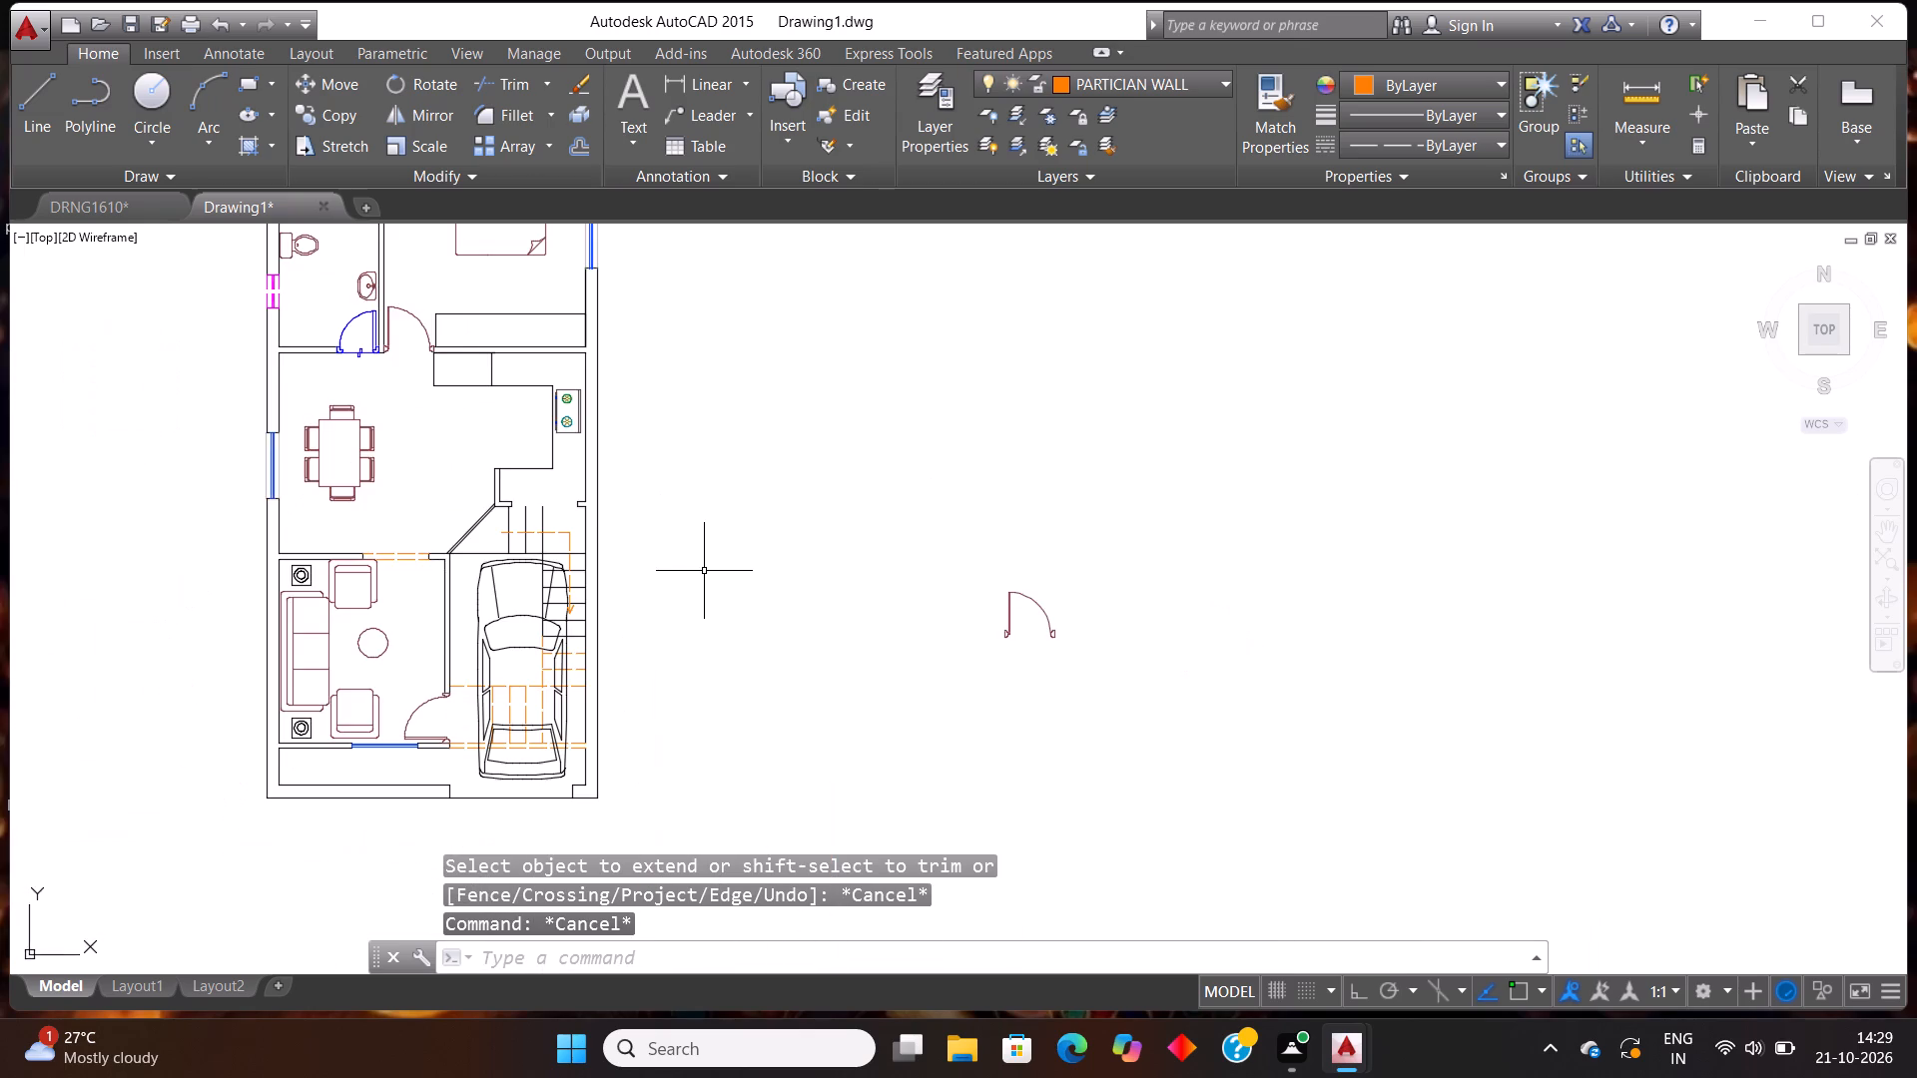
scroll(704, 571, "down", 1)
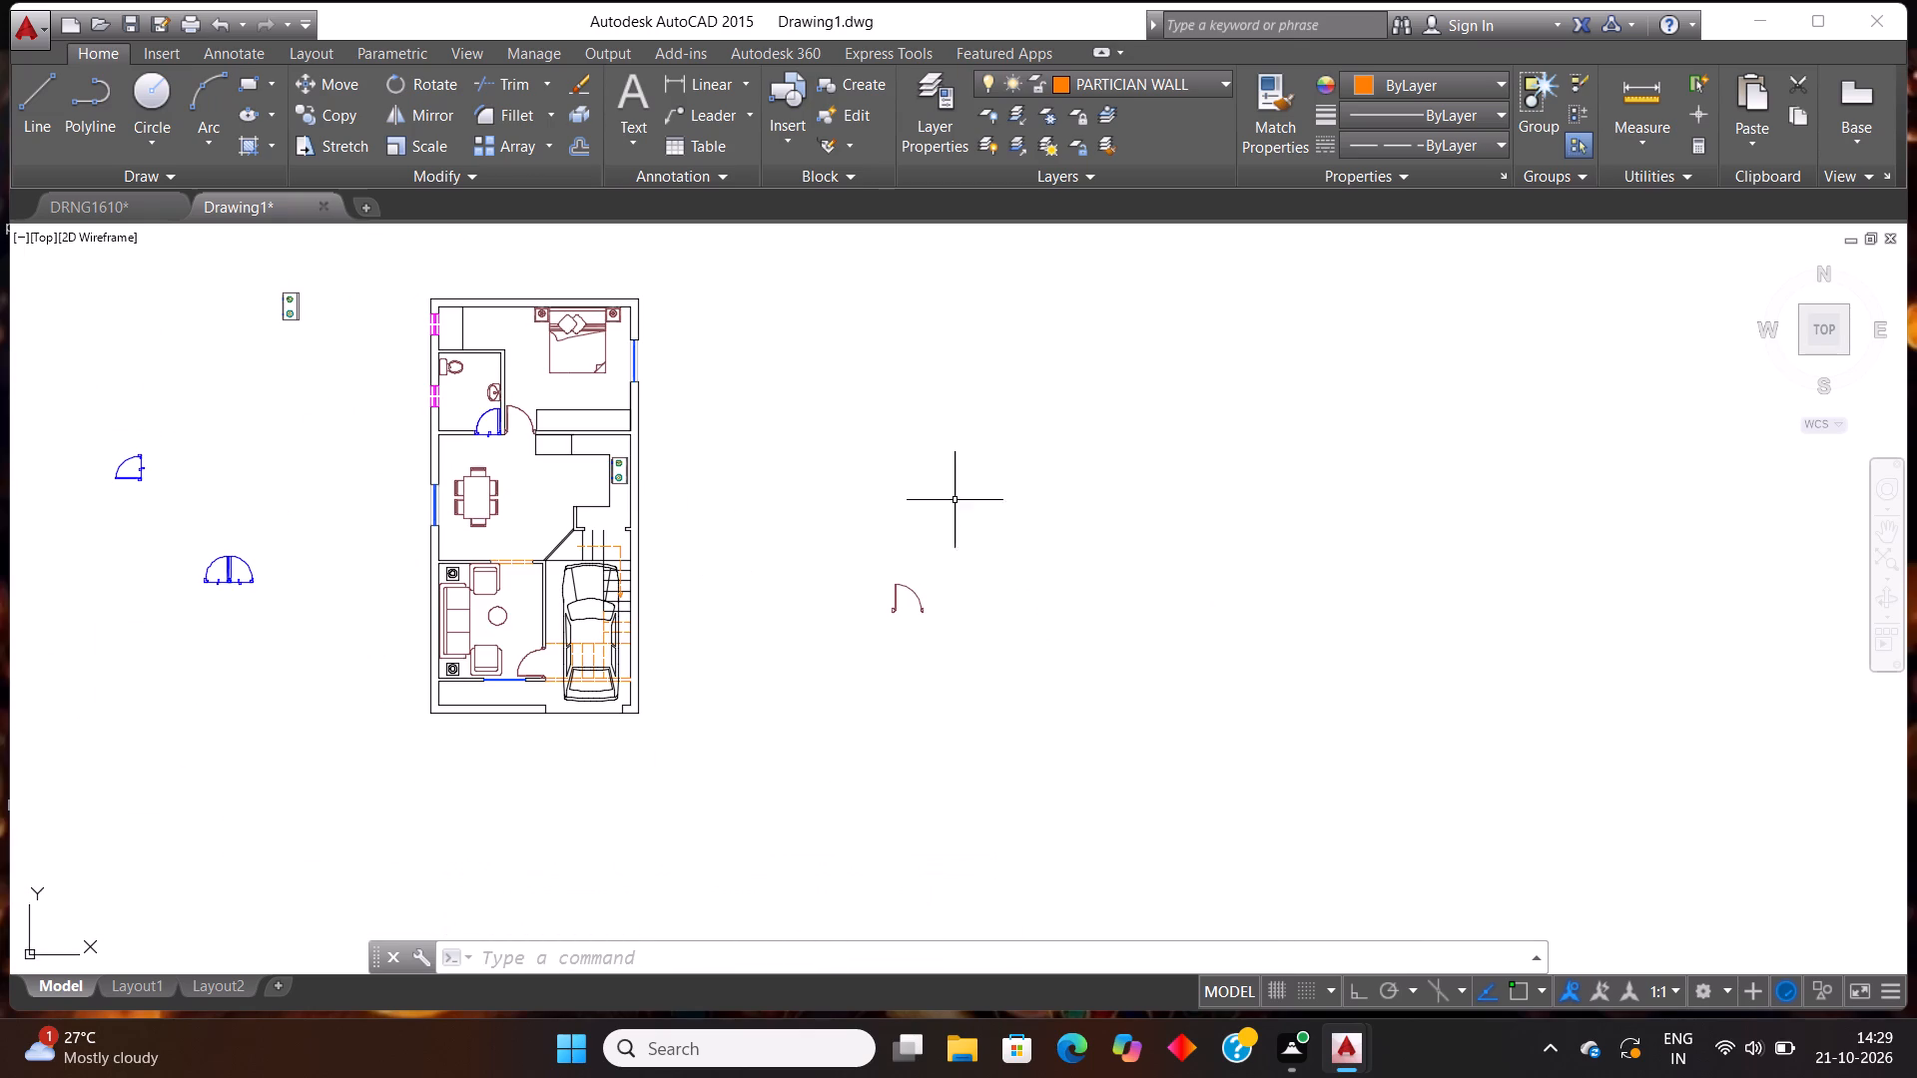
left_click_drag(1120, 720, 1094, 693)
left_click(764, 380)
key("Delete")
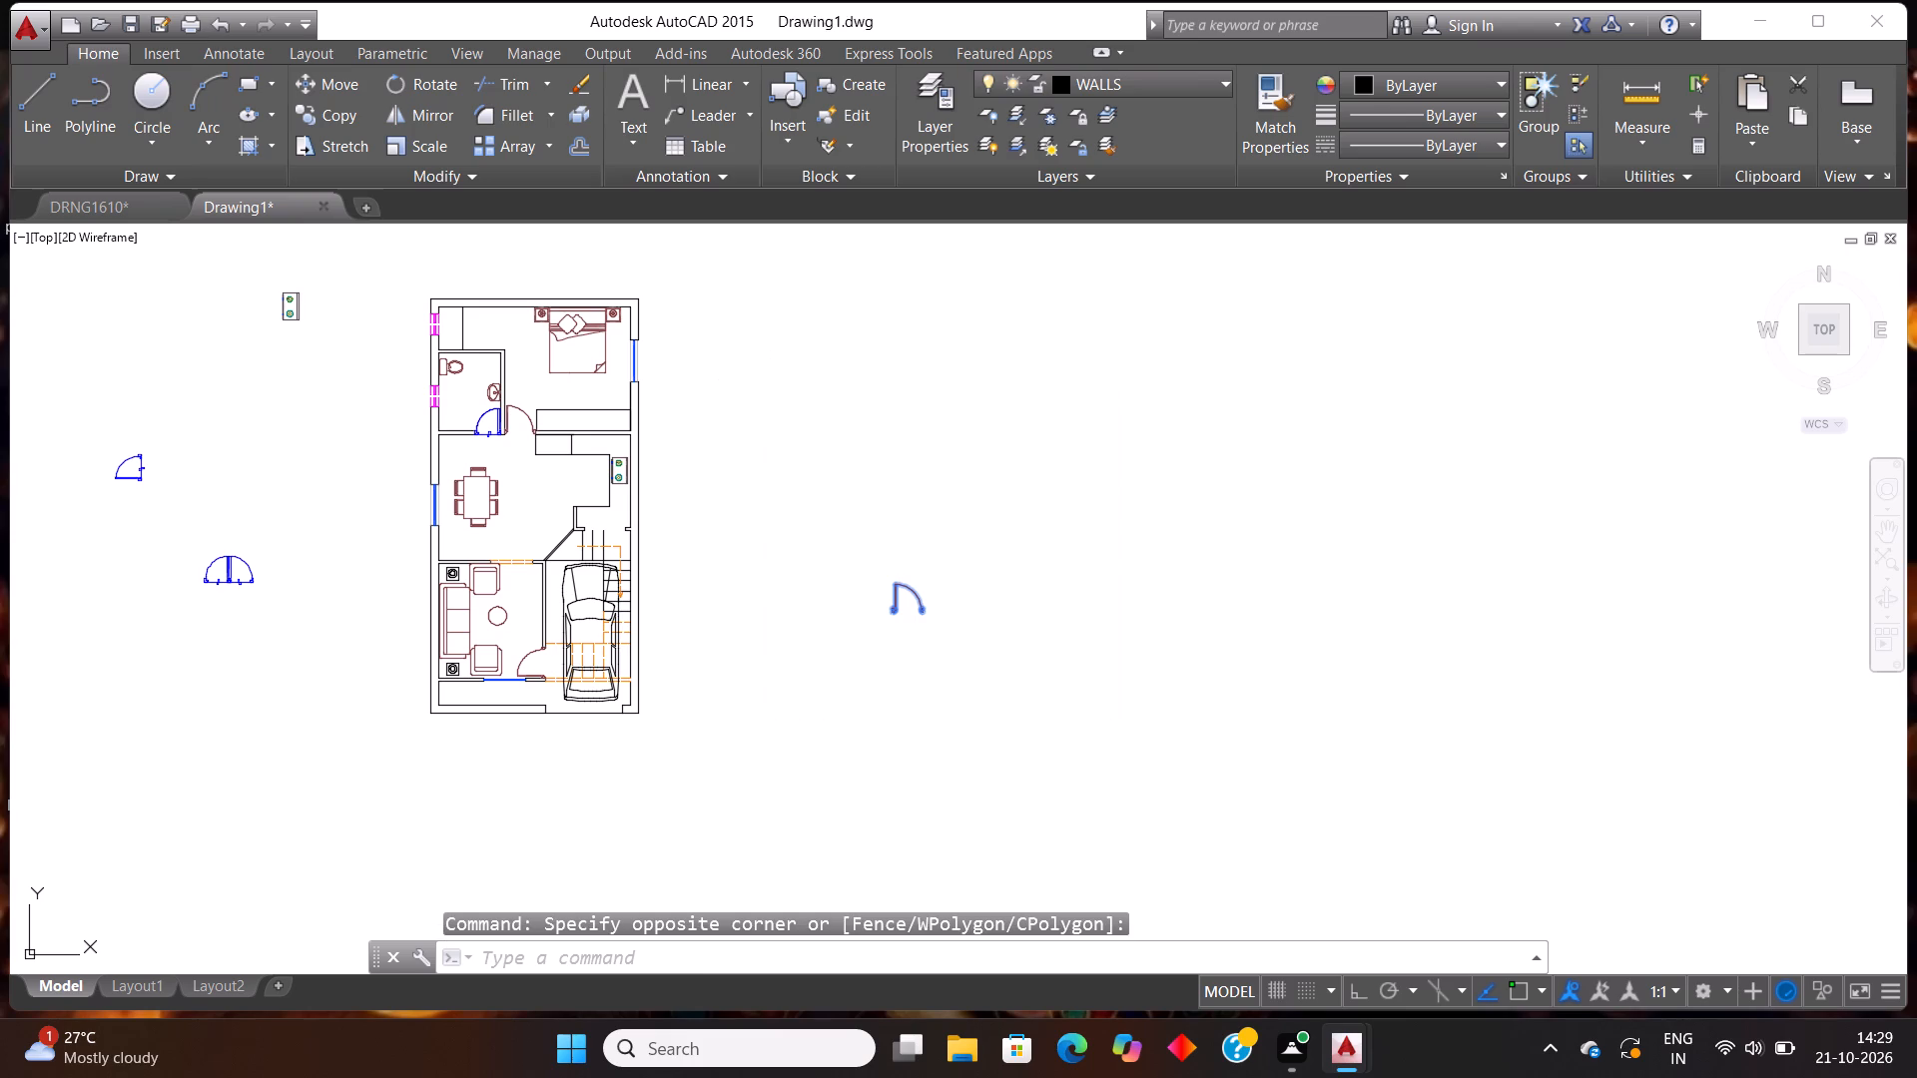
Erase the spare stove and blue door symbols left outside the plan on the living room side.
scroll(750, 404, "down", 1)
left_click_drag(487, 595, 487, 579)
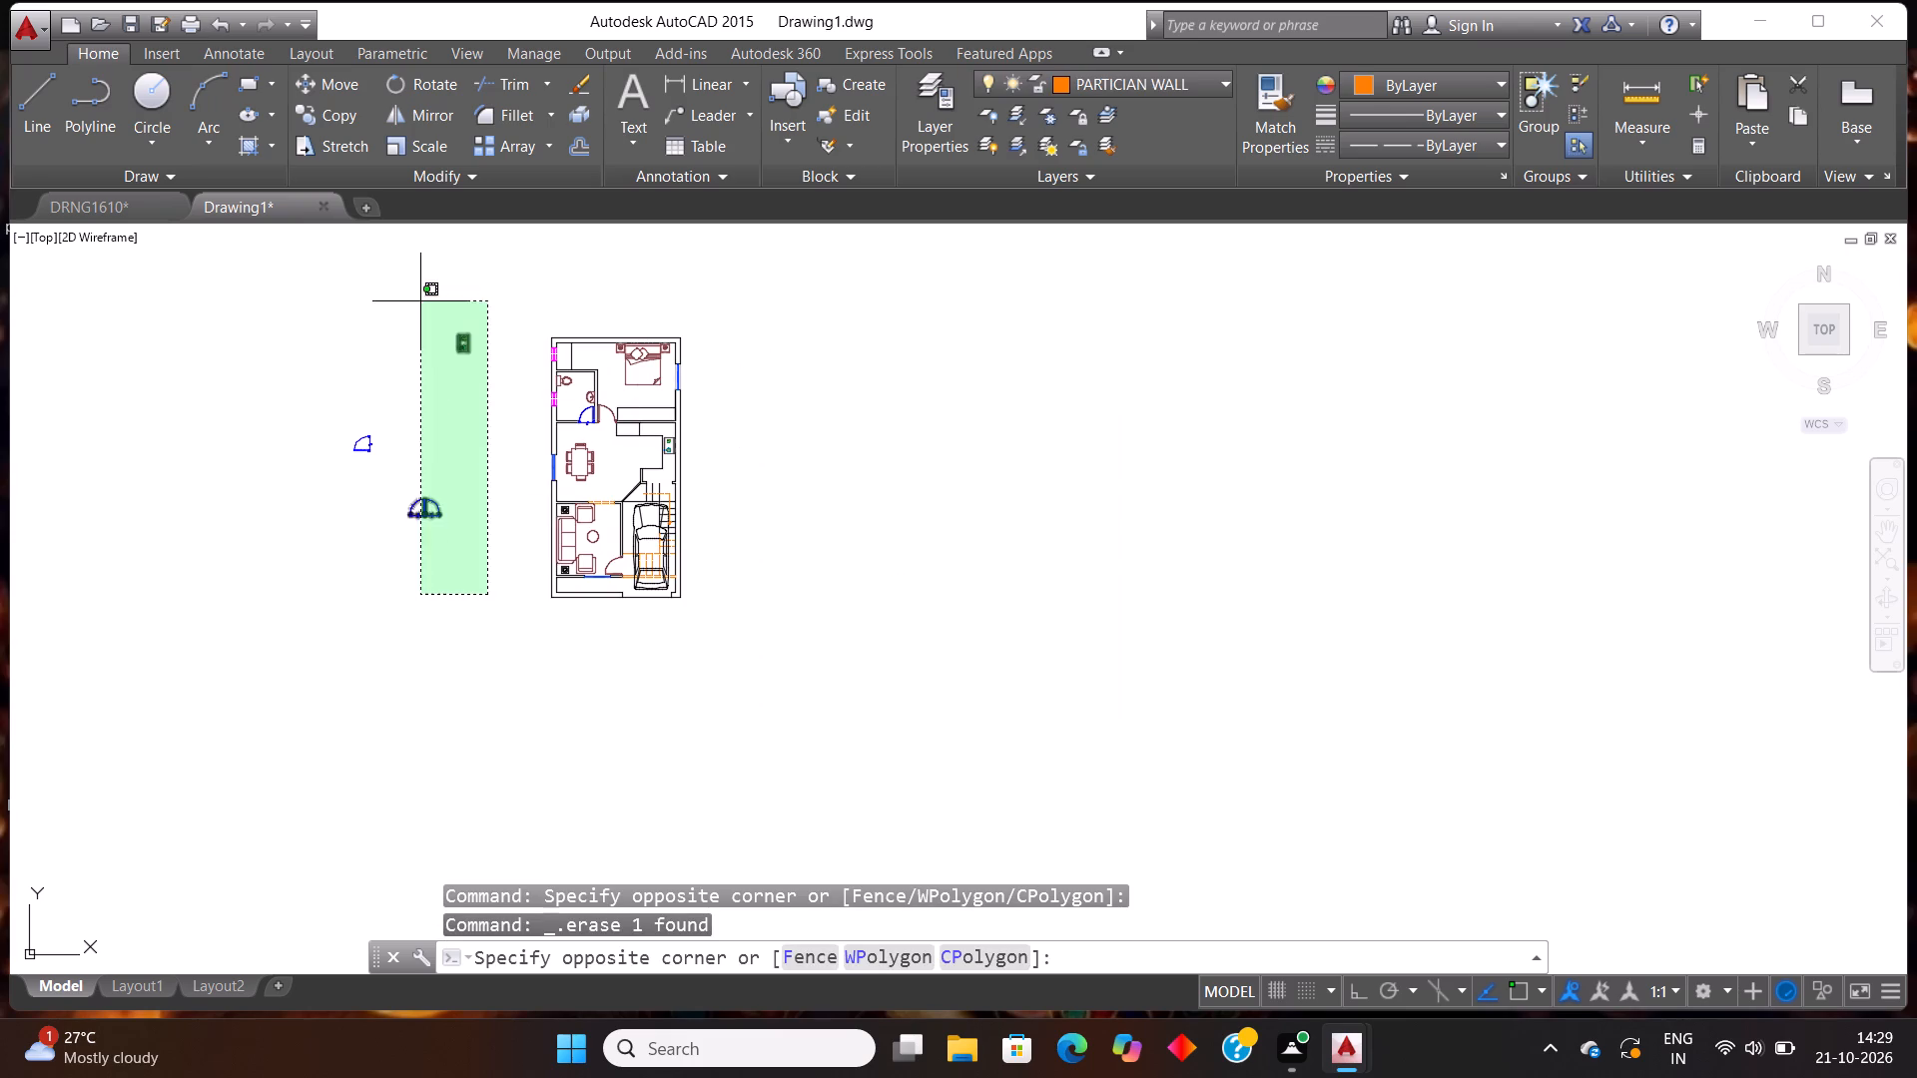
left_click(289, 275)
key("Delete")
key("Delete")
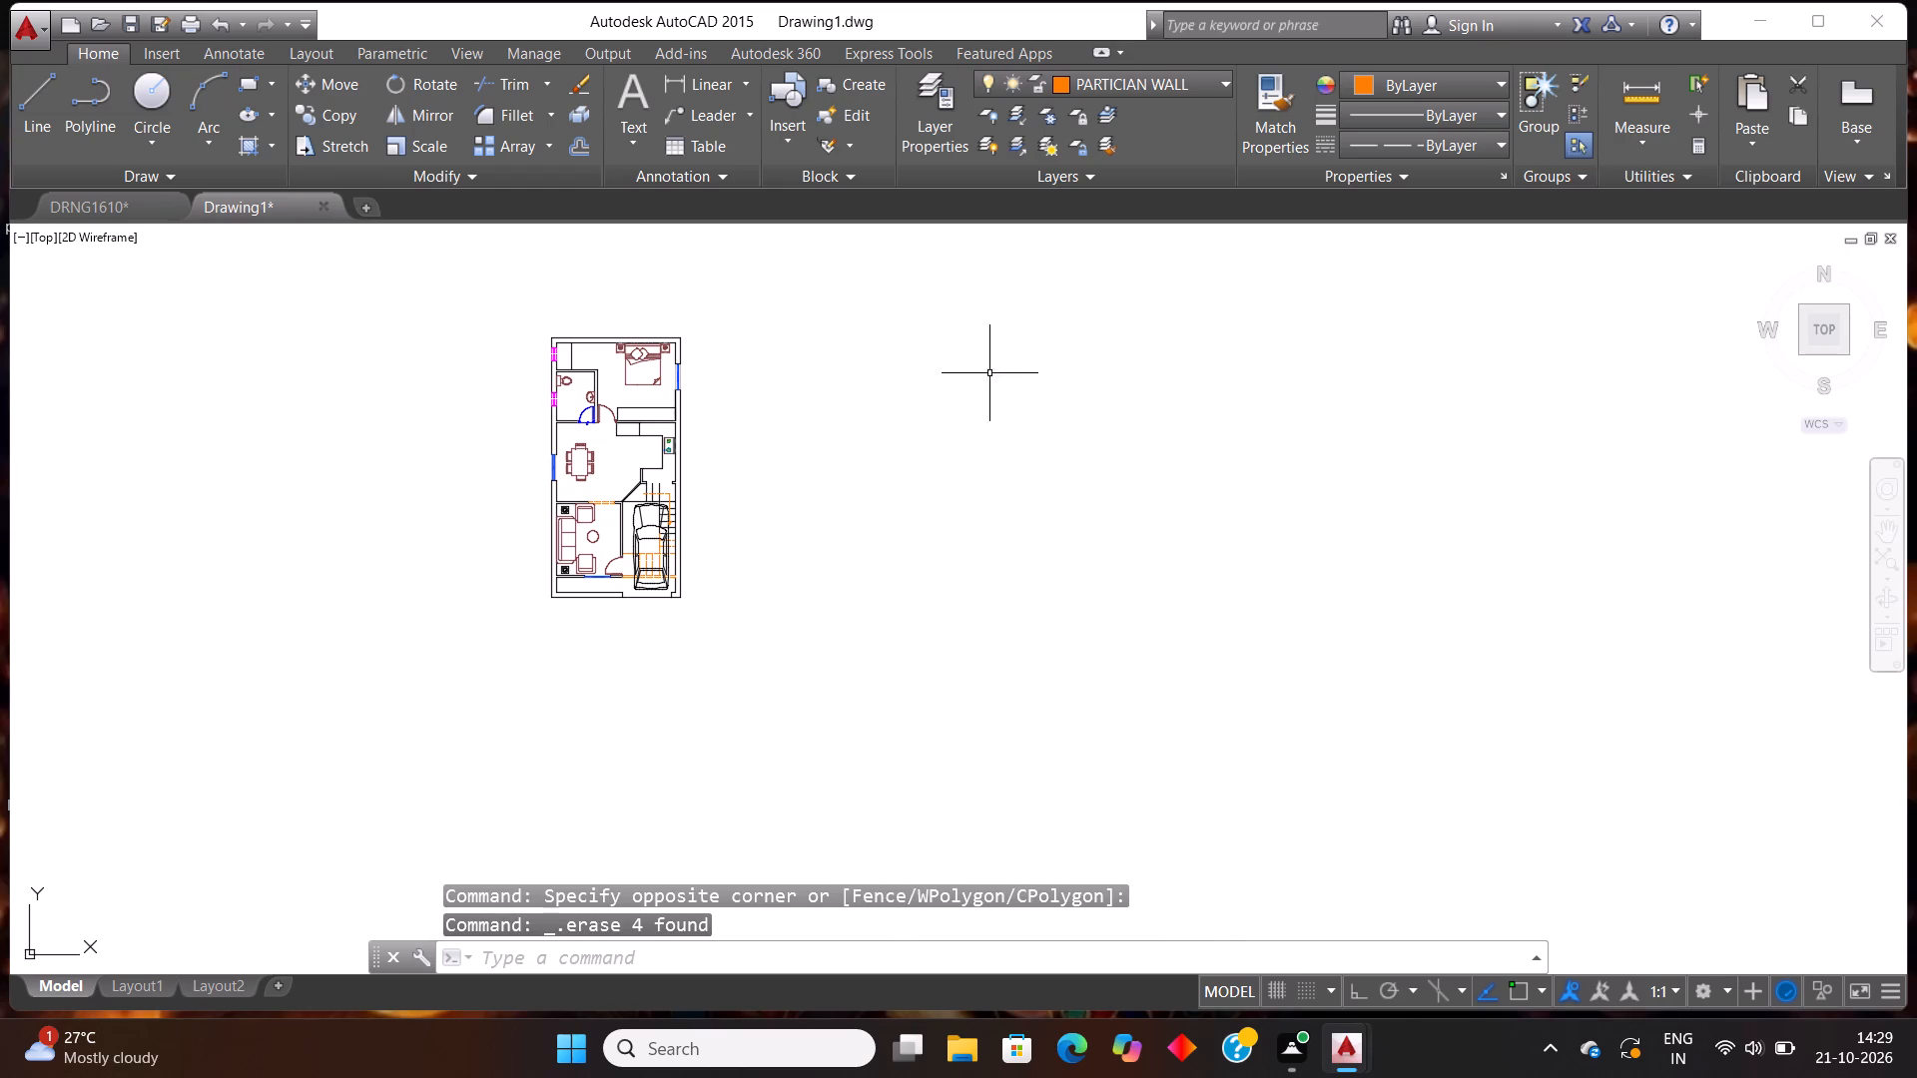
Hatch the outer wall around the top of the bedroom, up to its window, with the ANSI32 pattern.
scroll(611, 375, "up", 1)
scroll(502, 314, "up", 2)
key("Escape")
key("Escape")
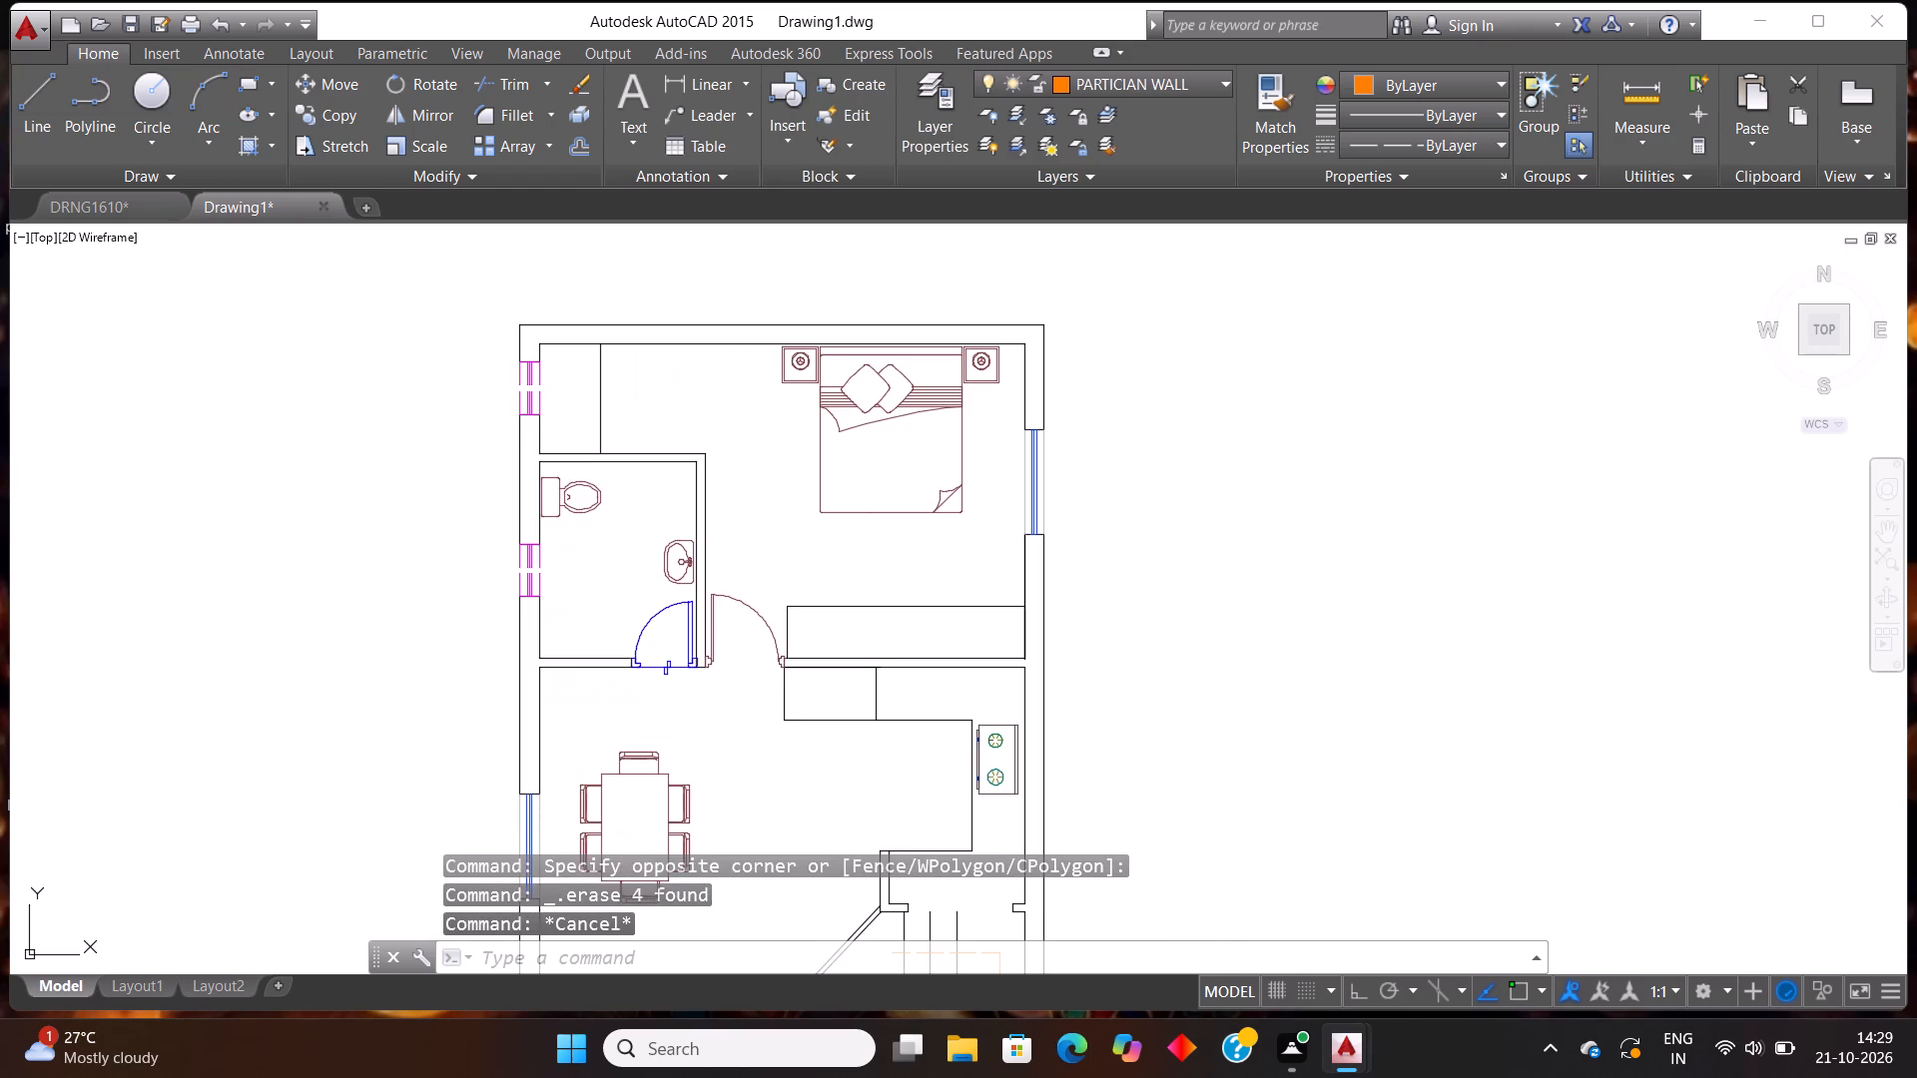
key("h")
key("Return")
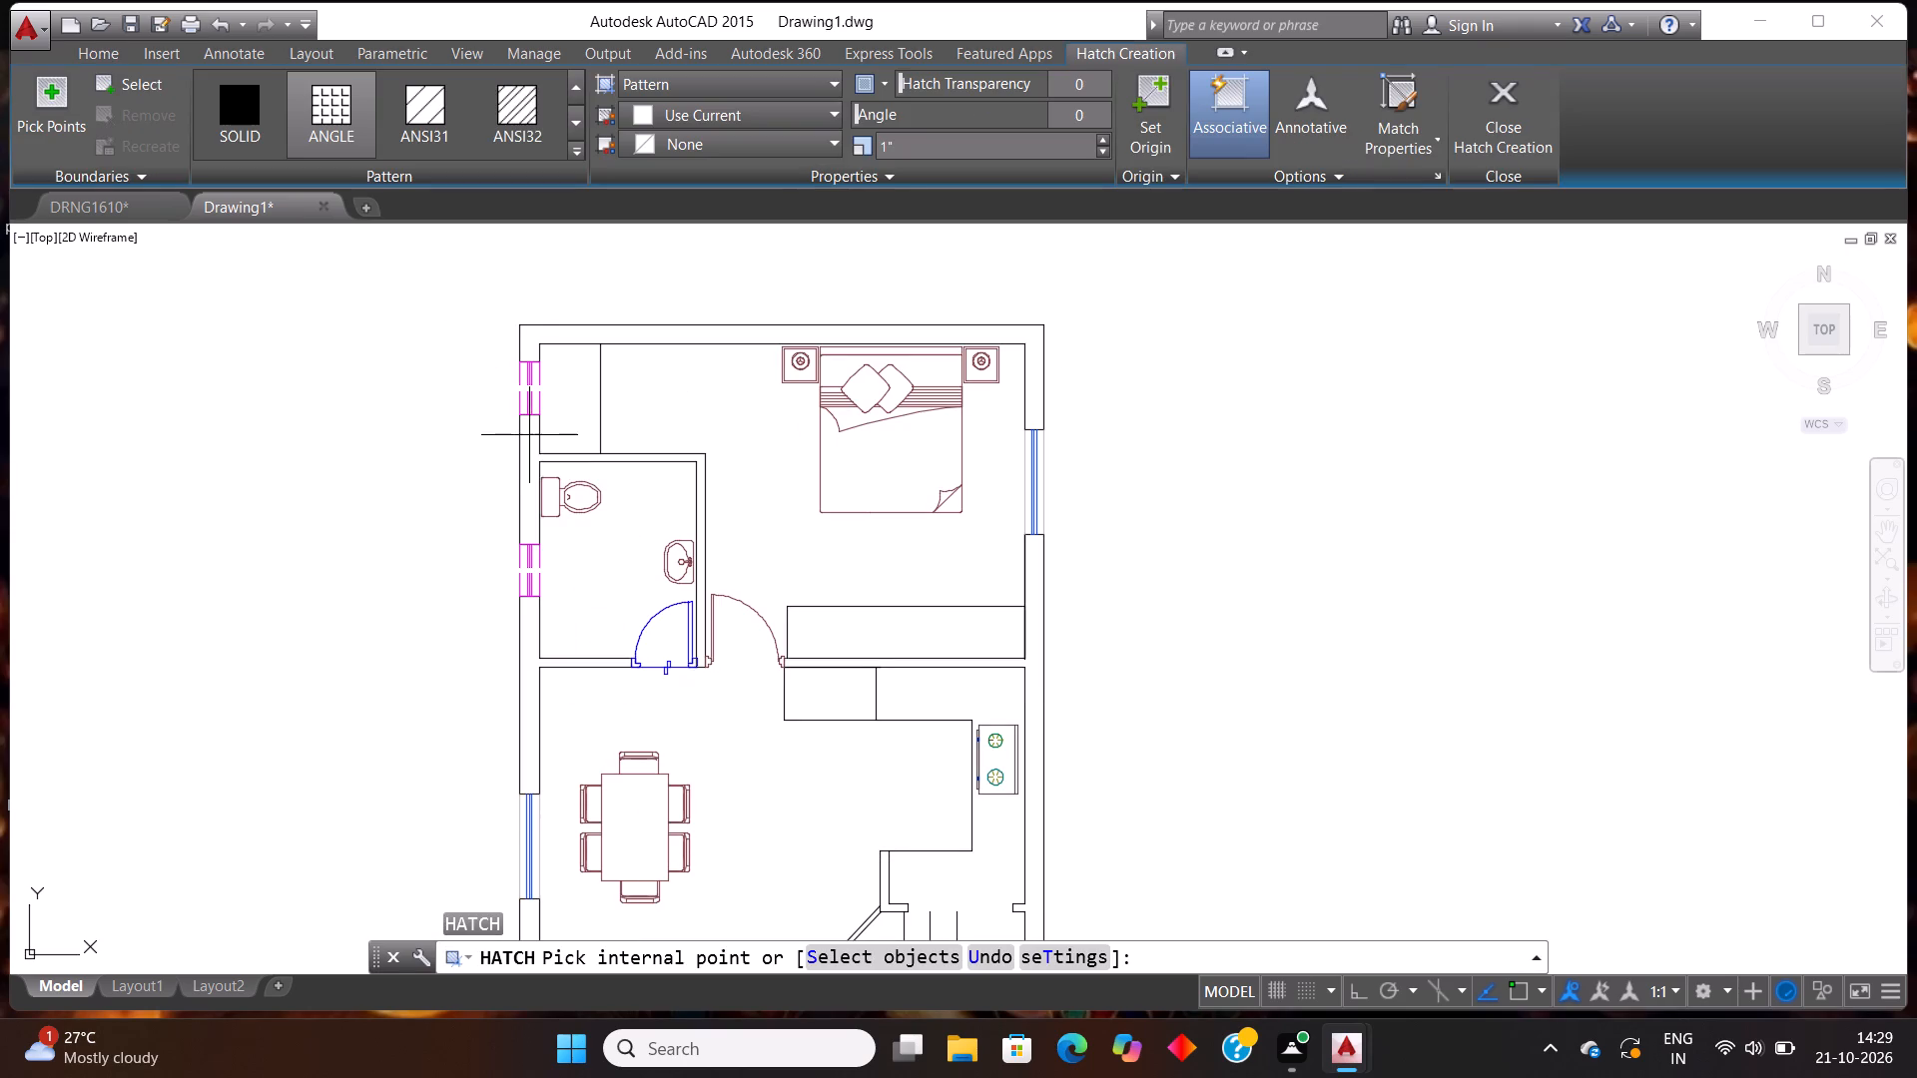
left_click(535, 100)
left_click(525, 347)
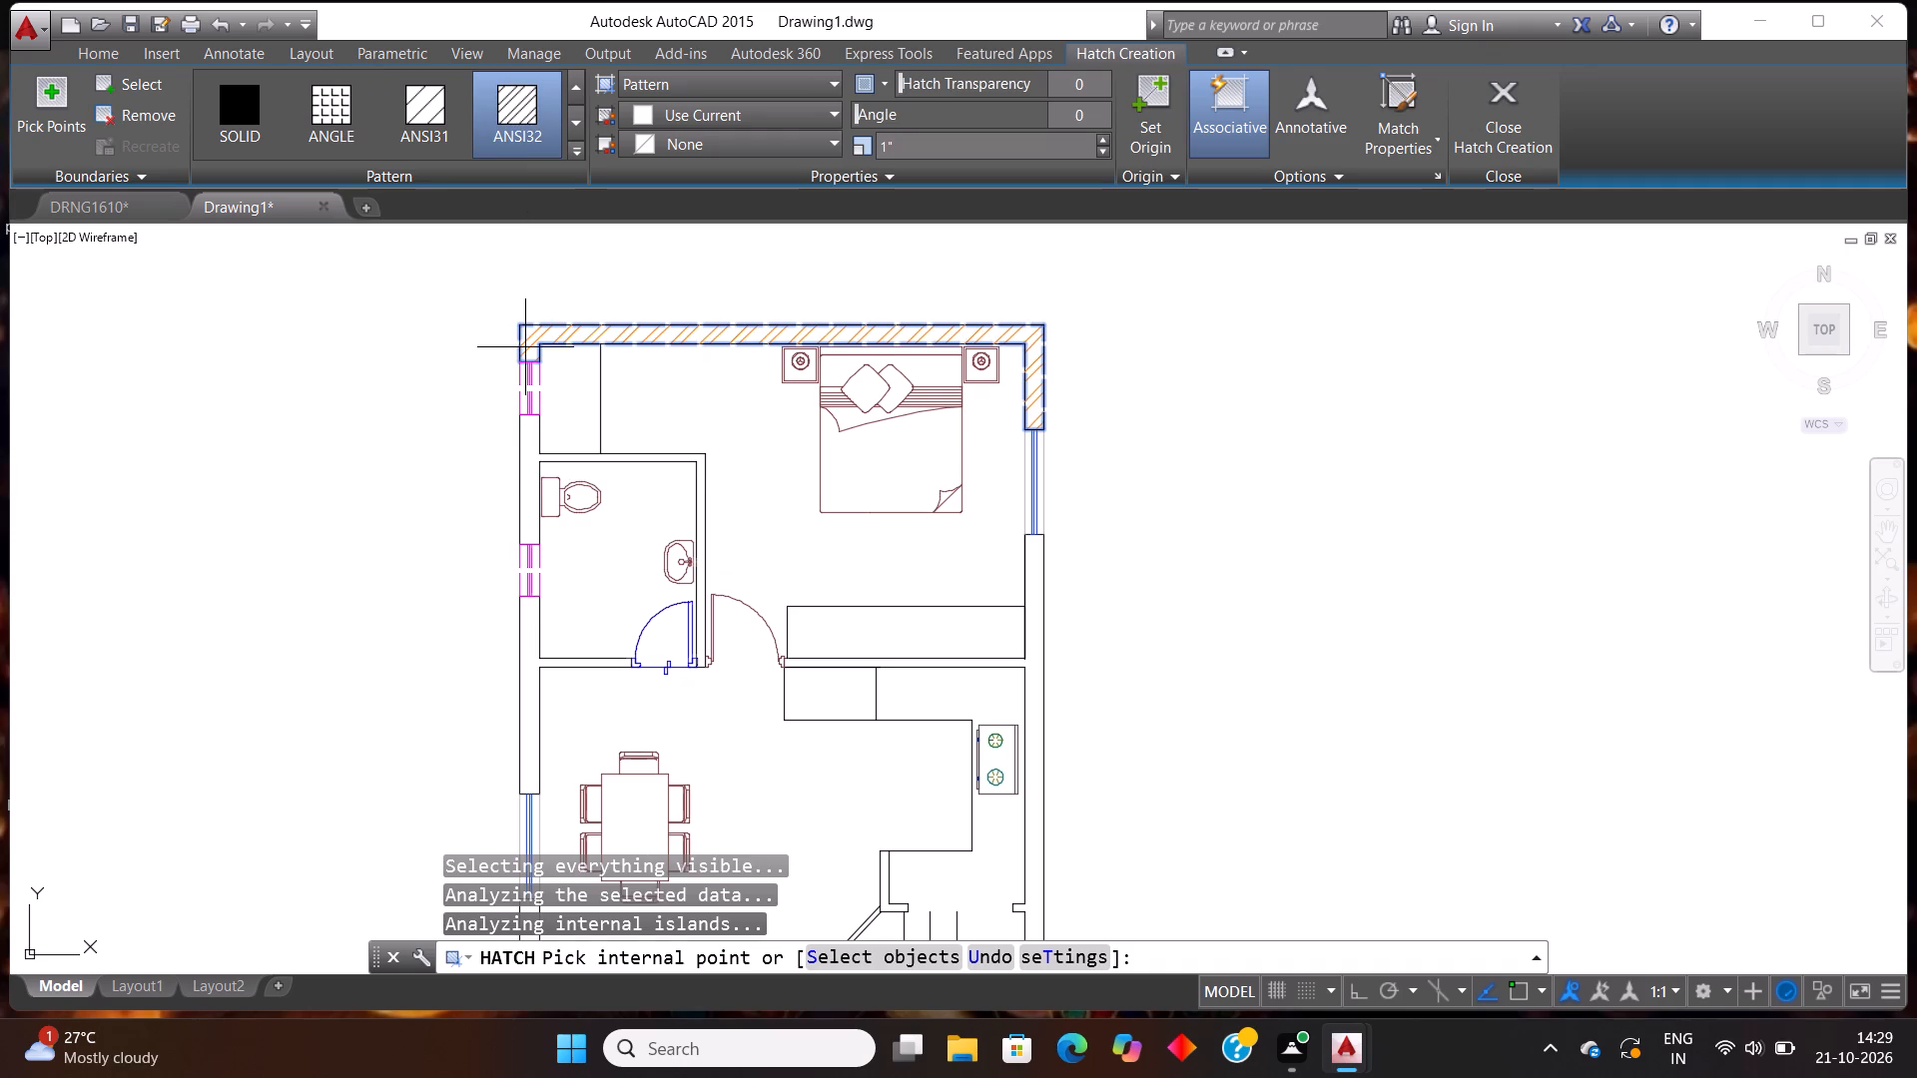
key("Escape")
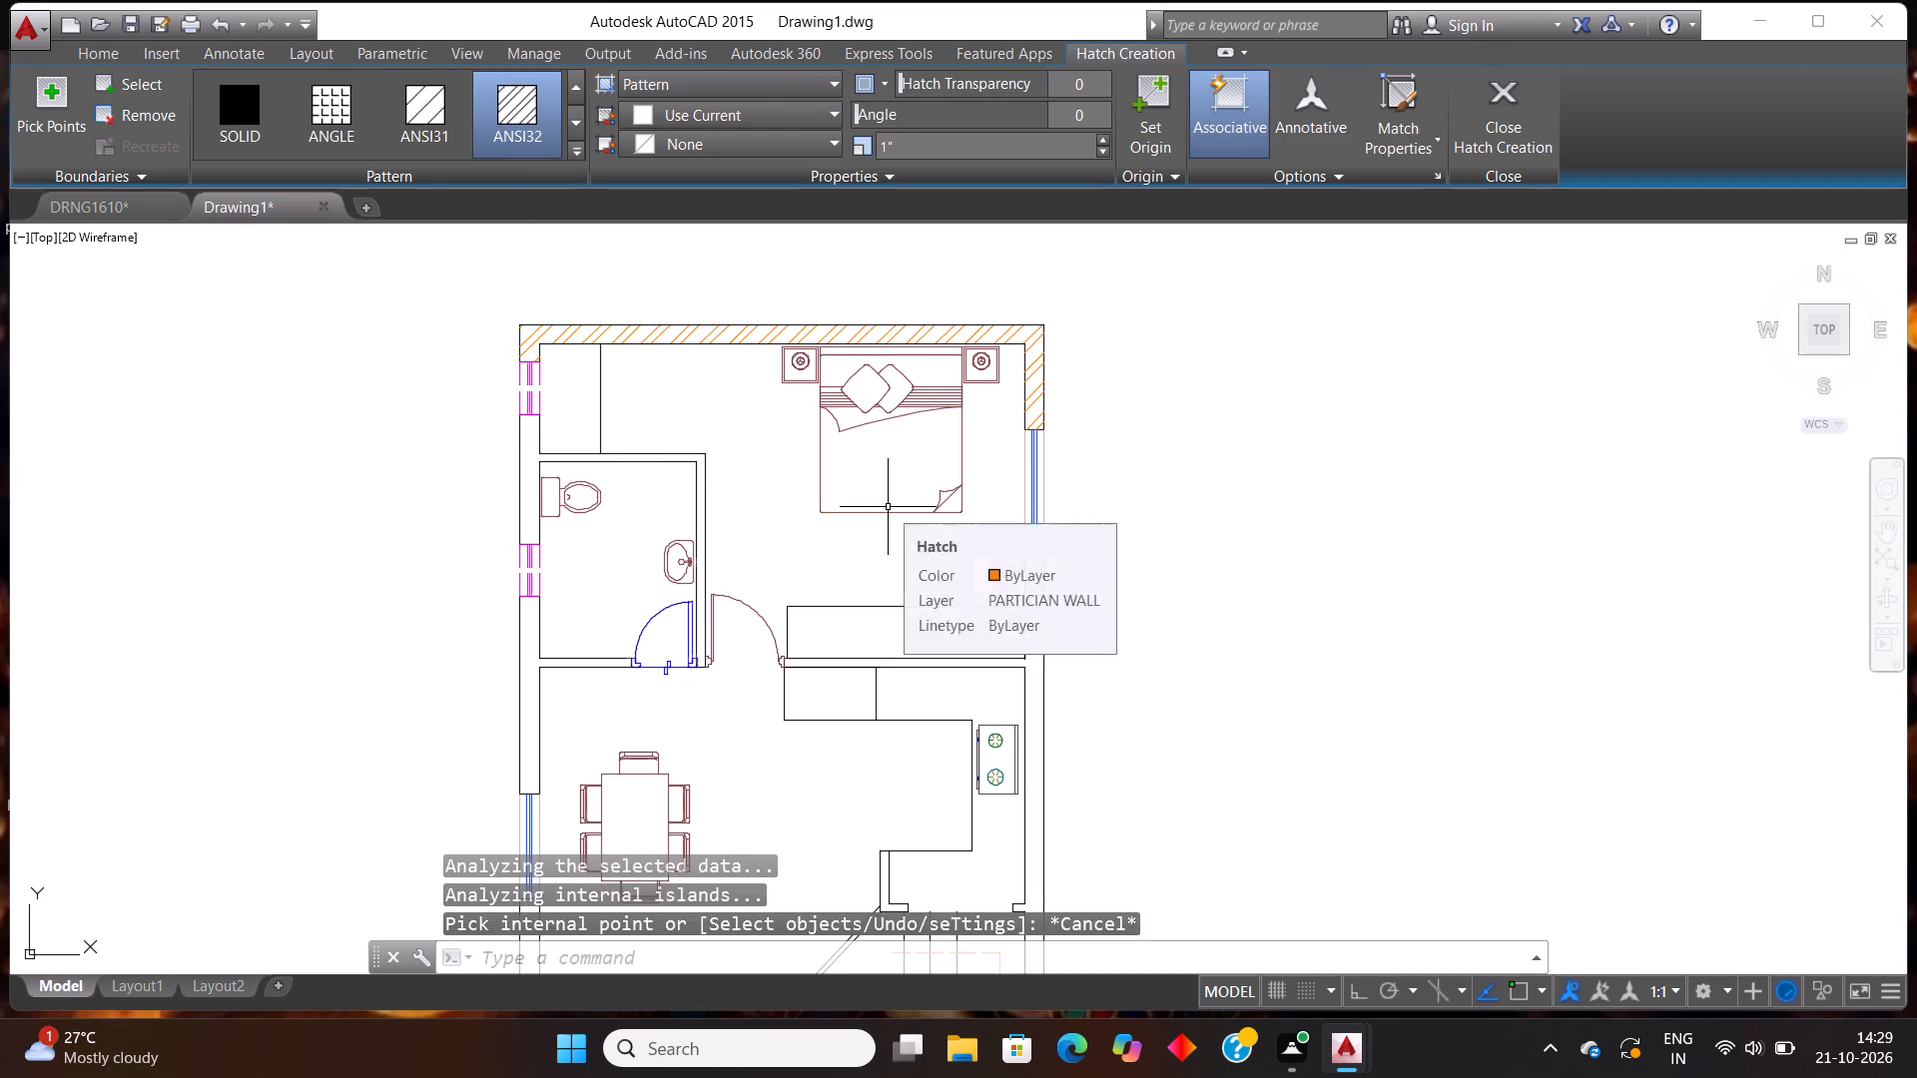
key("Escape")
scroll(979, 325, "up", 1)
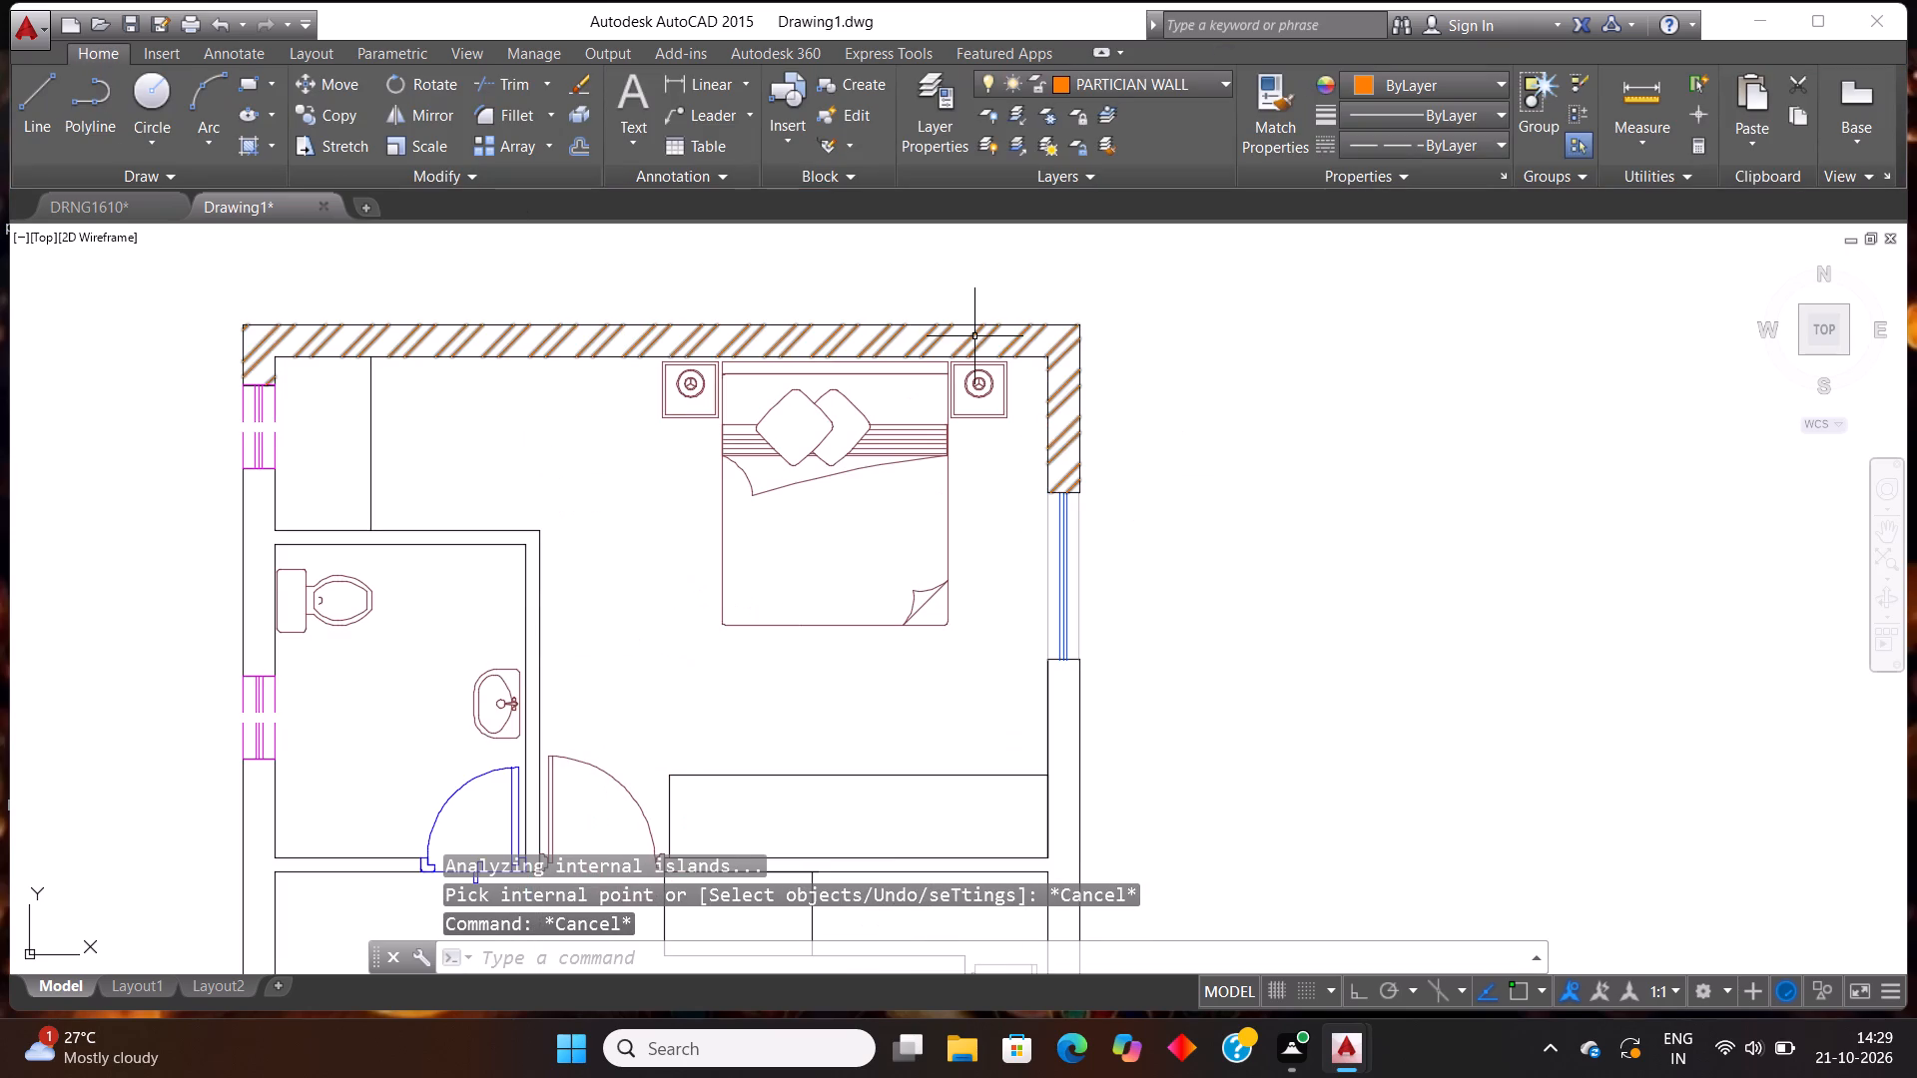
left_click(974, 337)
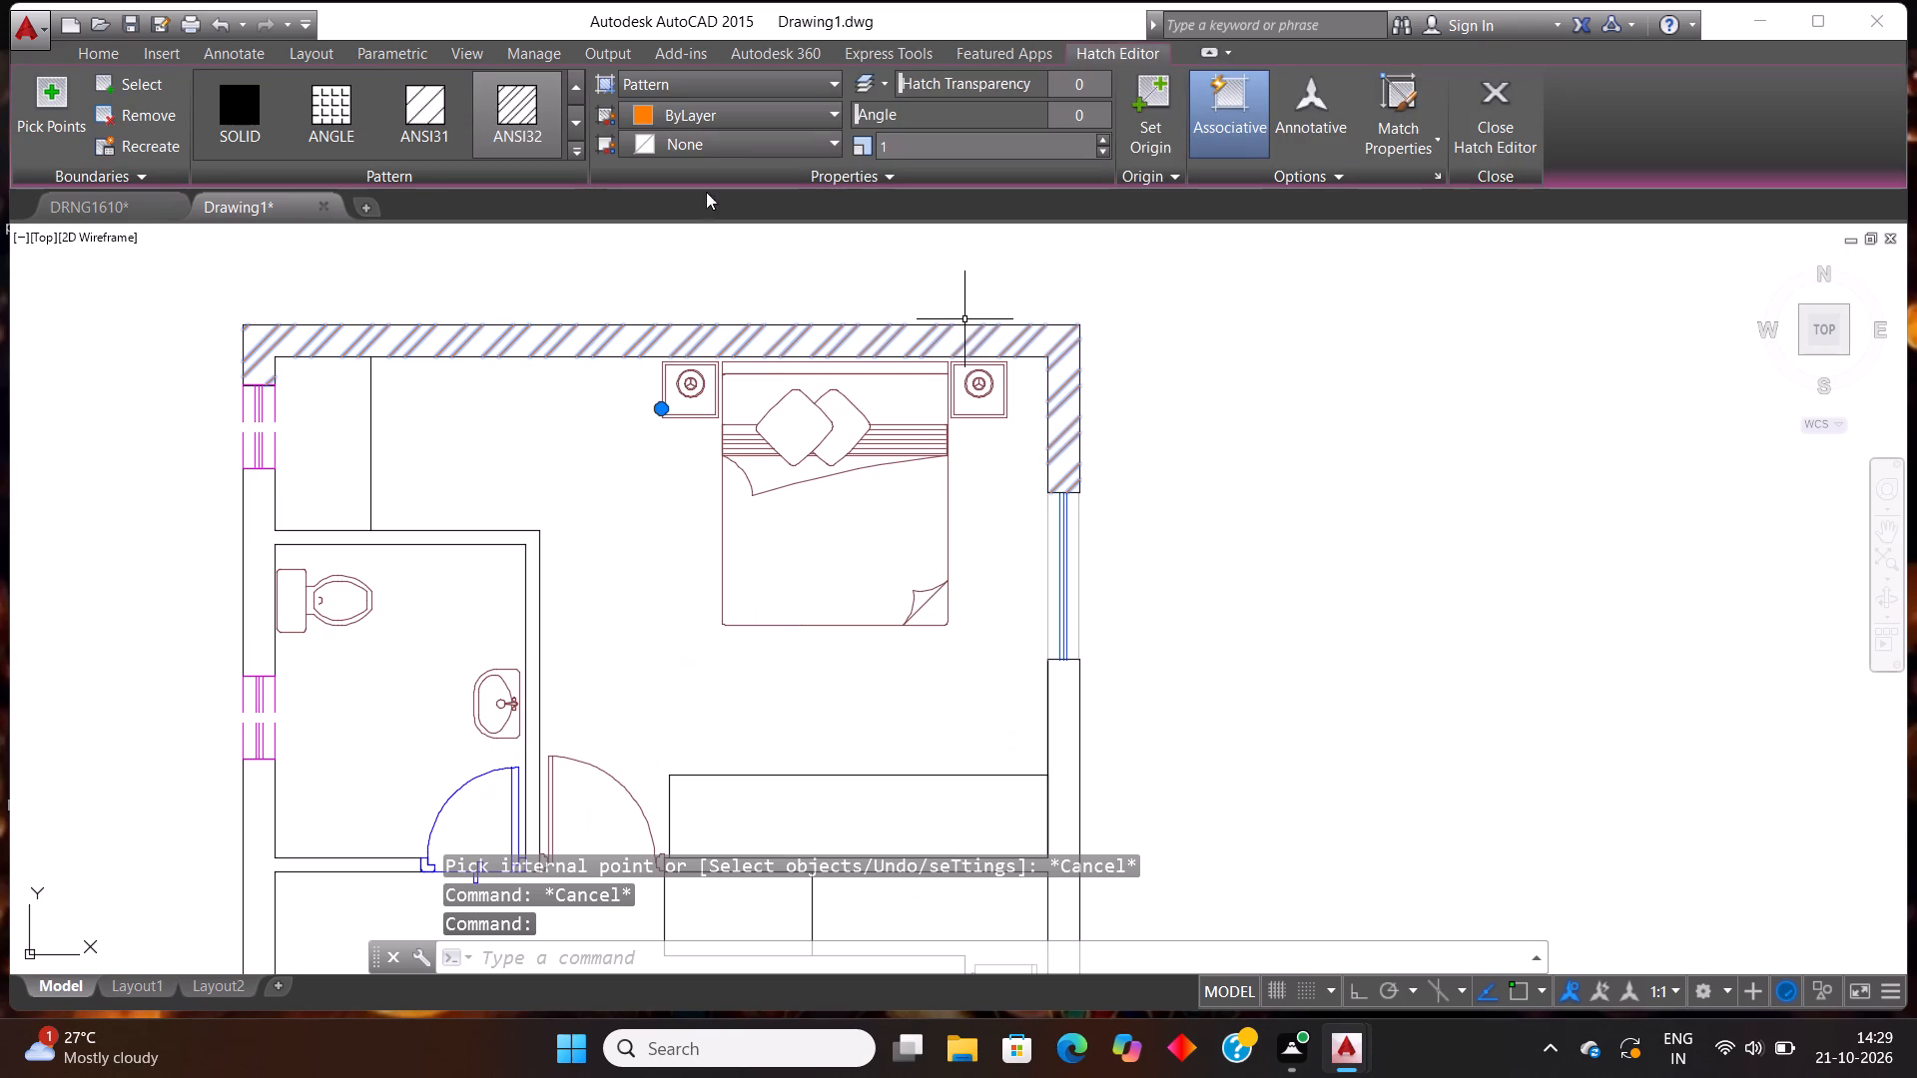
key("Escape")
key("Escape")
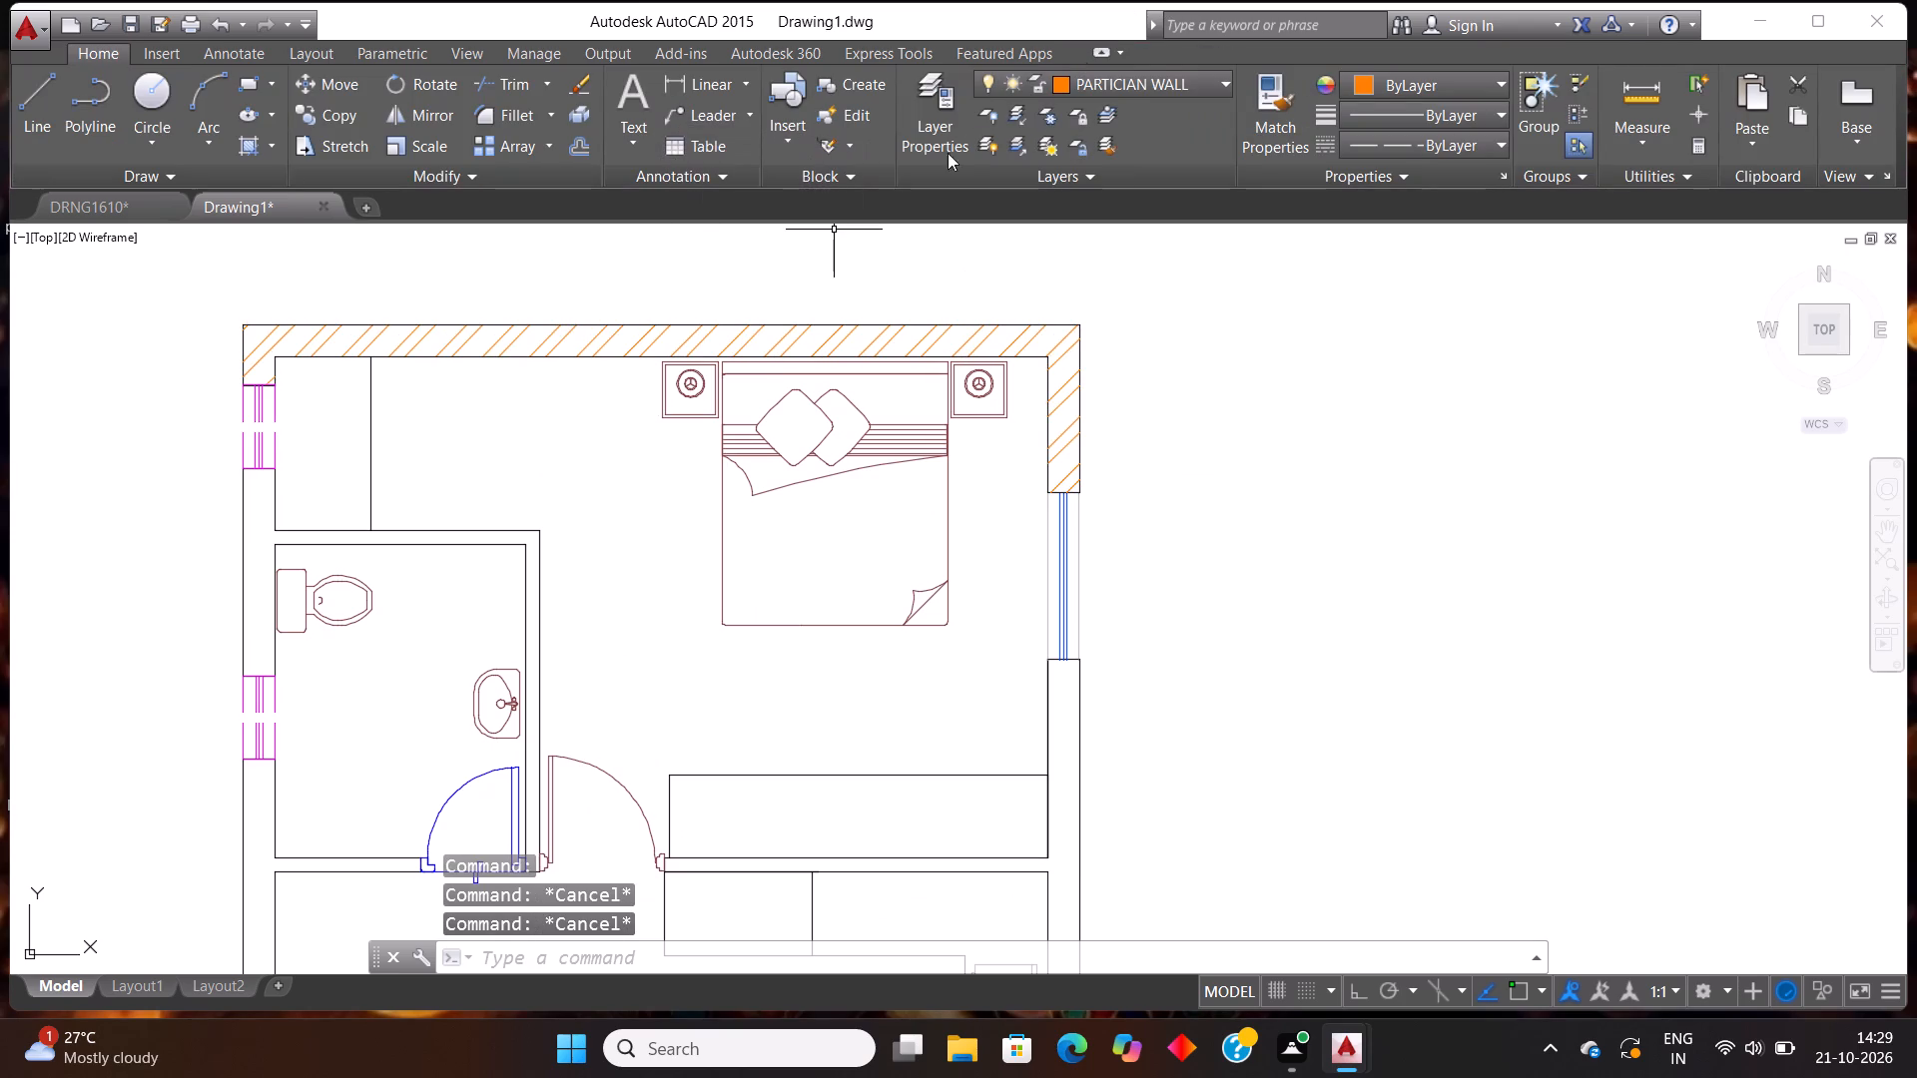
Make layer 0 the current layer.
left_click(1117, 86)
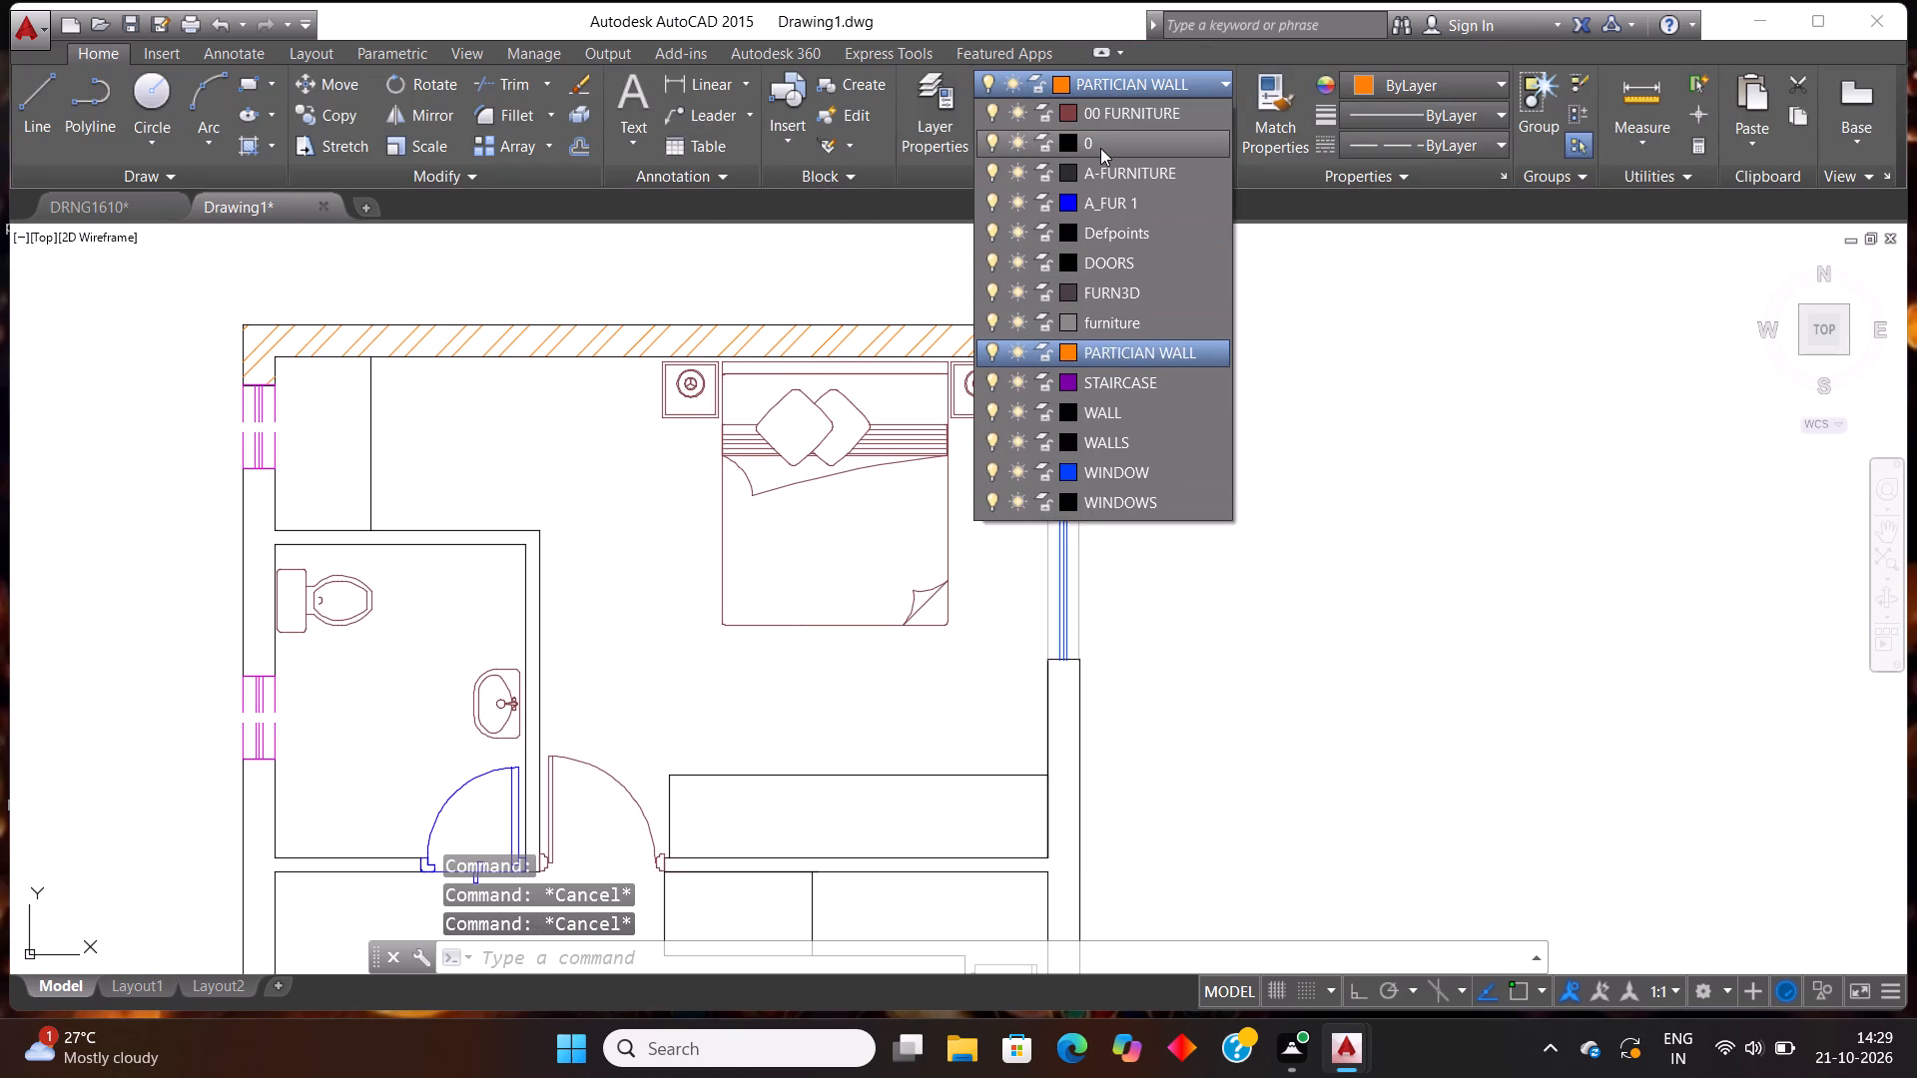
left_click(1100, 148)
key("Escape")
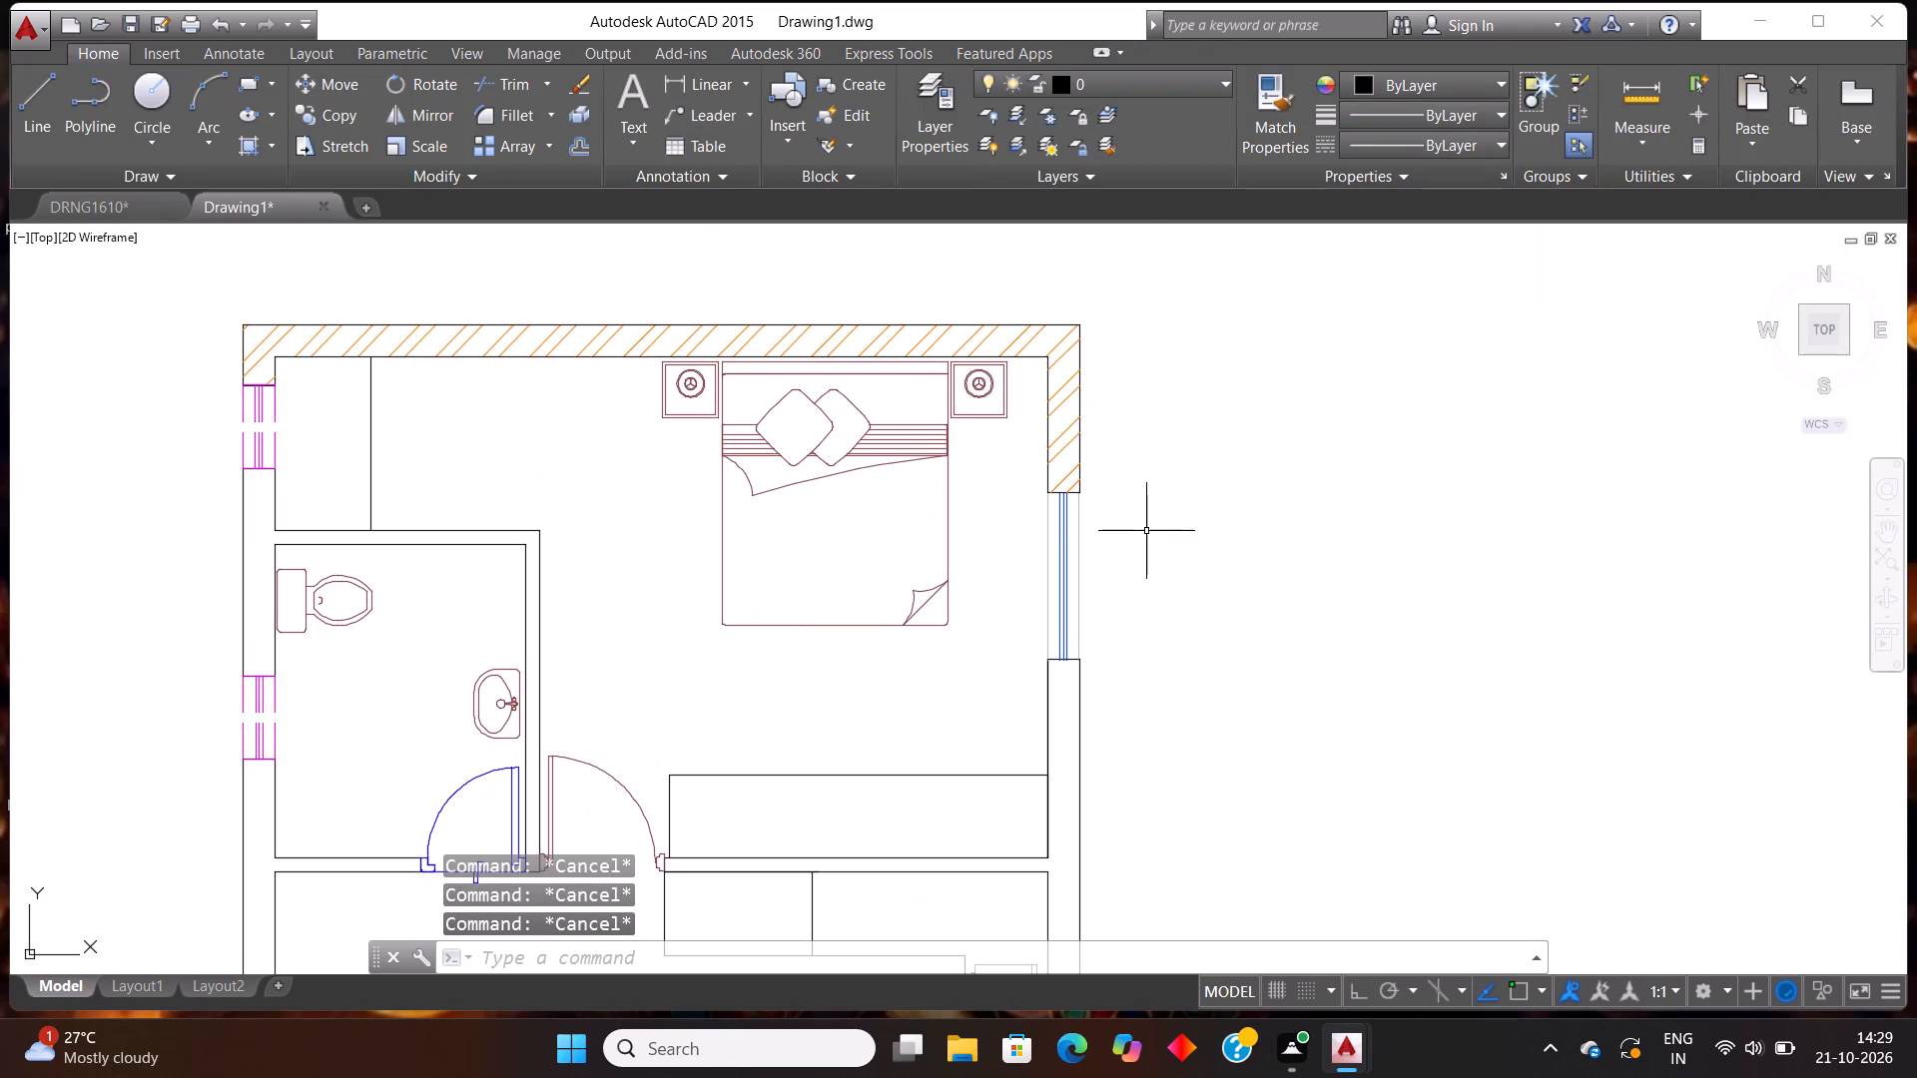
Erase the orange ANSI32 hatch from the outer wall around the top of the bedroom.
left_click(1056, 360)
key("Delete")
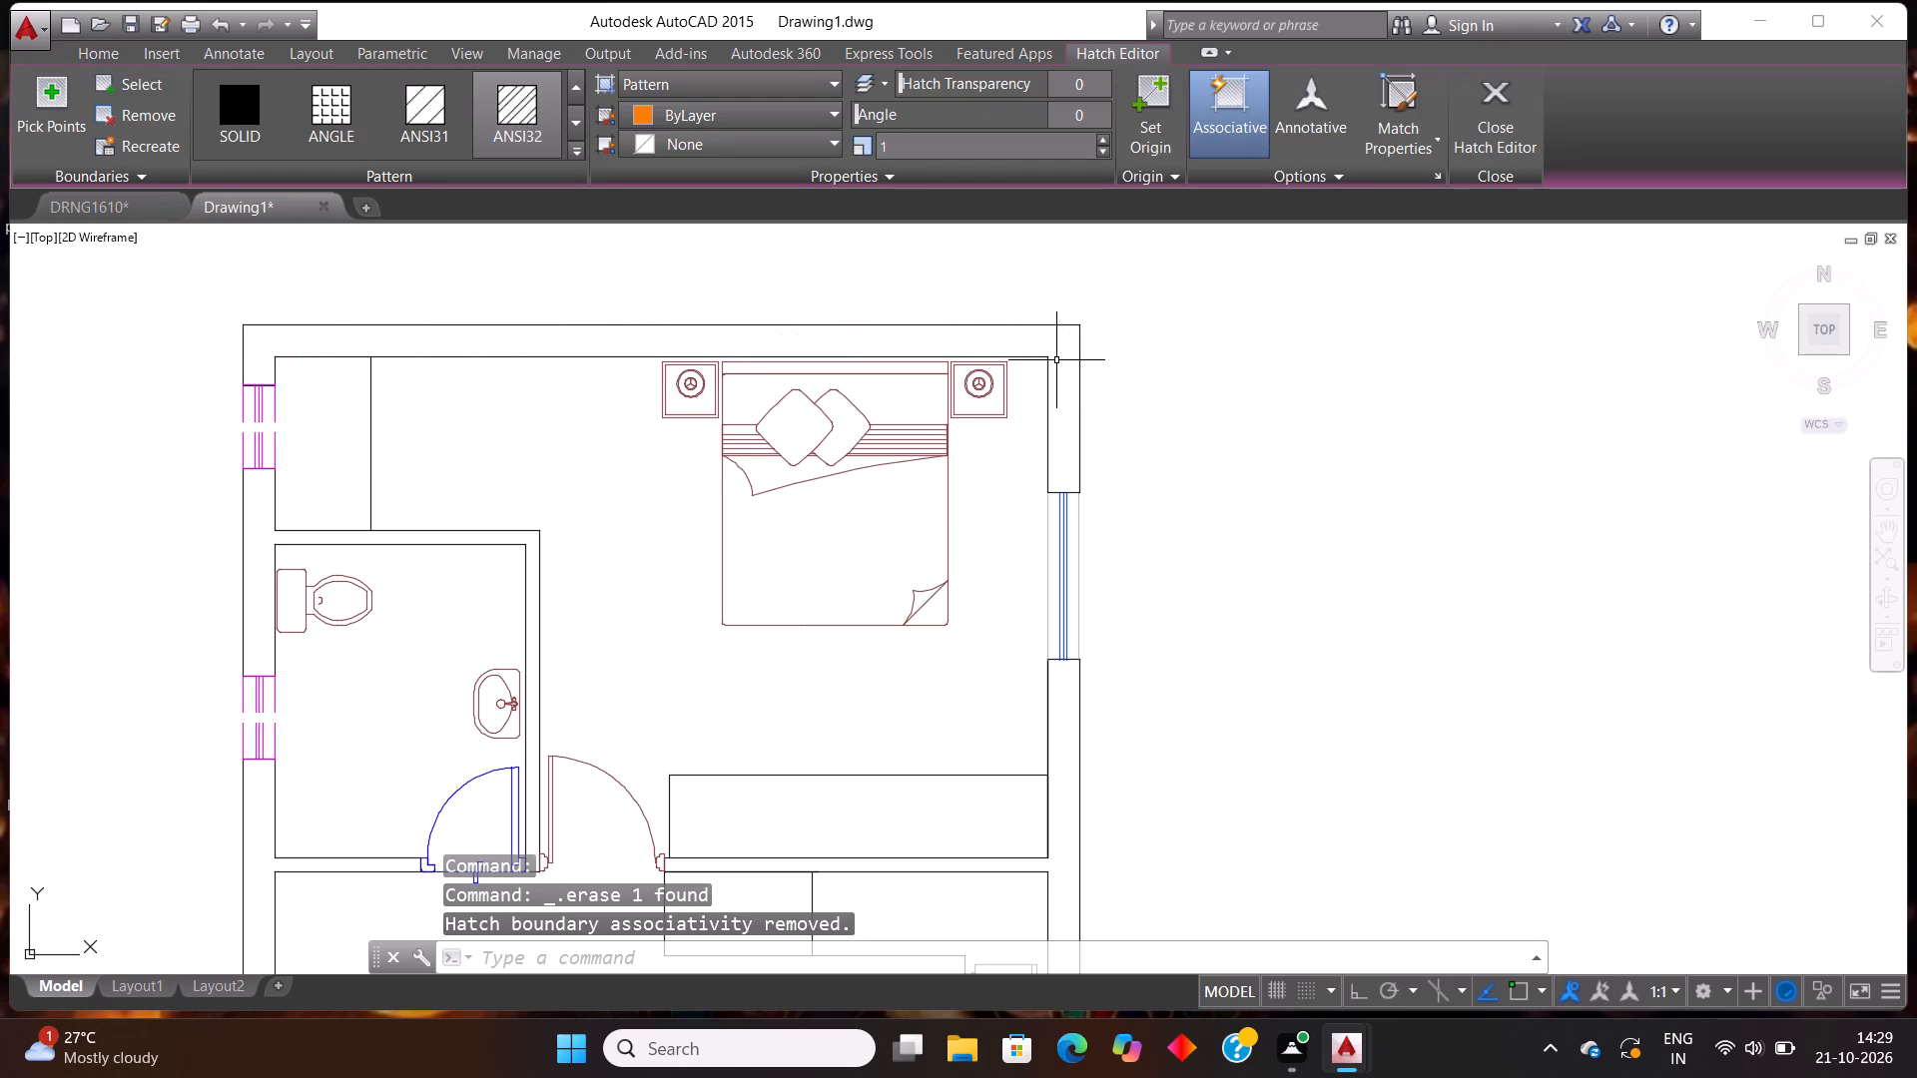
key("Escape")
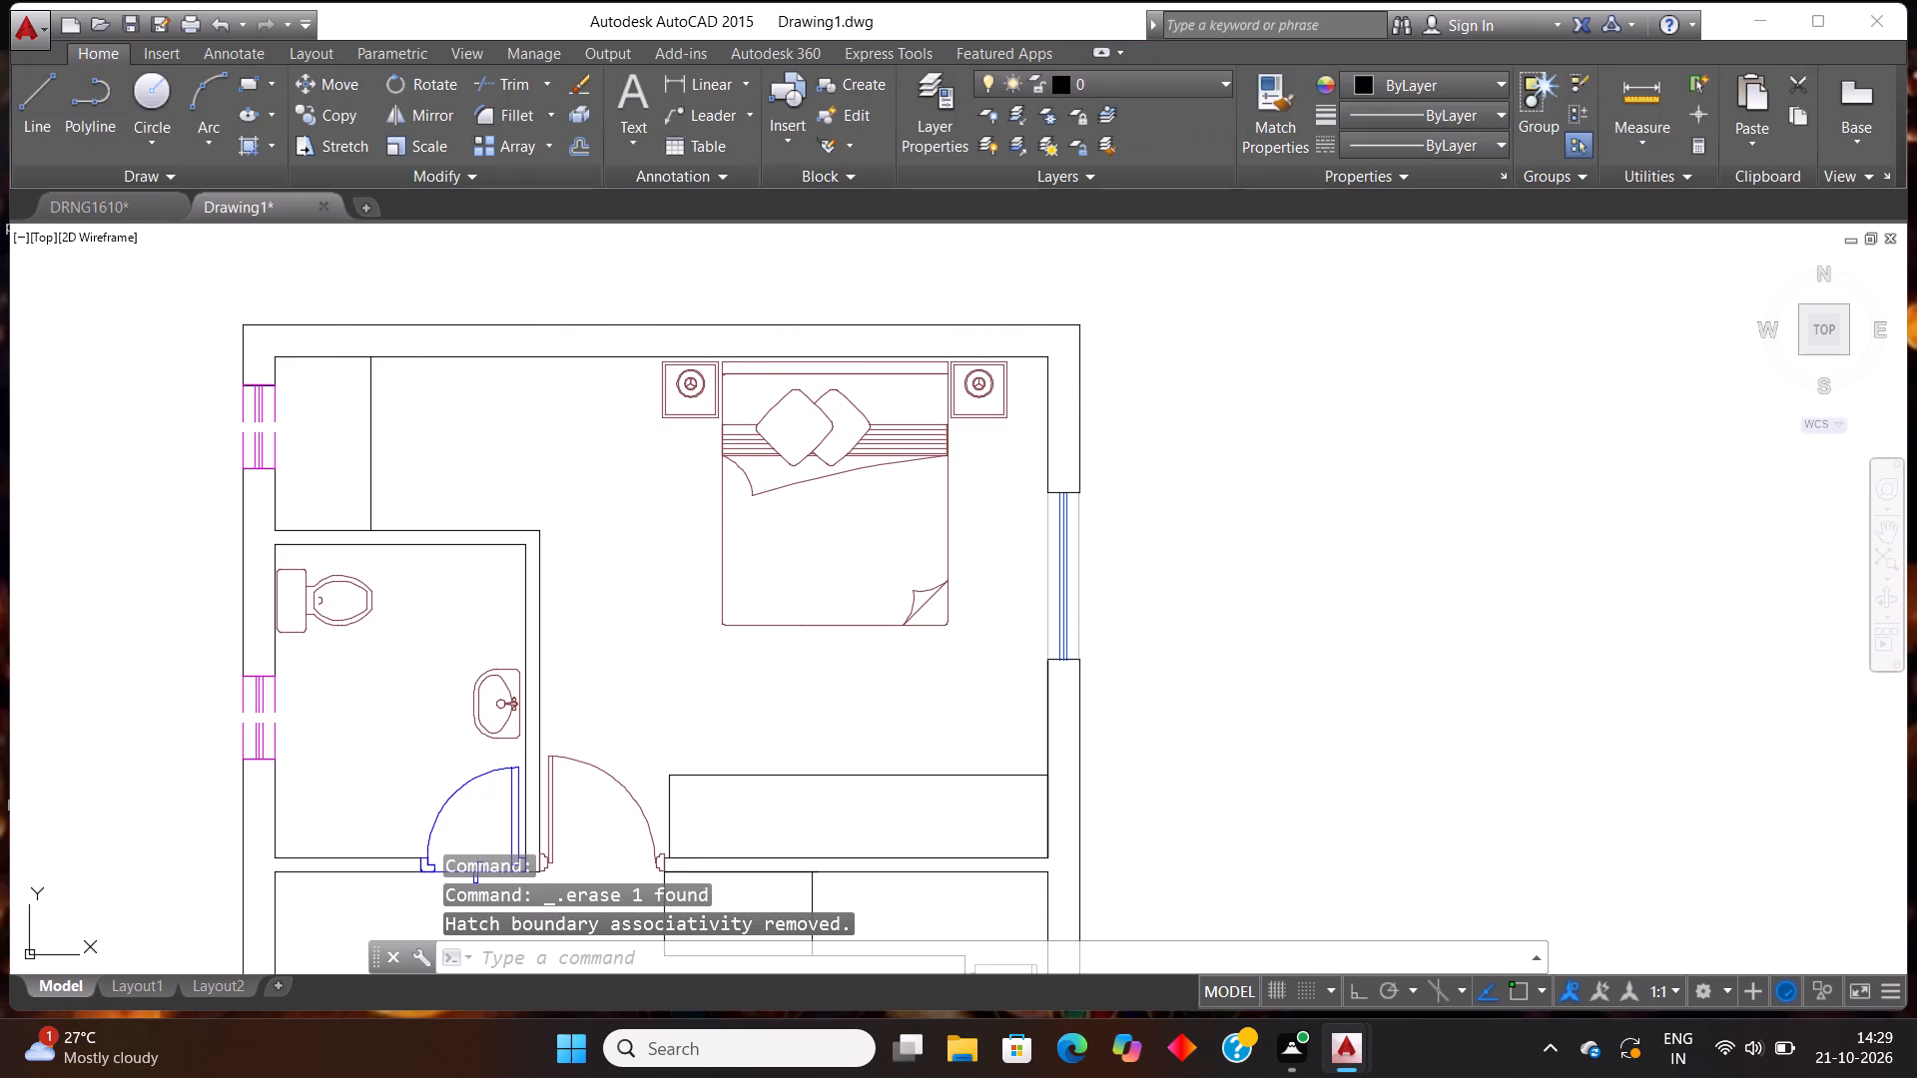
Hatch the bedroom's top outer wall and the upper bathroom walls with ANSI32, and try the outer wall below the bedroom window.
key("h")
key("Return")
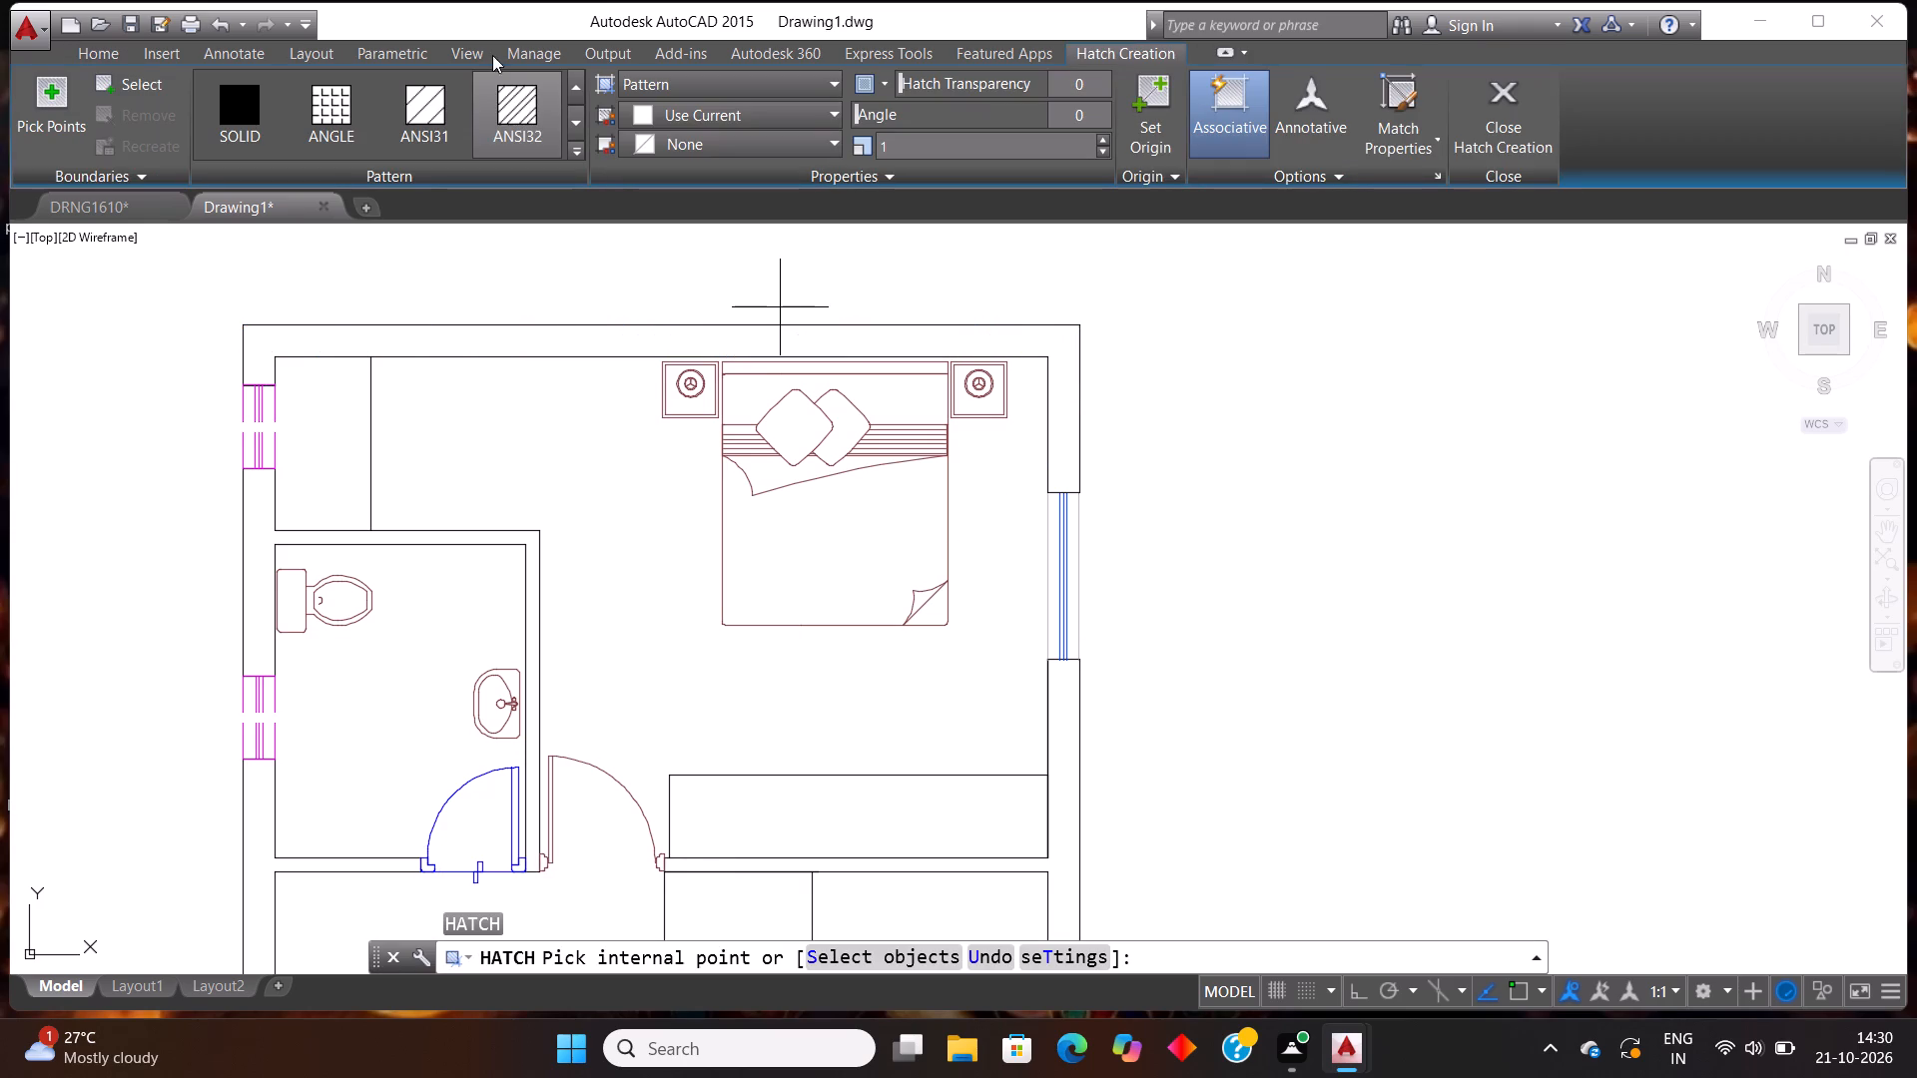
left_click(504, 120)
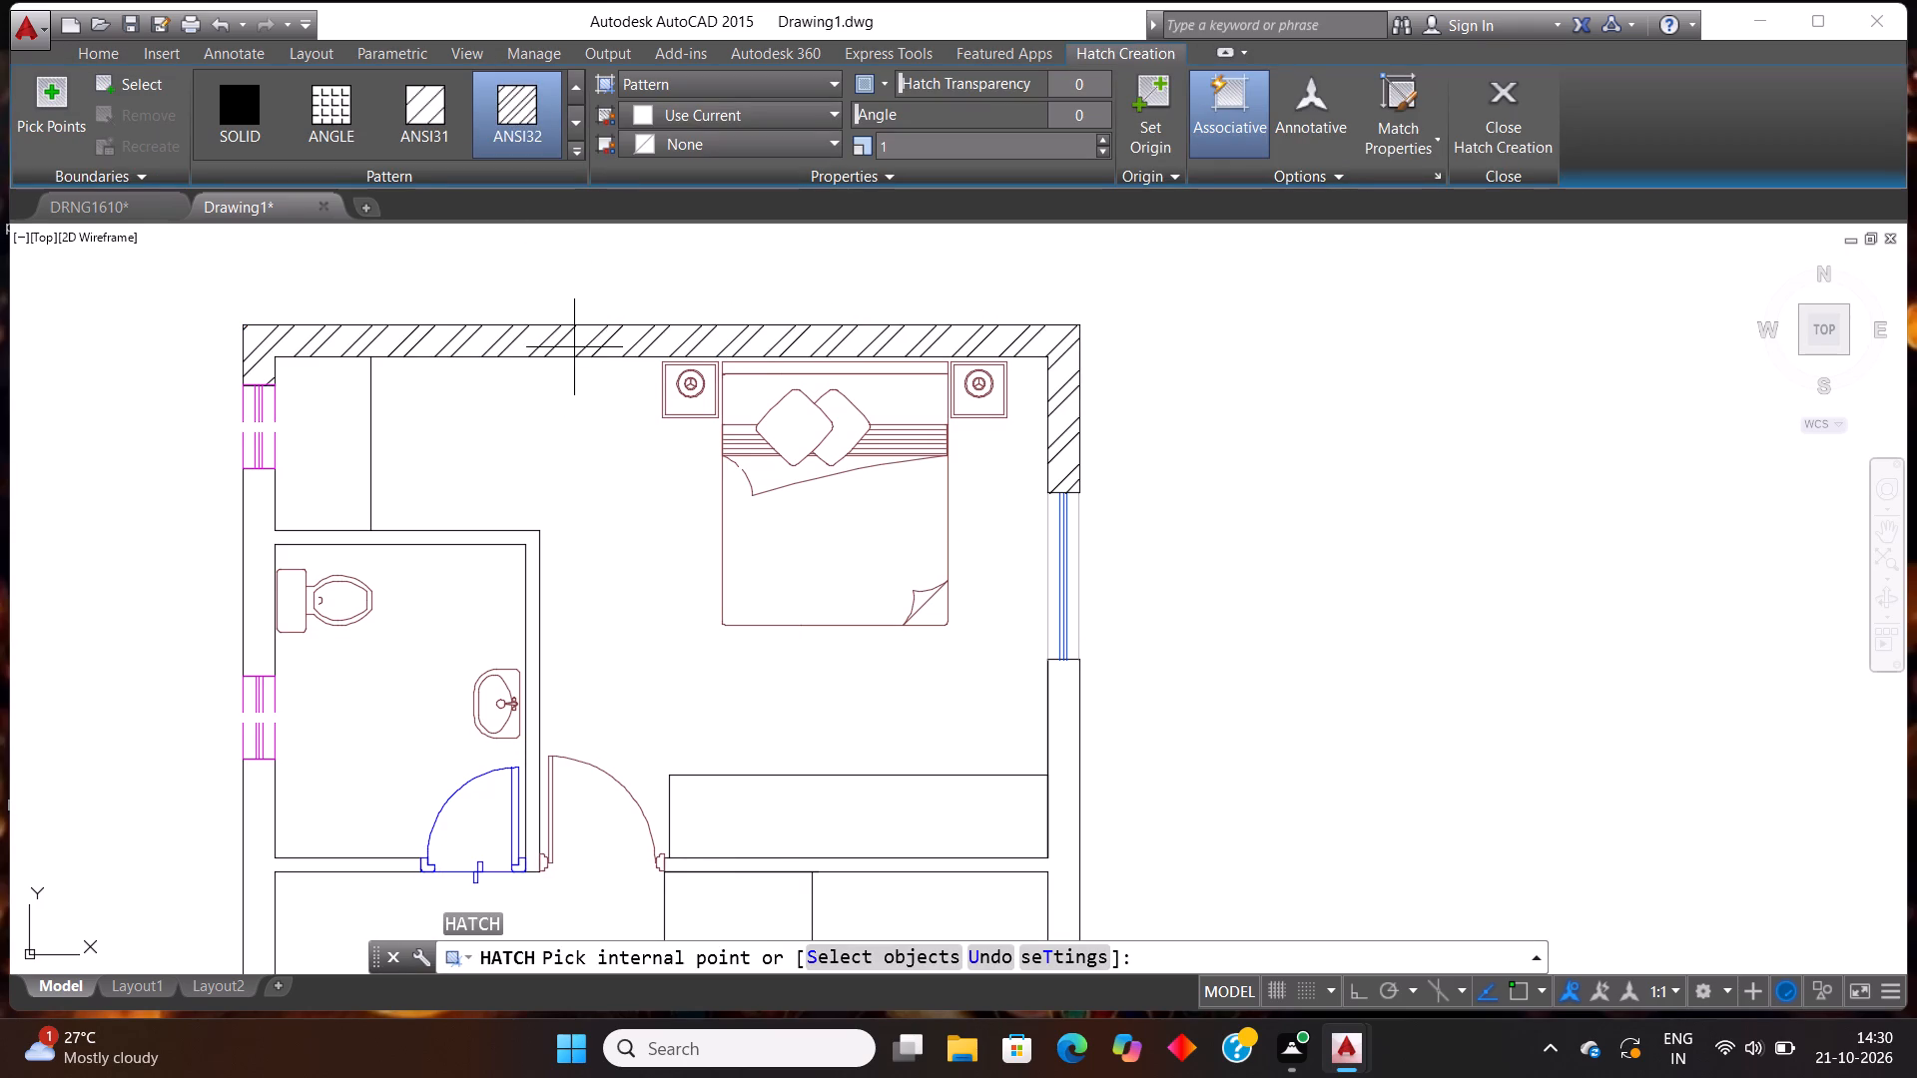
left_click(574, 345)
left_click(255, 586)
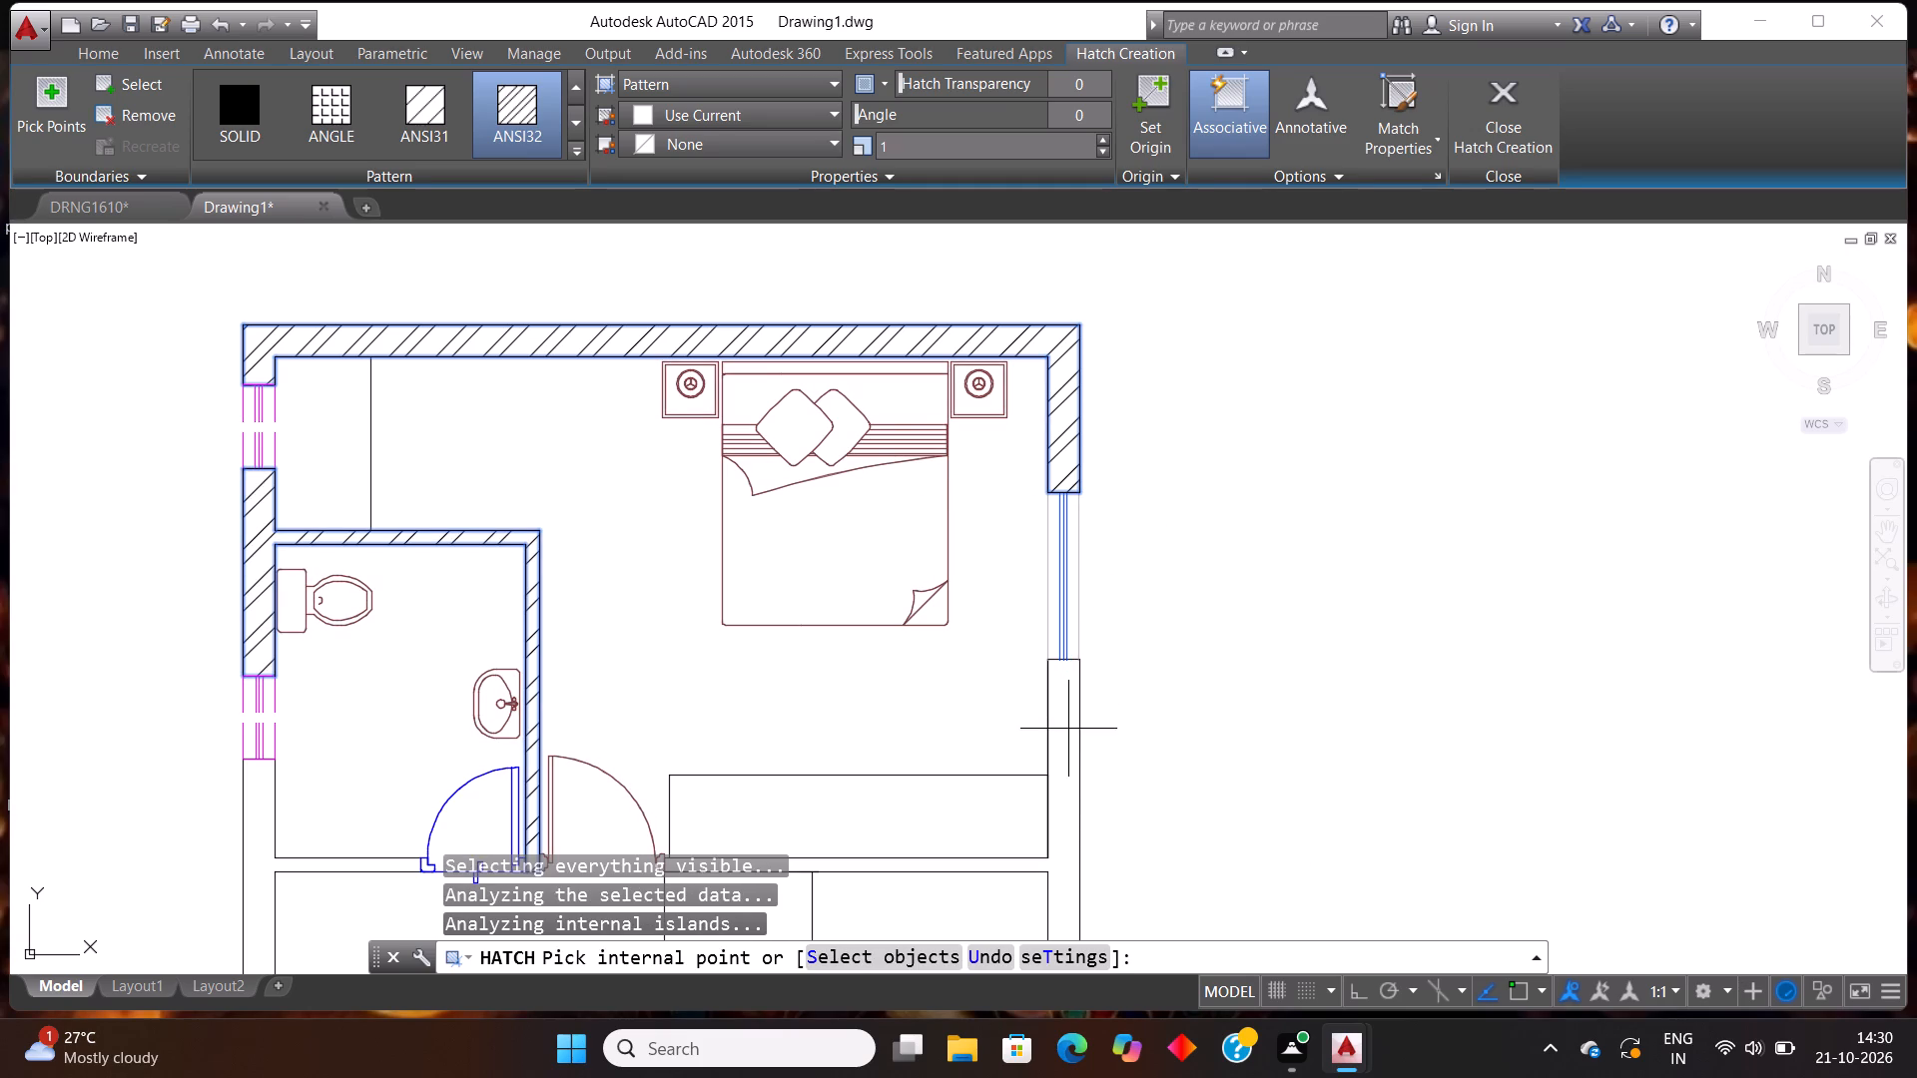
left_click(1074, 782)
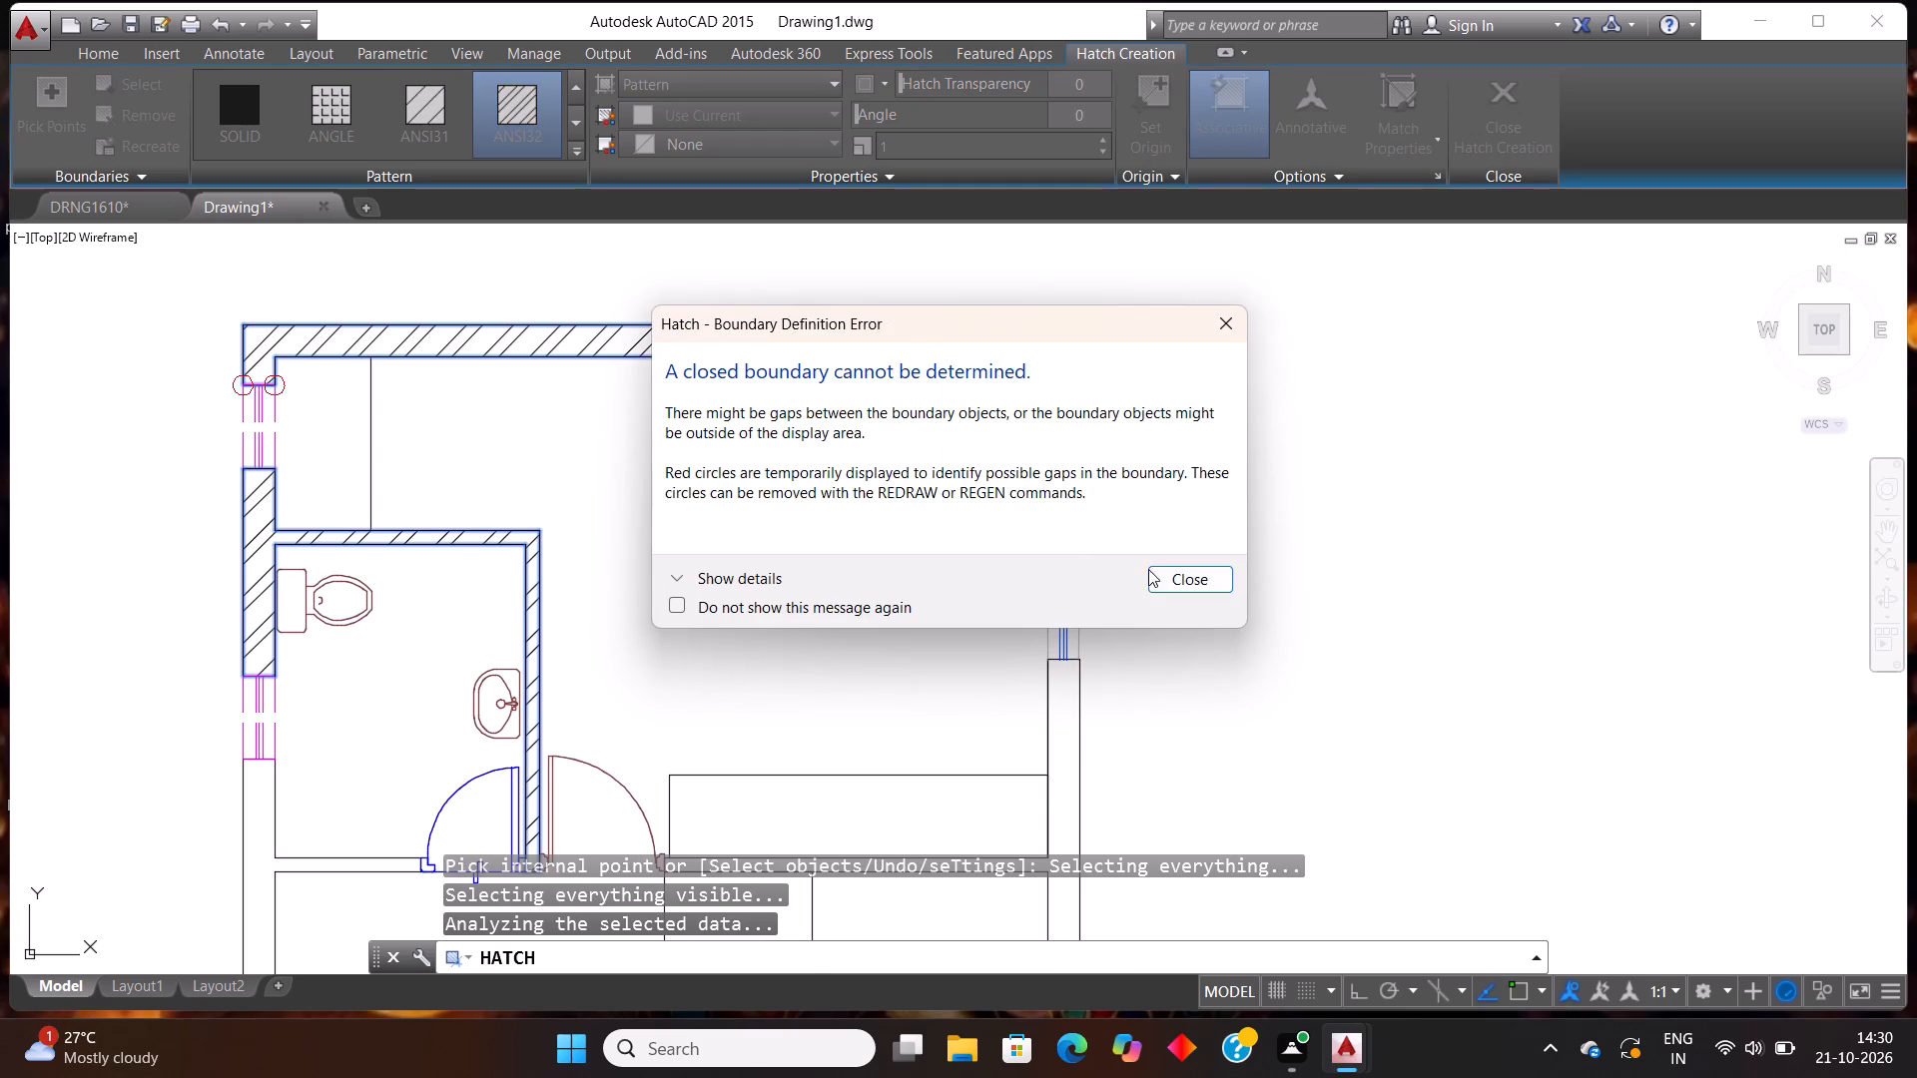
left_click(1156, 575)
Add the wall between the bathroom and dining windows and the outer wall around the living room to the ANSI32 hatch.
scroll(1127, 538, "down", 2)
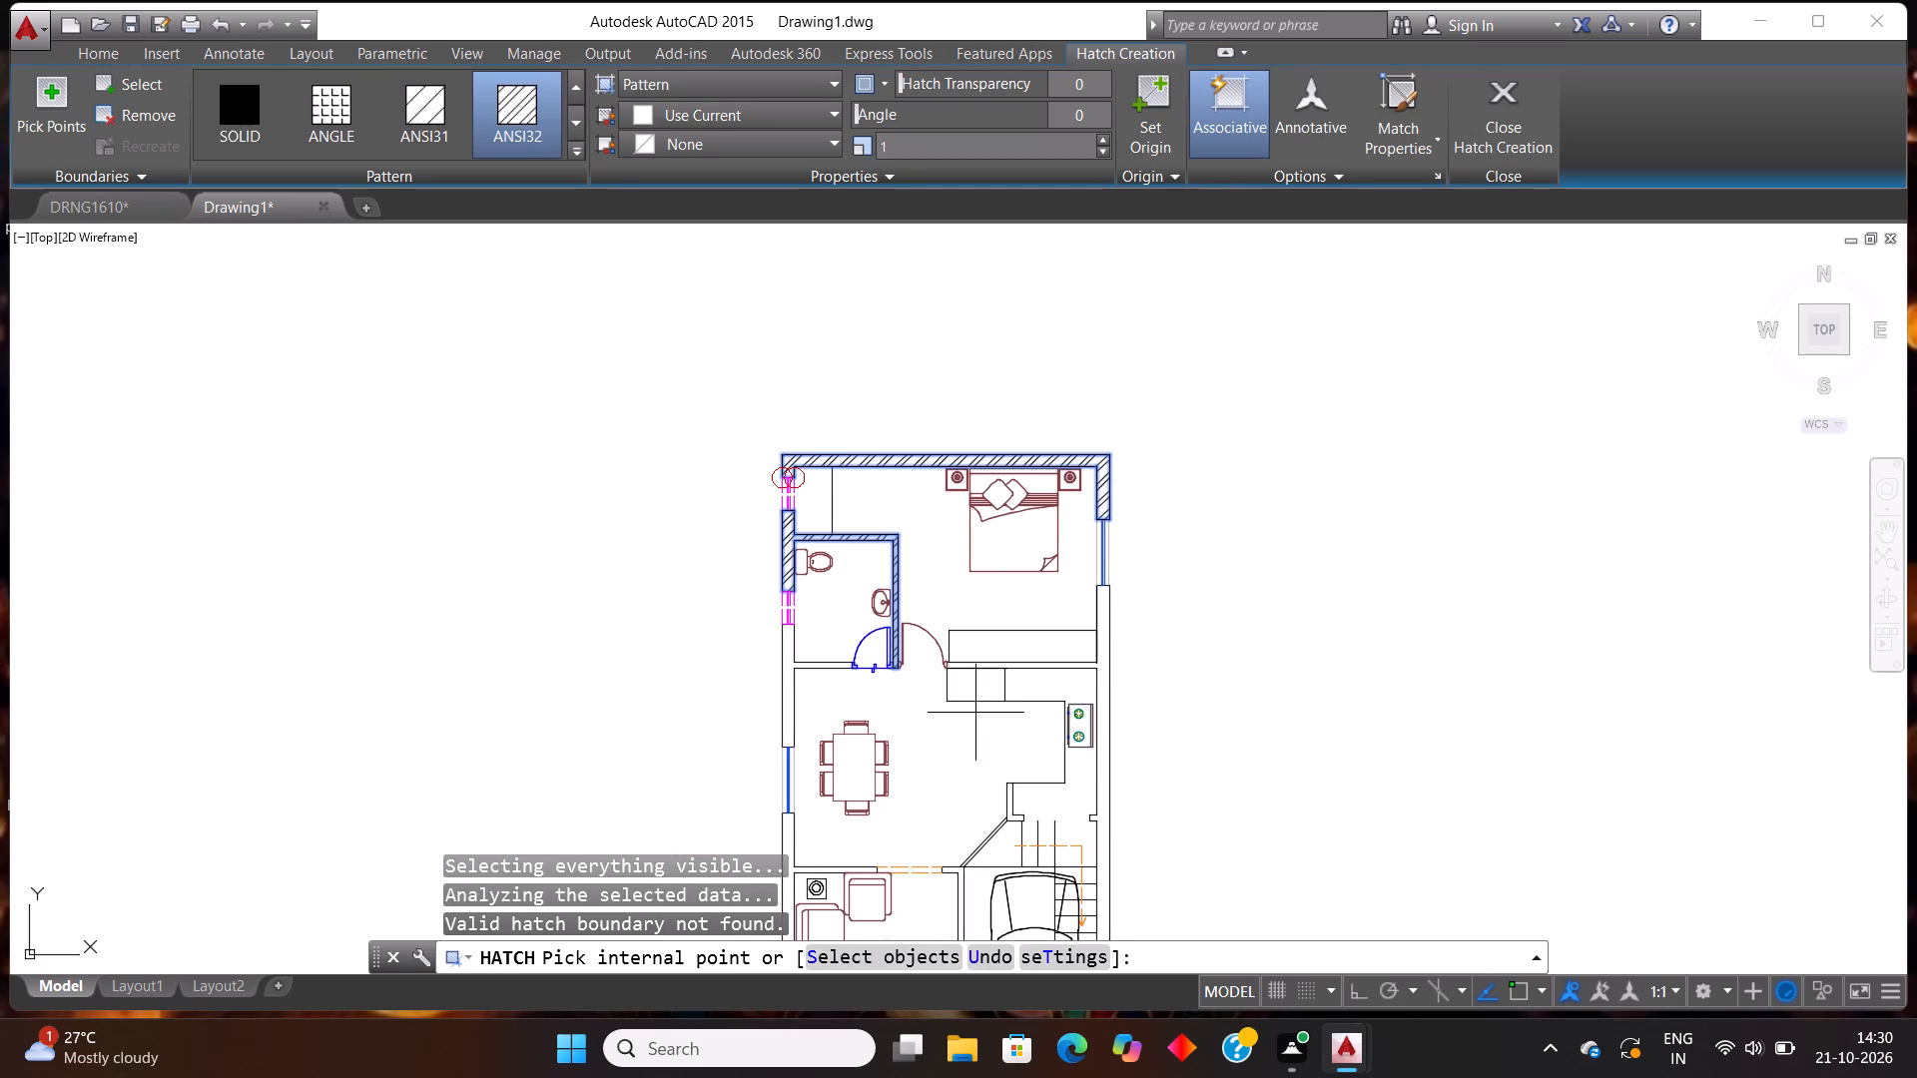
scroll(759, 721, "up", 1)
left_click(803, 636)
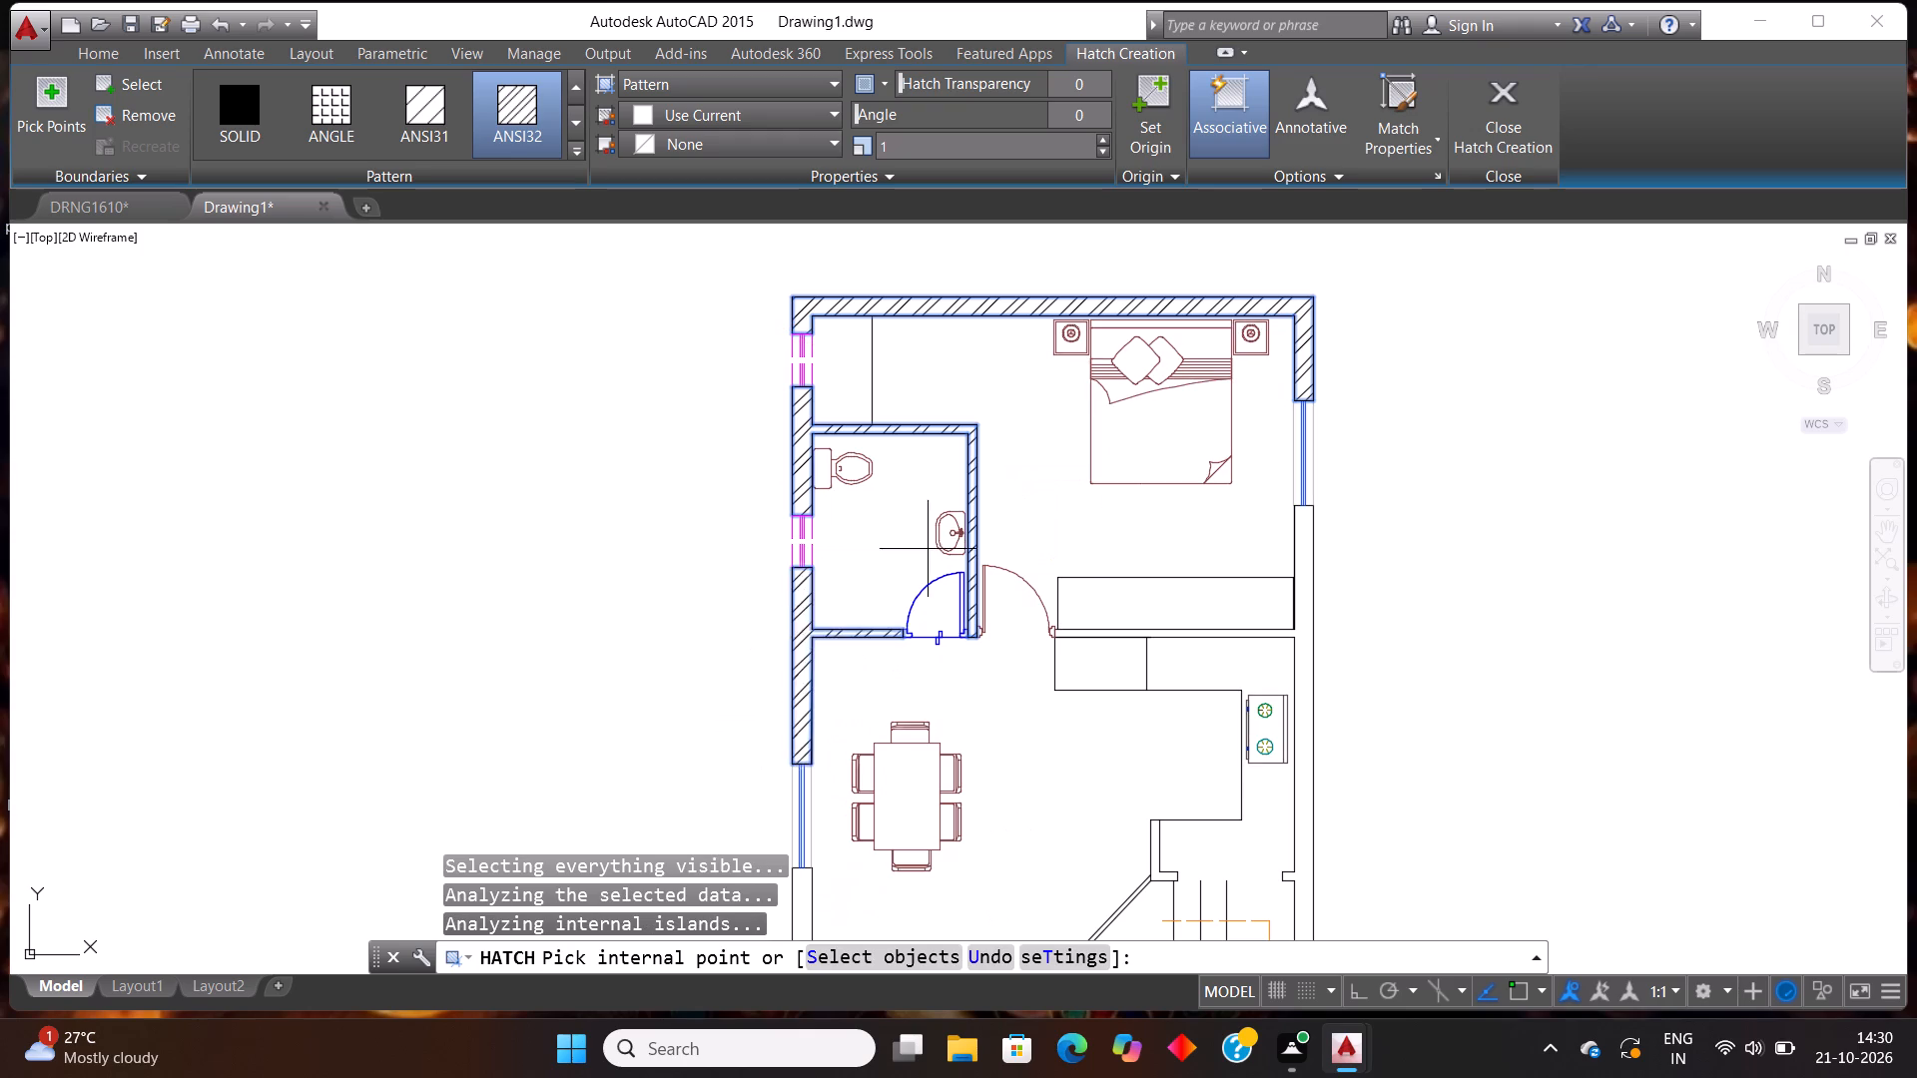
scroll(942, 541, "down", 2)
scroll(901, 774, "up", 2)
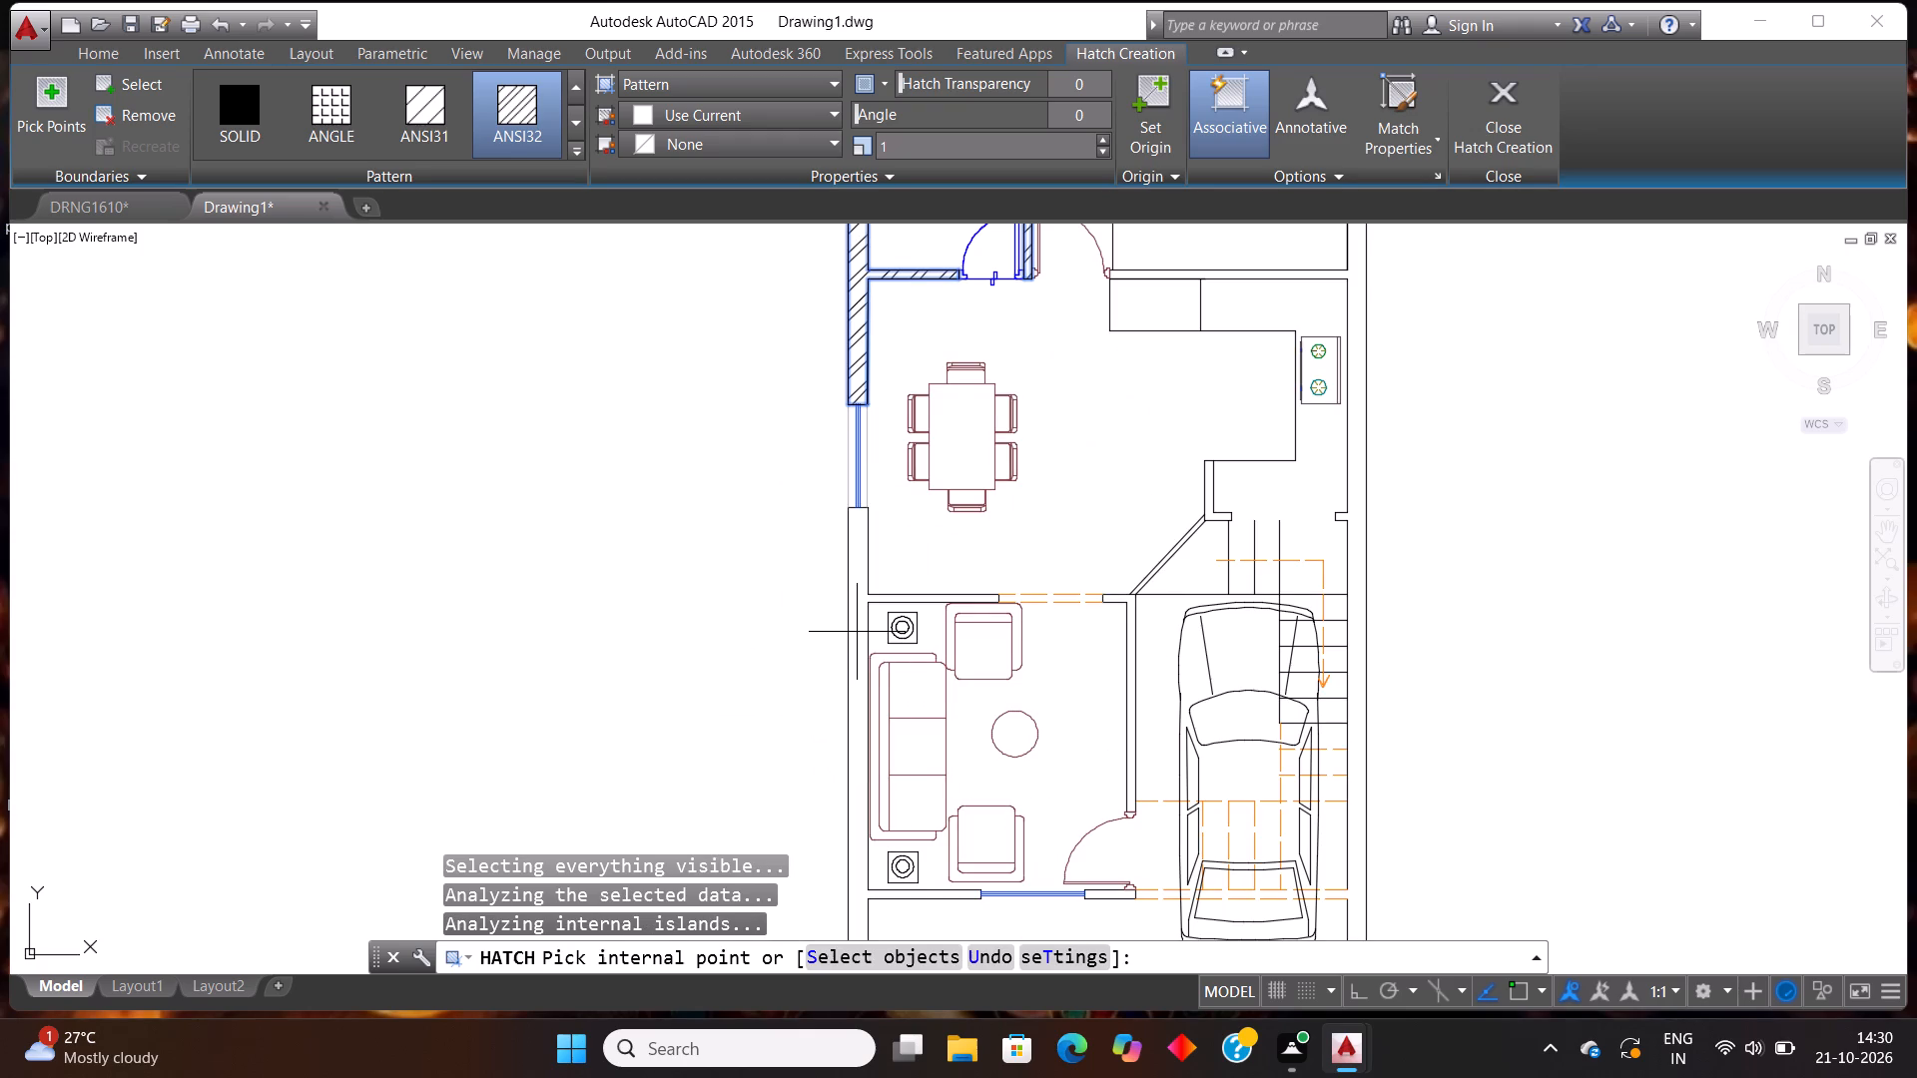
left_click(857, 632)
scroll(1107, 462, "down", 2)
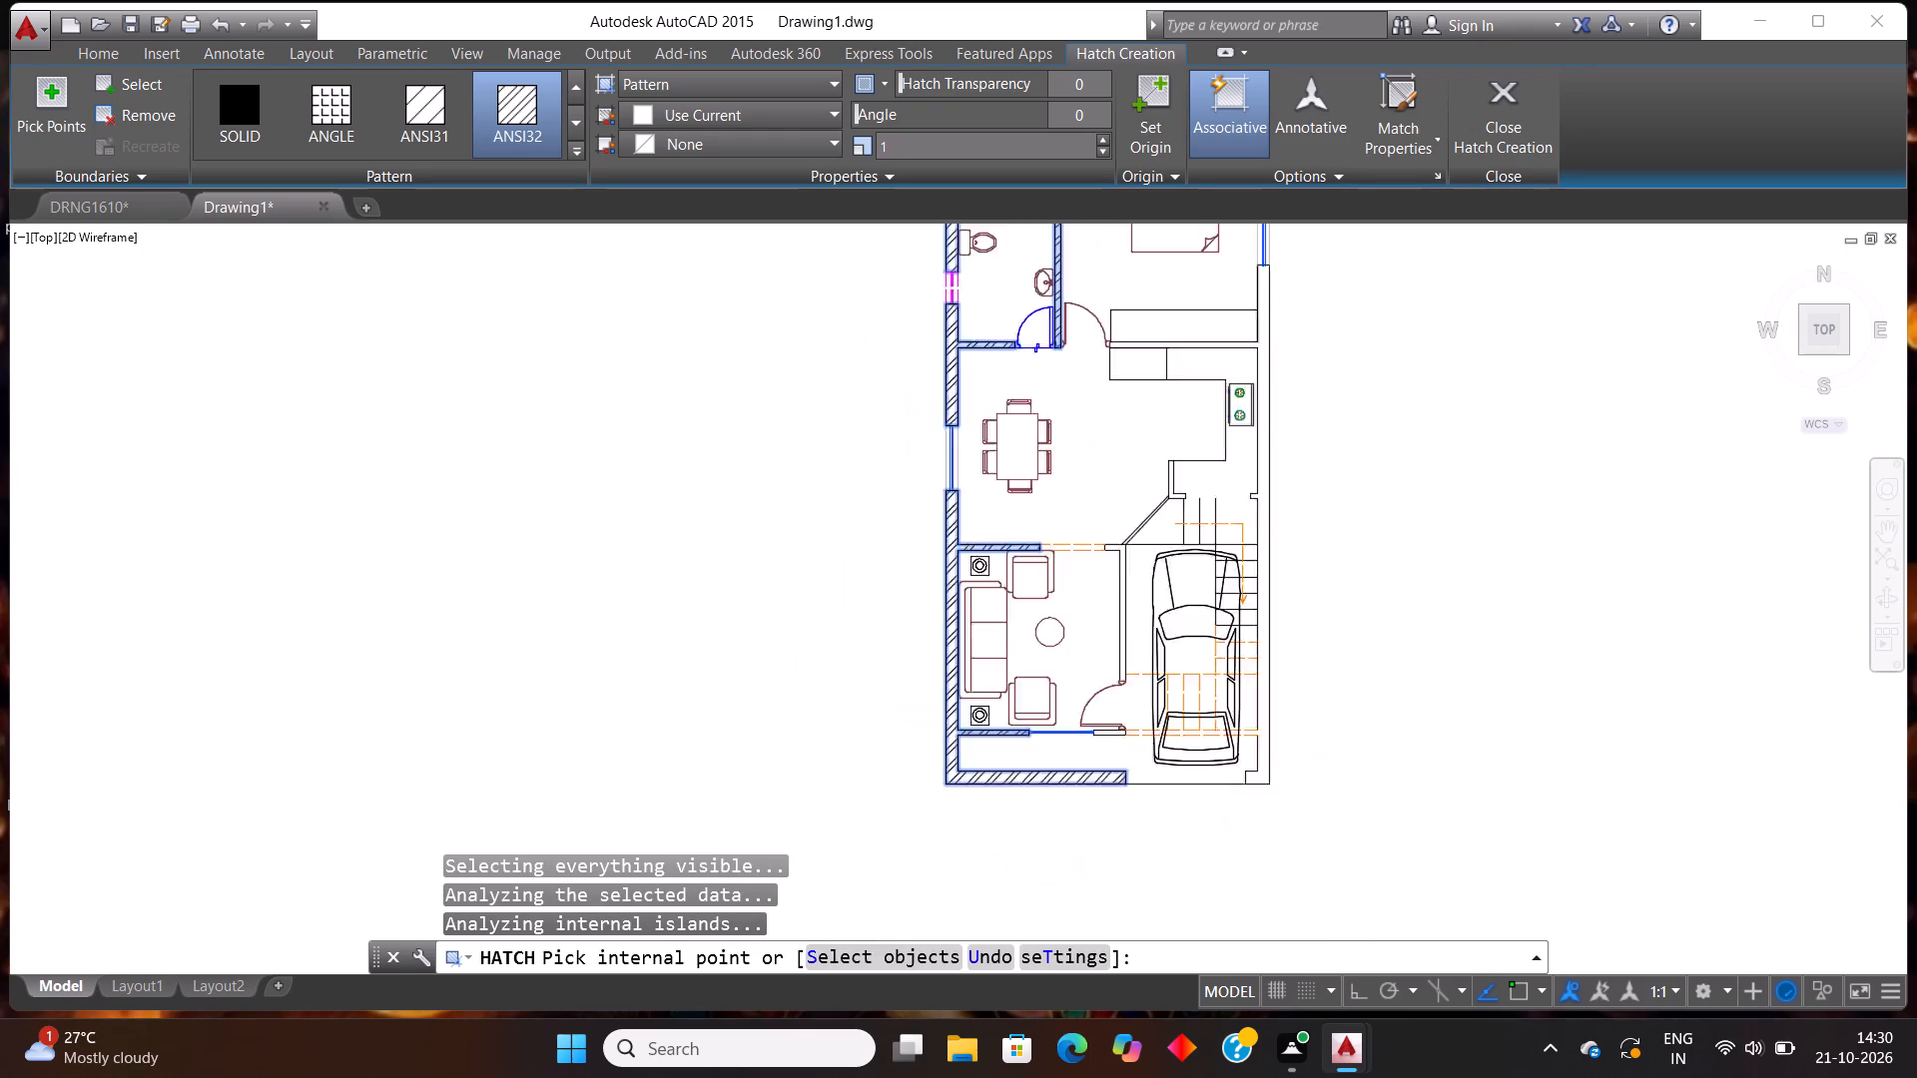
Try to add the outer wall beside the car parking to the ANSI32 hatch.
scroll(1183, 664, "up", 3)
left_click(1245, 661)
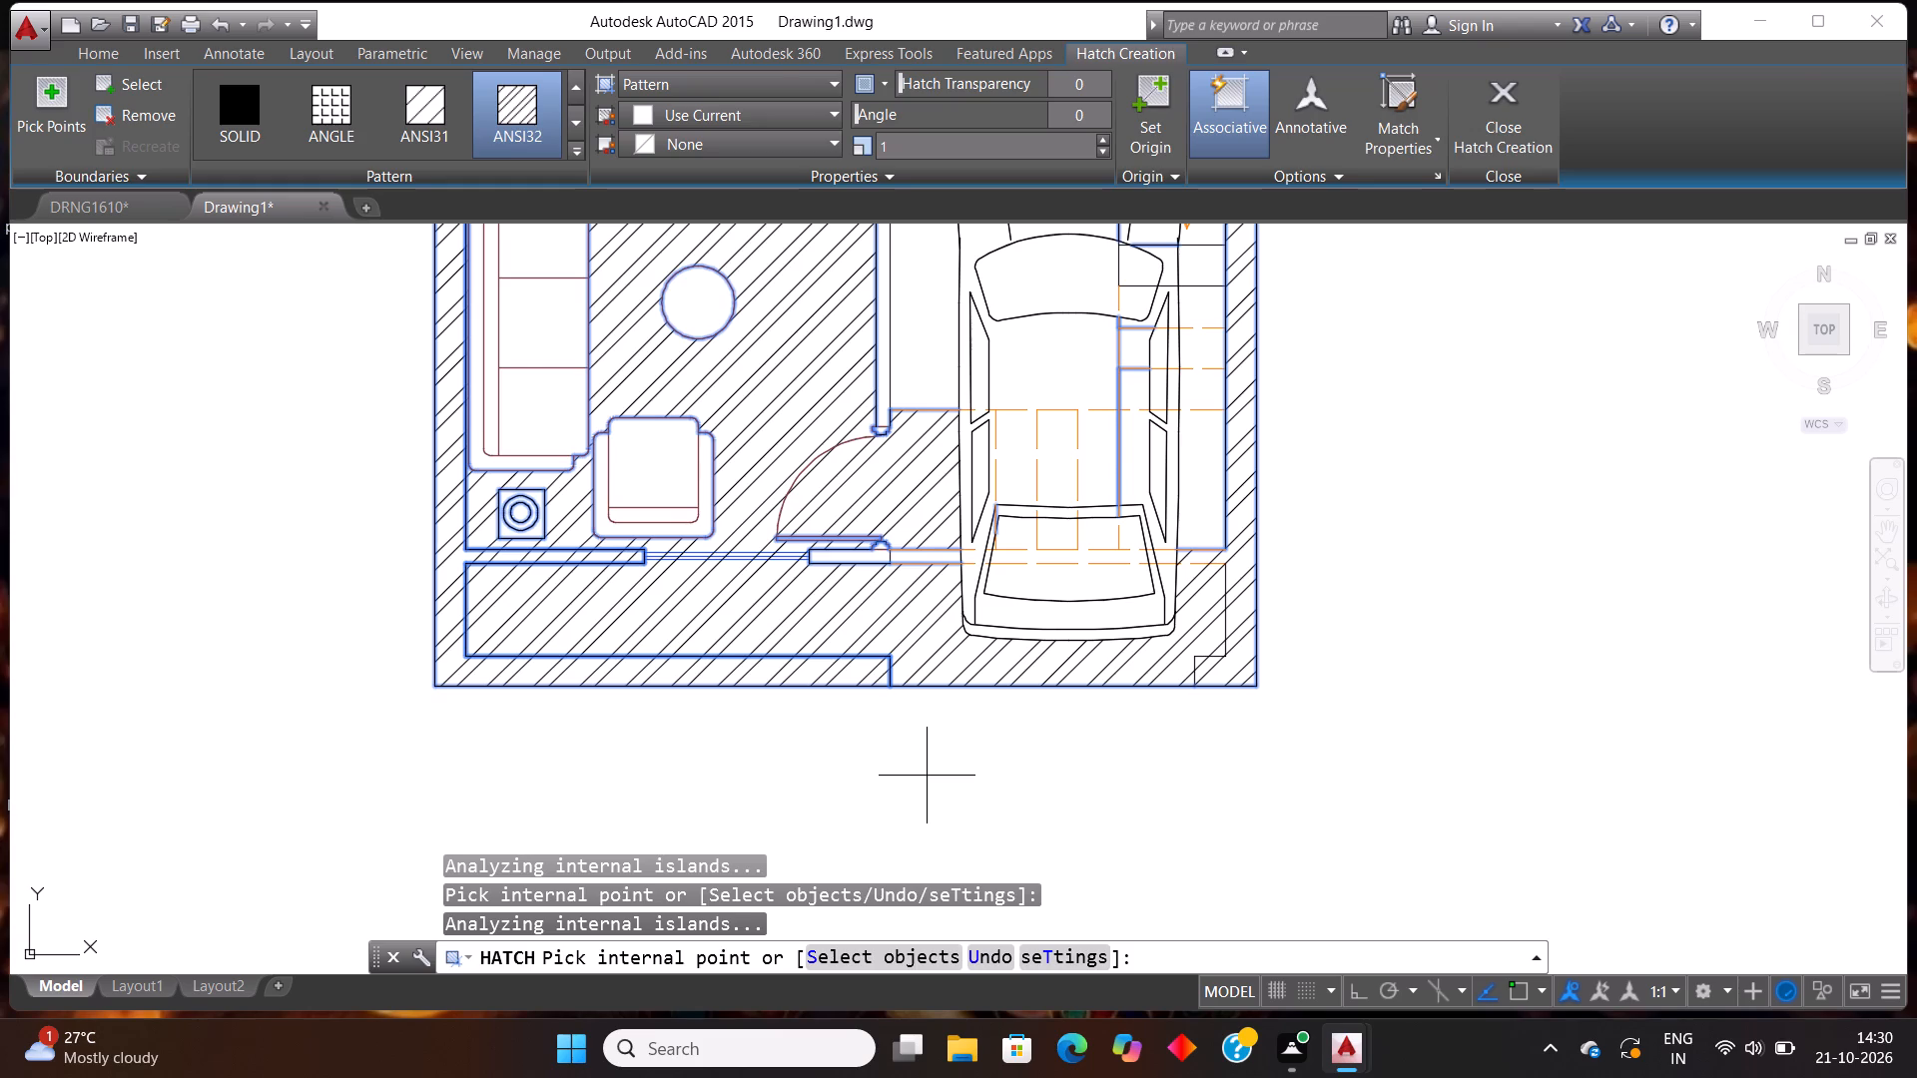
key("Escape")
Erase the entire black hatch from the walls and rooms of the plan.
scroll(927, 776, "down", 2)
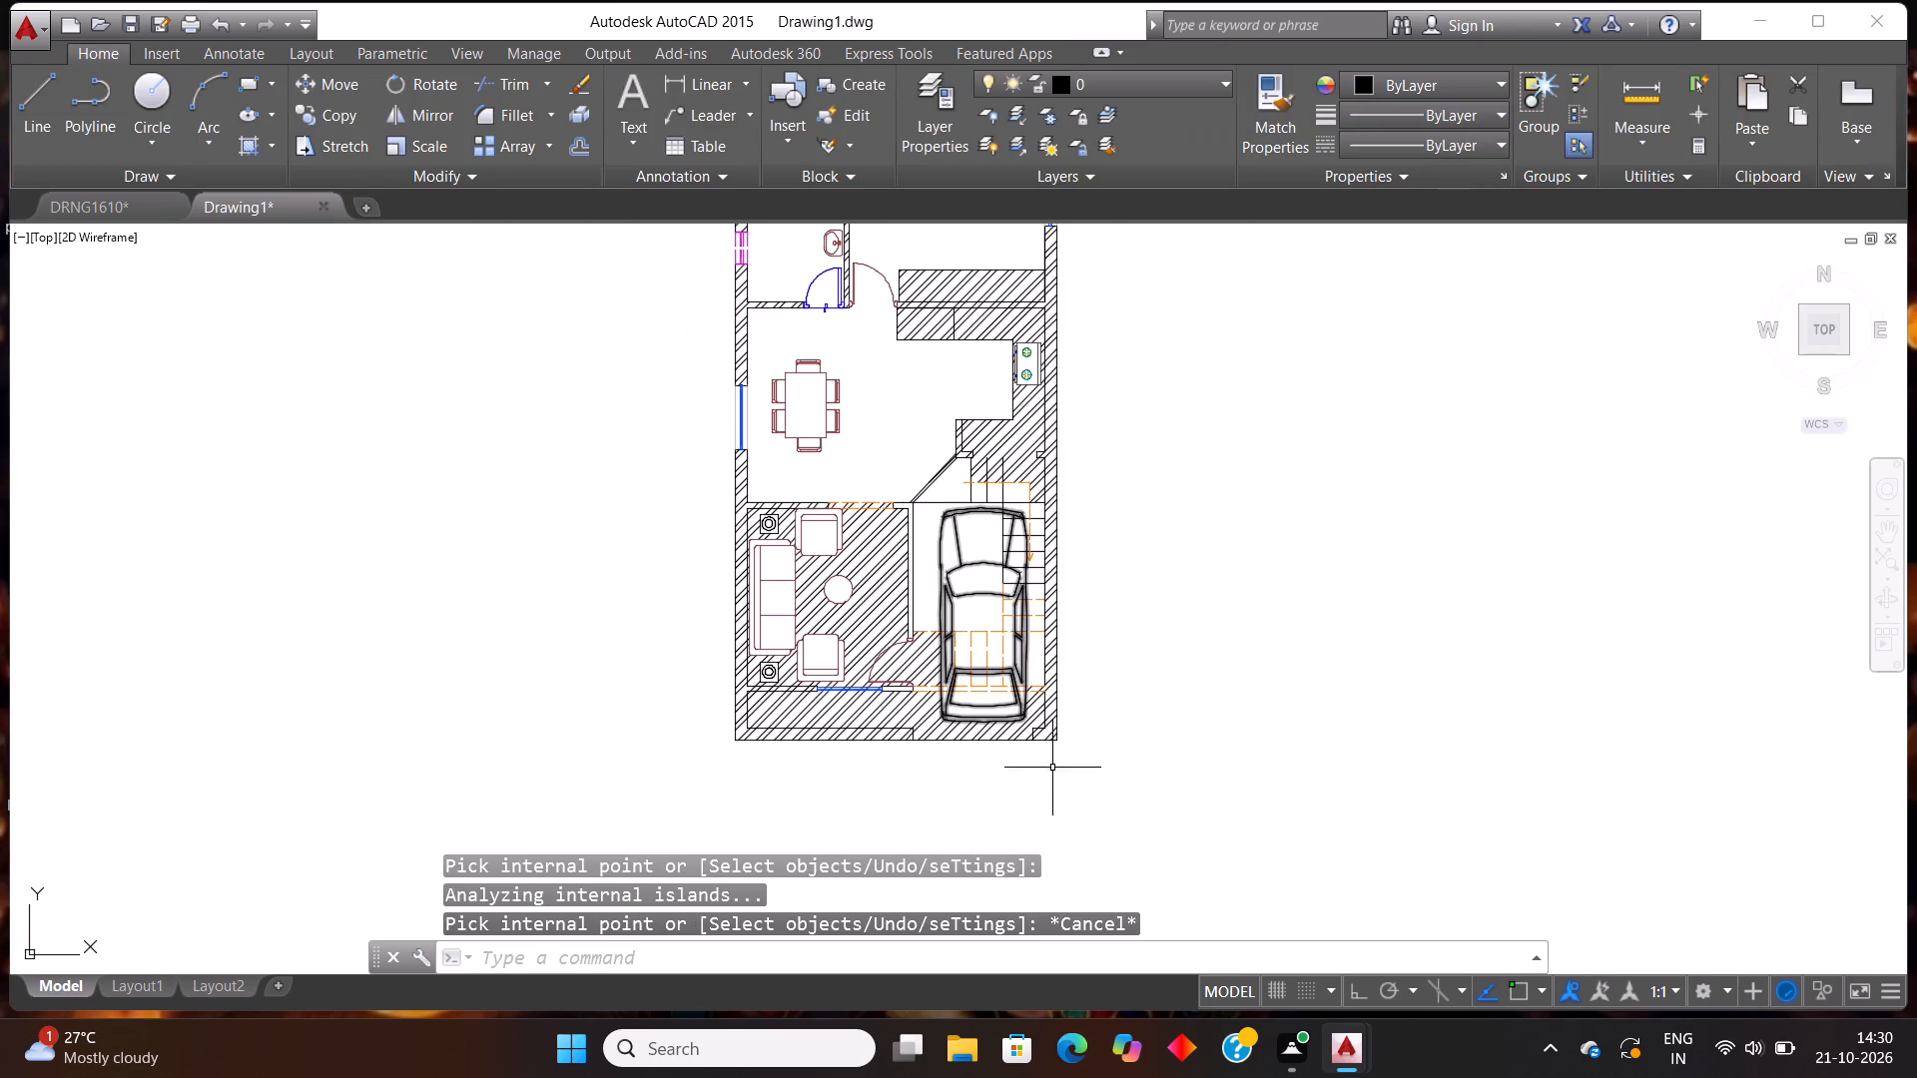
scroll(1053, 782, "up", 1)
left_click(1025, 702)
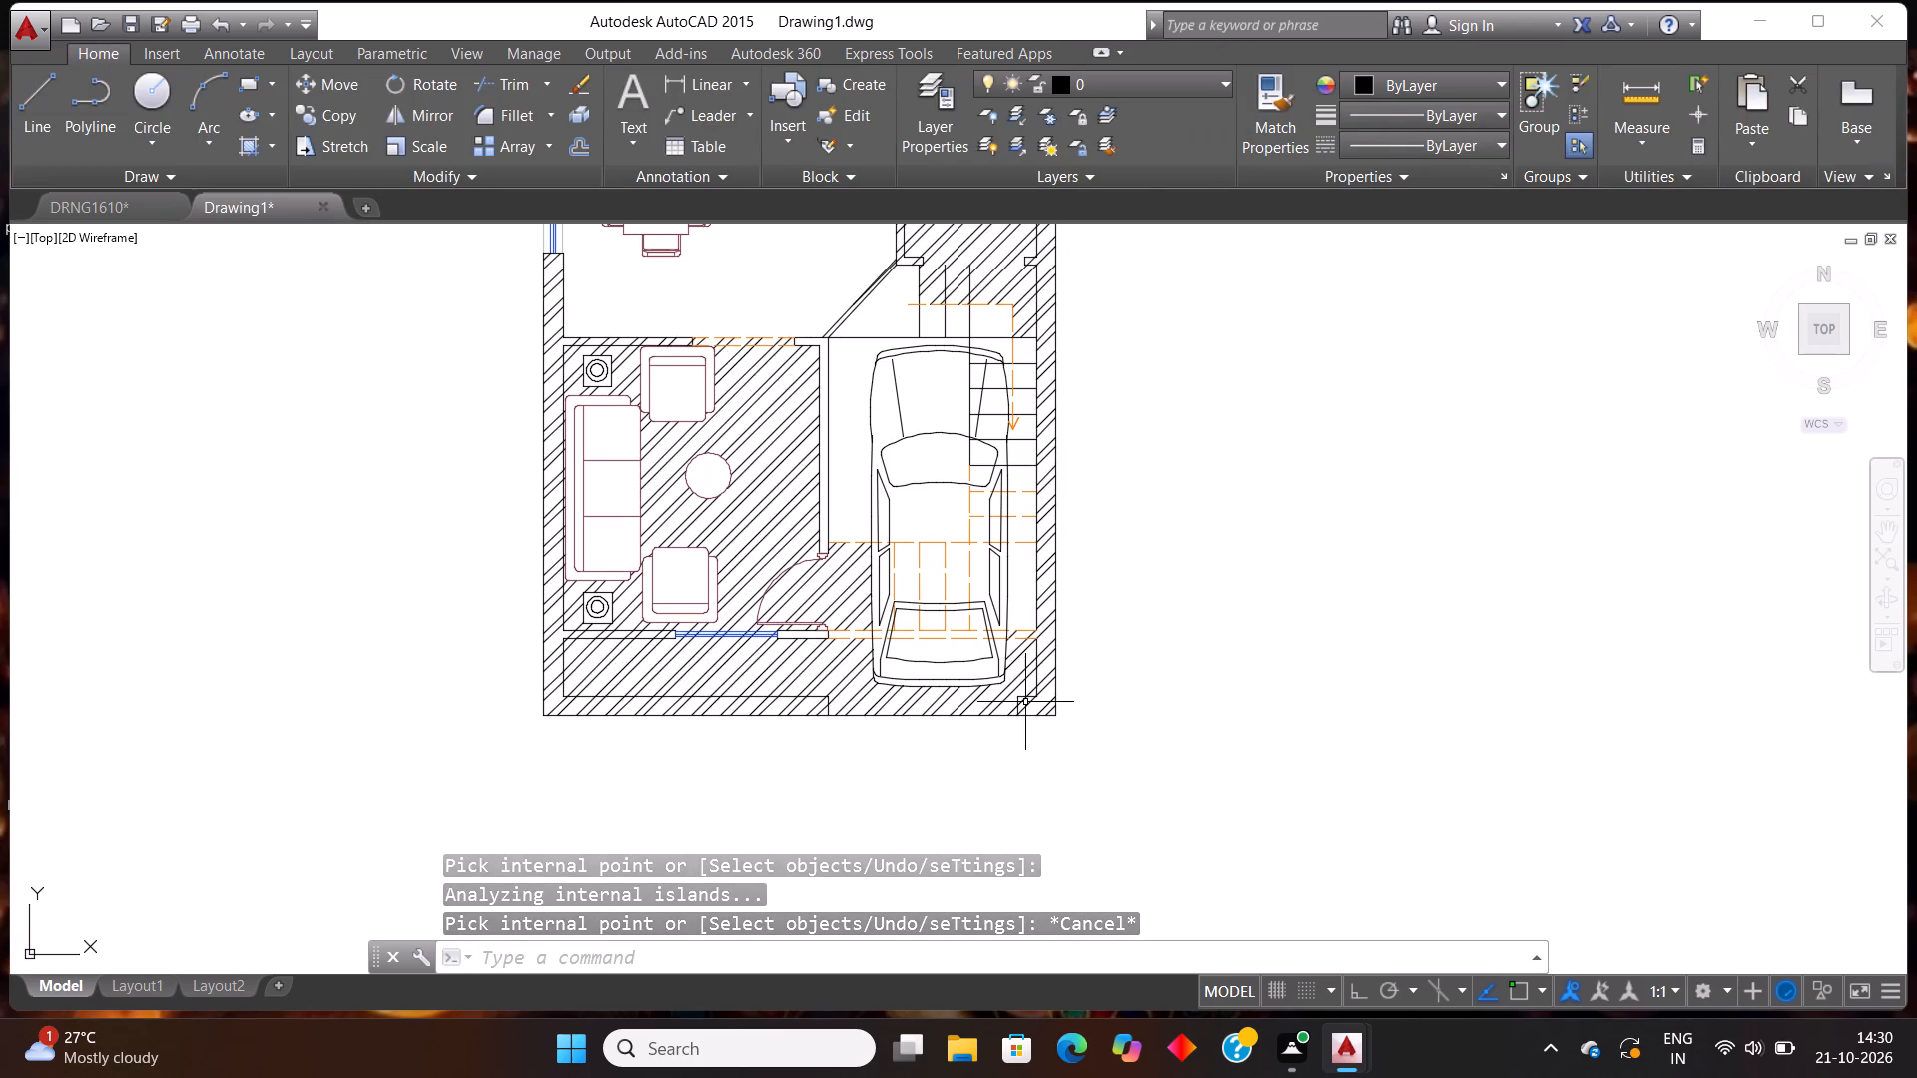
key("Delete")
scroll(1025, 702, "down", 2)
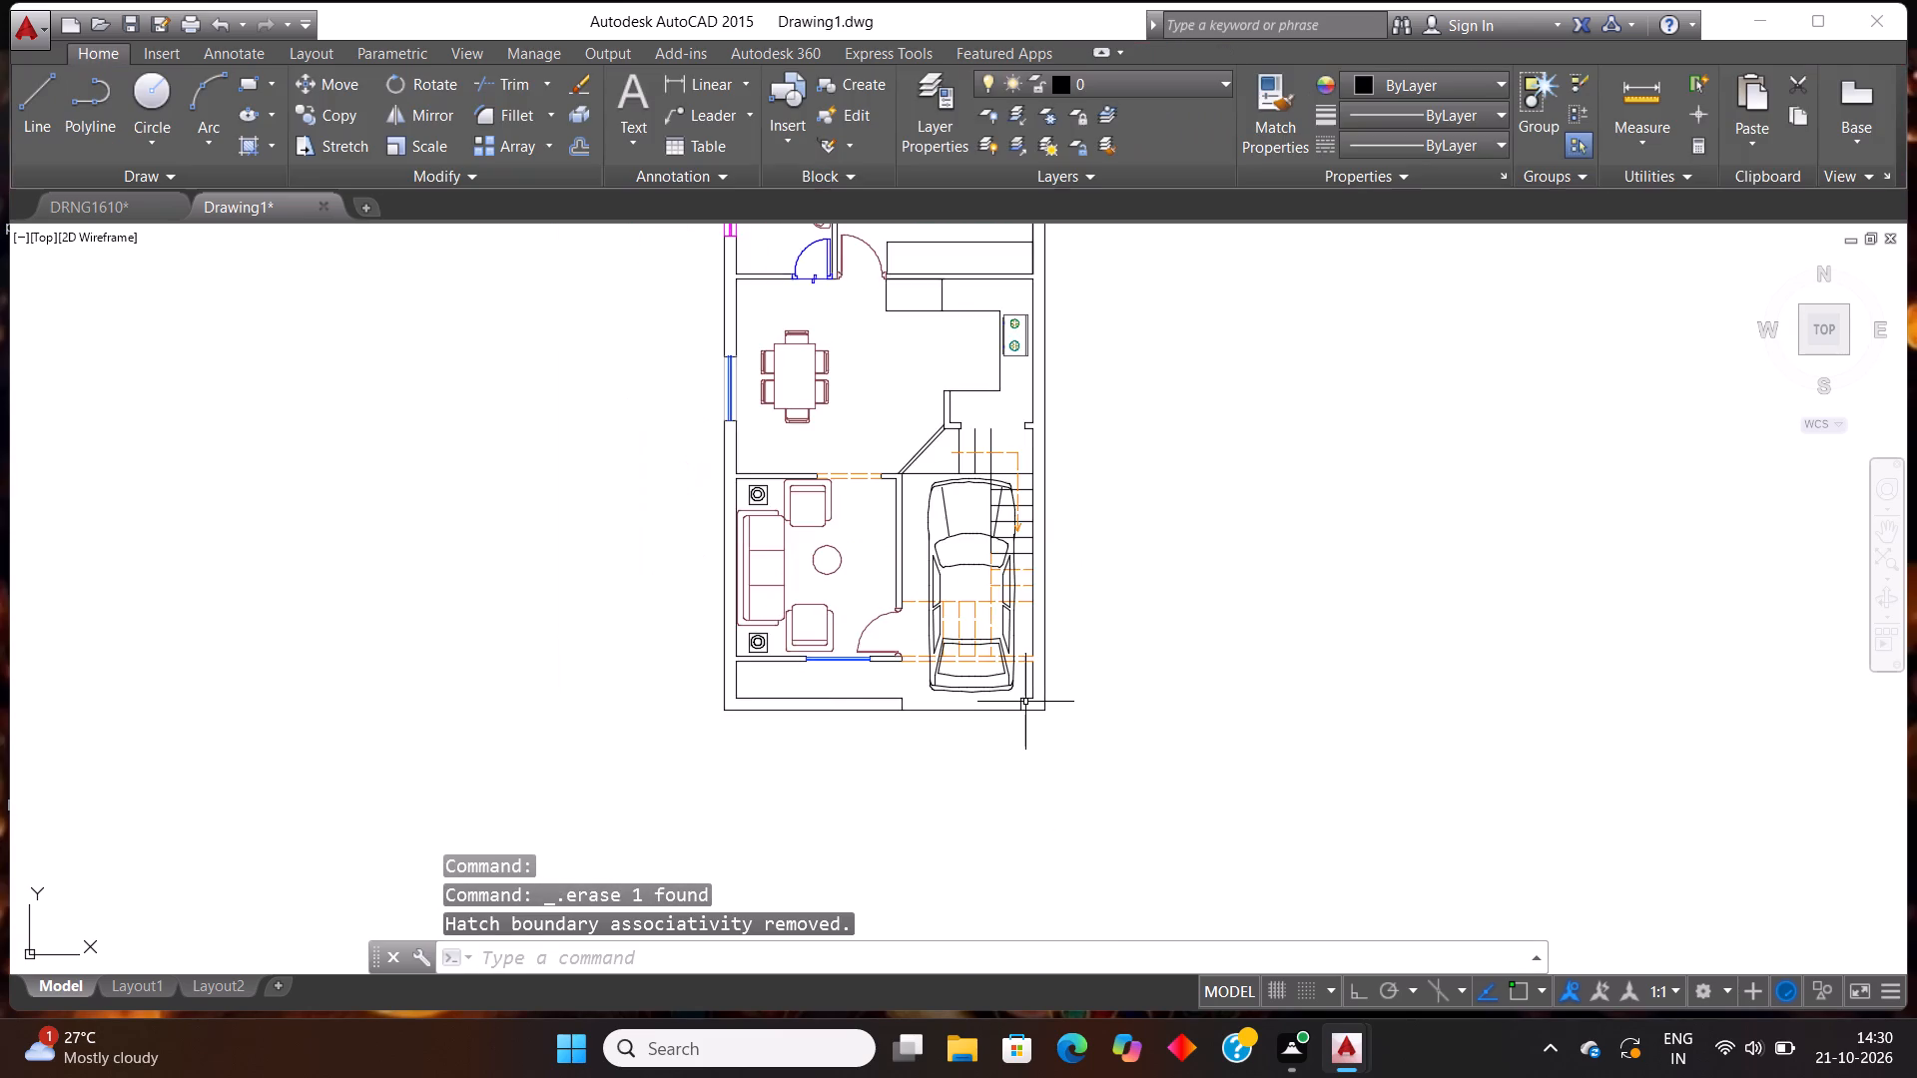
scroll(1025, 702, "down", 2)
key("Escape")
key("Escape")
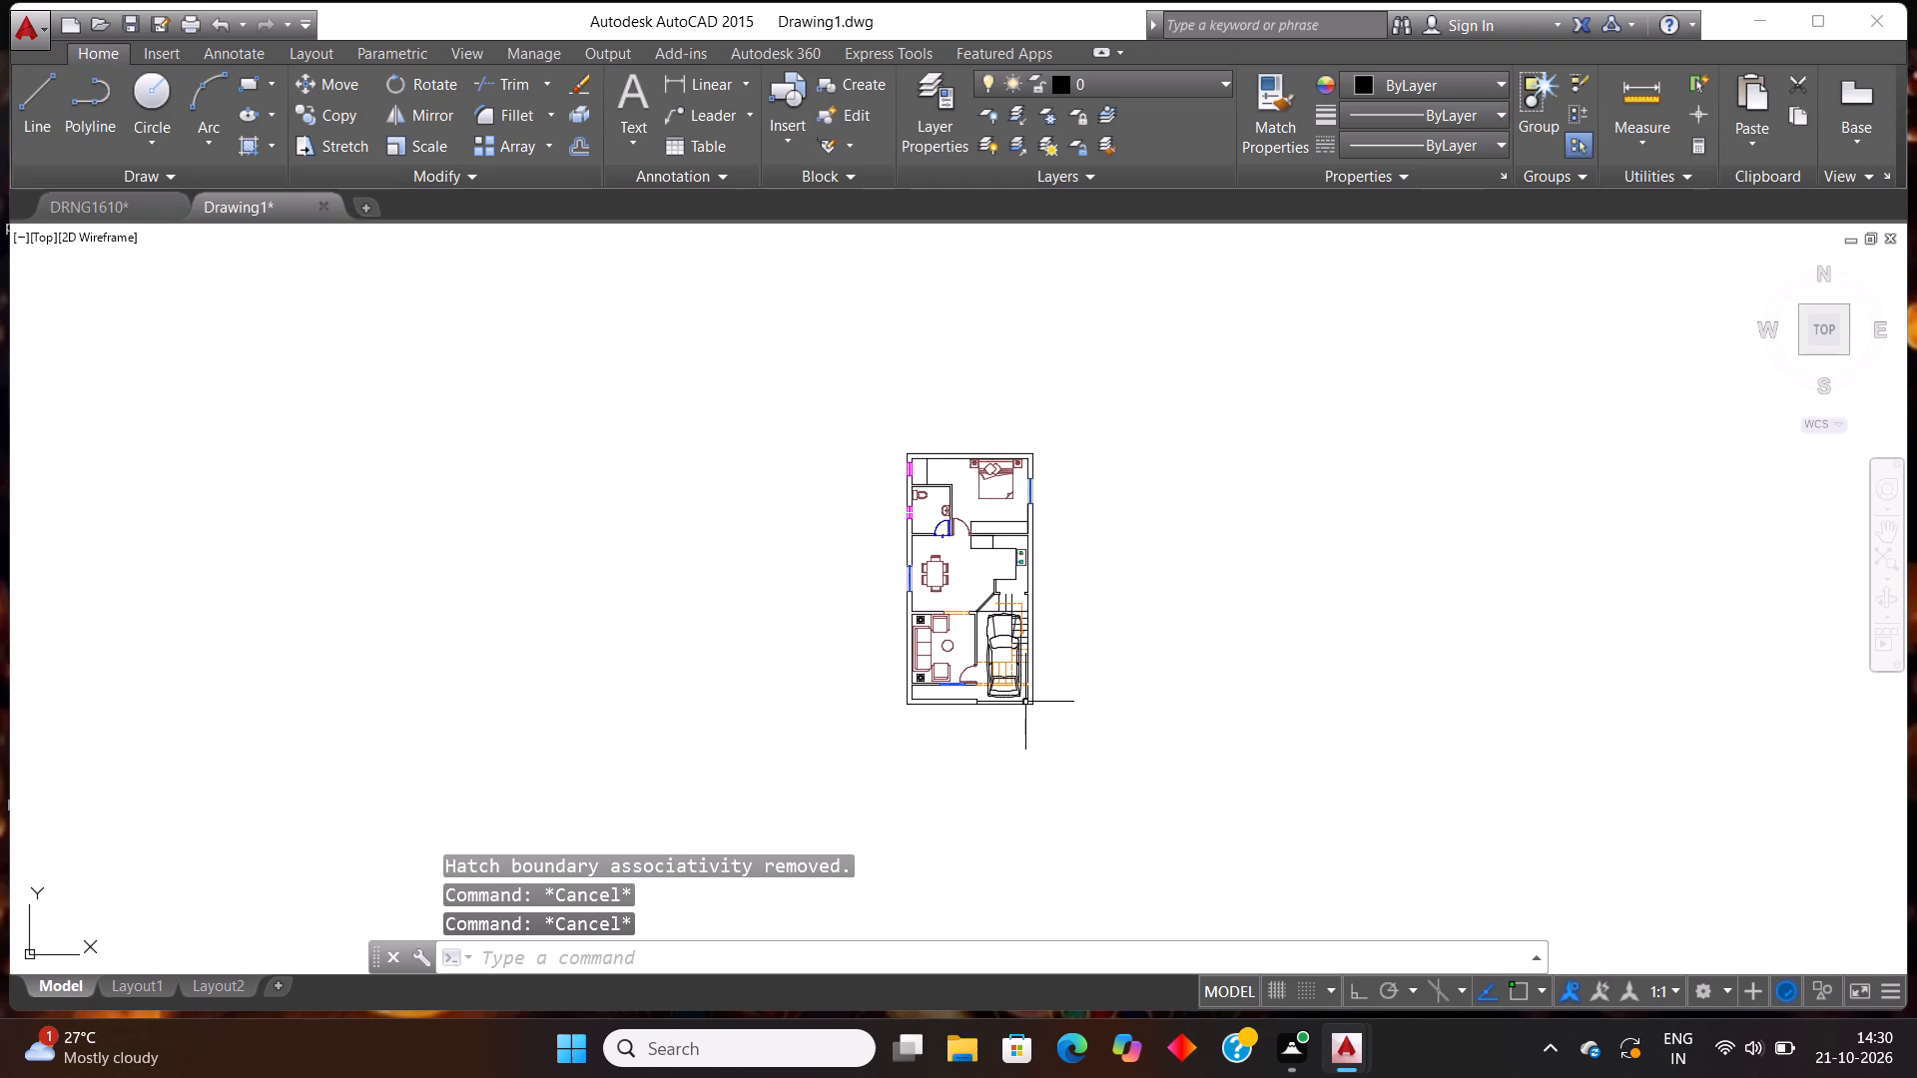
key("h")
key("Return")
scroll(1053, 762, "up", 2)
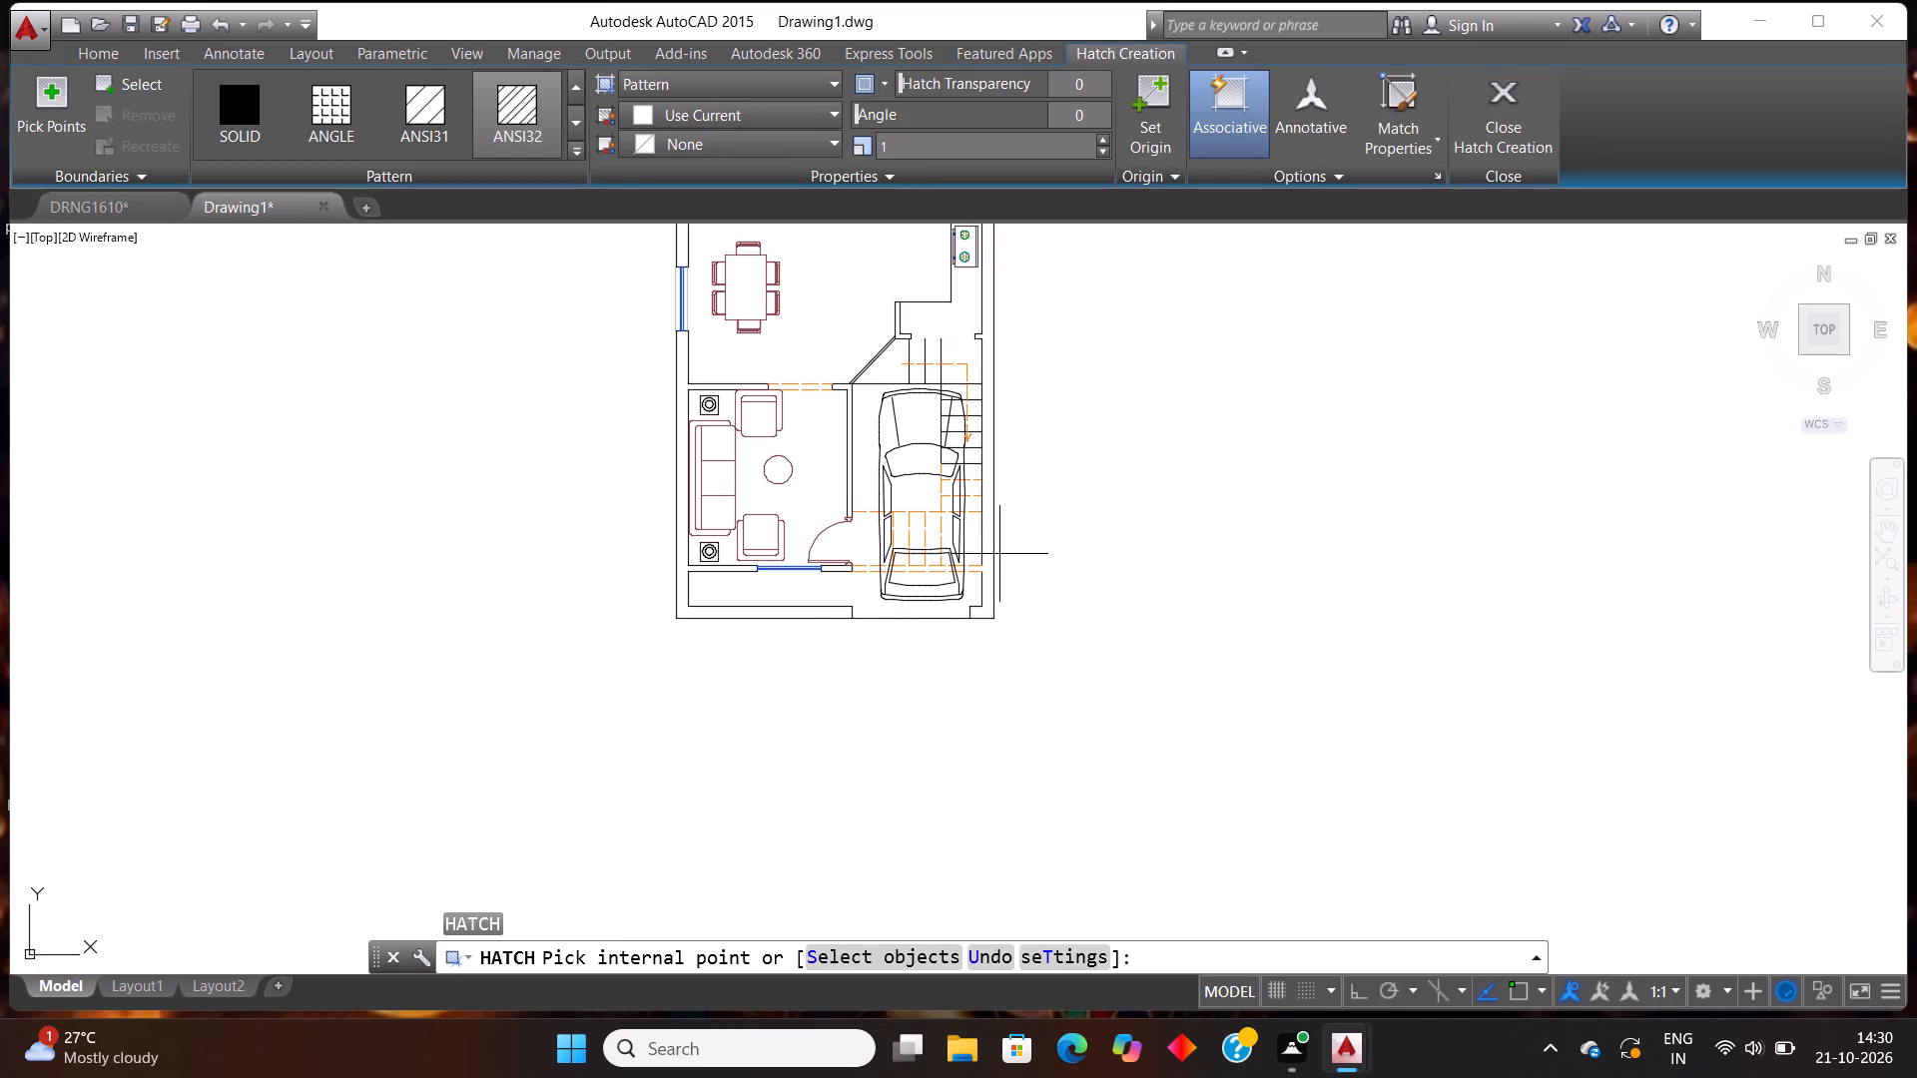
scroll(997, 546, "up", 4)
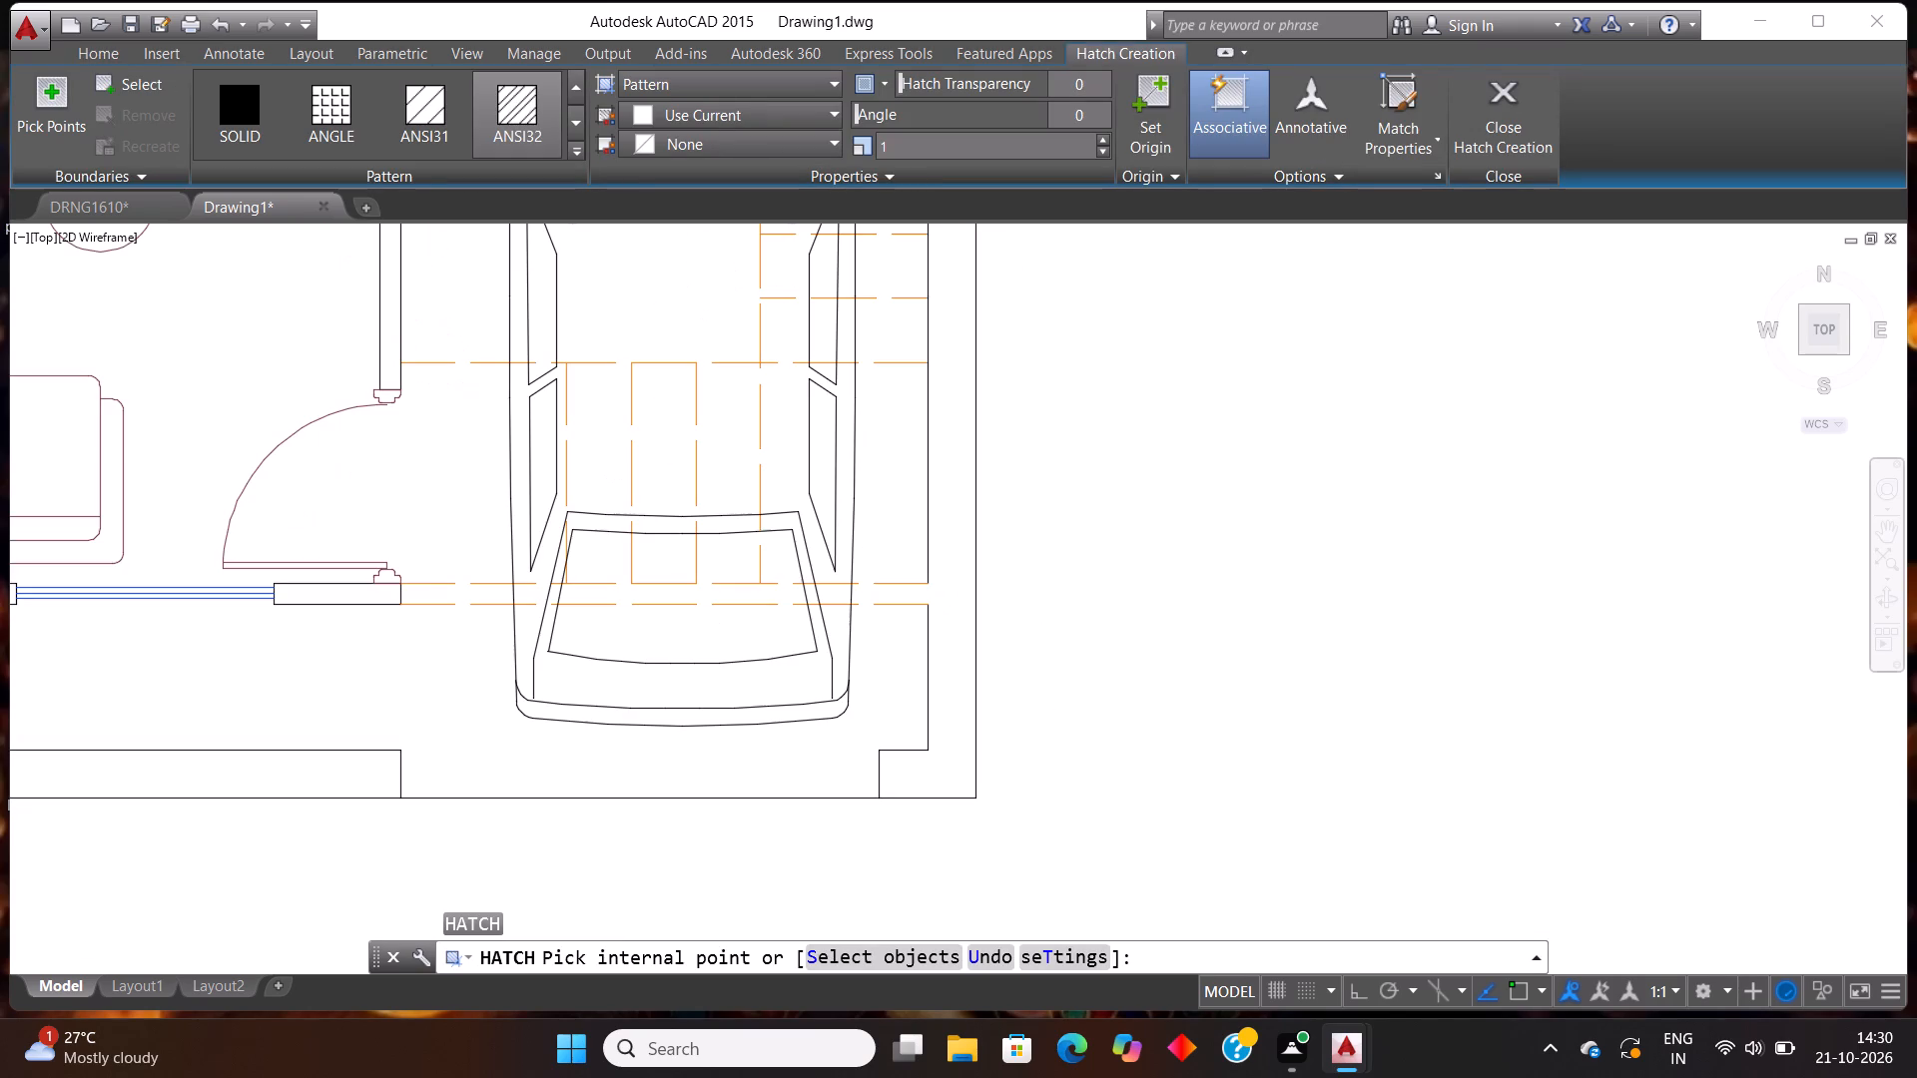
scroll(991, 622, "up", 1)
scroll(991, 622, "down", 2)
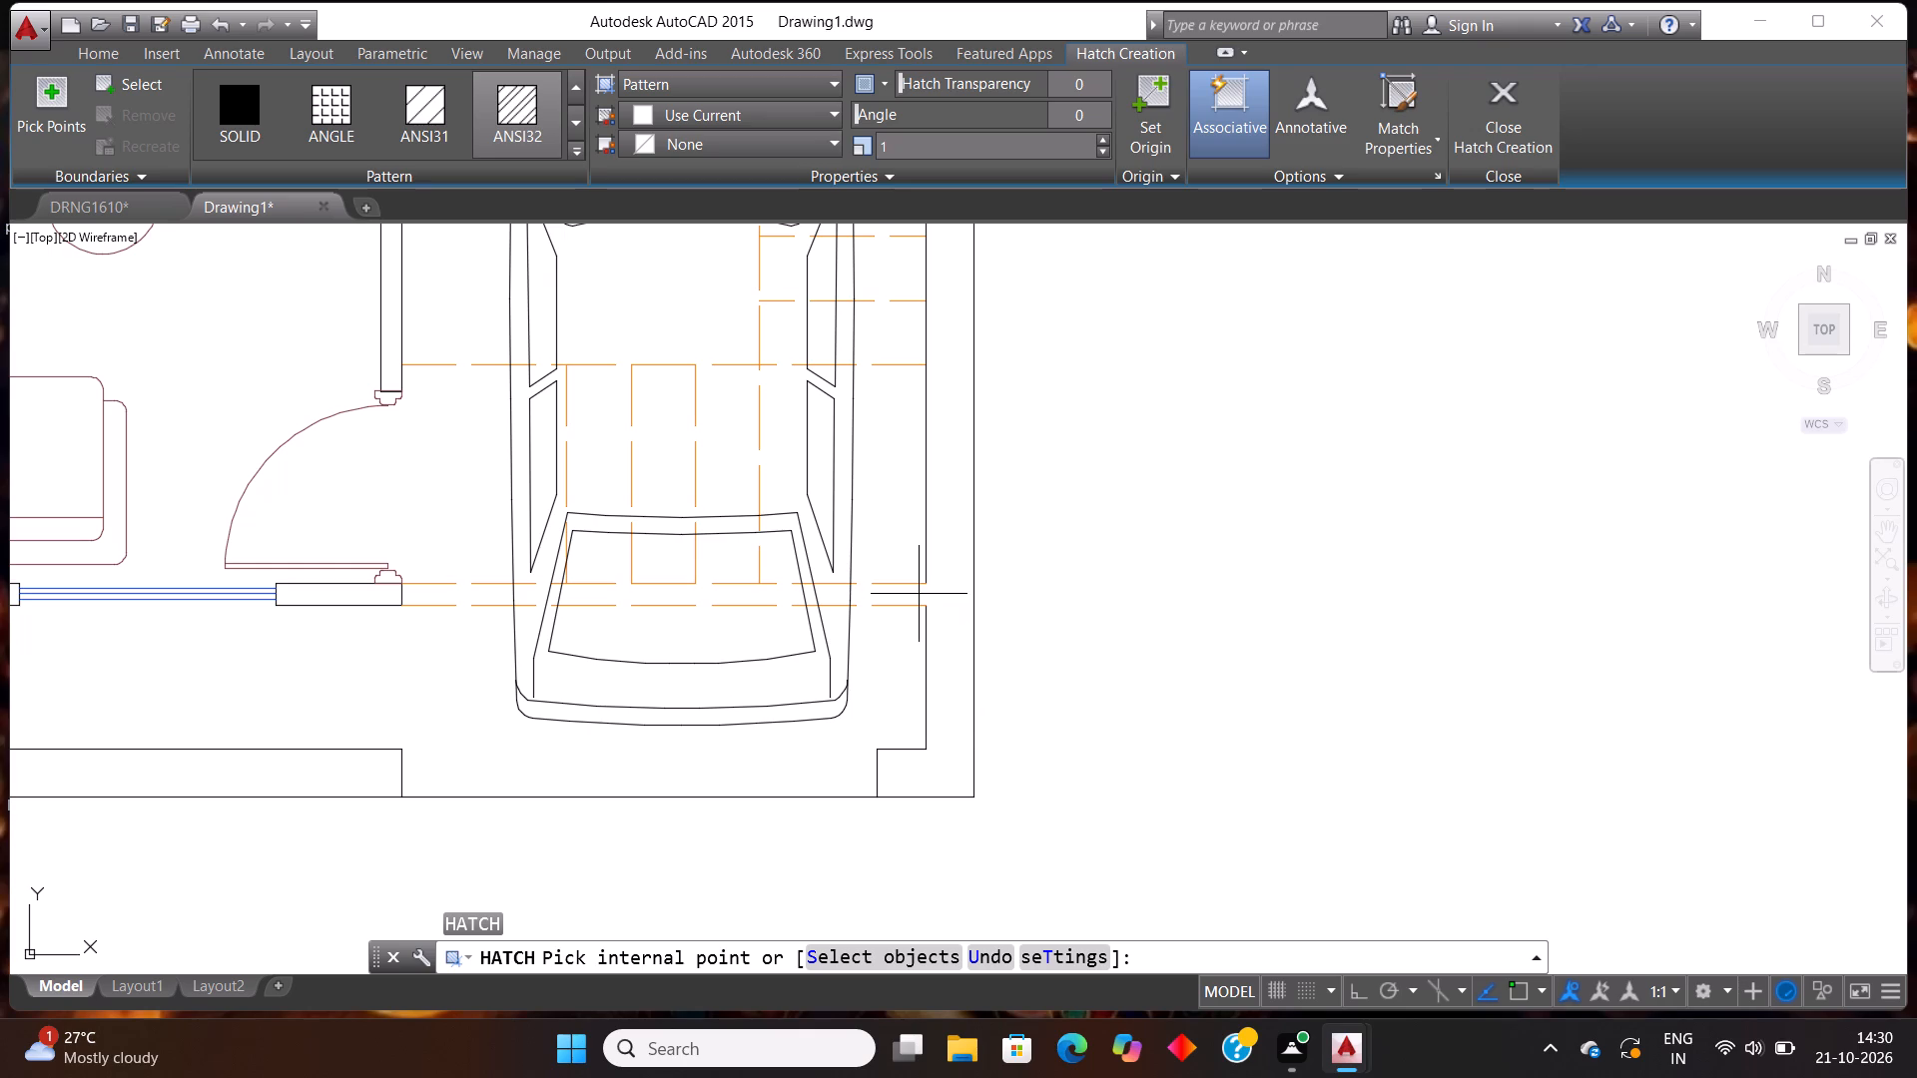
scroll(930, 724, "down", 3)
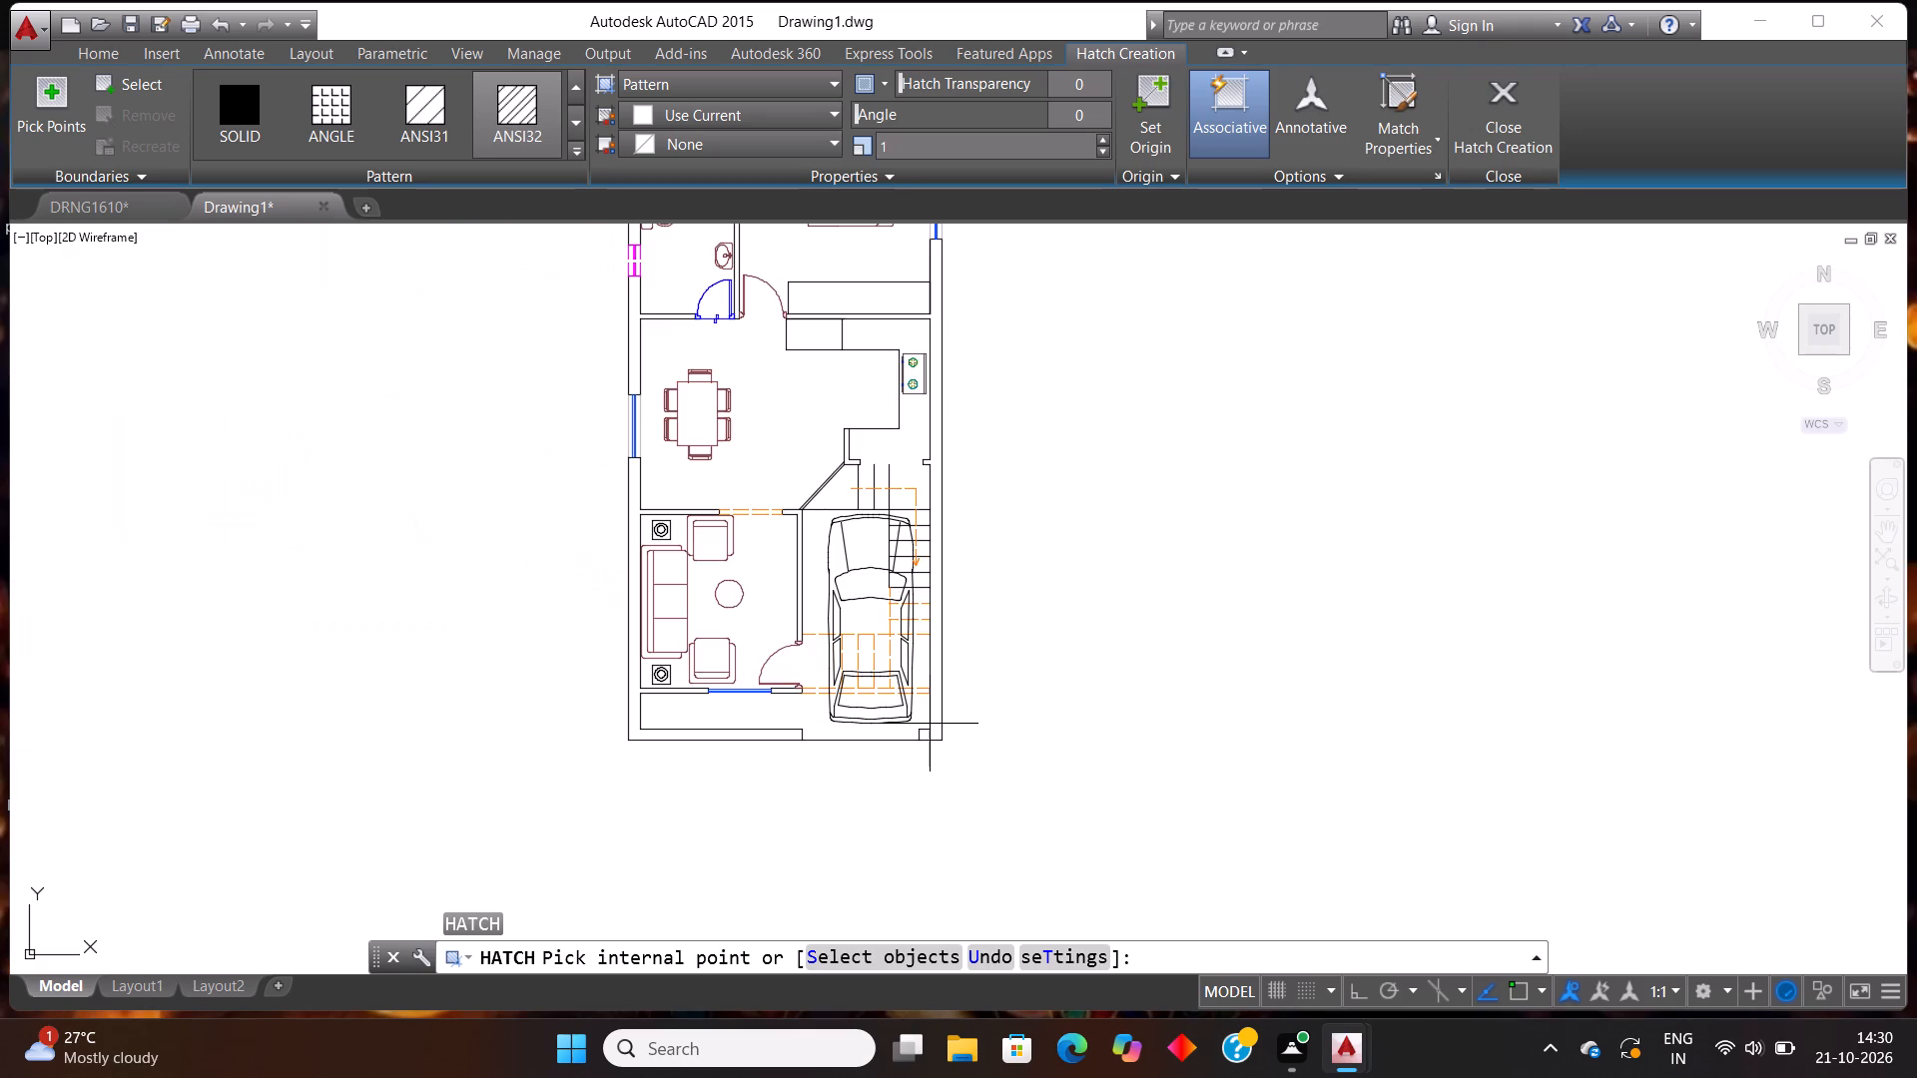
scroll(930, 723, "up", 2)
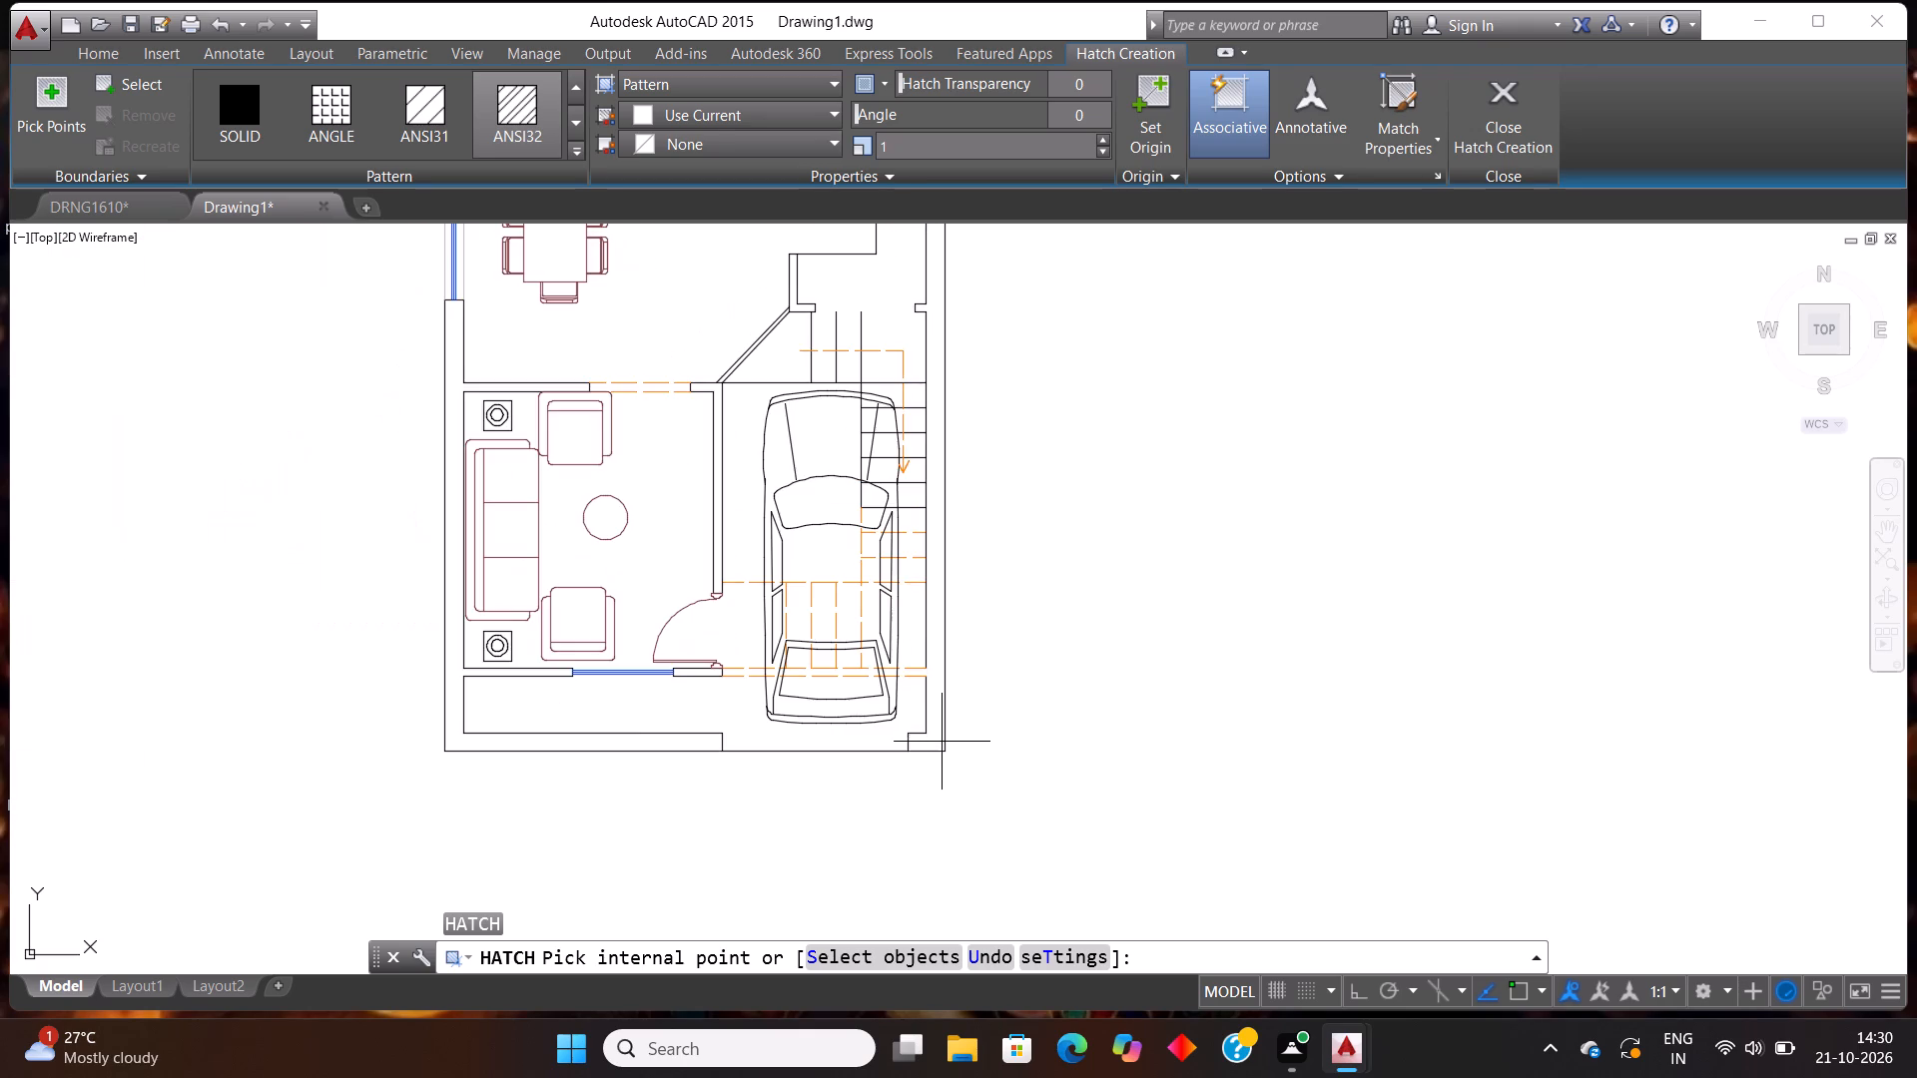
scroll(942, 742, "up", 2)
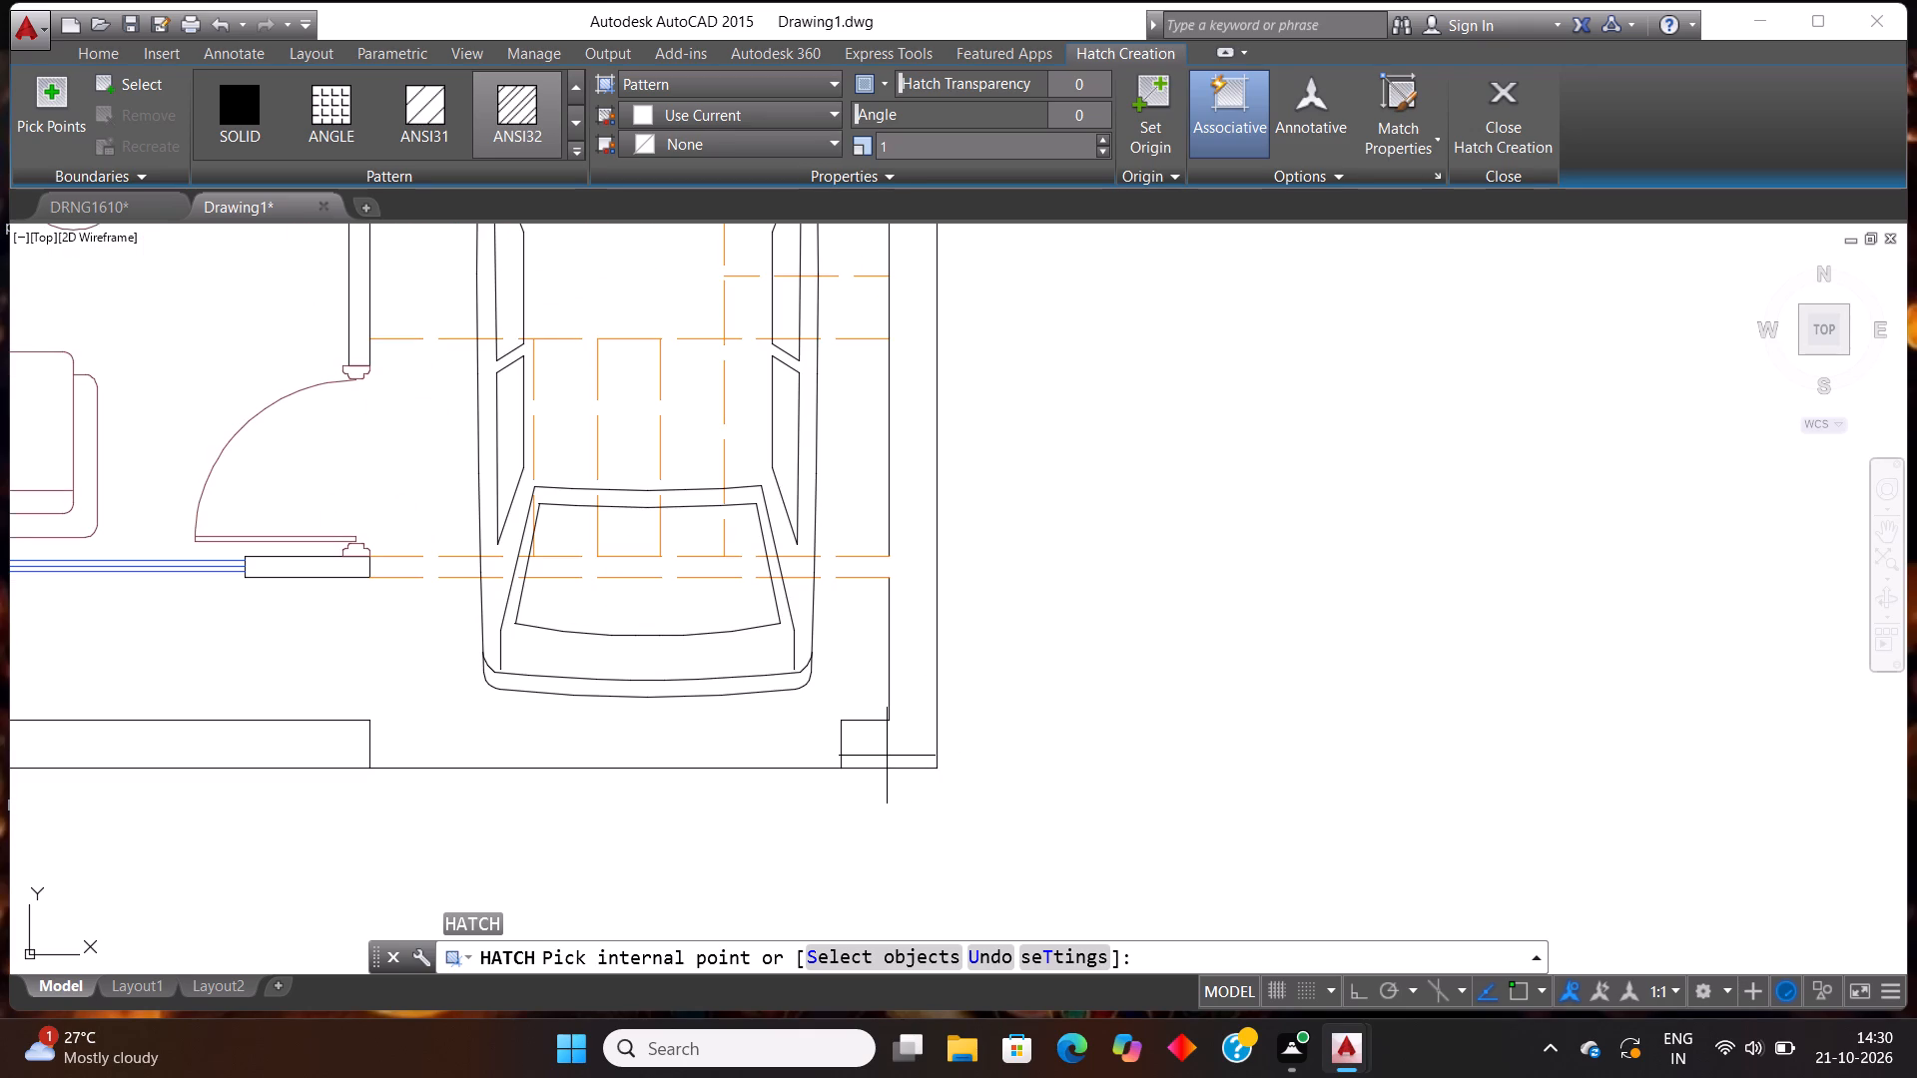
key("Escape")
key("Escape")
Hatch the outer wall around the living room, from the dining window to the front wall's parking end, with the ANSI32 pattern.
scroll(989, 670, "down", 4)
scroll(937, 748, "down", 2)
scroll(964, 631, "up", 2)
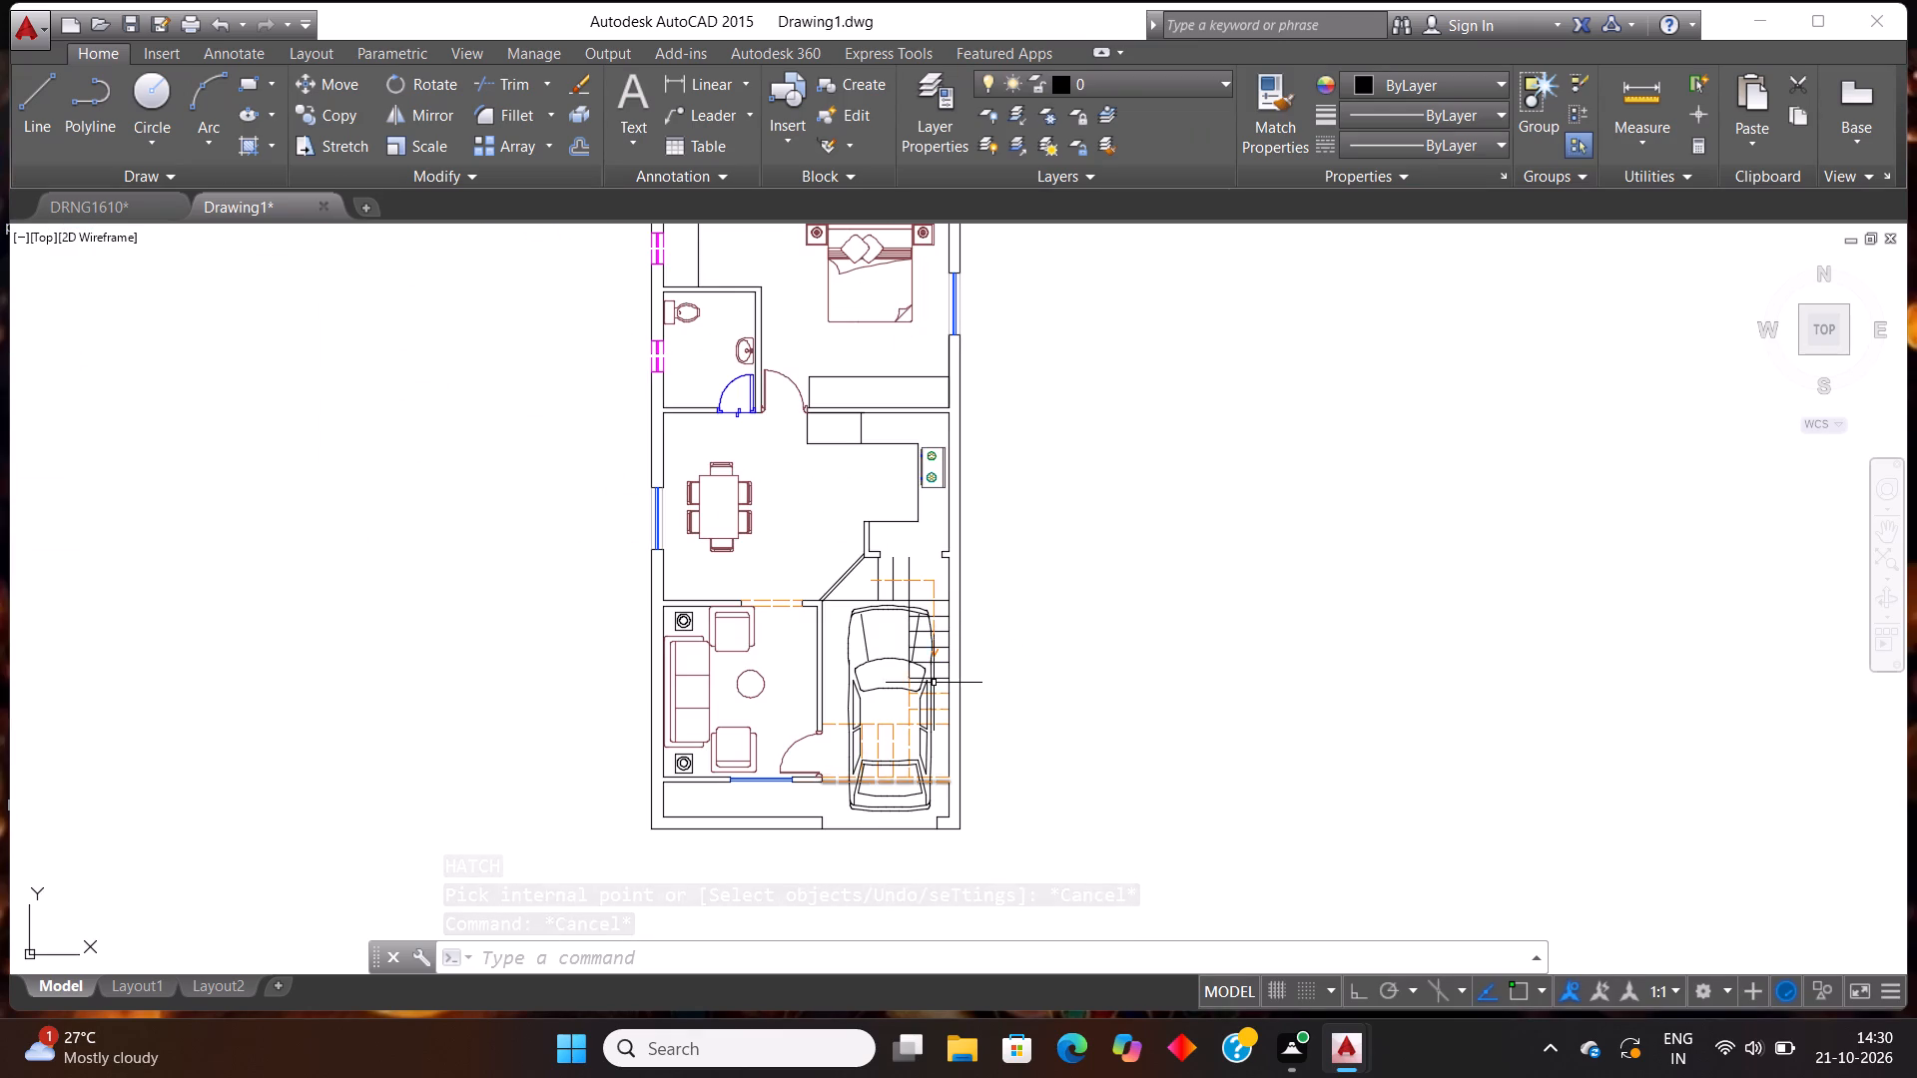
scroll(891, 630, "down", 3)
scroll(876, 693, "up", 3)
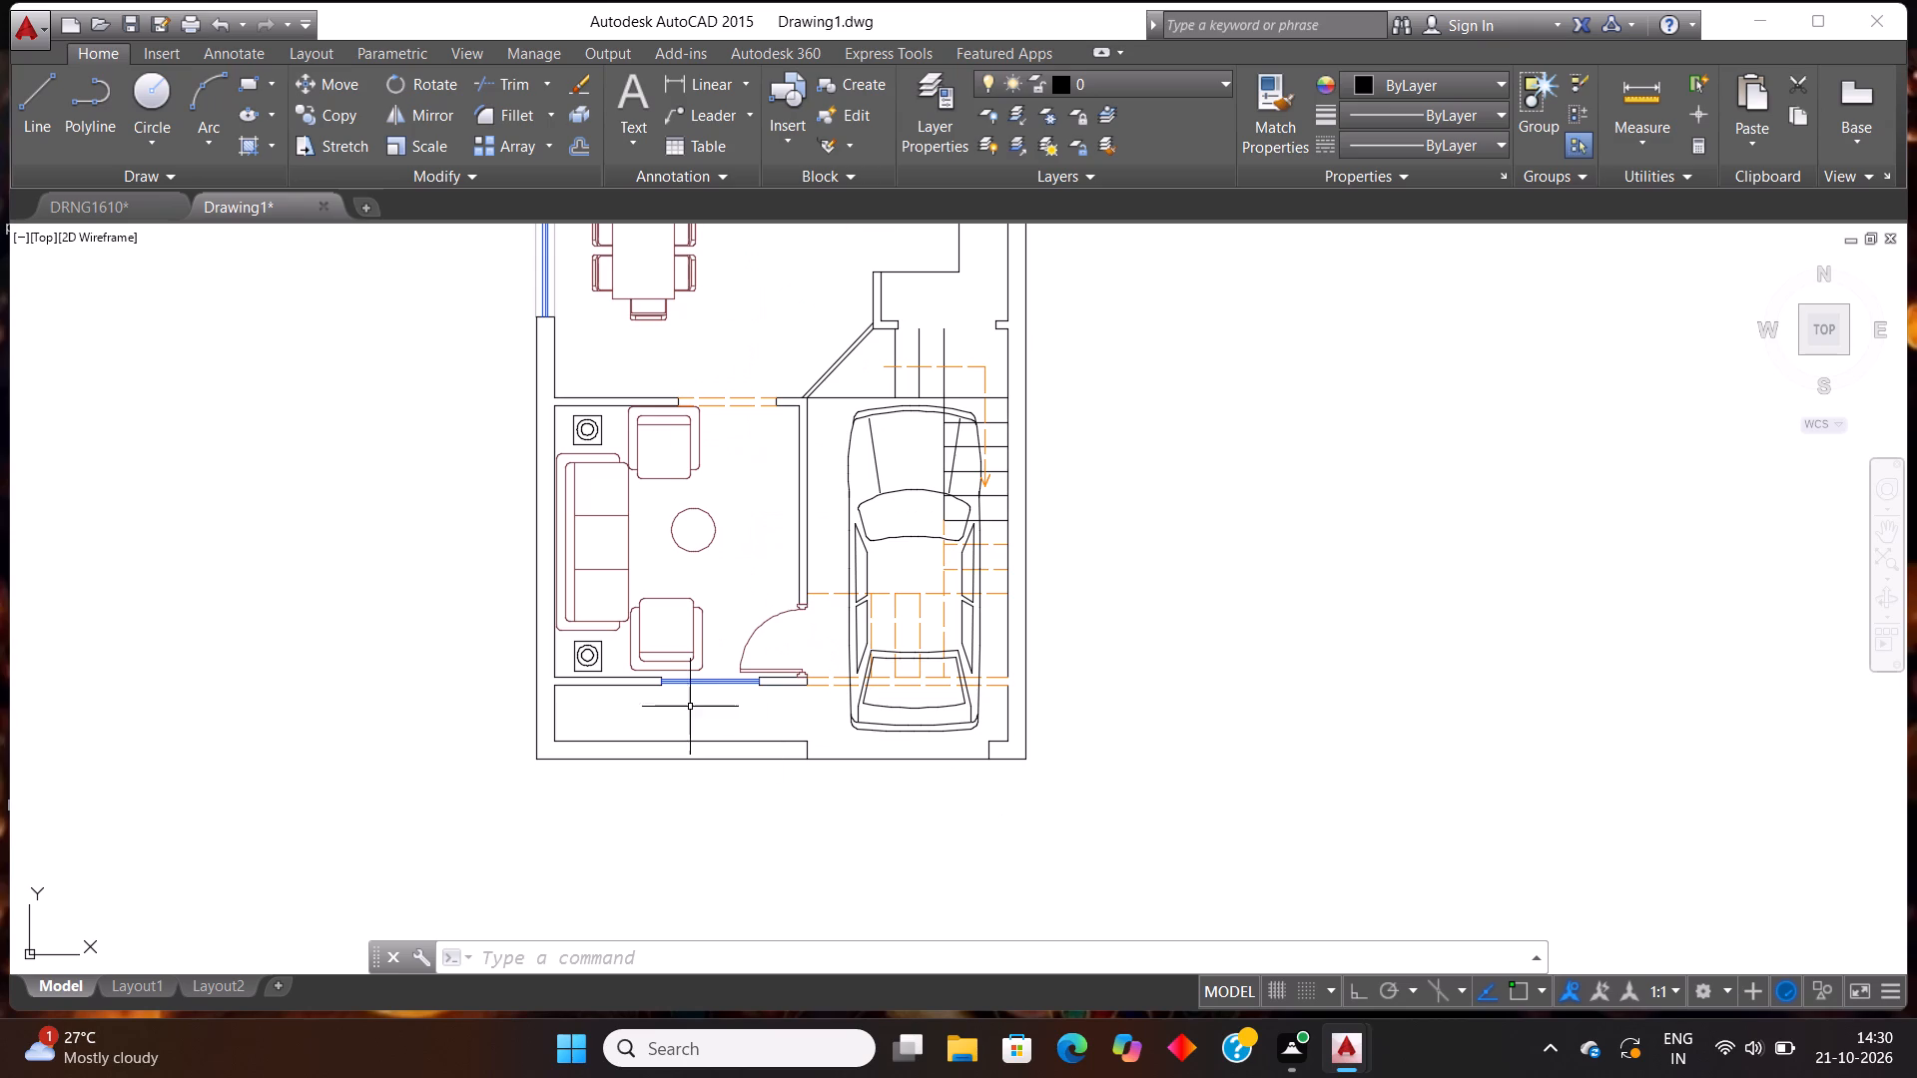
key("h")
key("Return")
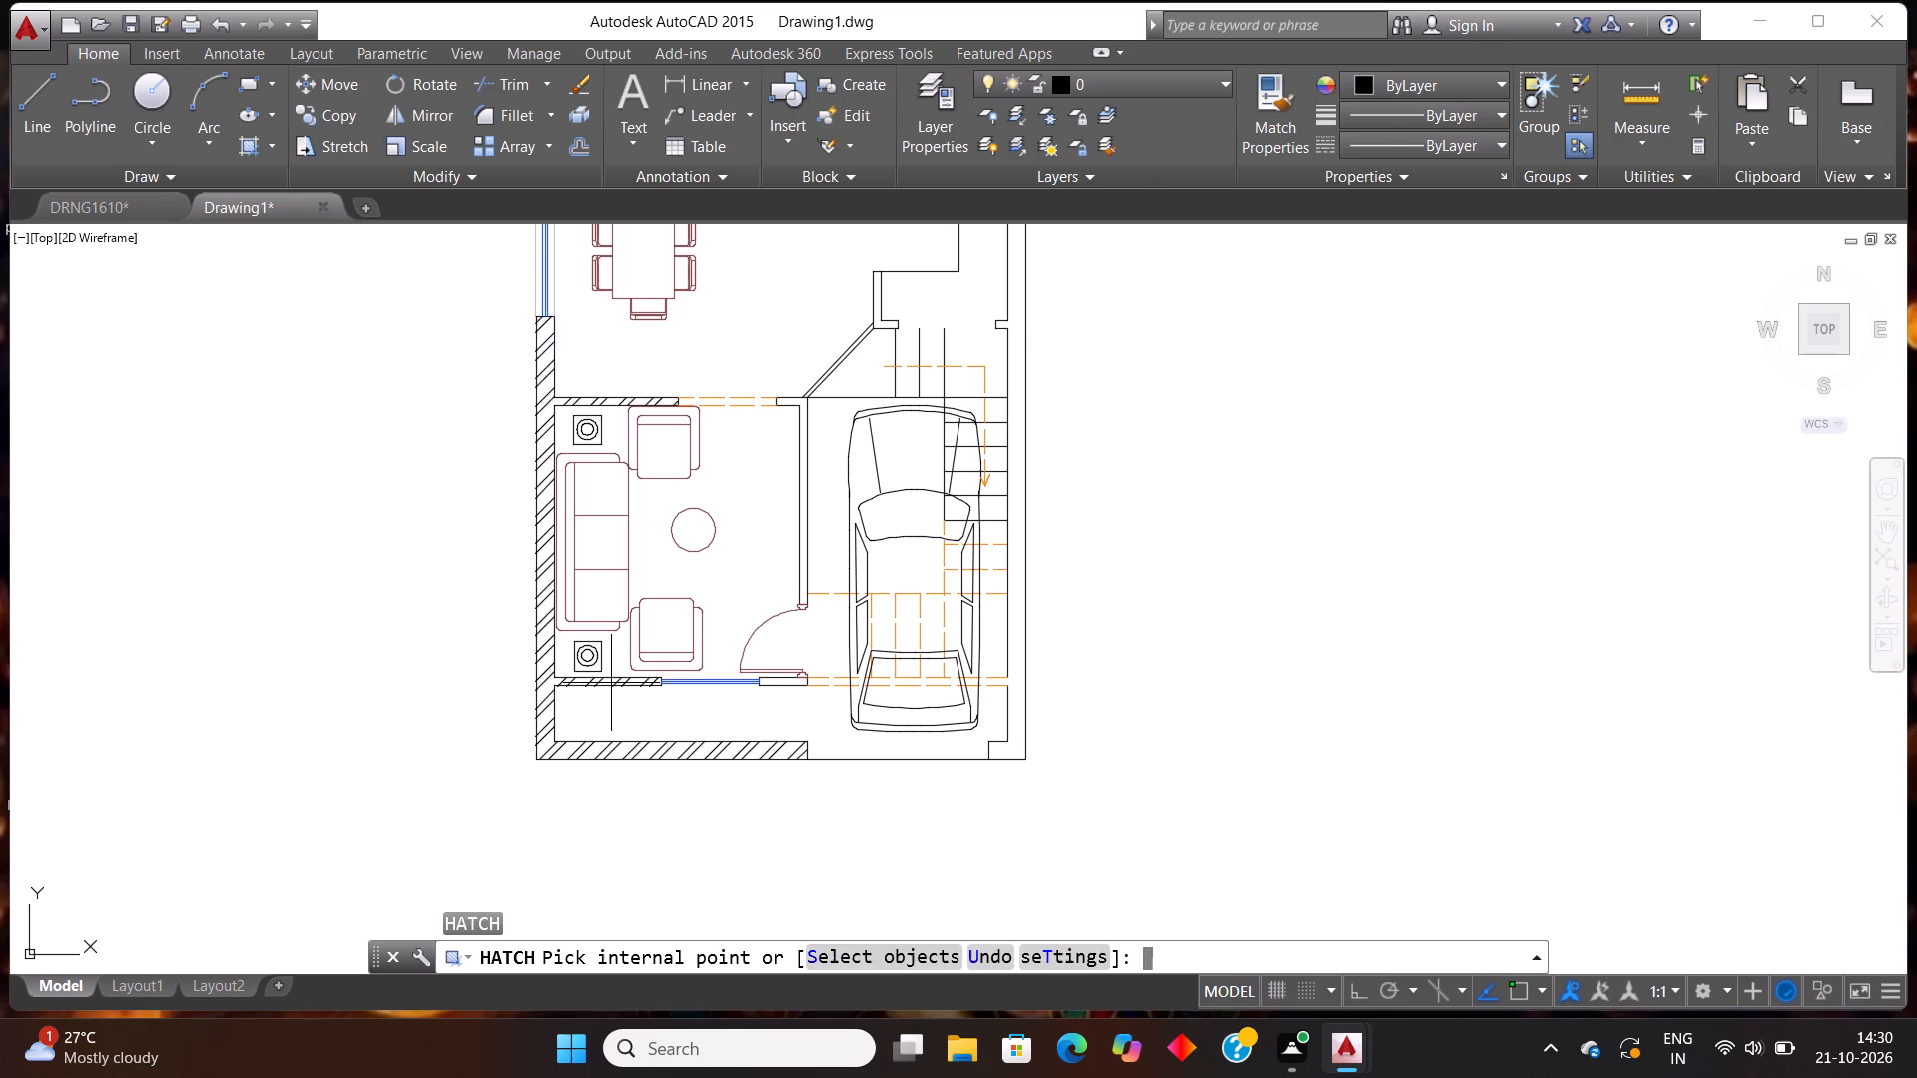
left_click(546, 548)
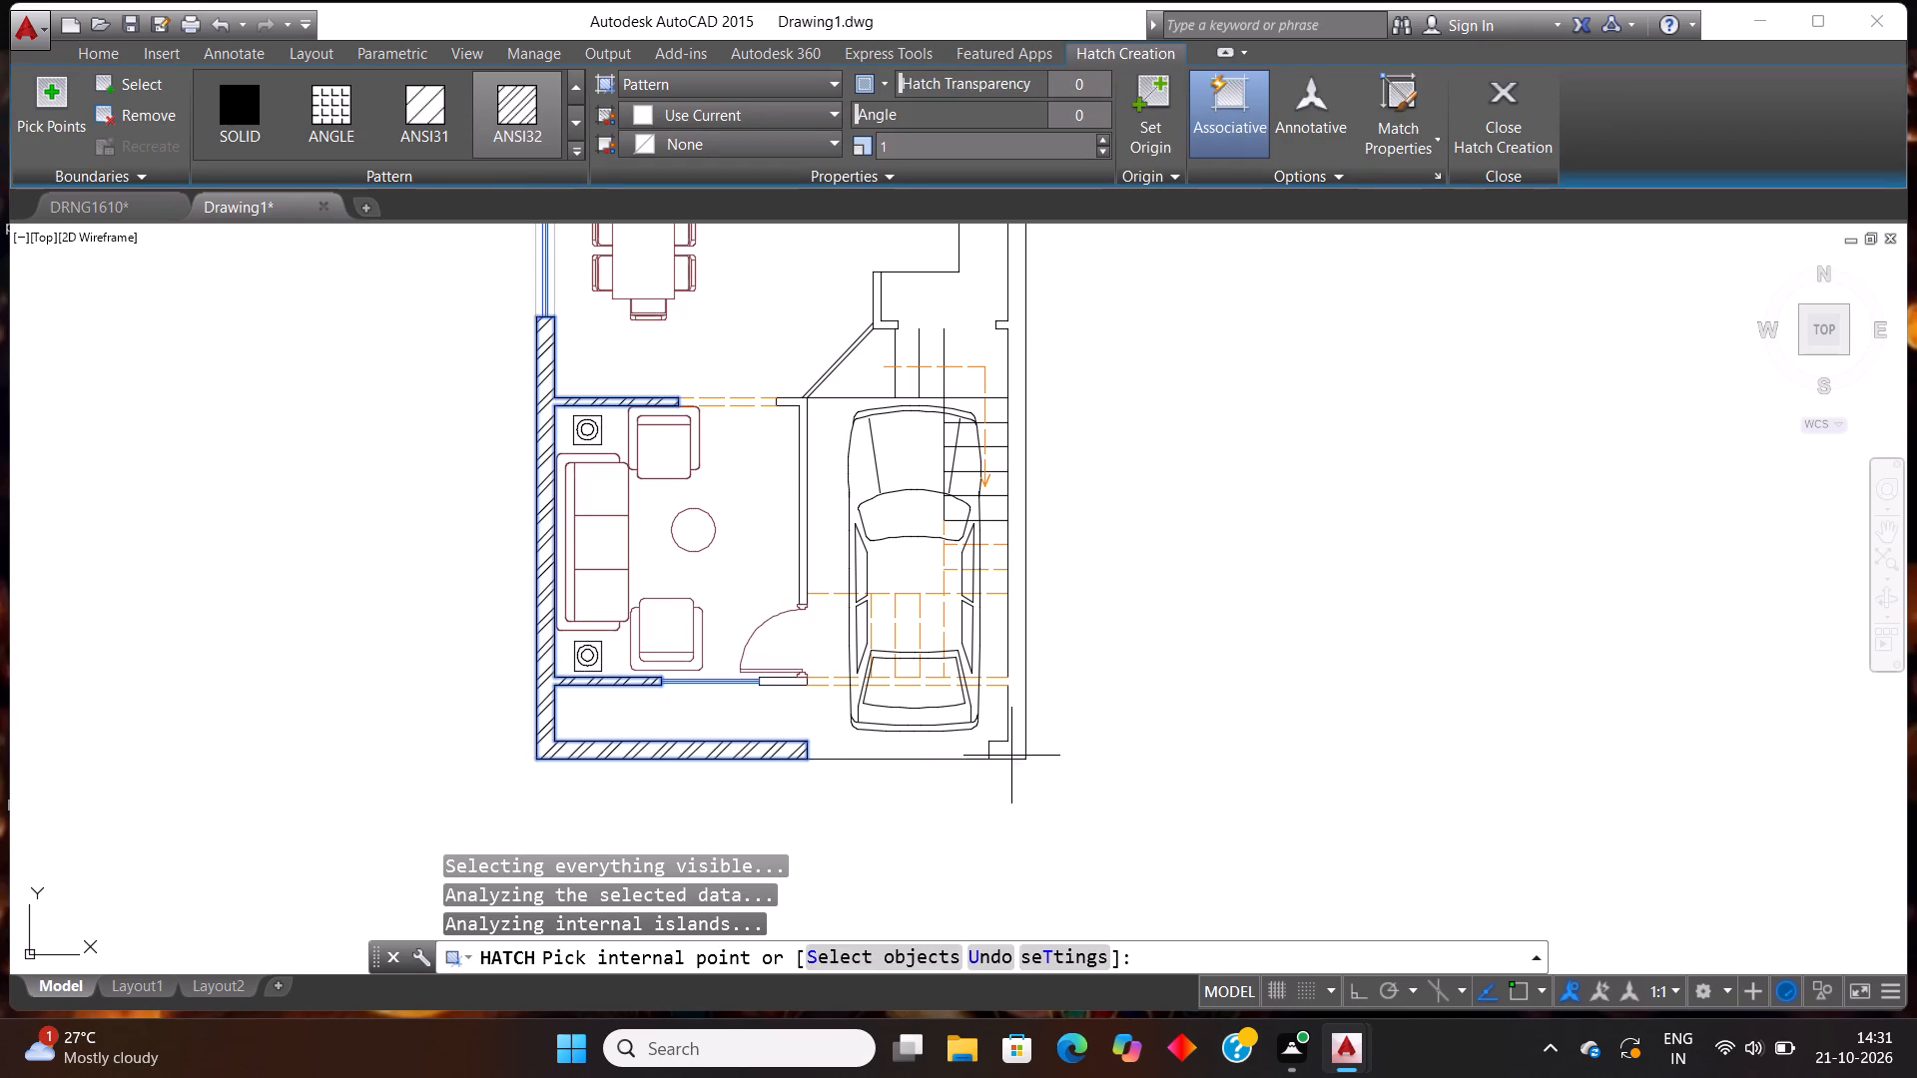
Add the outer wall sections above and below the bathroom's lower window, with their adjoining bathroom partitions, to the ANSI32 hatch.
scroll(992, 795, "down", 3)
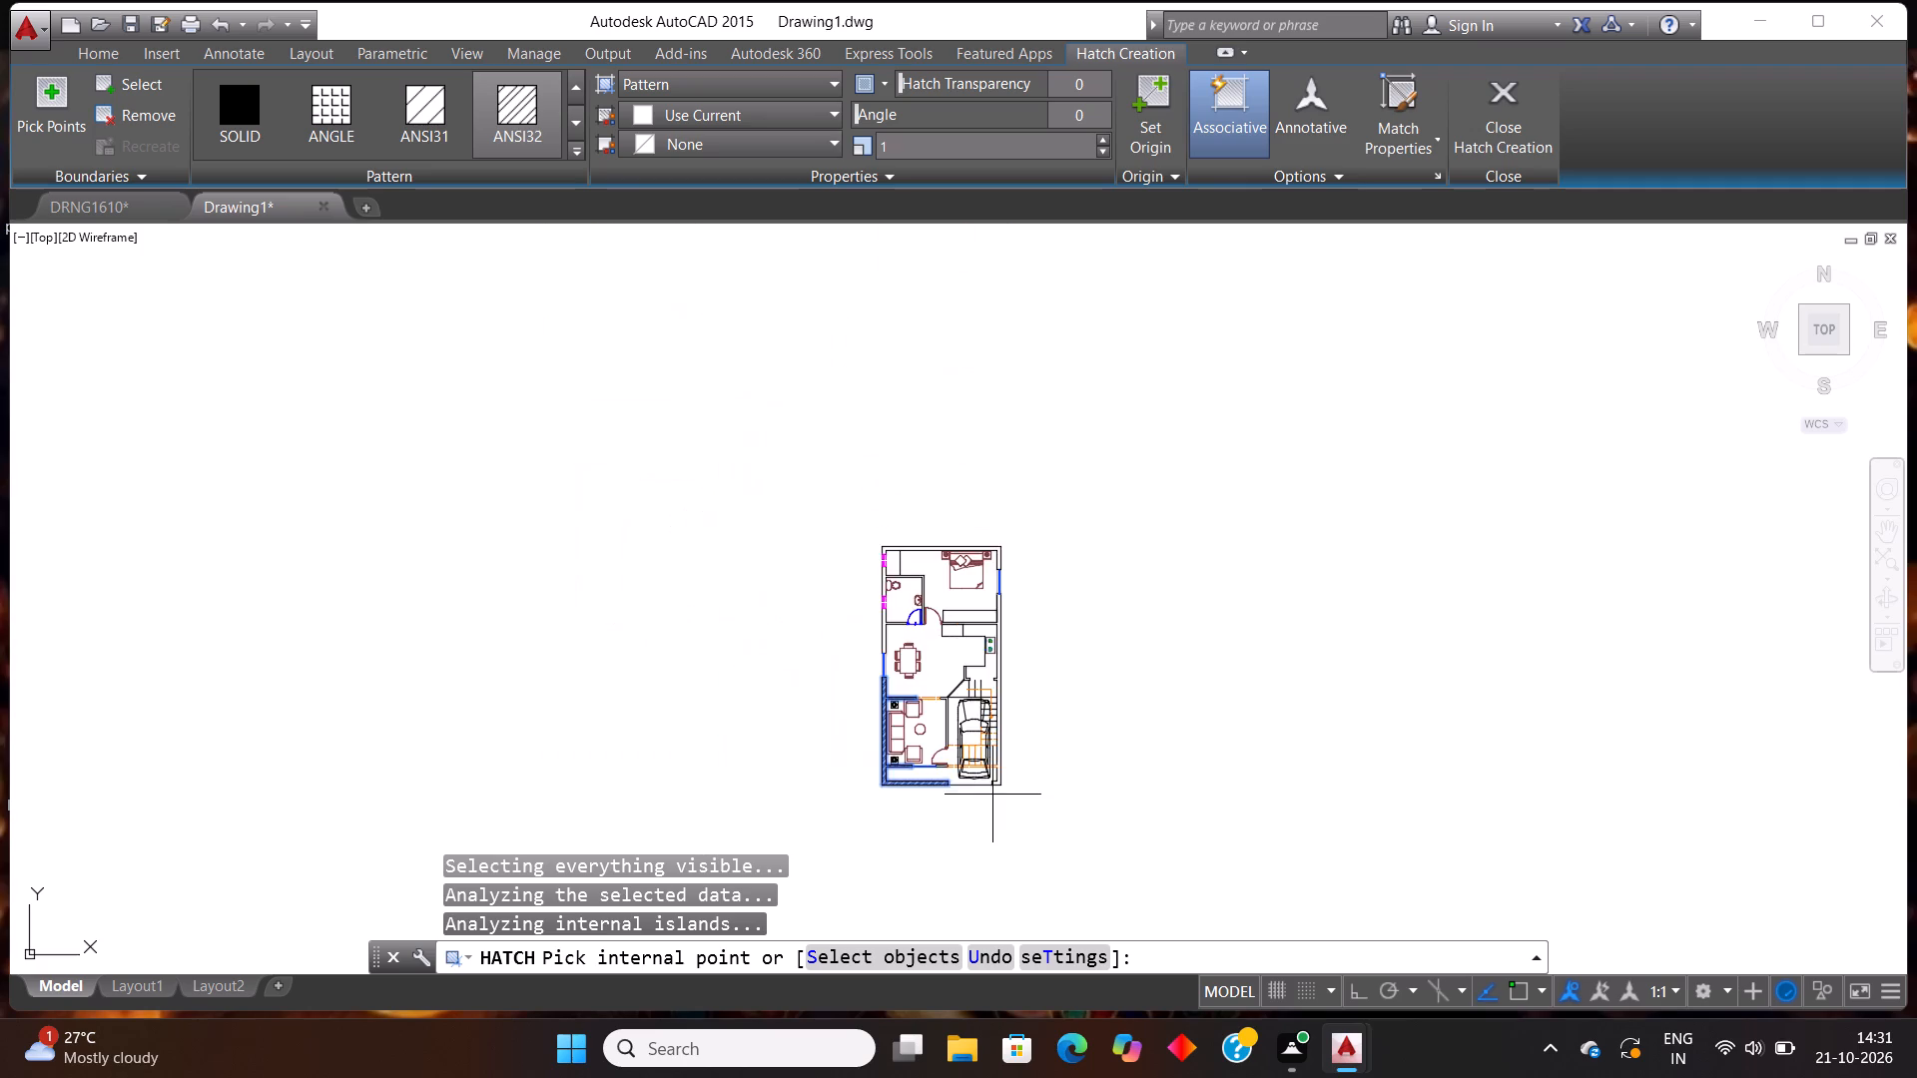
scroll(843, 593, "up", 2)
scroll(910, 692, "up", 2)
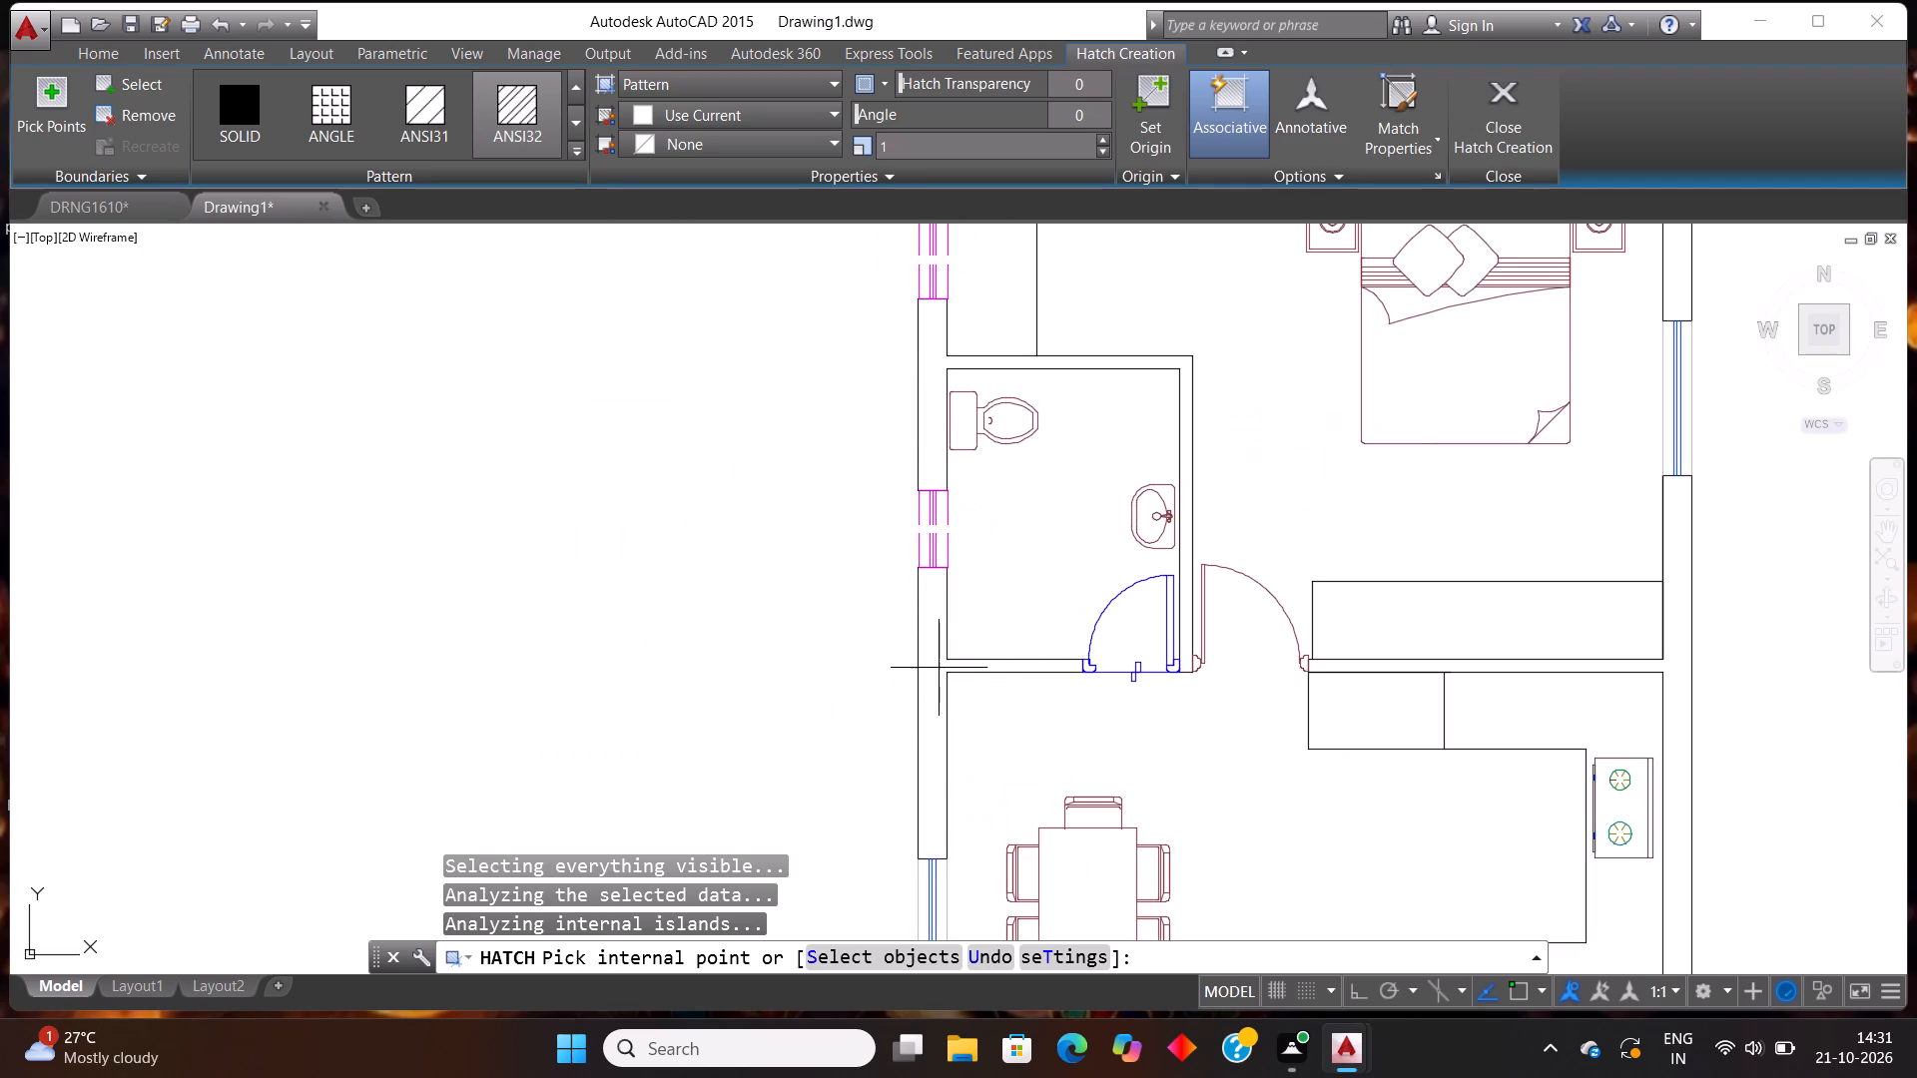
left_click(931, 674)
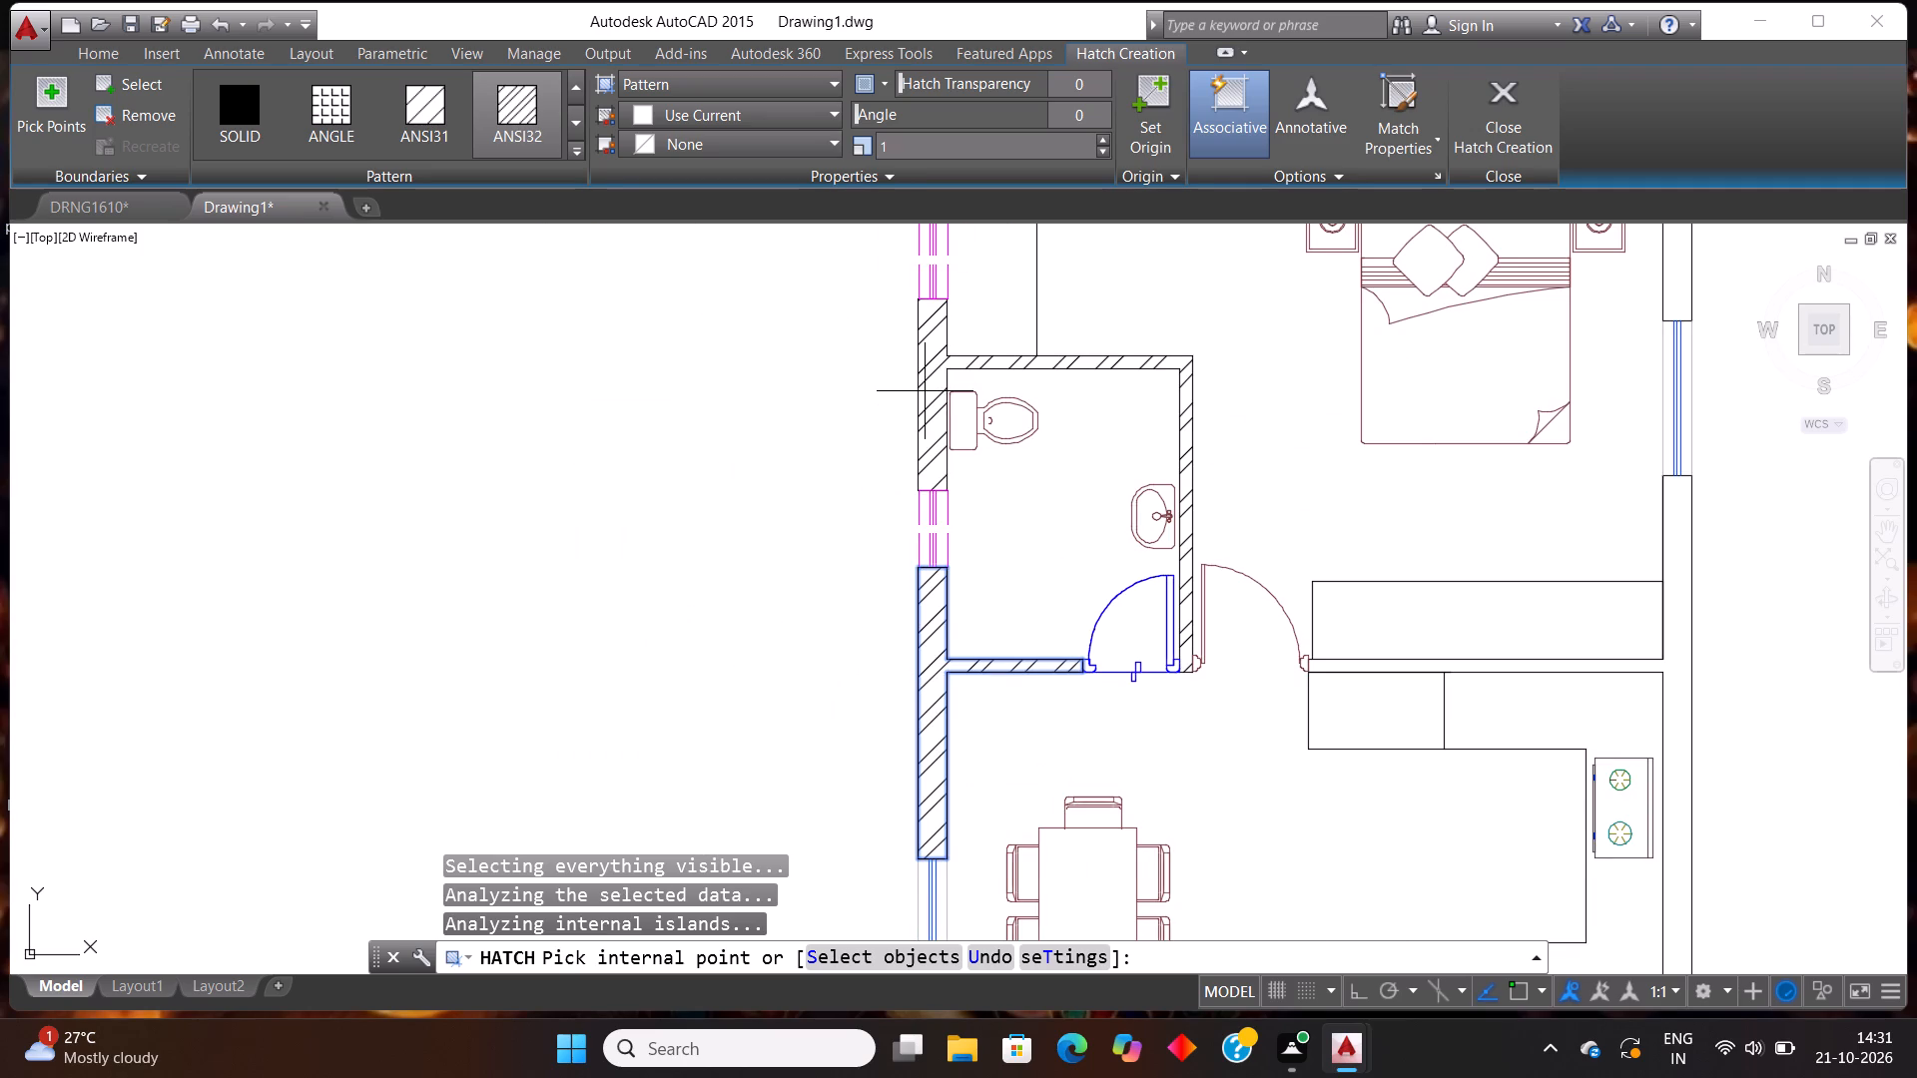
left_click(926, 392)
Add the outer wall behind the bed, wrapping both corners down to the nearest windows, to the ANSI32 hatch.
scroll(818, 667, "down", 3)
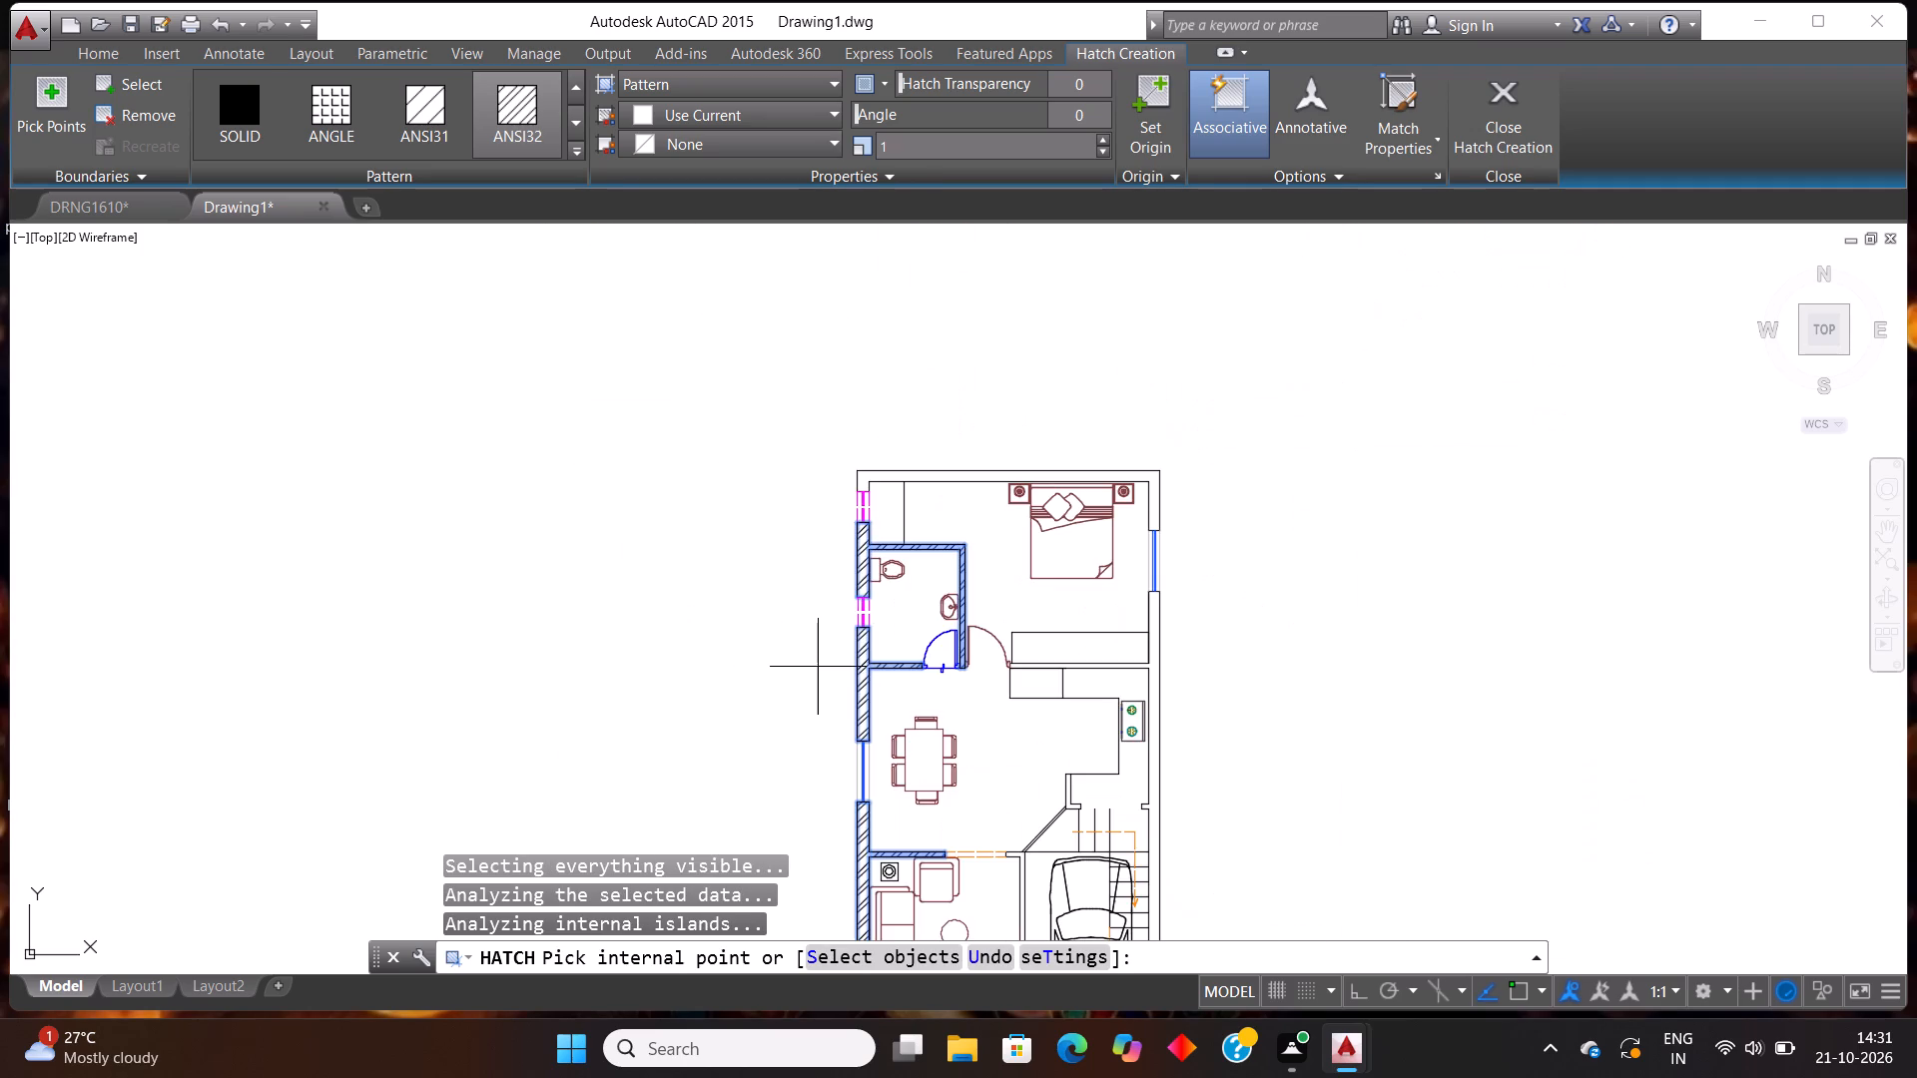
scroll(886, 534, "up", 1)
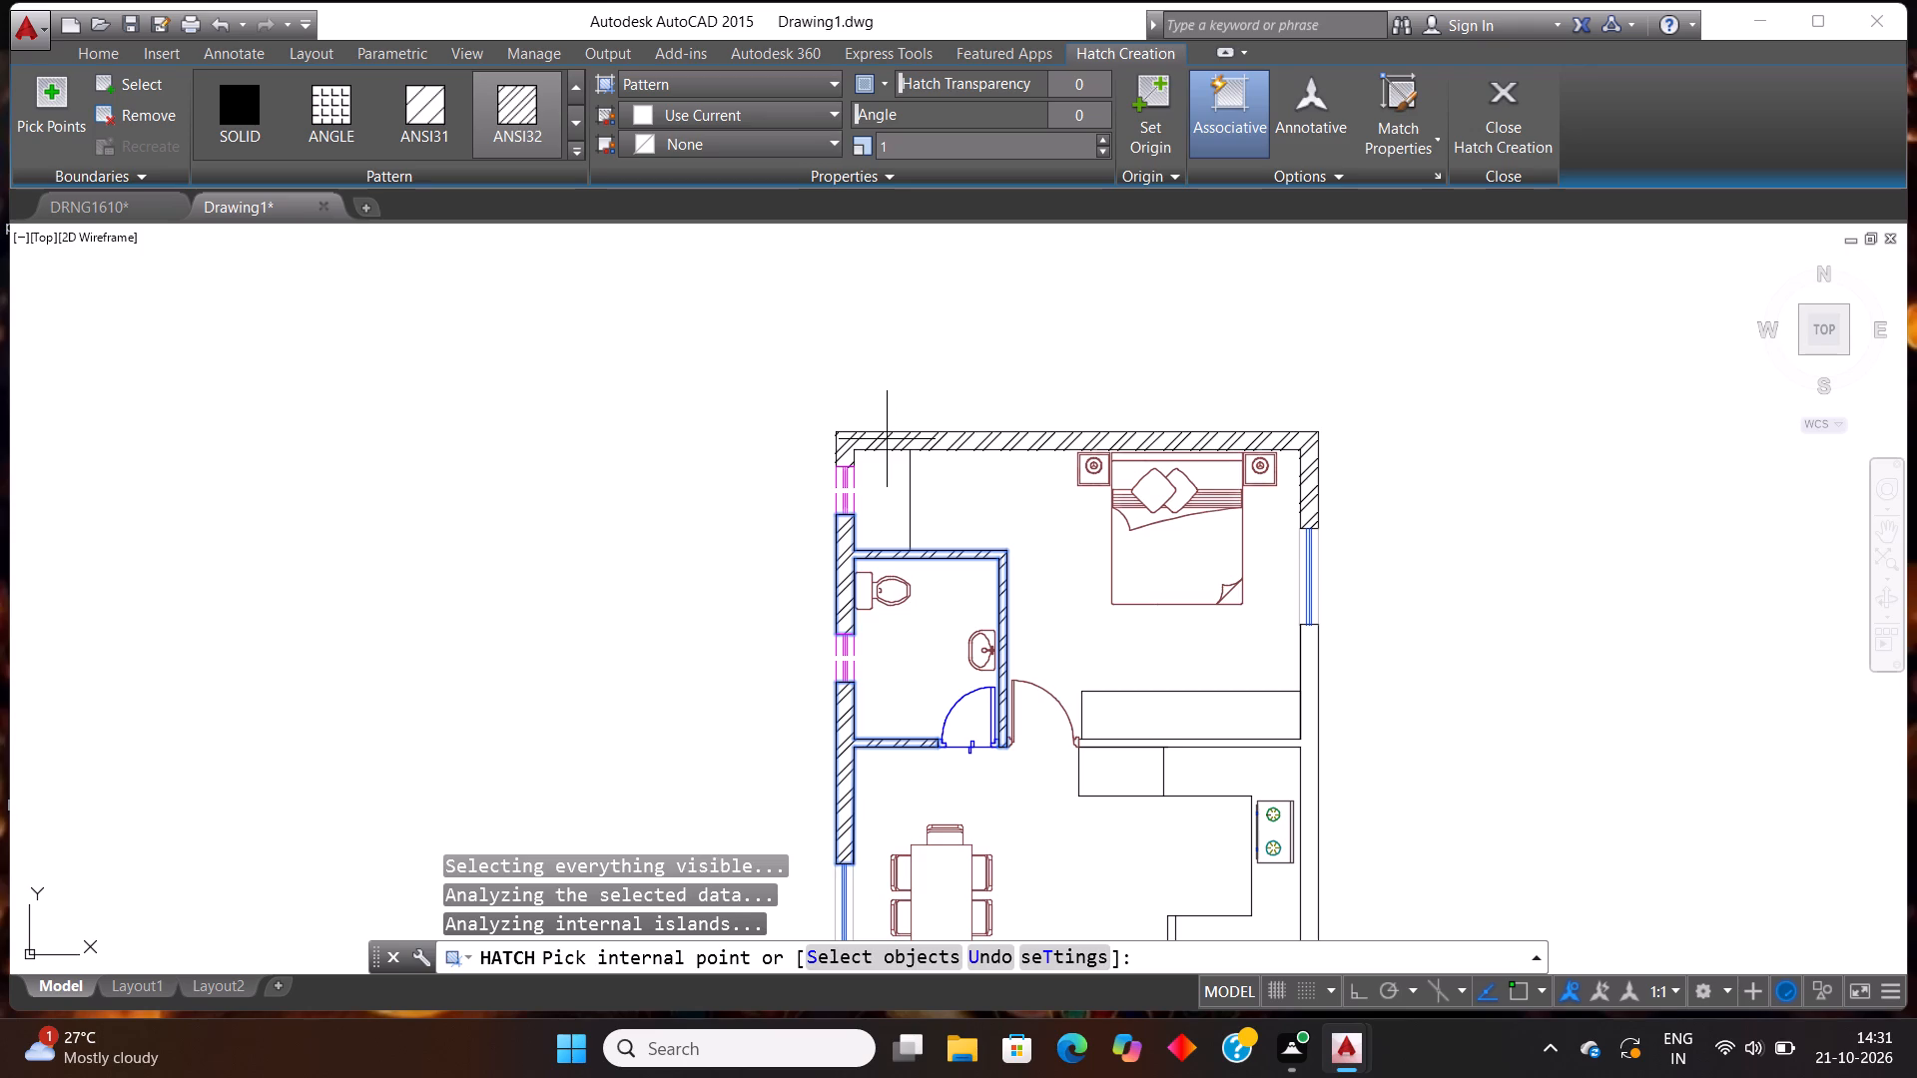
left_click(887, 439)
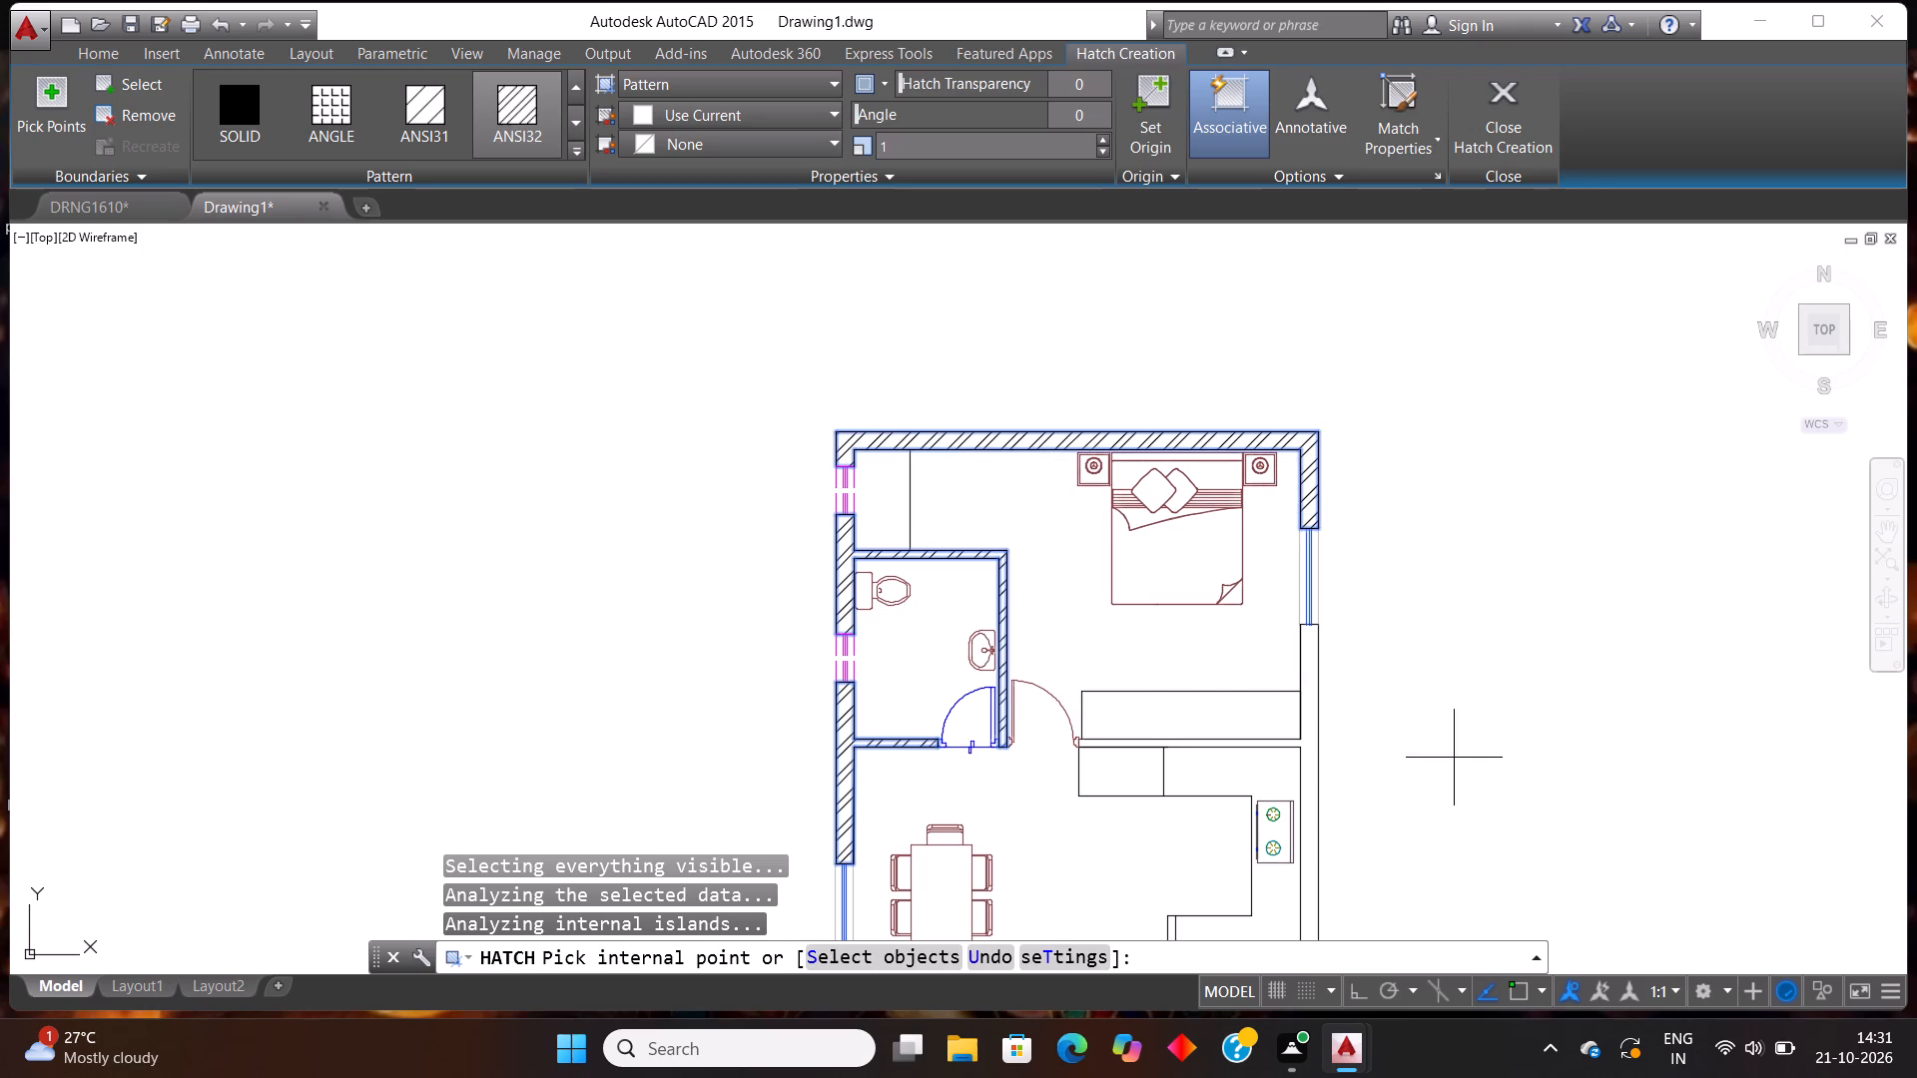
Add the outer wall from the bedroom's blue window past the kitchen to the parking's front corner, with the bedroom-kitchen partition, and finish the hatch.
scroll(1272, 653, "down", 1)
scroll(1246, 481, "down", 2)
scroll(1339, 727, "up", 1)
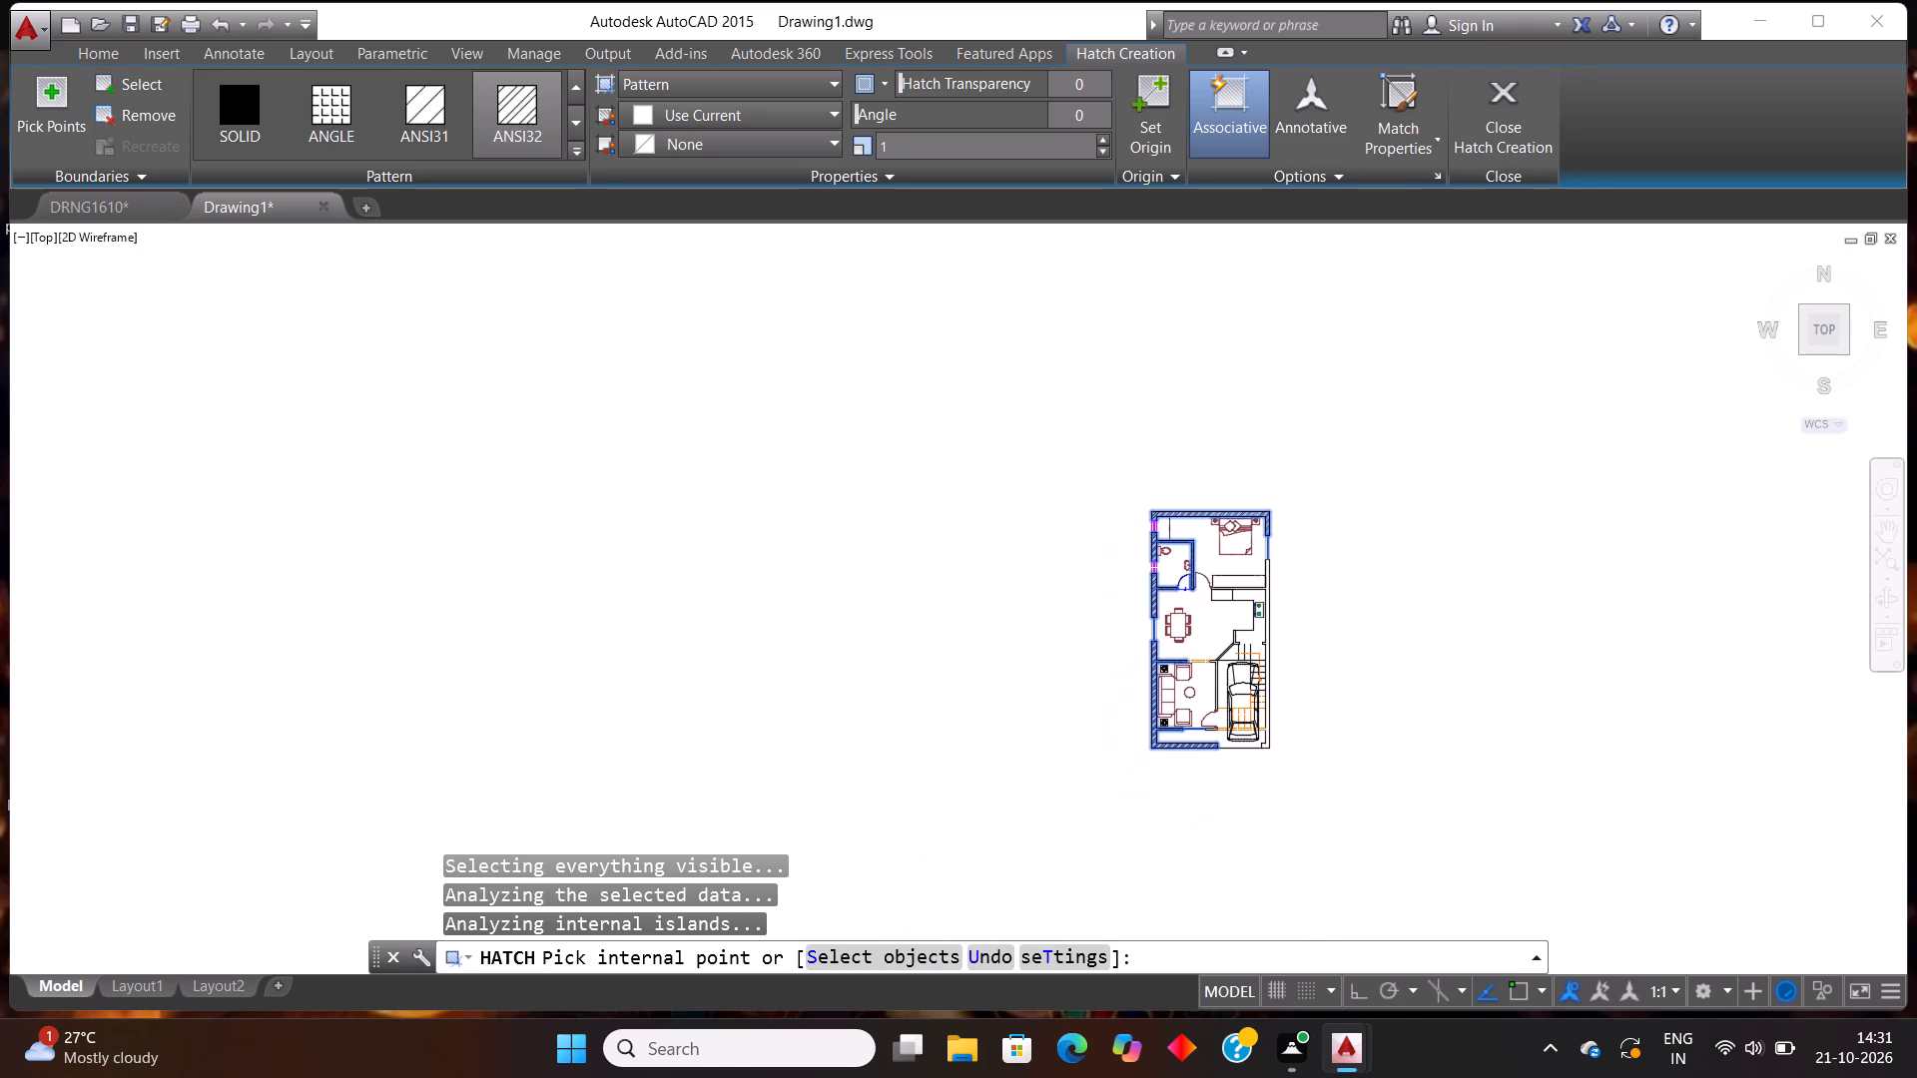
scroll(1339, 727, "up", 1)
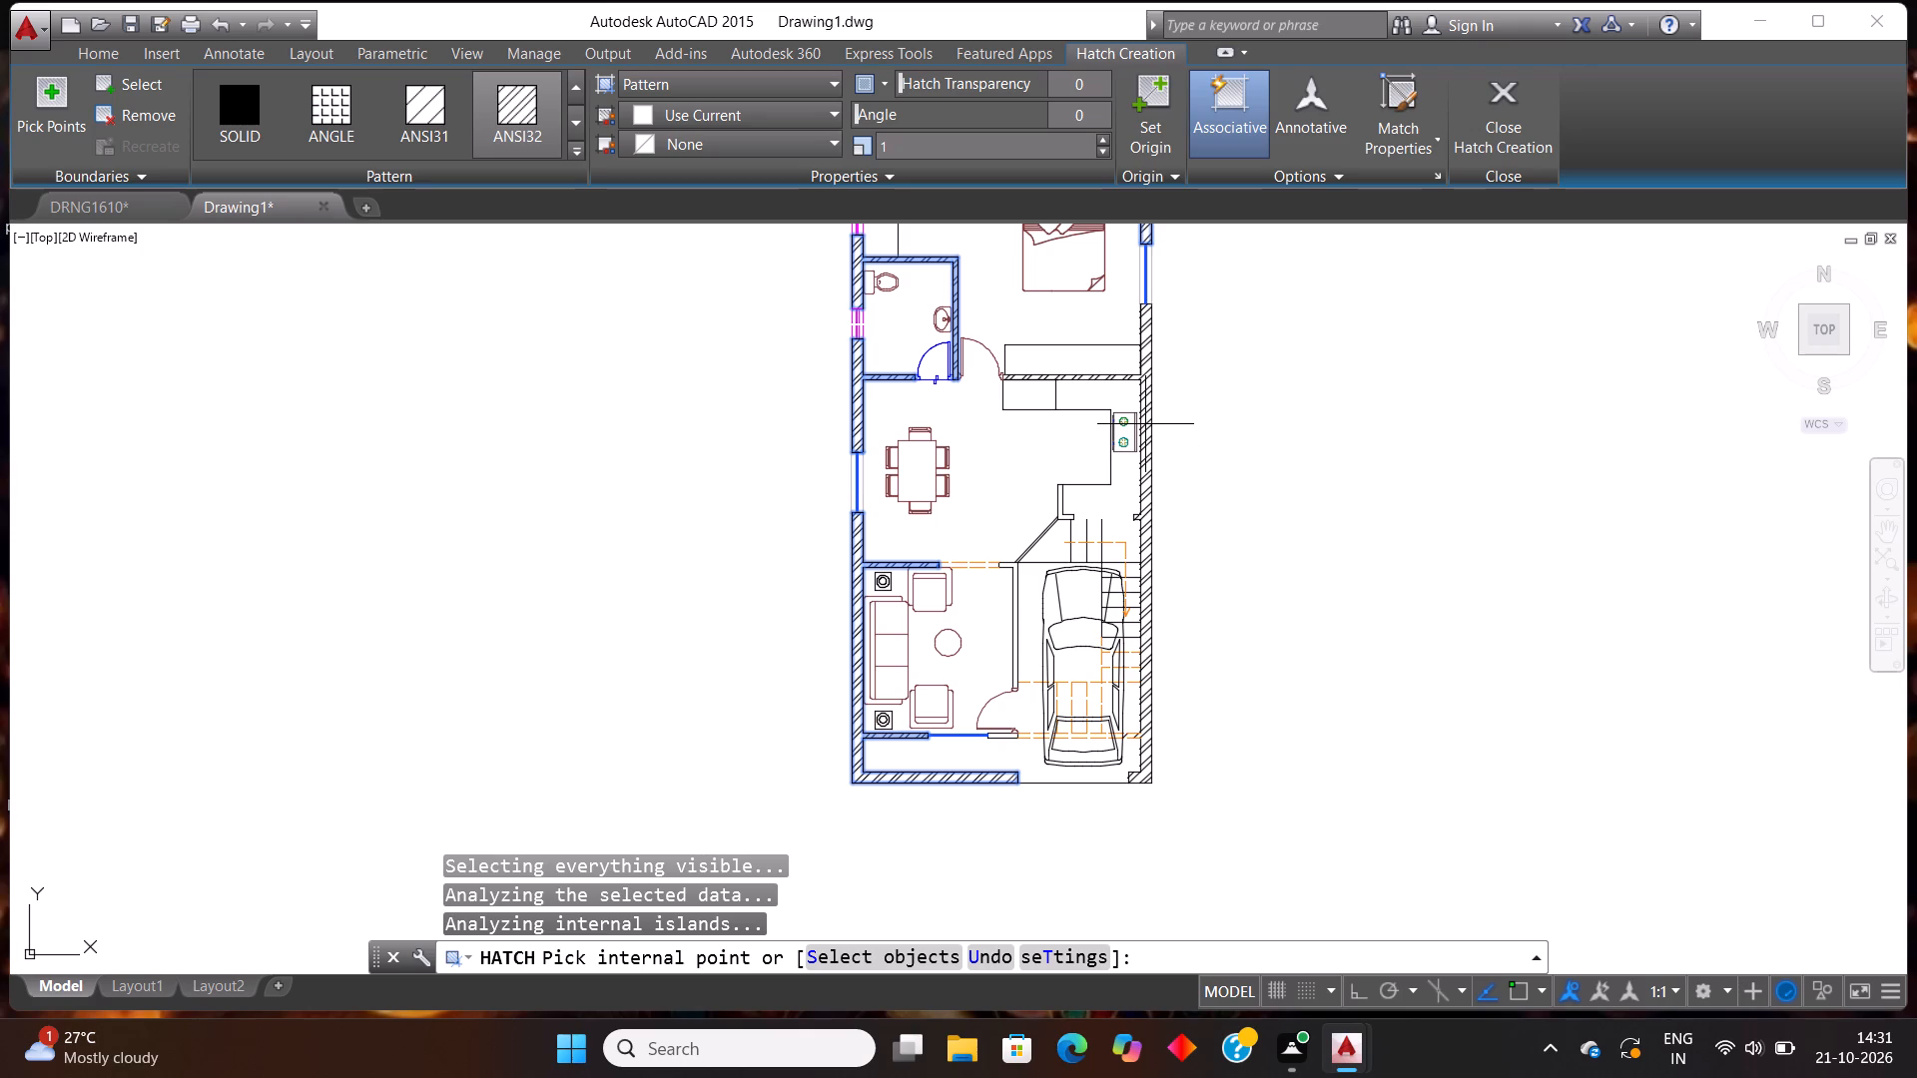
left_click(1145, 423)
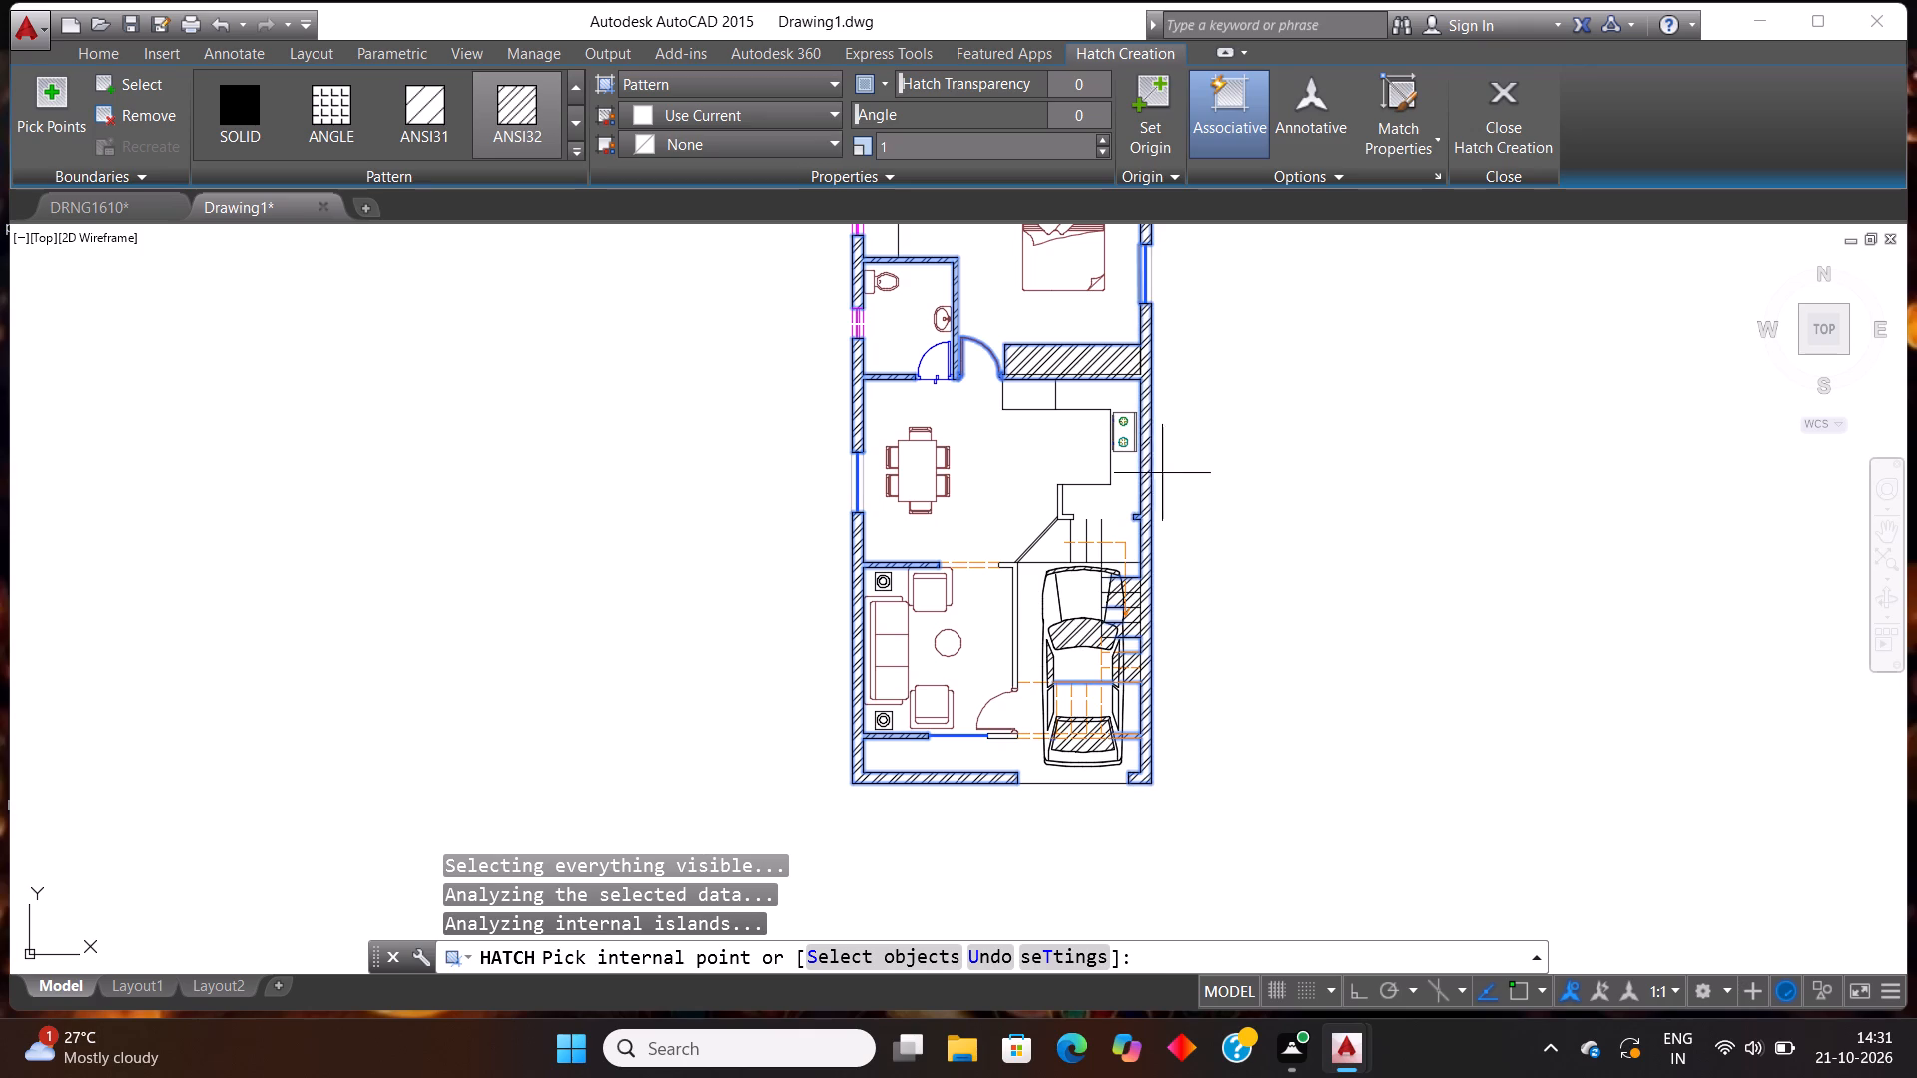
key("Escape")
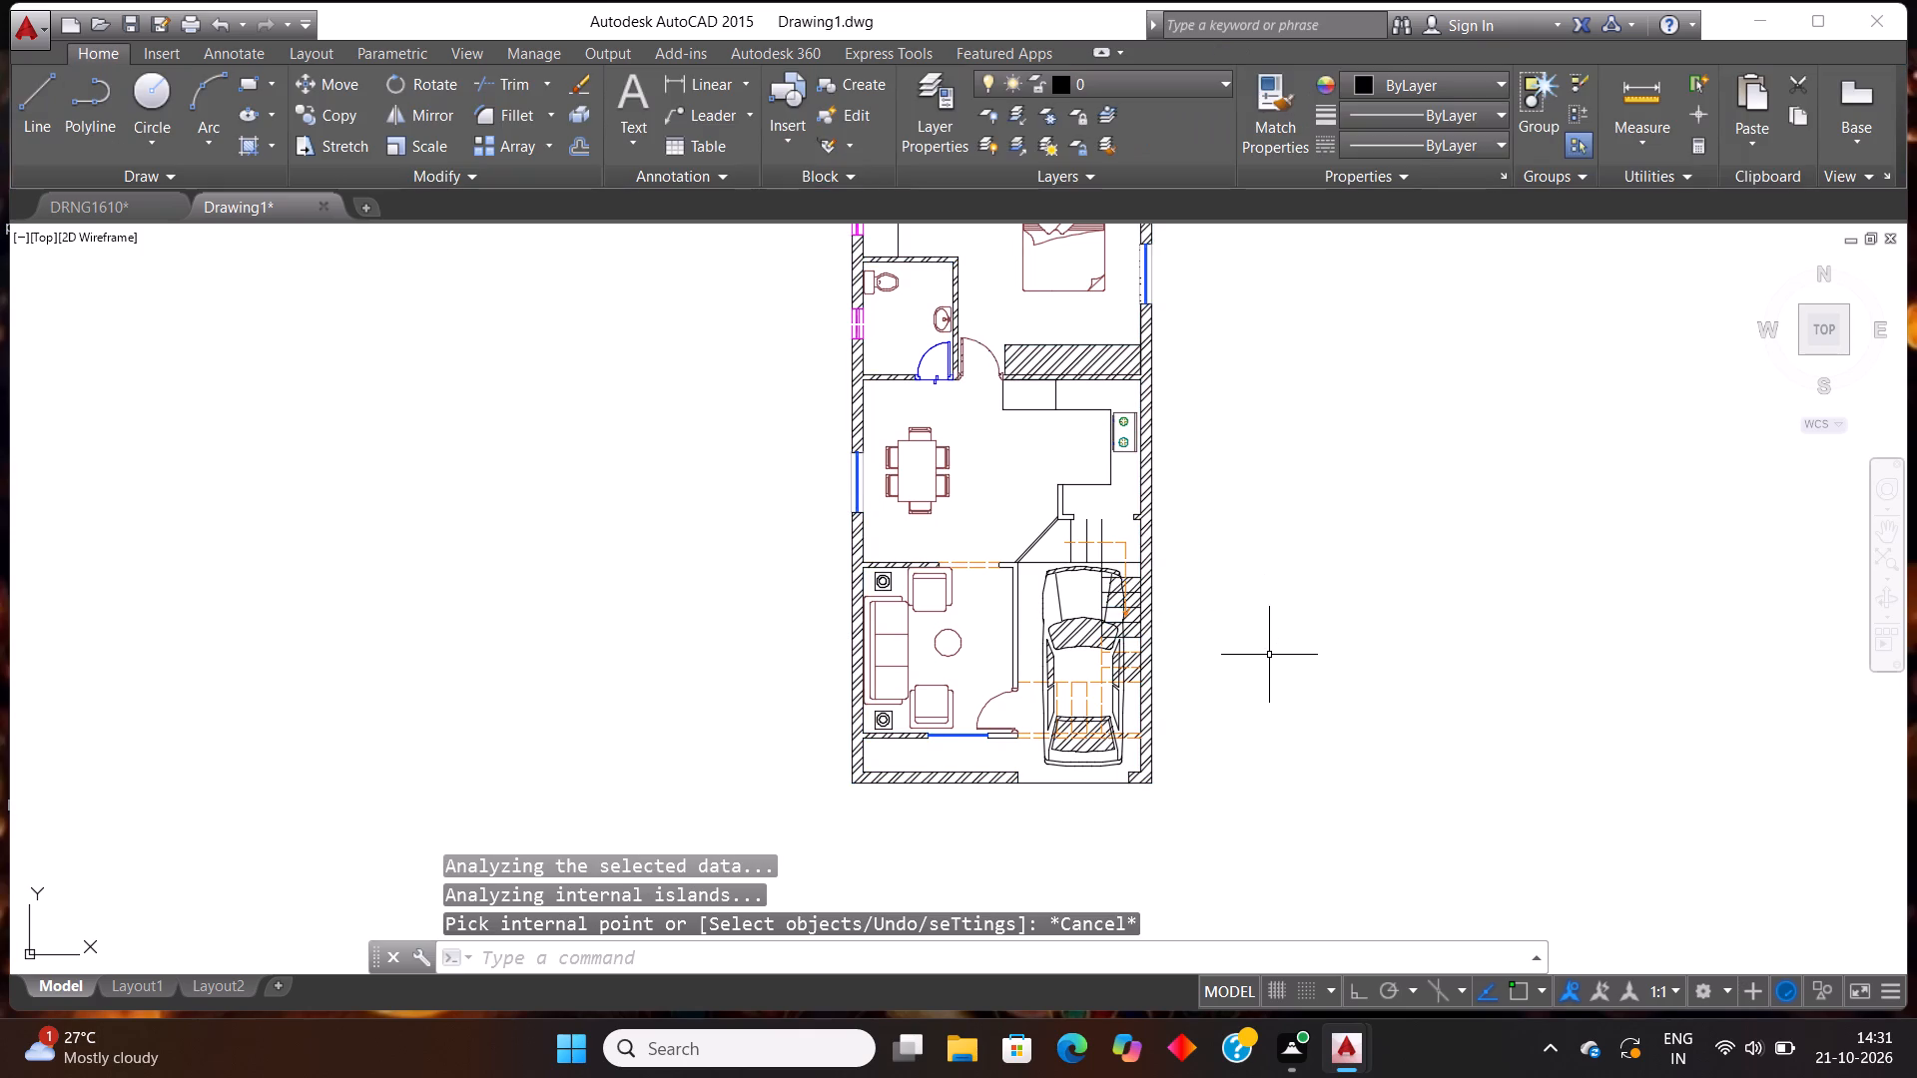
key("Escape")
Examine the hatching across the plan, especially at the parked car, the stairs and the bedroom wardrobe beside the kitchen partition.
scroll(1242, 653, "up", 1)
scroll(1242, 653, "down", 2)
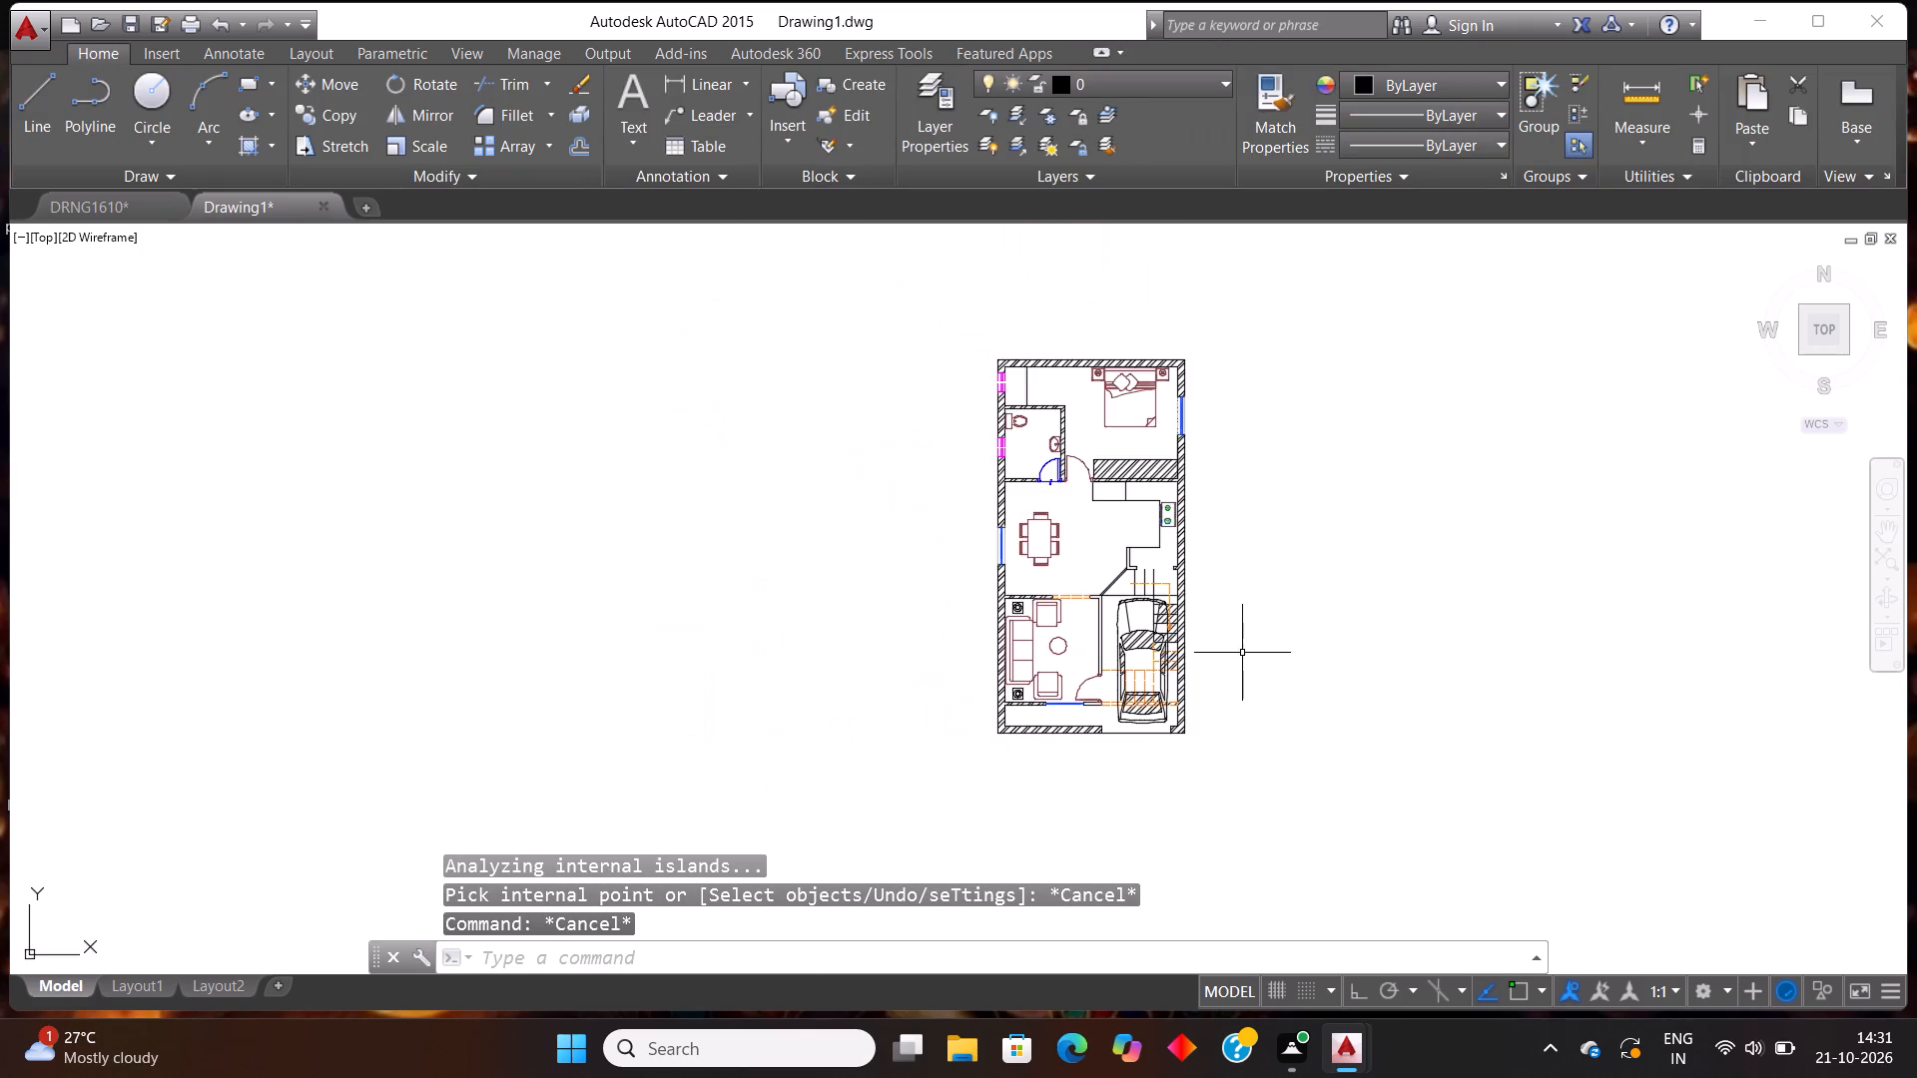
scroll(1163, 607, "up", 2)
scroll(1212, 641, "down", 2)
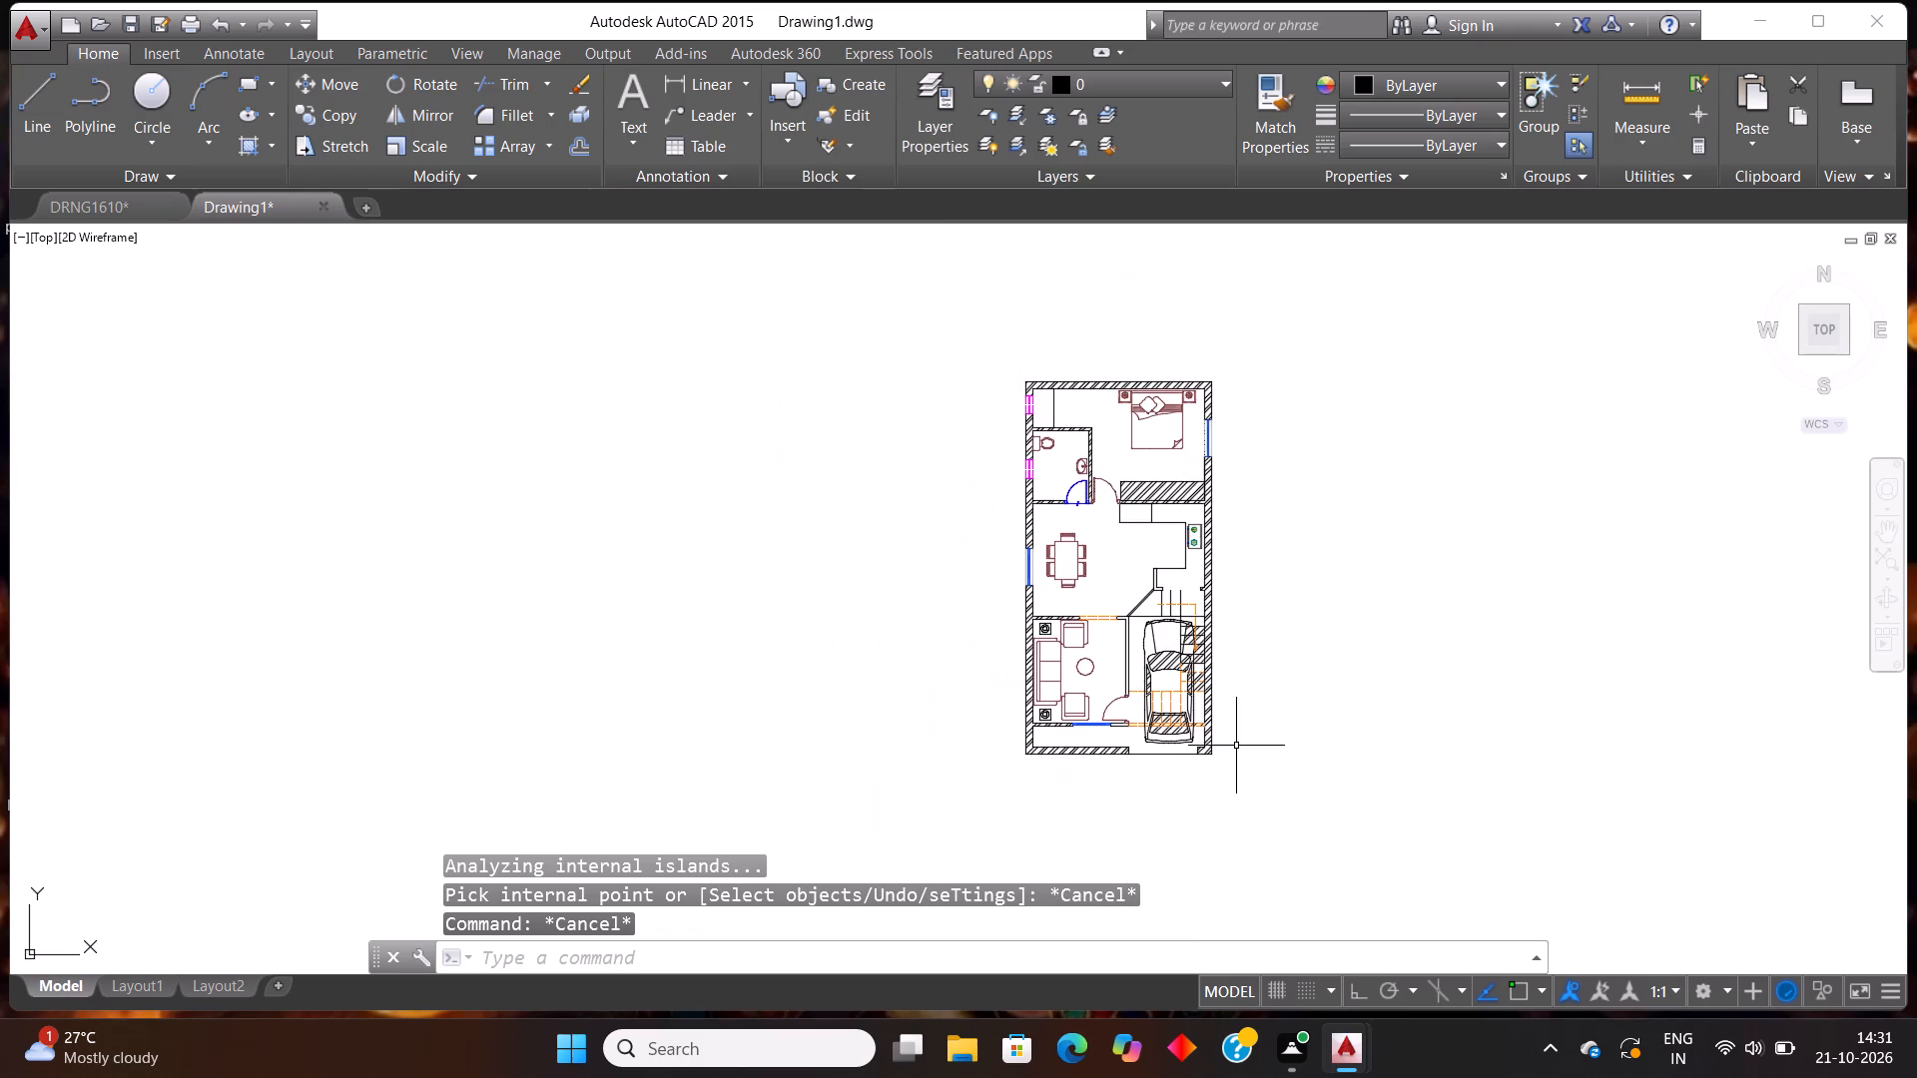
scroll(1236, 732, "up", 3)
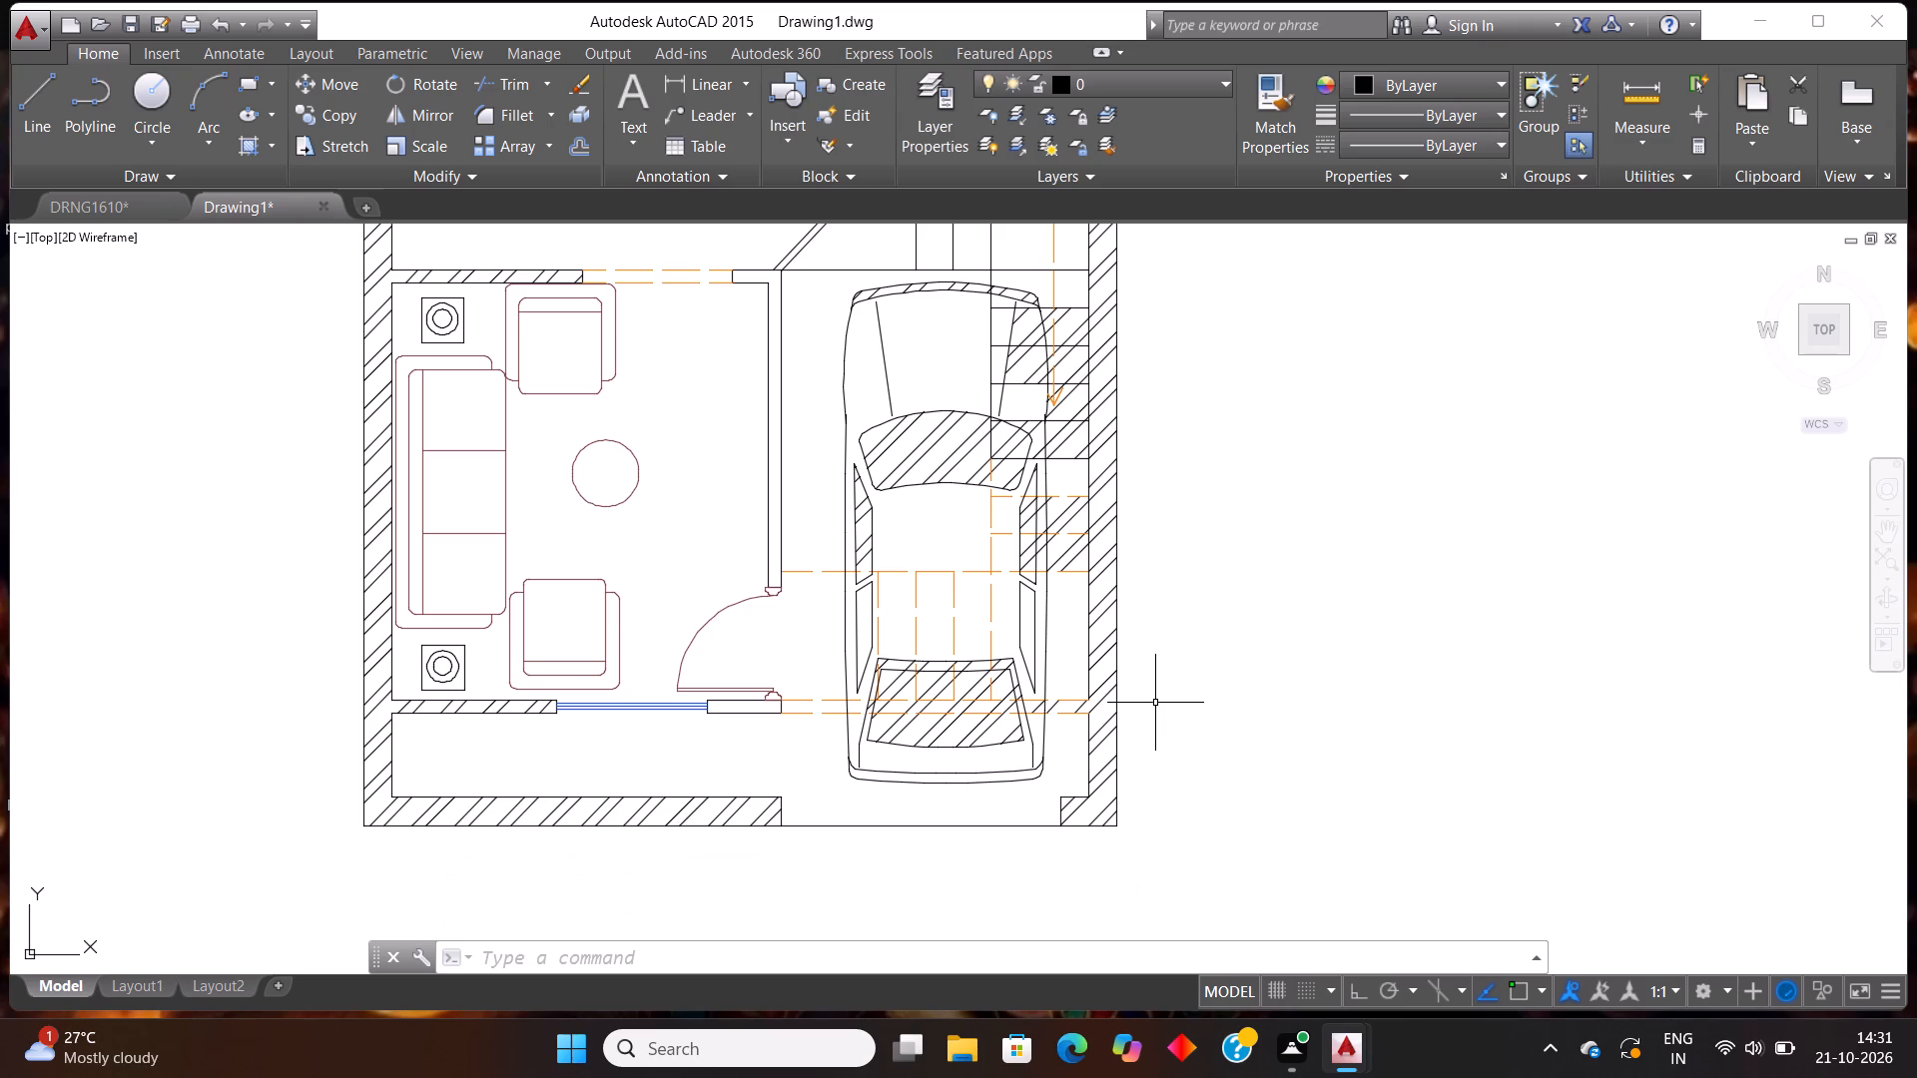
scroll(1155, 703, "down", 3)
scroll(1078, 417, "up", 2)
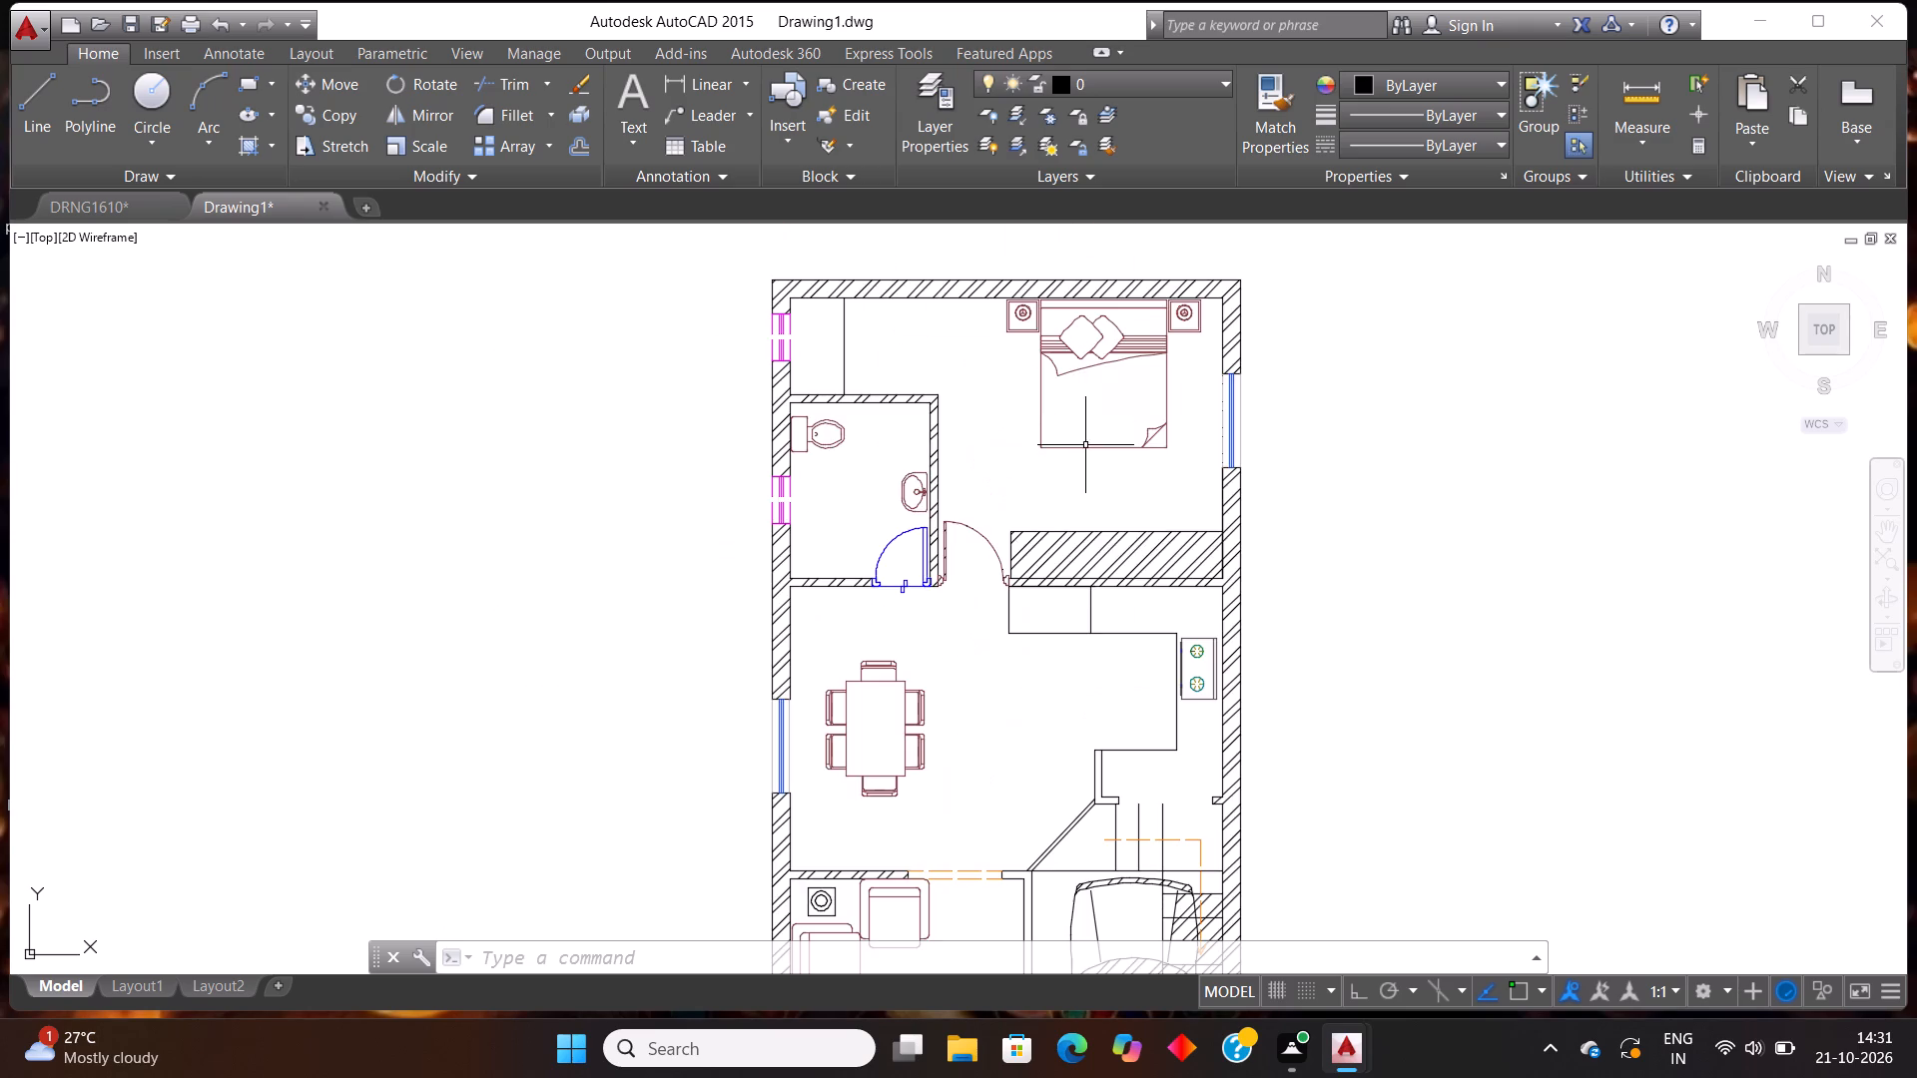
scroll(1202, 621, "up", 1)
scroll(1115, 504, "up", 2)
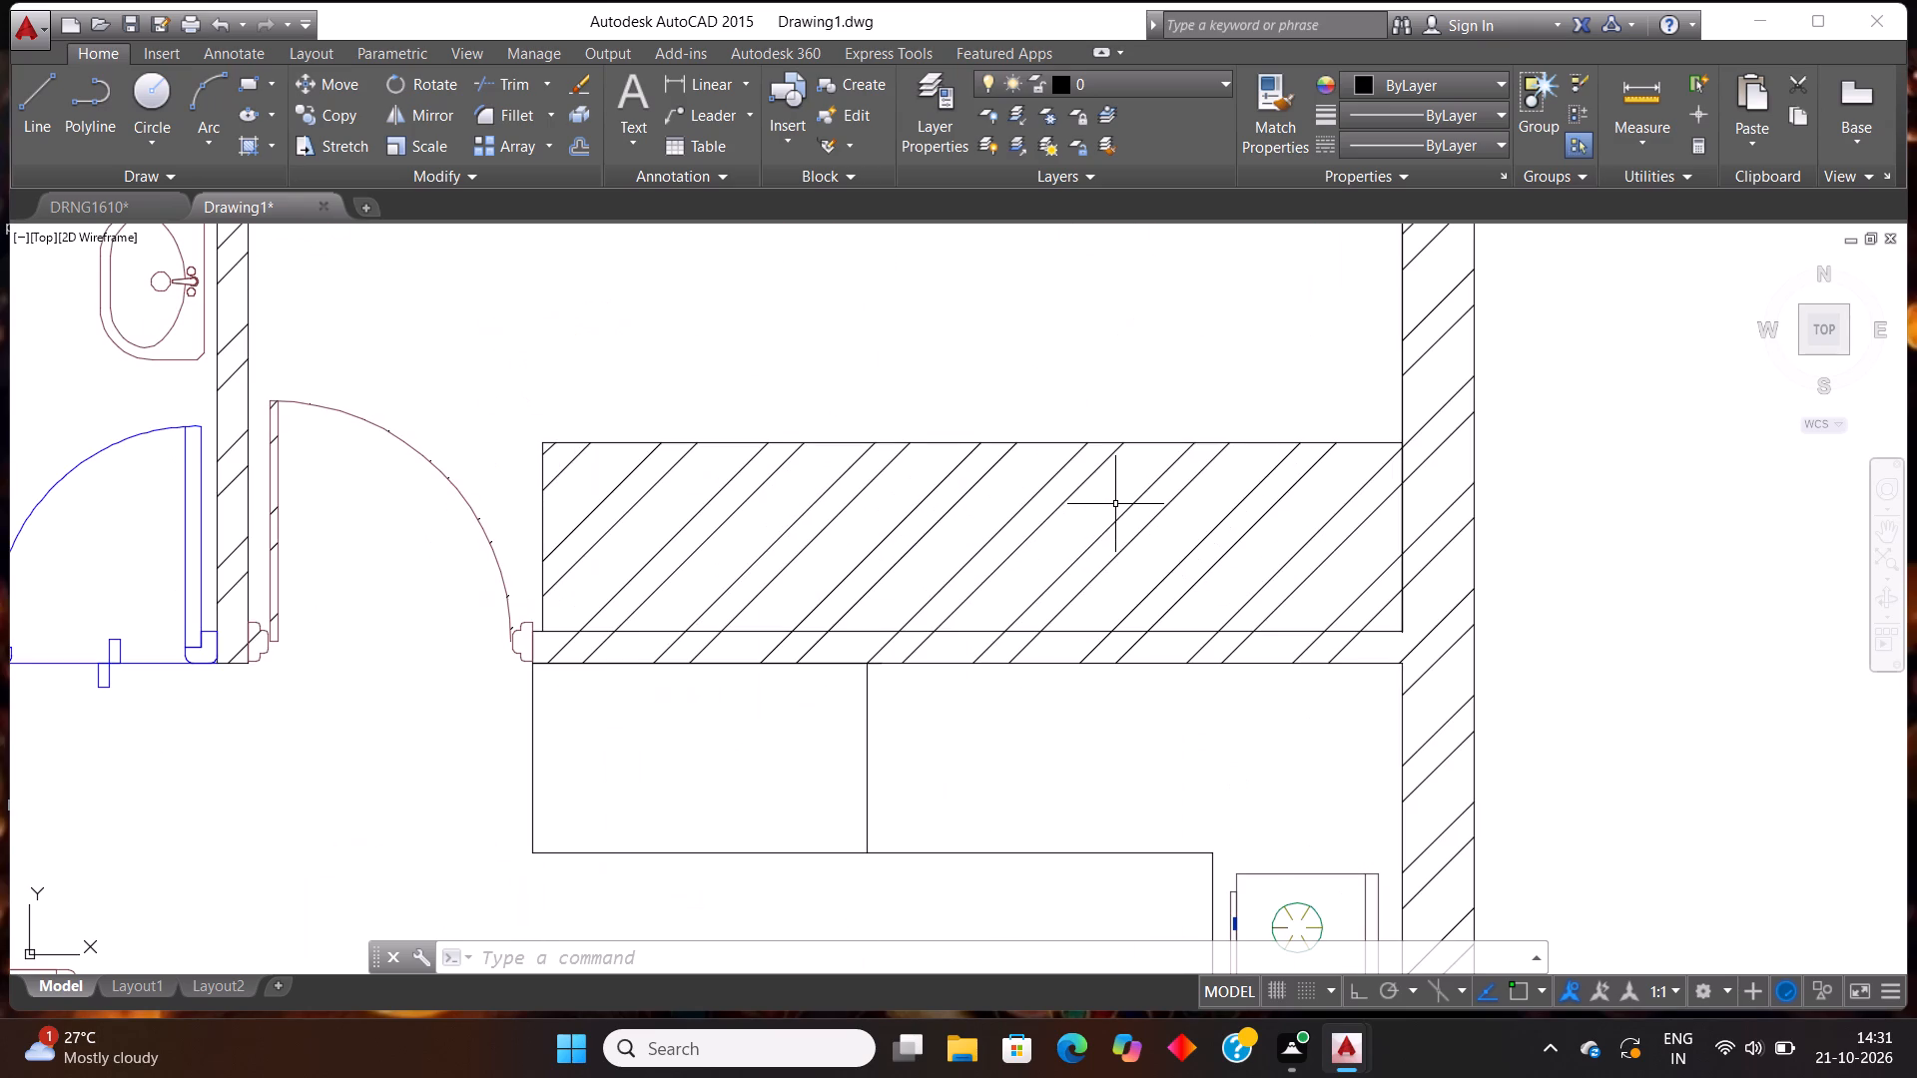
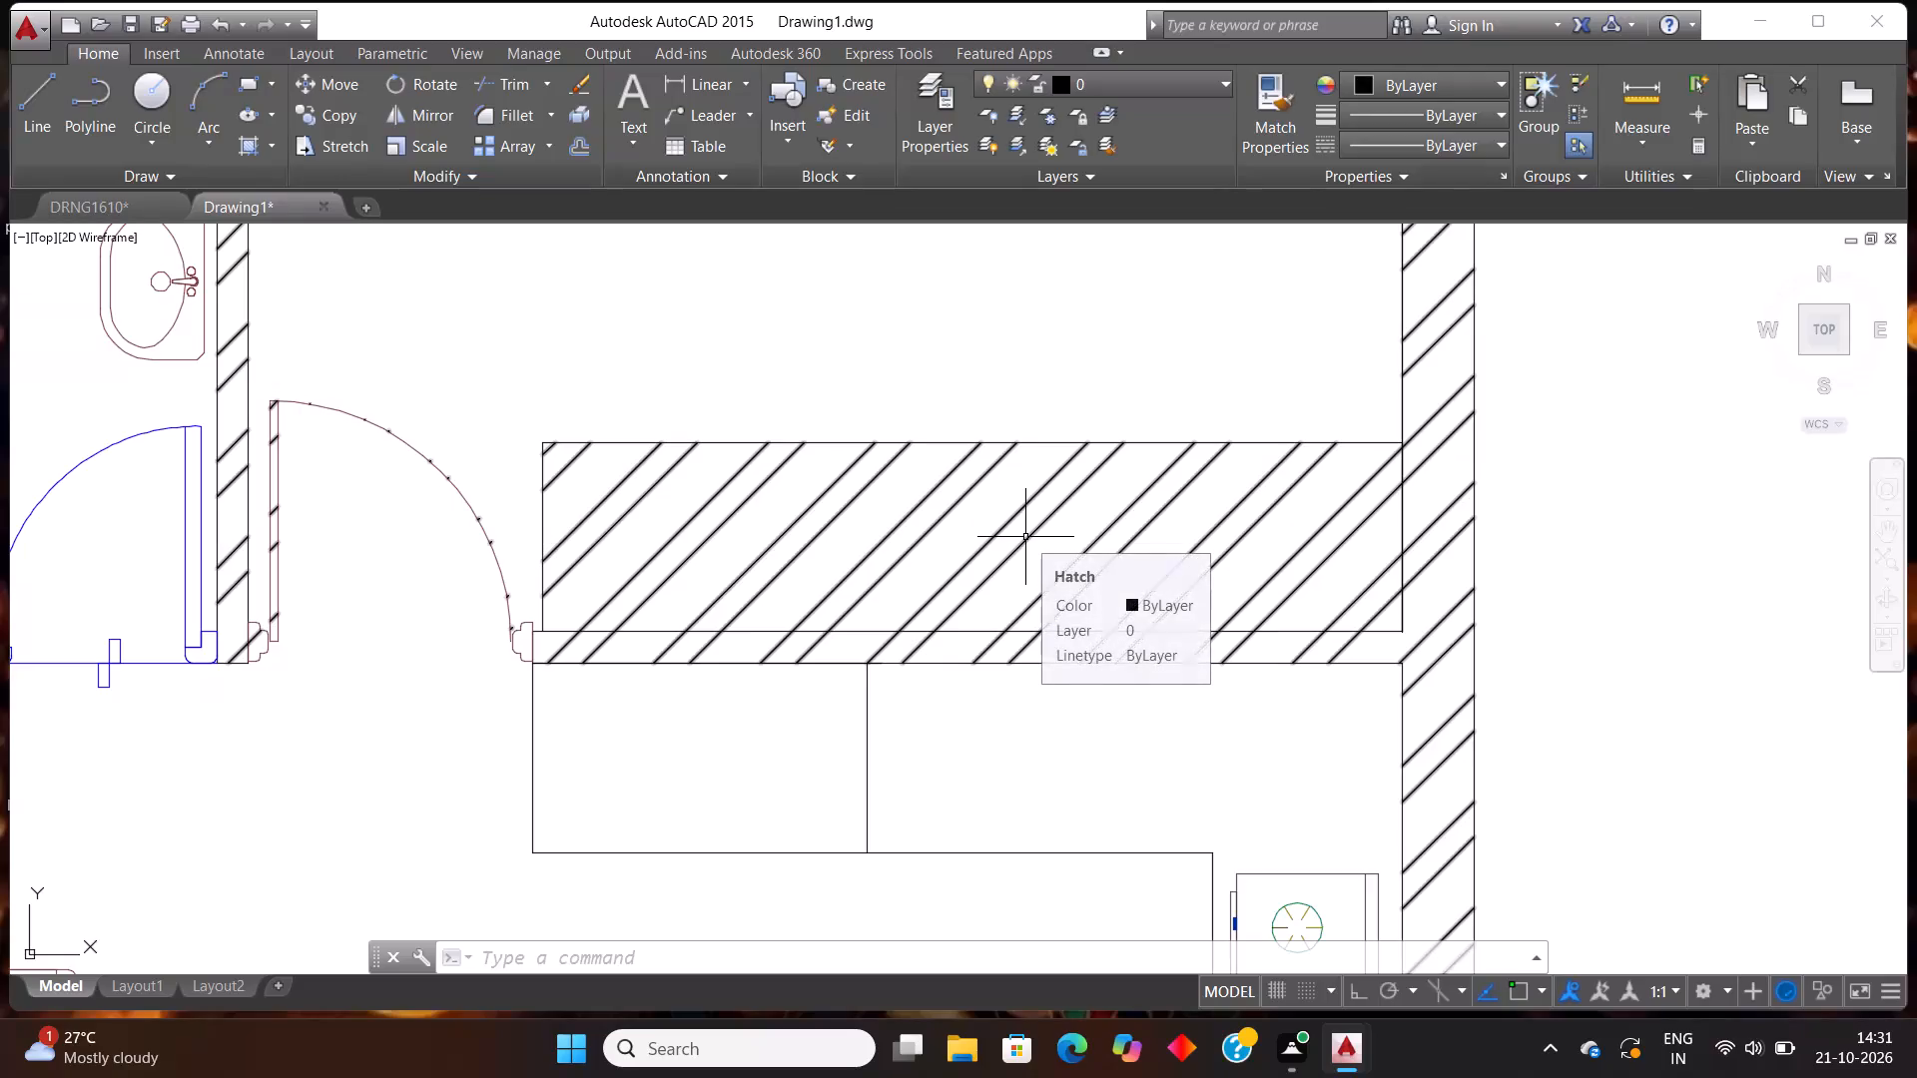
Examine how far the wall hatch extends across the plan, especially over the wardrobe strip, the parked car and the stairs.
left_click(1036, 534)
scroll(1036, 534, "down", 3)
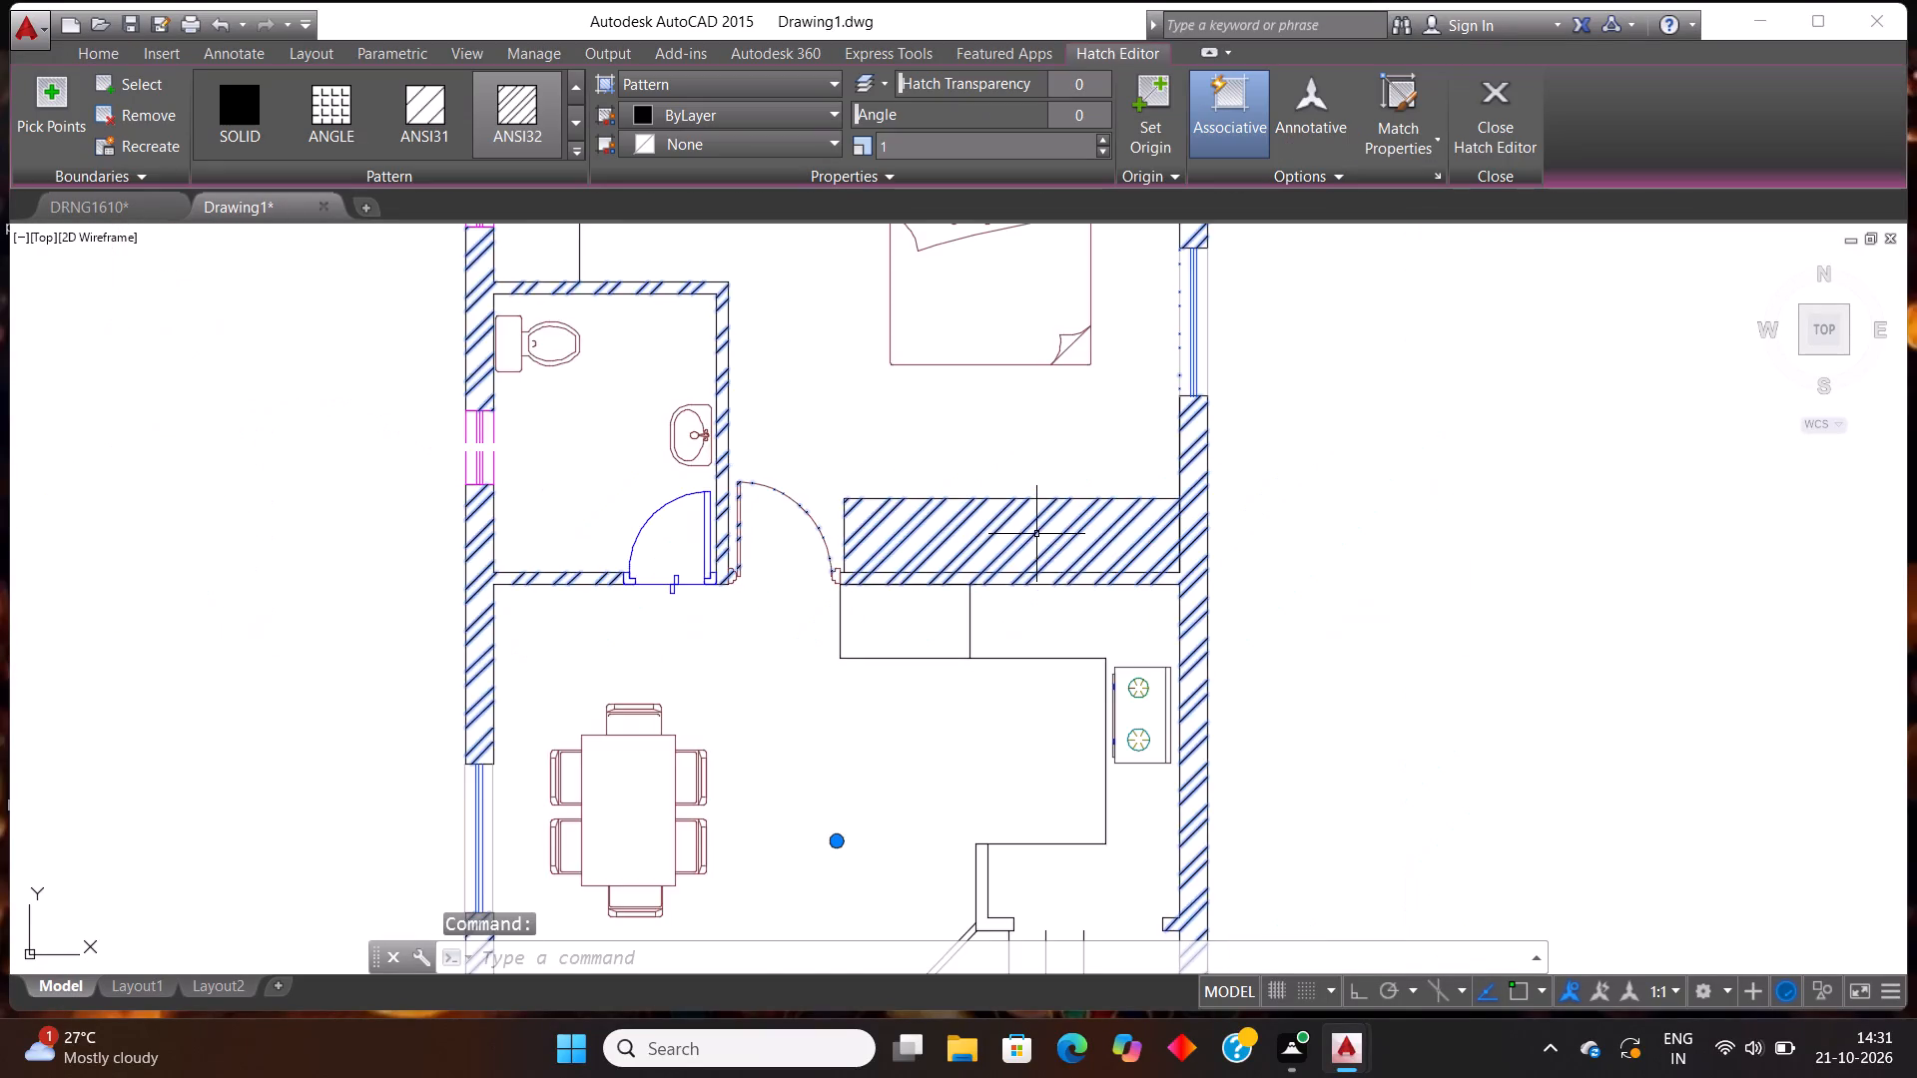
scroll(1036, 534, "down", 3)
scroll(1036, 534, "up", 1)
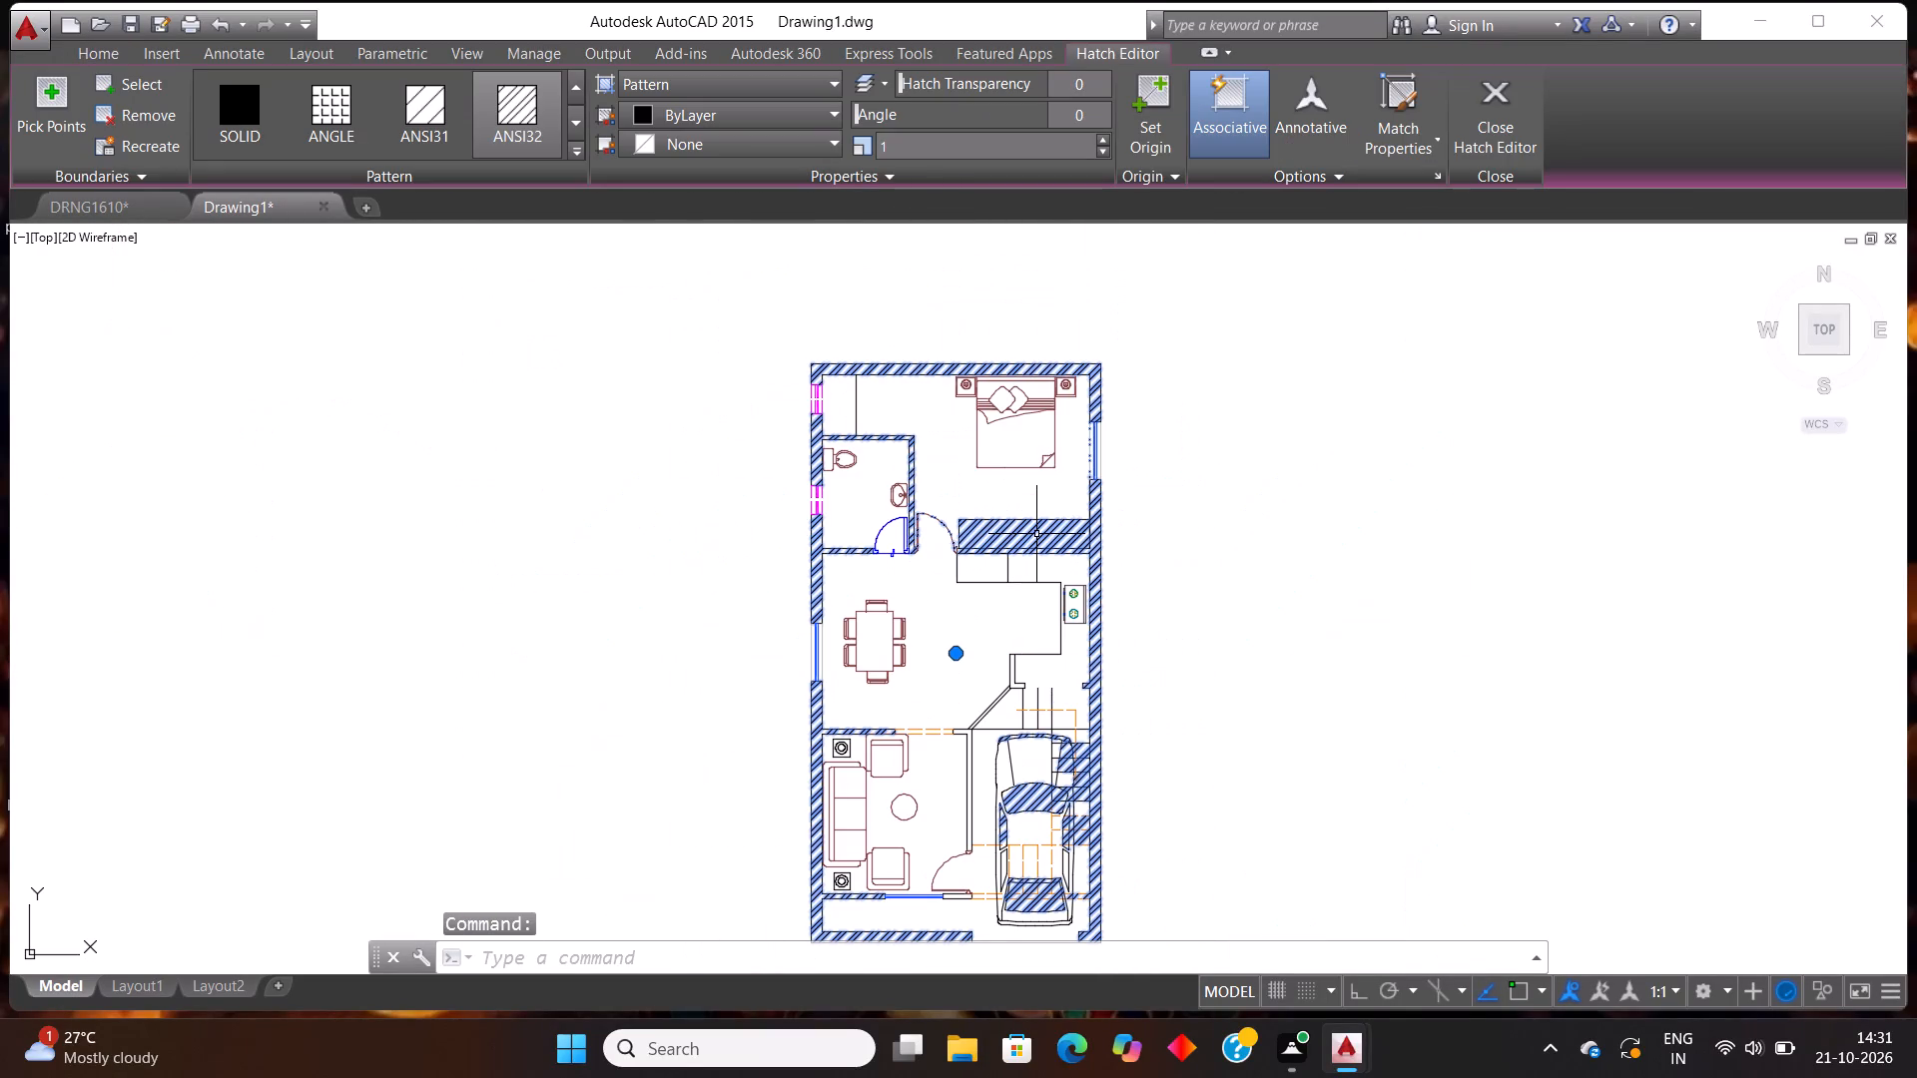
key("Escape")
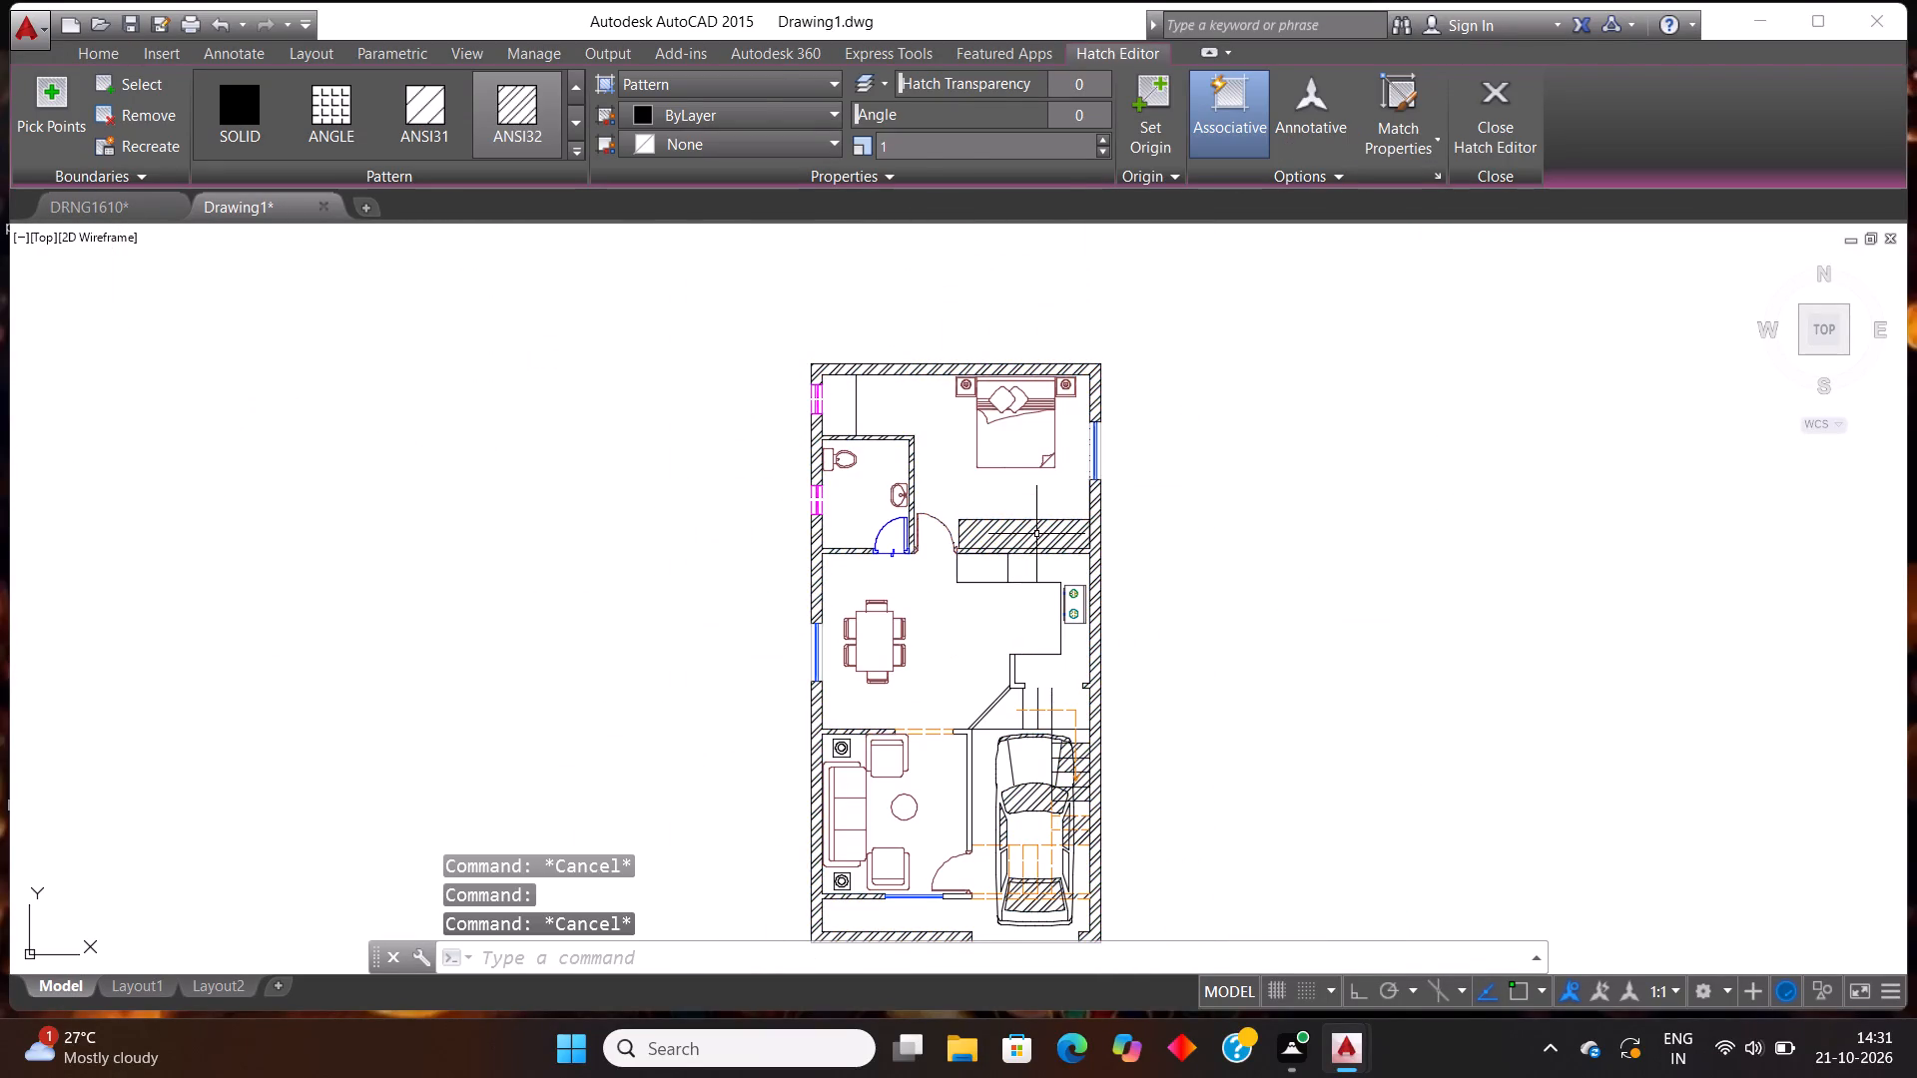
scroll(1072, 510, "down", 2)
scroll(1132, 588, "up", 1)
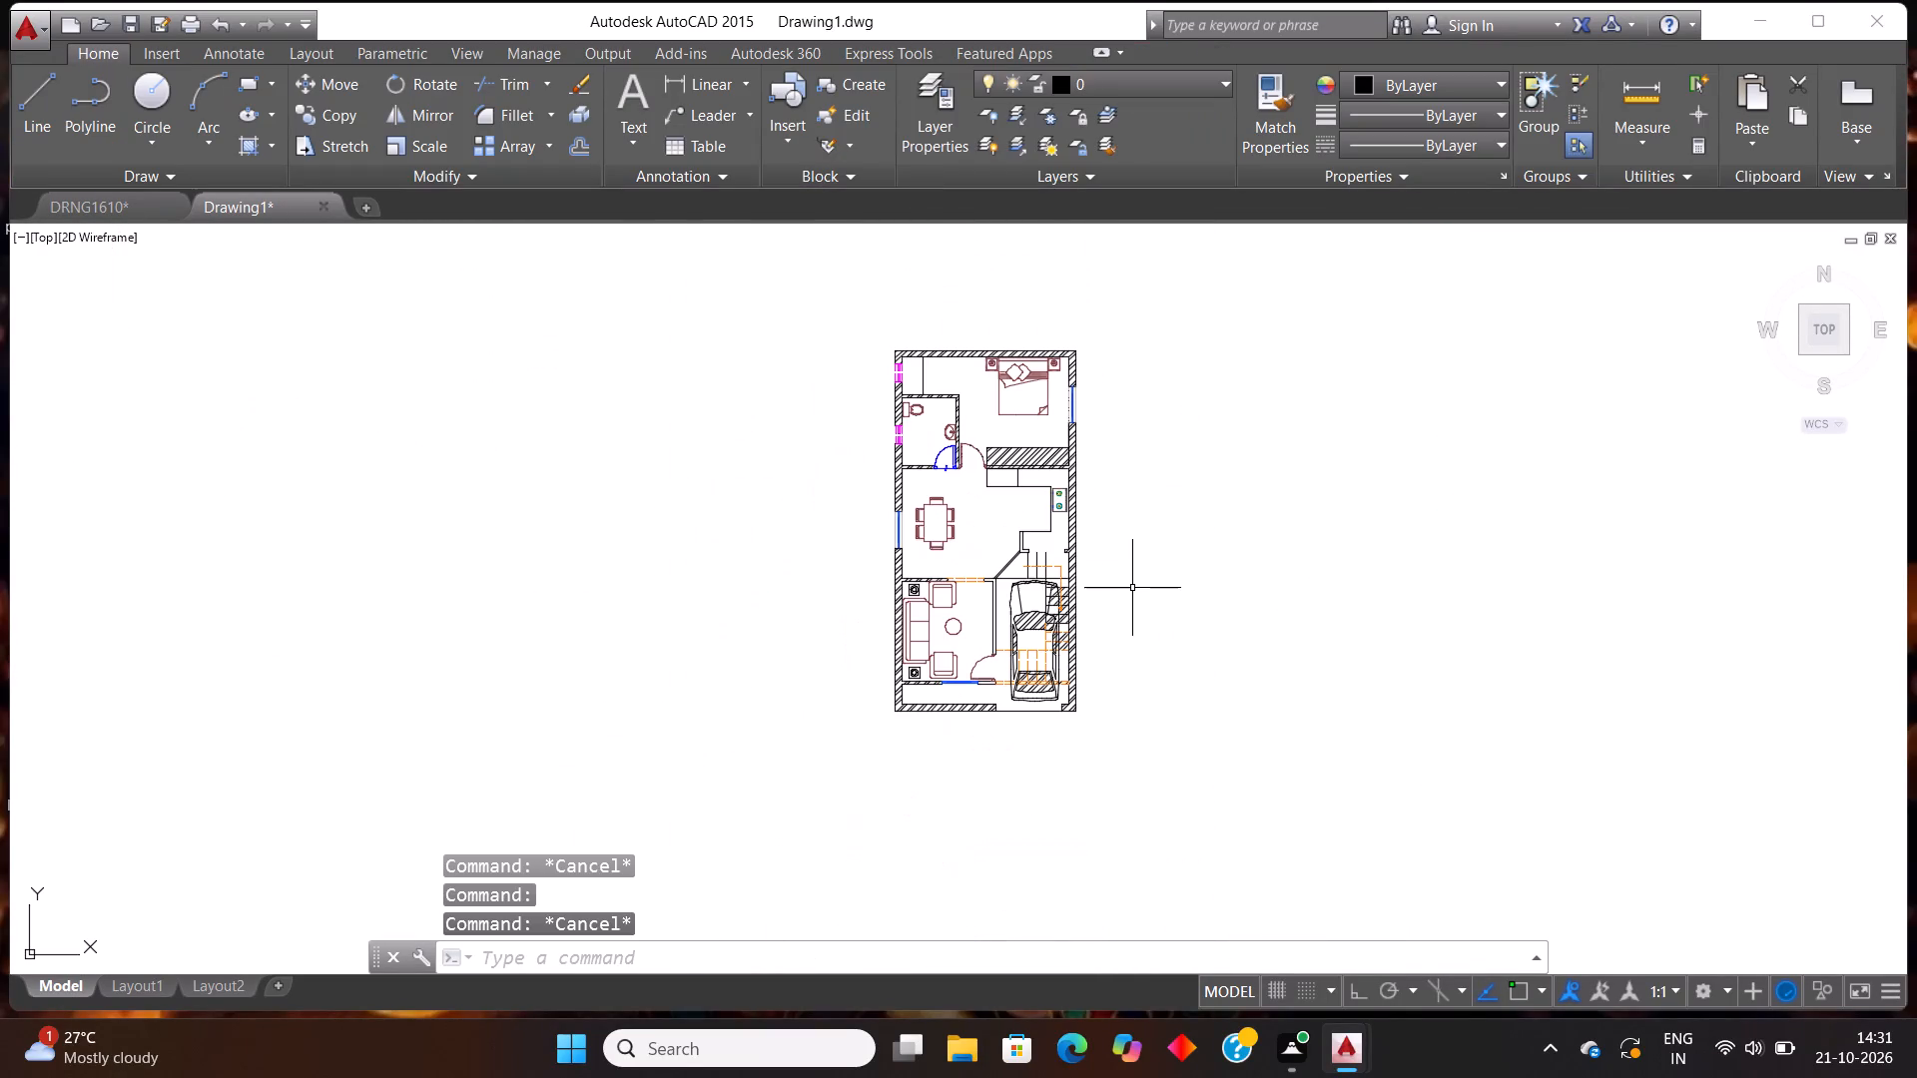
scroll(1132, 588, "up", 1)
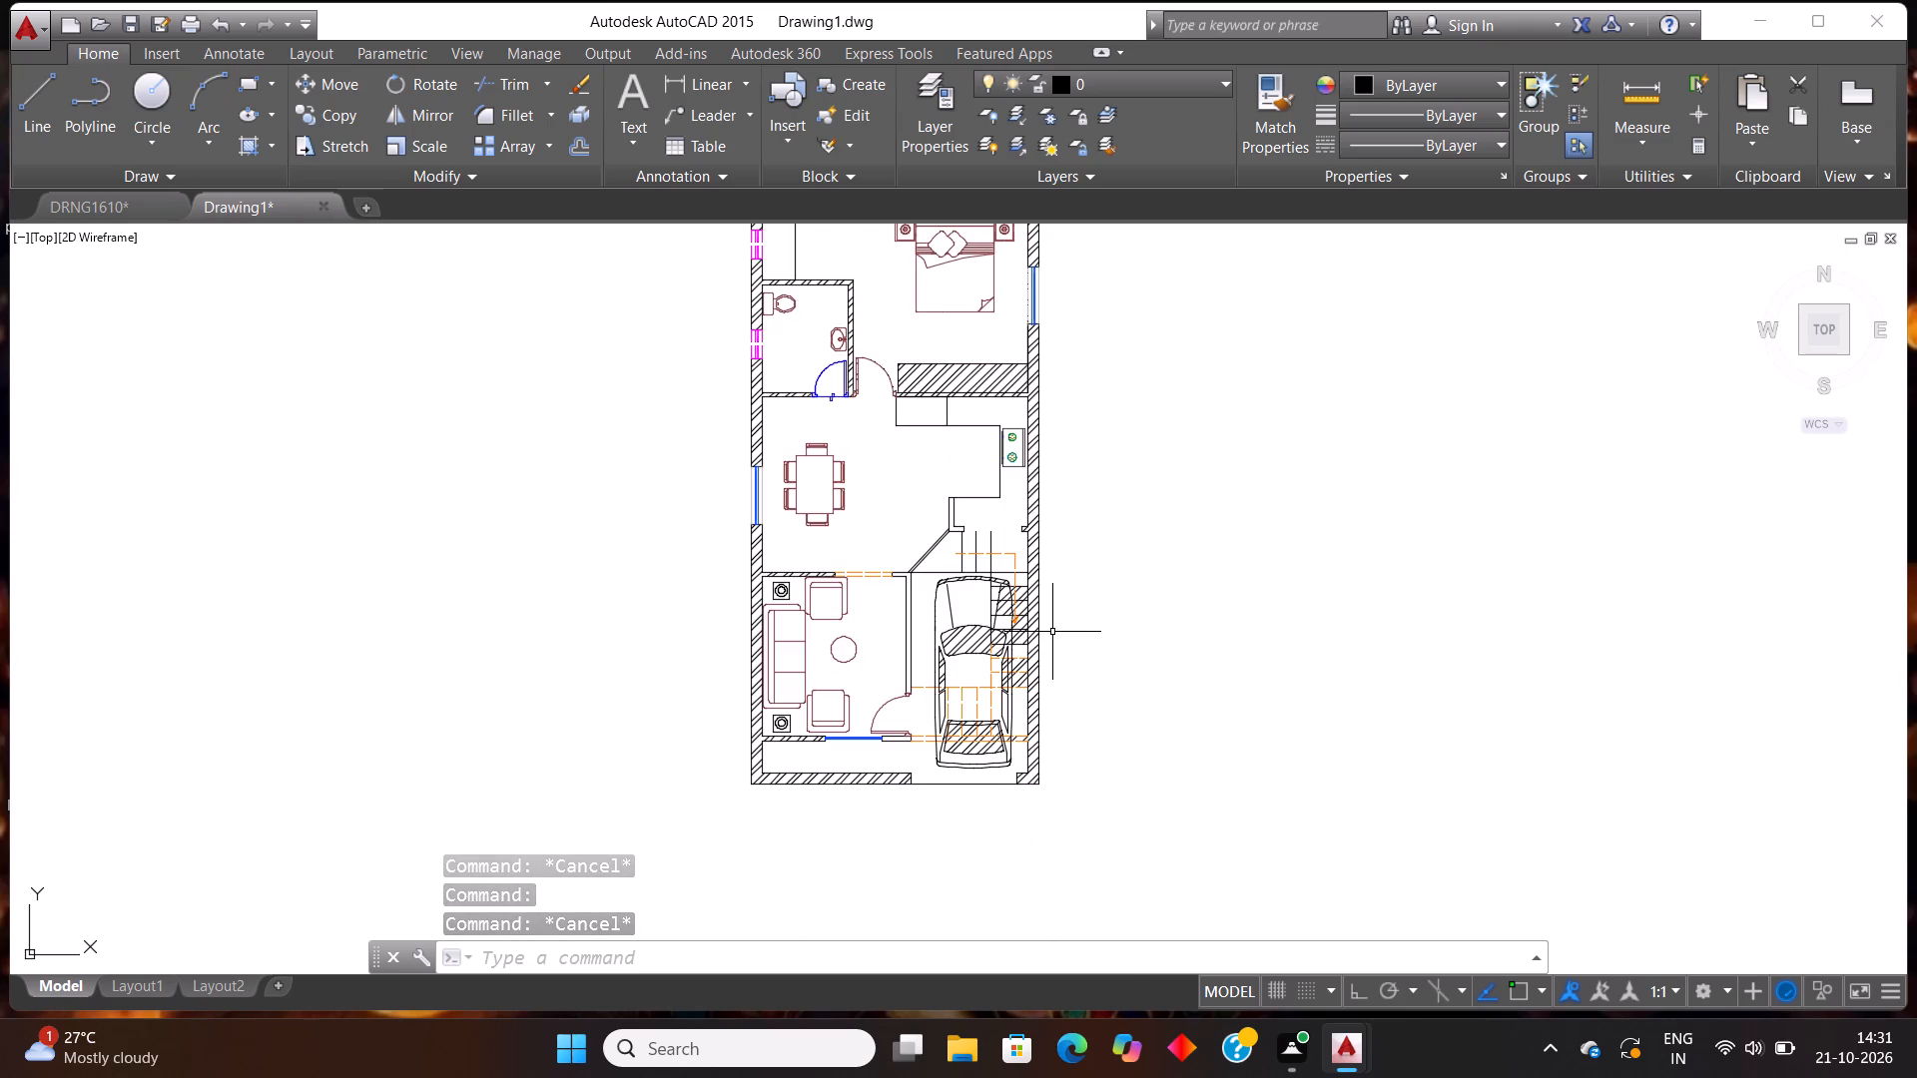
scroll(1052, 632, "up", 1)
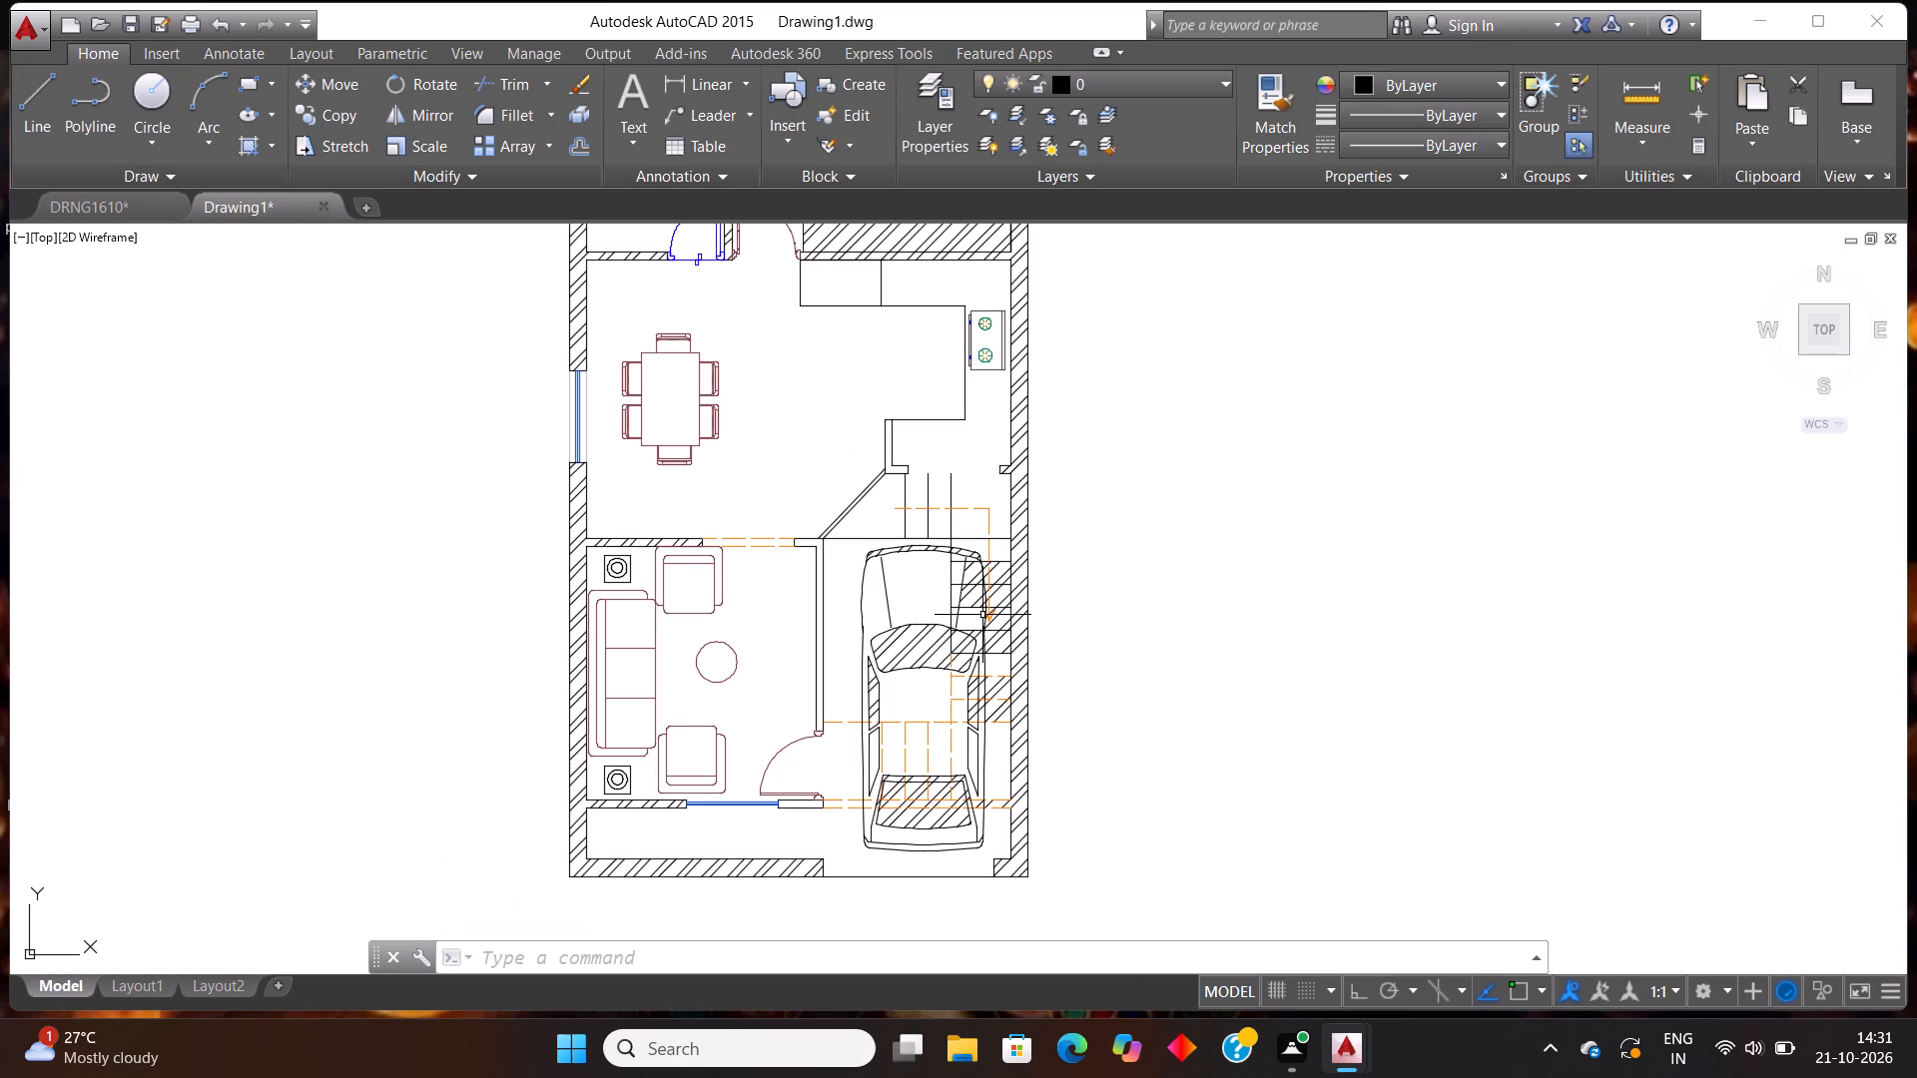
Undo the ANSI32 wall hatch across the whole plan.
key("ctrl+z")
key("ctrl+z")
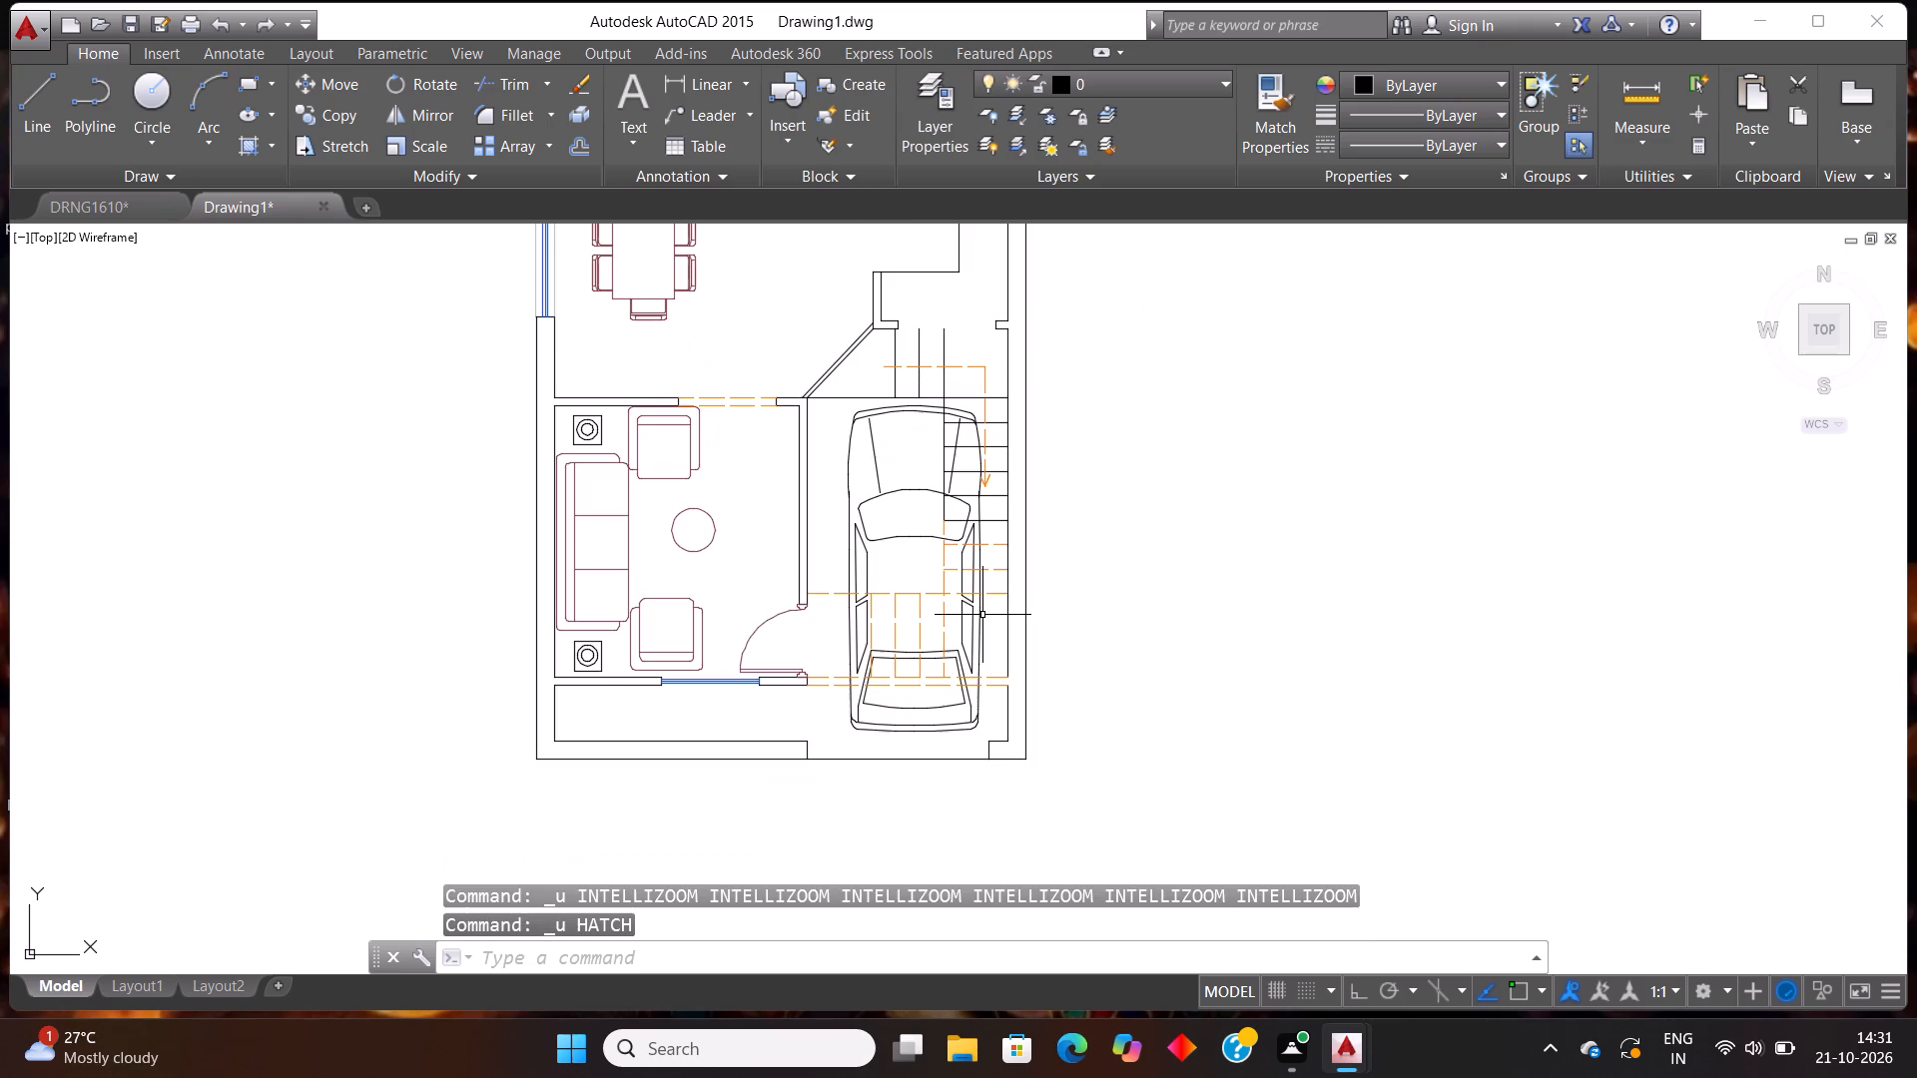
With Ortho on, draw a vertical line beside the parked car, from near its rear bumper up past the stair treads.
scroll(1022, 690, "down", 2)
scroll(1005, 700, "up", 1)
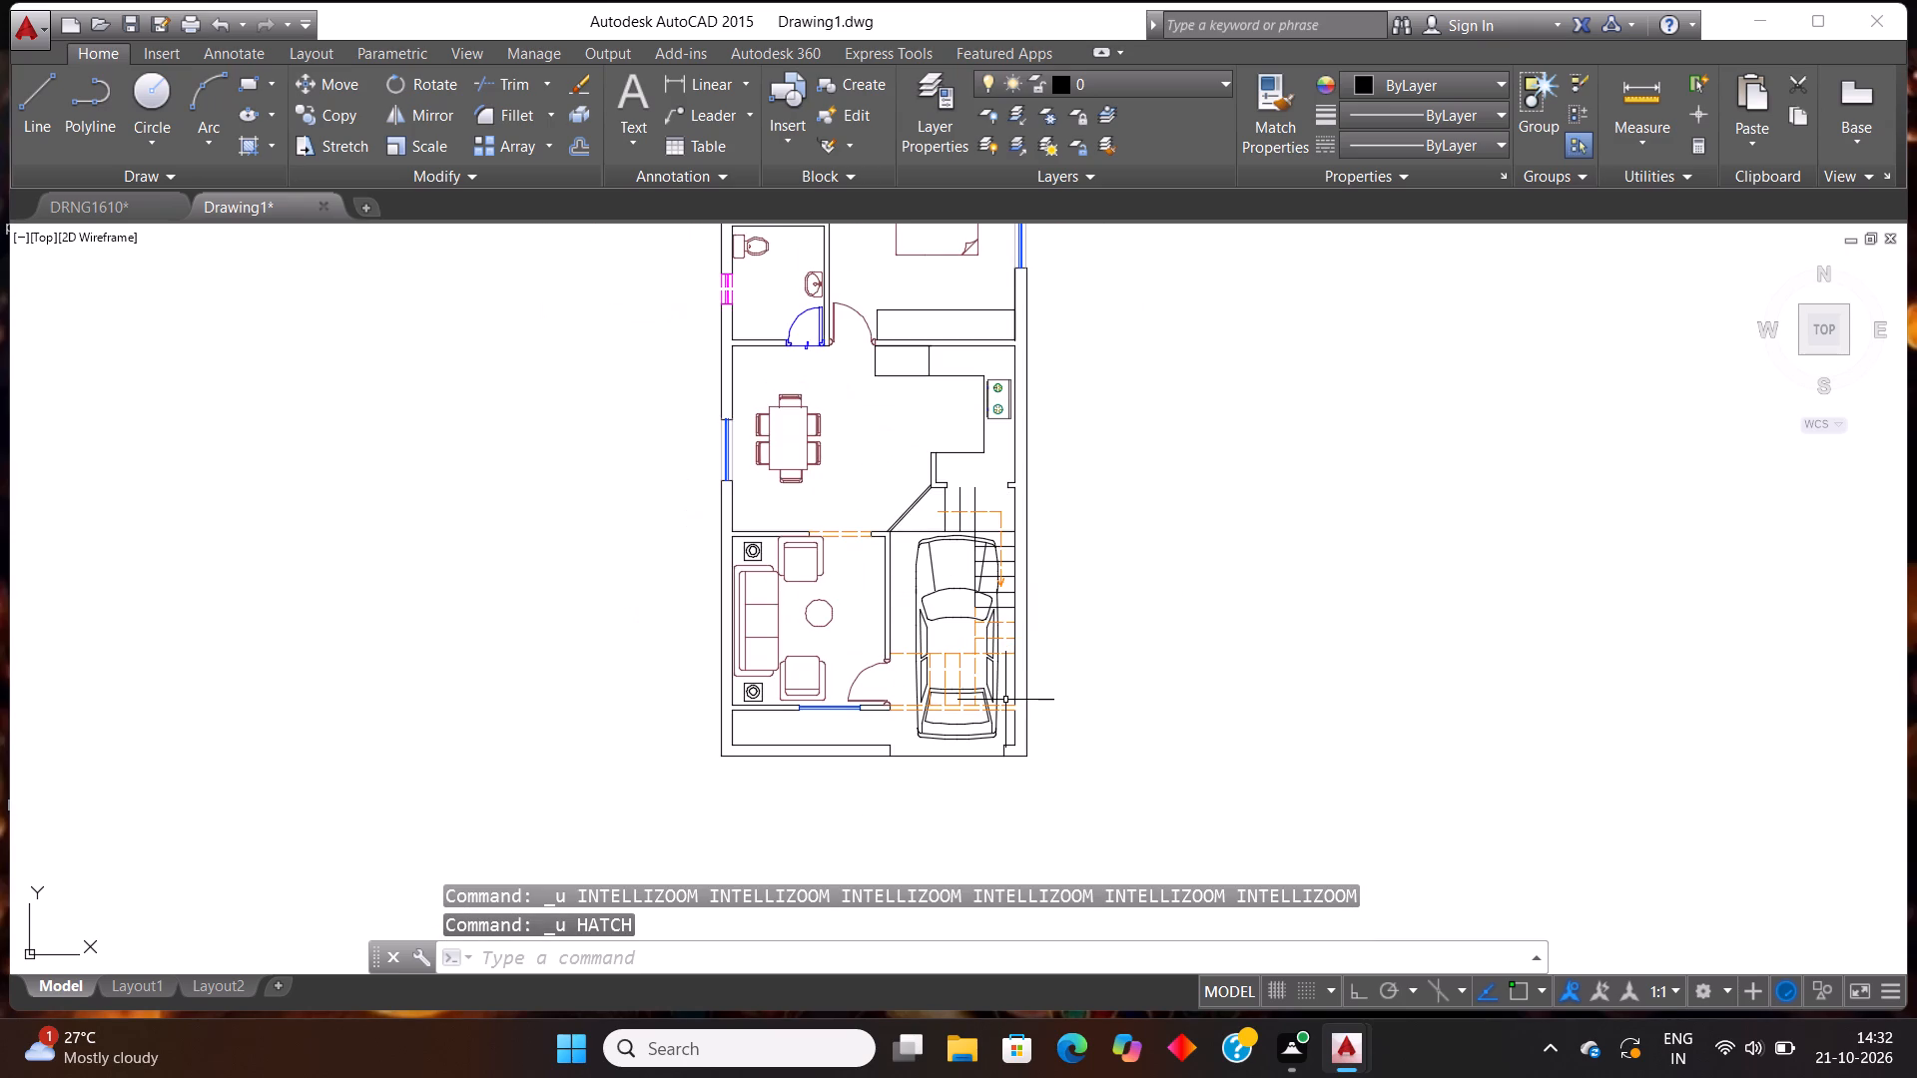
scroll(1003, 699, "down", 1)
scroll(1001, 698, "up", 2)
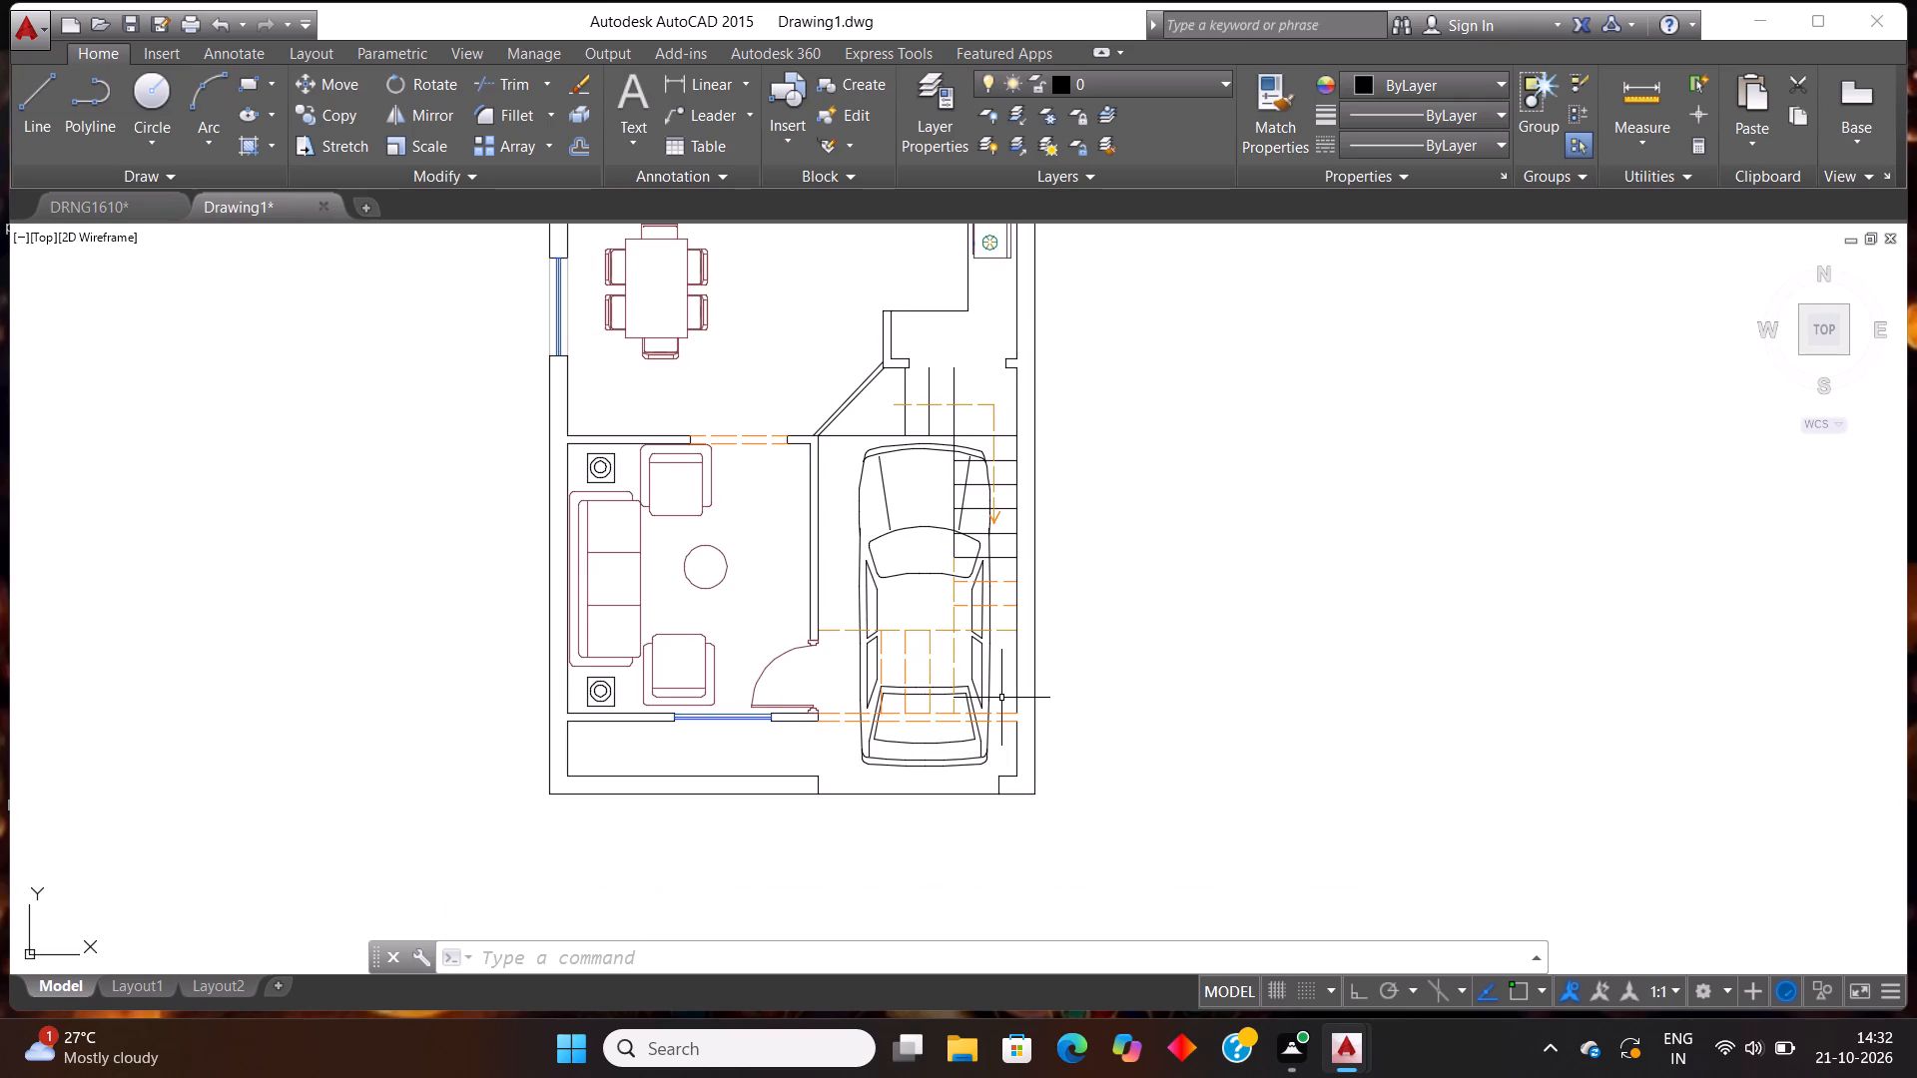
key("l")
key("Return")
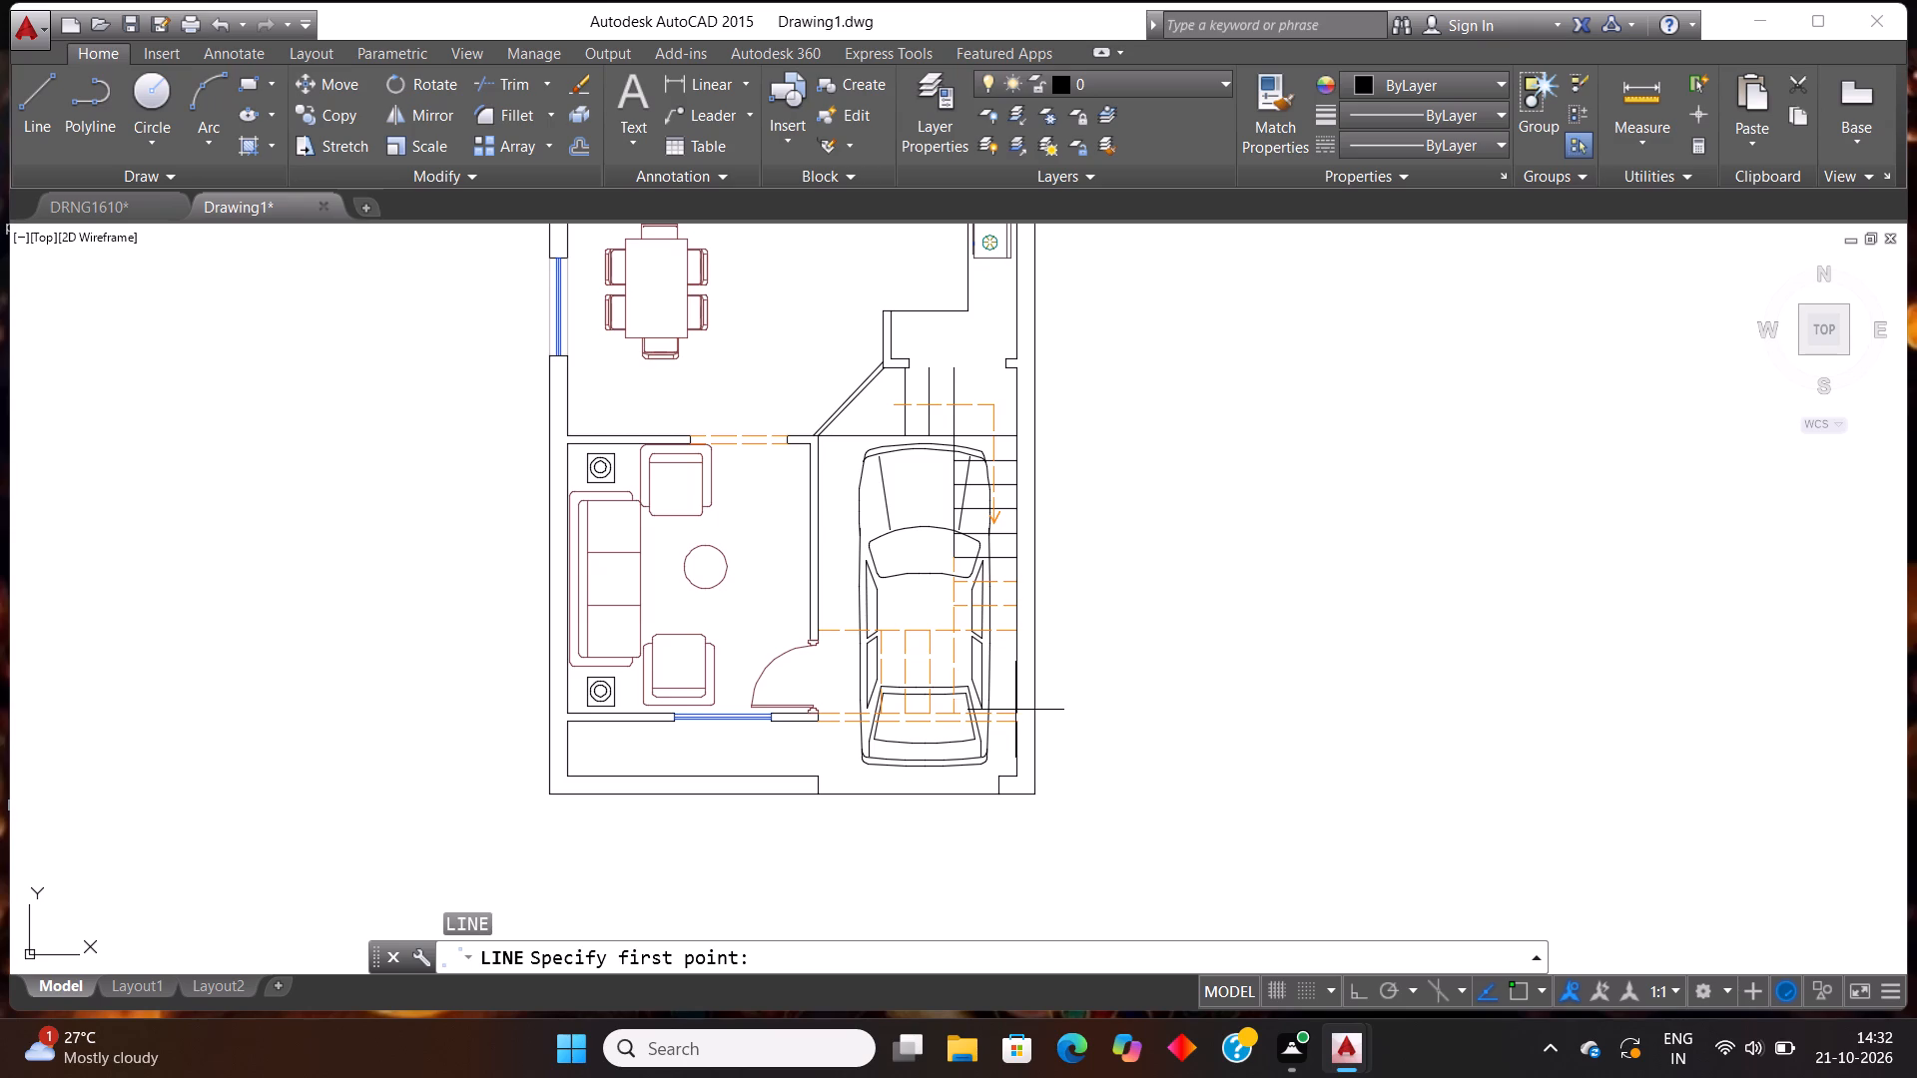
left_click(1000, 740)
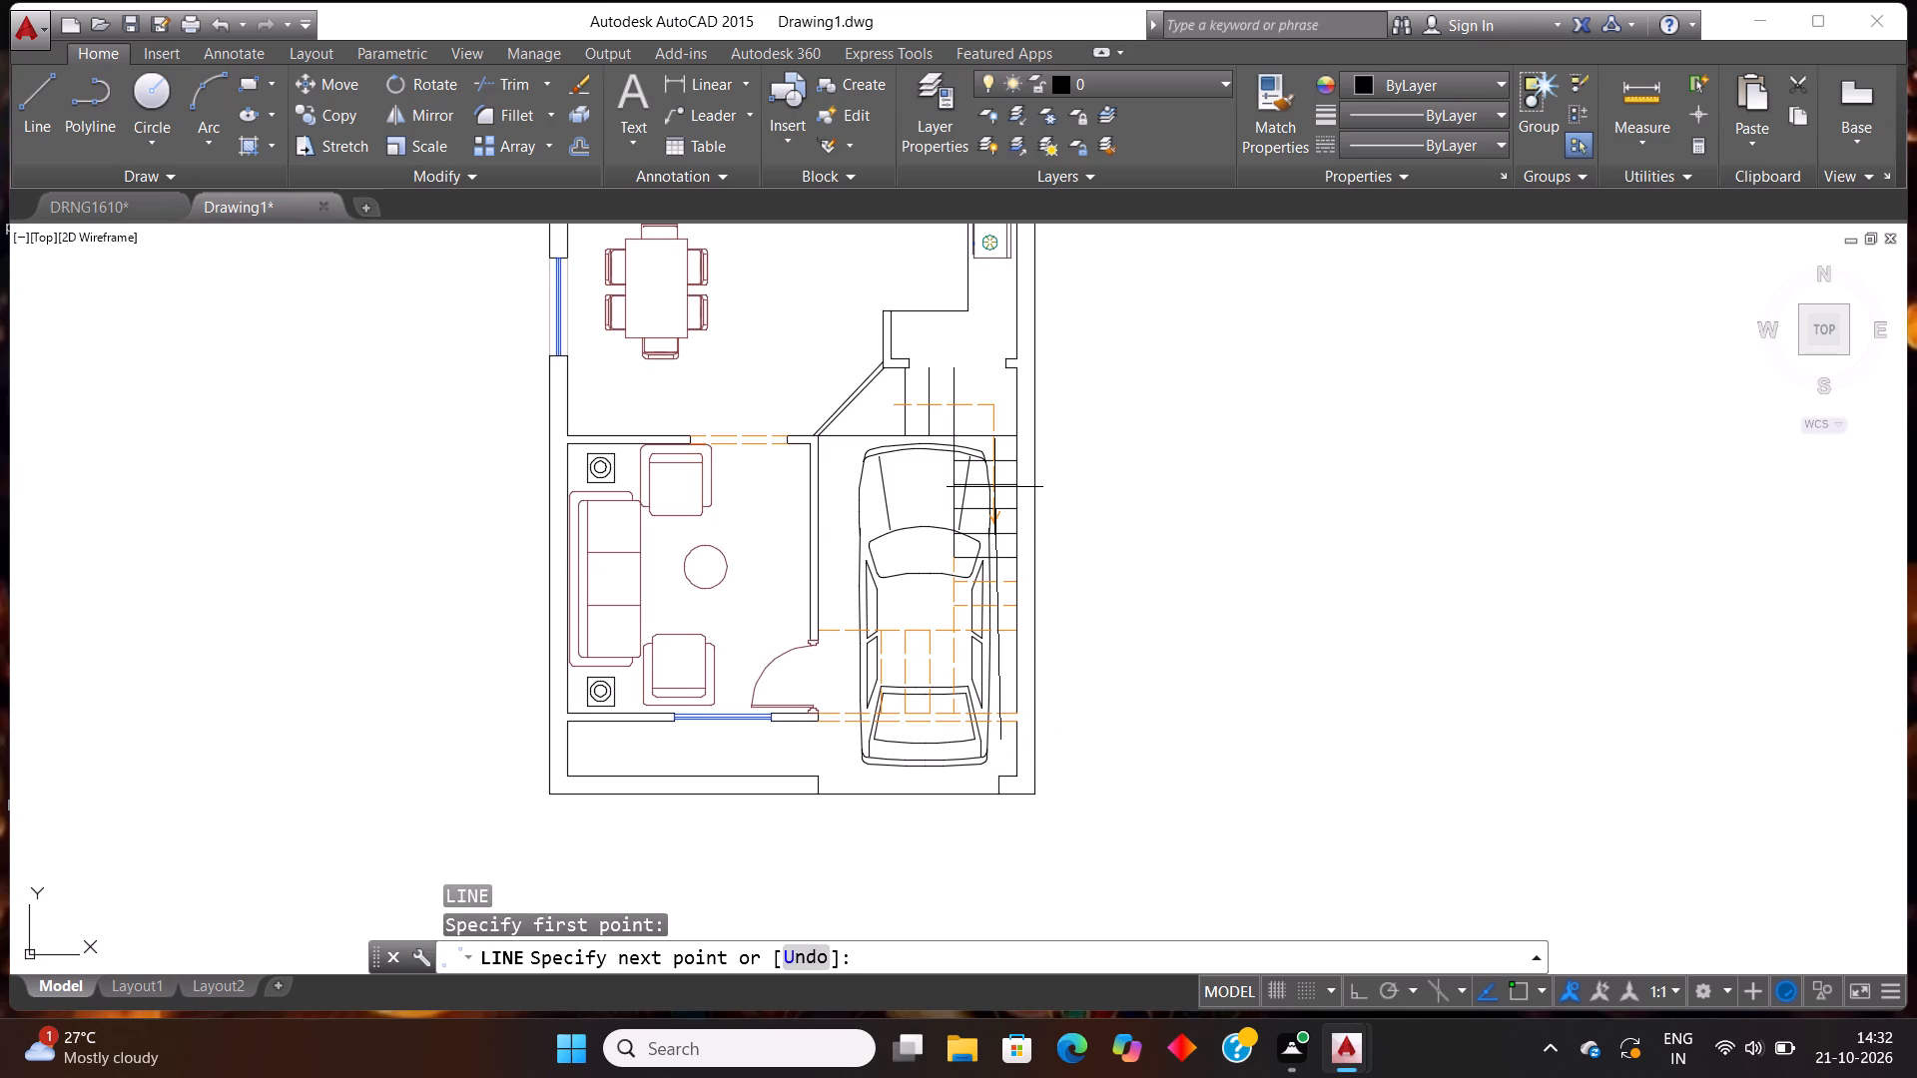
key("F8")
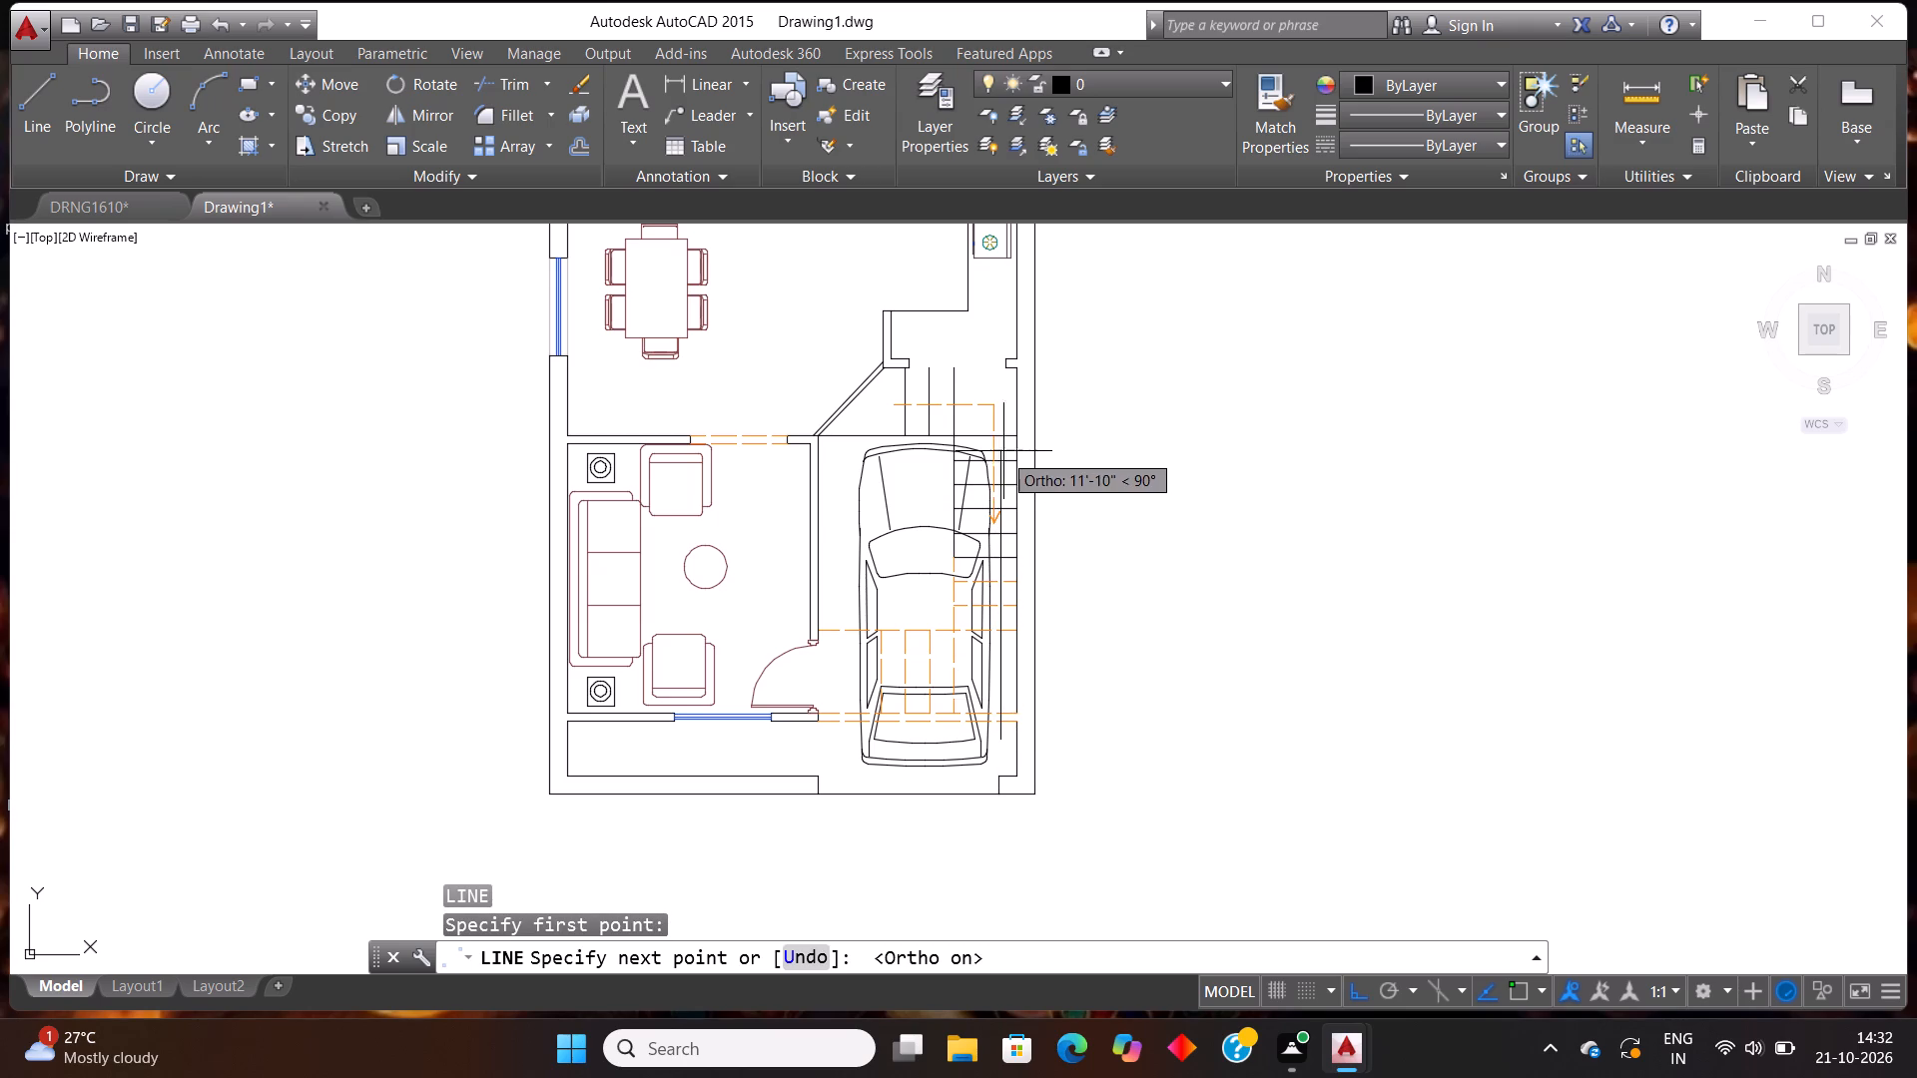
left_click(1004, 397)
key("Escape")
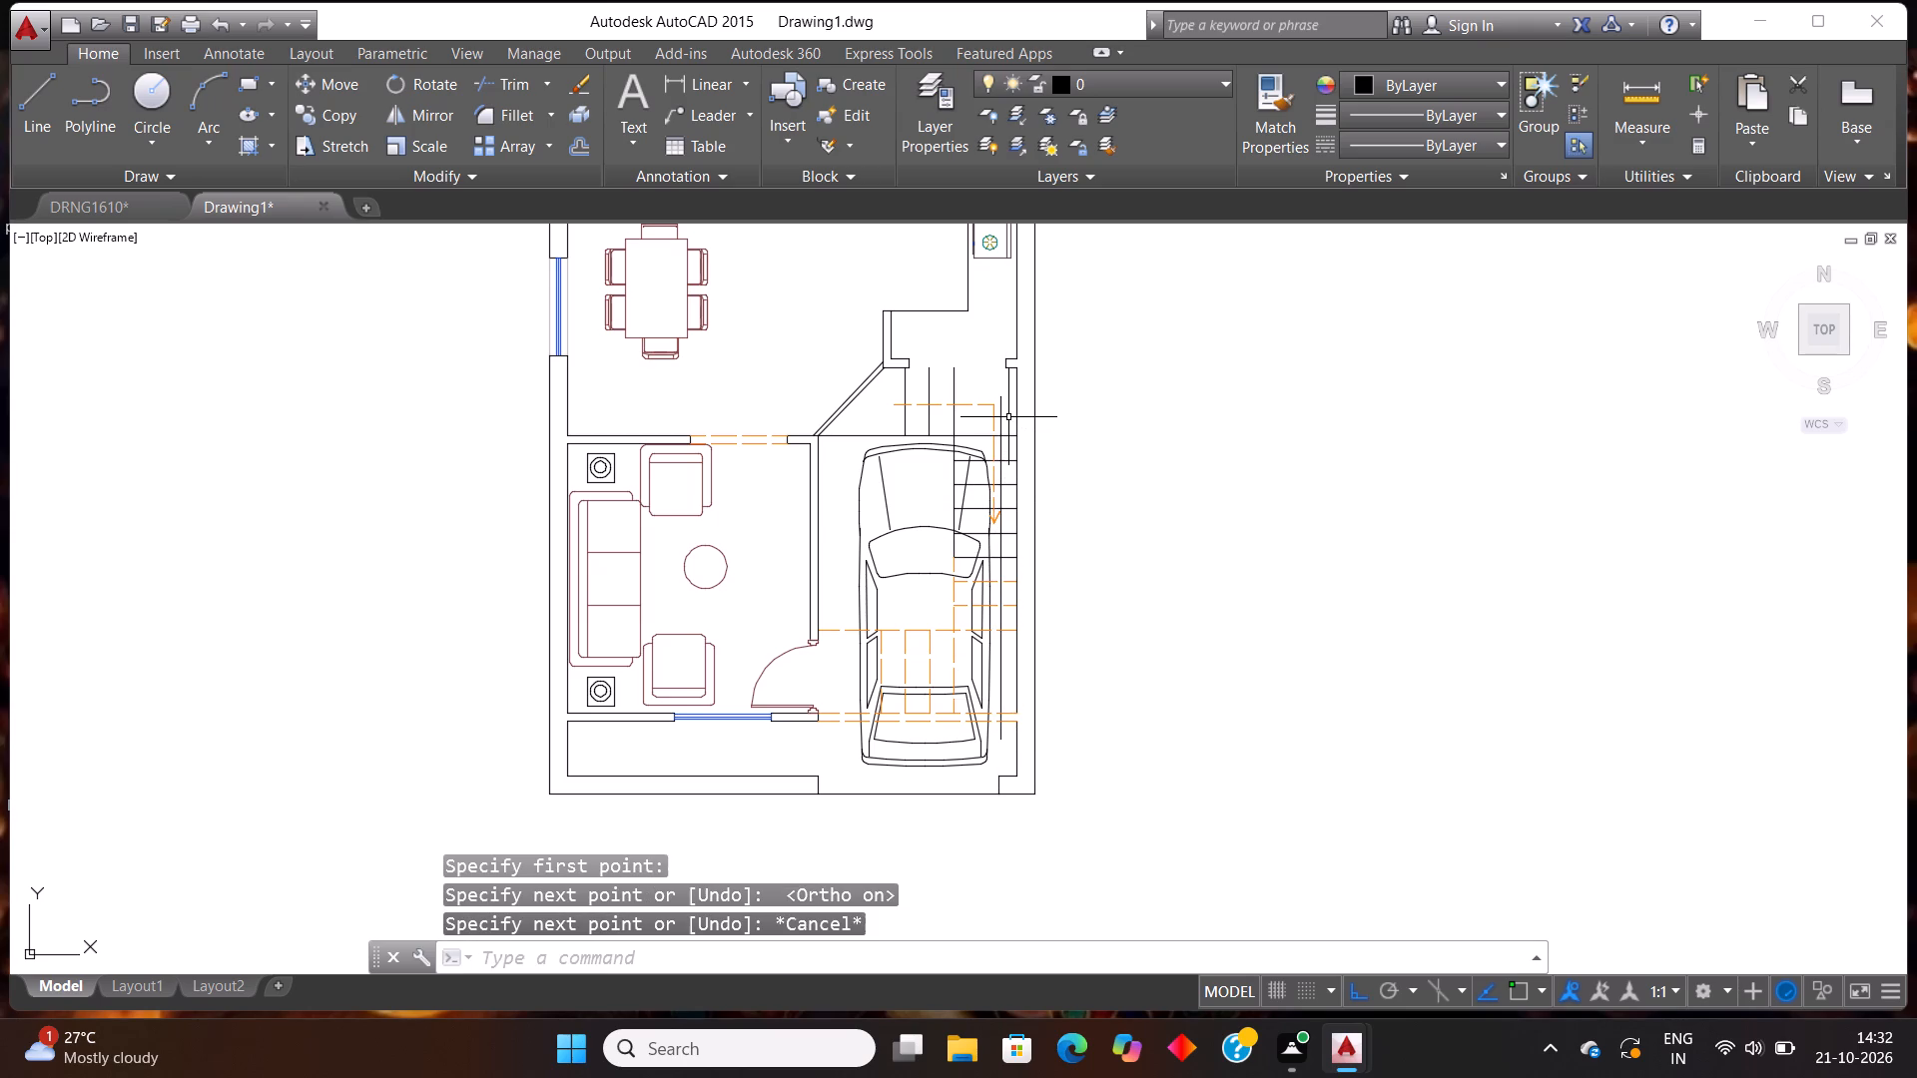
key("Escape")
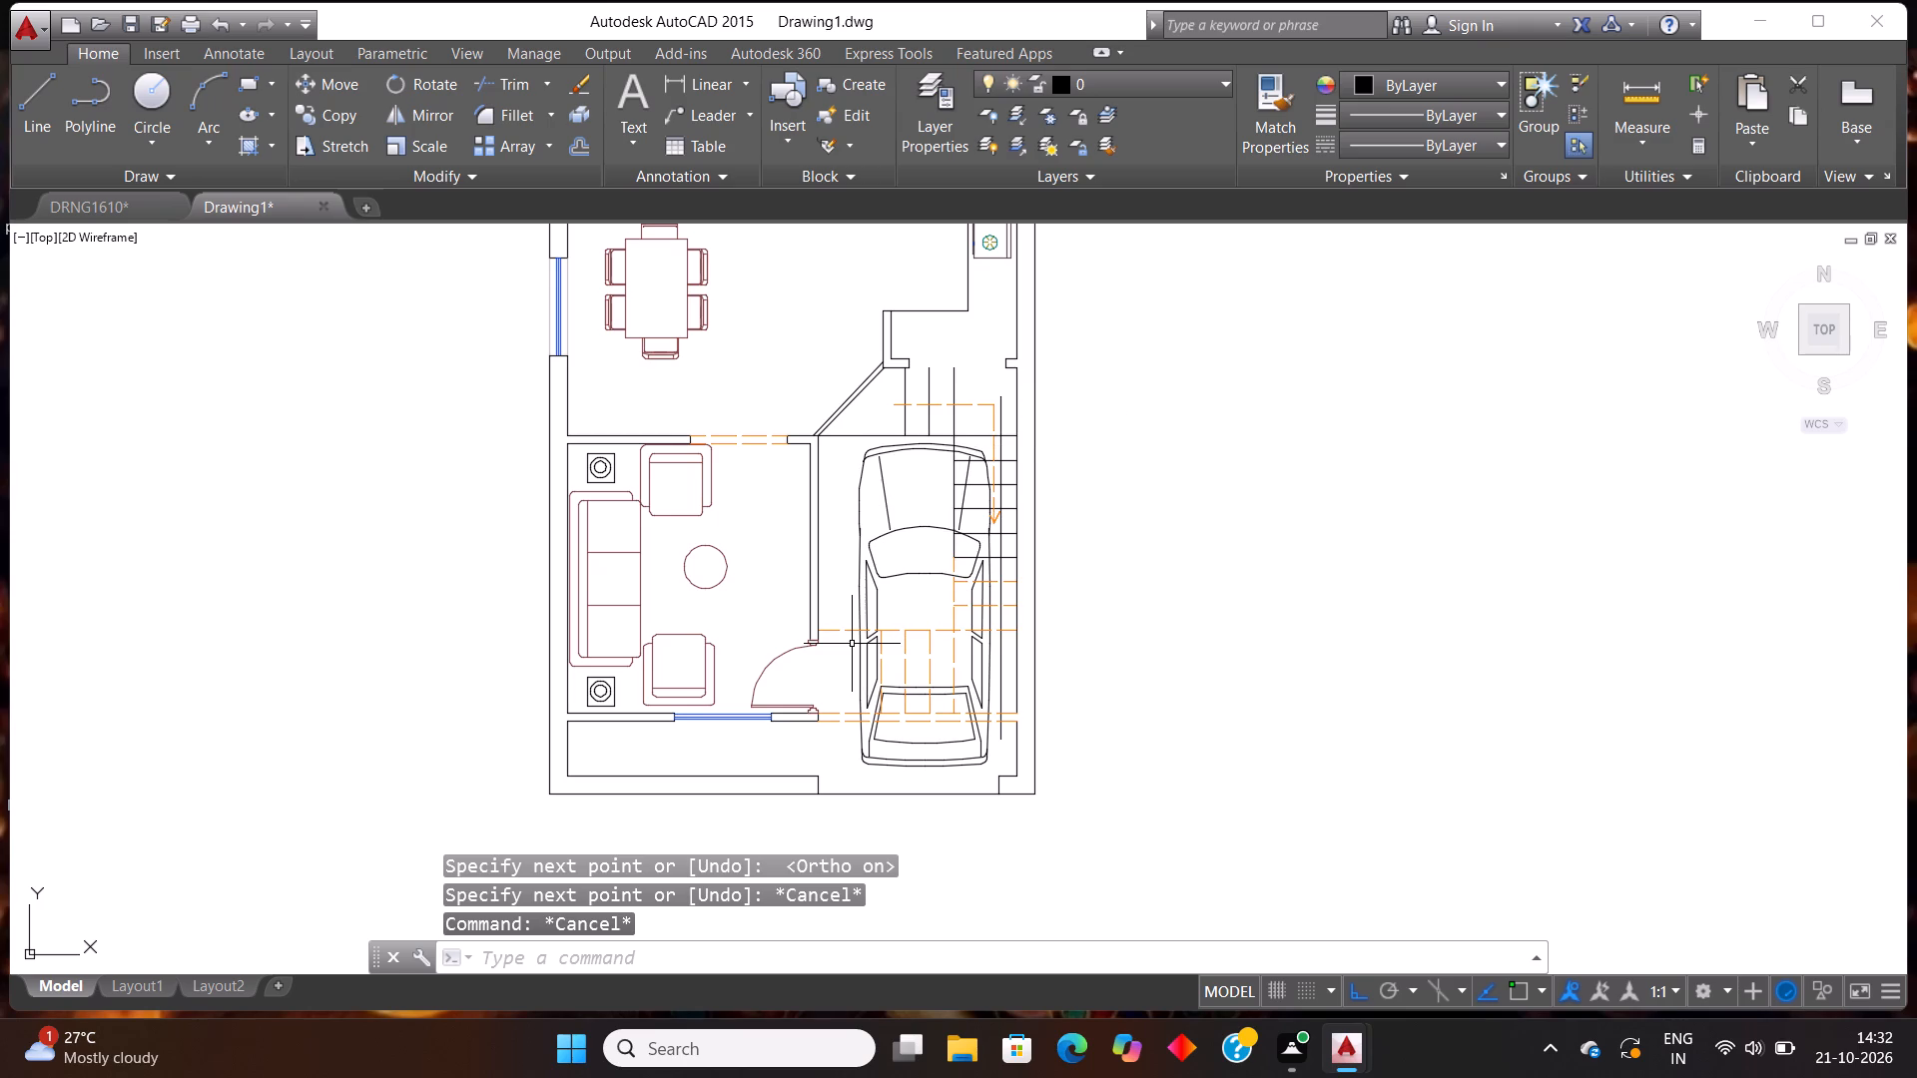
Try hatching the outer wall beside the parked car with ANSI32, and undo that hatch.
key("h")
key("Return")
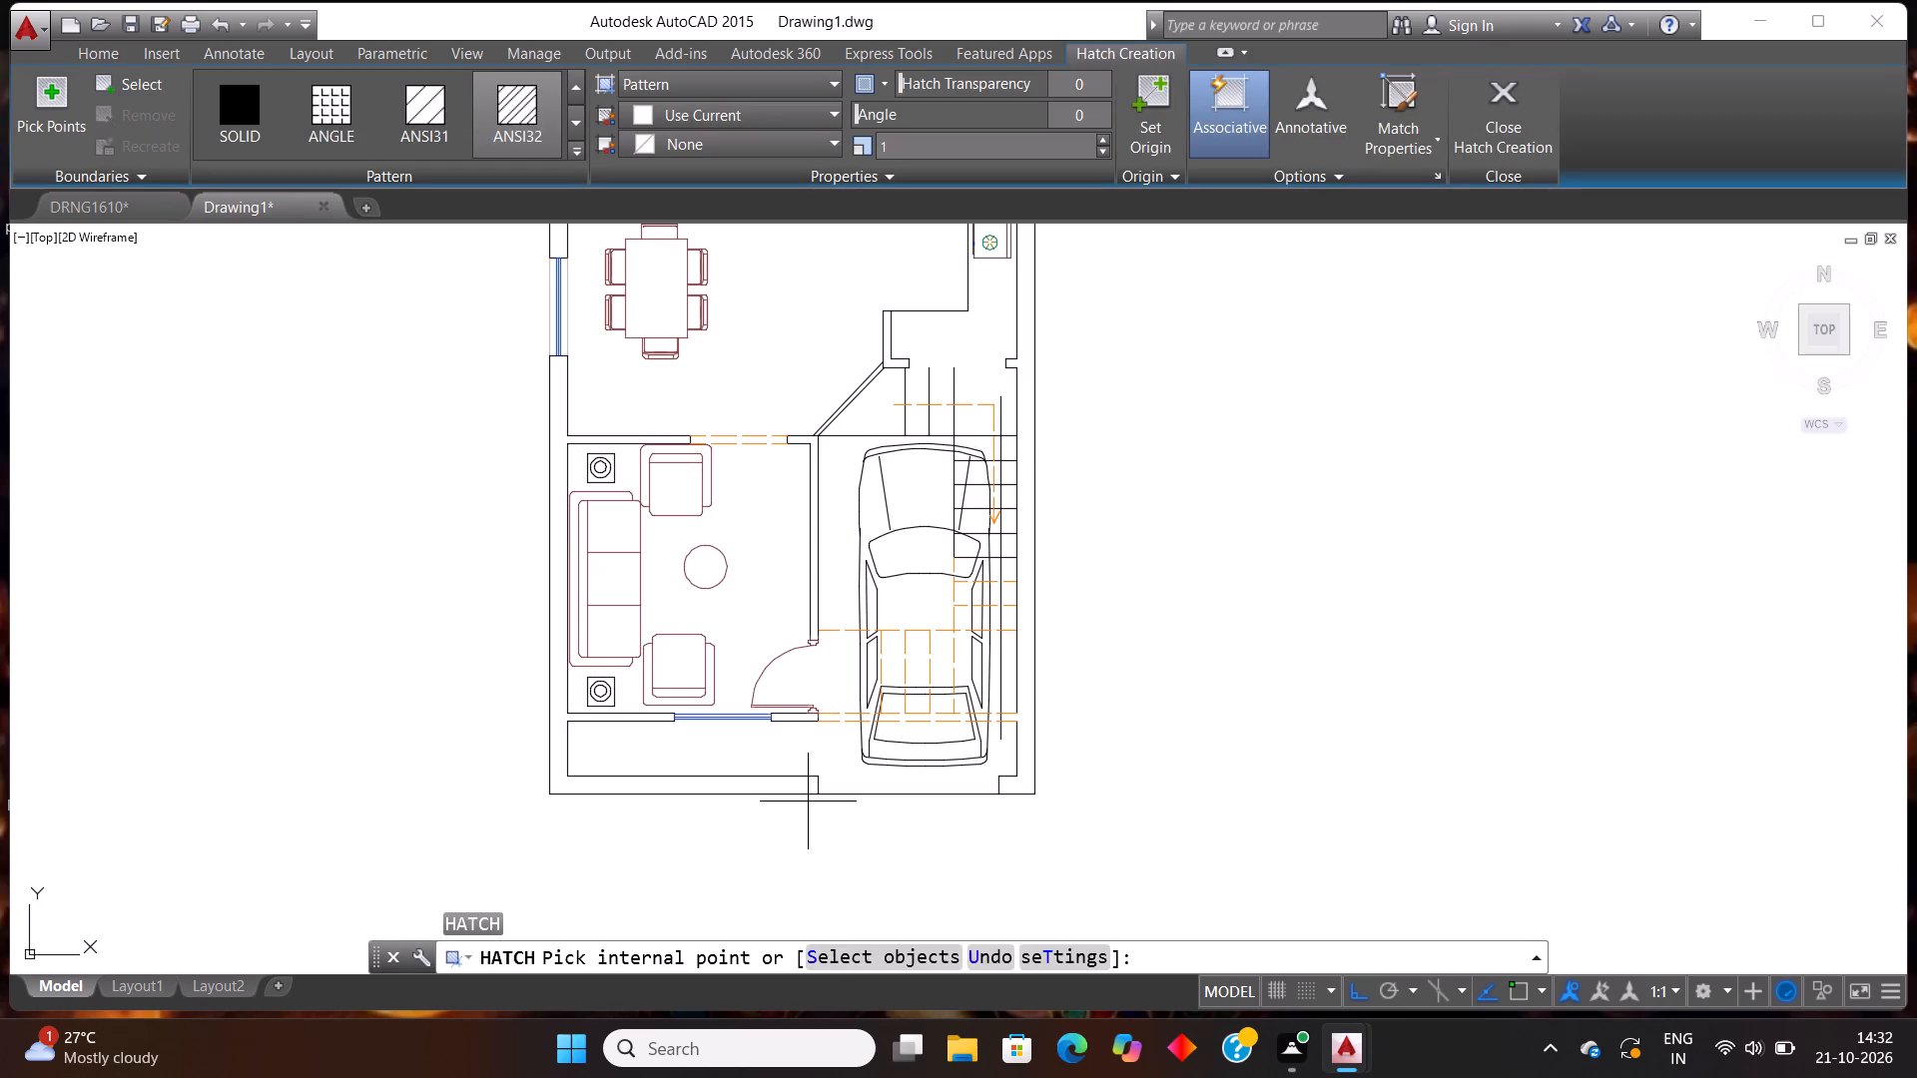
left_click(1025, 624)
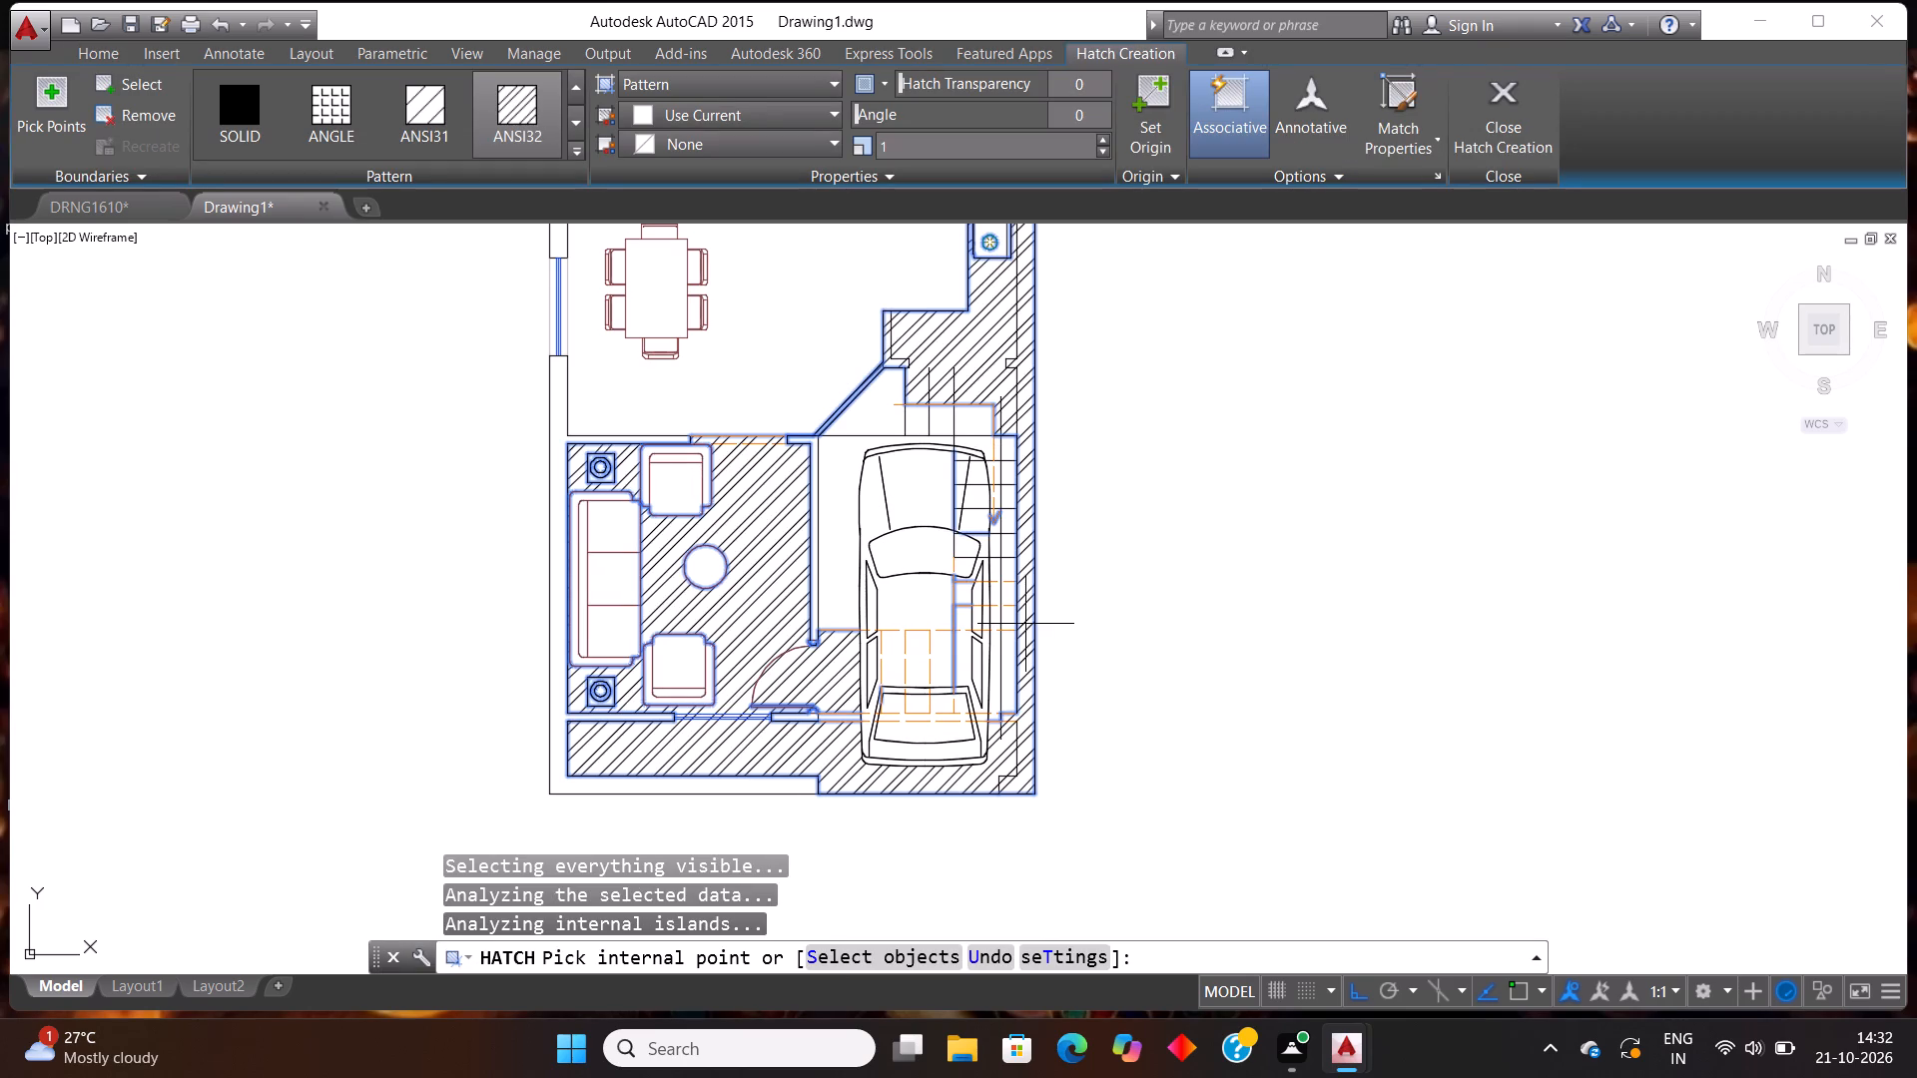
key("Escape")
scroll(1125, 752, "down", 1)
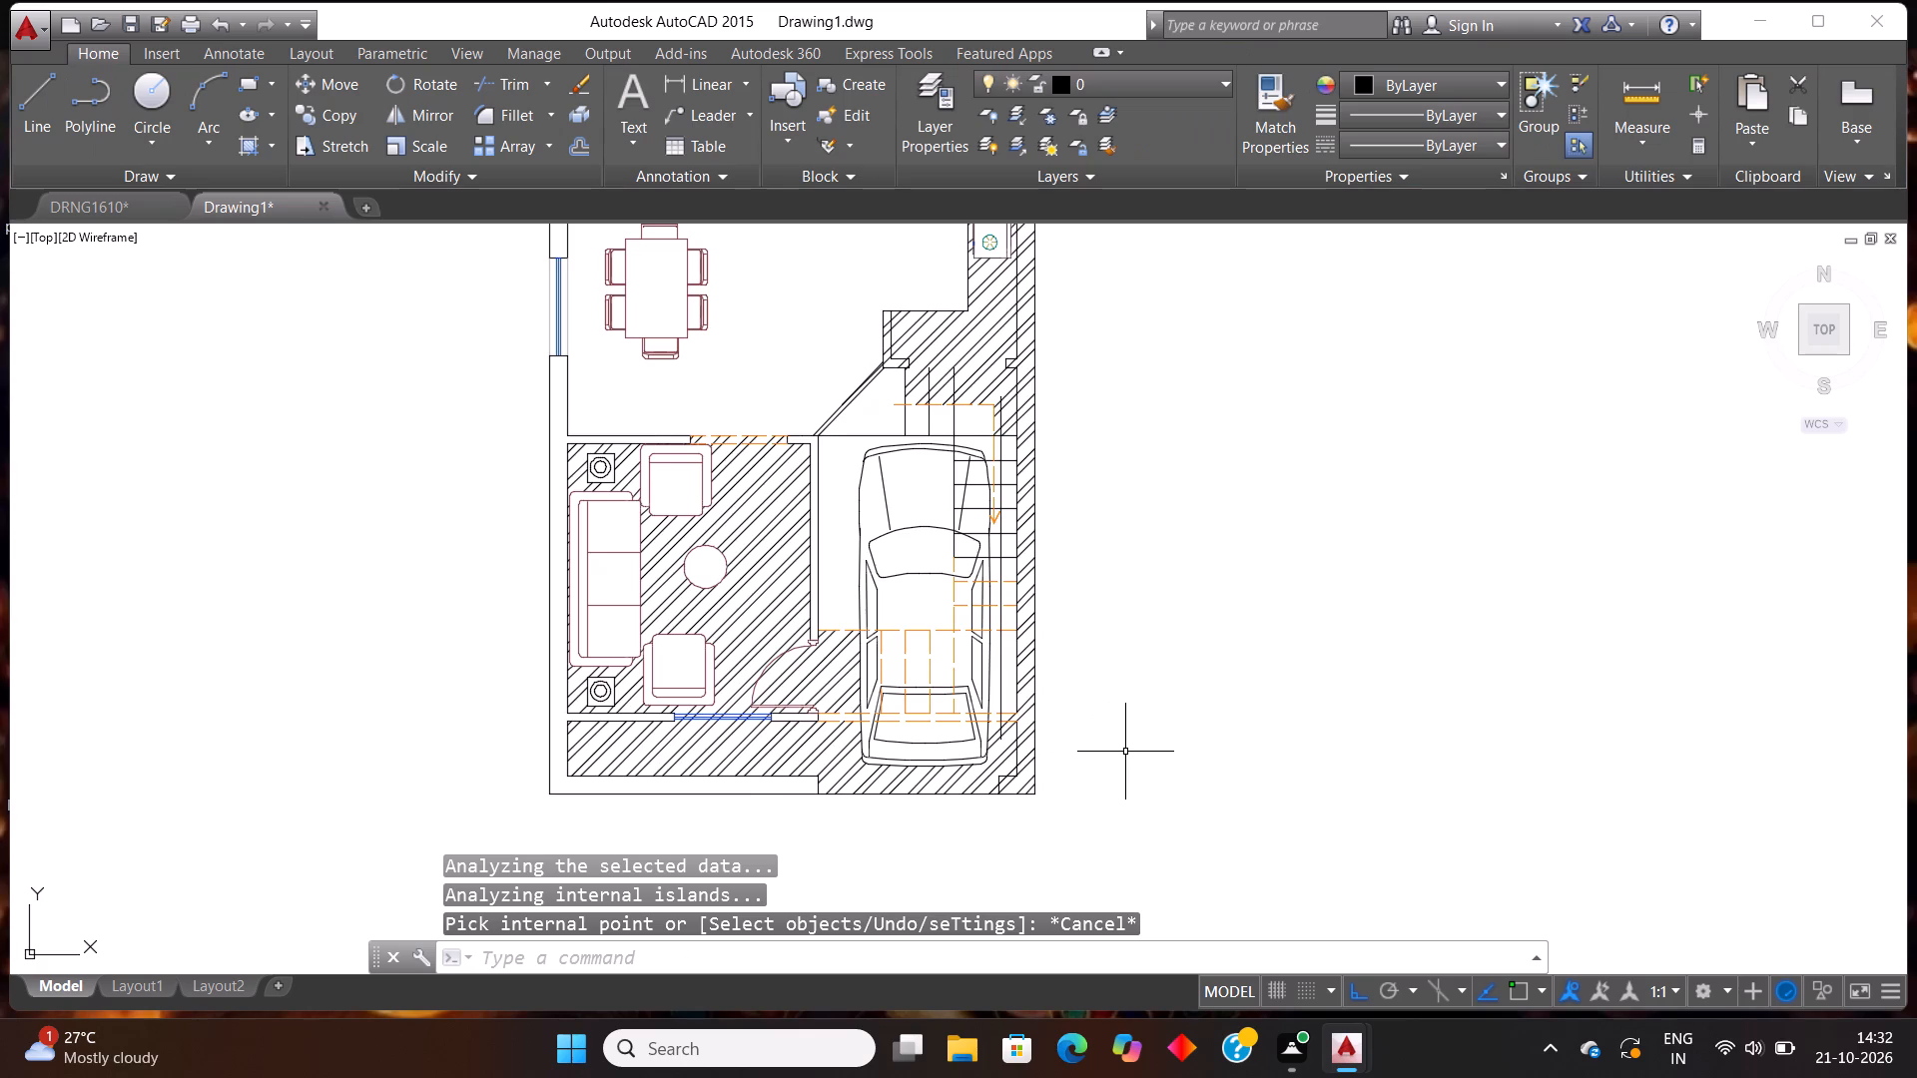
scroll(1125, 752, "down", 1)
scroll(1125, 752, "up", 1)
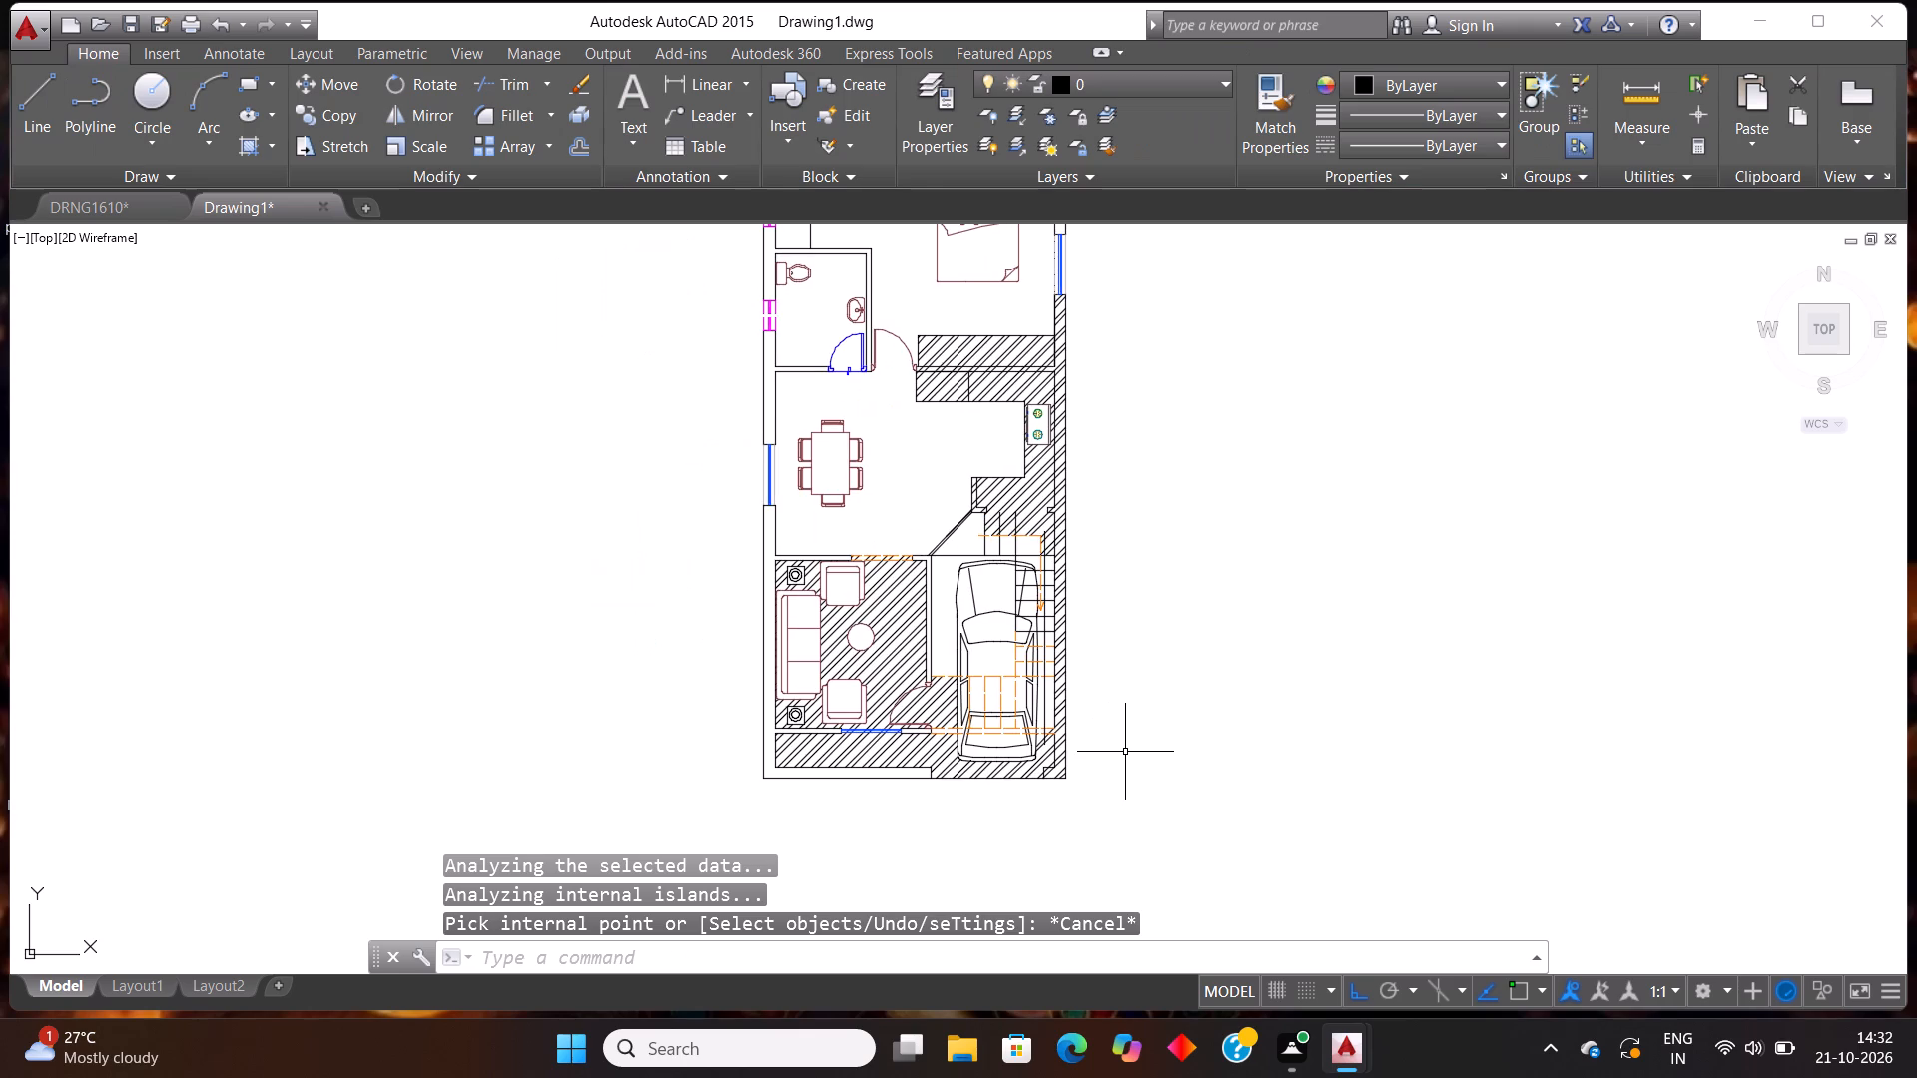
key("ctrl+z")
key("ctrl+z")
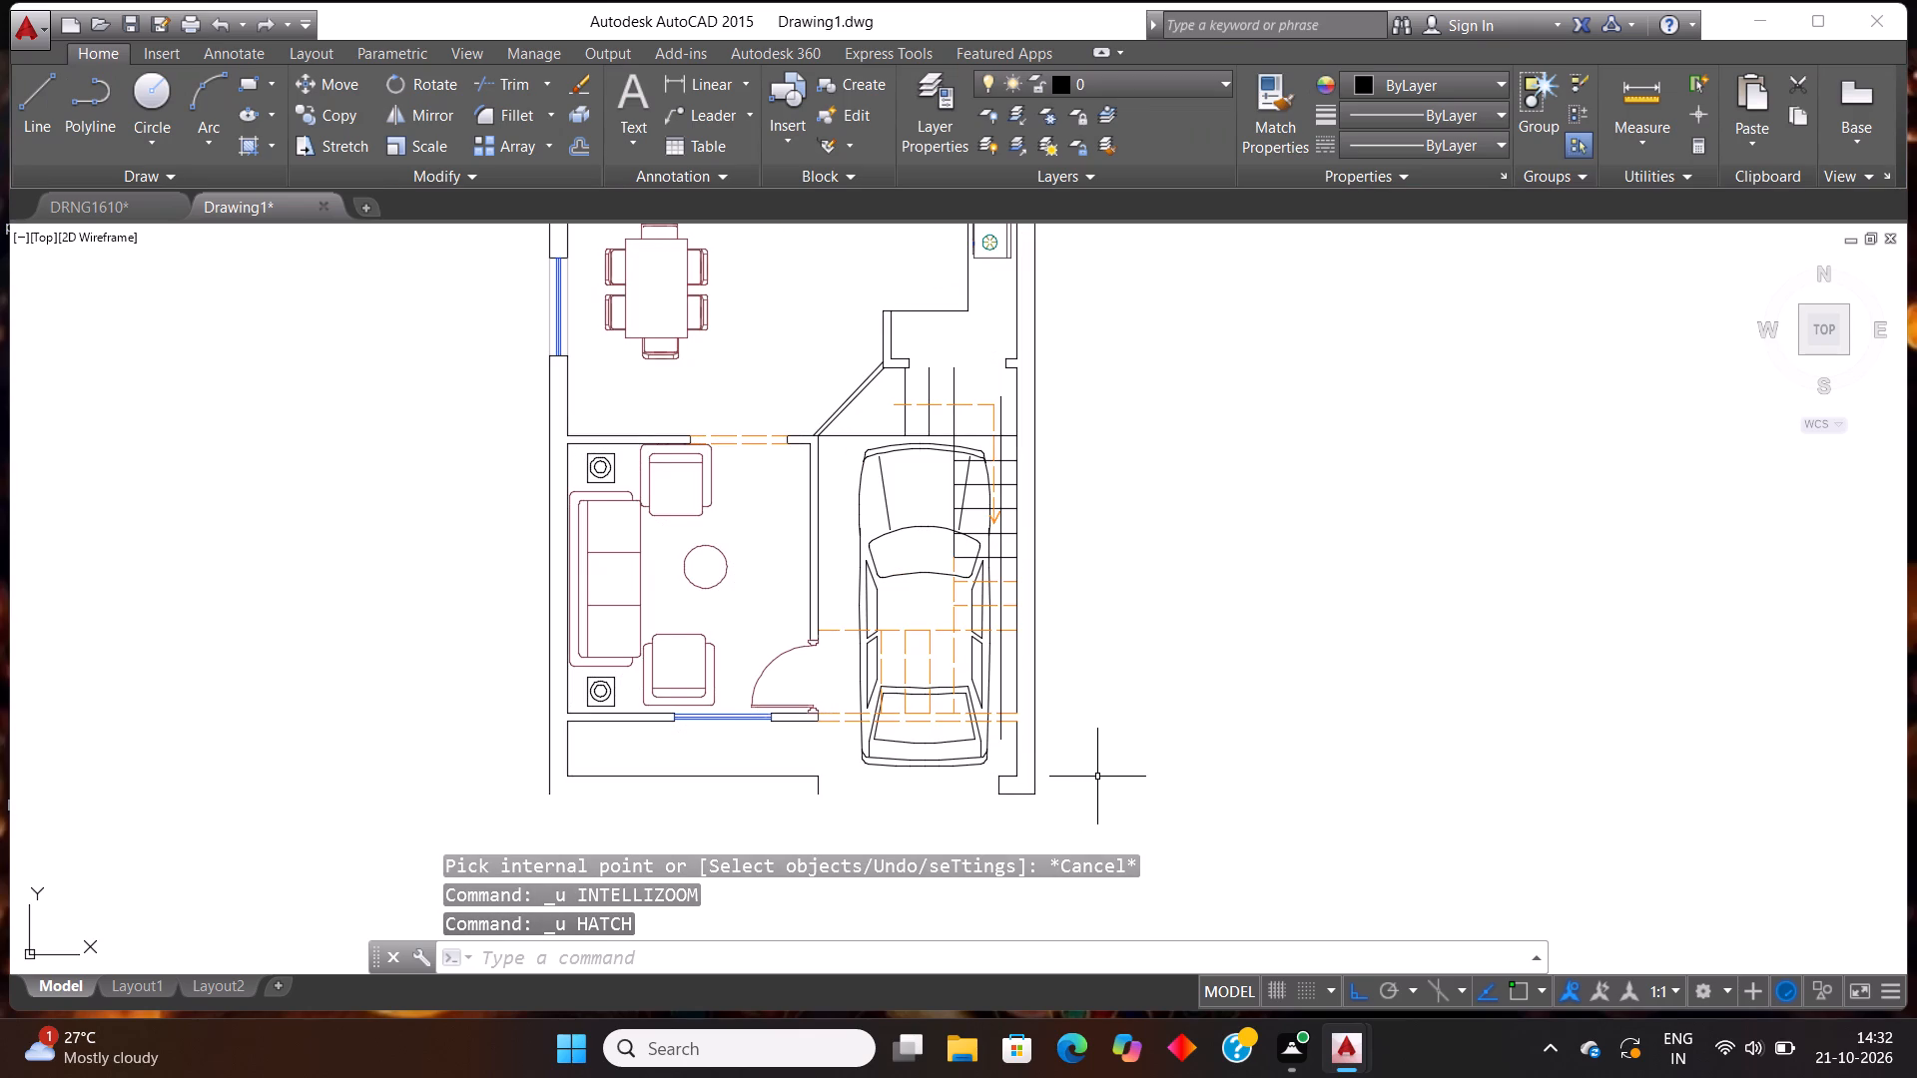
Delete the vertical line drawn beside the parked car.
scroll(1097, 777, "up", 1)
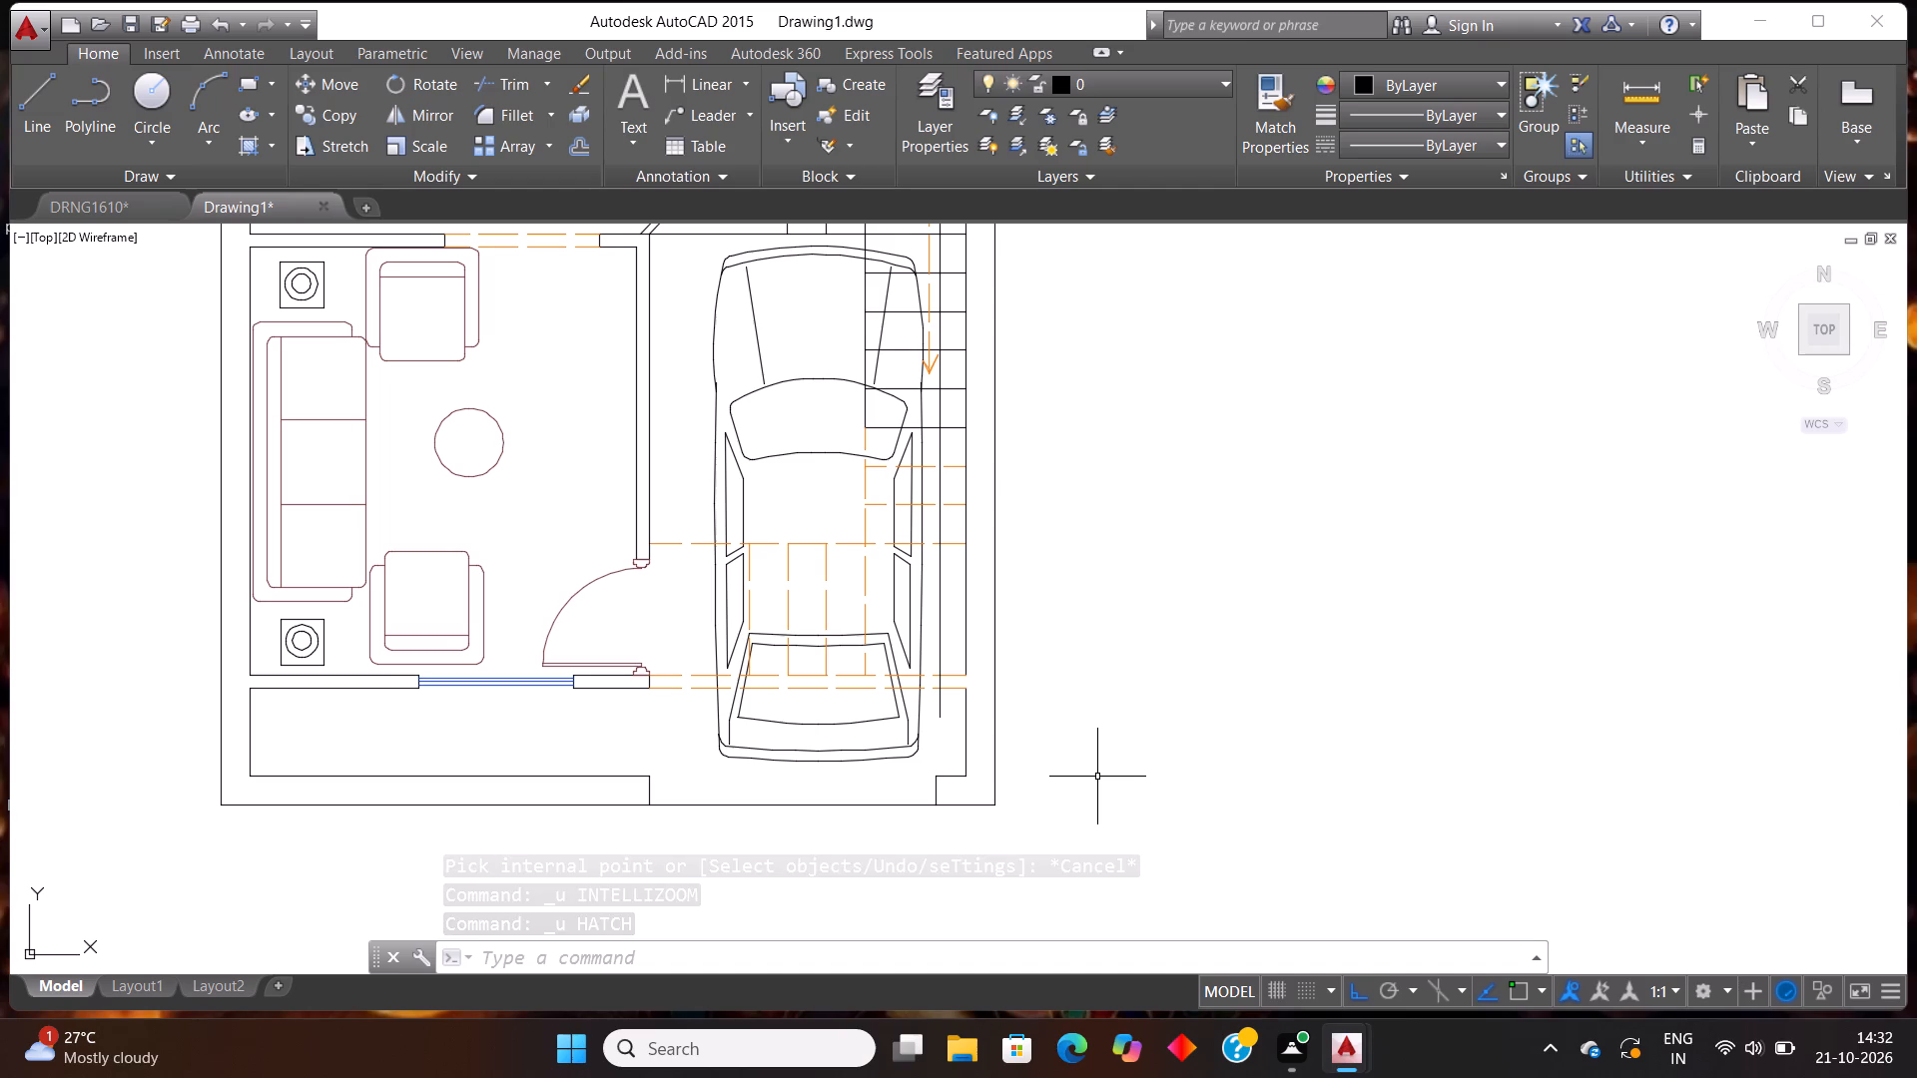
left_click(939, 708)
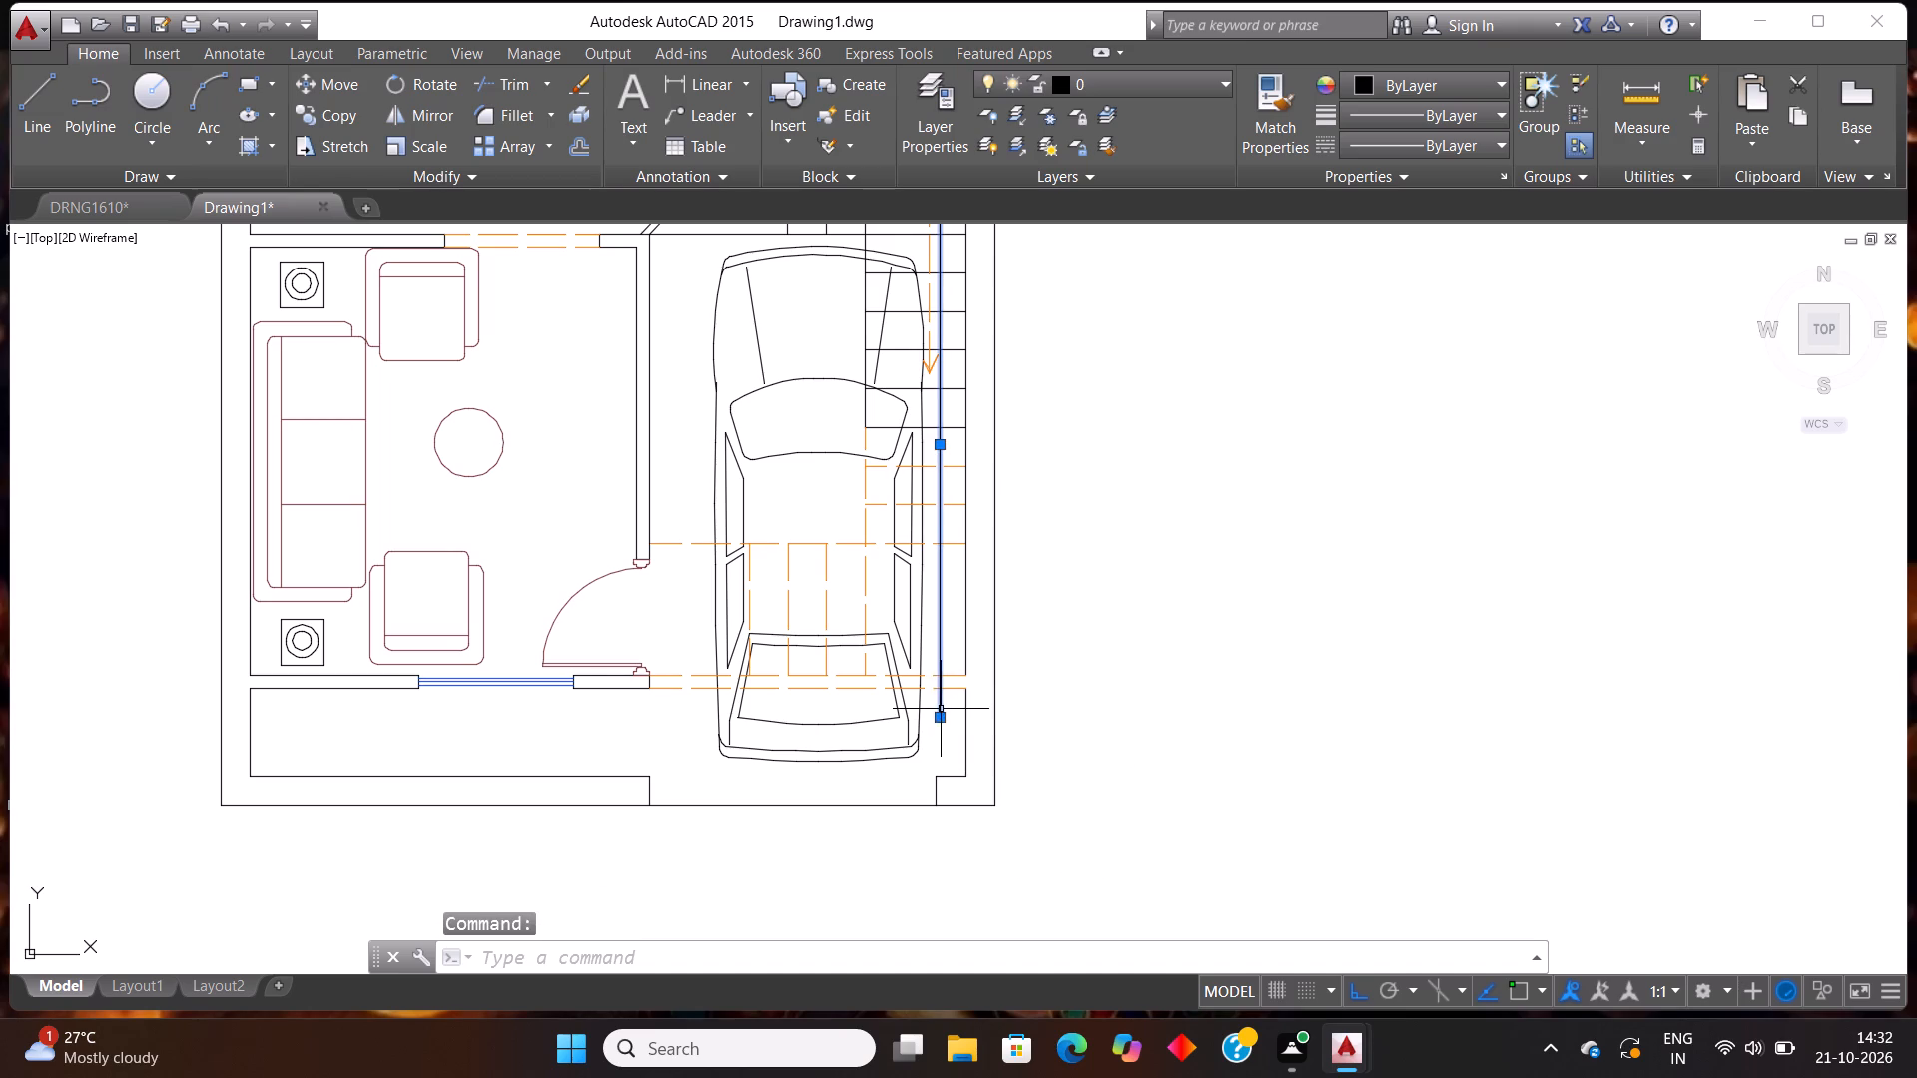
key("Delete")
Draw a vertical line just inside the outer wall, from above the bedroom wardrobe through kitchen and parking to beyond the front wall.
scroll(949, 726, "down", 3)
scroll(949, 726, "up", 1)
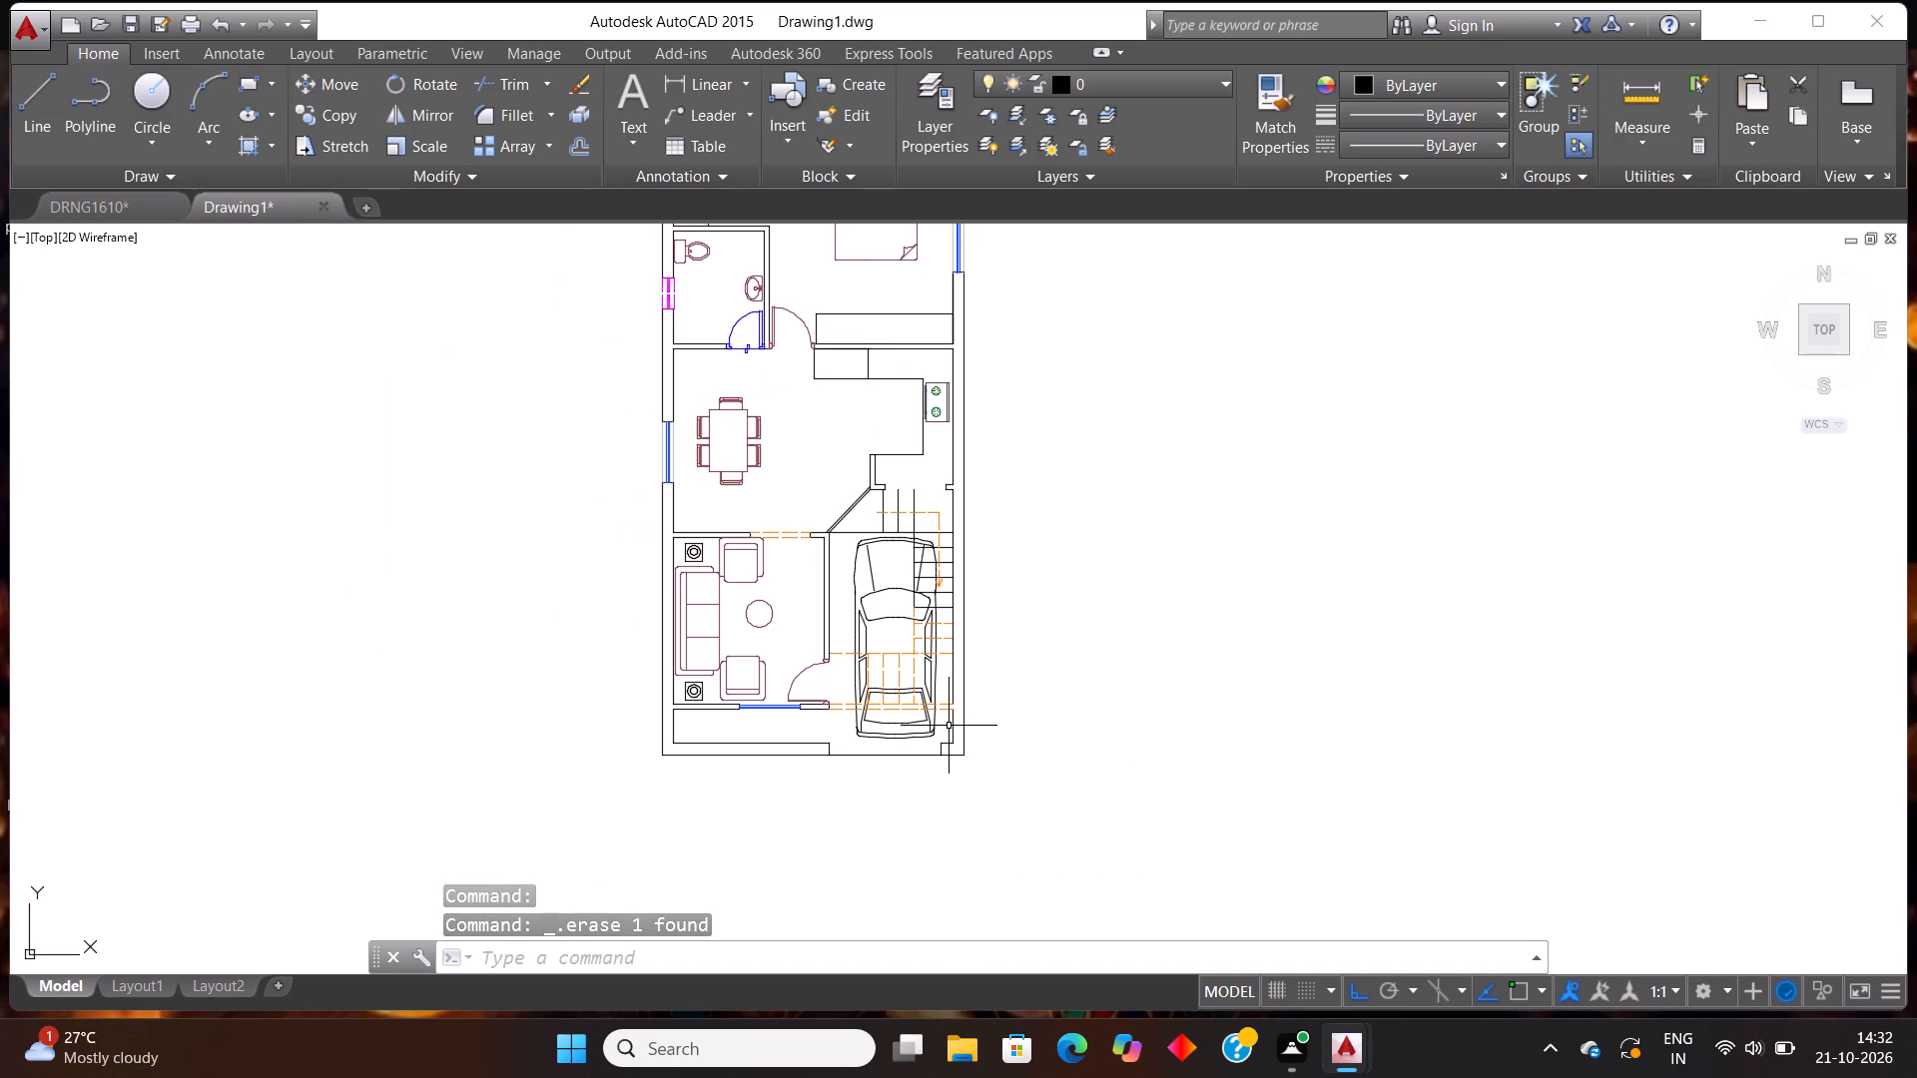
key("l")
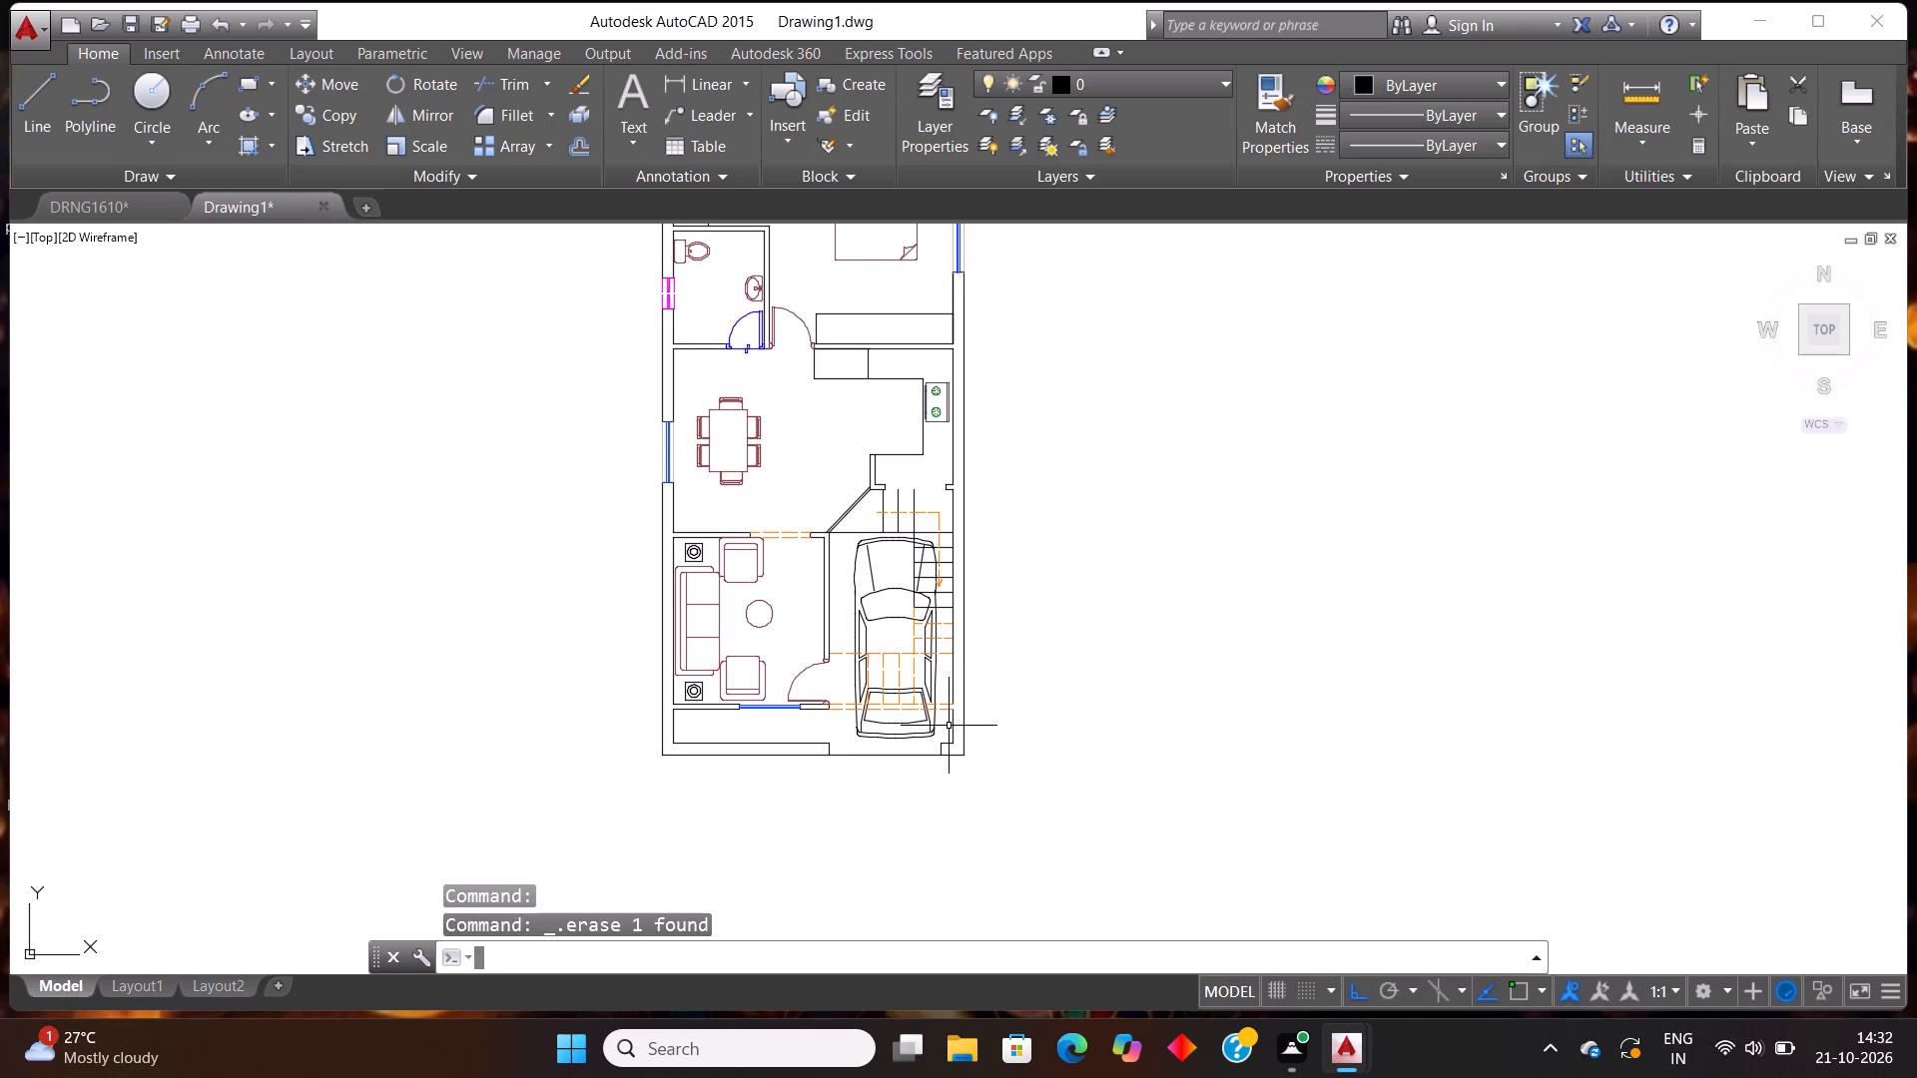
key("Return")
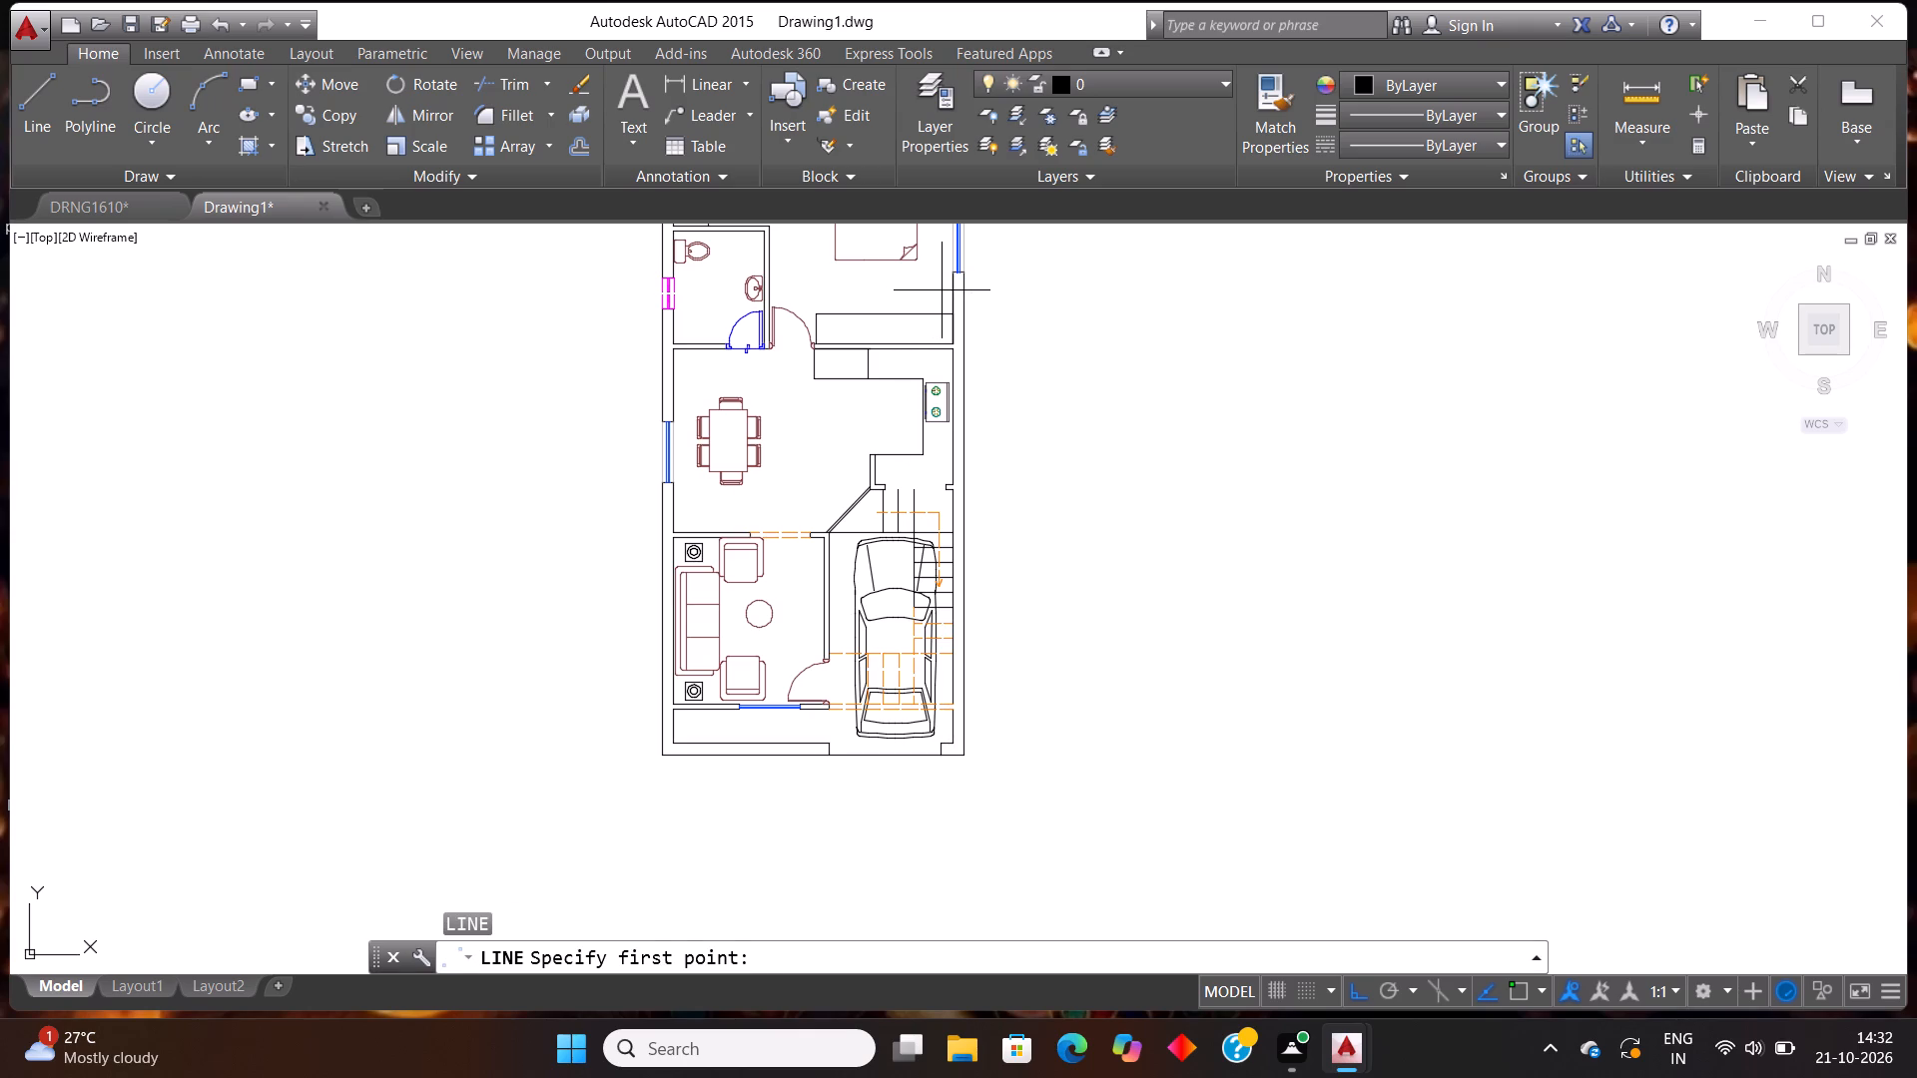
left_click(942, 290)
left_click(978, 813)
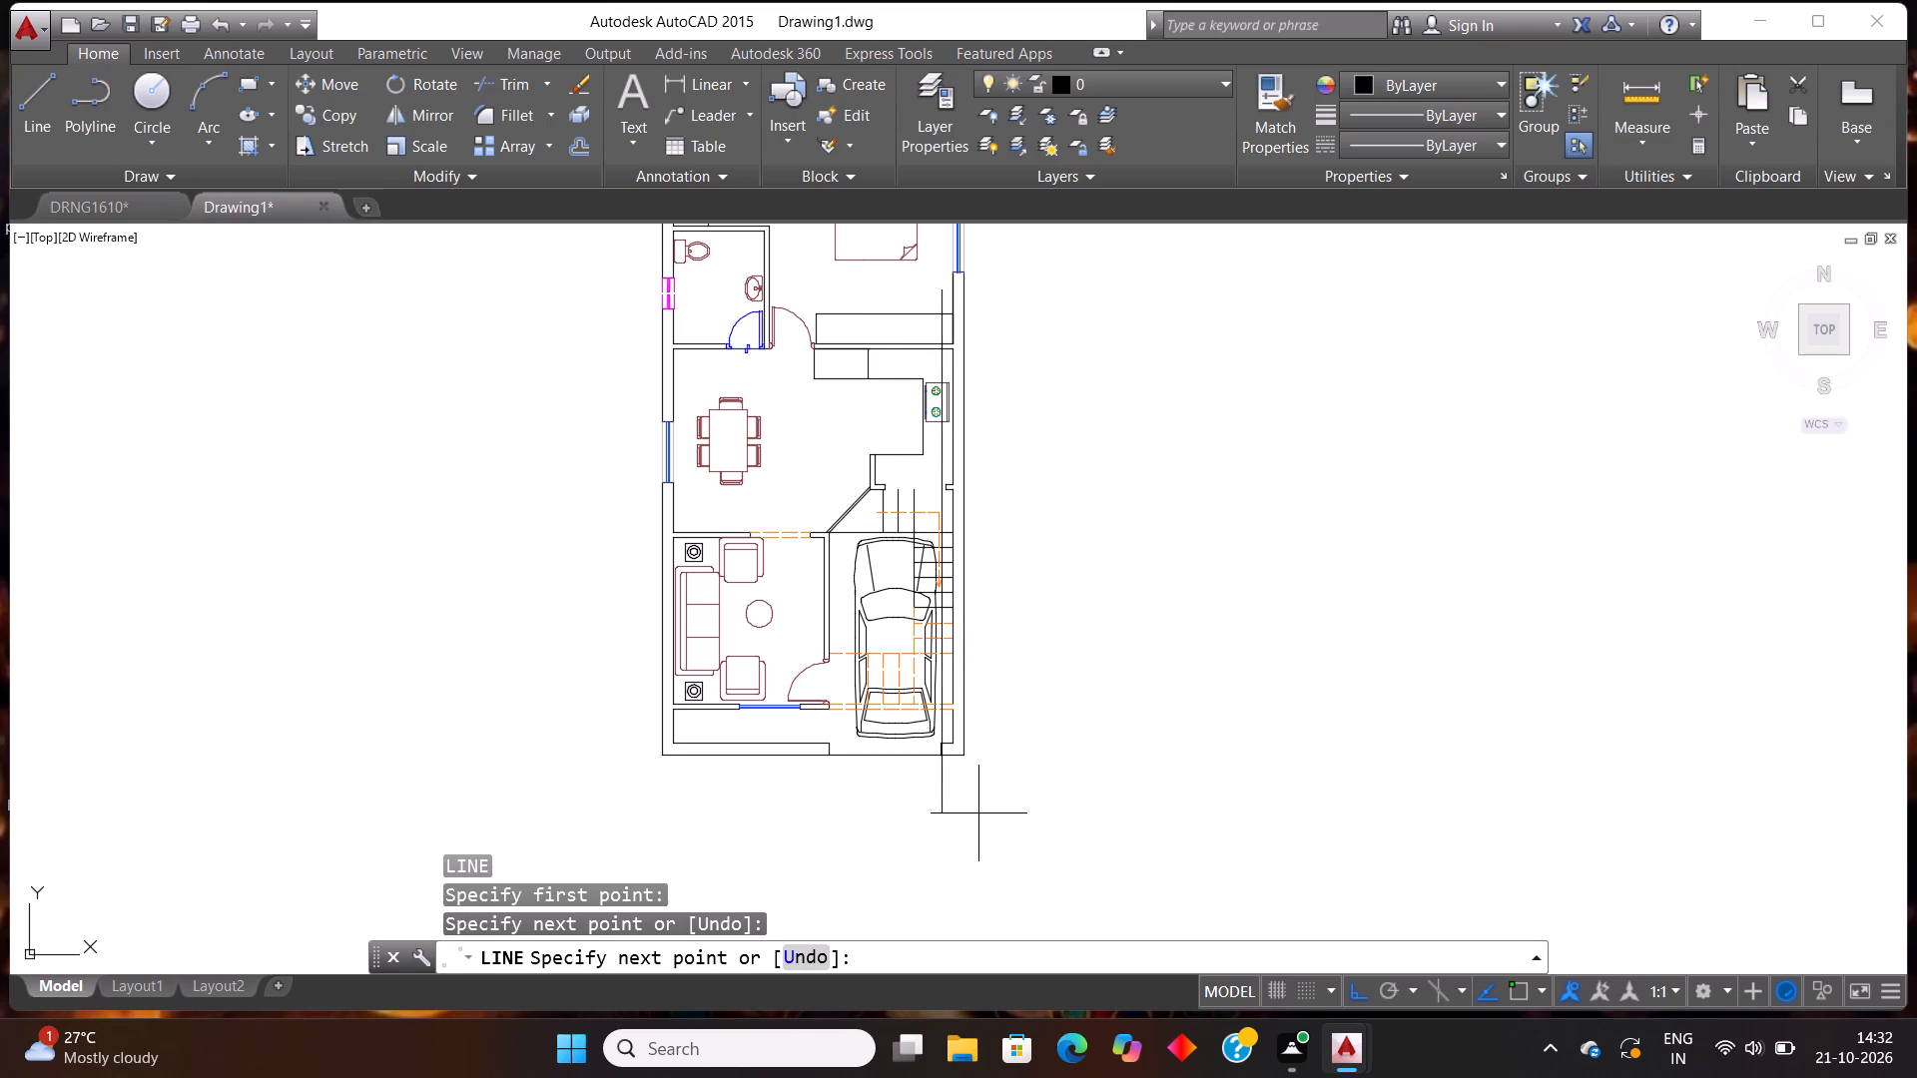
key("Escape")
key("Escape")
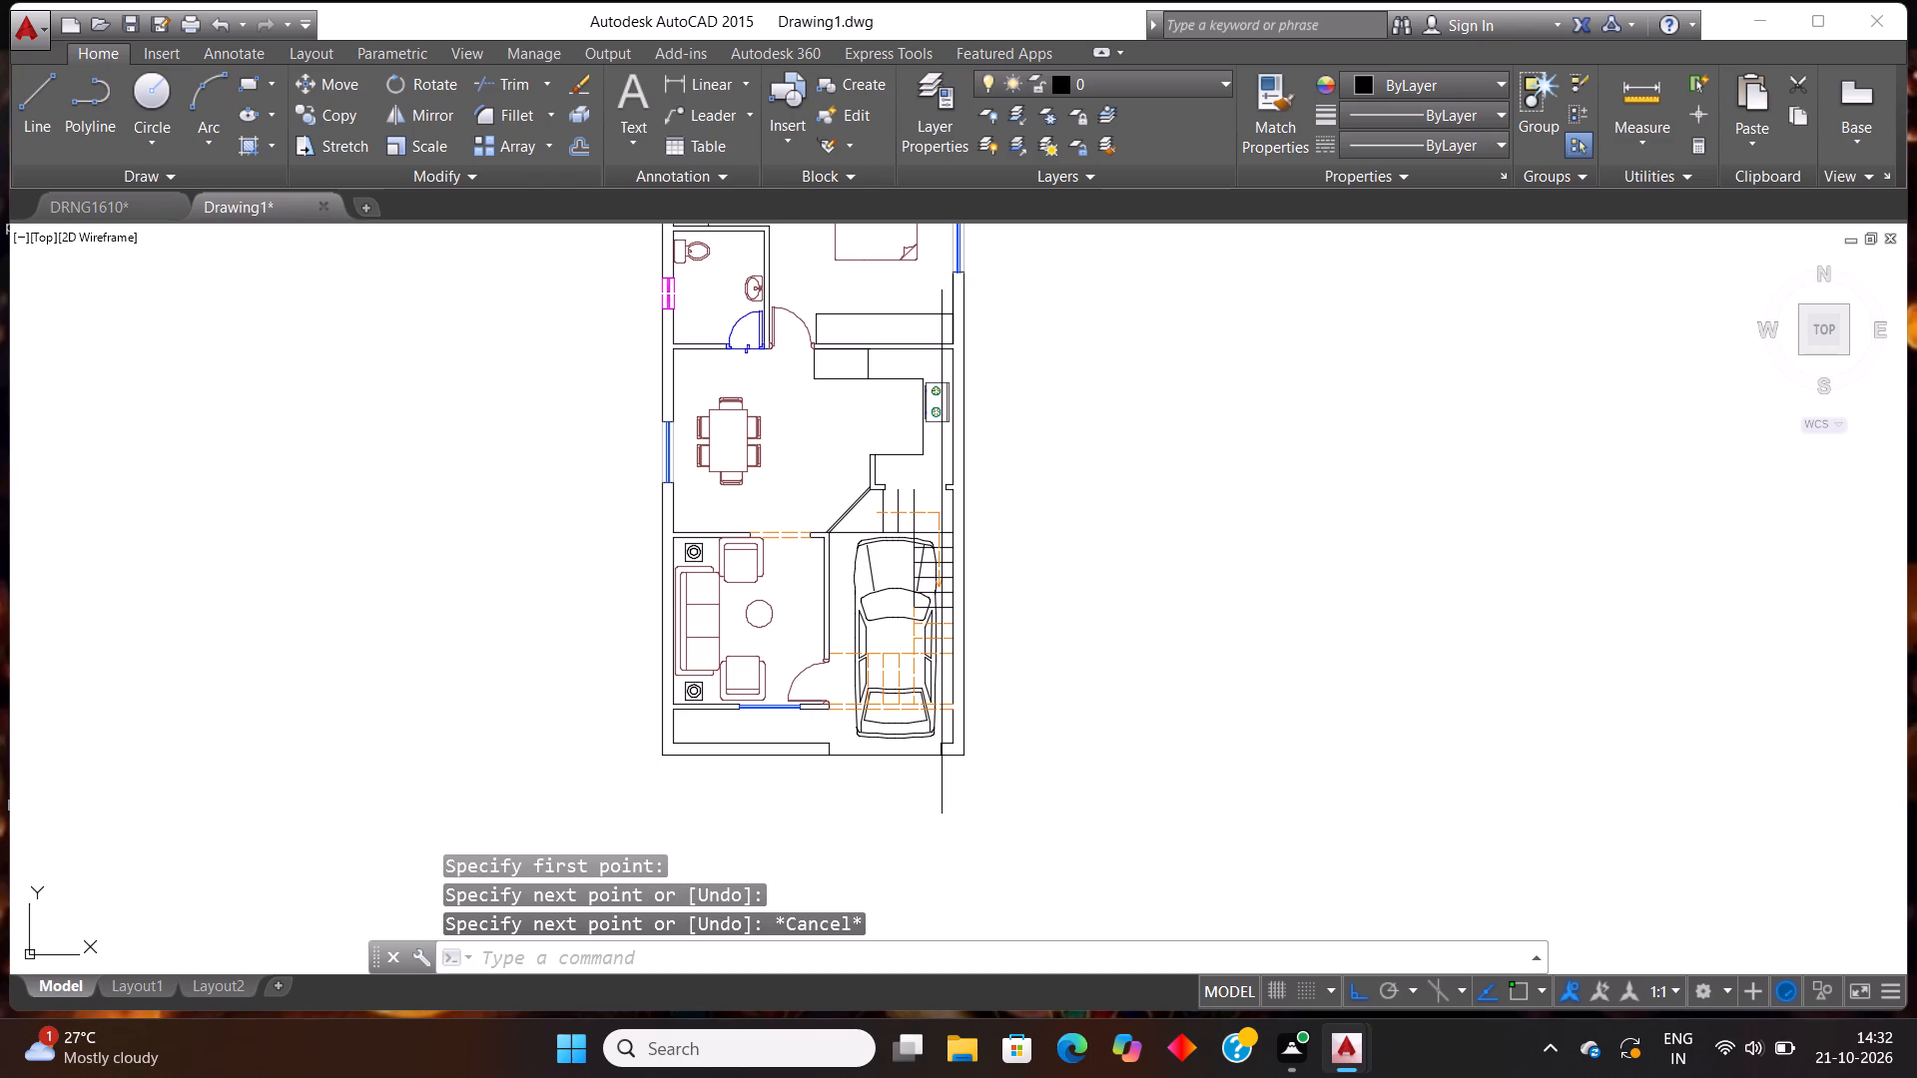
Start an ANSI32 hatch with the outer wall beside the kitchen and parking, from the bedroom's blue window to the front corner.
key("h")
key("Return")
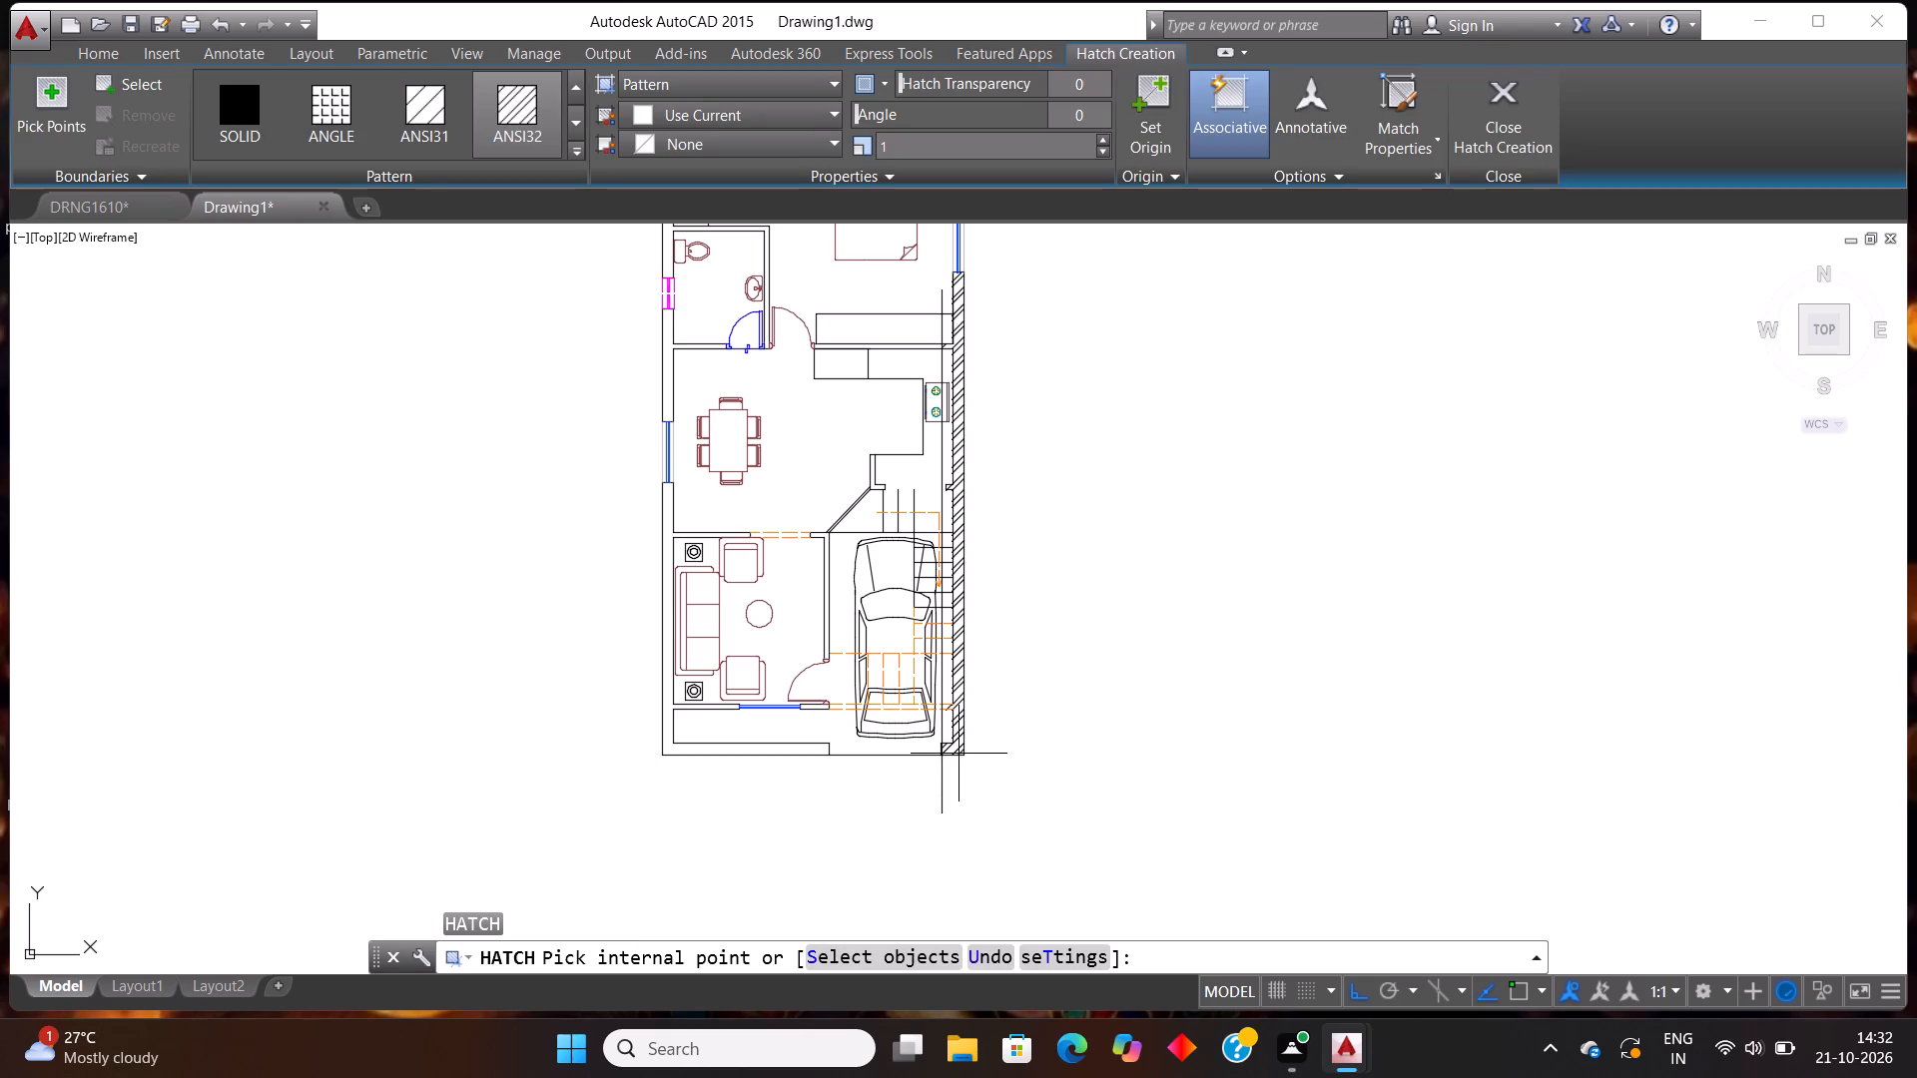
left_click(958, 753)
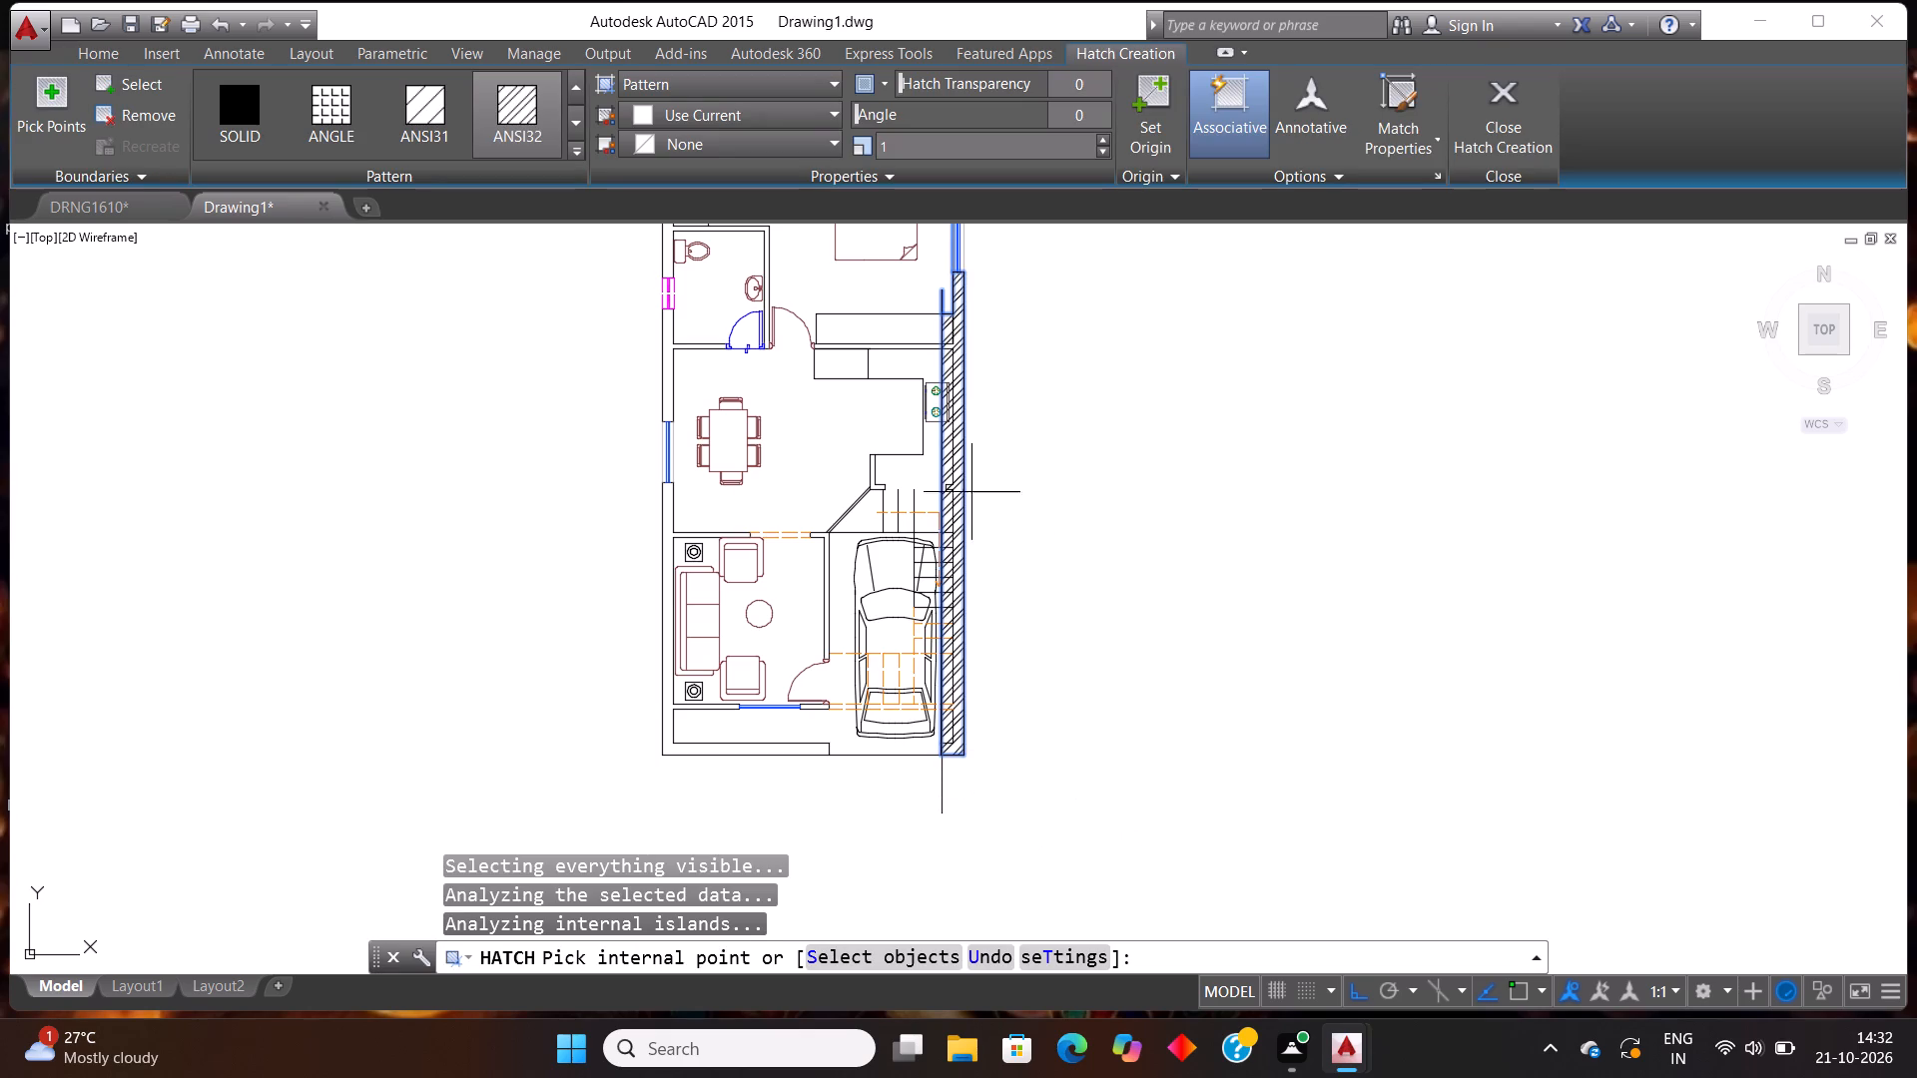
scroll(951, 453, "up", 1)
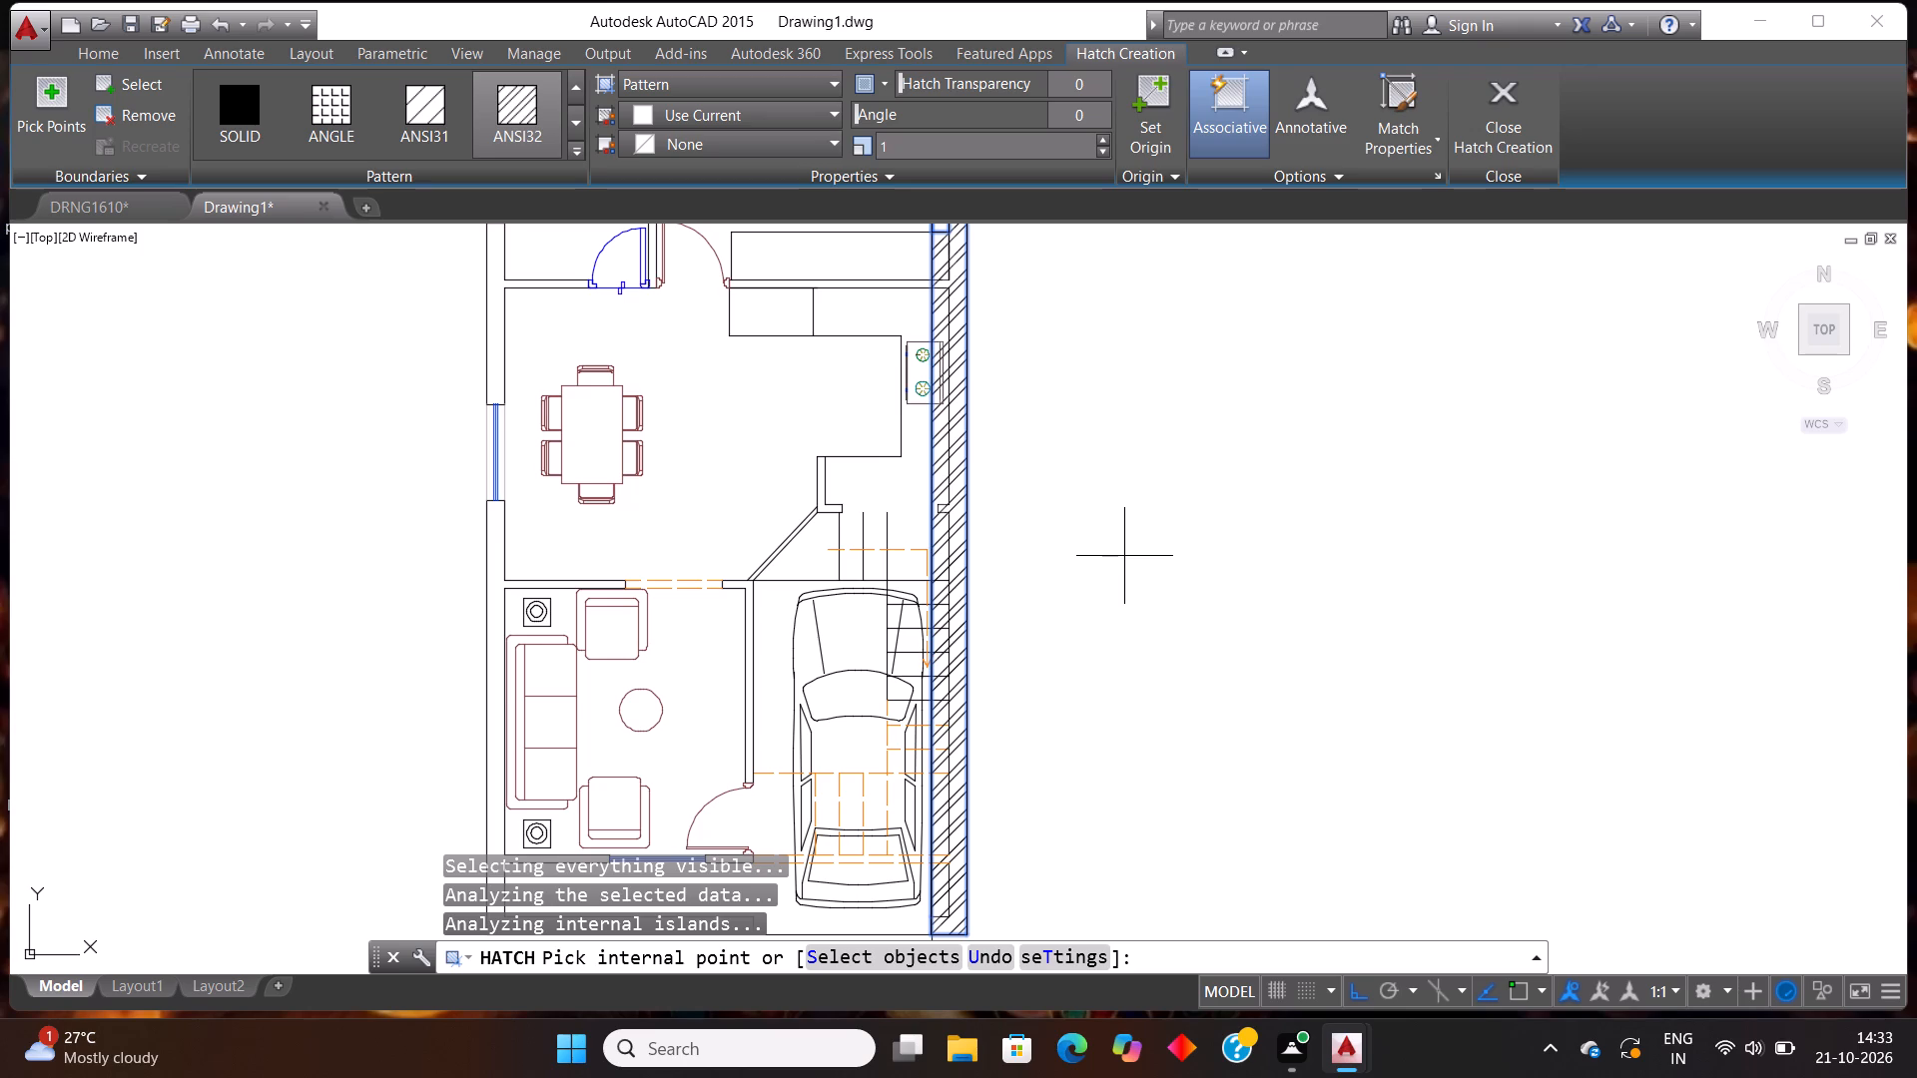
scroll(1123, 582, "down", 1)
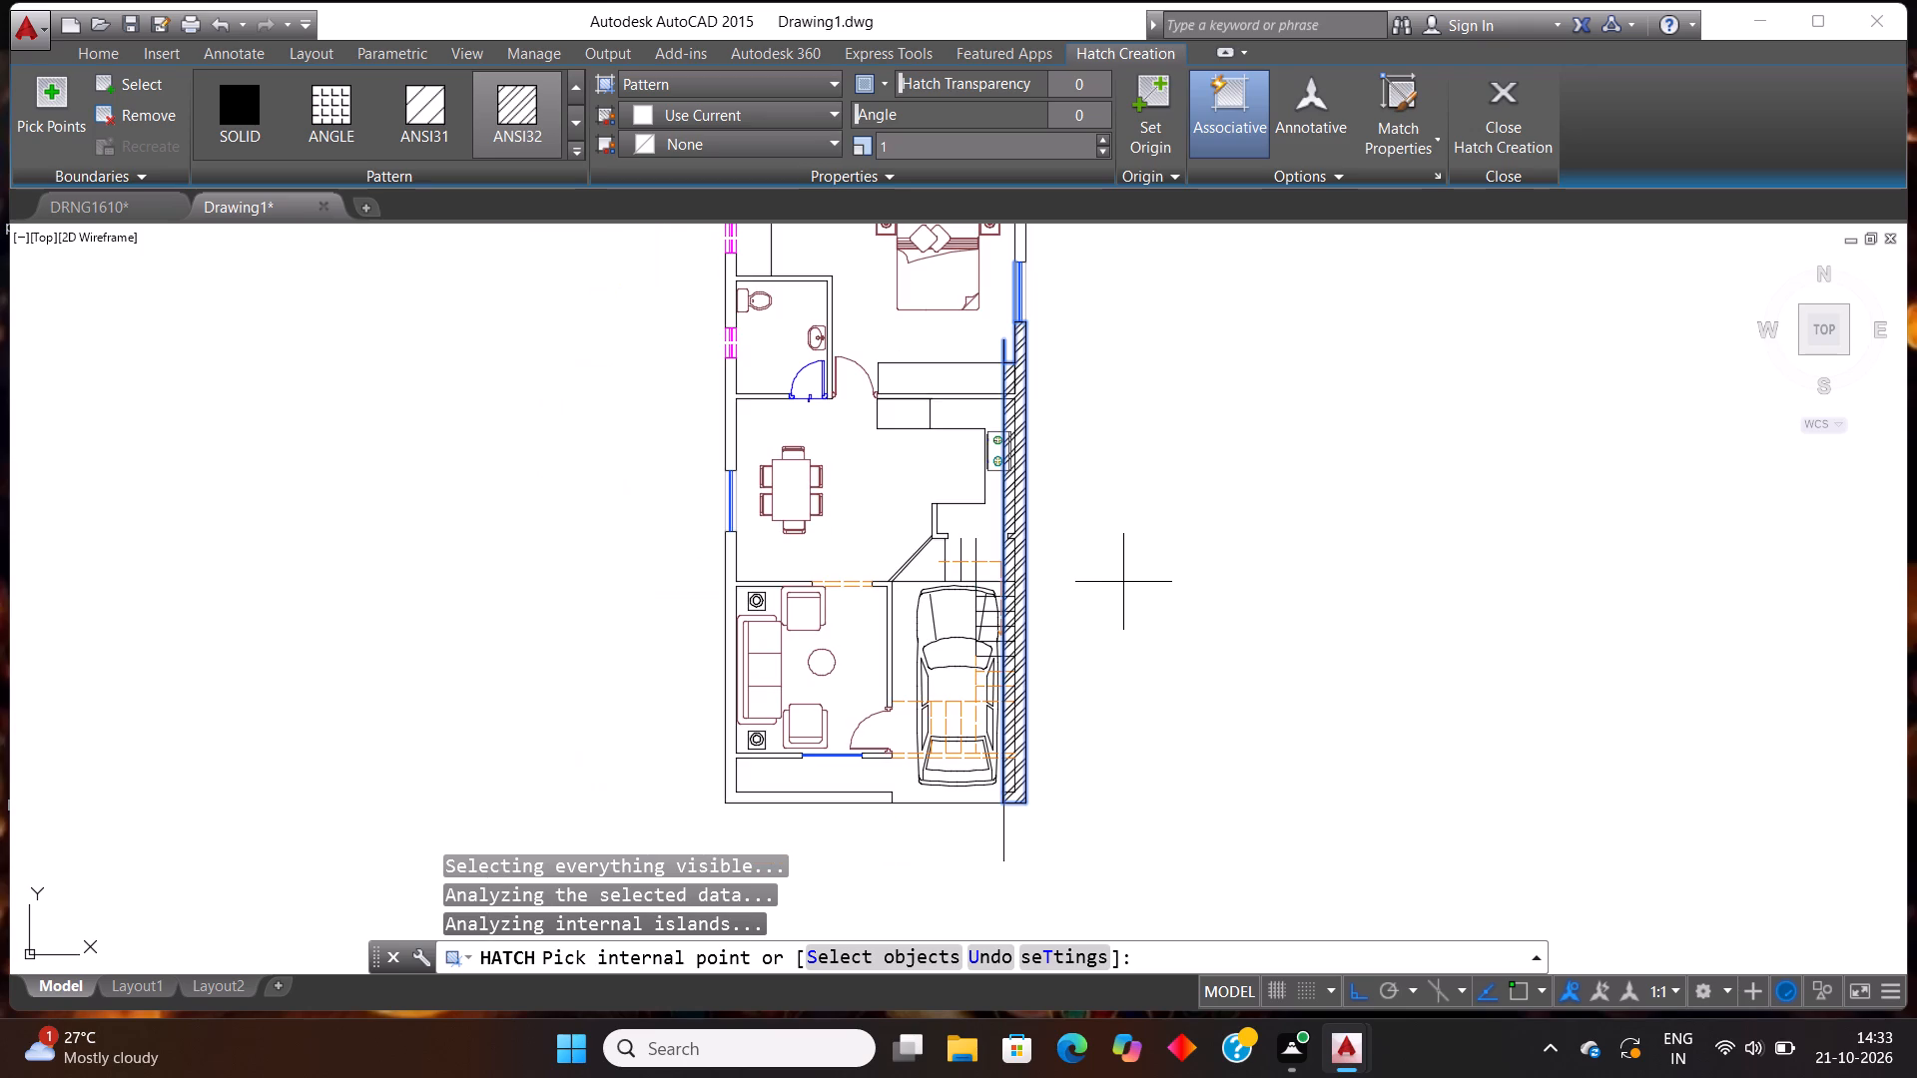
Add the front wall, the living-room side wall with its partitions, and the wall between the dining and lower bathroom windows to the hatch.
left_click(866, 799)
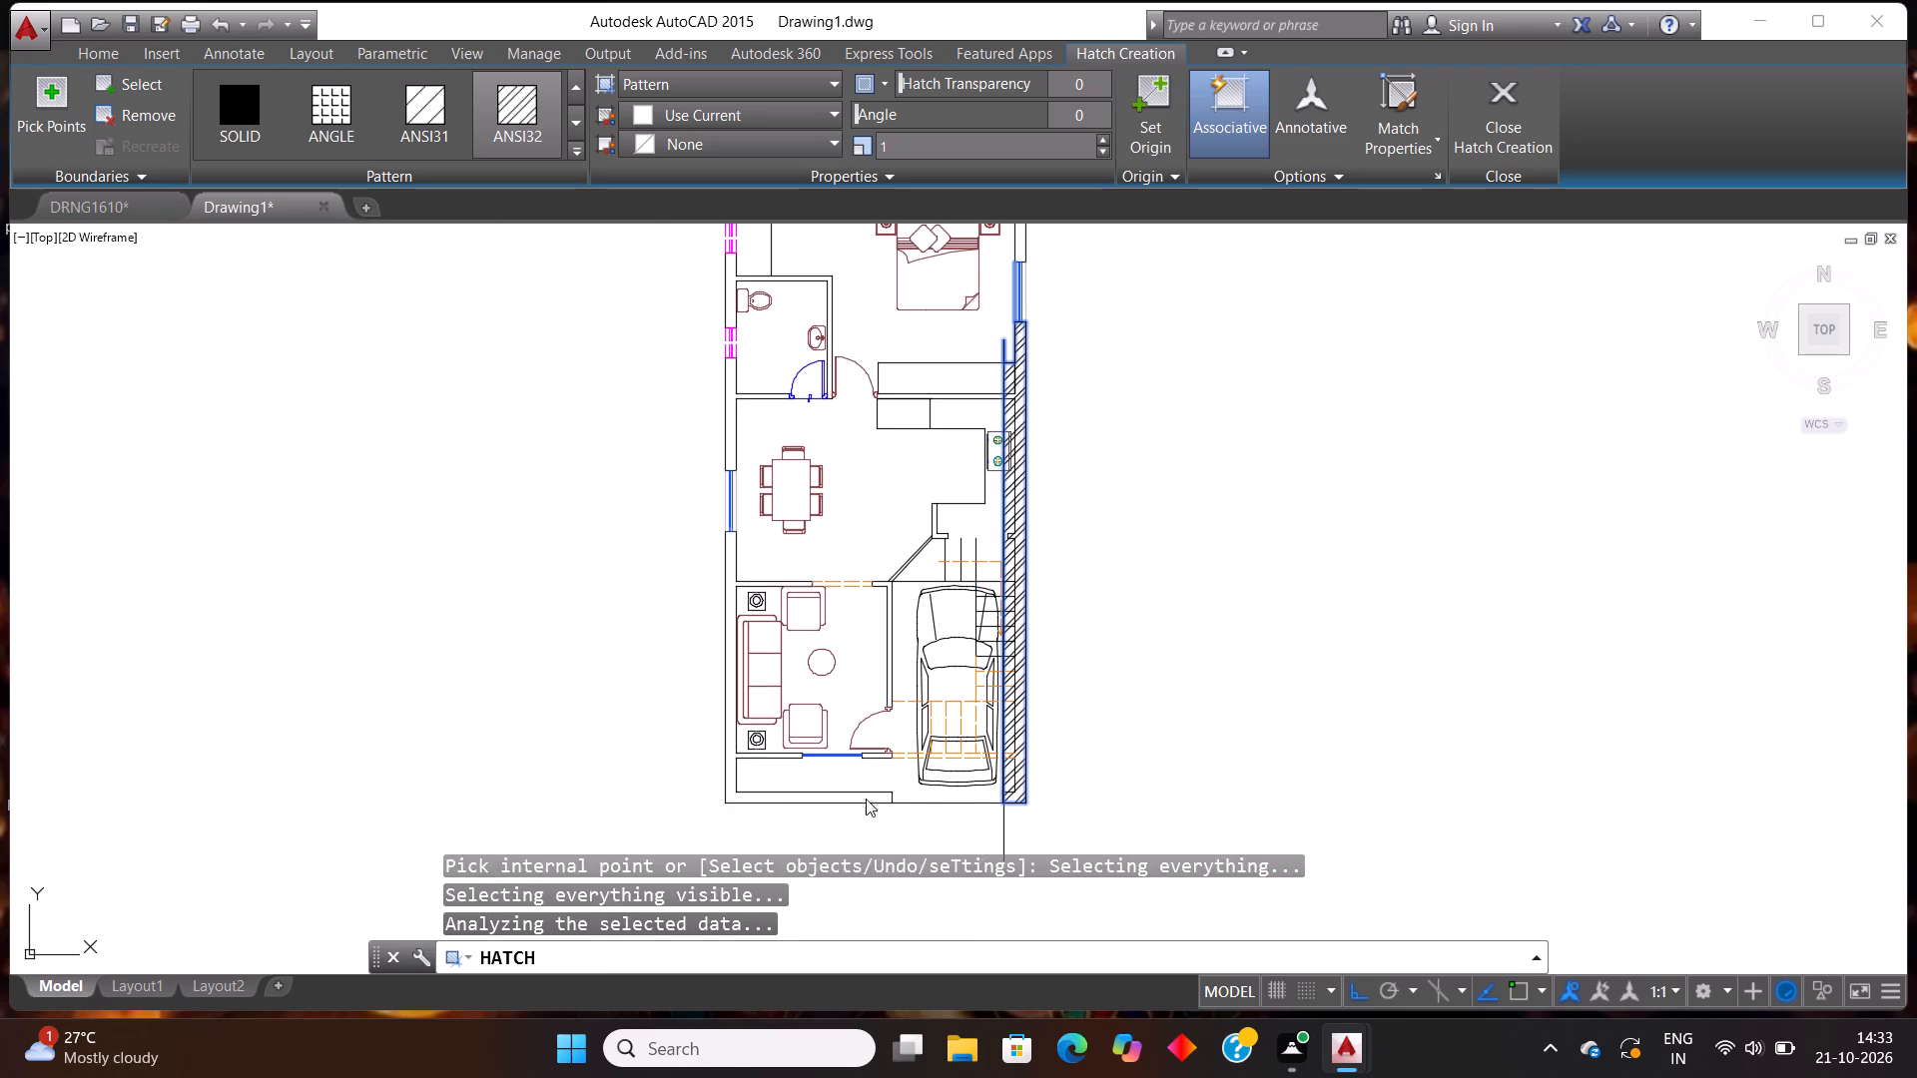
left_click(728, 416)
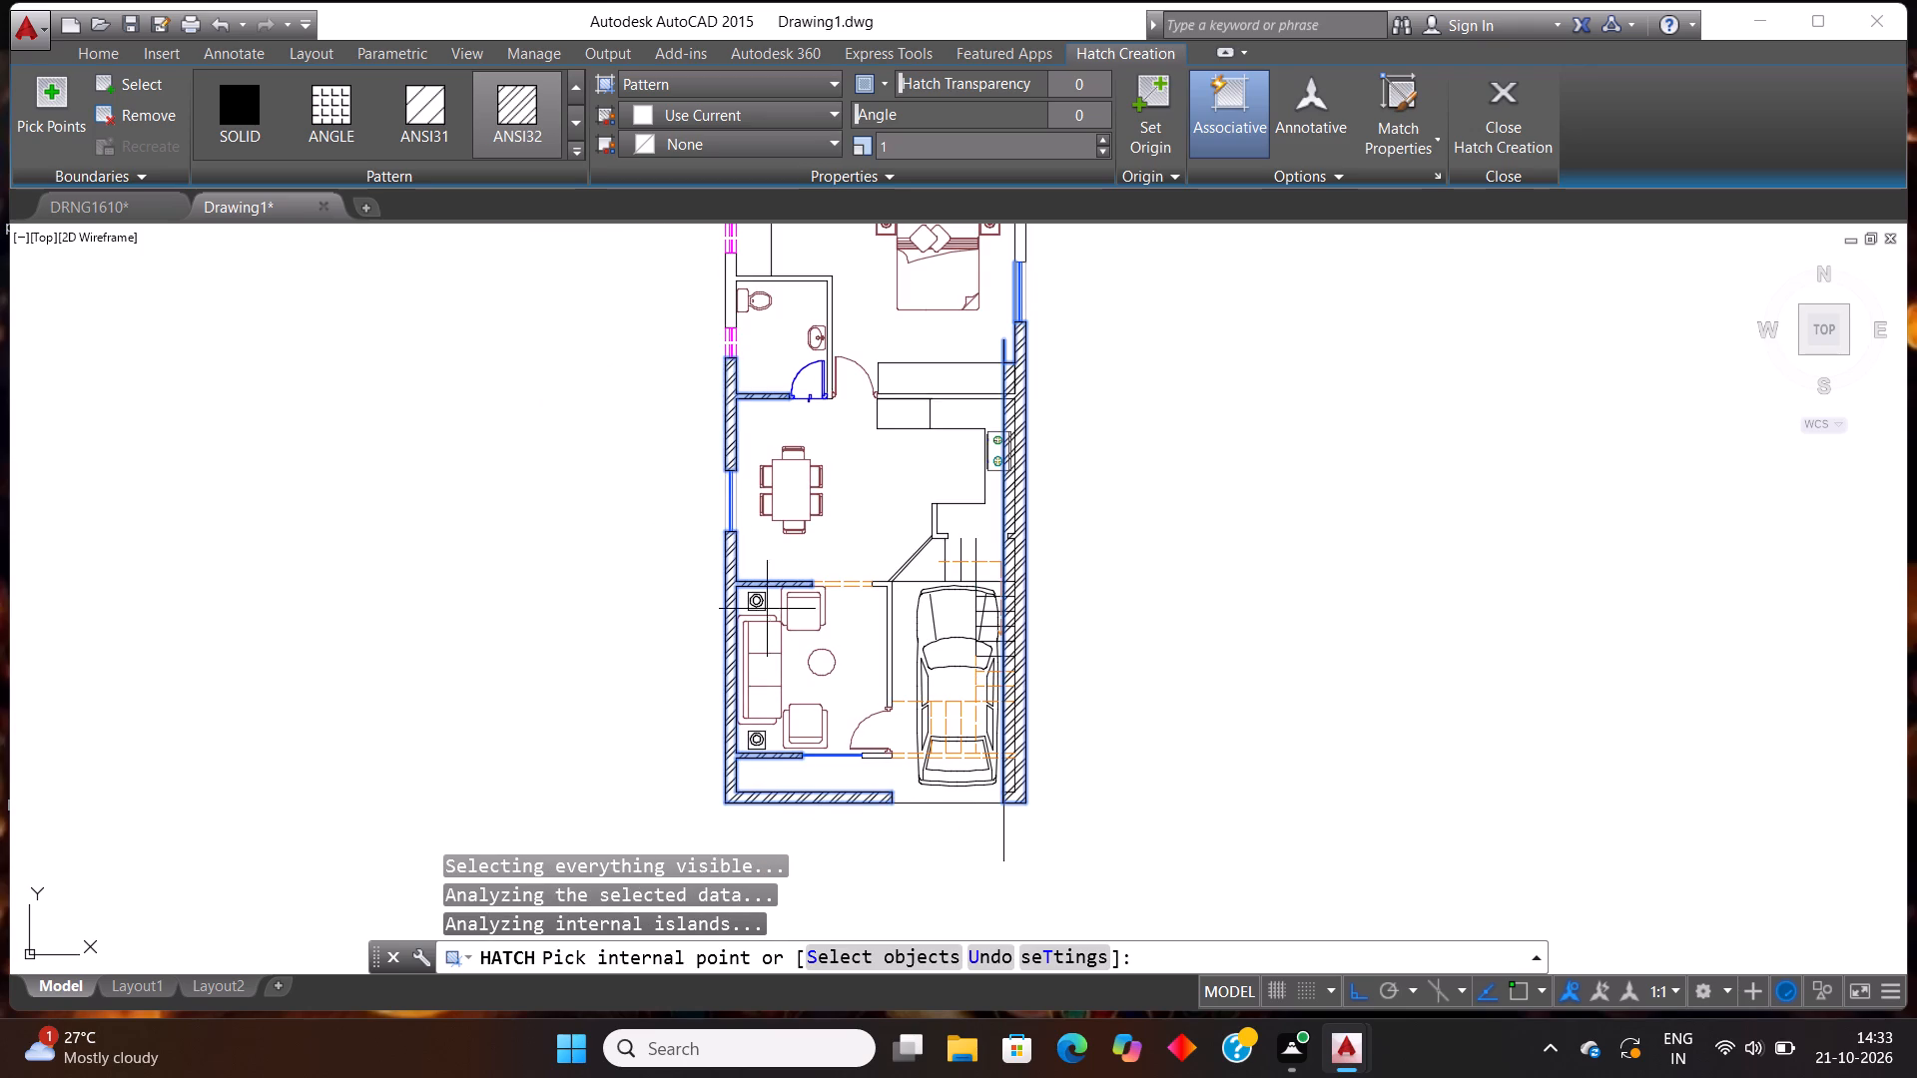
Add the outer wall behind the bed and the wall between the two magenta windows with its bathroom partitions, and finish the hatch.
scroll(770, 615, "down", 2)
scroll(760, 332, "up", 2)
left_click(752, 383)
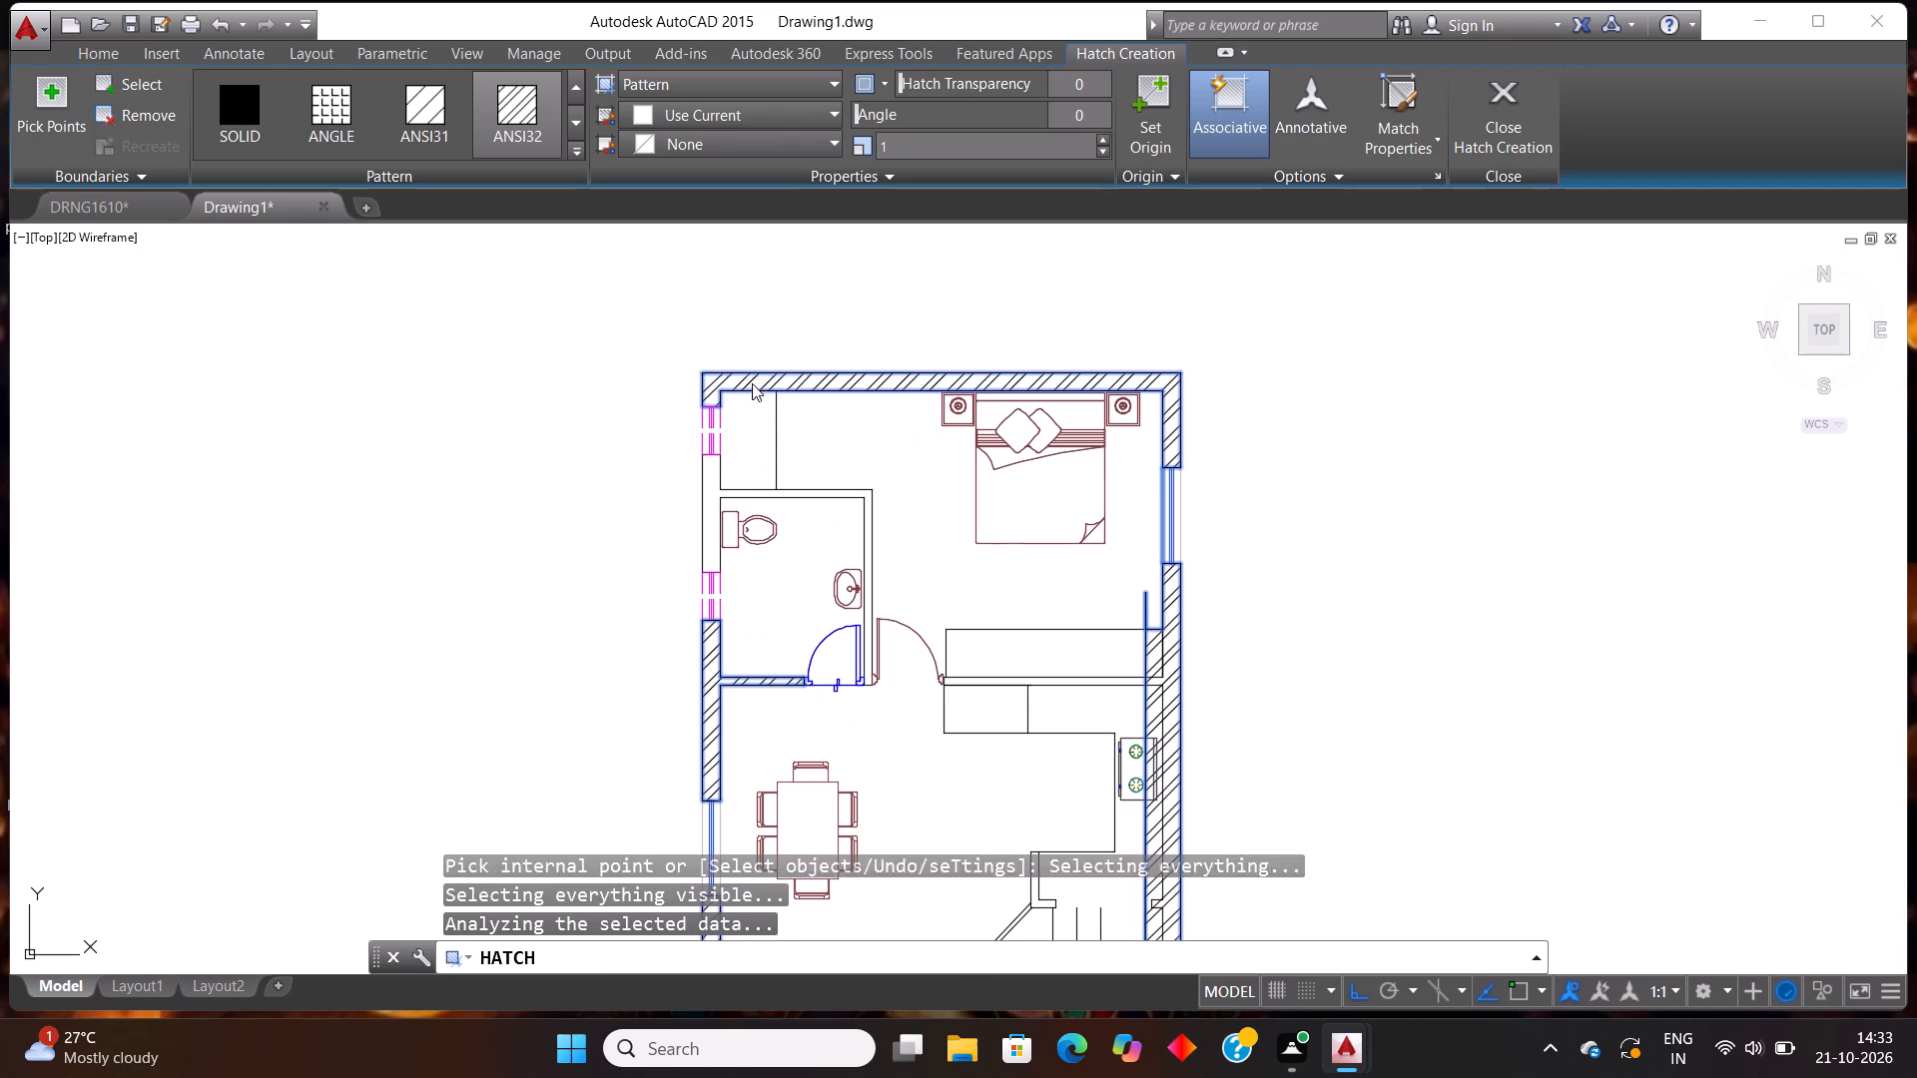
left_click(706, 504)
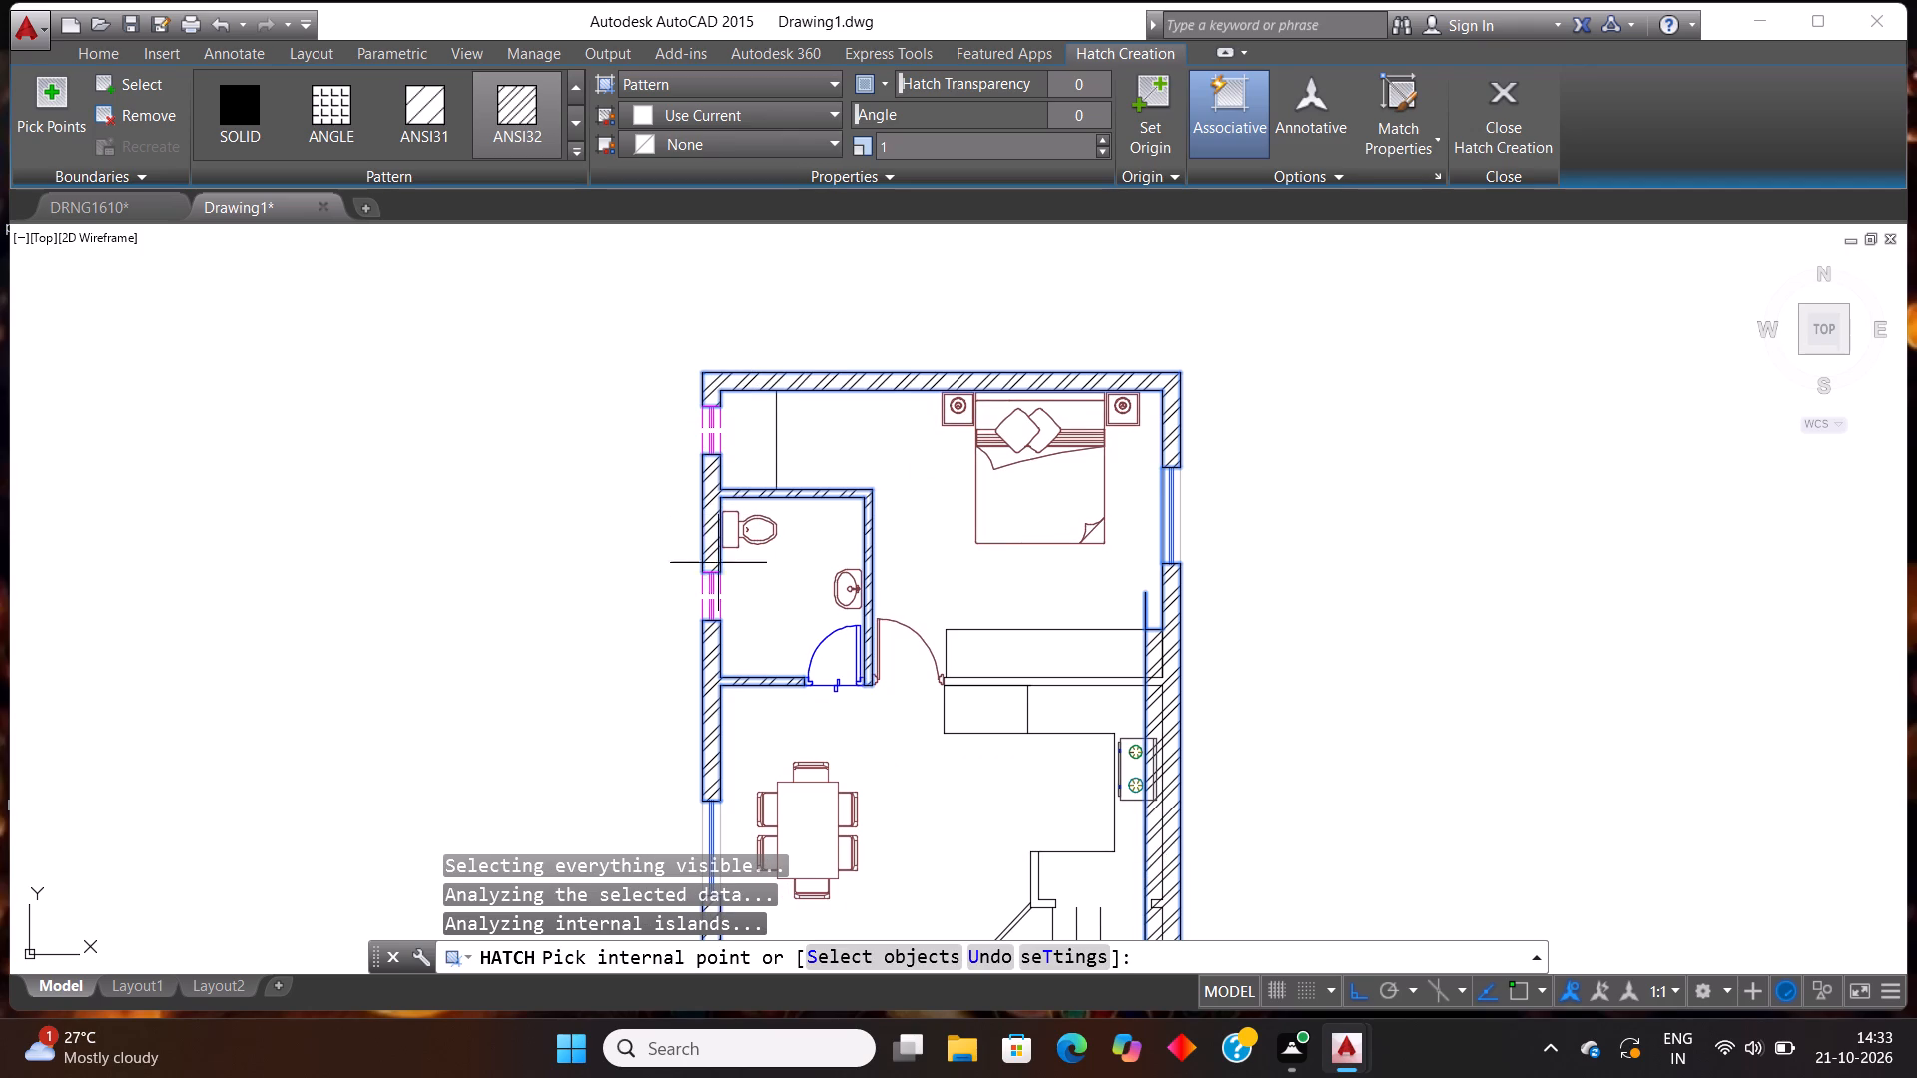
key("Escape")
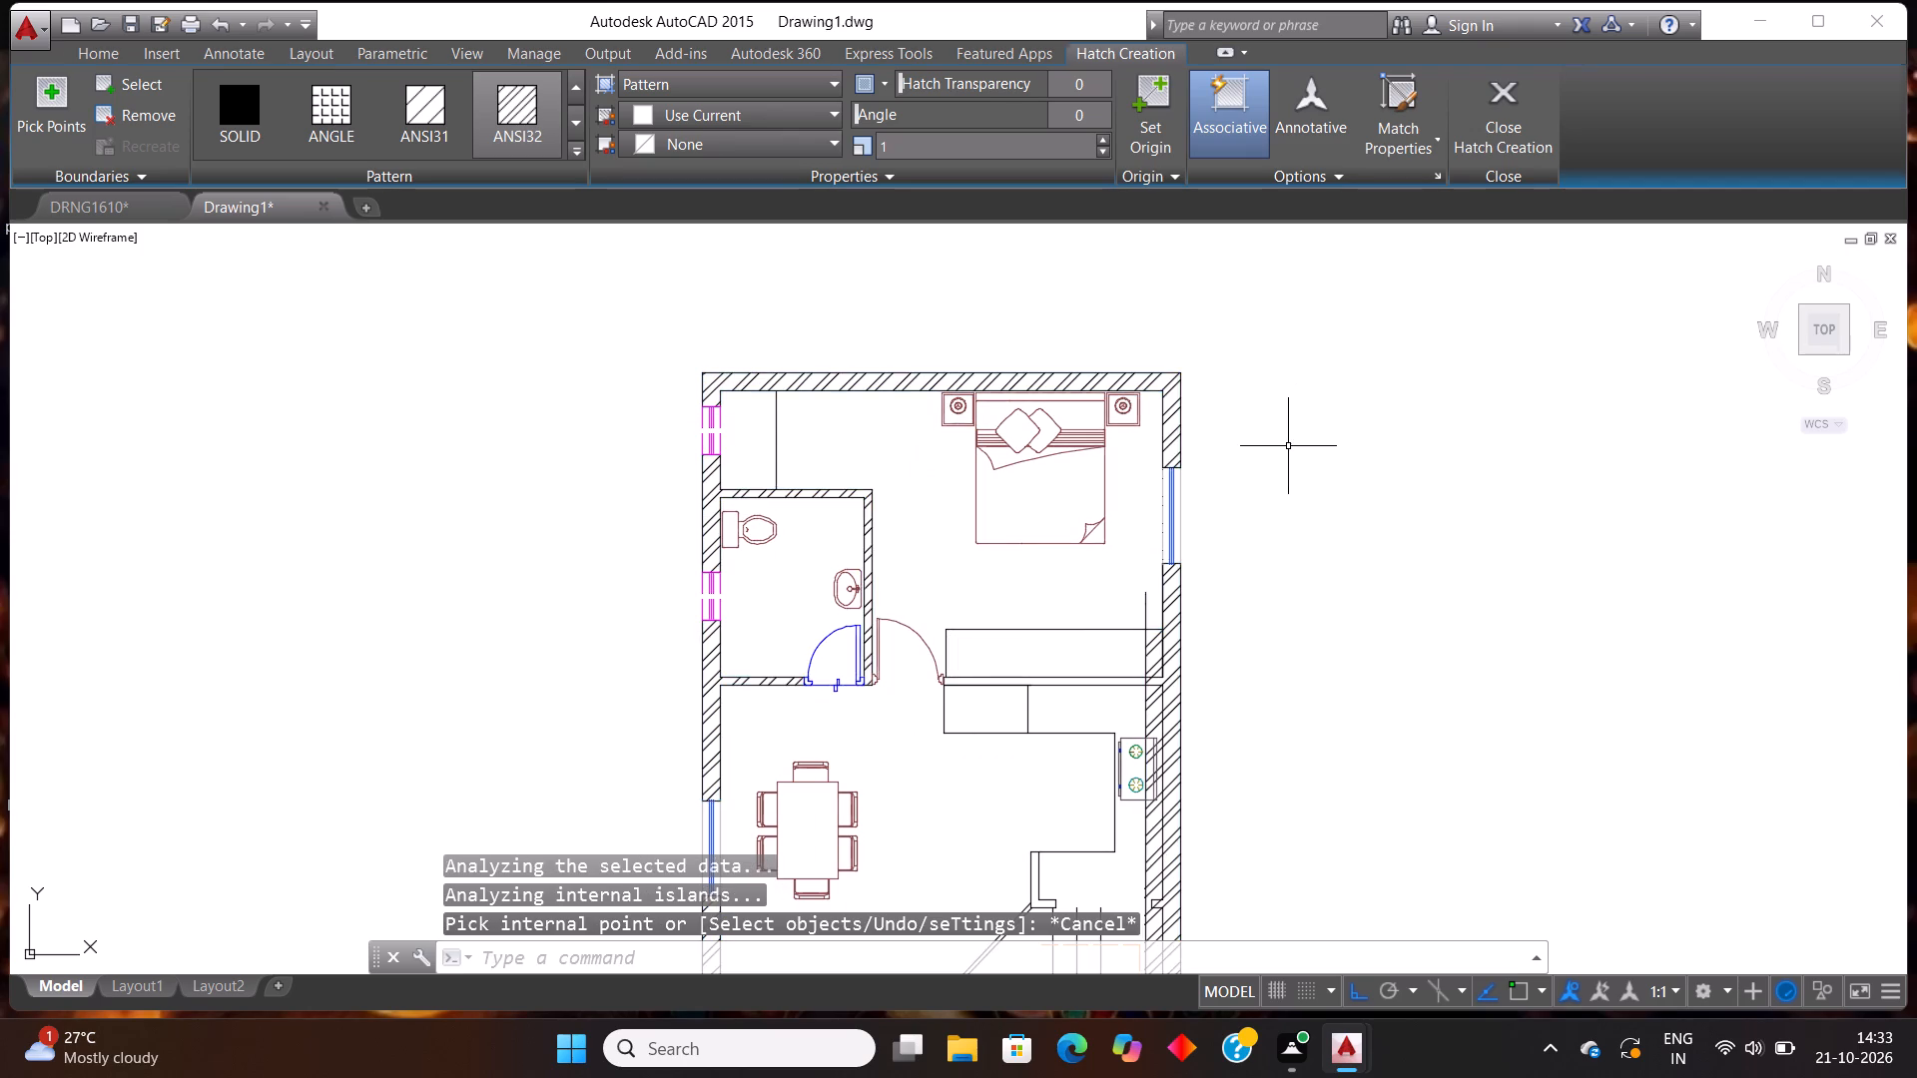
Erase the vertical helper line running inside the outer wall beside the kitchen and parking.
scroll(1253, 479, "down", 2)
scroll(1286, 736, "up", 1)
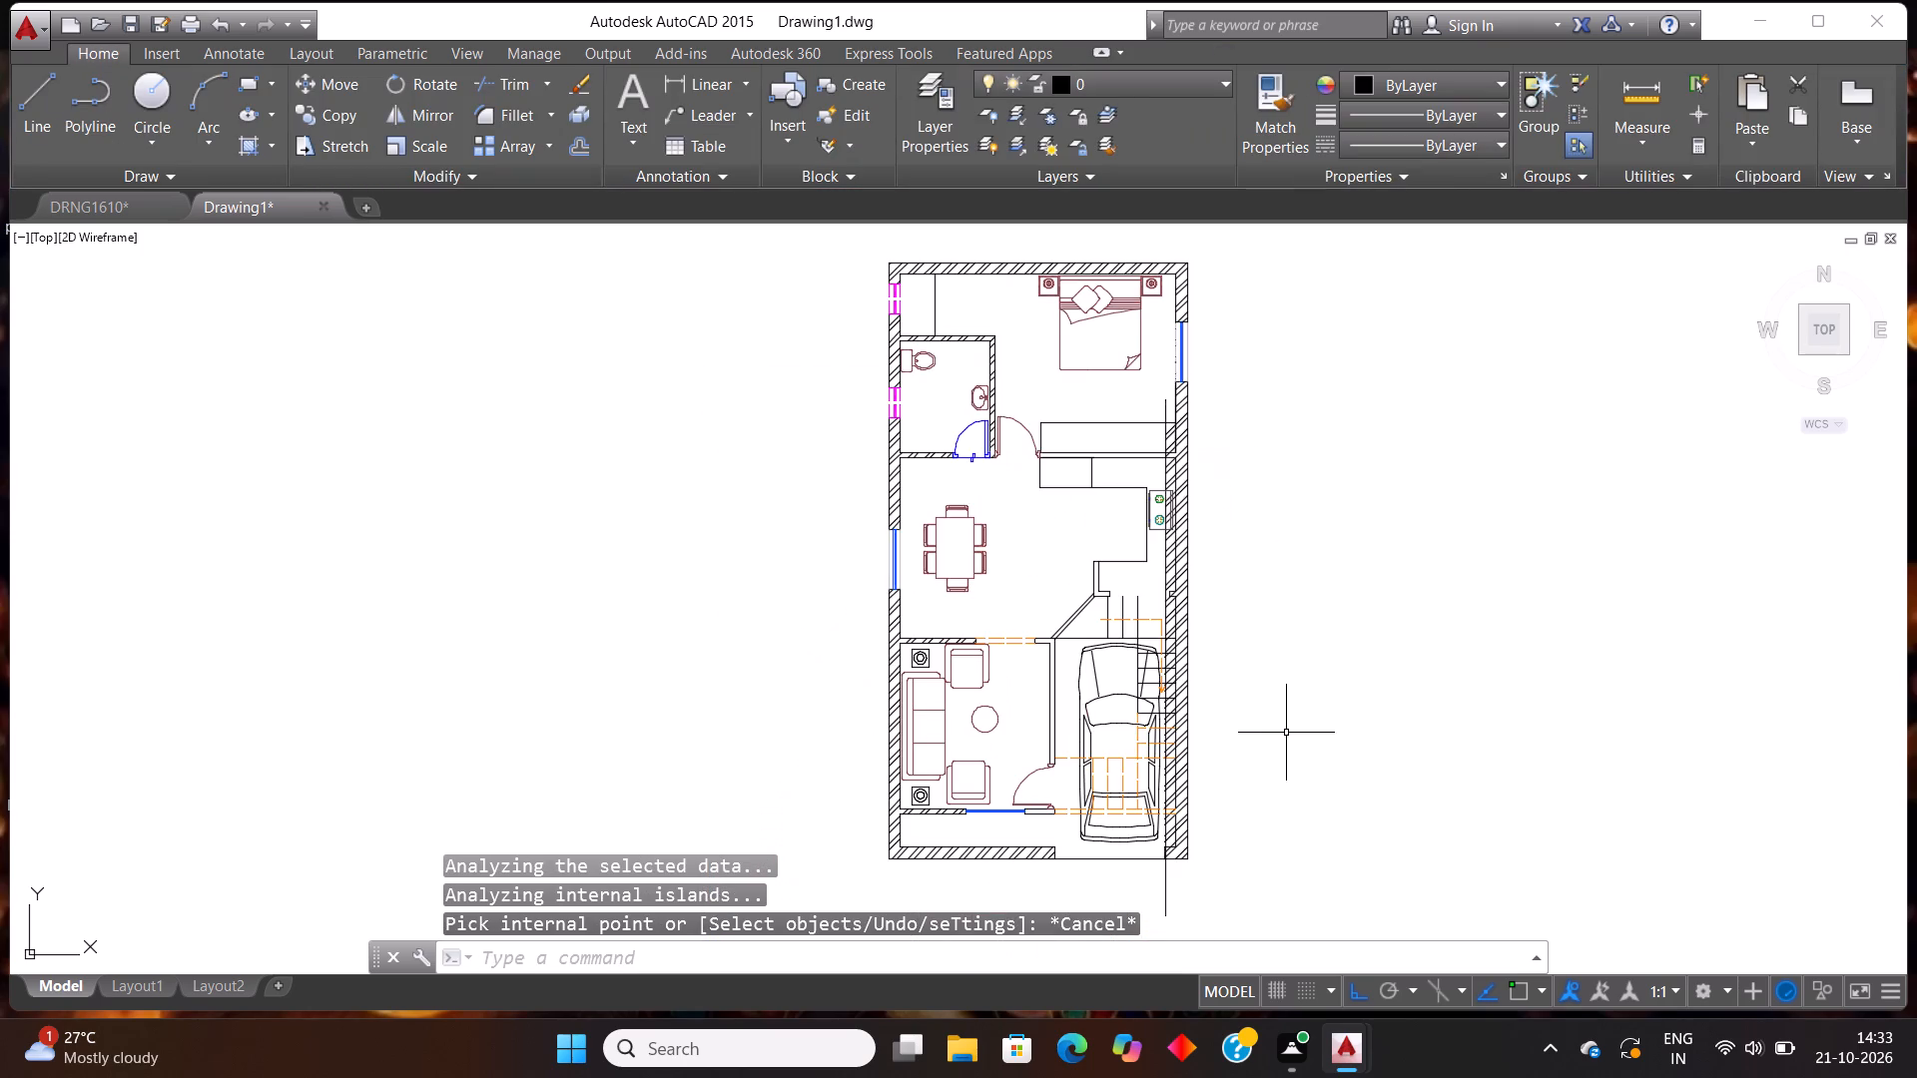
scroll(1188, 557, "up", 2)
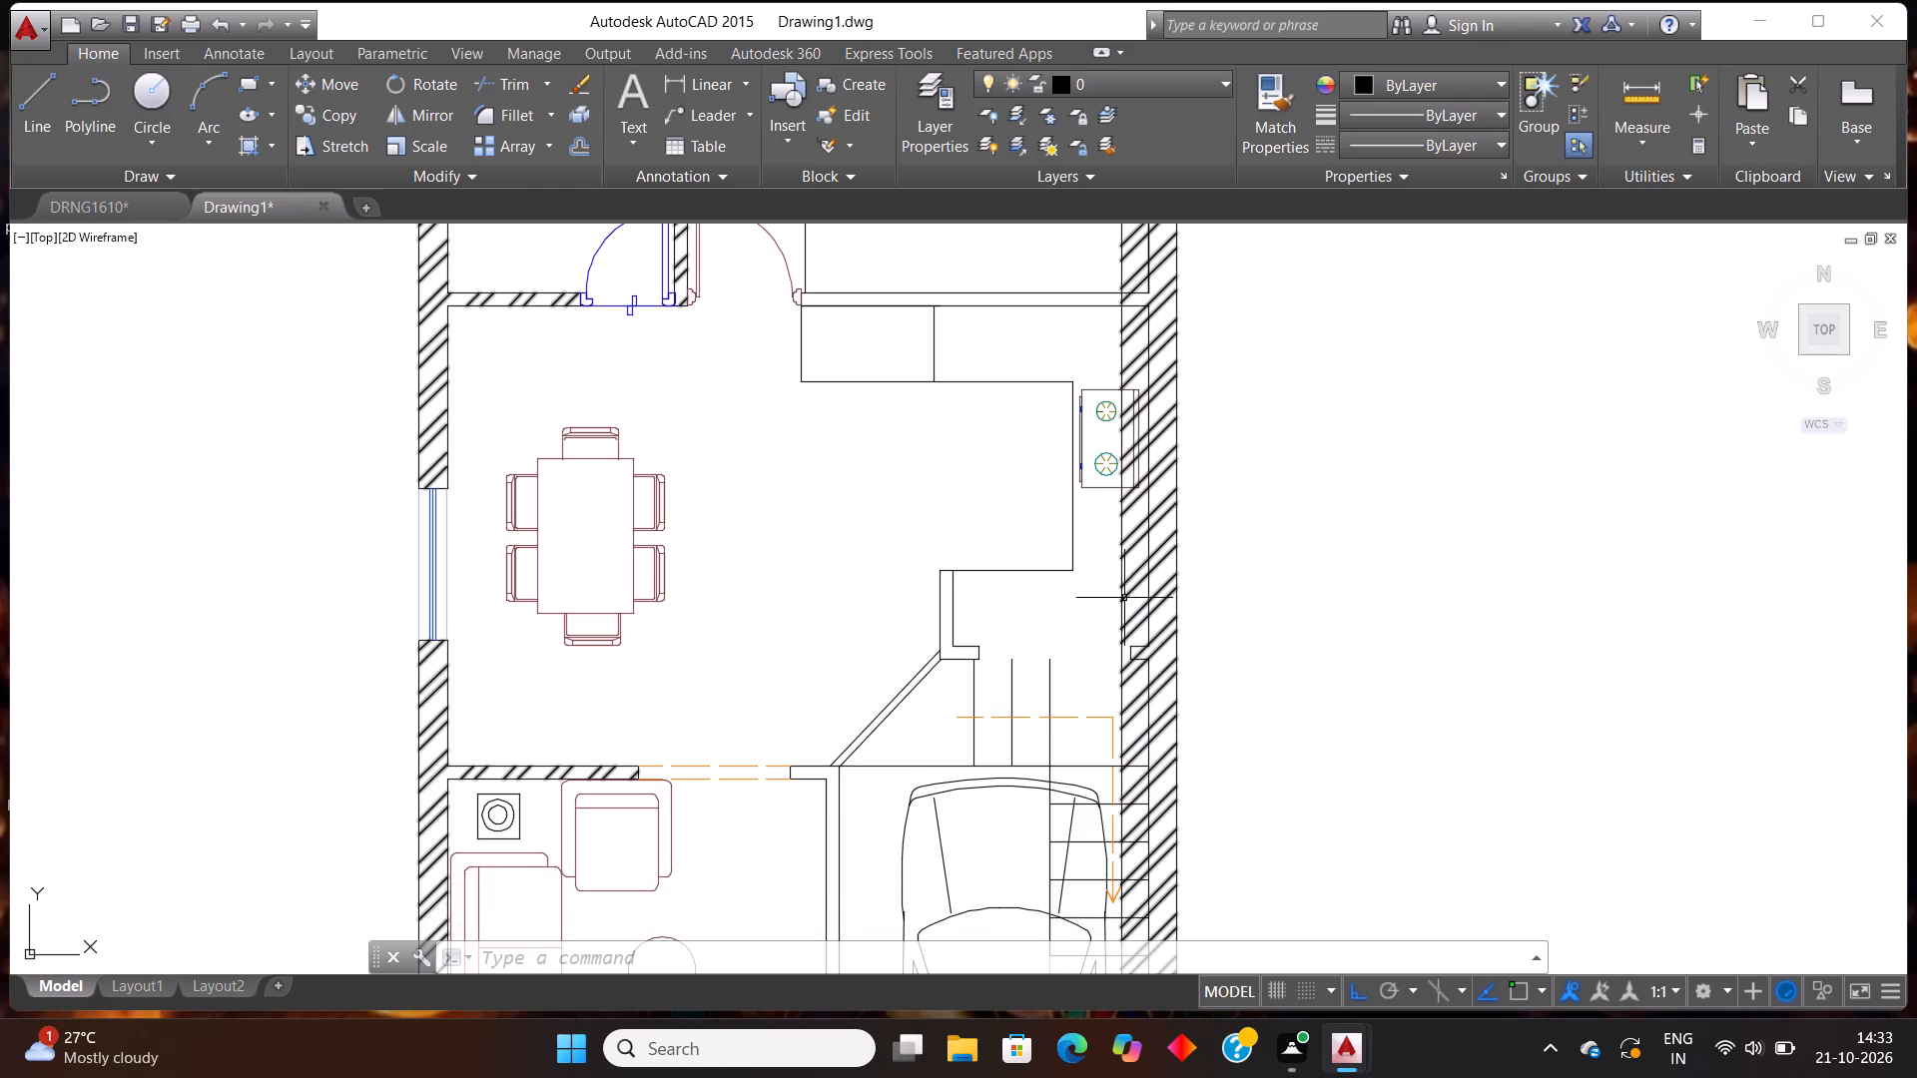
left_click(1121, 602)
key("Delete")
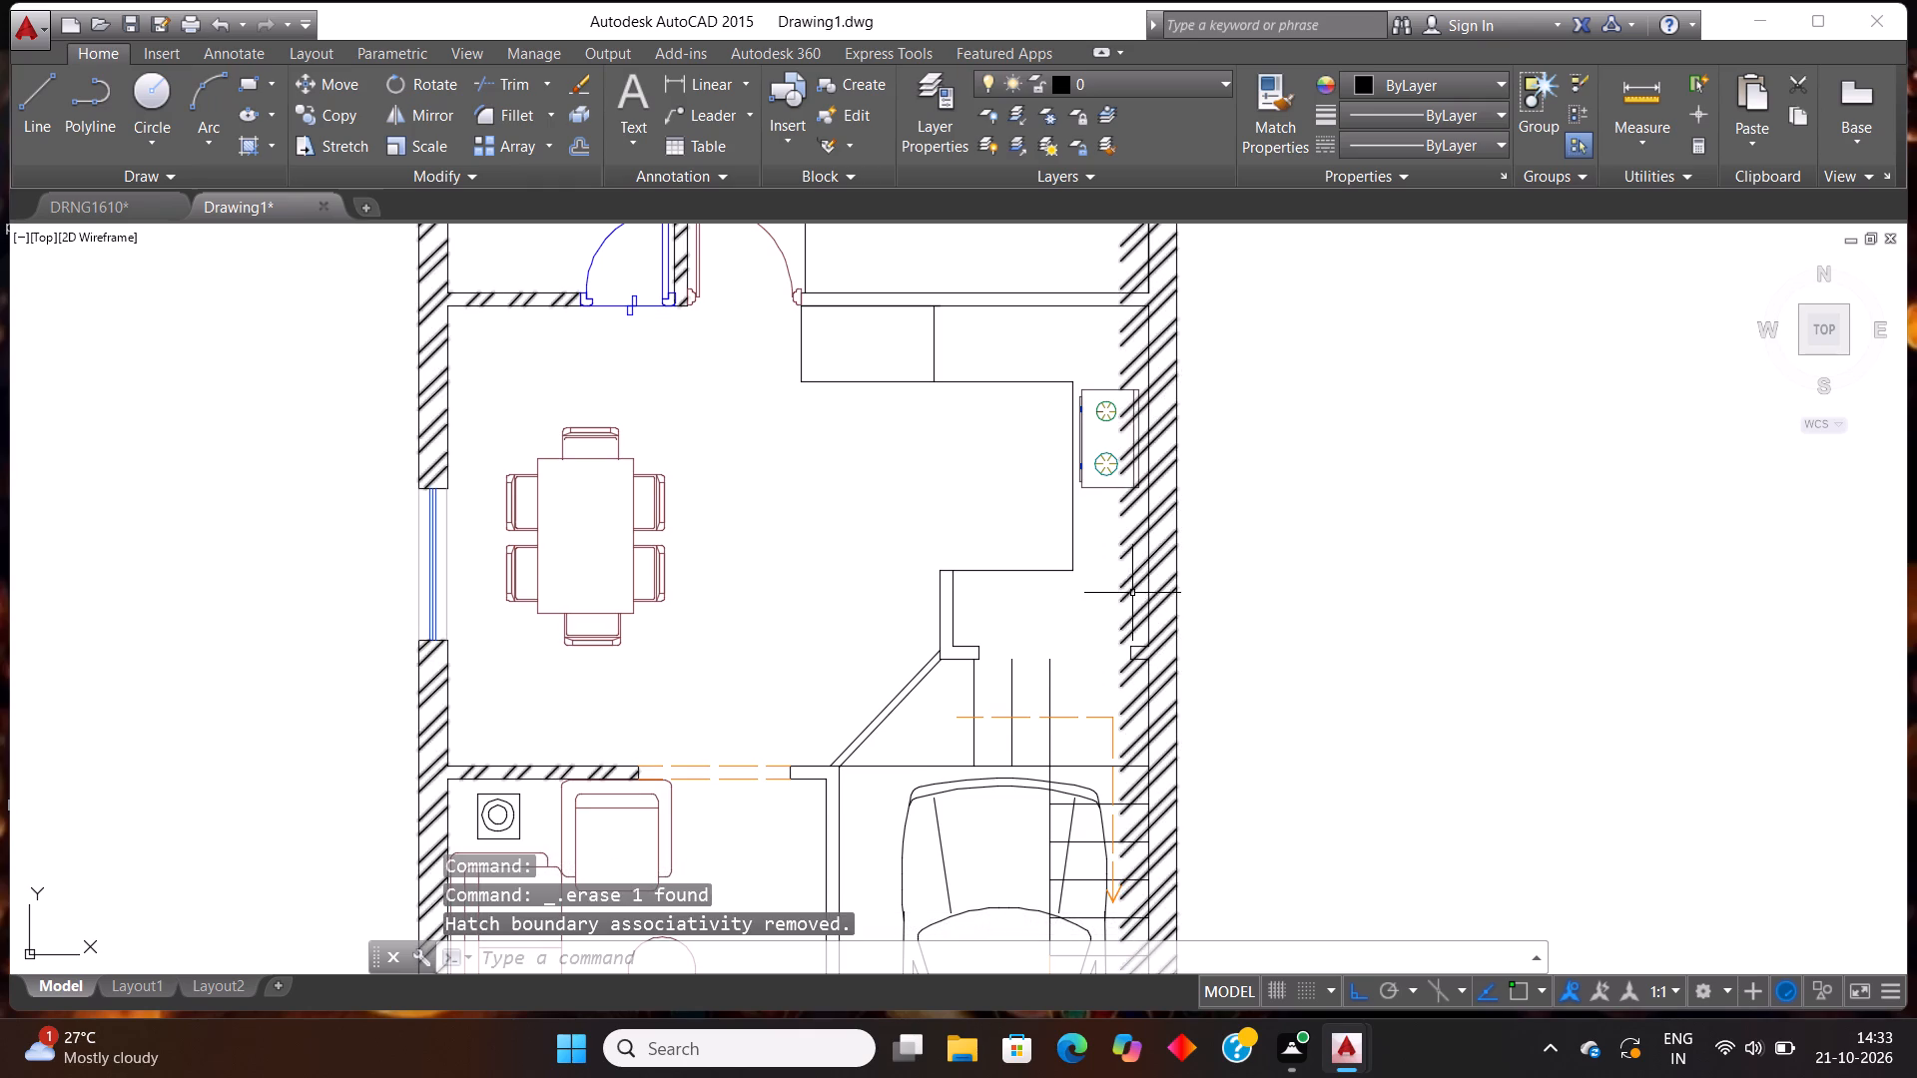
Erase the ANSI32 hatch from all the walls of the floor plan.
scroll(1138, 592, "down", 3)
scroll(1284, 667, "up", 2)
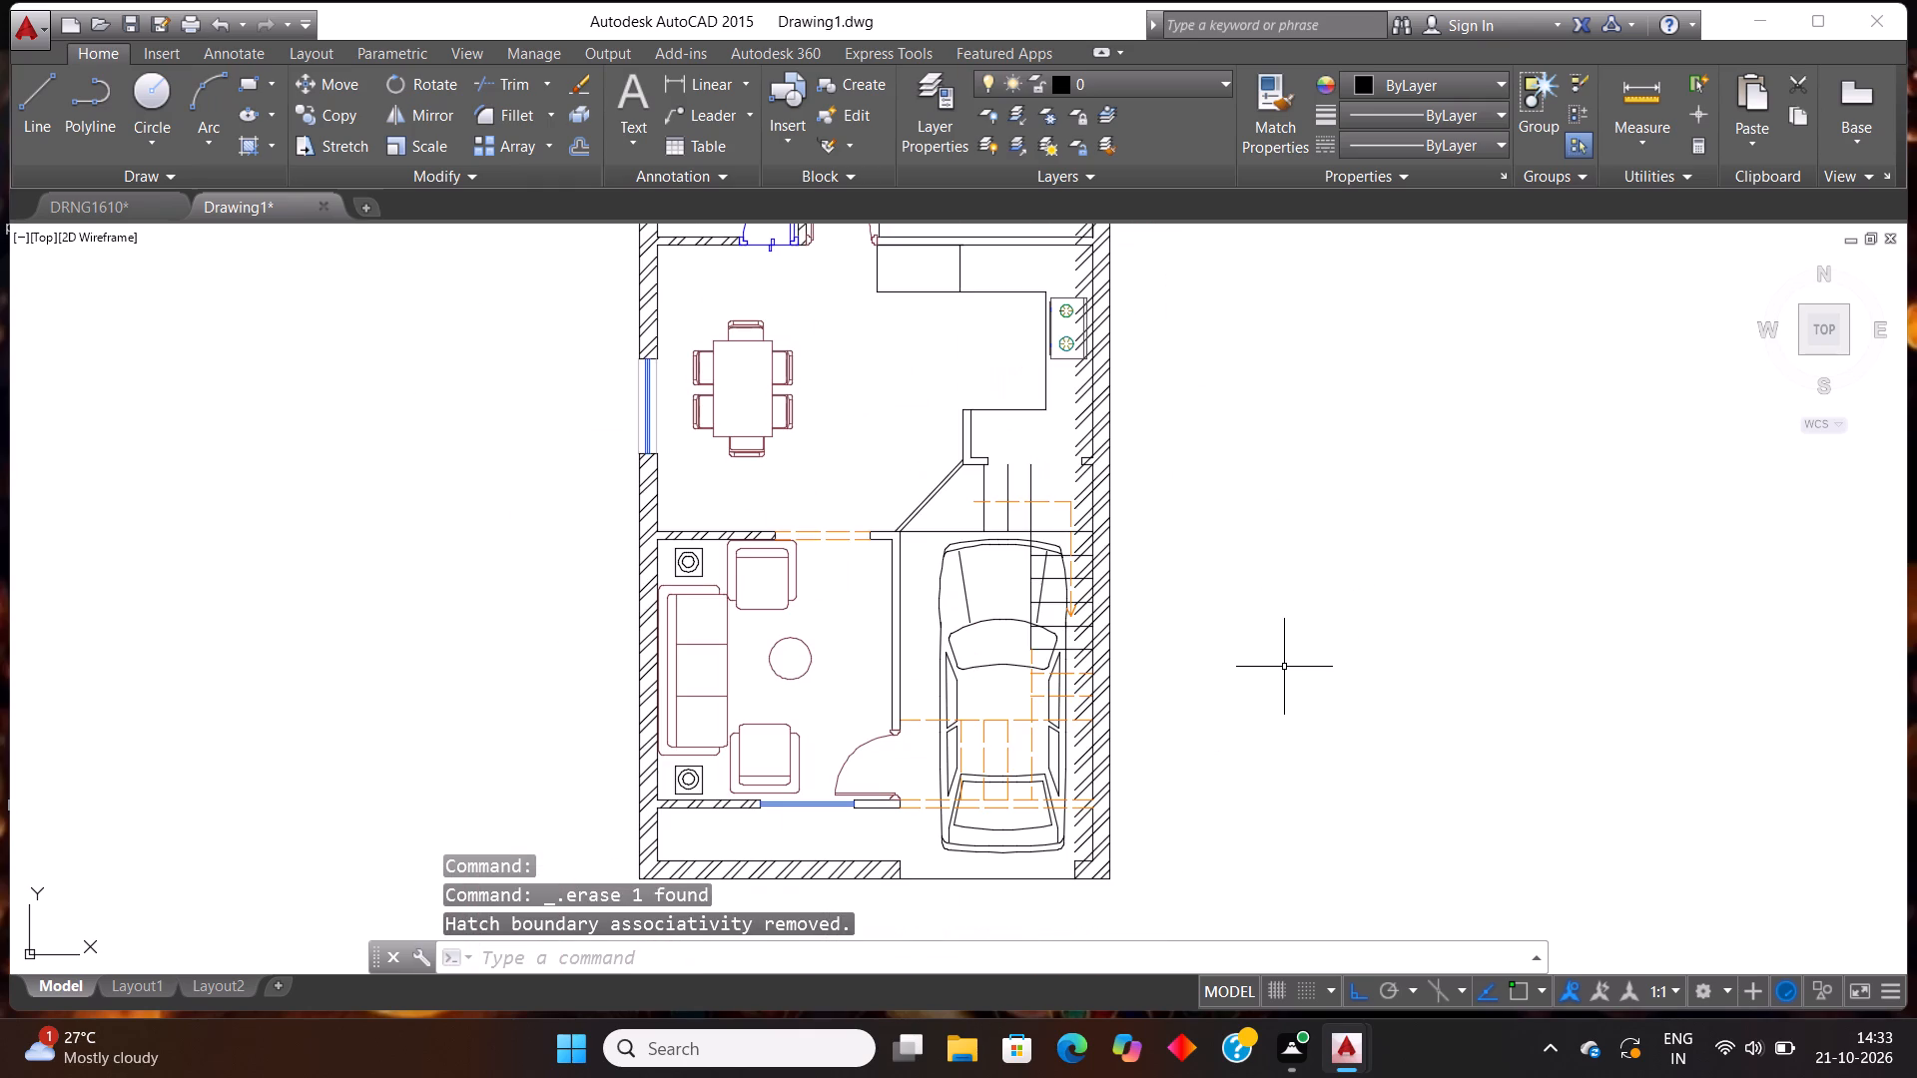
left_click(1077, 424)
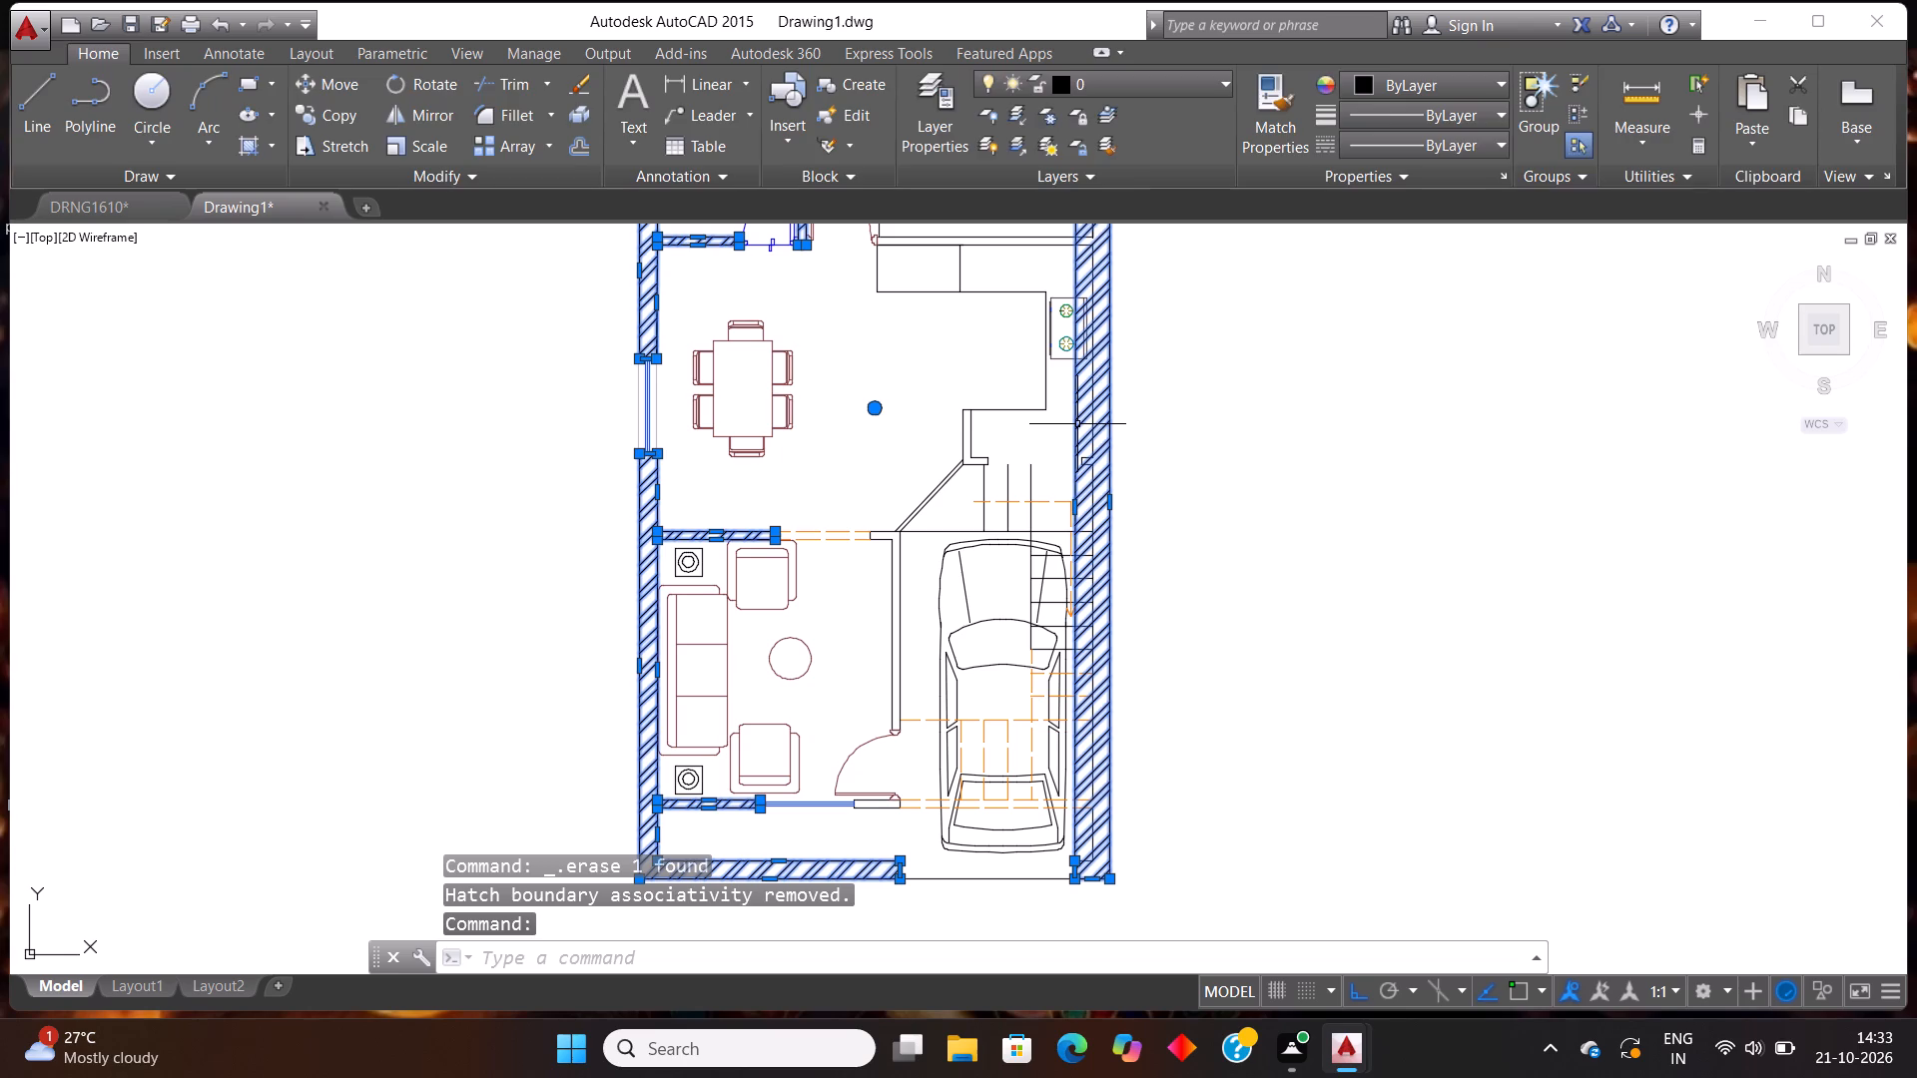
key("Delete")
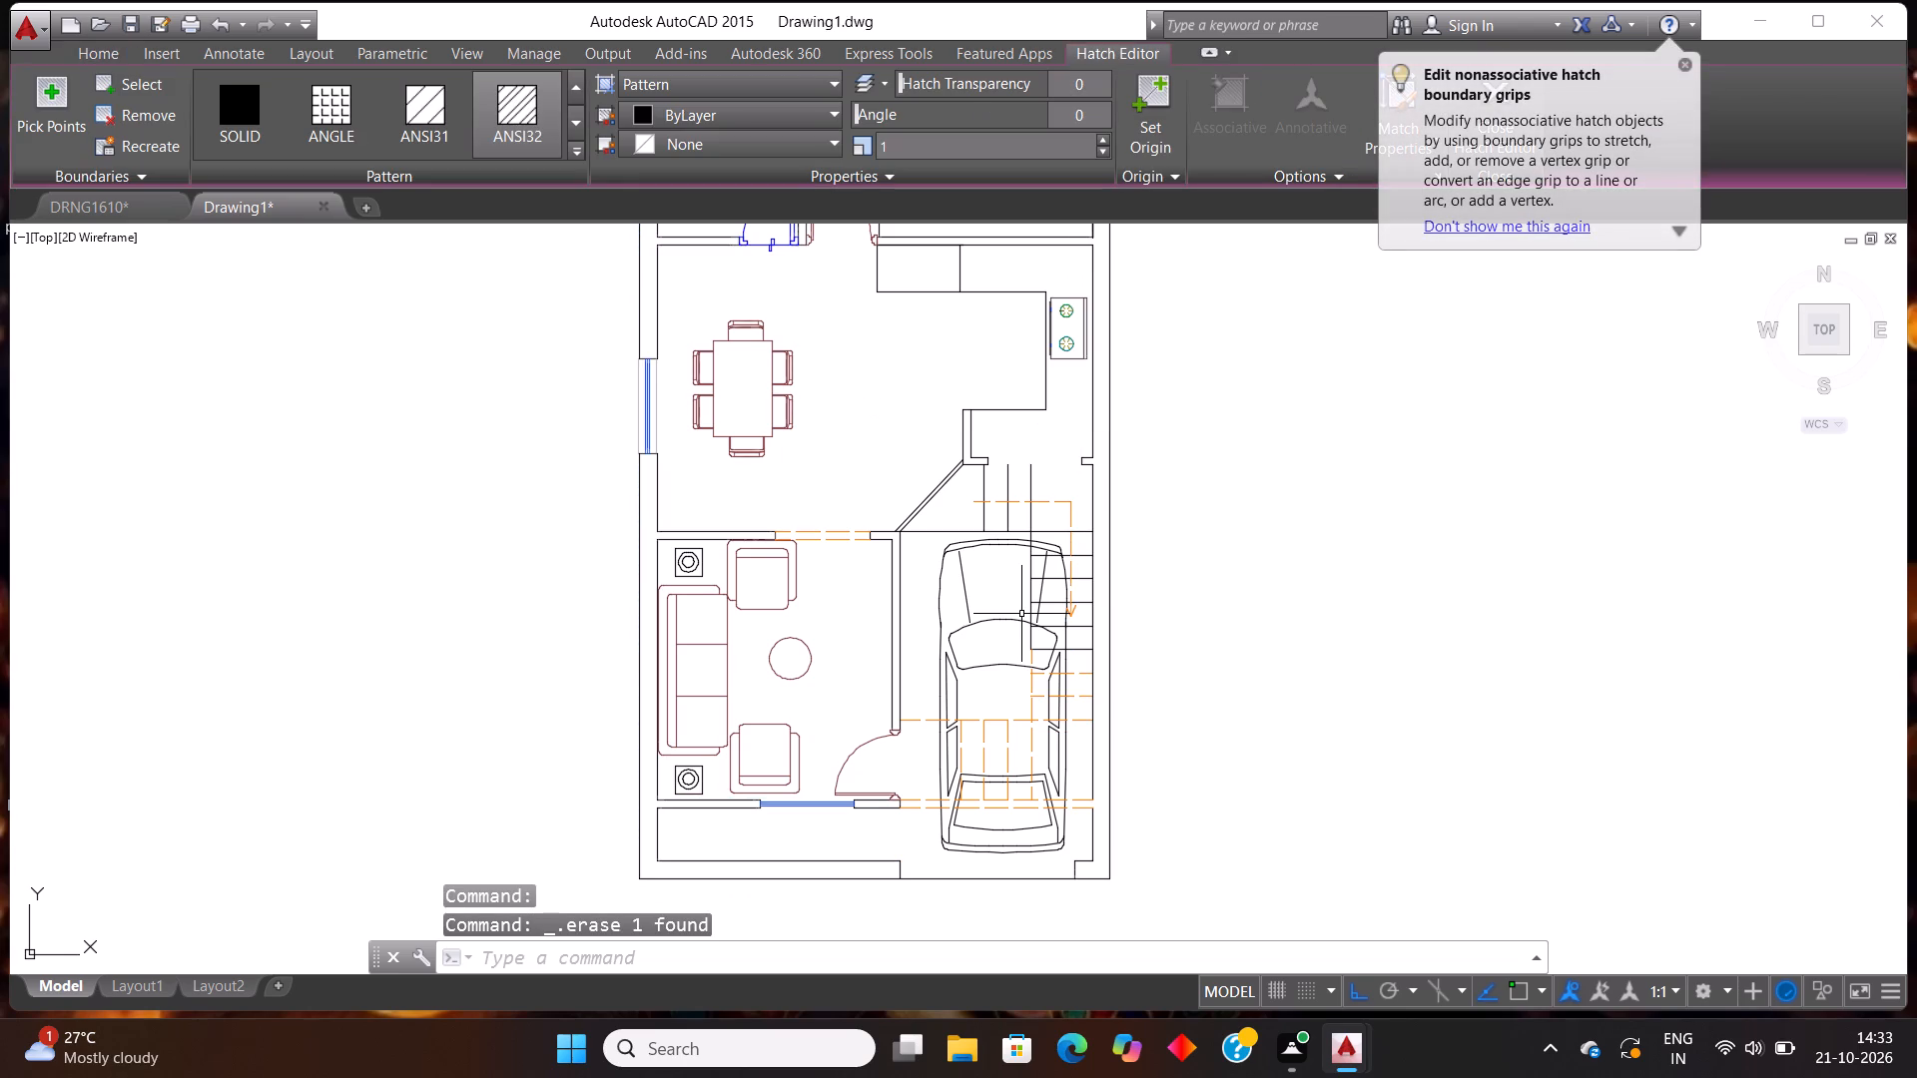
key("Escape")
scroll(1021, 615, "down", 2)
scroll(1120, 449, "up", 1)
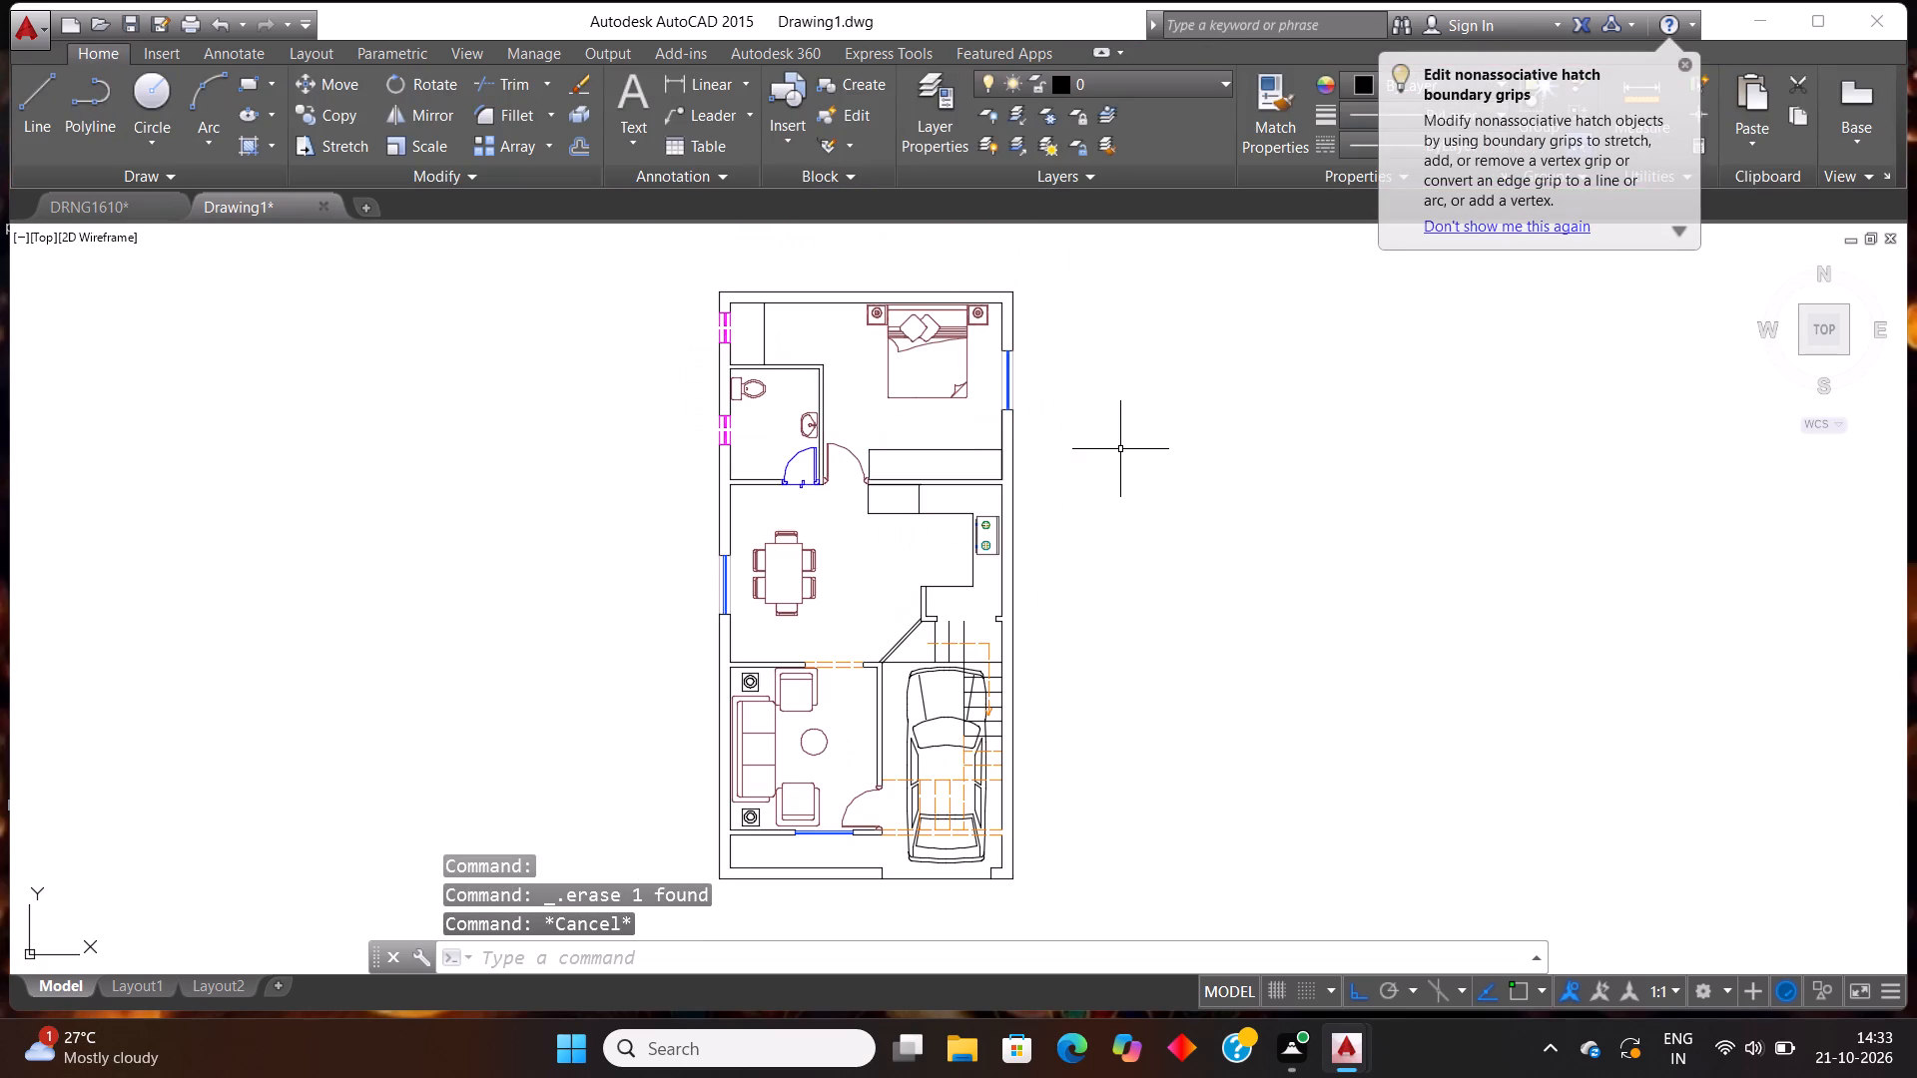
Draw a vertical line close along the inner face of the parking-side outer wall, from below the front wall to beyond the bedroom's rear wall.
key("l")
key("Return")
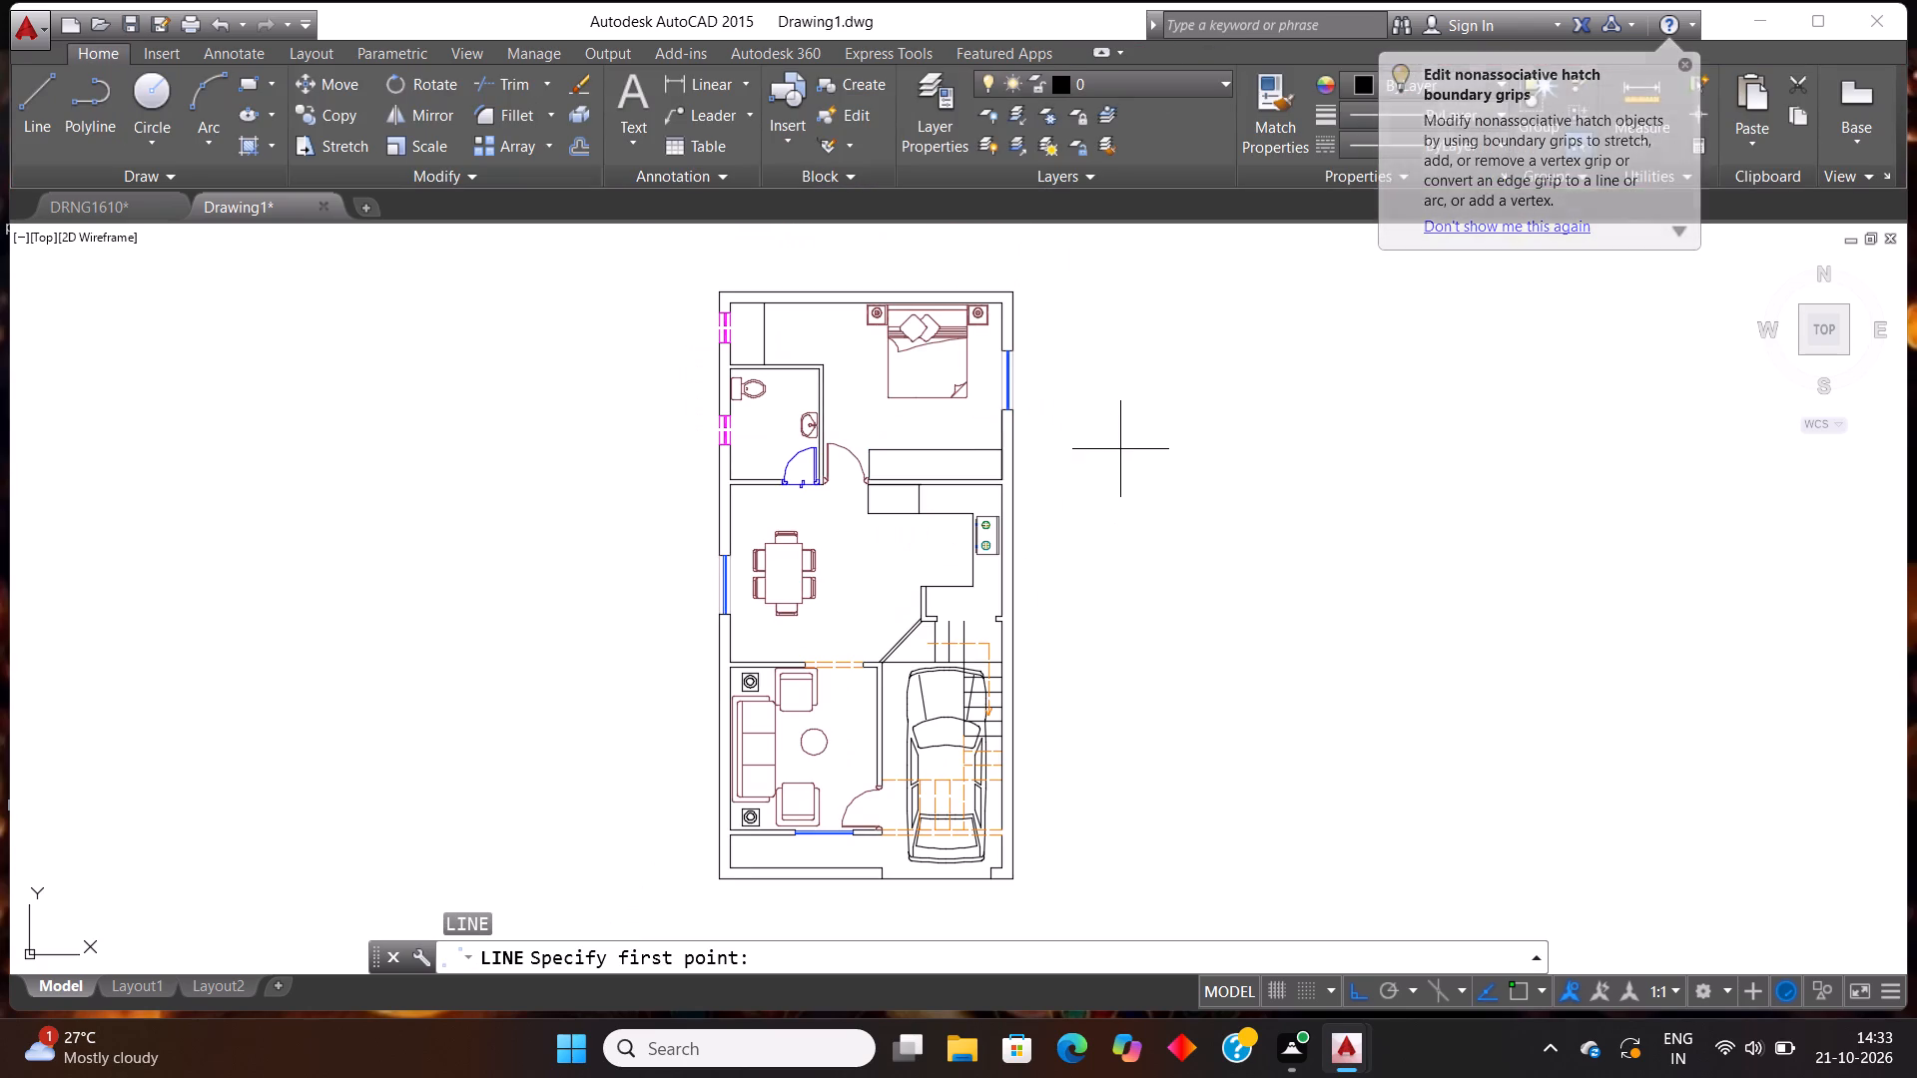
scroll(1024, 918, "up", 1)
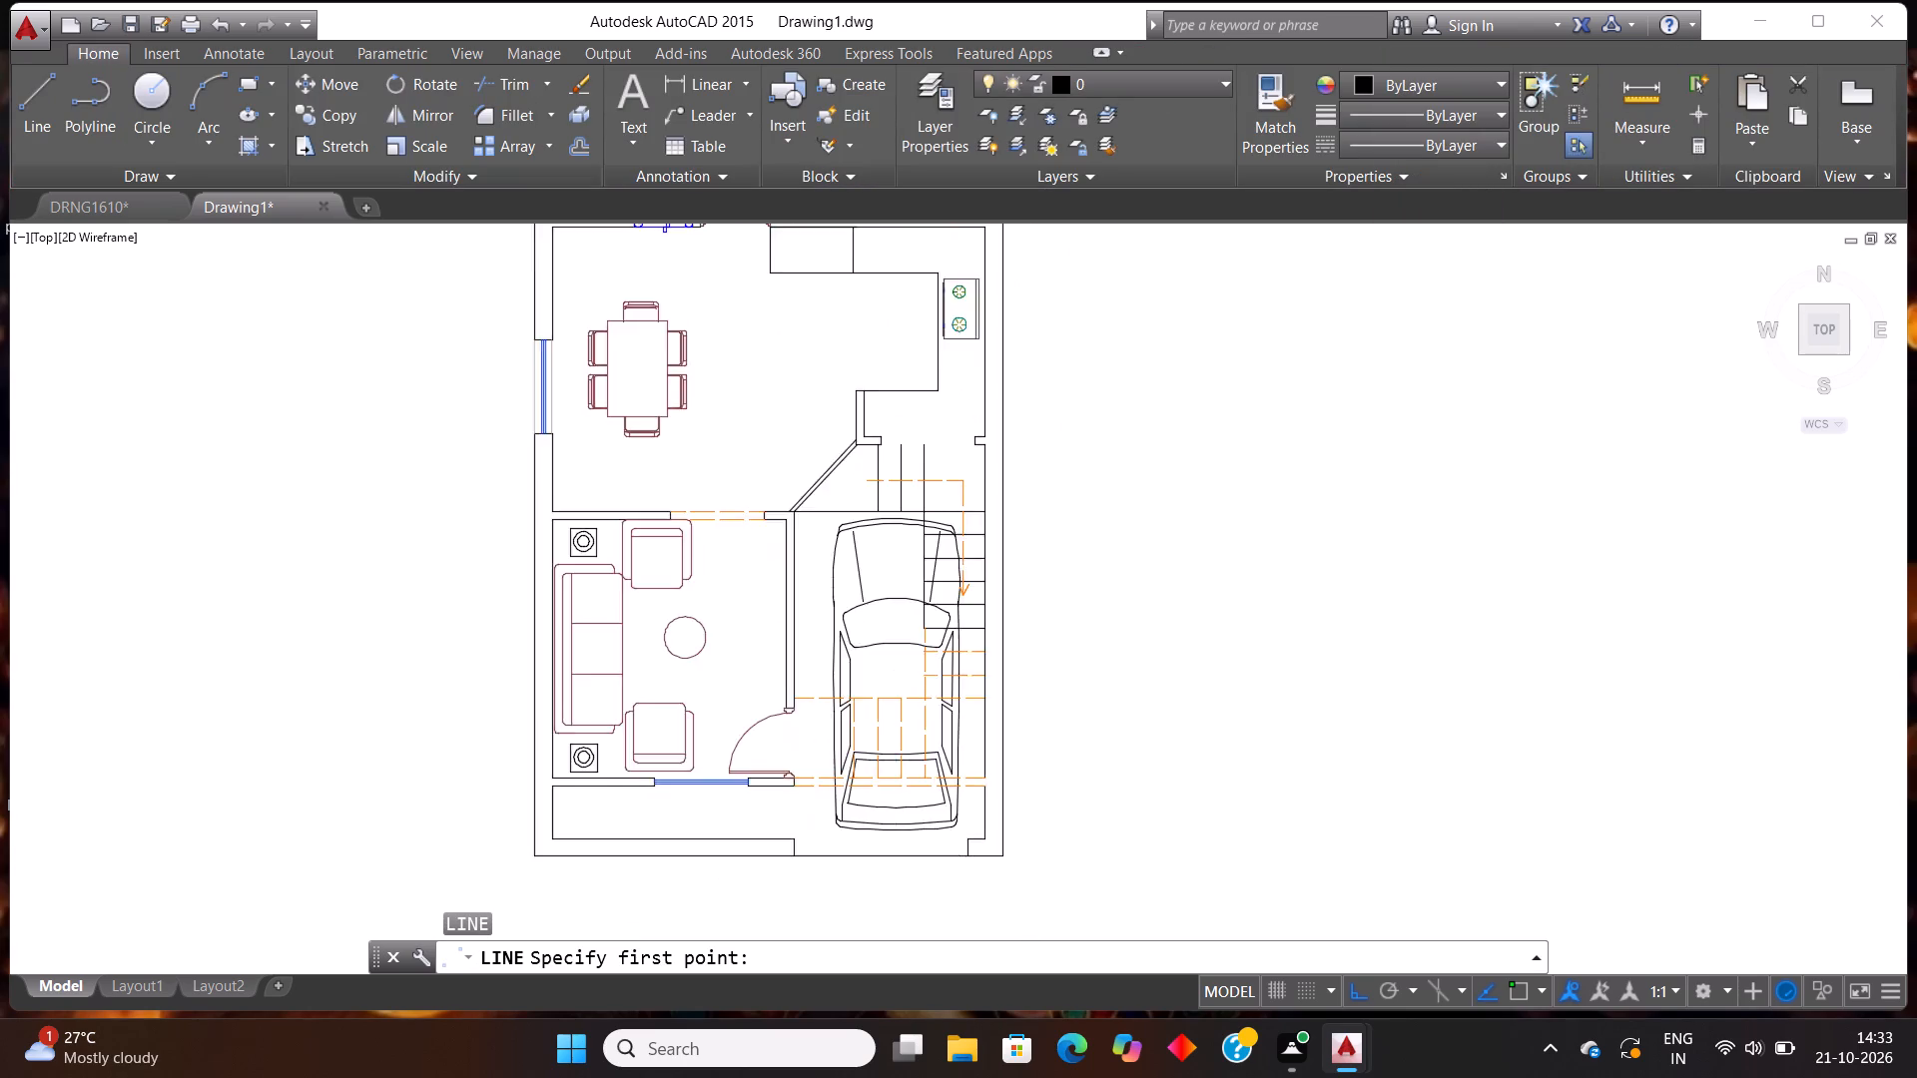
scroll(1024, 918, "up", 1)
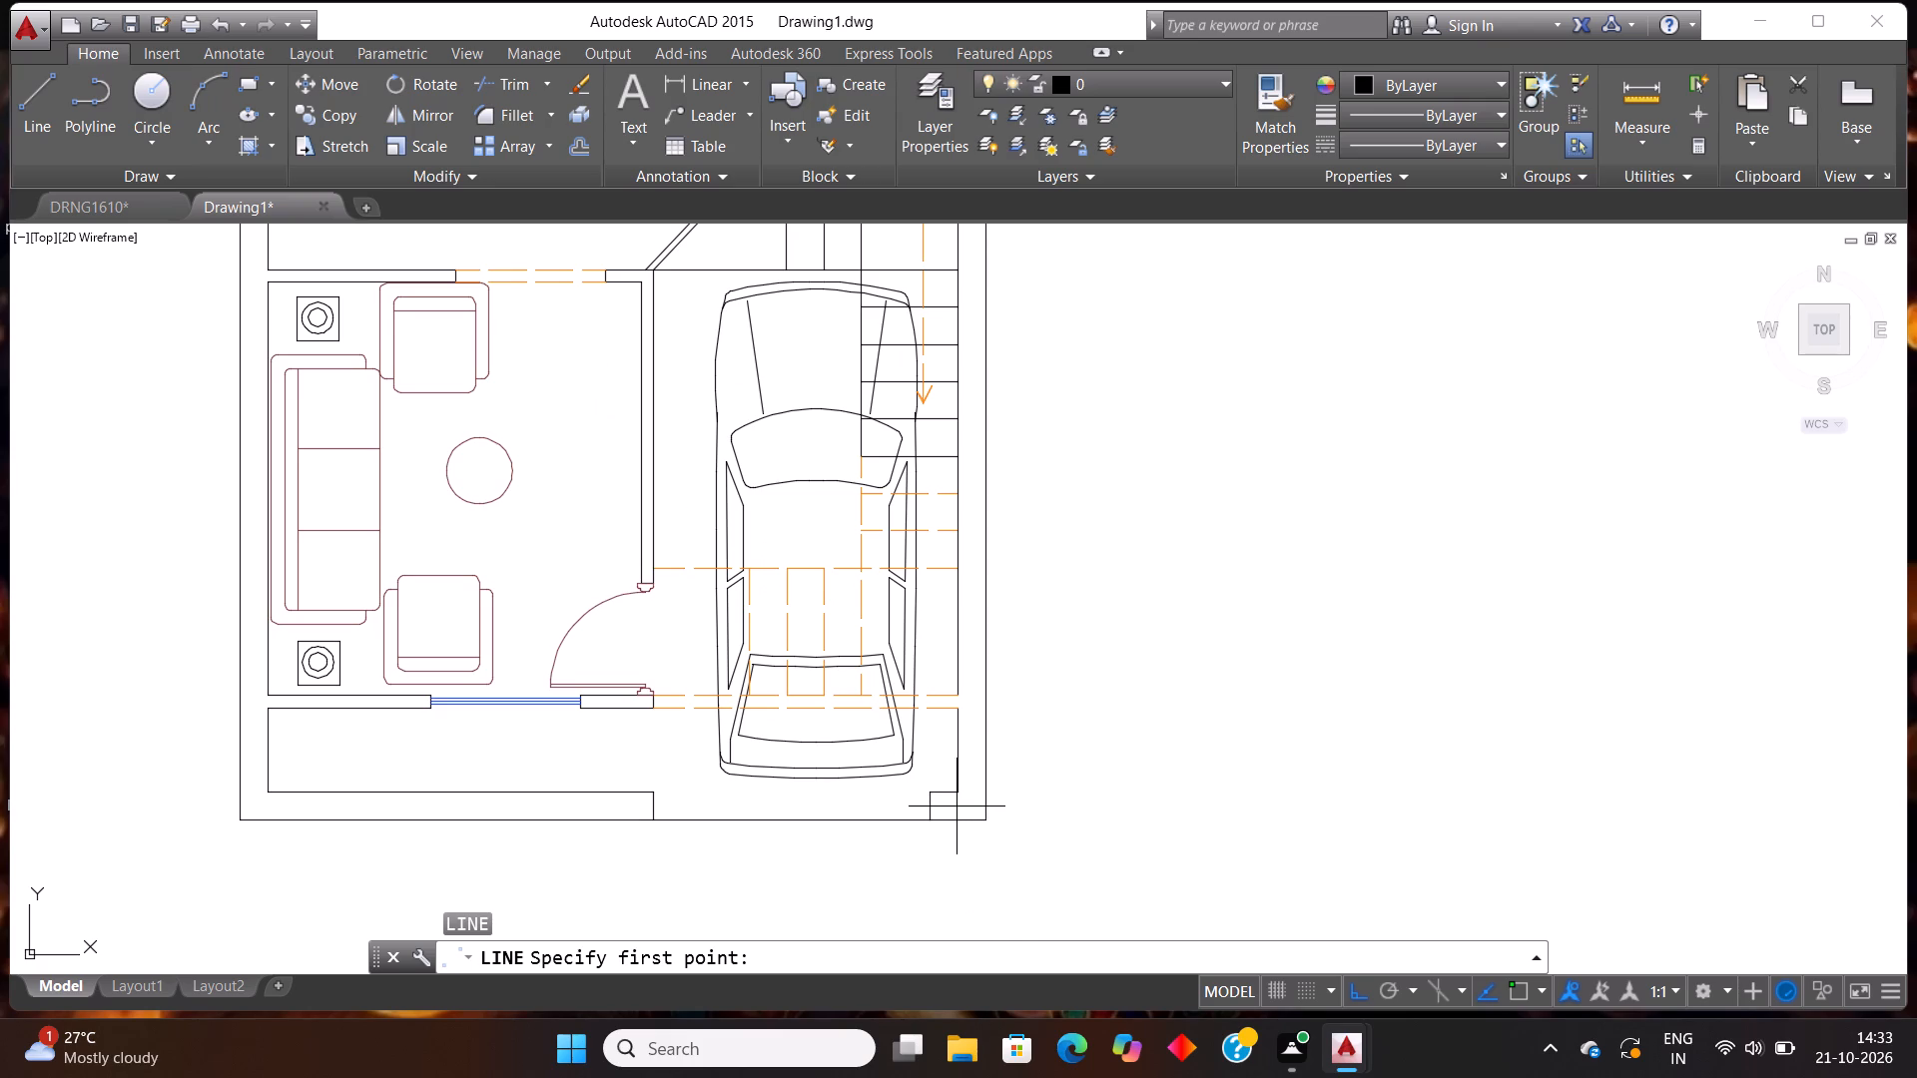
left_click(953, 835)
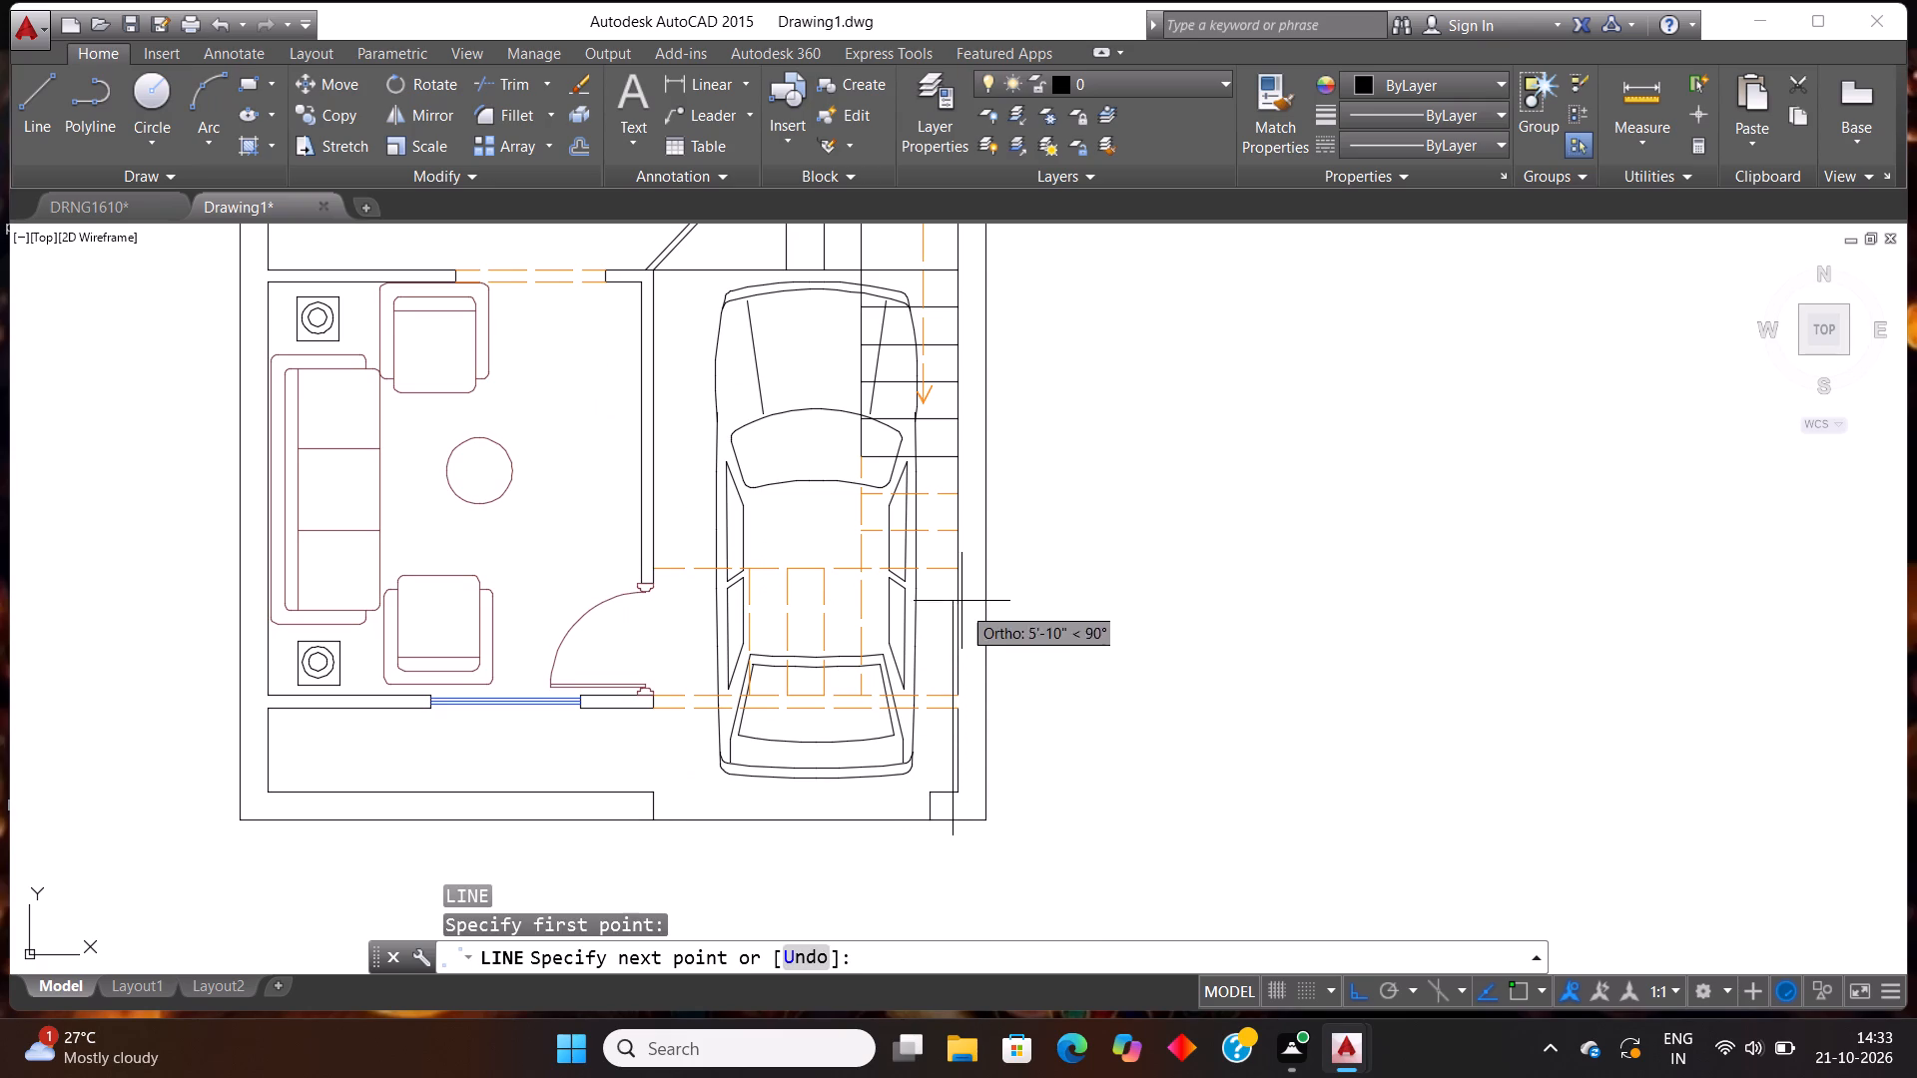
scroll(952, 565, "down", 3)
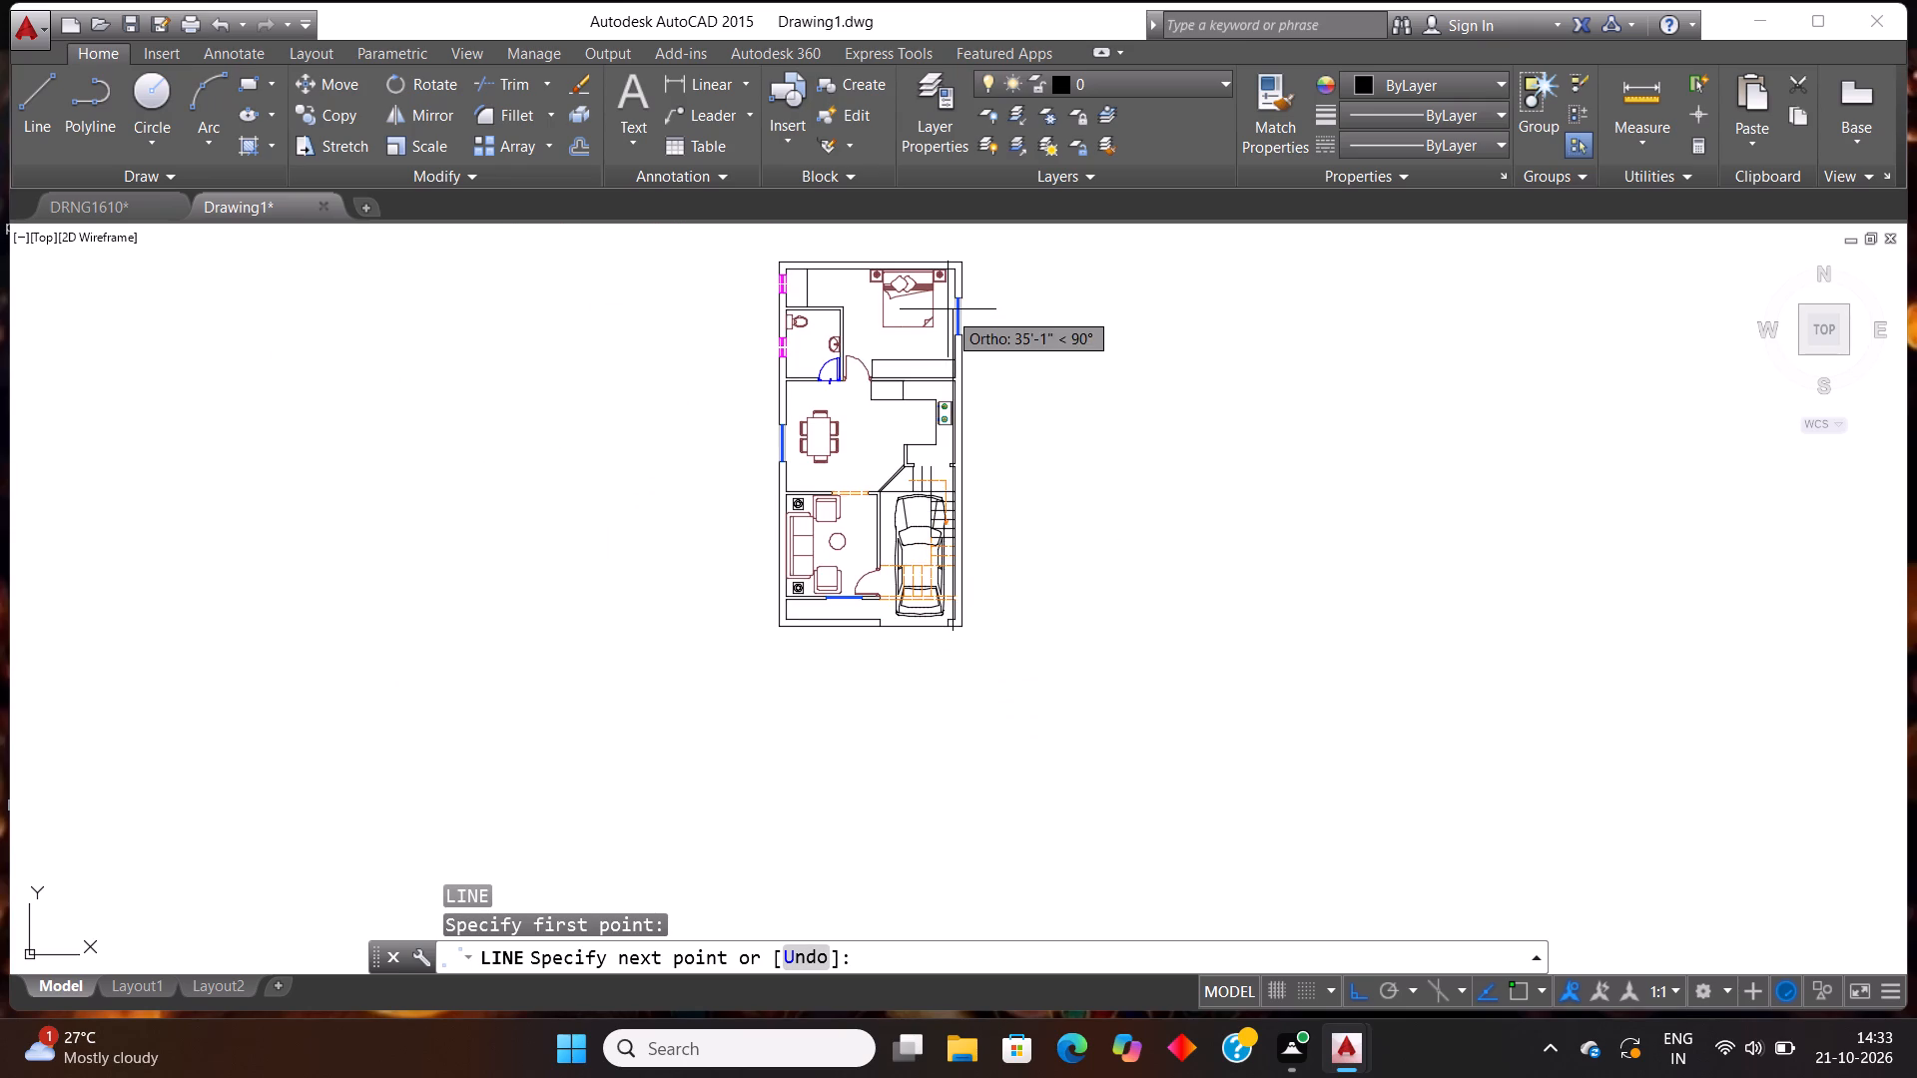
left_click(948, 229)
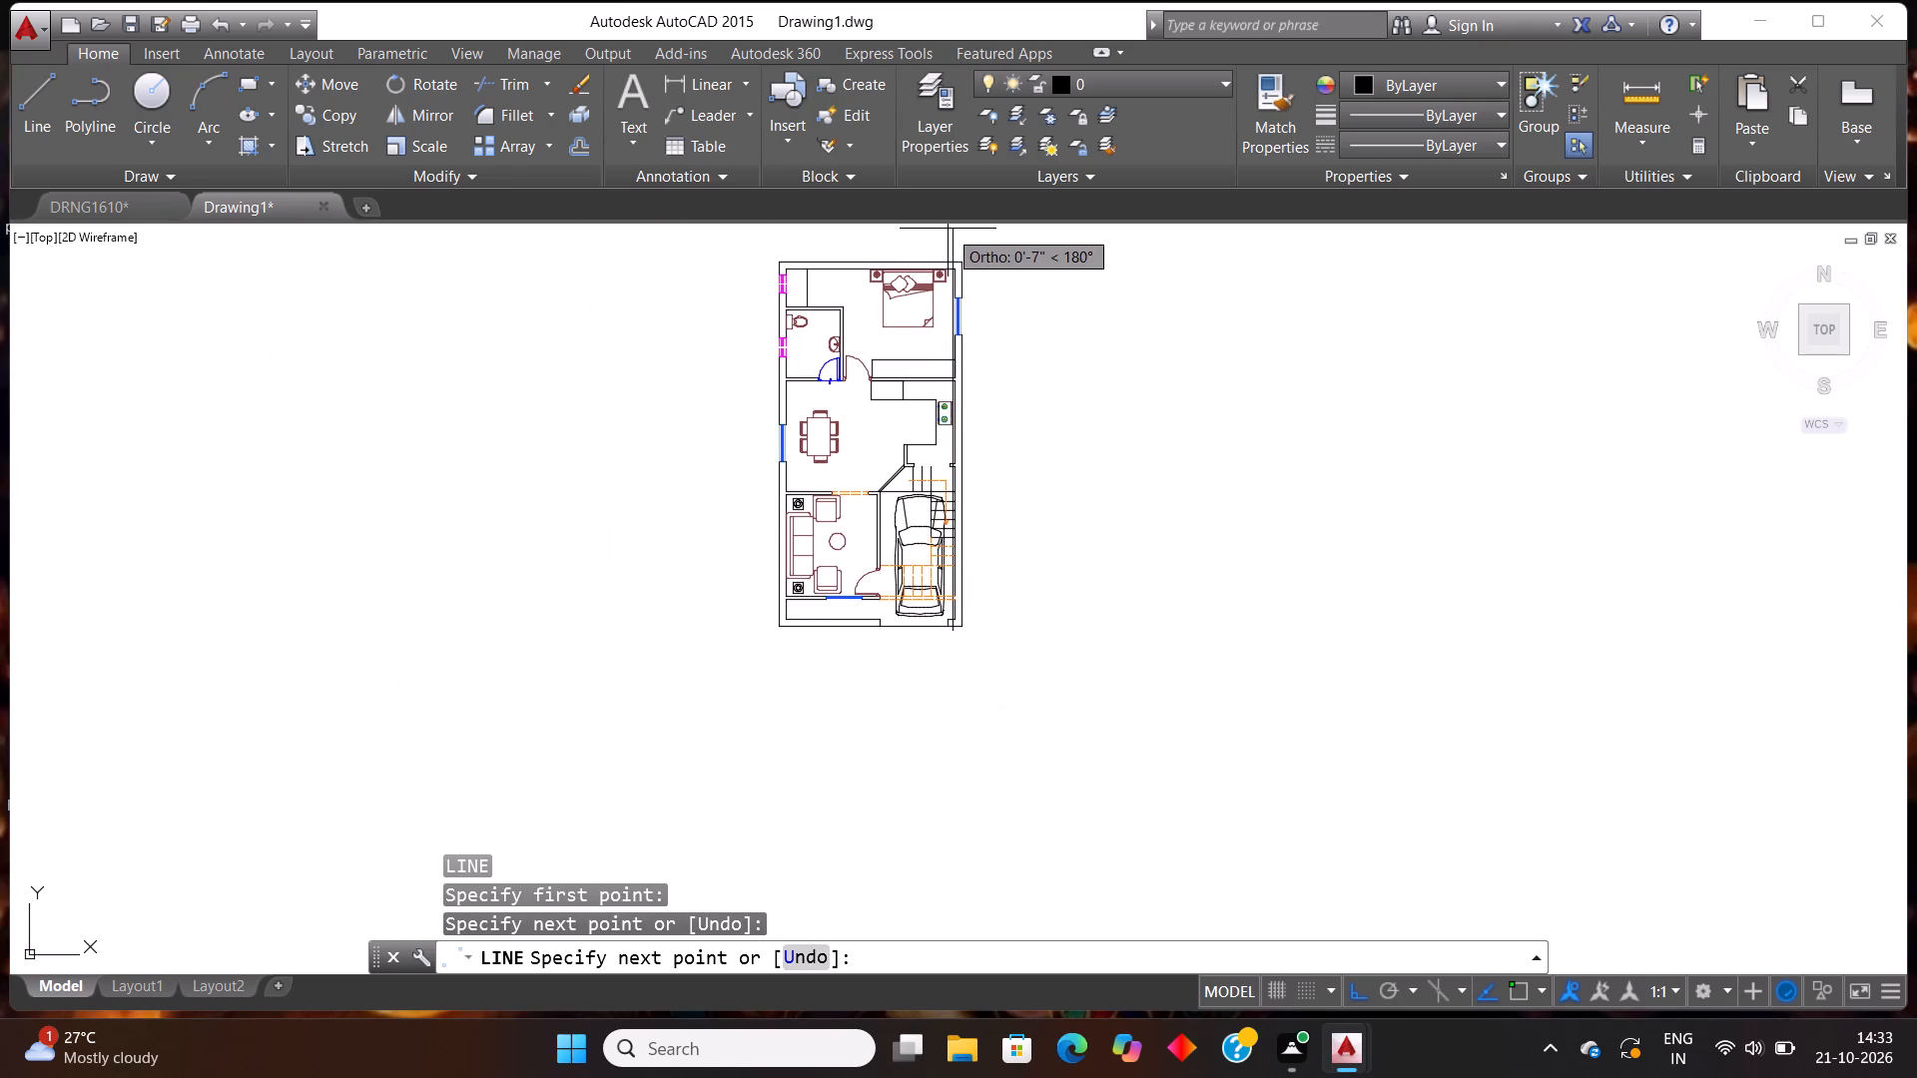
key("Escape")
key("Escape")
scroll(985, 330, "up", 1)
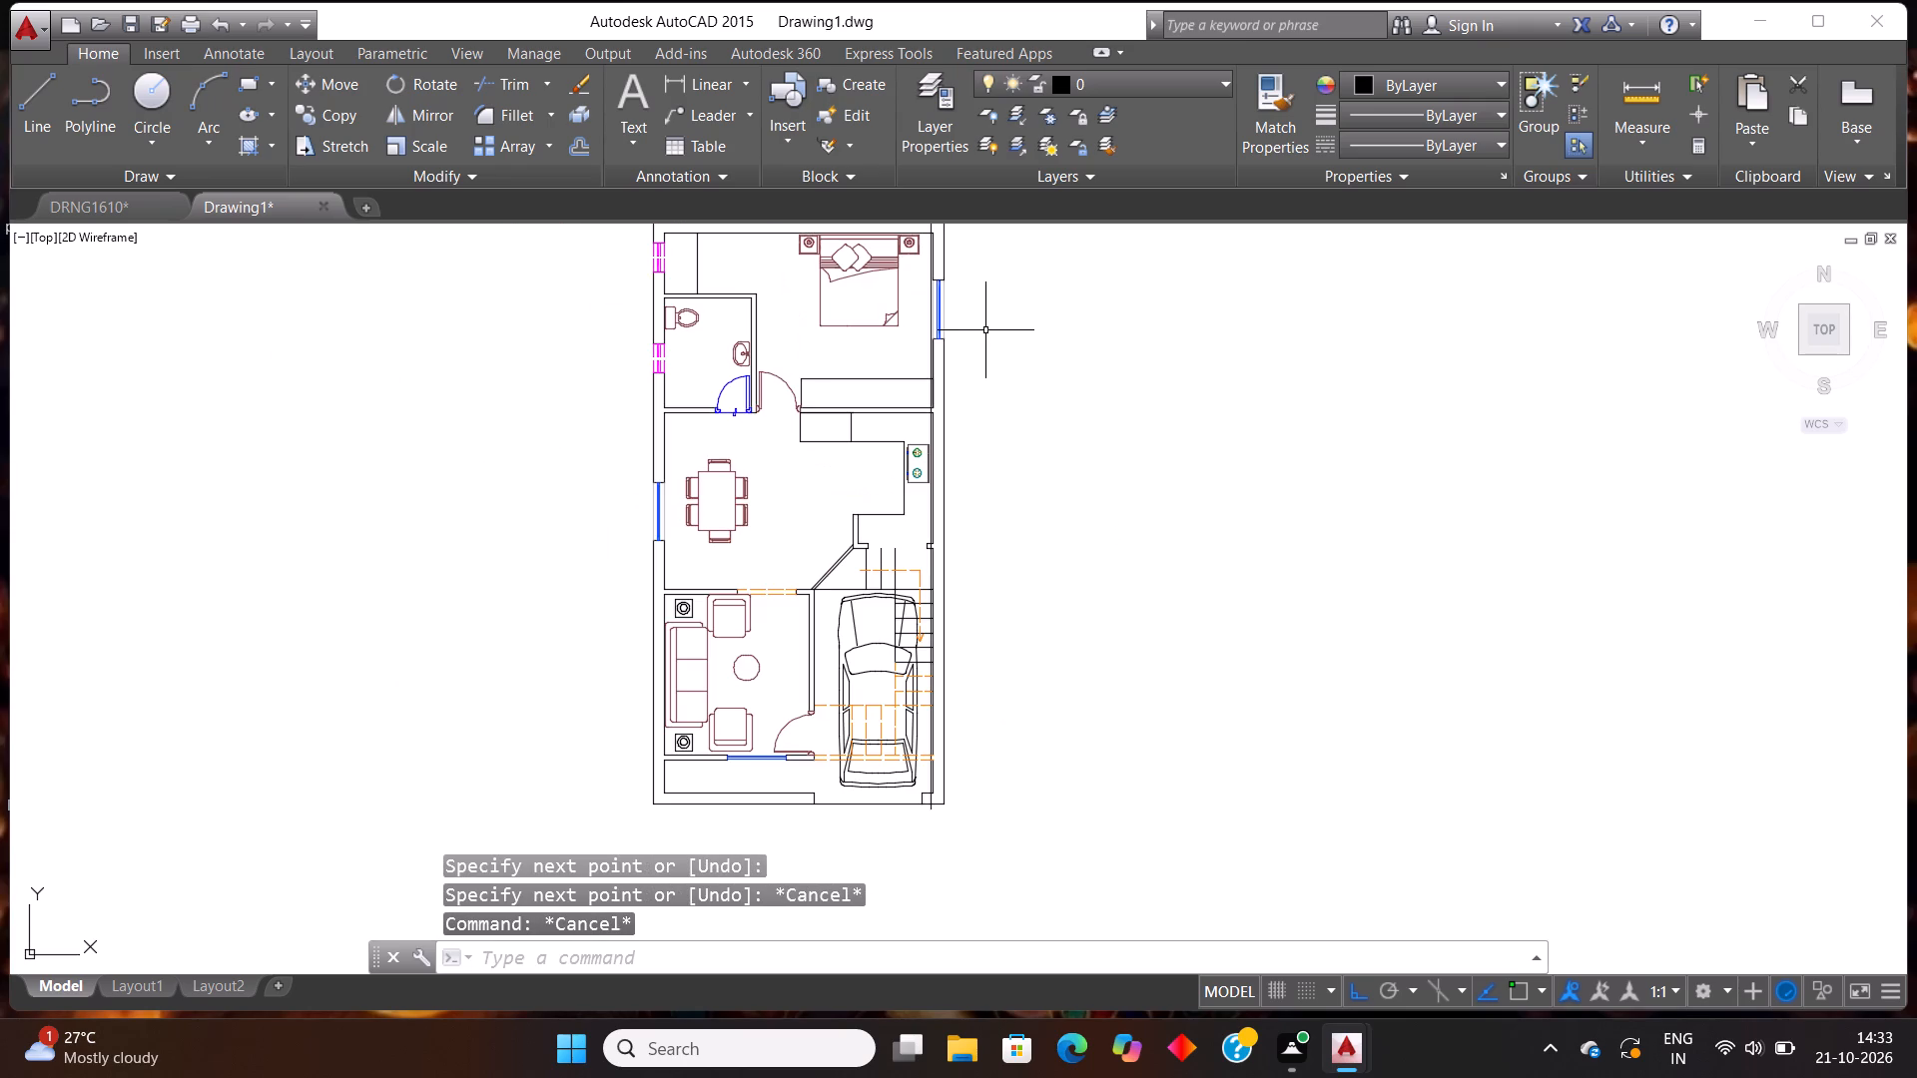
Start an ANSI32 hatch with the kitchen and parking outer wall, the front and living-room side walls, and the short stub beside the parking entrance.
key("h")
key("Return")
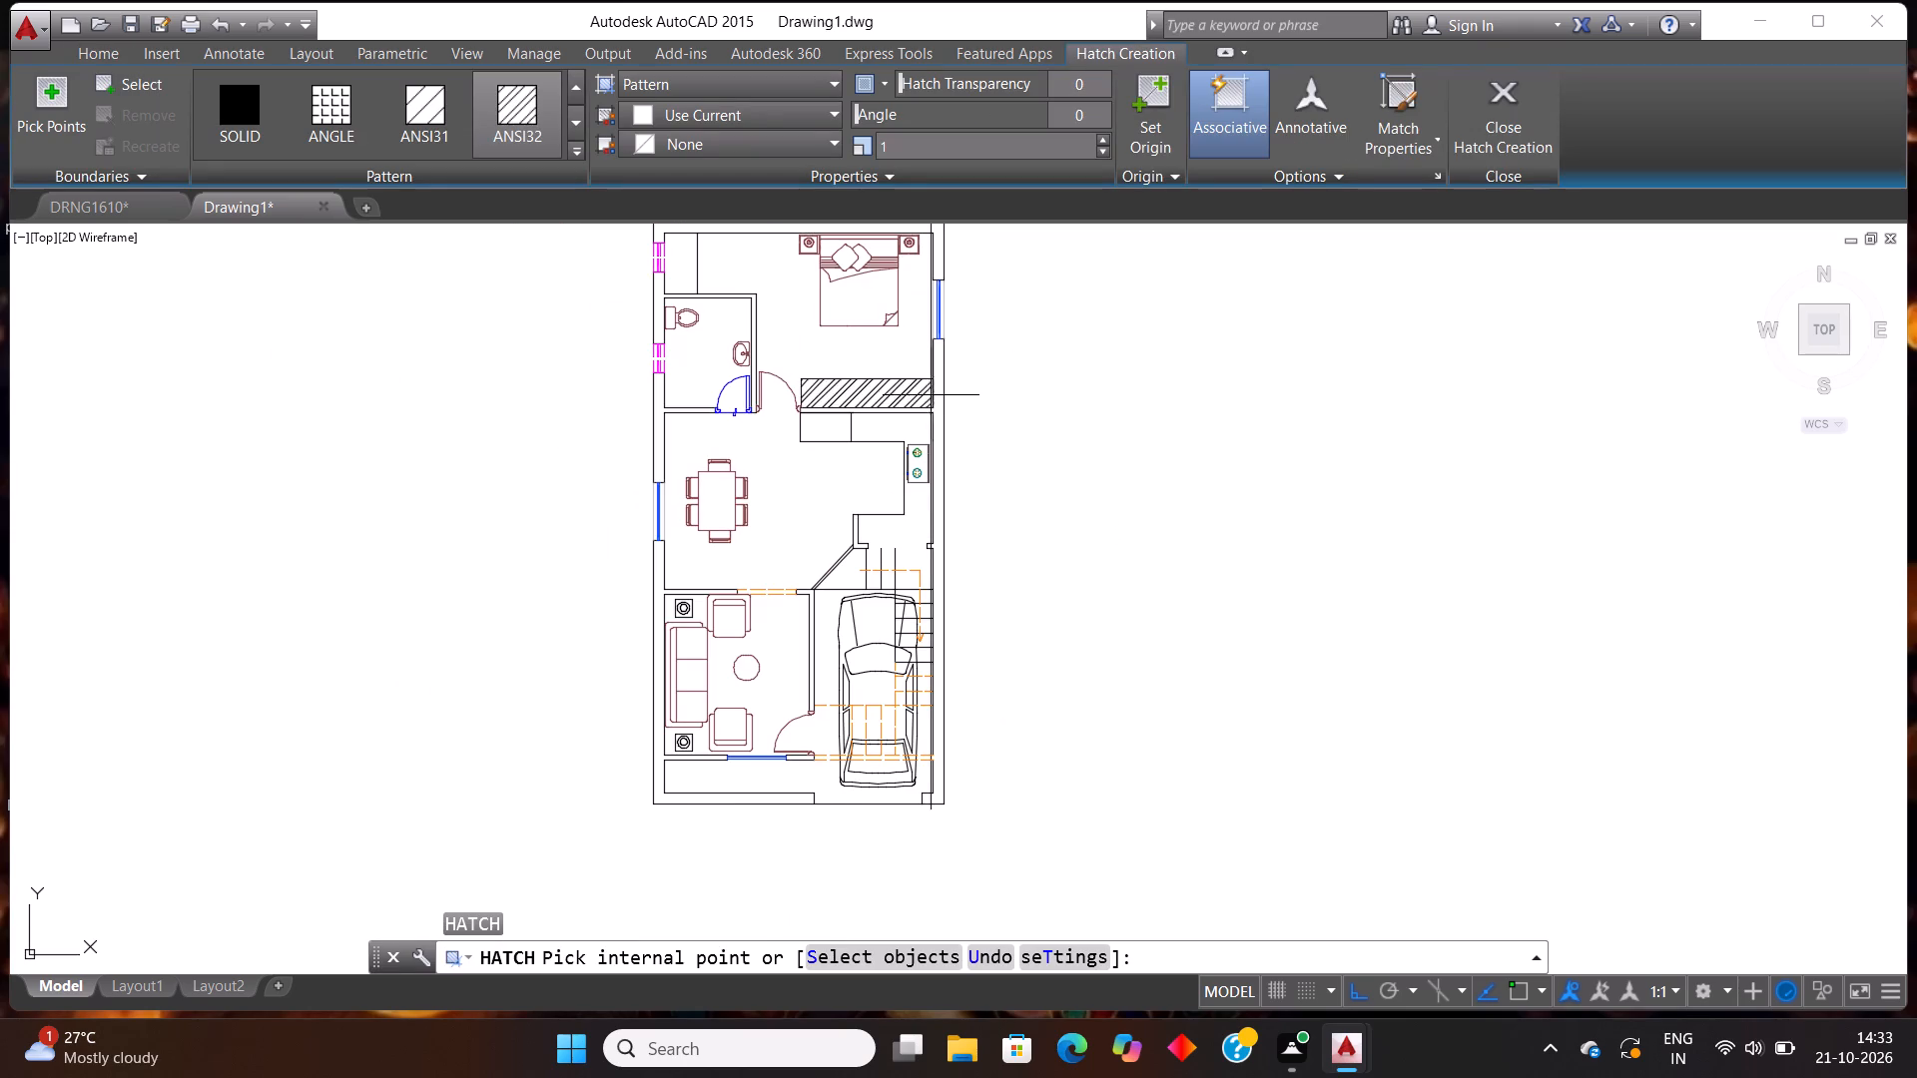
left_click(940, 387)
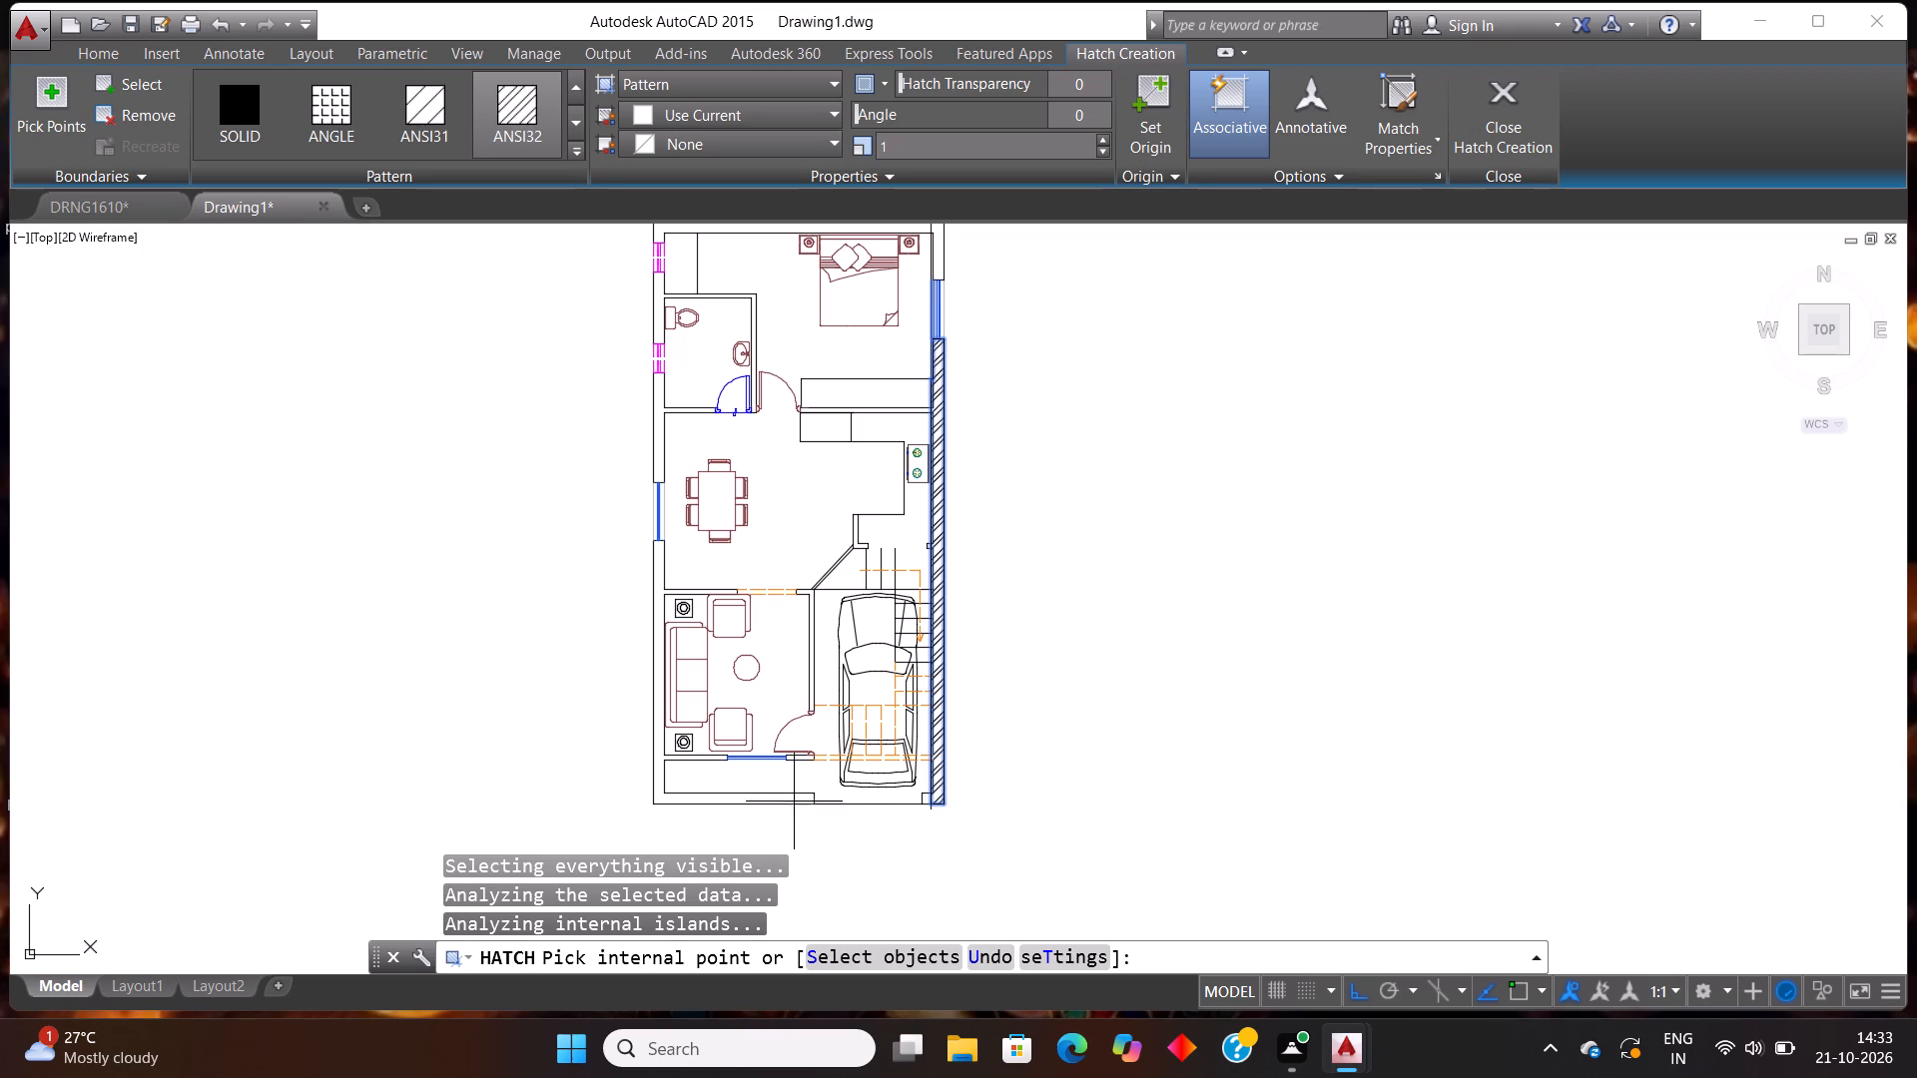
left_click(787, 797)
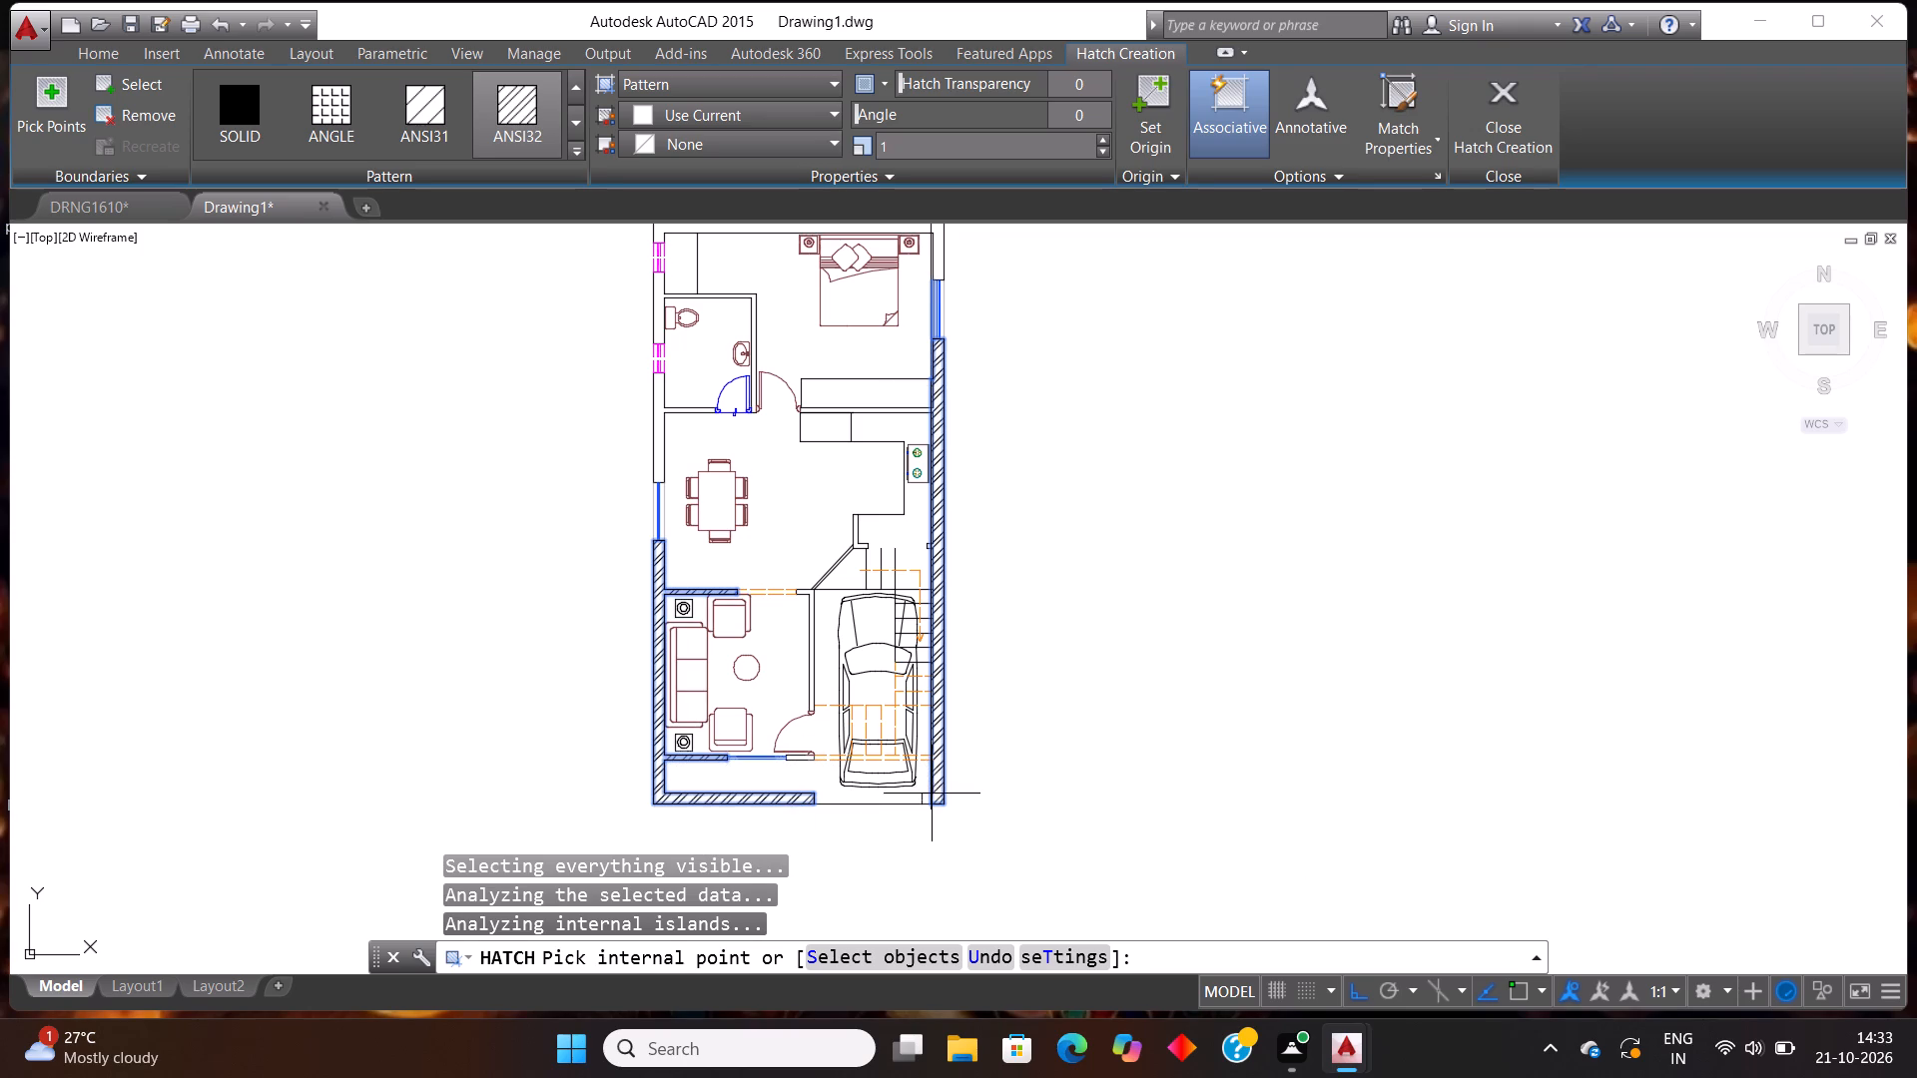
left_click(929, 800)
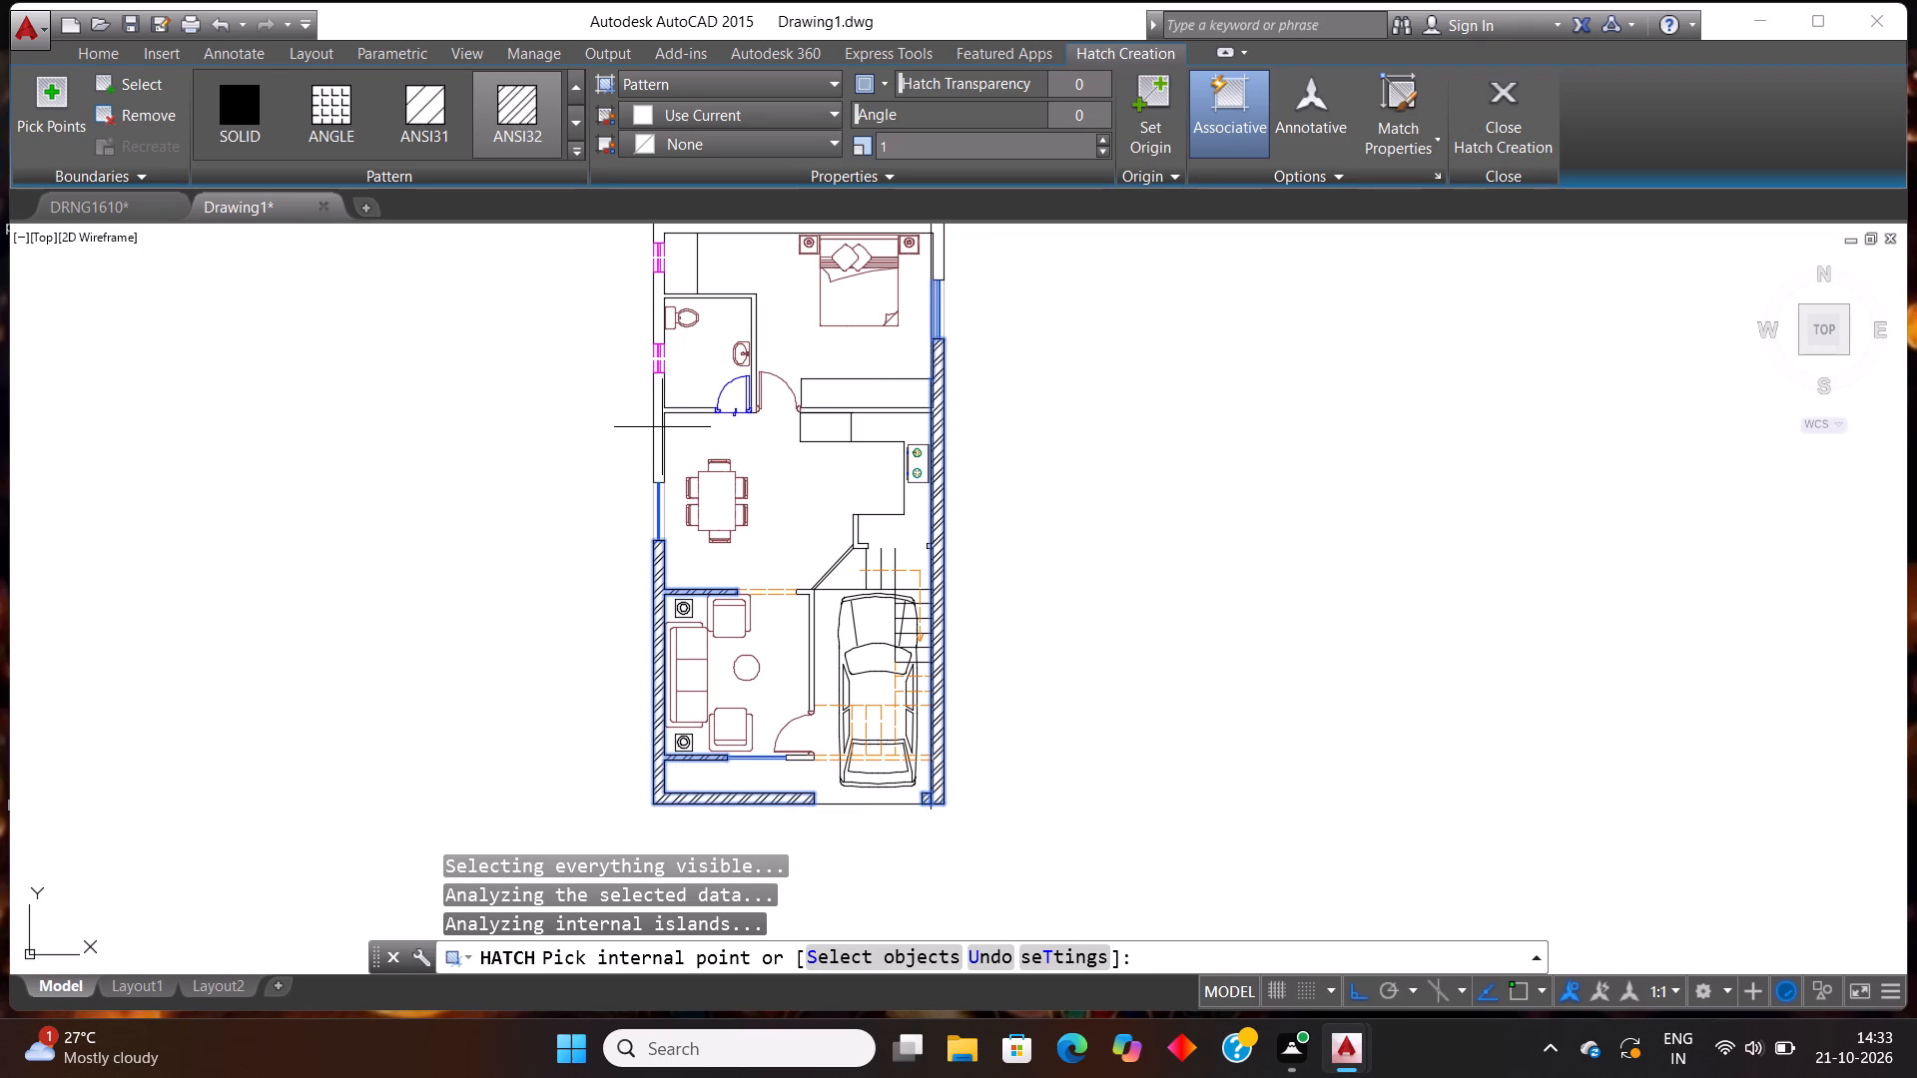
Add the remaining dining, bathroom and bedroom outer walls with the bathroom partitions to the ANSI32 hatch, including both sides of the line, and finish it.
left_click(662, 425)
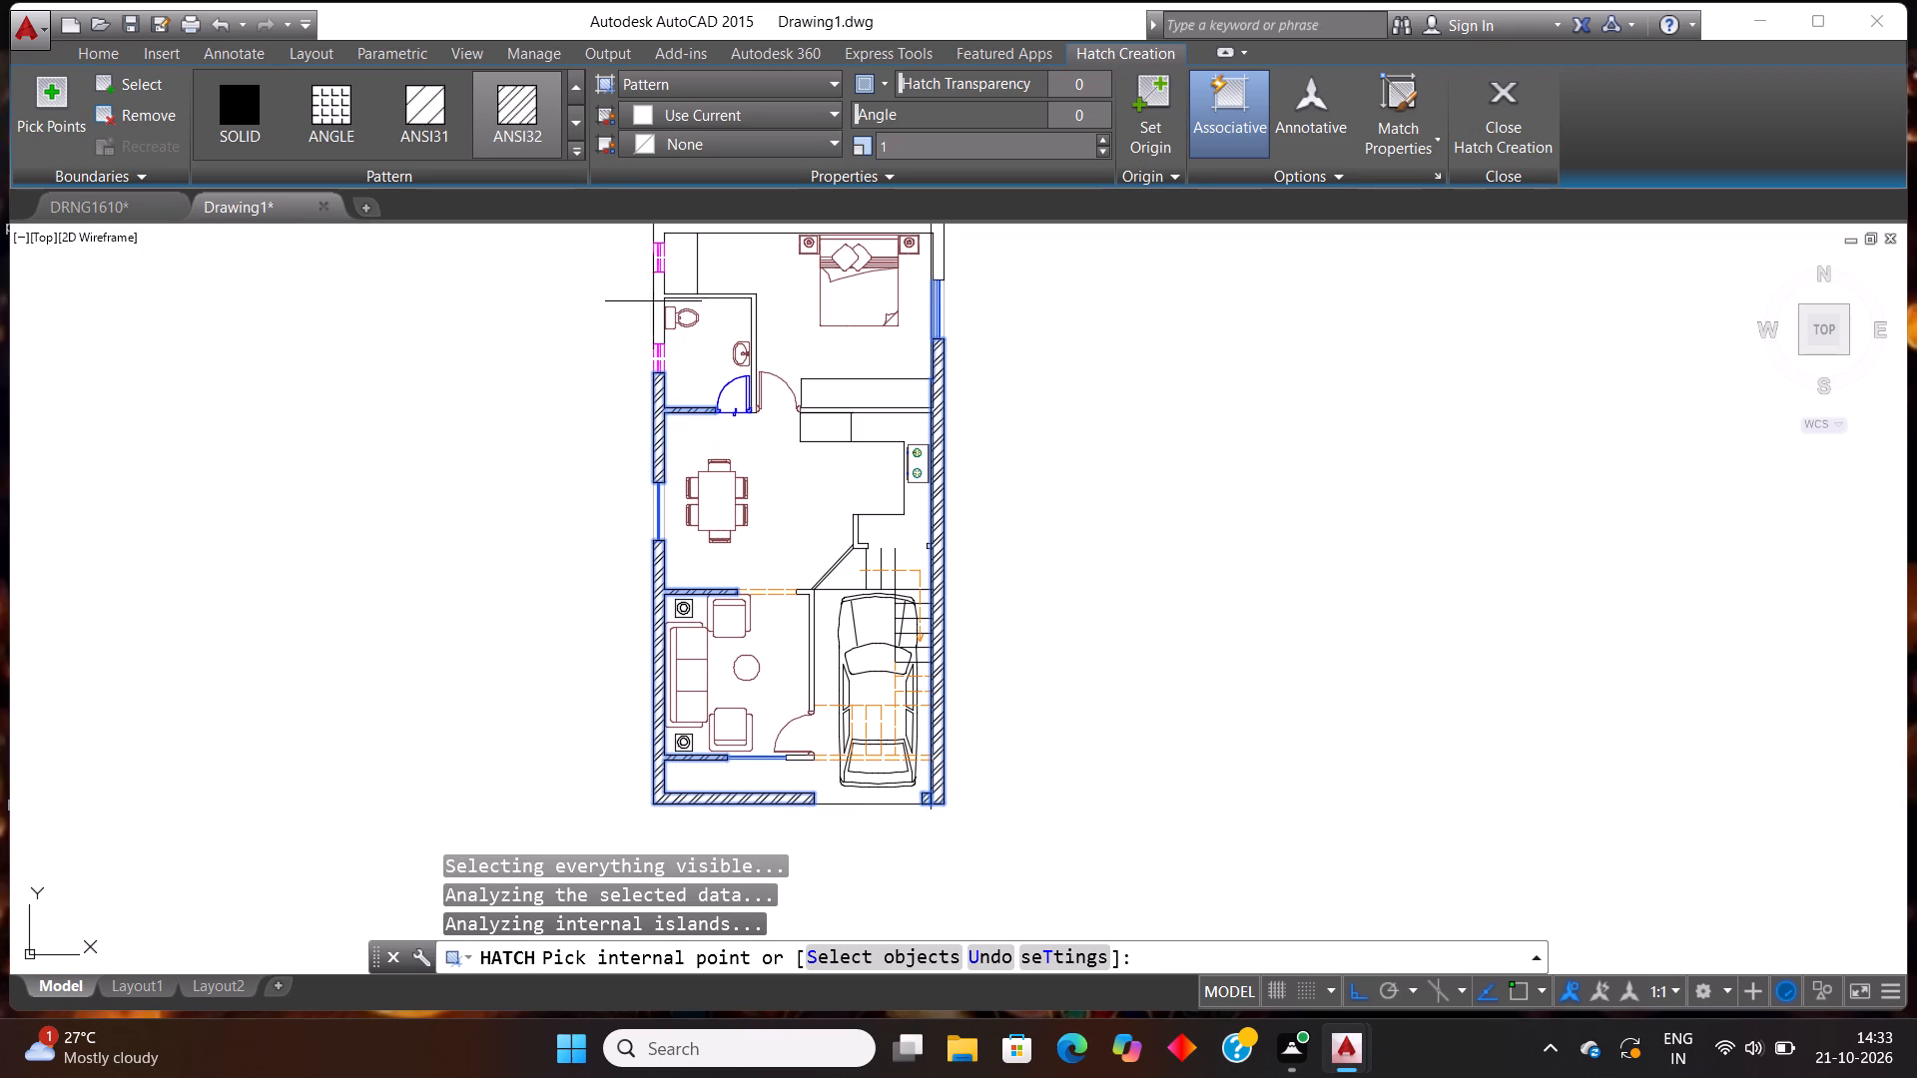
left_click(662, 296)
scroll(780, 510, "down", 1)
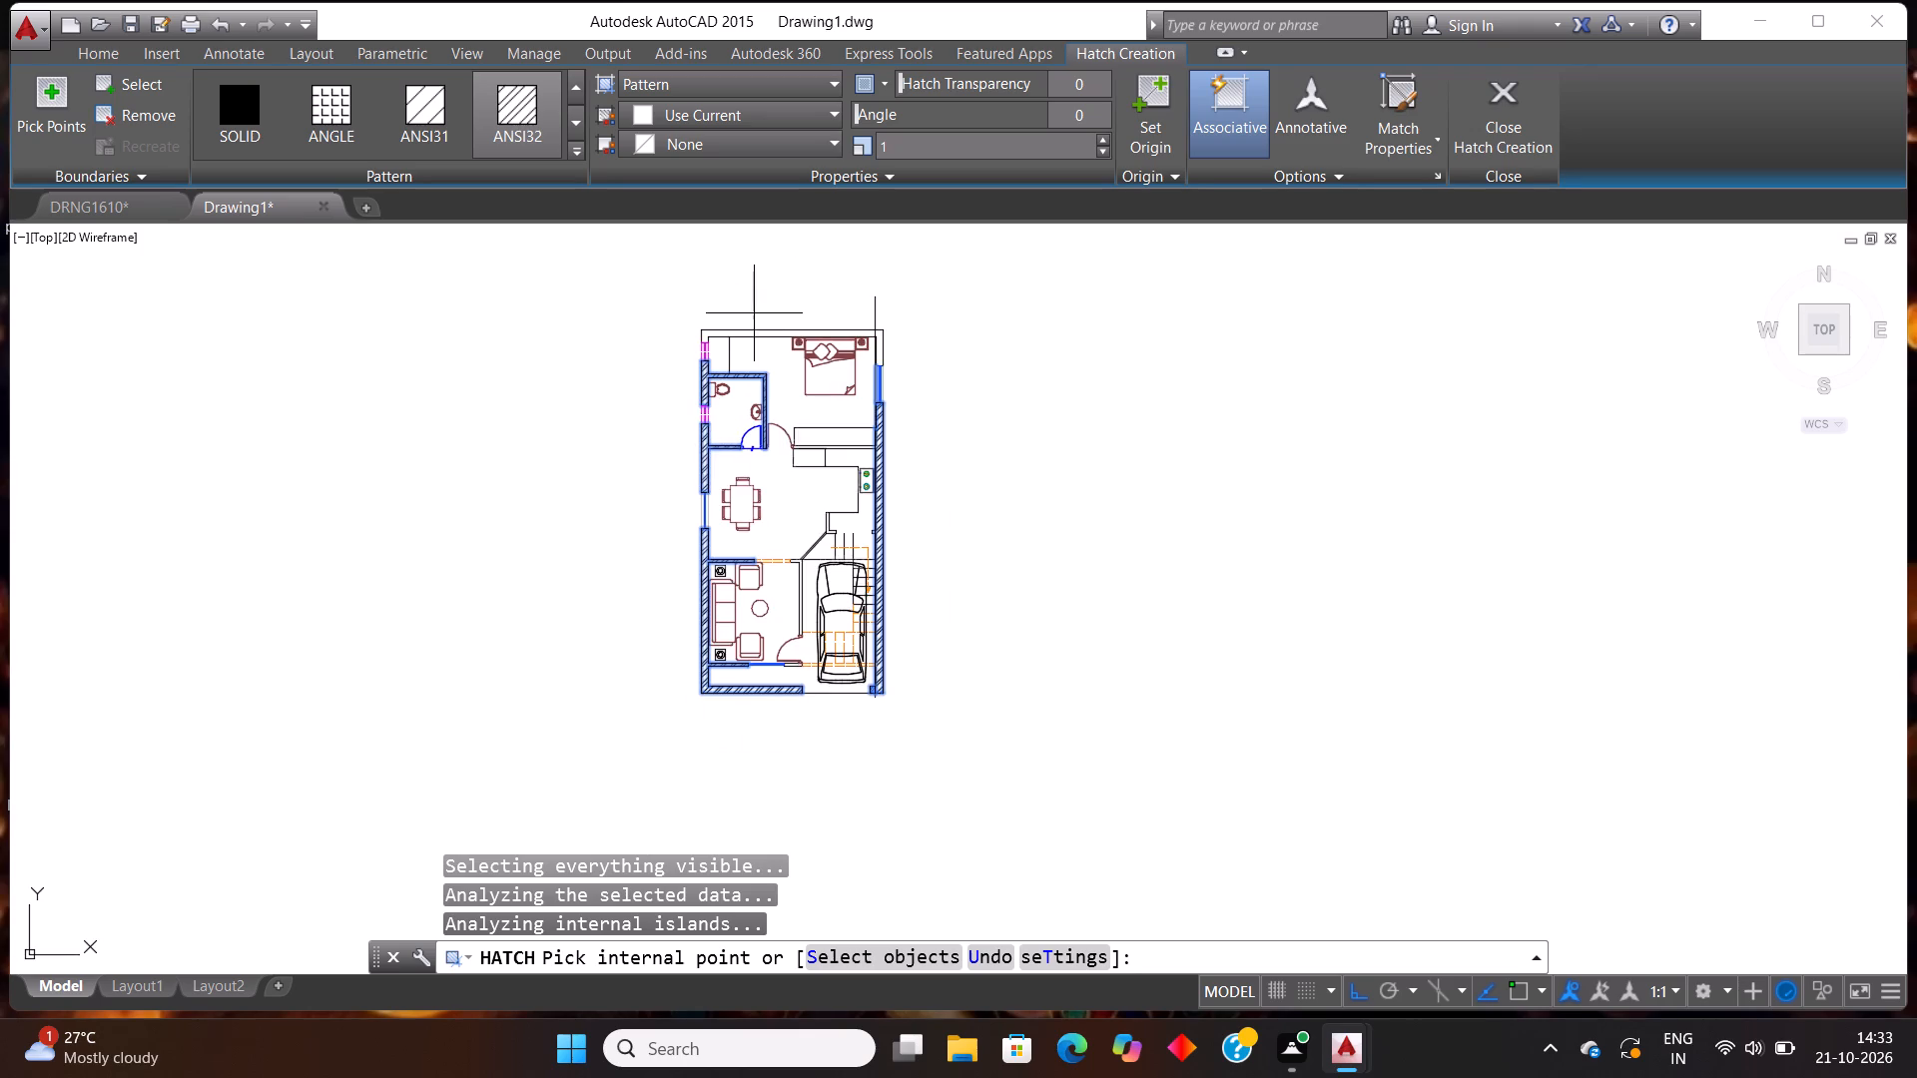
scroll(752, 311, "up", 3)
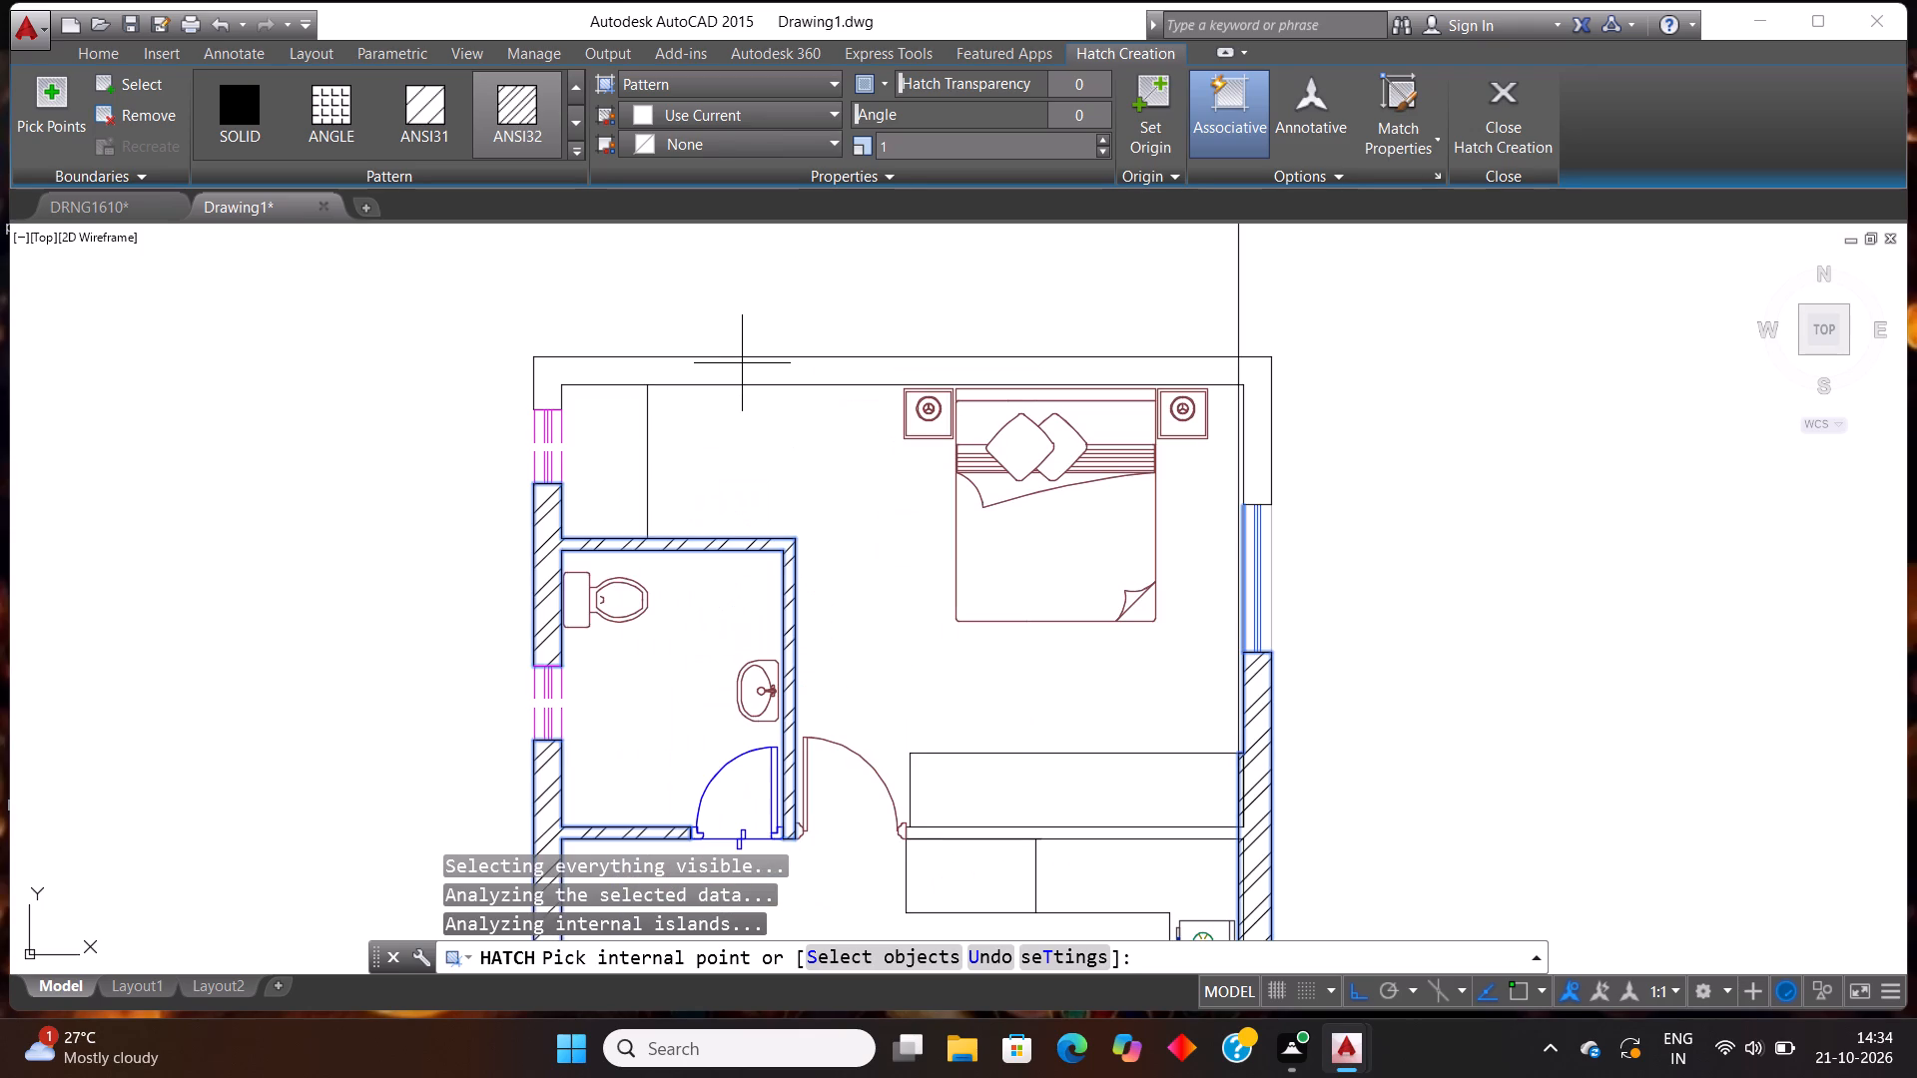
left_click(742, 369)
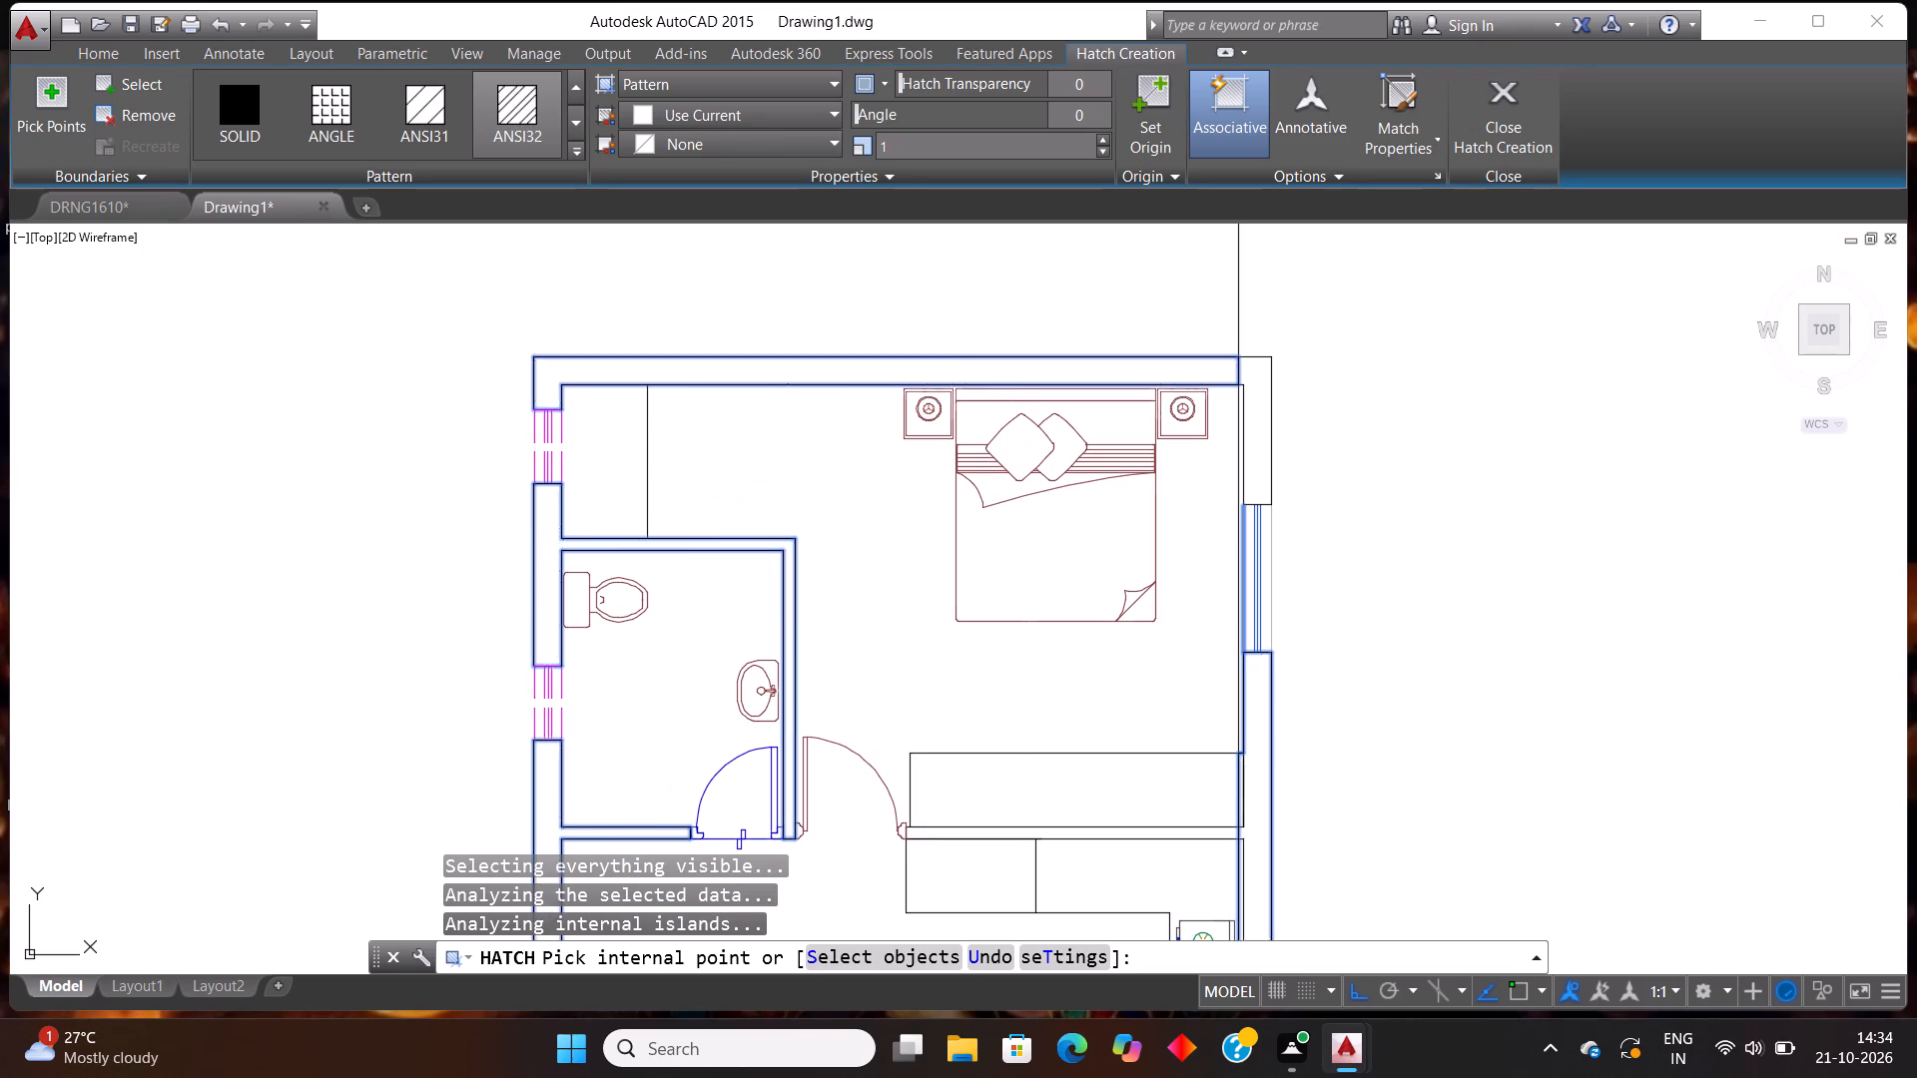
left_click(1254, 380)
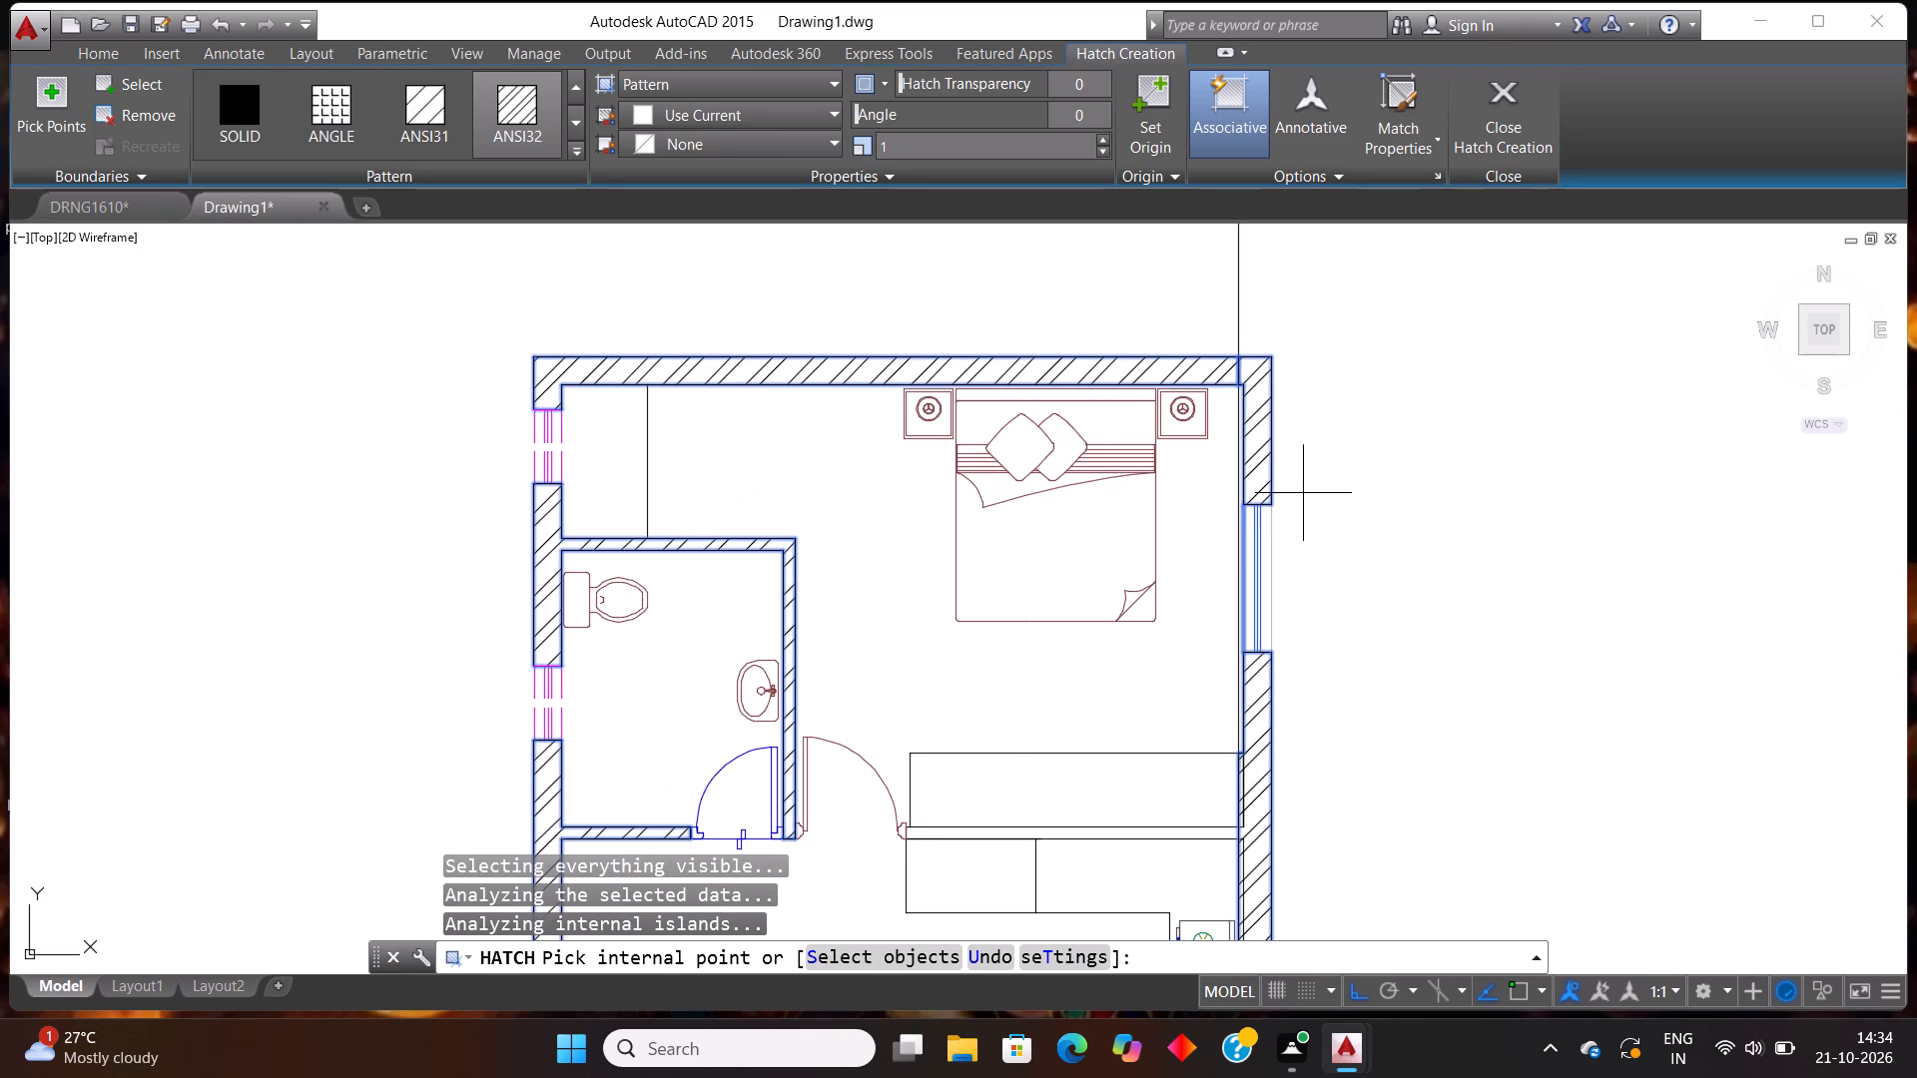
scroll(1304, 494, "down", 2)
key("Escape")
Erase the vertical helper line that sticks out above the bedroom wall.
left_click(1311, 407)
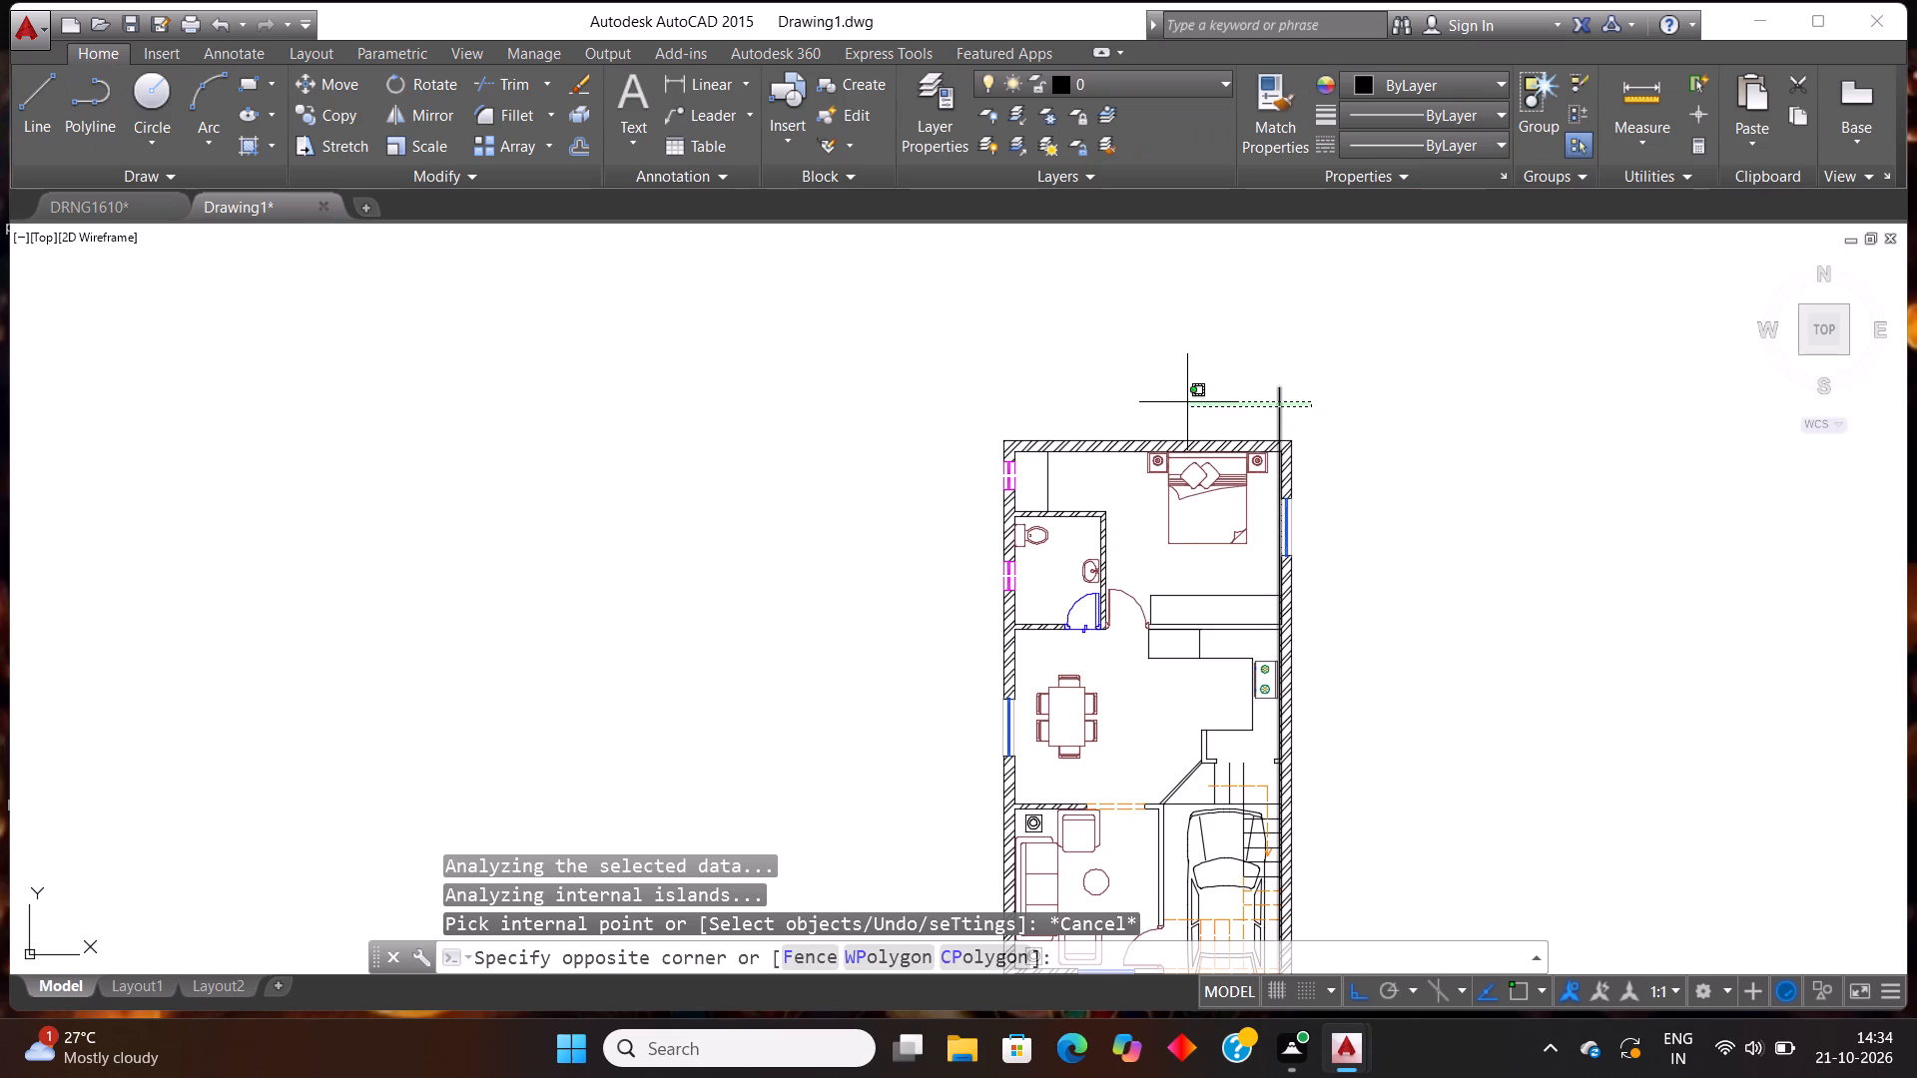
left_click(1187, 400)
key("Delete")
Examine the wall hatch around the whole floor plan, from the bedroom through the kitchen to the parking.
scroll(1187, 400, "down", 1)
scroll(1217, 468, "up", 1)
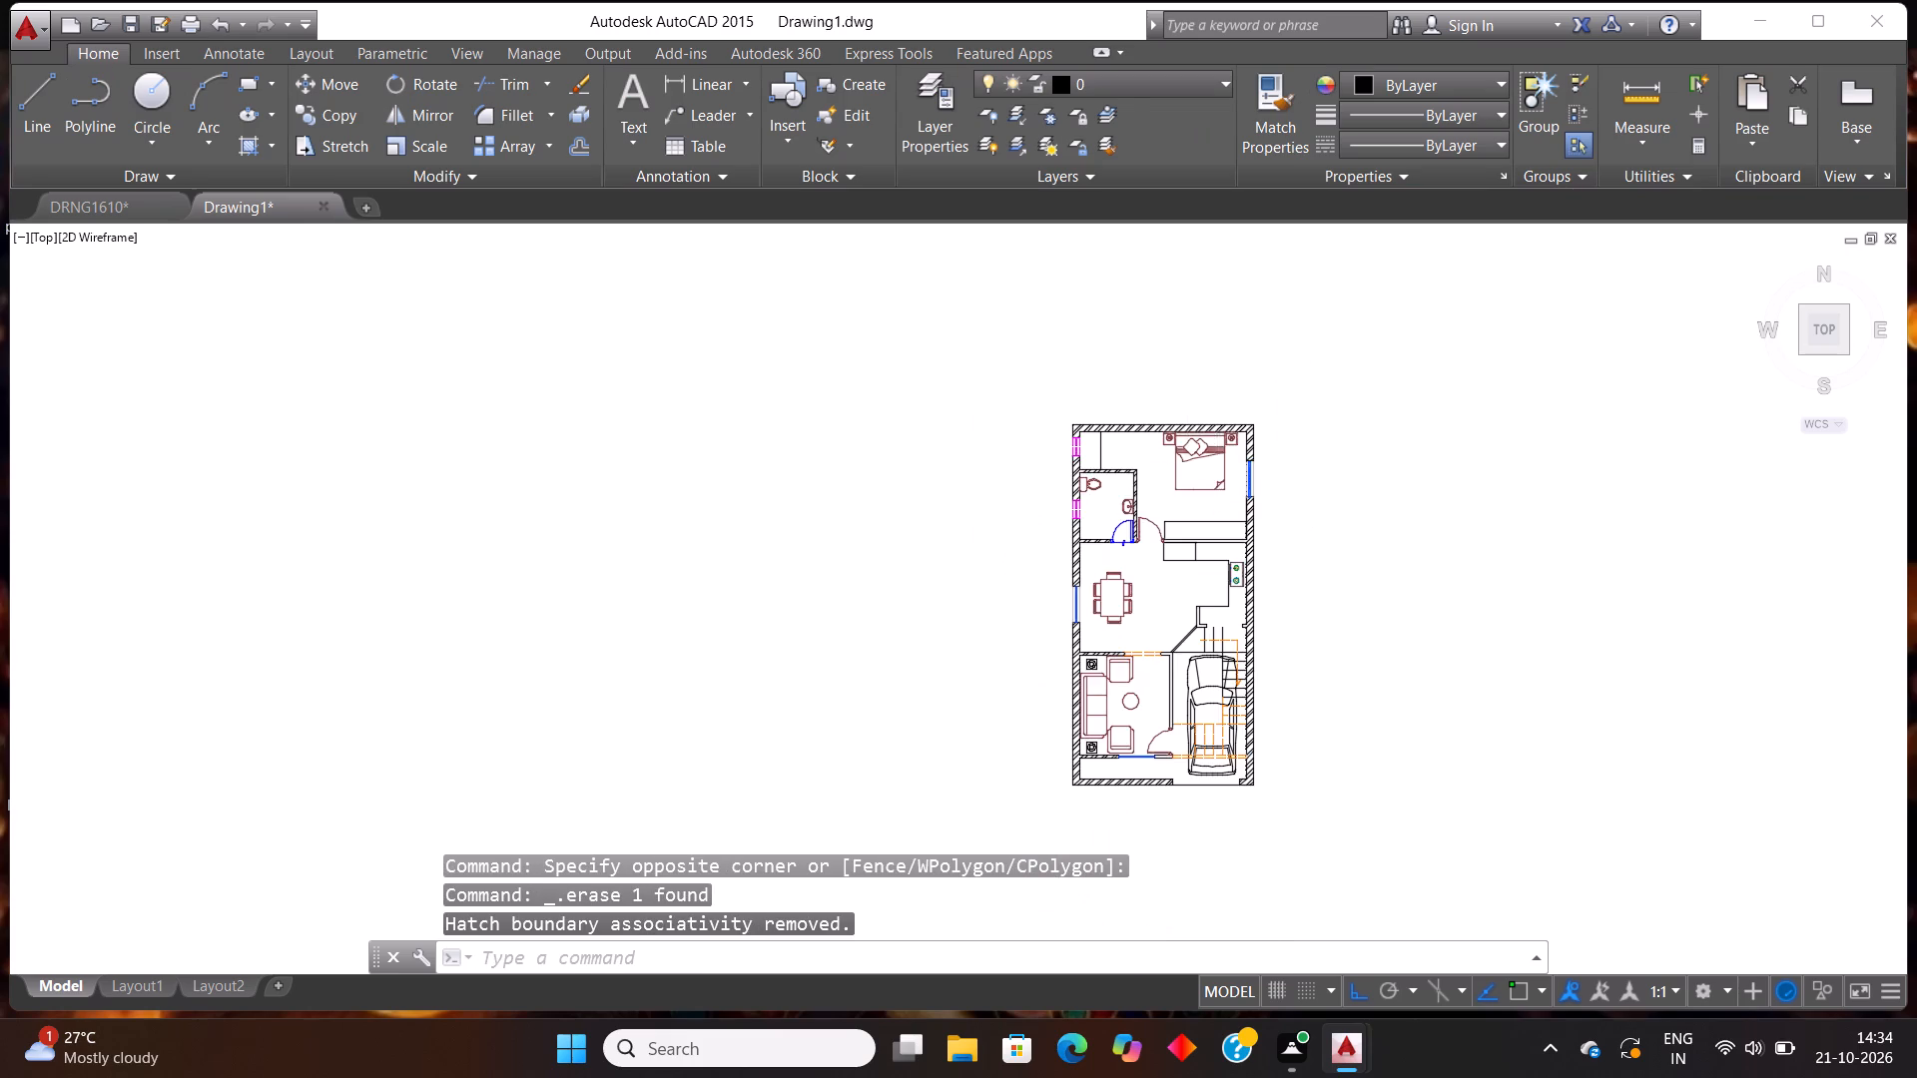
scroll(1217, 468, "up", 1)
scroll(1319, 438, "down", 2)
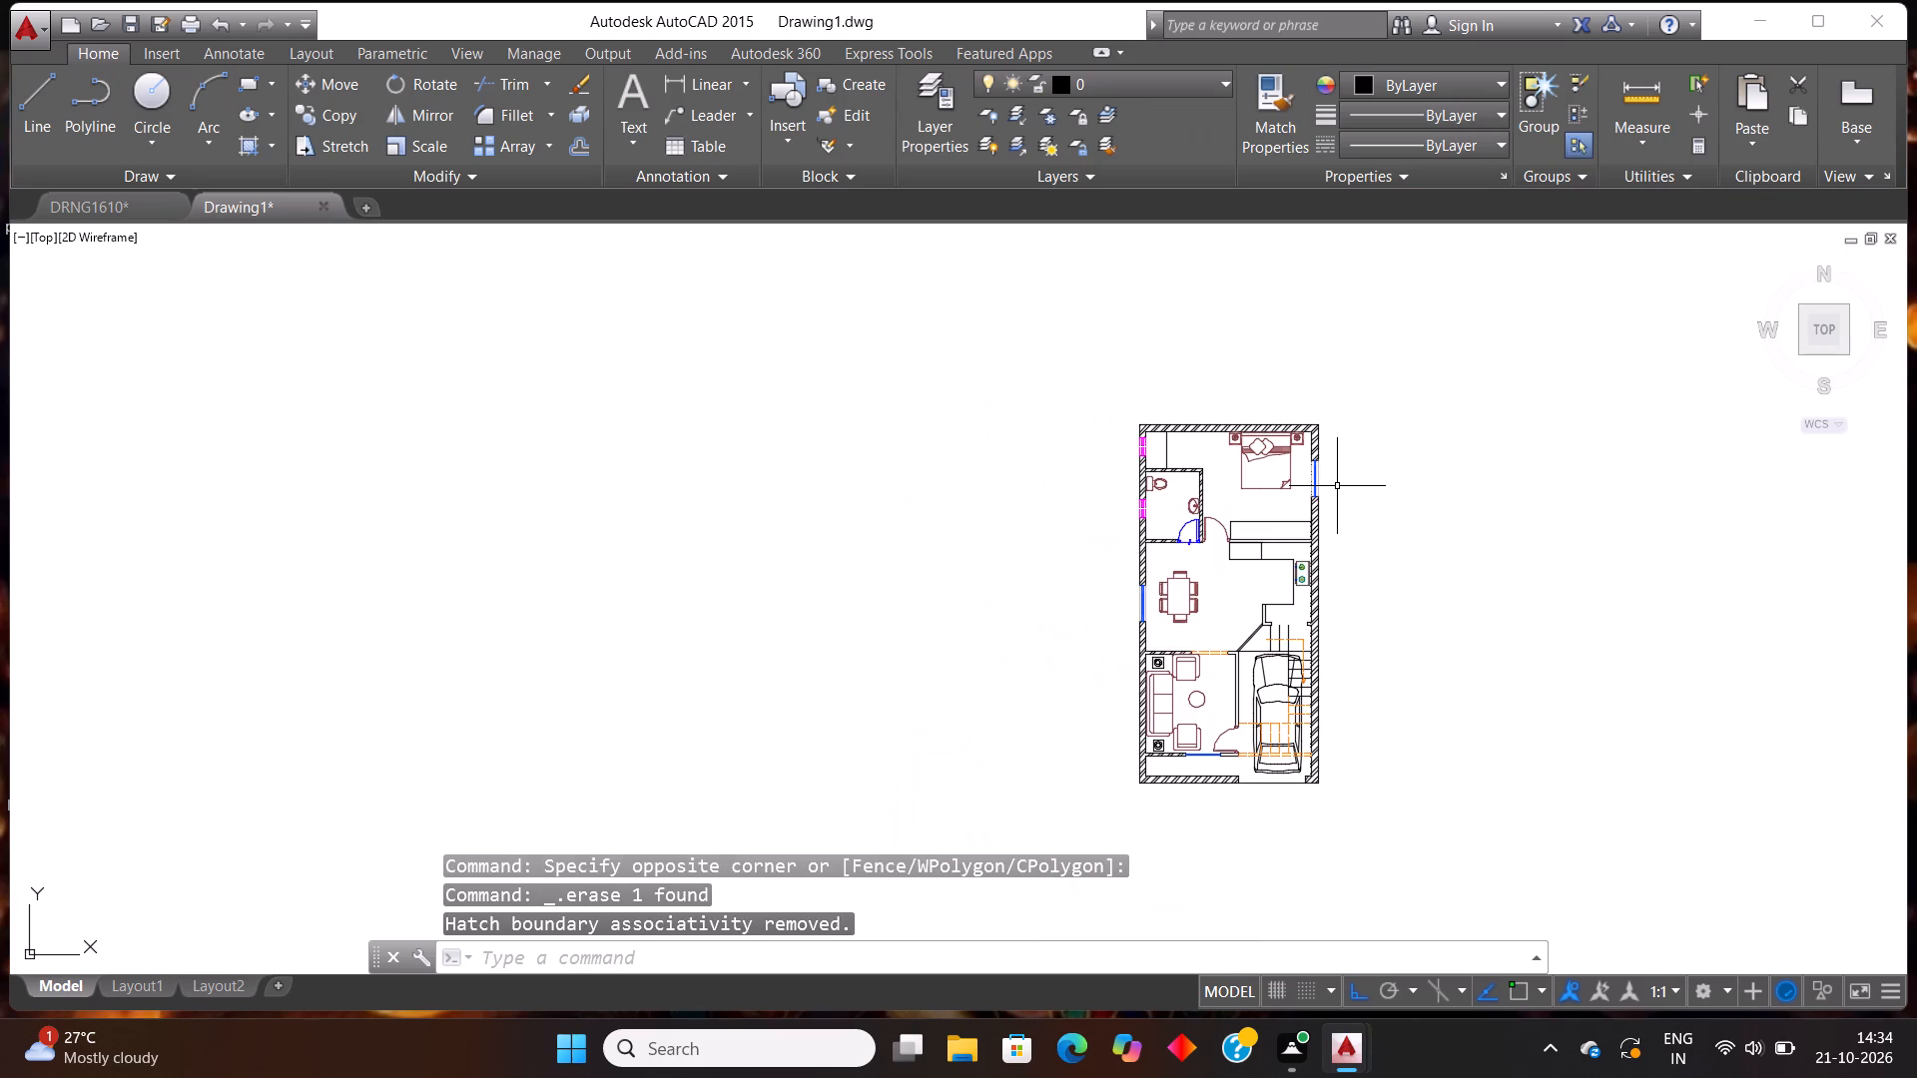
scroll(1333, 707, "up", 1)
scroll(1177, 355, "up", 1)
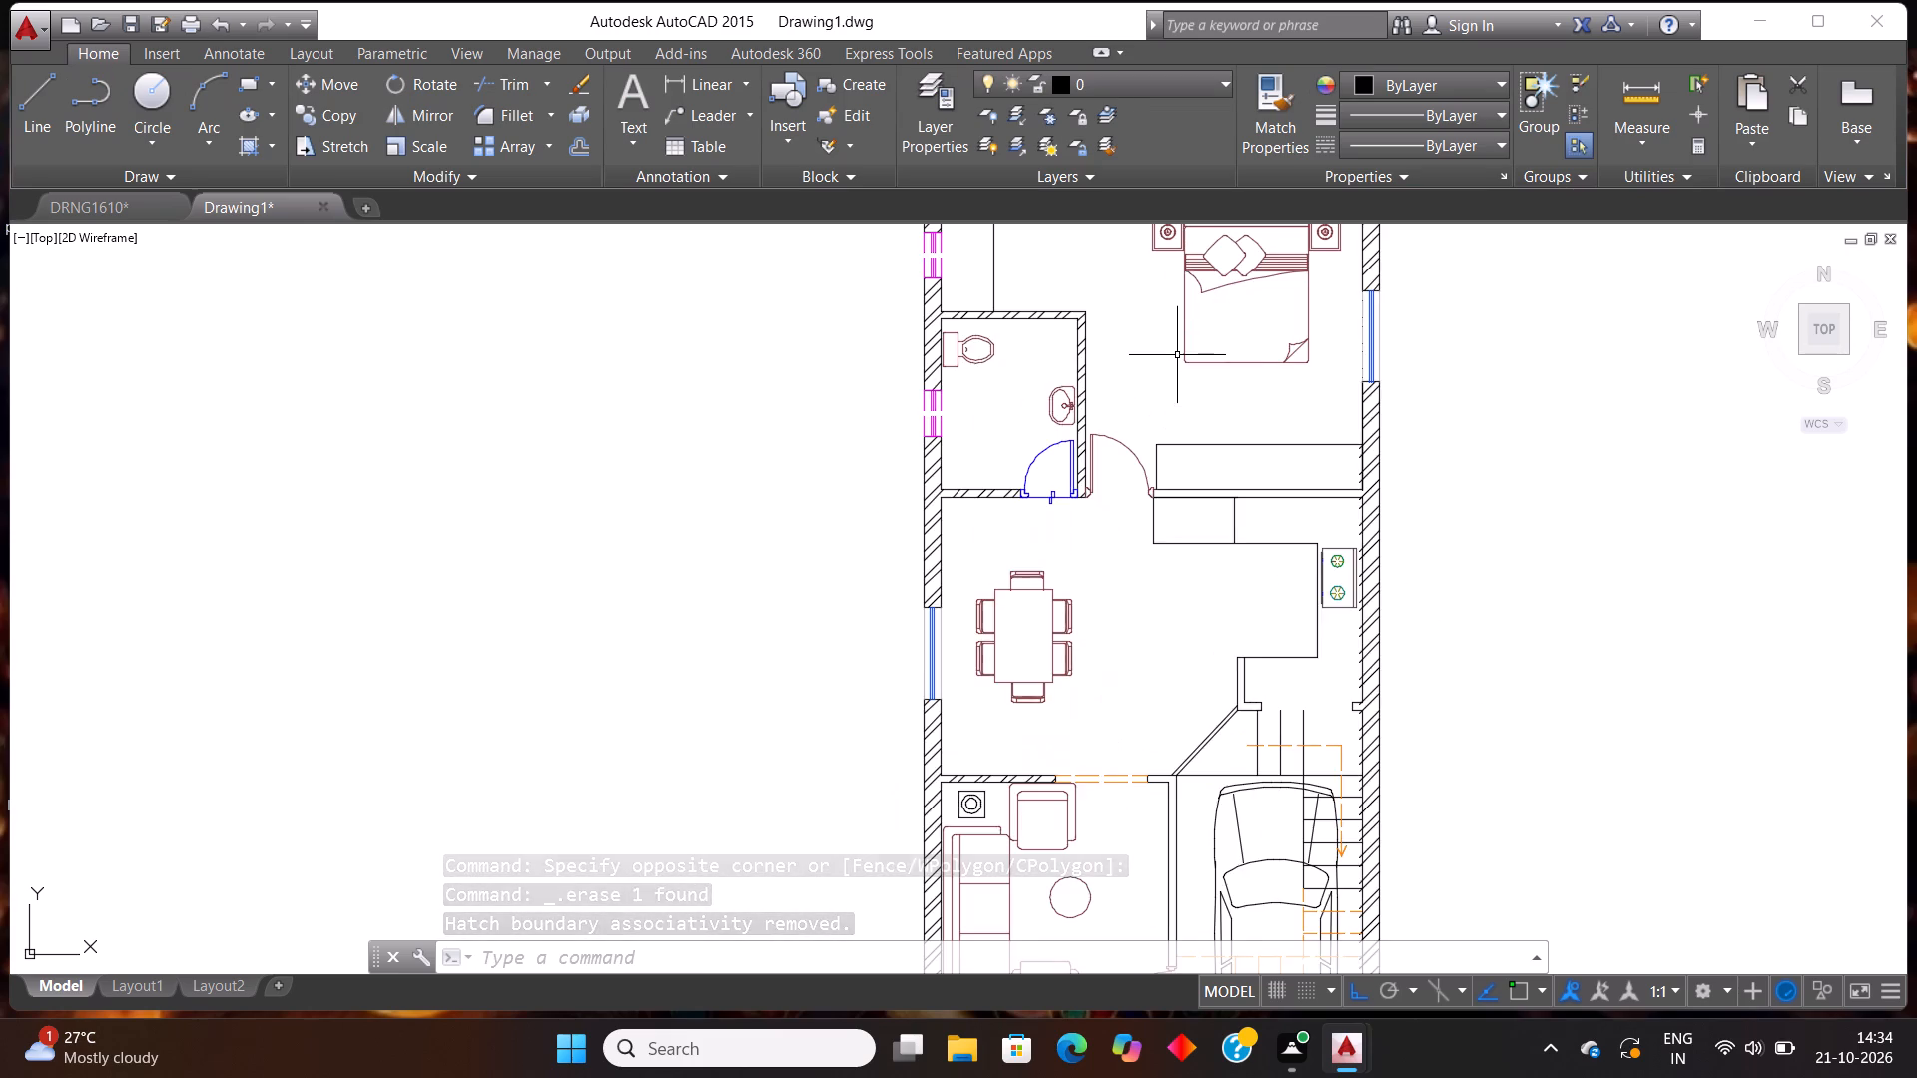
scroll(1355, 466, "down", 1)
scroll(1459, 449, "up", 2)
scroll(1459, 449, "down", 2)
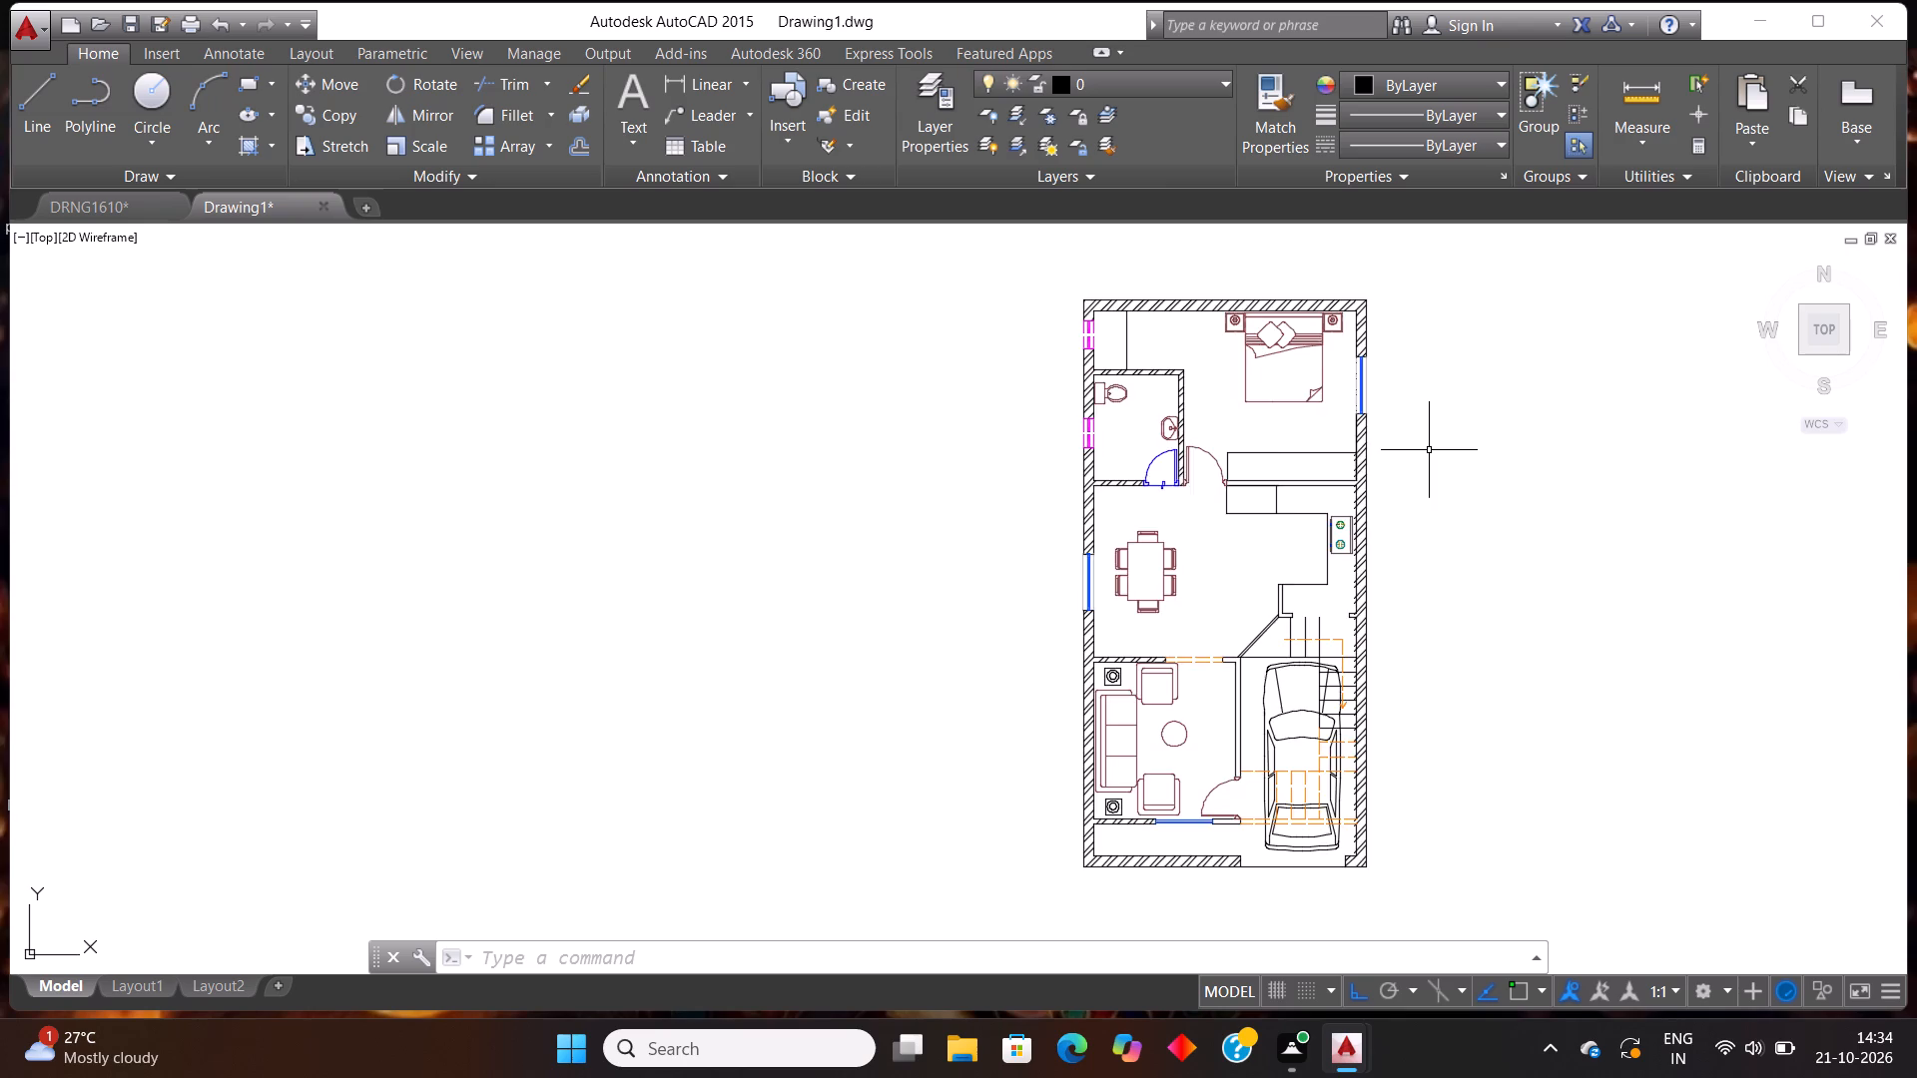
scroll(1429, 450, "down", 2)
scroll(1488, 618, "up", 3)
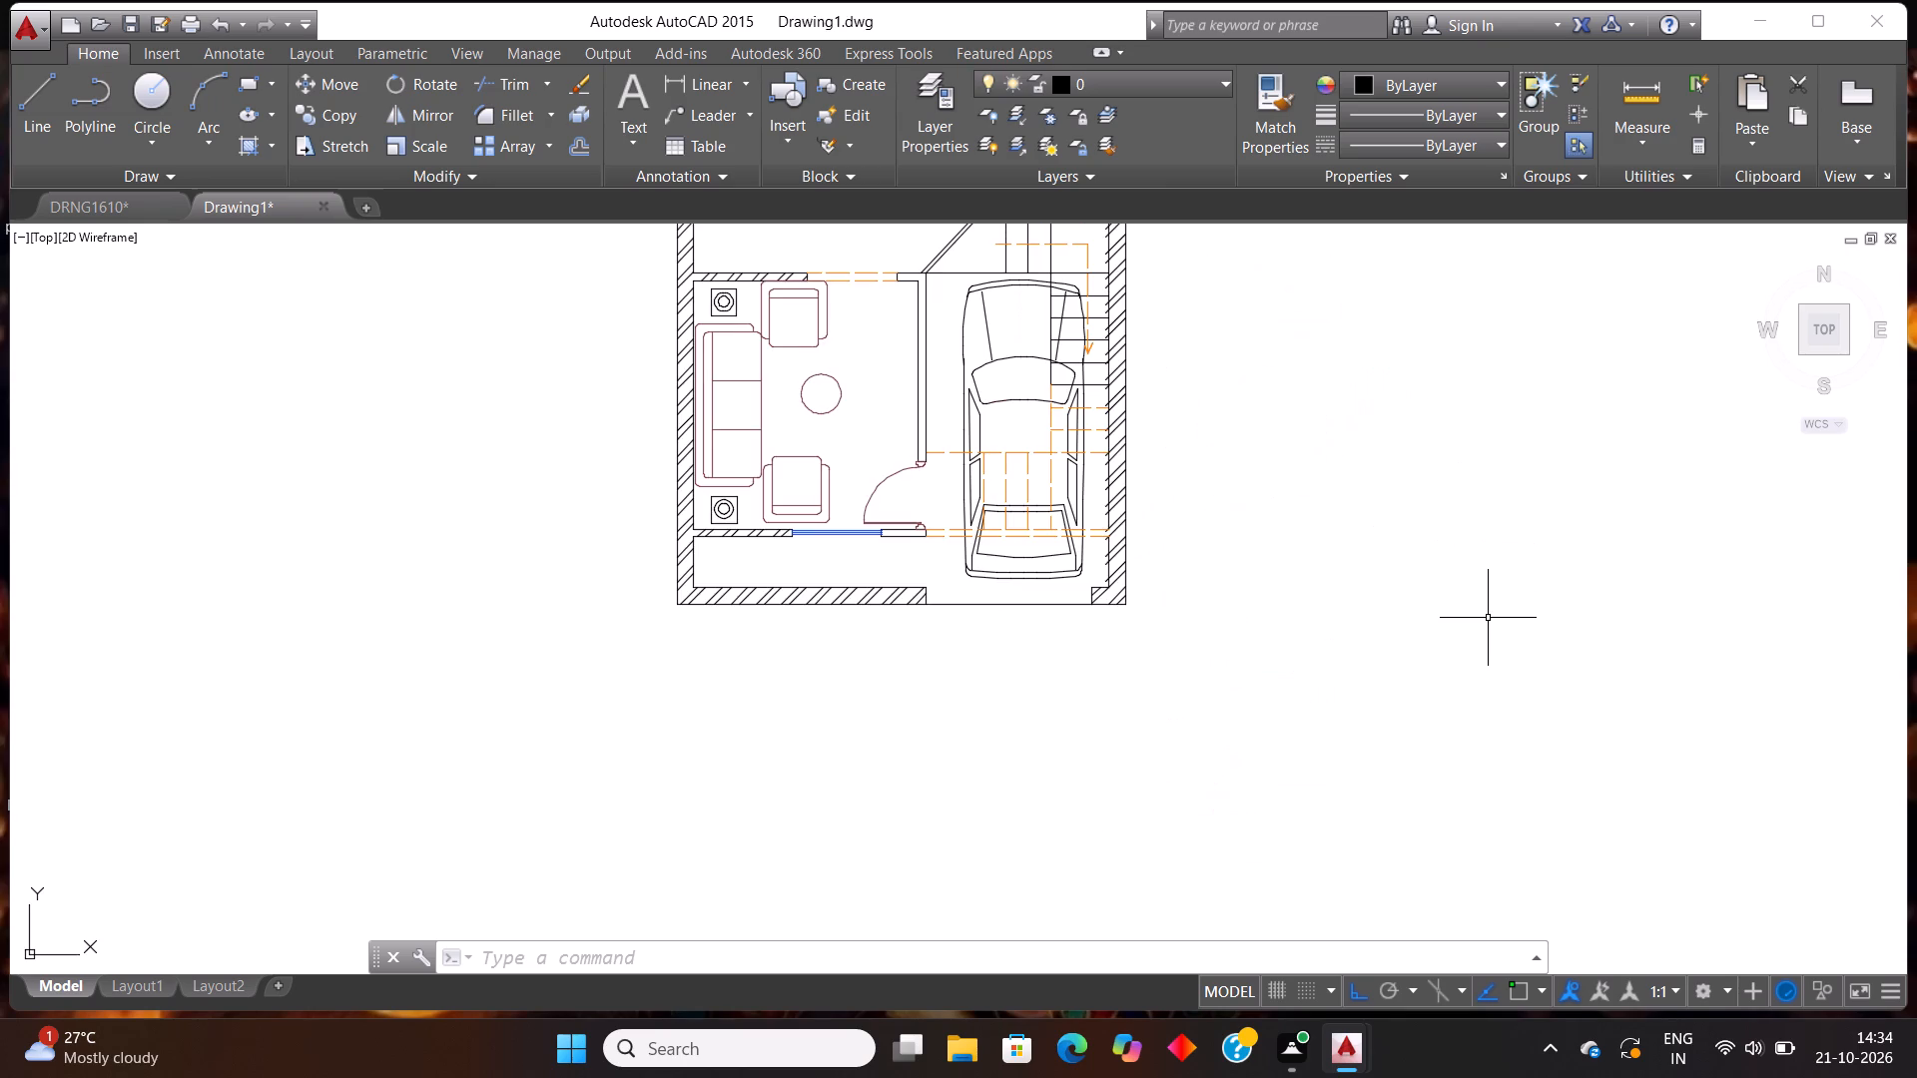
Copy the living room's blue front window into the opening between the kitchen and the stairs.
scroll(1488, 618, "down", 2)
scroll(1194, 469, "up", 2)
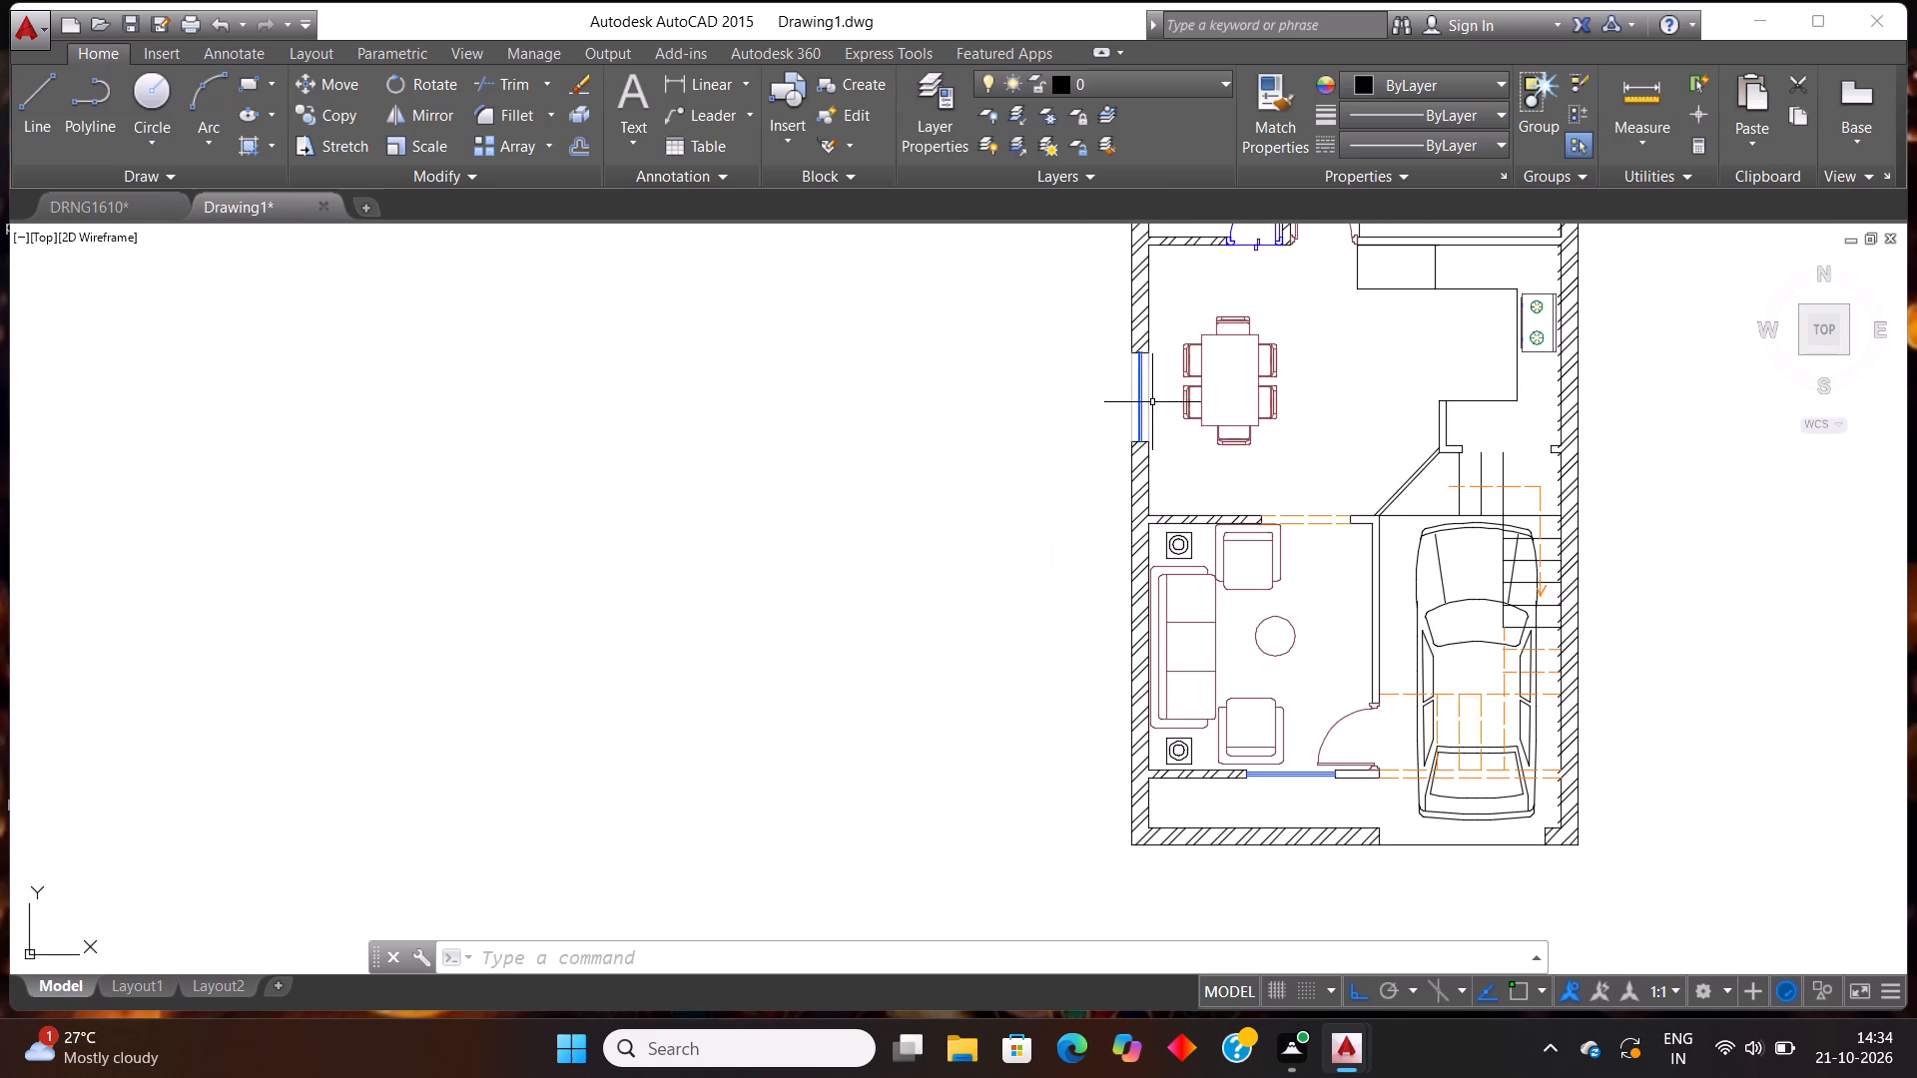
left_click(1308, 794)
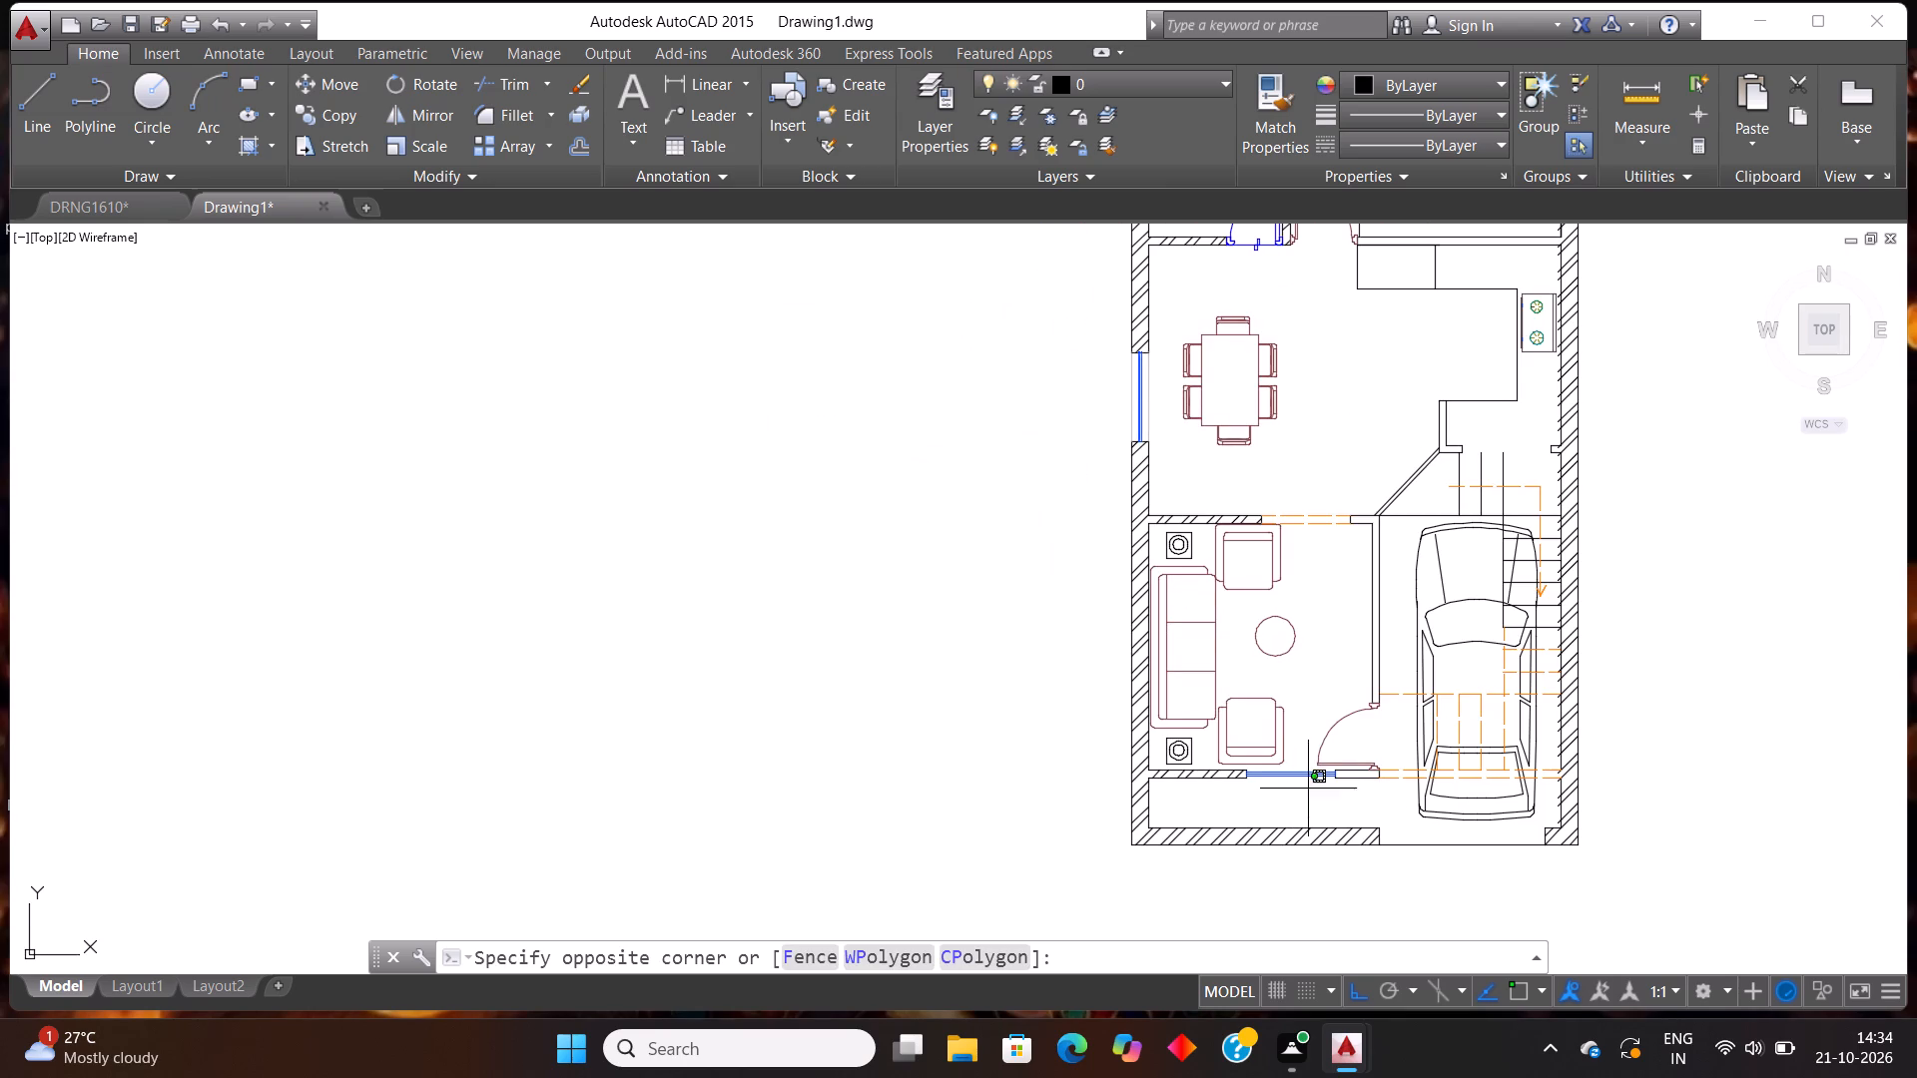
left_click(1305, 762)
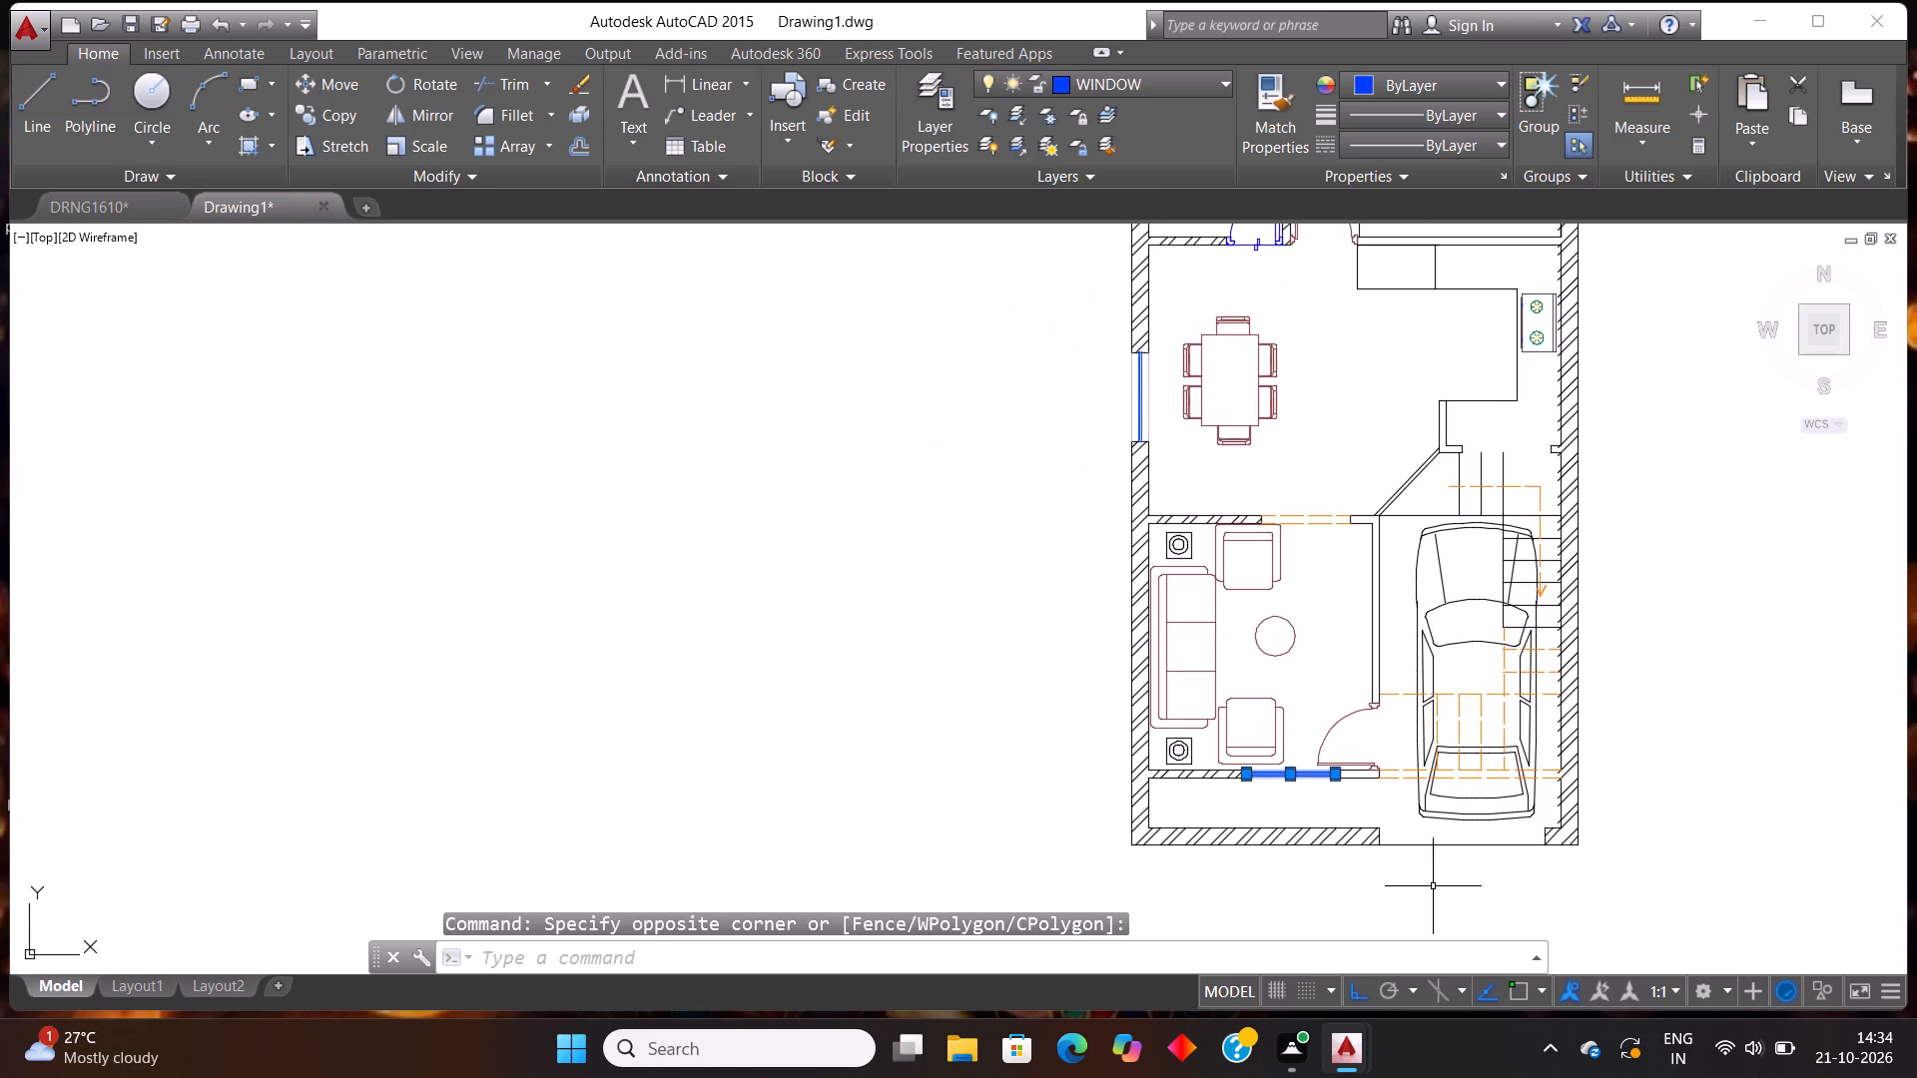
key("ctrl+c")
key("ctrl+v")
scroll(1523, 476, "up", 2)
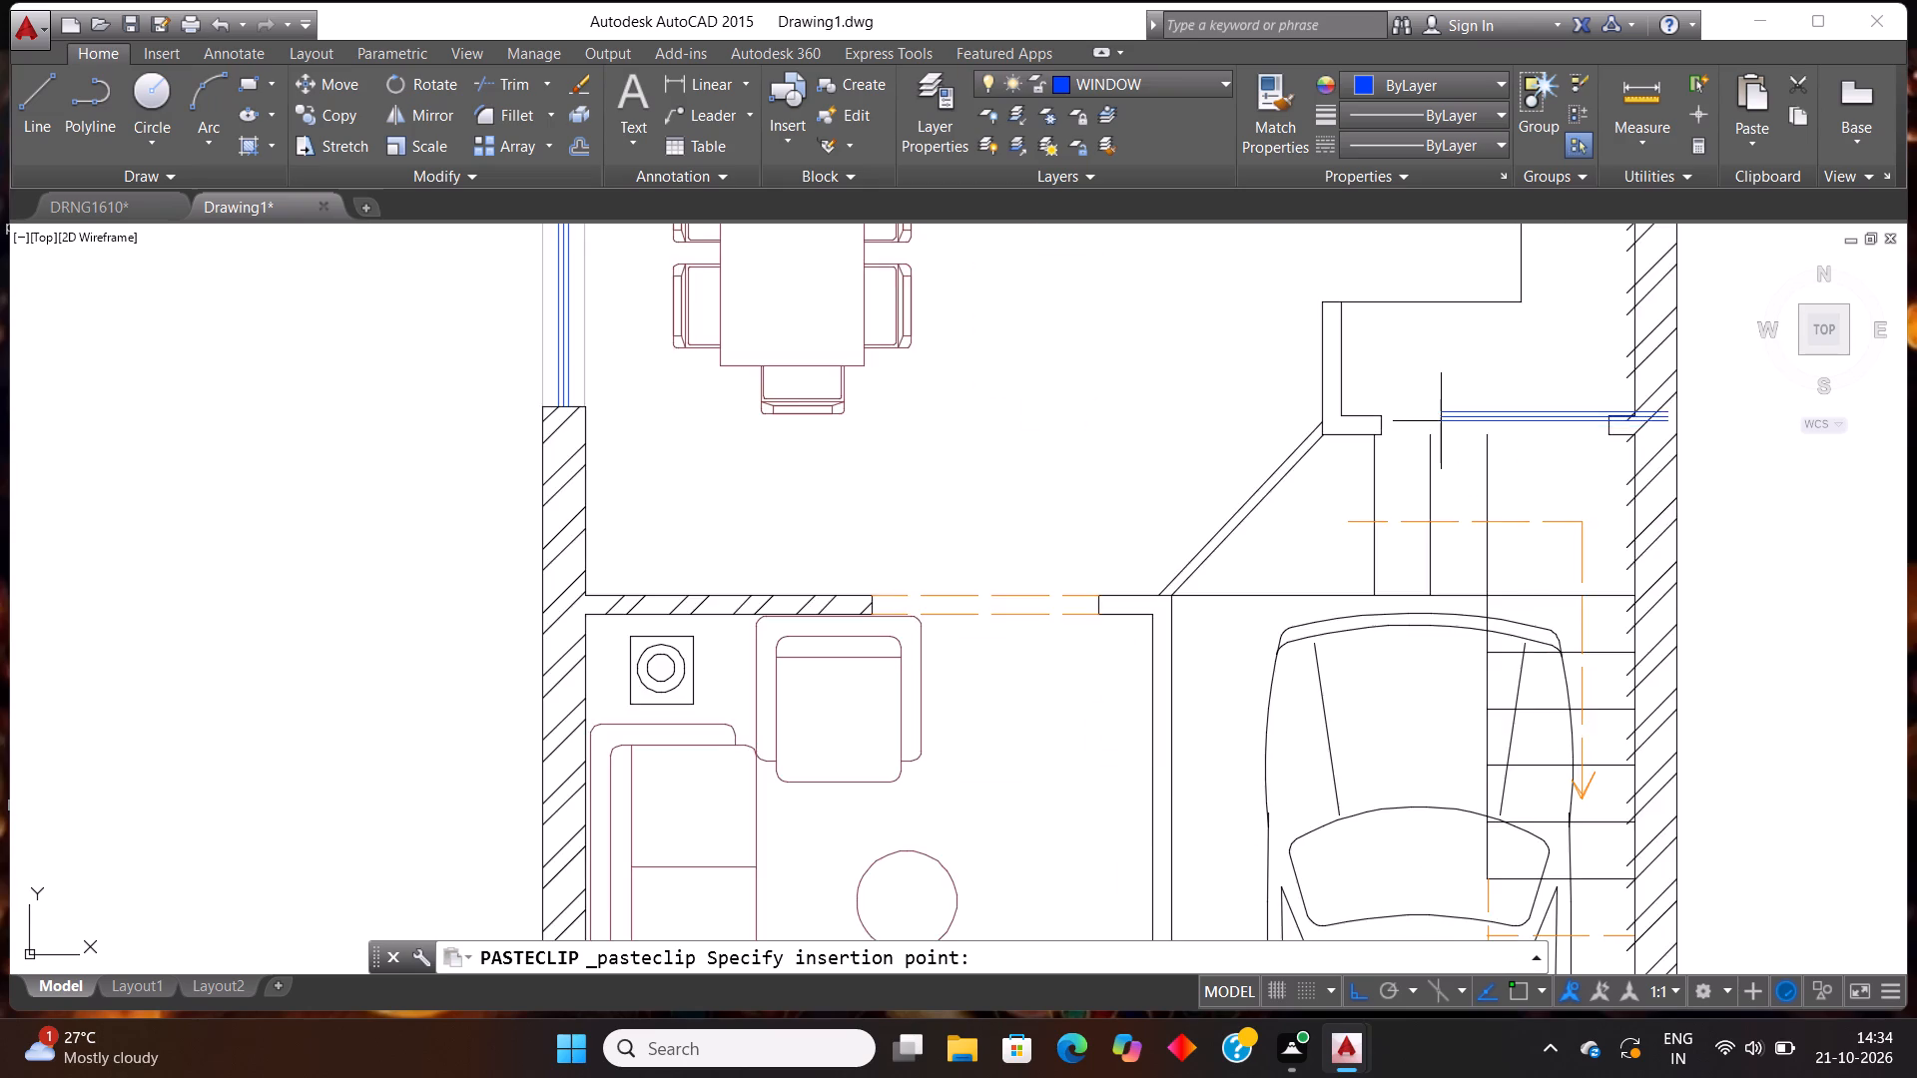
scroll(1441, 421, "up", 1)
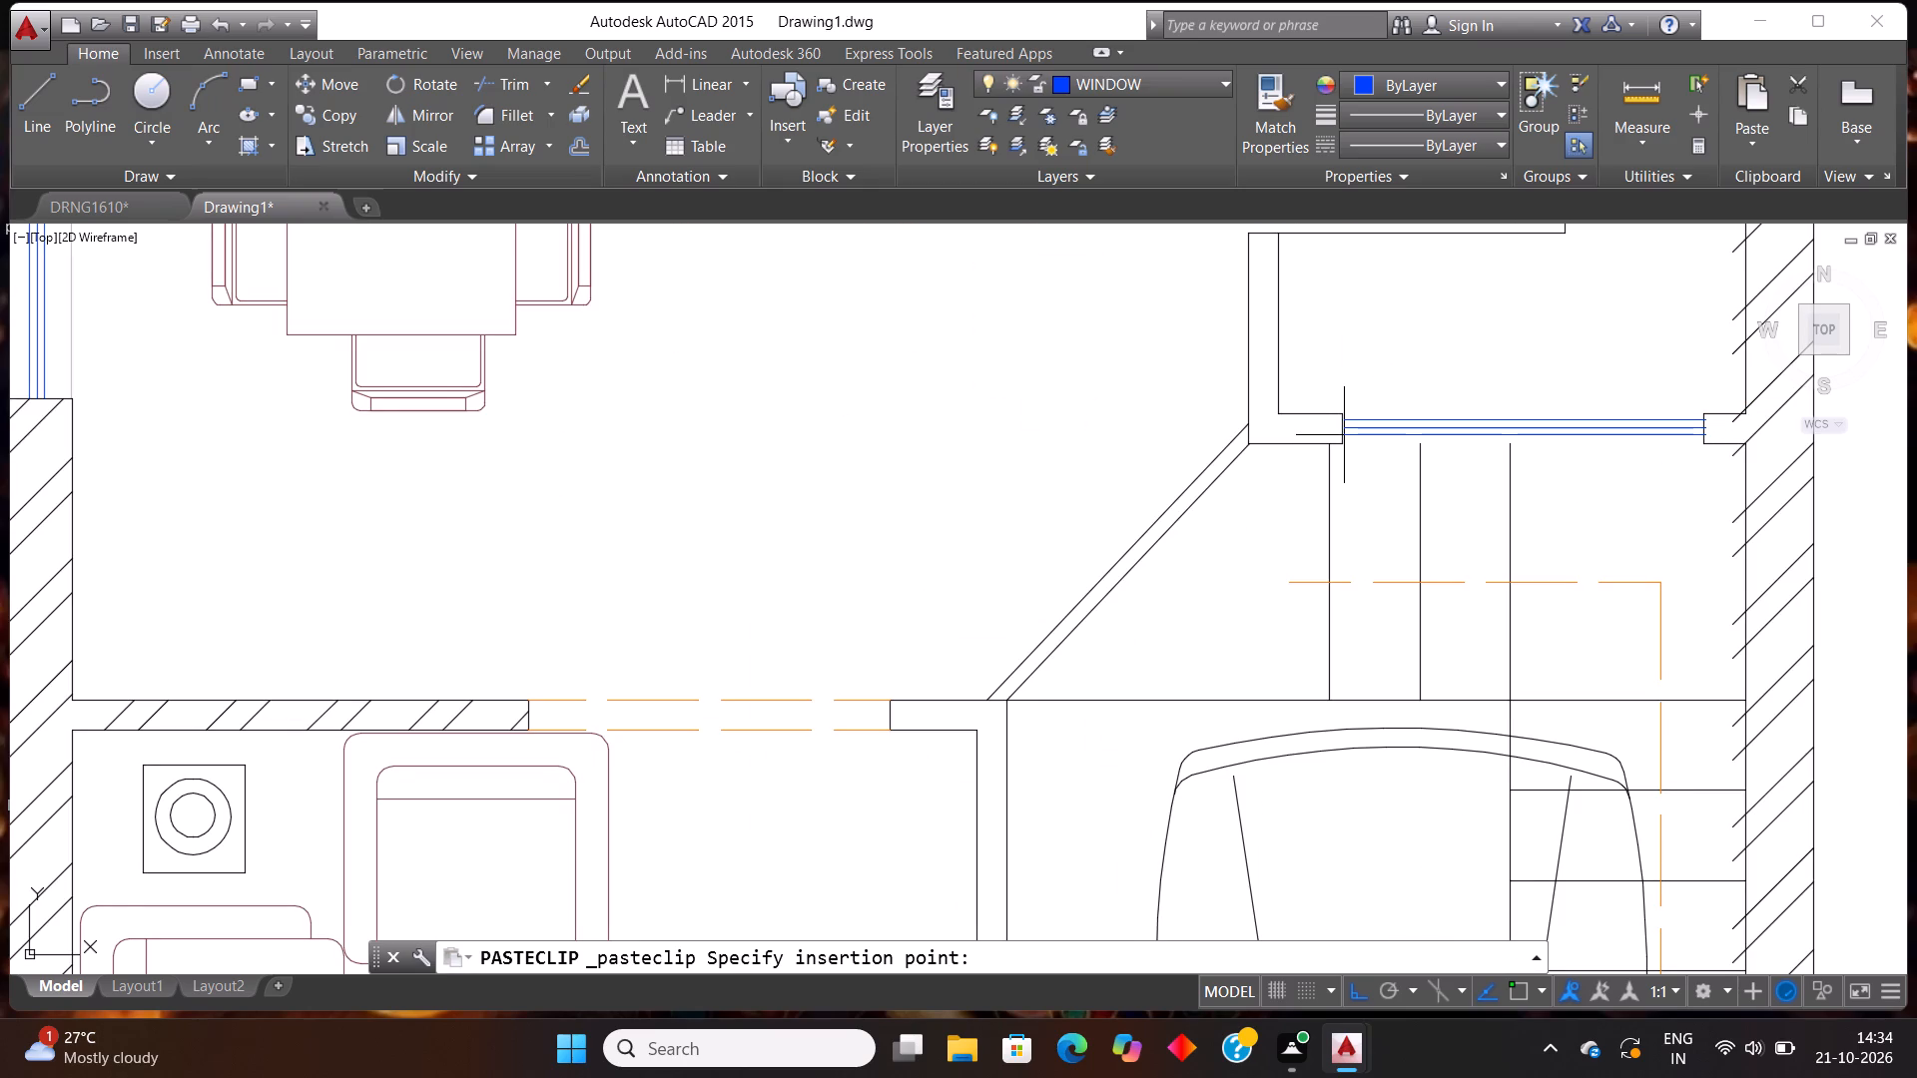
left_click(1341, 435)
scroll(1143, 528, "down", 2)
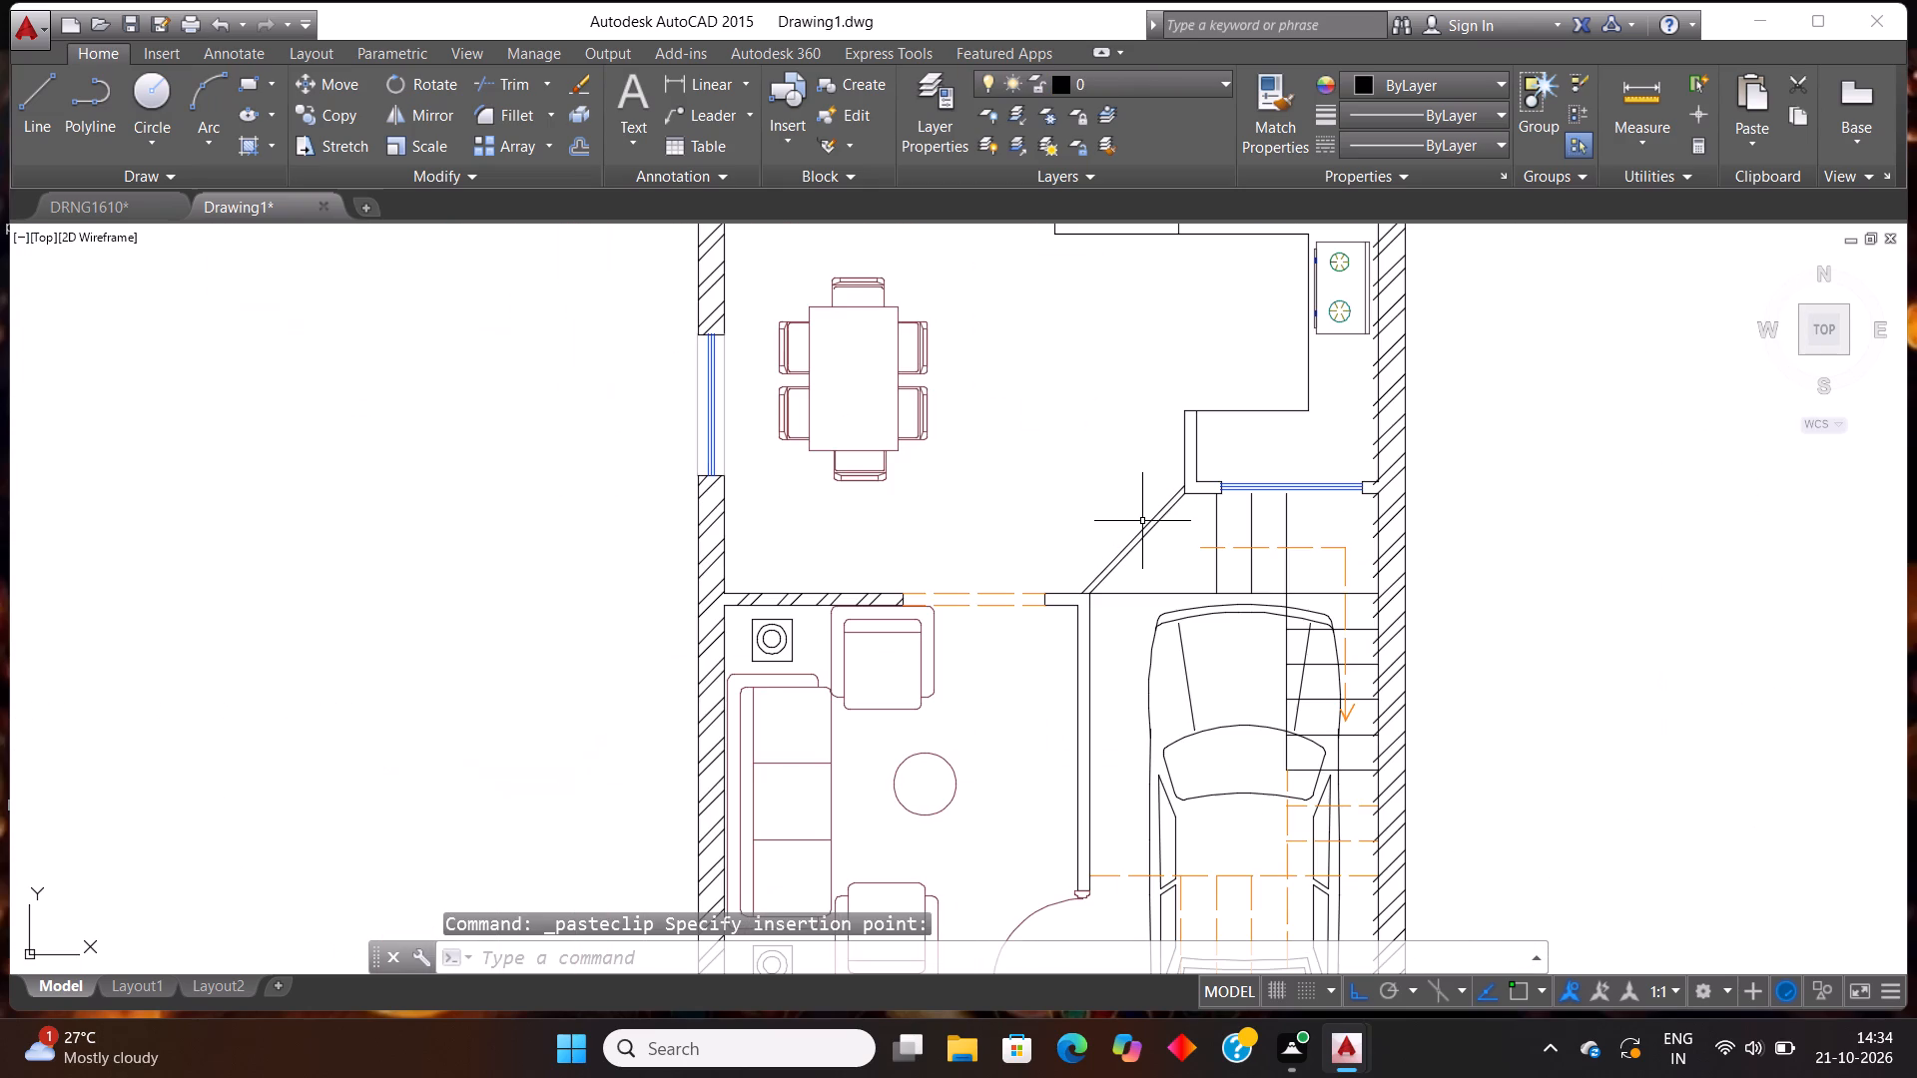
Move the bedroom wardrobe outline, the closet line above the bathroom, and the kitchen counter lines with the stove to layer 00 FURNITURE.
scroll(1353, 519, "up", 1)
scroll(1348, 536, "down", 2)
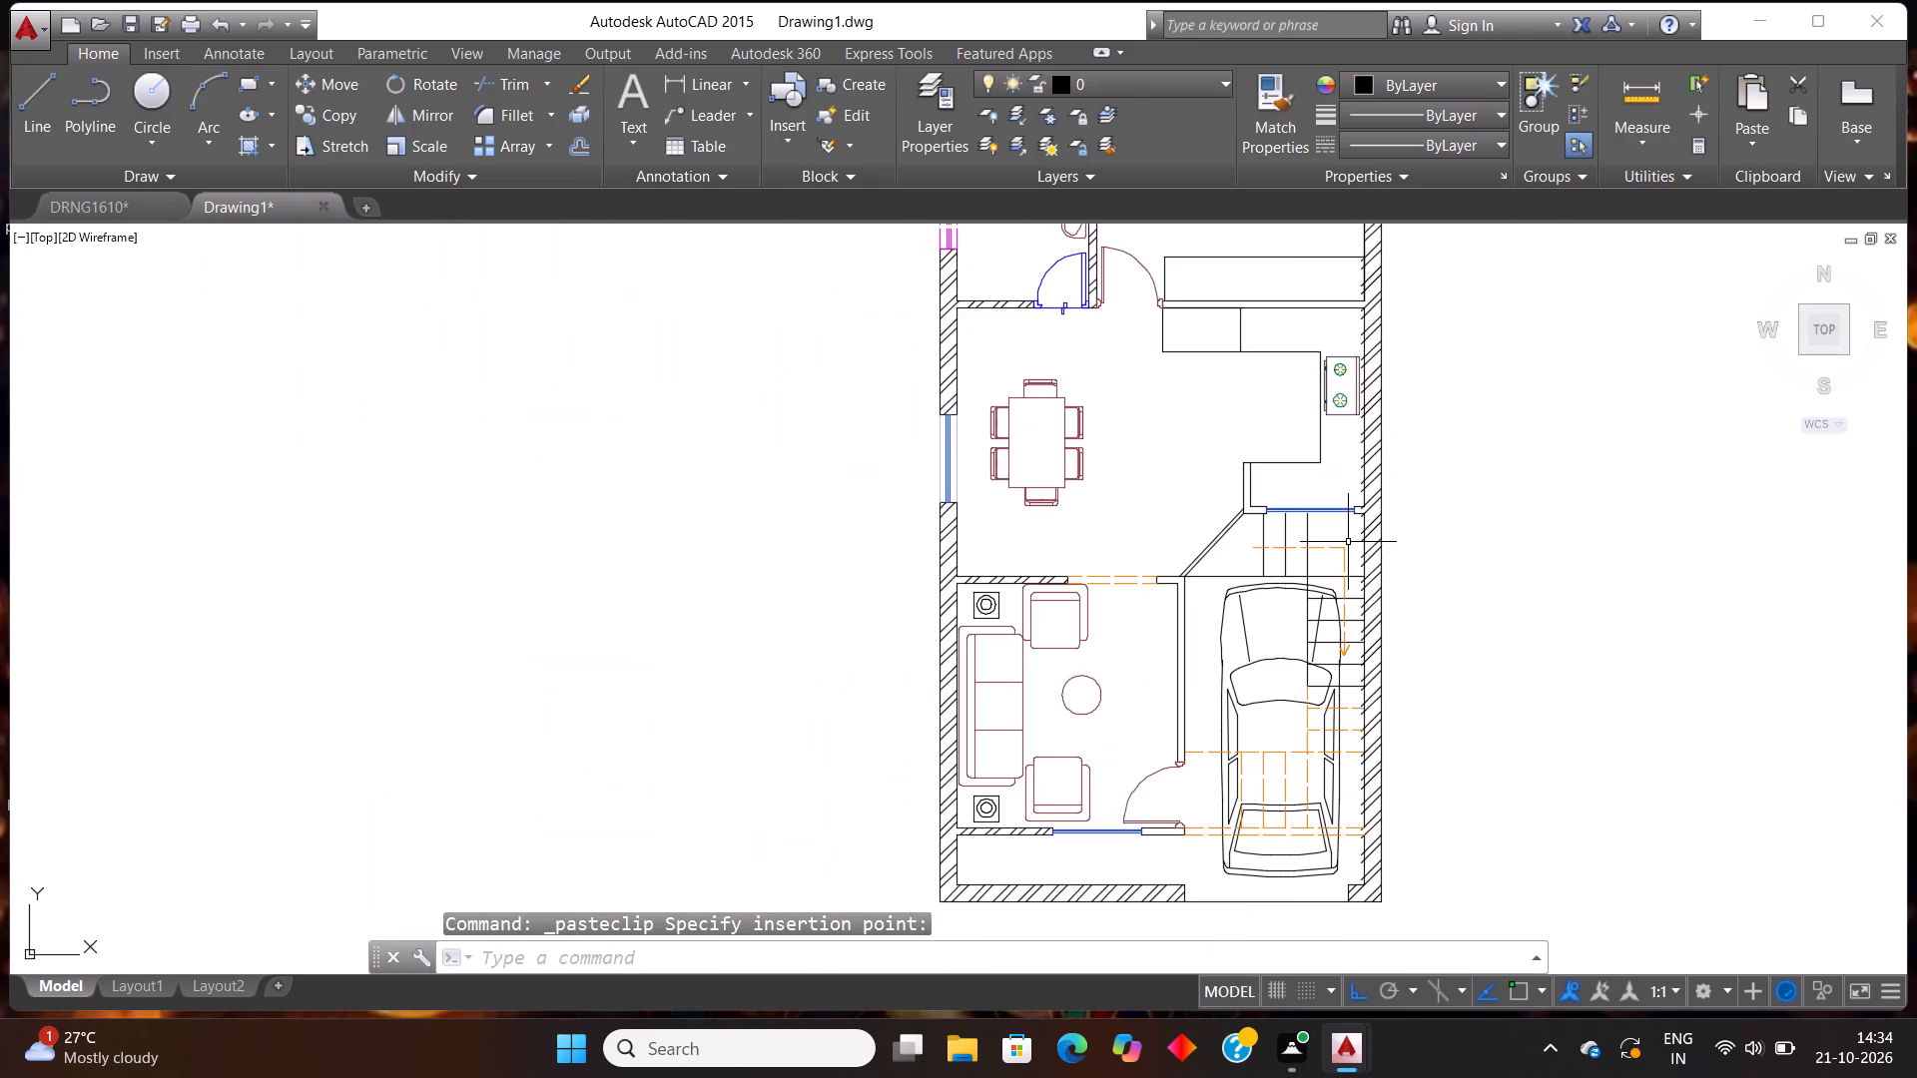
scroll(1348, 542, "down", 1)
scroll(1448, 479, "down", 1)
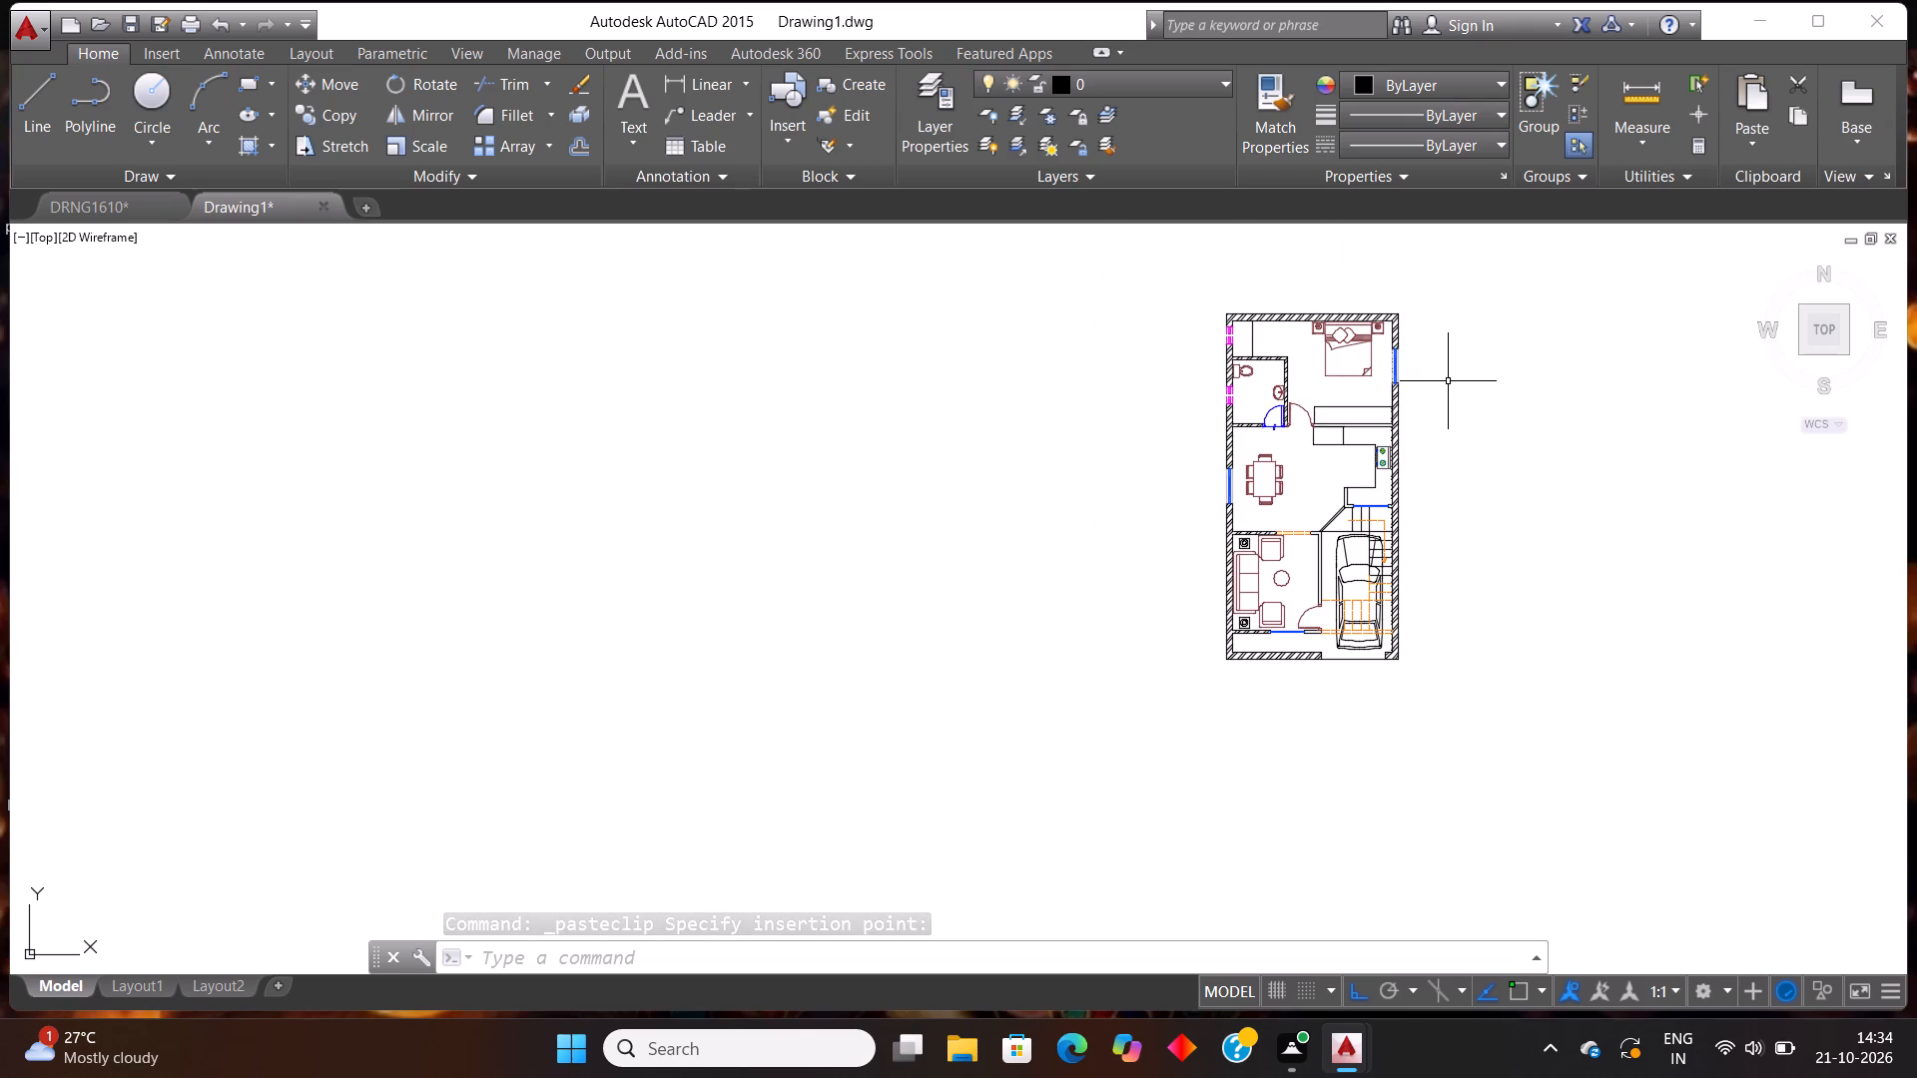
scroll(1448, 381, "up", 1)
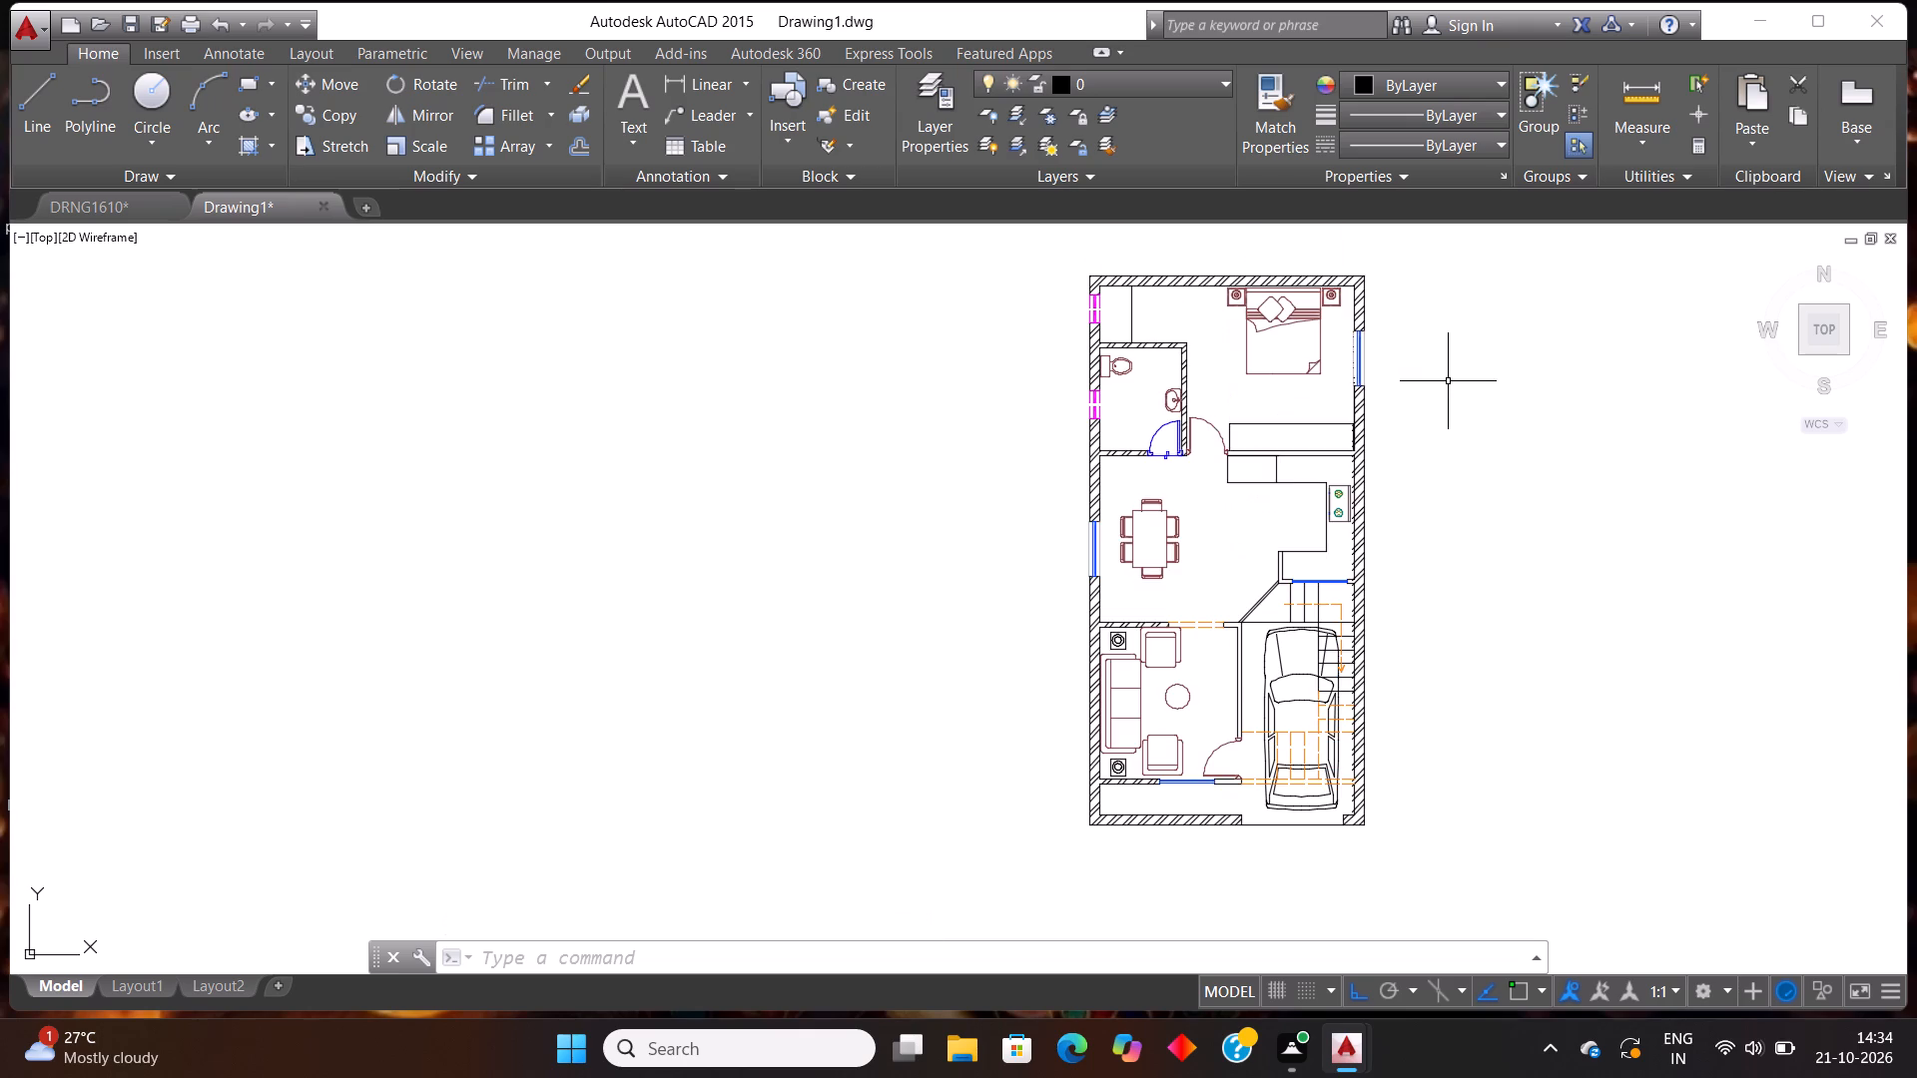
left_click(1316, 435)
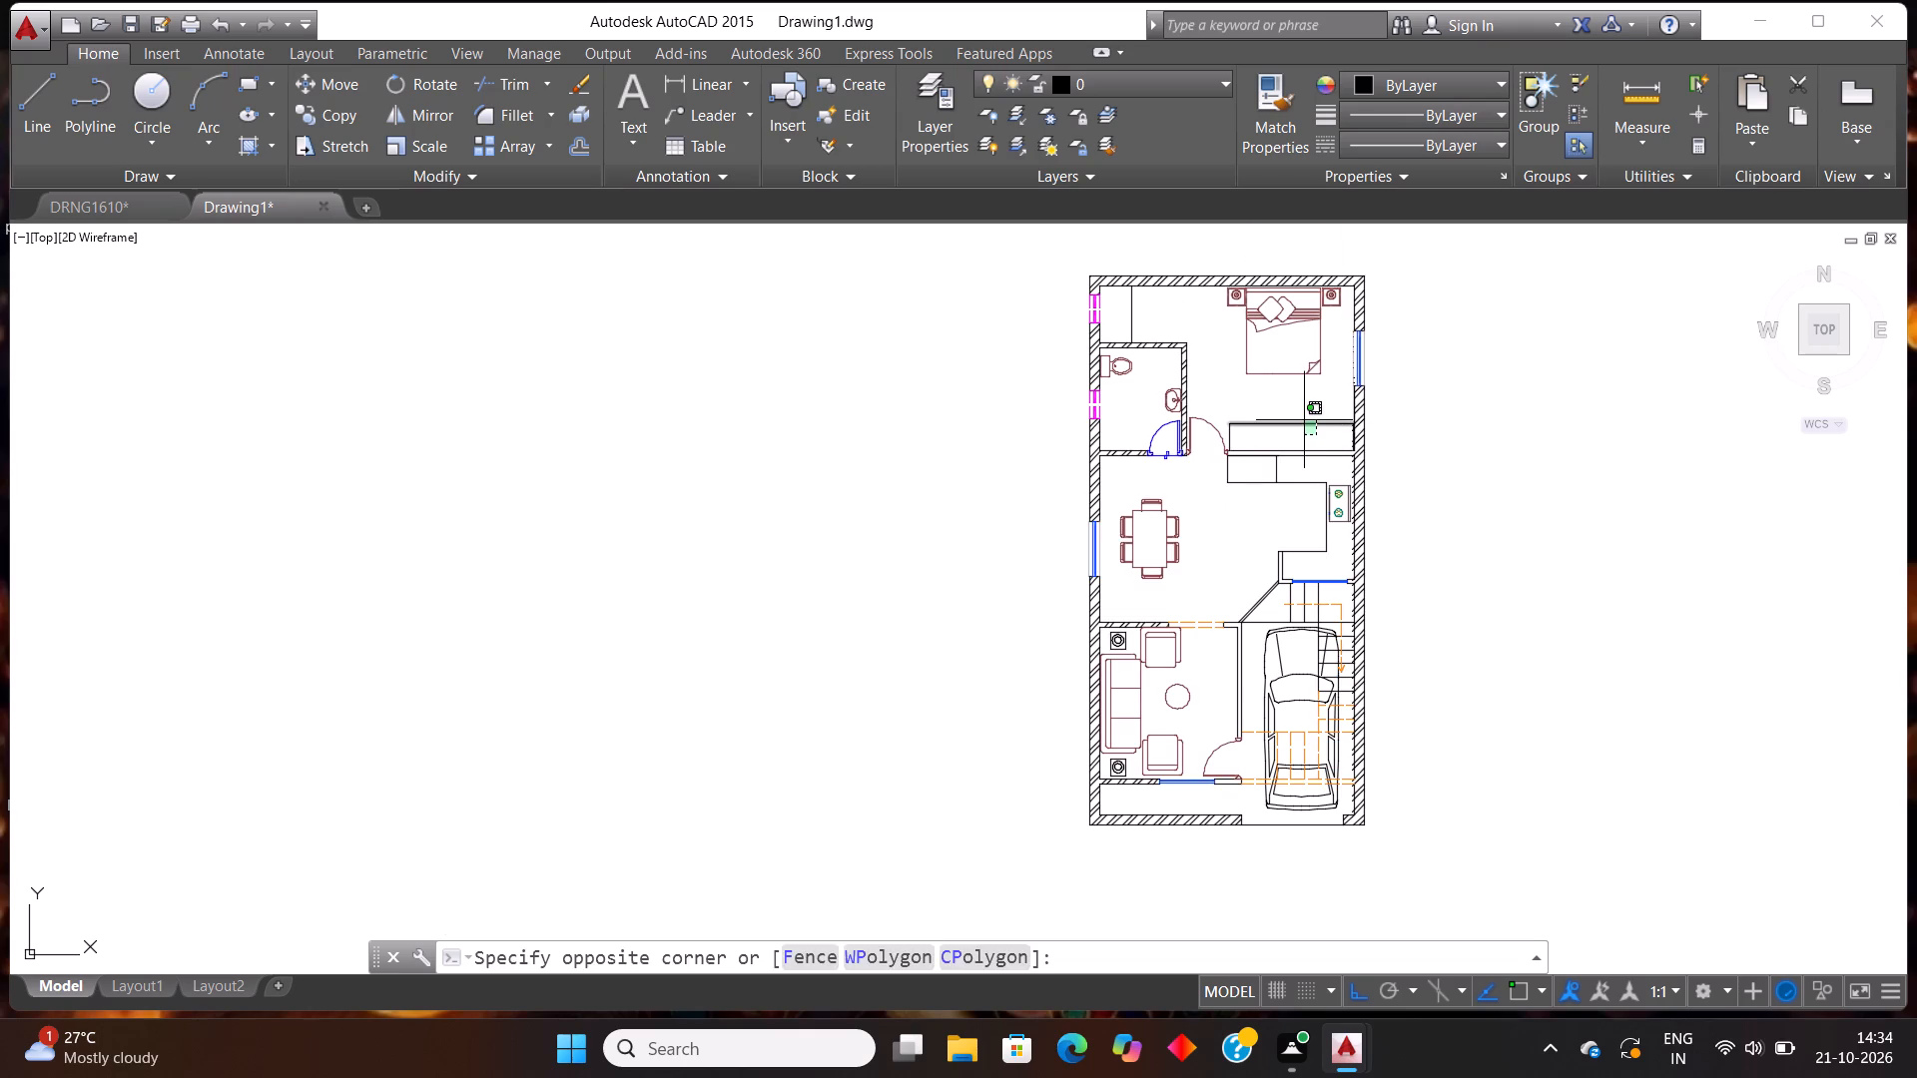
left_click(1304, 418)
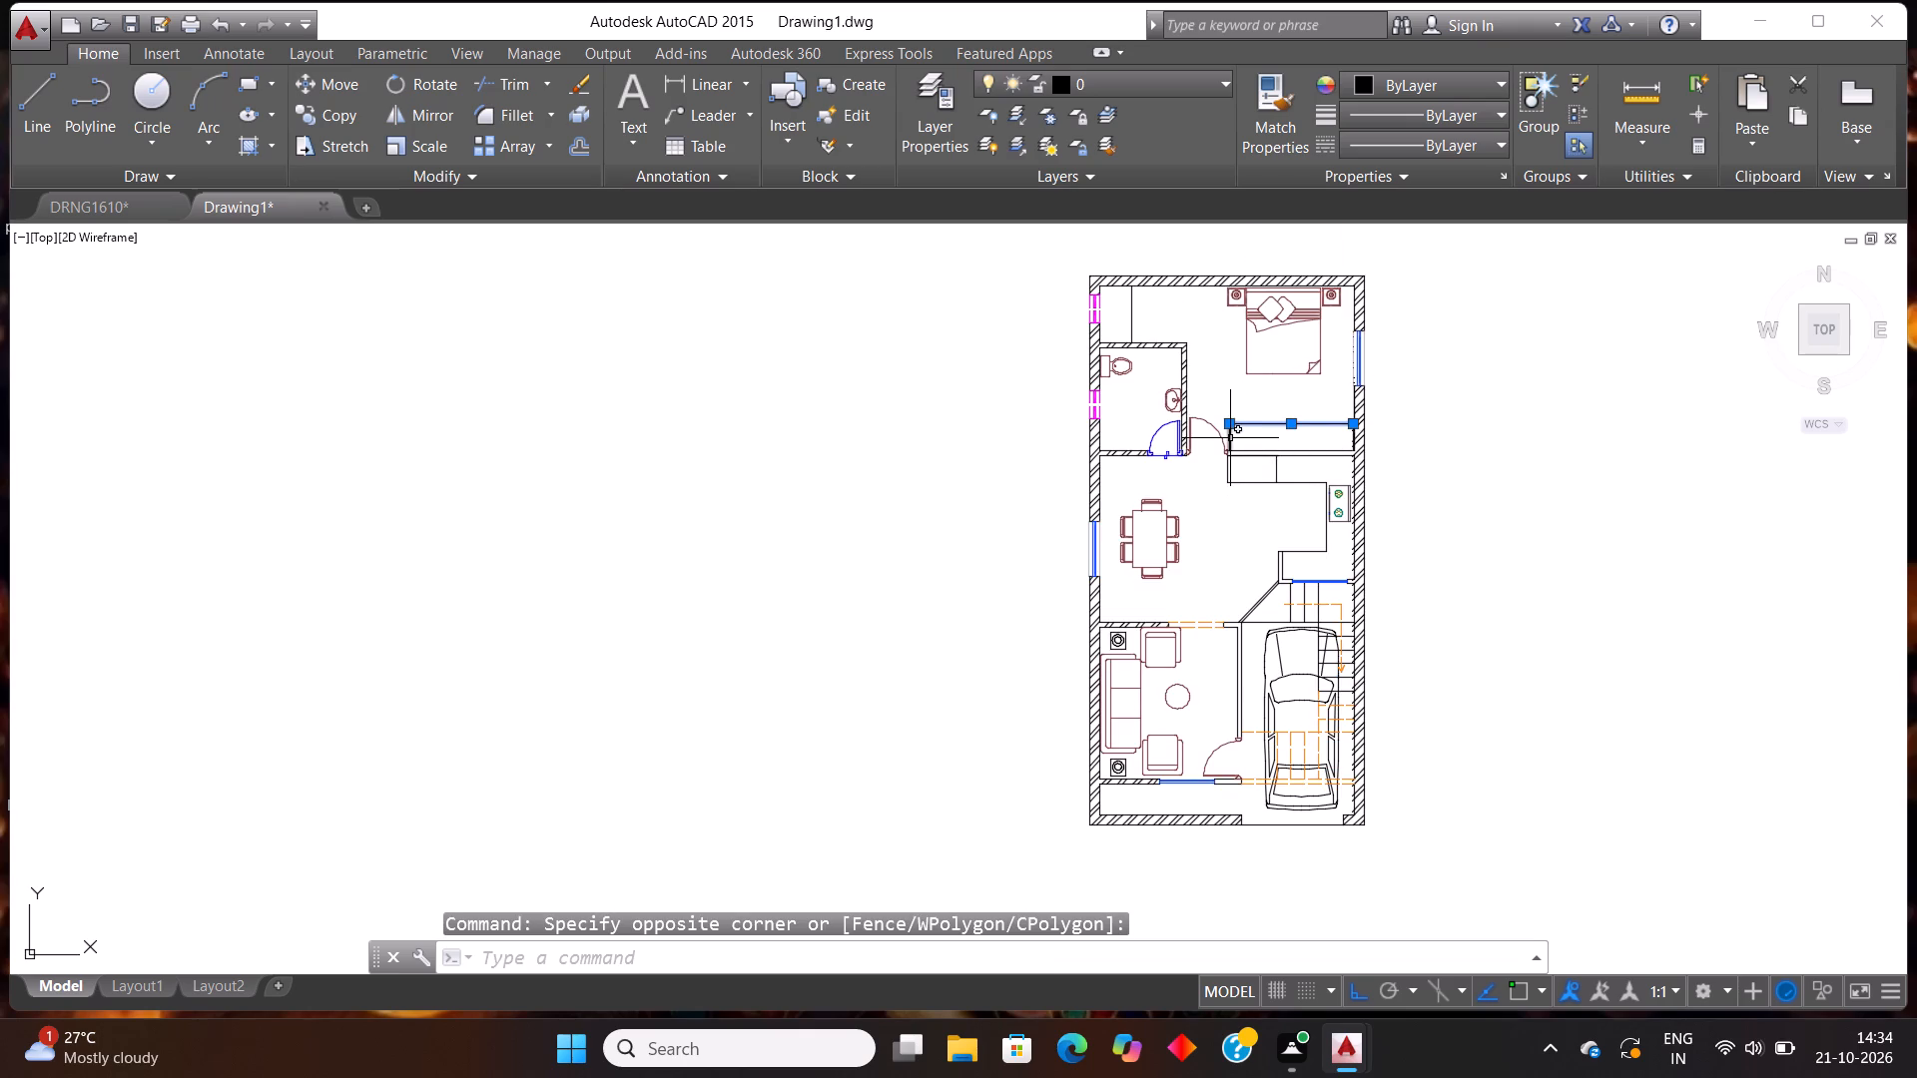
left_click(1229, 438)
left_click(1154, 320)
left_click(1118, 322)
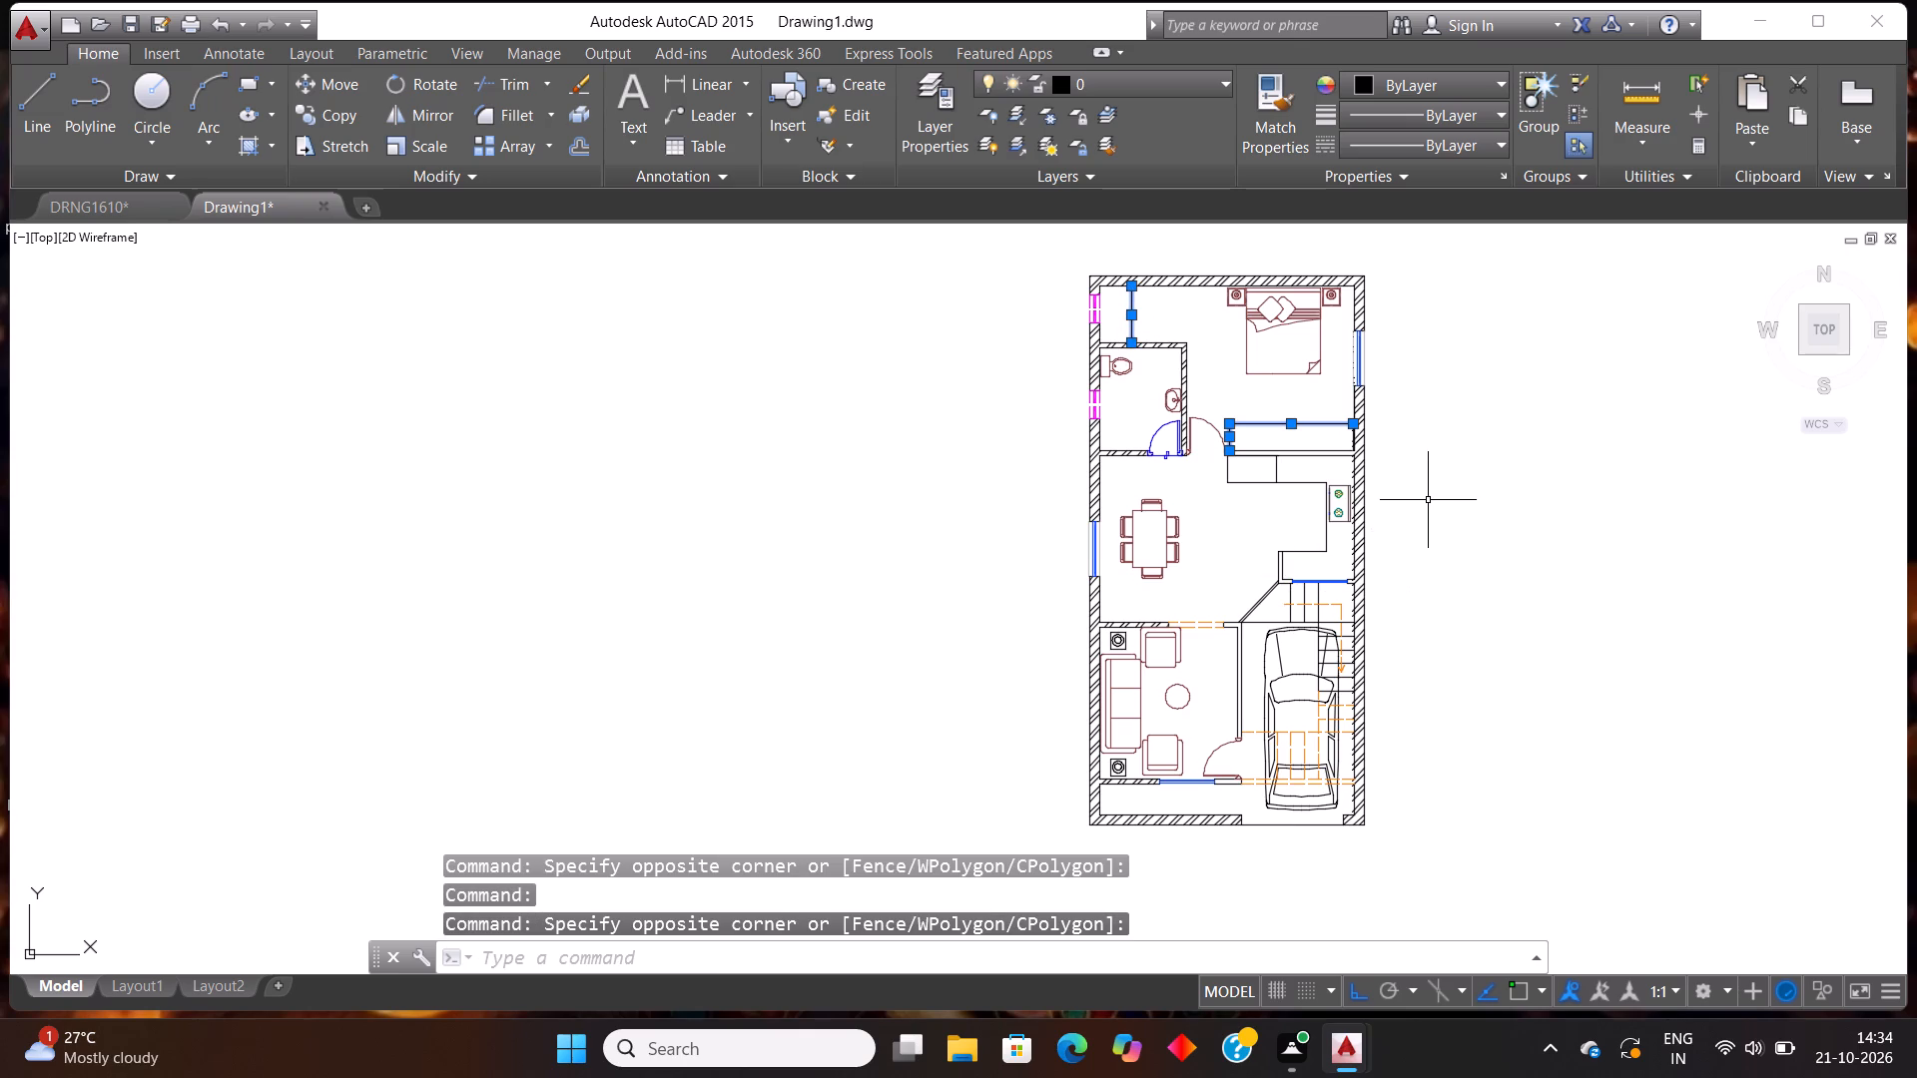
scroll(1428, 500, "up", 1)
left_click(1274, 593)
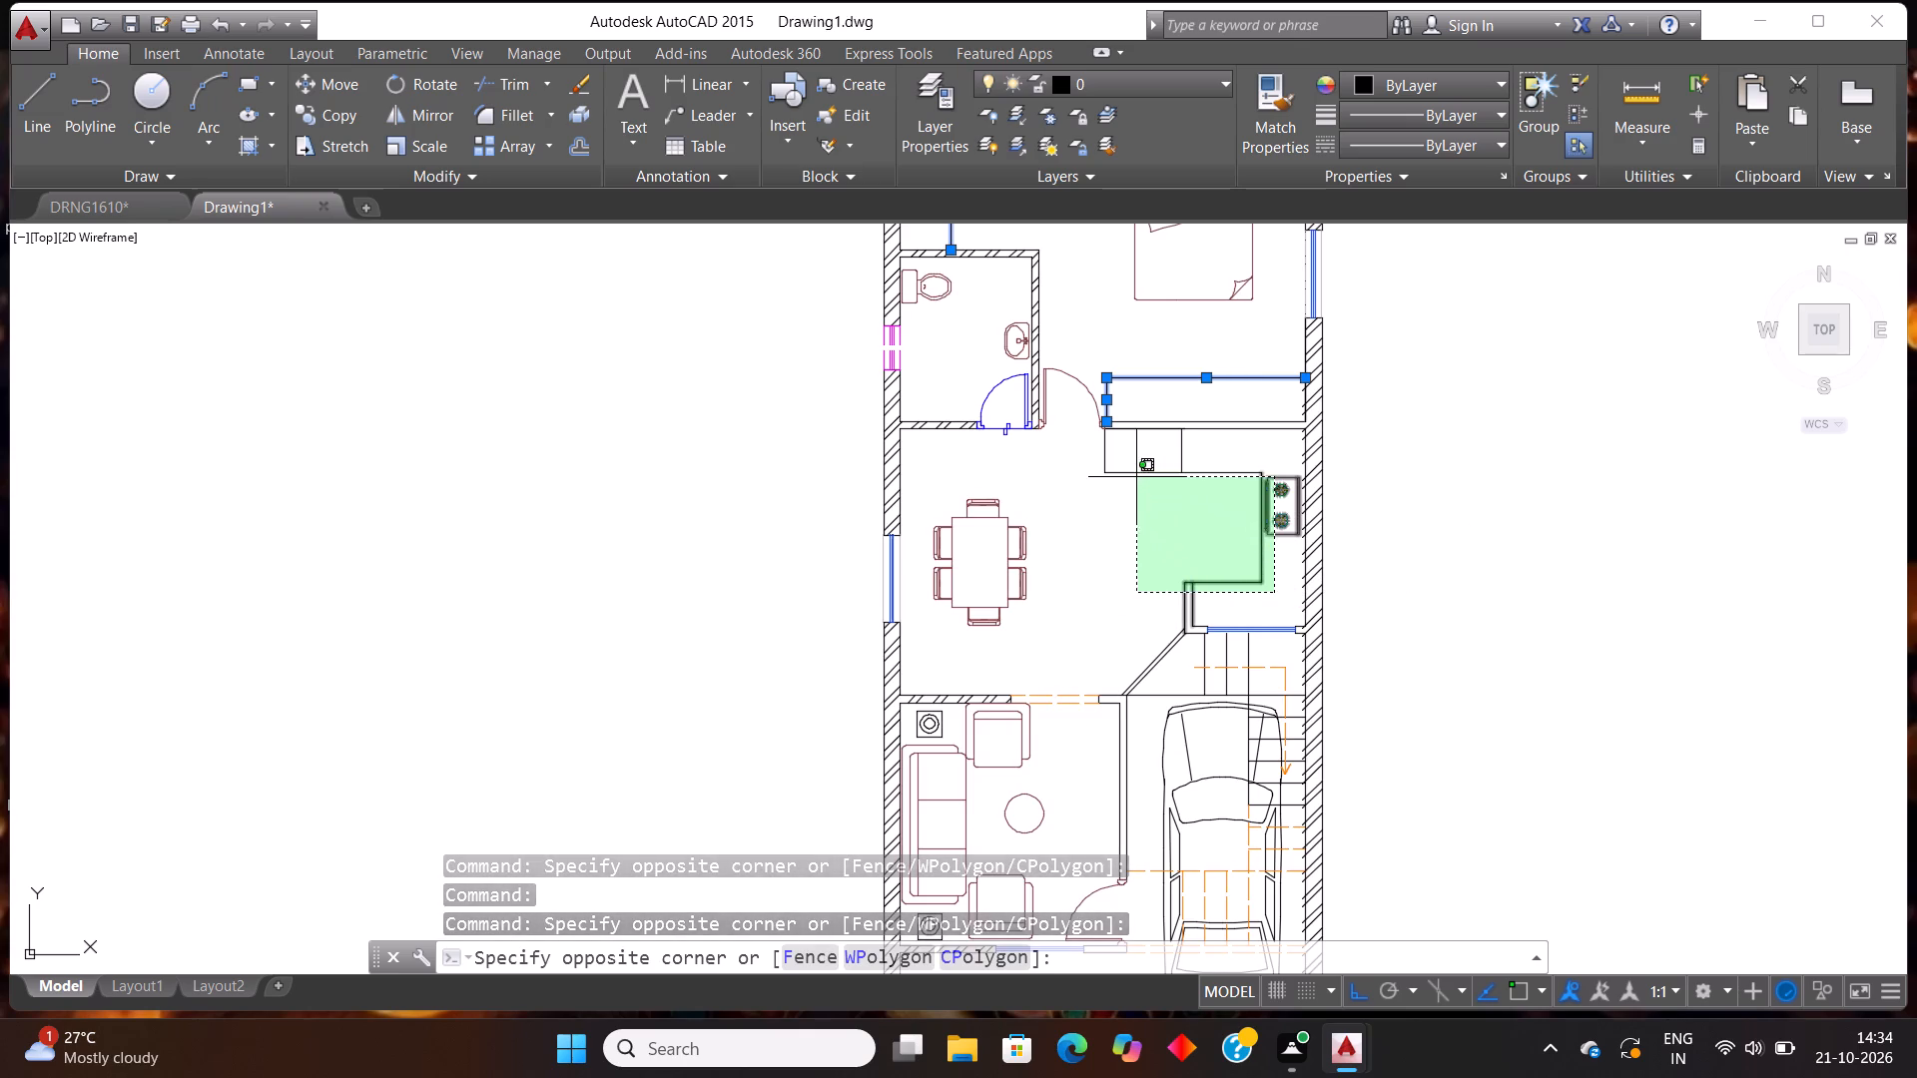
left_click(1095, 450)
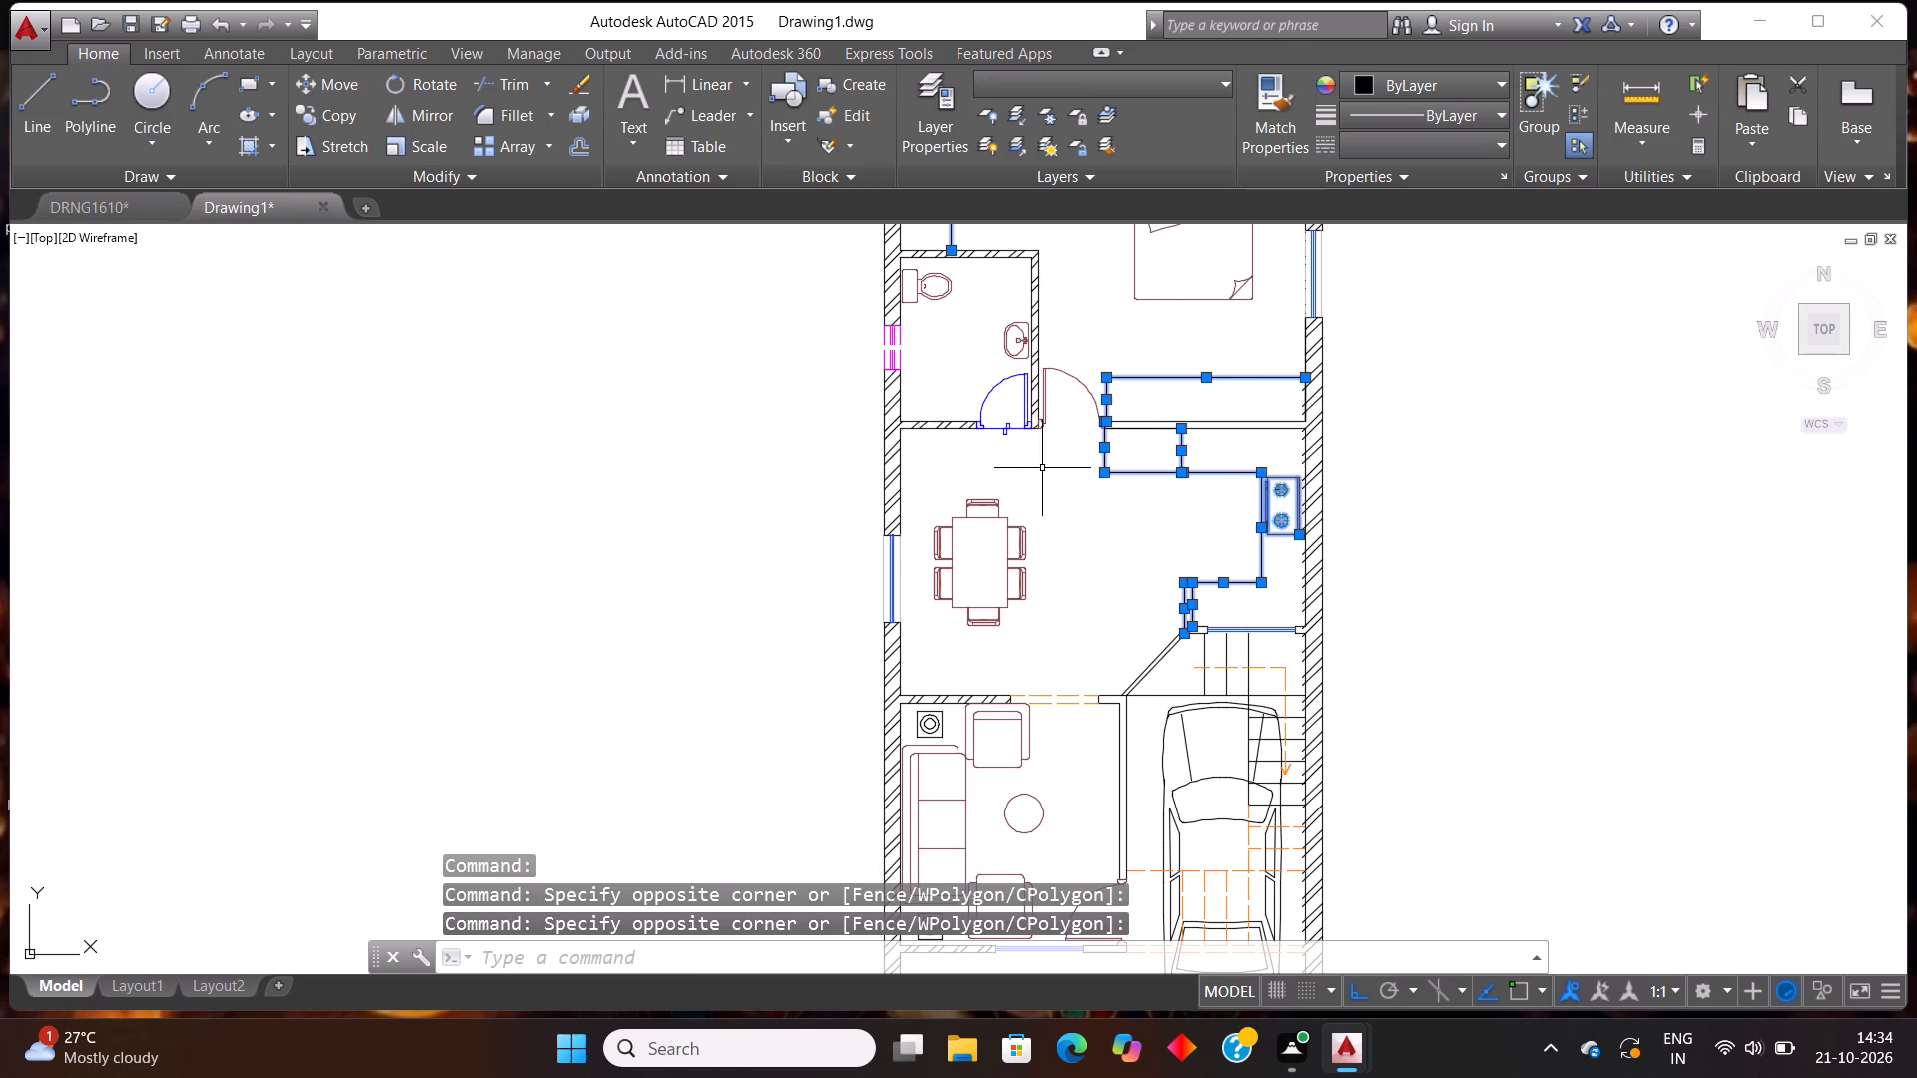
left_click(1036, 82)
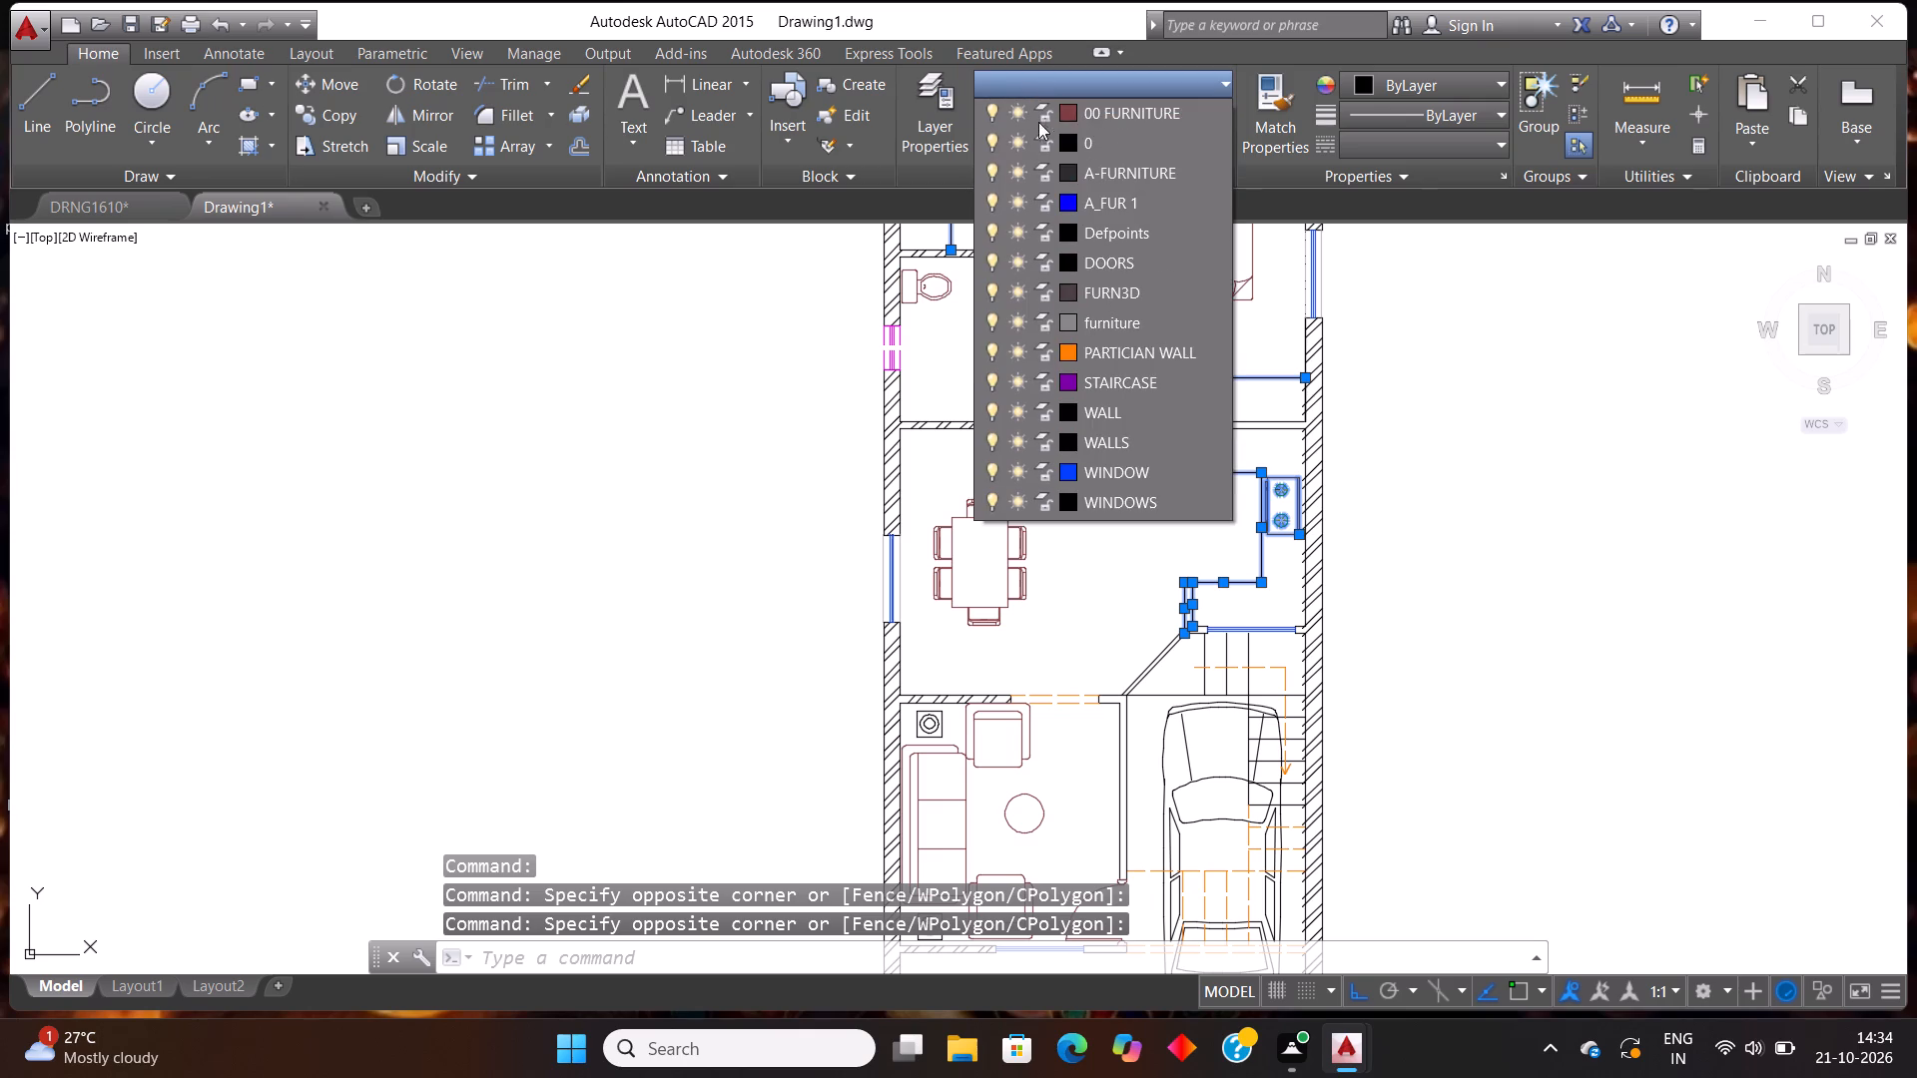
left_click(1093, 113)
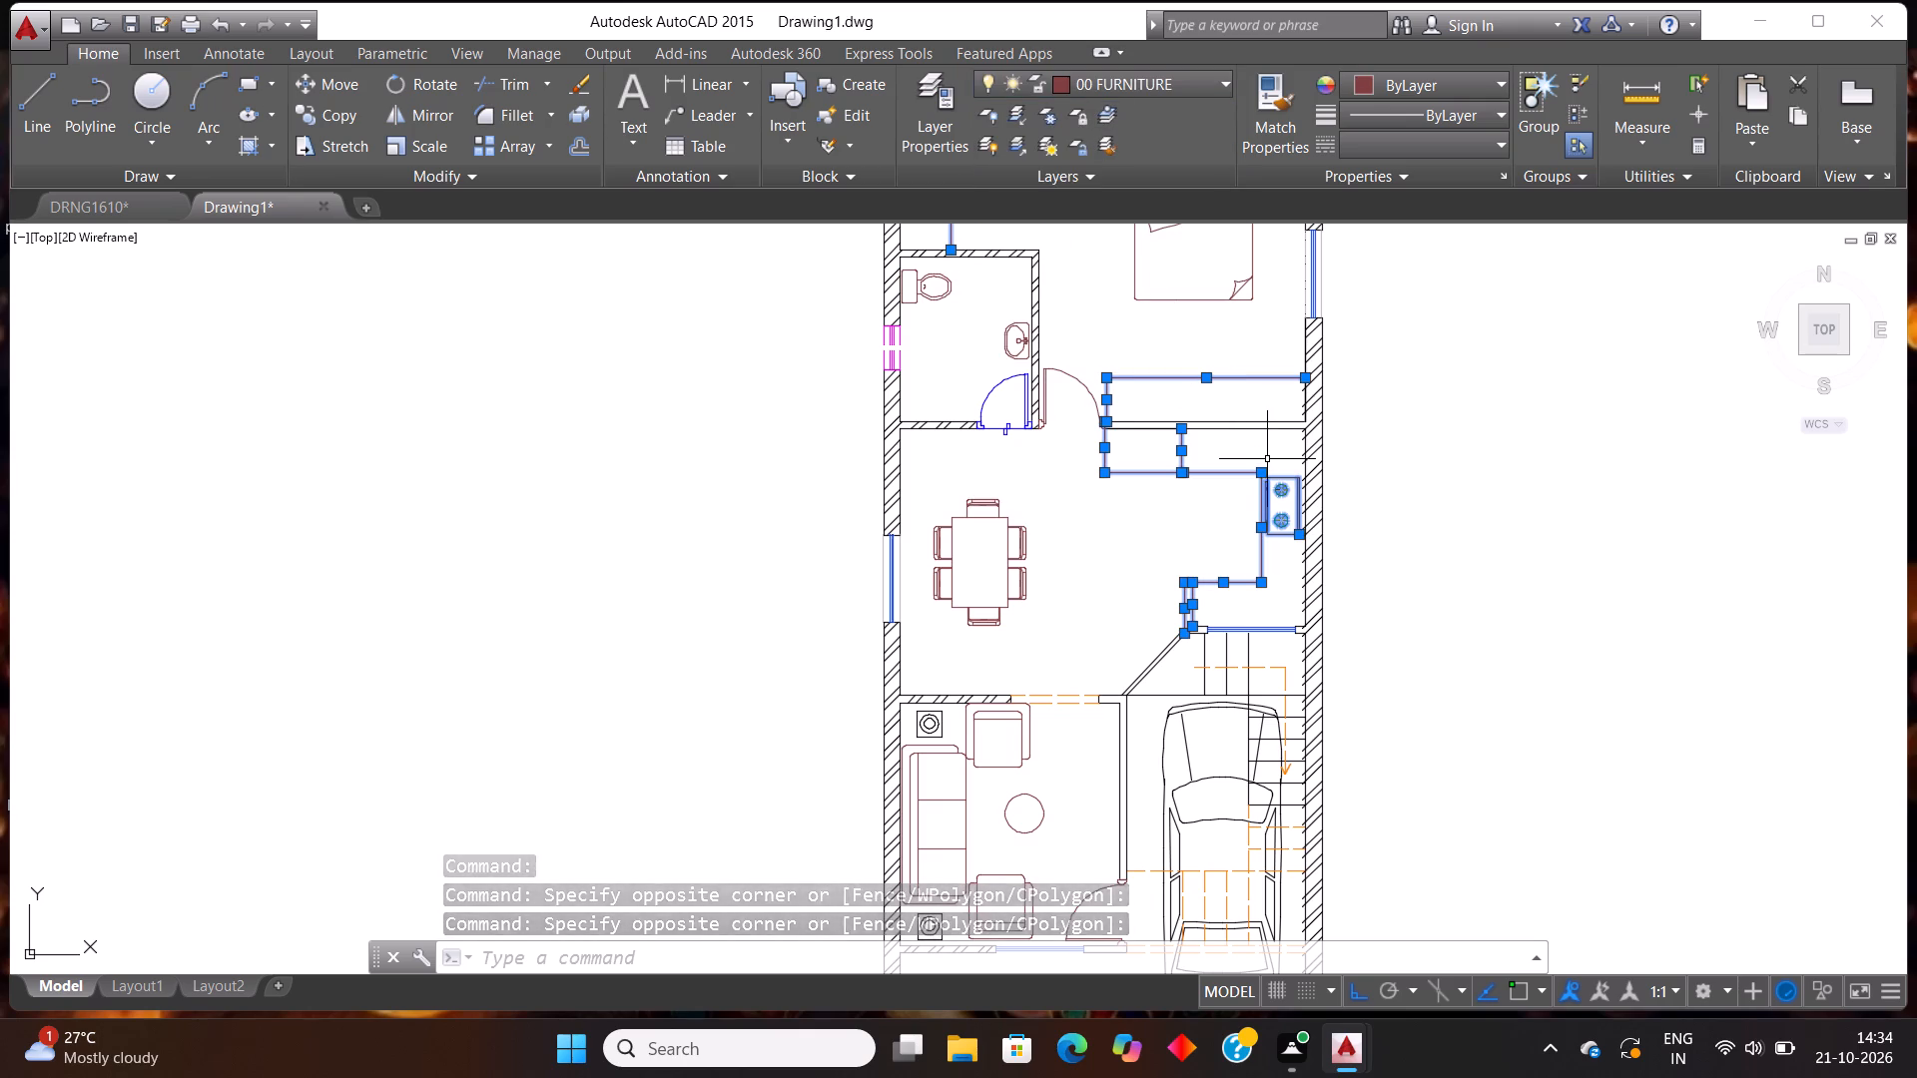
key("Return")
key("Escape")
key("Escape")
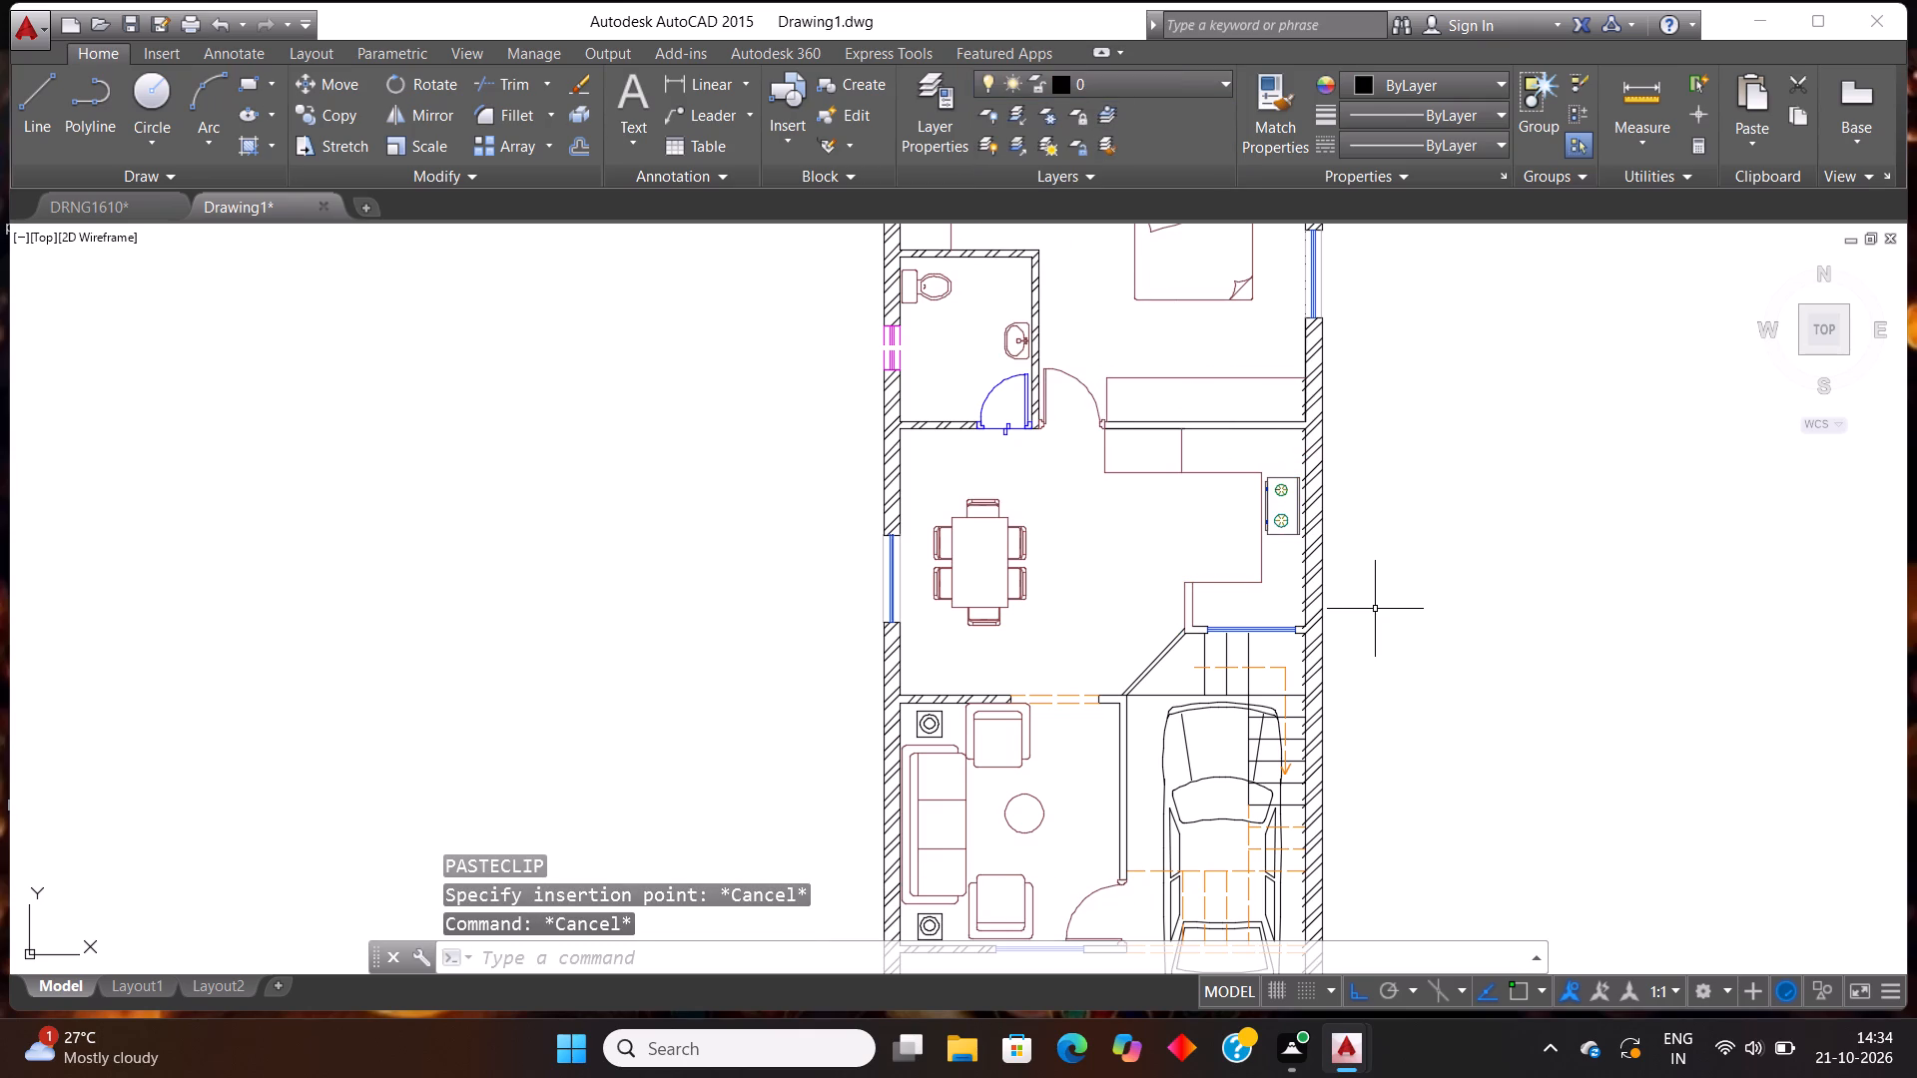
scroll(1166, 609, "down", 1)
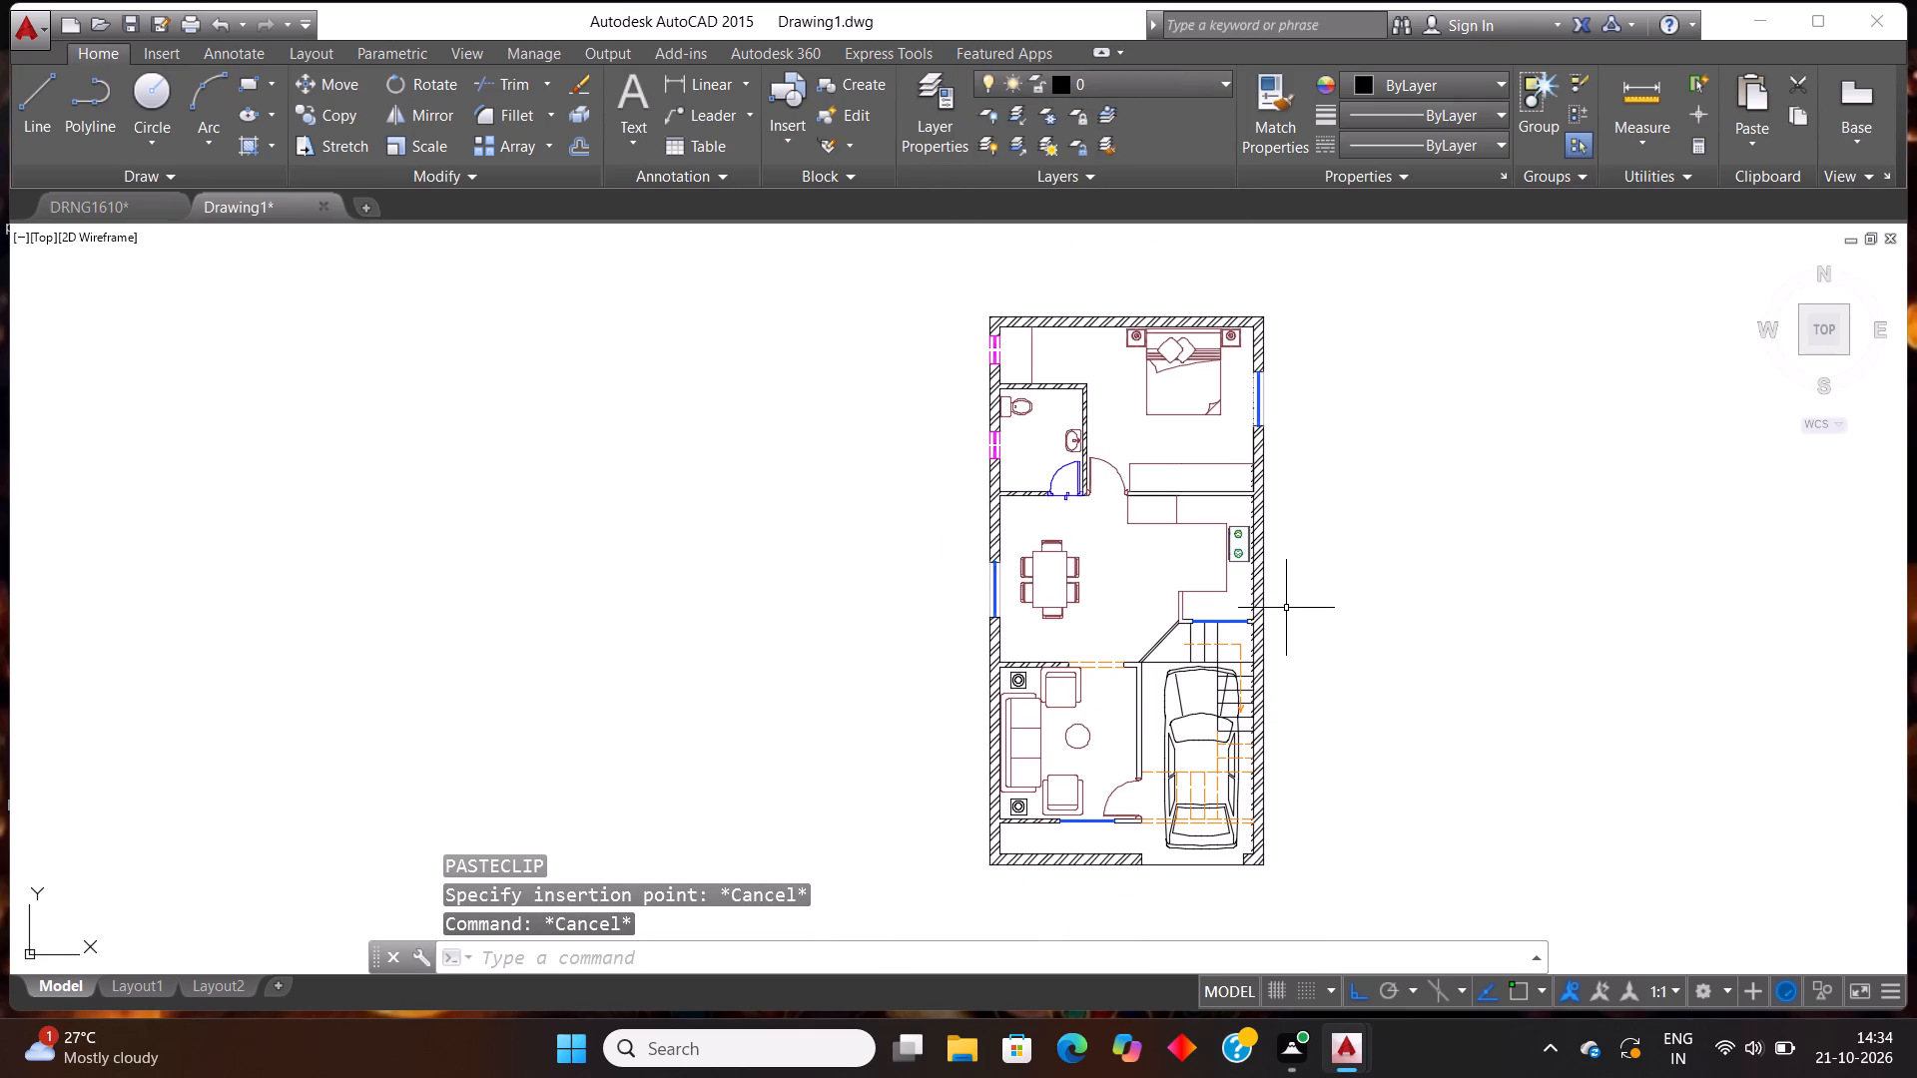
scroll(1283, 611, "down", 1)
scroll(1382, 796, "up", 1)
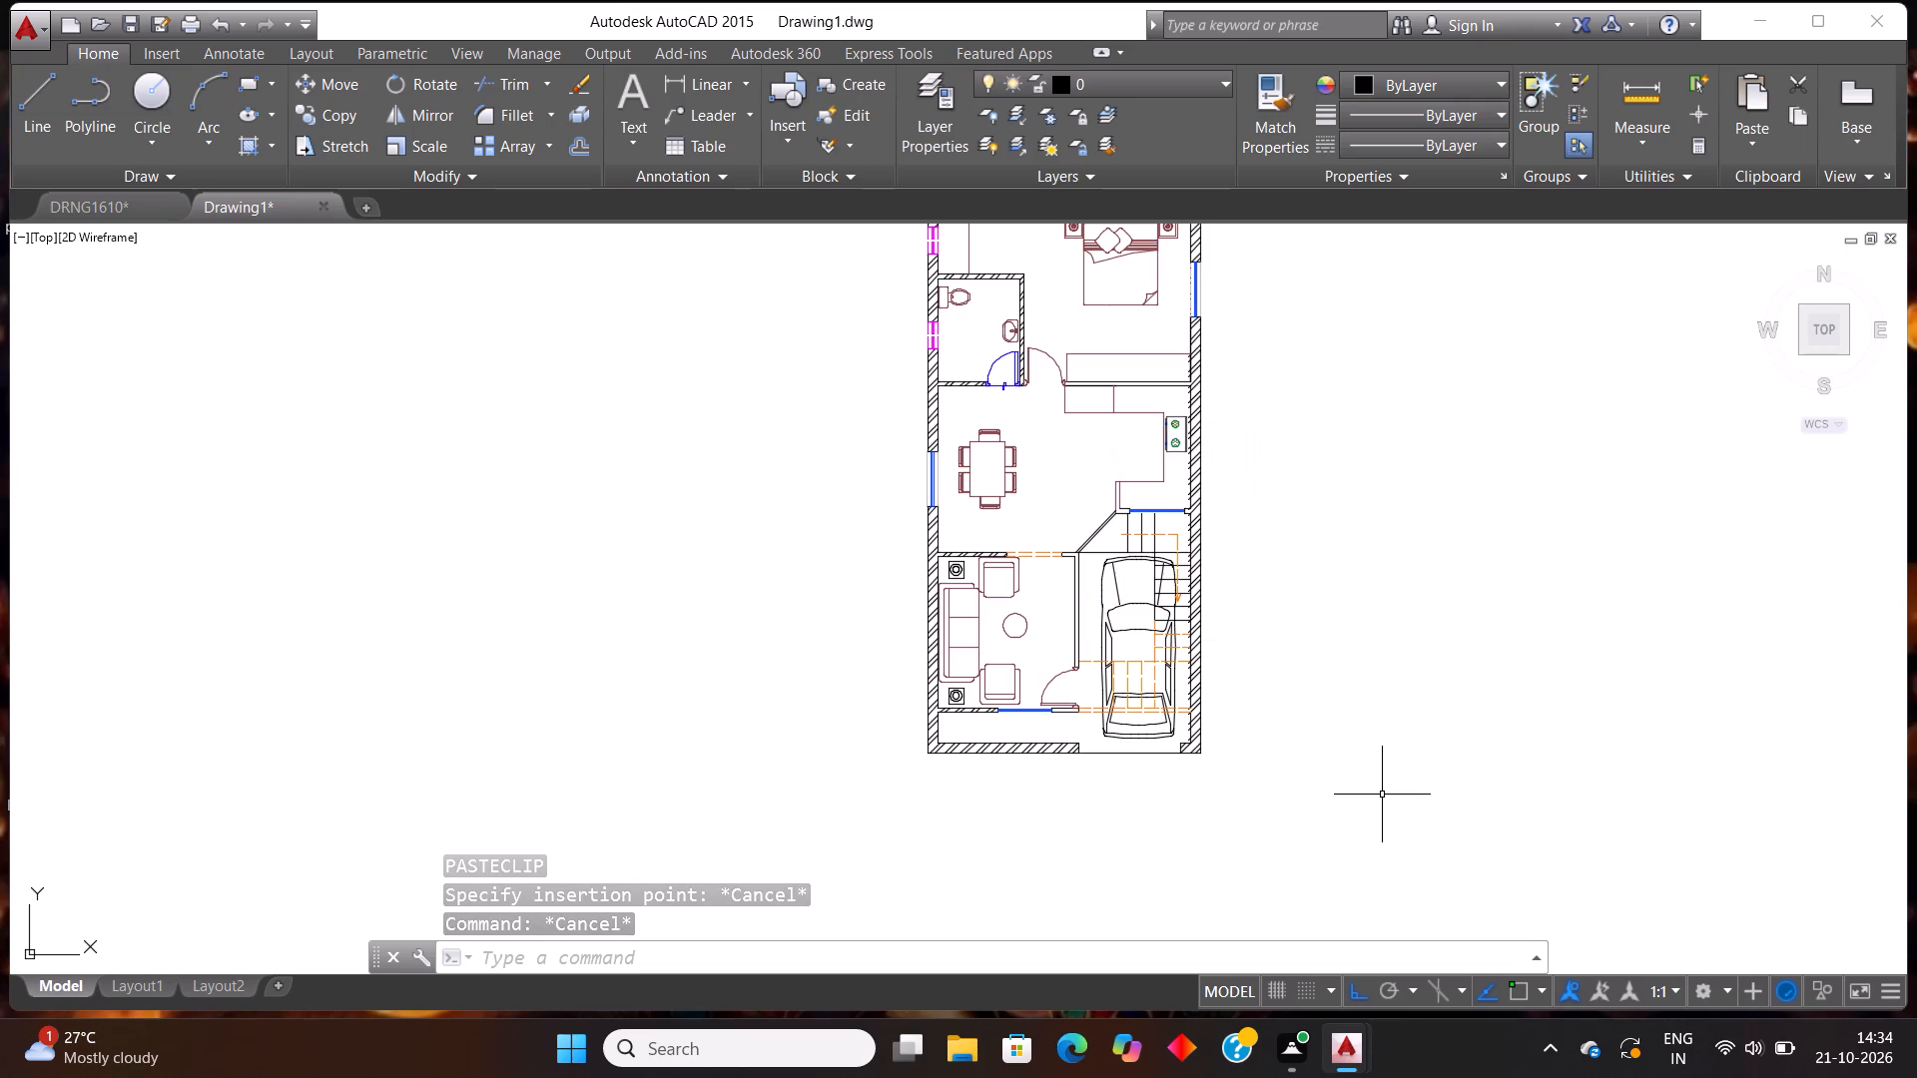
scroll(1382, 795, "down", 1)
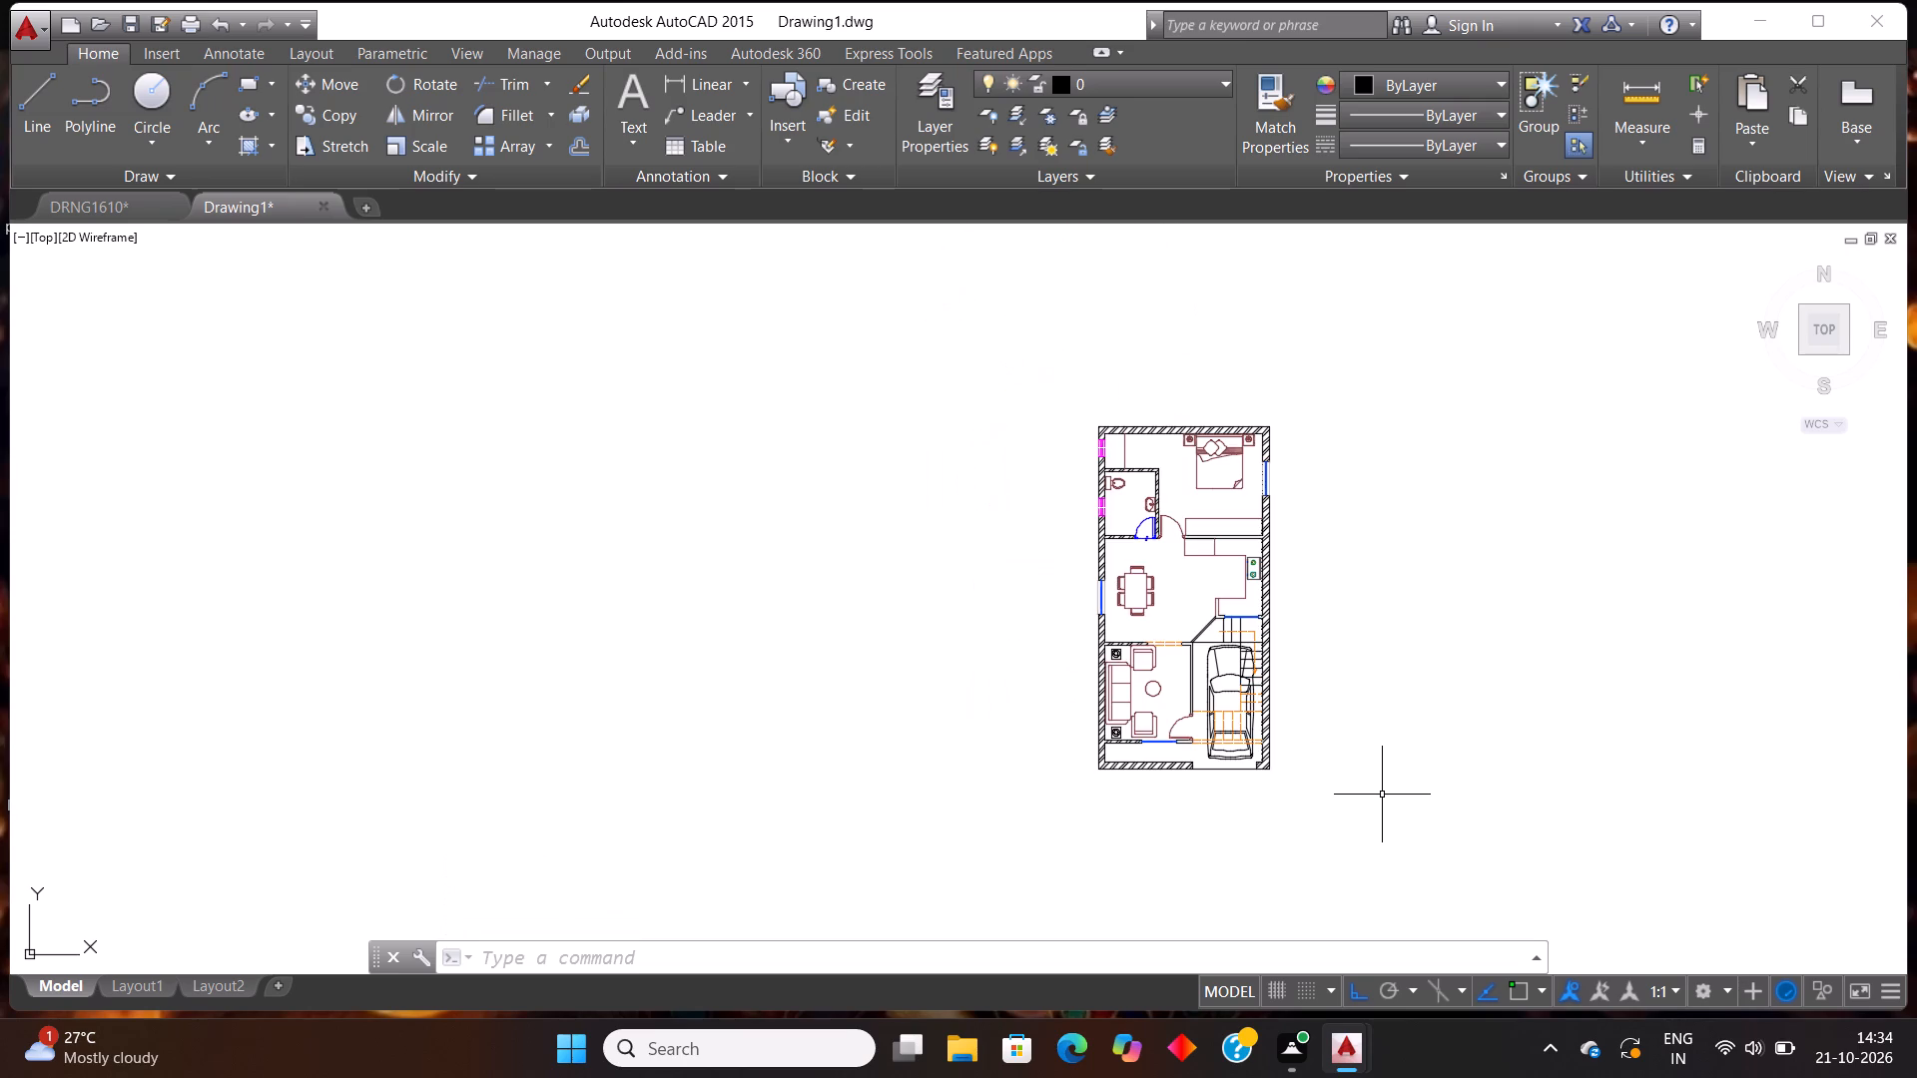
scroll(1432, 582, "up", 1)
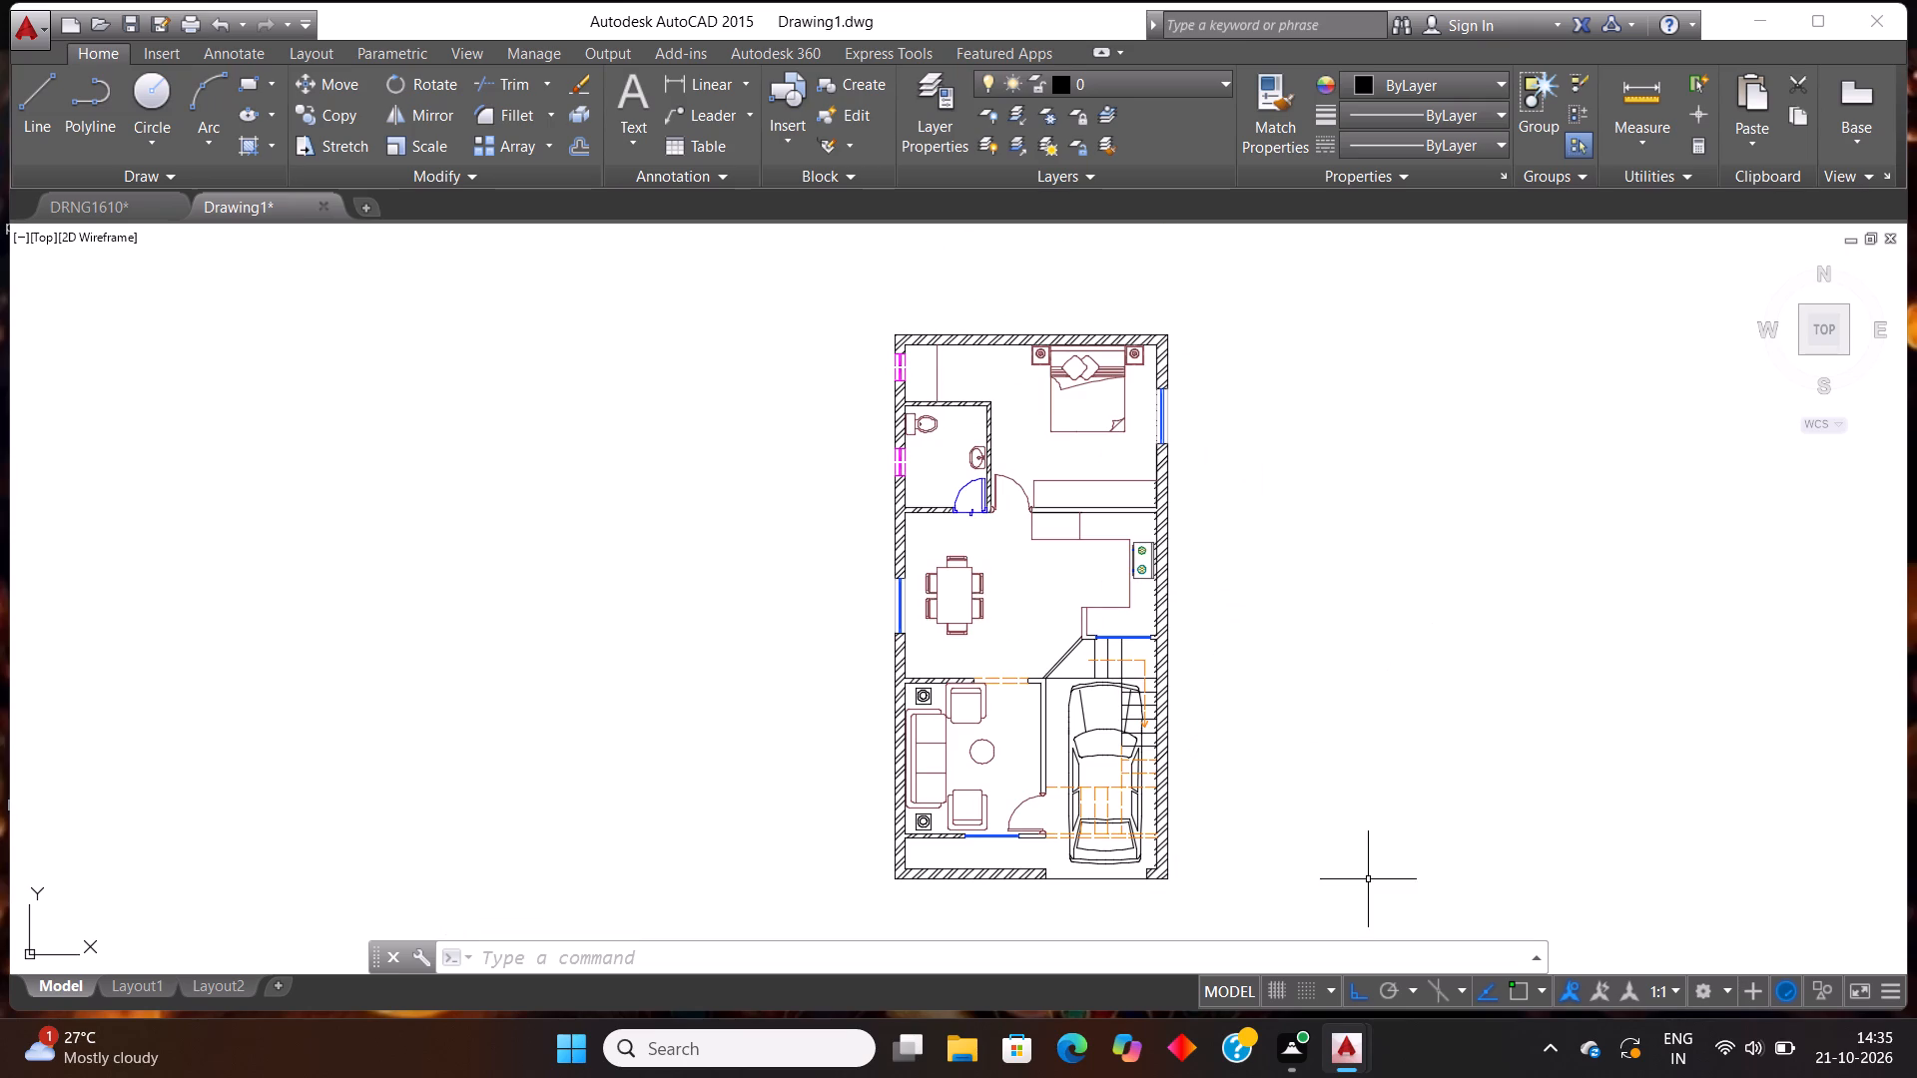
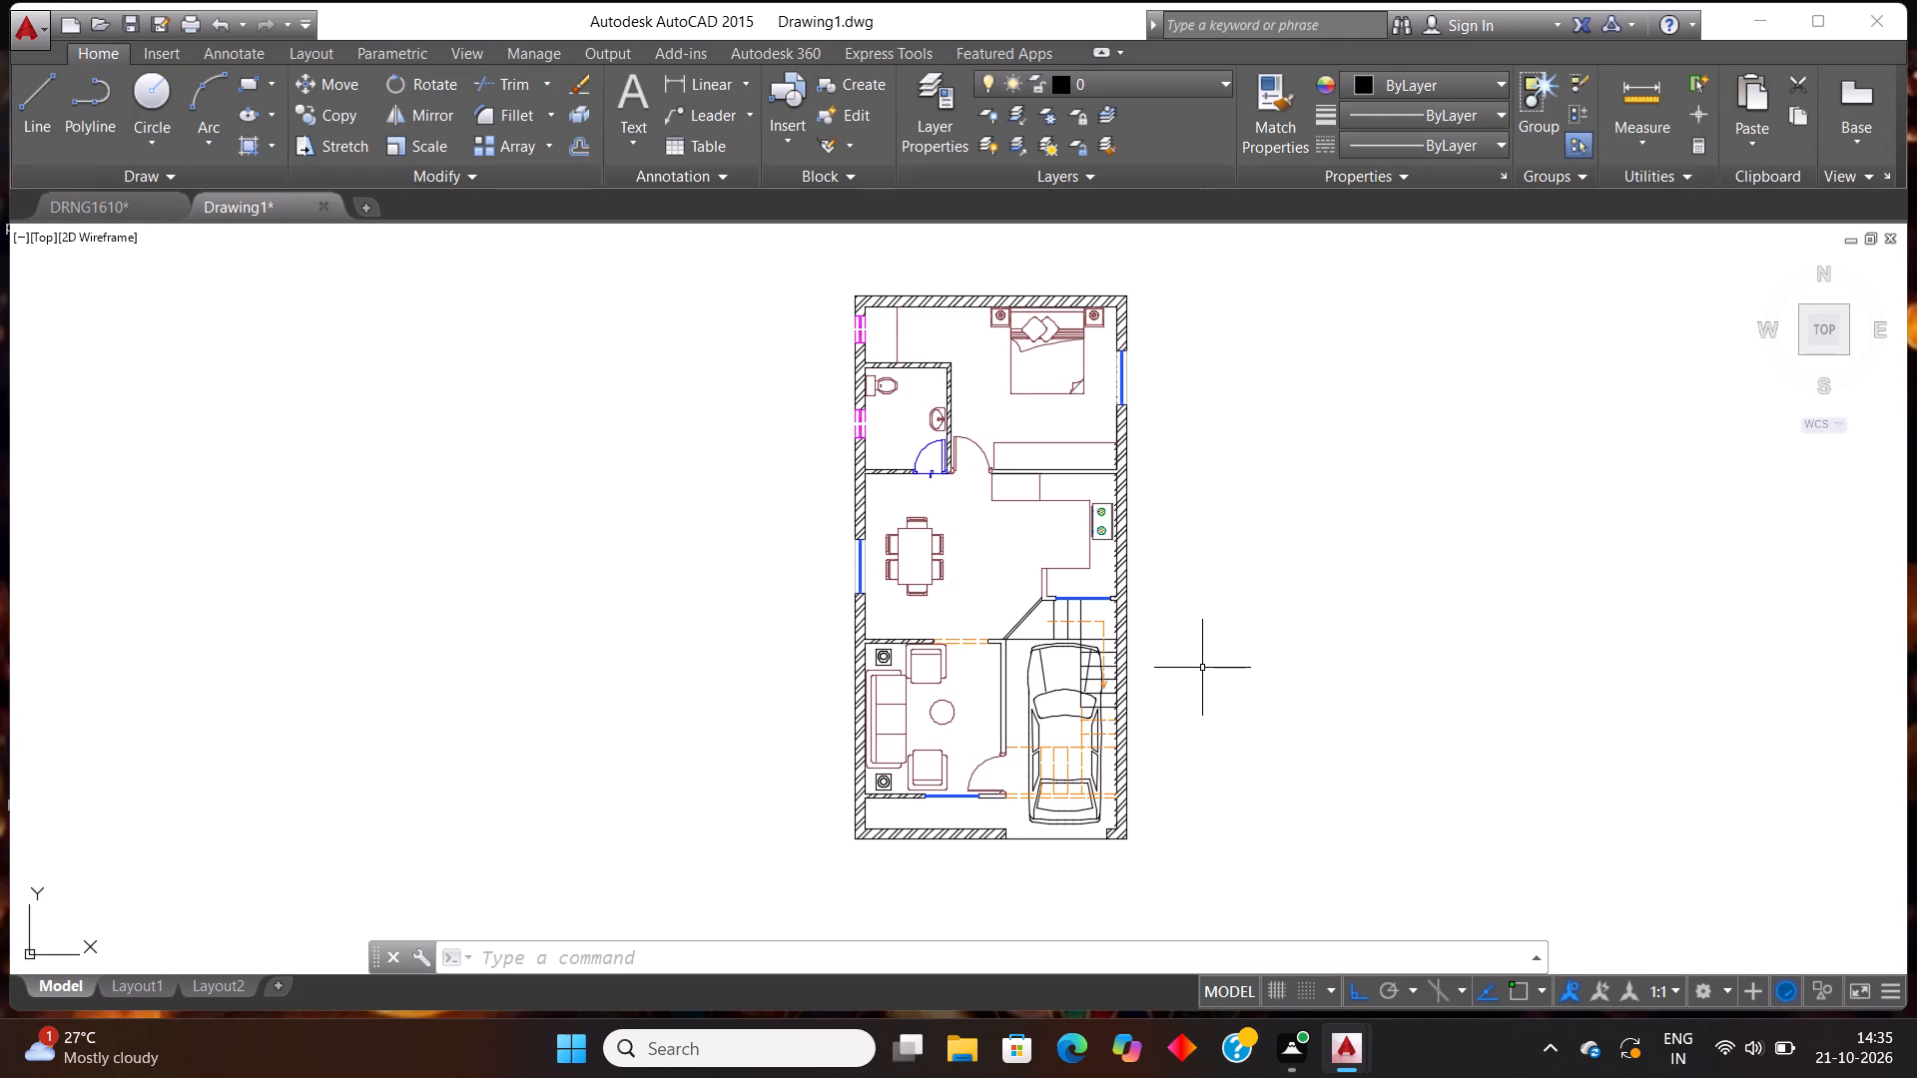
Apply a solid hatch with transparency 60 to the kitchen counter, its separate end section and the bedroom wardrobe.
scroll(1113, 664, "down", 2)
scroll(1091, 629, "up", 2)
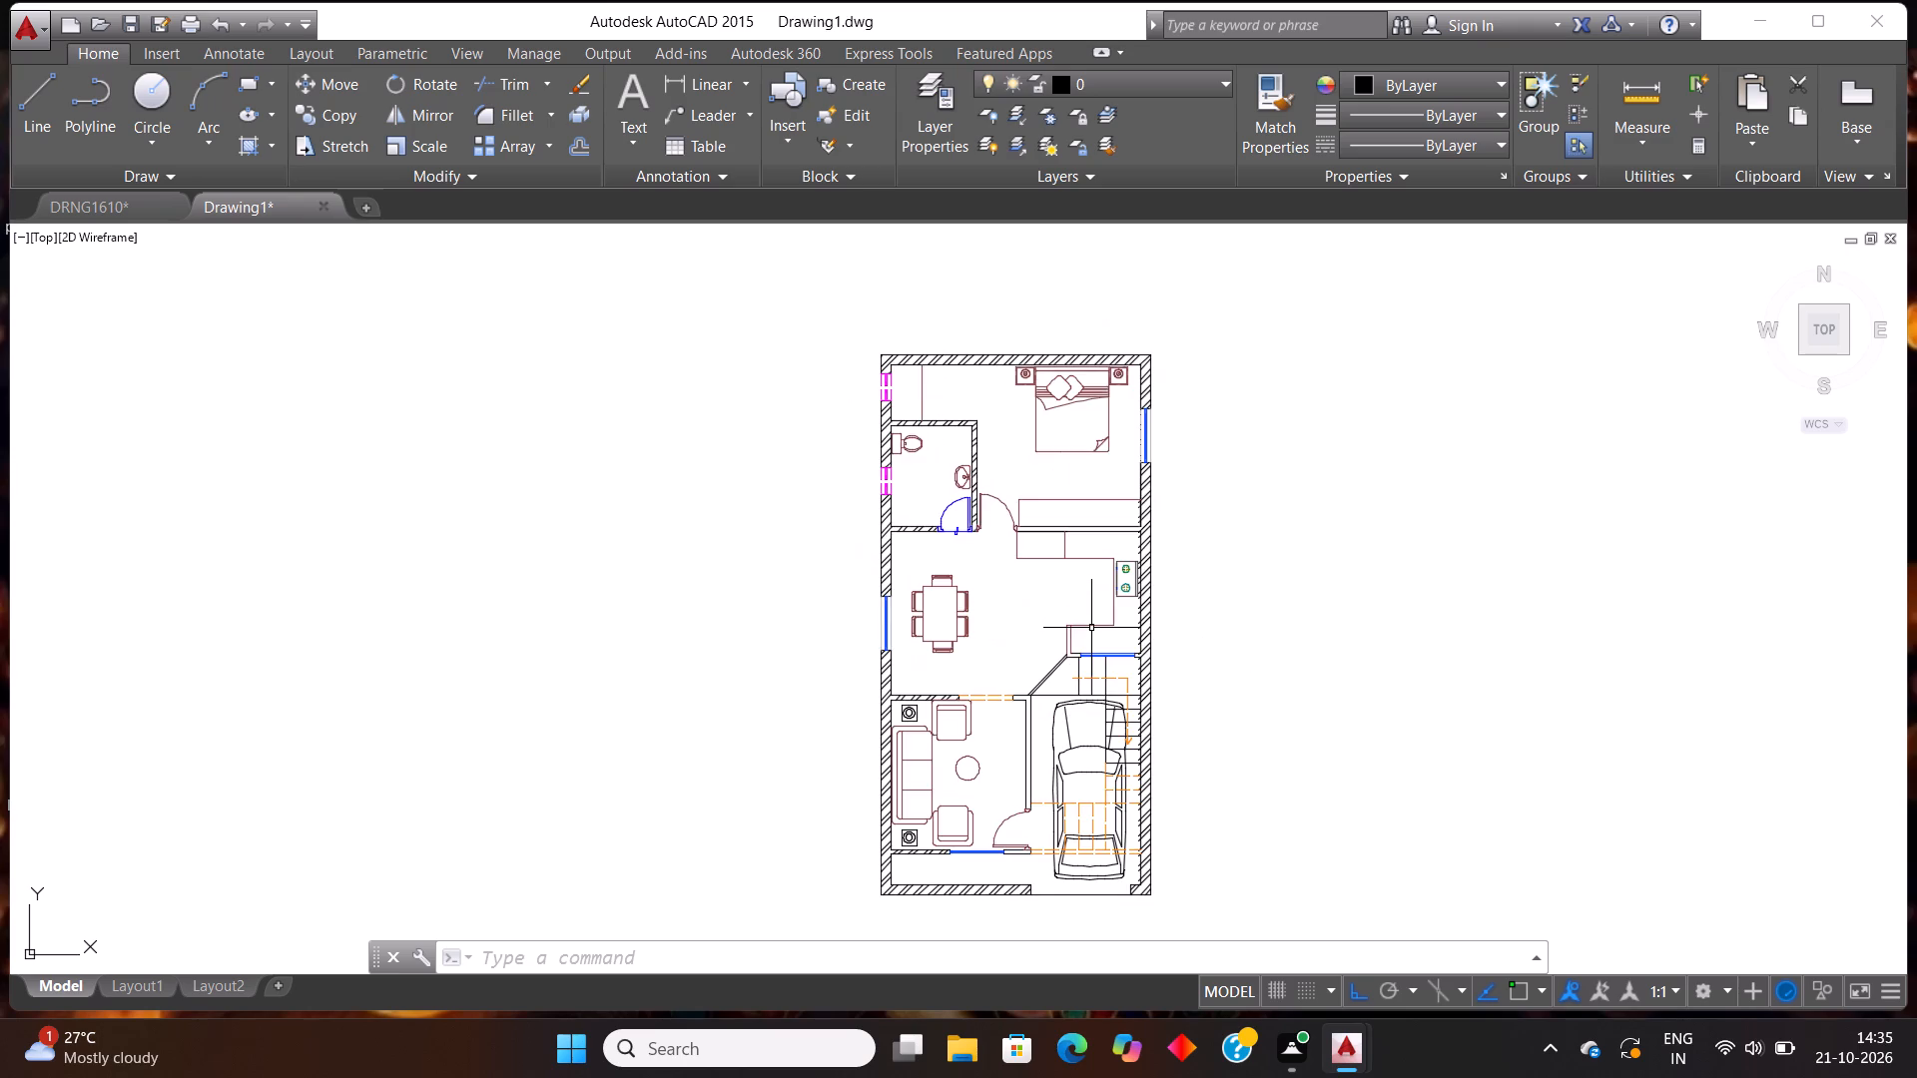
scroll(1091, 628, "up", 1)
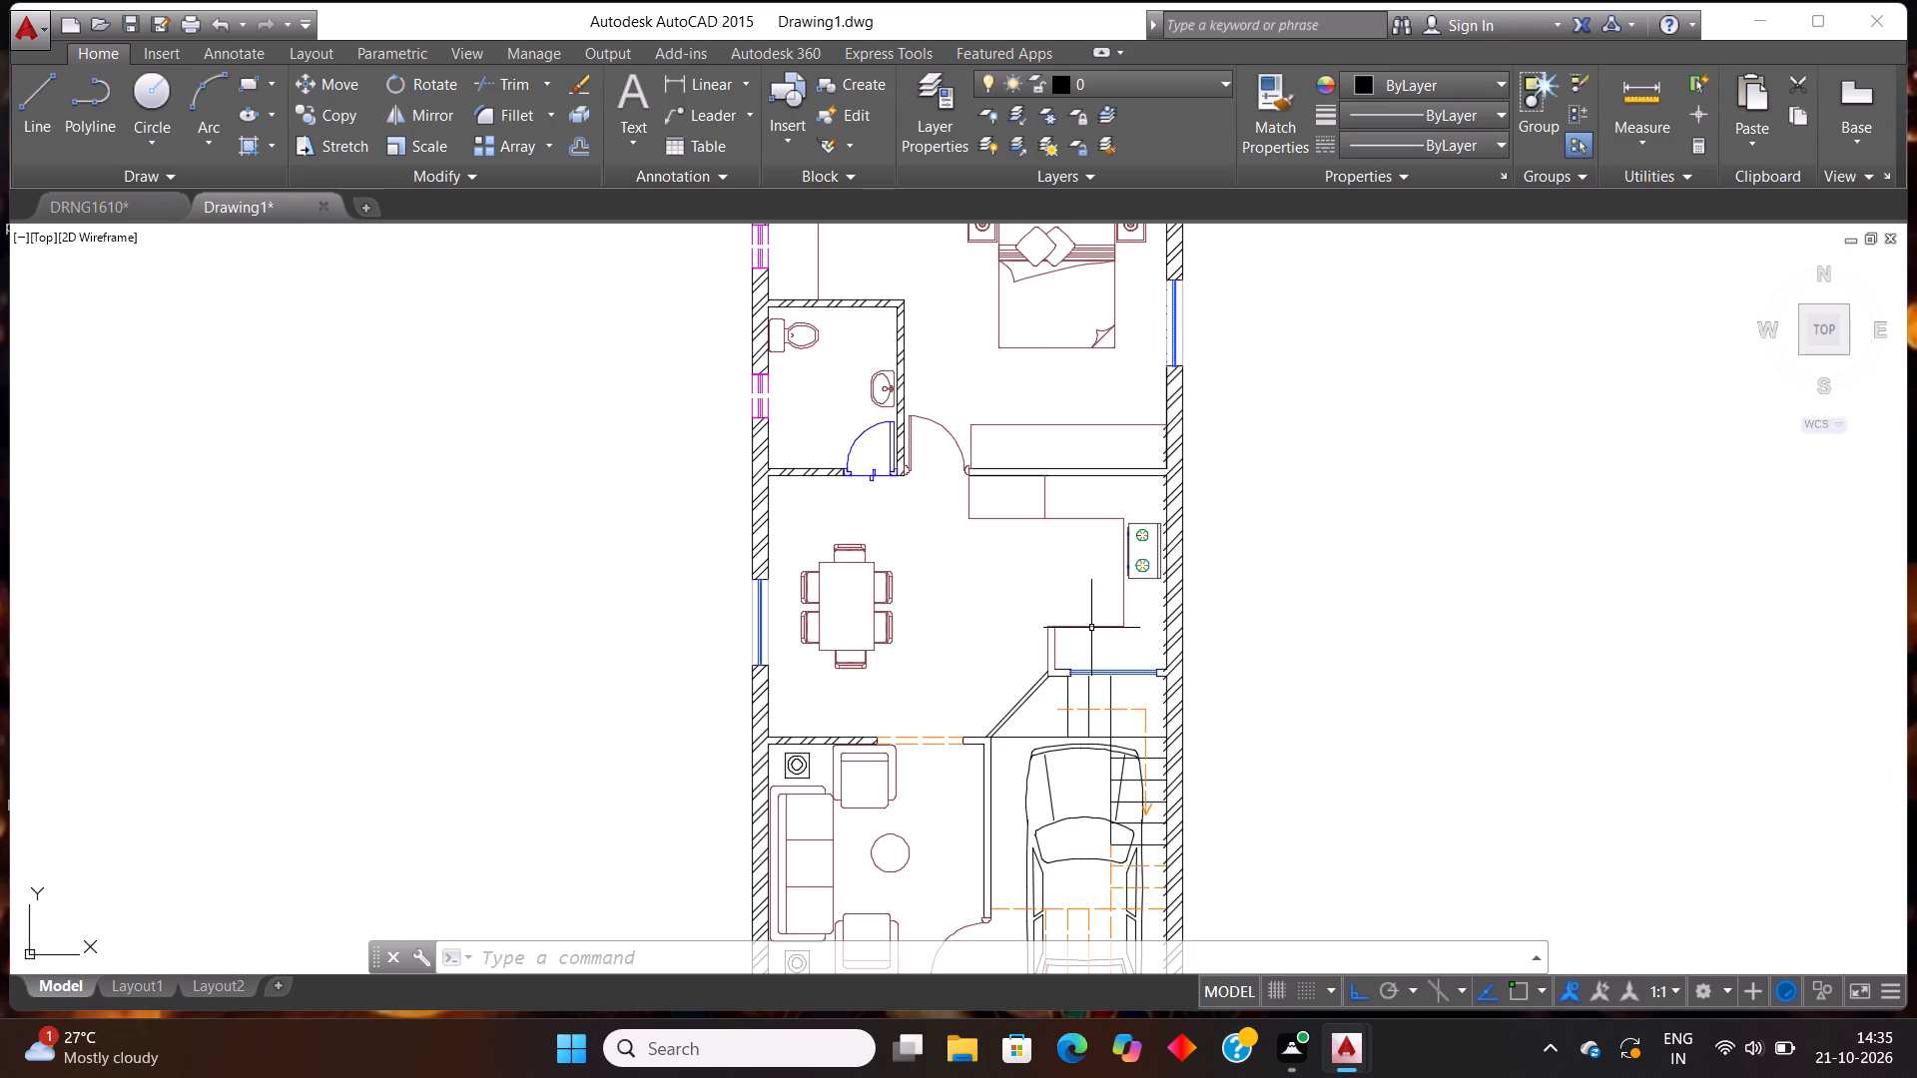
key("Escape")
key("Escape")
key("h")
key("Return")
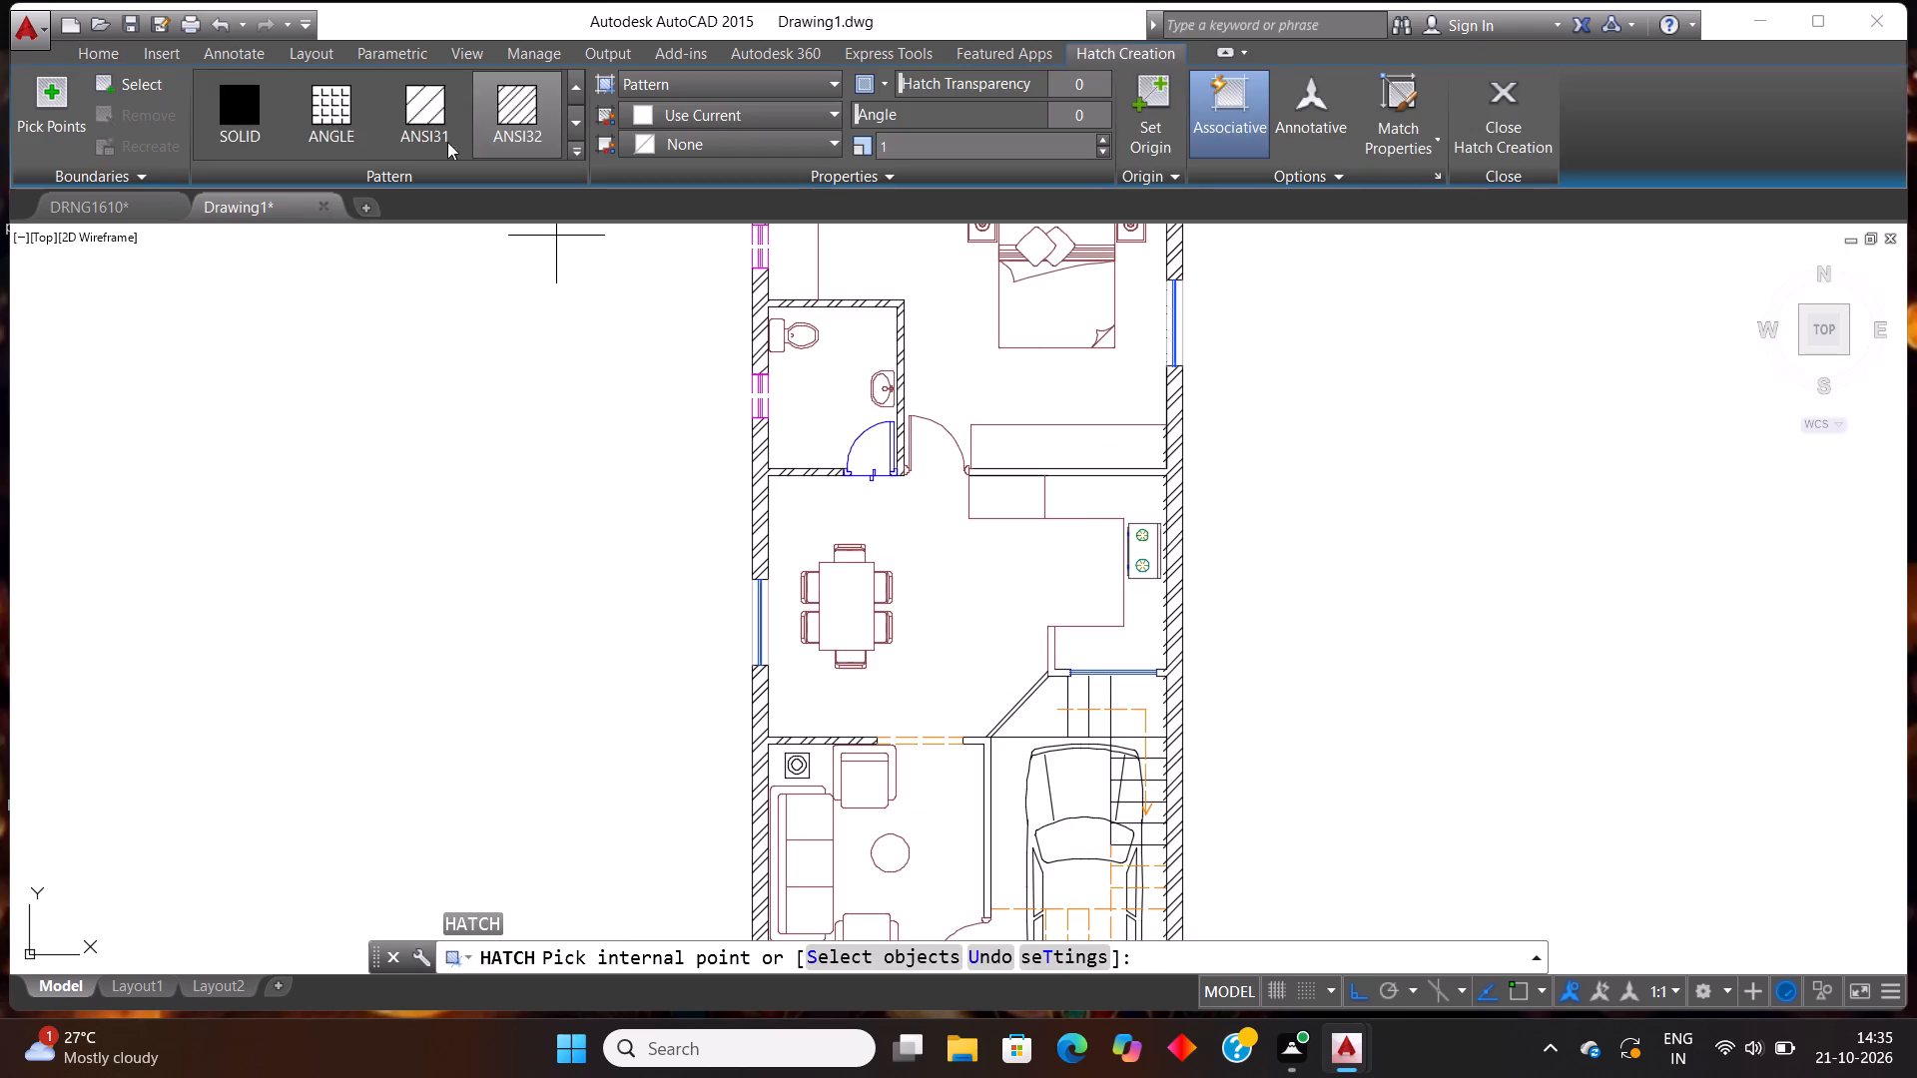
left_click(253, 116)
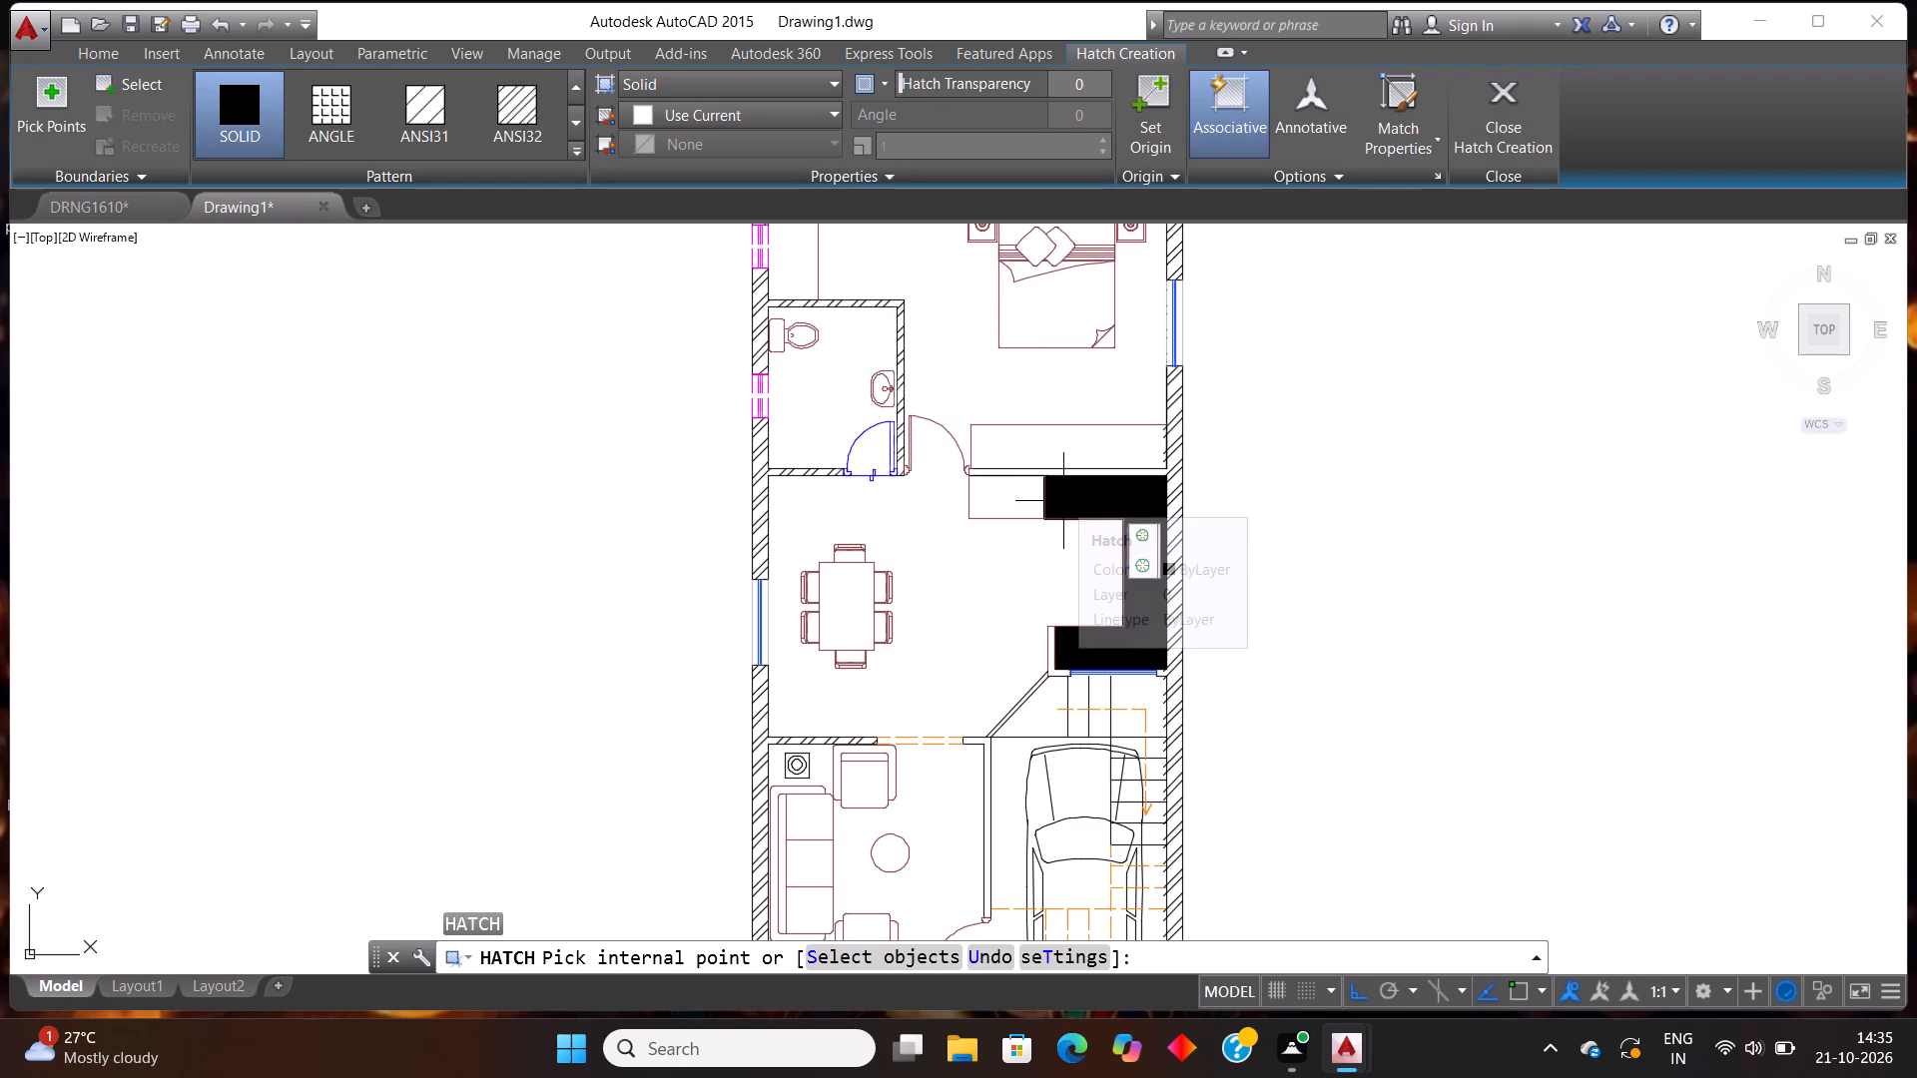
left_click(1084, 75)
type("60")
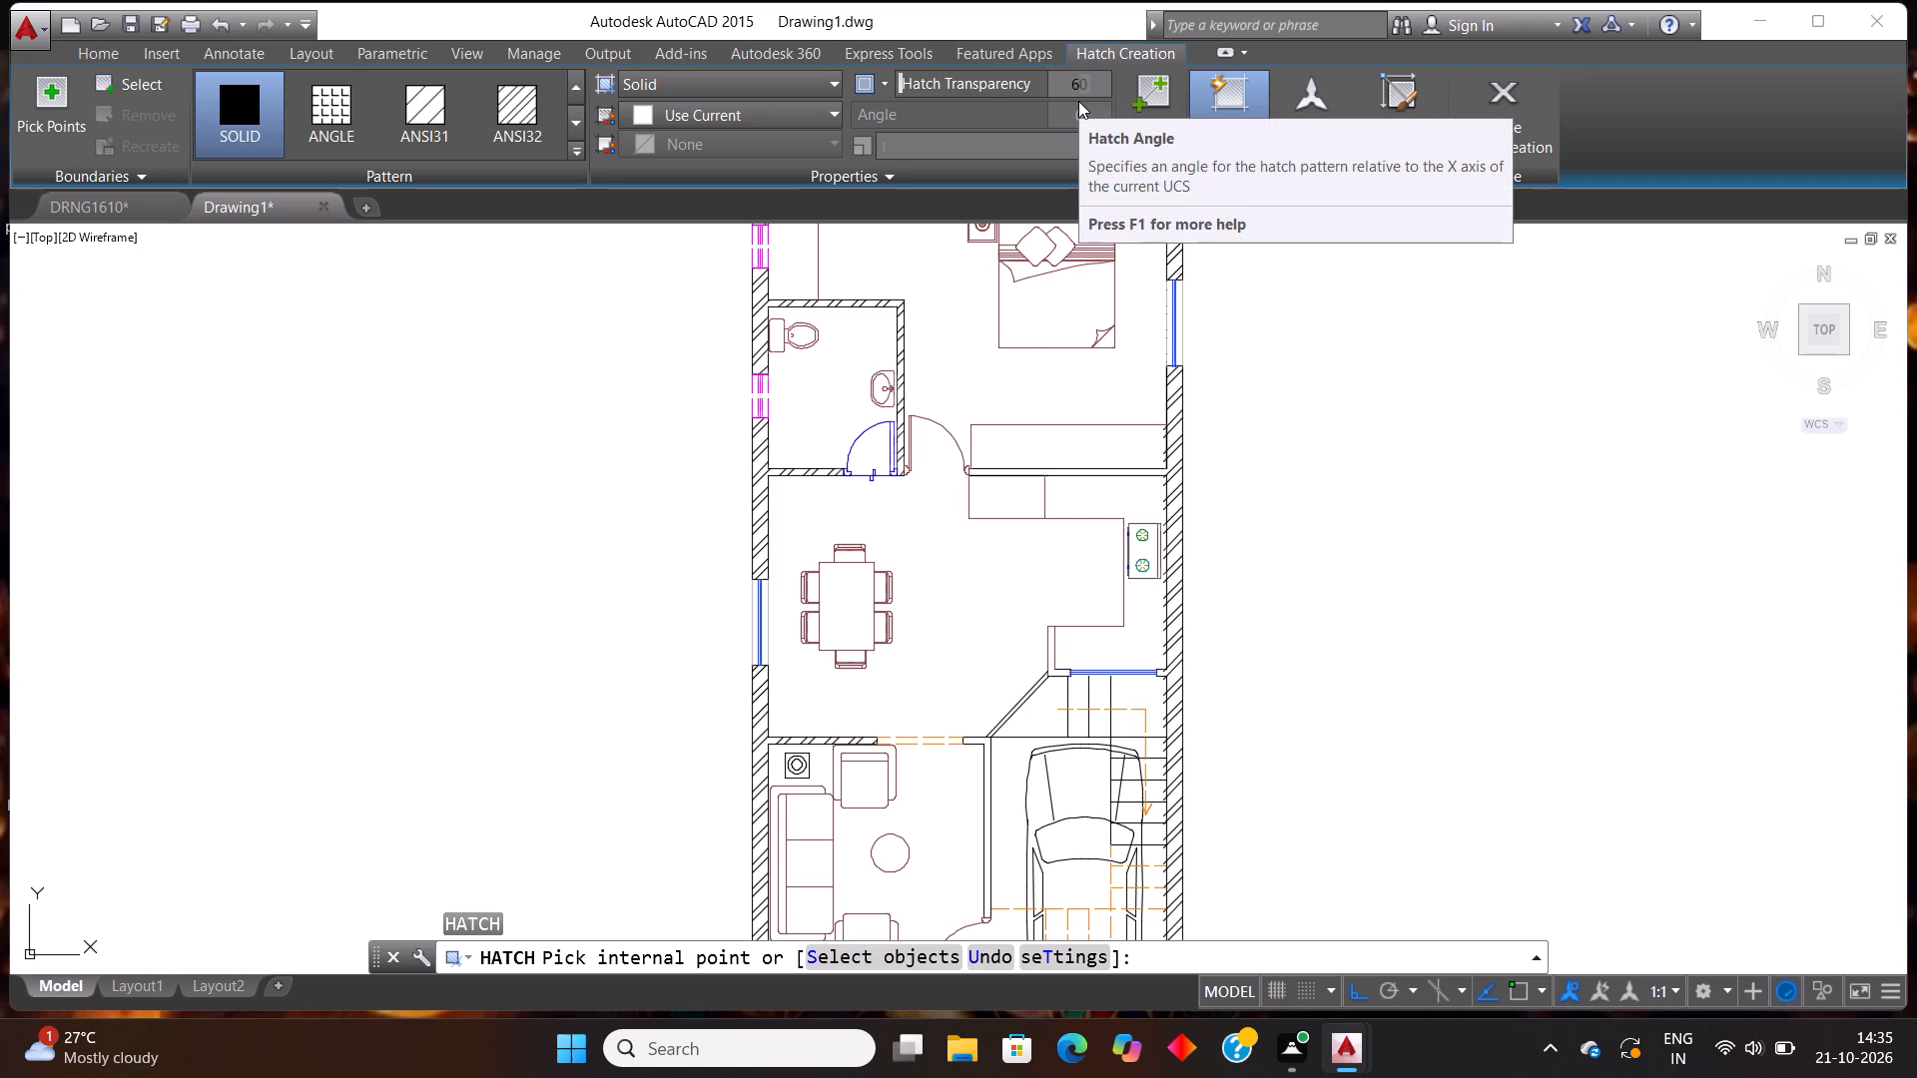
key("Return")
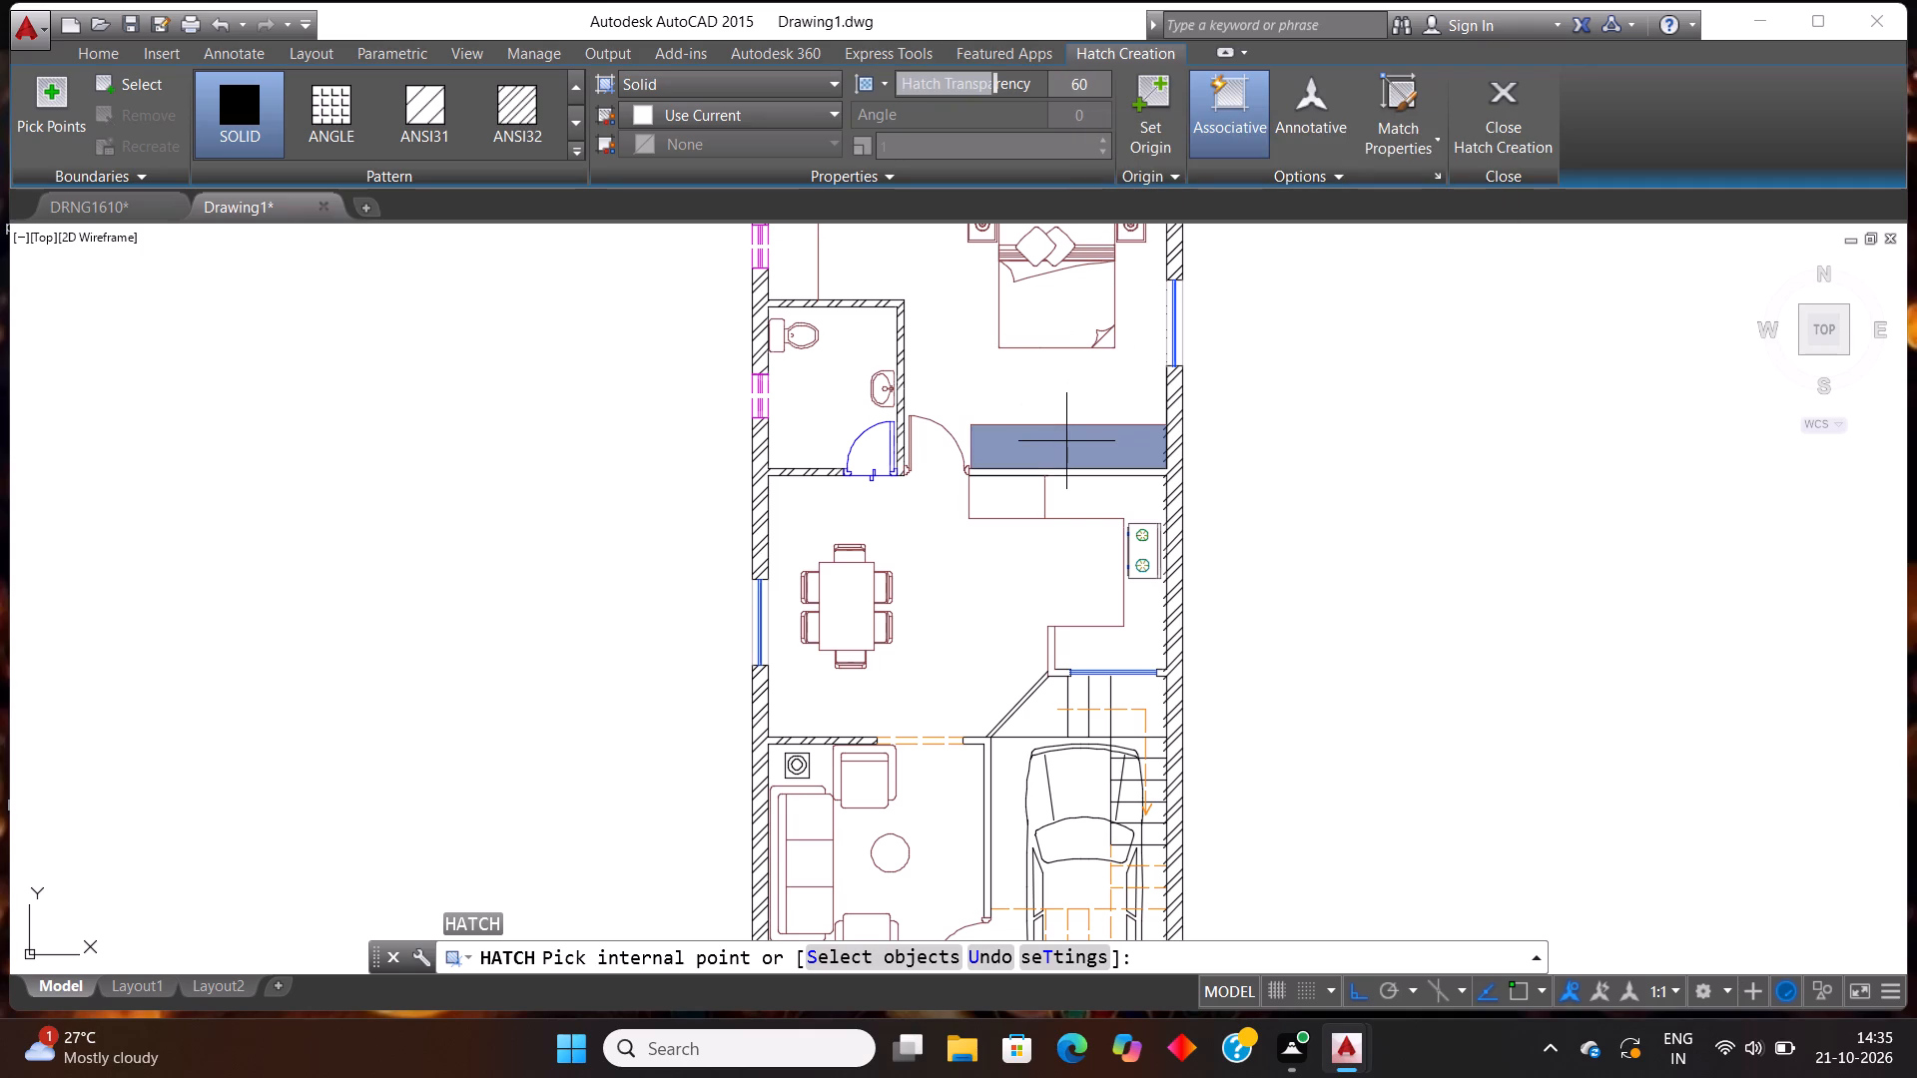
left_click(1074, 505)
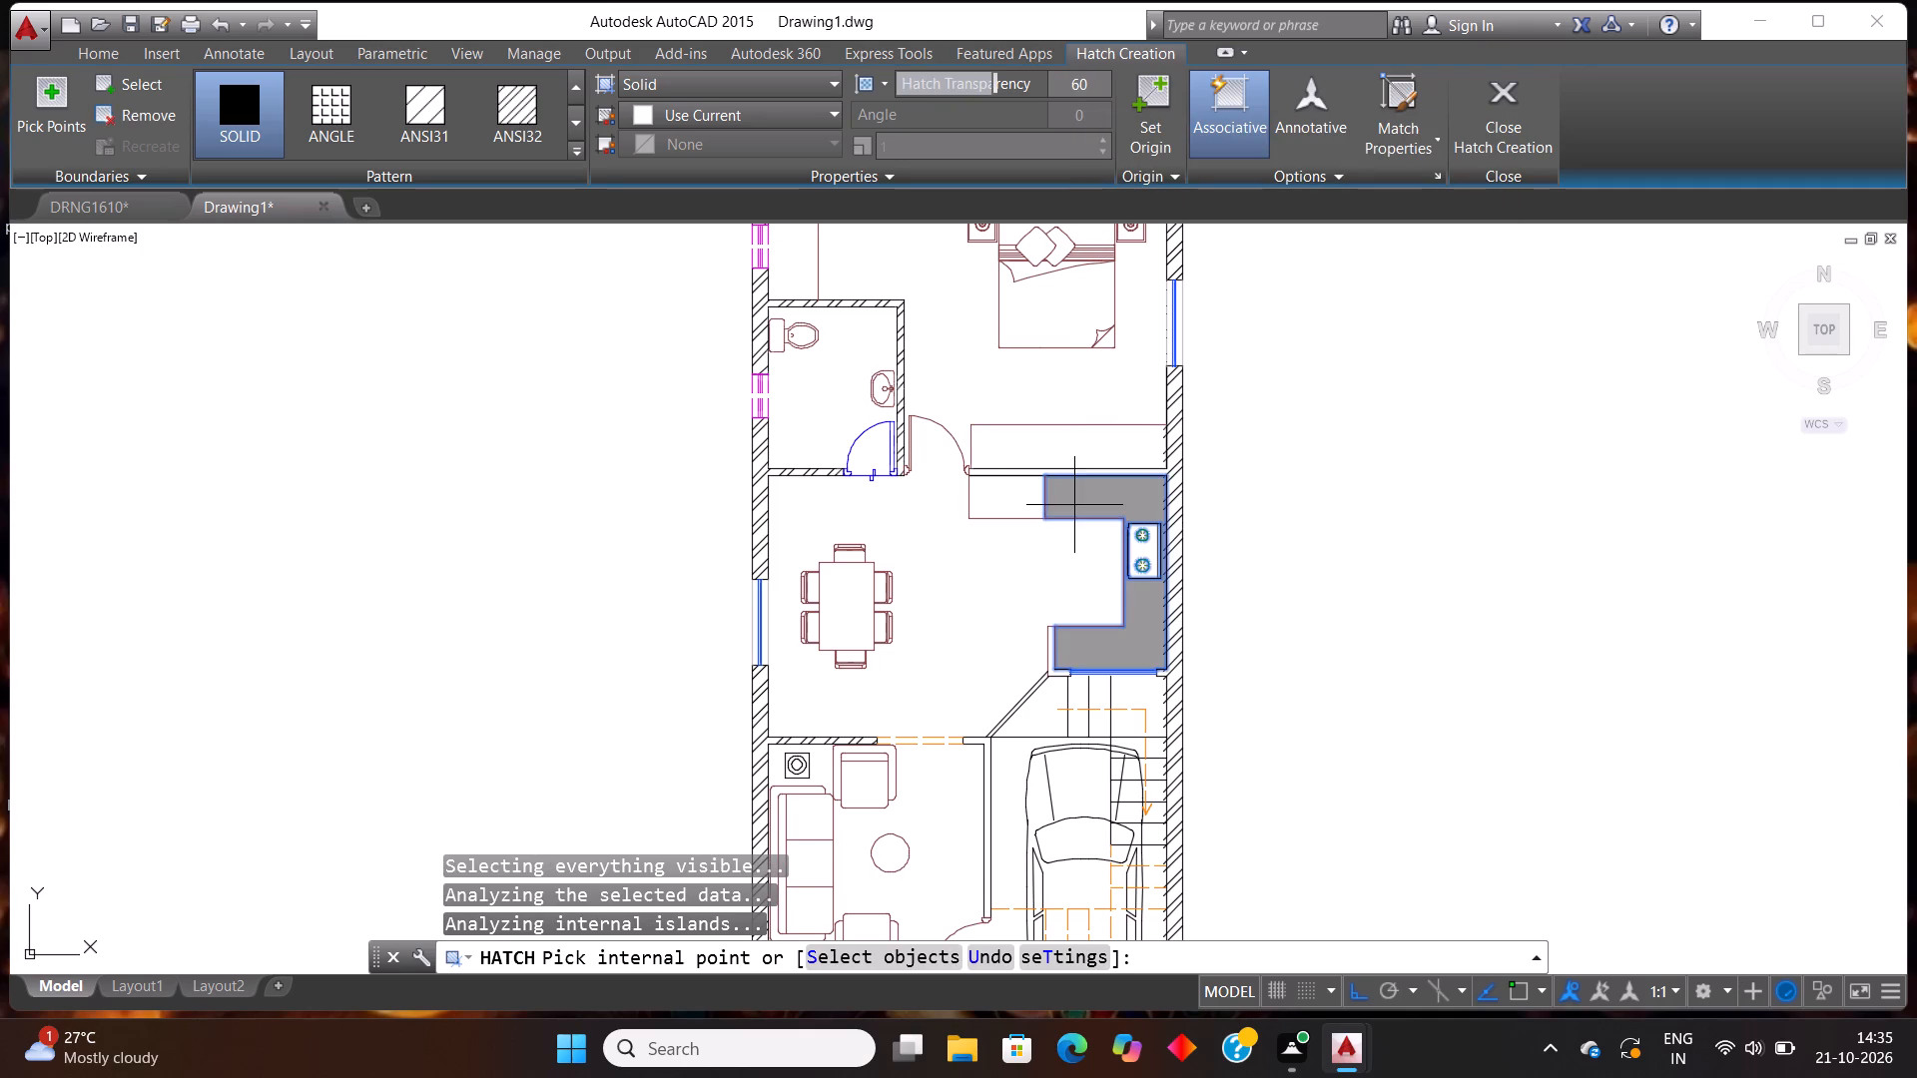
left_click(1046, 444)
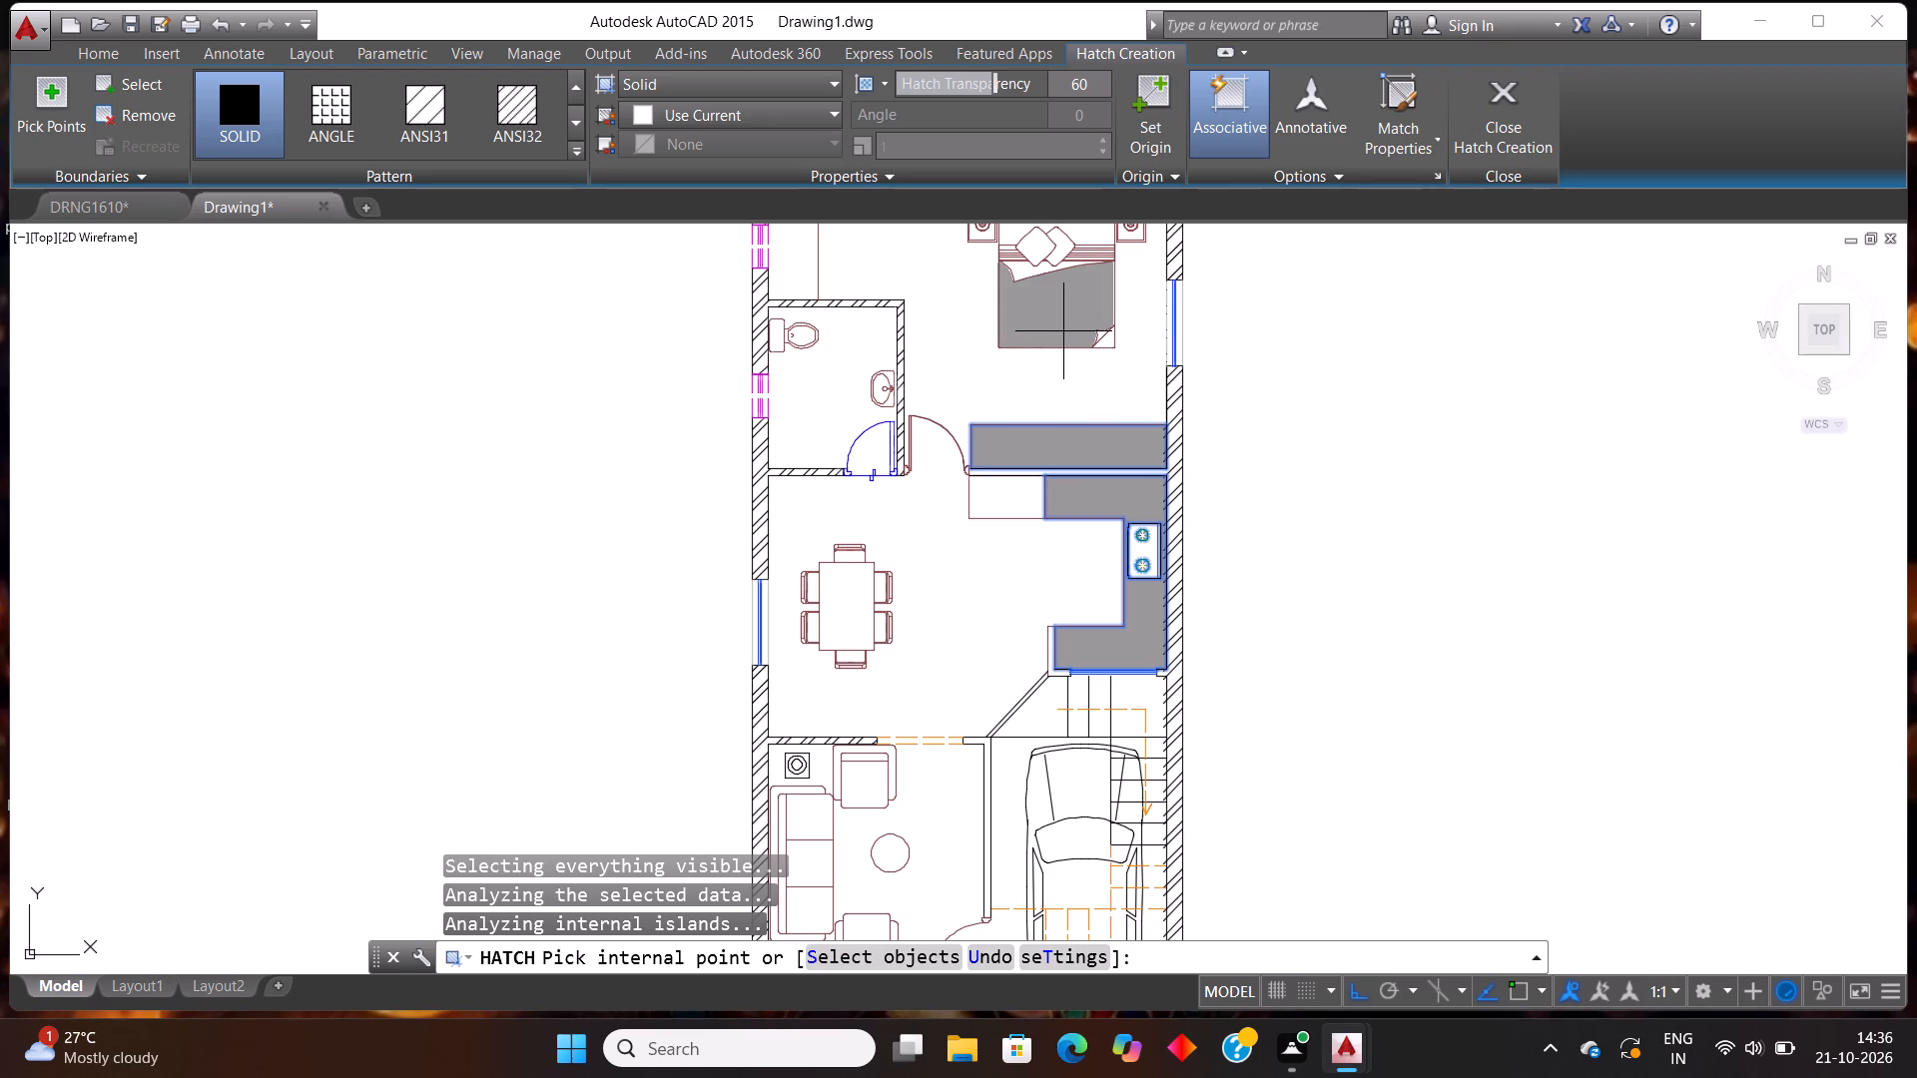
left_click(1005, 506)
Add the sofa's three seats and both armchair seats in the living room to the solid hatch.
scroll(1005, 507, "down", 1)
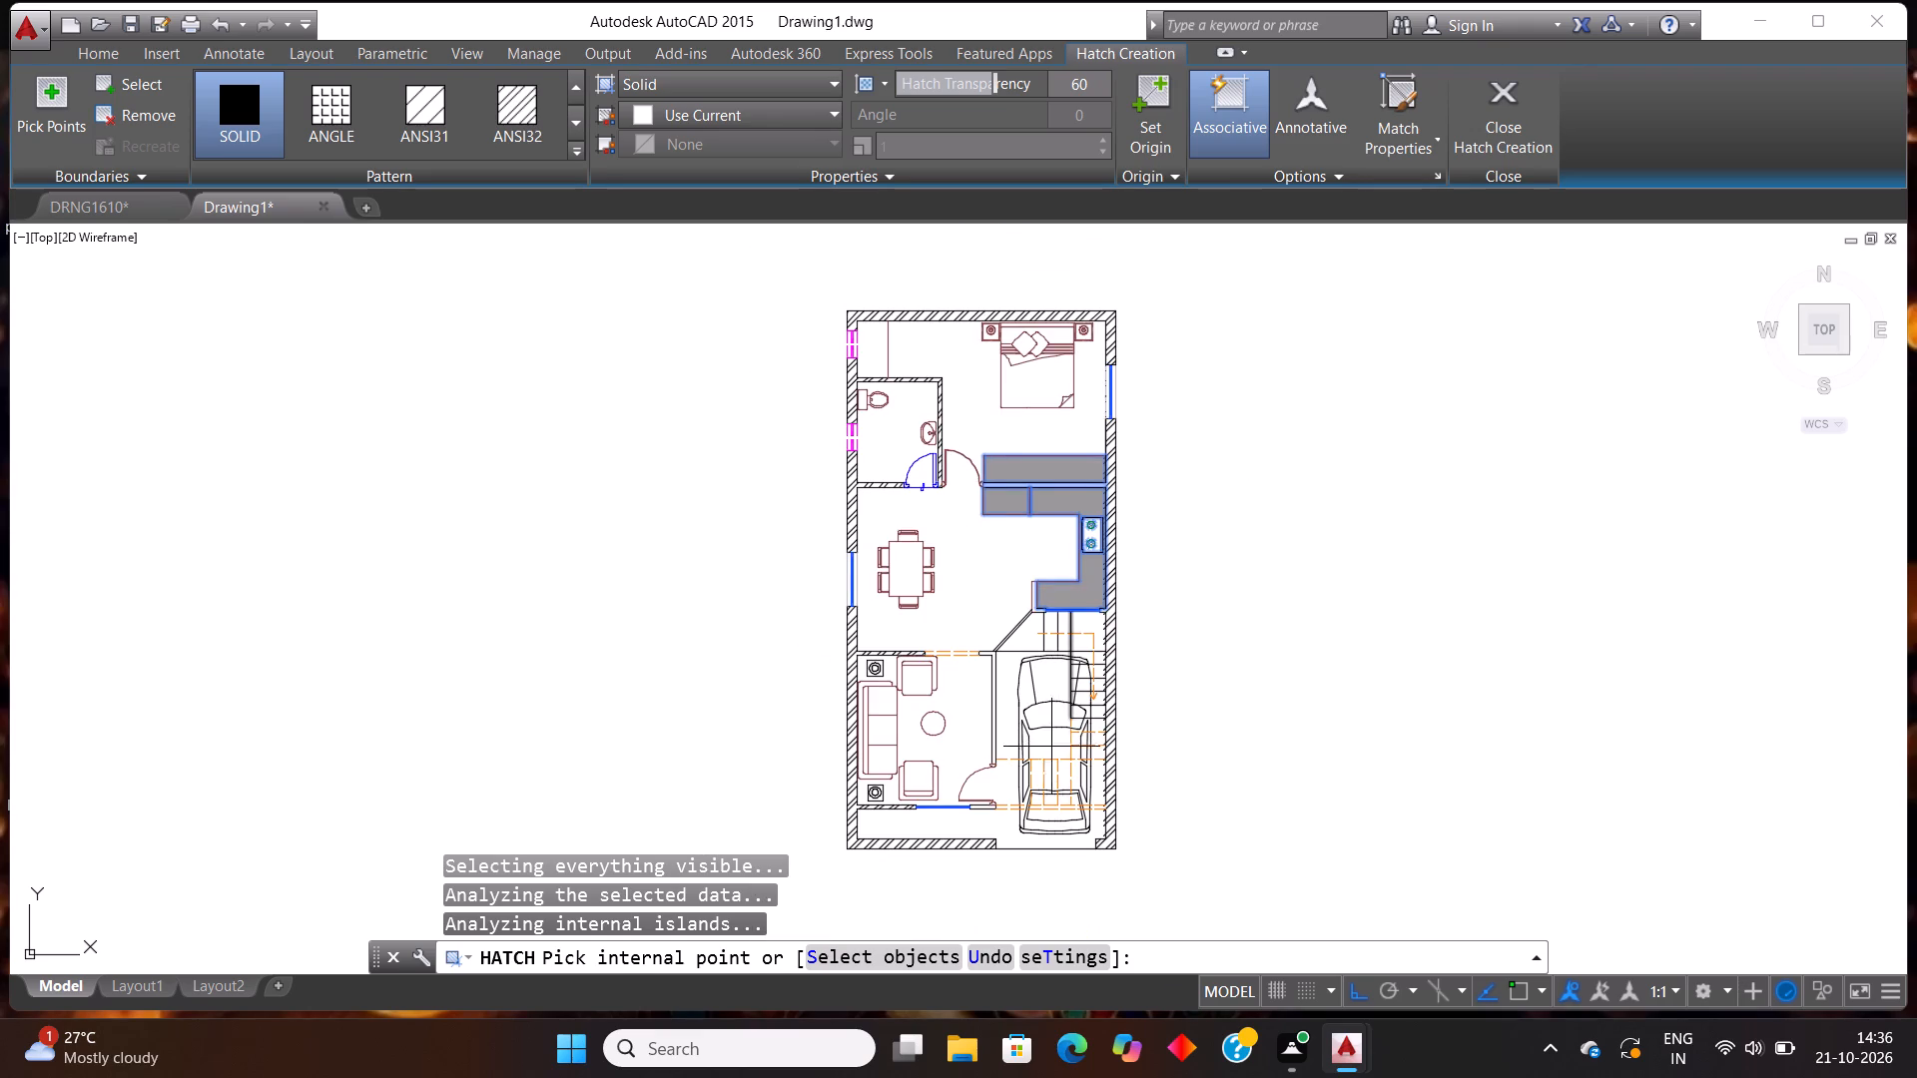
left_click(879, 725)
left_click(877, 705)
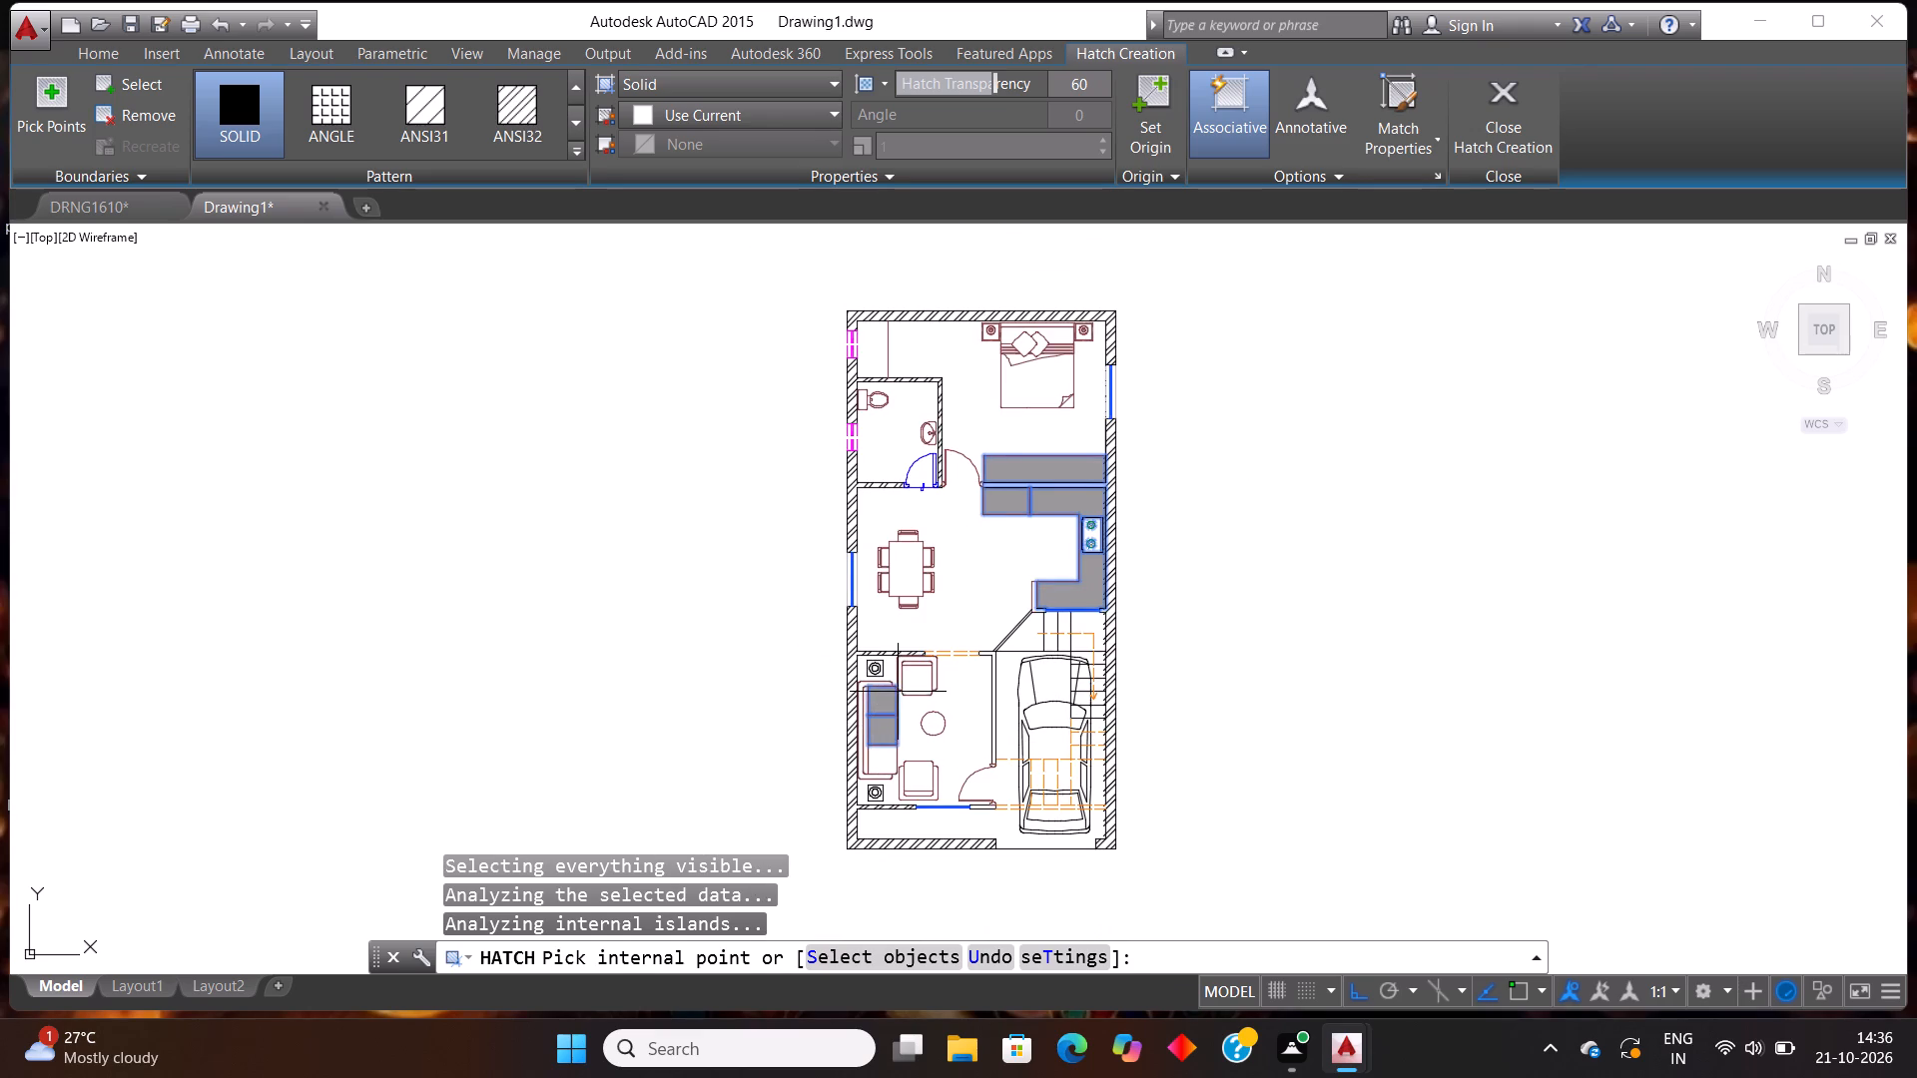
left_click(910, 686)
left_click(892, 769)
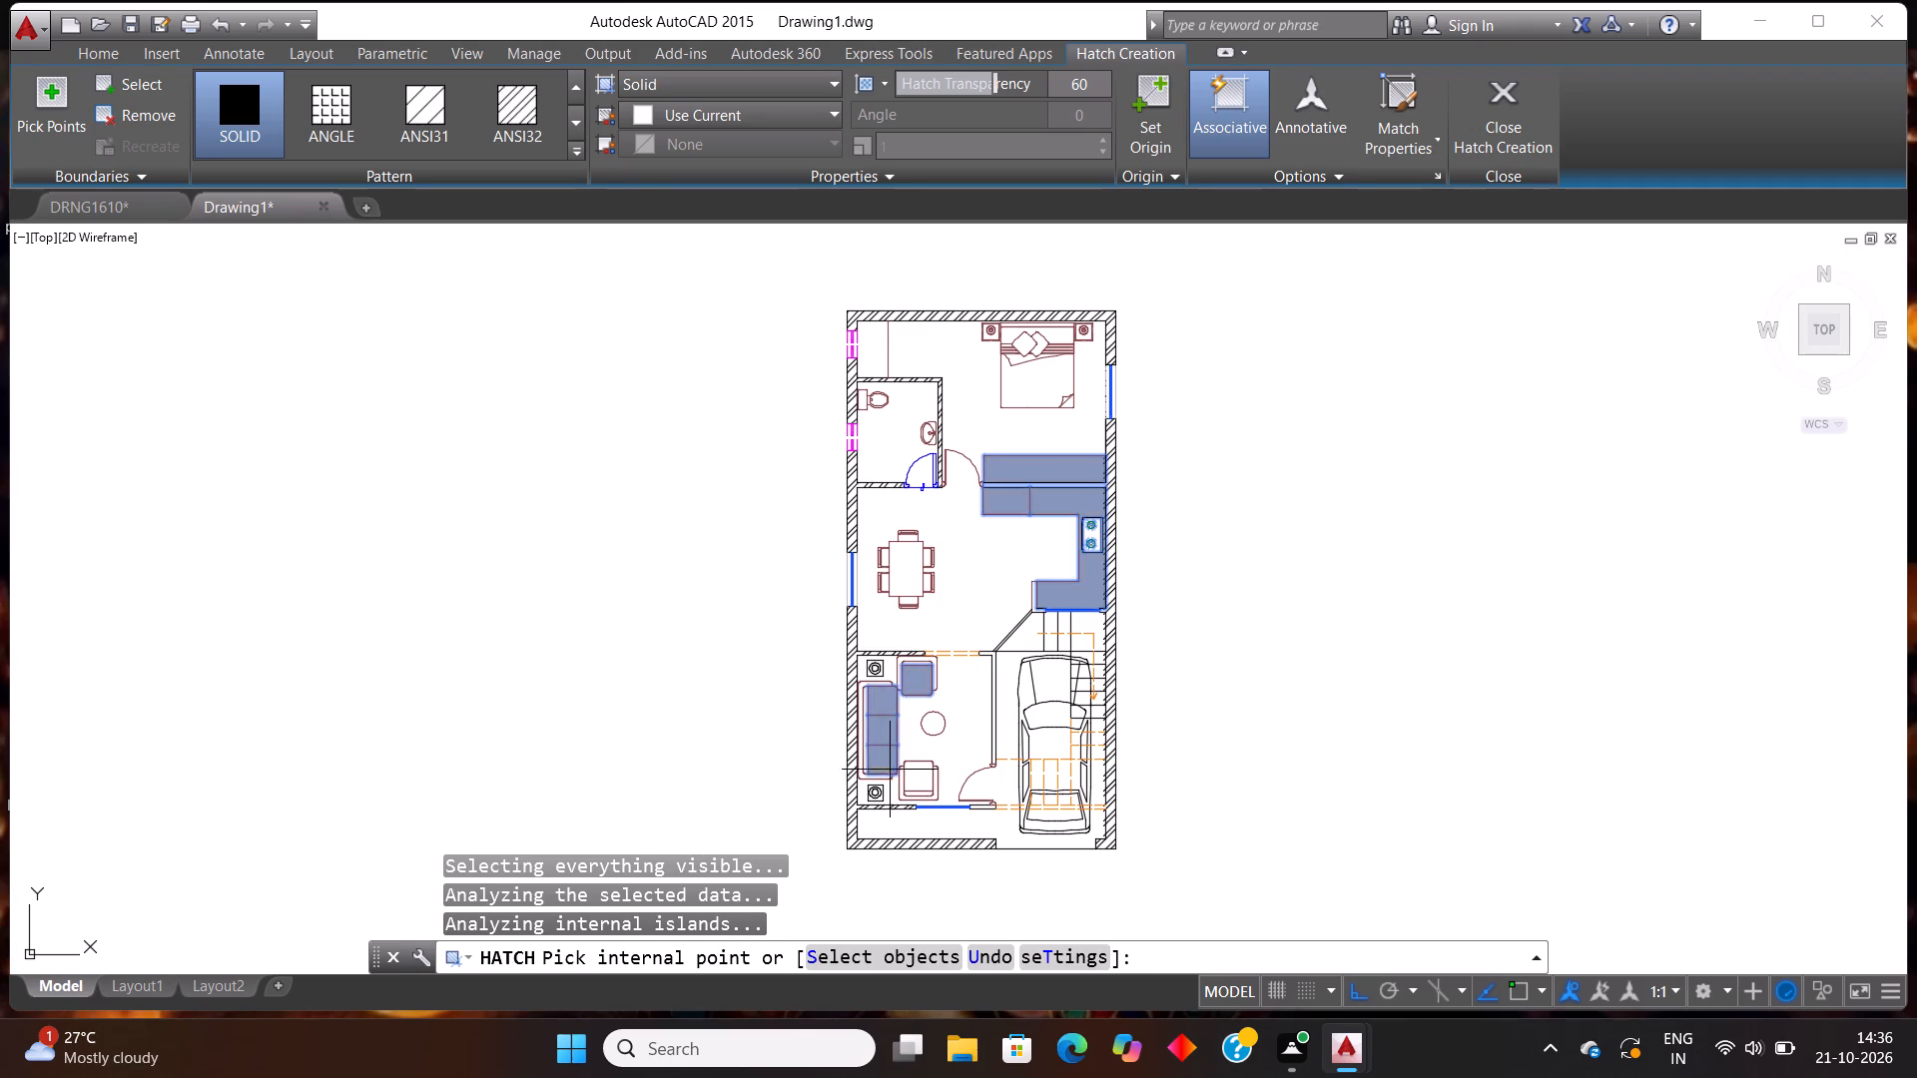
left_click(922, 787)
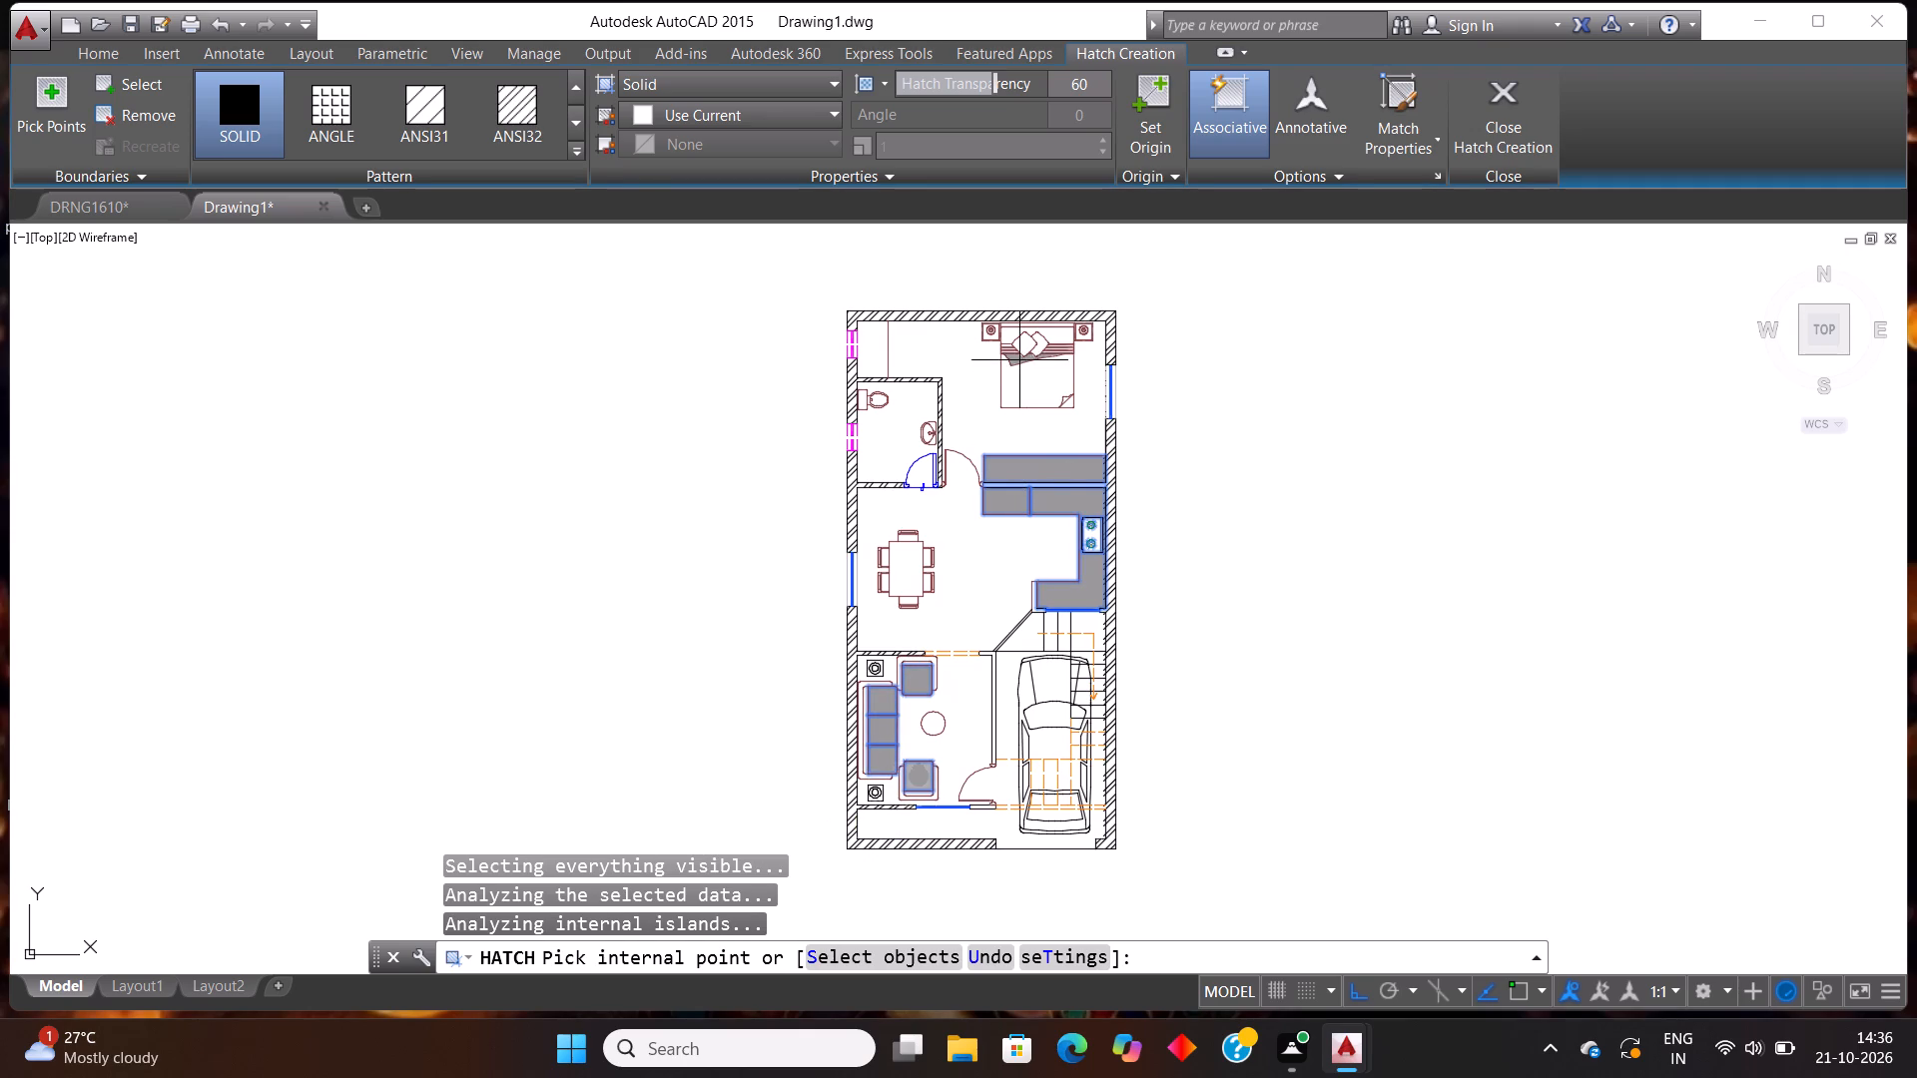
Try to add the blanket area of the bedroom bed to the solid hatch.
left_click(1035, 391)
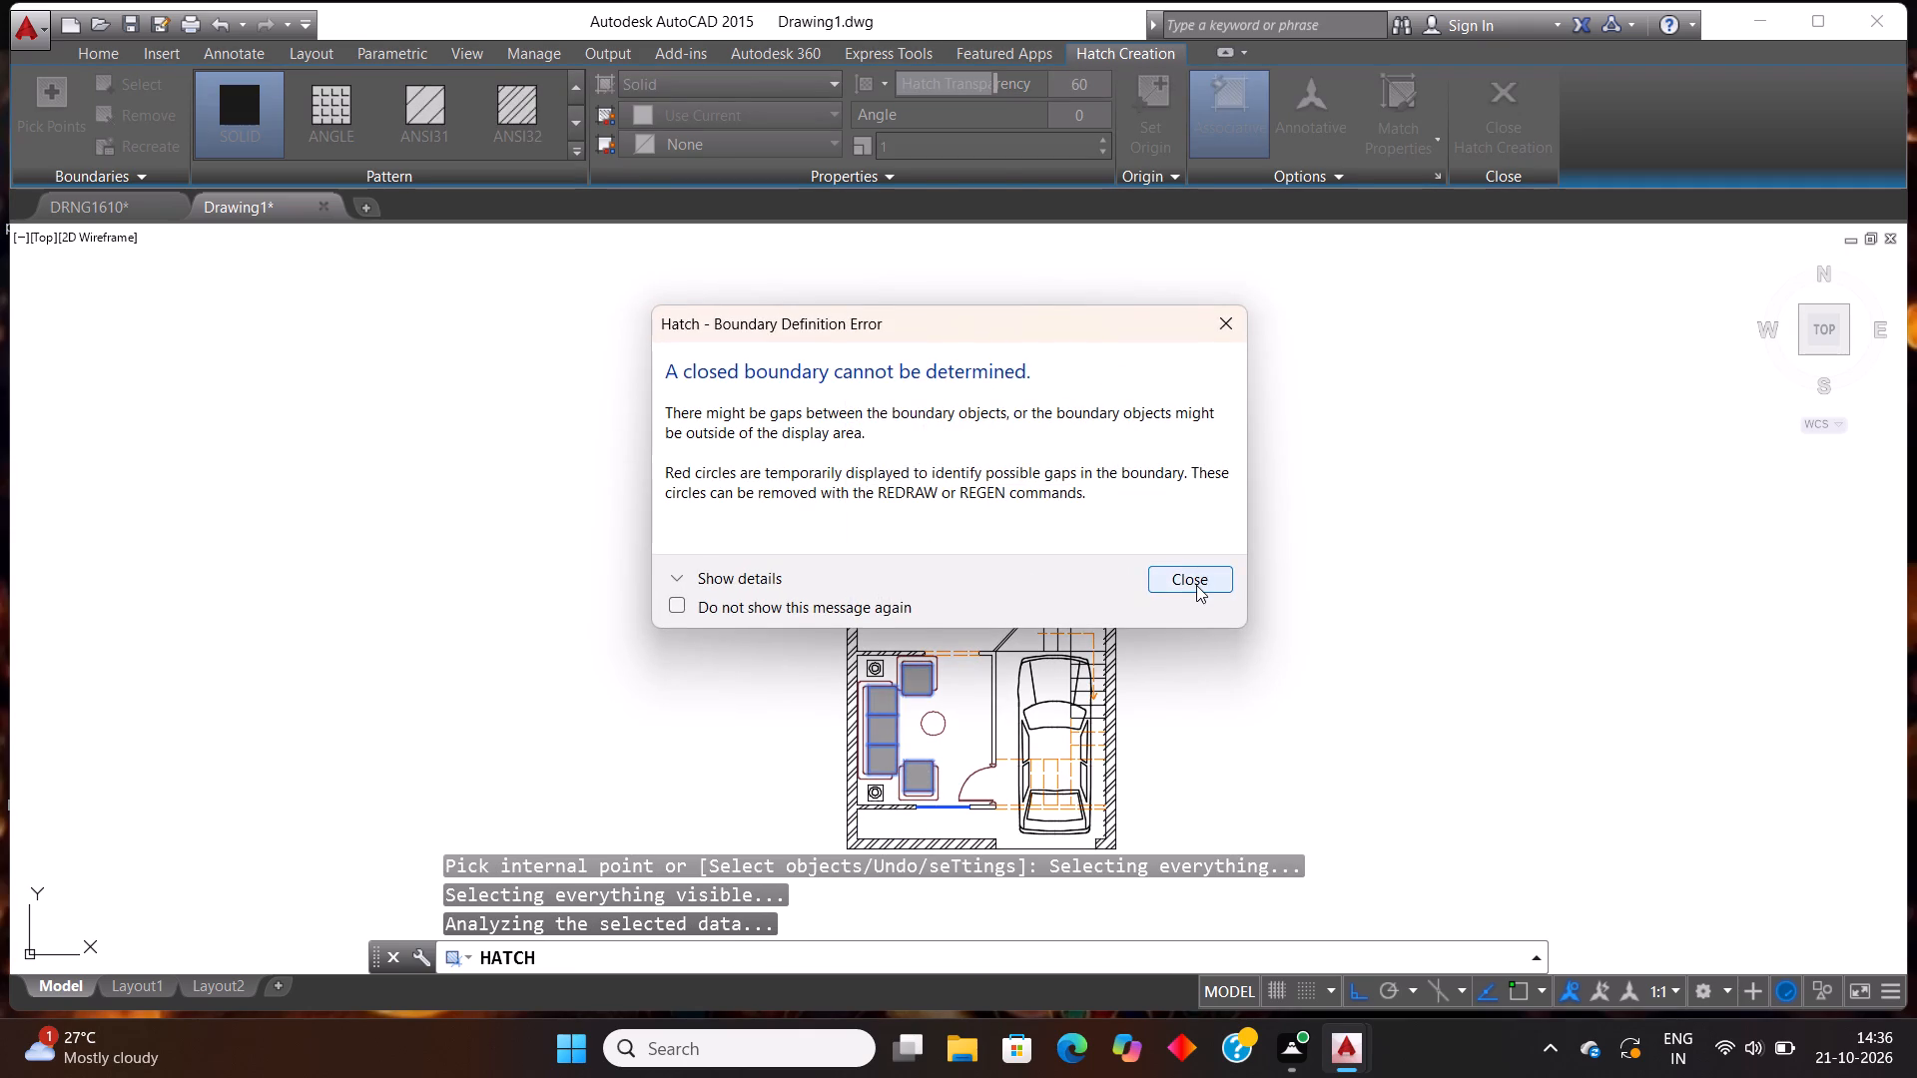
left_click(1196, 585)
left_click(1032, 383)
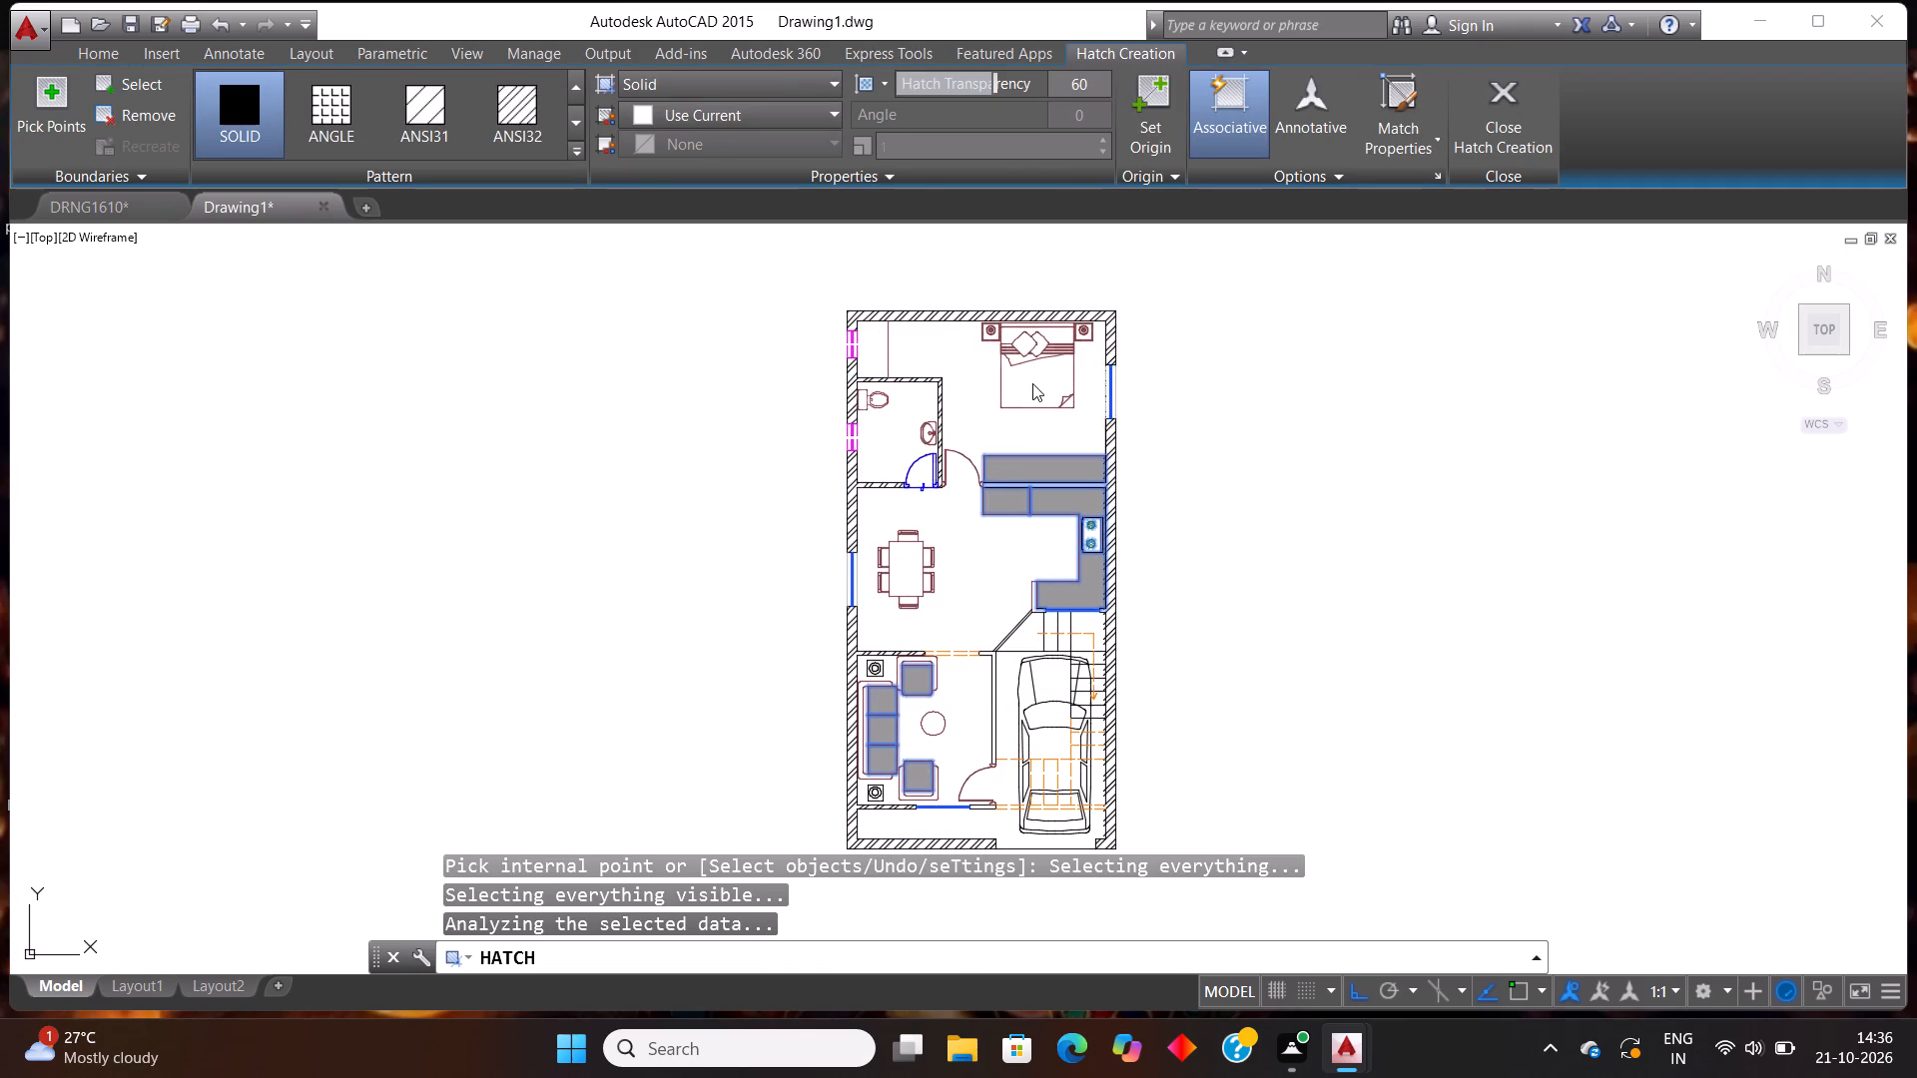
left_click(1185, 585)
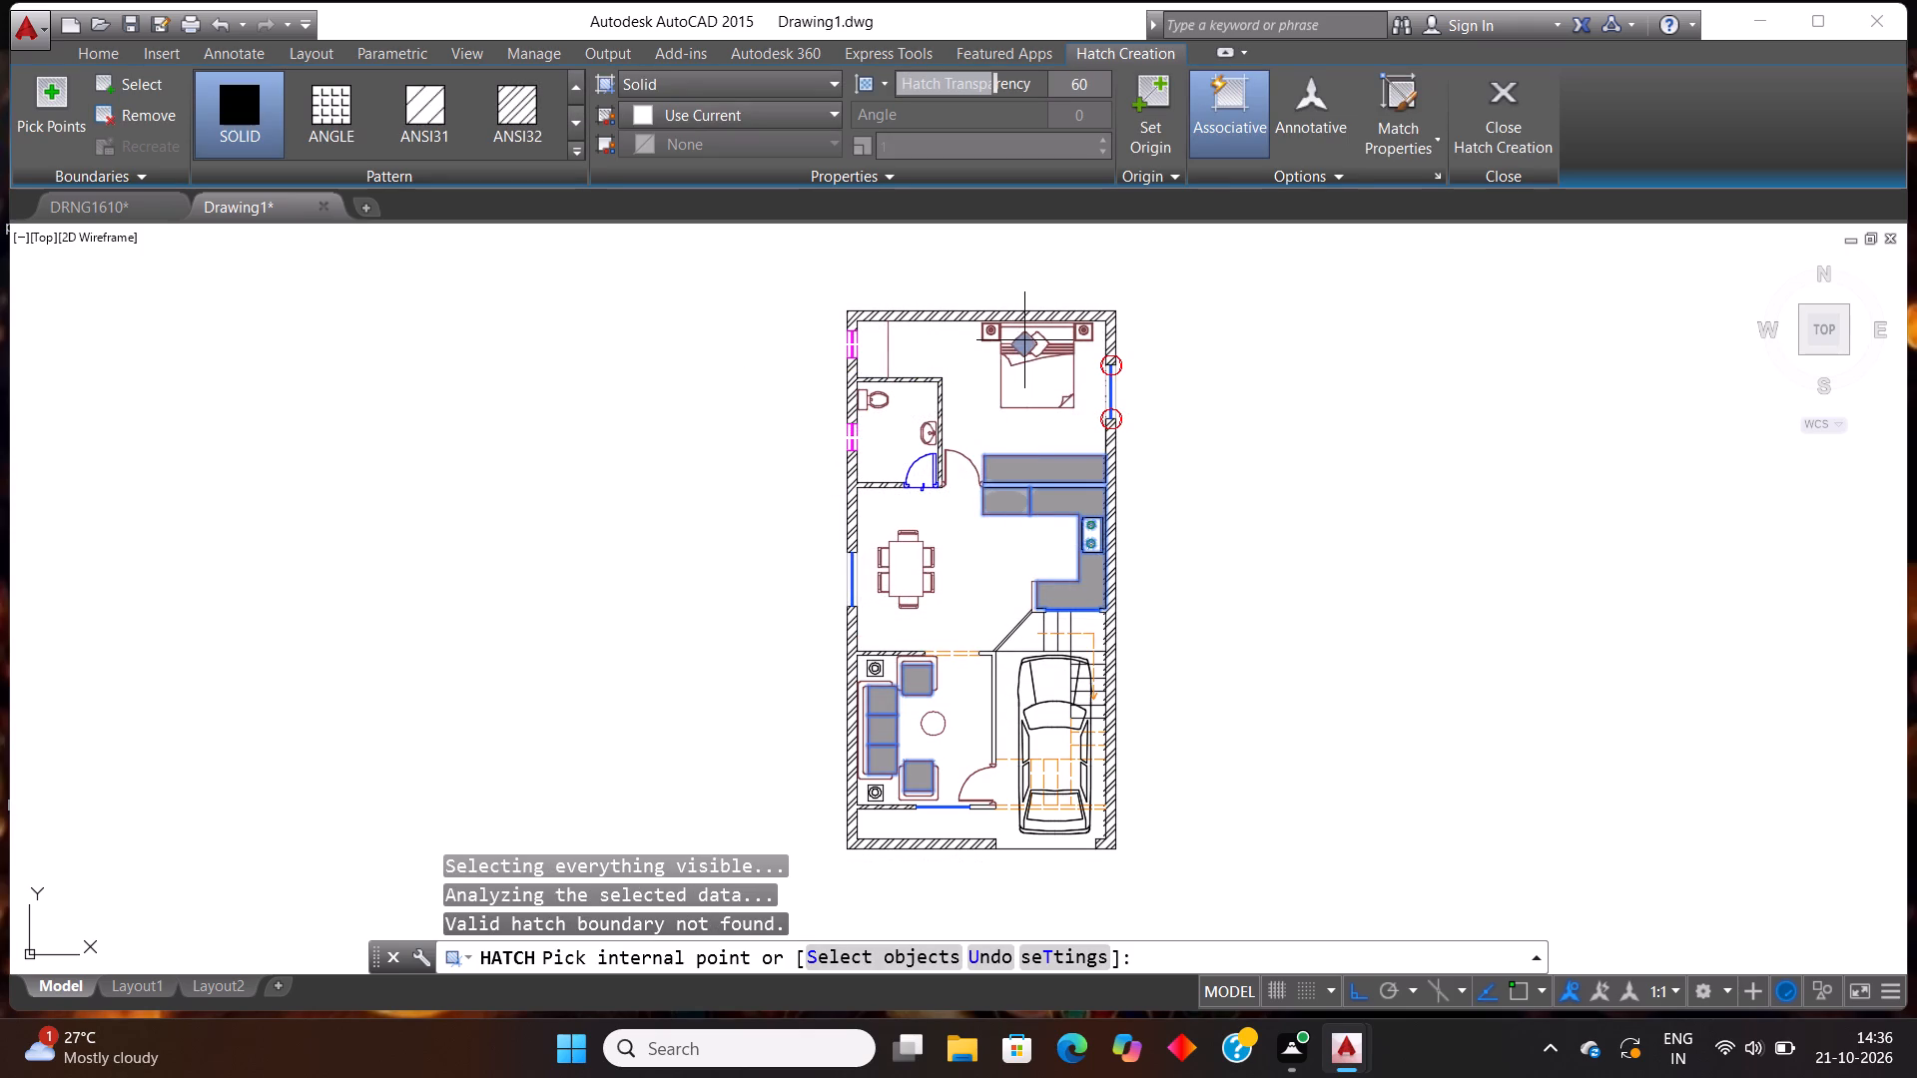
Add the two pillows on the bedroom bed to the solid hatch.
left_click(1024, 340)
left_click(1039, 343)
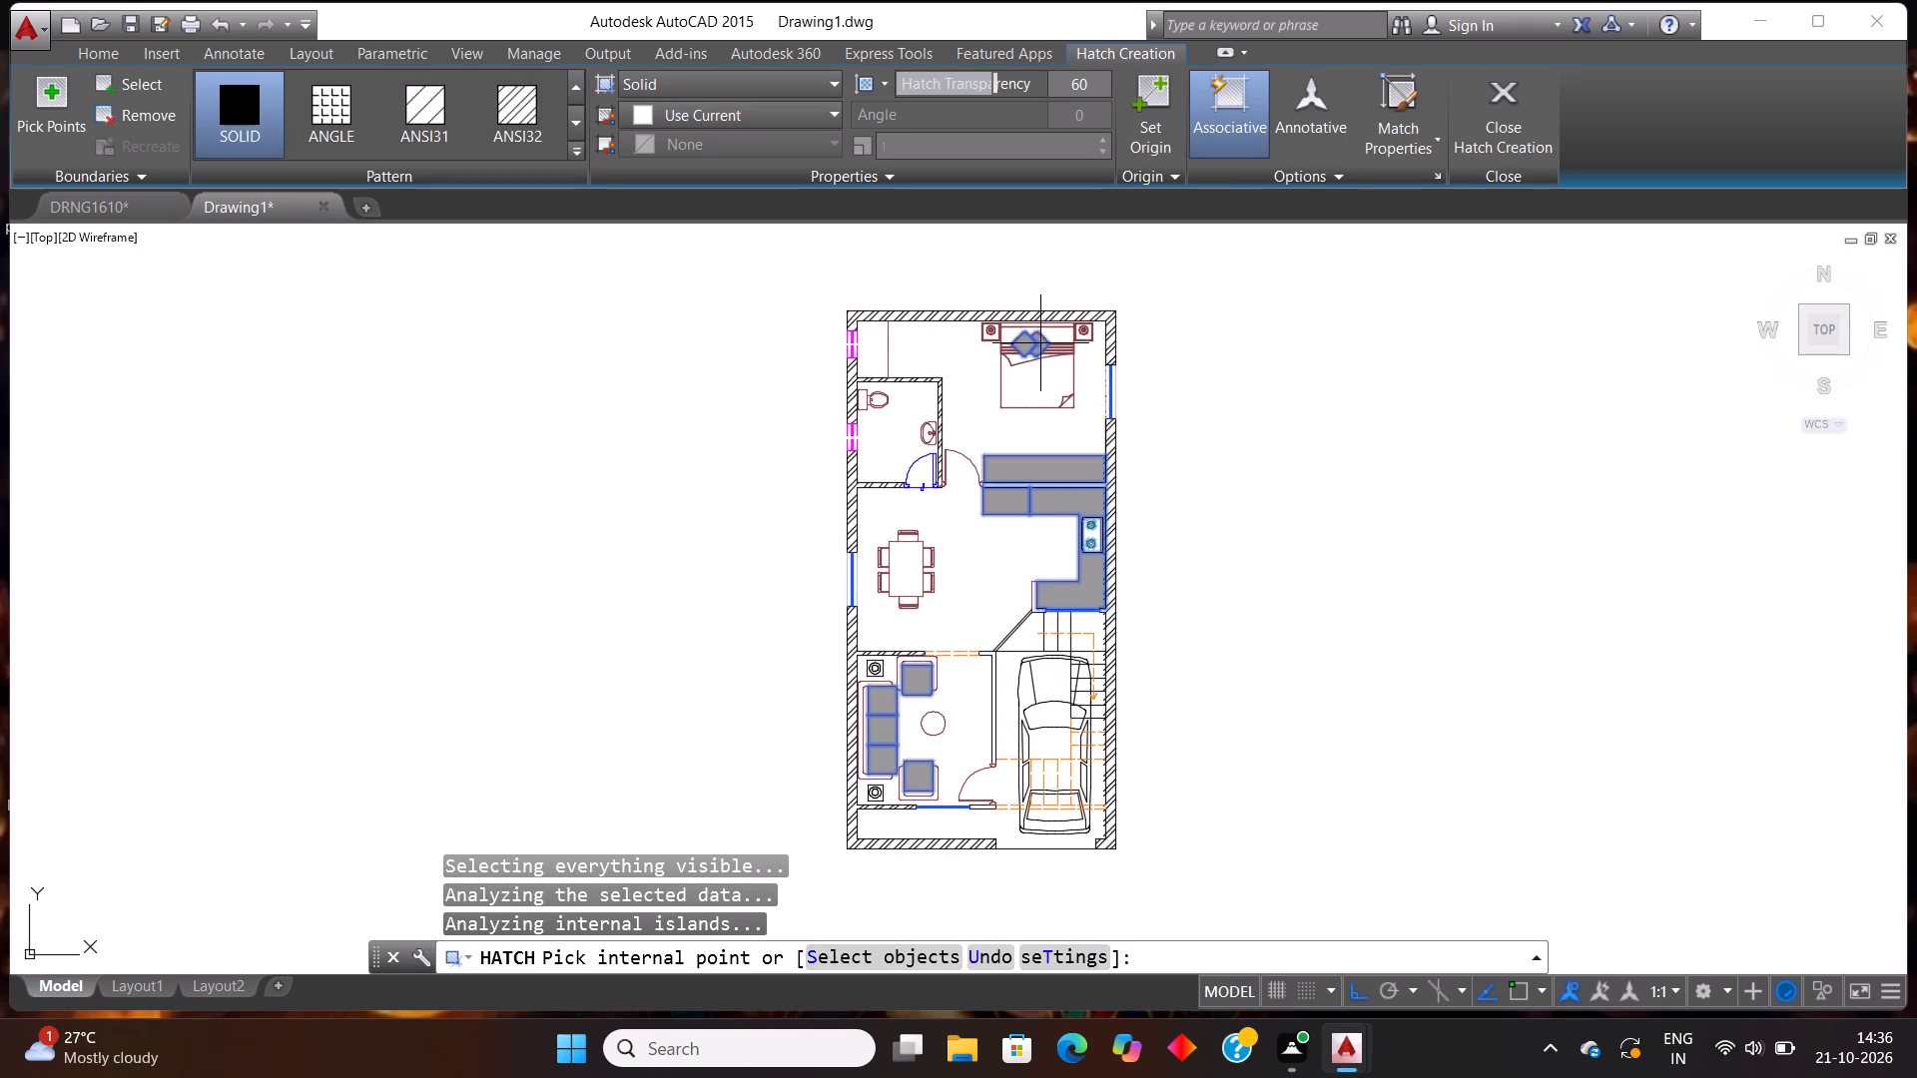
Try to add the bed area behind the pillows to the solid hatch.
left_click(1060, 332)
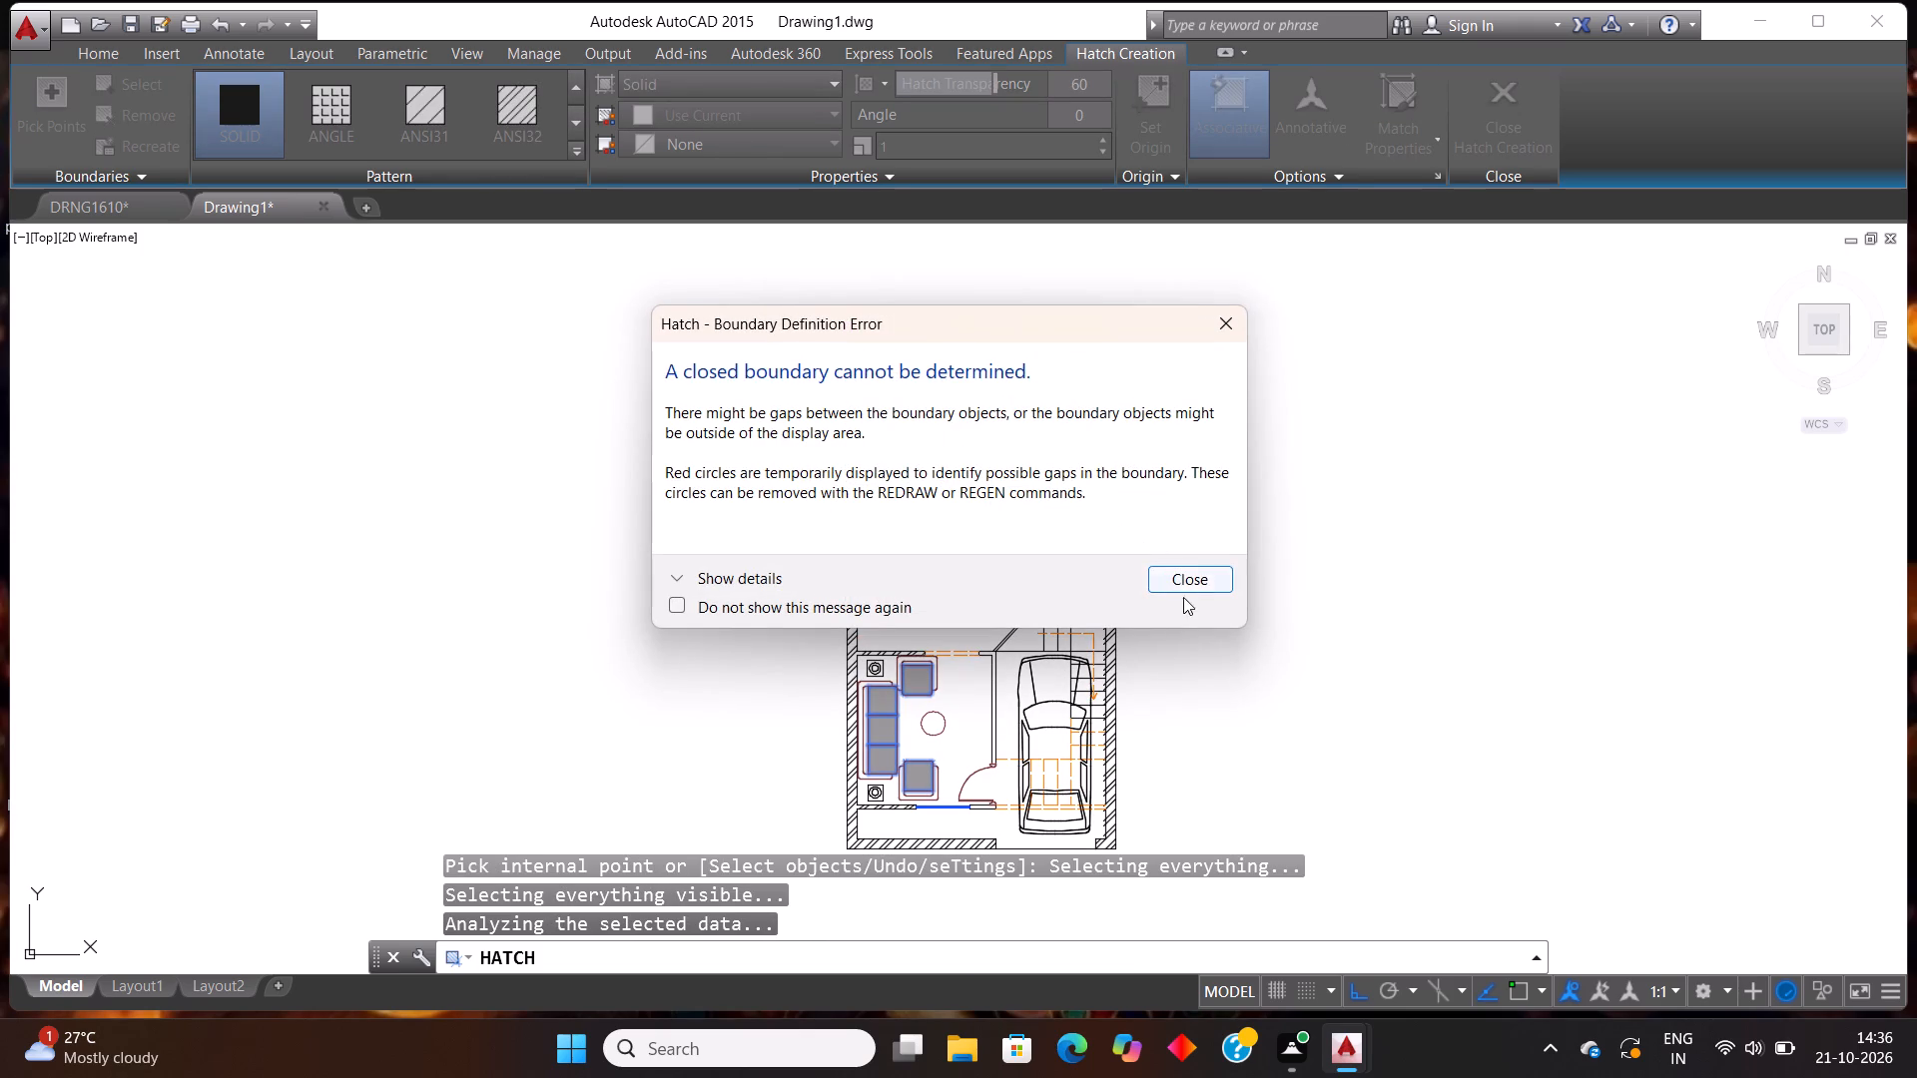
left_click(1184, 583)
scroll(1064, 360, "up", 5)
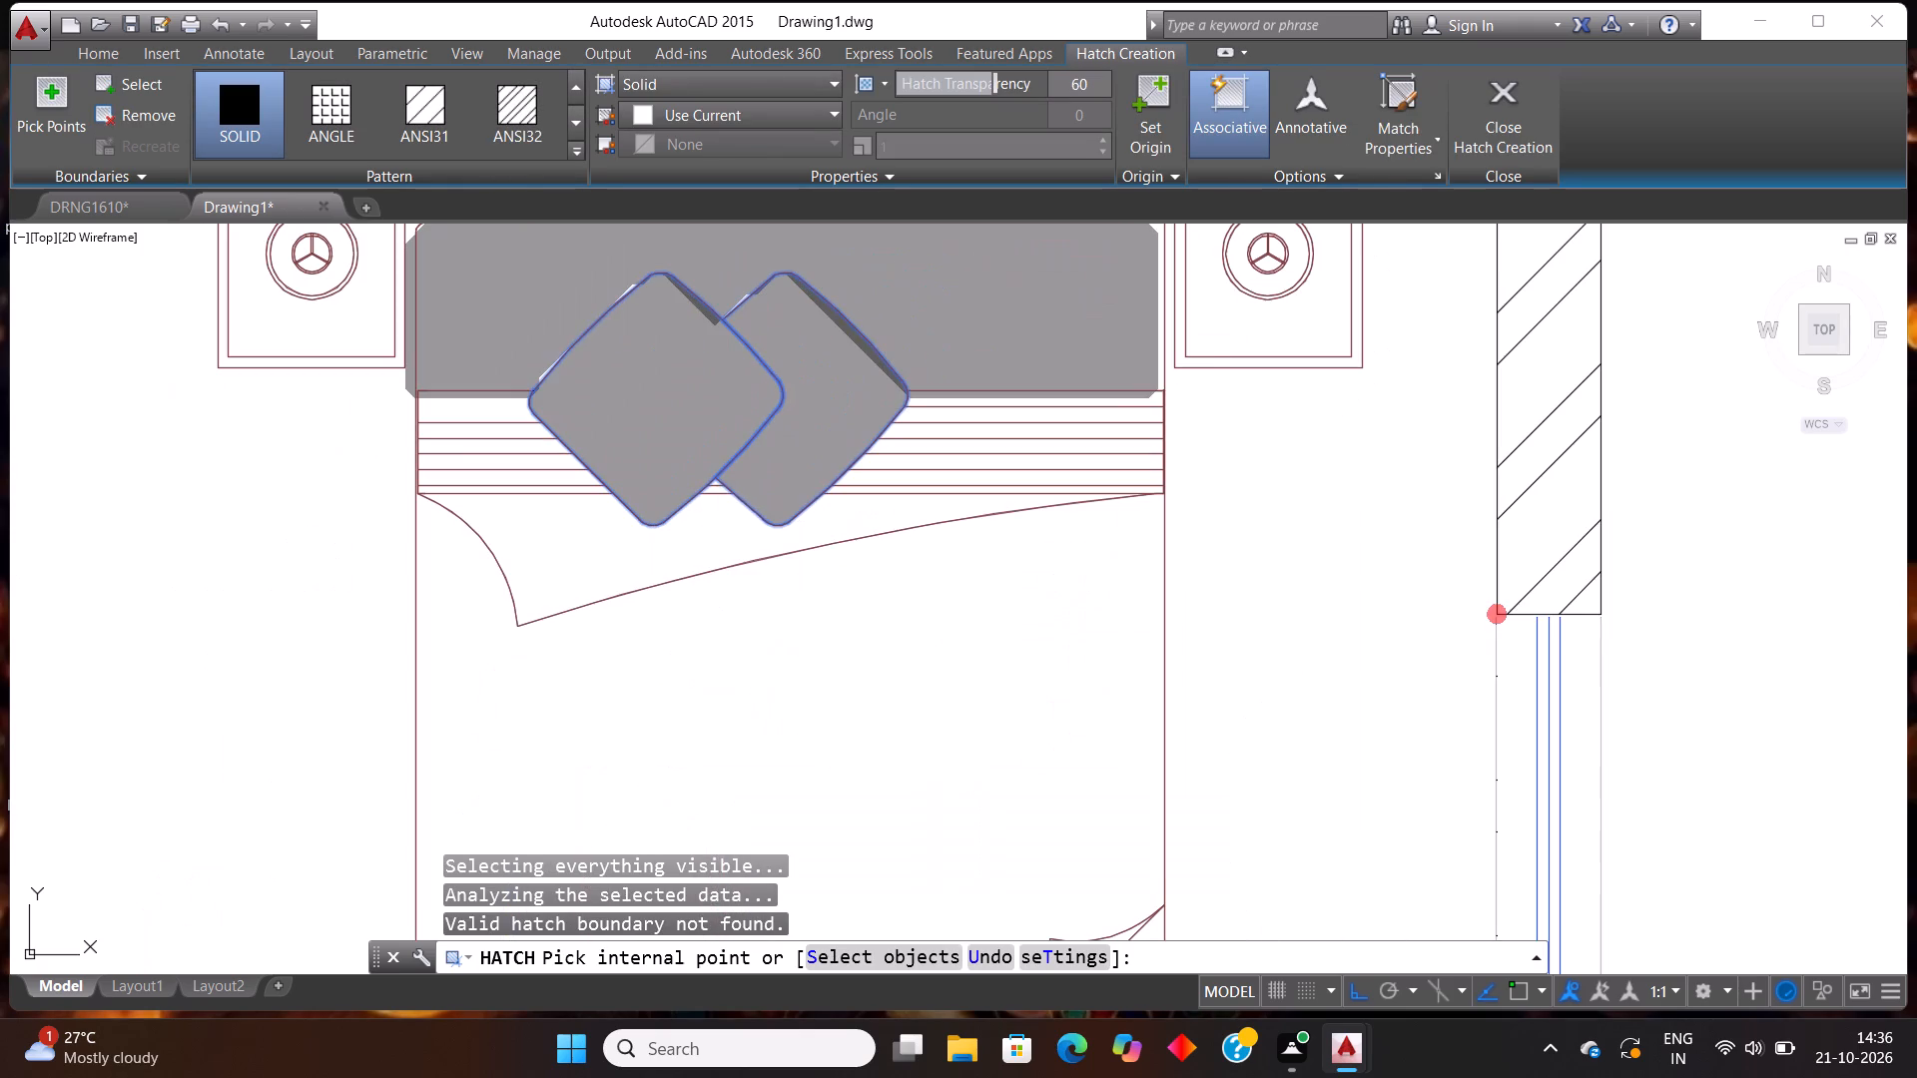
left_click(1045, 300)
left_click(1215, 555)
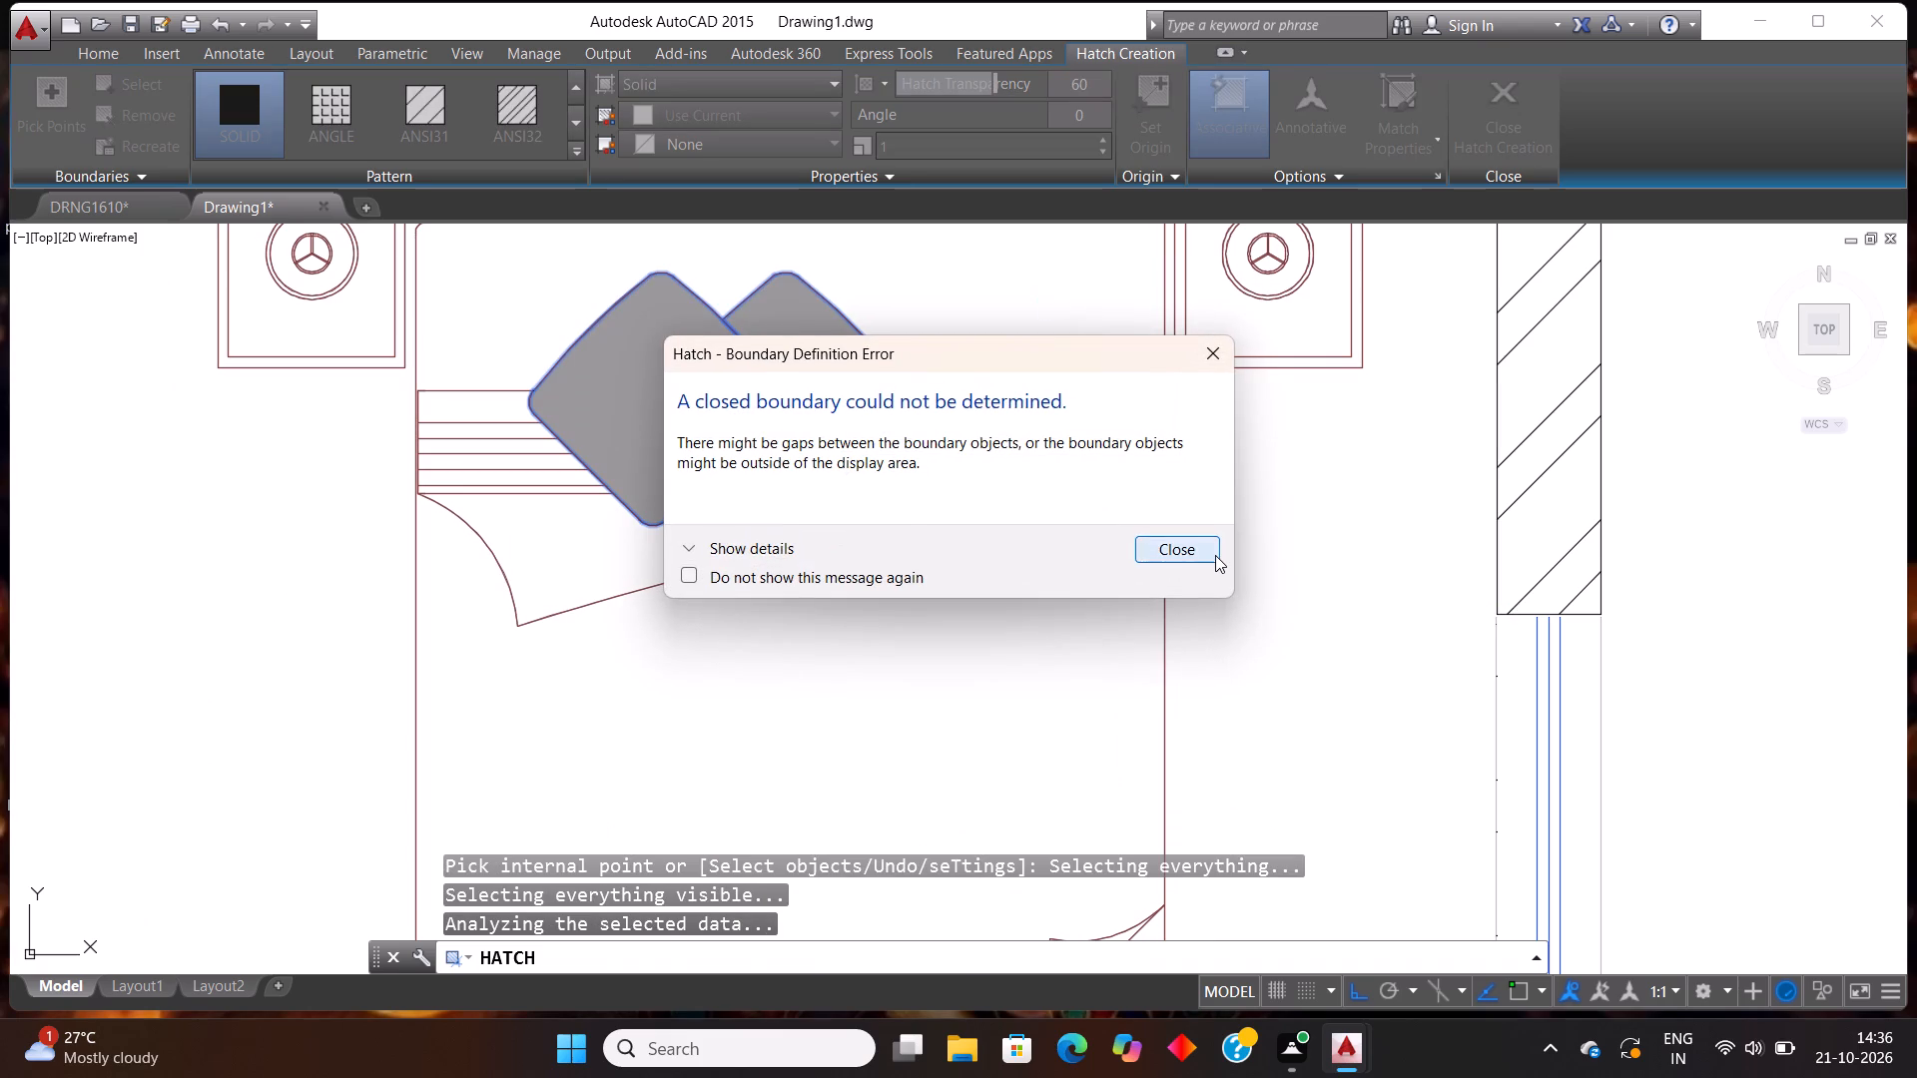
Add the bed's blanket, its turned-down fold, the folded corner and the headboard strip to the solid hatch, and finish the hatch.
scroll(915, 664, "down", 2)
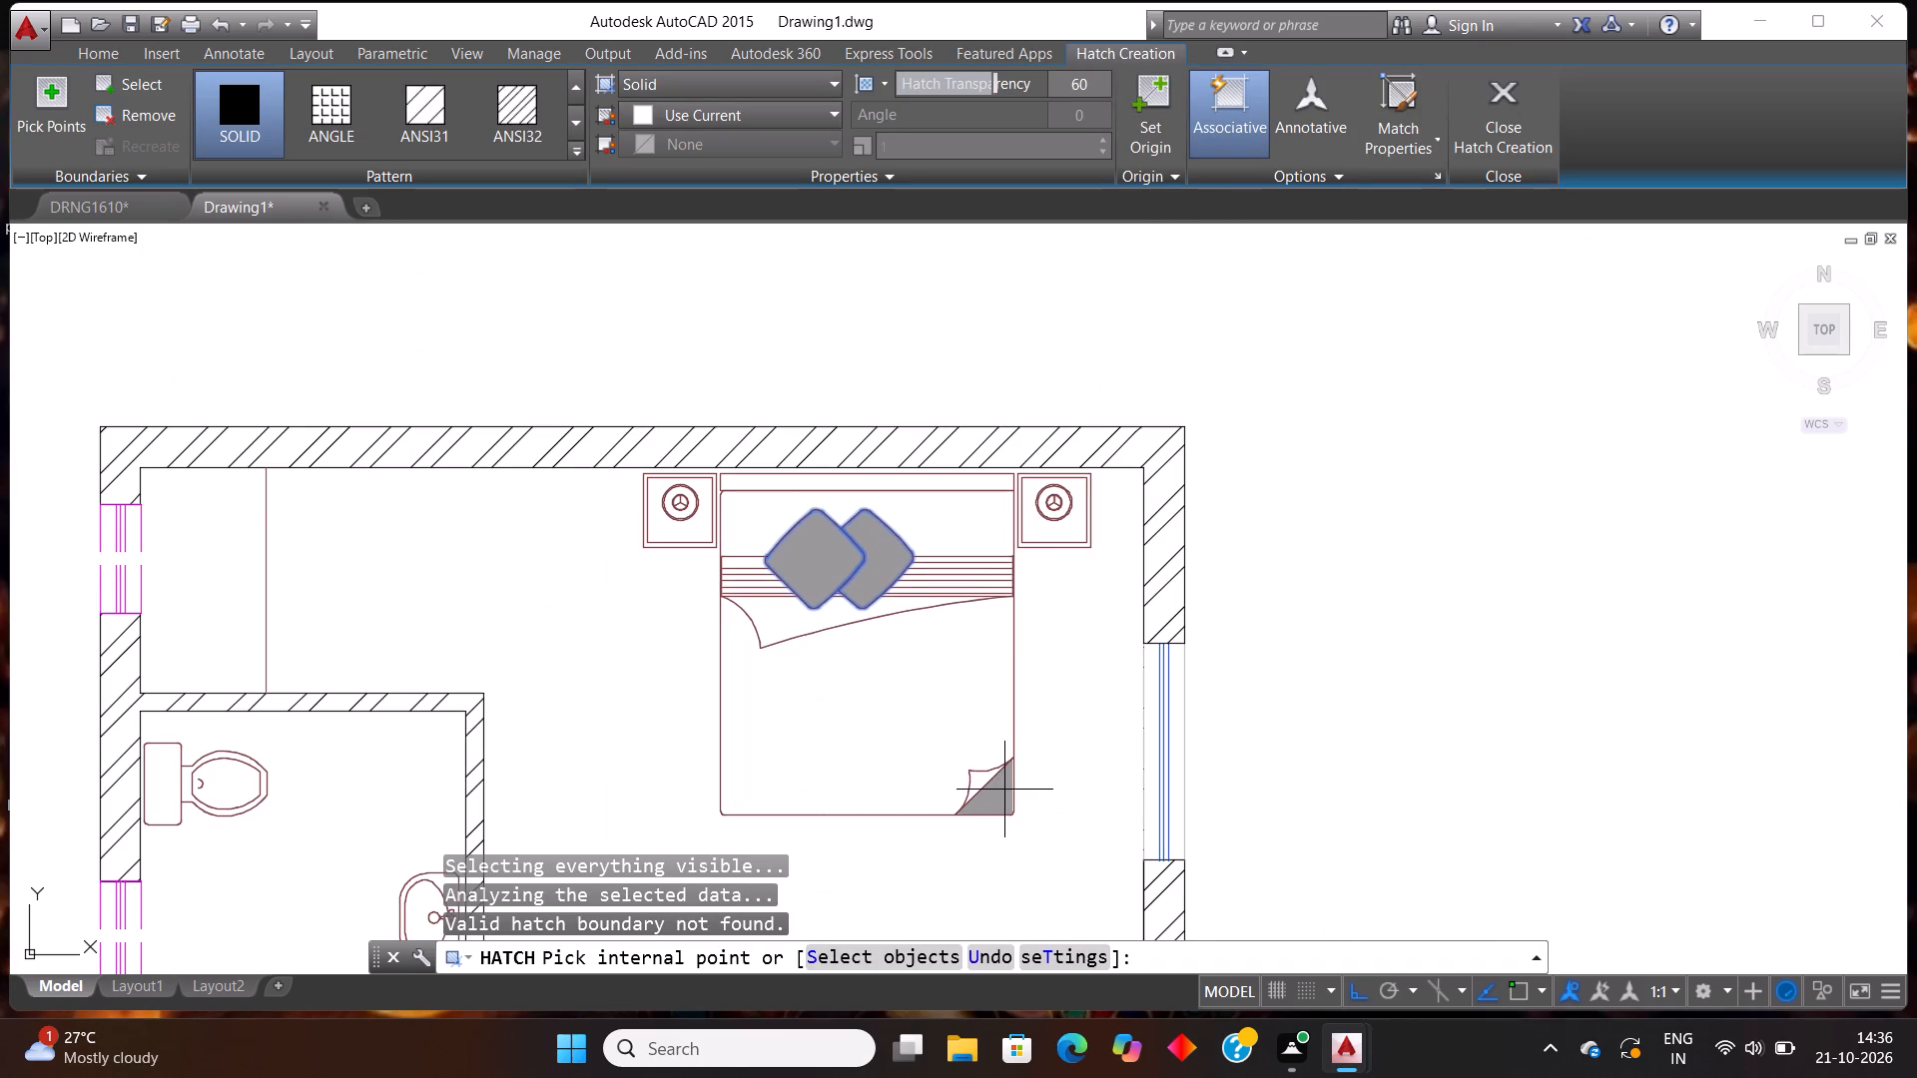
left_click(1004, 790)
left_click(896, 712)
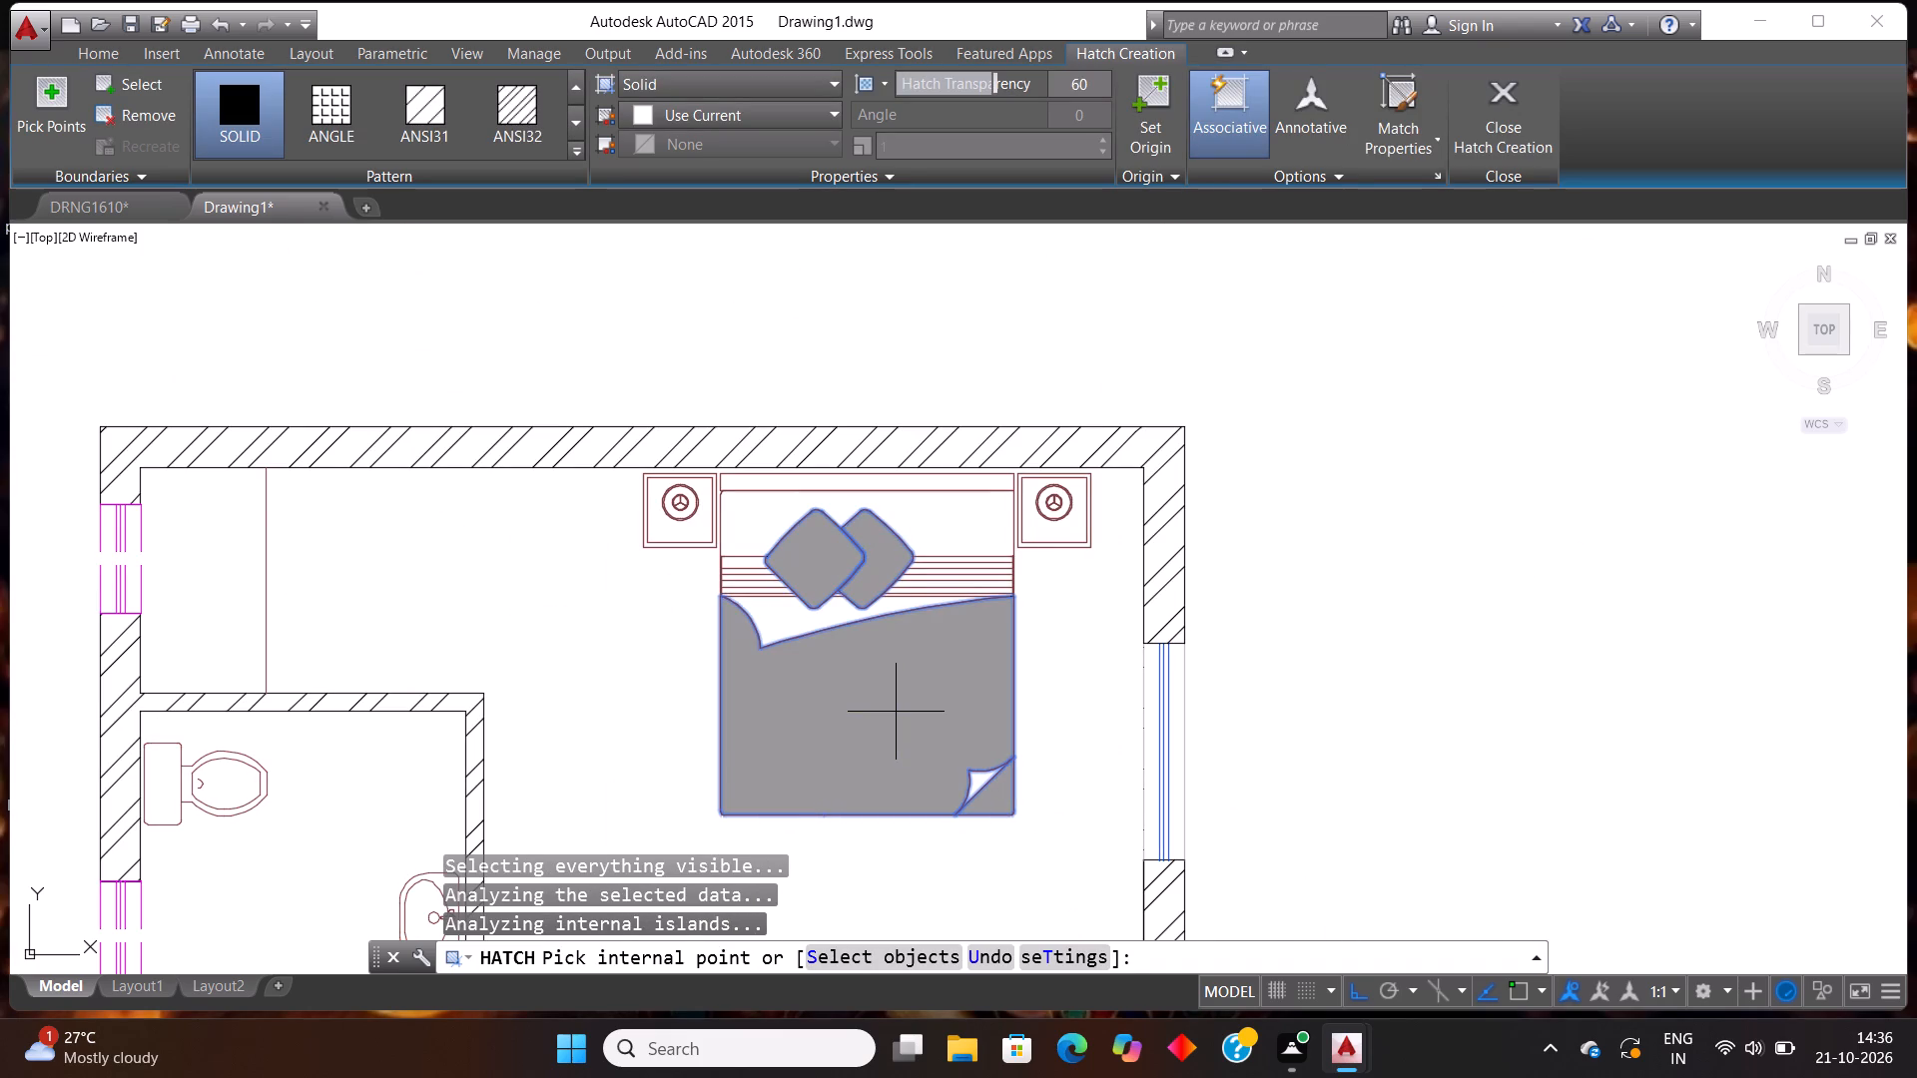
left_click(783, 612)
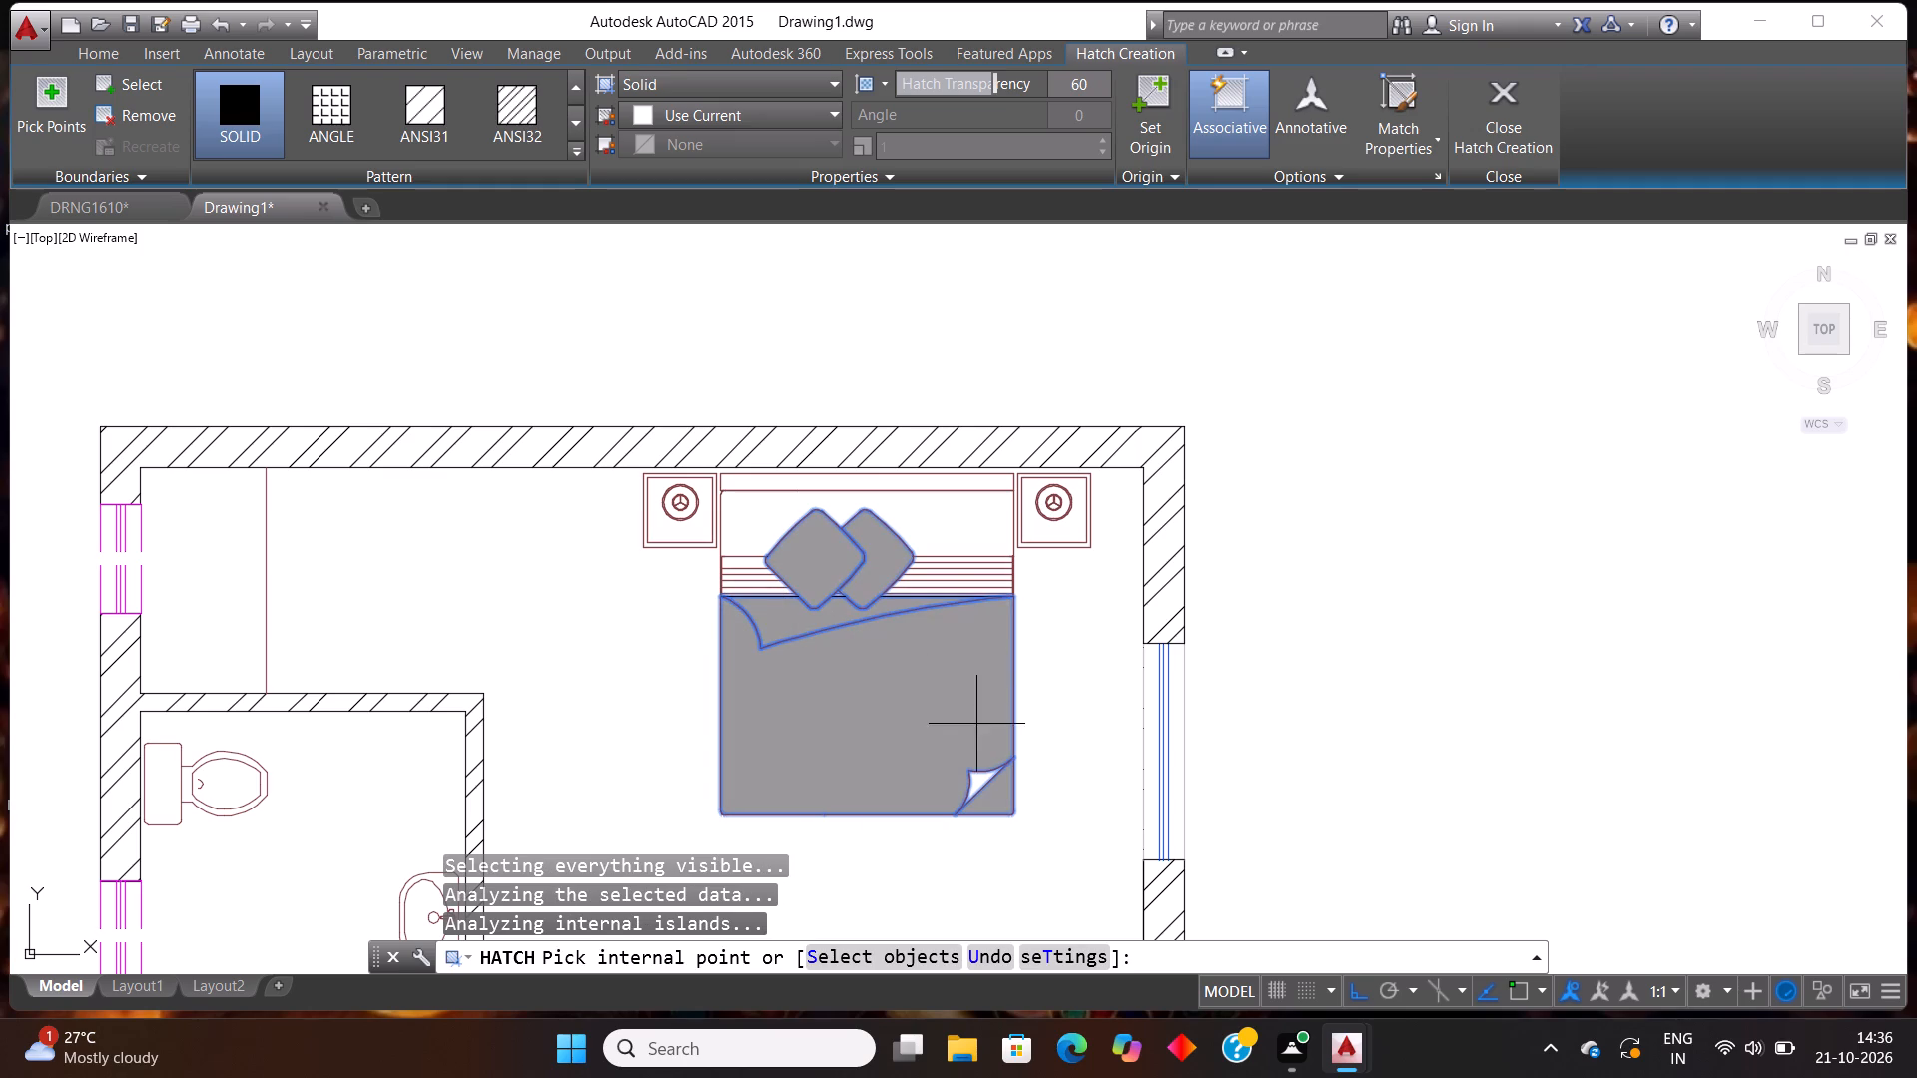
left_click(978, 785)
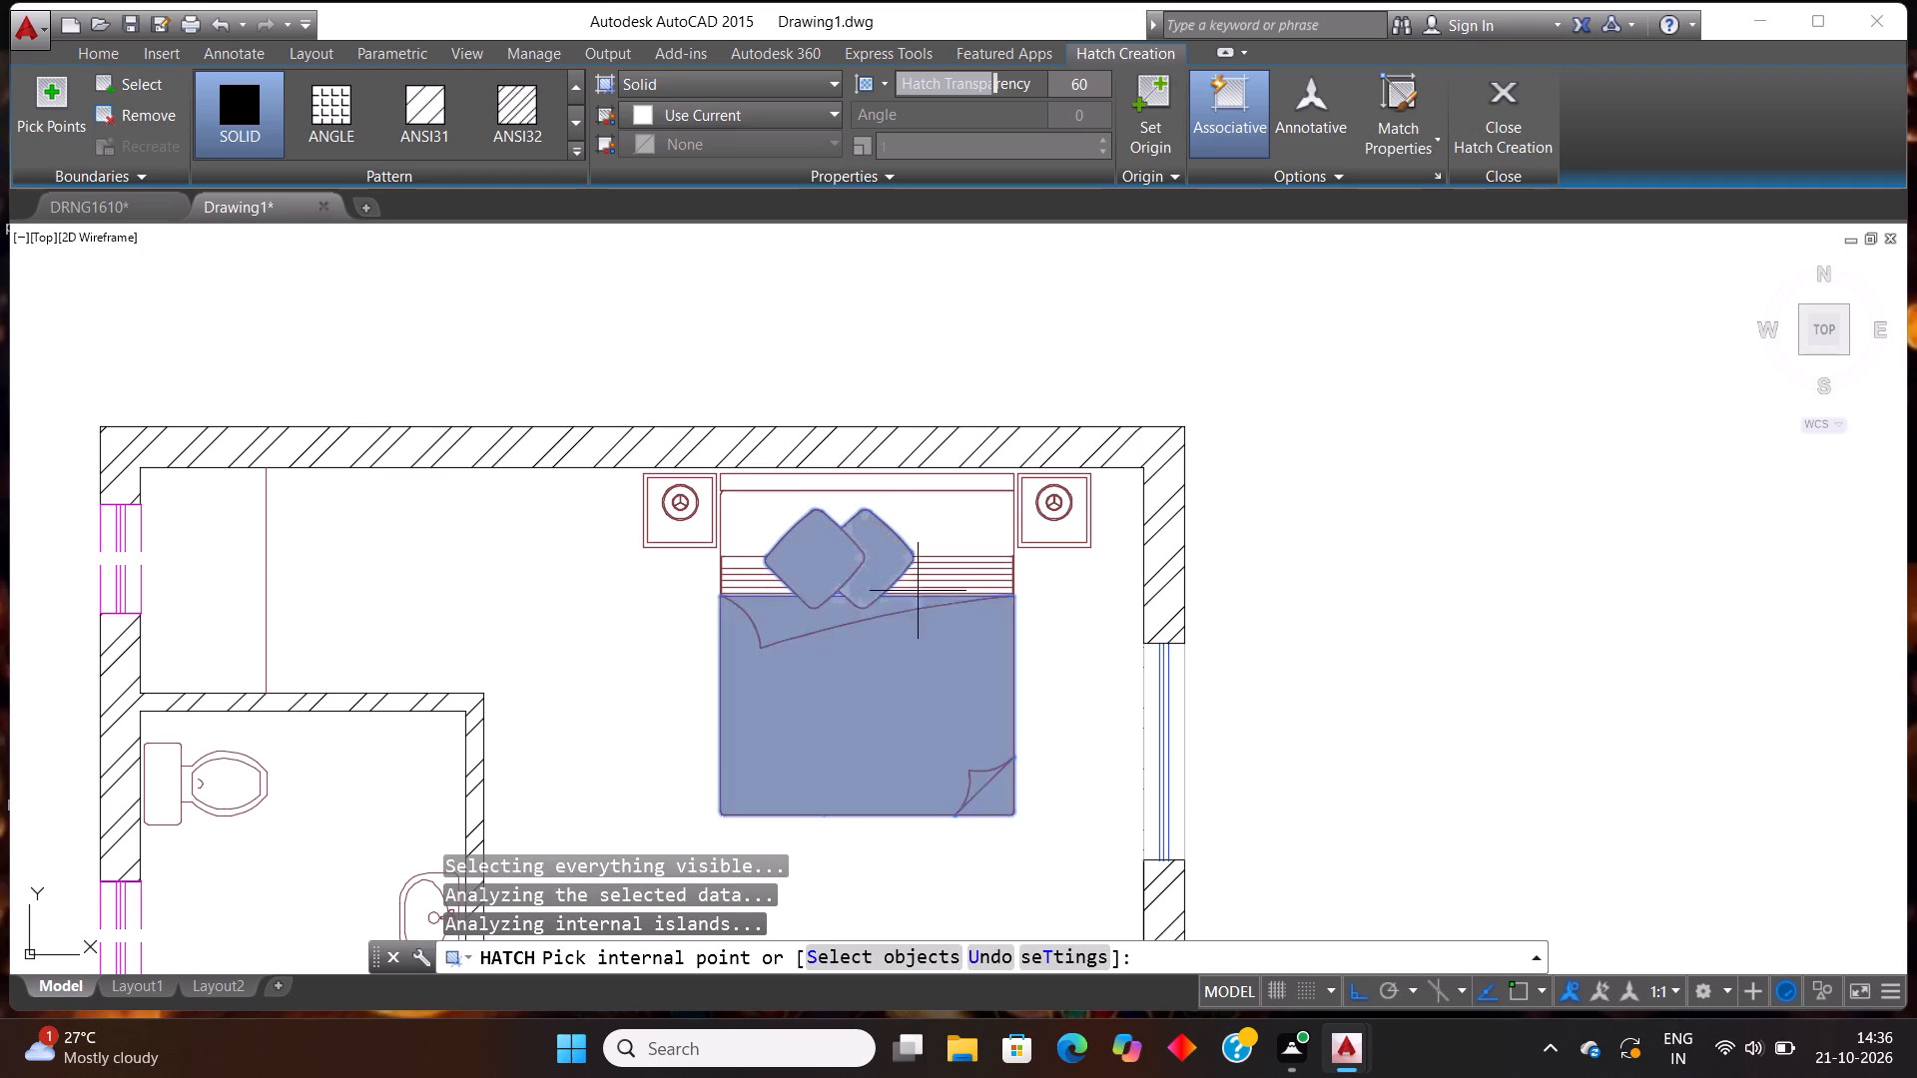
left_click(865, 483)
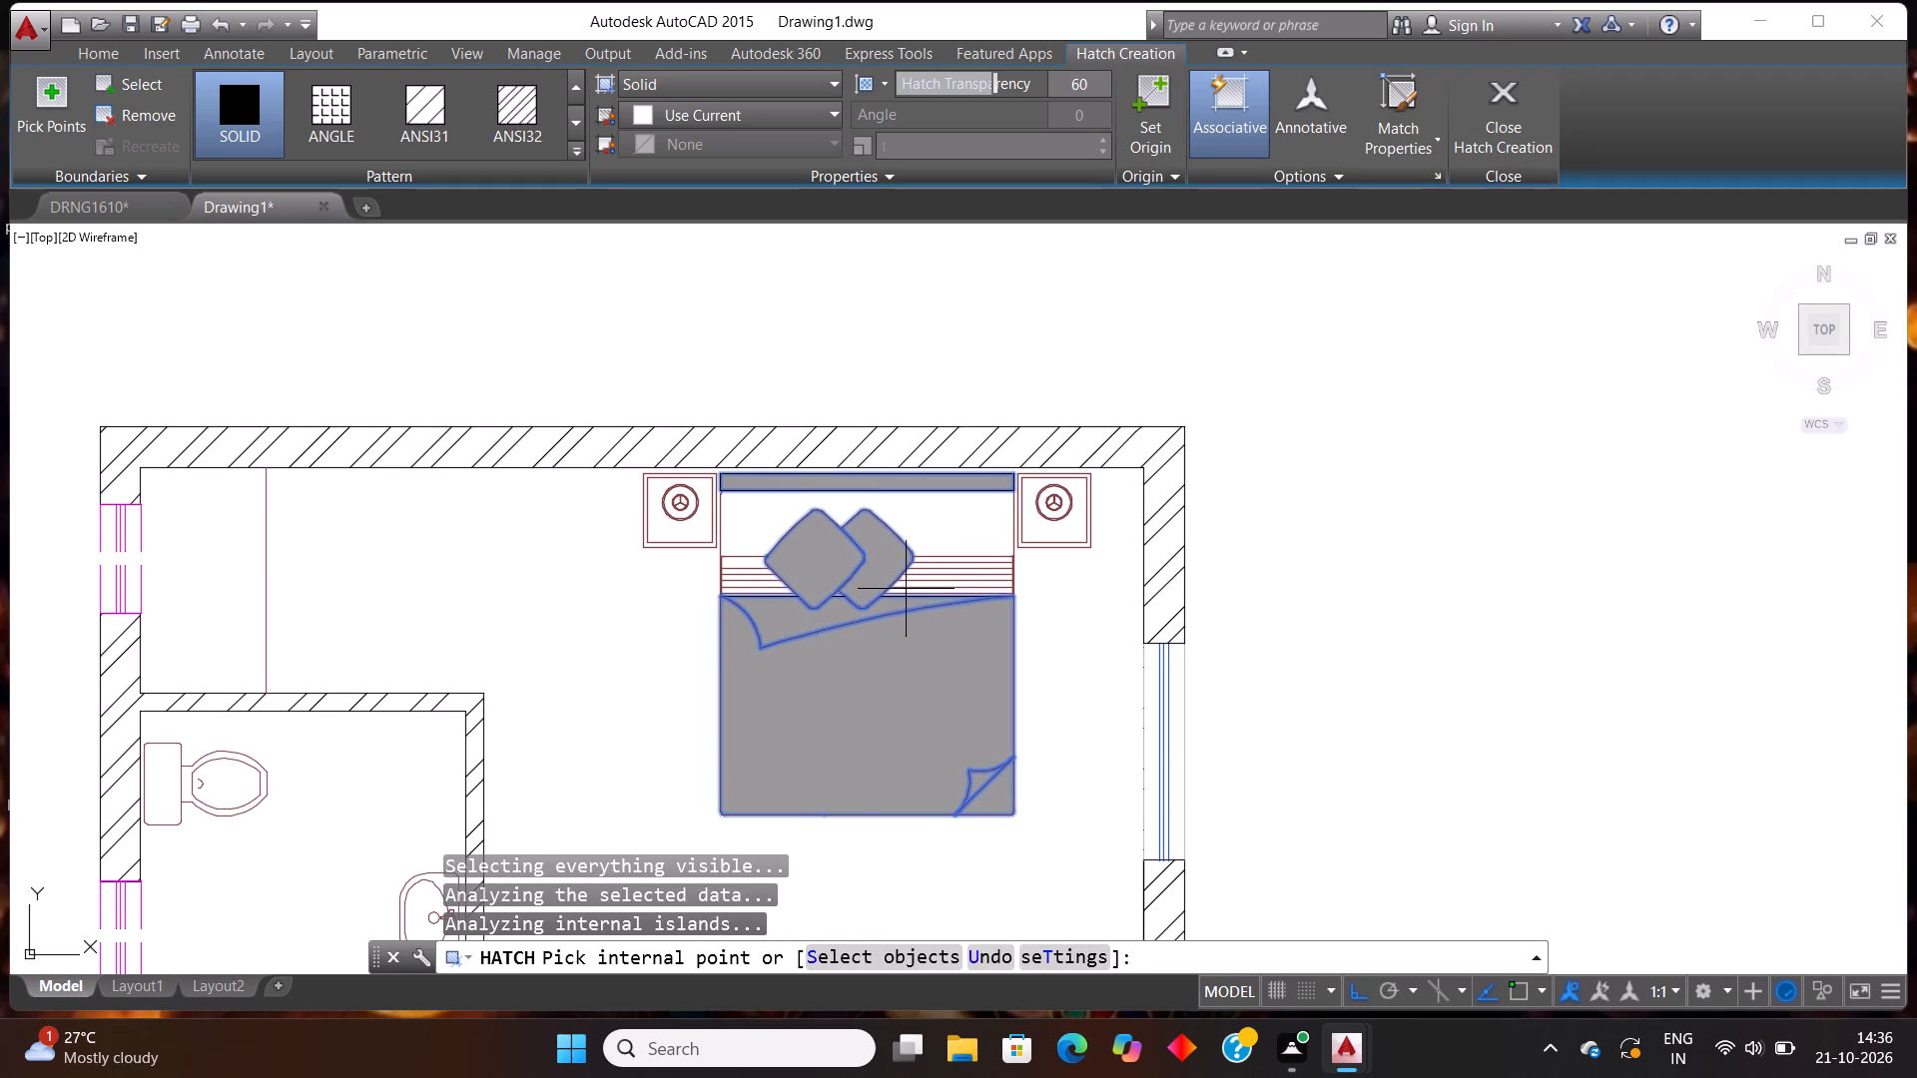
scroll(911, 594, "down", 3)
scroll(1020, 578, "down", 2)
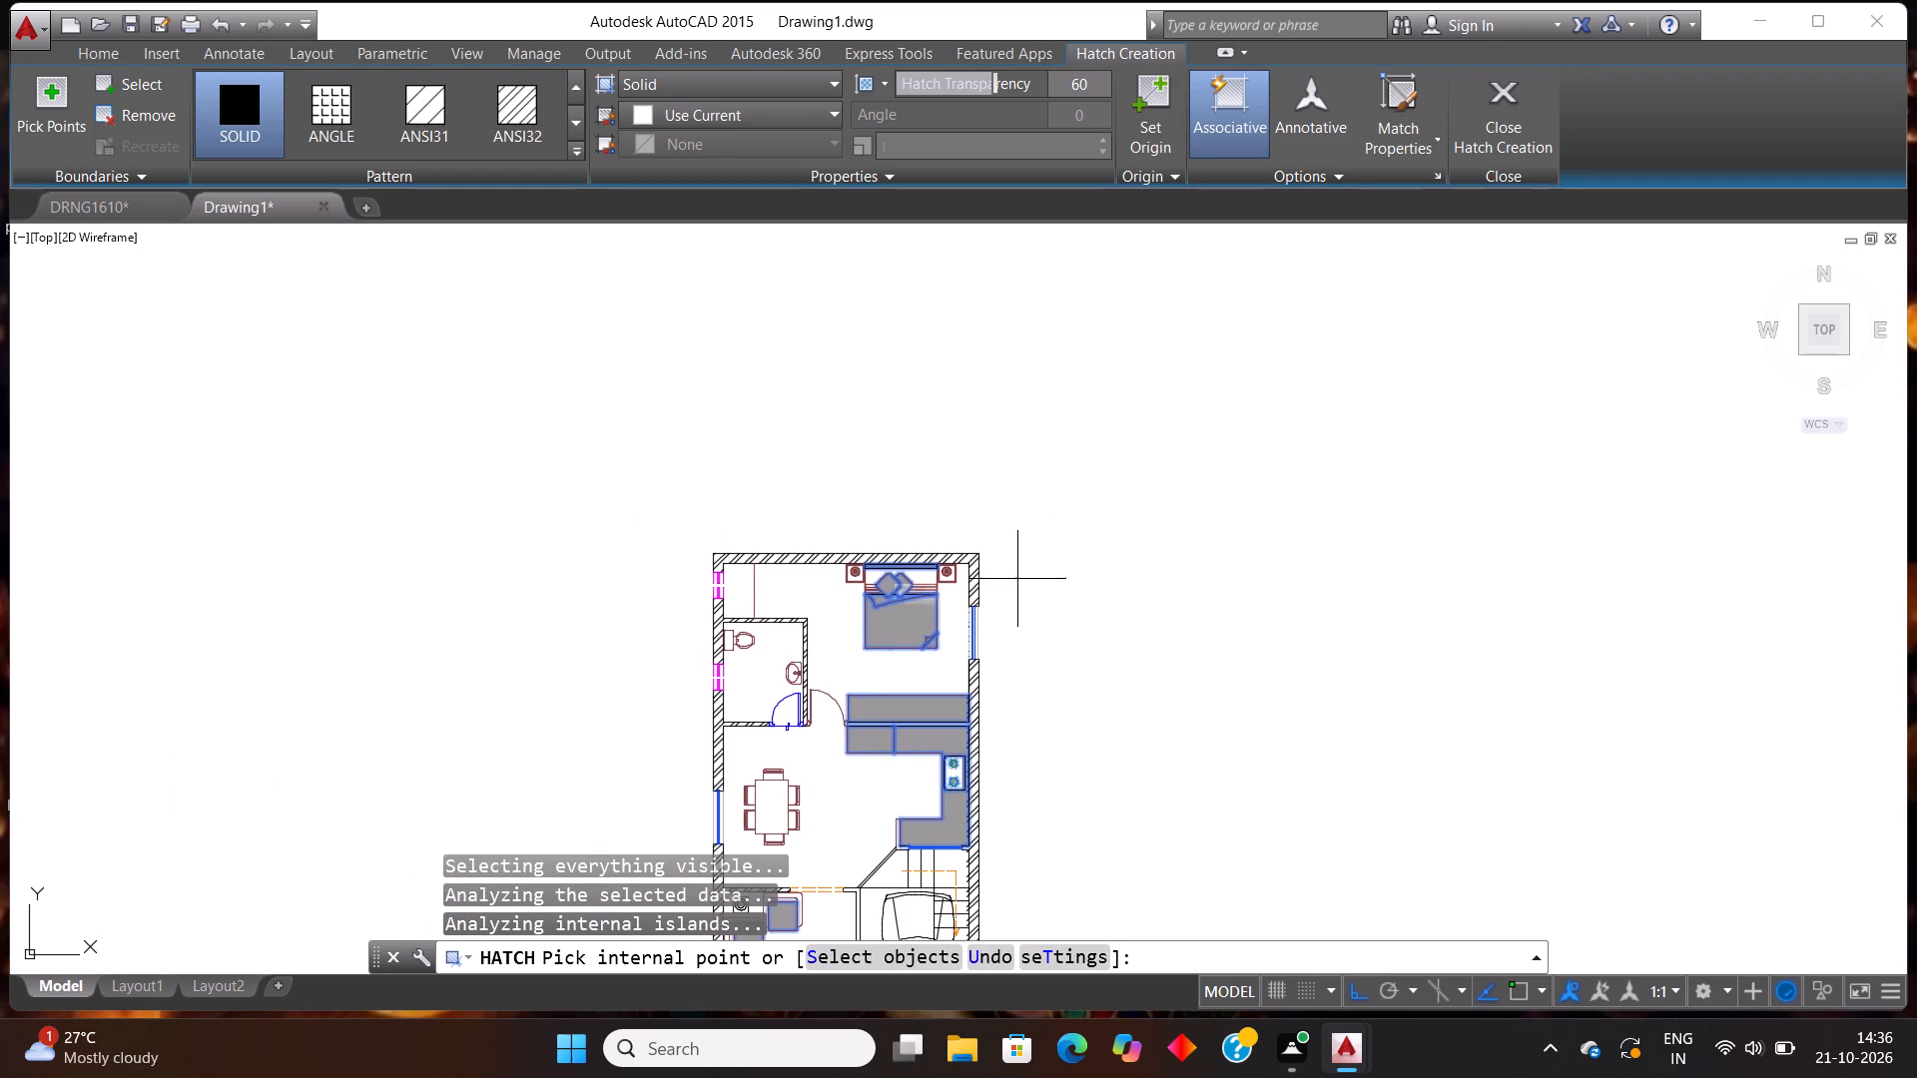
key("Escape")
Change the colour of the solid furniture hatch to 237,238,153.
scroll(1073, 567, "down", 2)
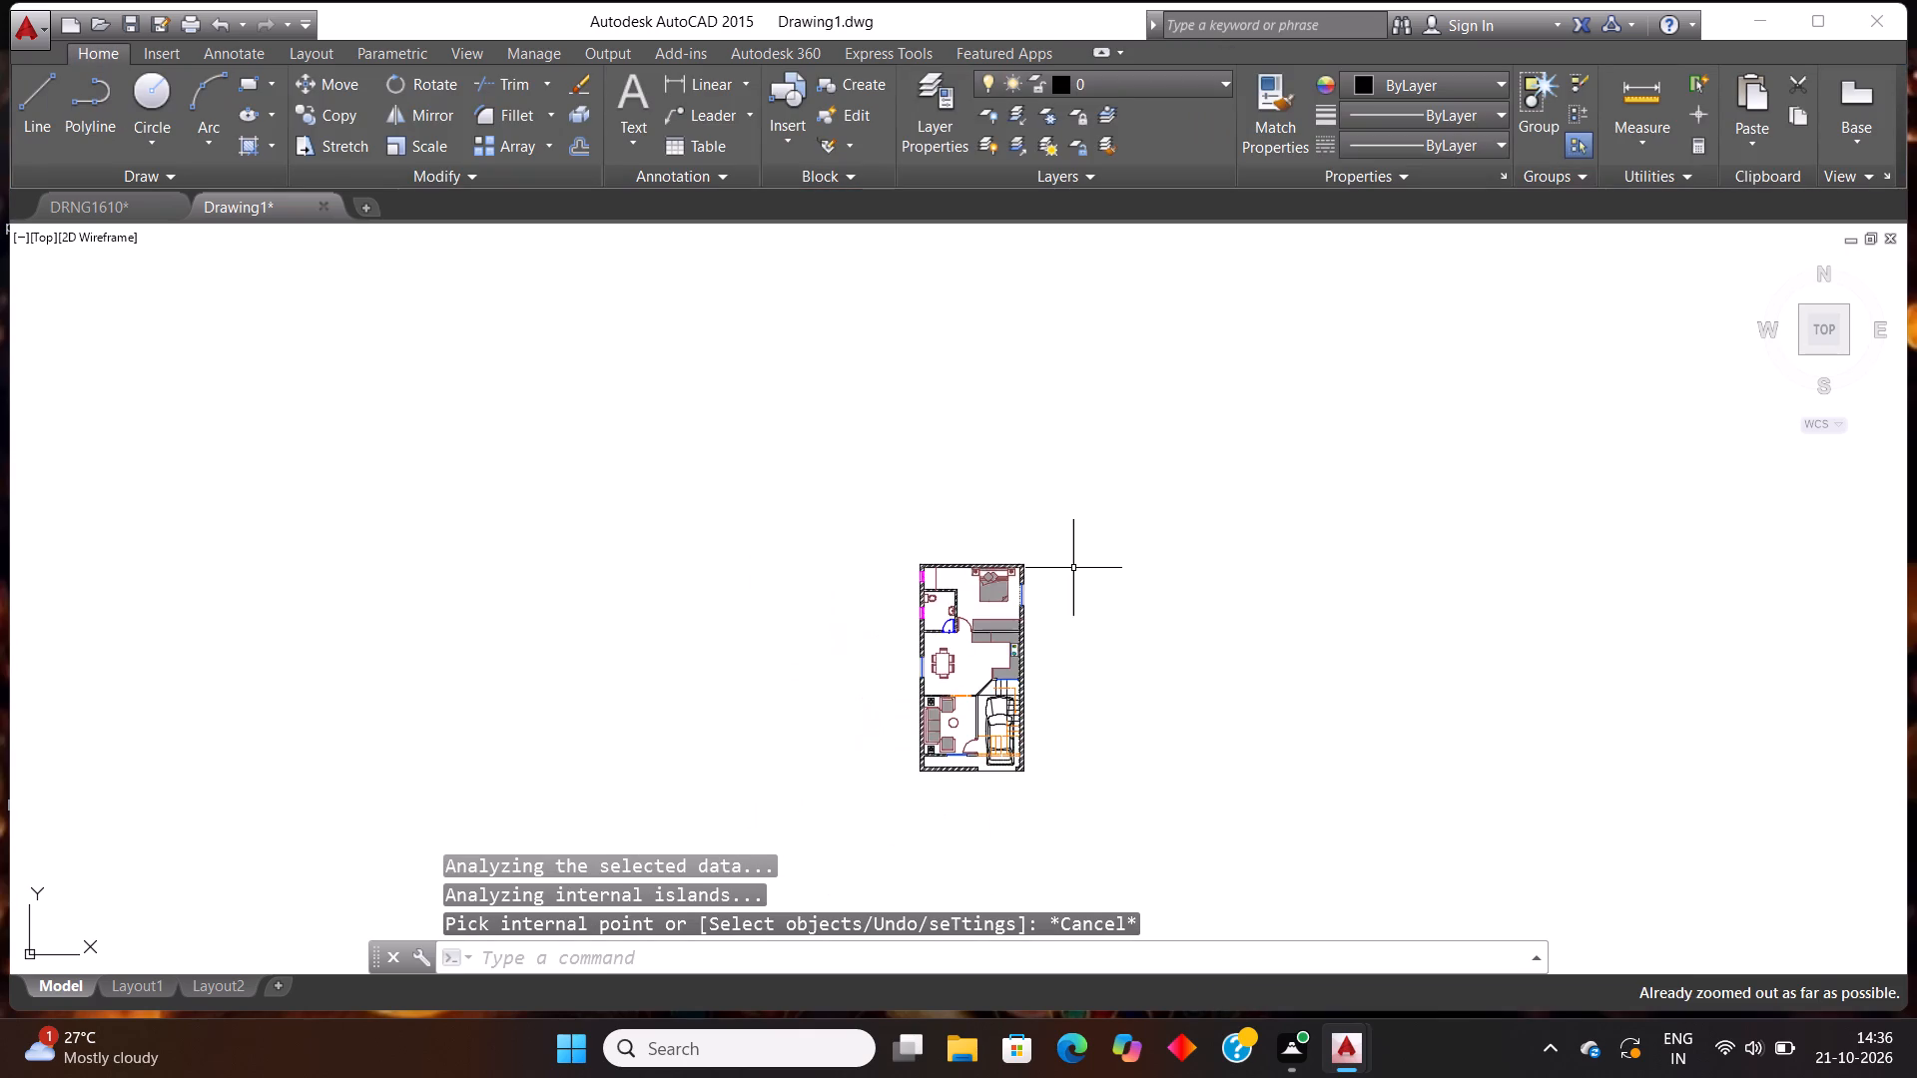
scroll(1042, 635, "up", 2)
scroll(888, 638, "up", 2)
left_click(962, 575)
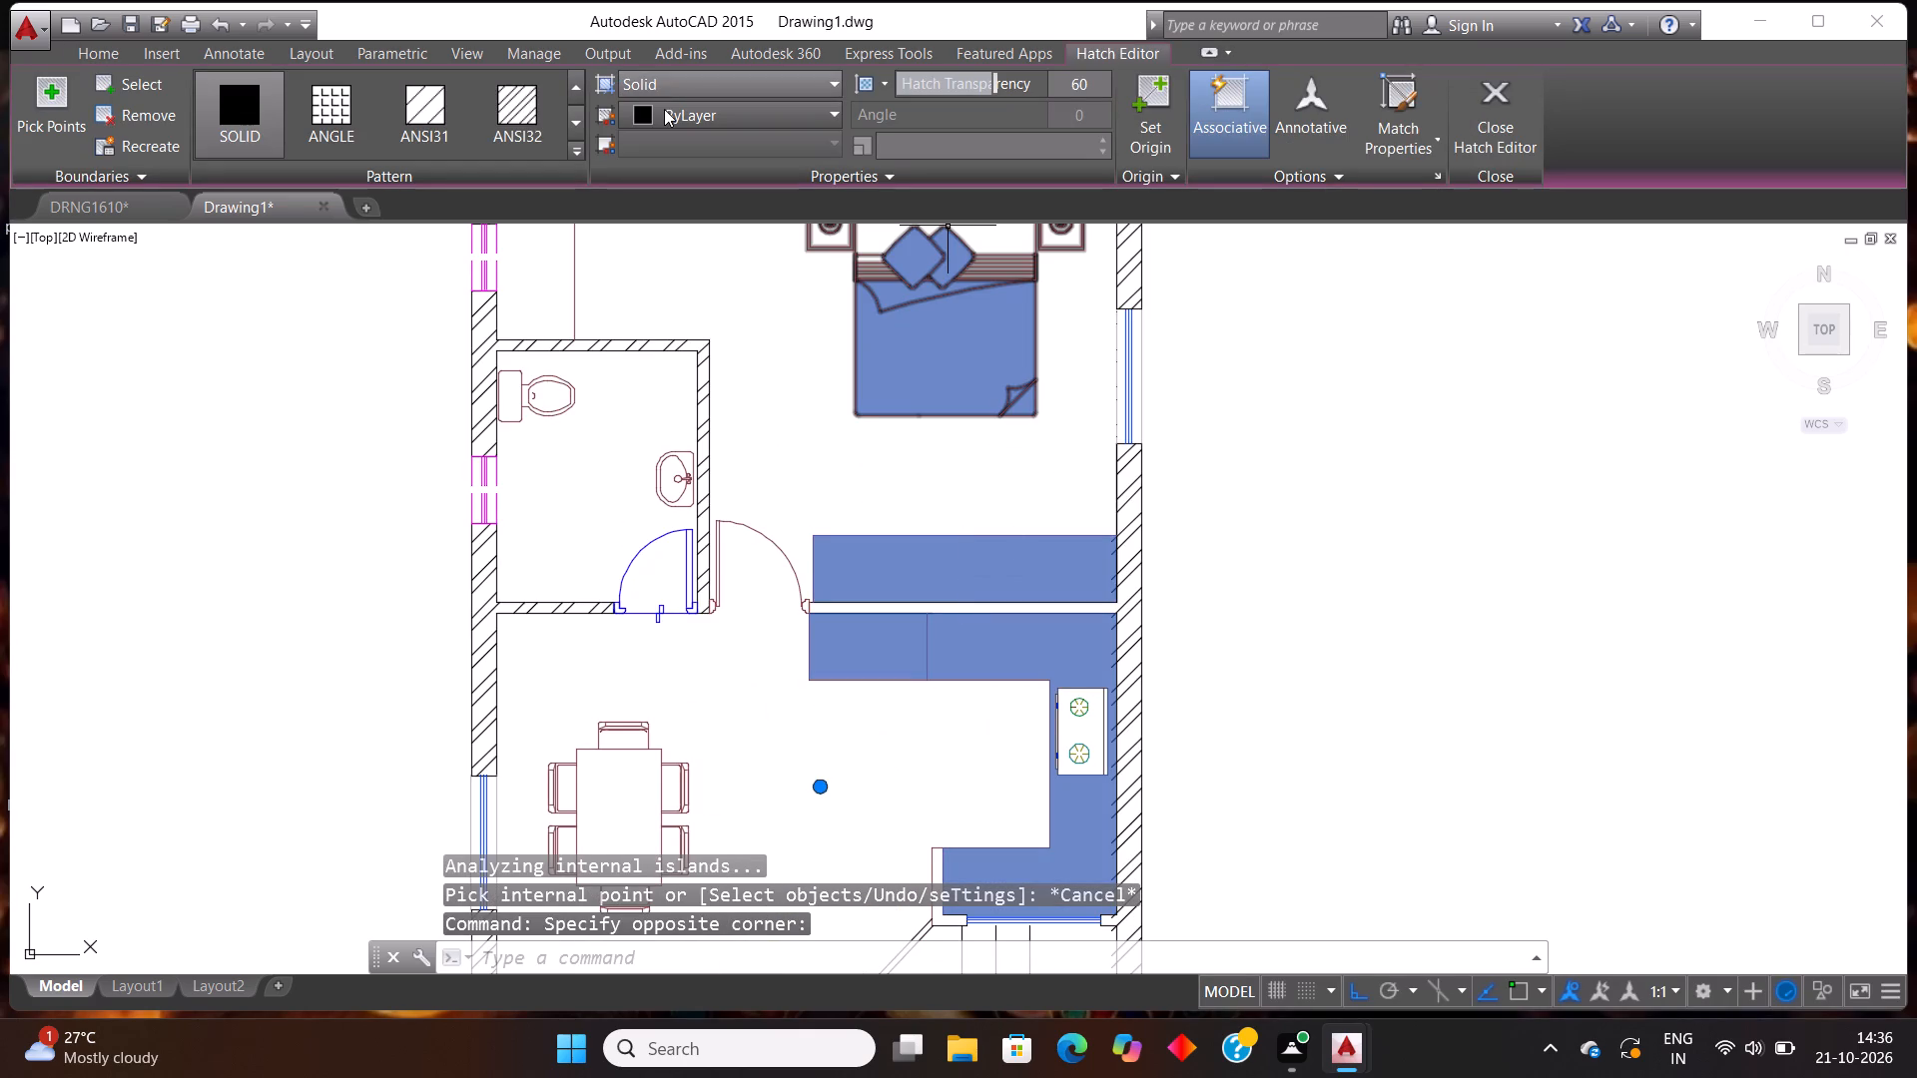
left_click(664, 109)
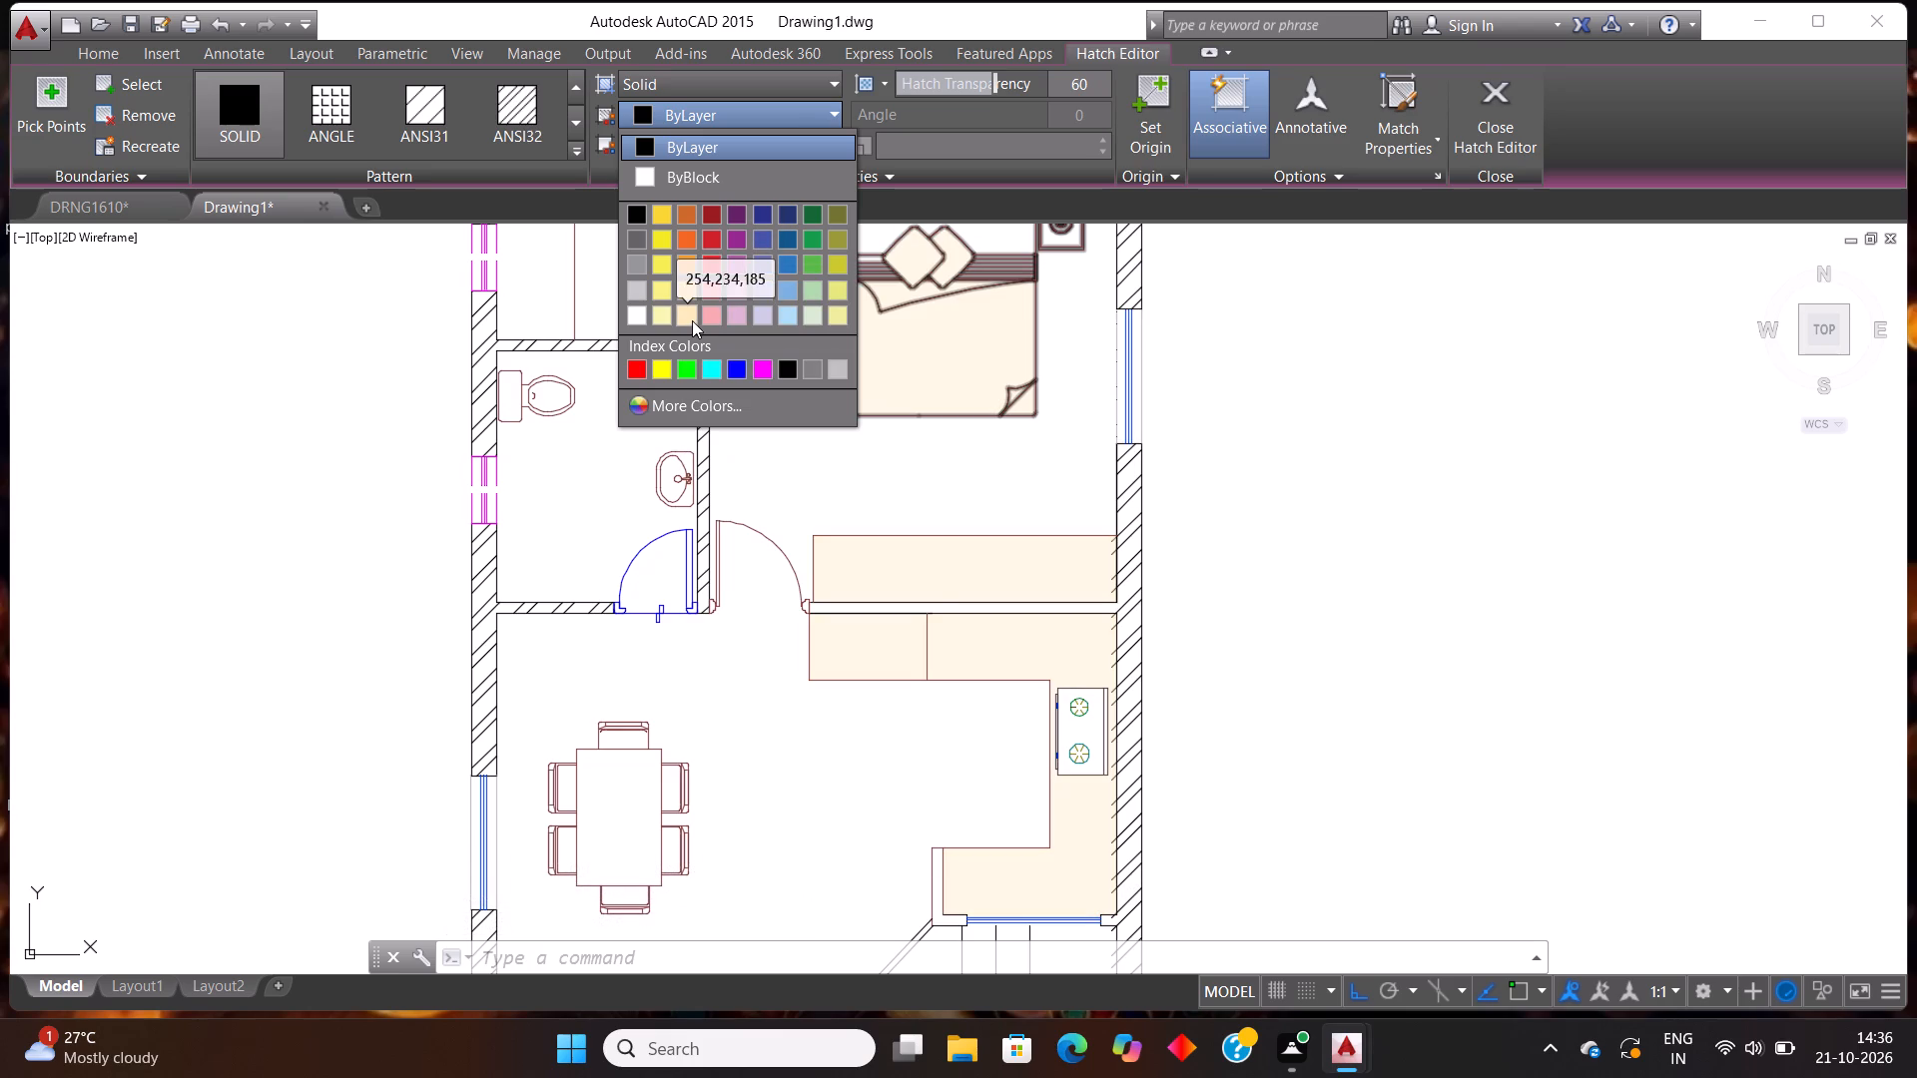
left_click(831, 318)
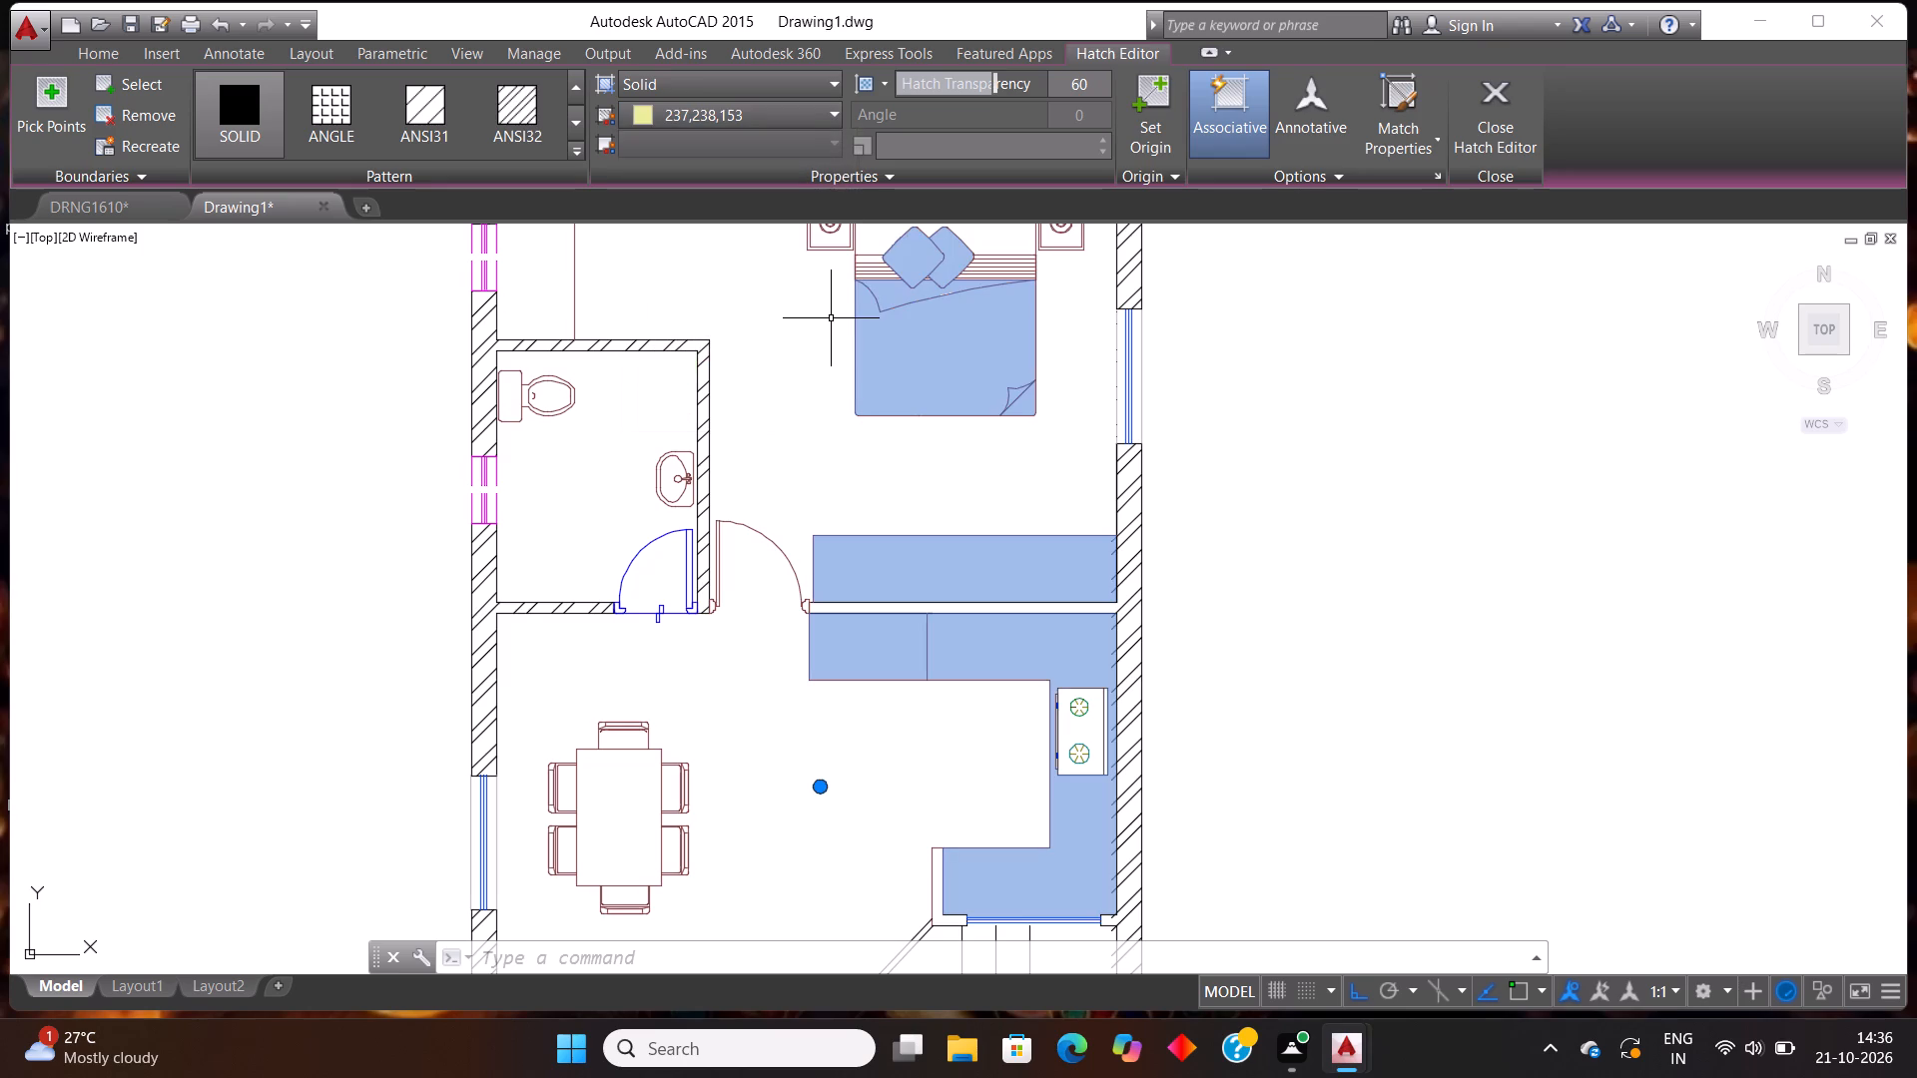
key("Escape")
Set the colour of the solid furniture hatch to 247,171,174.
scroll(1059, 458, "down", 2)
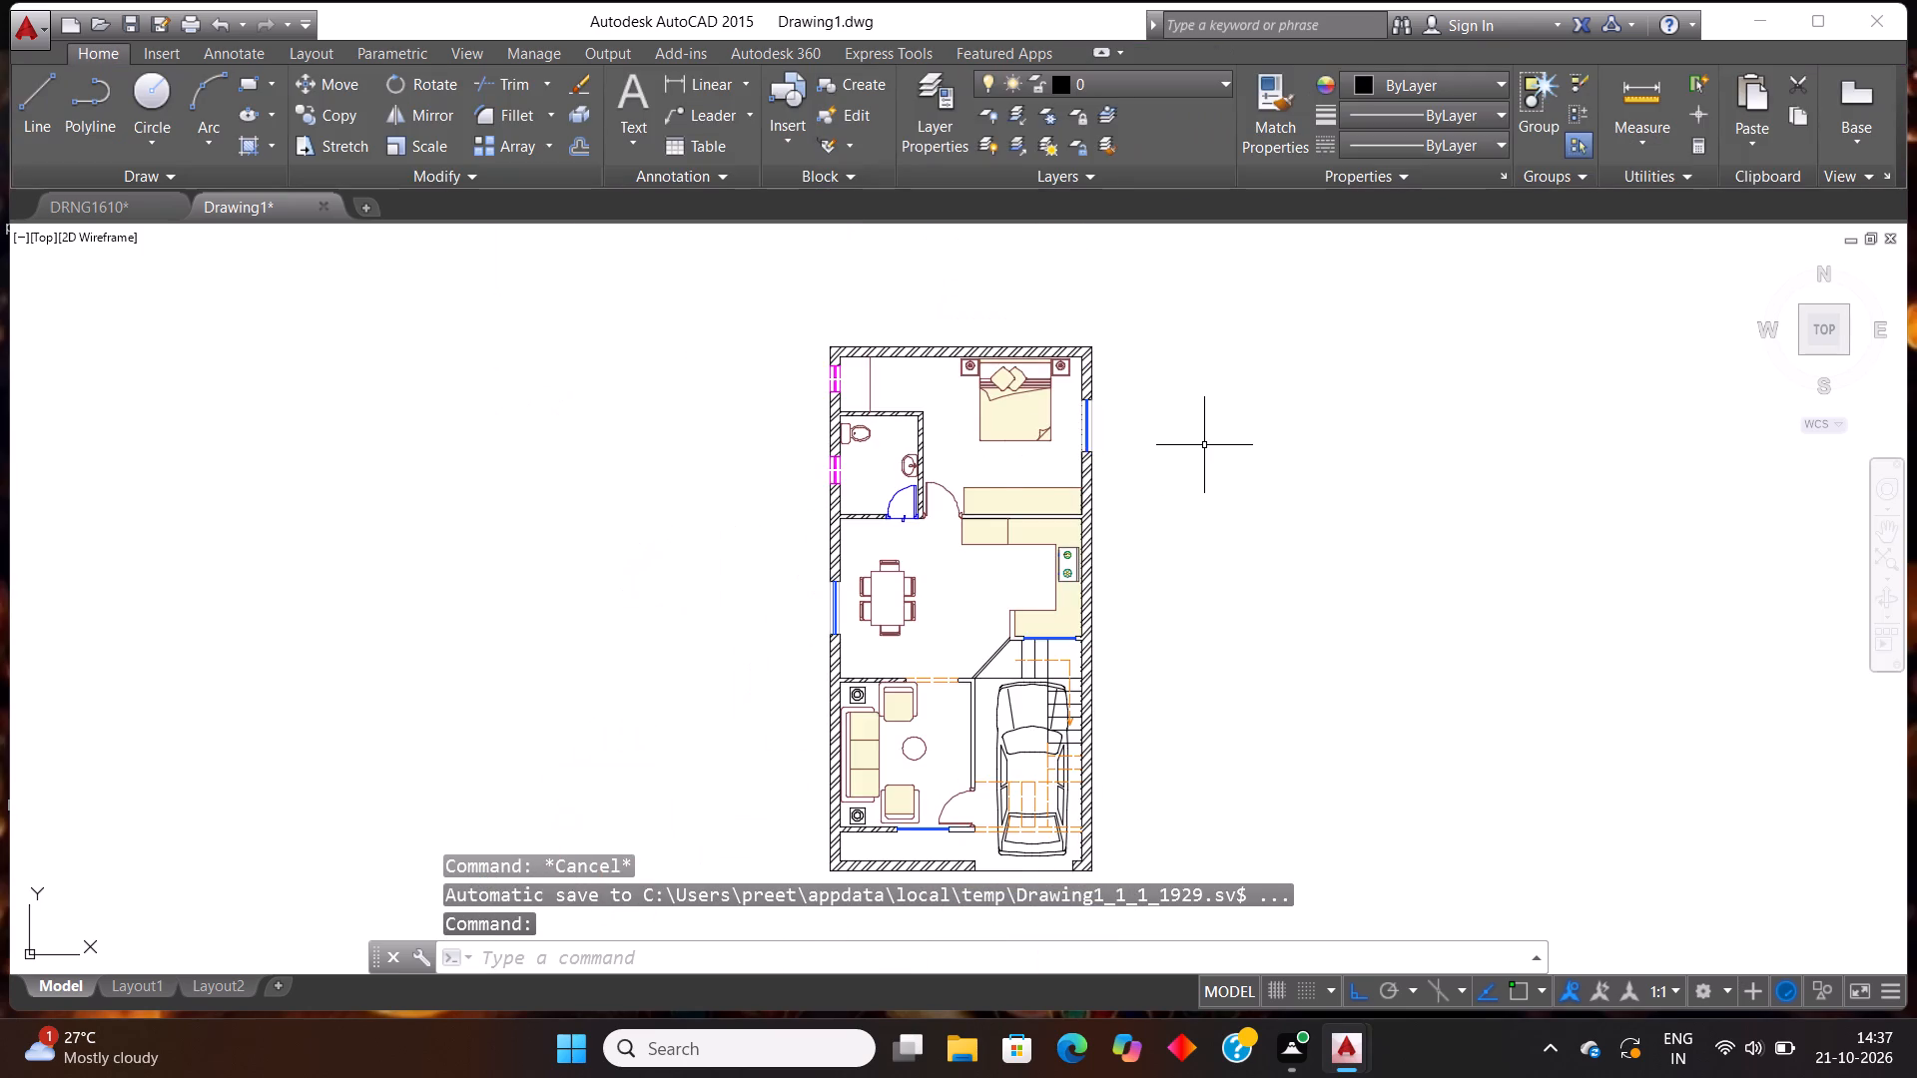
scroll(1204, 443, "down", 1)
scroll(1189, 532, "up", 1)
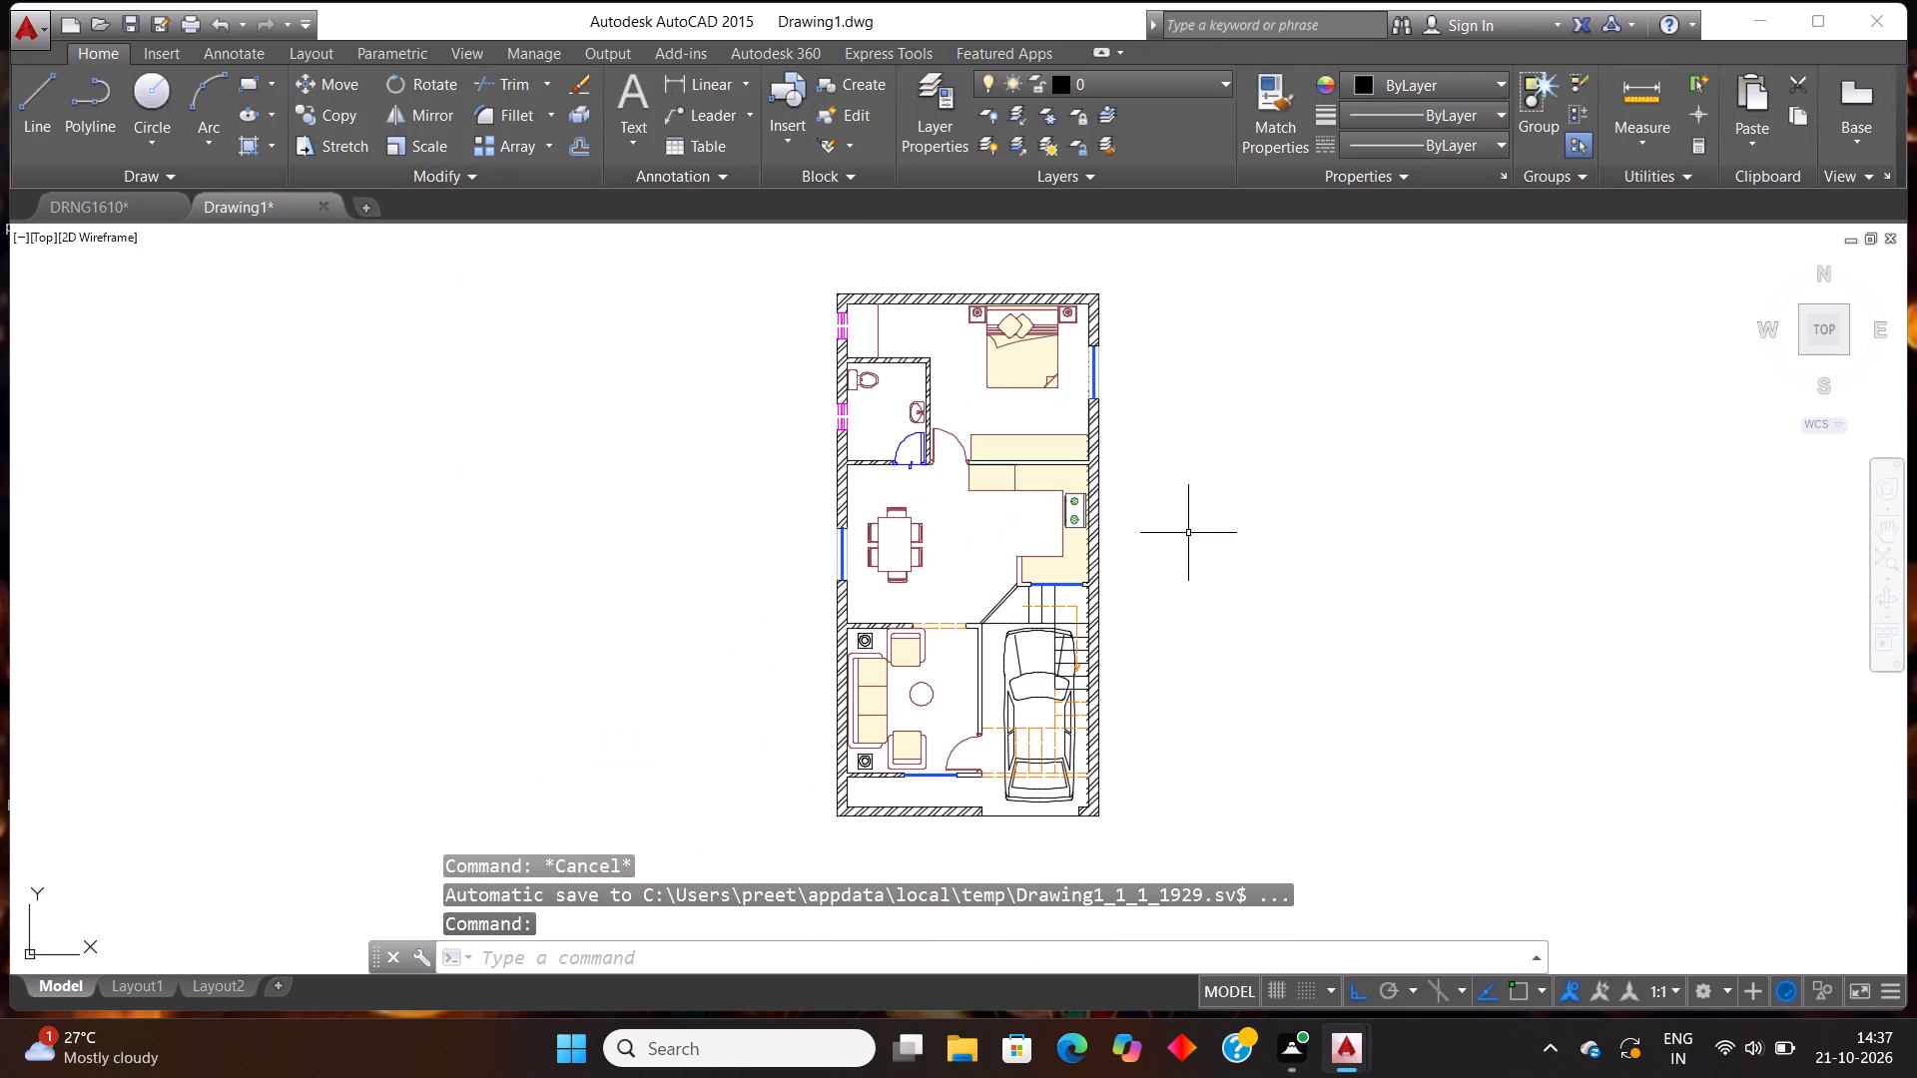
scroll(1109, 427, "up", 2)
left_click(969, 488)
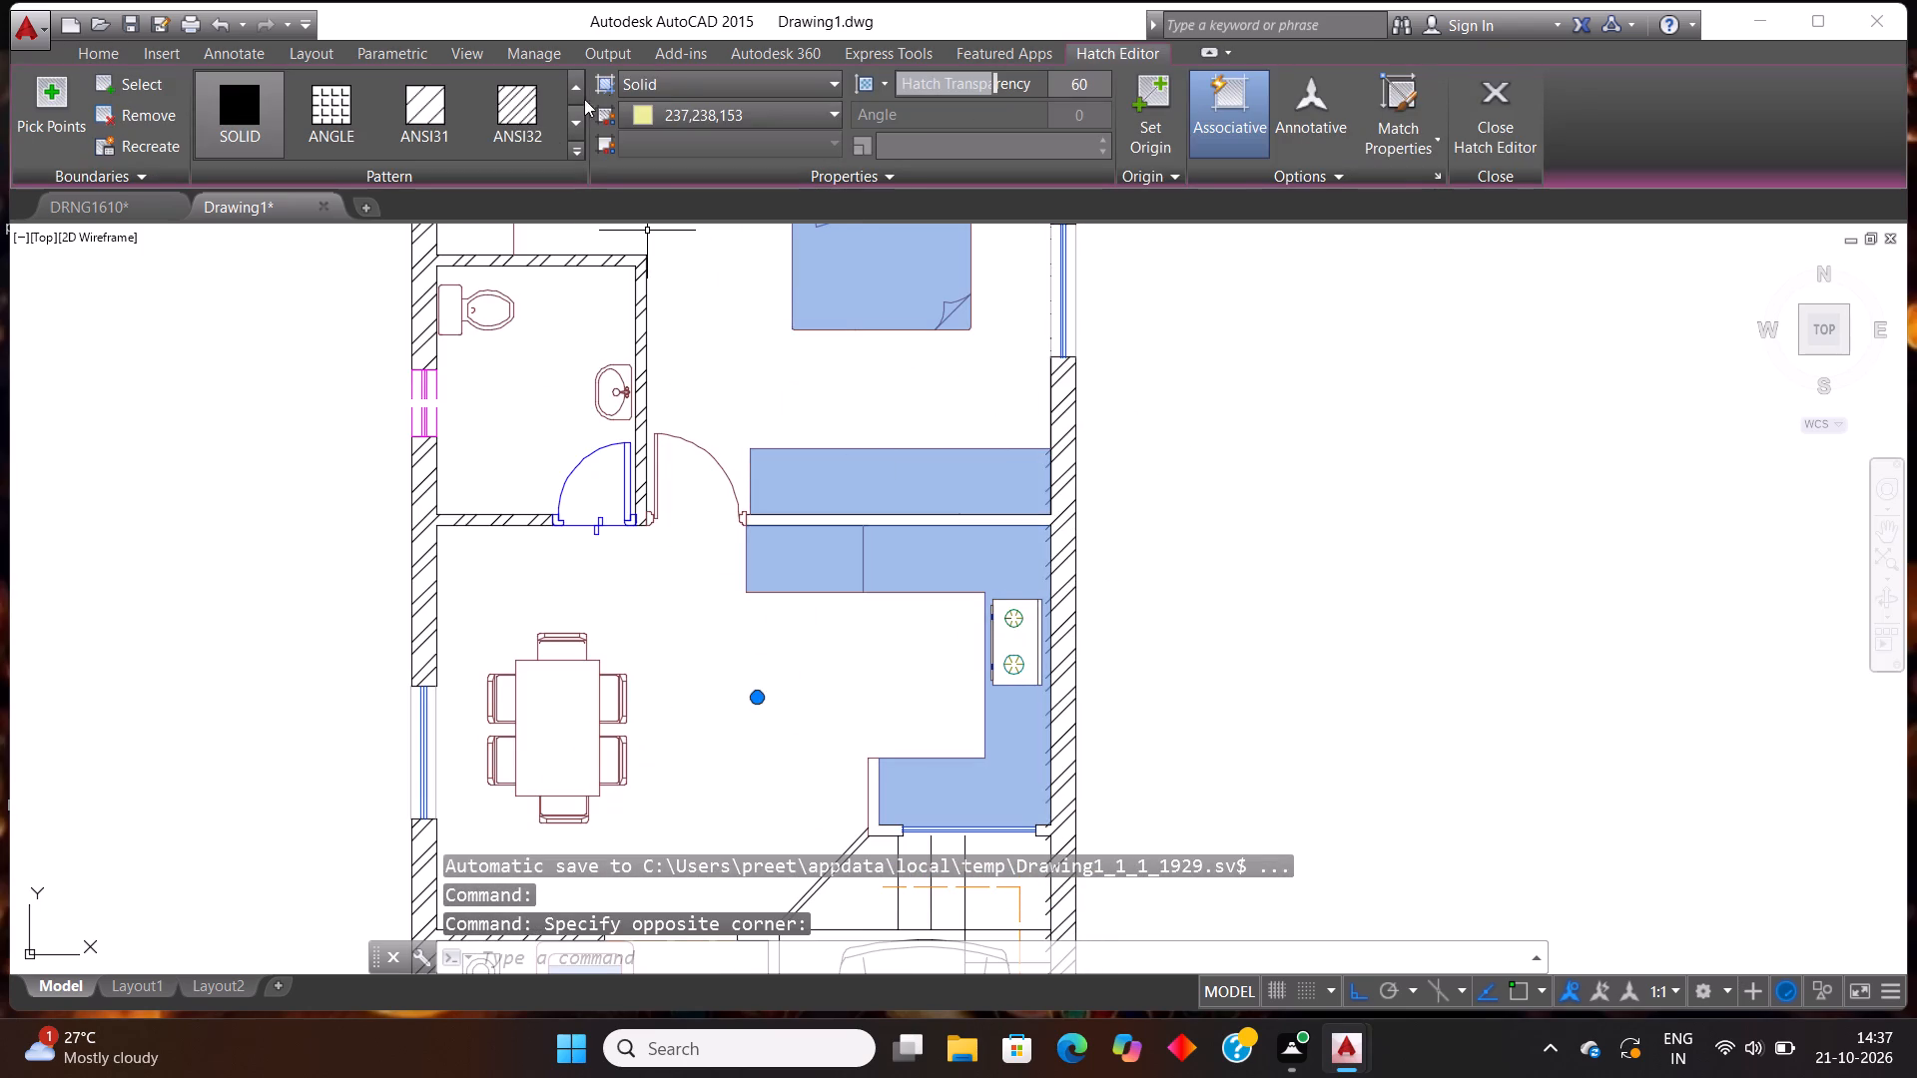
left_click(651, 105)
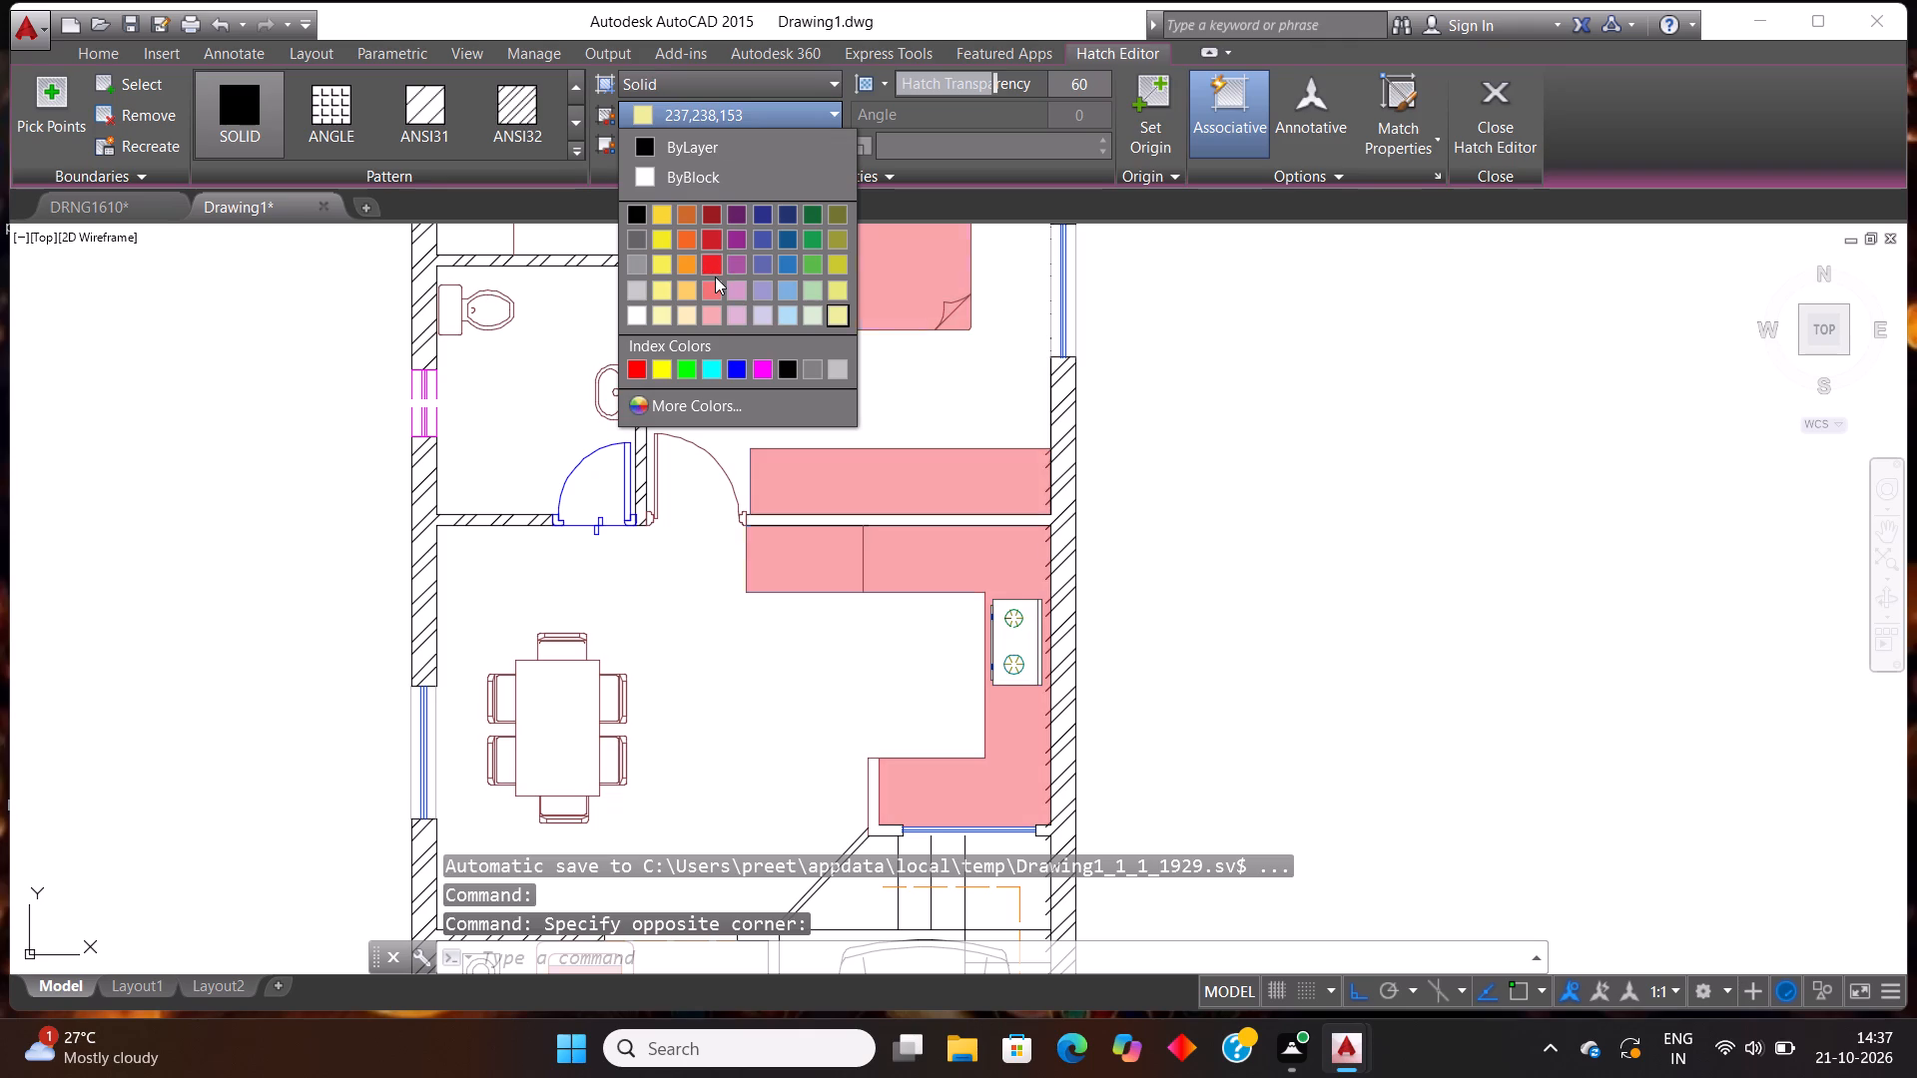
scroll(715, 276, "down", 8)
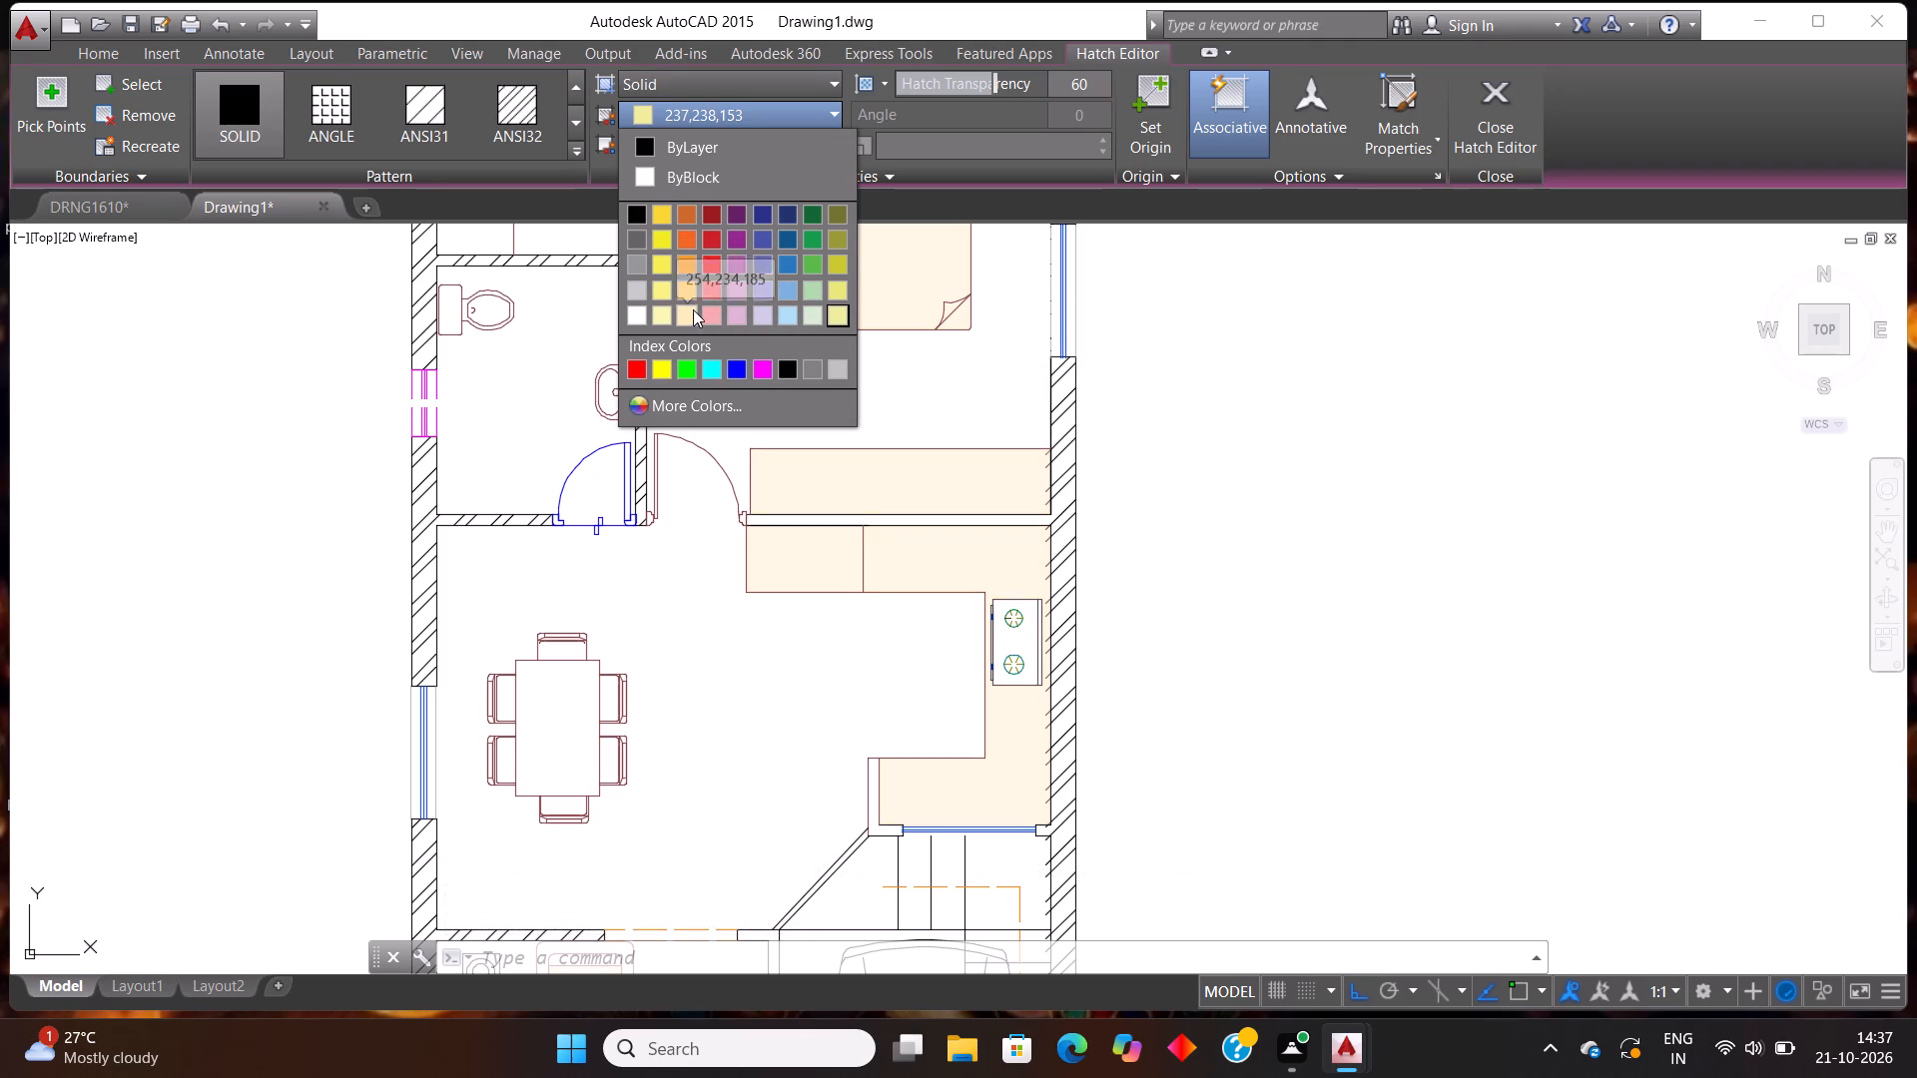
left_click(705, 316)
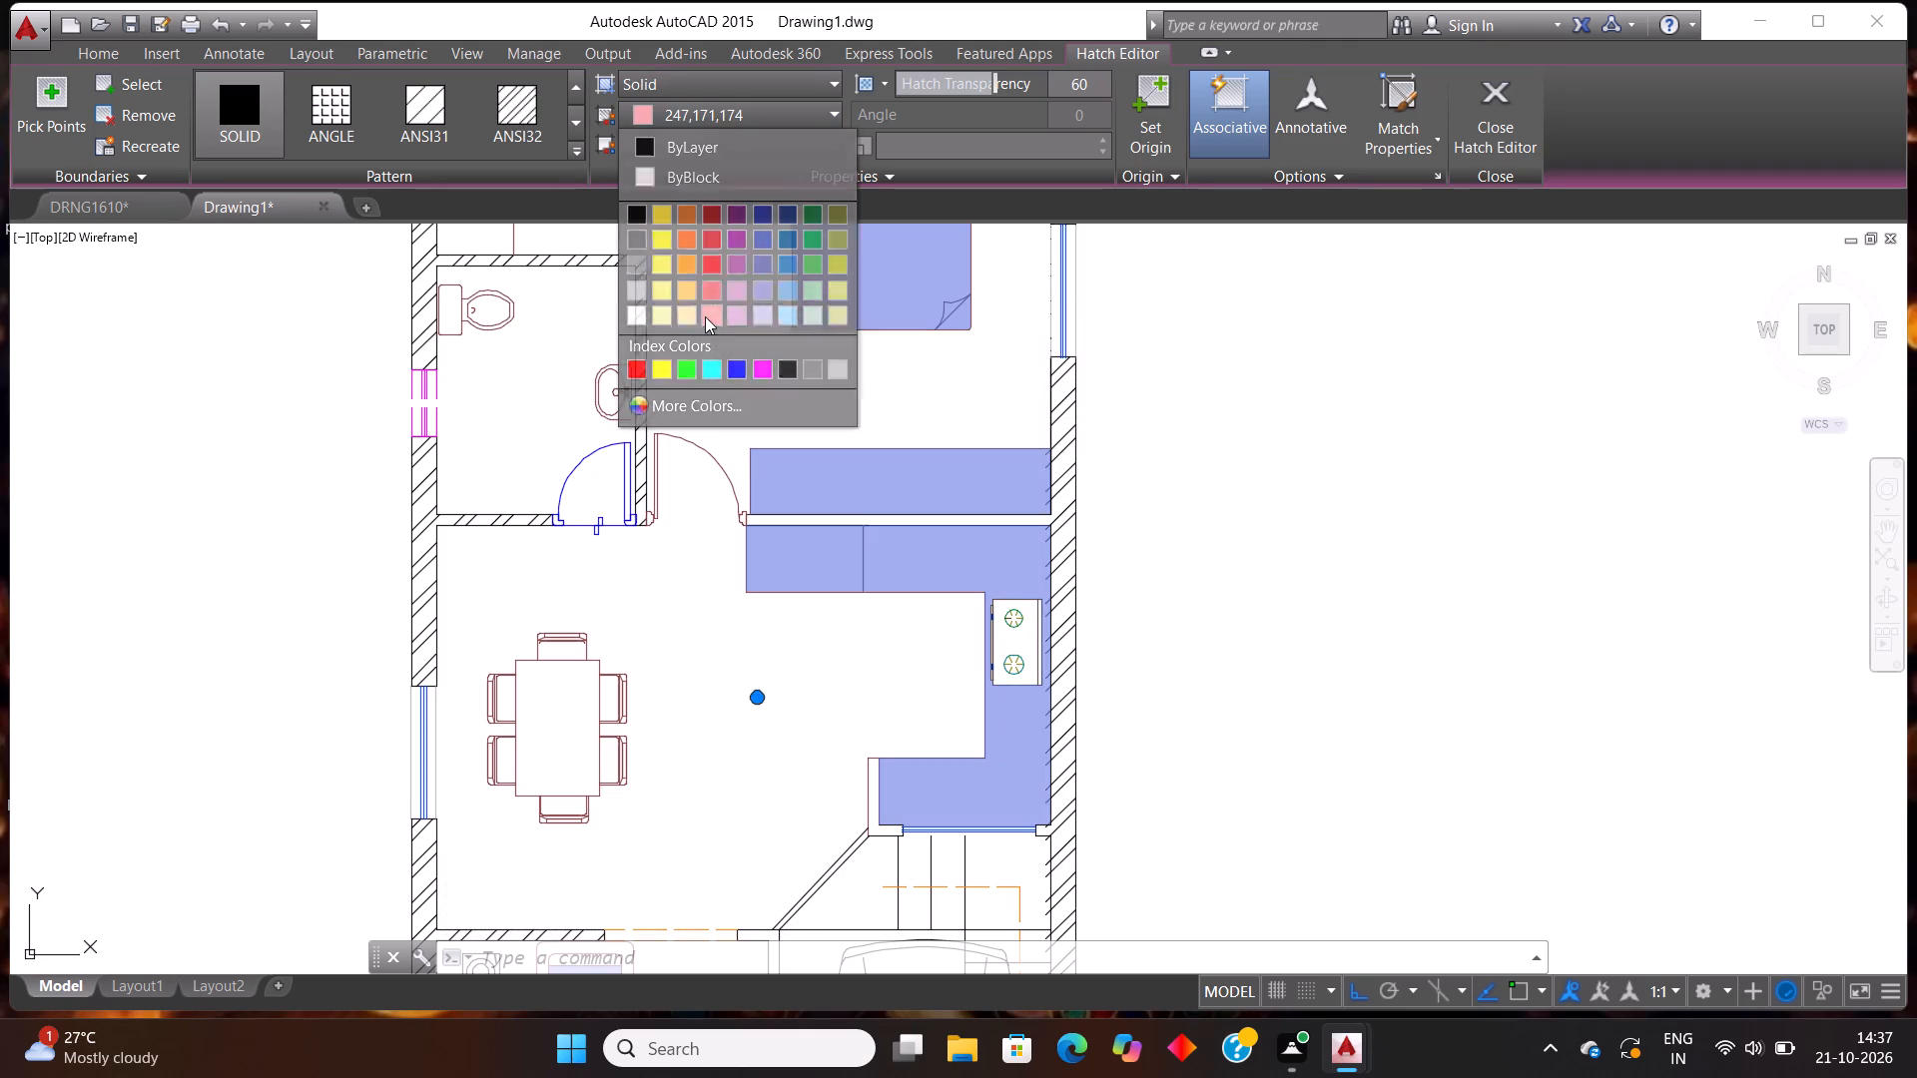
Look over the whole floor plan and the coloured furniture fill from the bedroom down to the living room.
key("Escape")
scroll(1170, 474, "down", 2)
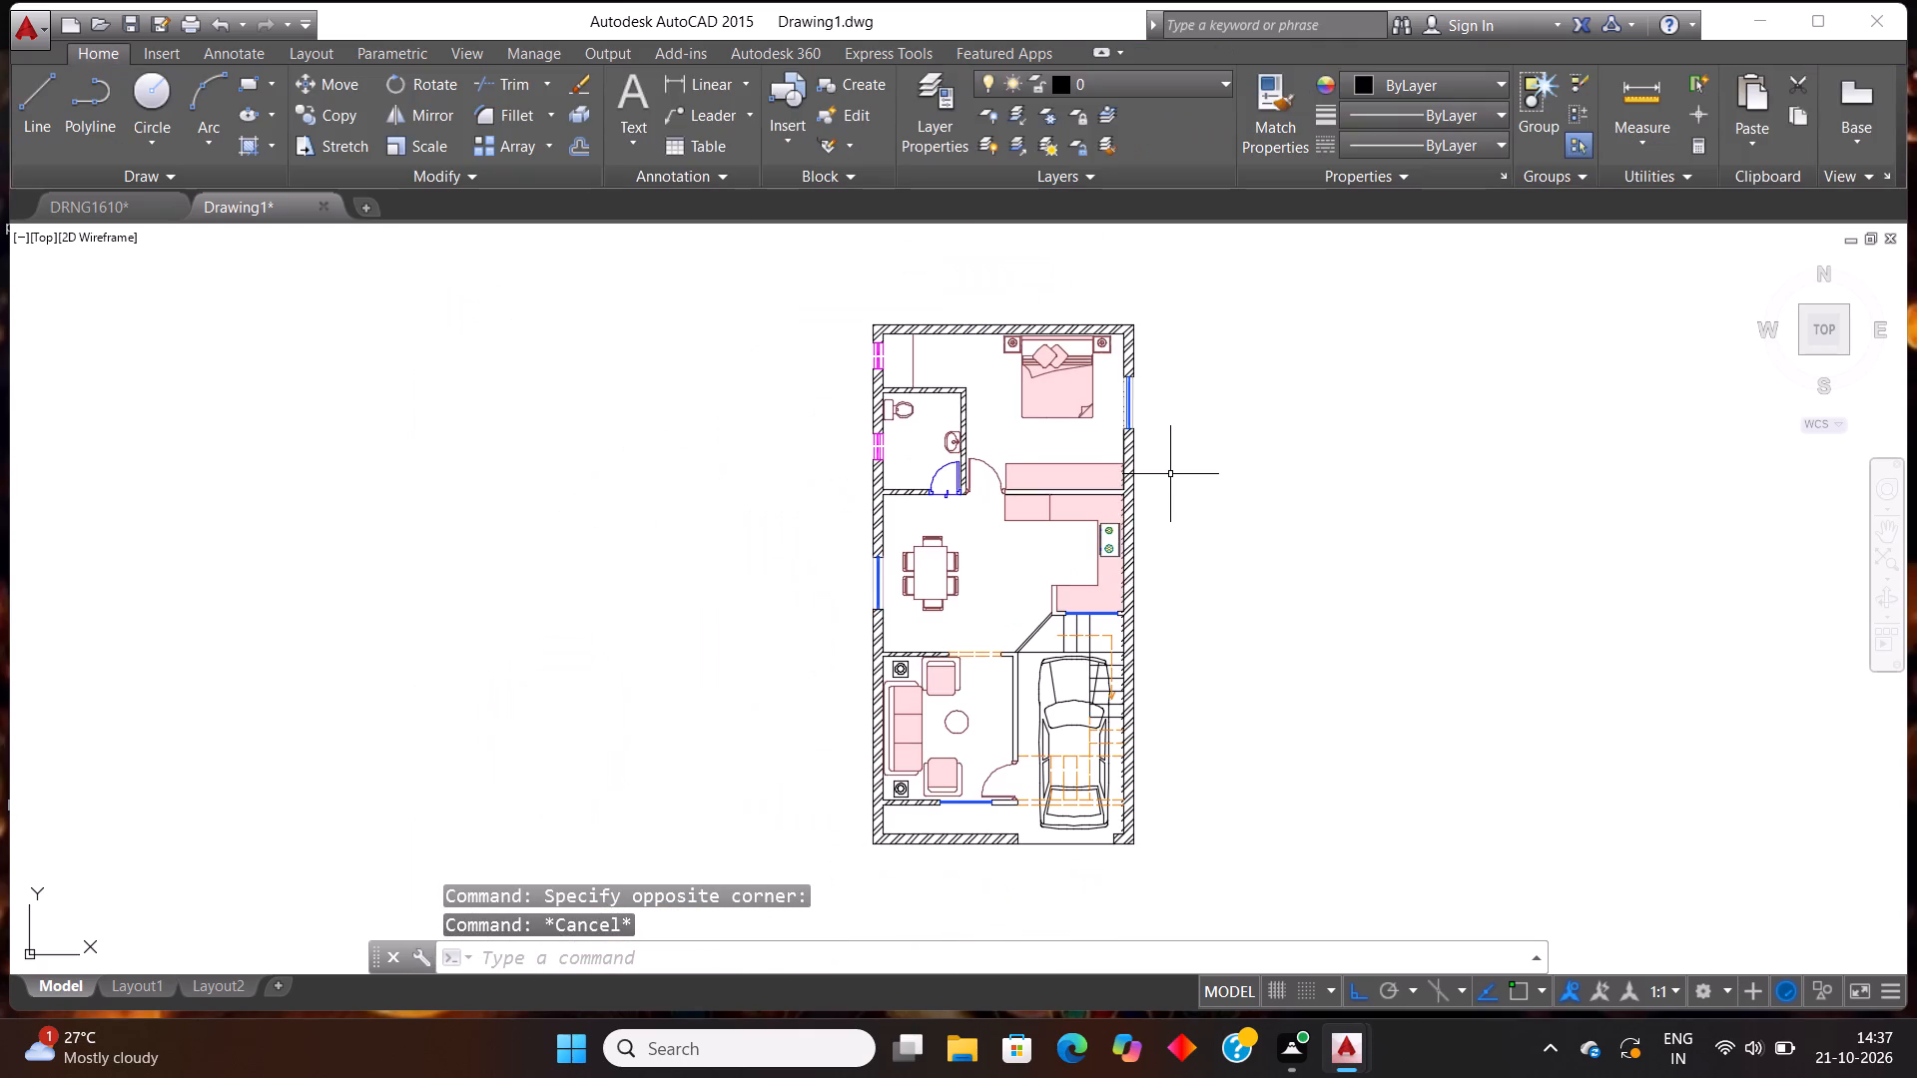
scroll(1170, 474, "down", 1)
scroll(1221, 495, "up", 1)
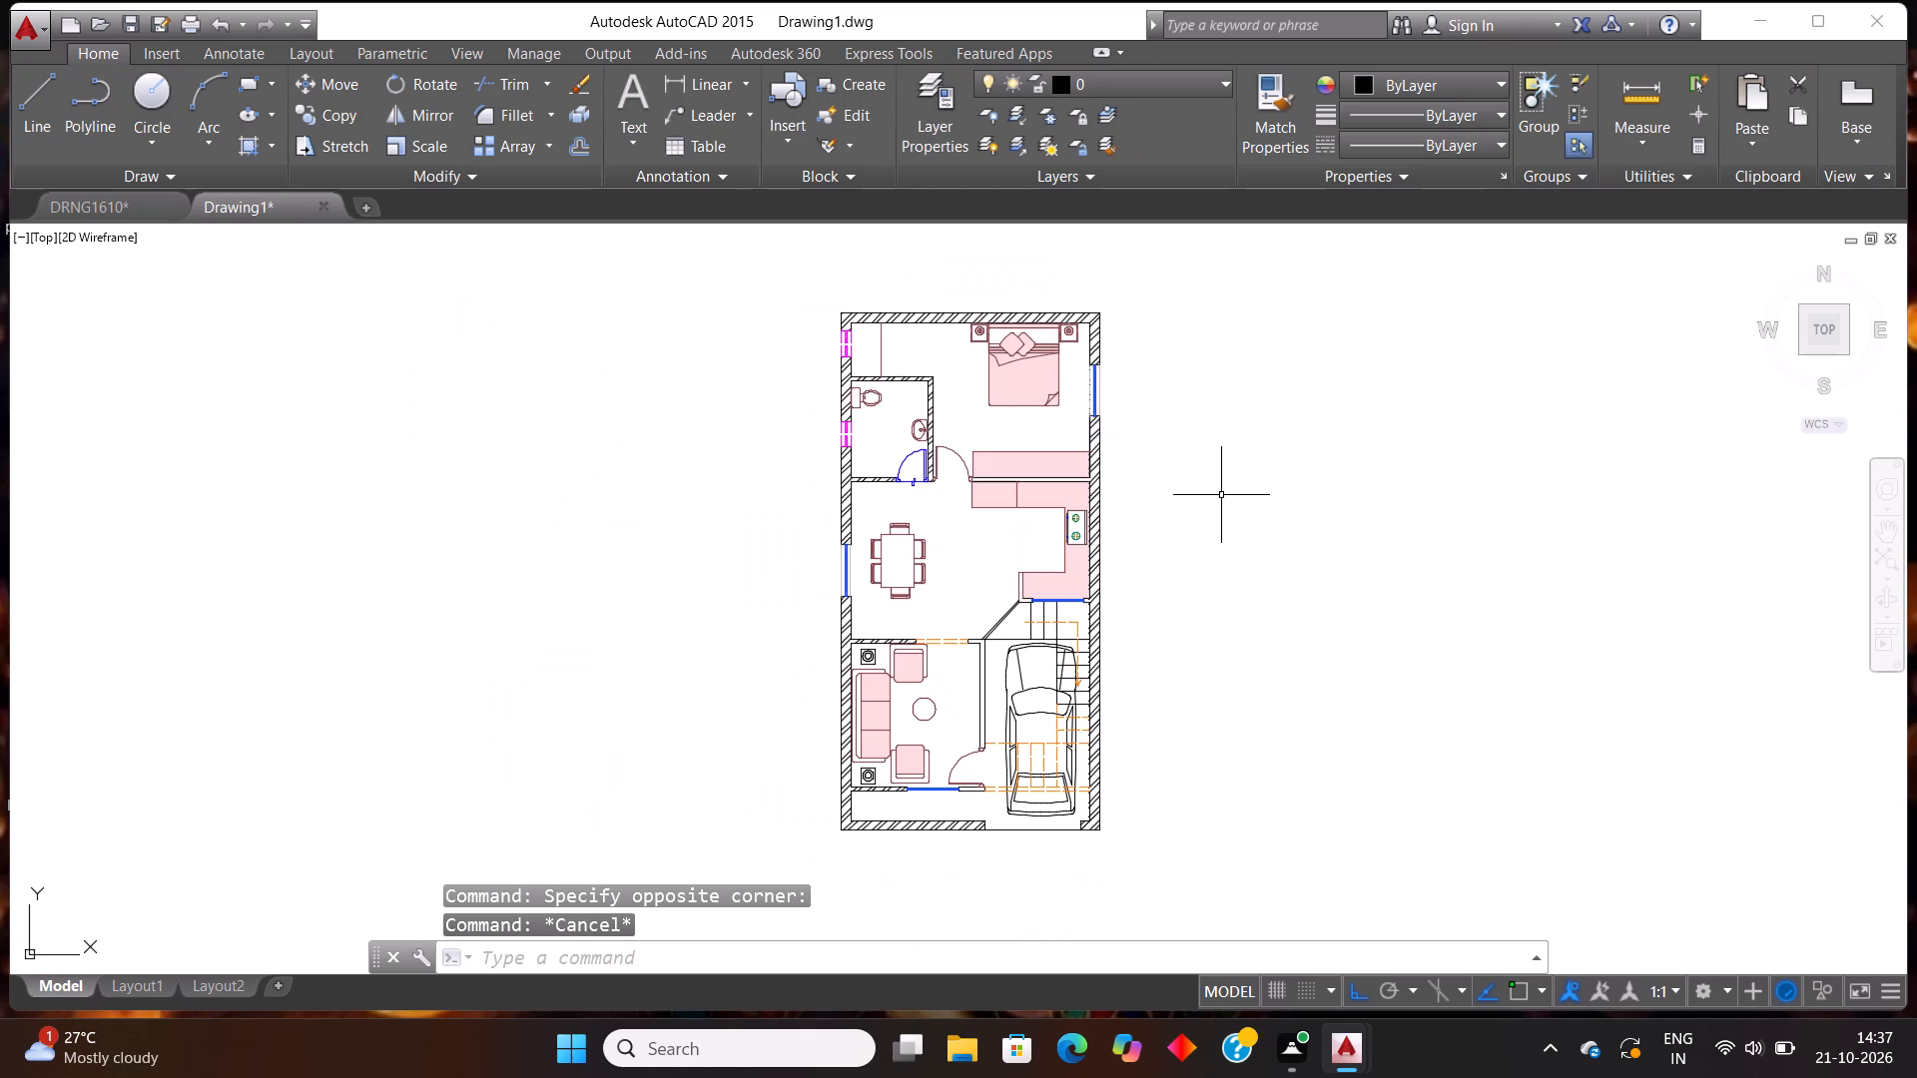
scroll(1063, 428, "up", 1)
scroll(1063, 428, "down", 1)
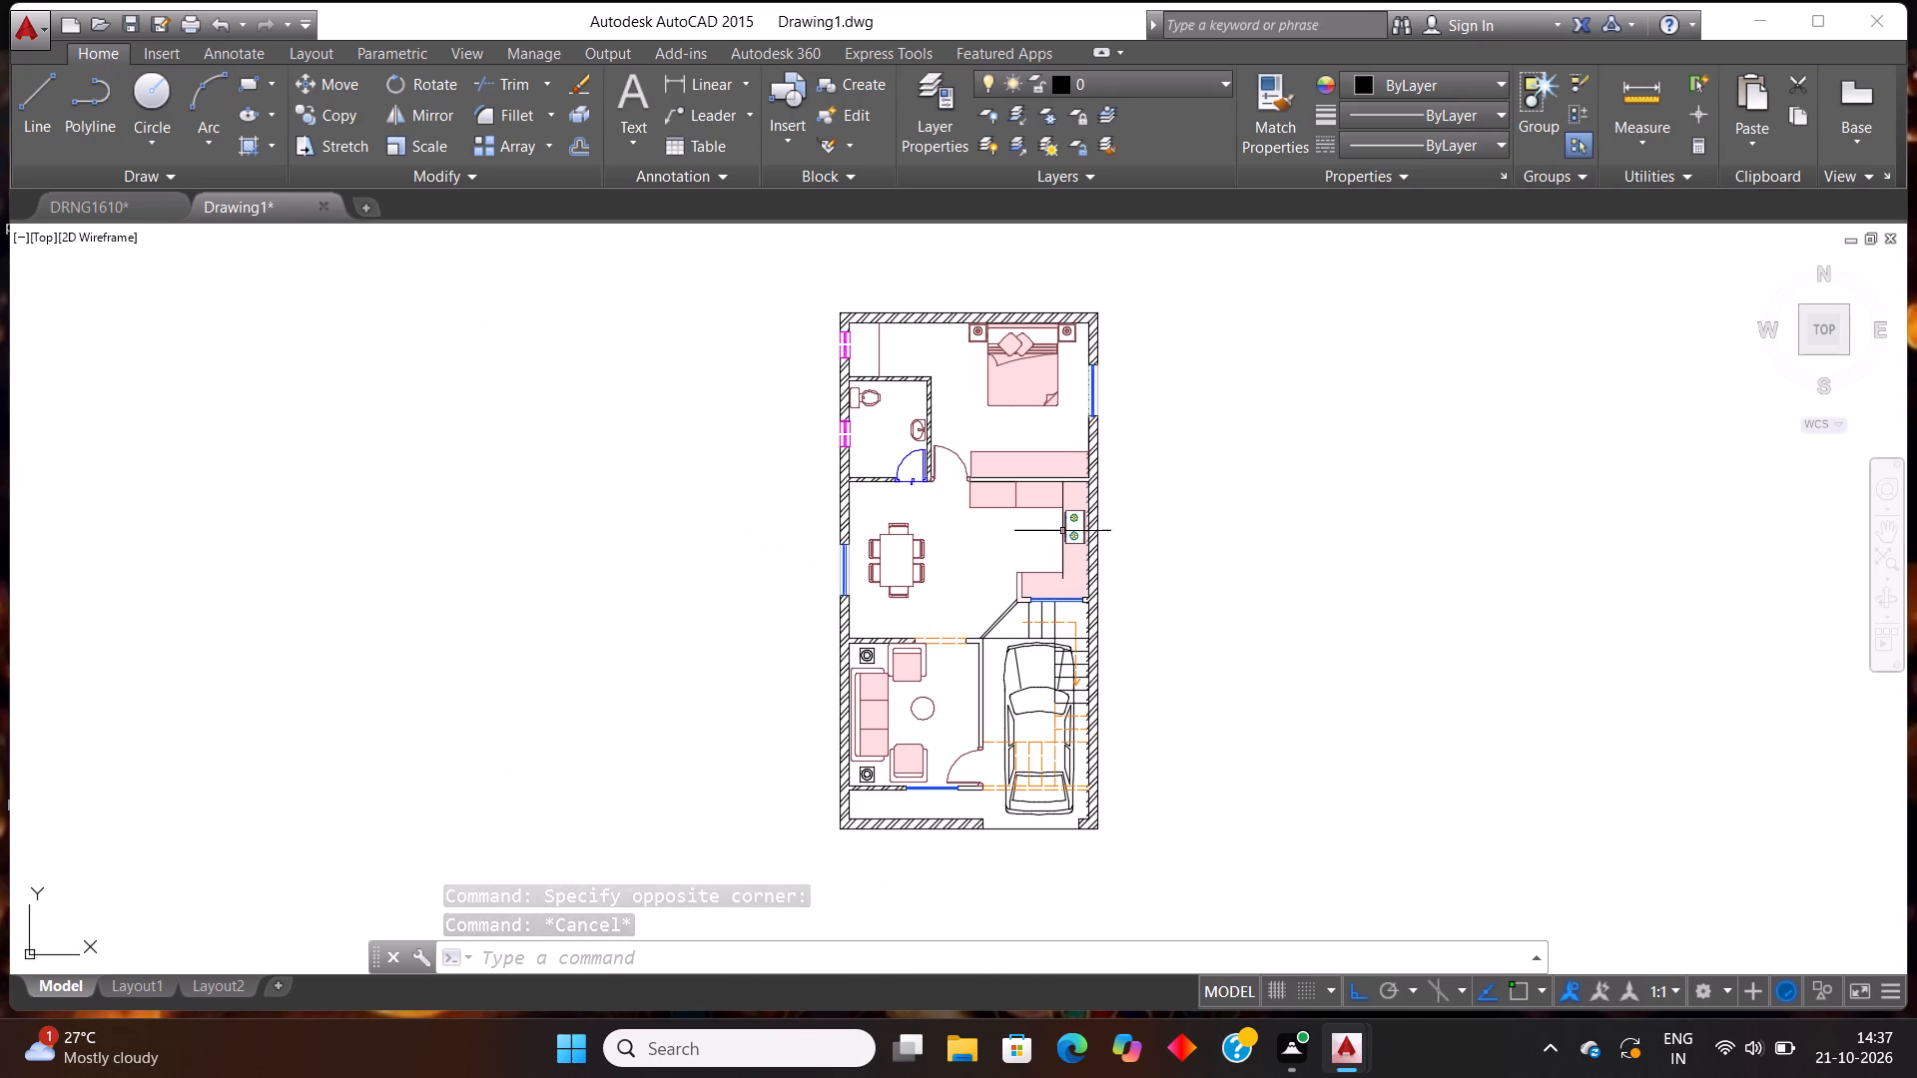
scroll(954, 731, "up", 1)
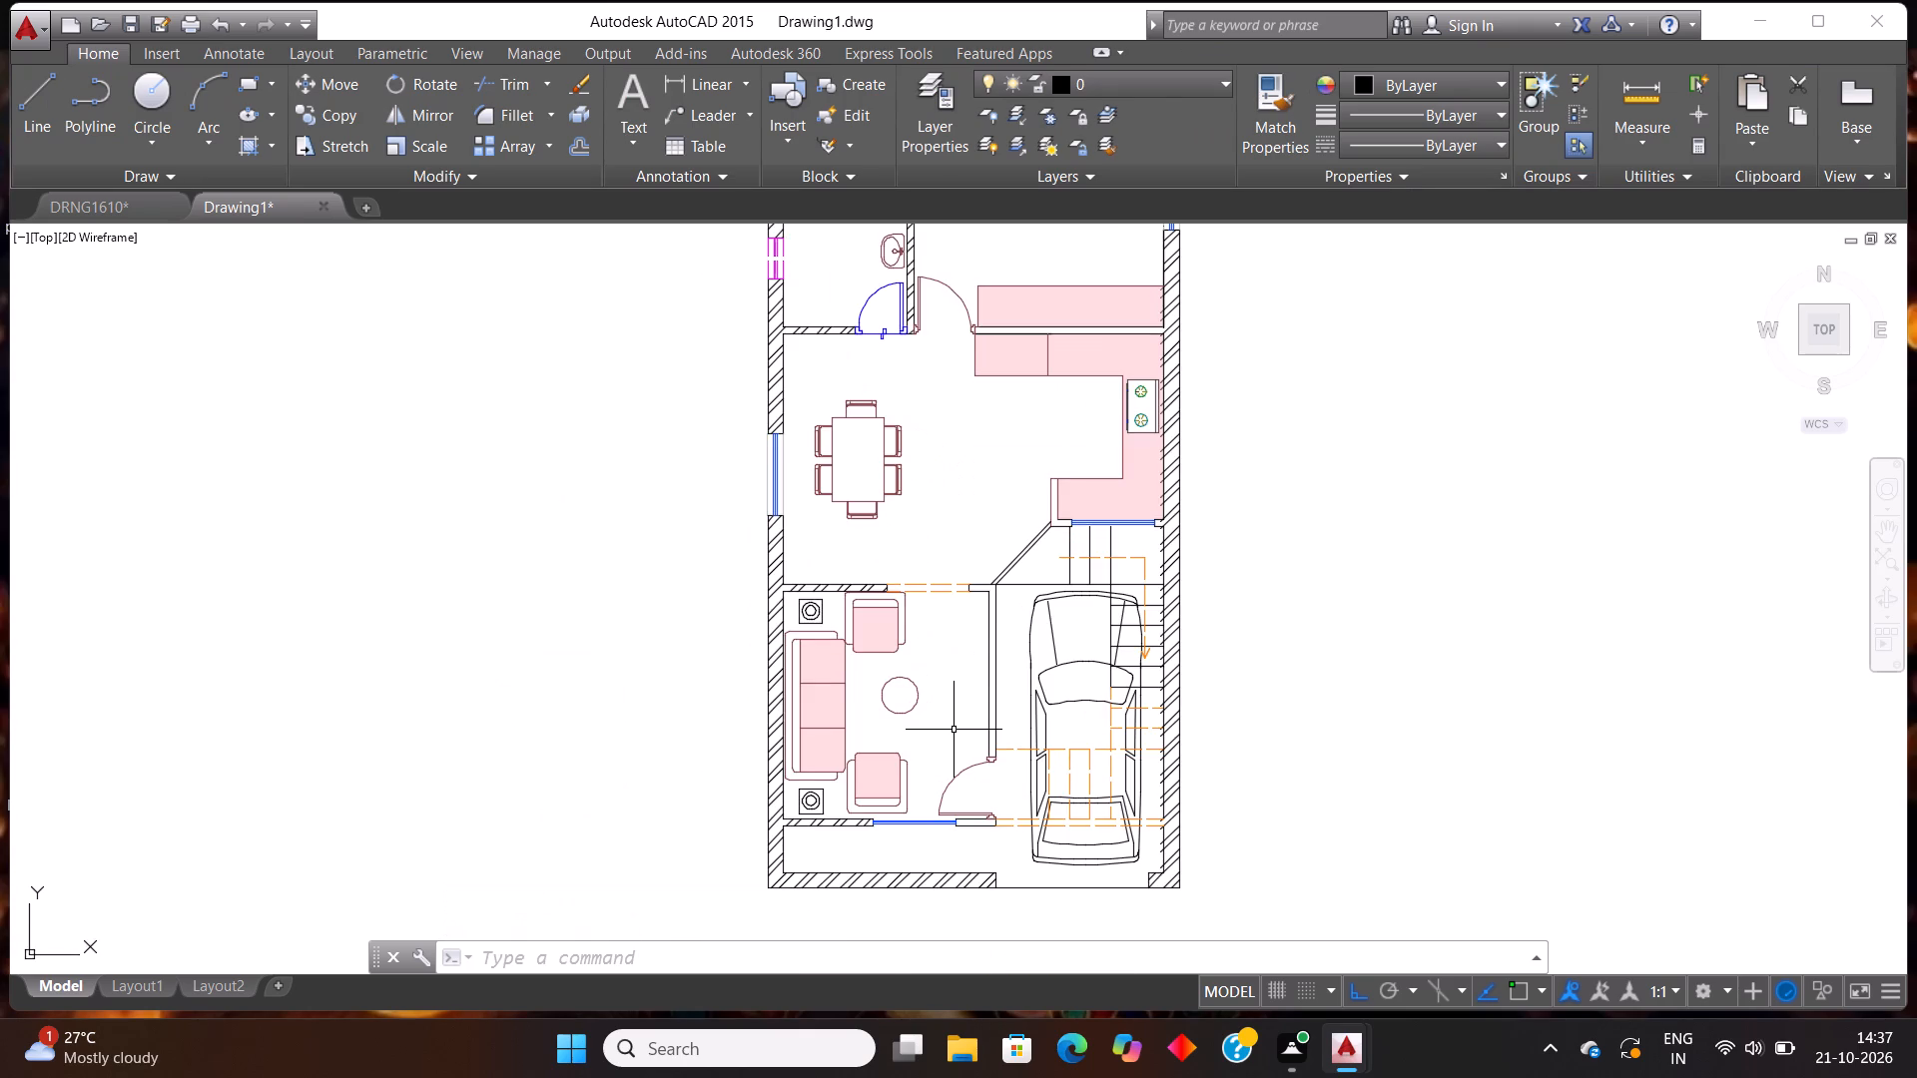
scroll(954, 729, "down", 1)
scroll(957, 722, "up", 1)
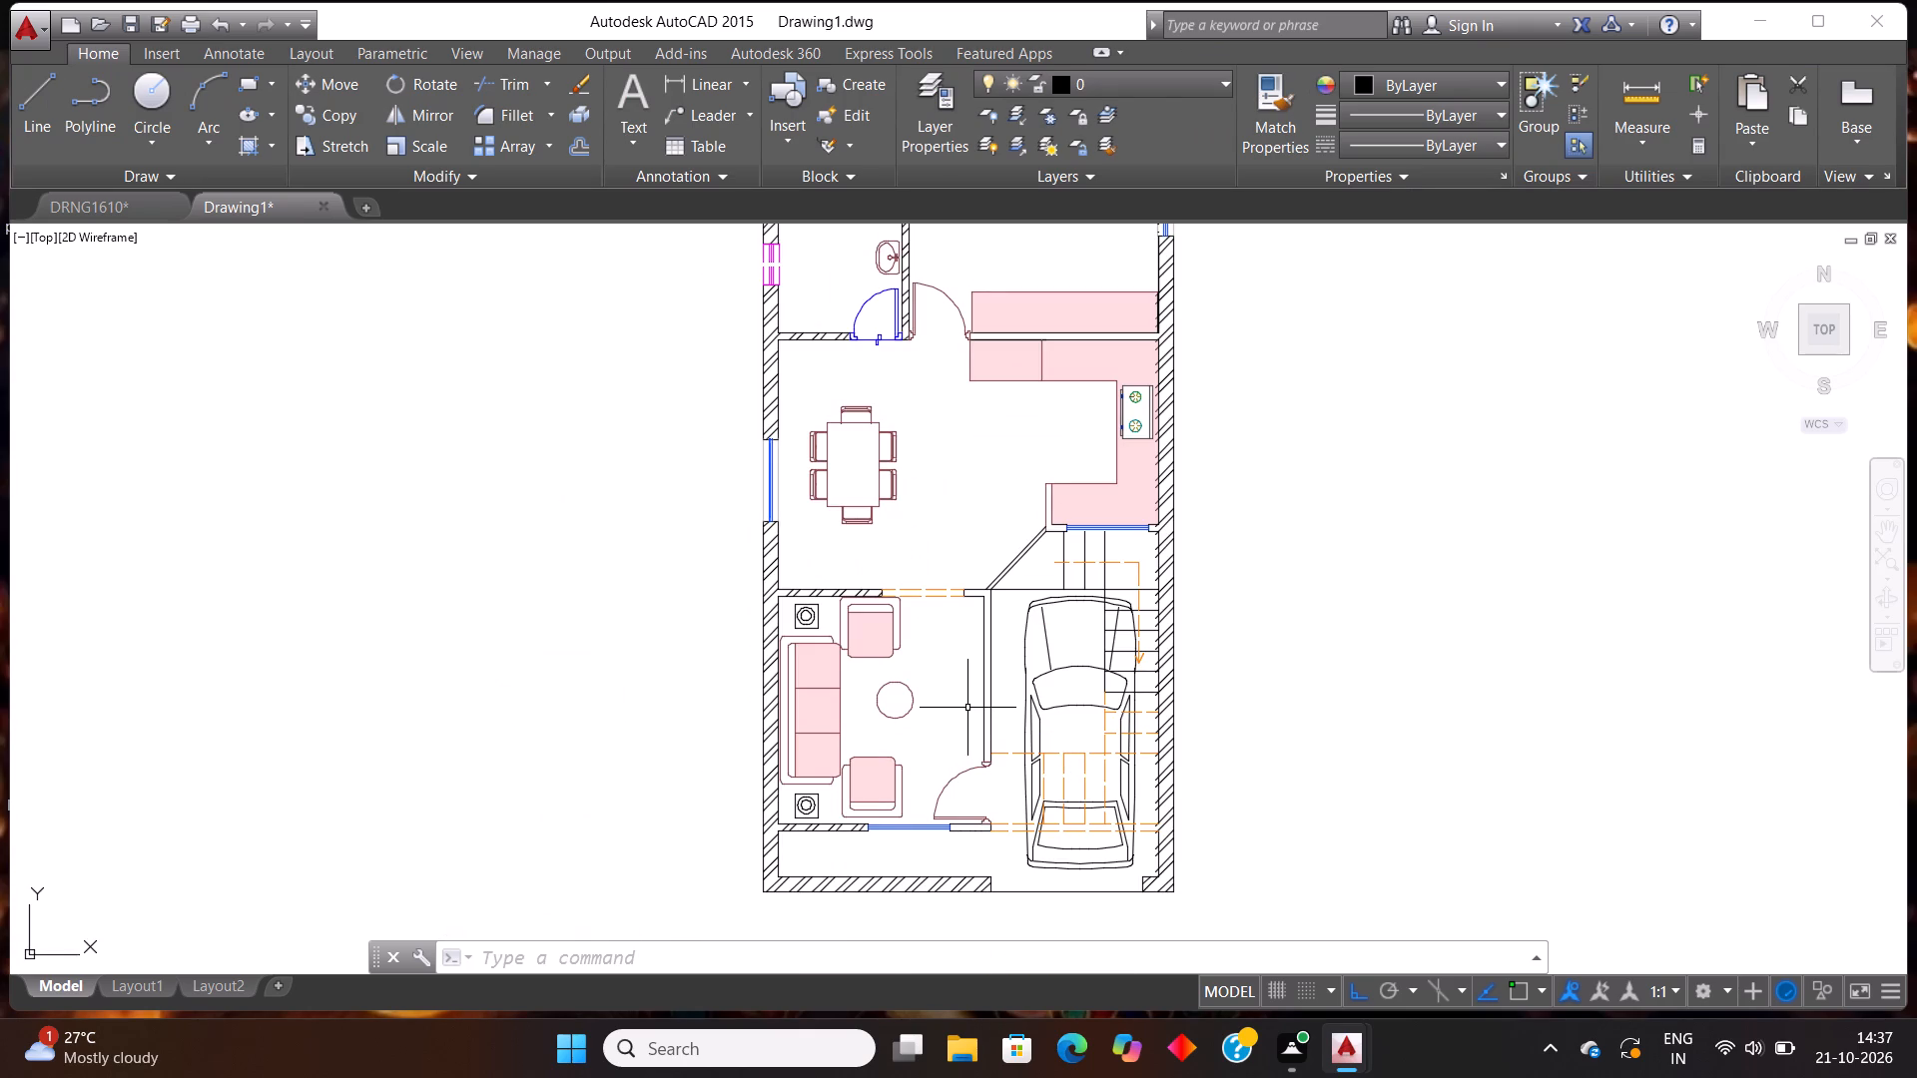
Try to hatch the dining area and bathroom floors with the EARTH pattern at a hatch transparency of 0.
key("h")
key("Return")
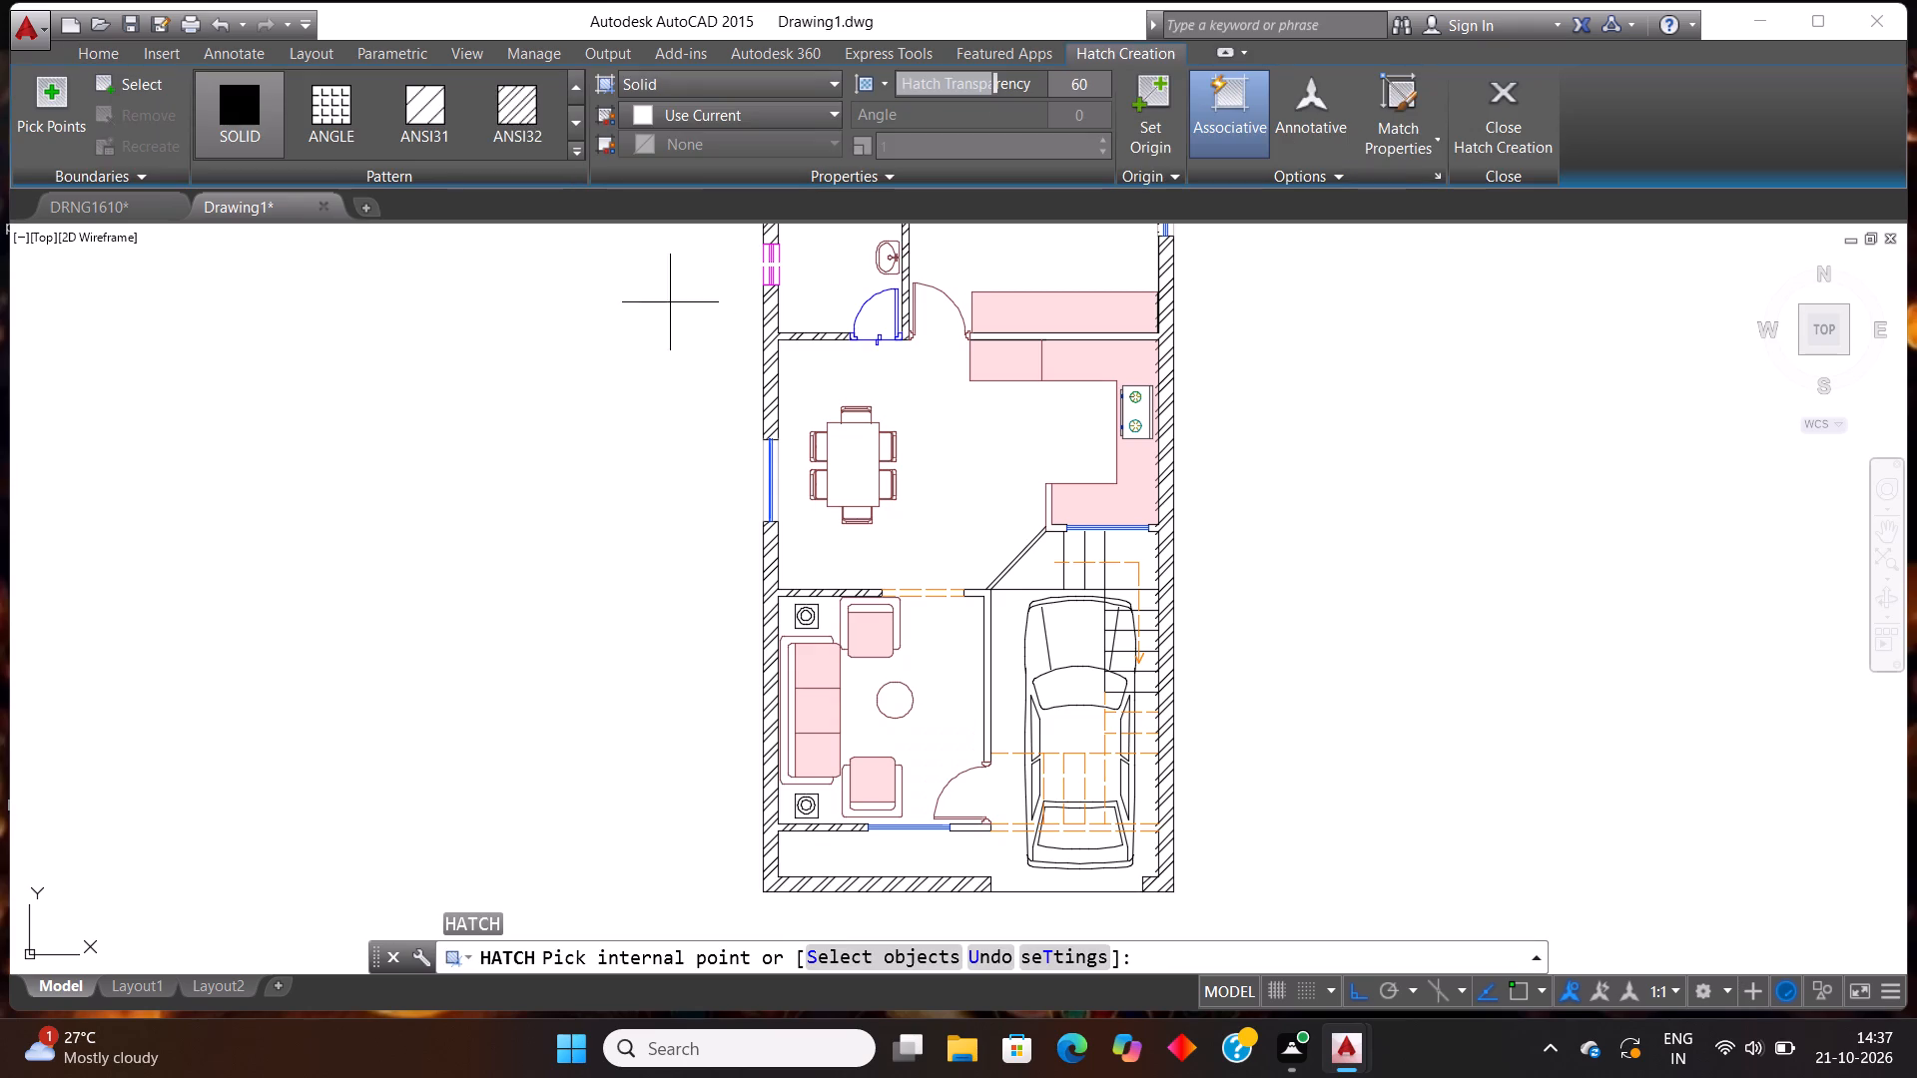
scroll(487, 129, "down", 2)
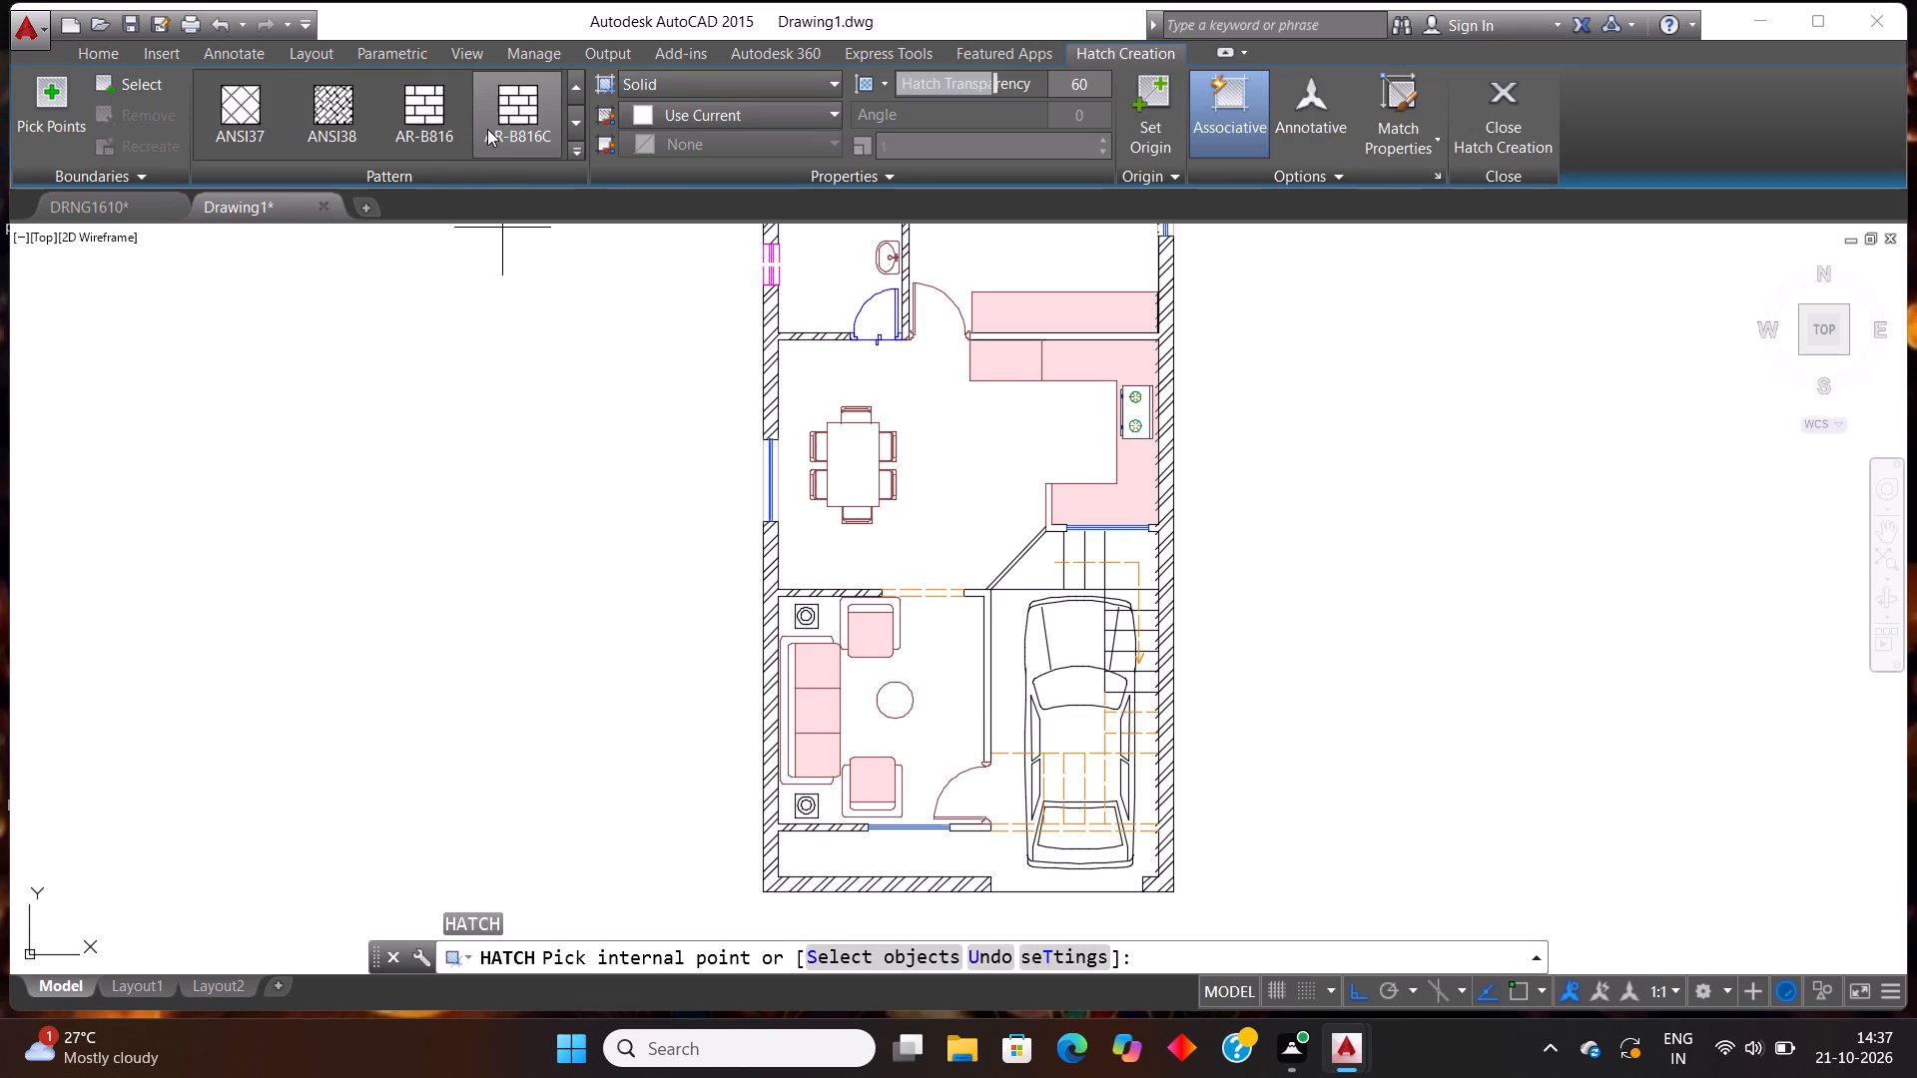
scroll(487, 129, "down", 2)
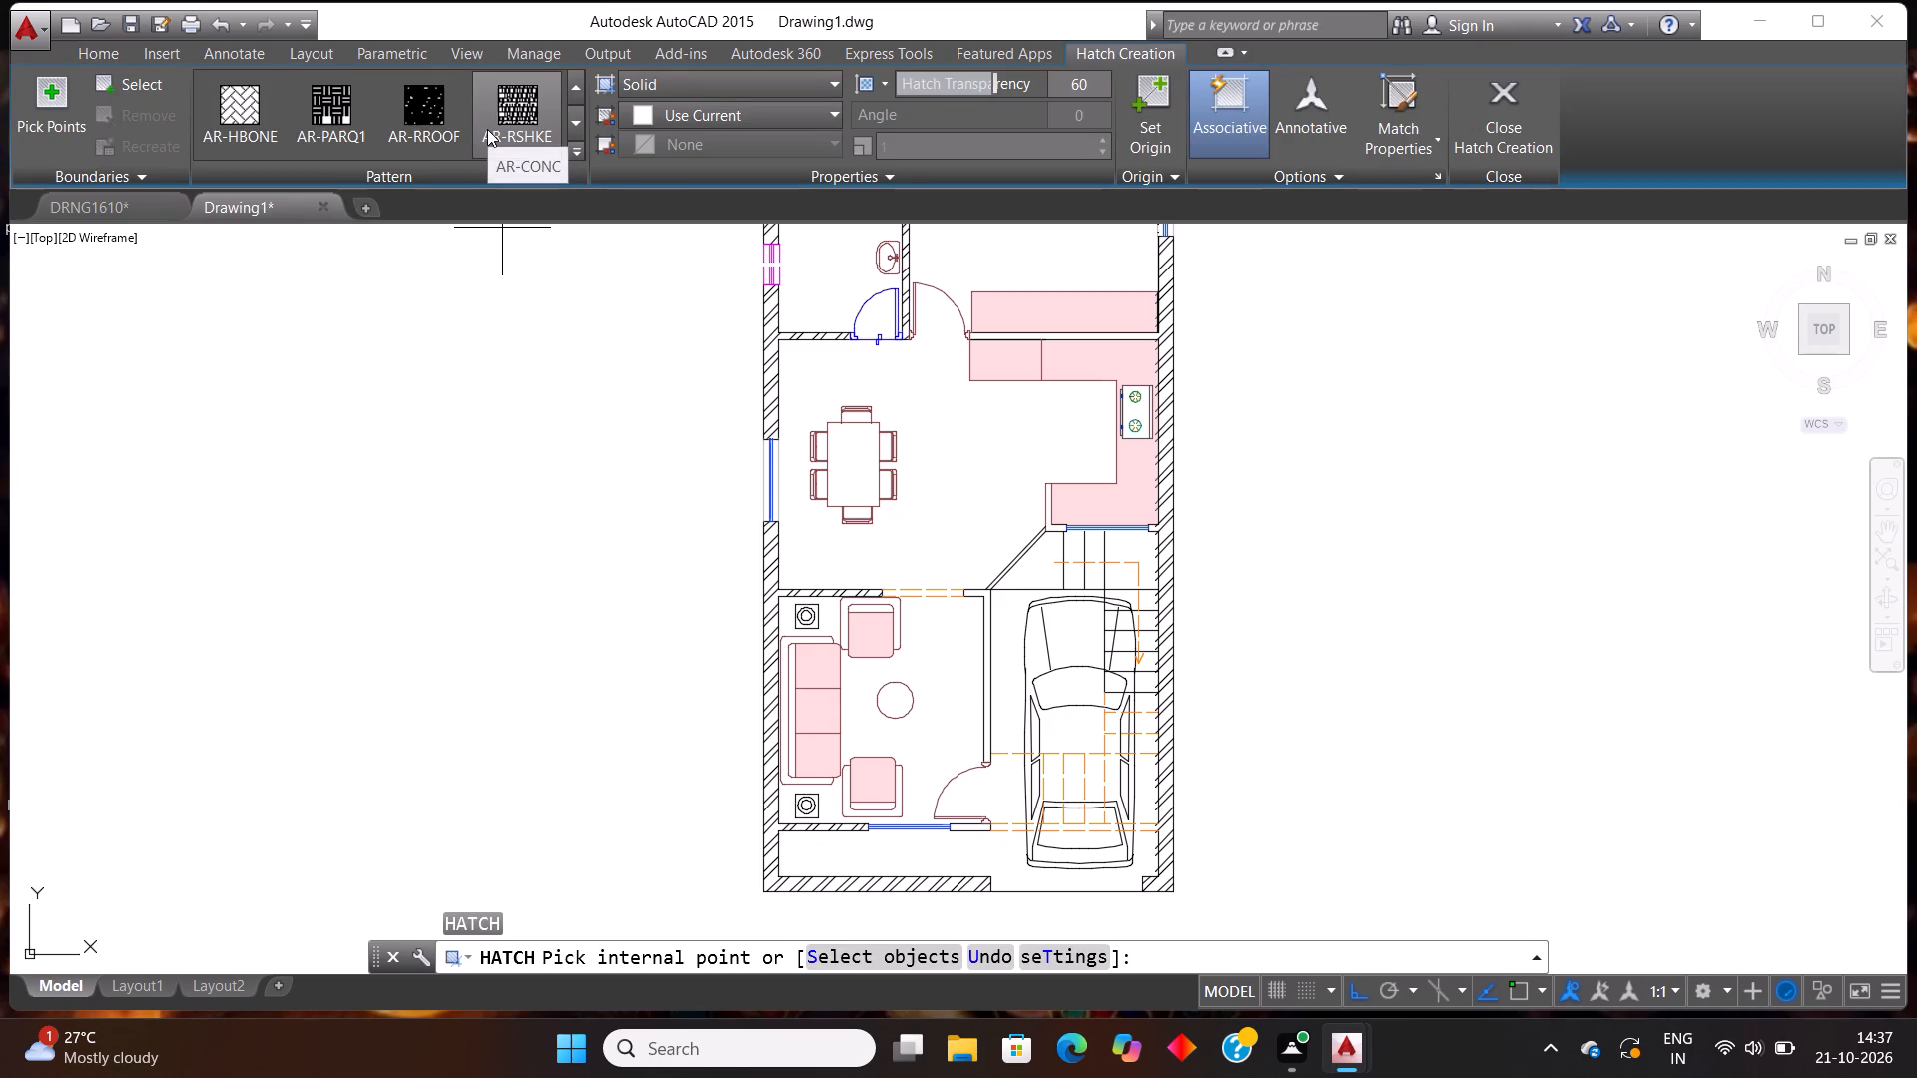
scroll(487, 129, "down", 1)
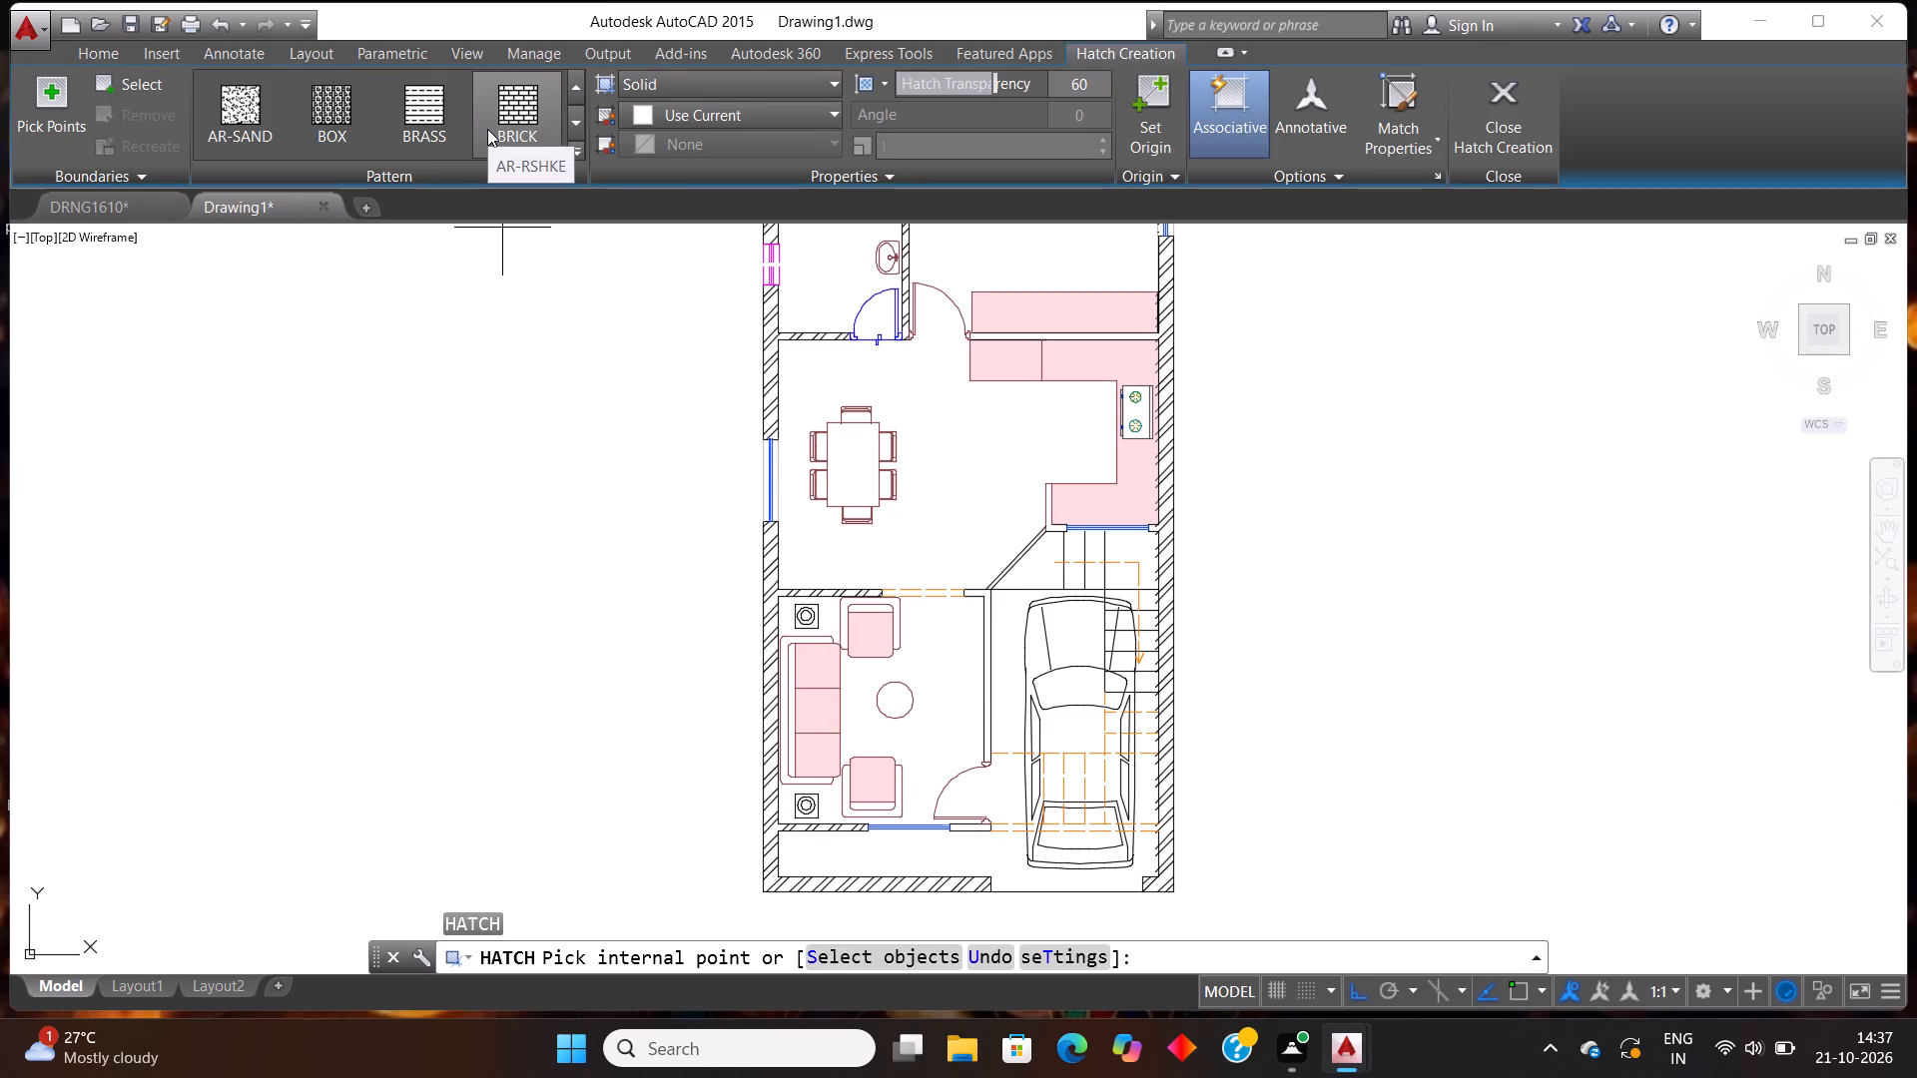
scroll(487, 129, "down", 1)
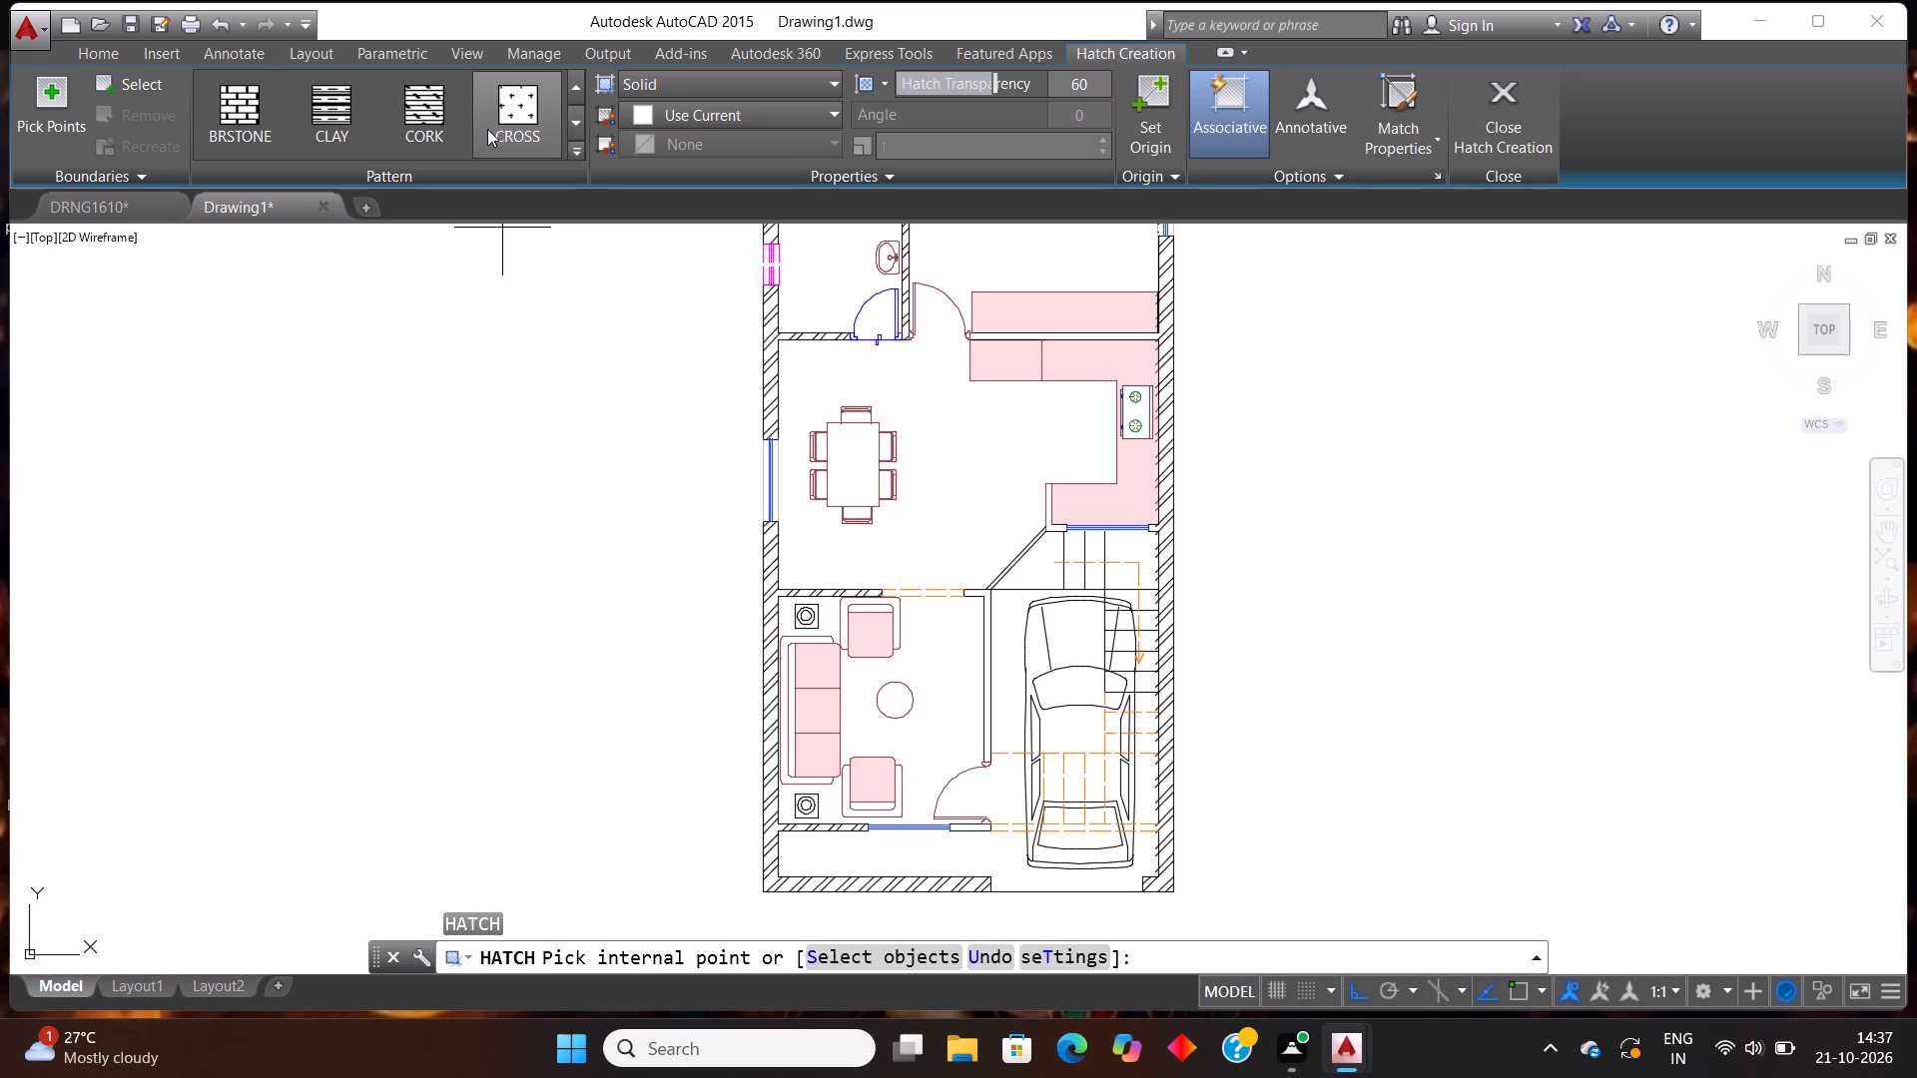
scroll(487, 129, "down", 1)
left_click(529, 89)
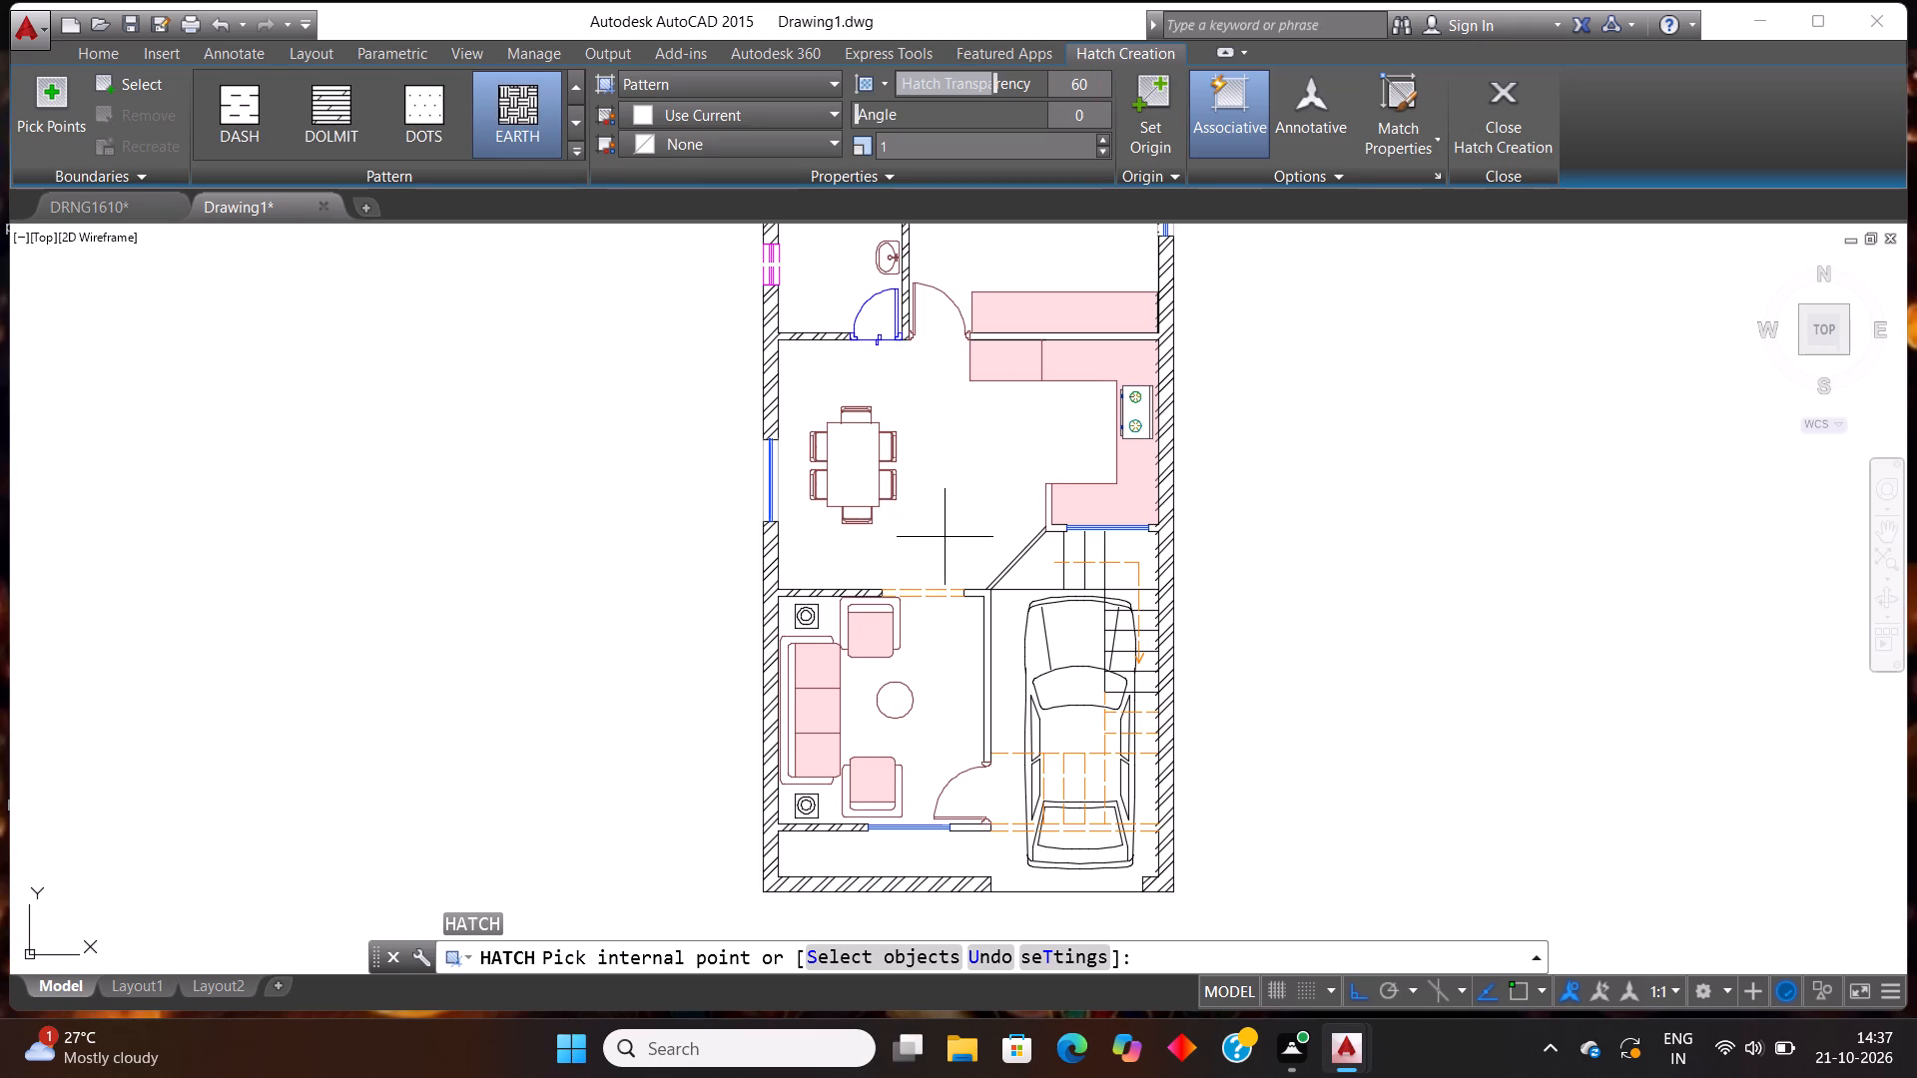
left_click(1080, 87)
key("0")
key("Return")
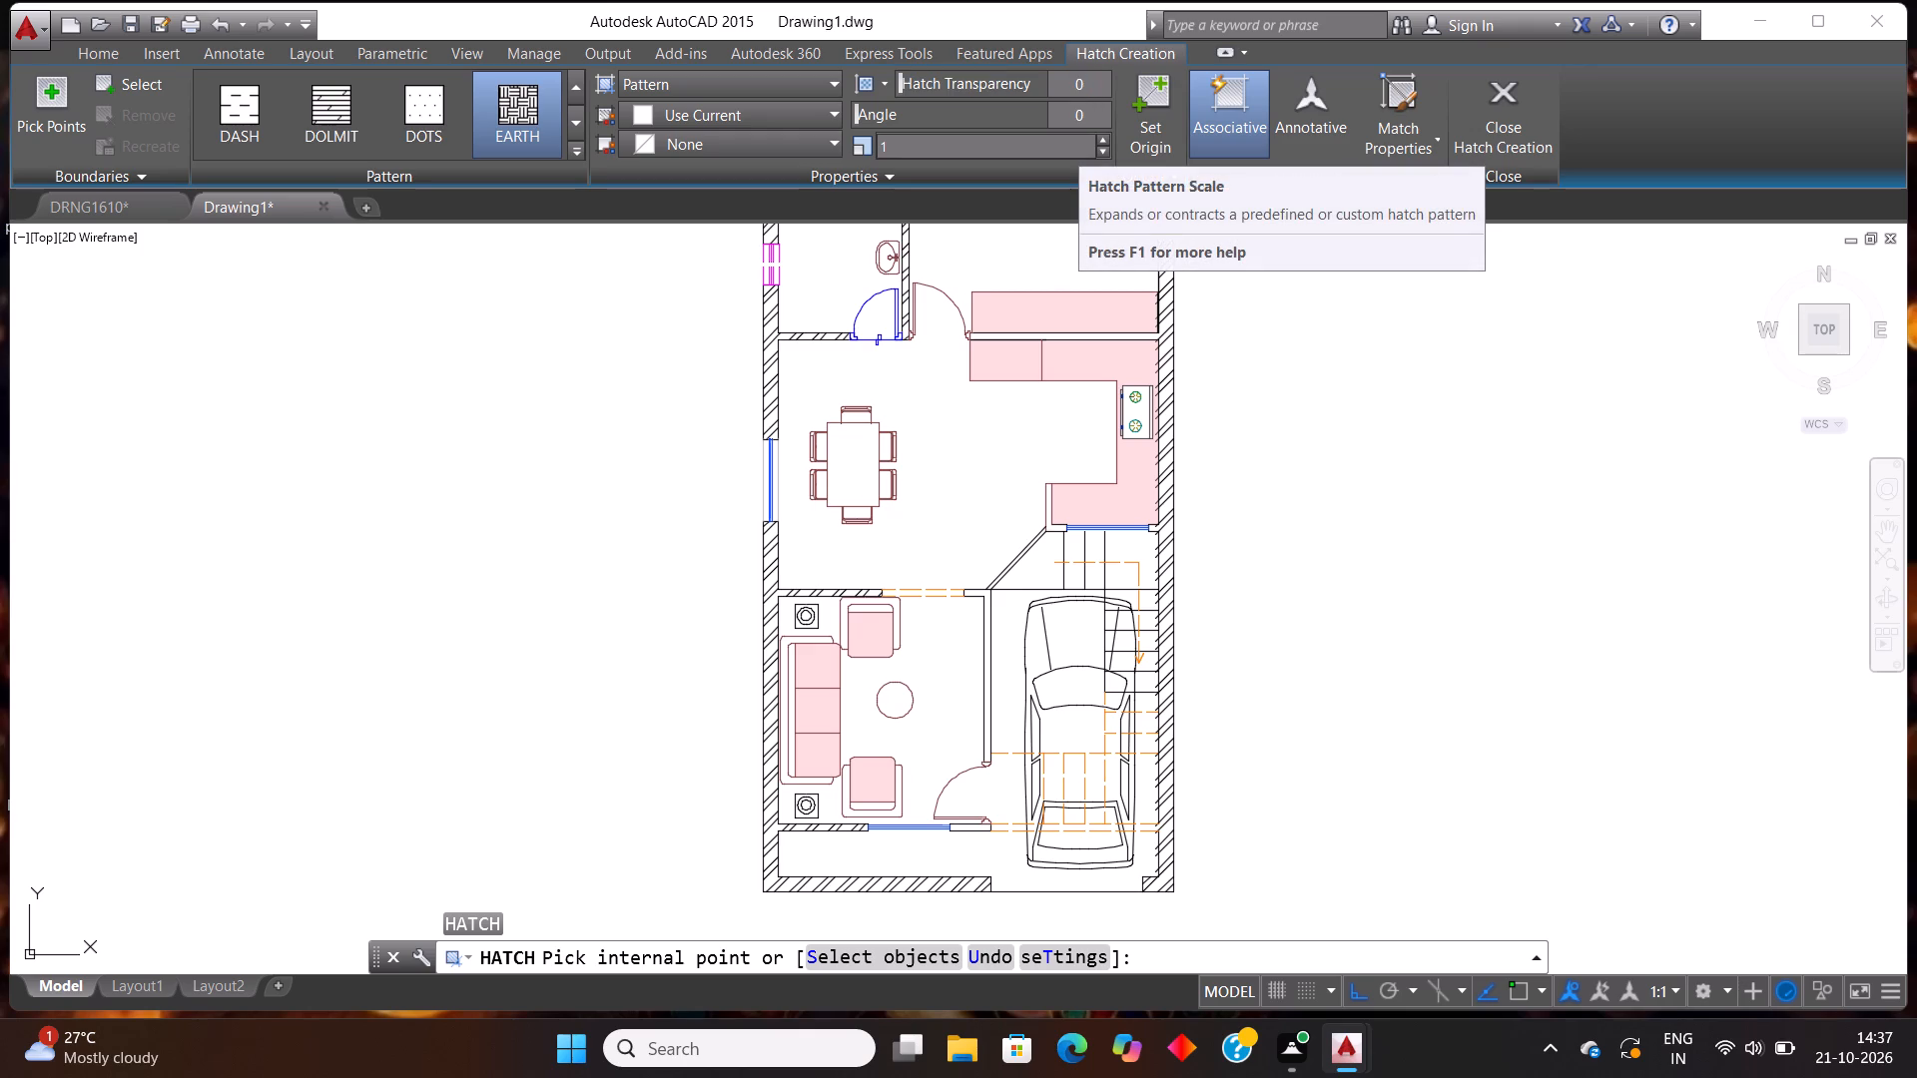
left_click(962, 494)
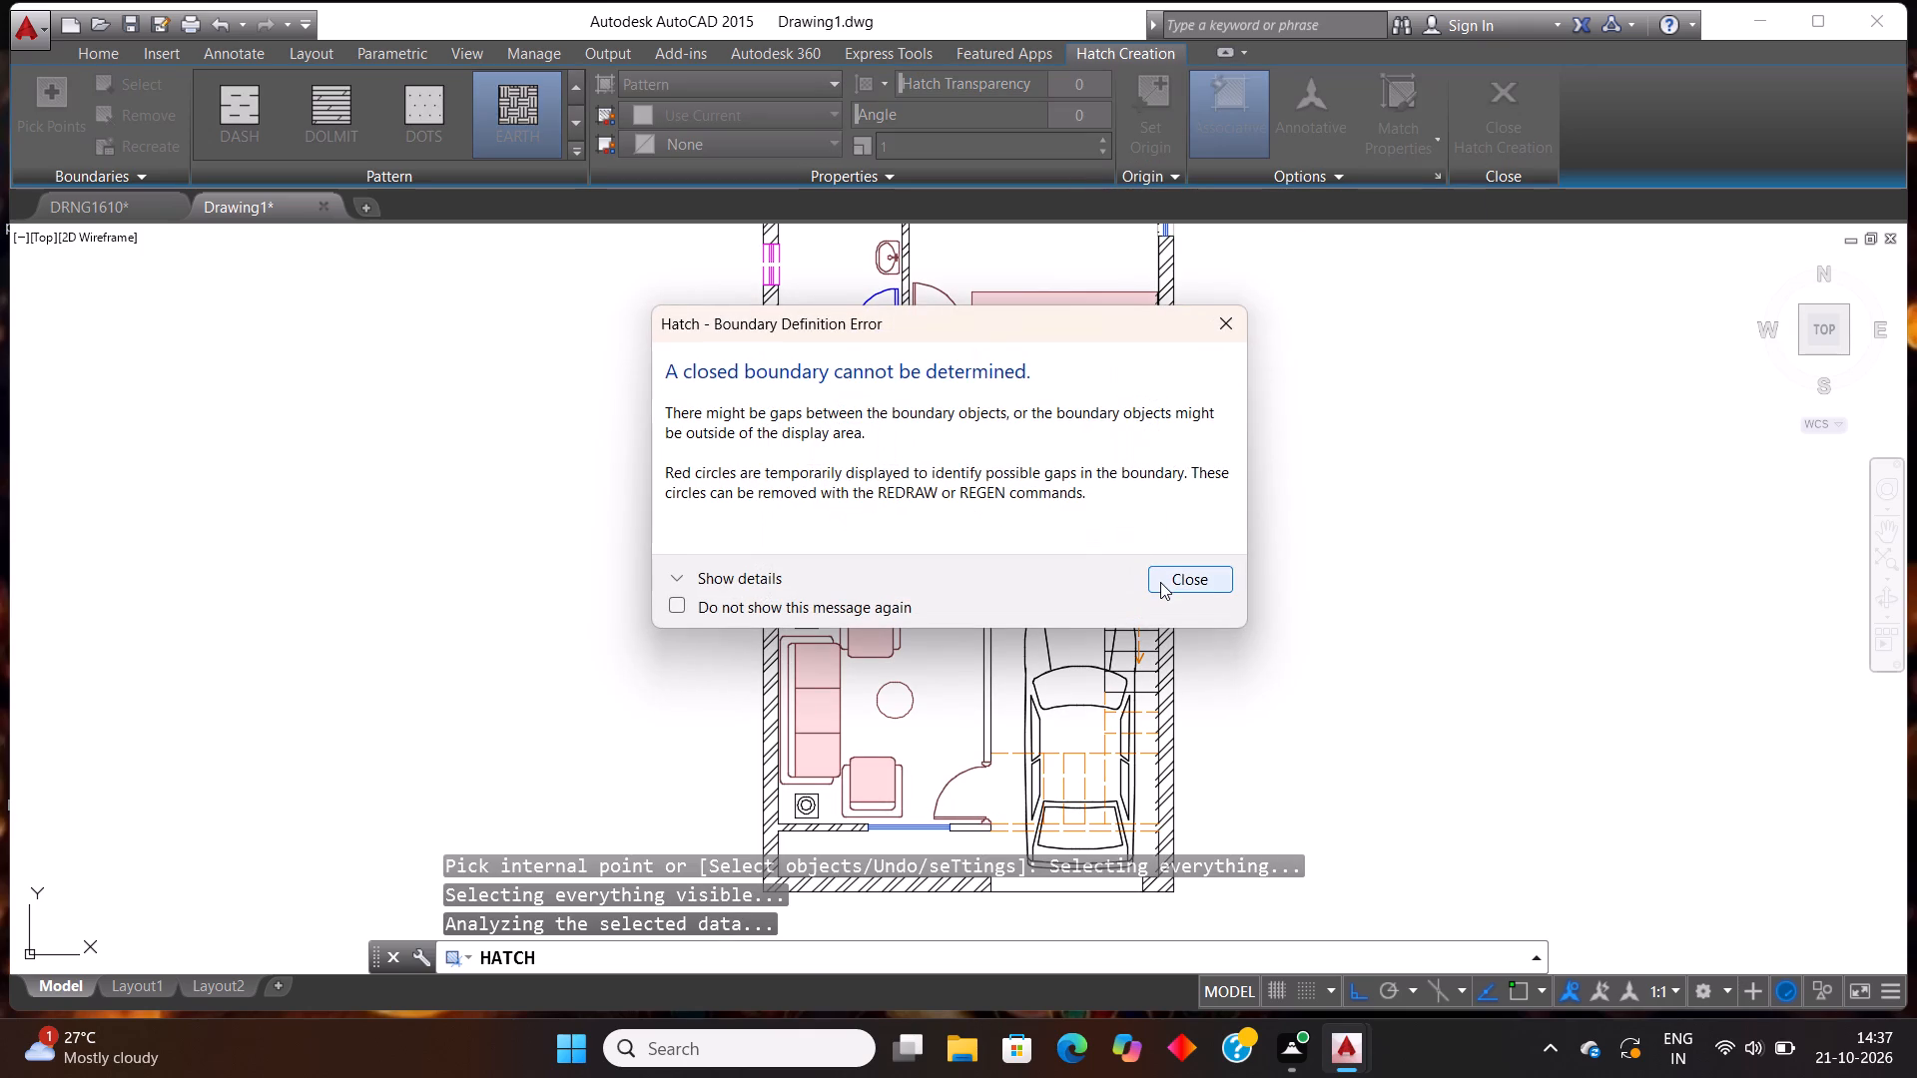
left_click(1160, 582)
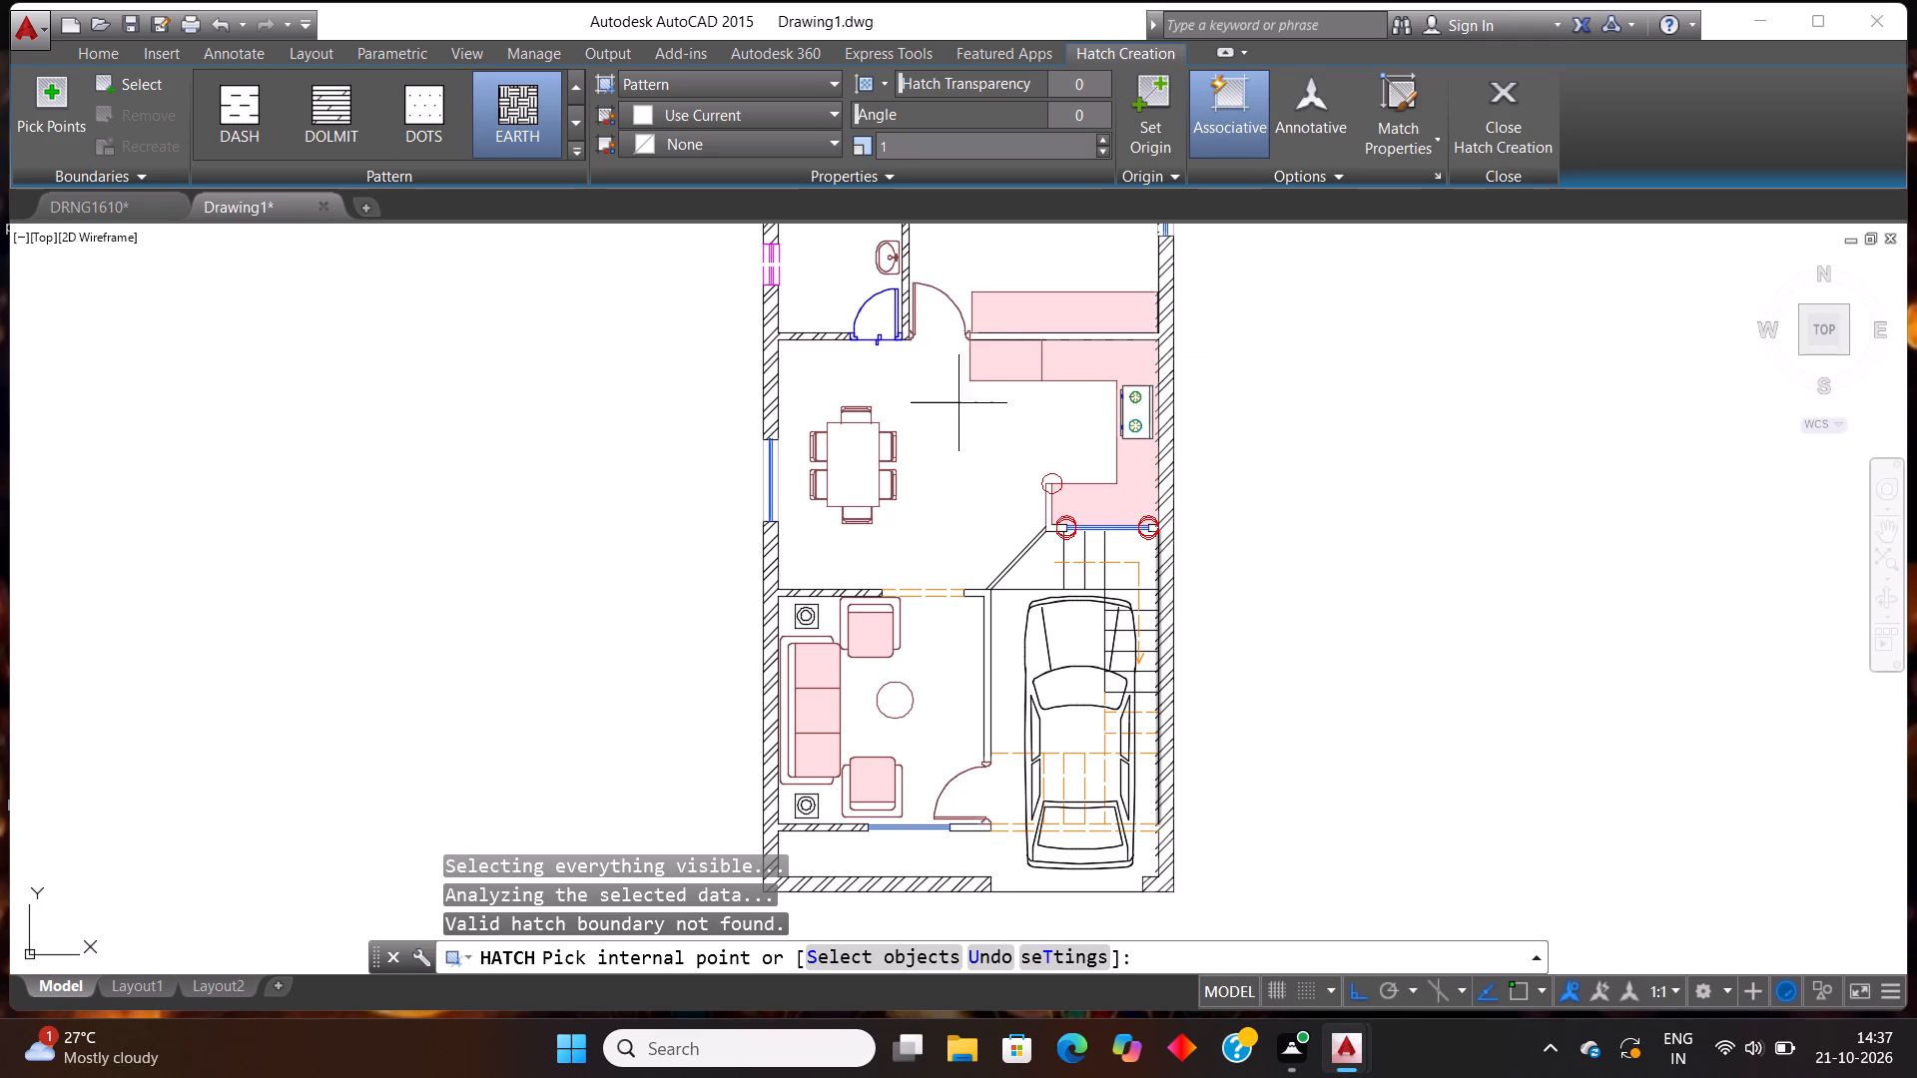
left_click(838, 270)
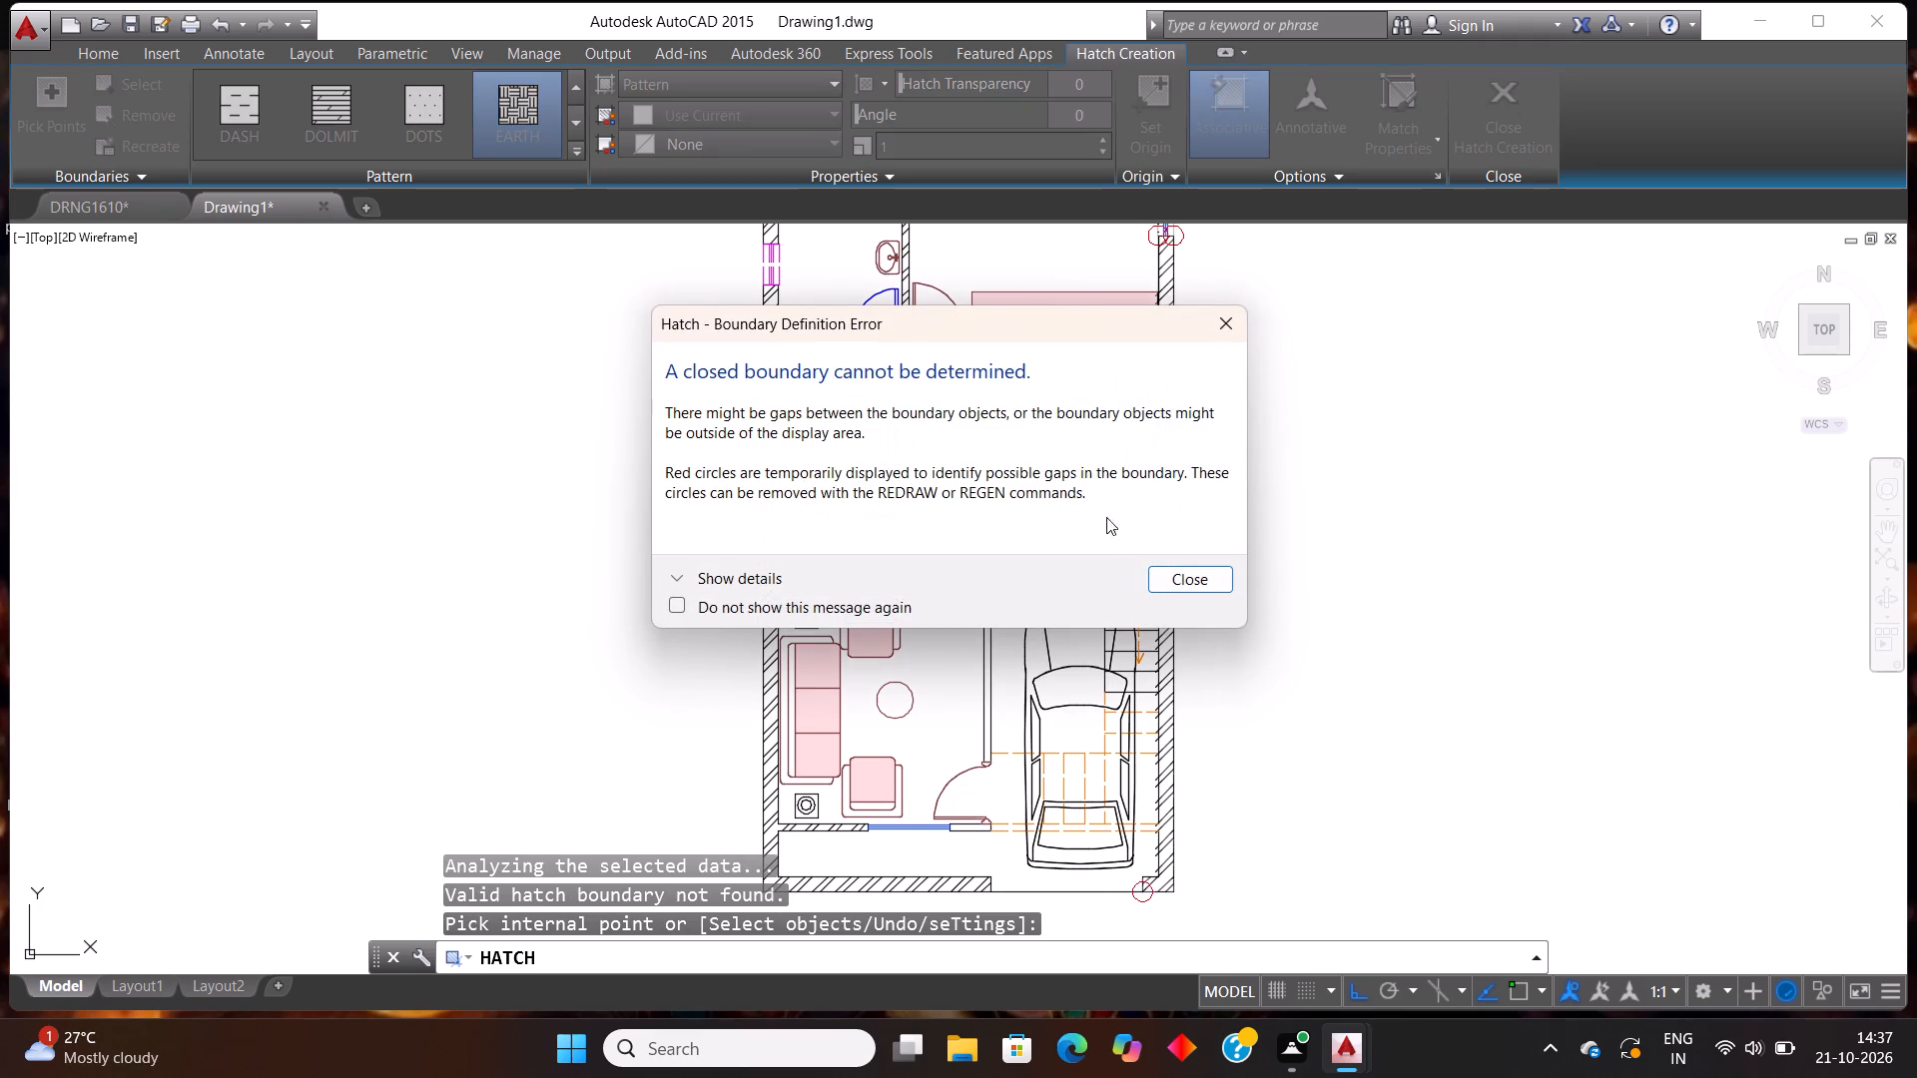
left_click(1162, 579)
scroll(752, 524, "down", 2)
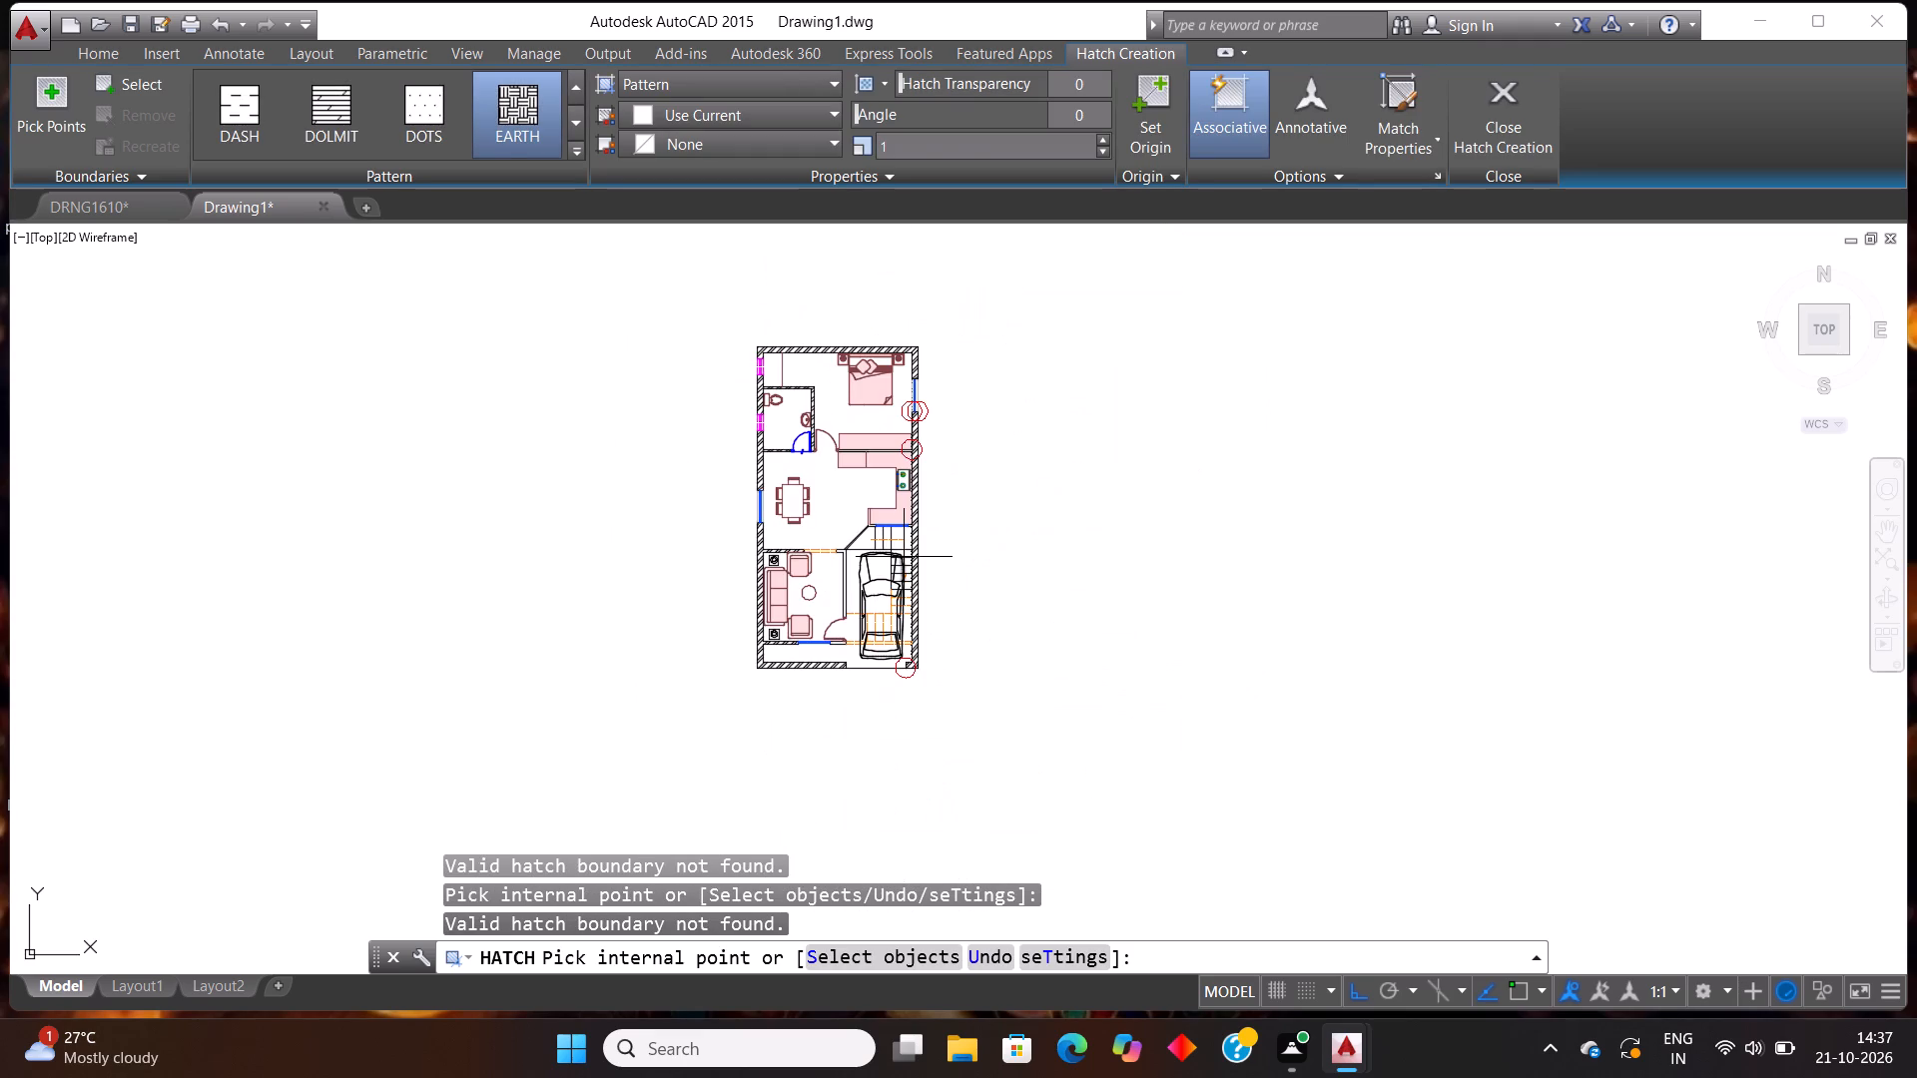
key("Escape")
Examine the circled boundary gaps at the bedroom window's wall end and near the car porch entrance.
scroll(1001, 468, "up", 1)
scroll(815, 357, "up", 2)
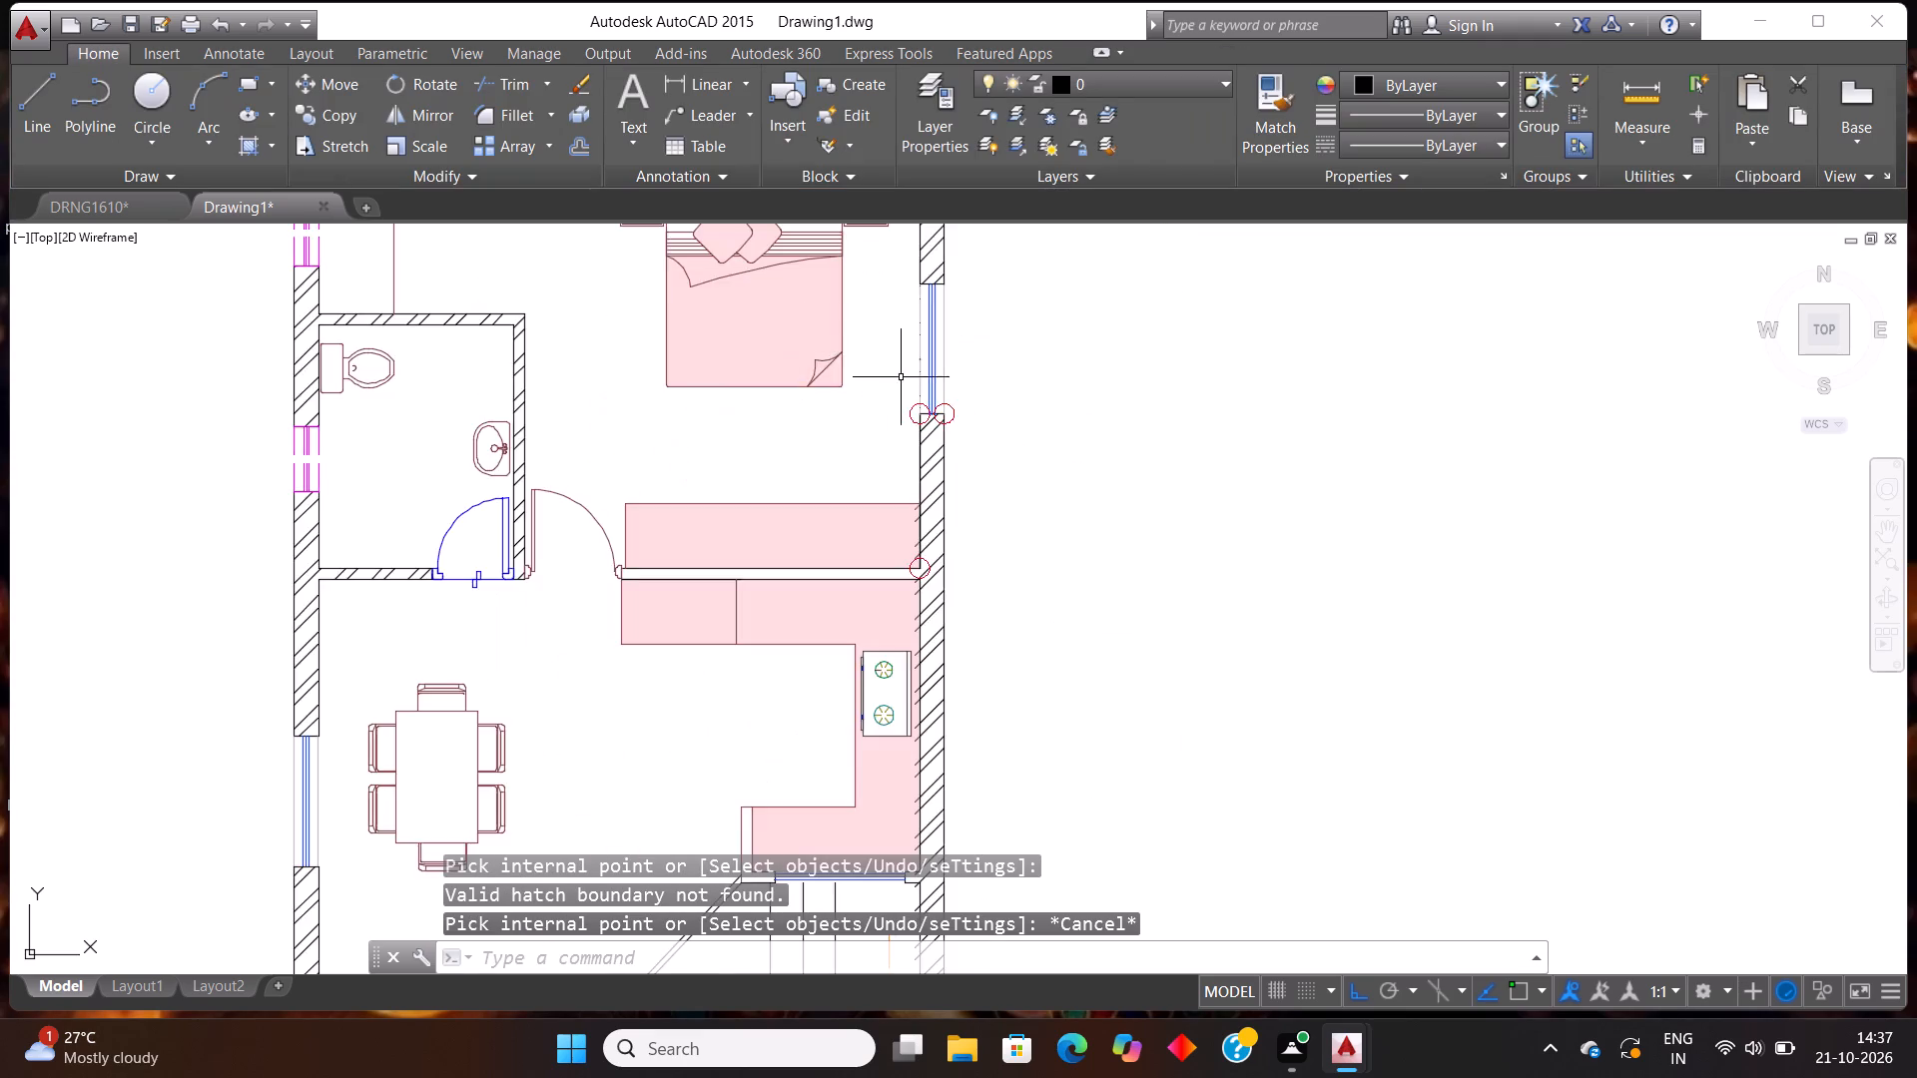
scroll(903, 377, "up", 2)
scroll(1019, 478, "up", 2)
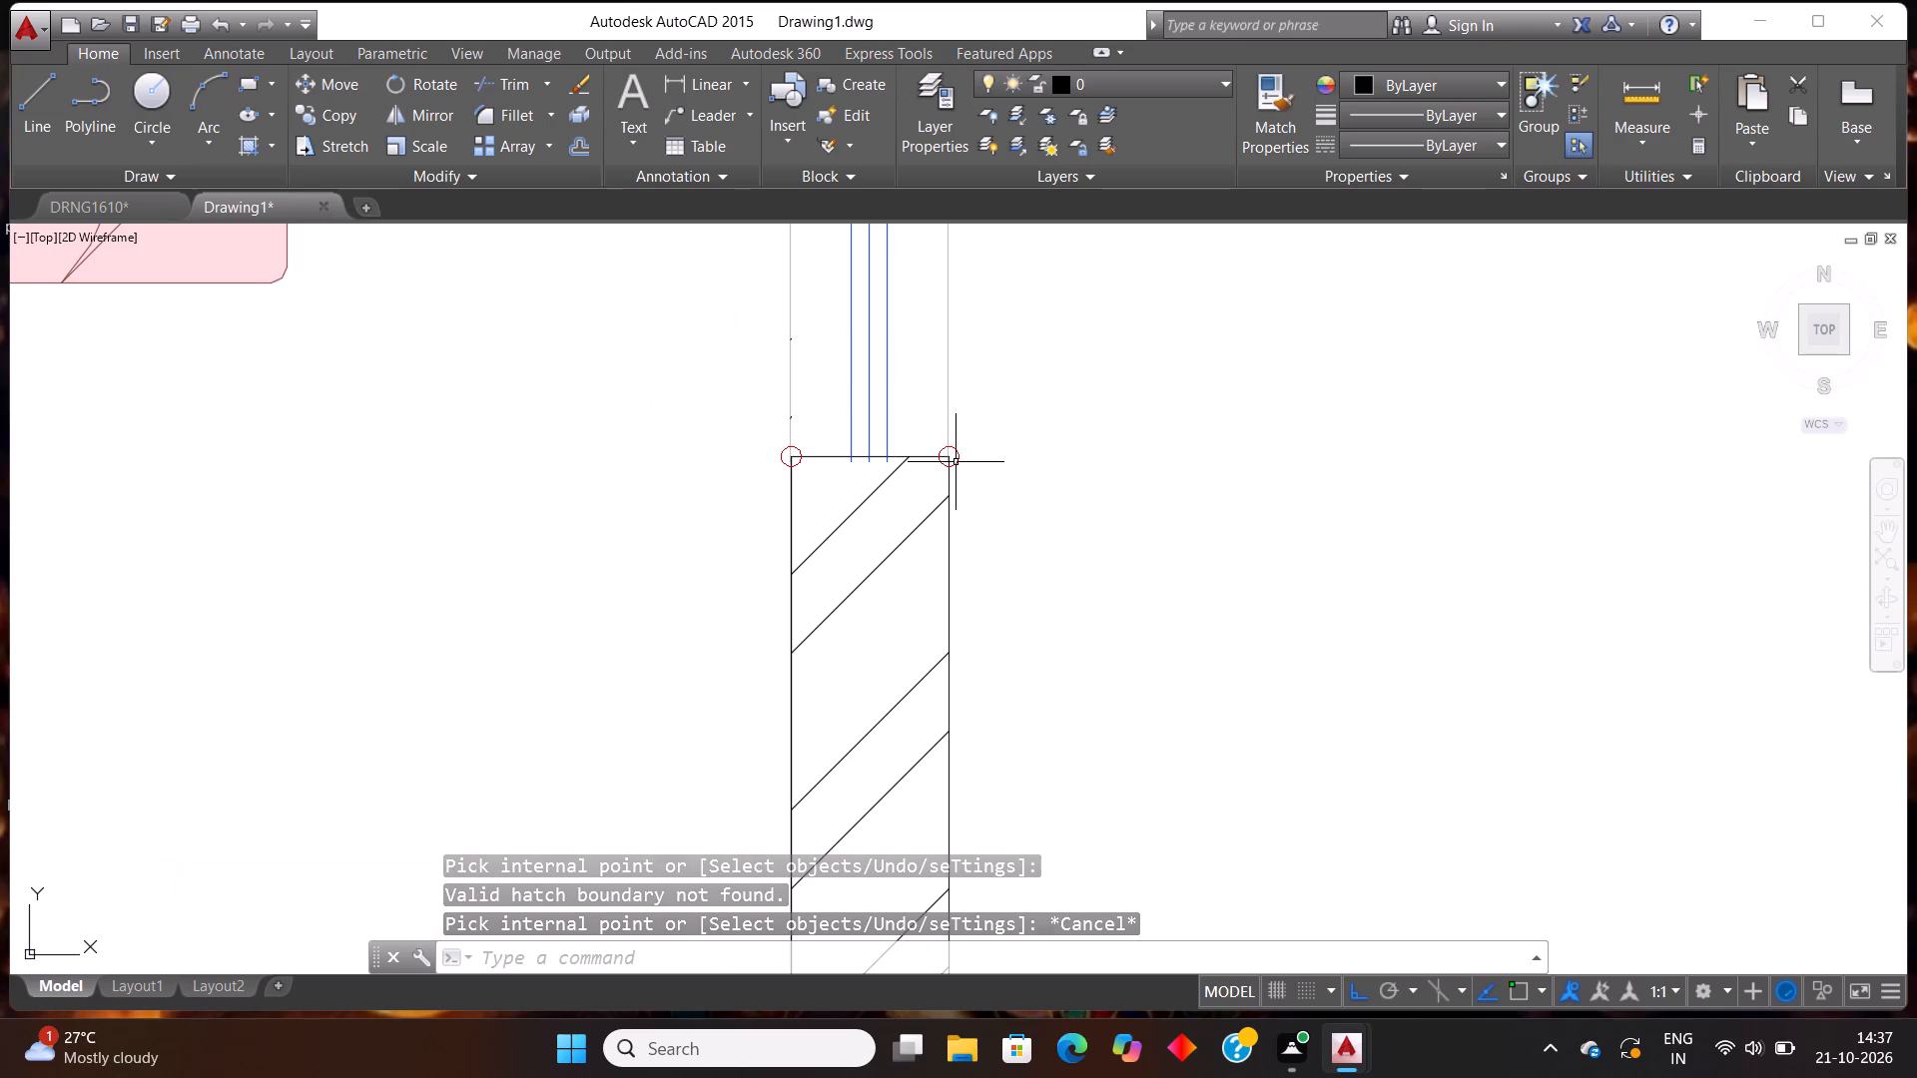
left_click(956, 453)
left_click(1075, 569)
key("Escape")
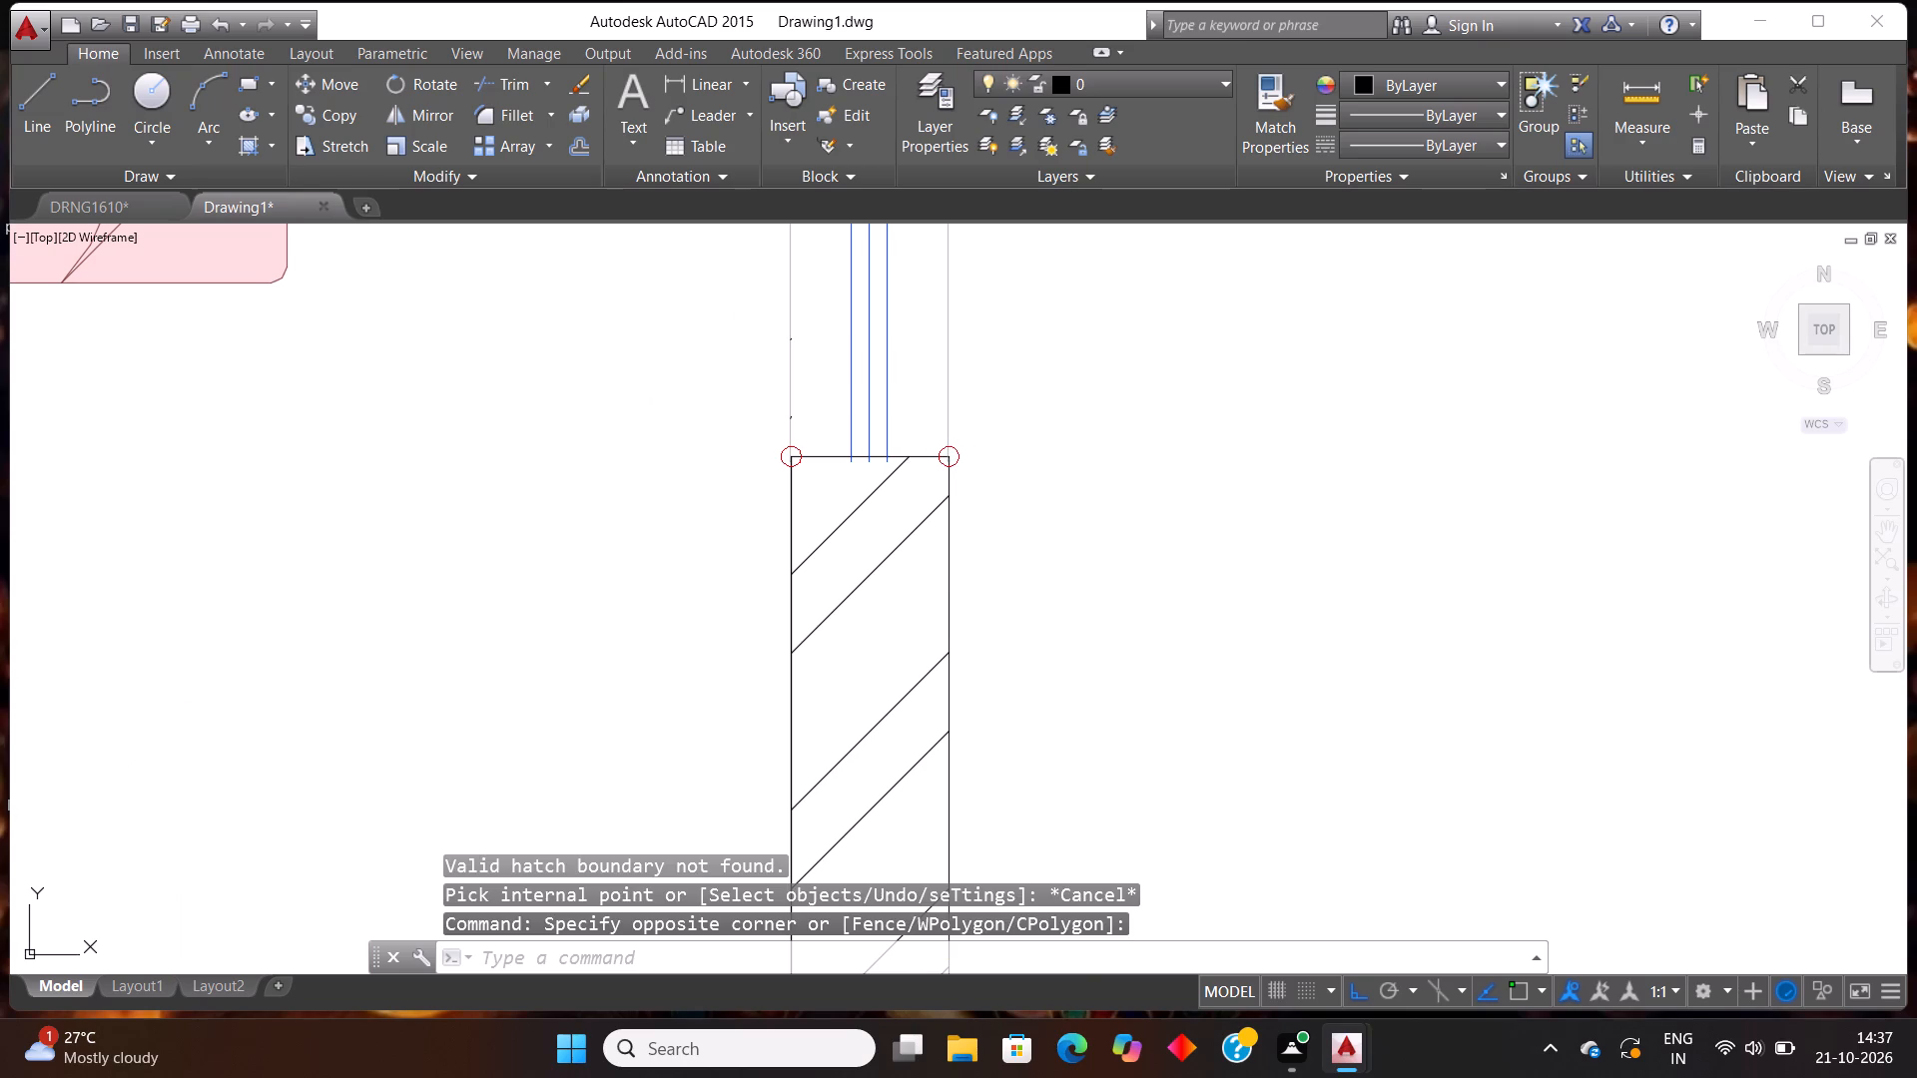
key("Escape")
scroll(1076, 569, "down", 7)
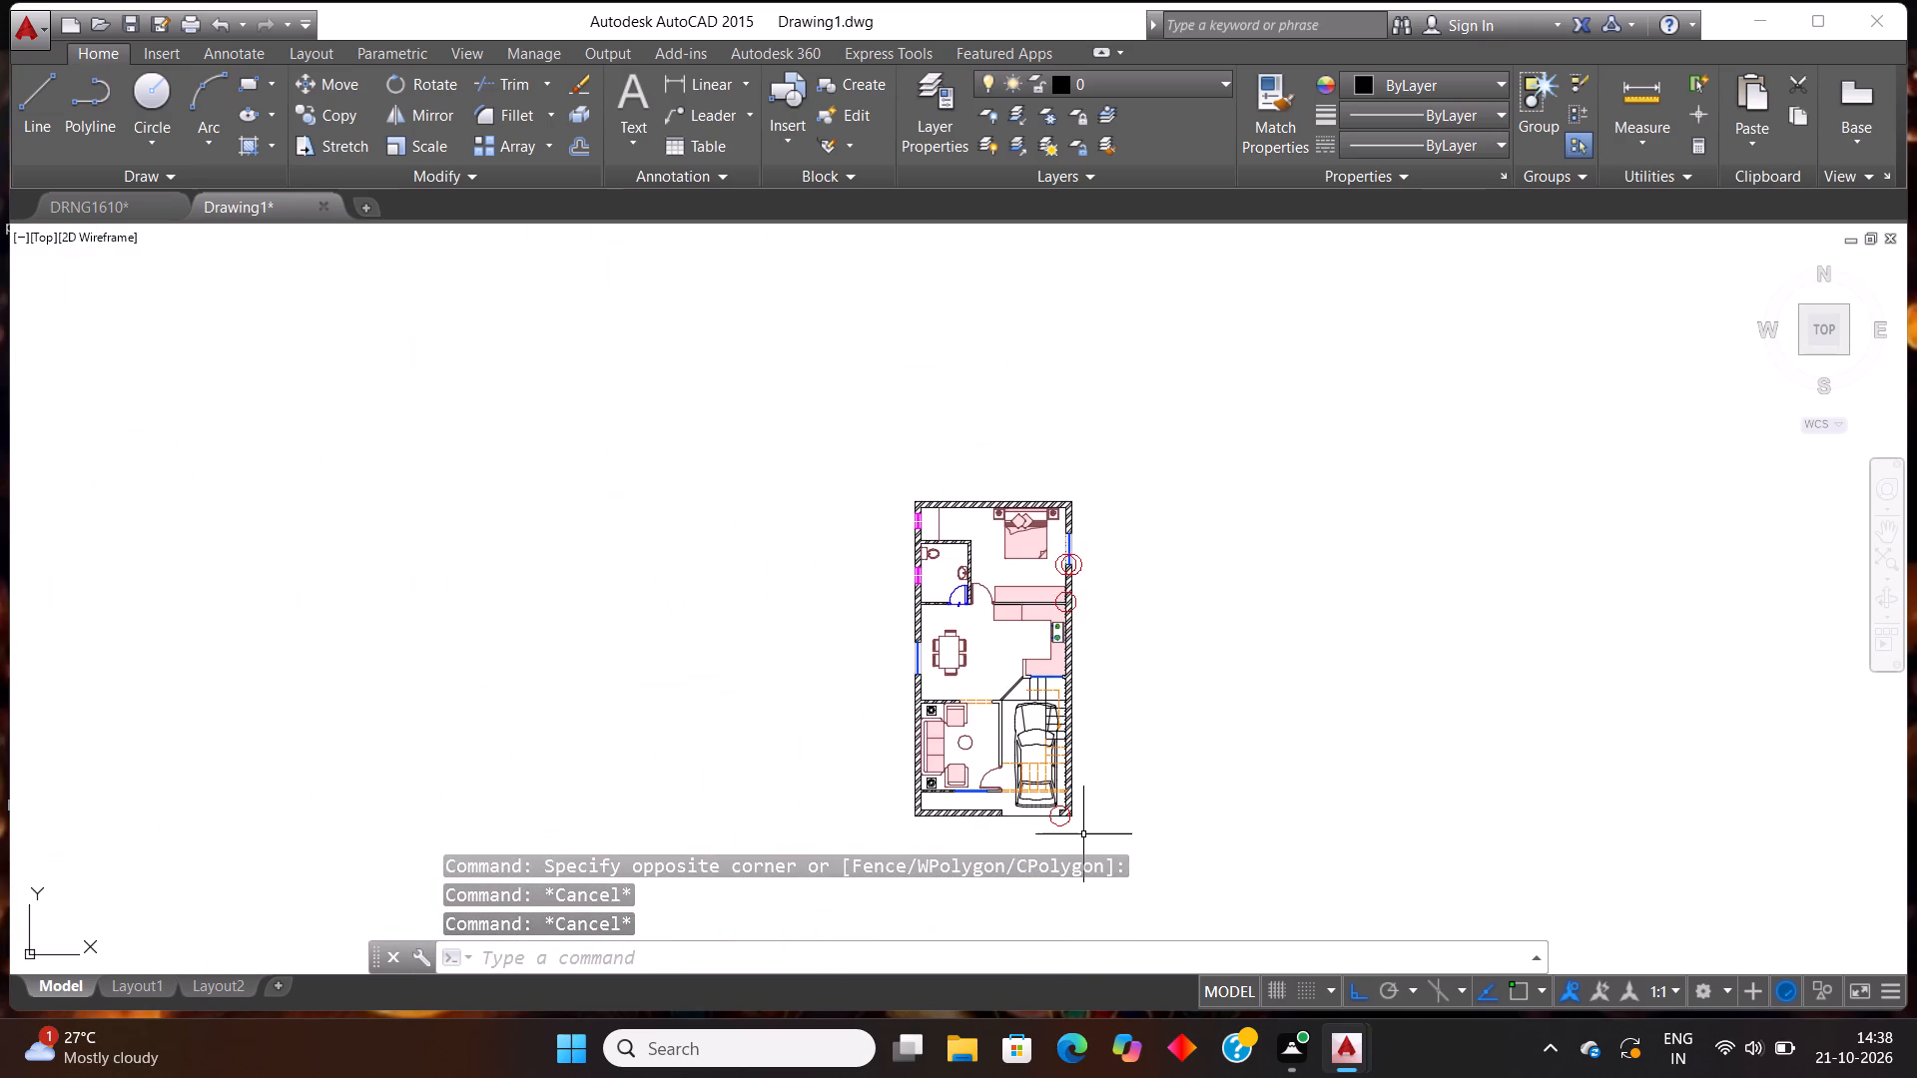
scroll(1085, 846, "up", 2)
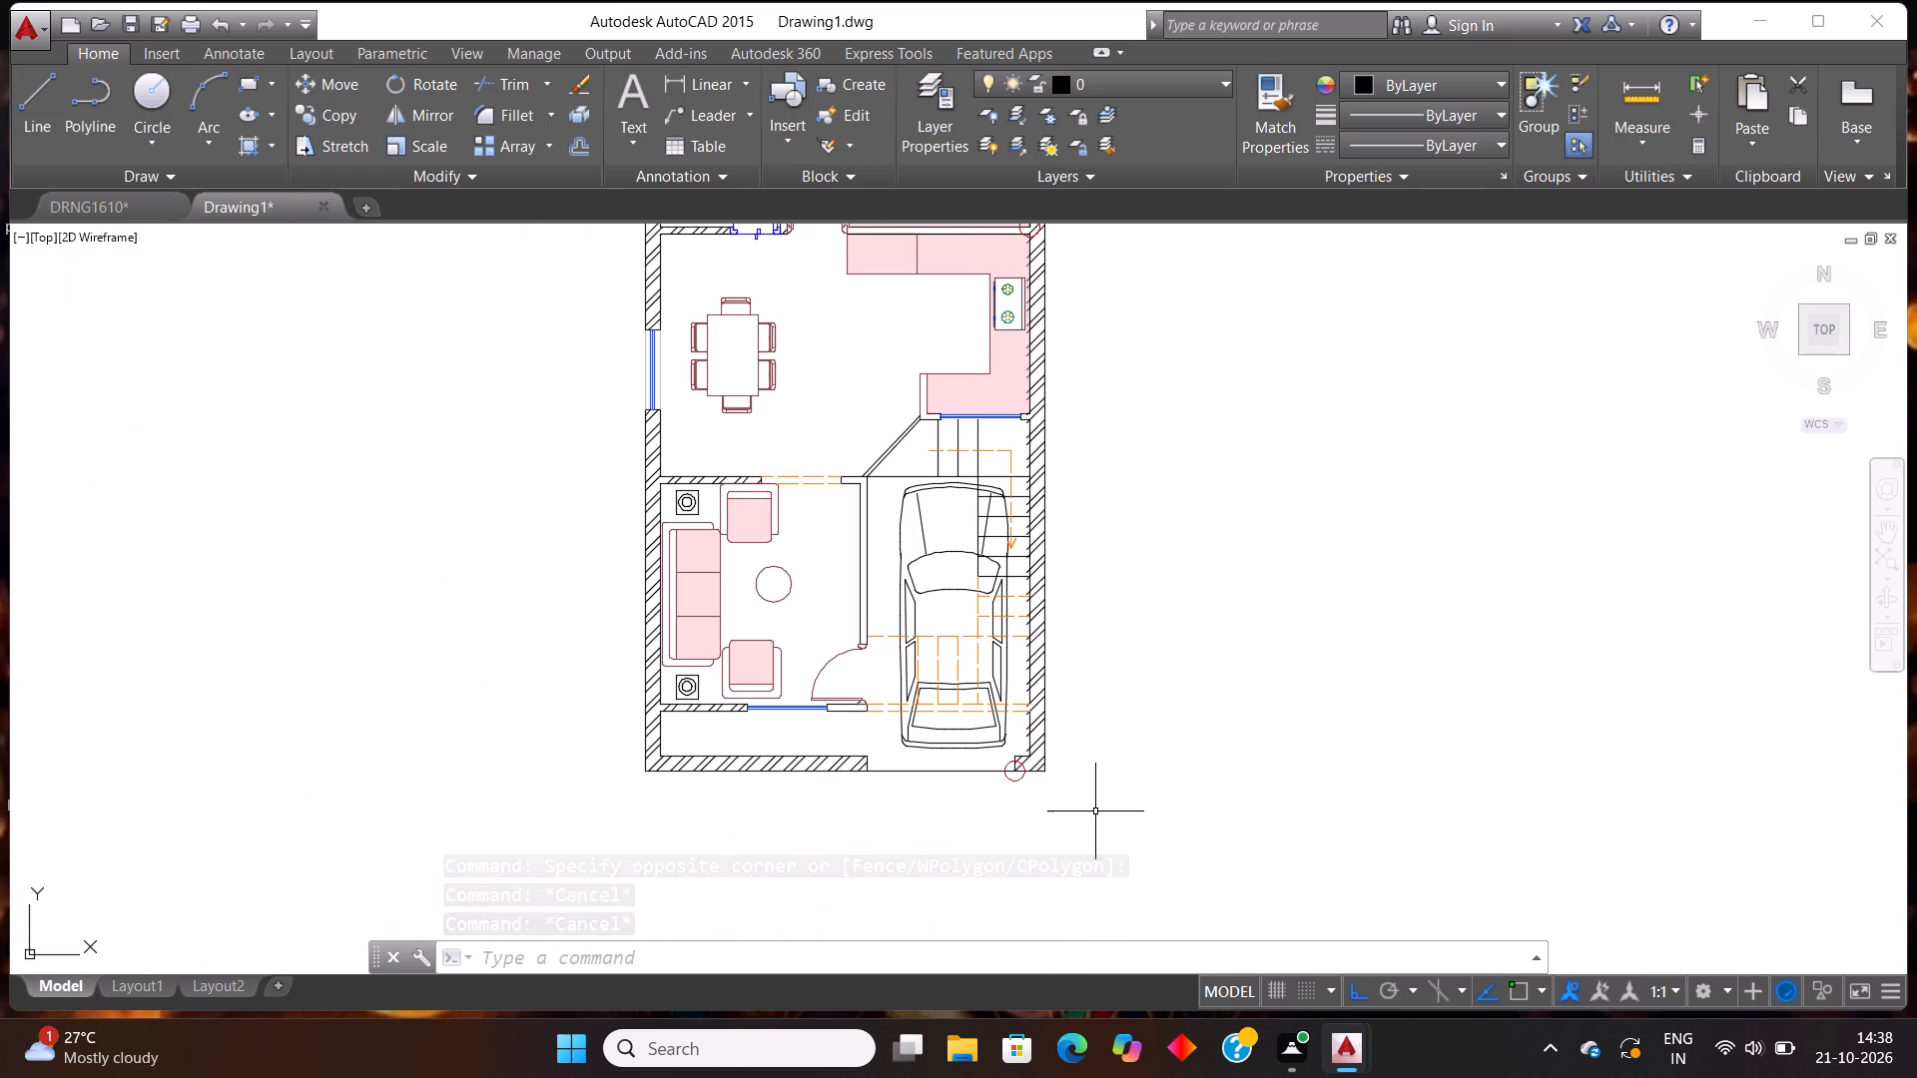
scroll(971, 618, "down", 2)
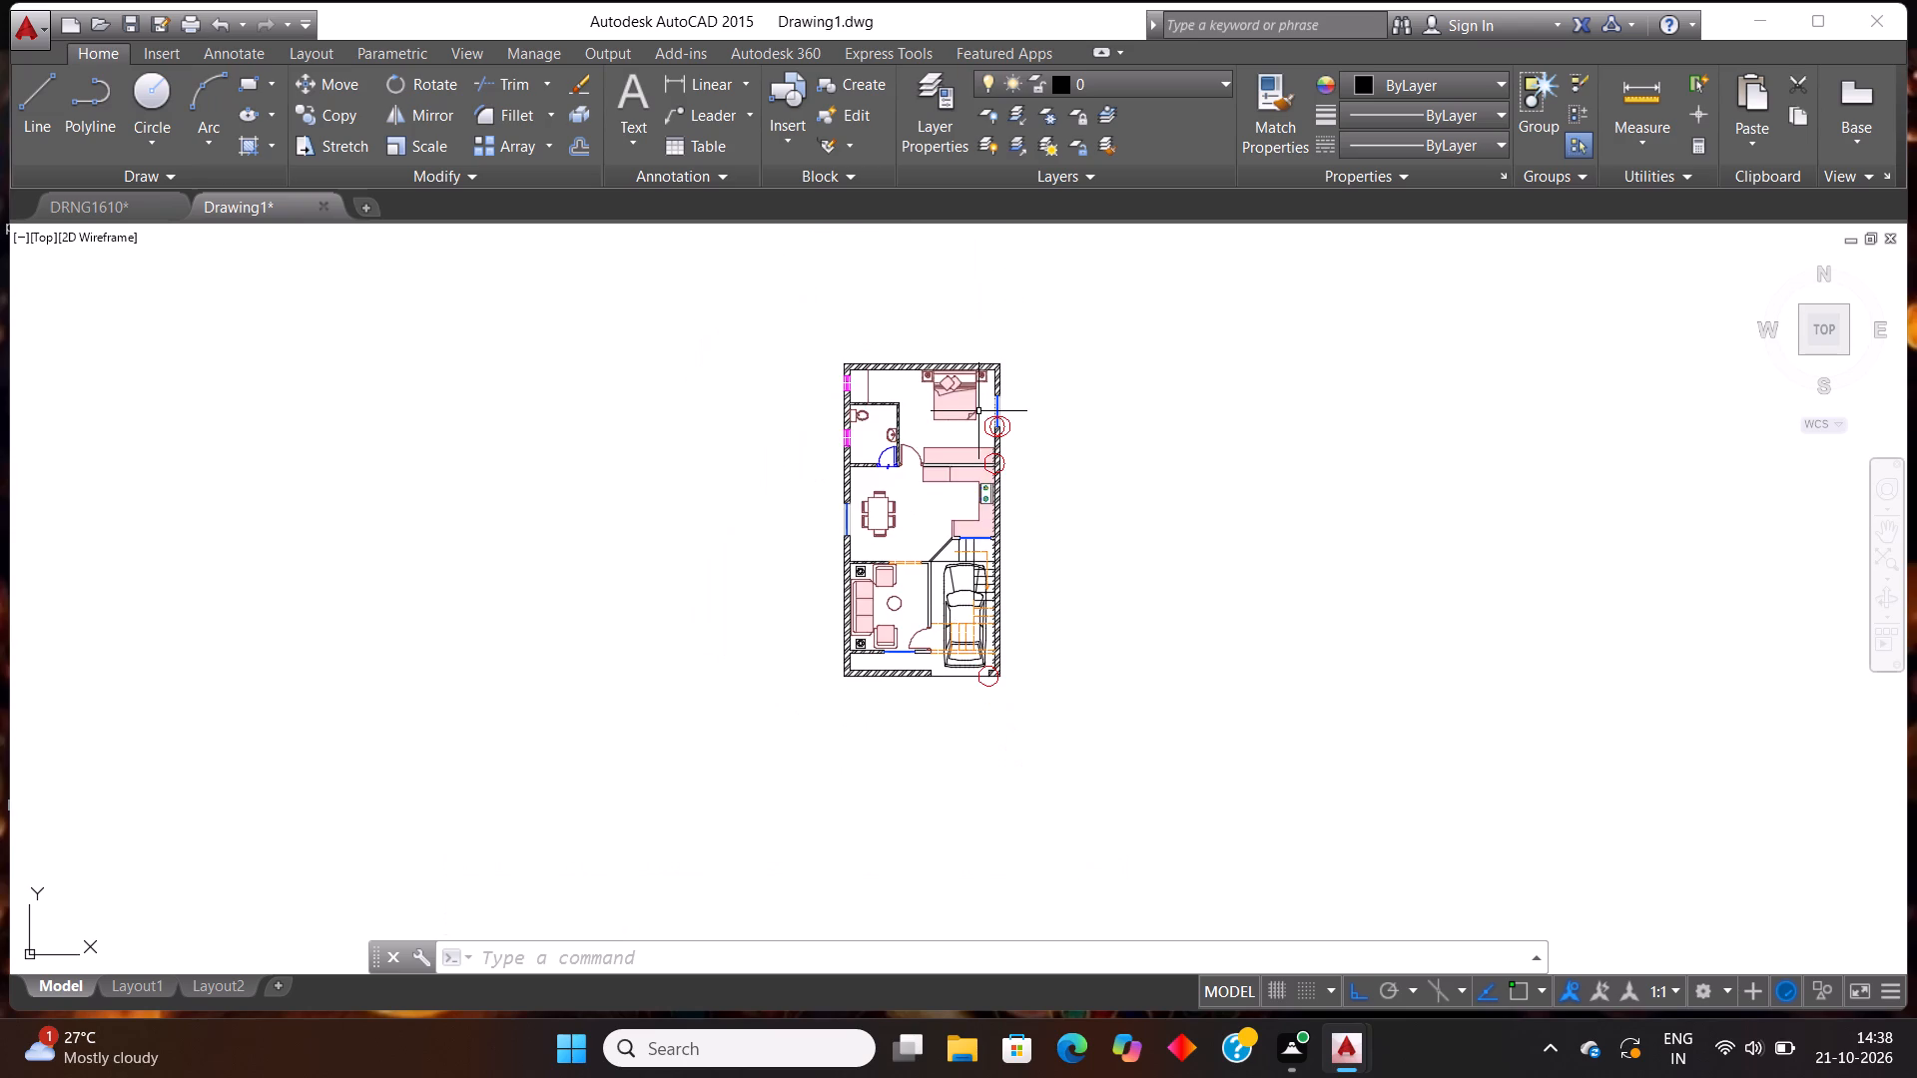
scroll(978, 409, "up", 1)
scroll(1103, 404, "up", 1)
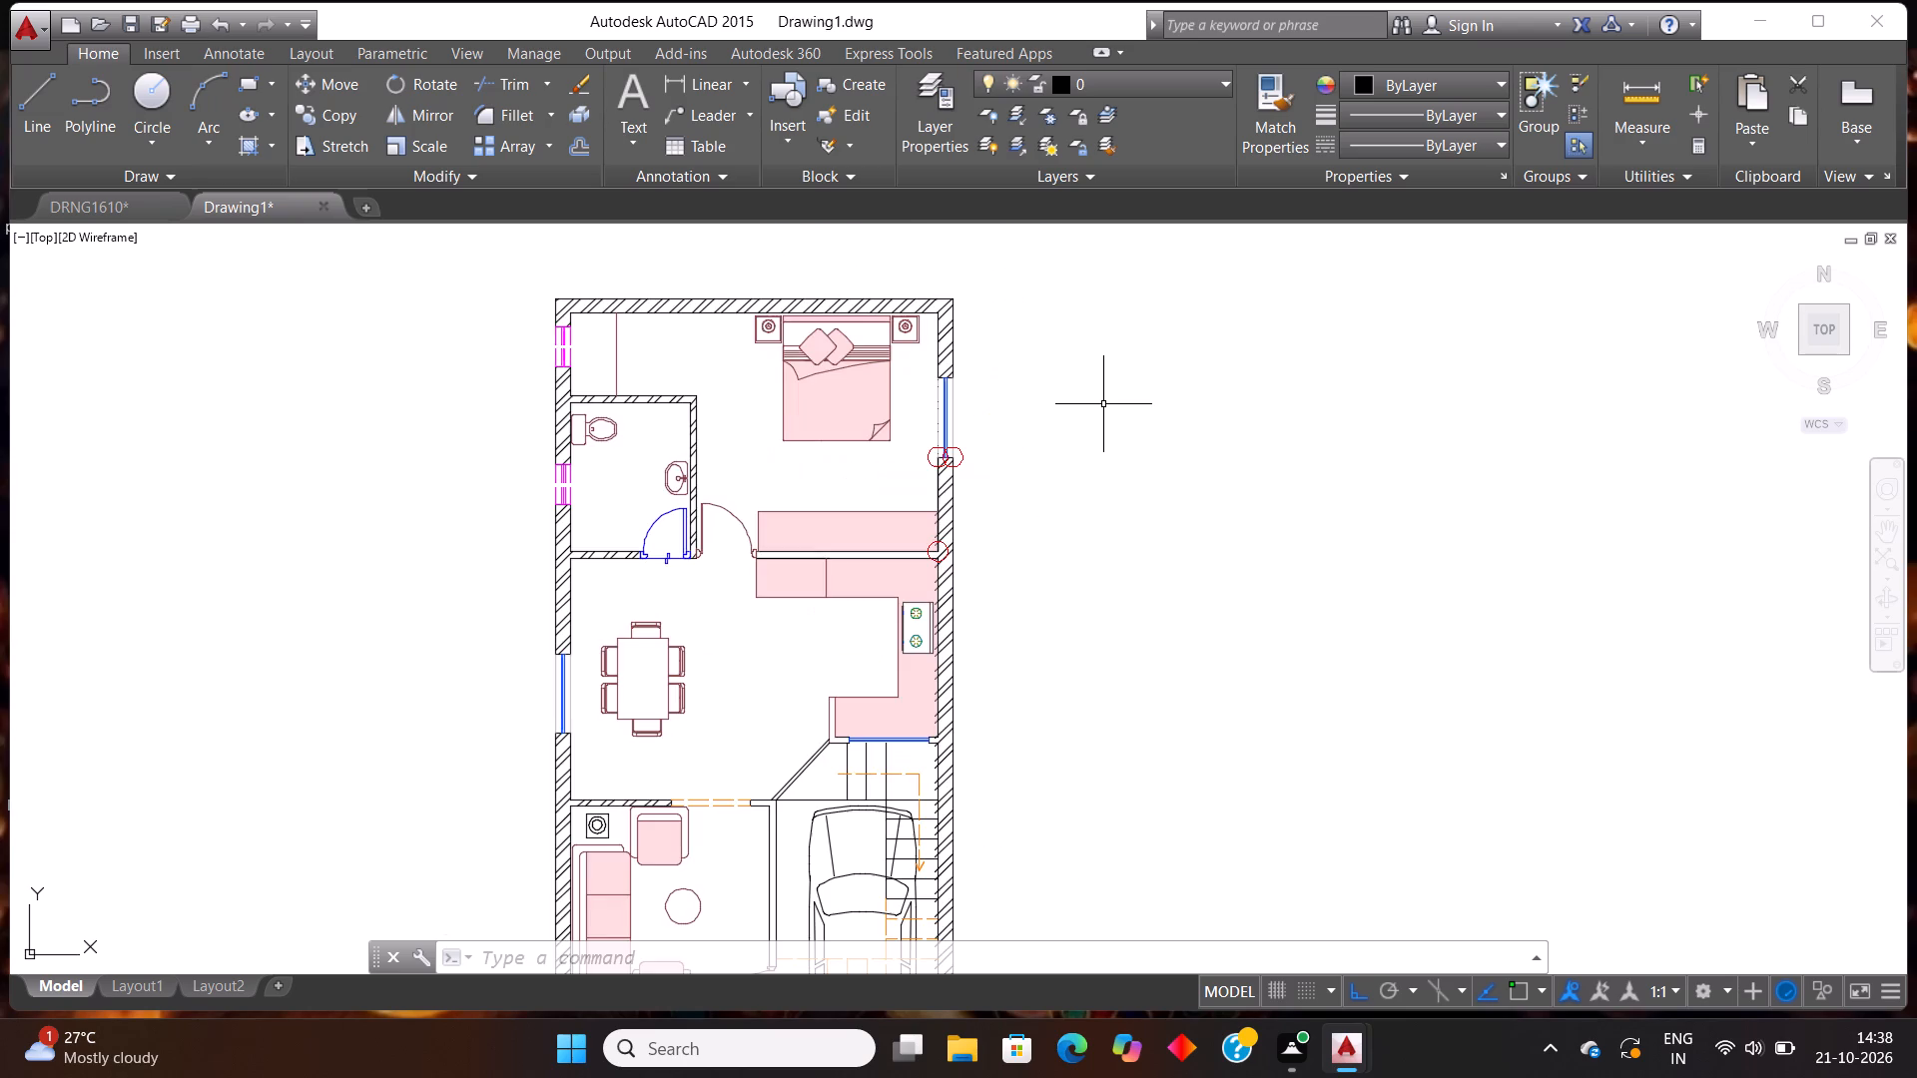
scroll(1103, 404, "down", 1)
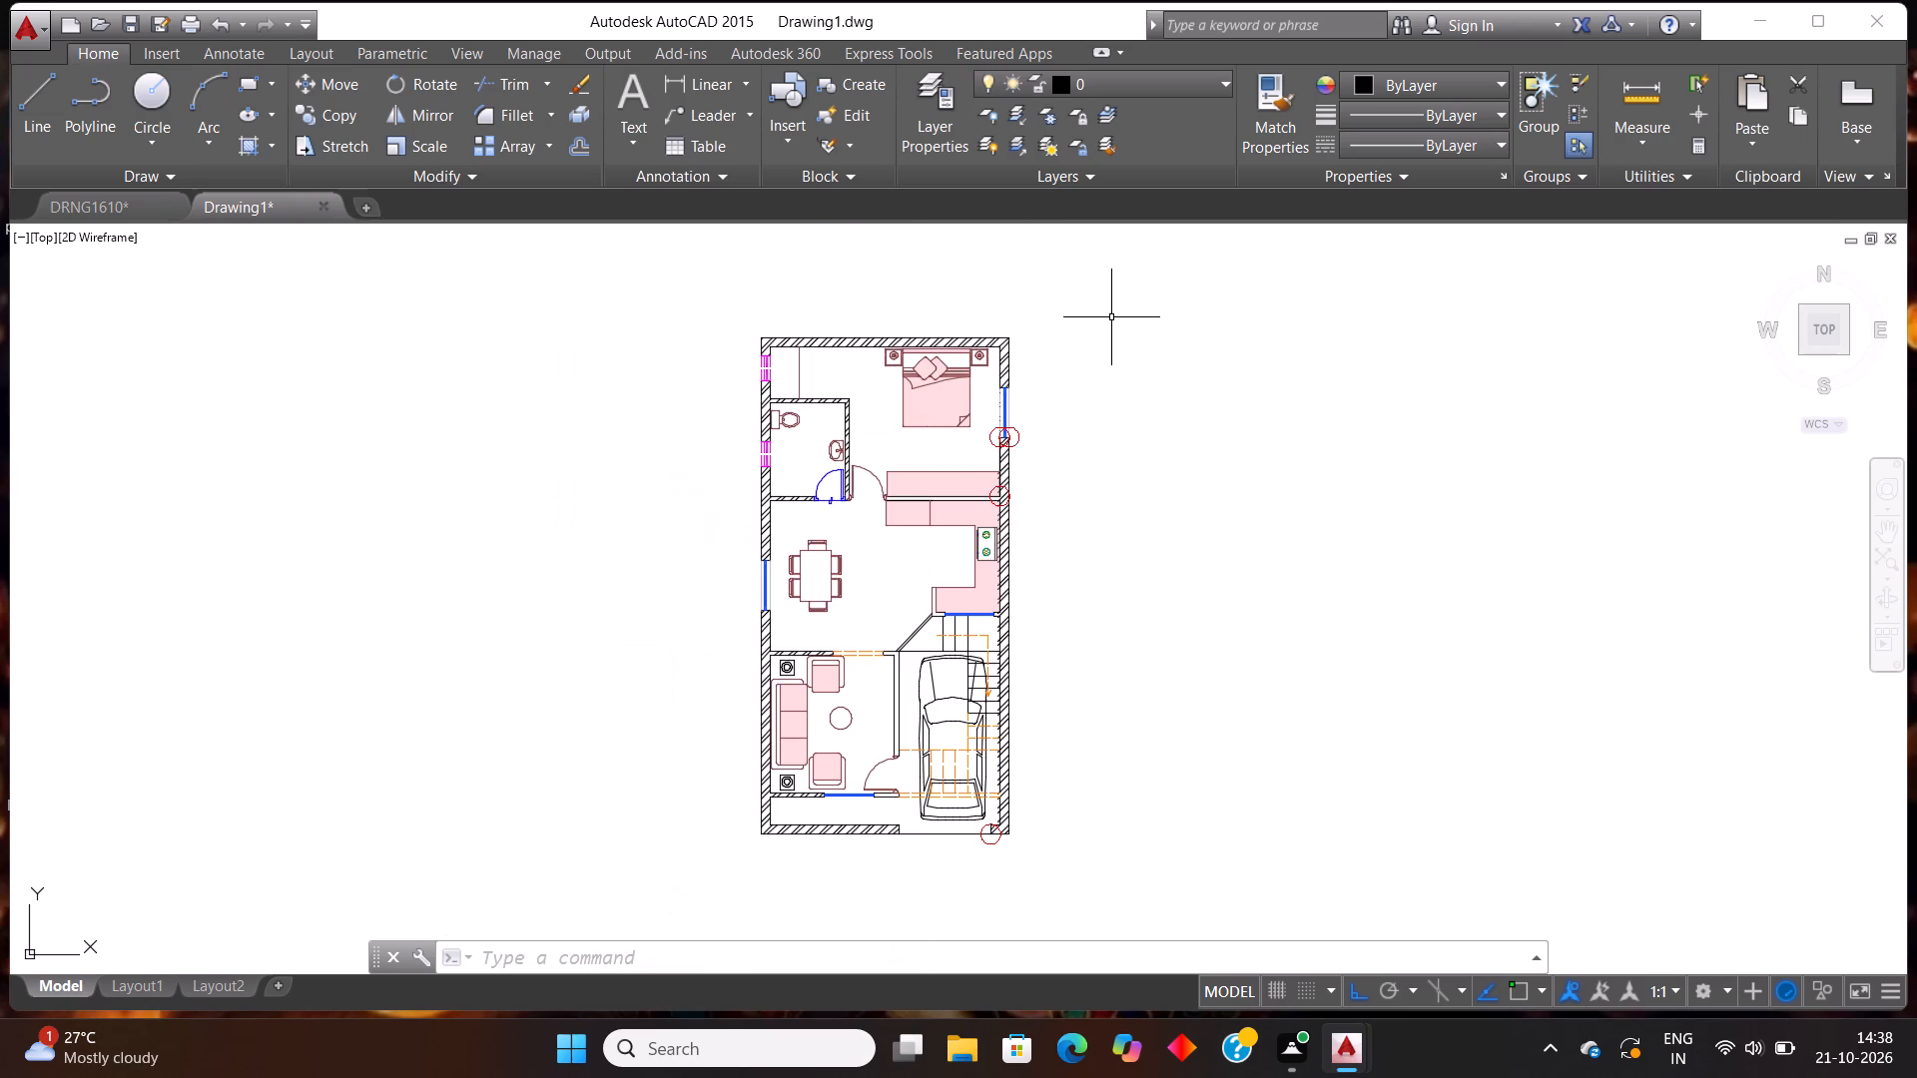
Add multiline text outside the plan, beside the dining area, reading BEDROOM with 10'X10' below it, at a text height of 9".
type("MTE")
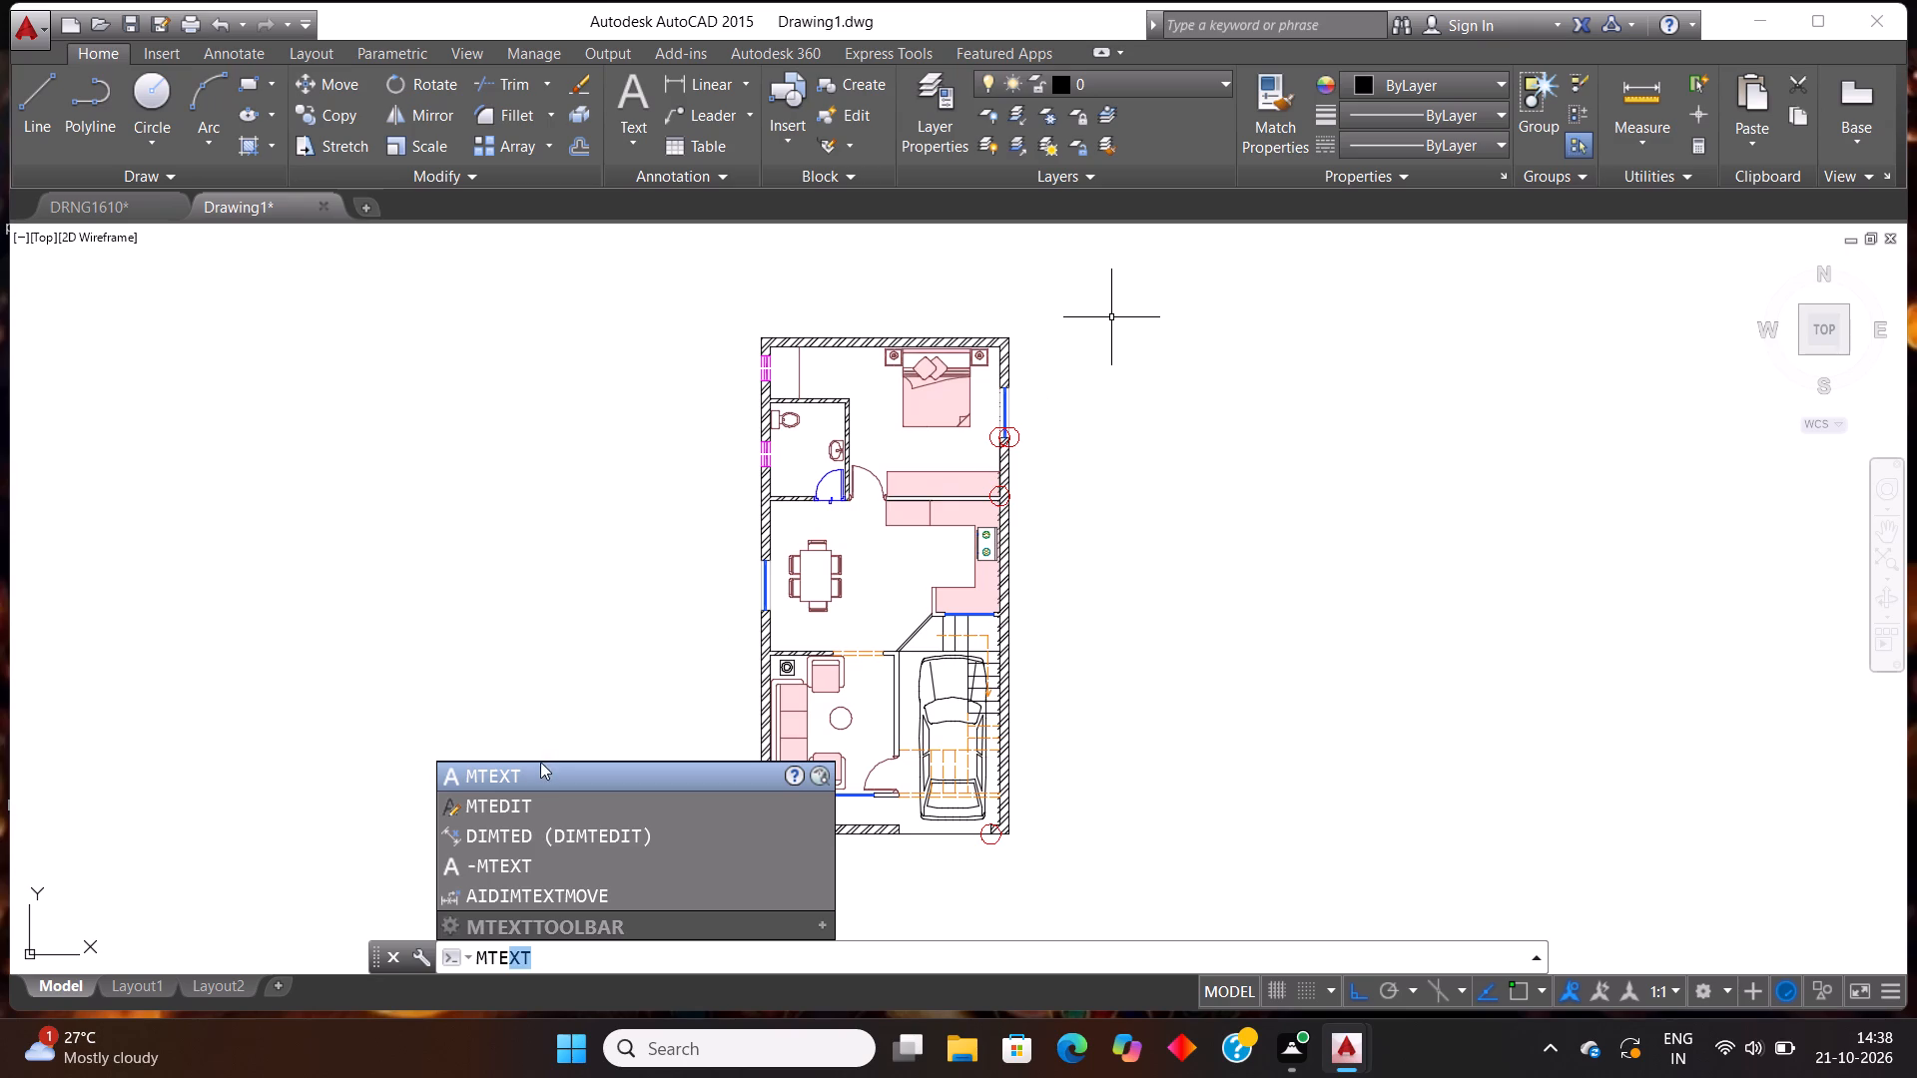
left_click(528, 781)
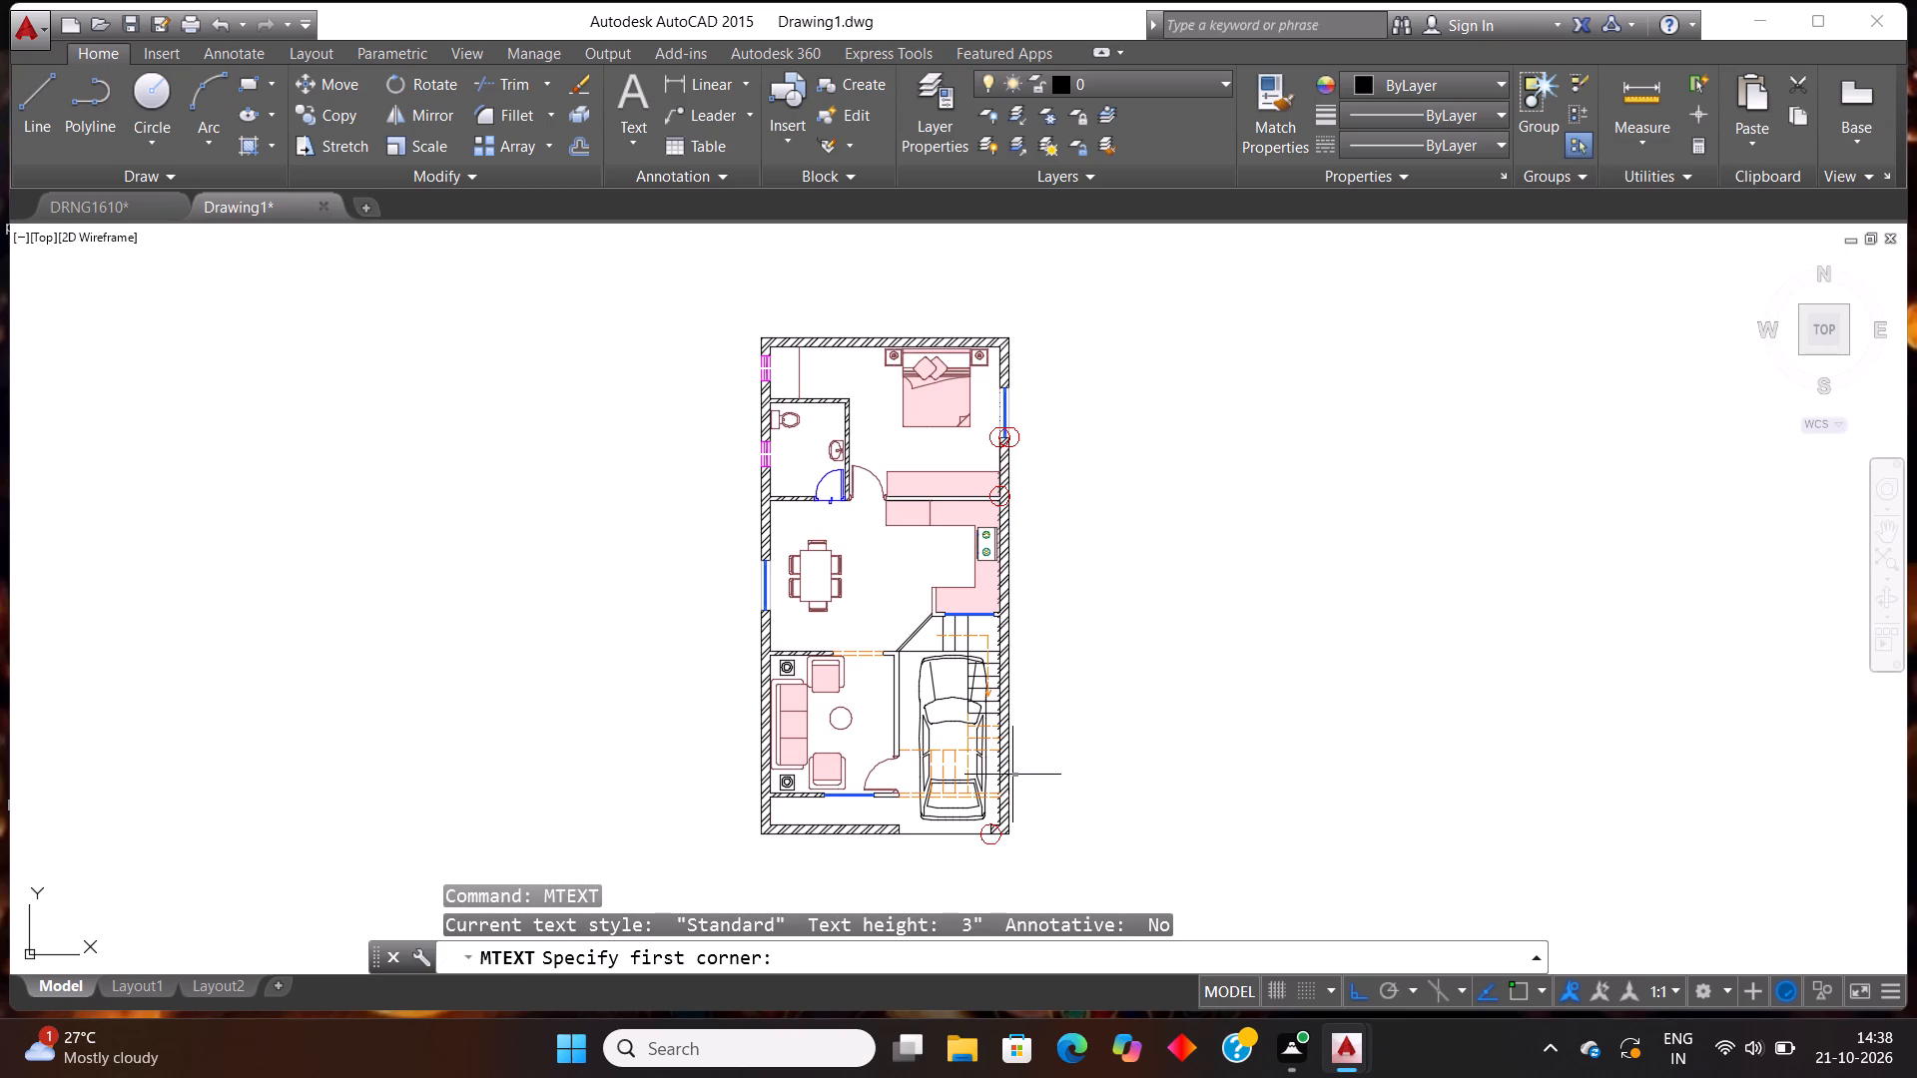
left_click(446, 535)
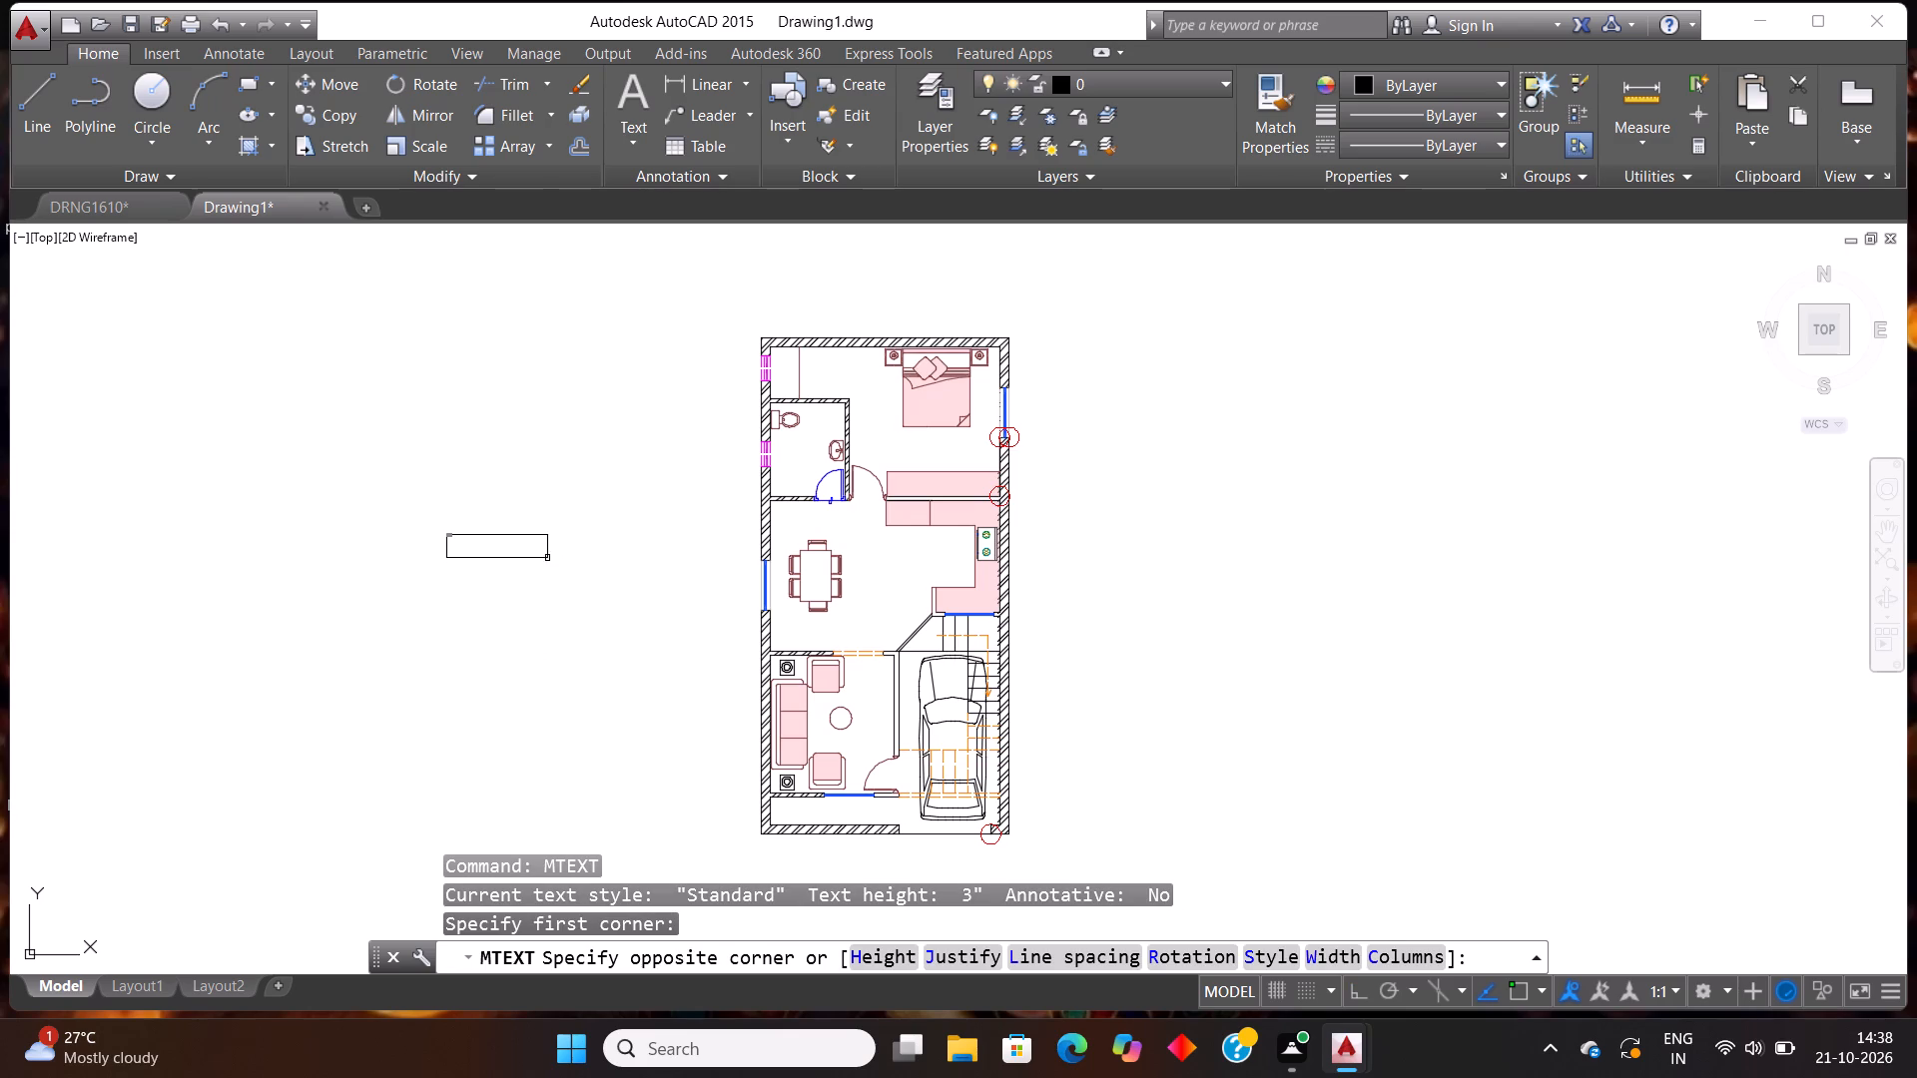
left_click(546, 561)
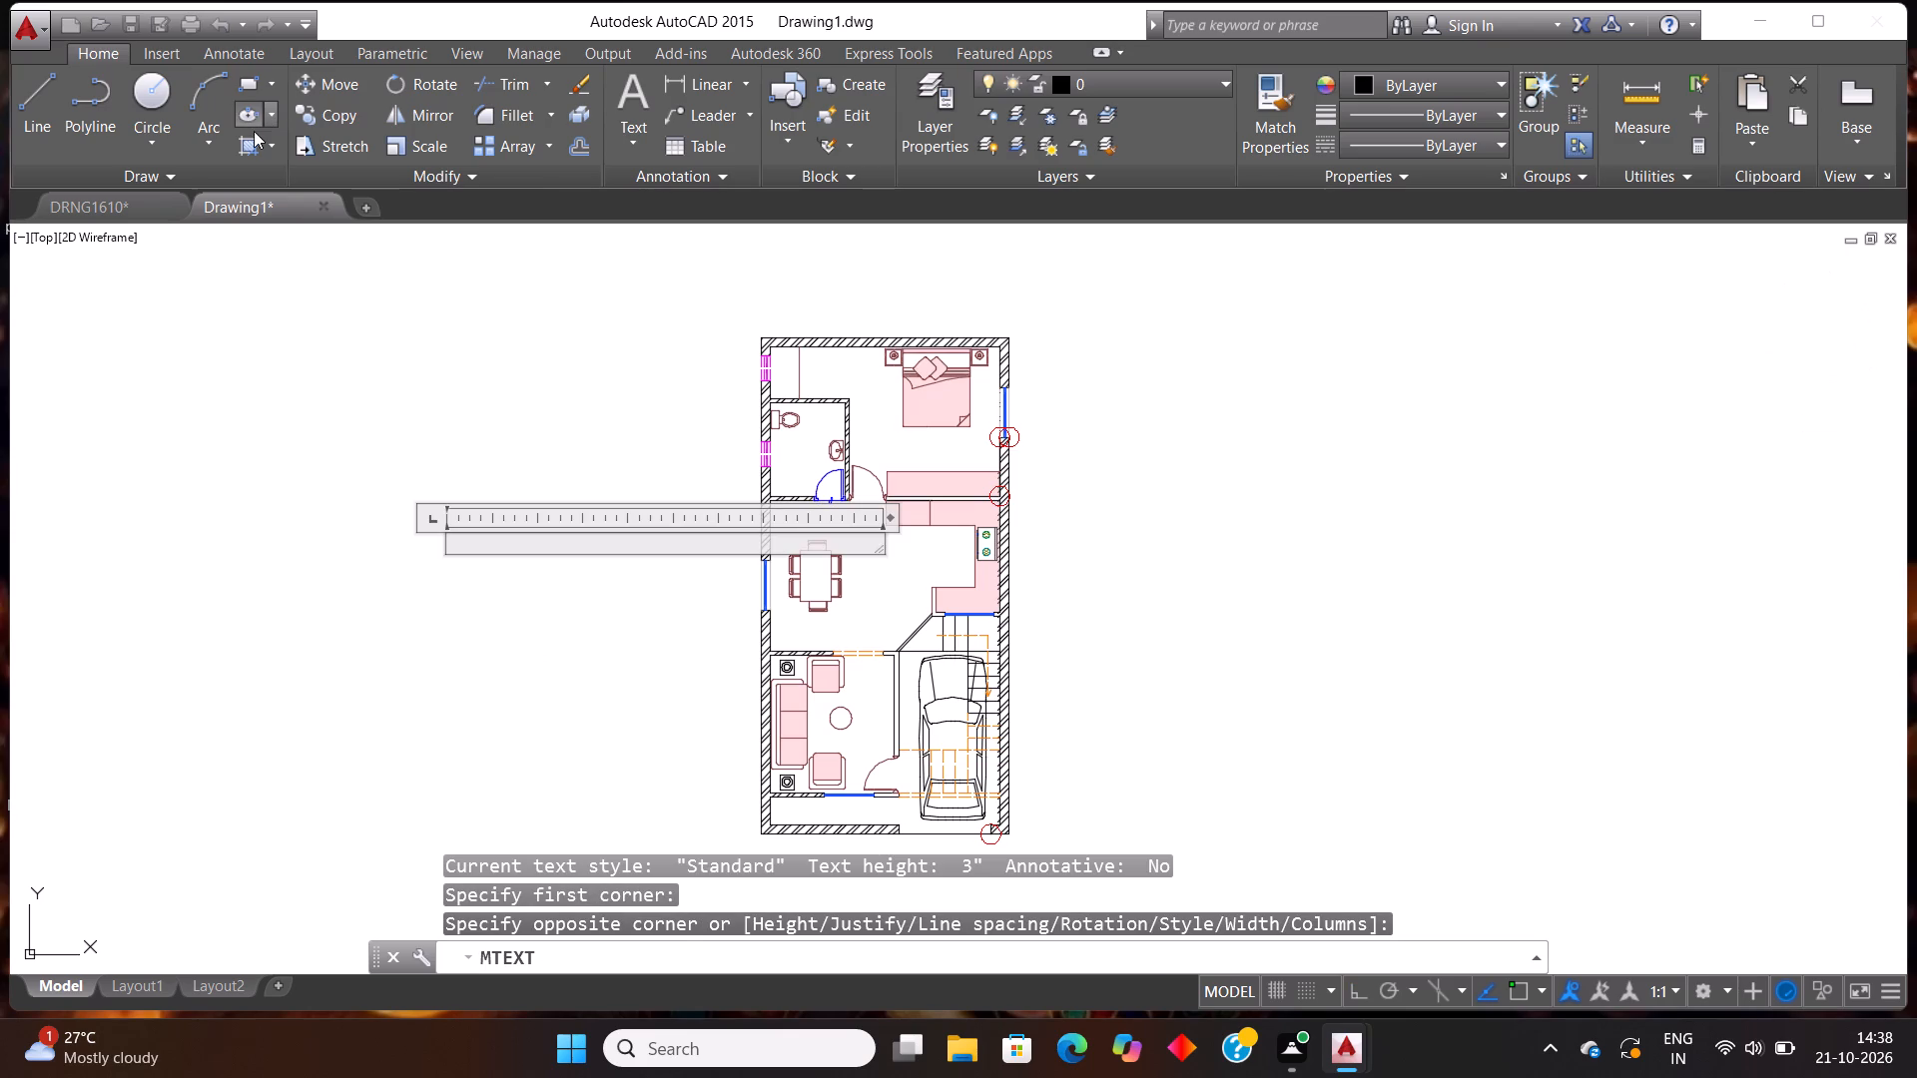
left_click(306, 120)
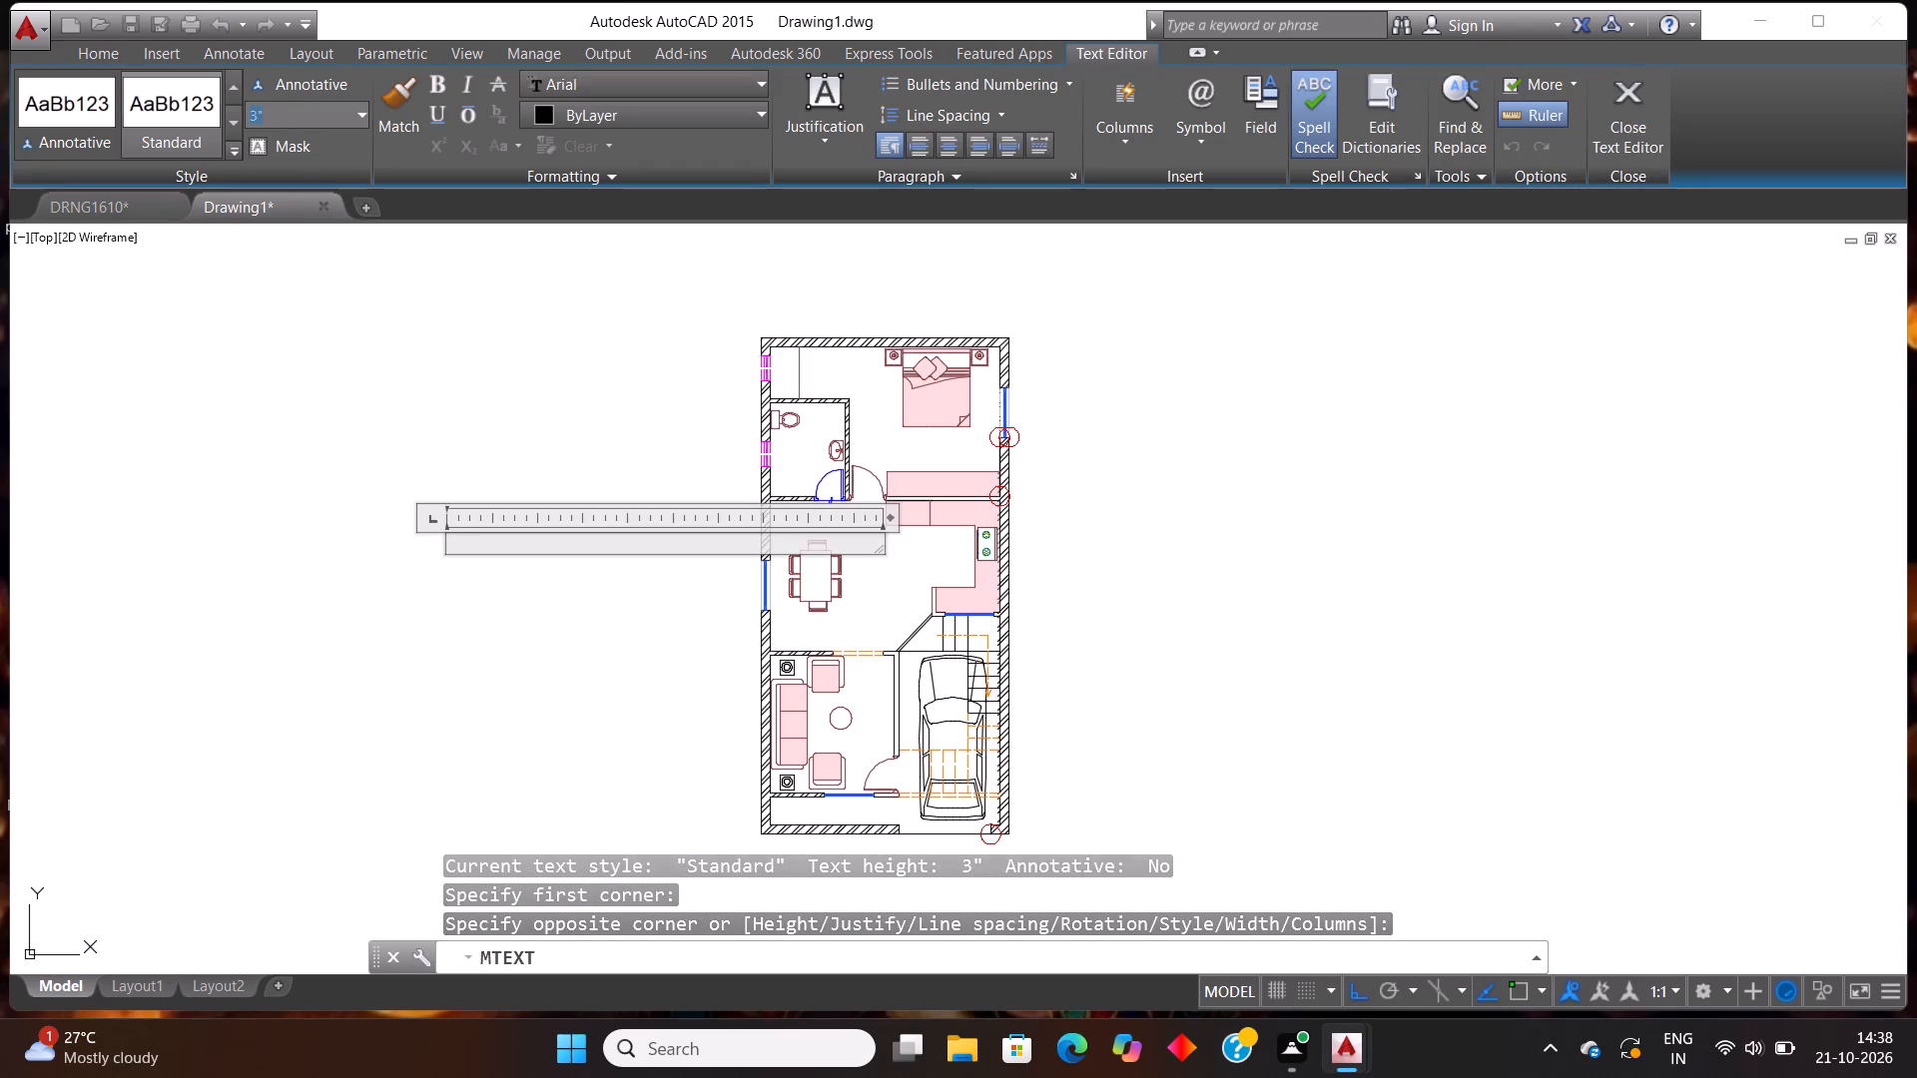
type("9\"")
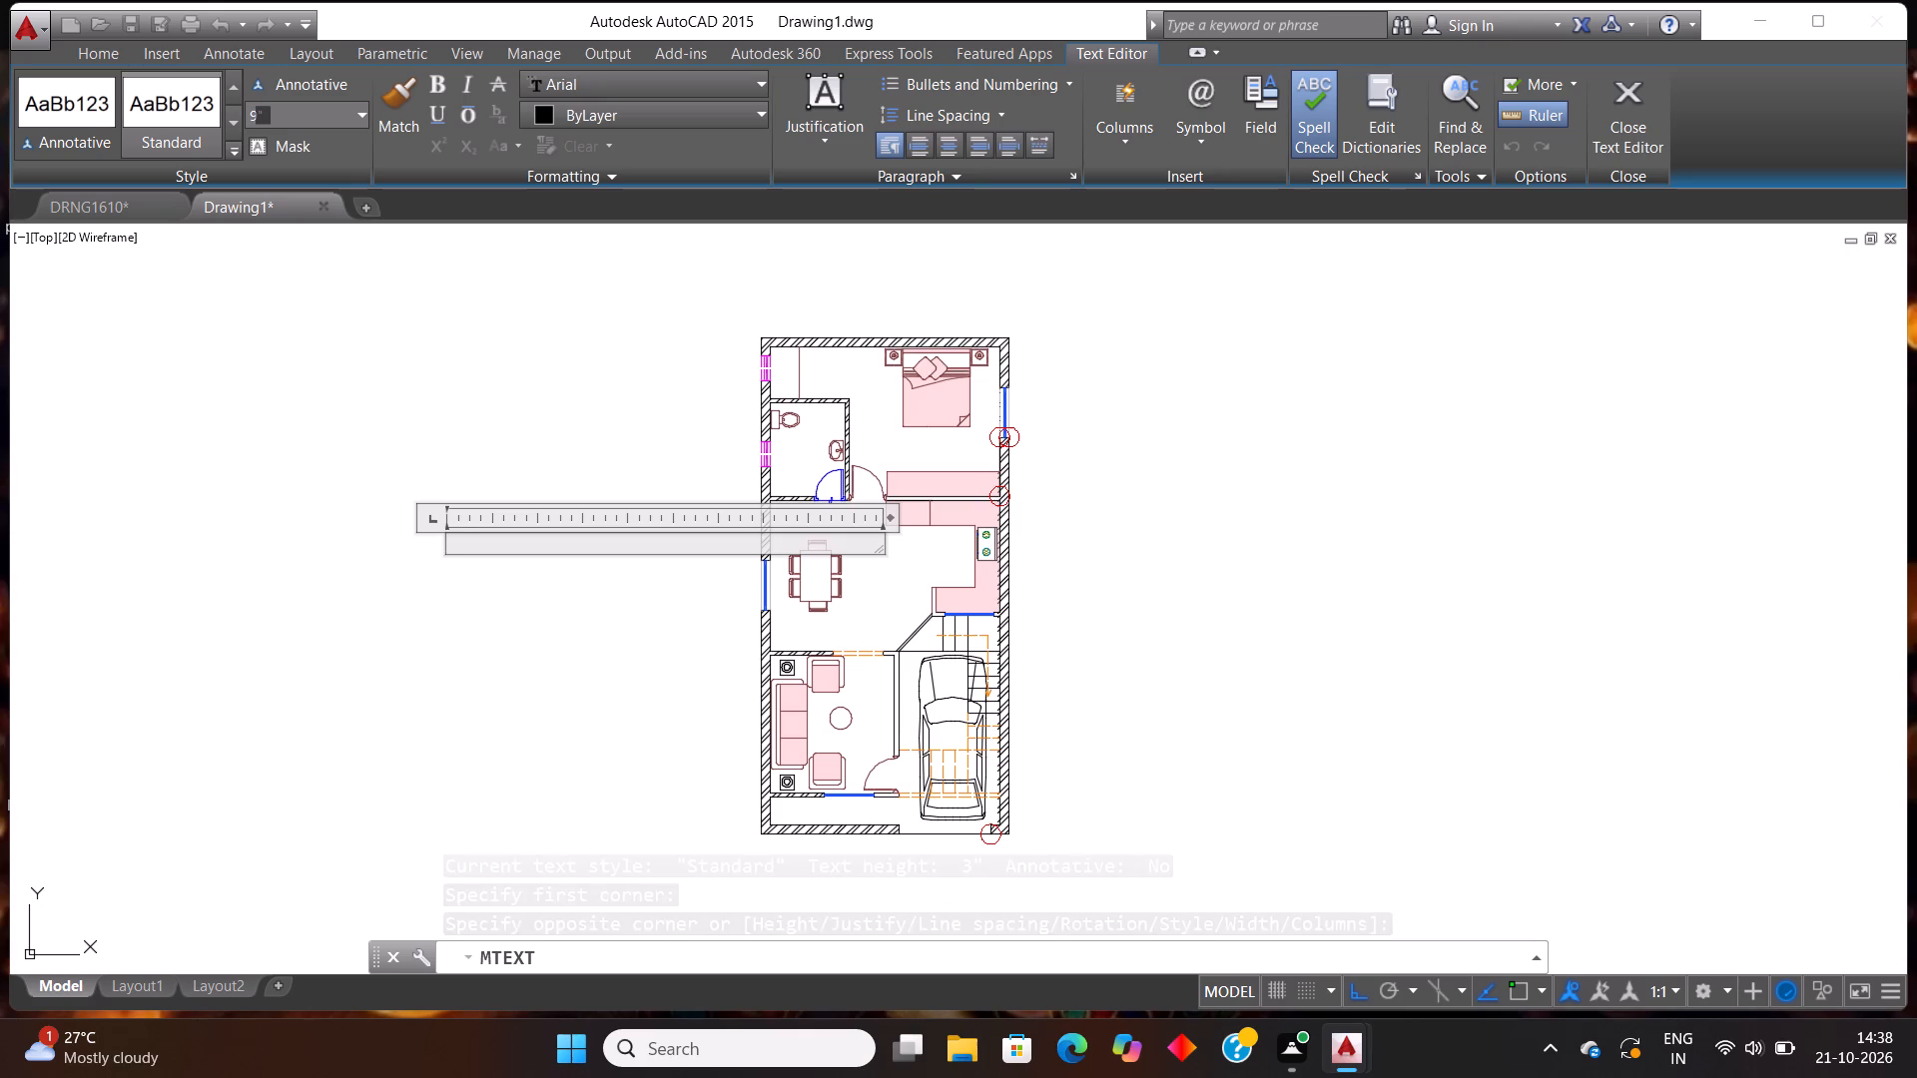
key("Return")
type("BEDROOM")
key("Return")
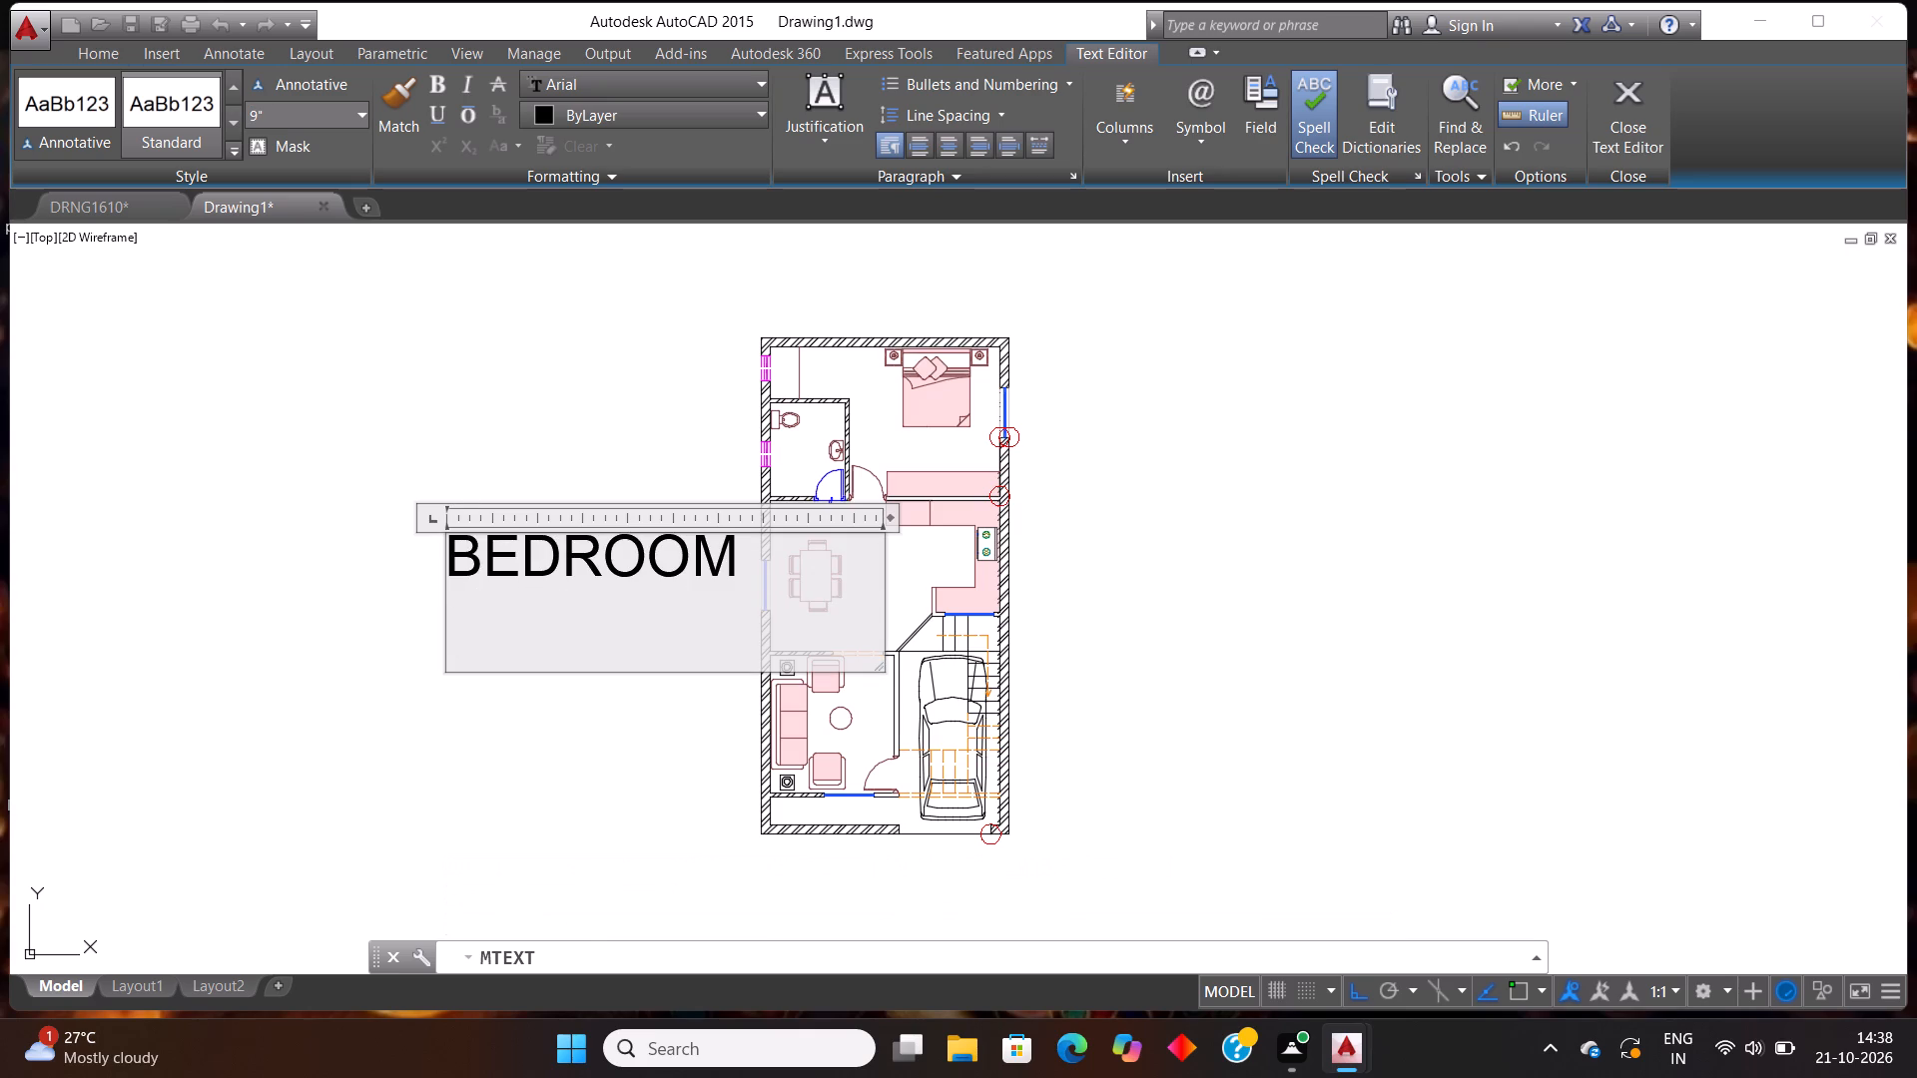
type("10'X10'")
left_click(187, 584)
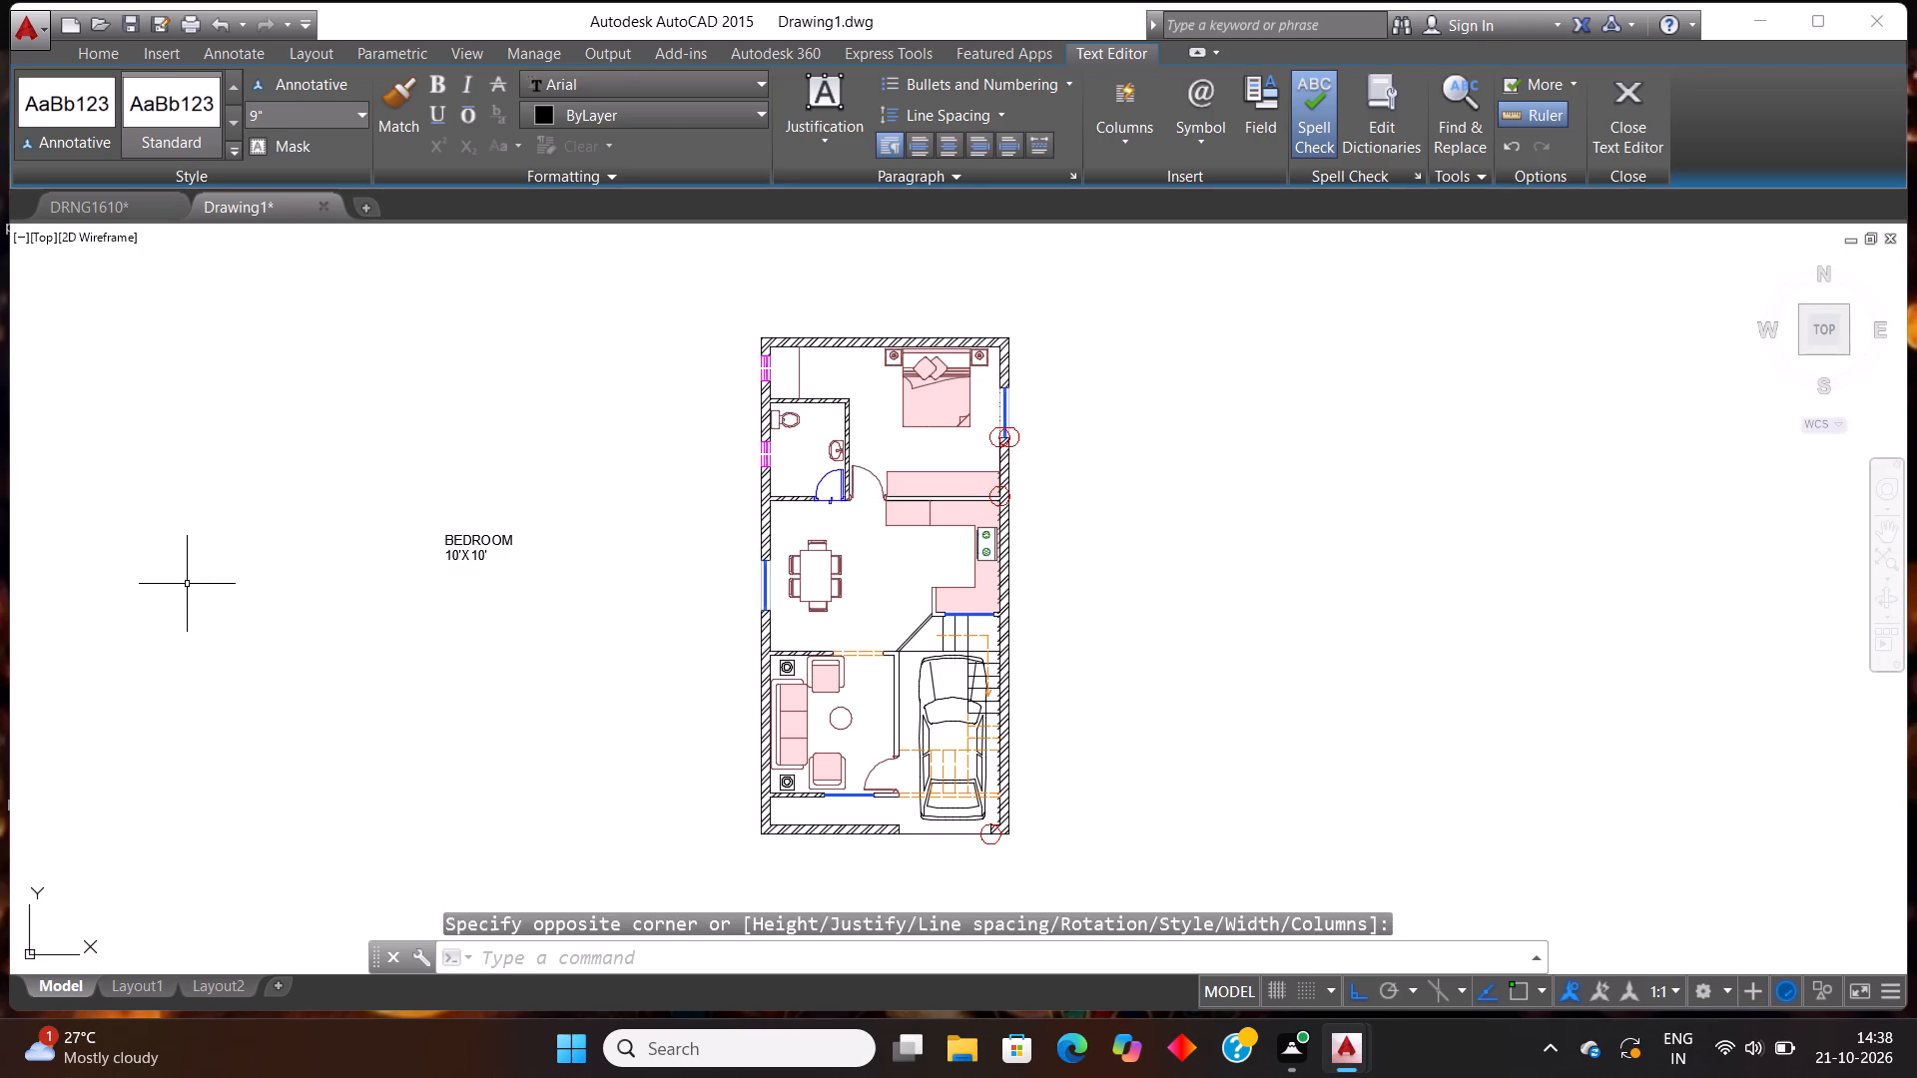
Copy the BEDROOM 10'X10' label from outside the plan into the bedroom below the bed and the dining area below the table.
left_click(569, 613)
left_click(141, 350)
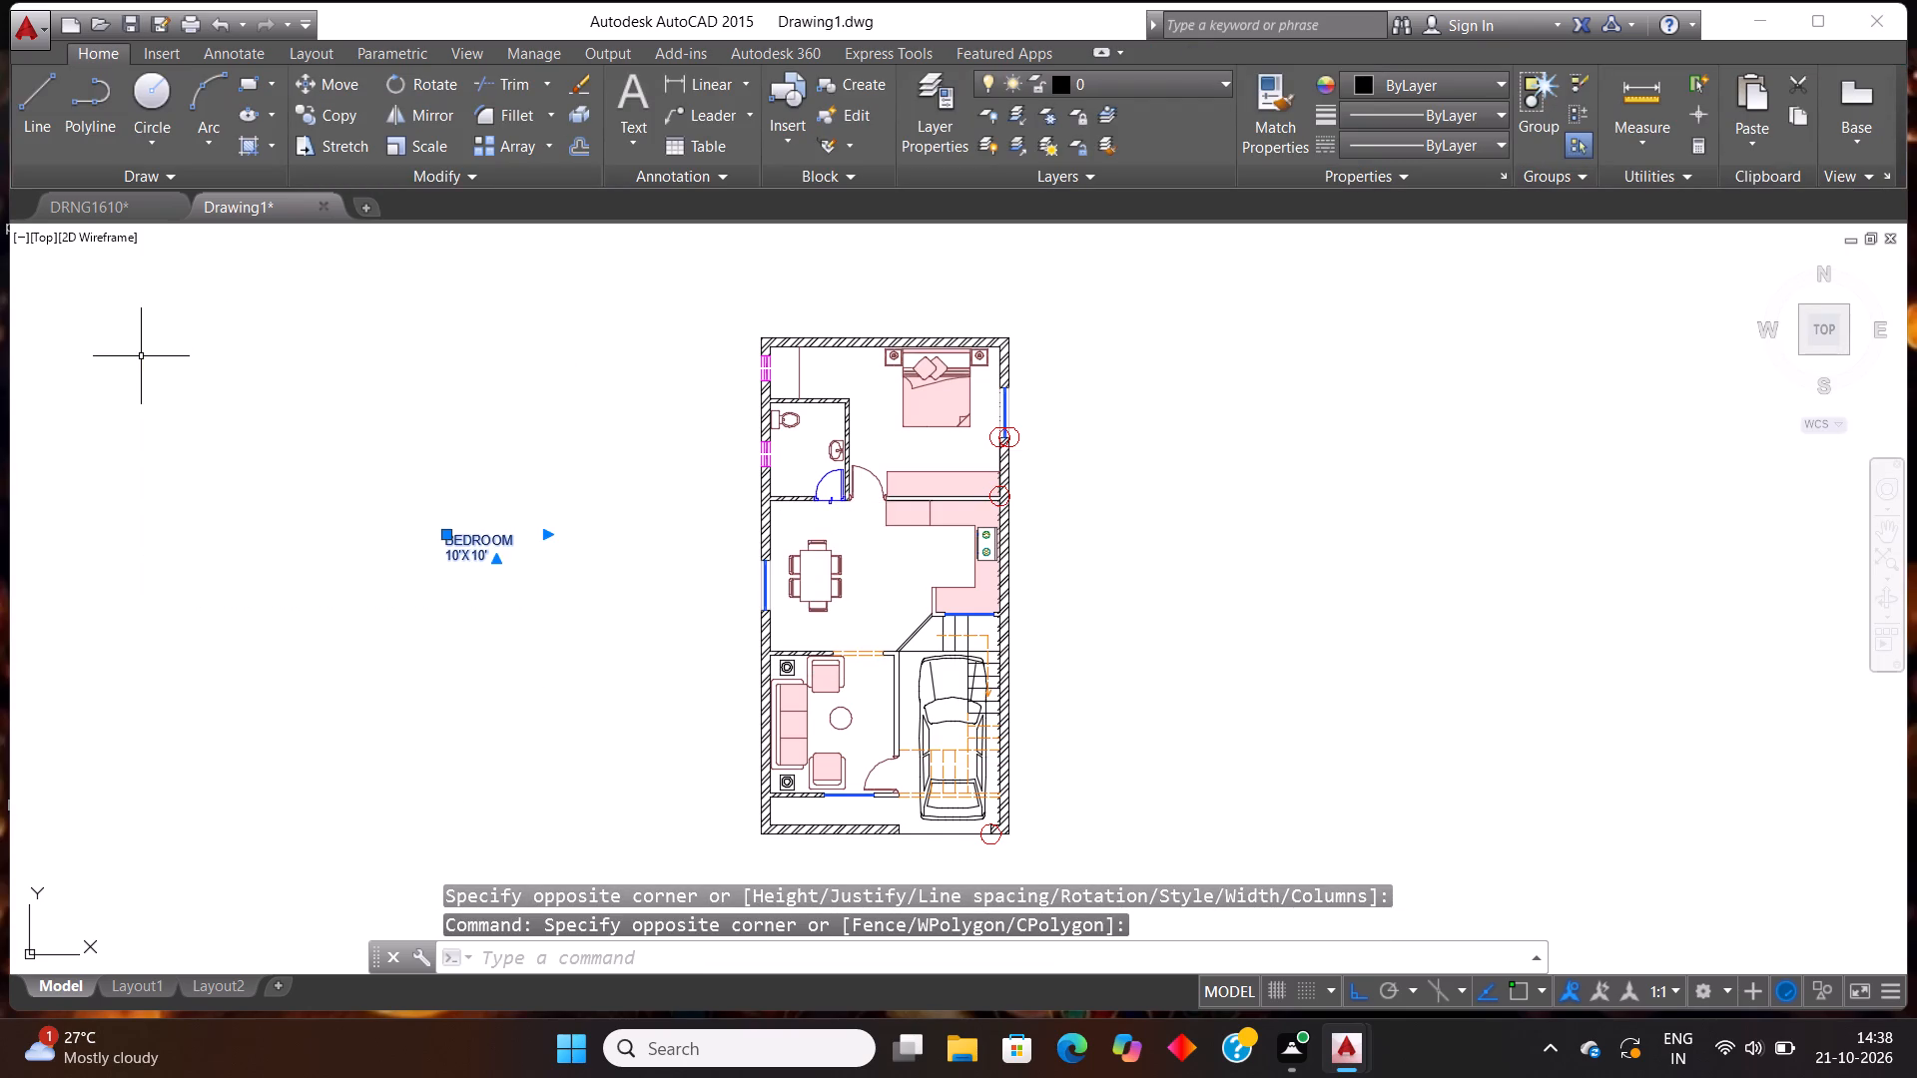
key("ctrl+c")
key("ctrl+v")
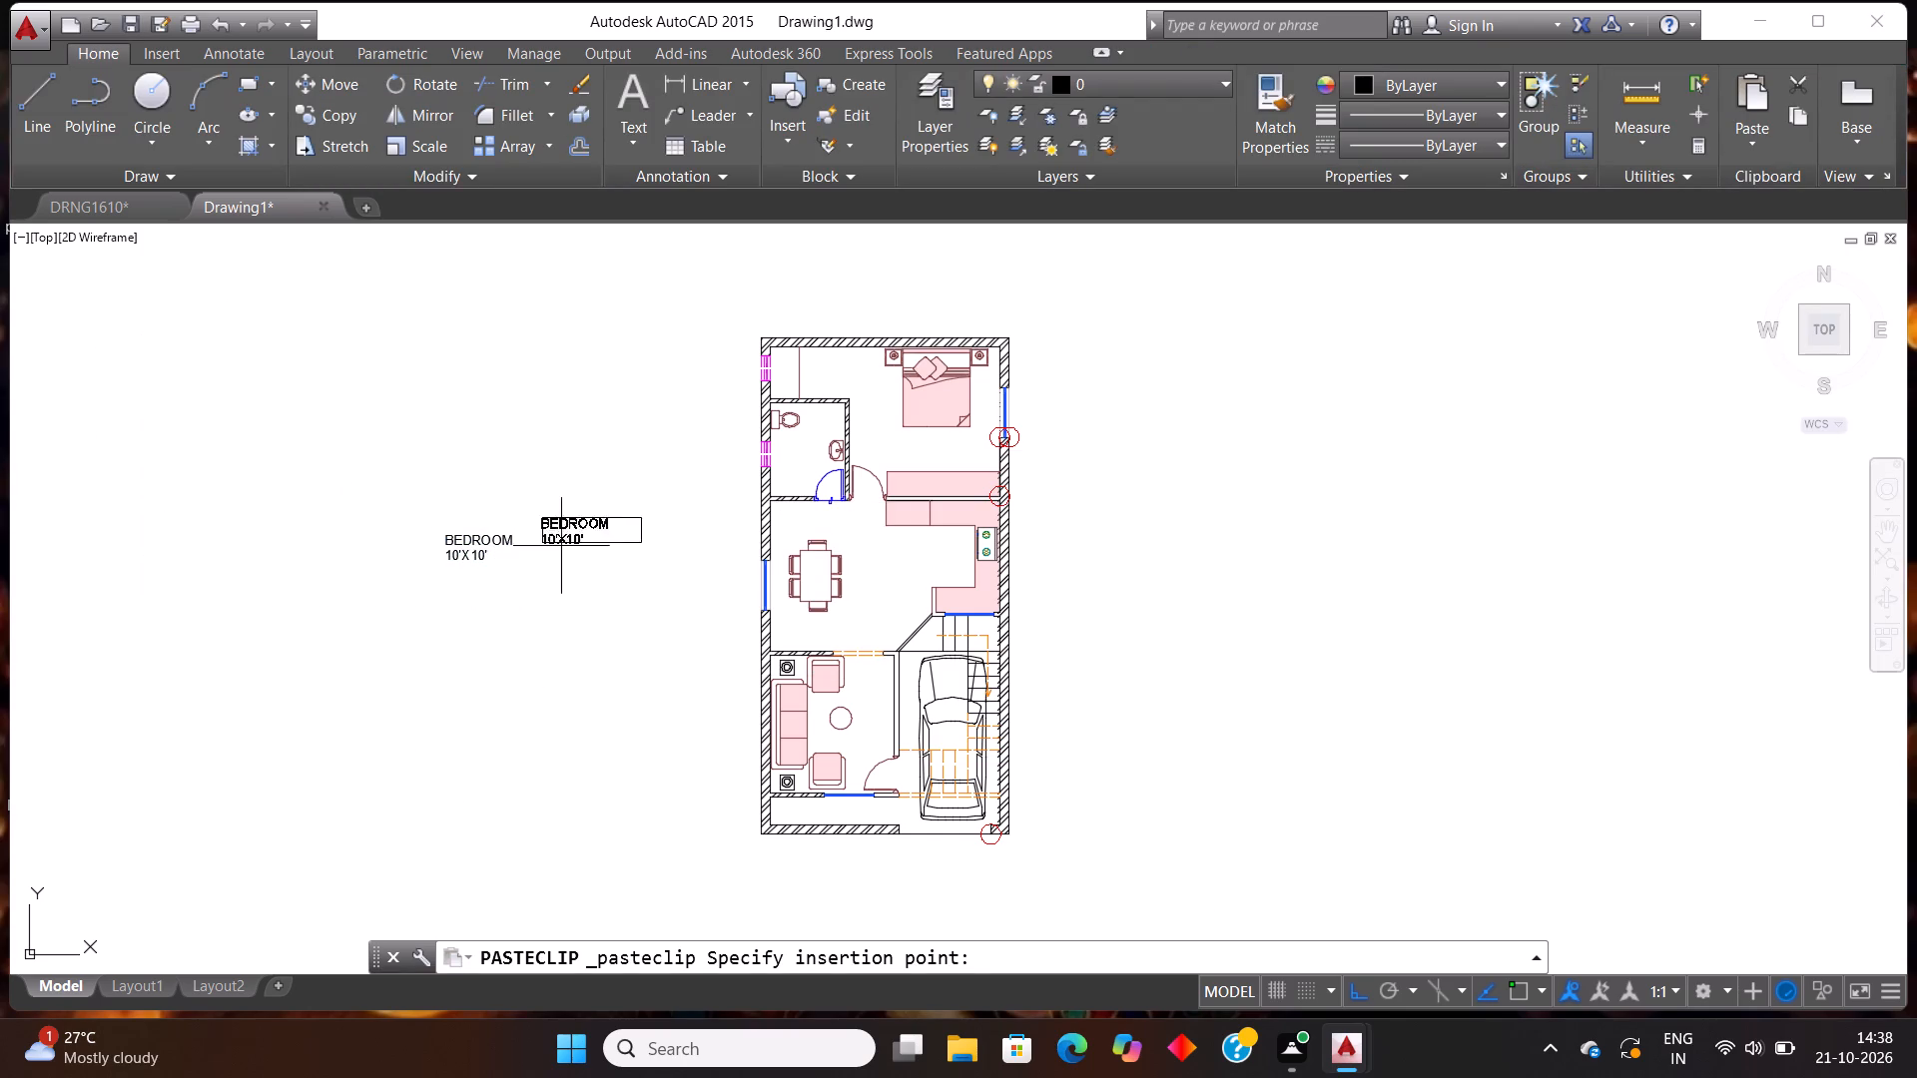
left_click(896, 466)
key("ctrl+v")
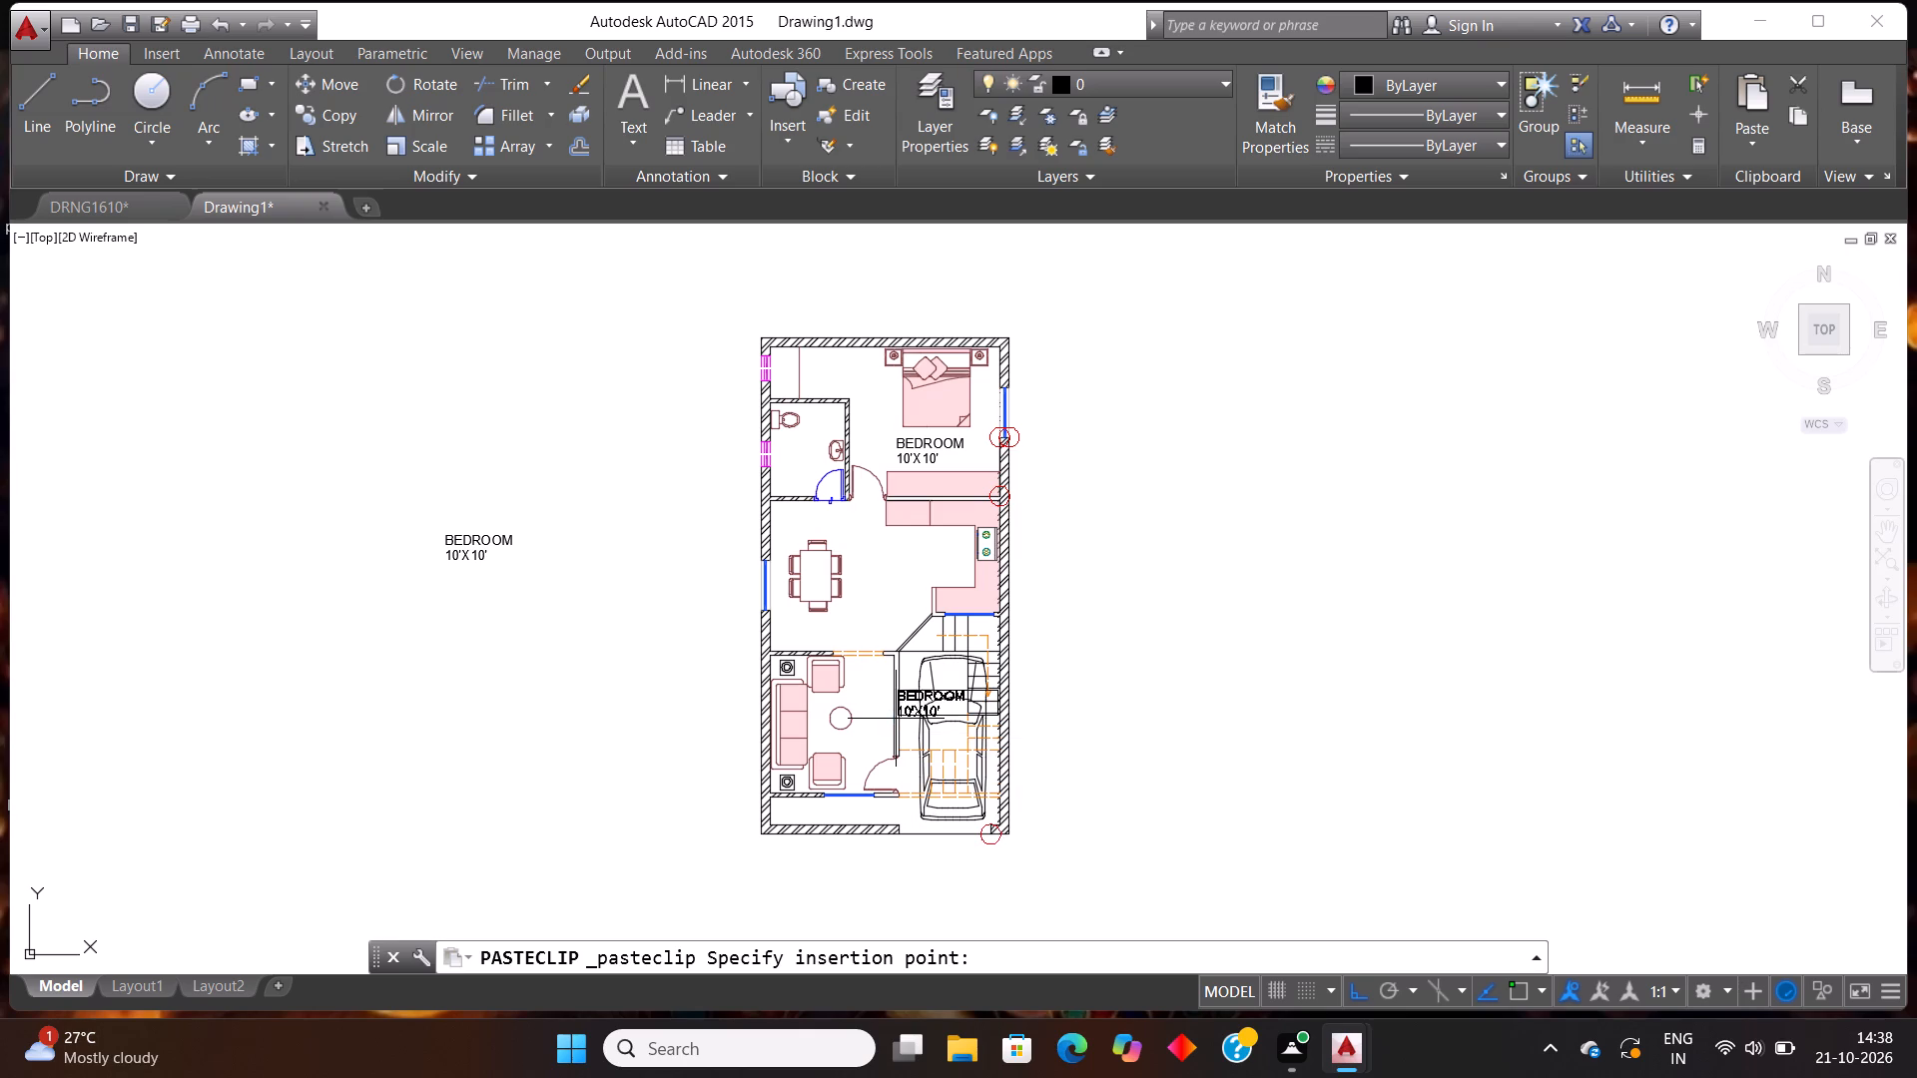
left_click(779, 648)
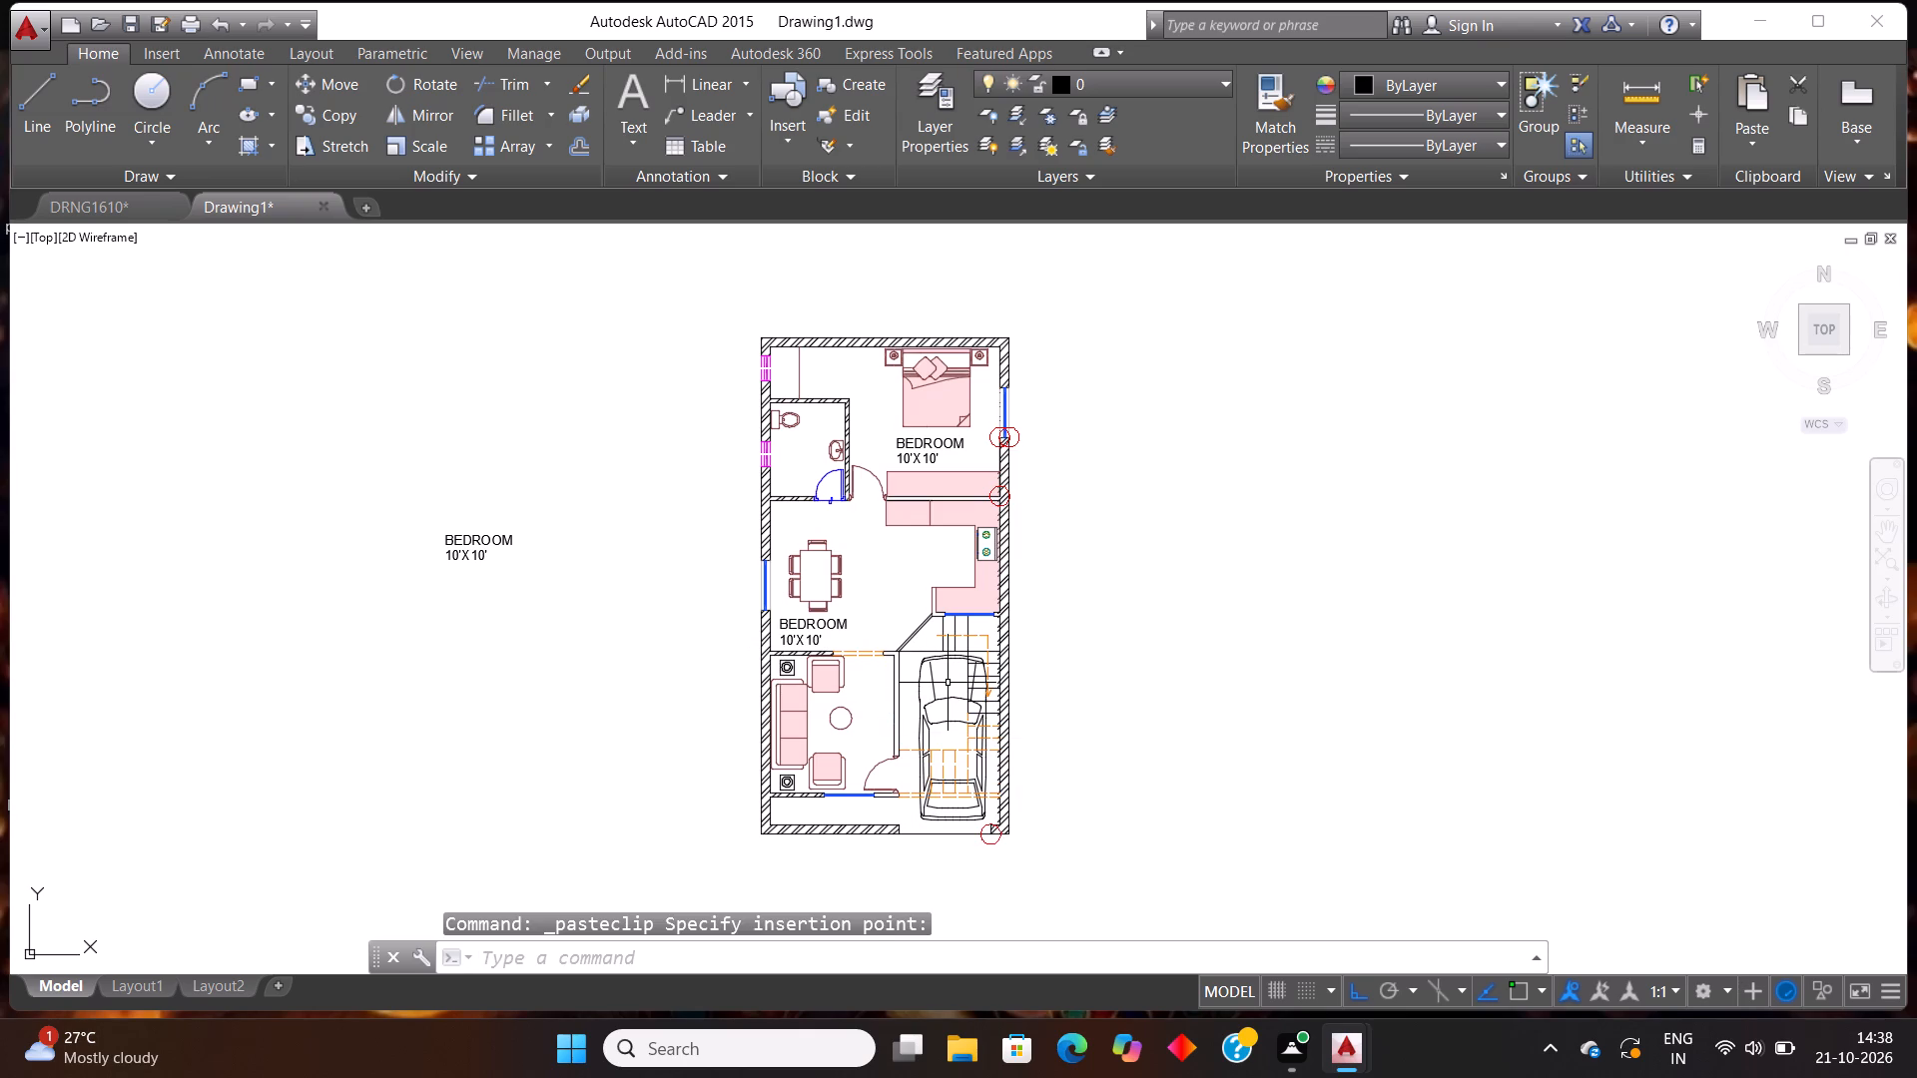
Paste two more copies of the BEDROOM label, one in the living room over the round table and one in the kitchen.
key("ctrl+v")
scroll(824, 762, "up", 6)
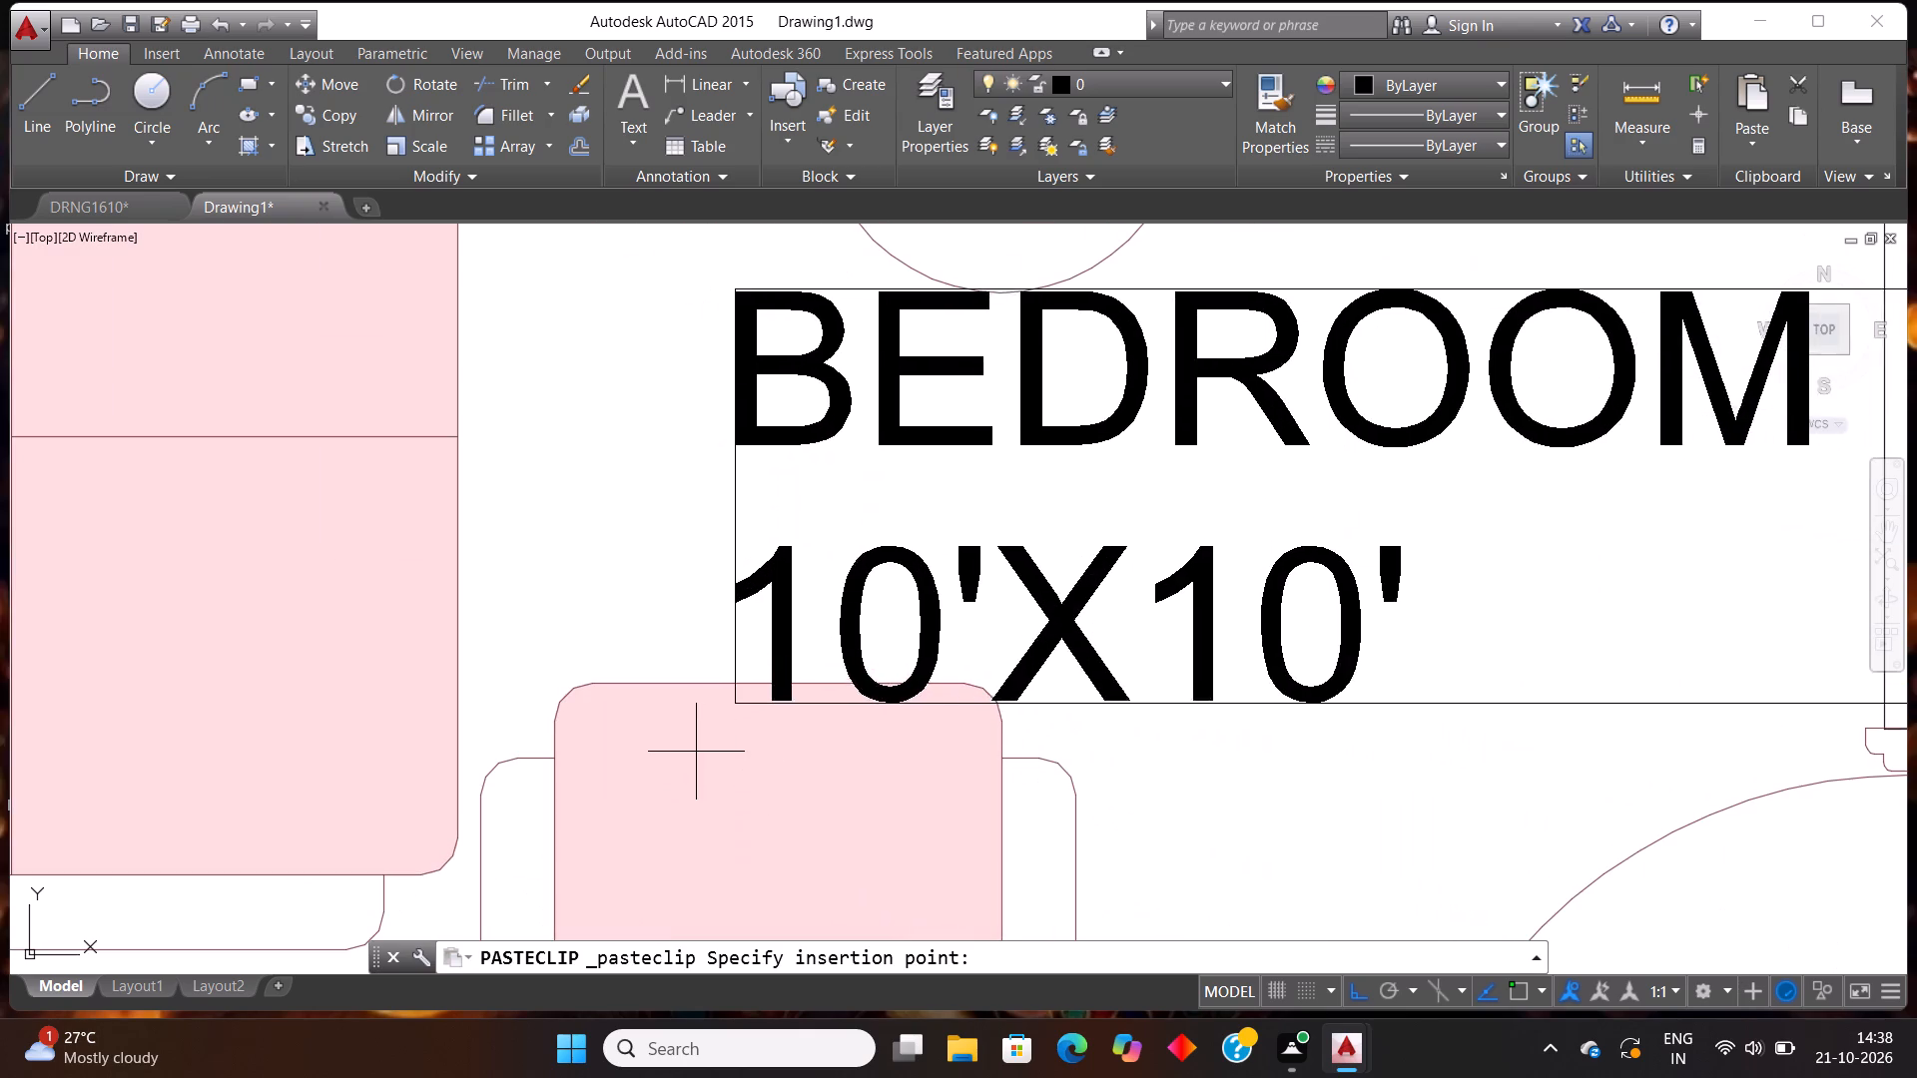
scroll(695, 750, "down", 4)
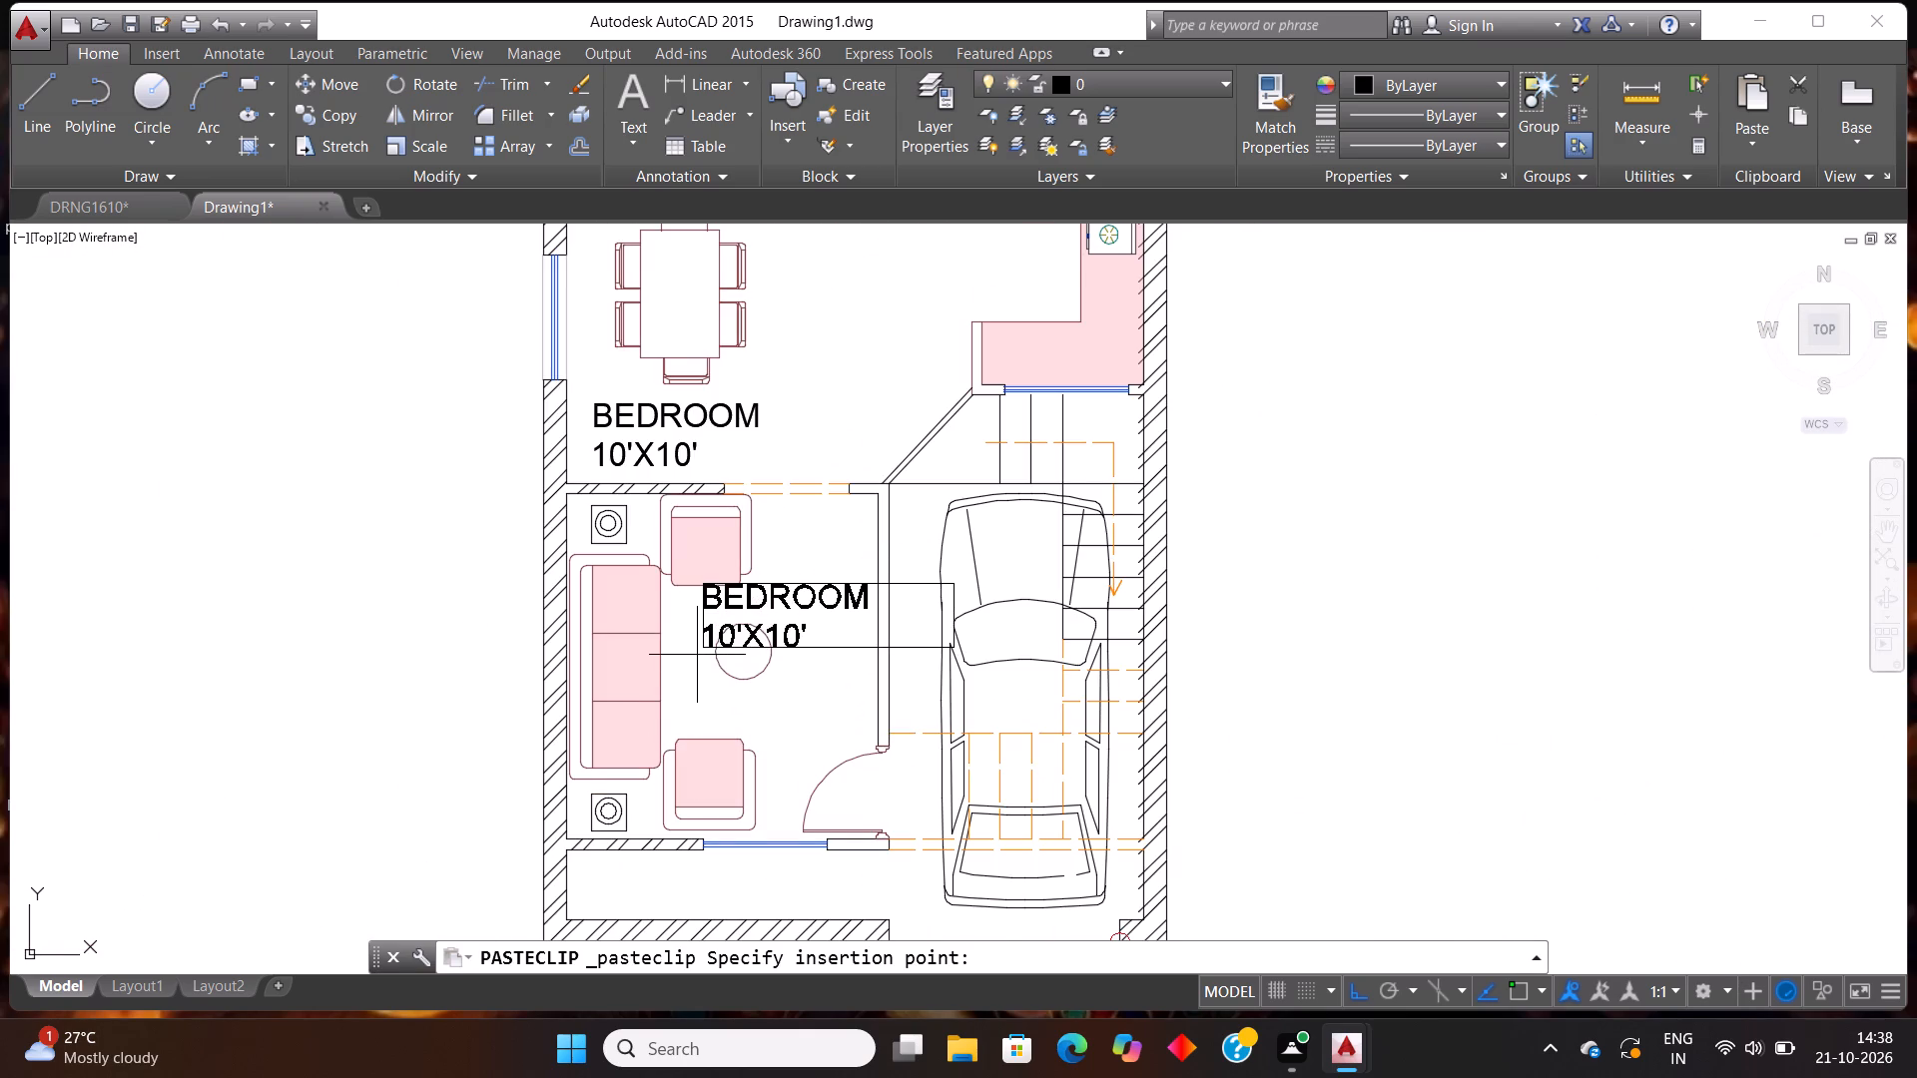
left_click(691, 688)
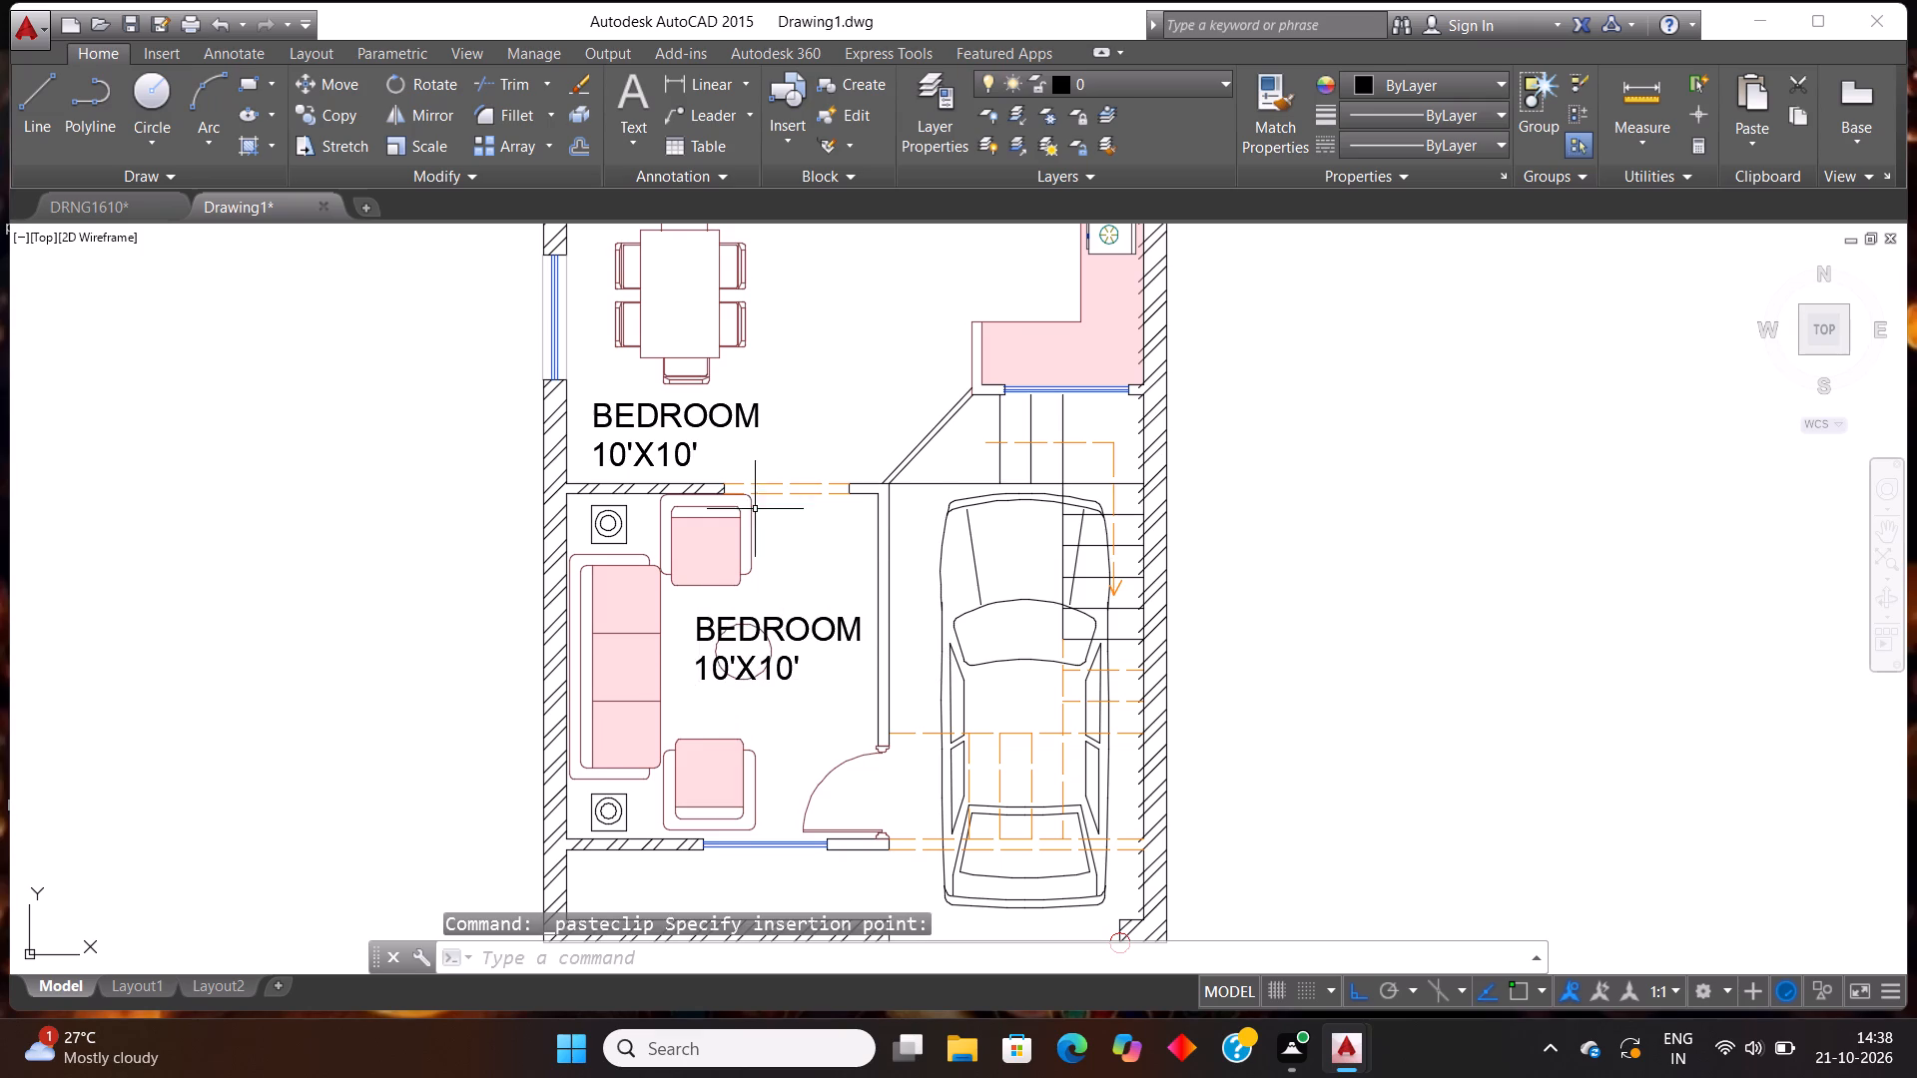
scroll(677, 431, "down", 3)
scroll(770, 424, "up", 2)
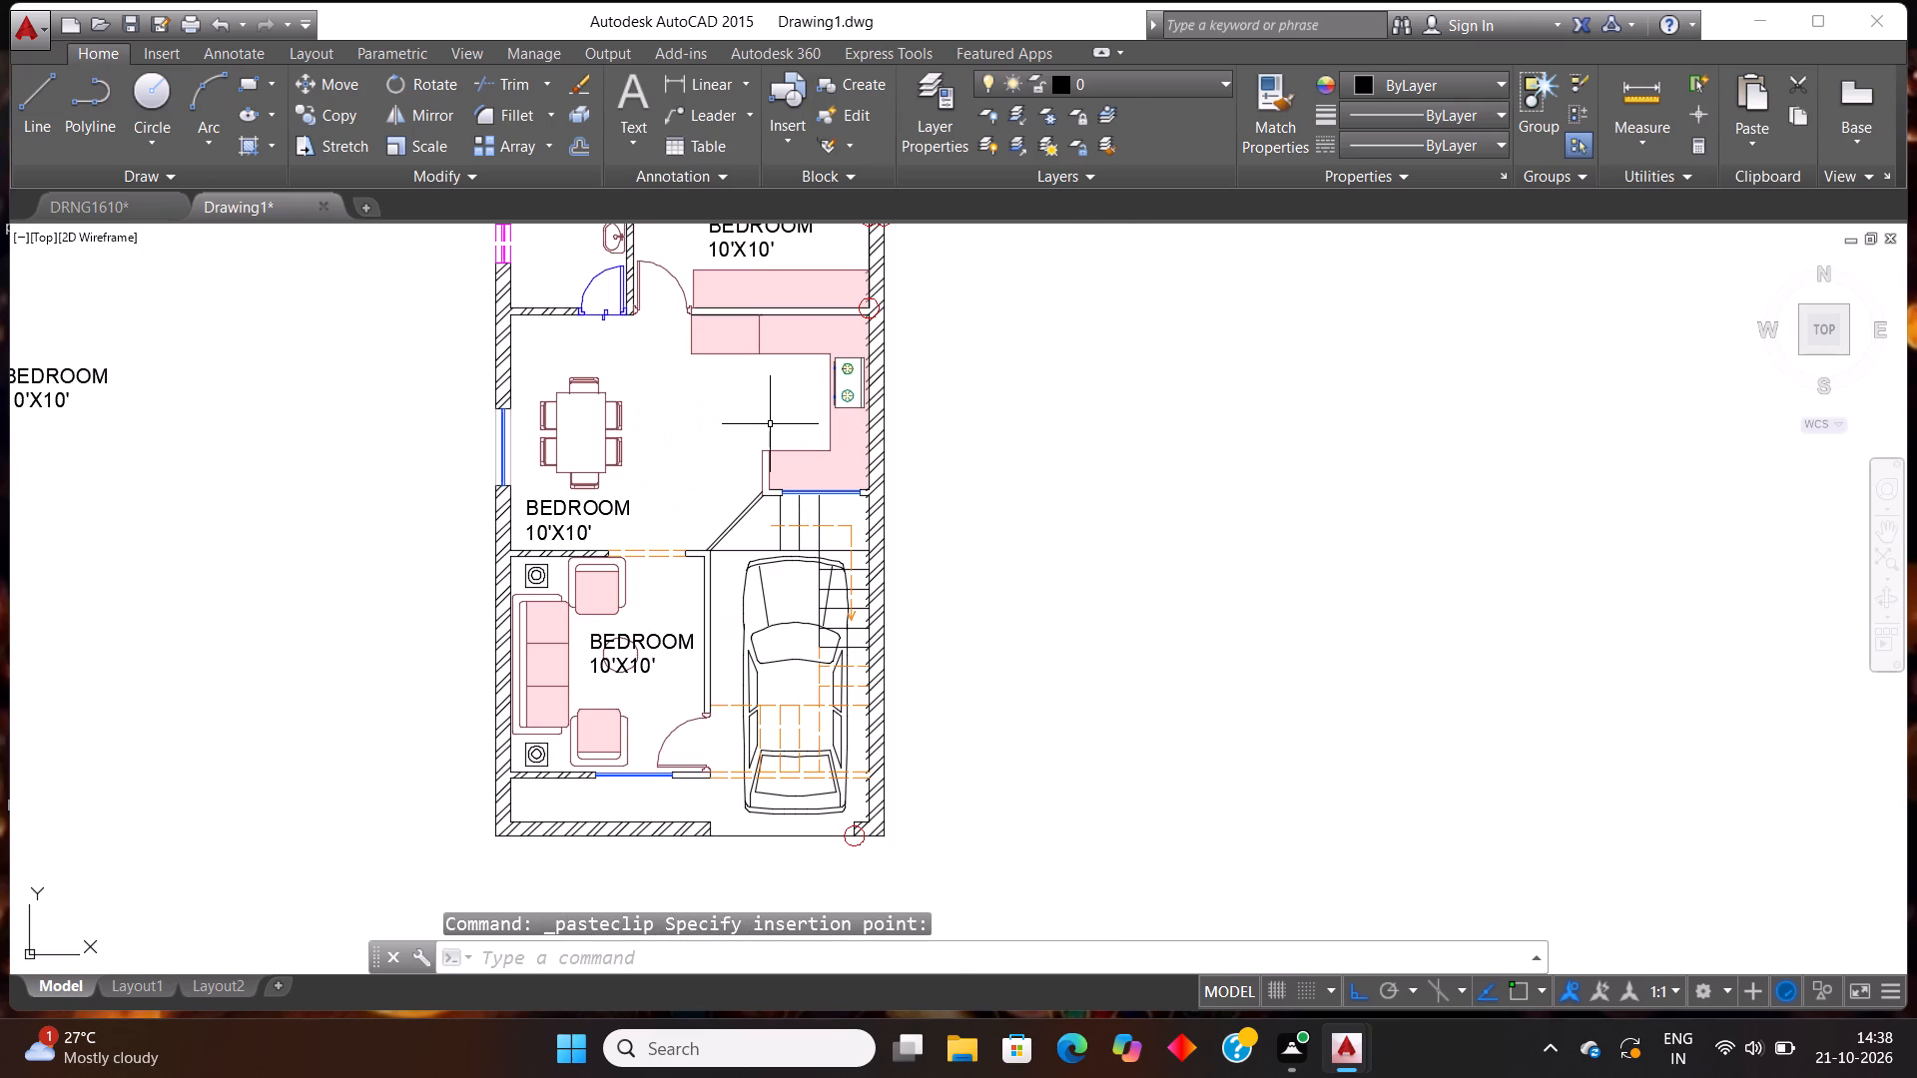
key("ctrl+v")
left_click(712, 427)
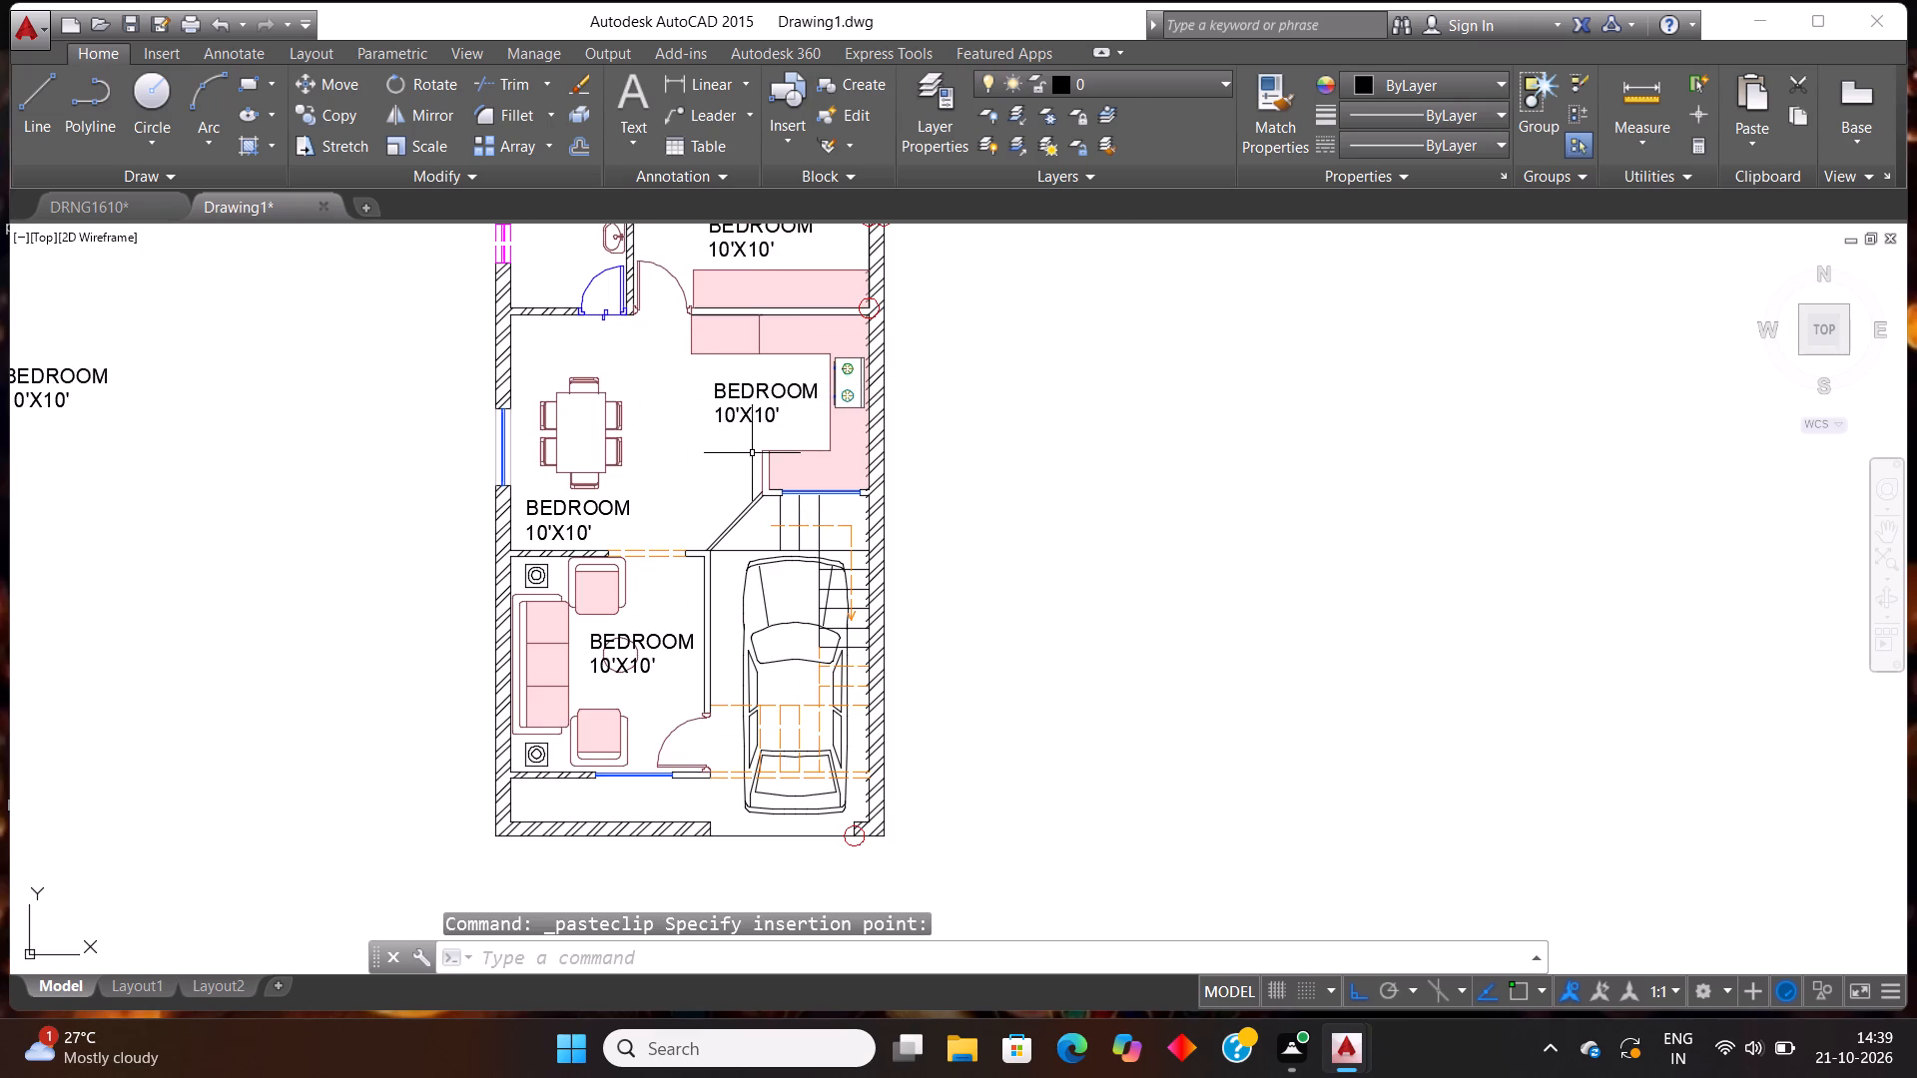
Delete the original BEDROOM label outside the plan.
scroll(755, 453, "down", 2)
scroll(746, 636, "up", 2)
scroll(755, 580, "down", 2)
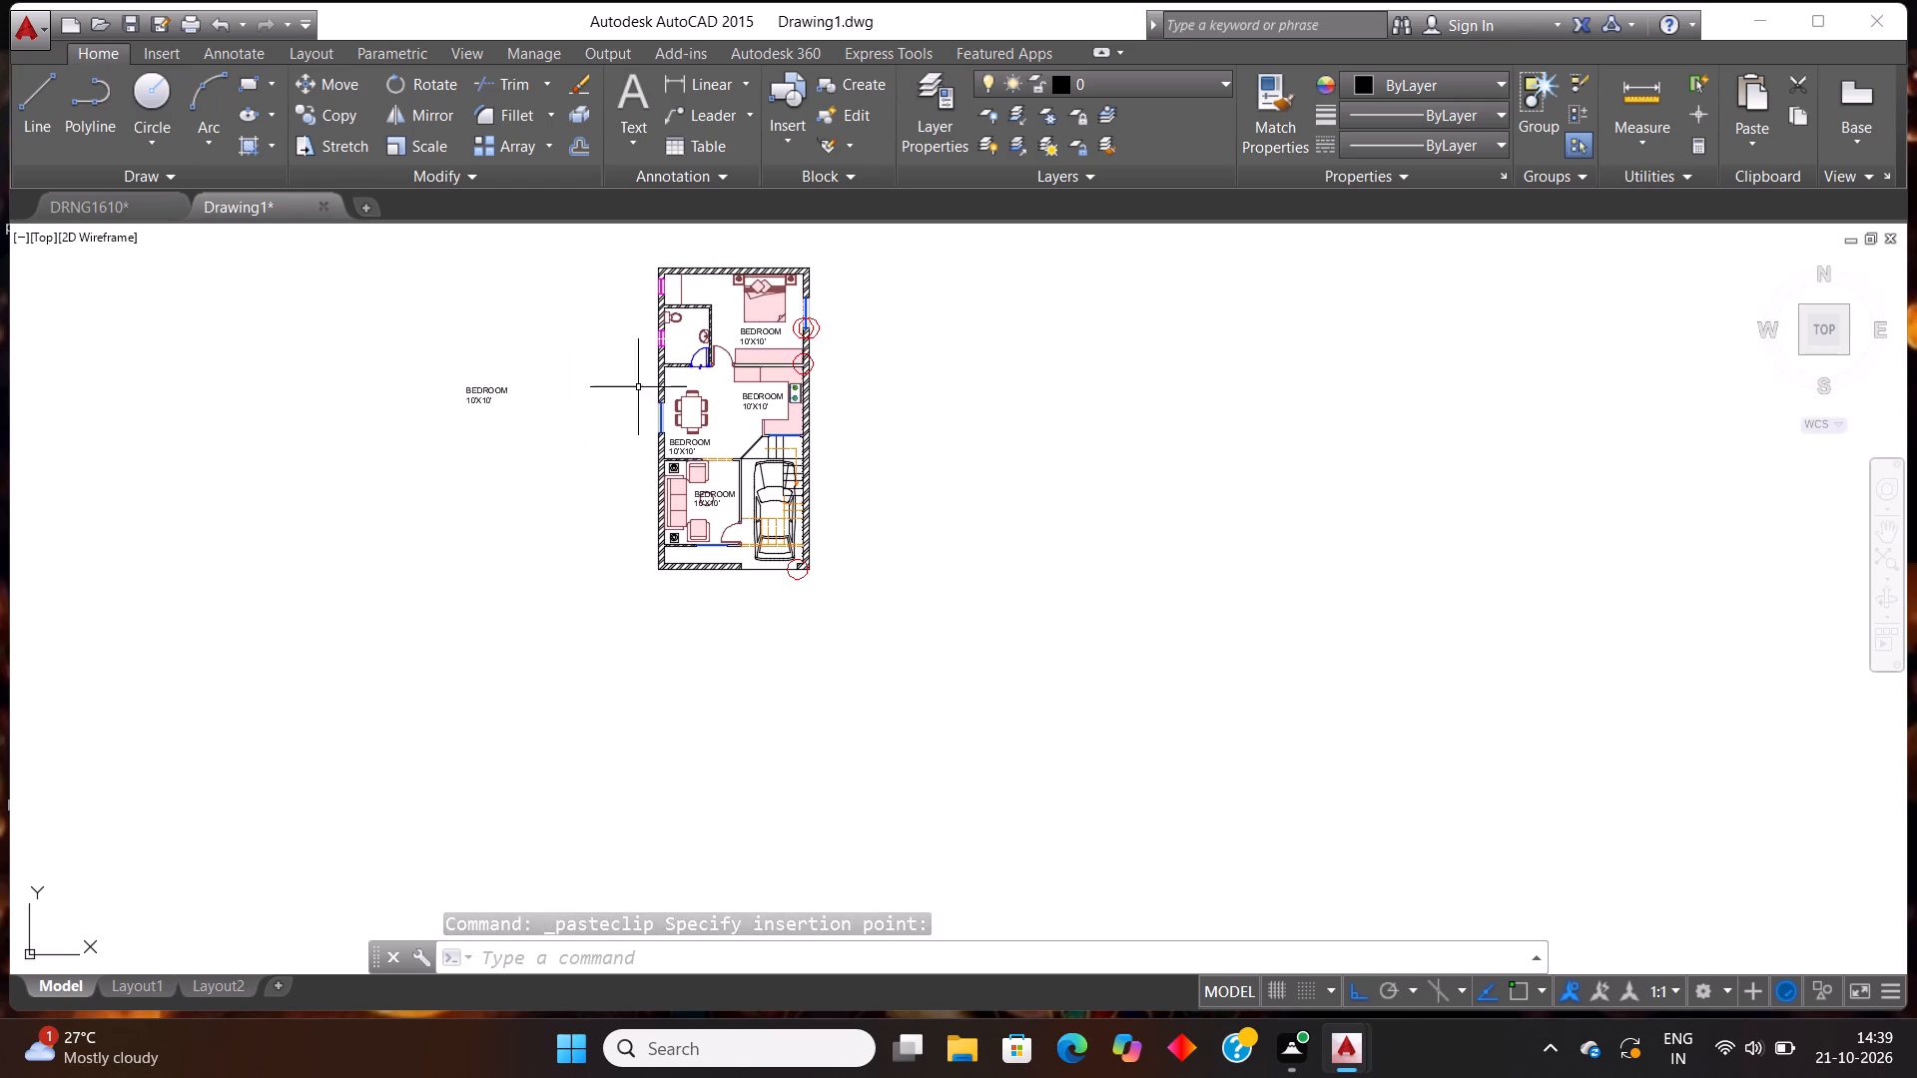
left_click(526, 448)
left_click(385, 306)
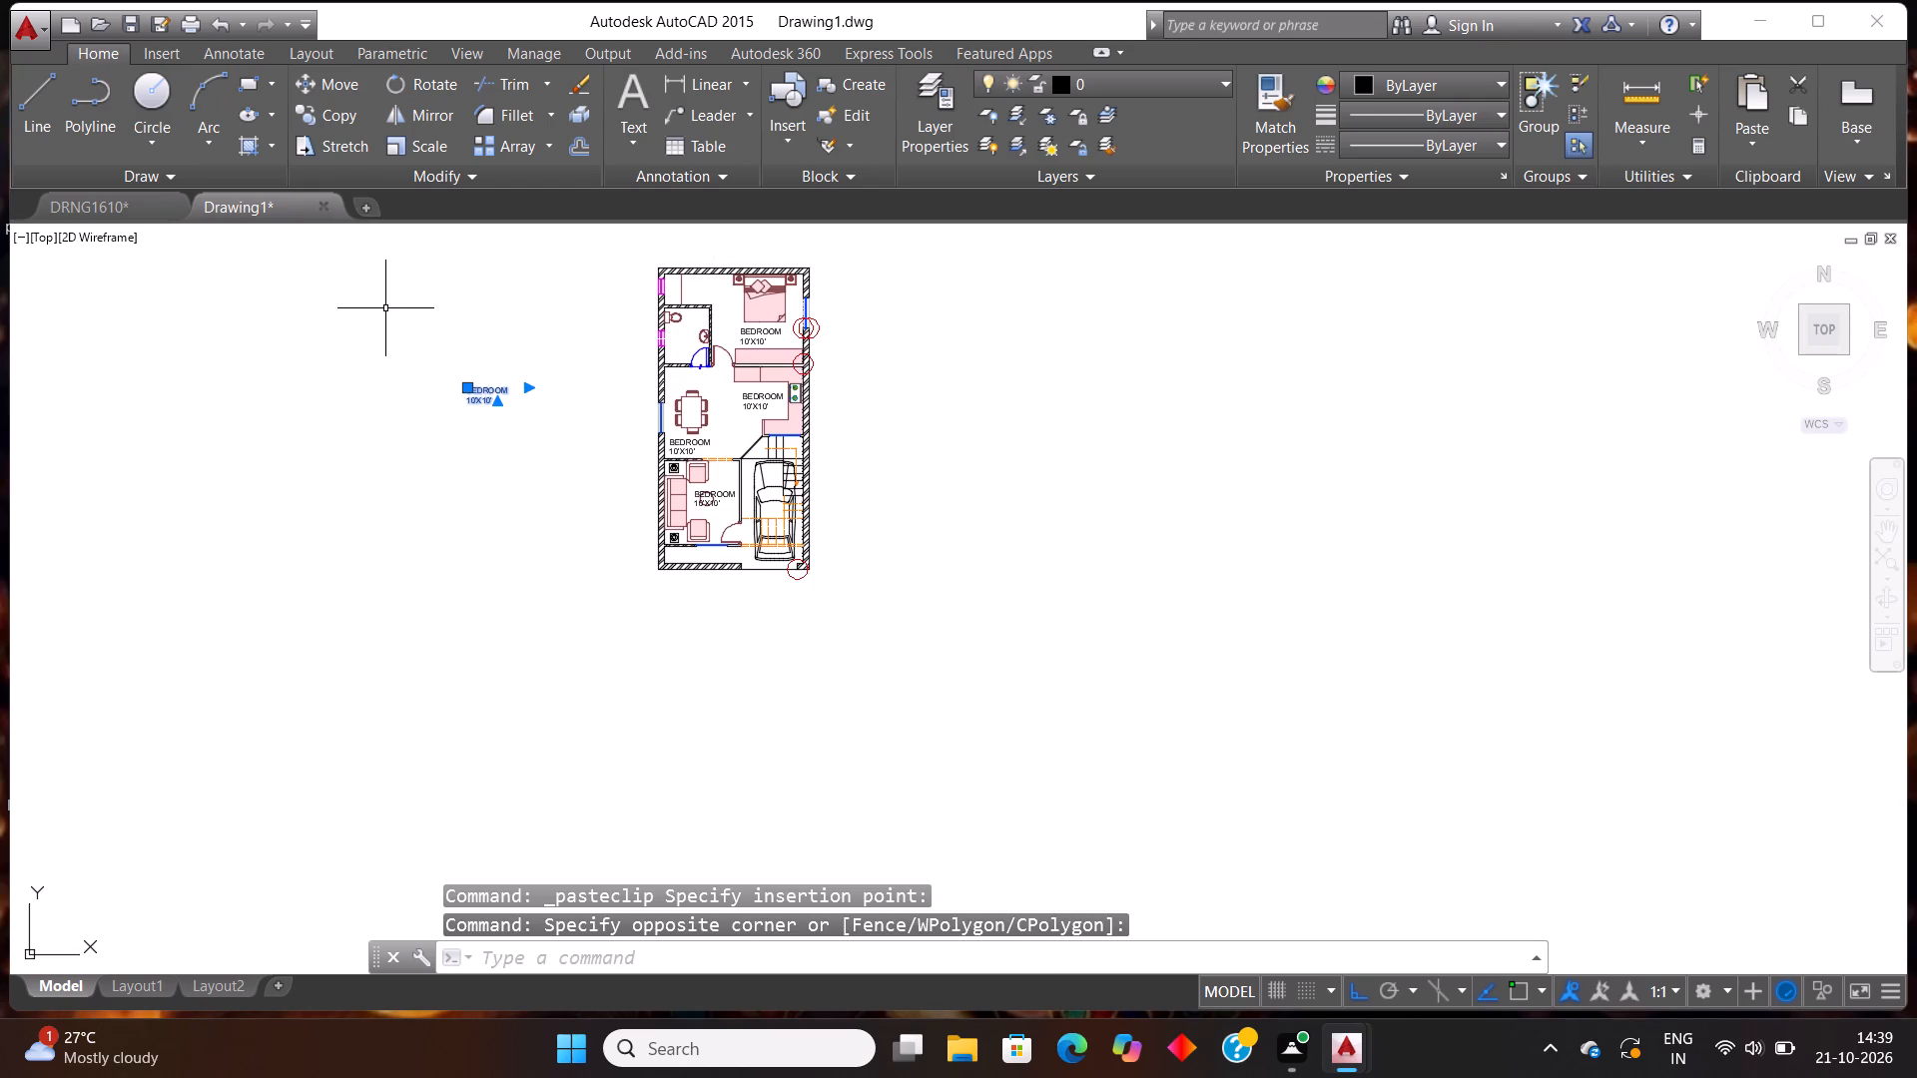
key("Delete")
Add multiline text outside the plan reading TOILET with 6'X6' below it, at a text height of 6".
type("MTE")
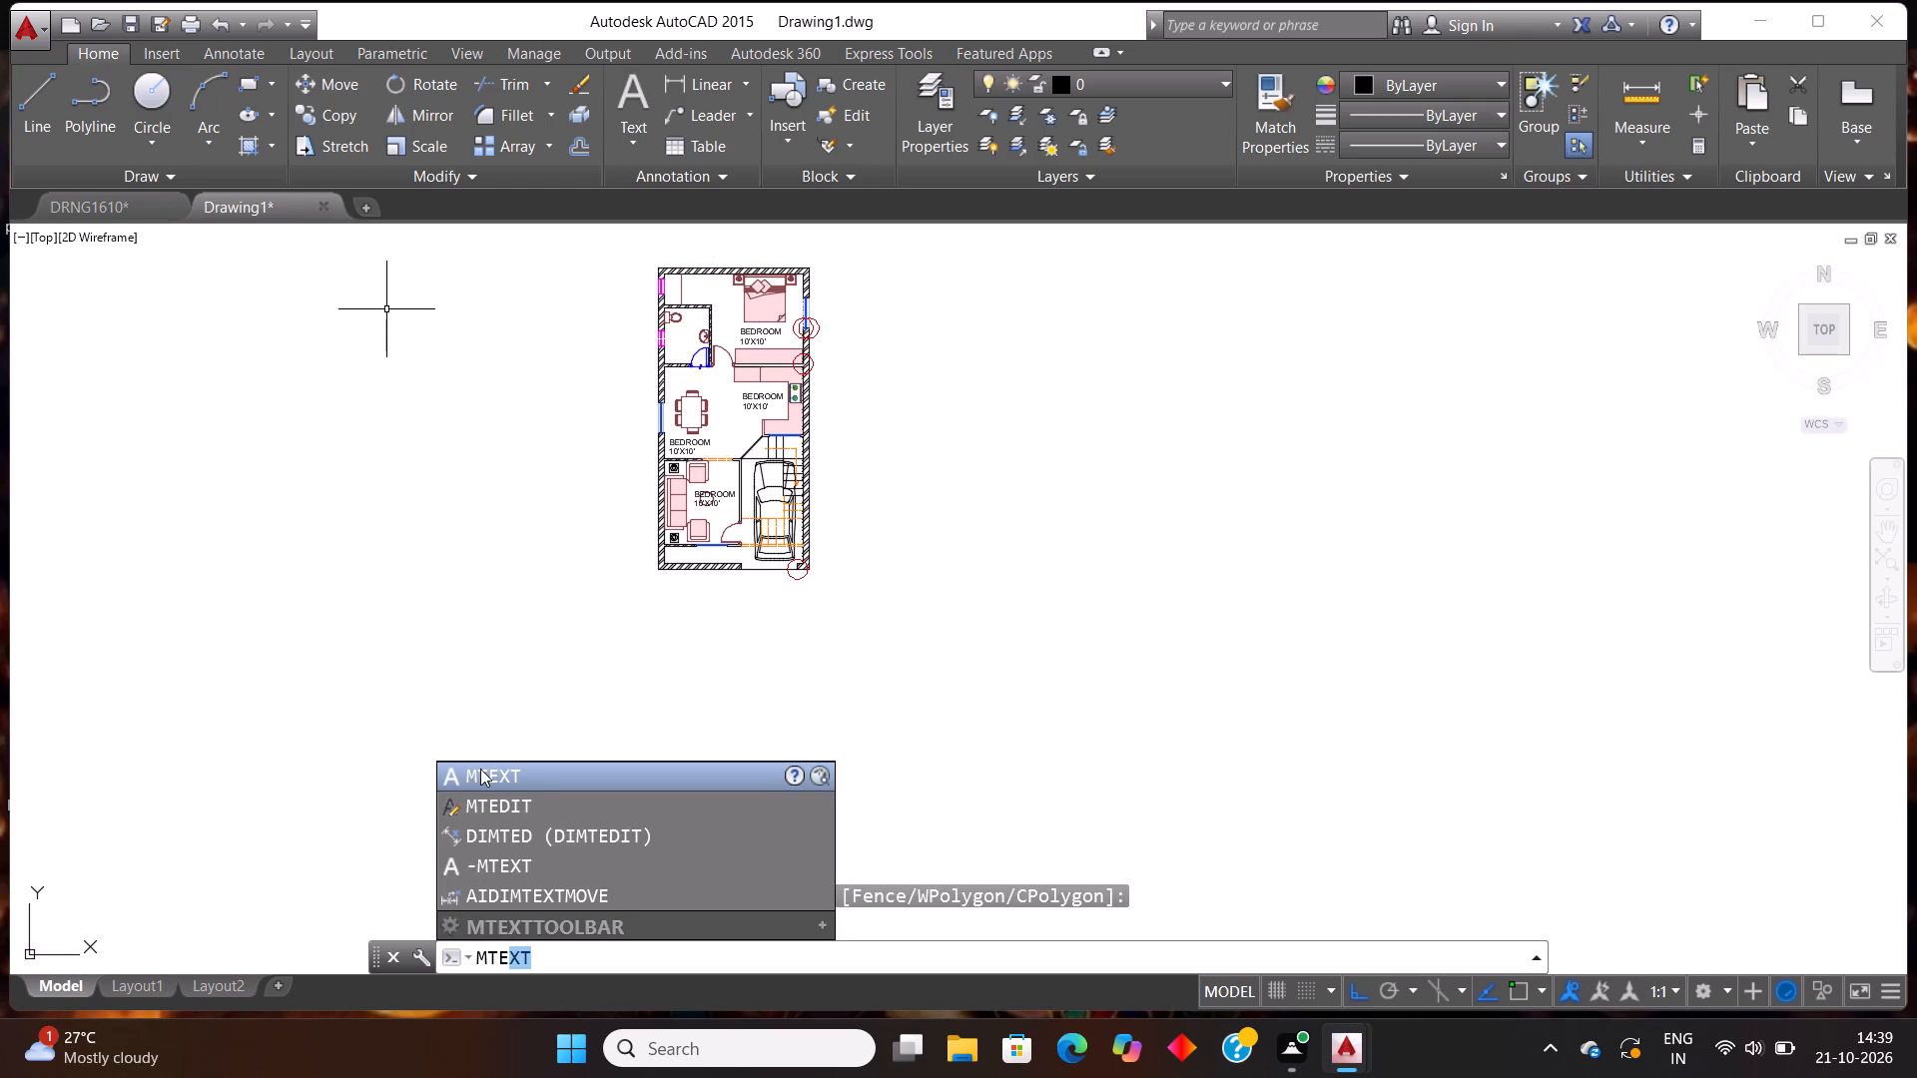
left_click(480, 769)
left_click(302, 448)
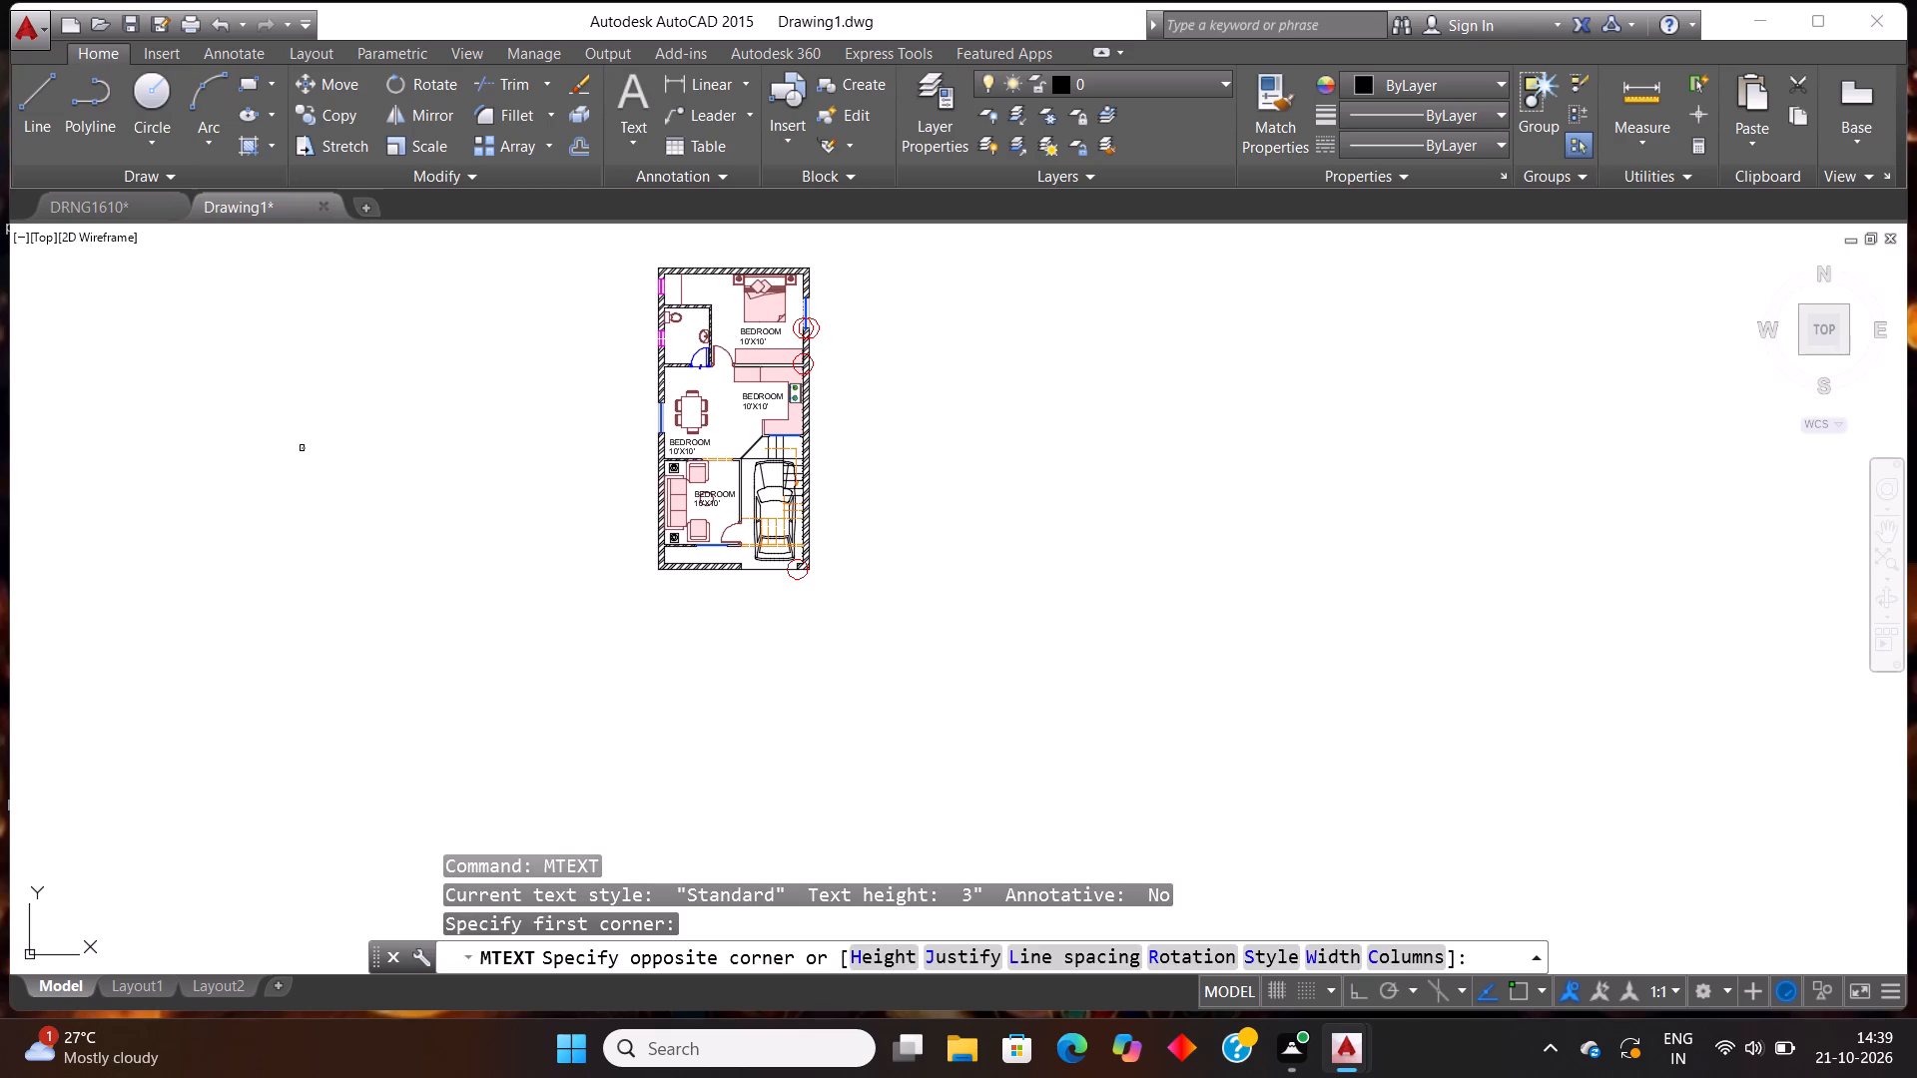
left_click(417, 484)
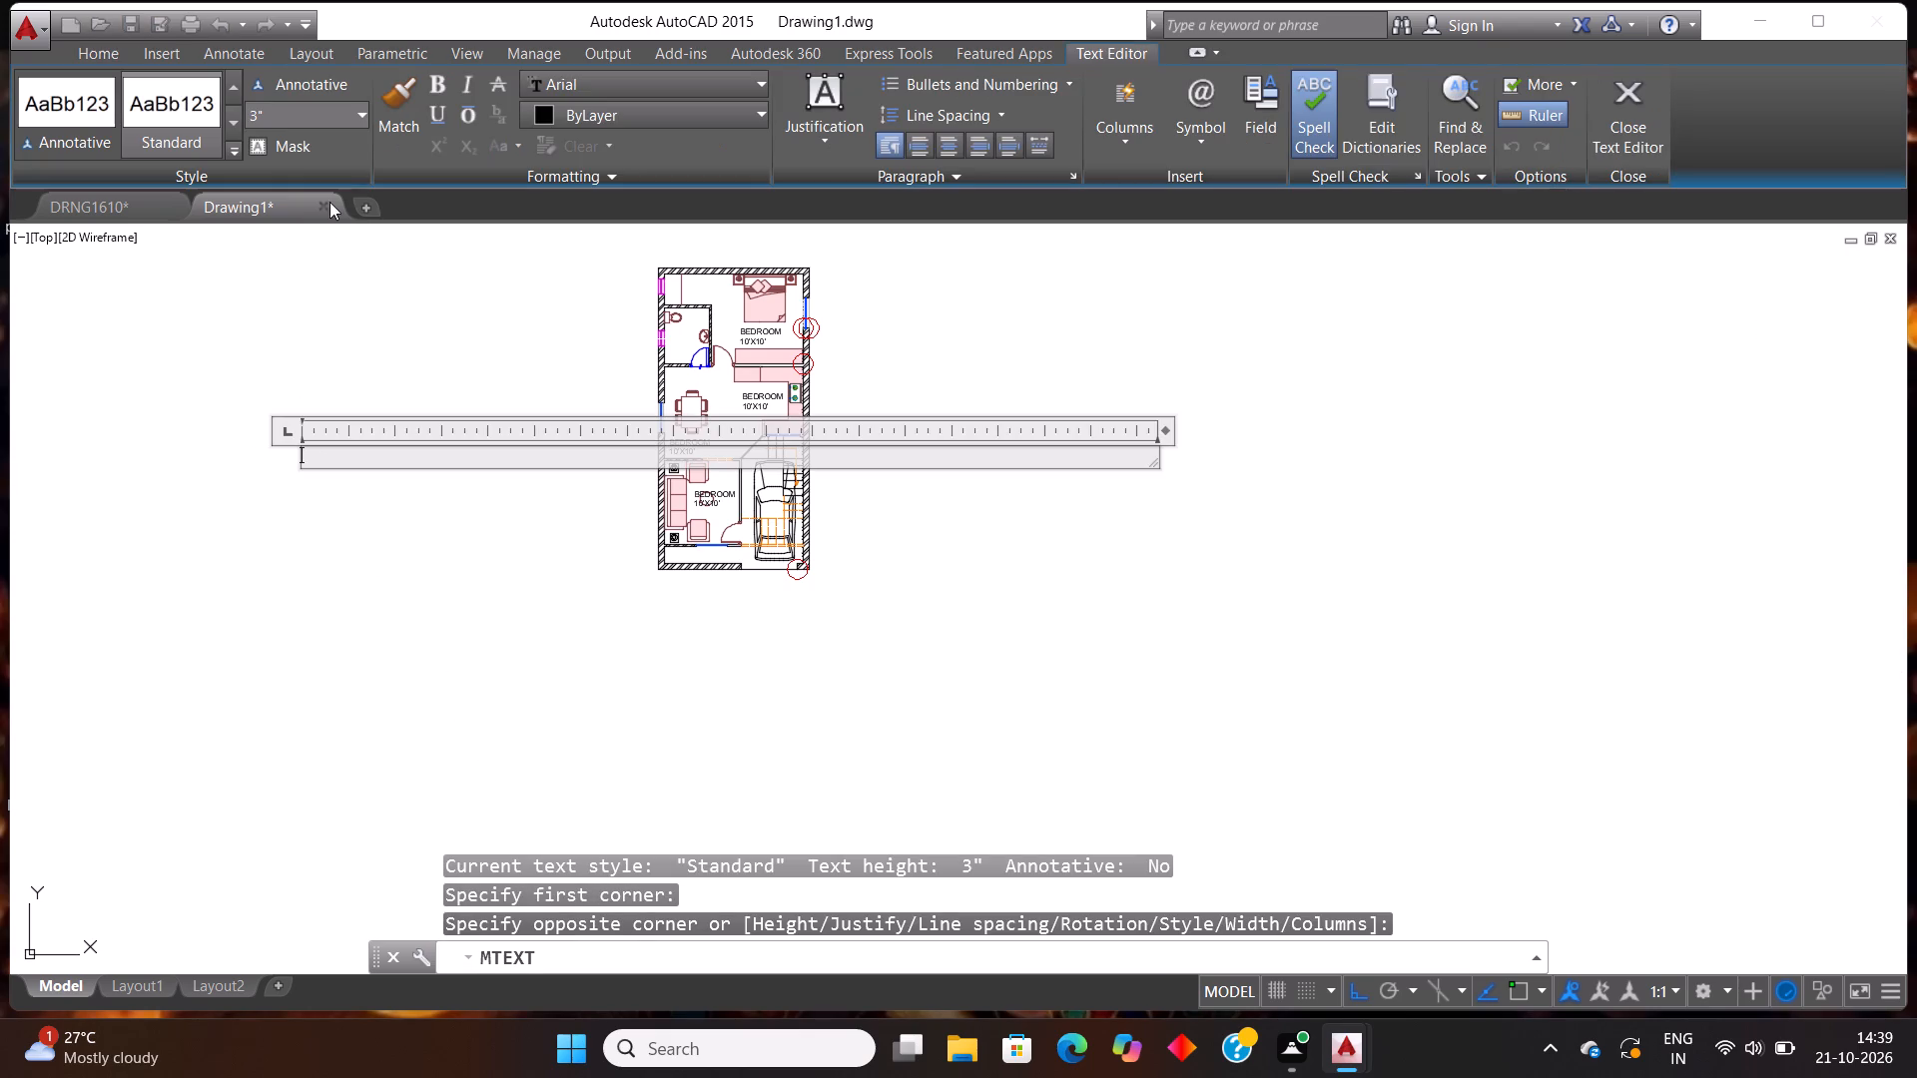
left_click(300, 114)
type("6\"")
key("Return")
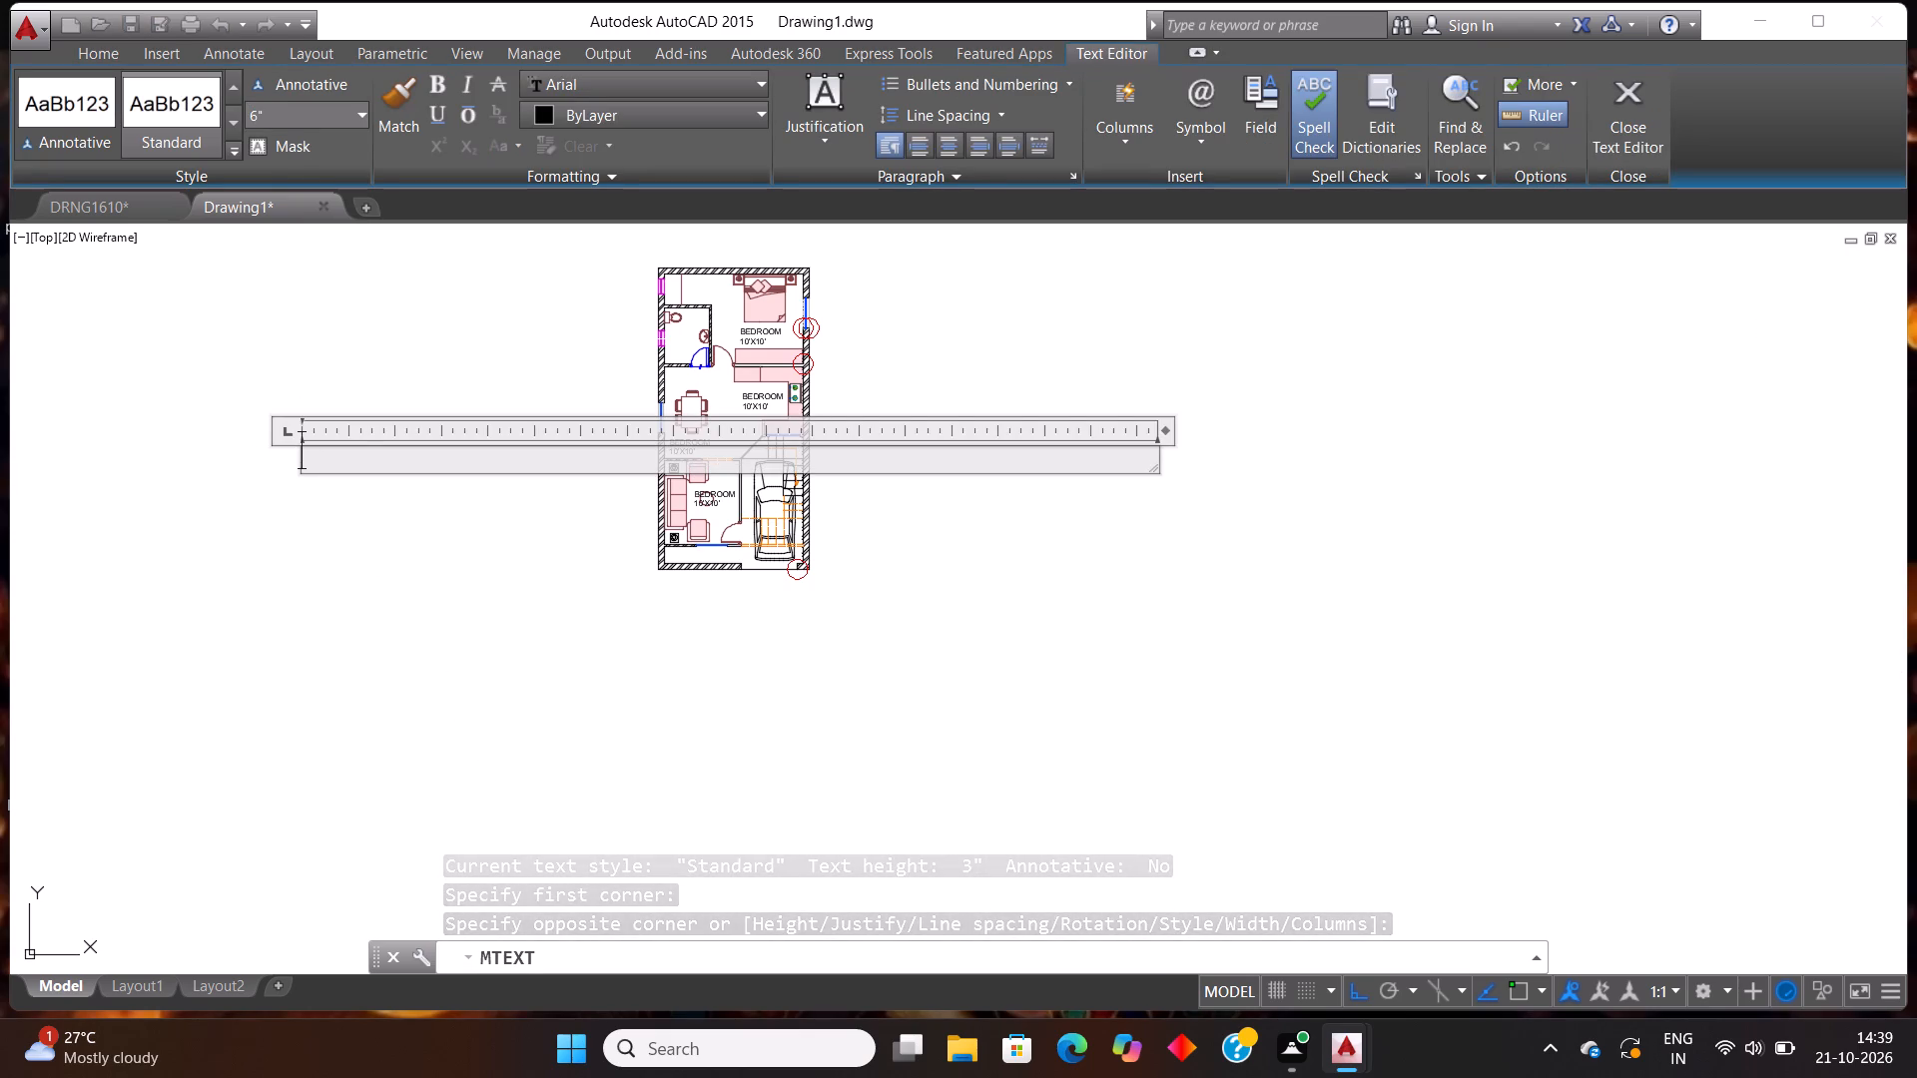
type("TOI")
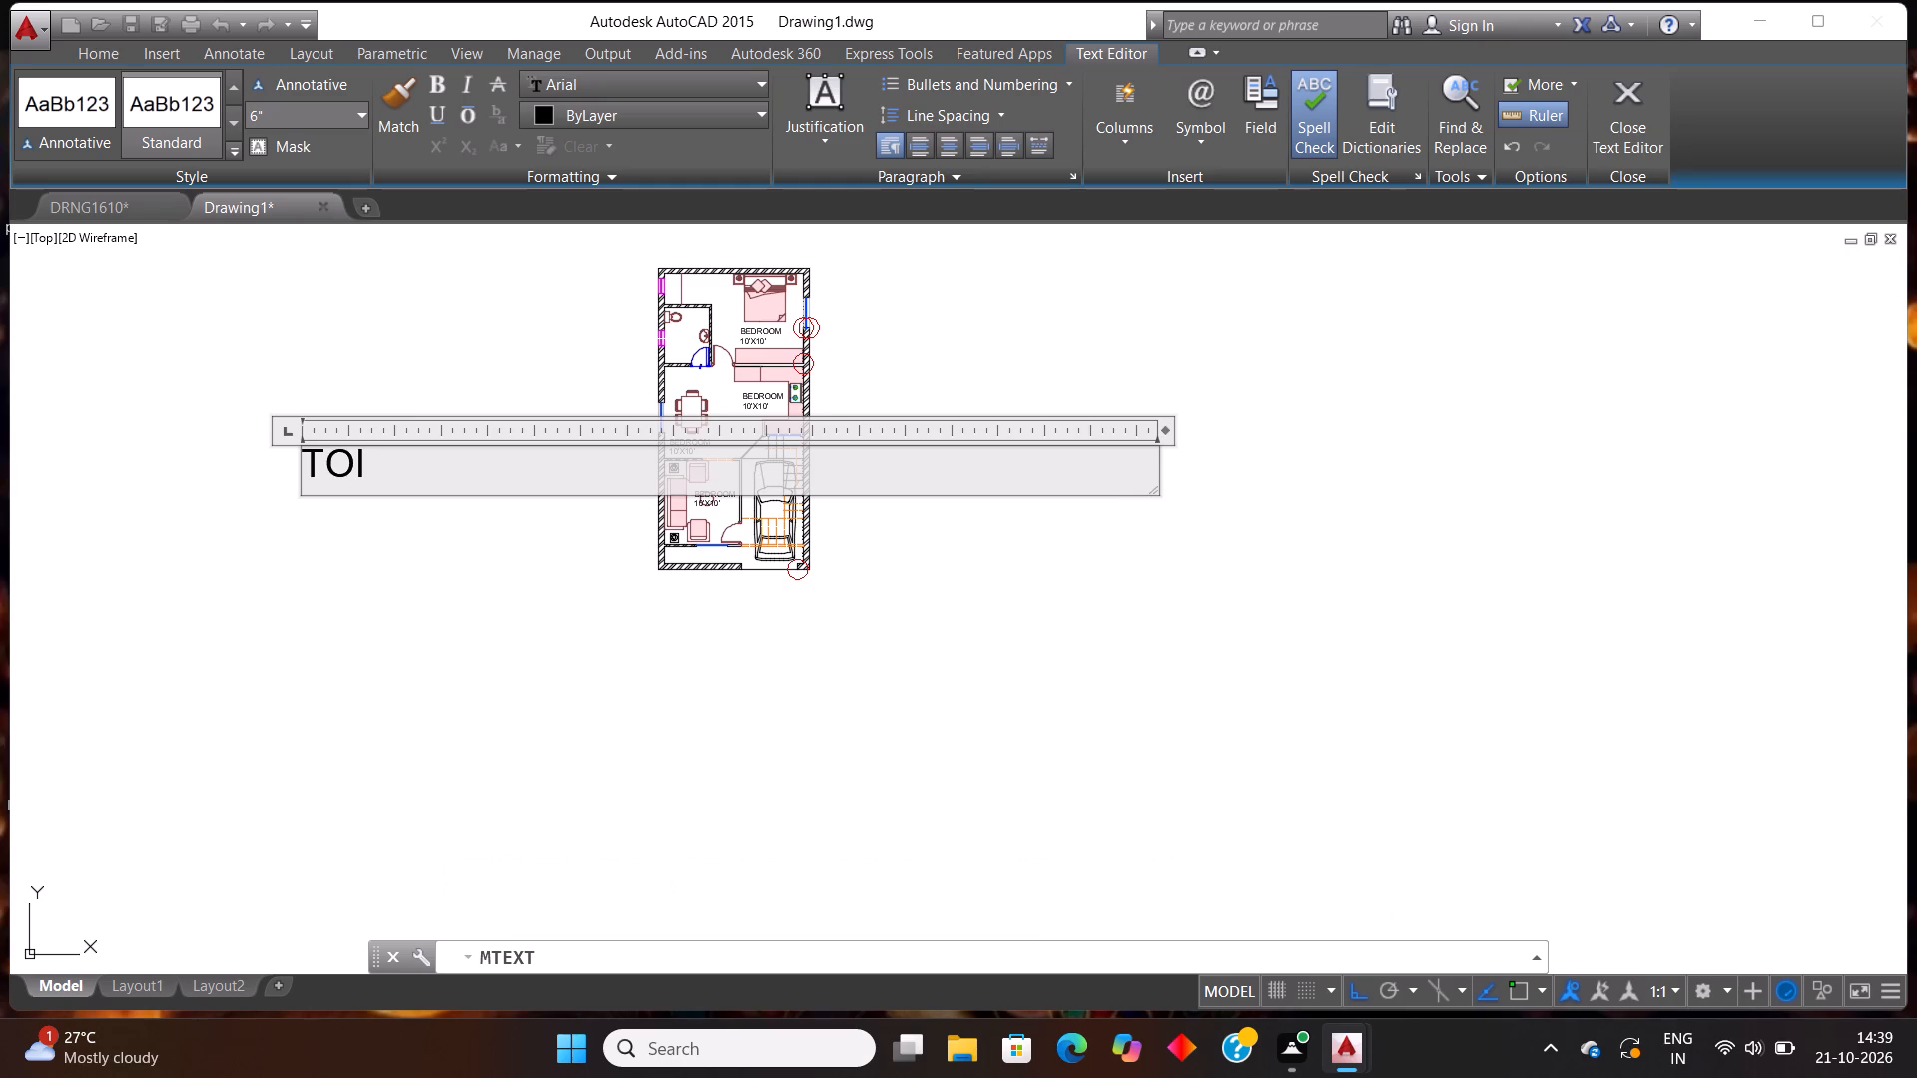
type("LET")
key("Return")
type("6'X6'")
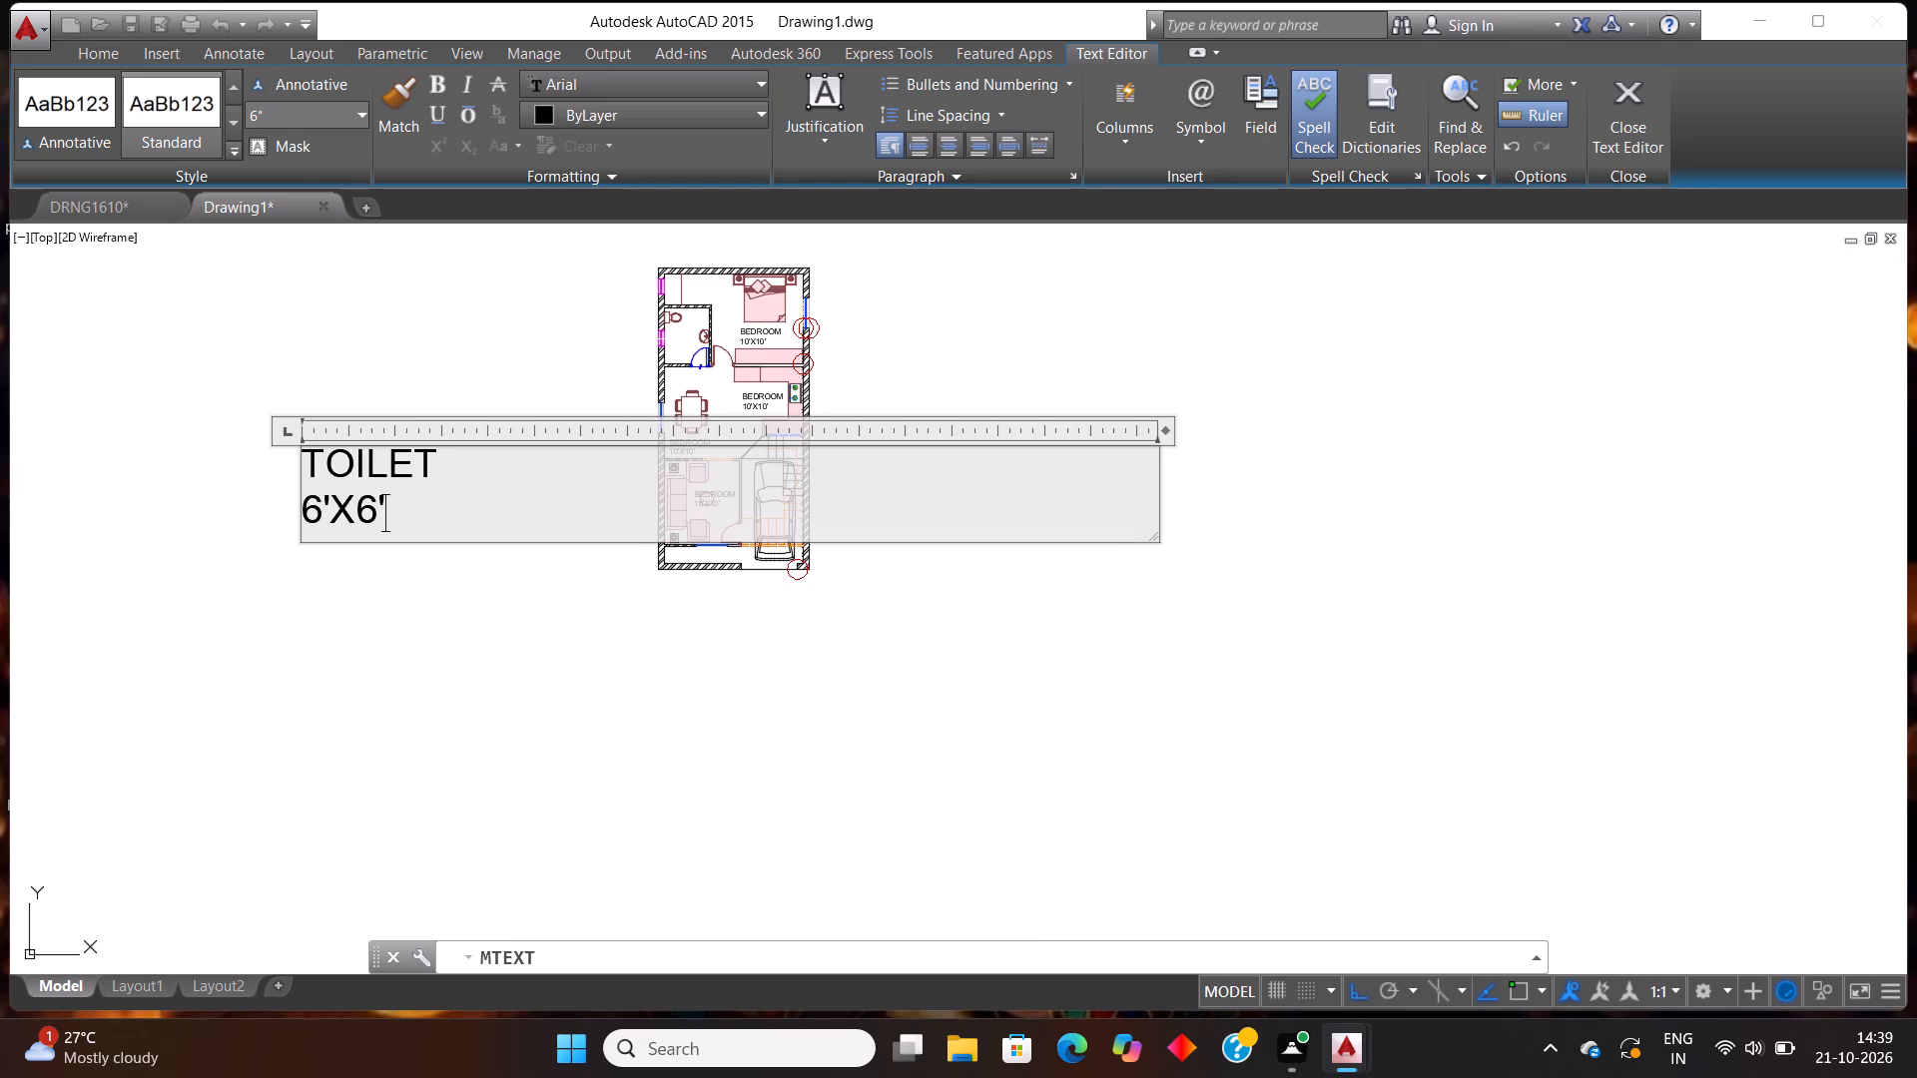
left_click(384, 713)
Copy the TOILET 6'X6' label from outside the plan into the bathroom, beside the washbasin.
left_click(434, 489)
left_click(237, 383)
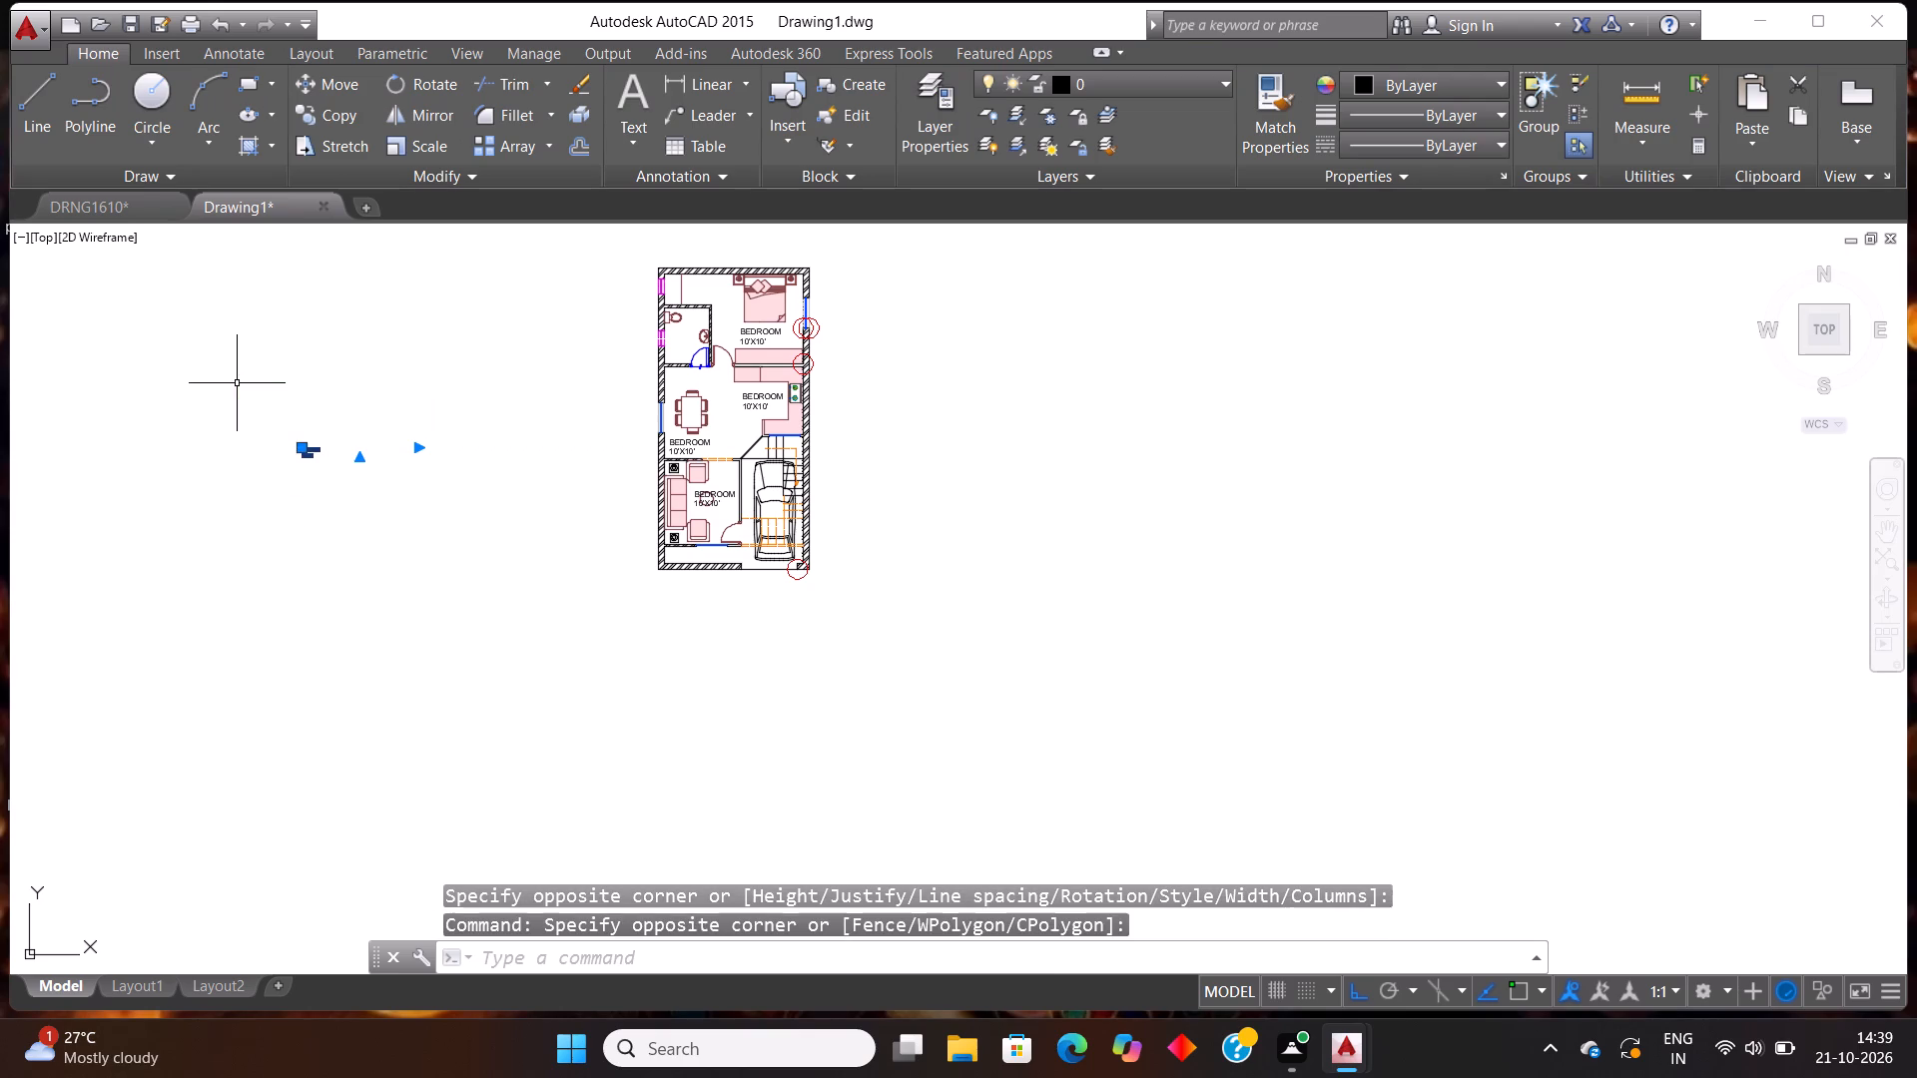
key("ctrl+c")
key("ctrl+v")
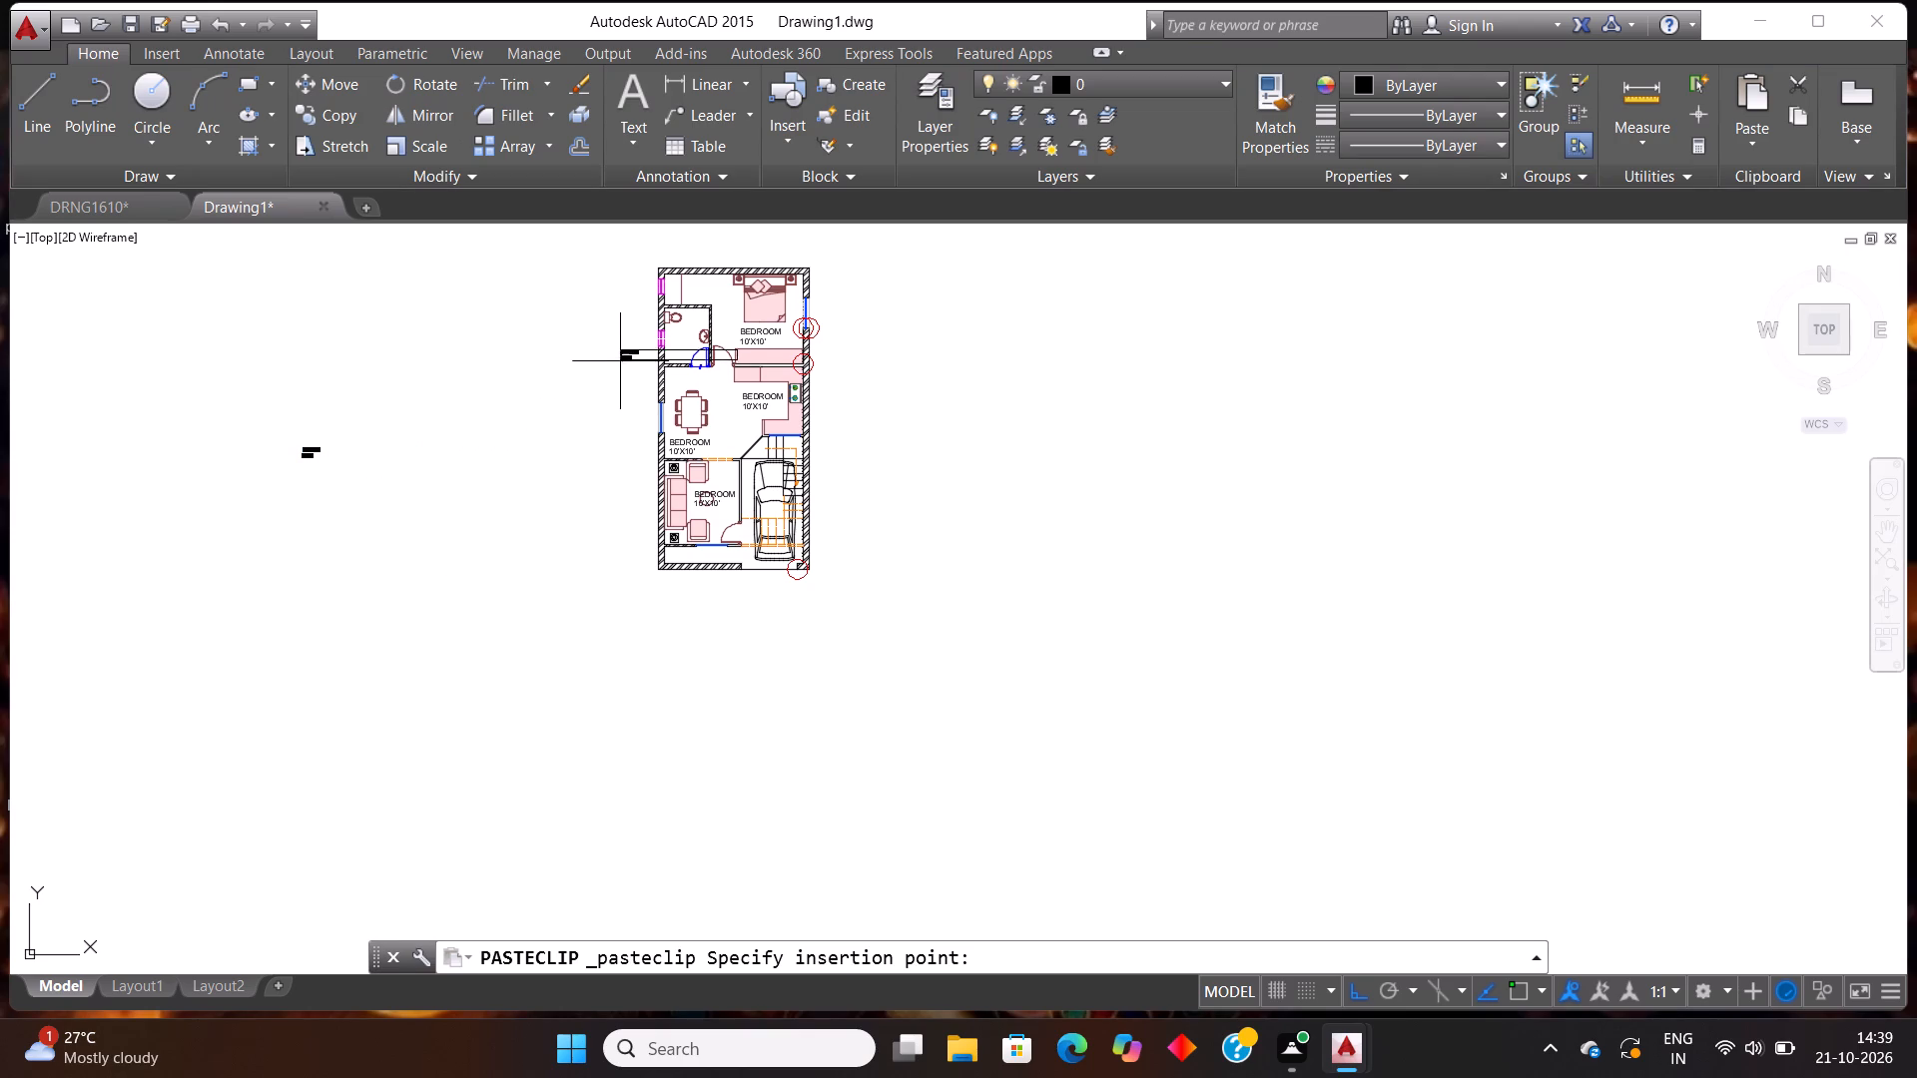
scroll(664, 341, "up", 2)
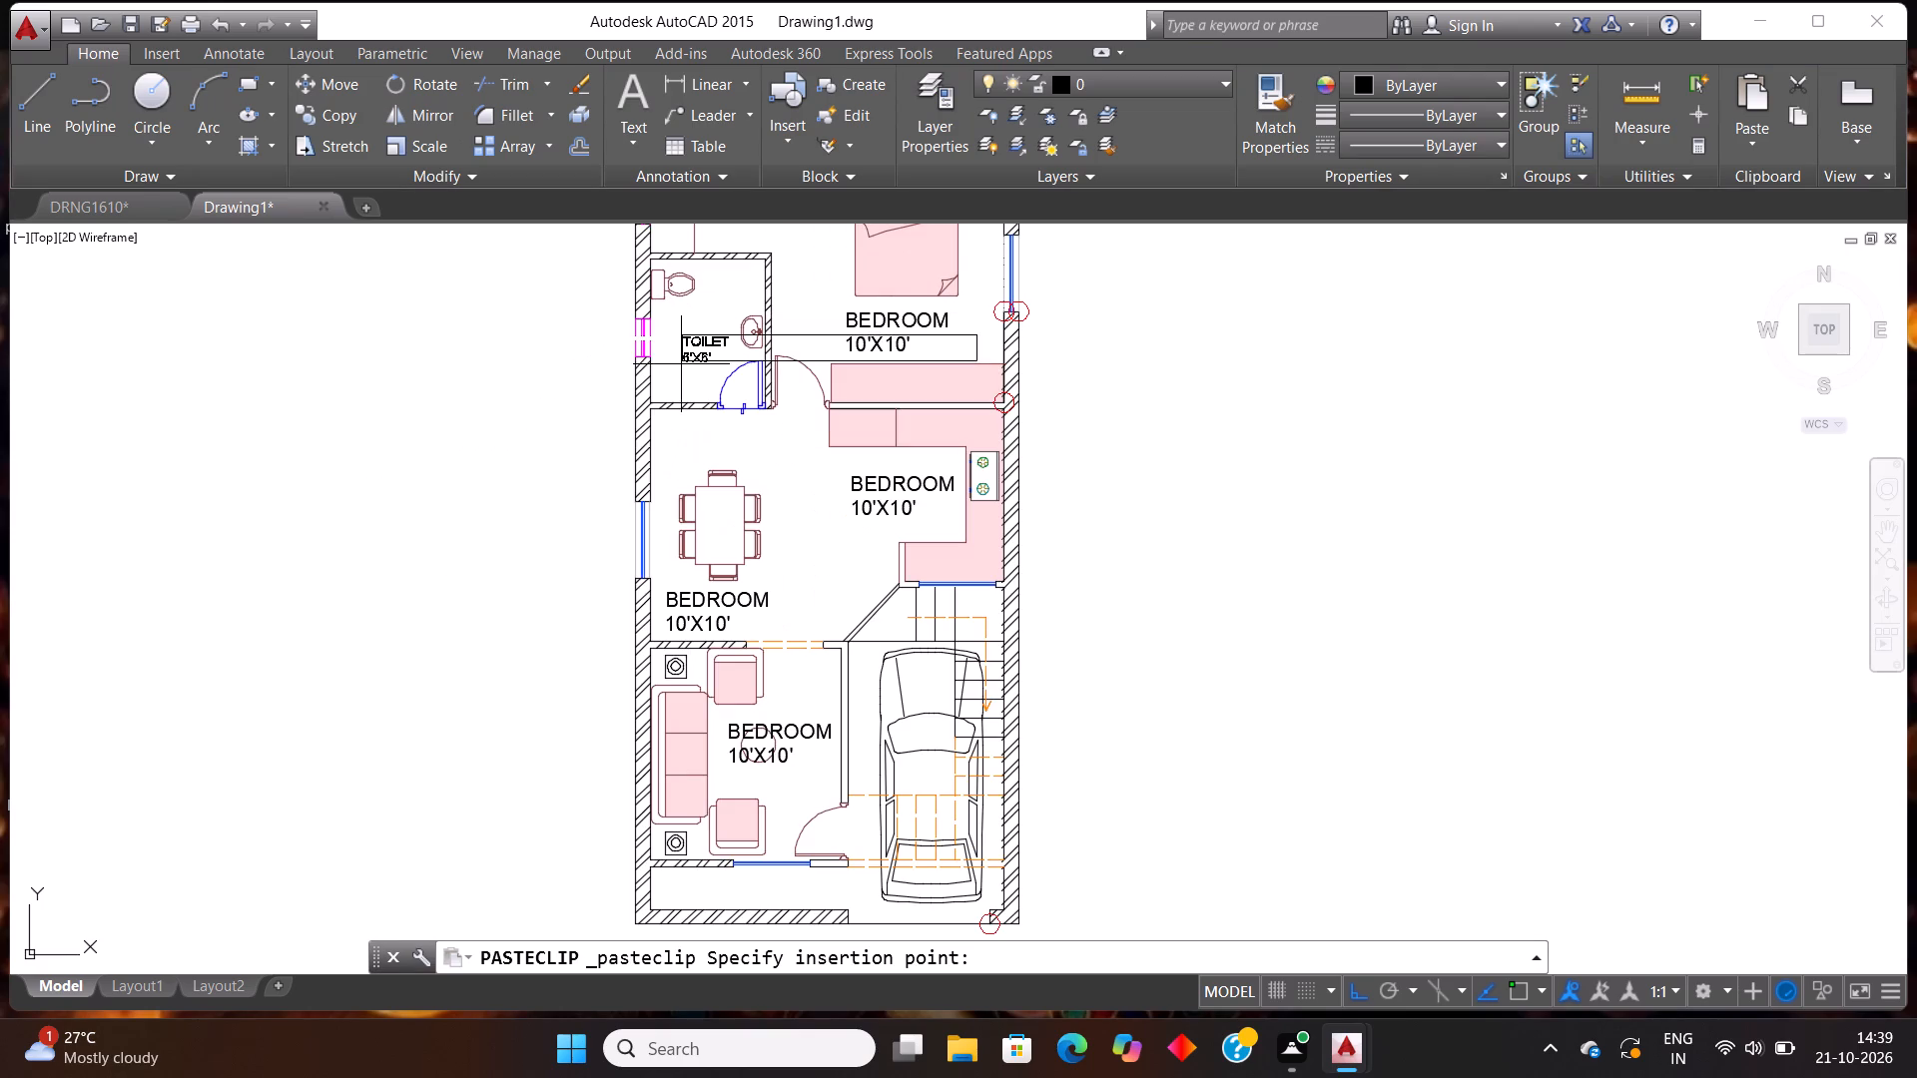
left_click(673, 357)
Paste copies of the TOILET label in the strip in front of the living room, on the car, and in the space above the bathroom.
scroll(615, 515, "down", 2)
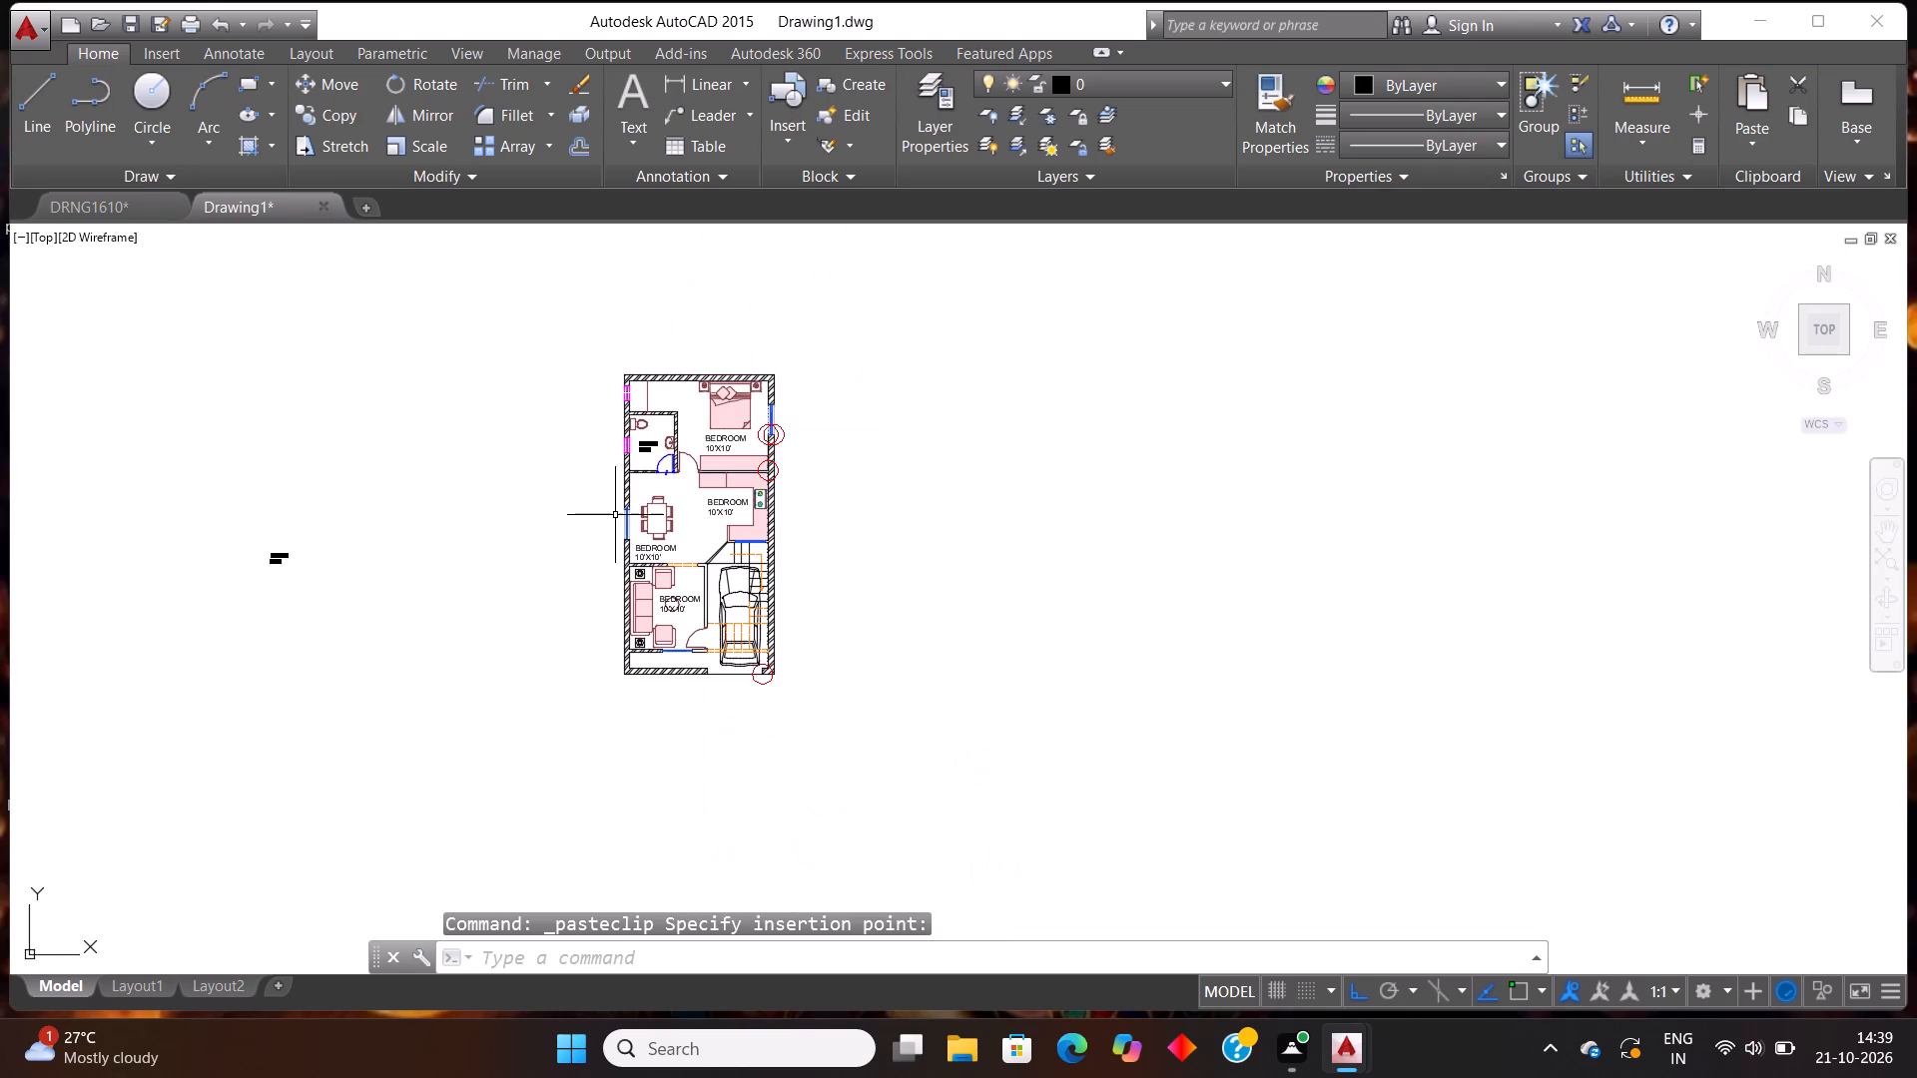
scroll(683, 558, "up", 2)
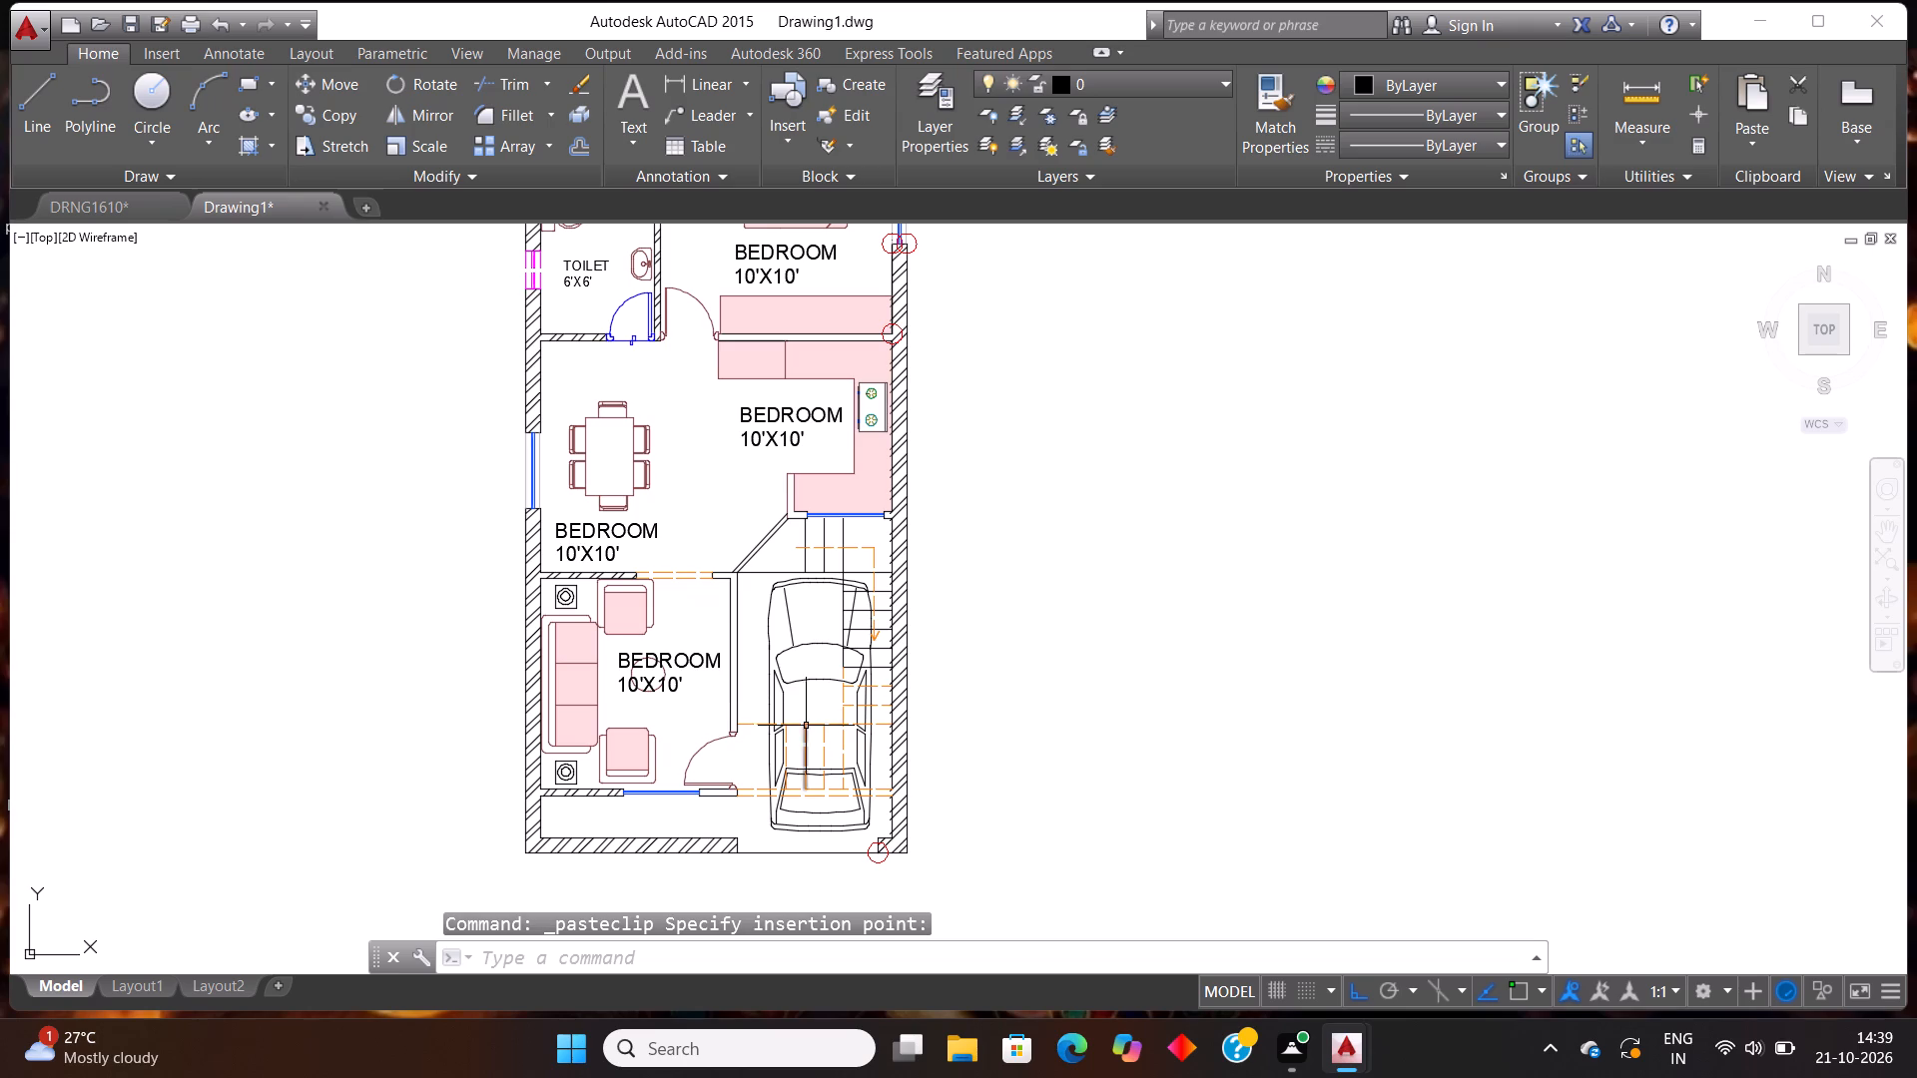
key("ctrl+v")
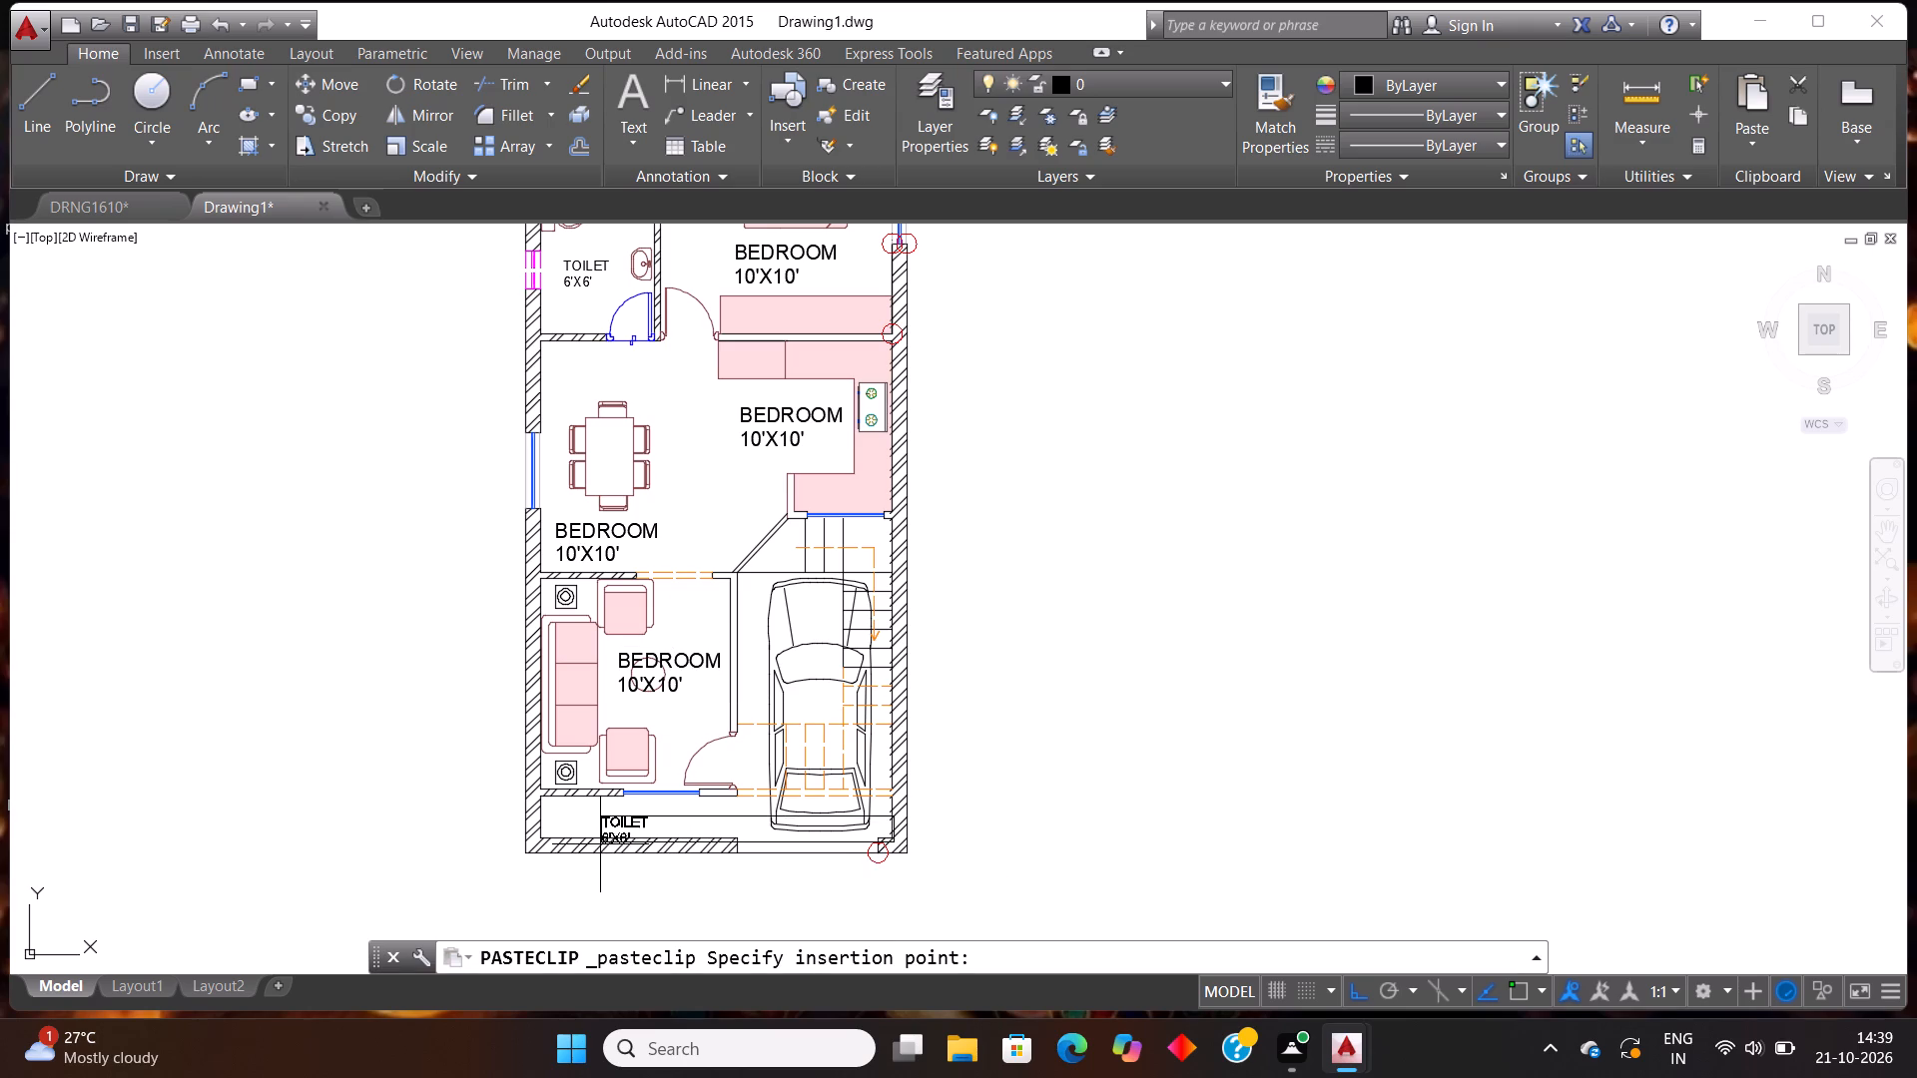
left_click(583, 836)
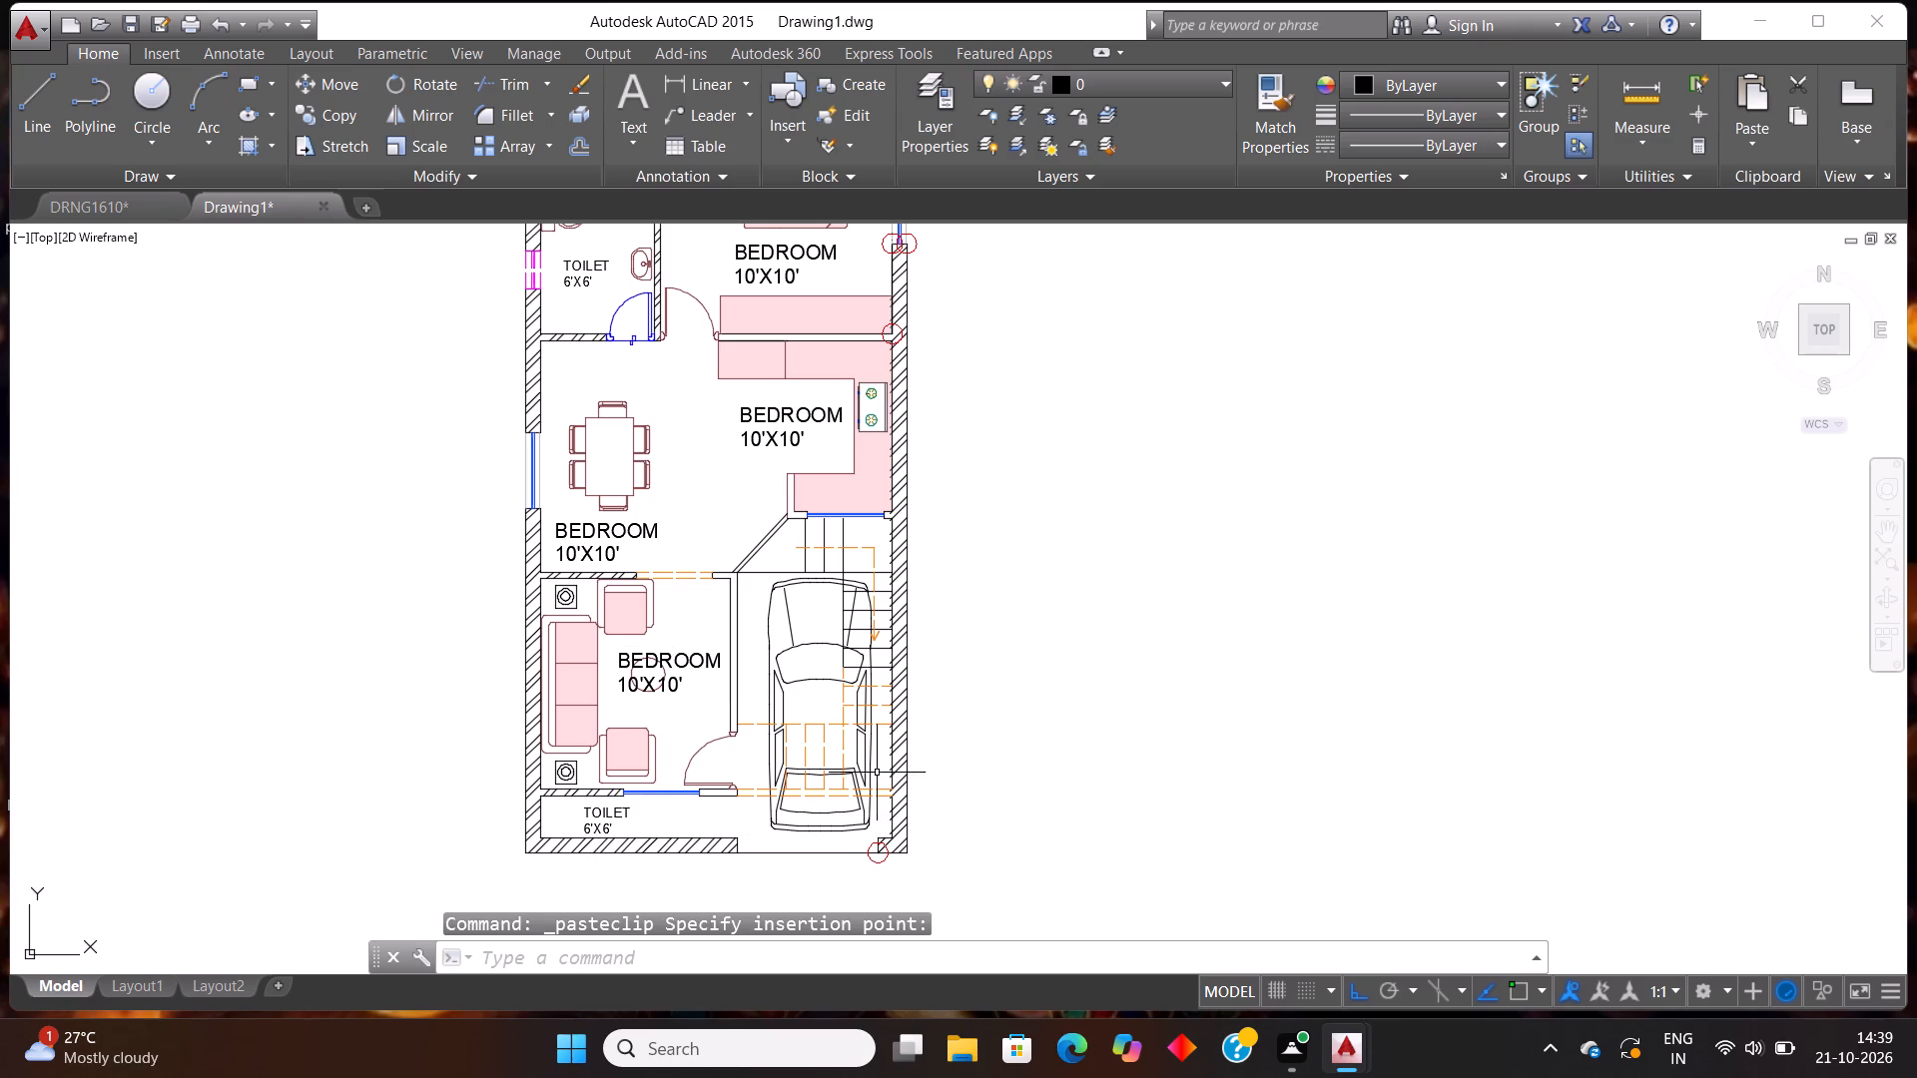
key("ctrl+v")
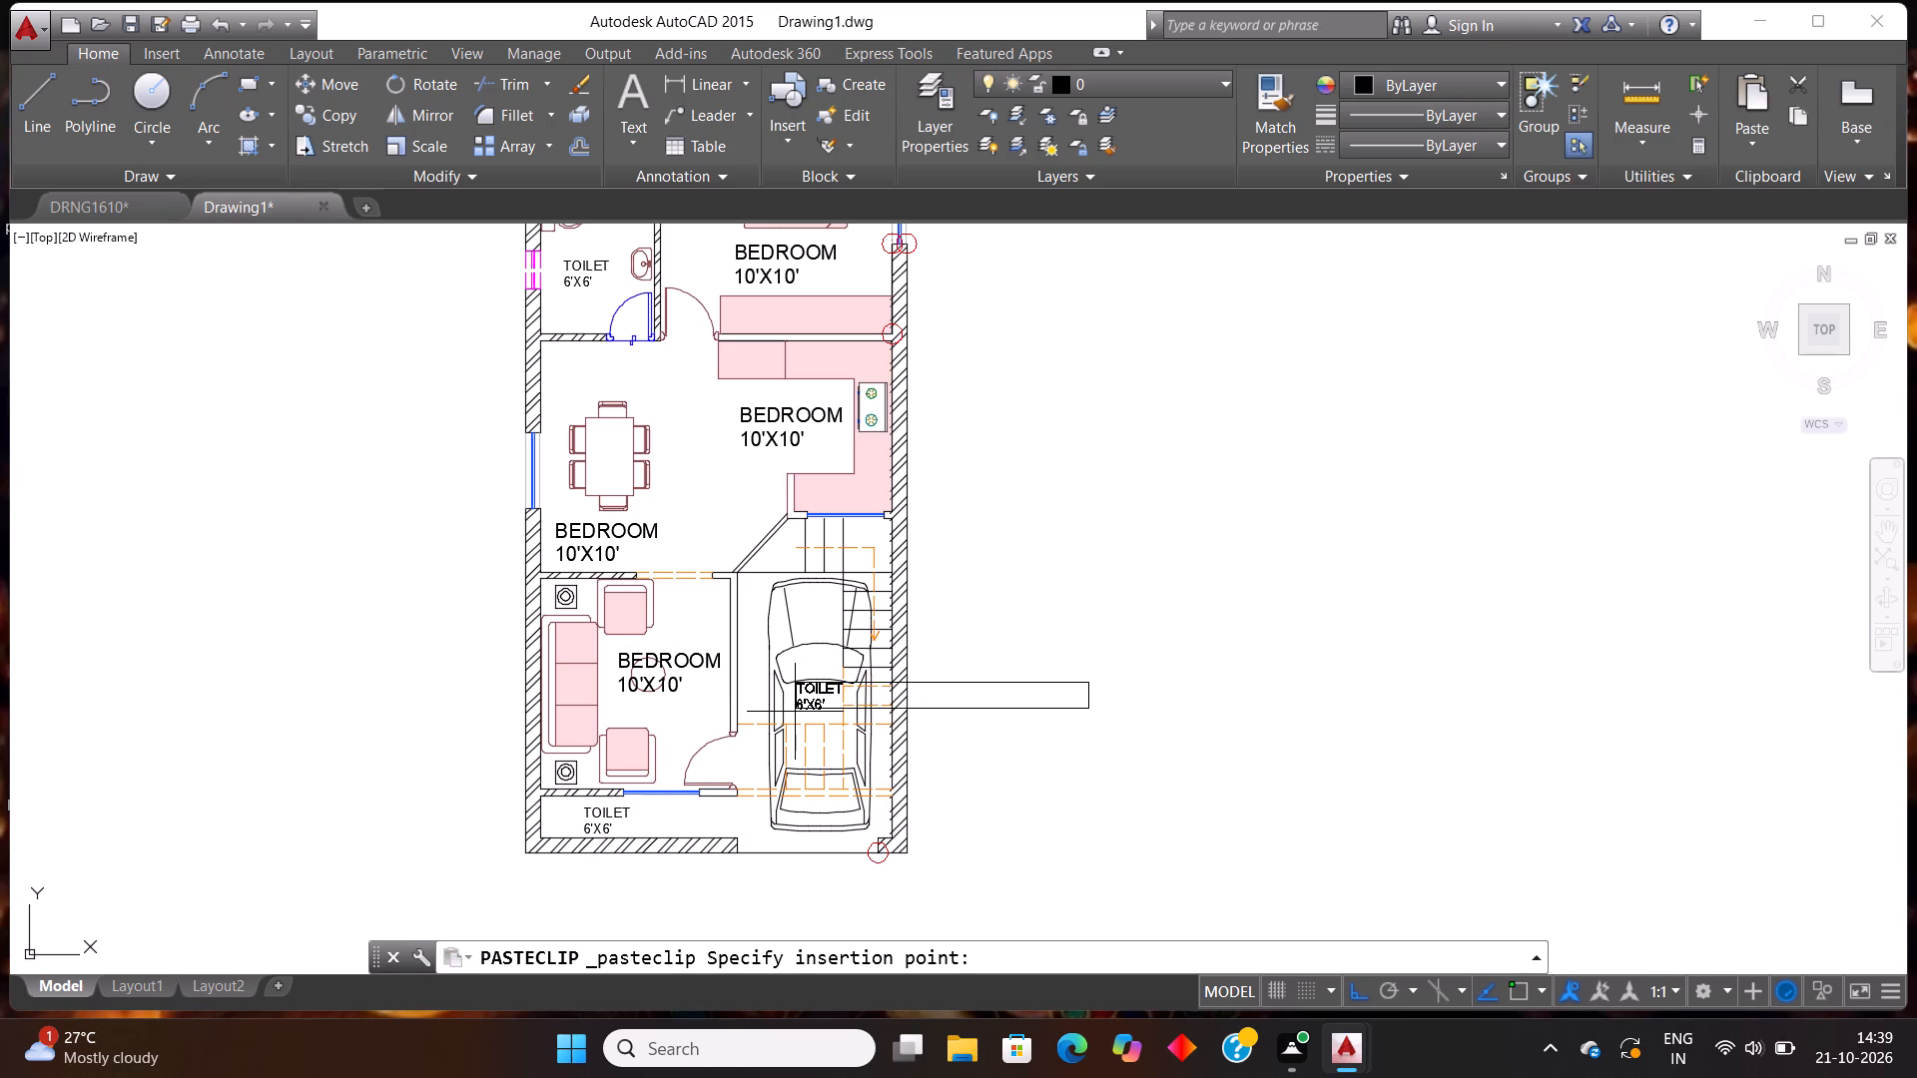
left_click(795, 714)
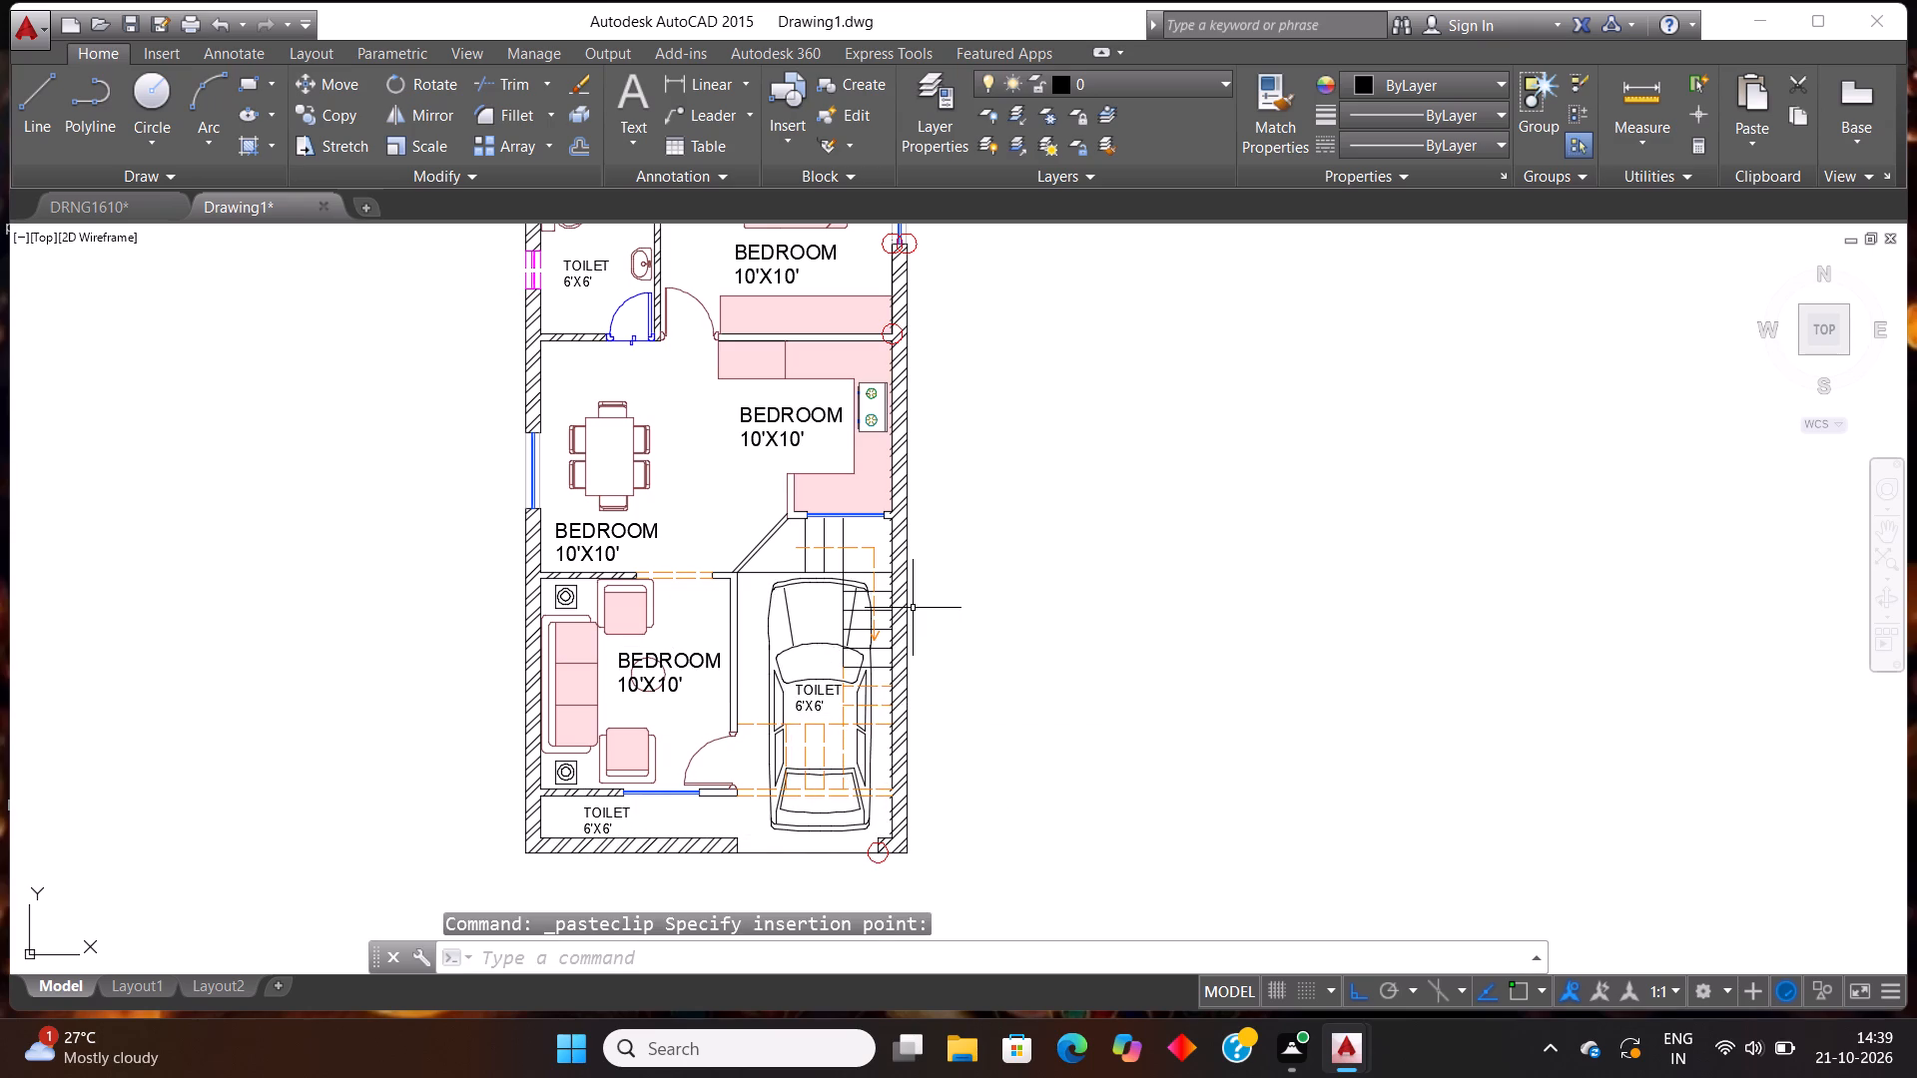
scroll(896, 631, "down", 1)
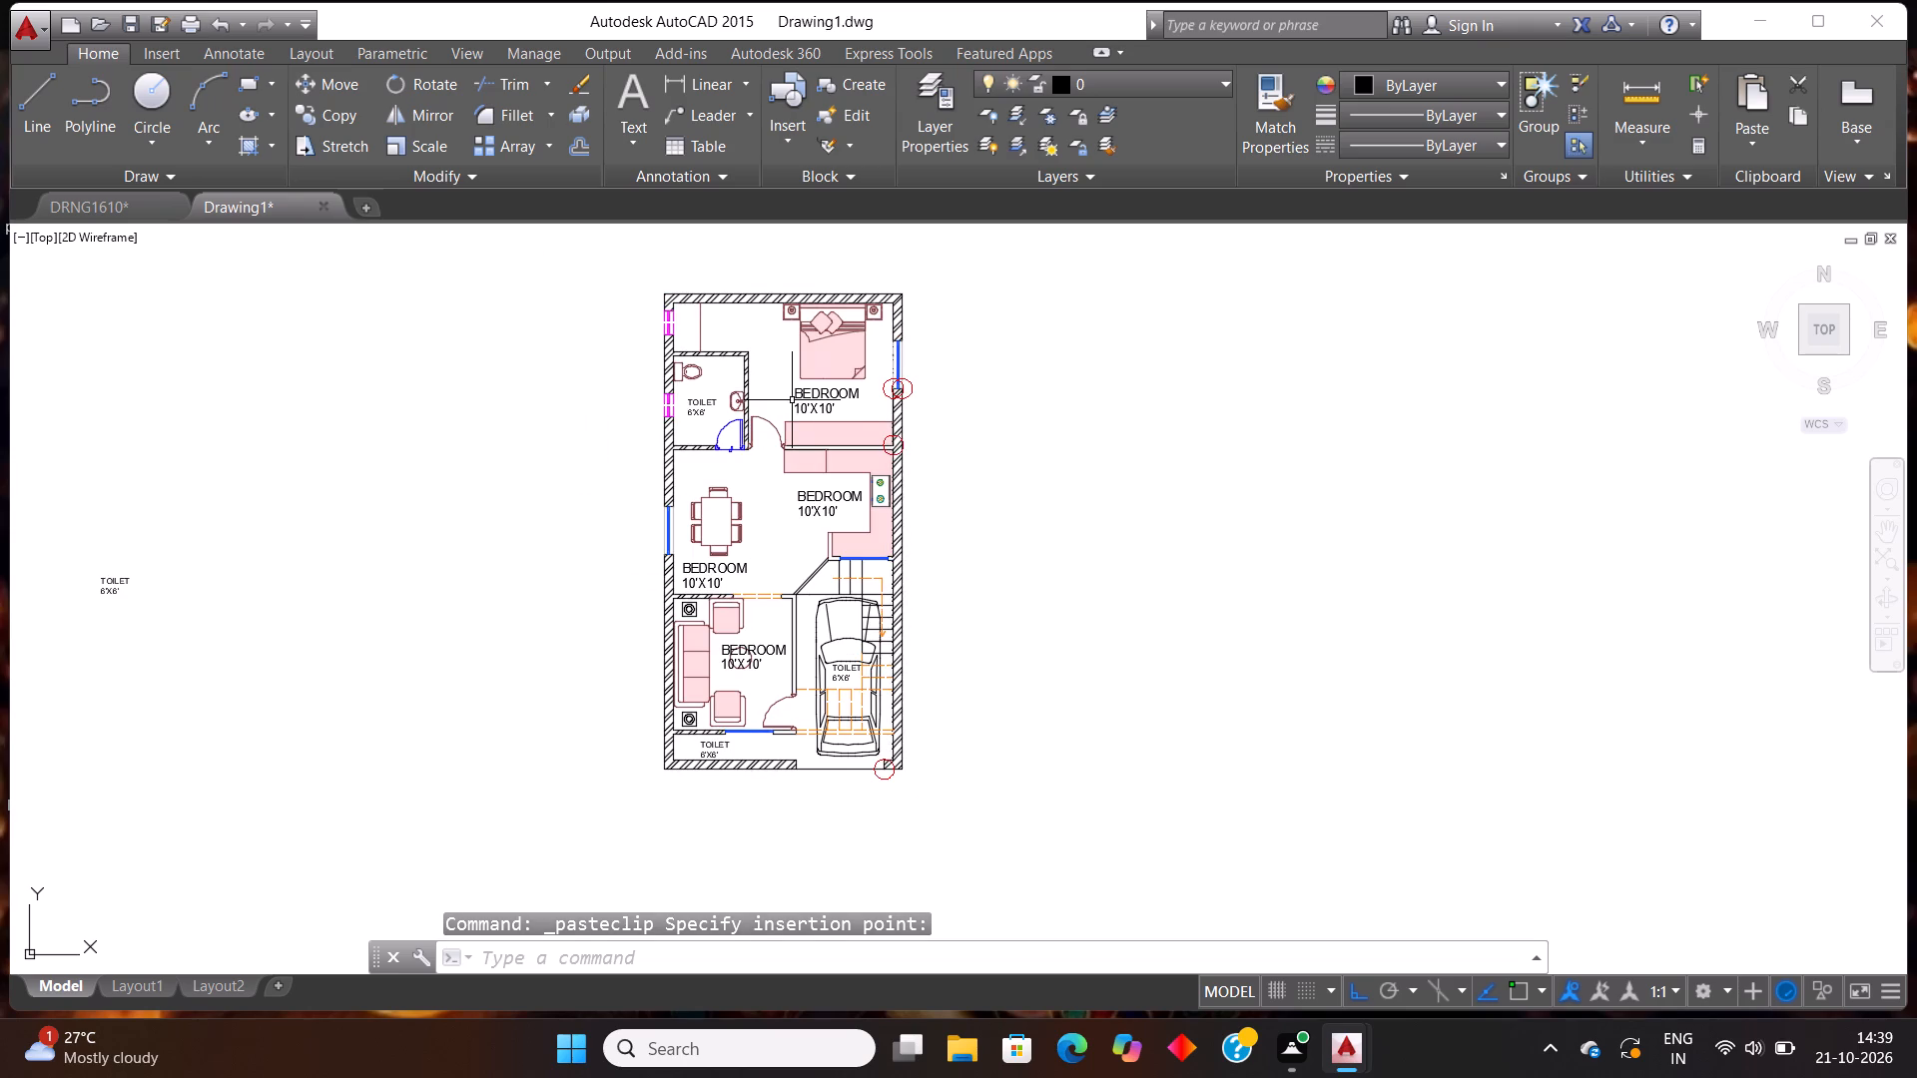
key("ctrl+v")
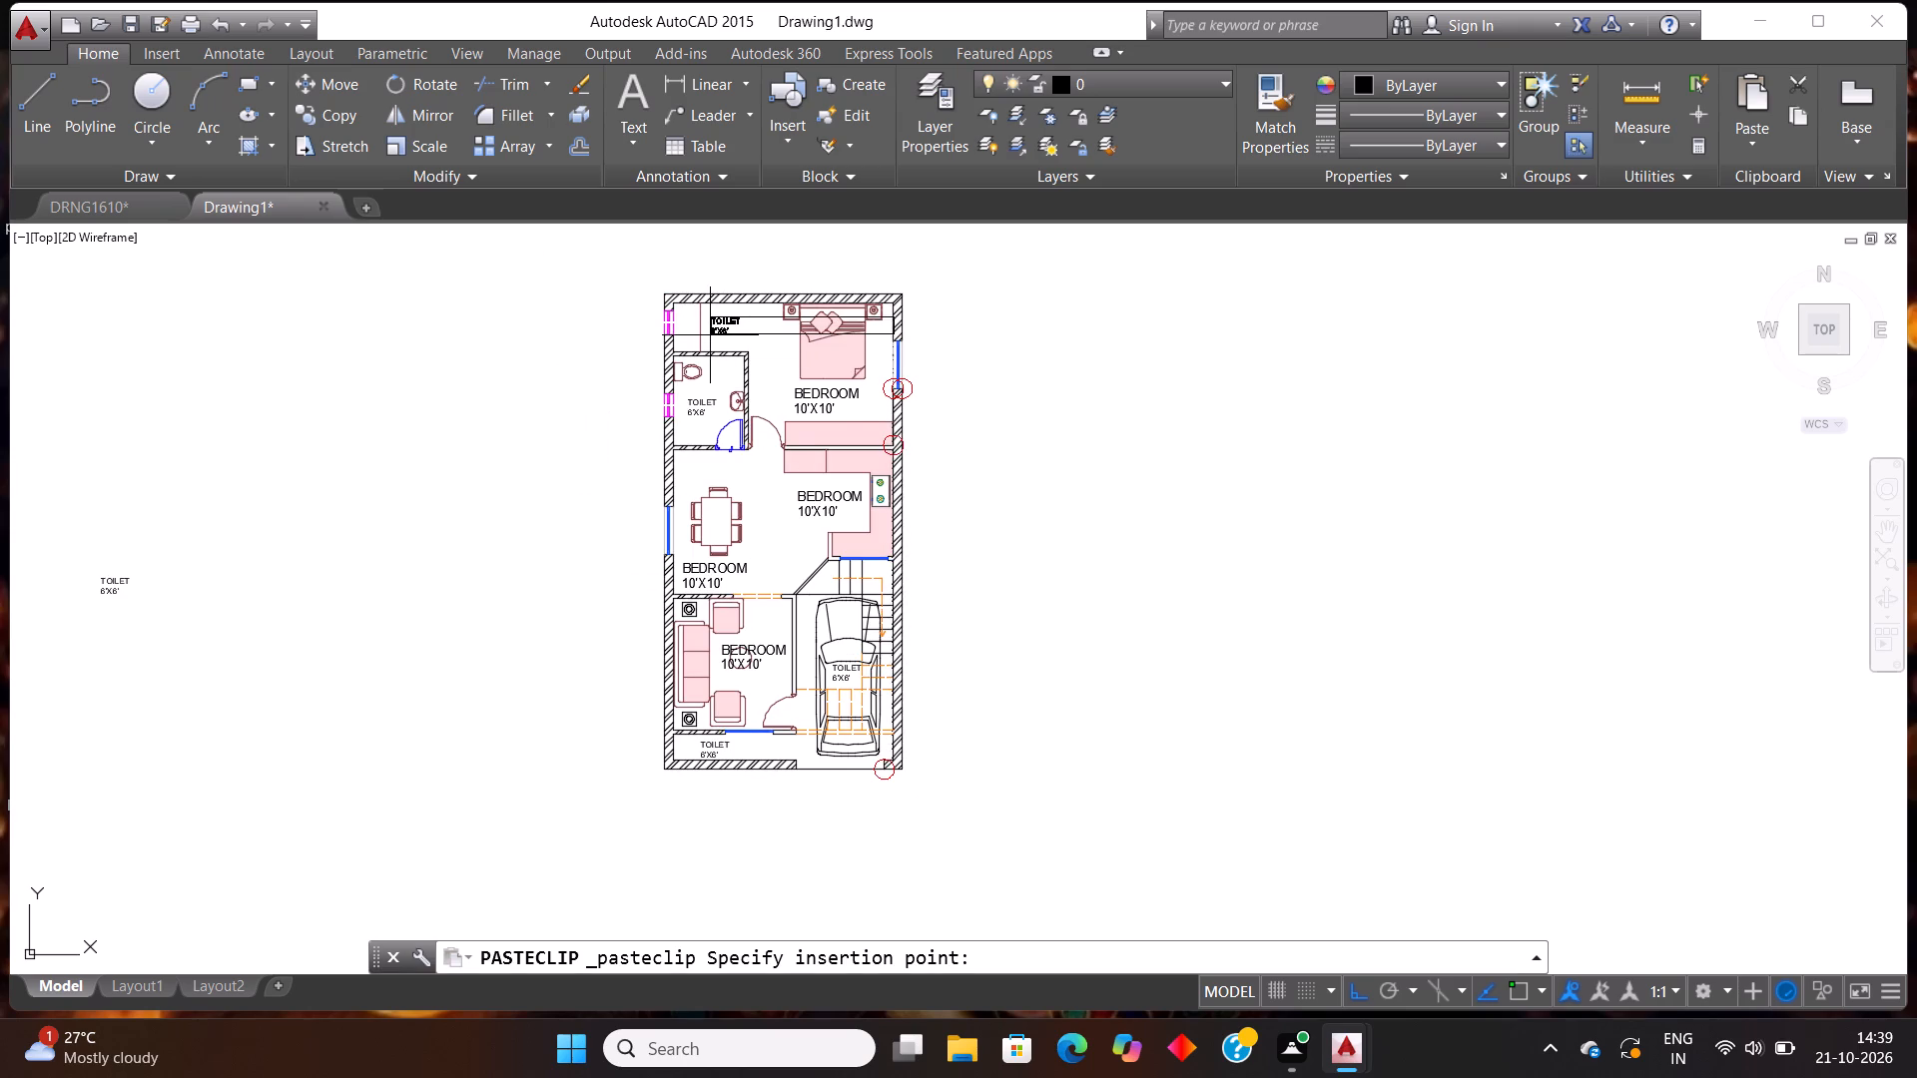
left_click(705, 335)
Replace the TOILET 6'X6' label in the space above the bathroom with DRESSING and UNIT on two lines, without a size.
scroll(751, 289, "up", 3)
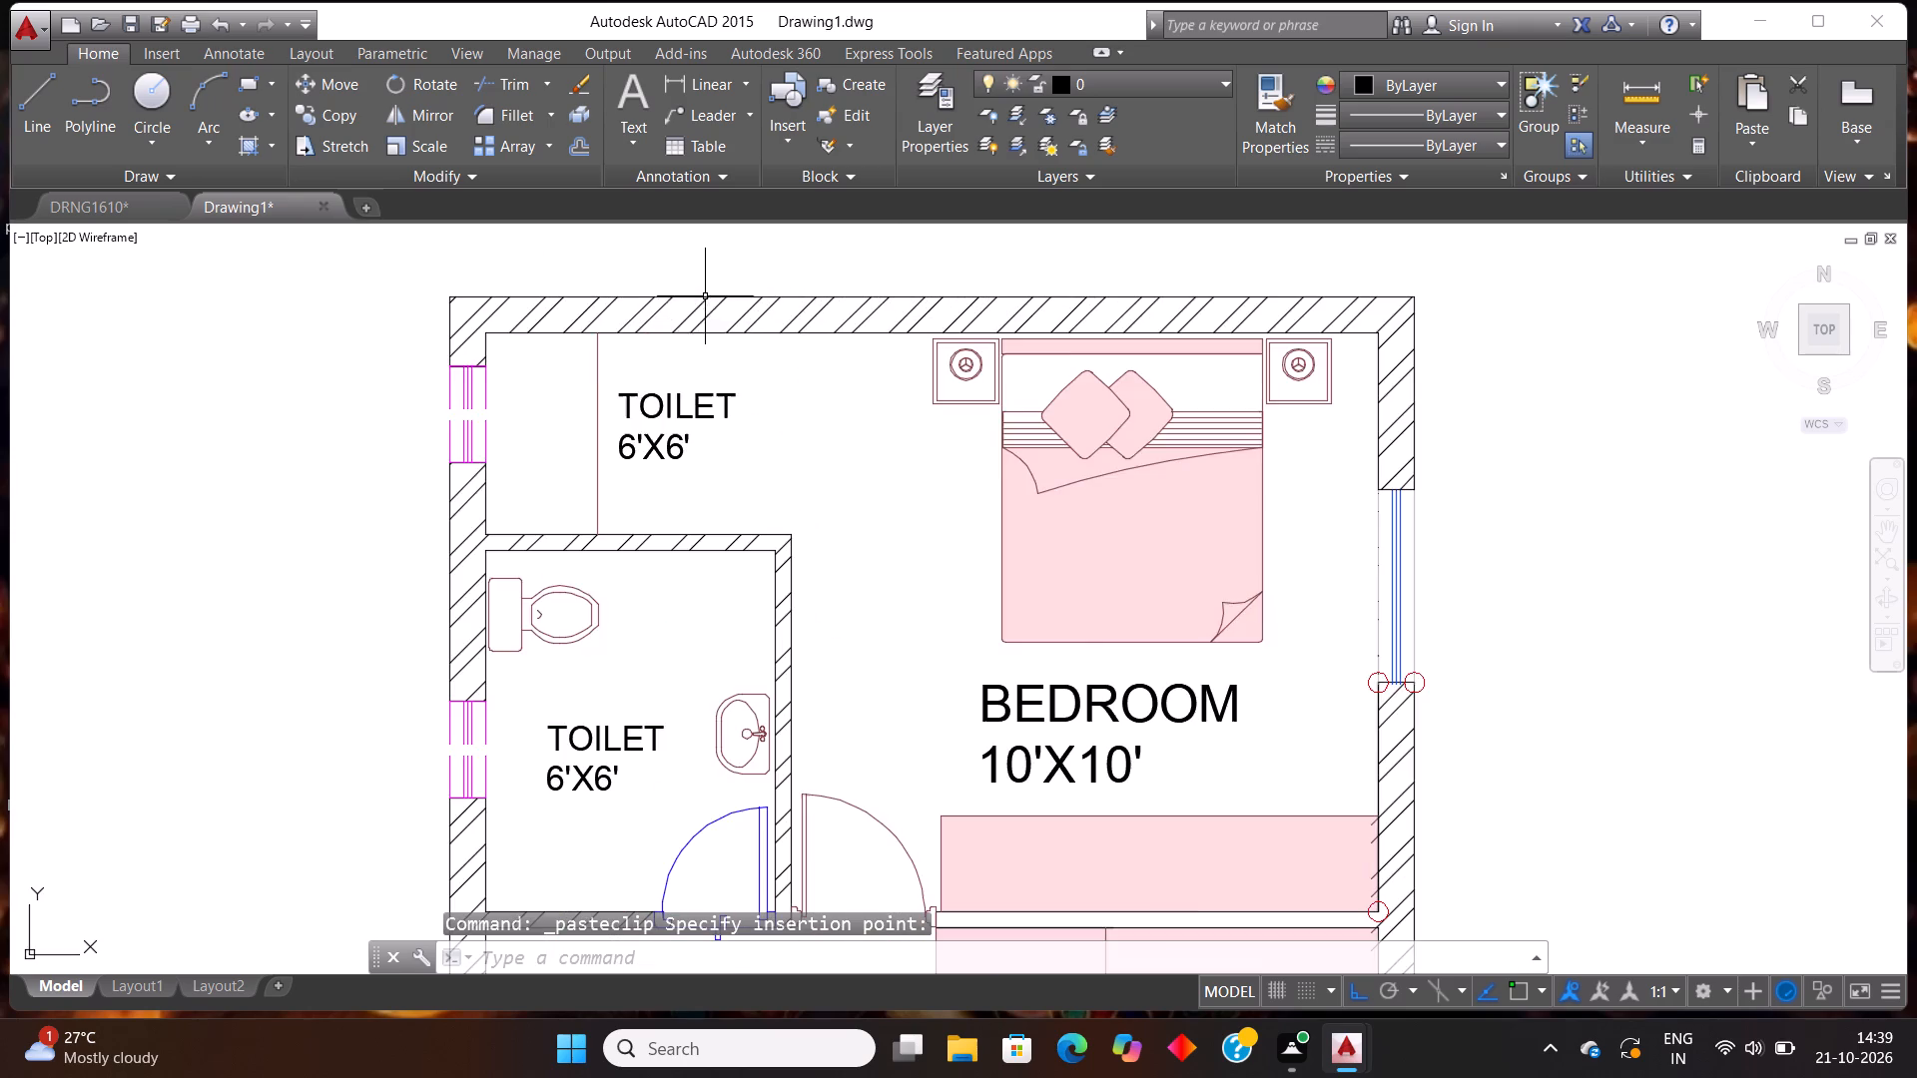
scroll(700, 395, "up", 1)
double_click(739, 430)
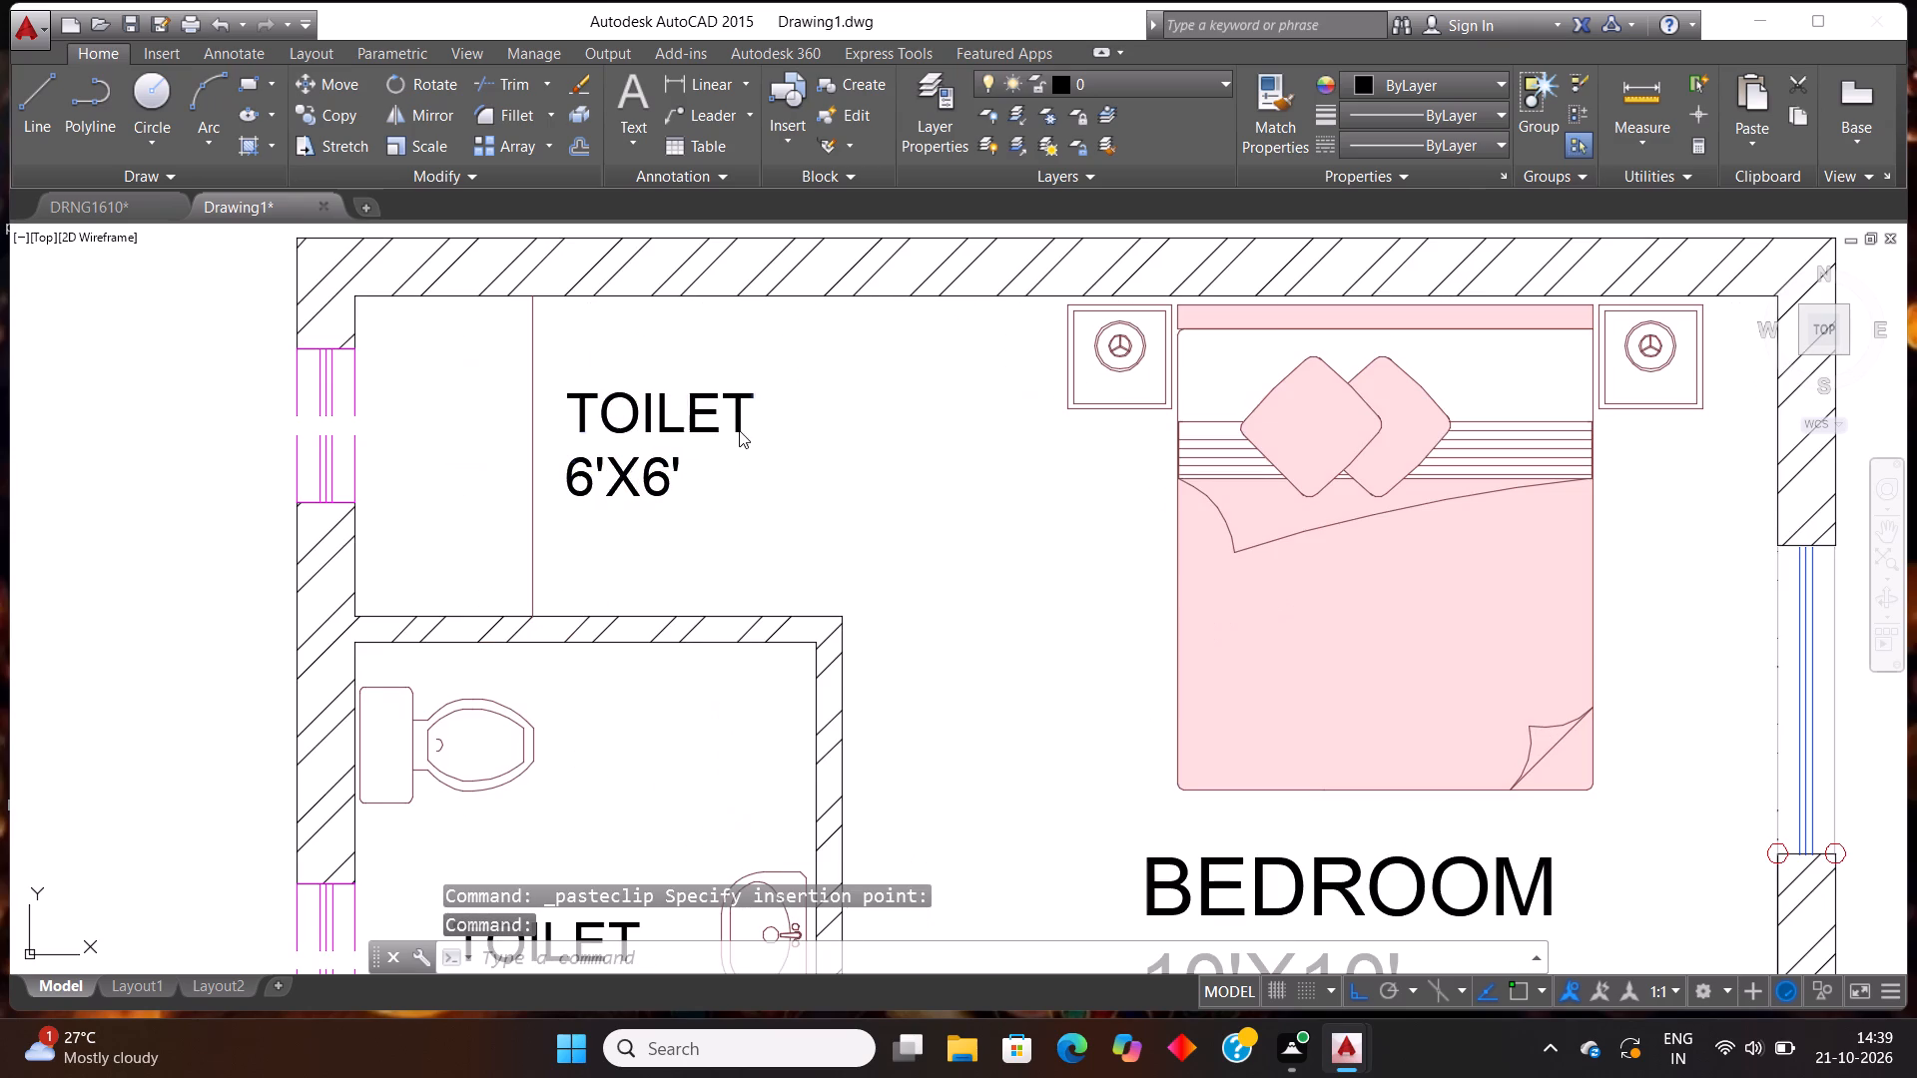
key("BackSpace")
key("BackSpace")
key("BackSpace")
key("BackSpace")
key("BackSpace")
key("BackSpace")
key("BackSpace")
key("BackSpace")
key("BackSpace")
key("BackSpace")
key("BackSpace")
key("BackSpace")
key("BackSpace")
key("BackSpace")
key("BackSpace")
key("BackSpace")
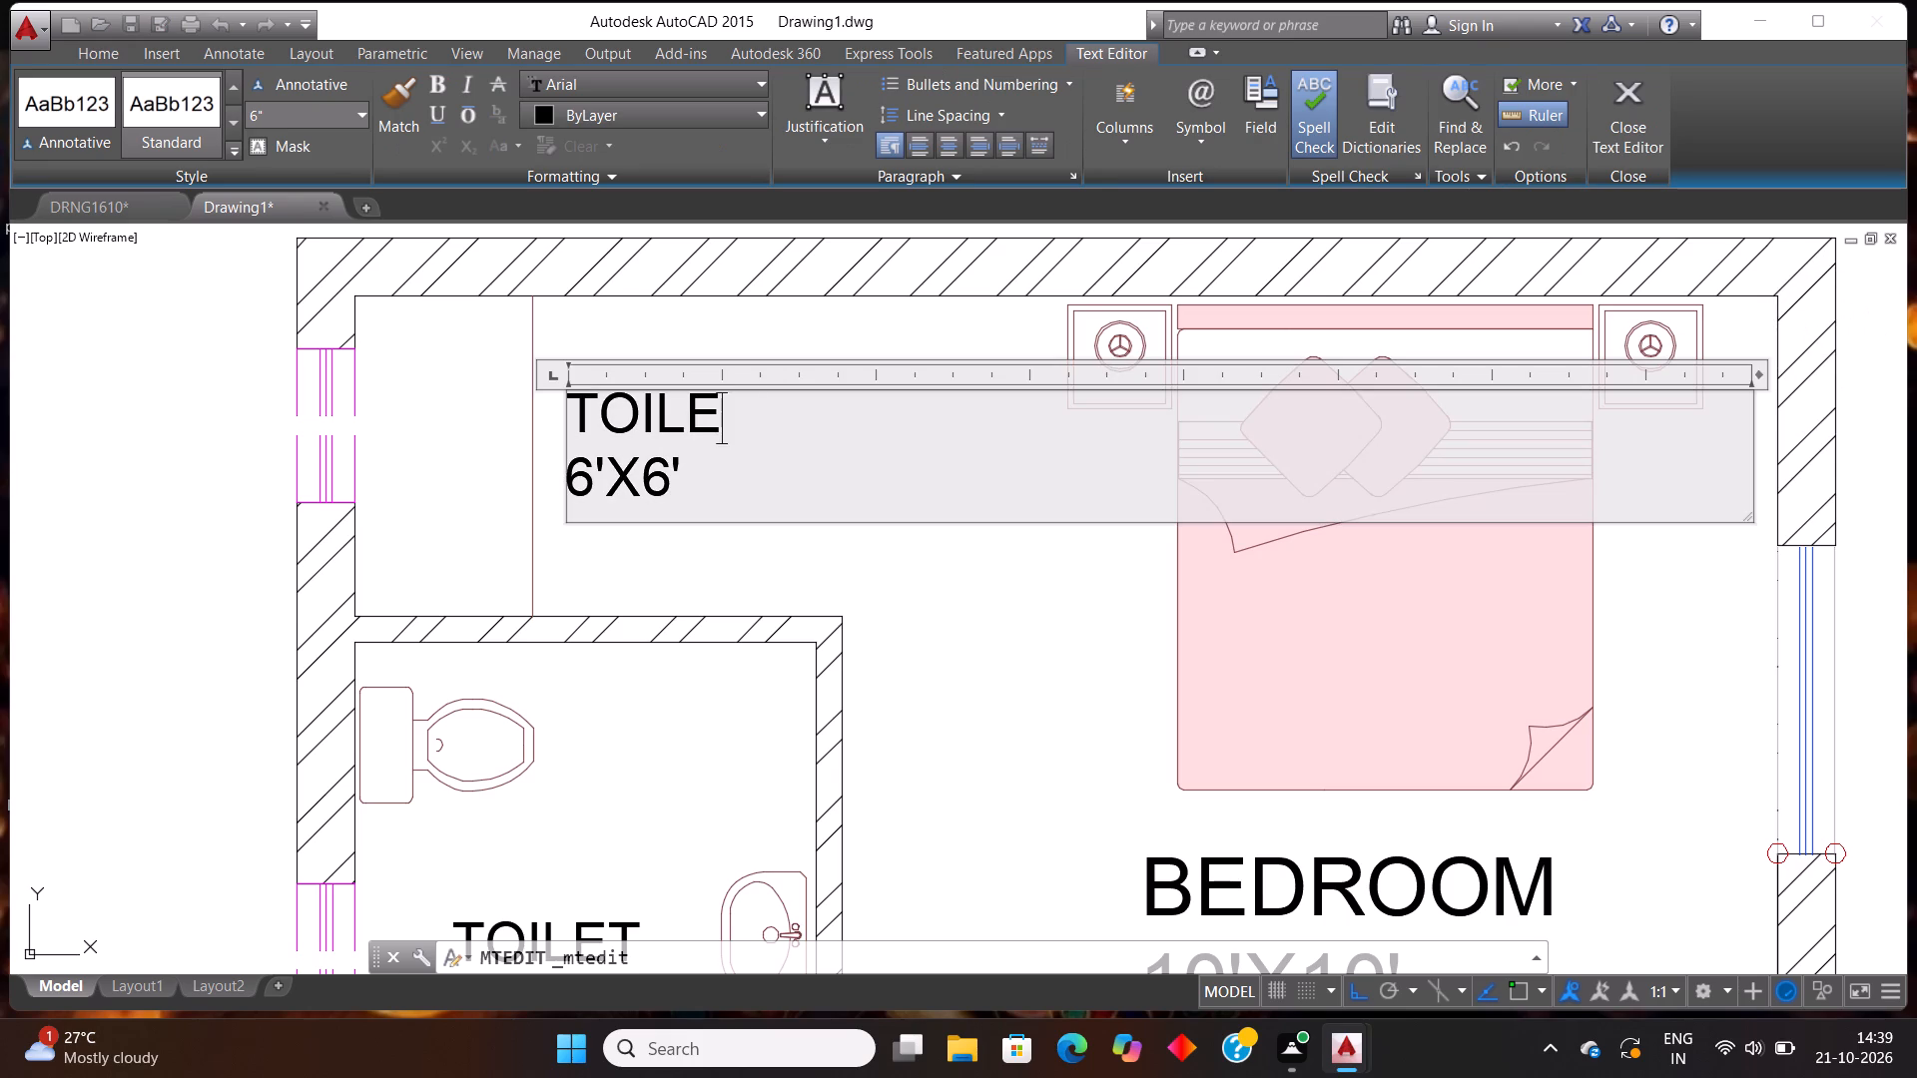
type("DRESSING")
key("Return")
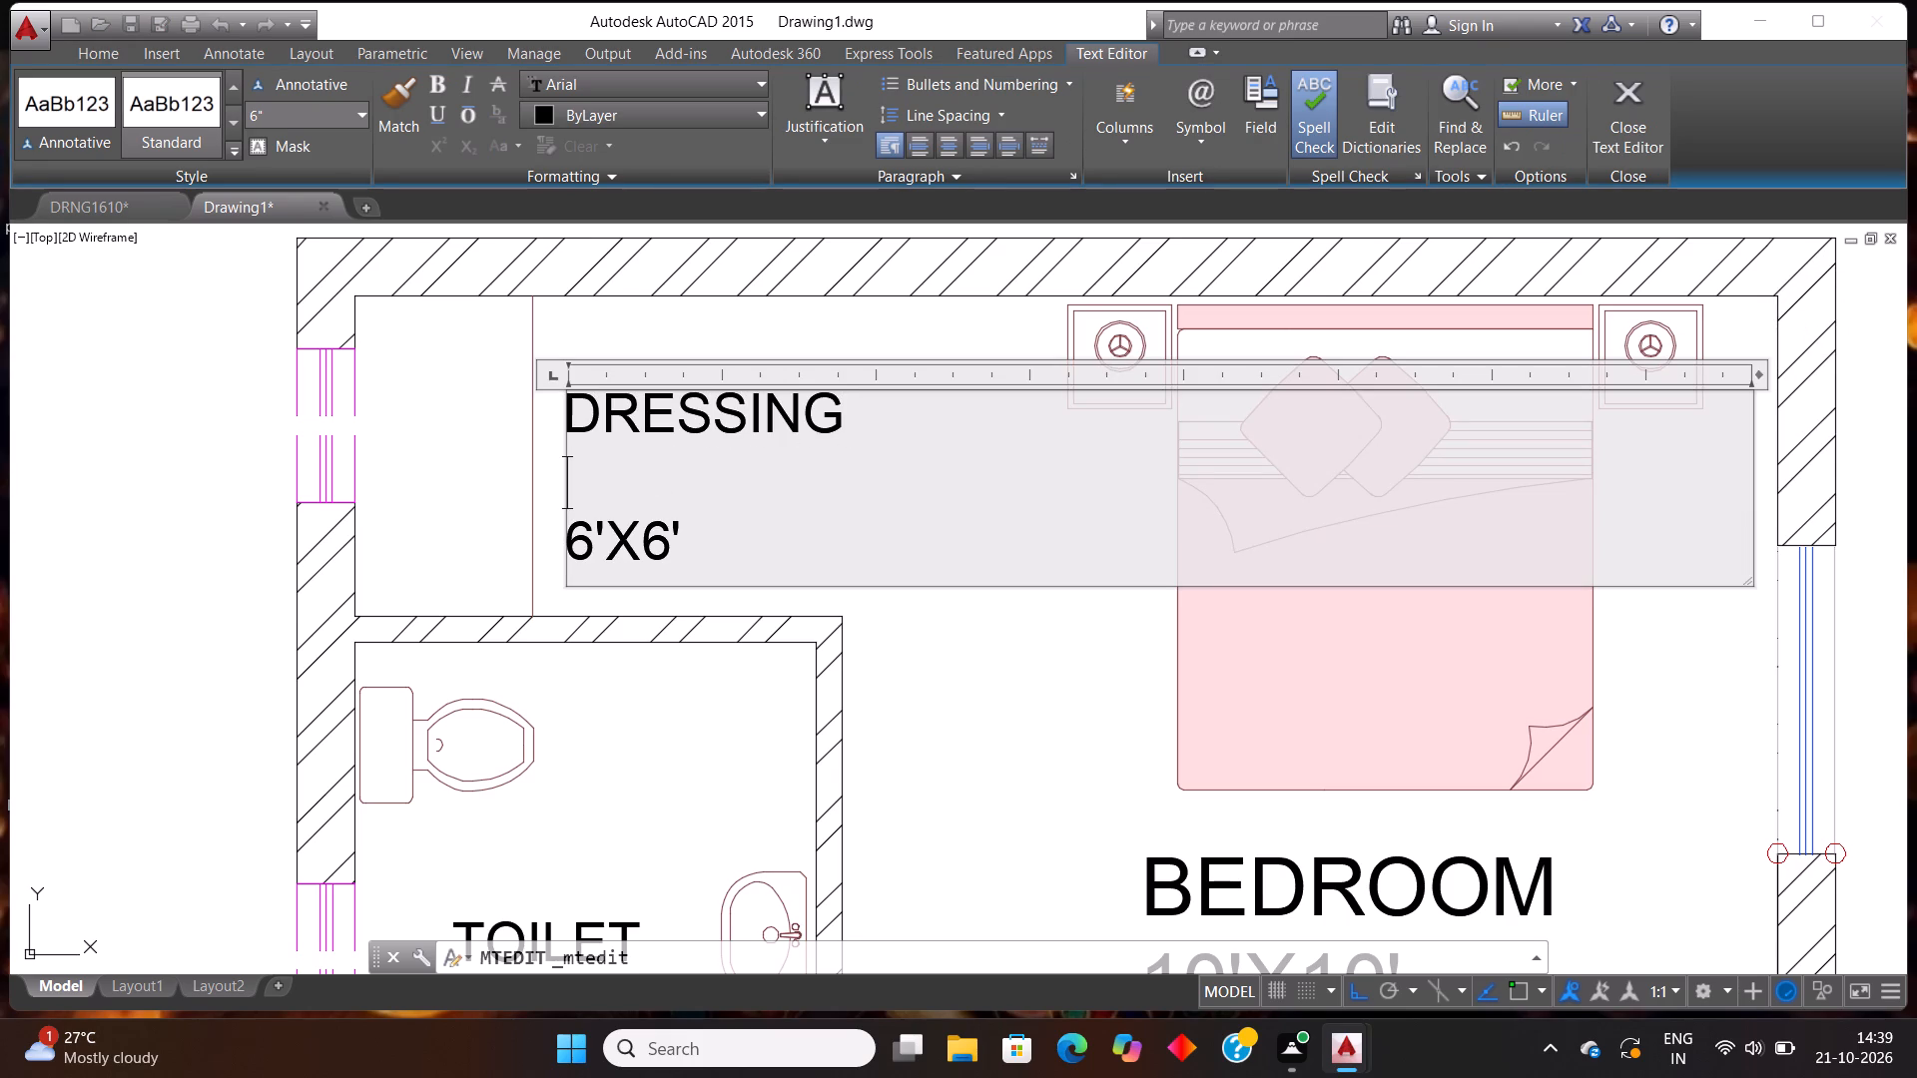
type("UNIT")
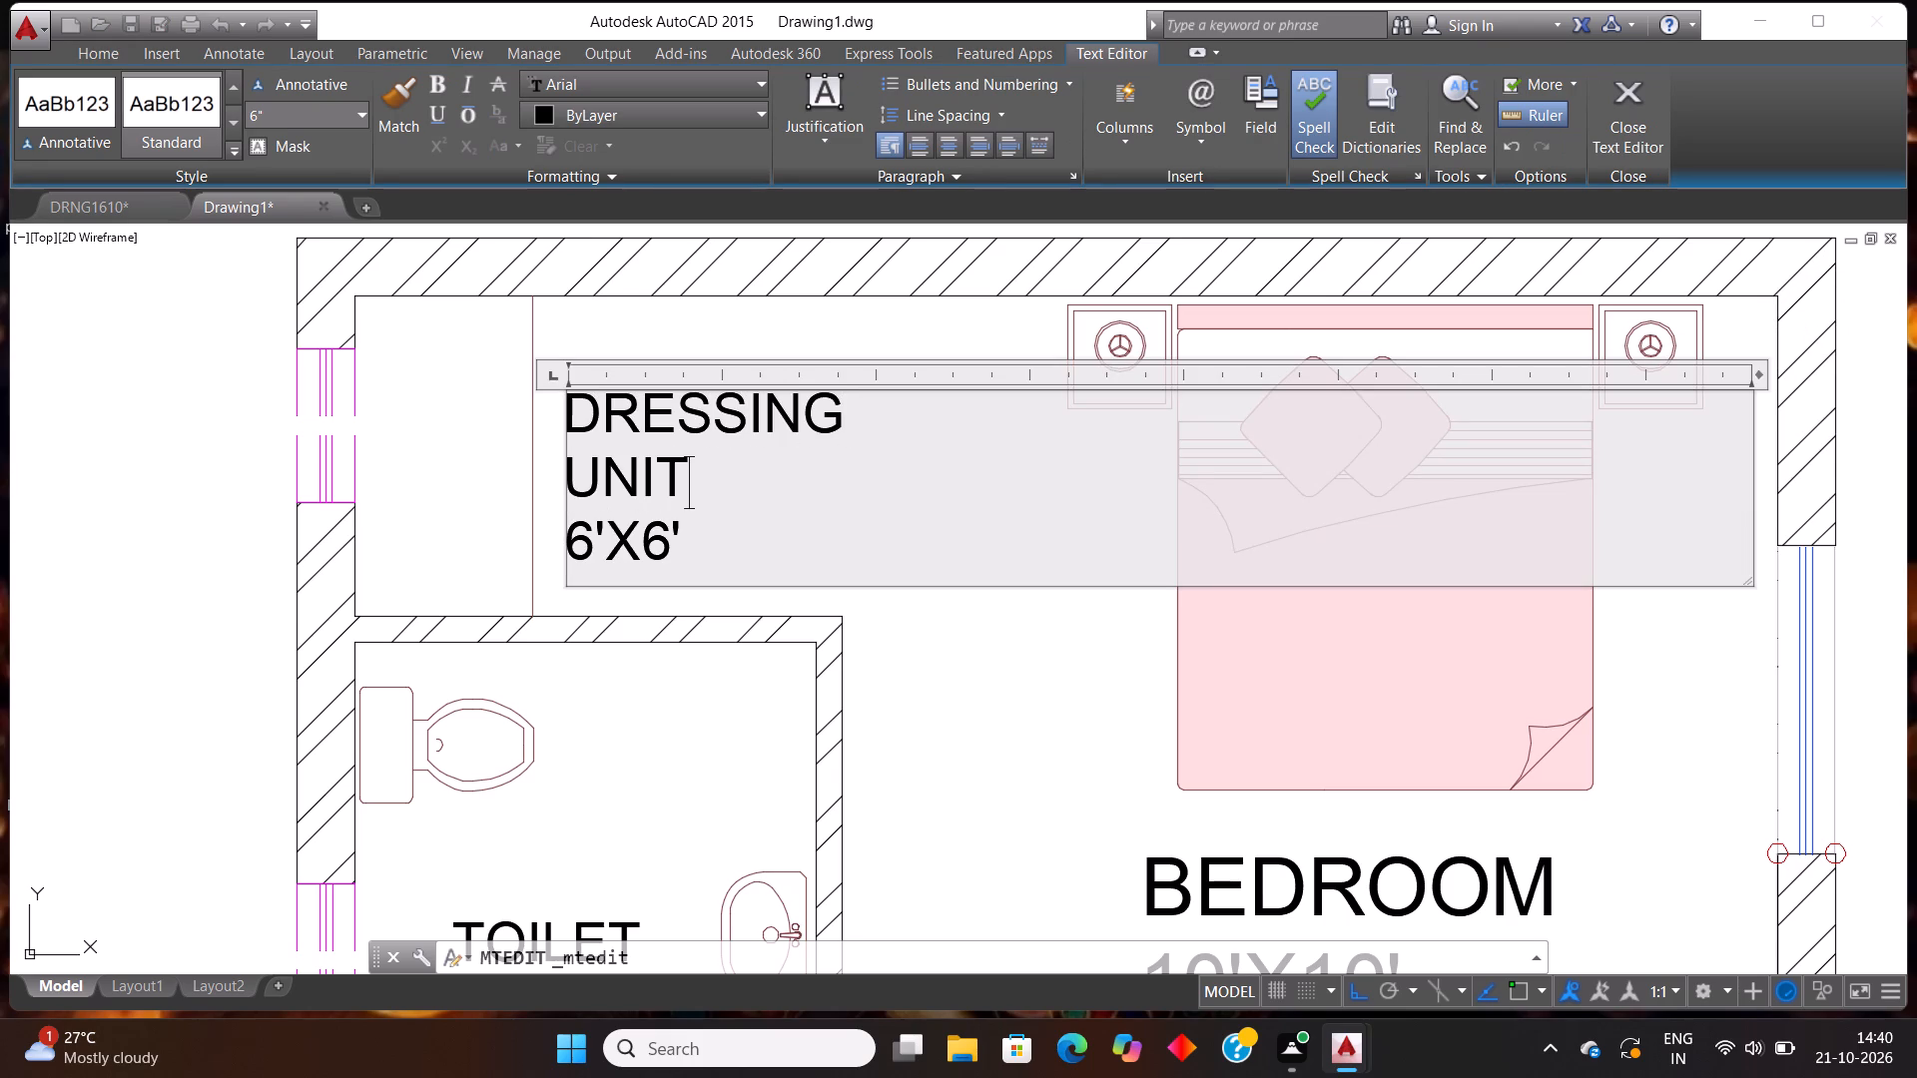
left_click(783, 531)
key("BackSpace")
key("BackSpace")
key("BackSpace")
key("BackSpace")
key("BackSpace")
left_click(648, 641)
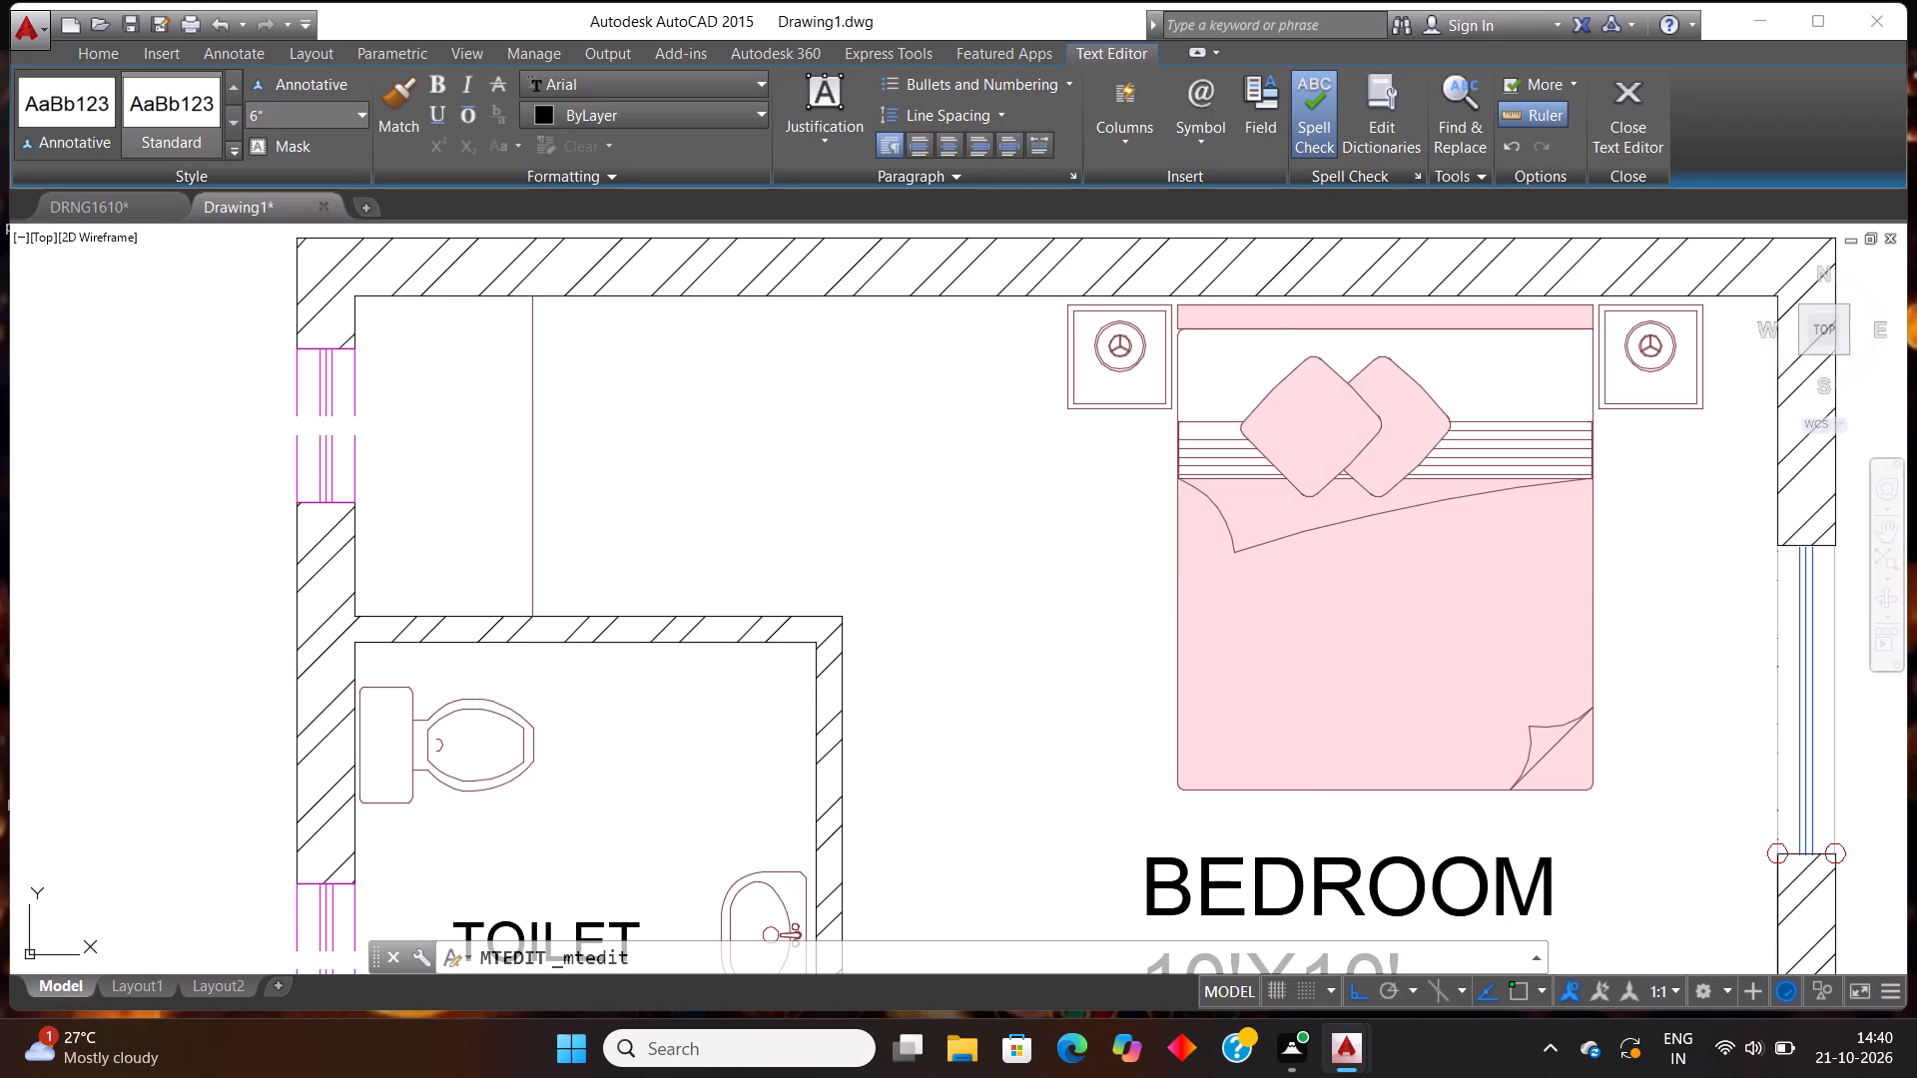
Replace the whole BEDROOM 10'X10' label below the dining table with DINING.
scroll(859, 500, "down", 4)
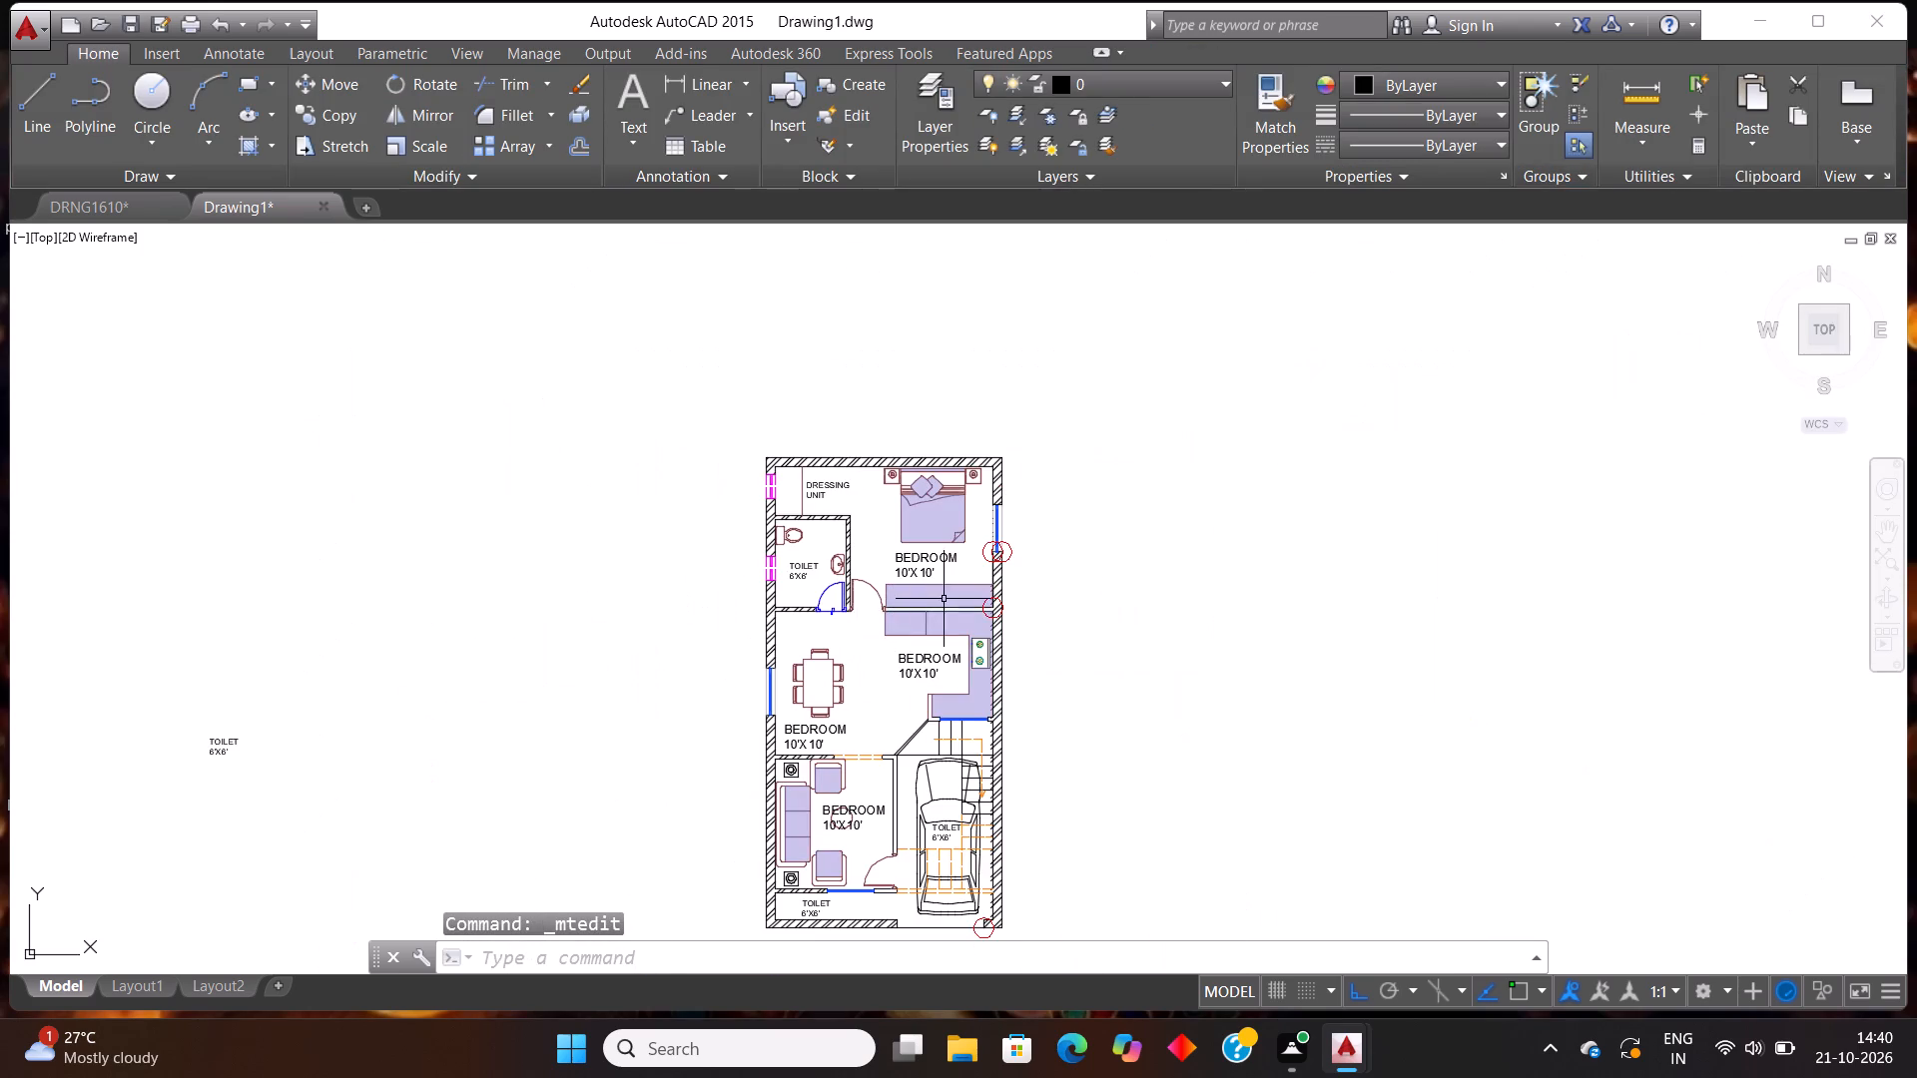
scroll(829, 641, "up", 1)
scroll(825, 553, "up", 2)
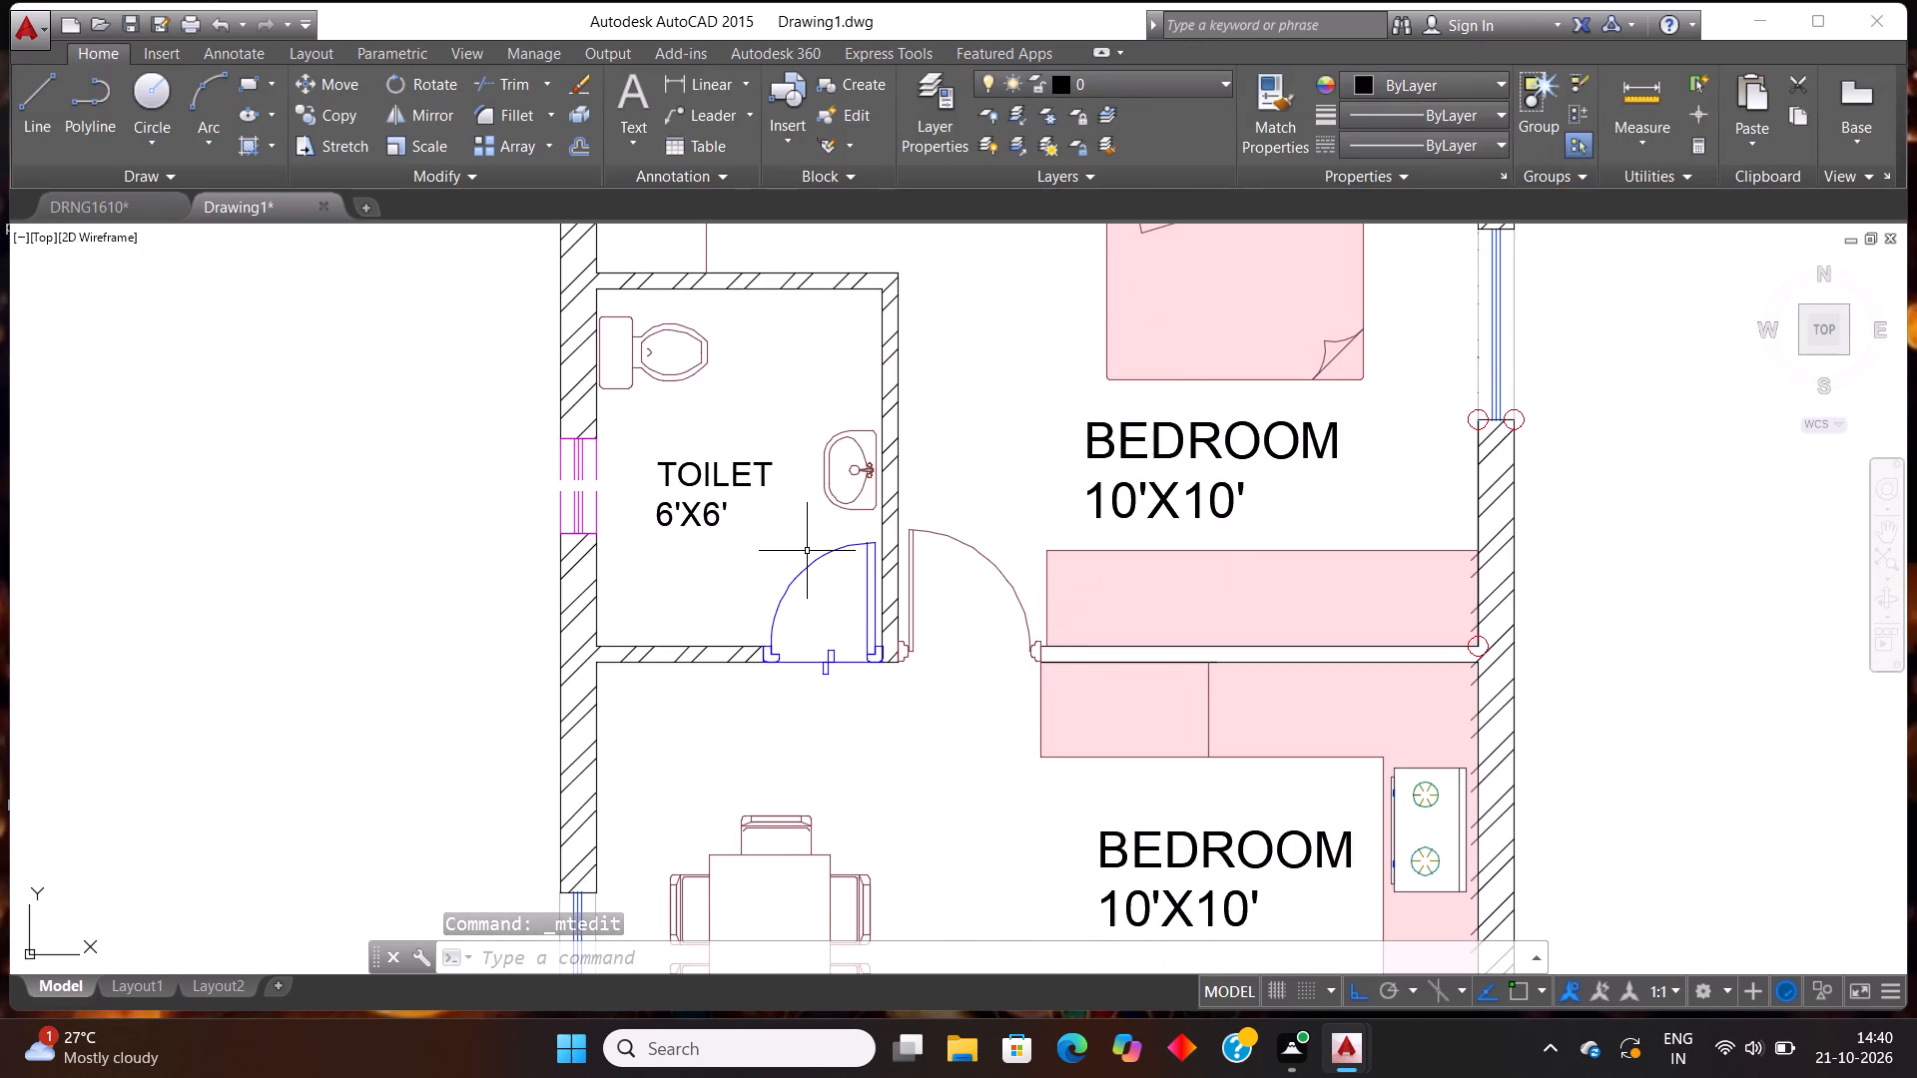
scroll(807, 551, "down", 2)
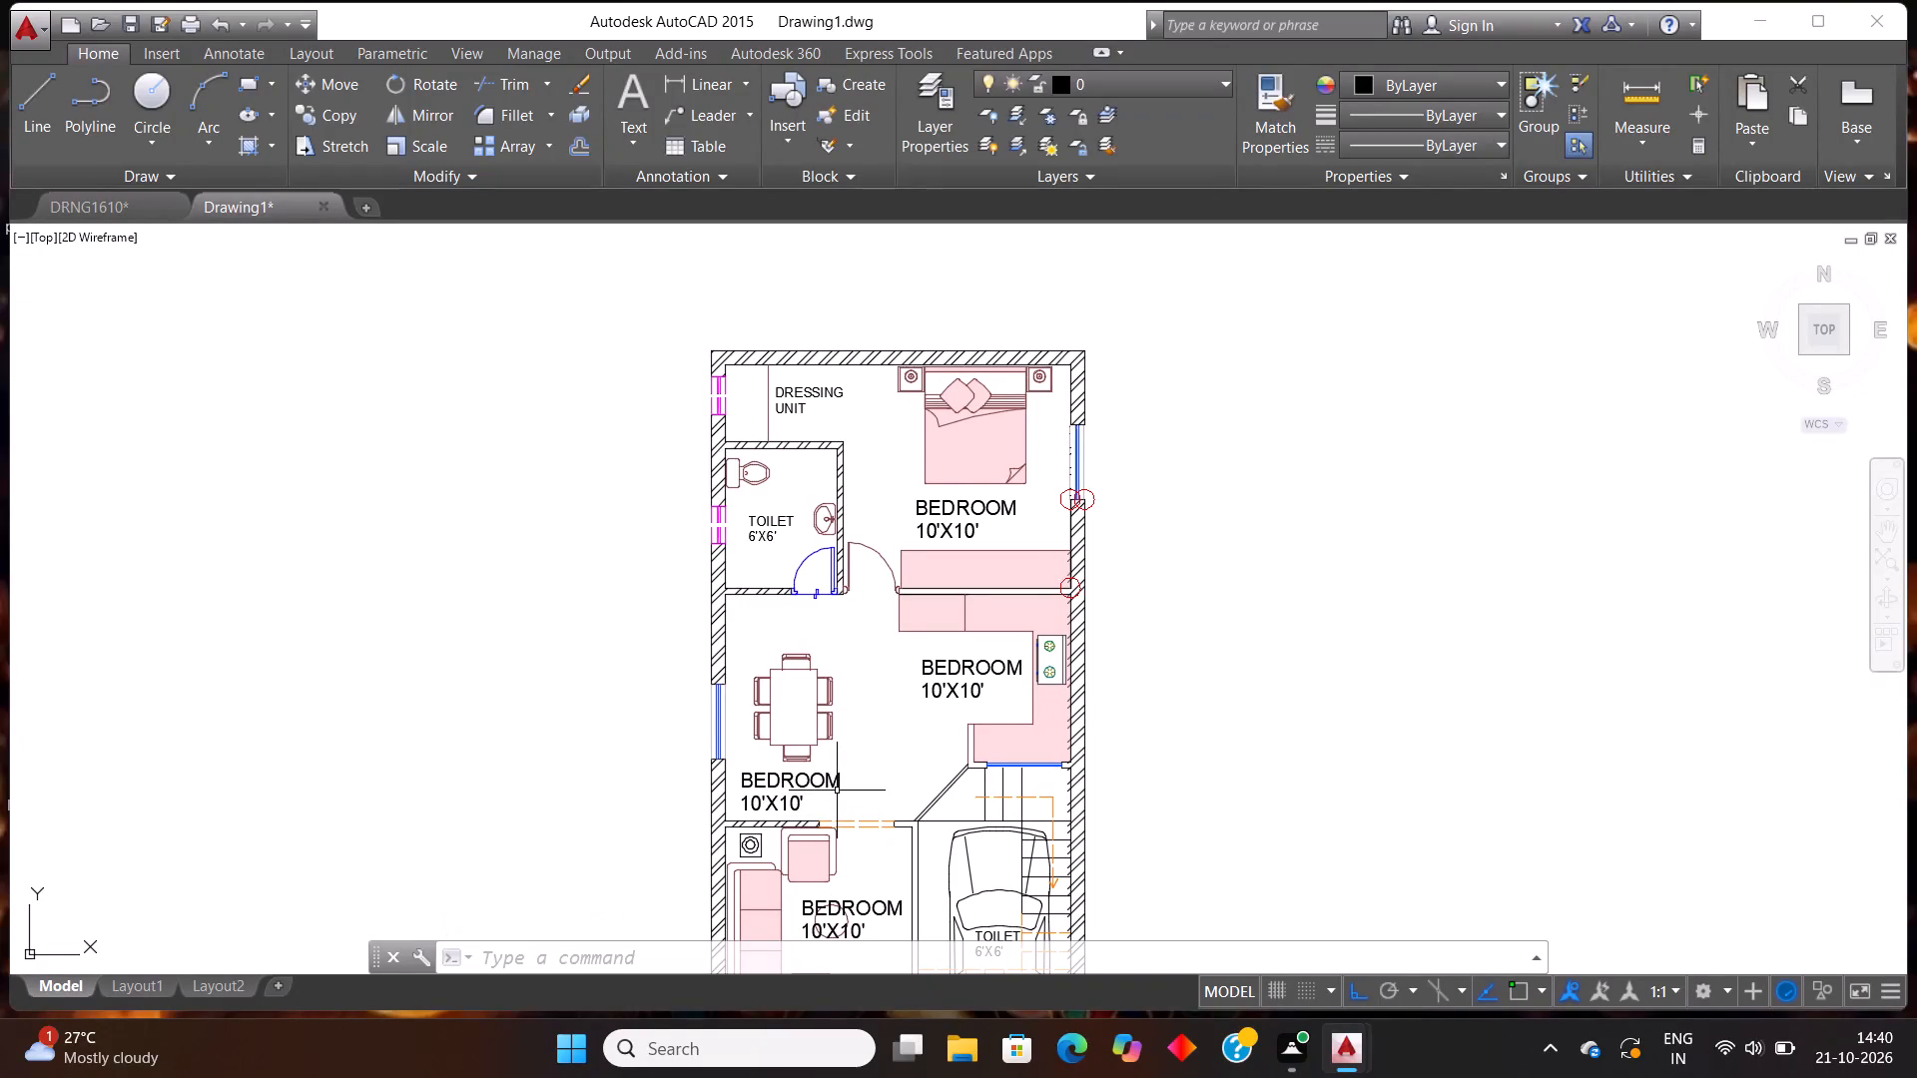
double_click(837, 787)
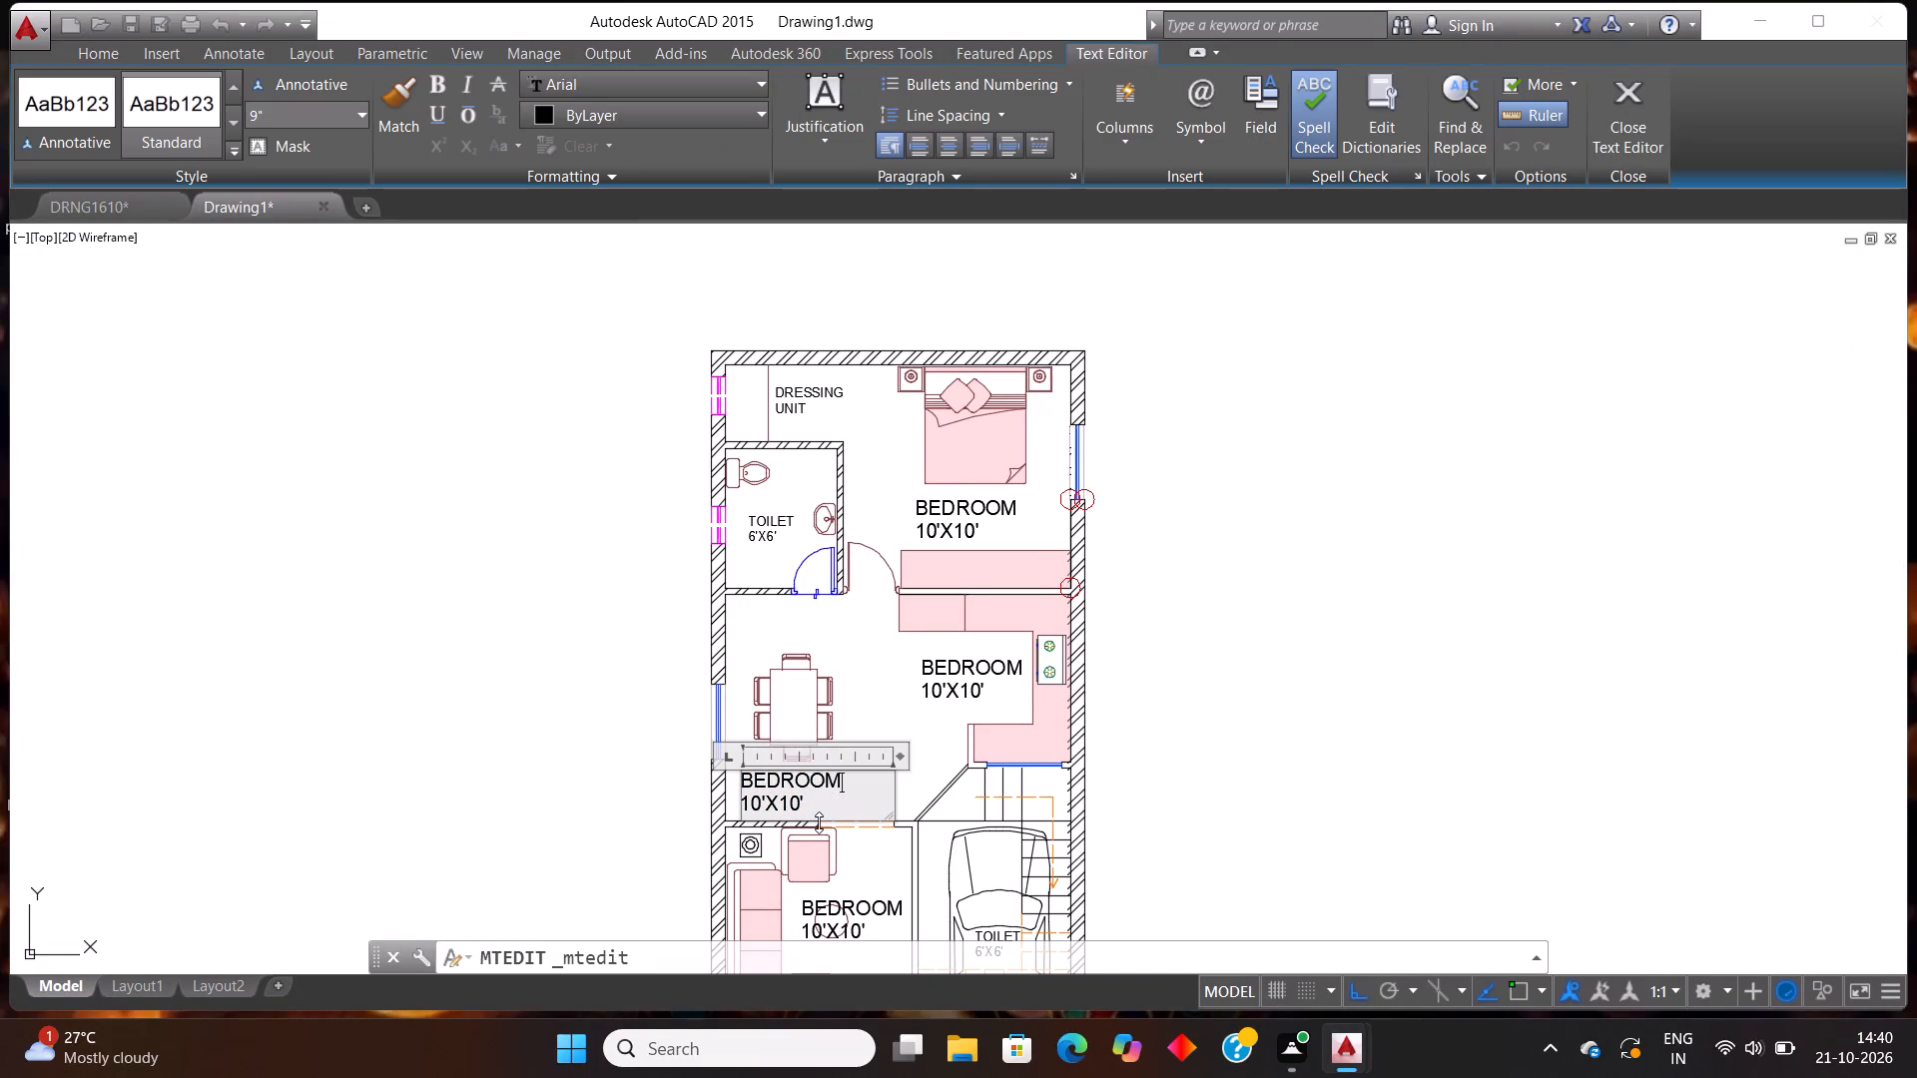
left_click(805, 798)
key("BackSpace")
key("BackSpace")
key("BackSpace")
key("BackSpace")
key("BackSpace")
key("BackSpace")
key("BackSpace")
key("BackSpace")
key("BackSpace")
key("BackSpace")
key("BackSpace")
key("BackSpace")
key("BackSpace")
key("BackSpace")
key("BackSpace")
key("BackSpace")
key("BackSpace")
key("BackSpace")
key("BackSpace")
key("BackSpace")
type("DINING")
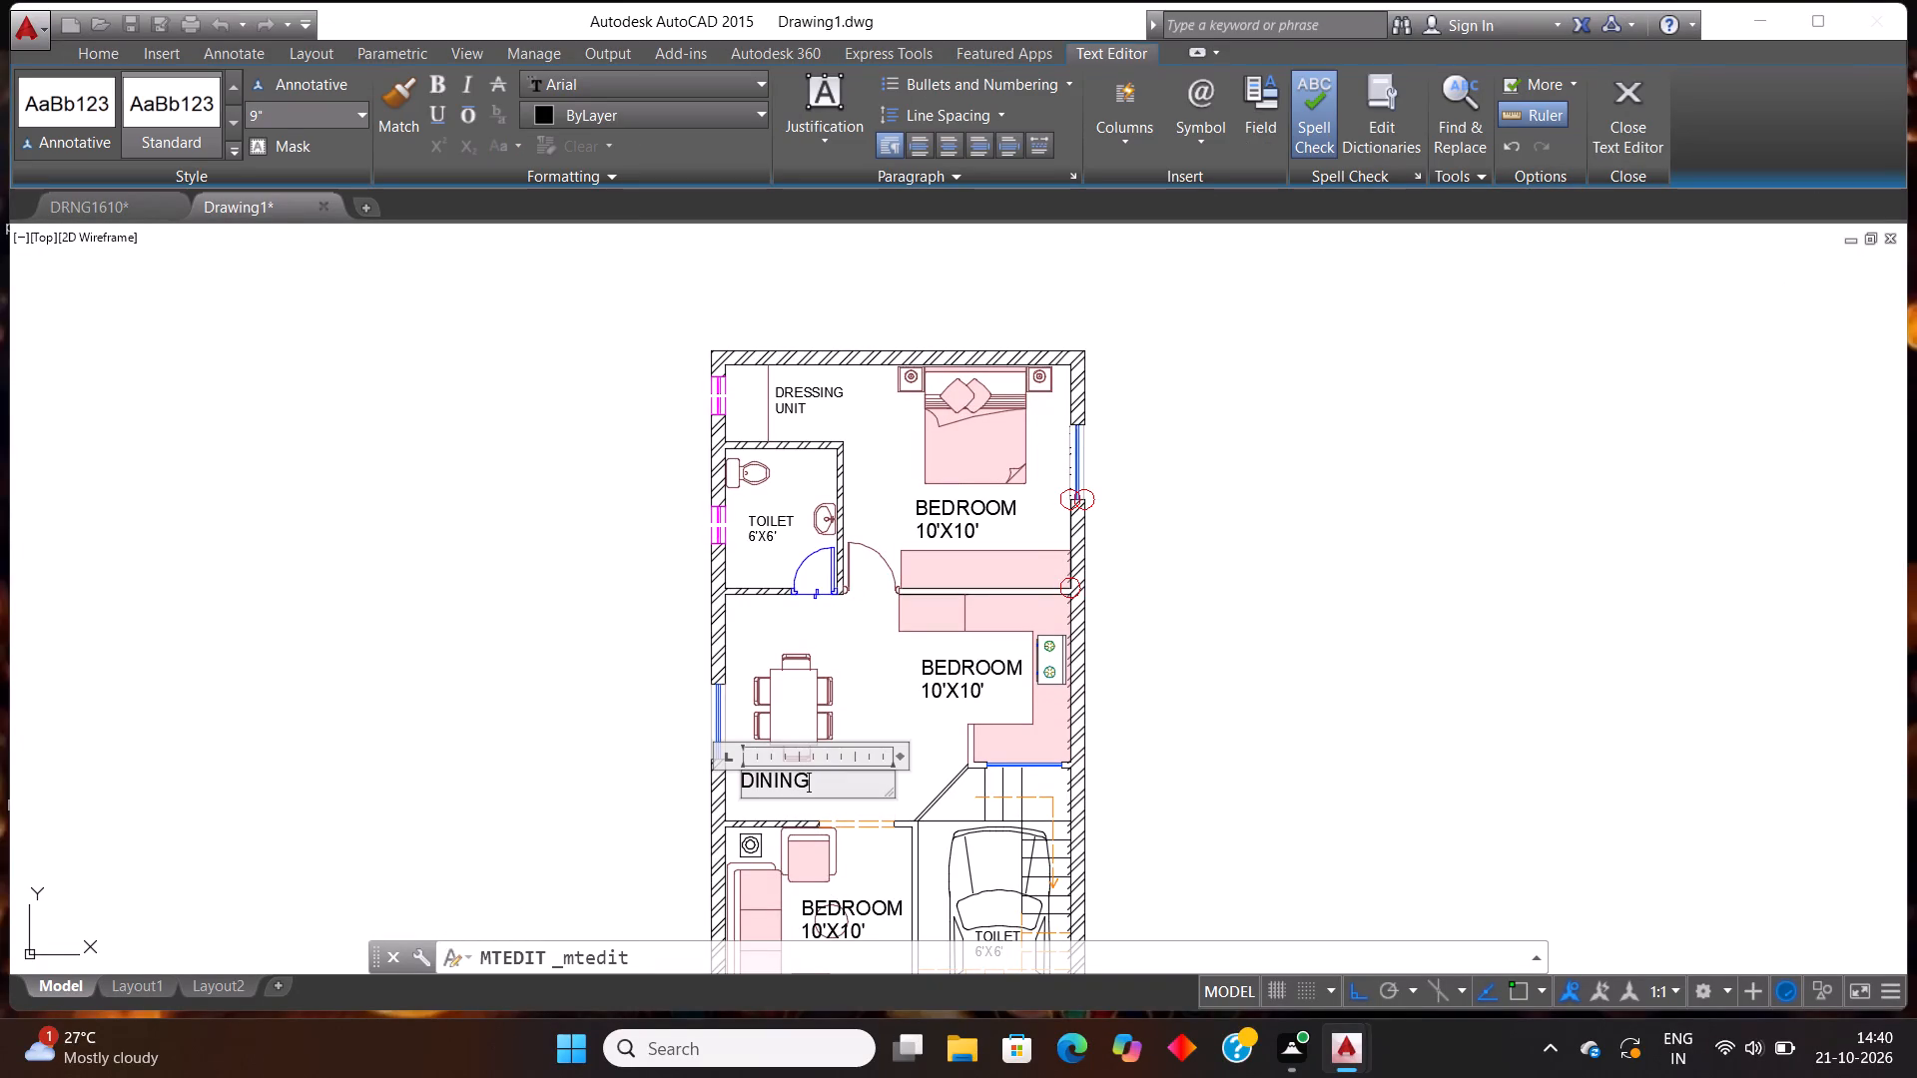
left_click(973, 686)
Replace the whole BEDROOM 10'X10' label beside the cooktop counter with KITCHEN.
double_click(973, 688)
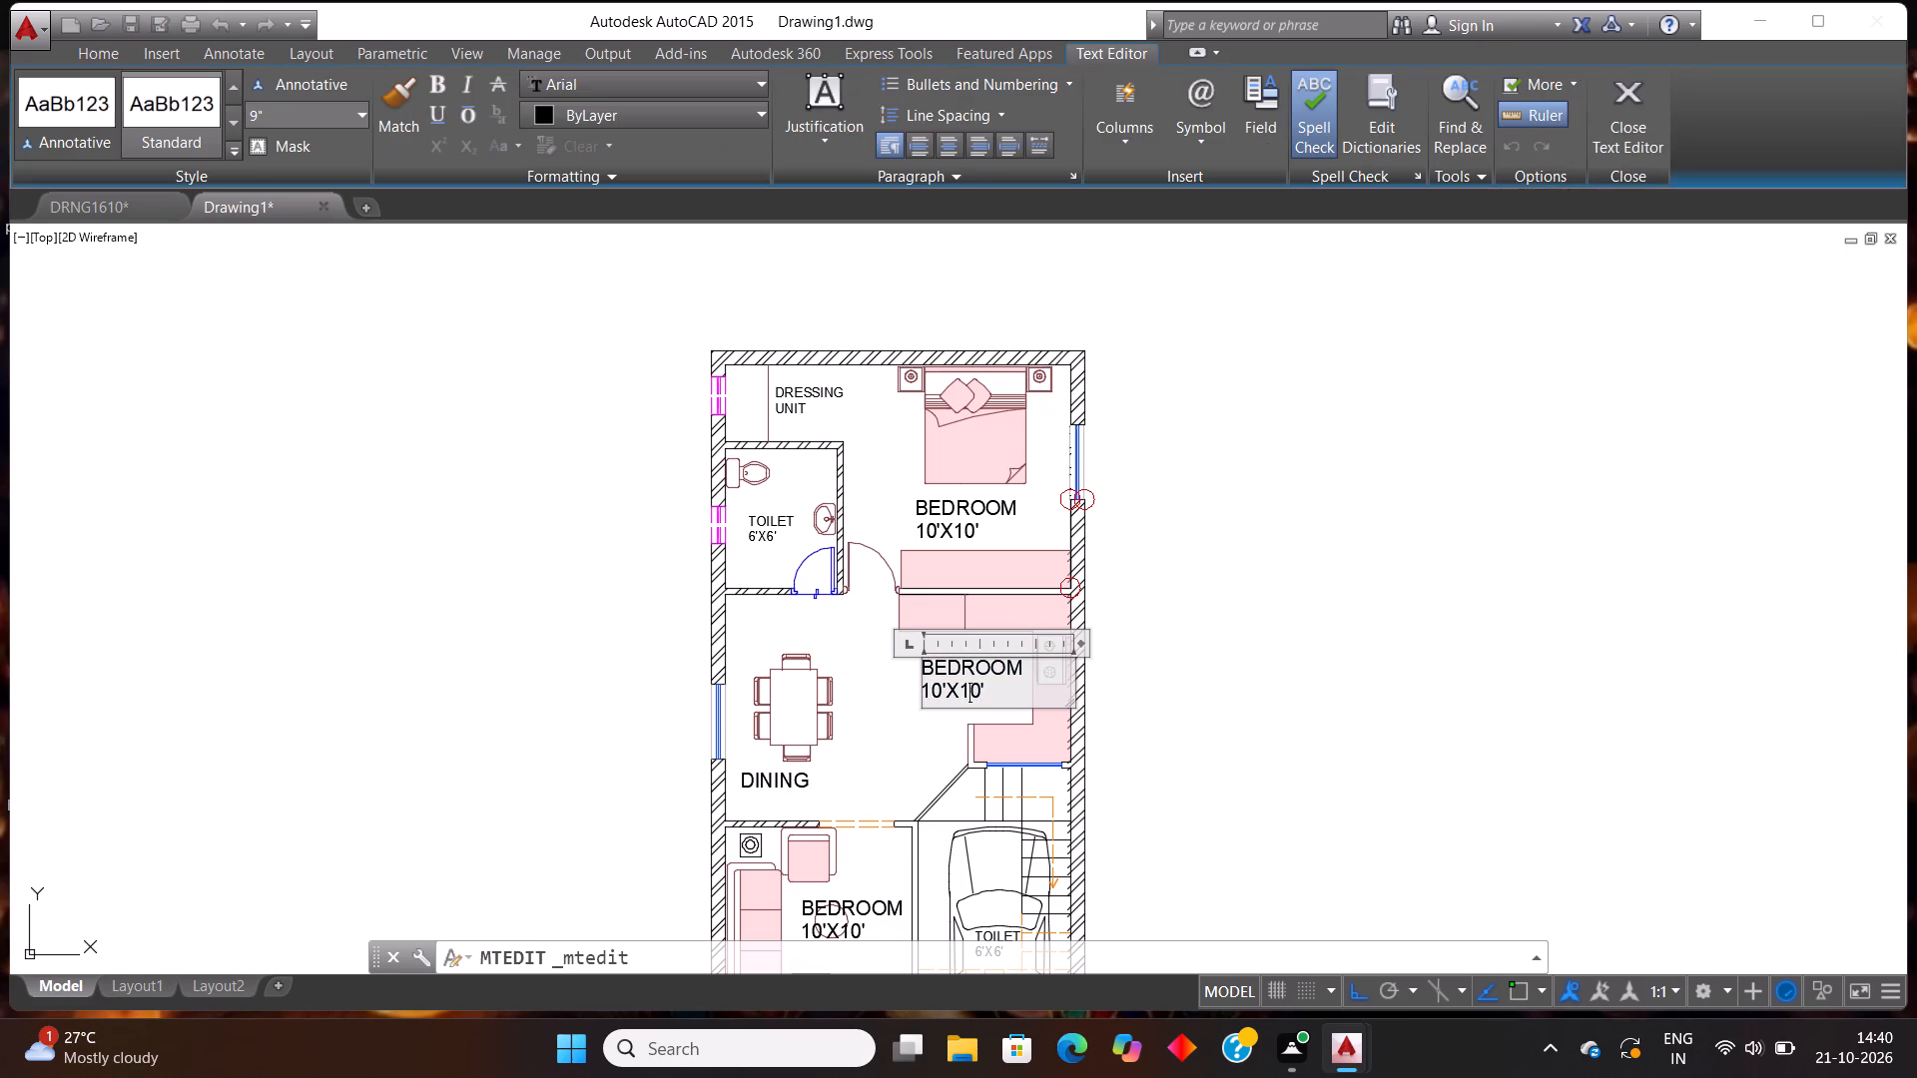
left_click(990, 694)
key("BackSpace")
key("BackSpace")
key("BackSpace")
key("BackSpace")
key("BackSpace")
key("BackSpace")
key("BackSpace")
key("BackSpace")
key("BackSpace")
key("BackSpace")
key("BackSpace")
key("BackSpace")
key("BackSpace")
key("BackSpace")
key("BackSpace")
key("BackSpace")
key("BackSpace")
key("BackSpace")
key("BackSpace")
key("BackSpace")
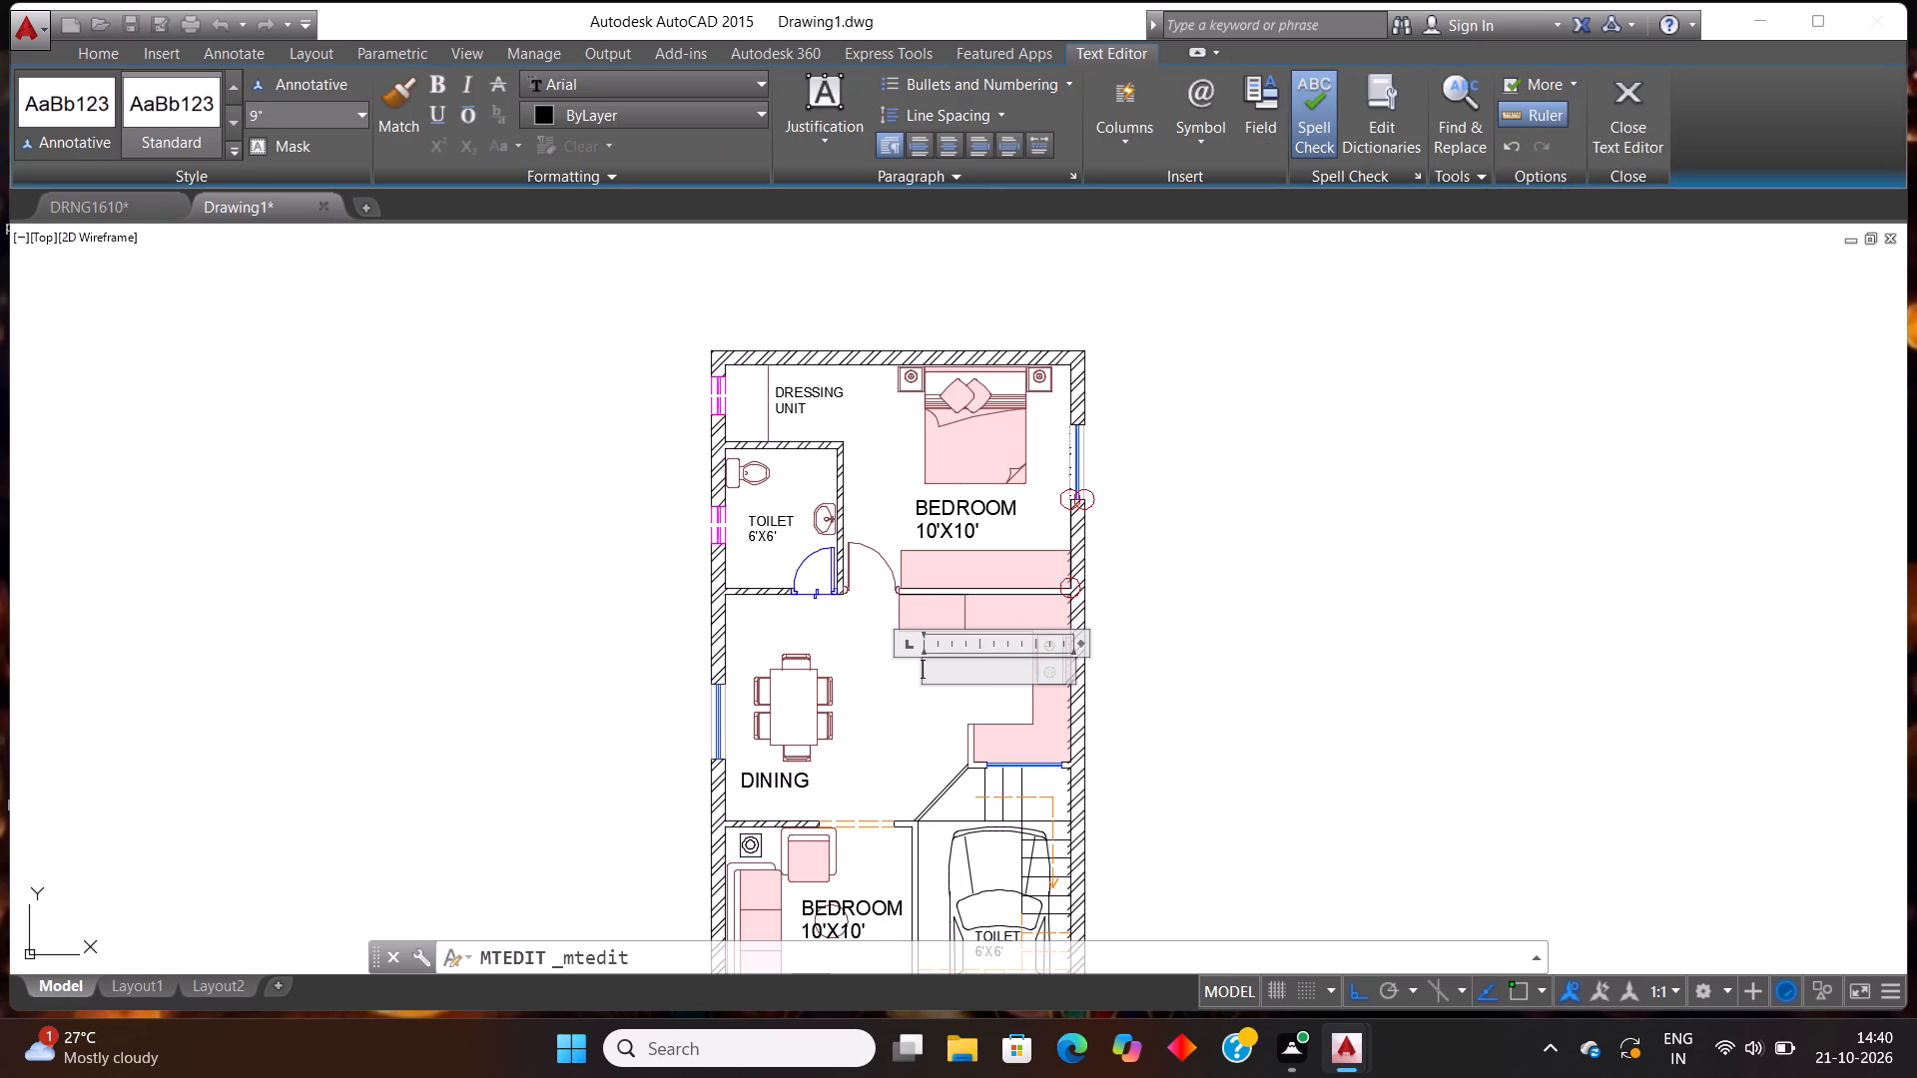
type("KITCHEN")
left_click(879, 715)
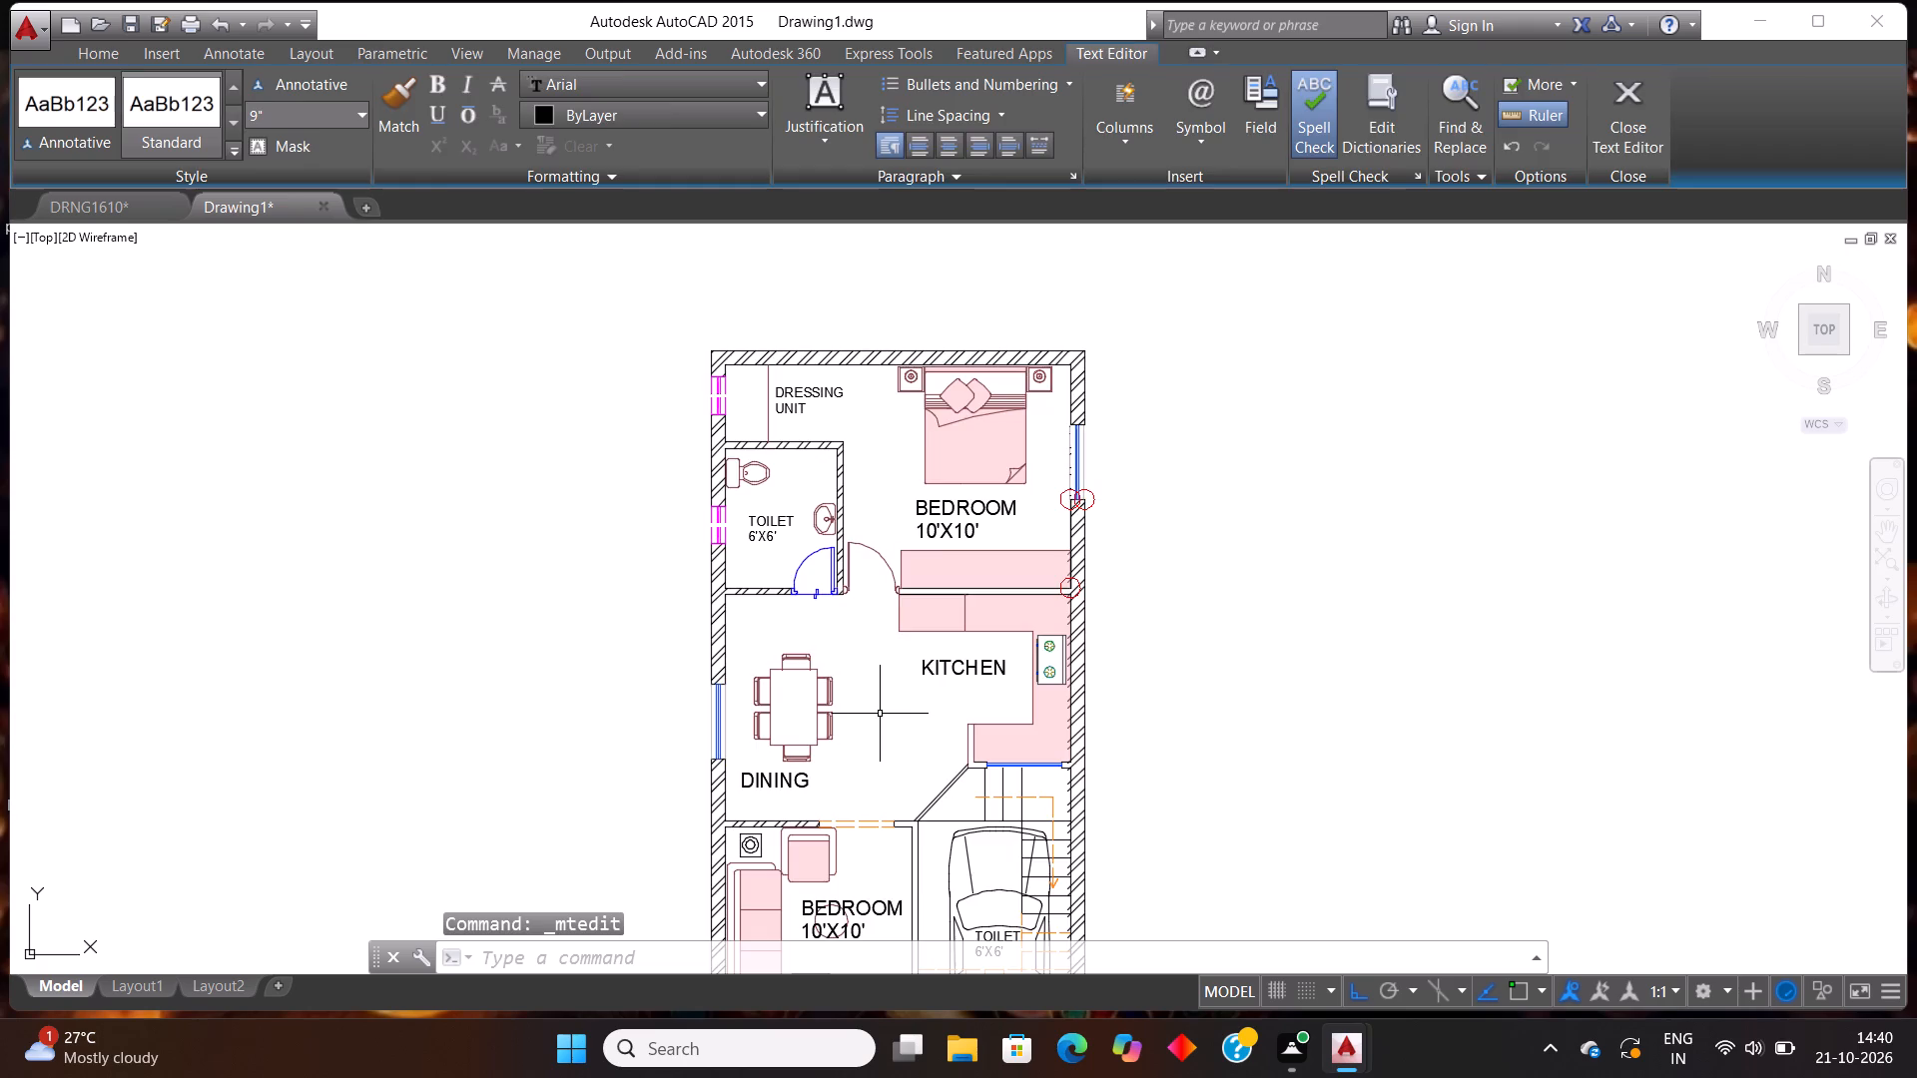
Replace the whole BEDROOM 10'X10' label in the room with the sofa and armchairs with LIVING.
scroll(886, 649, "down", 2)
scroll(885, 764, "up", 3)
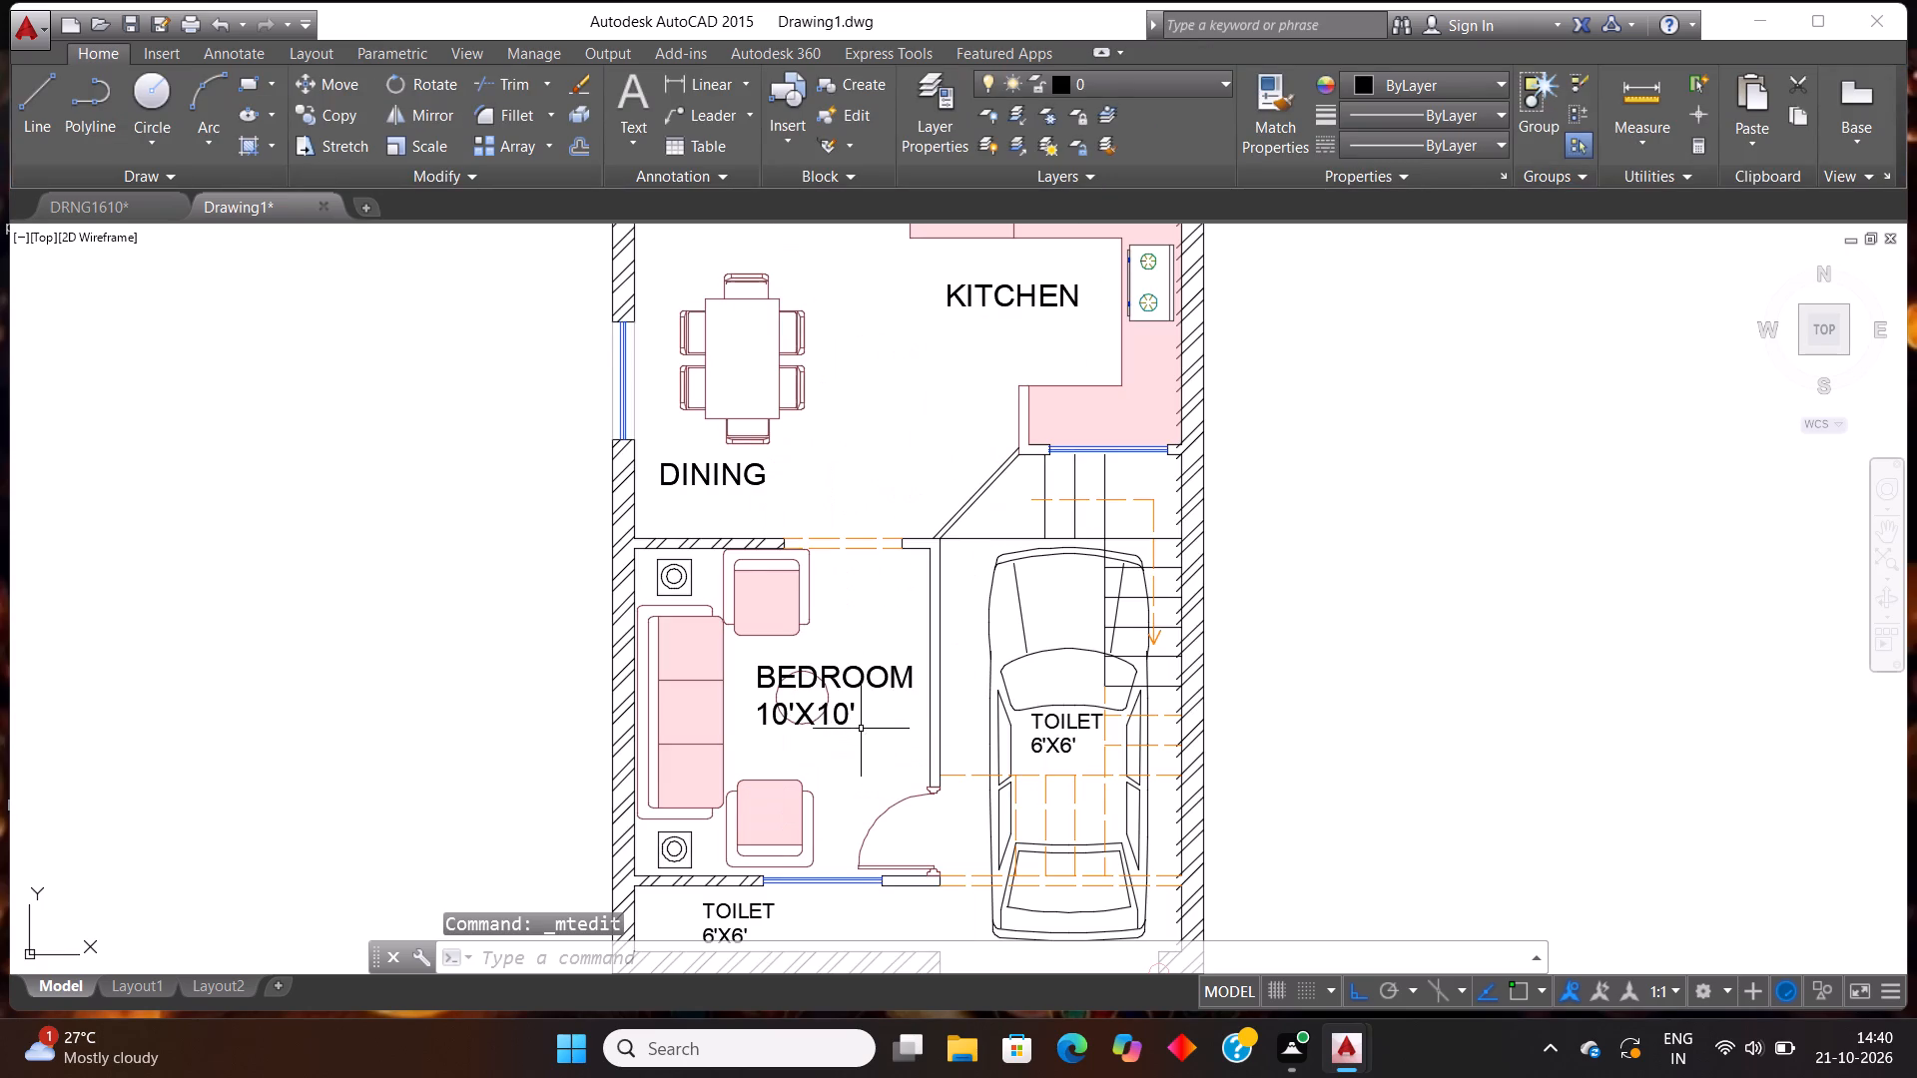
double_click(845, 712)
left_click(866, 709)
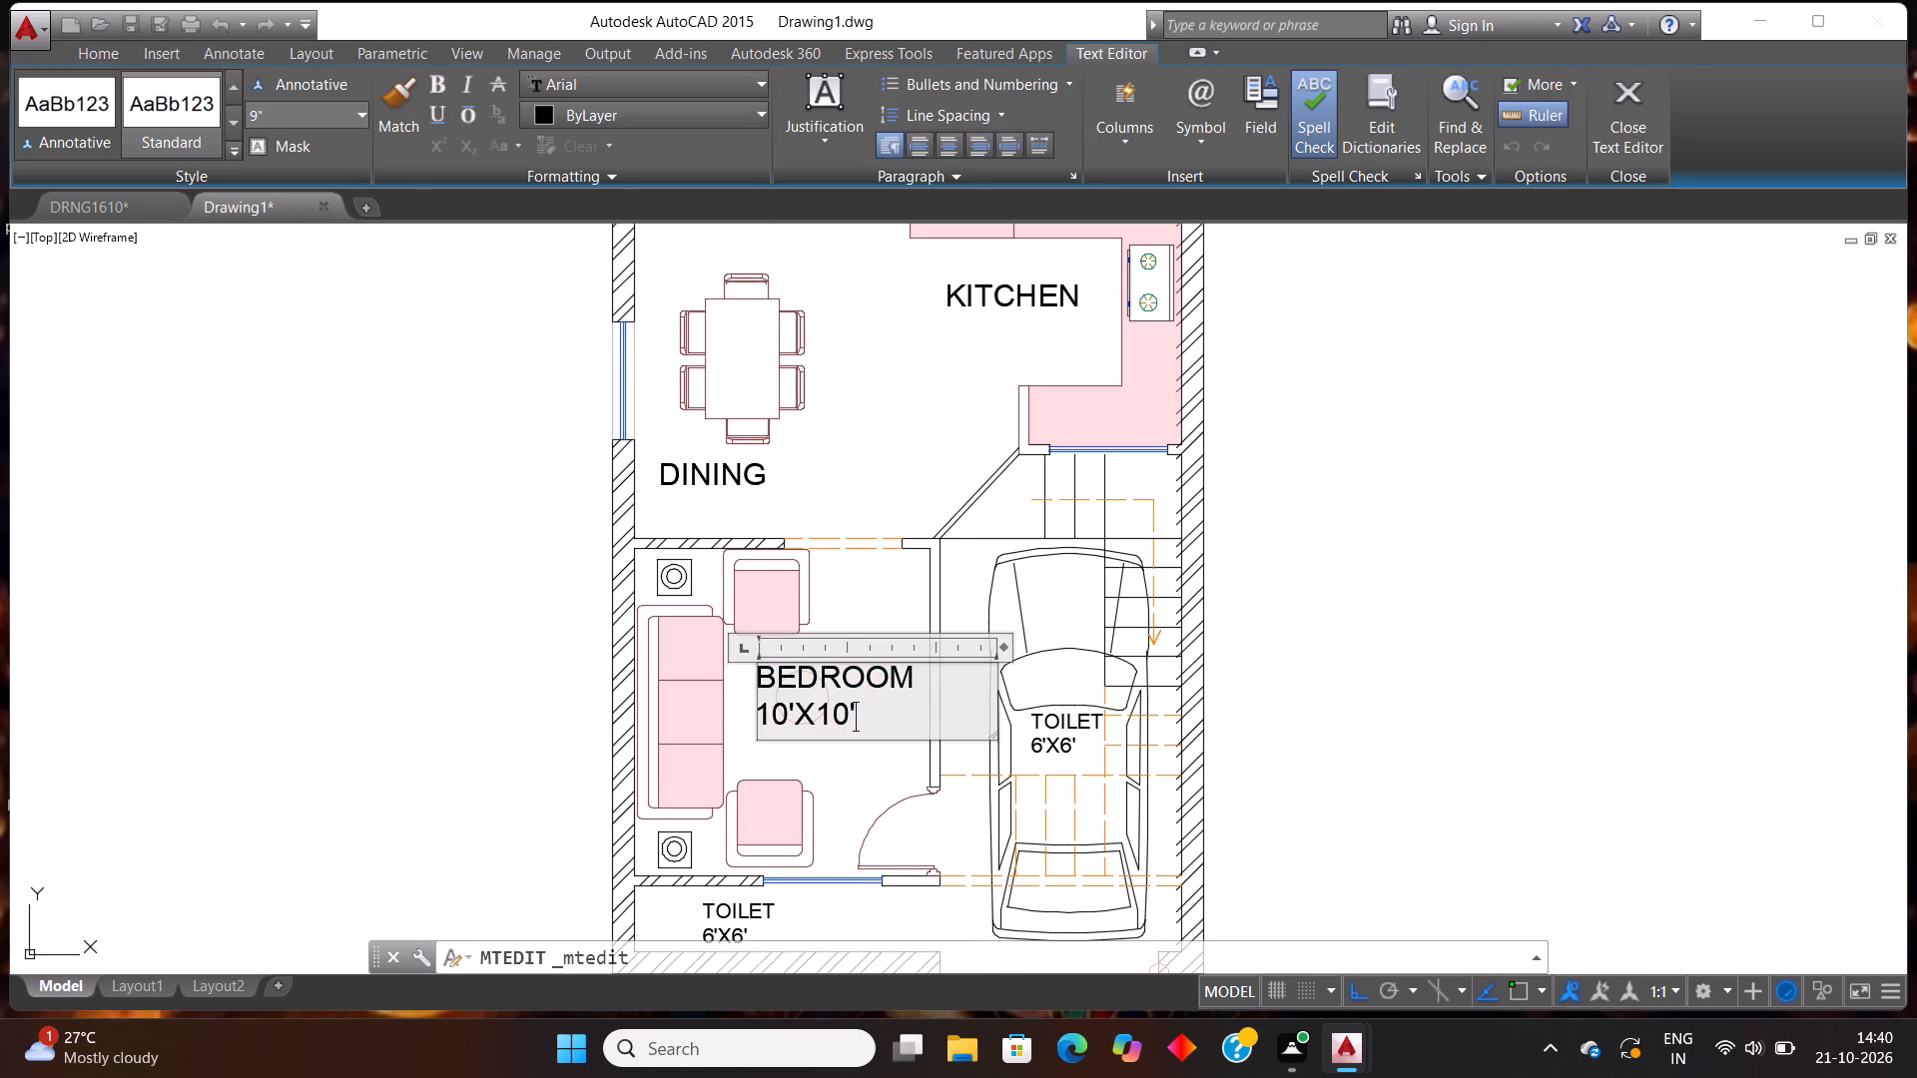
key("BackSpace")
key("BackSpace")
key("BackSpace")
key("BackSpace")
key("BackSpace")
key("BackSpace")
key("BackSpace")
key("BackSpace")
key("BackSpace")
key("BackSpace")
key("BackSpace")
key("BackSpace")
key("BackSpace")
key("BackSpace")
key("BackSpace")
key("BackSpace")
key("BackSpace")
key("BackSpace")
key("BackSpace")
key("BackSpace")
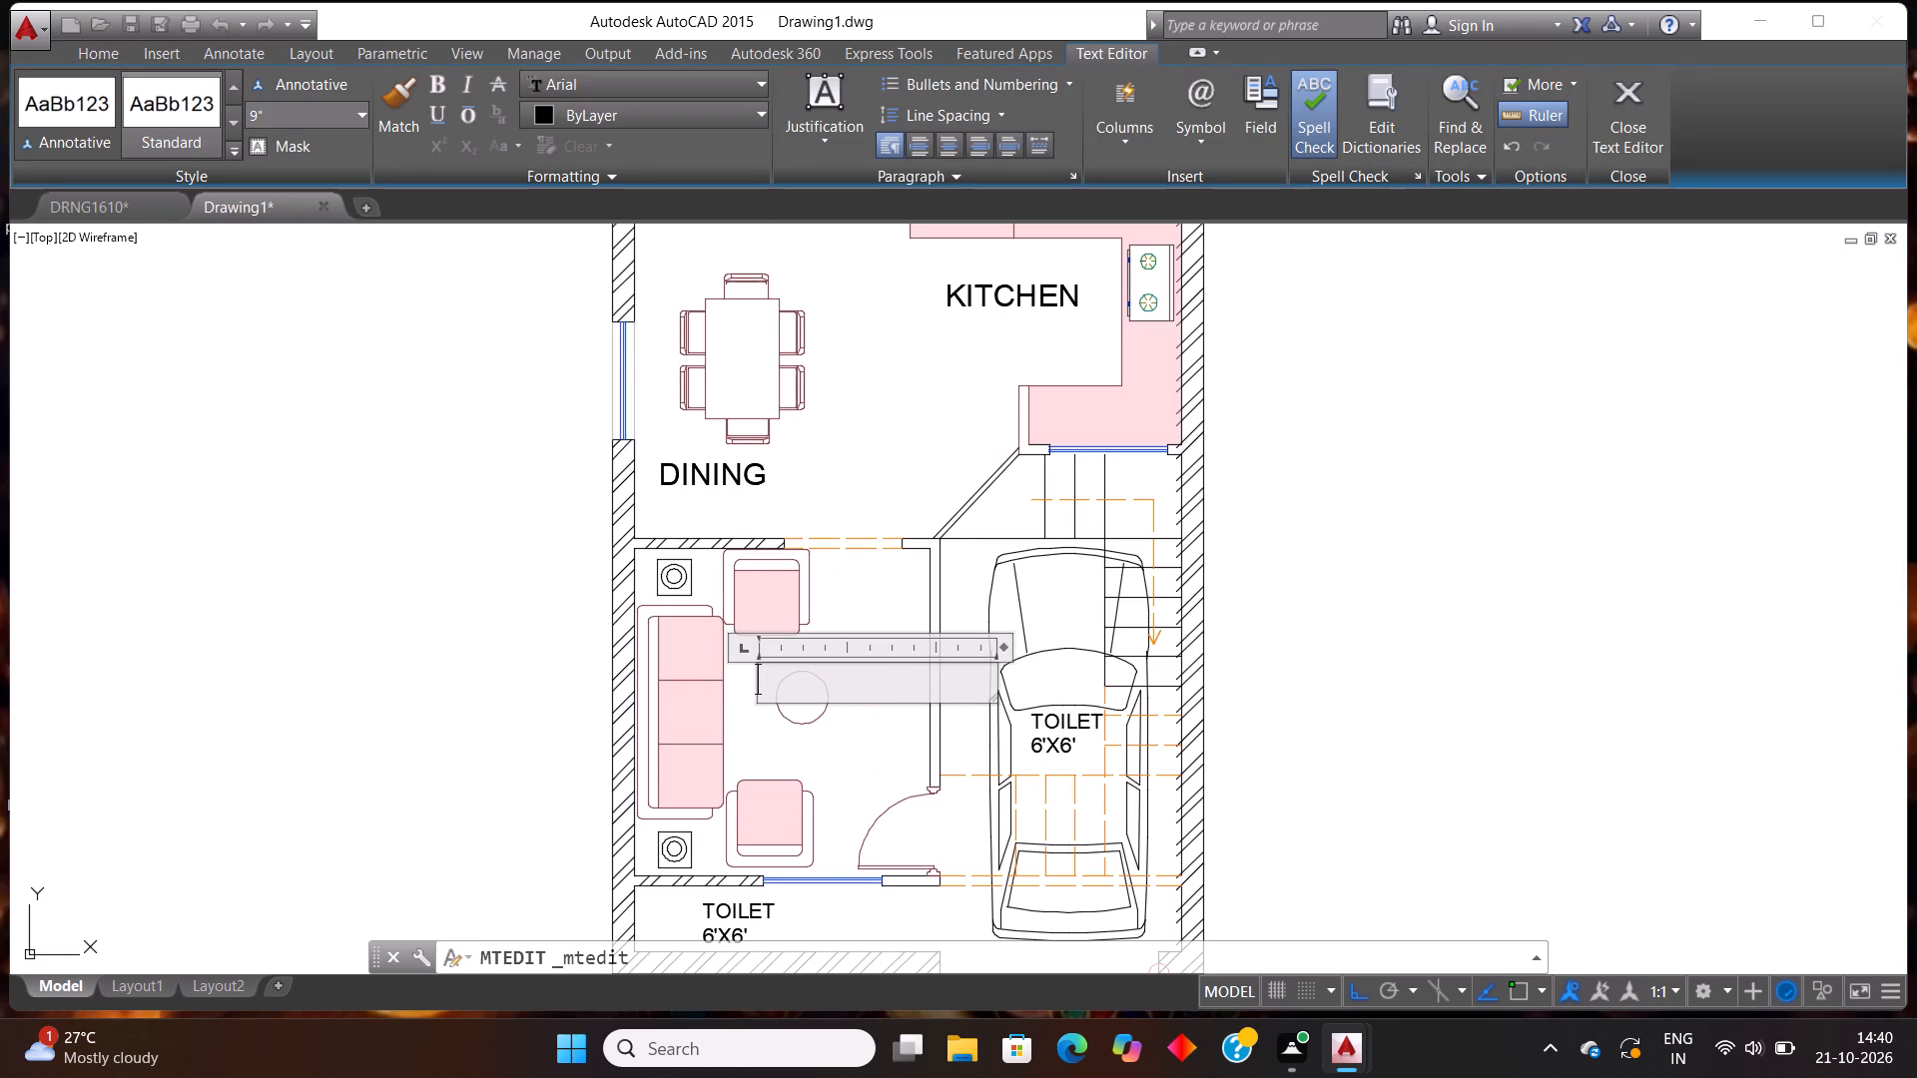
type("LIVING")
left_click(878, 751)
Replace the whole TOILET 6'X6' label in the strip in front of the living room with FRONT LAWN.
scroll(751, 668, "down", 2)
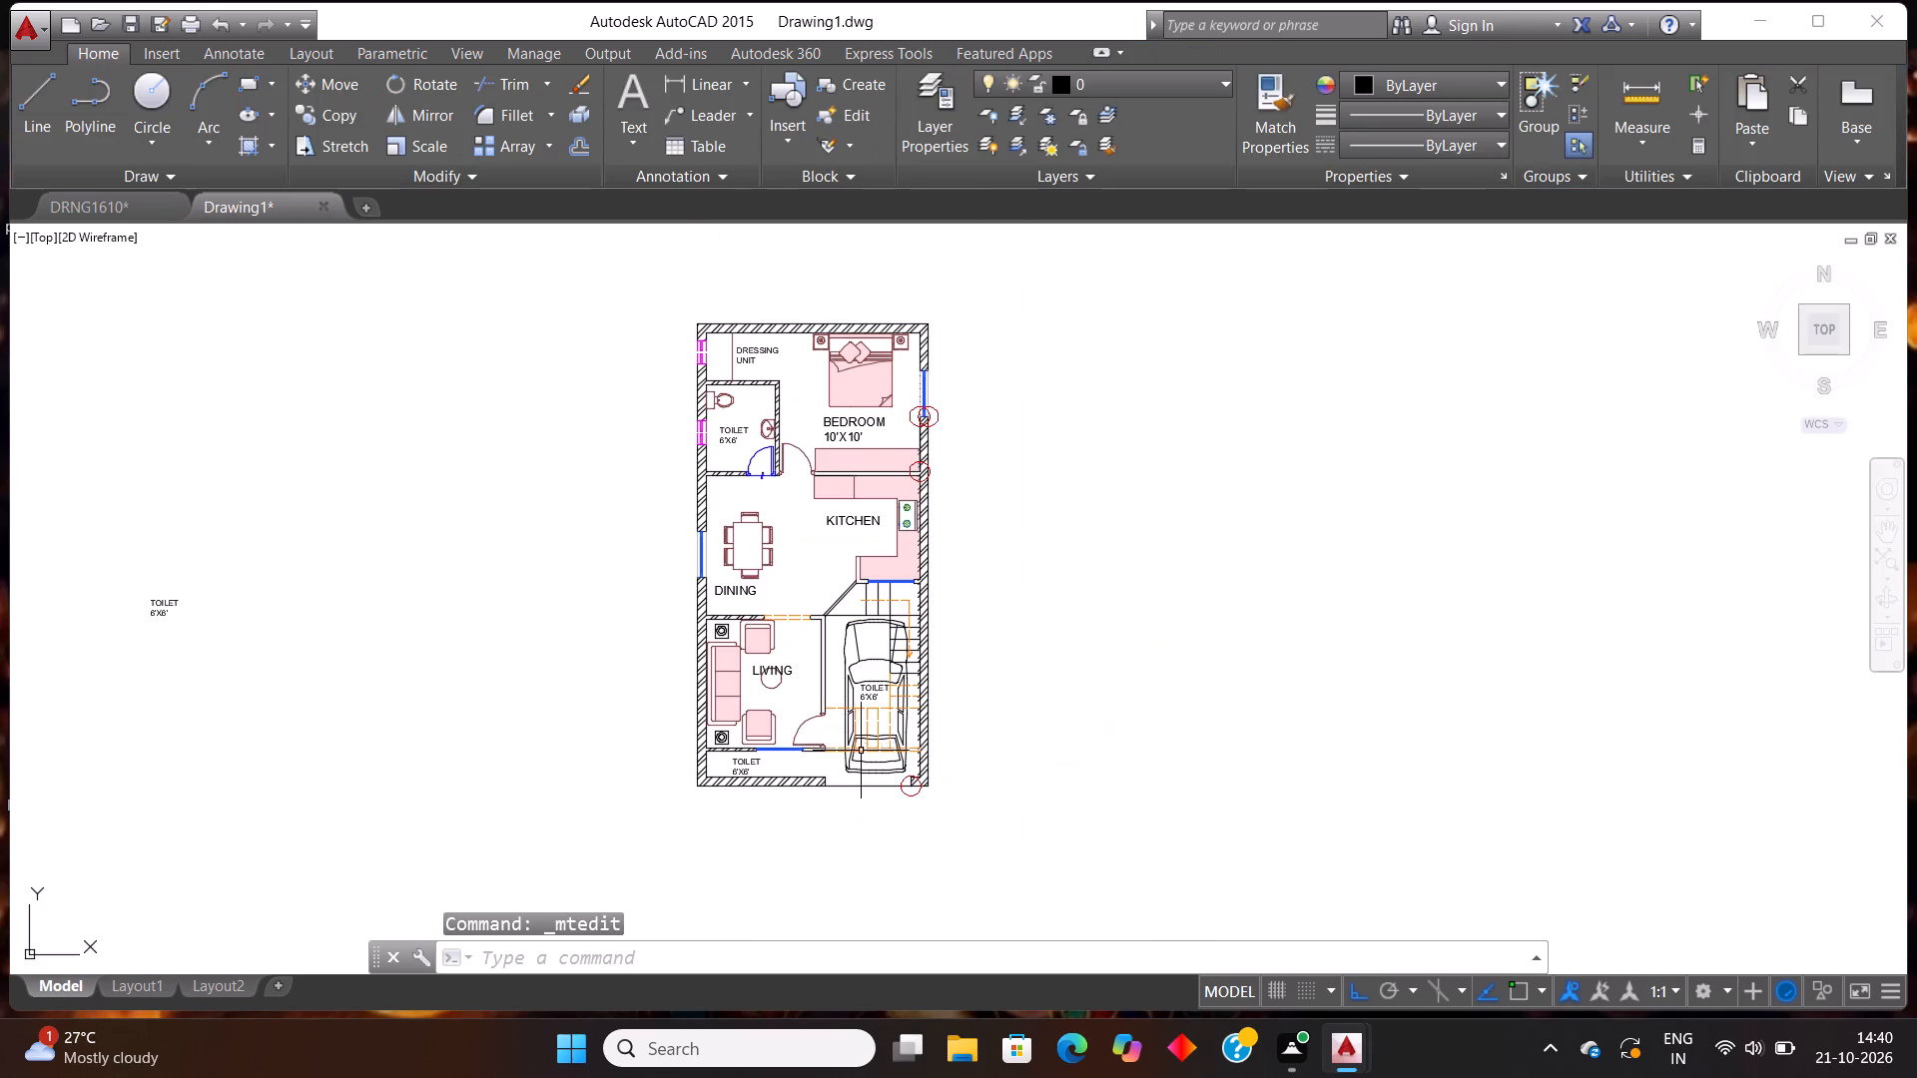
scroll(794, 766, "up", 3)
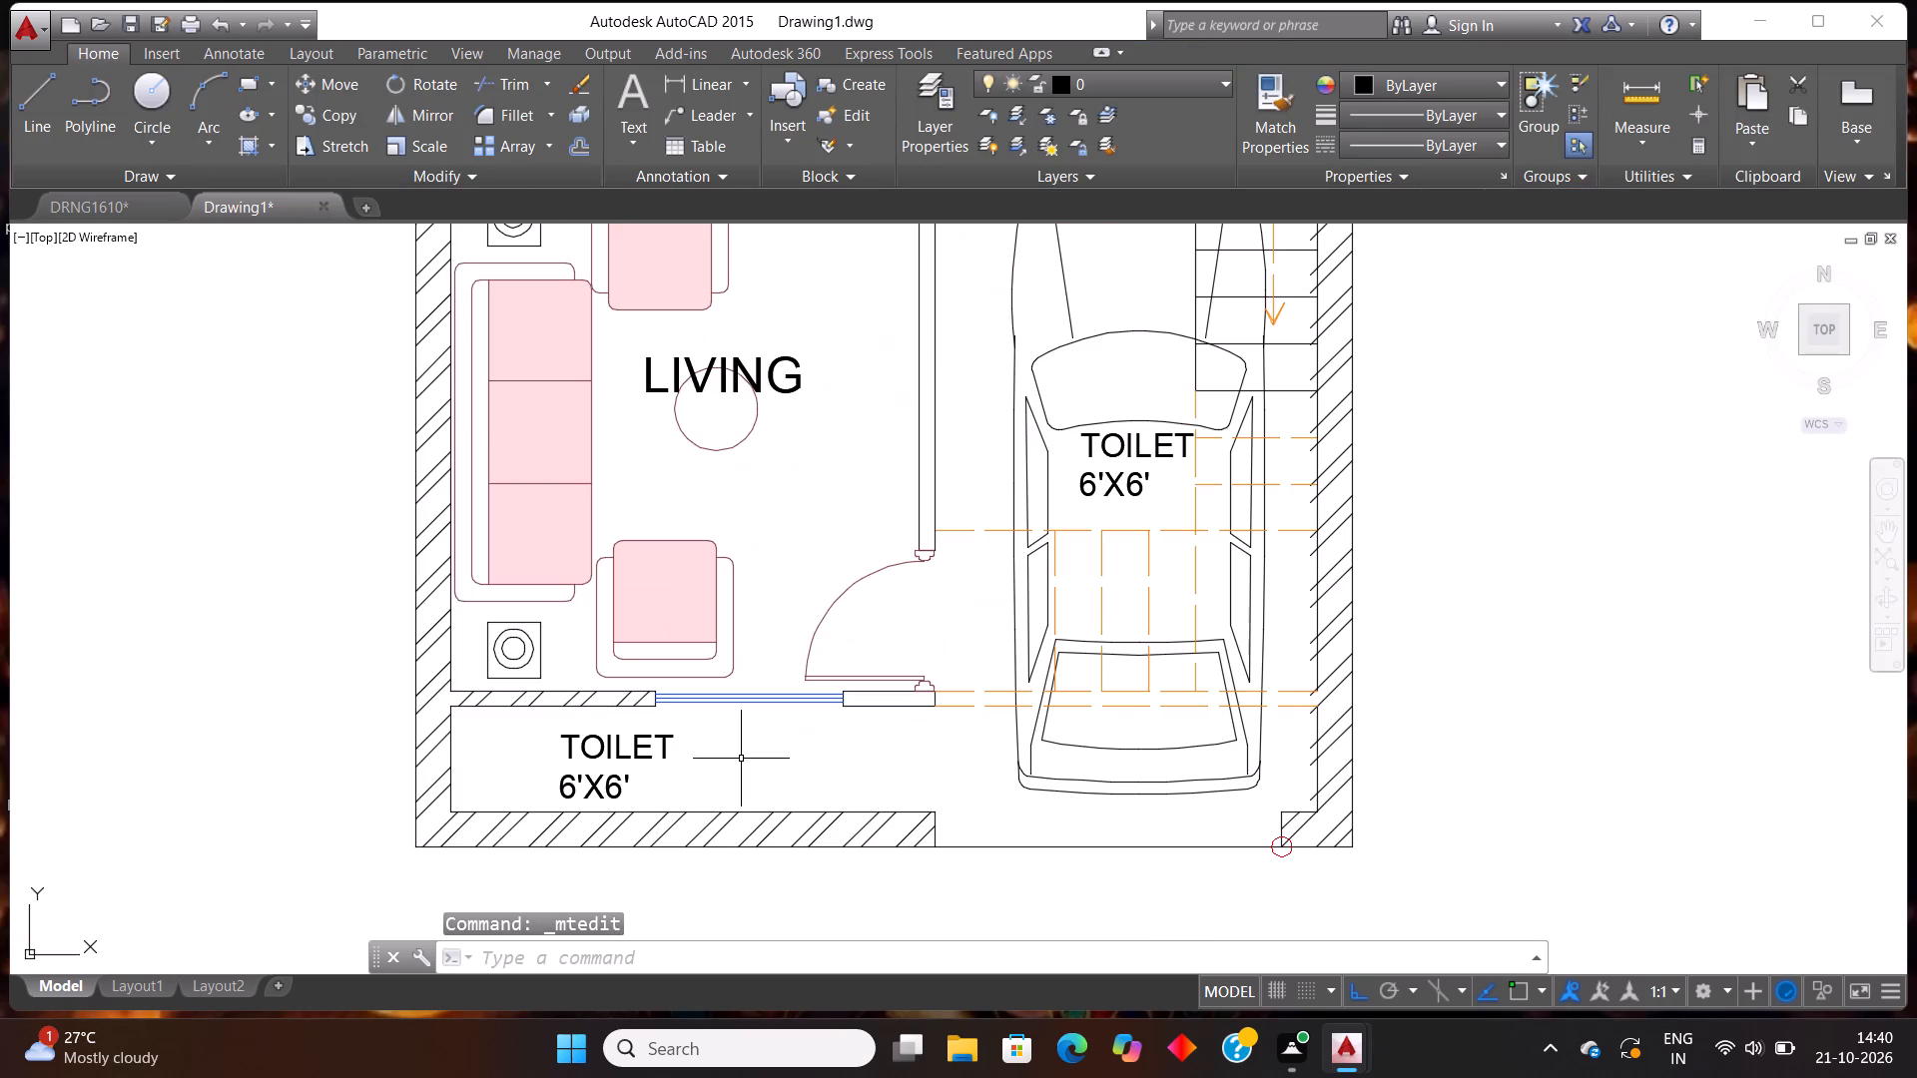
double_click(665, 754)
left_click(676, 787)
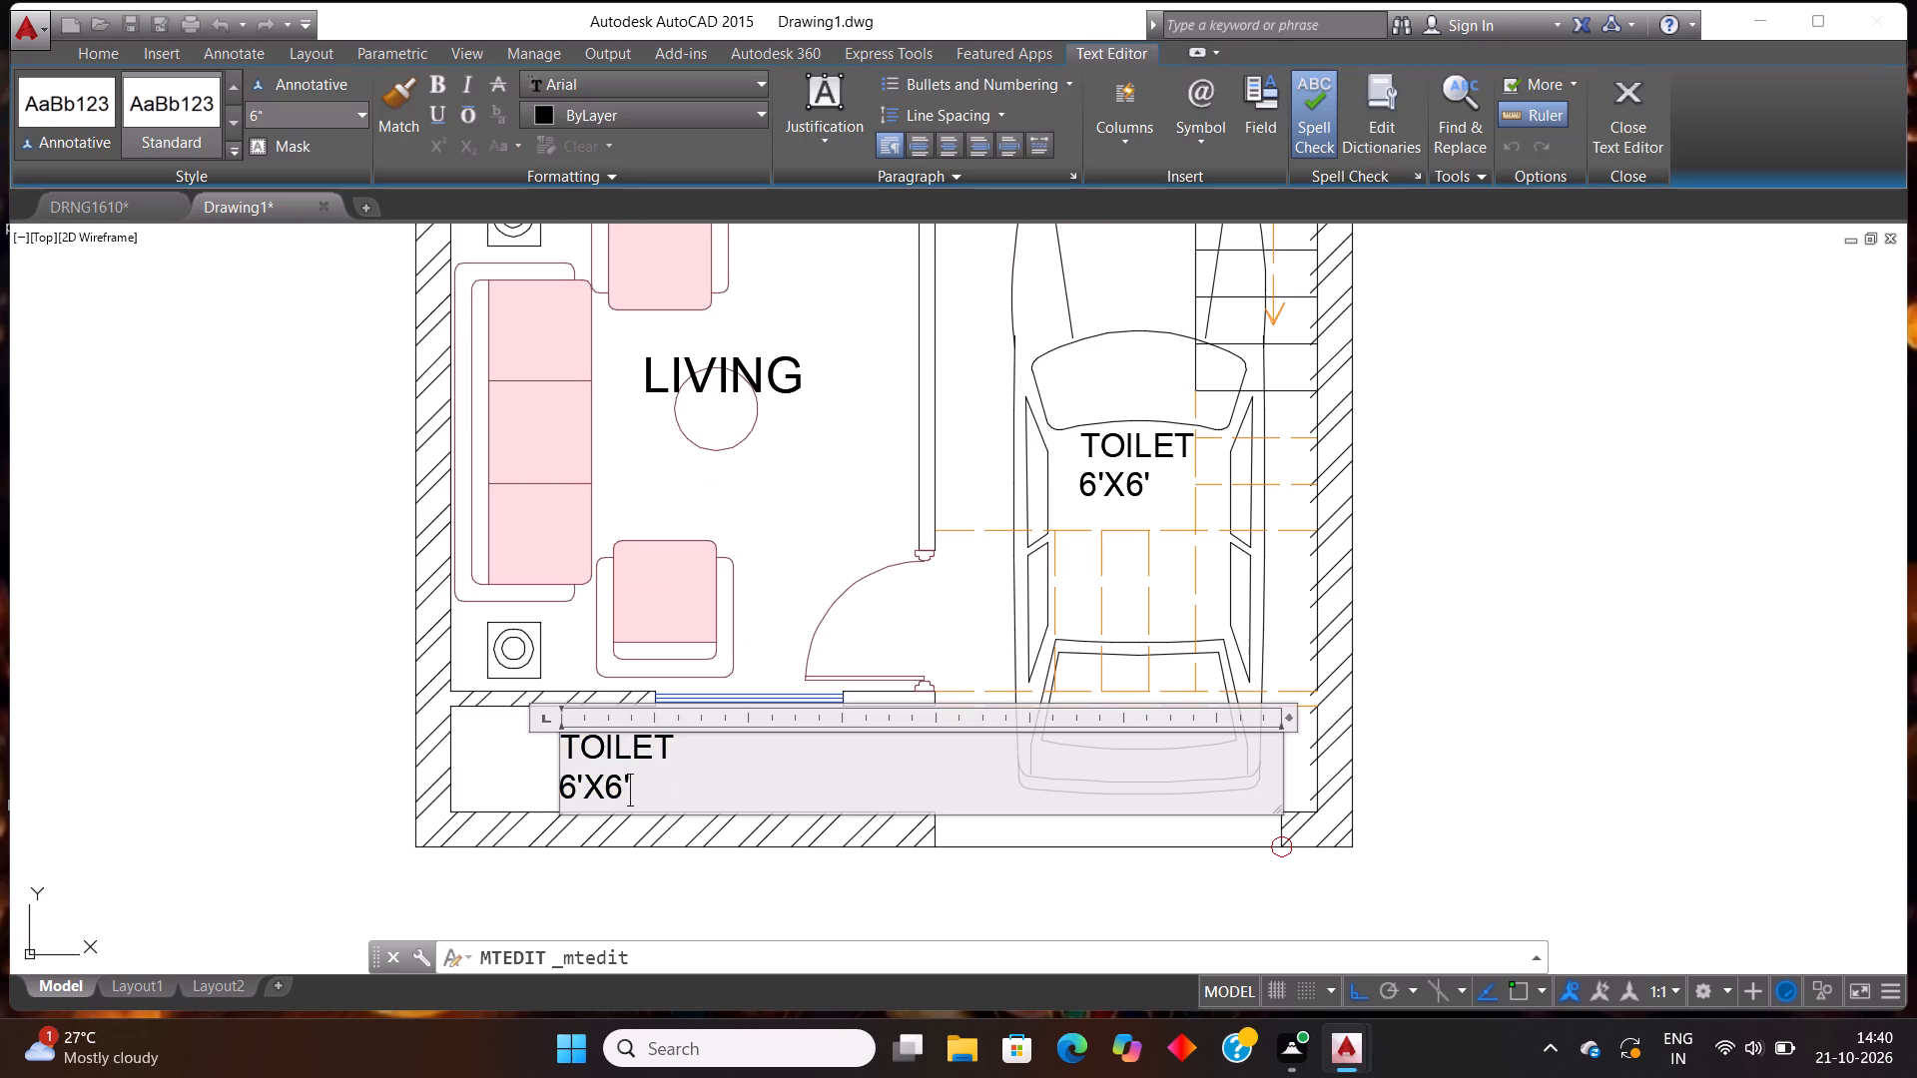
key("BackSpace")
key("BackSpace")
key("BackSpace")
key("BackSpace")
key("BackSpace")
key("BackSpace")
key("BackSpace")
key("BackSpace")
key("BackSpace")
key("BackSpace")
key("BackSpace")
key("BackSpace")
key("BackSpace")
key("BackSpace")
key("BackSpace")
key("BackSpace")
key("BackSpace")
key("BackSpace")
key("BackSpace")
key("BackSpace")
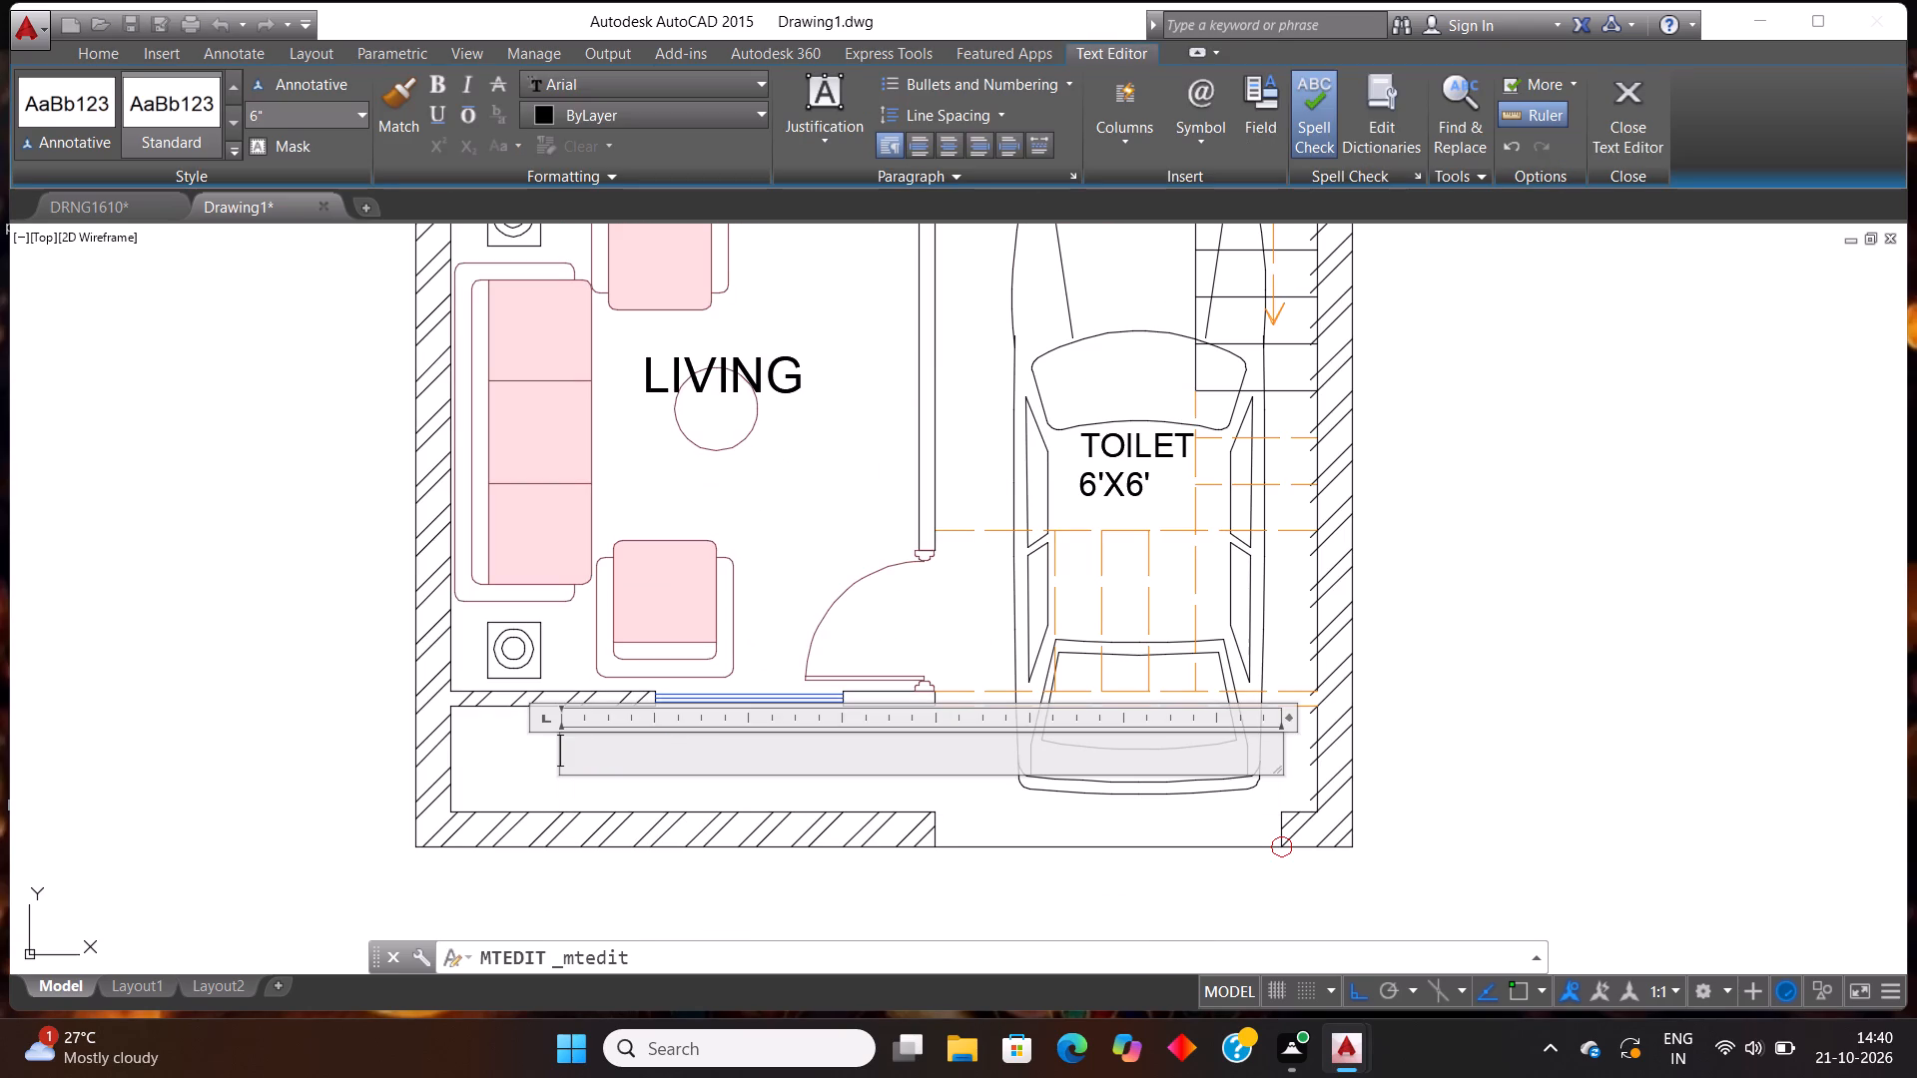
key("f")
type("RONT LAWN")
left_click(800, 784)
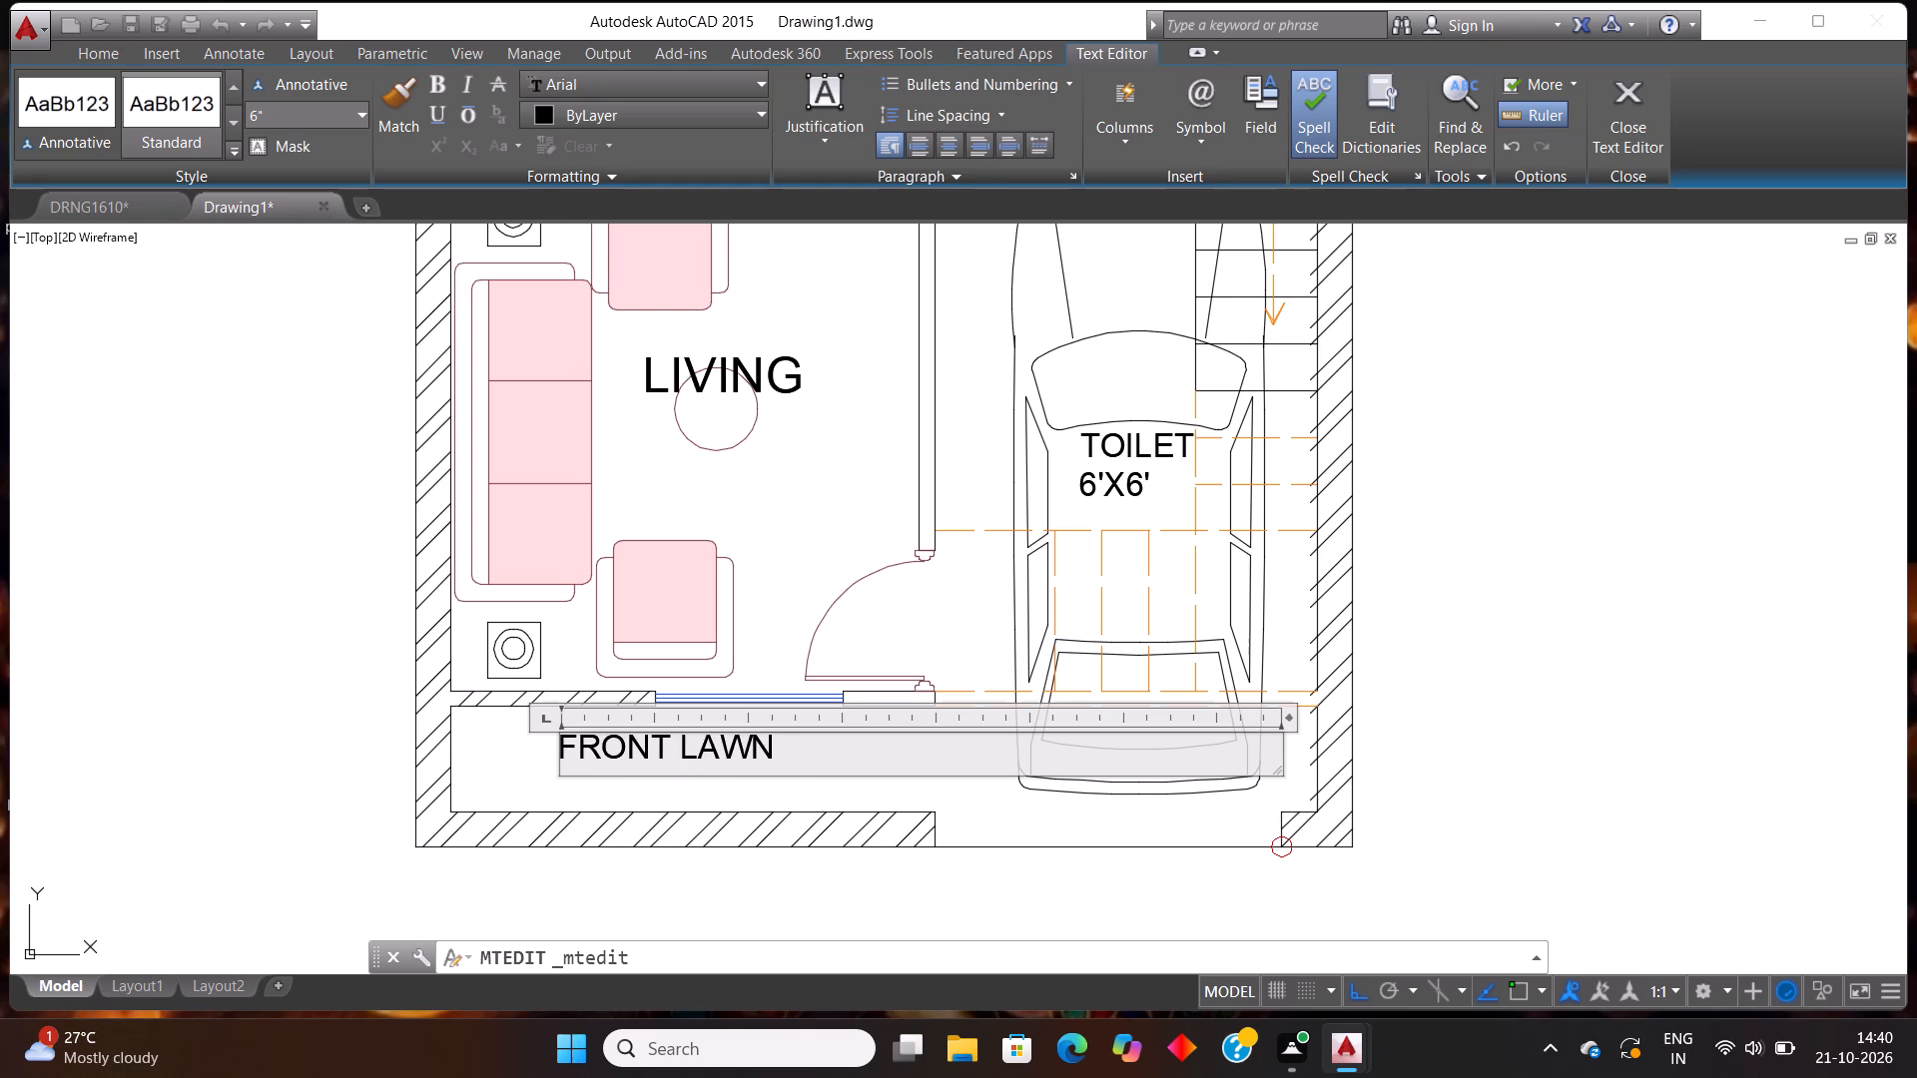
Replace the whole TOILET 6'X6' label on the car with PORCH and 8'X15' on a second line.
scroll(767, 775, "down", 2)
scroll(844, 715, "down", 1)
scroll(921, 677, "up", 1)
scroll(820, 679, "up", 1)
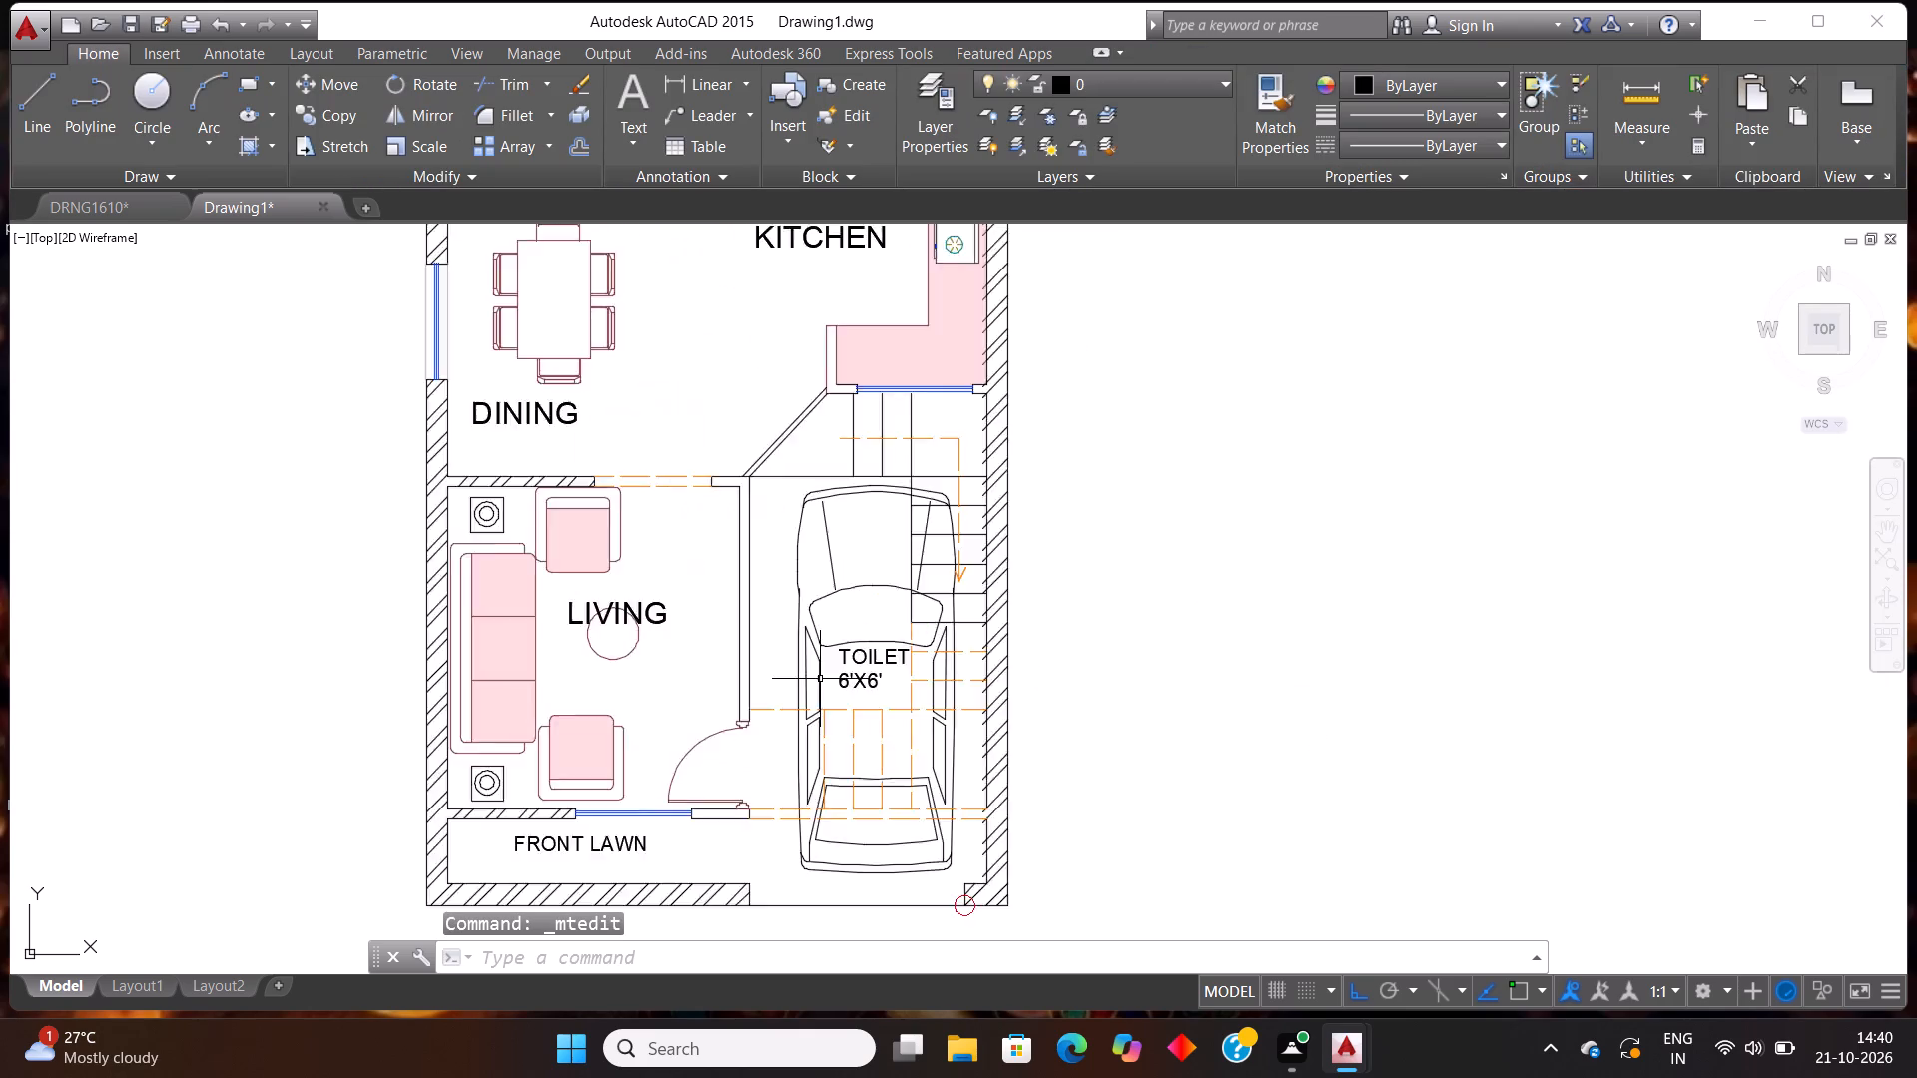
scroll(820, 679, "up", 2)
scroll(987, 654, "down", 2)
scroll(877, 672, "down", 3)
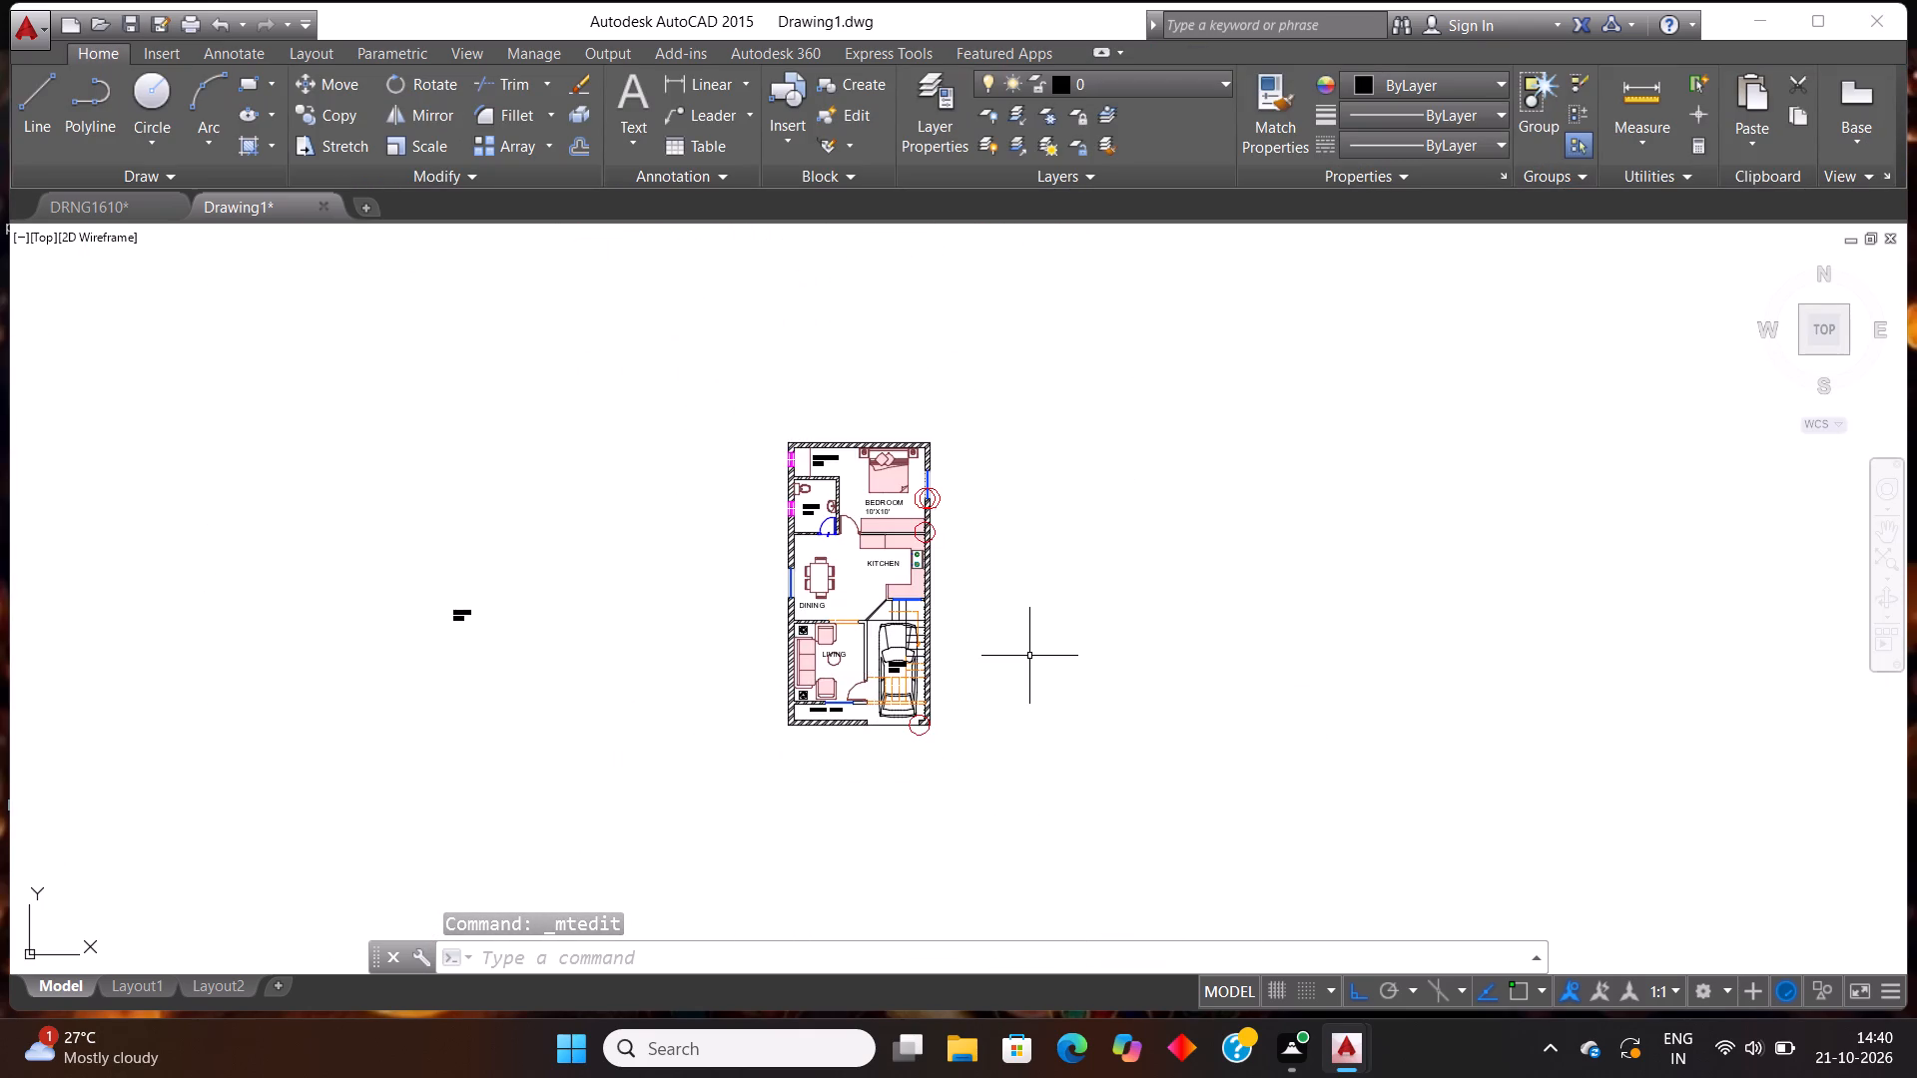
scroll(1029, 656, "up", 1)
scroll(868, 718, "up", 2)
scroll(757, 636, "up", 1)
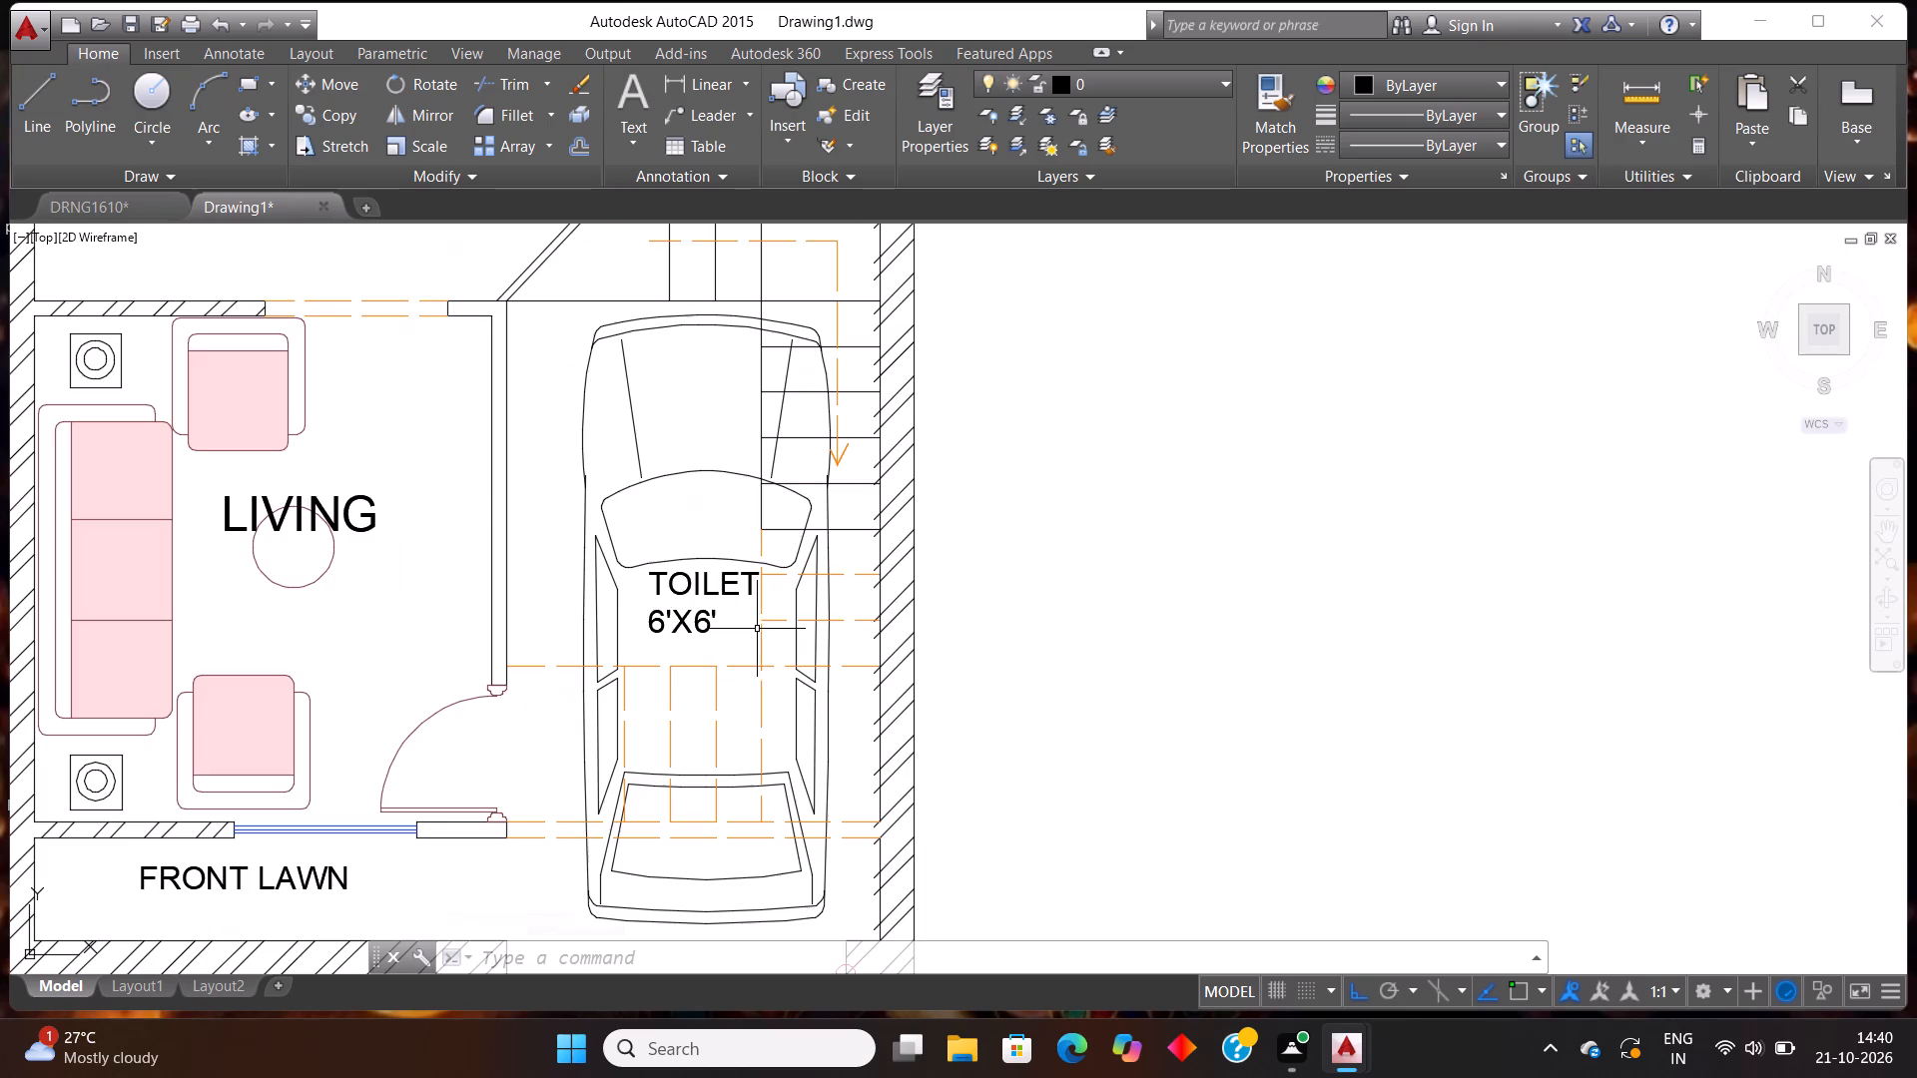
double_click(708, 632)
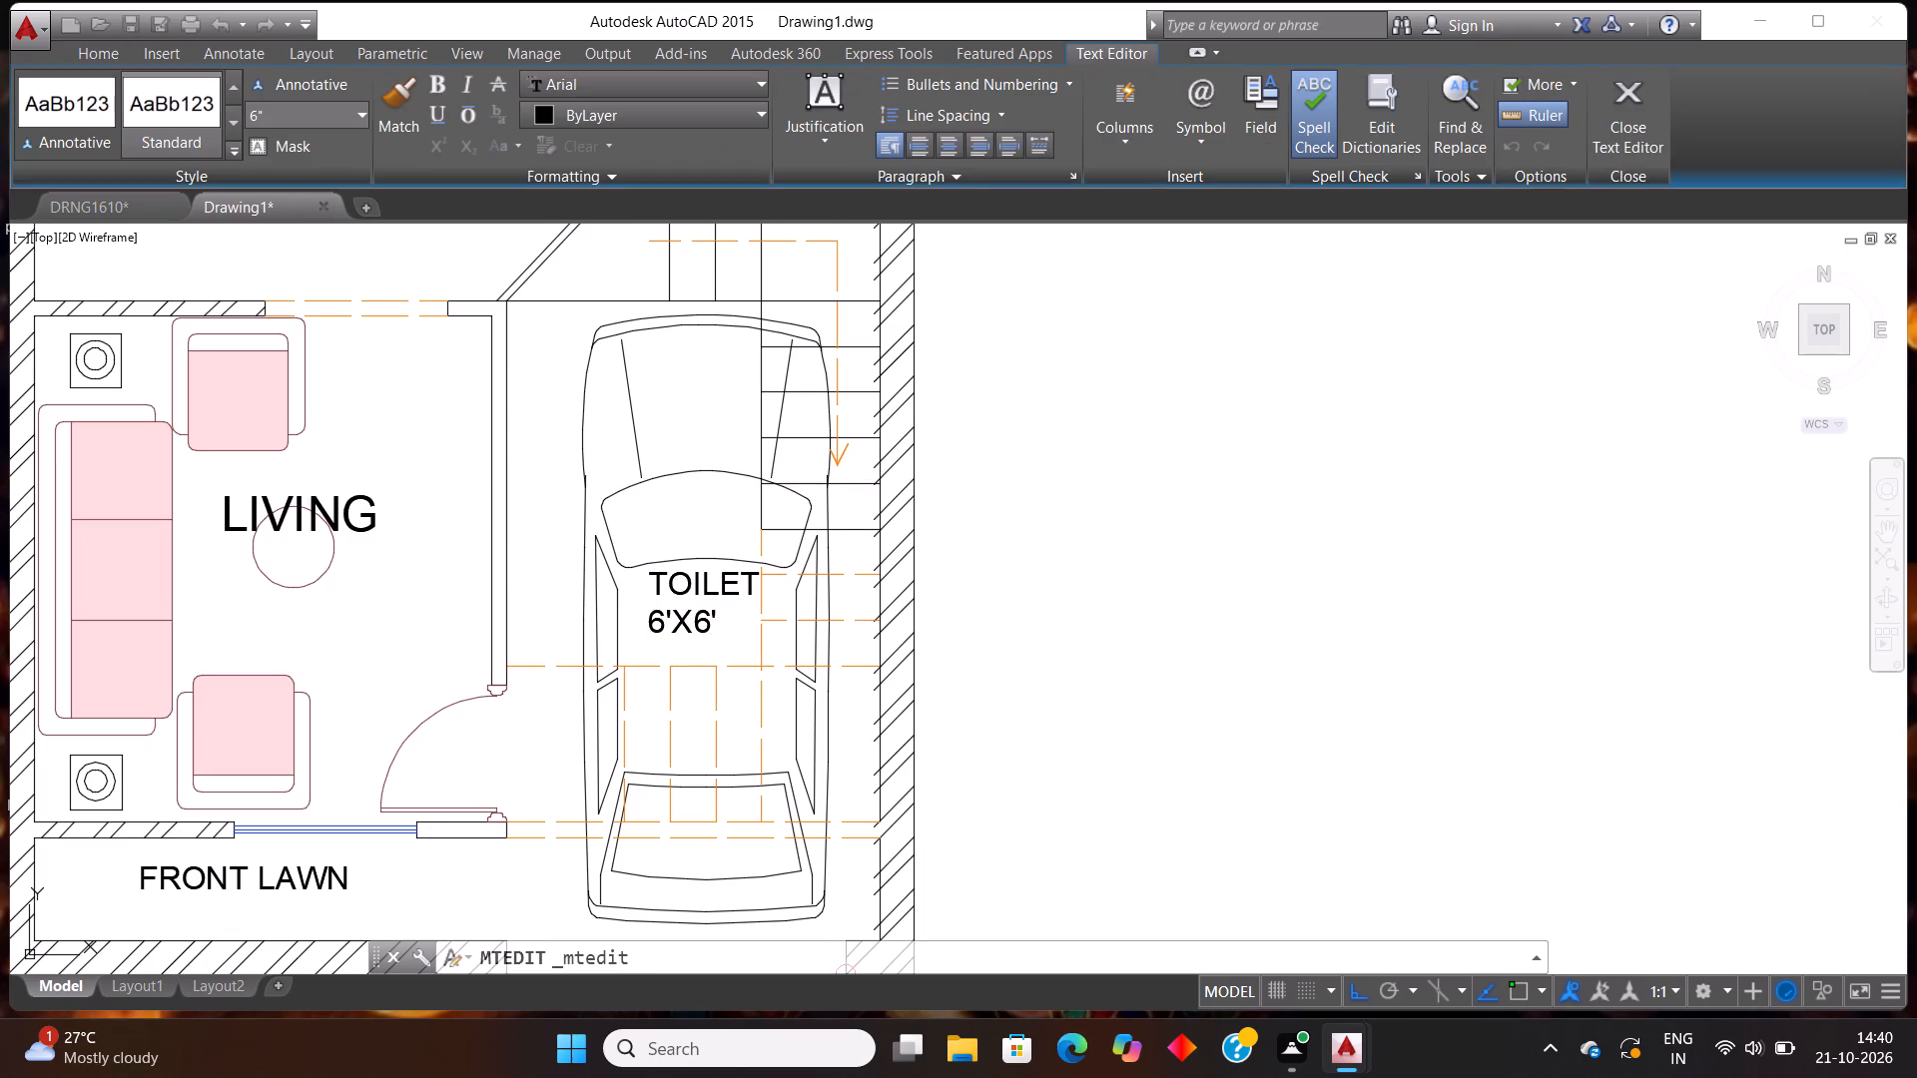
left_click(727, 623)
key("BackSpace")
key("BackSpace")
key("BackSpace")
key("BackSpace")
key("BackSpace")
key("BackSpace")
key("BackSpace")
key("BackSpace")
key("BackSpace")
key("BackSpace")
key("BackSpace")
key("BackSpace")
key("BackSpace")
key("BackSpace")
key("BackSpace")
key("BackSpace")
key("BackSpace")
key("BackSpace")
key("BackSpace")
key("BackSpace")
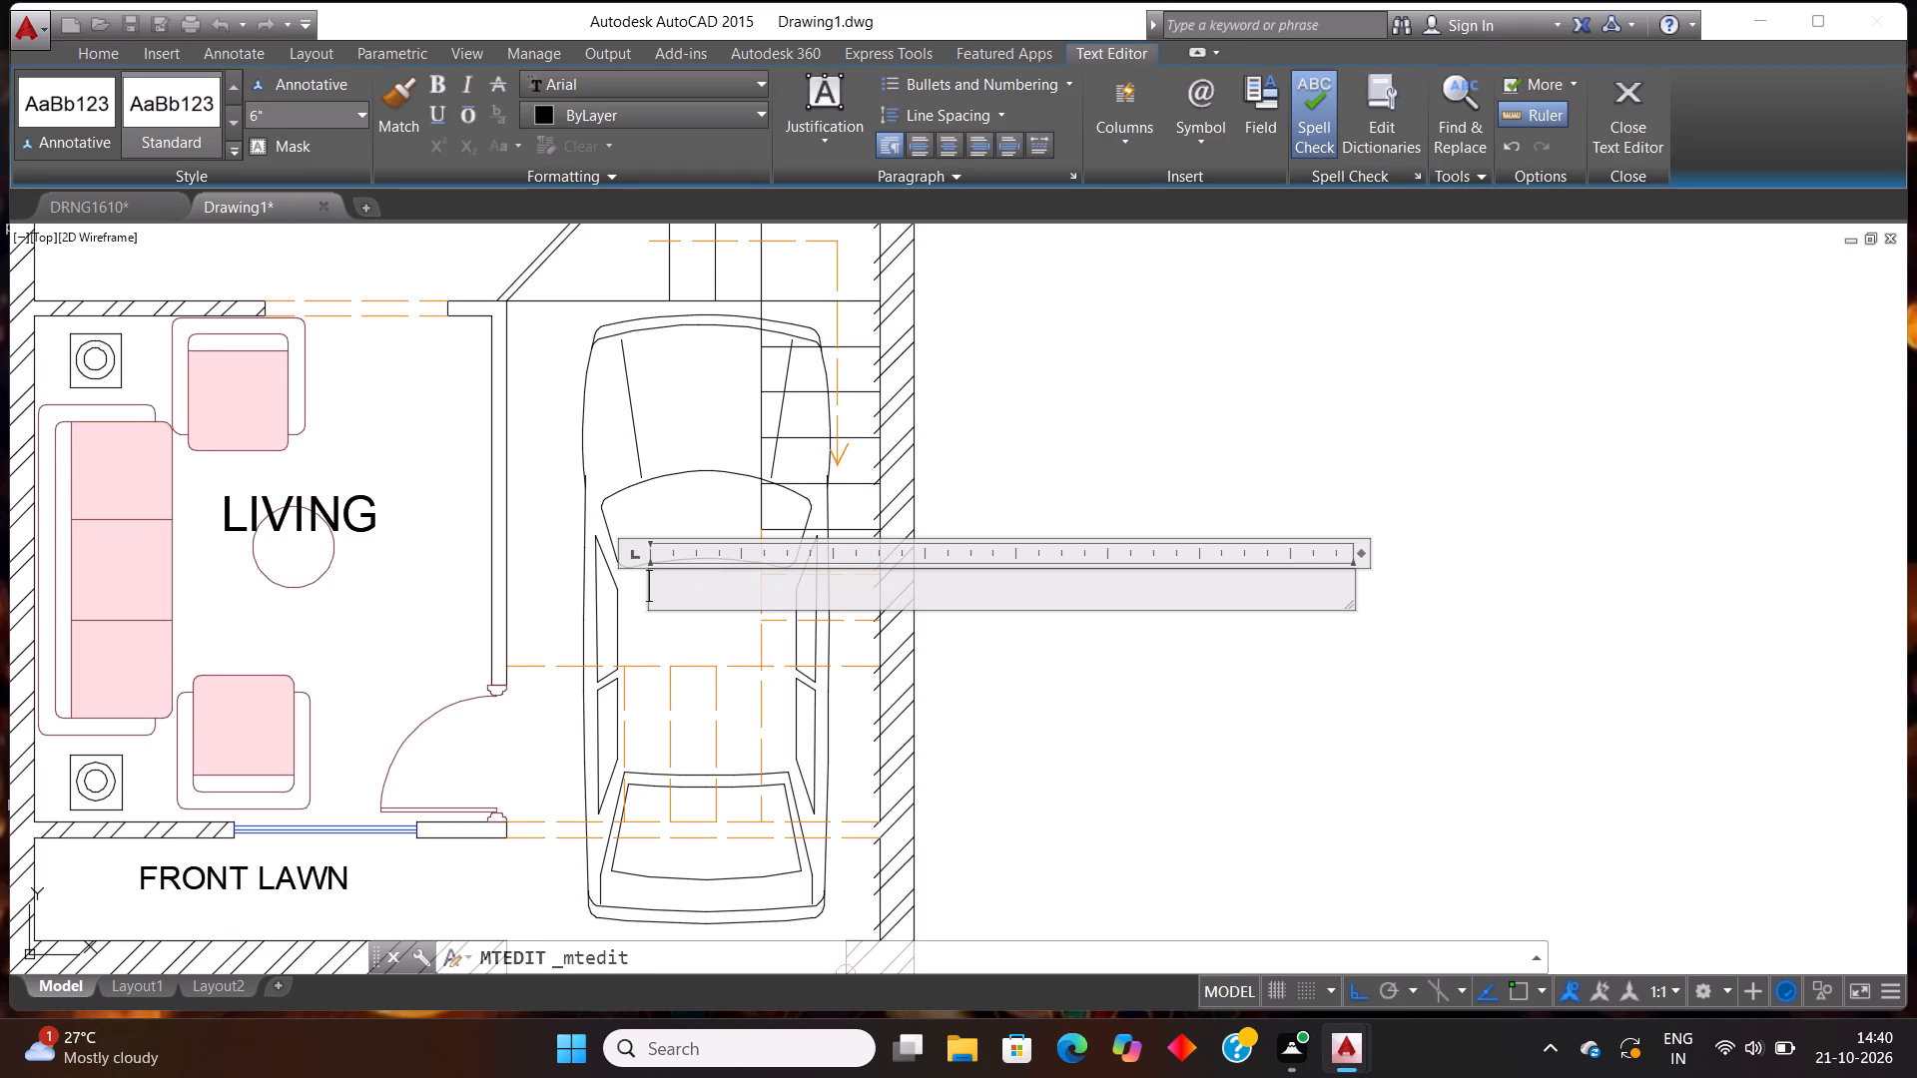
type("PORCH")
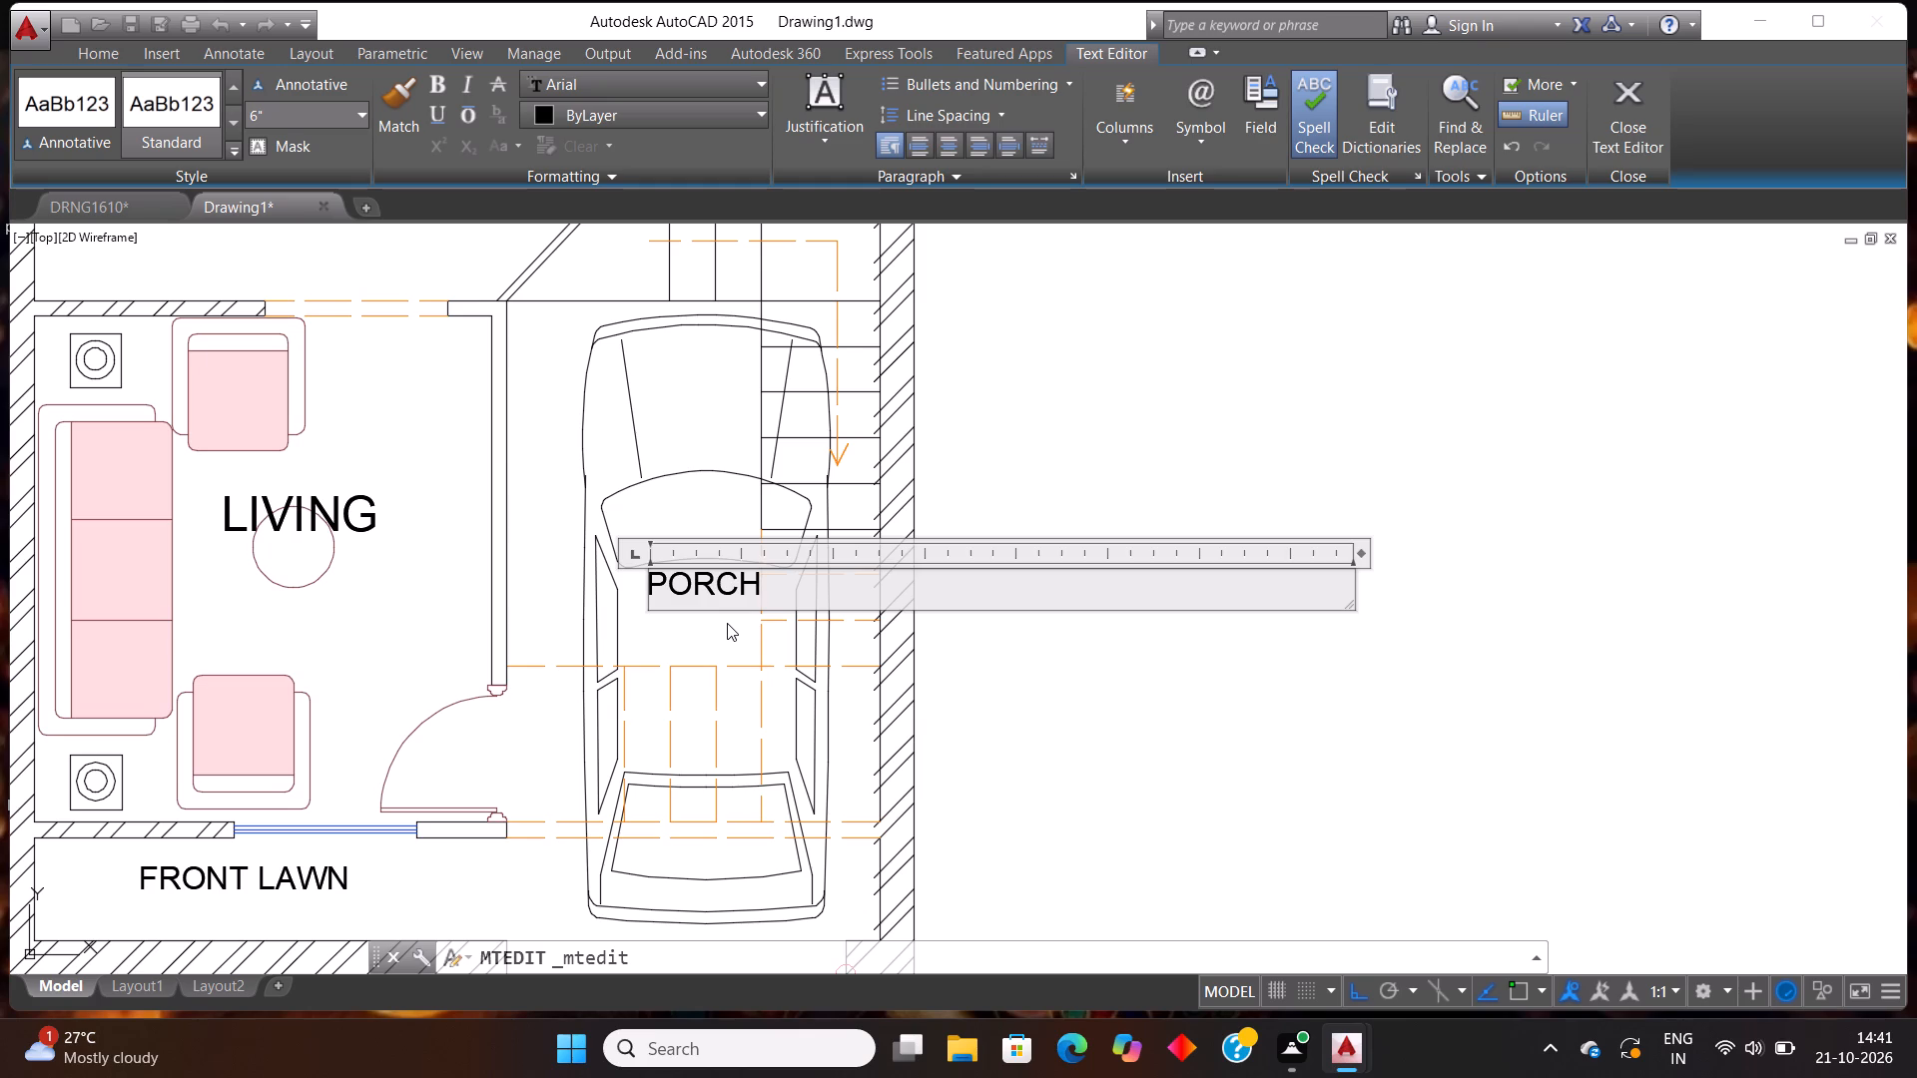
key("Return")
key("8")
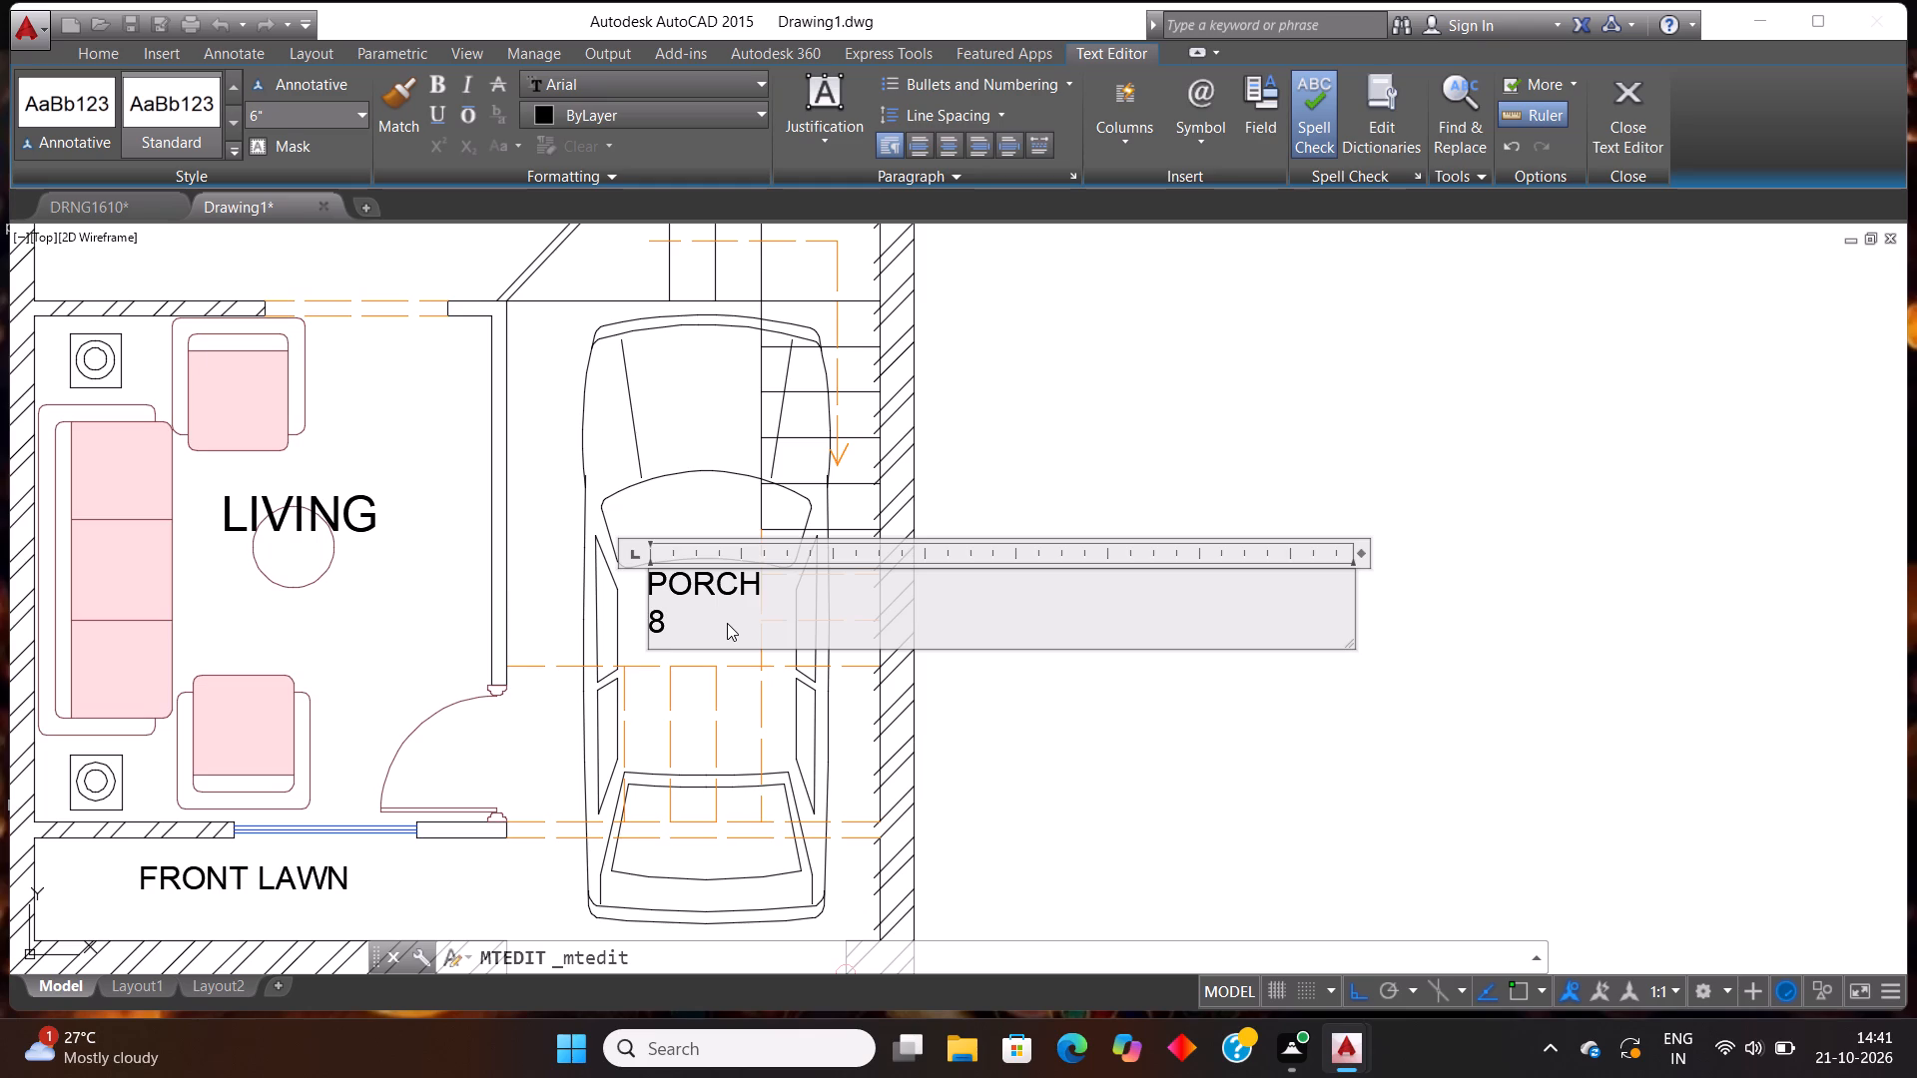
key("apostrophe")
key("x")
type("15'")
left_click(530, 455)
Add the size 10'X11' as a second line under LIVING in the sofa room's label.
double_click(370, 523)
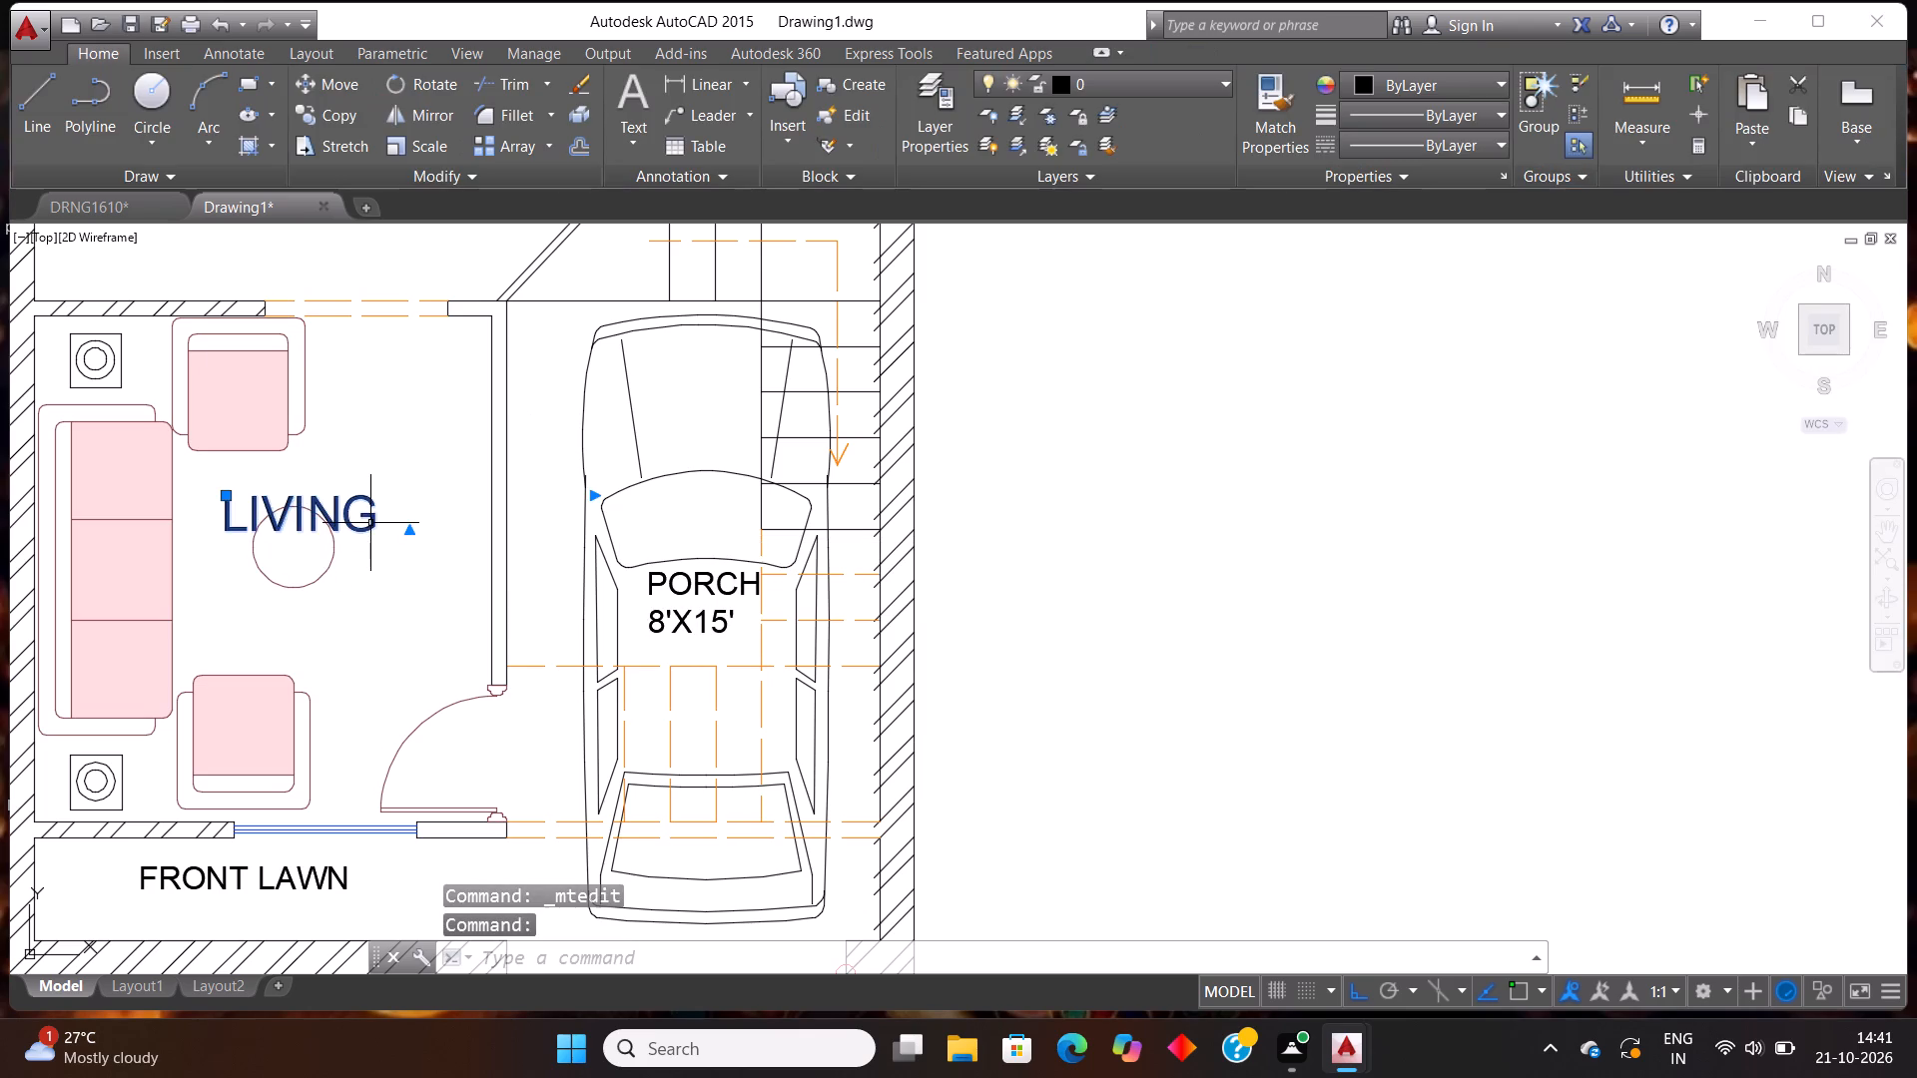
left_click(391, 519)
key("Return")
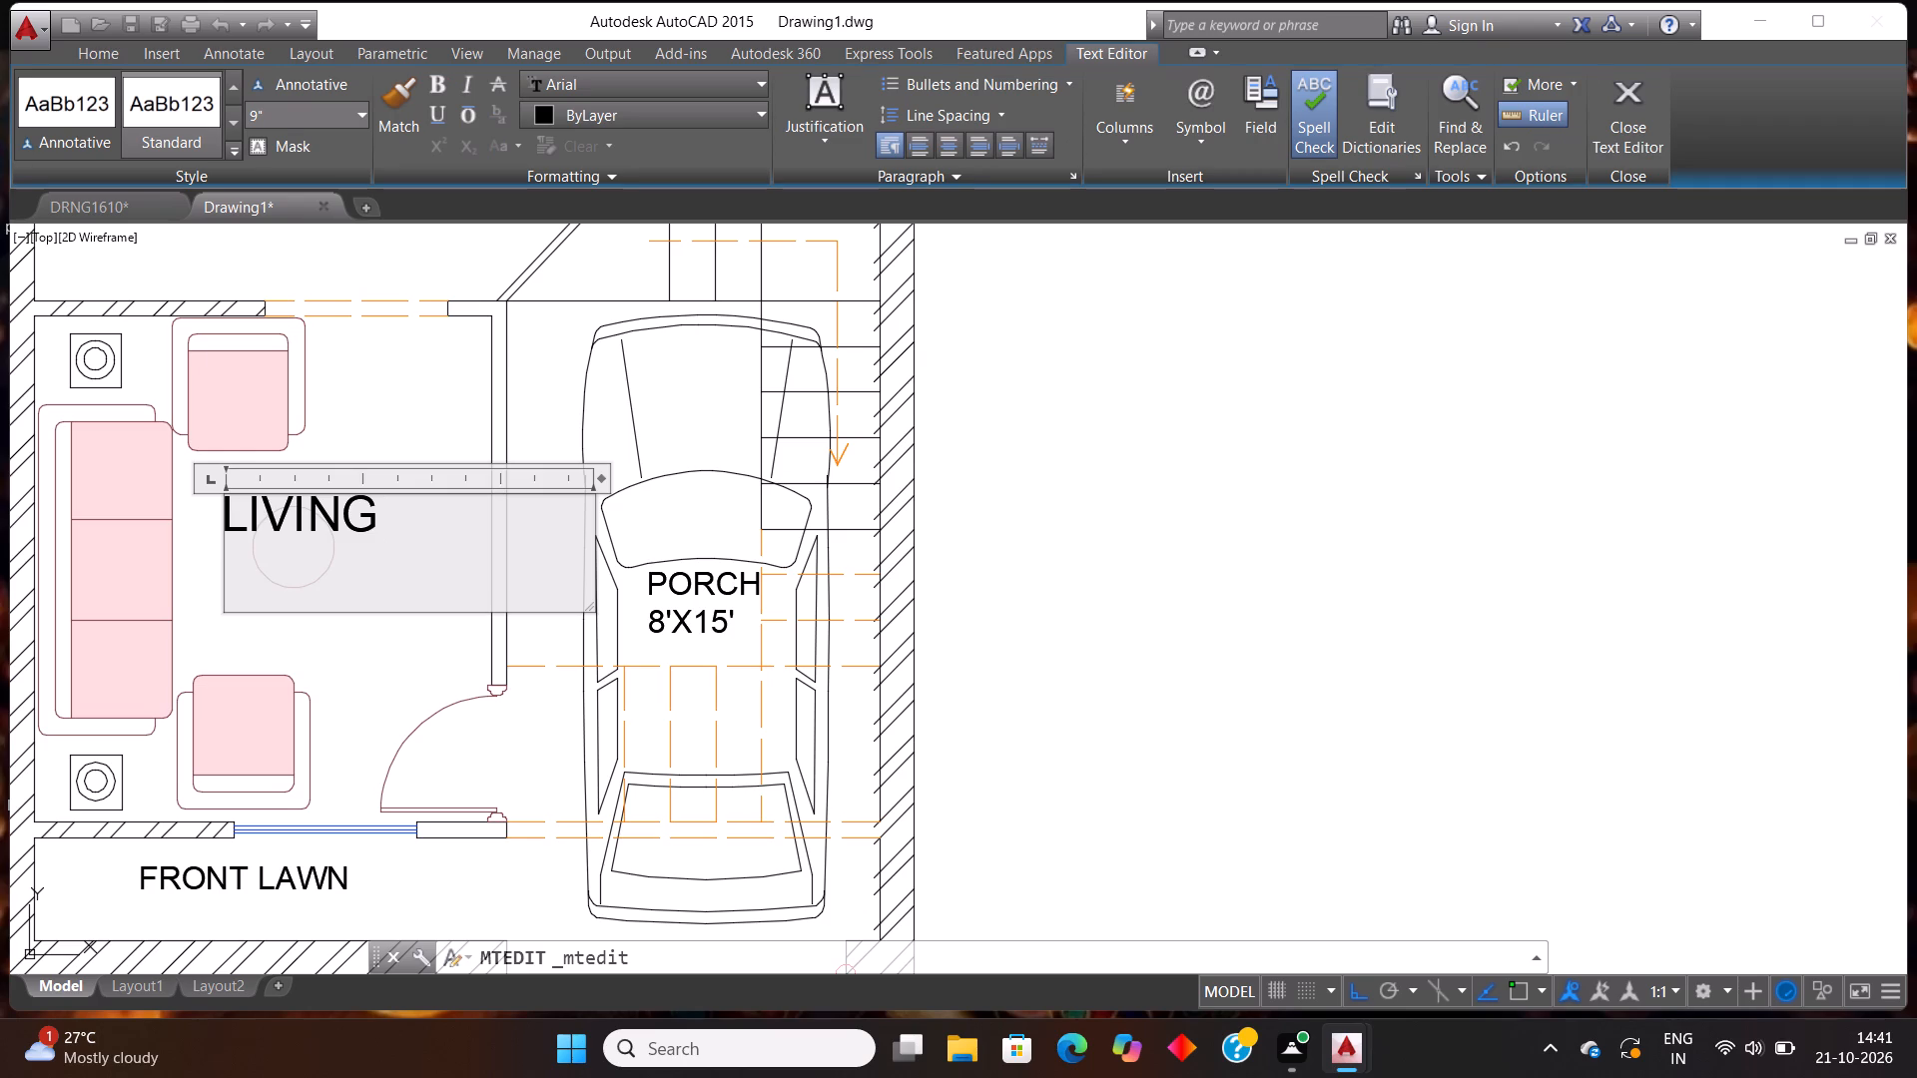
type("10'")
key("x")
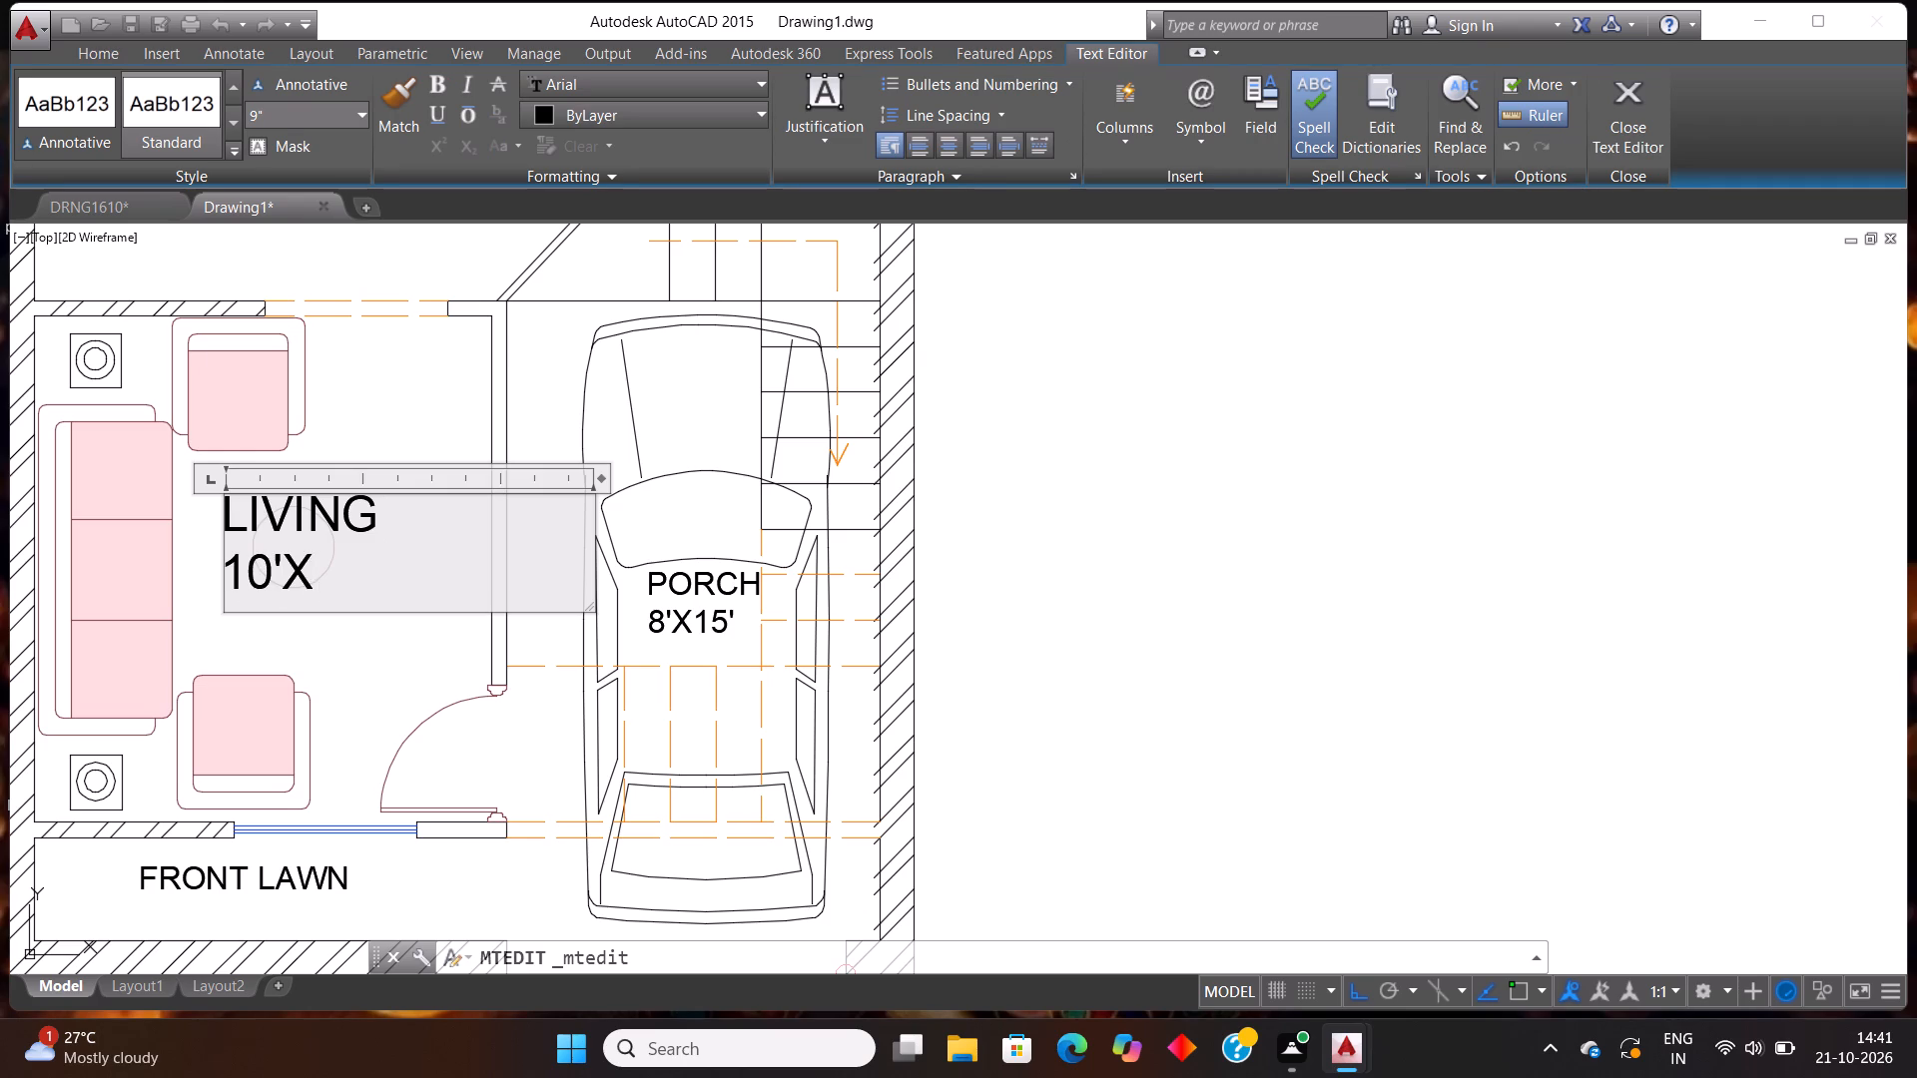
type("11'")
left_click(379, 665)
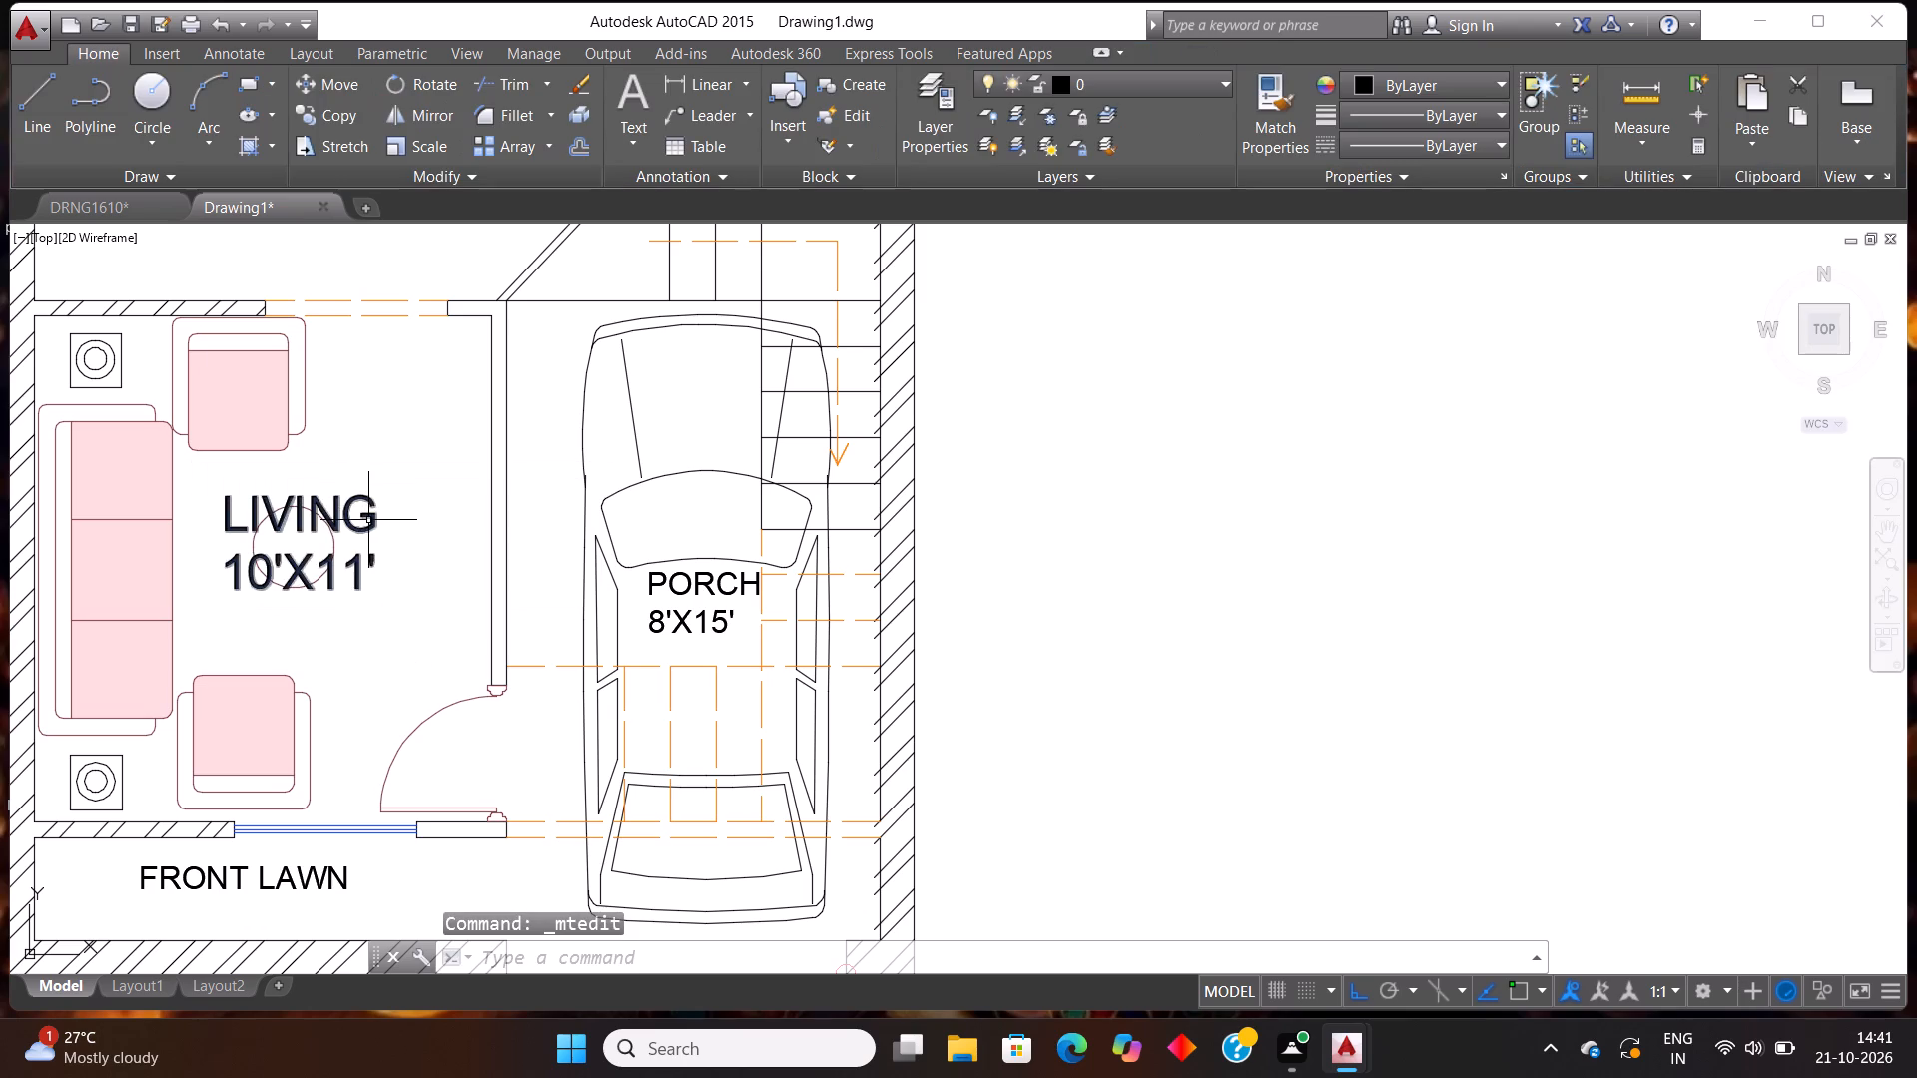
Change the name LIVING to DRAWING R in the sofa room's label, keeping its size line.
double_click(368, 521)
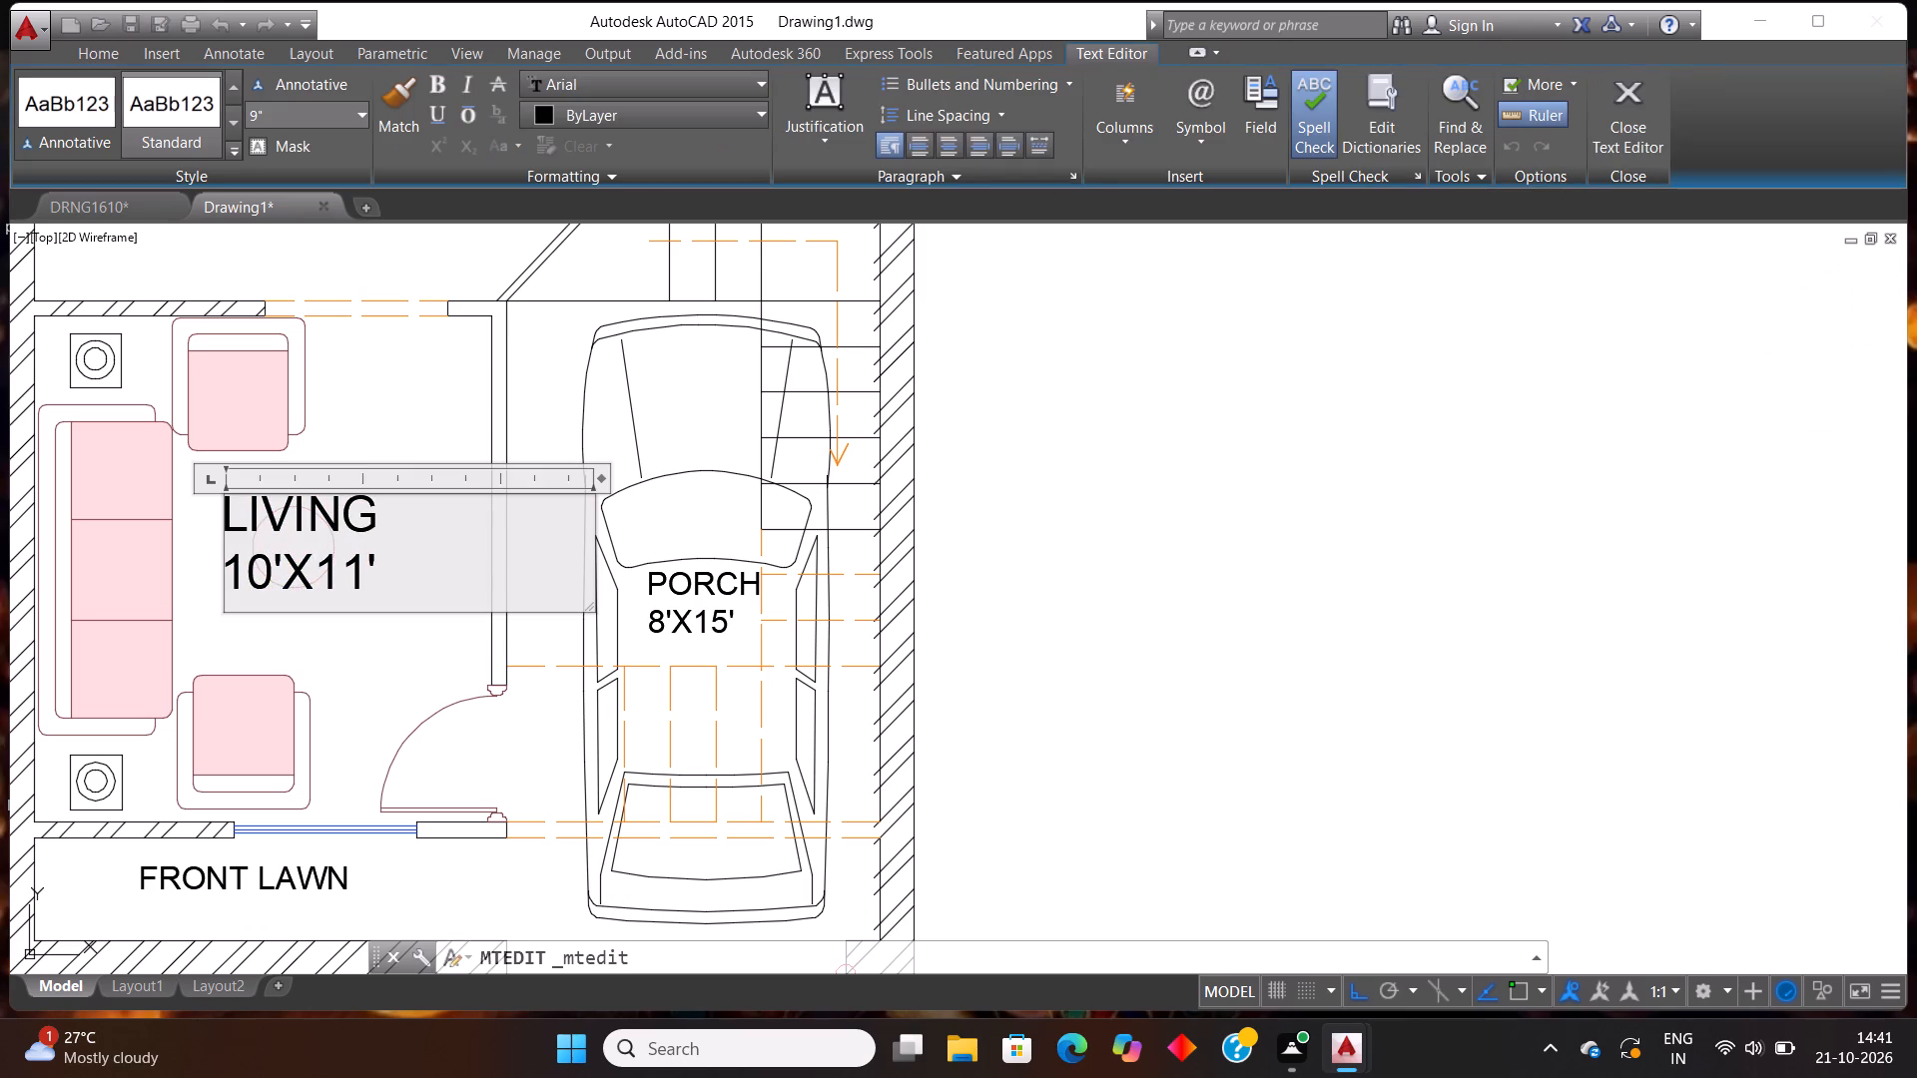
key("BackSpace")
key("BackSpace")
key("BackSpace")
key("BackSpace")
key("BackSpace")
key("BackSpace")
key("BackSpace")
key("BackSpace")
key("BackSpace")
key("BackSpace")
type("DRAWING")
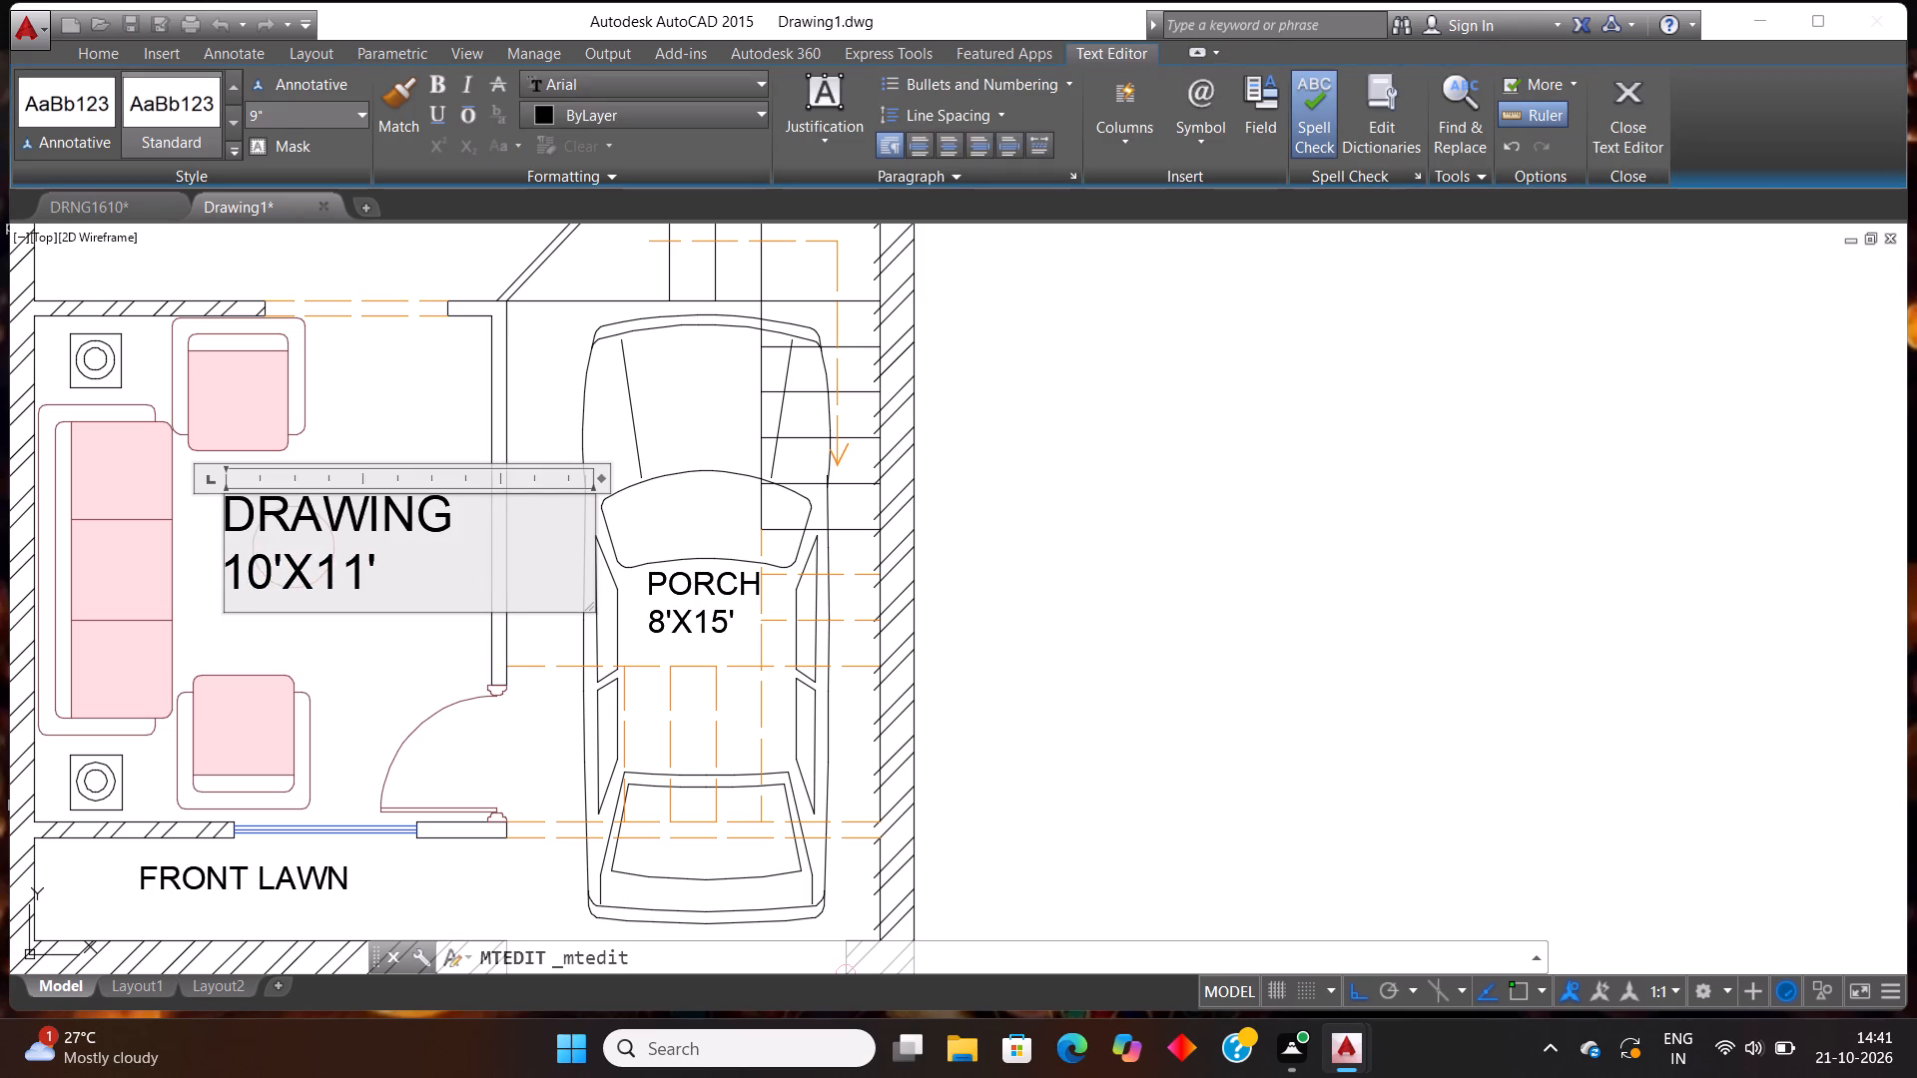
key("space")
type("R")
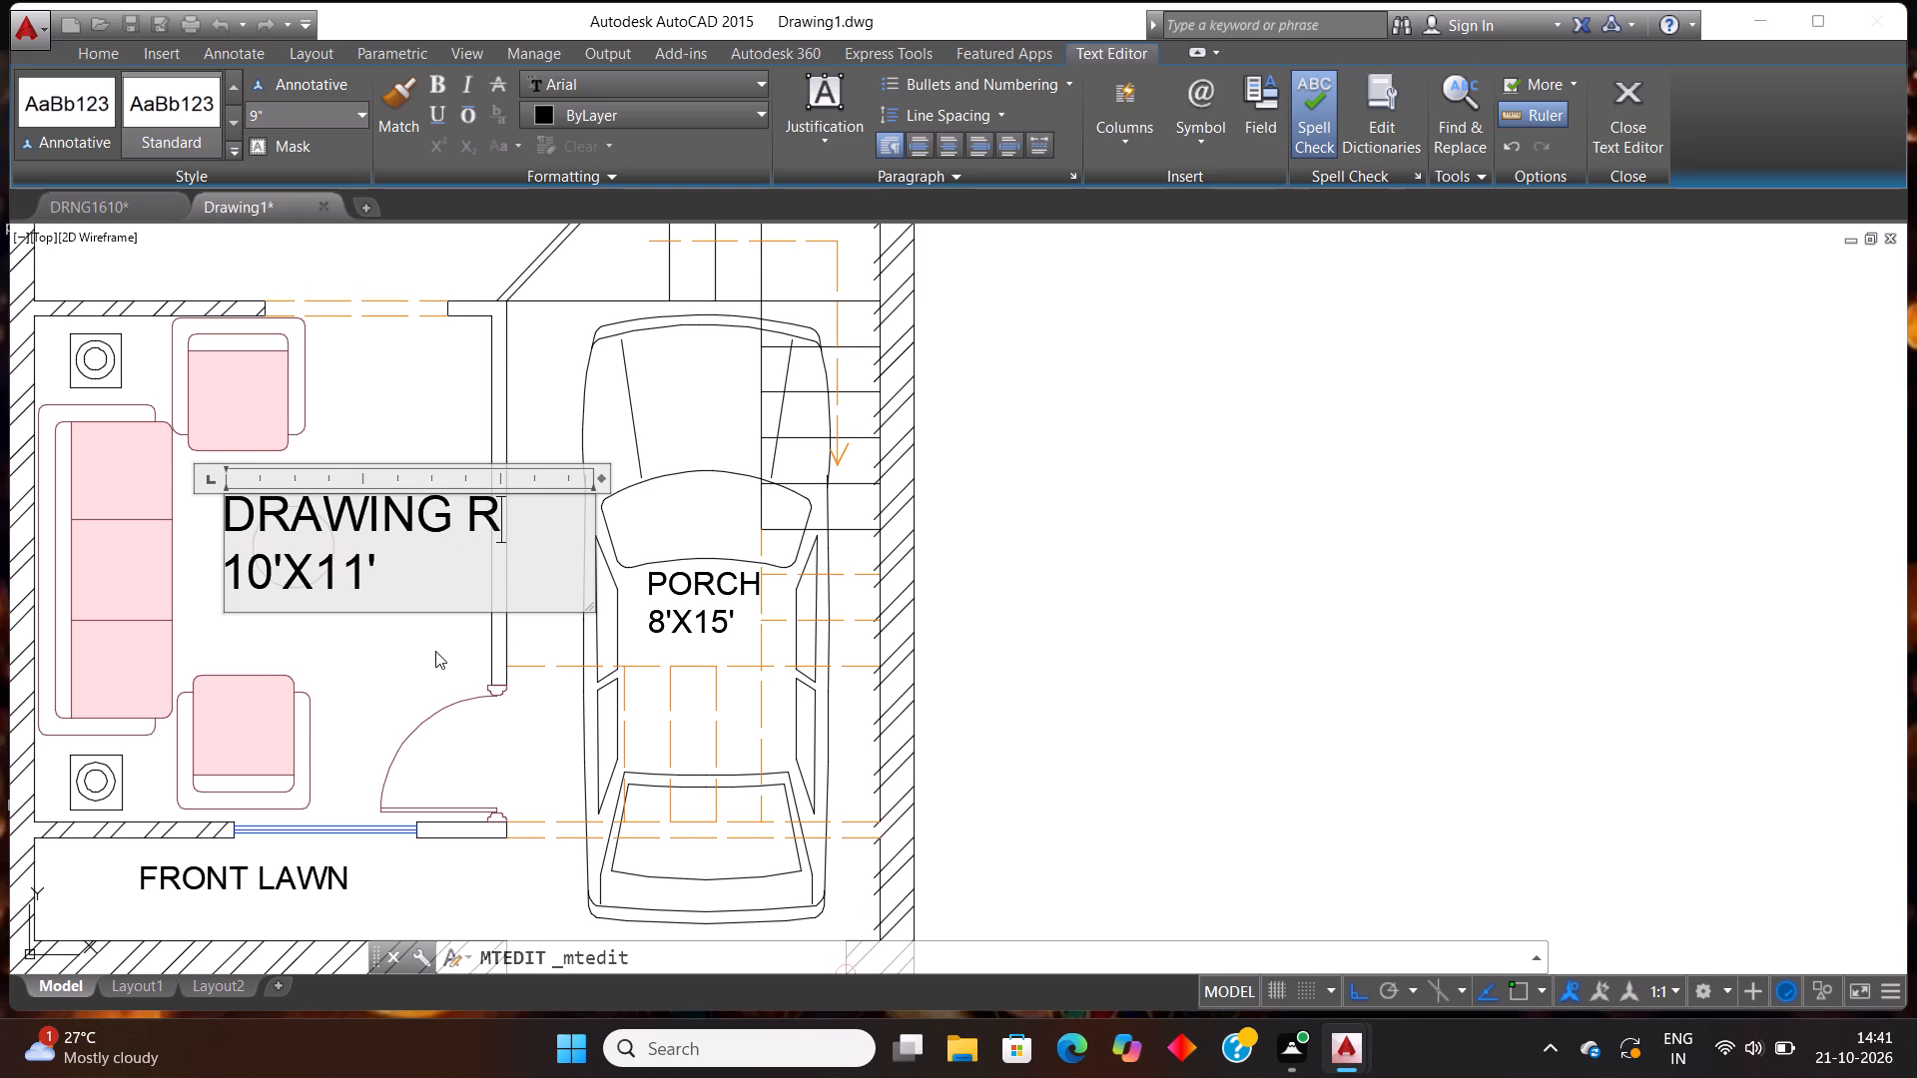
left_click(435, 650)
Move the DRAWING R label about 6" horizontally toward the sofa, clear of the partition wall.
left_click(441, 601)
left_click(414, 508)
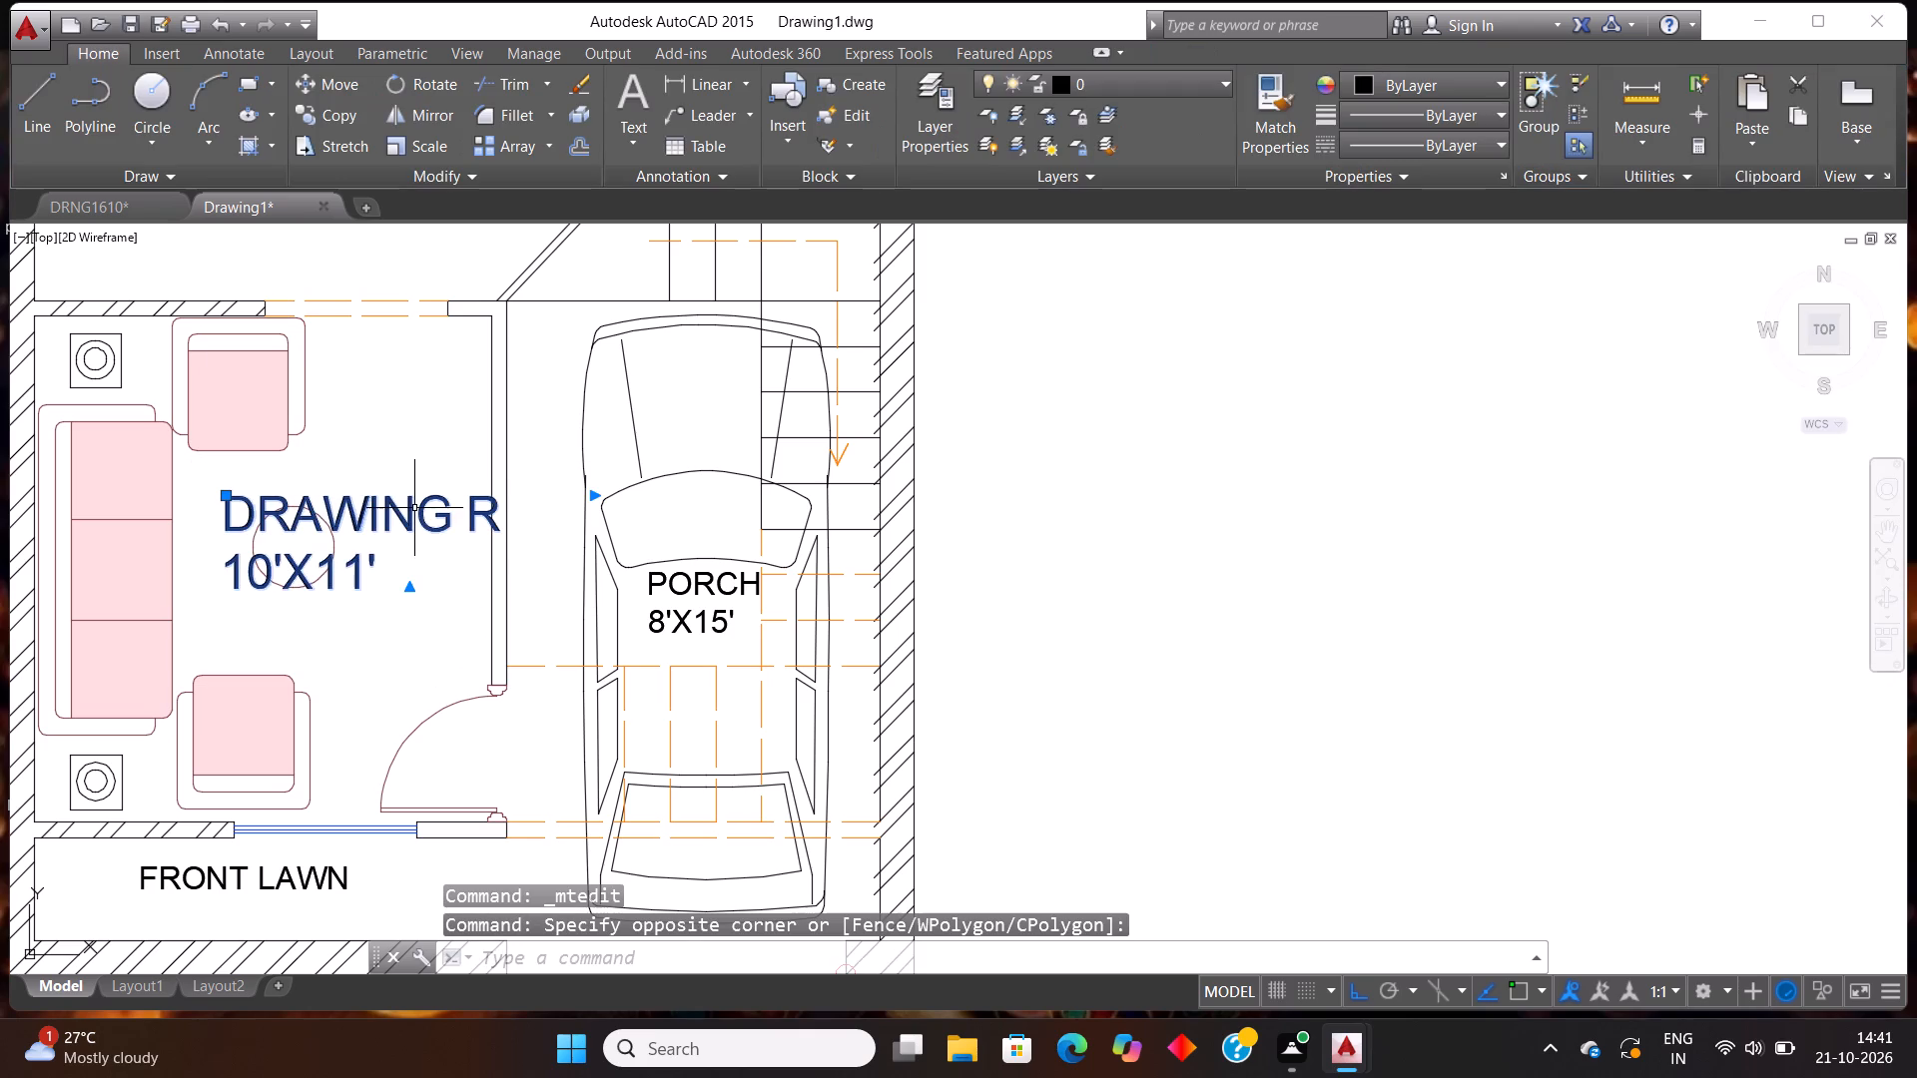
key("m")
key("Return")
left_click(414, 508)
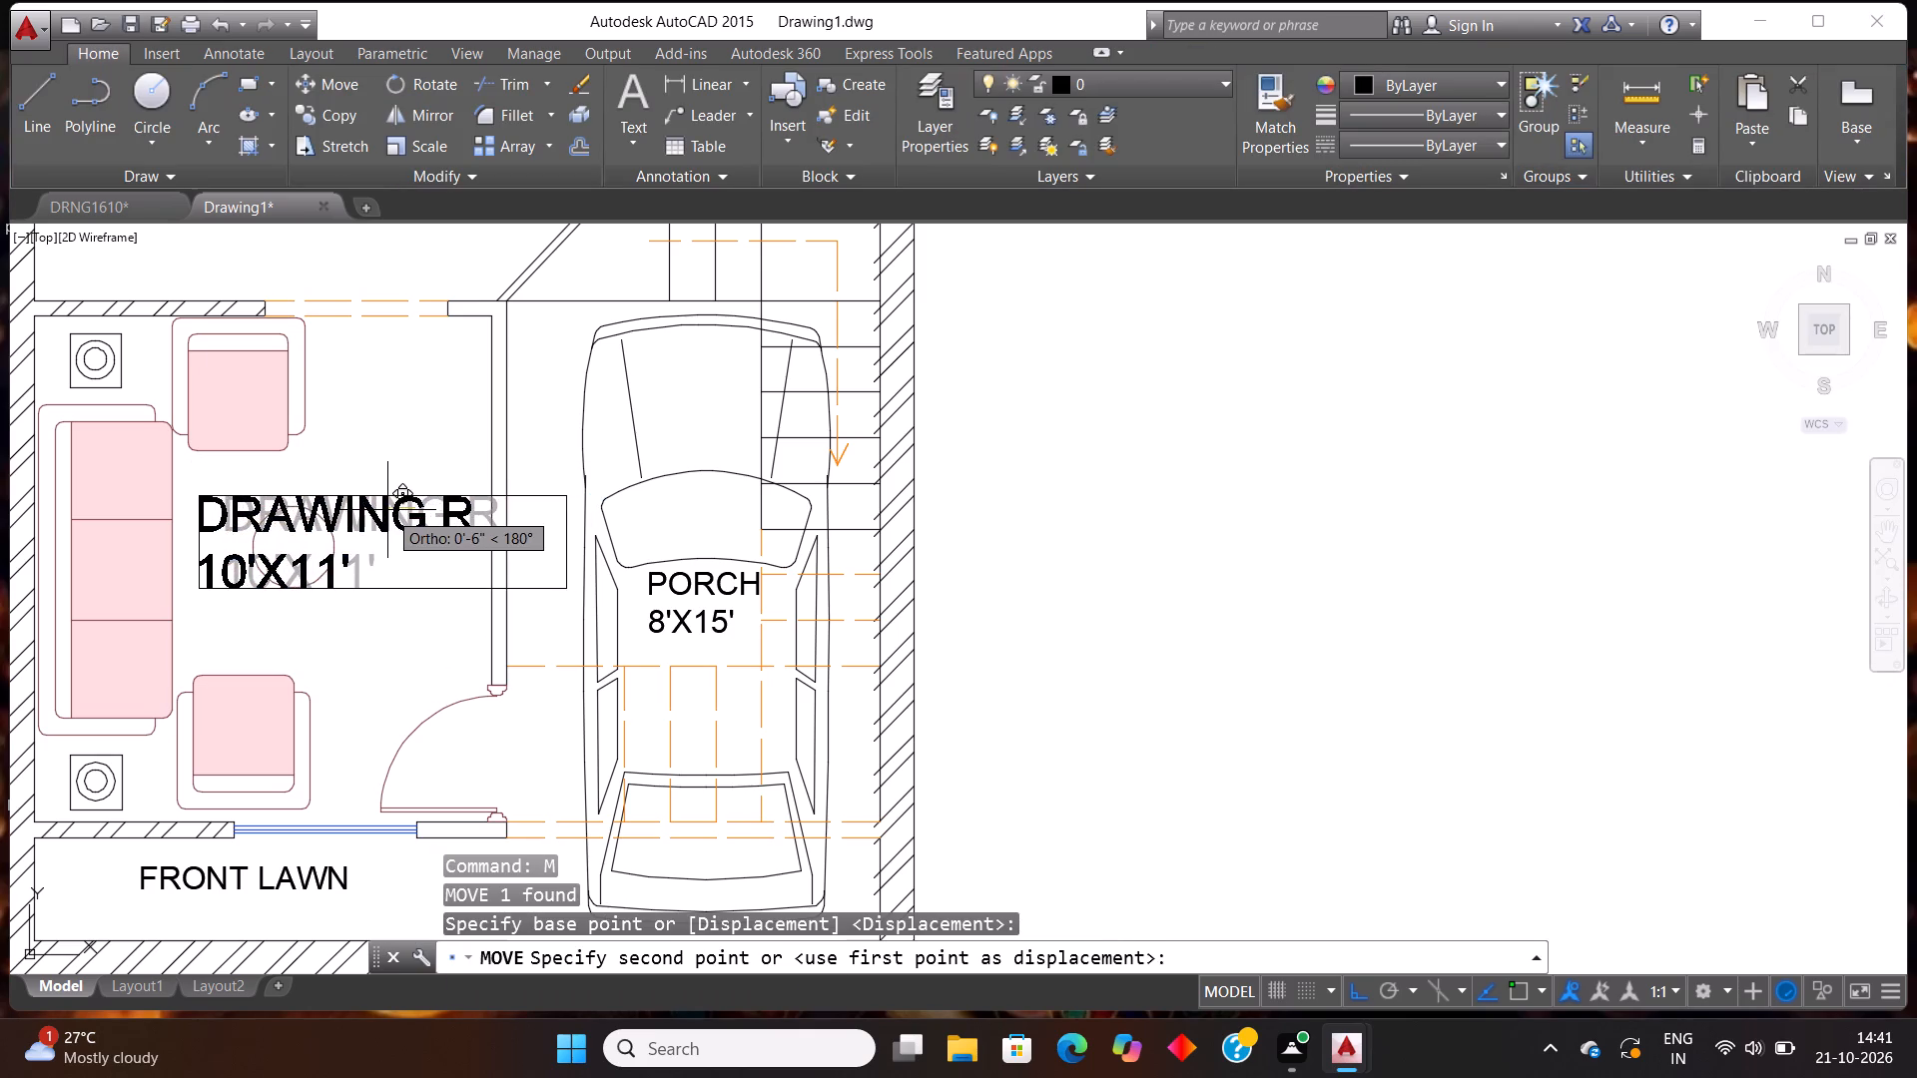
left_click(387, 510)
Add the size 13'X12'2" as a second line under the DINING label.
scroll(407, 594, "down", 3)
scroll(347, 492, "up", 1)
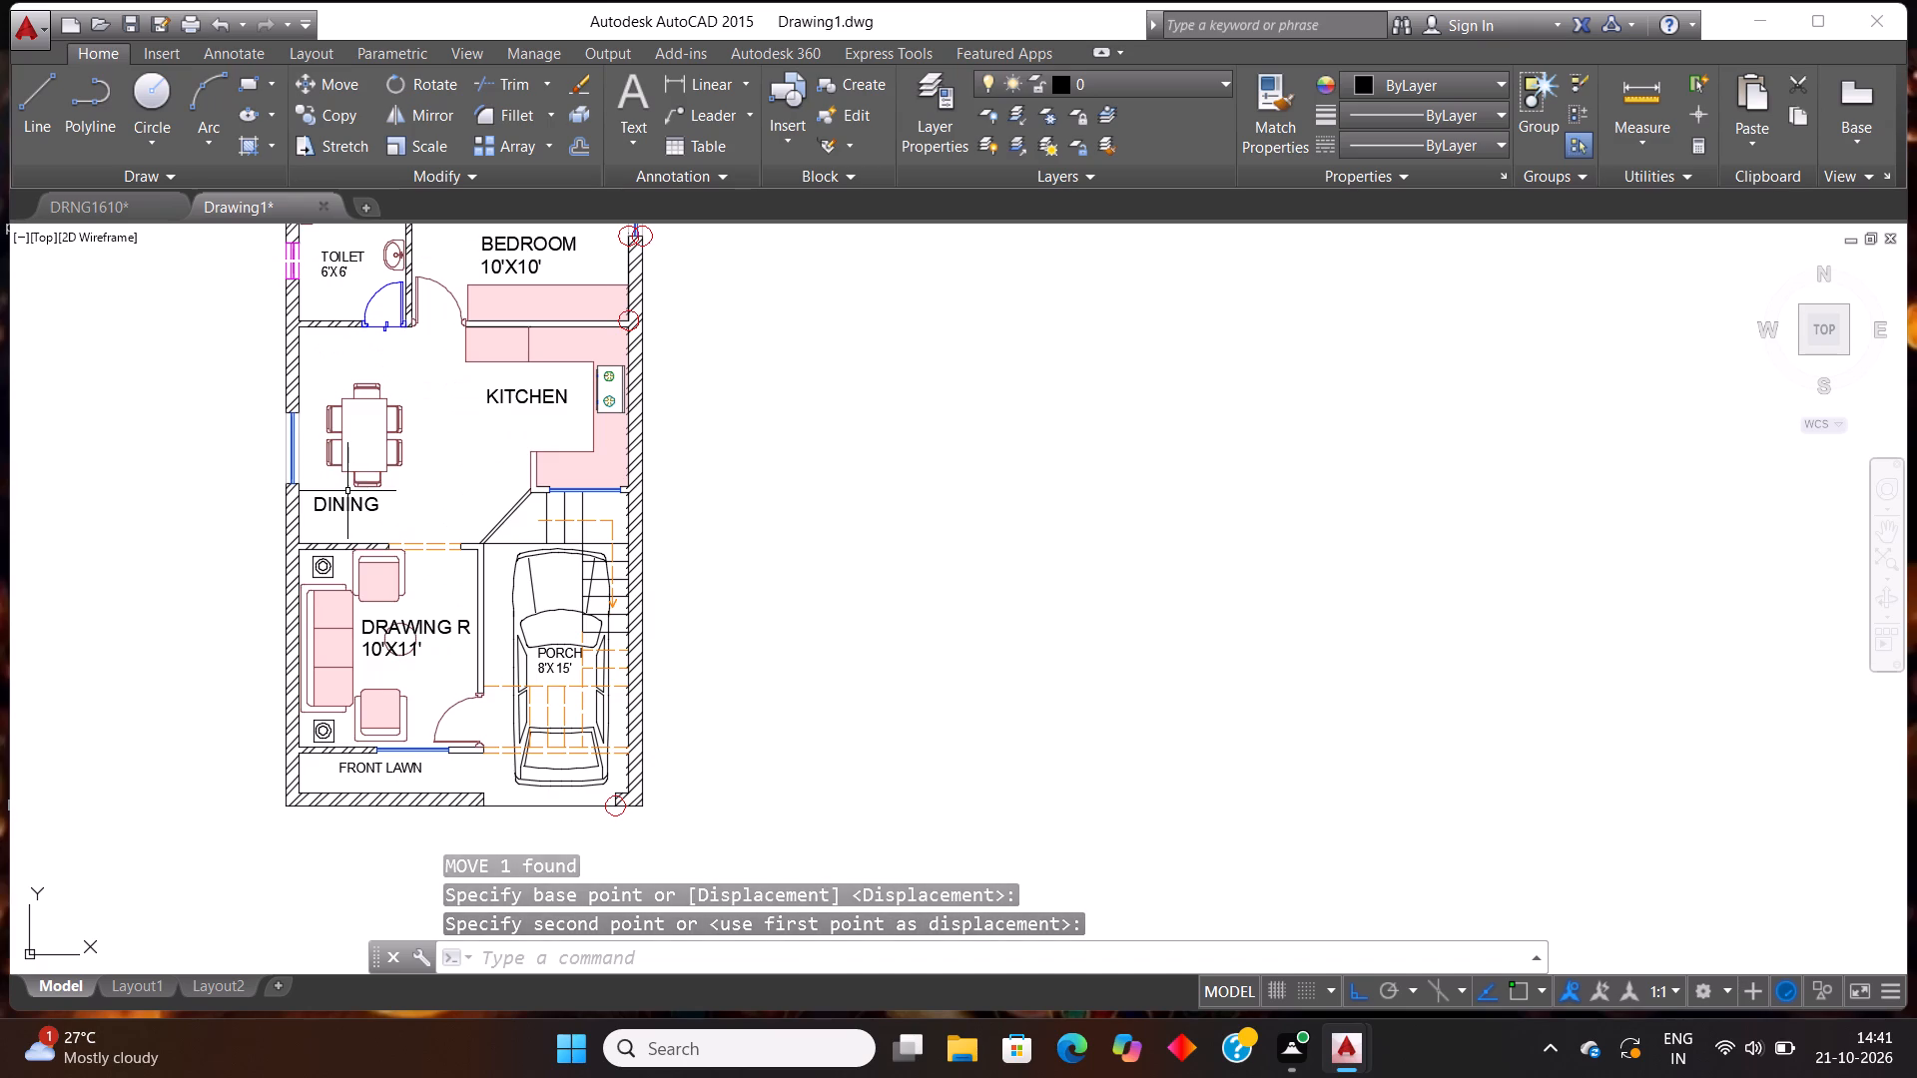
scroll(347, 491, "up", 1)
double_click(366, 516)
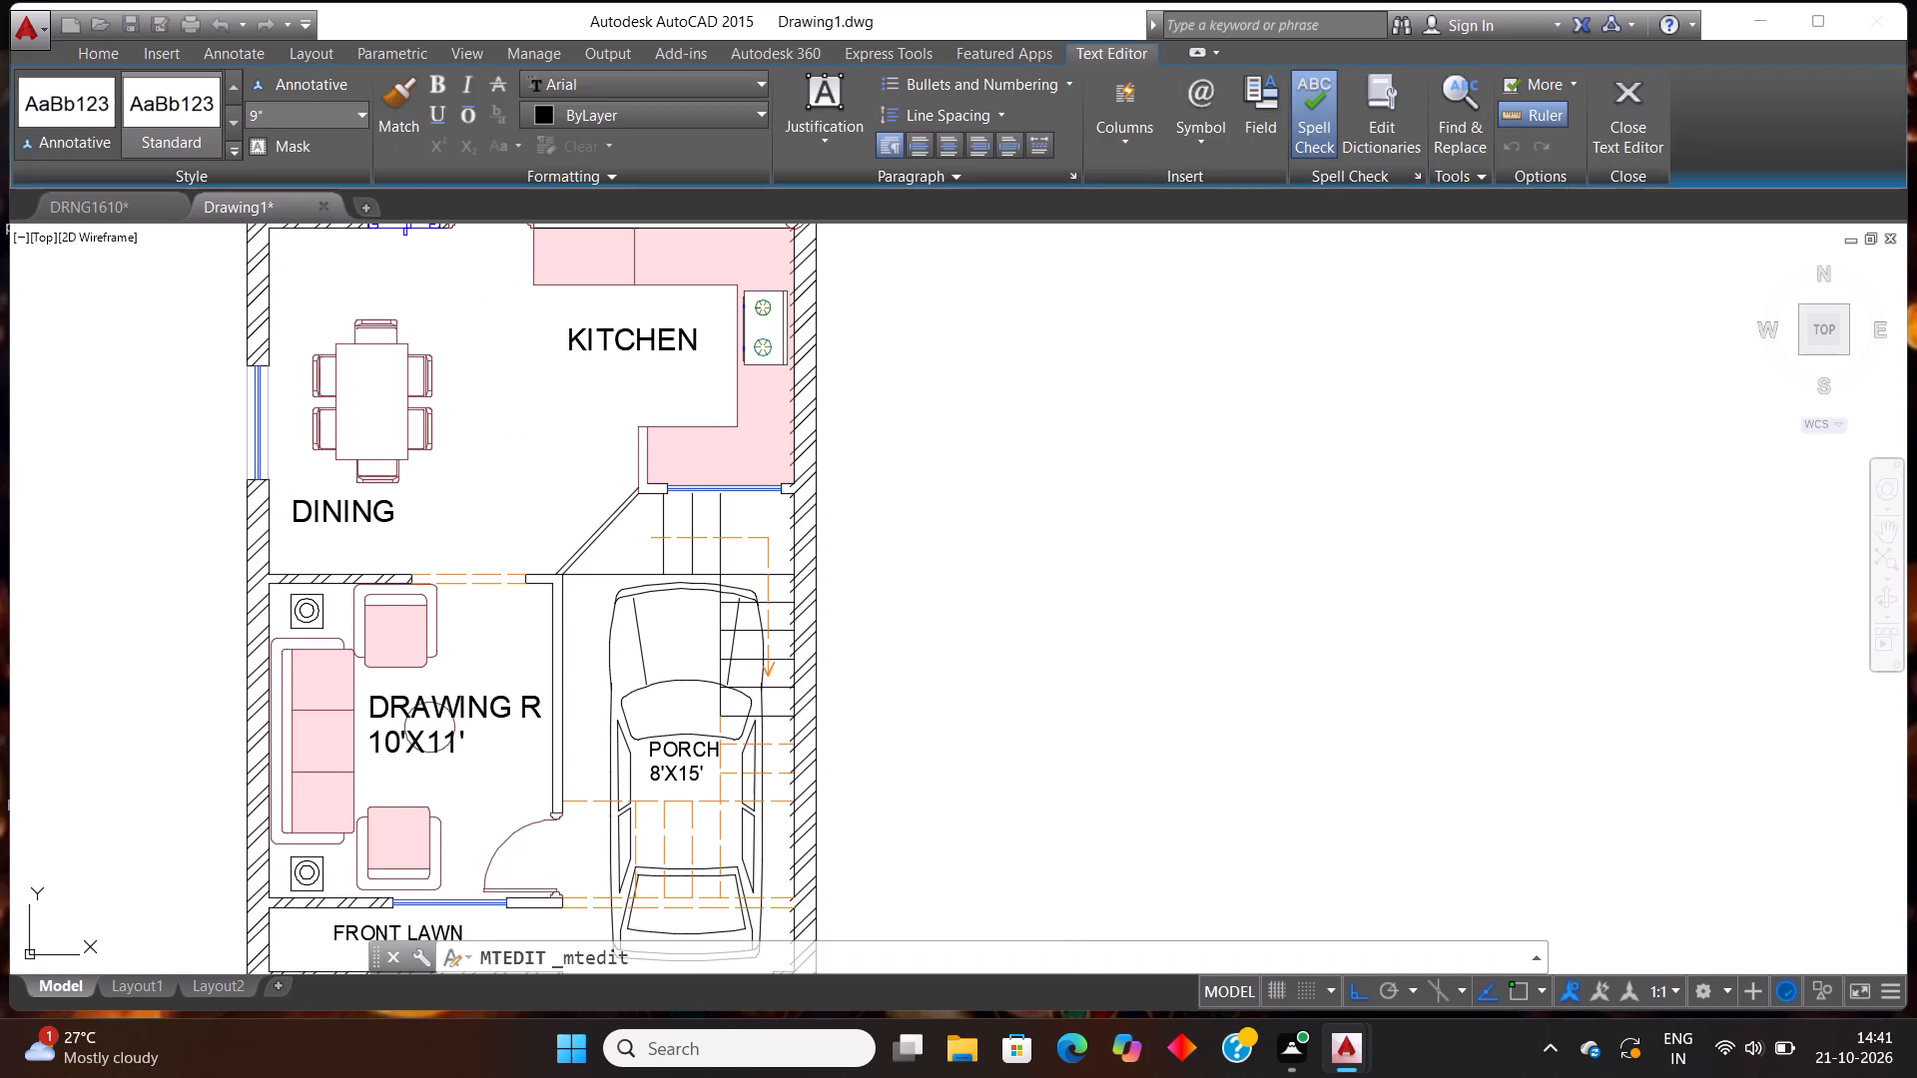
left_click(390, 520)
key("Return")
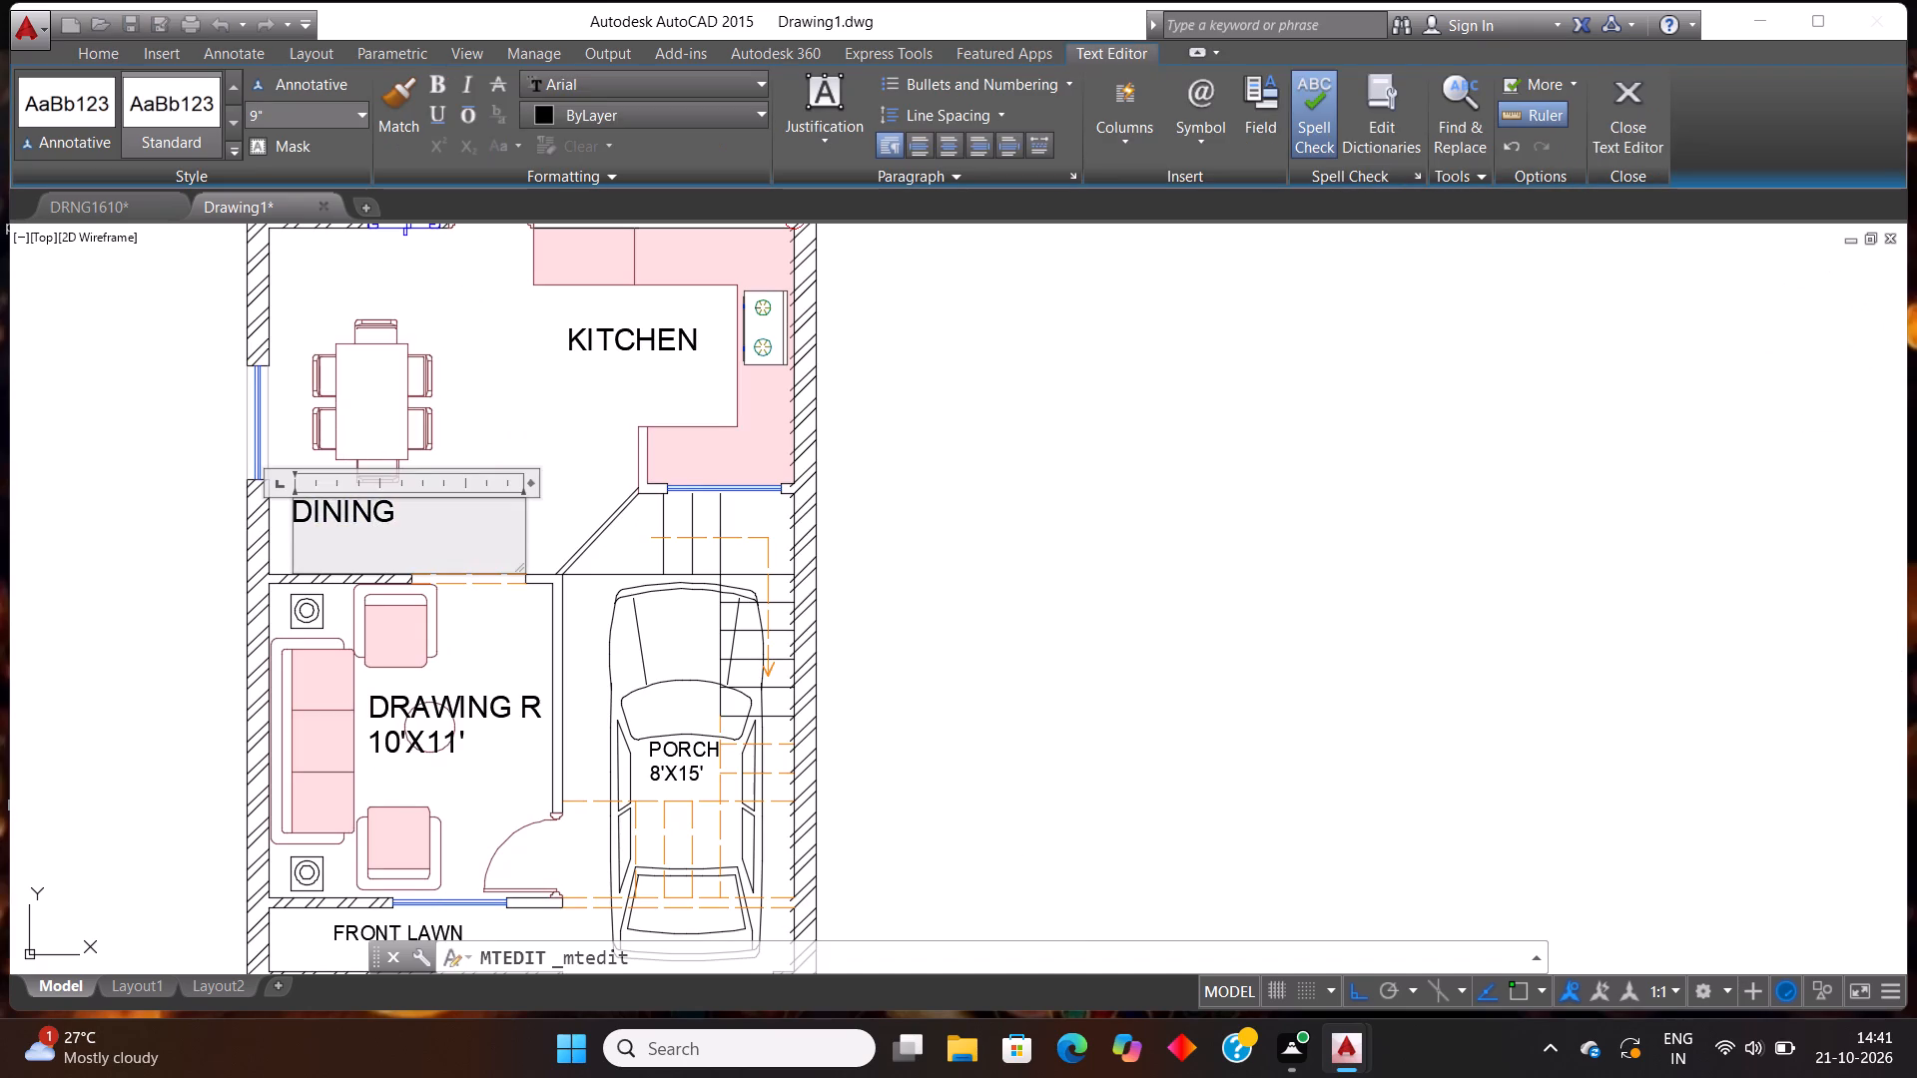
type("13'X")
type("12'2\"")
left_click(483, 420)
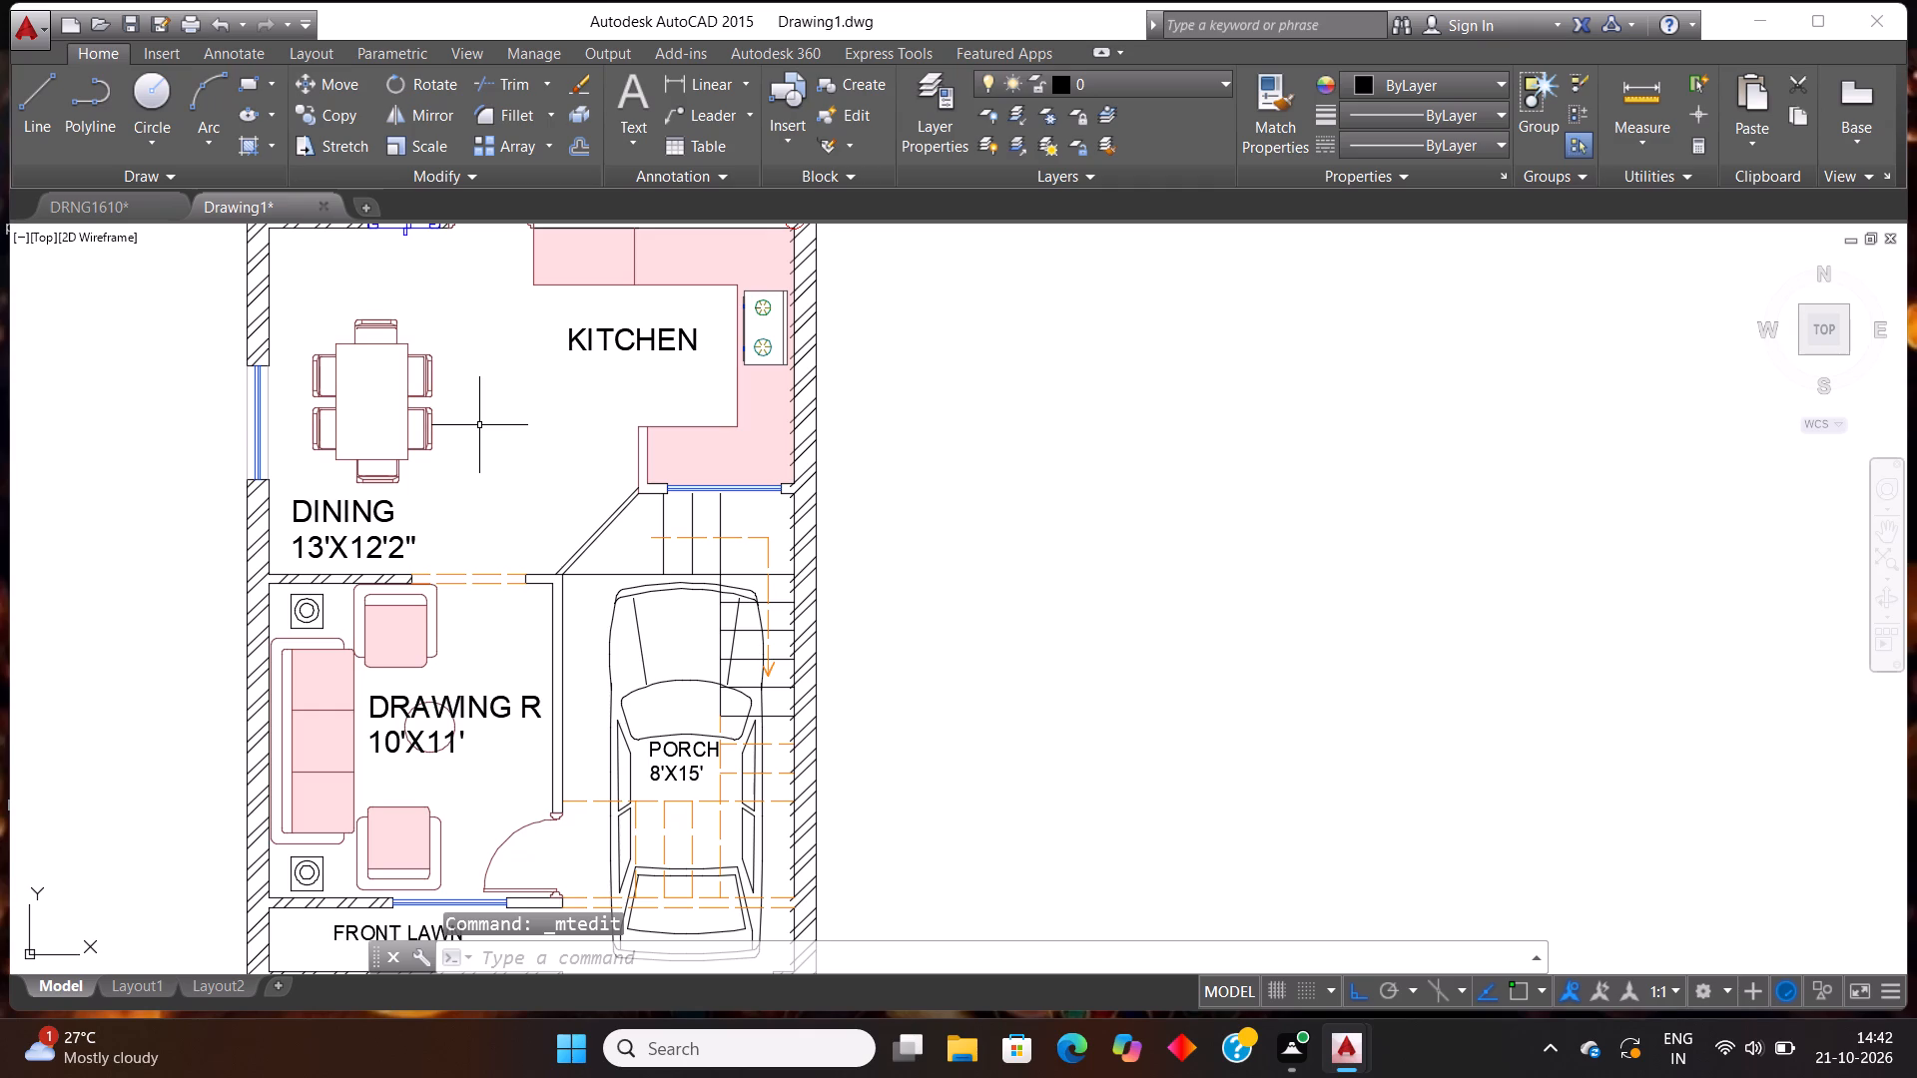
Add the size 6'4"X9' as a second line under the KITCHEN label.
scroll(477, 434, "down", 1)
scroll(635, 347, "up", 1)
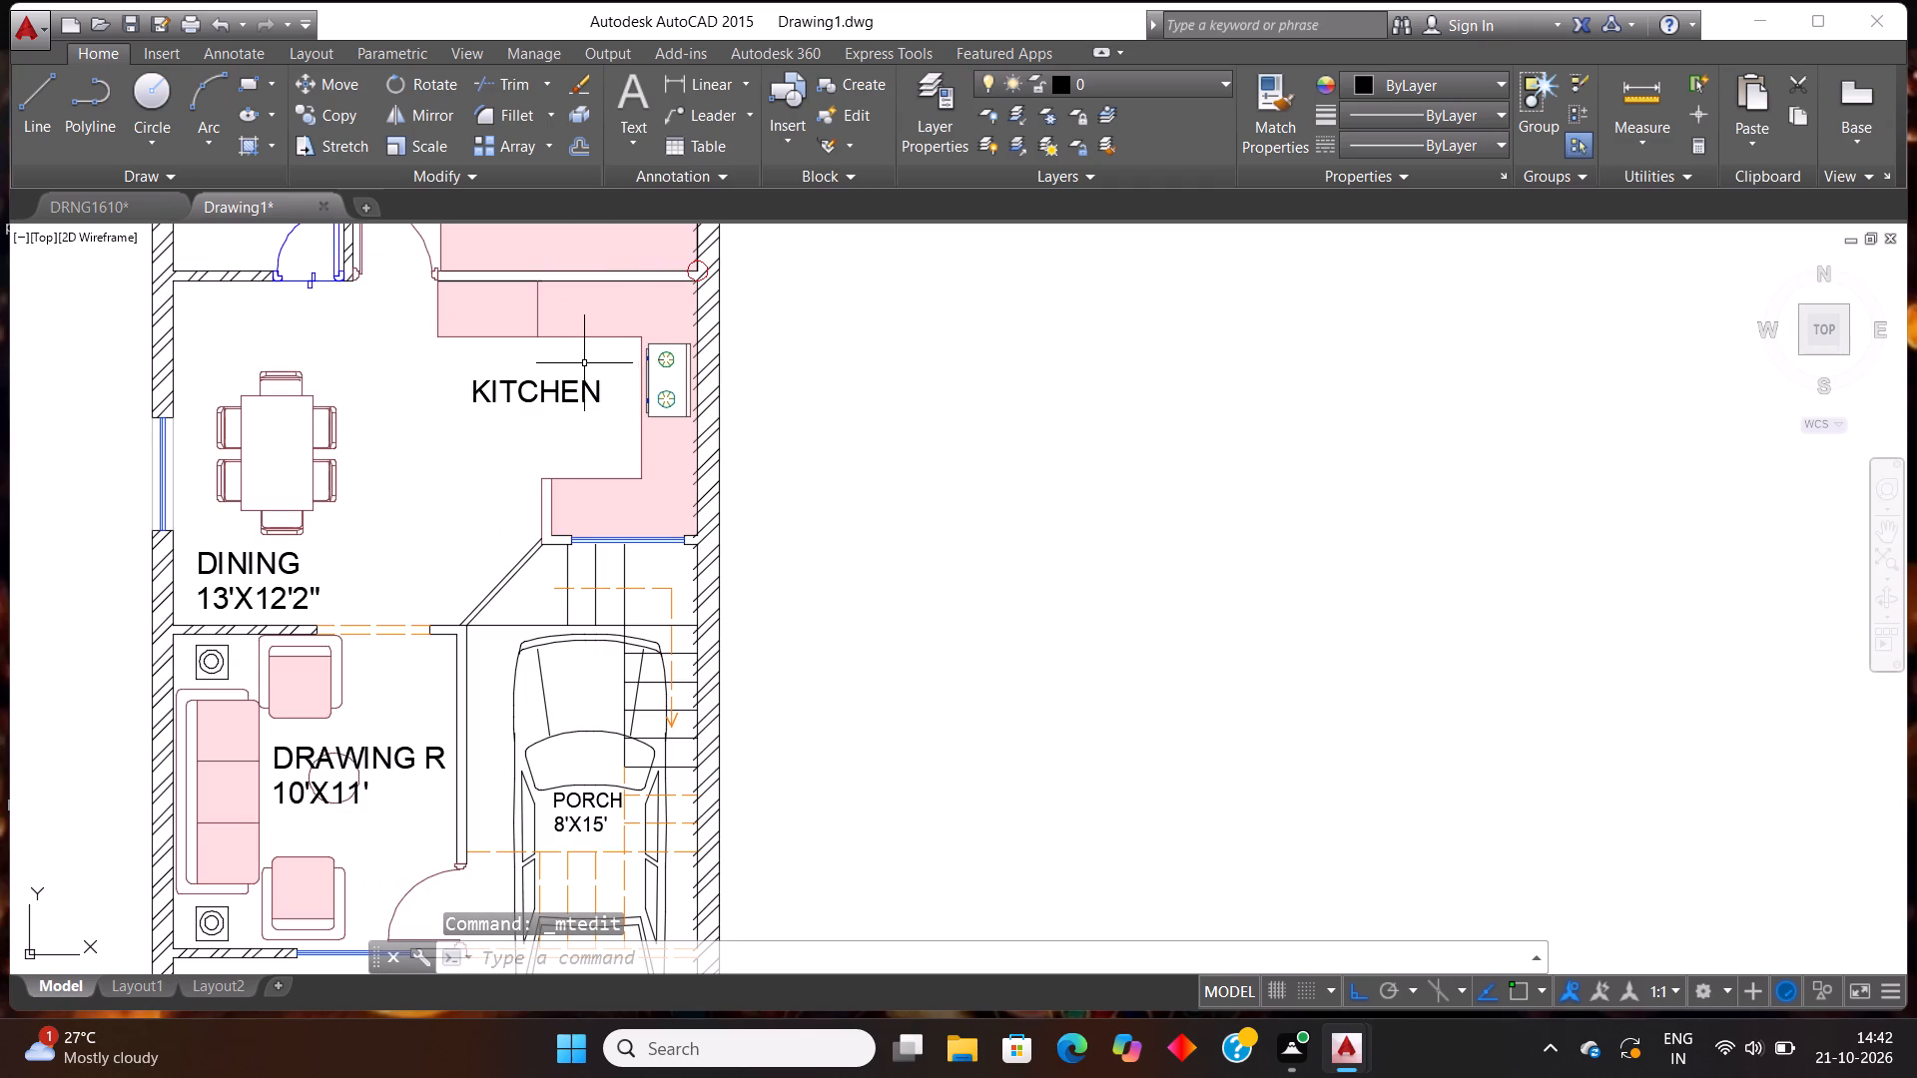
double_click(596, 400)
left_click(606, 397)
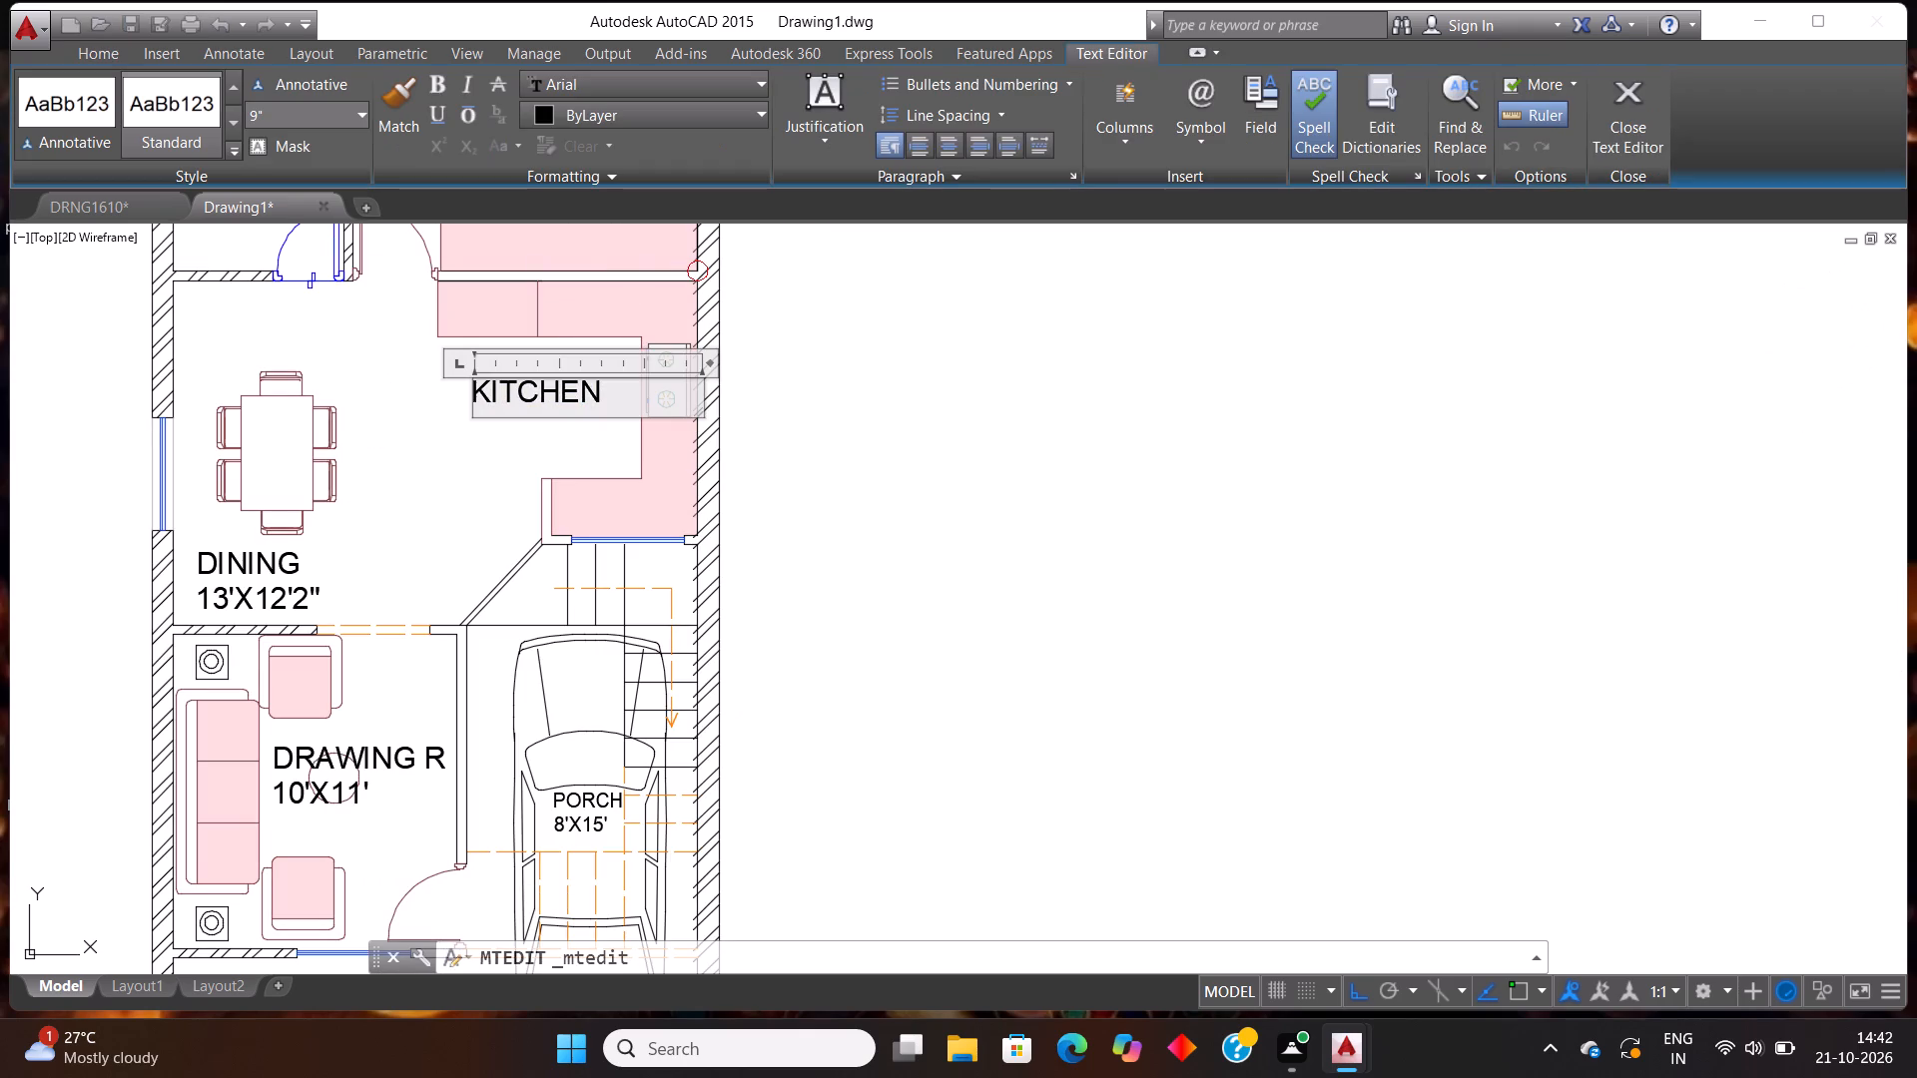
key("Return")
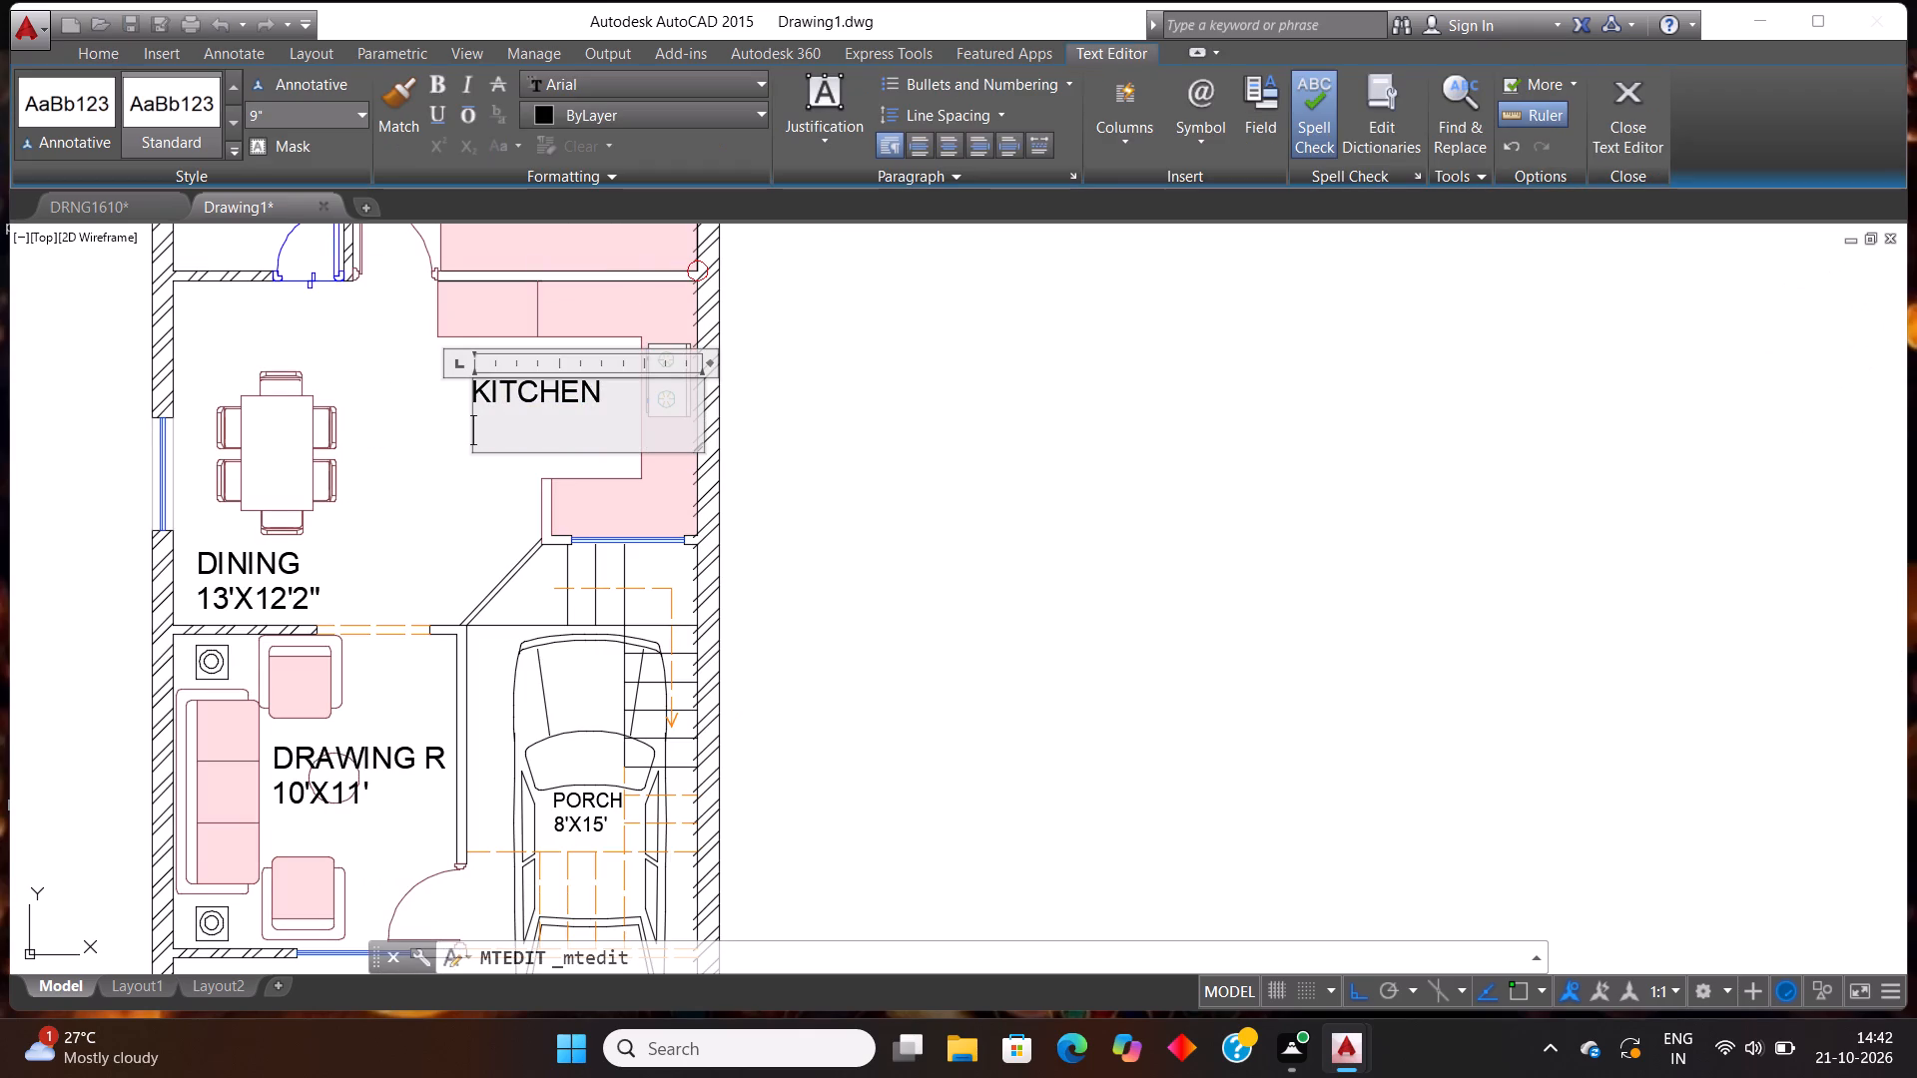
type("6'4\"")
key("x")
type("9'")
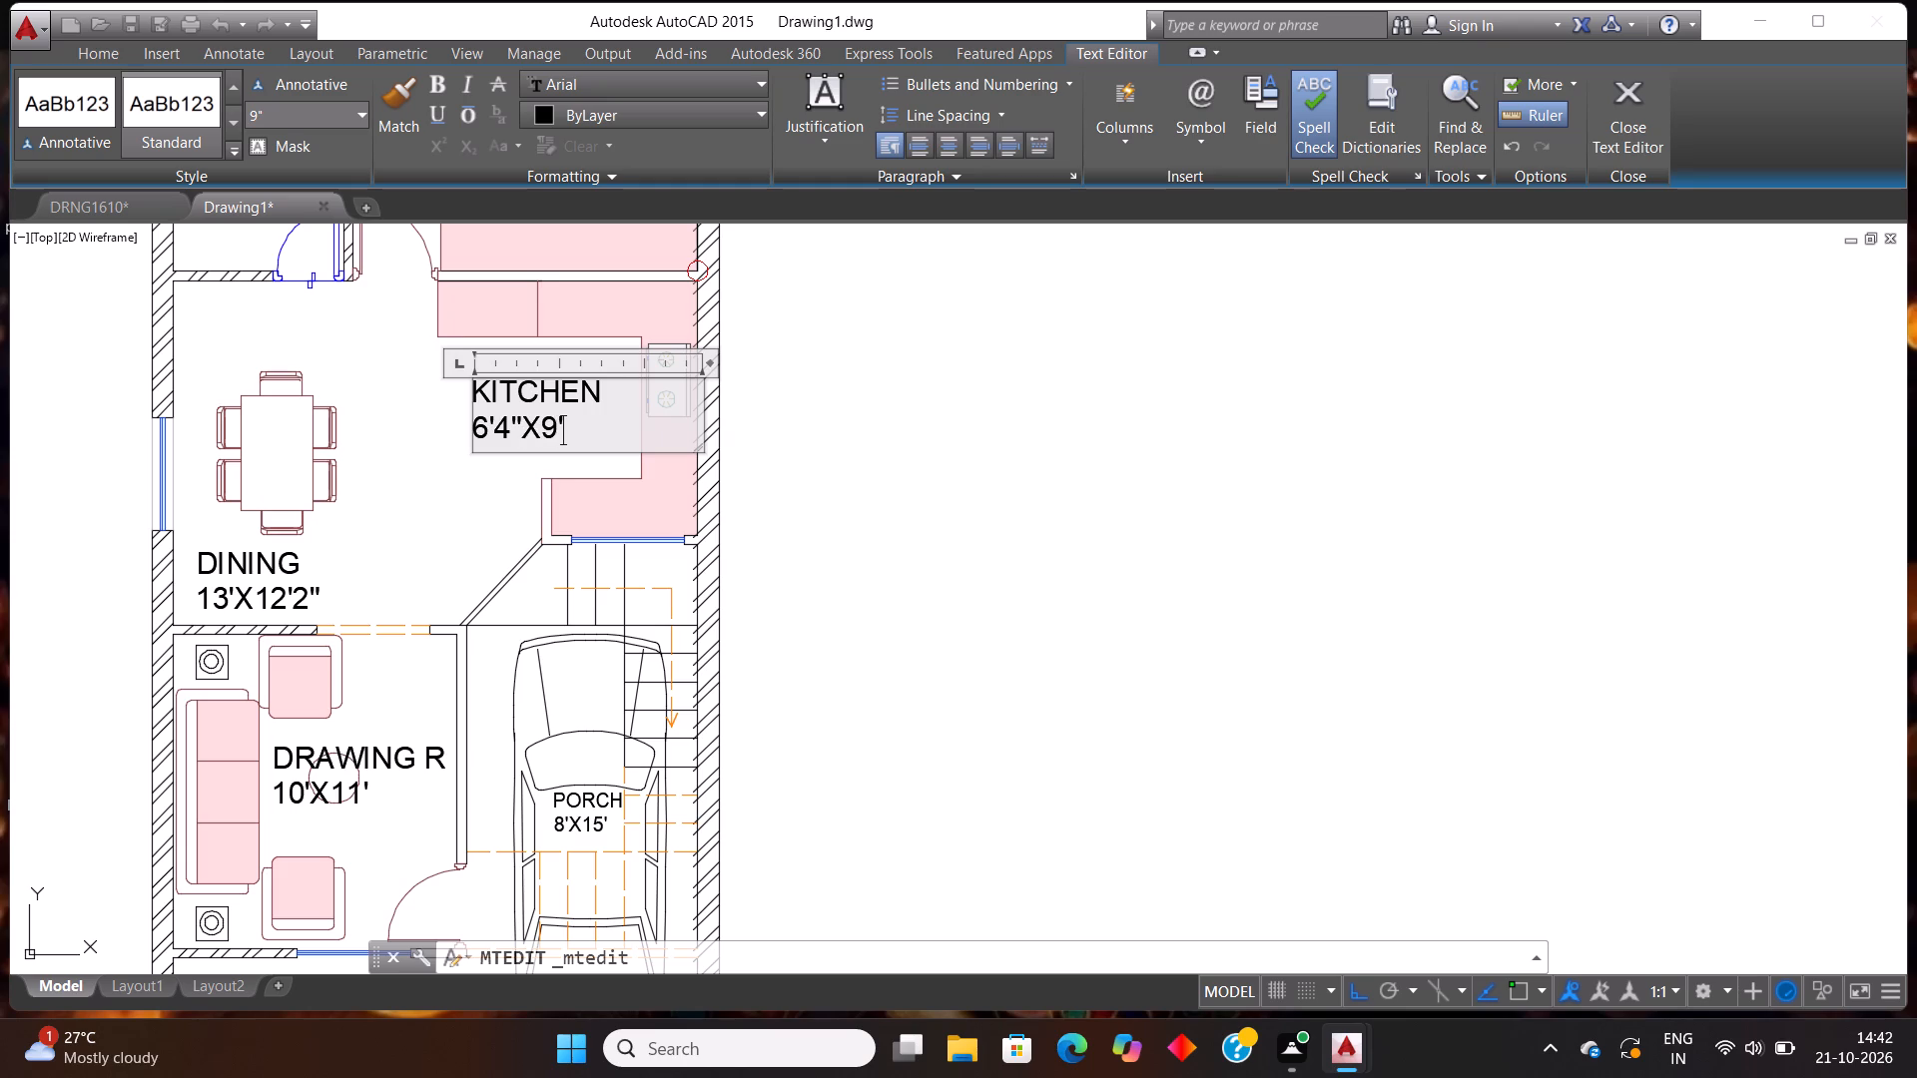
left_click(464, 501)
Change the size line of the BEDROOM label to 13'X12'.
scroll(493, 530, "down", 1)
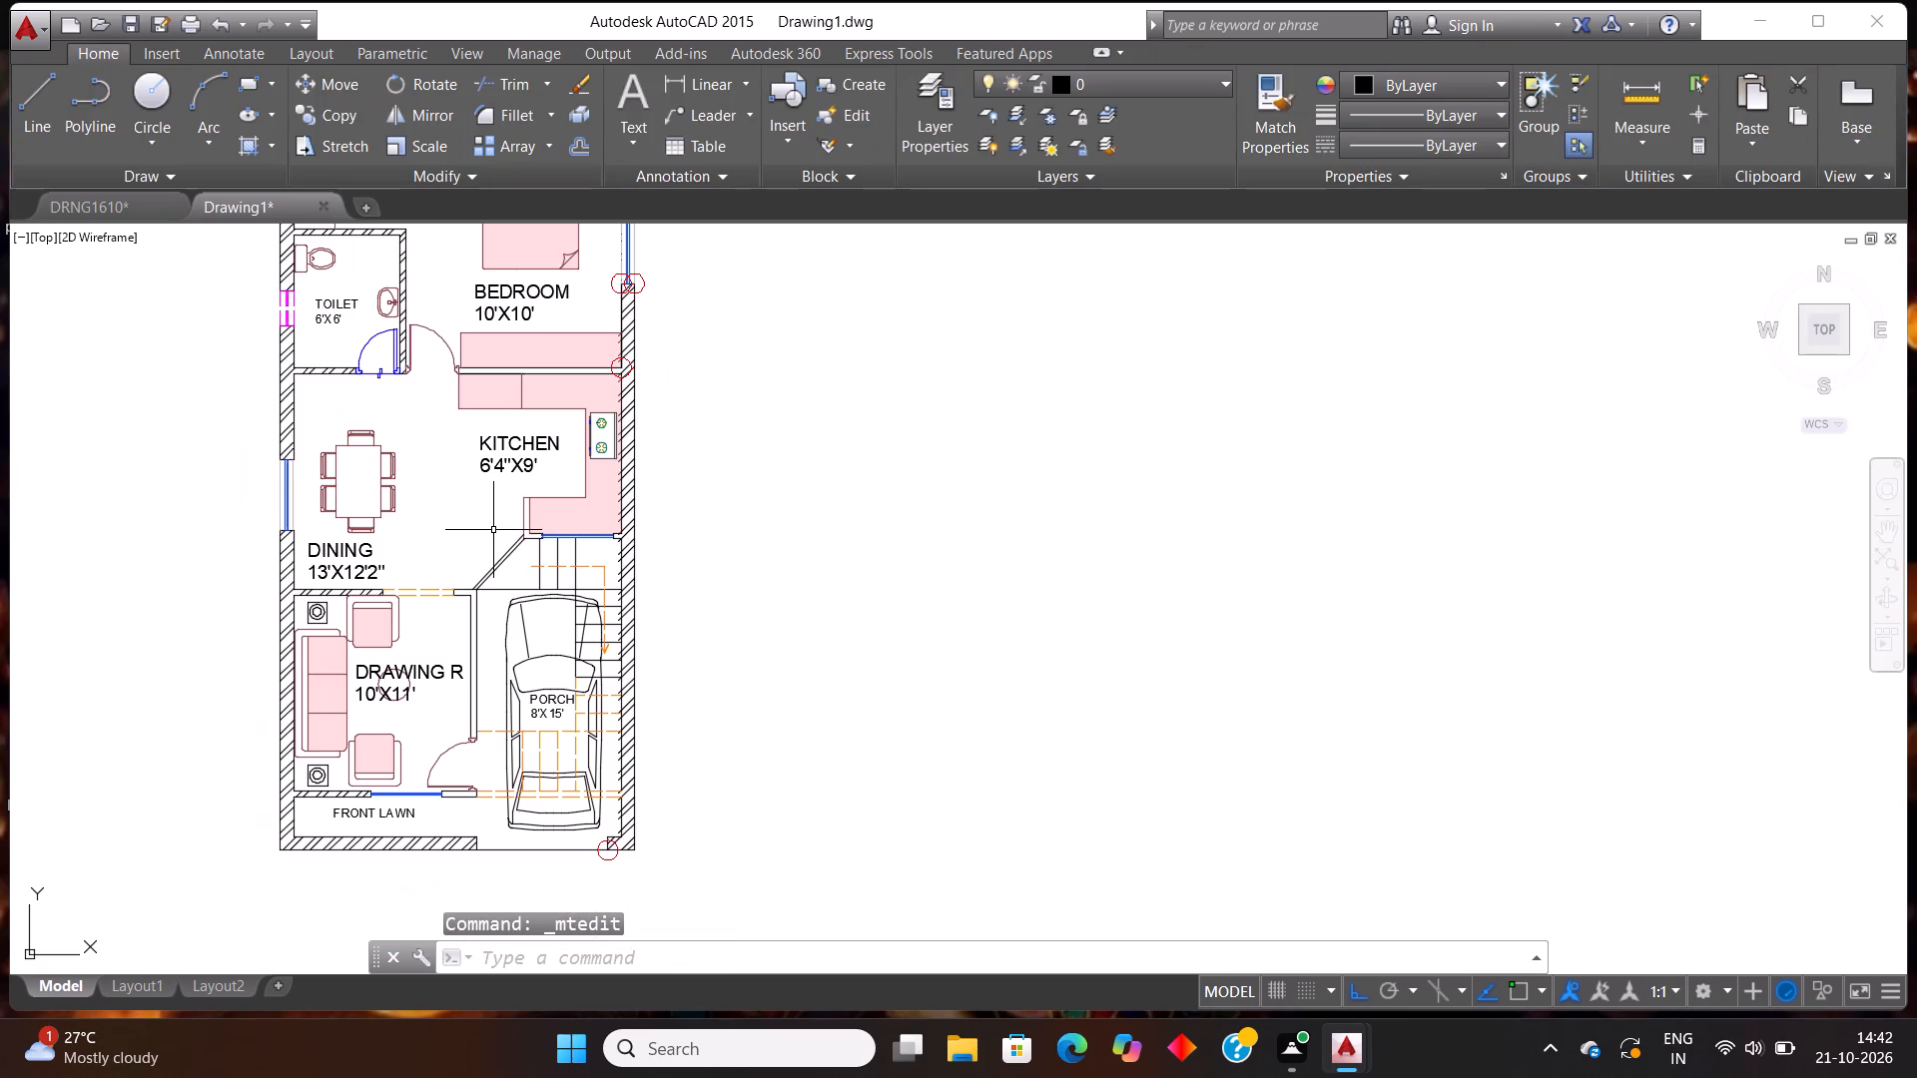
scroll(498, 551, "down", 2)
scroll(508, 501, "up", 1)
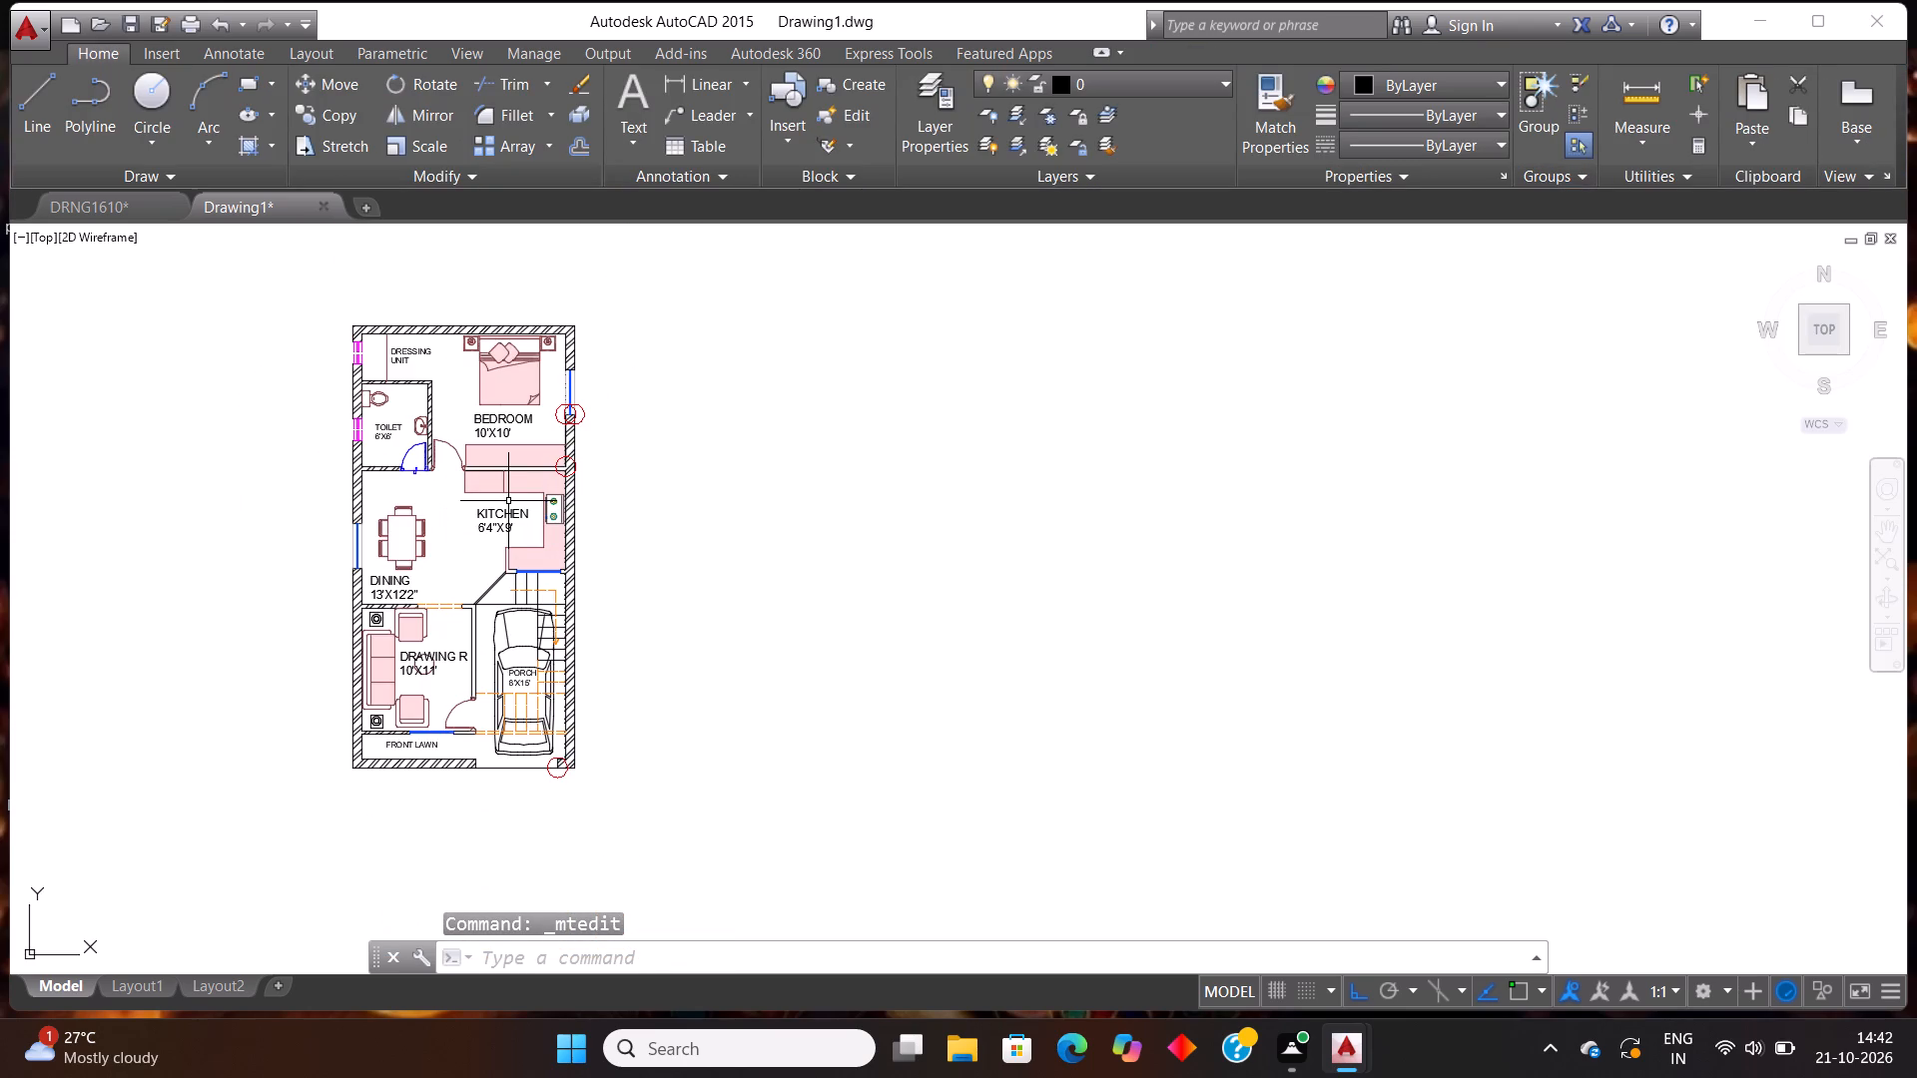
scroll(515, 425, "up", 3)
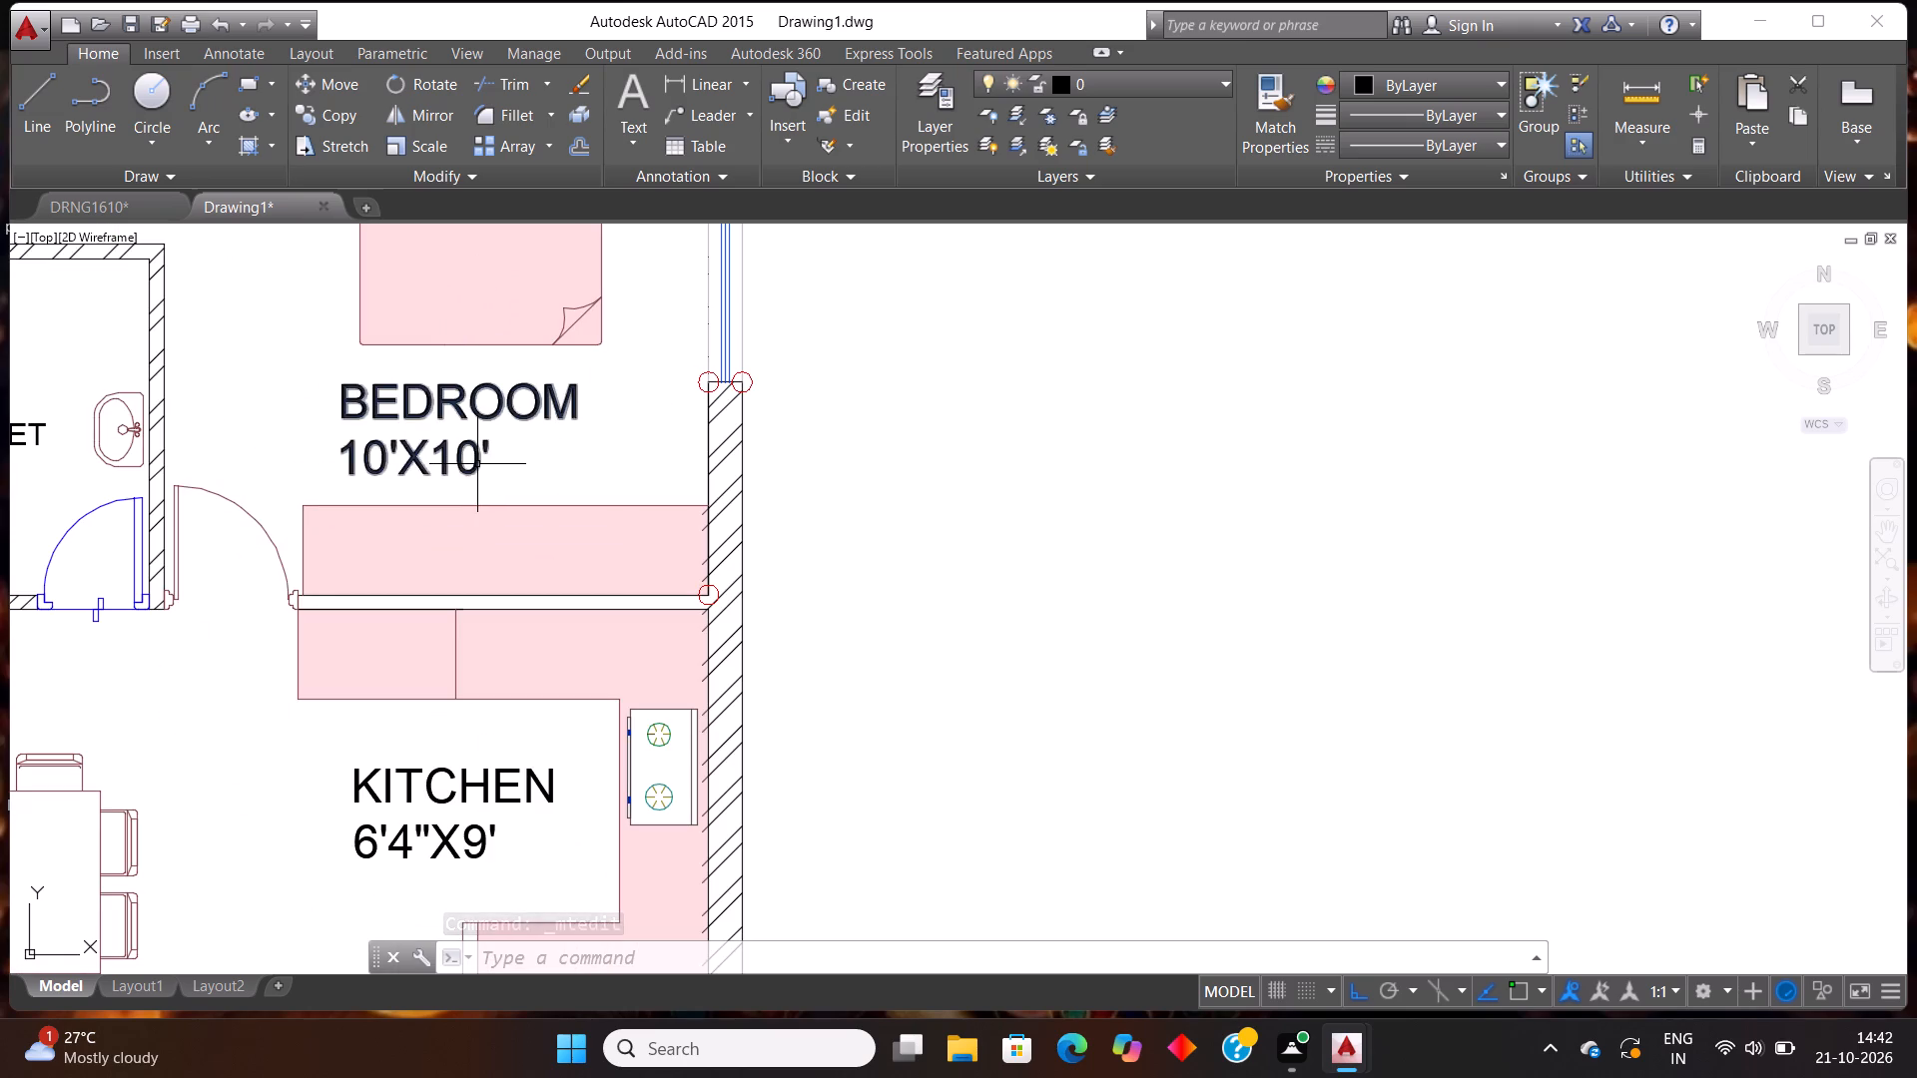
double_click(477, 464)
left_click(514, 459)
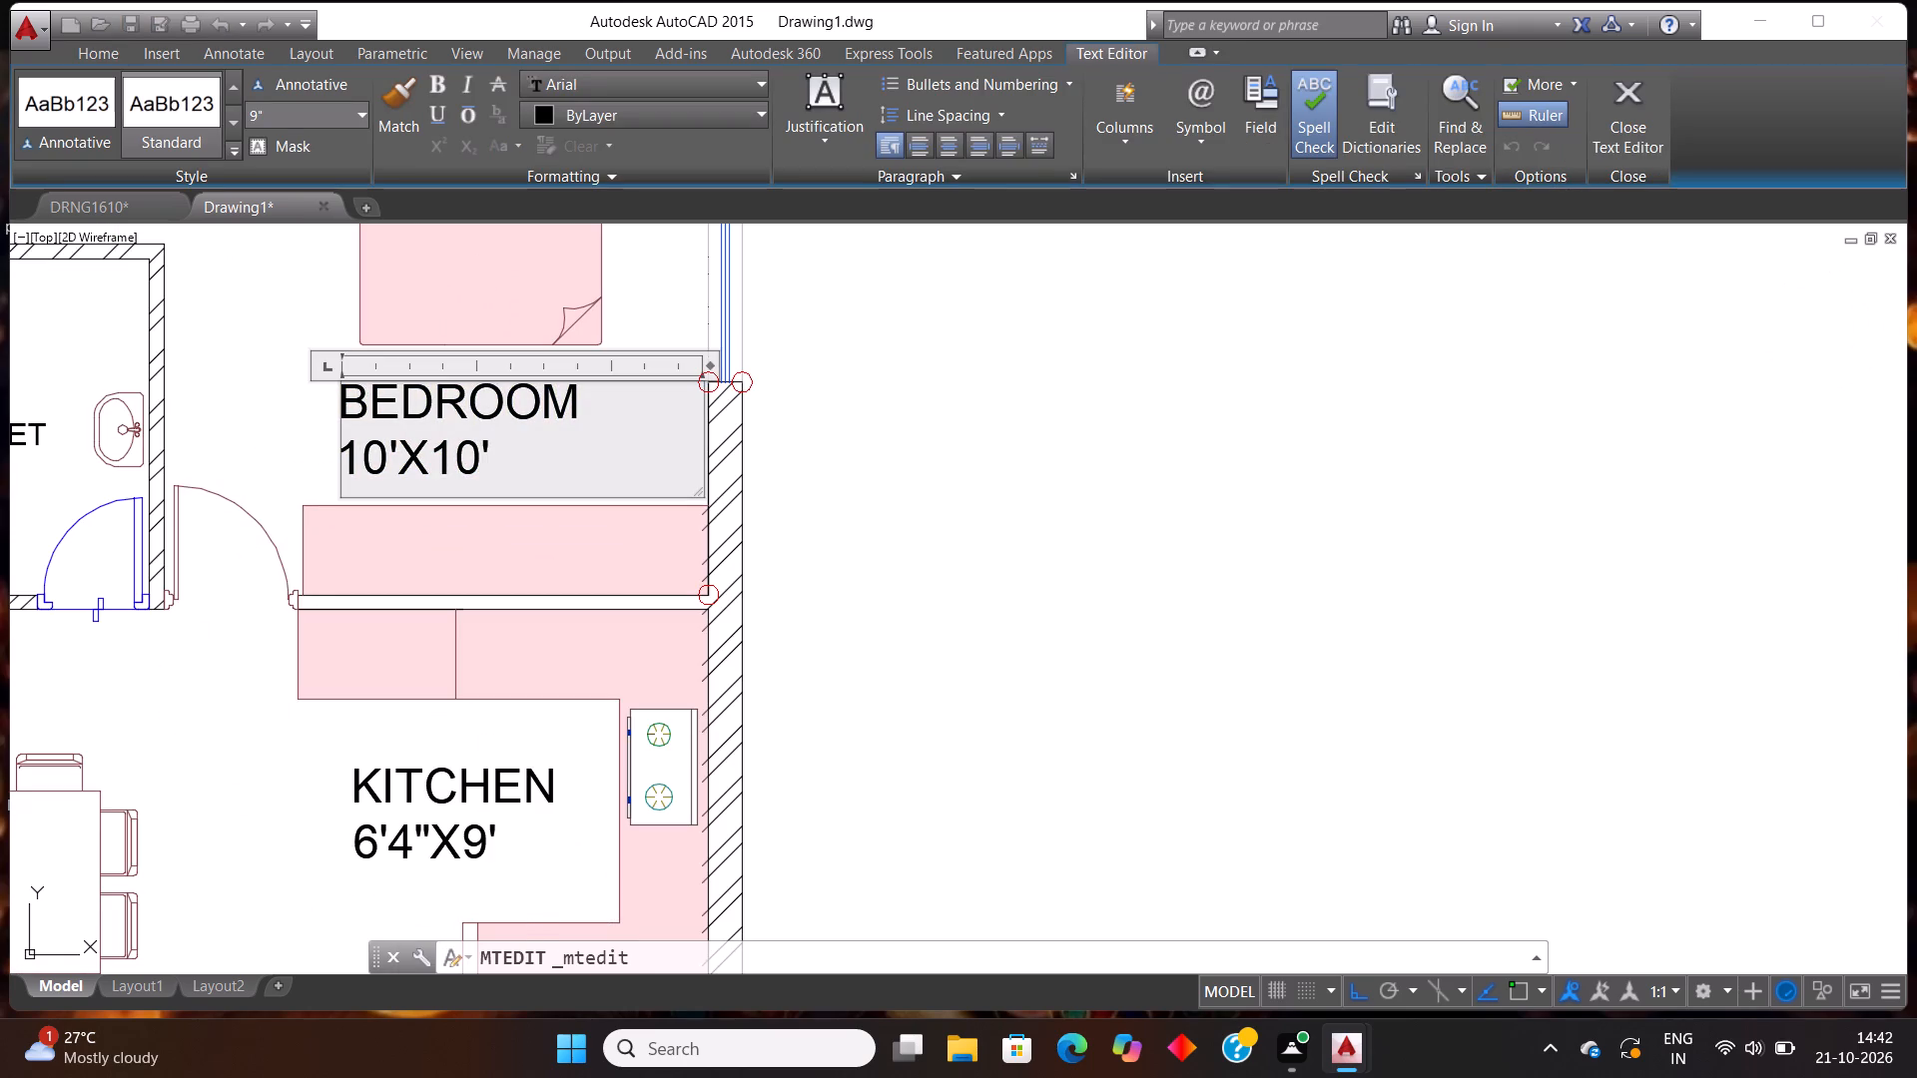
key("BackSpace")
key("BackSpace")
key("BackSpace")
key("BackSpace")
key("BackSpace")
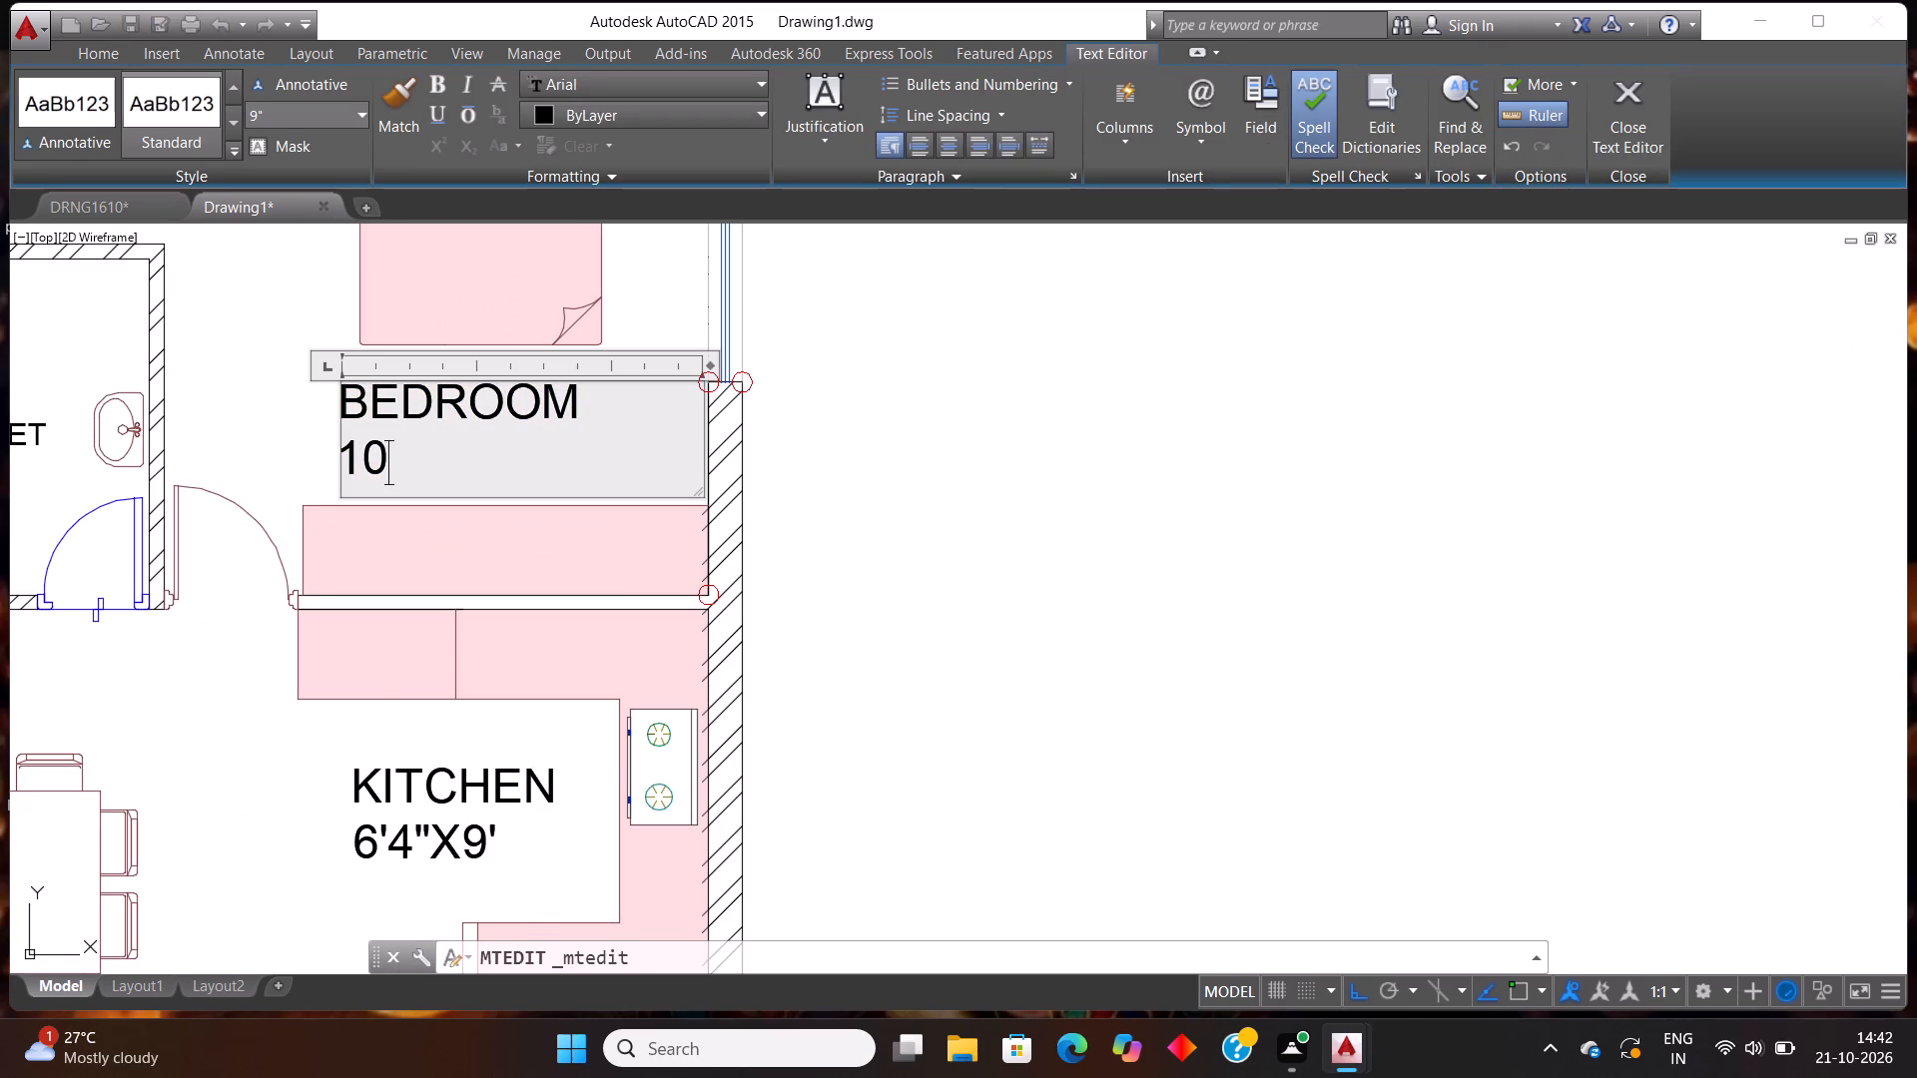
key("BackSpace")
type("3'")
key("c")
key("BackSpace")
key("x")
type("12'")
left_click(269, 410)
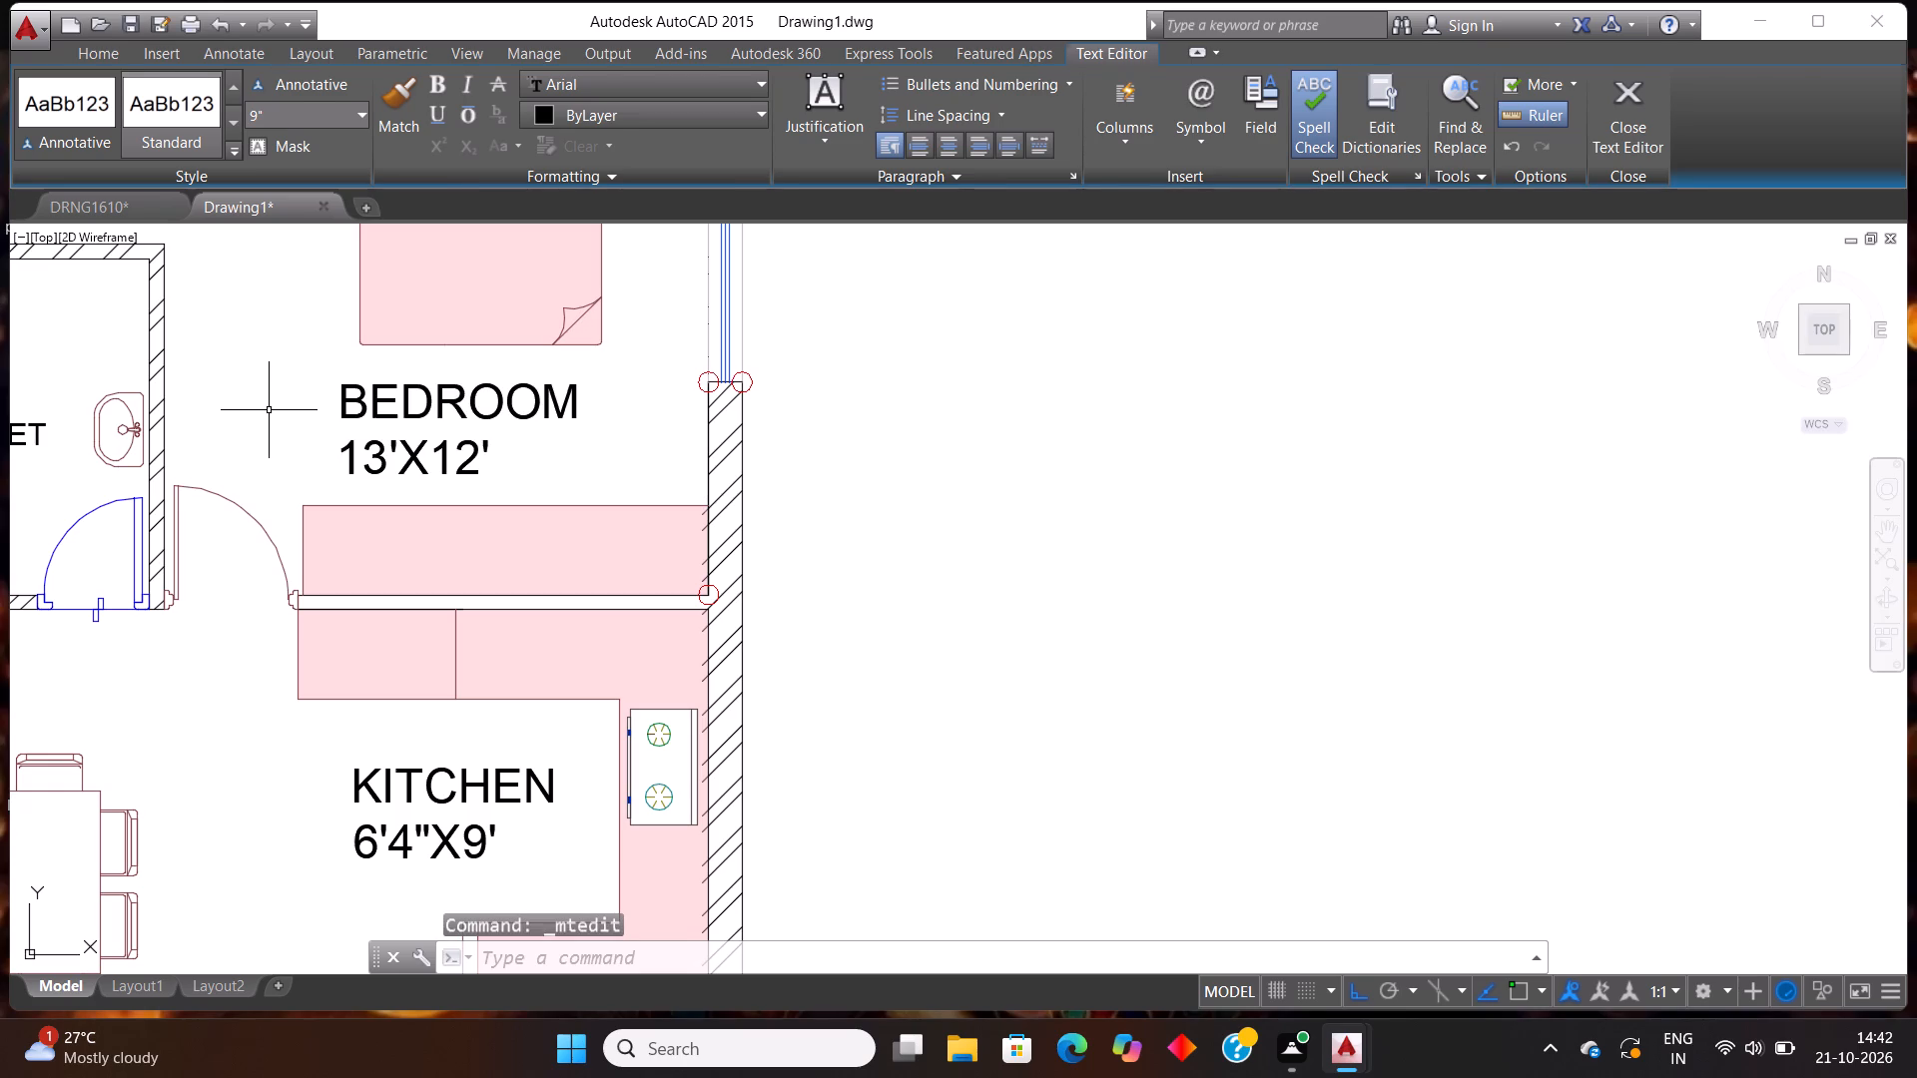
Change the size line of the TOILET label to 6'X7'6".
scroll(520, 503, "down", 2)
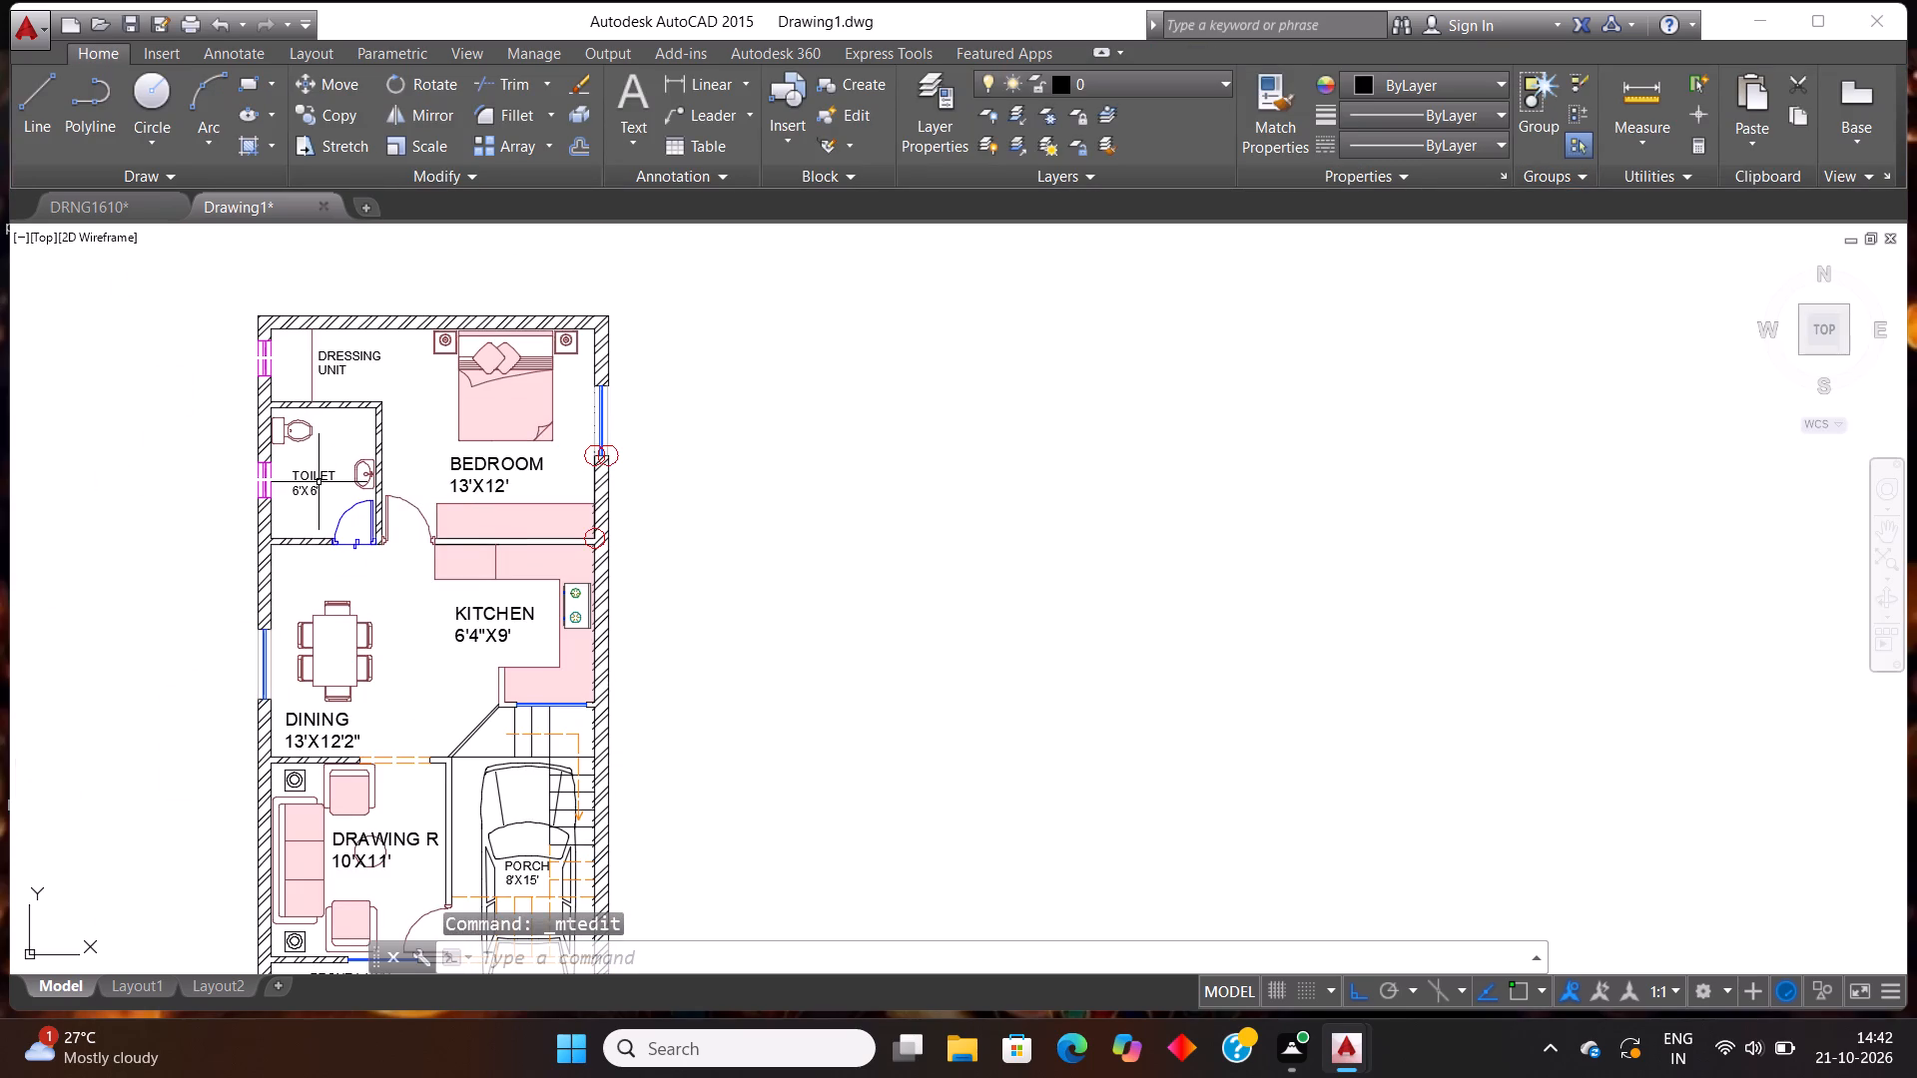
scroll(318, 482, "up", 1)
double_click(311, 503)
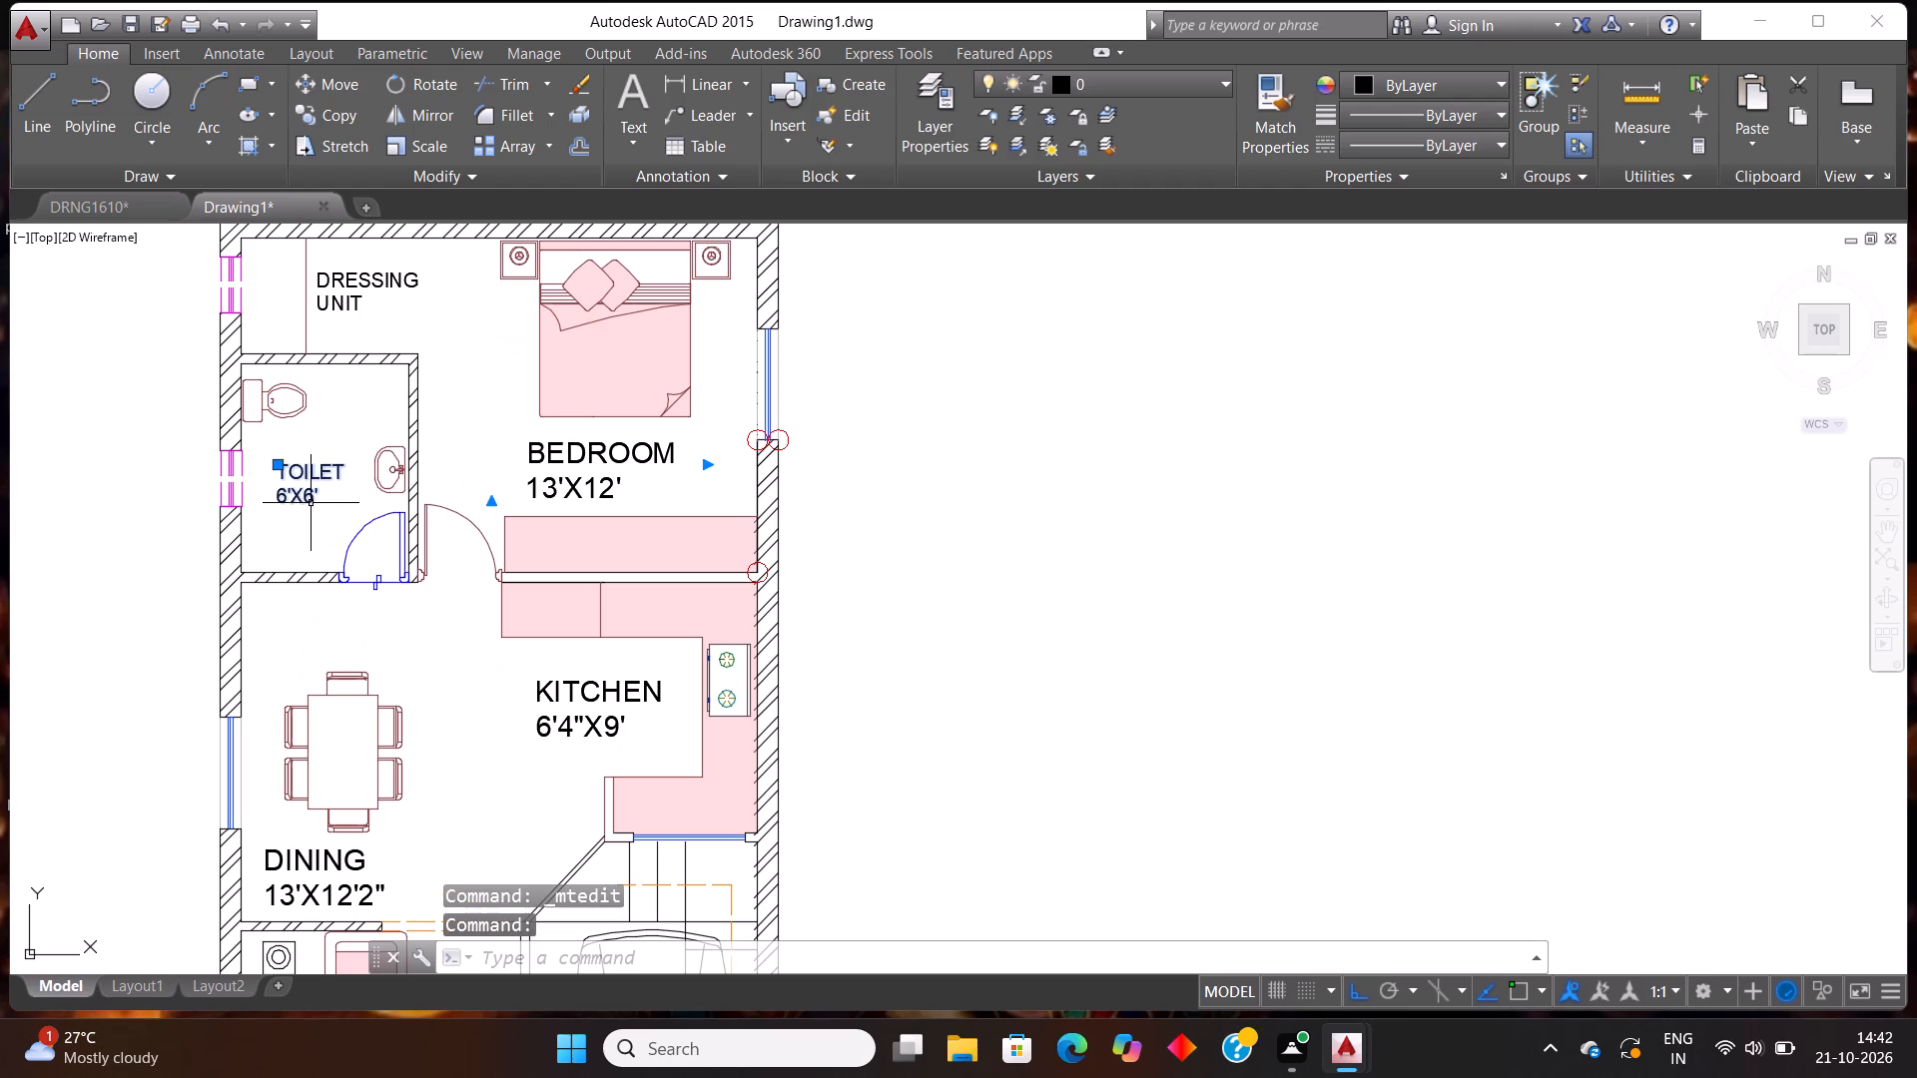
key("BackSpace")
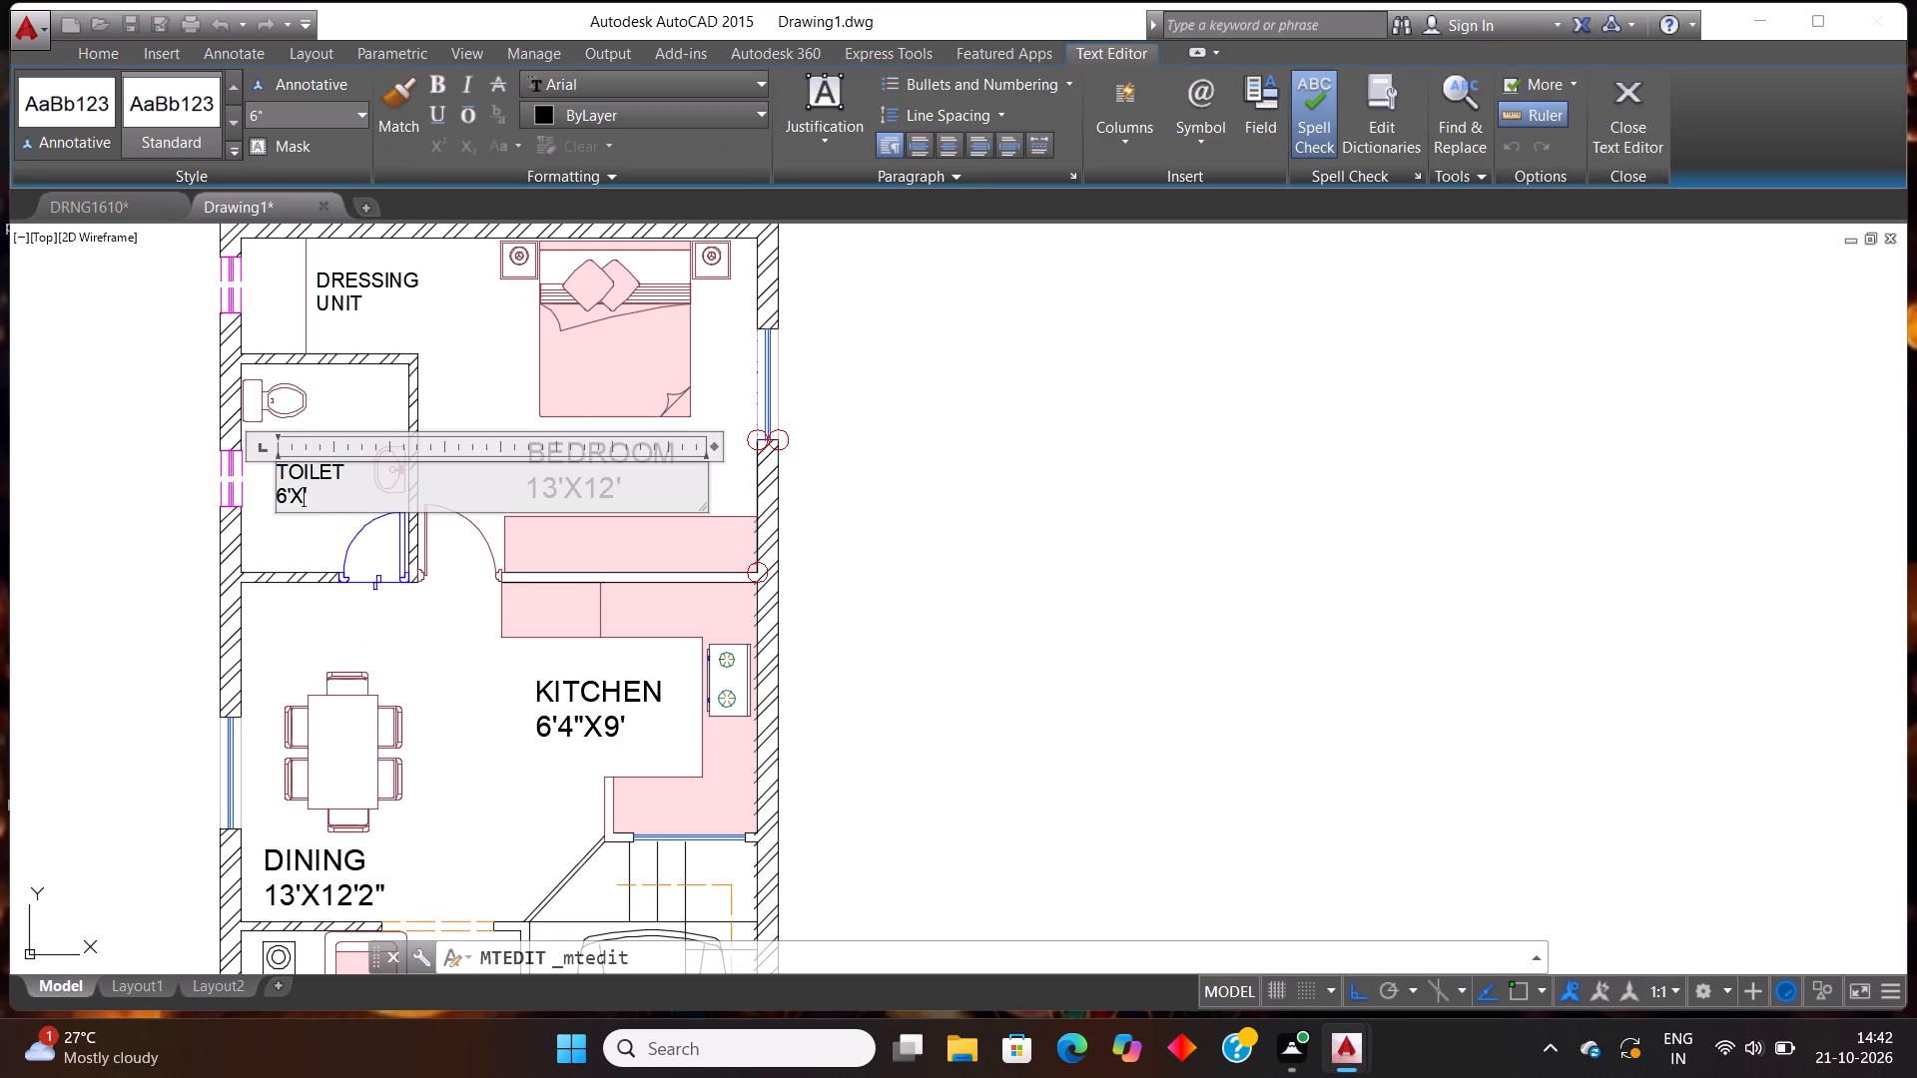
key("BackSpace")
type("X7'6\"")
key("Right")
key("BackSpace")
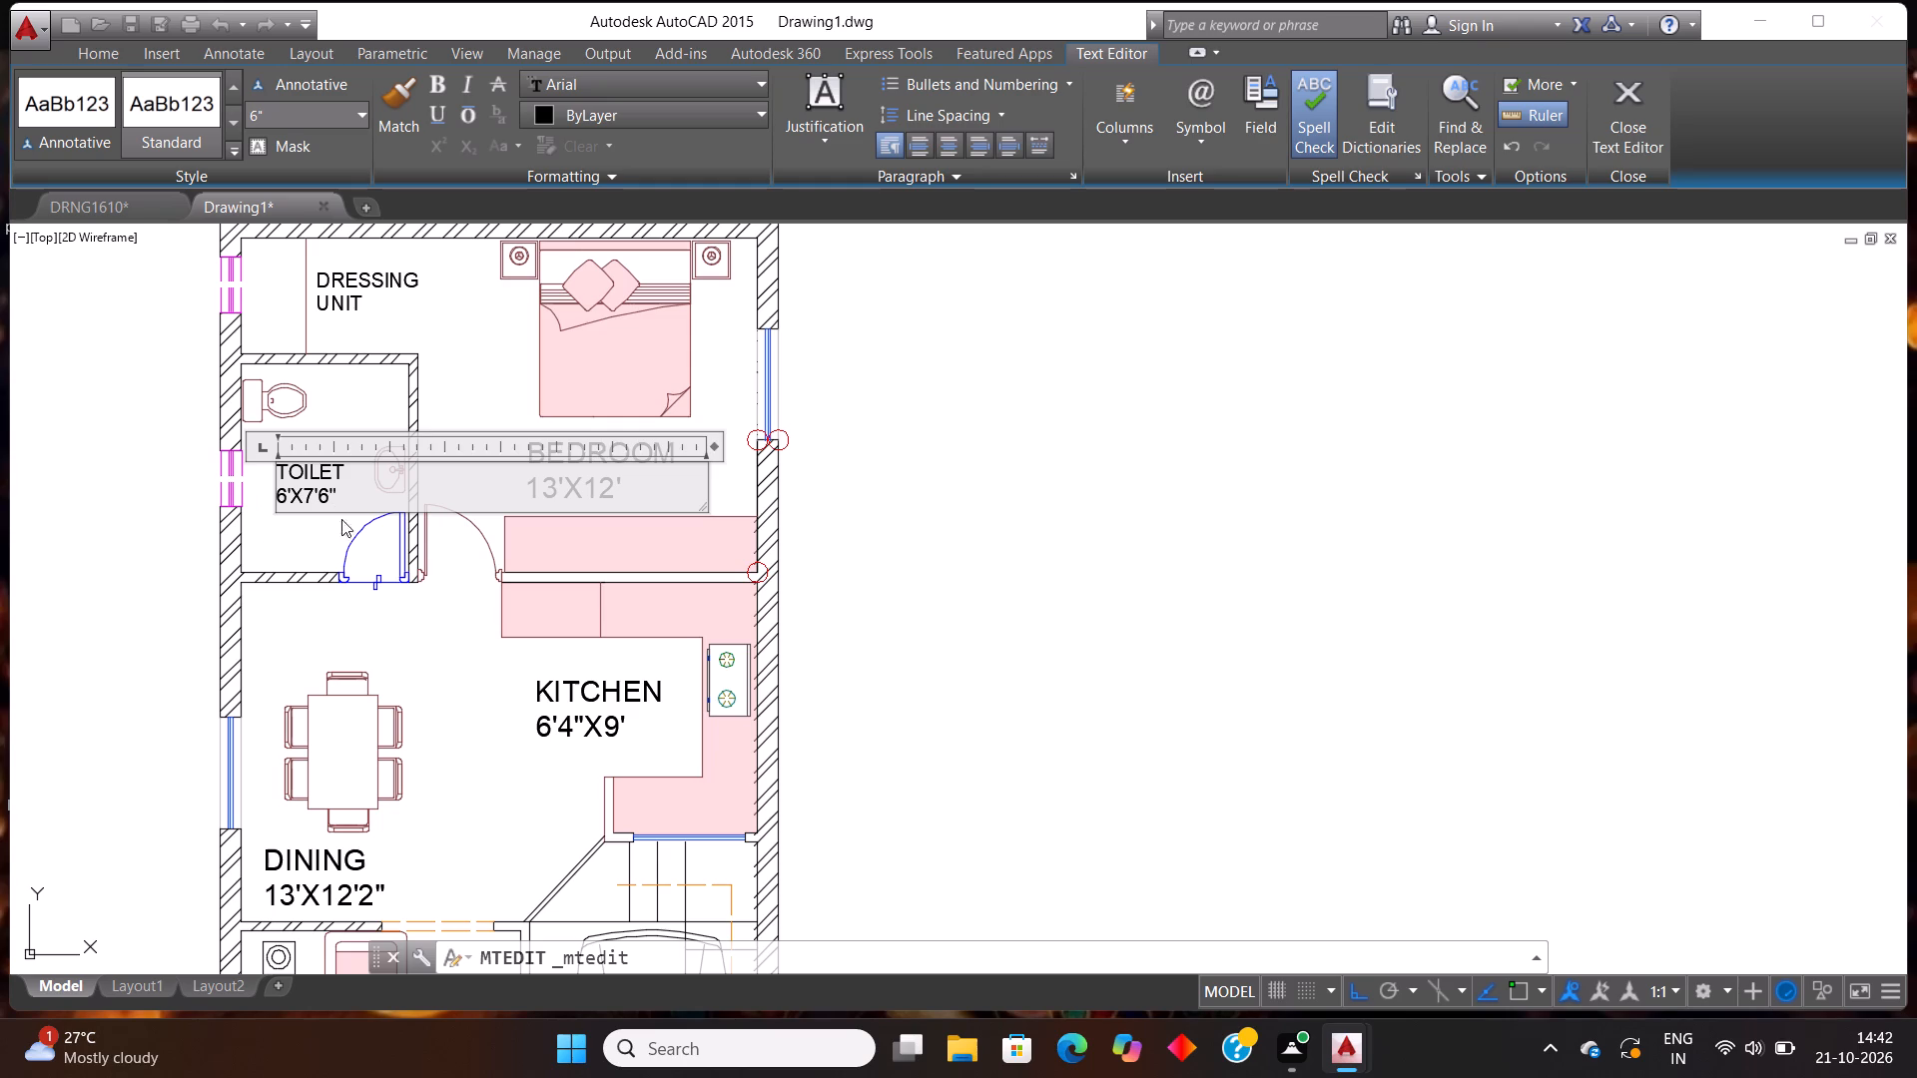
left_click(332, 532)
Delete the stray text label lying outside the house plan, away from the dining side wall.
scroll(332, 547, "down", 1)
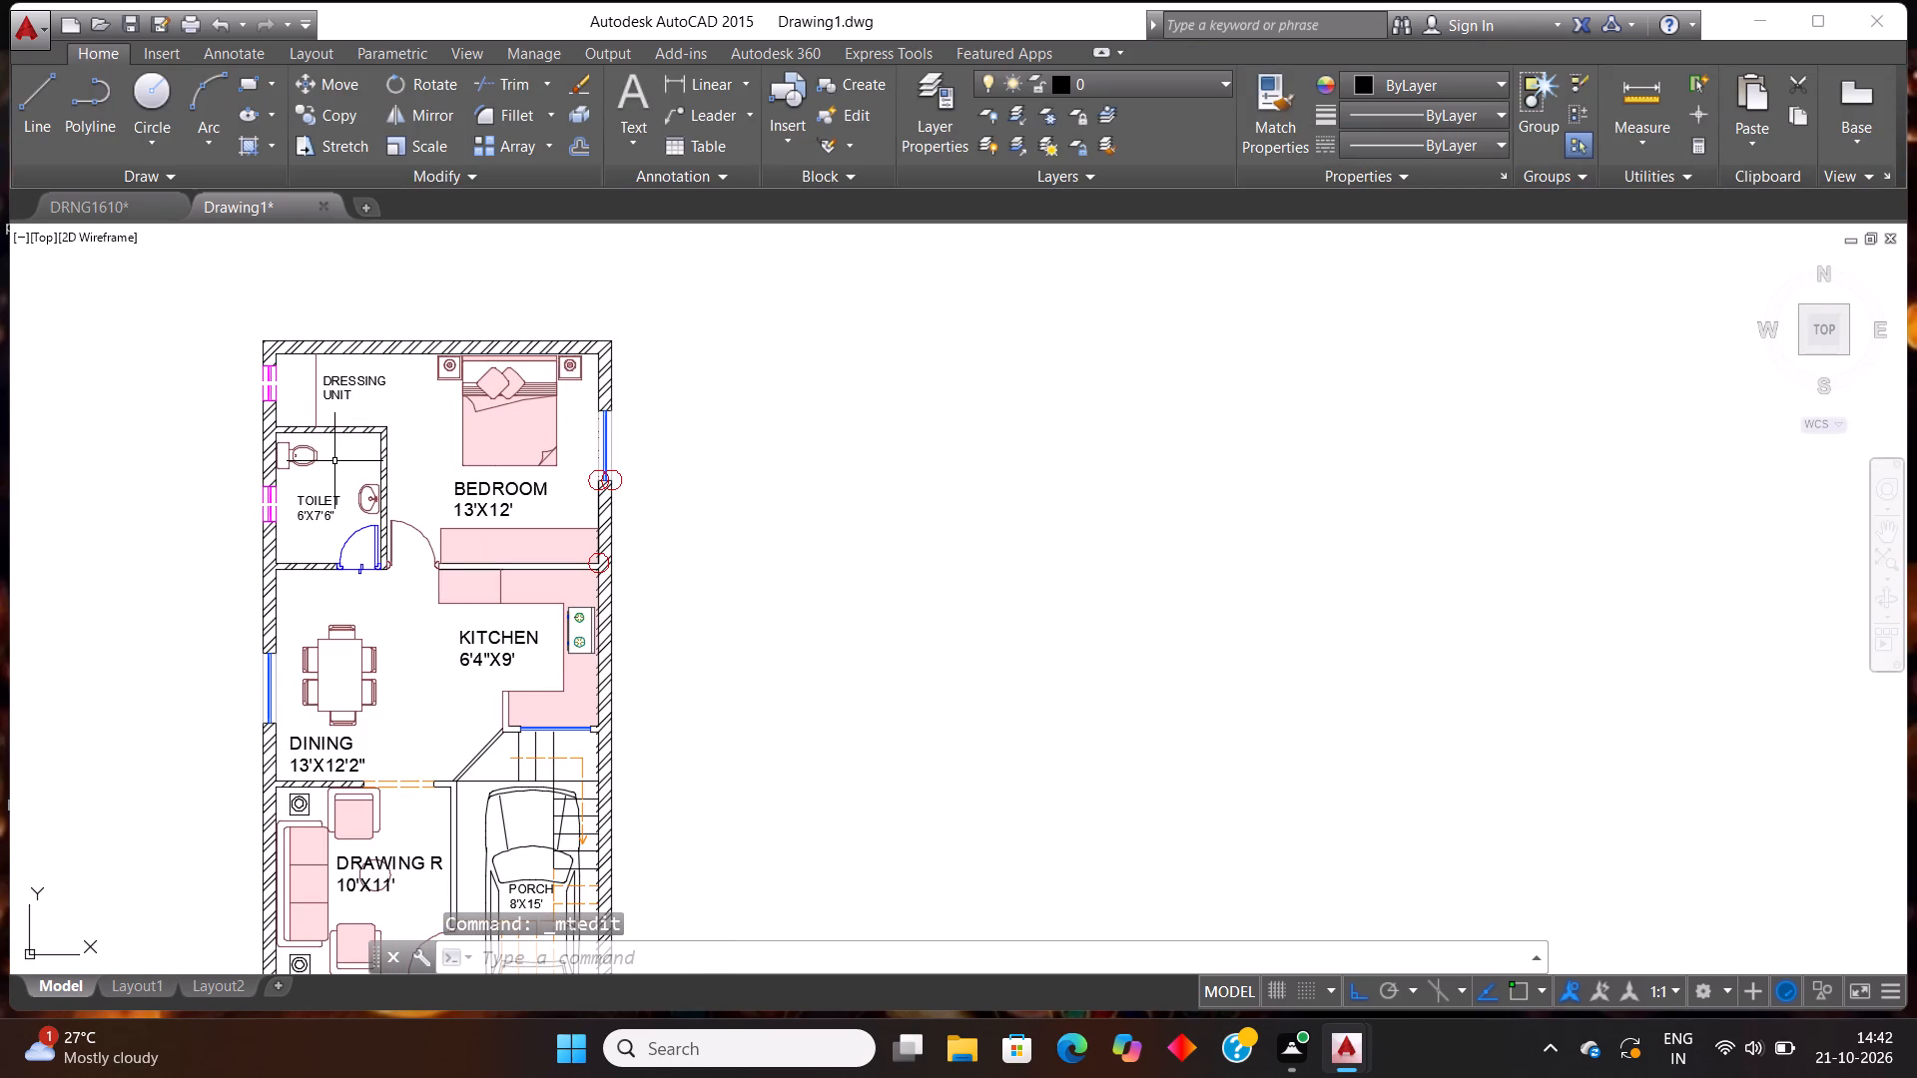
scroll(328, 535, "down", 1)
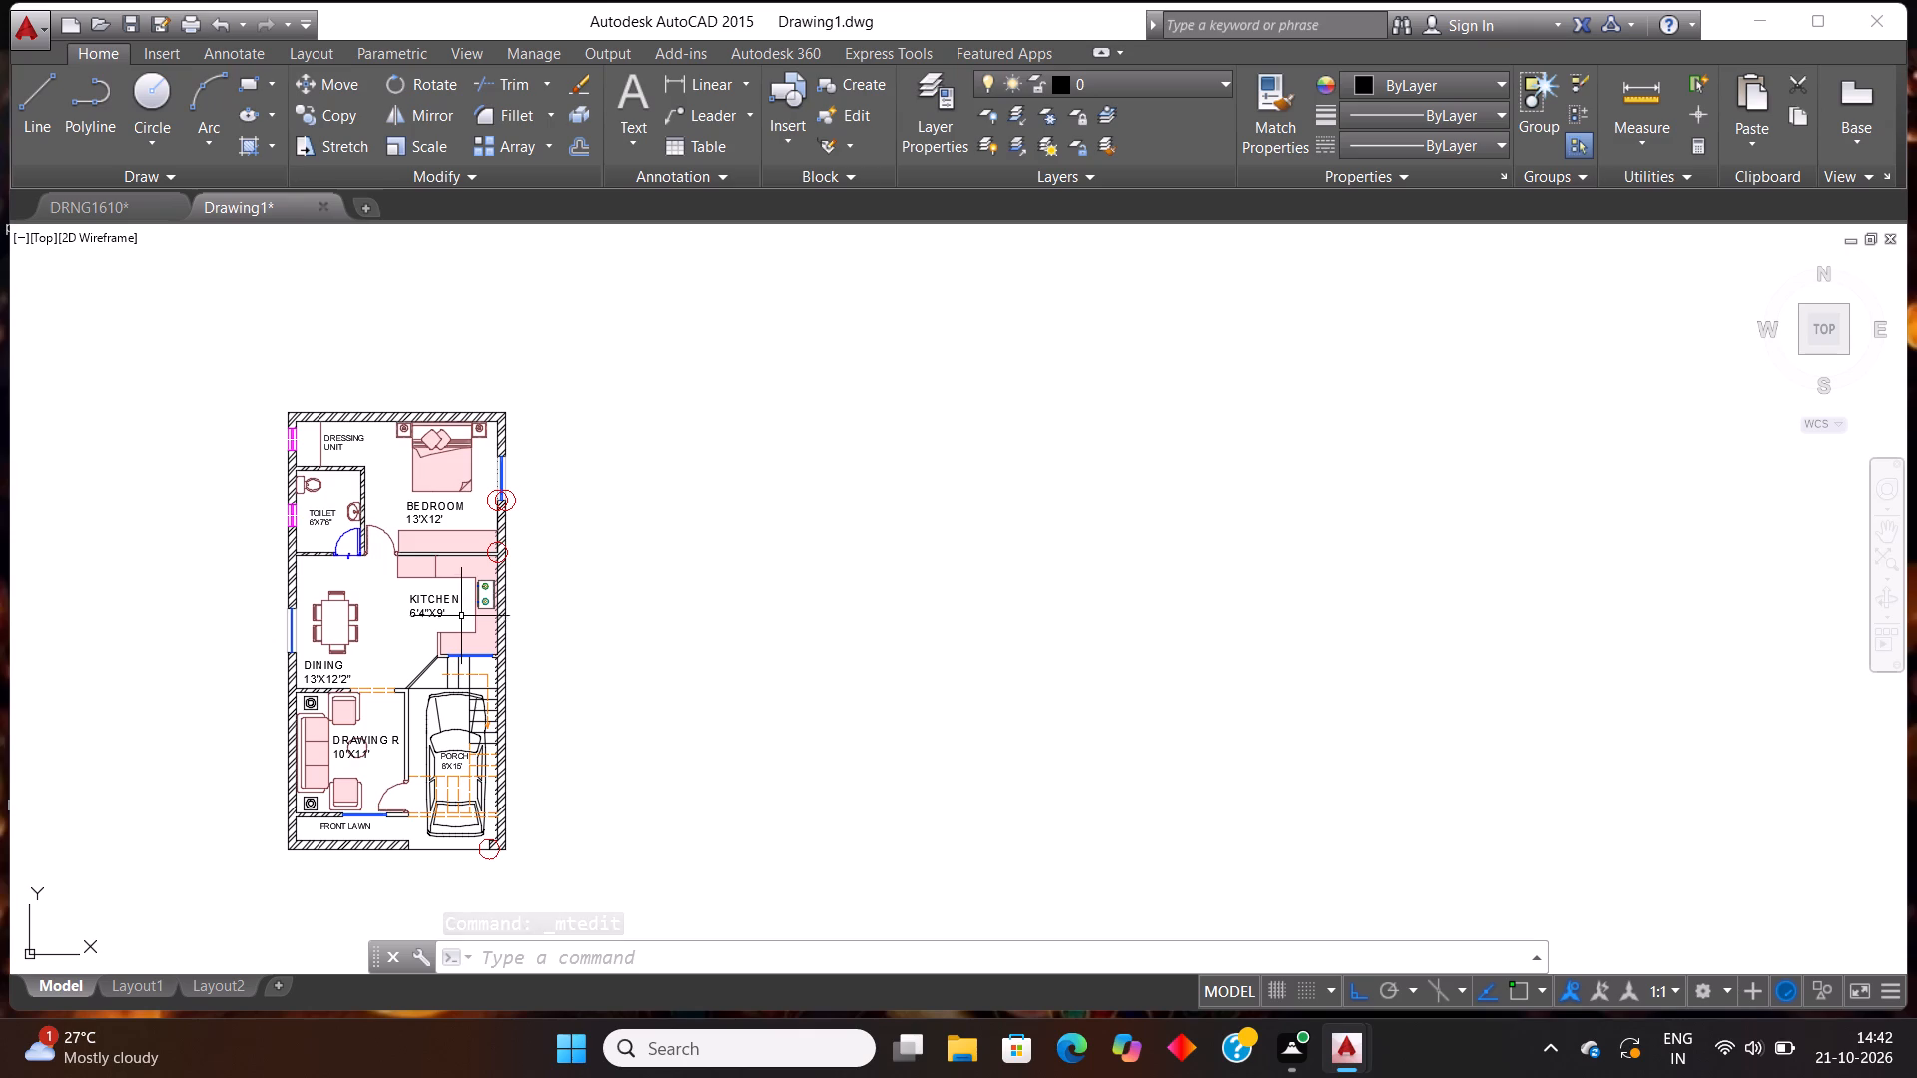
scroll(468, 607, "down", 1)
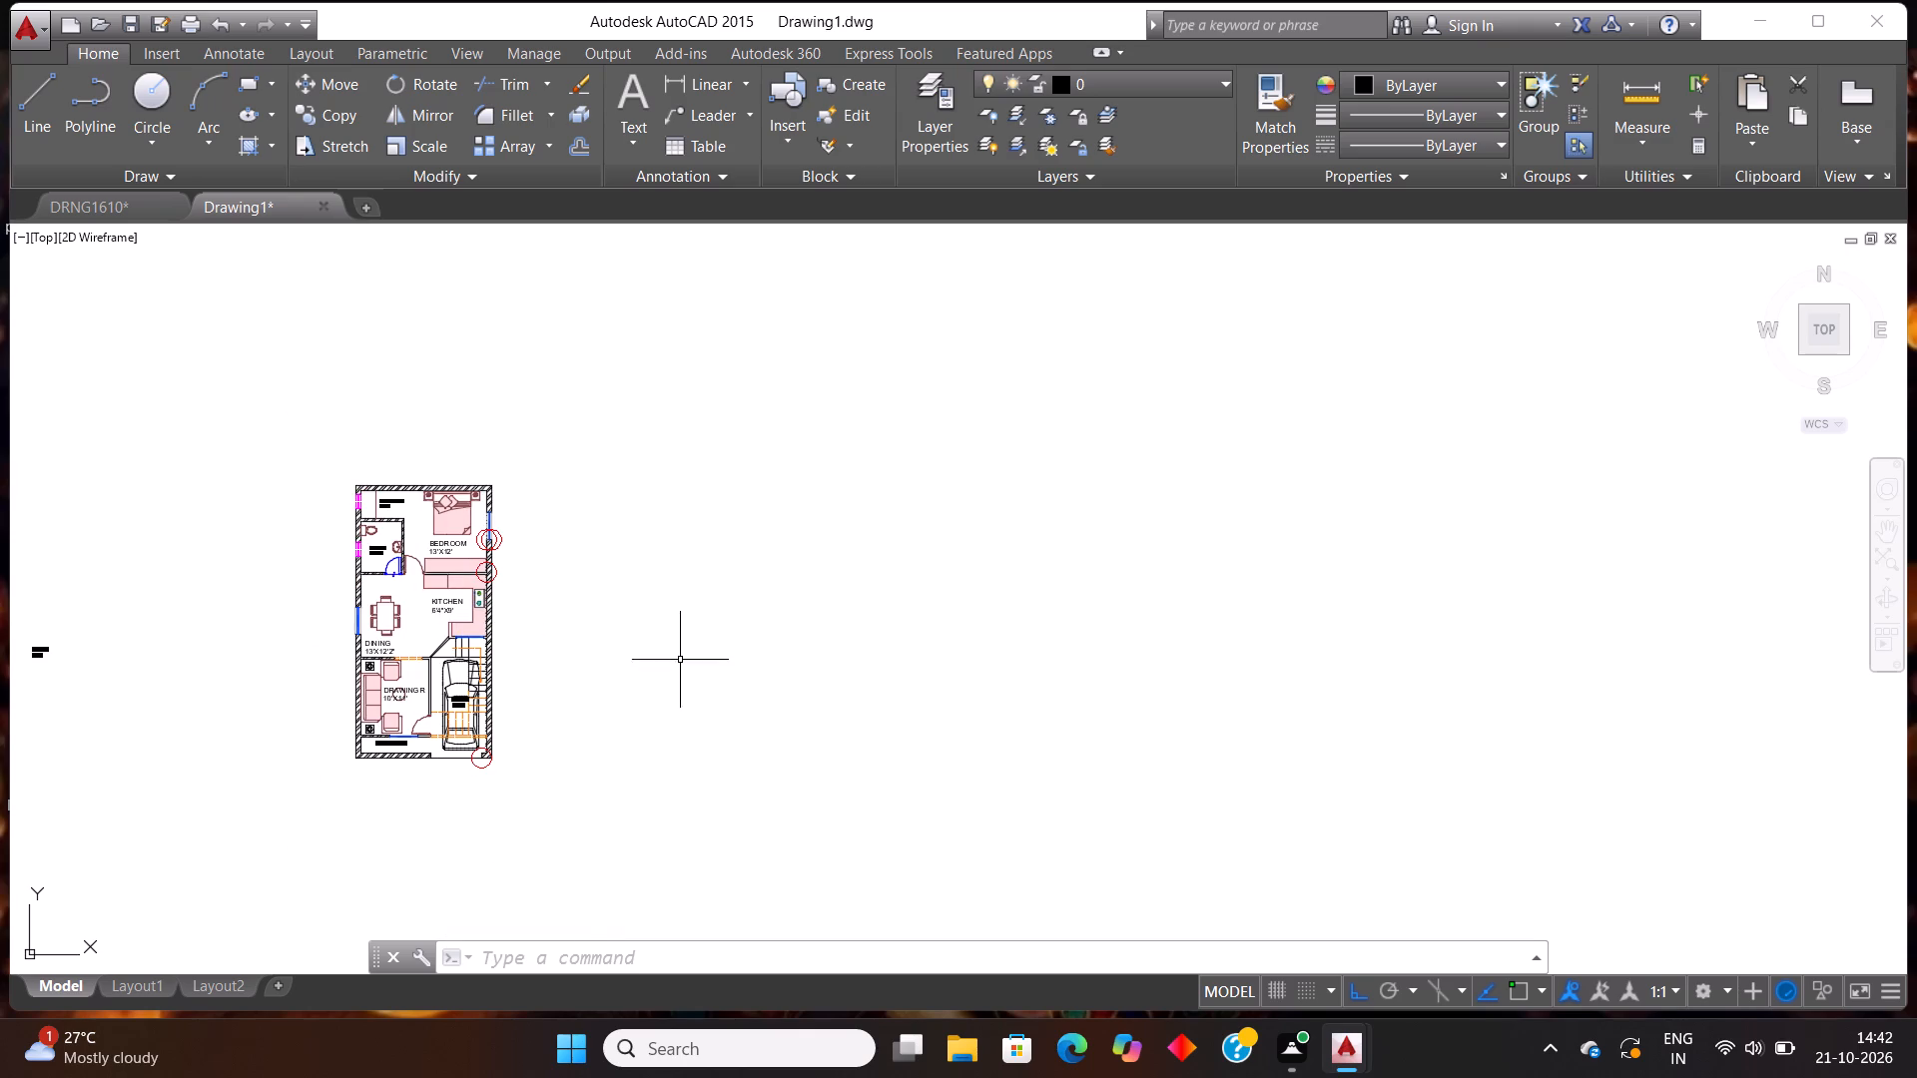
scroll(329, 656, "down", 2)
scroll(314, 703, "up", 2)
scroll(455, 725, "down", 4)
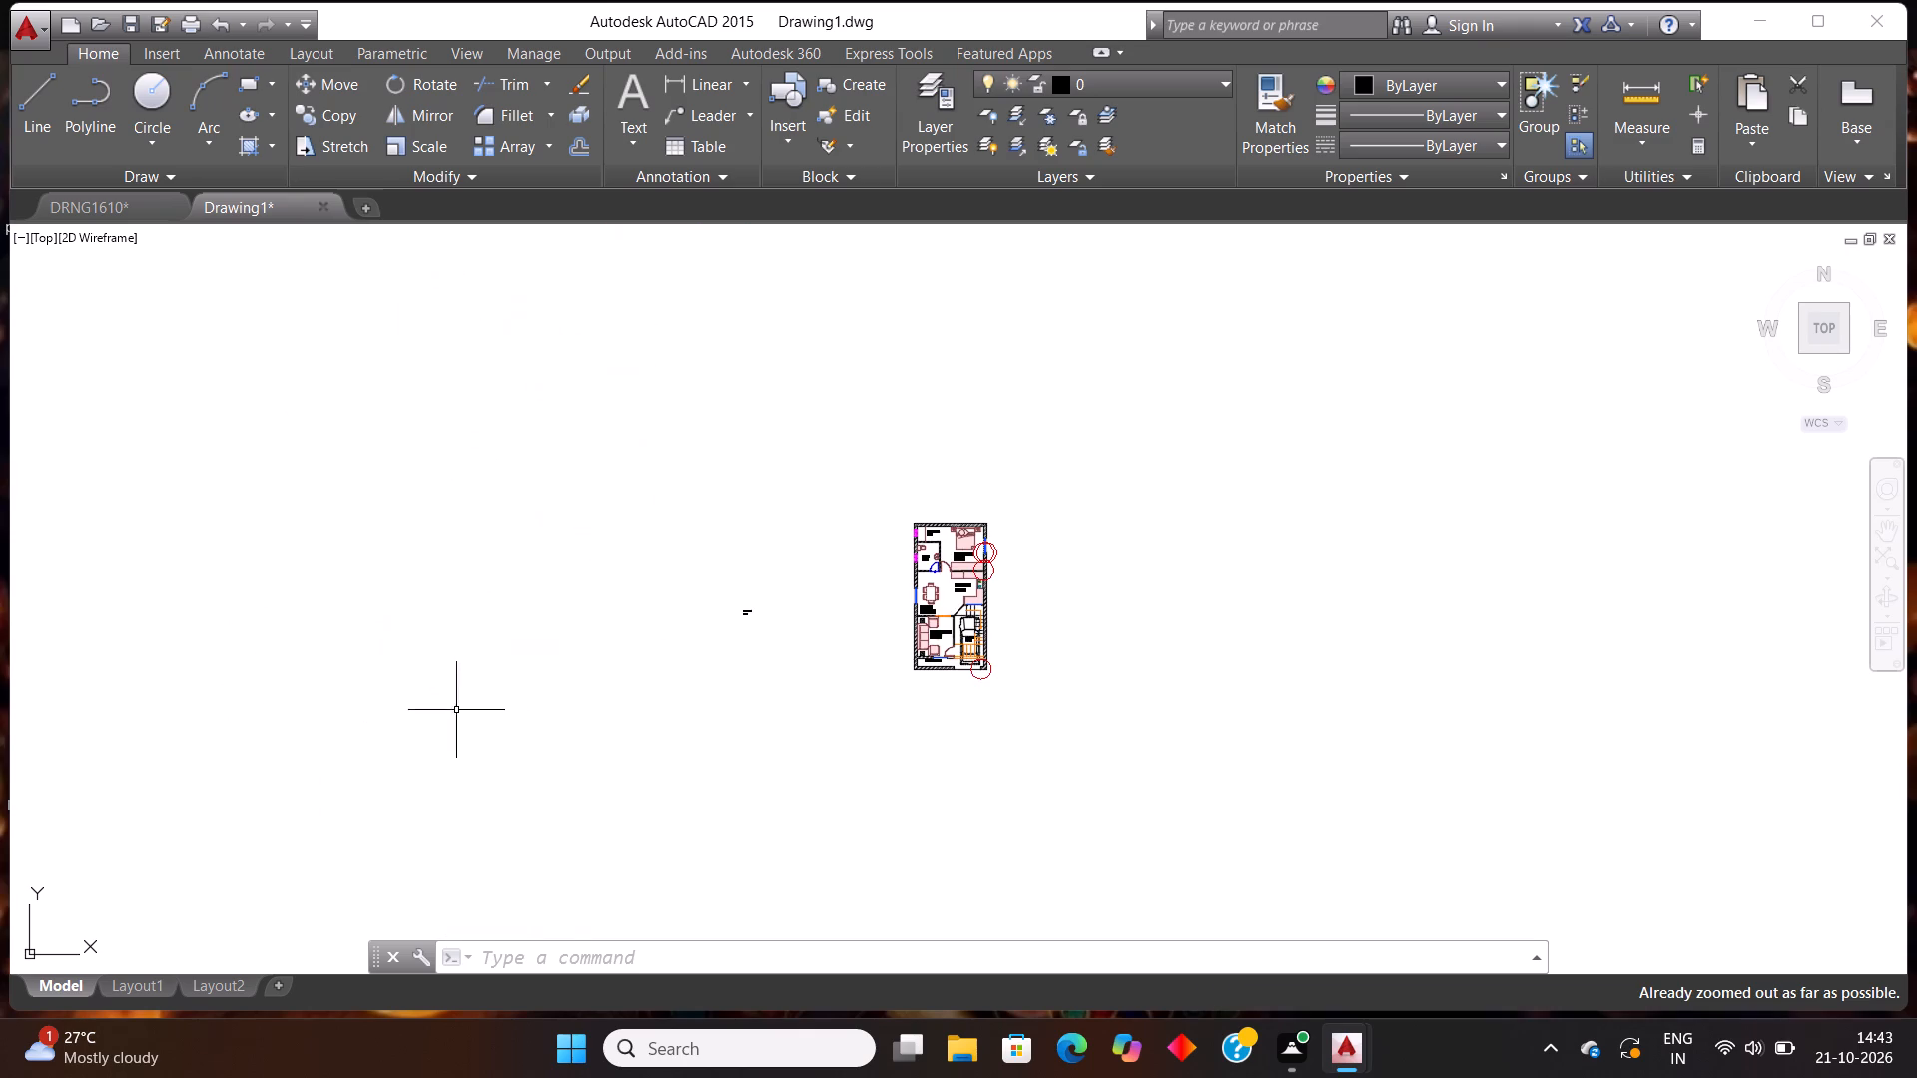
scroll(920, 621, "up", 2)
left_click(580, 642)
left_click(368, 540)
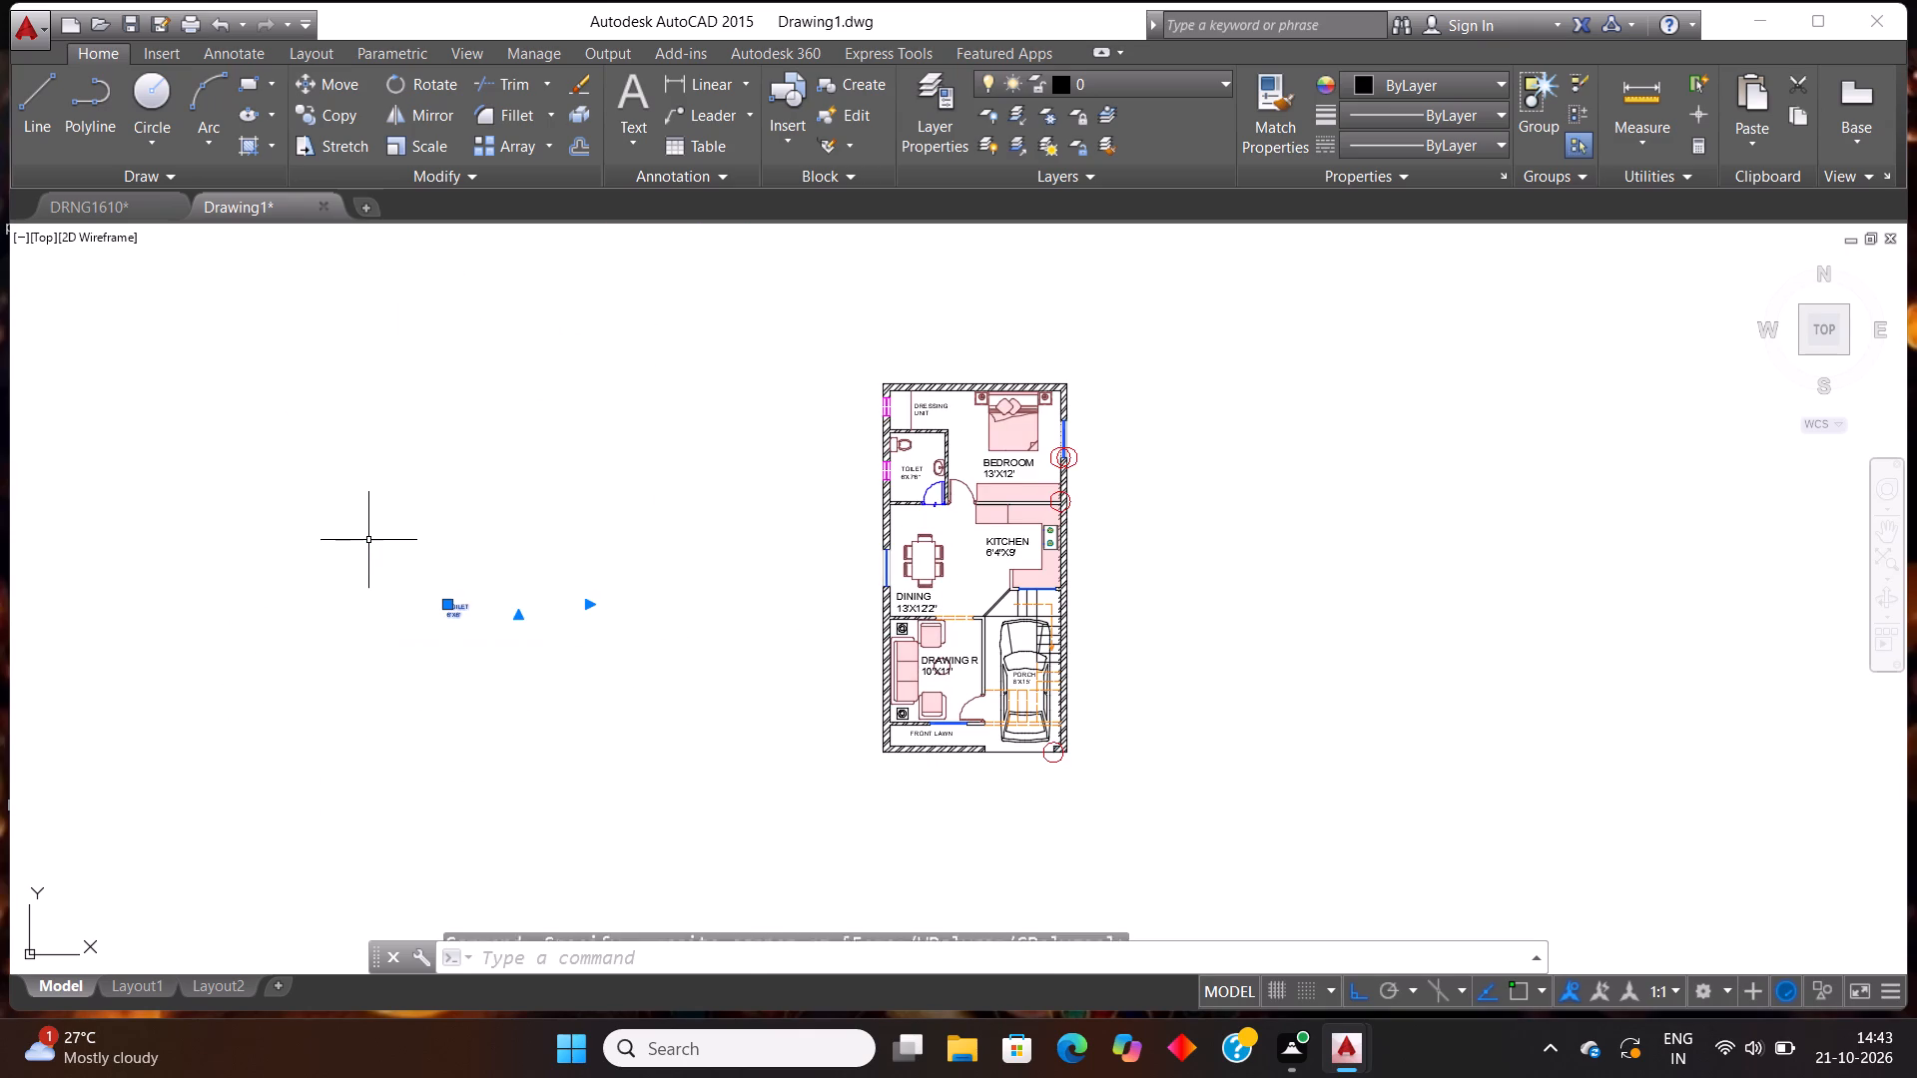
key("Delete")
Add a linear dimension for the plan's overall width between the bedroom-end wall's outer corners, placed just outside that wall.
scroll(1056, 343, "up", 1)
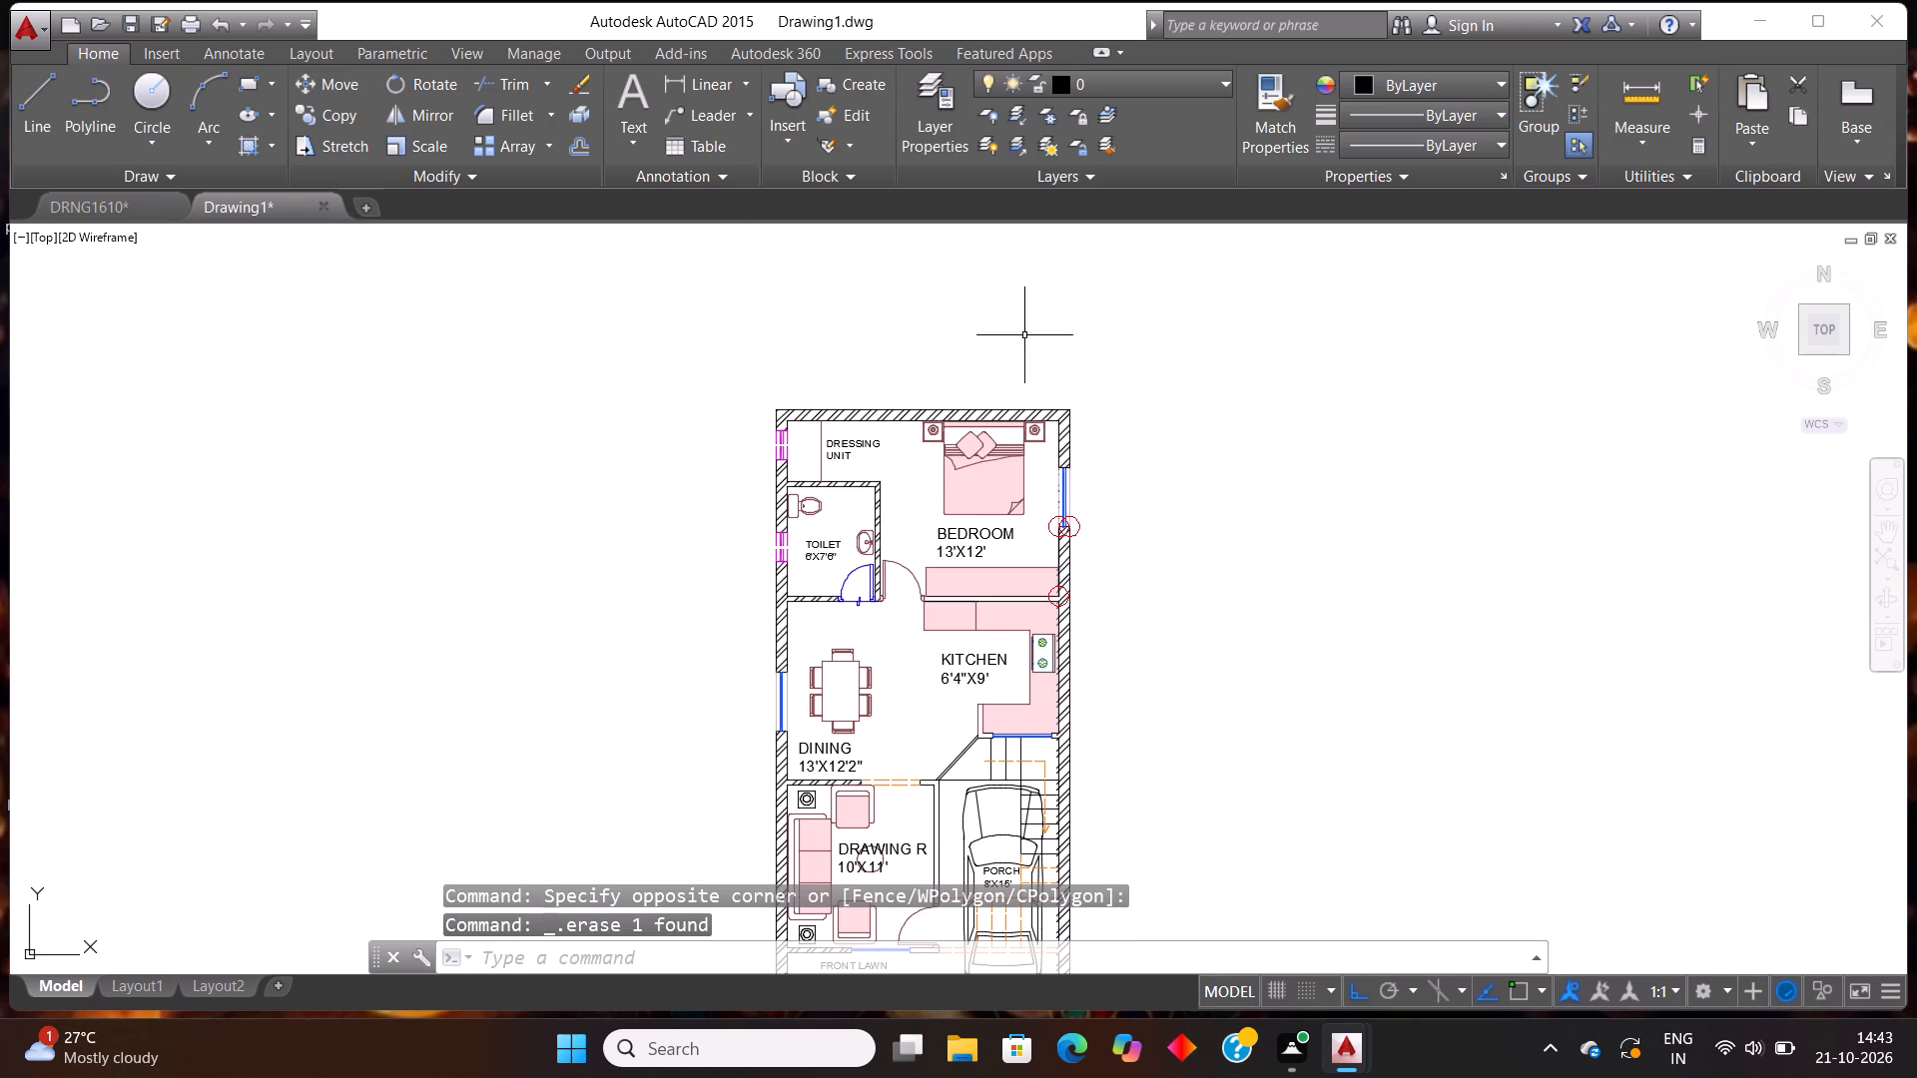
left_click(680, 89)
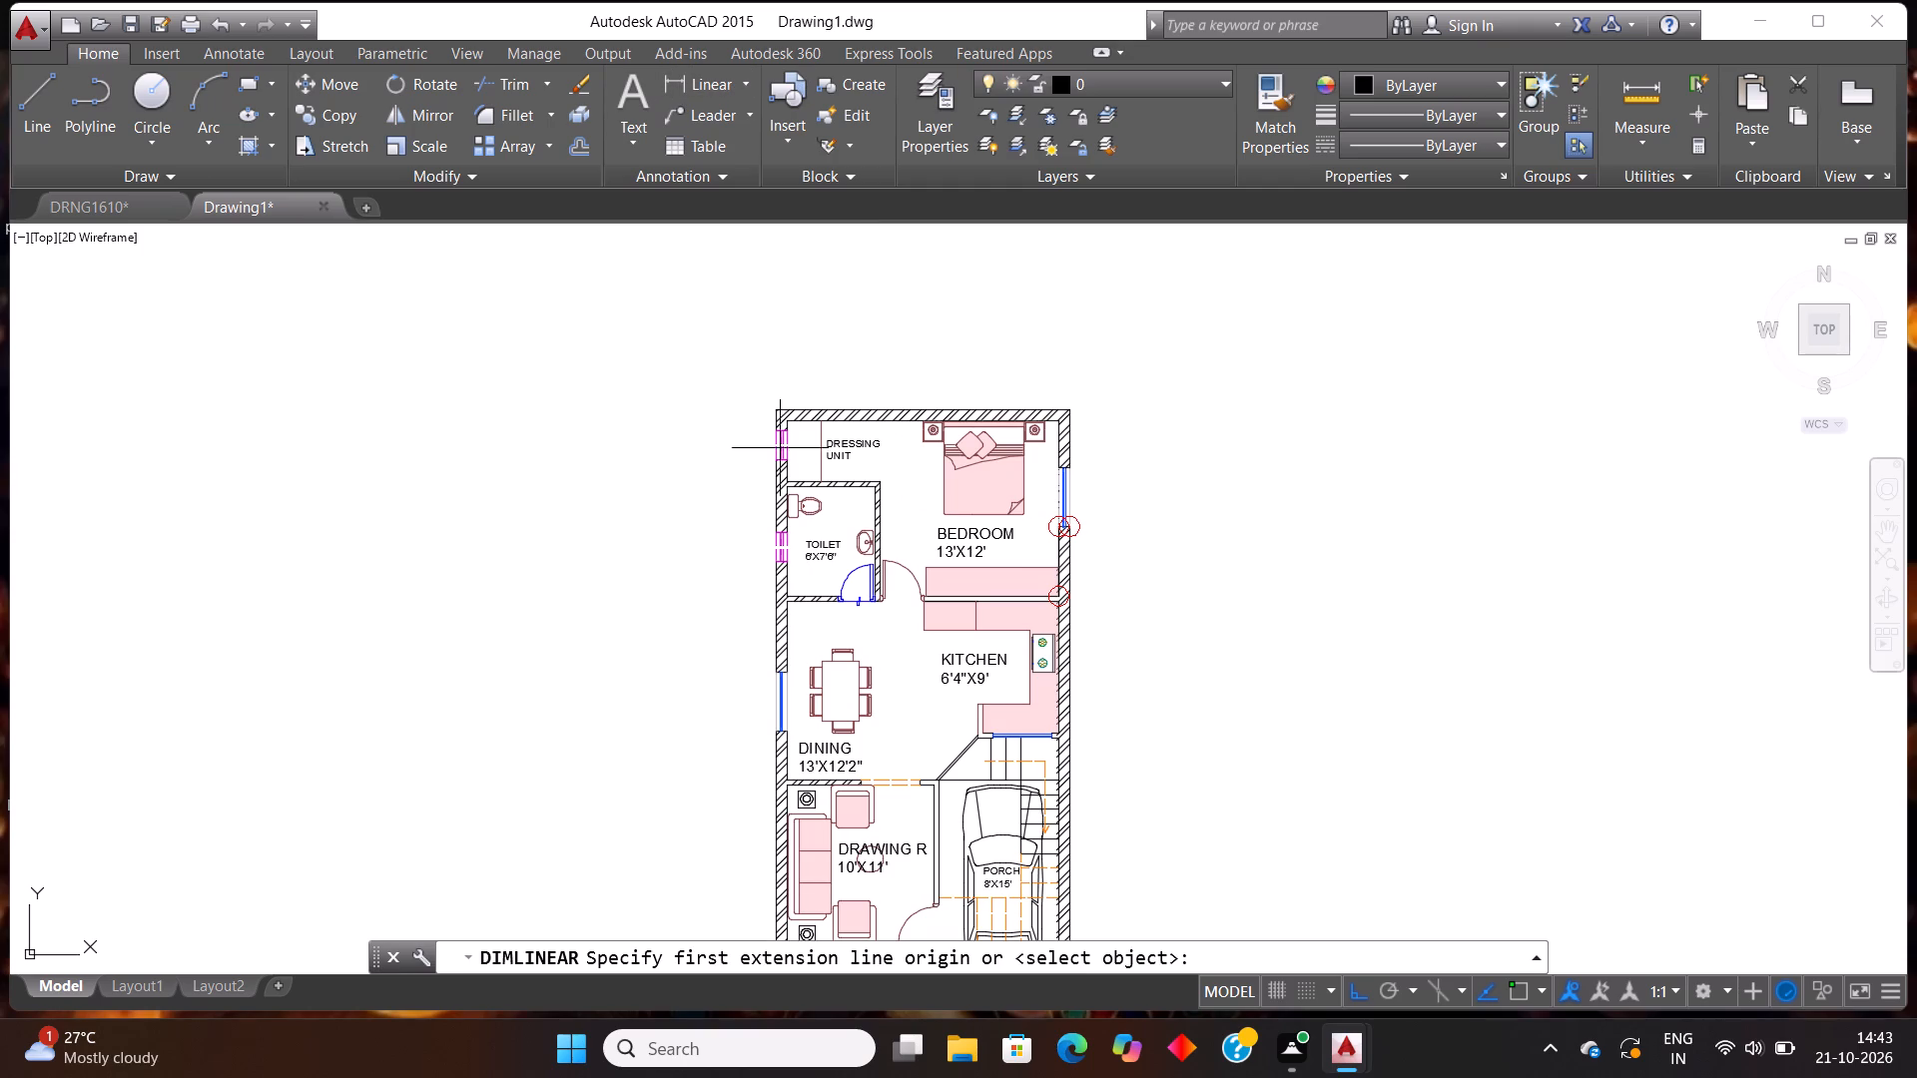
scroll(785, 370, "up", 3)
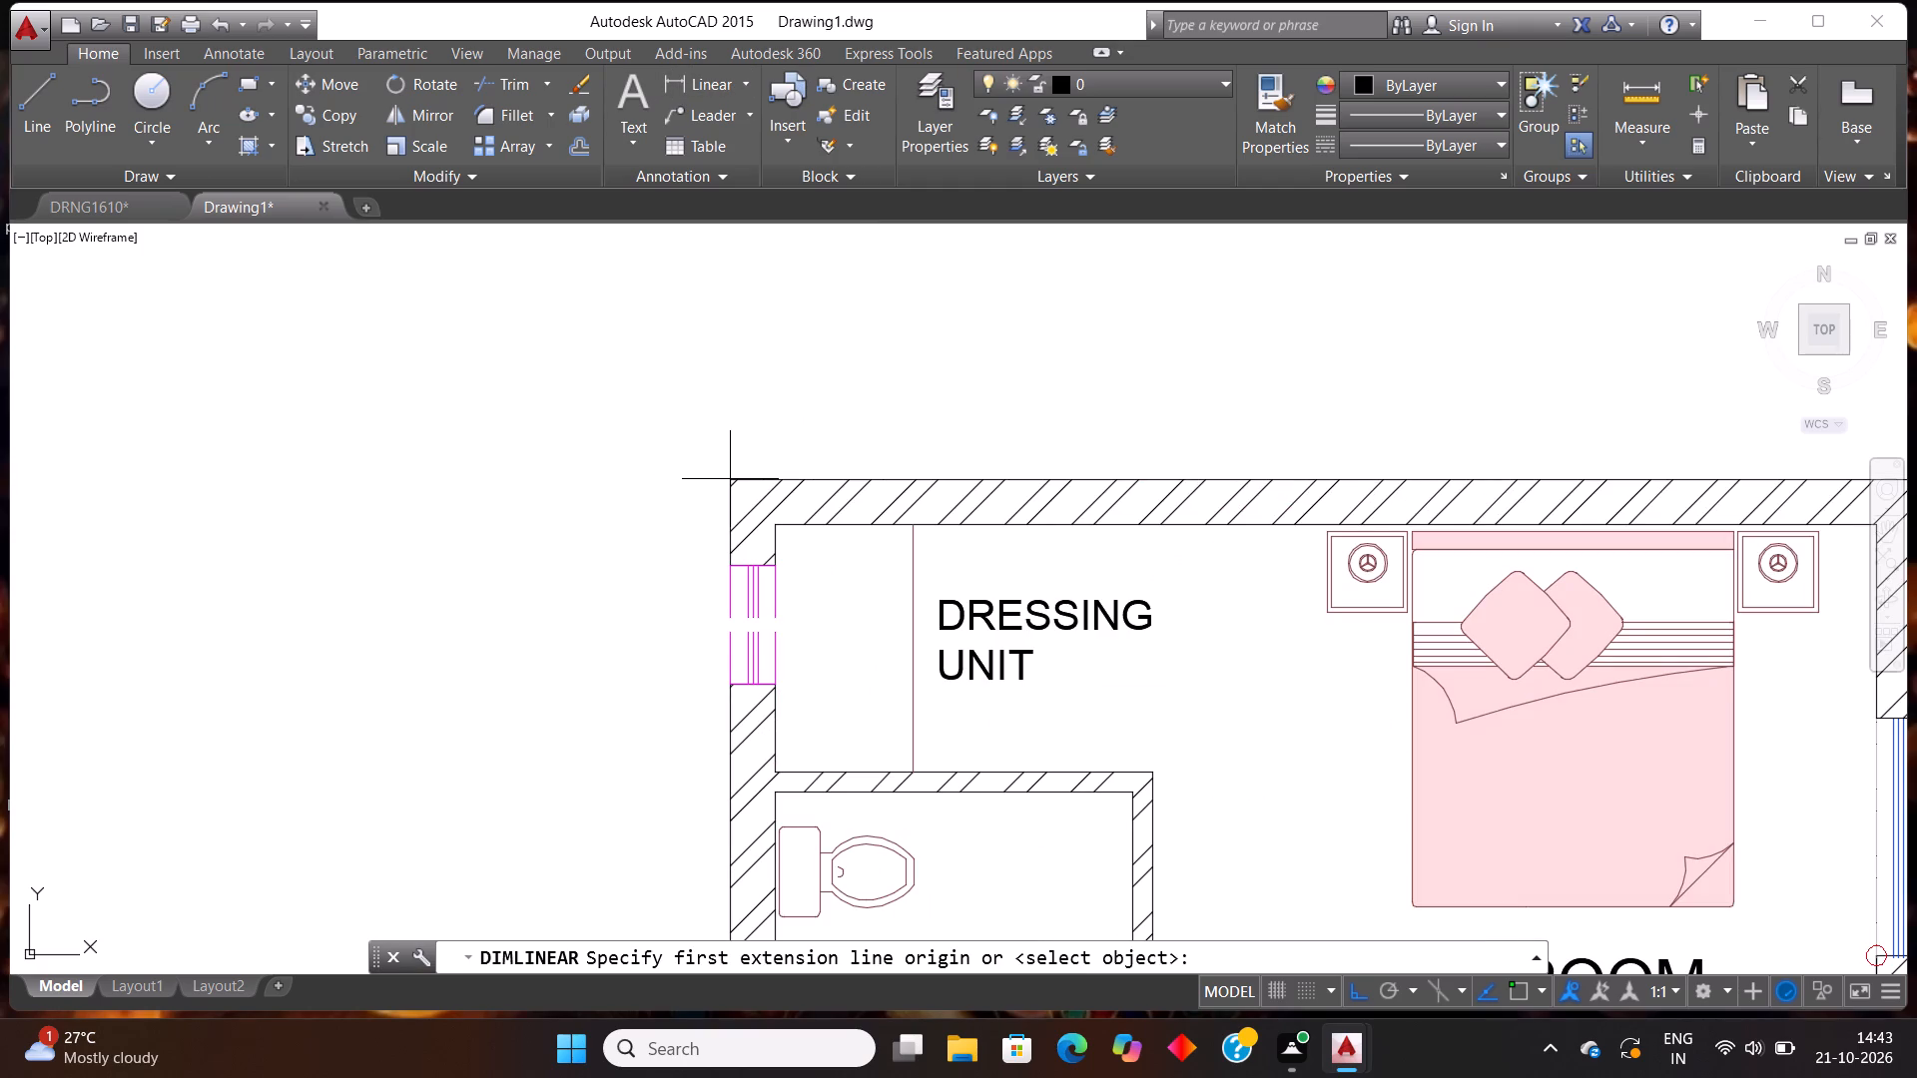
left_click(730, 479)
scroll(895, 488, "down", 2)
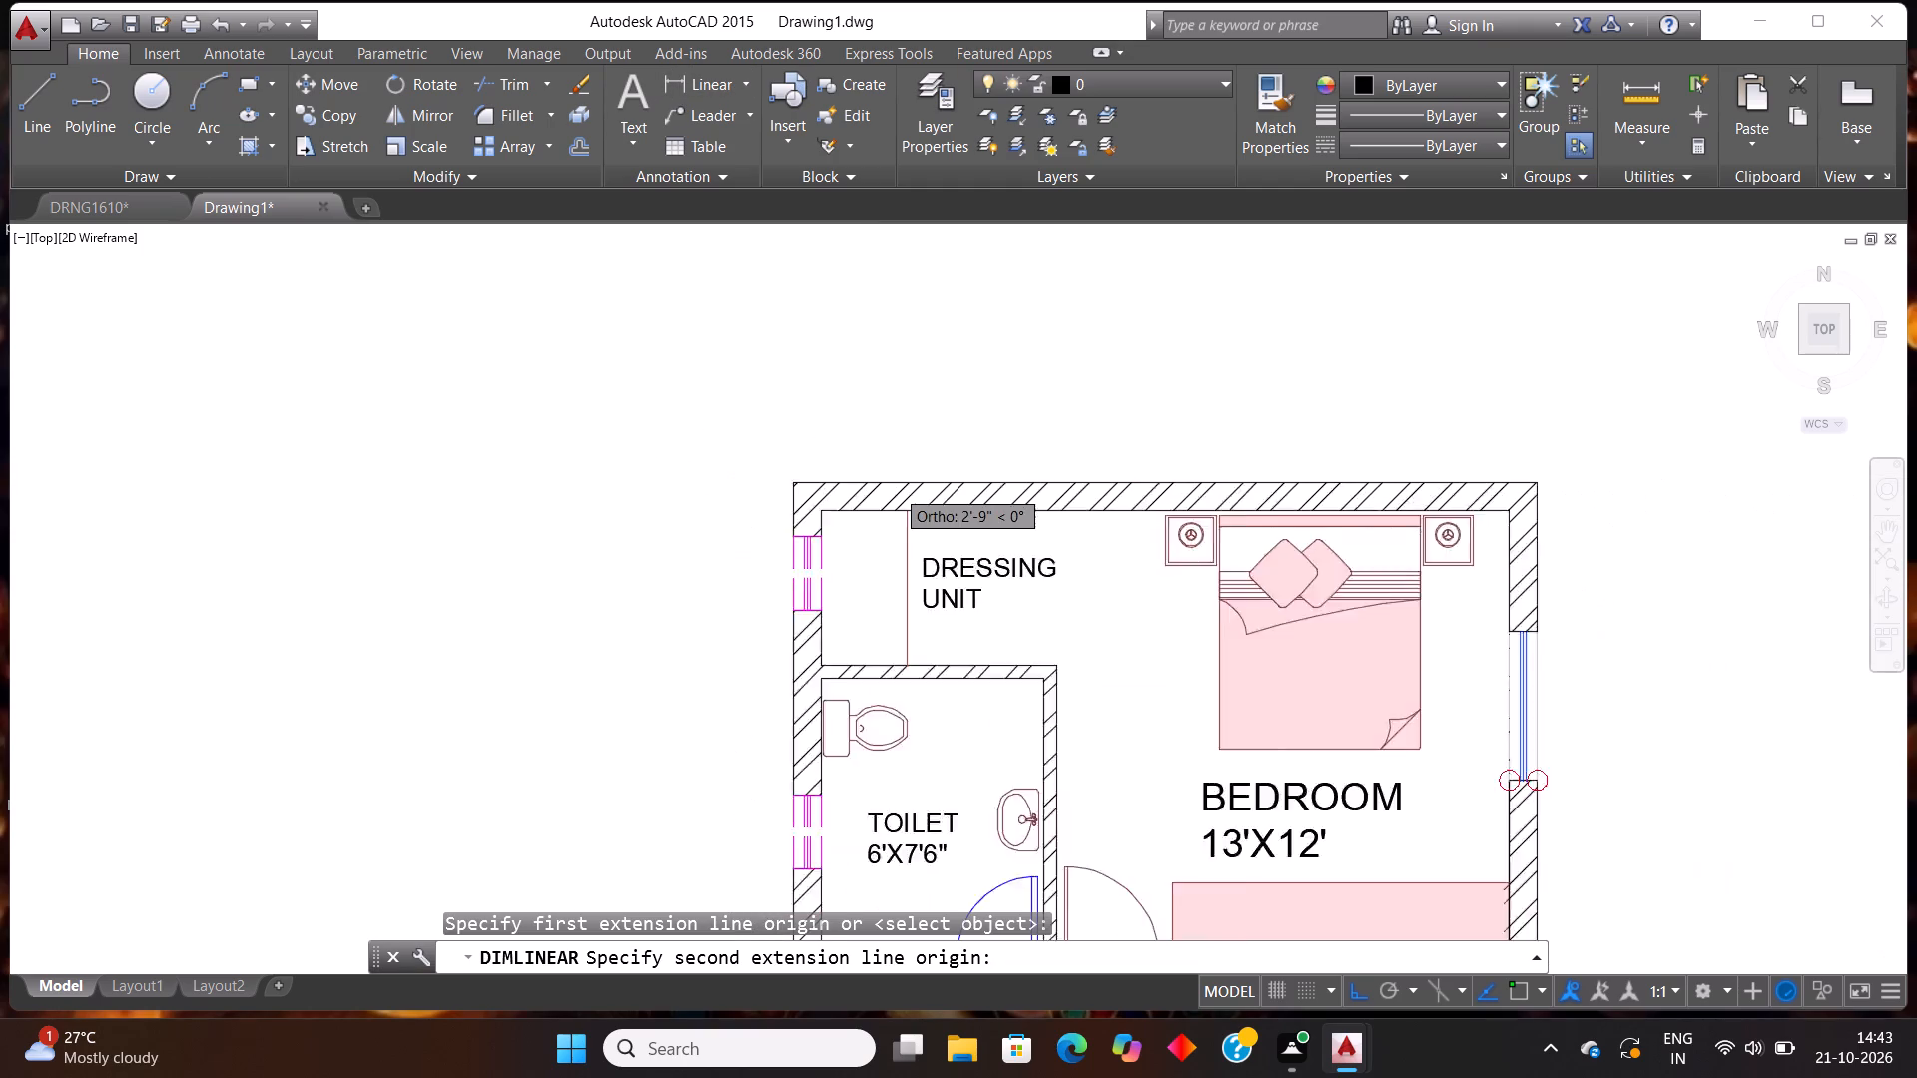
scroll(1343, 508, "up", 2)
scroll(1235, 442, "up", 2)
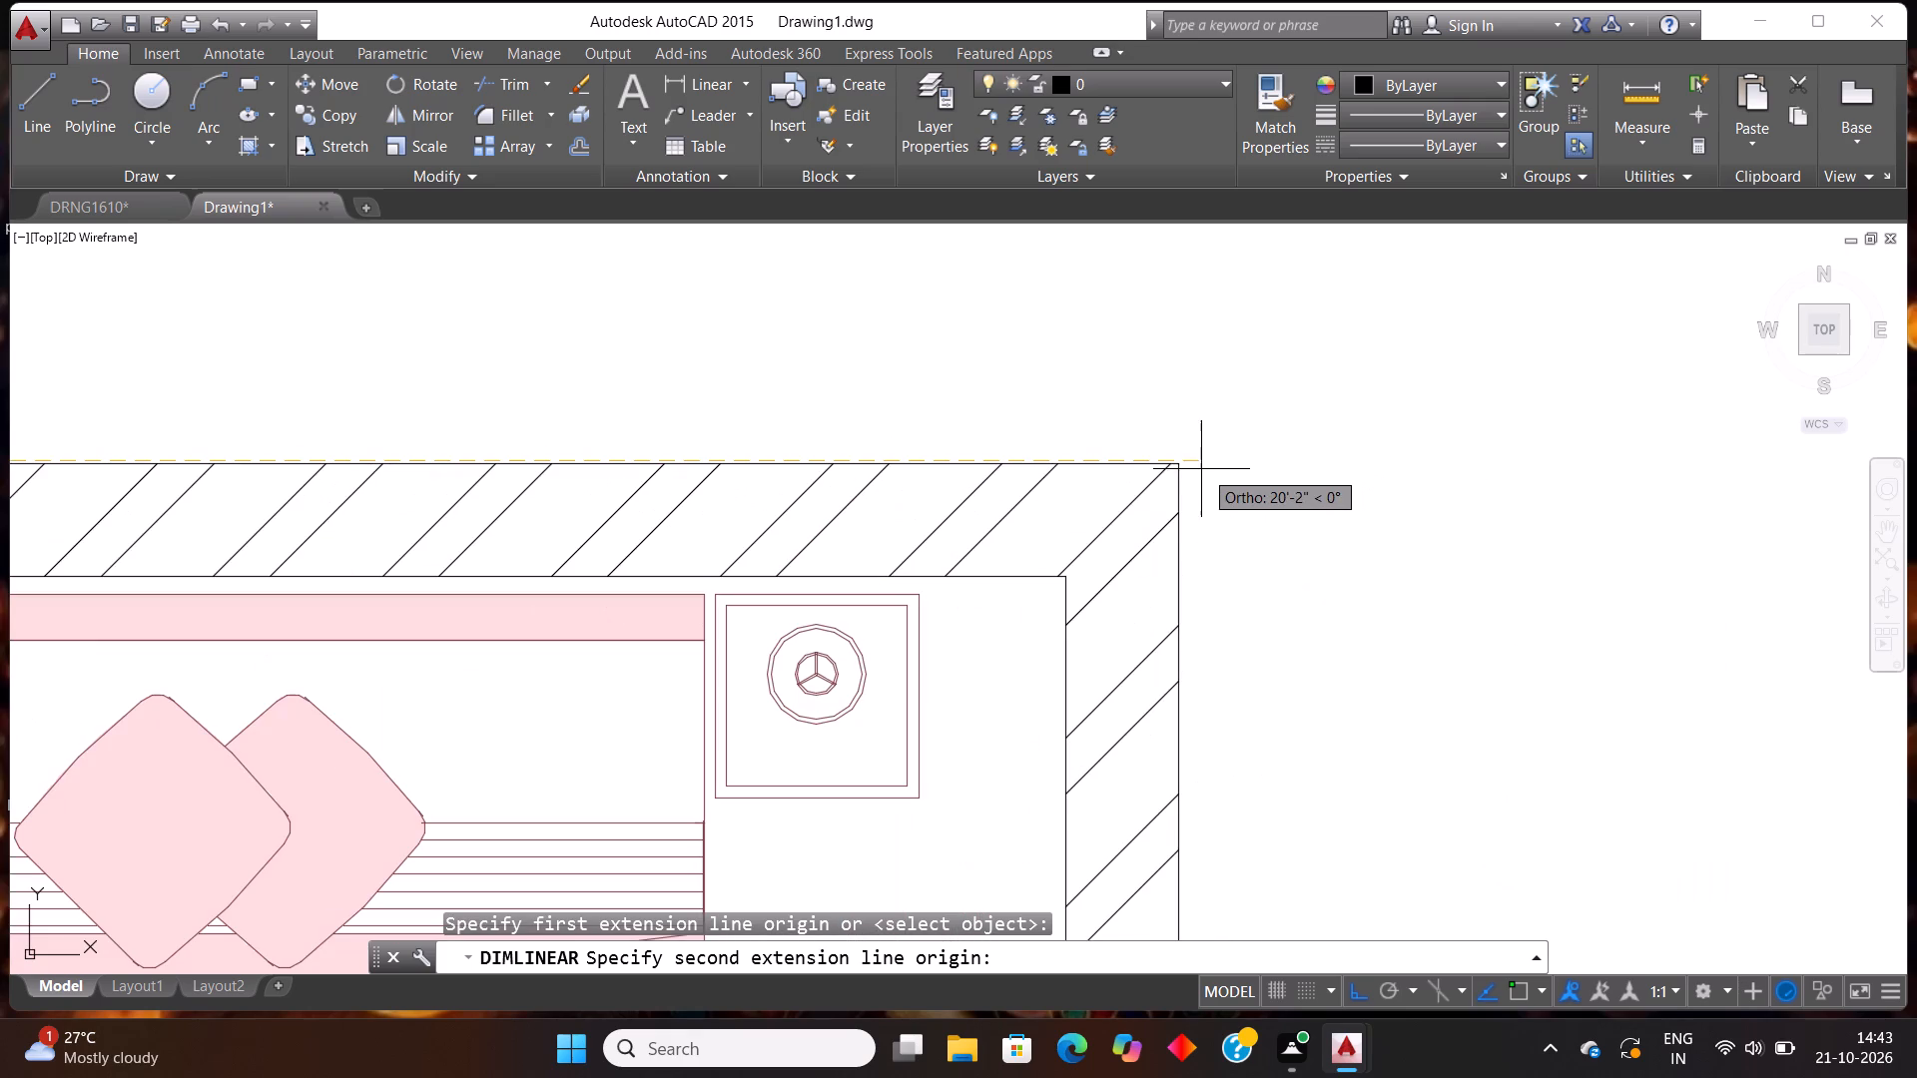
left_click(1179, 462)
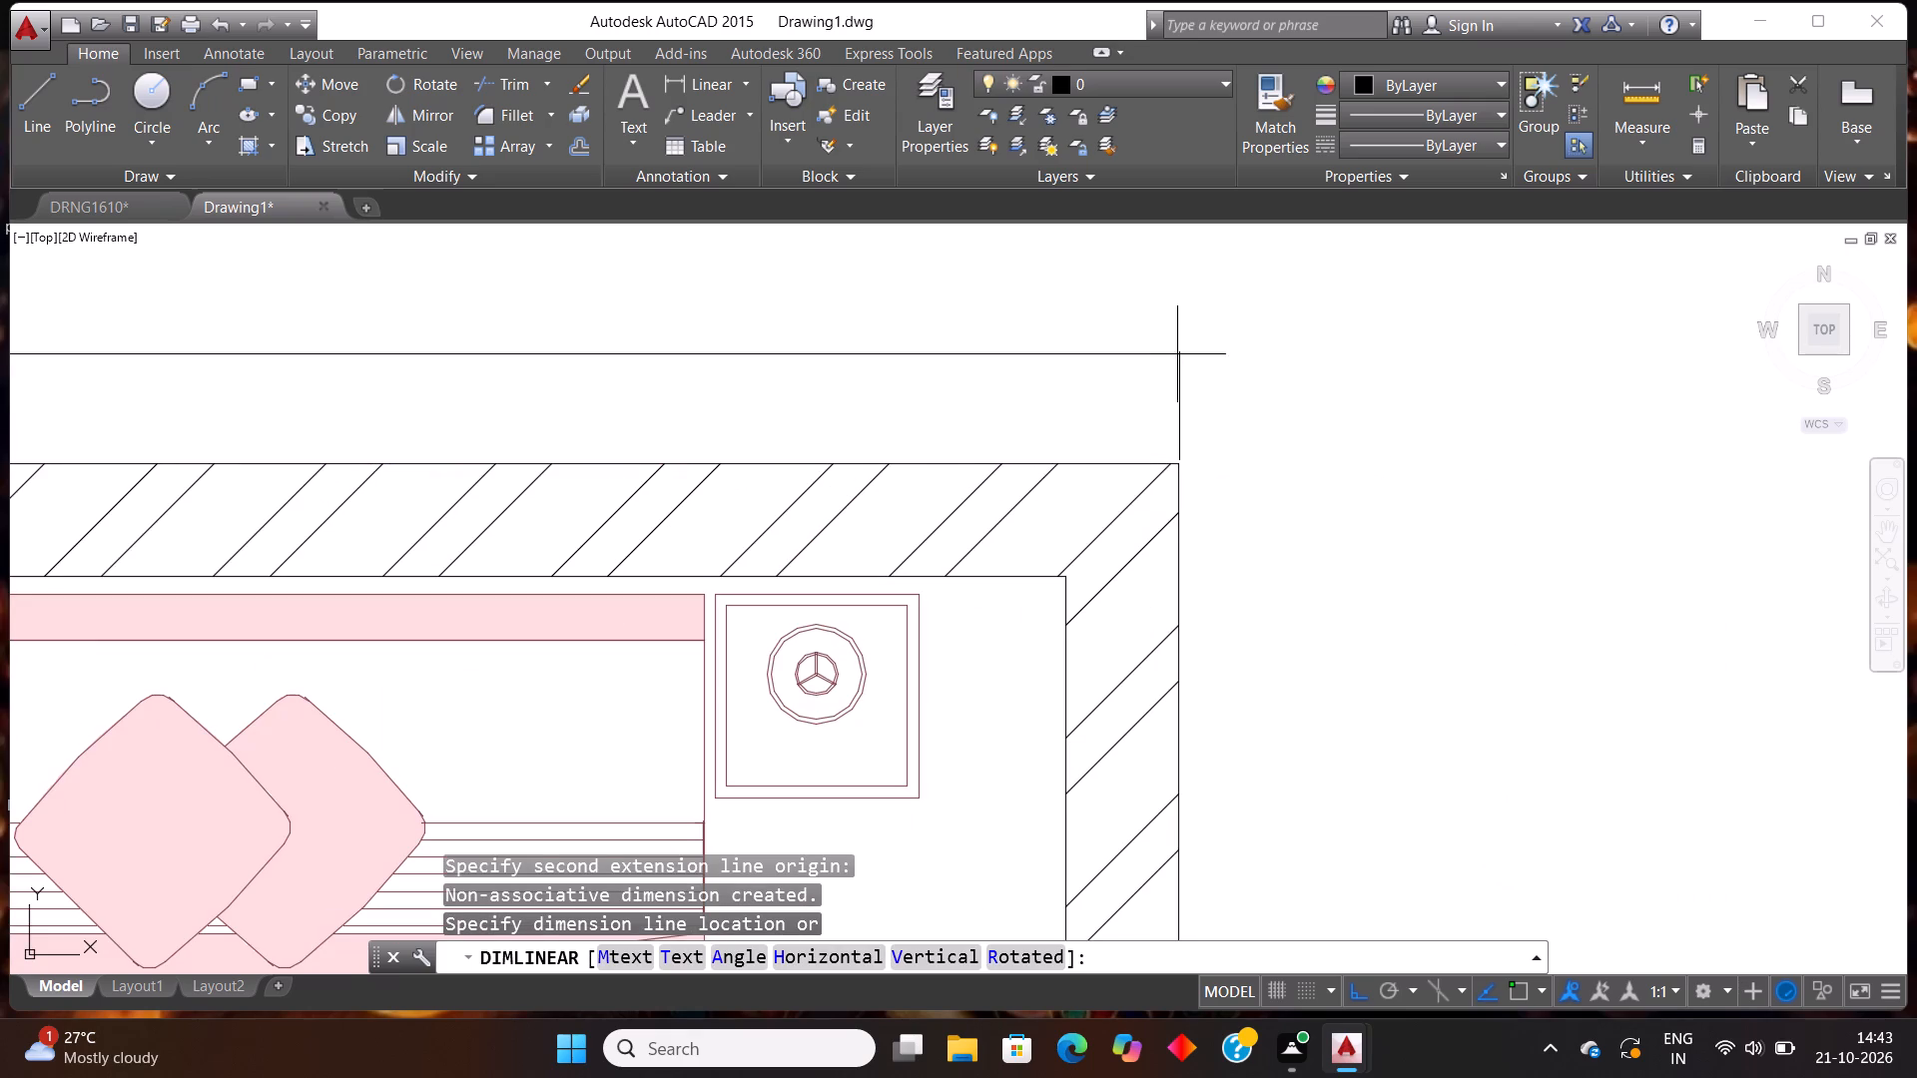
left_click(1177, 353)
scroll(1205, 381, "down", 3)
scroll(929, 373, "down", 1)
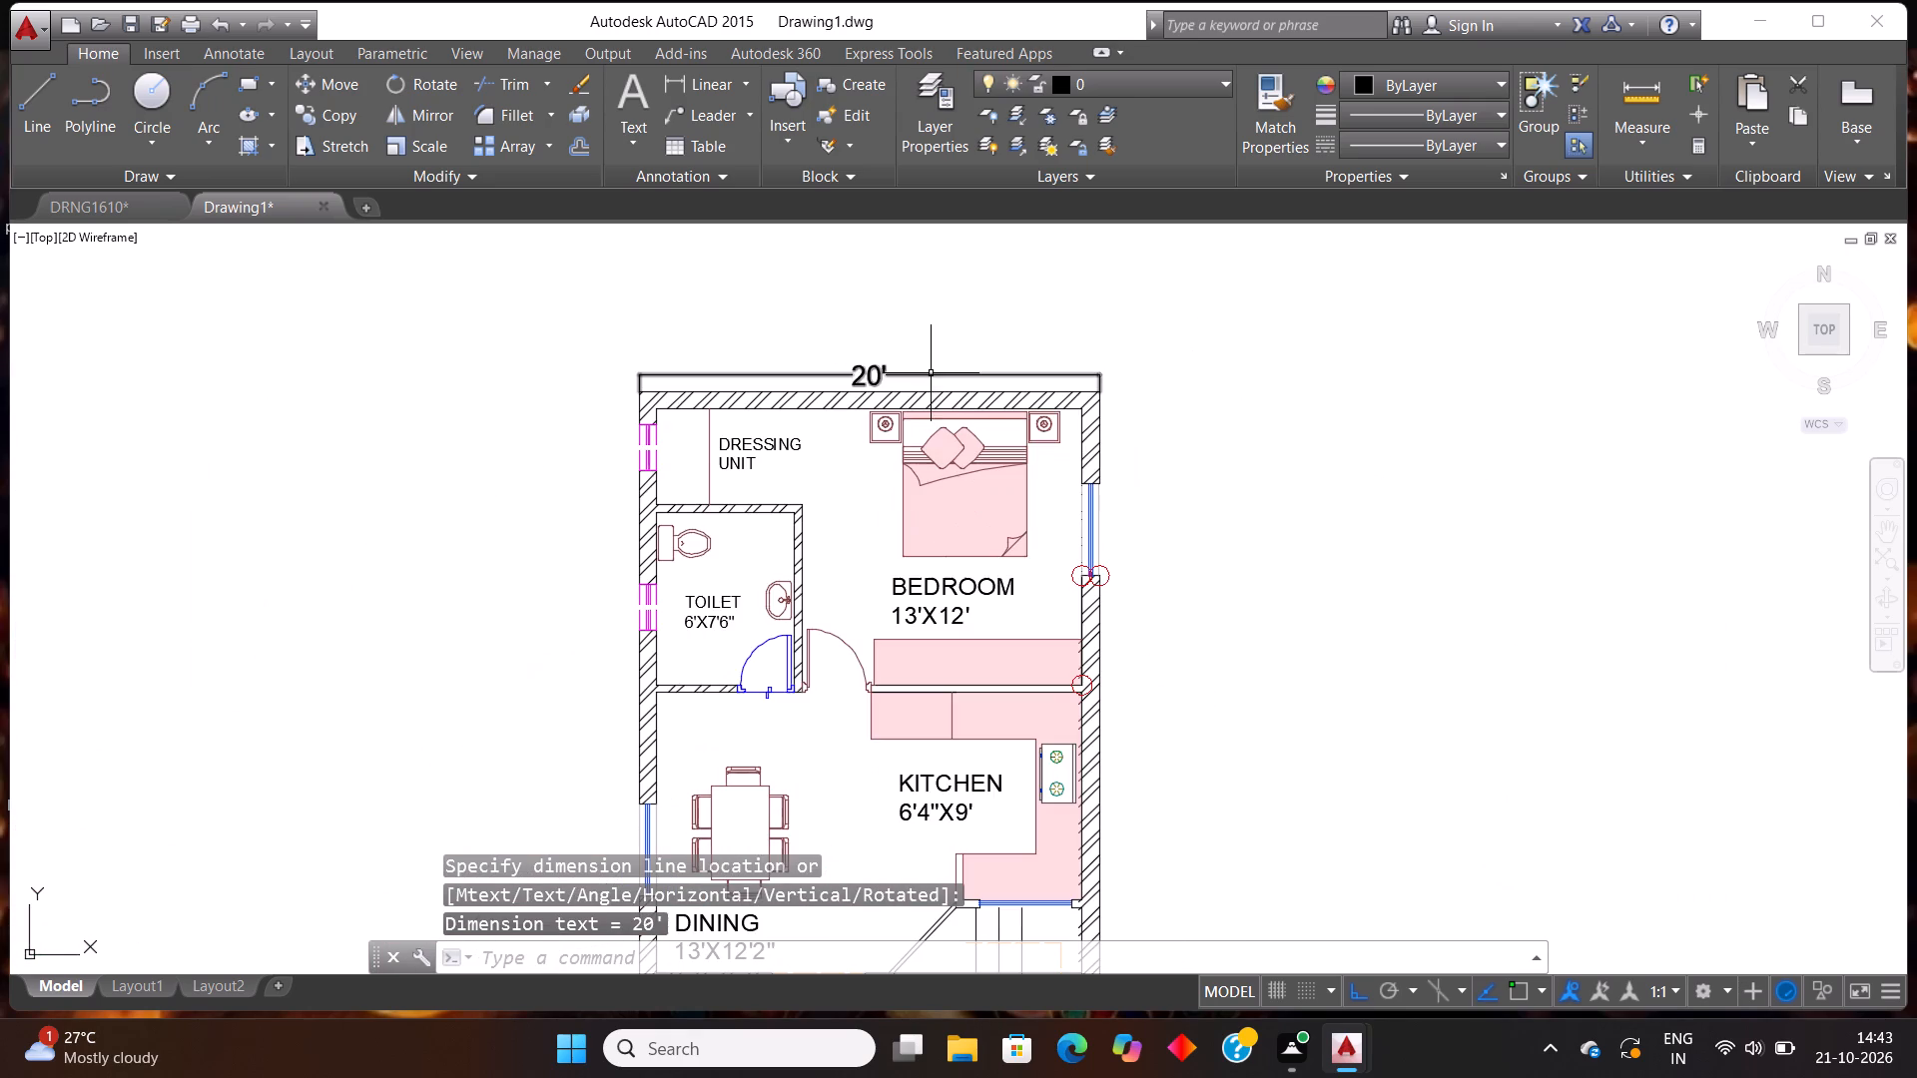
Add a linear dimension for the plan's overall length between the outer corners of the kitchen and porch side wall, just outside it.
key("Return")
scroll(1129, 422, "up", 1)
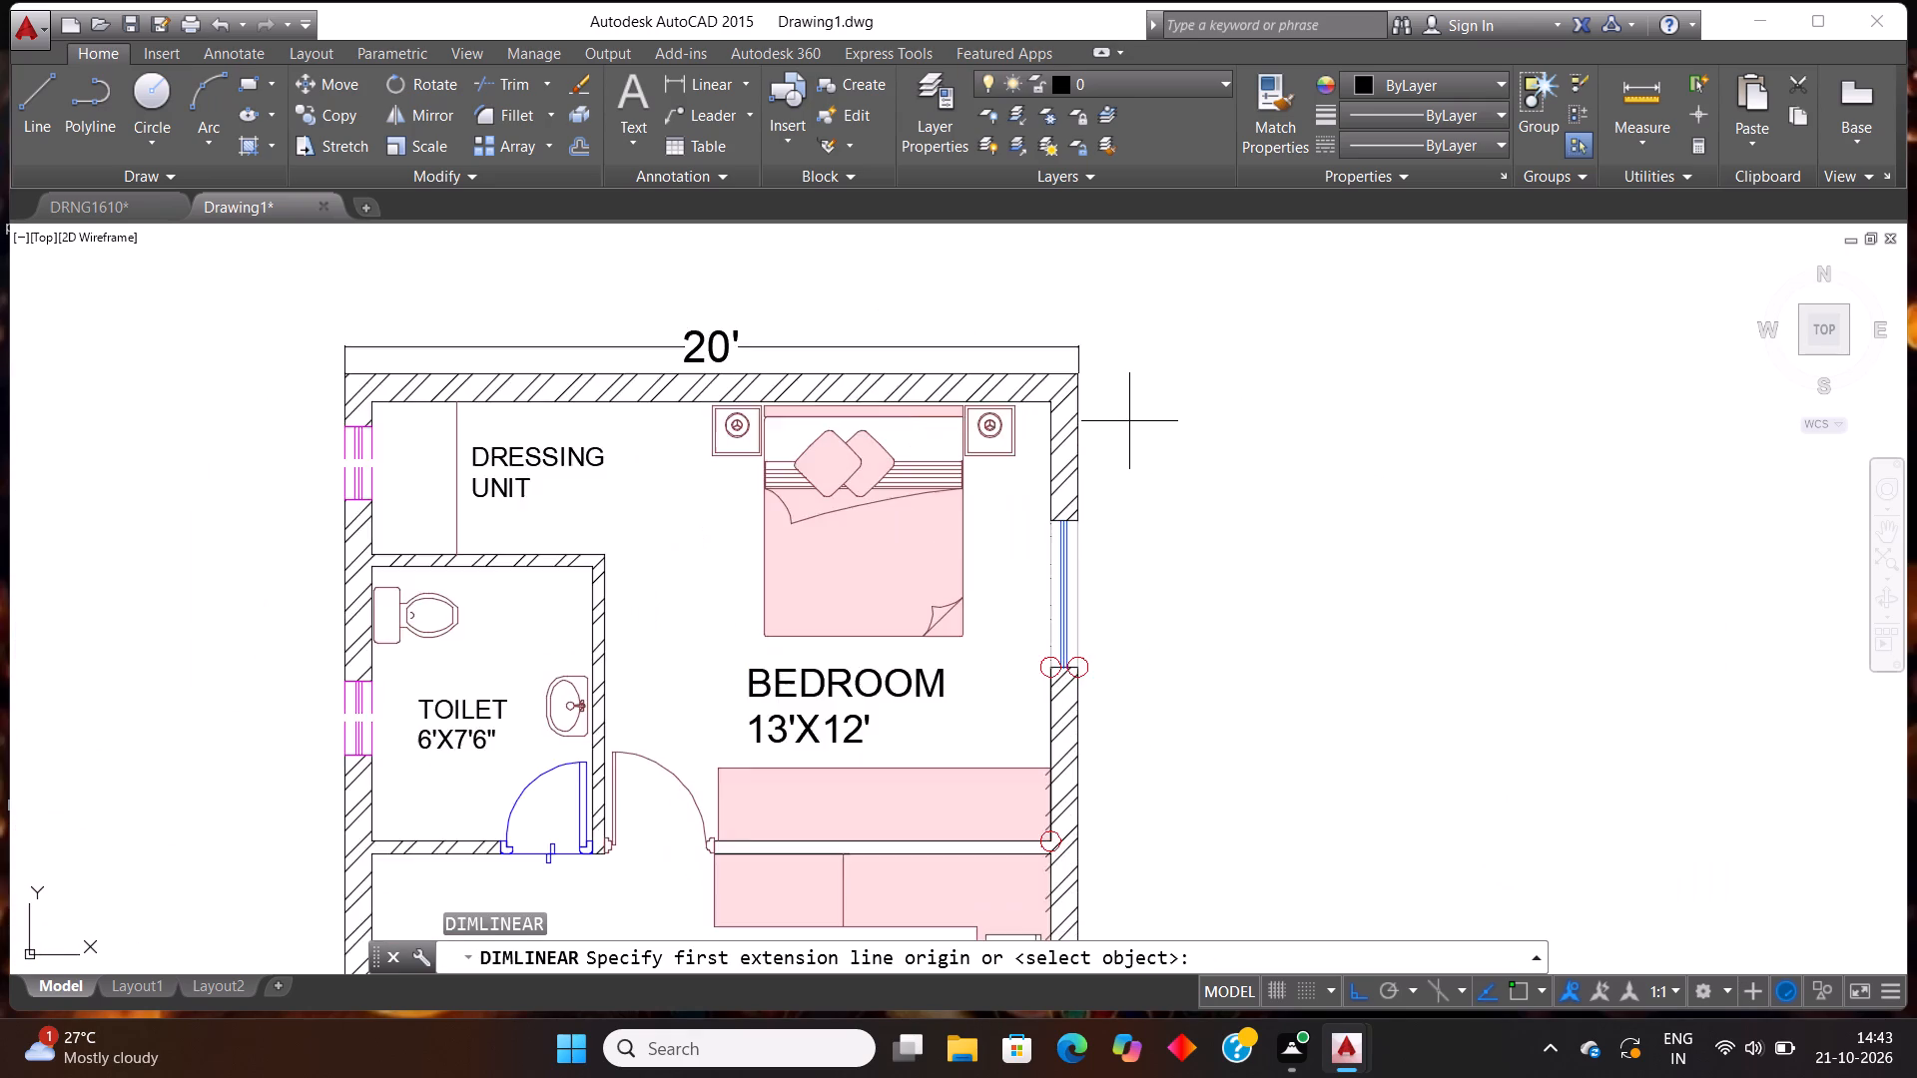
scroll(1117, 403, "up", 2)
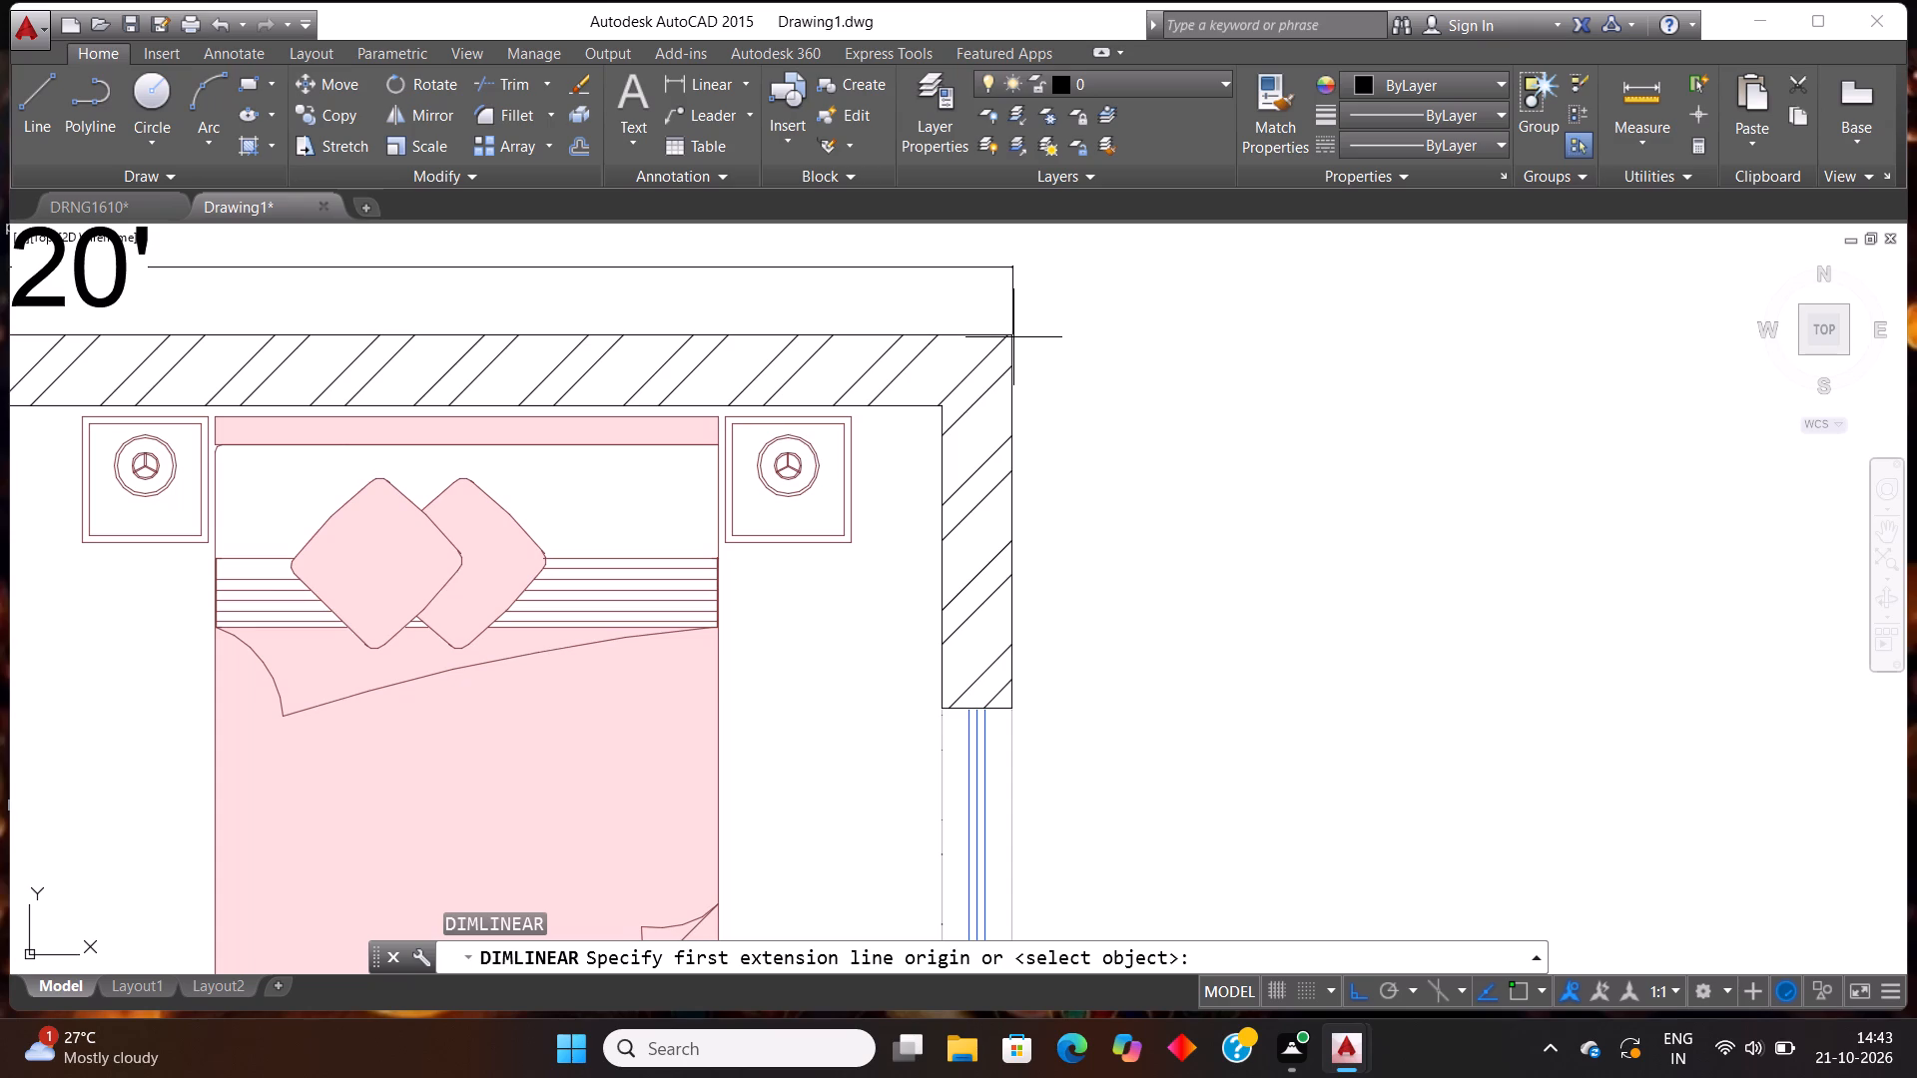
left_click(1011, 332)
scroll(1103, 428, "down", 4)
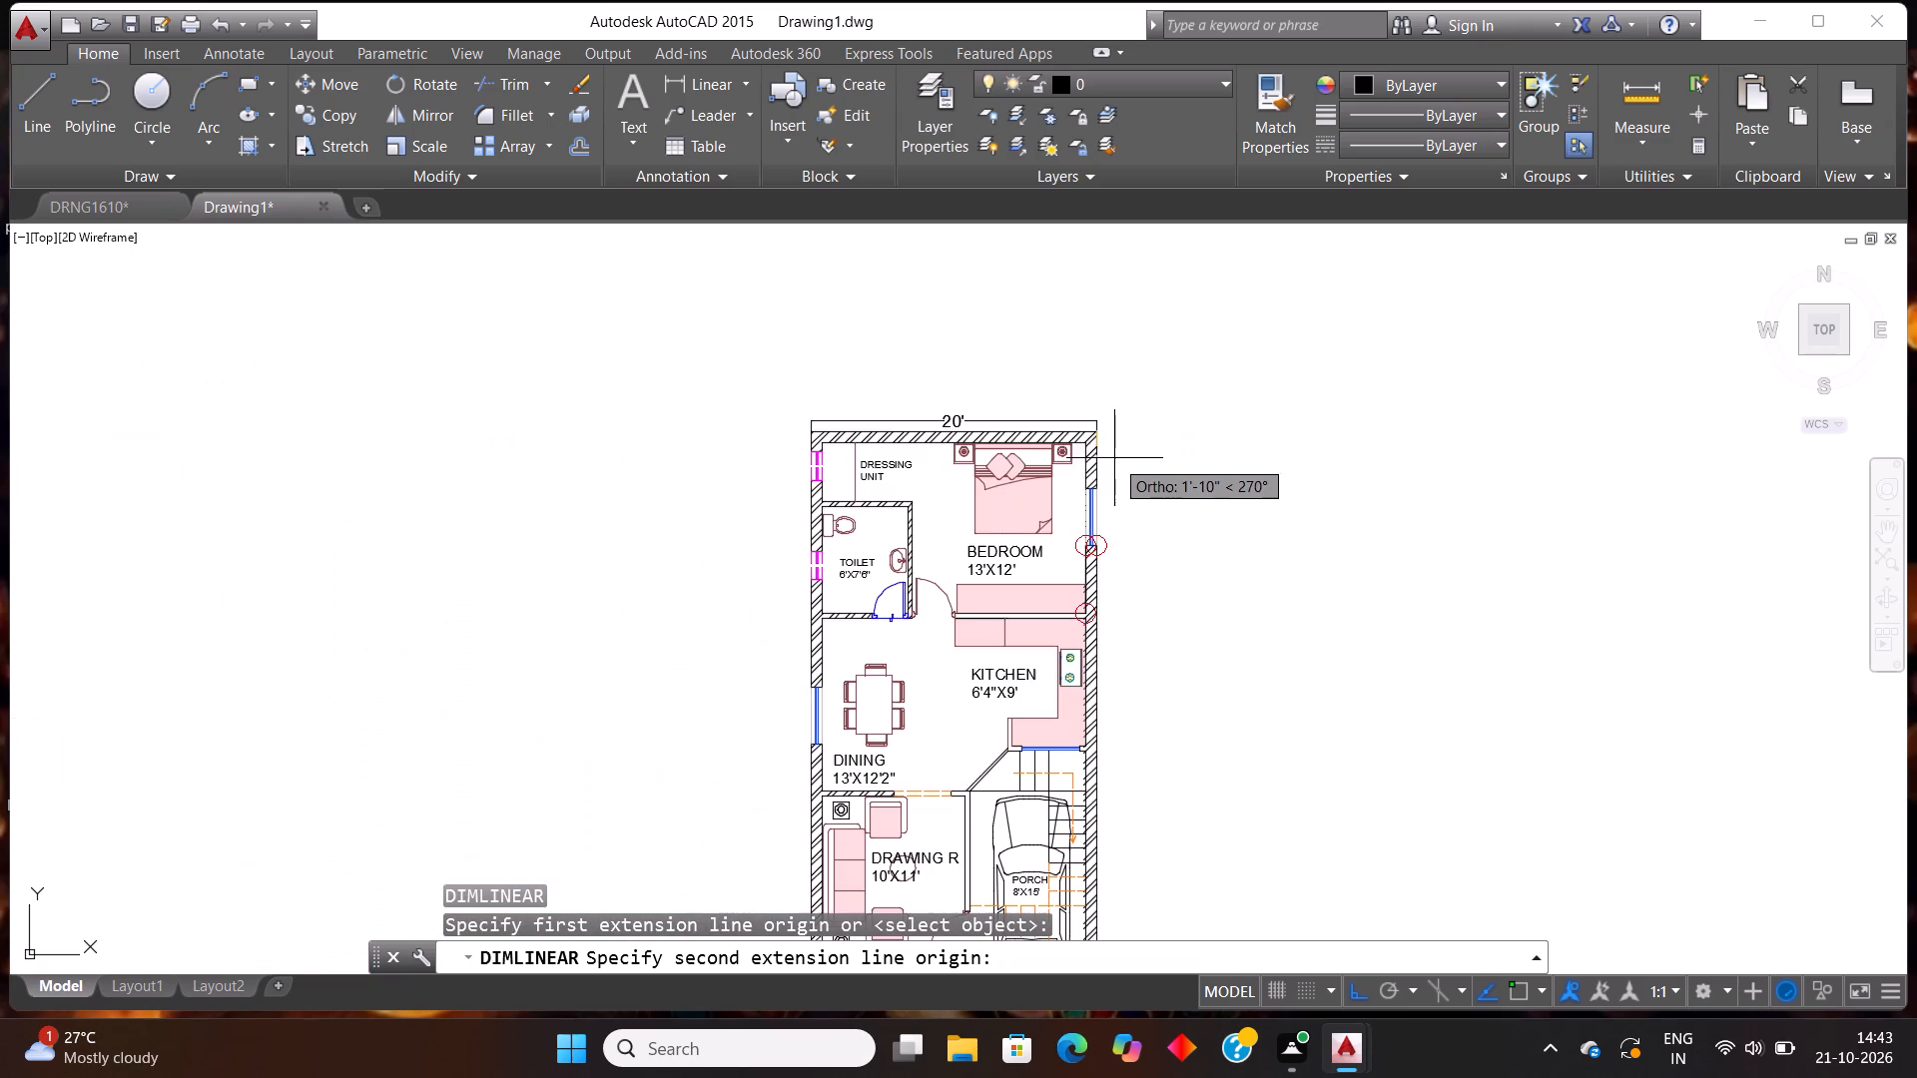
scroll(1155, 607, "down", 3)
scroll(1167, 800, "up", 3)
scroll(1034, 640, "up", 2)
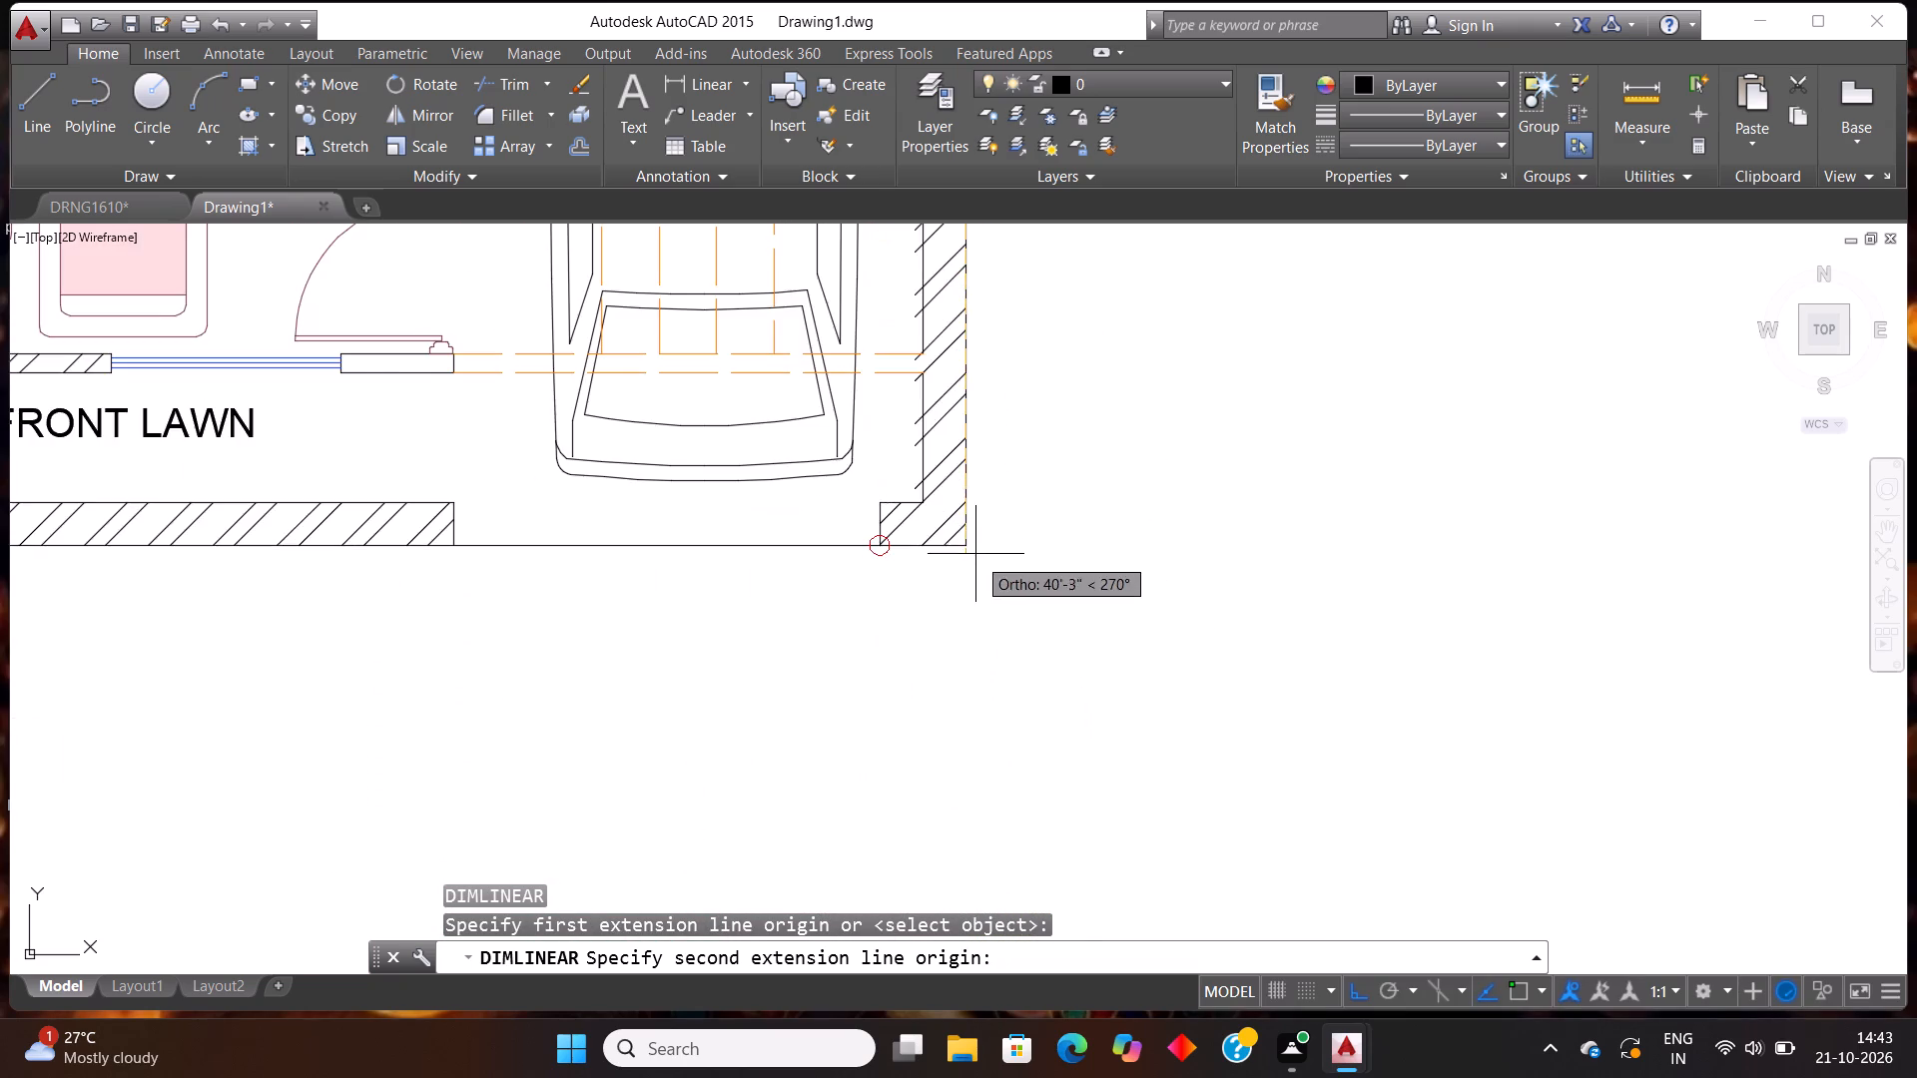
scroll(947, 498, "up", 2)
scroll(1023, 621, "up", 1)
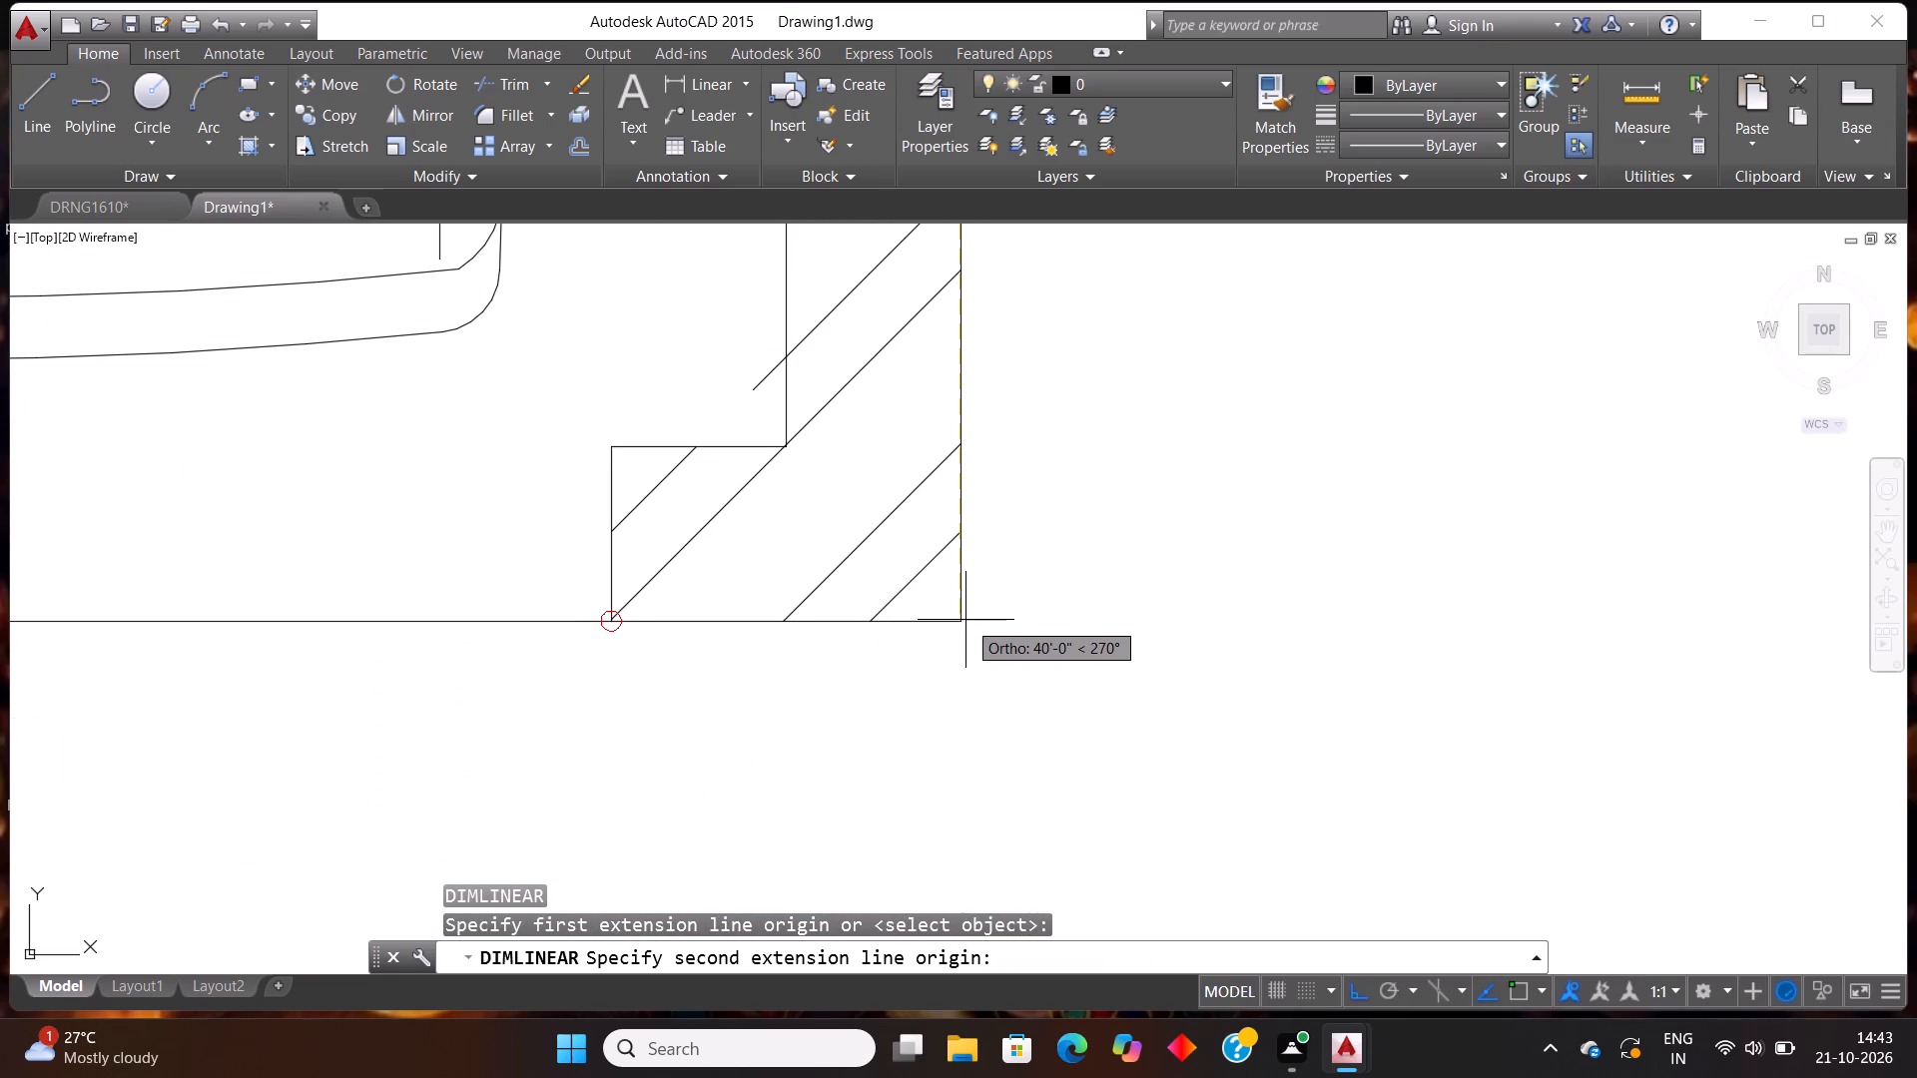
left_click(961, 622)
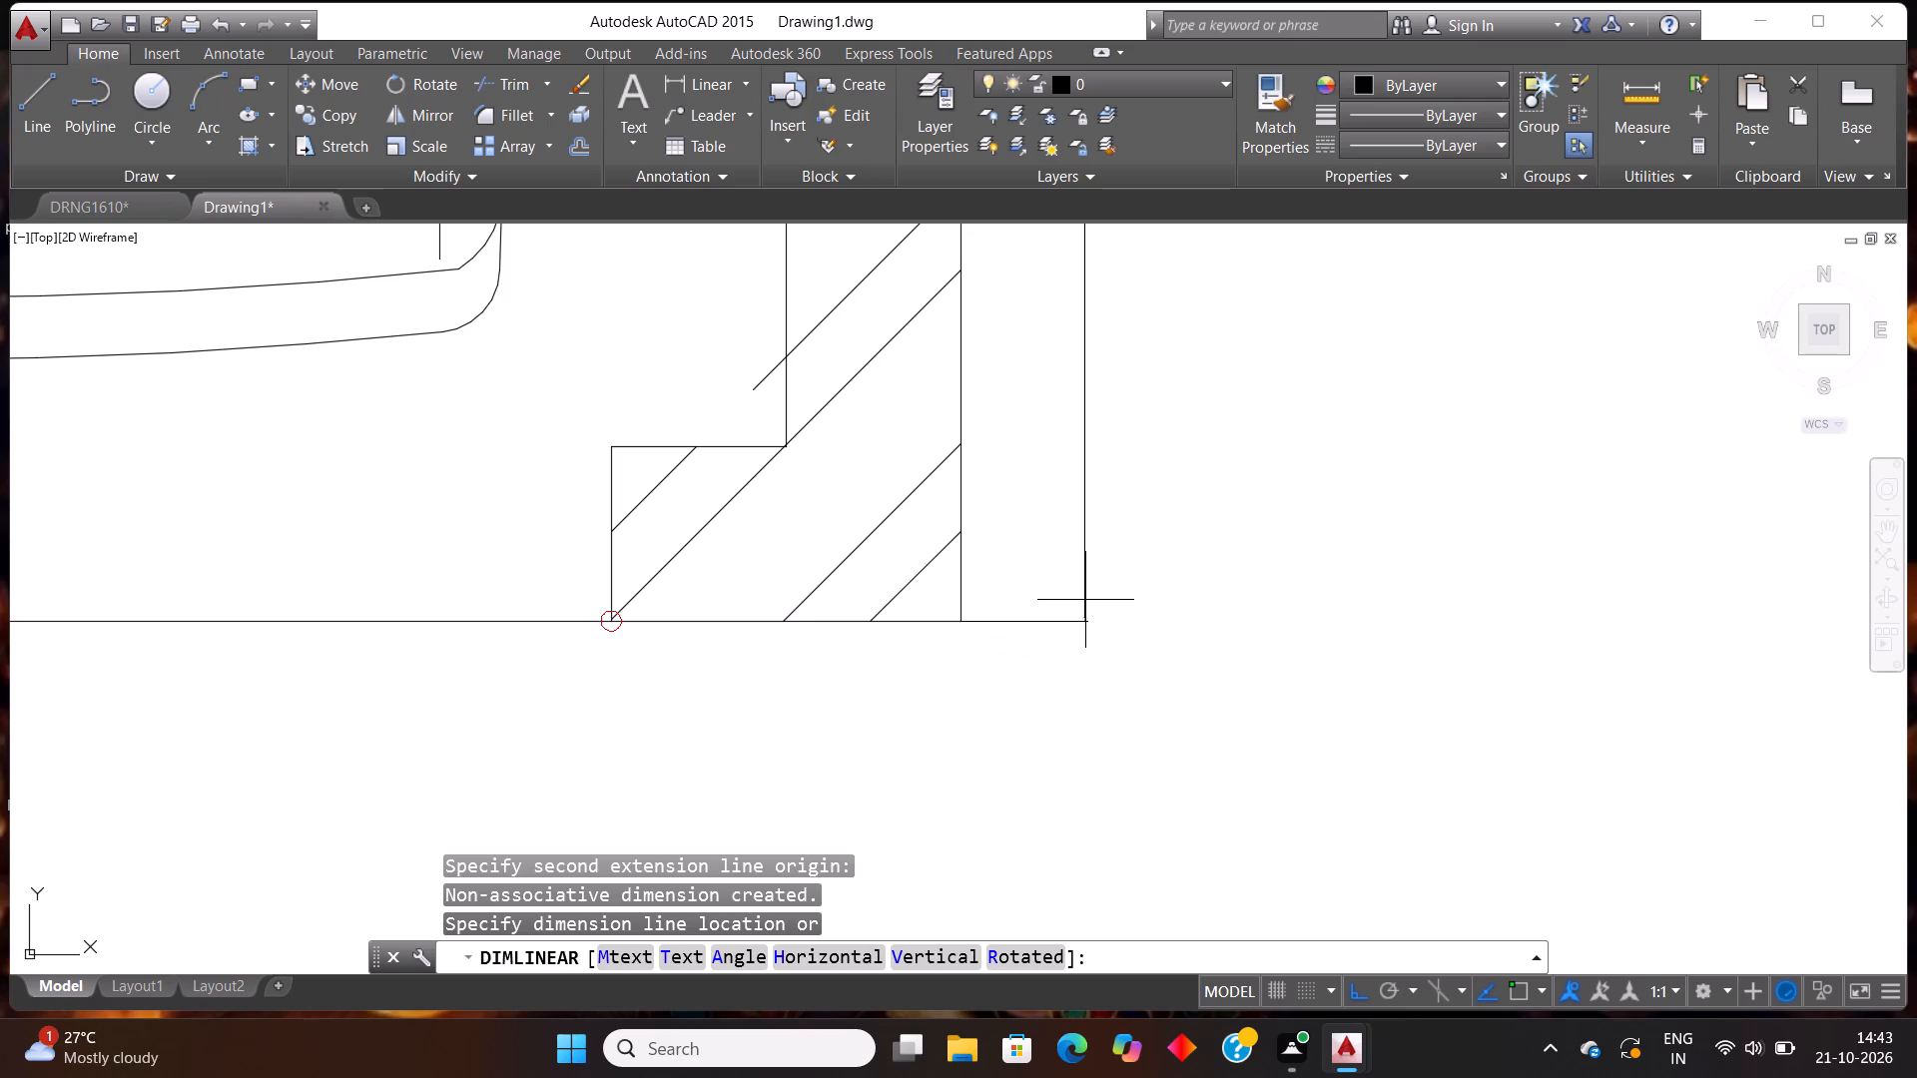
left_click(1116, 607)
Move the overall length dimension line horizontally farther outward so its text clears the hatched wall beside the kitchen.
scroll(1082, 609, "down", 8)
scroll(1120, 384, "up", 2)
scroll(1039, 659, "up", 3)
left_click(1015, 693)
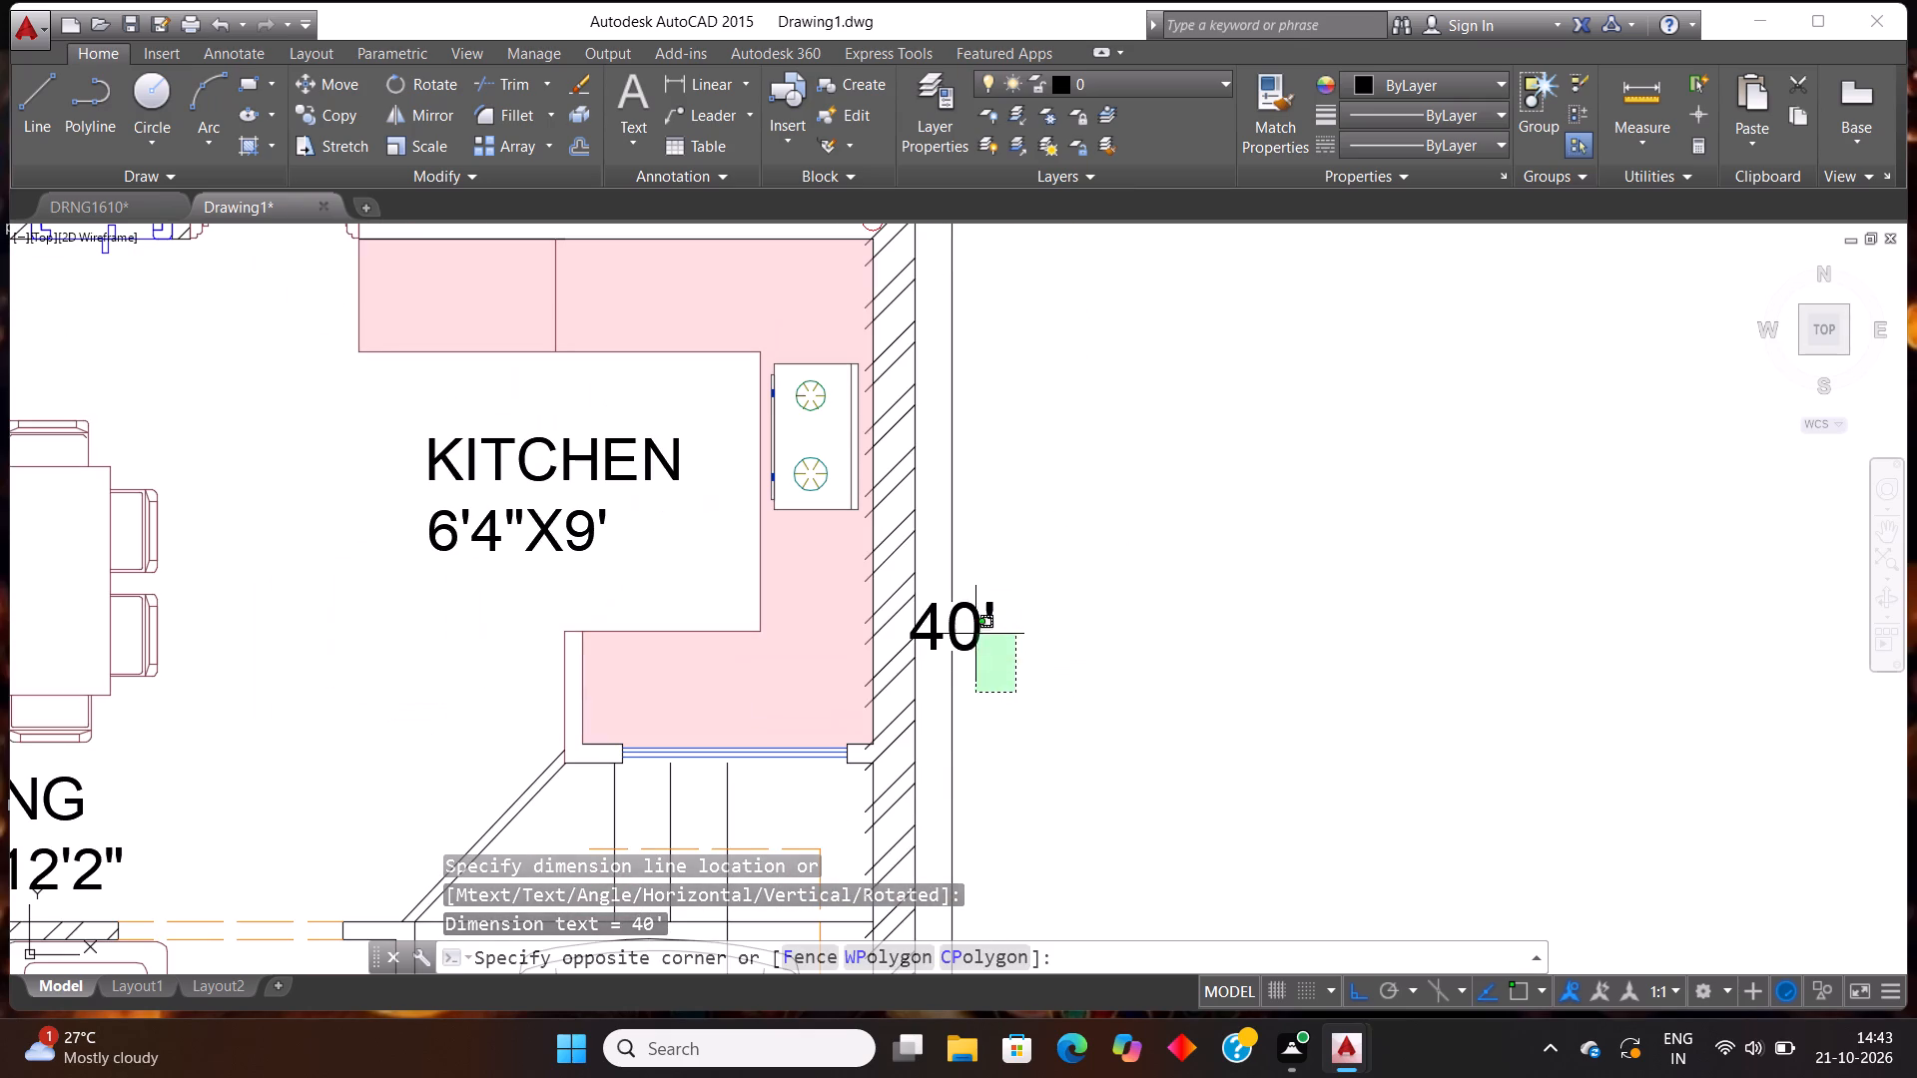
left_click(945, 583)
left_click_drag(953, 625, 969, 628)
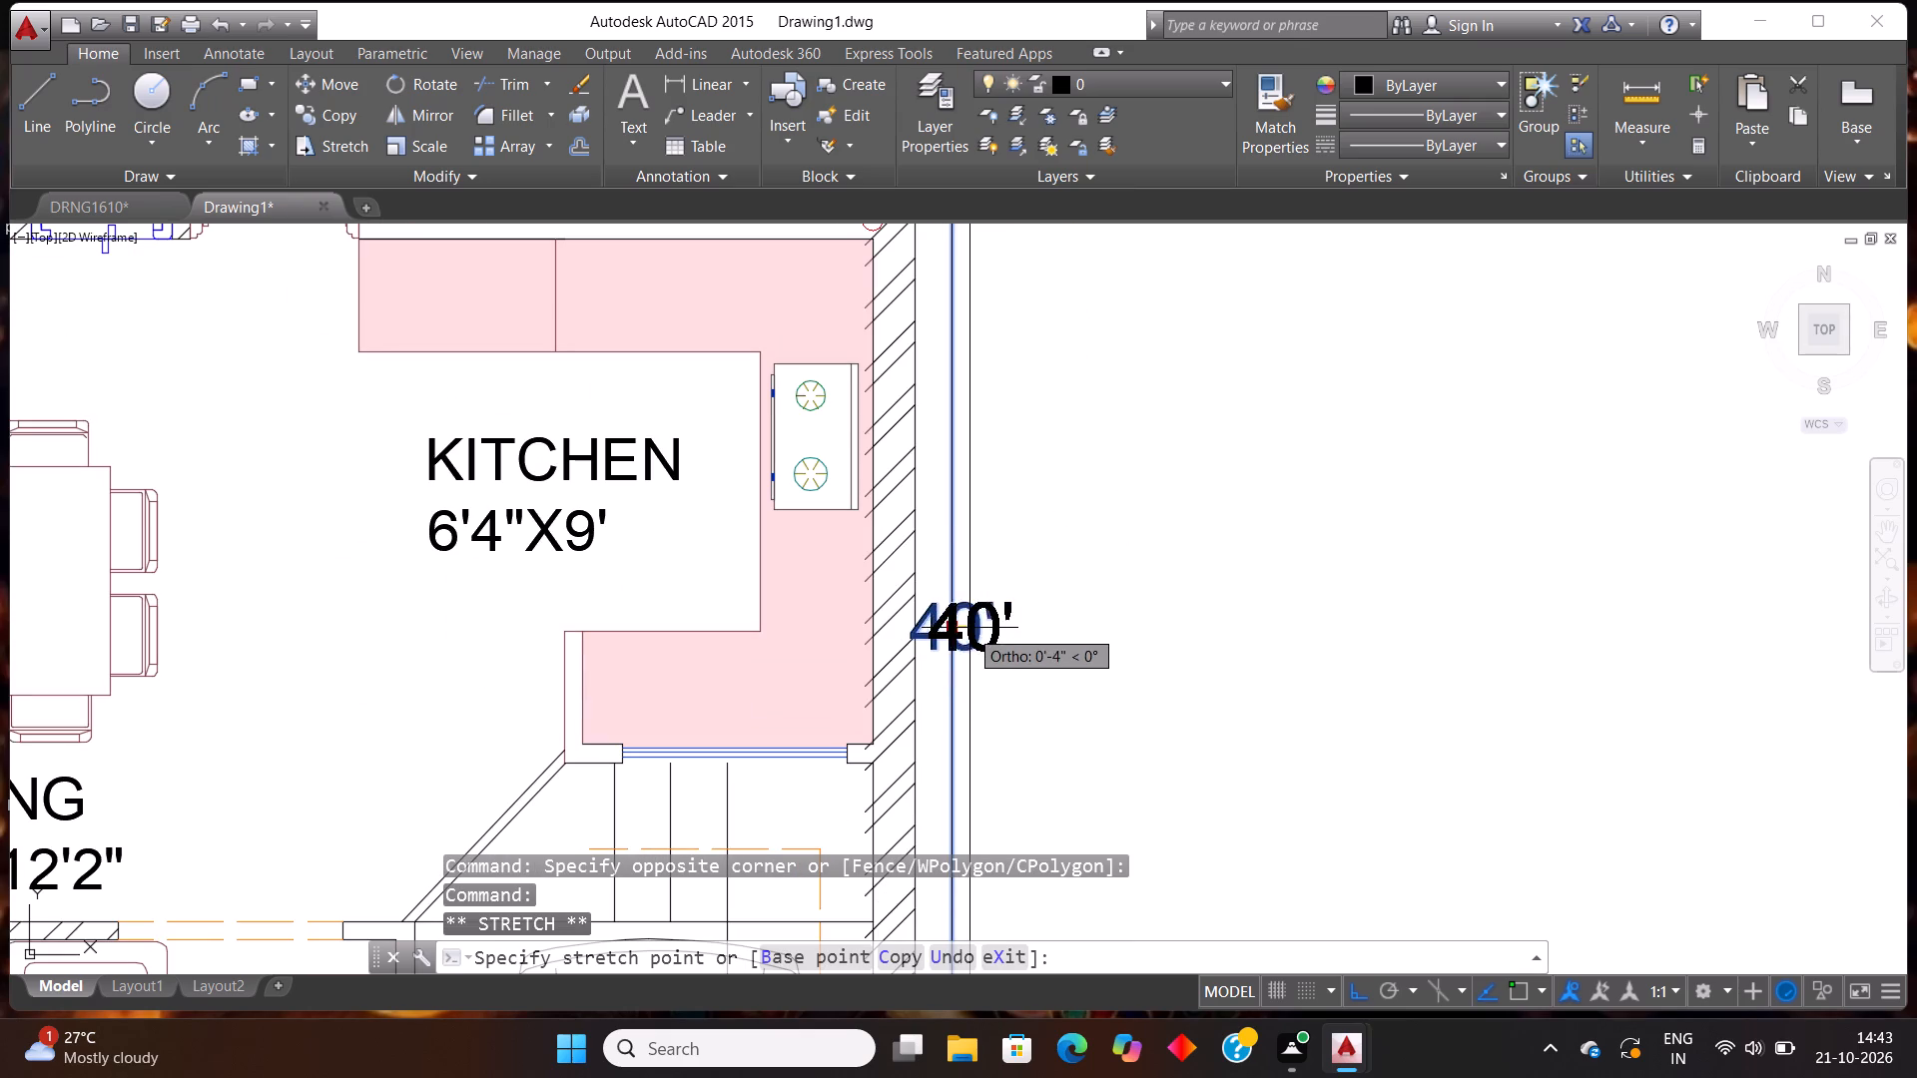
left_click_drag(969, 628, 996, 633)
left_click(996, 634)
scroll(1151, 522, "down", 5)
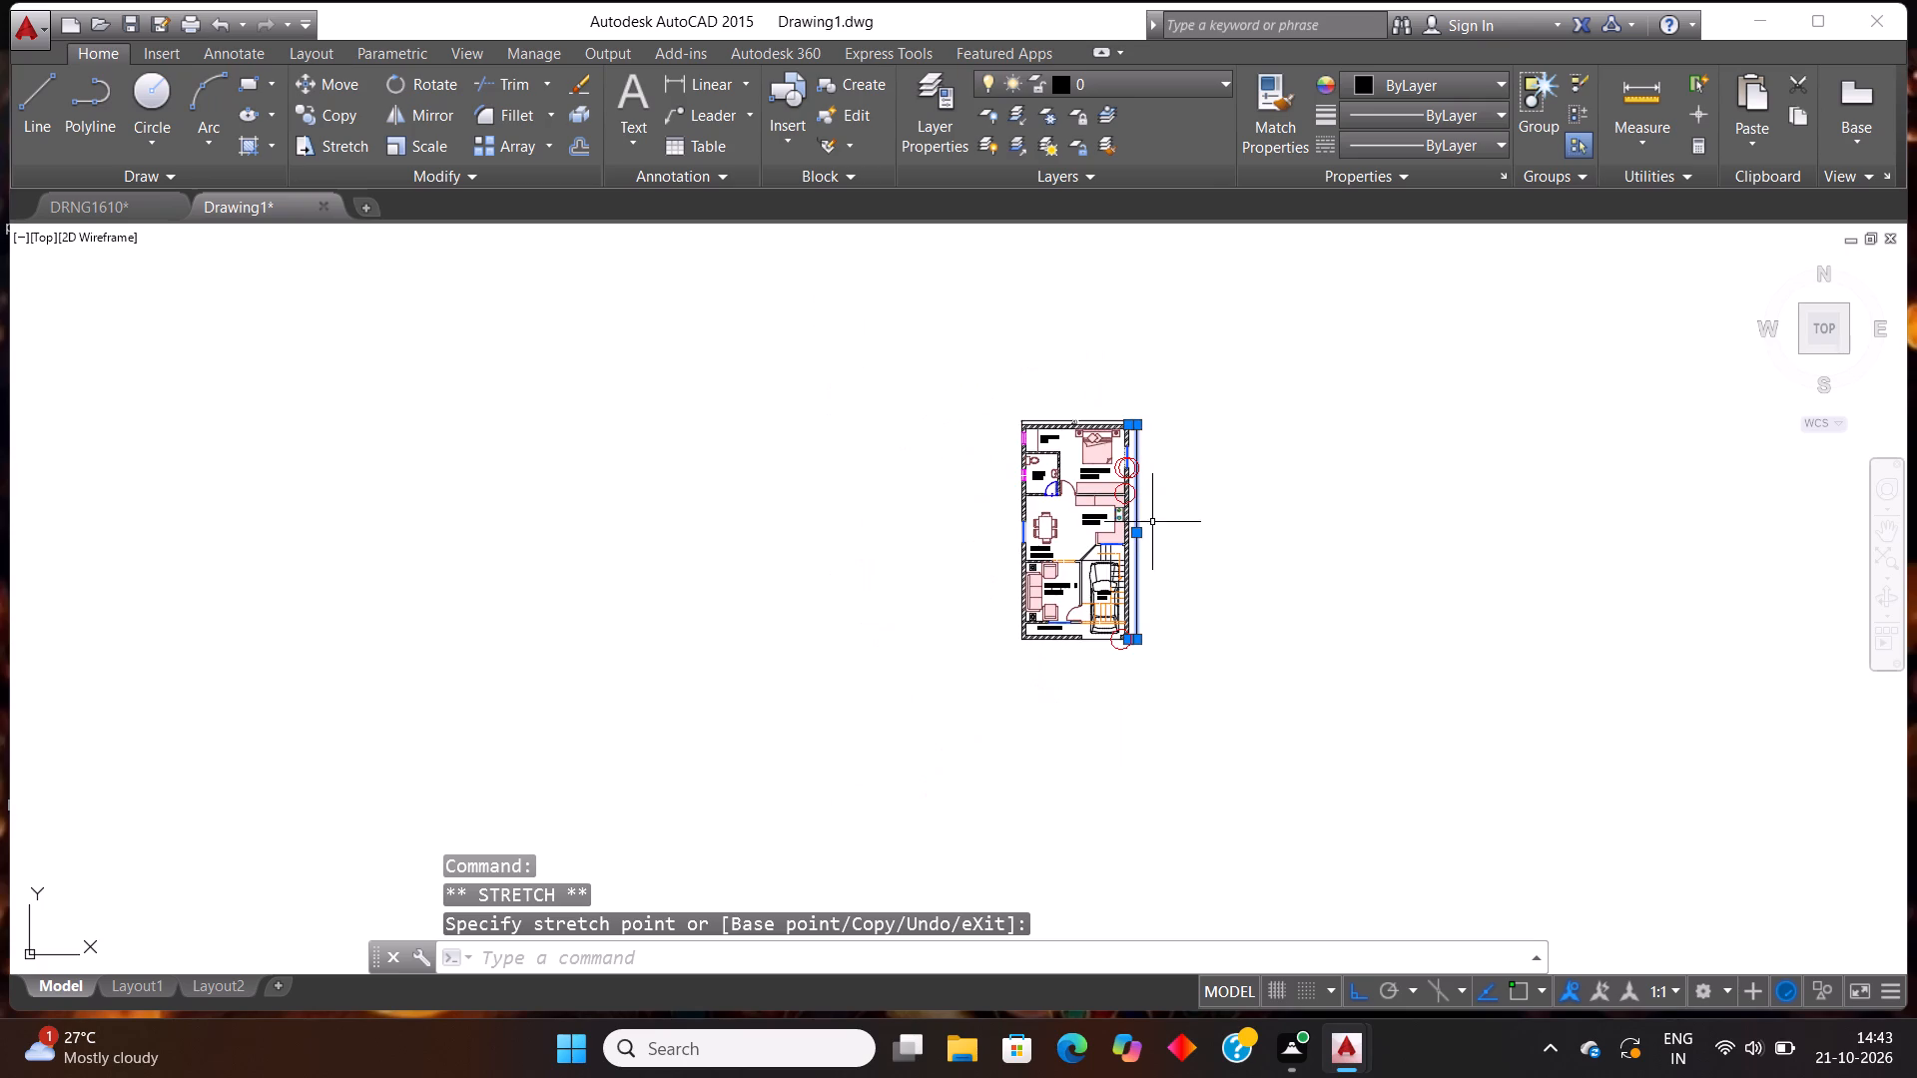
key("Escape")
scroll(1285, 554, "up", 2)
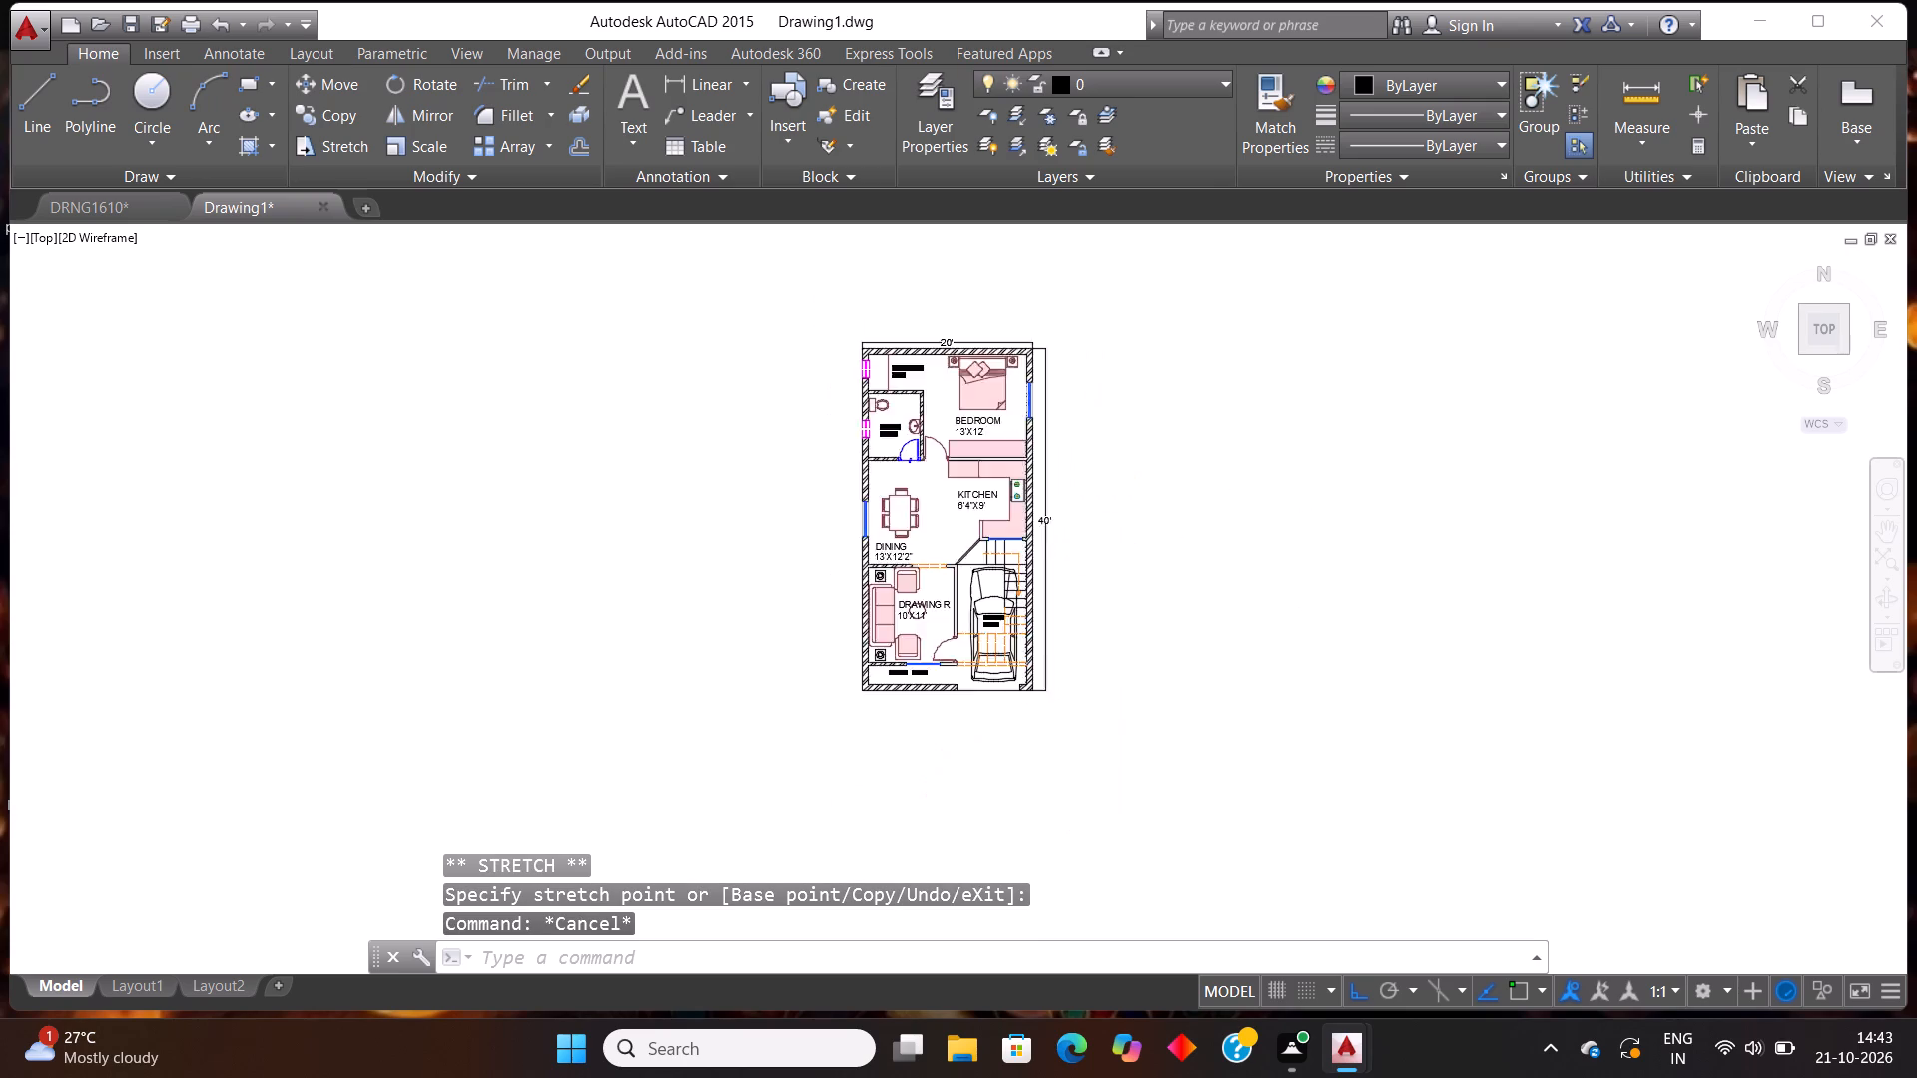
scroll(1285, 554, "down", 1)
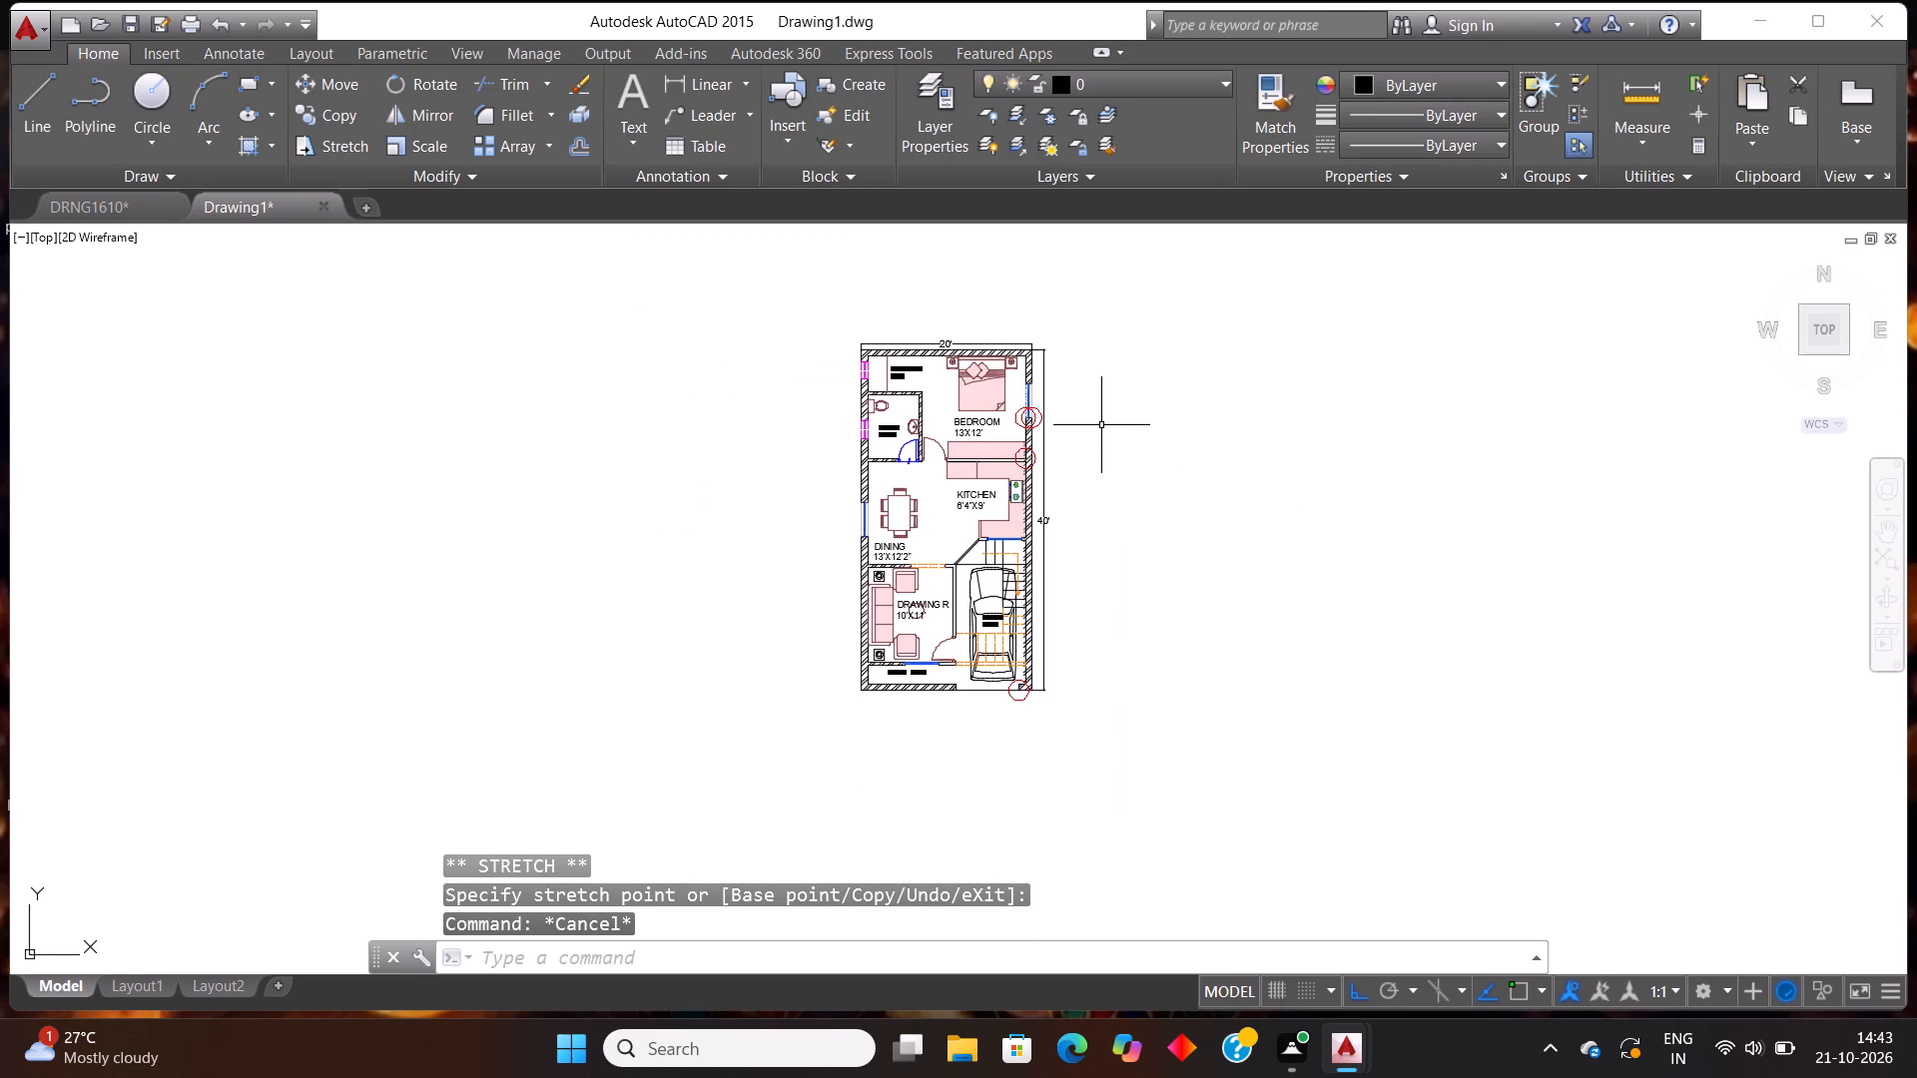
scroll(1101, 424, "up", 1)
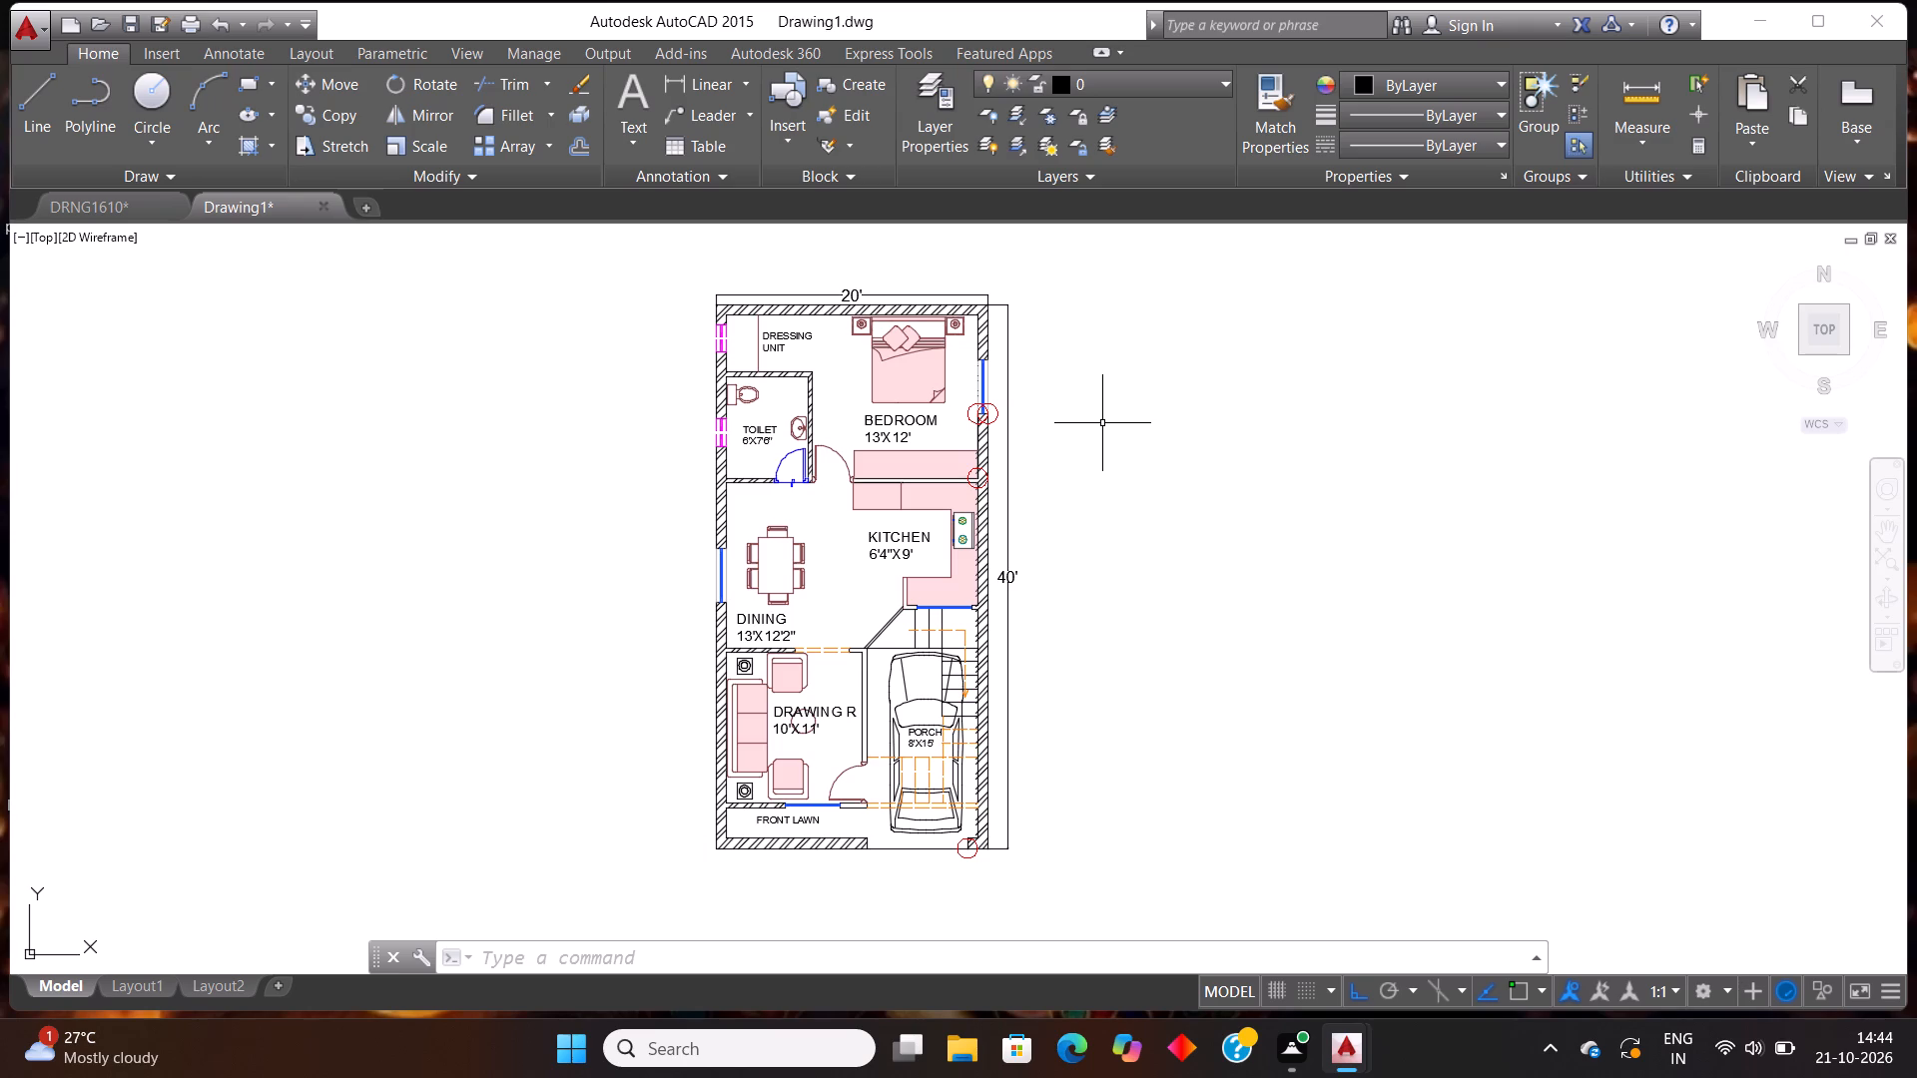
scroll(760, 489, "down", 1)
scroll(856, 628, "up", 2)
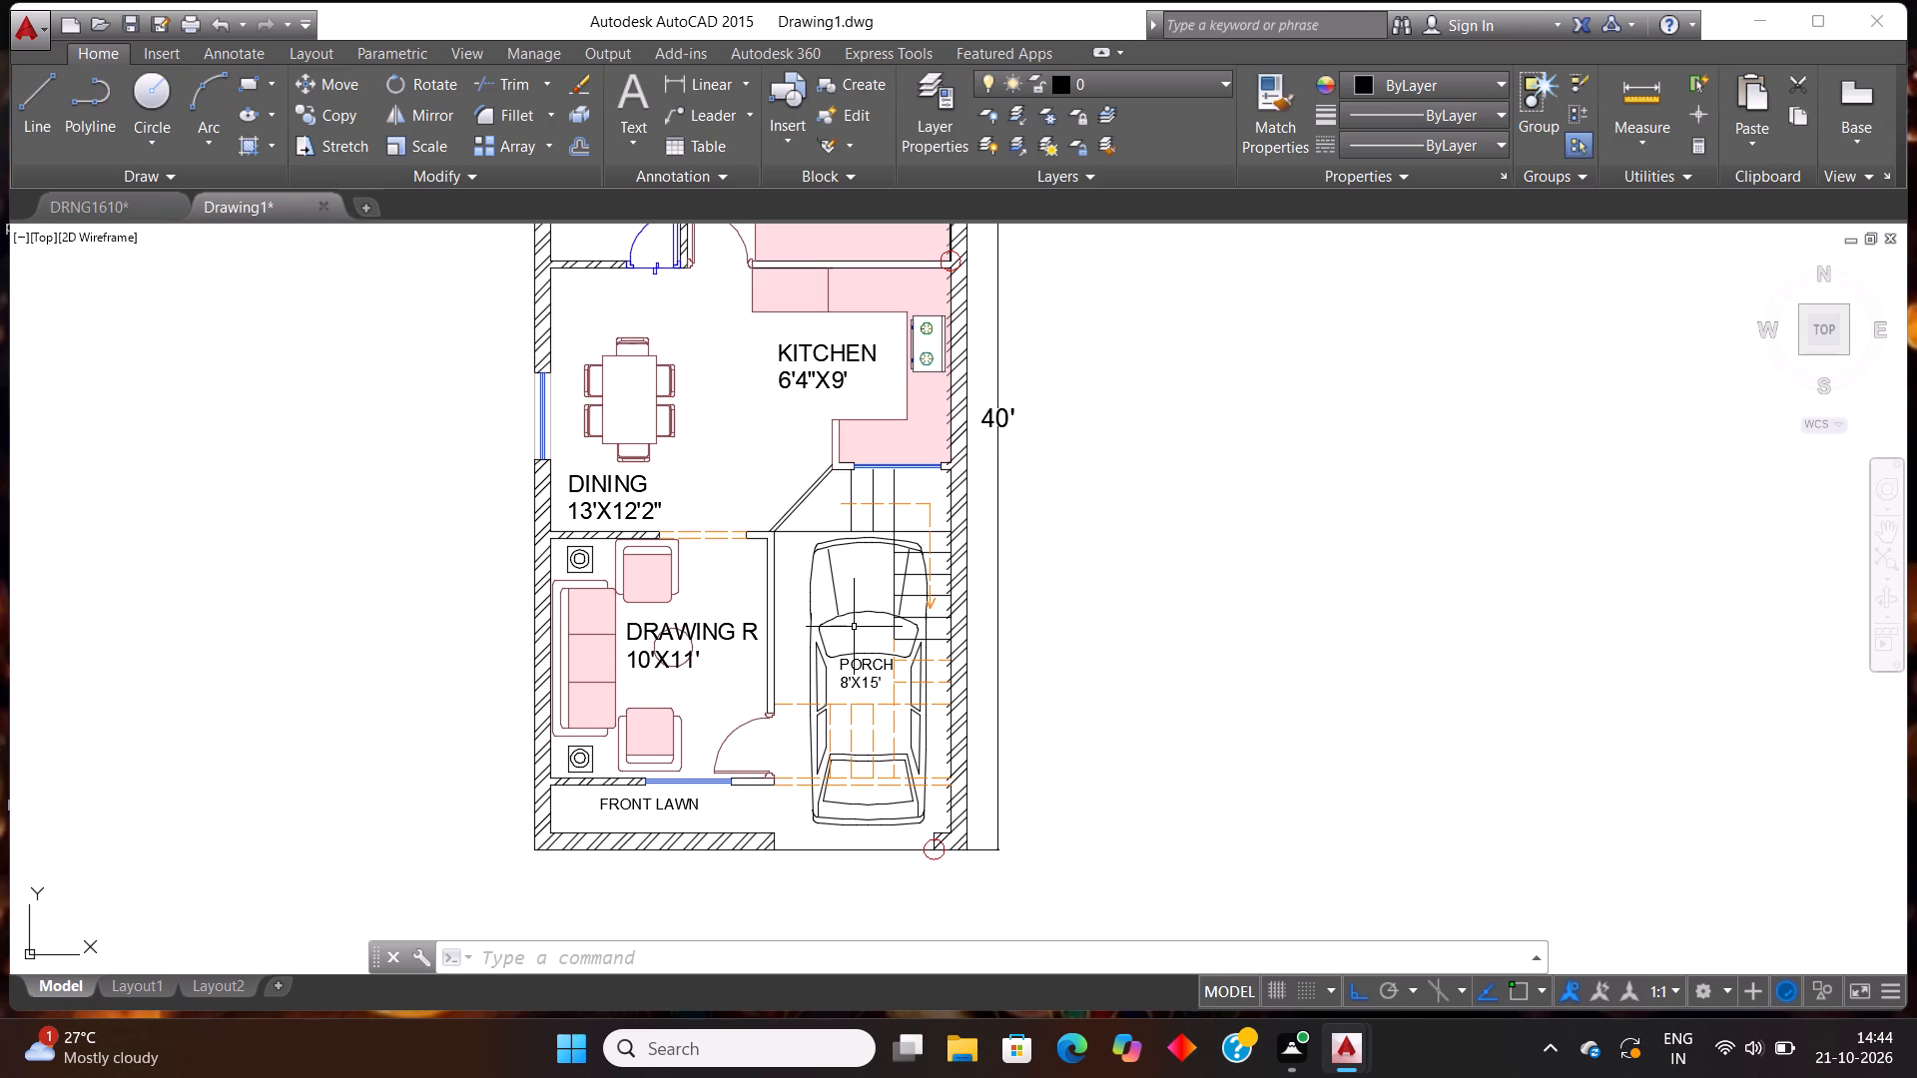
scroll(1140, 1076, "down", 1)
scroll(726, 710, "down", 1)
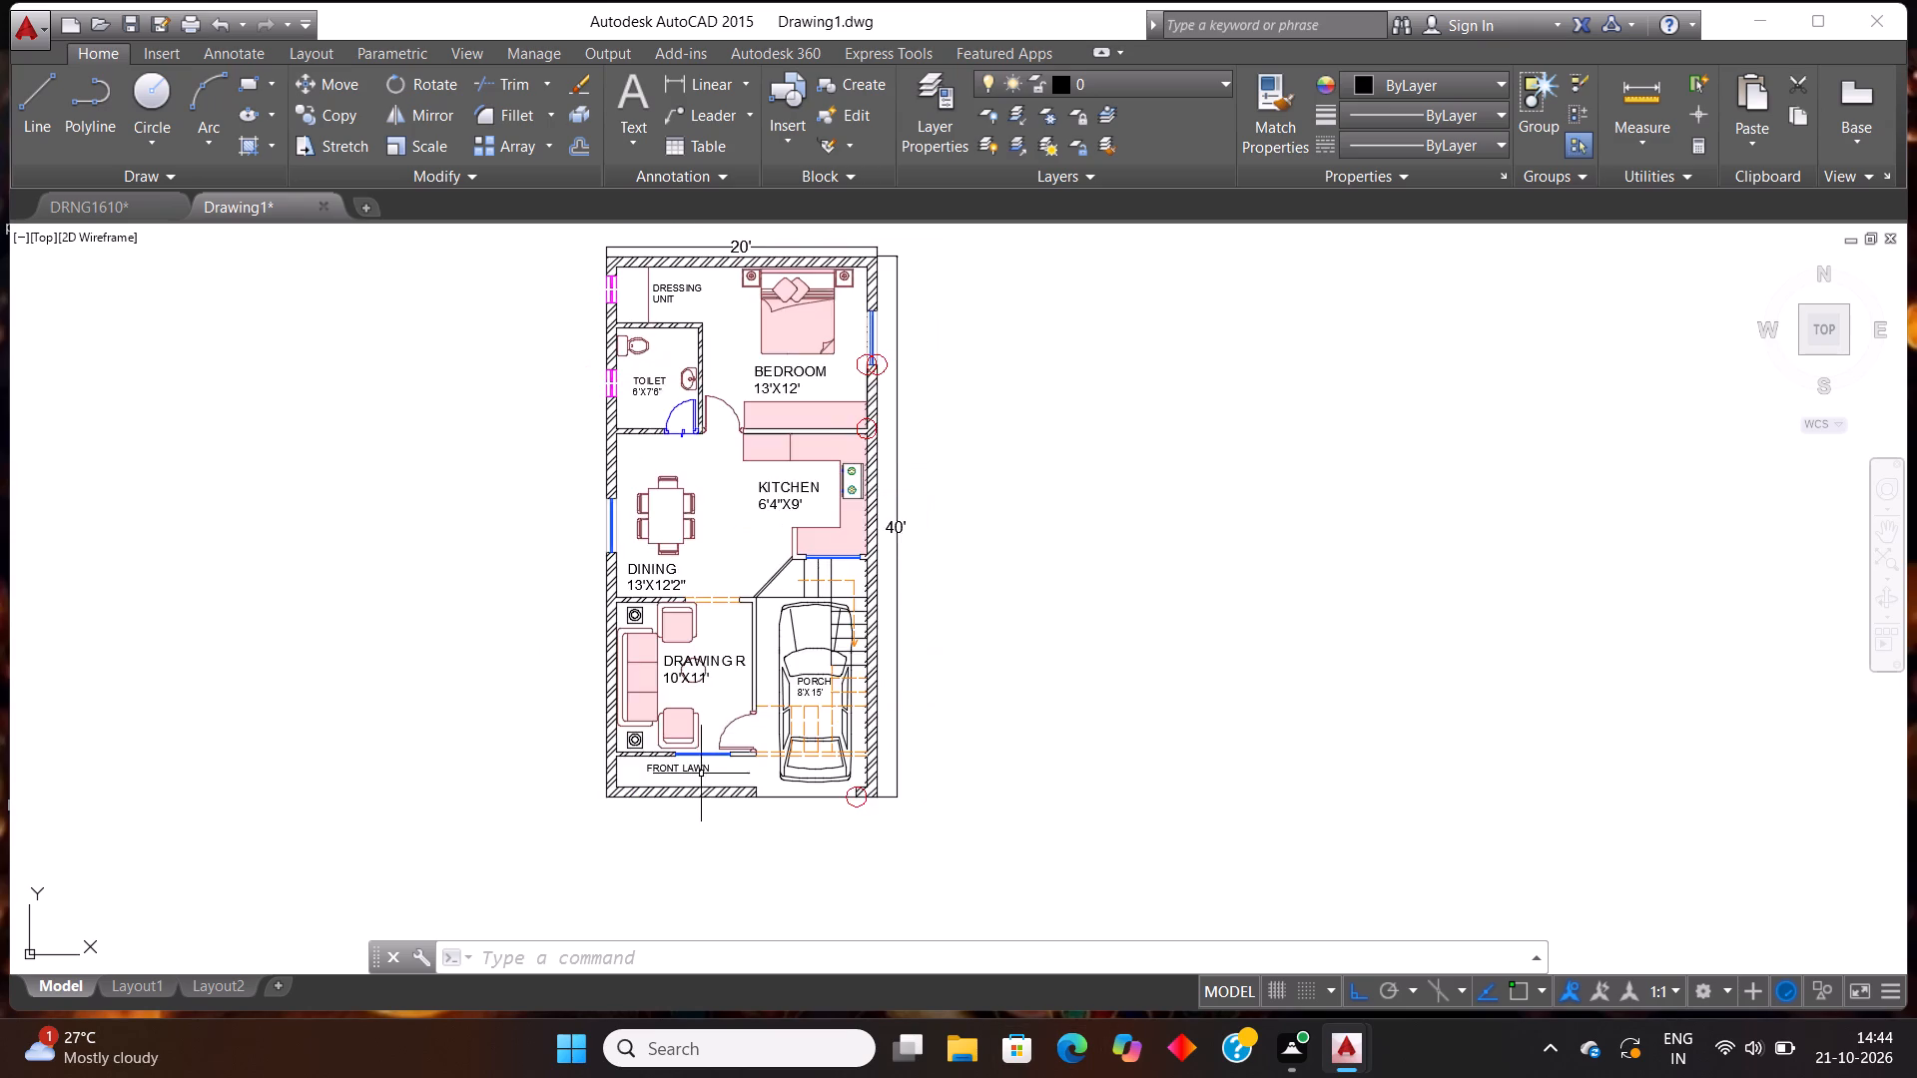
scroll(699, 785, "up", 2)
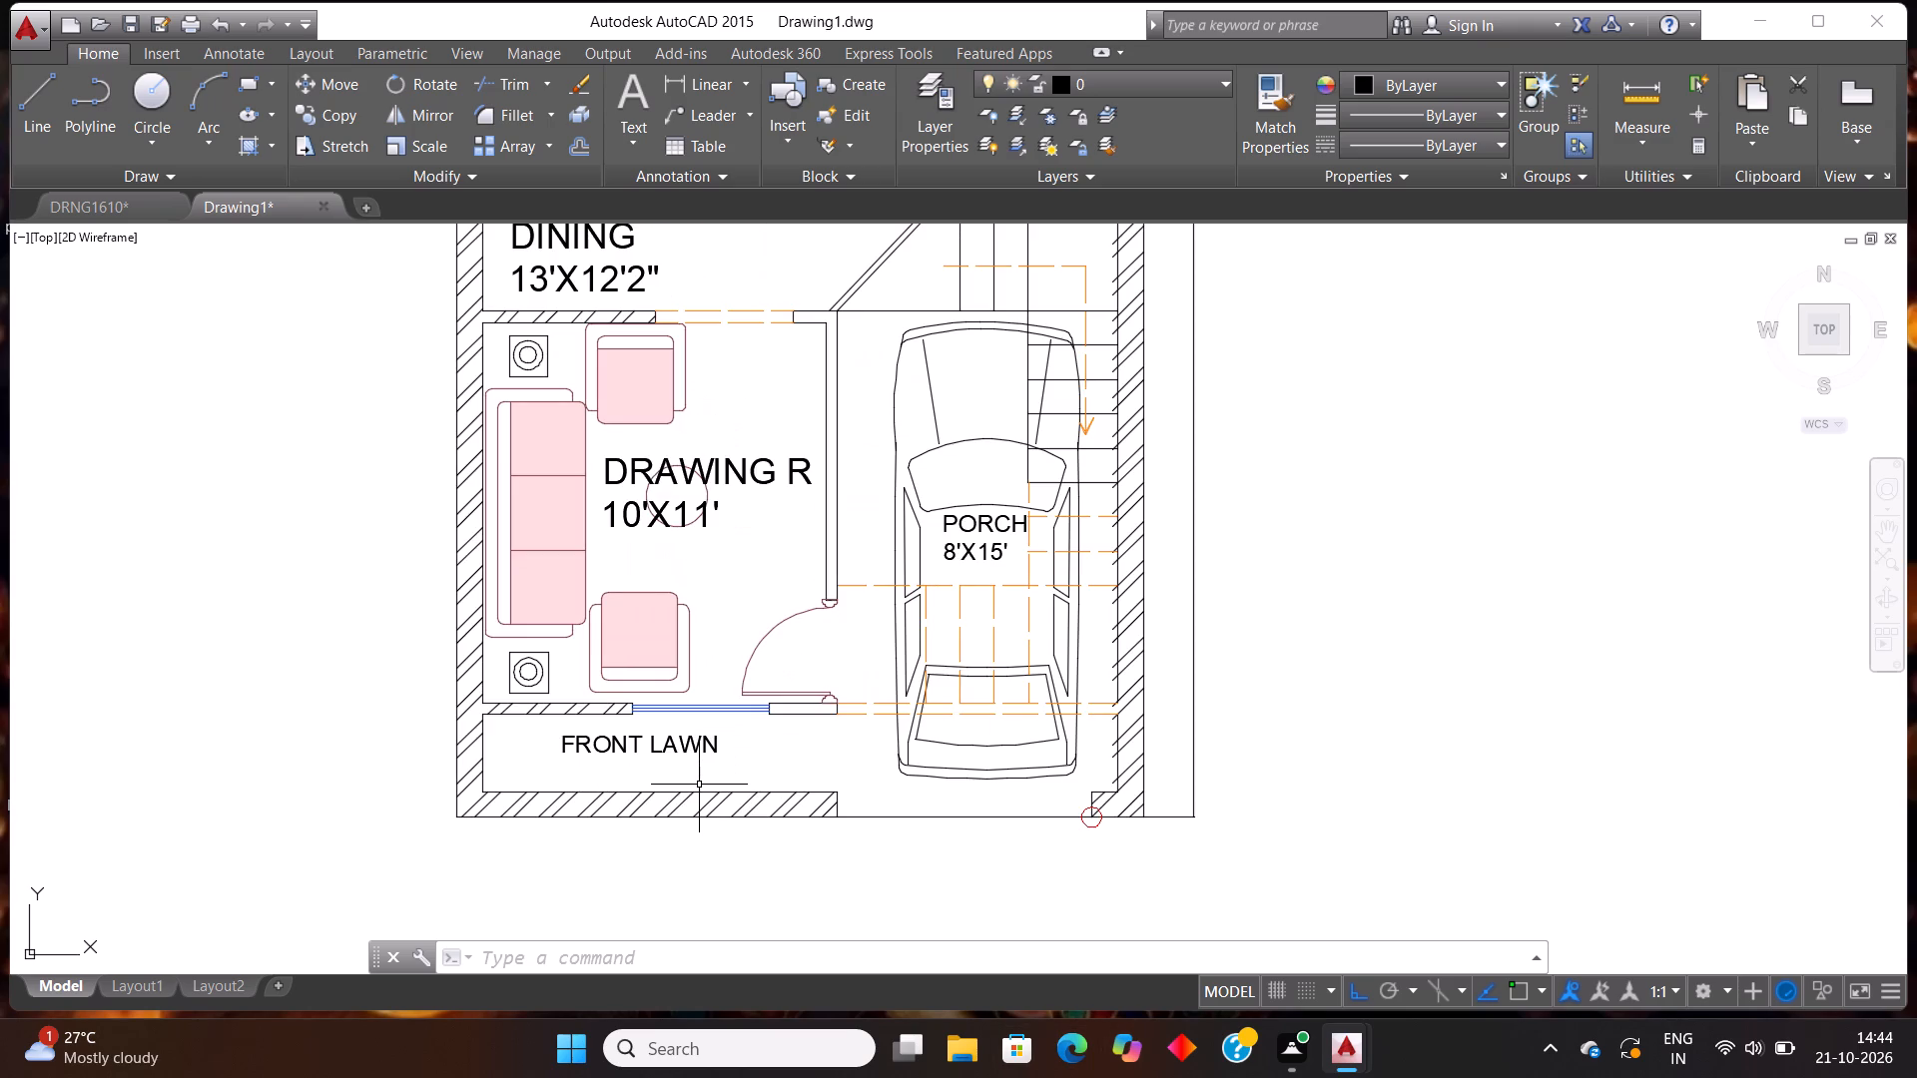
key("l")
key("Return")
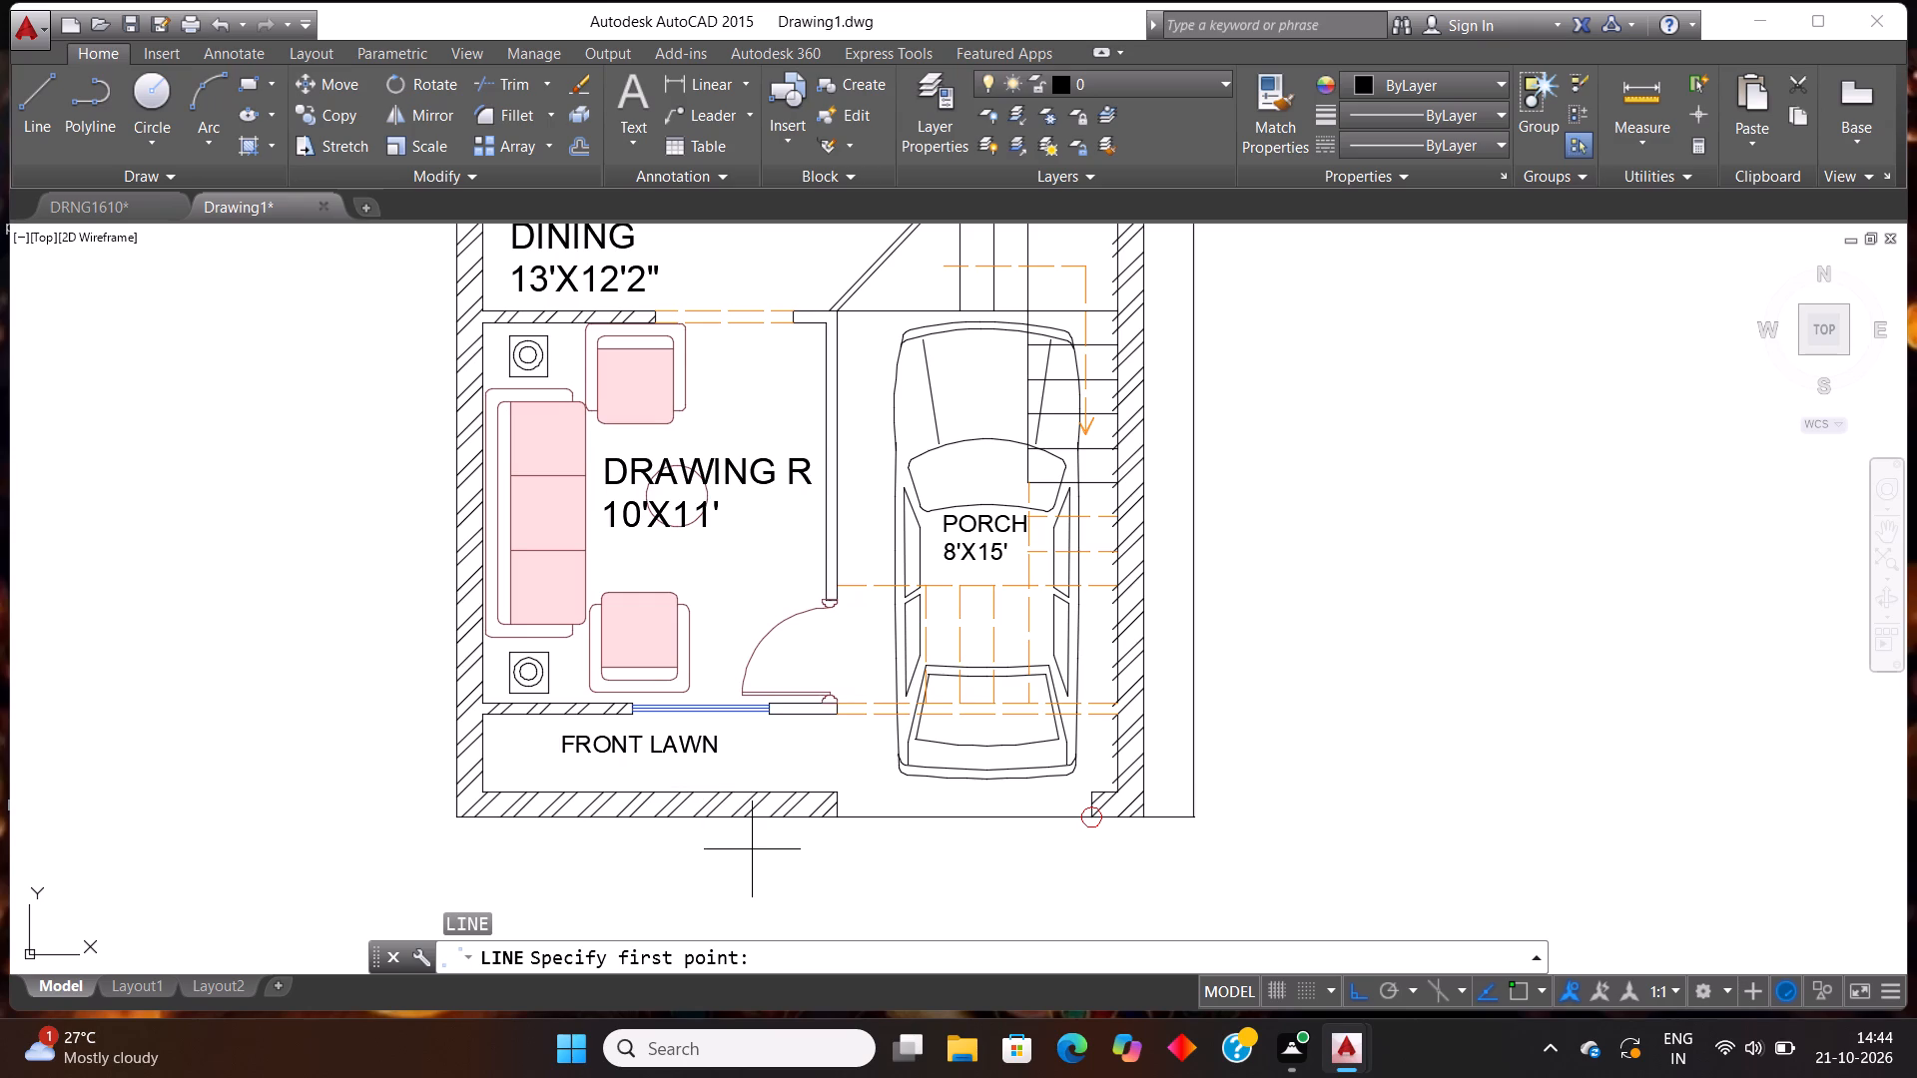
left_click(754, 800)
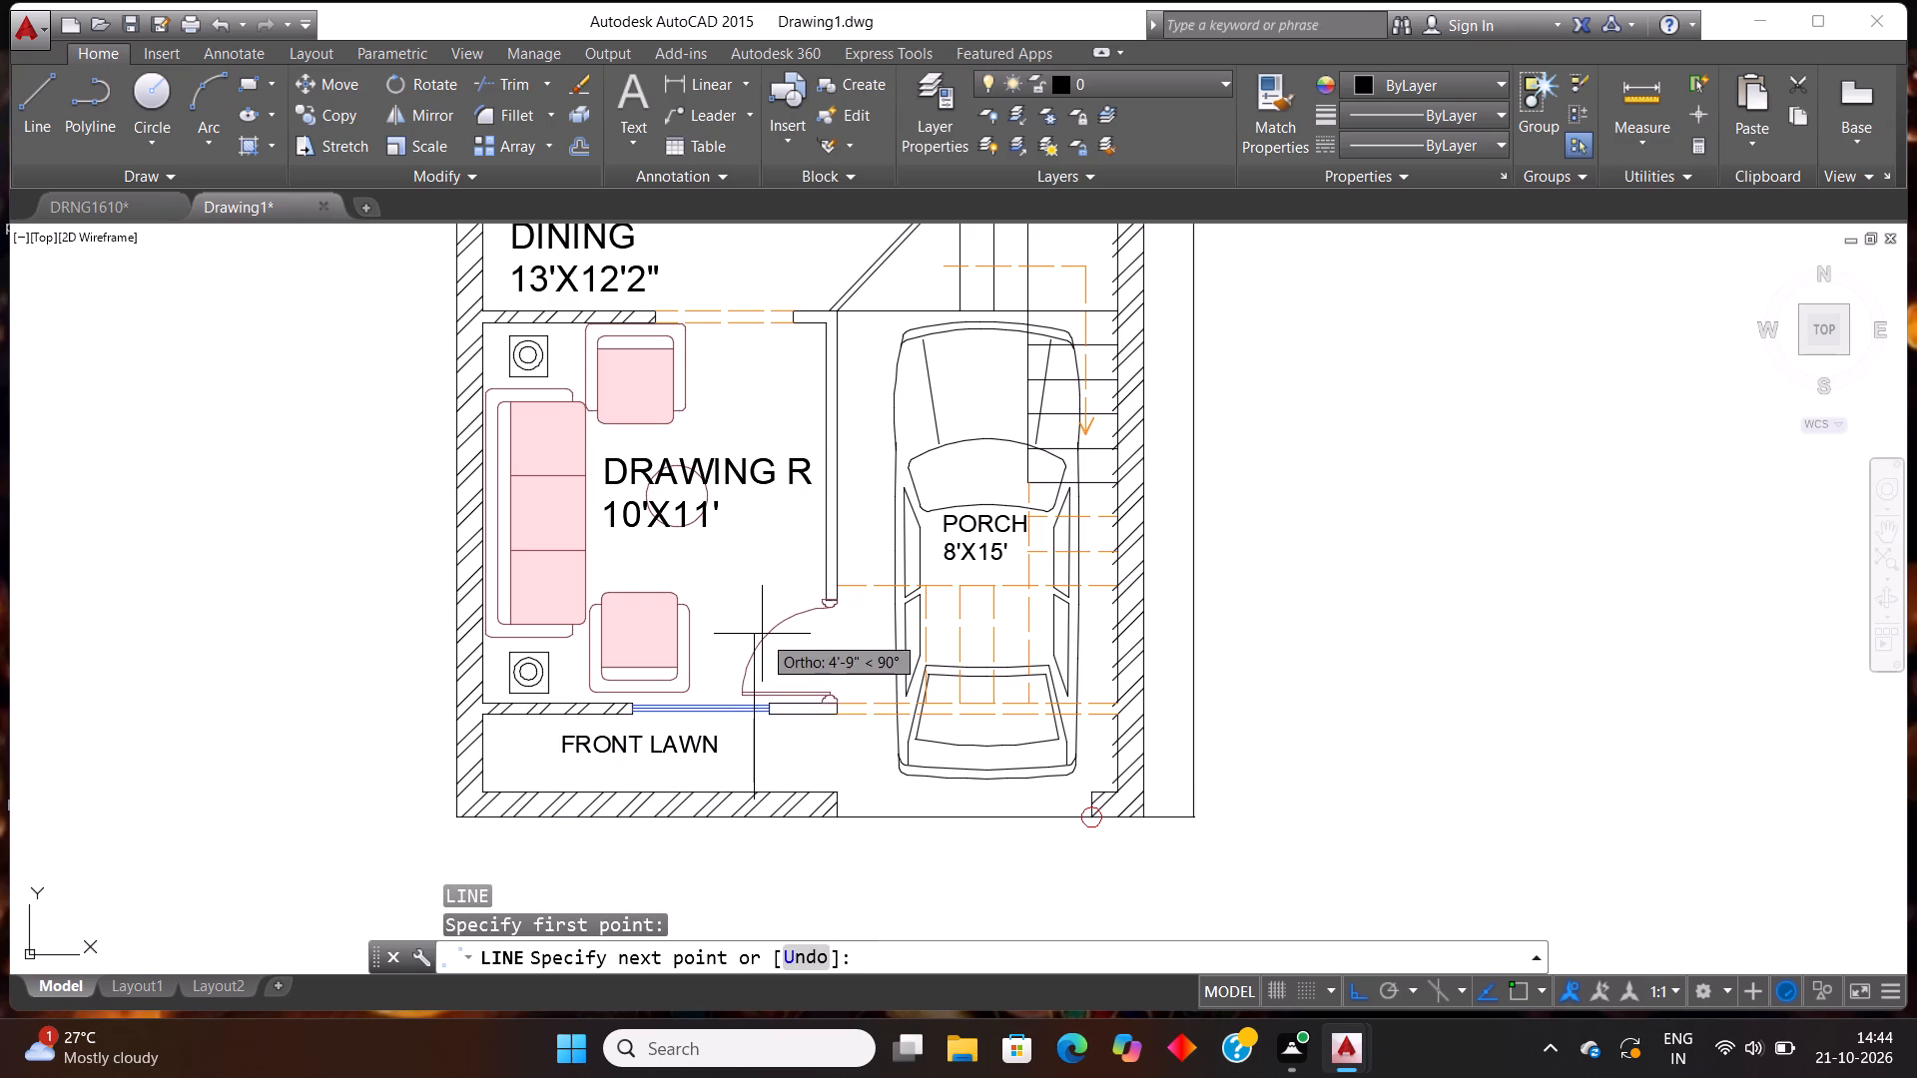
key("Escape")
Draw a vertical line crossing the front lawn strip and its front wall, between the FRONT LAWN label and the porch, to close the lawn area.
key("l")
key("Return")
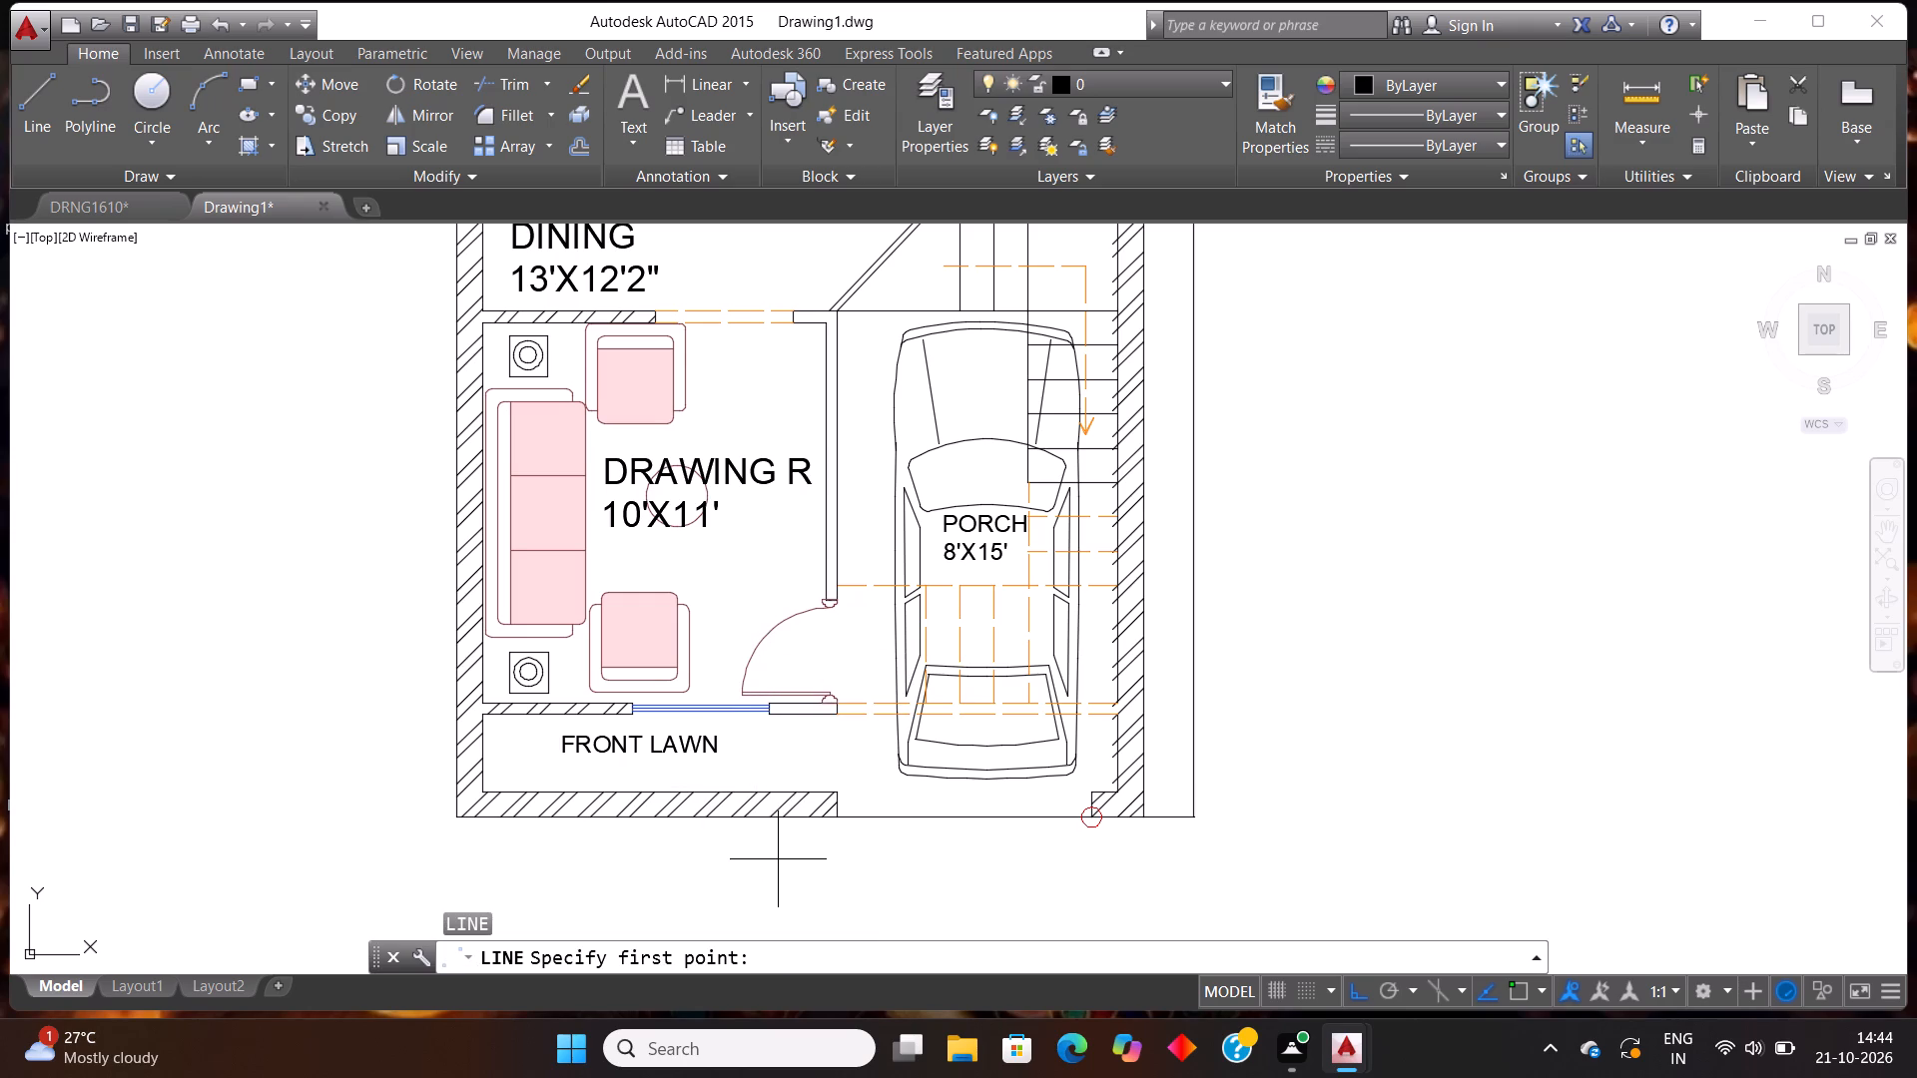
left_click(778, 859)
left_click(779, 550)
key("Escape")
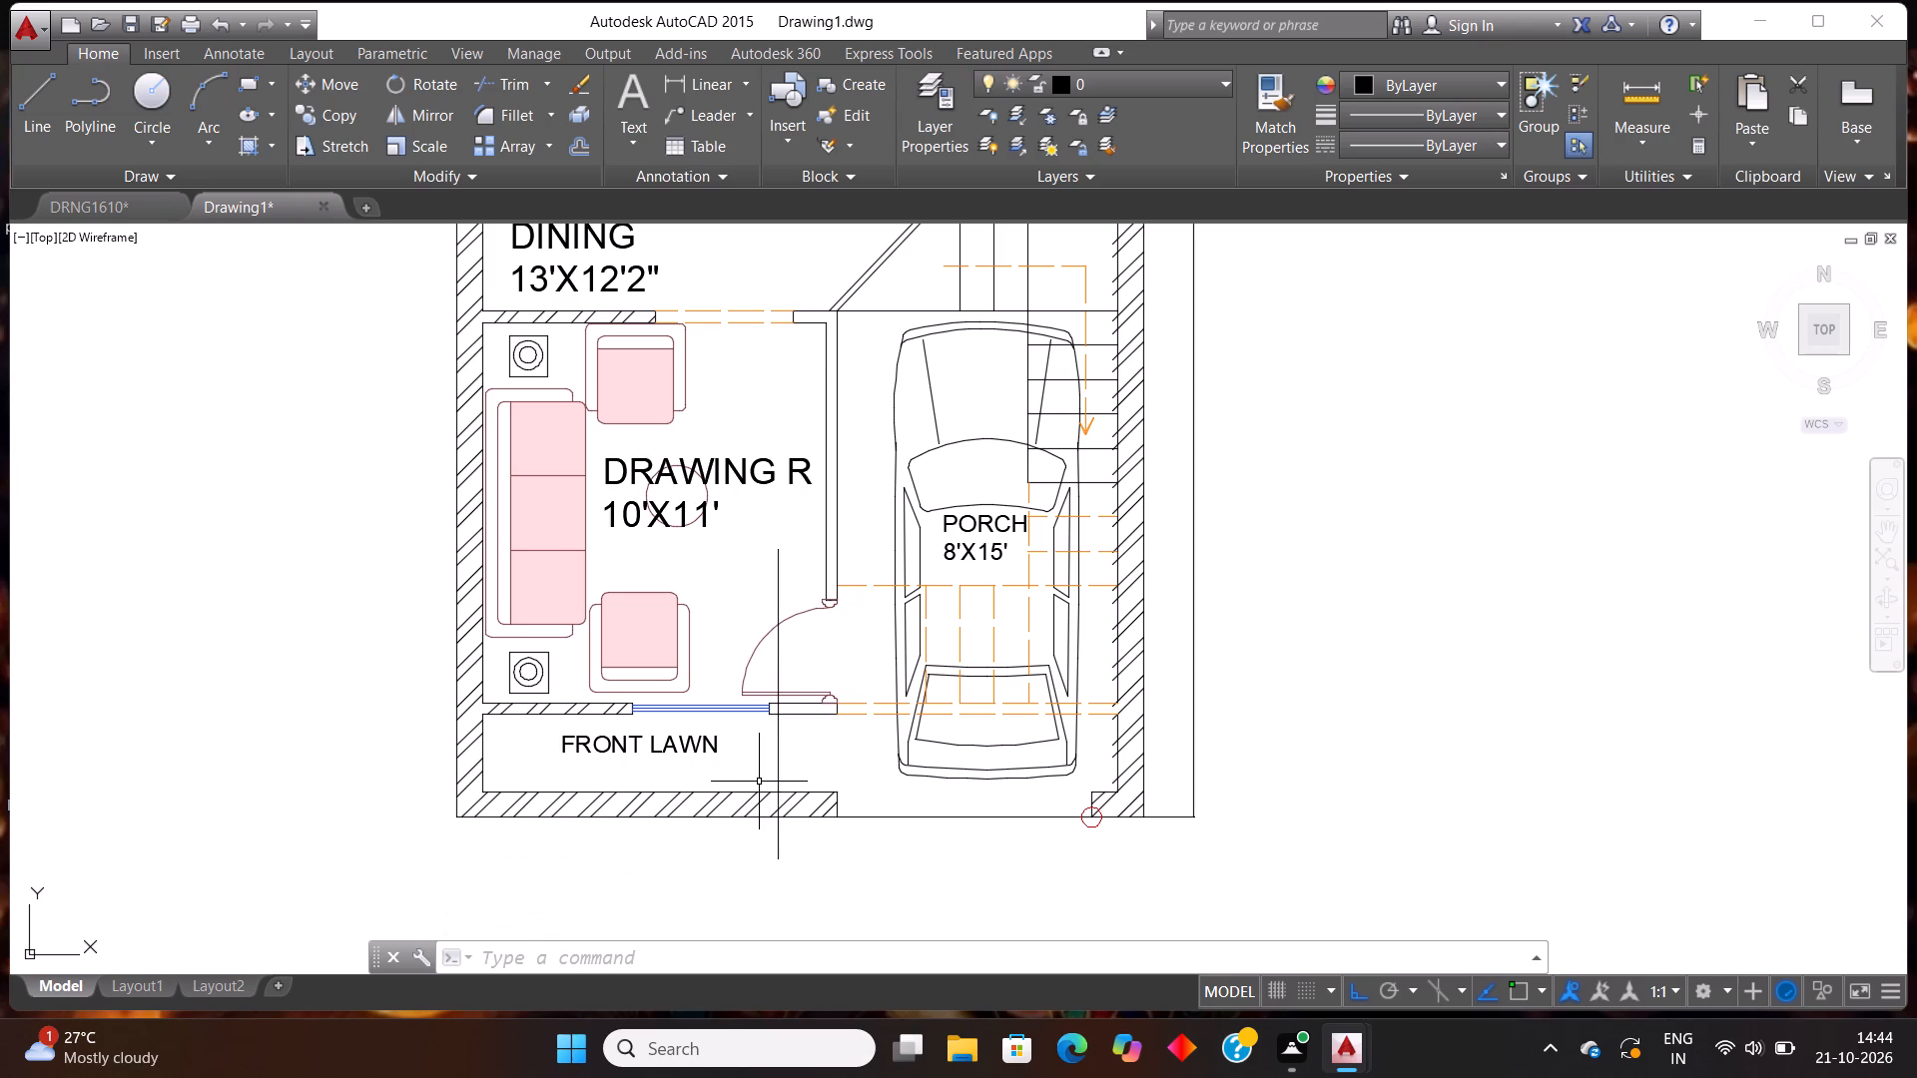
Hatch the enclosed front lawn area around its label with the CROSS pattern.
key("h")
key("Return")
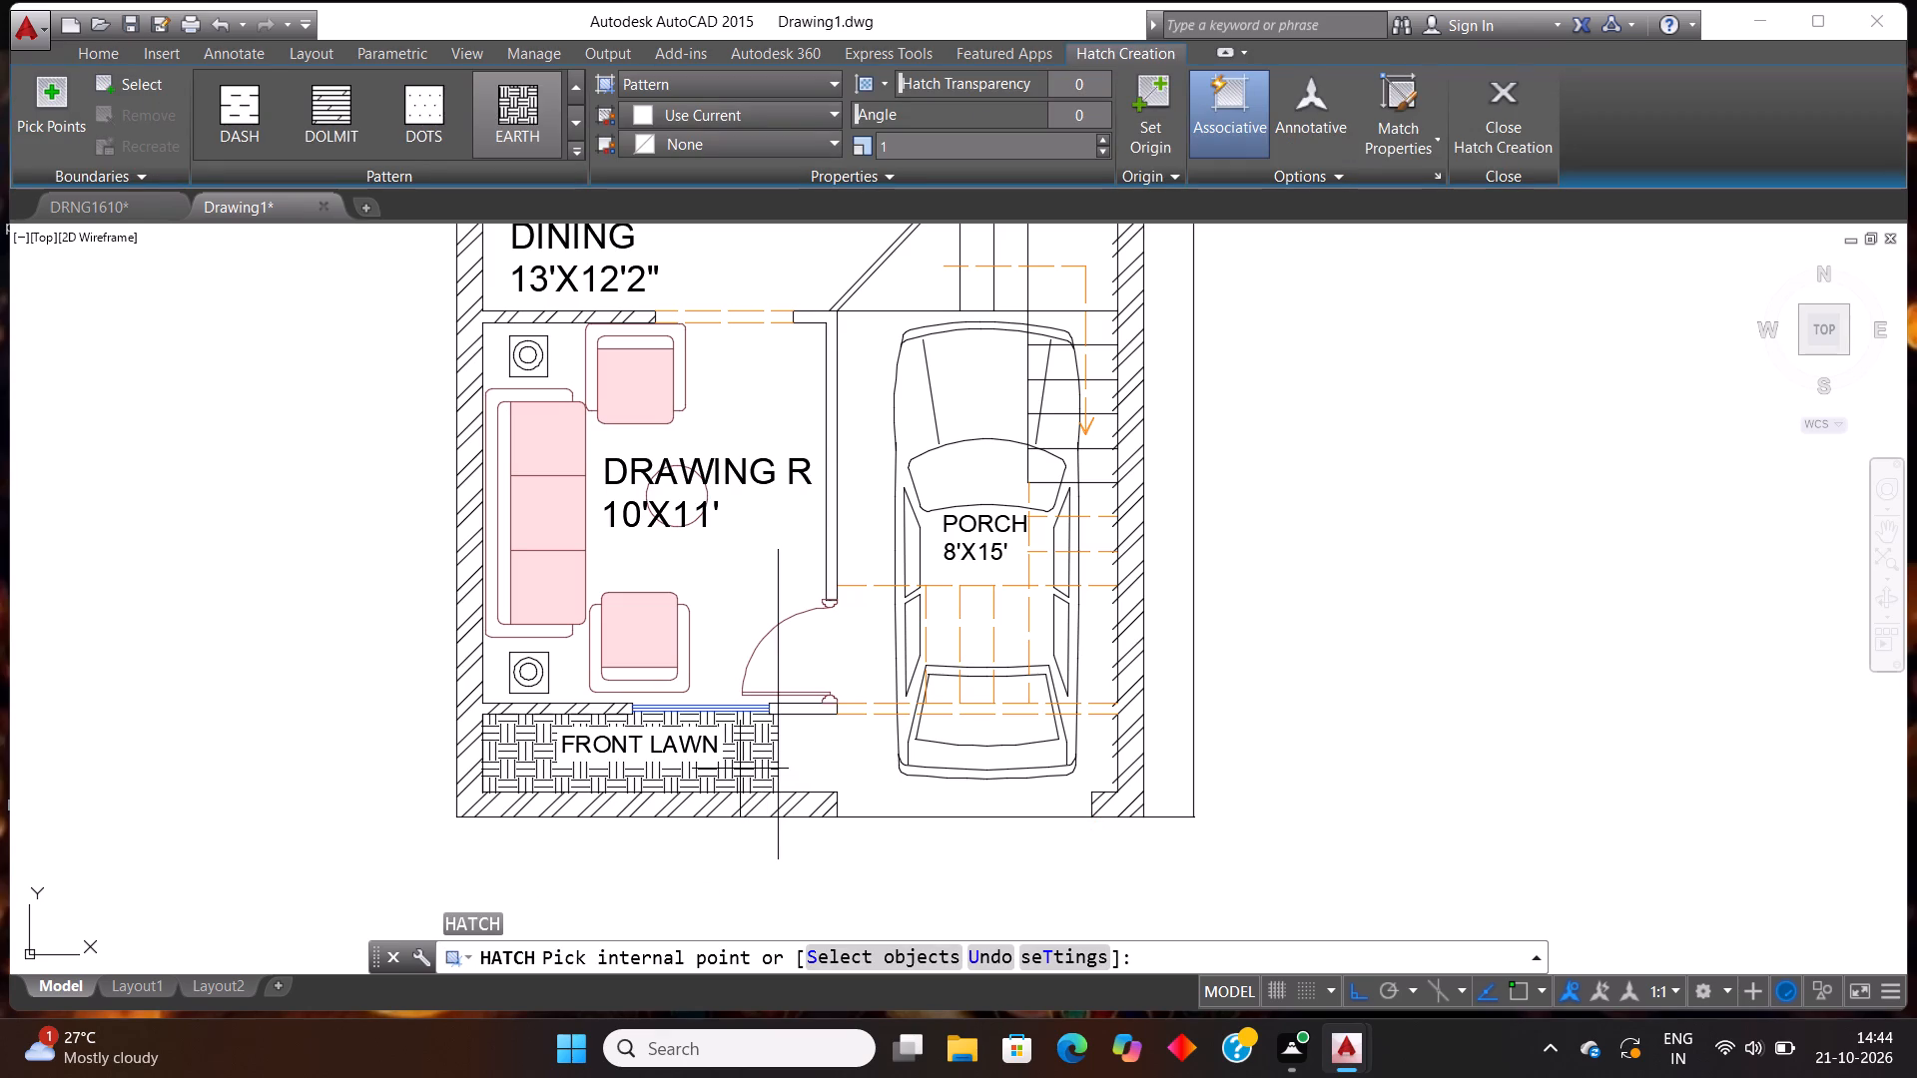
left_click(434, 122)
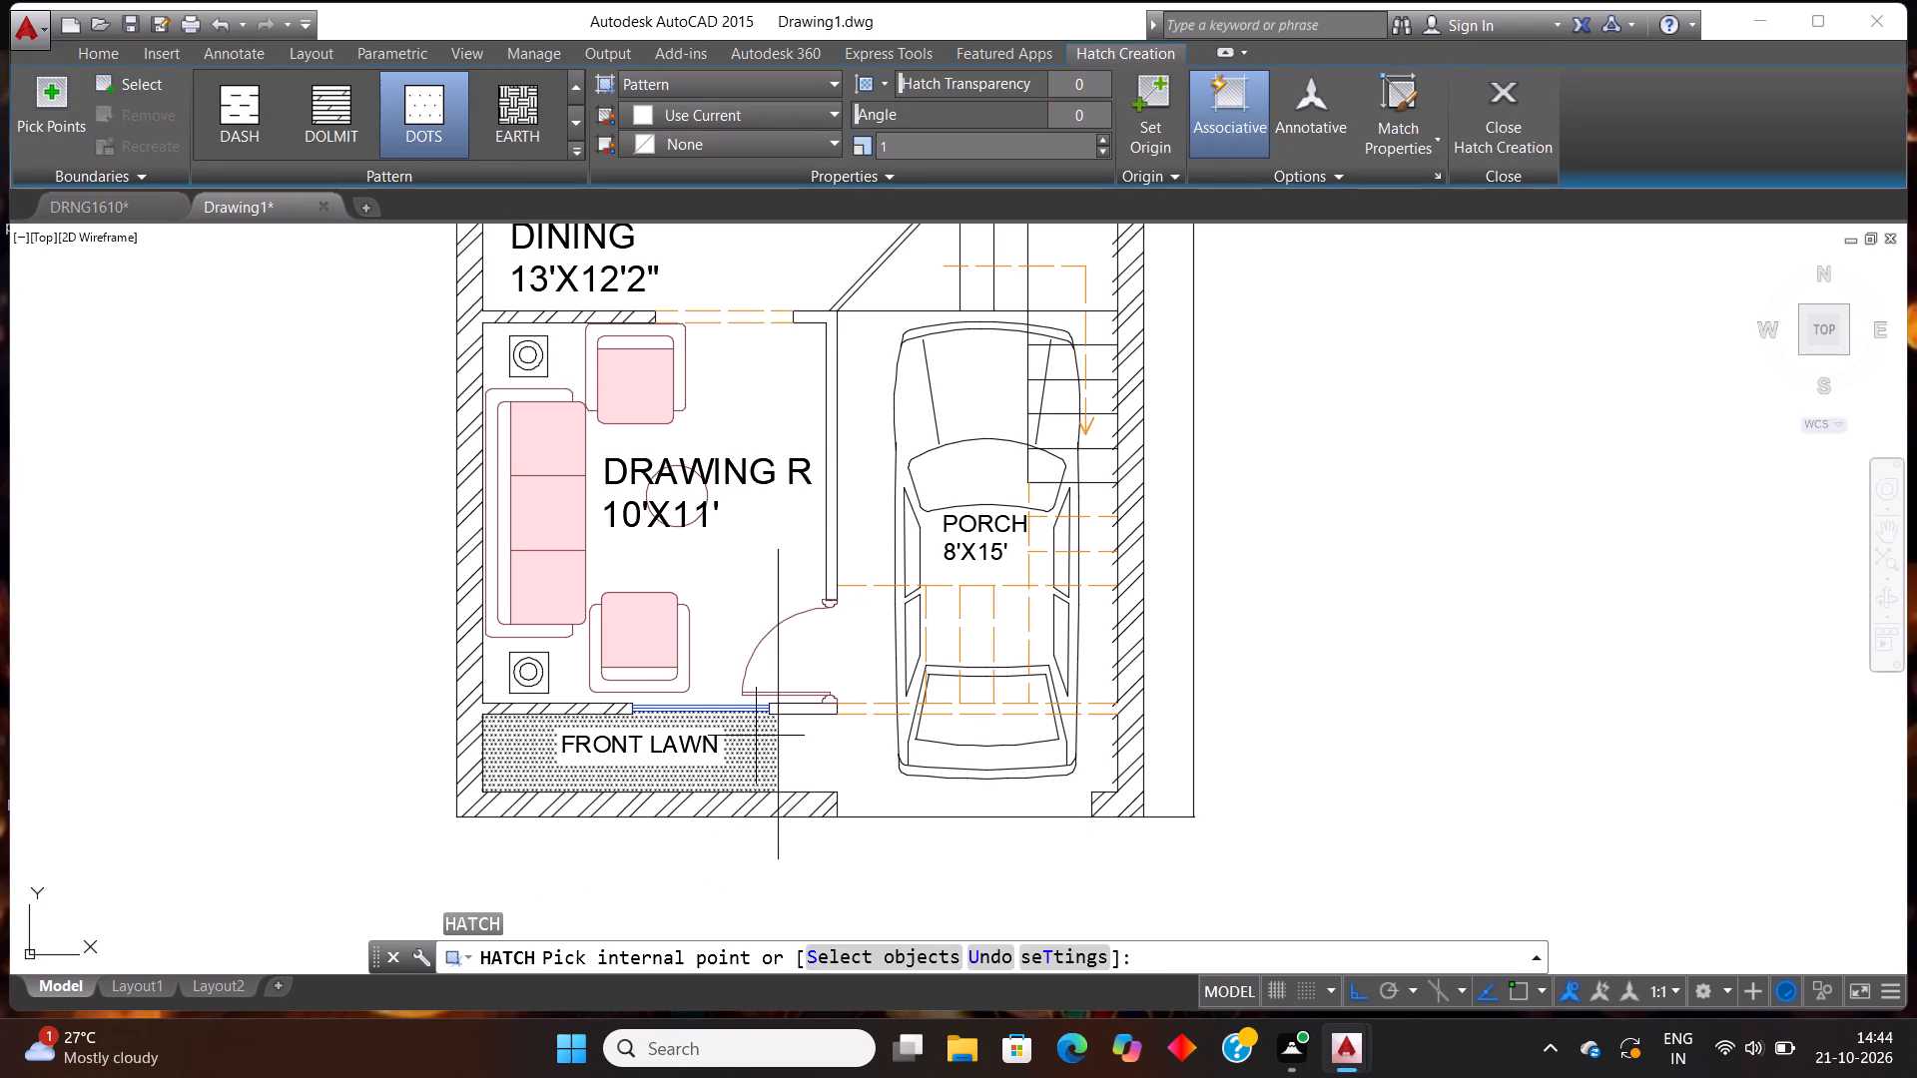
scroll(388, 108, "up", 2)
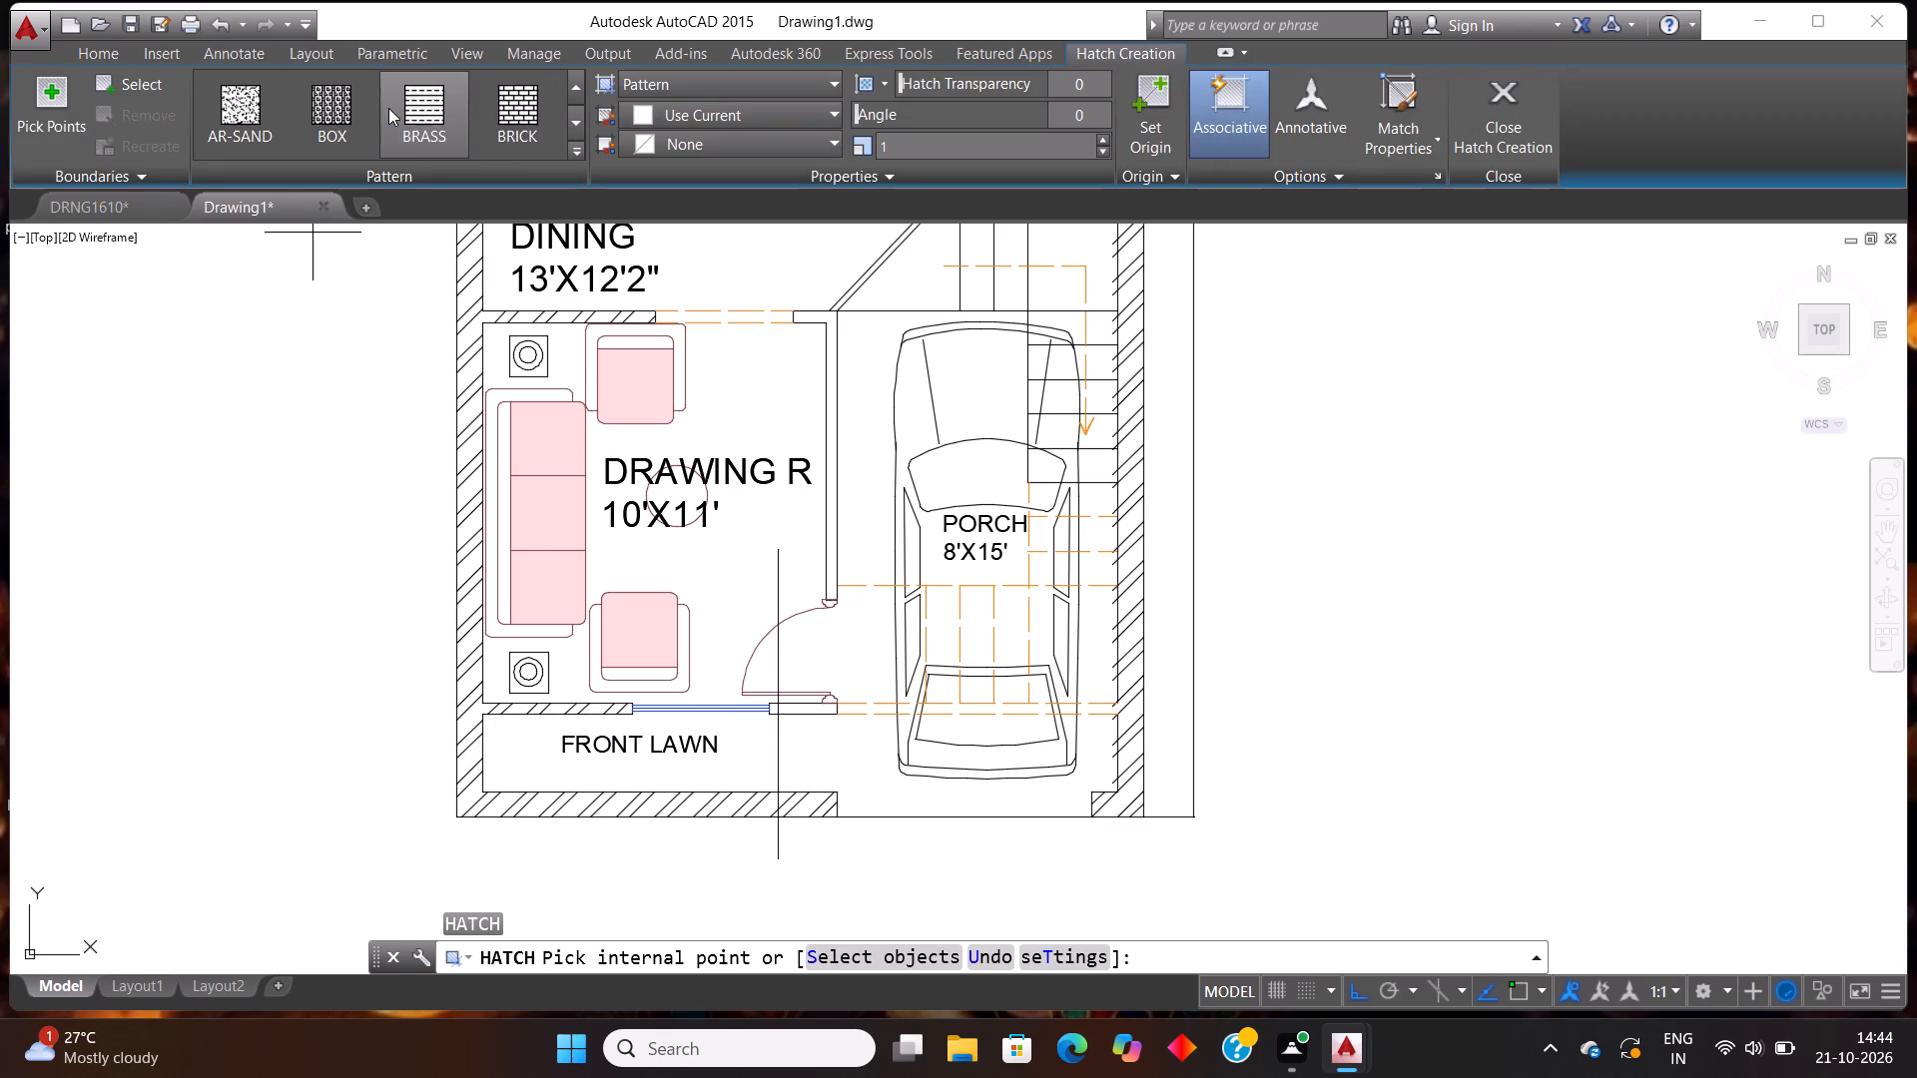
scroll(394, 119, "down", 1)
left_click(512, 101)
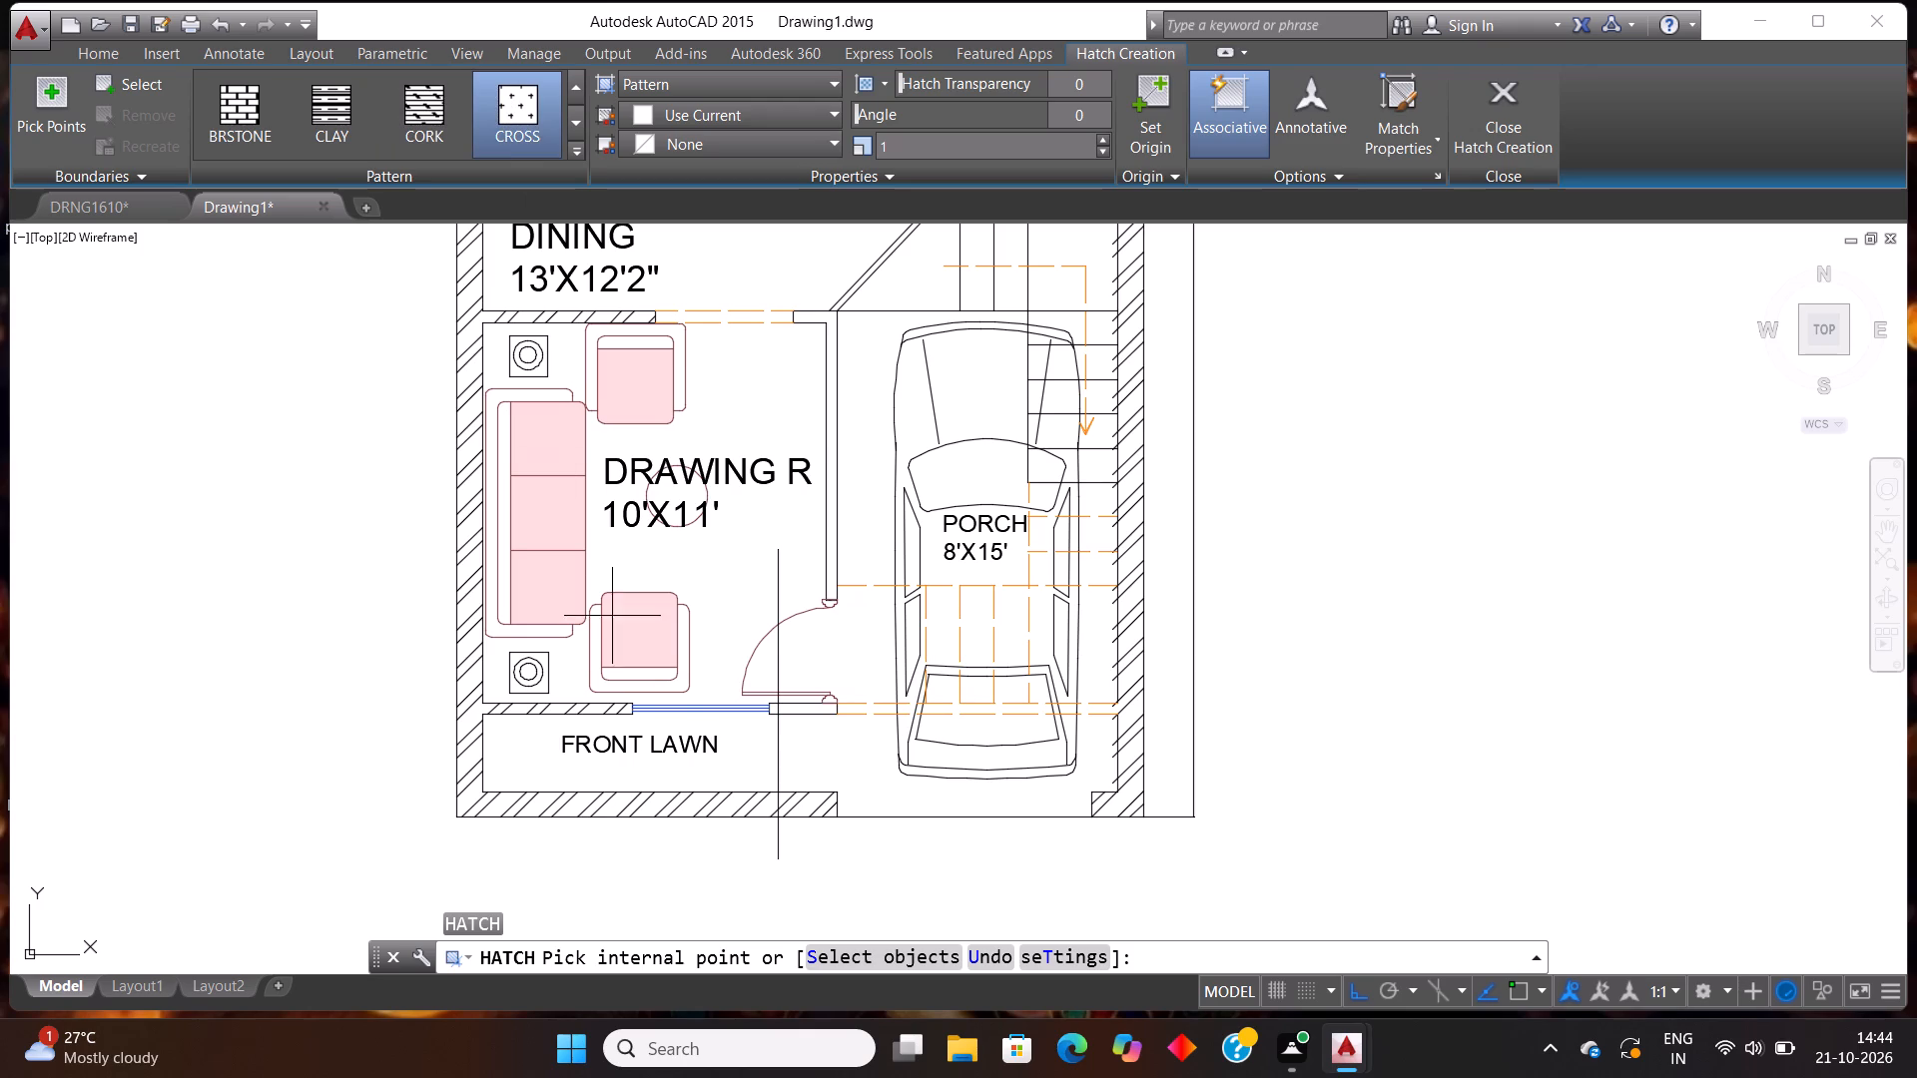
left_click(704, 781)
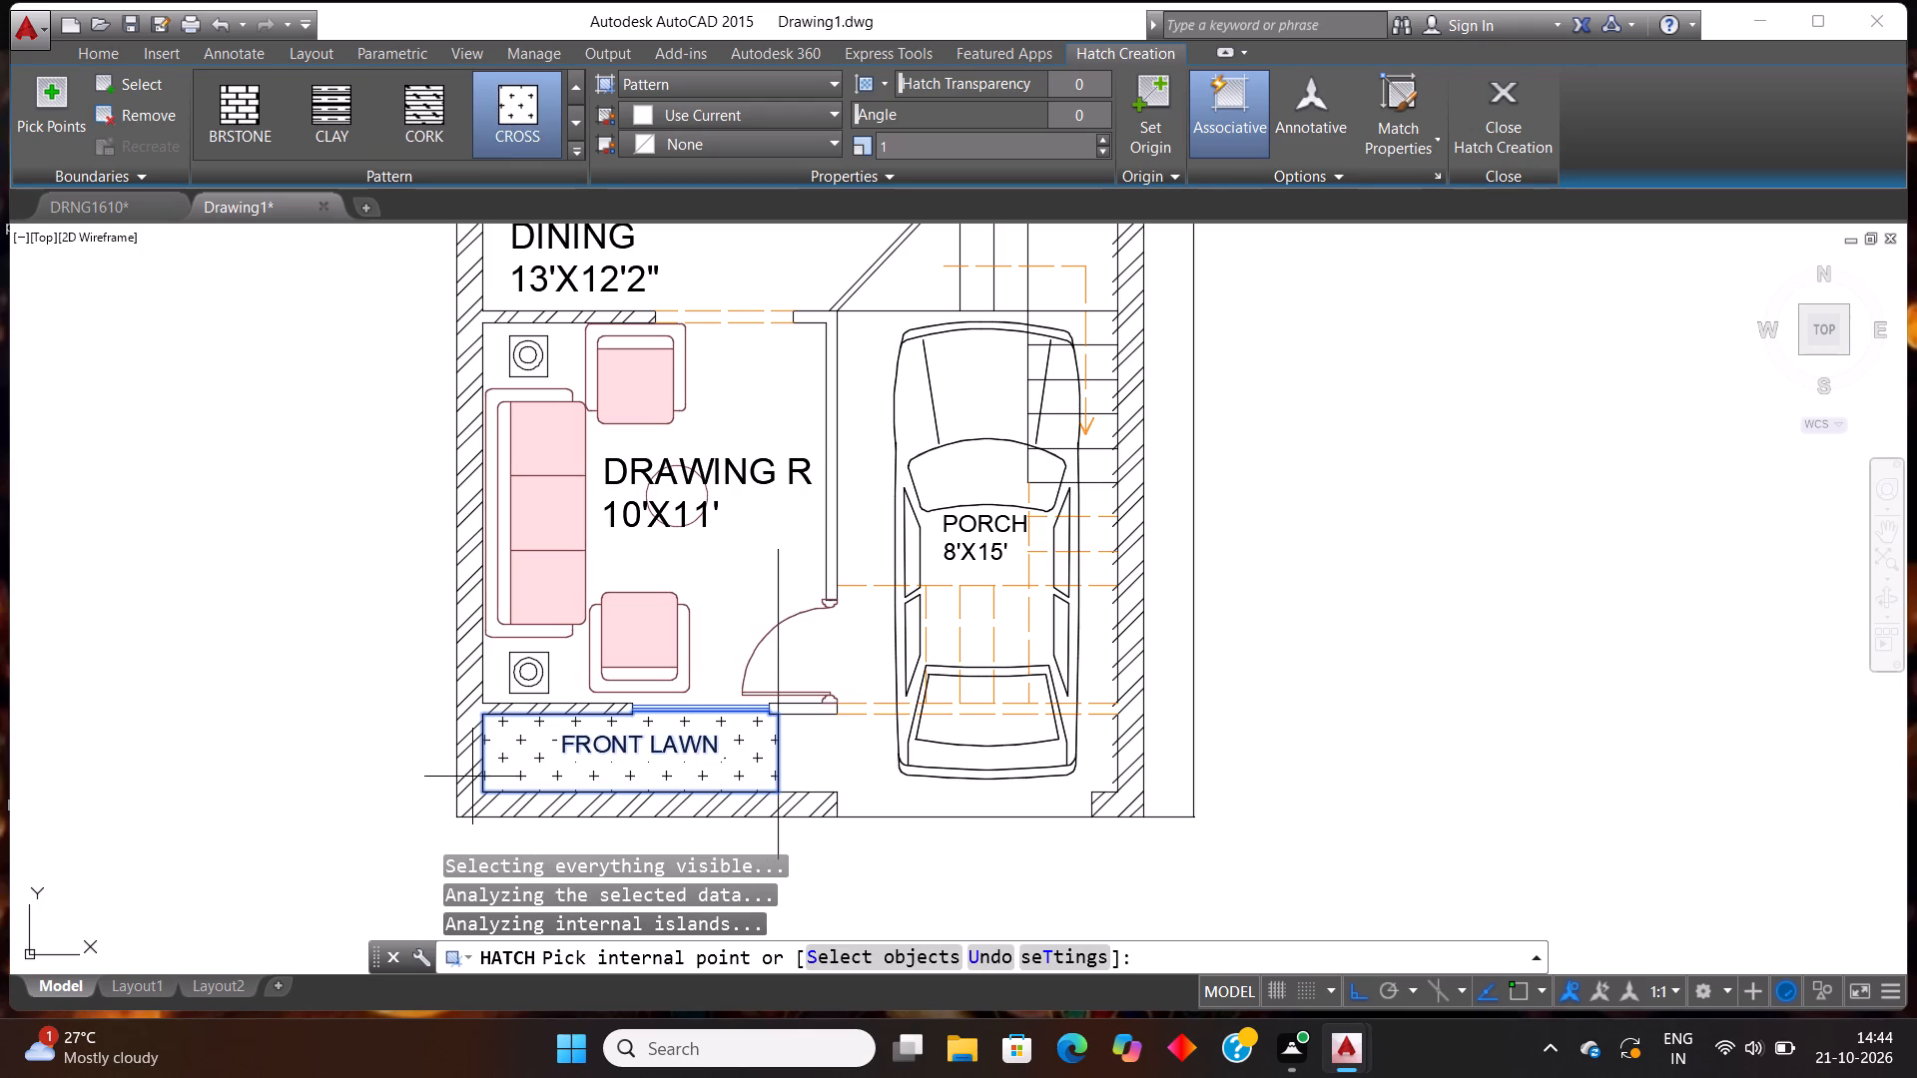
key("Escape")
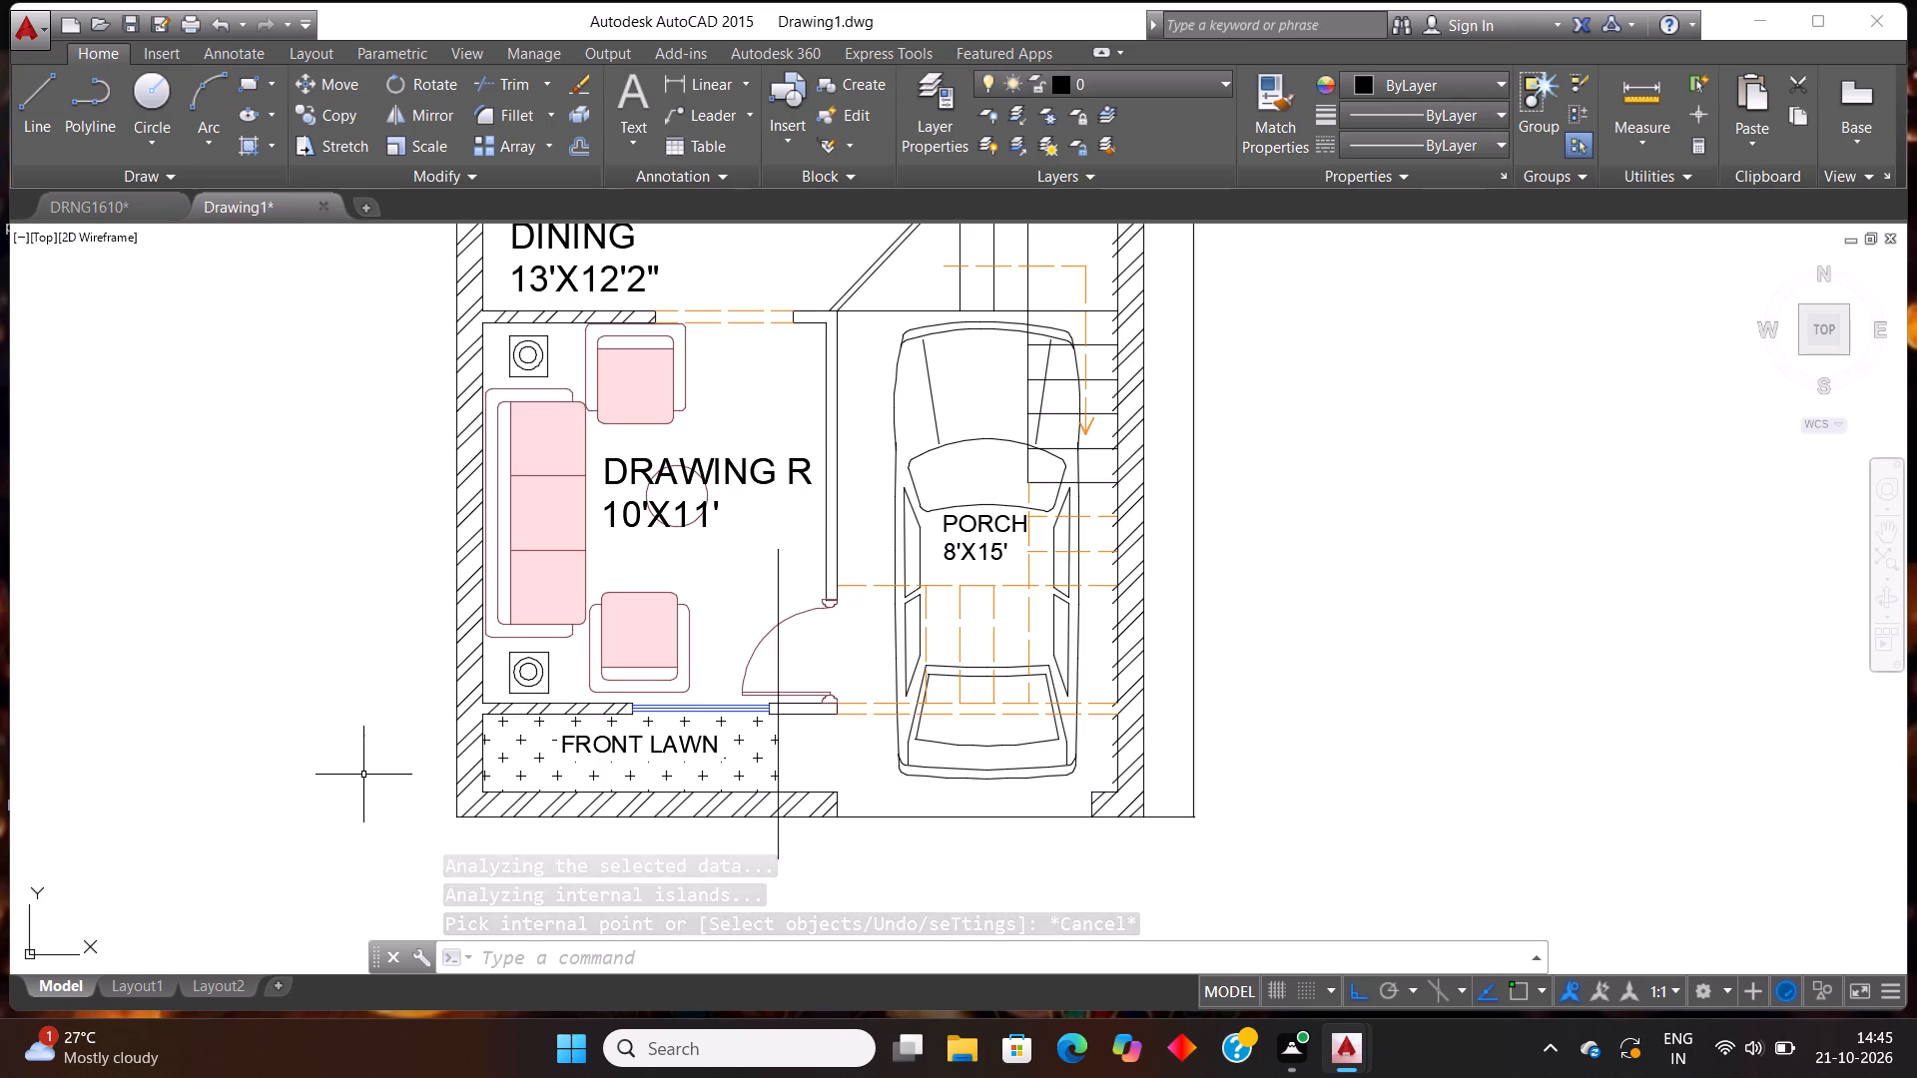
Add a SOLID hatch with transparency 60 over the cross-patterned front lawn area.
key("h")
key("Return")
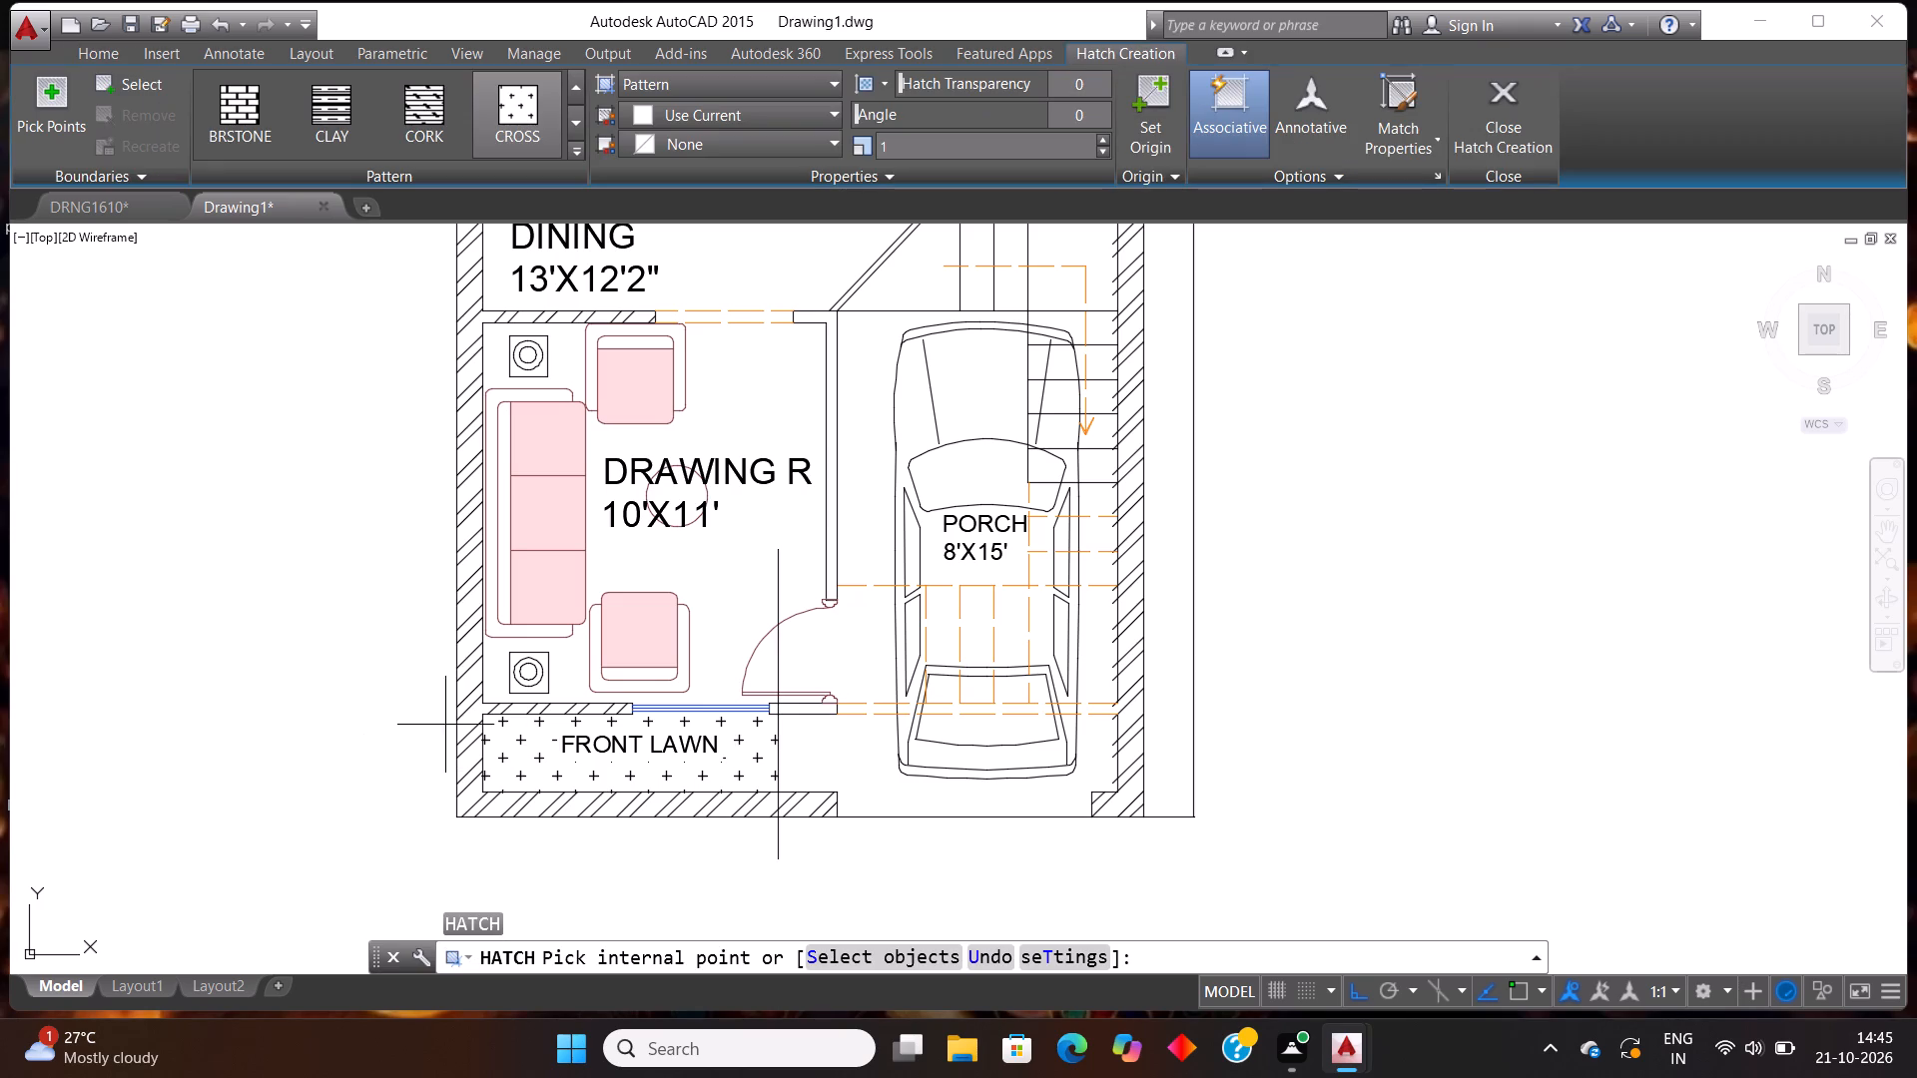
scroll(238, 134, "up", 6)
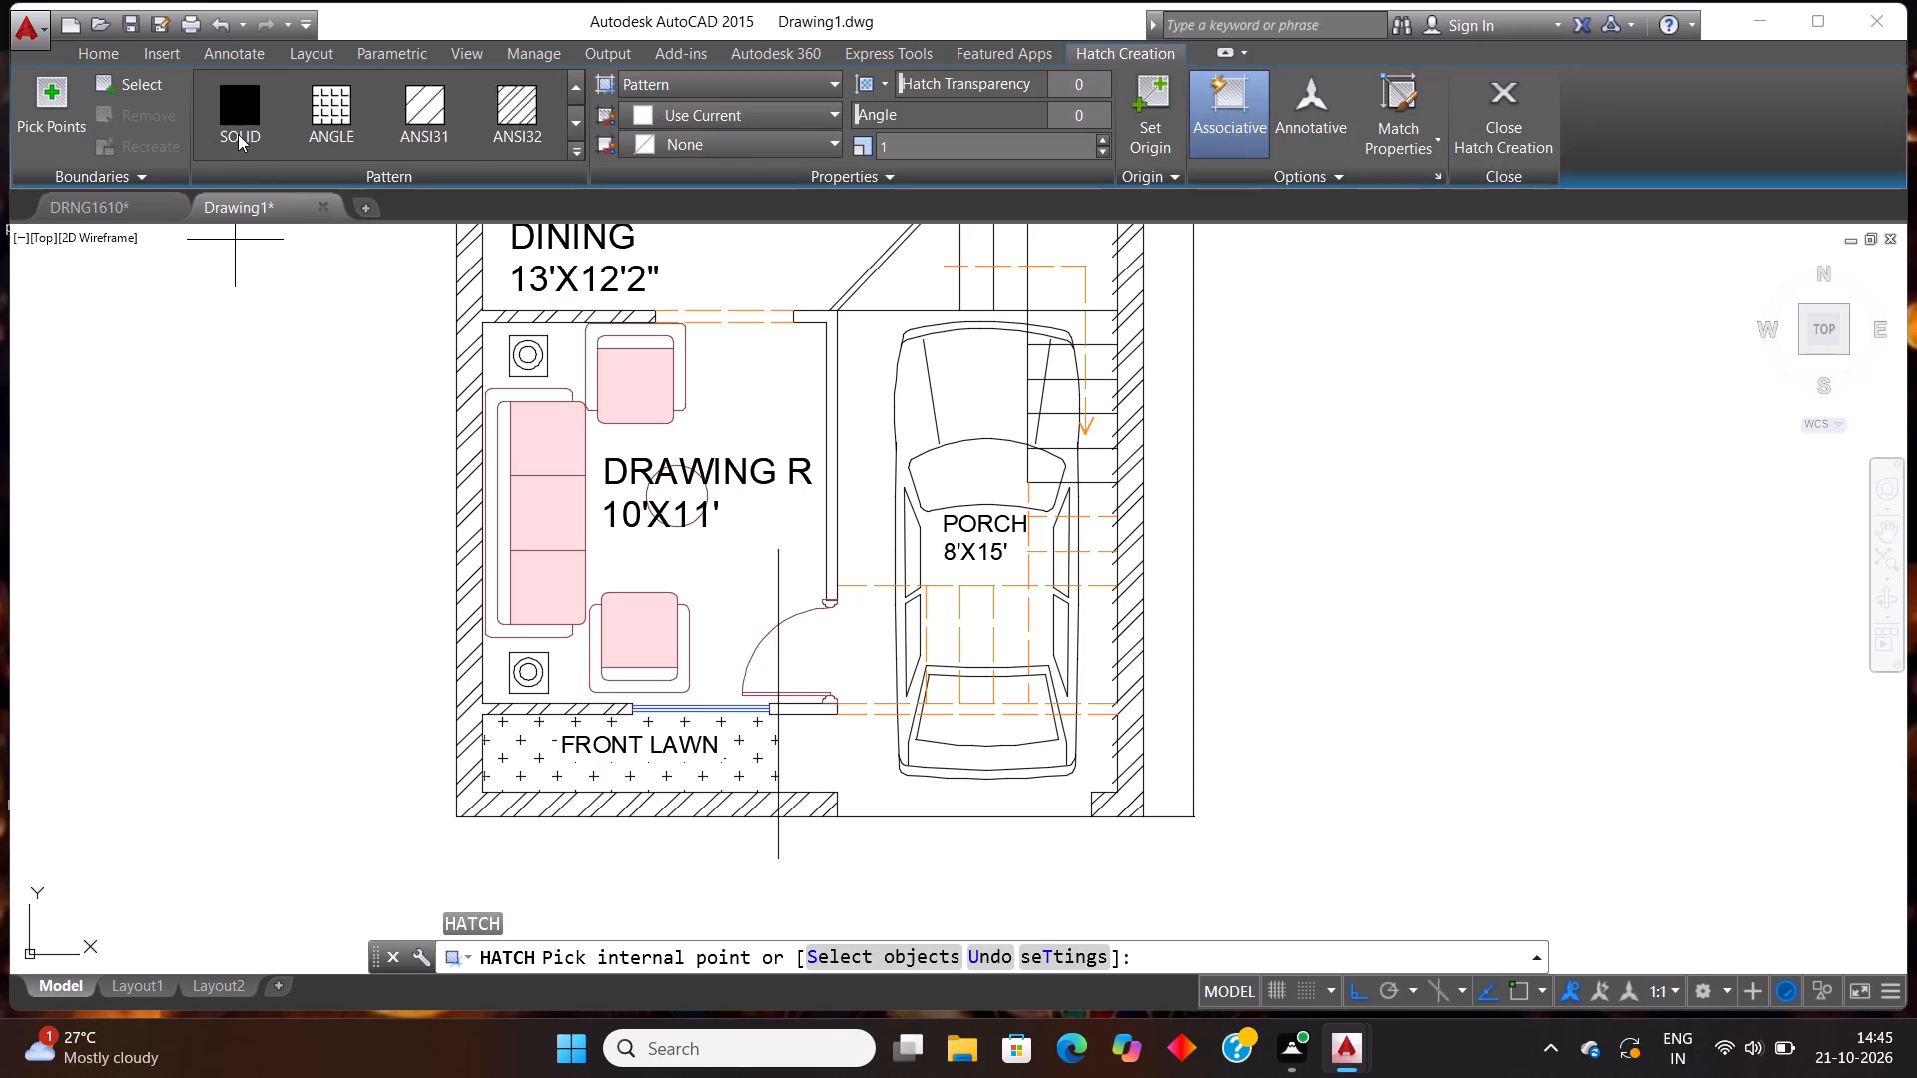
scroll(238, 134, "up", 1)
left_click(242, 123)
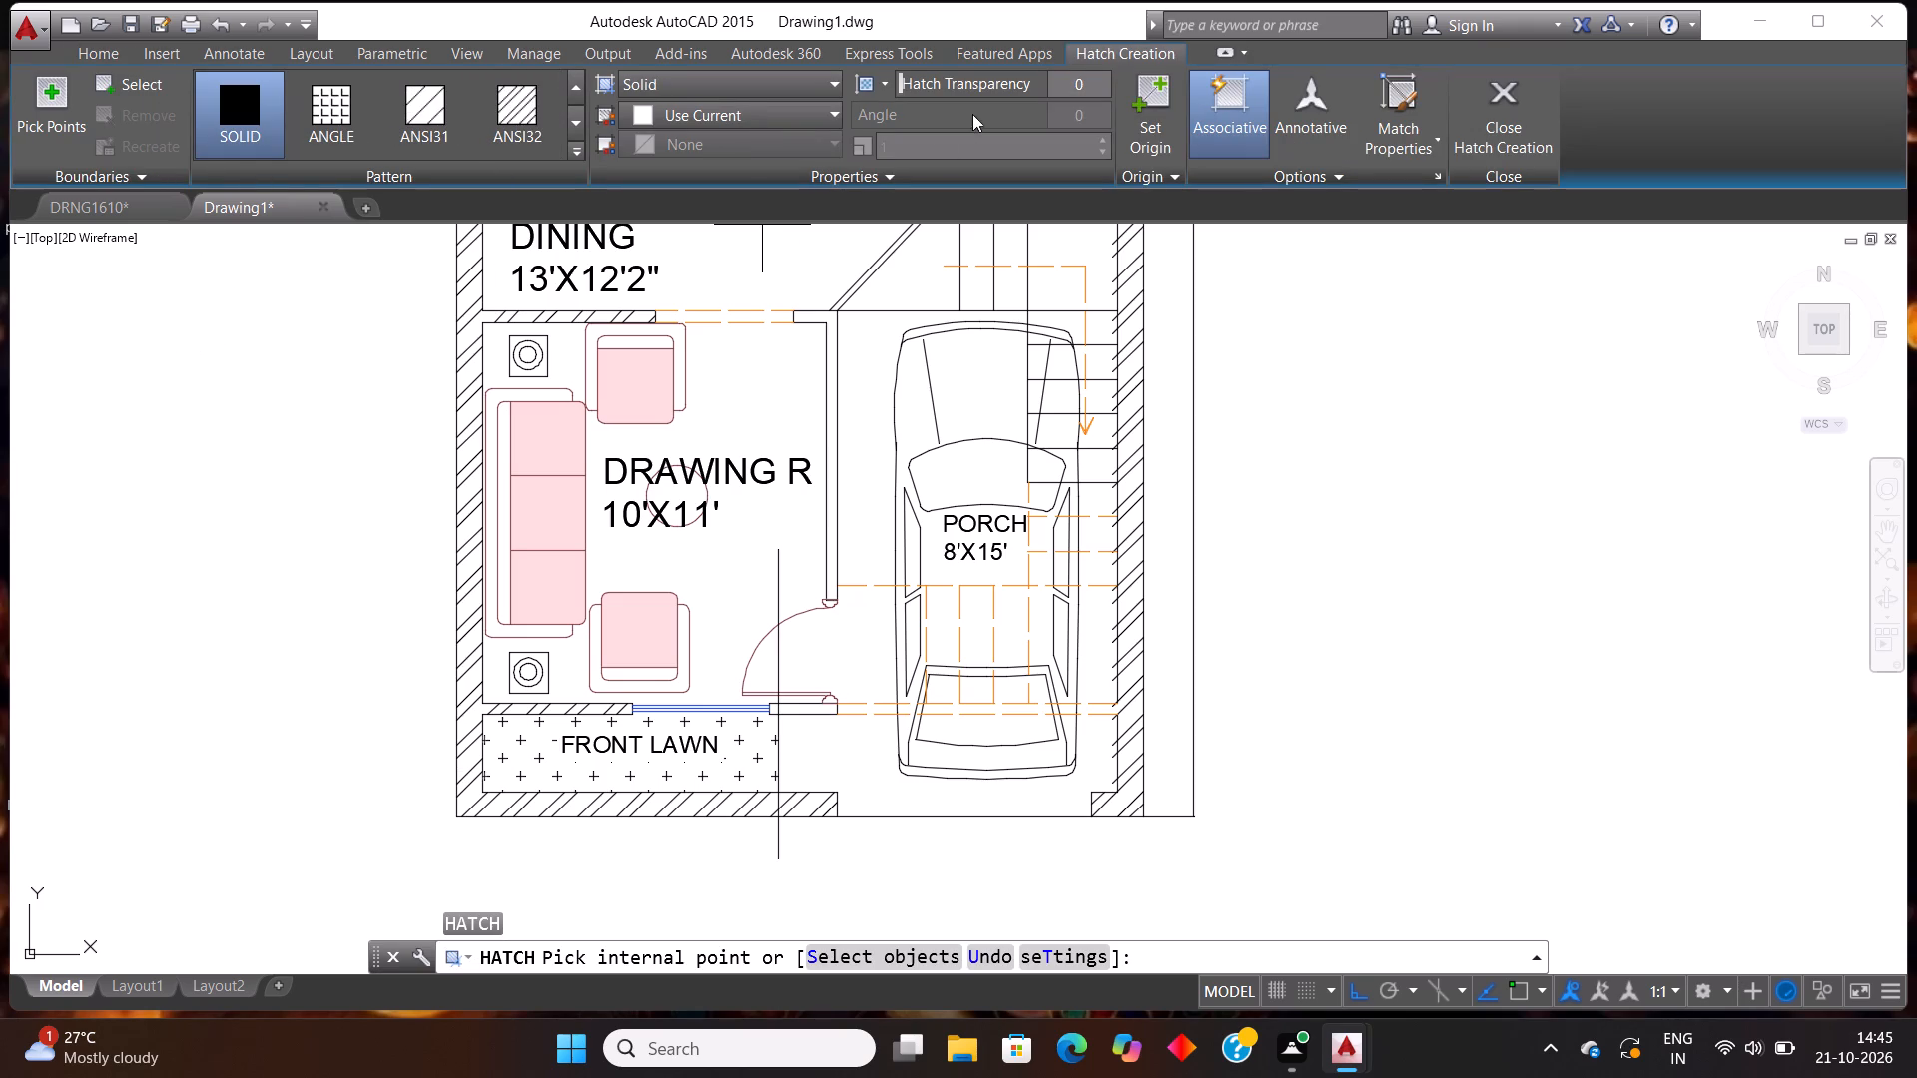
double_click(1088, 88)
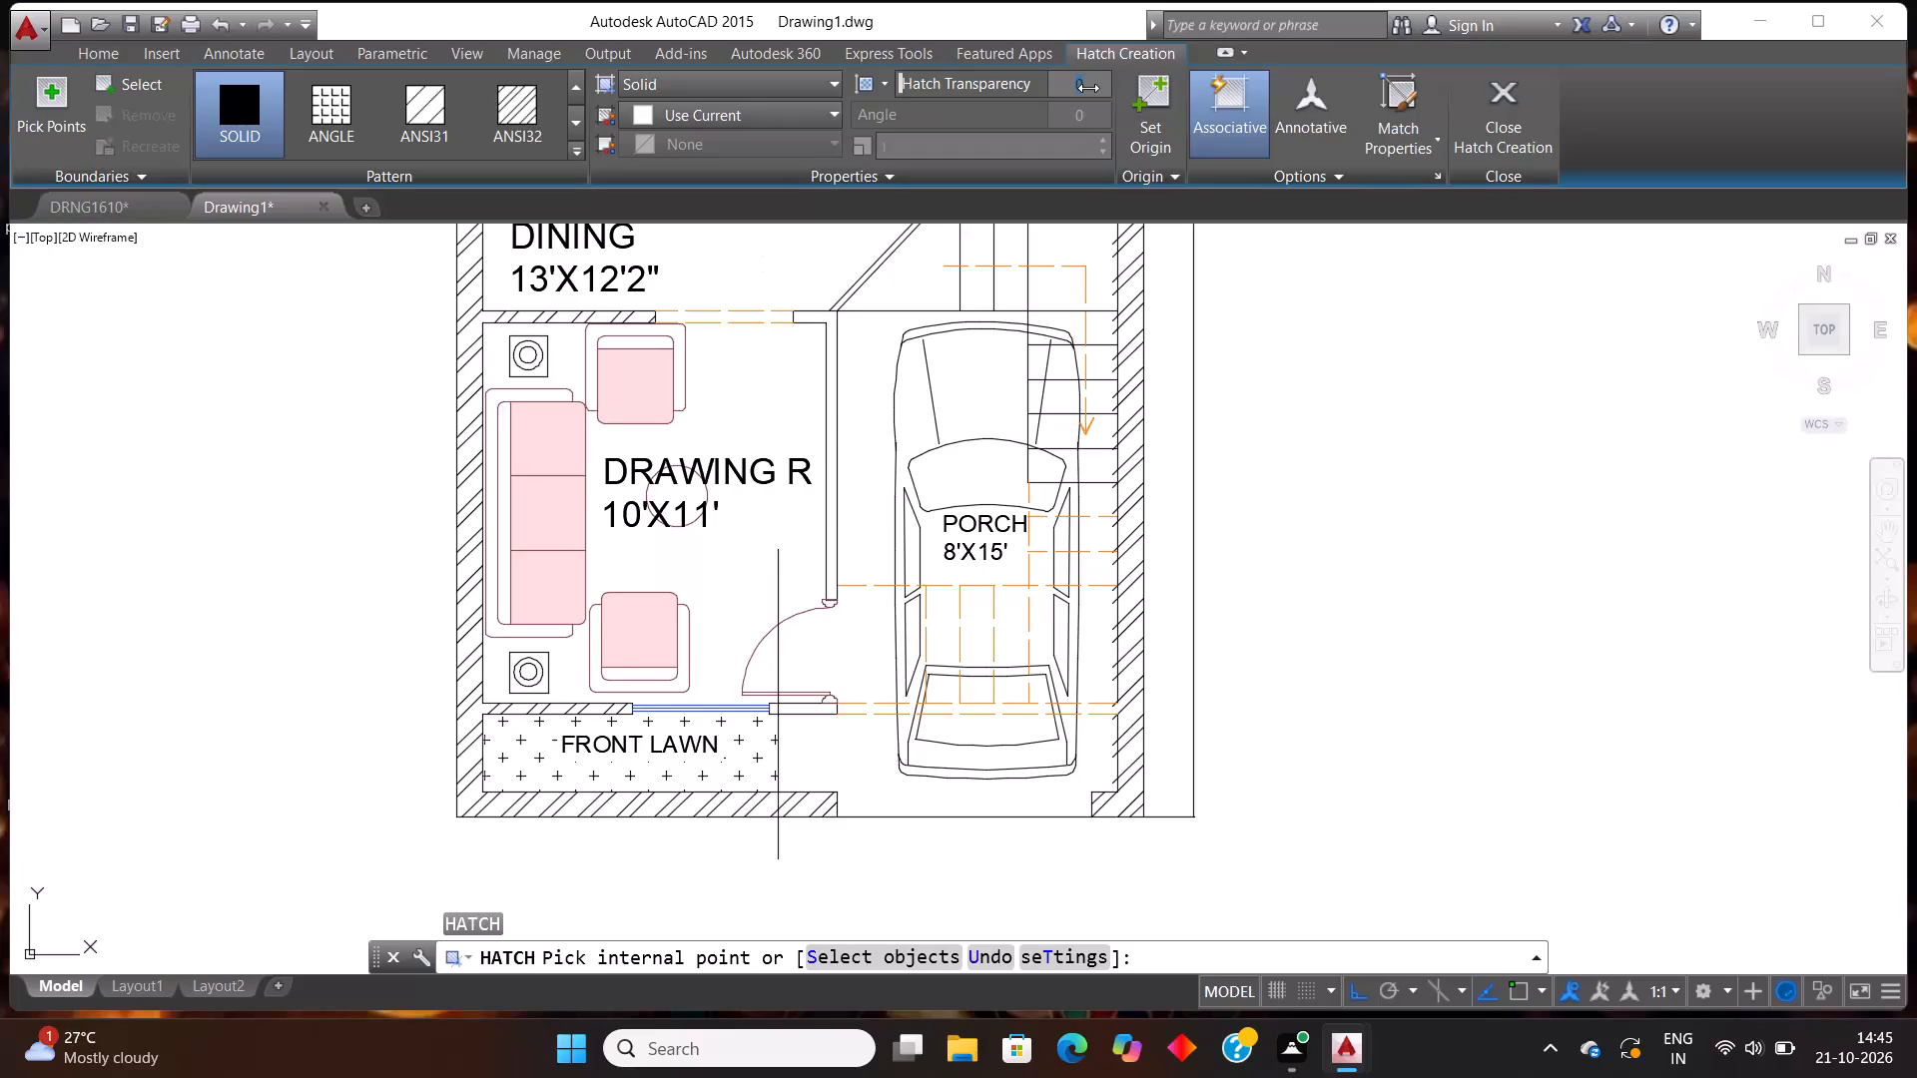
type("60")
key("Return")
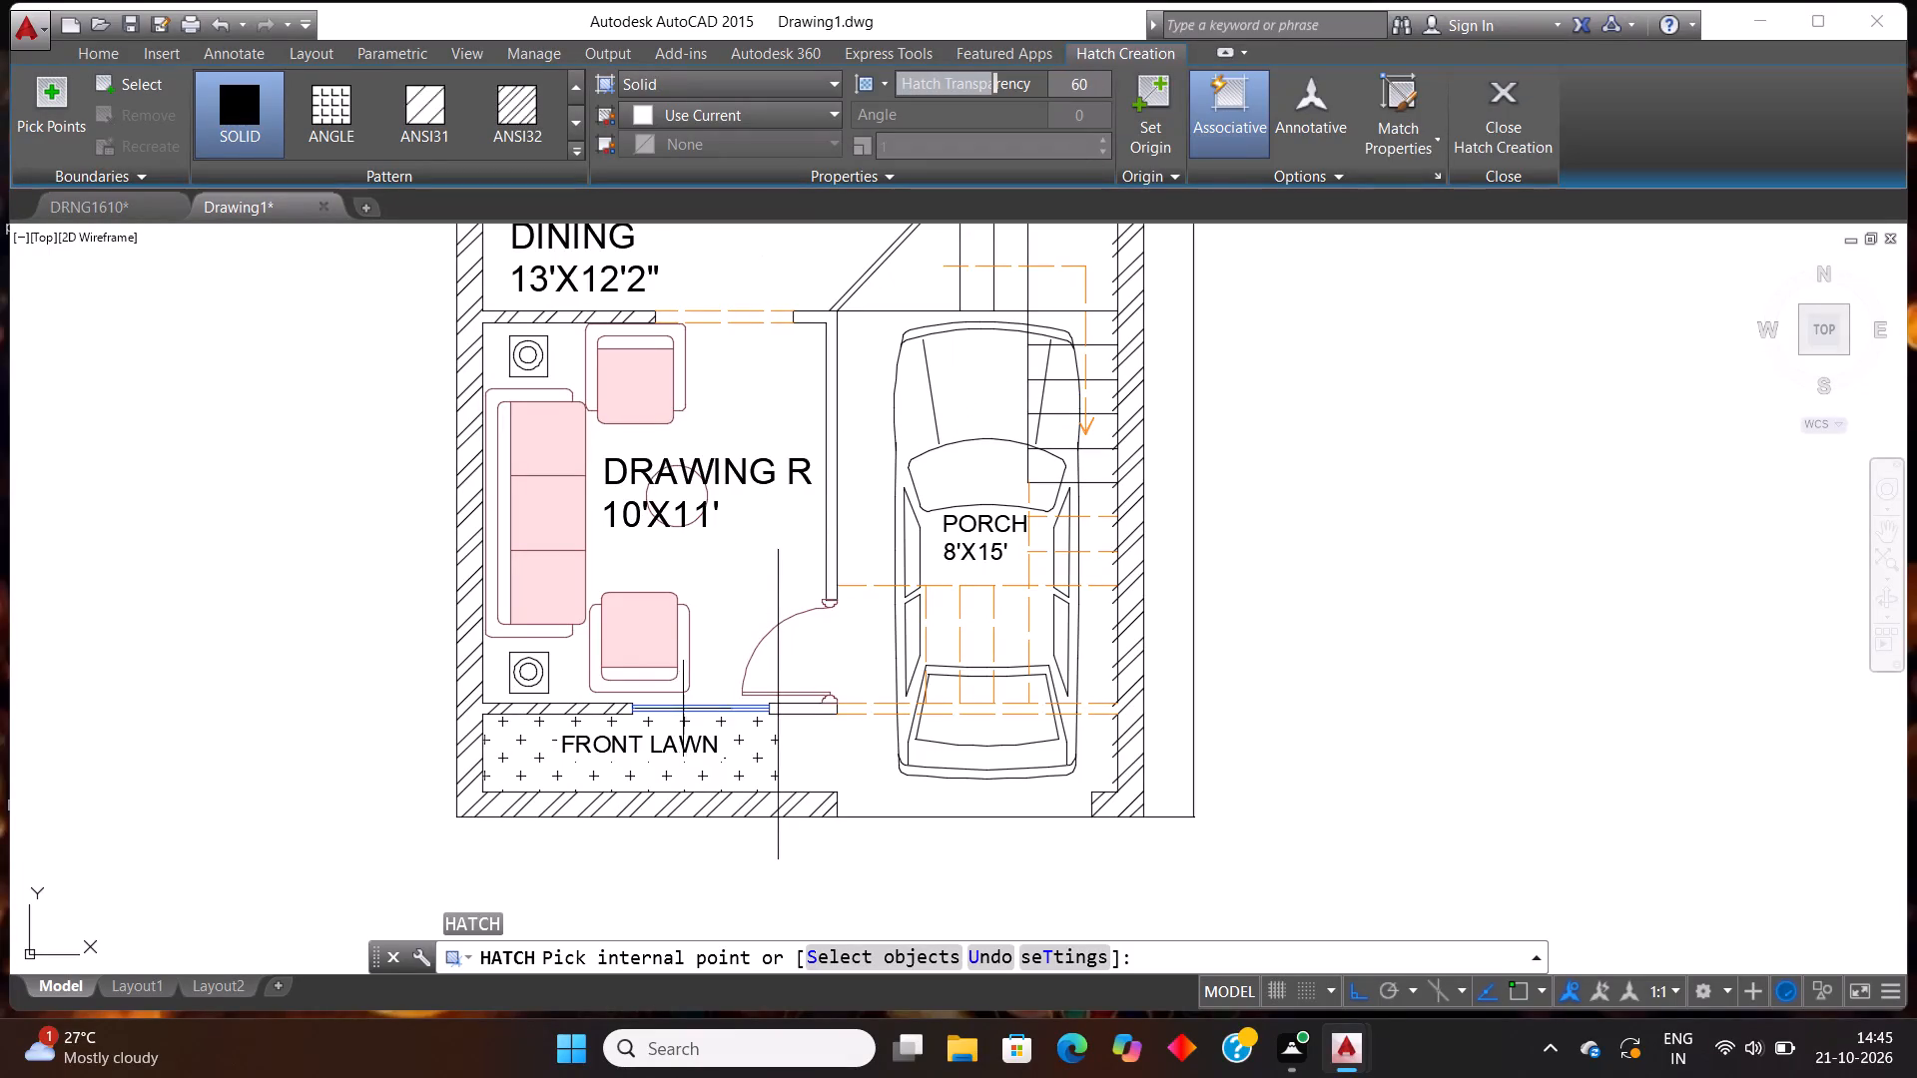
left_click(237, 87)
left_click(237, 113)
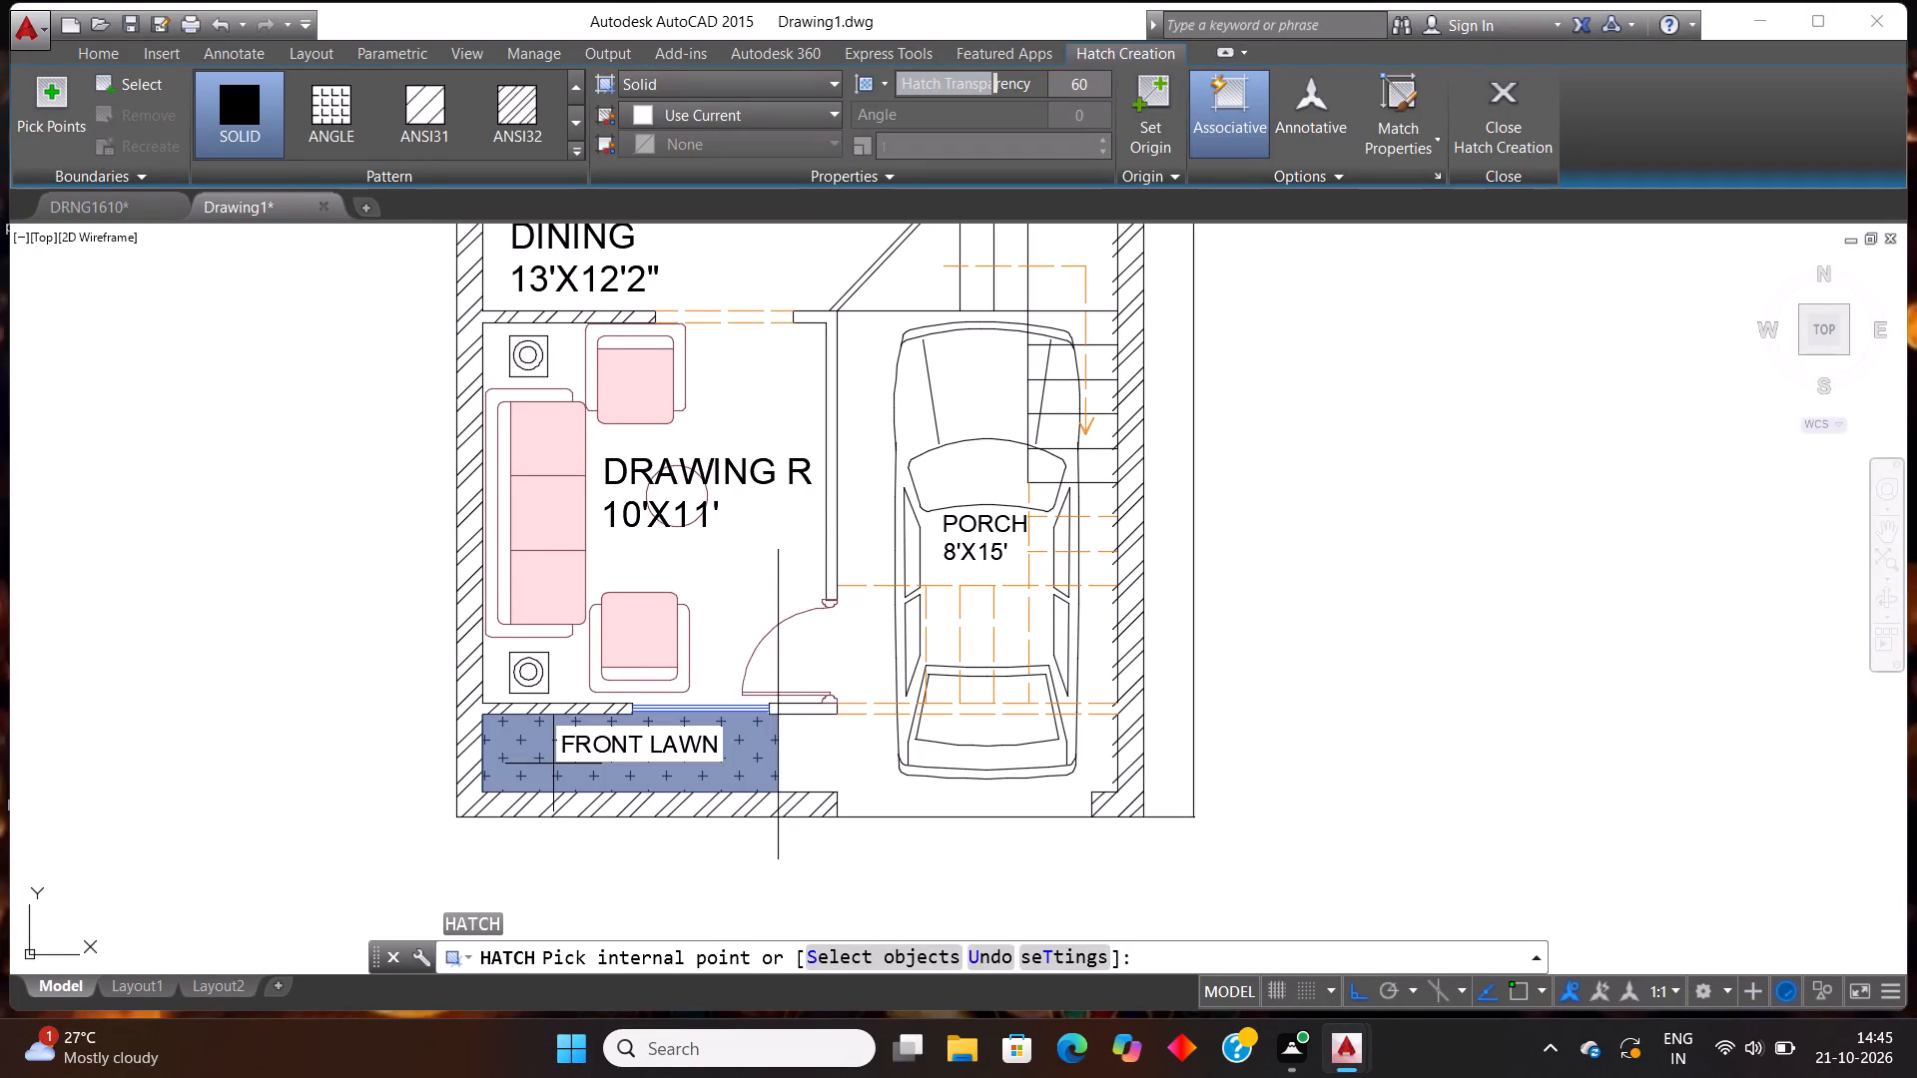
left_click(553, 763)
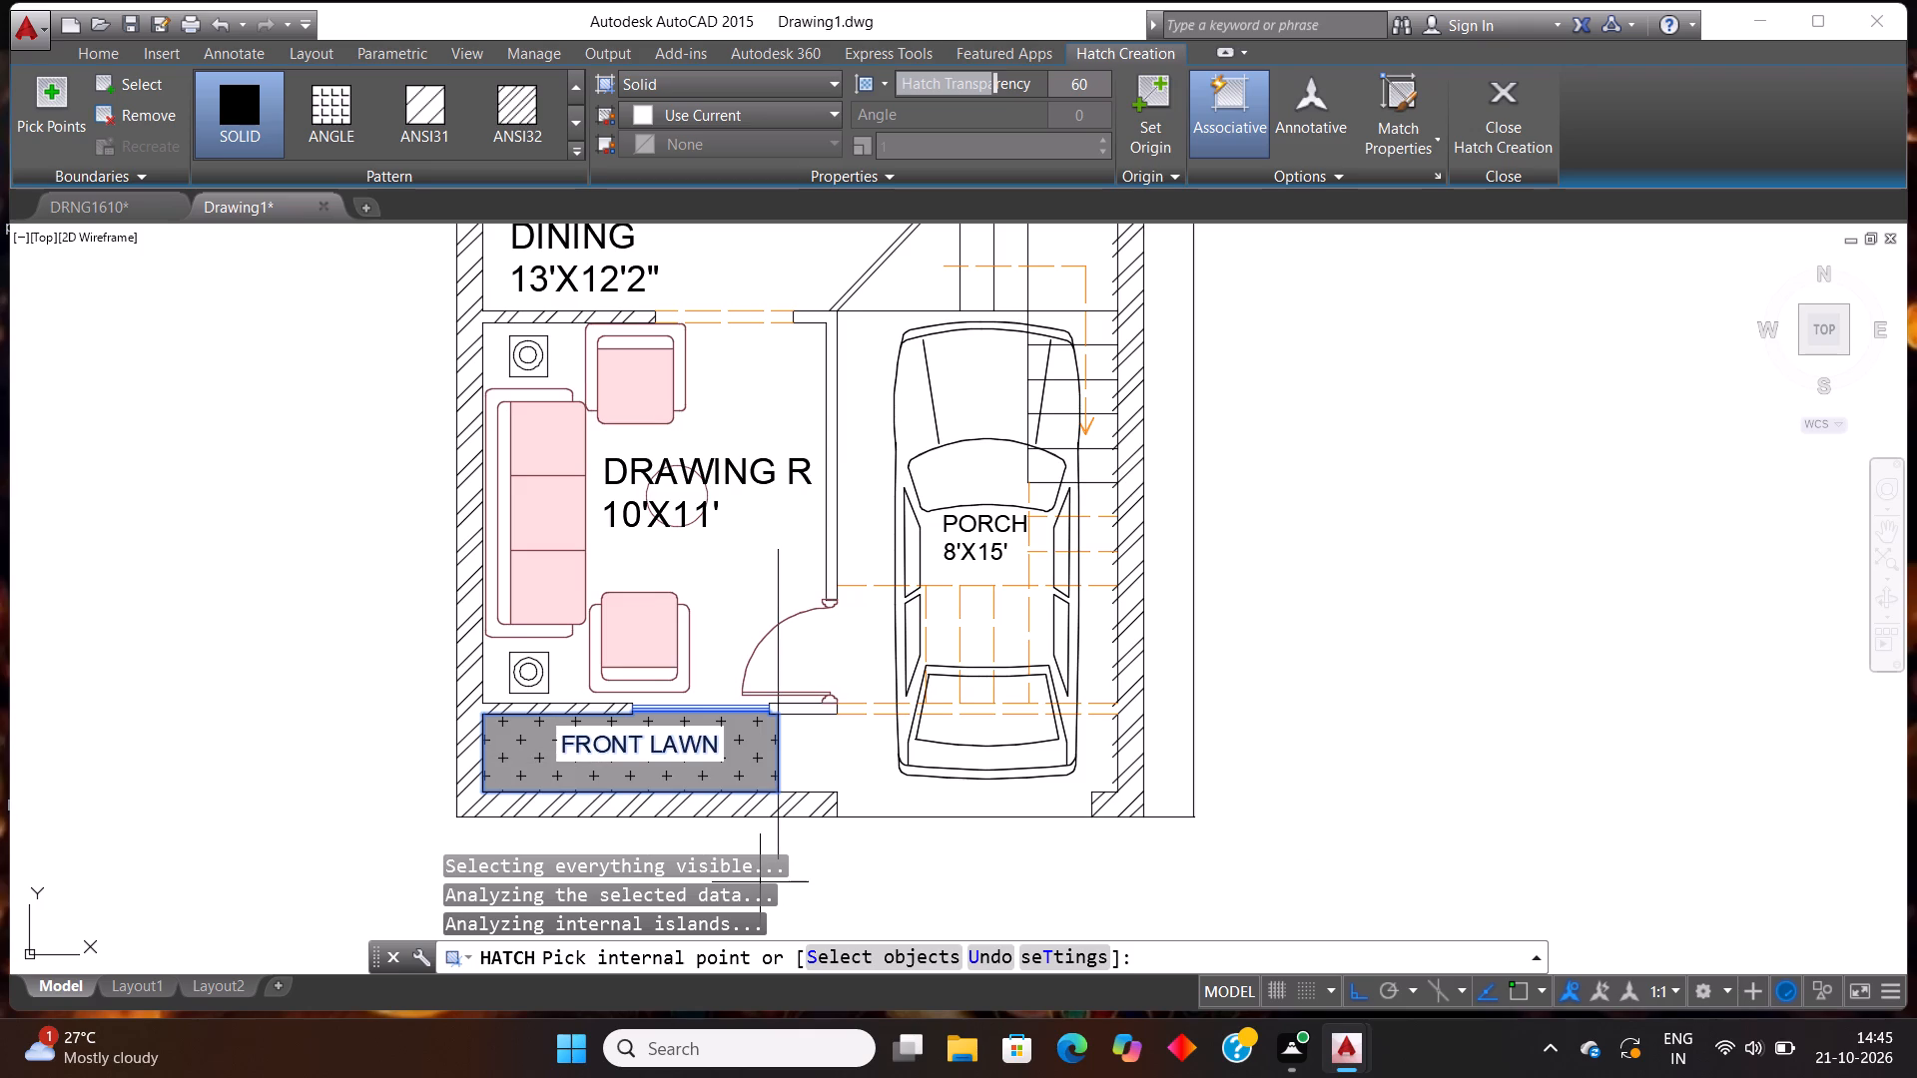
key("Escape")
Change the front lawn's solid hatch colour to dark green 19,103,52.
scroll(715, 779, "down", 3)
scroll(719, 670, "up", 4)
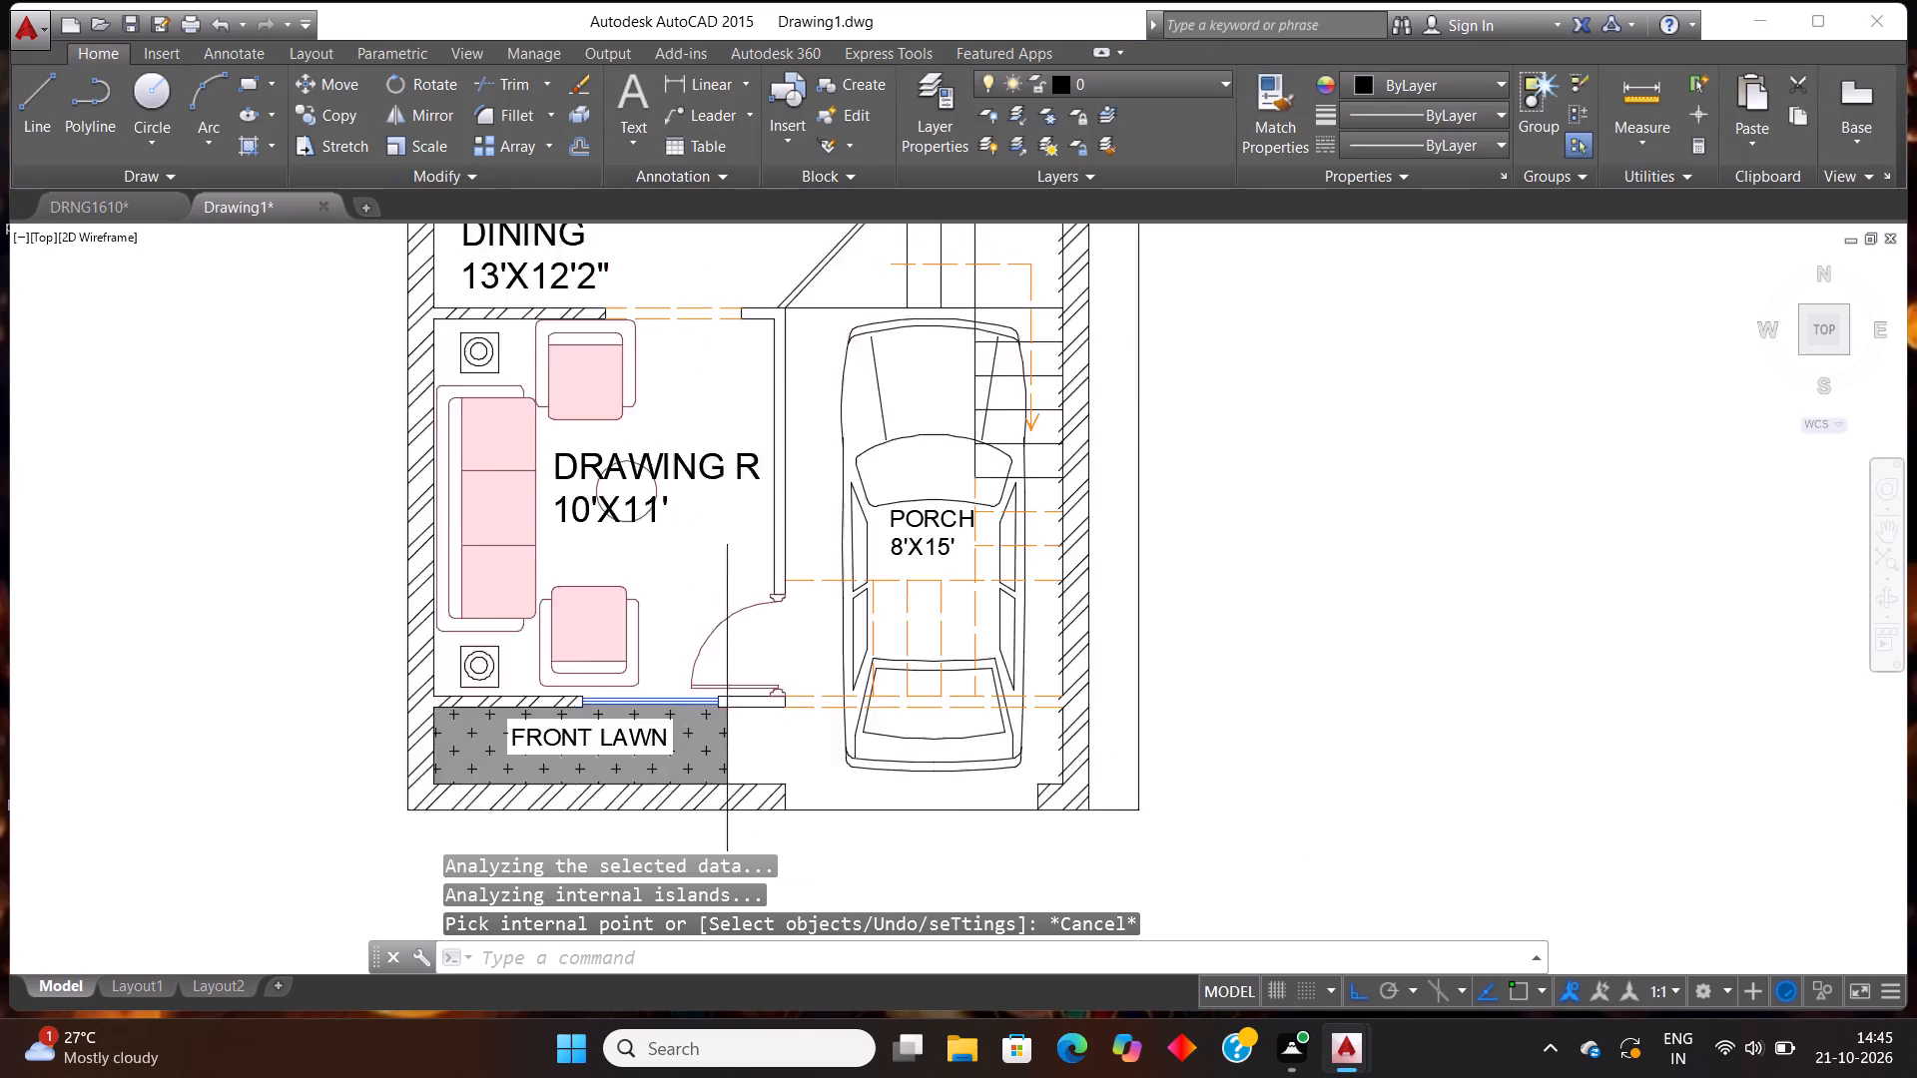
left_click(685, 736)
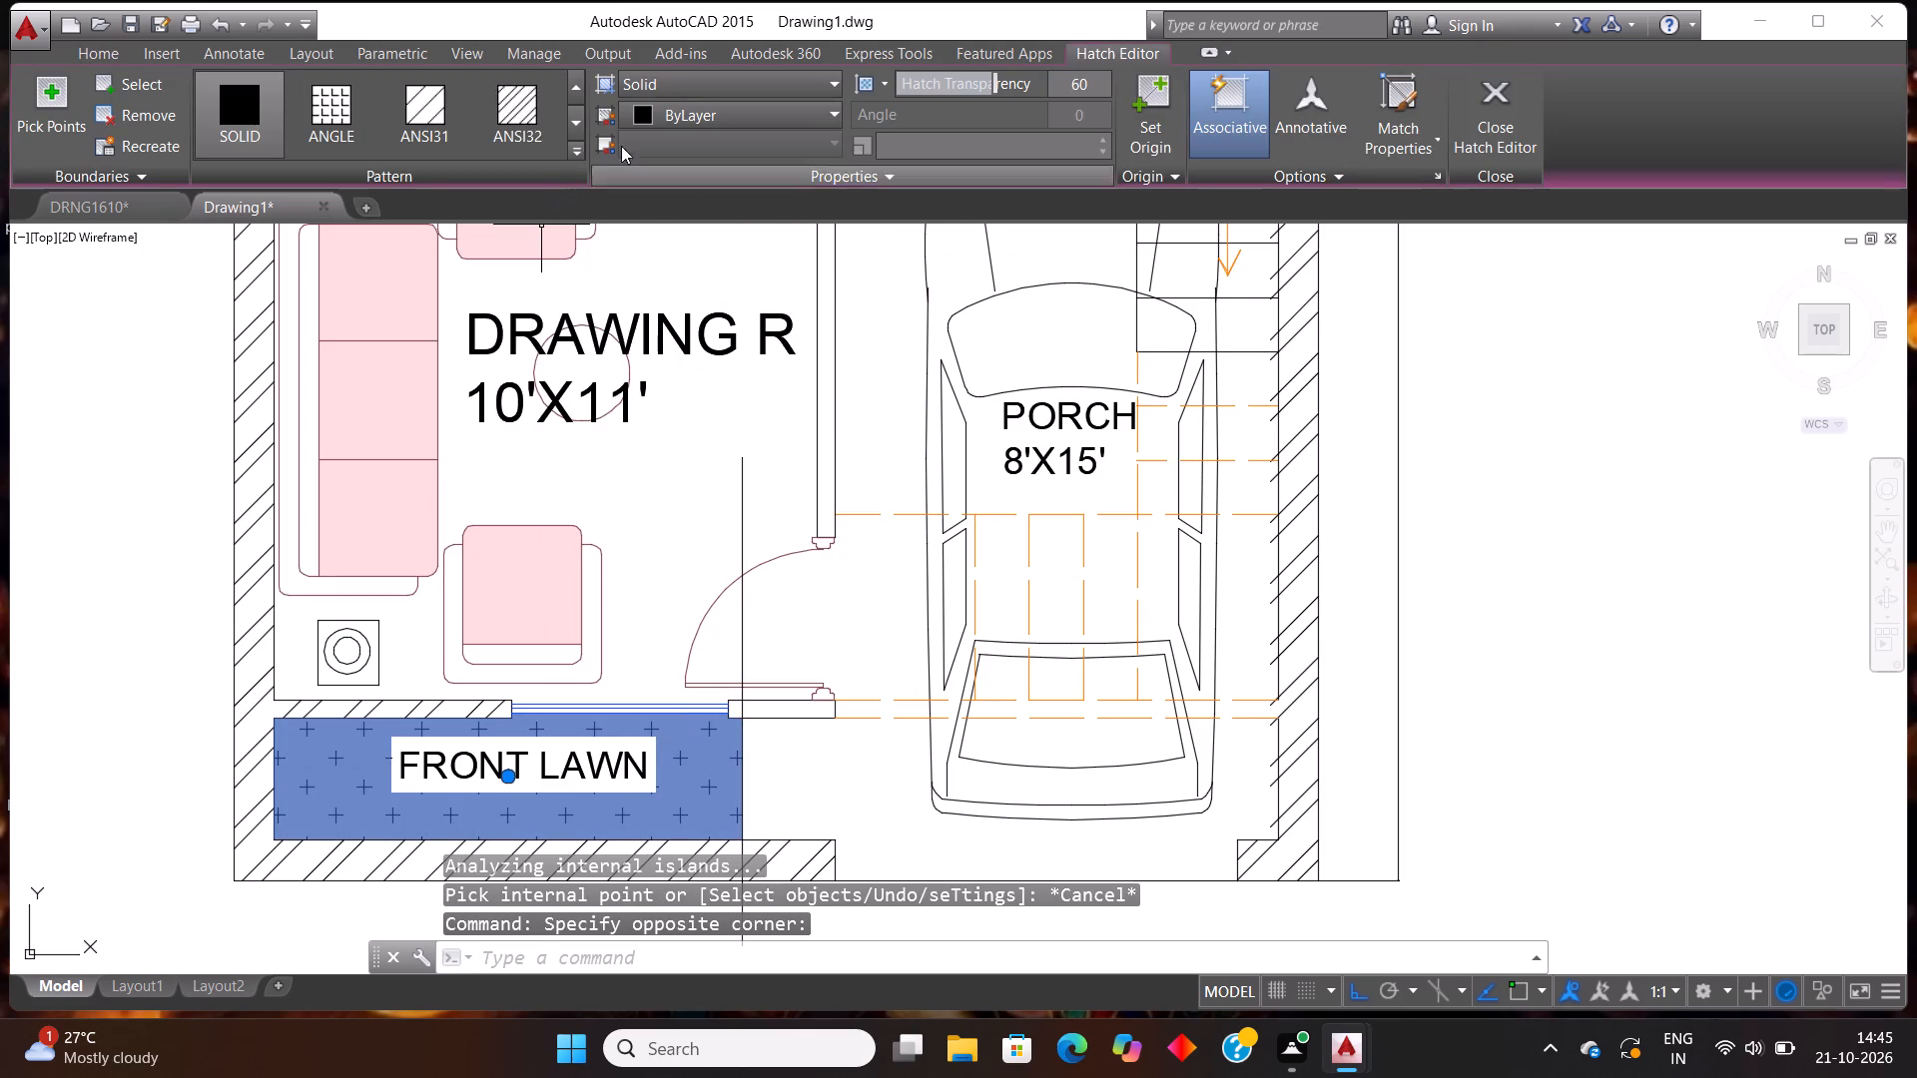
left_click(641, 111)
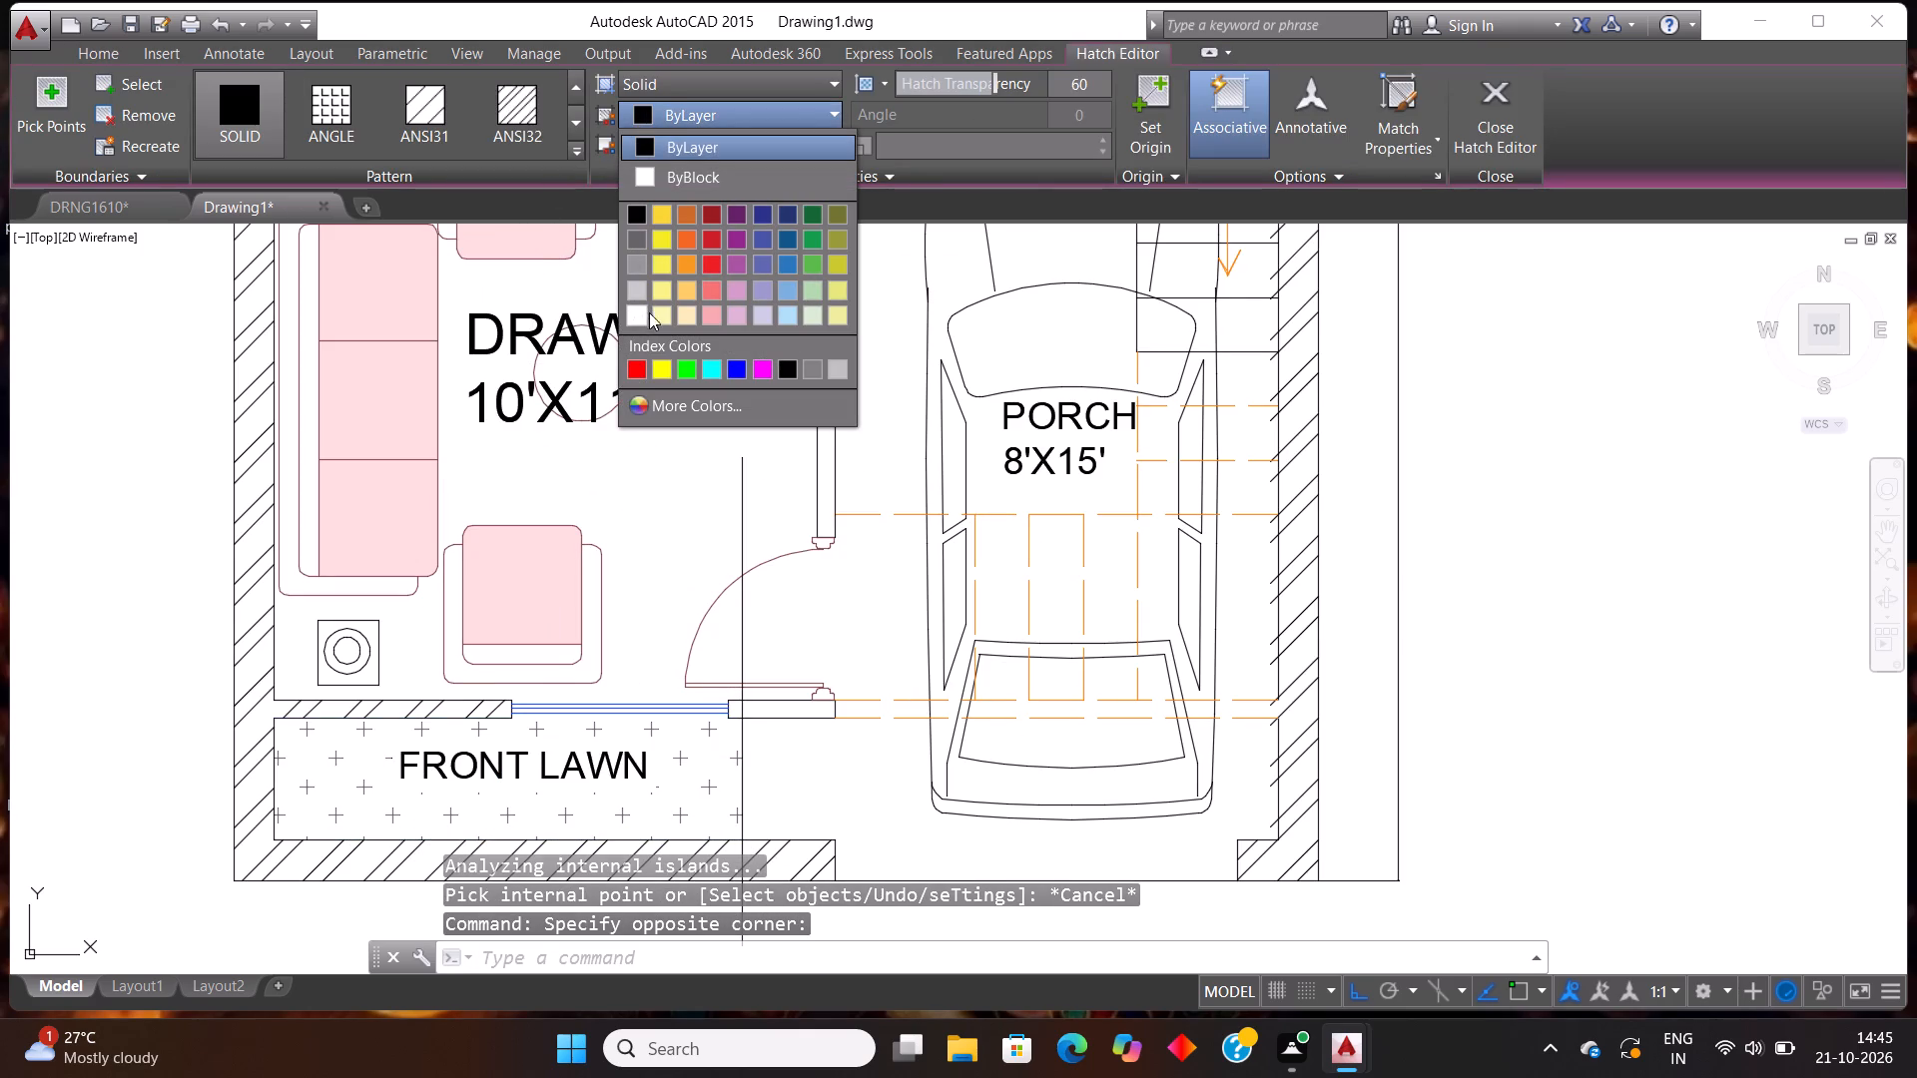
left_click(808, 208)
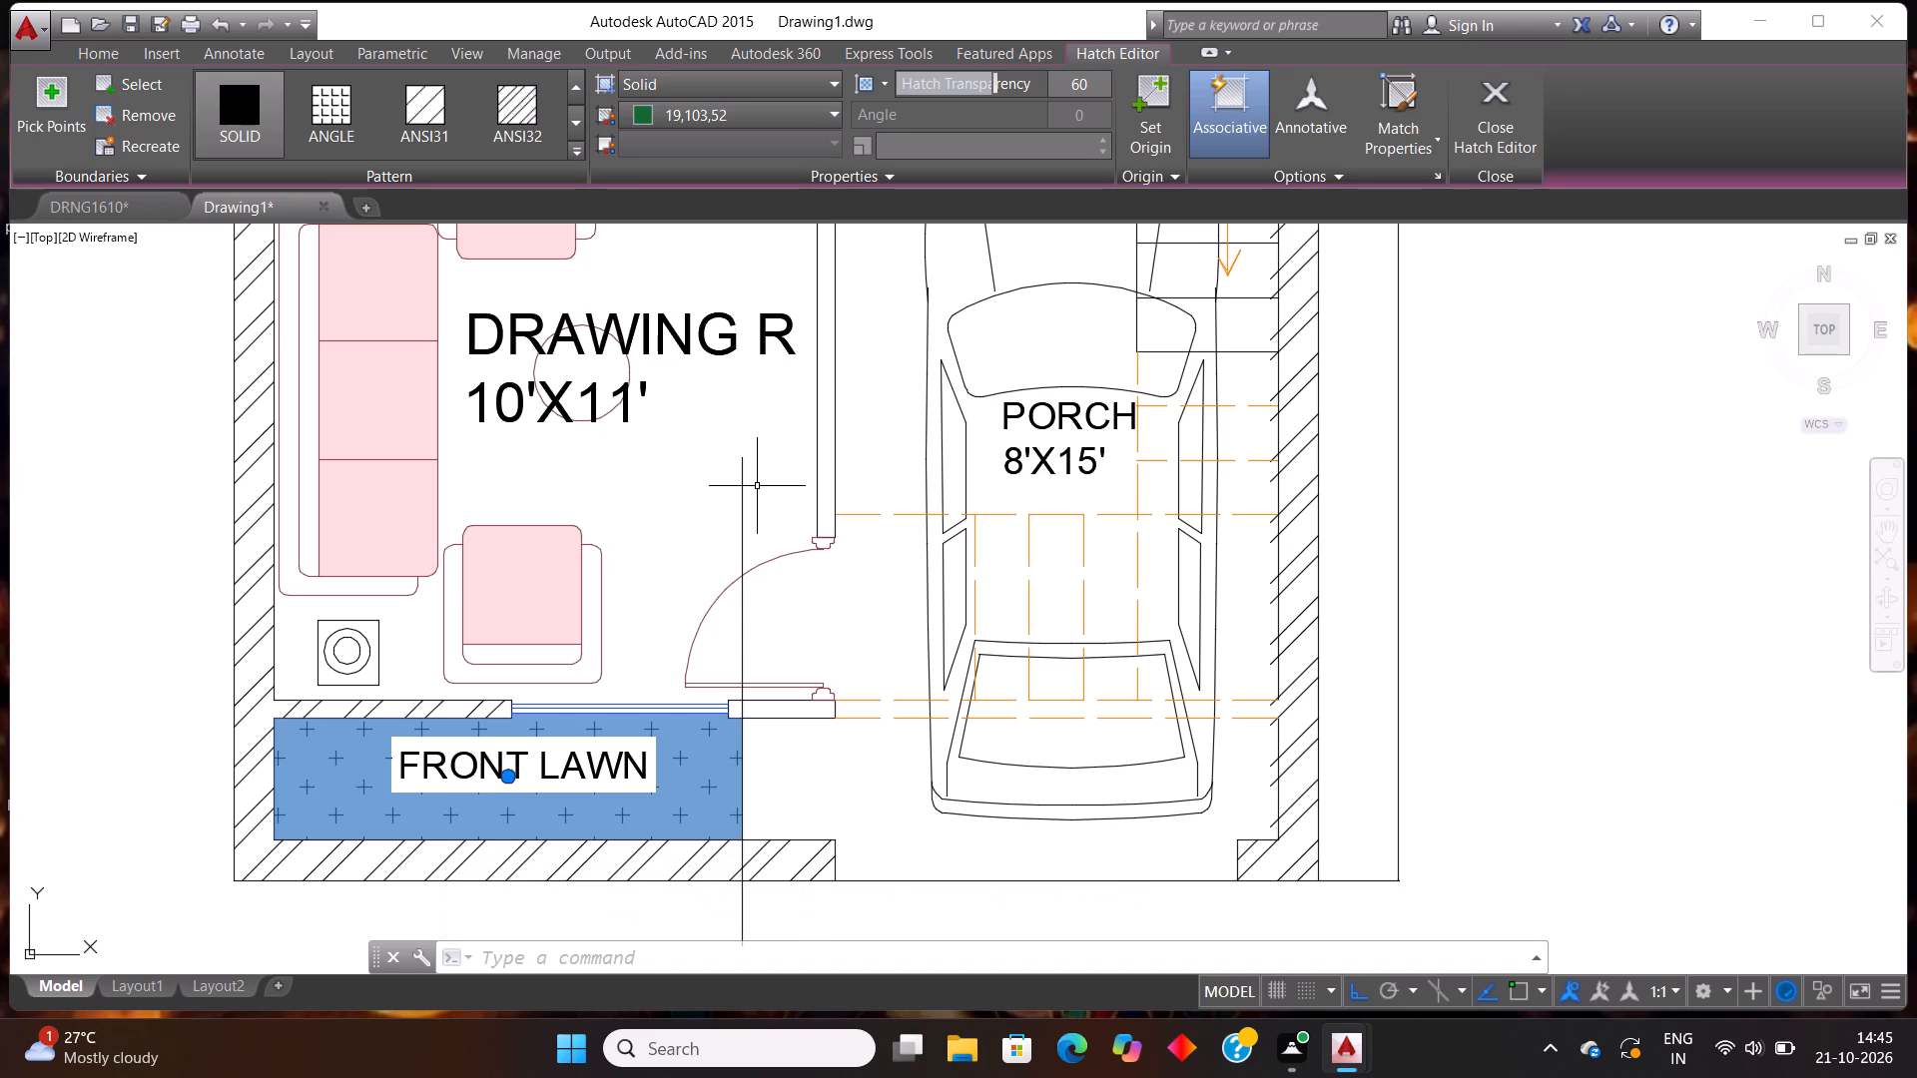
key("Return")
key("Escape")
Set the transparency of the front lawn's green solid hatch to 40.
scroll(571, 554, "down", 2)
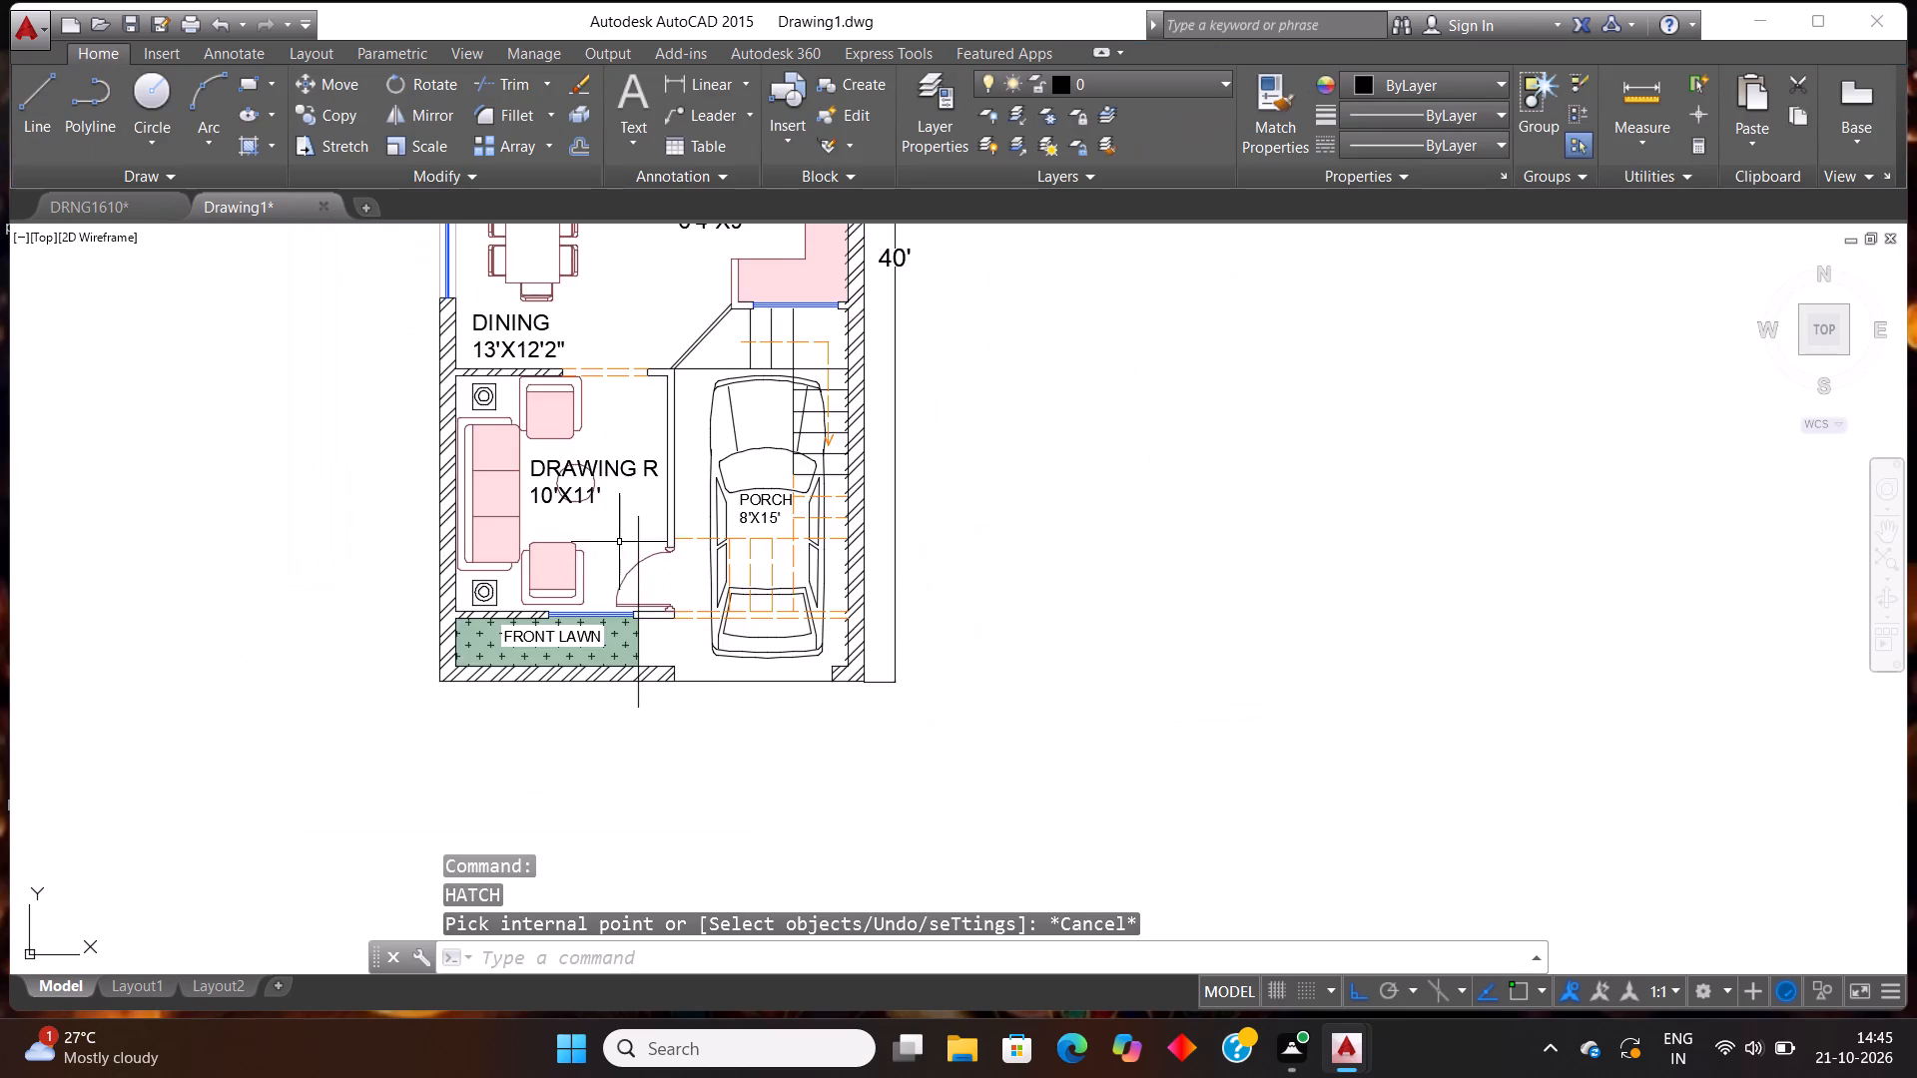
scroll(849, 604, "down", 2)
scroll(901, 438, "up", 1)
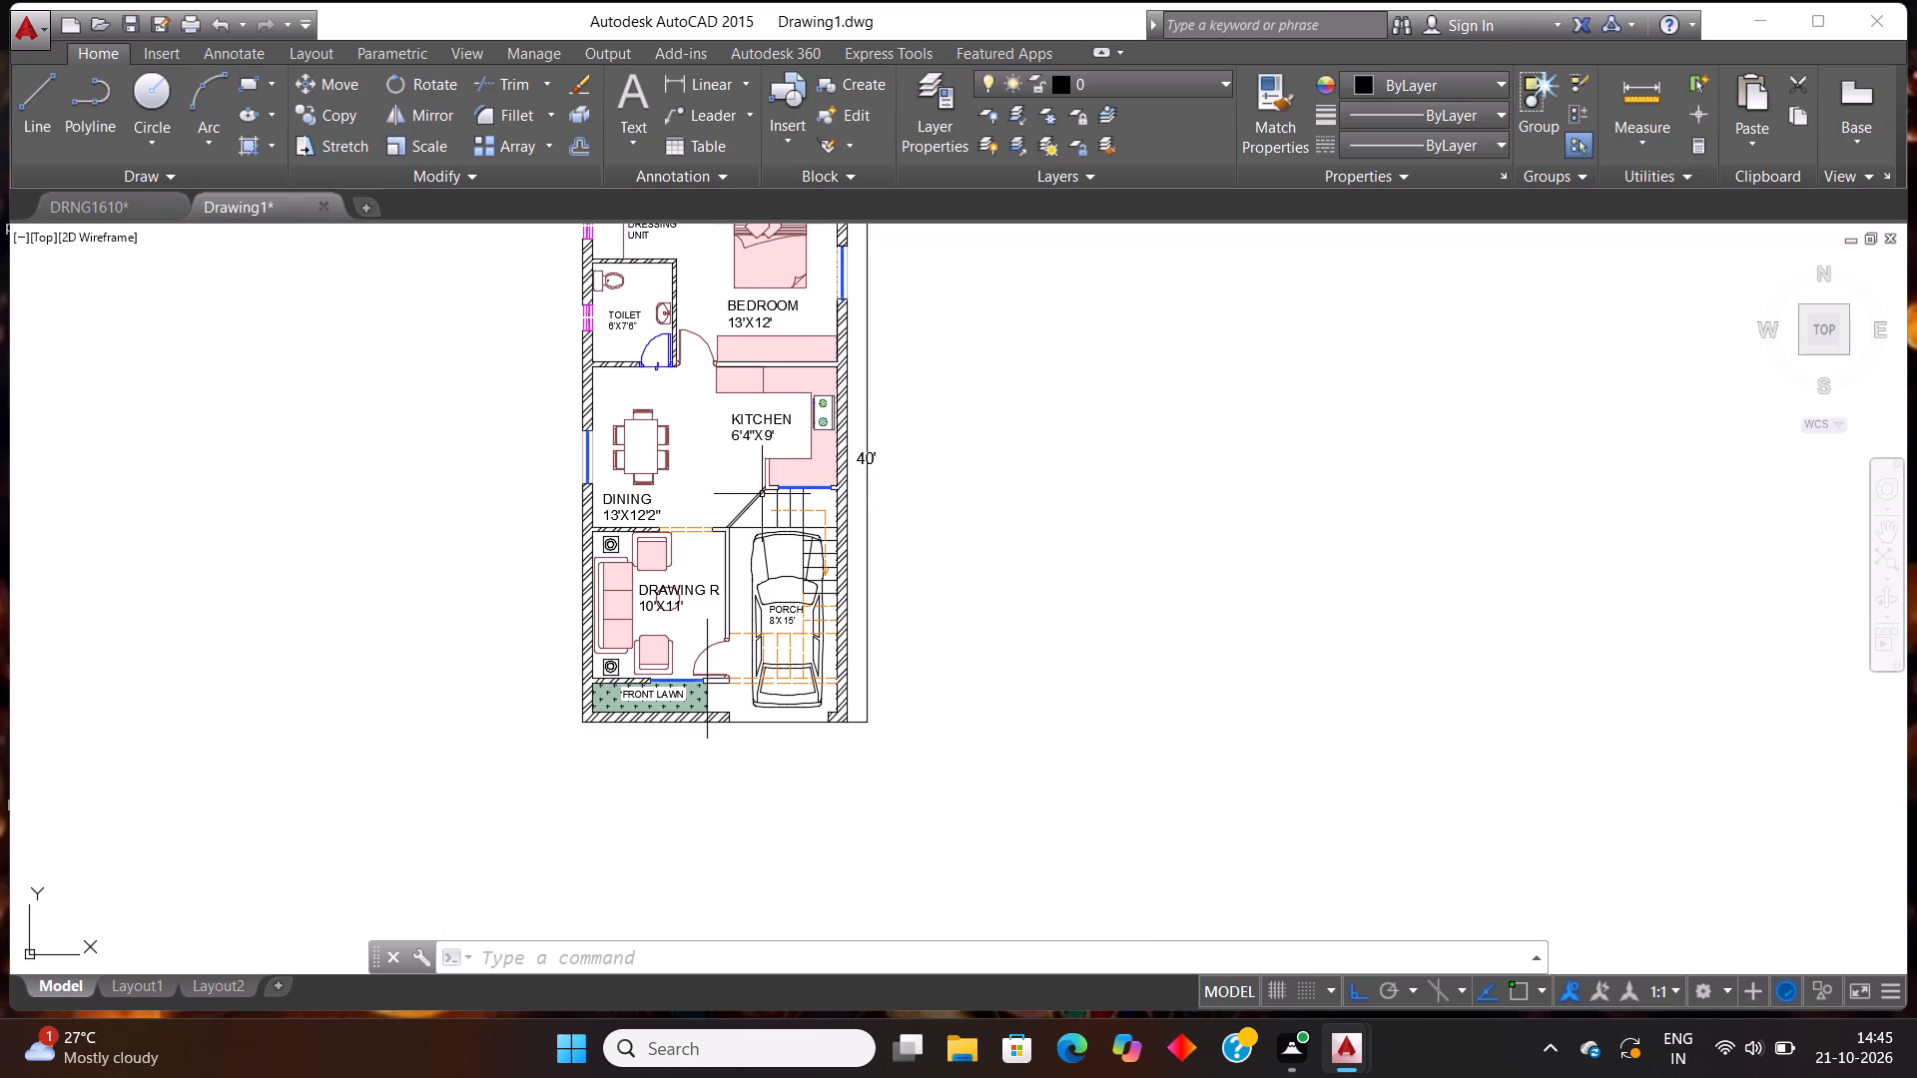
scroll(668, 734, "up", 2)
scroll(673, 631, "up", 2)
left_click(775, 608)
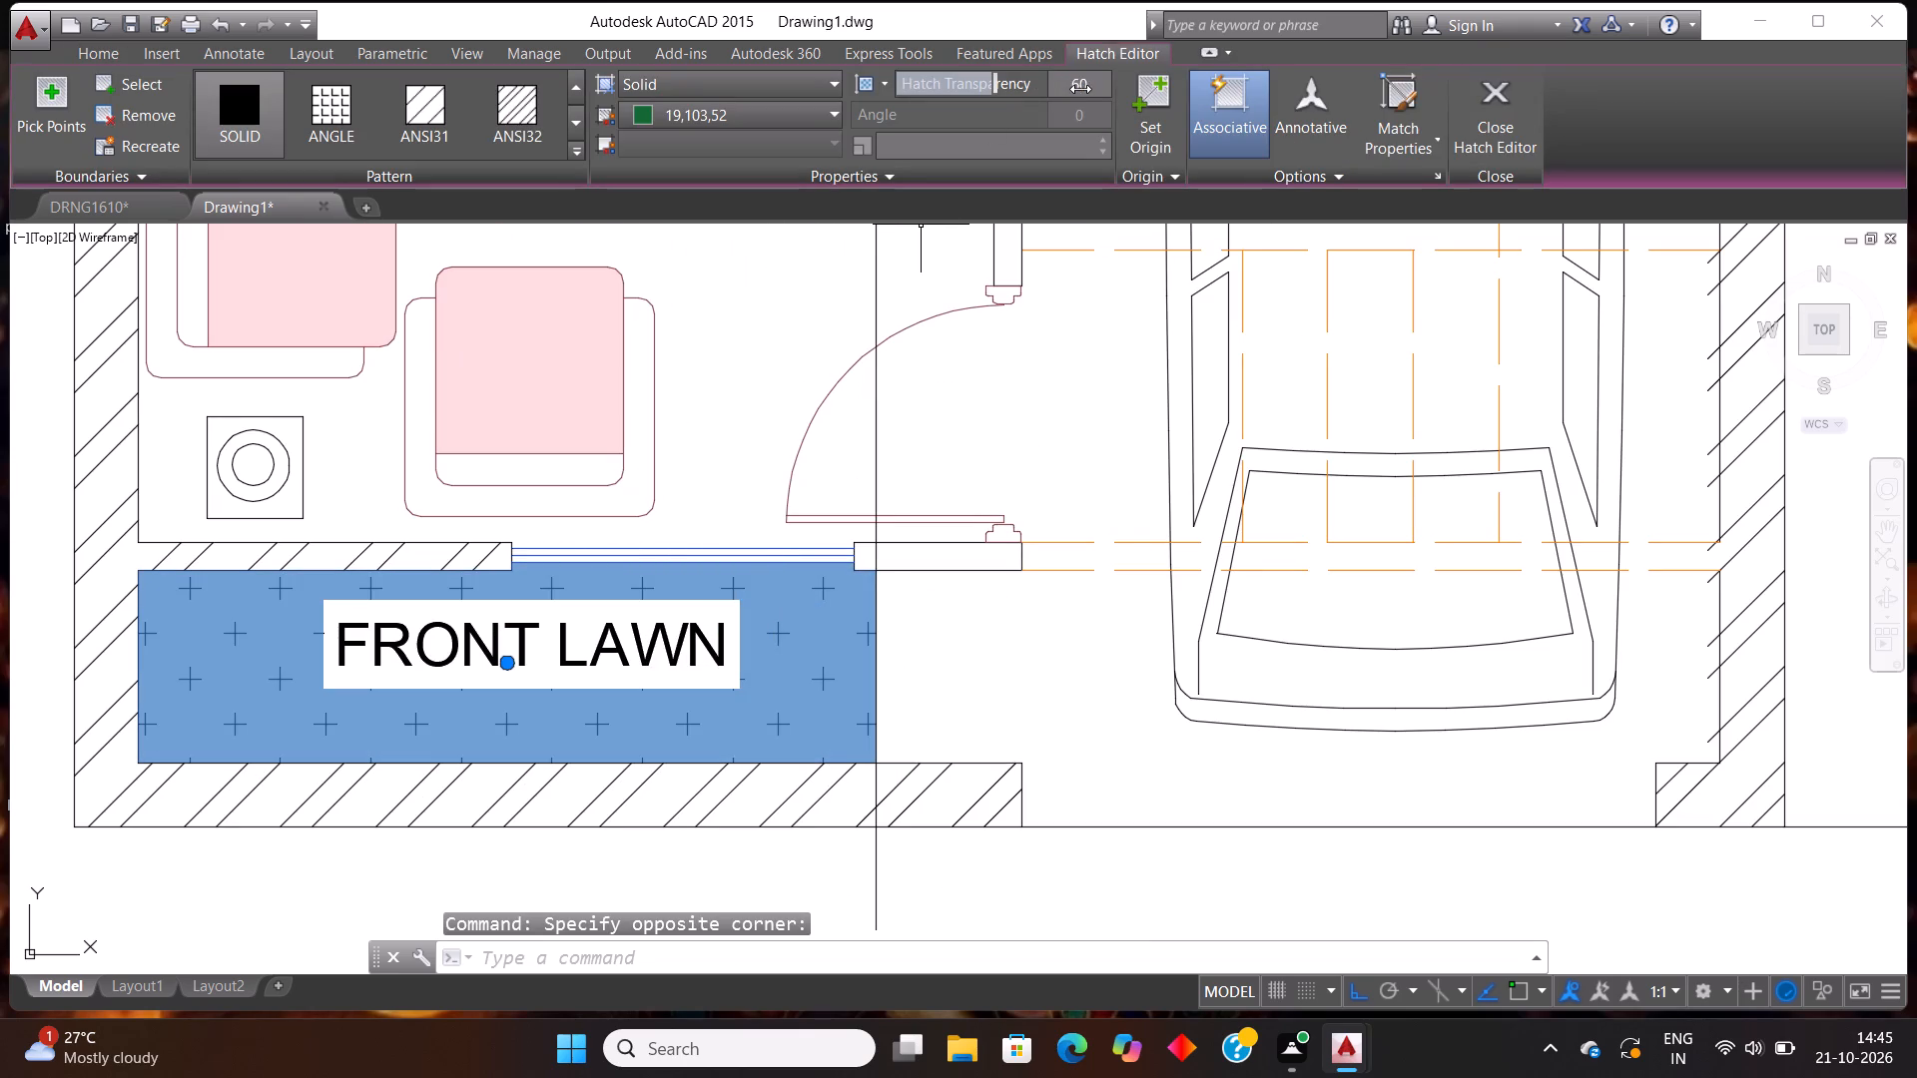
left_click(1080, 89)
type("40")
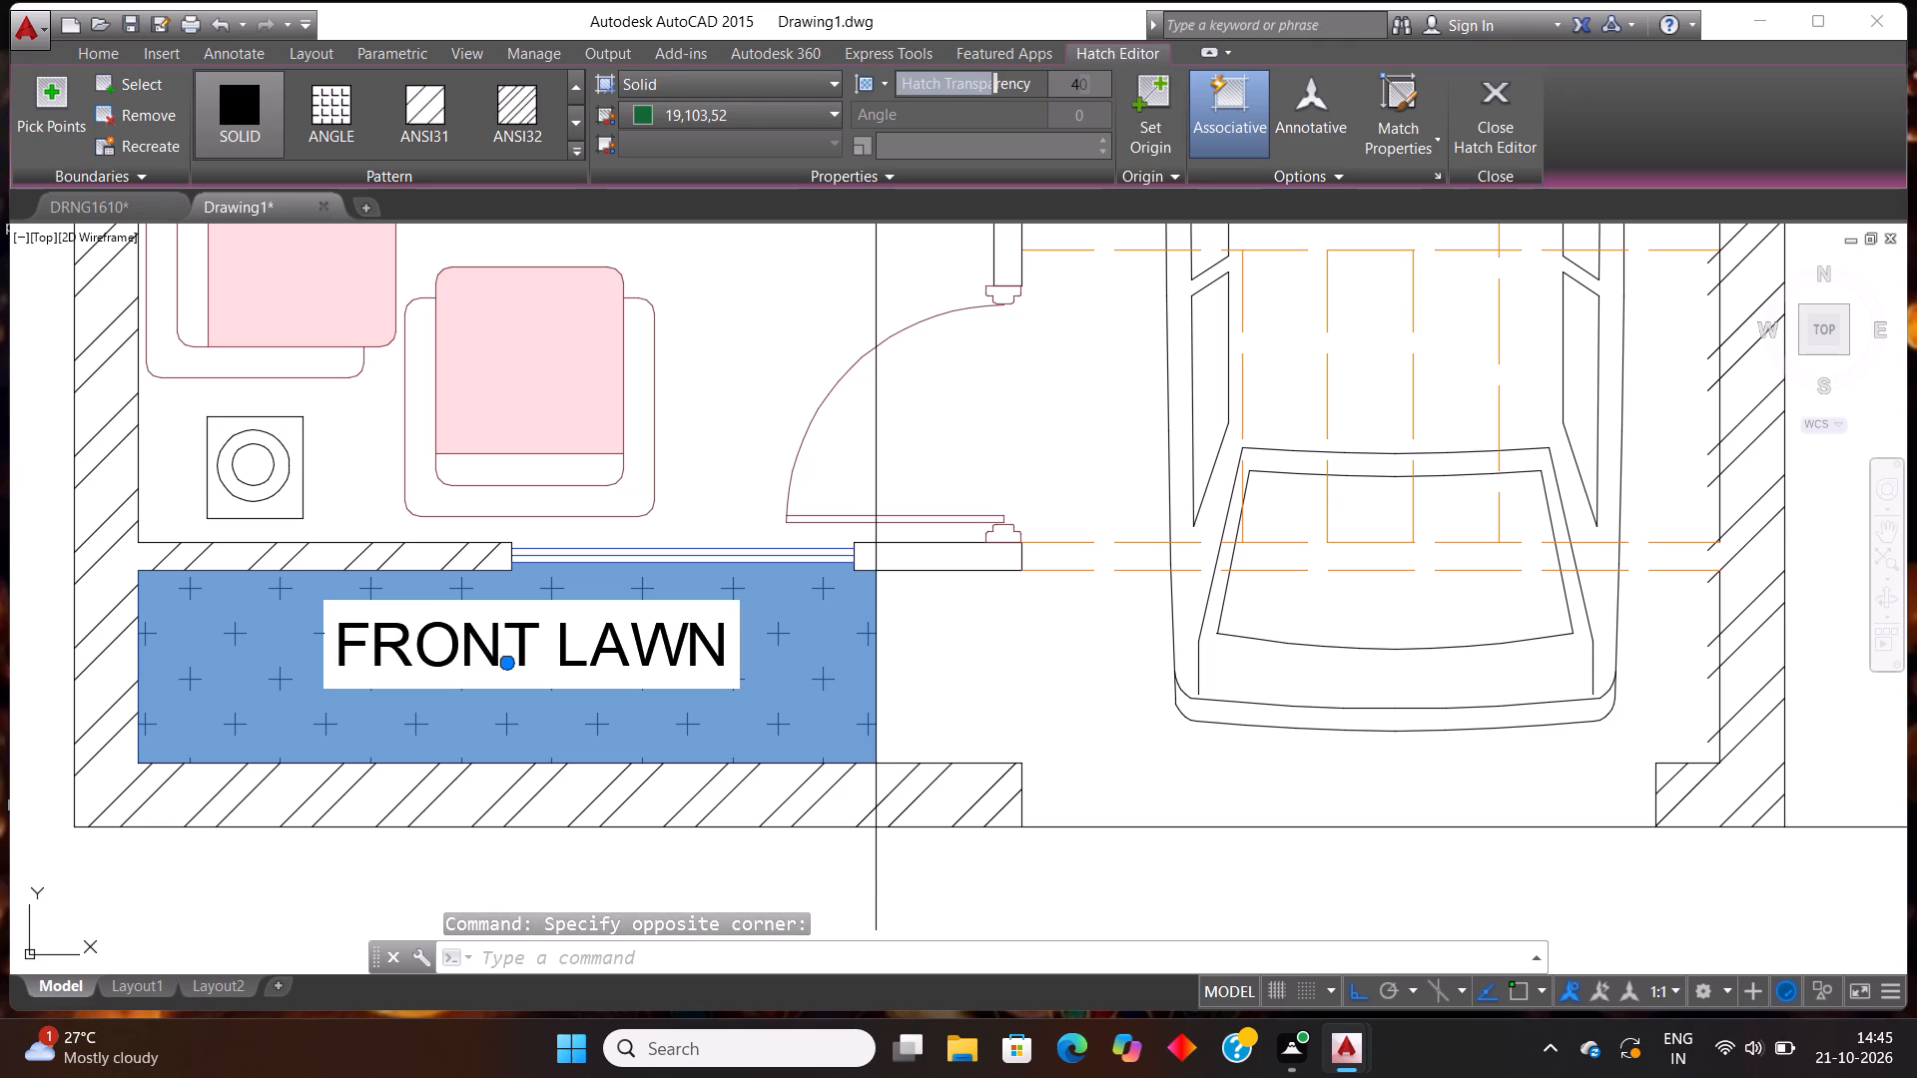
key("Return")
left_click(1039, 352)
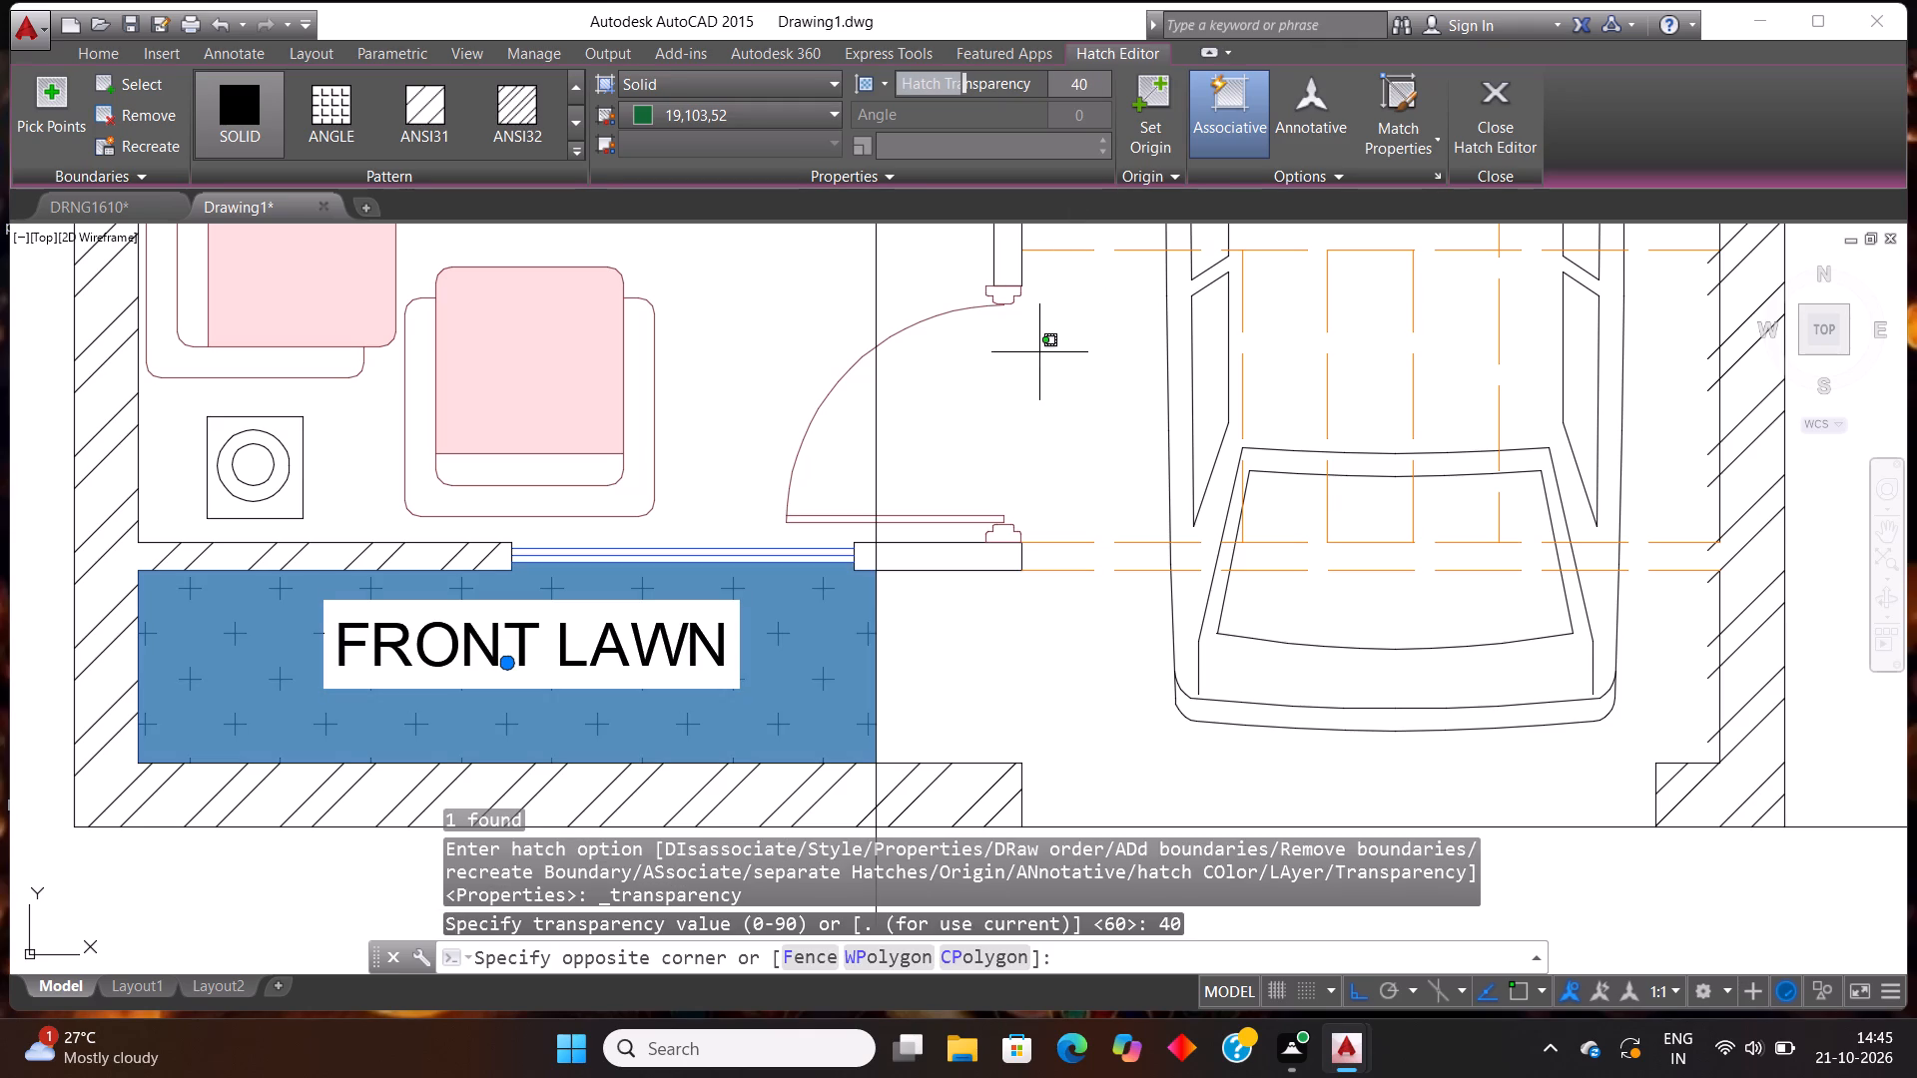
key("Escape")
key("Escape")
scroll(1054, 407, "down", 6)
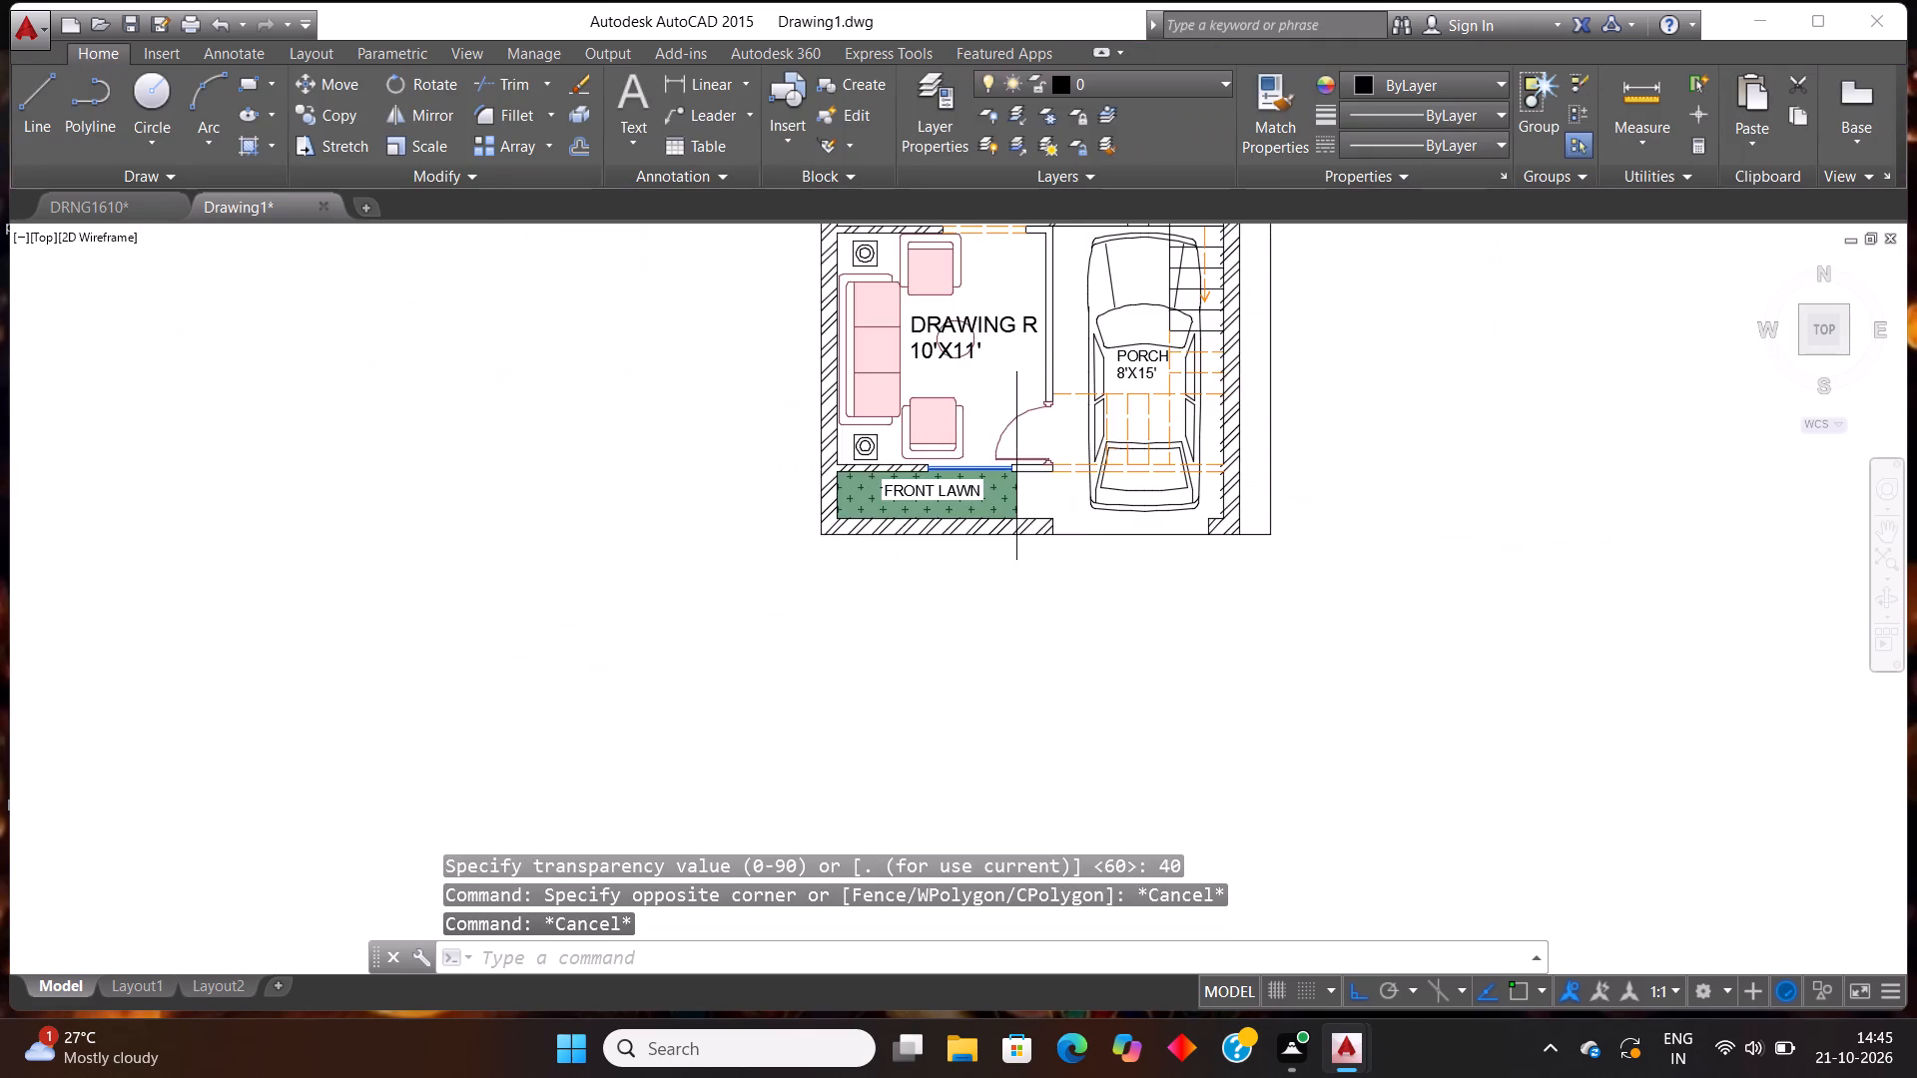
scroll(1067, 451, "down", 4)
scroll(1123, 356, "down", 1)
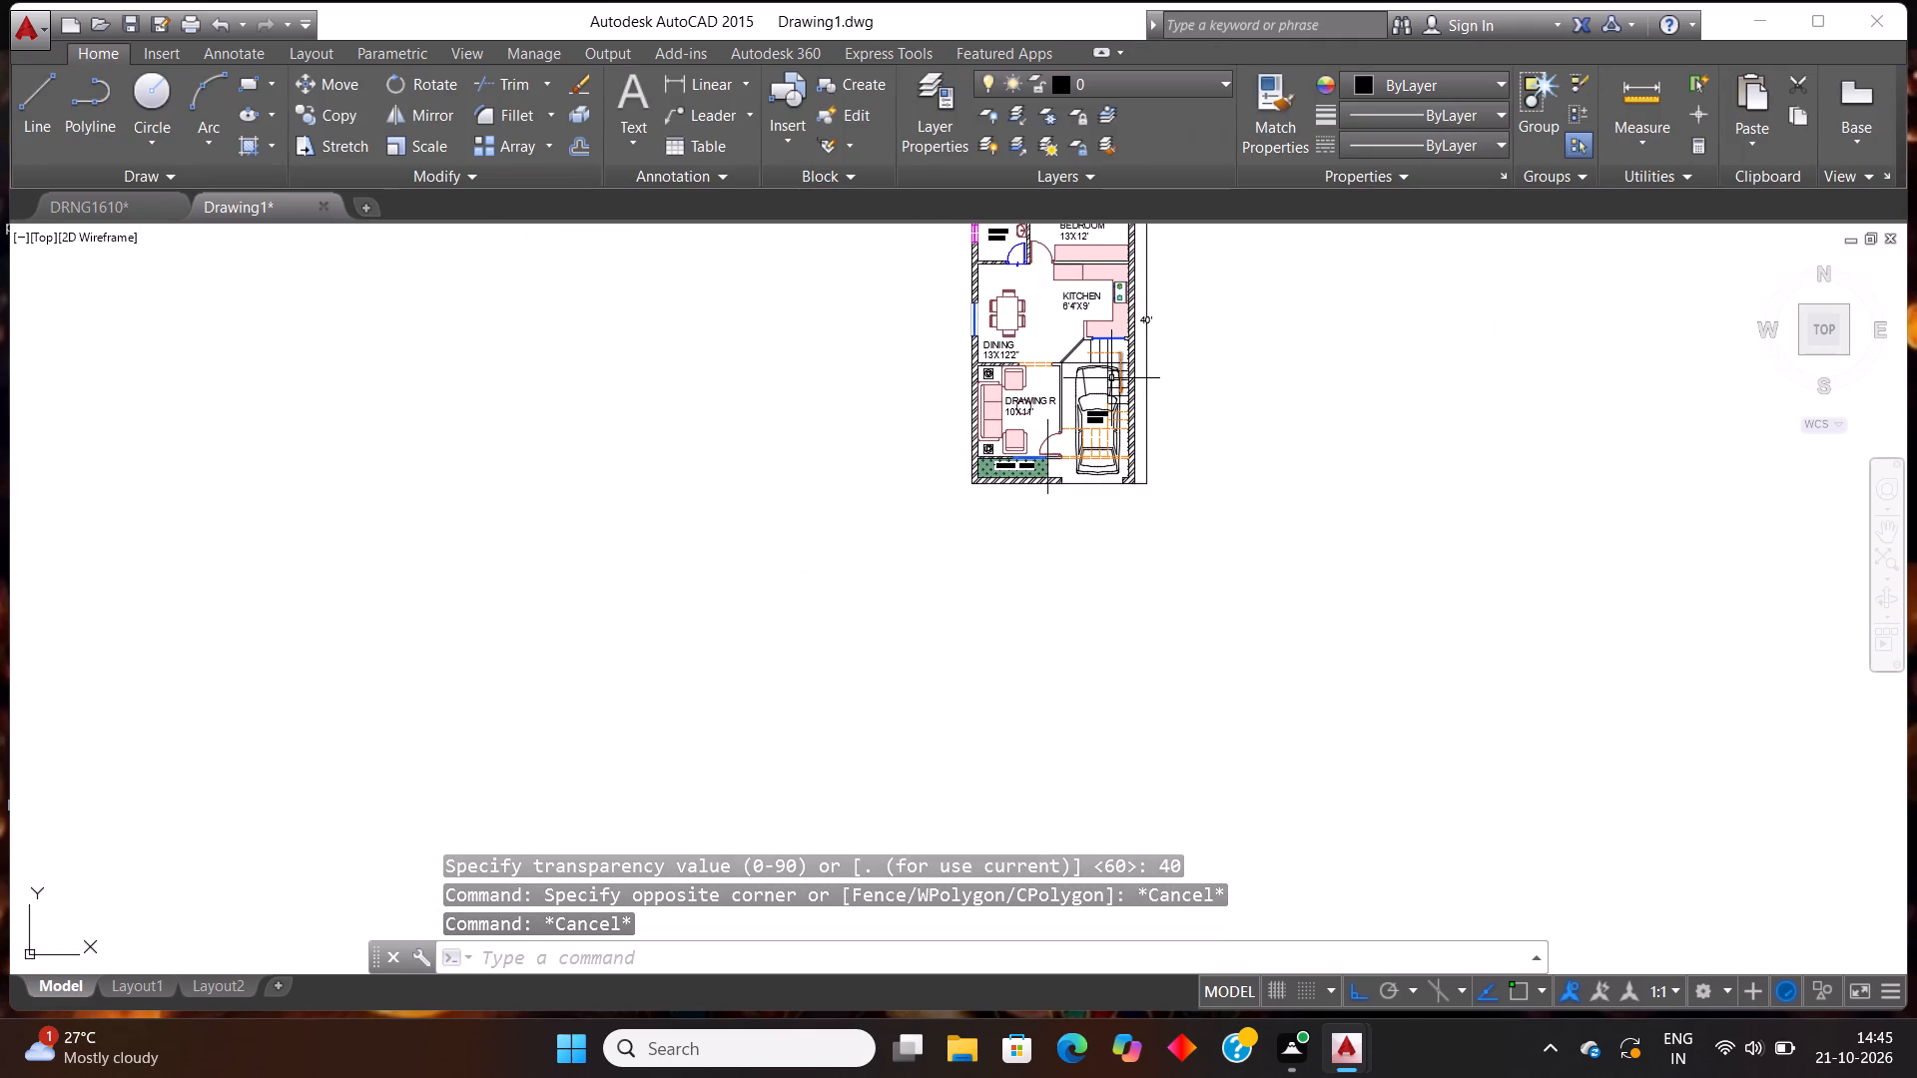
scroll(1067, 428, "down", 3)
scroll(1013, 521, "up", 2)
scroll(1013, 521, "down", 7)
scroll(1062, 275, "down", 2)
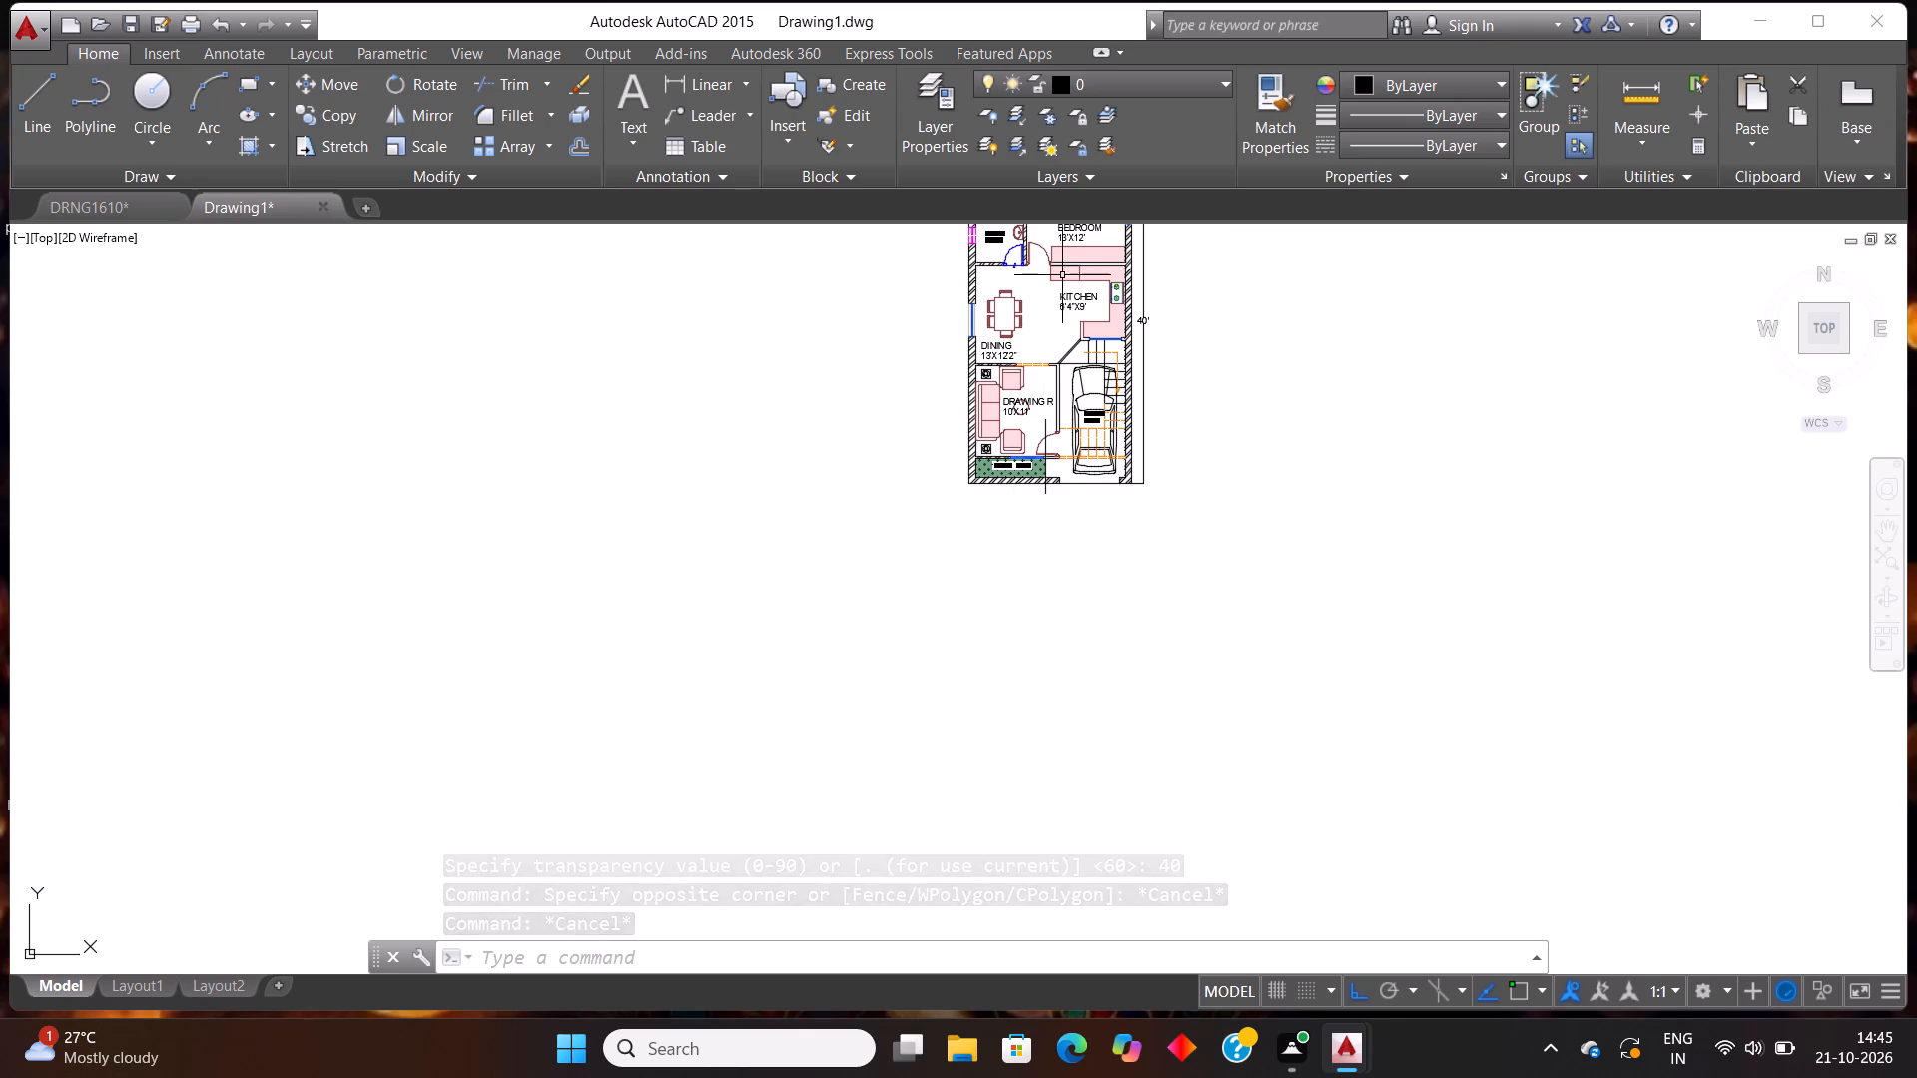
Examine the finished floor plan, checking the rooms, furniture, porch, front lawn hatch and outer dimensions, ending with the whole plan in view.
scroll(1062, 275, "down", 1)
scroll(1062, 275, "up", 2)
scroll(1062, 275, "down", 6)
scroll(1065, 211, "up", 1)
scroll(1065, 211, "down", 4)
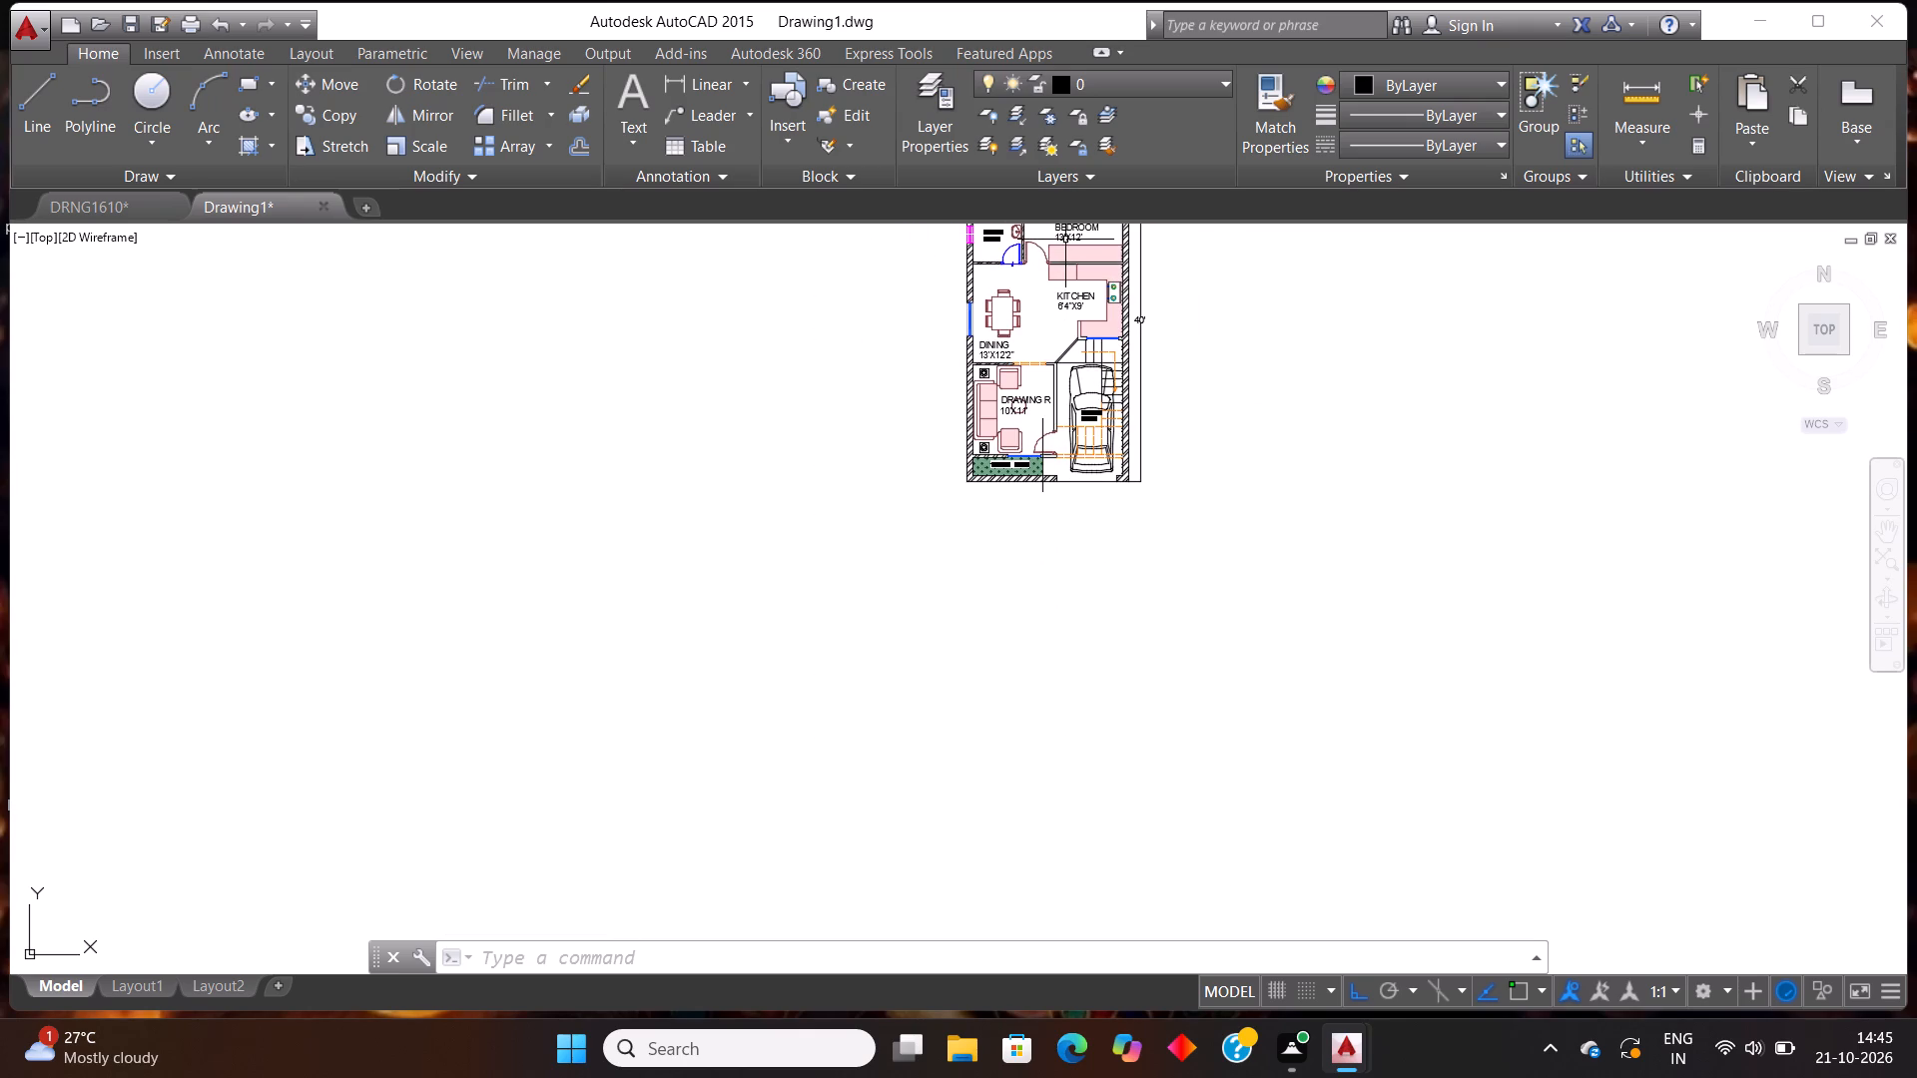
scroll(1065, 240, "up", 2)
scroll(1065, 240, "down", 8)
scroll(939, 224, "up", 3)
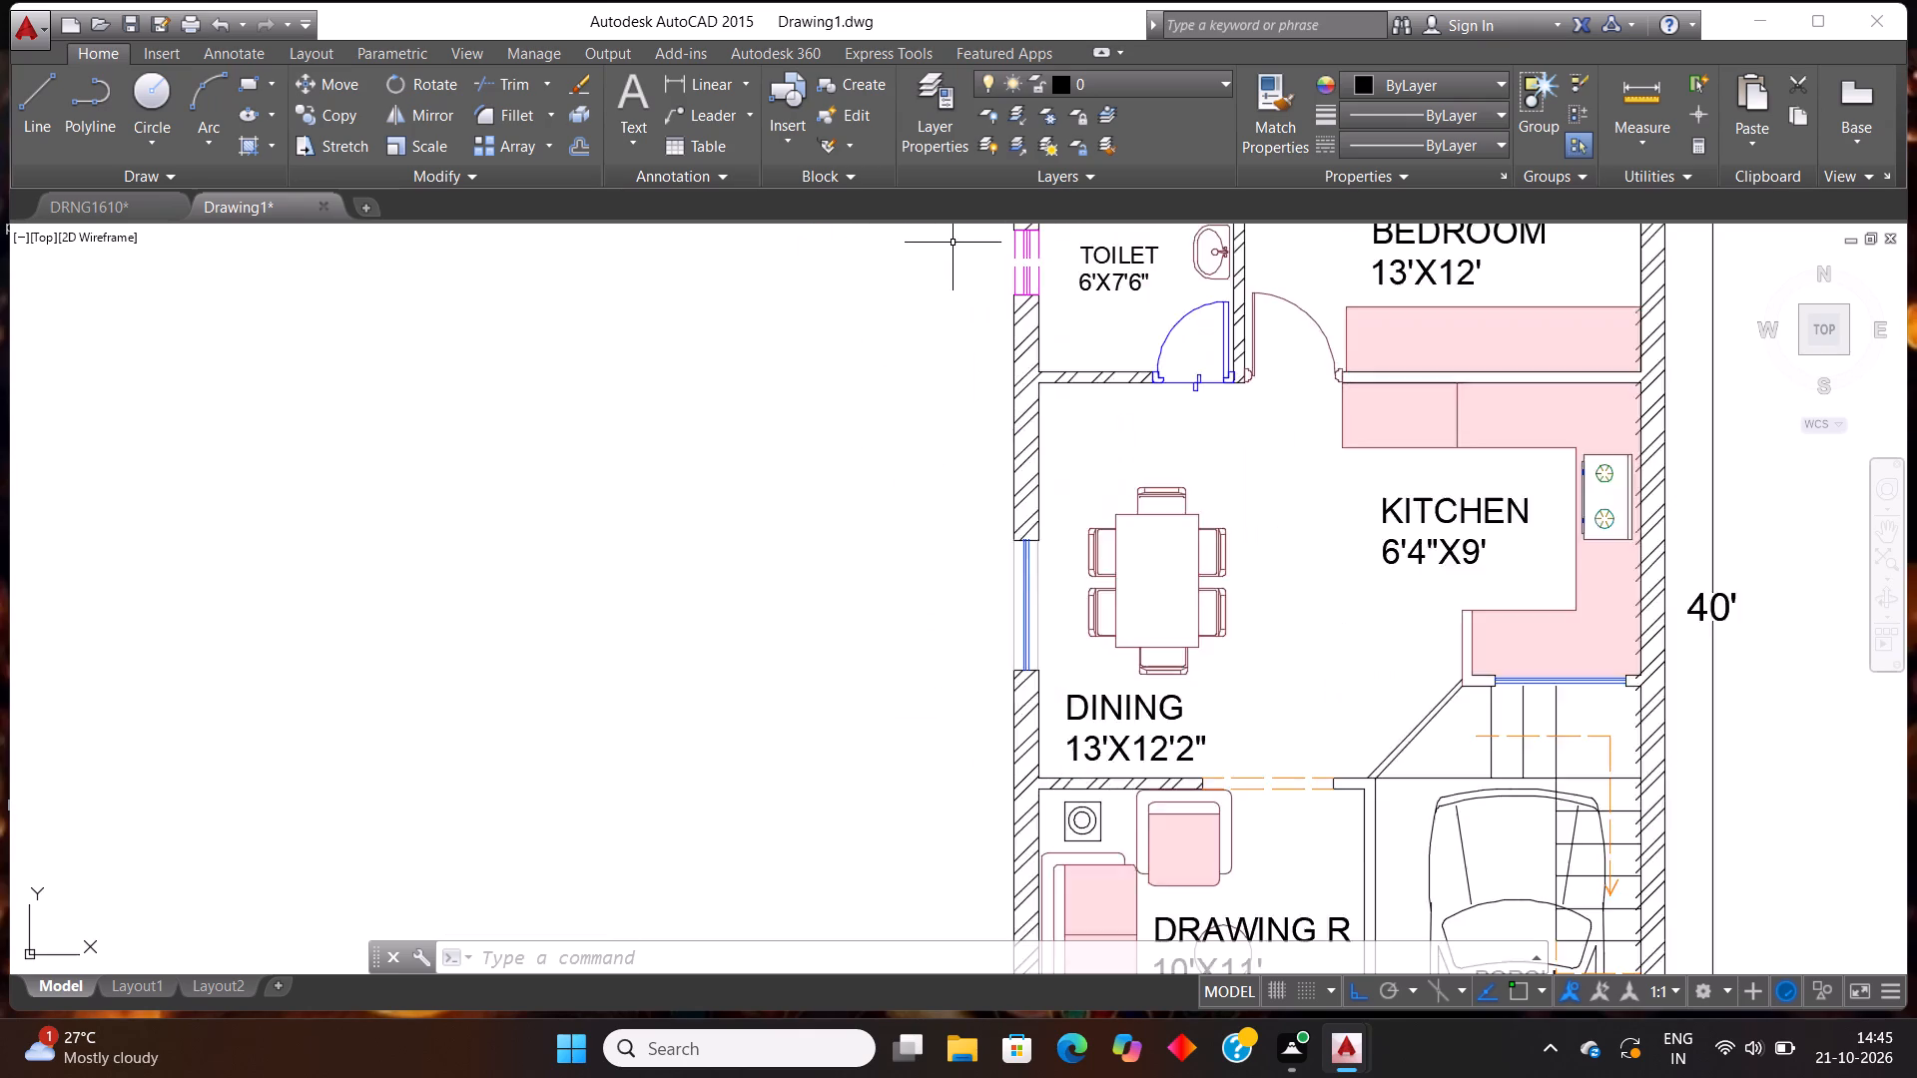
scroll(953, 250, "down", 7)
scroll(954, 245, "up", 4)
scroll(944, 287, "down", 4)
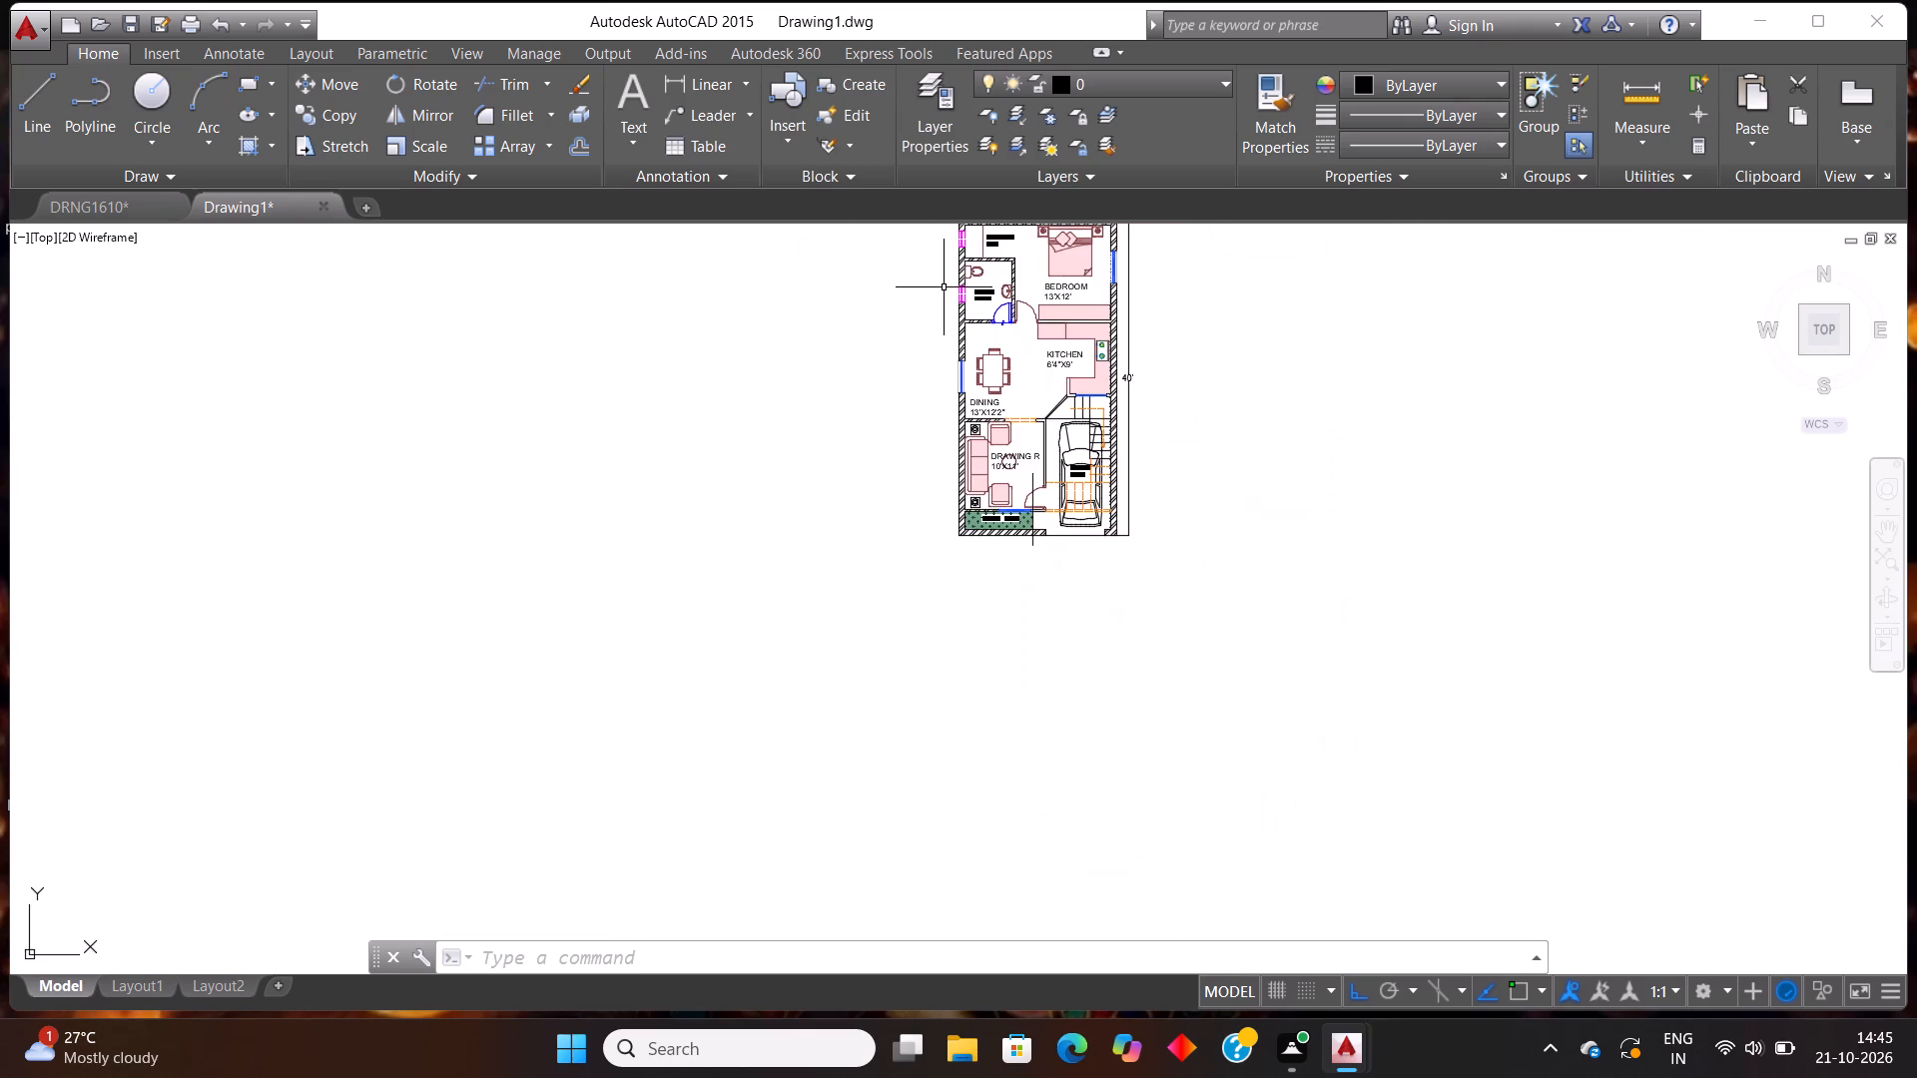
scroll(944, 287, "down", 3)
scroll(944, 241, "up", 4)
scroll(943, 251, "down", 6)
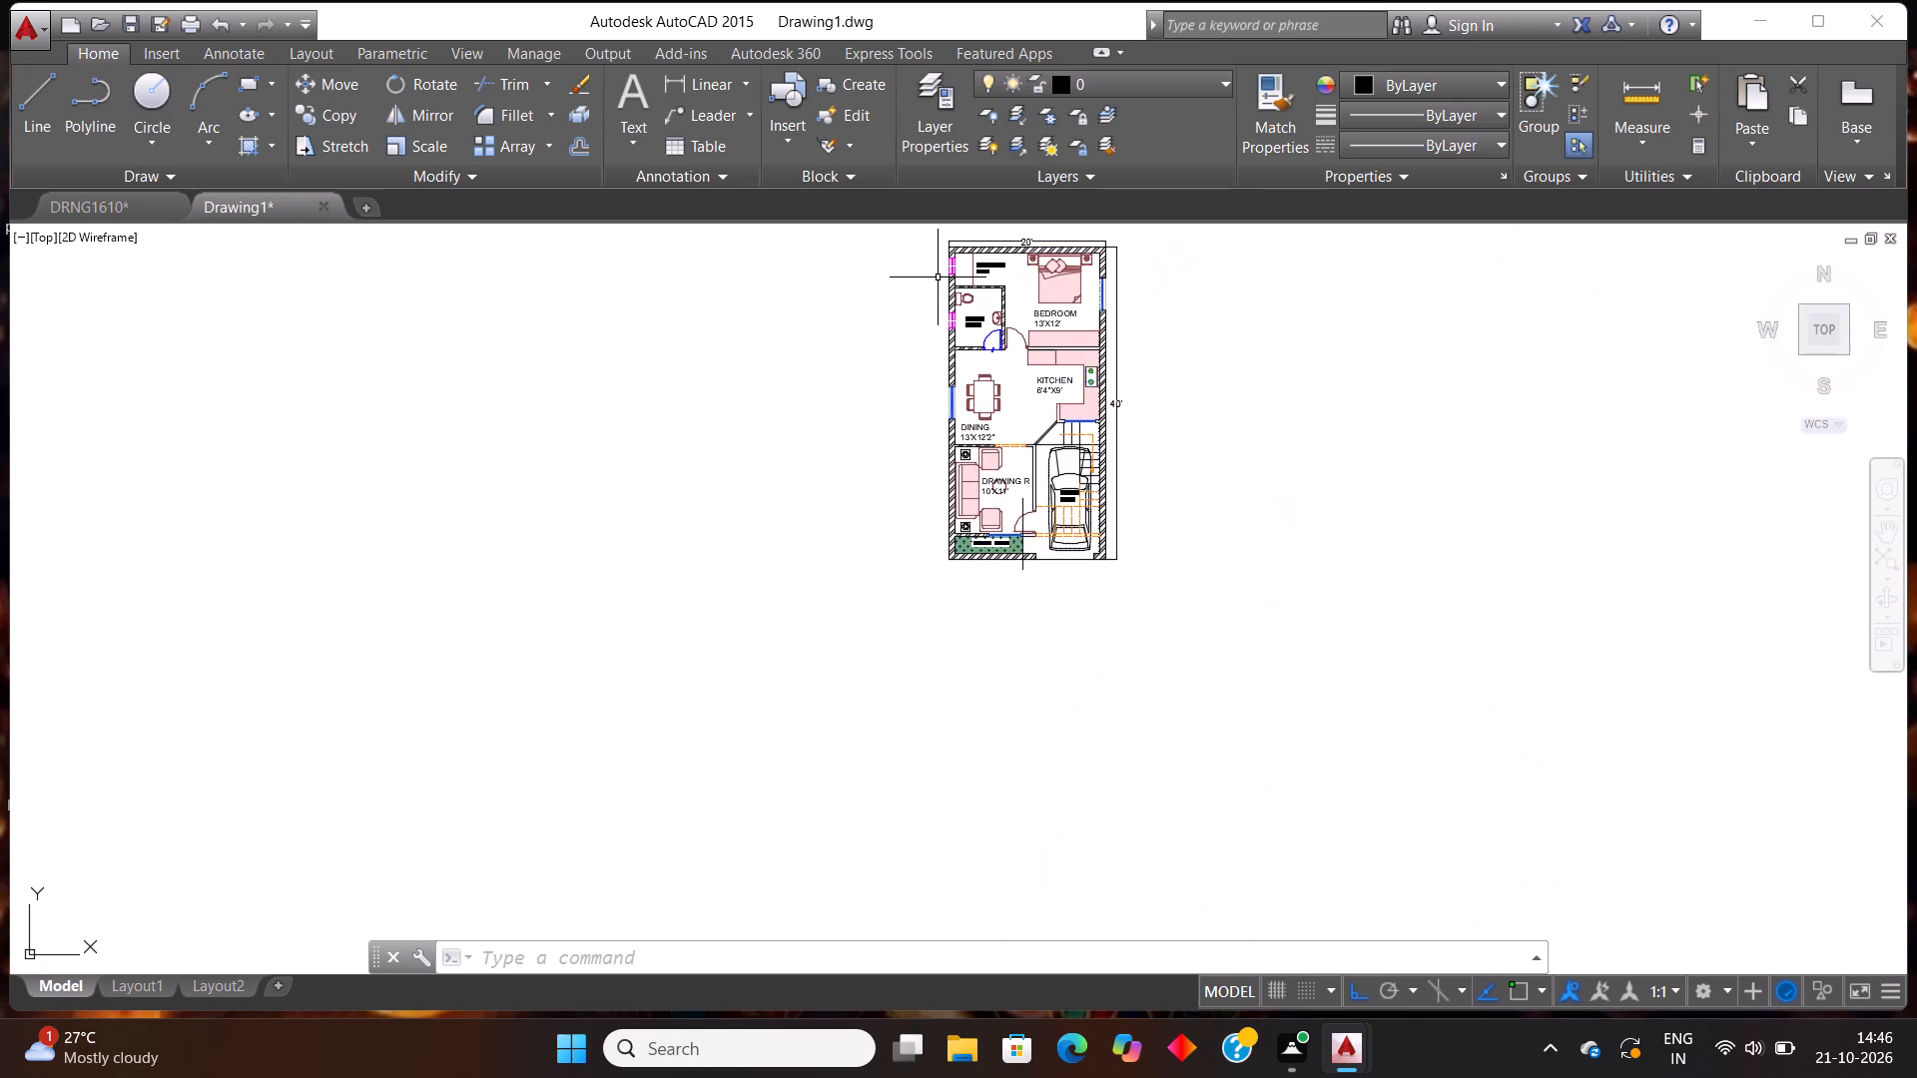
scroll(980, 237, "up", 2)
scroll(966, 287, "down", 2)
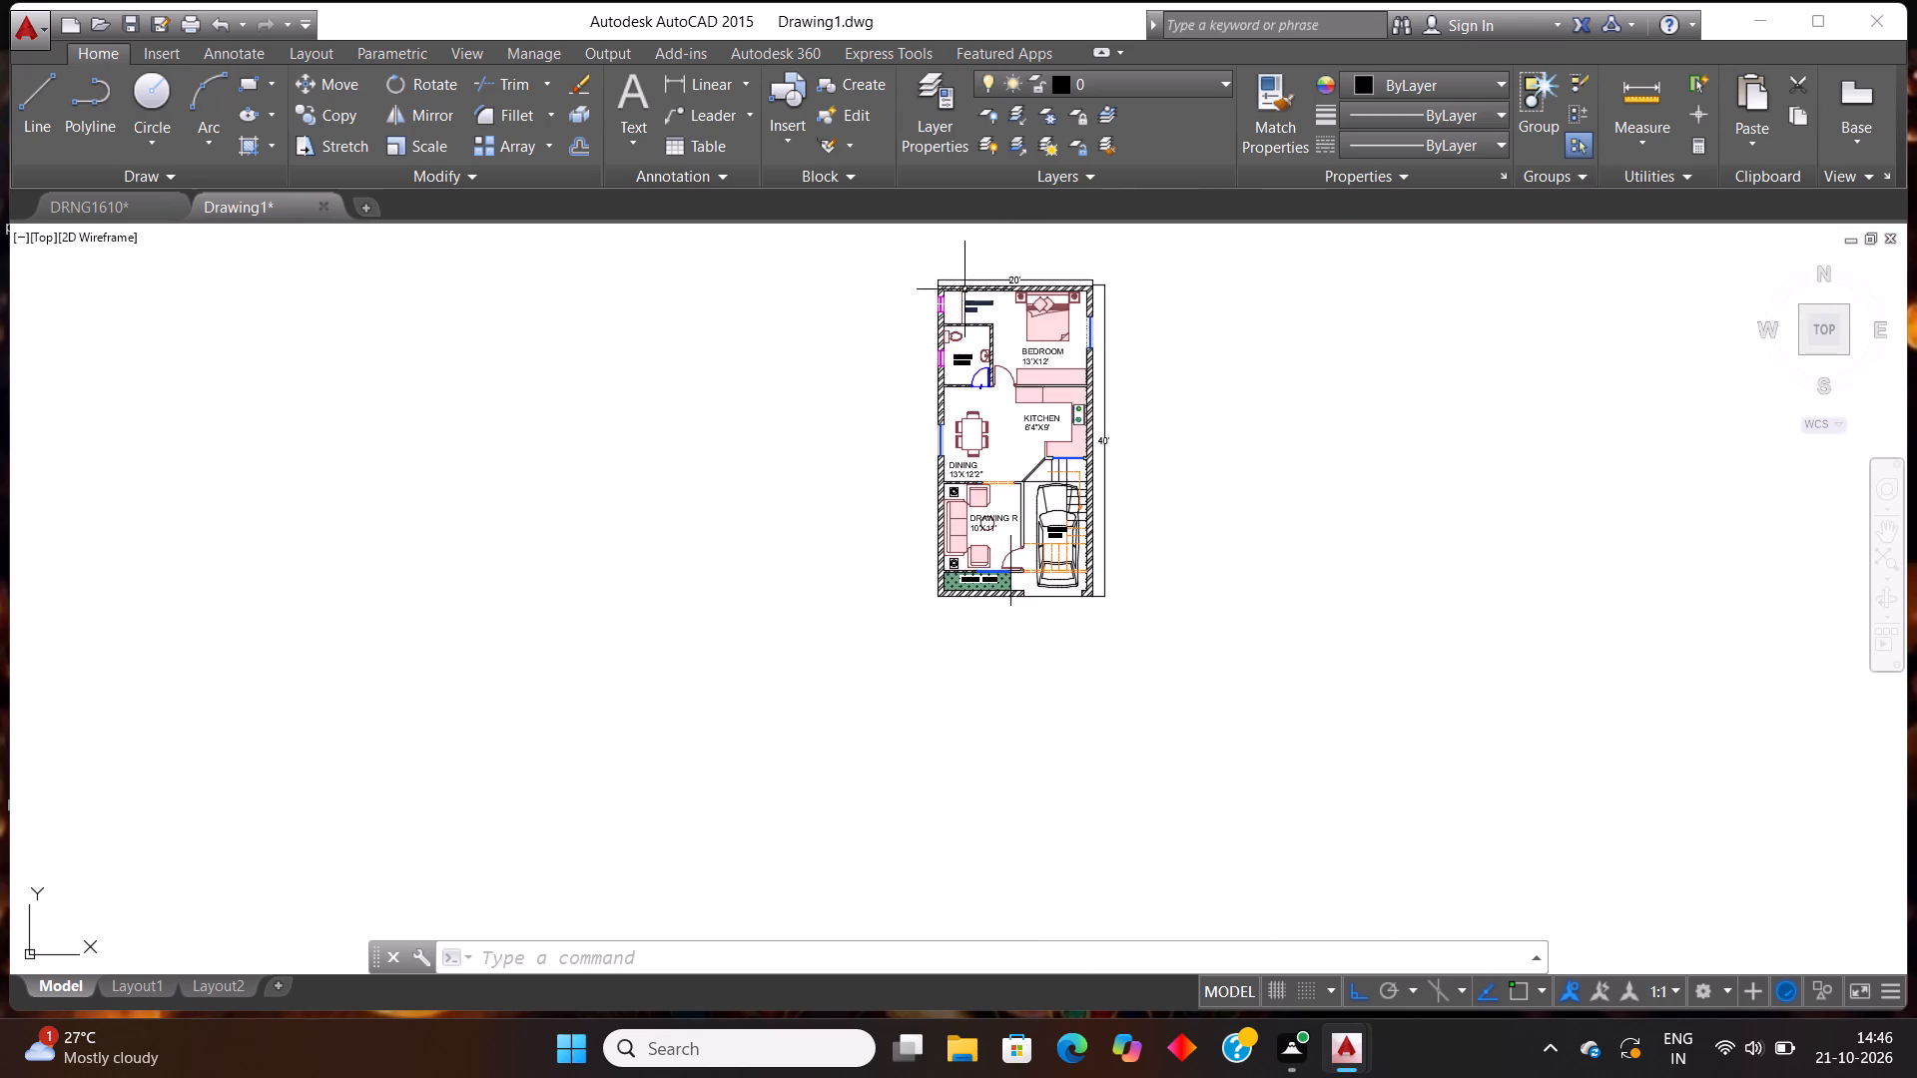
scroll(976, 258, "up", 1)
scroll(1218, 715, "up", 2)
scroll(1218, 715, "down", 1)
scroll(1186, 480, "down", 1)
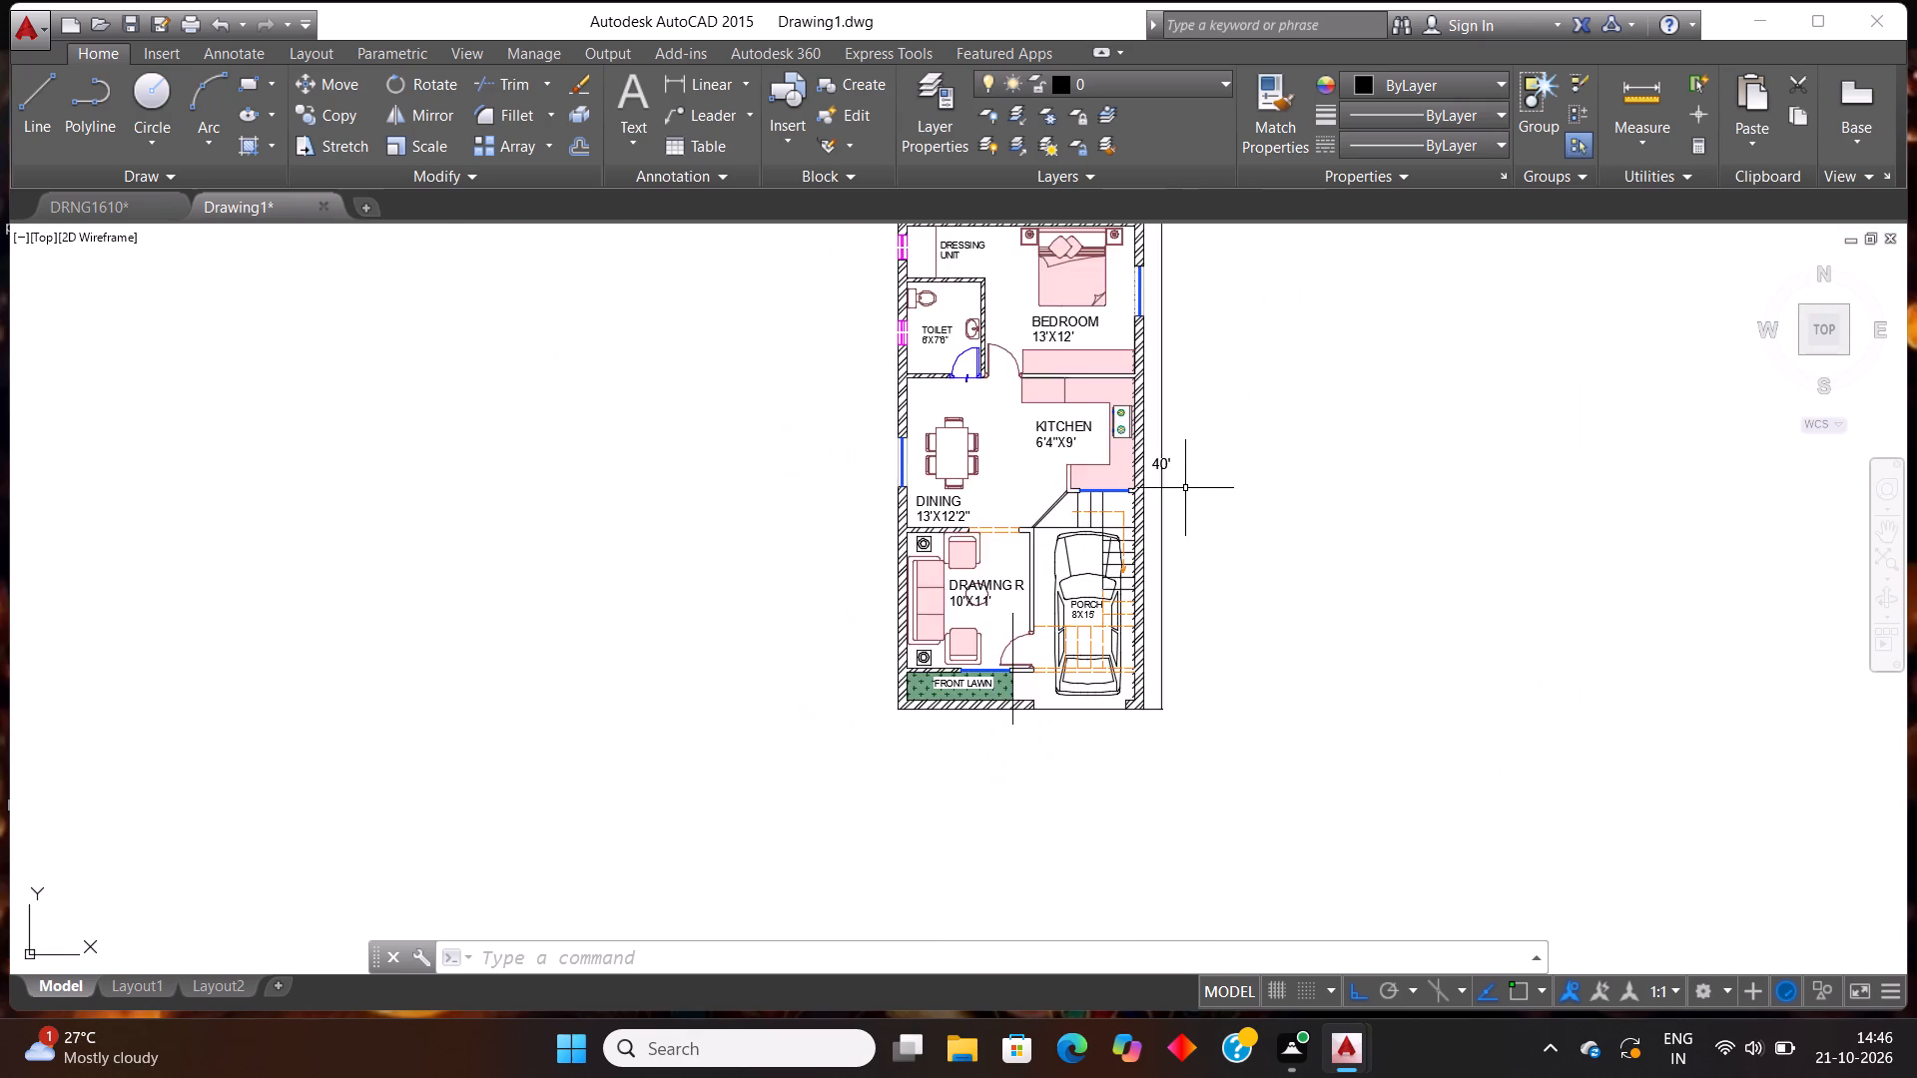
scroll(1185, 488, "down", 1)
scroll(1191, 356, "up", 1)
scroll(1189, 644, "up", 1)
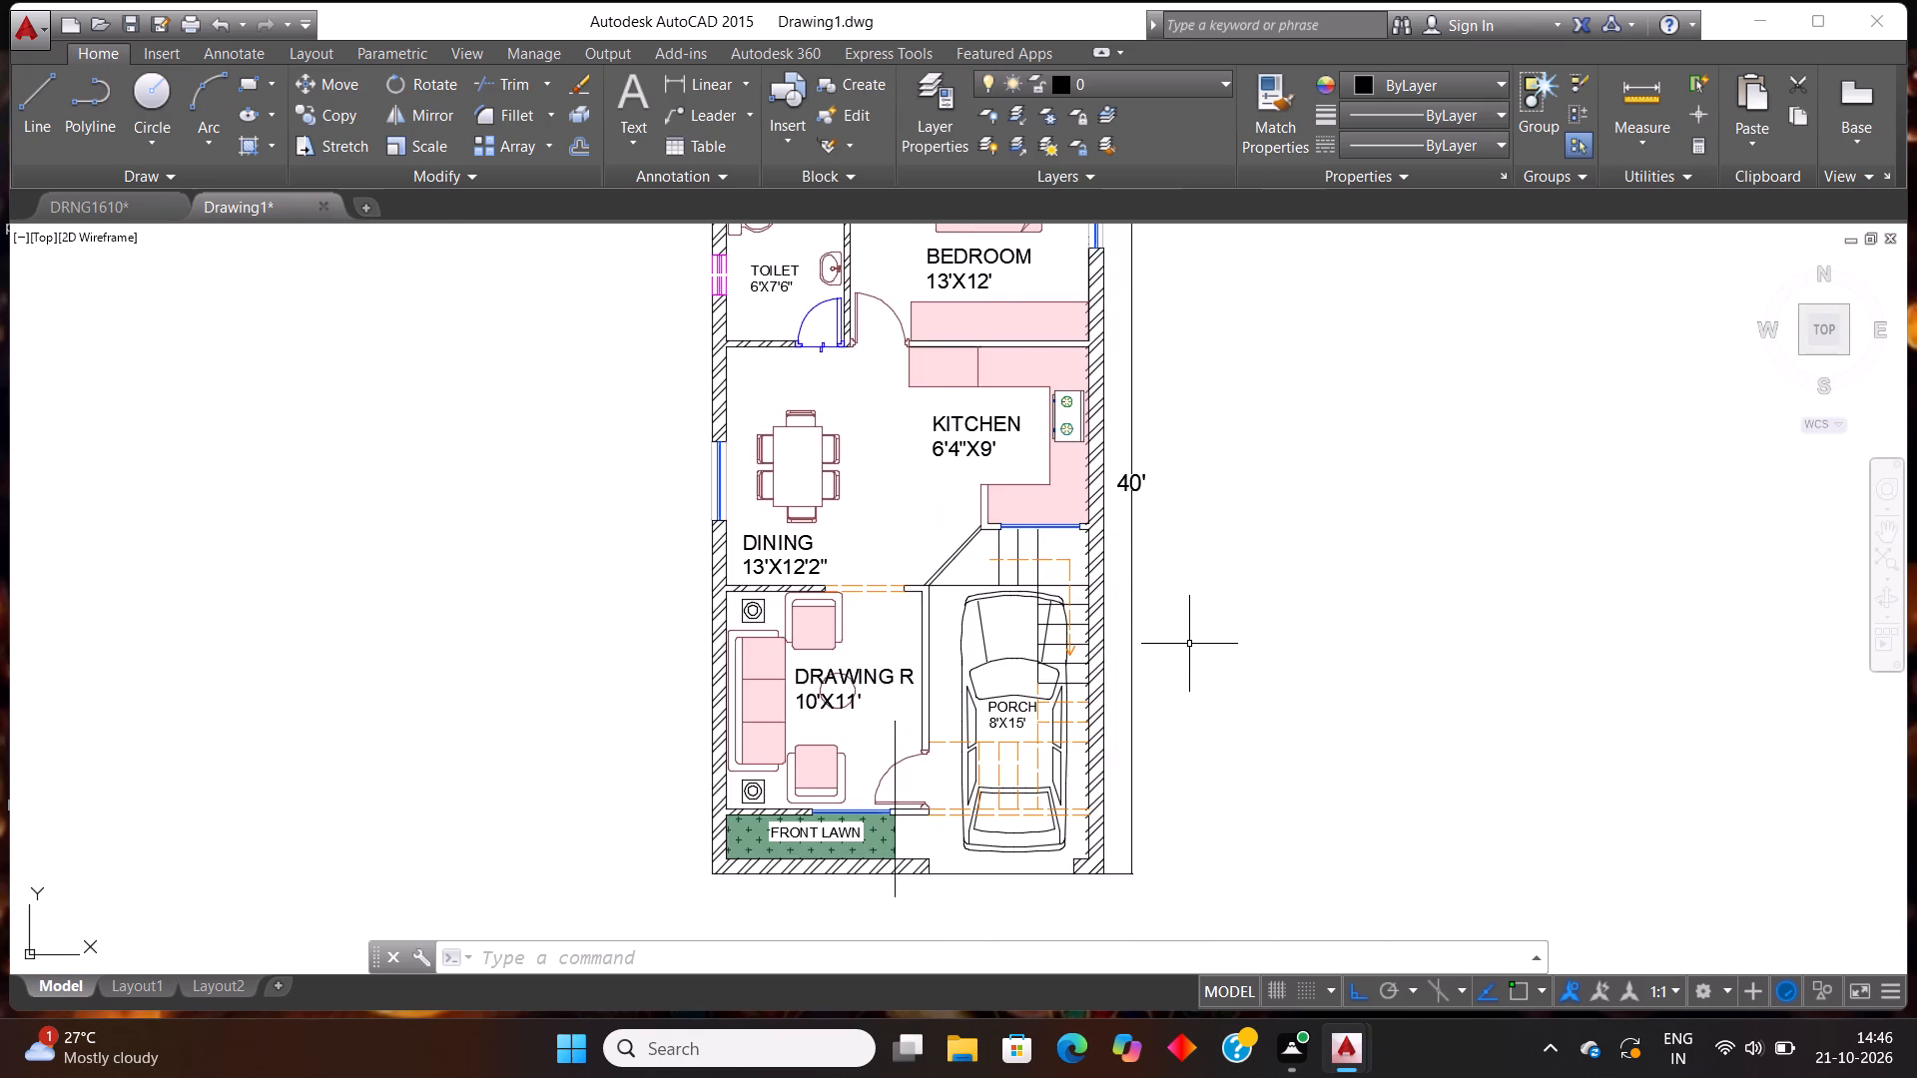
scroll(1189, 644, "down", 1)
scroll(1192, 519, "up", 1)
scroll(1192, 519, "down", 1)
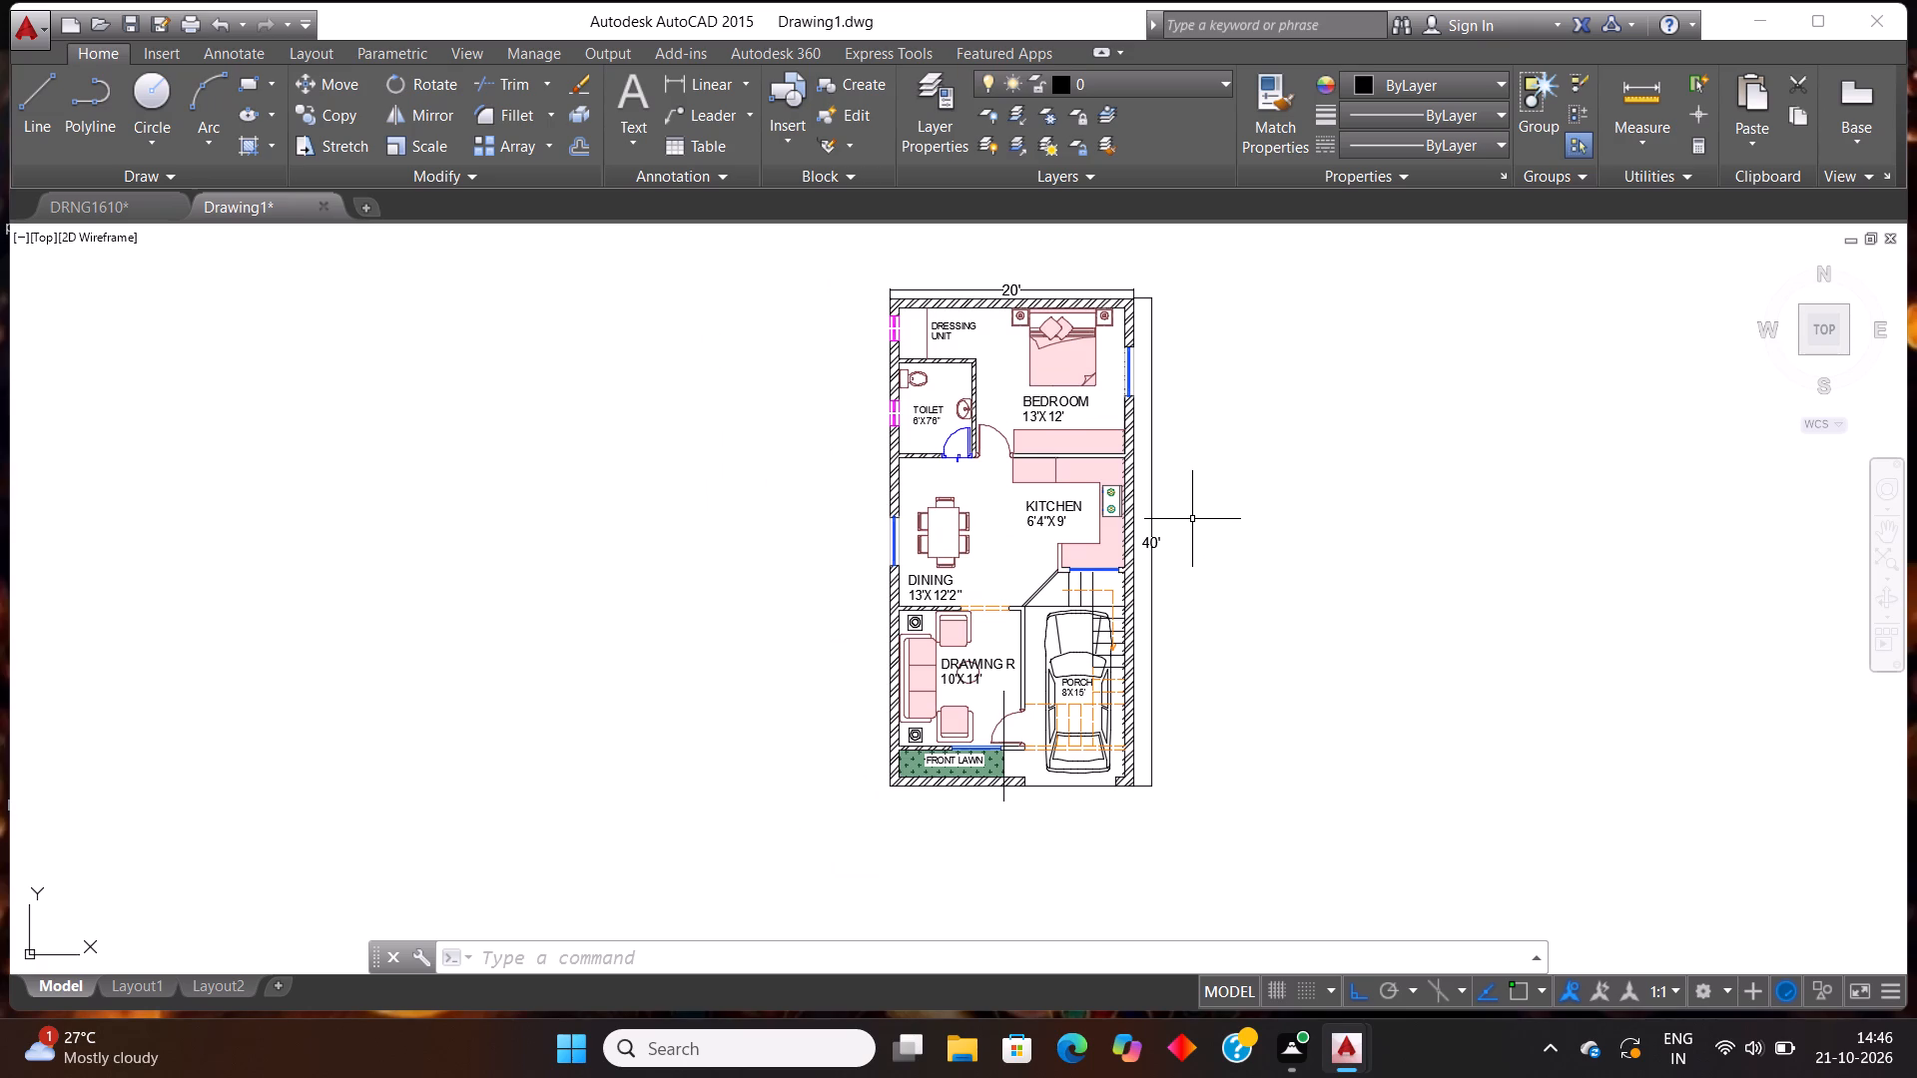
key("Escape")
key("Escape")
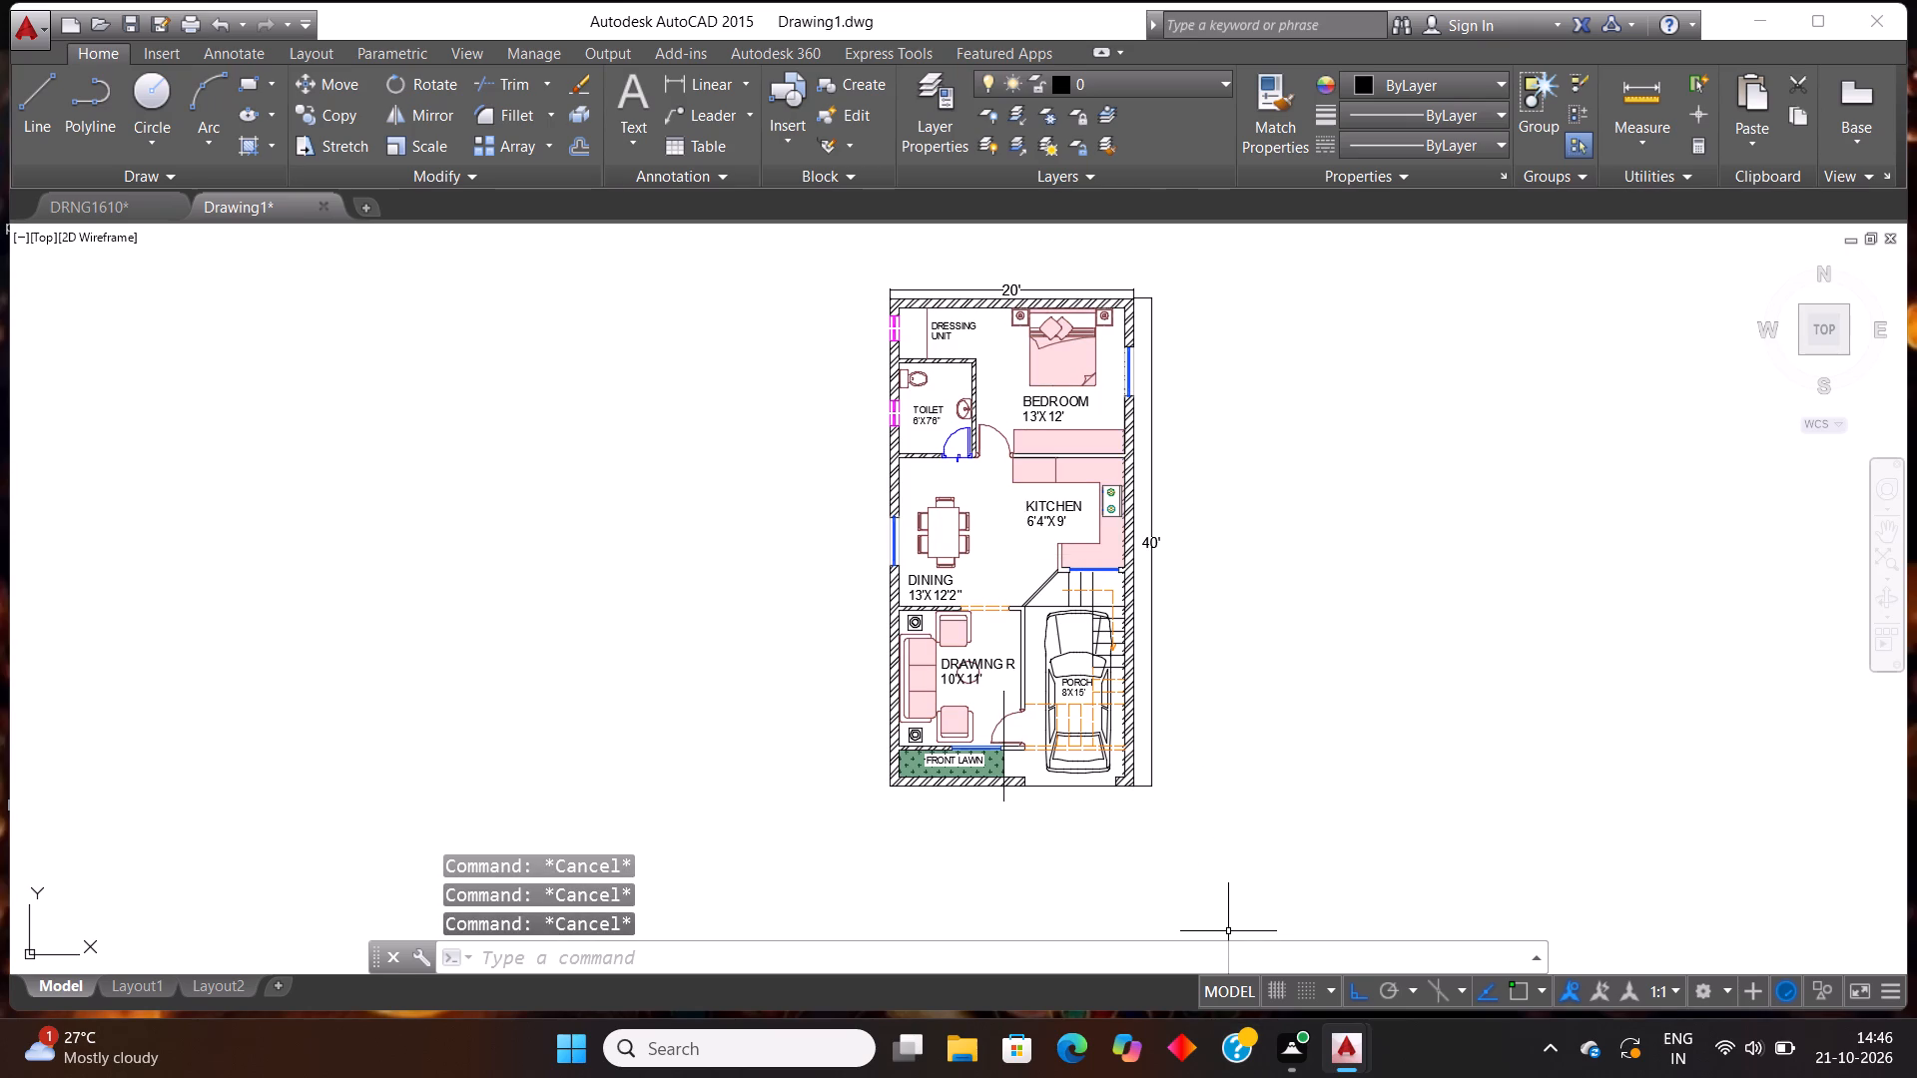
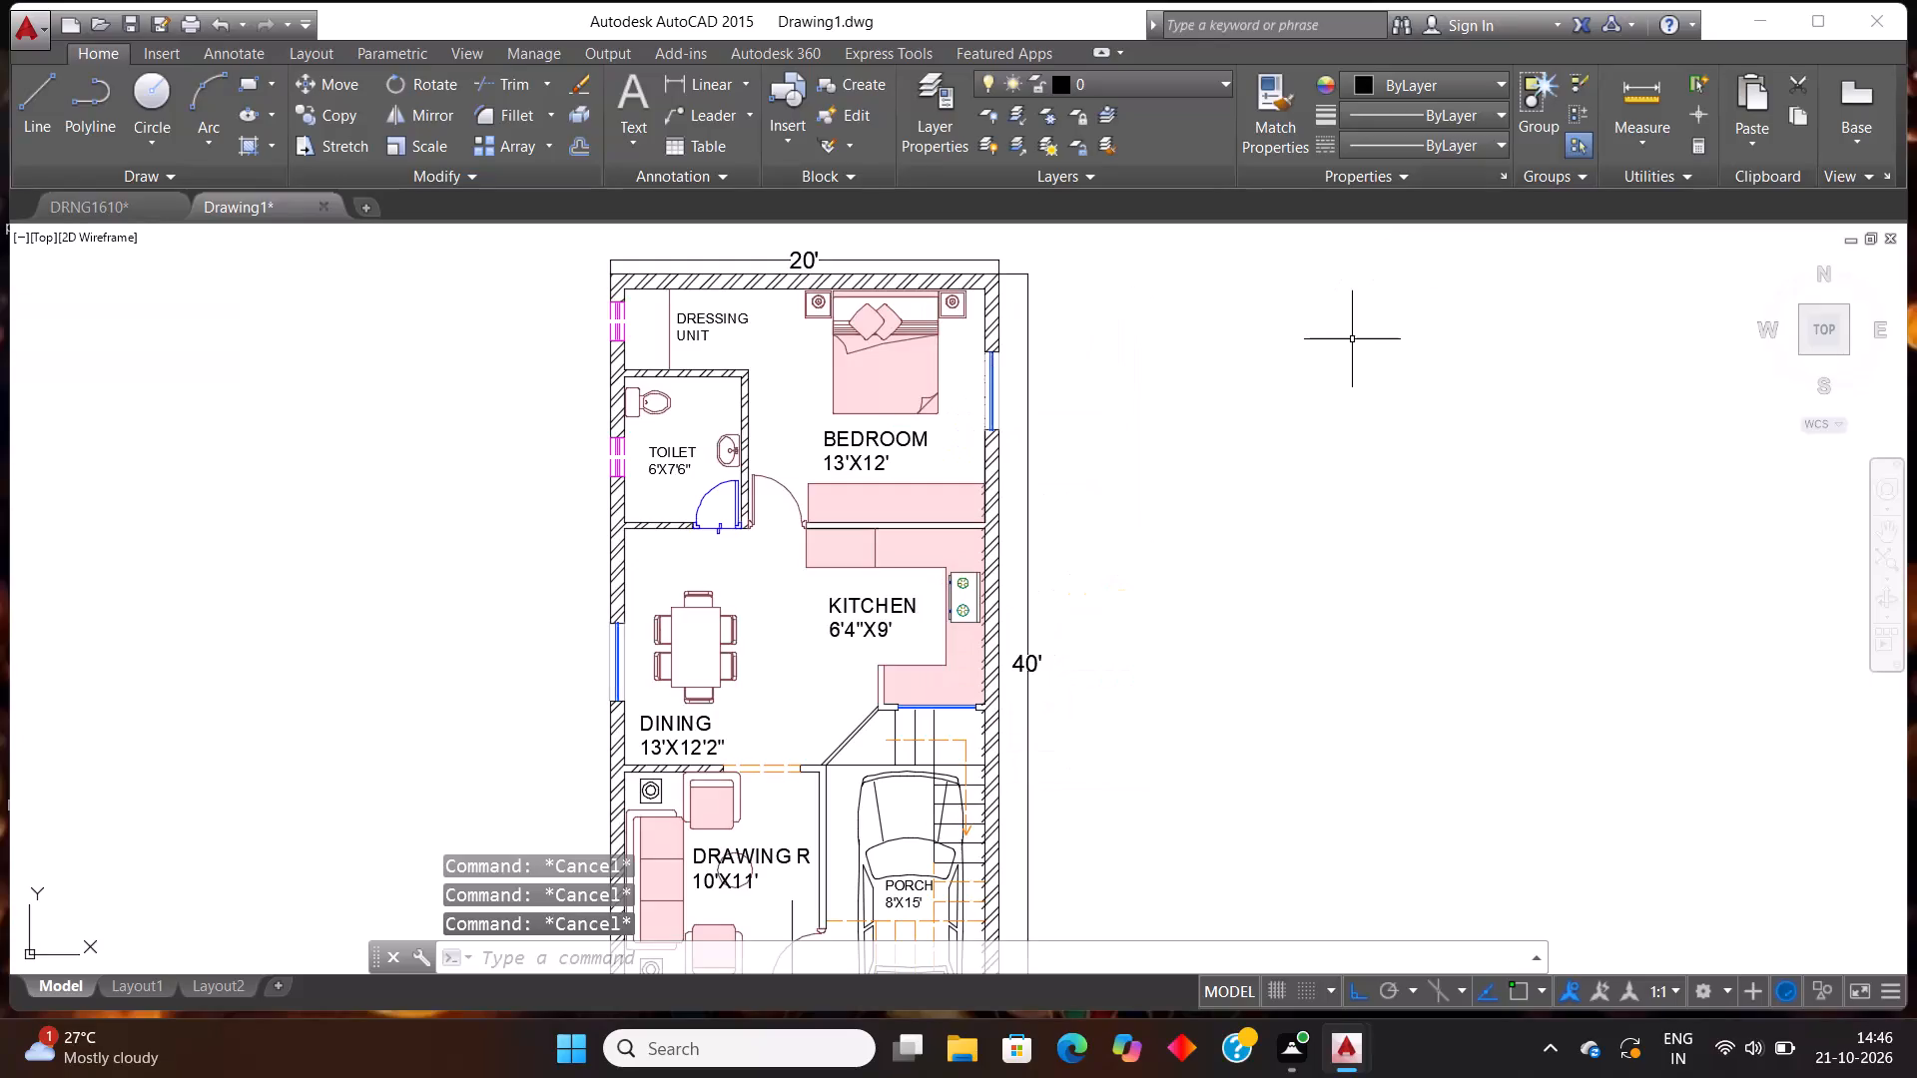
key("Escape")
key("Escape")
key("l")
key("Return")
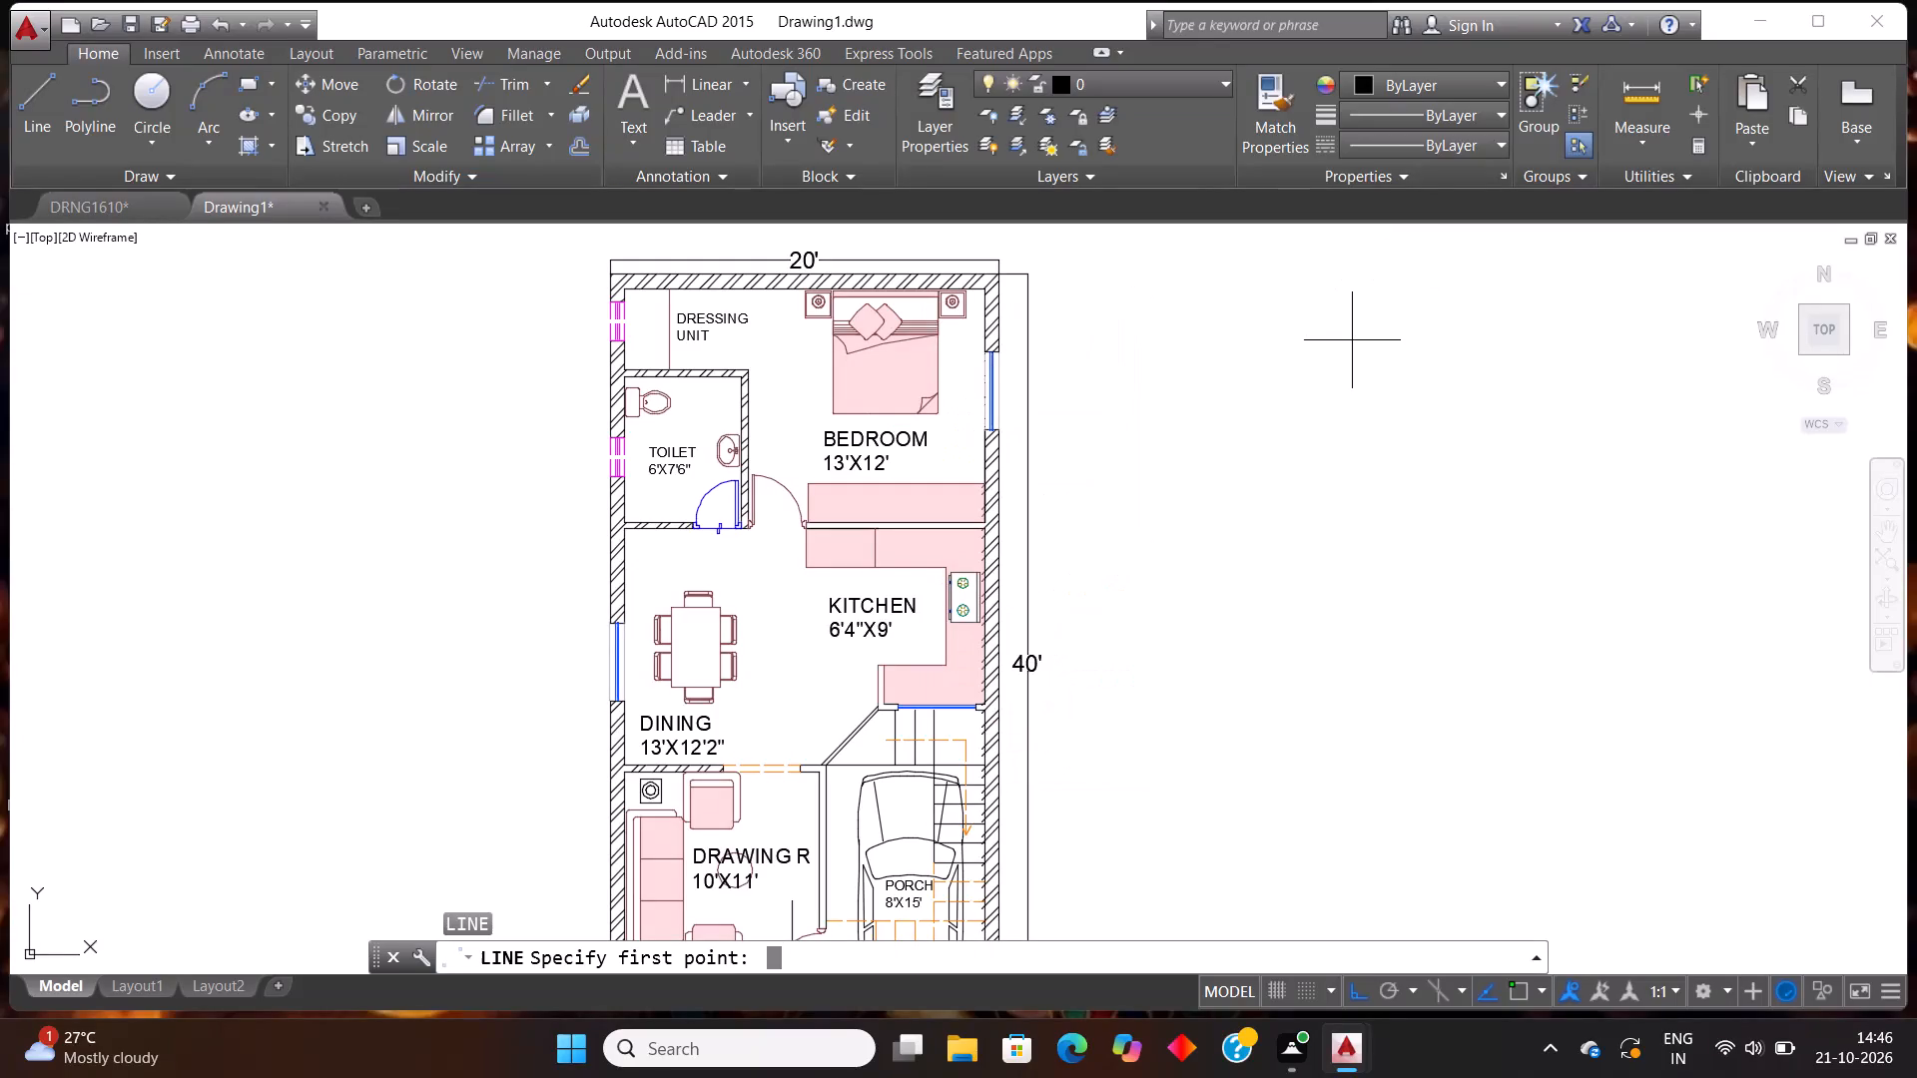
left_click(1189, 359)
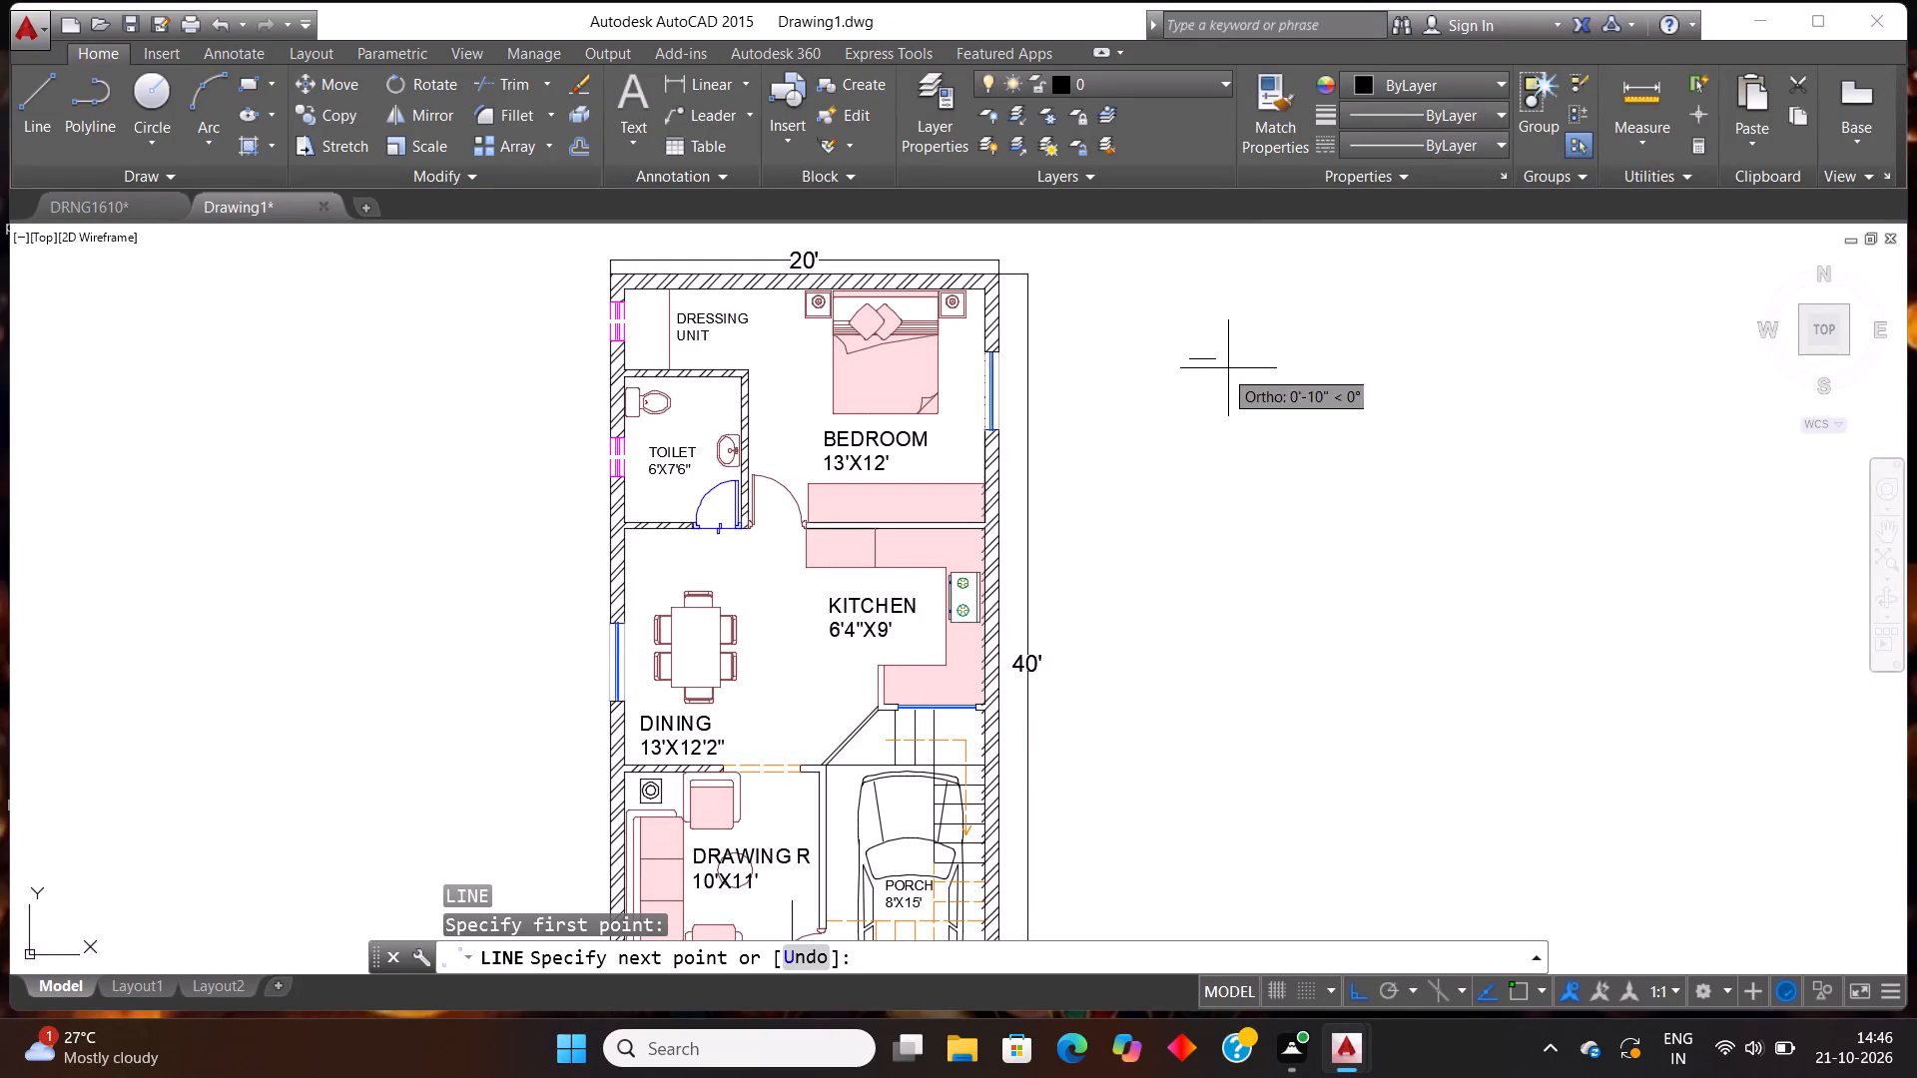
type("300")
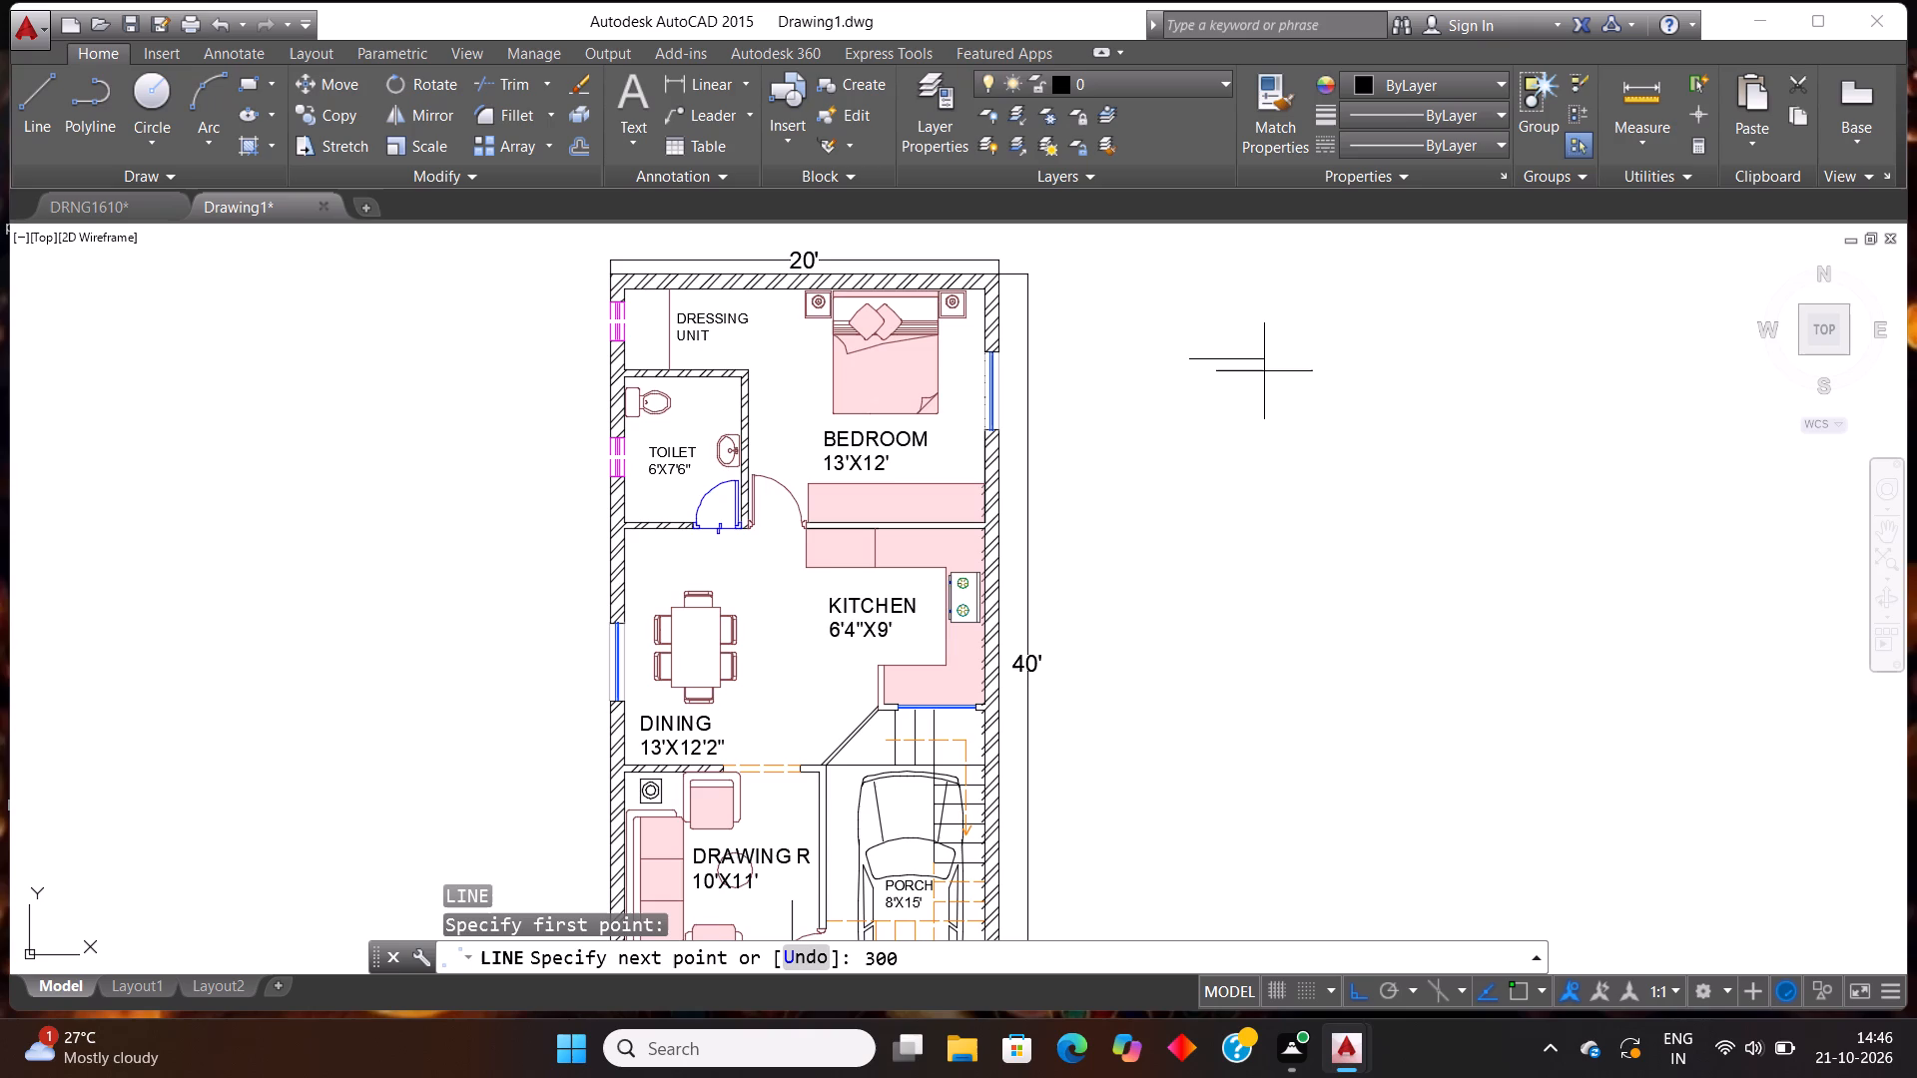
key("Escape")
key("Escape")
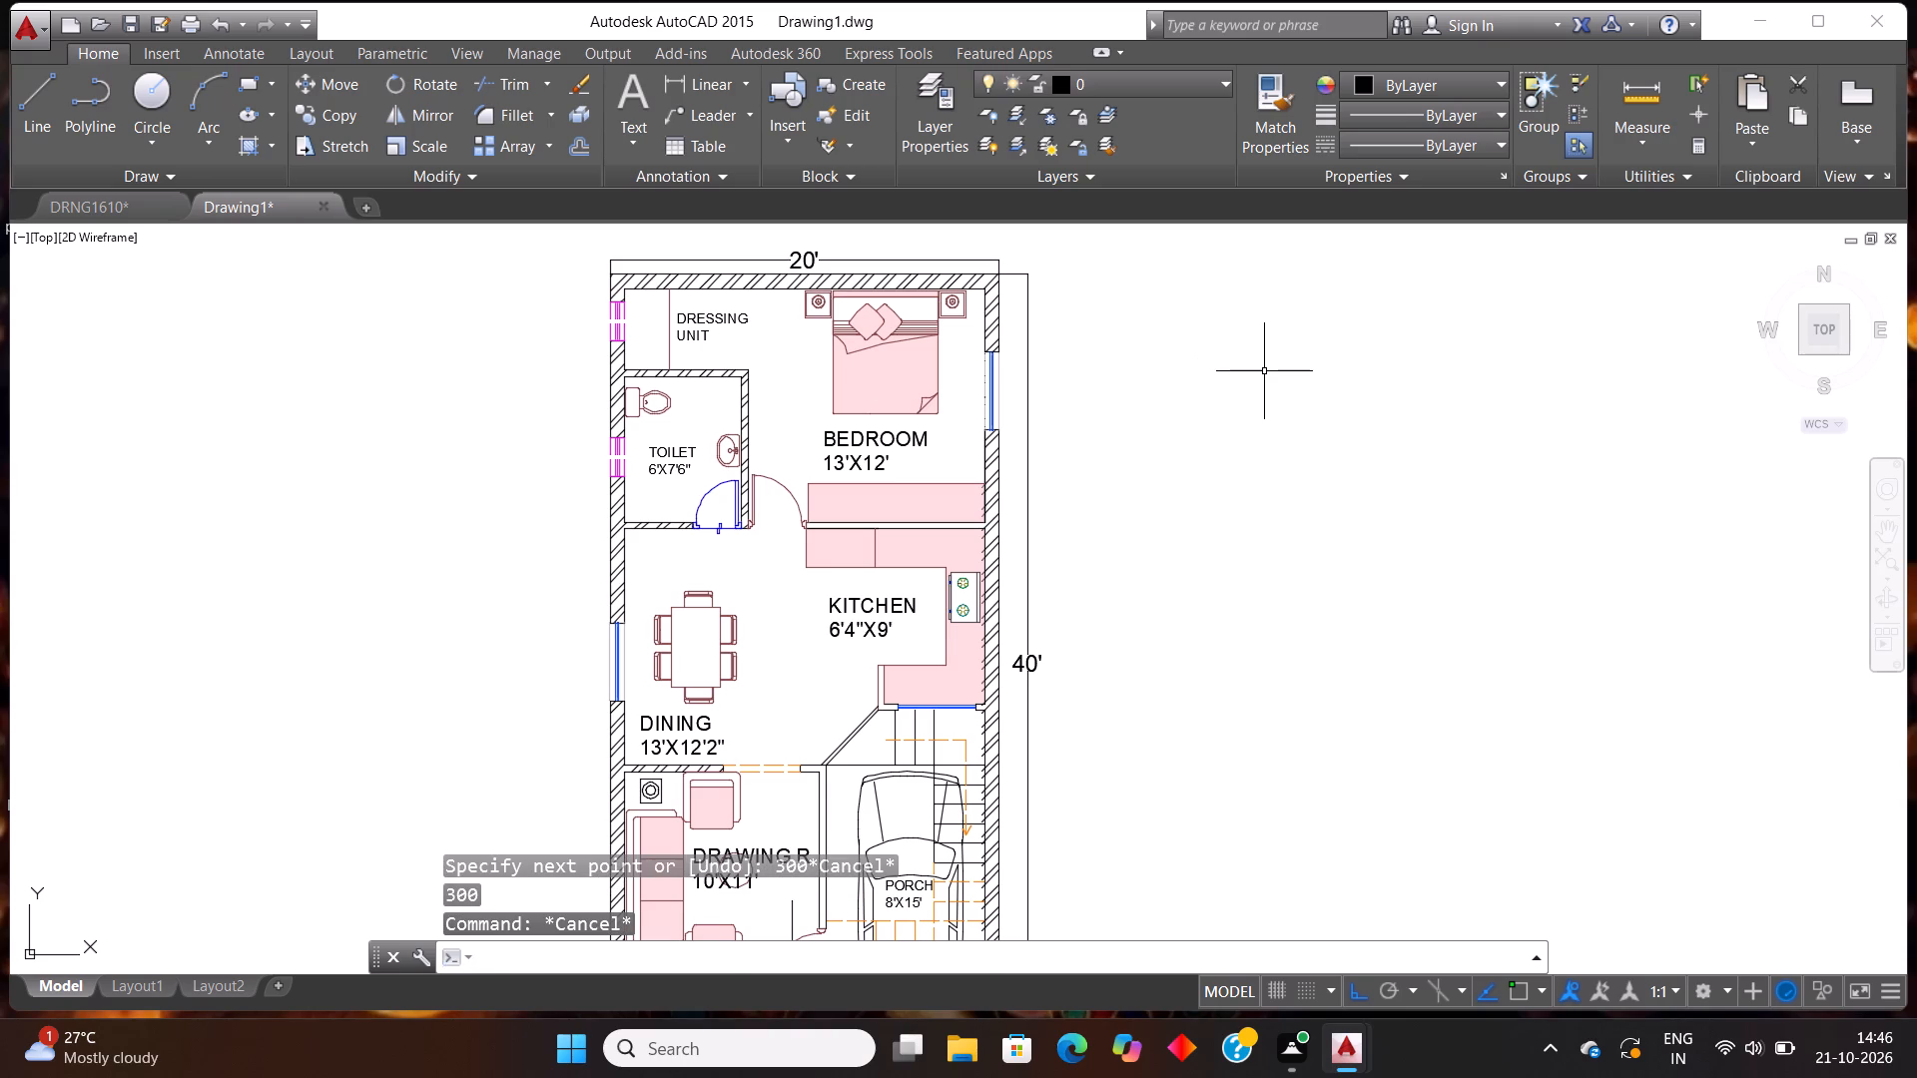
Use the quick calculator's units conversion to convert a length of 300 millimeters to feet.
type("CAL")
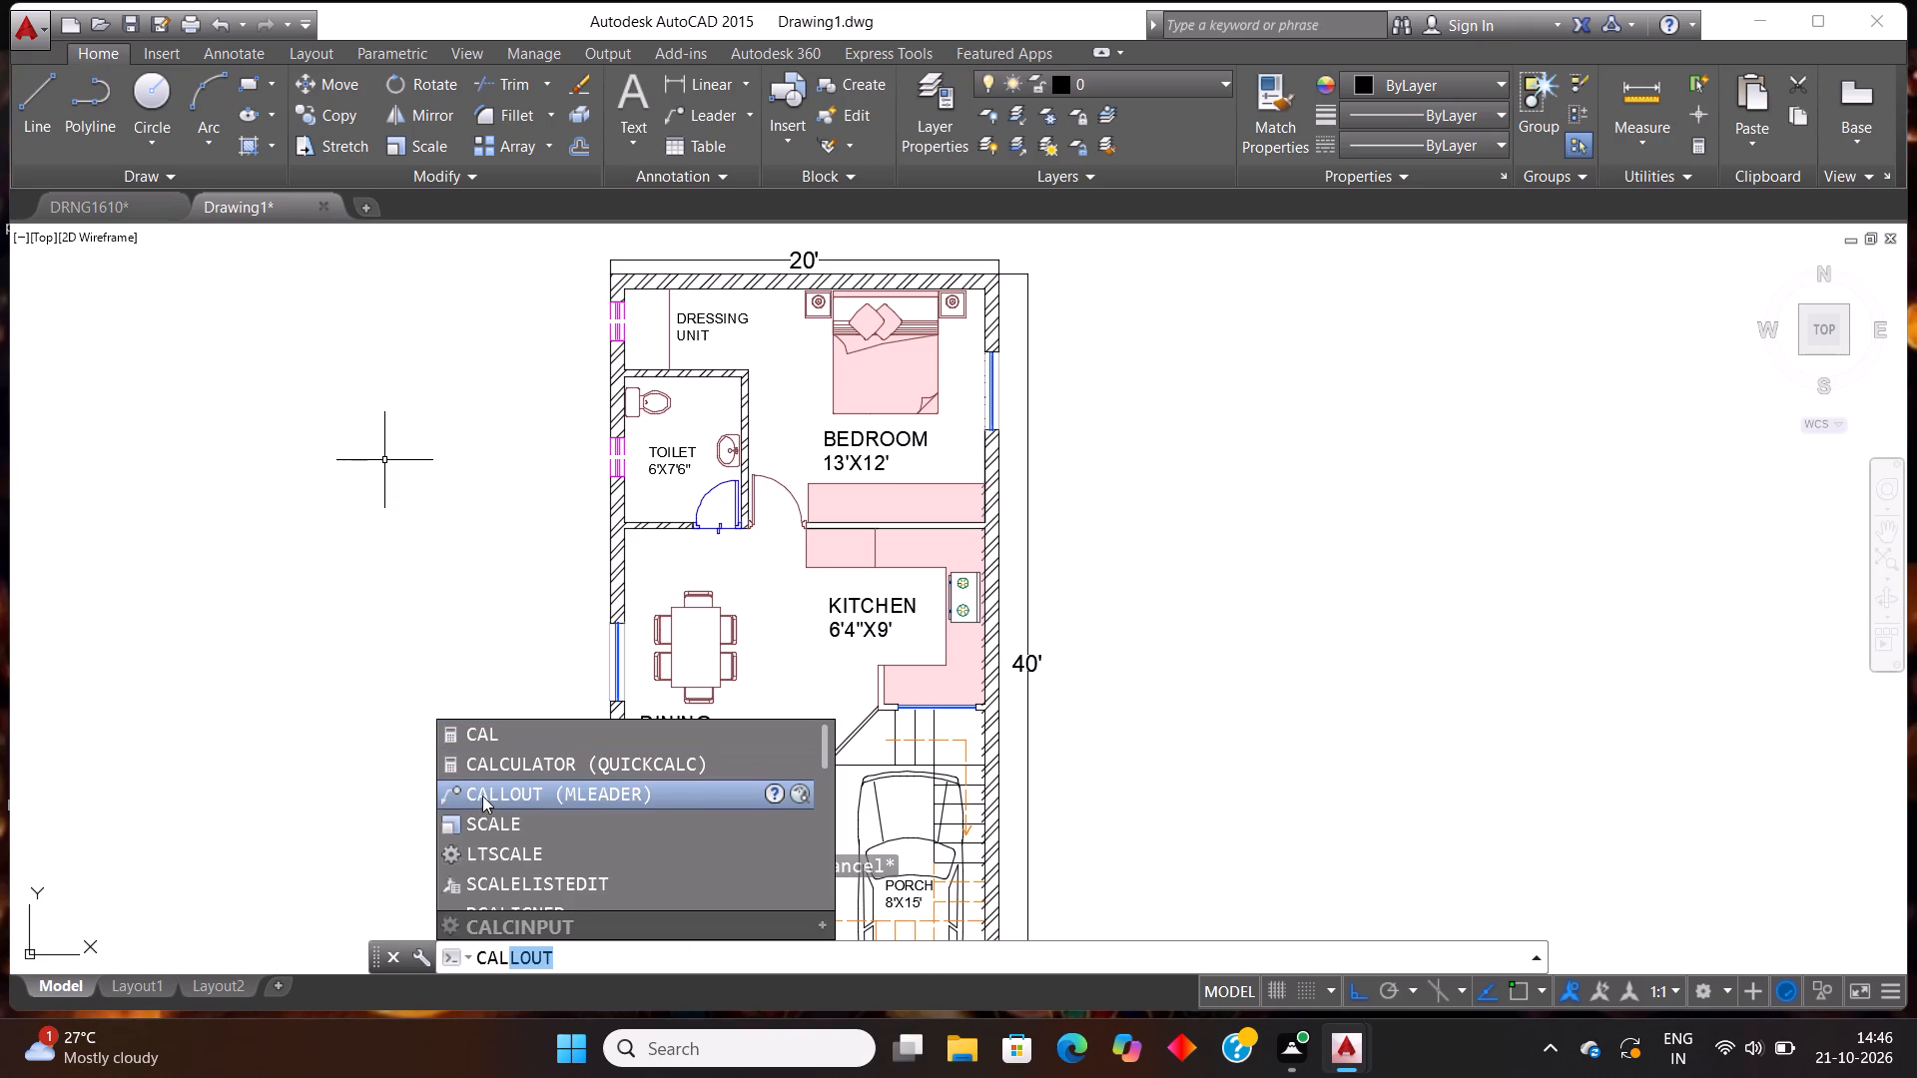
left_click(504, 758)
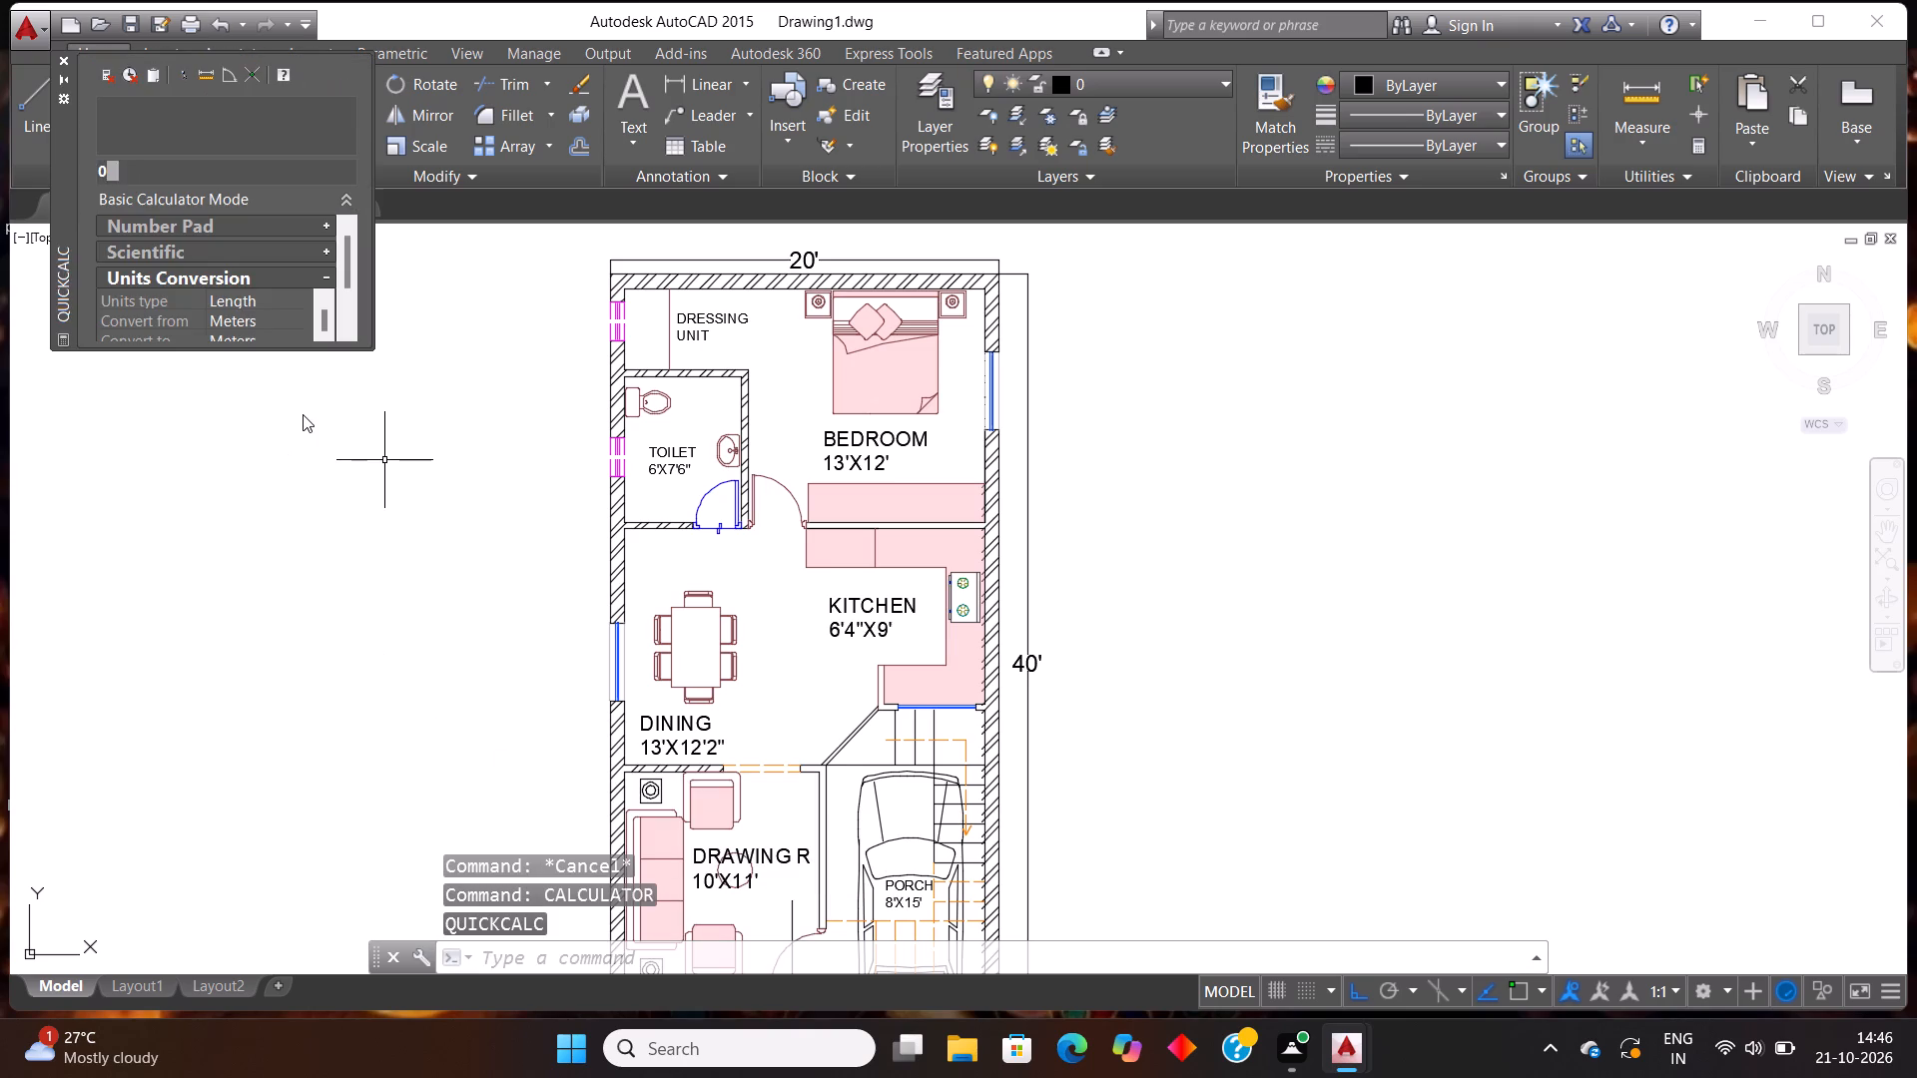
left_click(262, 317)
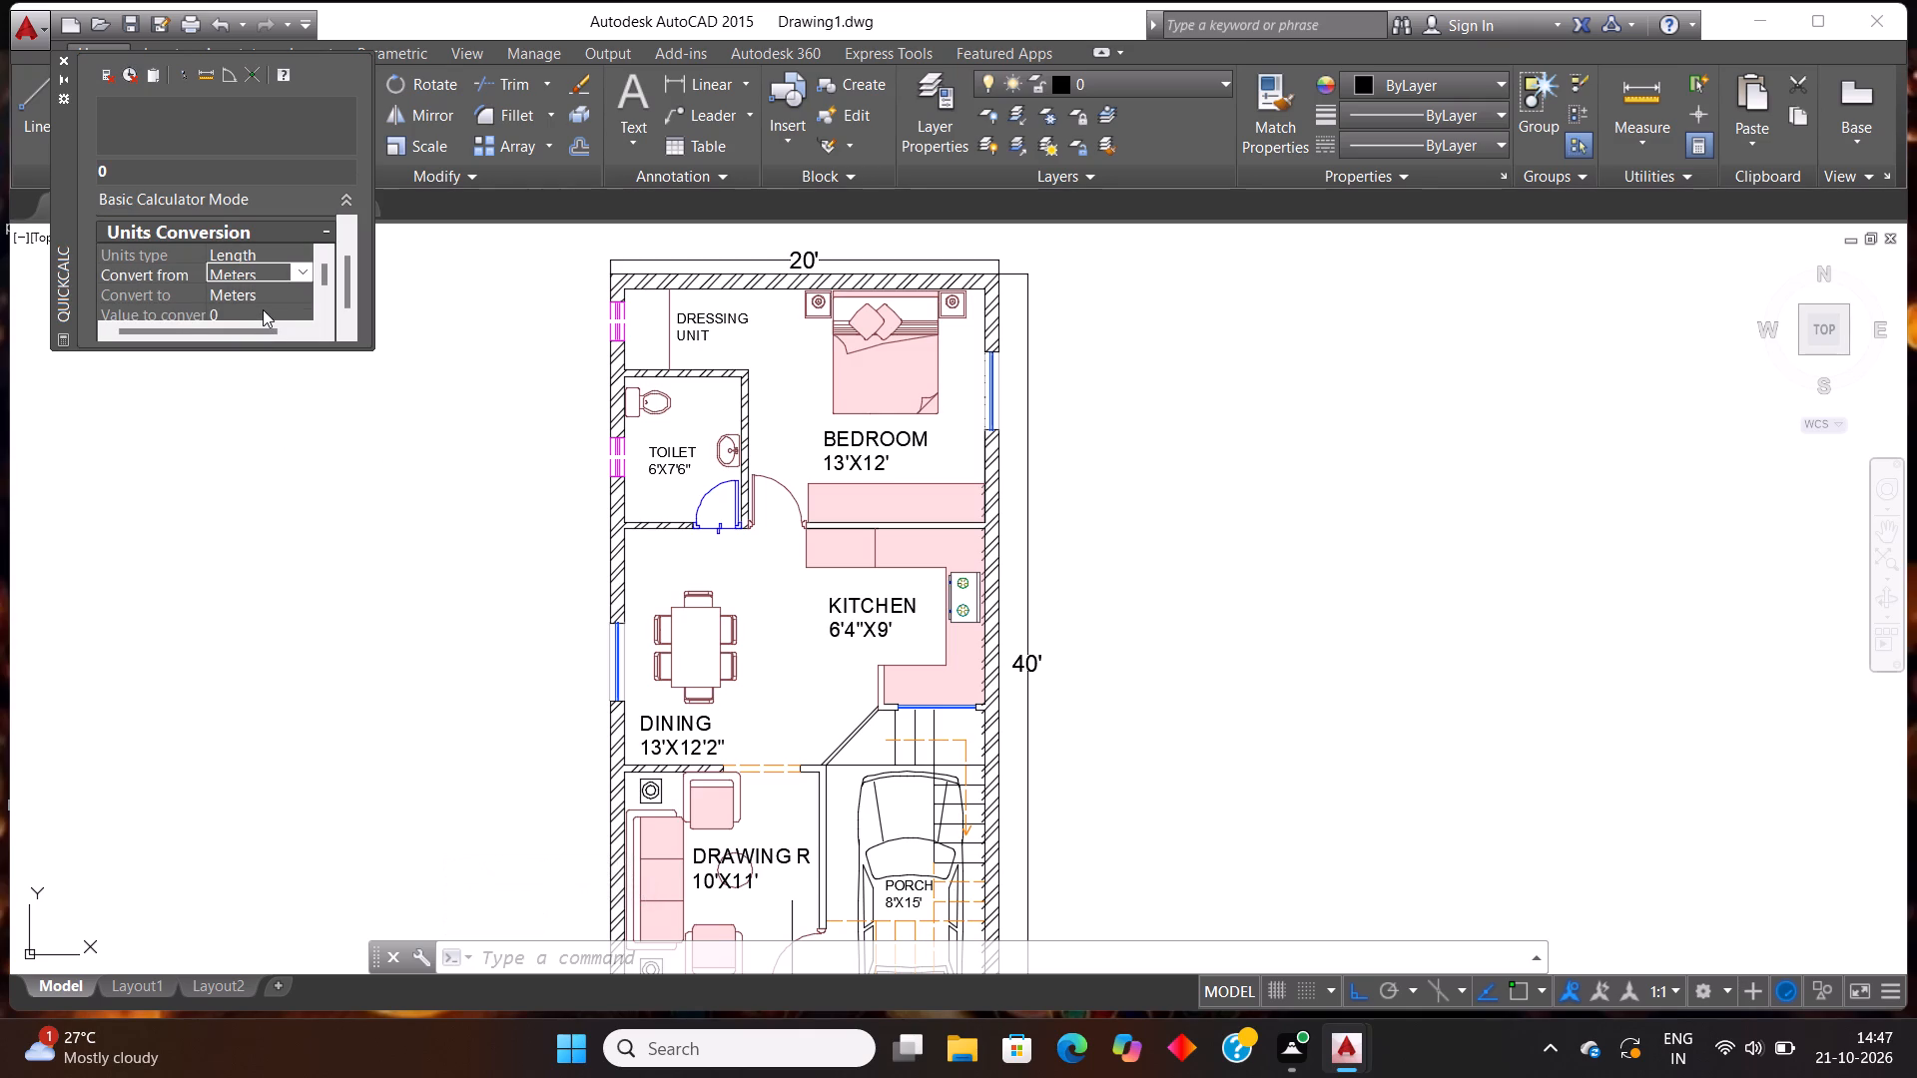
left_click(309, 269)
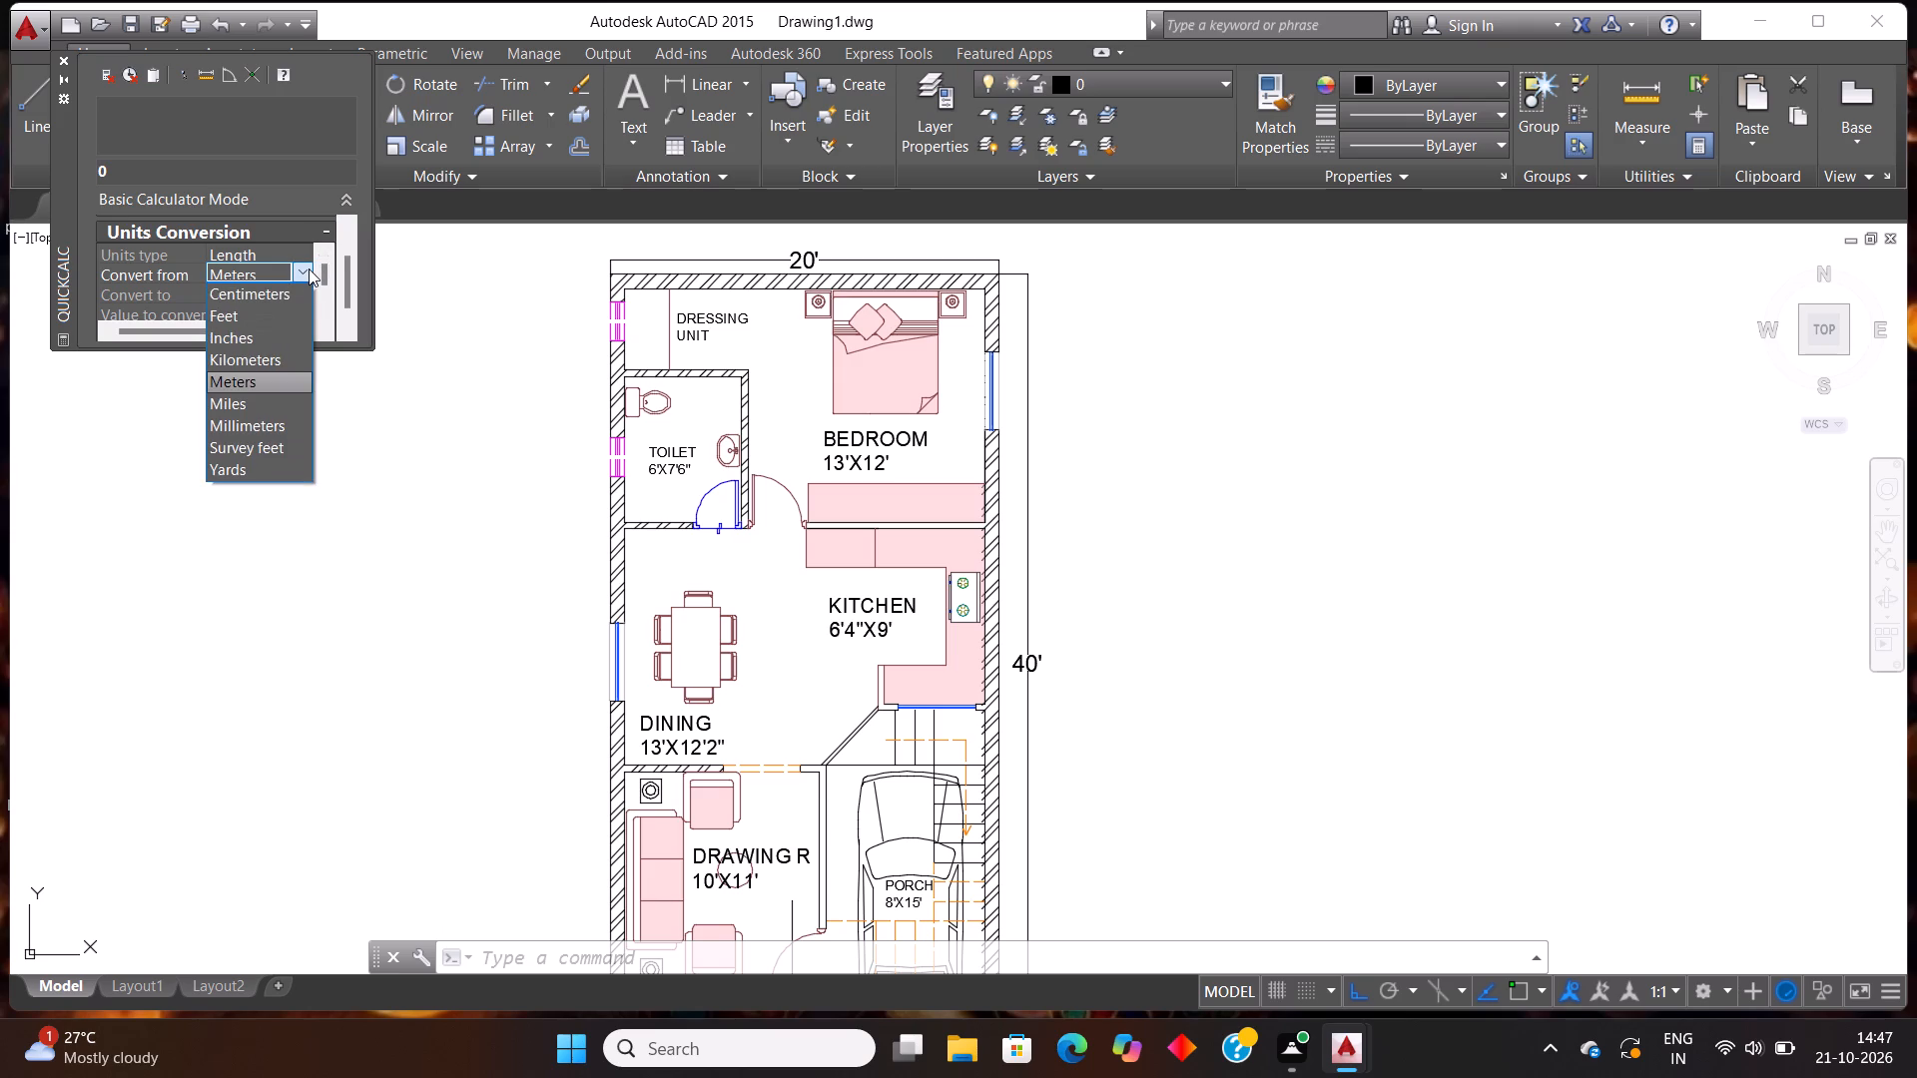
left_click(251, 423)
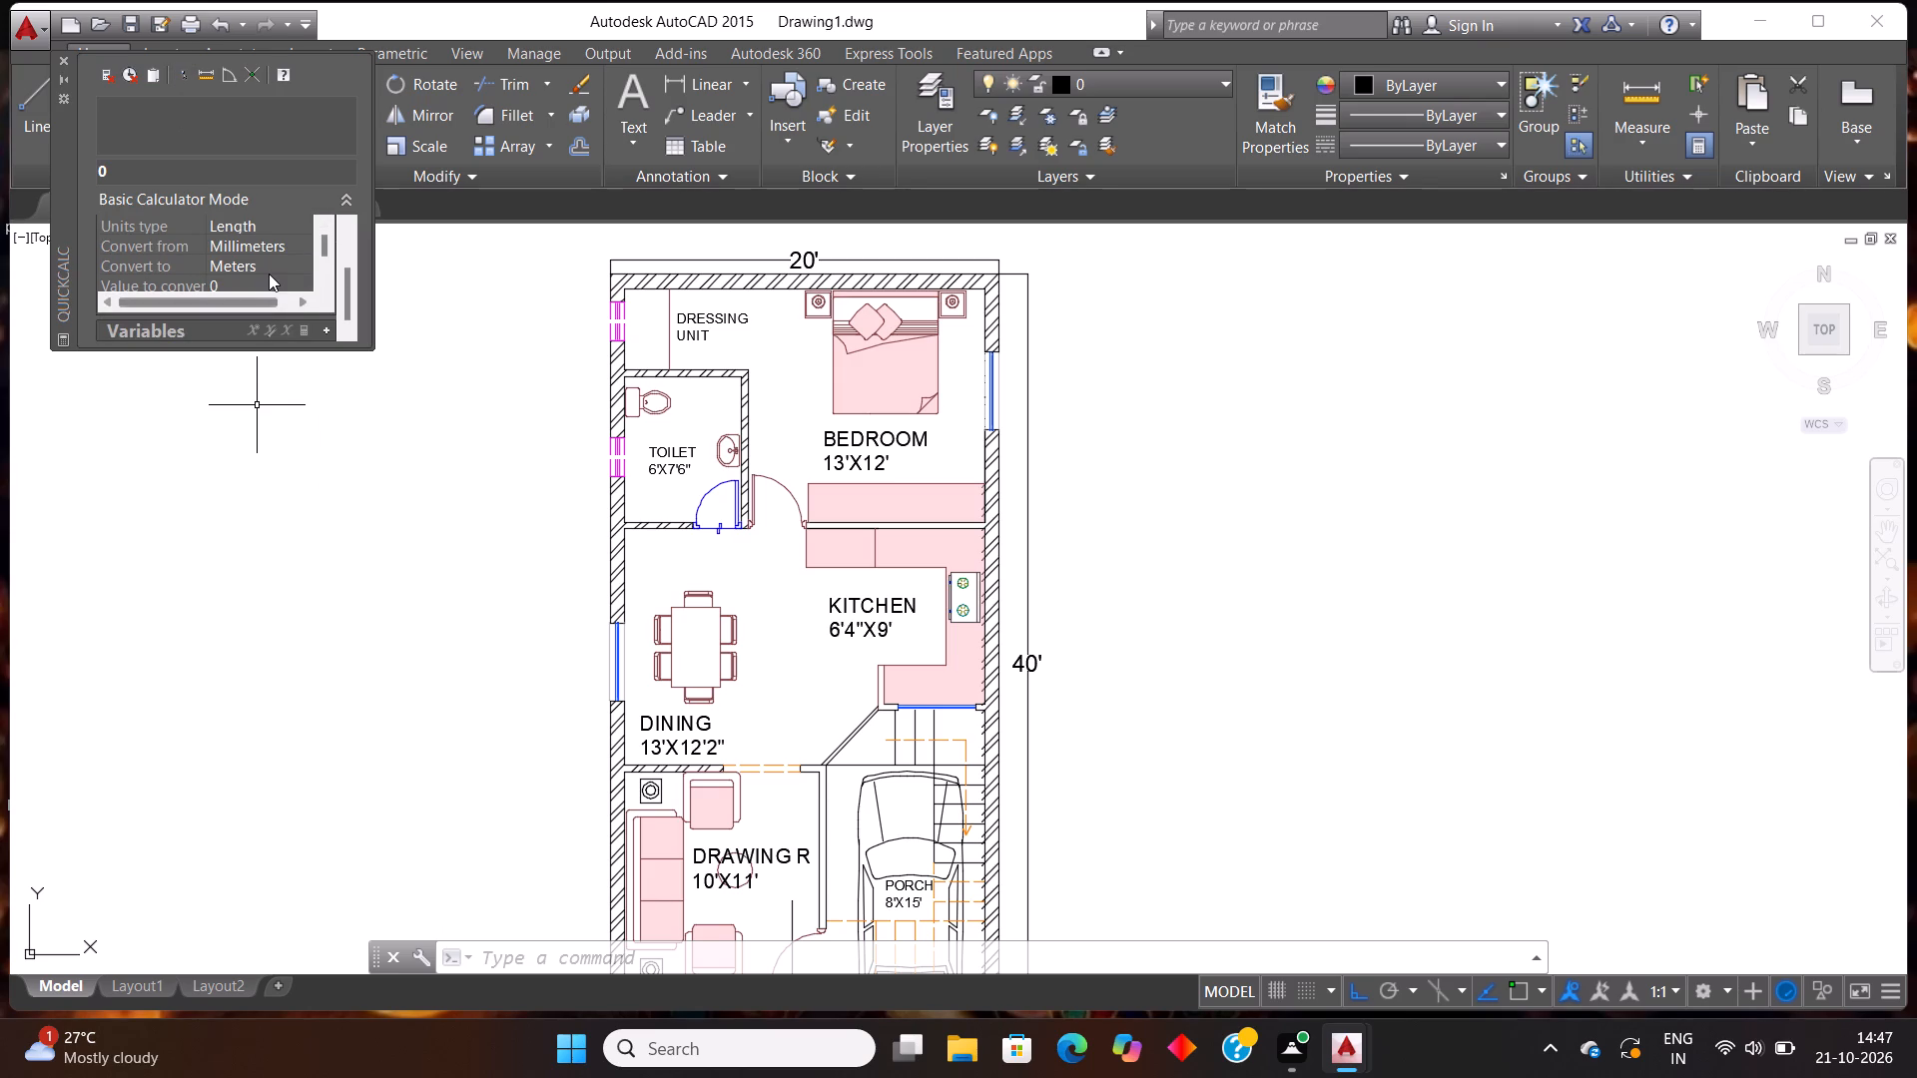
left_click(269, 270)
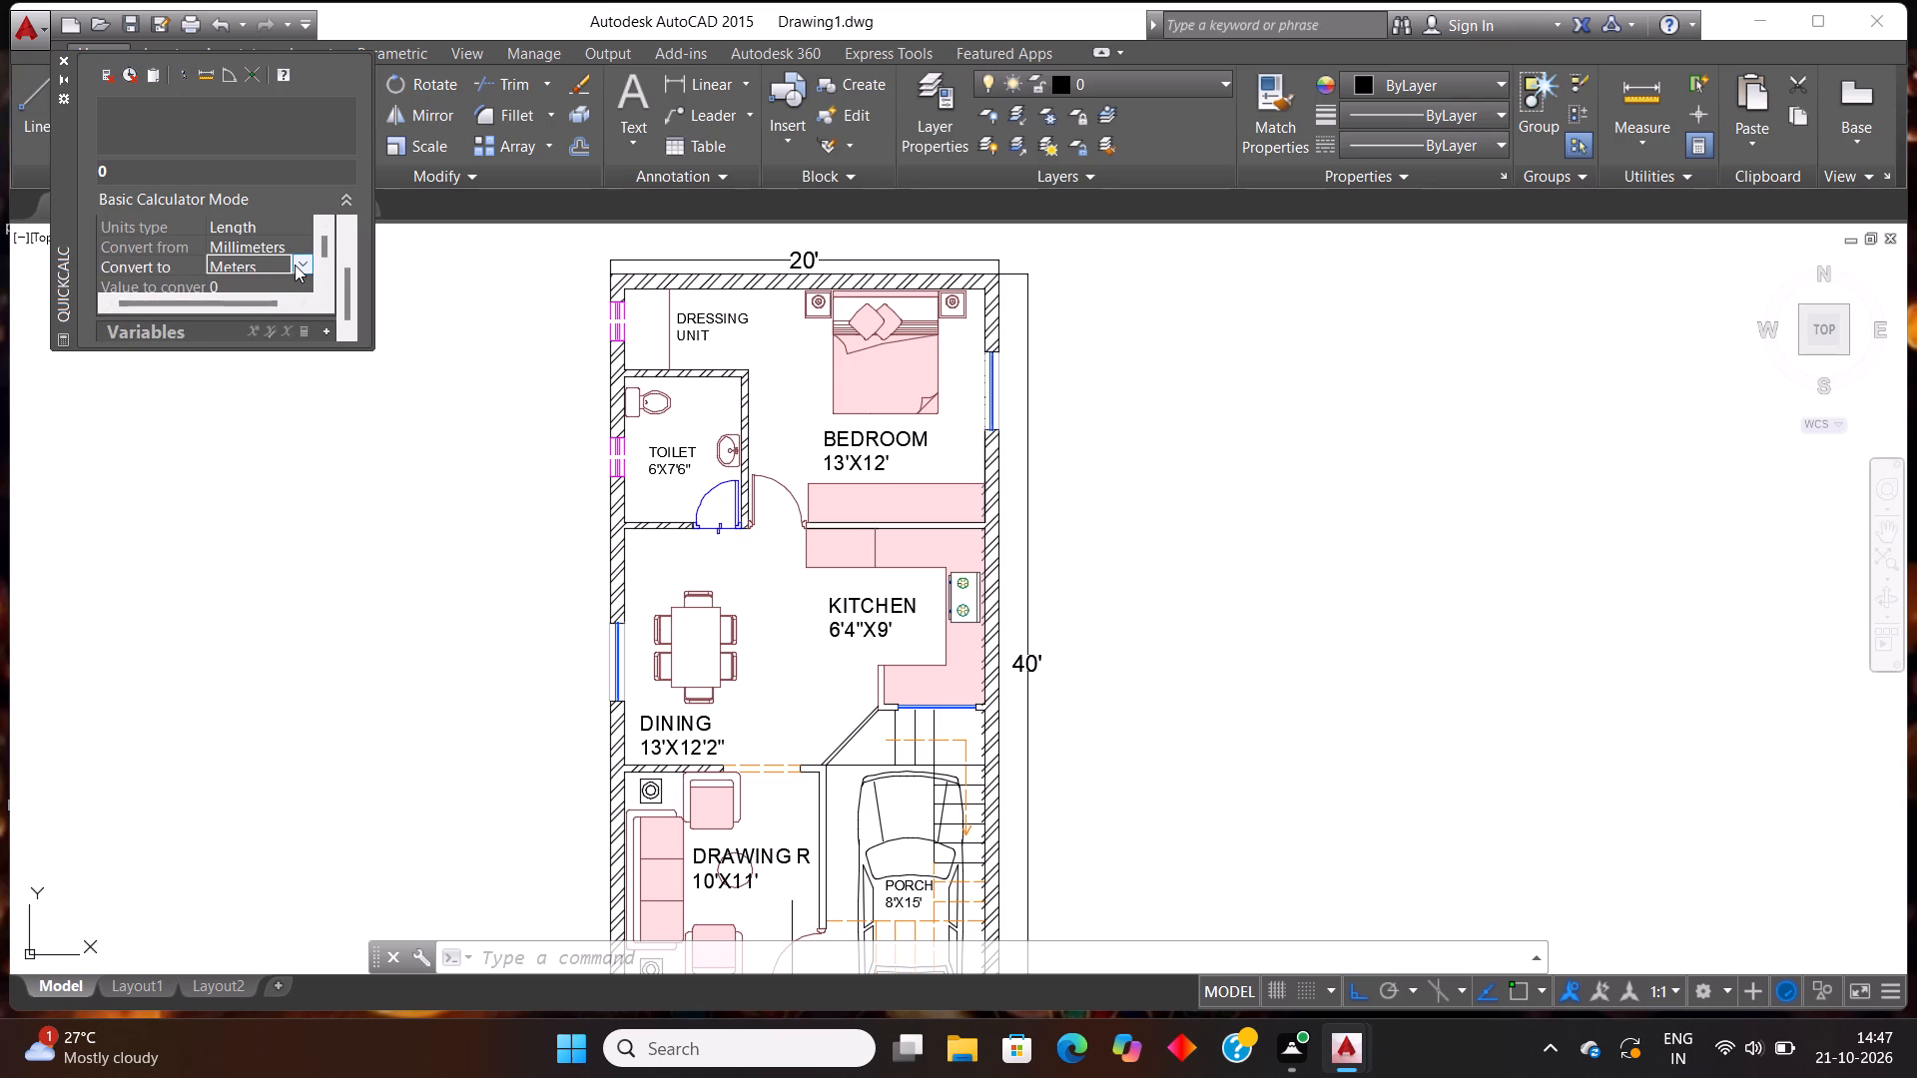
left_click(295, 265)
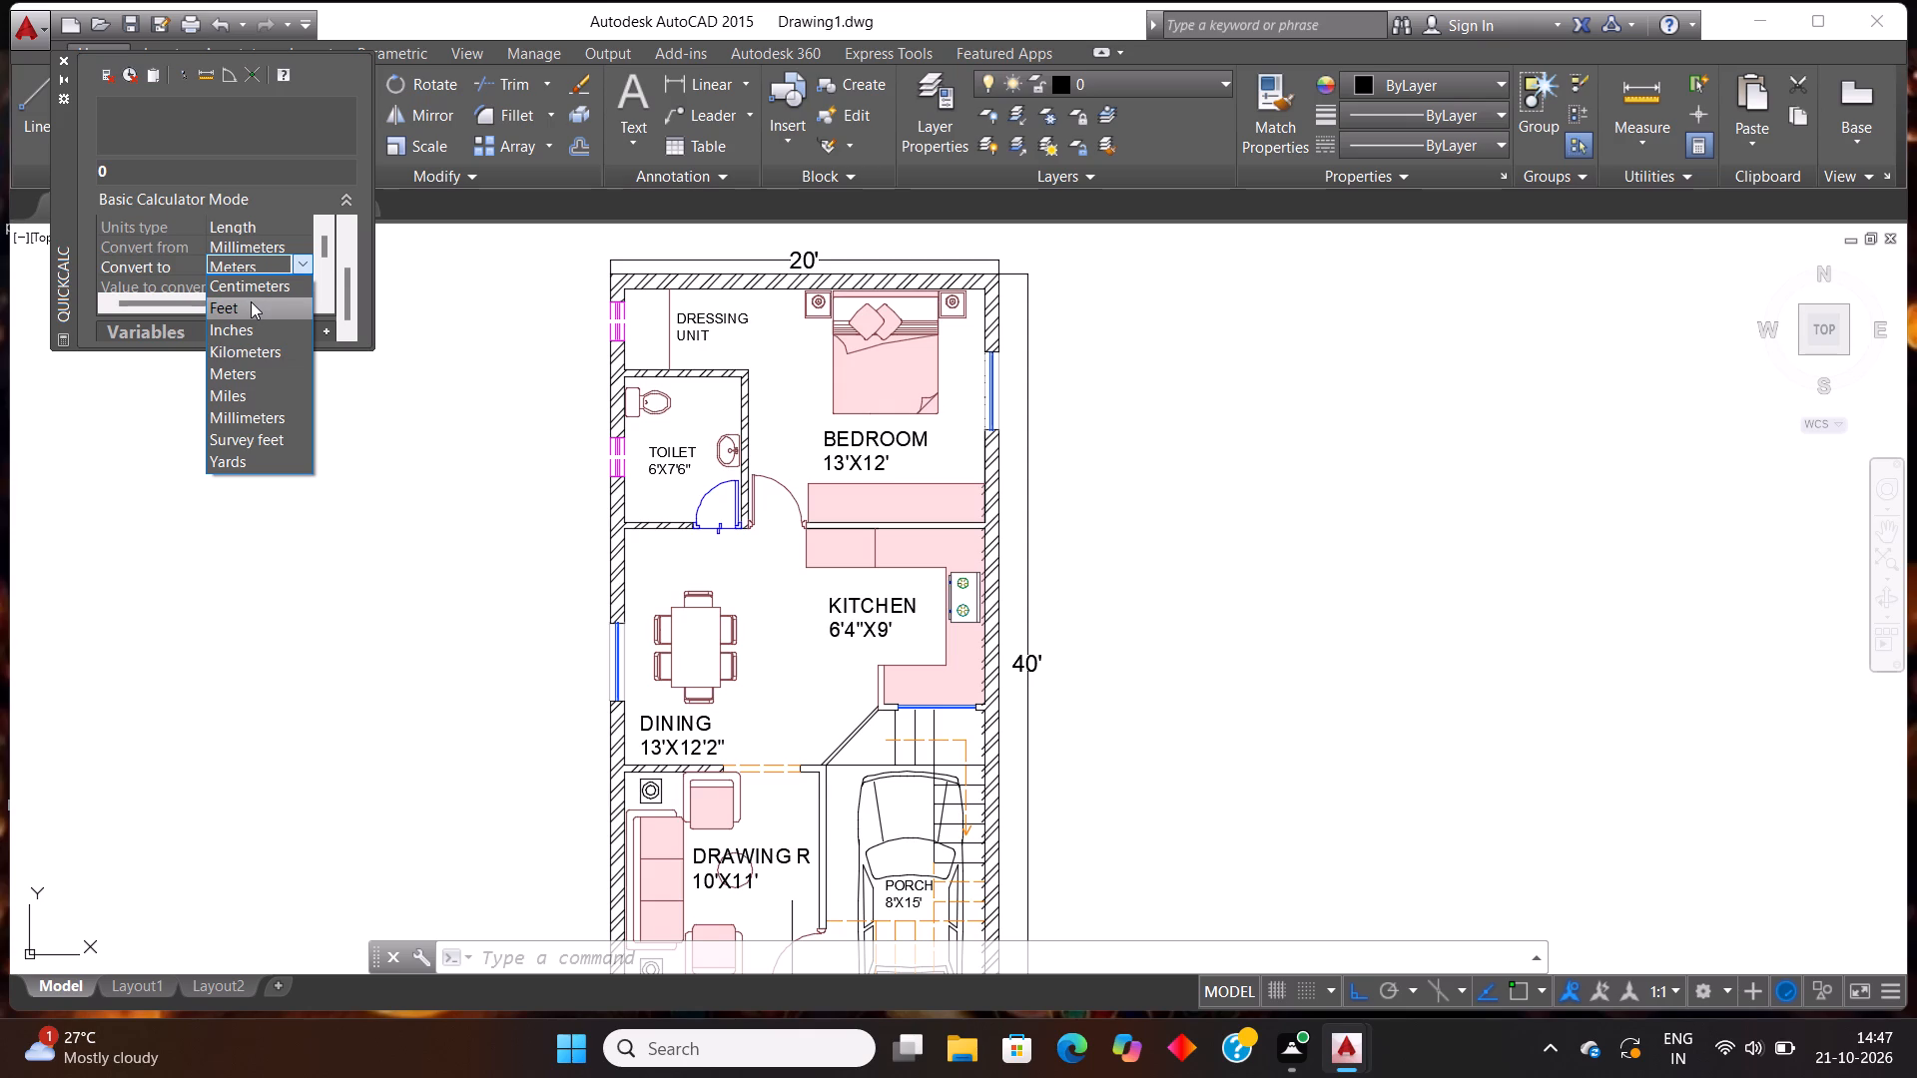
left_click(251, 301)
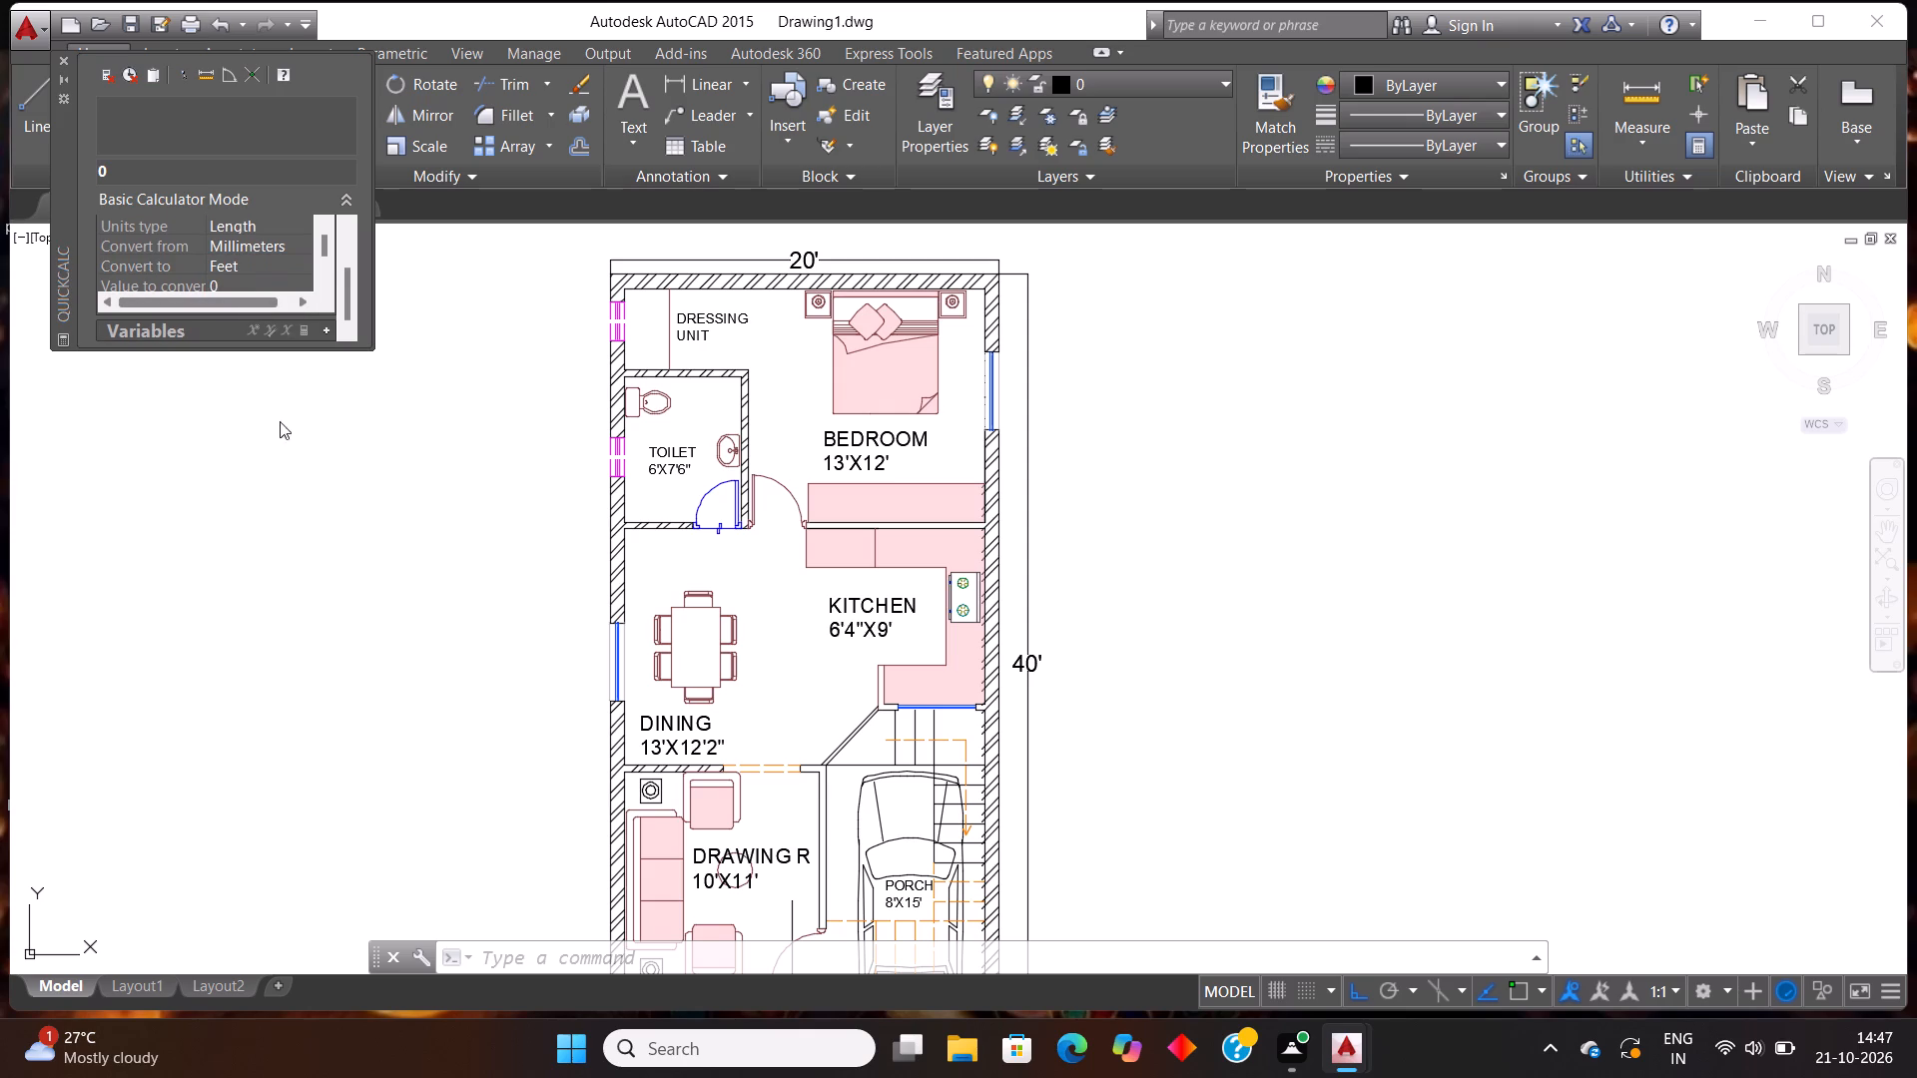
left_click(234, 285)
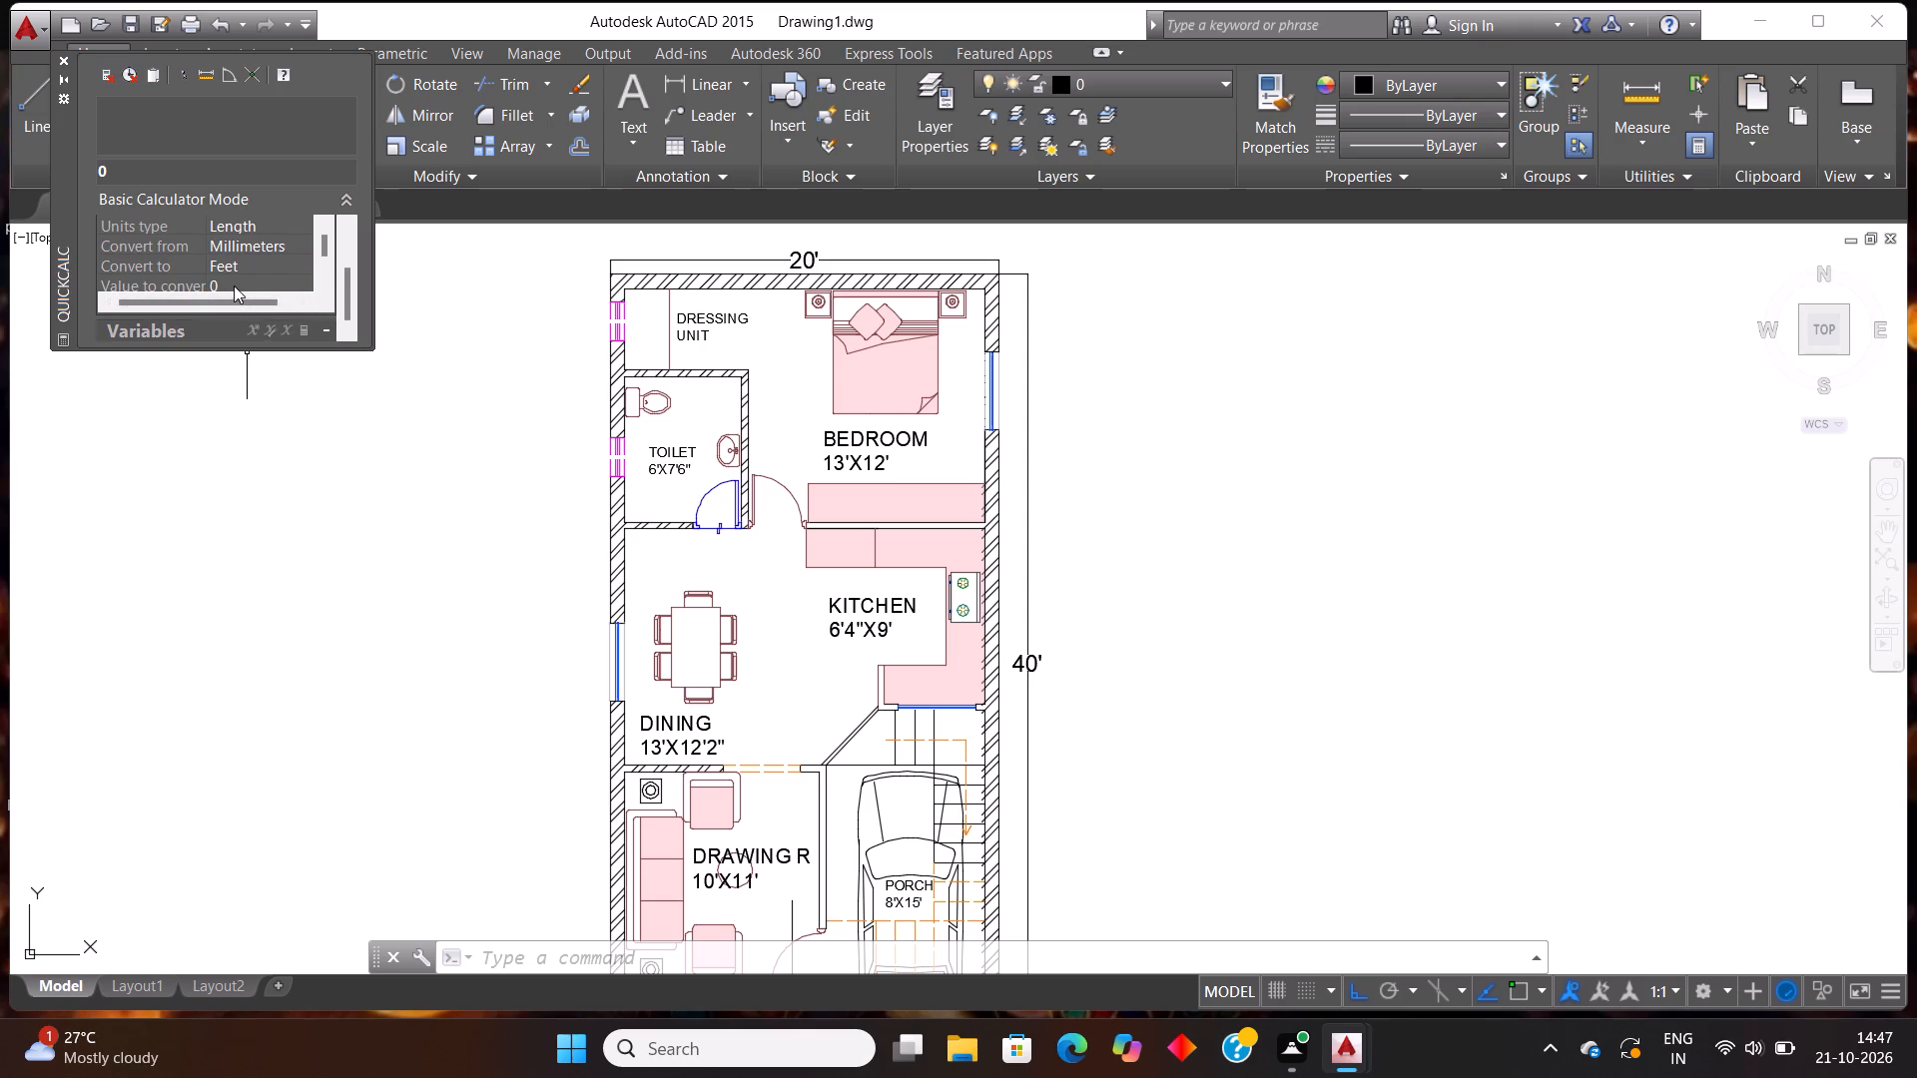
key("BackSpace")
type("300")
key("Return")
scroll(234, 286, "down", 1)
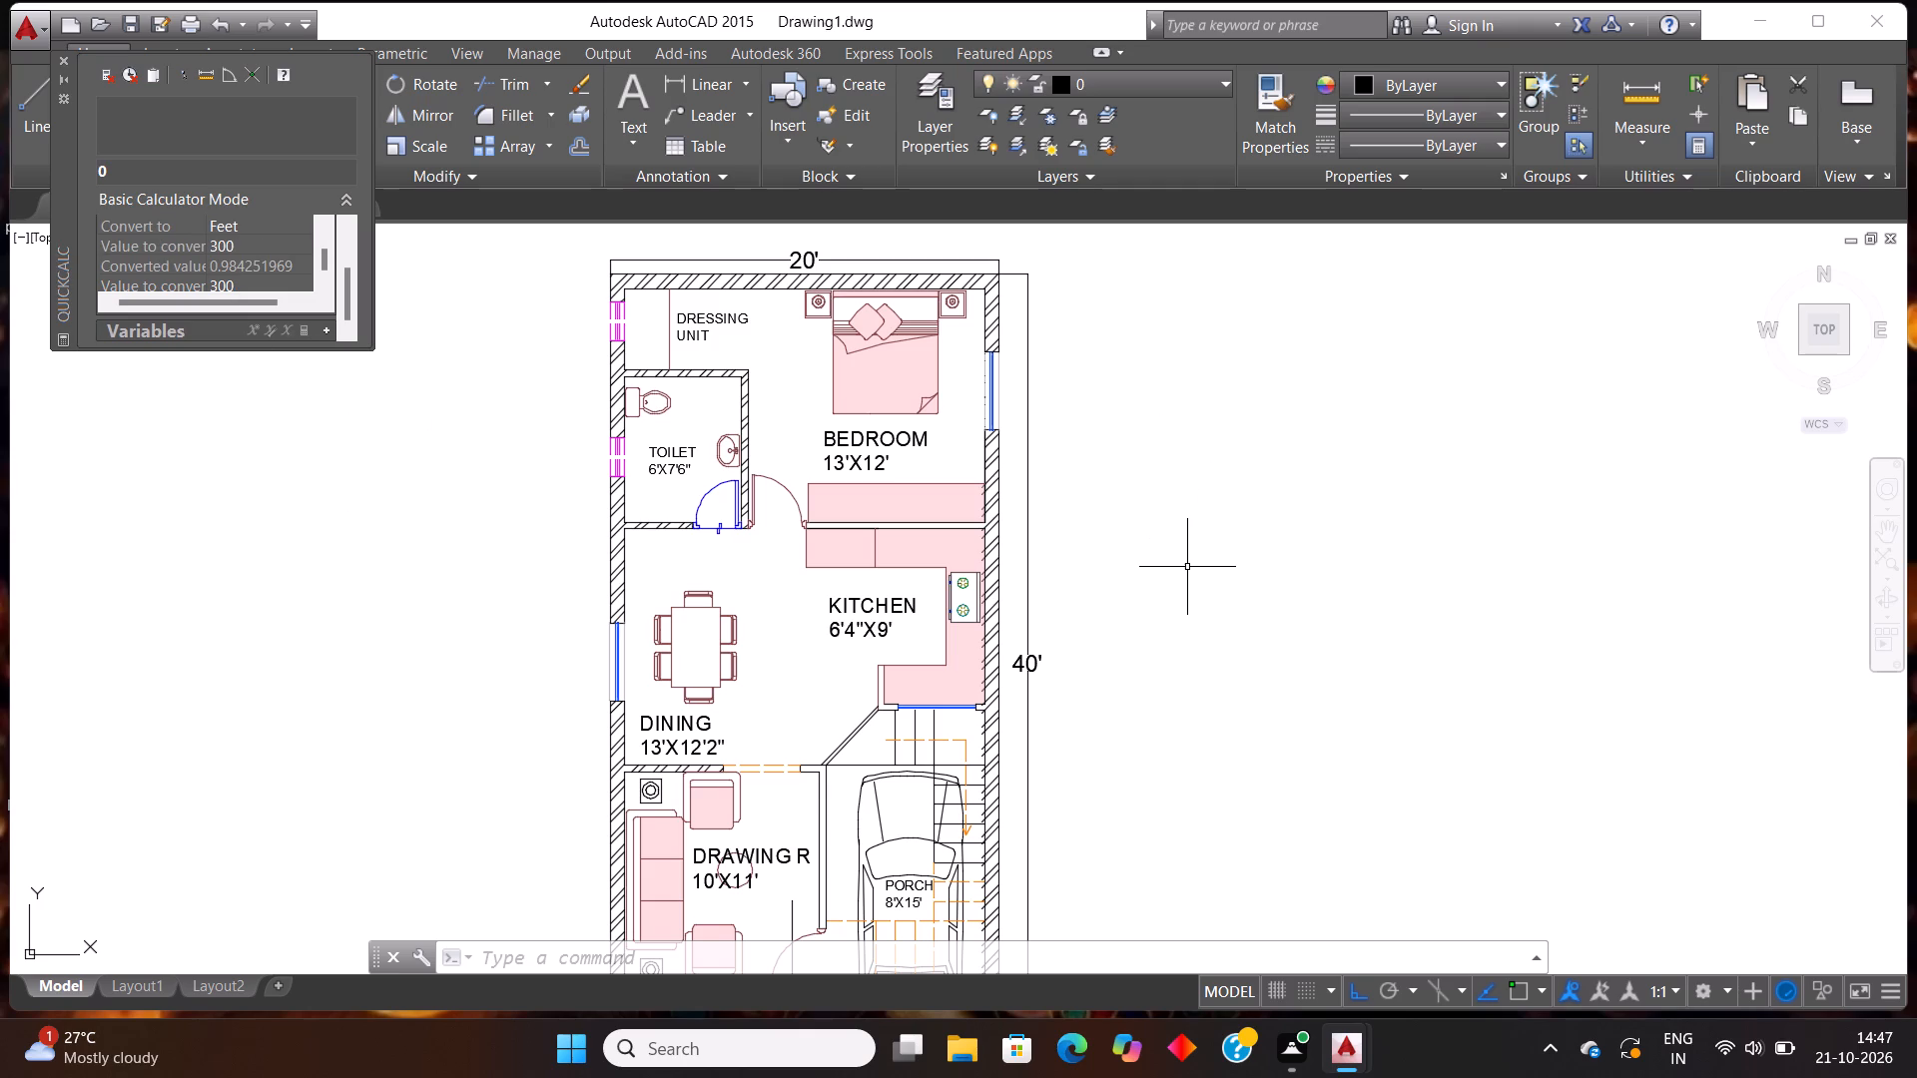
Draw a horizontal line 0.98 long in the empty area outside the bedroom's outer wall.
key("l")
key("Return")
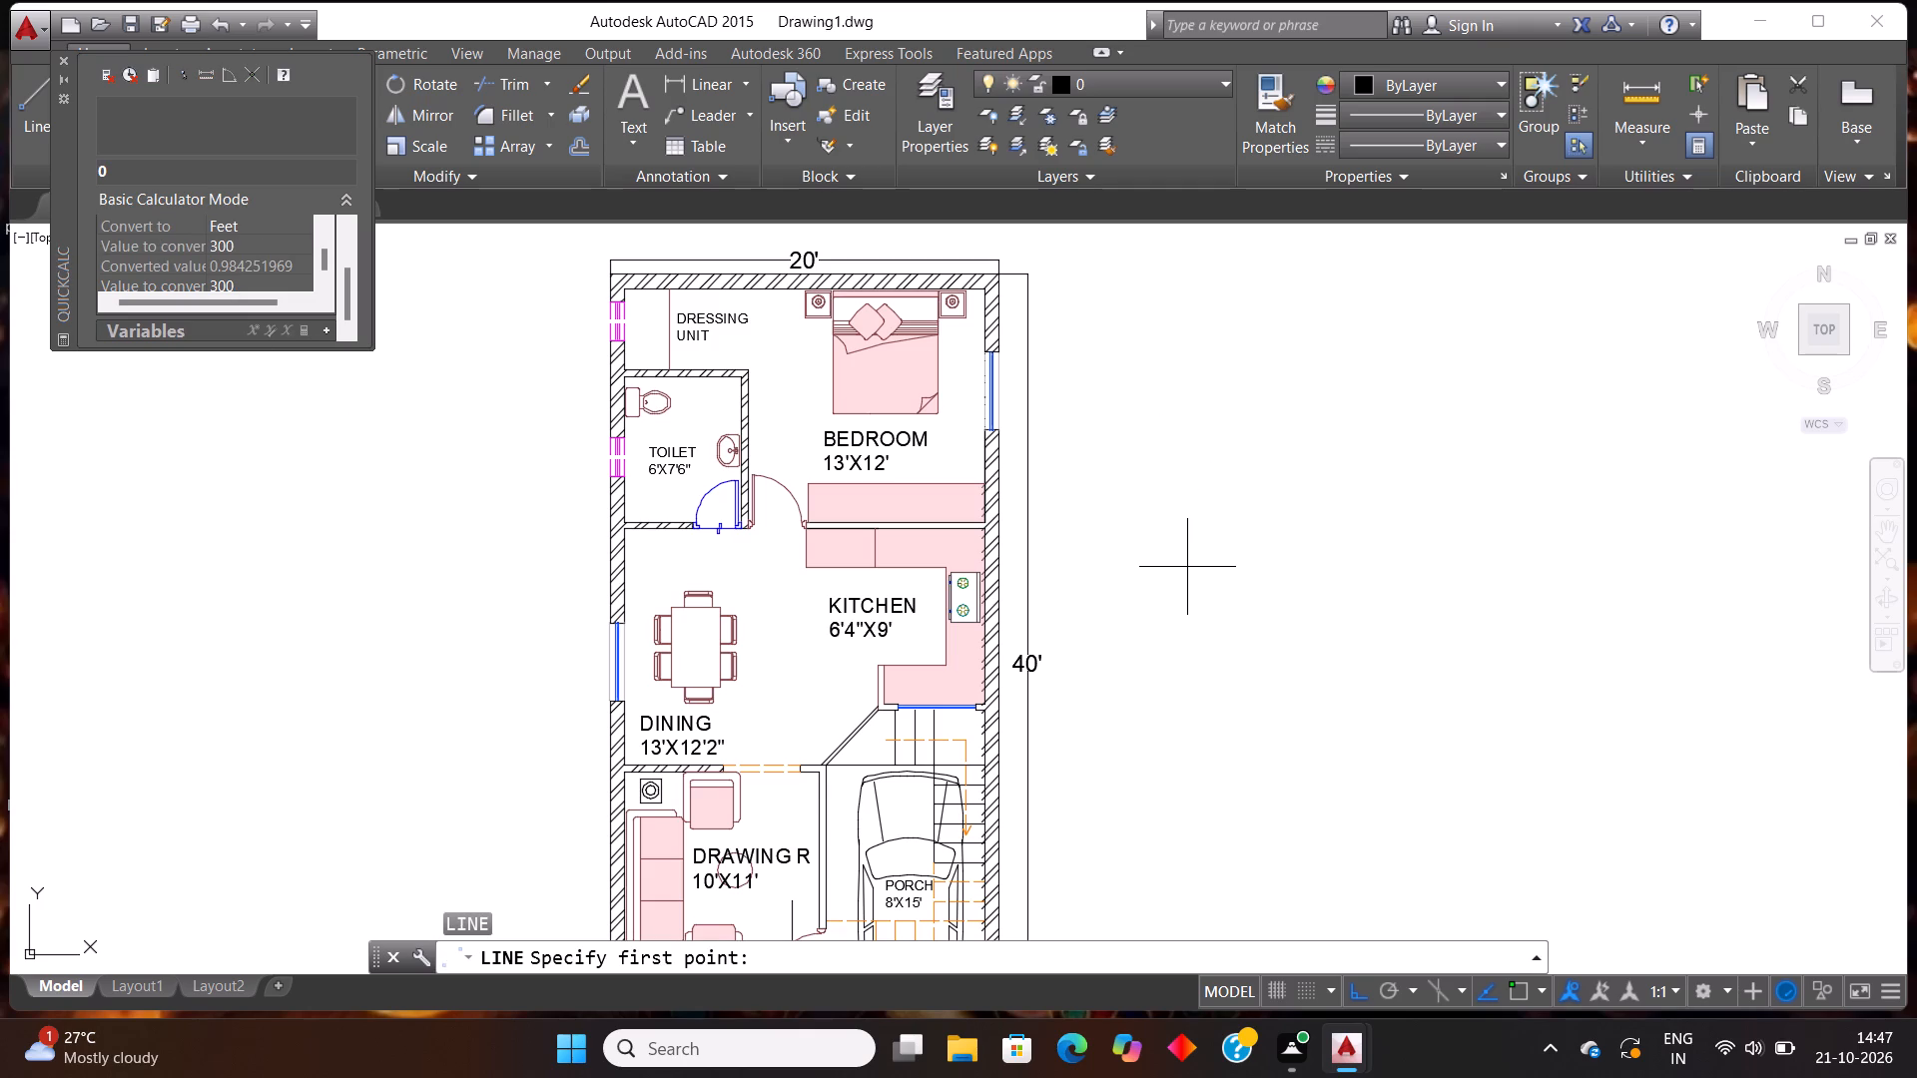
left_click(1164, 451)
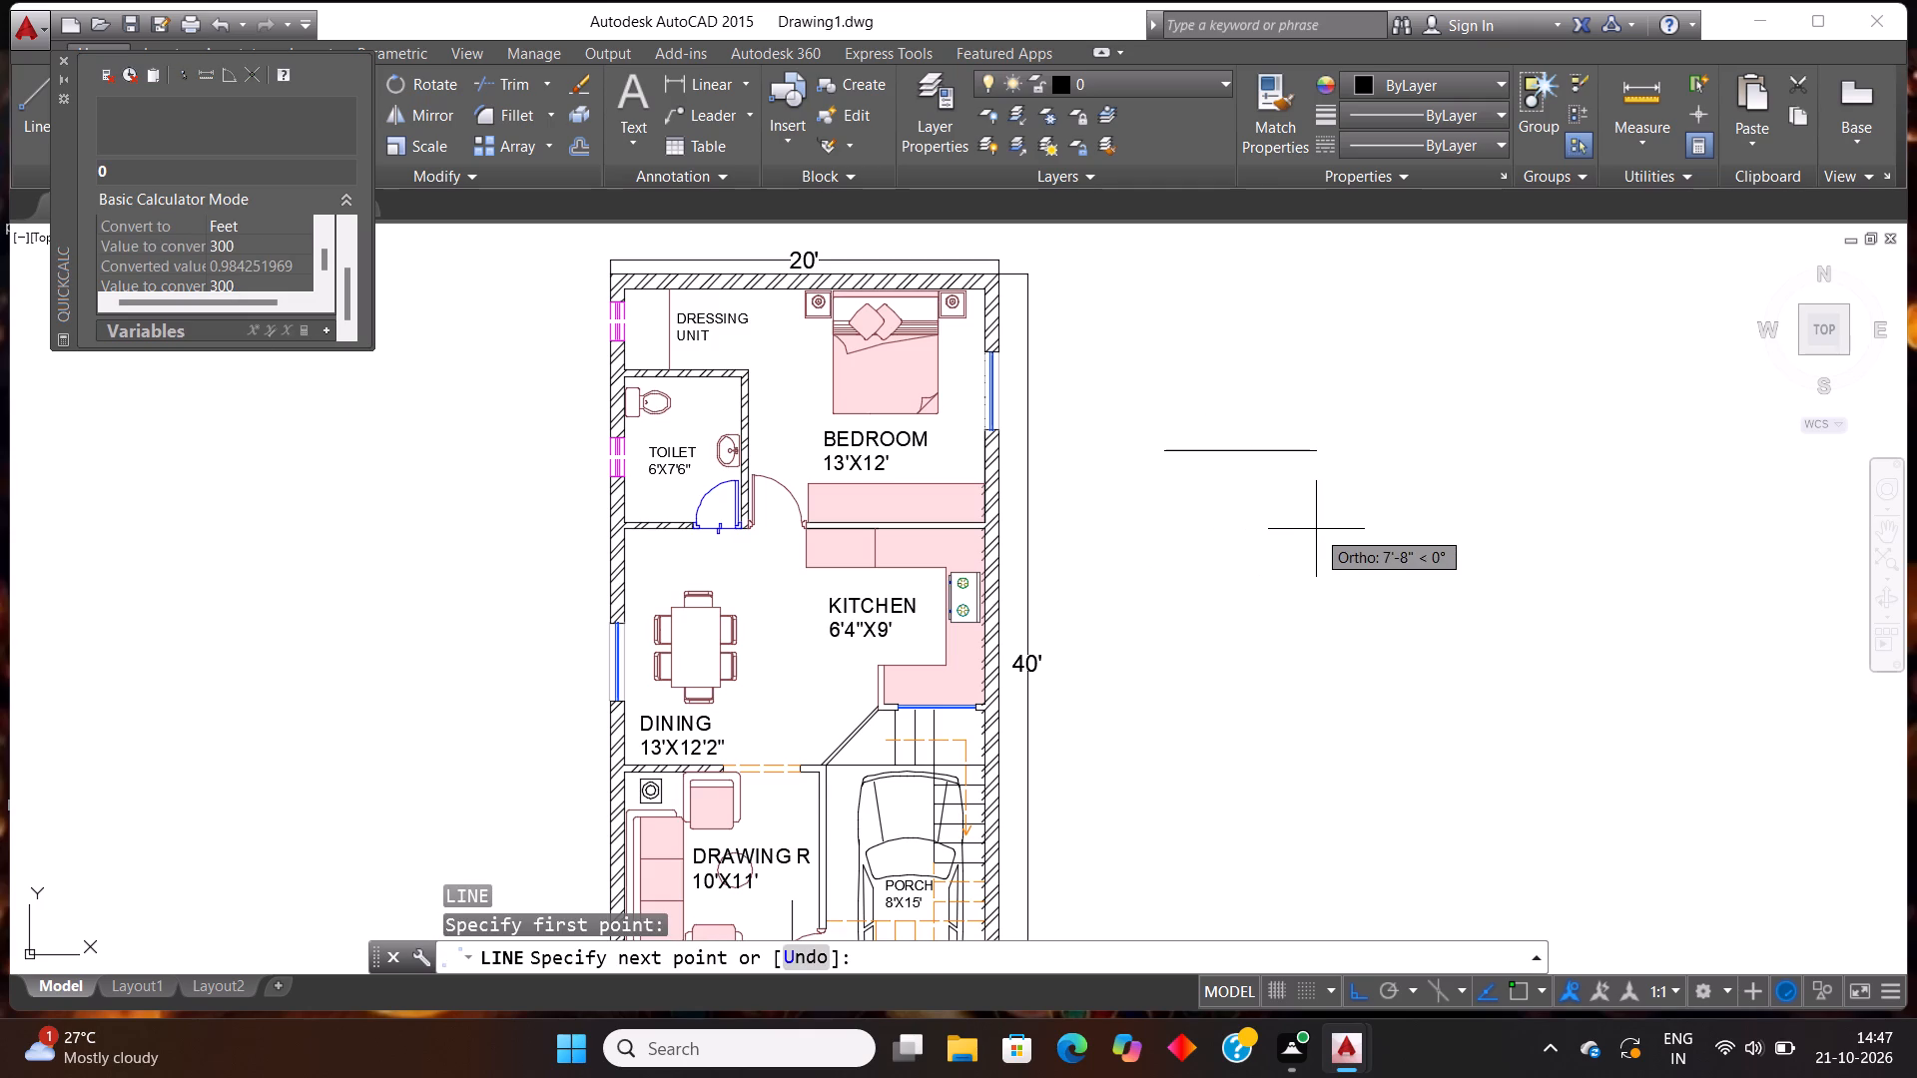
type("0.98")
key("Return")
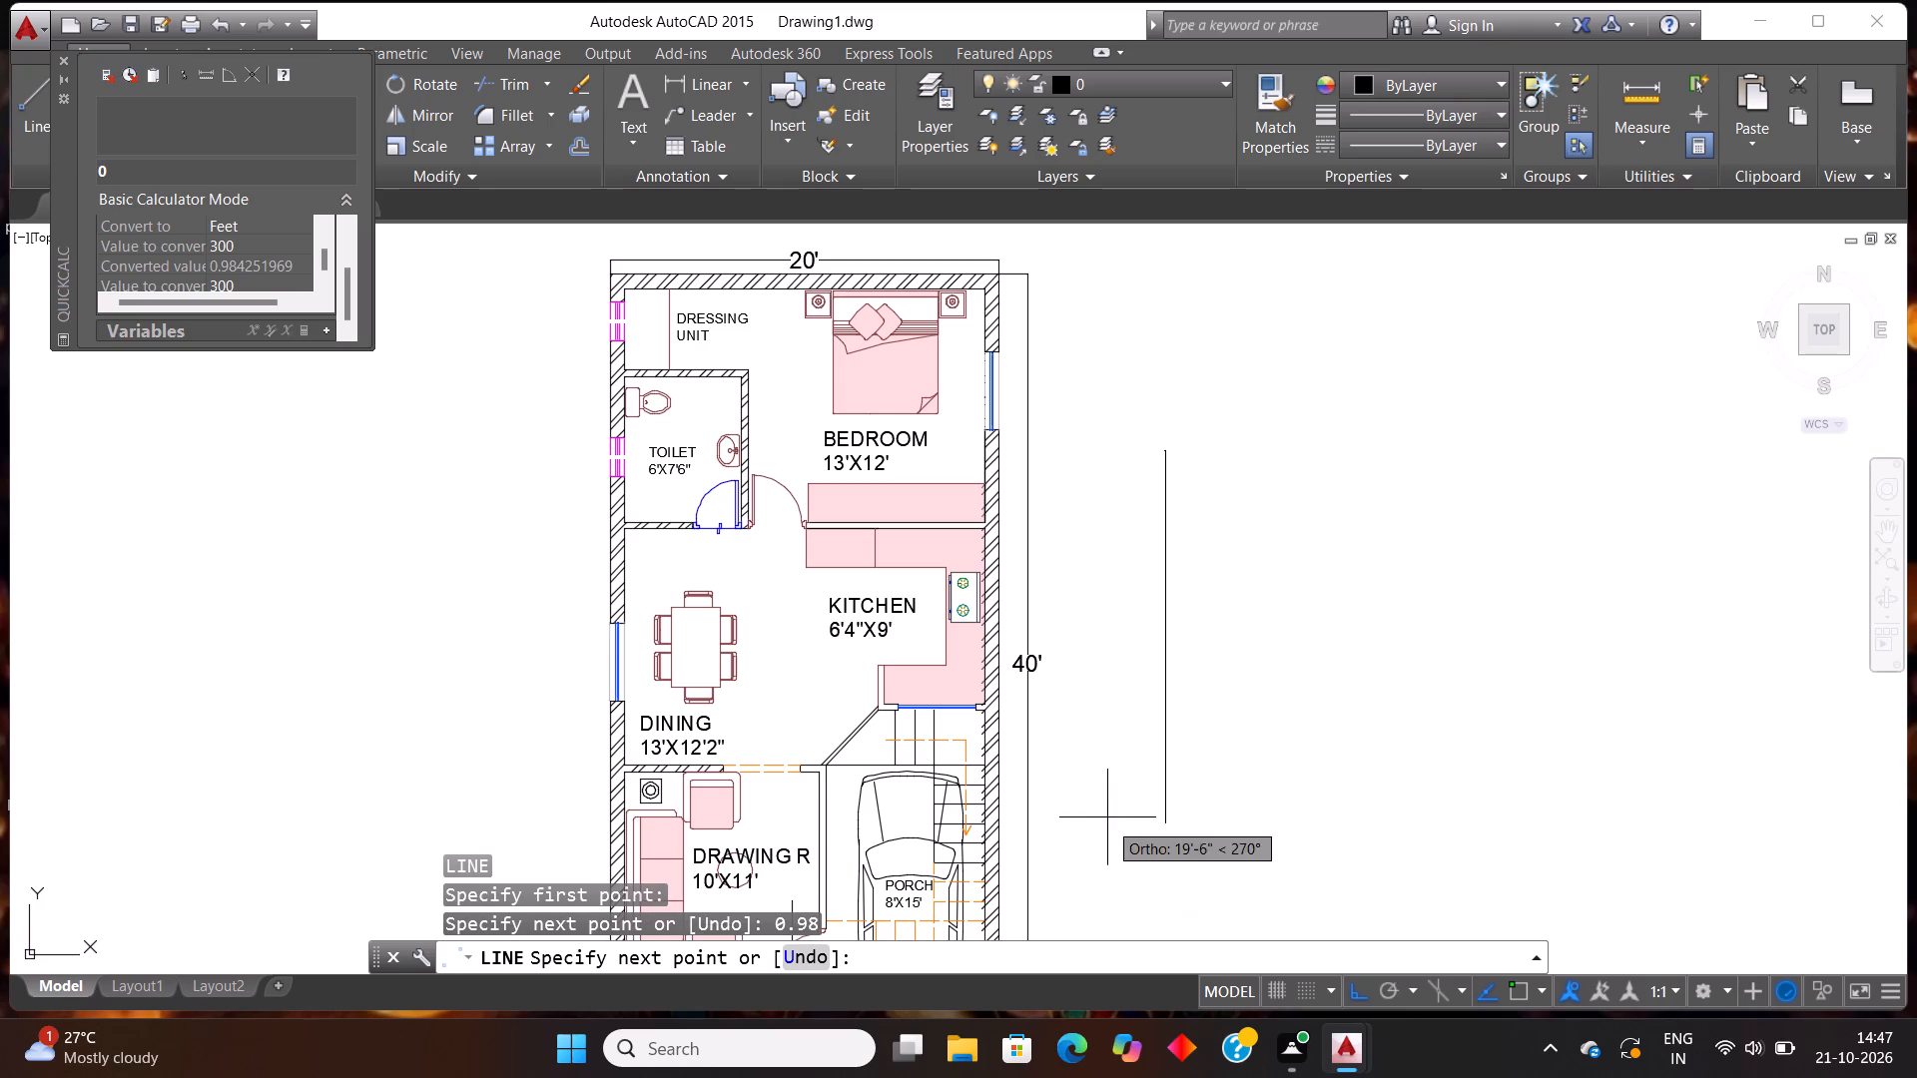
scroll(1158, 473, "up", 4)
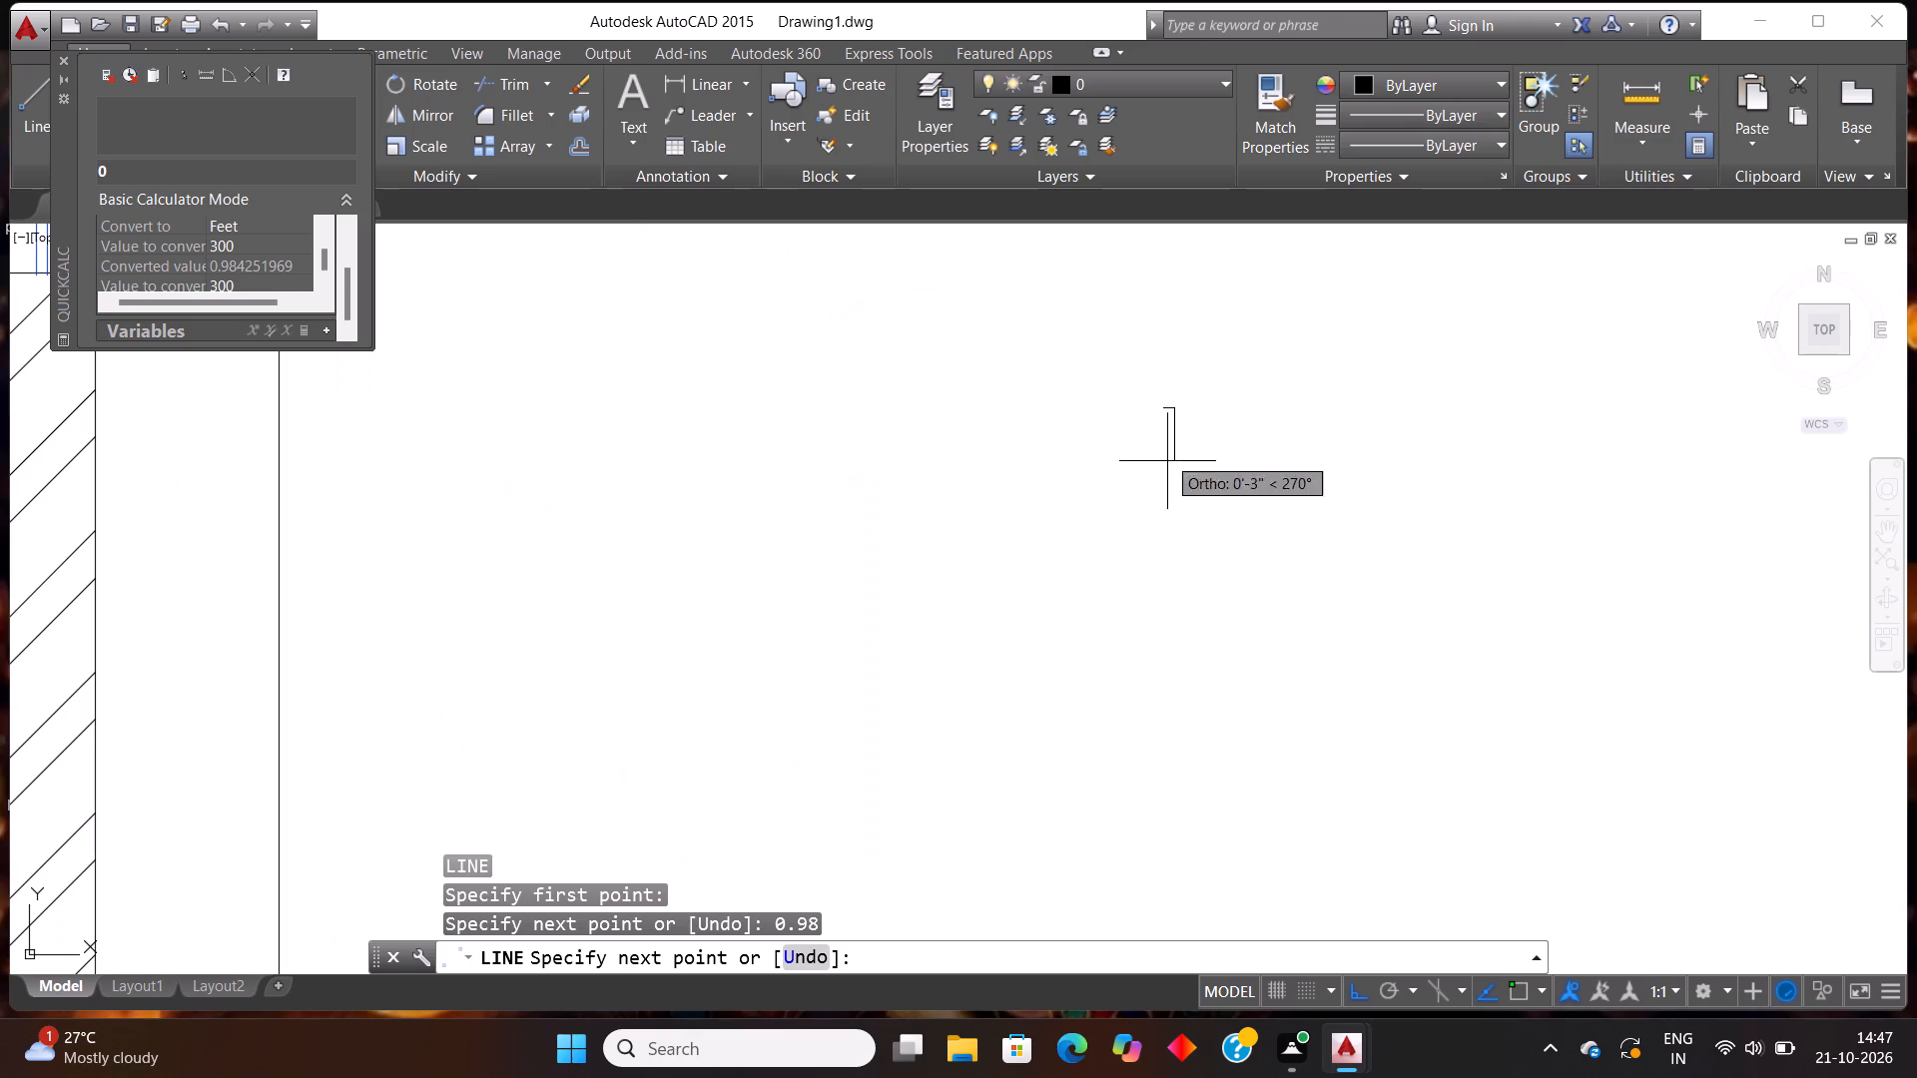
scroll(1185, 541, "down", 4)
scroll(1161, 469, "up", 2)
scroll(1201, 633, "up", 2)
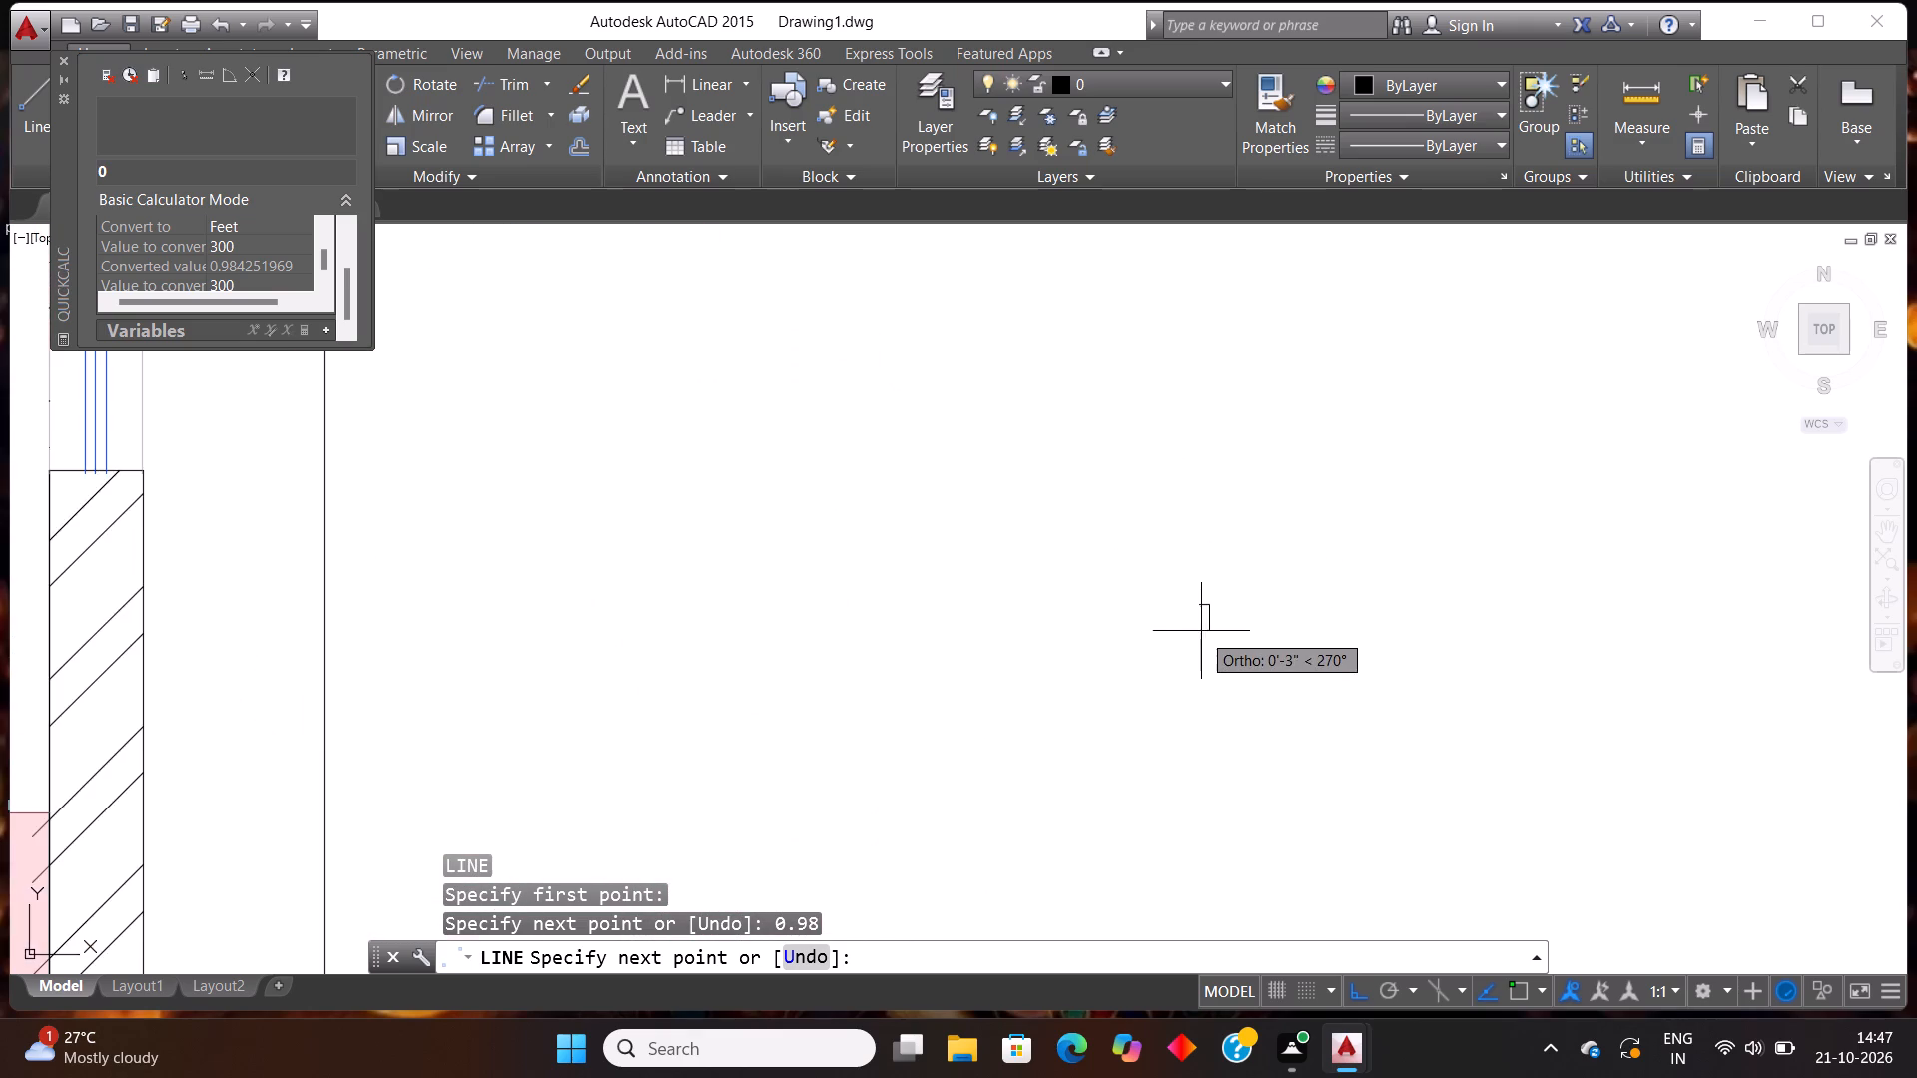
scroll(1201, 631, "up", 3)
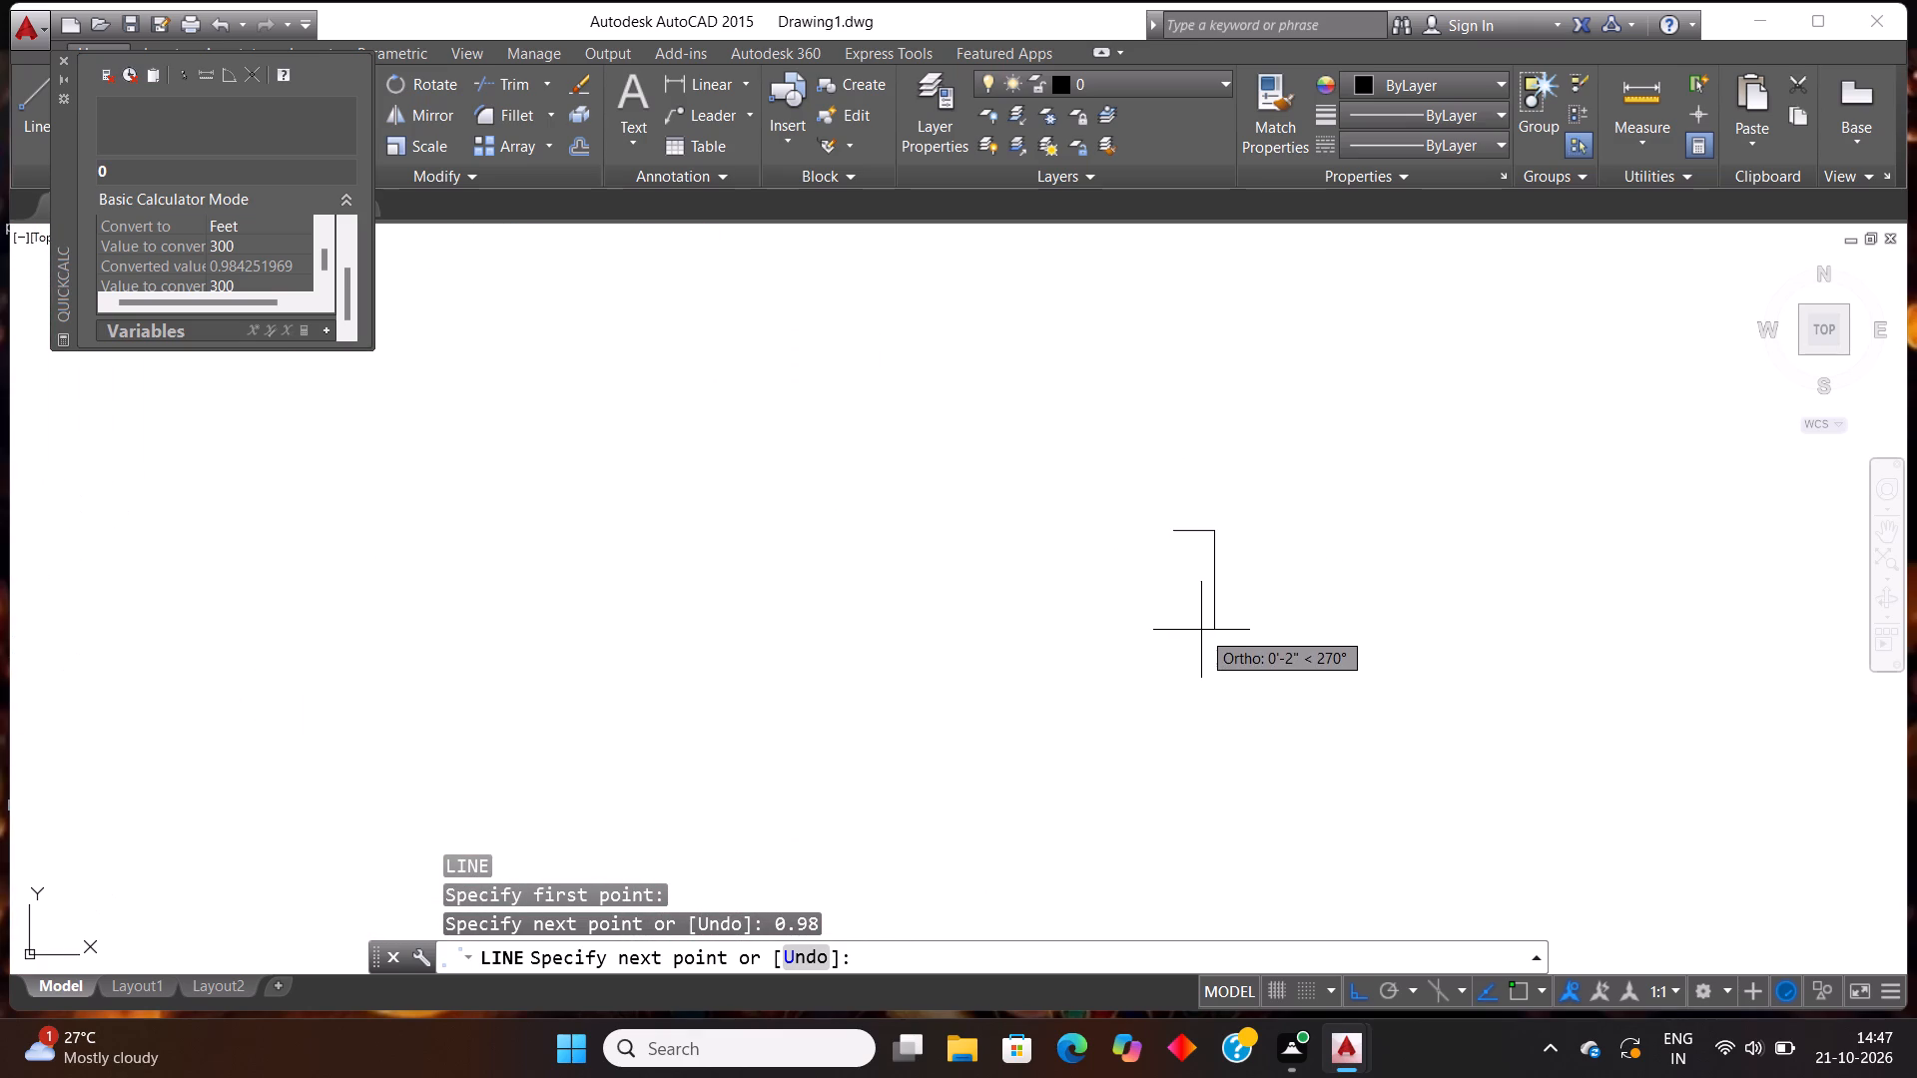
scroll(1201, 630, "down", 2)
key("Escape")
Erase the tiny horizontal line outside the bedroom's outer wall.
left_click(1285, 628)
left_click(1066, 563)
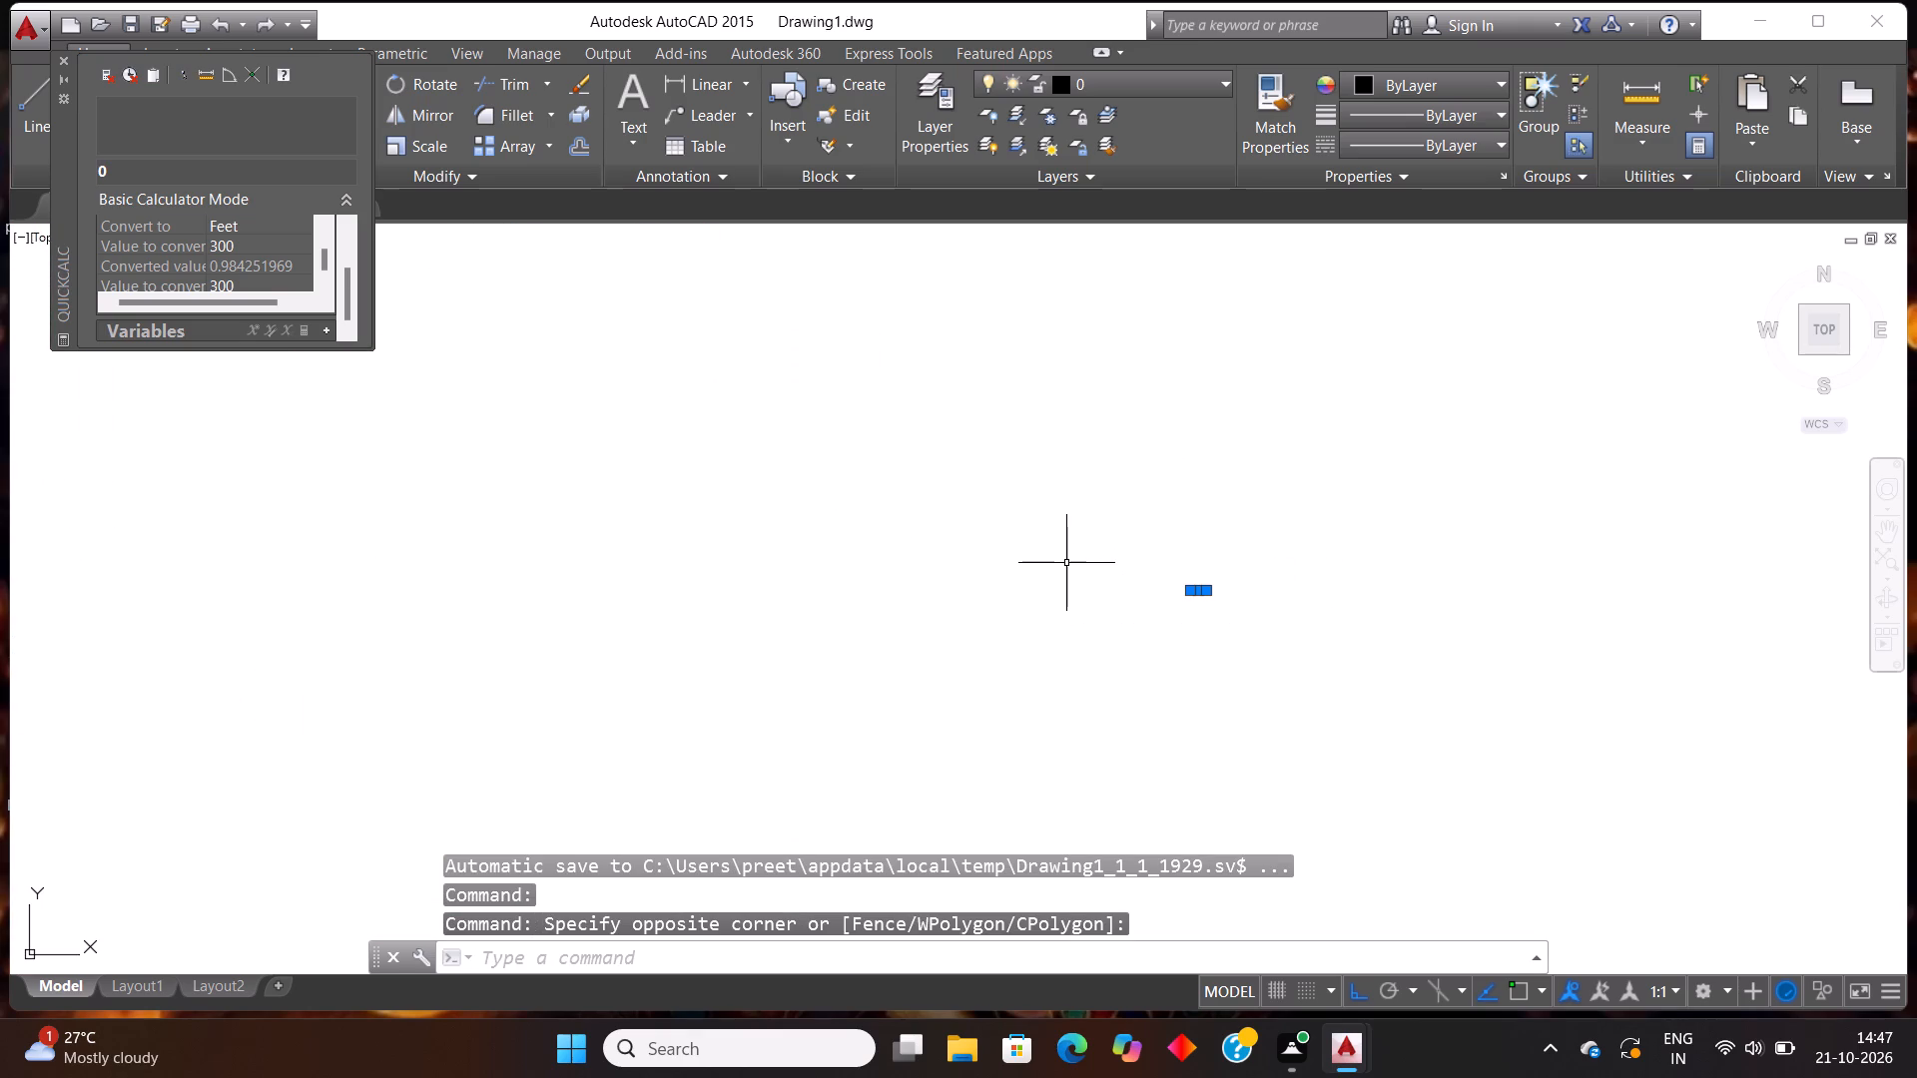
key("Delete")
Draw a horizontal 9" line in the empty area beside the bedroom's windowed outer wall as a rectangle's first side.
scroll(1066, 563, "down", 4)
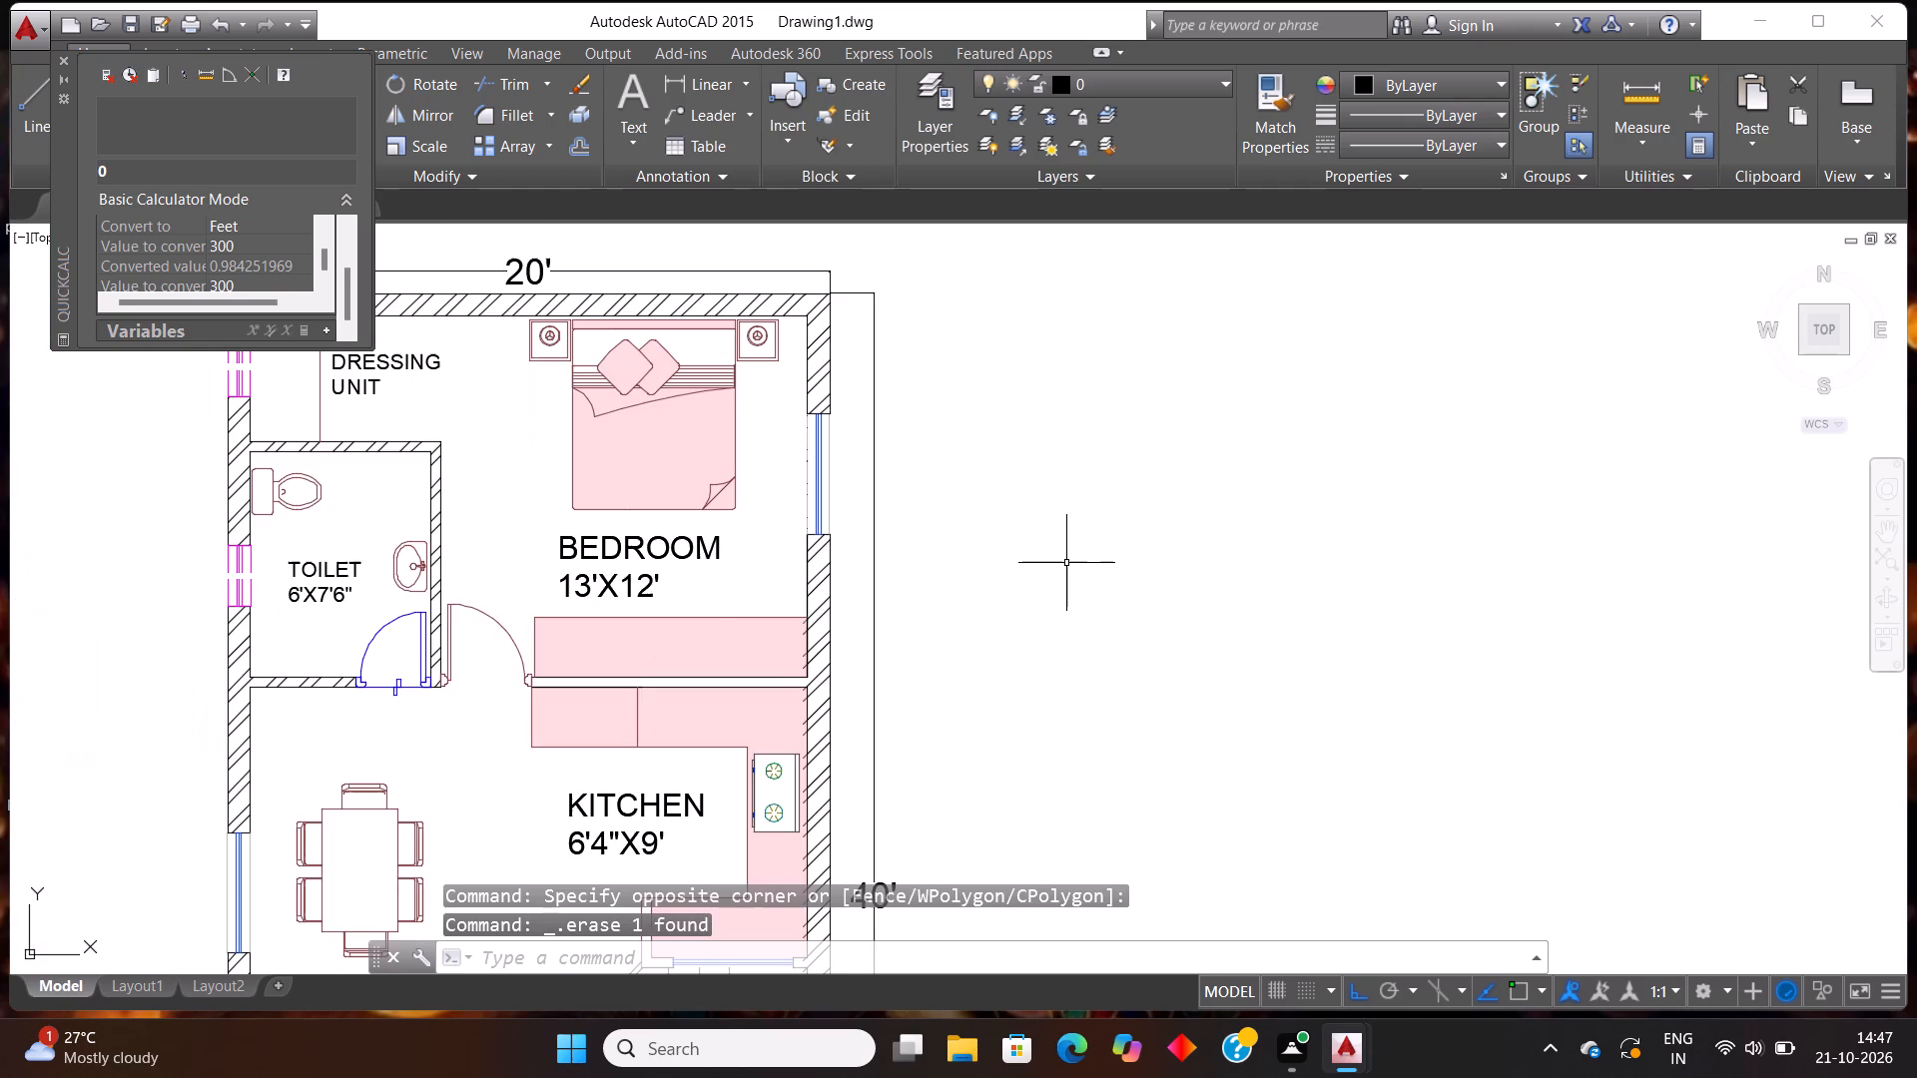
scroll(1066, 563, "down", 1)
scroll(1066, 563, "up", 2)
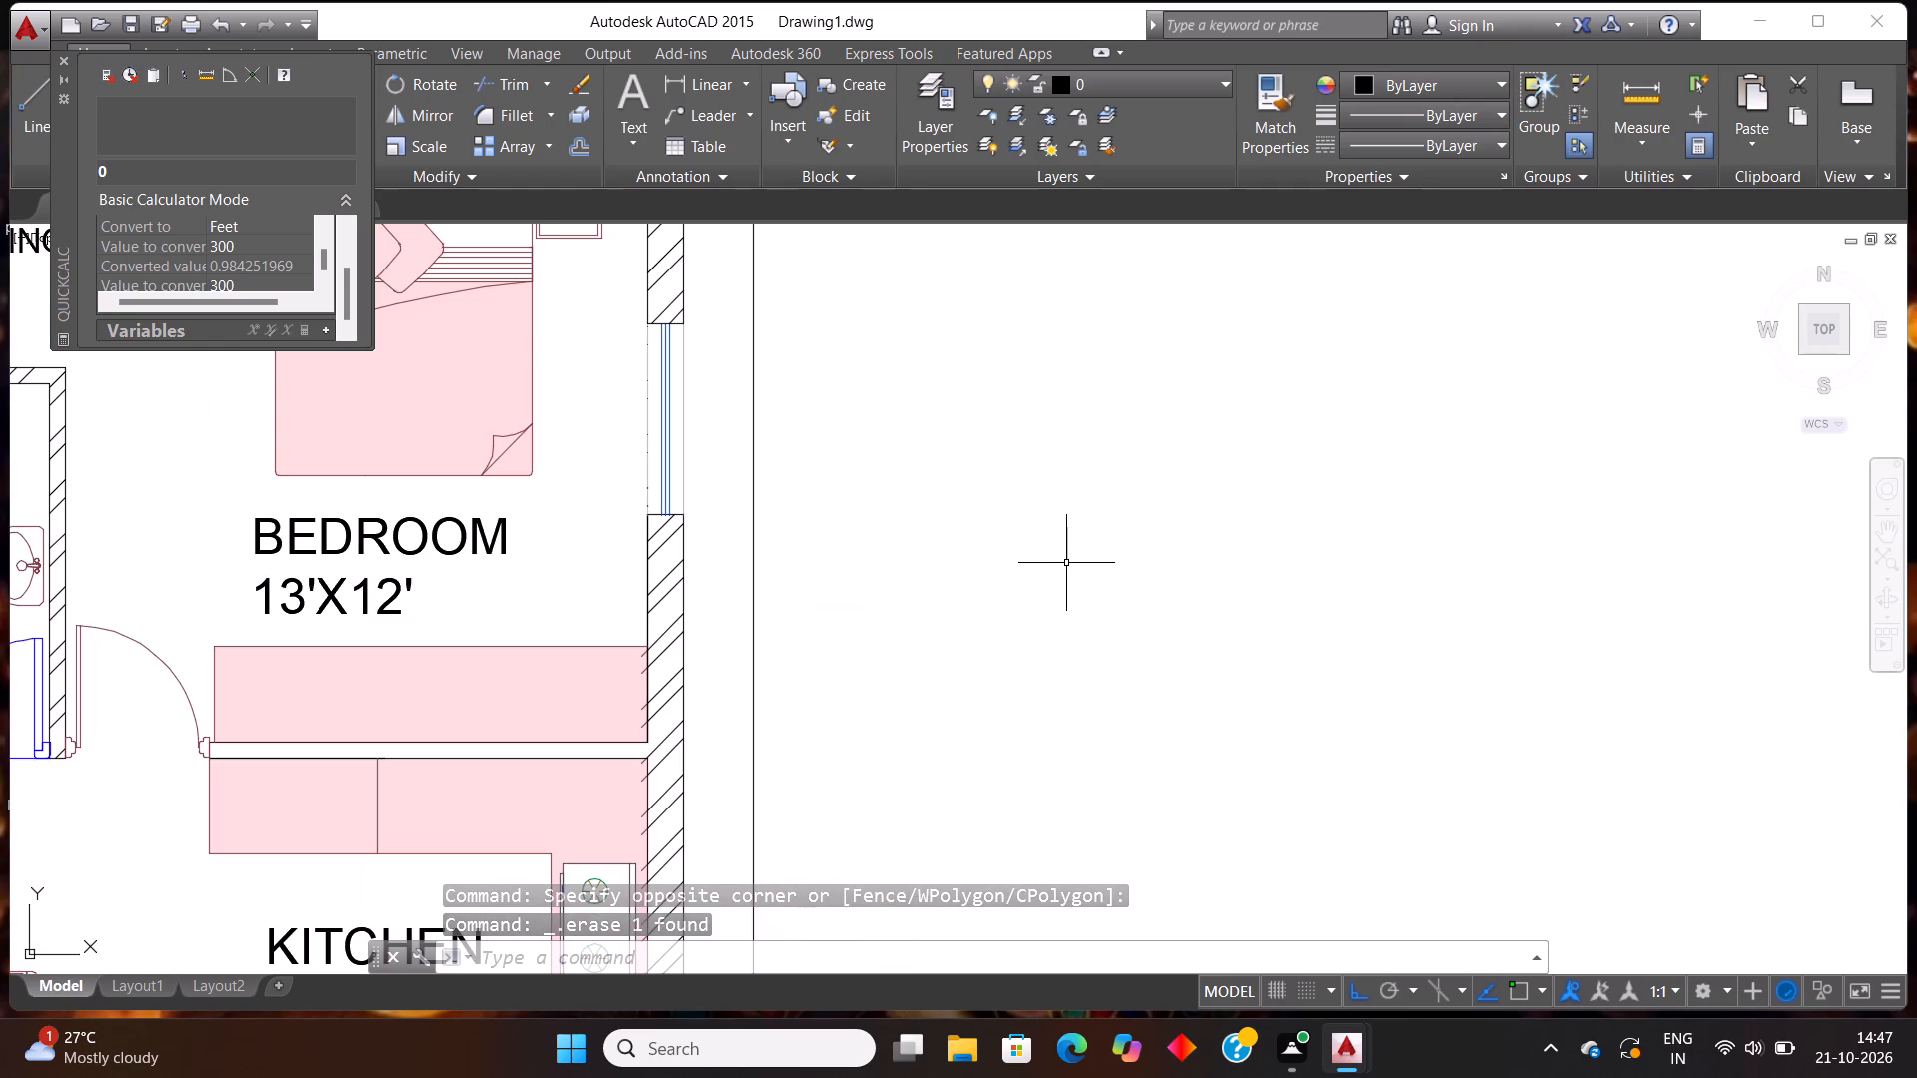
key("l")
key("Return")
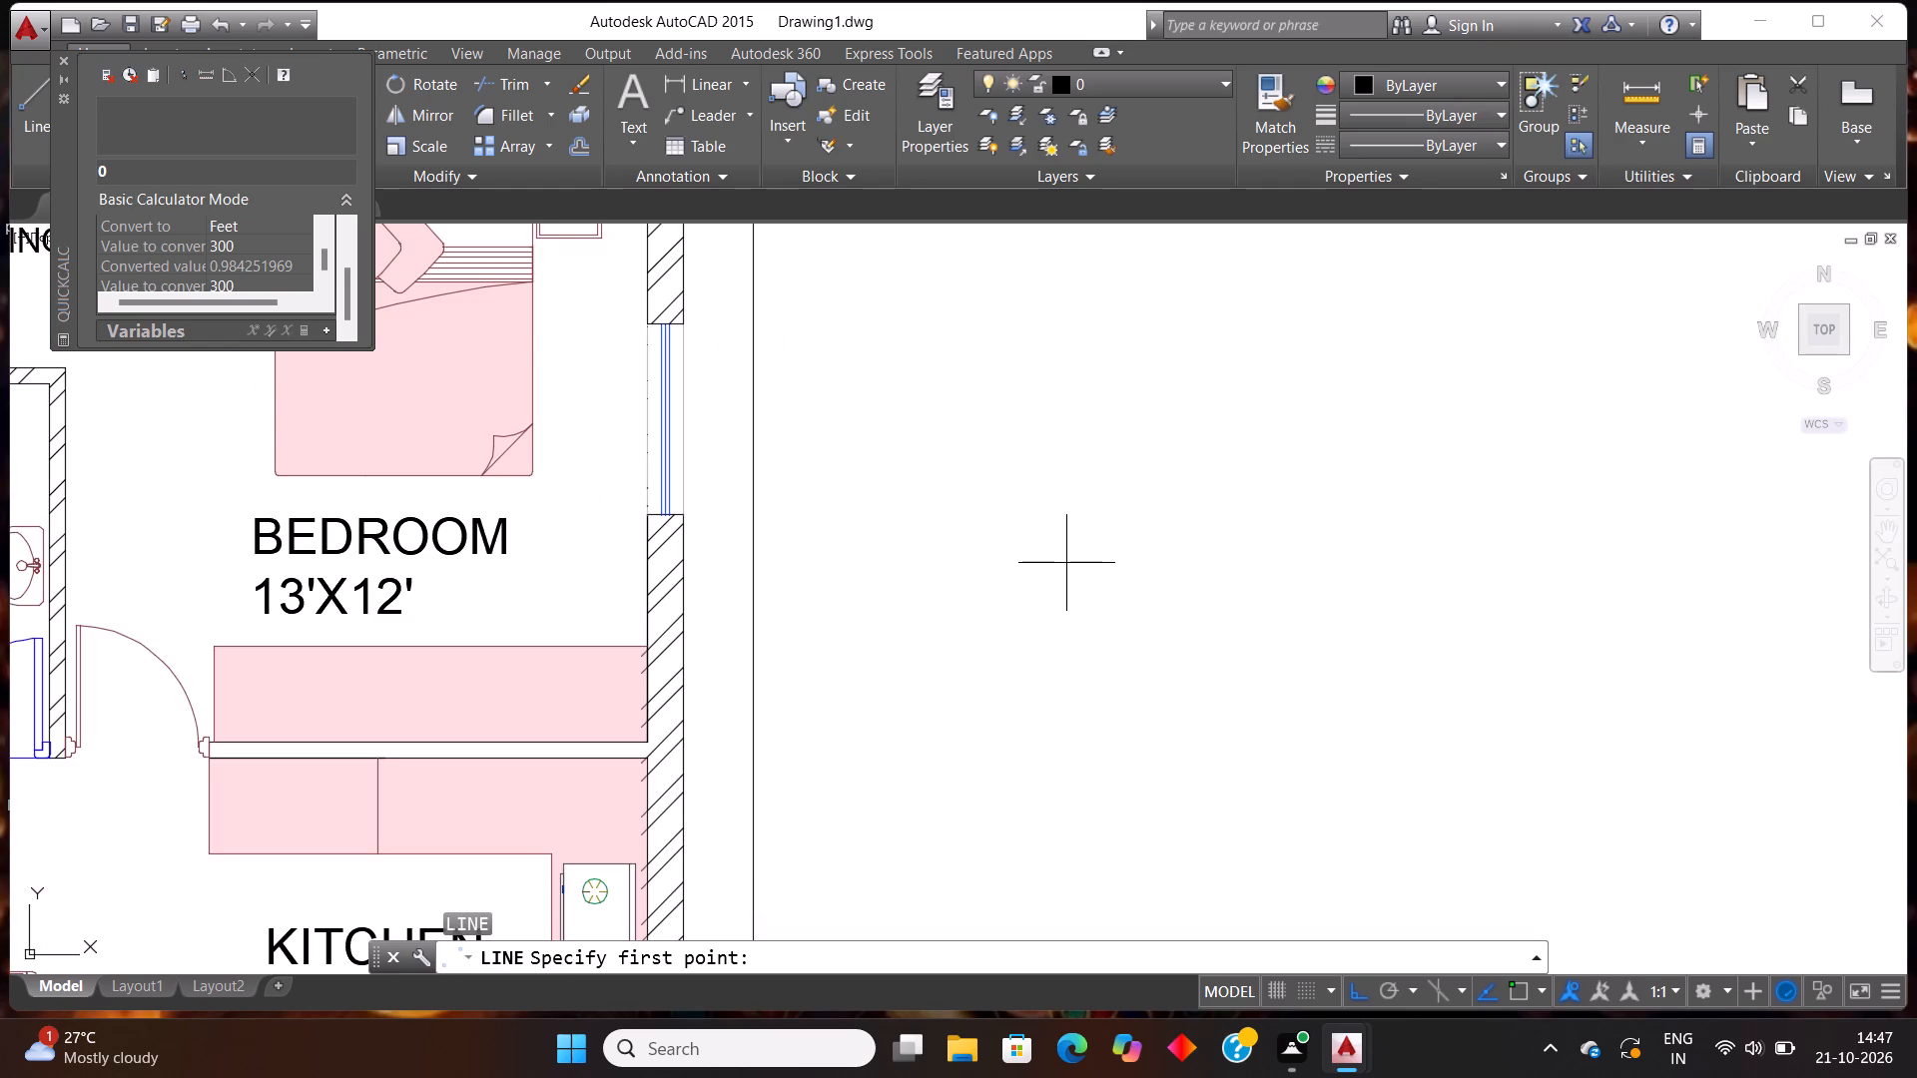
left_click(968, 463)
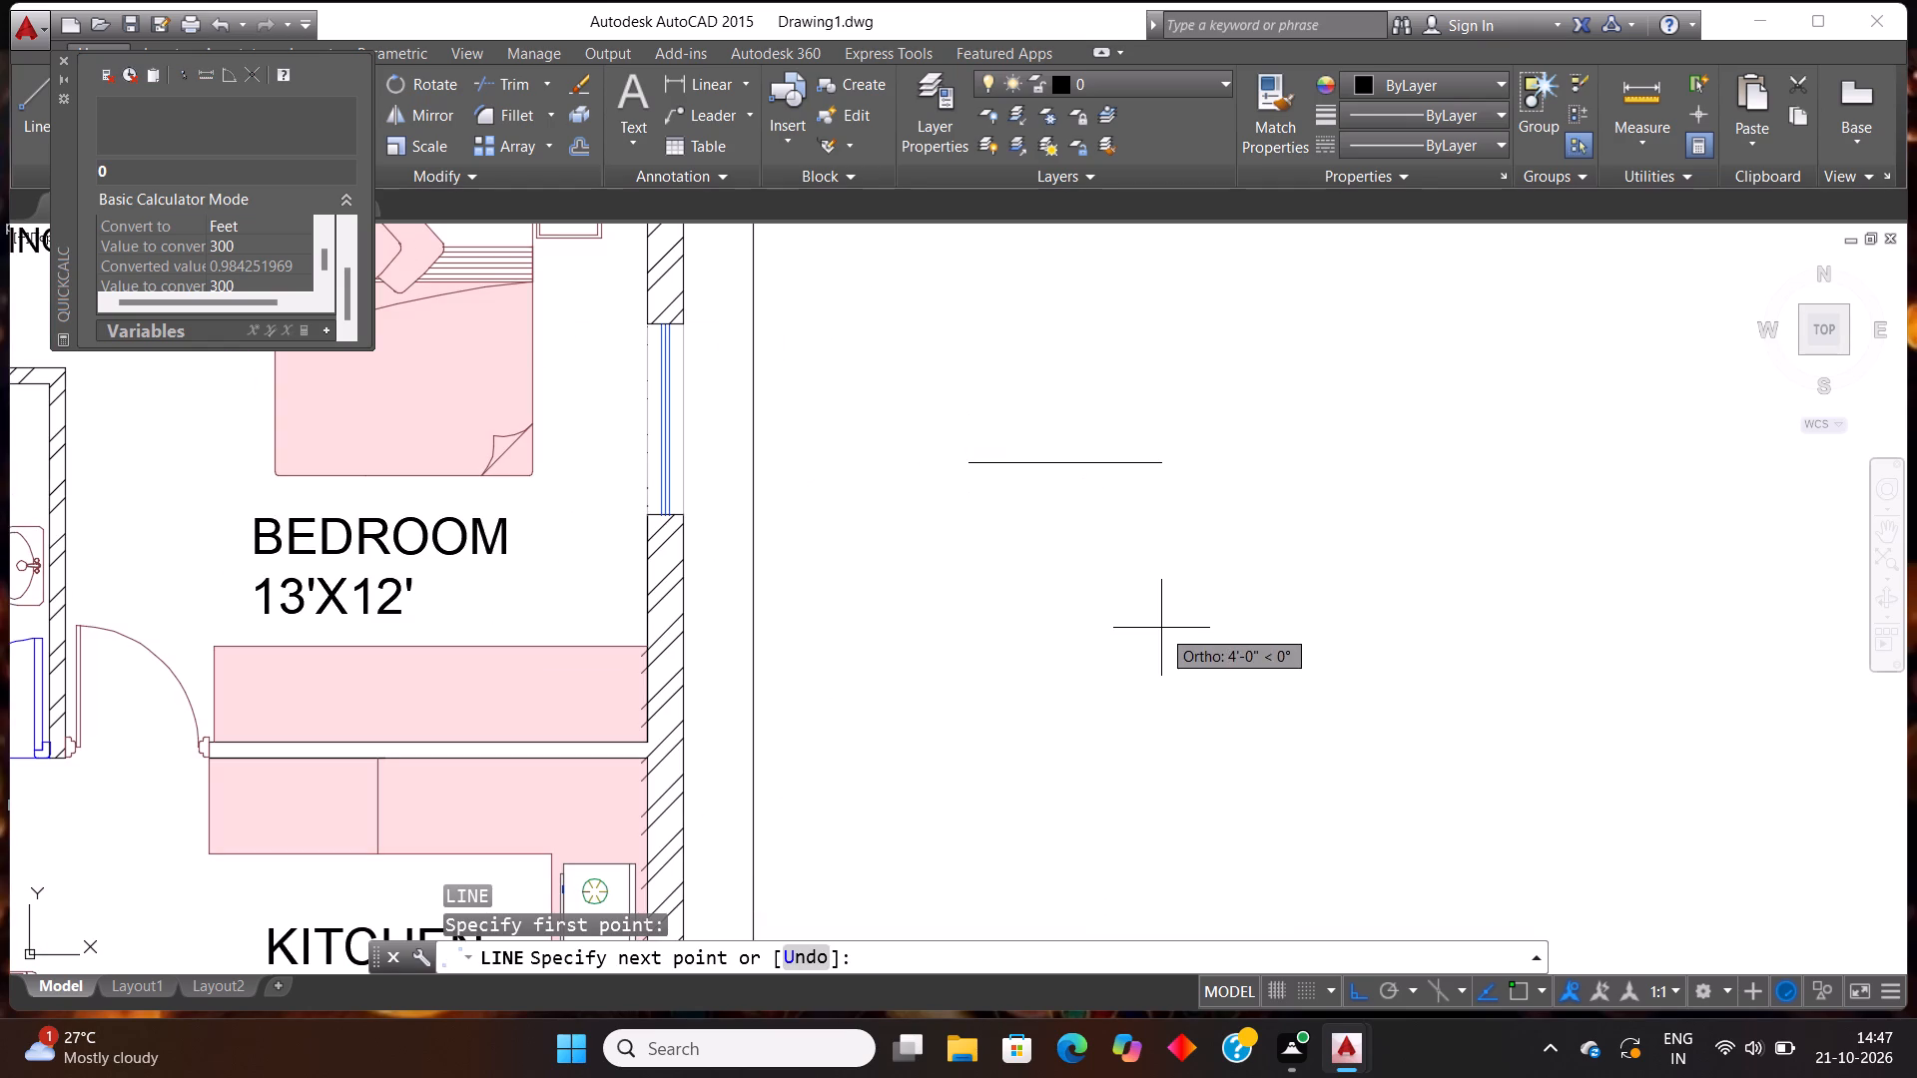
type("9\"")
key("Return")
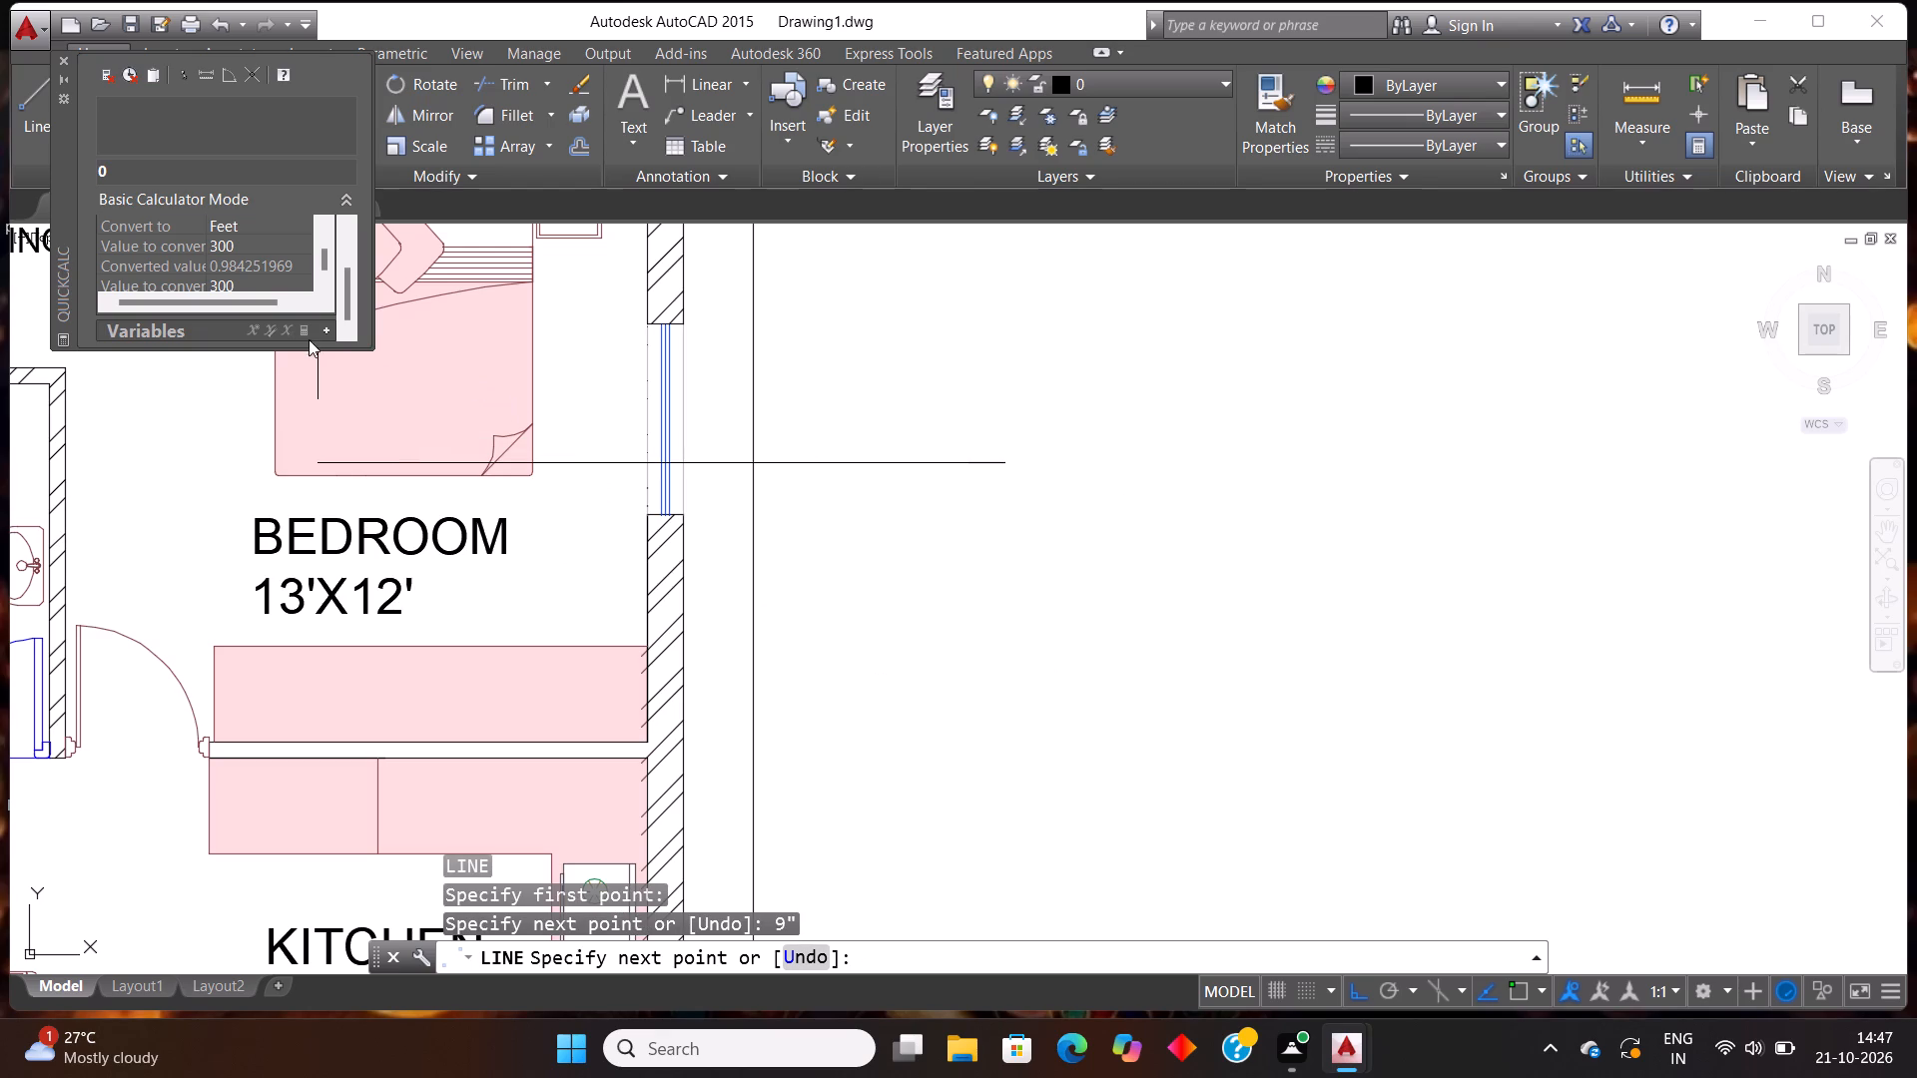
Convert a length of 230 millimeters to feet in the calculator.
left_click(241, 245)
type("230")
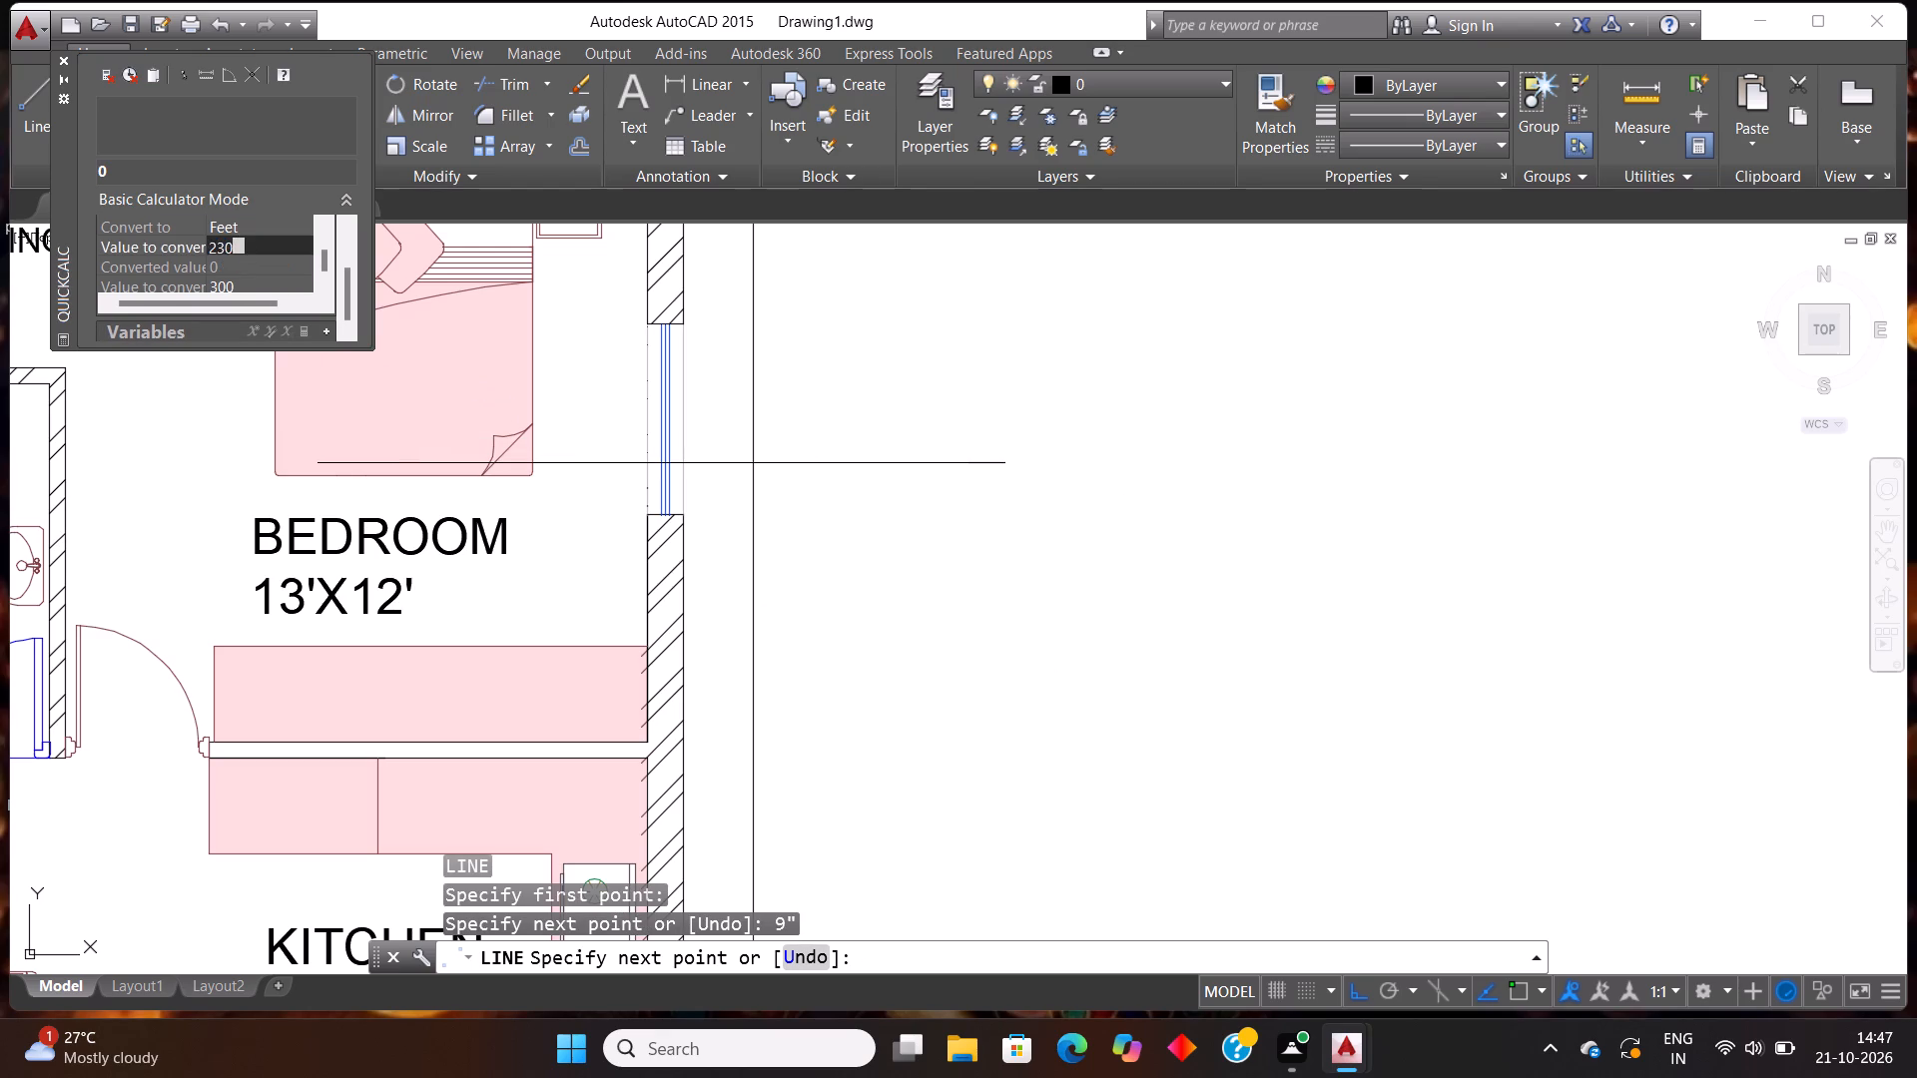
key("Return")
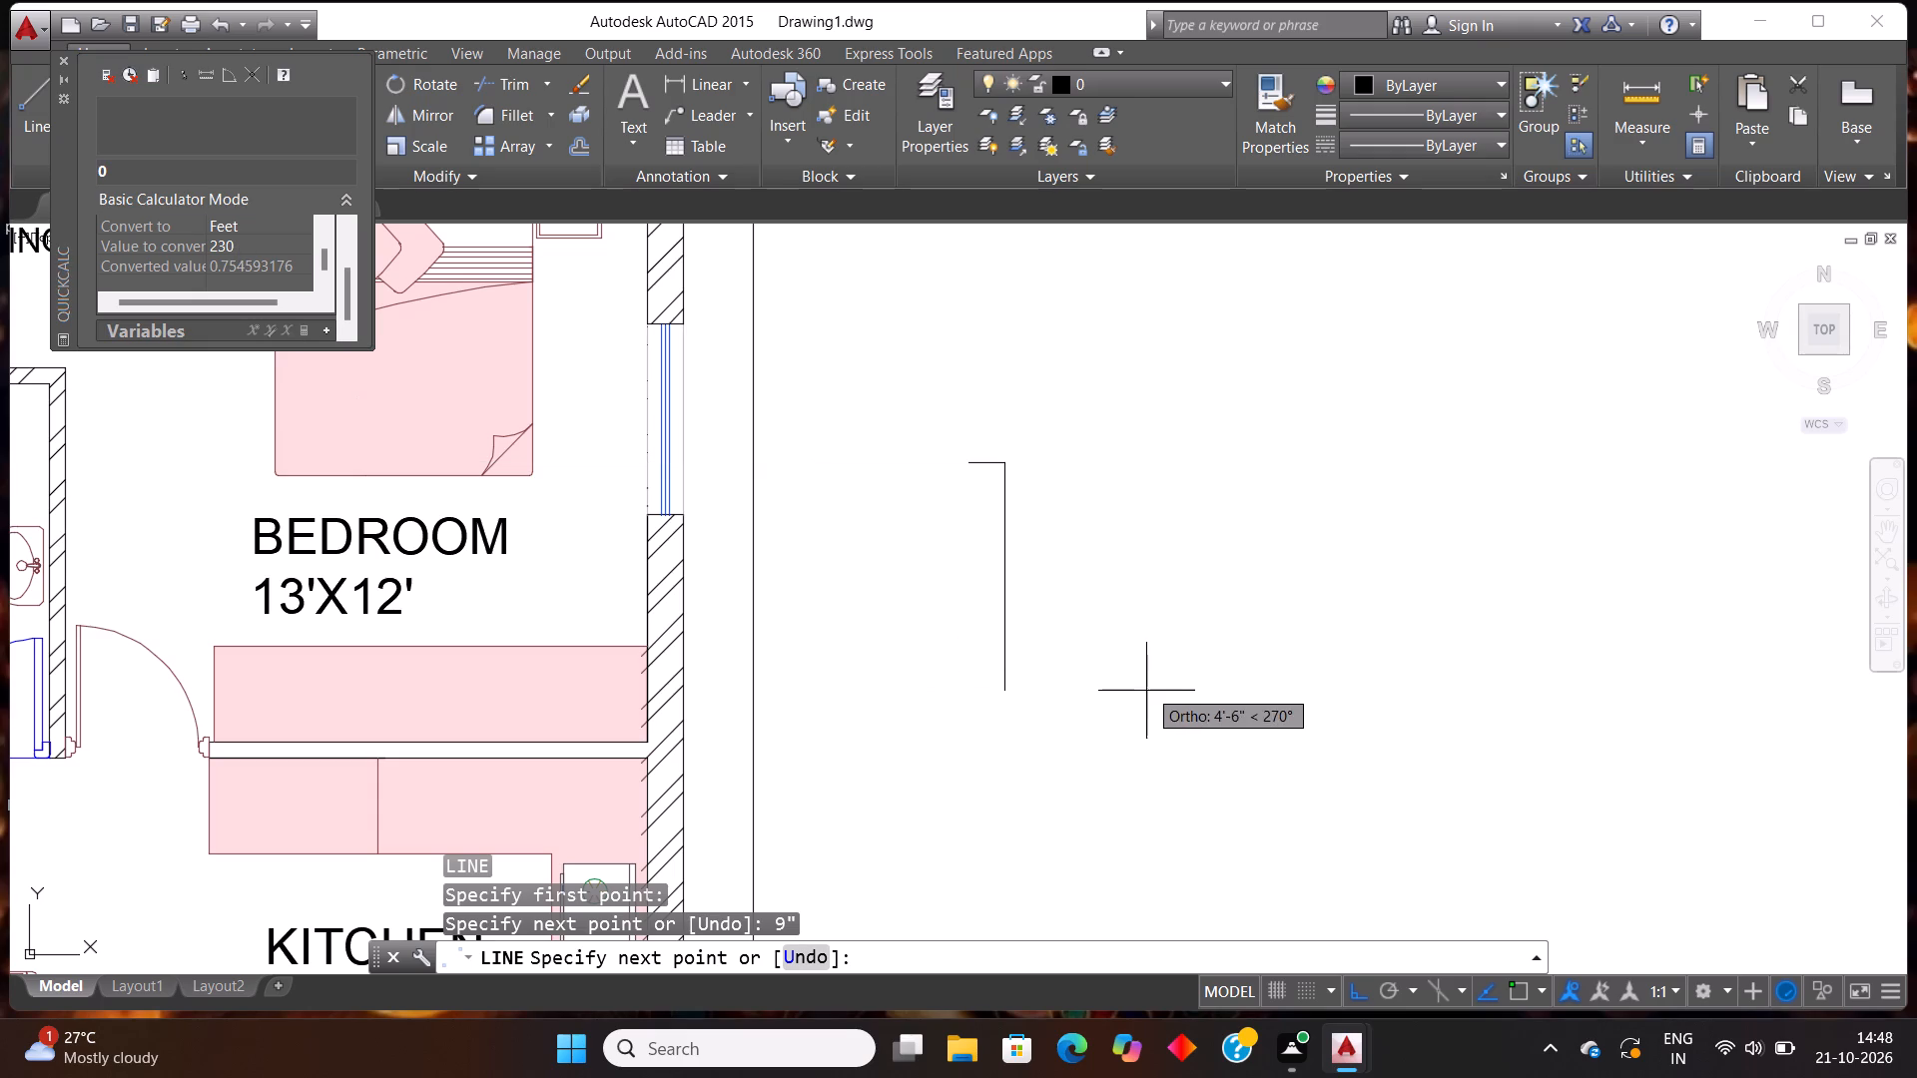
Continue the outline with 7", 9" and 7" segments to close a 9" by 7" rectangle beside the plan.
type("7\"")
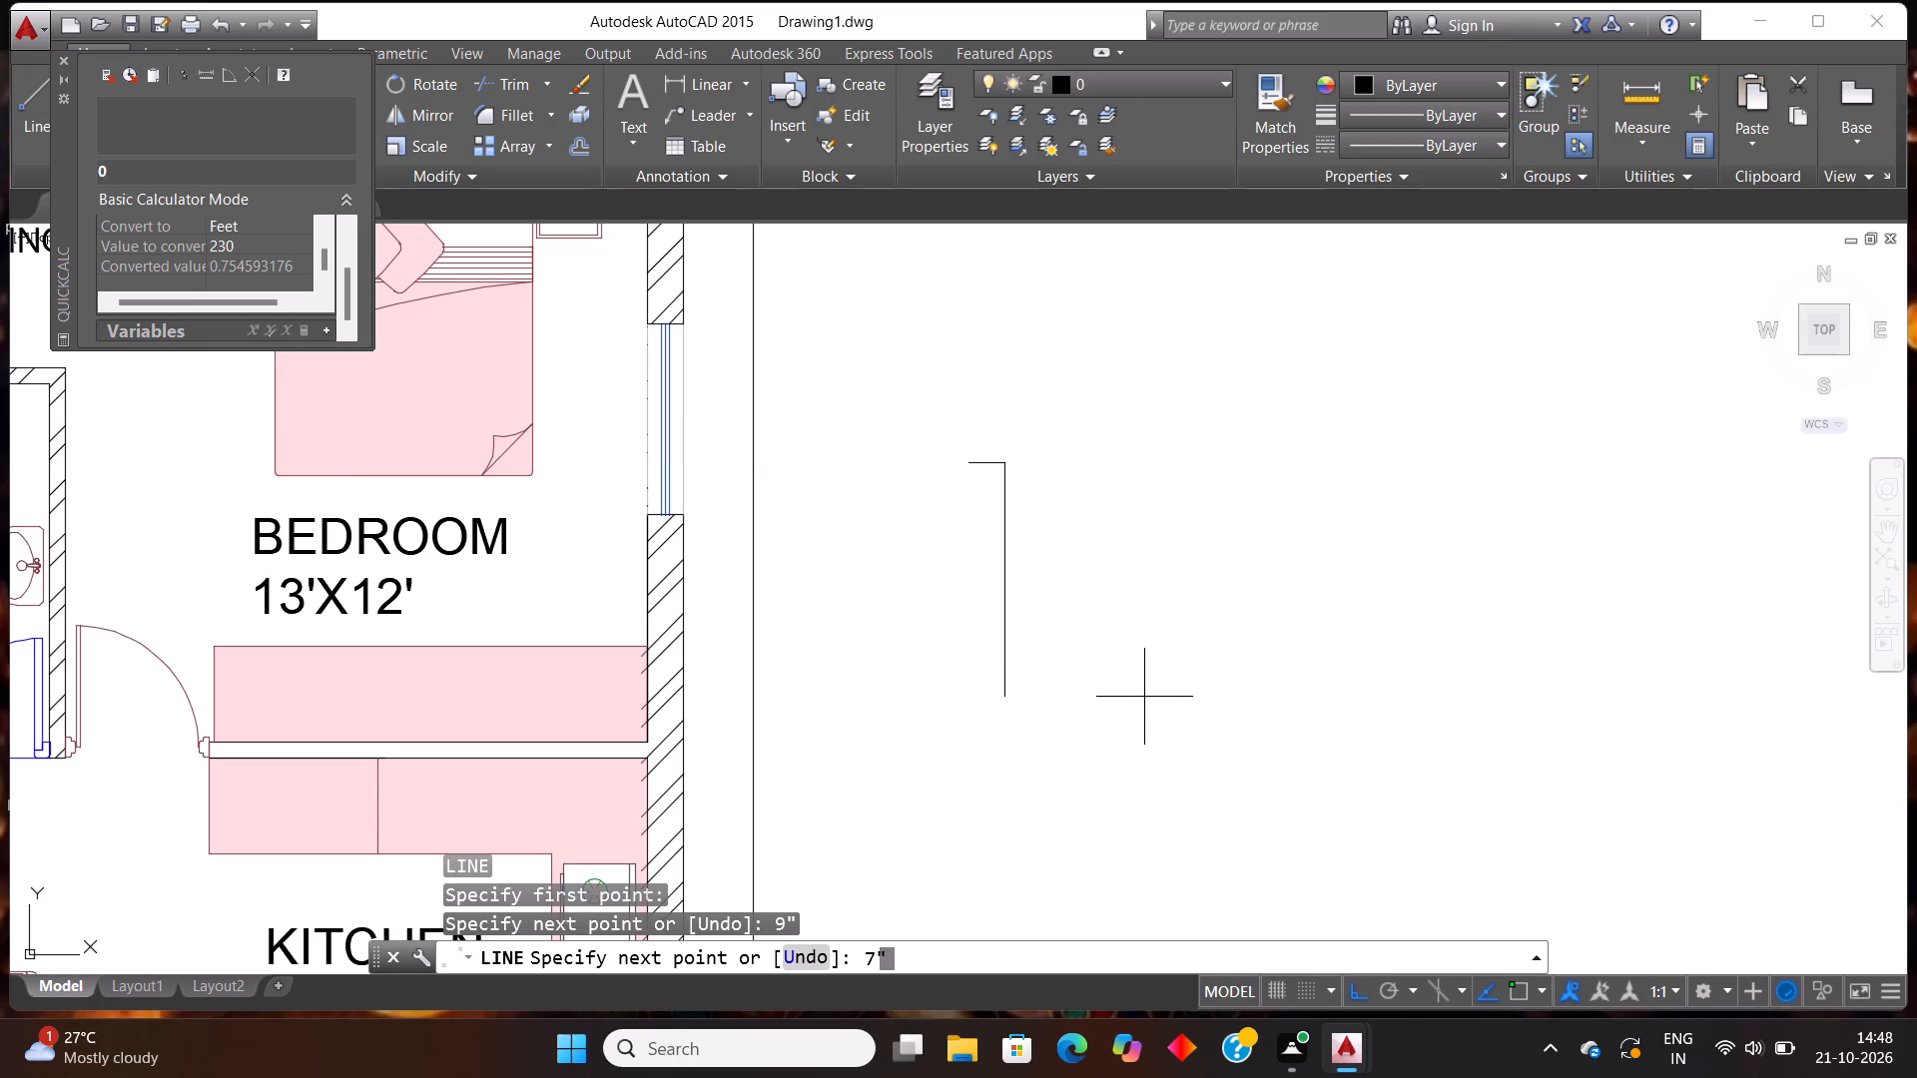
key("Return")
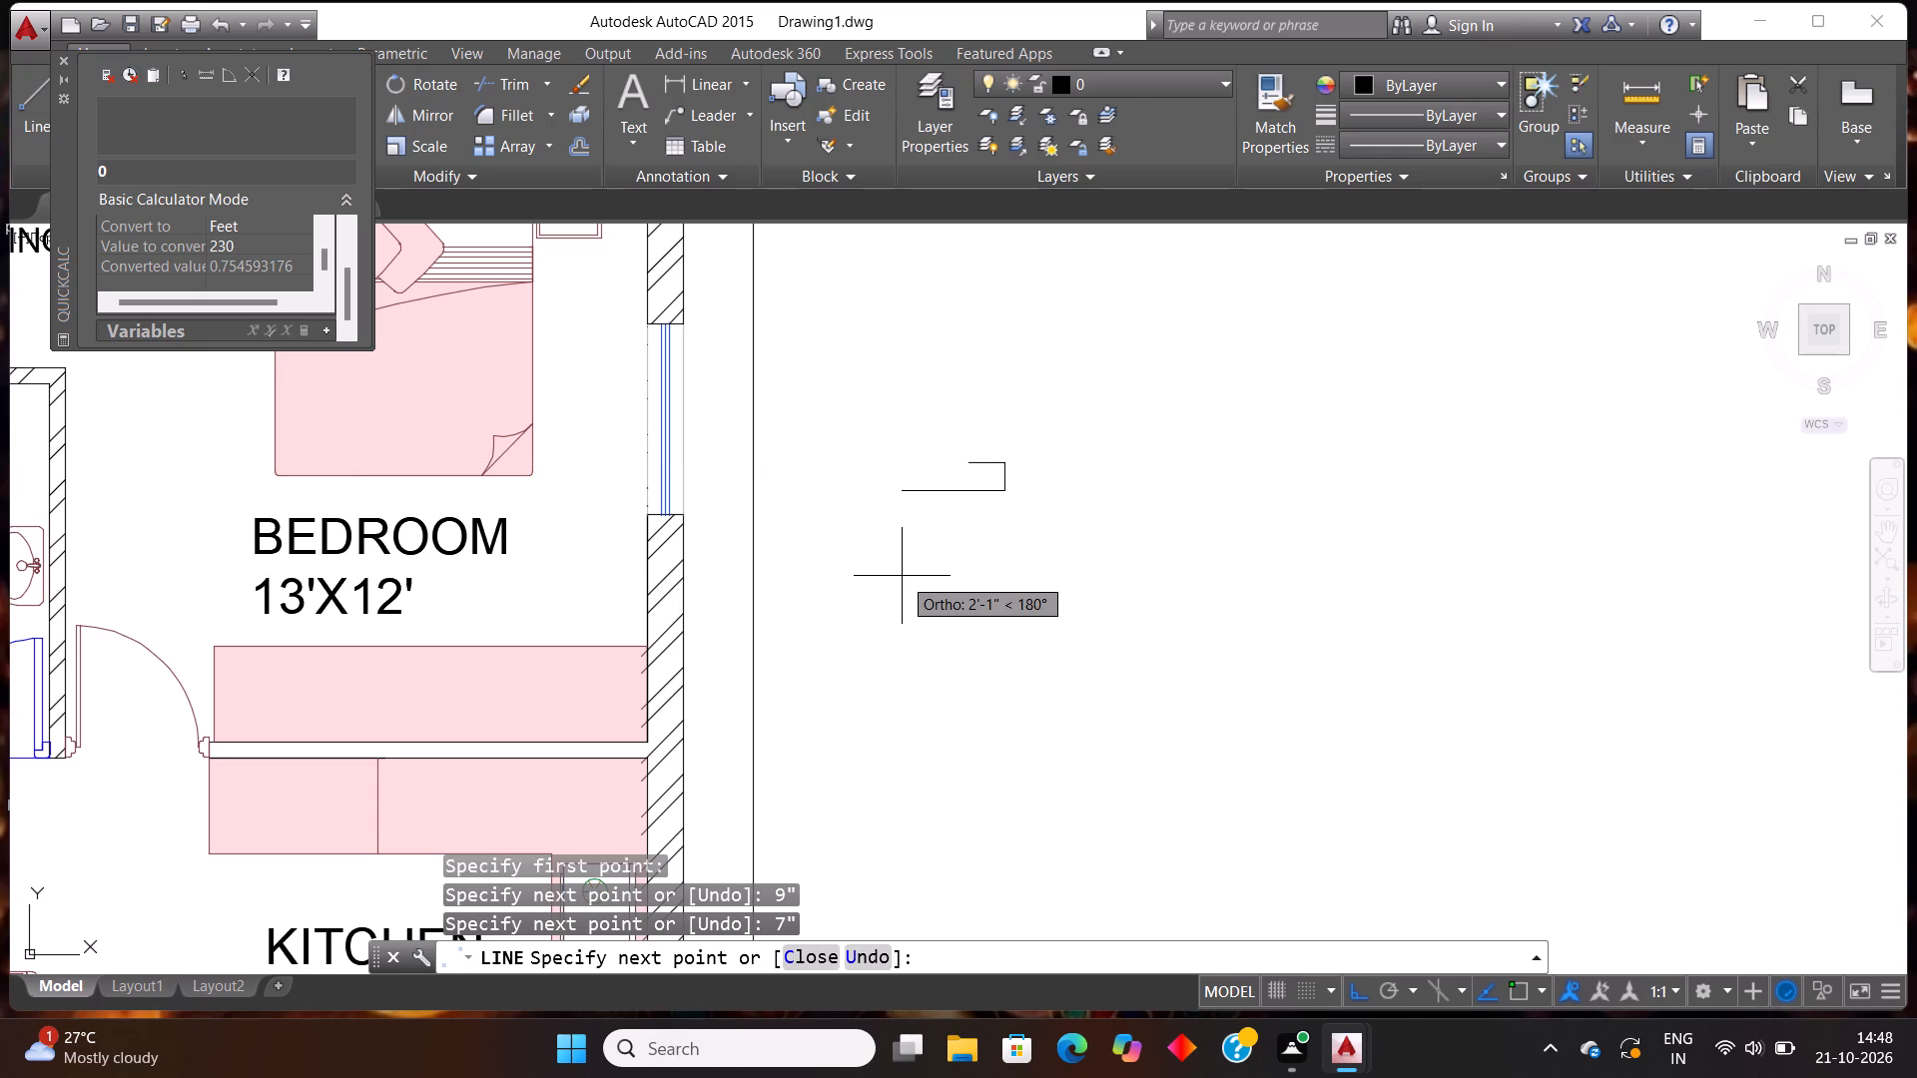
type("9\"")
key("Return")
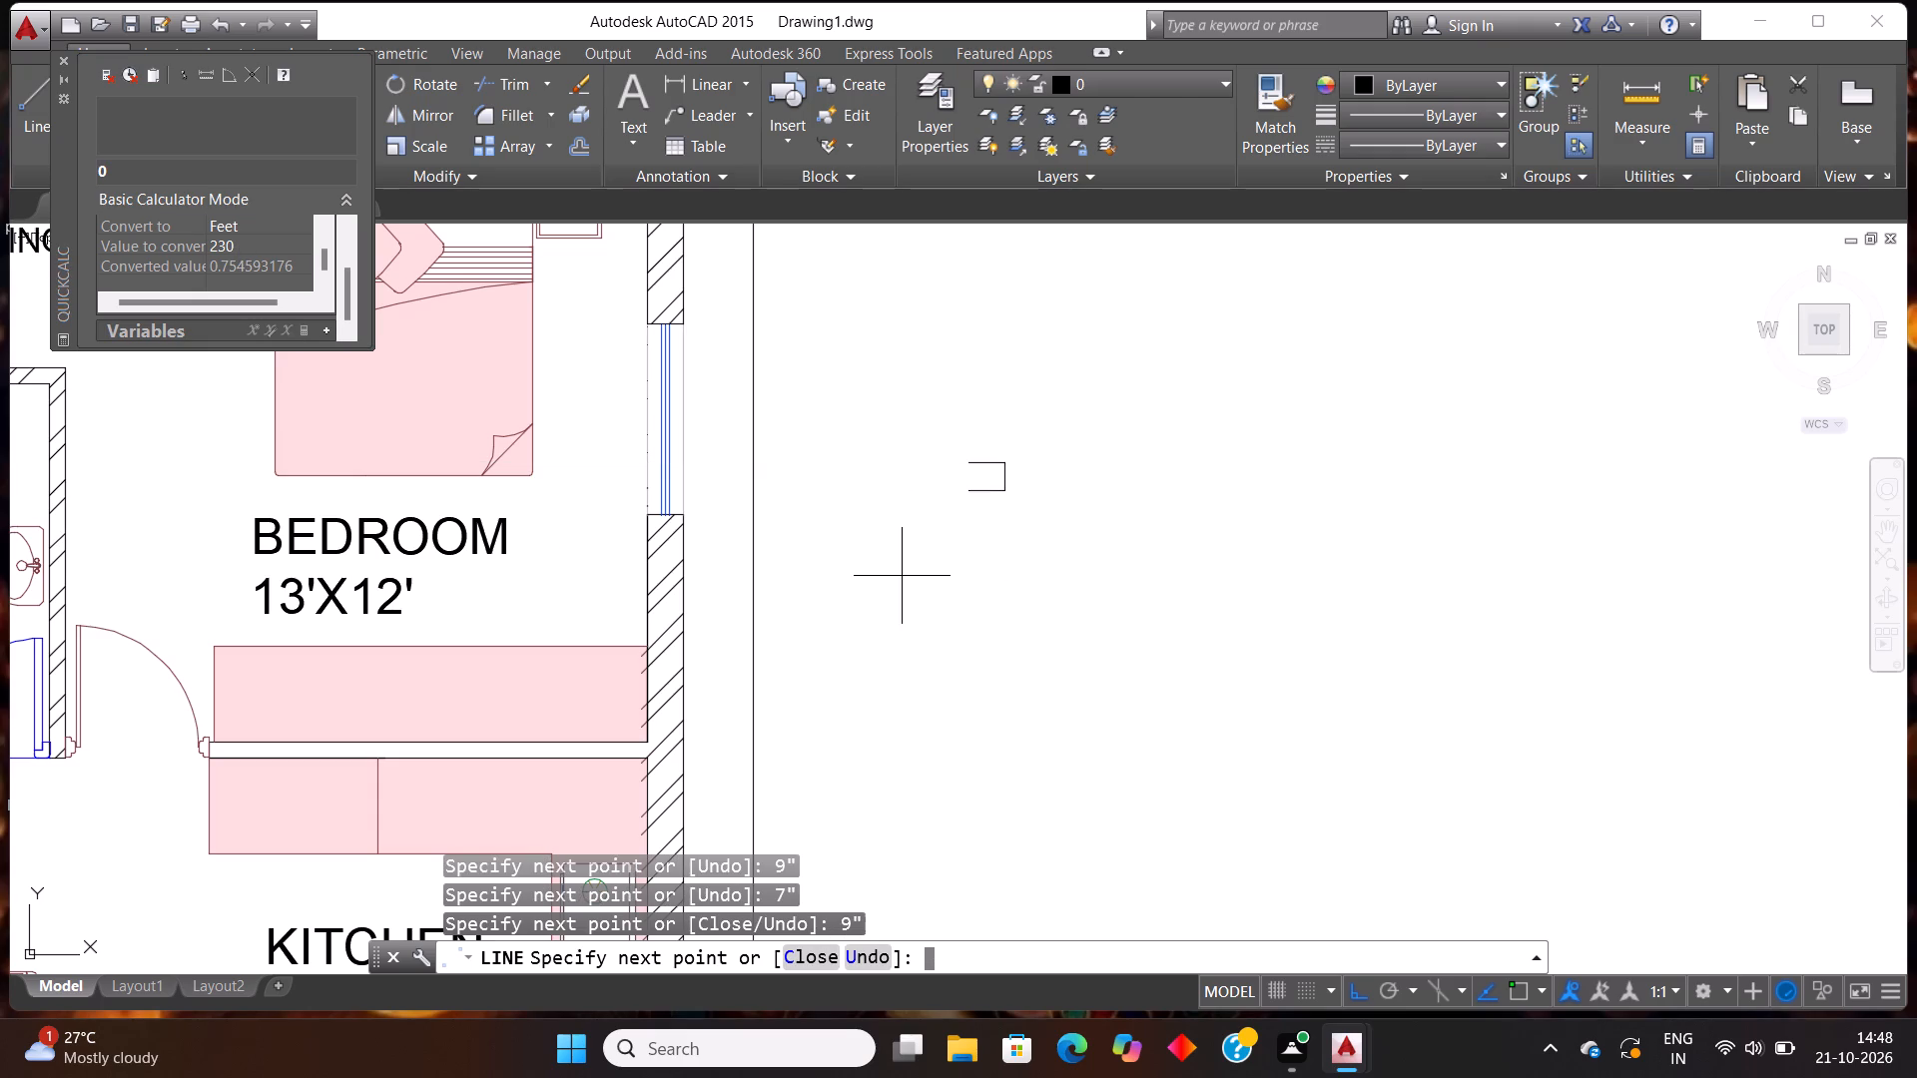
type("7\"")
key("Return")
key("Return")
scroll(1199, 518, "down", 1)
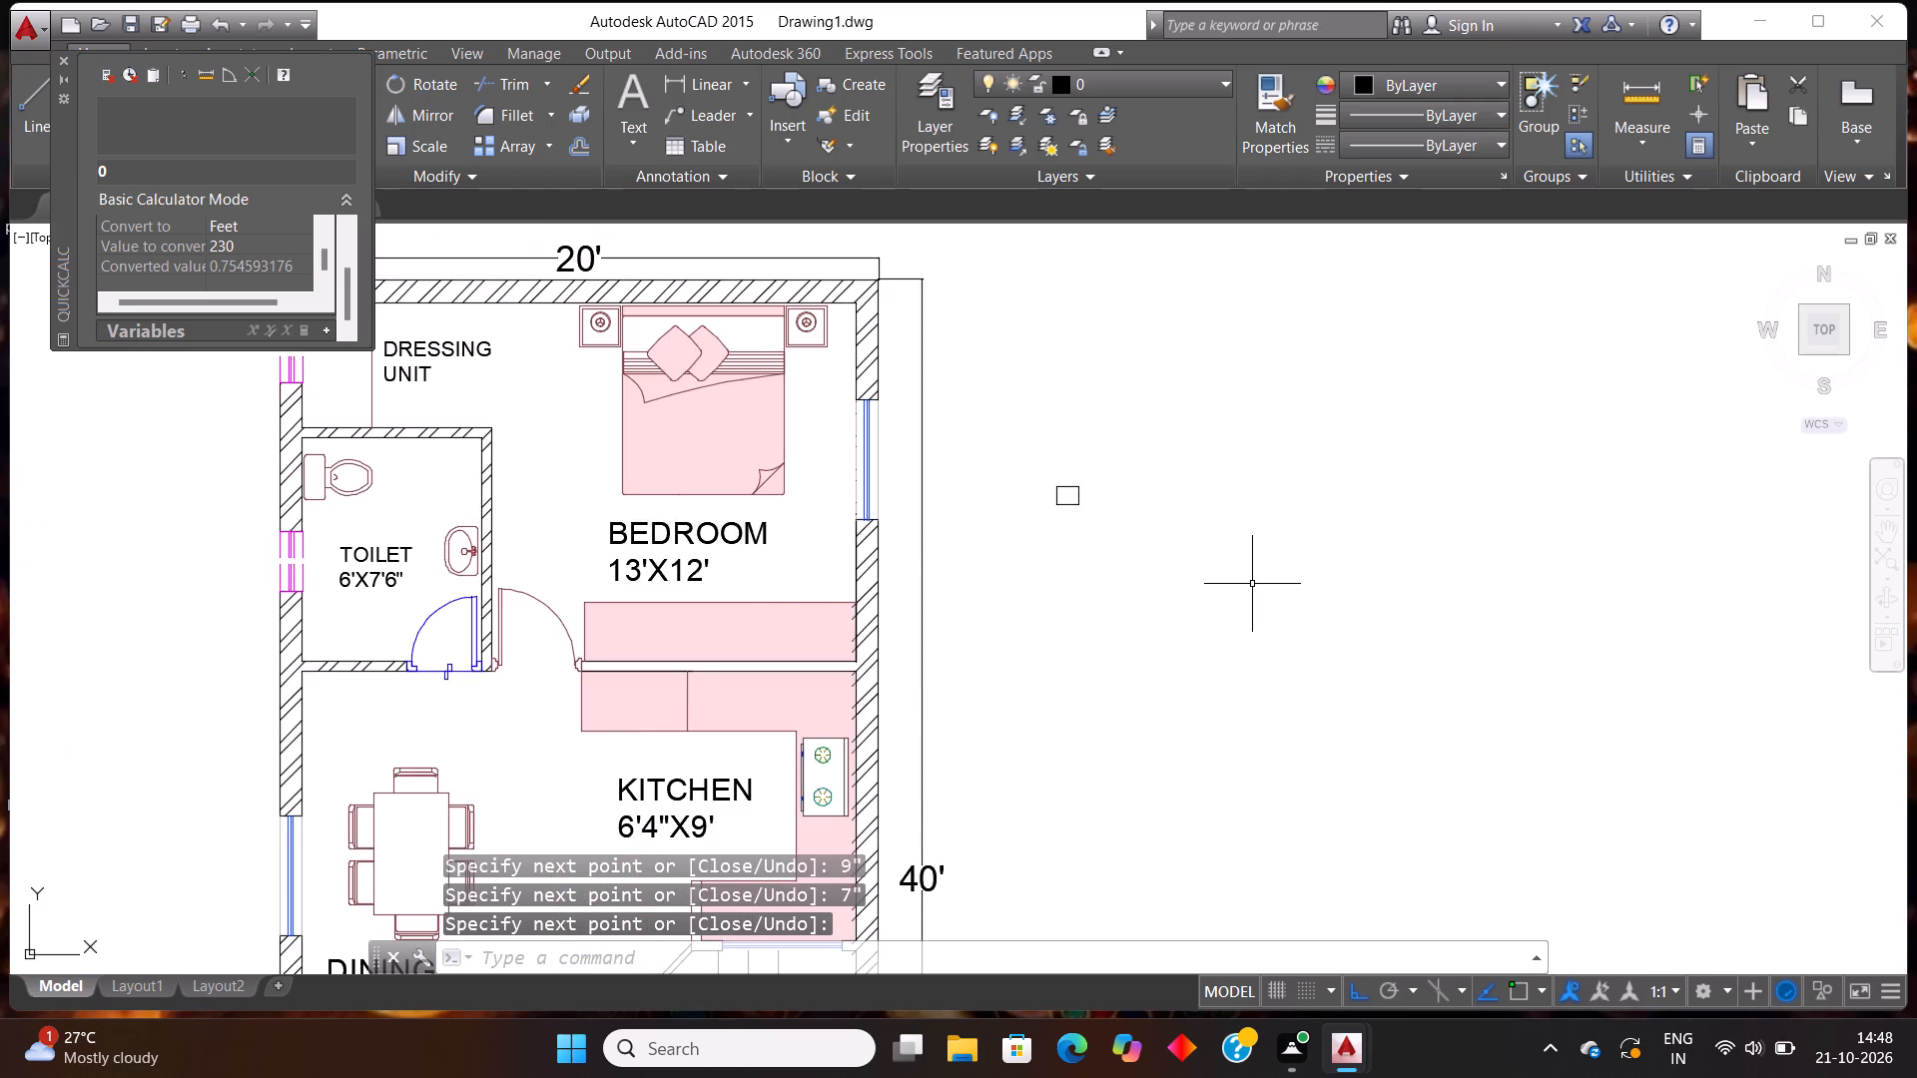
scroll(1252, 584, "down", 1)
scroll(1173, 593, "up", 1)
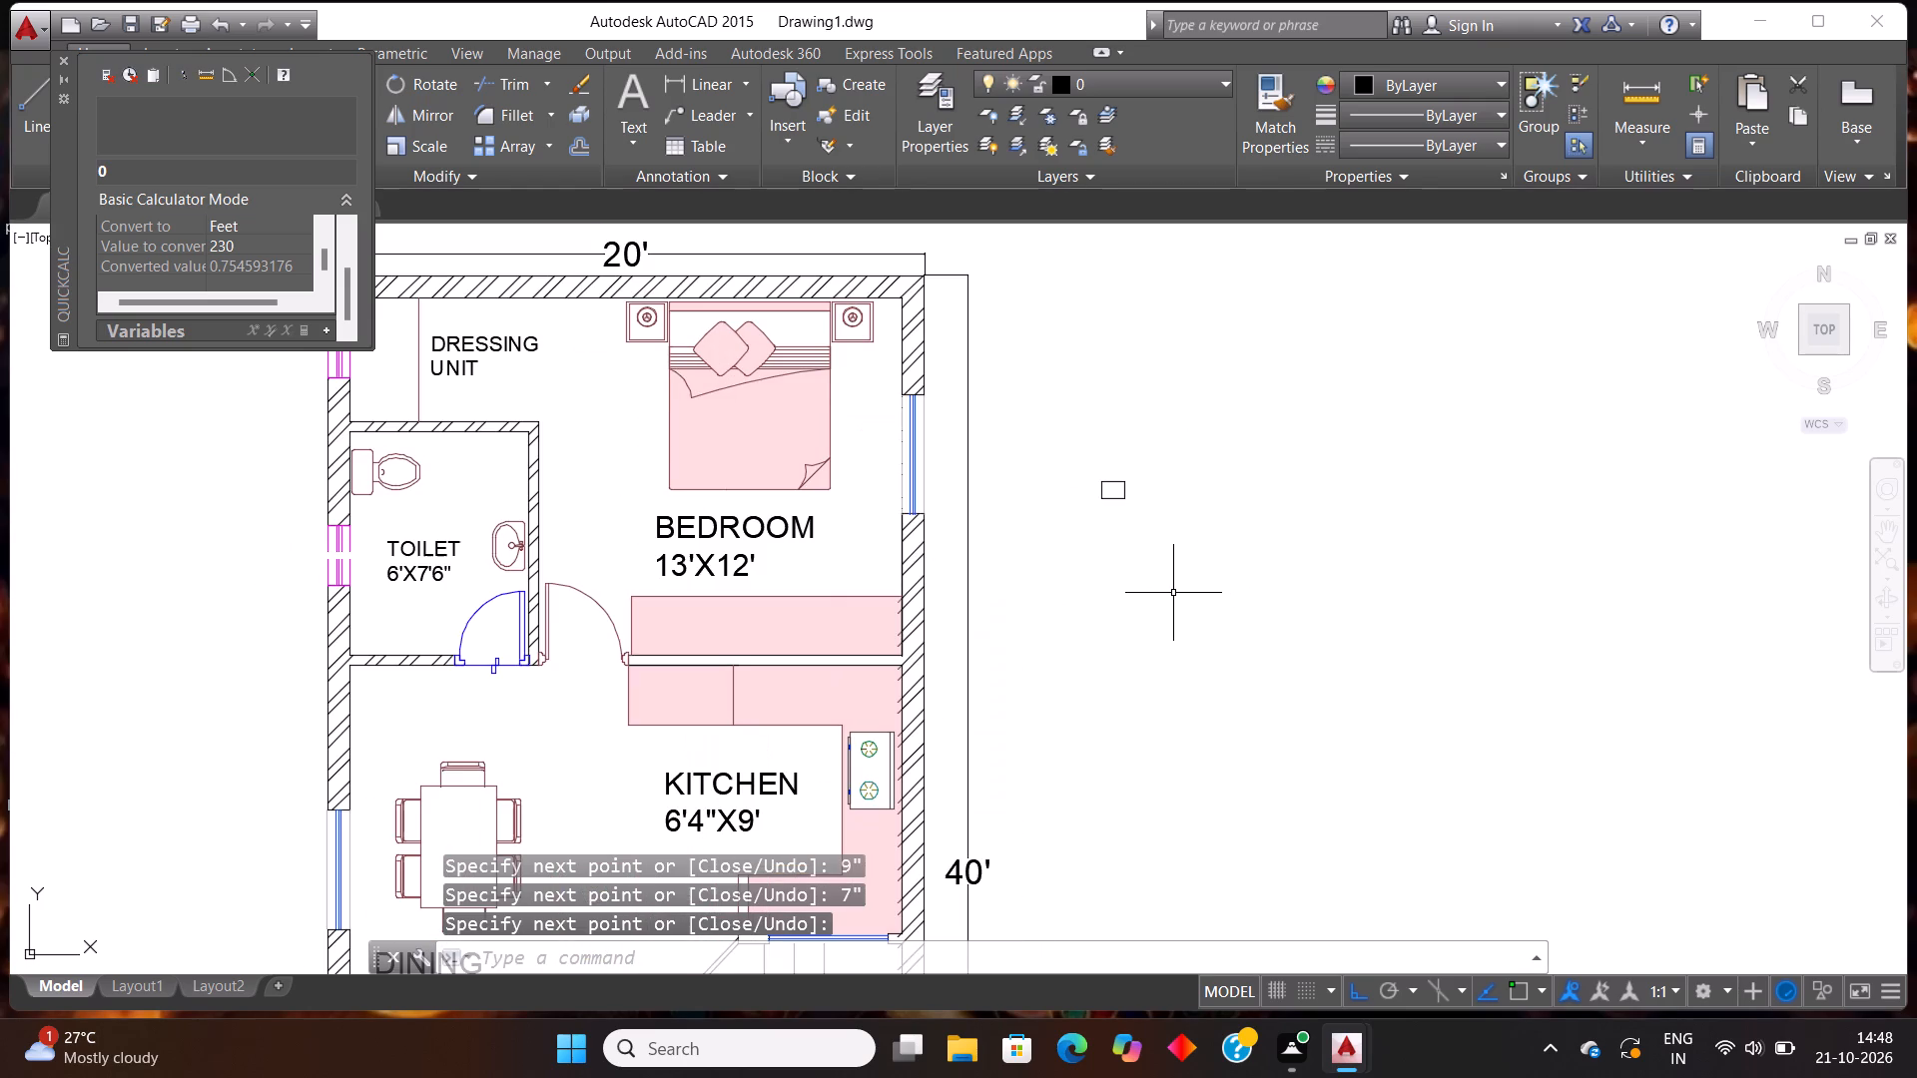
Copy the 9" by 7" rectangle and paste the copy into the empty area beside it.
left_click(1173, 591)
left_click(1072, 406)
key("ctrl+c")
key("ctrl+v")
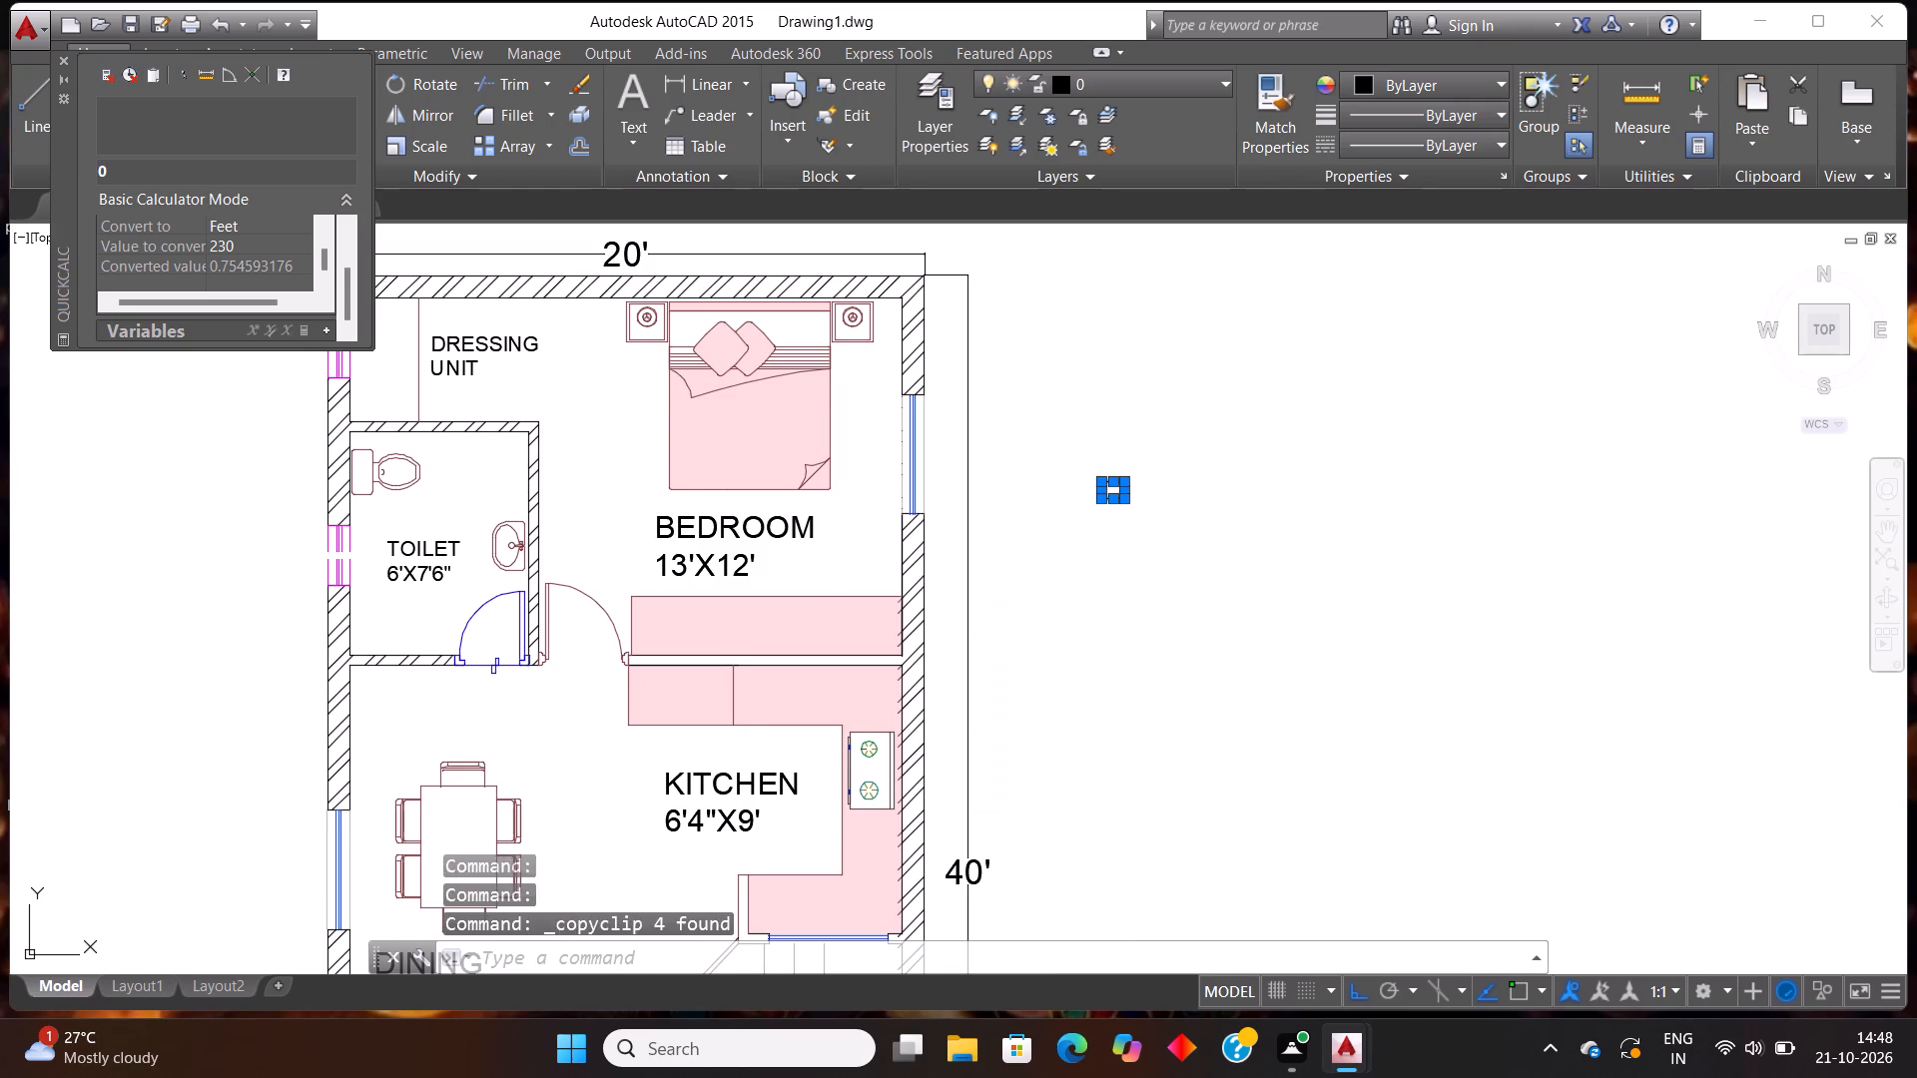
left_click(1271, 553)
Rotate the pasted rectangle a quarter turn so its long sides run vertically.
left_click(1379, 636)
left_click(1245, 449)
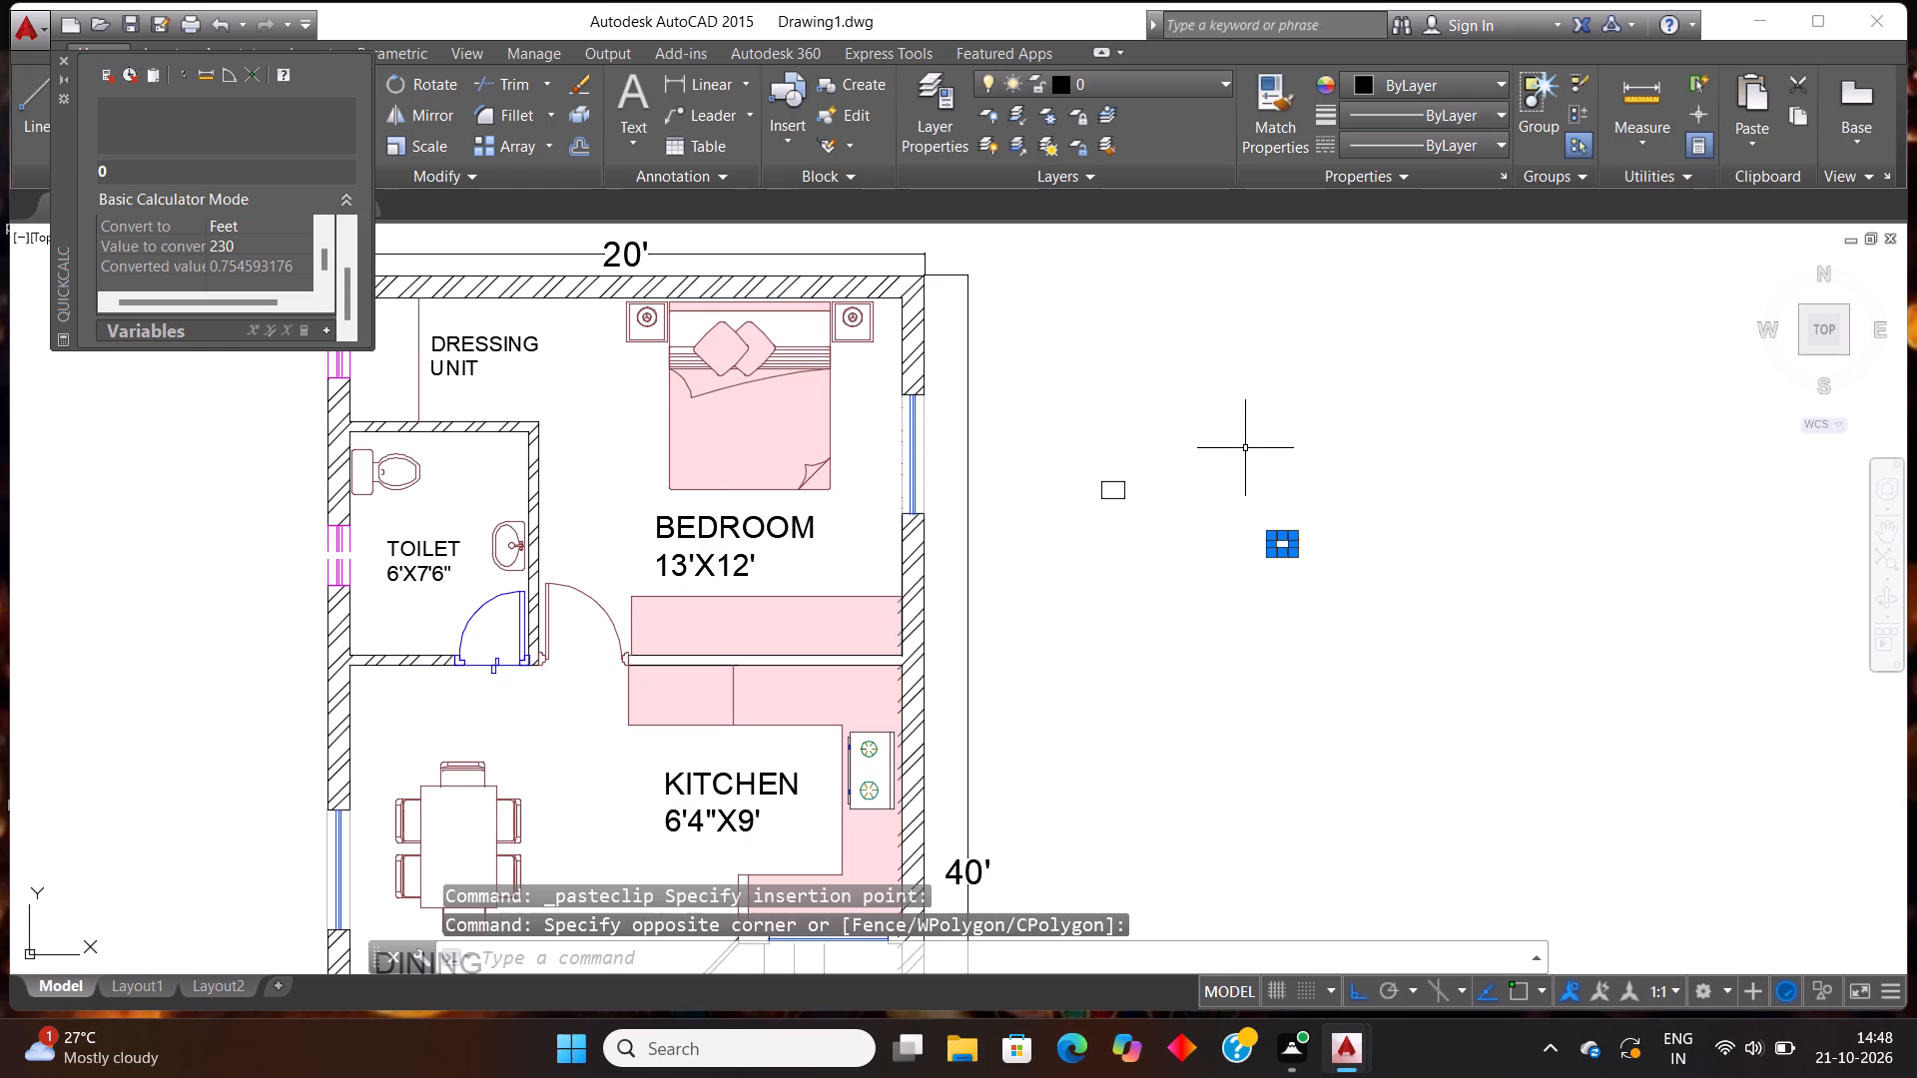
type("RO")
key("Return")
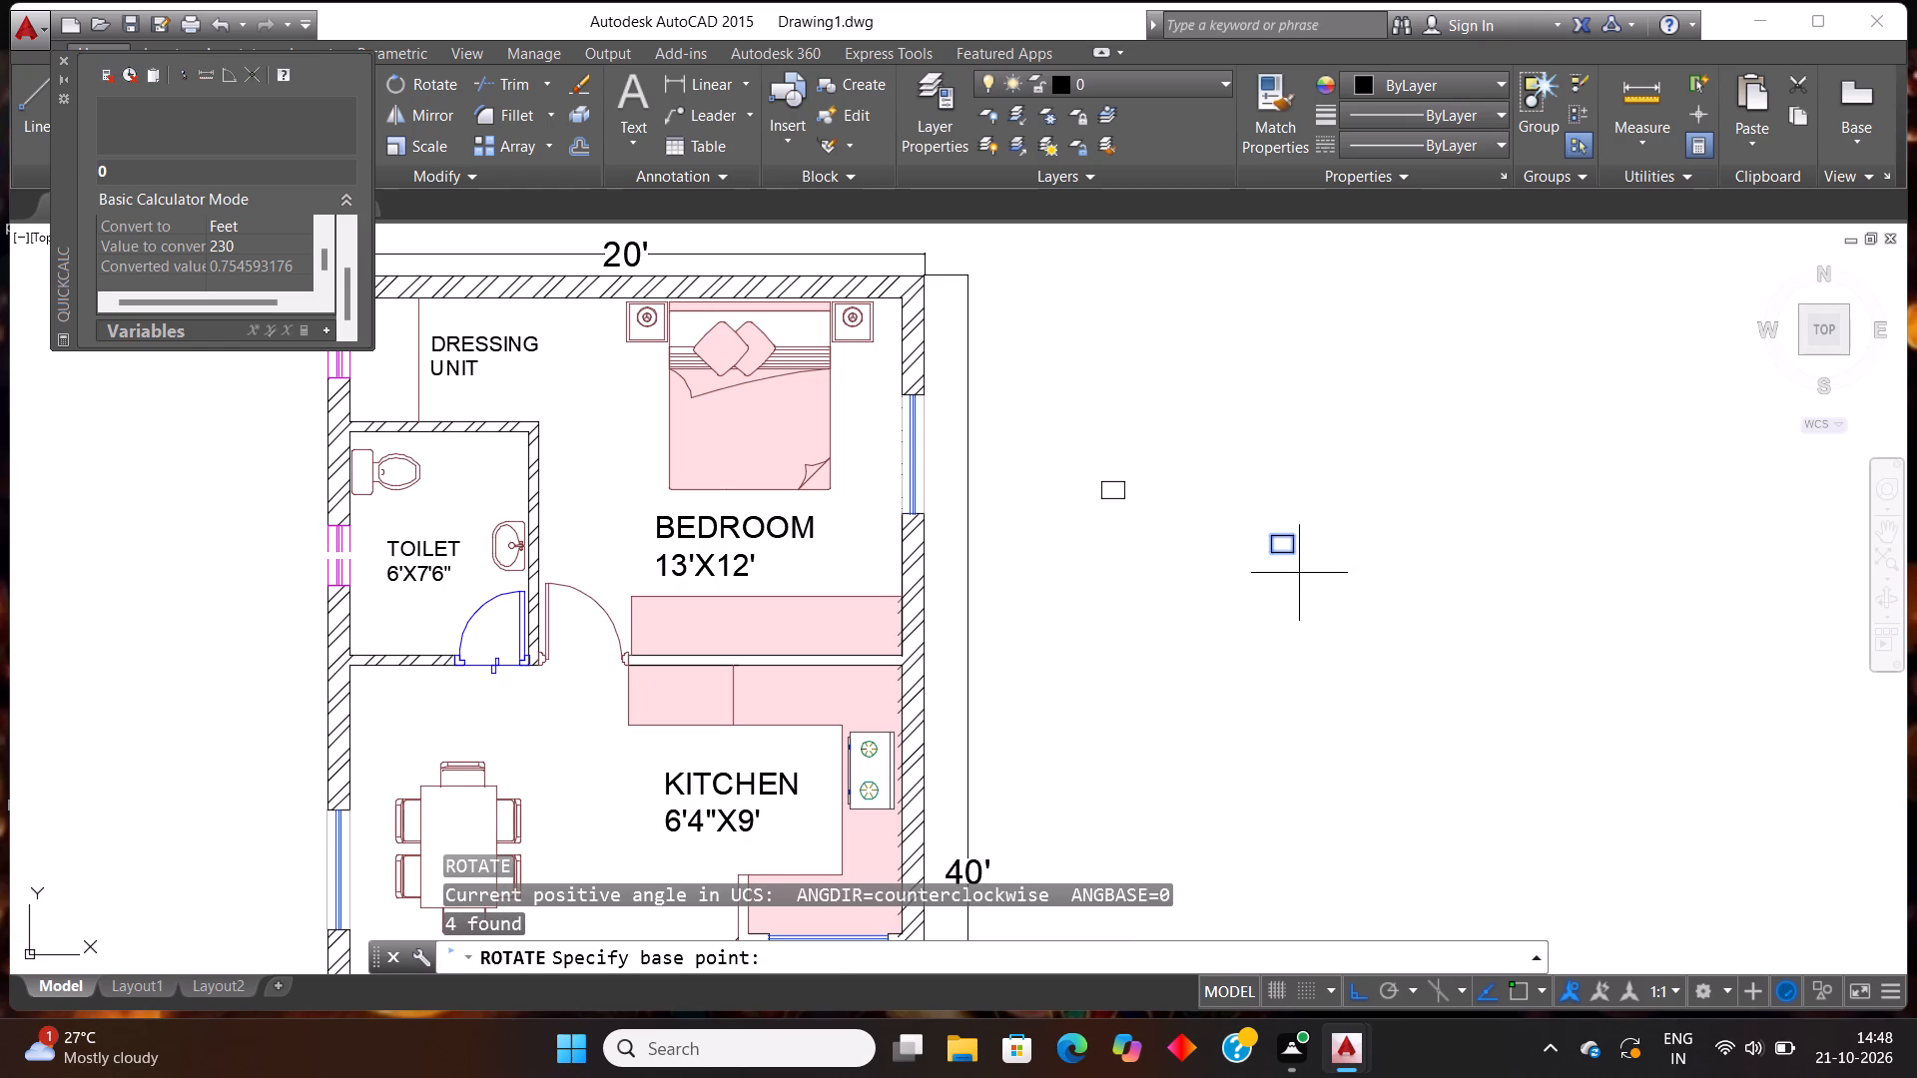
left_click(1287, 551)
left_click(1344, 648)
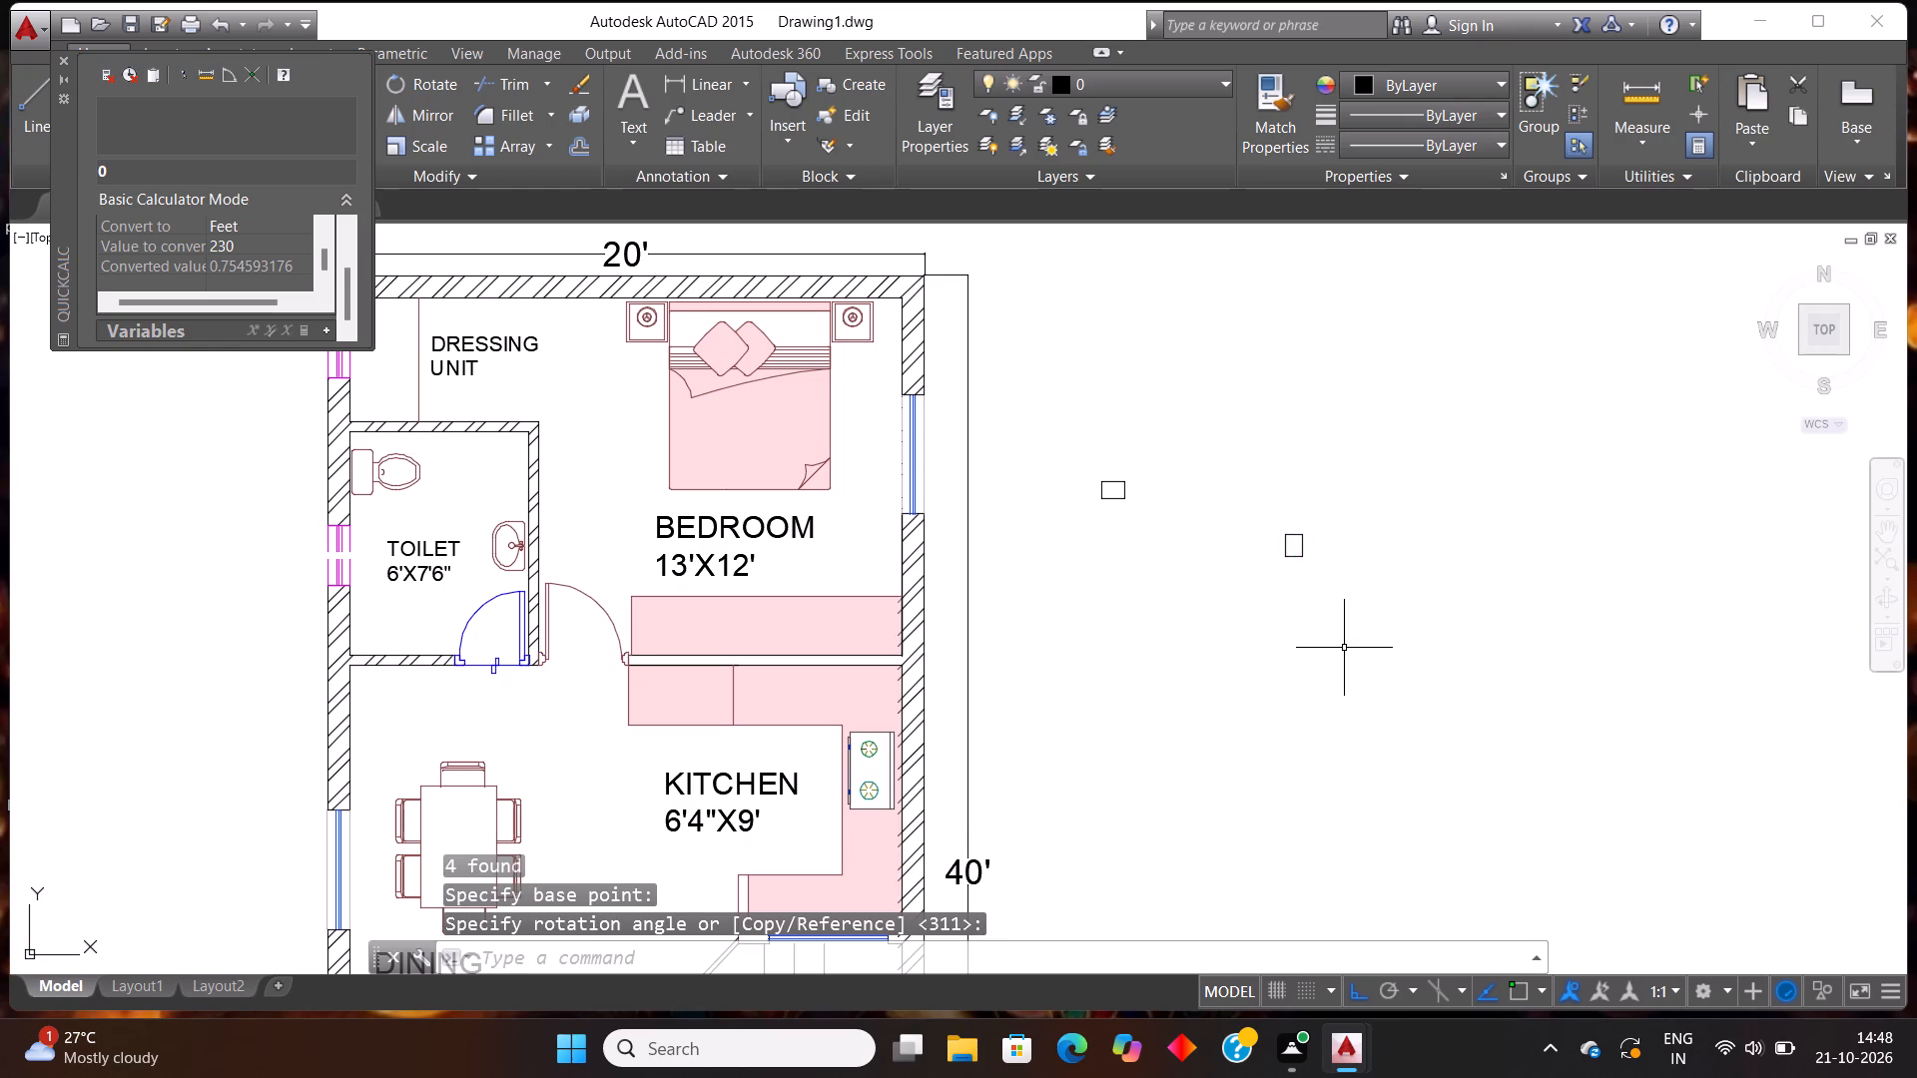
Define the upright rectangle as a block named COLUMN and close the block editor.
left_click(1350, 599)
left_click(1237, 452)
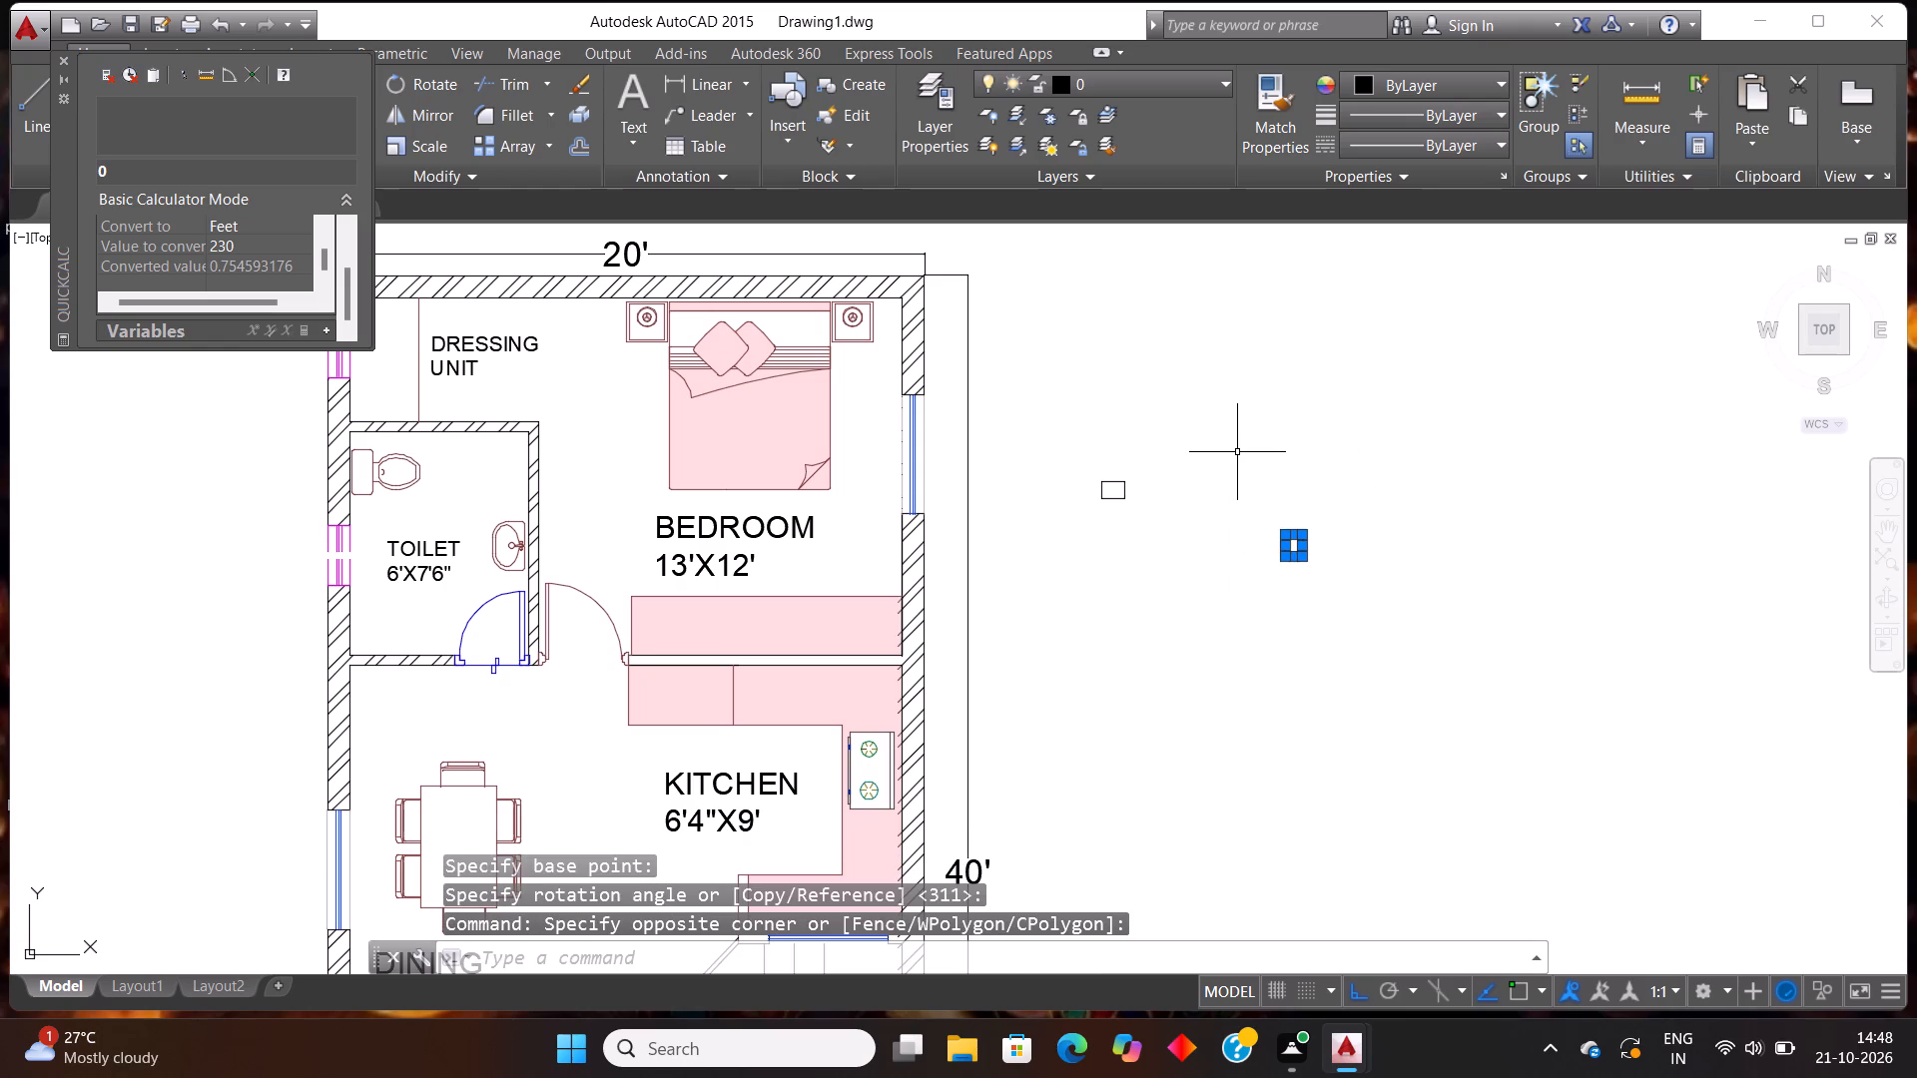
key("b")
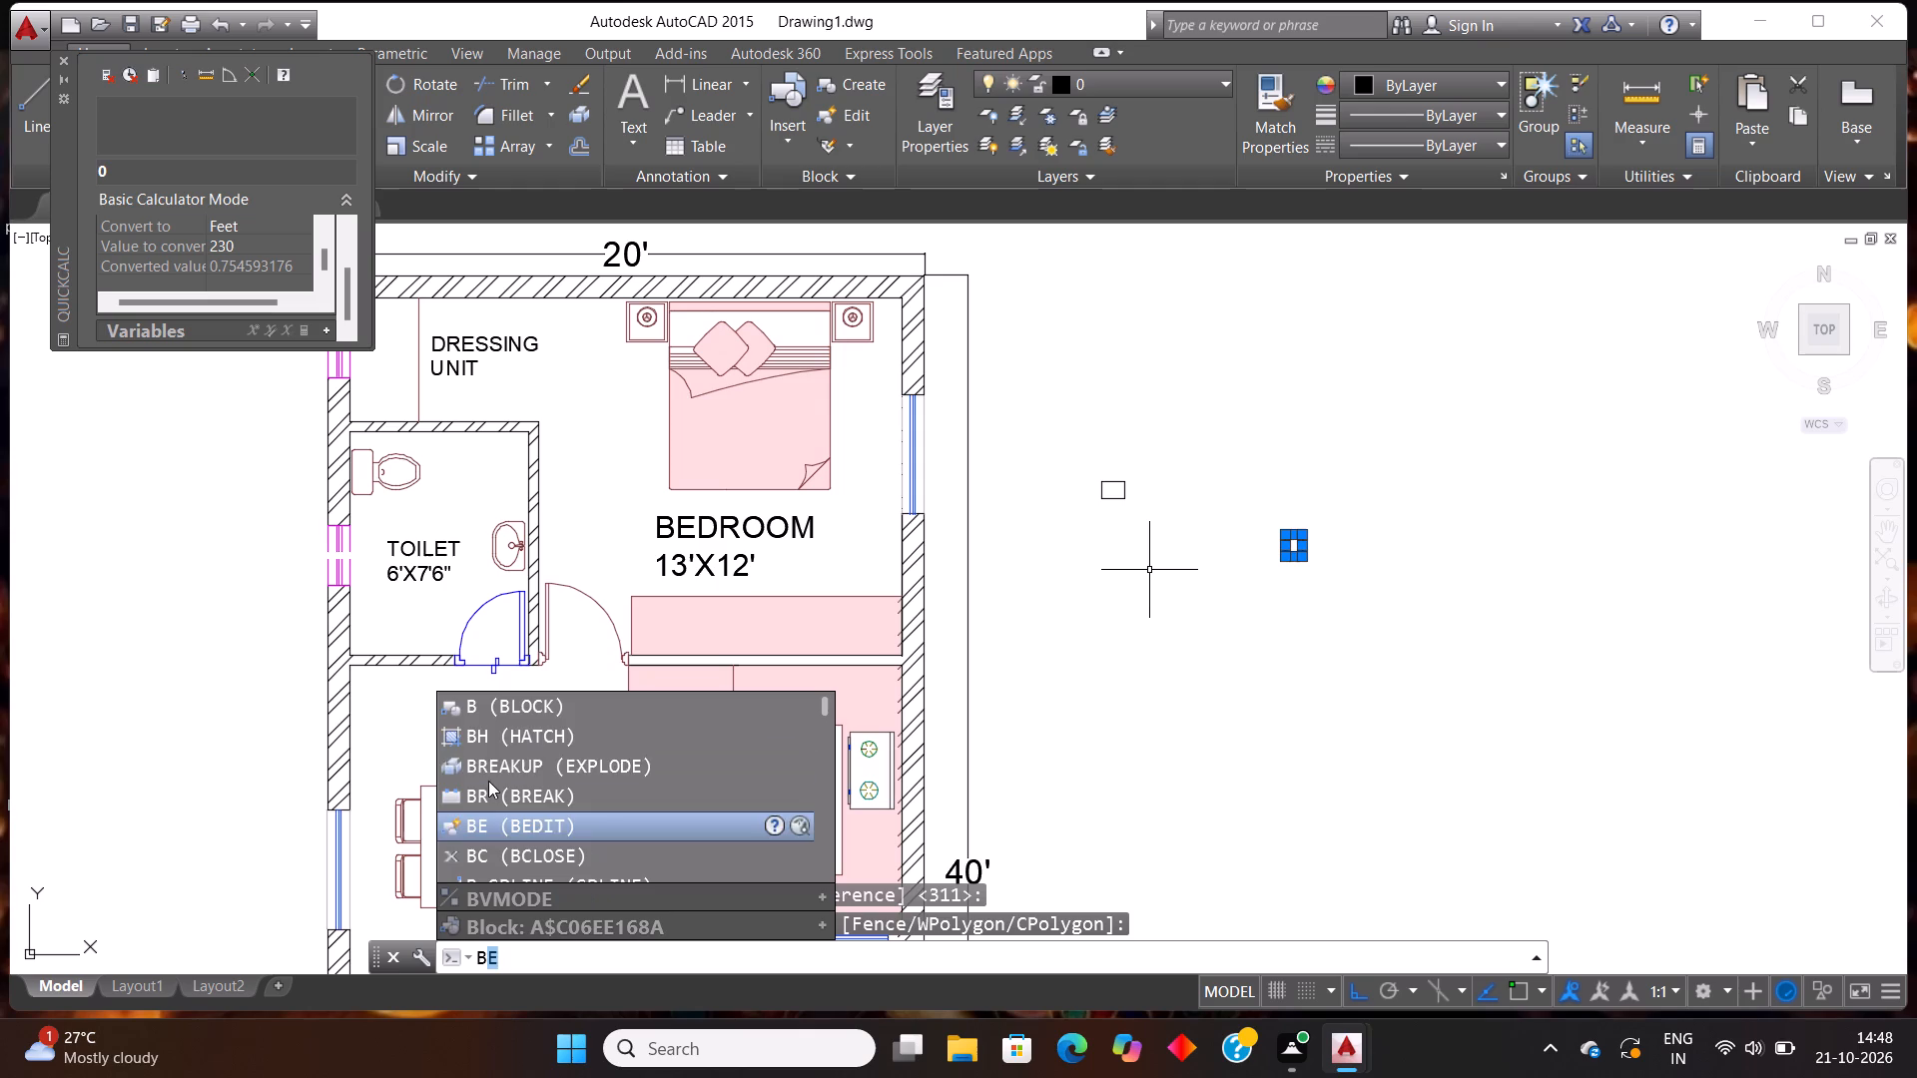
left_click(521, 715)
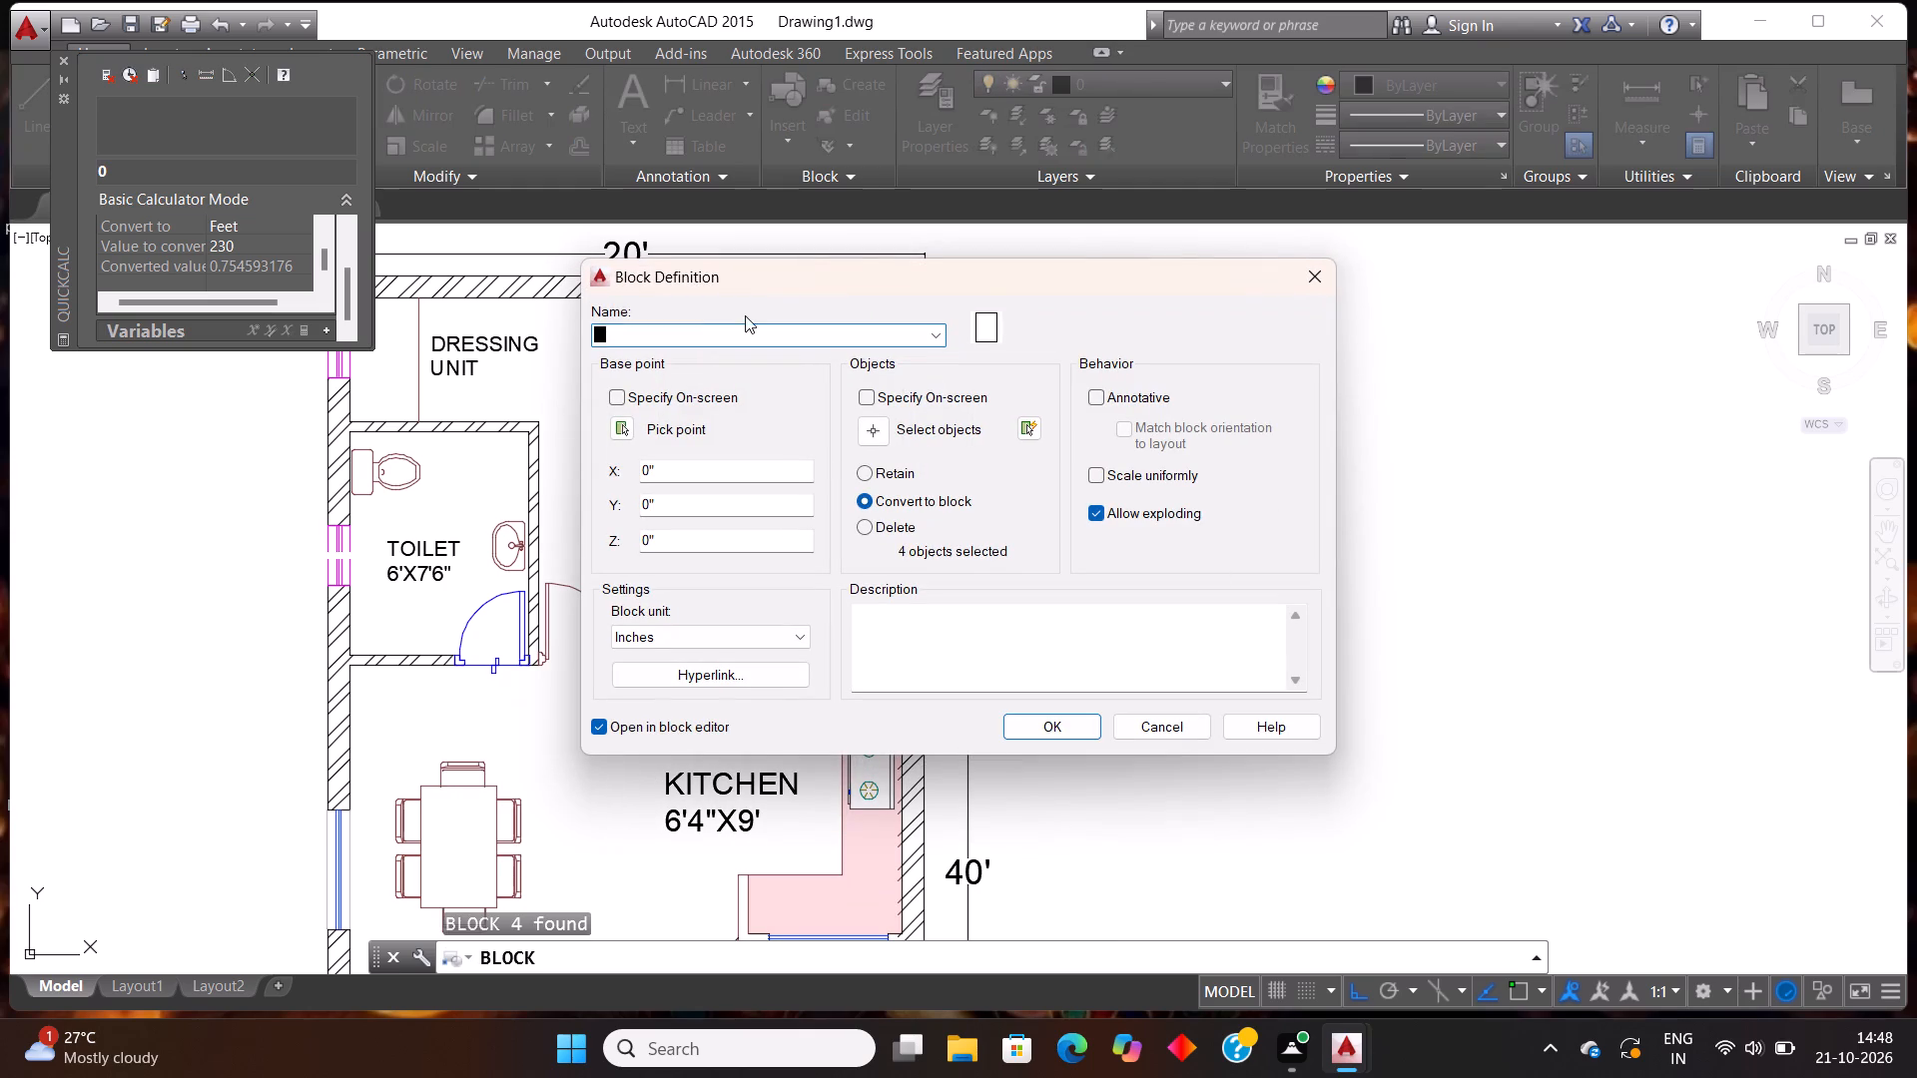
left_click(732, 333)
type("COLUMN")
key("Return")
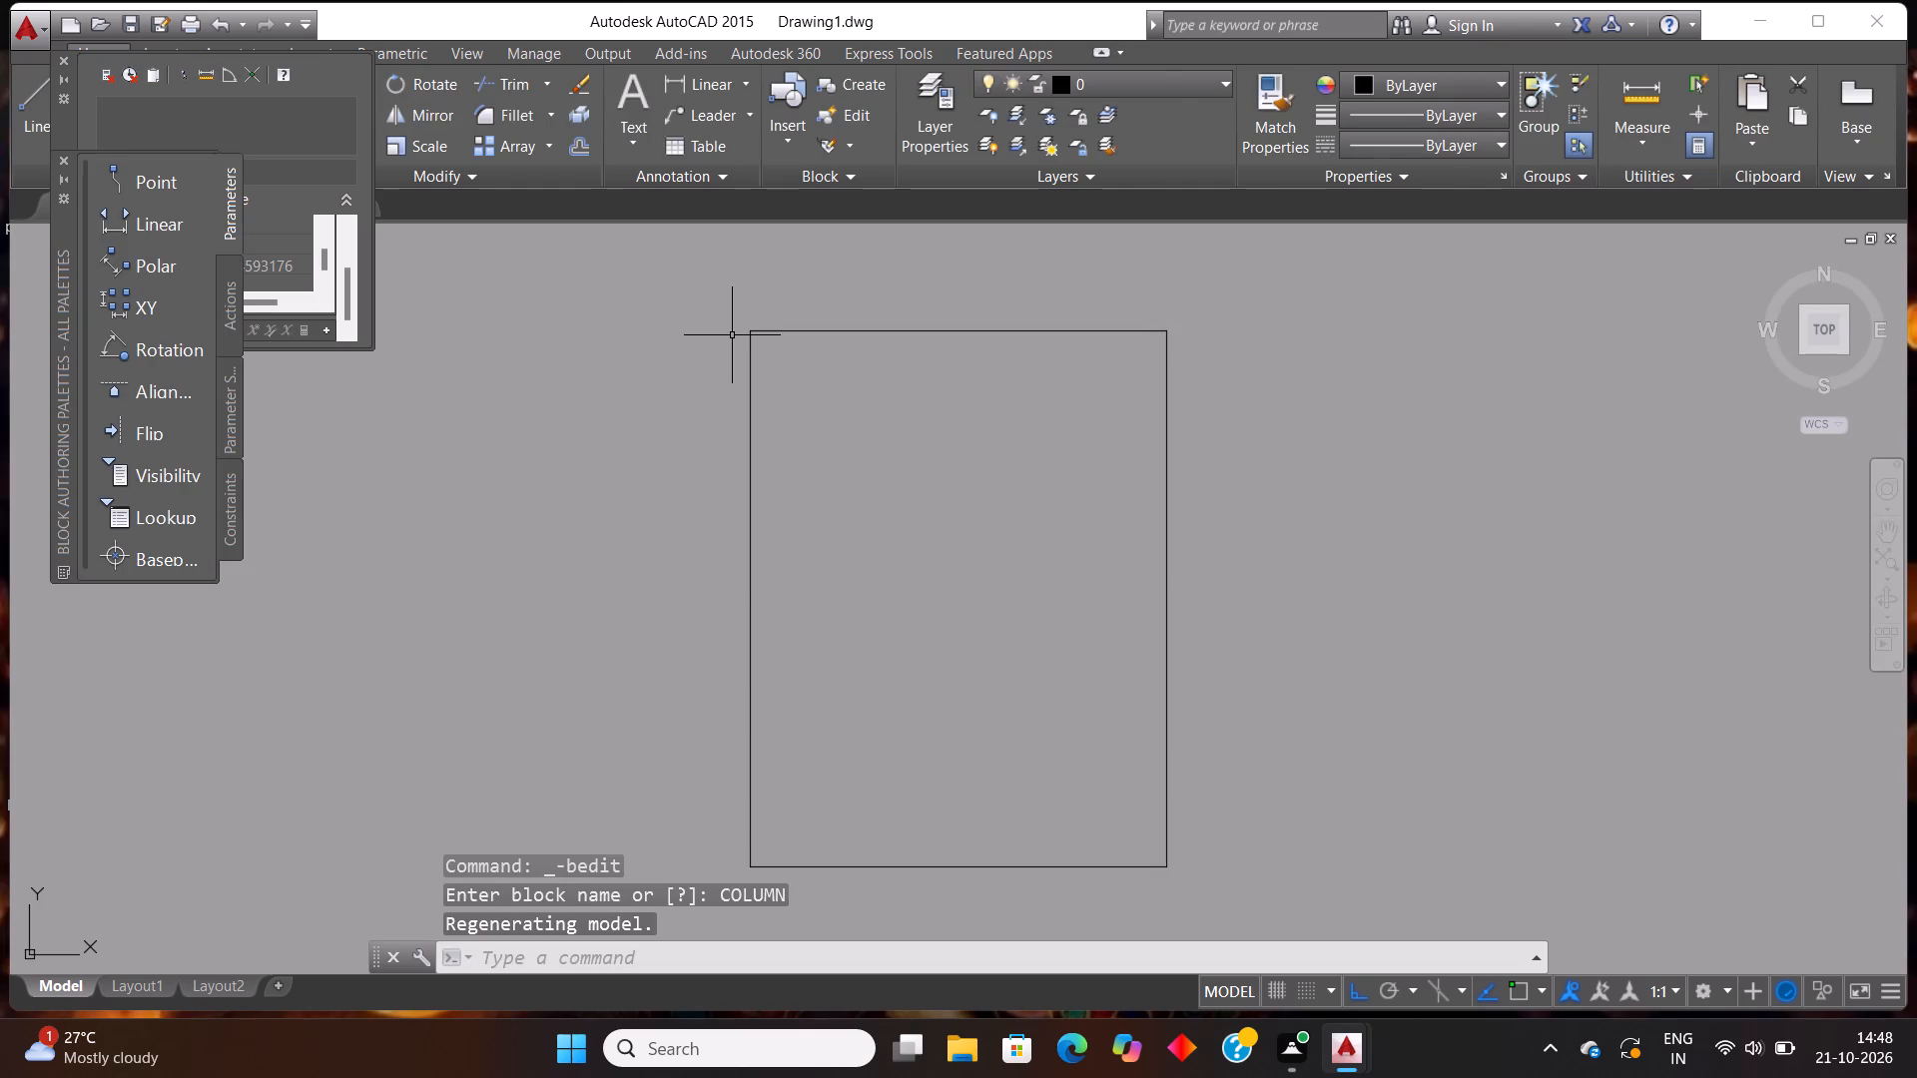
left_click(1685, 150)
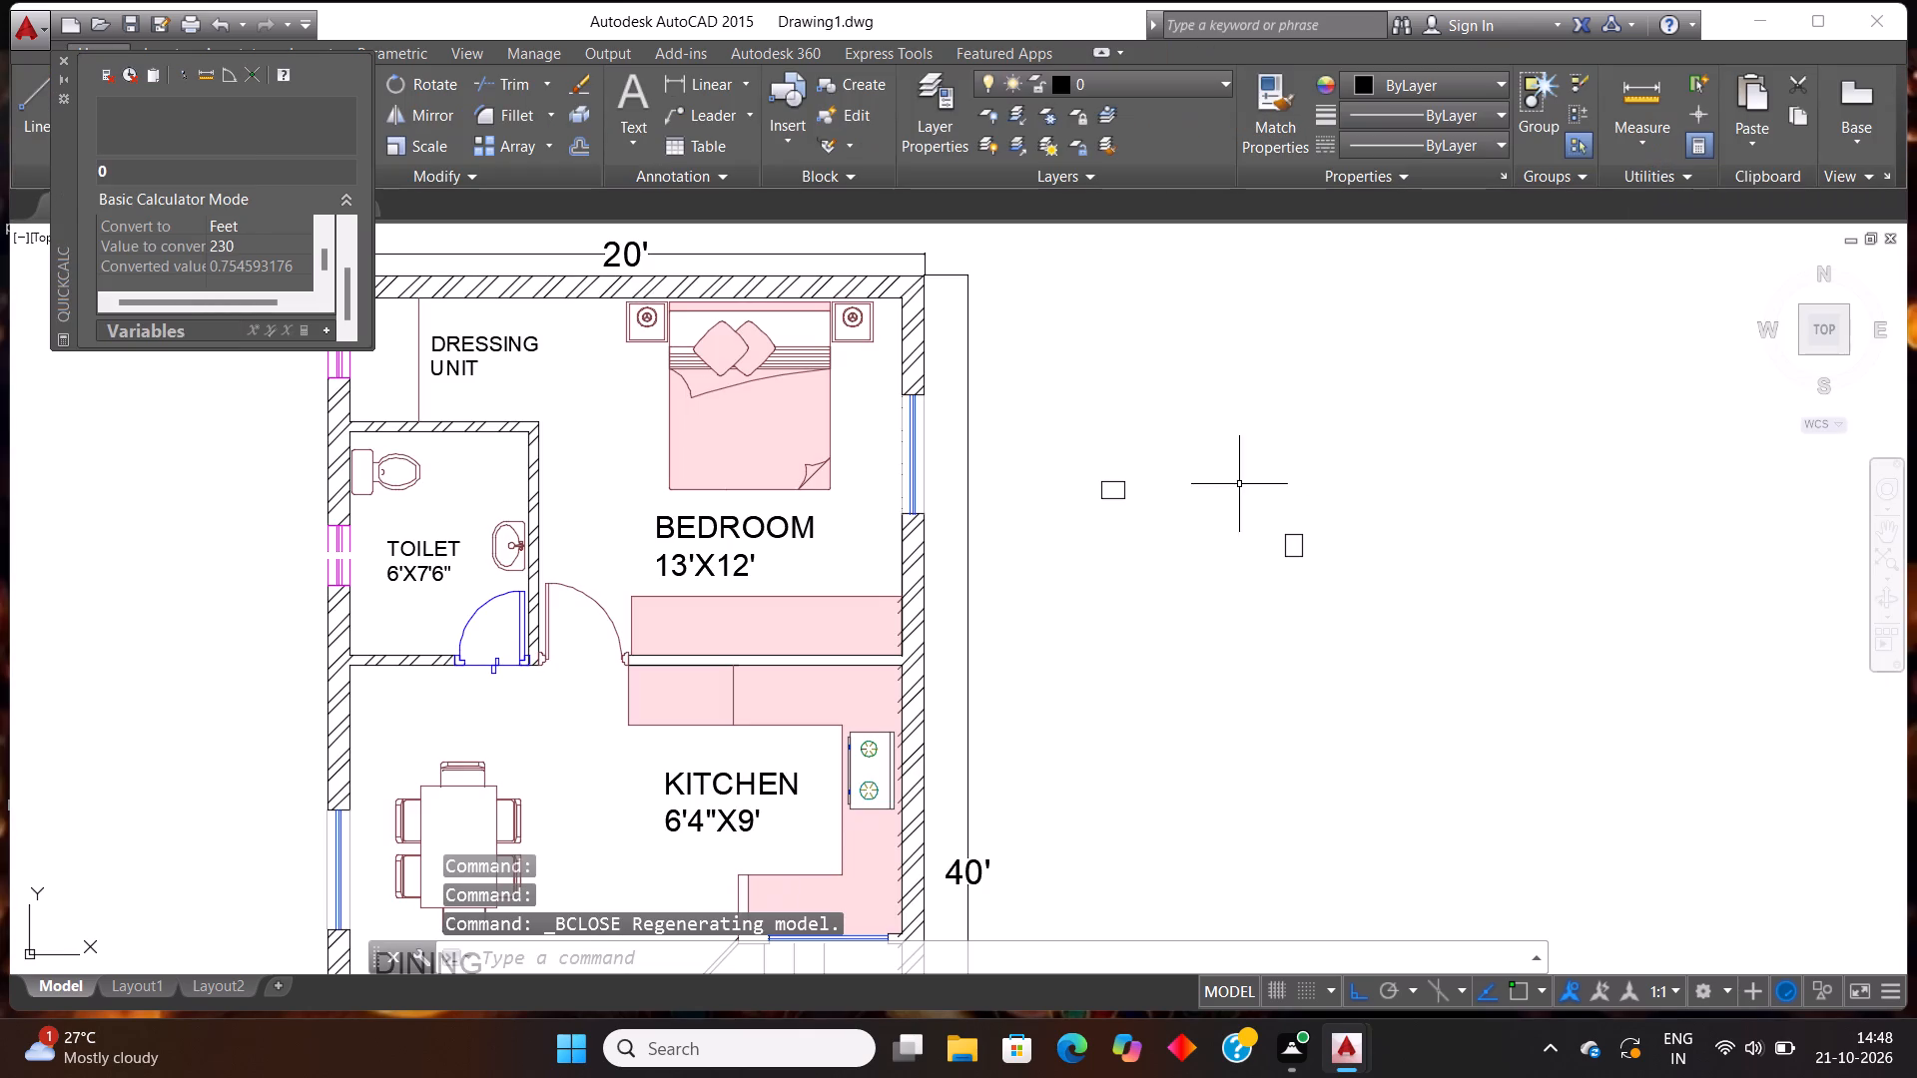
Erase the original horizontal 9" by 7" rectangle beside the bedroom wall.
left_click(1197, 560)
left_click(1016, 425)
key("Delete")
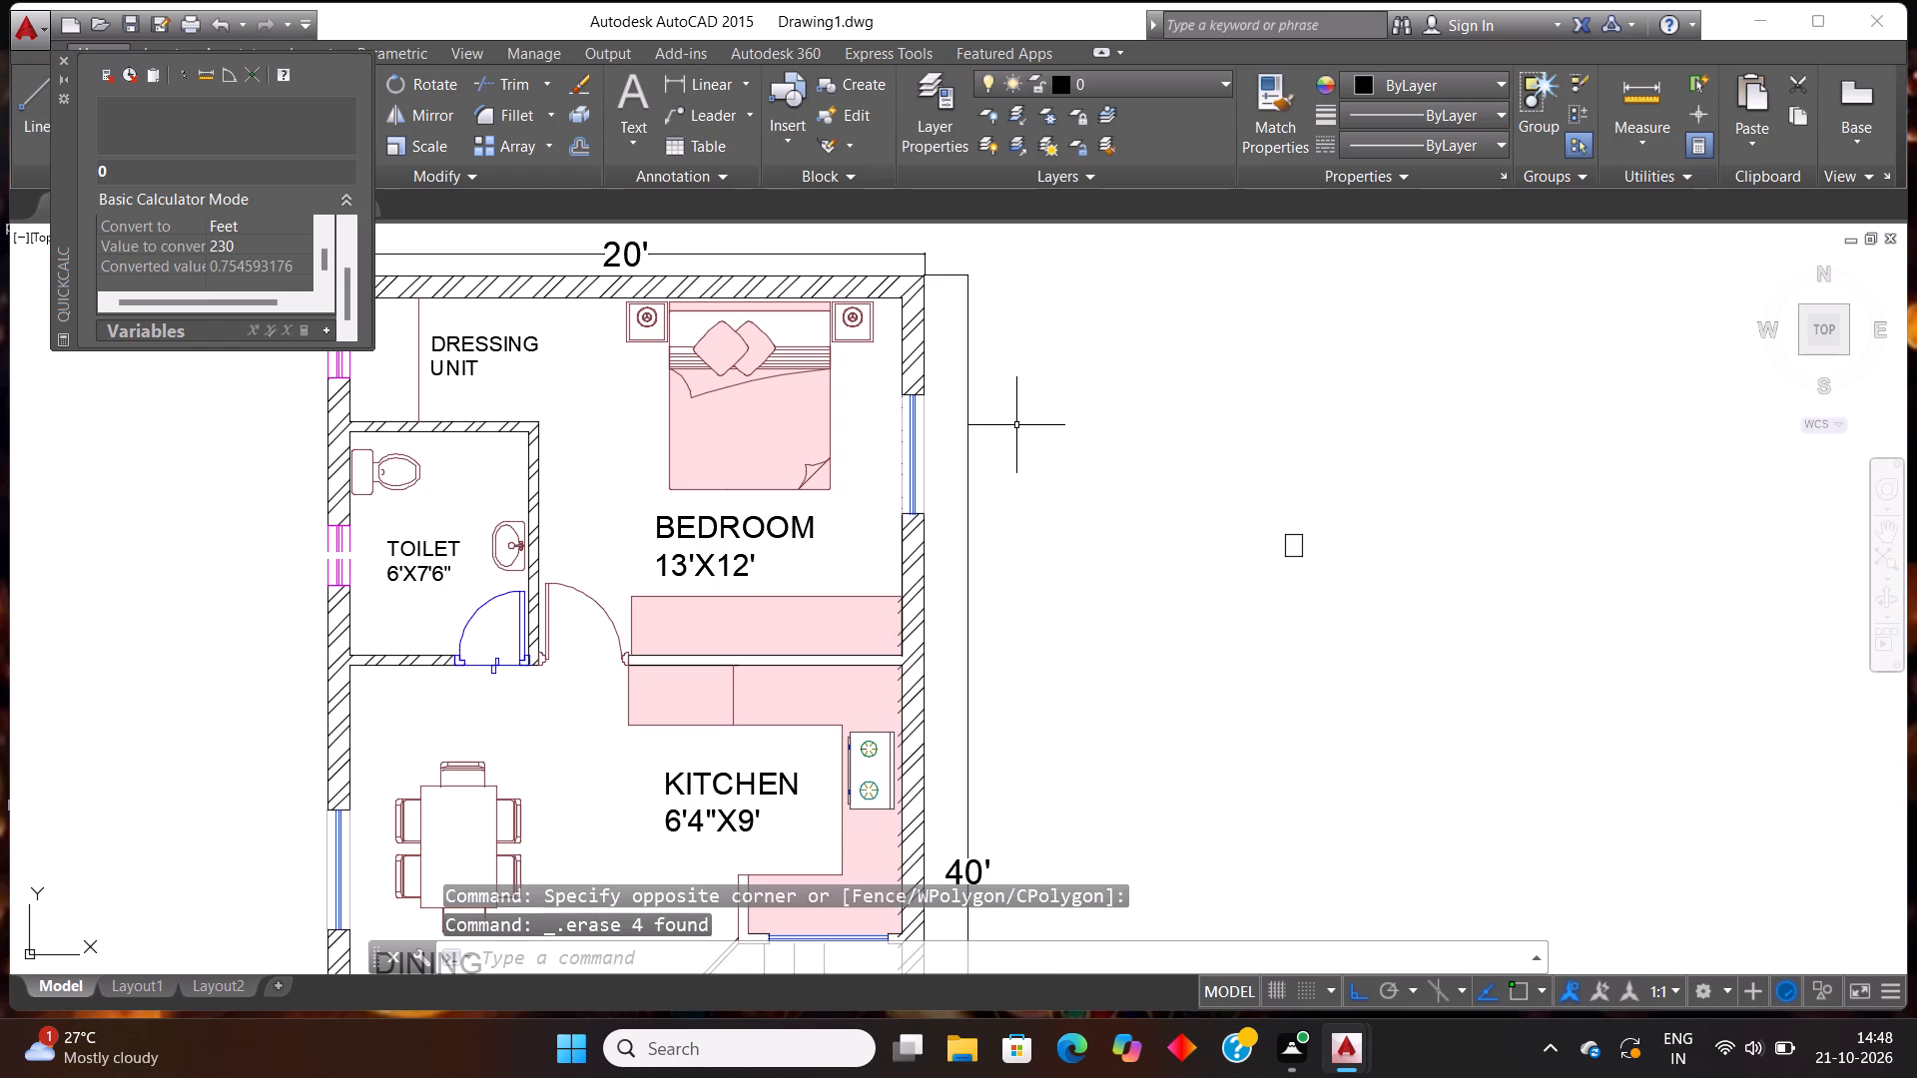
Copy the upright COLUMN block and paste the copy in the empty area between it and the bedroom wall.
left_click(1331, 659)
left_click(1231, 491)
key("ctrl+c")
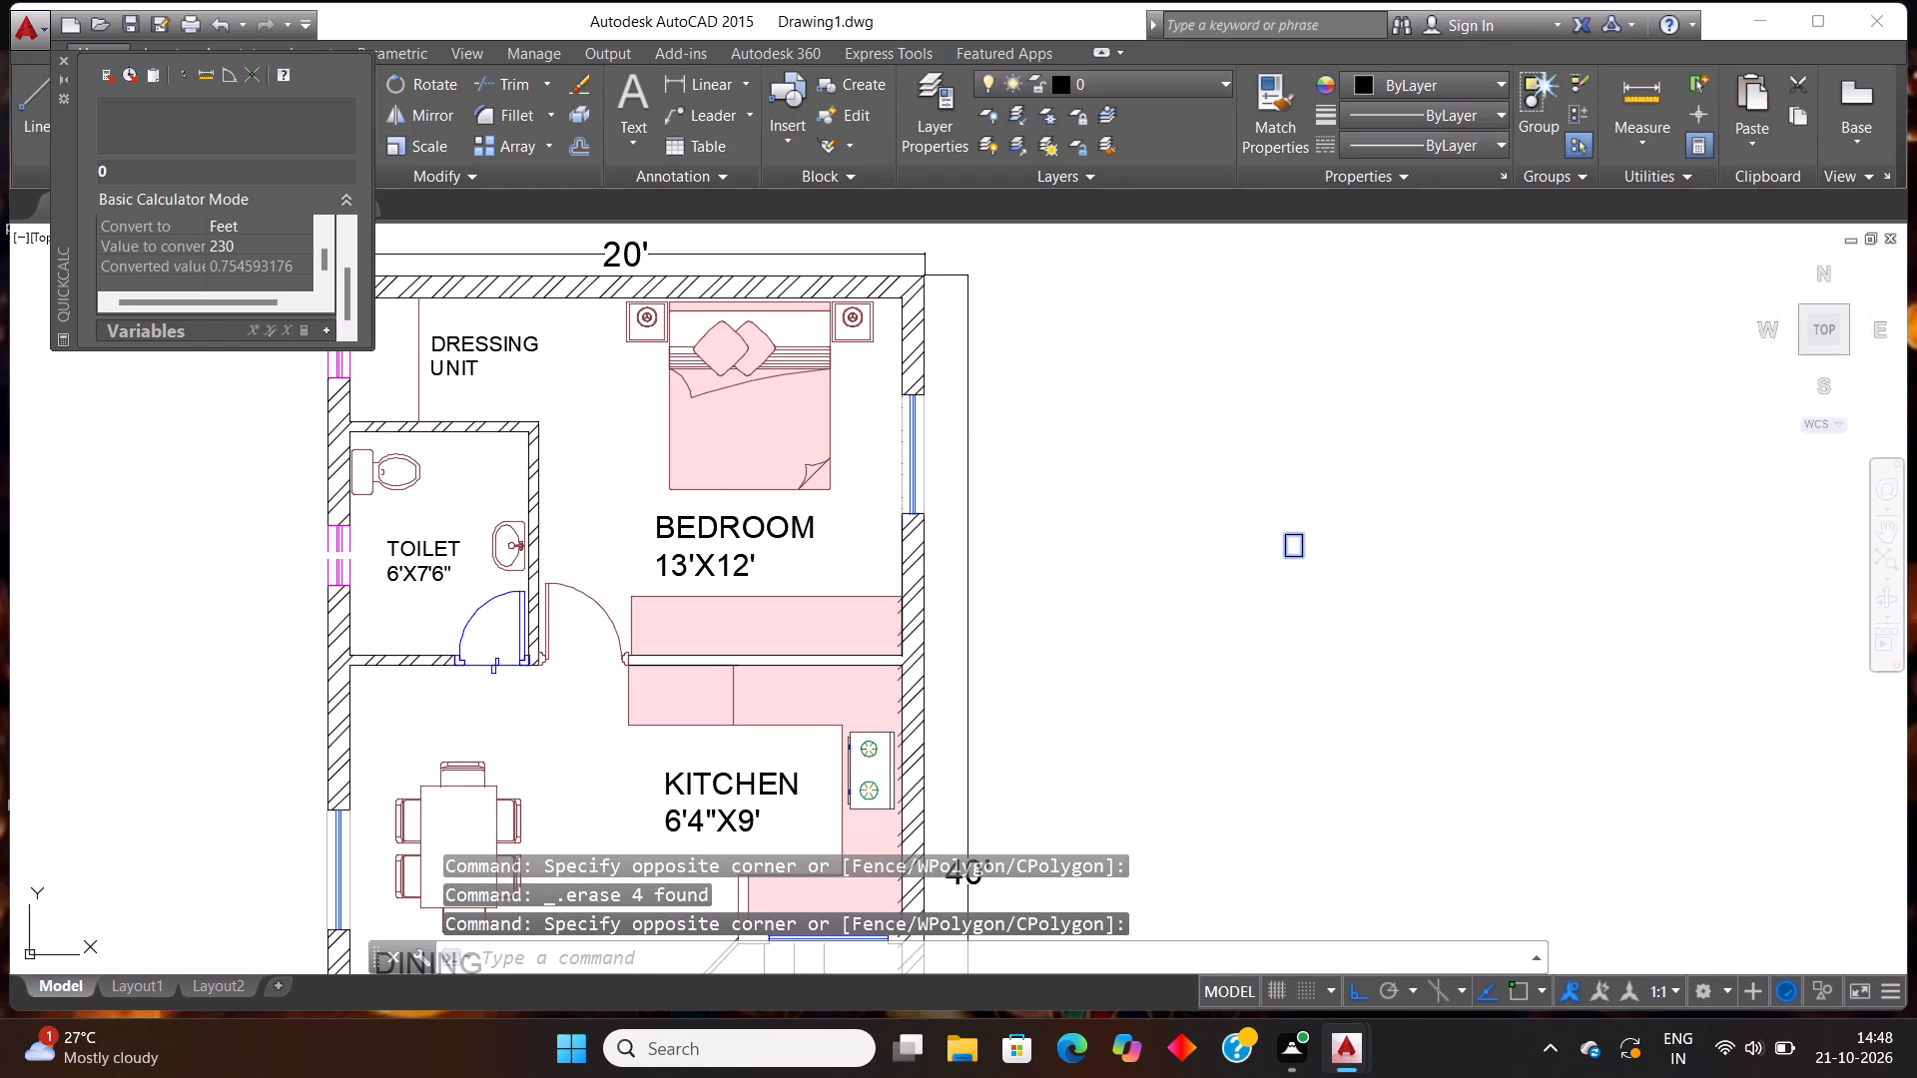
key("ctrl+v")
left_click(1175, 435)
Rotate the copied COLUMN block a quarter turn so its long sides lie horizontally.
left_click(1263, 536)
left_click(1163, 365)
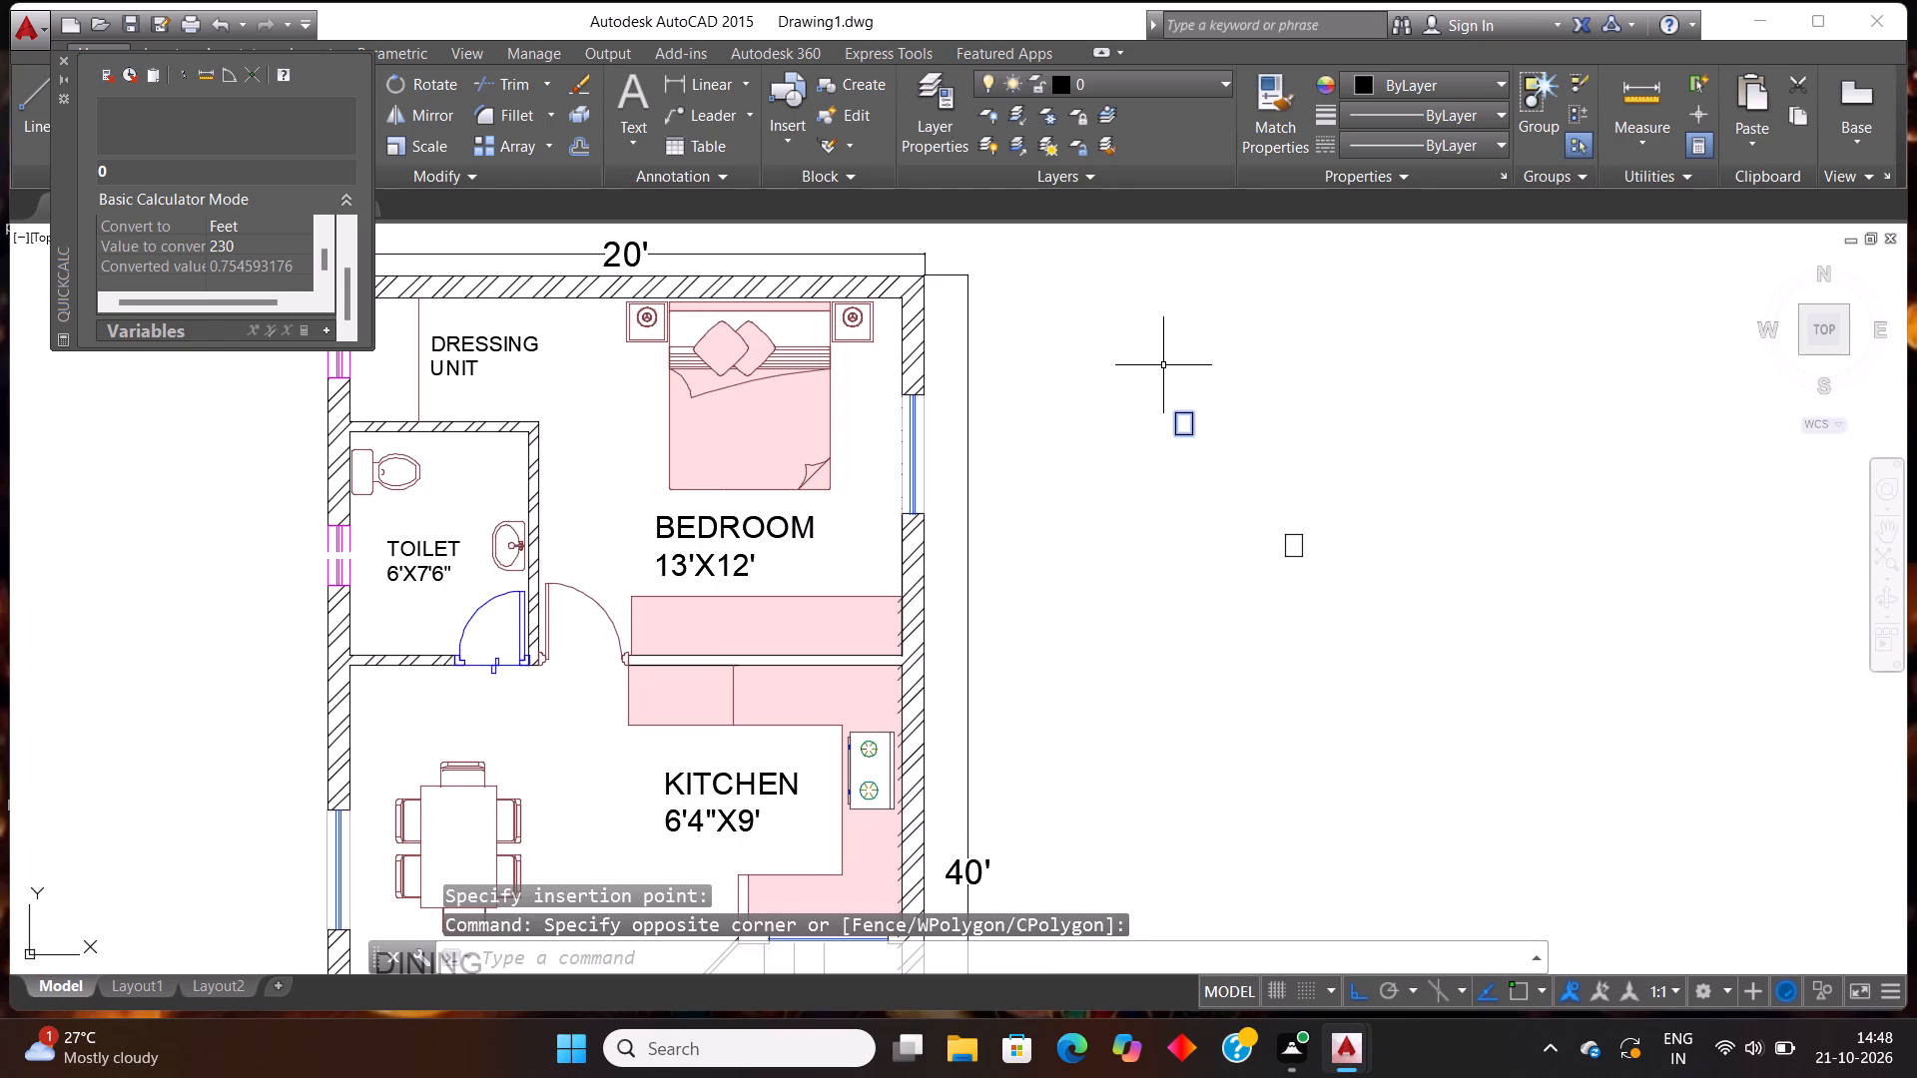
type("RO")
key("Return")
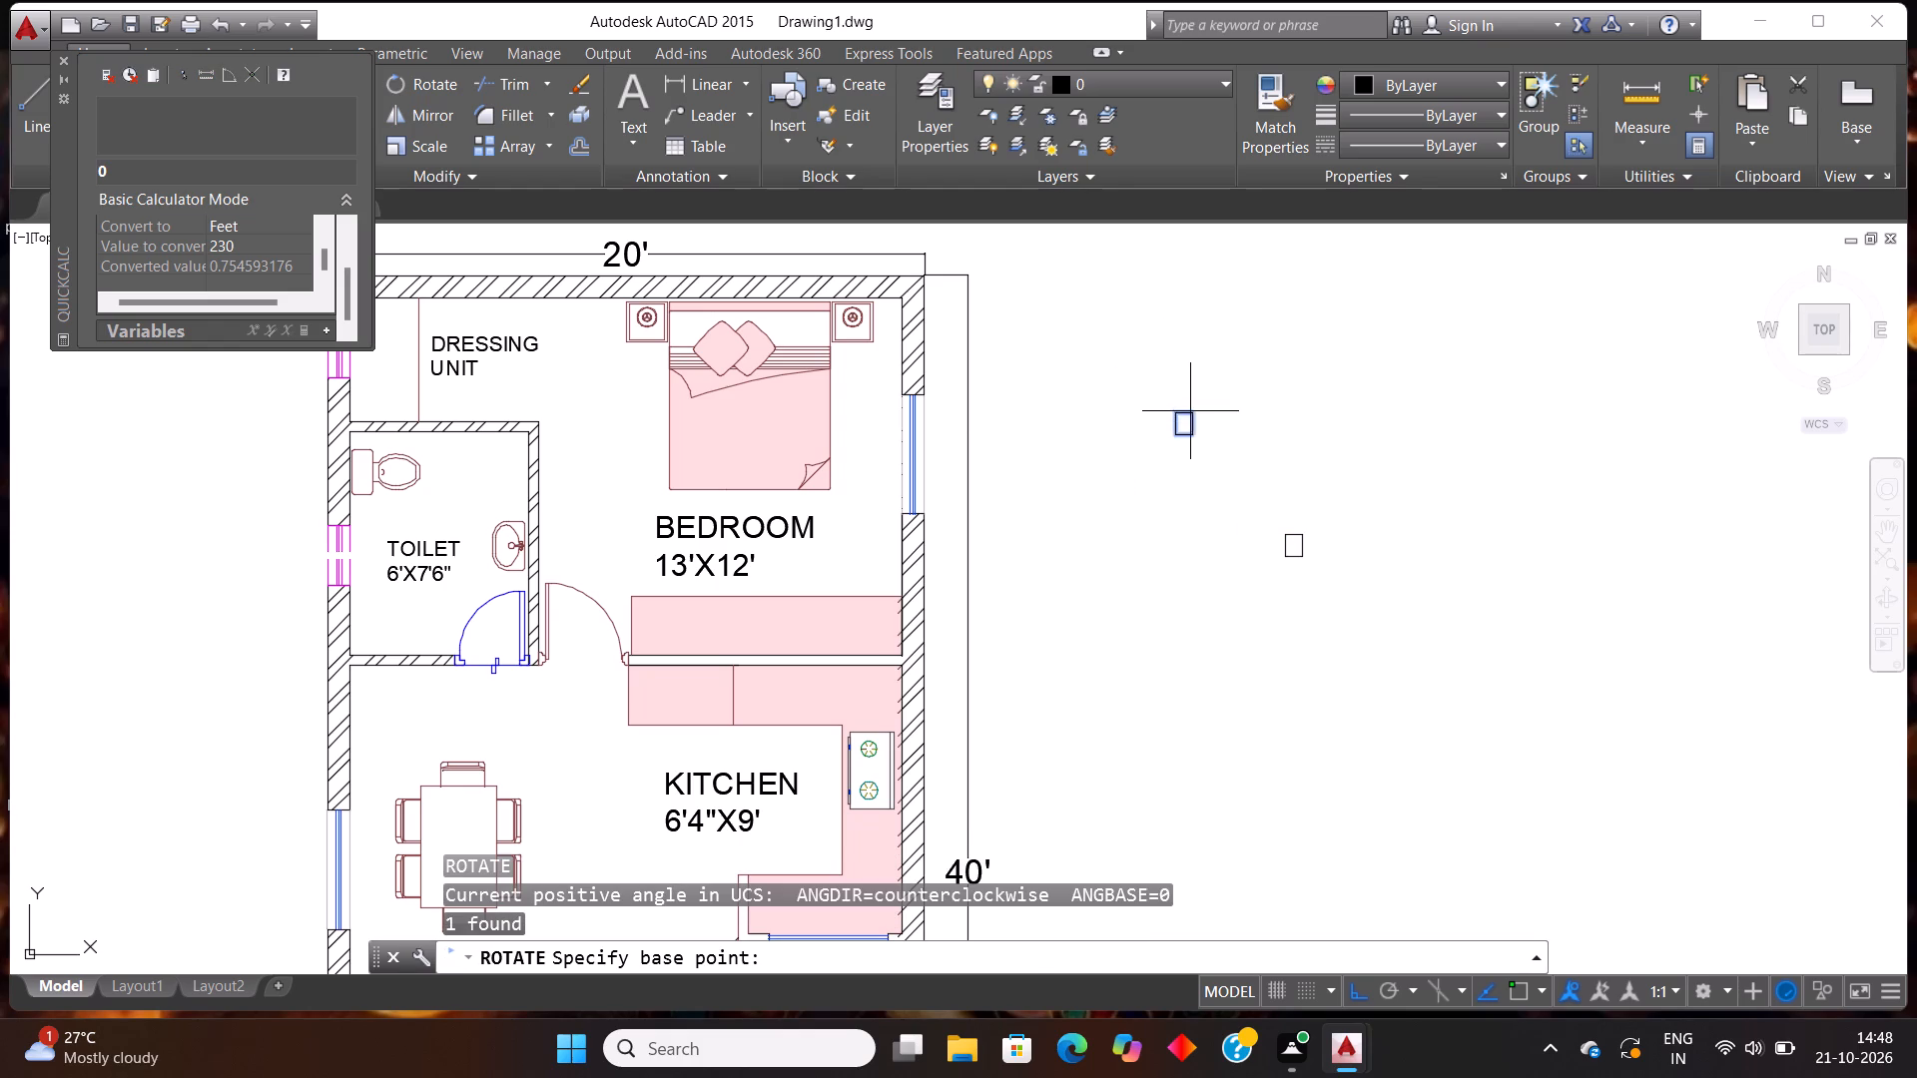
left_click(1189, 409)
left_click(1179, 524)
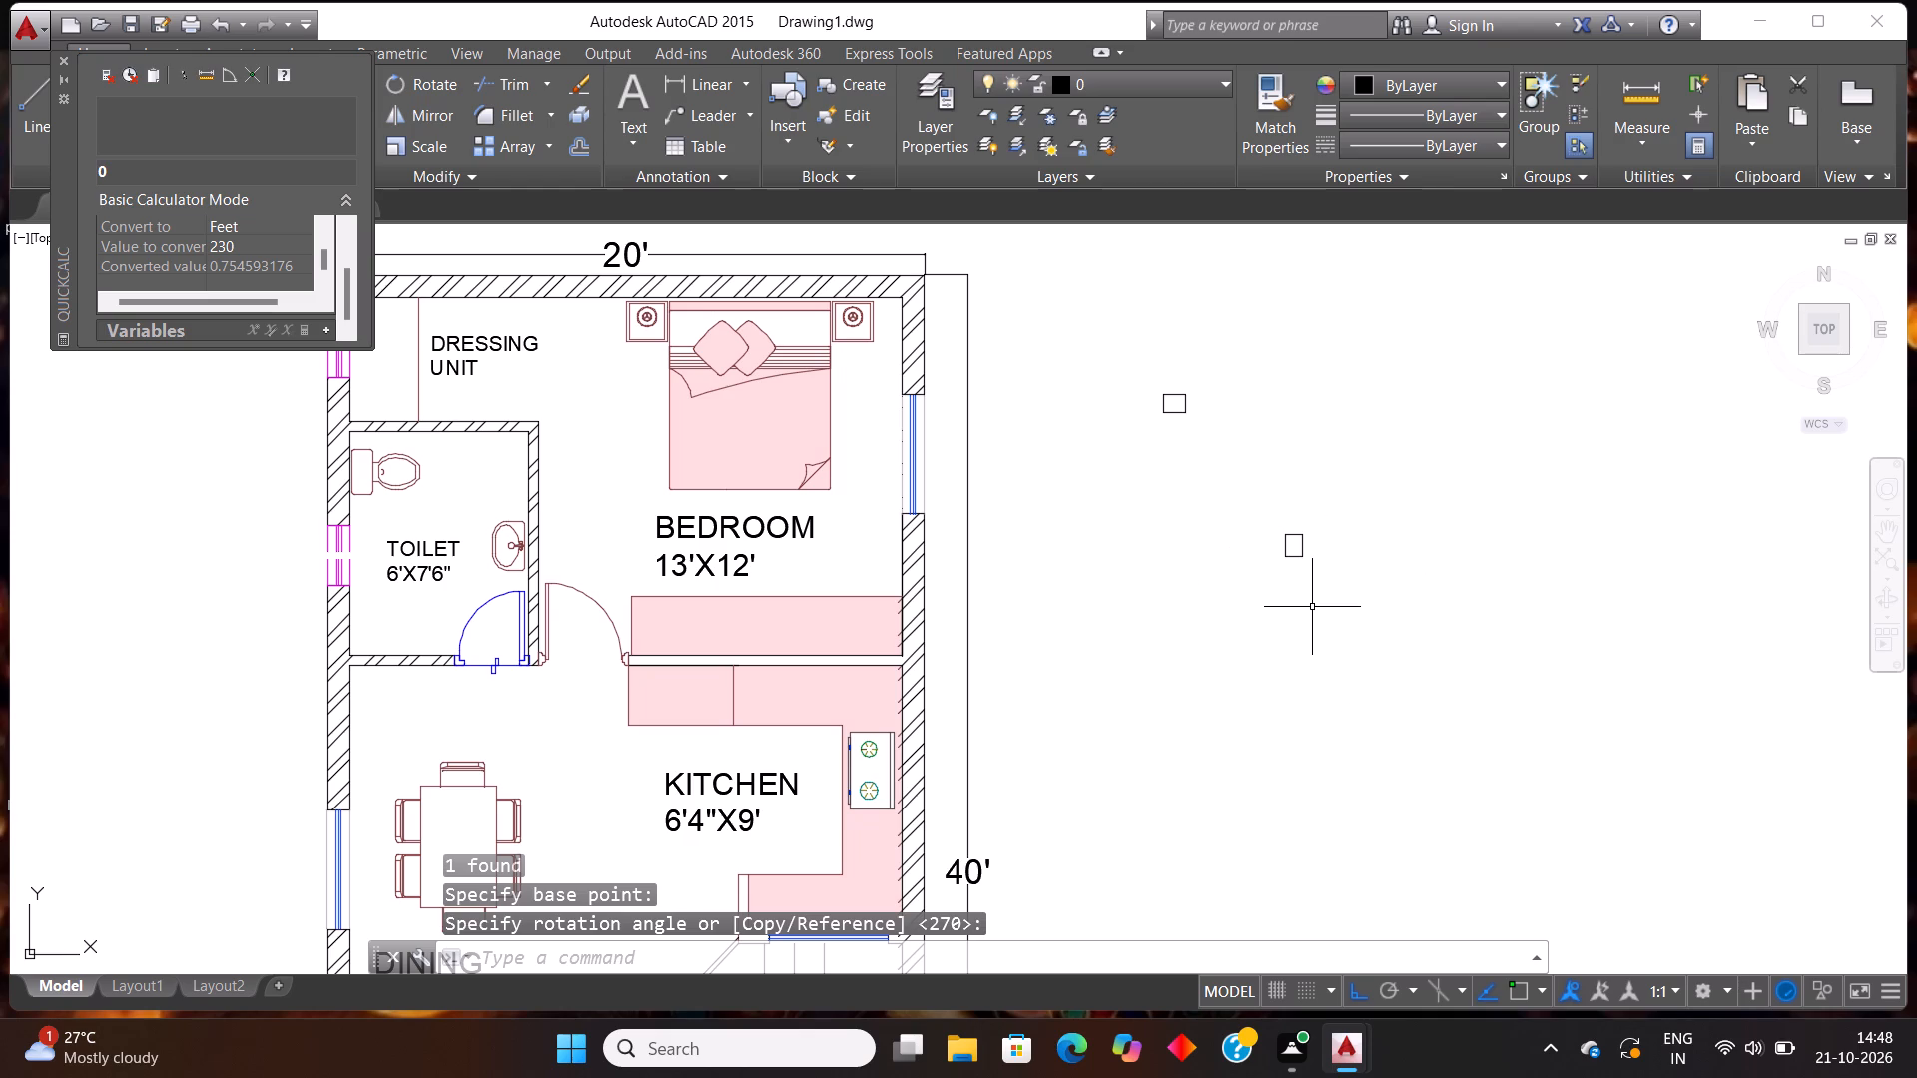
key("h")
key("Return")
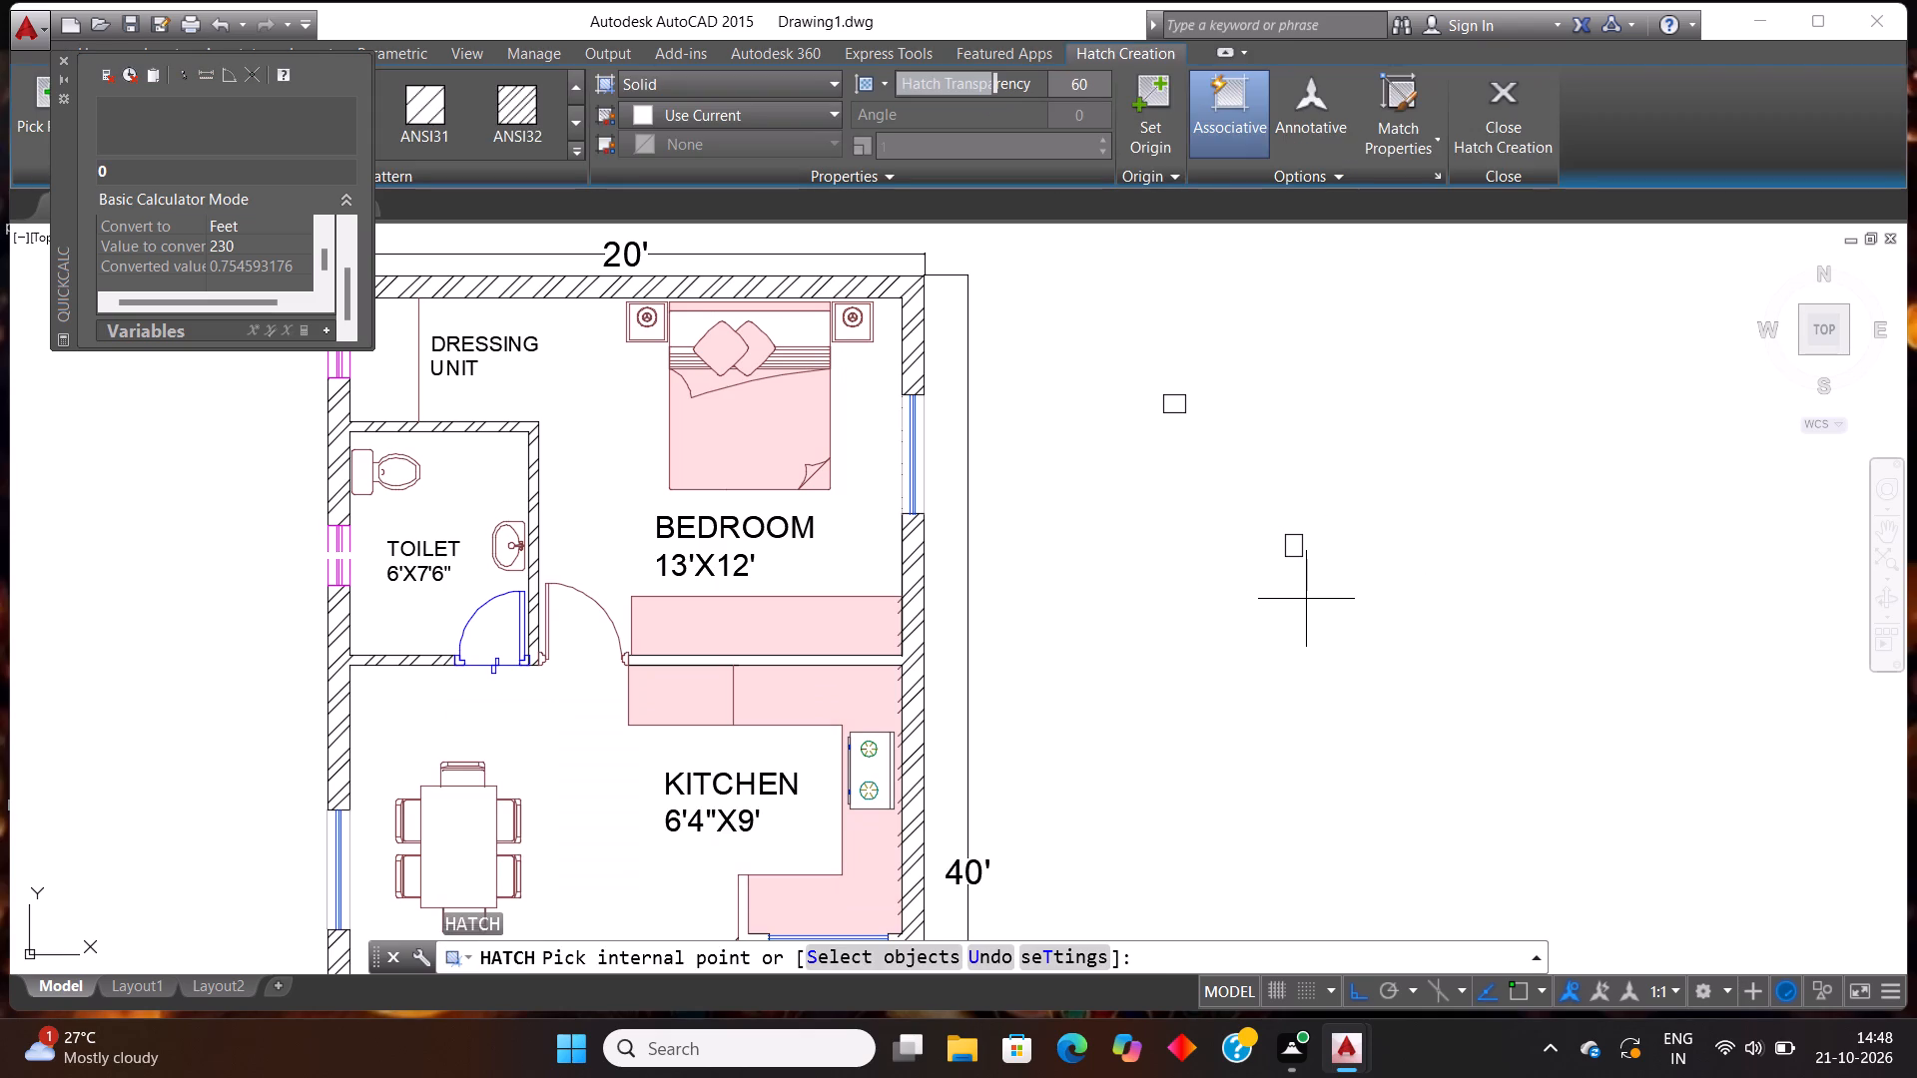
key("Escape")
Close the QuickCalc calculator.
left_click(63, 59)
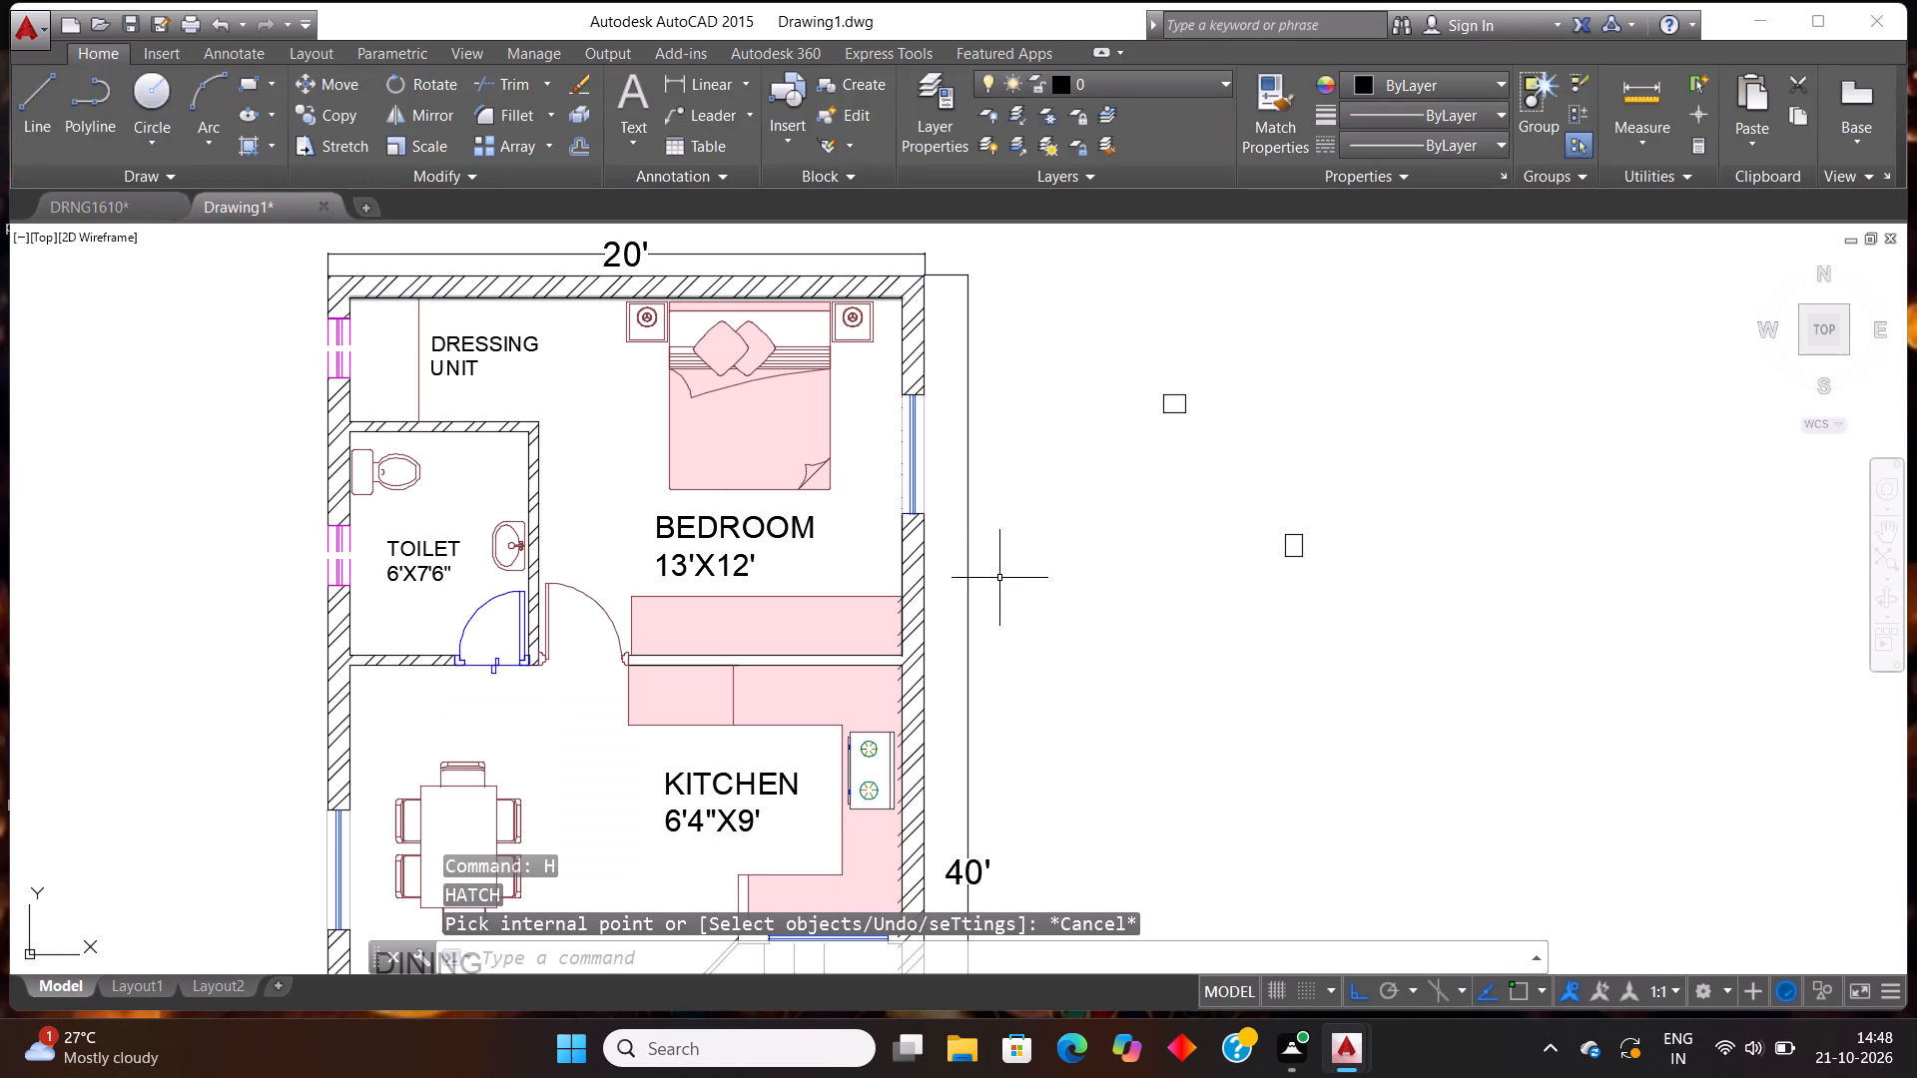
Fill both the horizontal and the upright column rectangles with a SOLID hatch at transparency 0.
key("h")
key("Return")
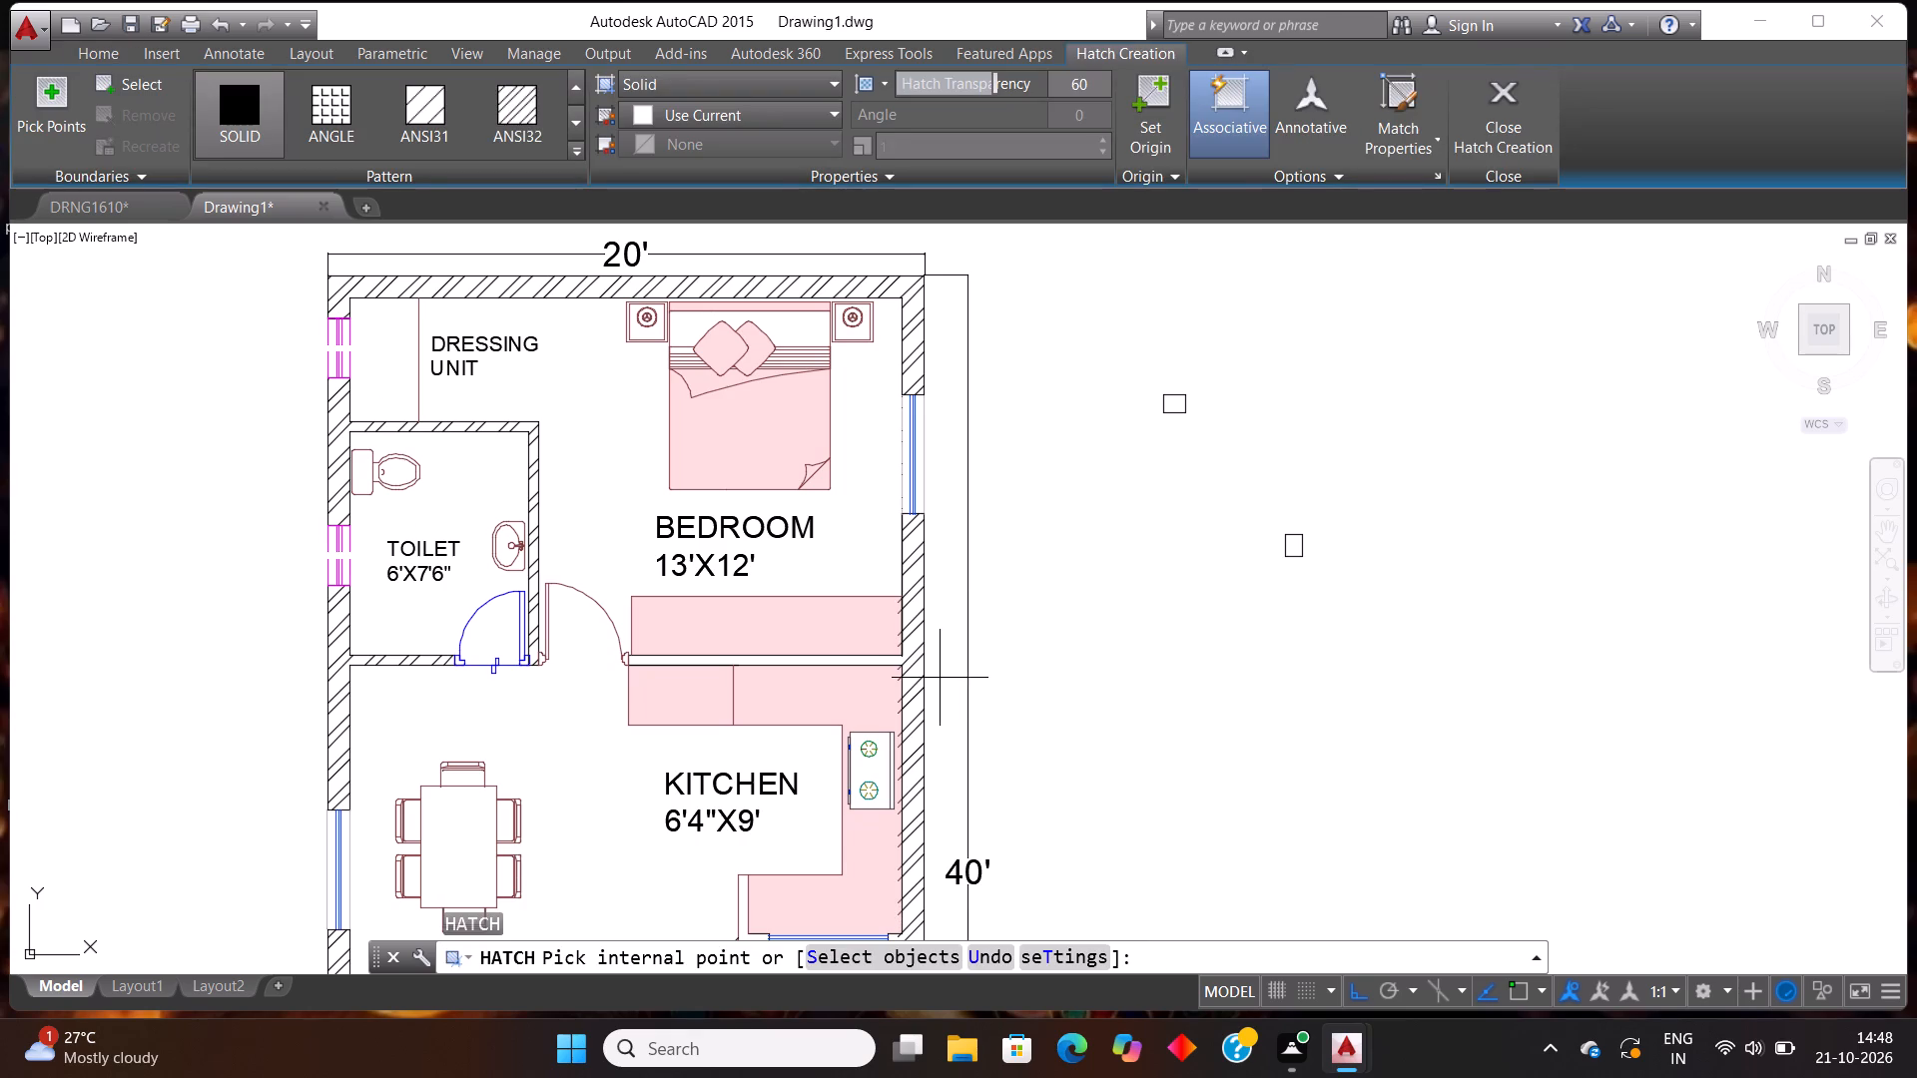
left_click(230, 111)
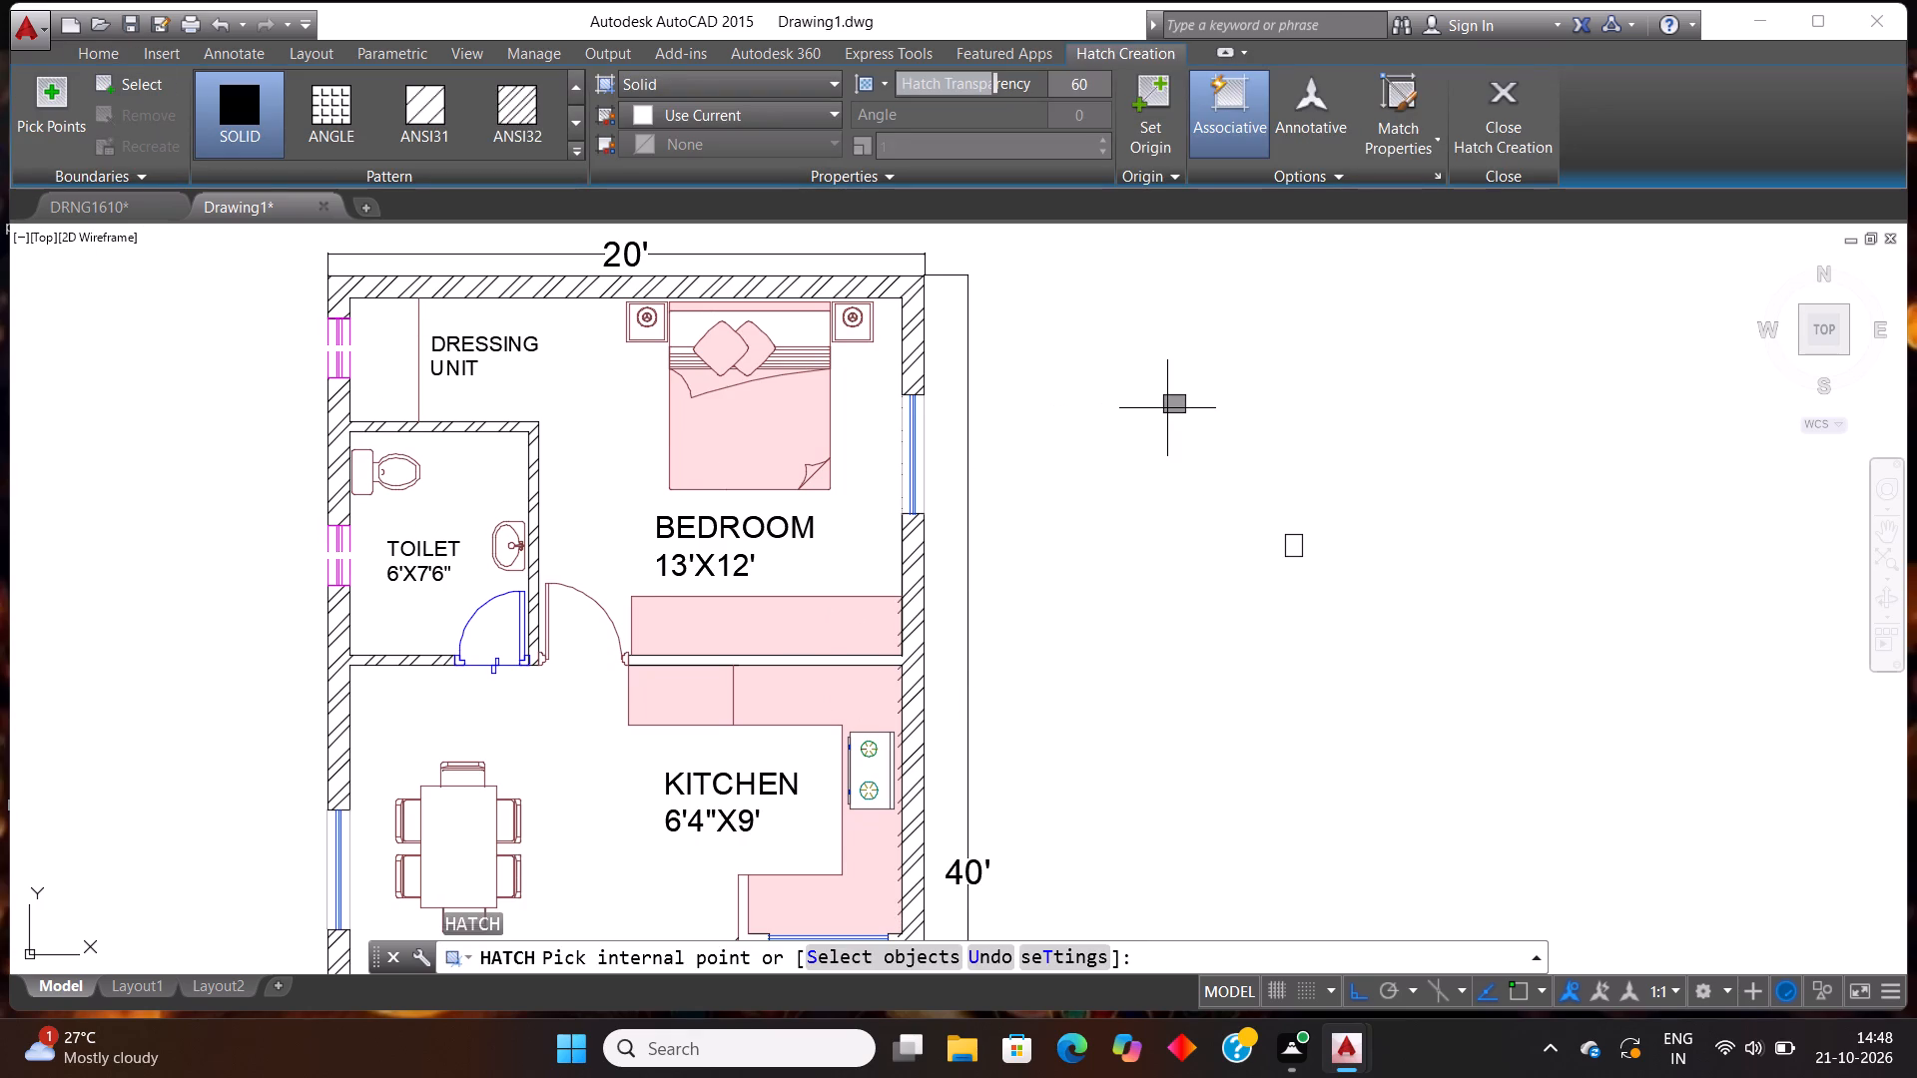
left_click(1097, 85)
key("0")
key("Return")
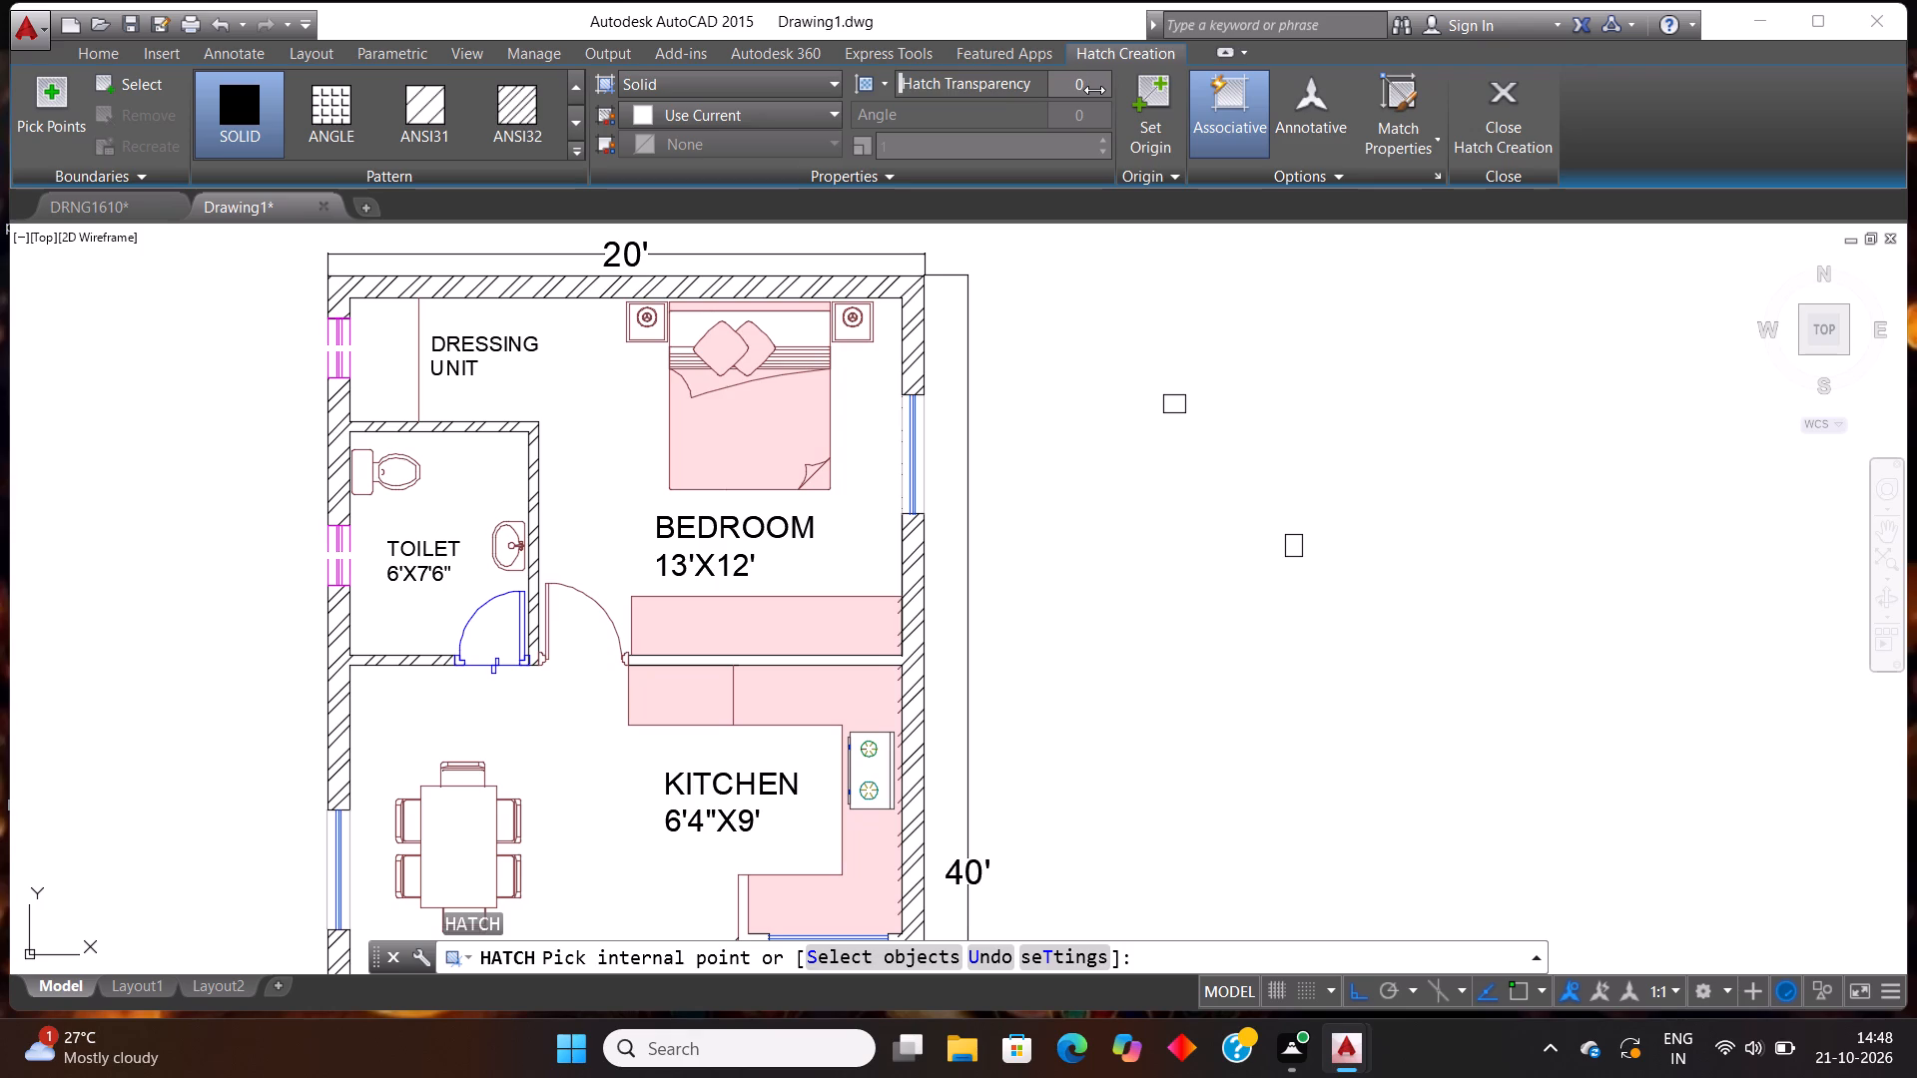
left_click(1169, 406)
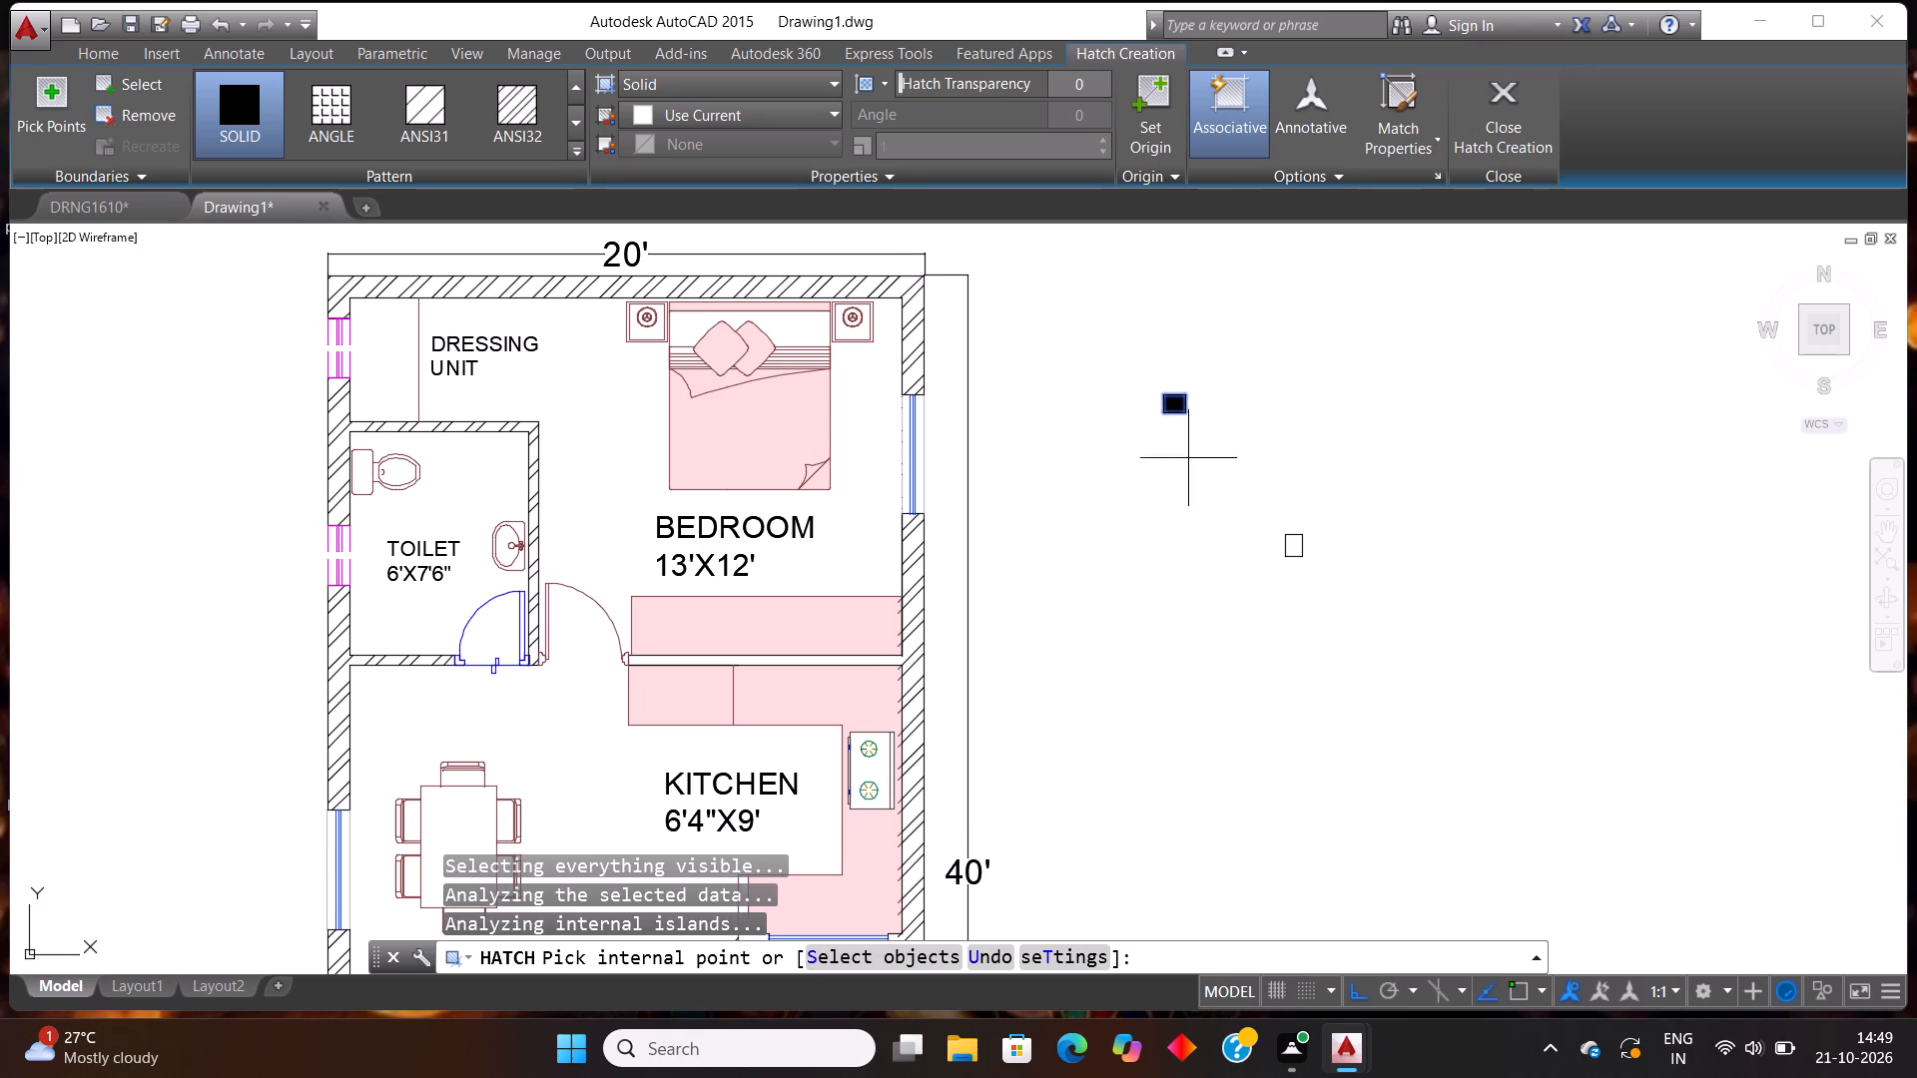
left_click(1290, 551)
key("Escape")
key("Escape")
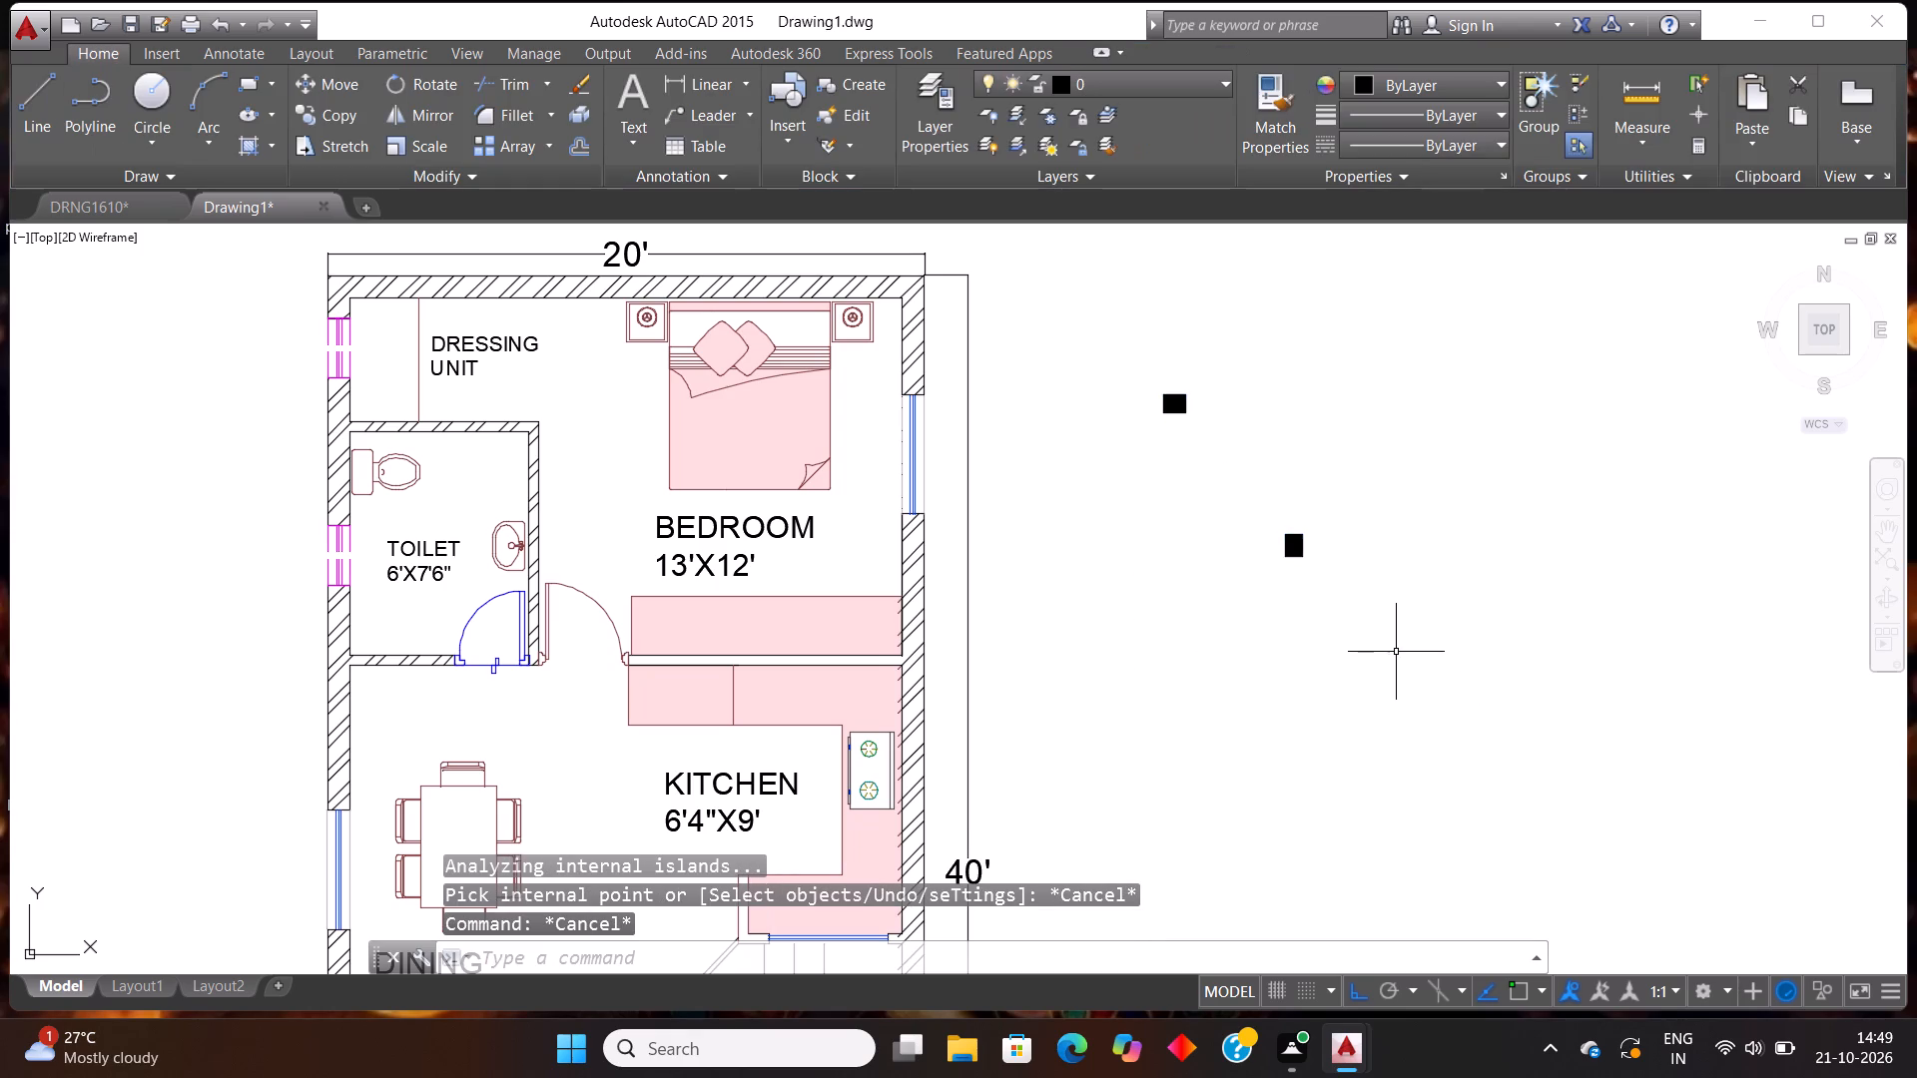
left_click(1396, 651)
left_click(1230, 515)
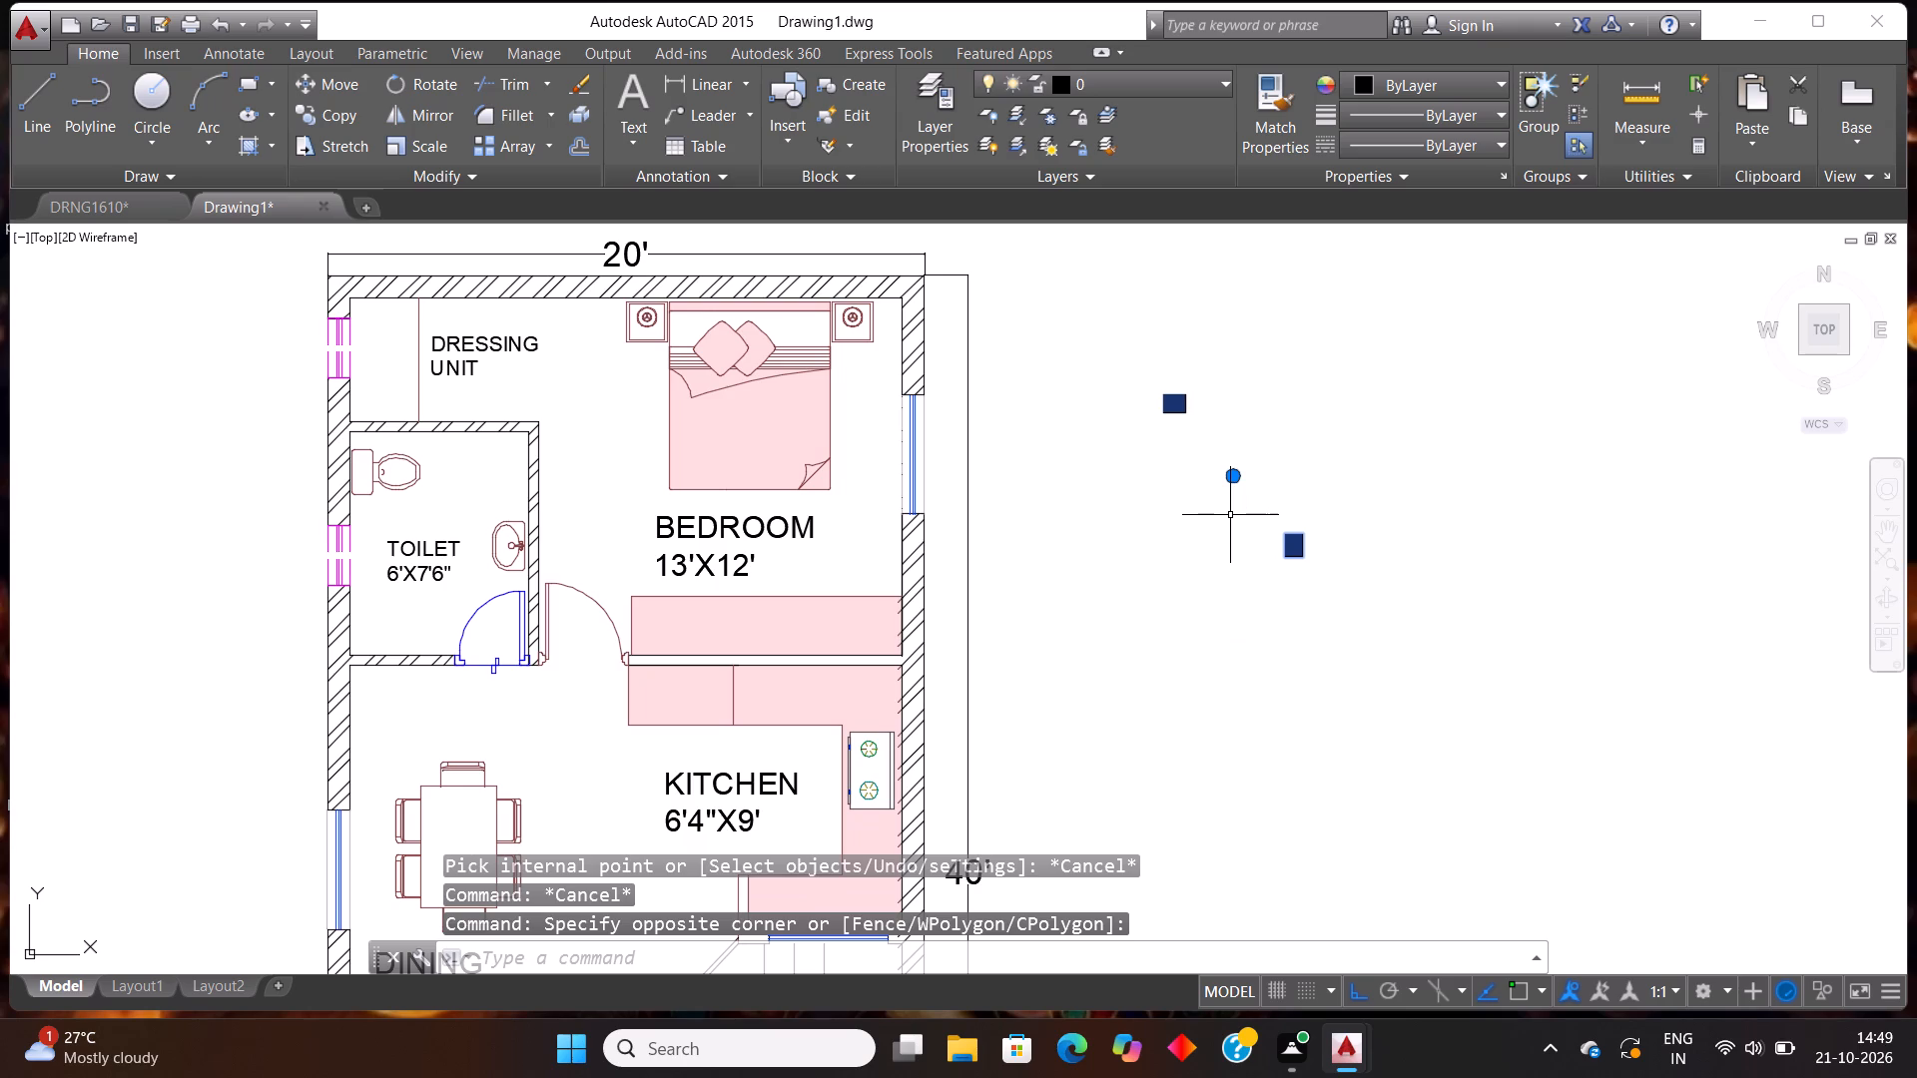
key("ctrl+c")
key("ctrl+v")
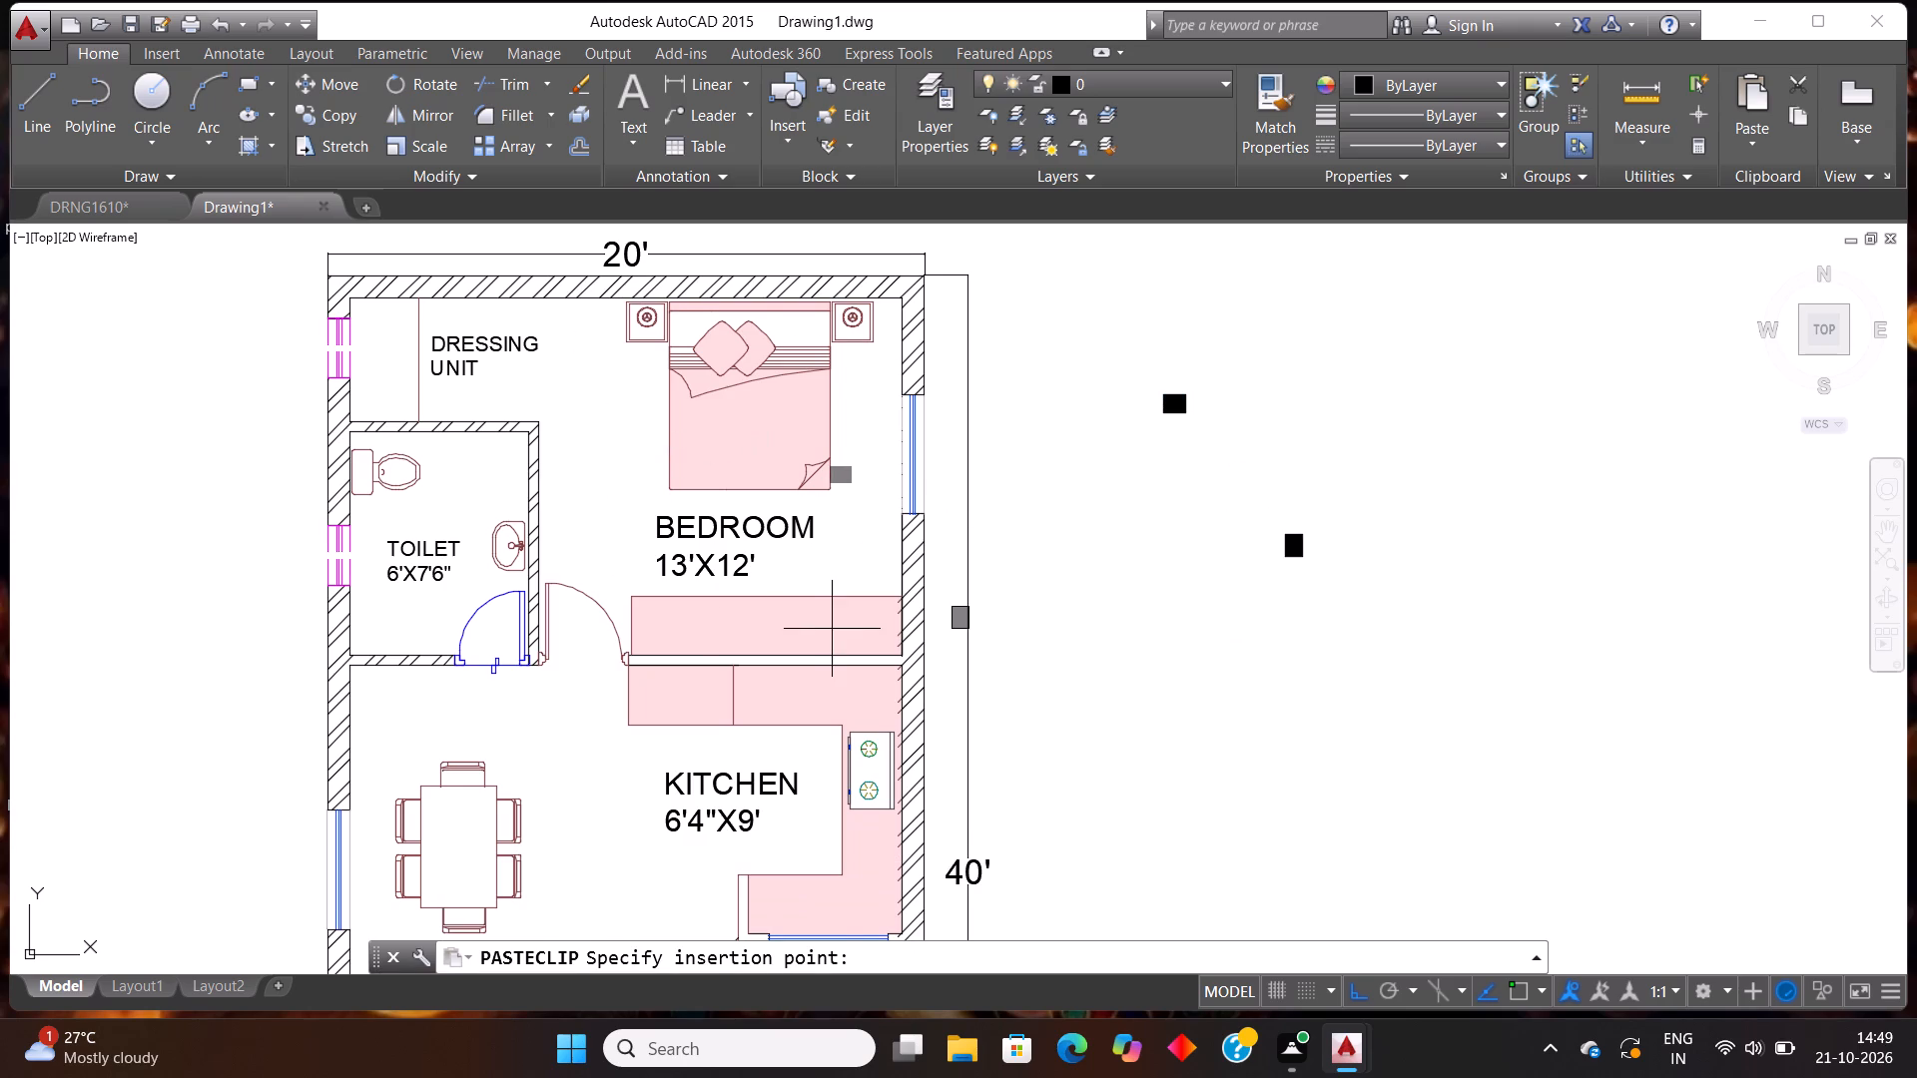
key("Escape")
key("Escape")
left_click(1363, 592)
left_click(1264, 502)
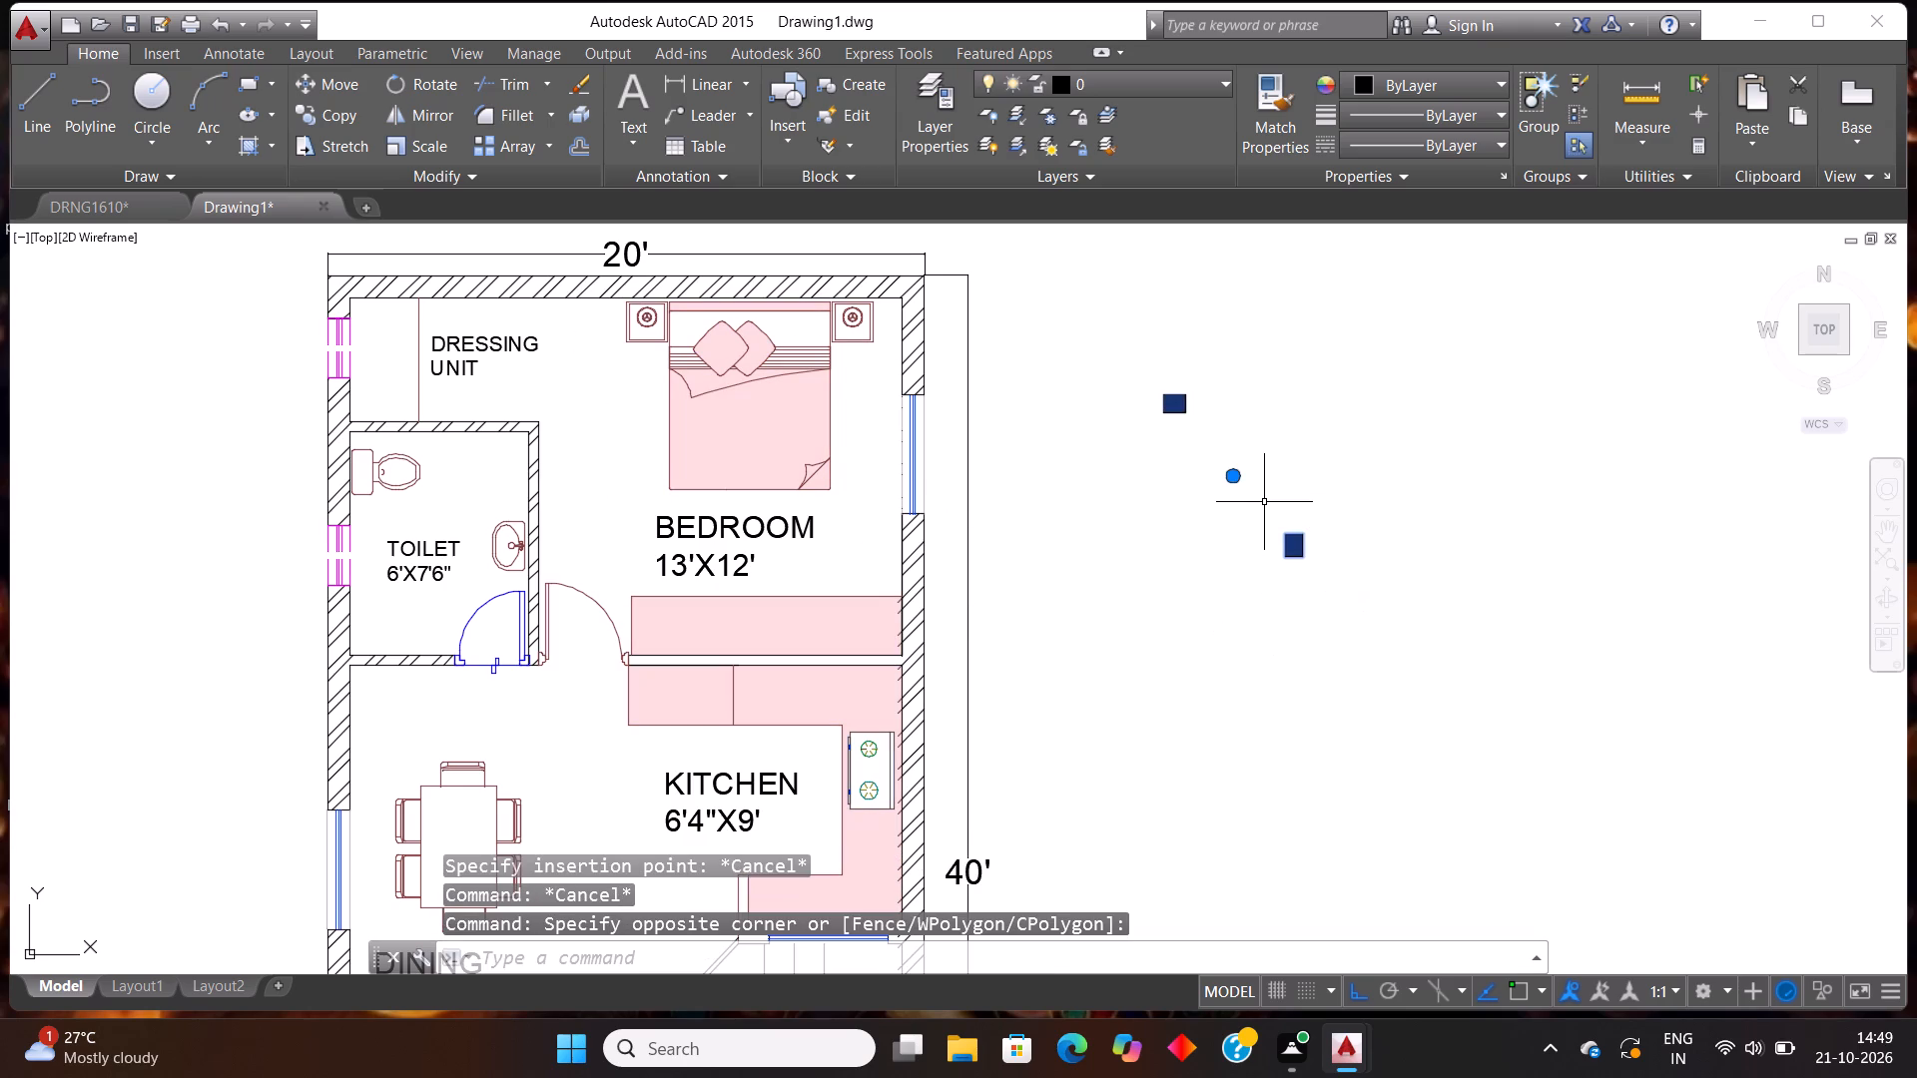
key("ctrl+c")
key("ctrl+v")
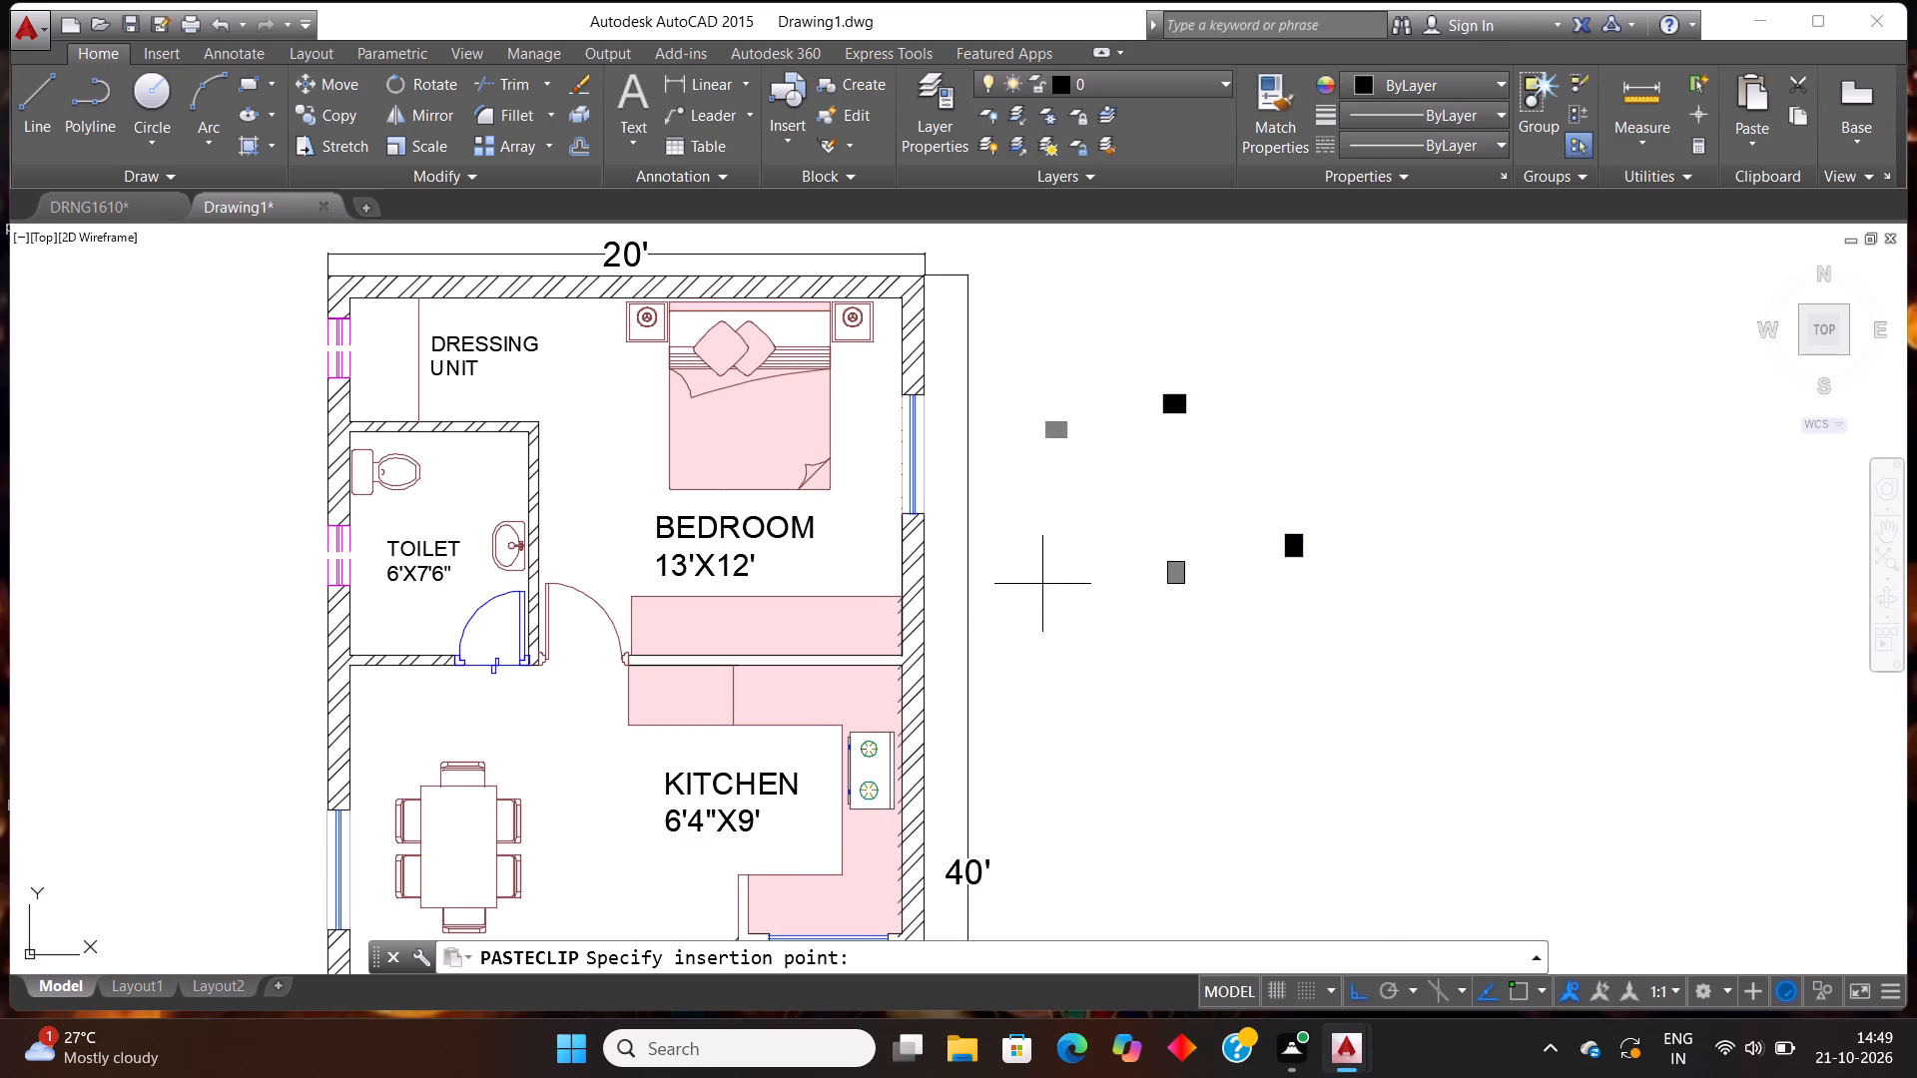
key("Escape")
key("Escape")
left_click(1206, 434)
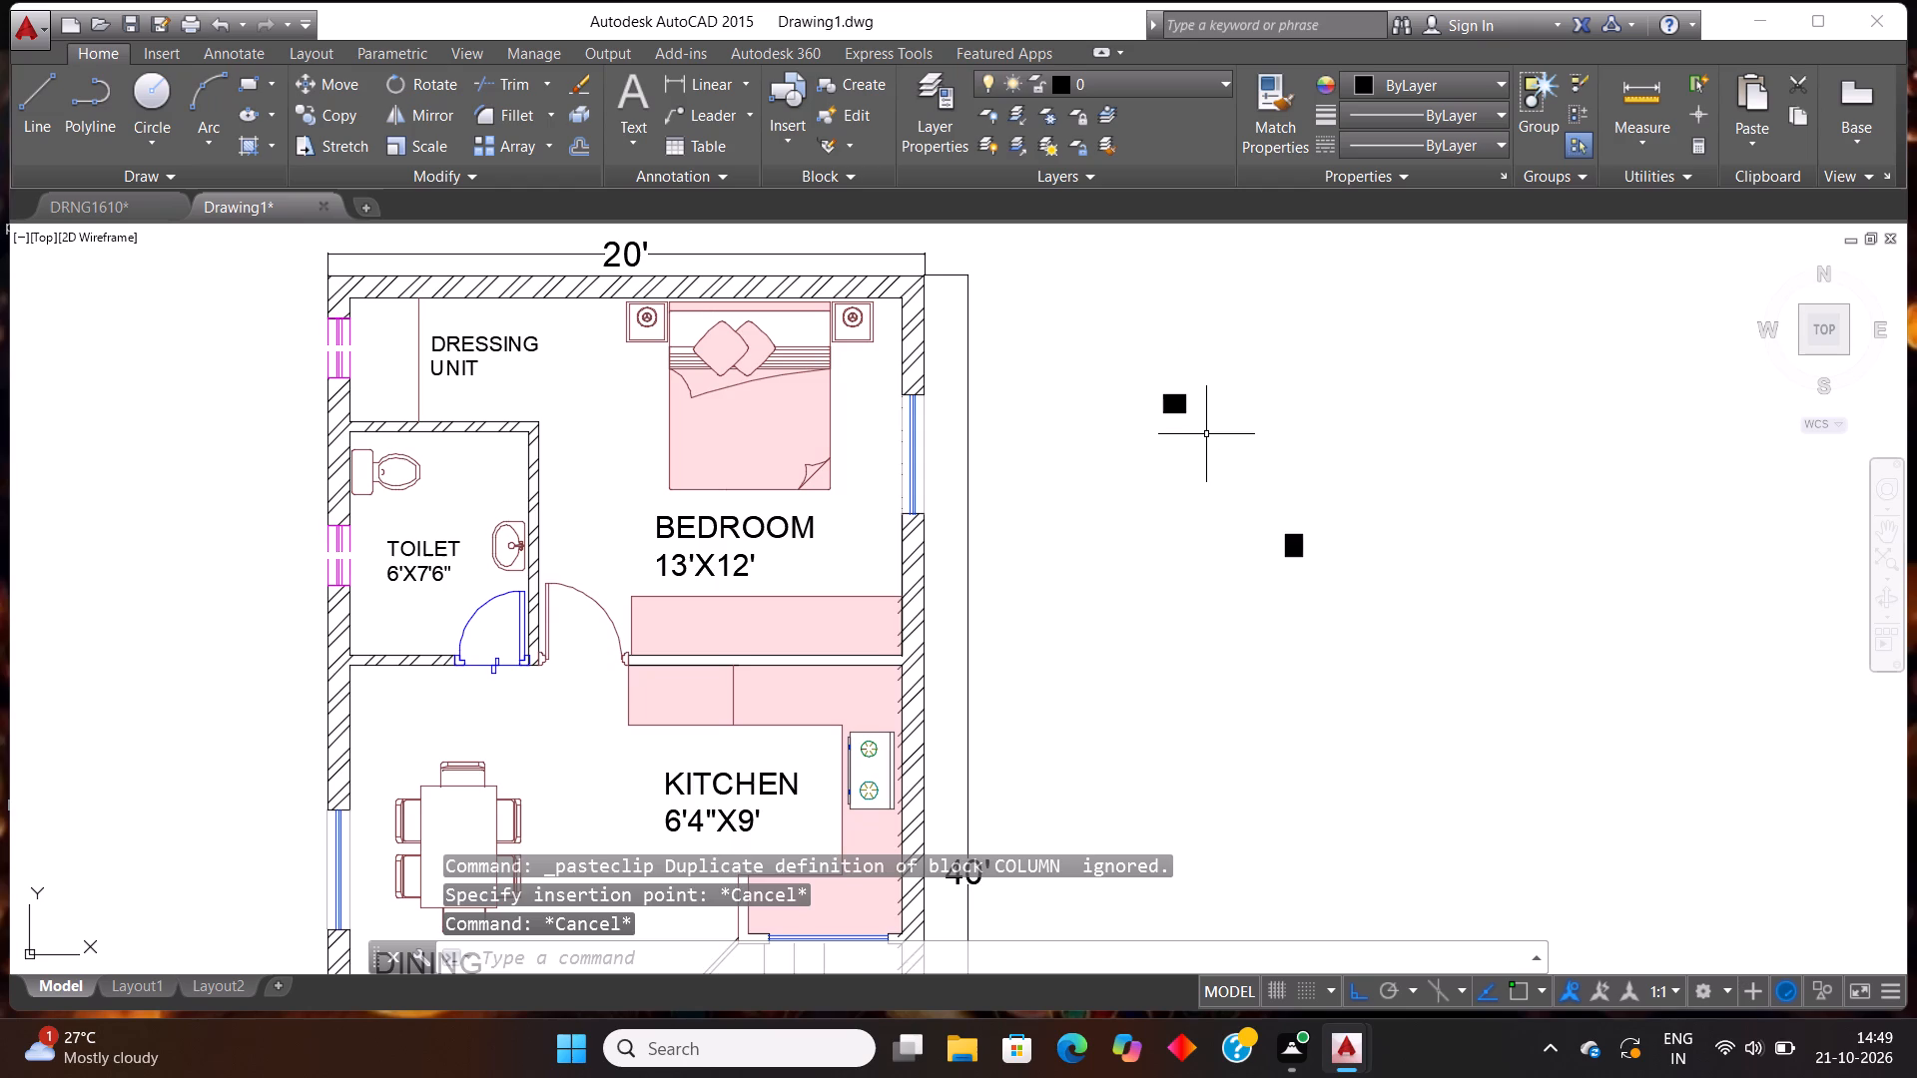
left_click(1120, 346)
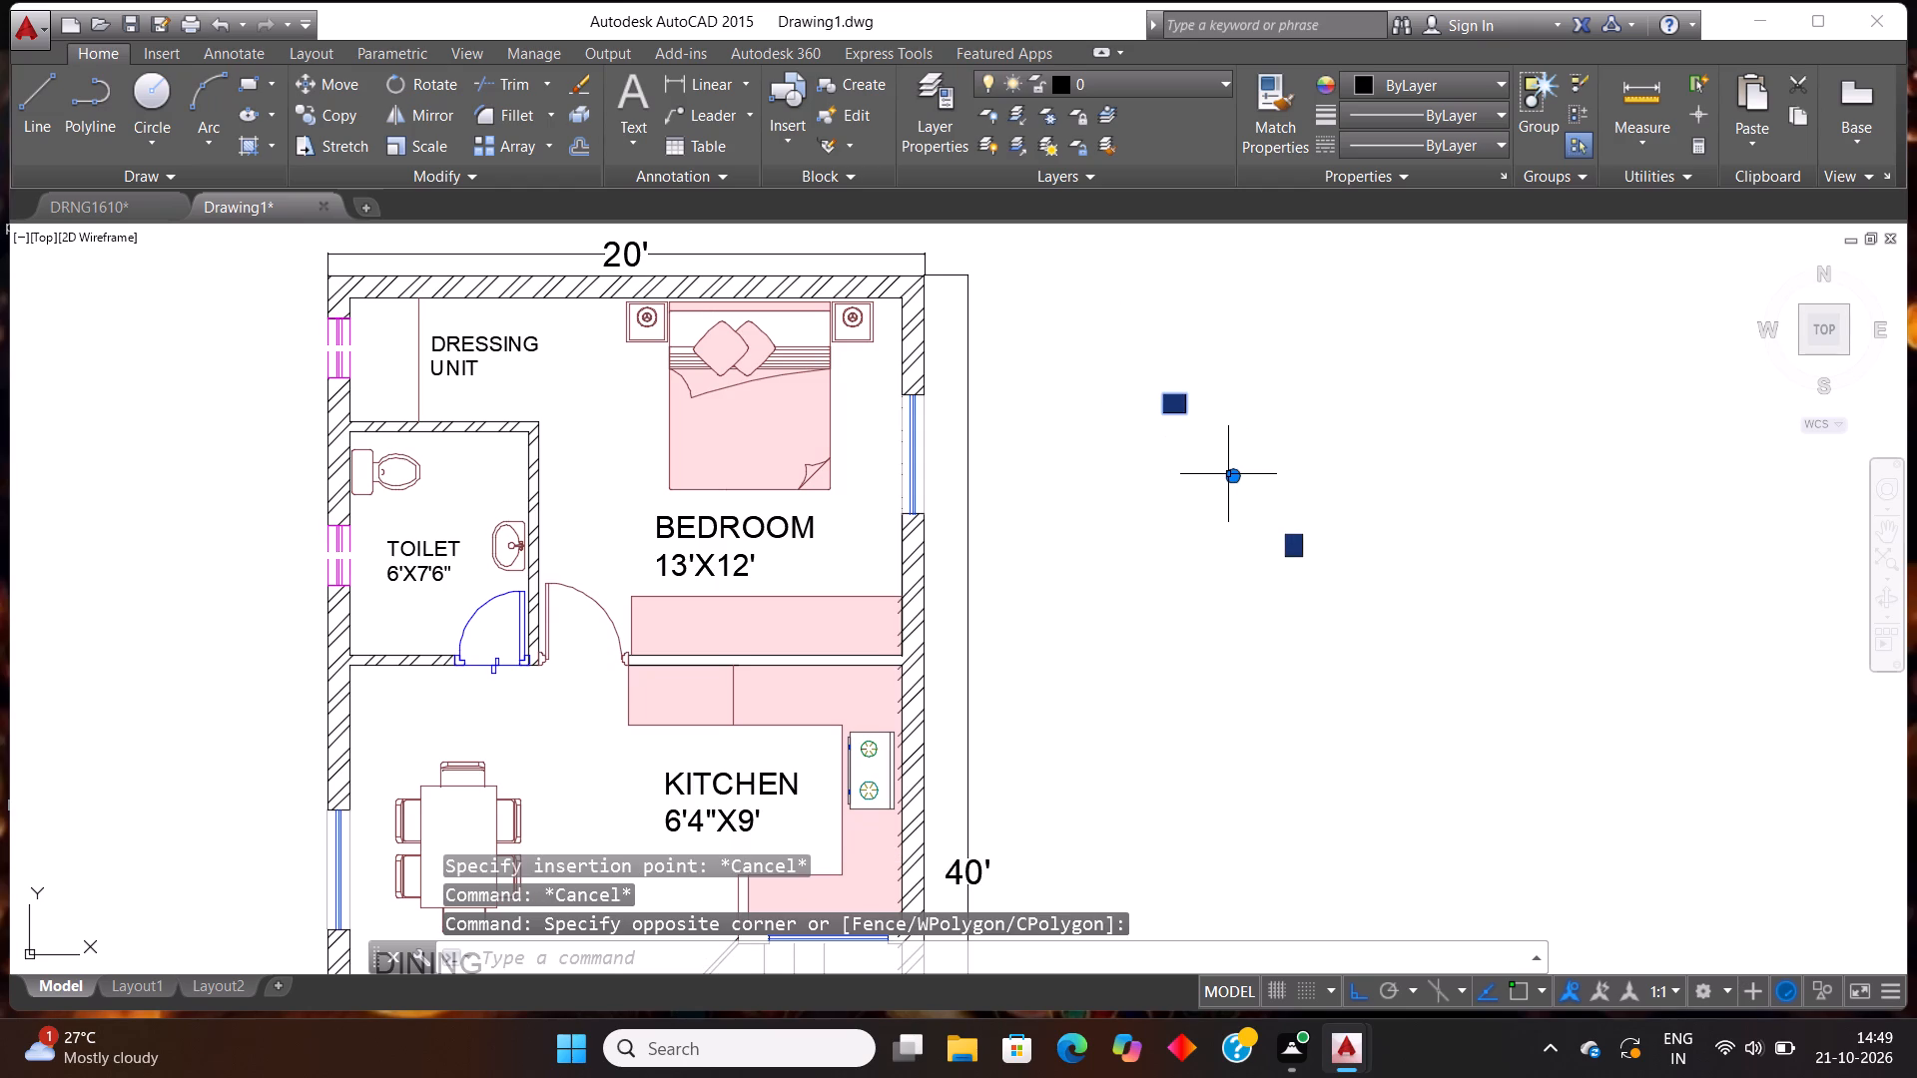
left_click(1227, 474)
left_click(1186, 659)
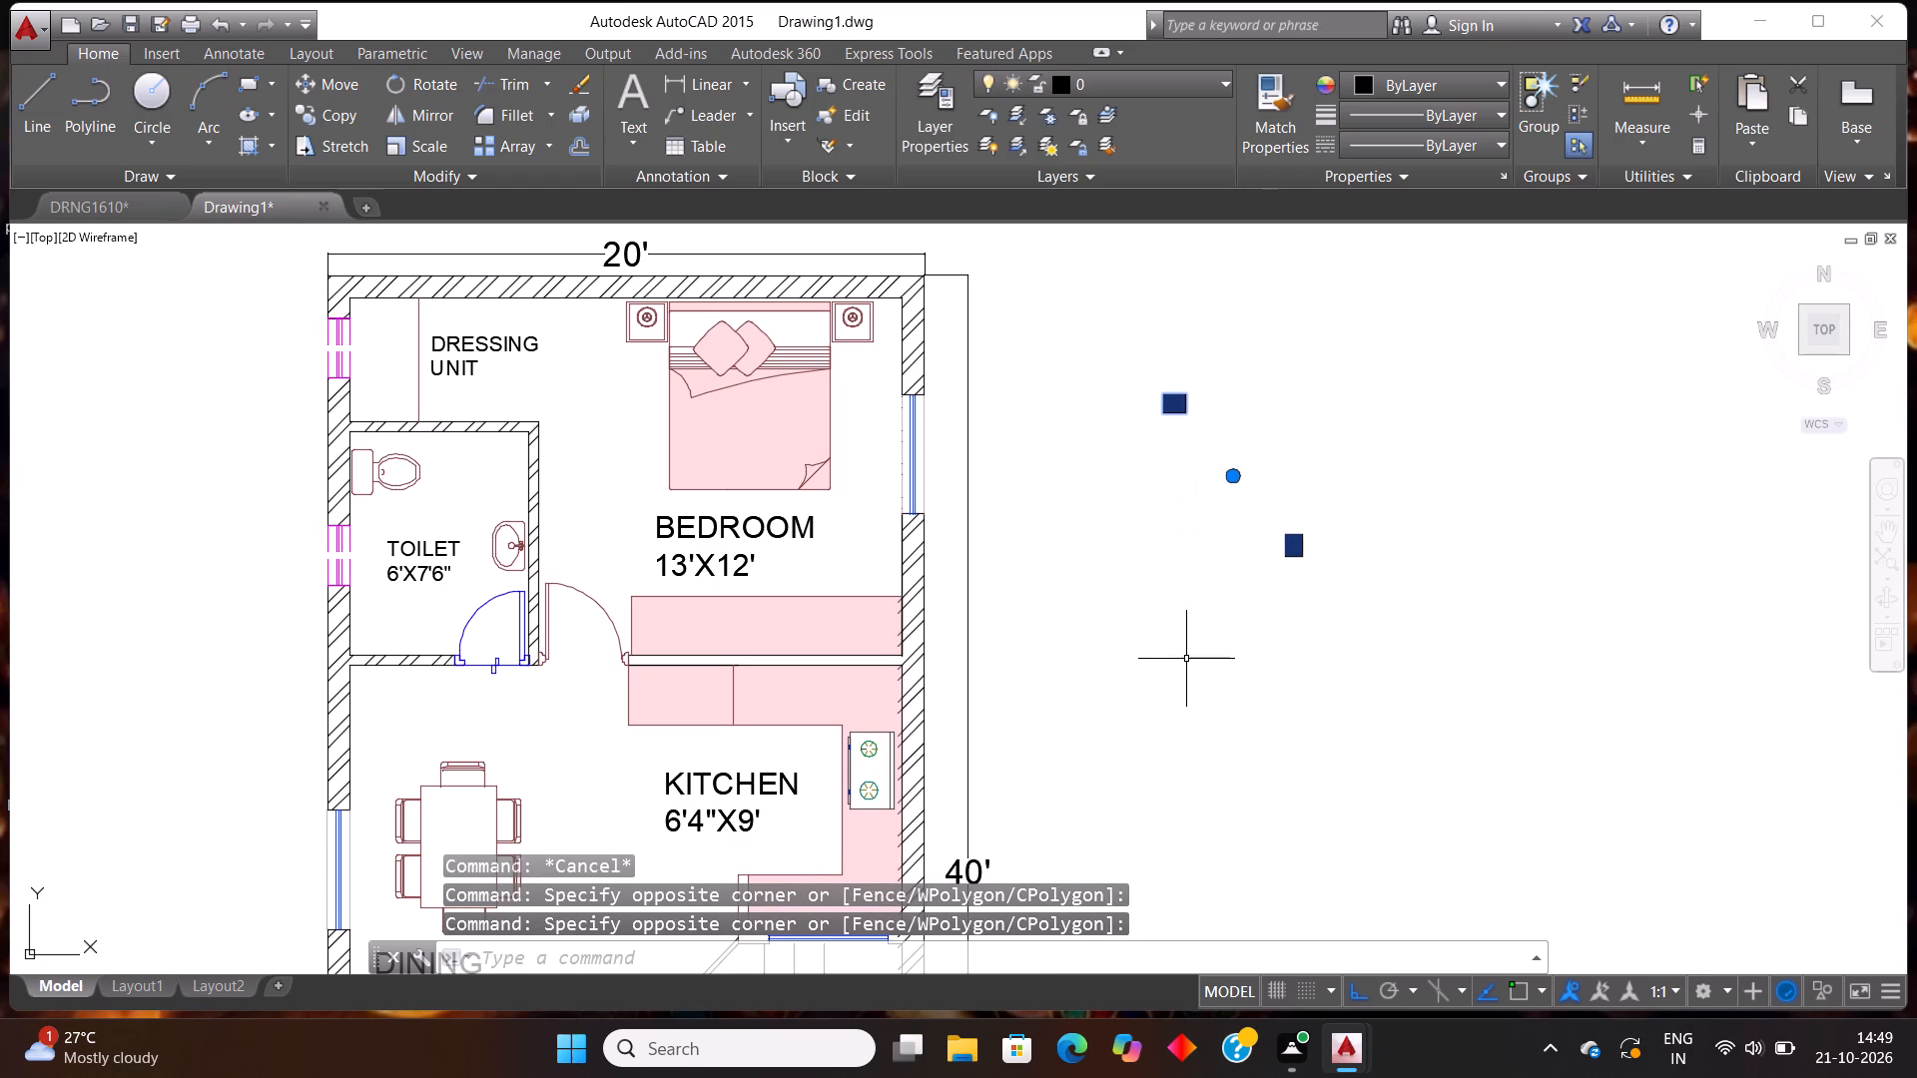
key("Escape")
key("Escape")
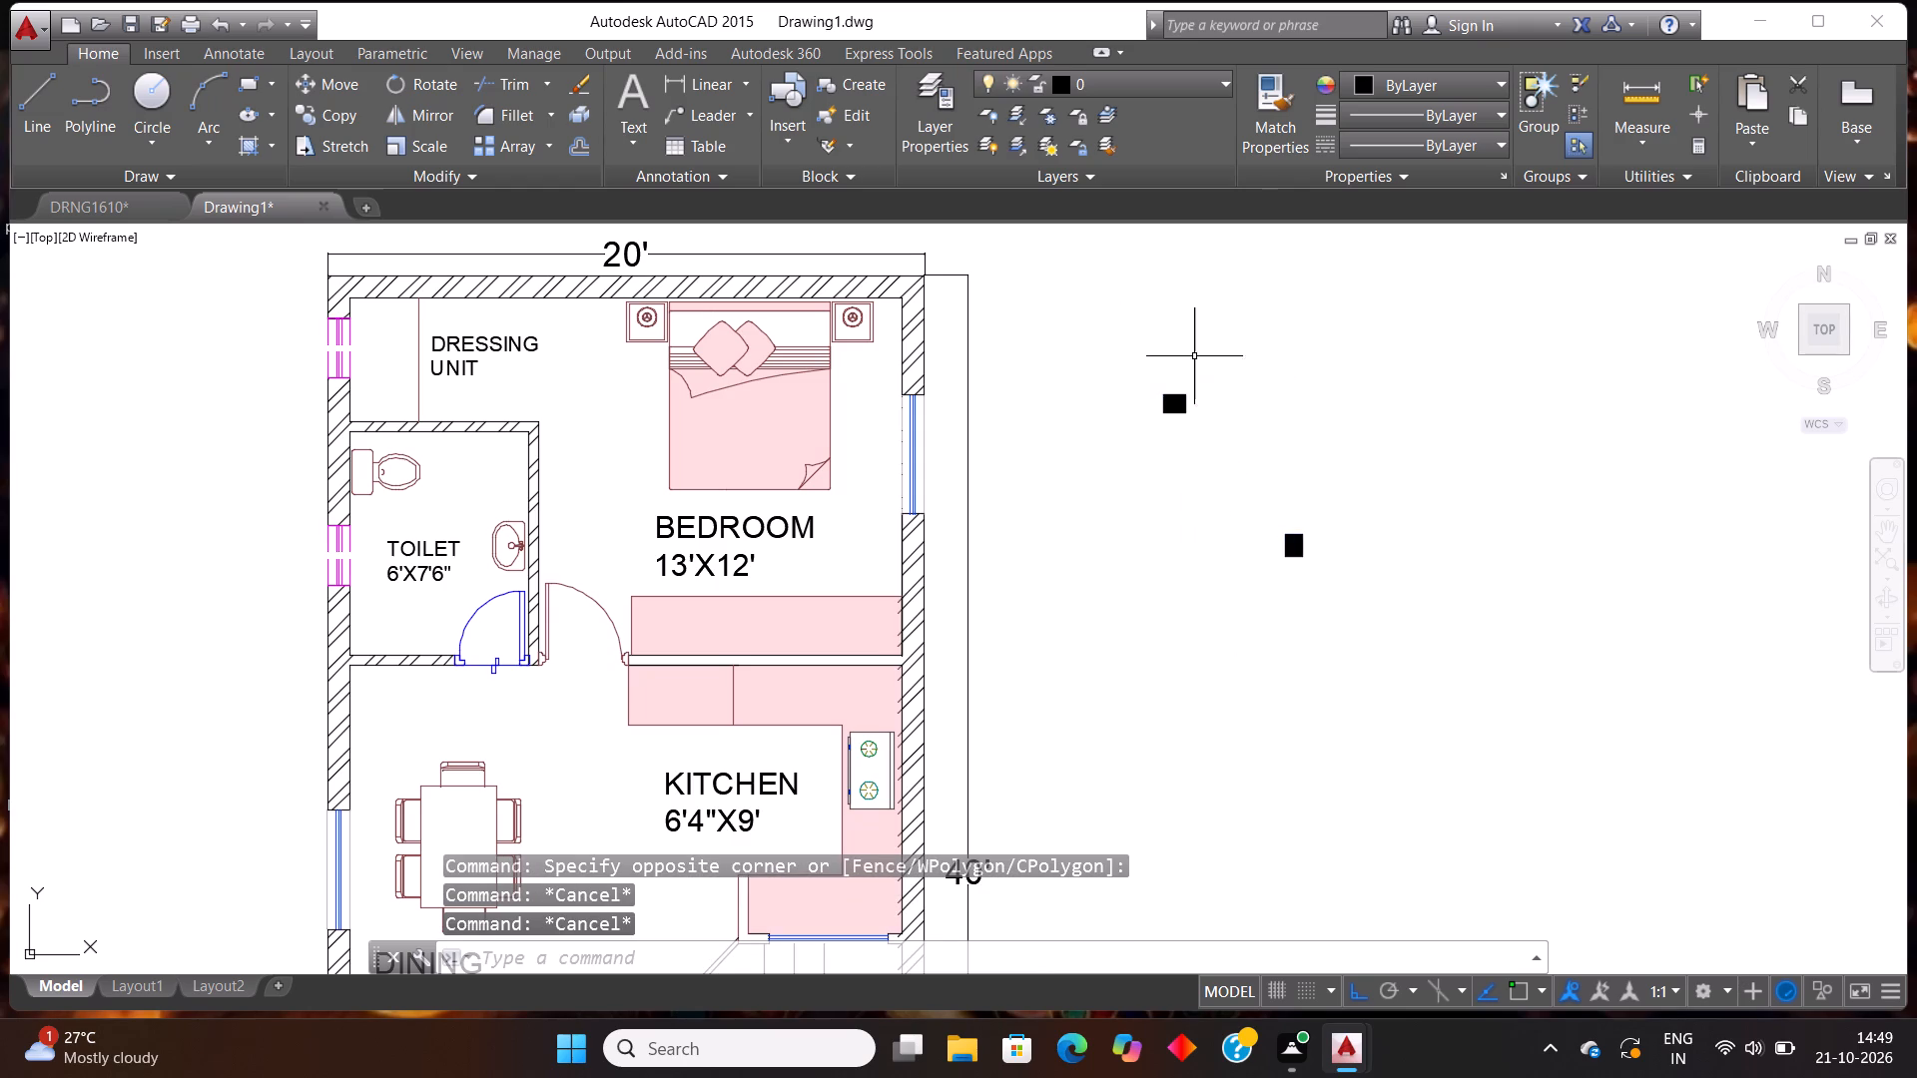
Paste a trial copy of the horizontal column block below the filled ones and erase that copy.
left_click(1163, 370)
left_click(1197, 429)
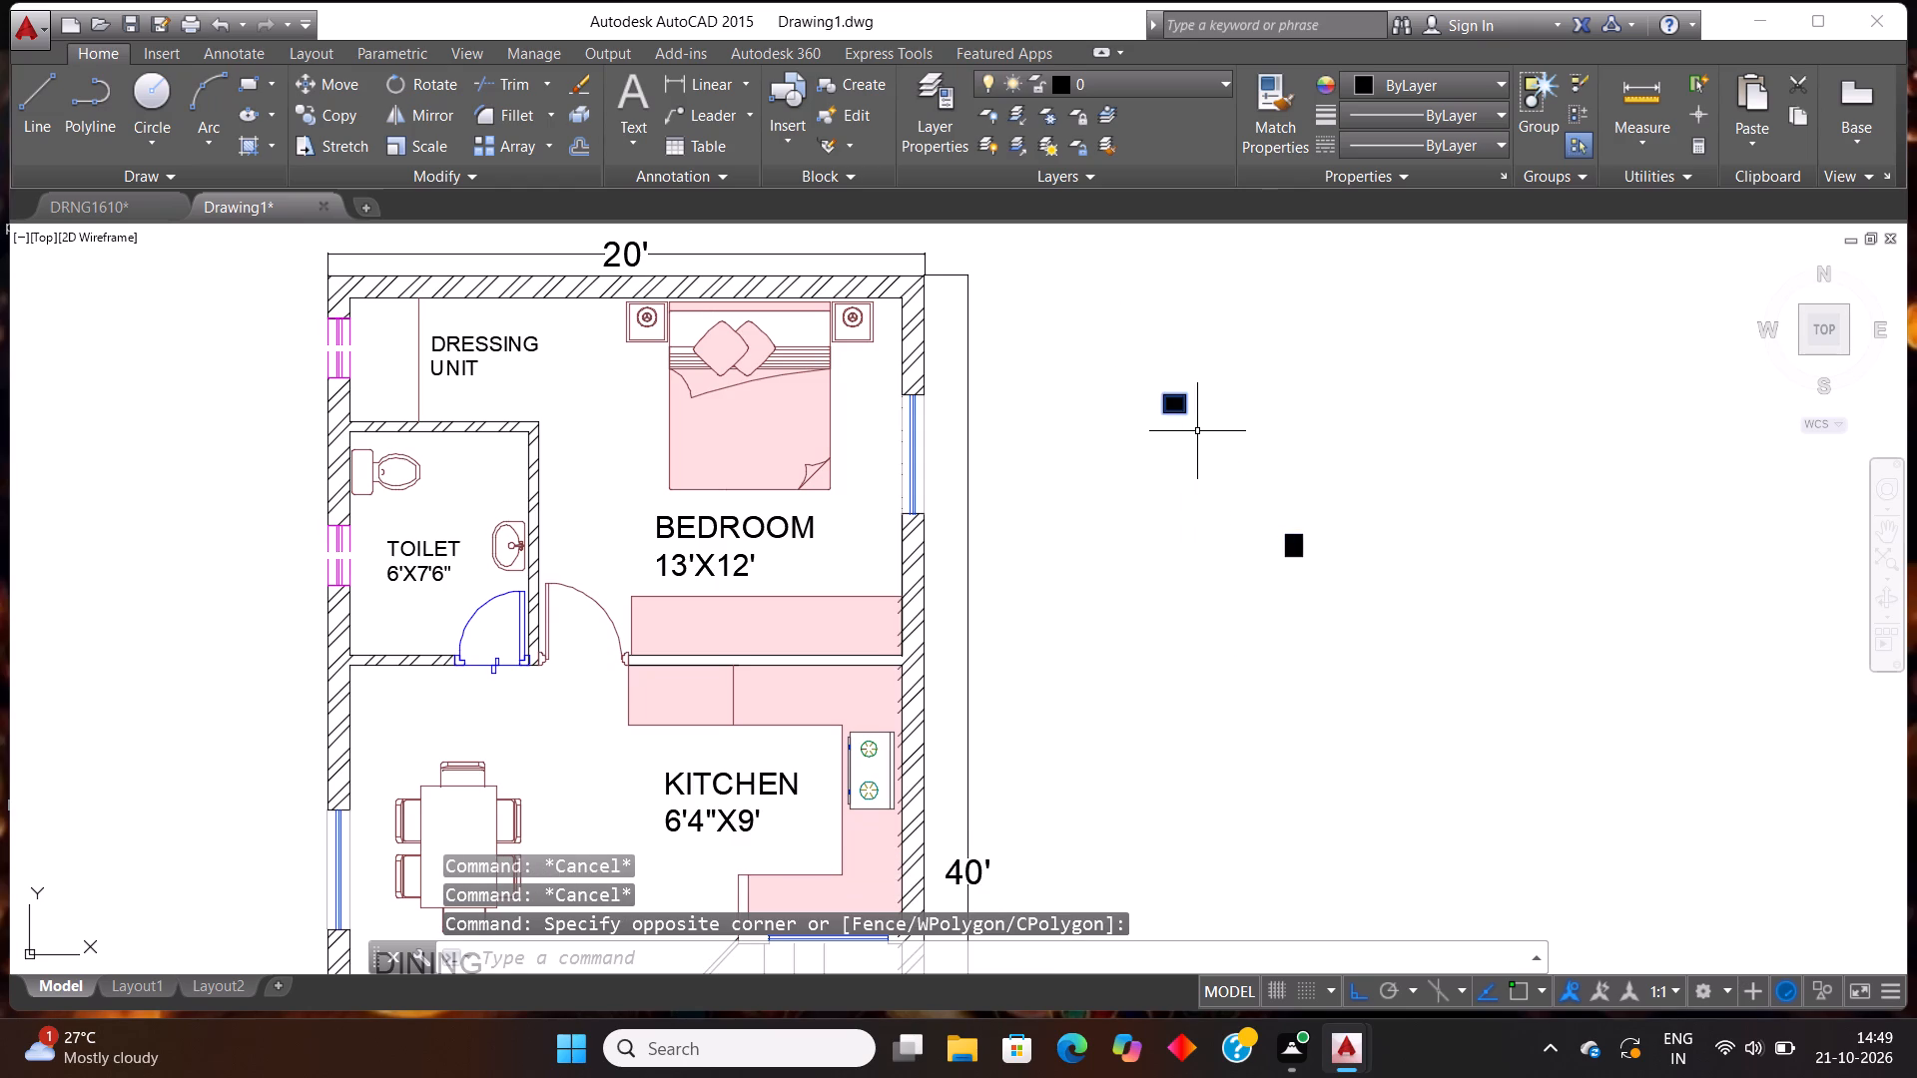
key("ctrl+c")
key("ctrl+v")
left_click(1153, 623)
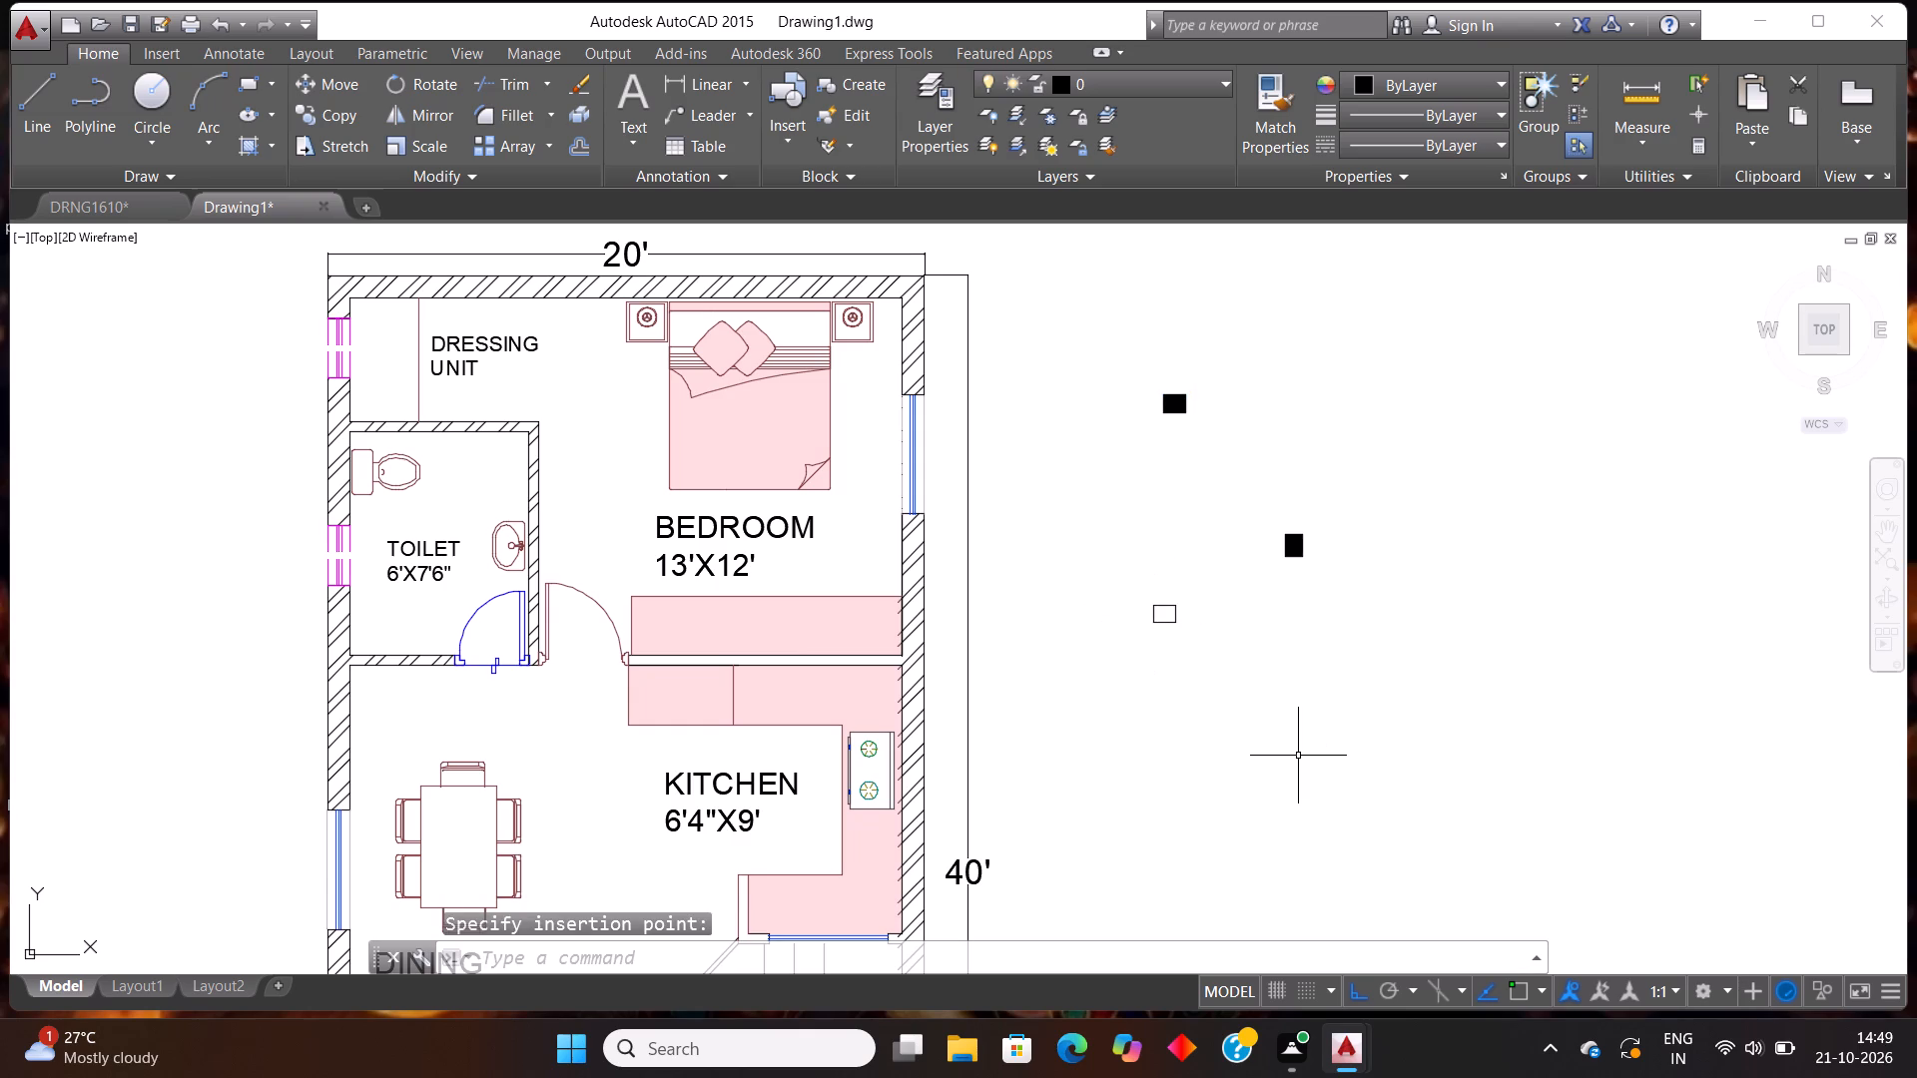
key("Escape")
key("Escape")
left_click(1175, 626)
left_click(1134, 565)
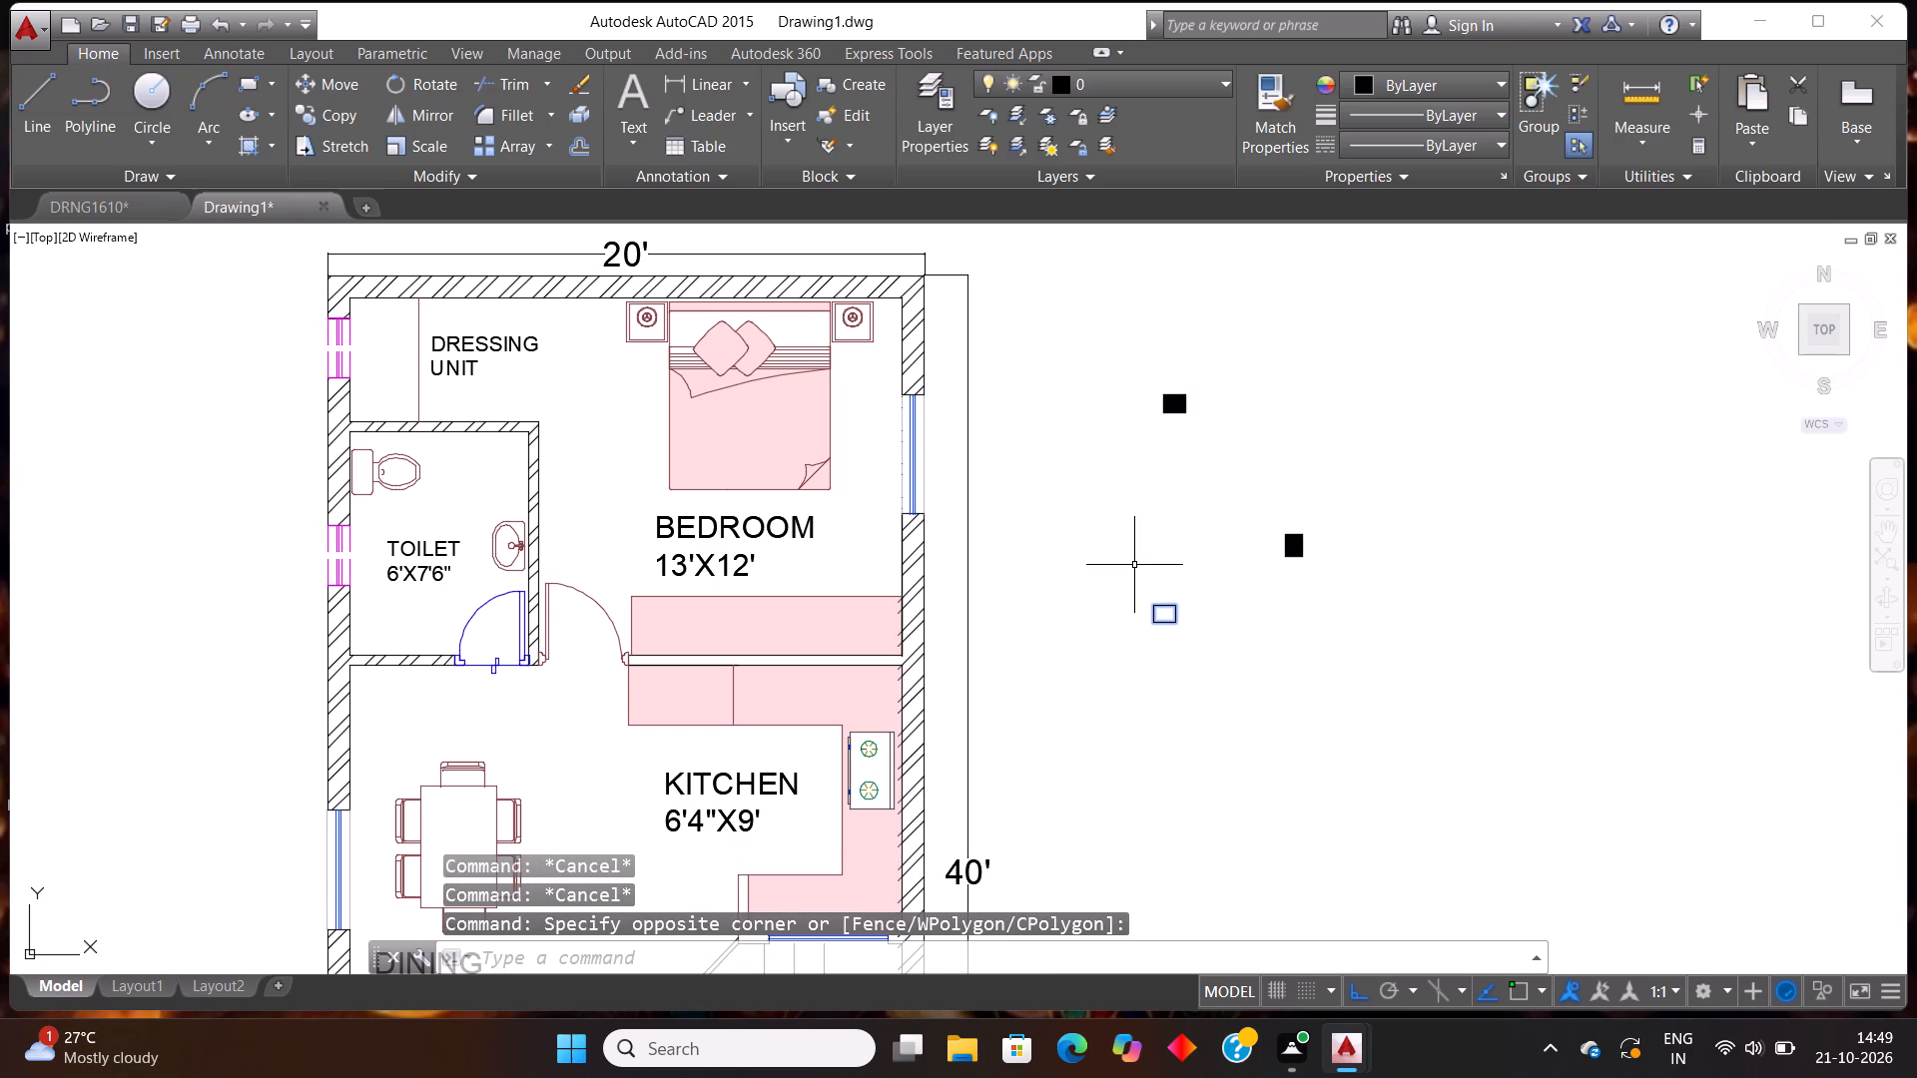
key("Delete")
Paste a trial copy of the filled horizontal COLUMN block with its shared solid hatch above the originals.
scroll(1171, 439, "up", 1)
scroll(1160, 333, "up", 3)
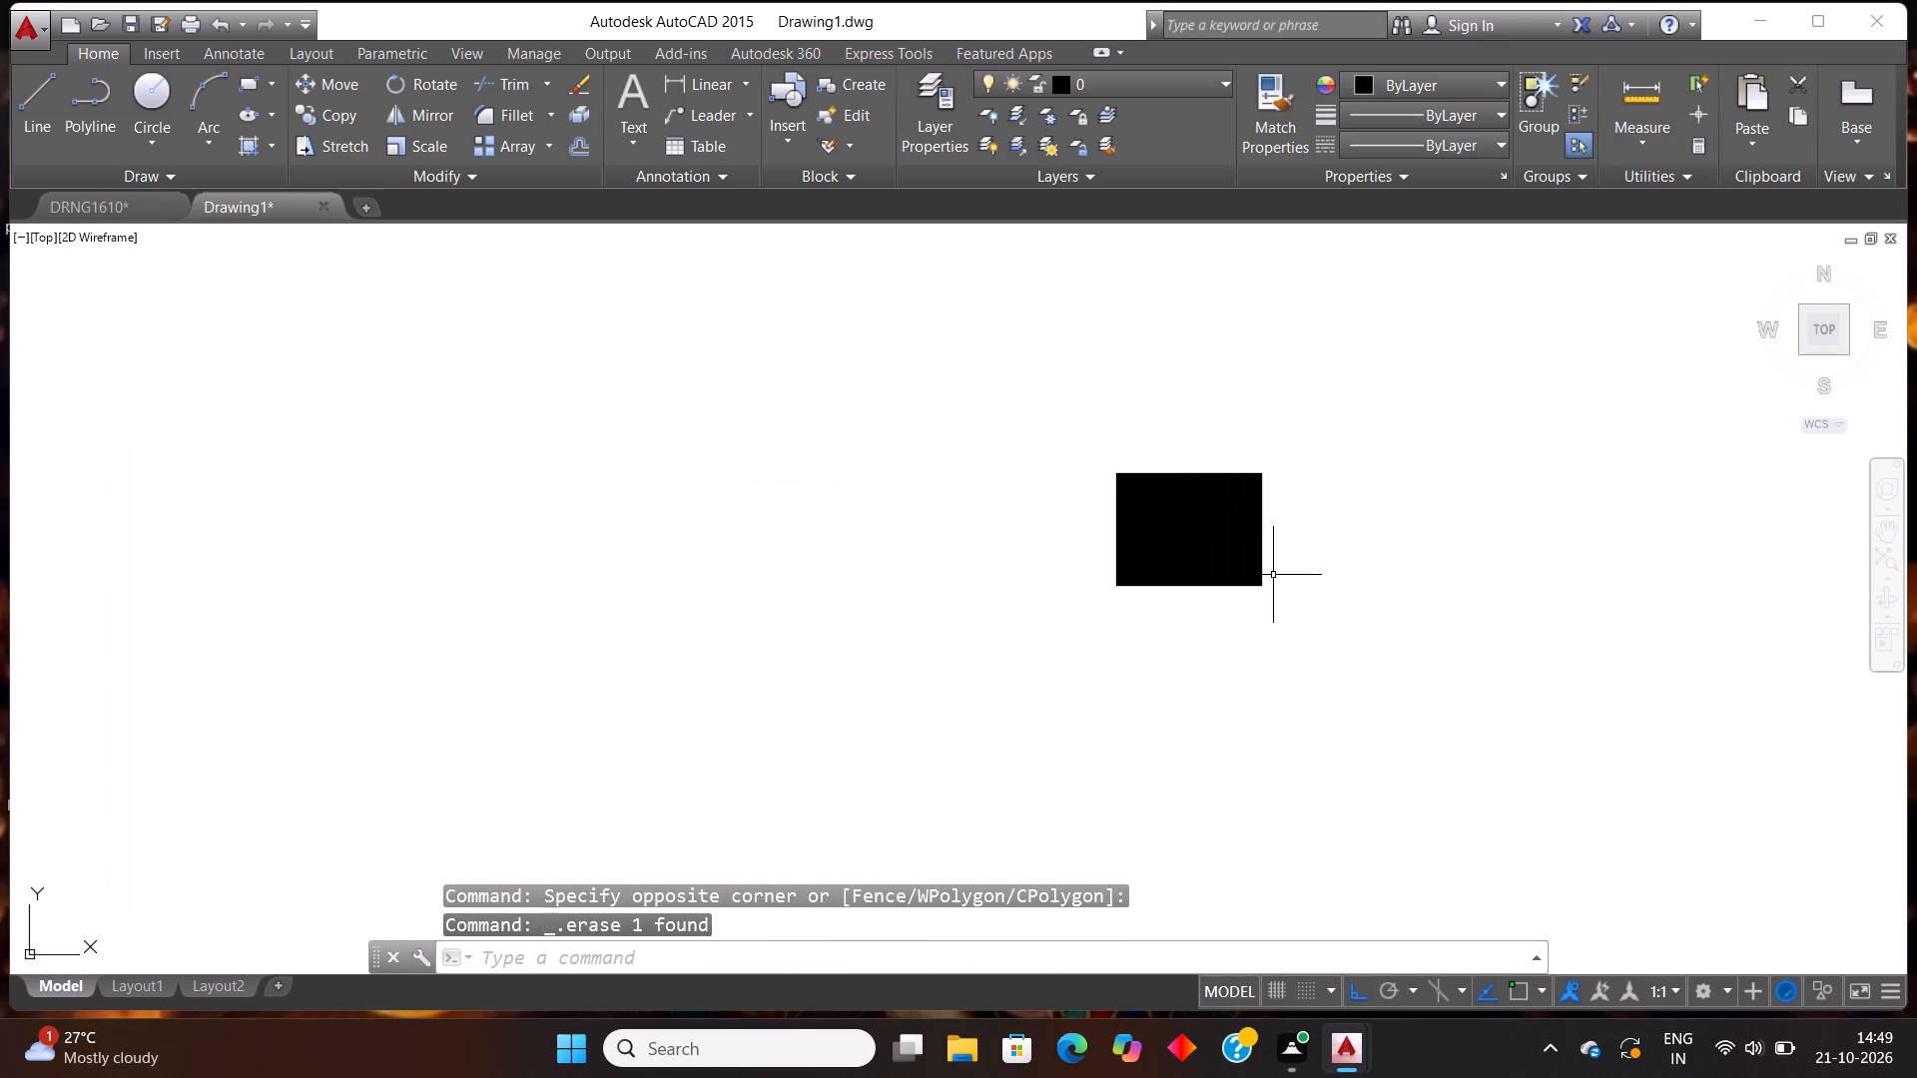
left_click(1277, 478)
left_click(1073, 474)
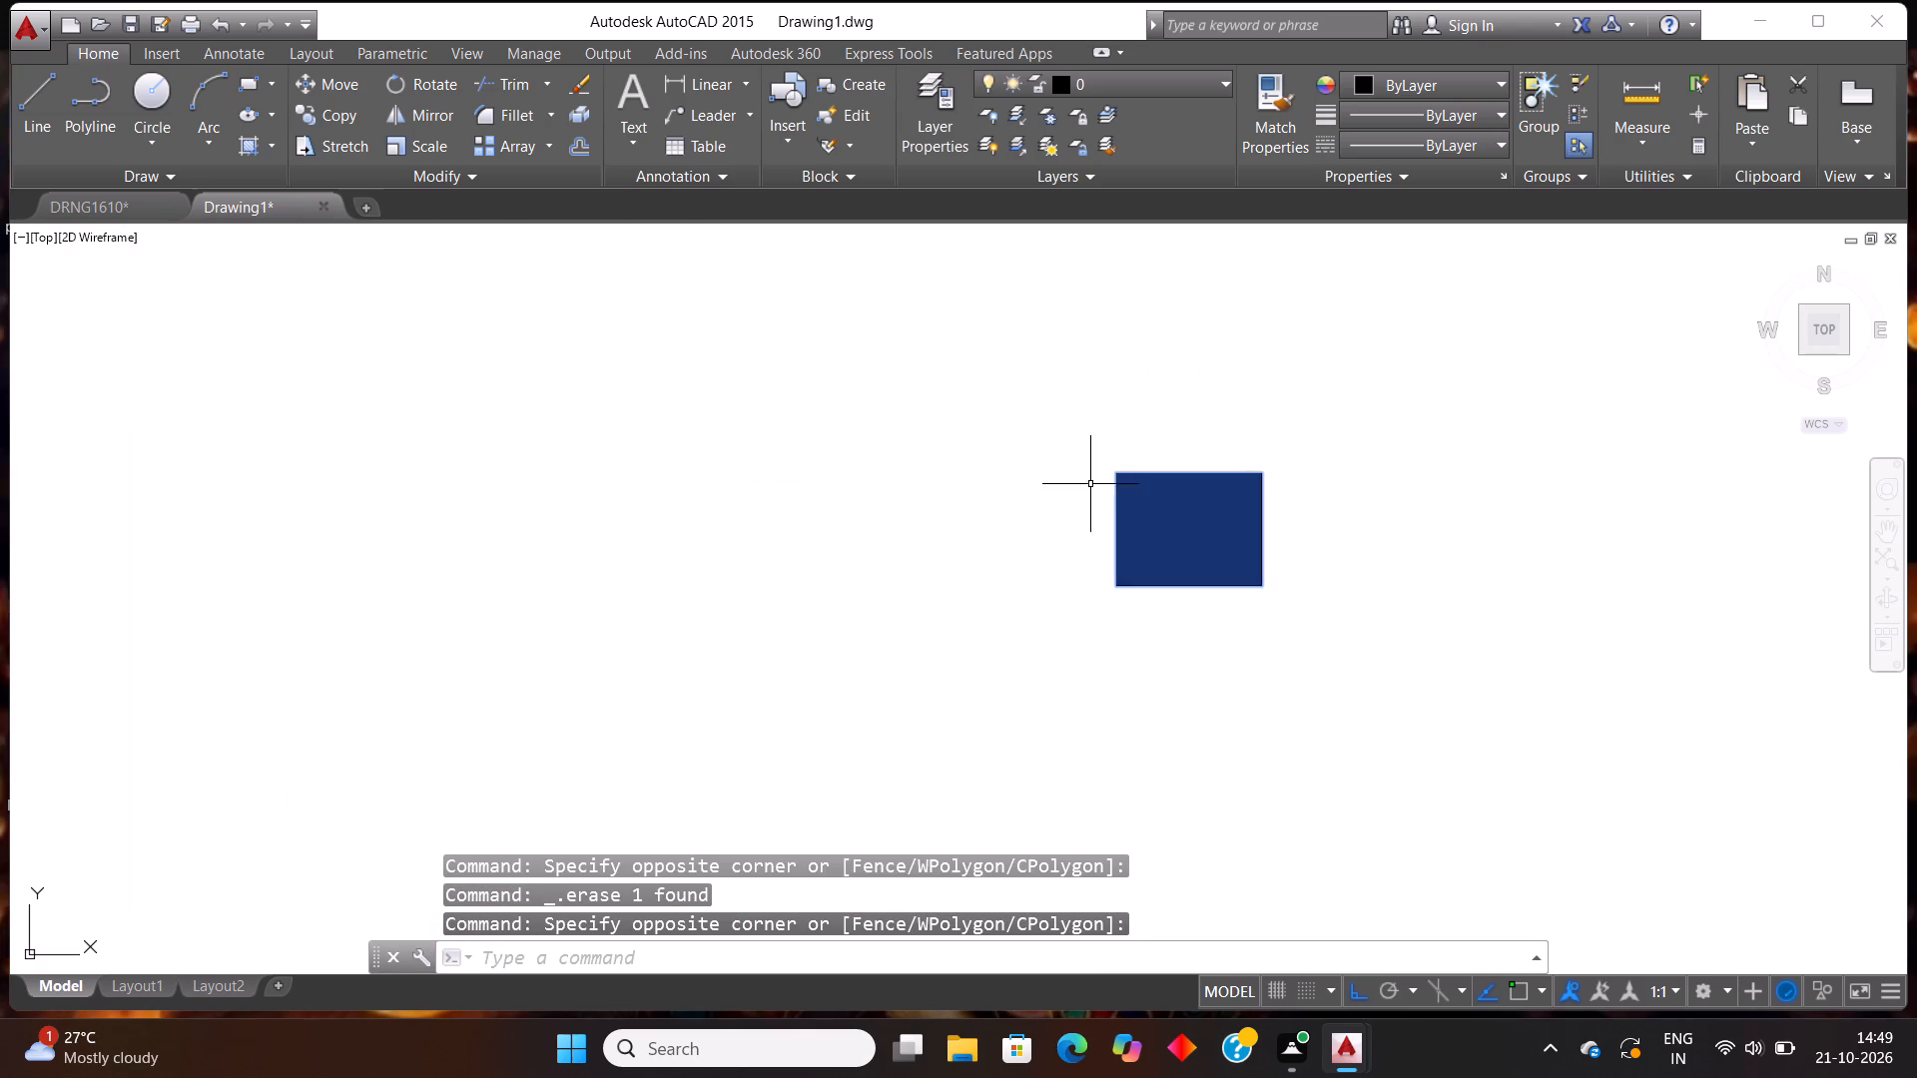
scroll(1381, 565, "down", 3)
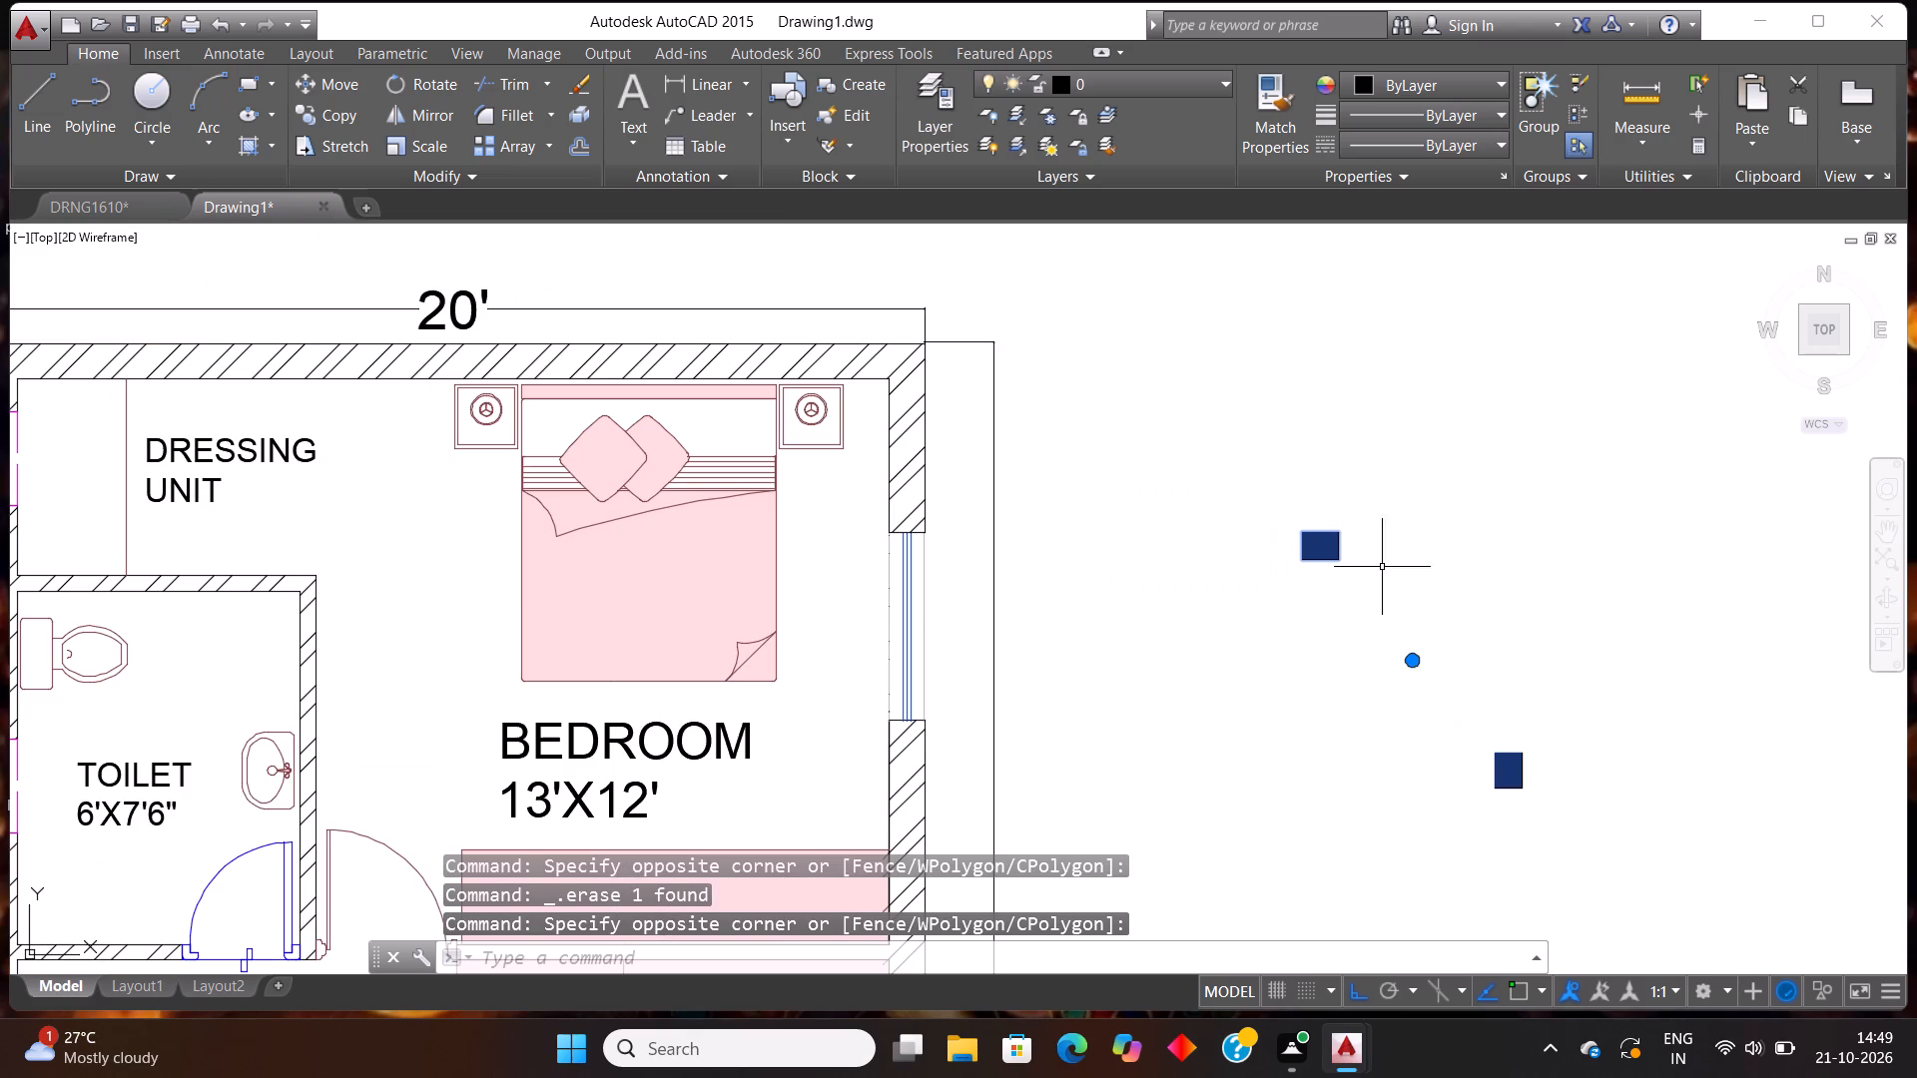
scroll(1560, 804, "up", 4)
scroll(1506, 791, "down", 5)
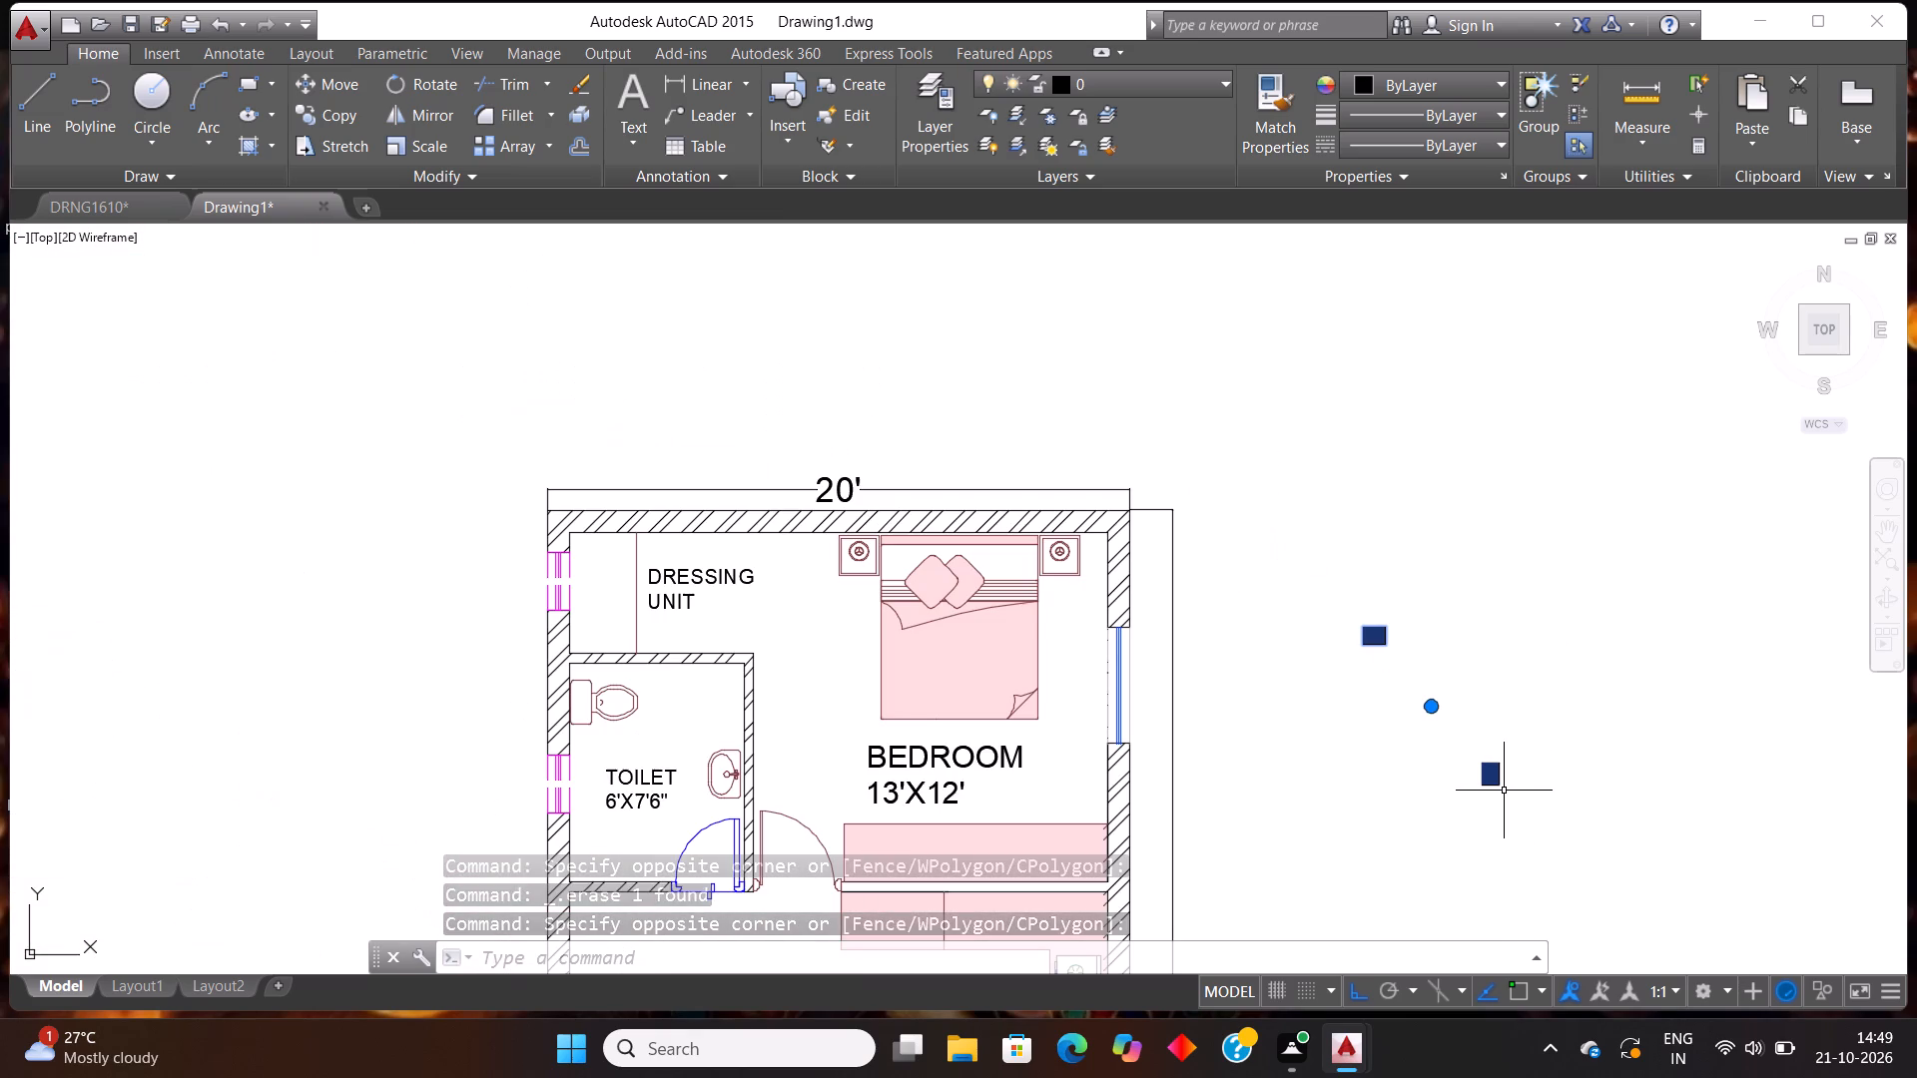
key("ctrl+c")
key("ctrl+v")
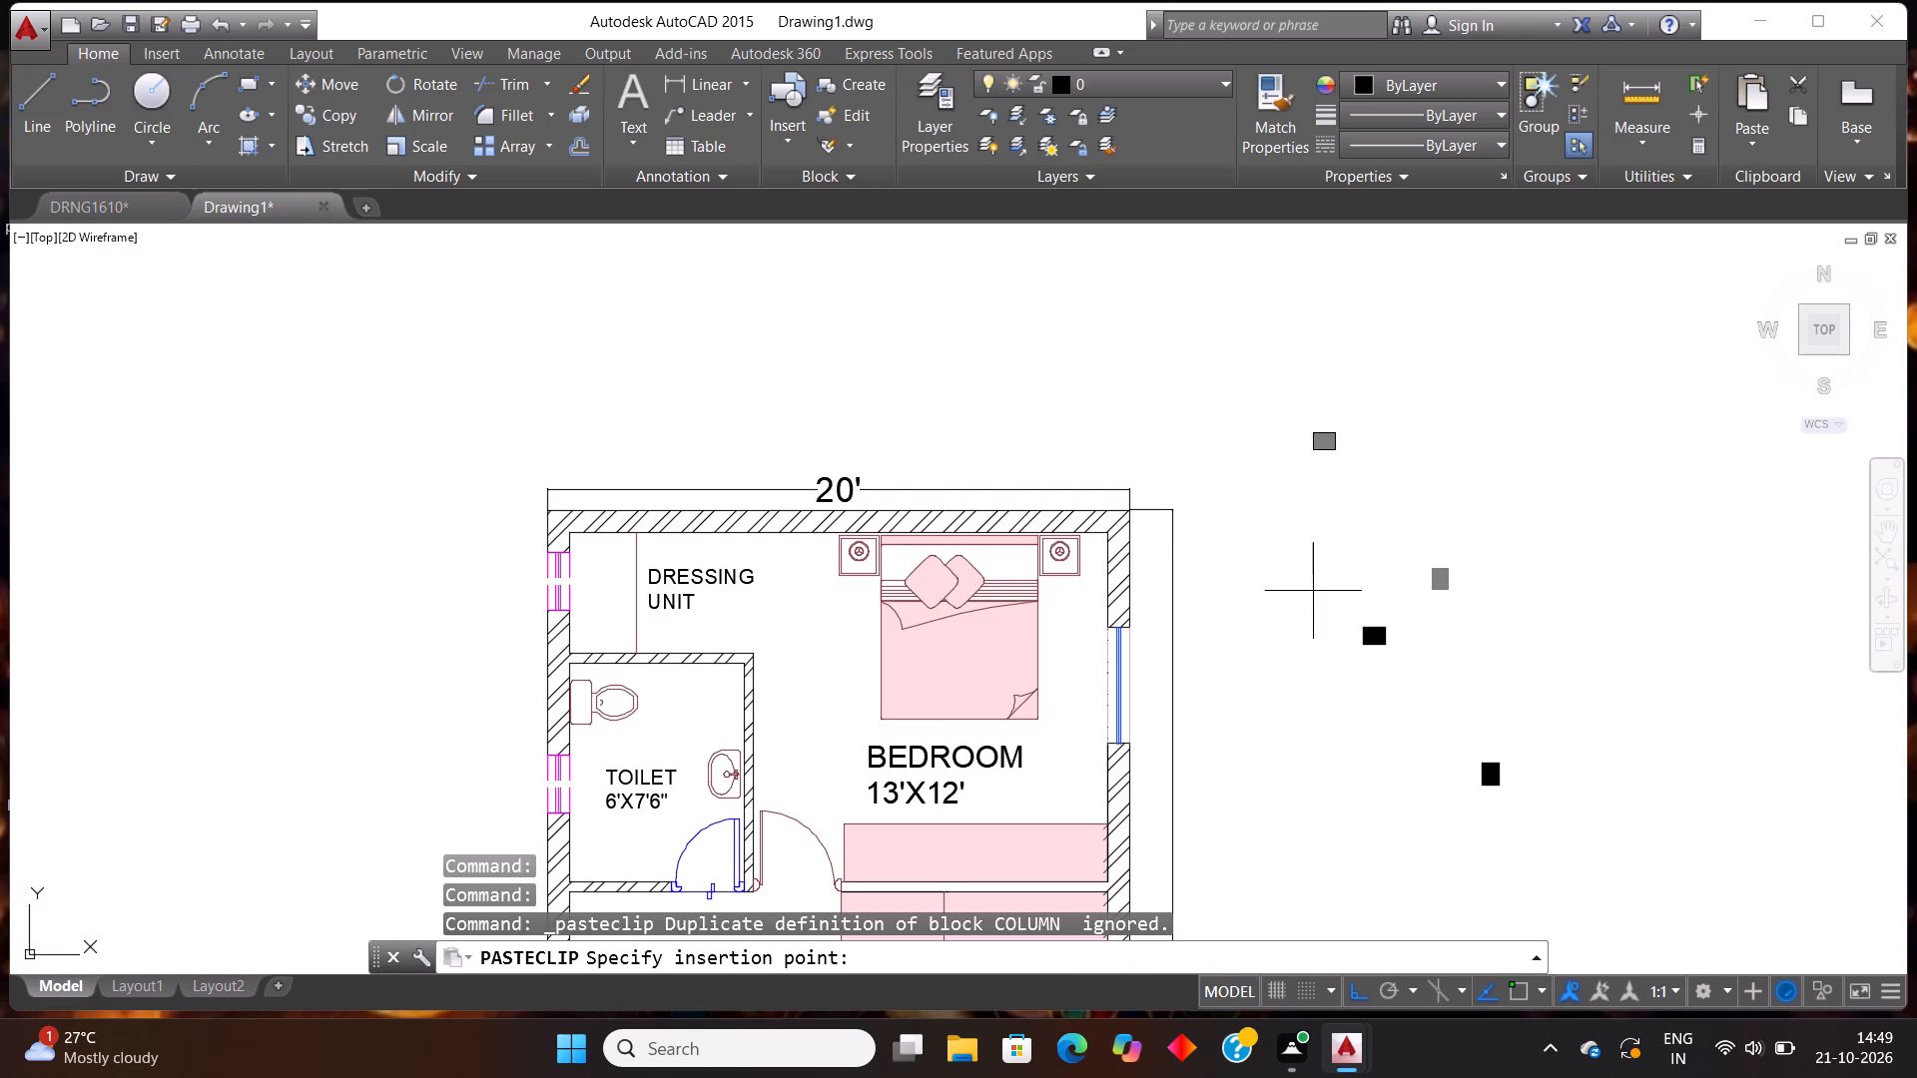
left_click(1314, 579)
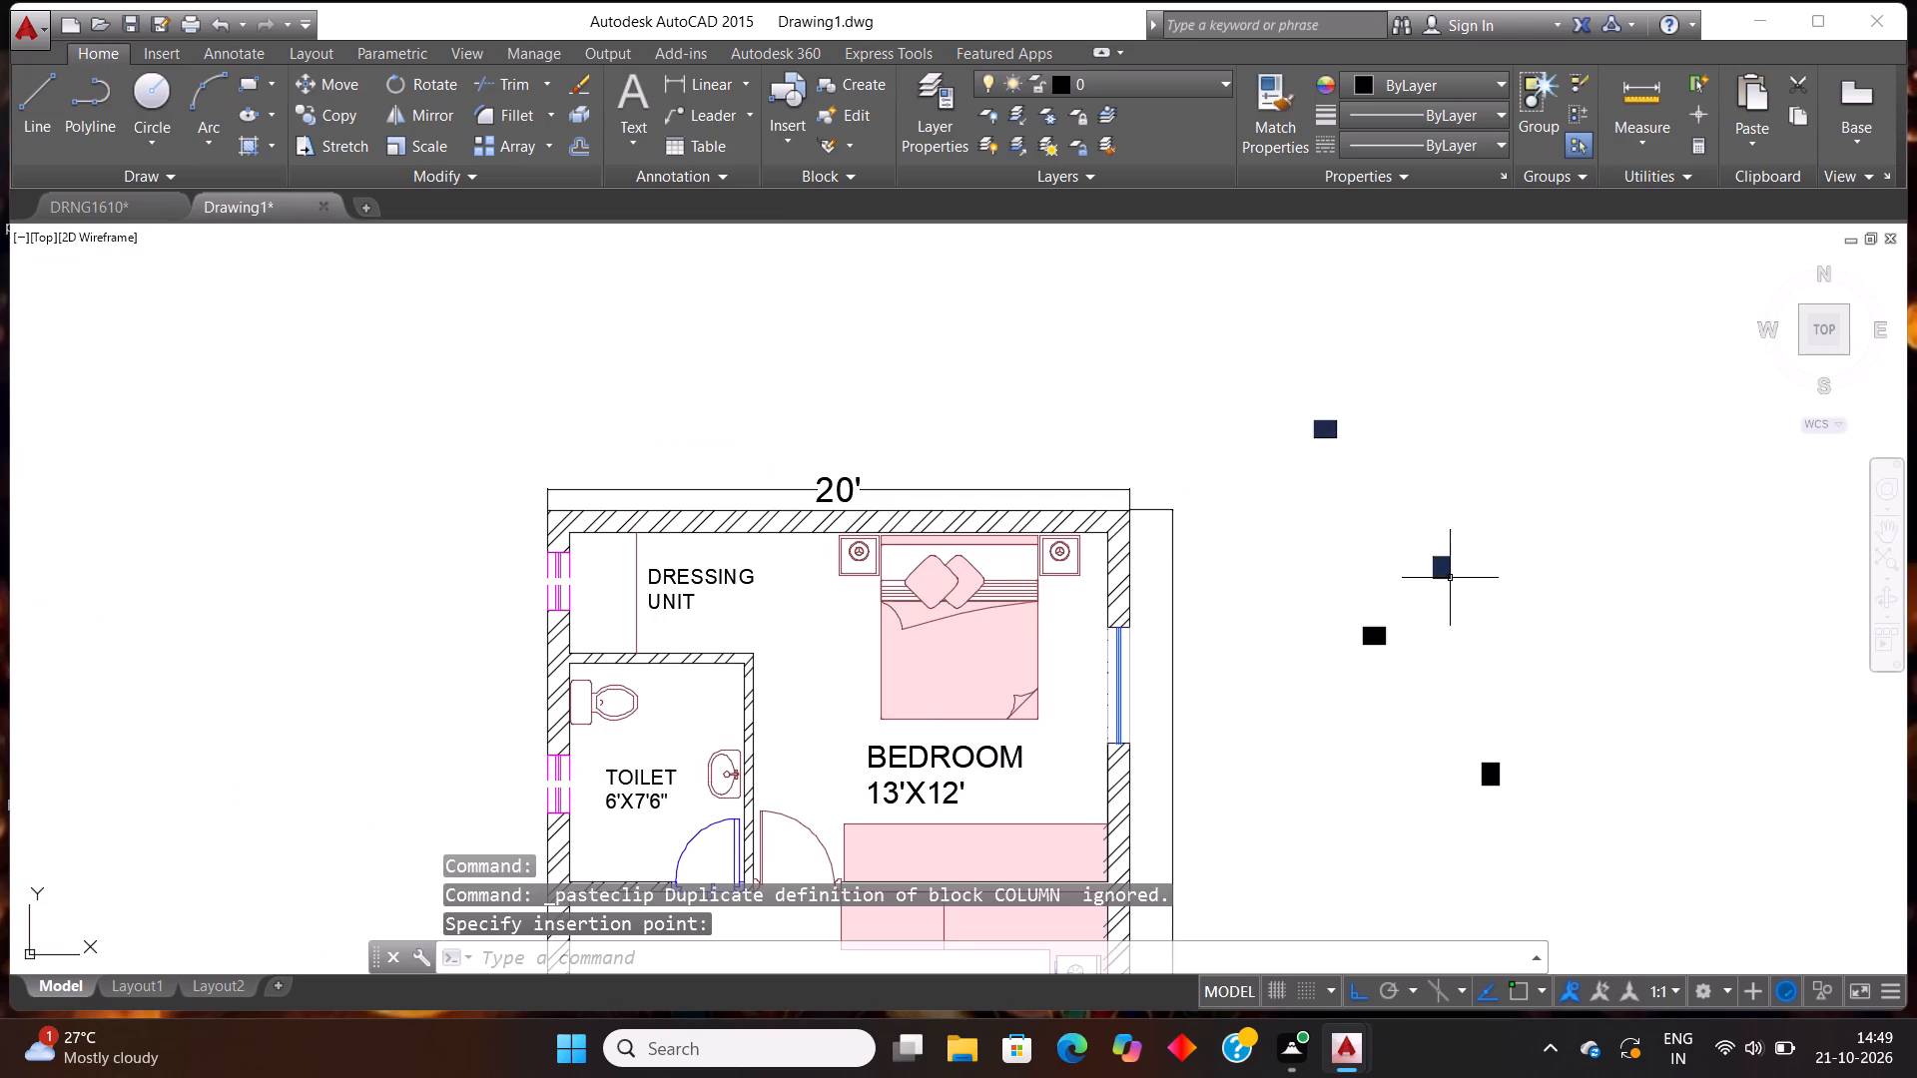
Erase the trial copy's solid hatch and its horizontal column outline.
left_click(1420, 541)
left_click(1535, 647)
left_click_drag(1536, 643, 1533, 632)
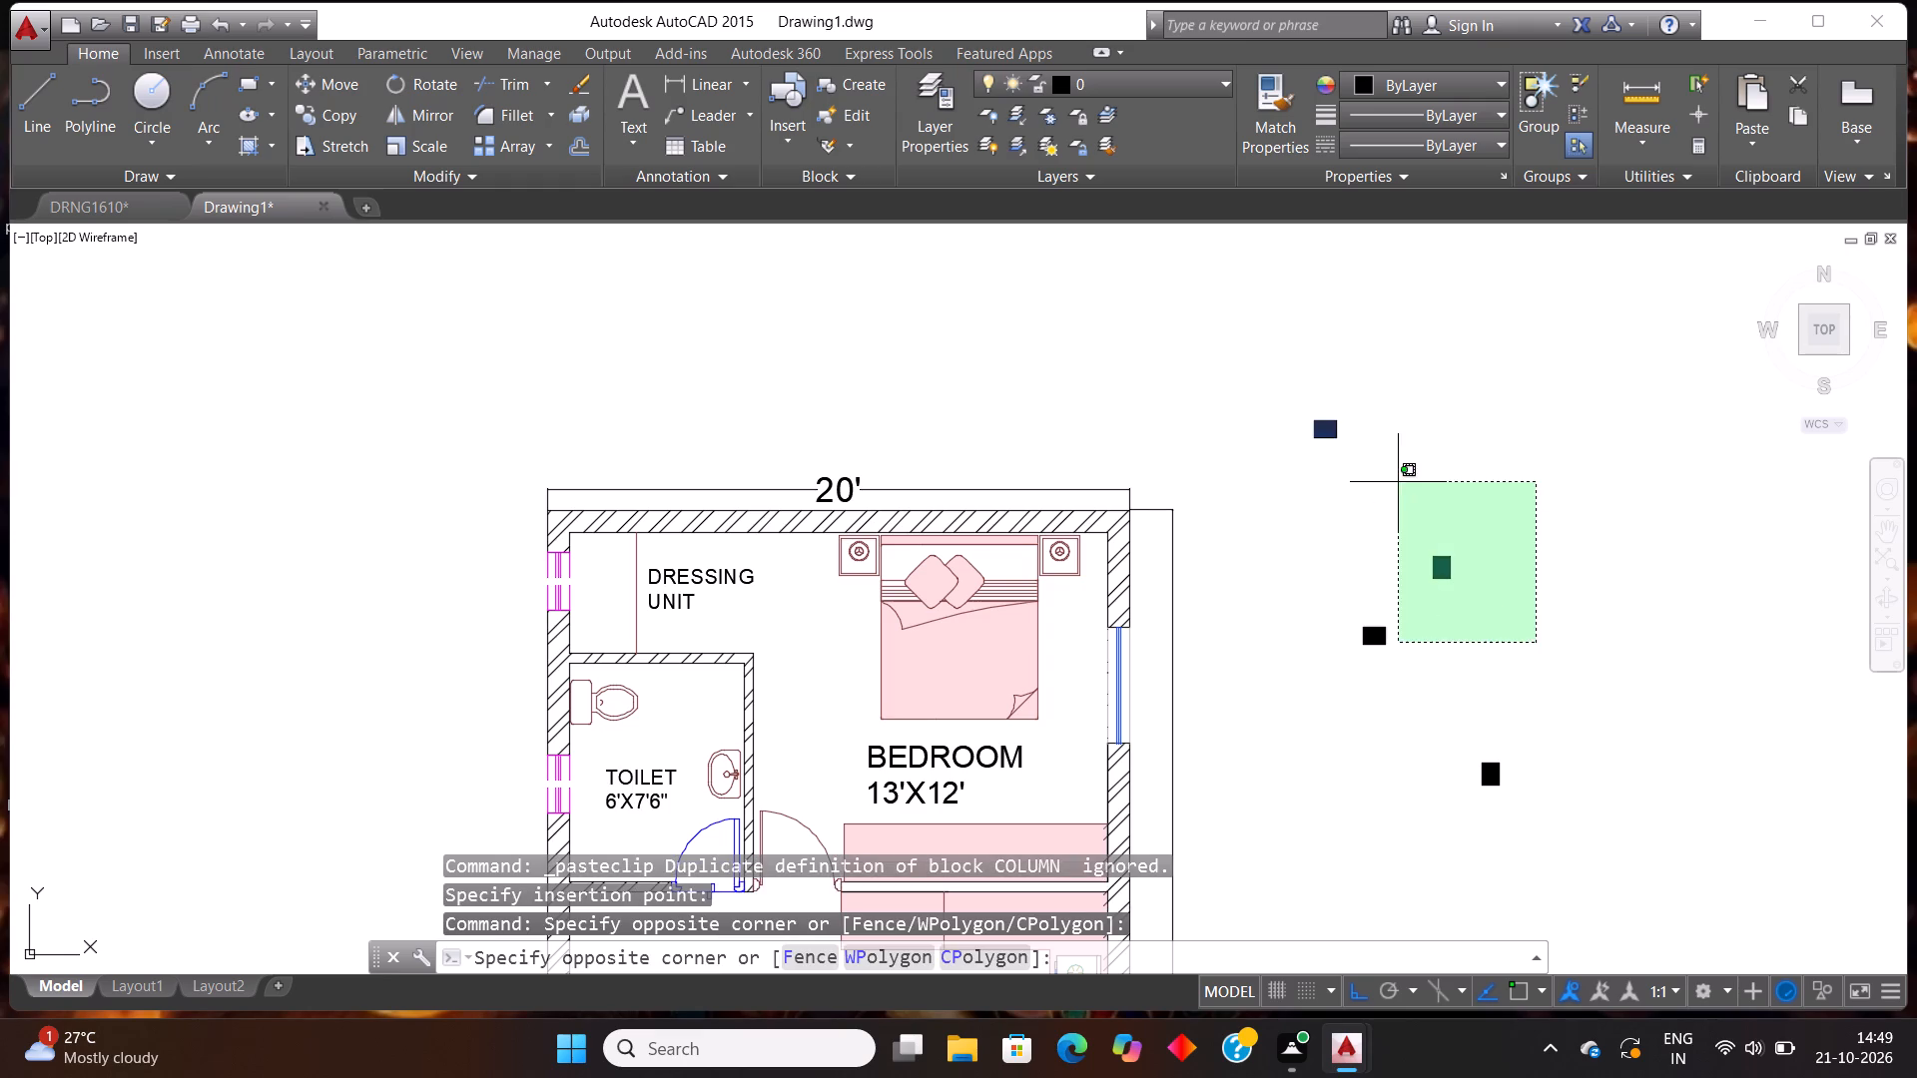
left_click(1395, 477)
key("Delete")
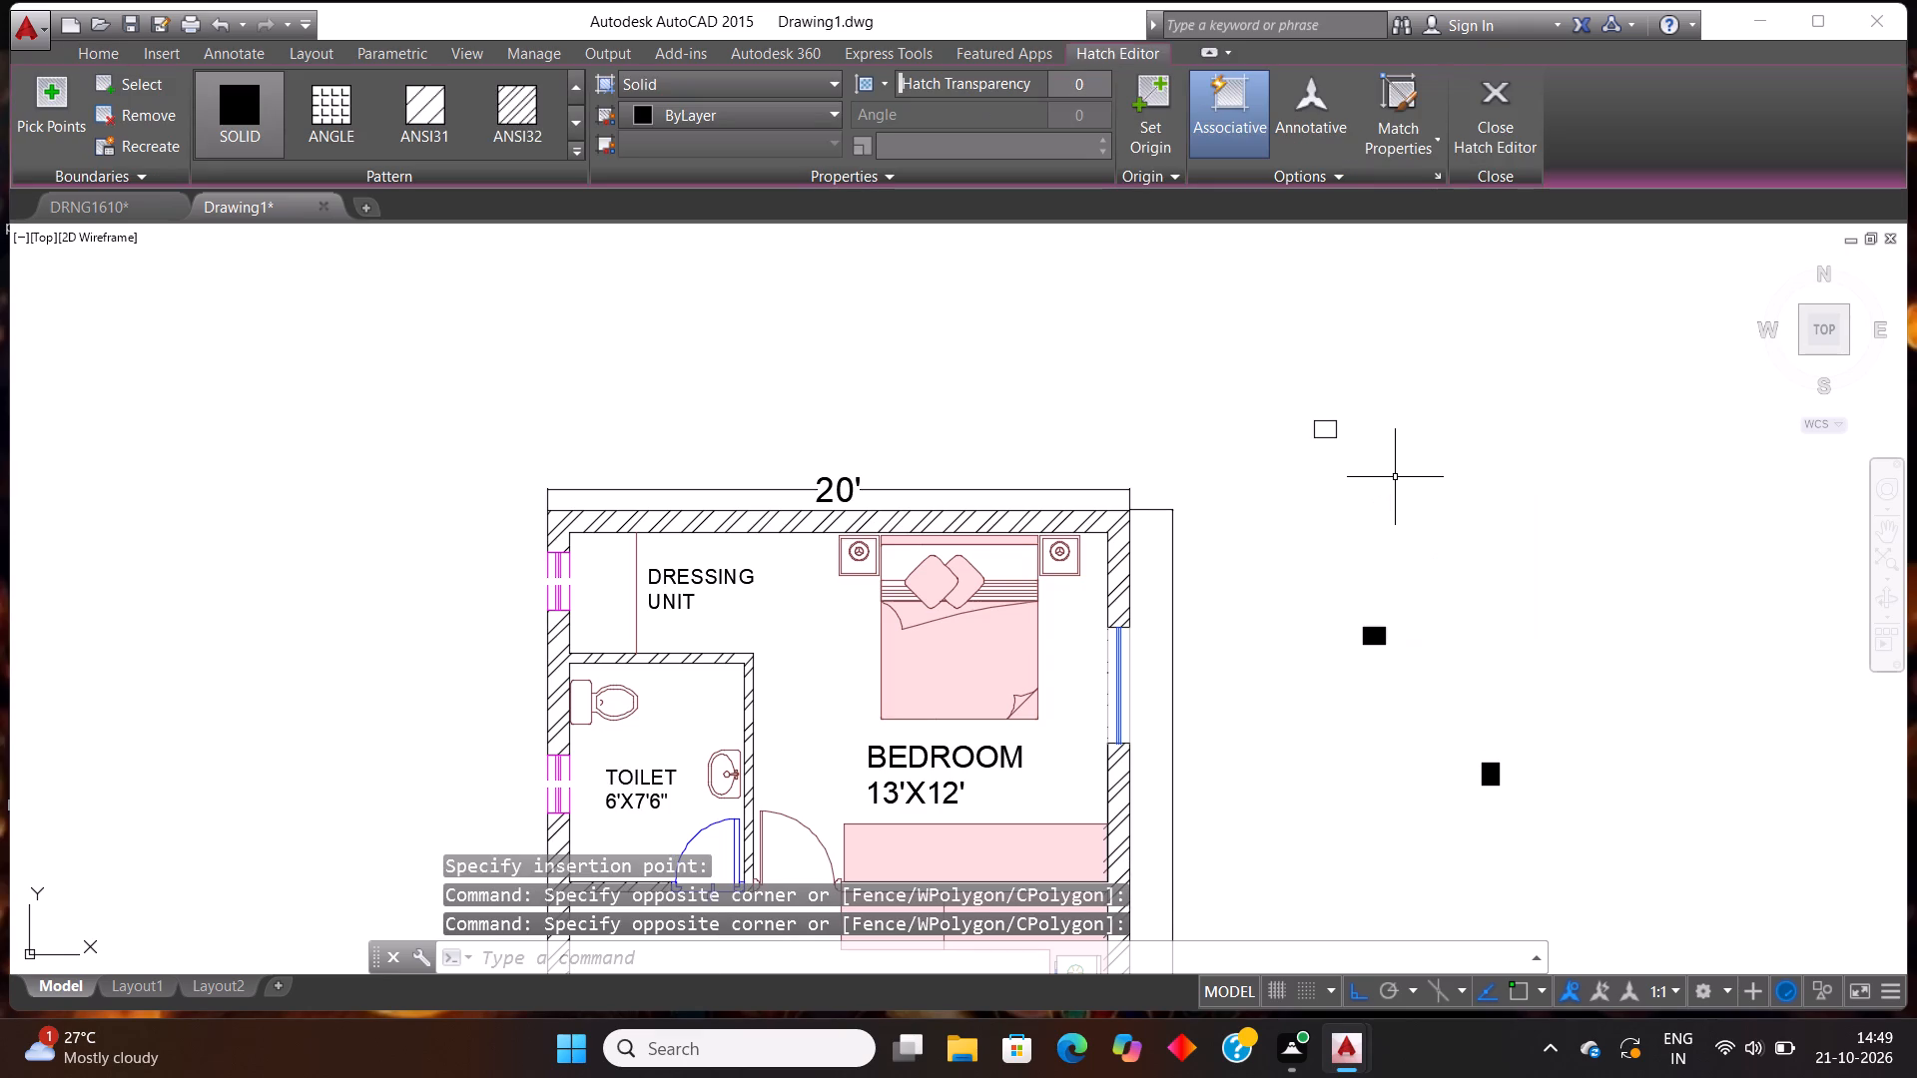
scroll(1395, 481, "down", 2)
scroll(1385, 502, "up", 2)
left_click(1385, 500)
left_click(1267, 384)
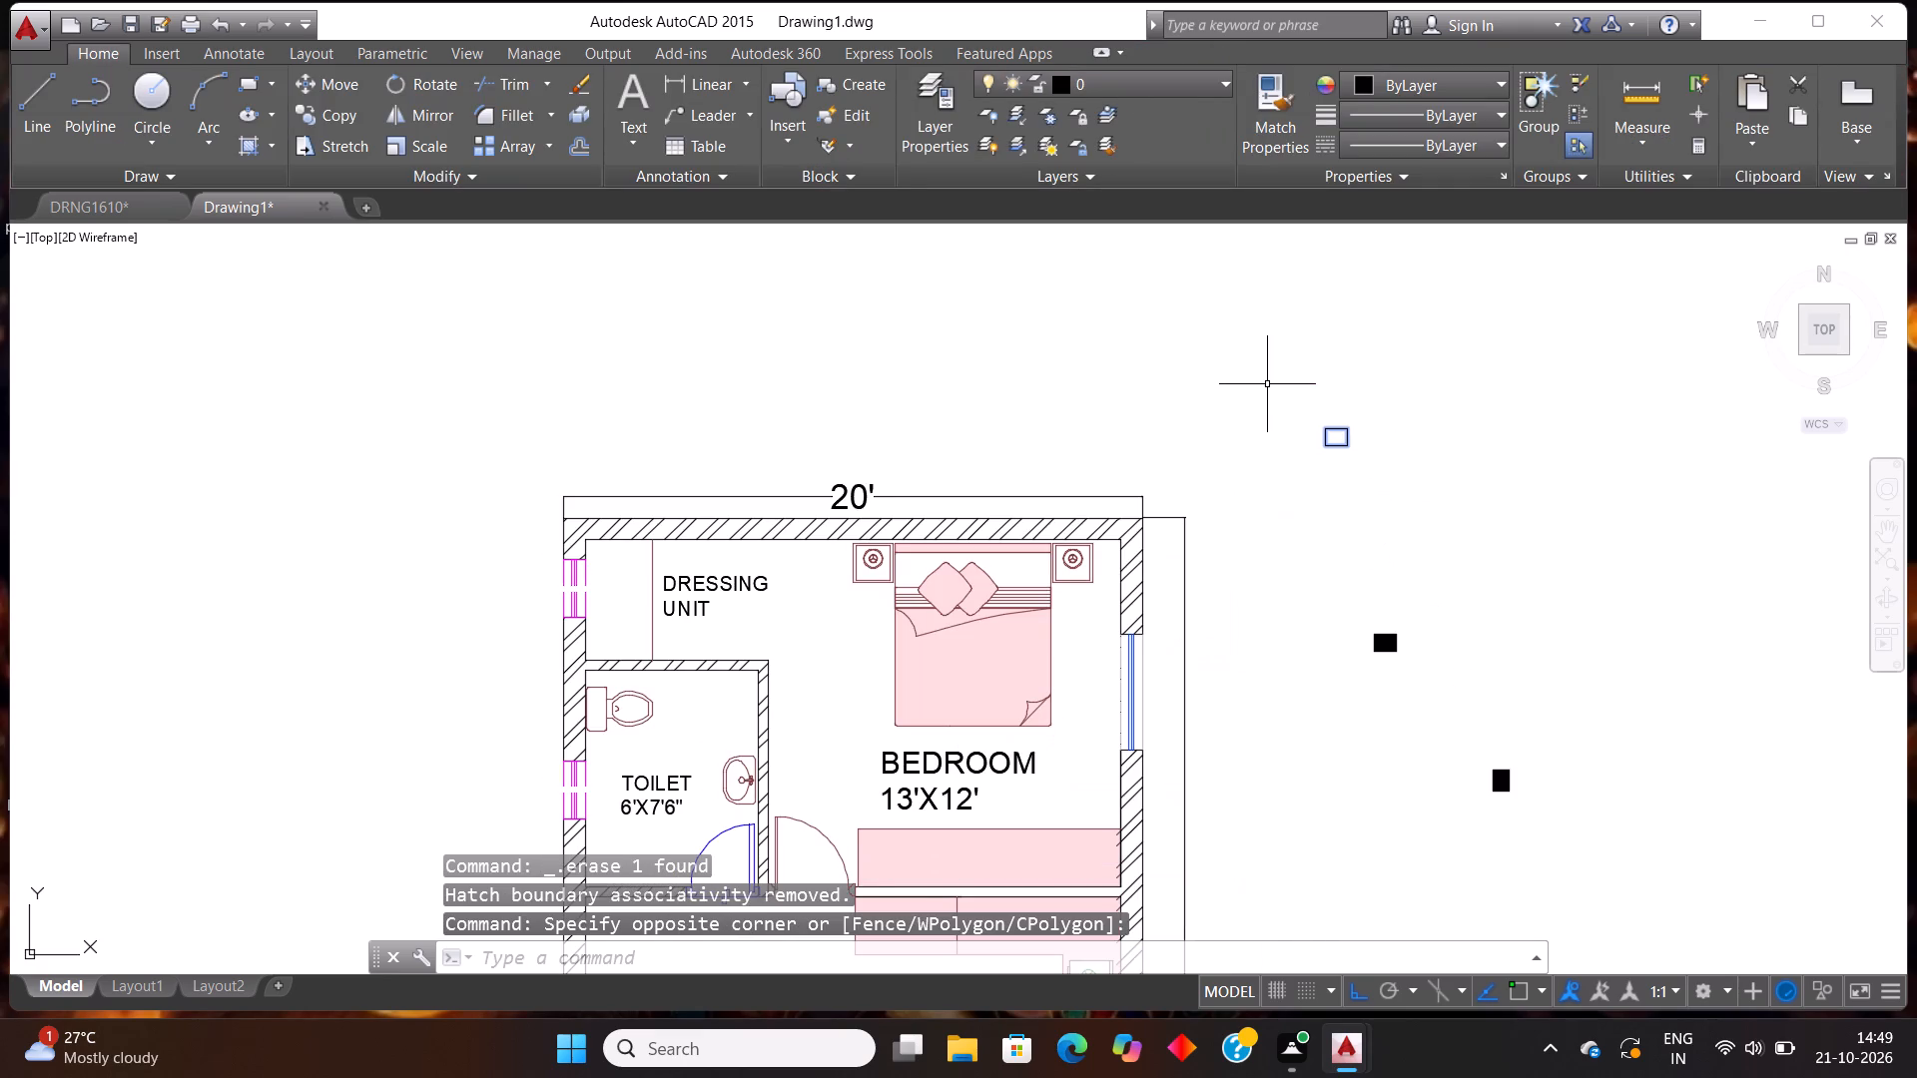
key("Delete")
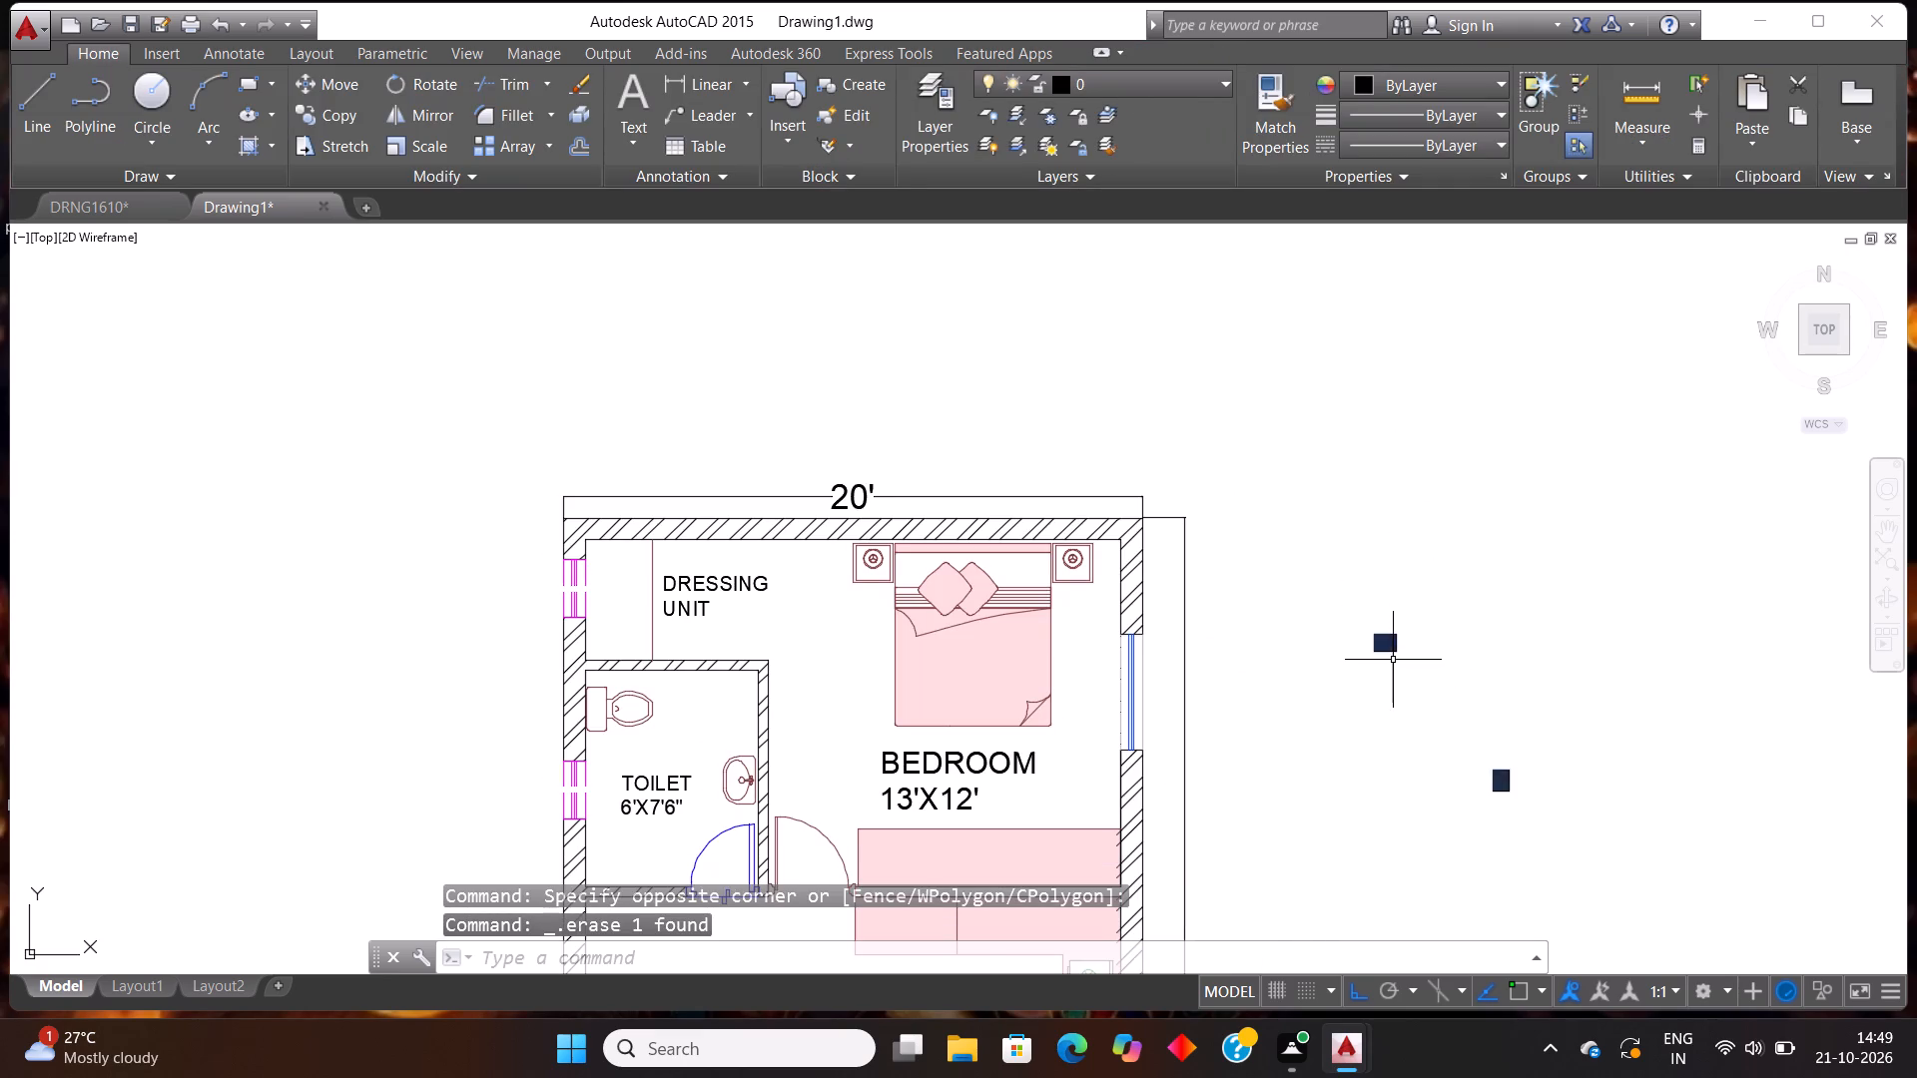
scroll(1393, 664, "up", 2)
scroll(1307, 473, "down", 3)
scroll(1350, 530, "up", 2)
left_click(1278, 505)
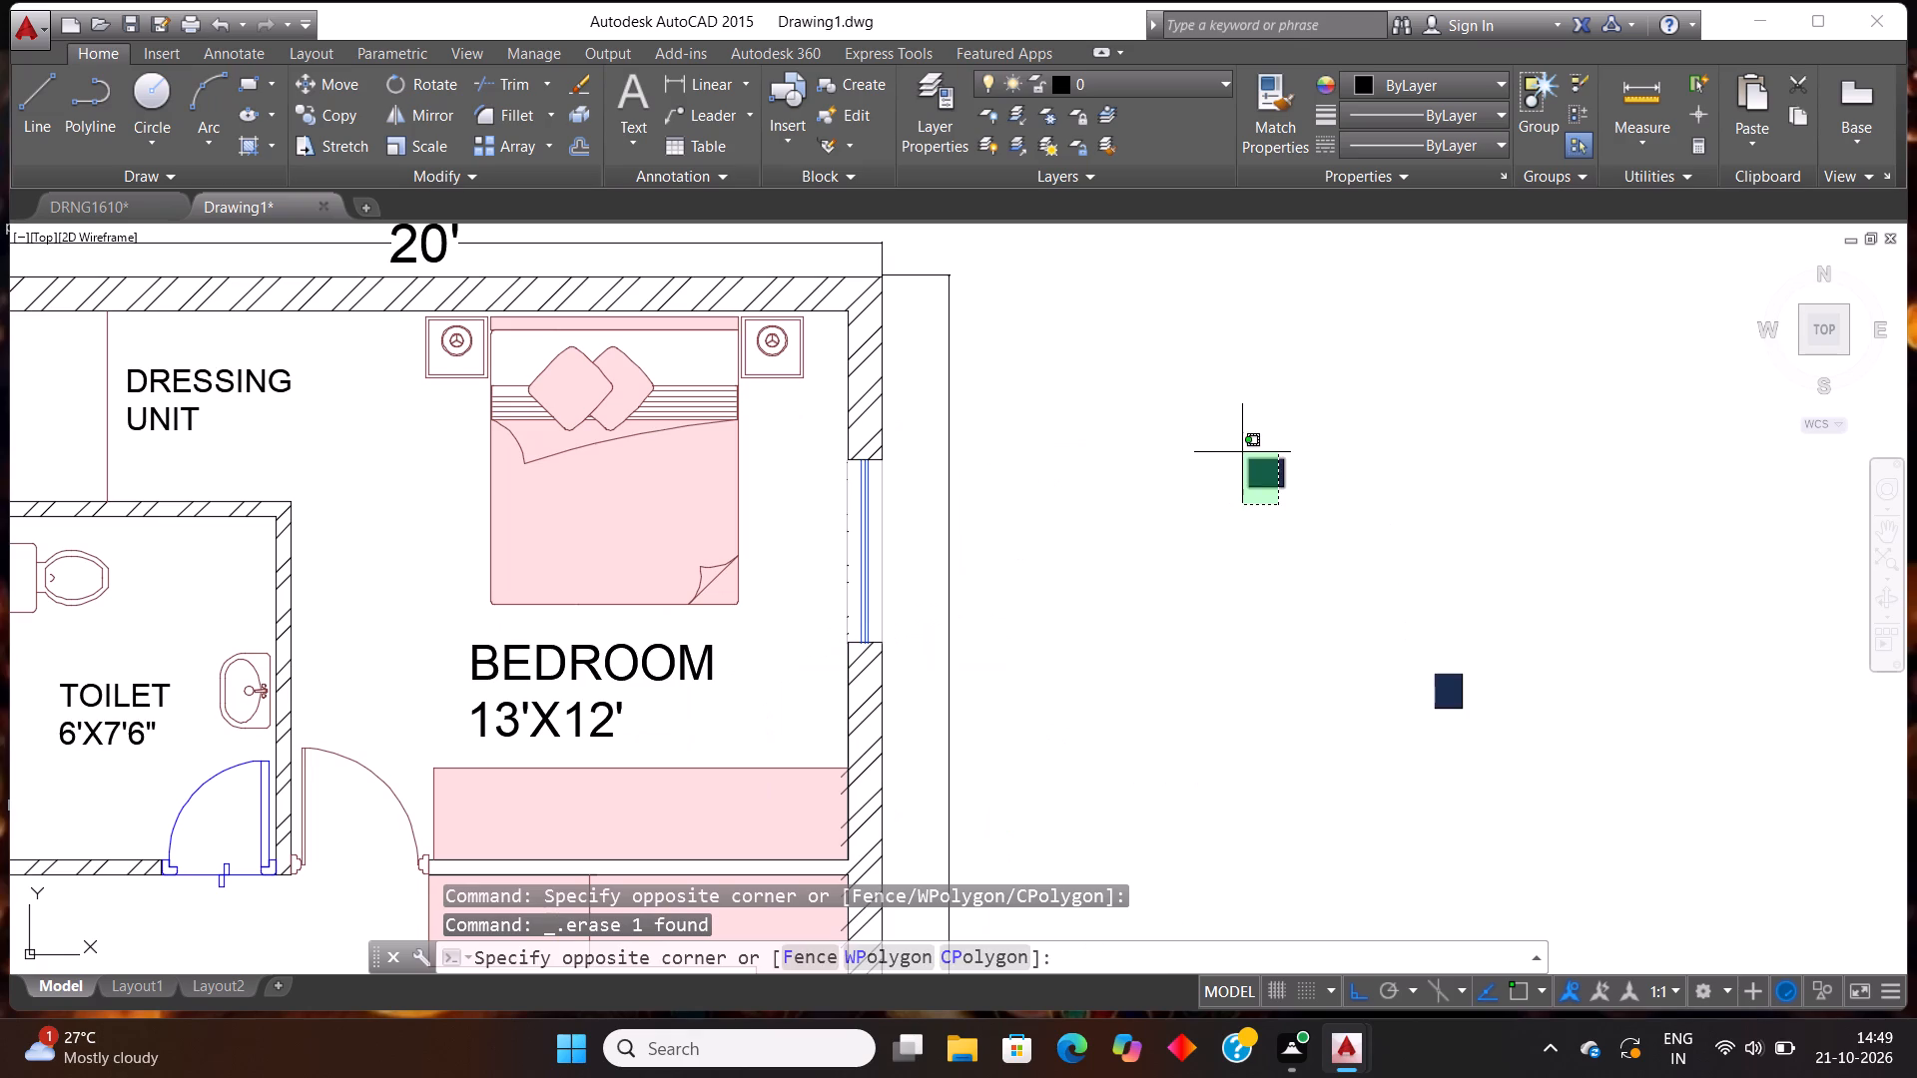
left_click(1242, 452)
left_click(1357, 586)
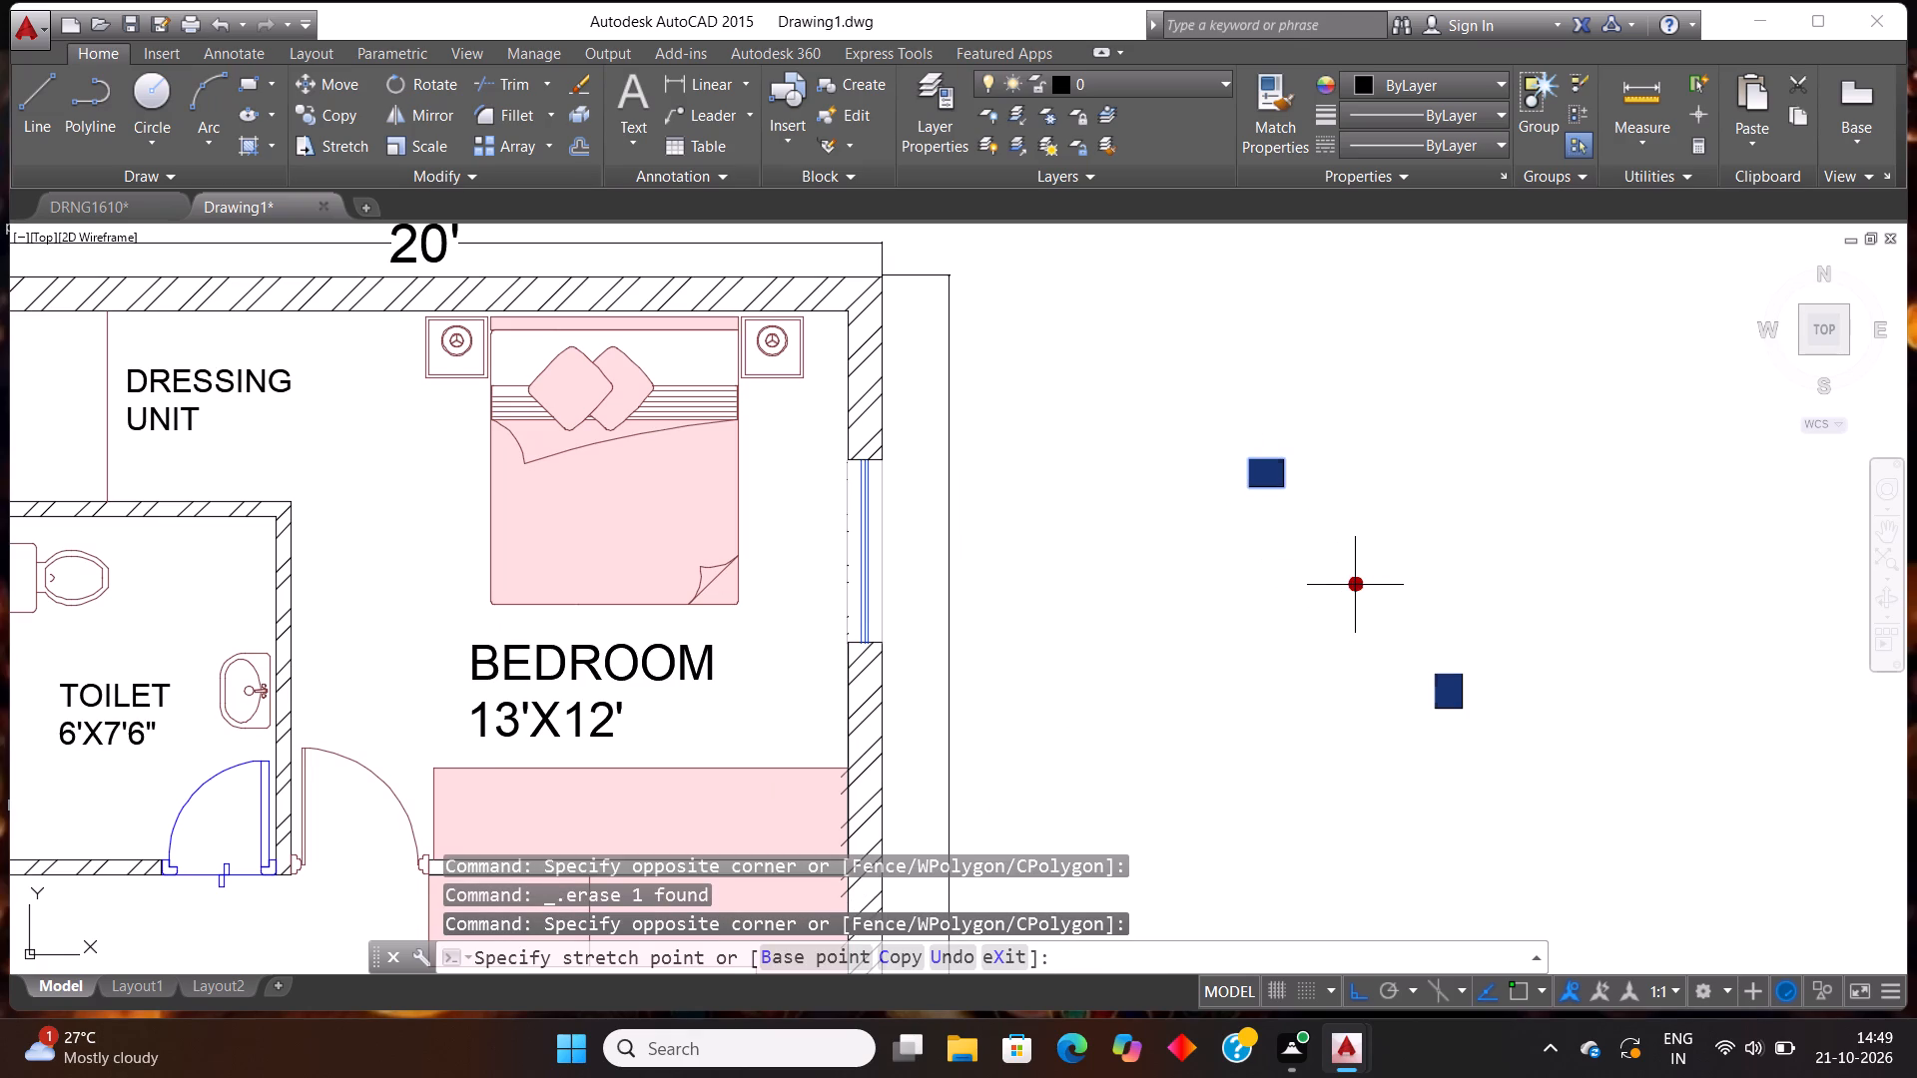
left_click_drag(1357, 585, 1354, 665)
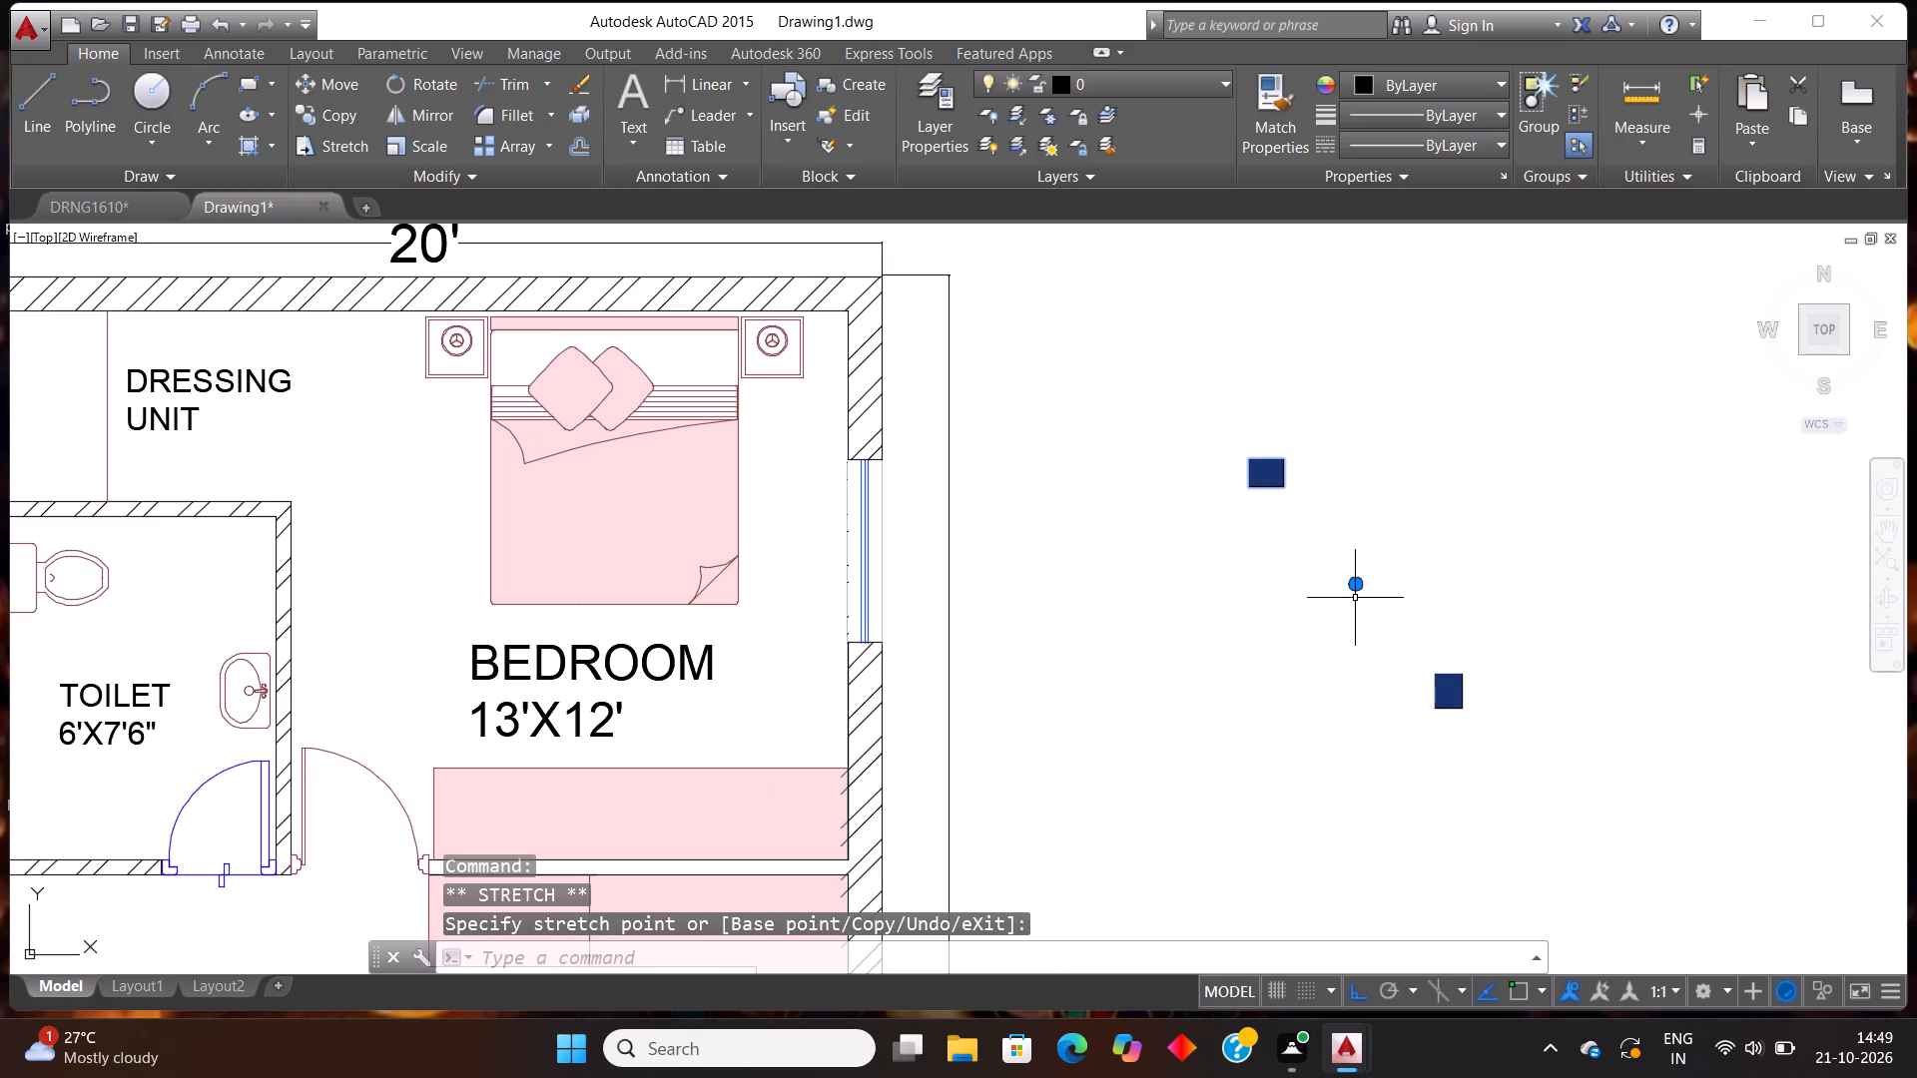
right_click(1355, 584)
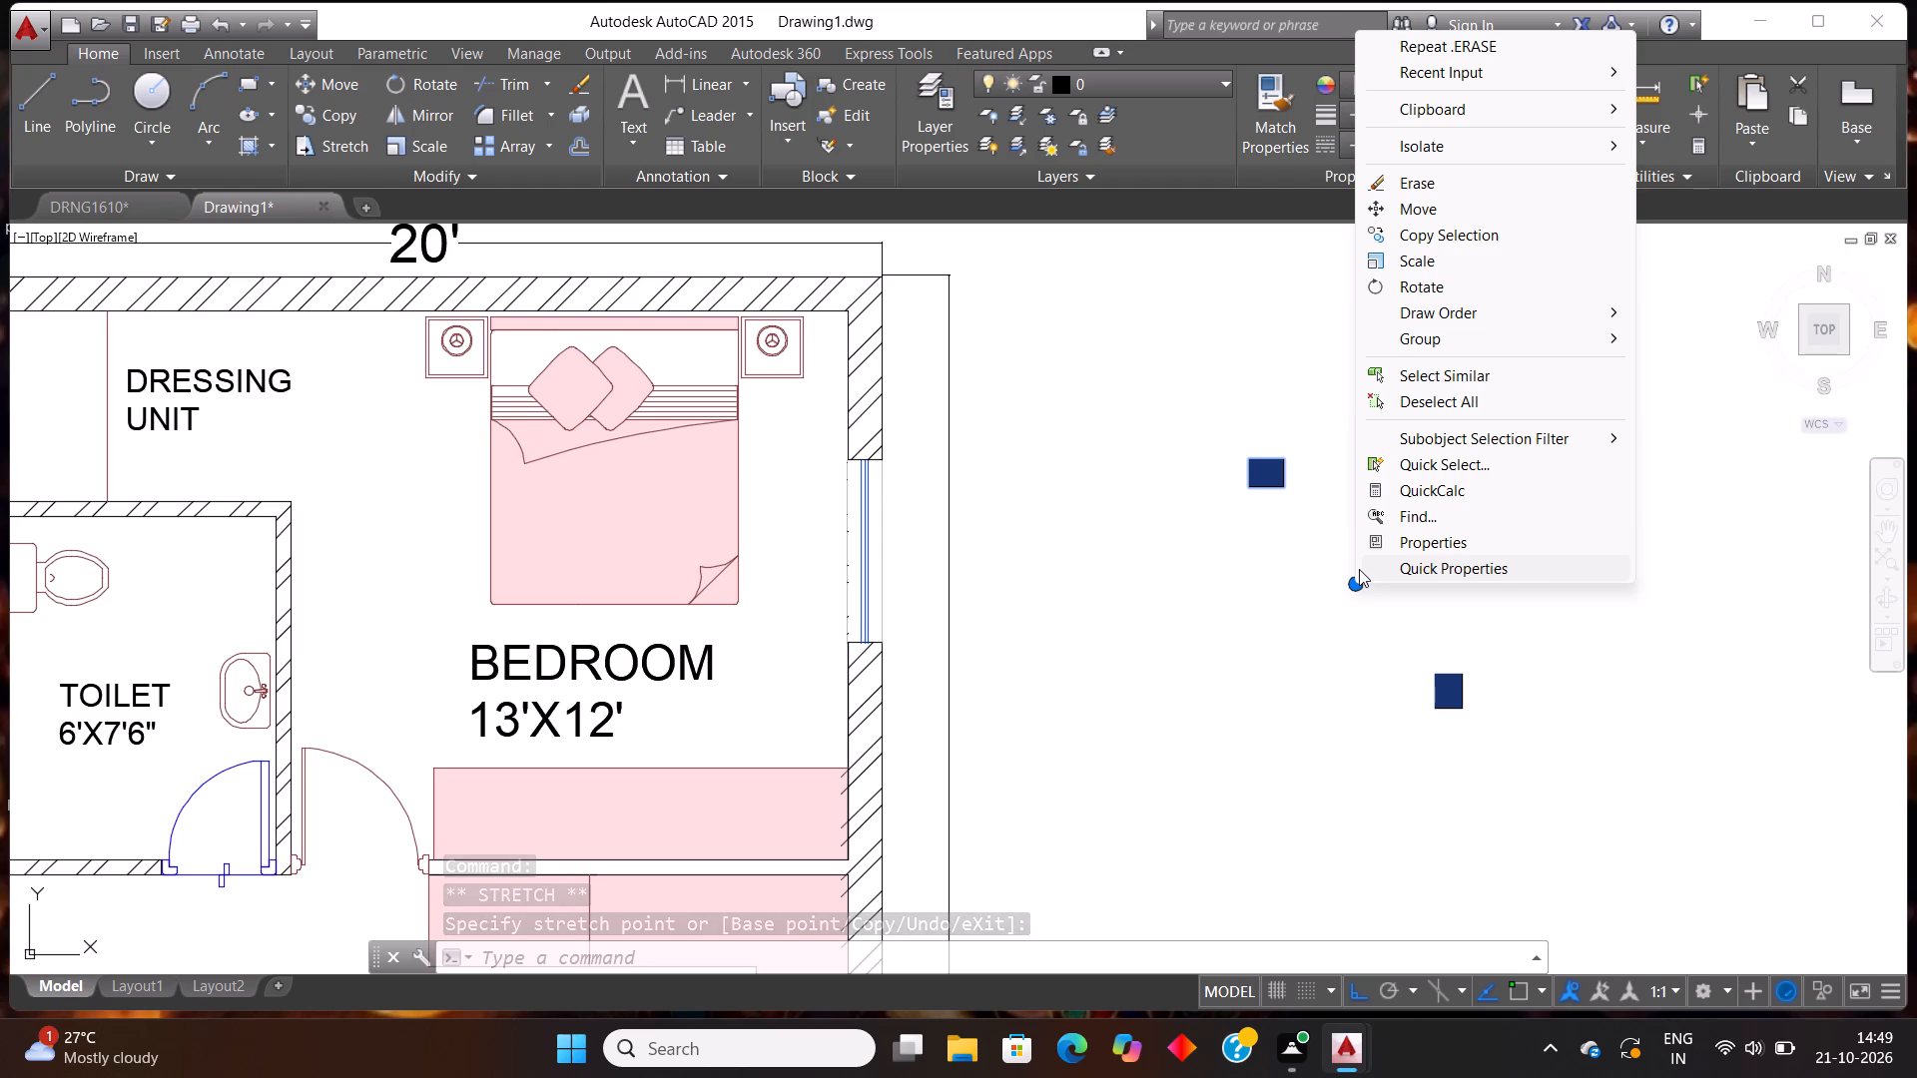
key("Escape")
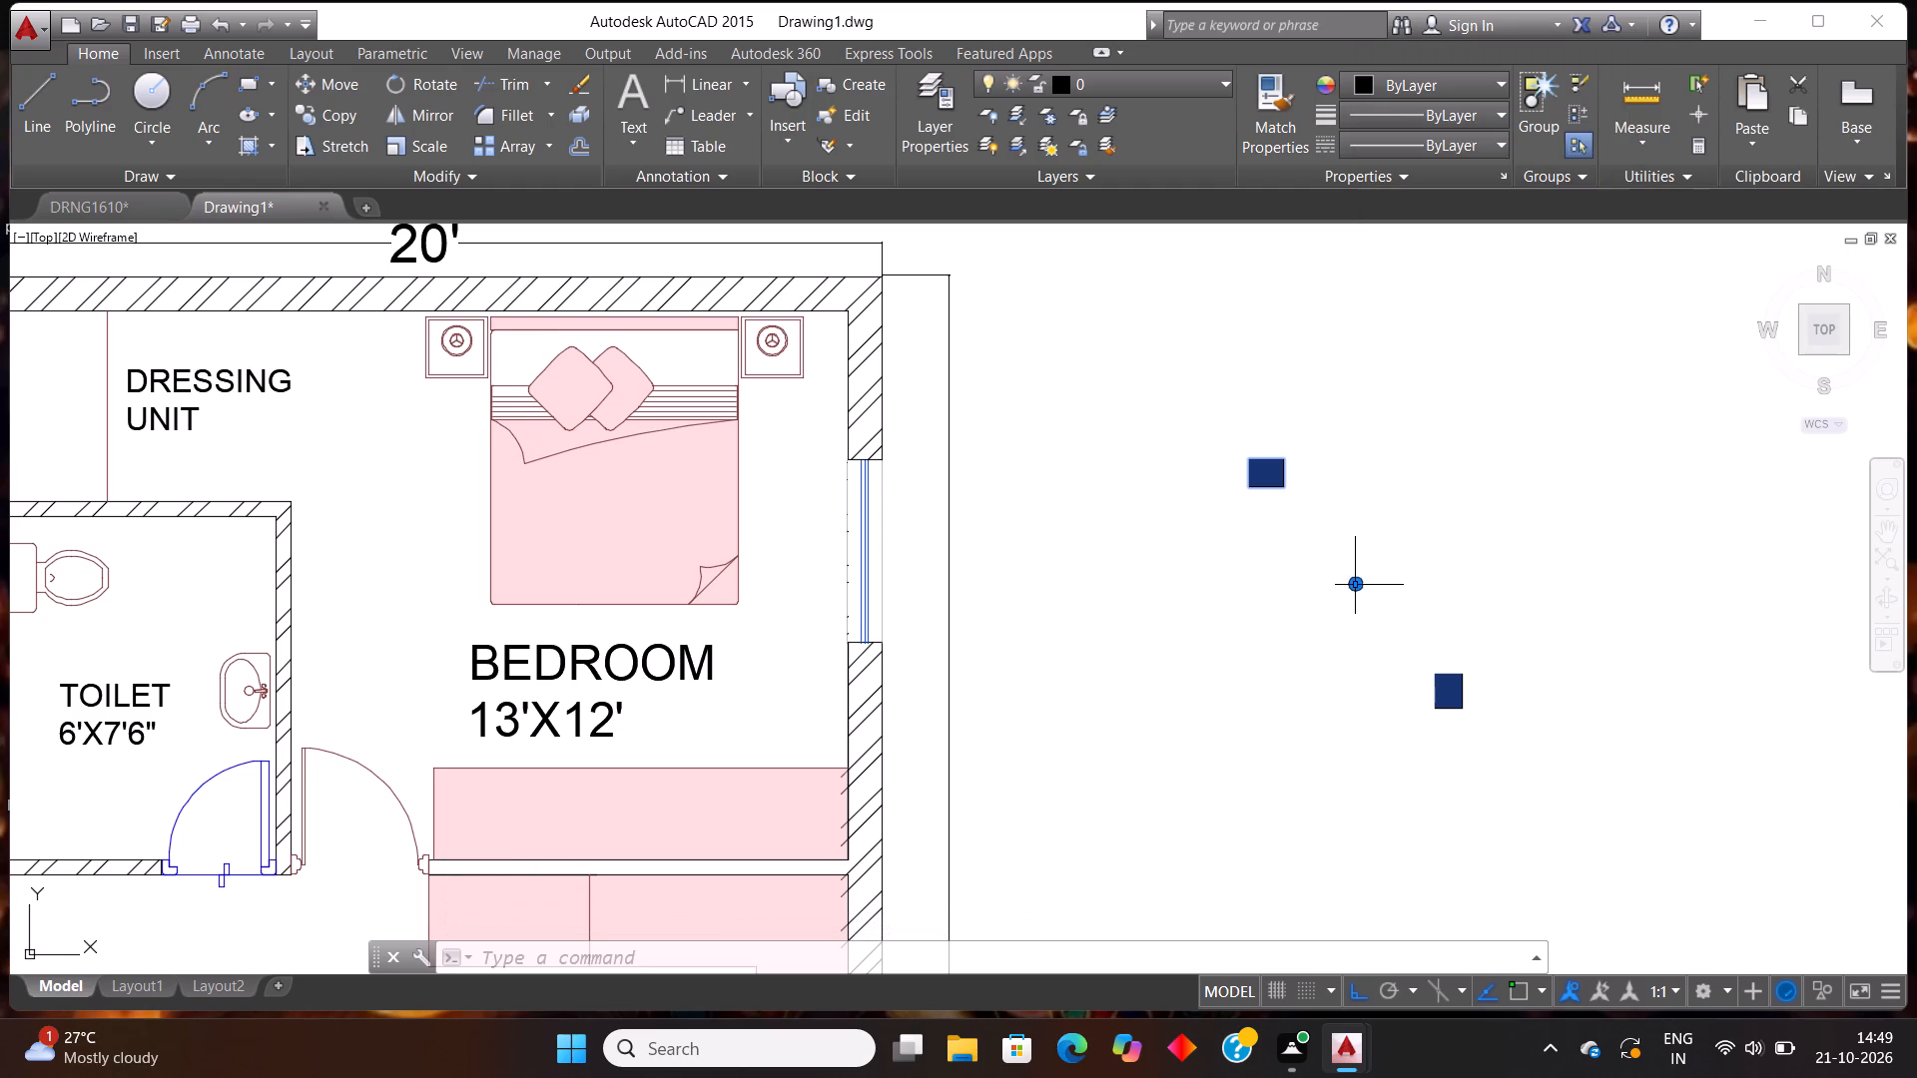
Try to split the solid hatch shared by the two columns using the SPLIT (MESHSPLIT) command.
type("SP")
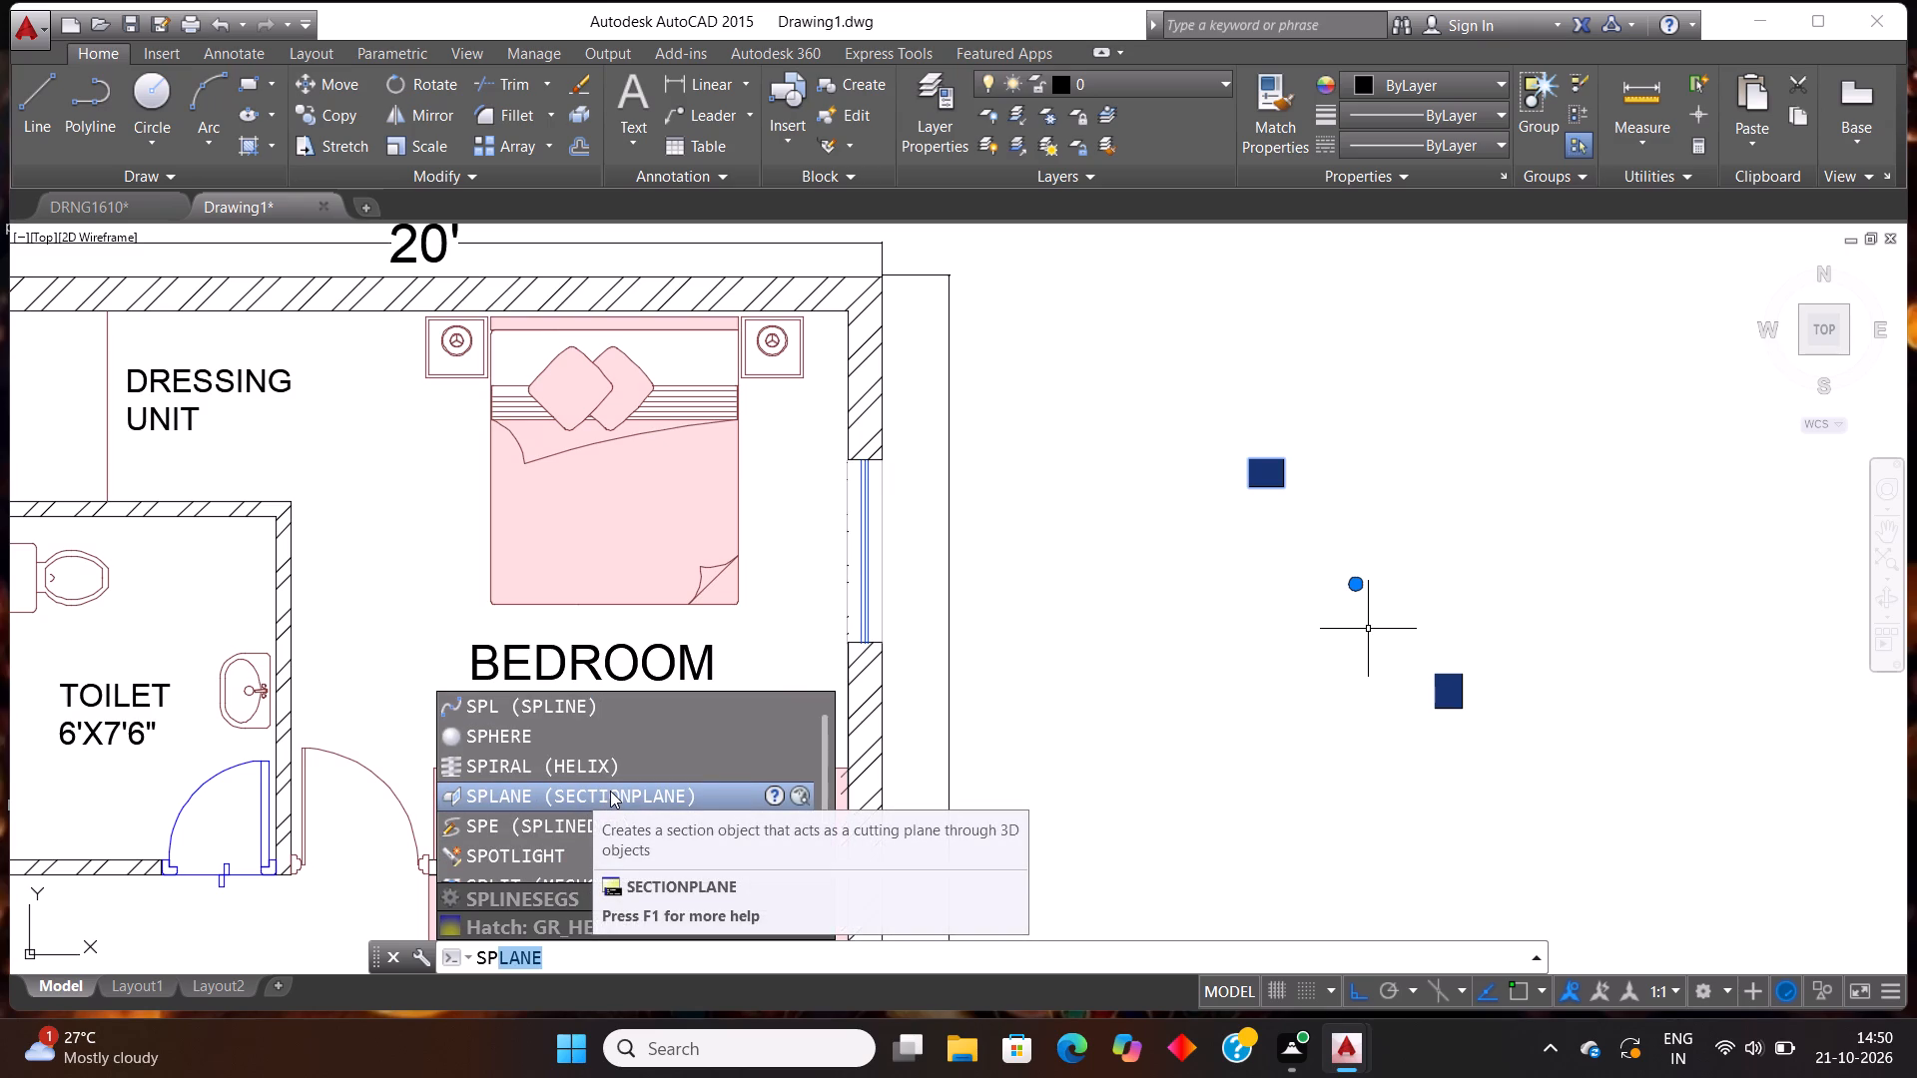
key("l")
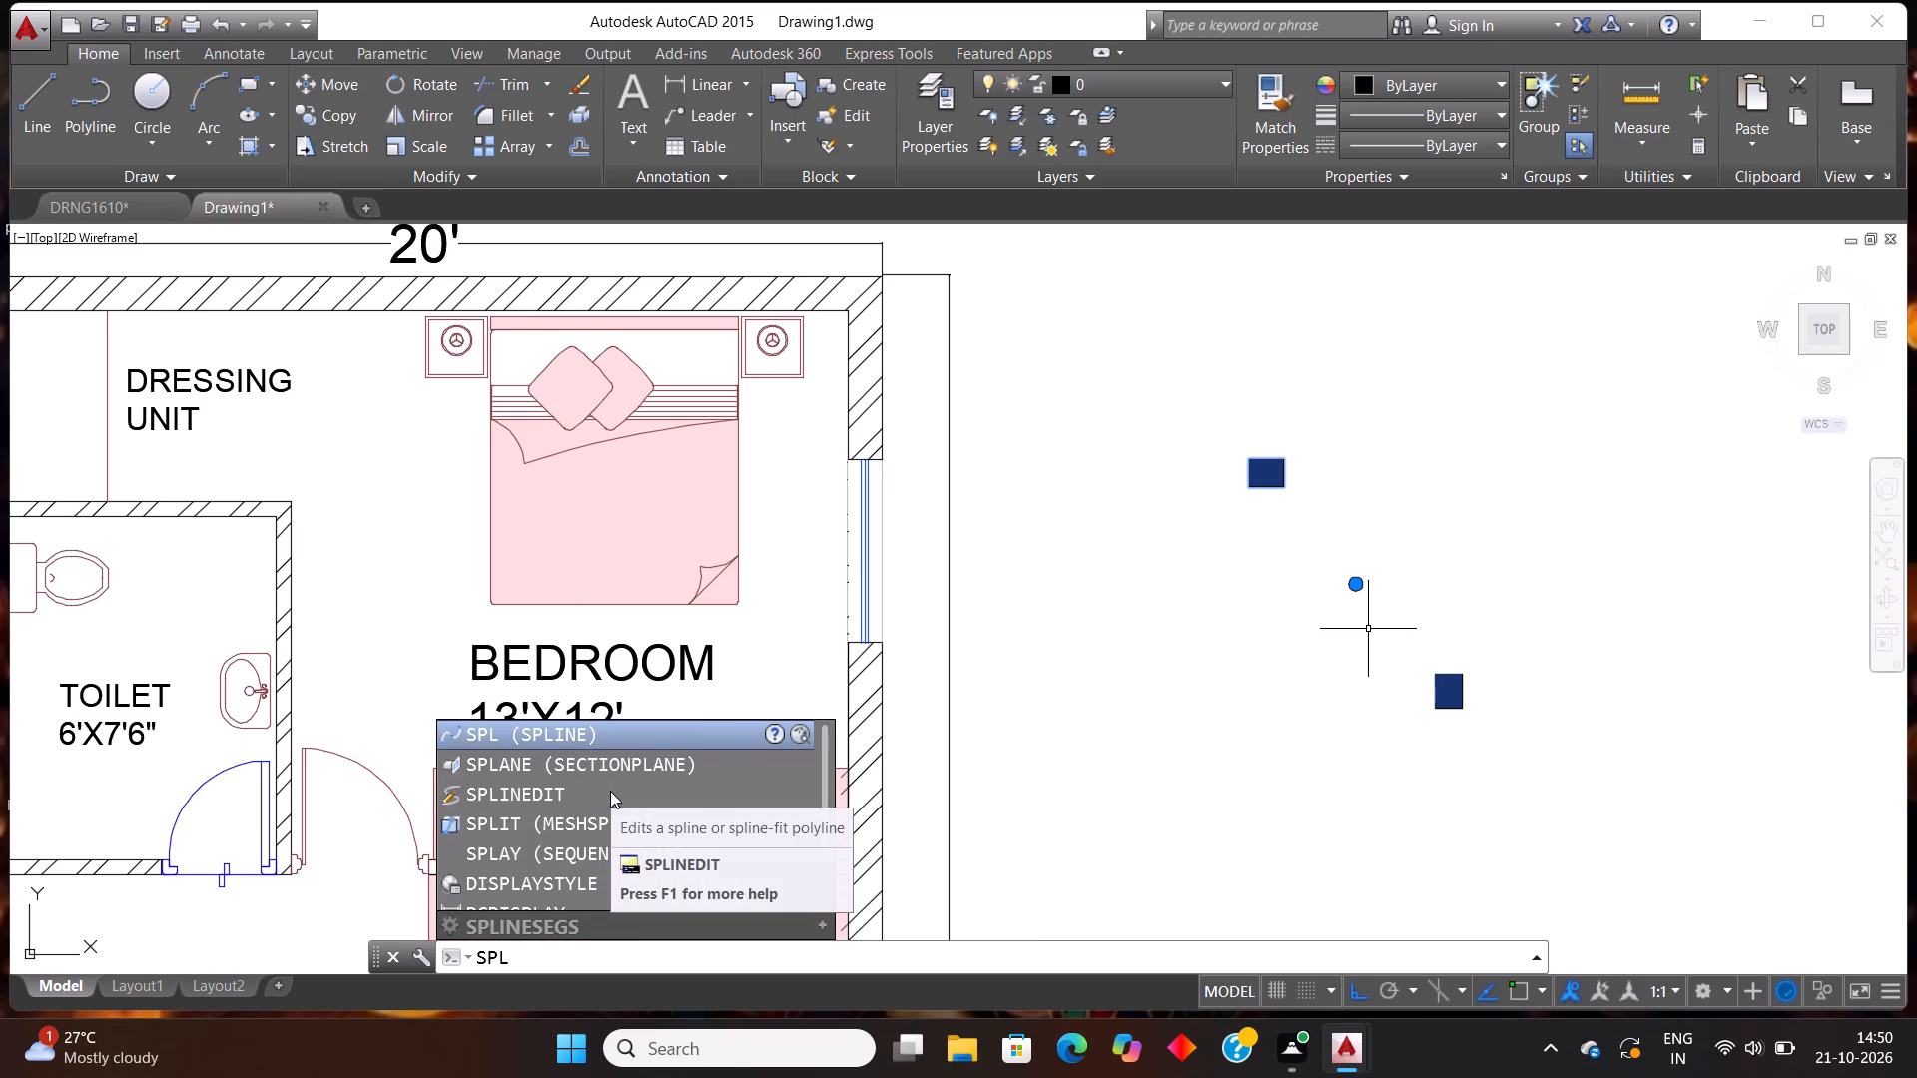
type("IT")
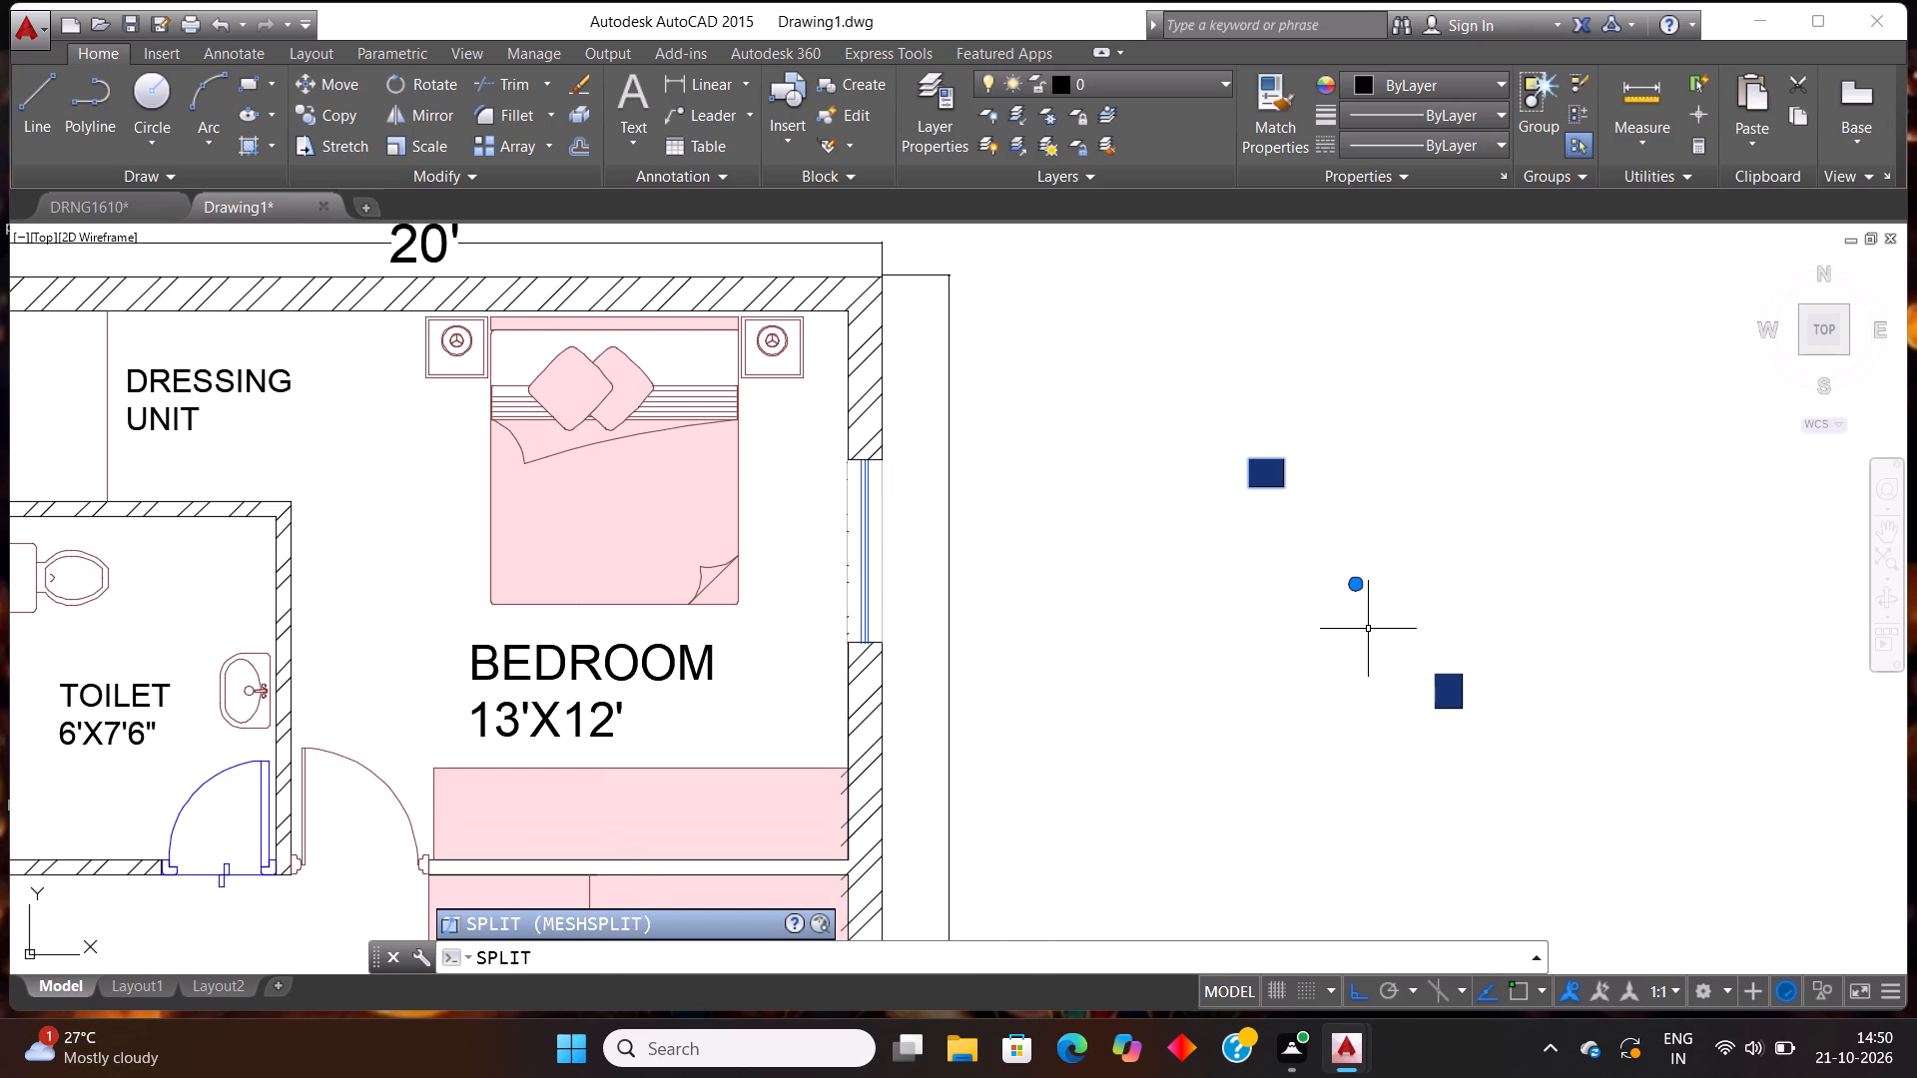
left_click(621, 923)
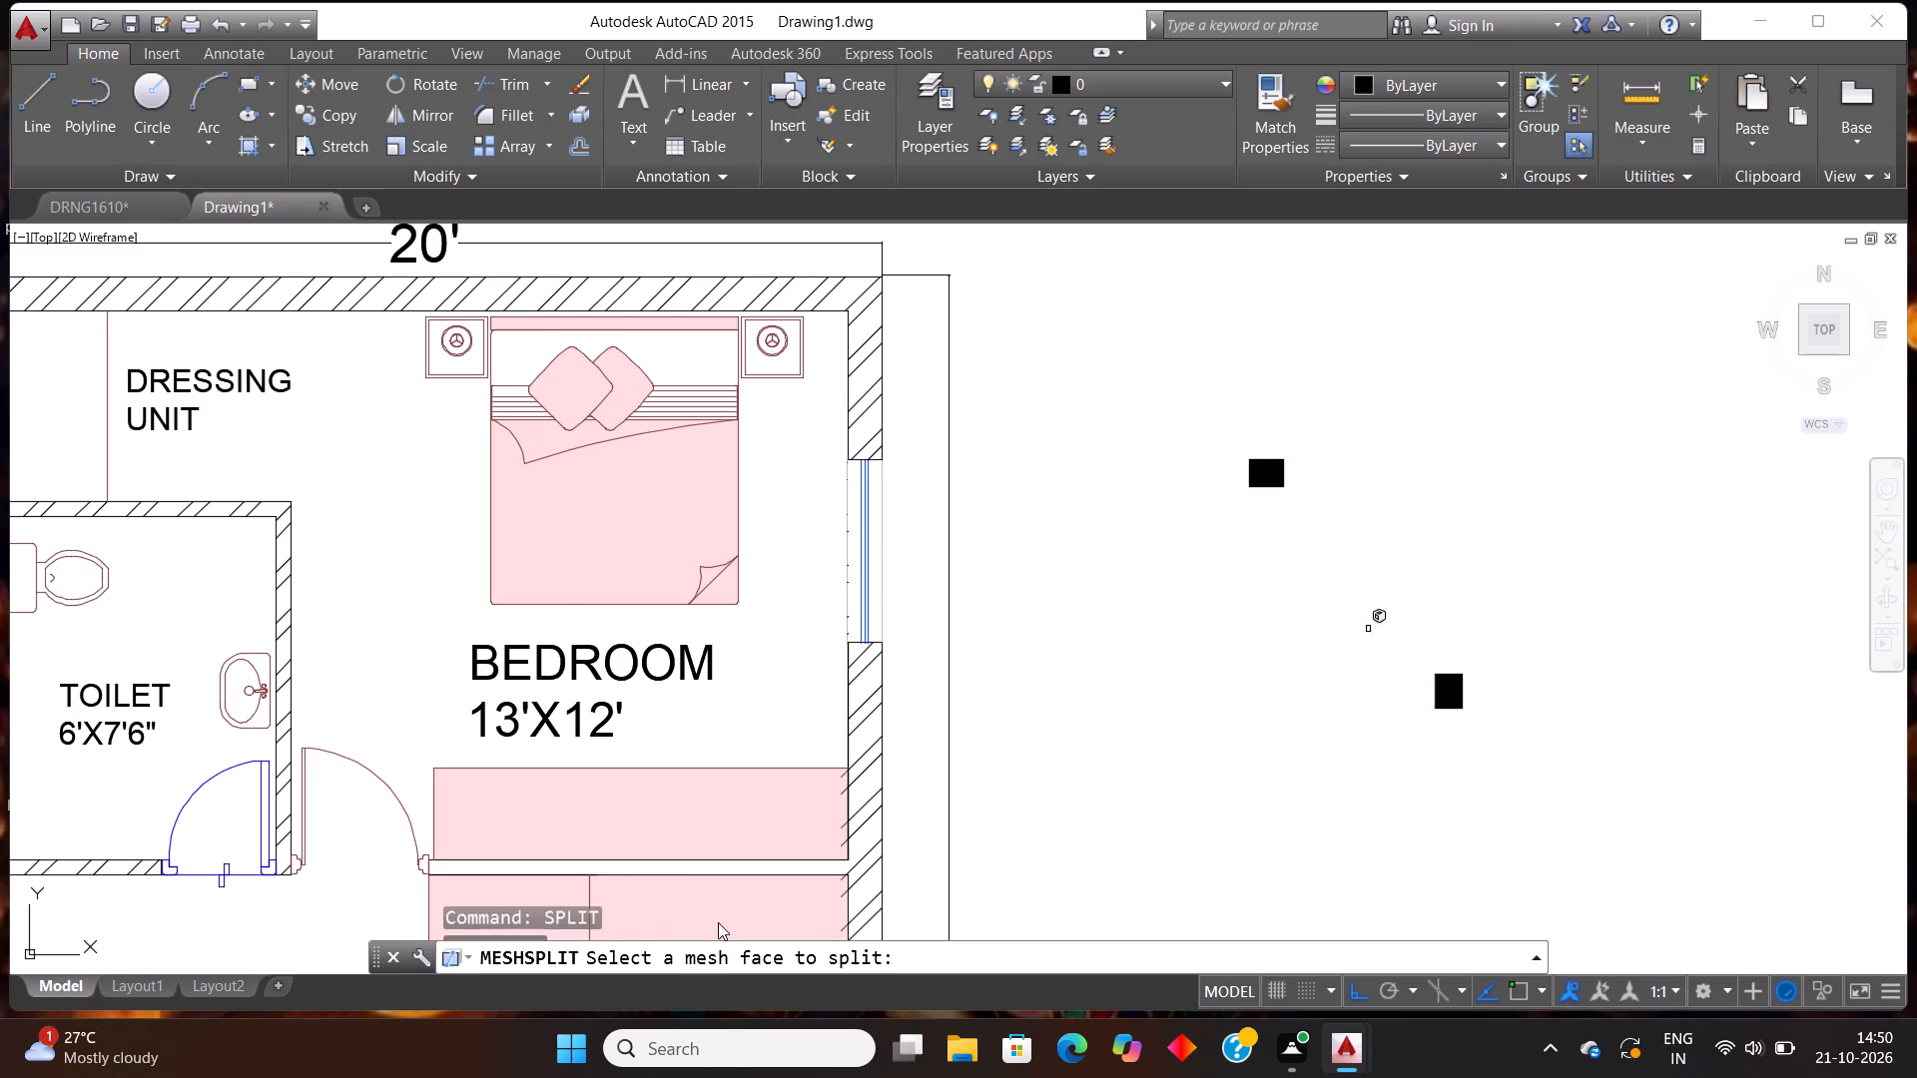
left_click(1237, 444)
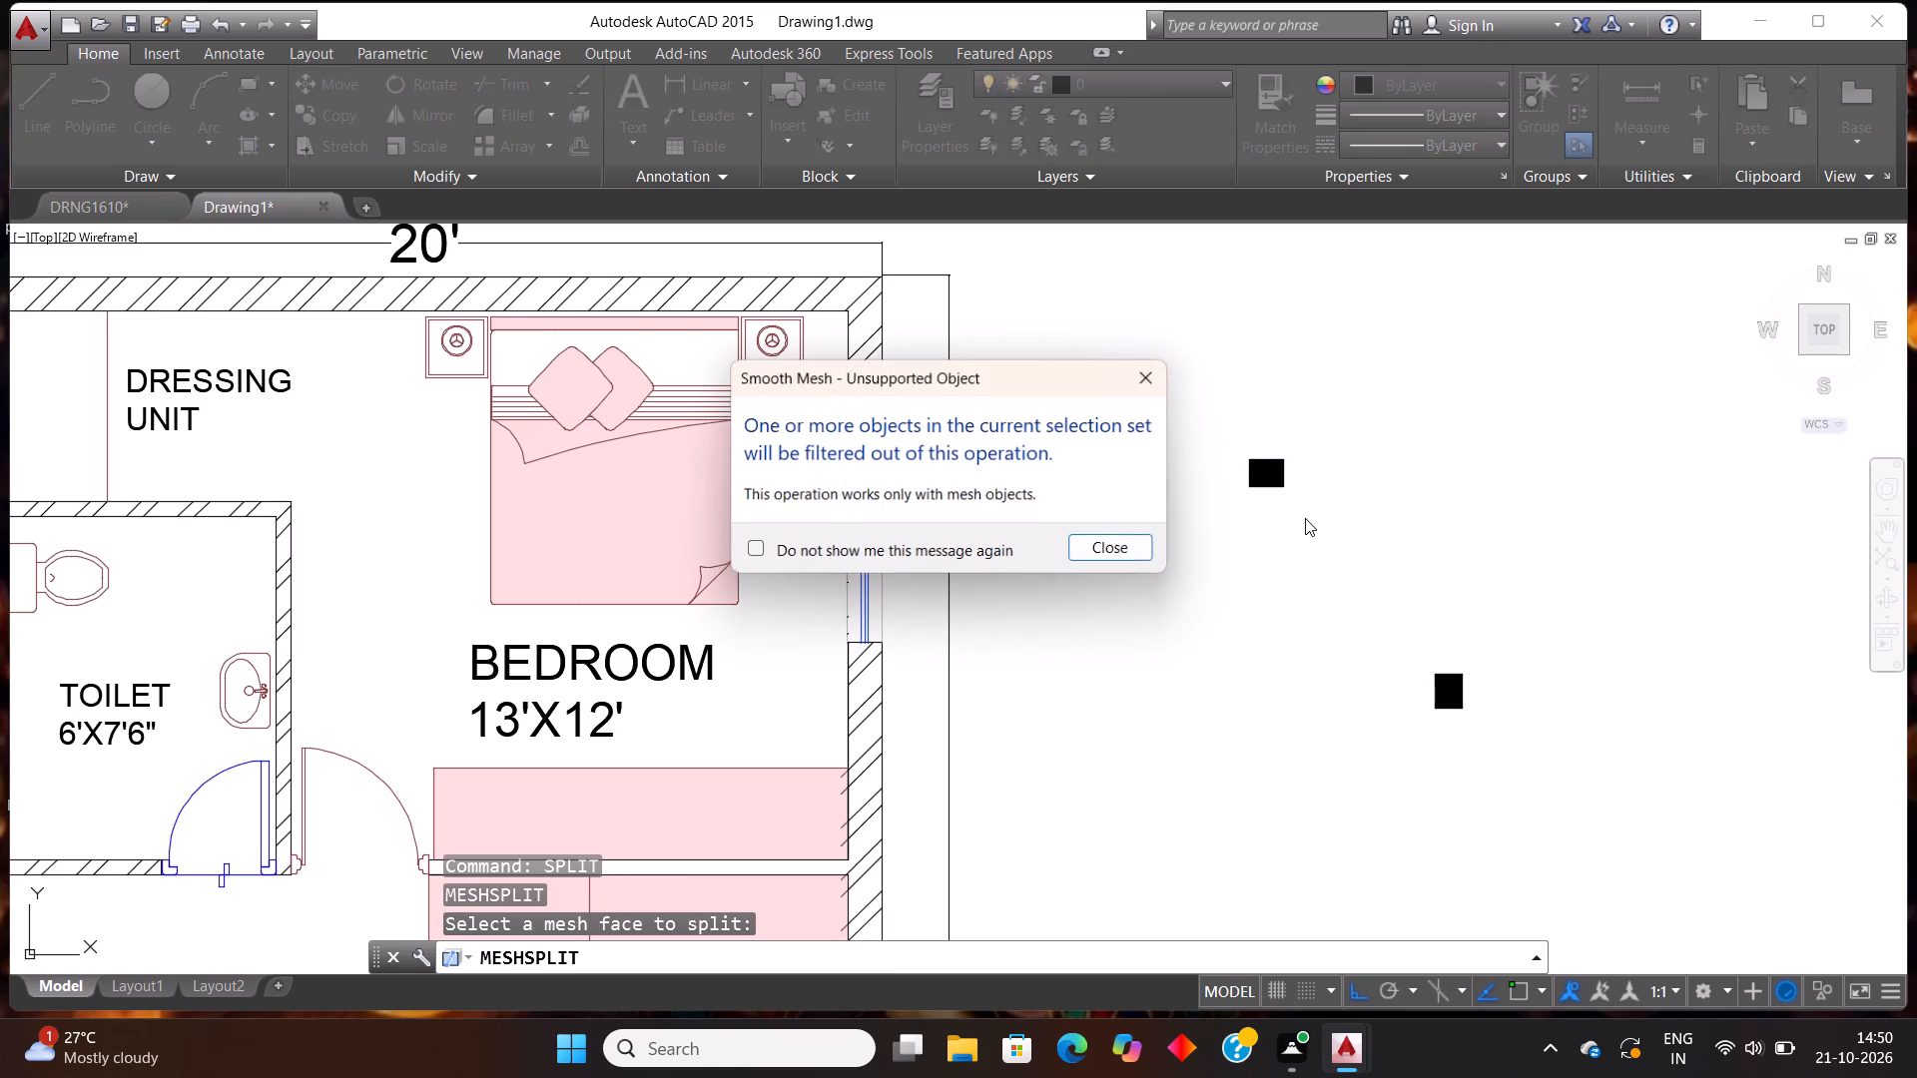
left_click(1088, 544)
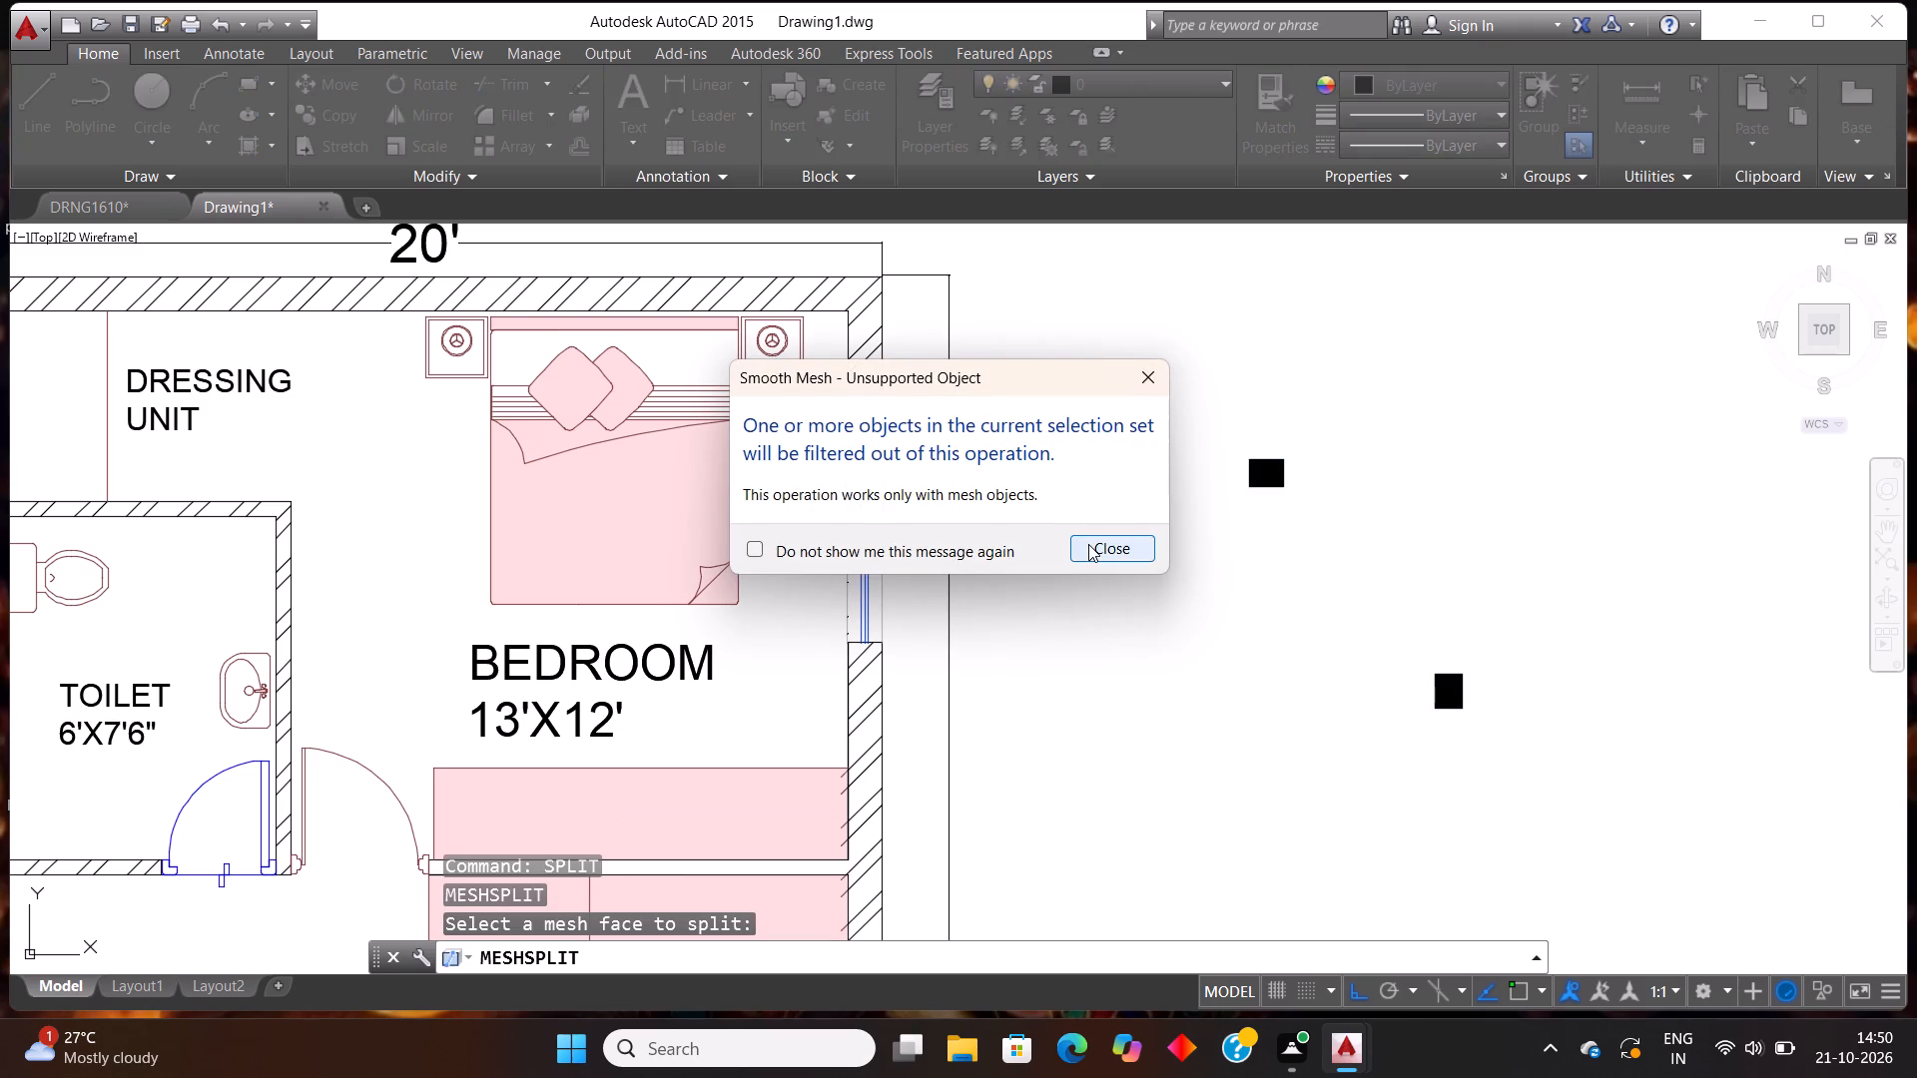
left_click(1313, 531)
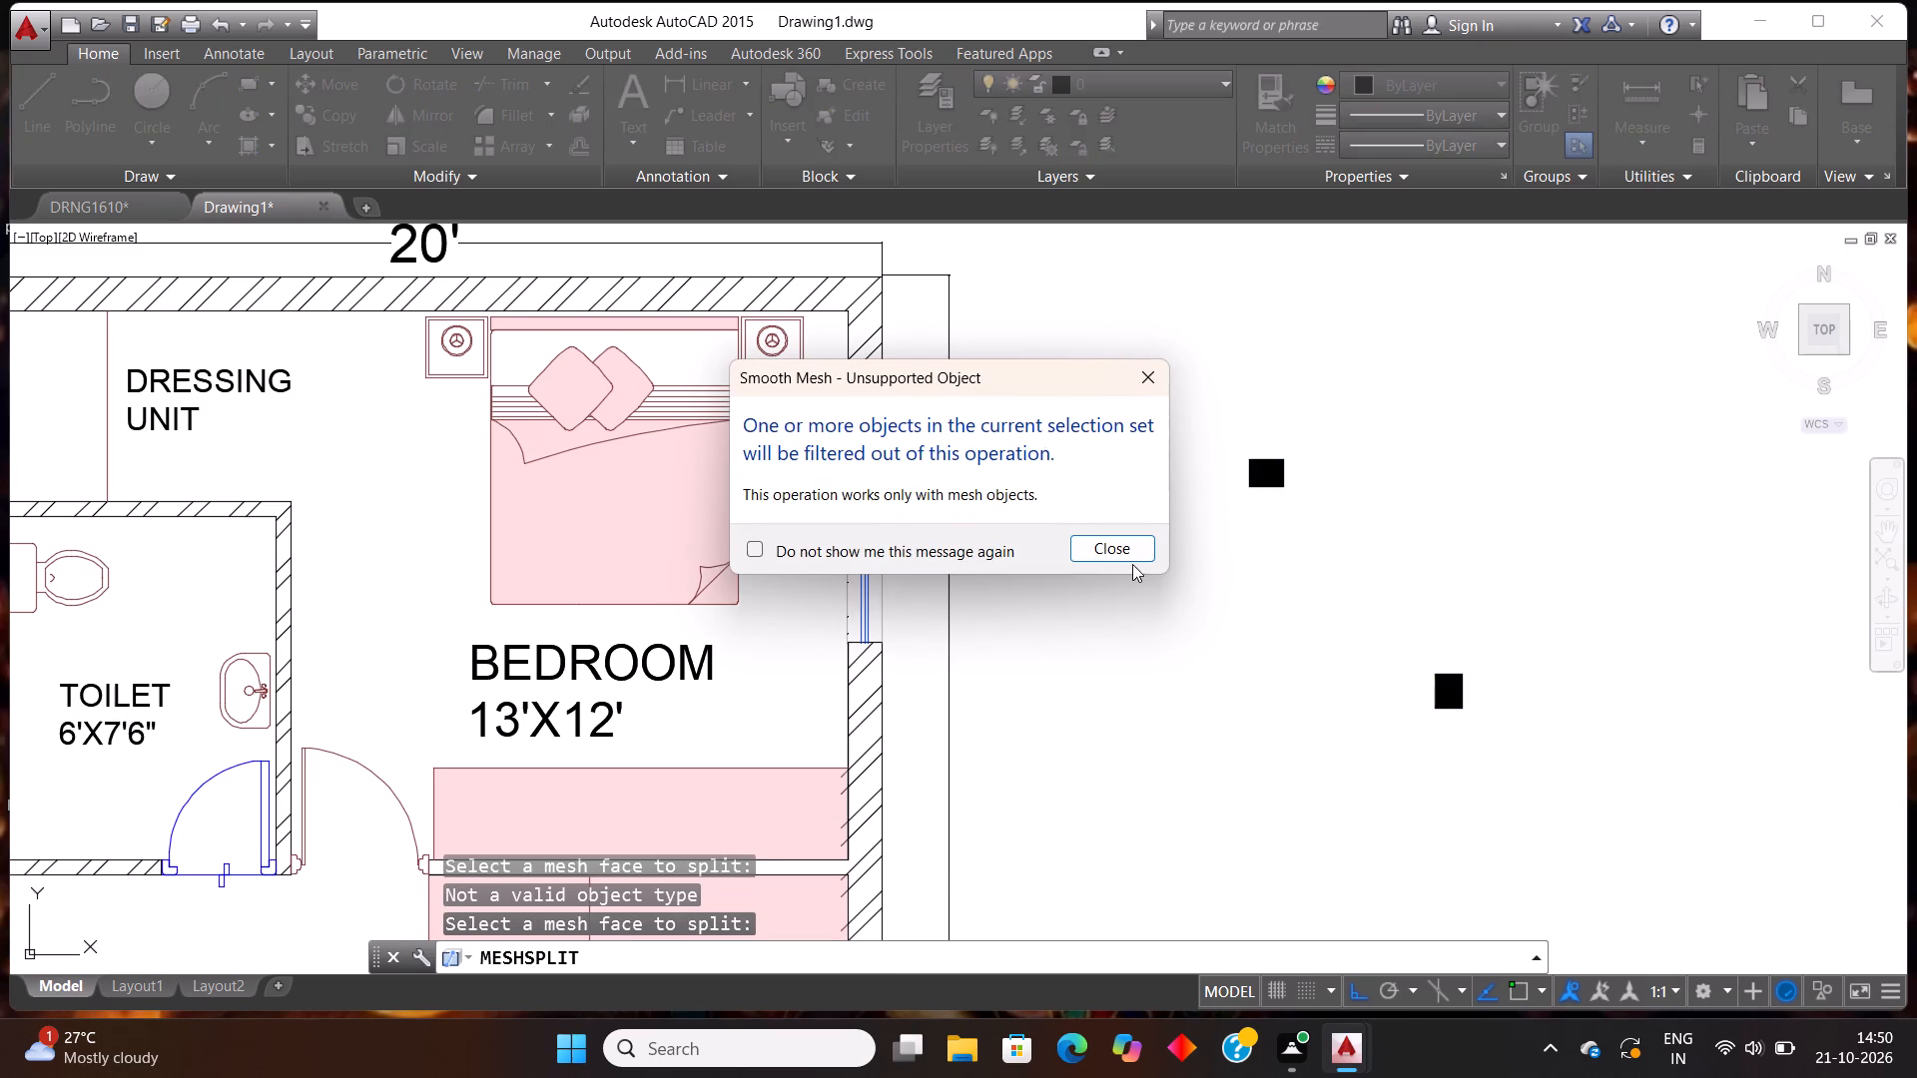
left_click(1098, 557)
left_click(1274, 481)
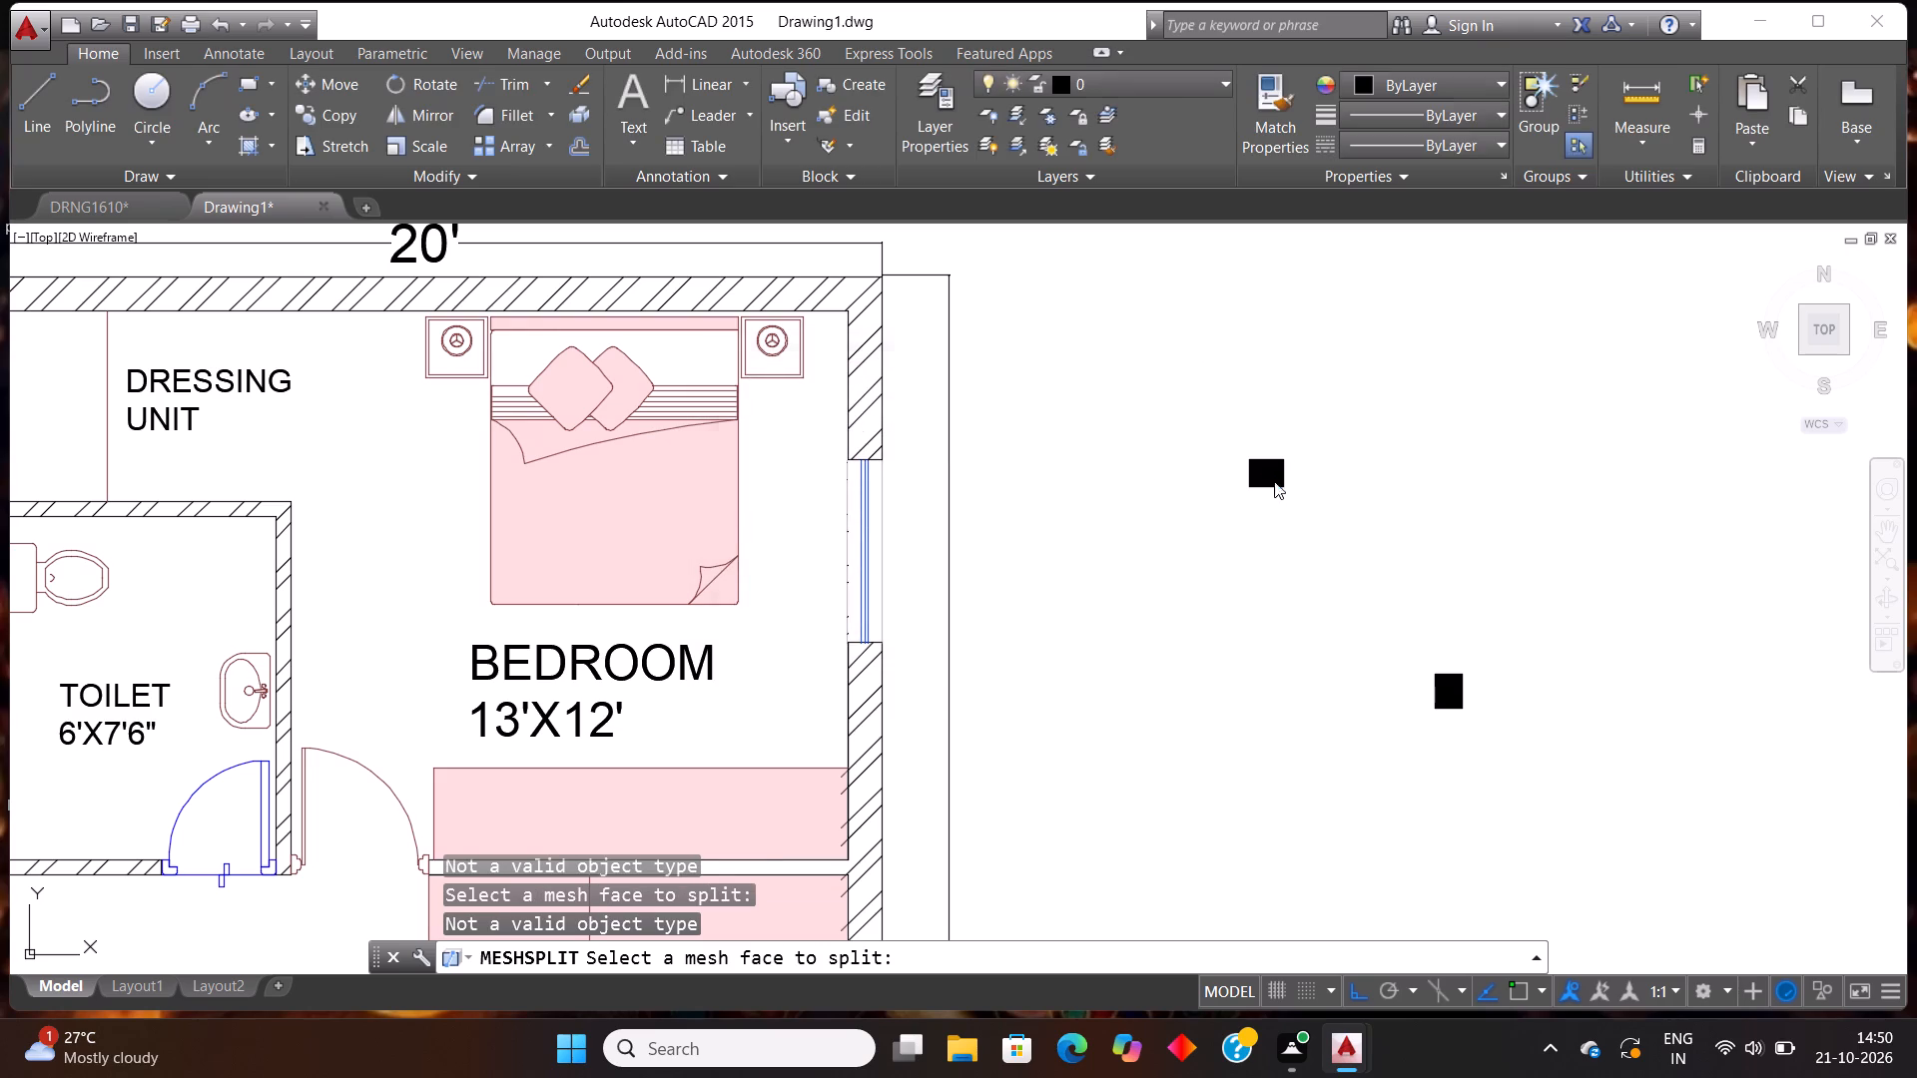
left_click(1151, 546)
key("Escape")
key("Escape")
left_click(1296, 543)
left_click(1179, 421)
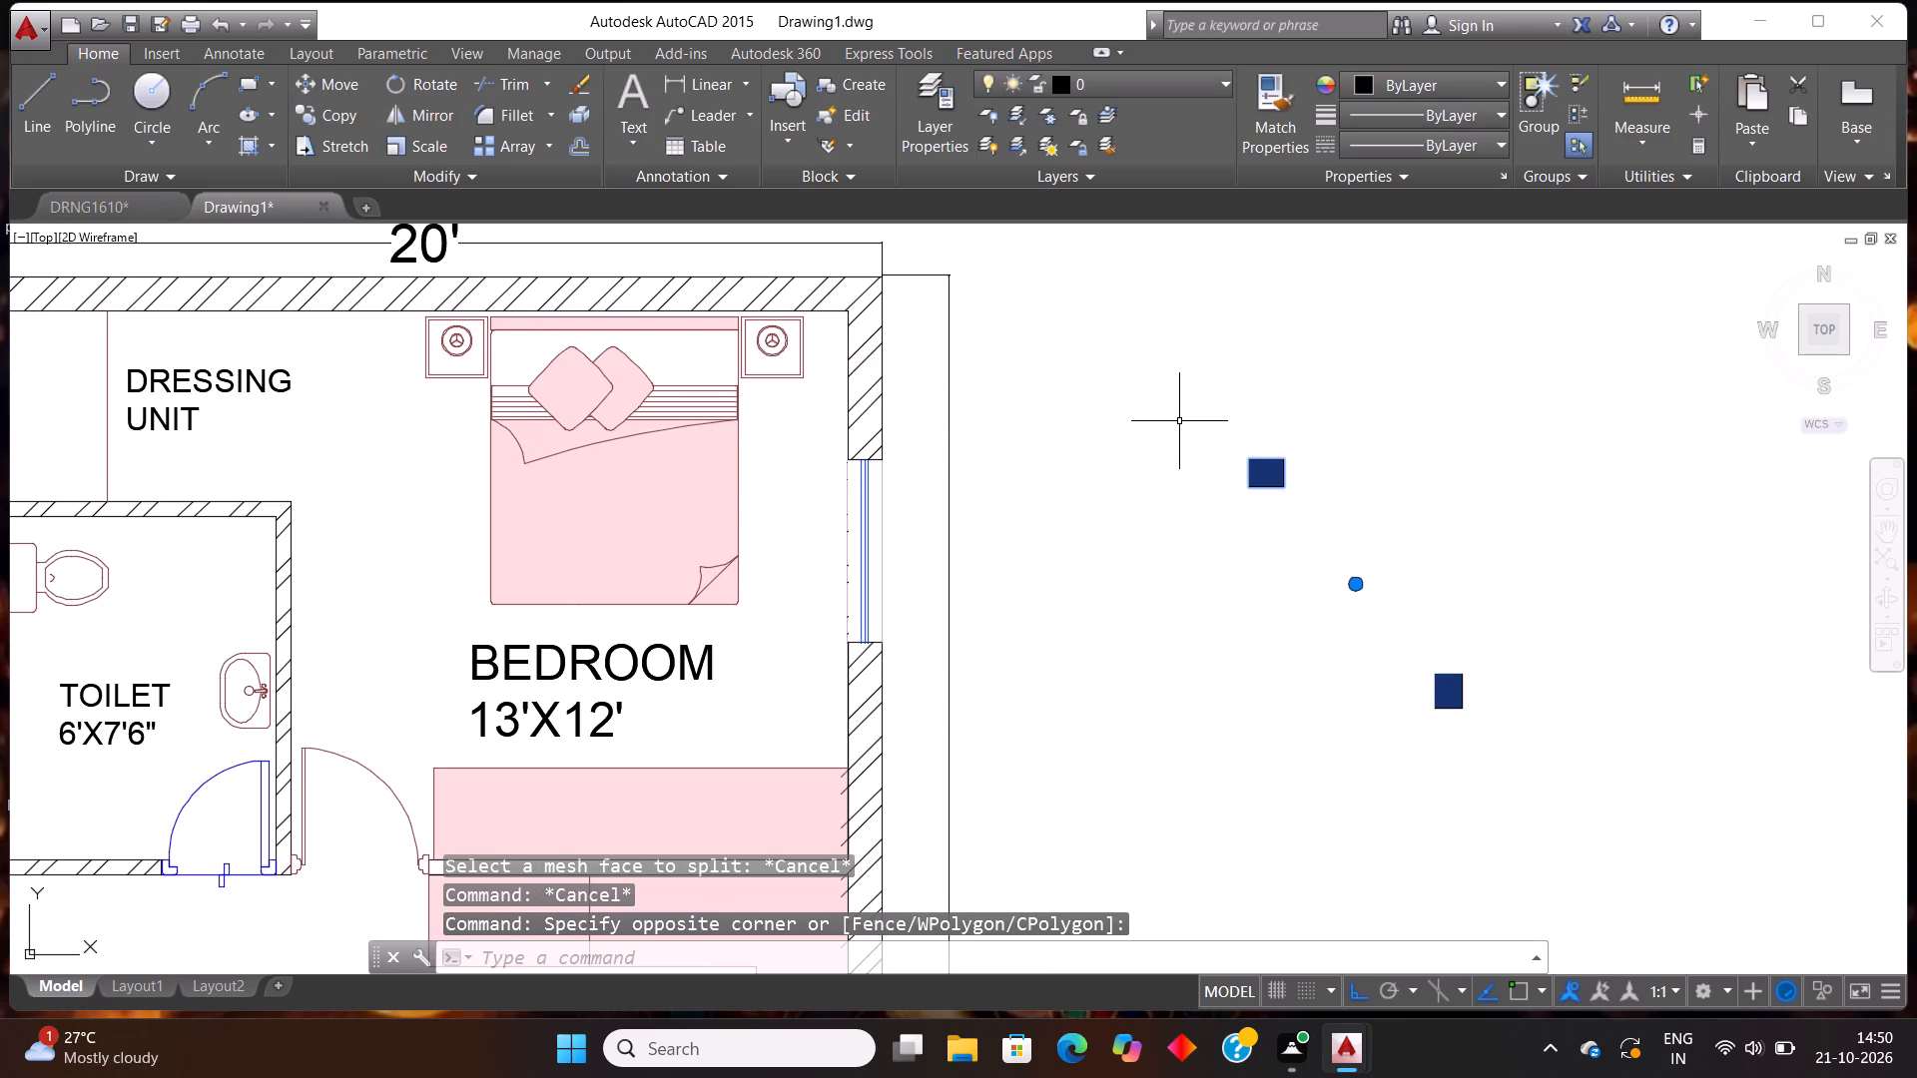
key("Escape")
Erase the horizontal COLUMN block together with the solid hatch shared by both columns.
scroll(1191, 427, "down", 2)
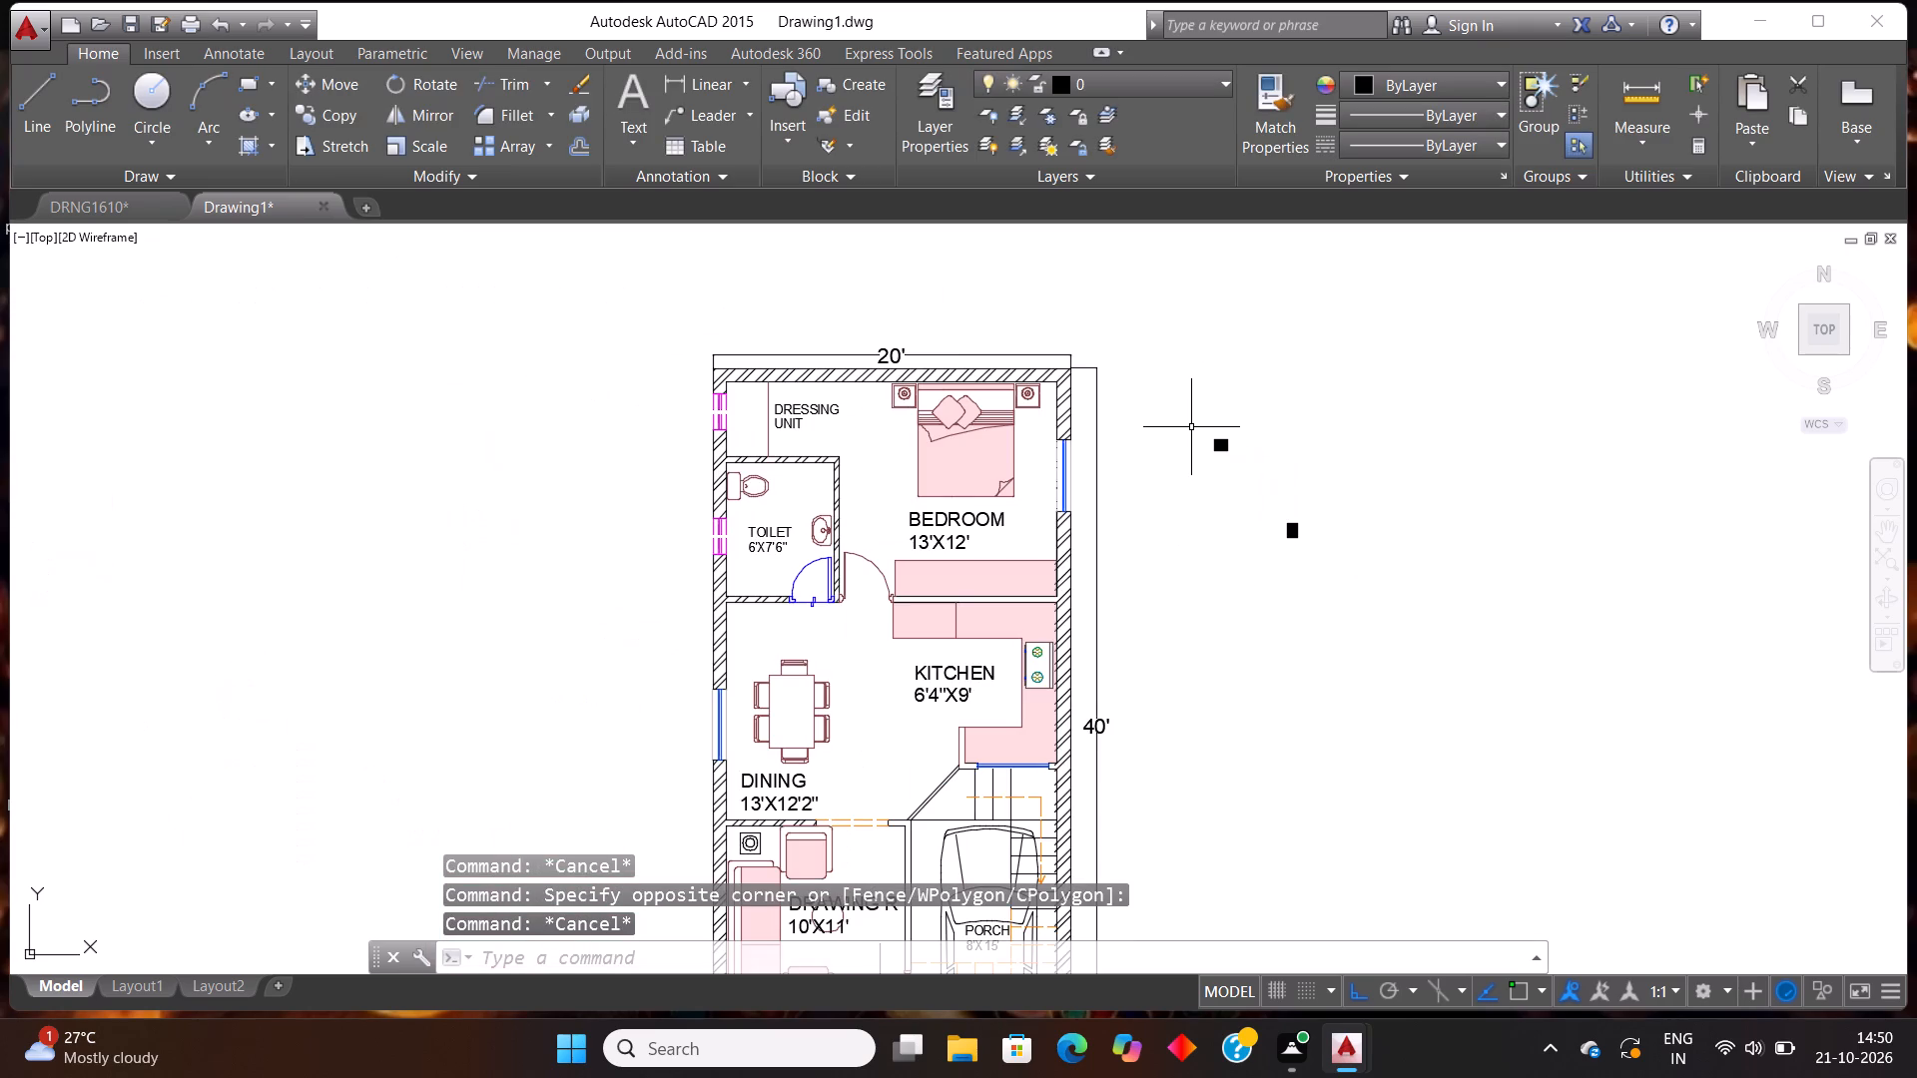
scroll(1272, 484, "up", 2)
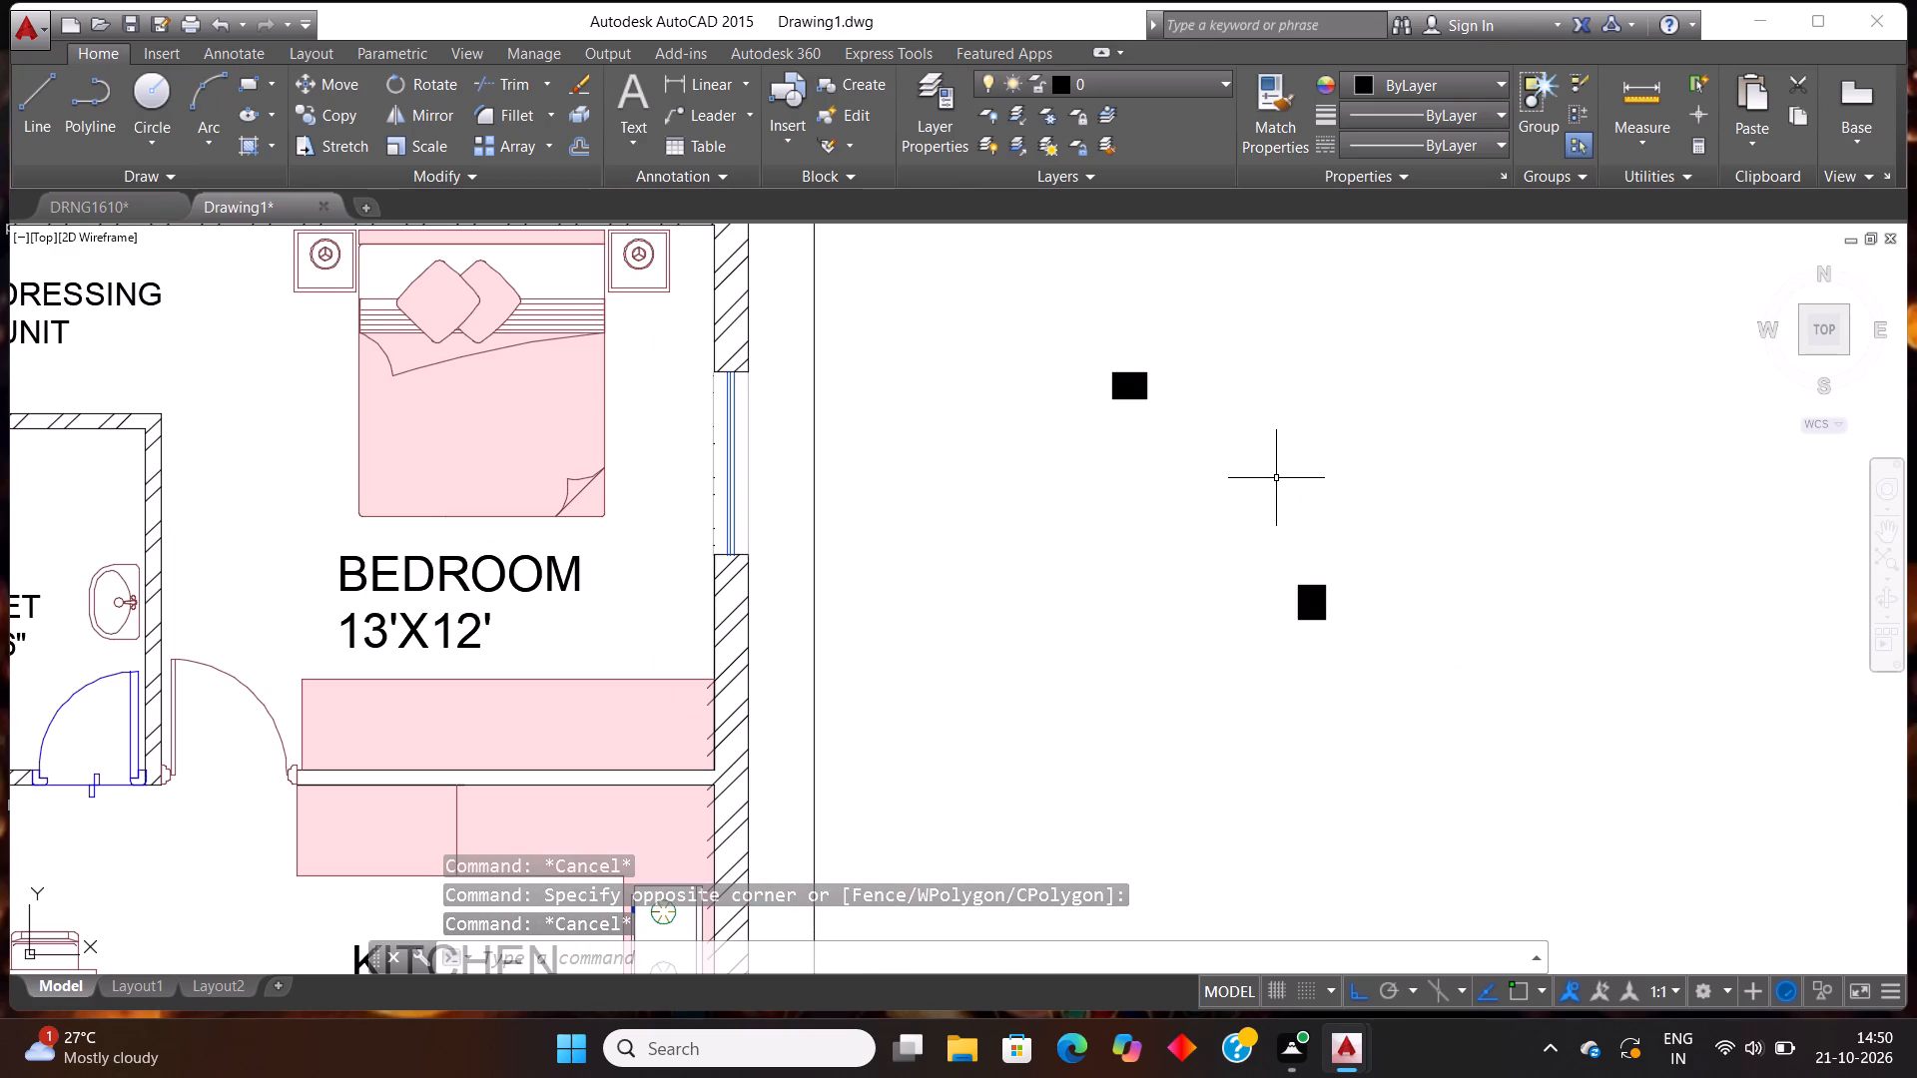
left_click(1276, 477)
left_click(1075, 318)
key("Delete")
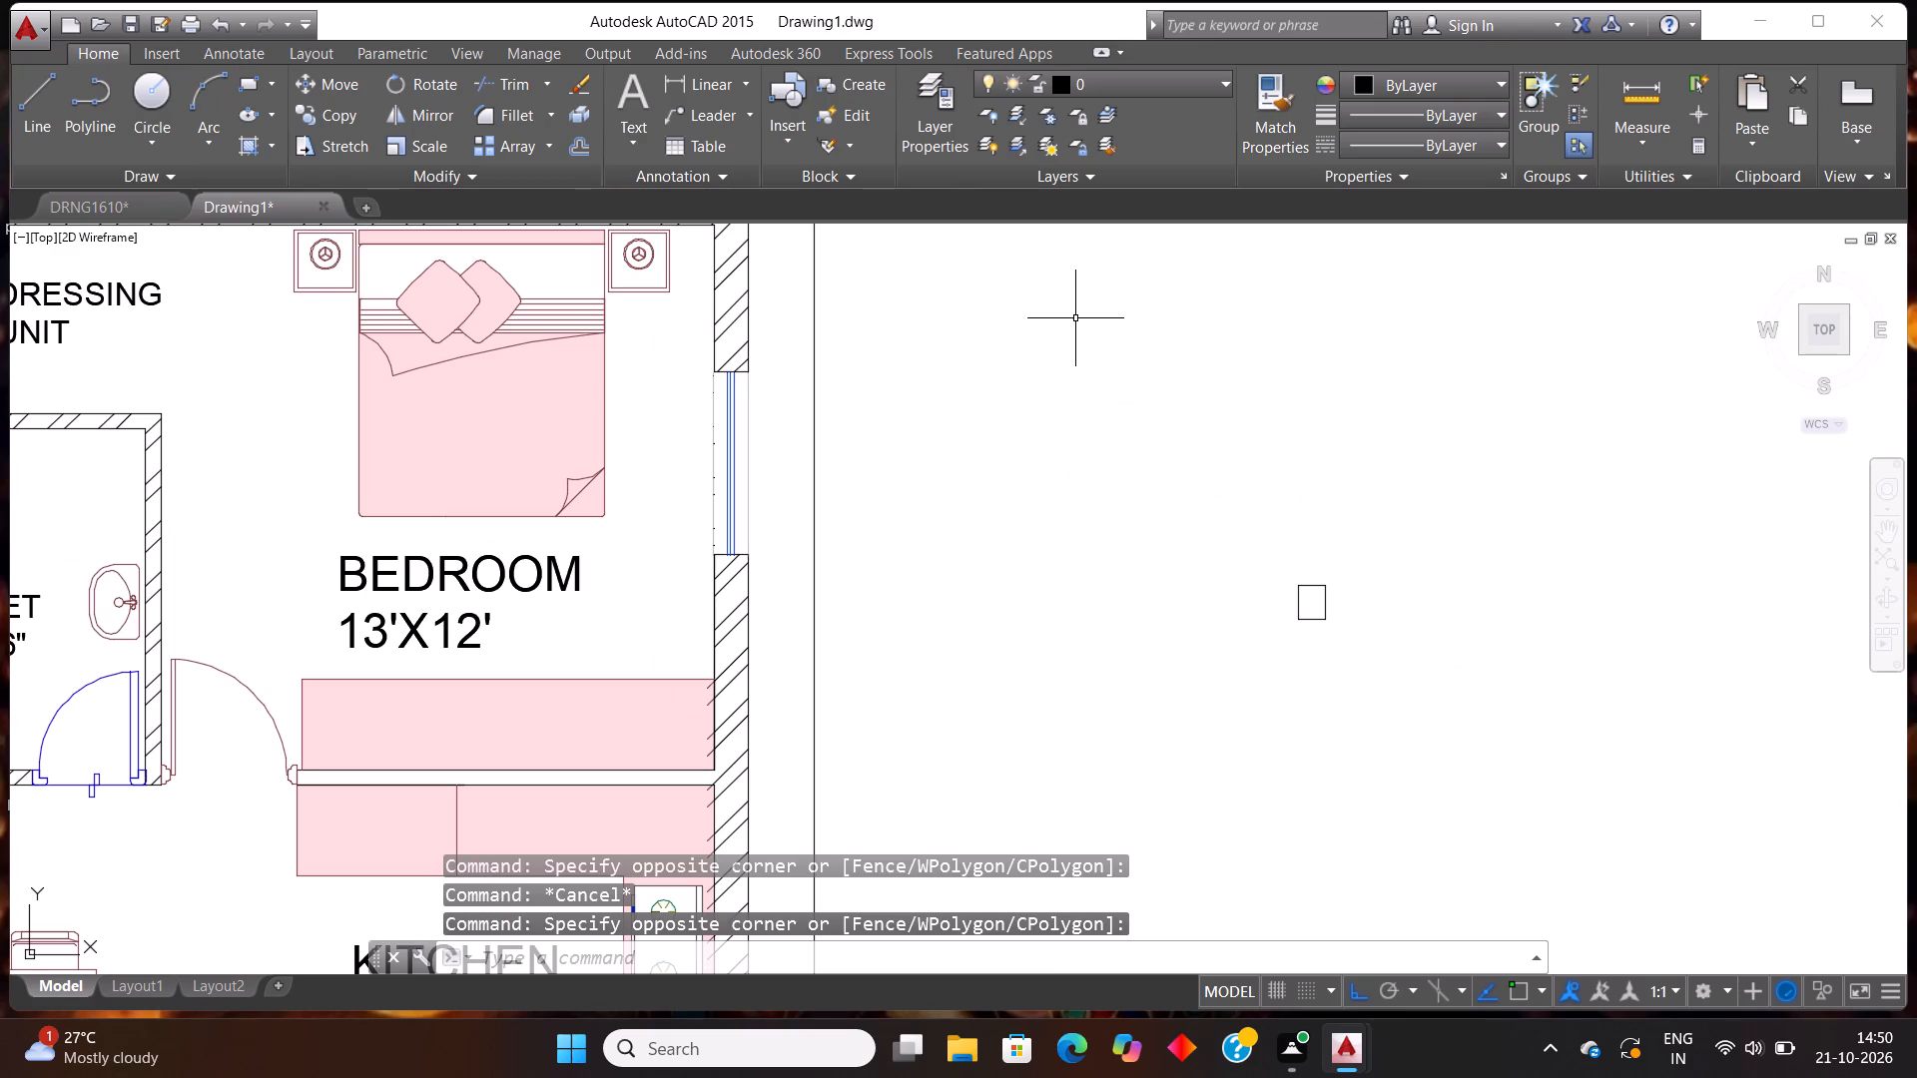
Copy the unfilled upright COLUMN block and paste the copy well away from it, below and farther from the plan.
left_click(1476, 741)
left_click(1263, 498)
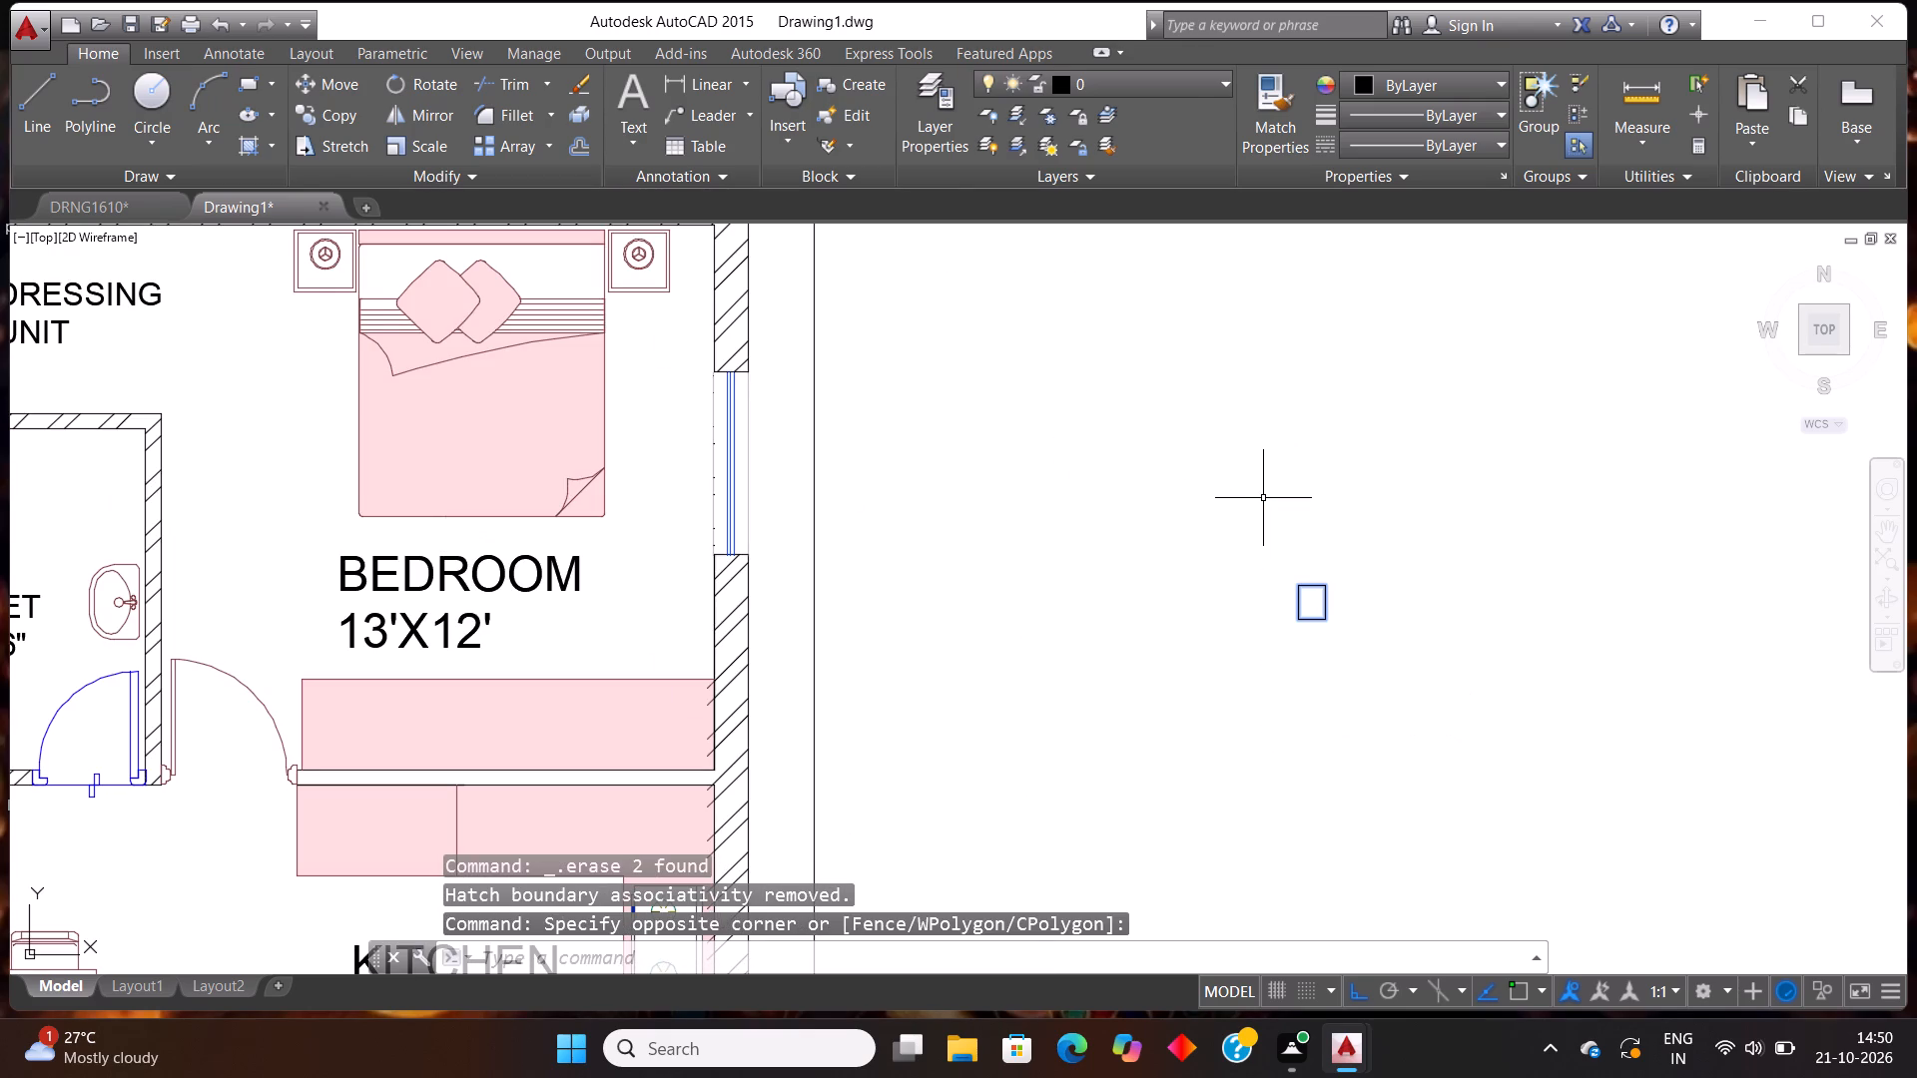
key("ctrl+c")
key("ctrl+v")
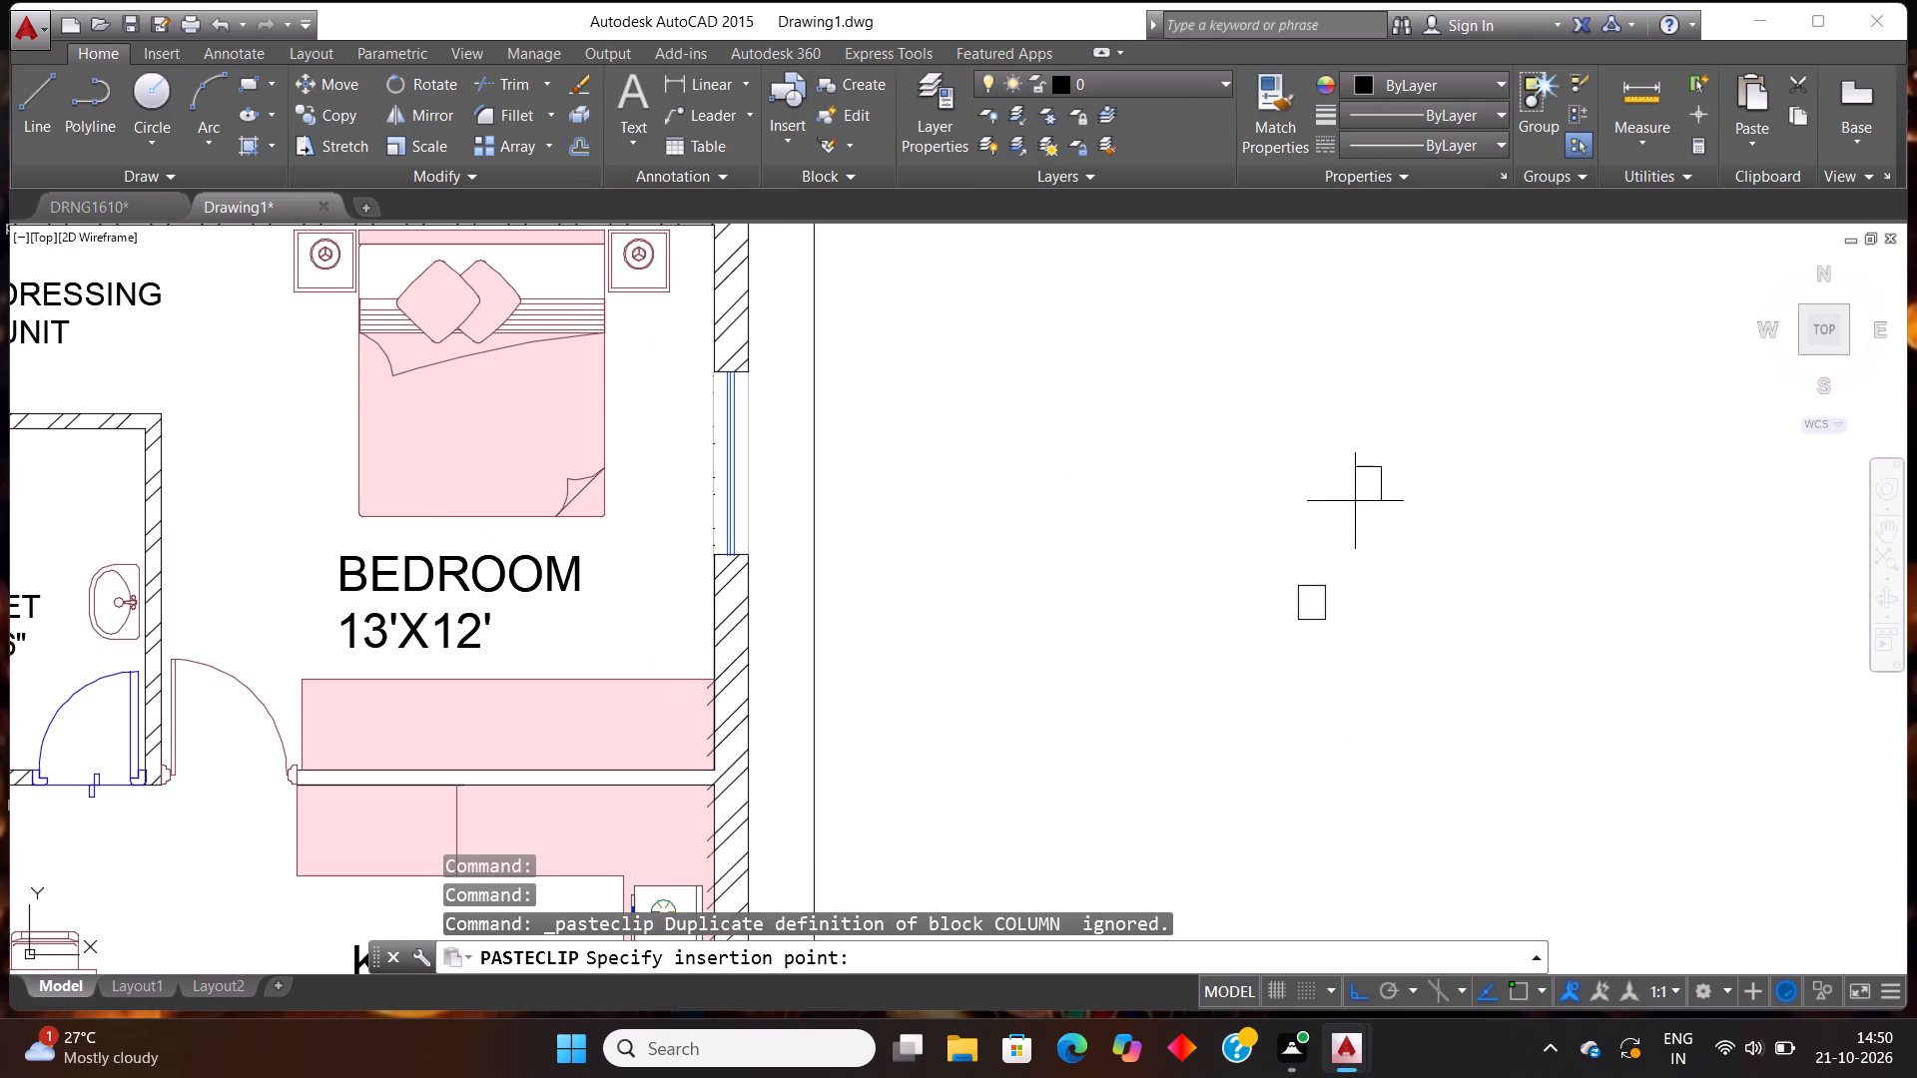
scroll(1368, 551, "down", 2)
scroll(1349, 633, "up", 1)
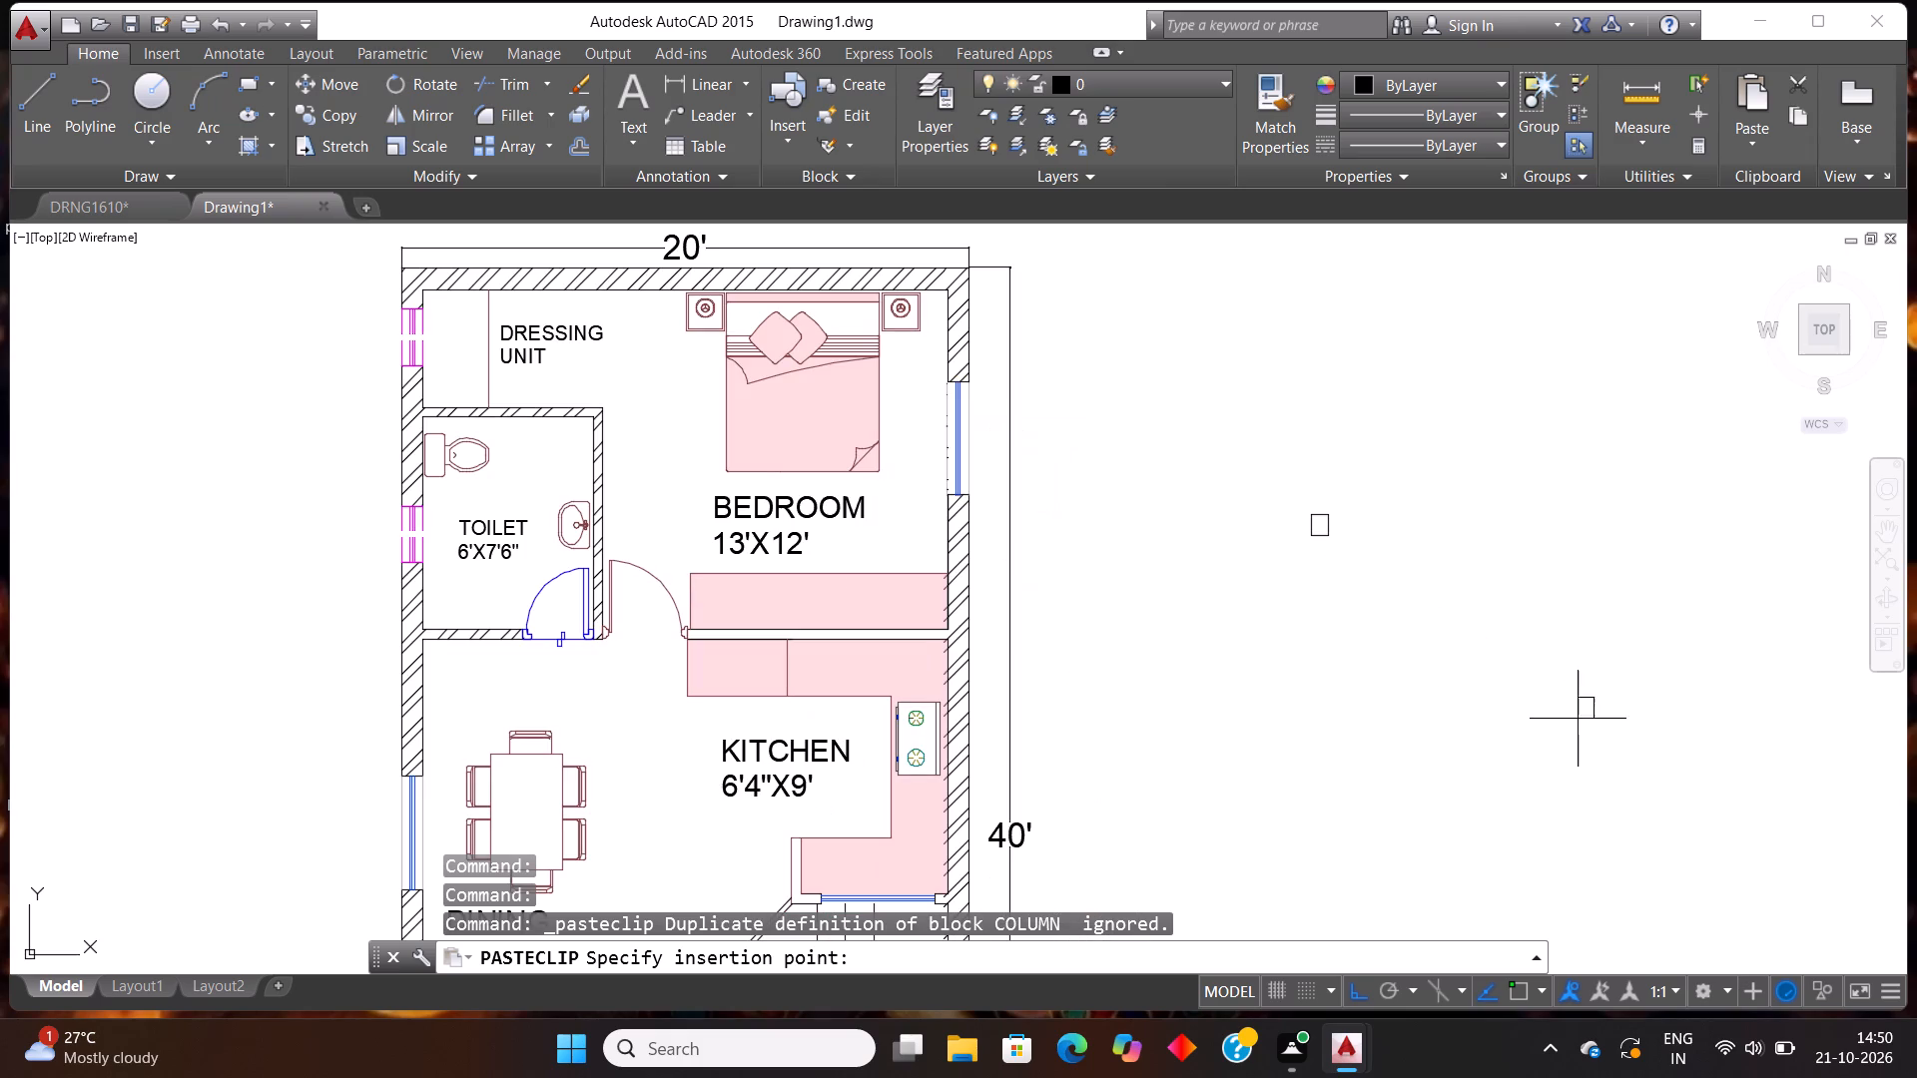
left_click(1618, 779)
Rotate the pasted COLUMN block a quarter turn so its long sides lie horizontally.
left_click(1650, 799)
left_click(1539, 710)
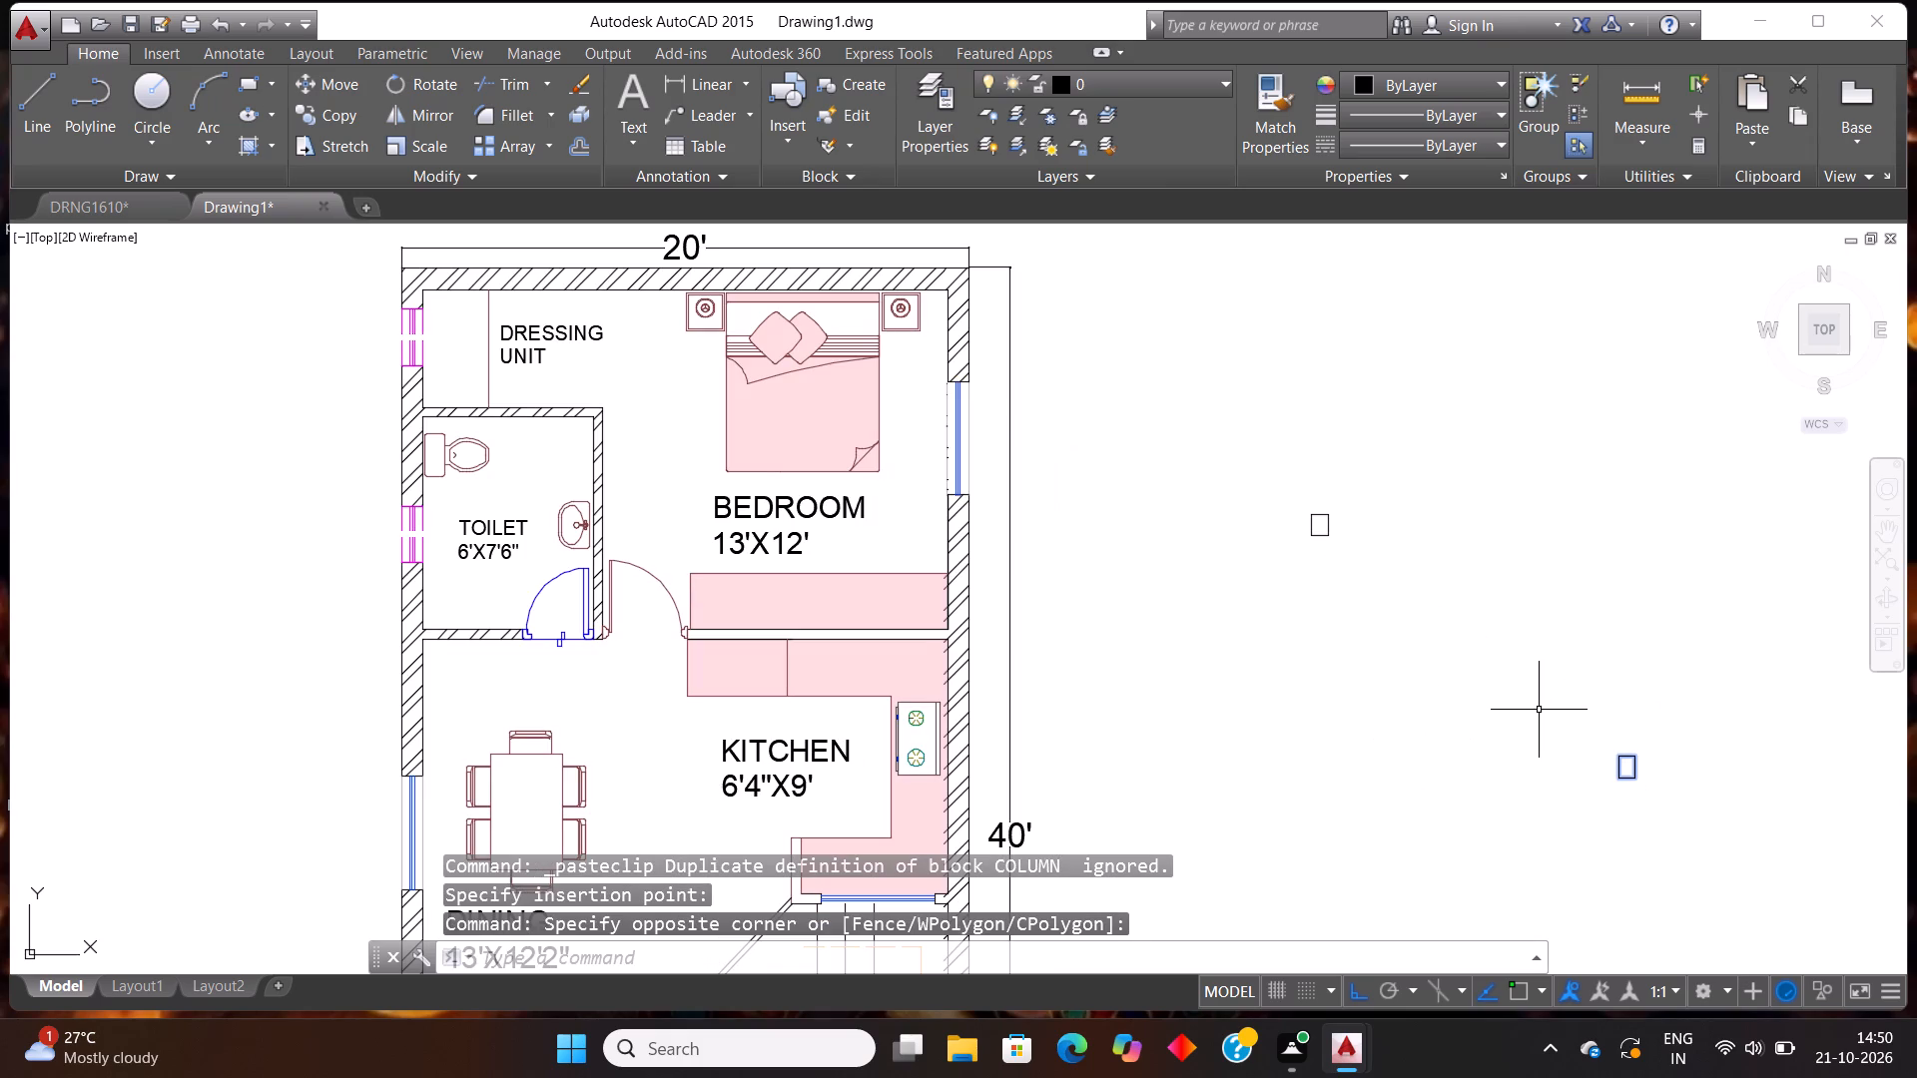
key("r")
key("o")
key("Return")
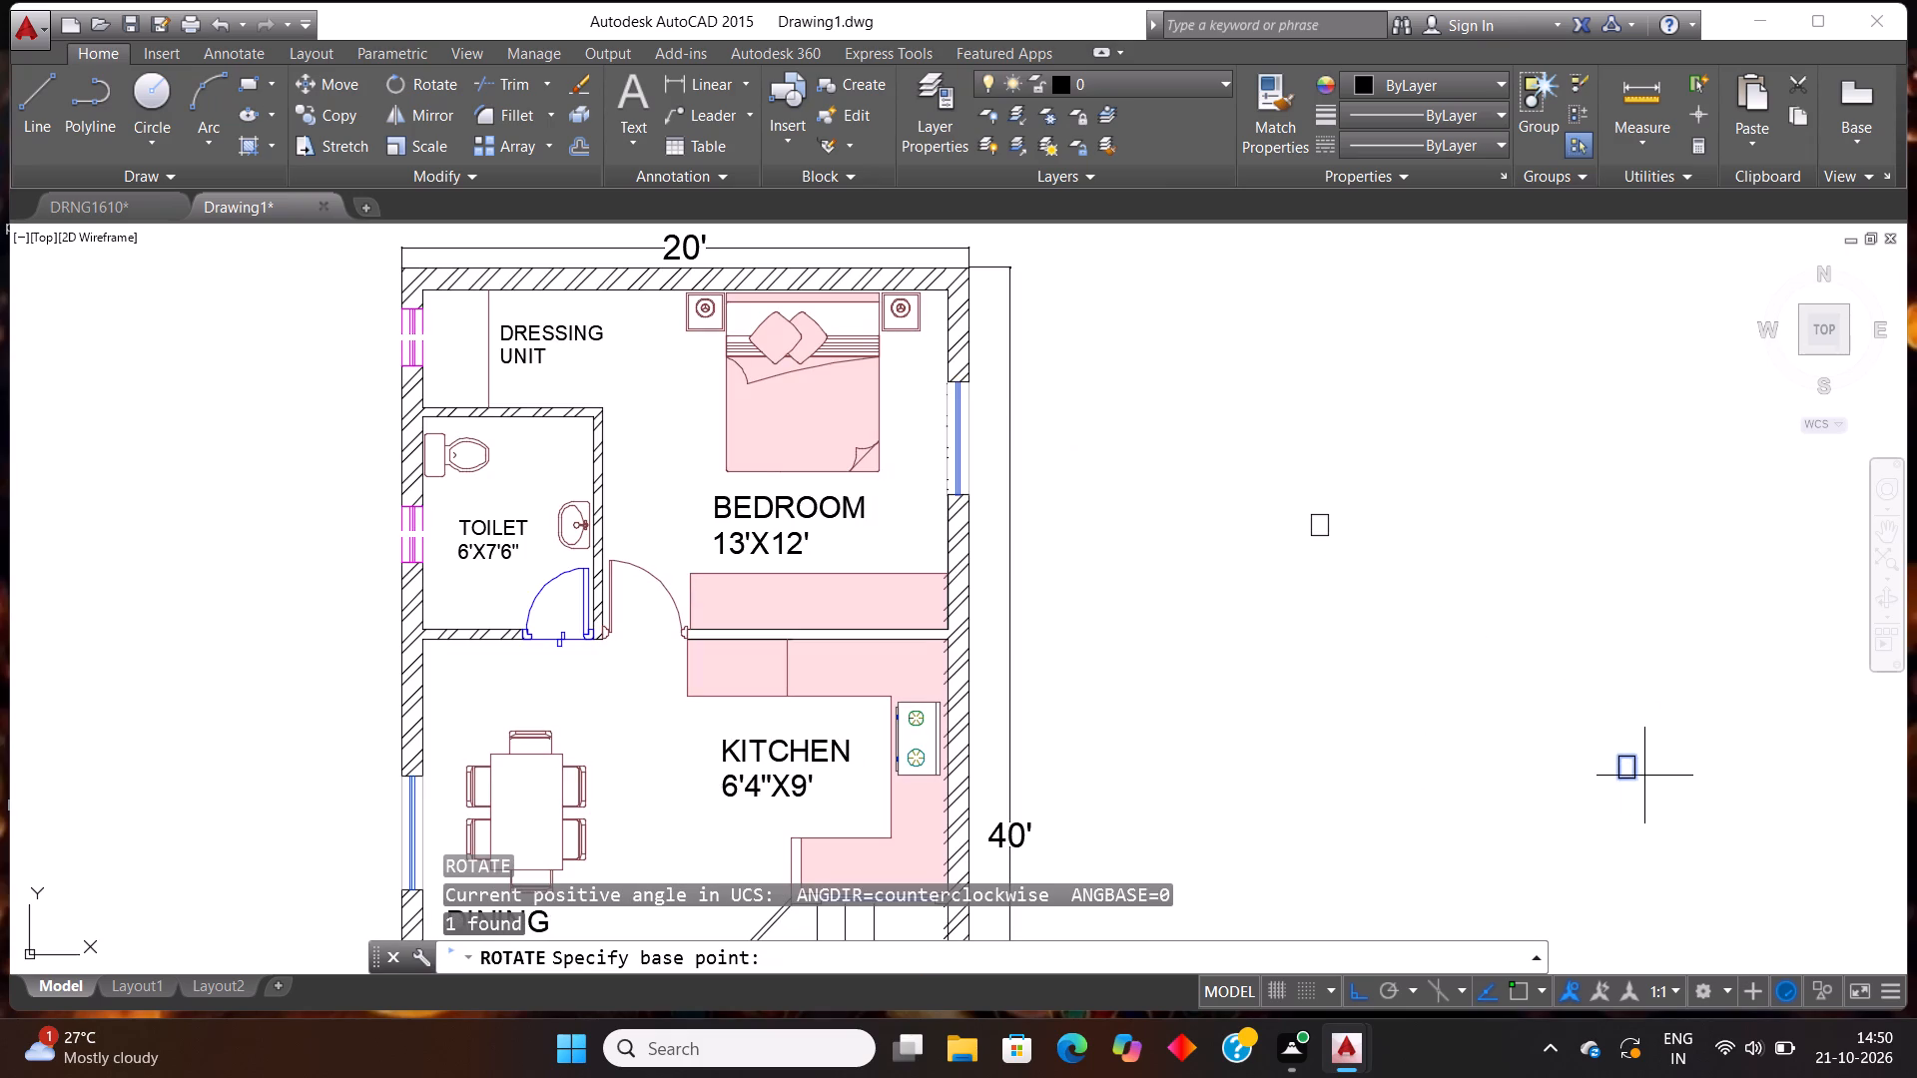
left_click(1635, 774)
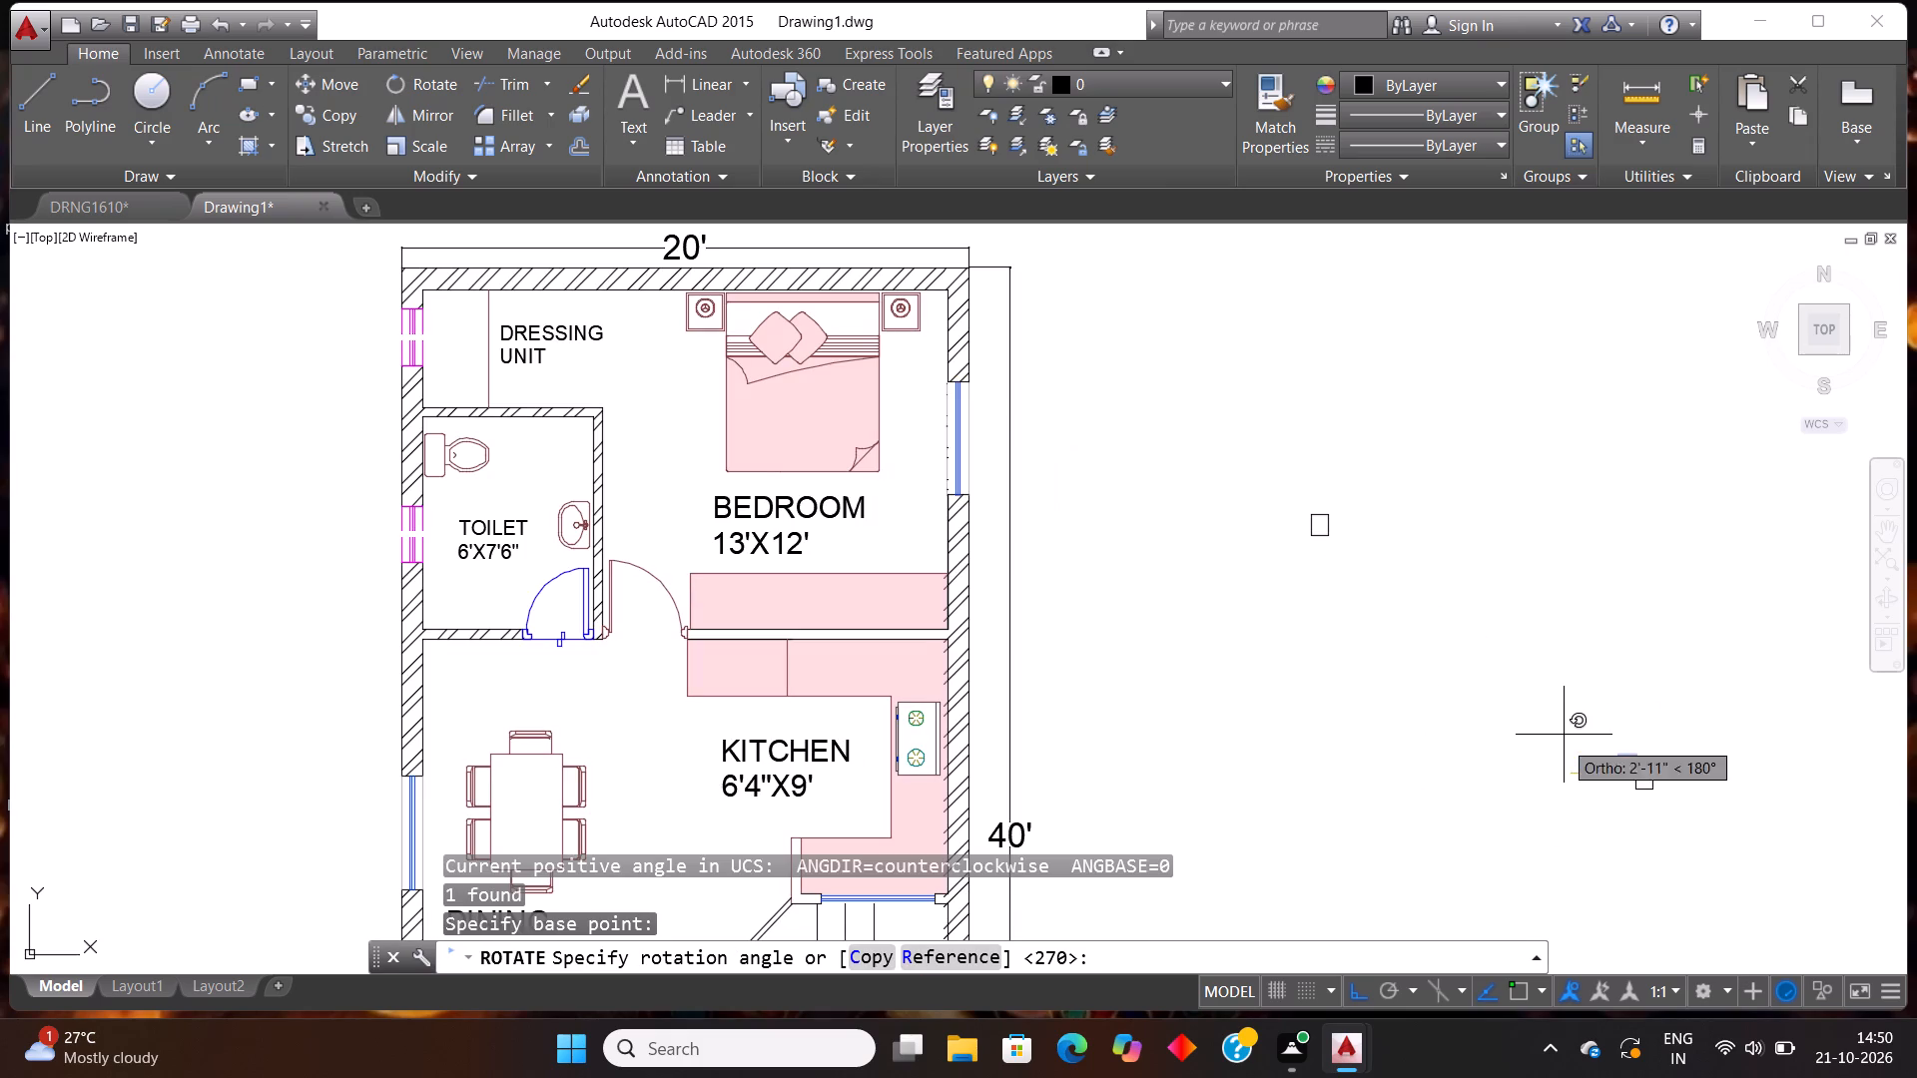
left_click(1576, 699)
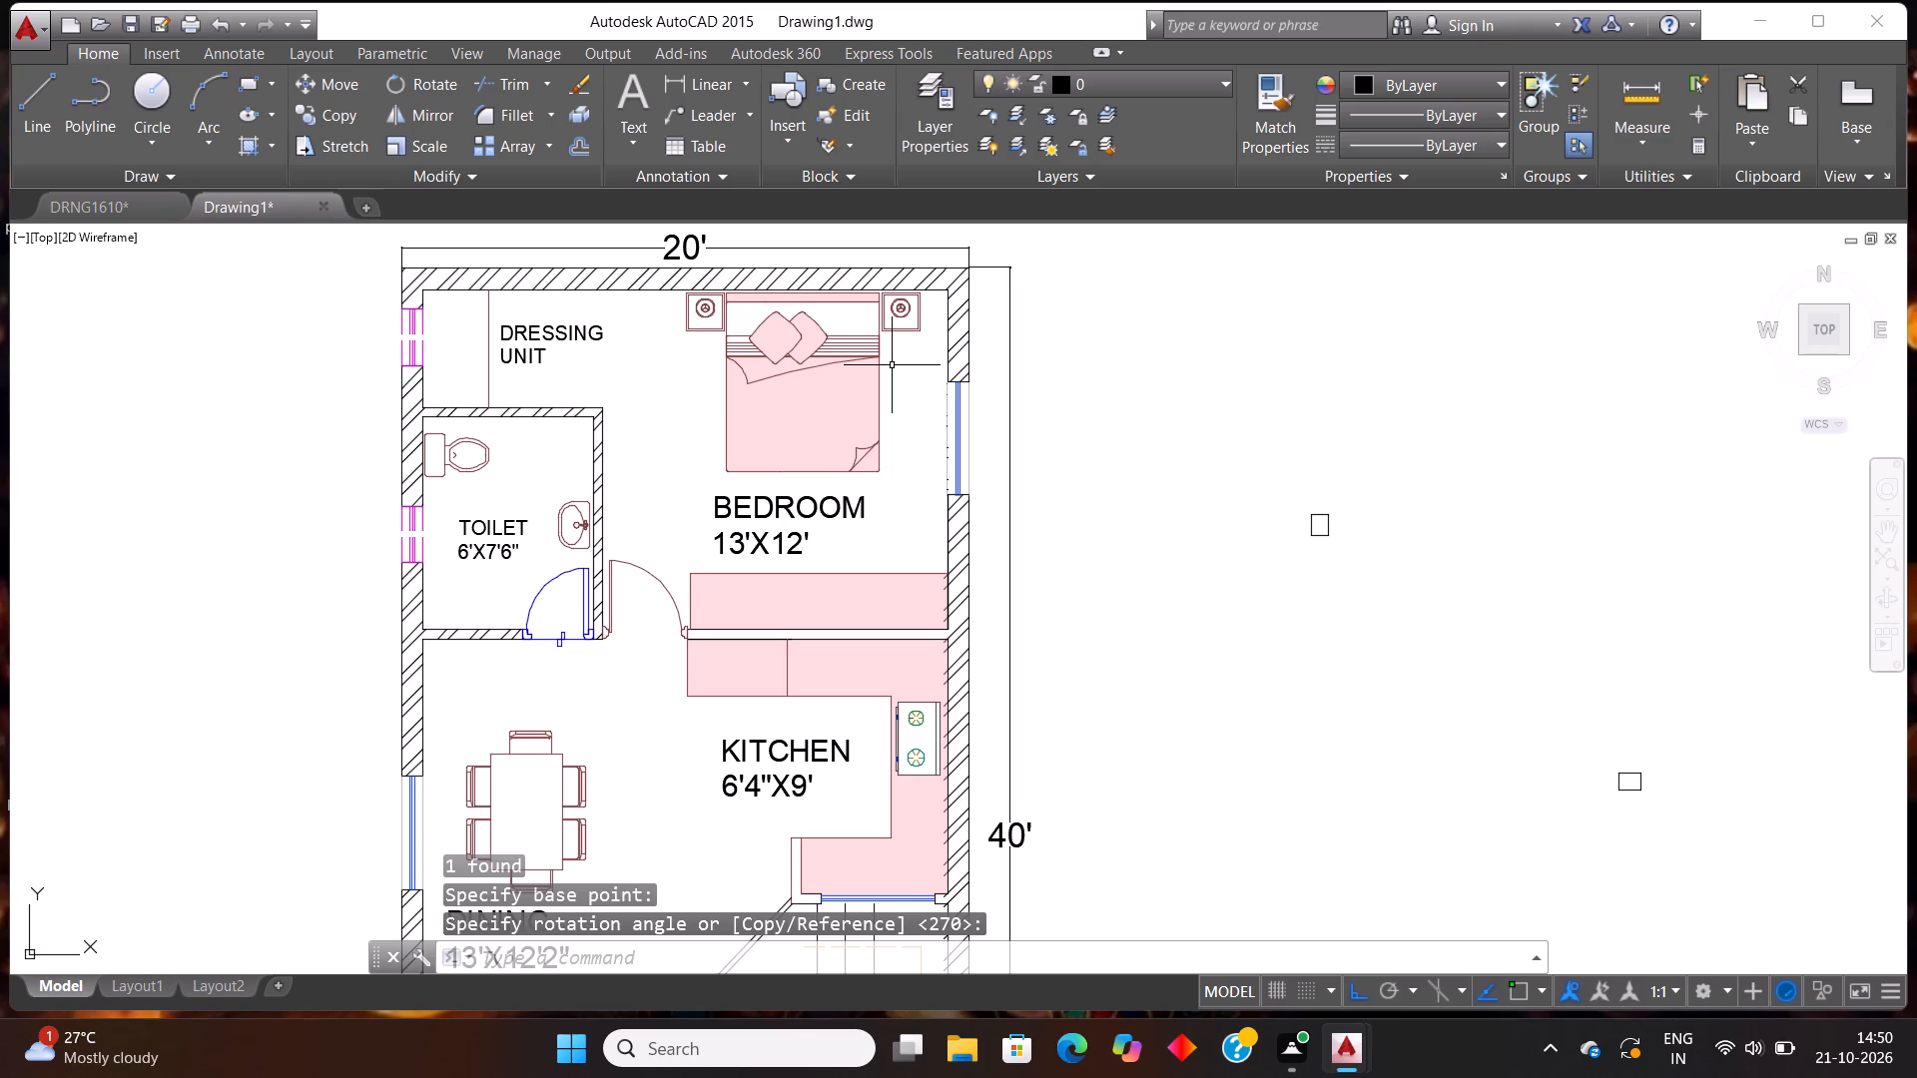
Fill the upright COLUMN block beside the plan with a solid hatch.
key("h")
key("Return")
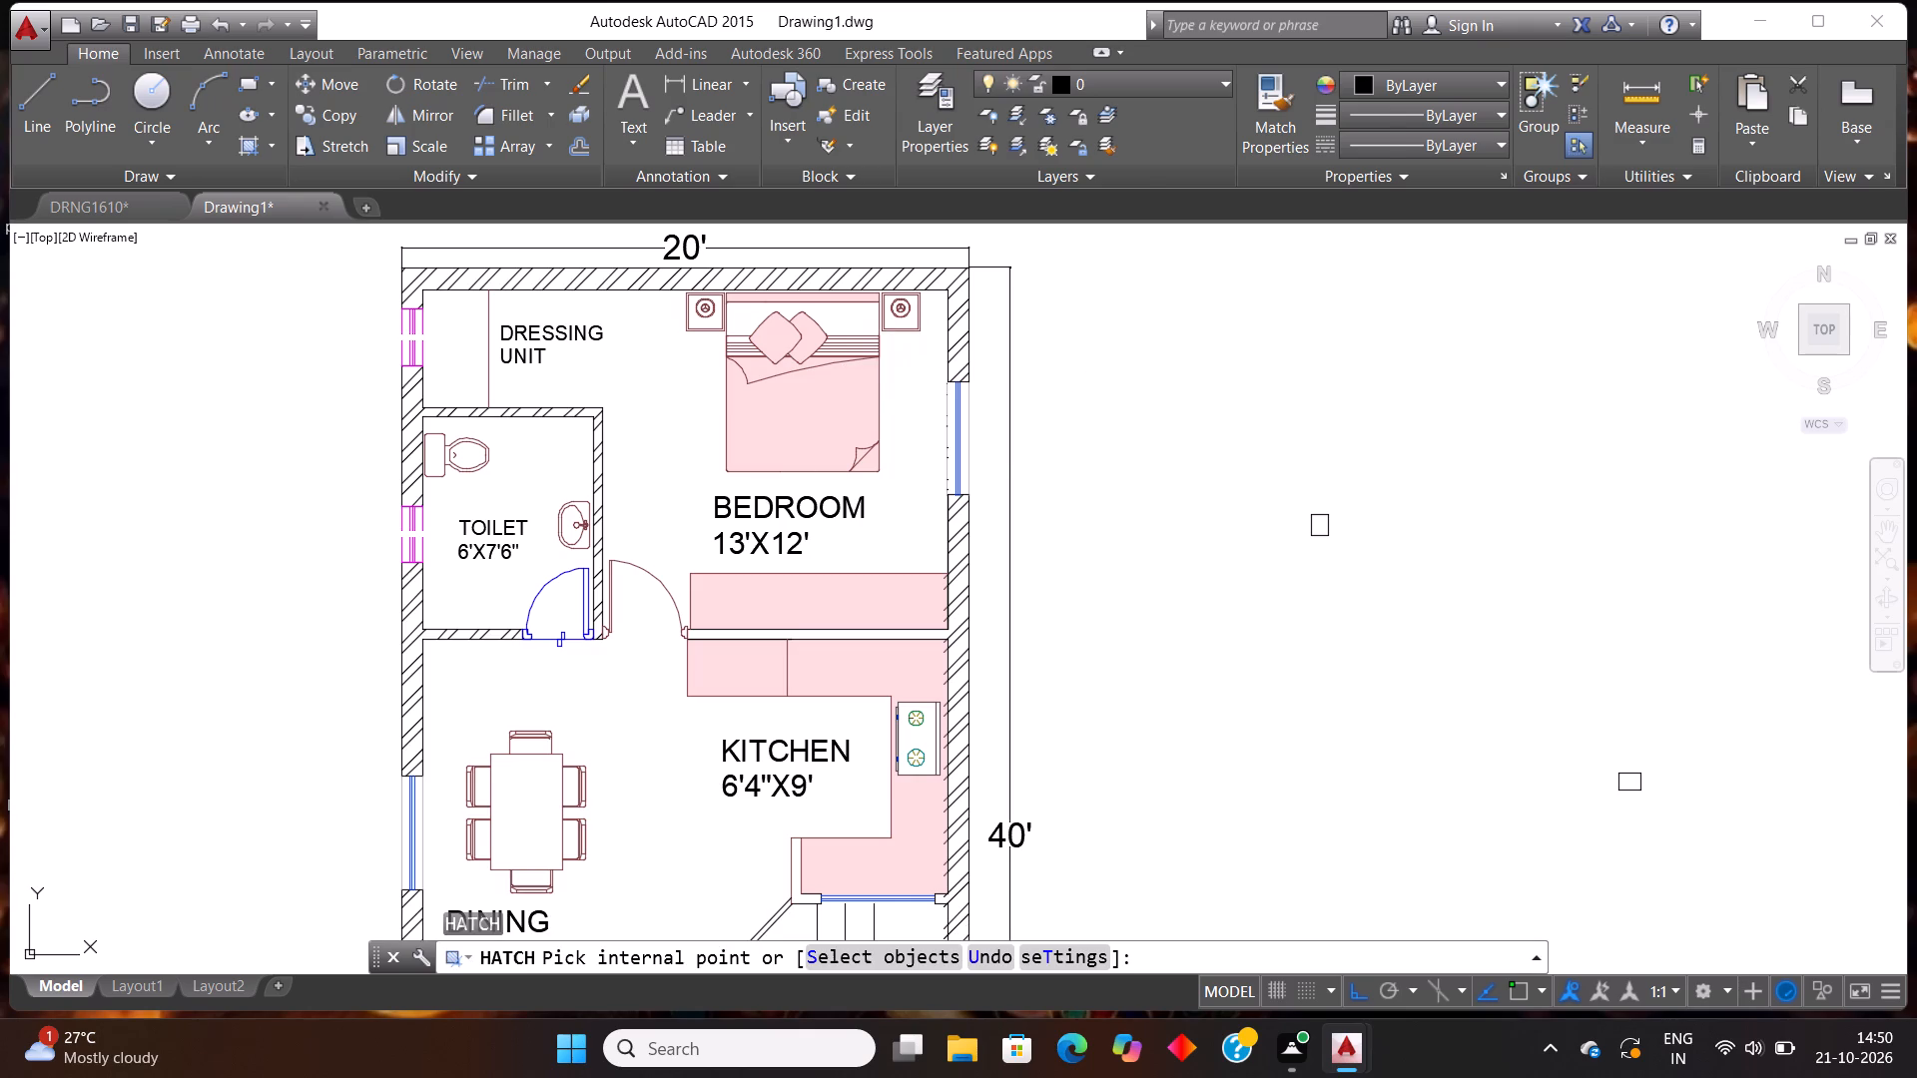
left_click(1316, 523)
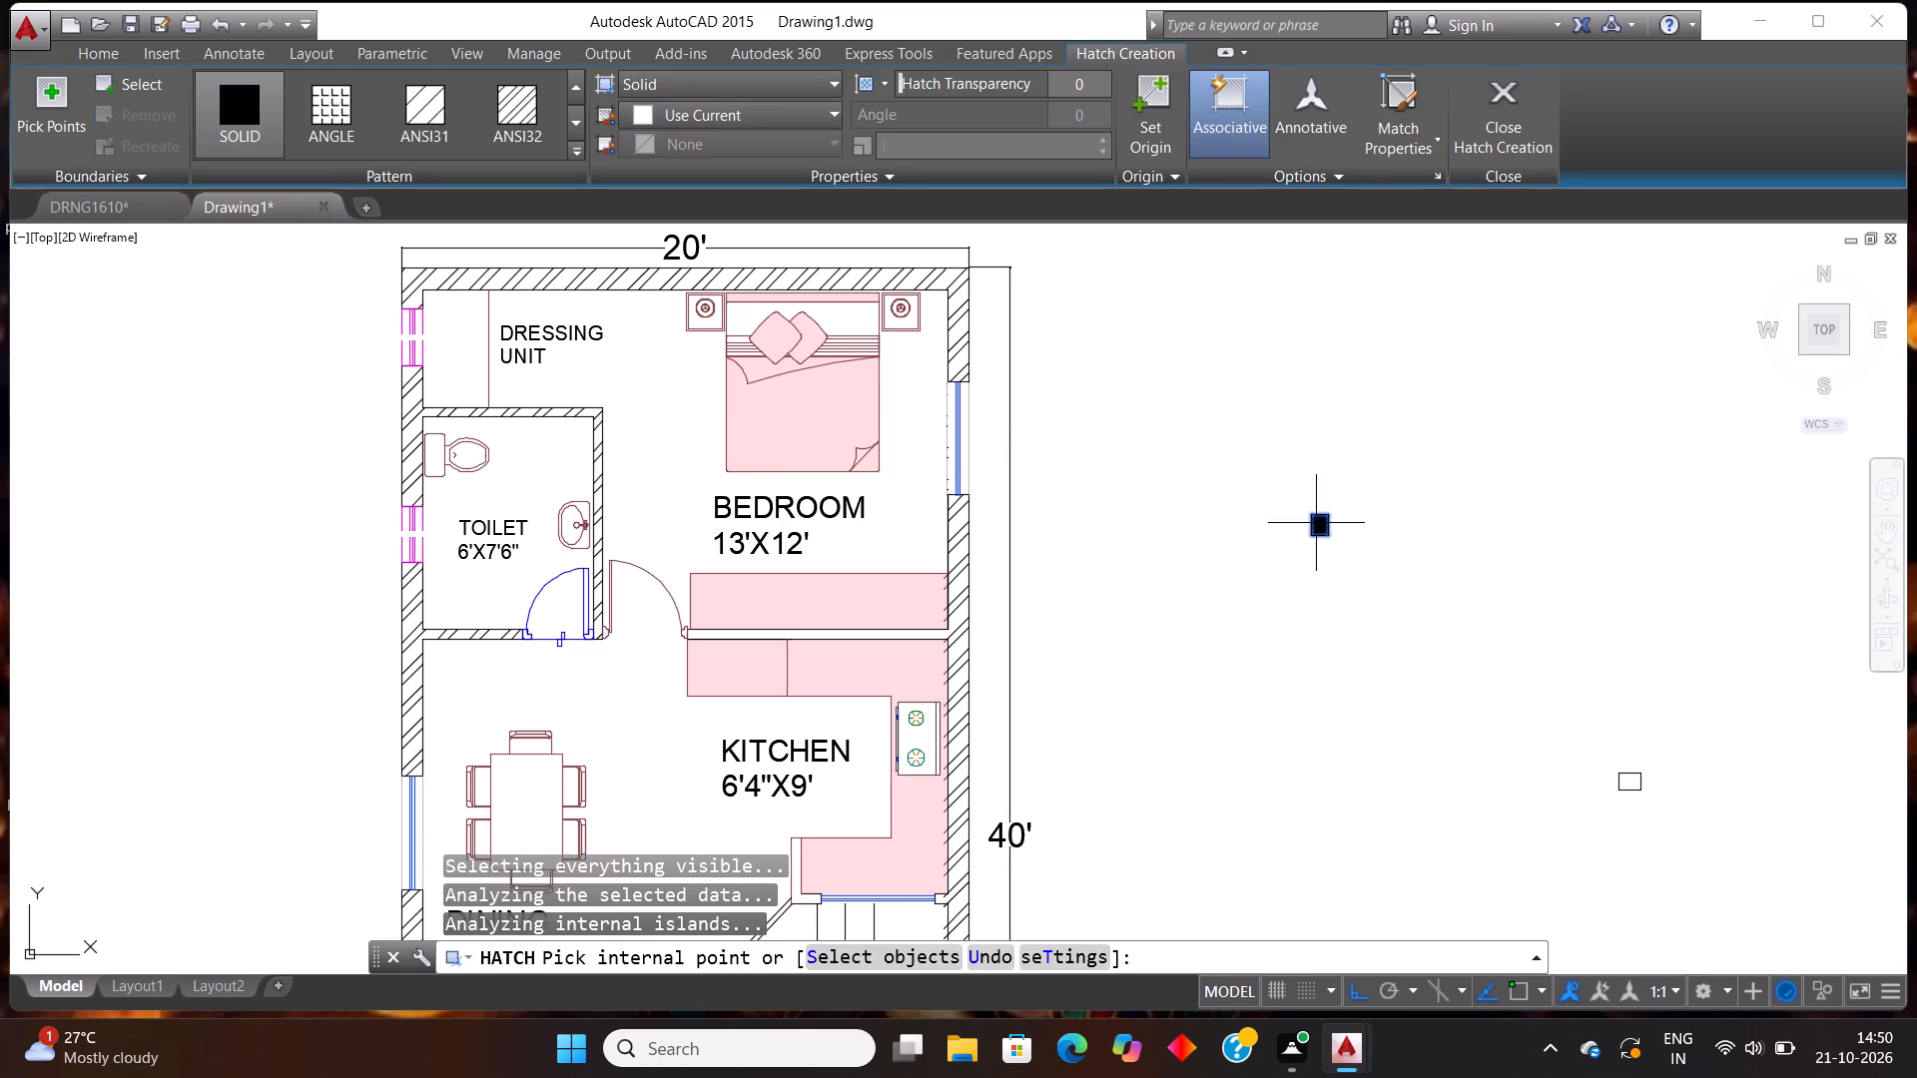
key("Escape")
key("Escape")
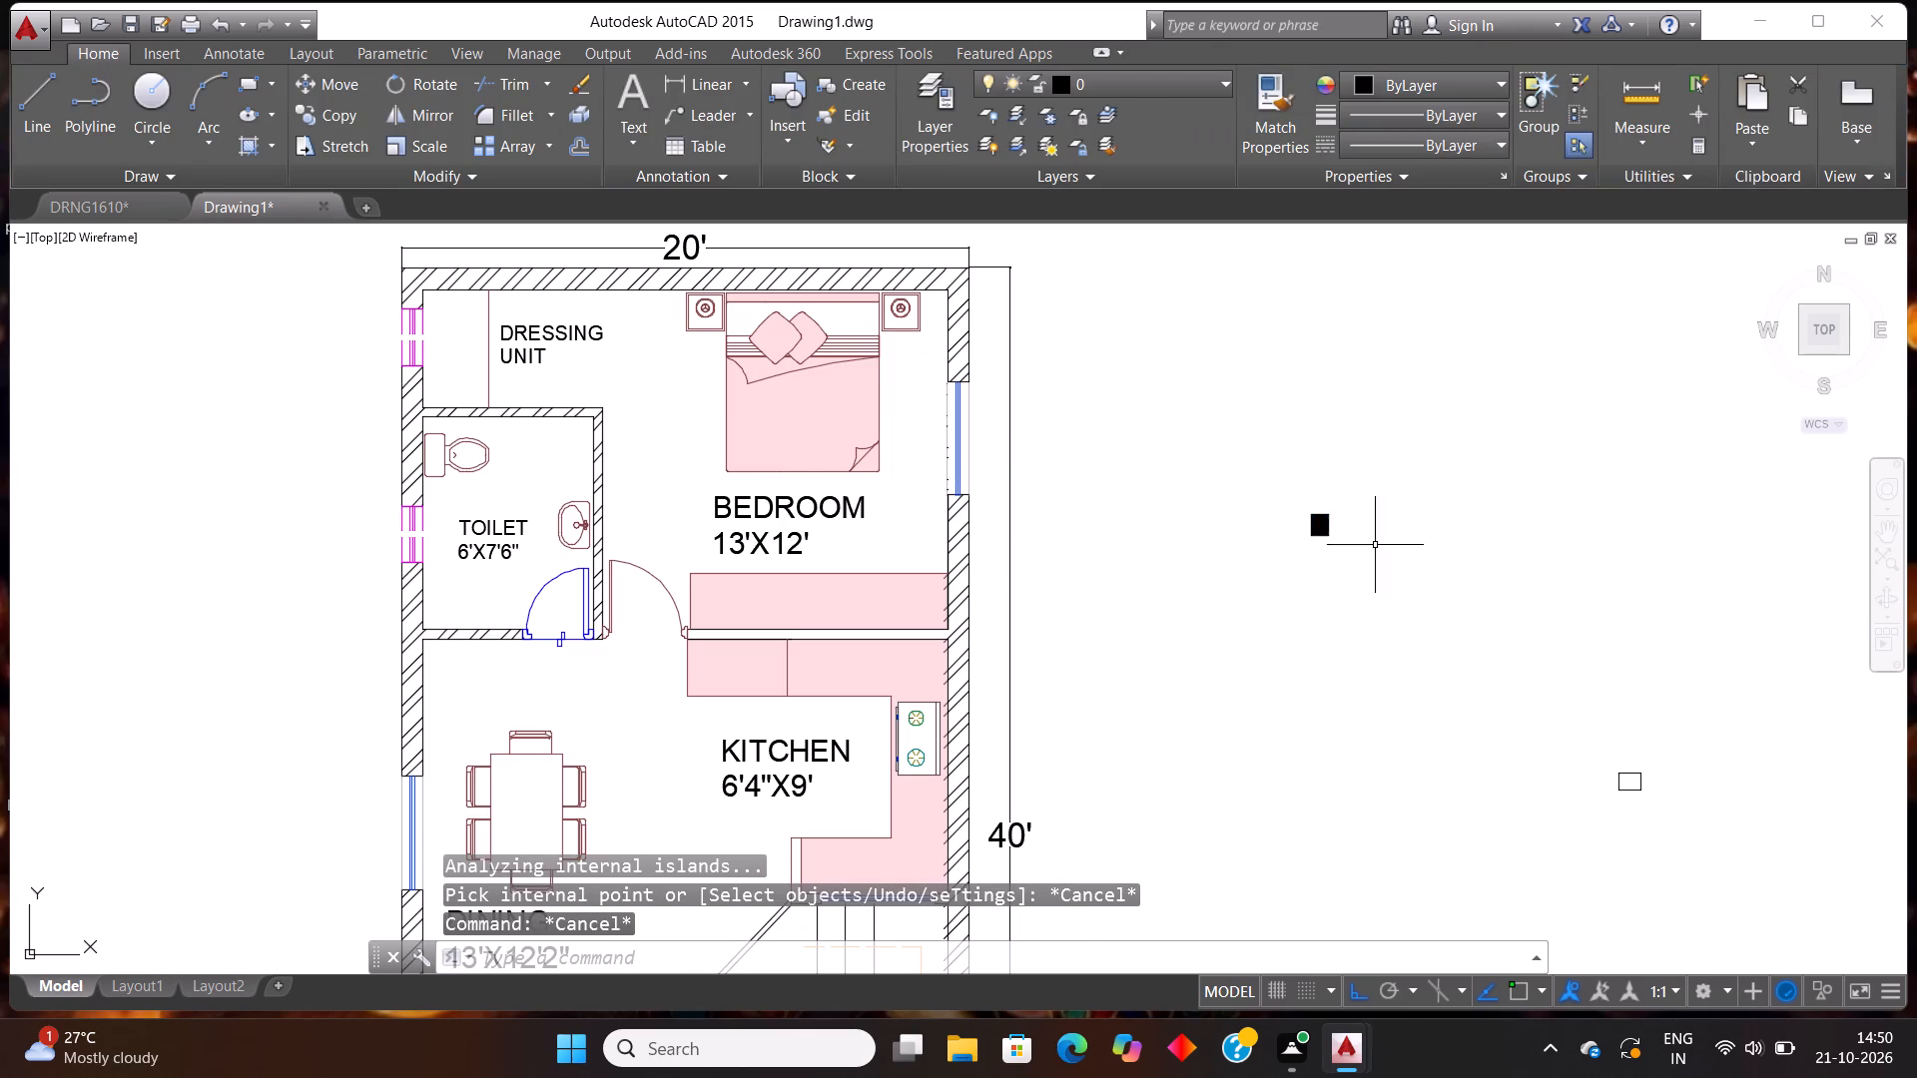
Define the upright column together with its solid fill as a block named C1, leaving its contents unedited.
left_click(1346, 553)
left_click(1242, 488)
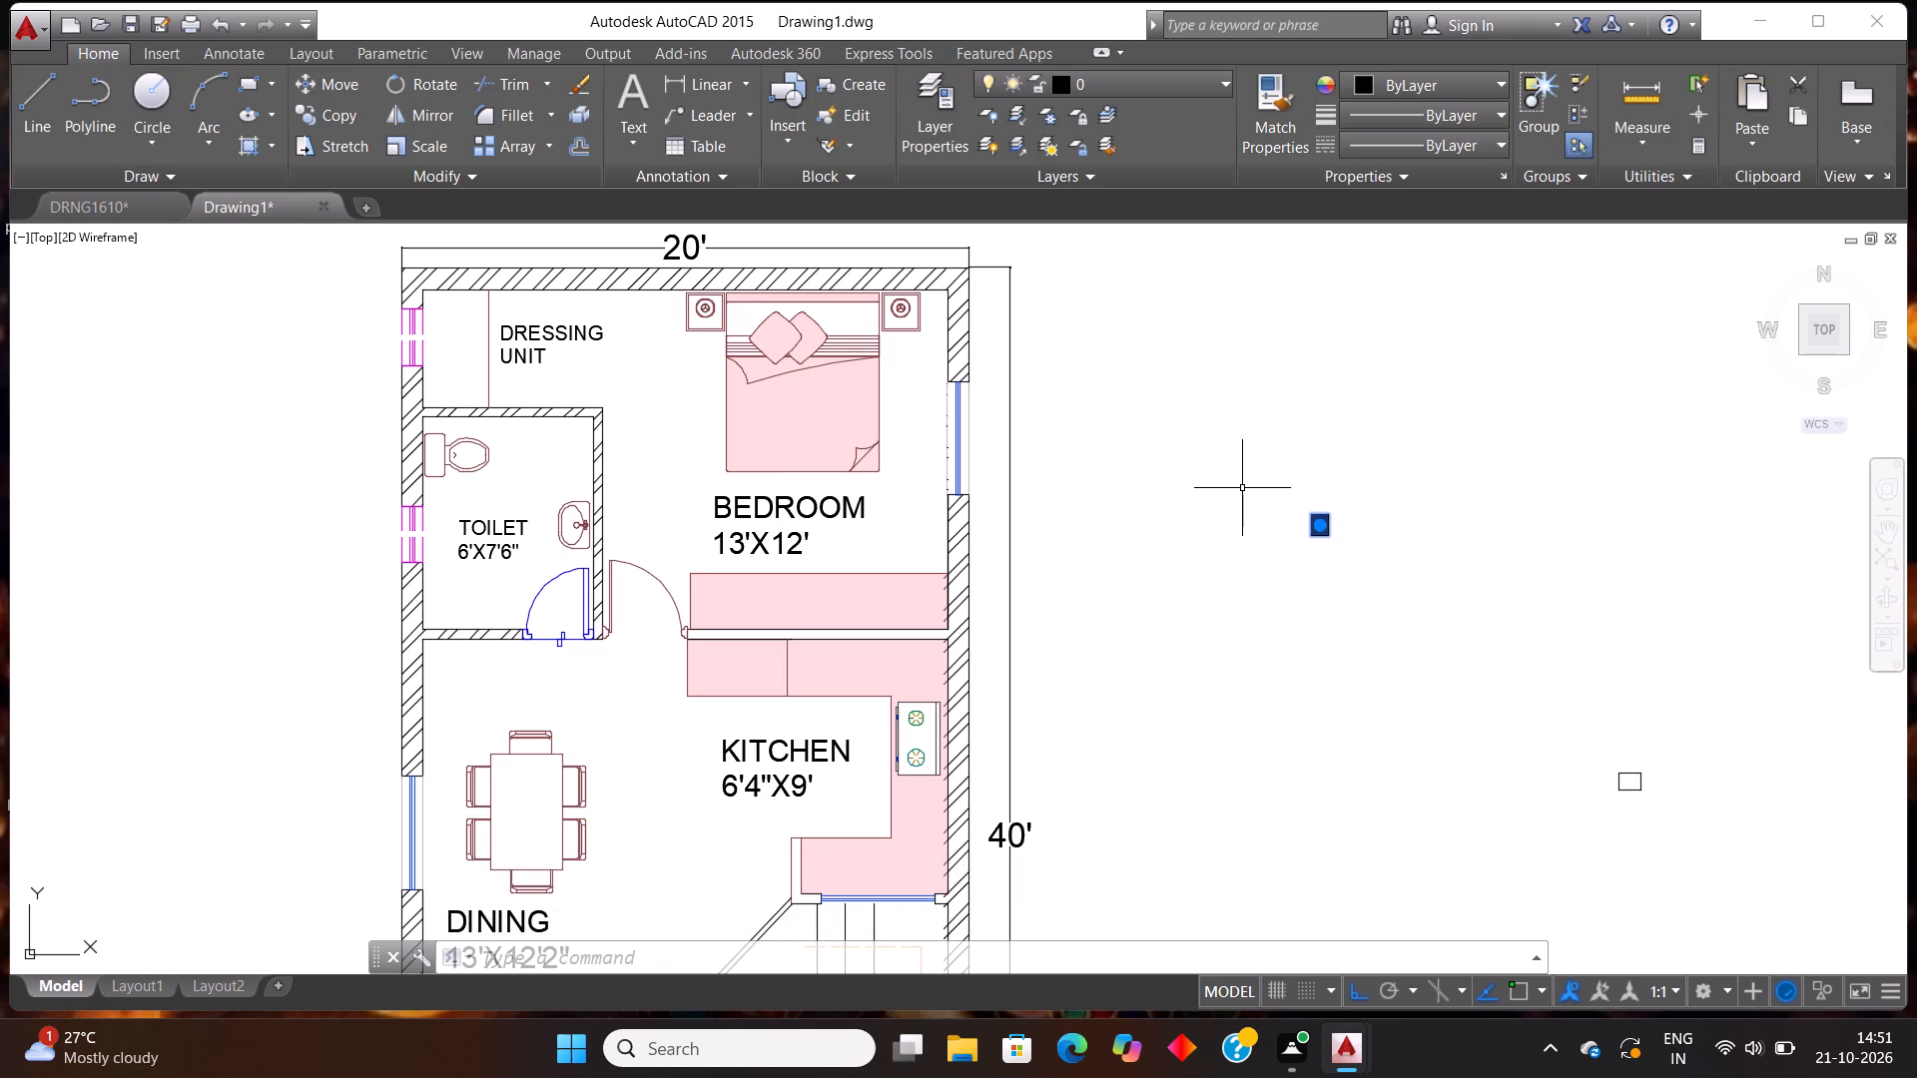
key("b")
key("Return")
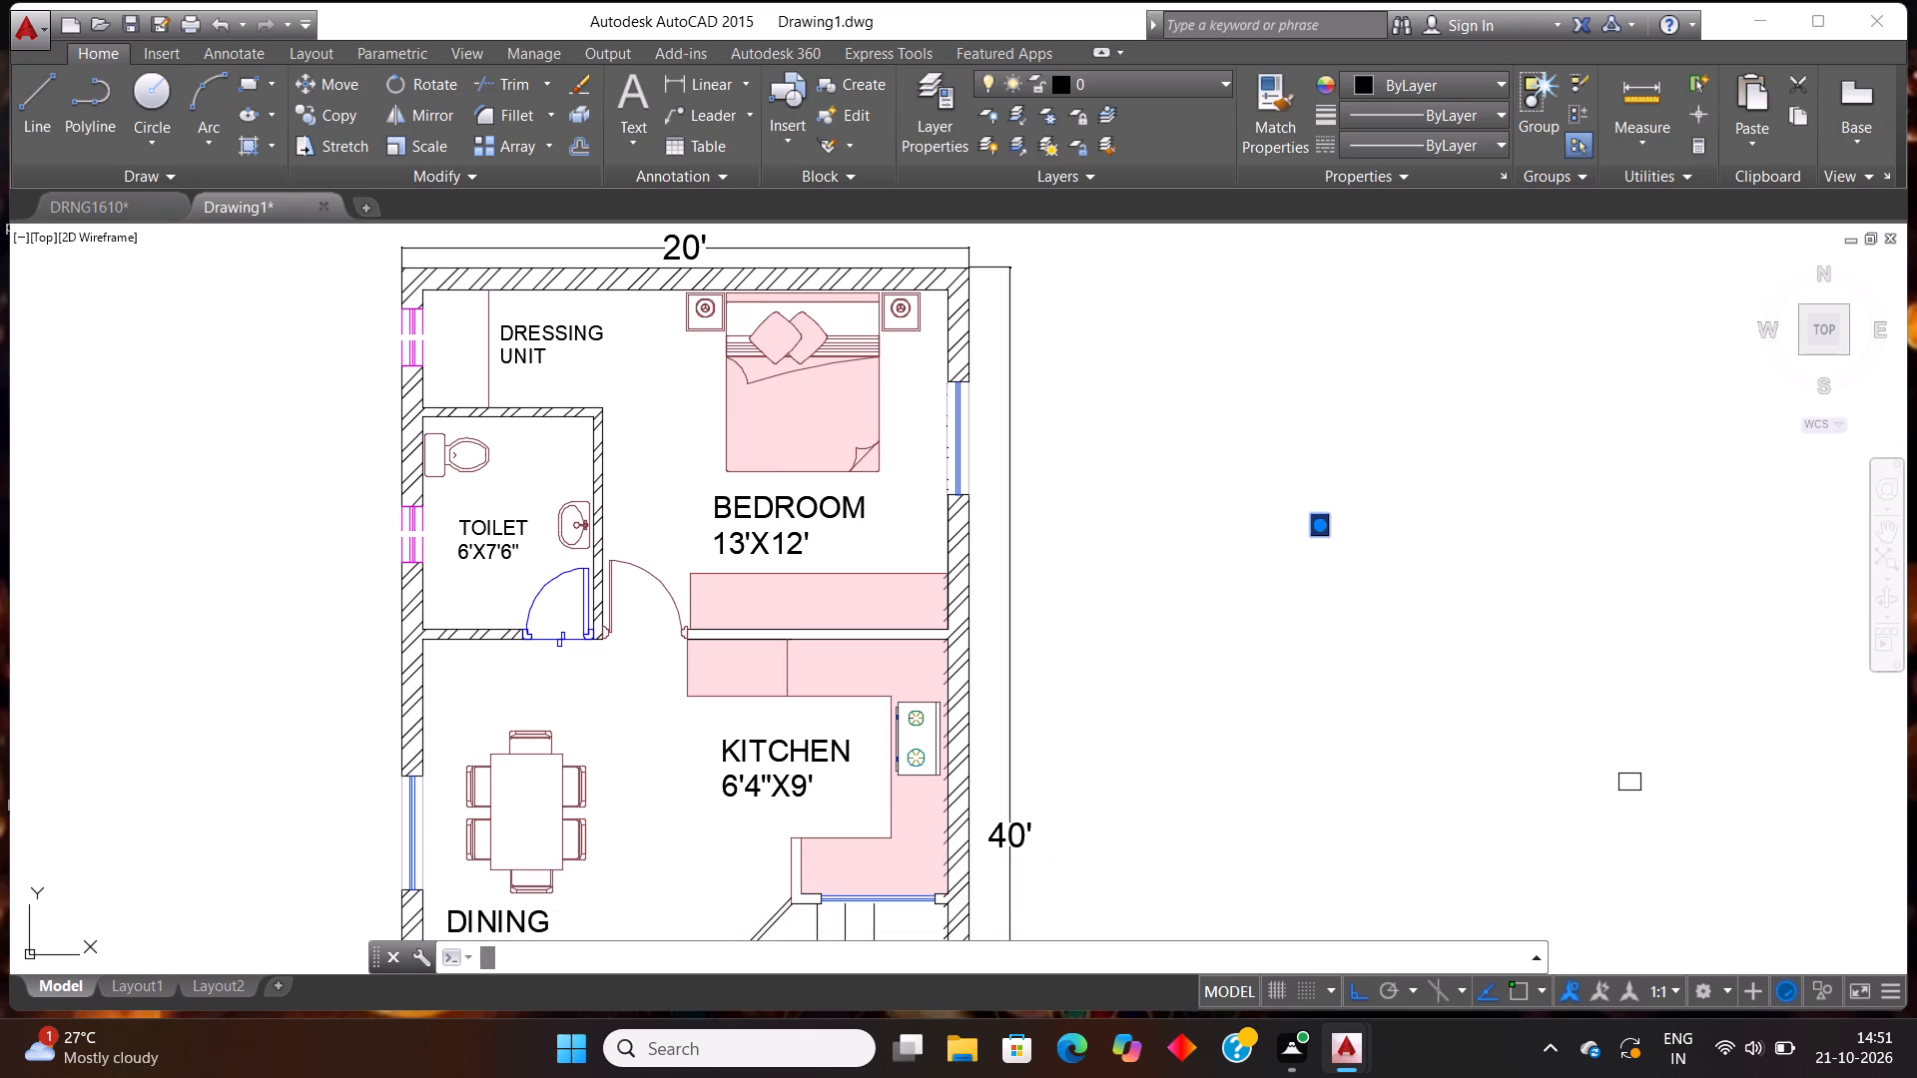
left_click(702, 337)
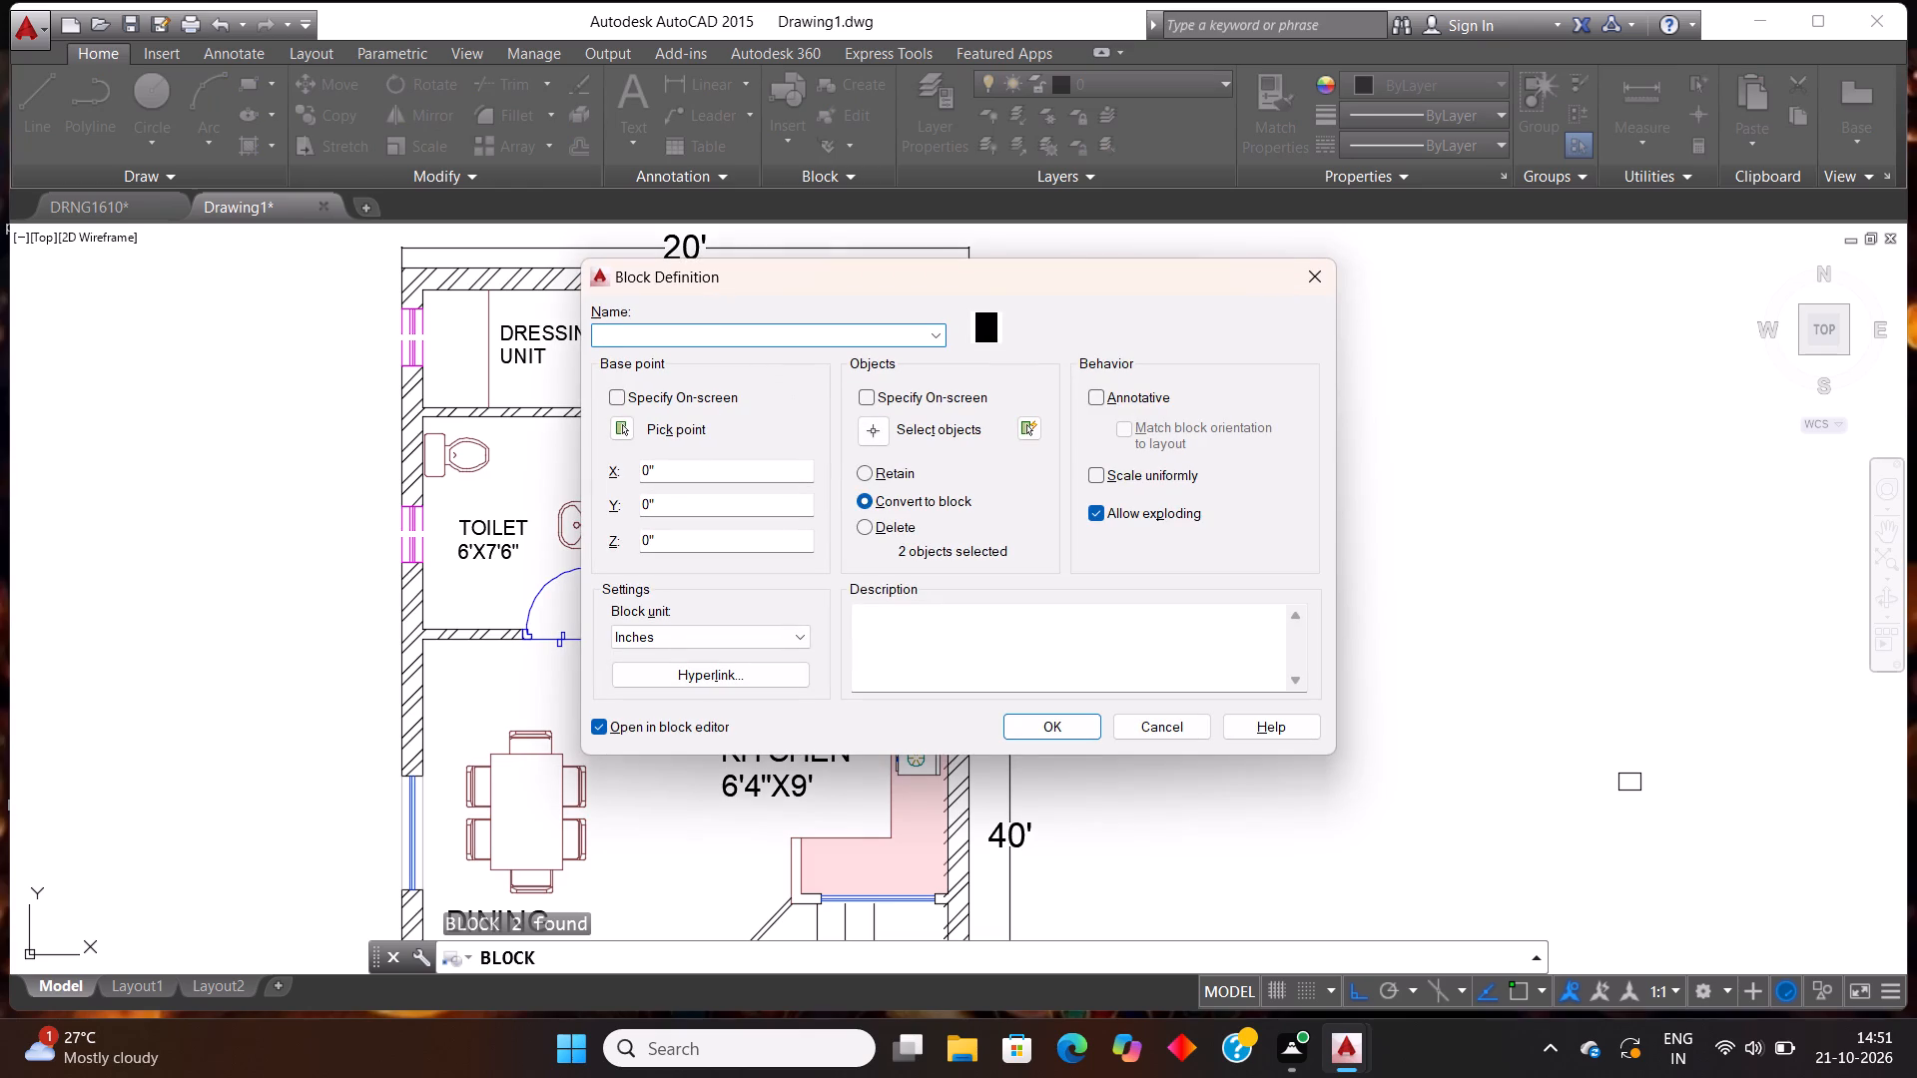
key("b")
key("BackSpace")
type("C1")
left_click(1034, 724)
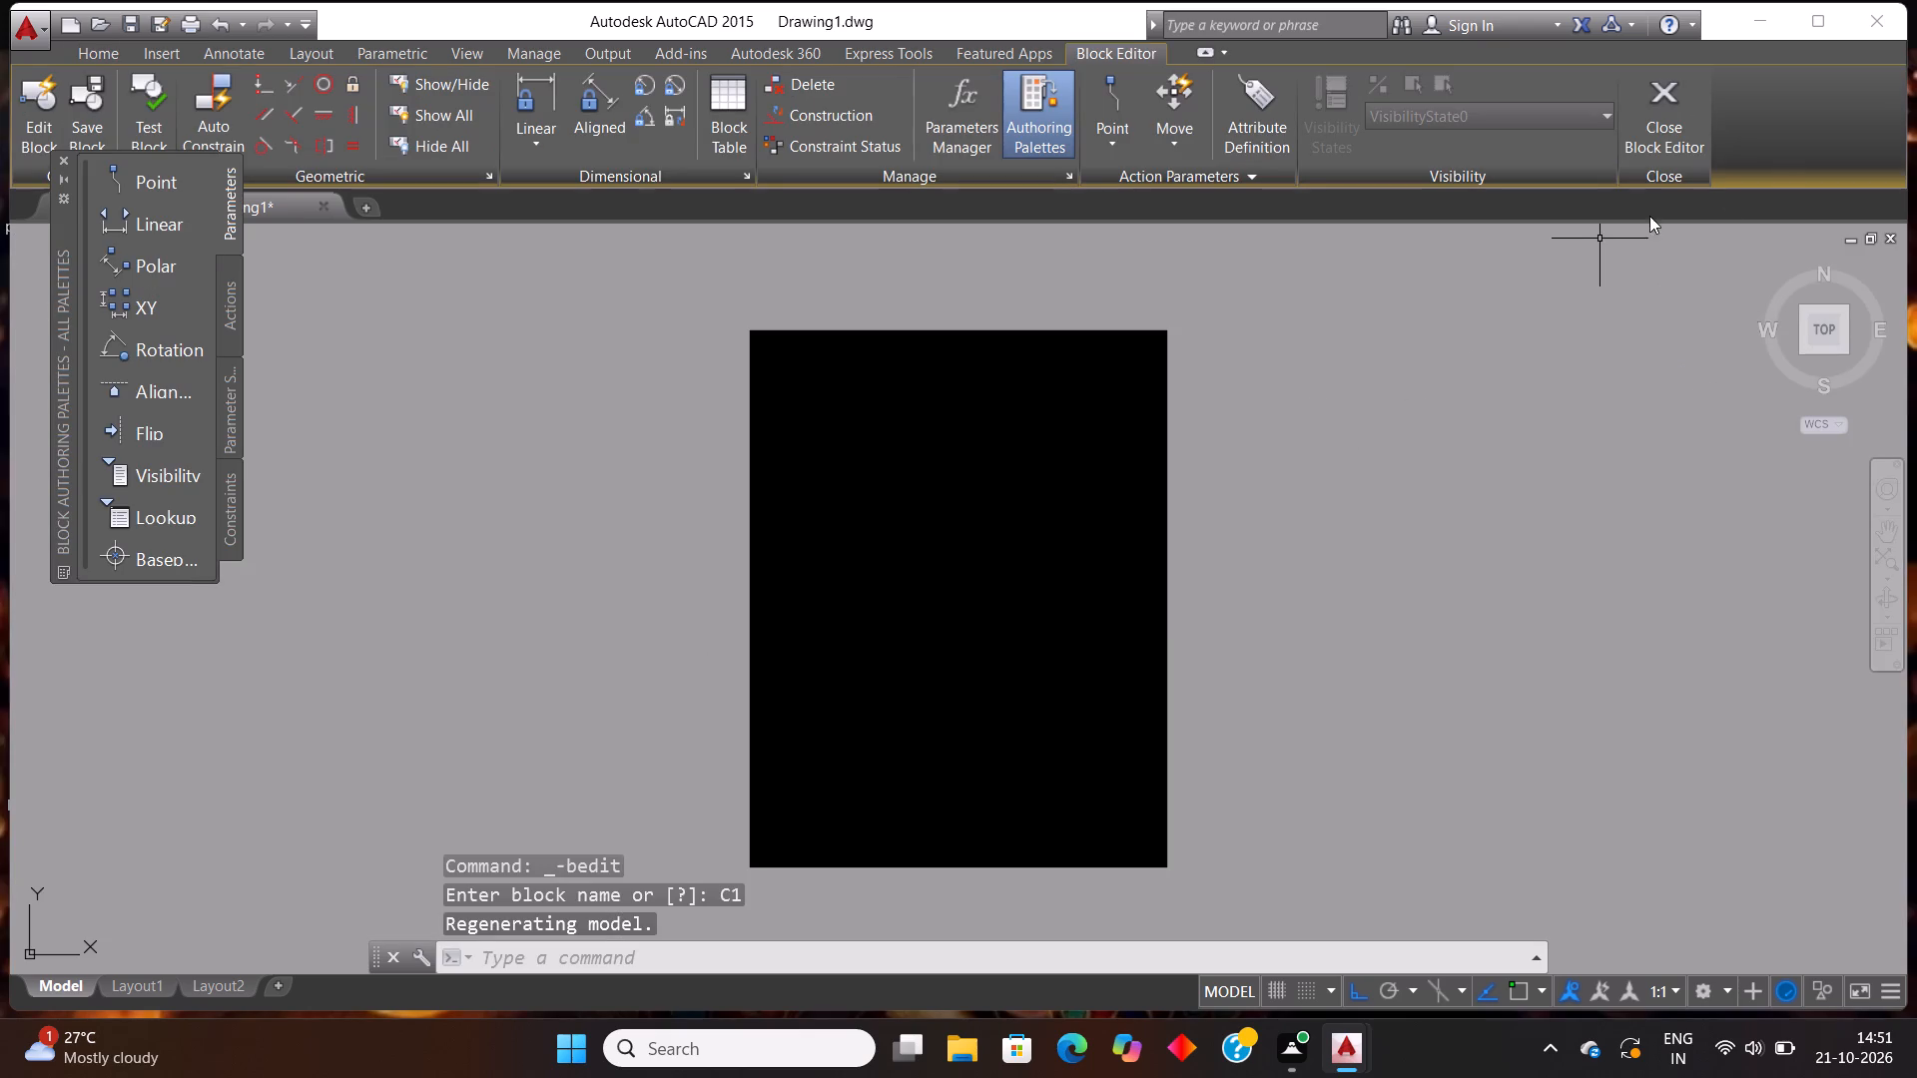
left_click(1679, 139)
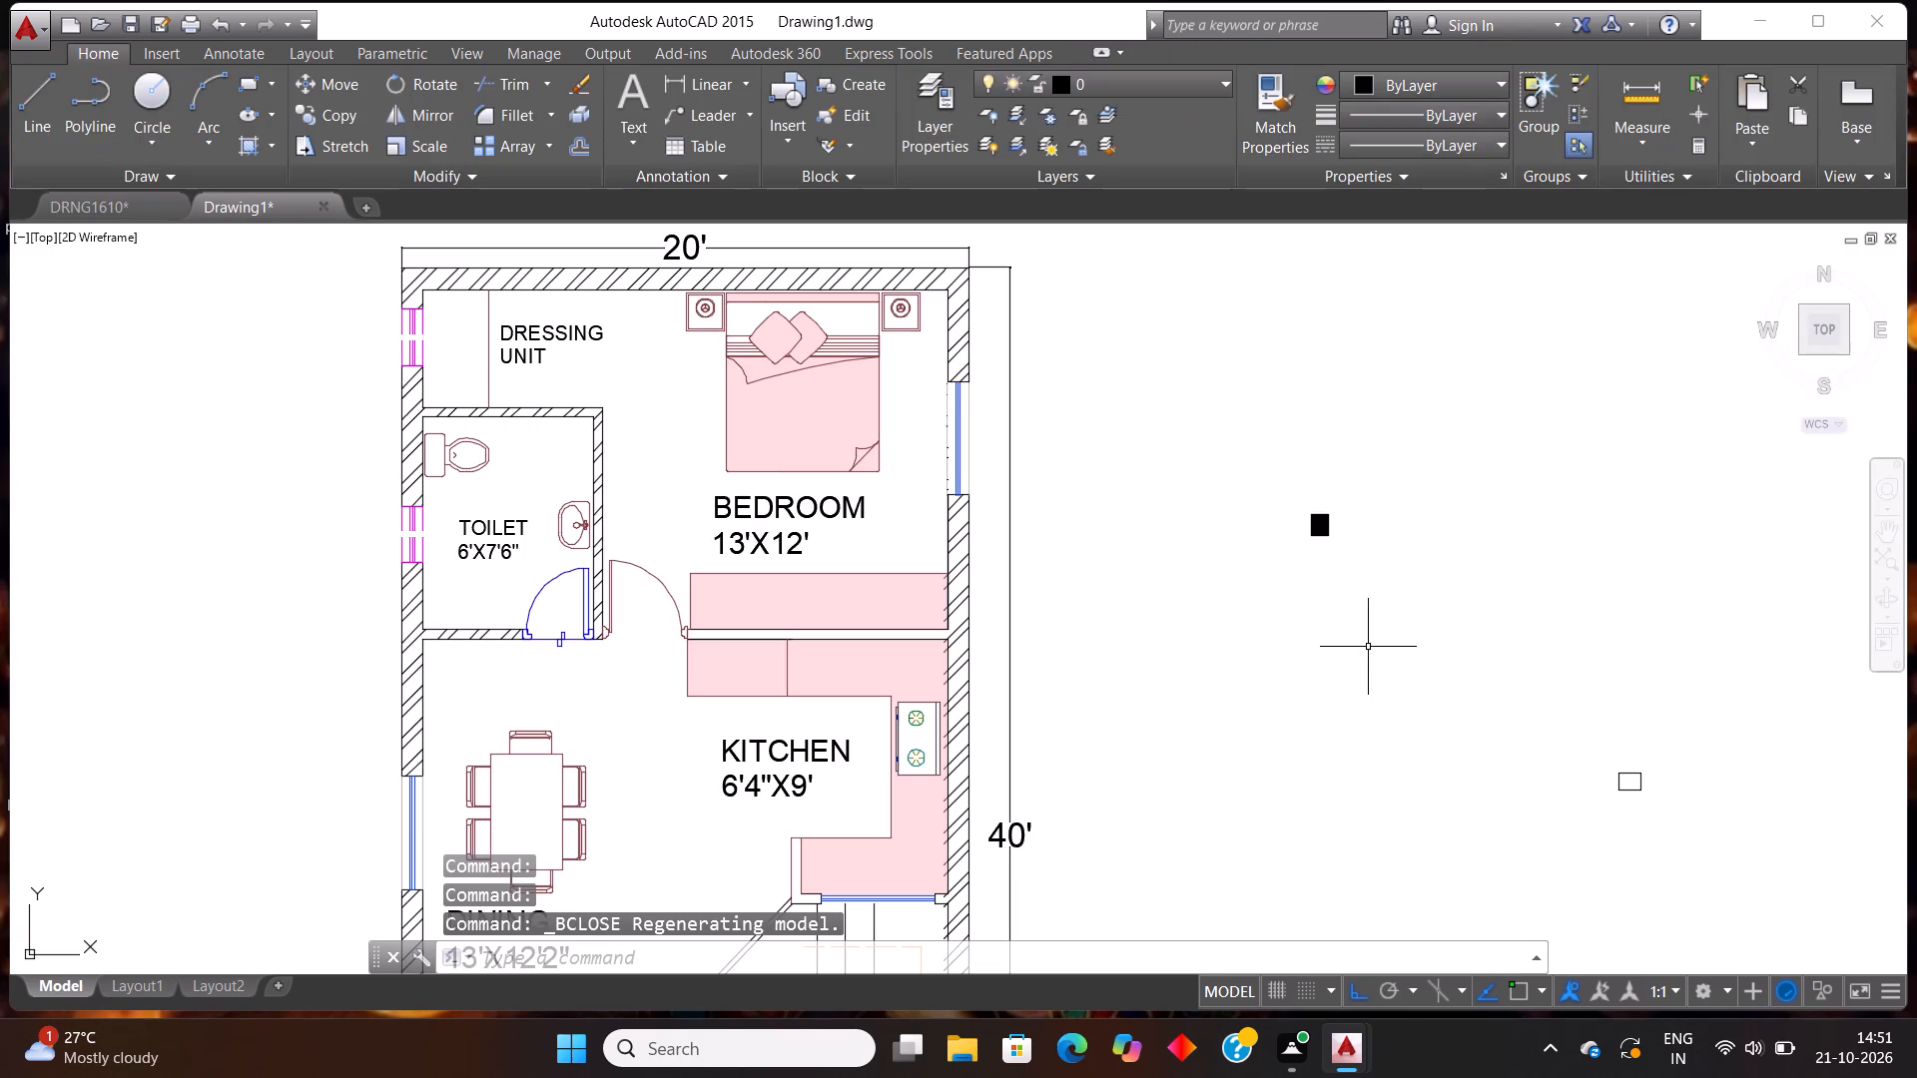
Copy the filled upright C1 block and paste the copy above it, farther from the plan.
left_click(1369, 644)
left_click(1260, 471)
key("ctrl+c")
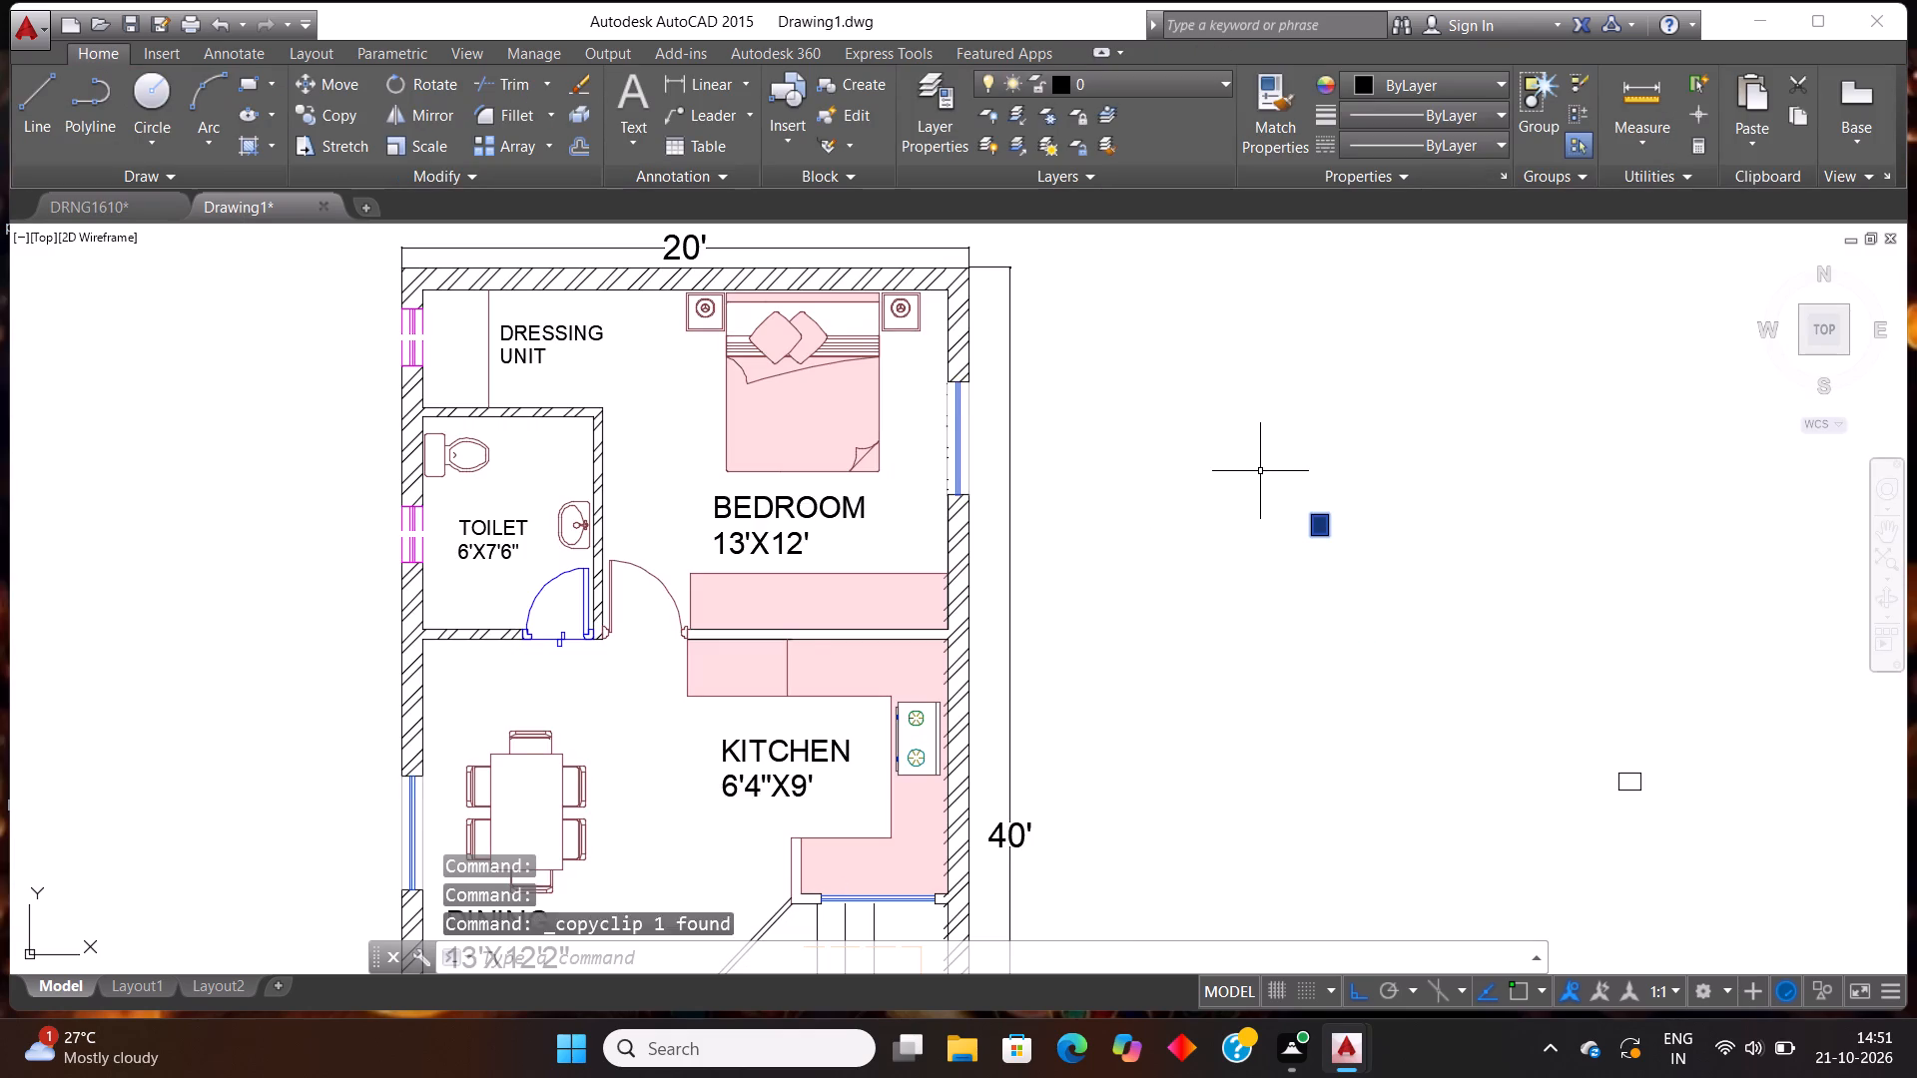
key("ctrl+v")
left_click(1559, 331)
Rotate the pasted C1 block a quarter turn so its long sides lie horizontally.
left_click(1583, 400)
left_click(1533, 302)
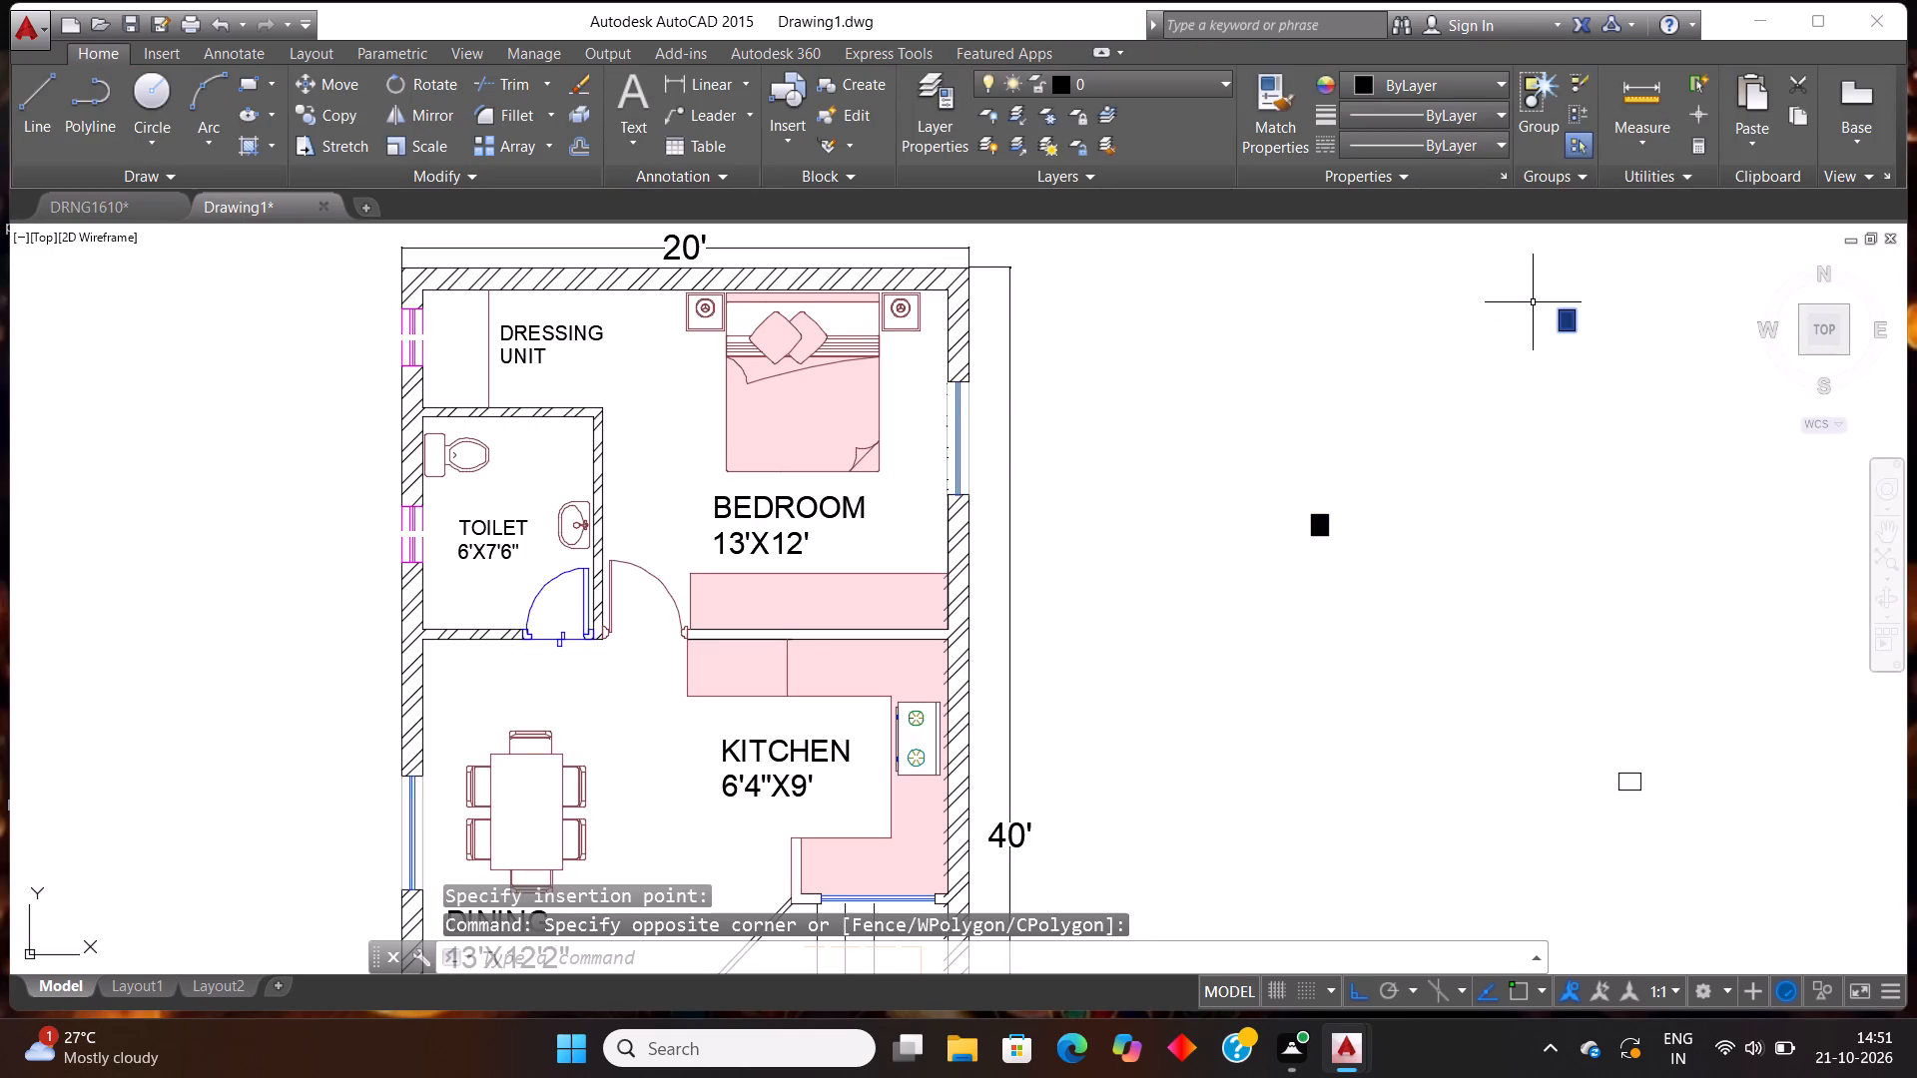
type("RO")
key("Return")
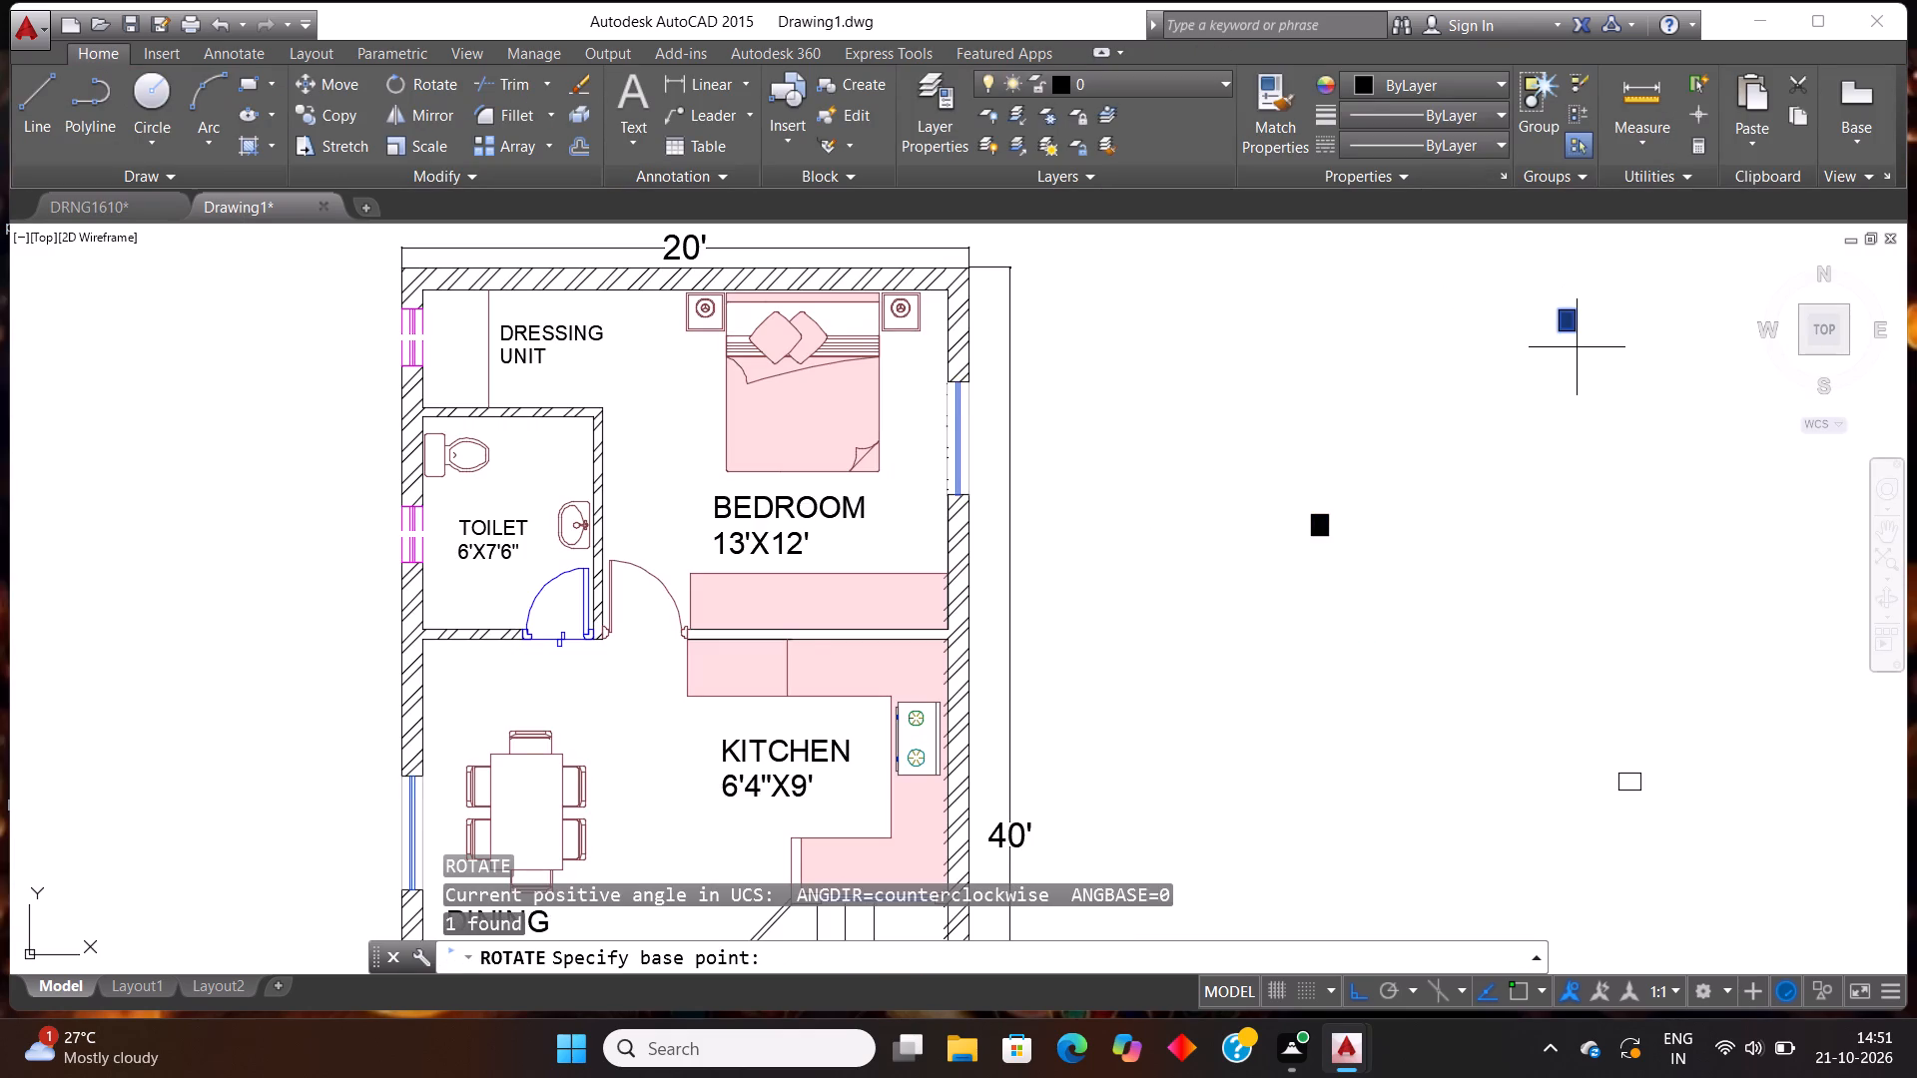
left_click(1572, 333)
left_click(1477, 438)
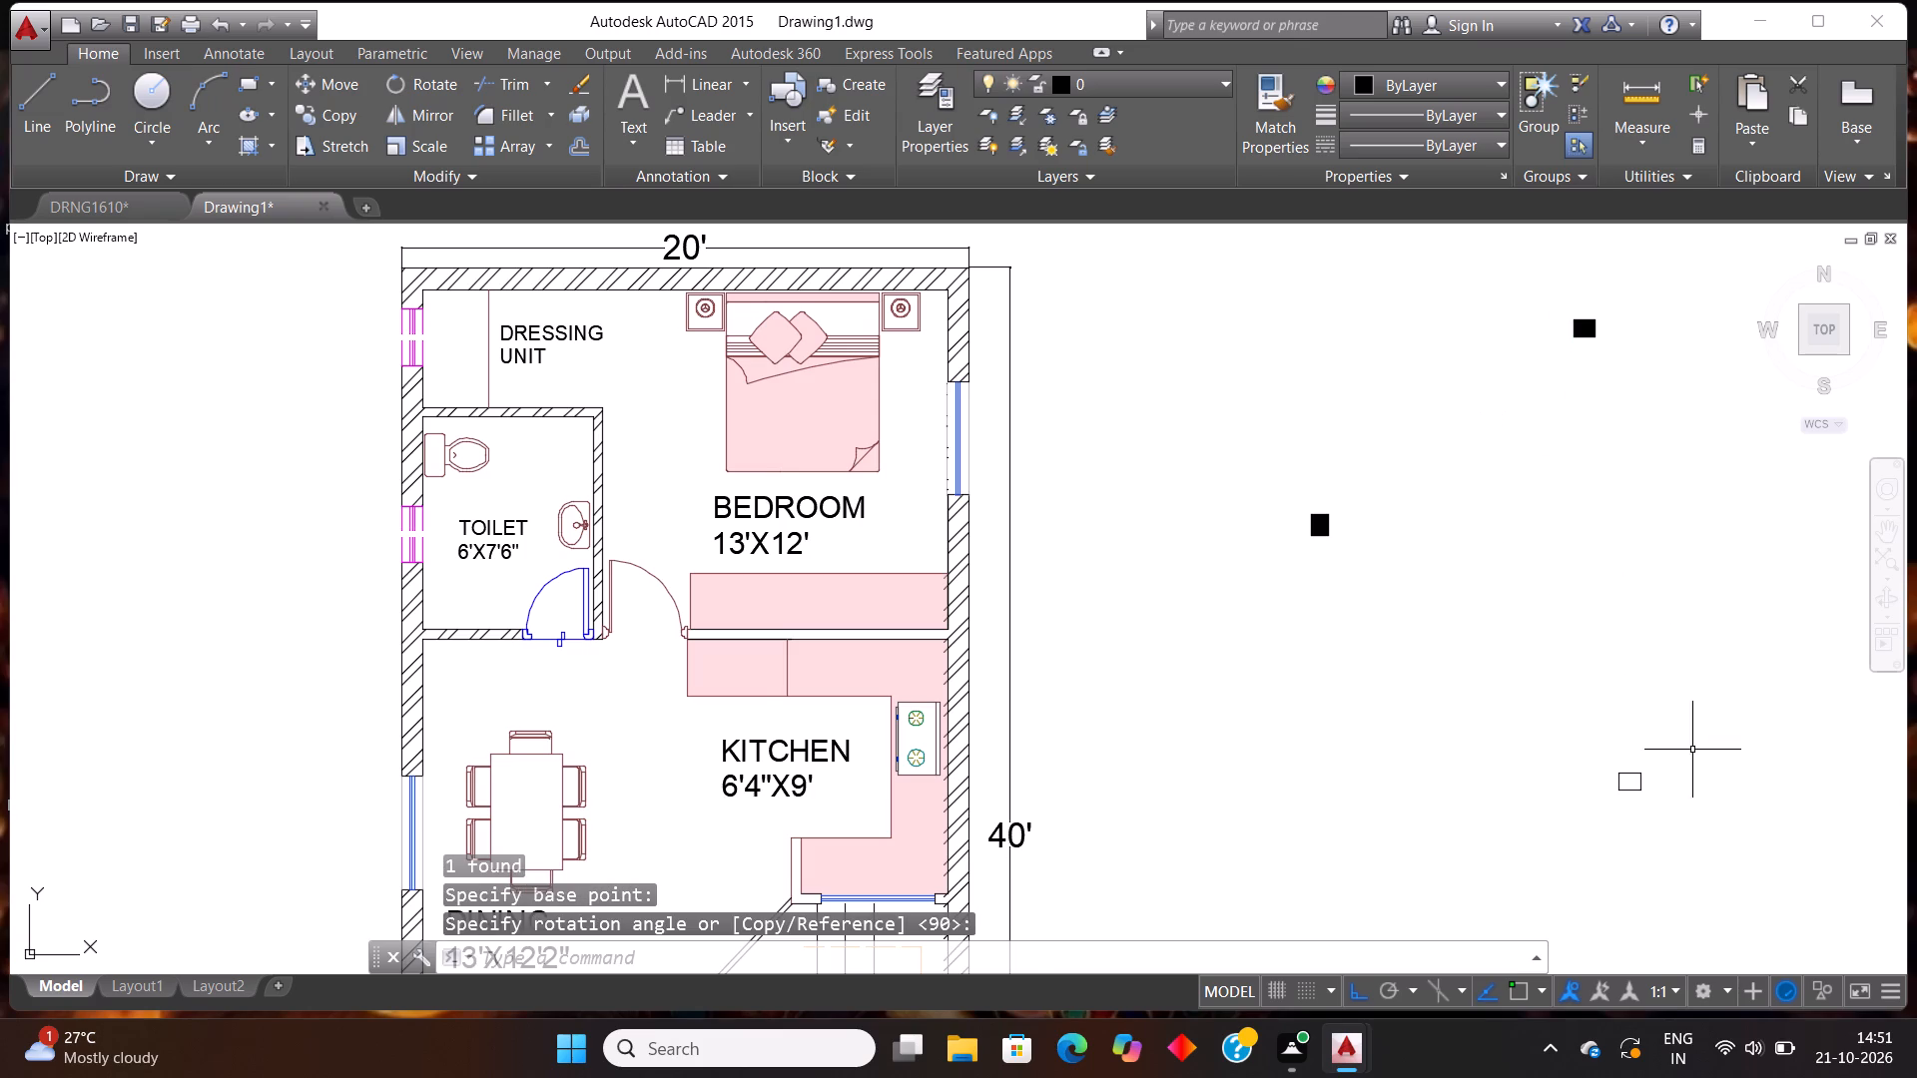
Erase the unfilled horizontal COLUMN block below the filled columns.
left_click(1704, 826)
left_click(1541, 693)
key("Delete")
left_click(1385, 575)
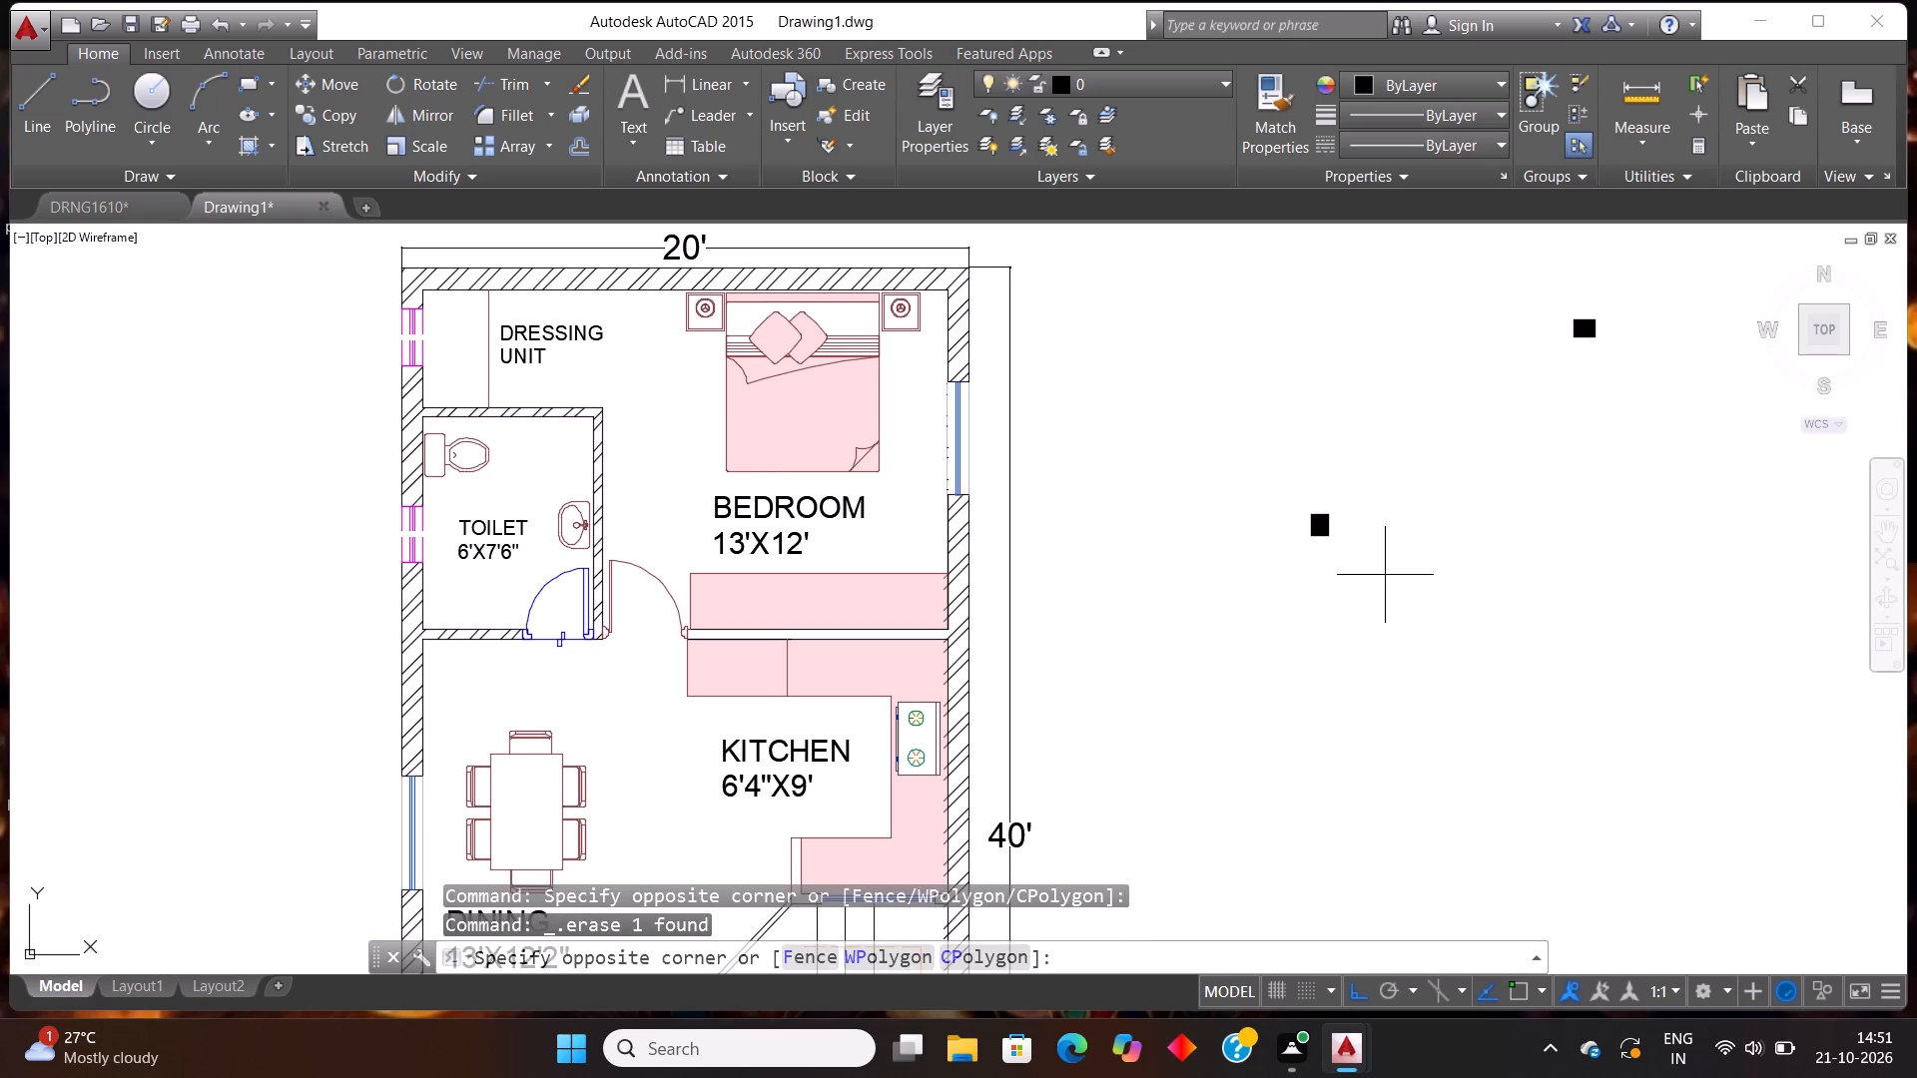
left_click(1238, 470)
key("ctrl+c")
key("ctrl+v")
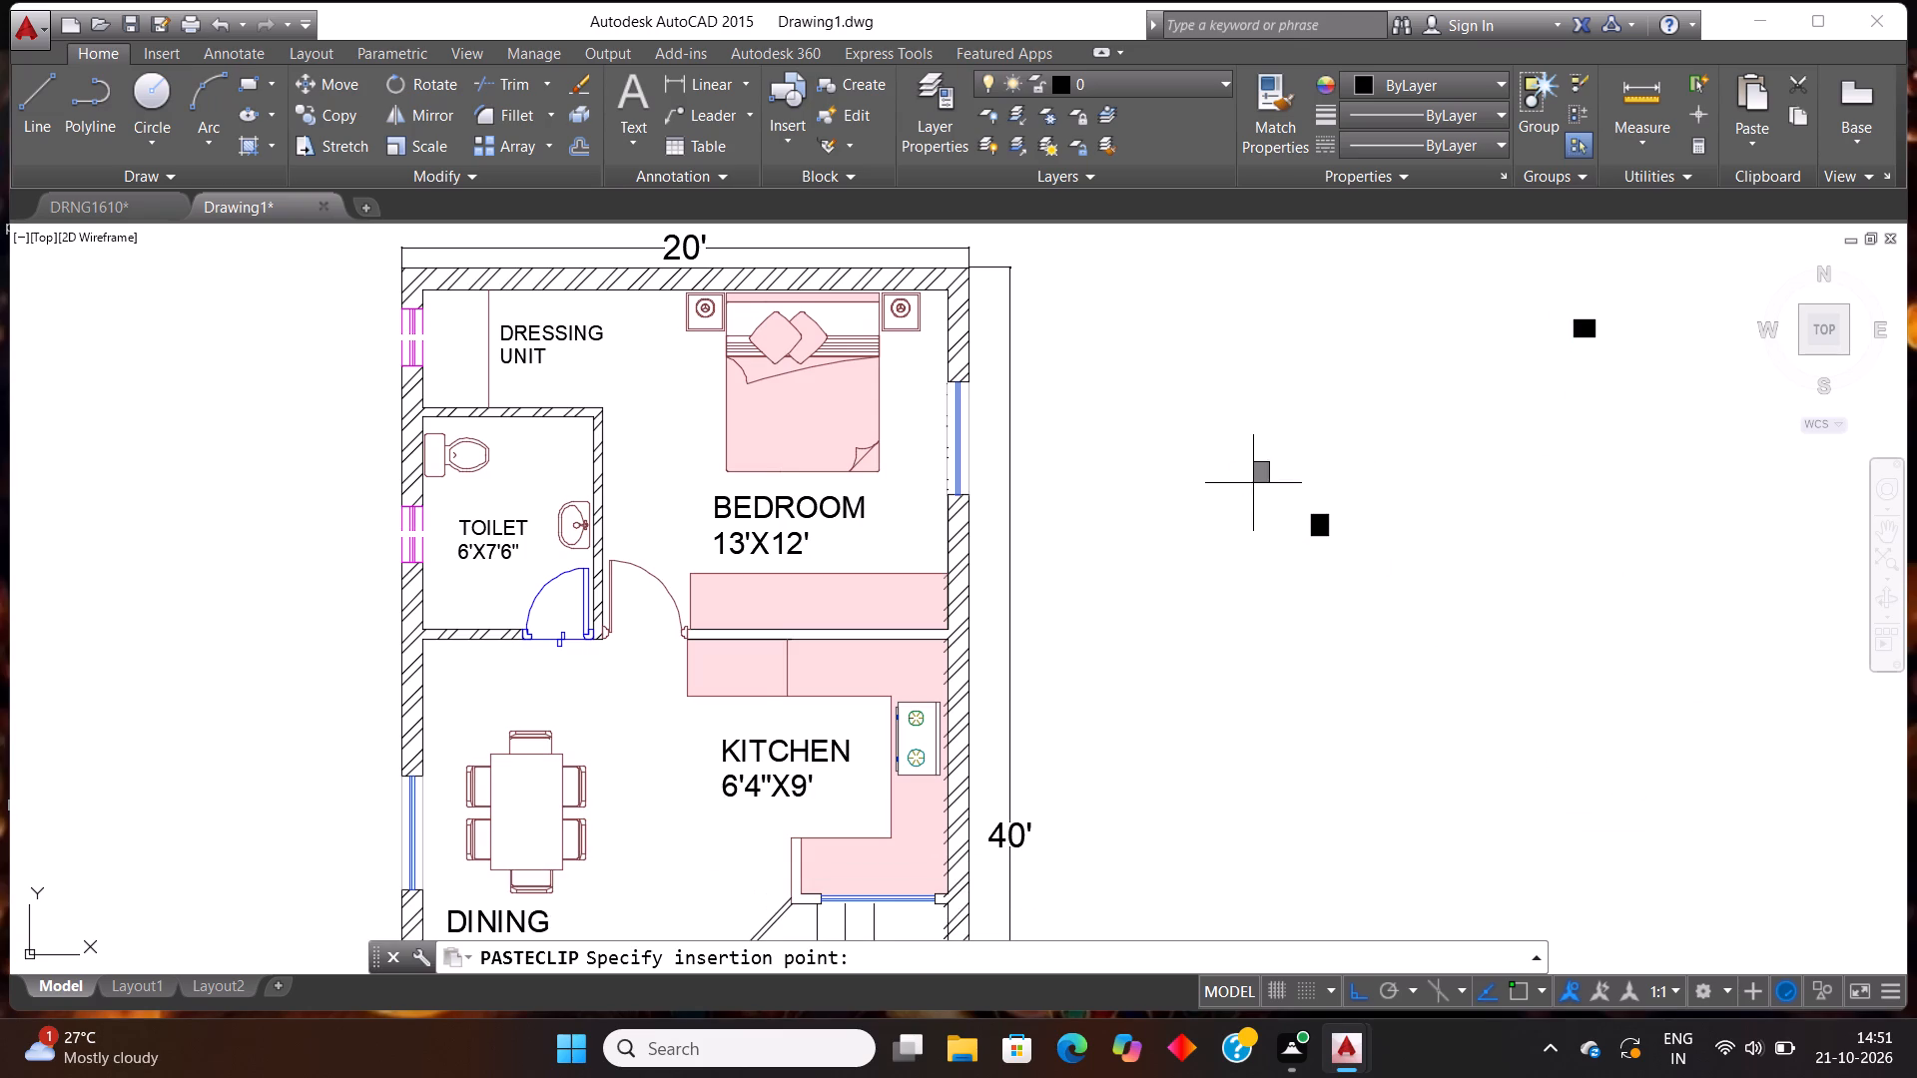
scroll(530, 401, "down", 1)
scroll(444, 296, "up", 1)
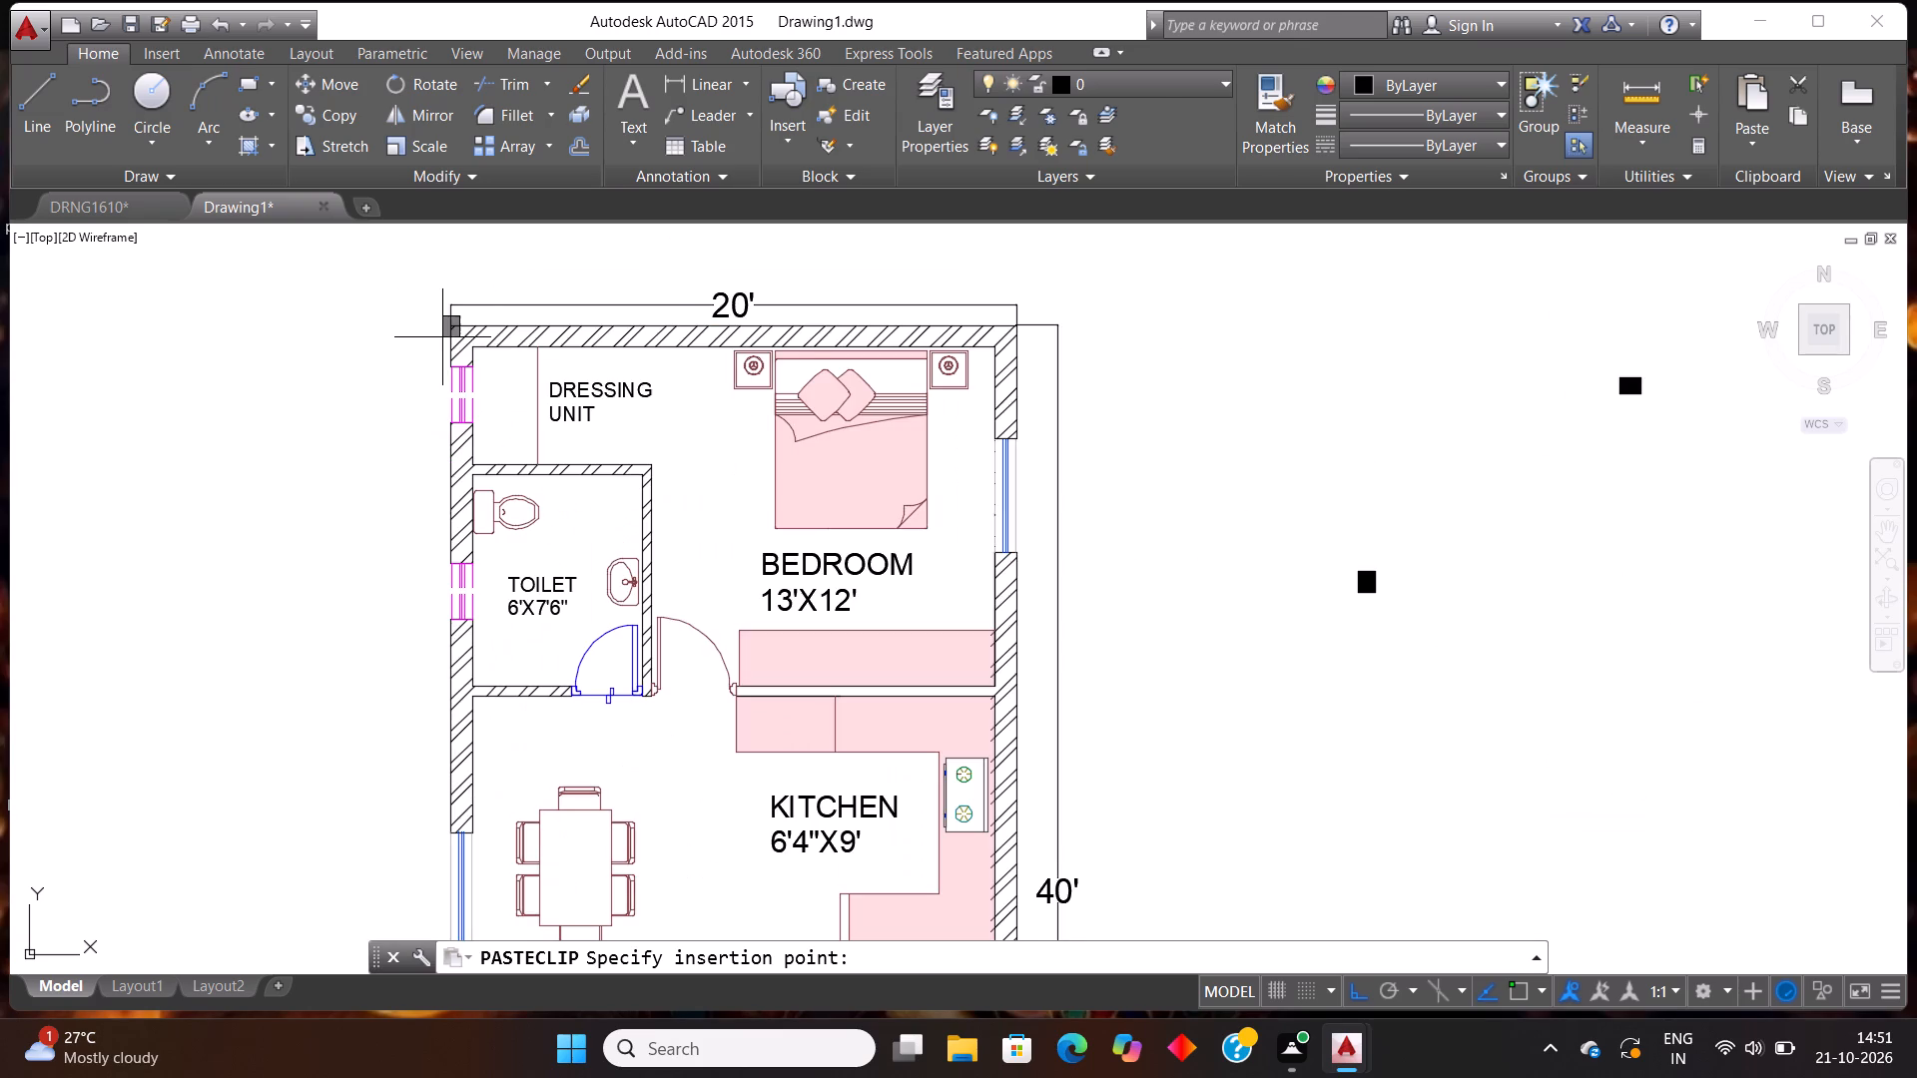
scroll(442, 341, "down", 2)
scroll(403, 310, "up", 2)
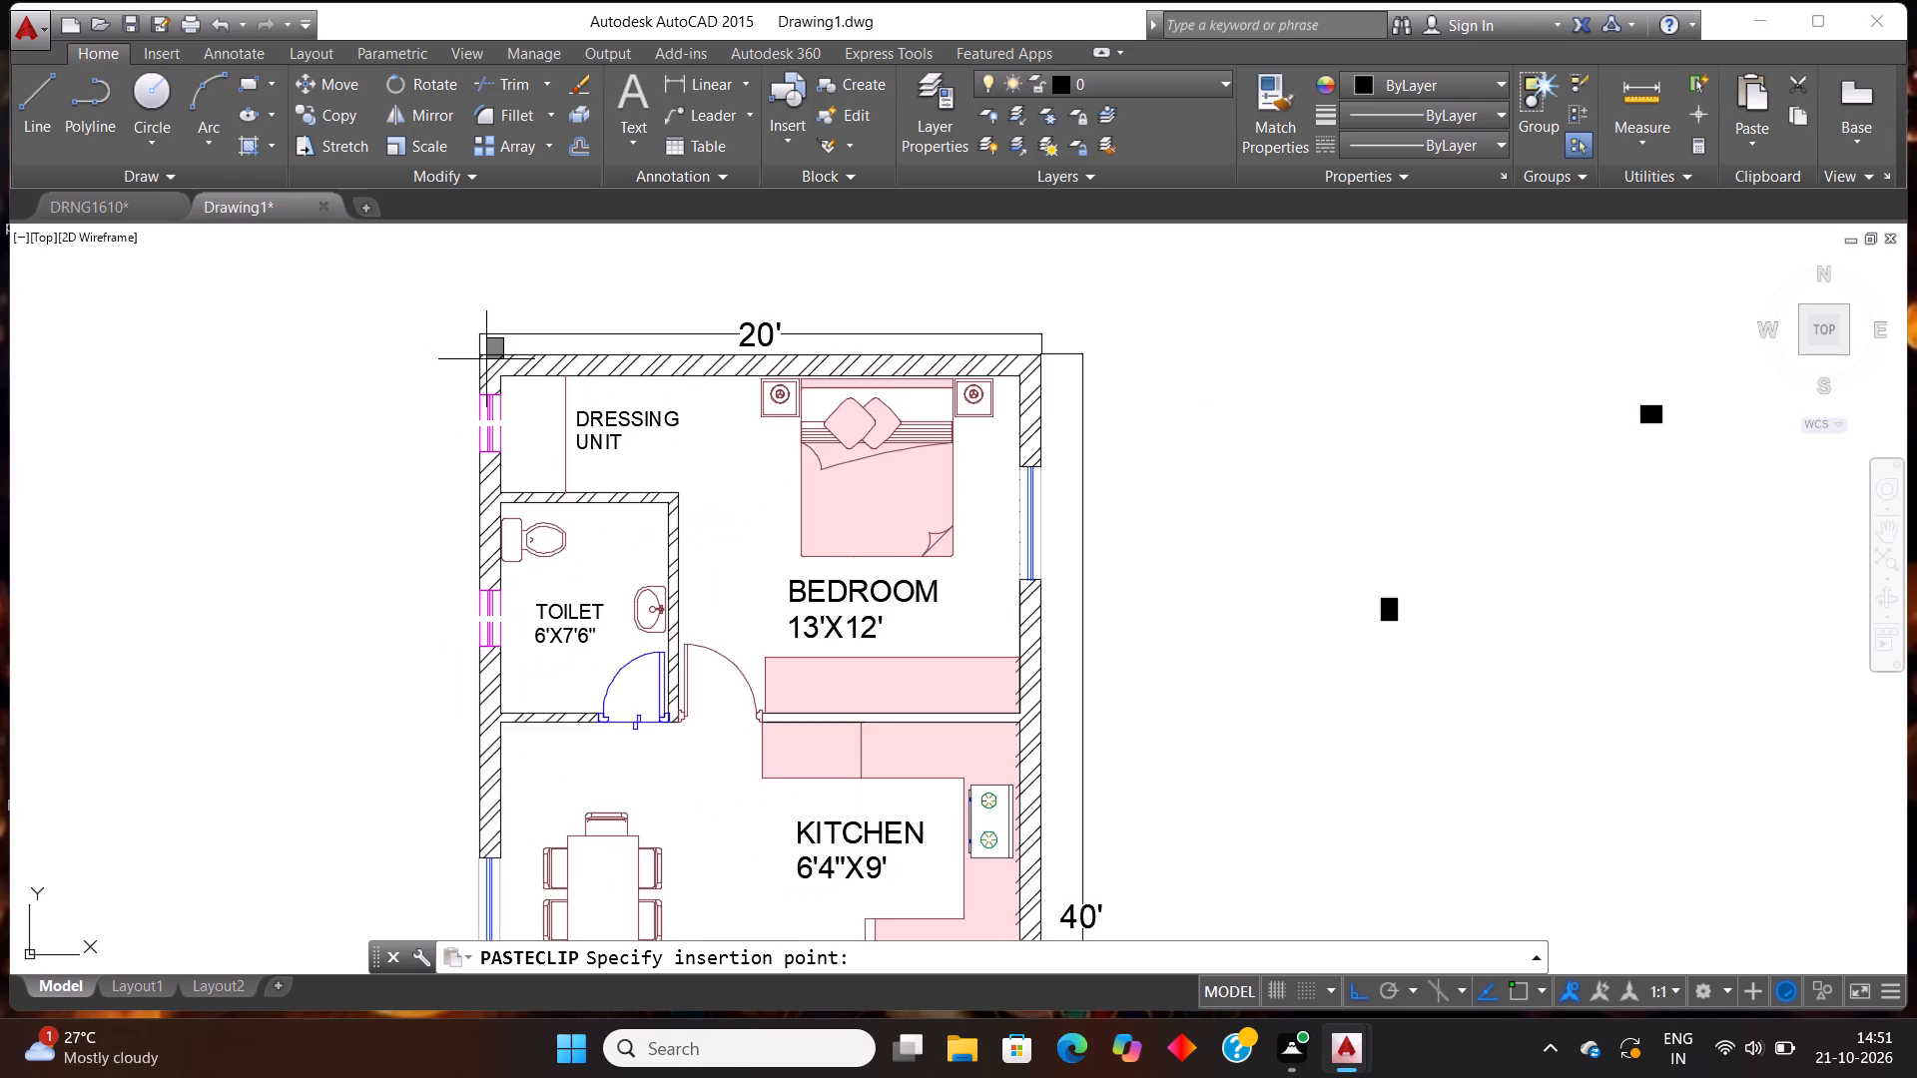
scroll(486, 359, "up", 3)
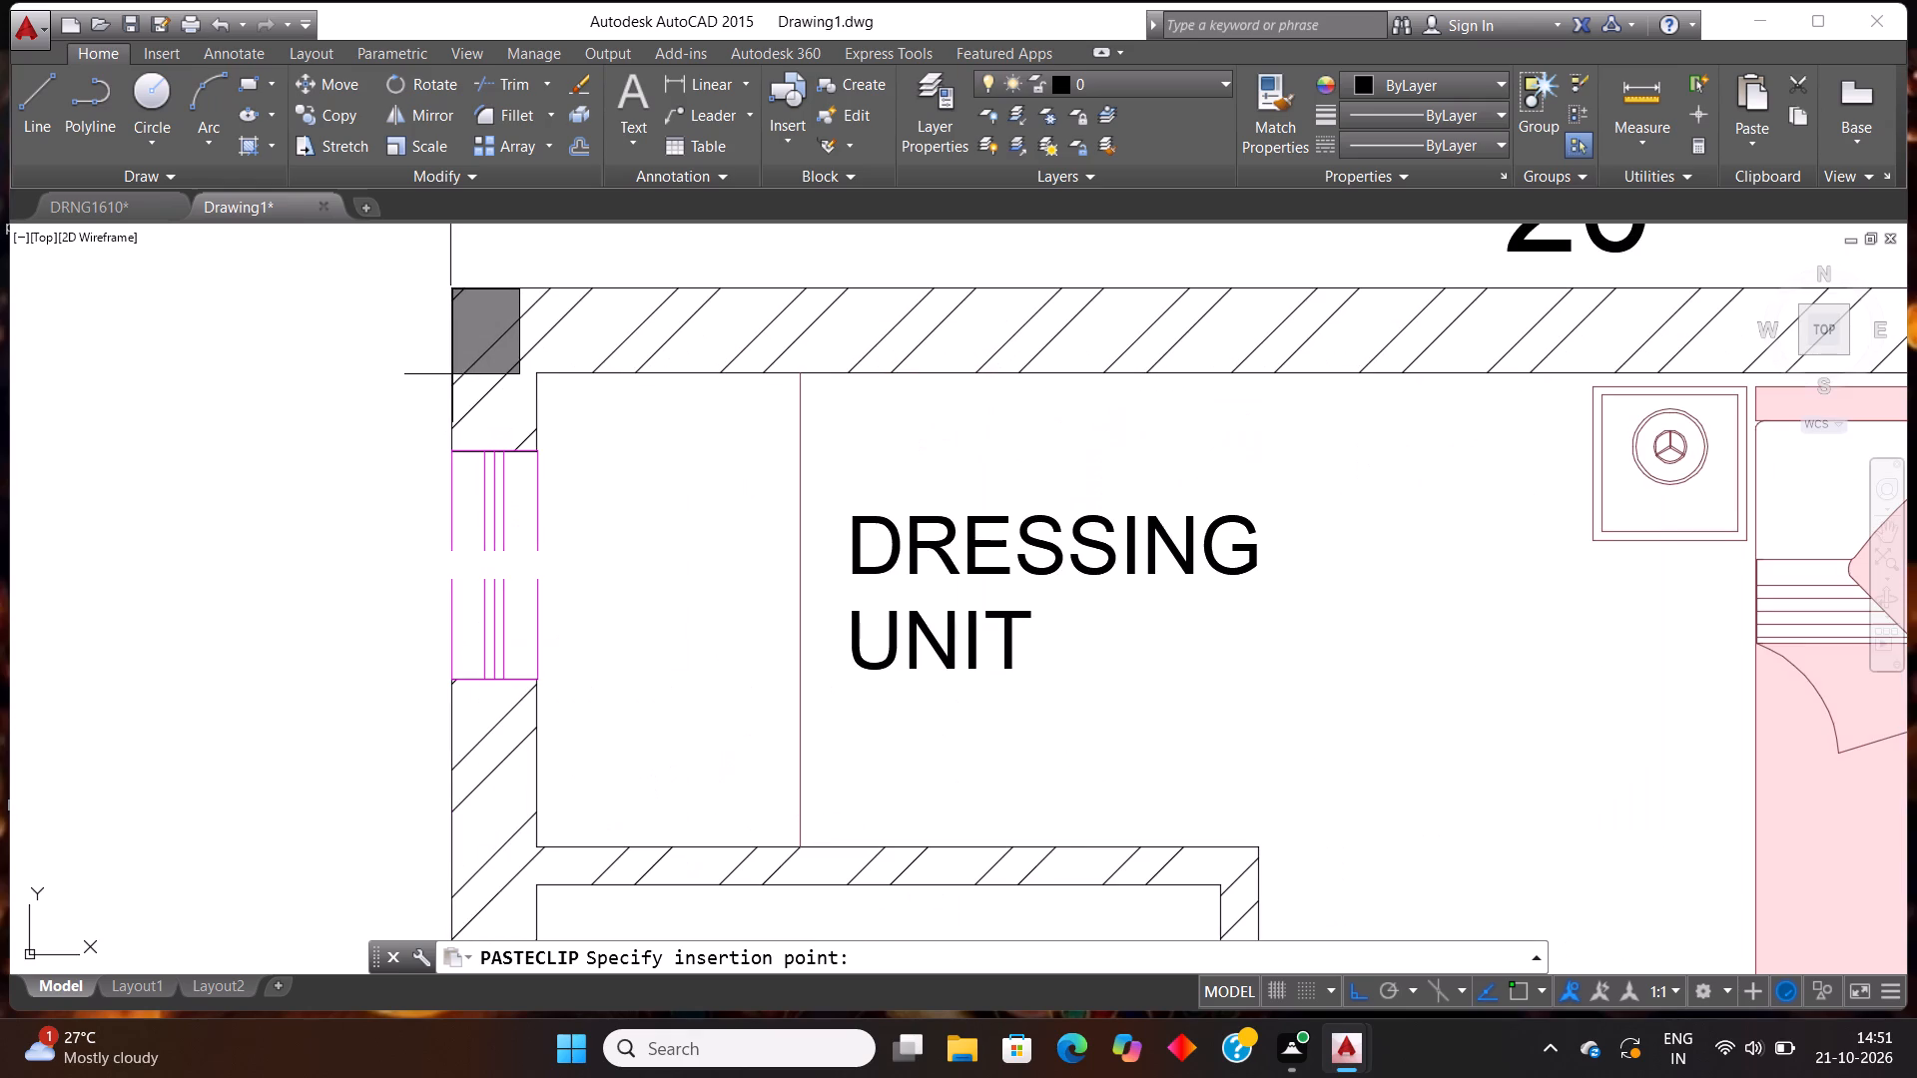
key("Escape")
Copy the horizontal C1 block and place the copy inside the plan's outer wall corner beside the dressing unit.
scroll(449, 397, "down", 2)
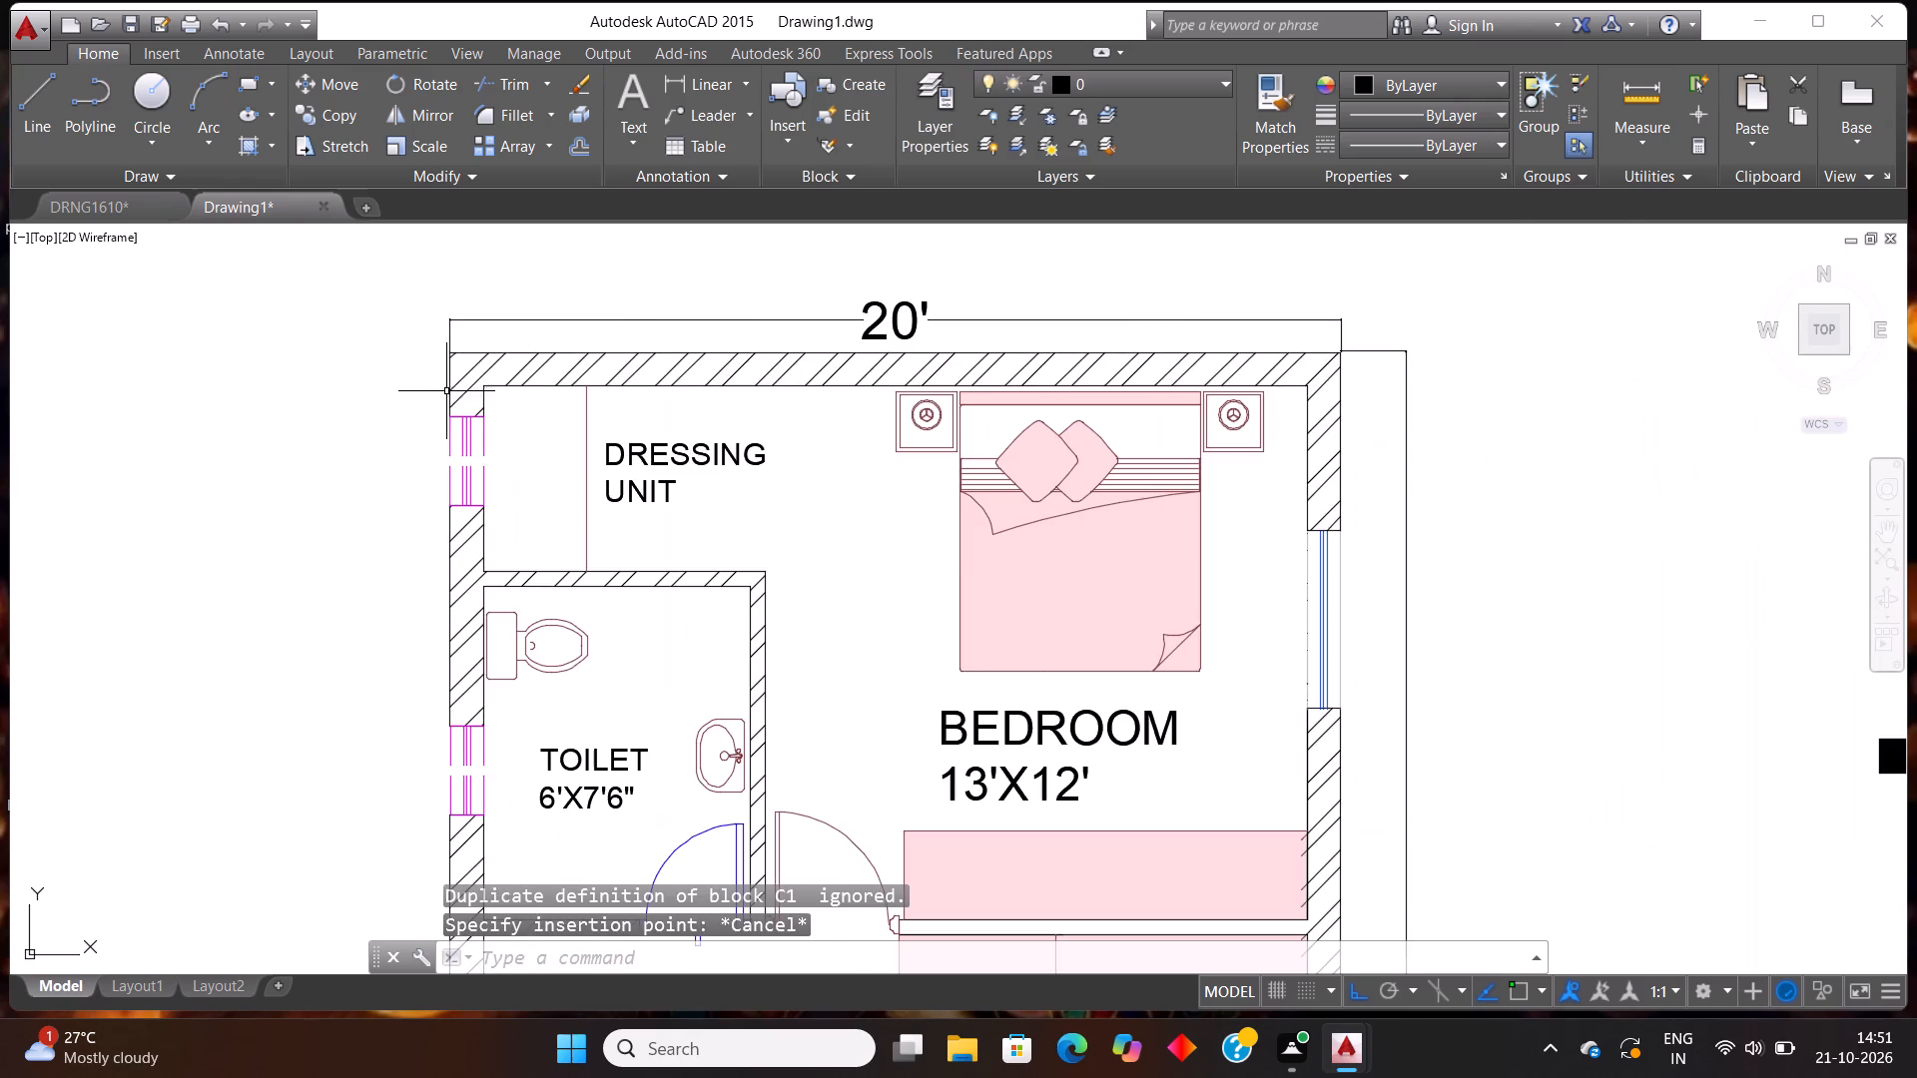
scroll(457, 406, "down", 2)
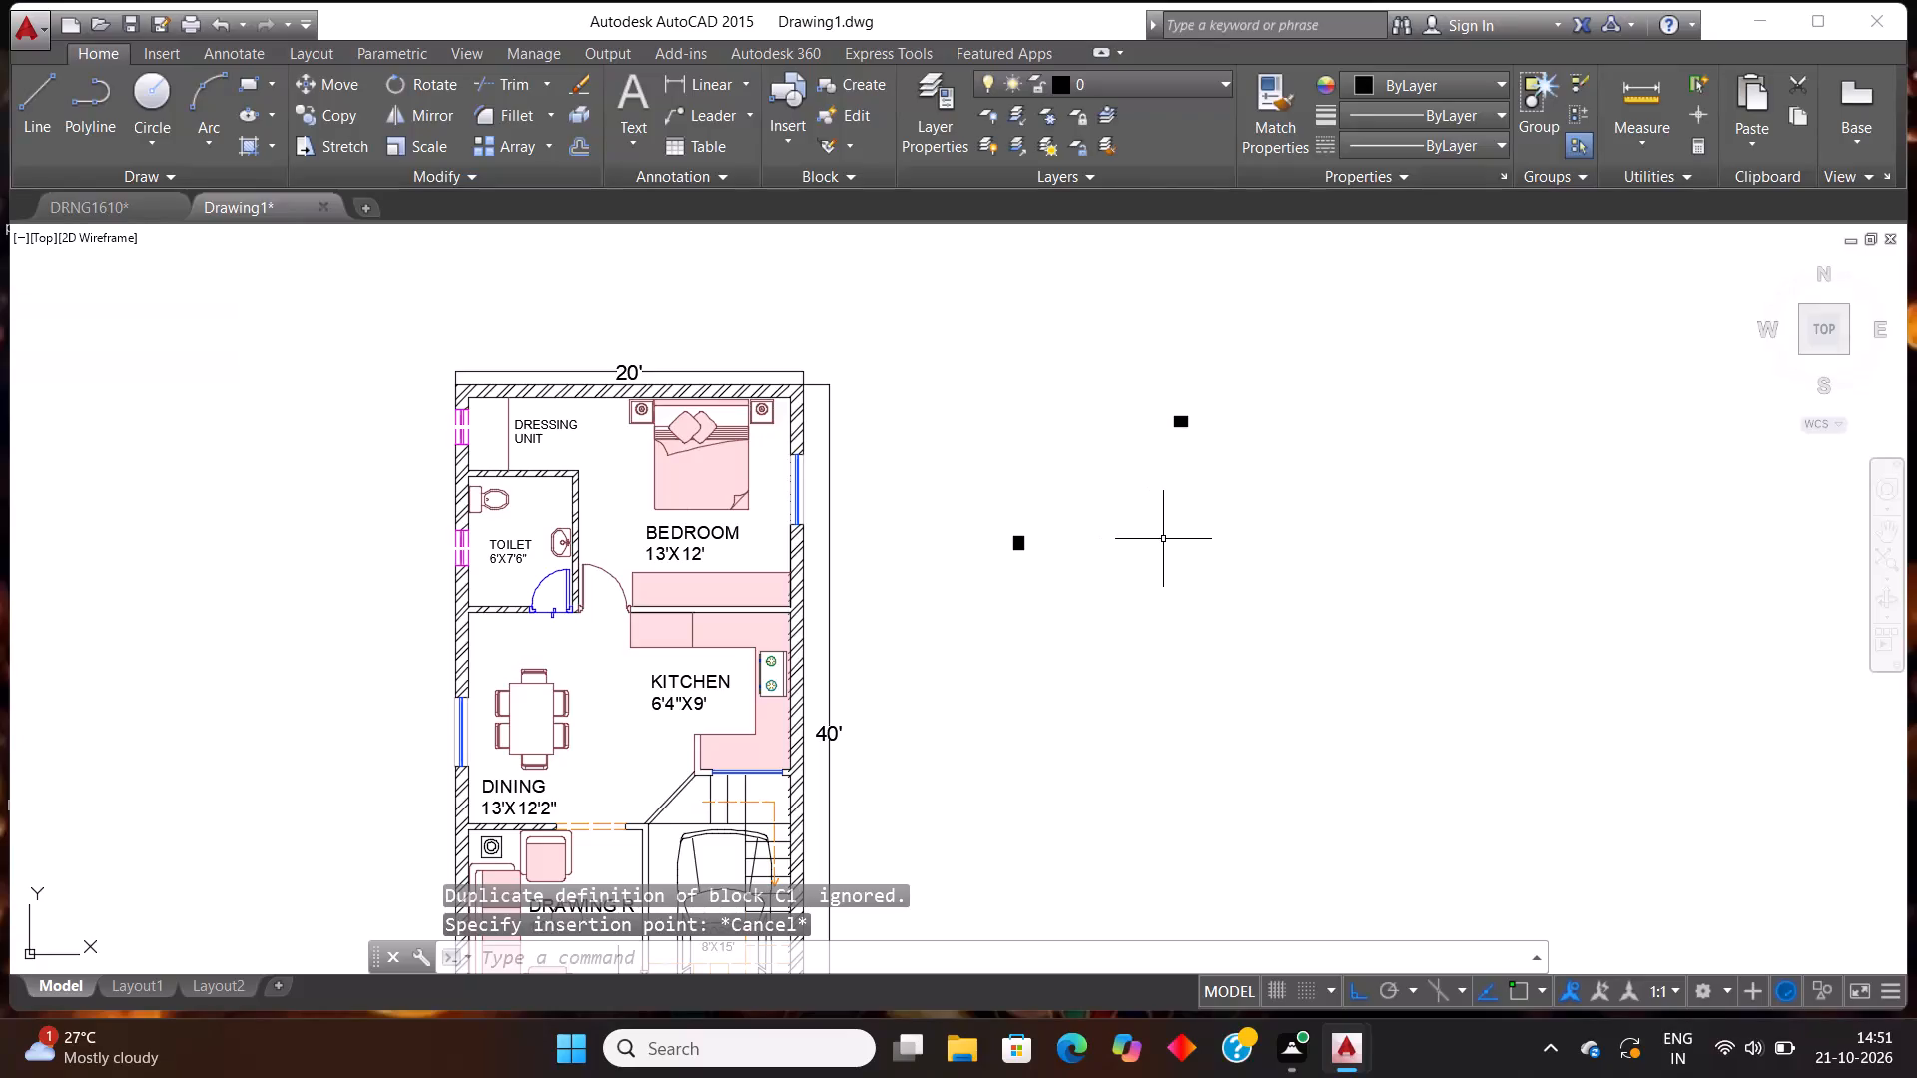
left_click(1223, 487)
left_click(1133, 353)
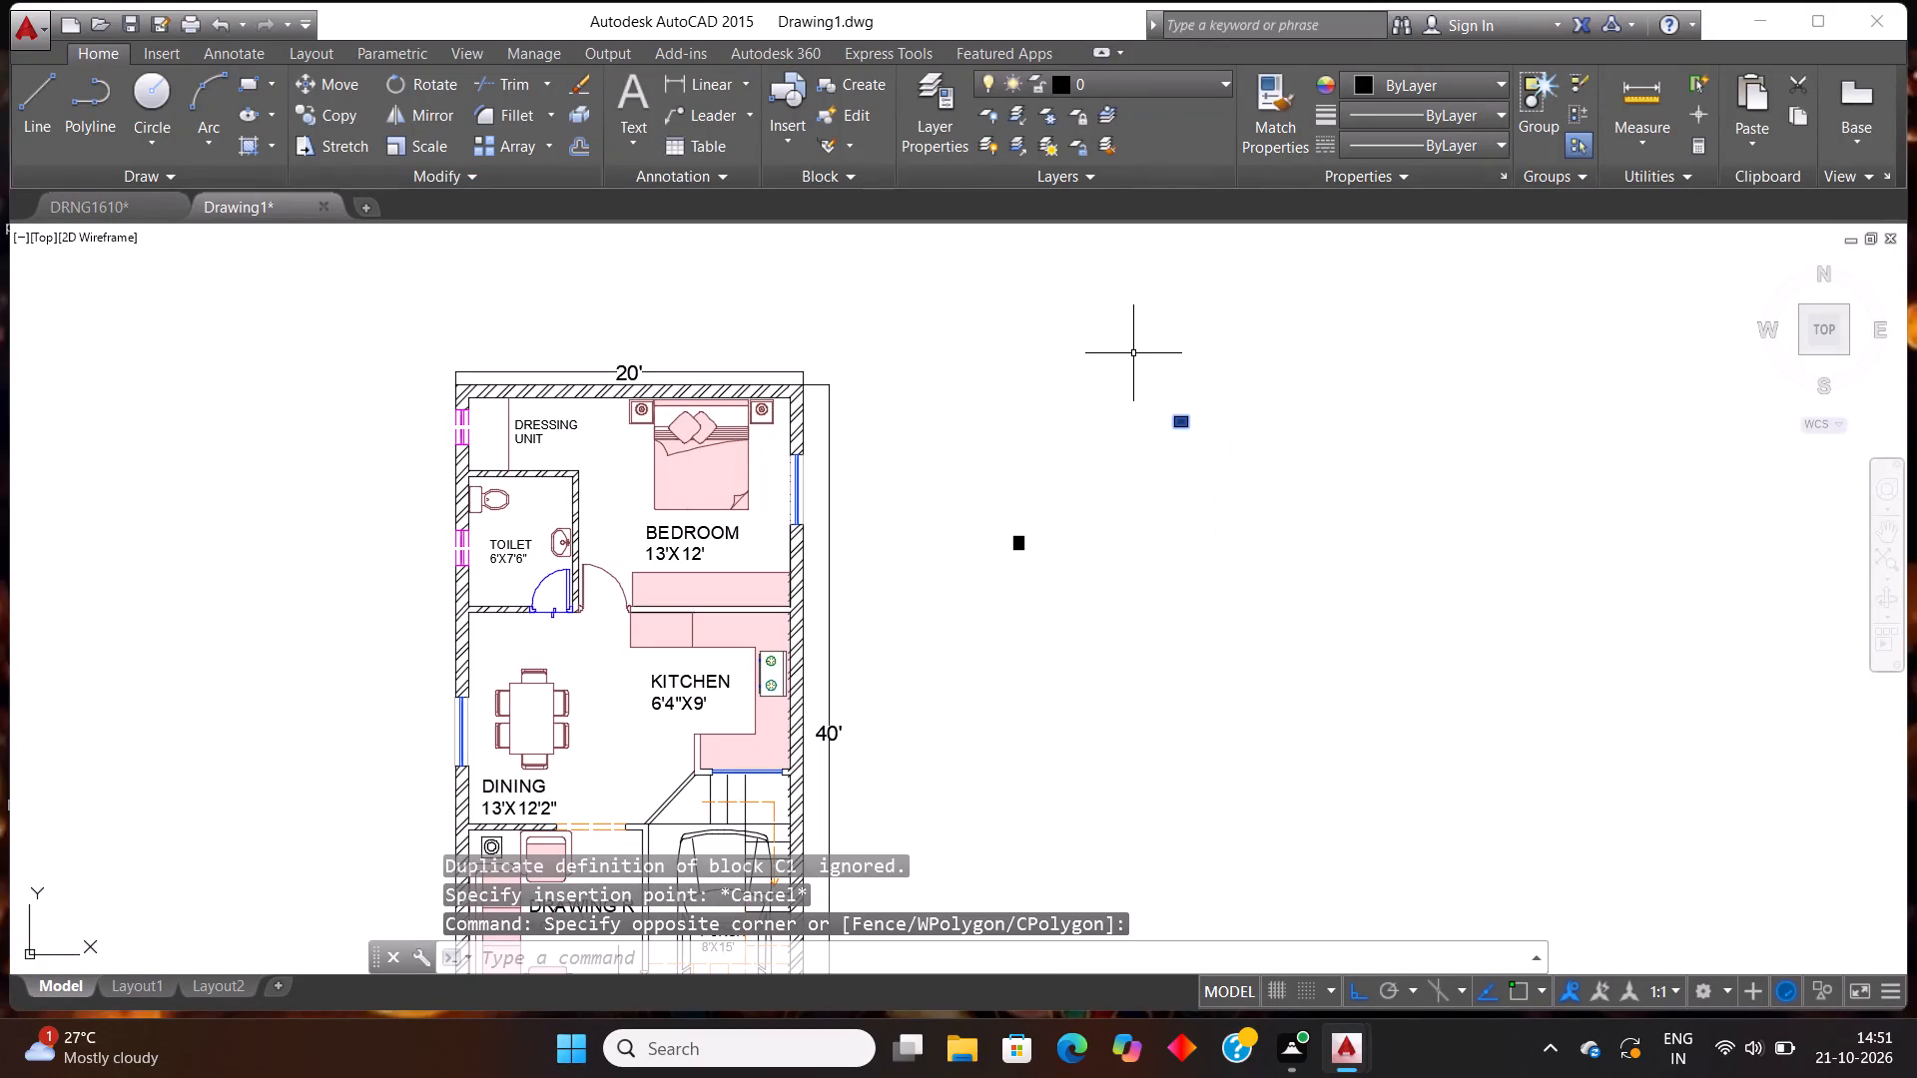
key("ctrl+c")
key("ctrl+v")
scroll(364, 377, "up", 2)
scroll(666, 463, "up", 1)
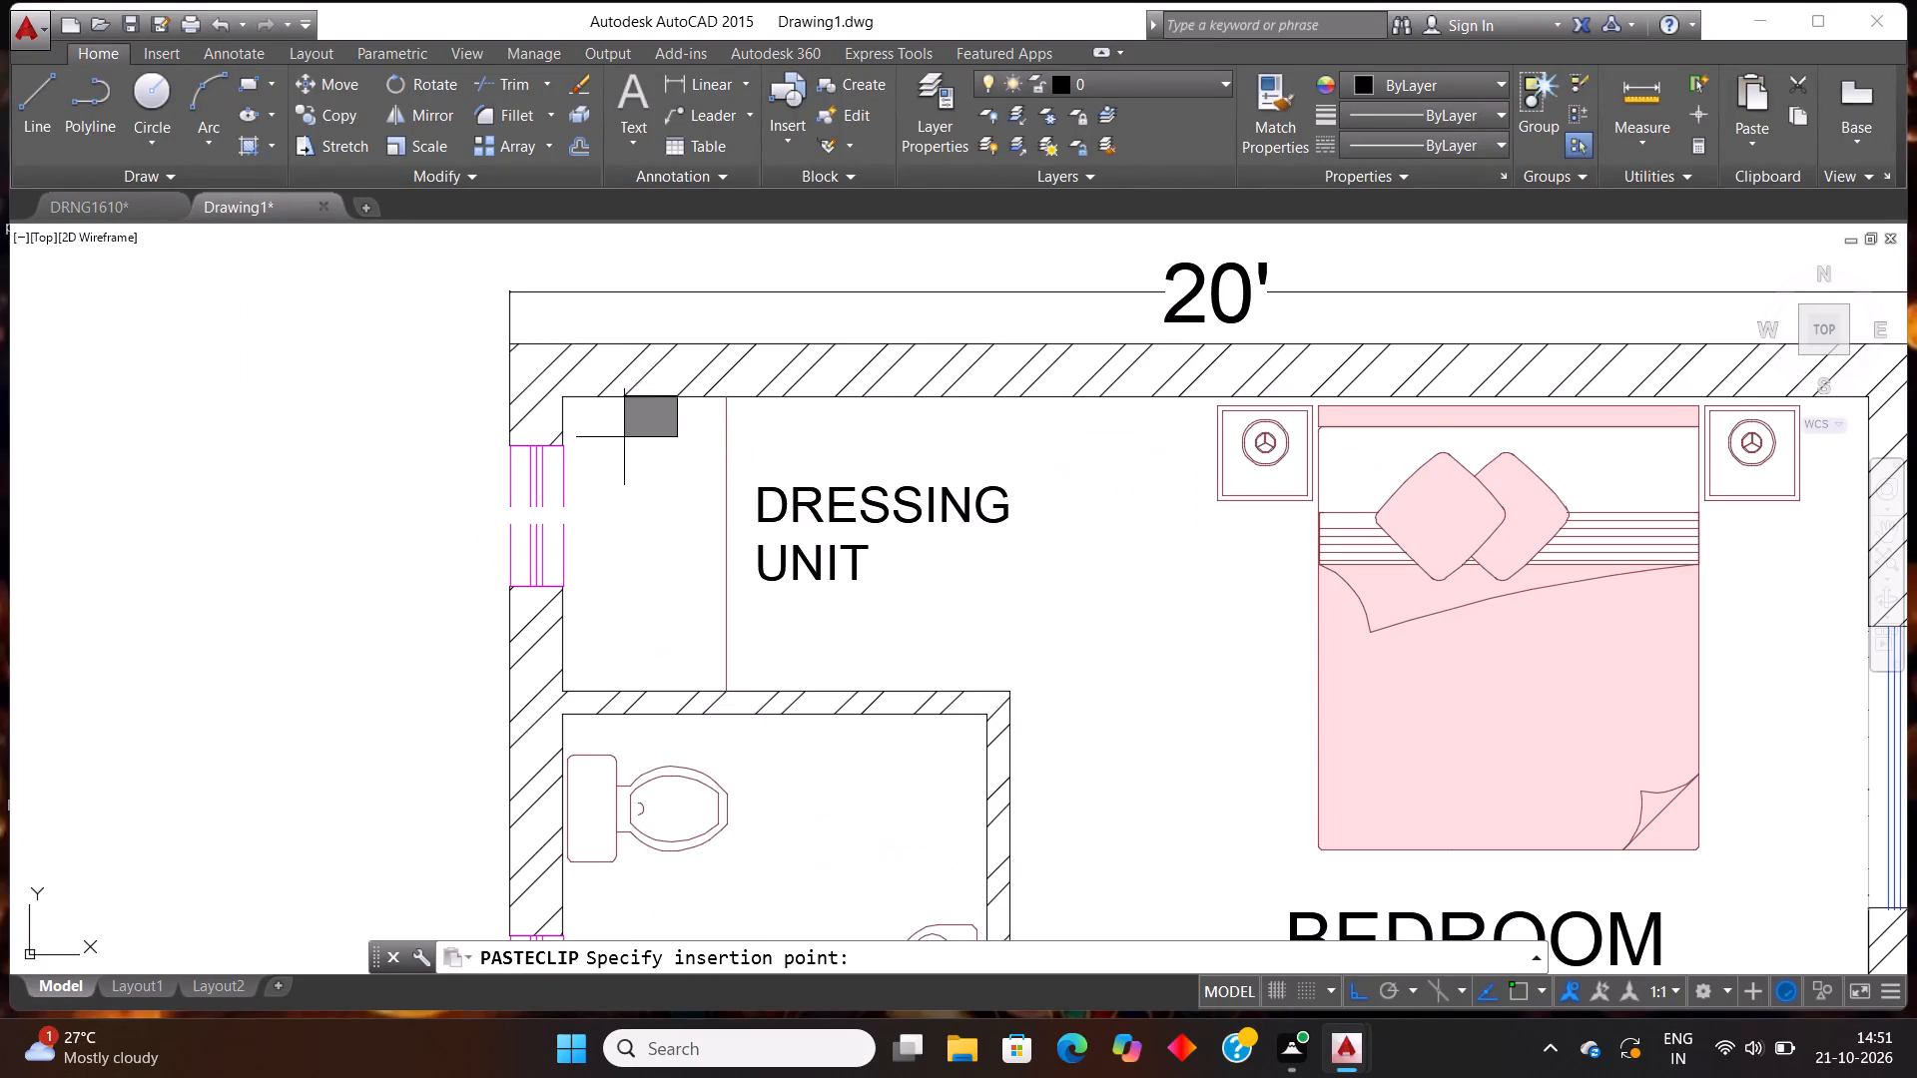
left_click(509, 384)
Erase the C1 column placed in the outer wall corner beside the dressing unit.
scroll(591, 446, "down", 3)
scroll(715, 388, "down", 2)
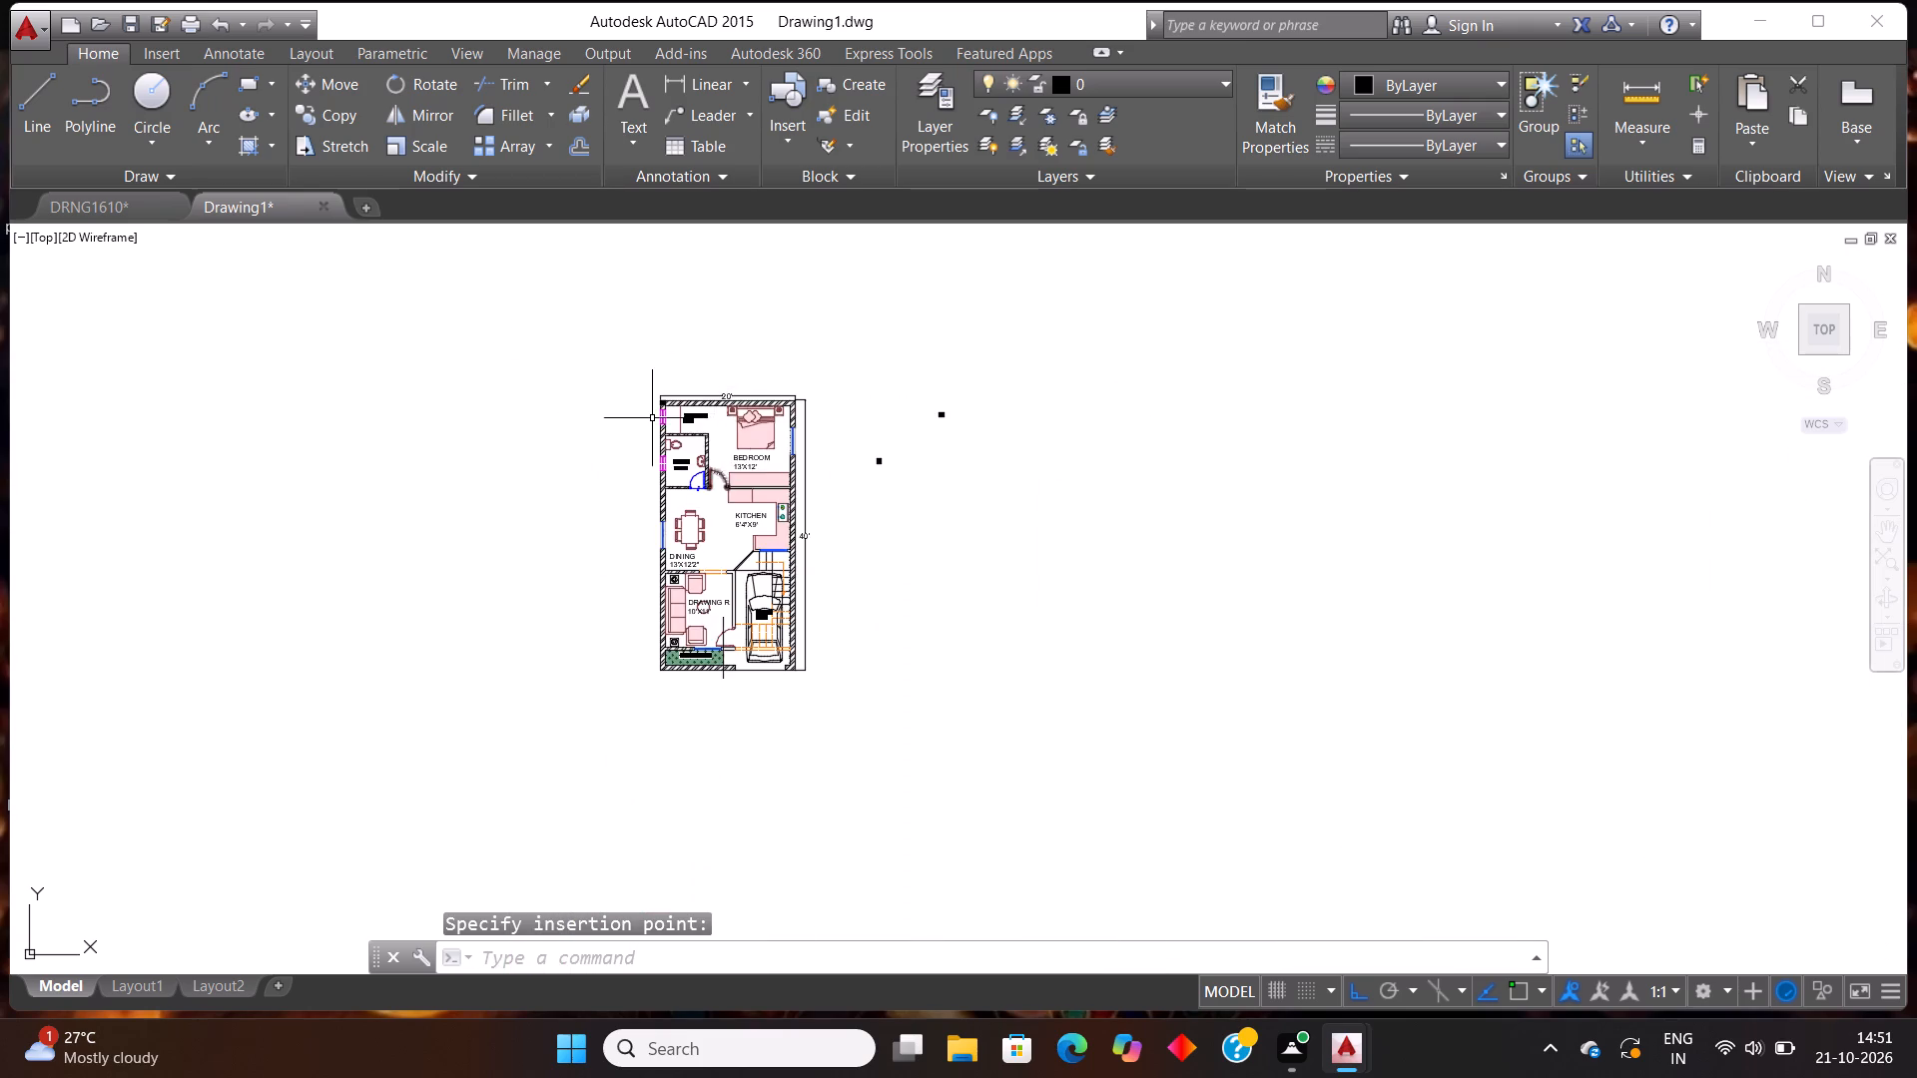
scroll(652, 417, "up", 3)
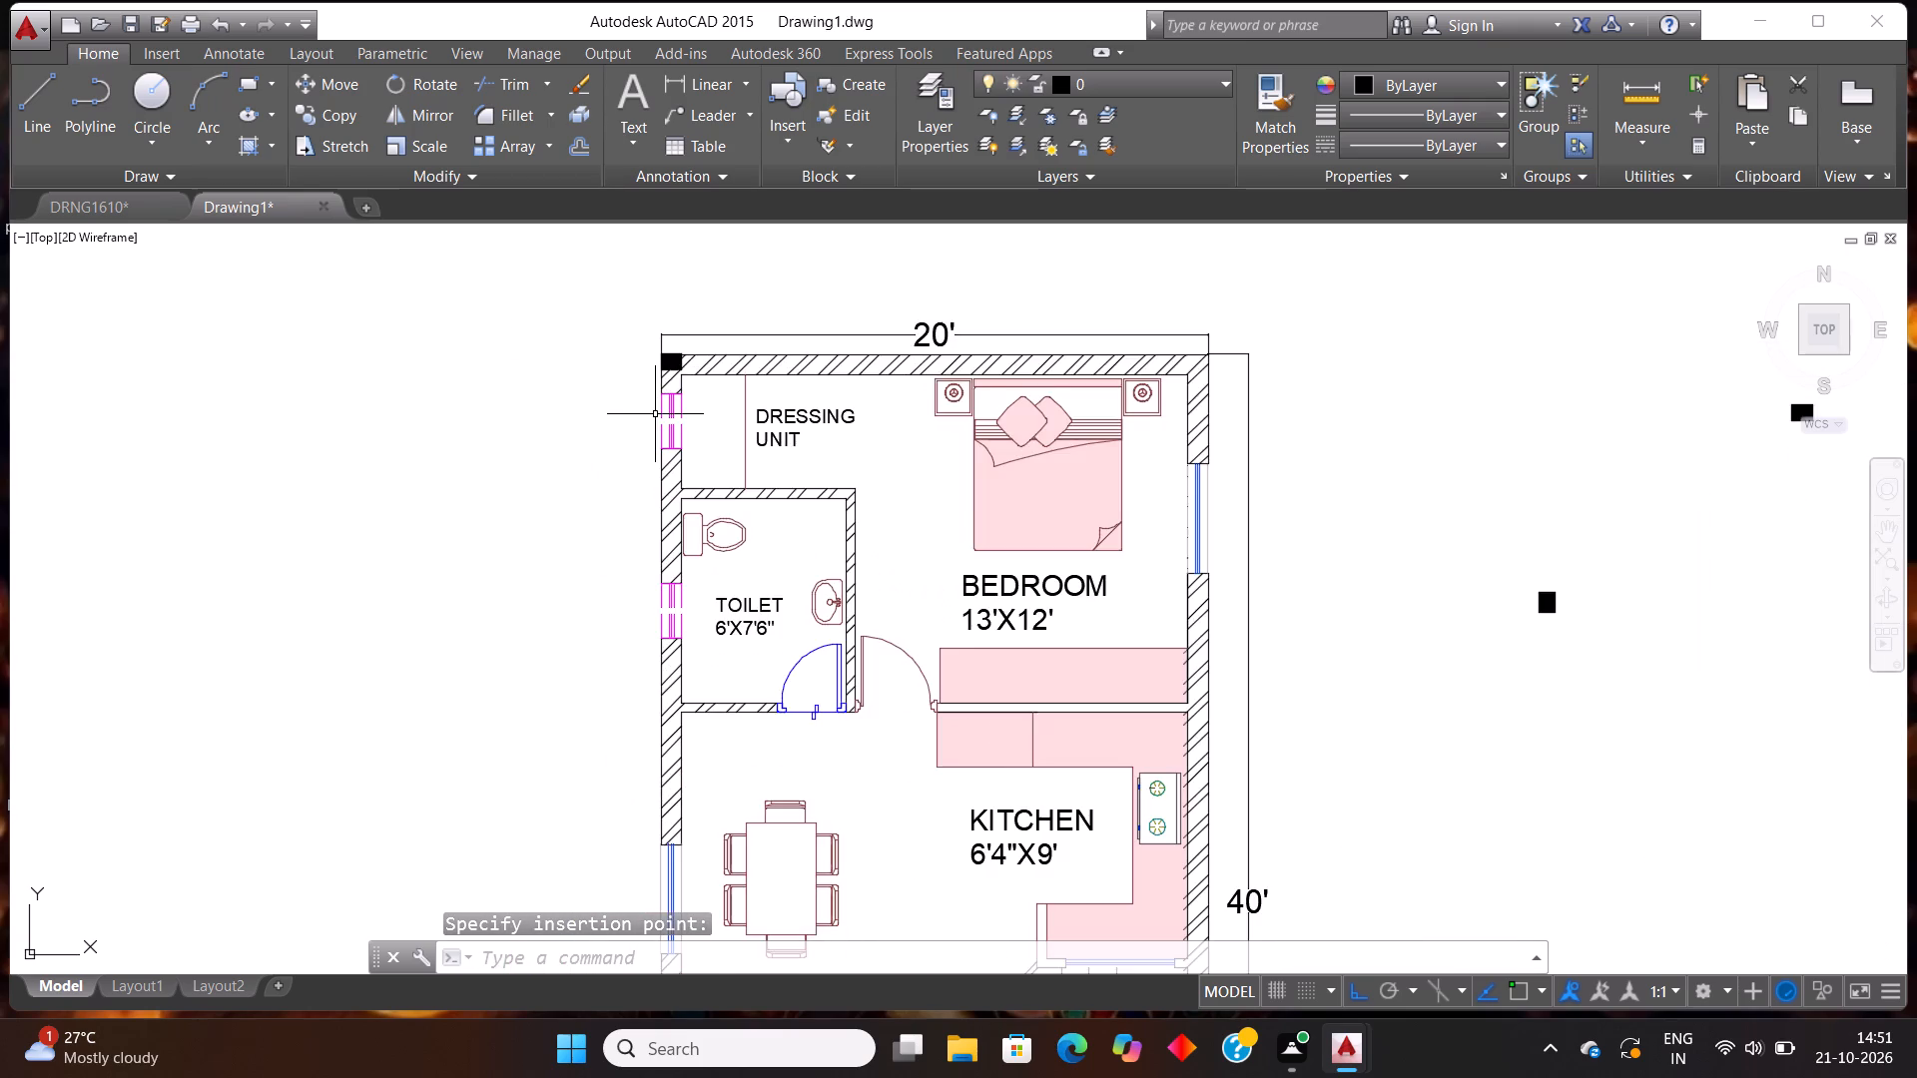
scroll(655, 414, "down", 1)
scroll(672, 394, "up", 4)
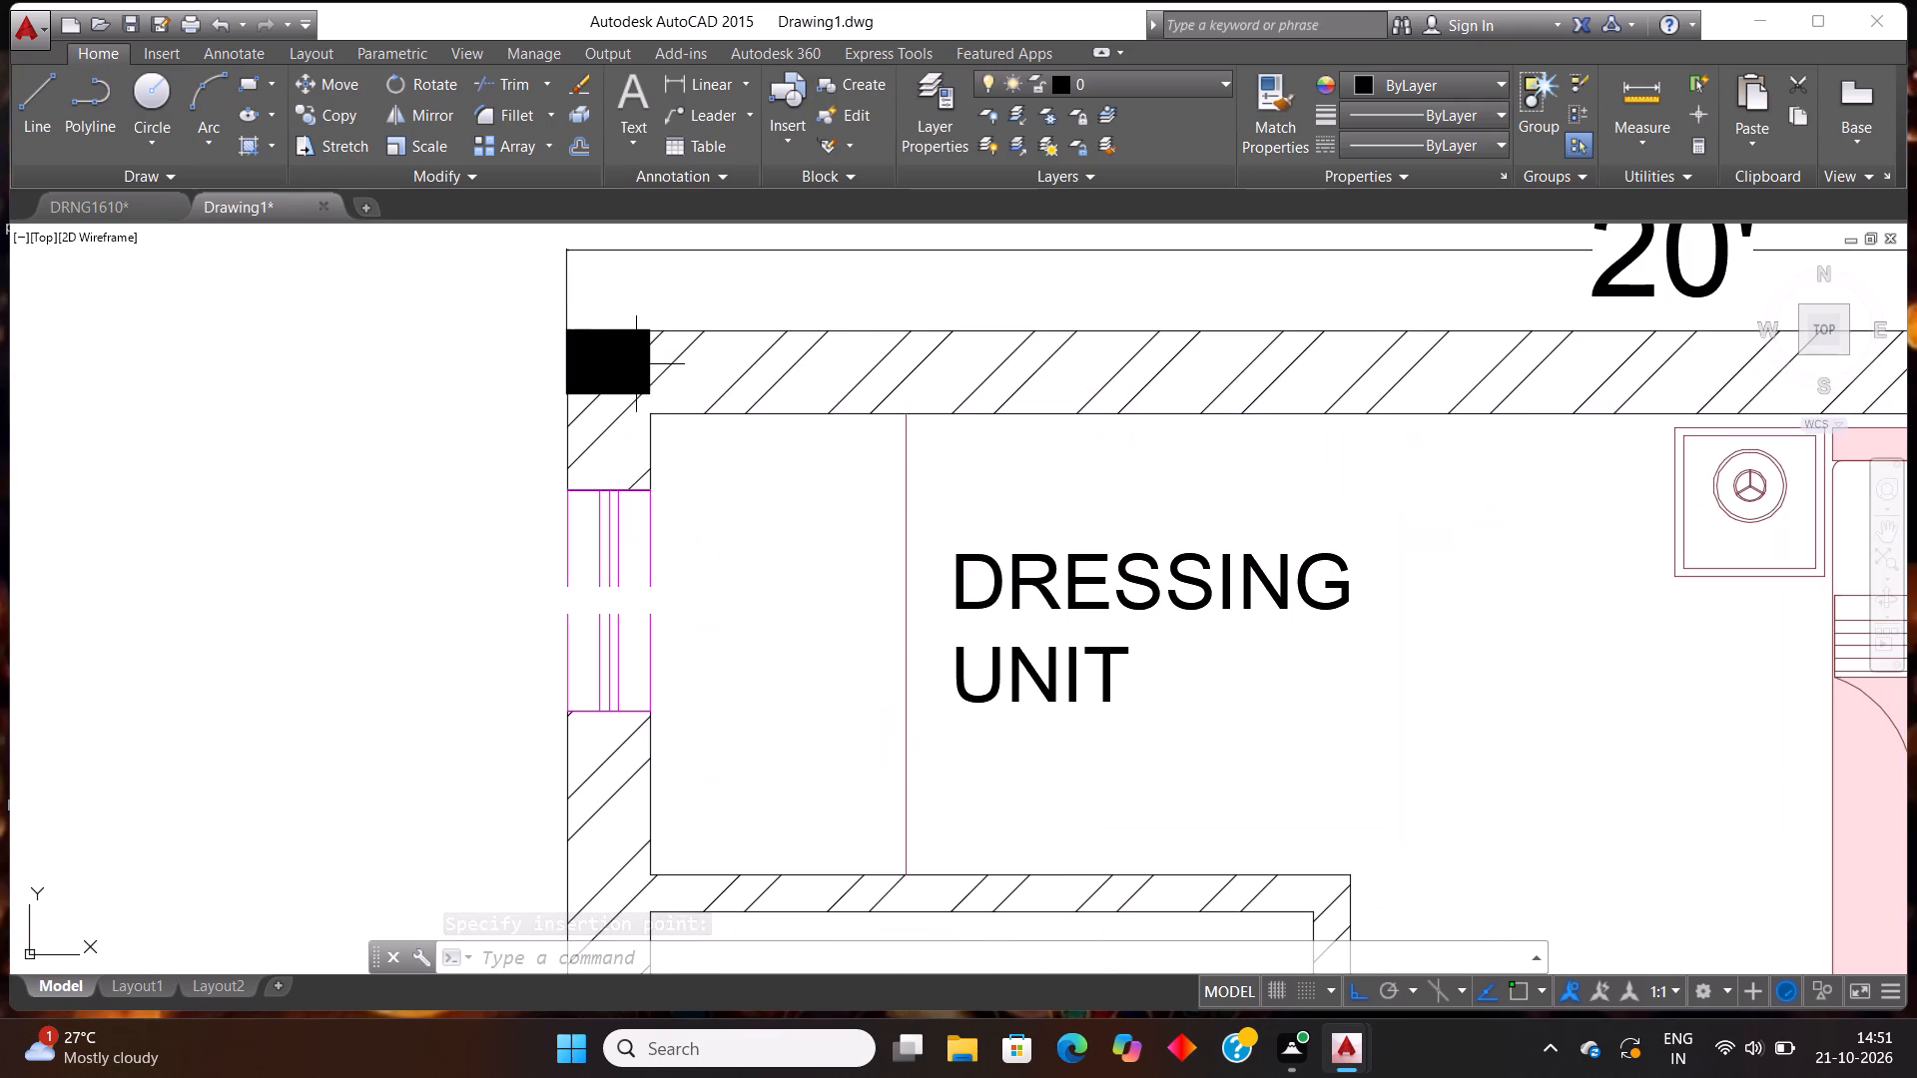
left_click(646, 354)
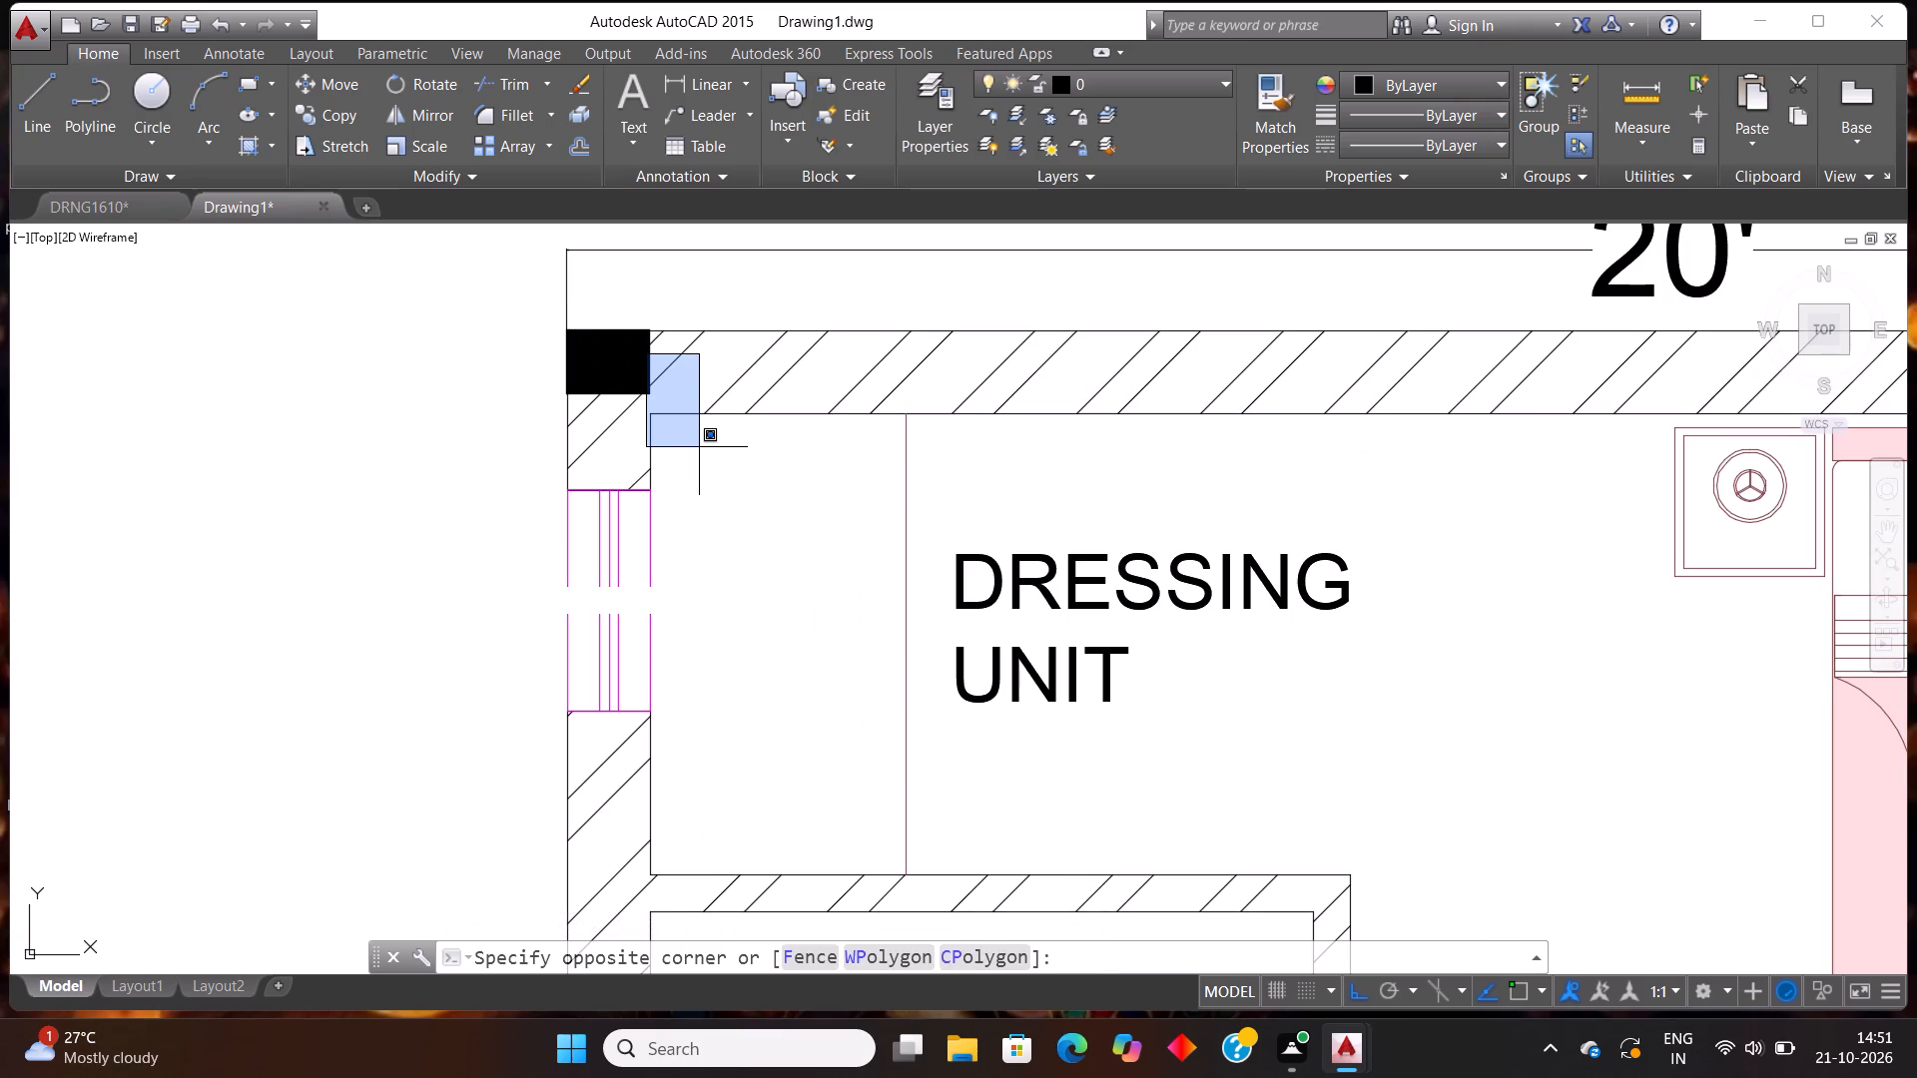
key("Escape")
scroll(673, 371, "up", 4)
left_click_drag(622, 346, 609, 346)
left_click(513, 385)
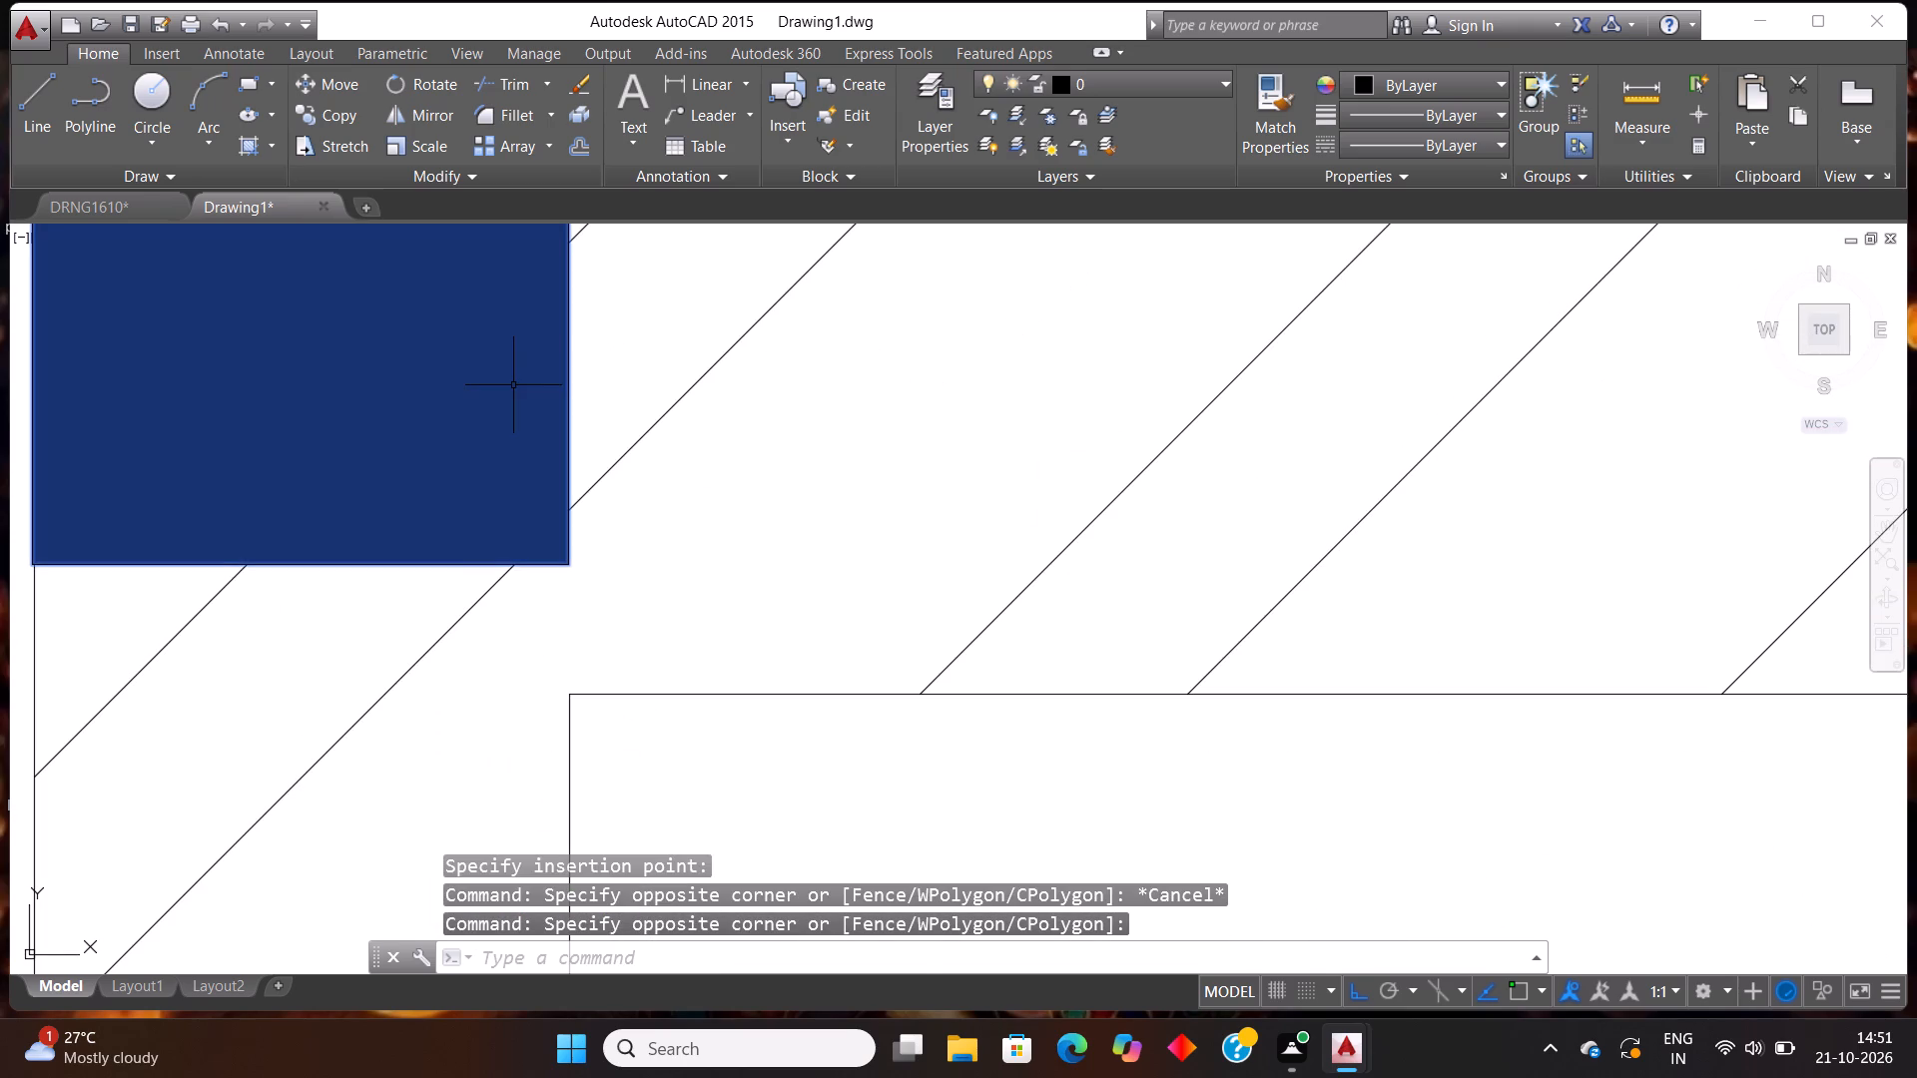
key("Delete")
Erase the horizontal and upright filled C1 column blocks standing beside the plan.
scroll(527, 387, "down", 10)
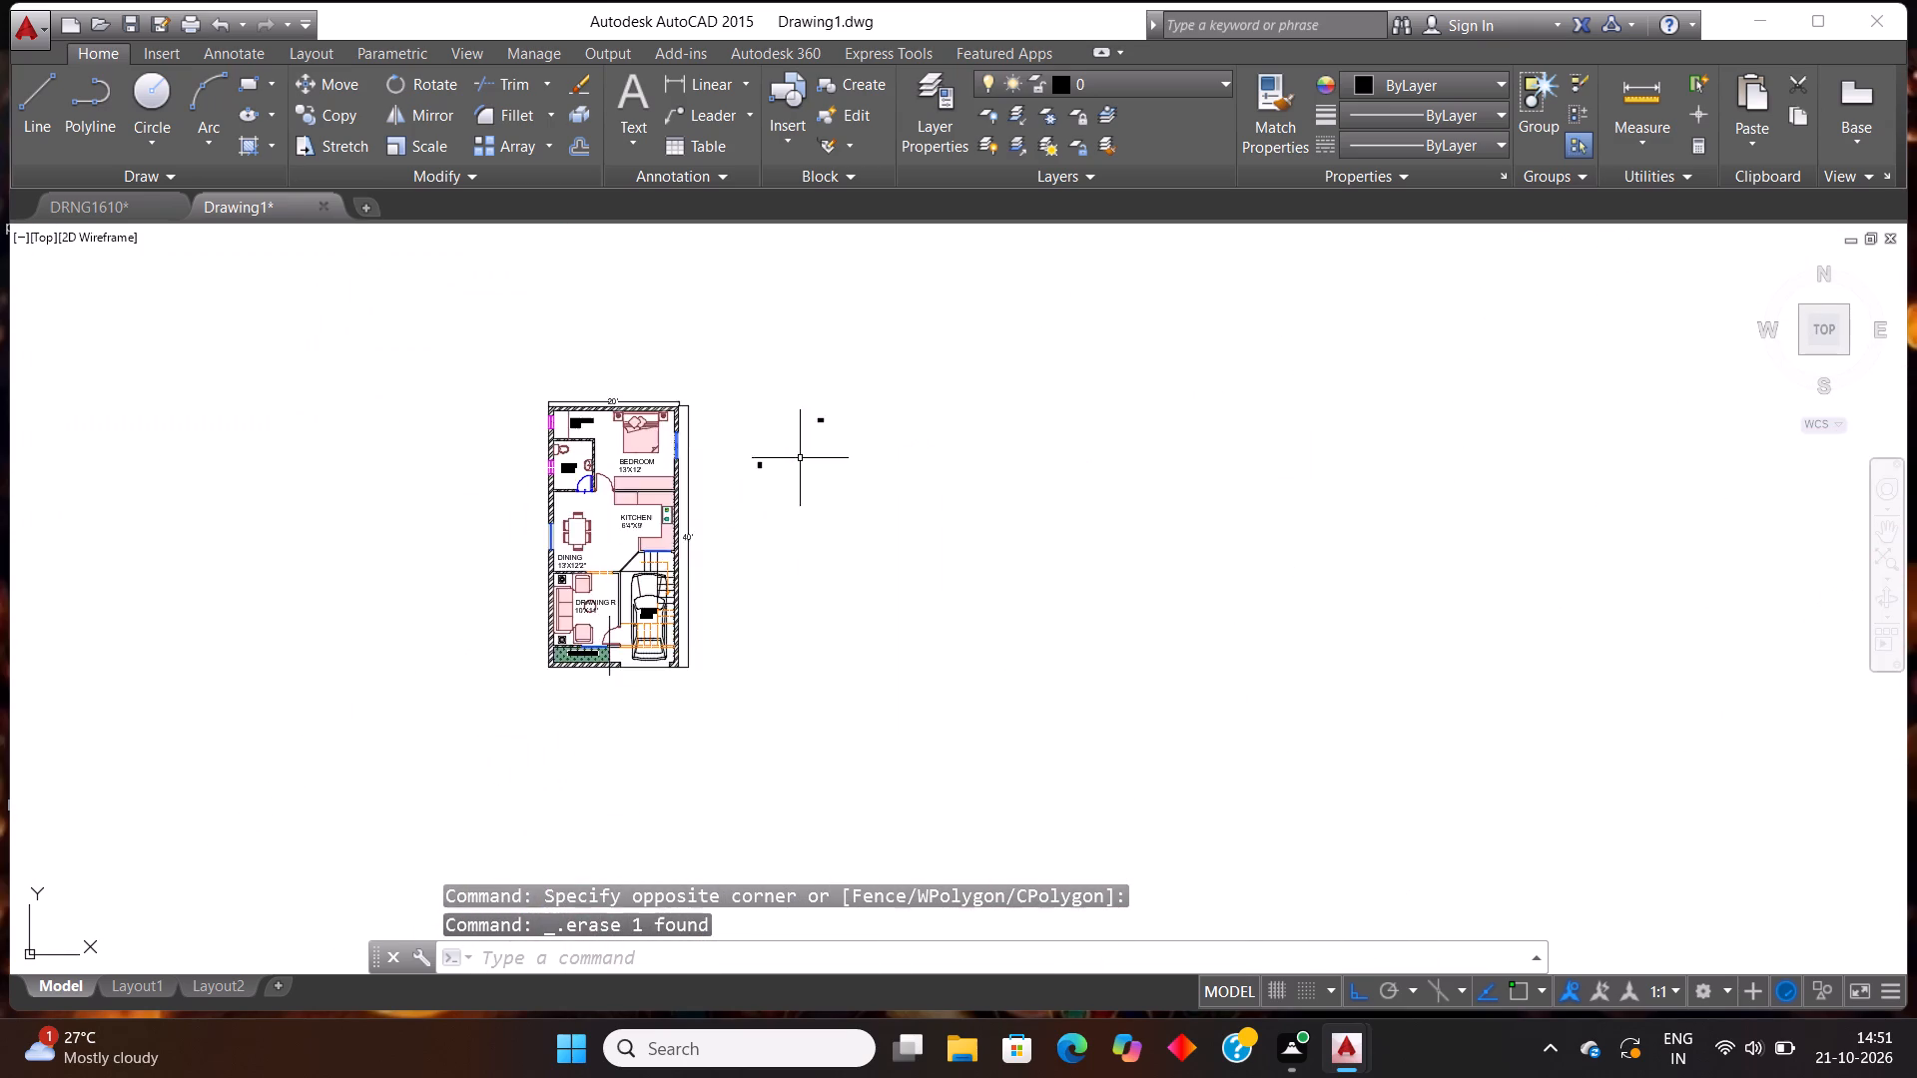
scroll(849, 485, "up", 2)
left_click(832, 453)
left_click(736, 293)
key("Delete")
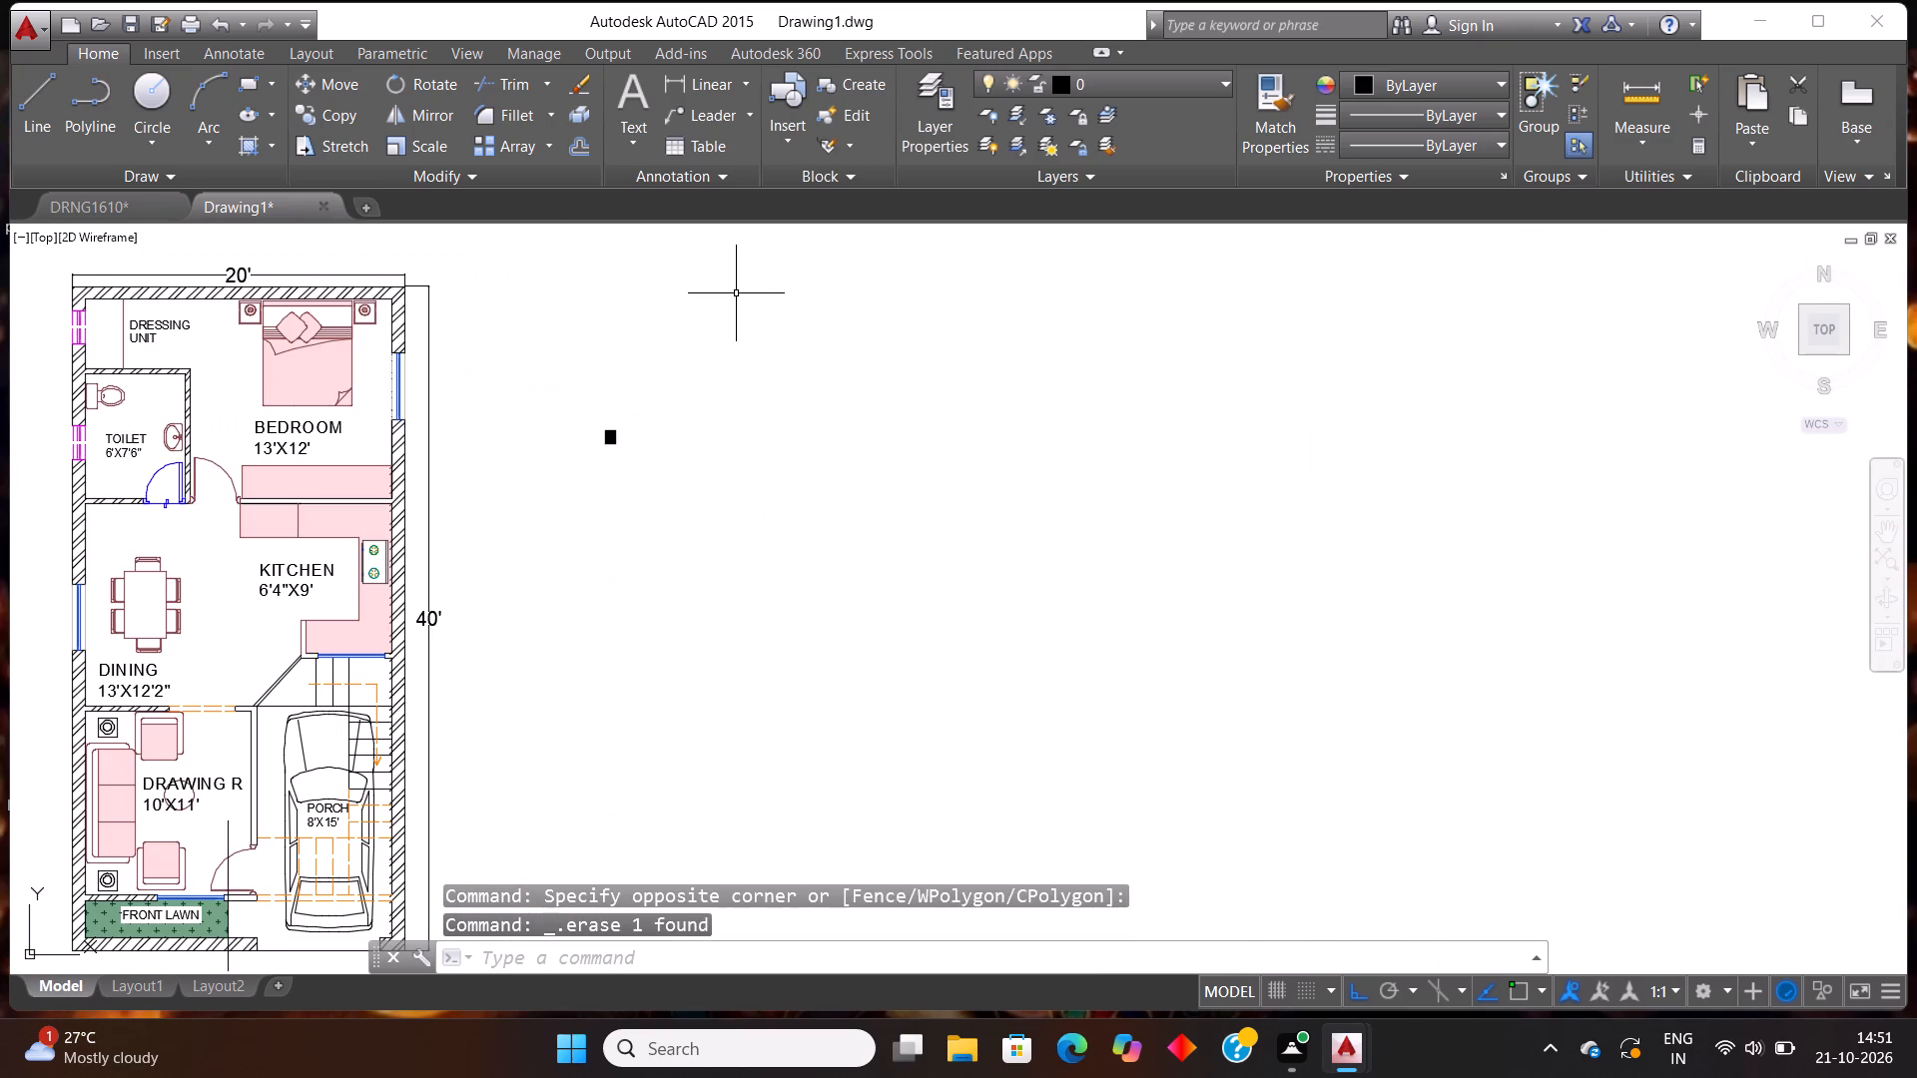
left_click(674, 499)
left_click(590, 381)
key("Delete")
Place a vertical linear dimension spanning 10" down the outer wall face from the plan corner beside the dressing unit.
scroll(292, 277, "up", 1)
left_click(682, 87)
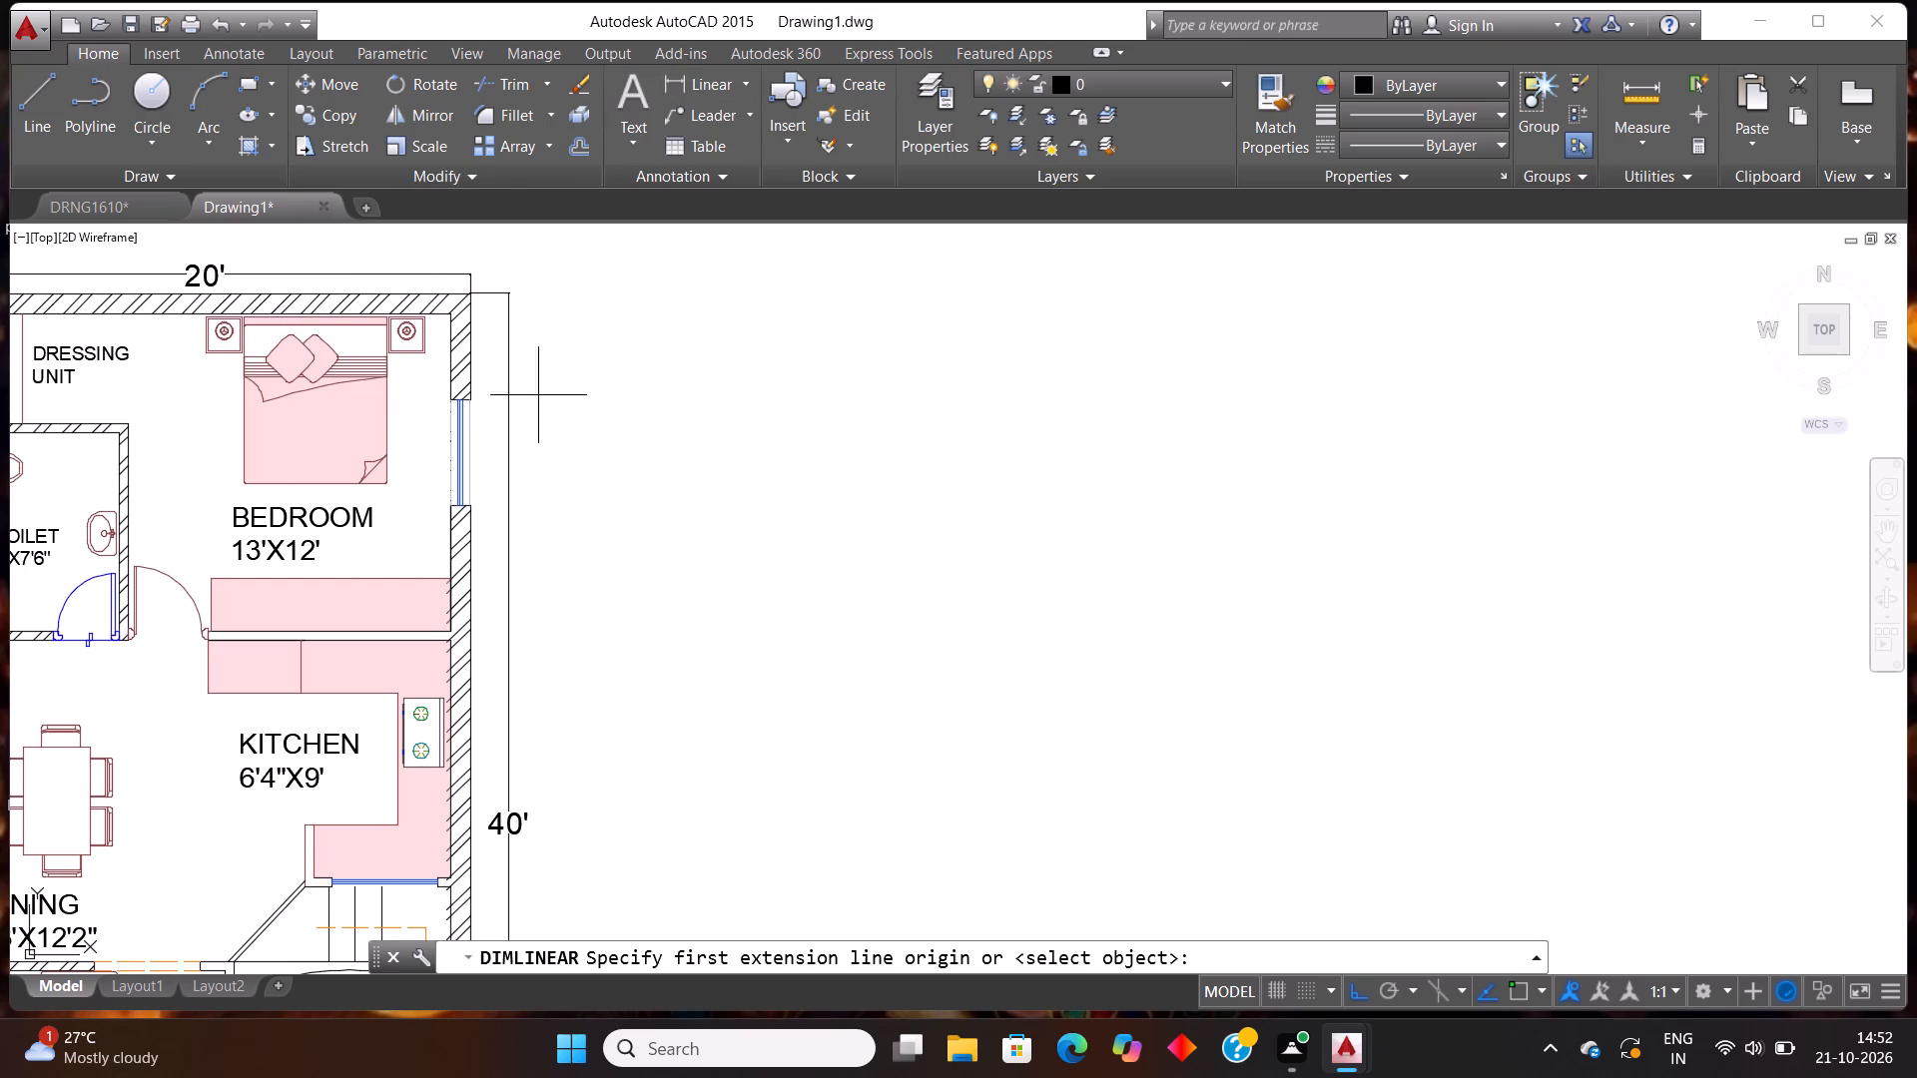
scroll(575, 513, "down", 1)
scroll(145, 427, "up", 2)
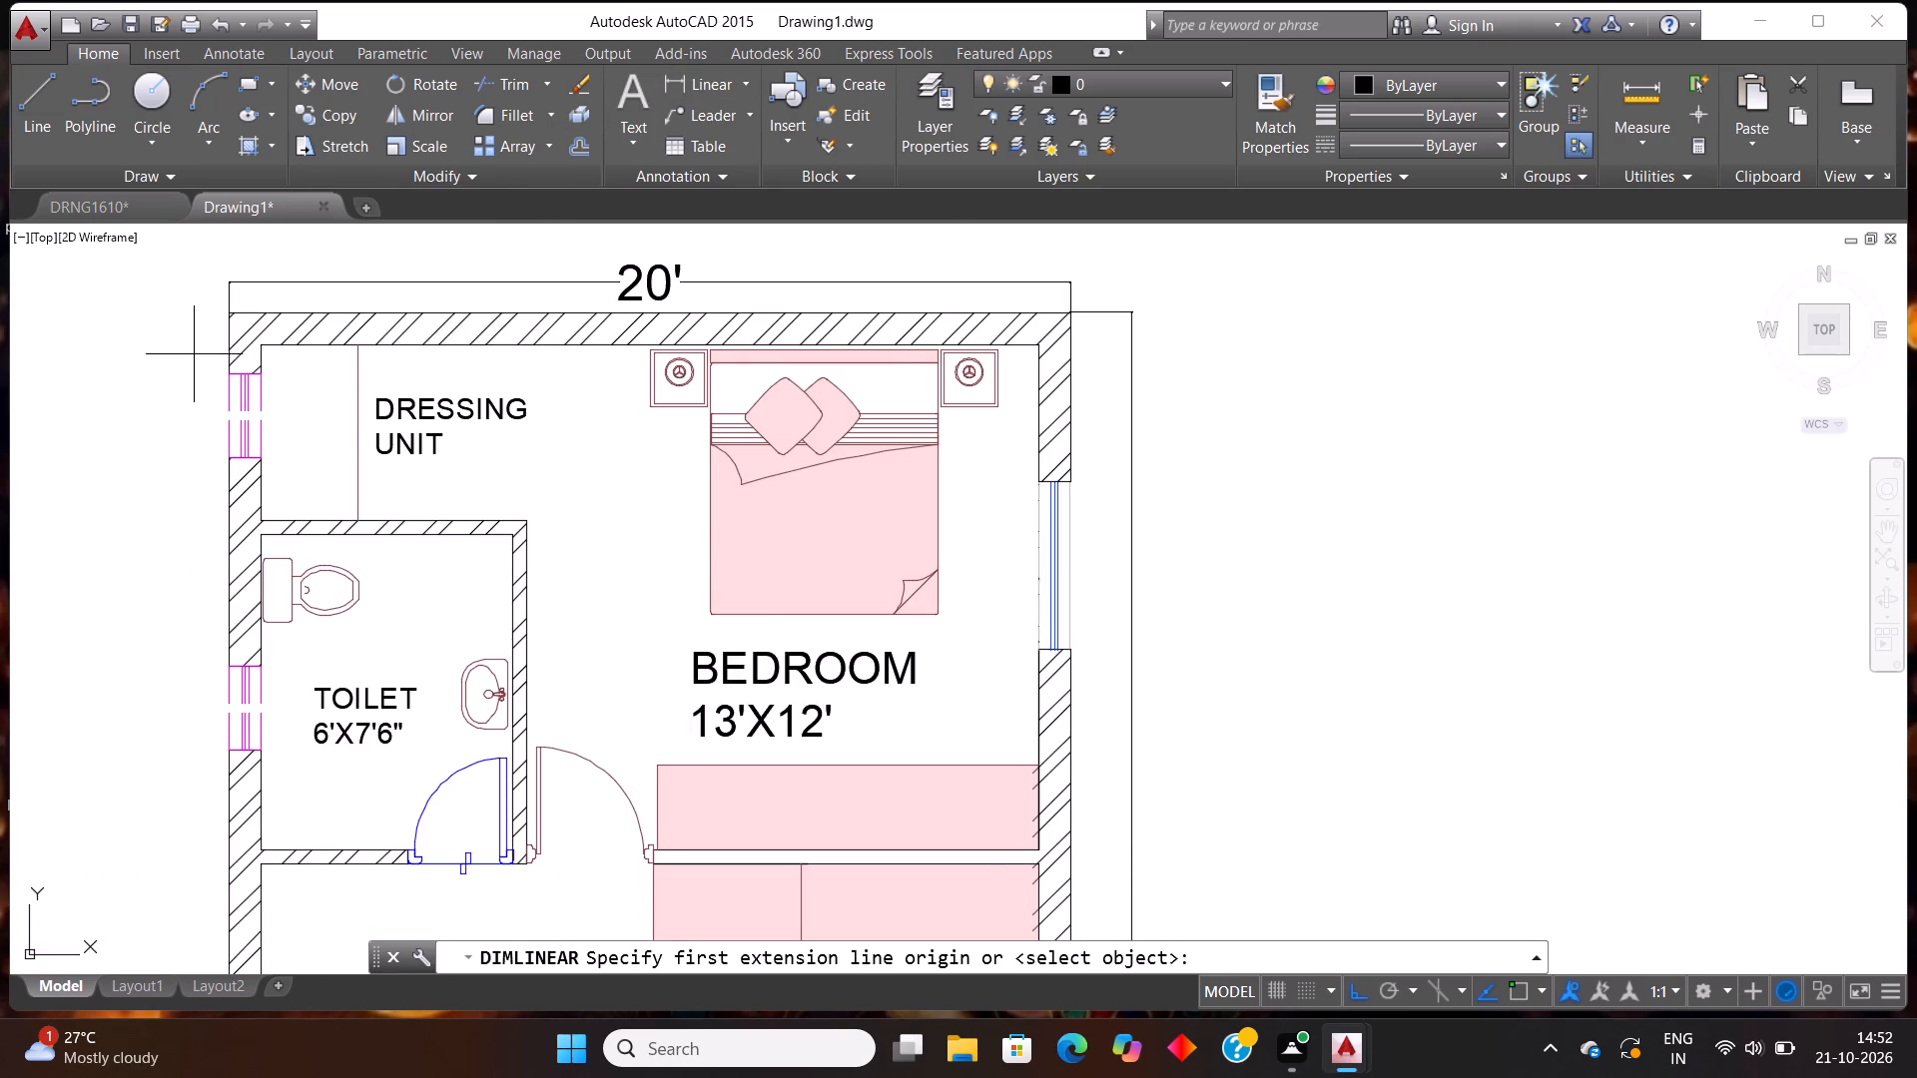
scroll(200, 337, "up", 4)
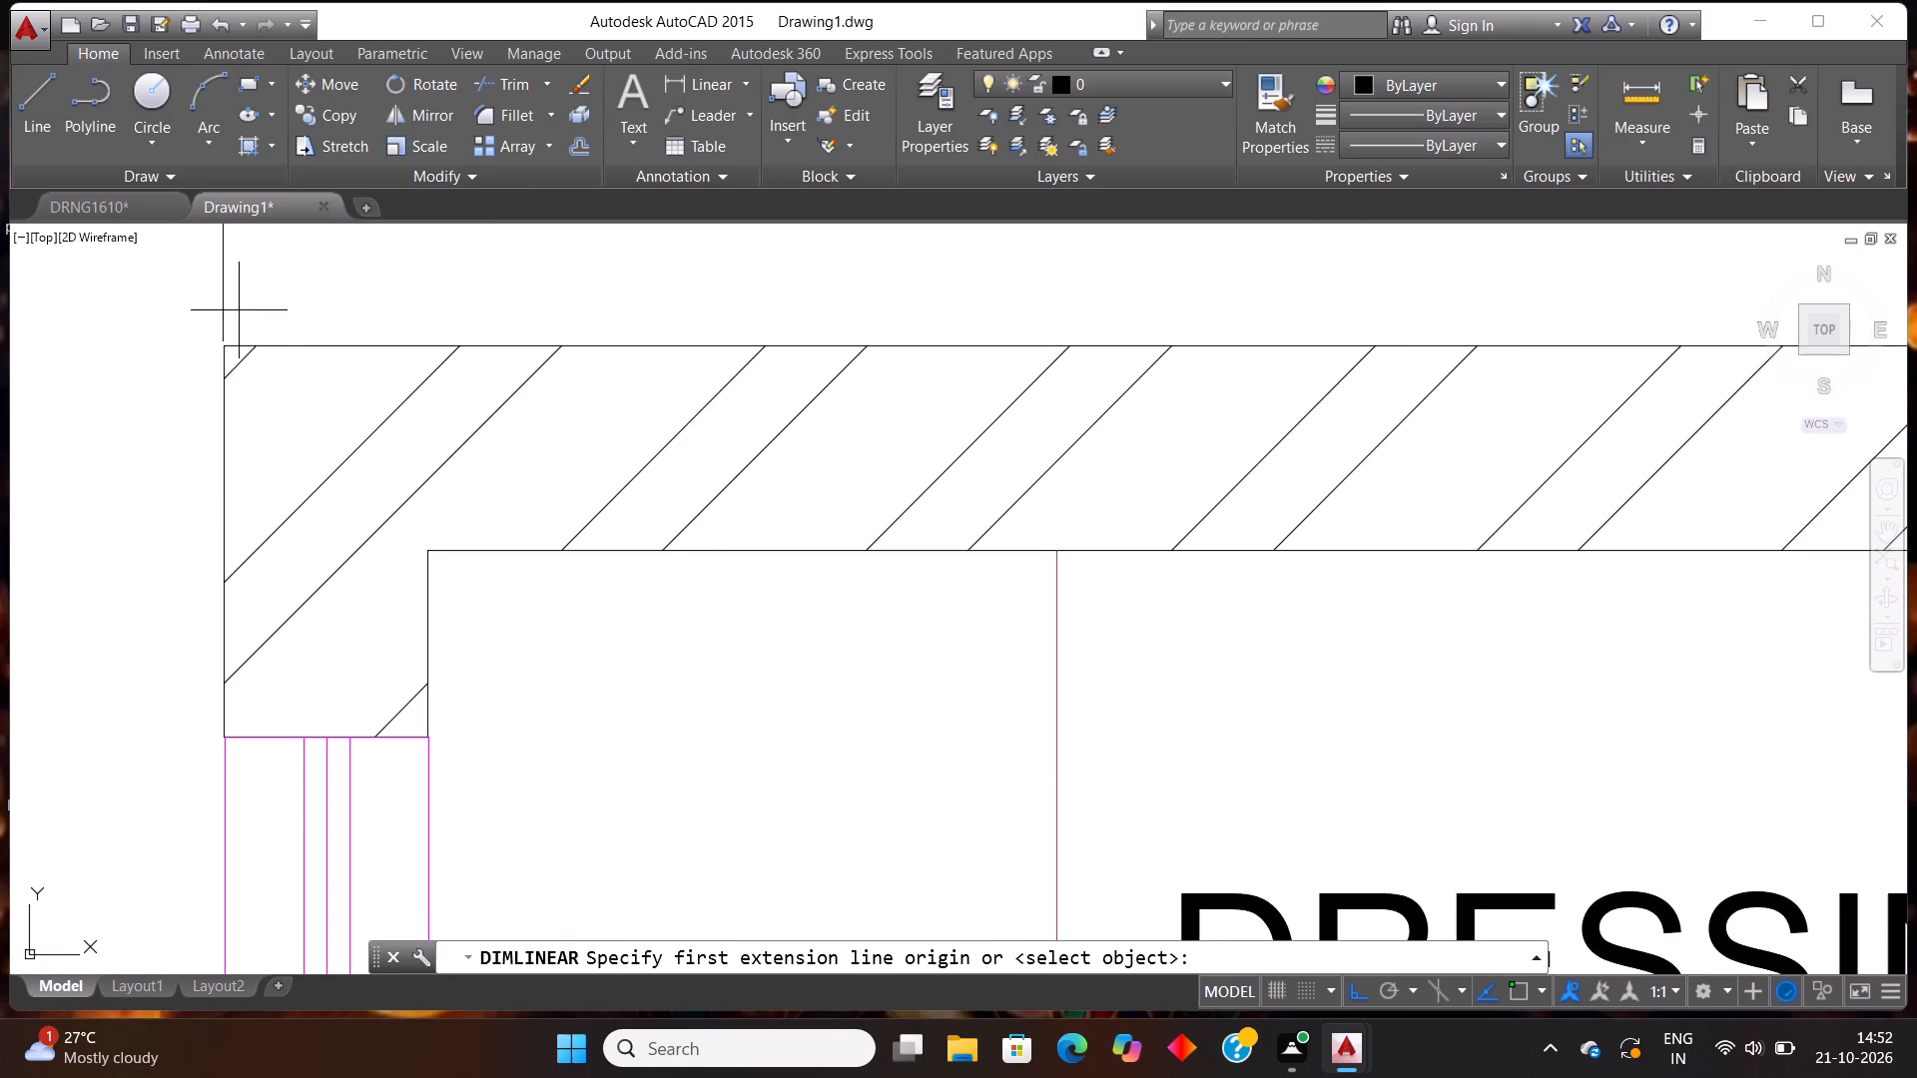
left_click(224, 346)
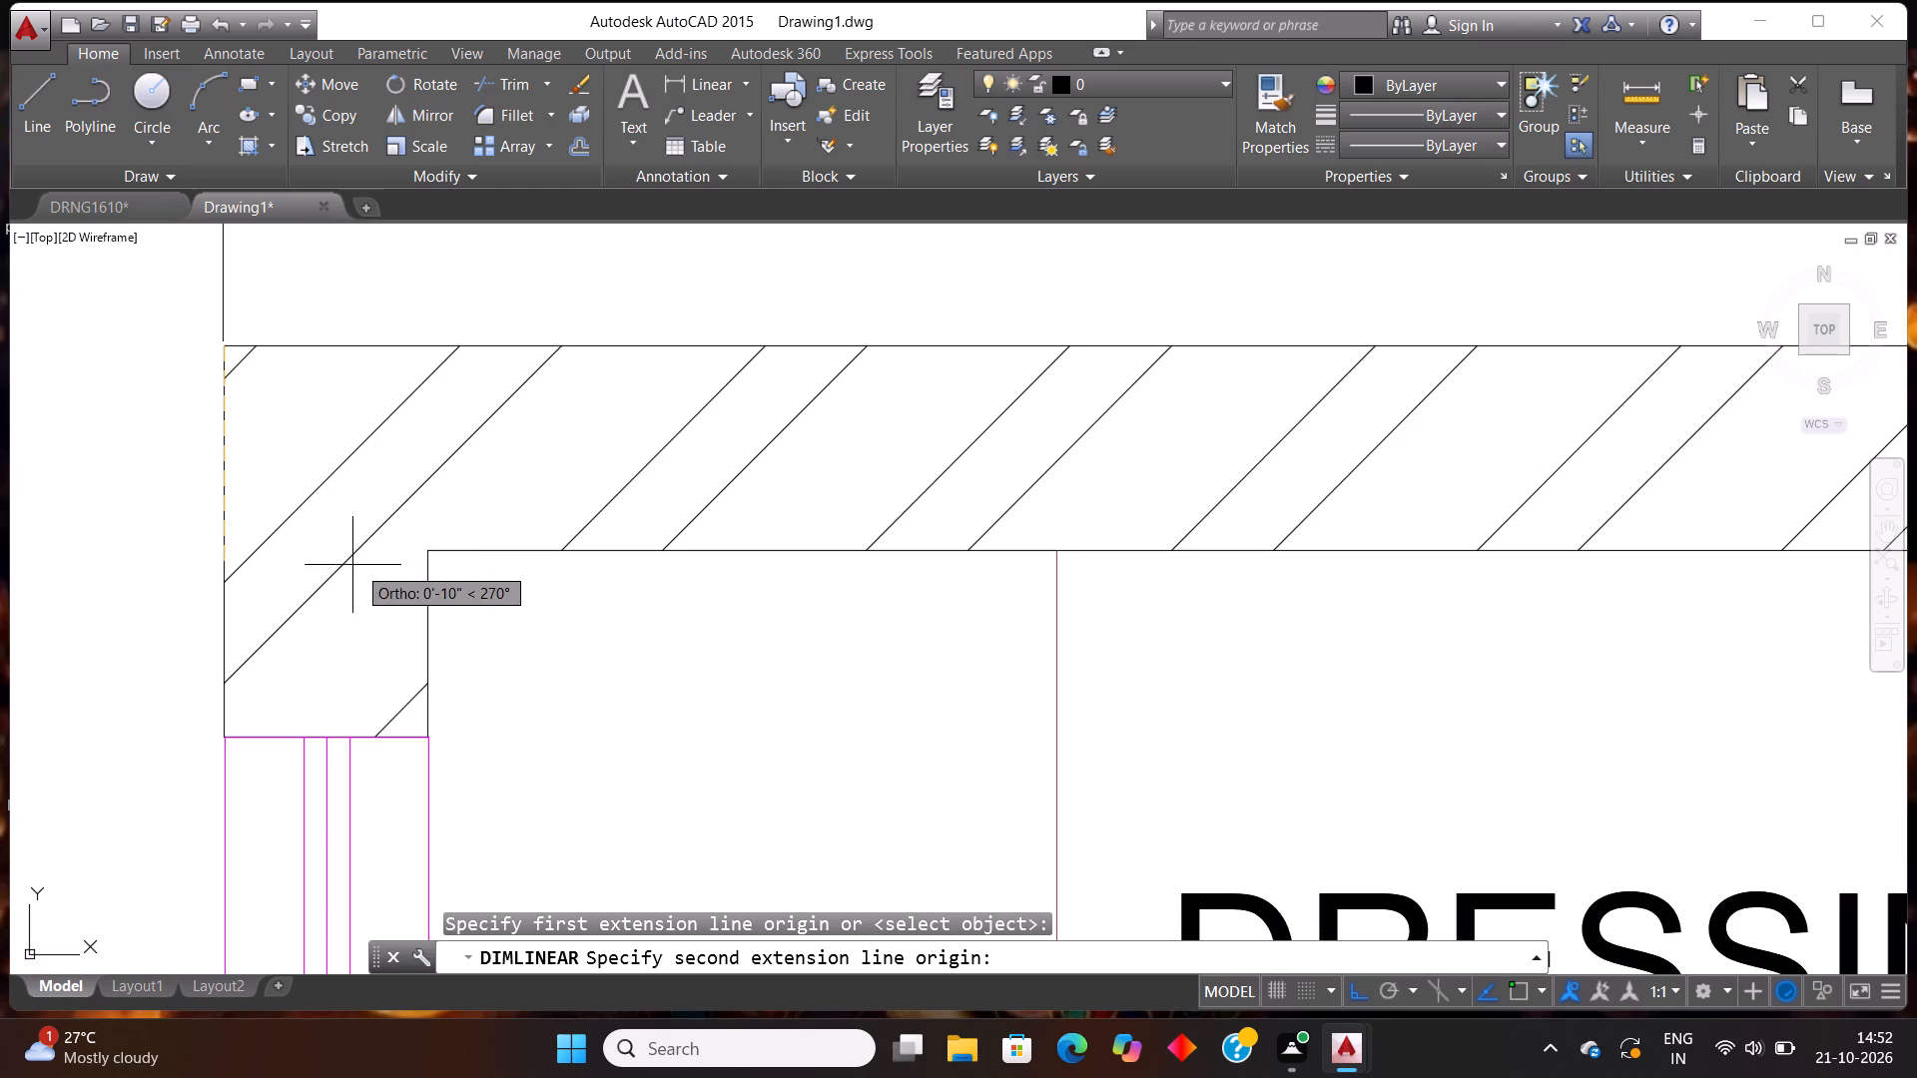
left_click(224, 564)
left_click(152, 562)
Erase the 10" dimension at the outer wall corner beside the dressing unit.
scroll(264, 546, "down", 2)
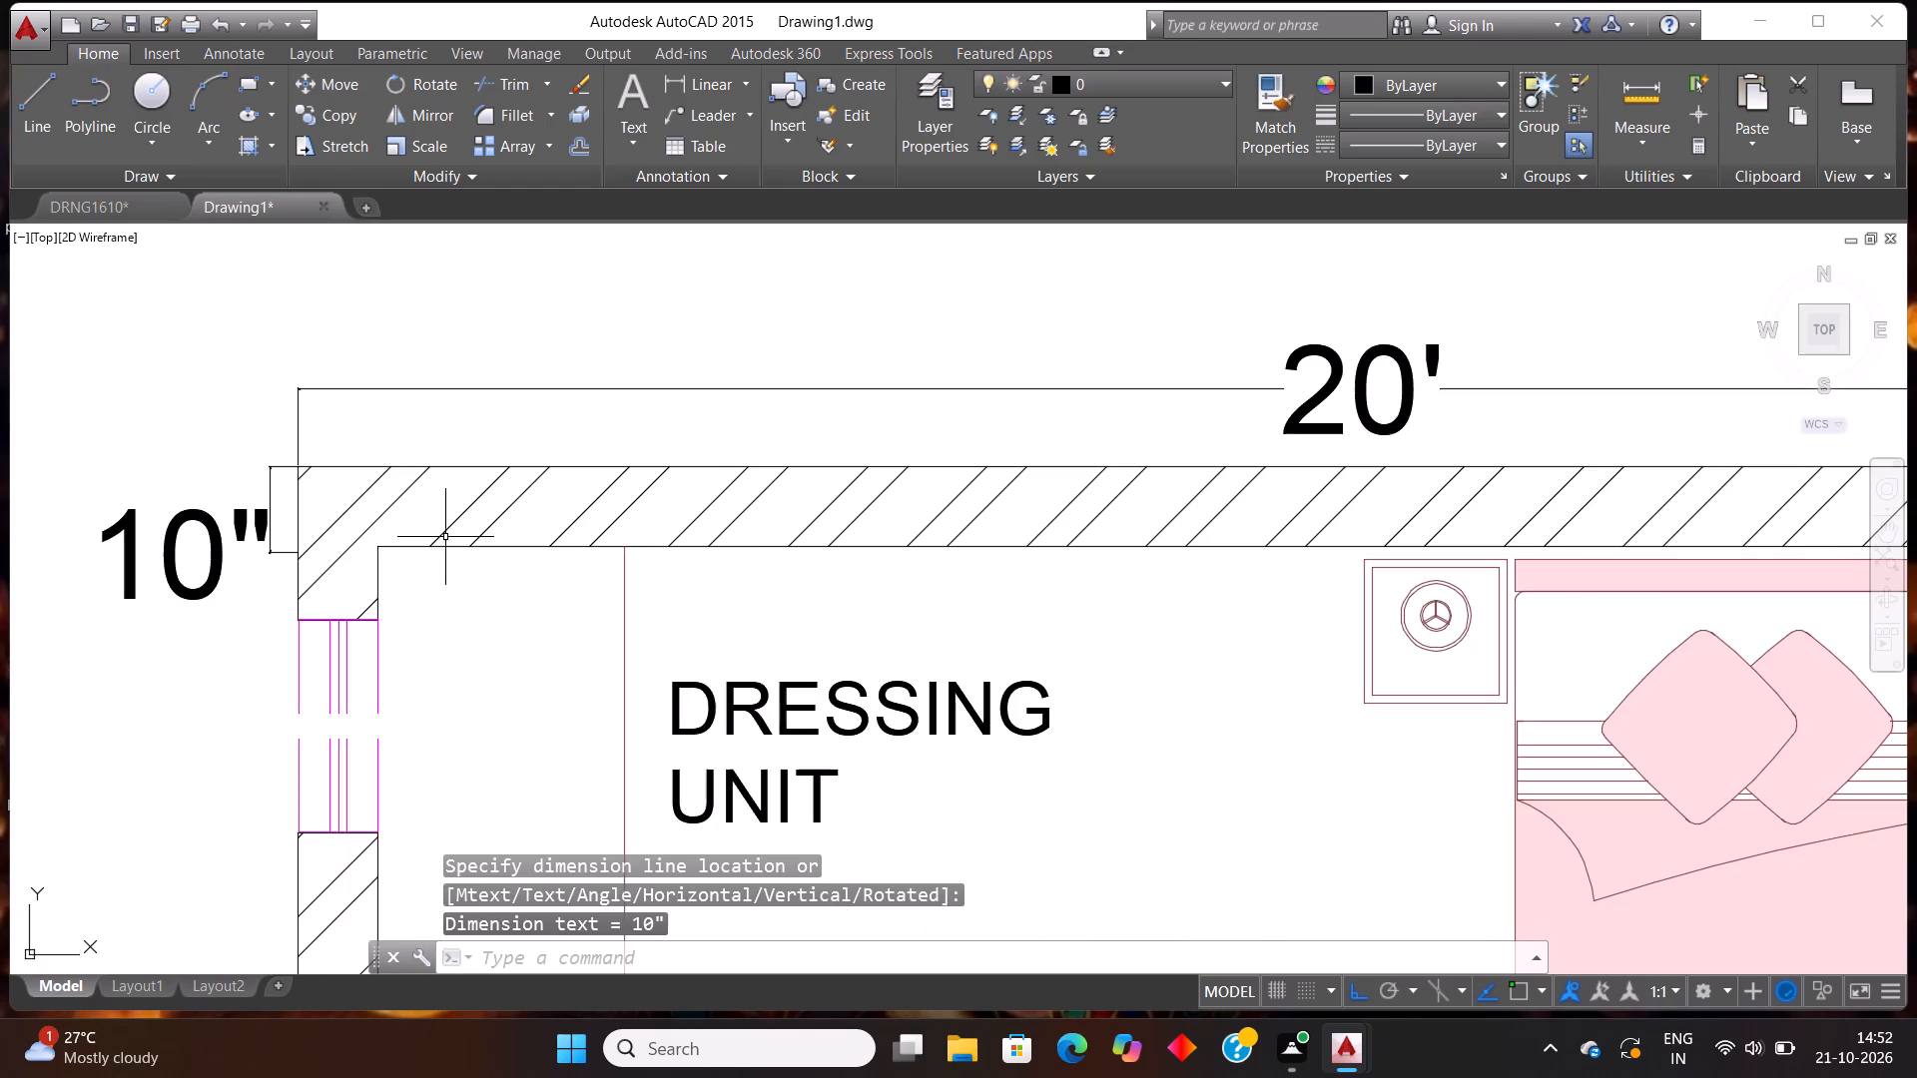
scroll(458, 533, "down", 3)
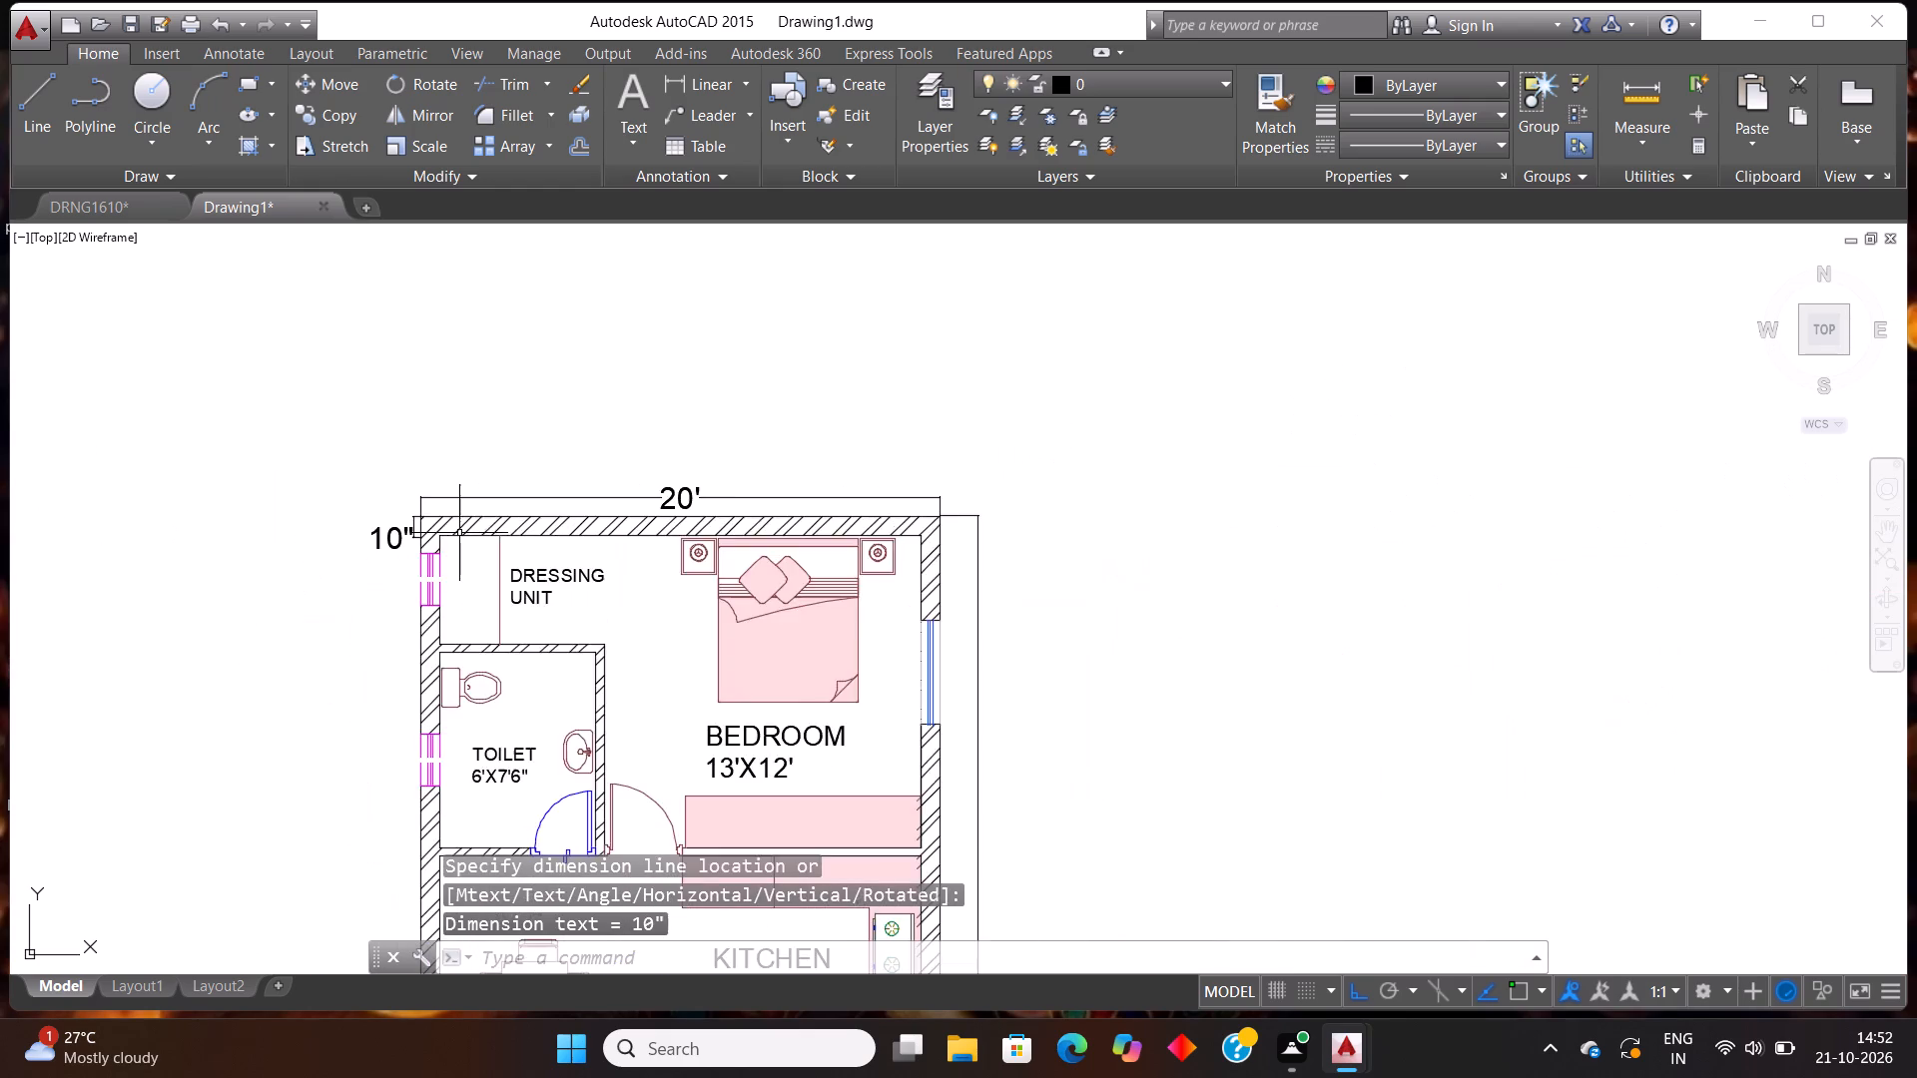
scroll(459, 533, "up", 4)
left_click(176, 622)
left_click(89, 477)
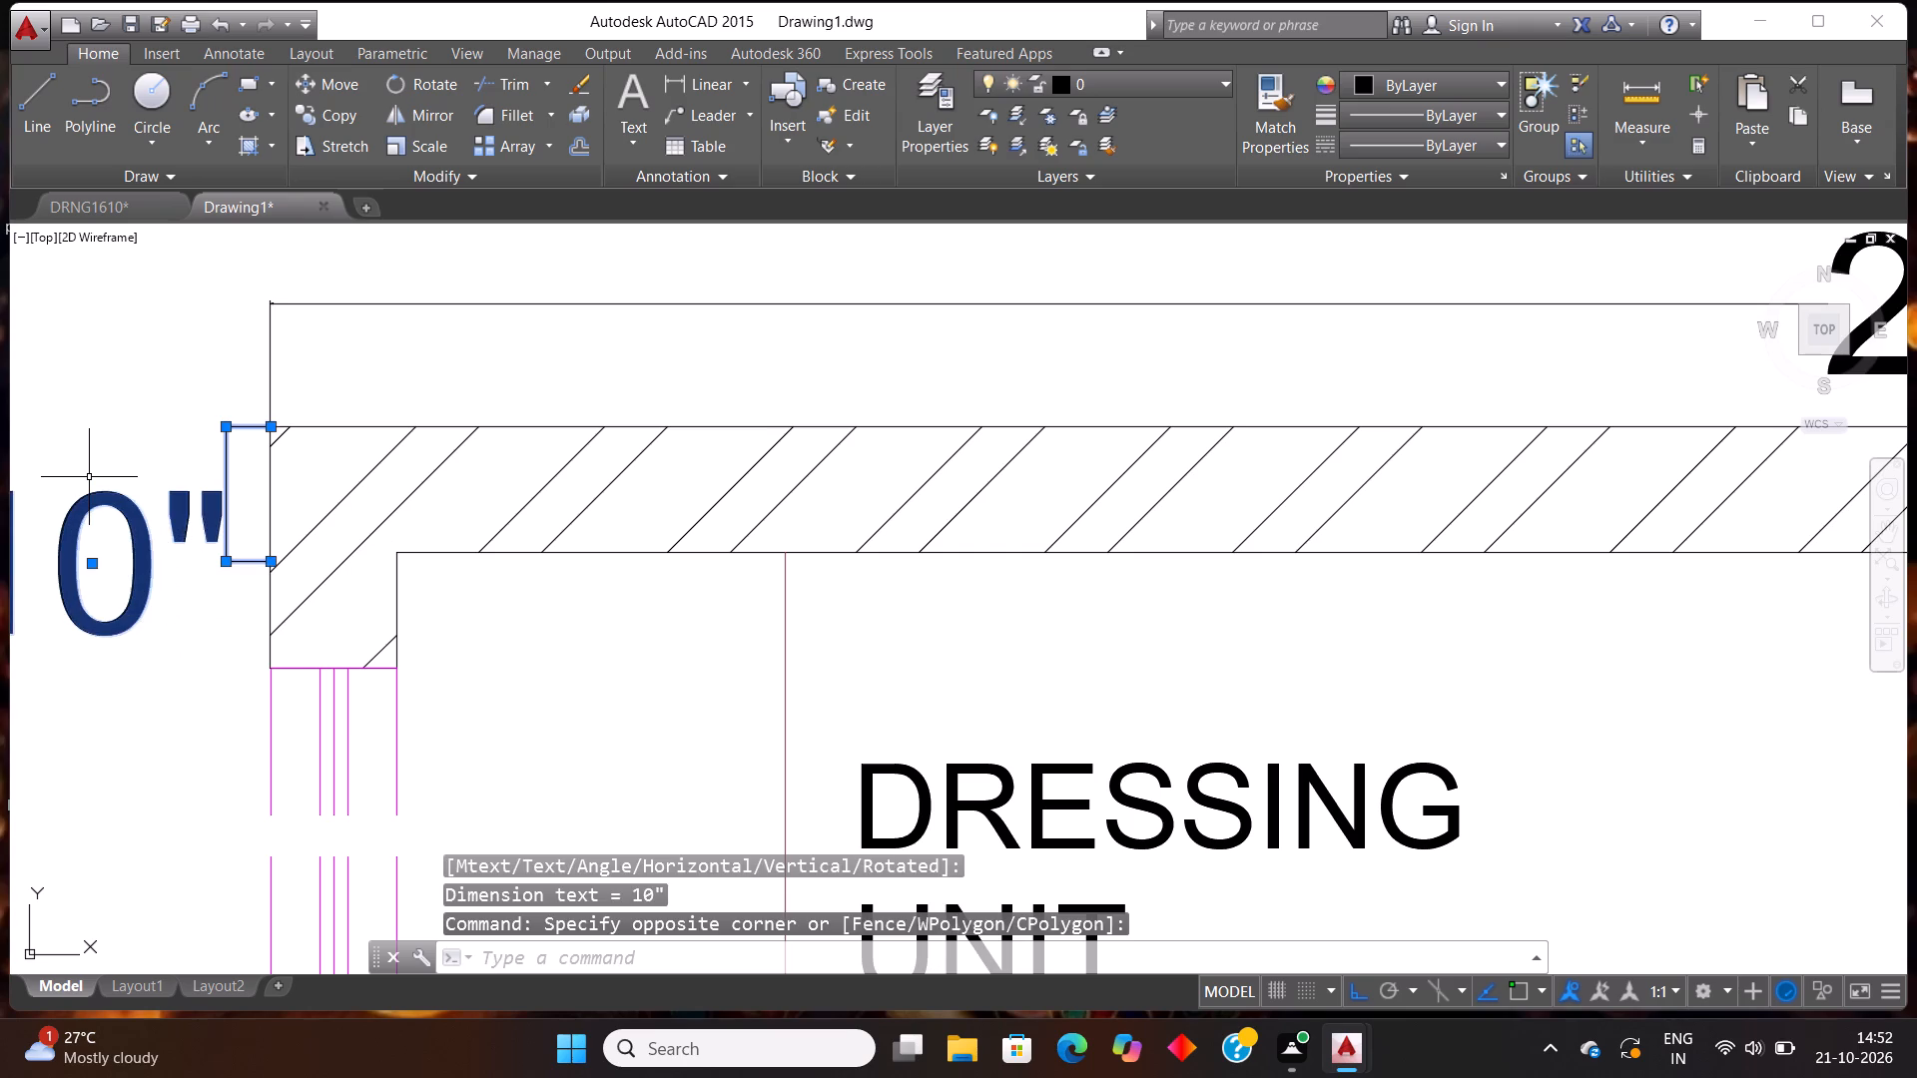
key("Delete")
Draw a short horizontal line in the empty area beside the floor plan, level with the bedroom.
scroll(89, 477, "down", 2)
scroll(358, 453, "down", 2)
scroll(516, 416, "down", 2)
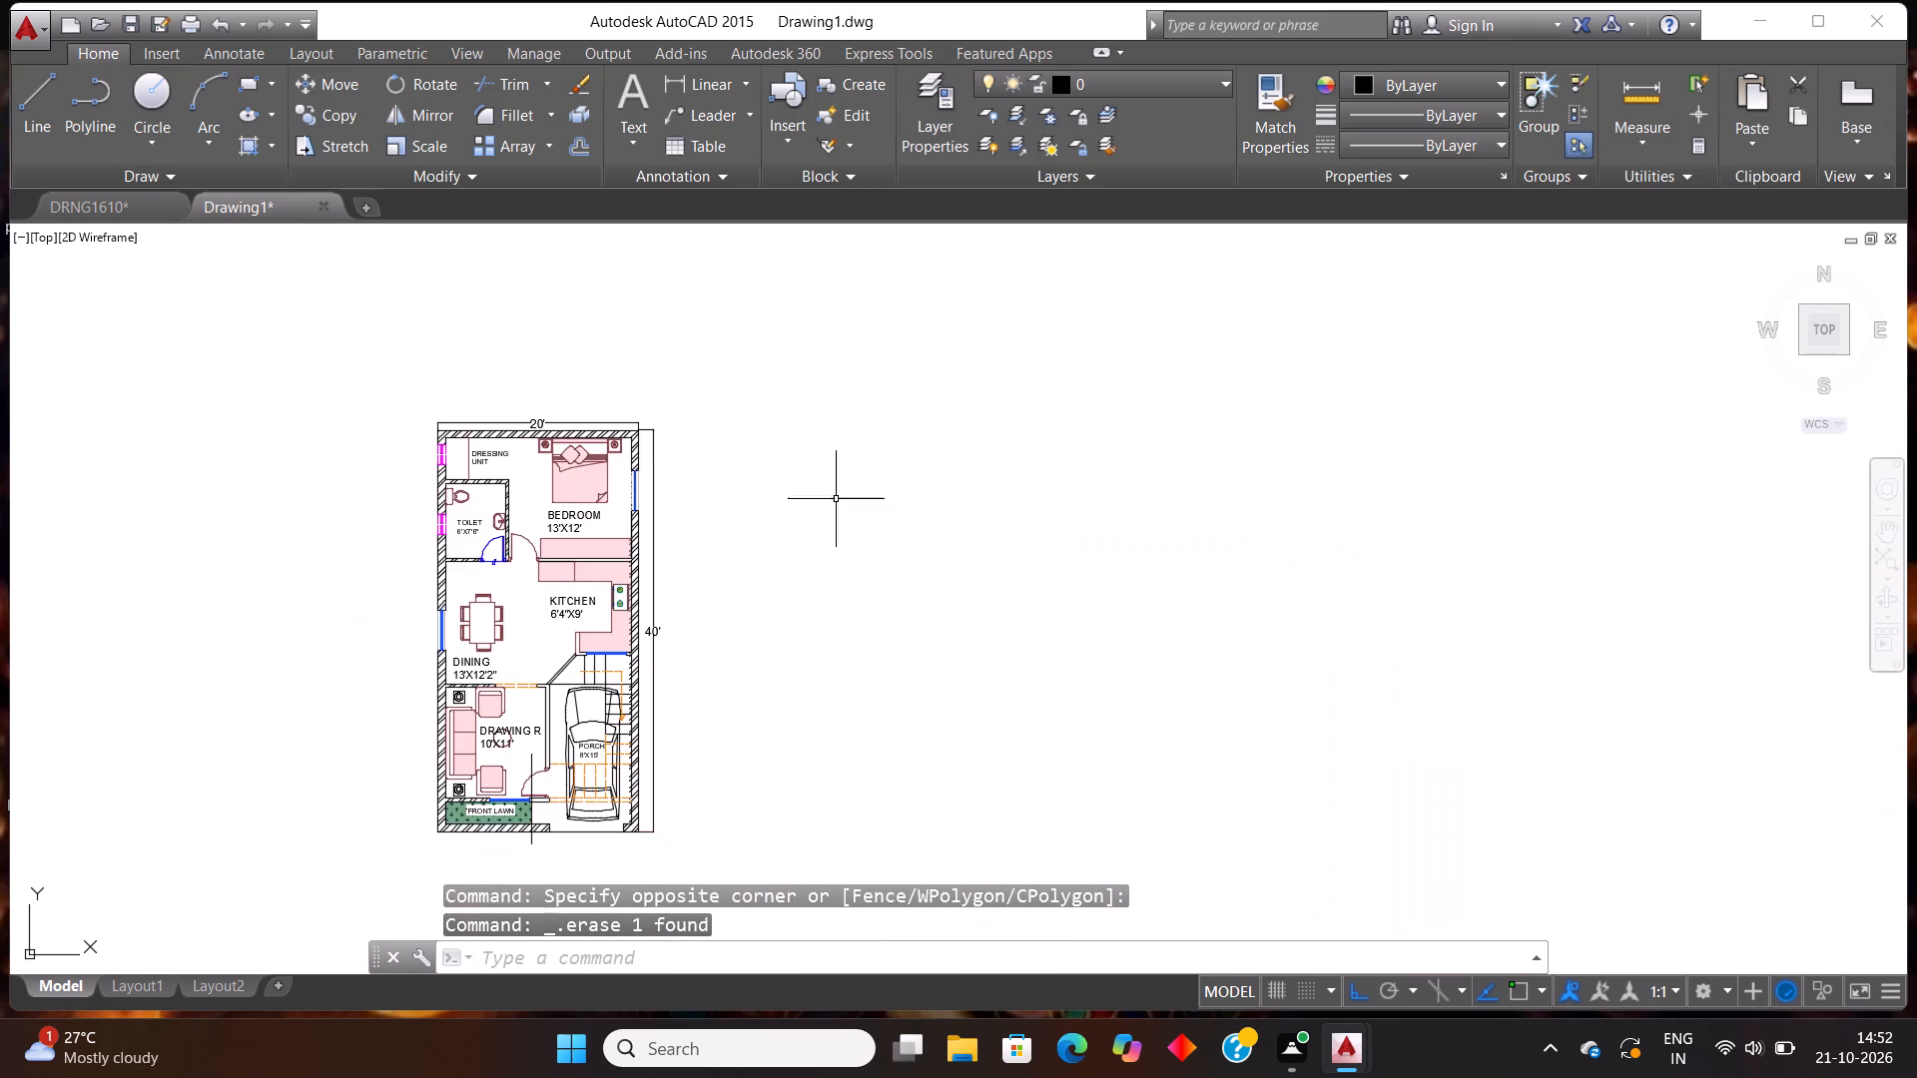
scroll(853, 518, "up", 1)
key("Escape")
key("Escape")
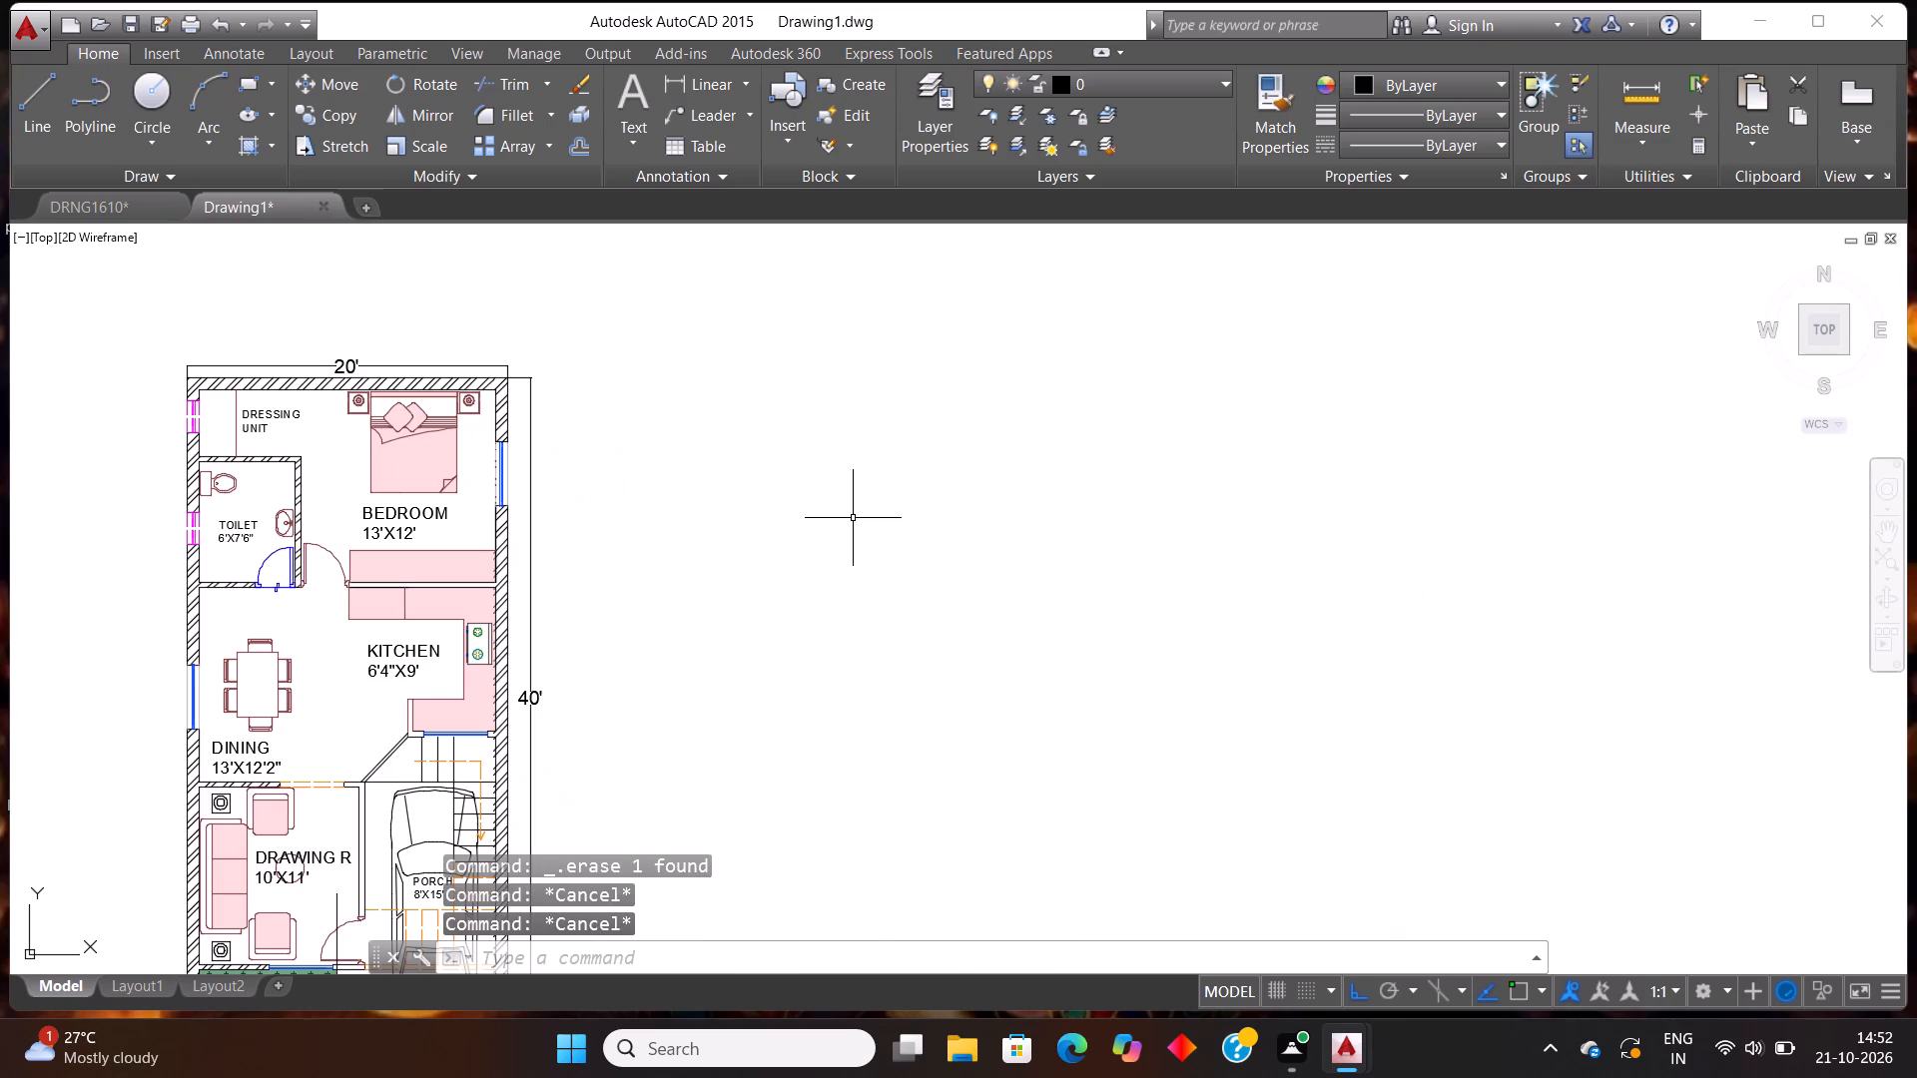
key("l")
key("Return")
left_click(856, 456)
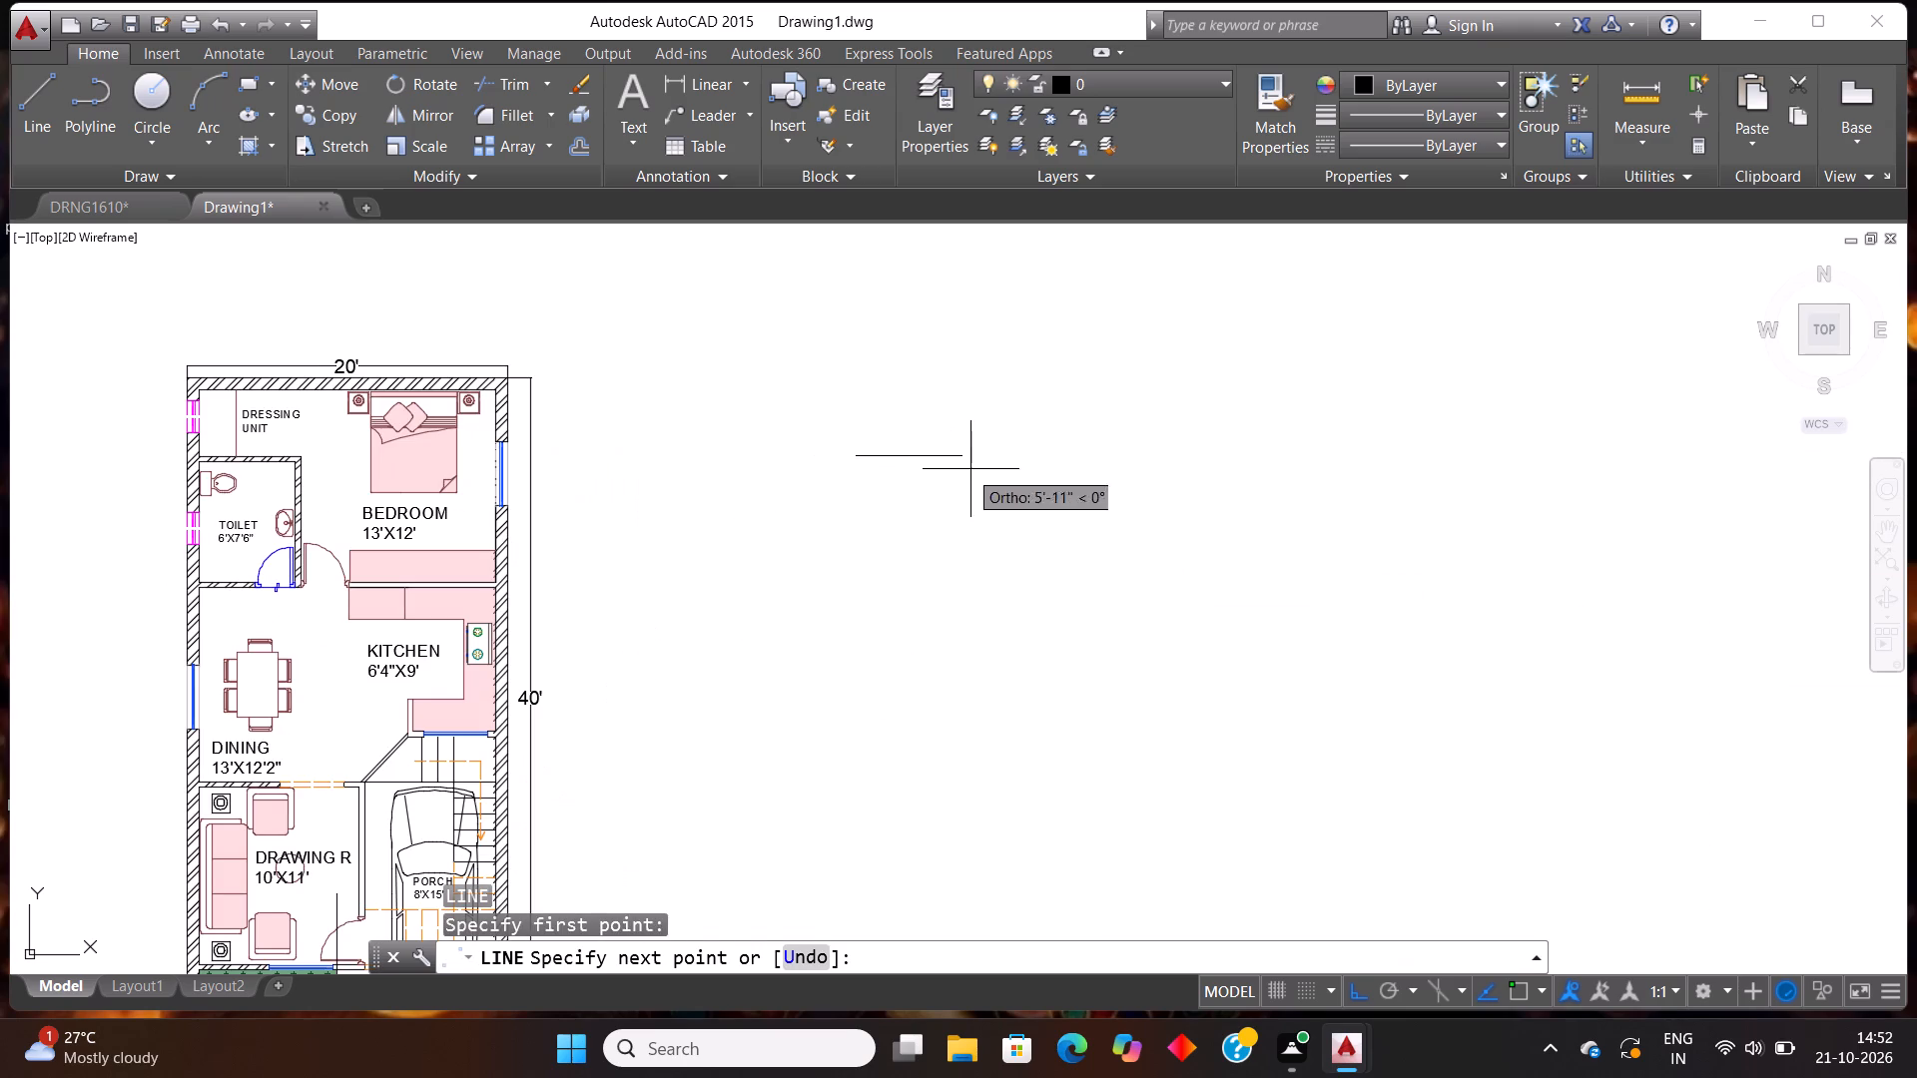
left_click(972, 469)
key("Escape")
key("Escape")
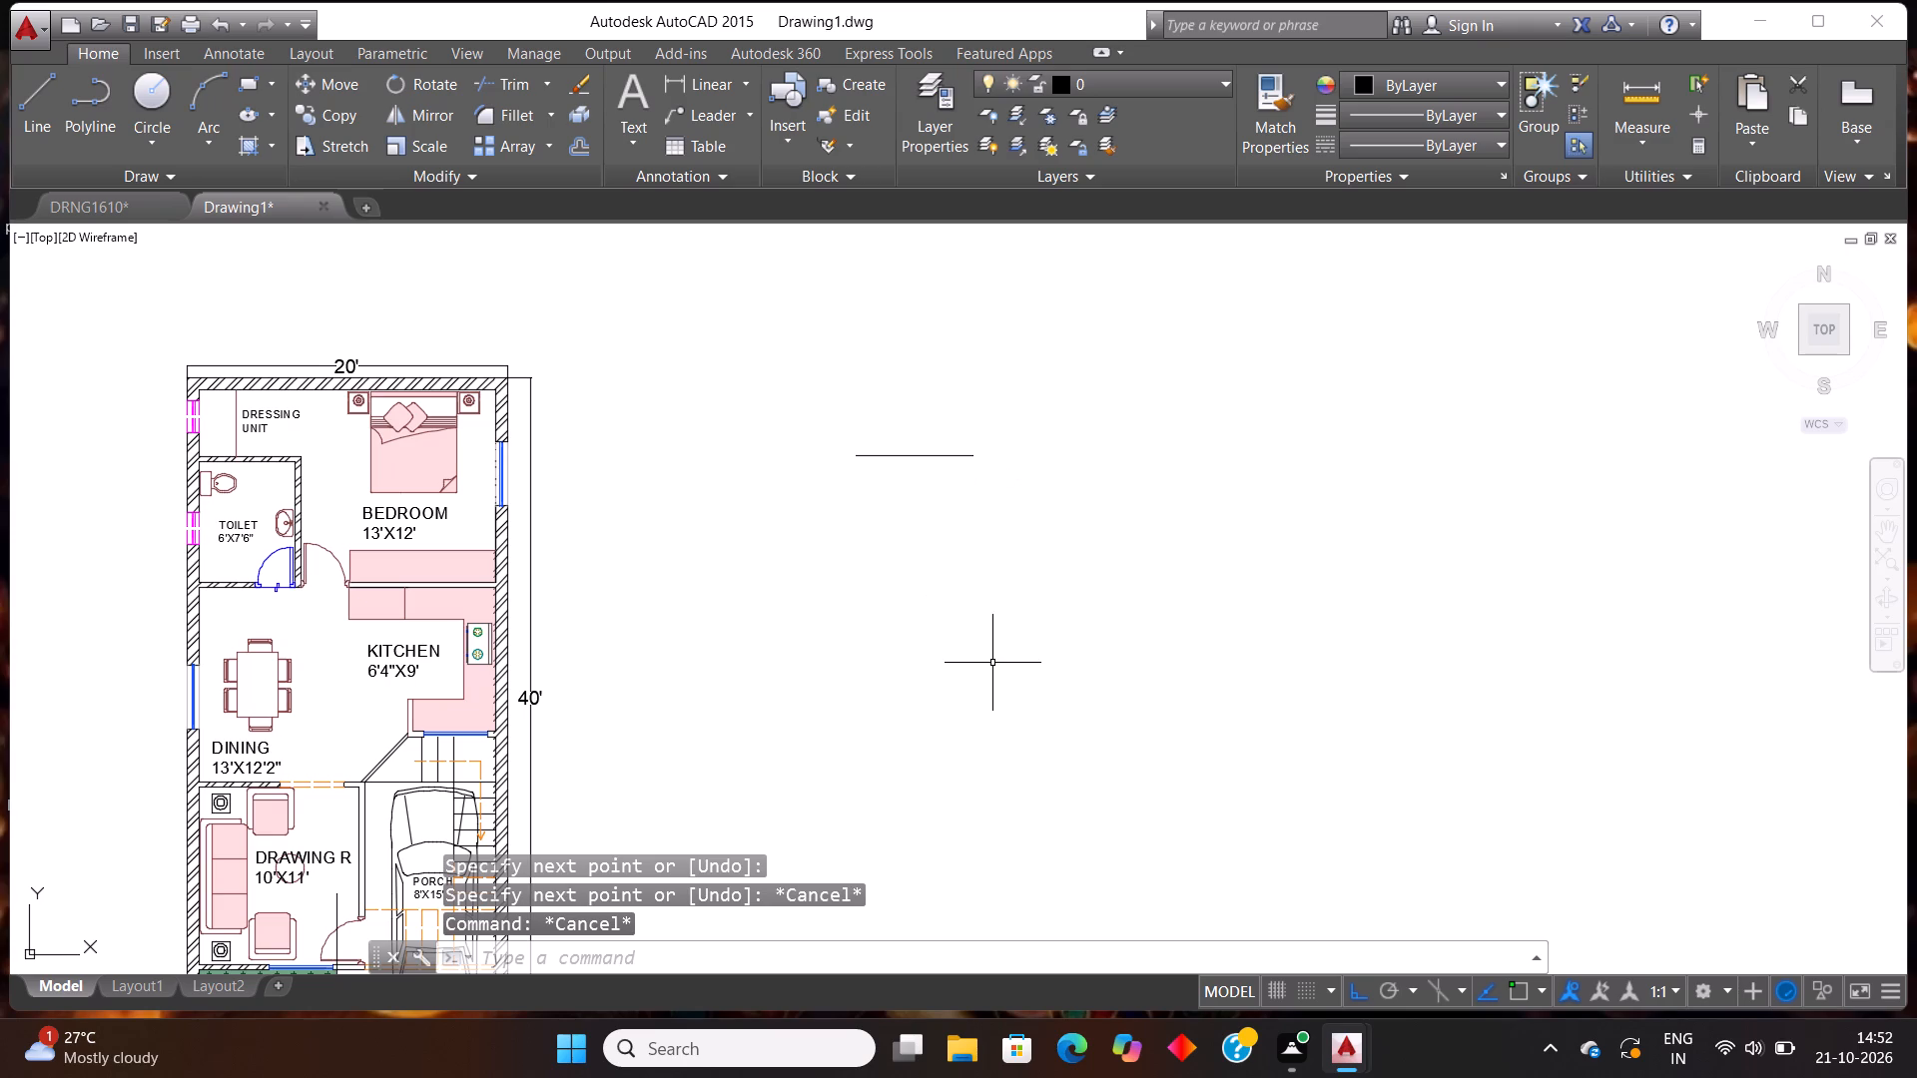
Offset the horizontal line downward by 10" to make a parallel line.
type("OFF")
key("Return")
type("10")
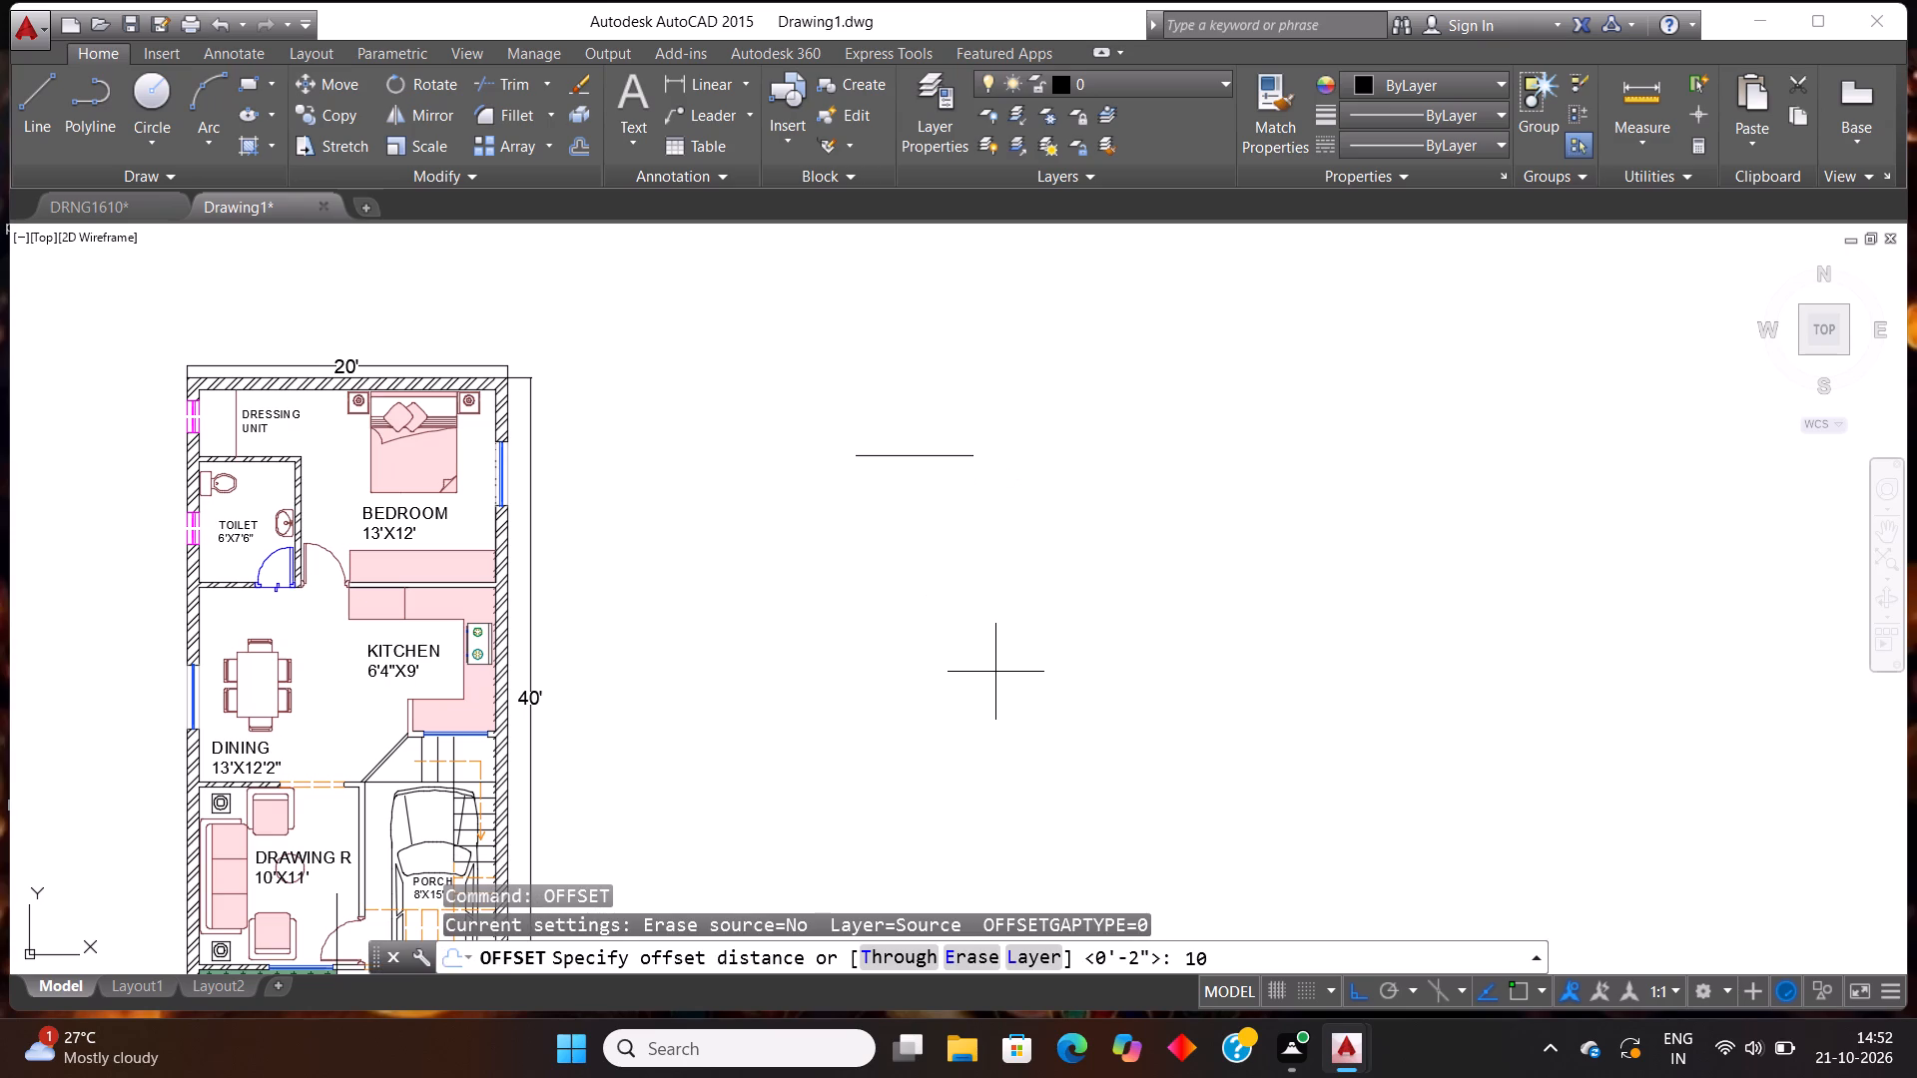
key("Return")
key("apostrophe")
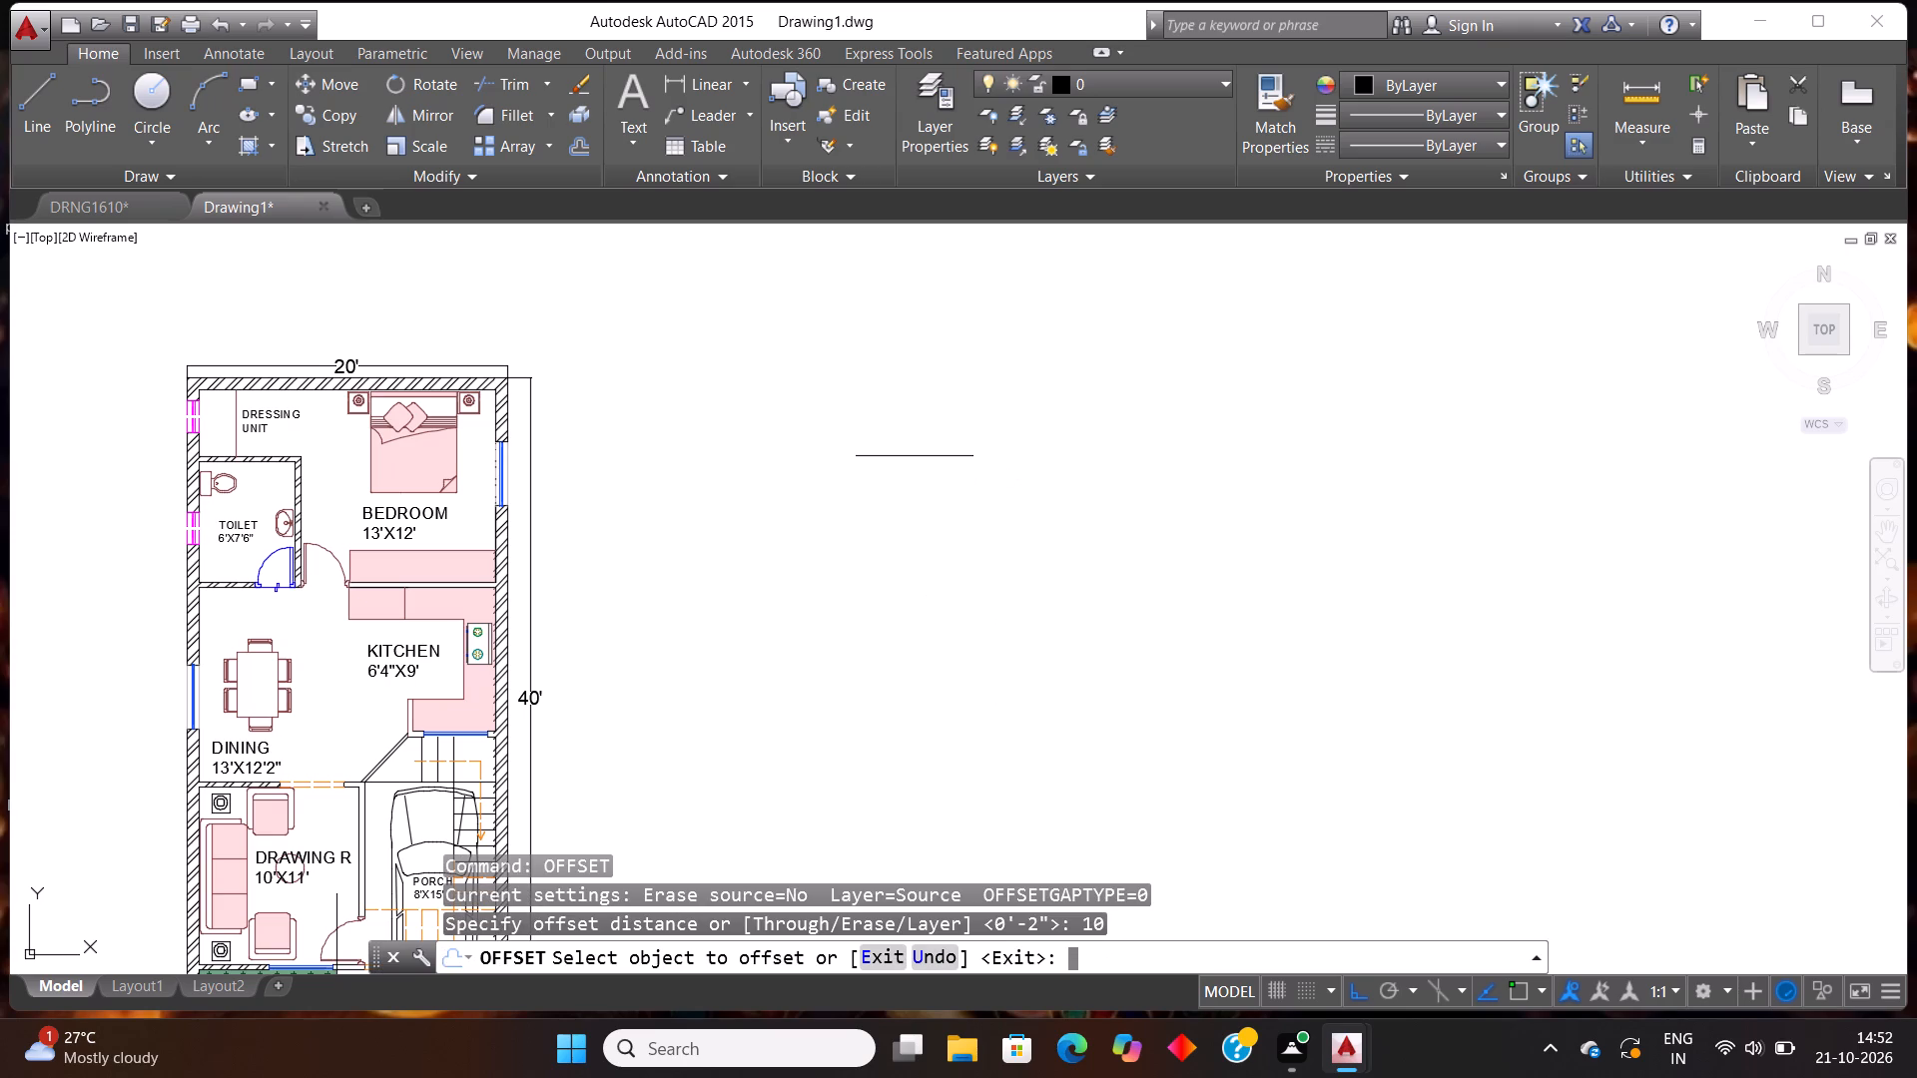
key("BackSpace")
type("10\"")
key("Return")
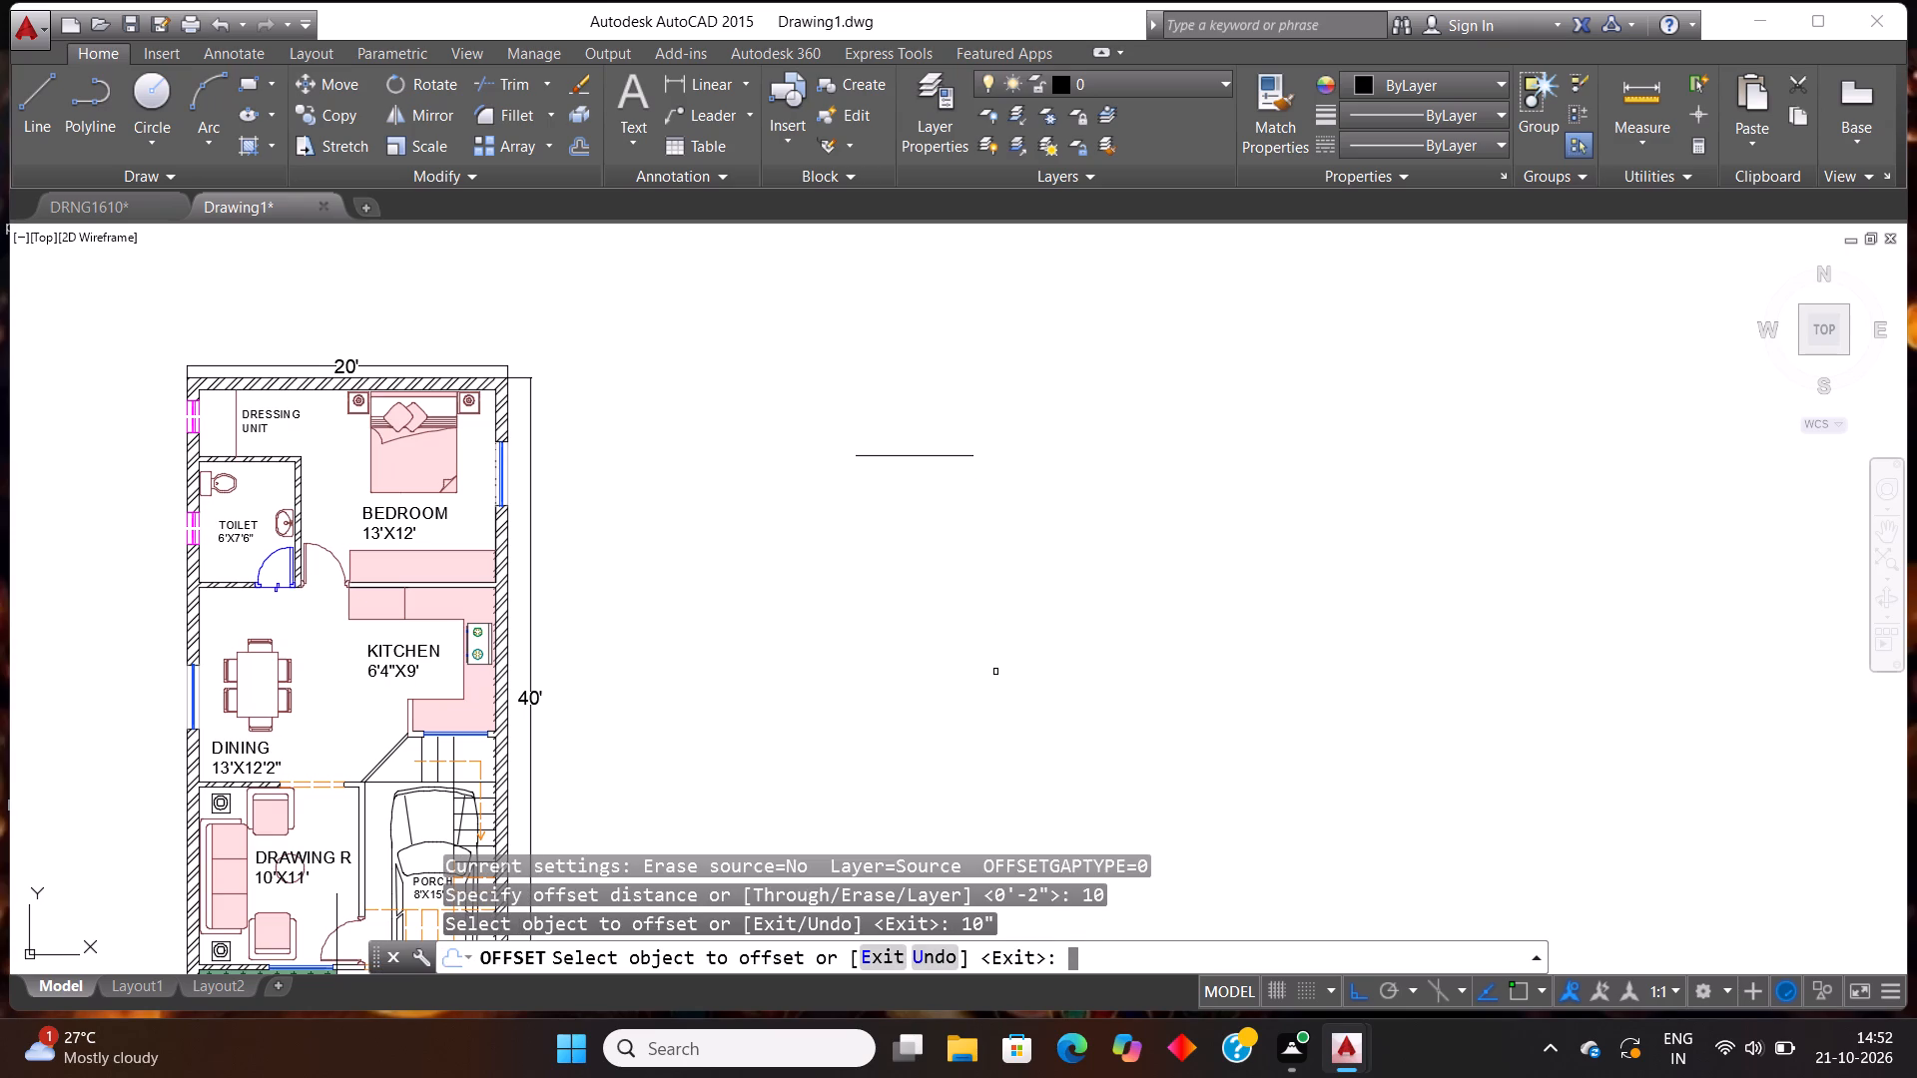
left_click(914, 455)
left_click(932, 625)
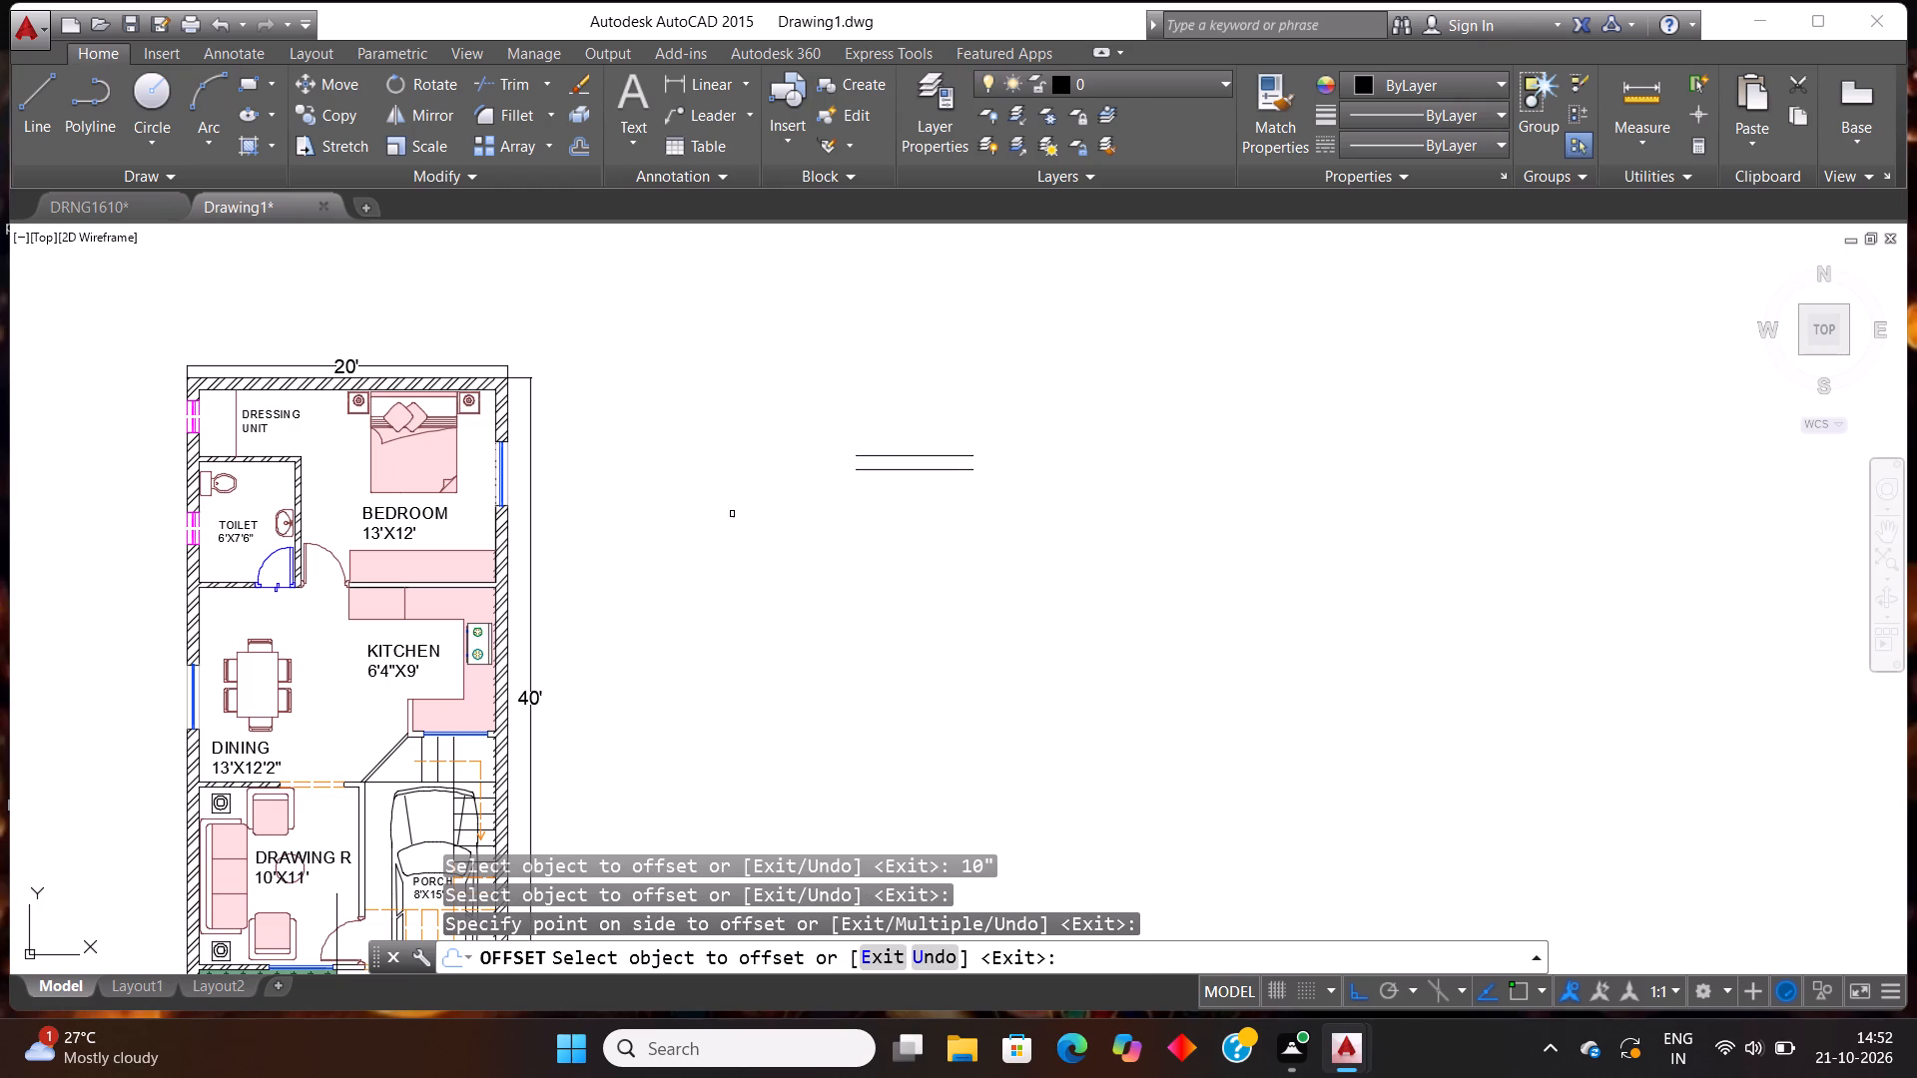
scroll(769, 492, "up", 2)
key("Escape")
key("Escape")
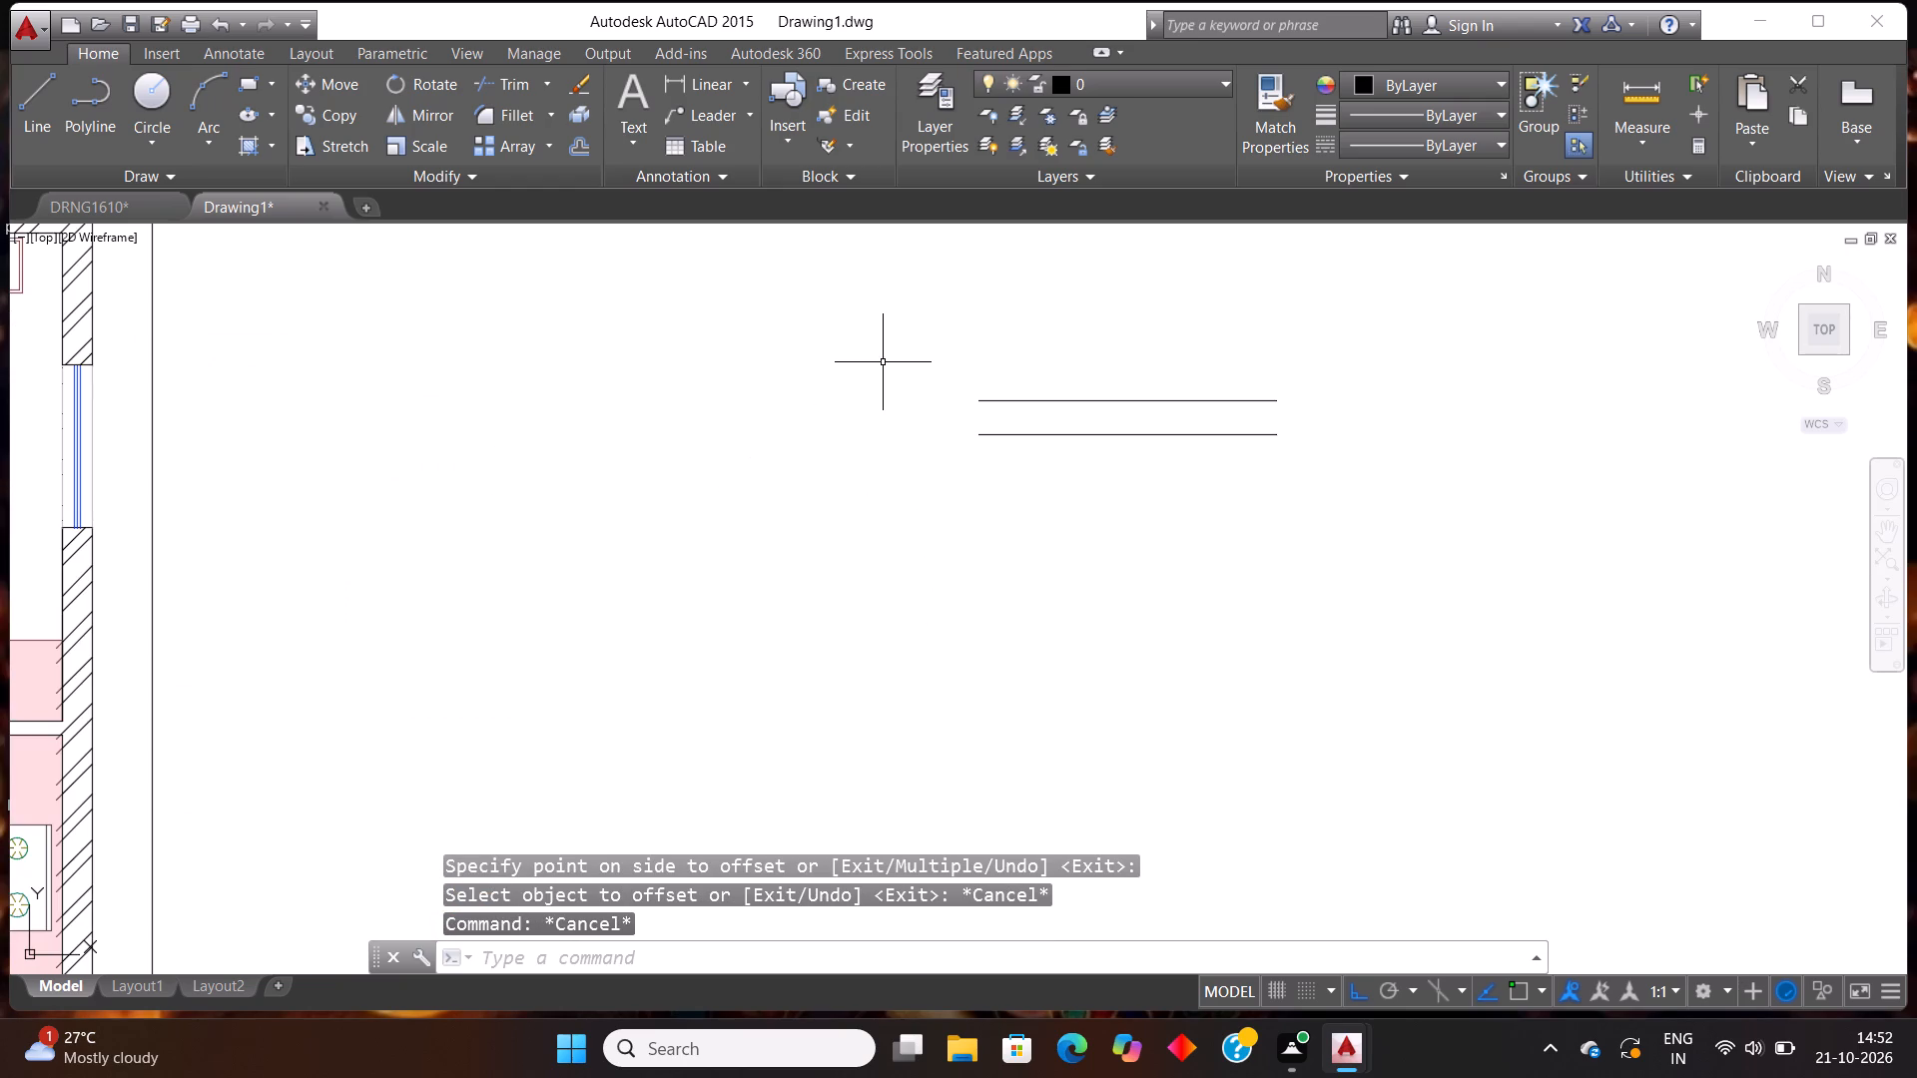
Draw a vertical line crossing both horizontal lines near their left ends.
key("l")
key("Return")
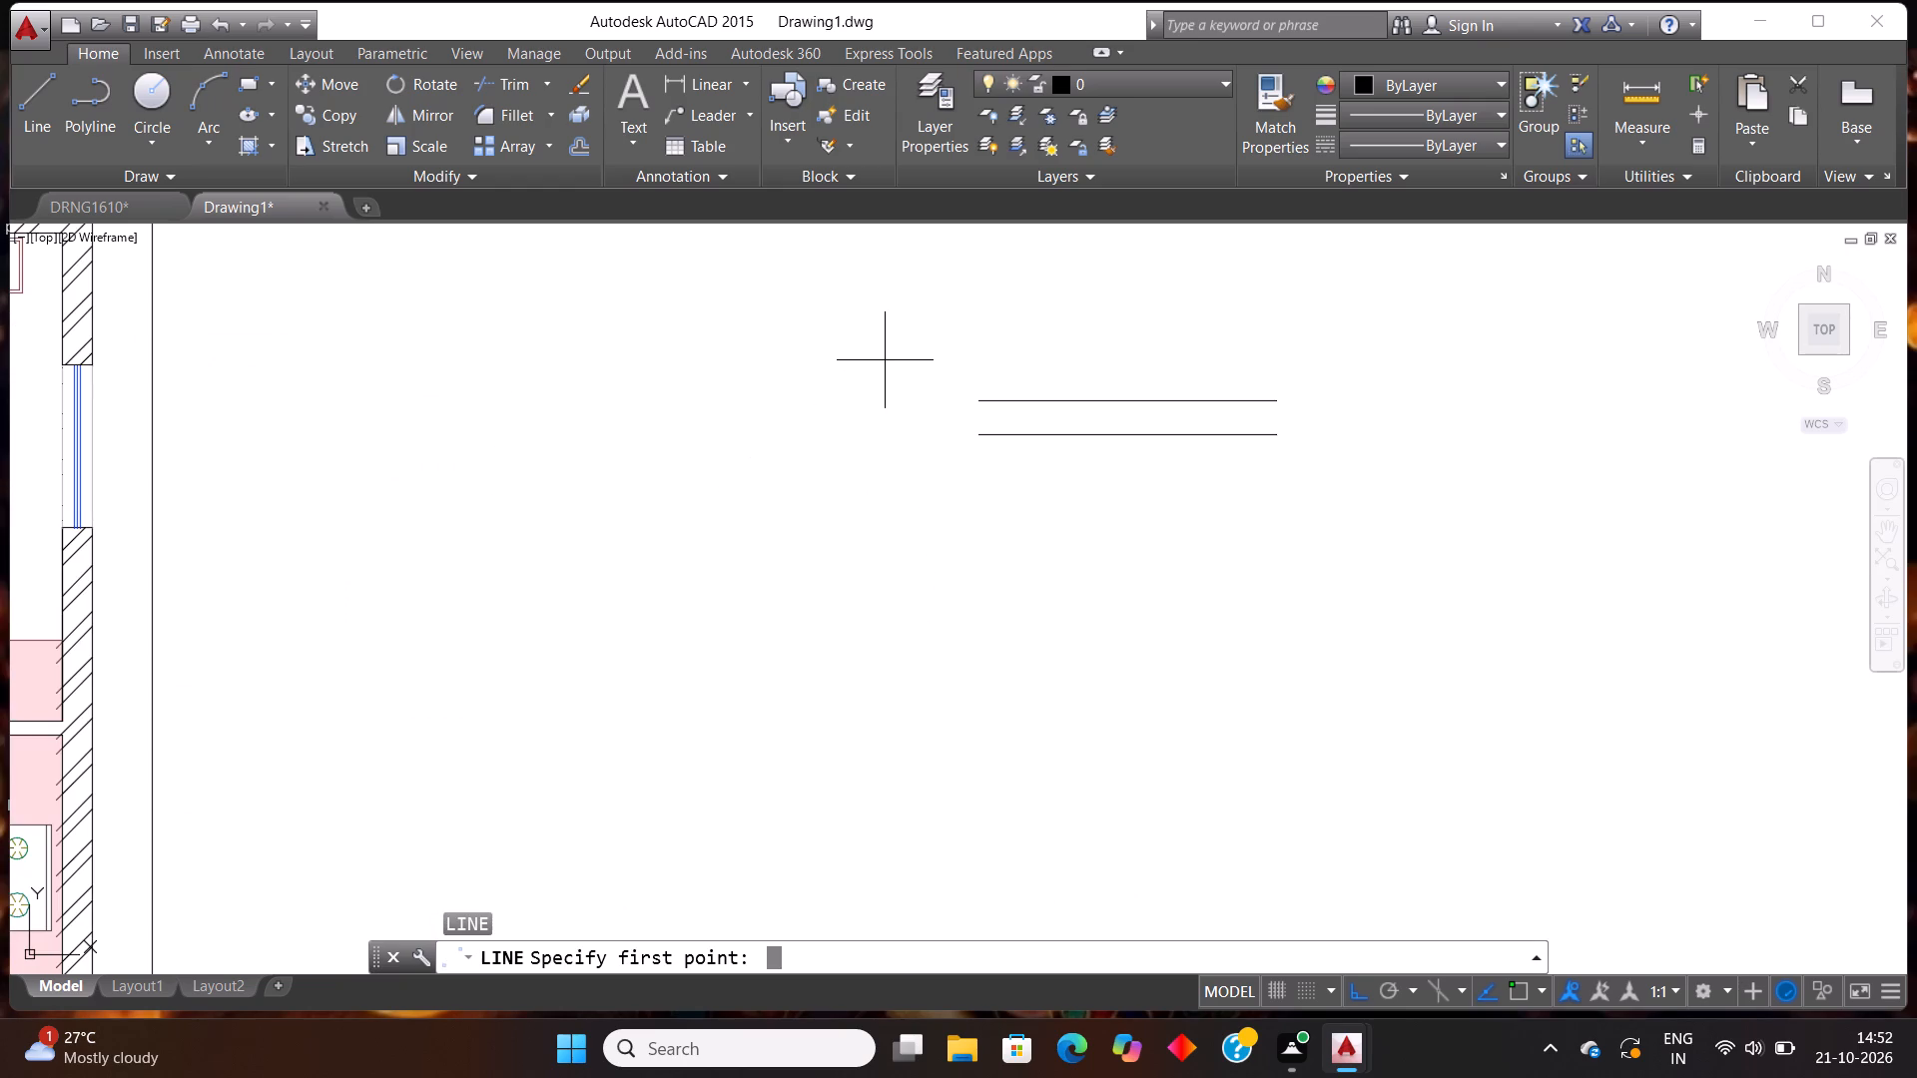
scroll(878, 360, "down", 1)
left_click(990, 338)
left_click(994, 441)
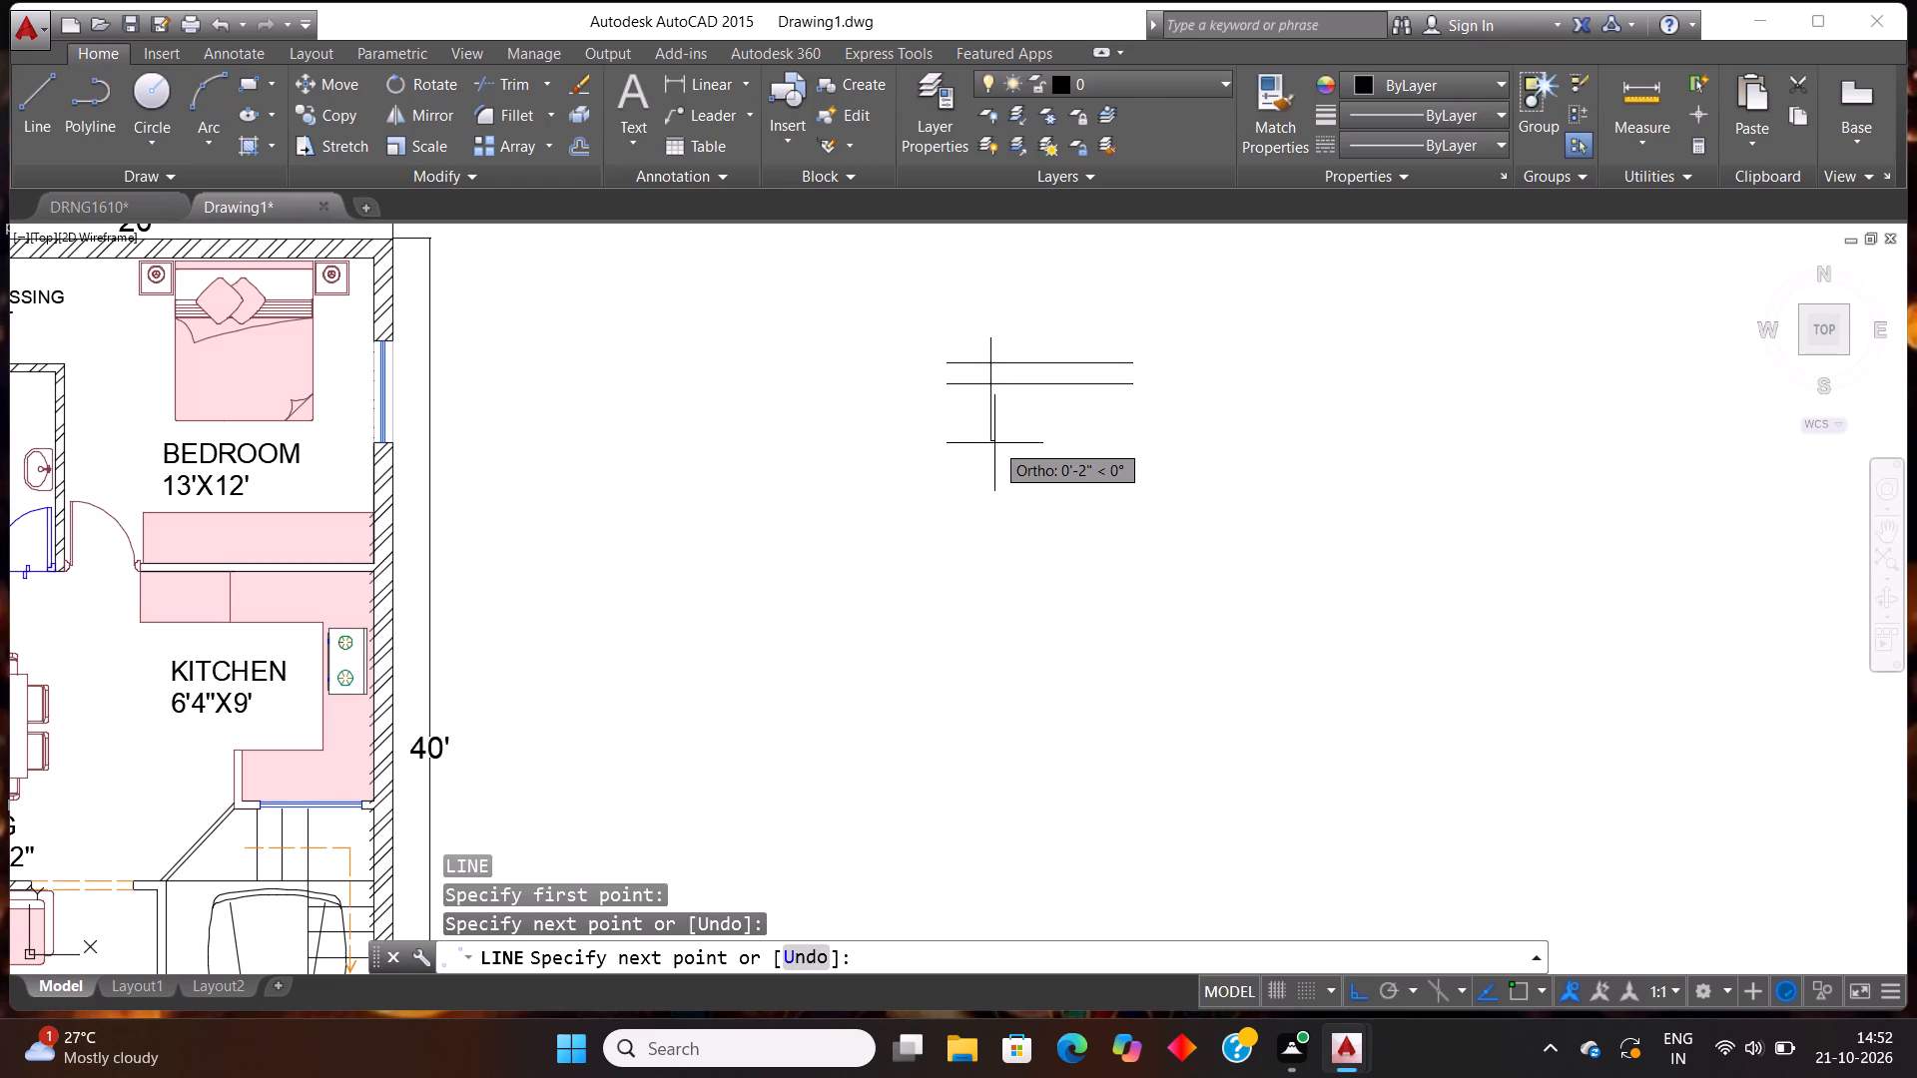
key("Escape")
key("Escape")
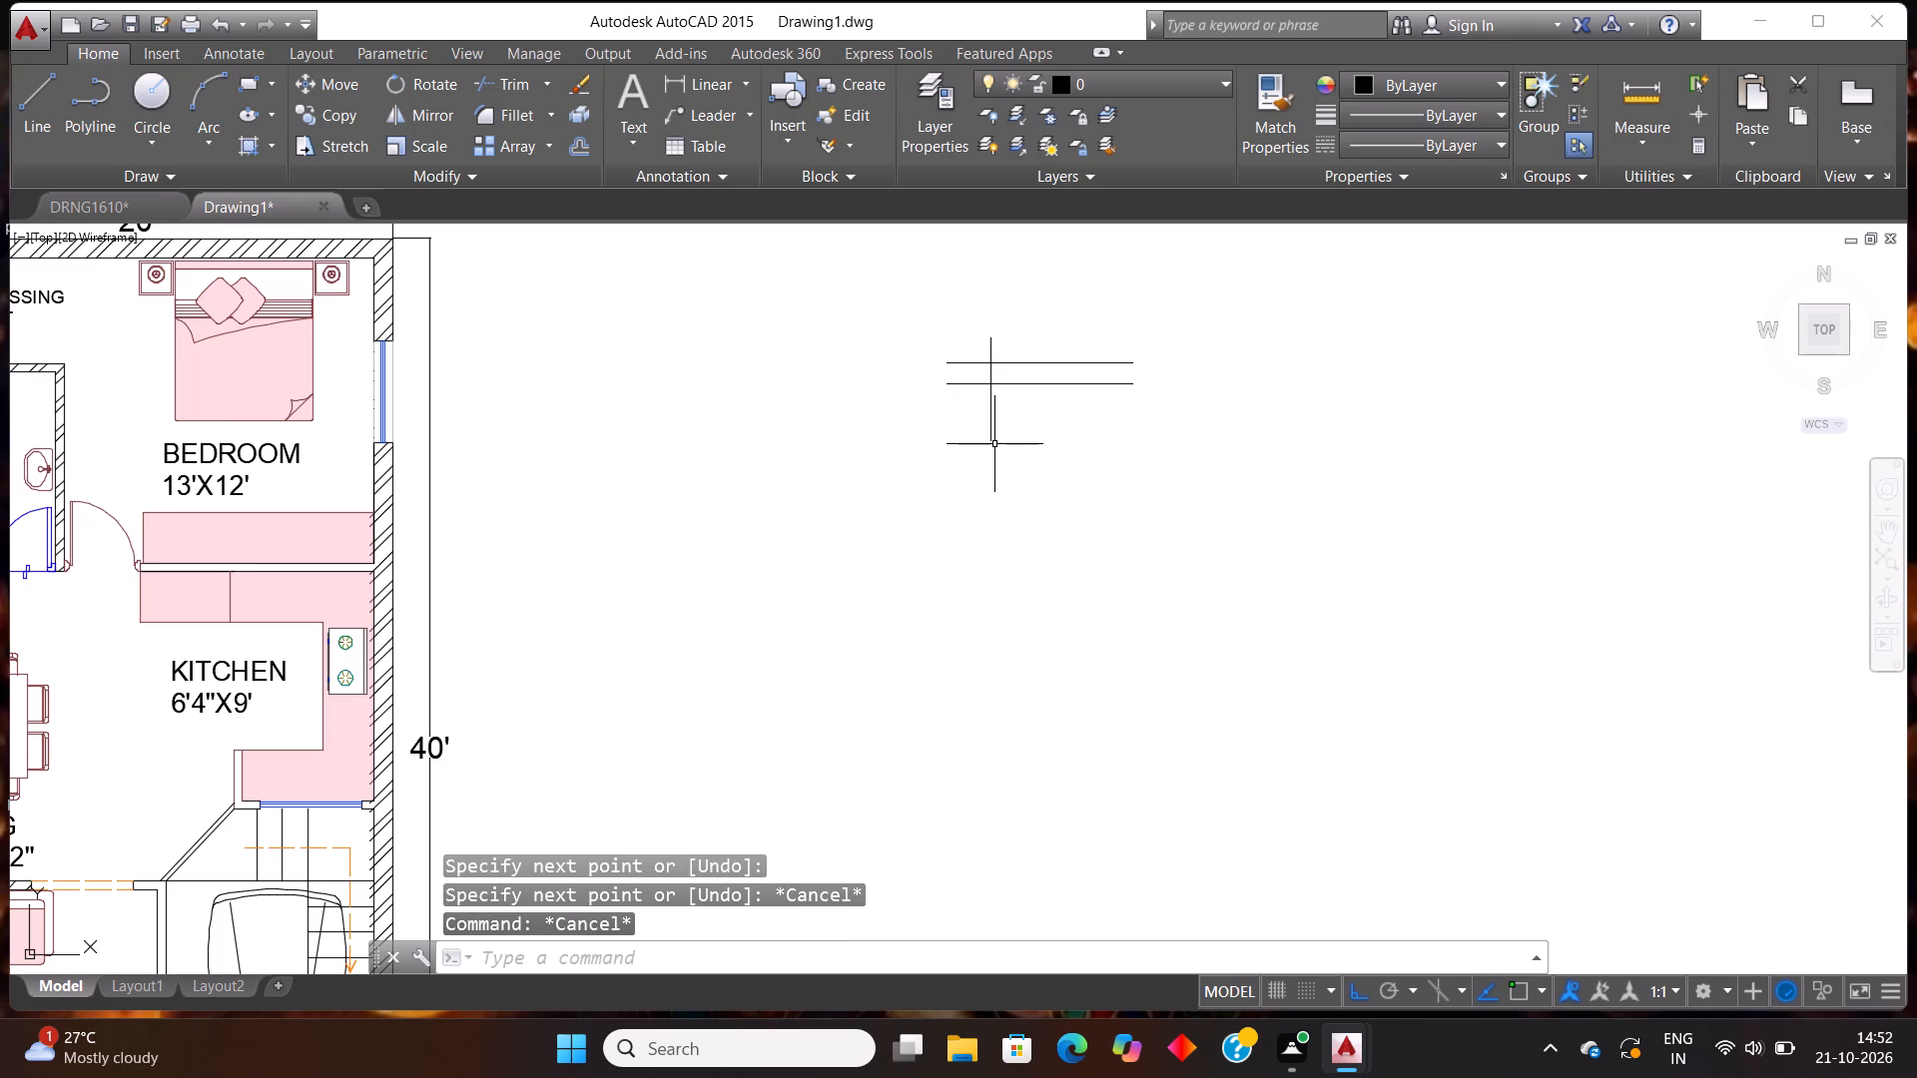
Offset the vertical line to its right by 12".
type("OFF12'")
key("BackSpace")
key("BackSpace")
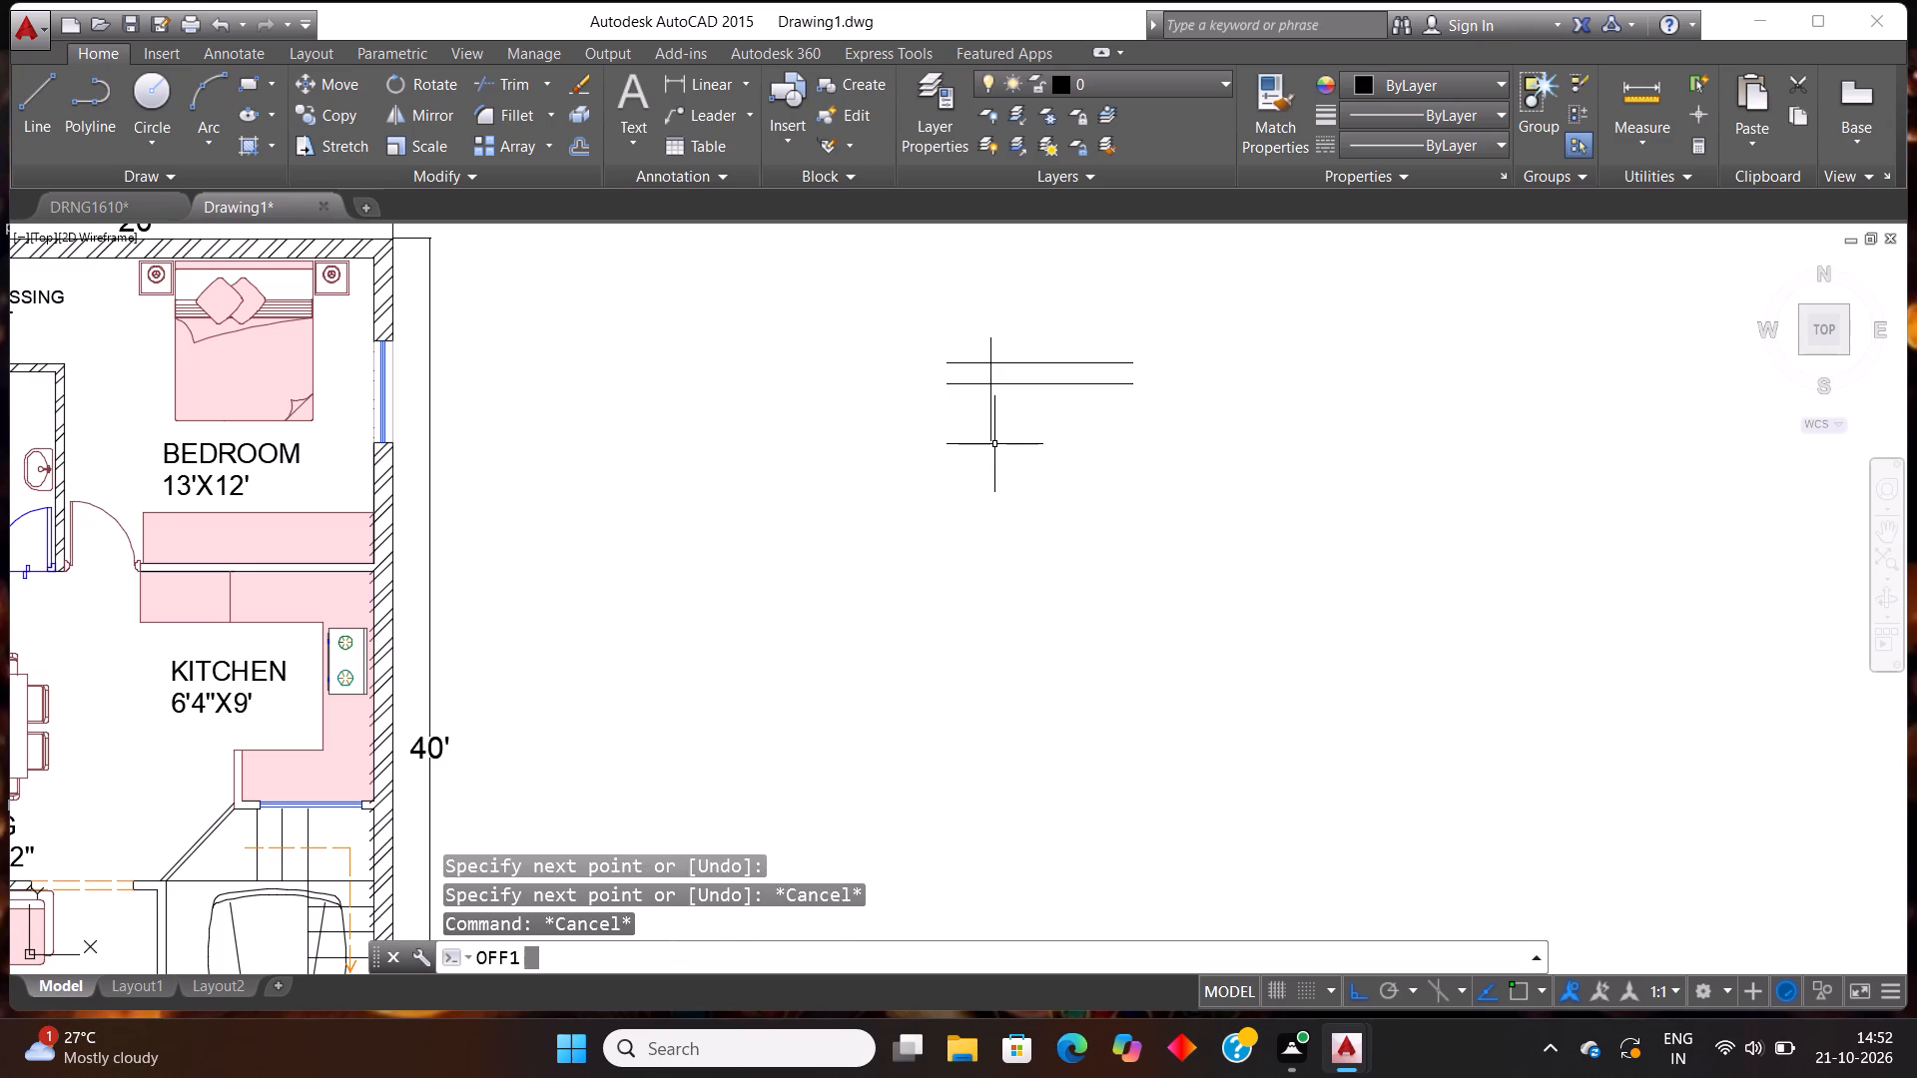
key("BackSpace")
key("Return")
type("12\"")
key("Return")
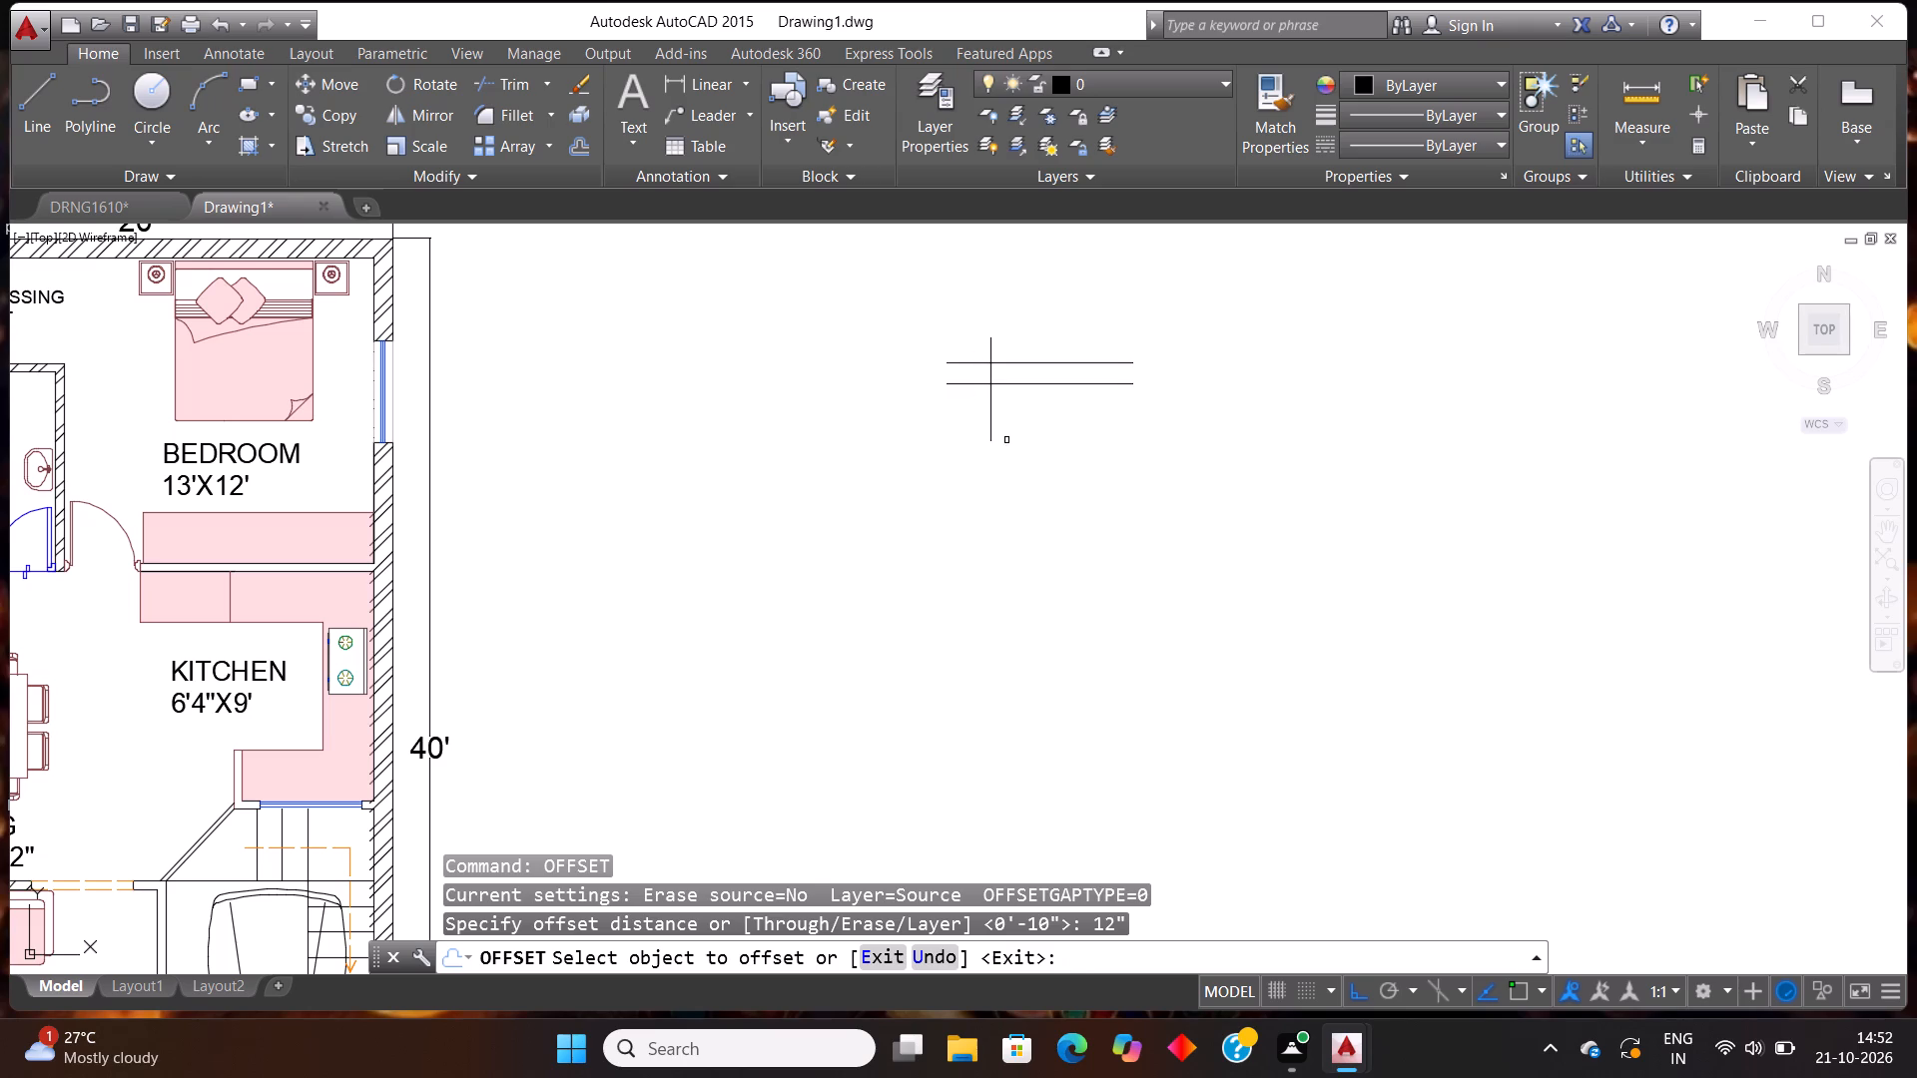
left_click(991, 437)
left_click(1113, 475)
key("Escape")
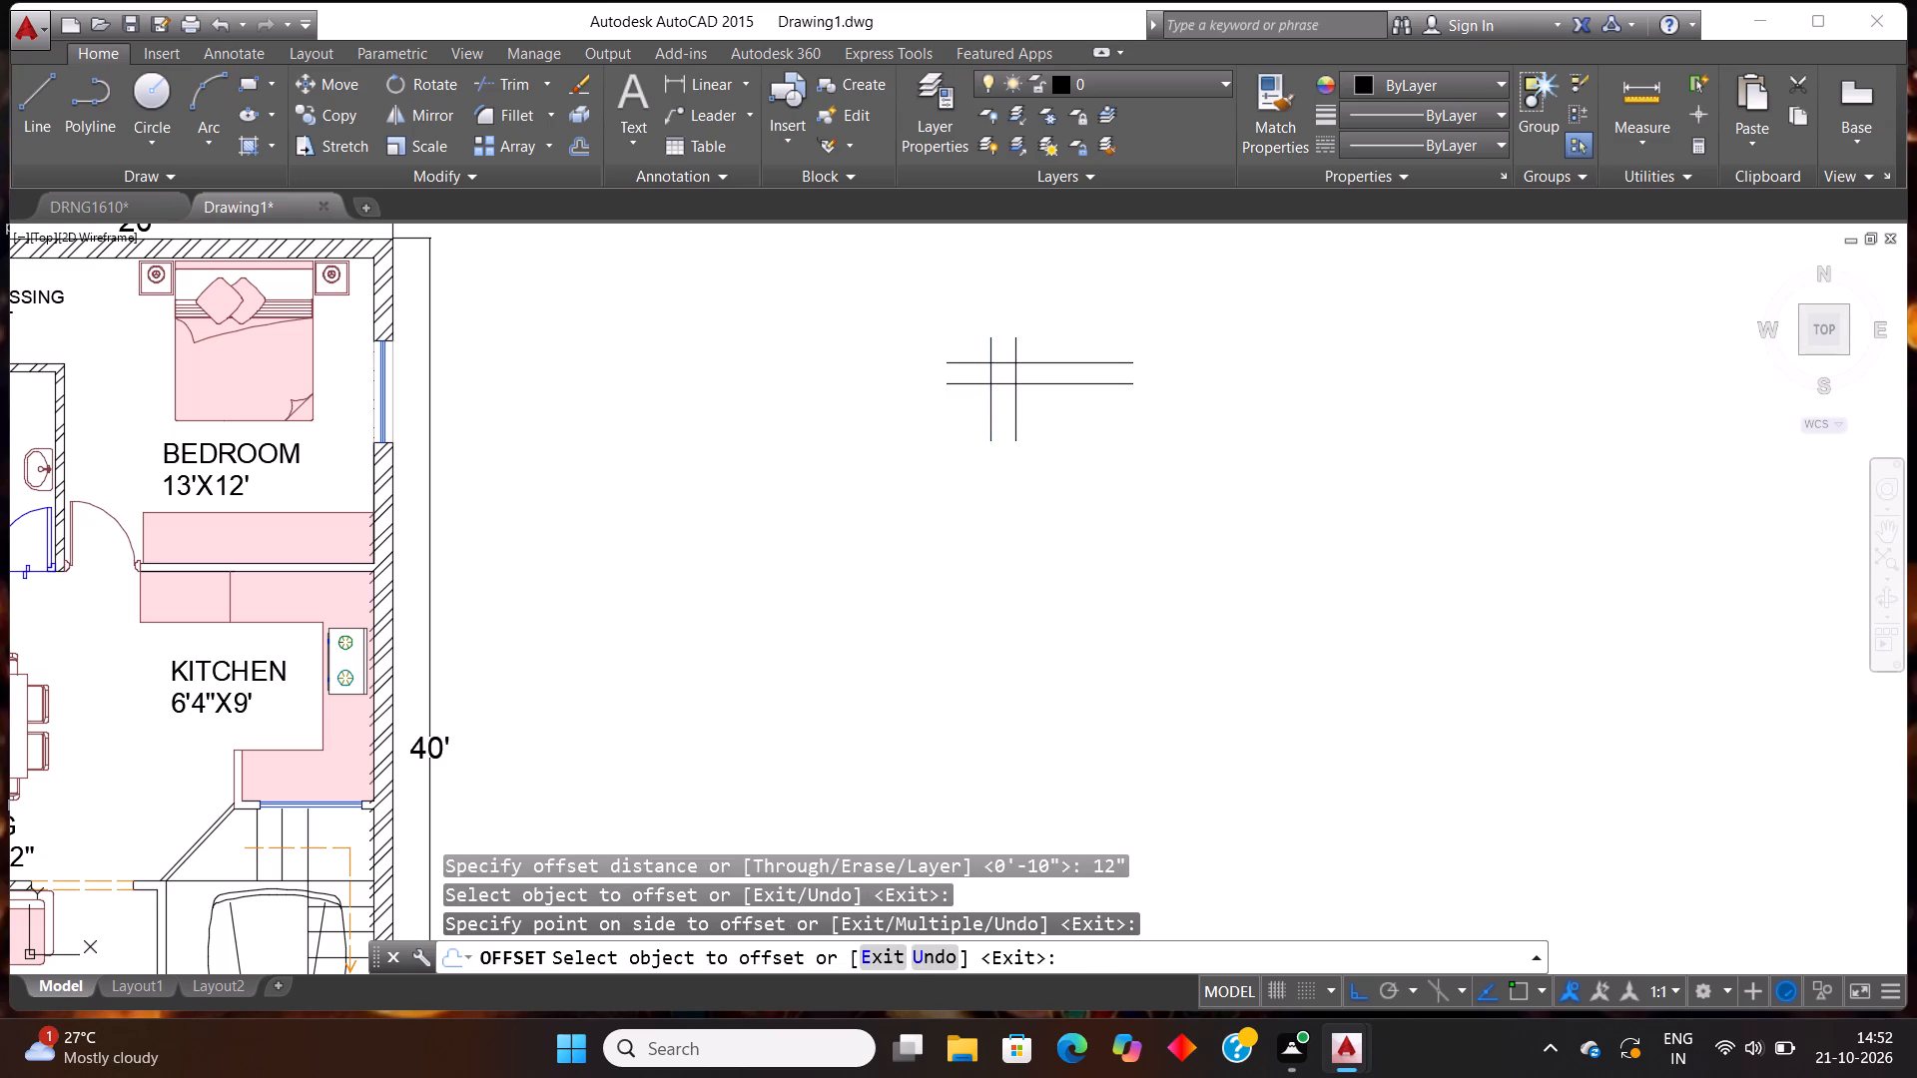
key("Escape")
Trim all the overhanging line ends so the crossing lines form a closed 12" by 10" rectangle.
type("TR")
key("Return")
key("Return")
left_click(1113, 475)
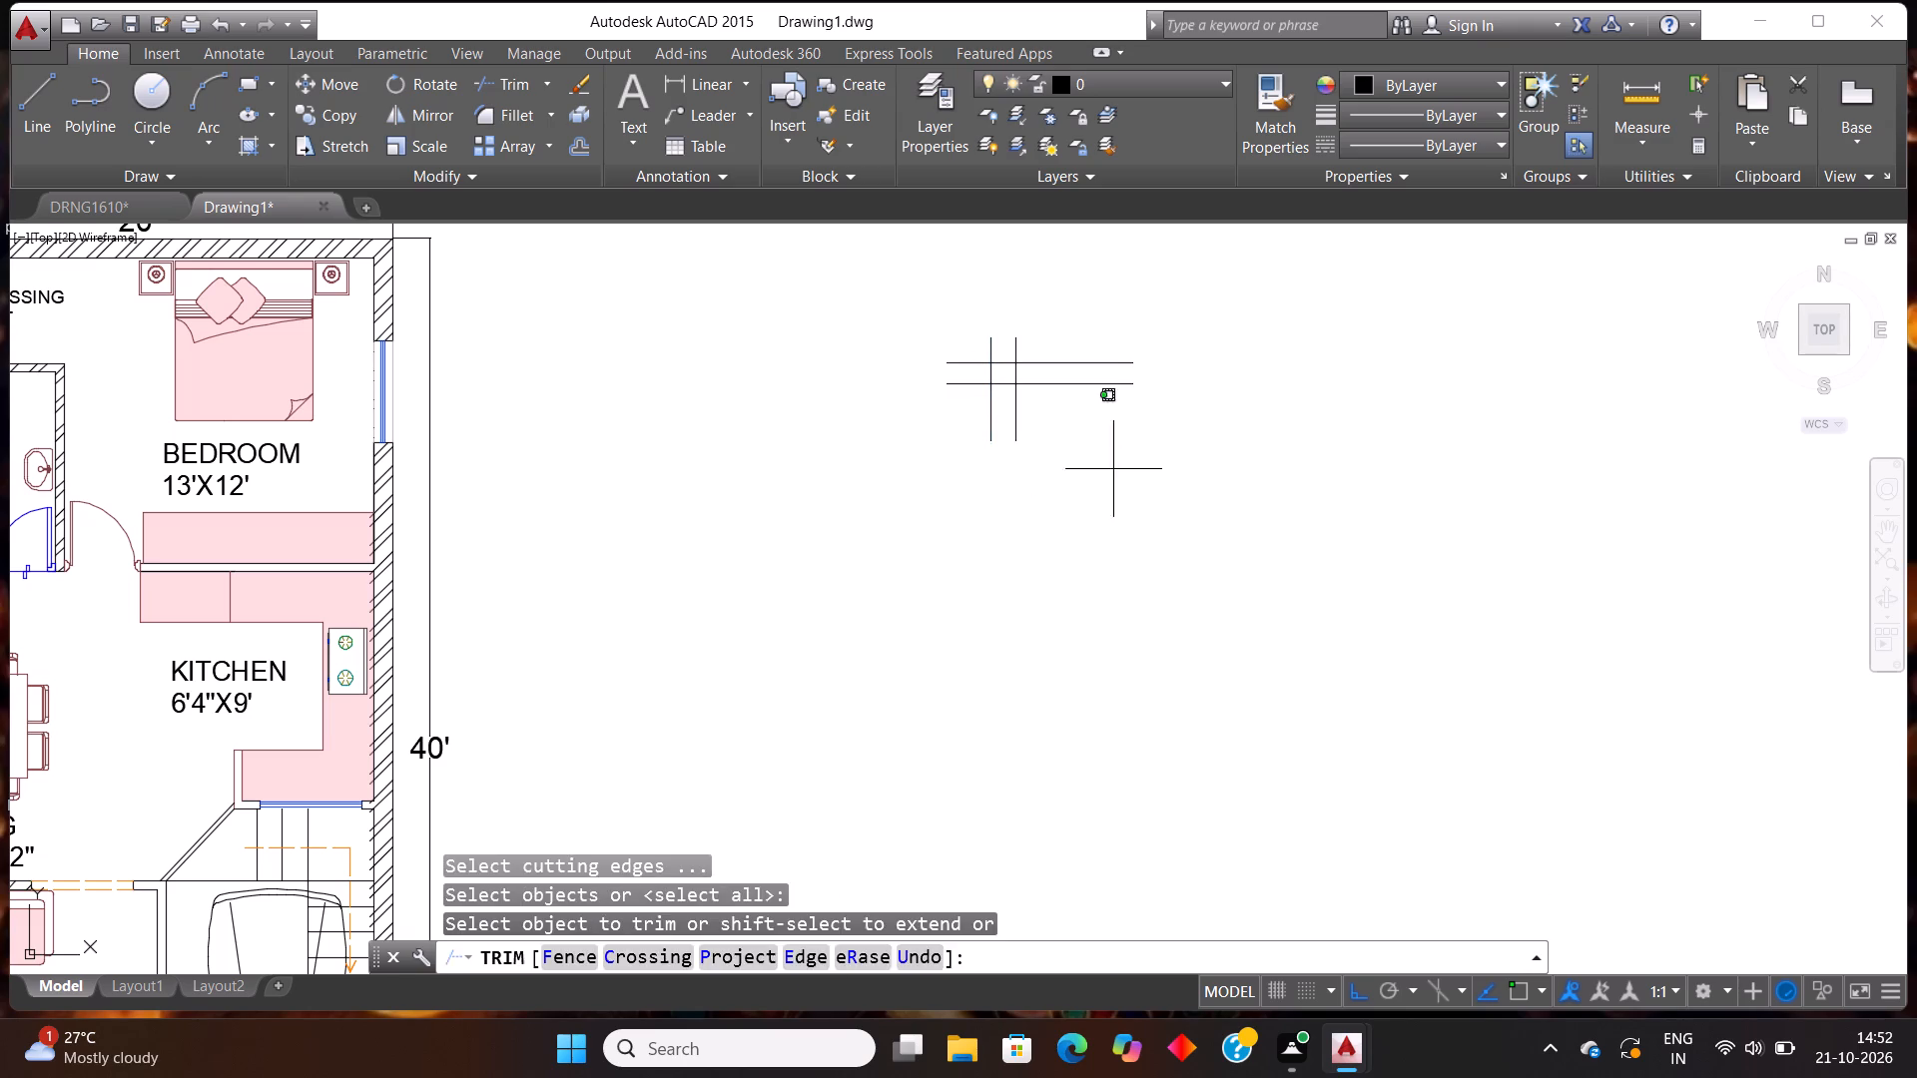
left_click(1061, 301)
left_click(1032, 334)
left_click(931, 356)
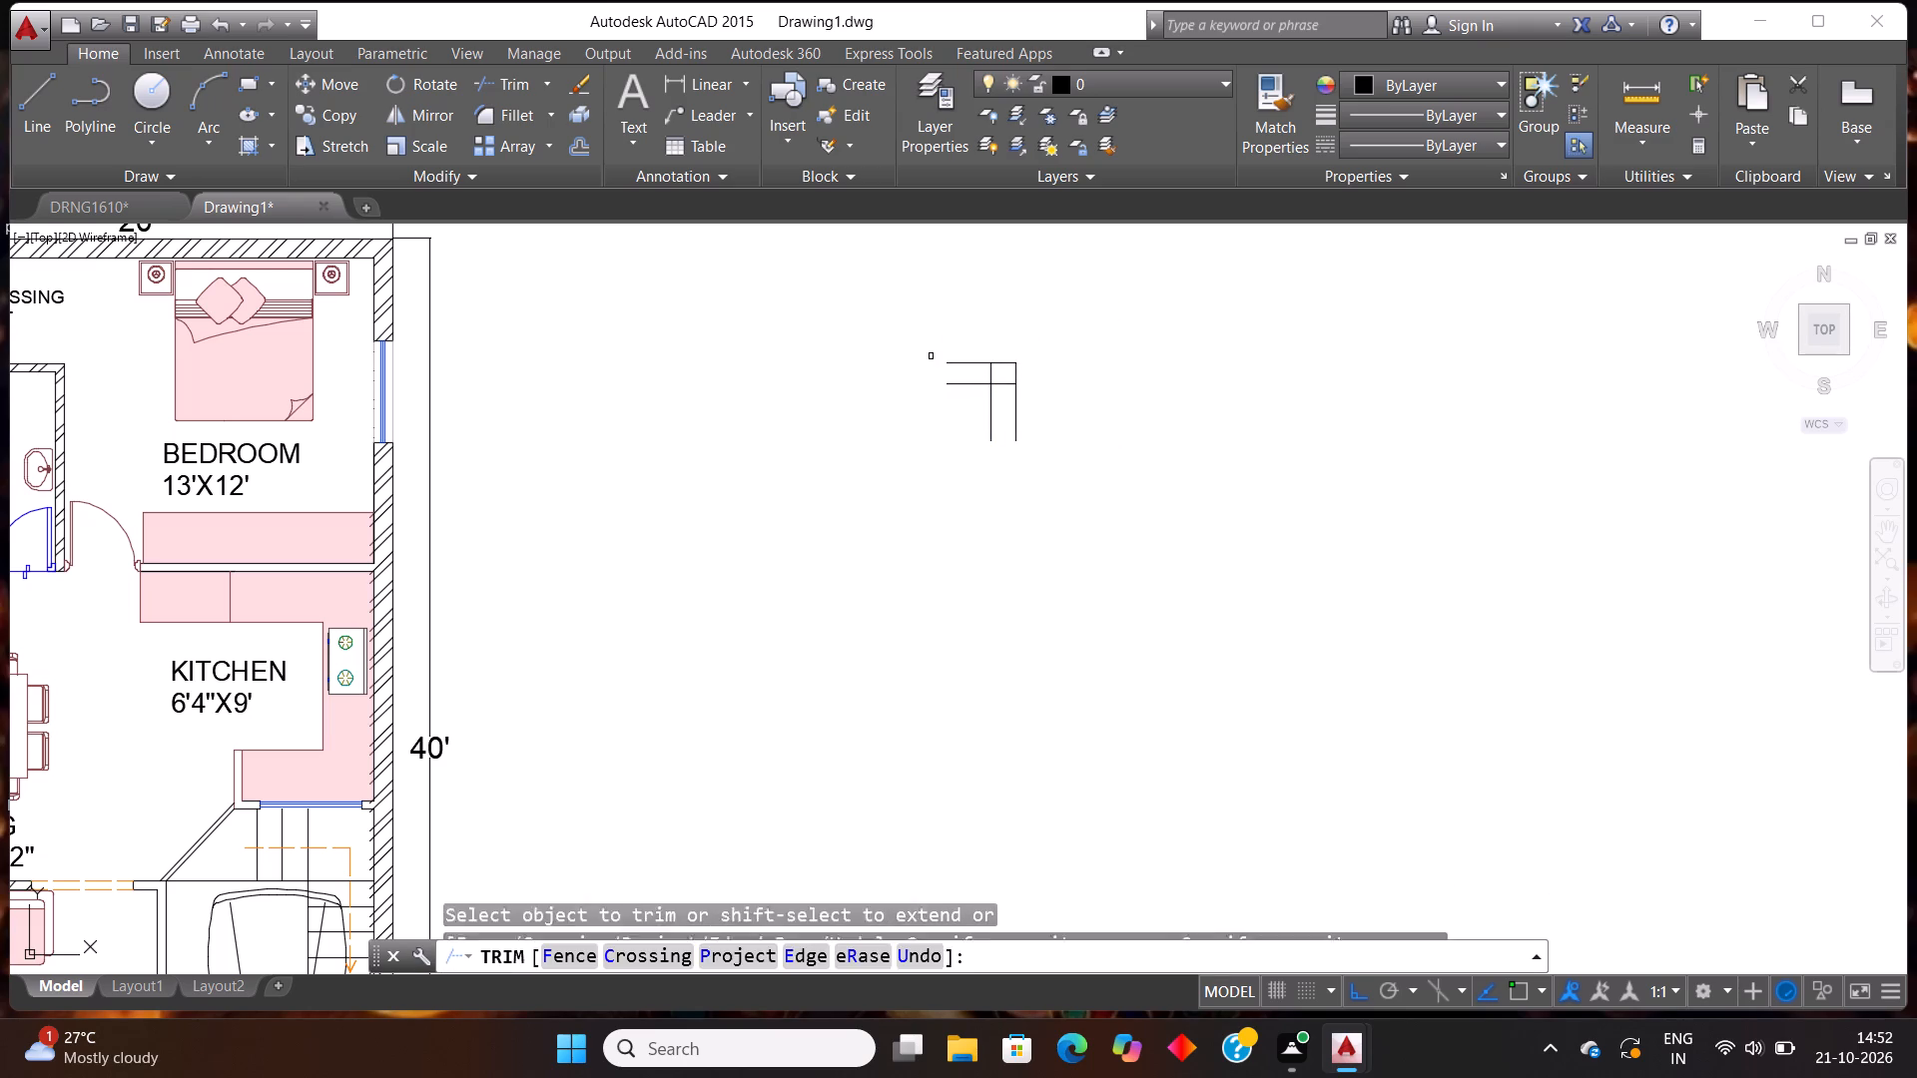
left_click(929, 304)
left_click(971, 459)
left_click(873, 375)
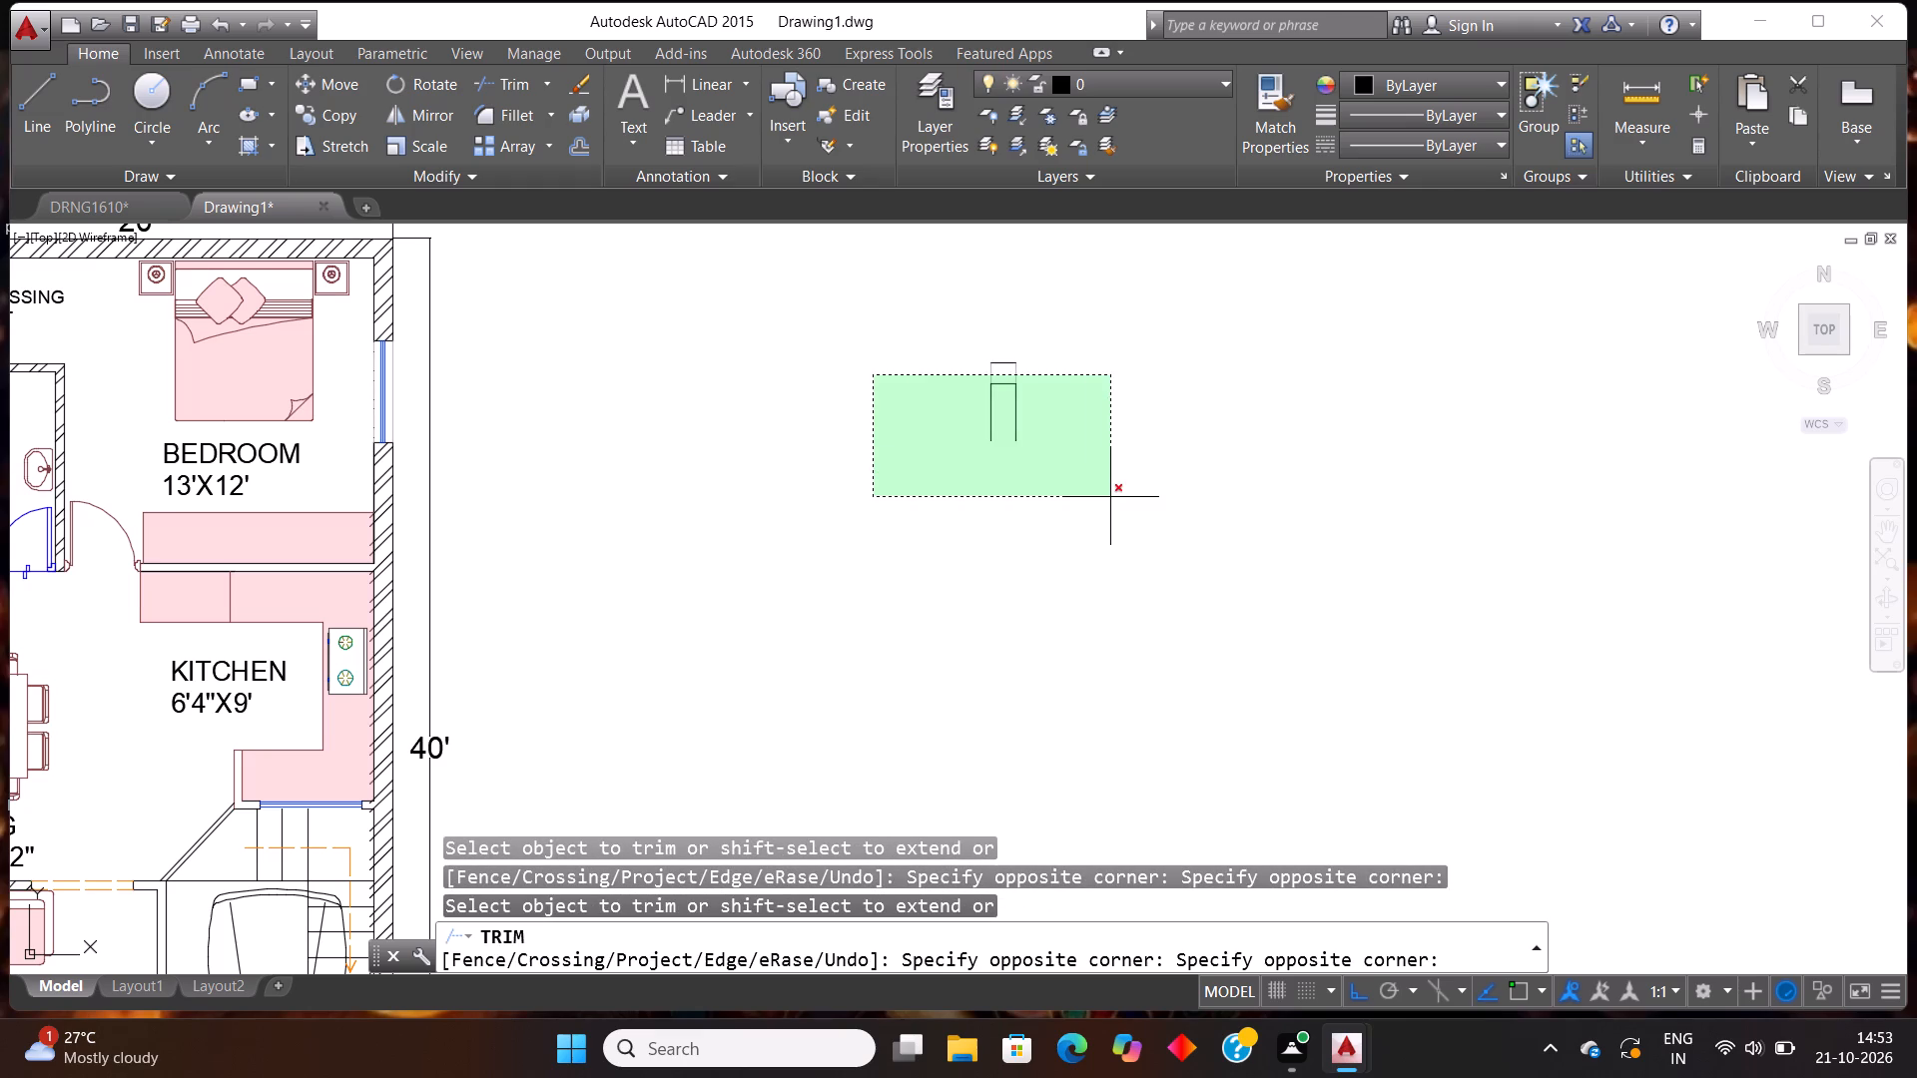
key("Escape")
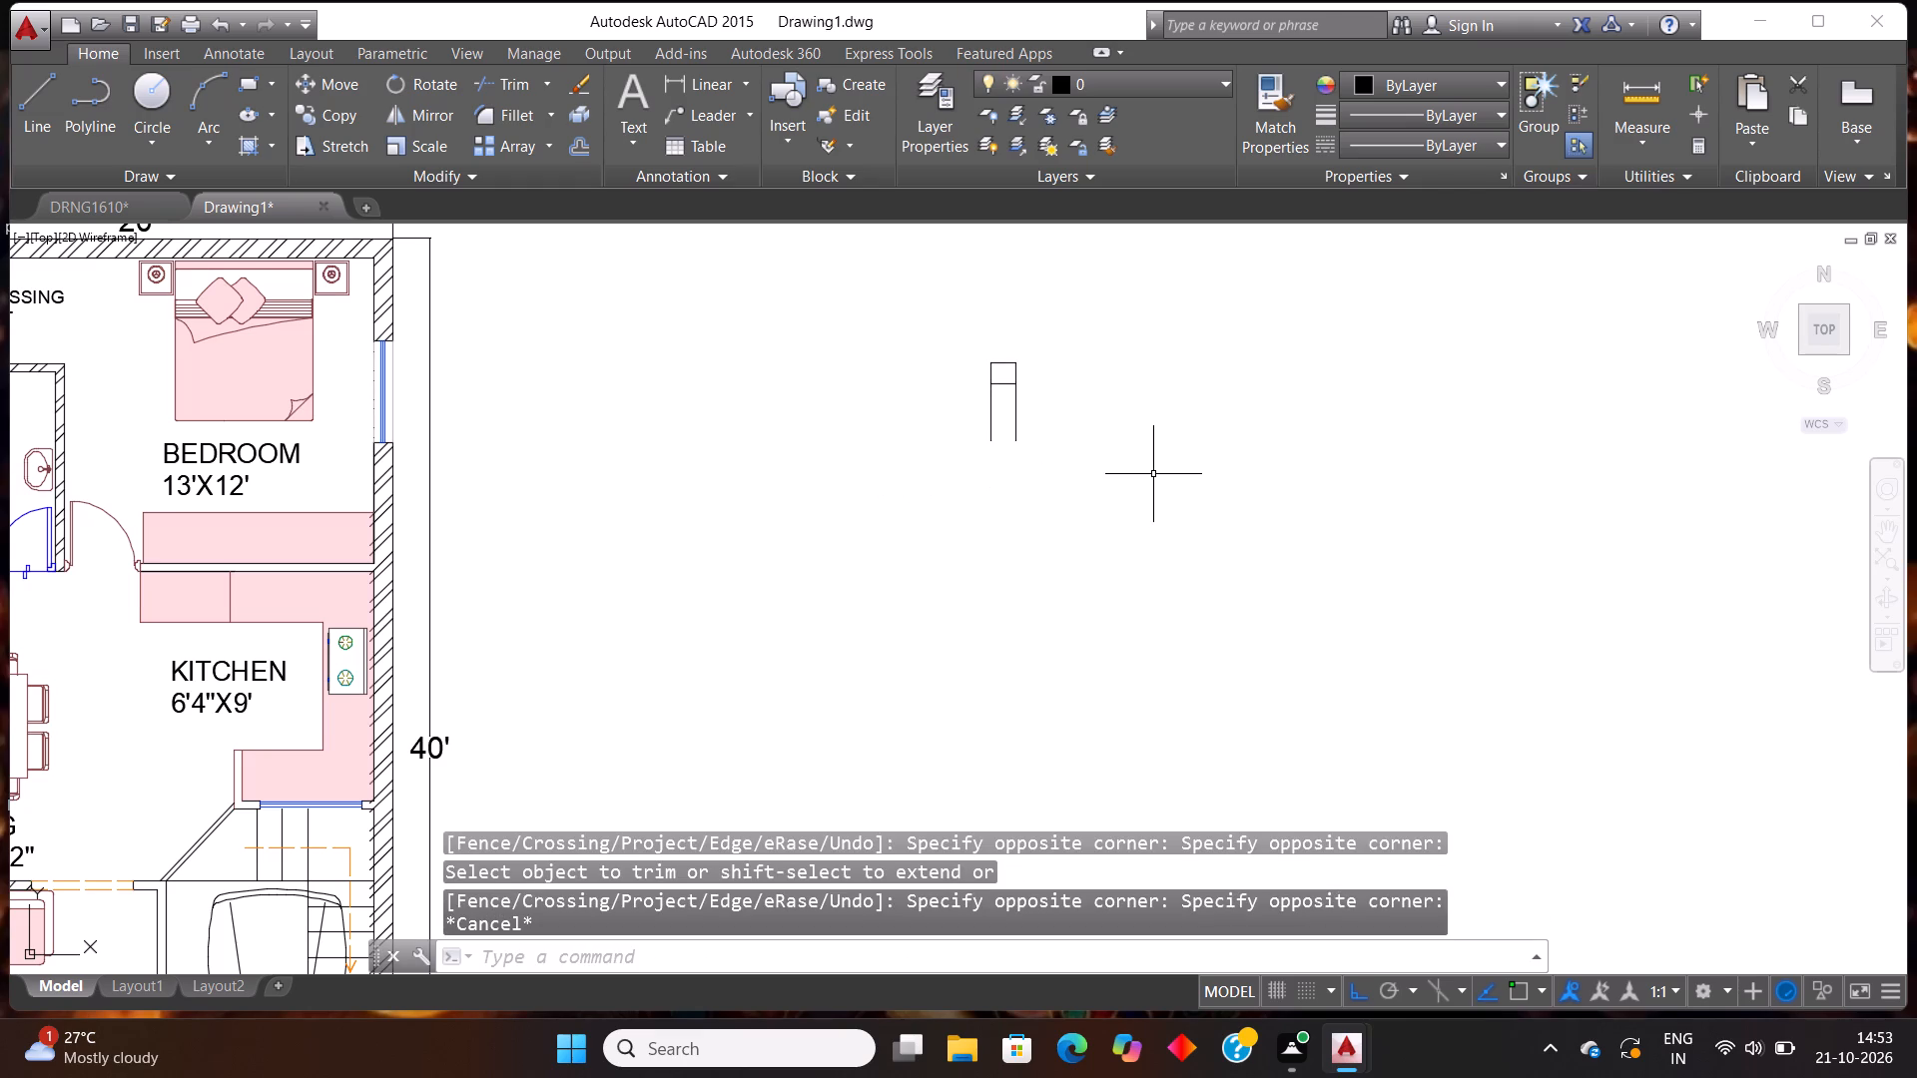
key("Return")
key("Return")
left_click_drag(1153, 474, 1140, 470)
left_click(868, 429)
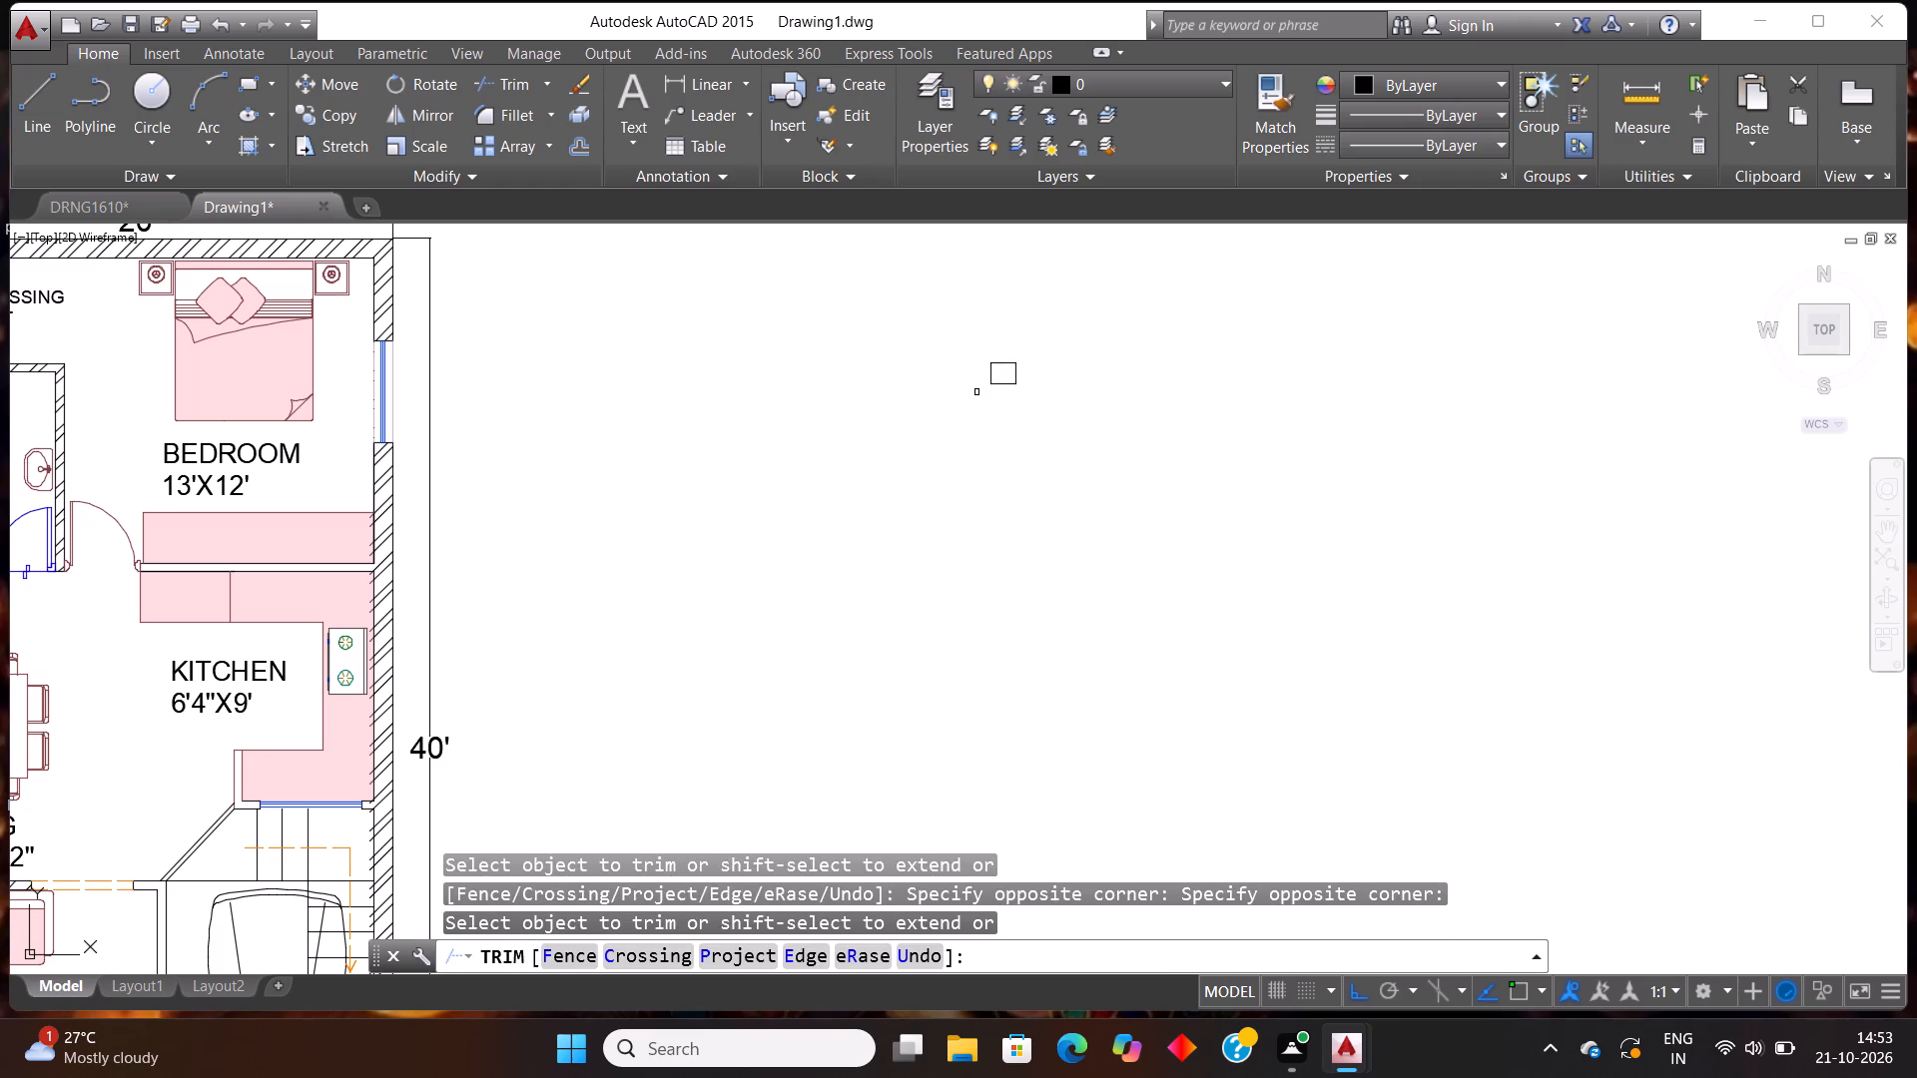
key("Escape")
key("Escape")
Fill the 12" by 10" rectangle with a SOLID hatch.
scroll(982, 365, "down", 2)
scroll(982, 365, "up", 1)
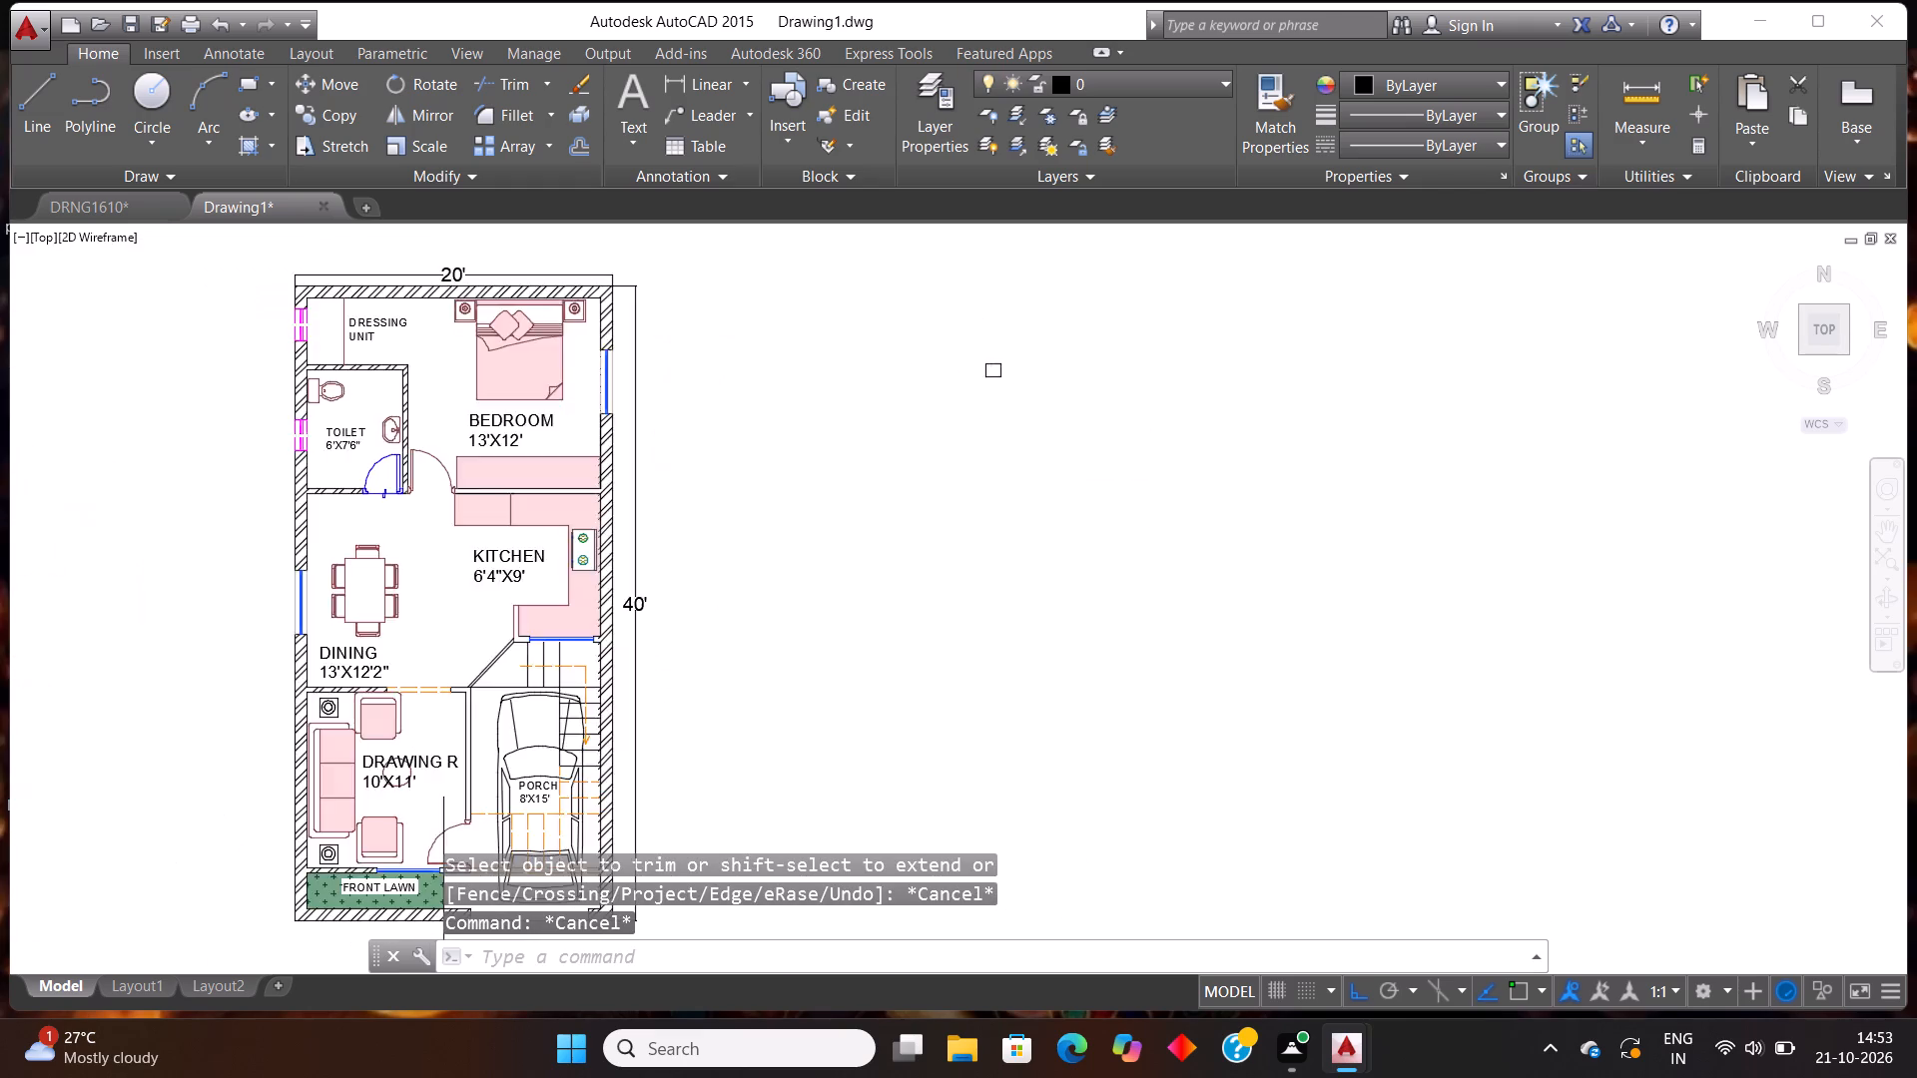
scroll(982, 365, "up", 1)
left_click(1034, 422)
left_click(947, 315)
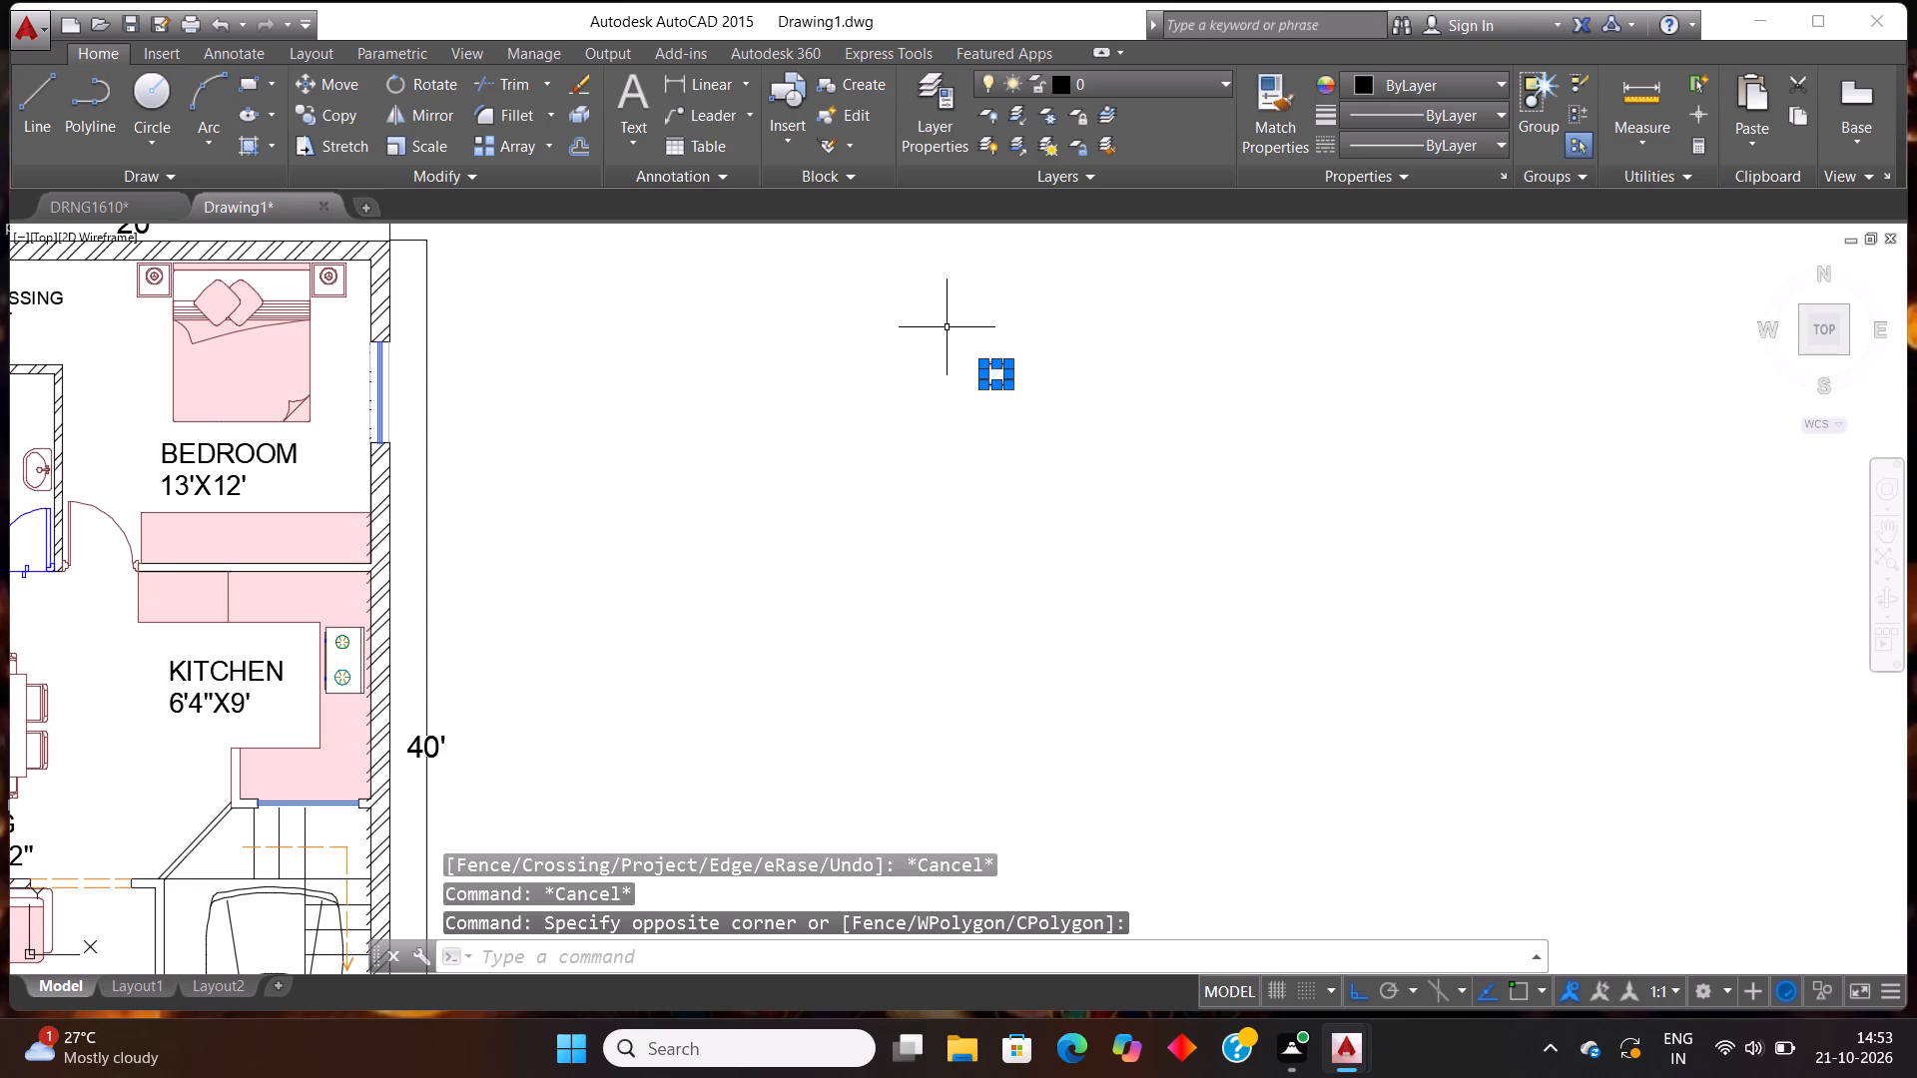
key("Escape")
key("Escape")
key("h")
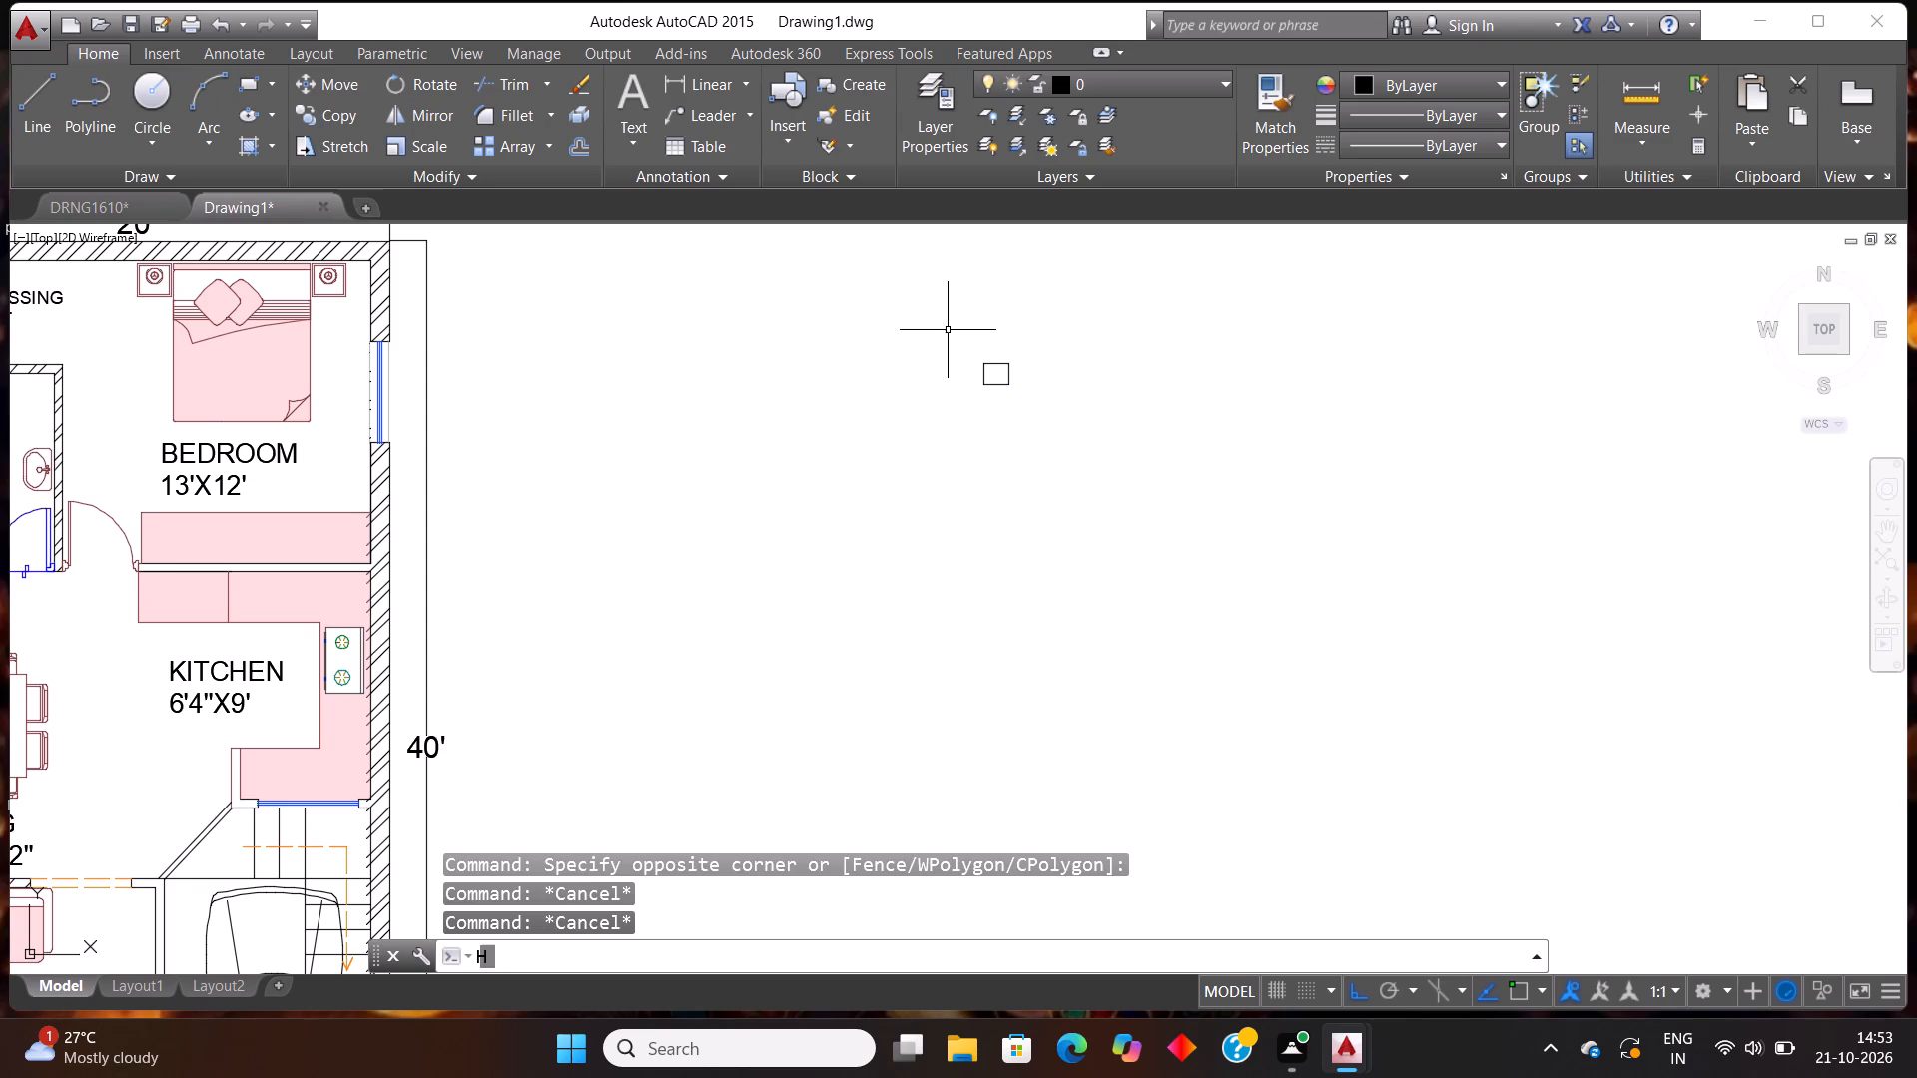
key("Return")
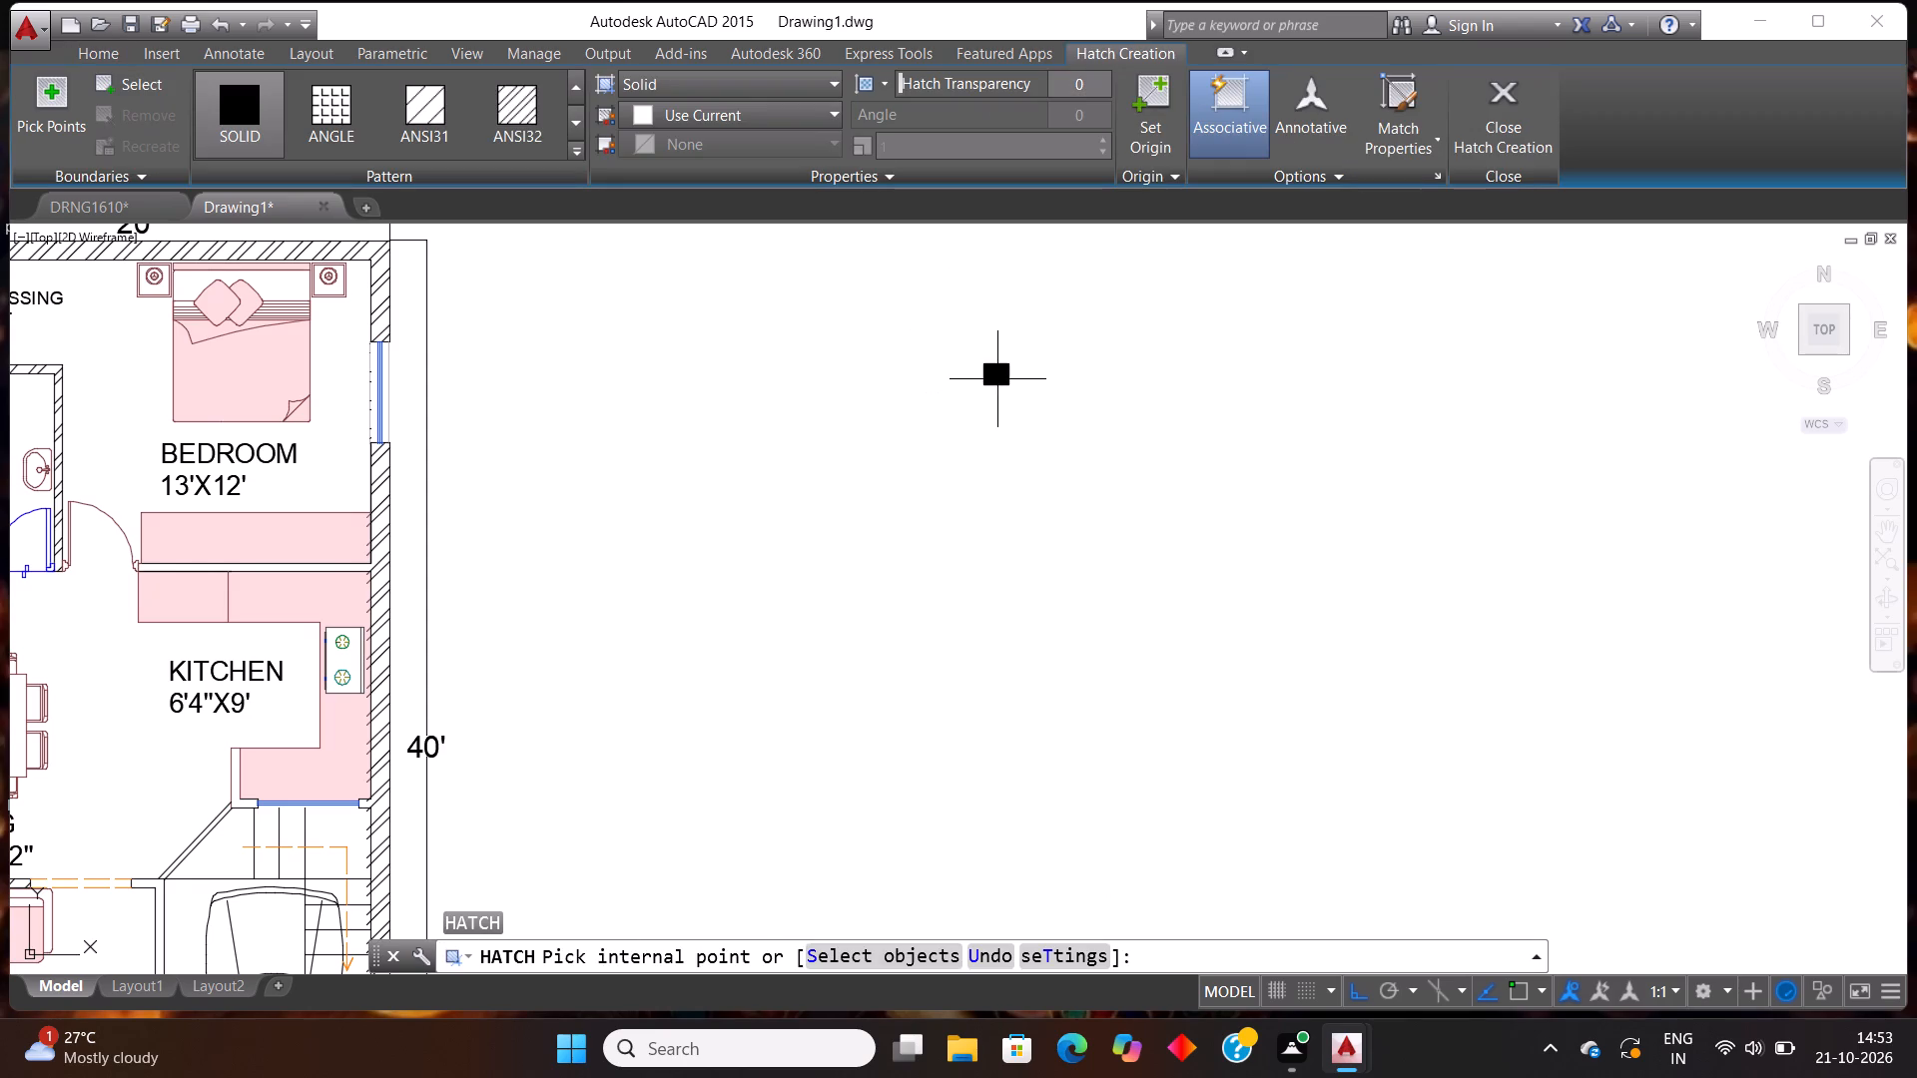
left_click(997, 378)
key("Escape")
key("Escape")
Convert the solid-filled 12" by 10" rectangle and its hatch into a block named COL, and leave the block editor.
left_click(1174, 463)
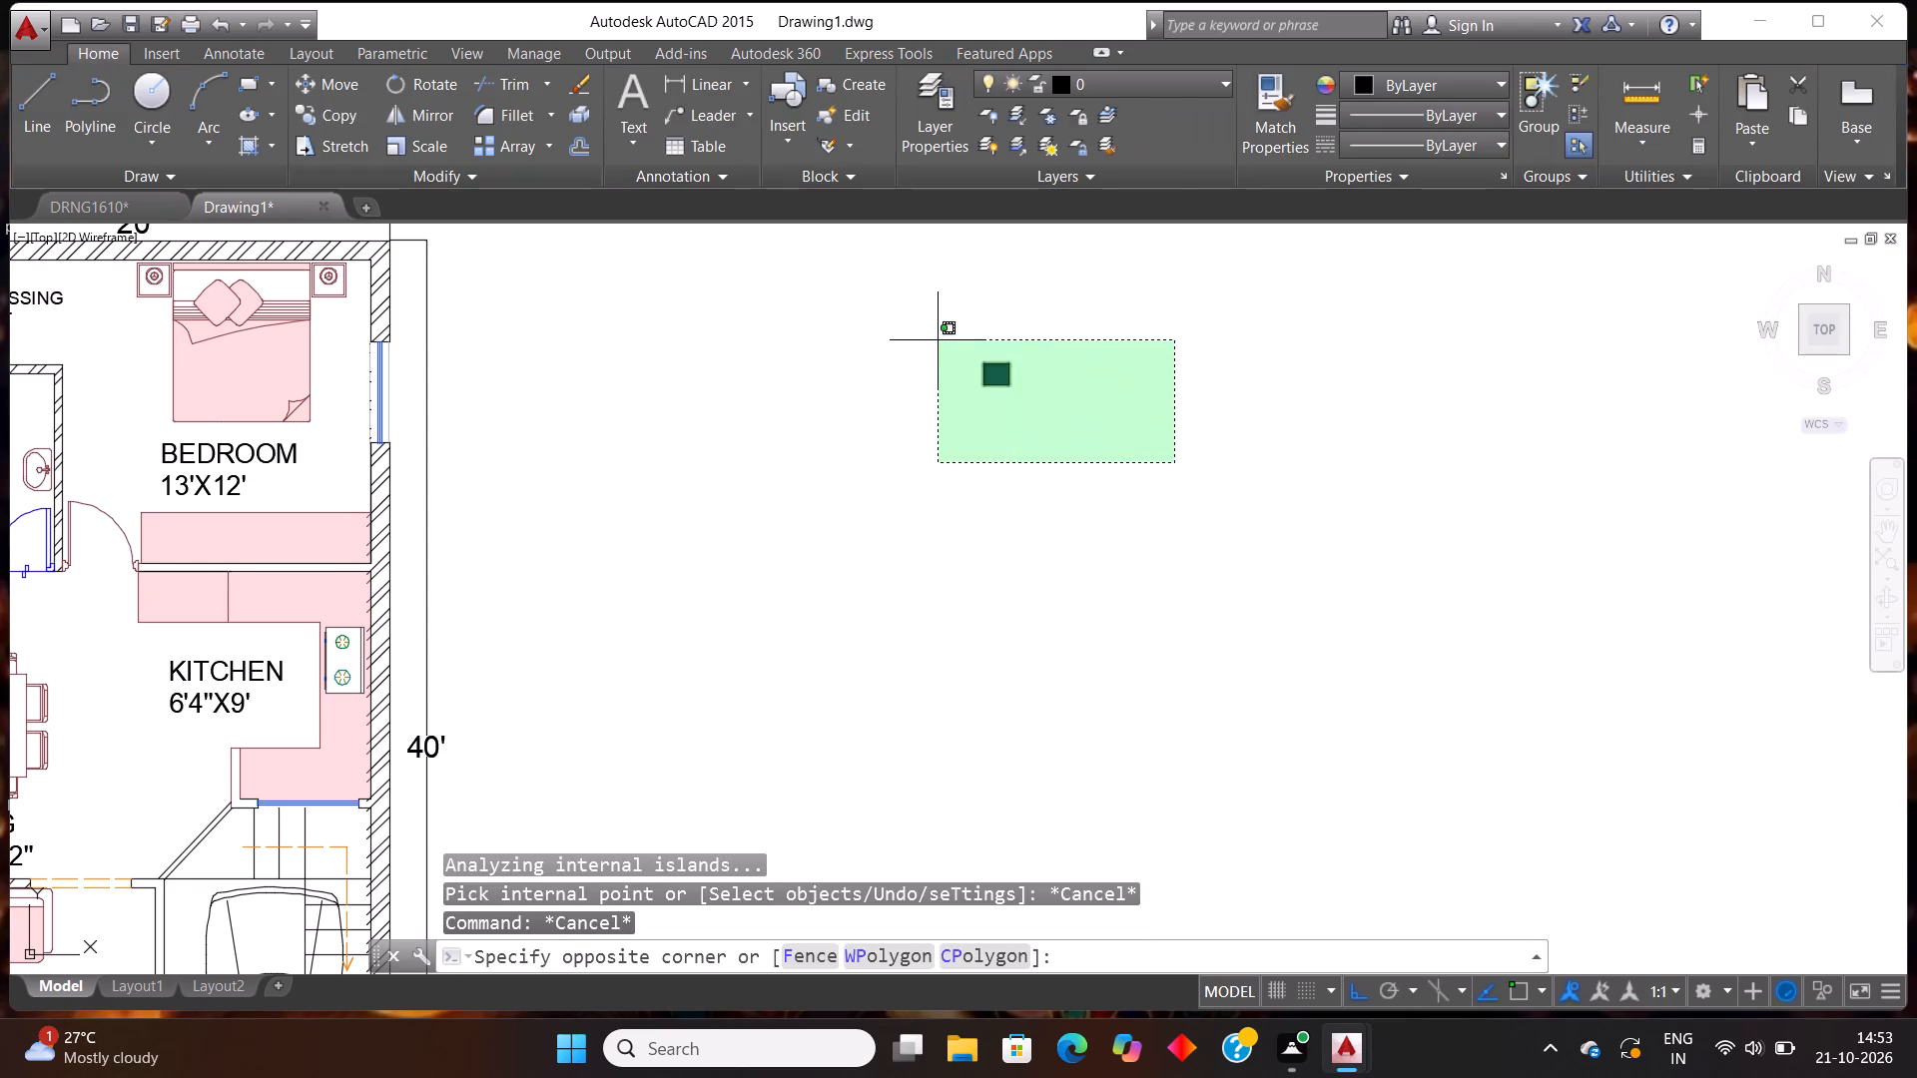
left_click(937, 340)
key("b")
key("Return")
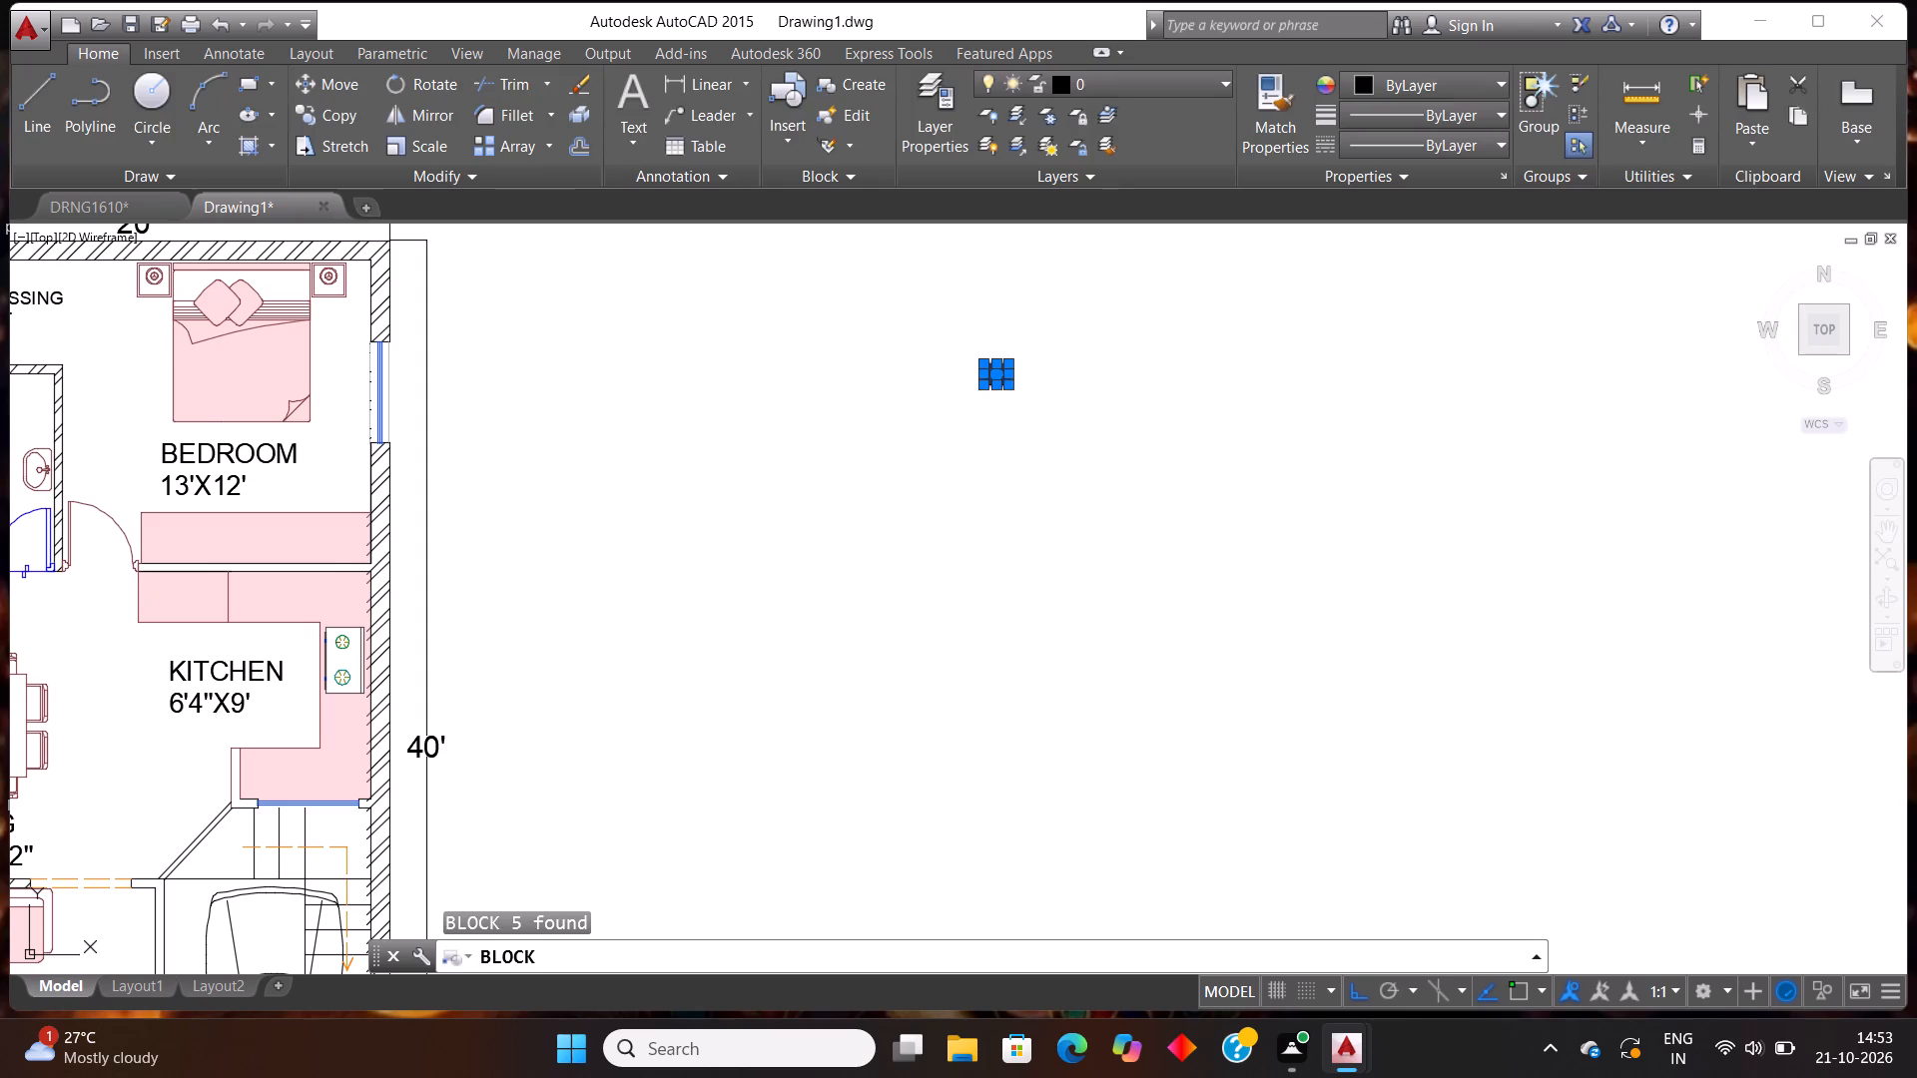
left_click(675, 336)
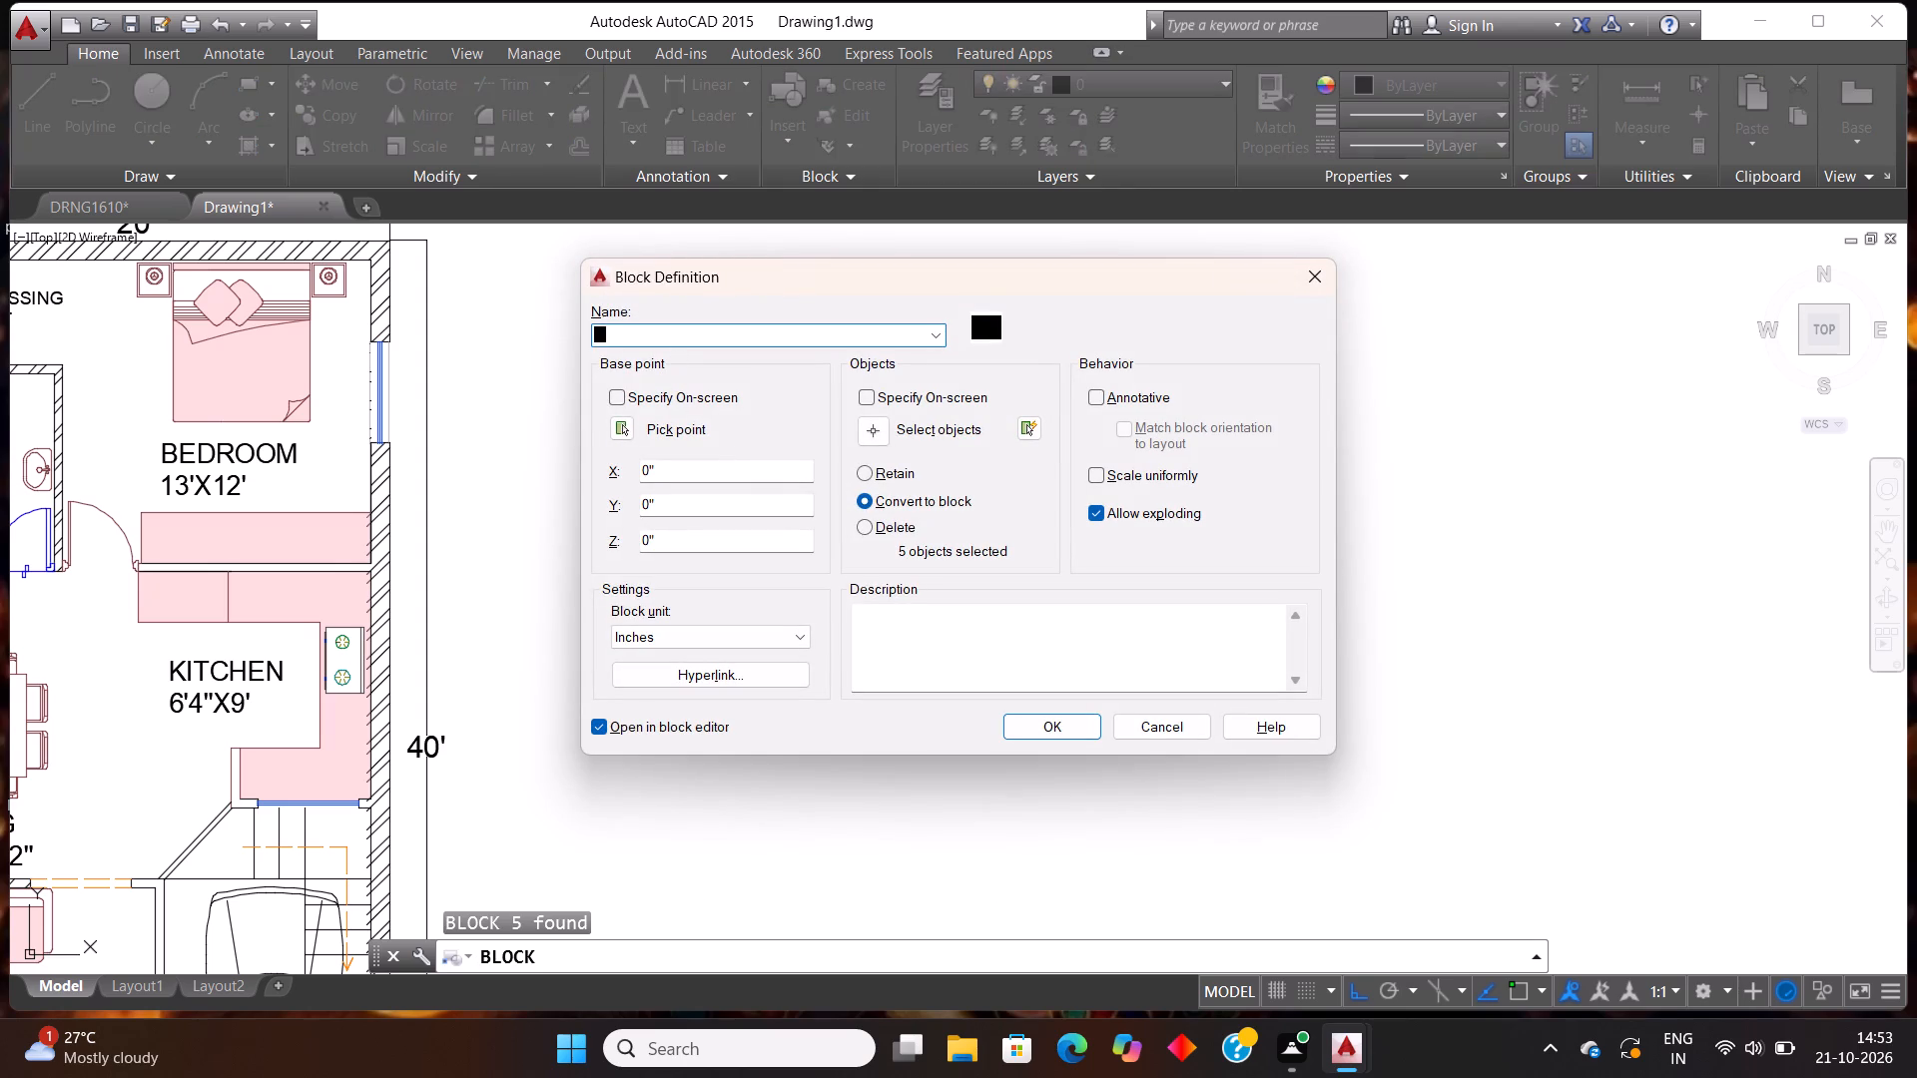
type("COL")
left_click(1044, 732)
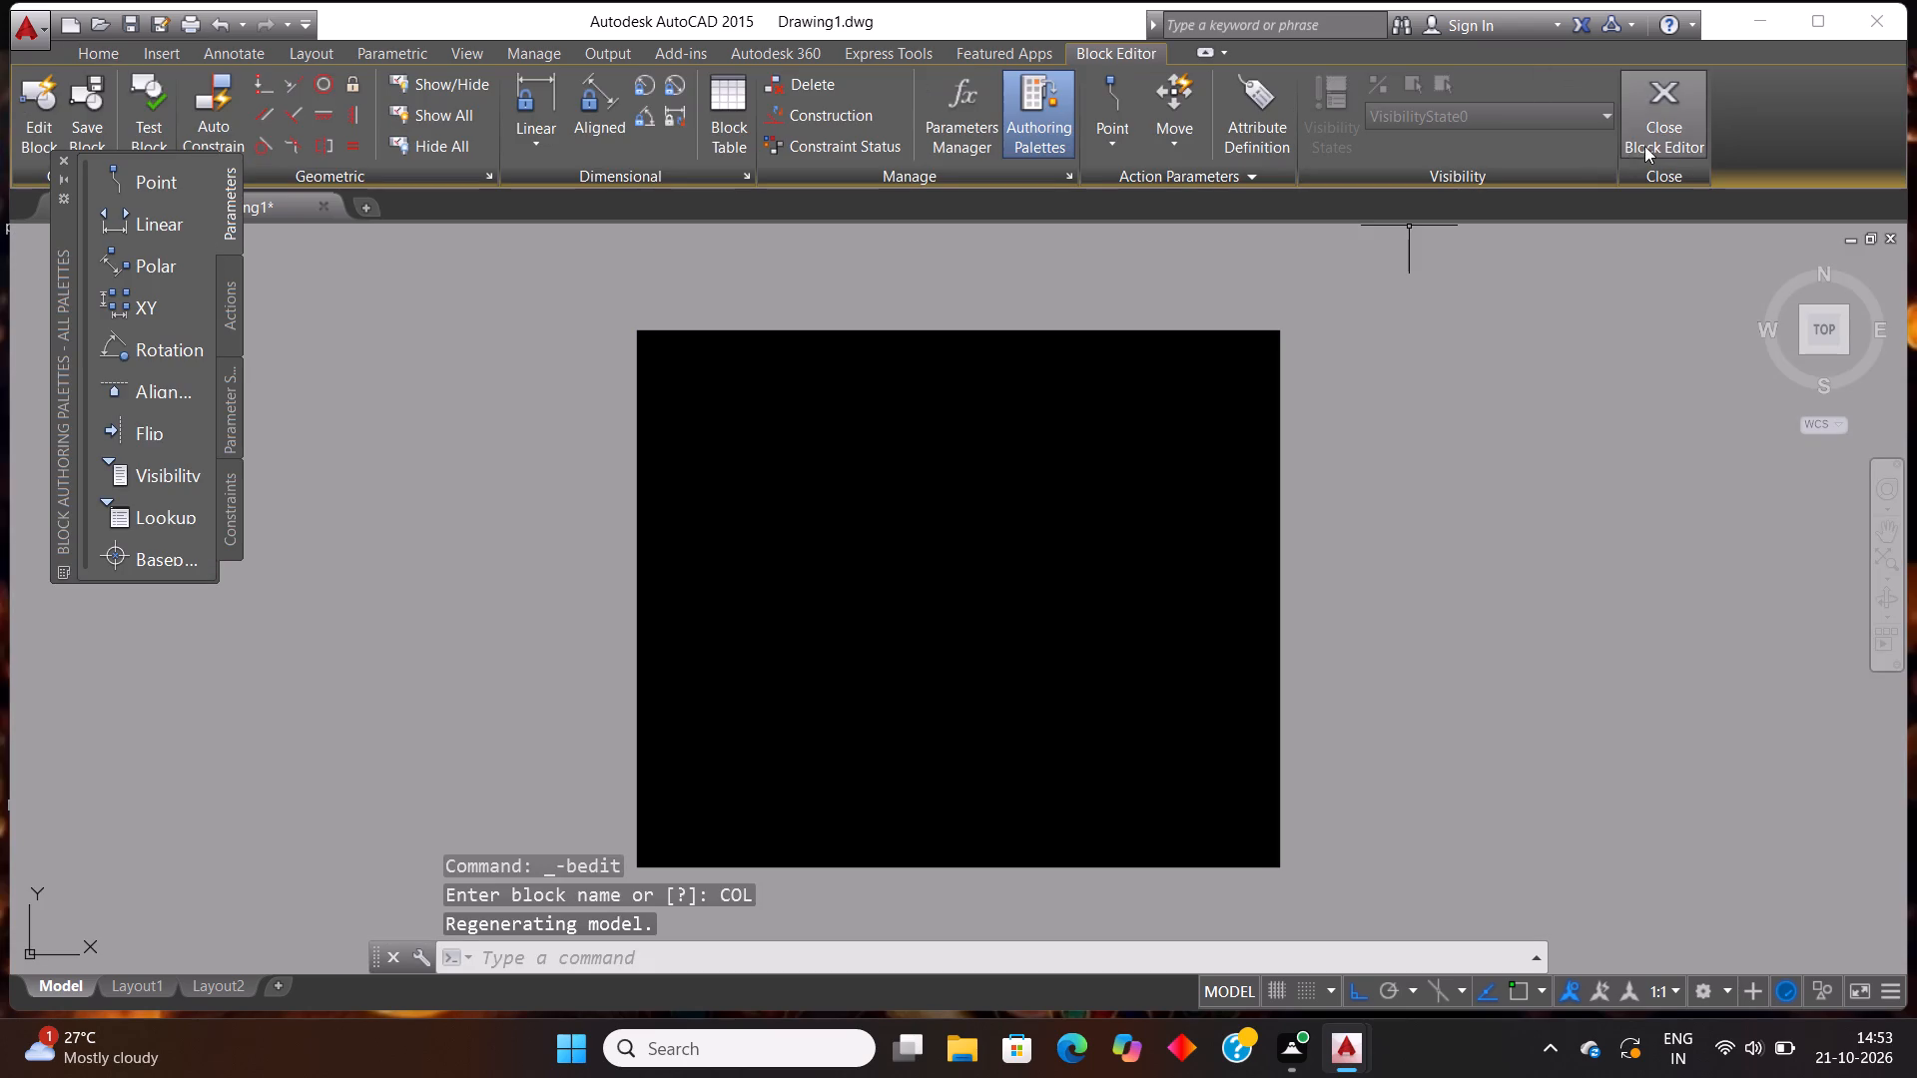
left_click(1644, 146)
Copy the COL block and paste a second one in the empty space beside the floor plan.
left_click(1057, 485)
left_click(899, 287)
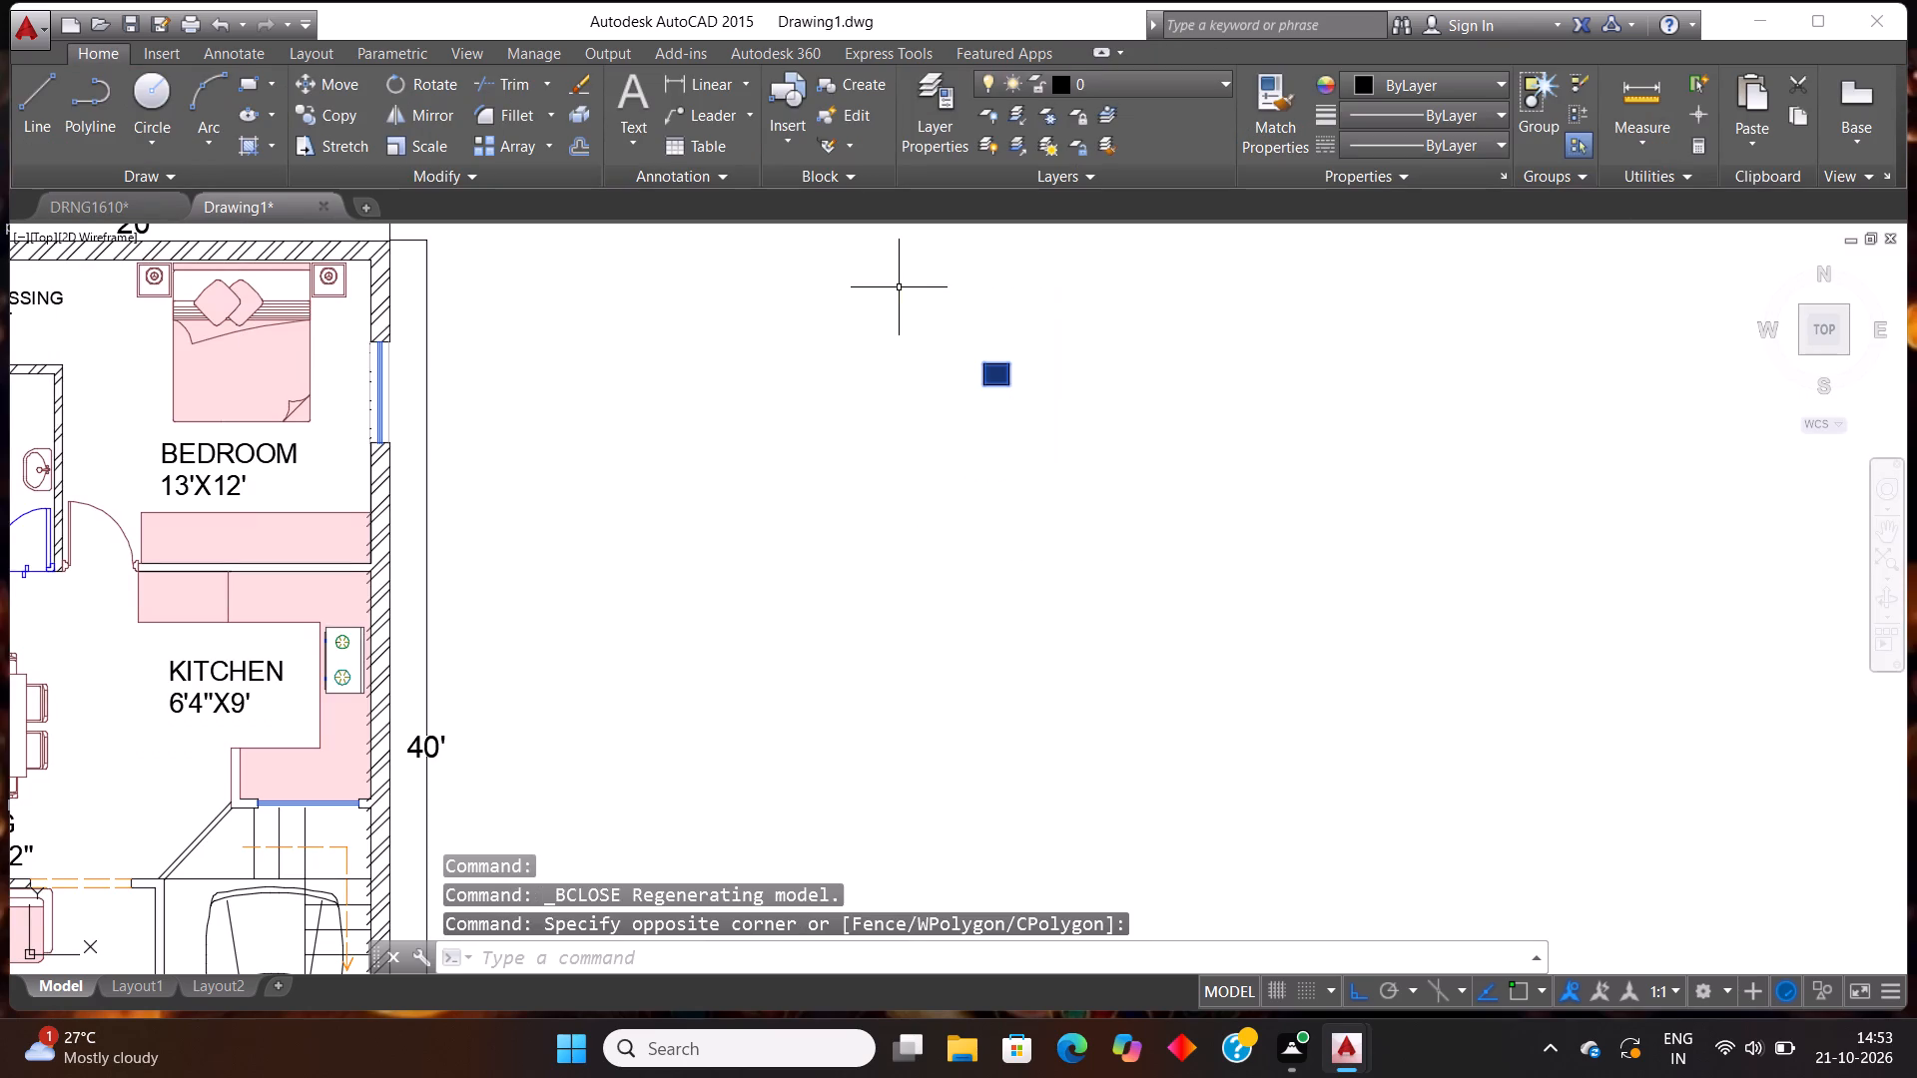
key("ctrl+c")
key("ctrl+v")
left_click(1358, 719)
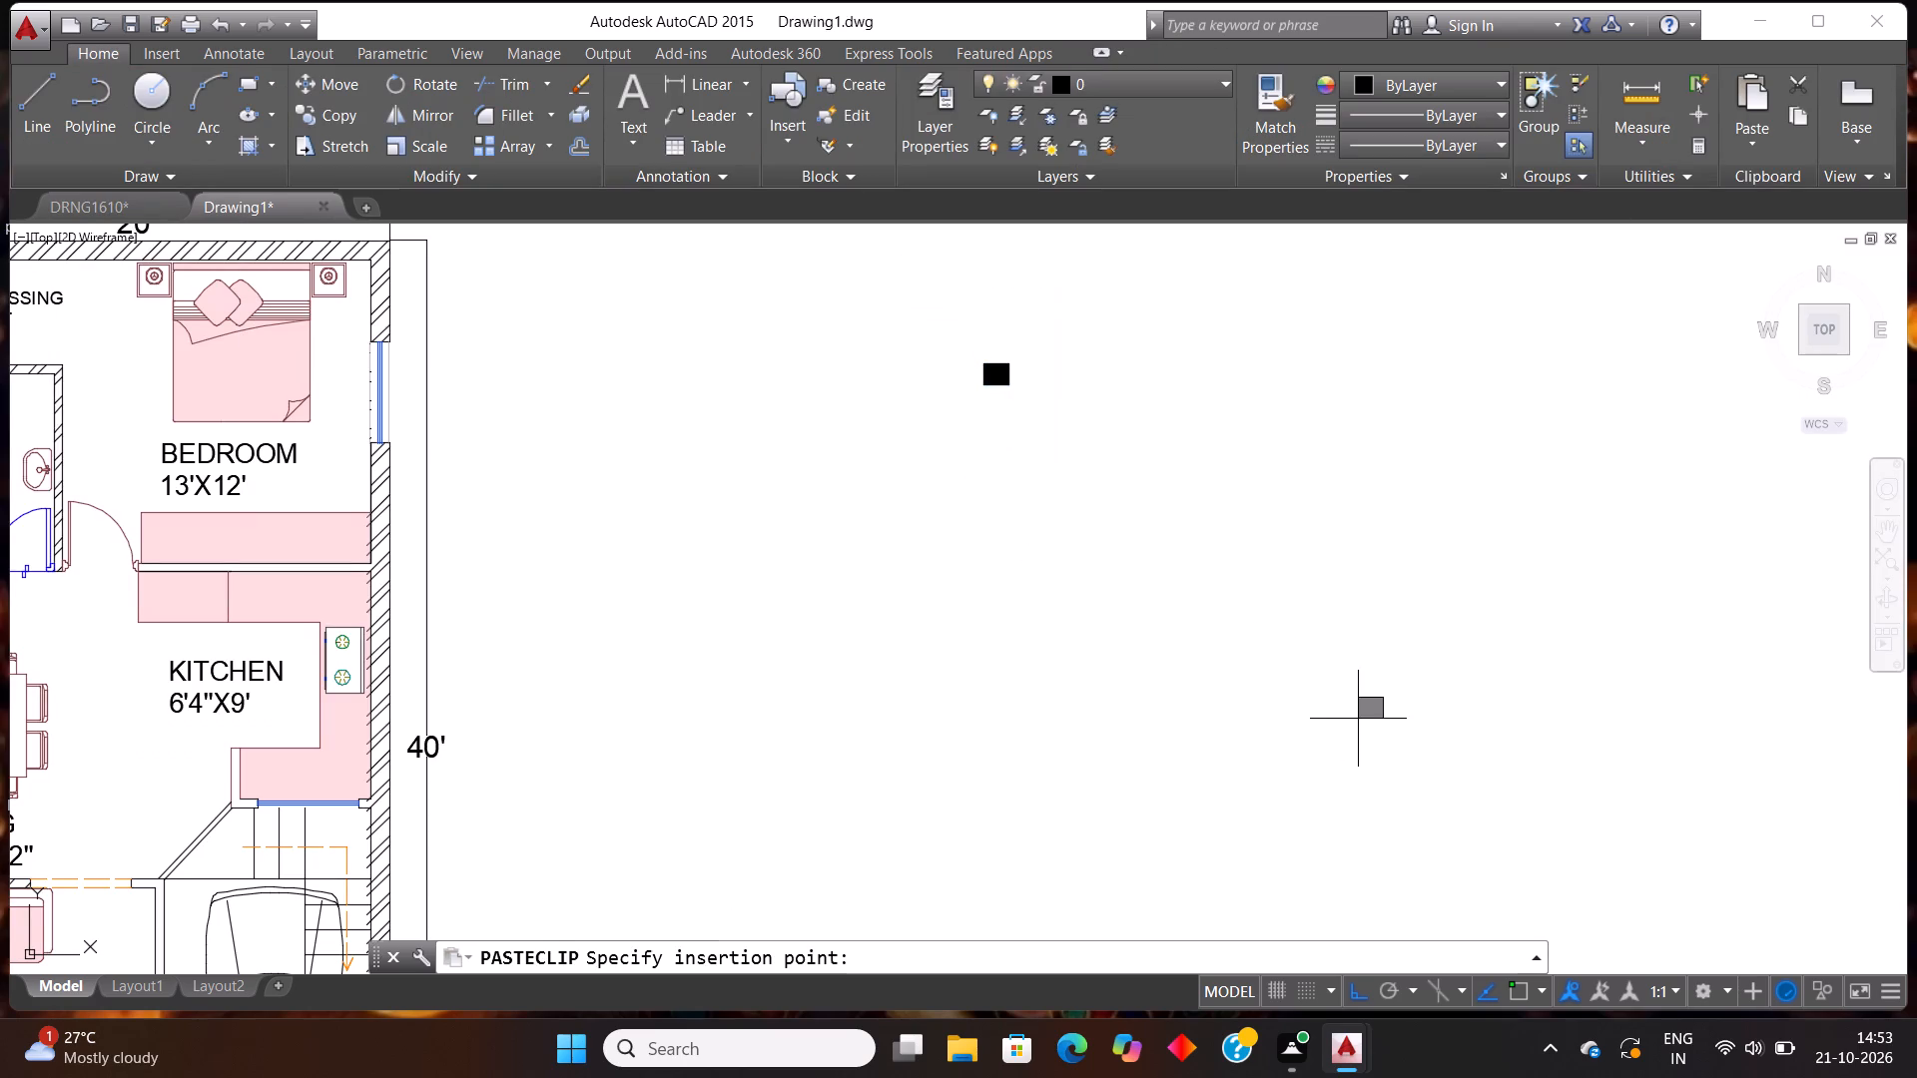
Rotate the pasted COL block a quarter turn so its longer side runs vertically.
left_click(1397, 763)
left_click(1363, 646)
key("t")
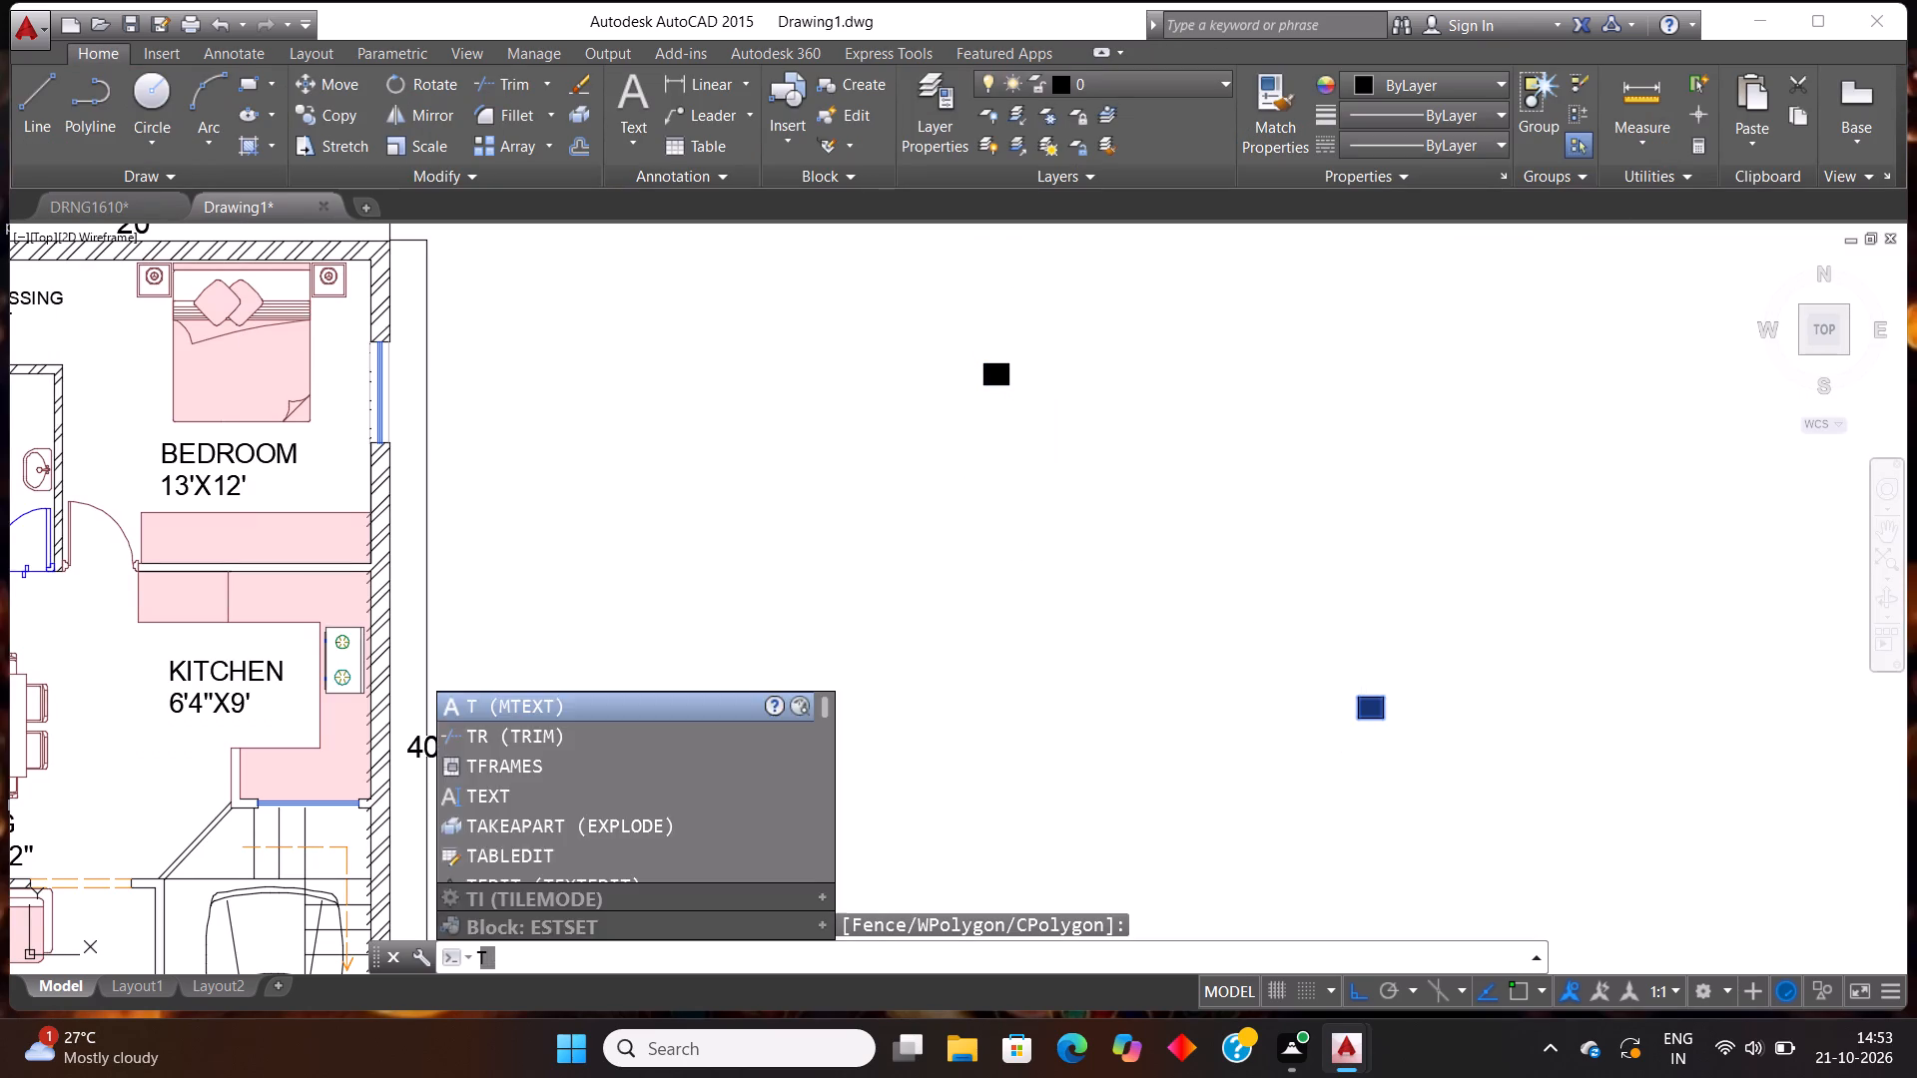
key("BackSpace")
type("RO")
key("Return")
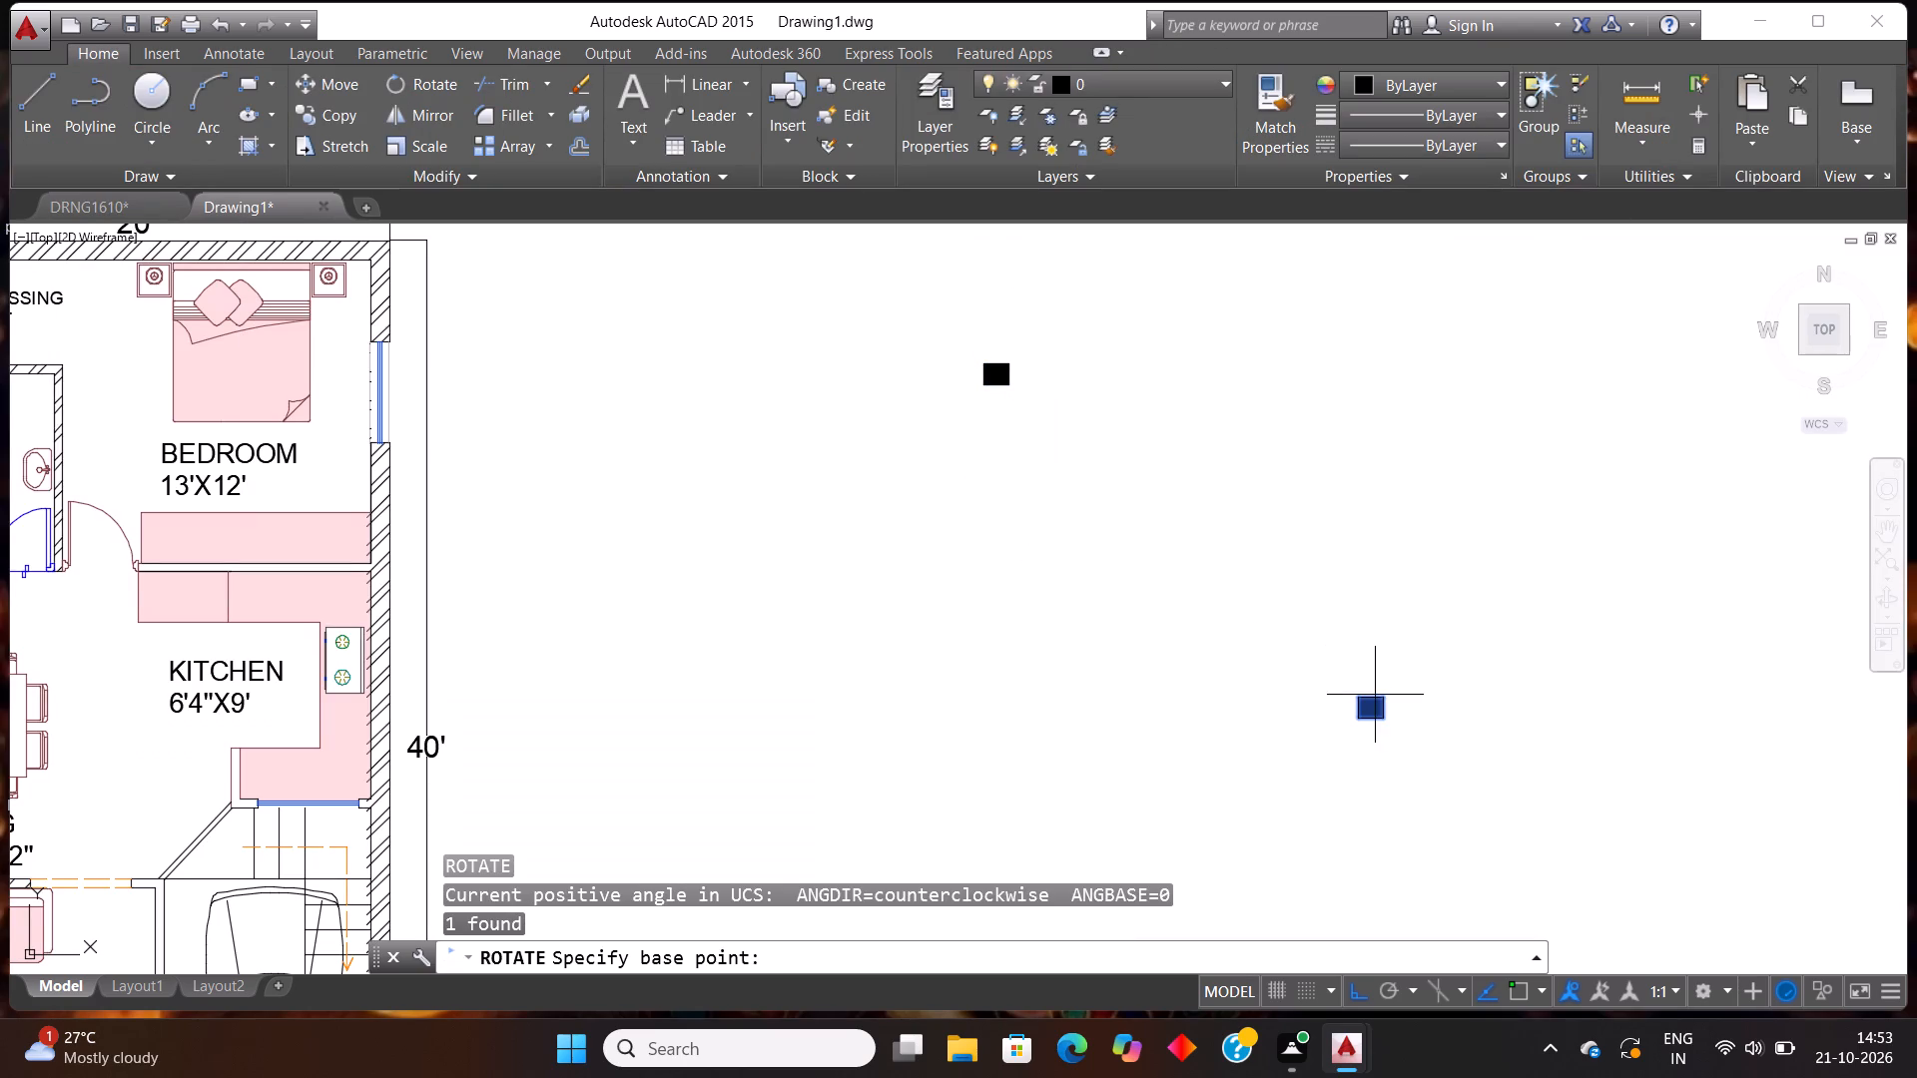
left_click(1378, 701)
left_click(1366, 766)
Copy the rotated column and paste it into the upper-left outer wall corner, beside the dressing unit.
scroll(1167, 566, "down", 2)
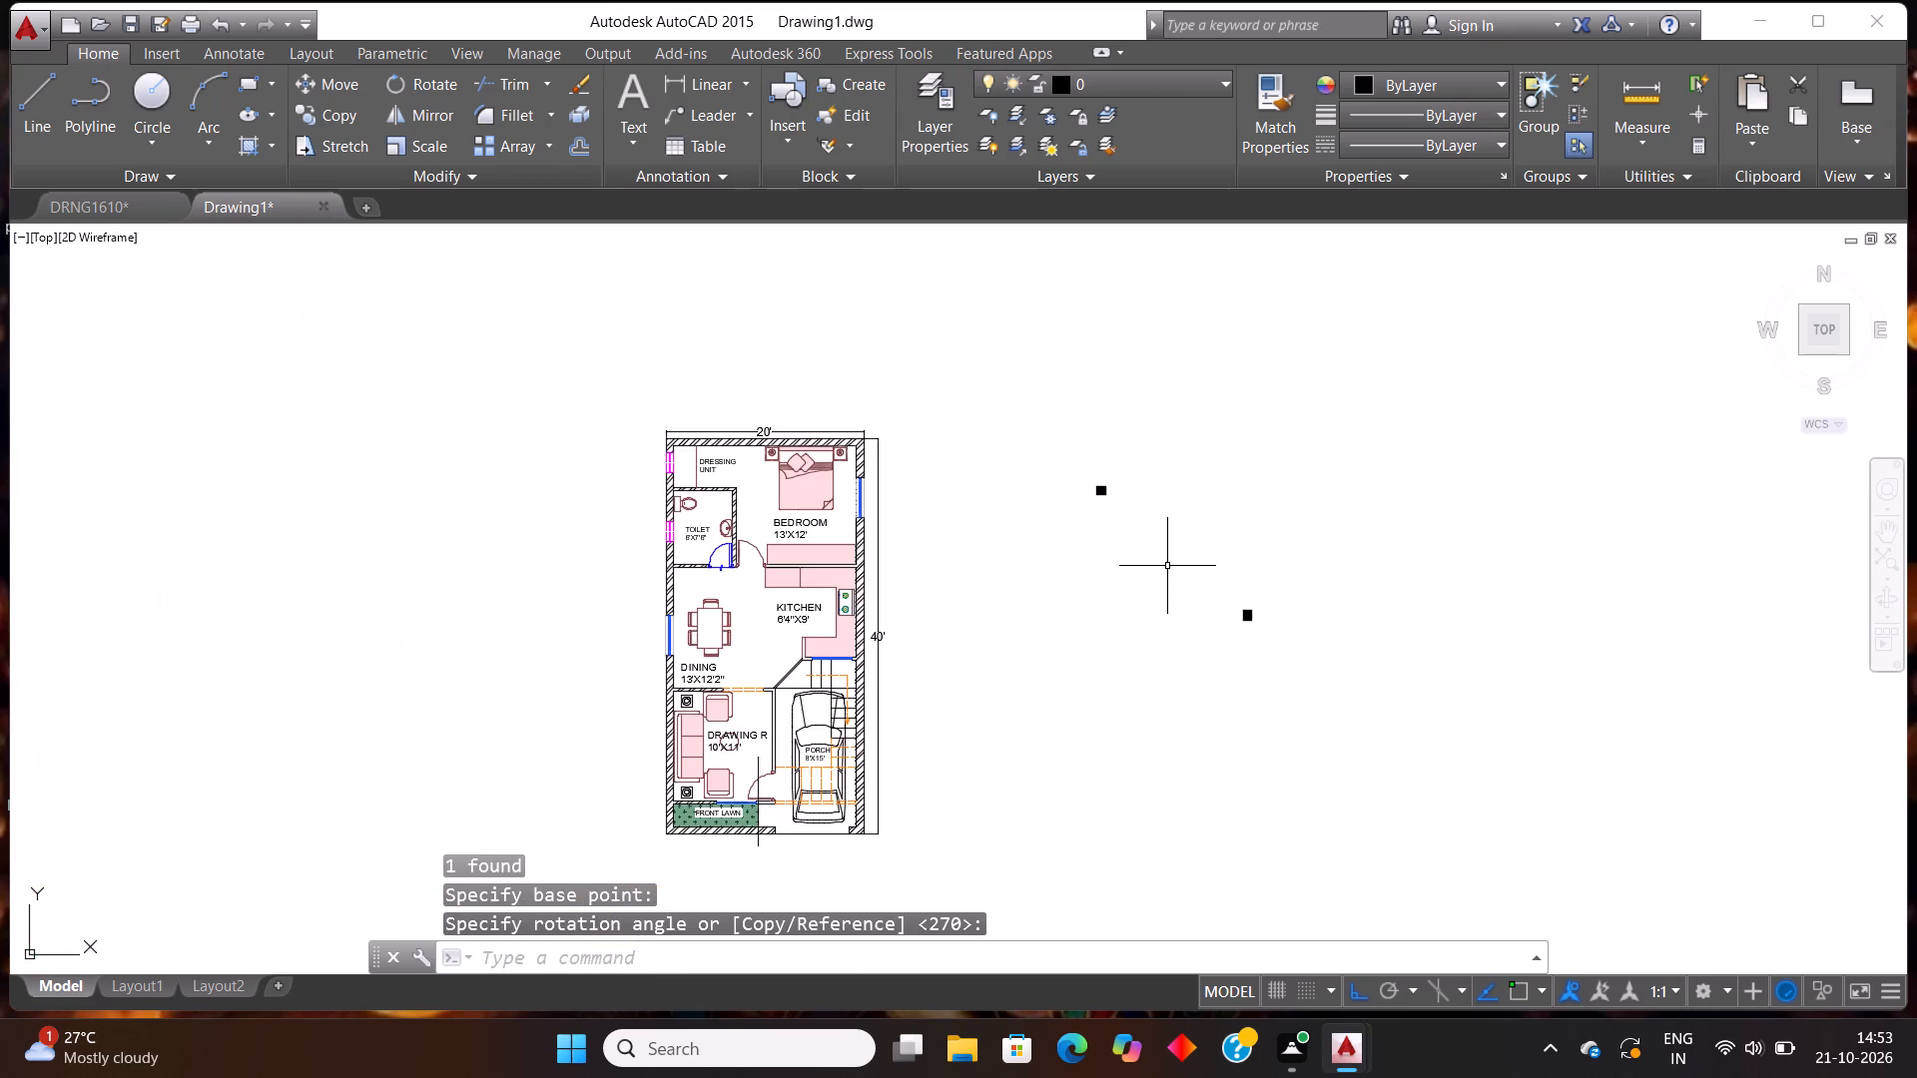
scroll(1167, 566, "up", 1)
left_click(1347, 696)
left_click(1263, 606)
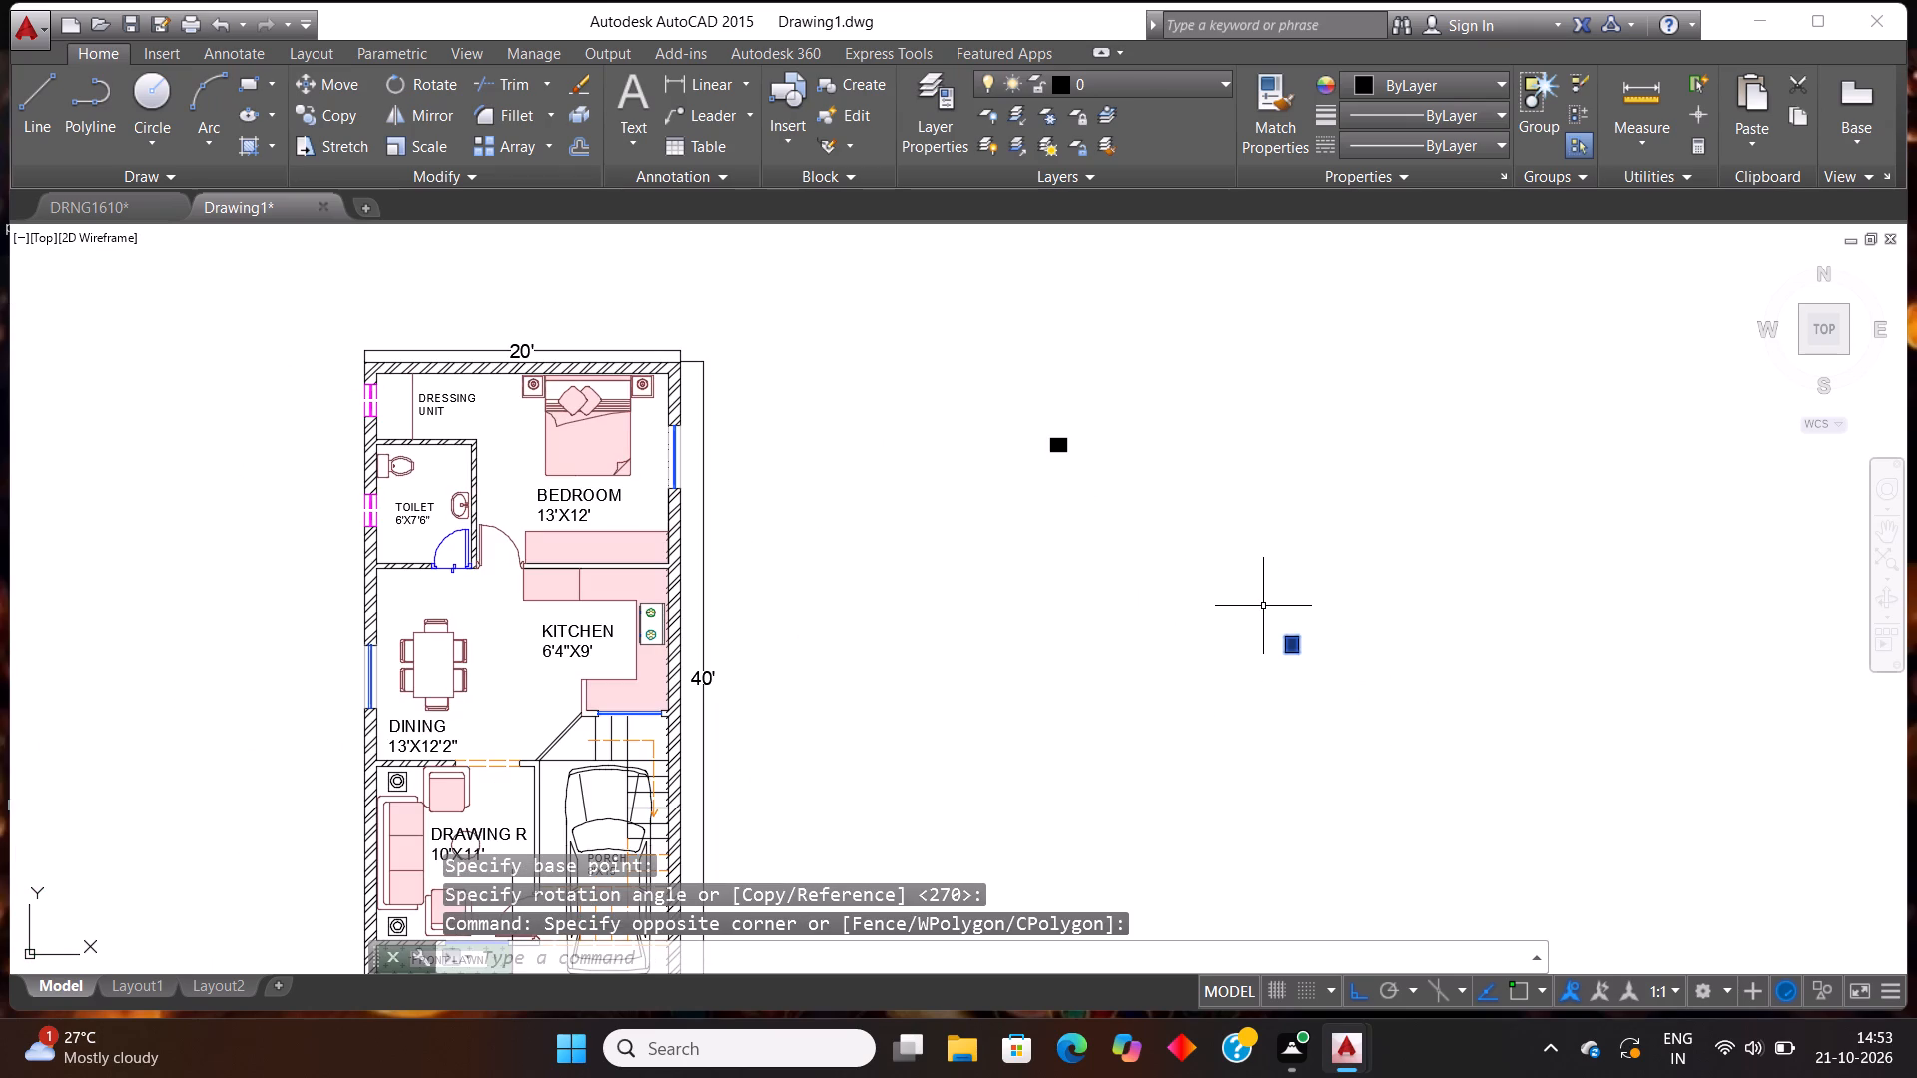
key("ctrl+c")
key("ctrl+v")
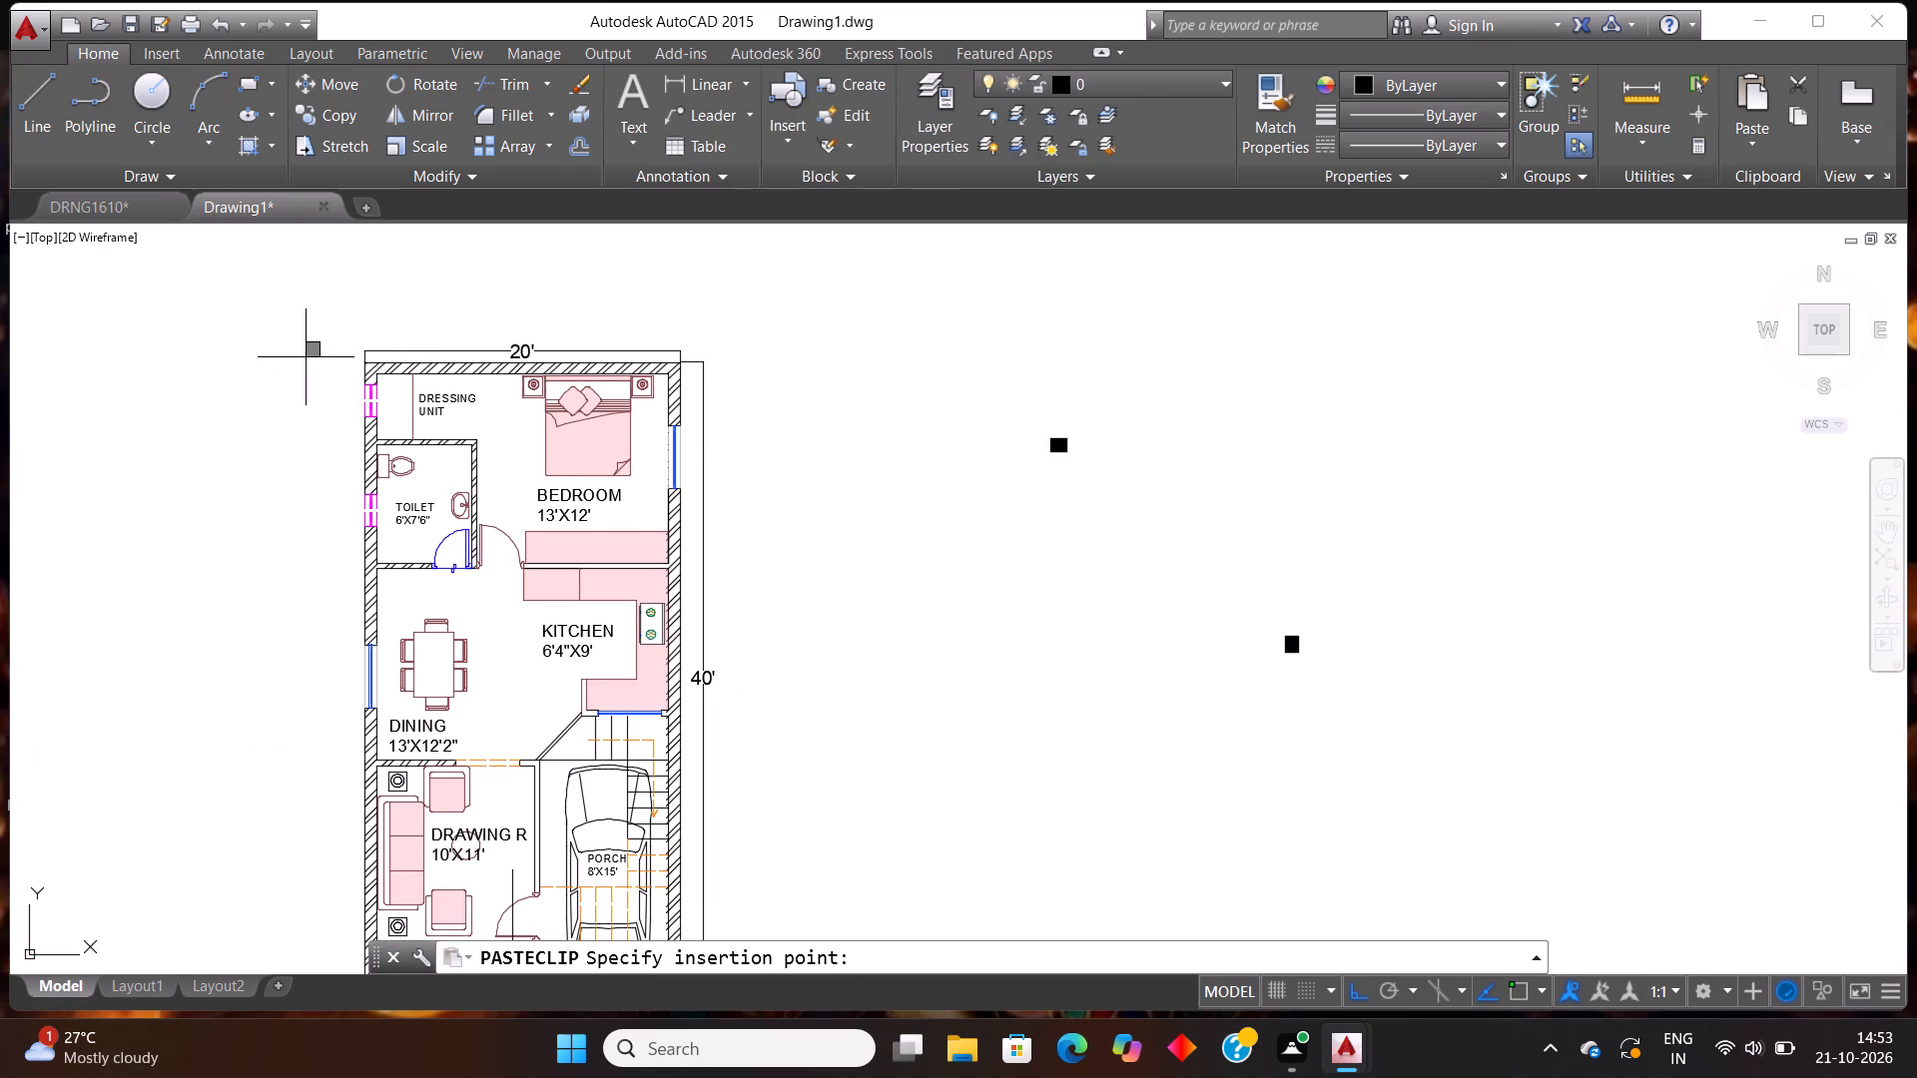
scroll(306, 357, "up", 4)
scroll(391, 437, "up", 1)
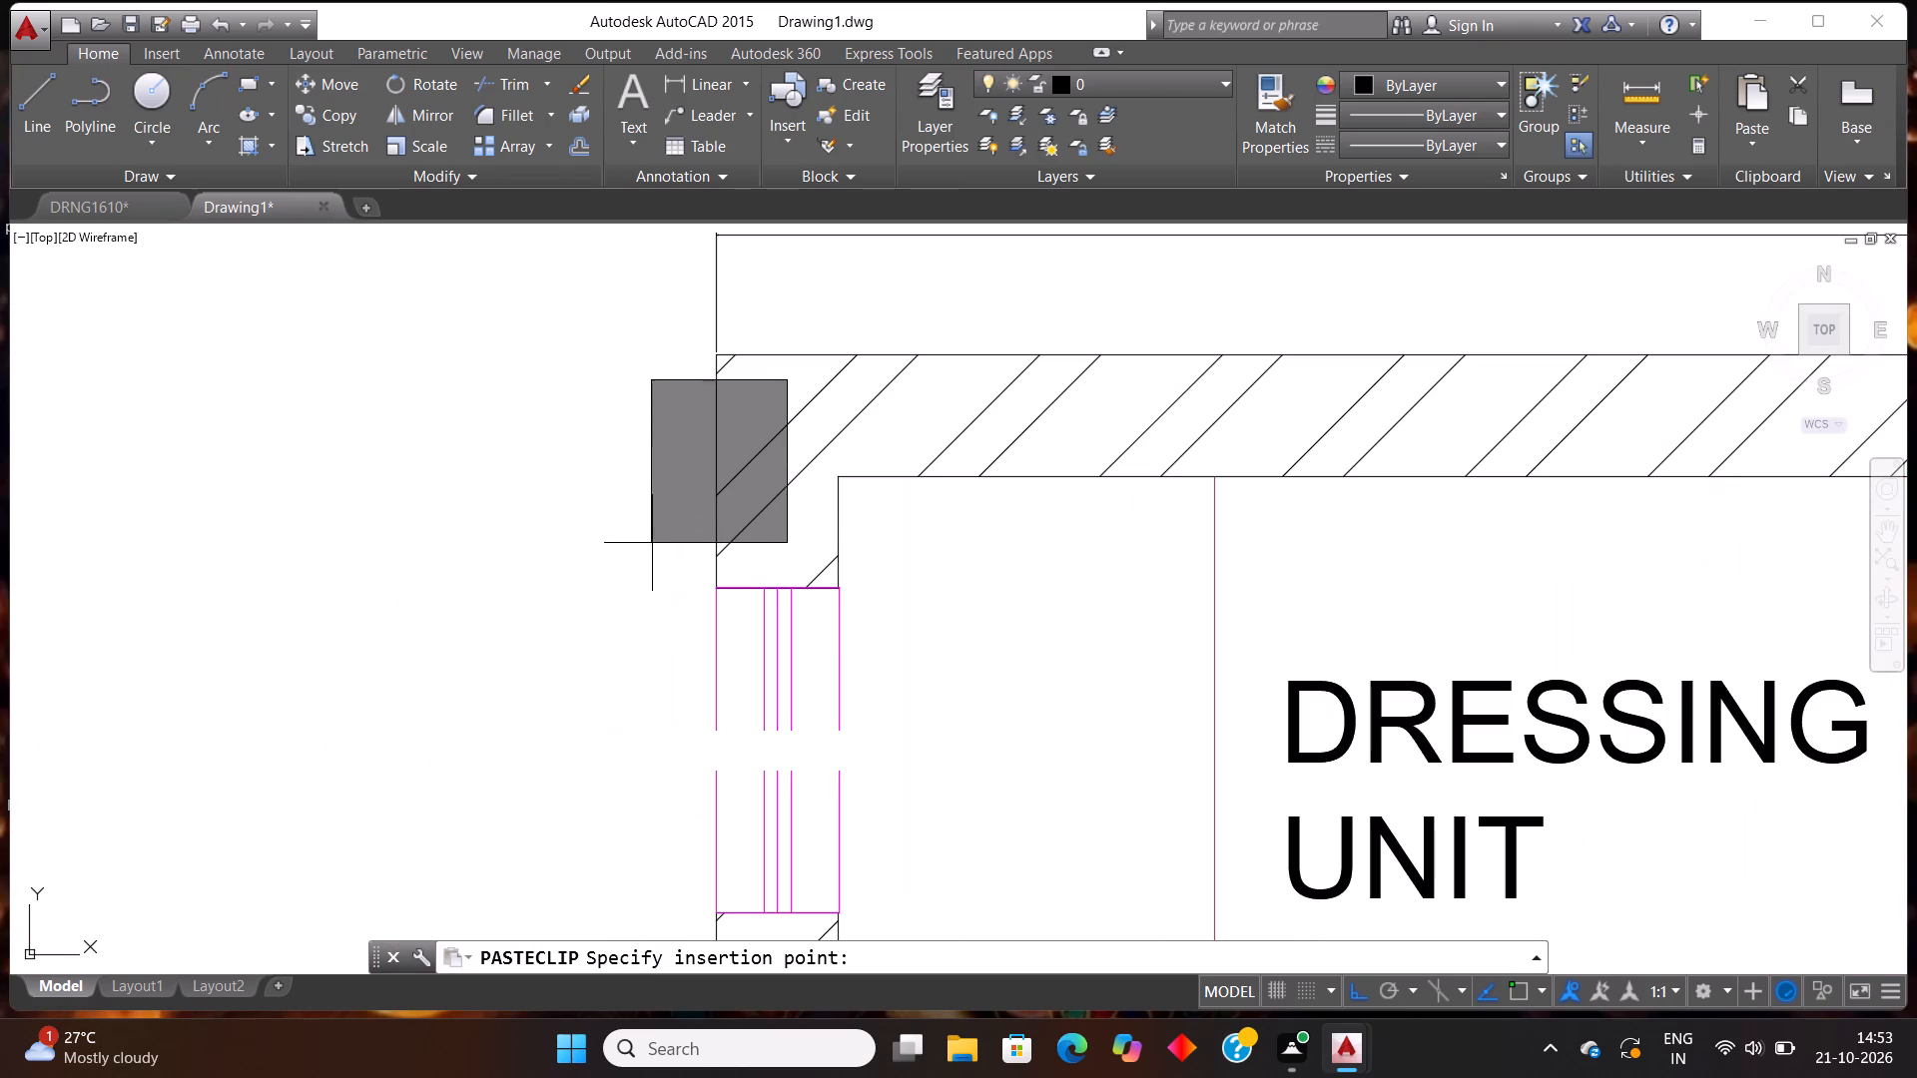
left_click(717, 518)
Paste another rotated column into the plan's upper-right outer wall corner, flush with the outer wall faces.
scroll(563, 531, "down", 4)
scroll(872, 442, "down", 1)
scroll(1021, 600, "up", 1)
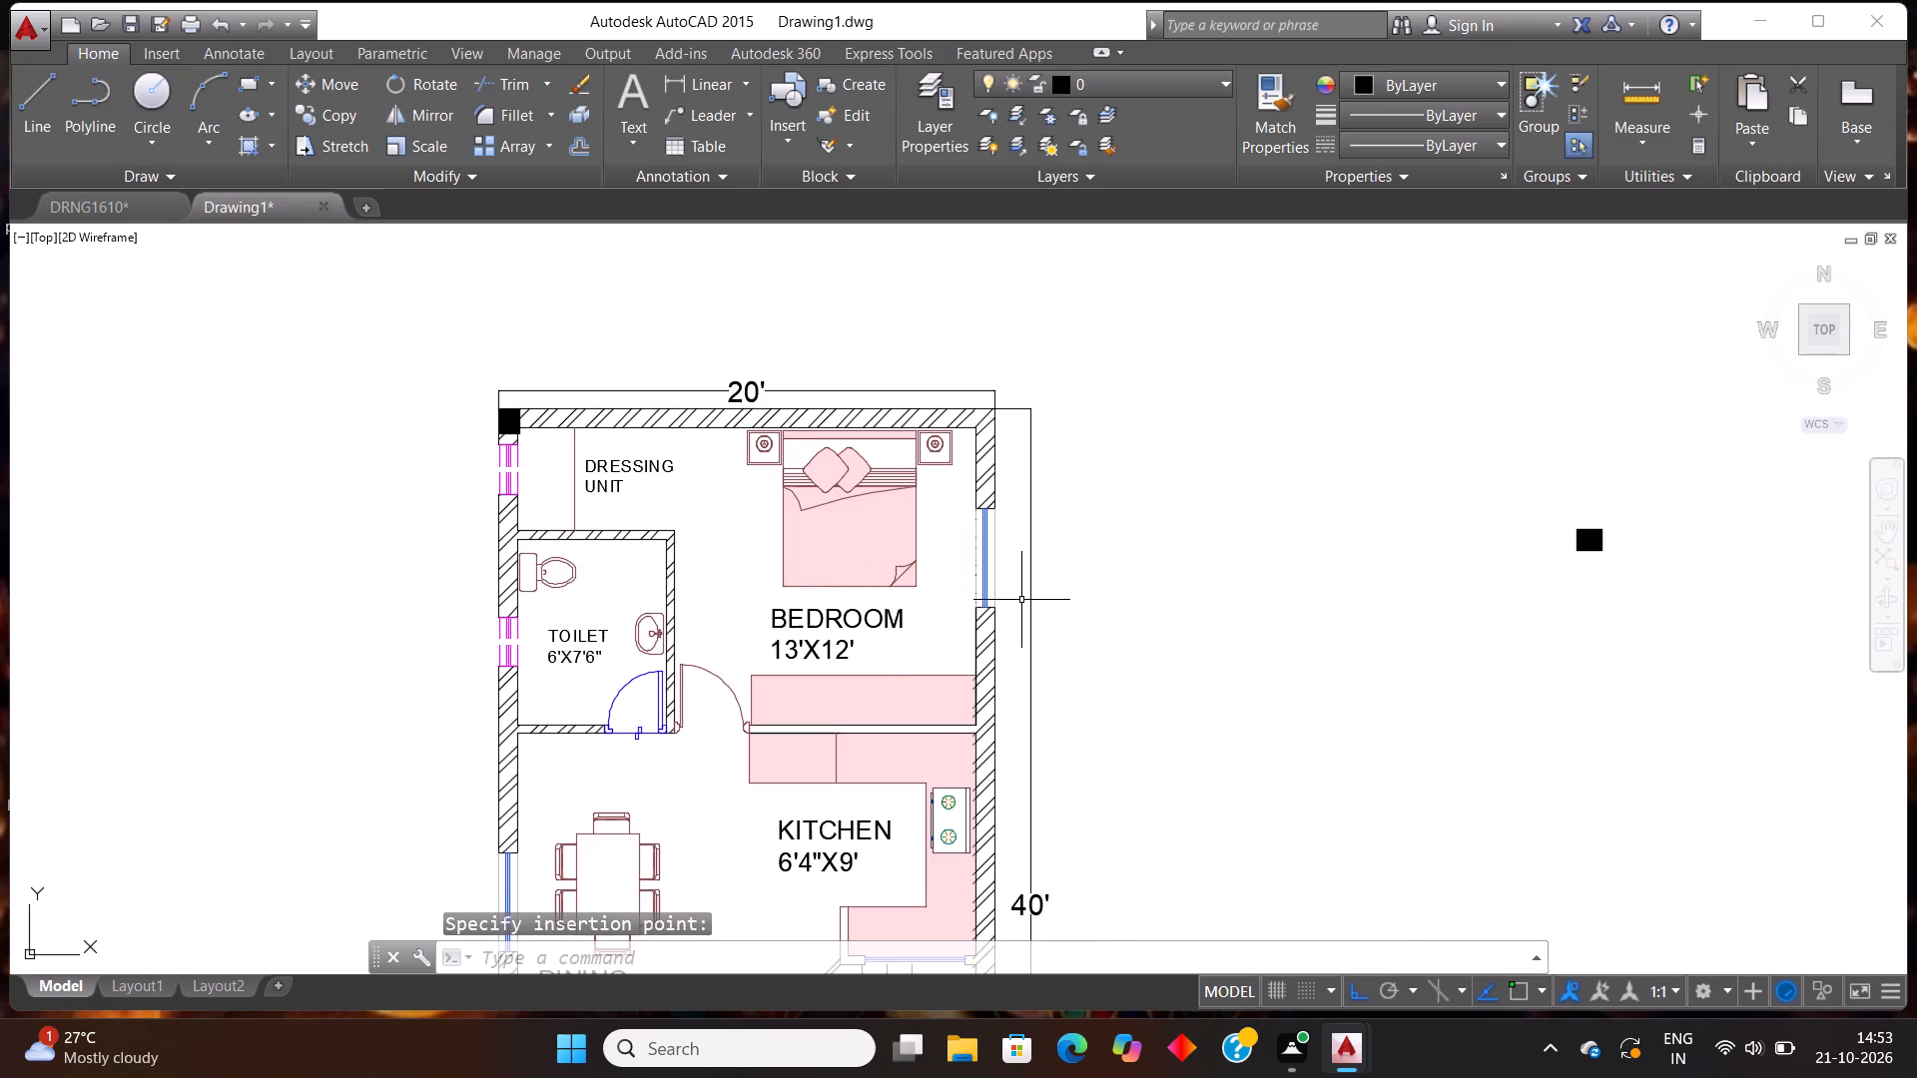
key("ctrl+v")
scroll(997, 400, "up", 5)
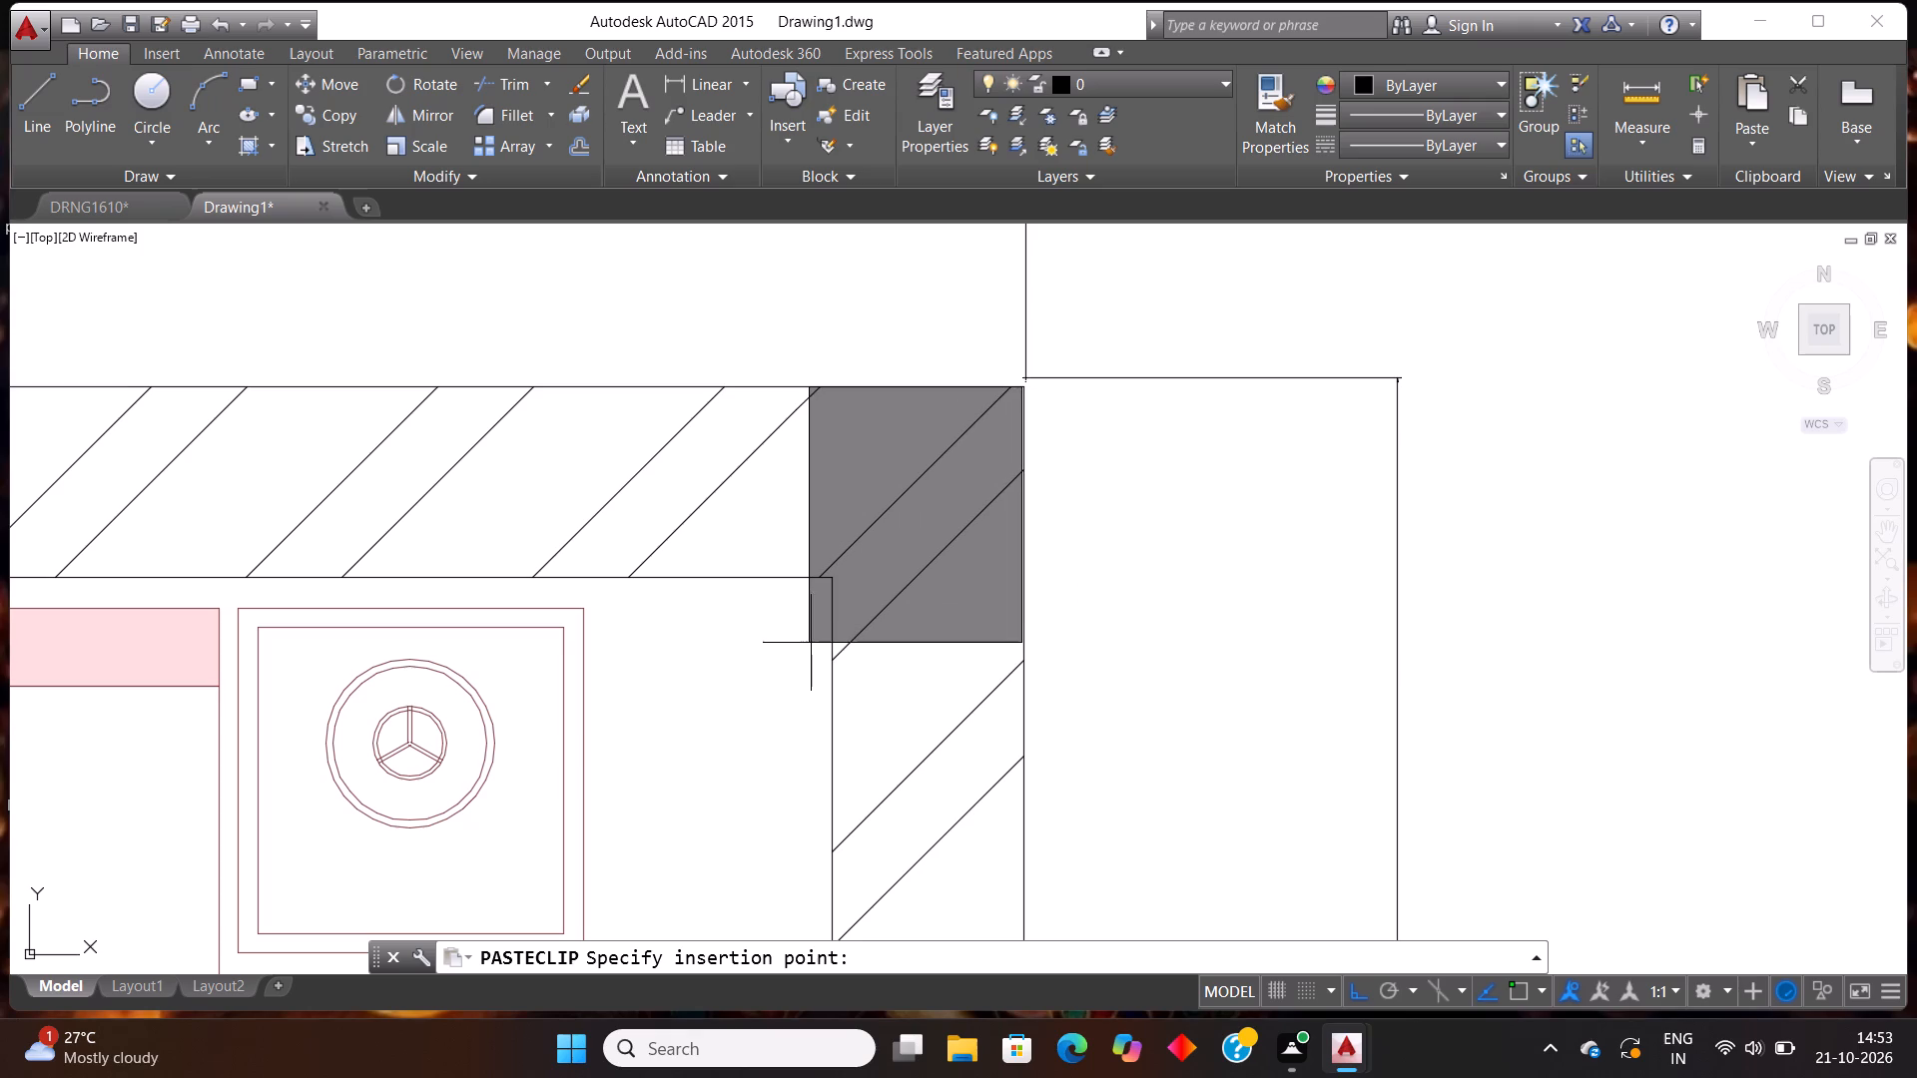
left_click(812, 643)
Paste a column into the top outer wall, above the toilet's right-hand wall between dressing unit and bedroom.
scroll(1016, 522, "down", 4)
scroll(1123, 438, "down", 1)
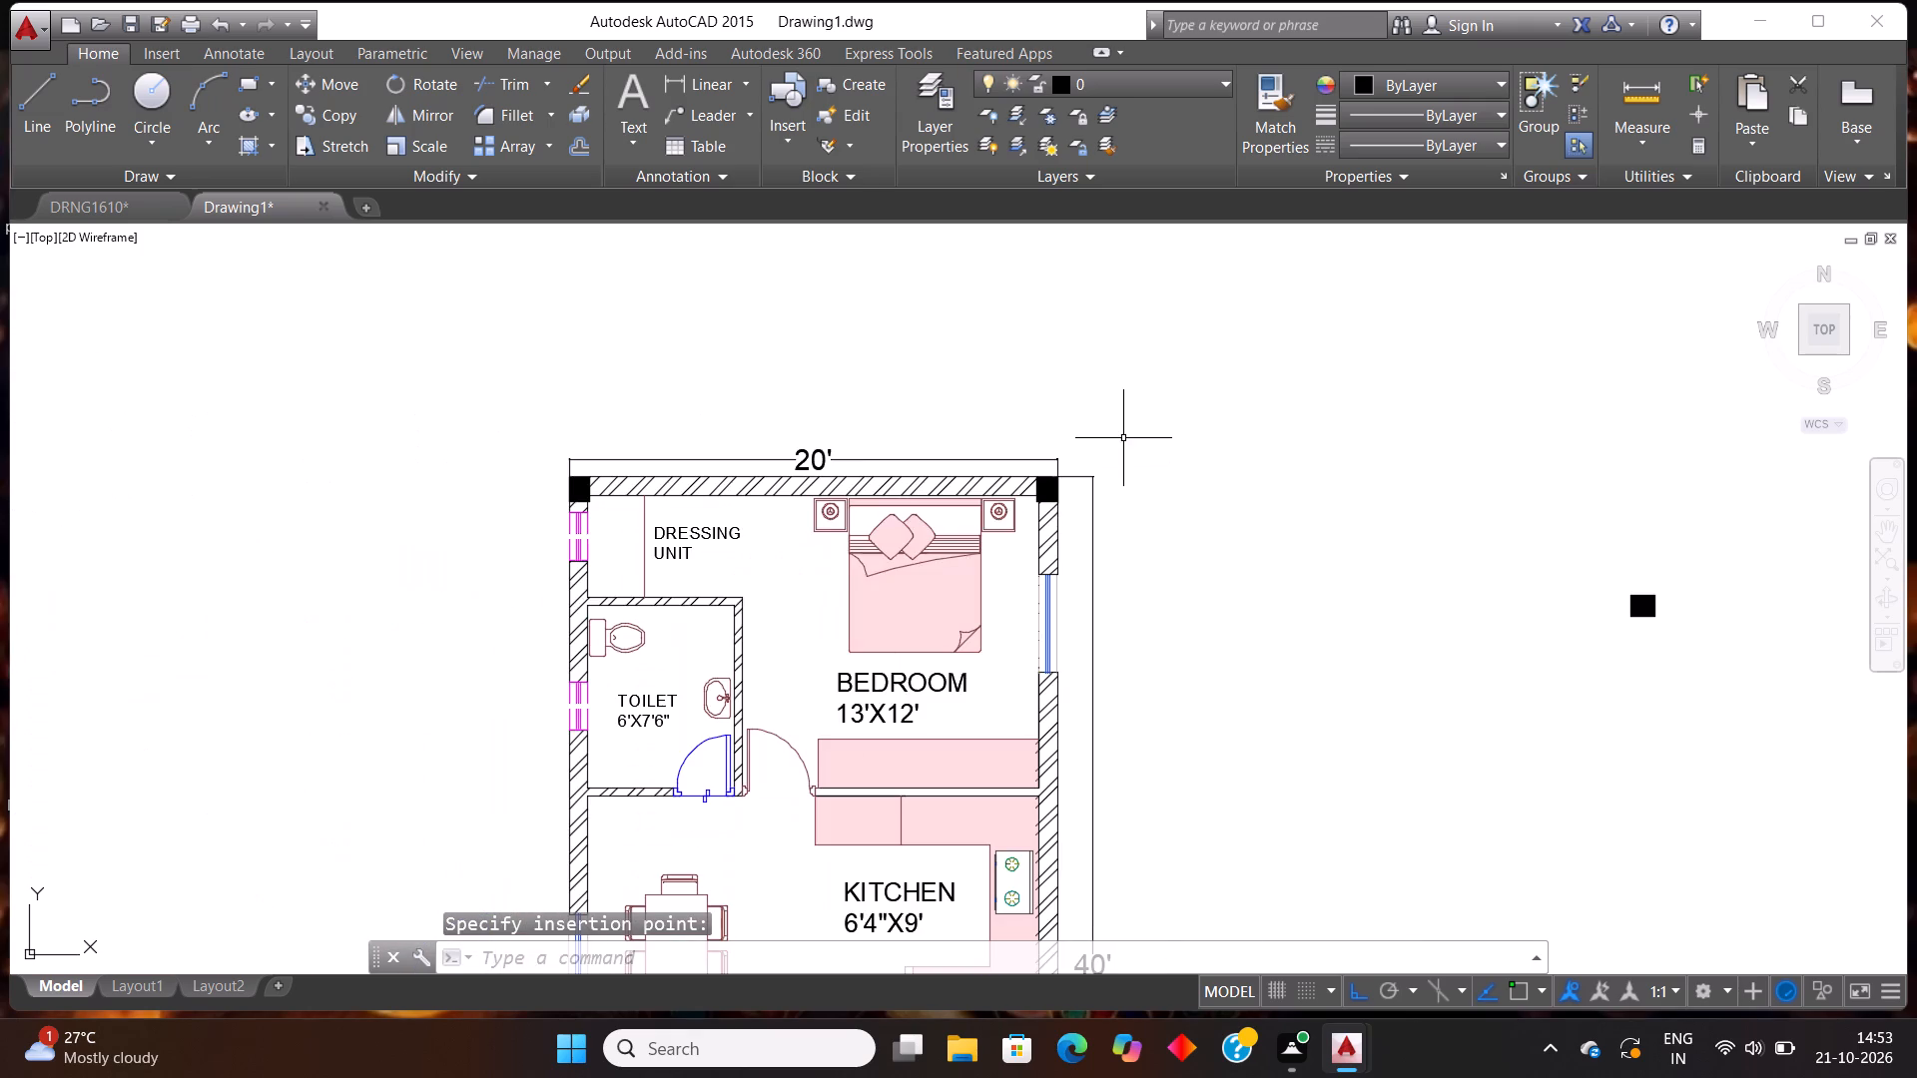
scroll(966, 483, "down", 1)
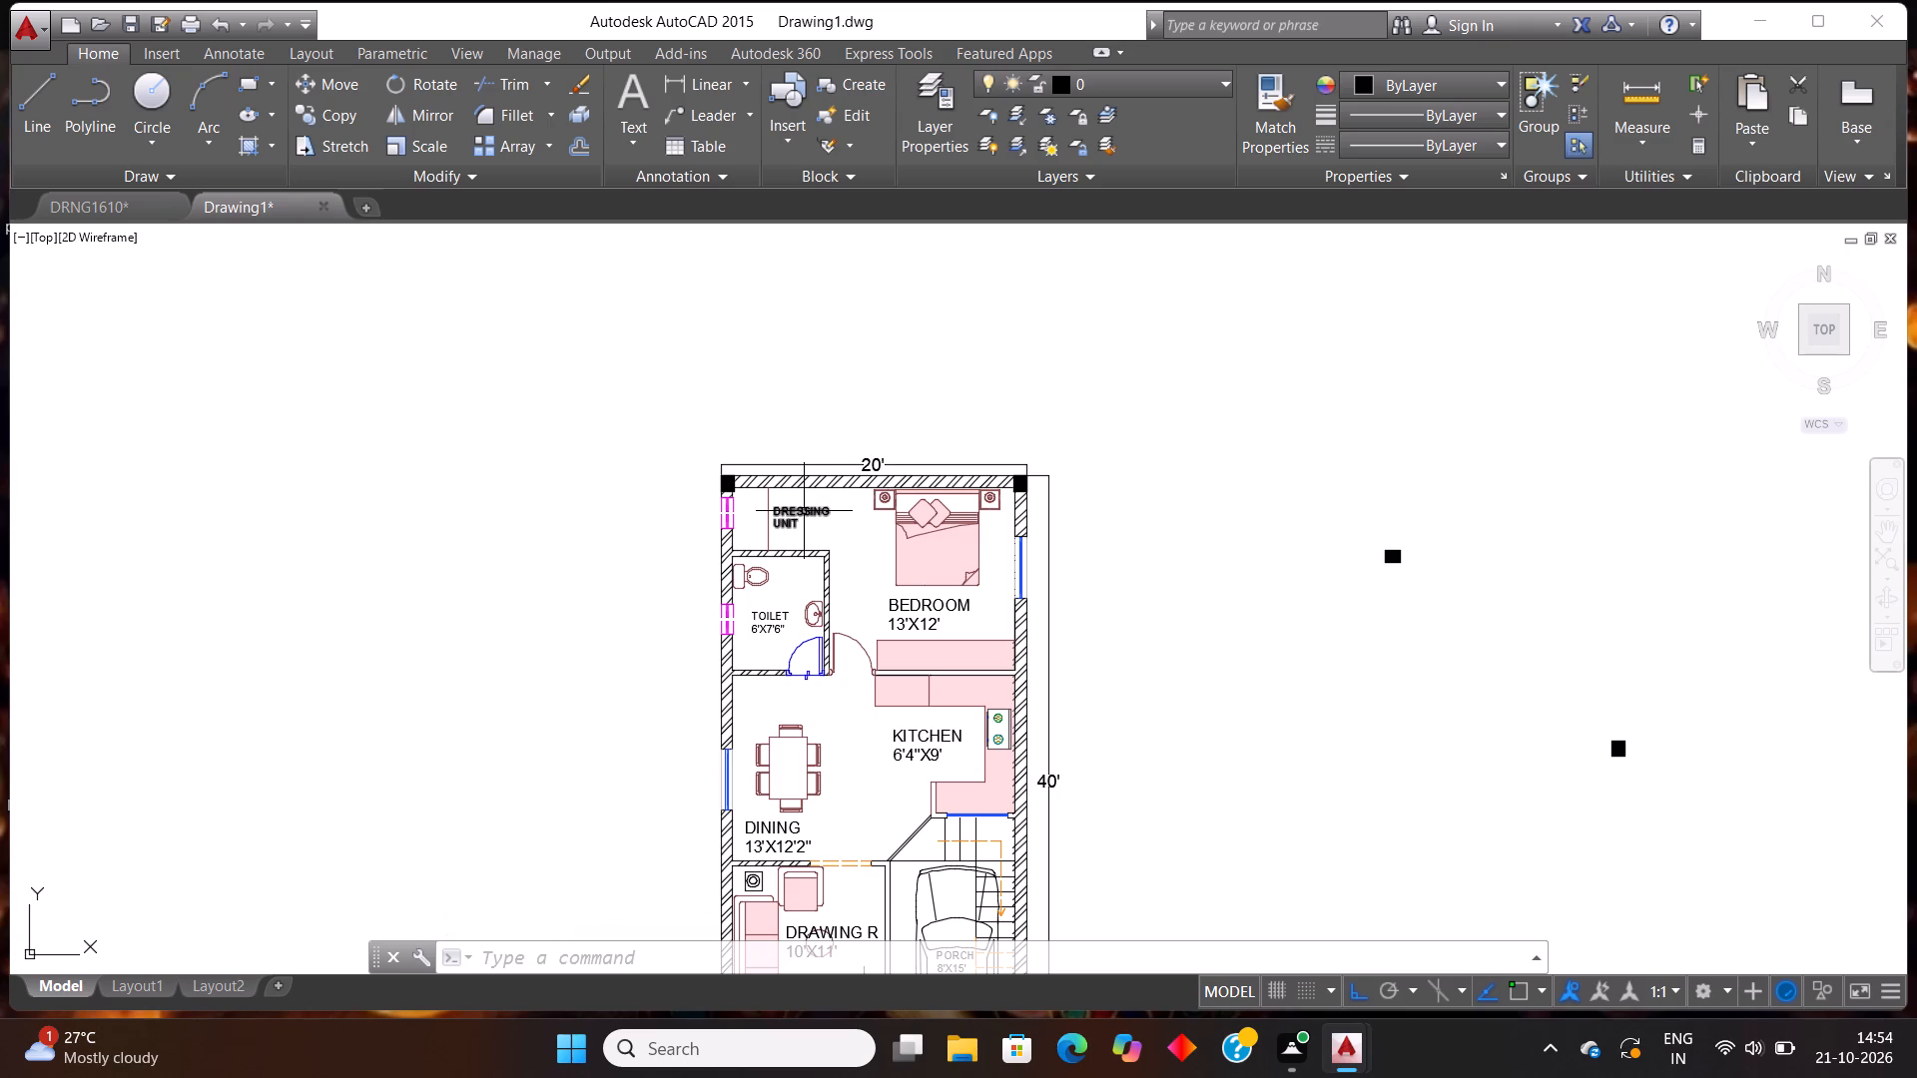
key("ctrl+v")
scroll(803, 515, "up", 2)
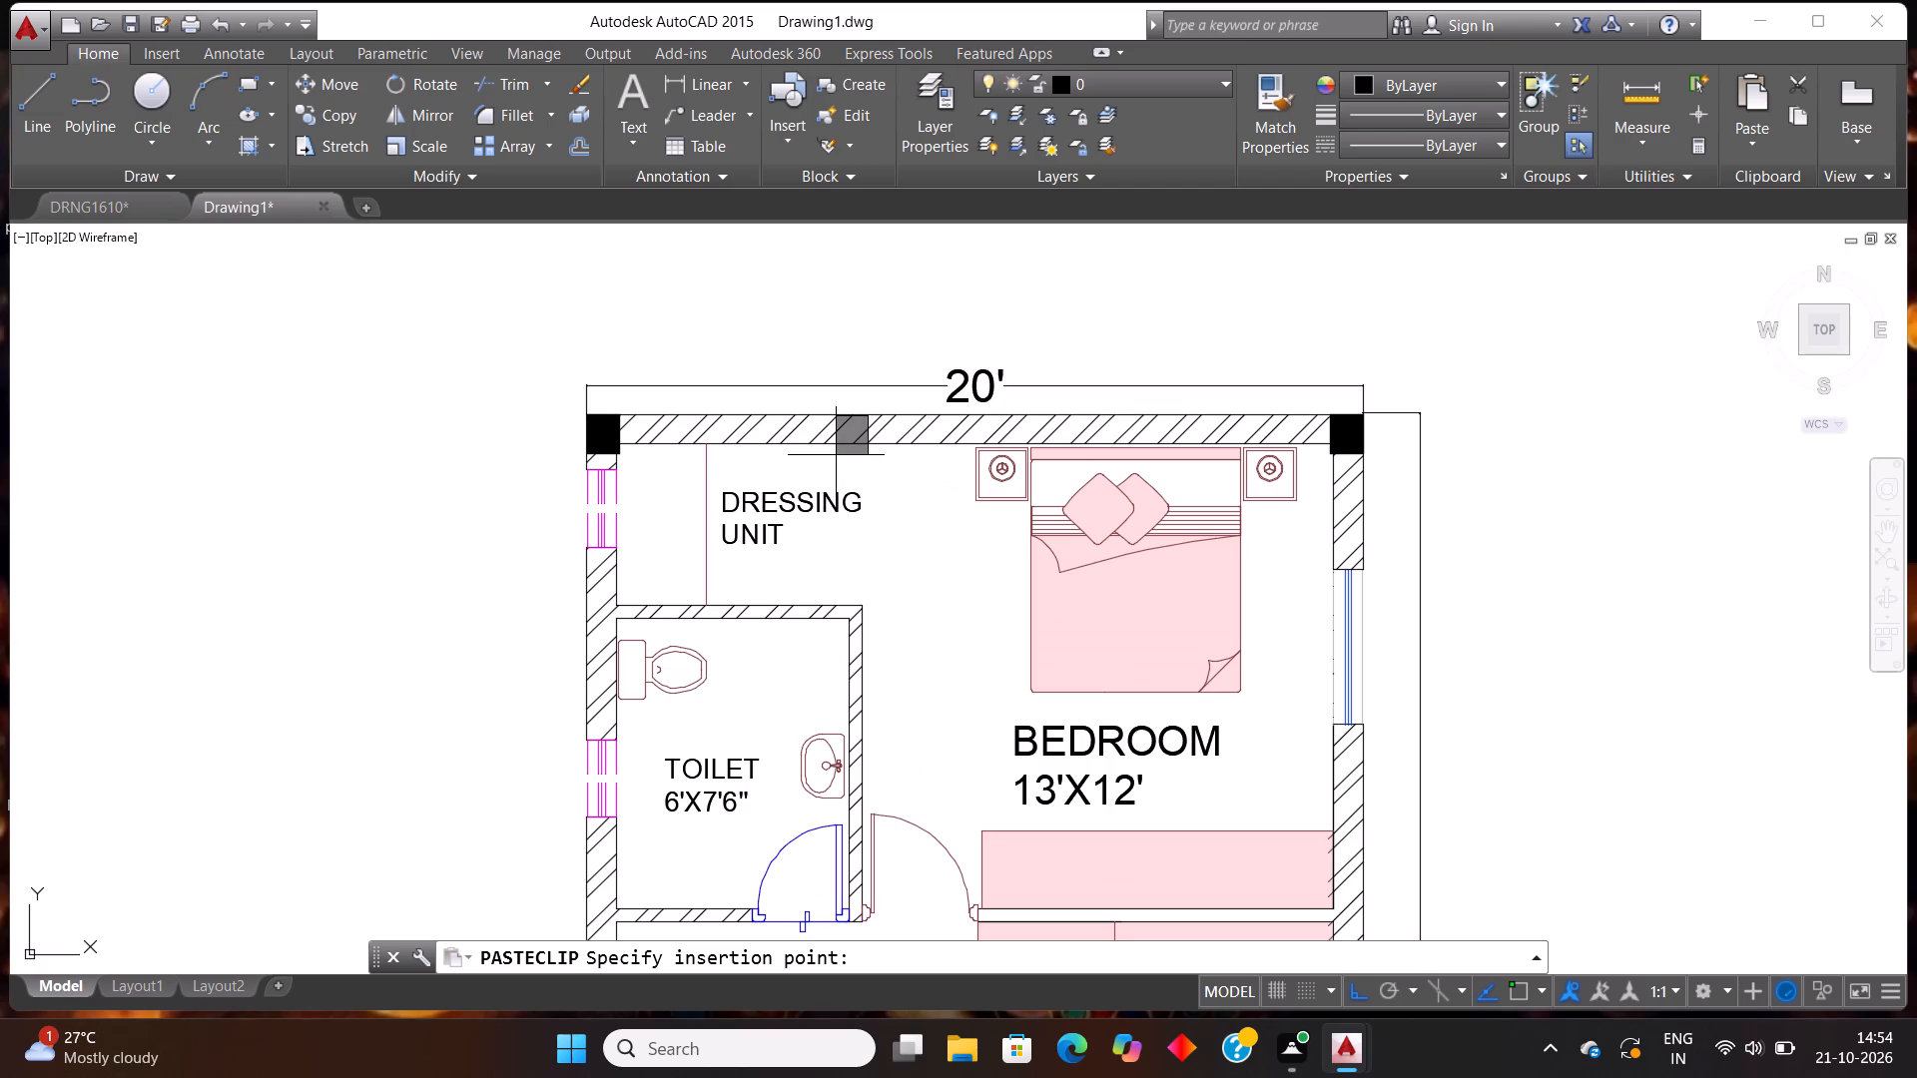
left_click(836, 454)
Paste a column into the left outer wall where the toilet's bottom wall meets it.
scroll(1015, 385, "down", 2)
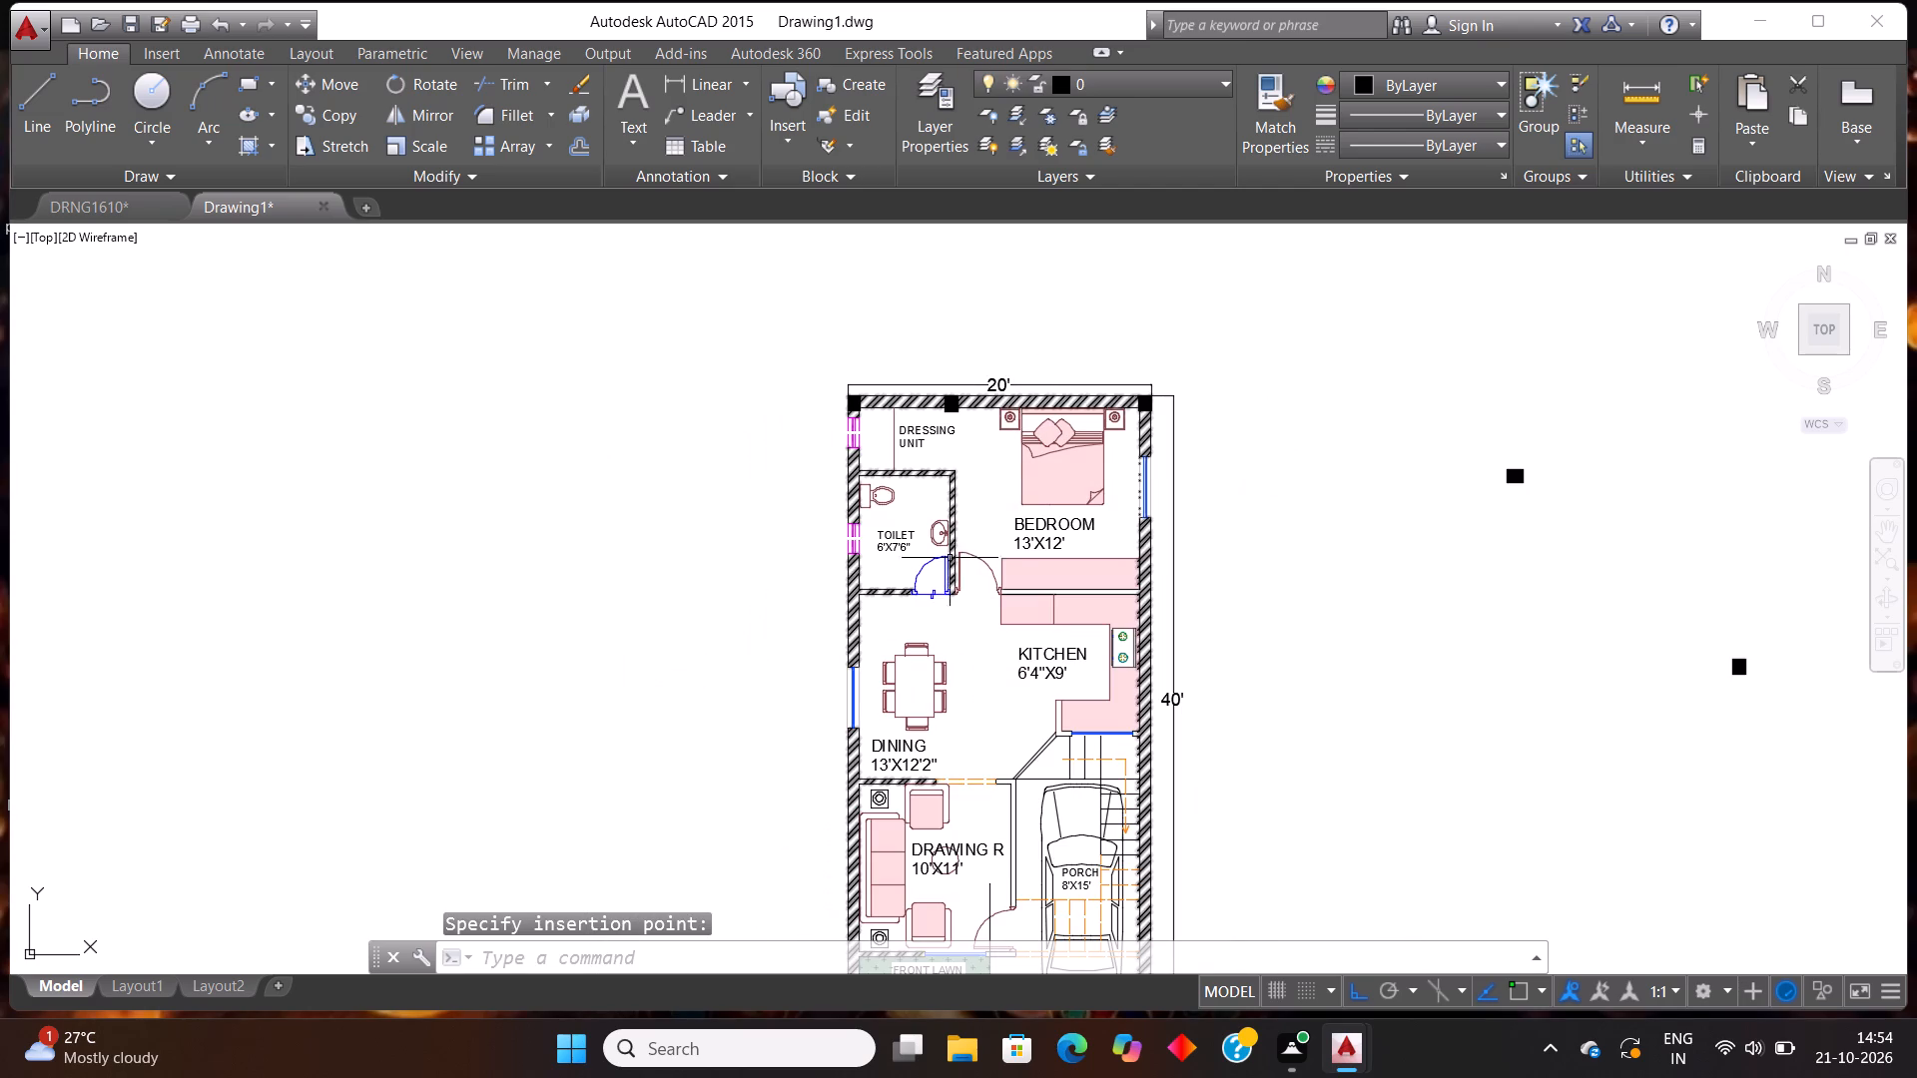
key("ctrl+v")
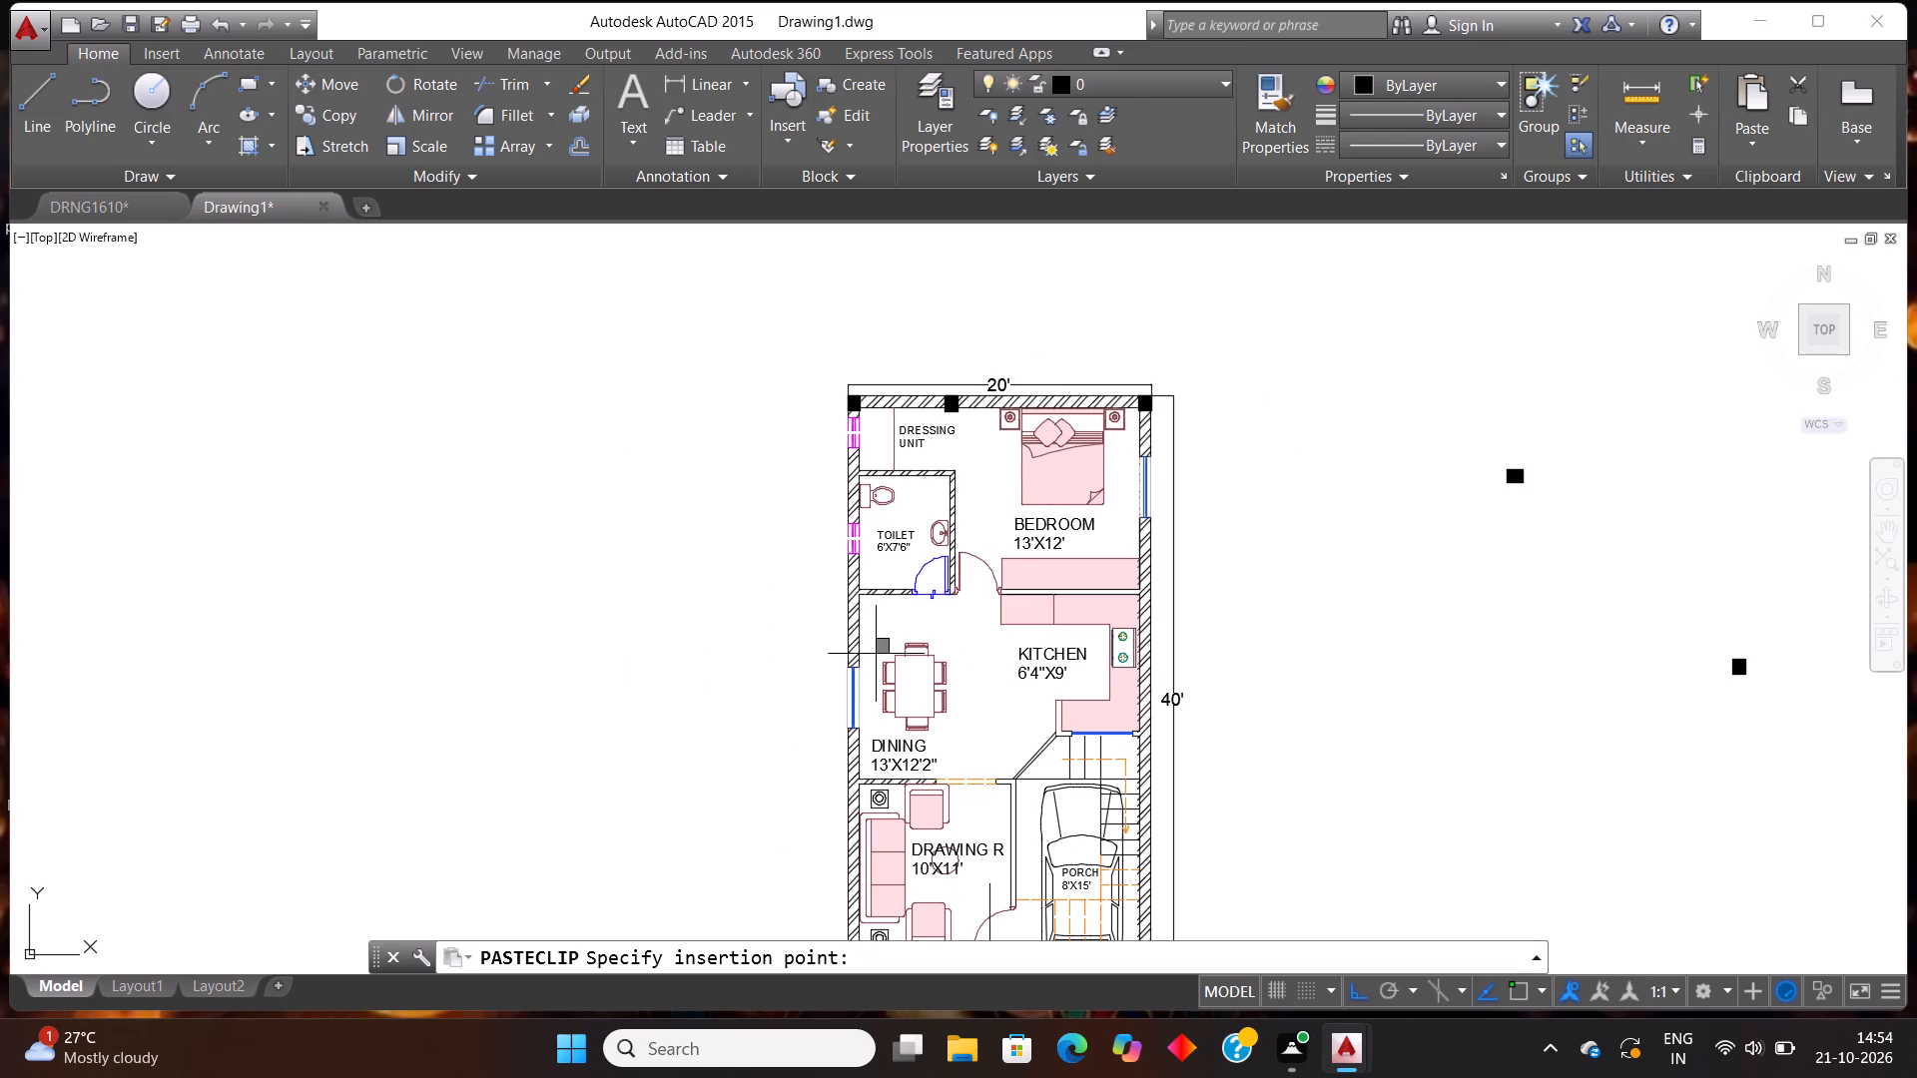
scroll(844, 579, "up", 2)
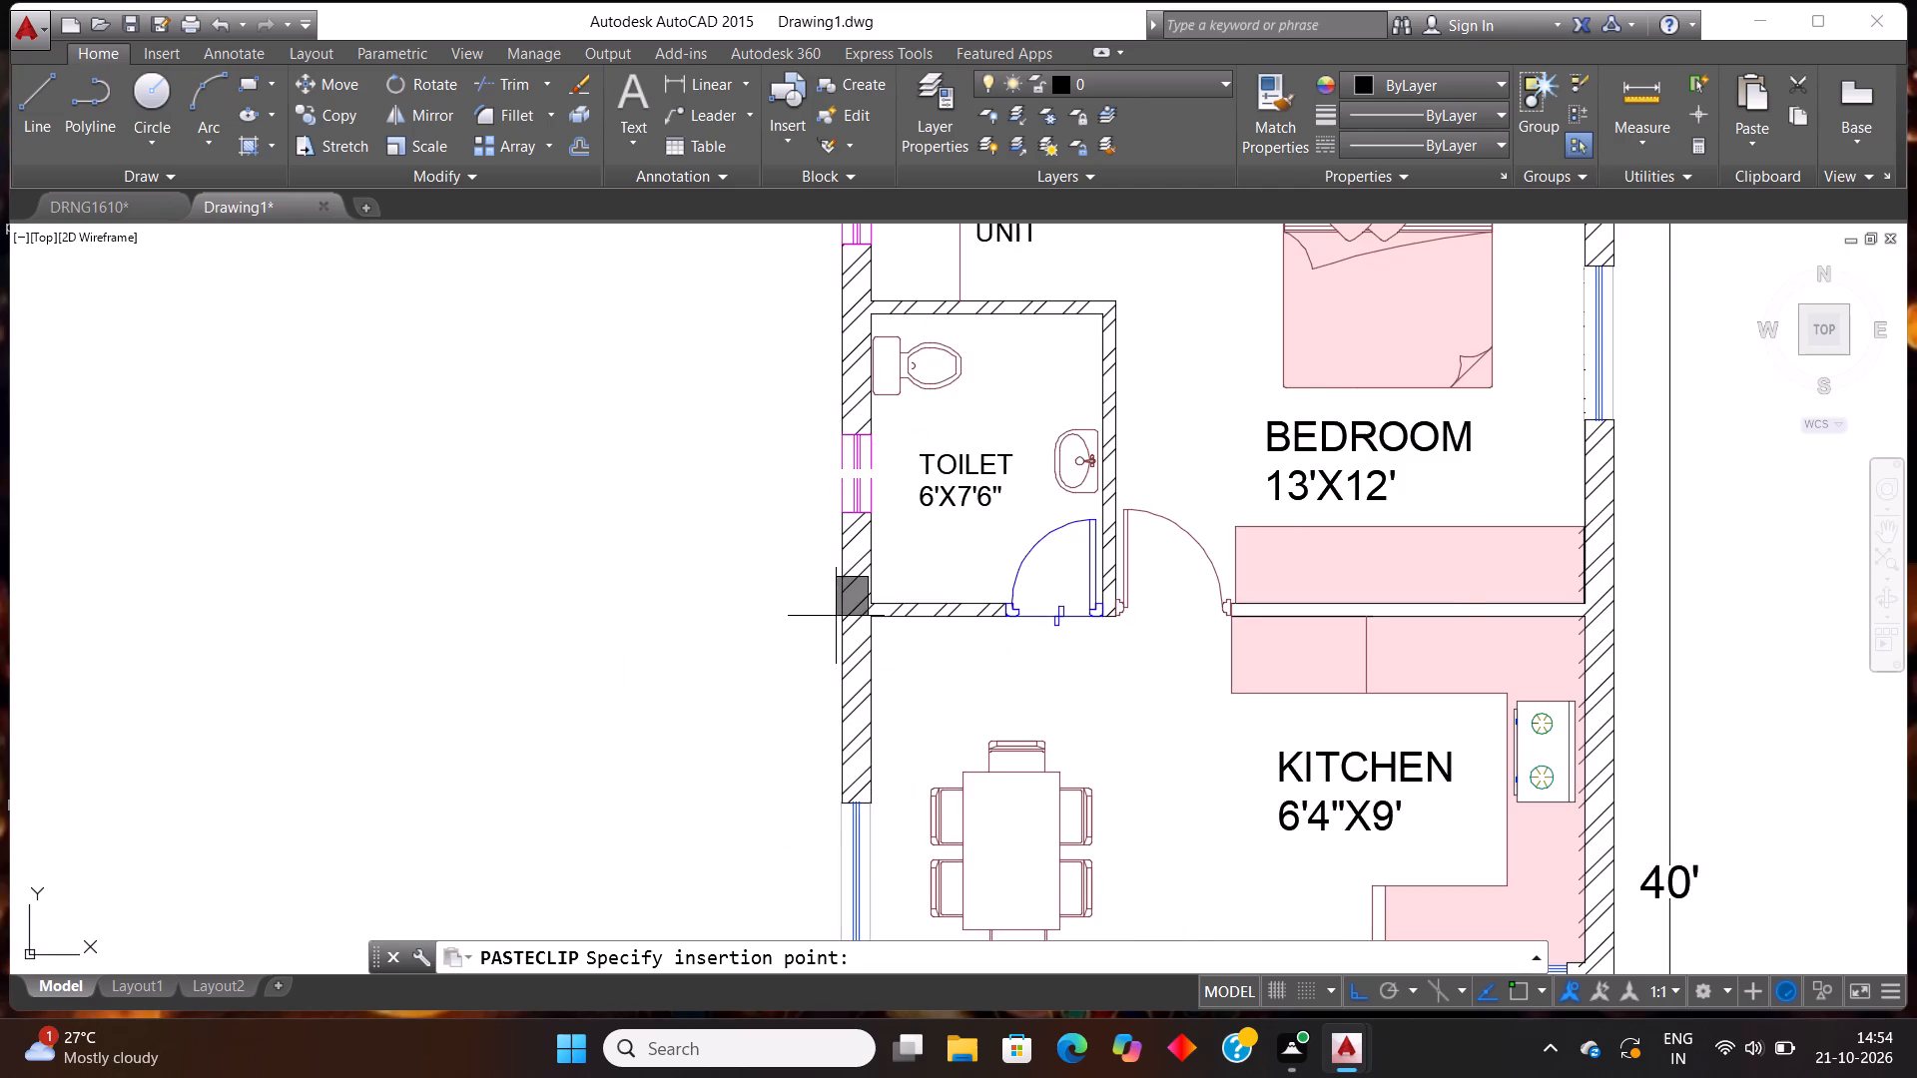
scroll(836, 616, "up", 2)
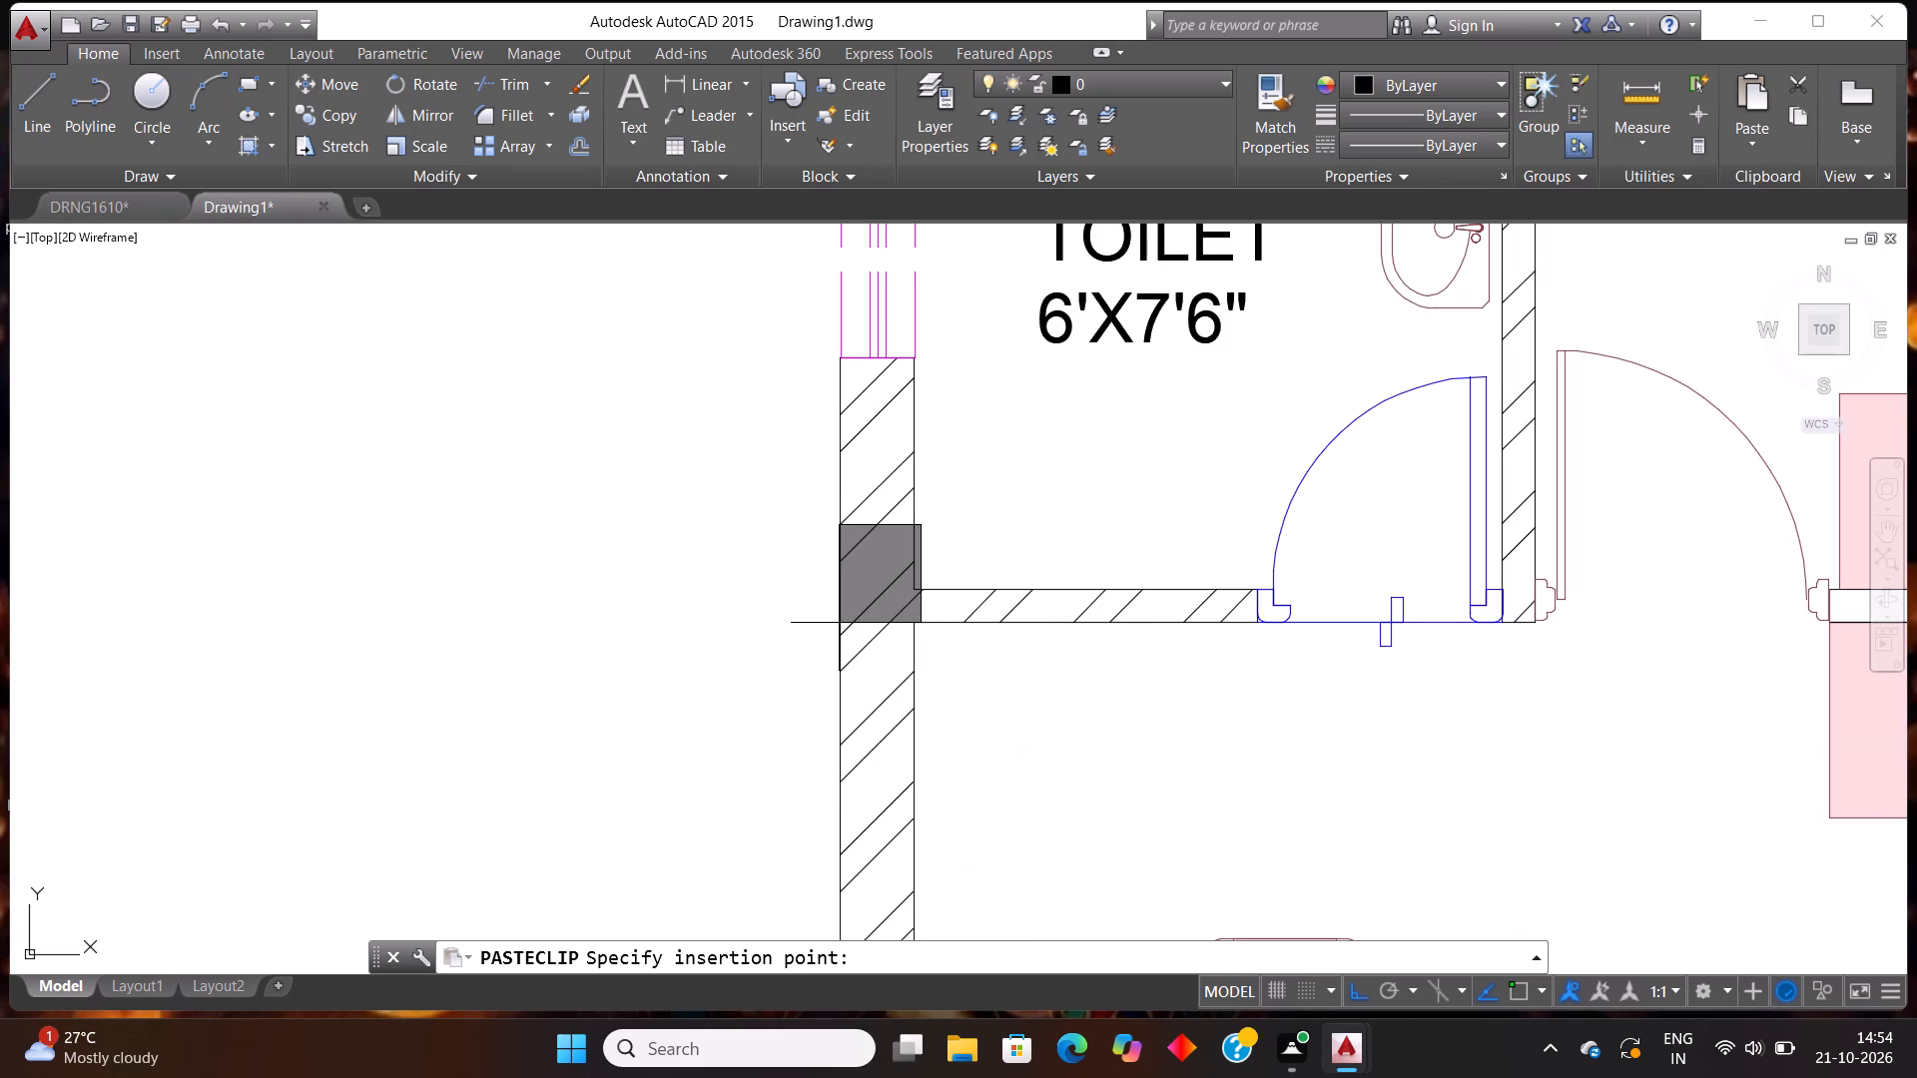
left_click(841, 622)
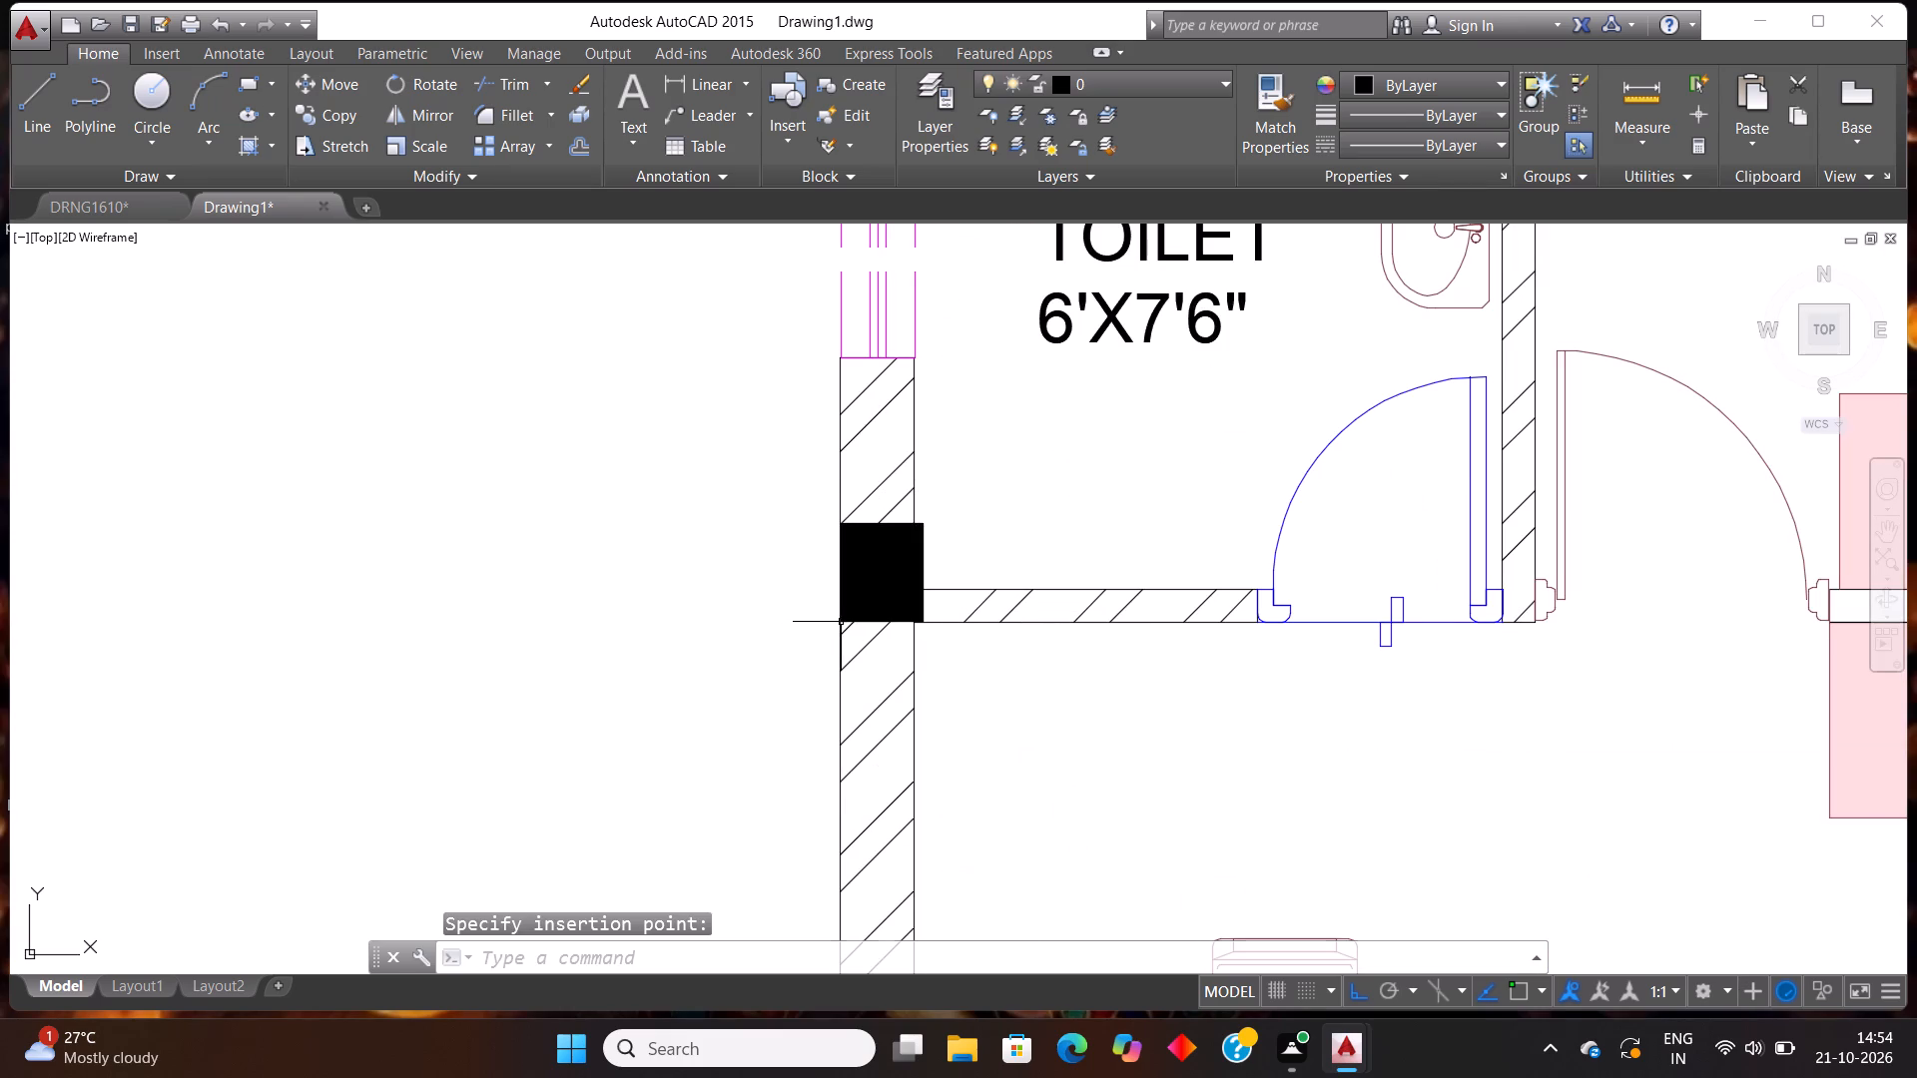
Paste a column at the toilet's lower-right wall corner, between the toilet door and the bedroom door.
scroll(867, 569, "up", 4)
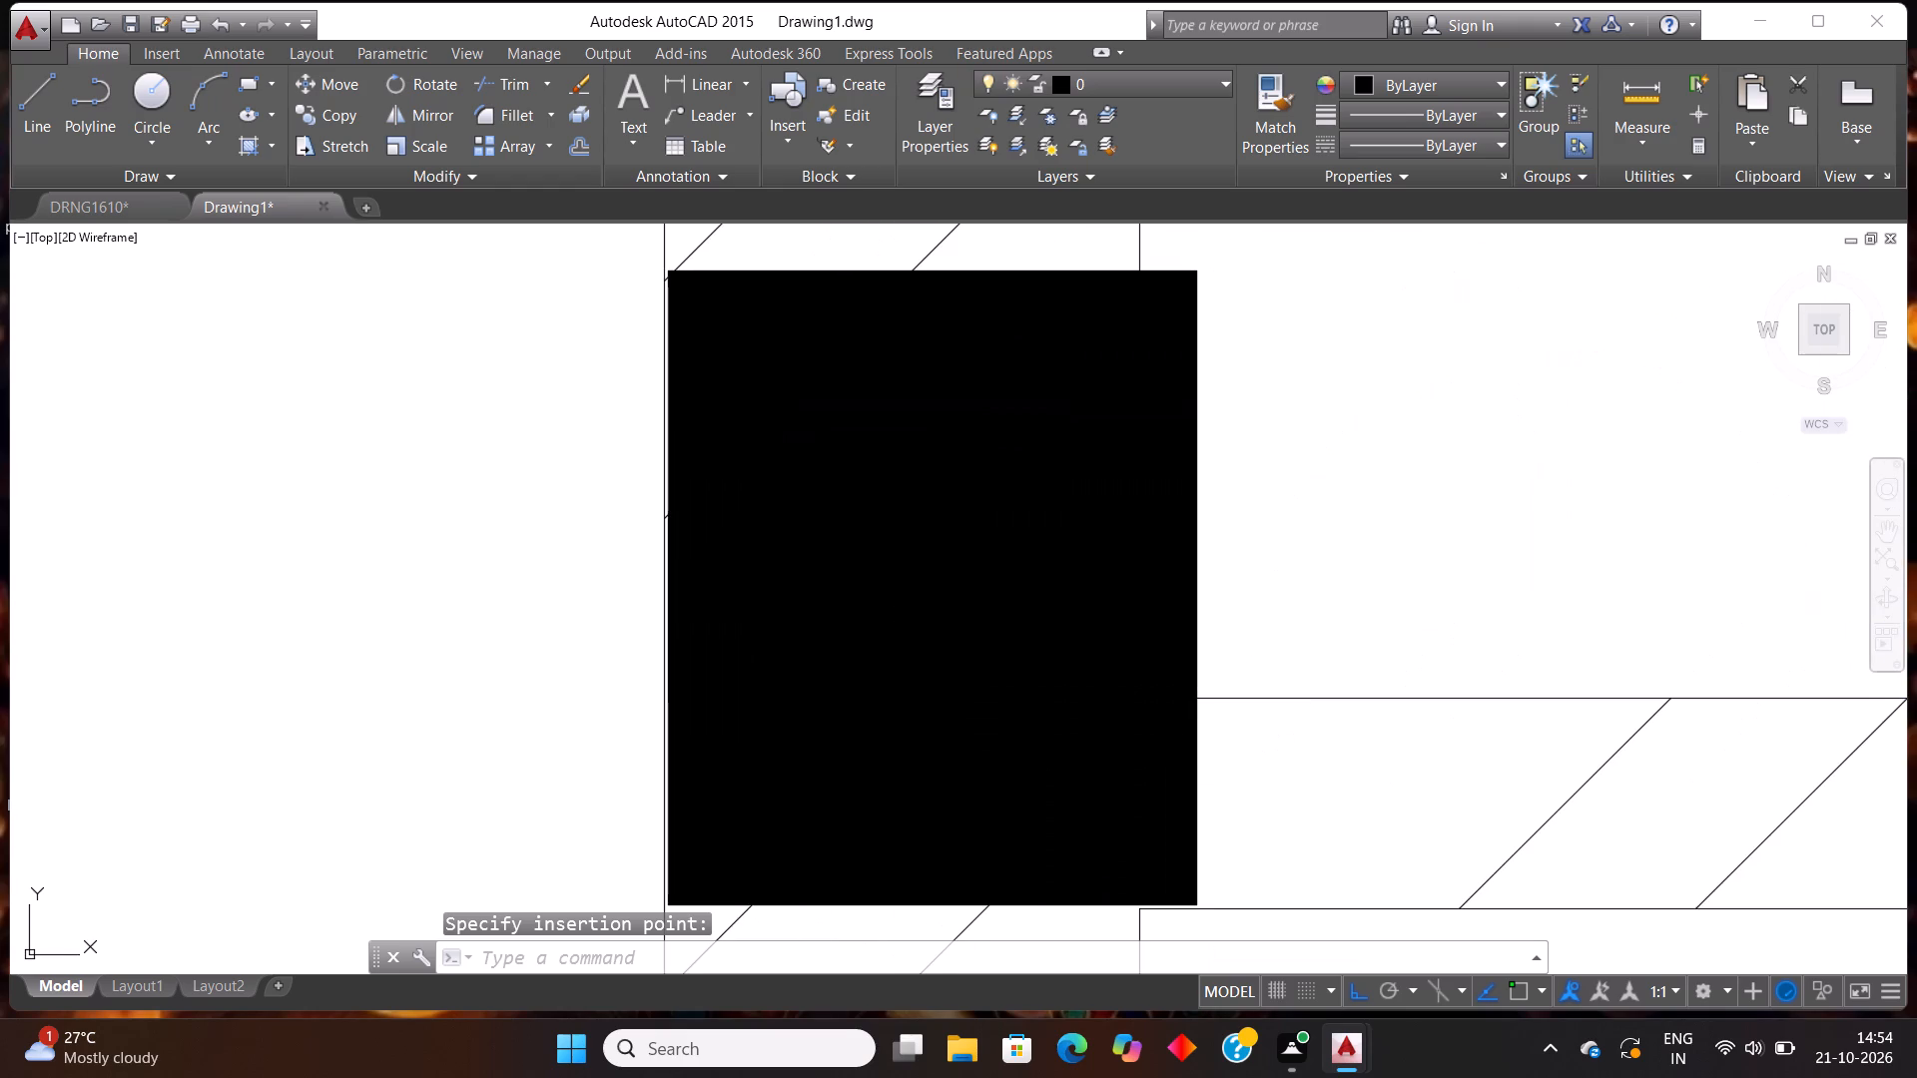
scroll(828, 560, "down", 1)
scroll(797, 439, "down", 1)
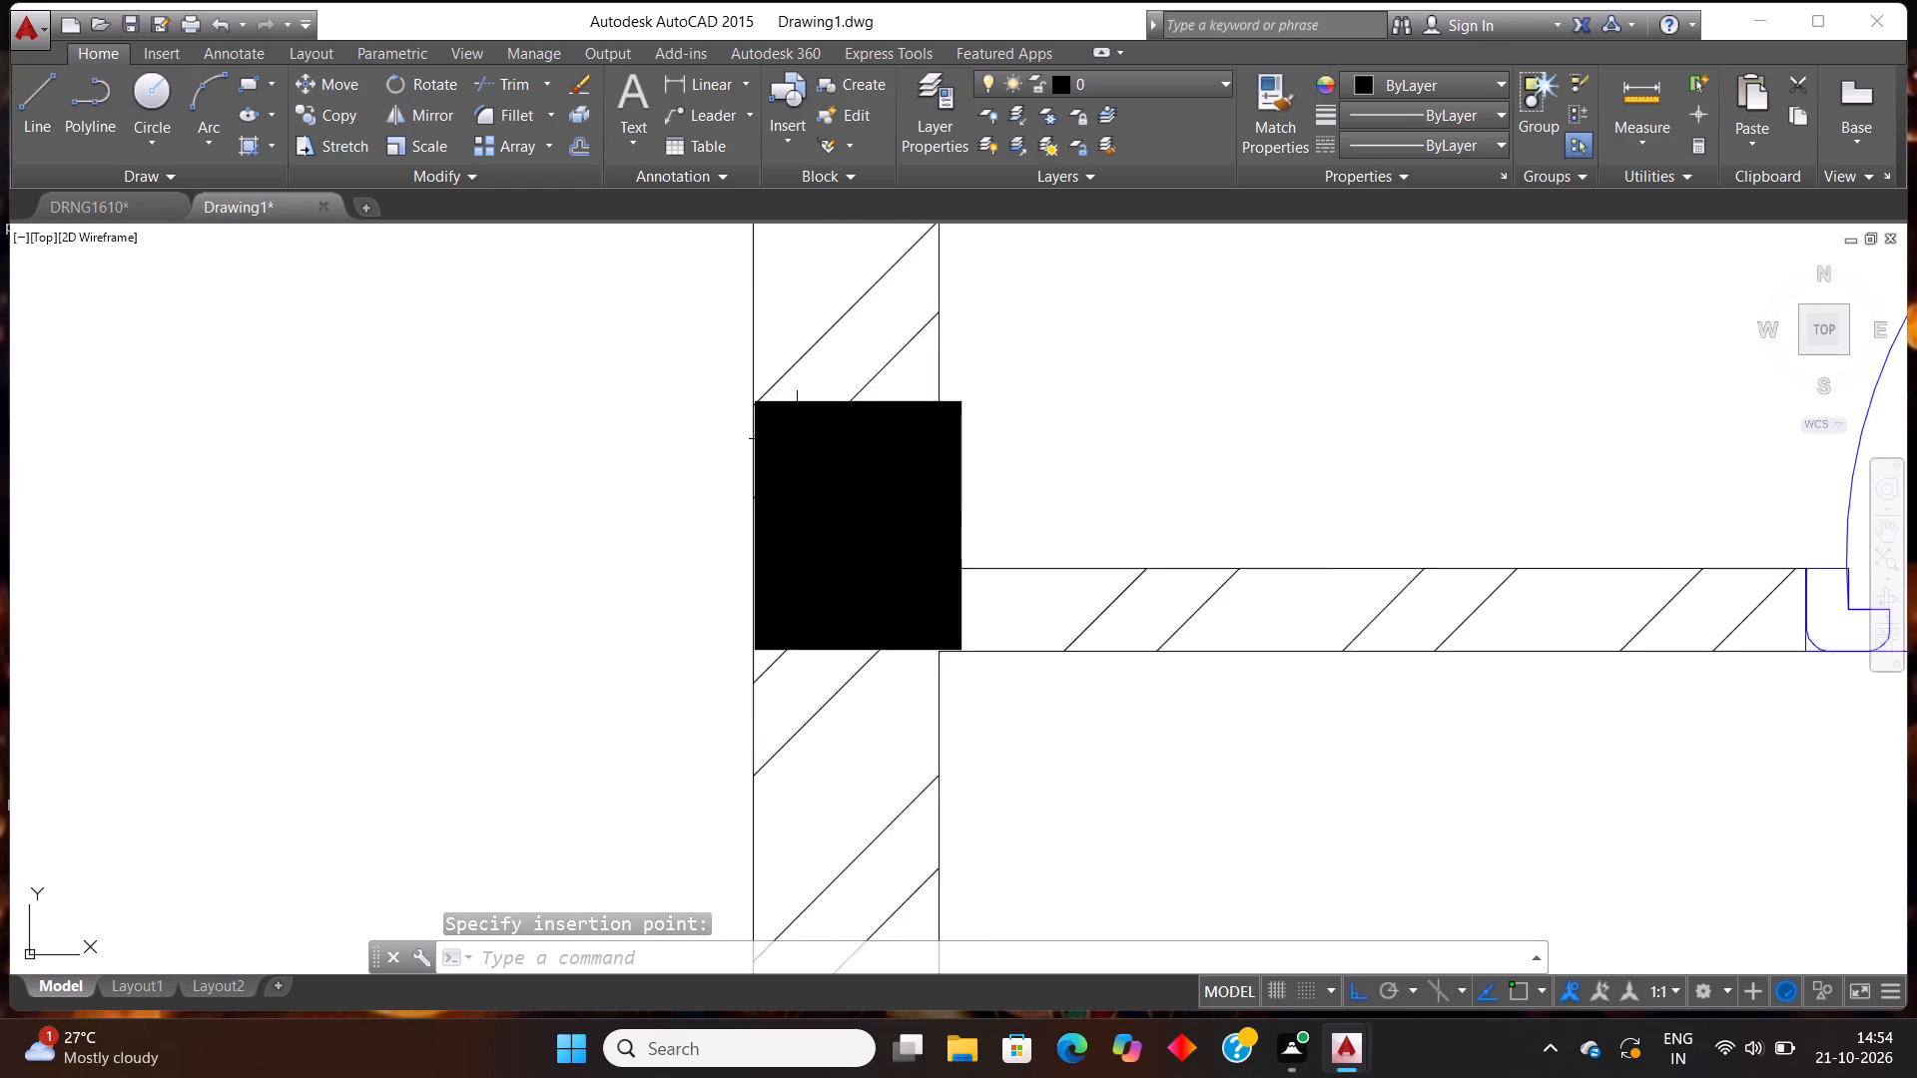
scroll(797, 439, "down", 2)
scroll(984, 495, "down", 1)
scroll(1227, 487, "down", 4)
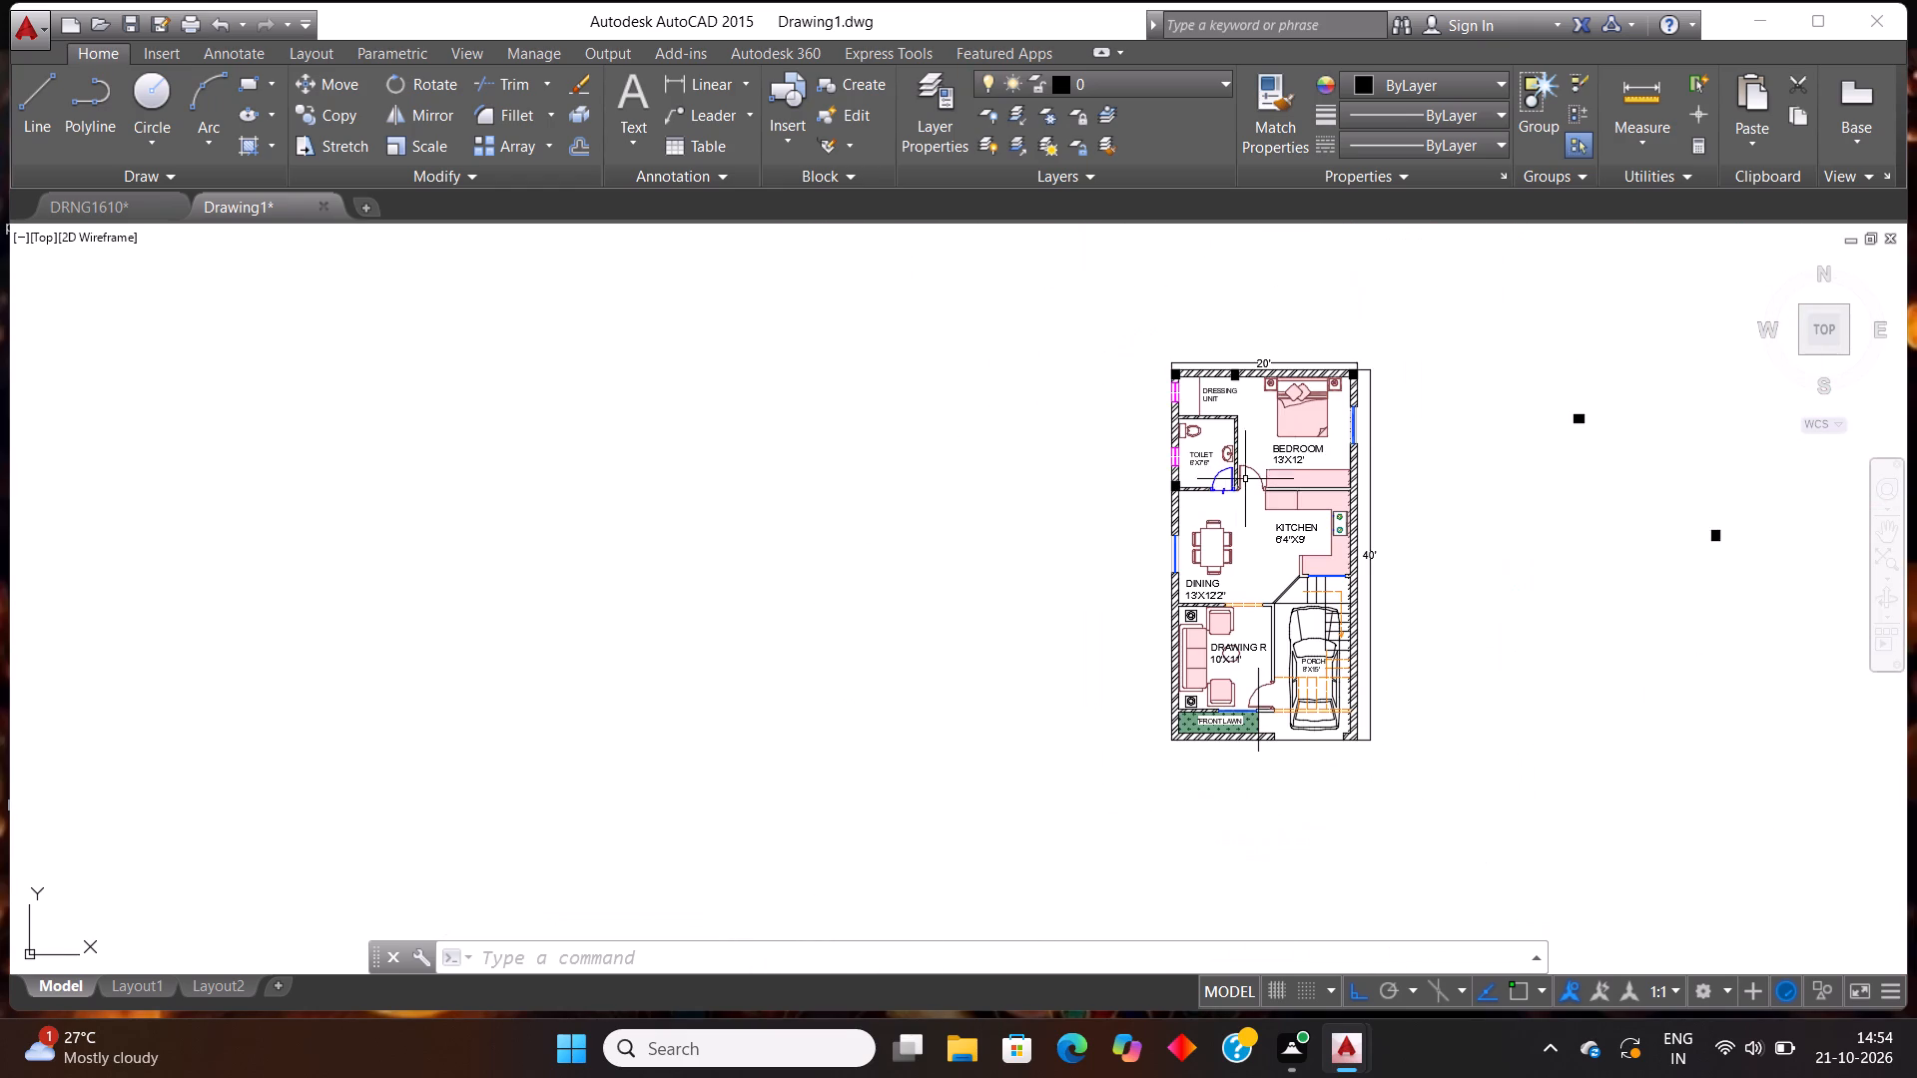
scroll(1285, 451, "up", 3)
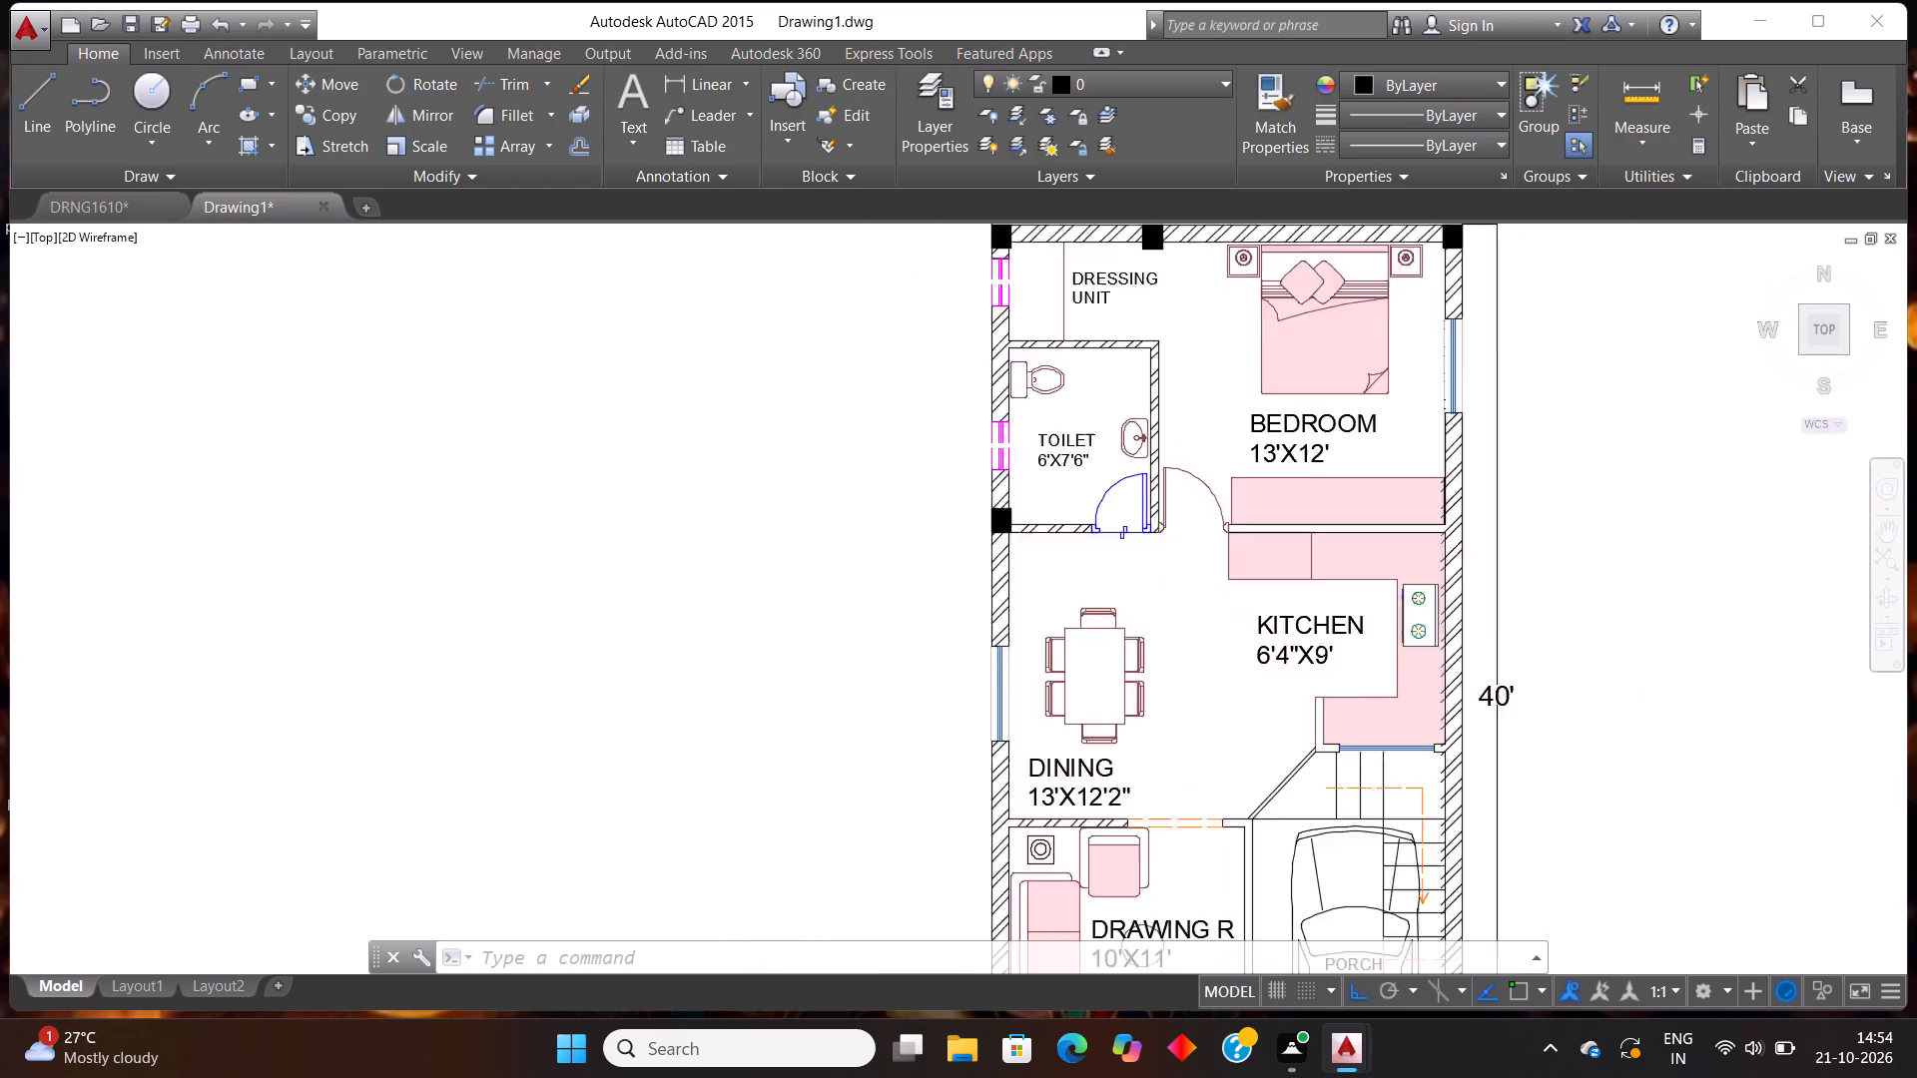
scroll(1116, 538, "up", 1)
key("ctrl+v")
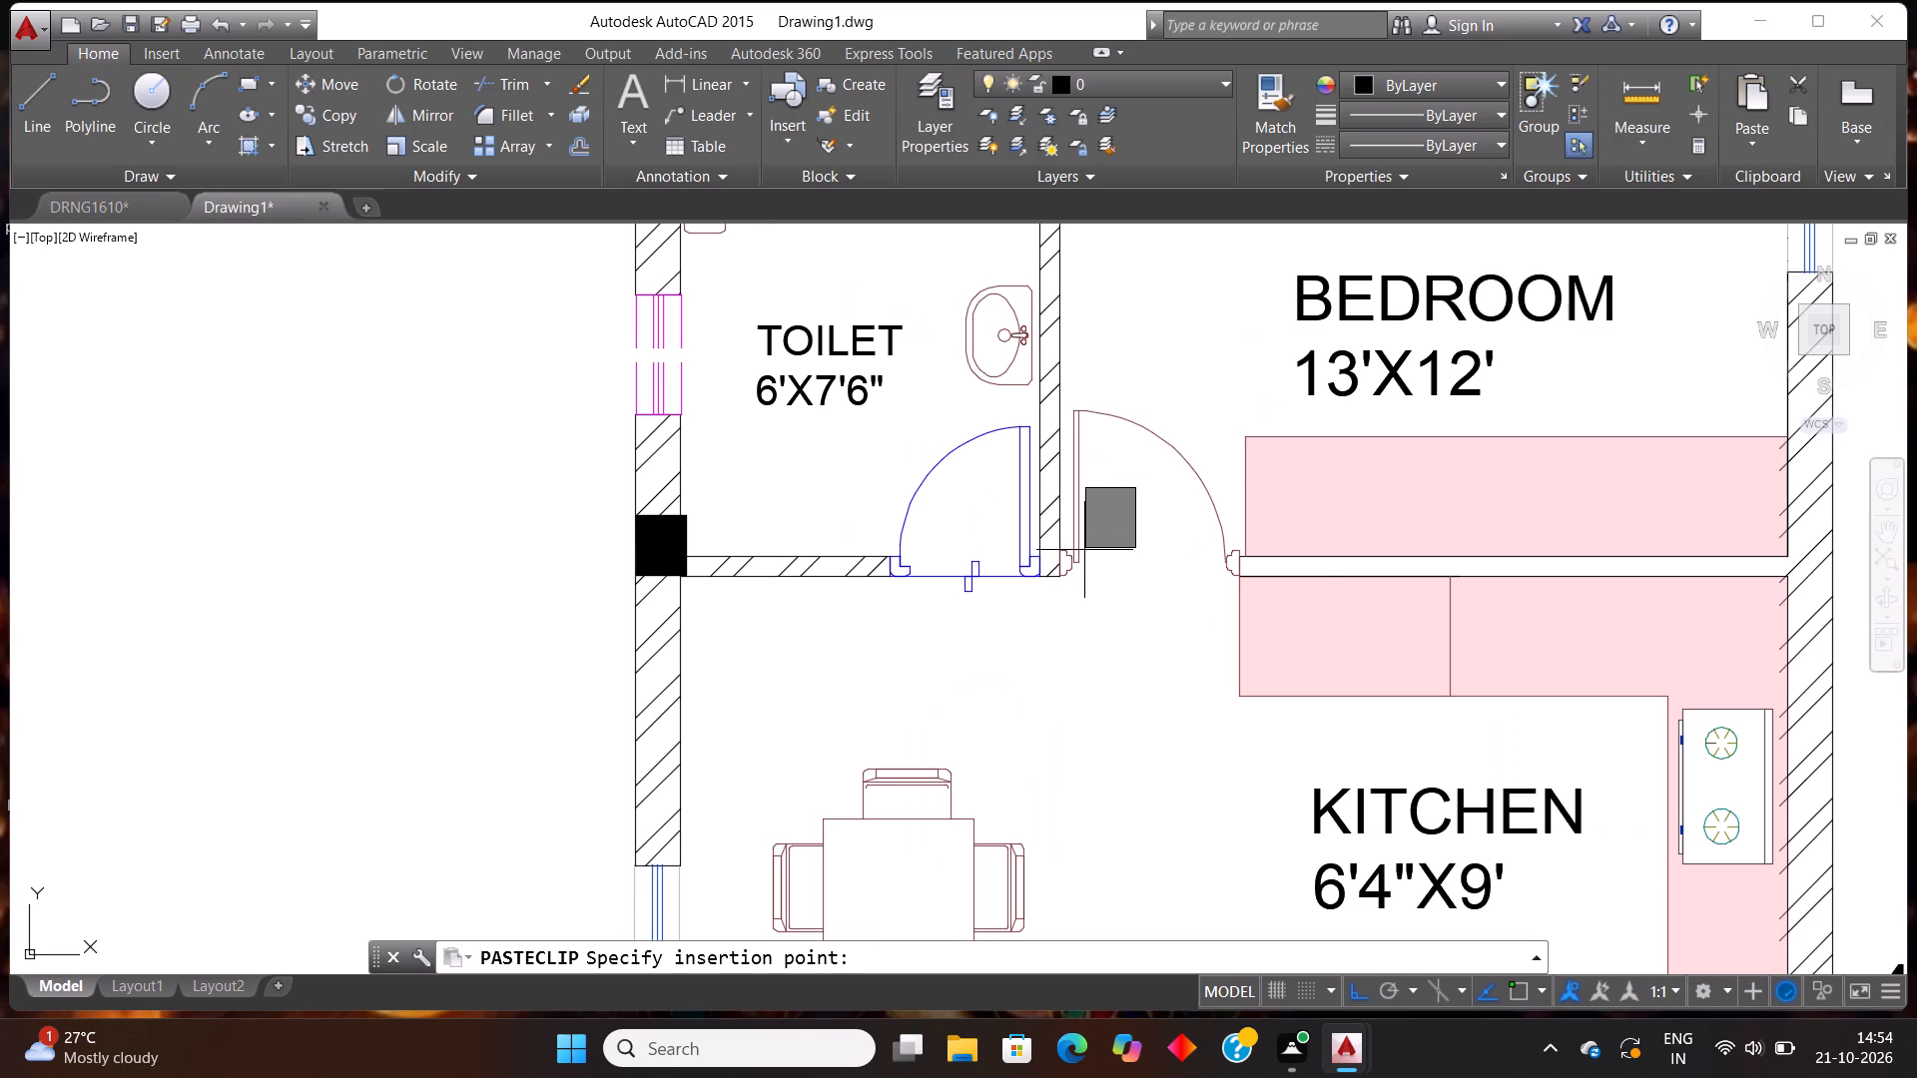
scroll(1083, 550, "up", 3)
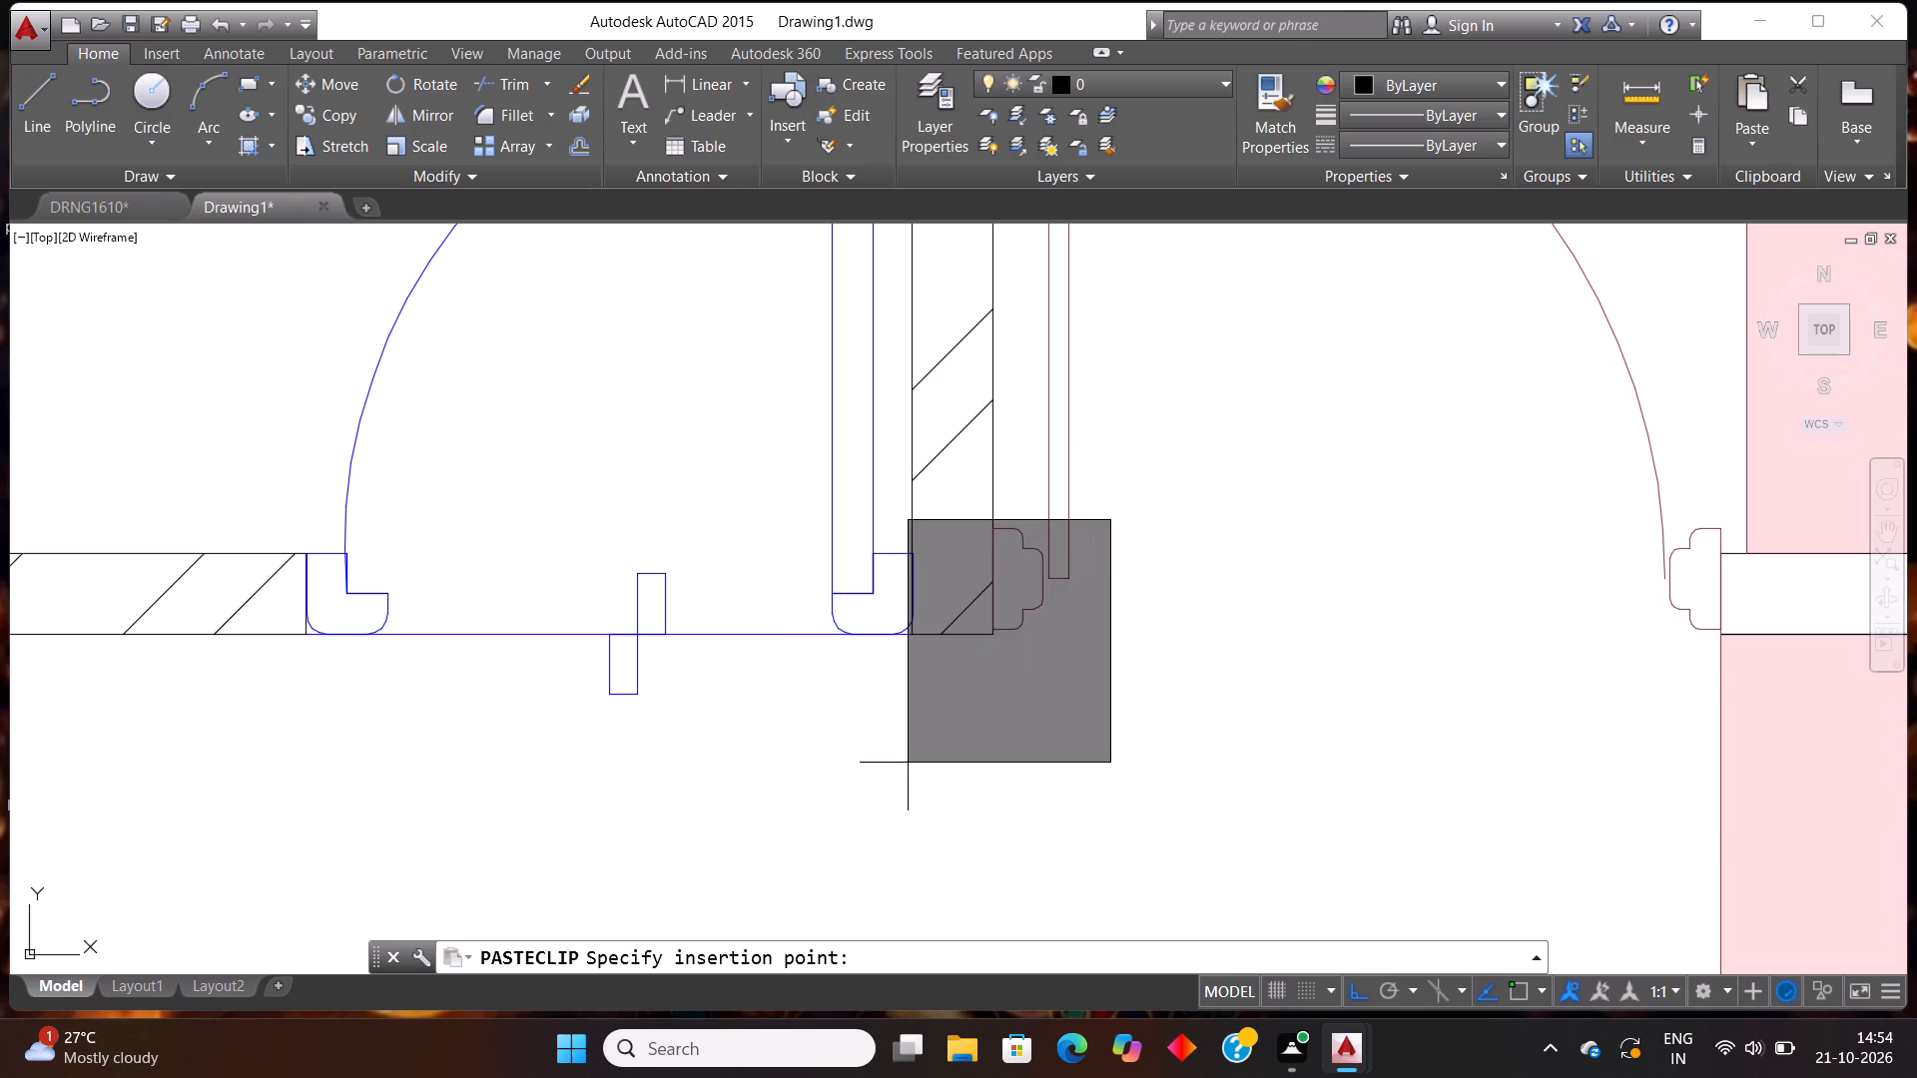
left_click(912, 634)
Paste a column into the right outer wall where the wall between bedroom and kitchen meets it.
scroll(918, 672, "down", 2)
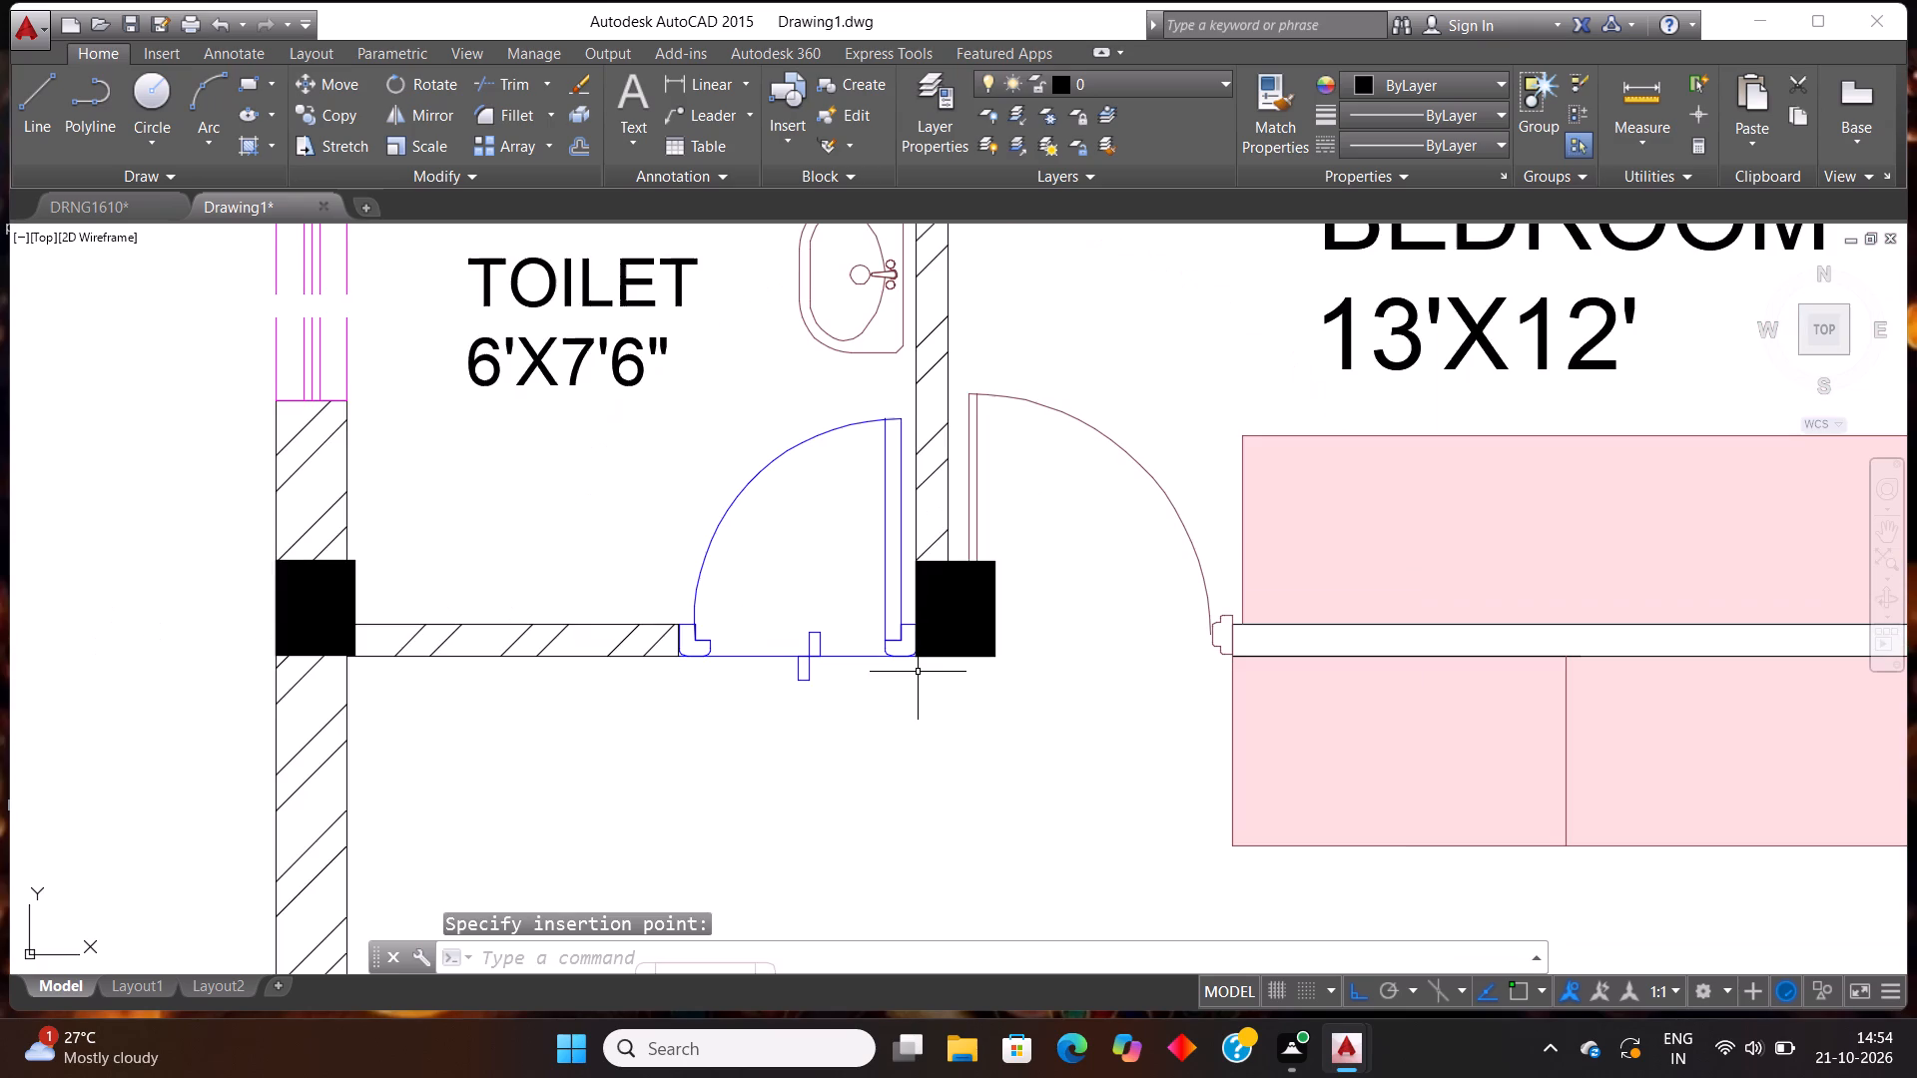
scroll(918, 672, "down", 3)
scroll(1320, 660, "up", 1)
key("ctrl+v")
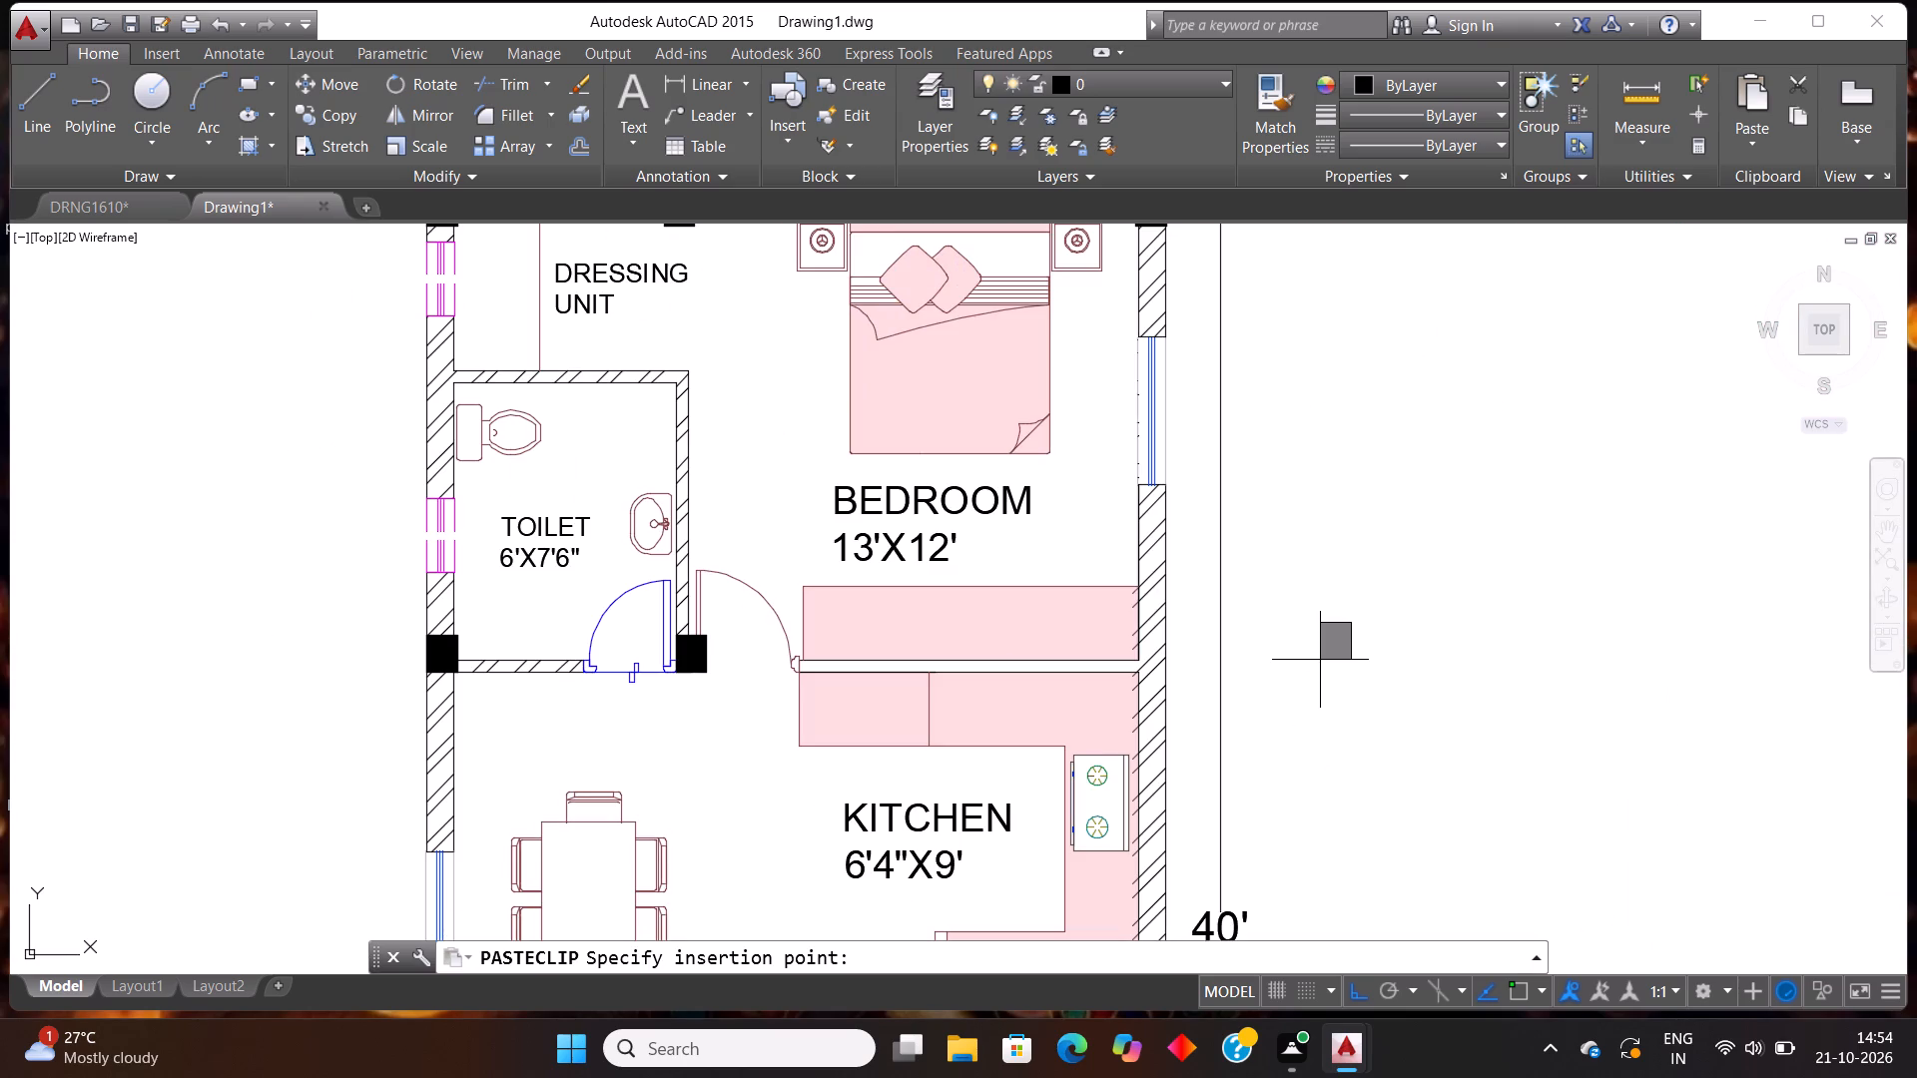
scroll(1192, 633, "up", 2)
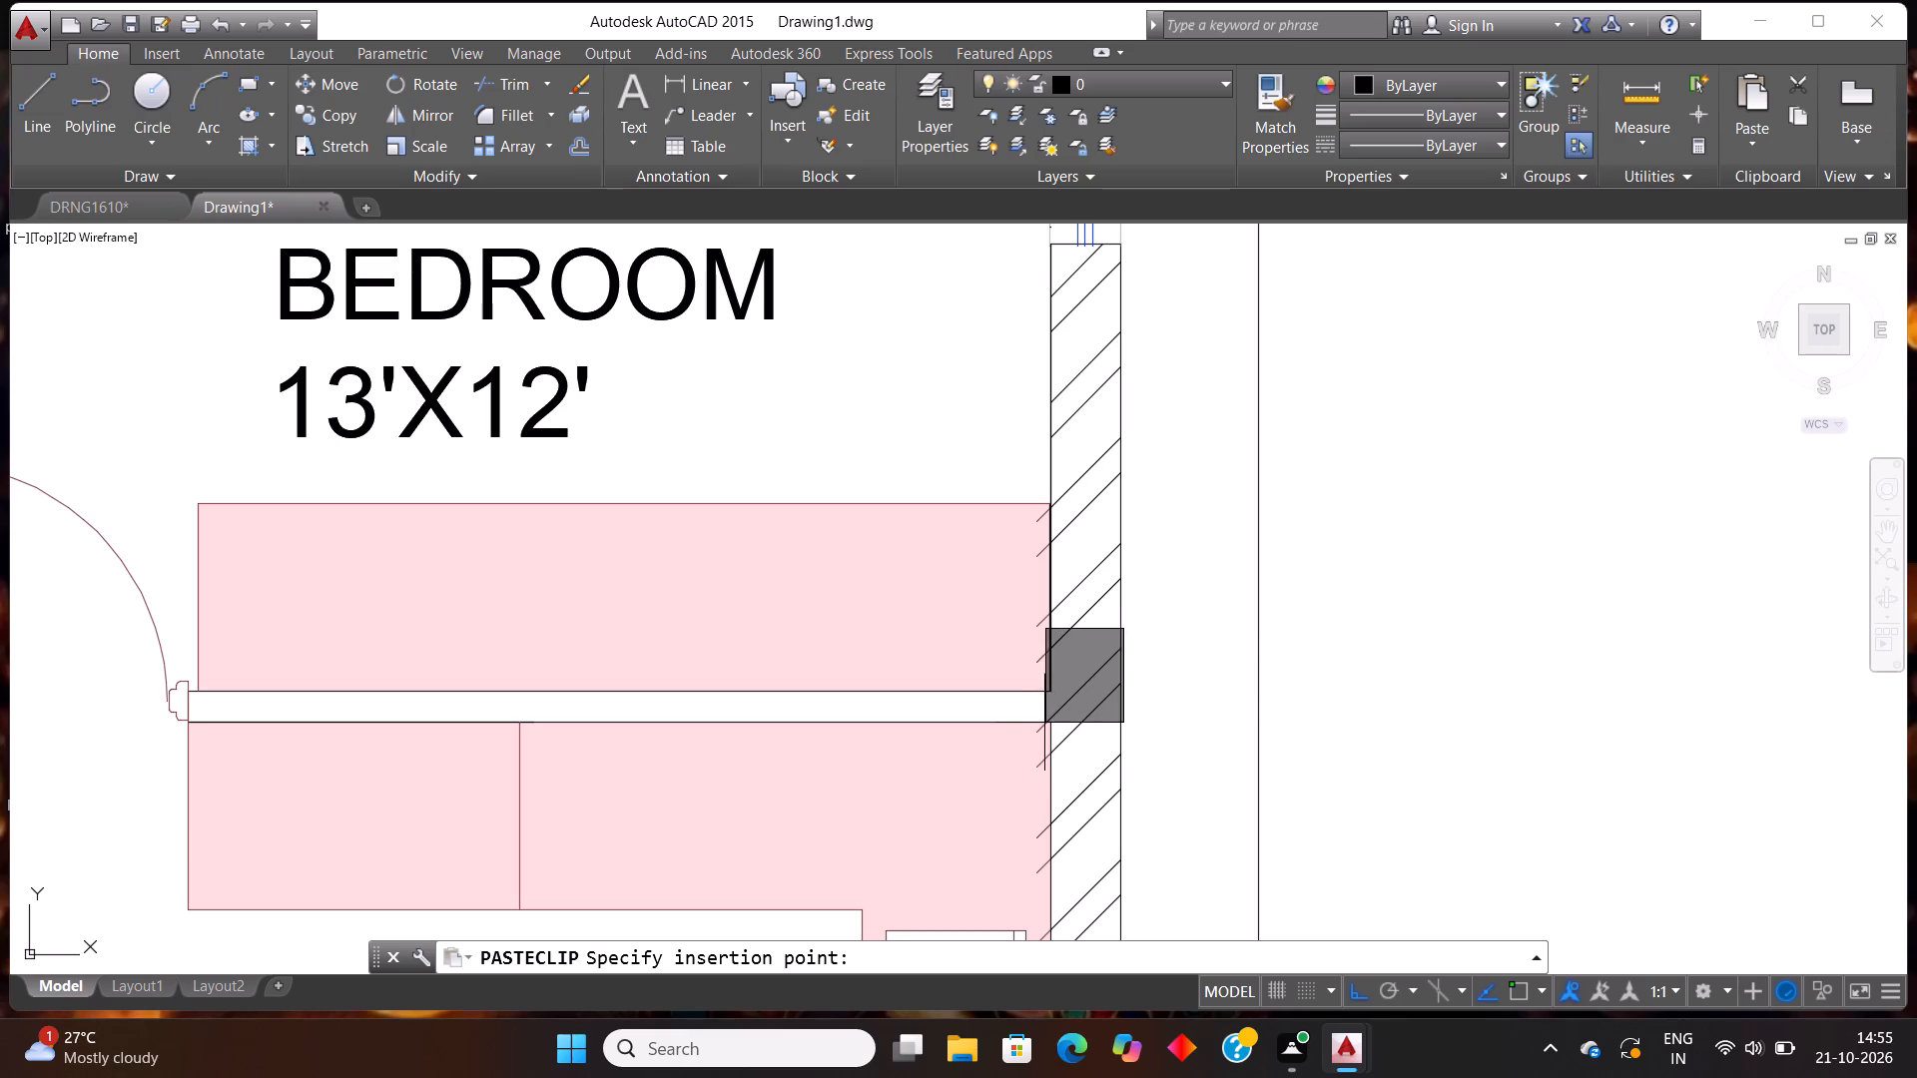
left_click(1041, 723)
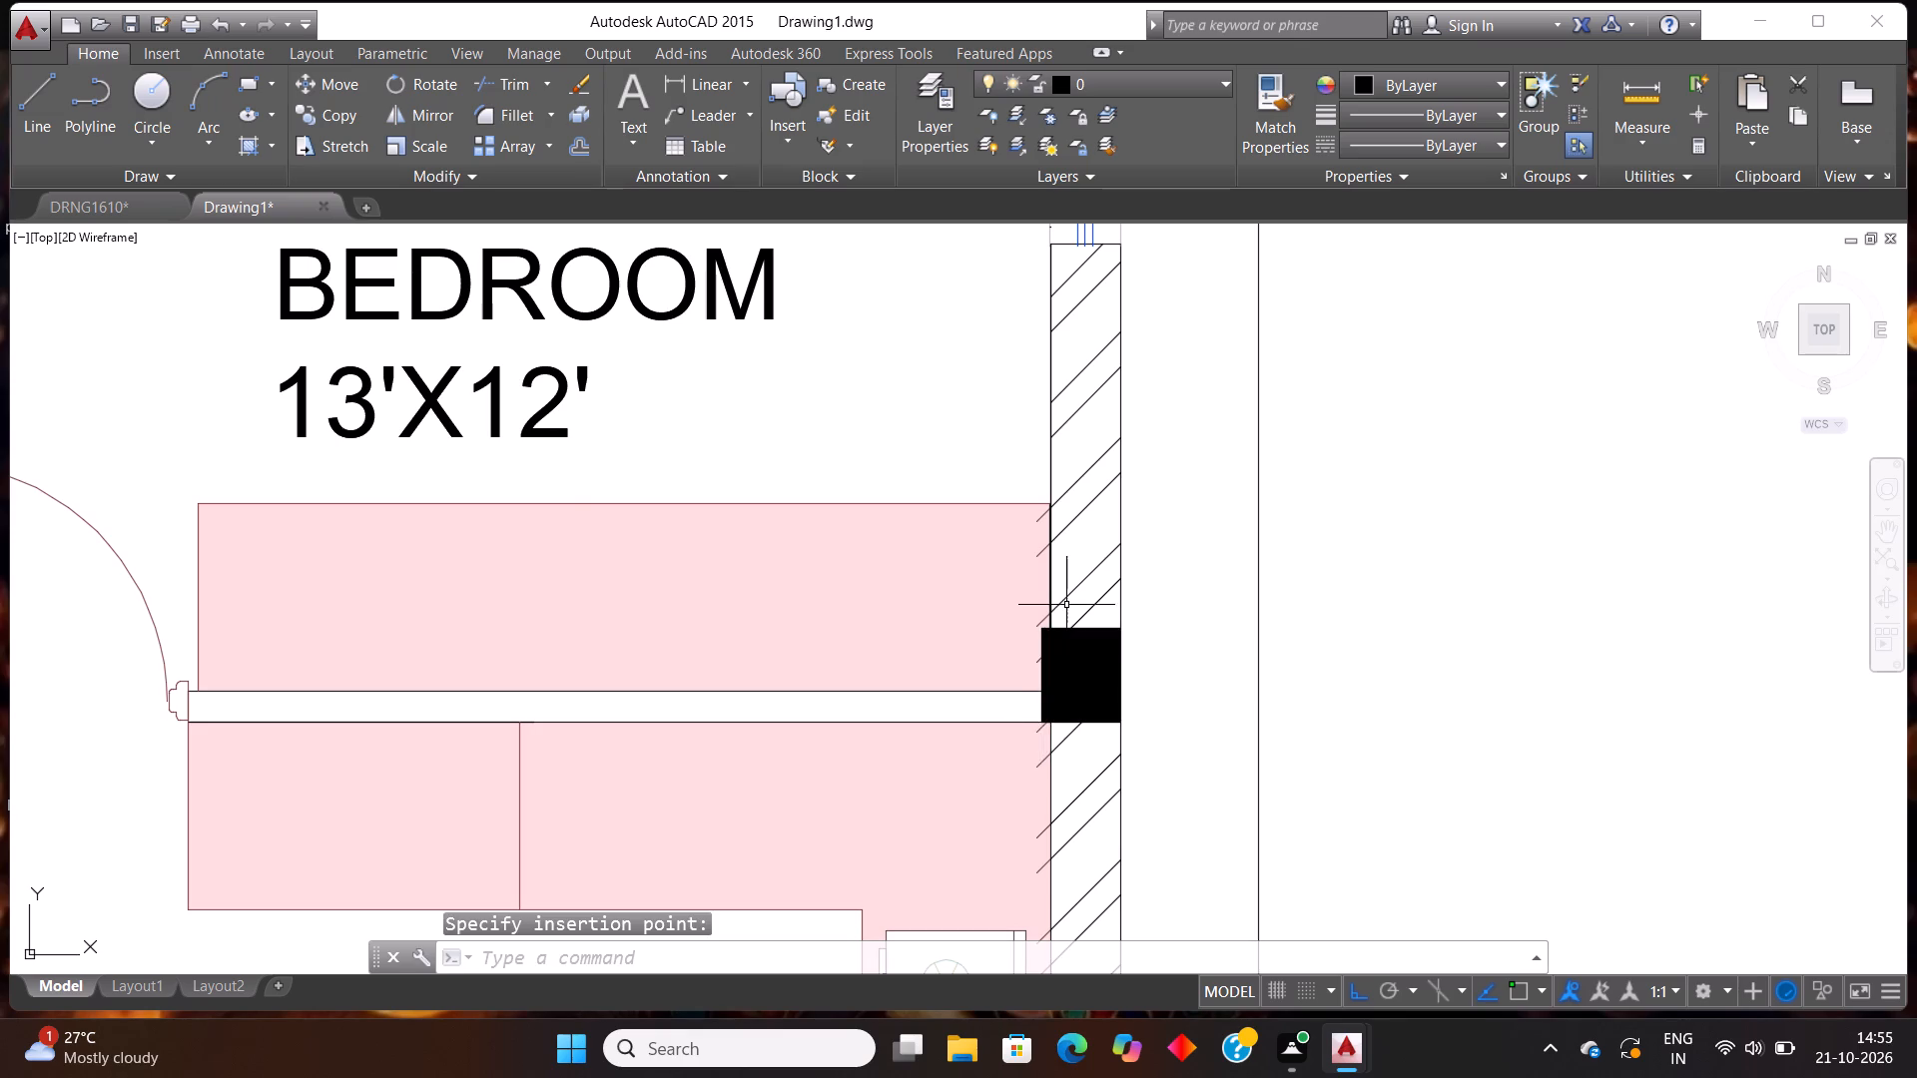
Paste a column into the left outer wall where the wall between dining and drawing room meets it.
scroll(1066, 605, "down", 5)
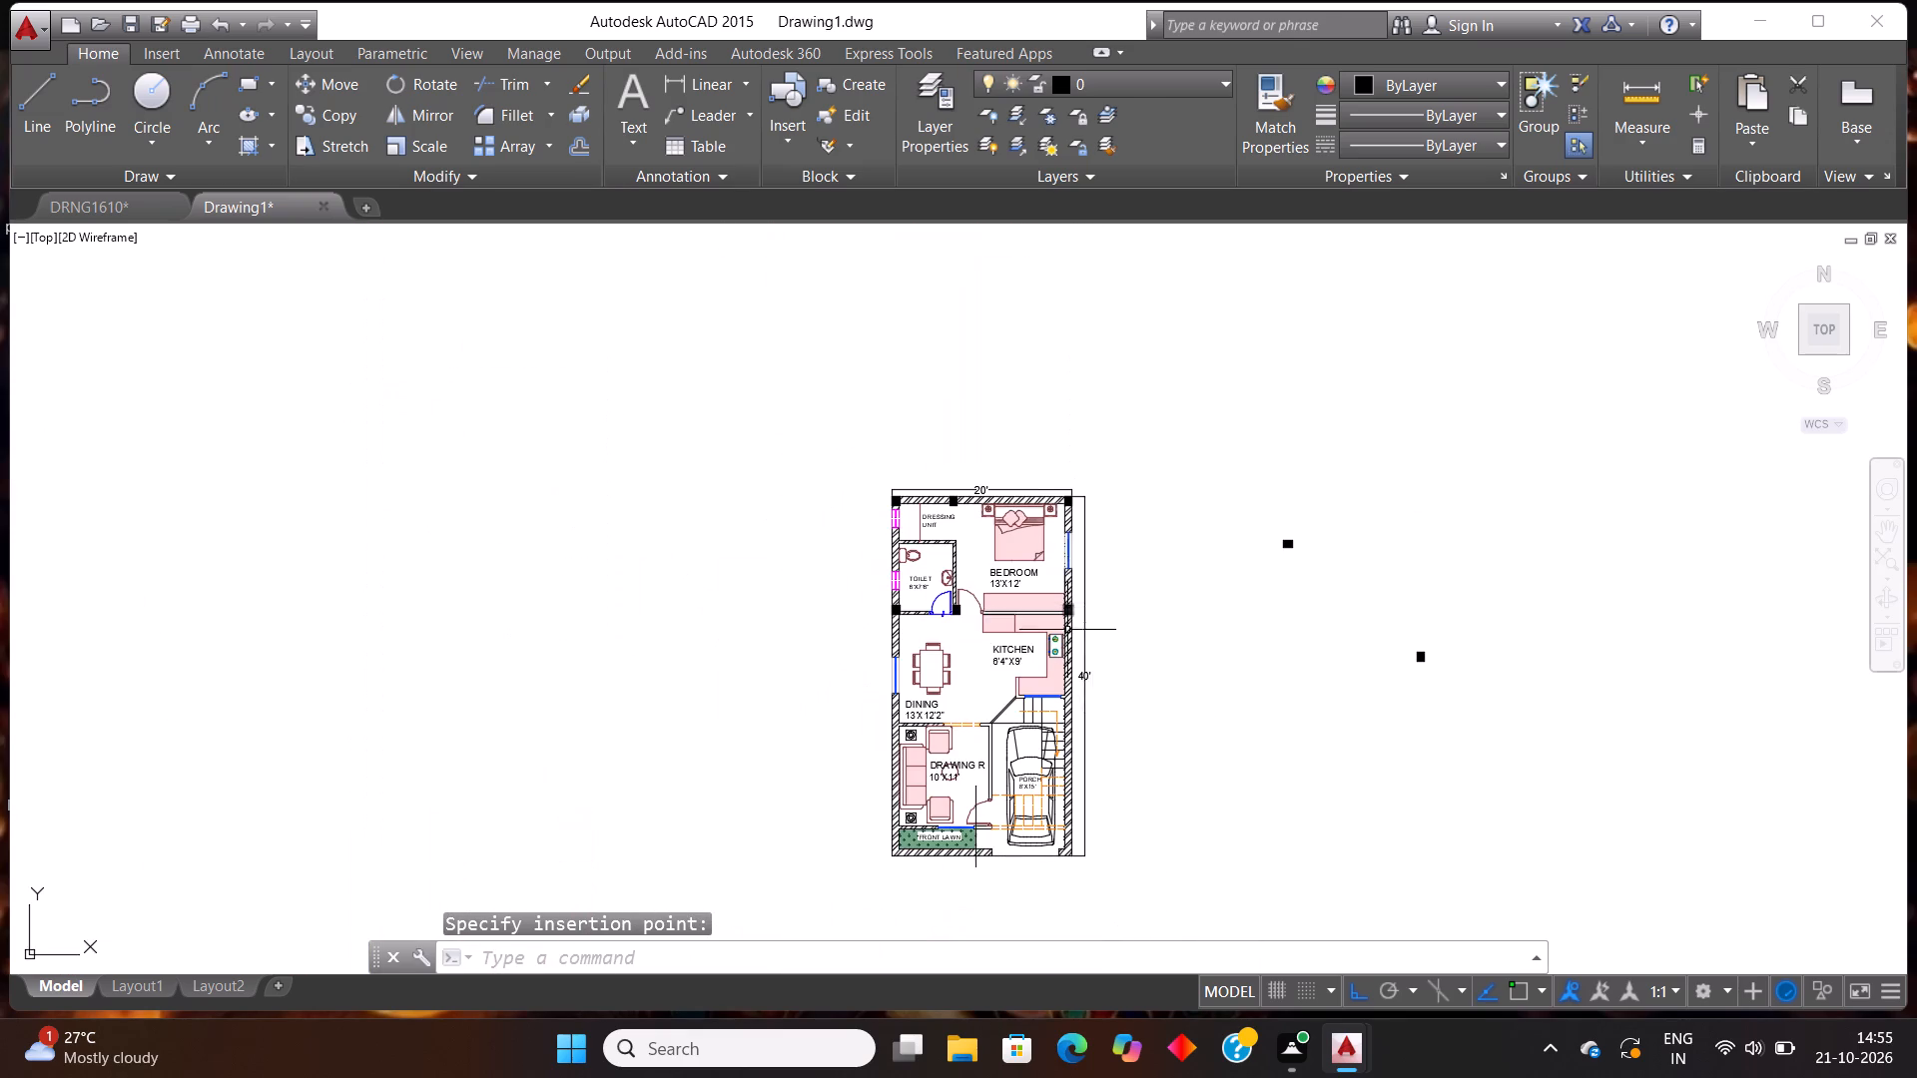
scroll(1067, 636, "down", 1)
scroll(1040, 752, "up", 1)
scroll(890, 704, "up", 2)
scroll(964, 671, "up", 2)
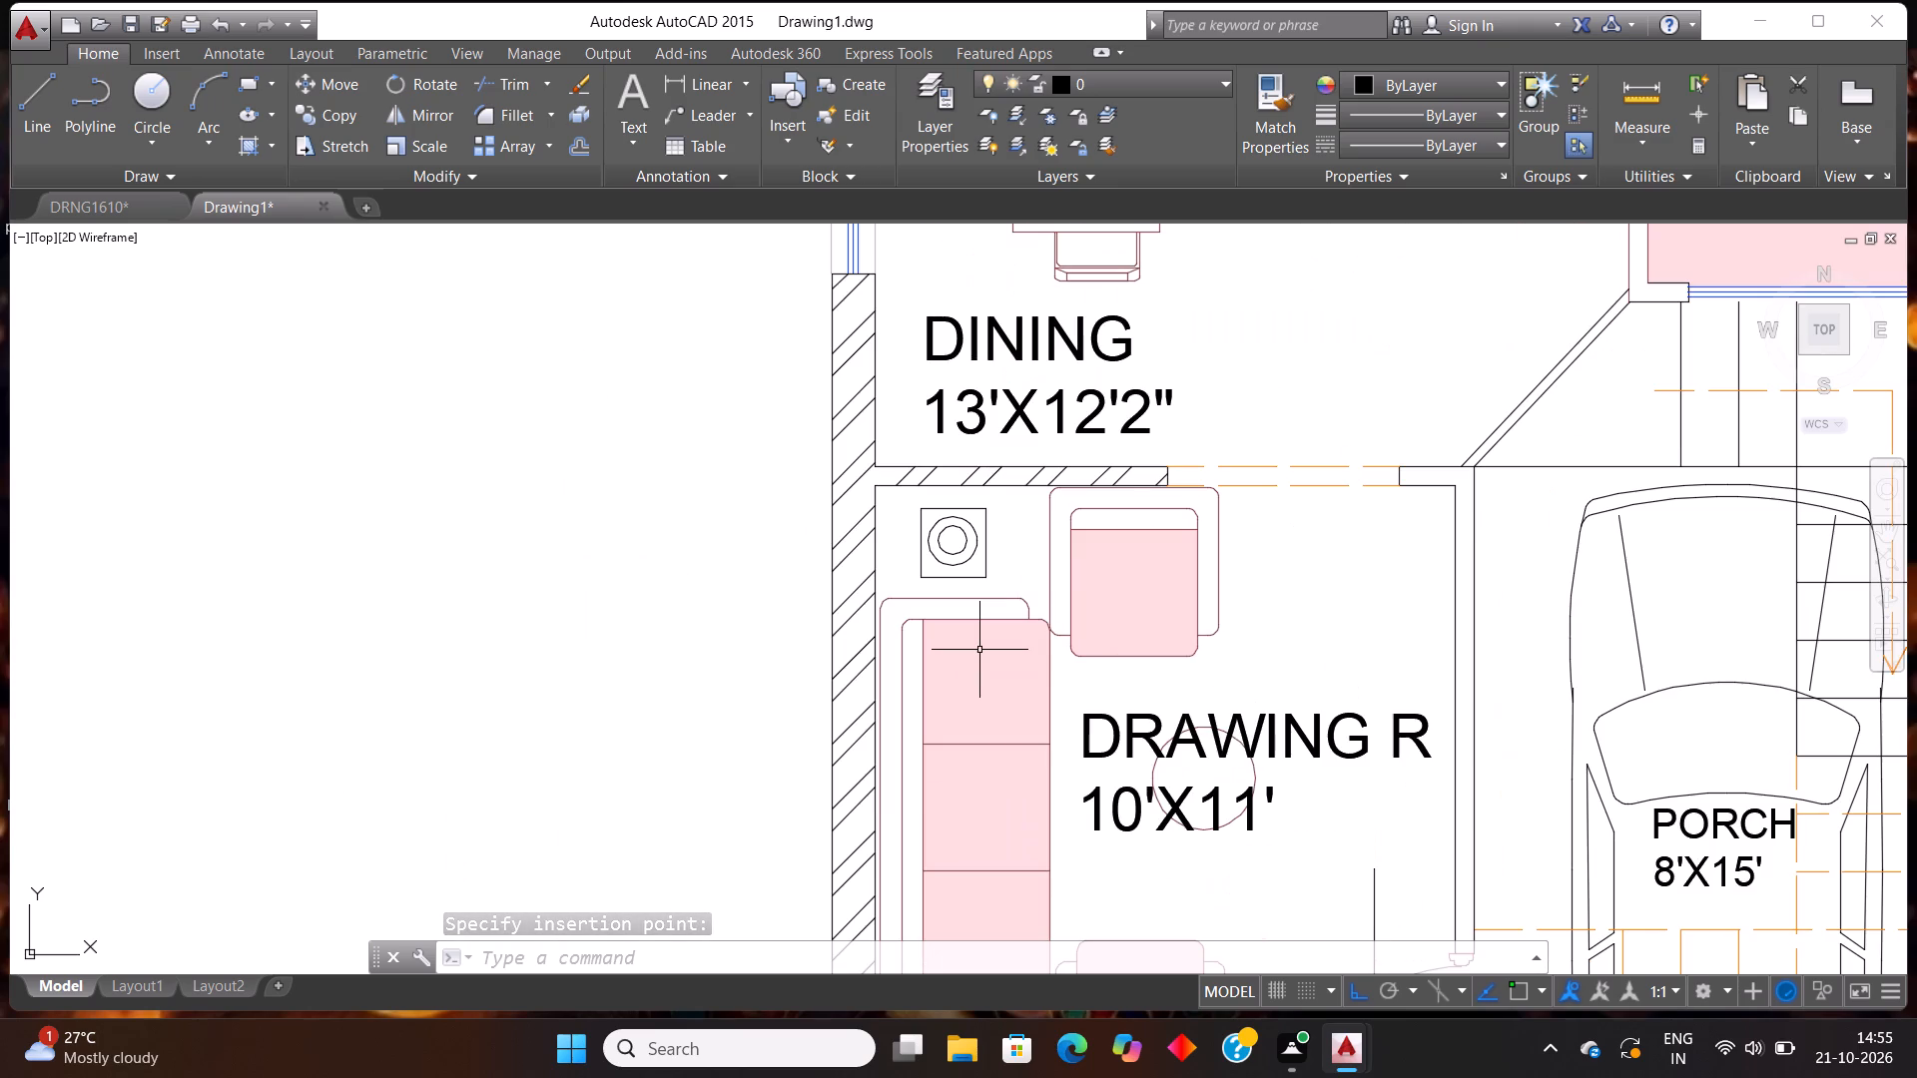
key("ctrl+v")
scroll(905, 583, "up", 1)
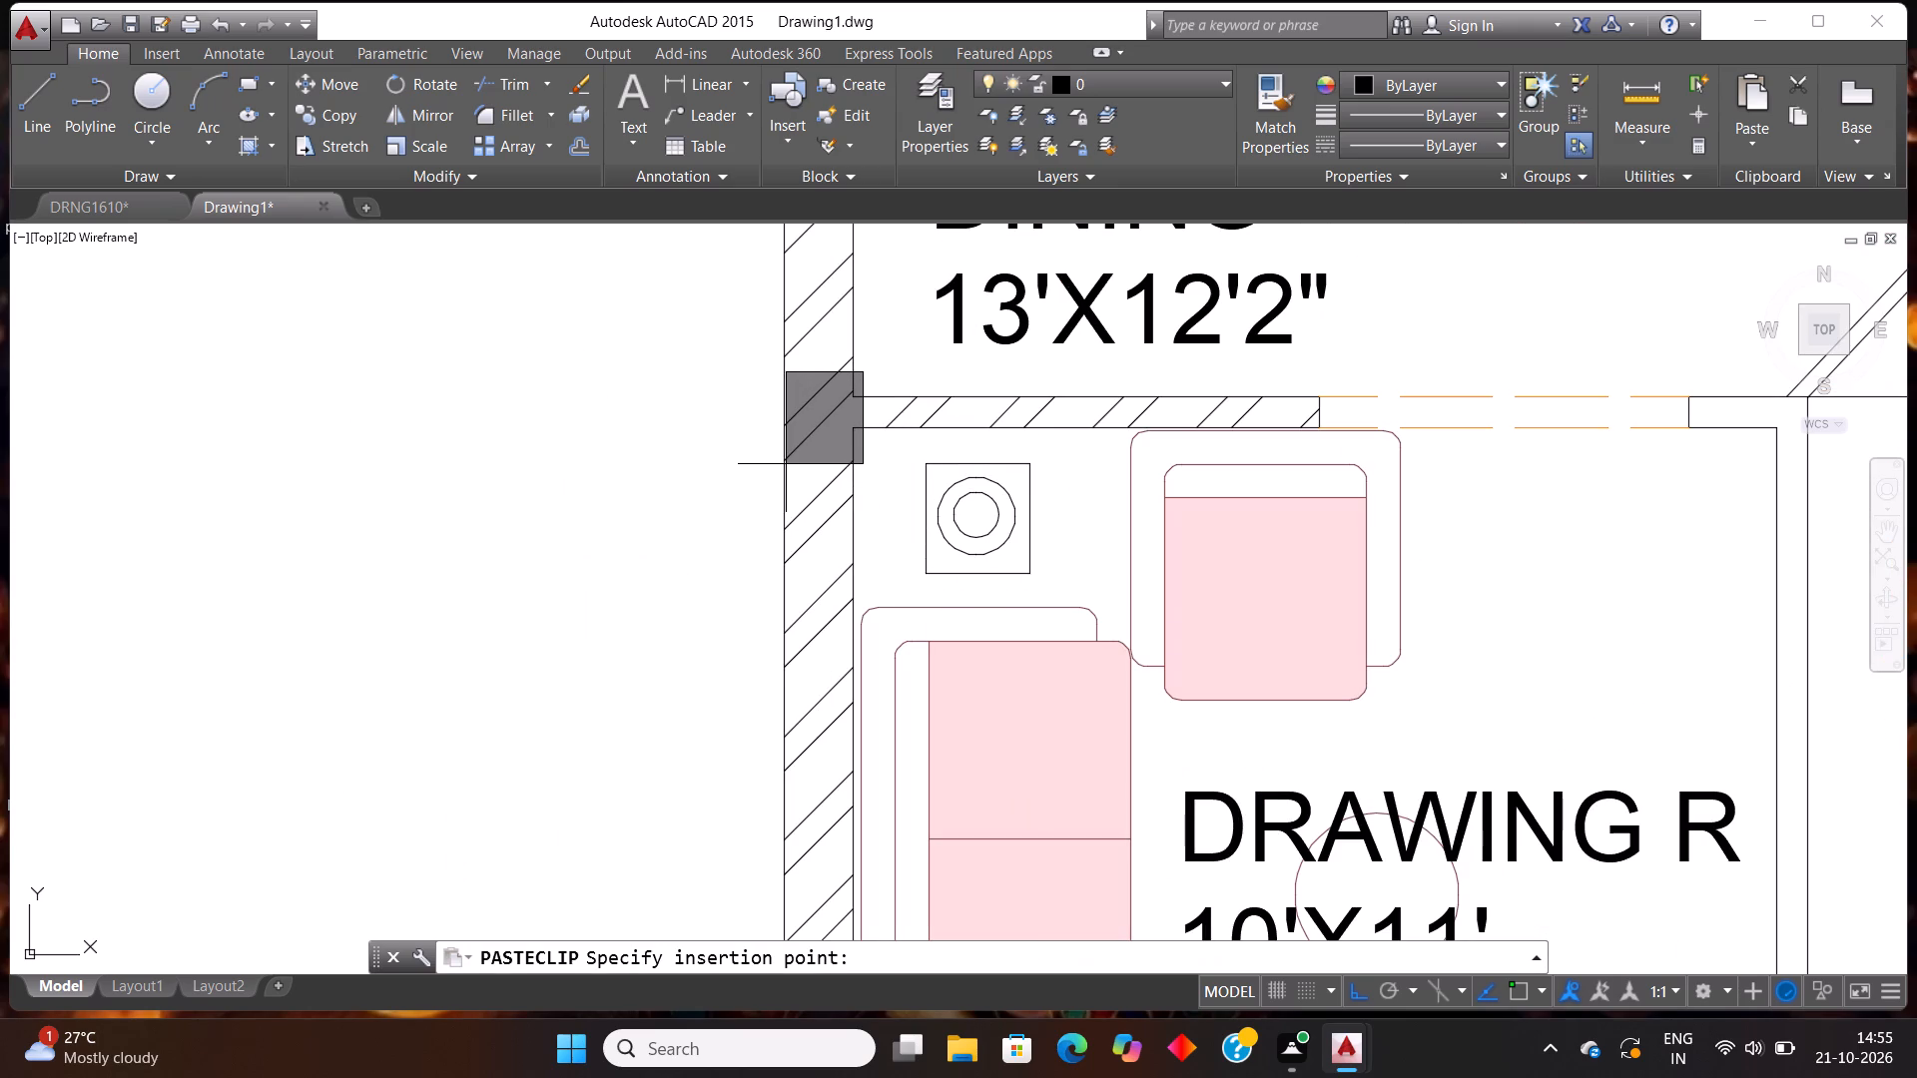
scroll(784, 464, "up", 1)
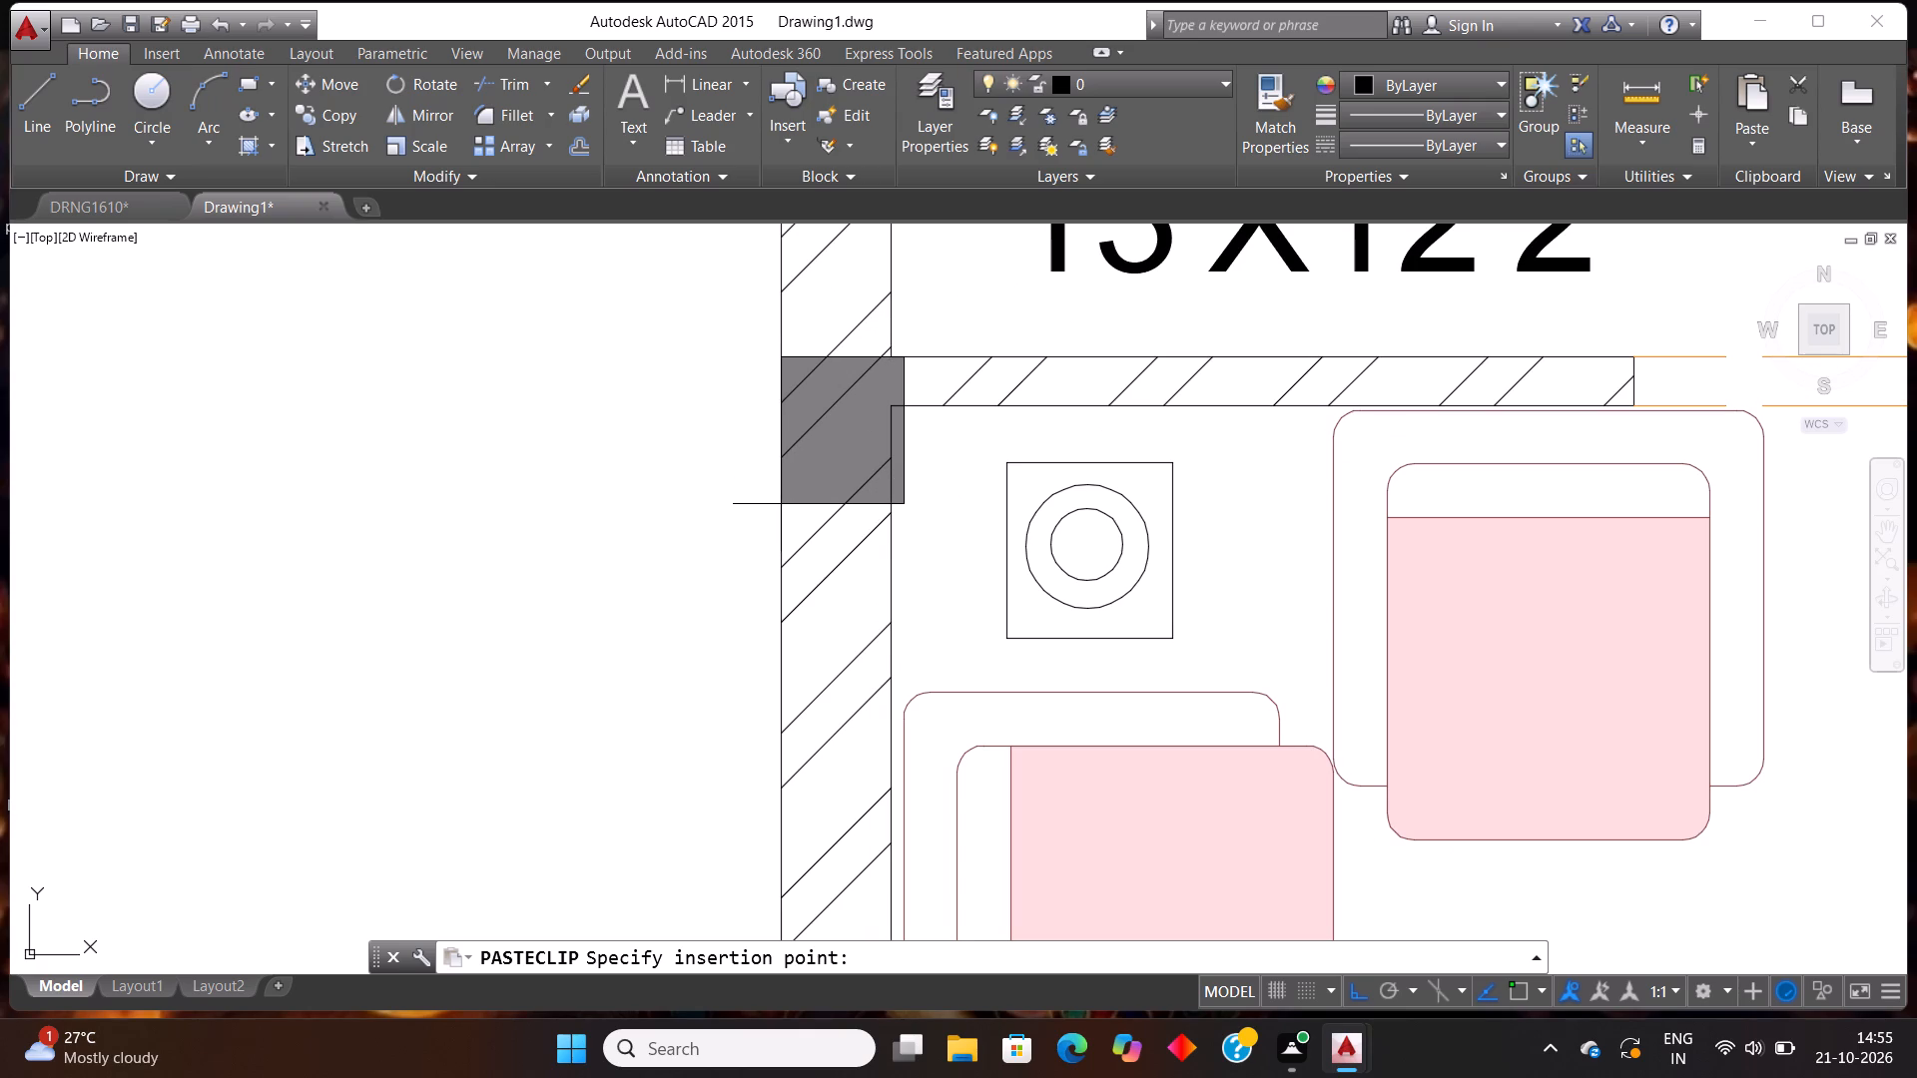
left_click(781, 504)
Paste a column at the drawing room's upper-right wall corner, beside the porch.
scroll(721, 542, "down", 3)
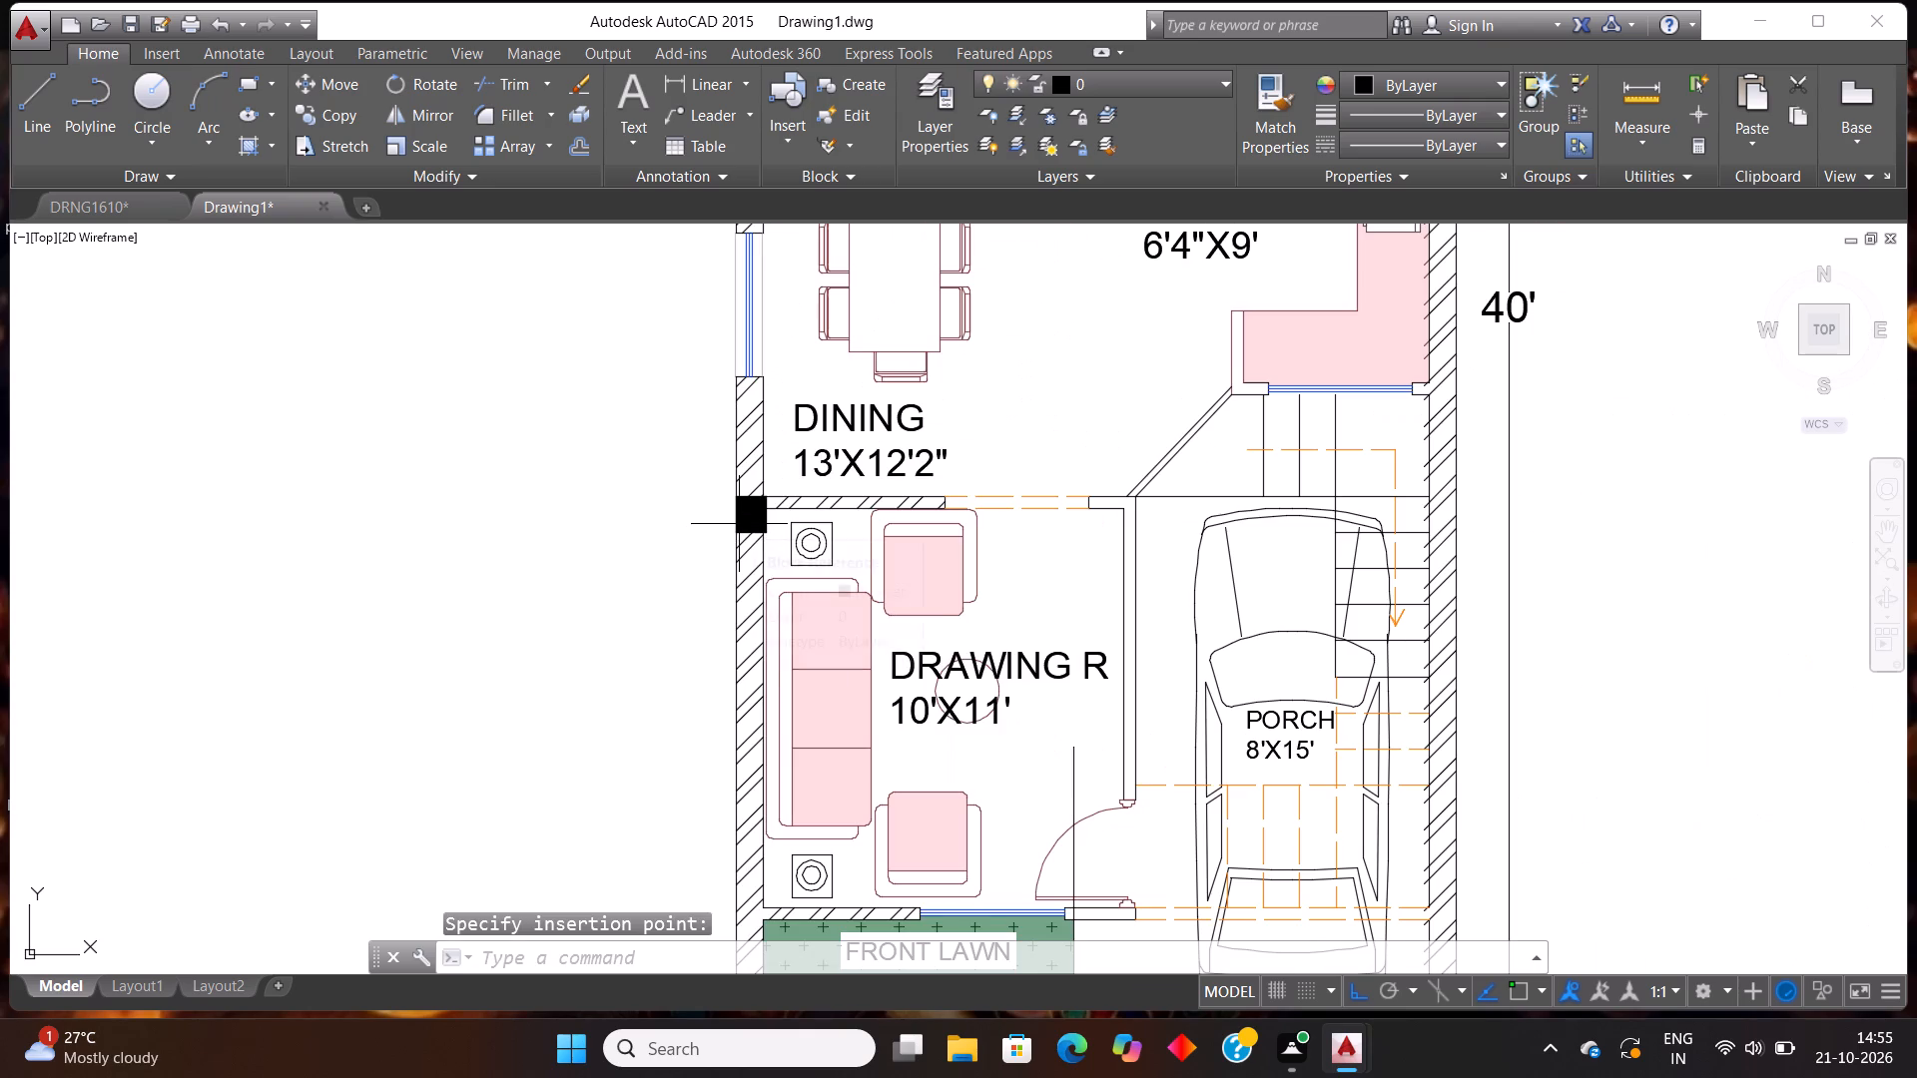
key("ctrl+v")
scroll(1112, 564, "up", 1)
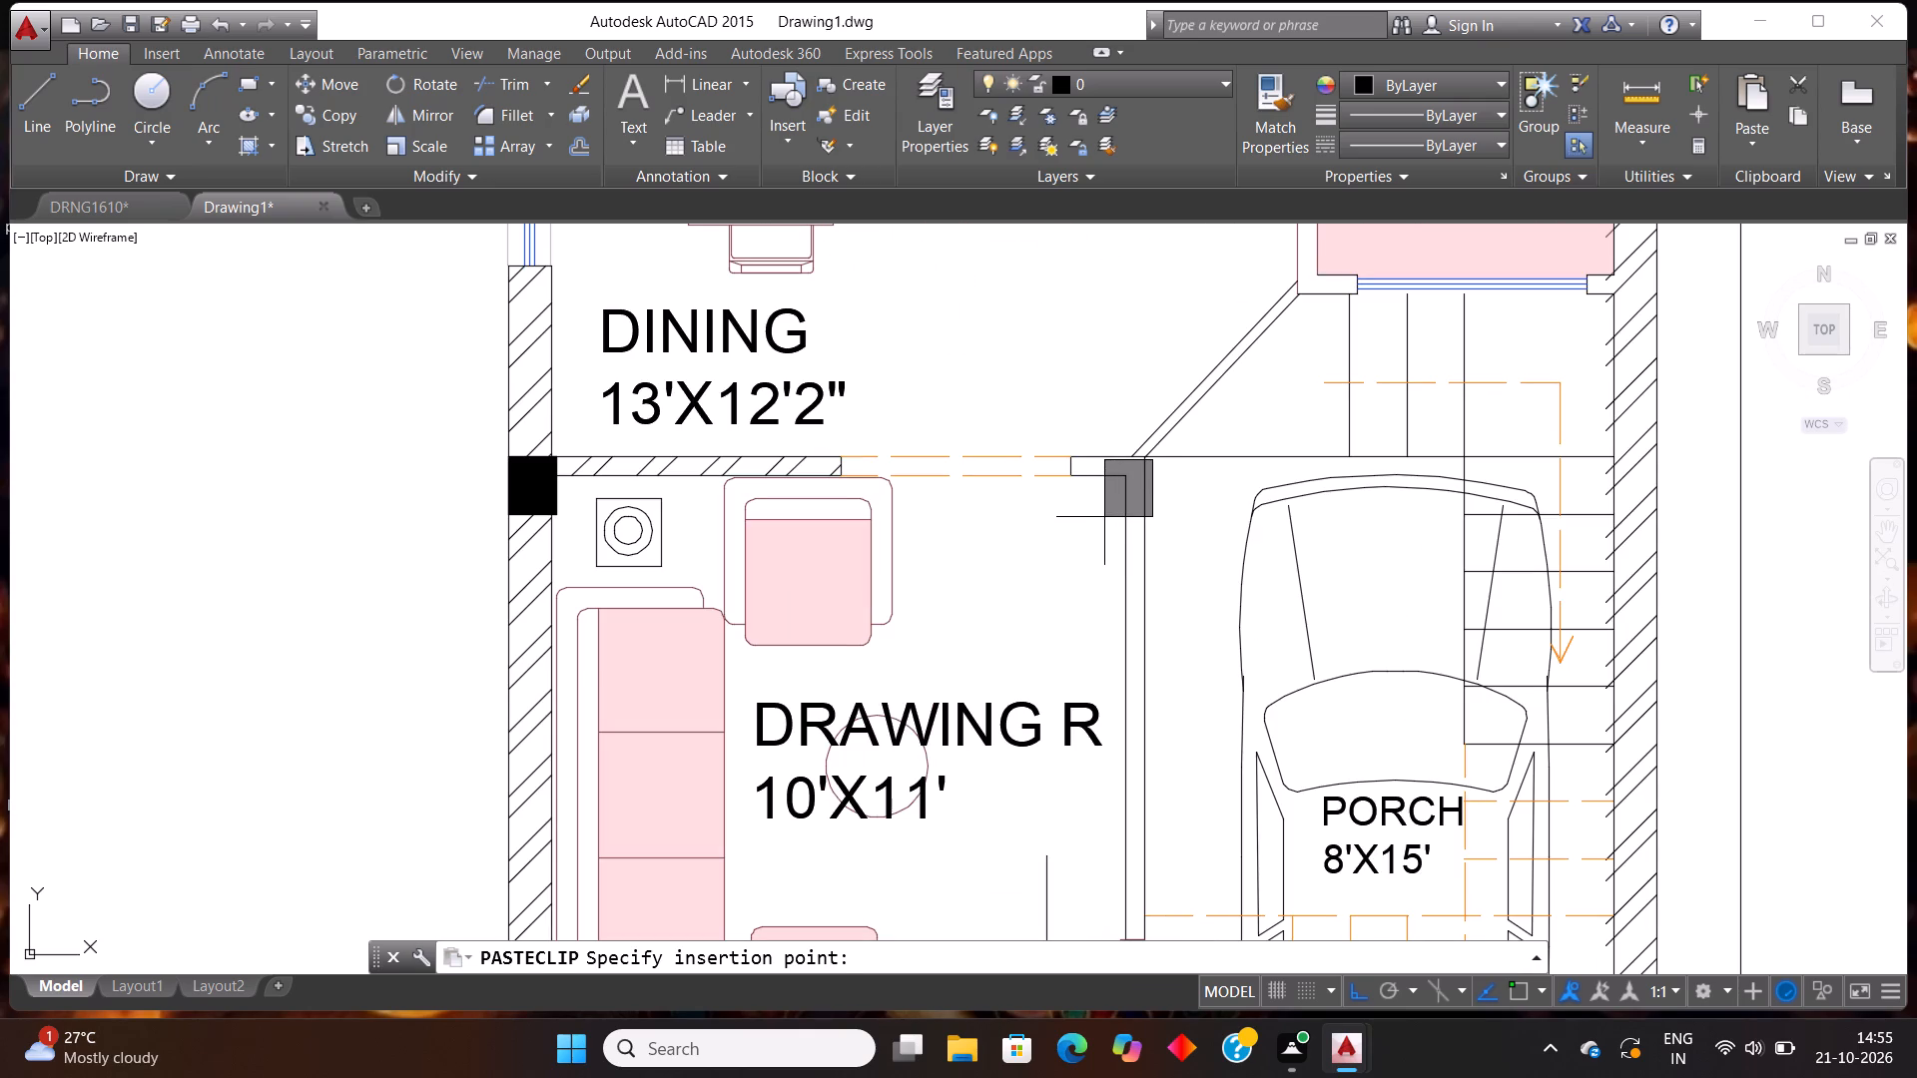
left_click(1095, 515)
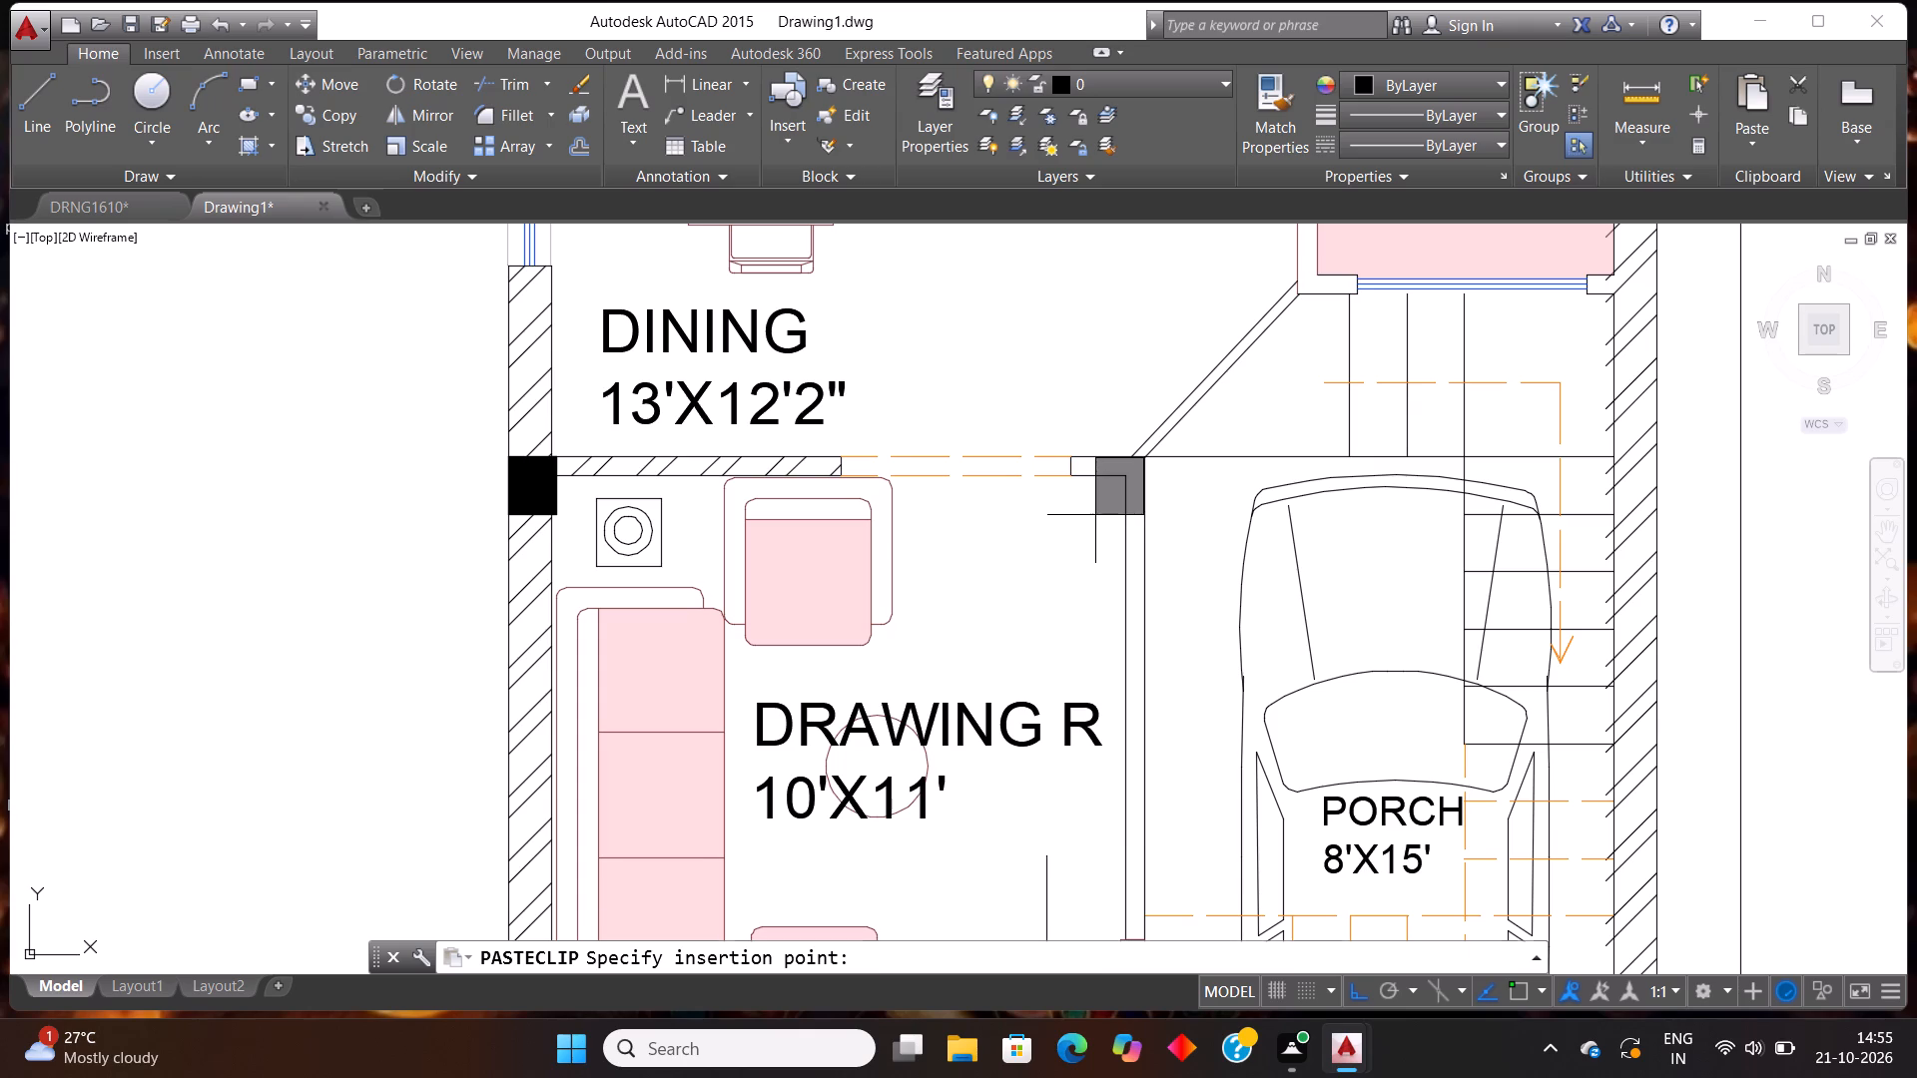
Paste a column into the right outer wall at the porch's top edge, in line with the drawing room columns.
scroll(987, 545, "down", 2)
key("ctrl+v")
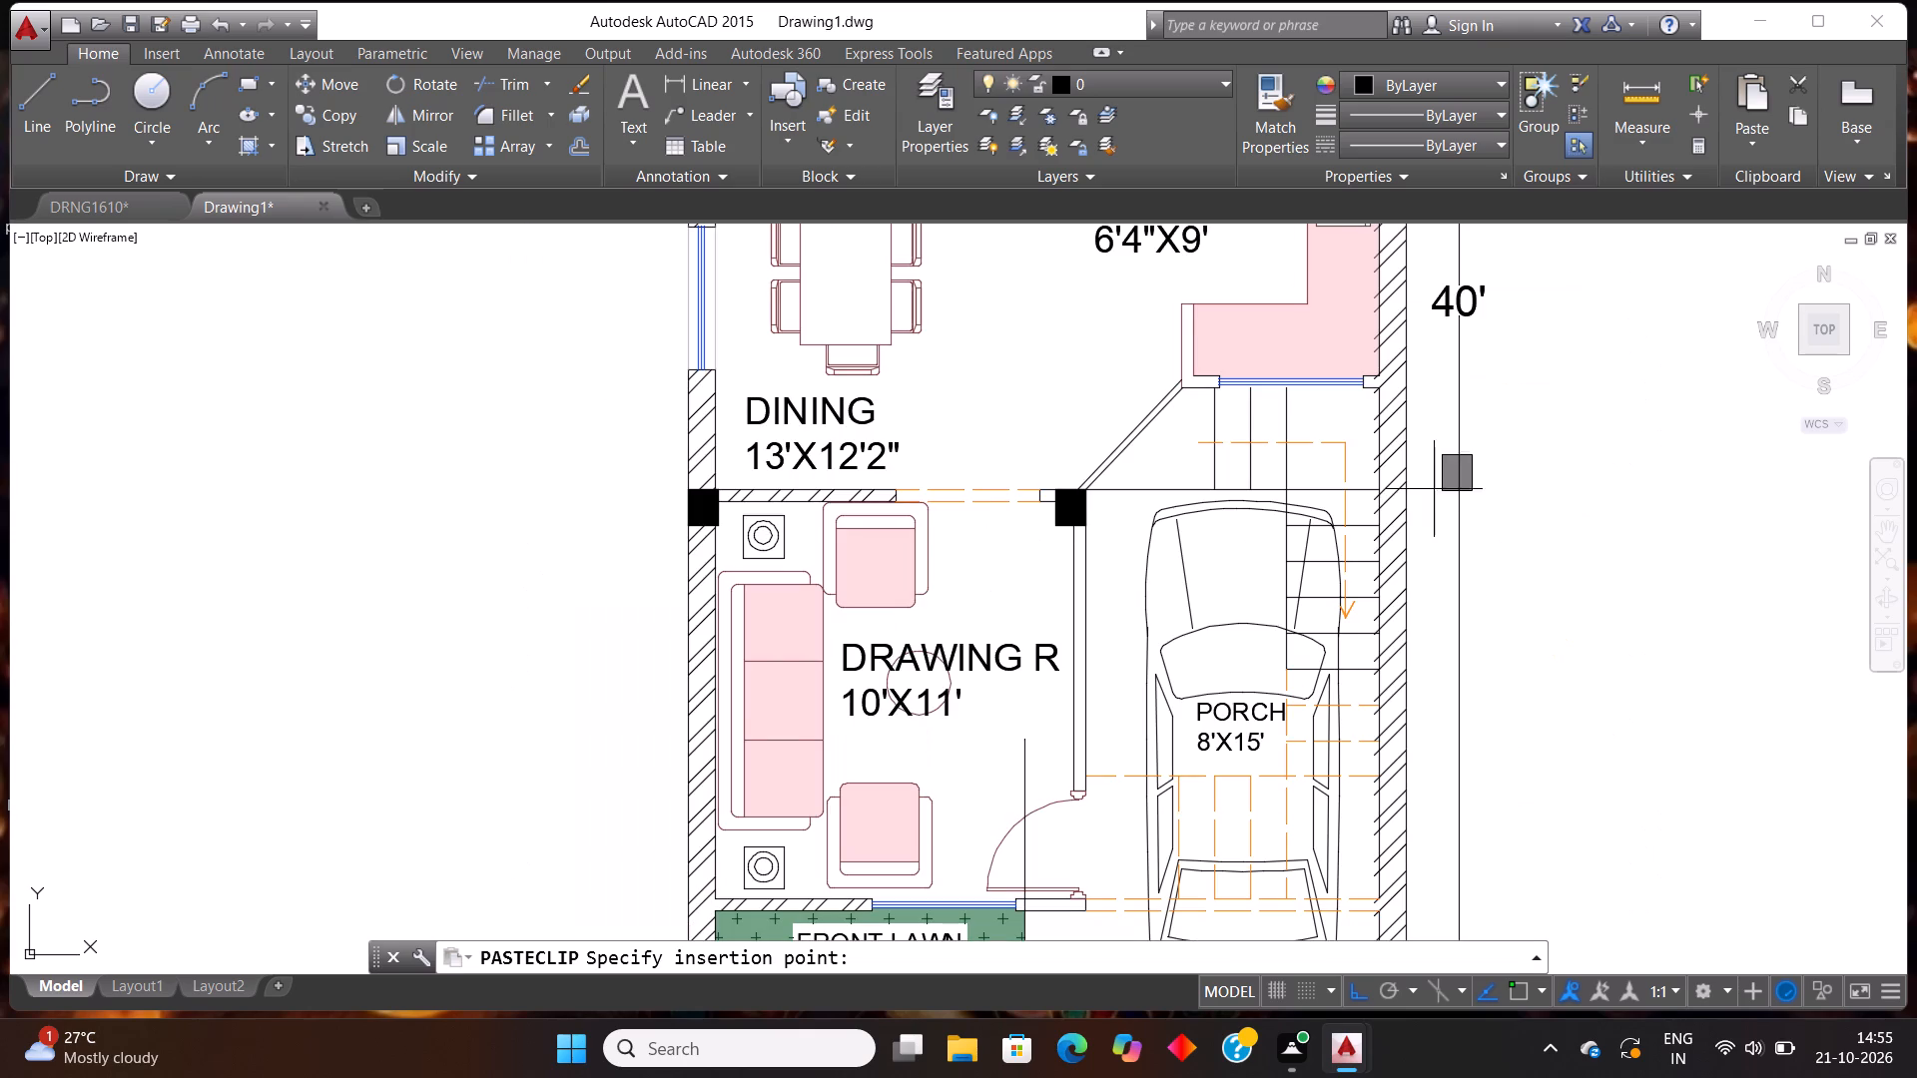
scroll(1429, 487, "up", 3)
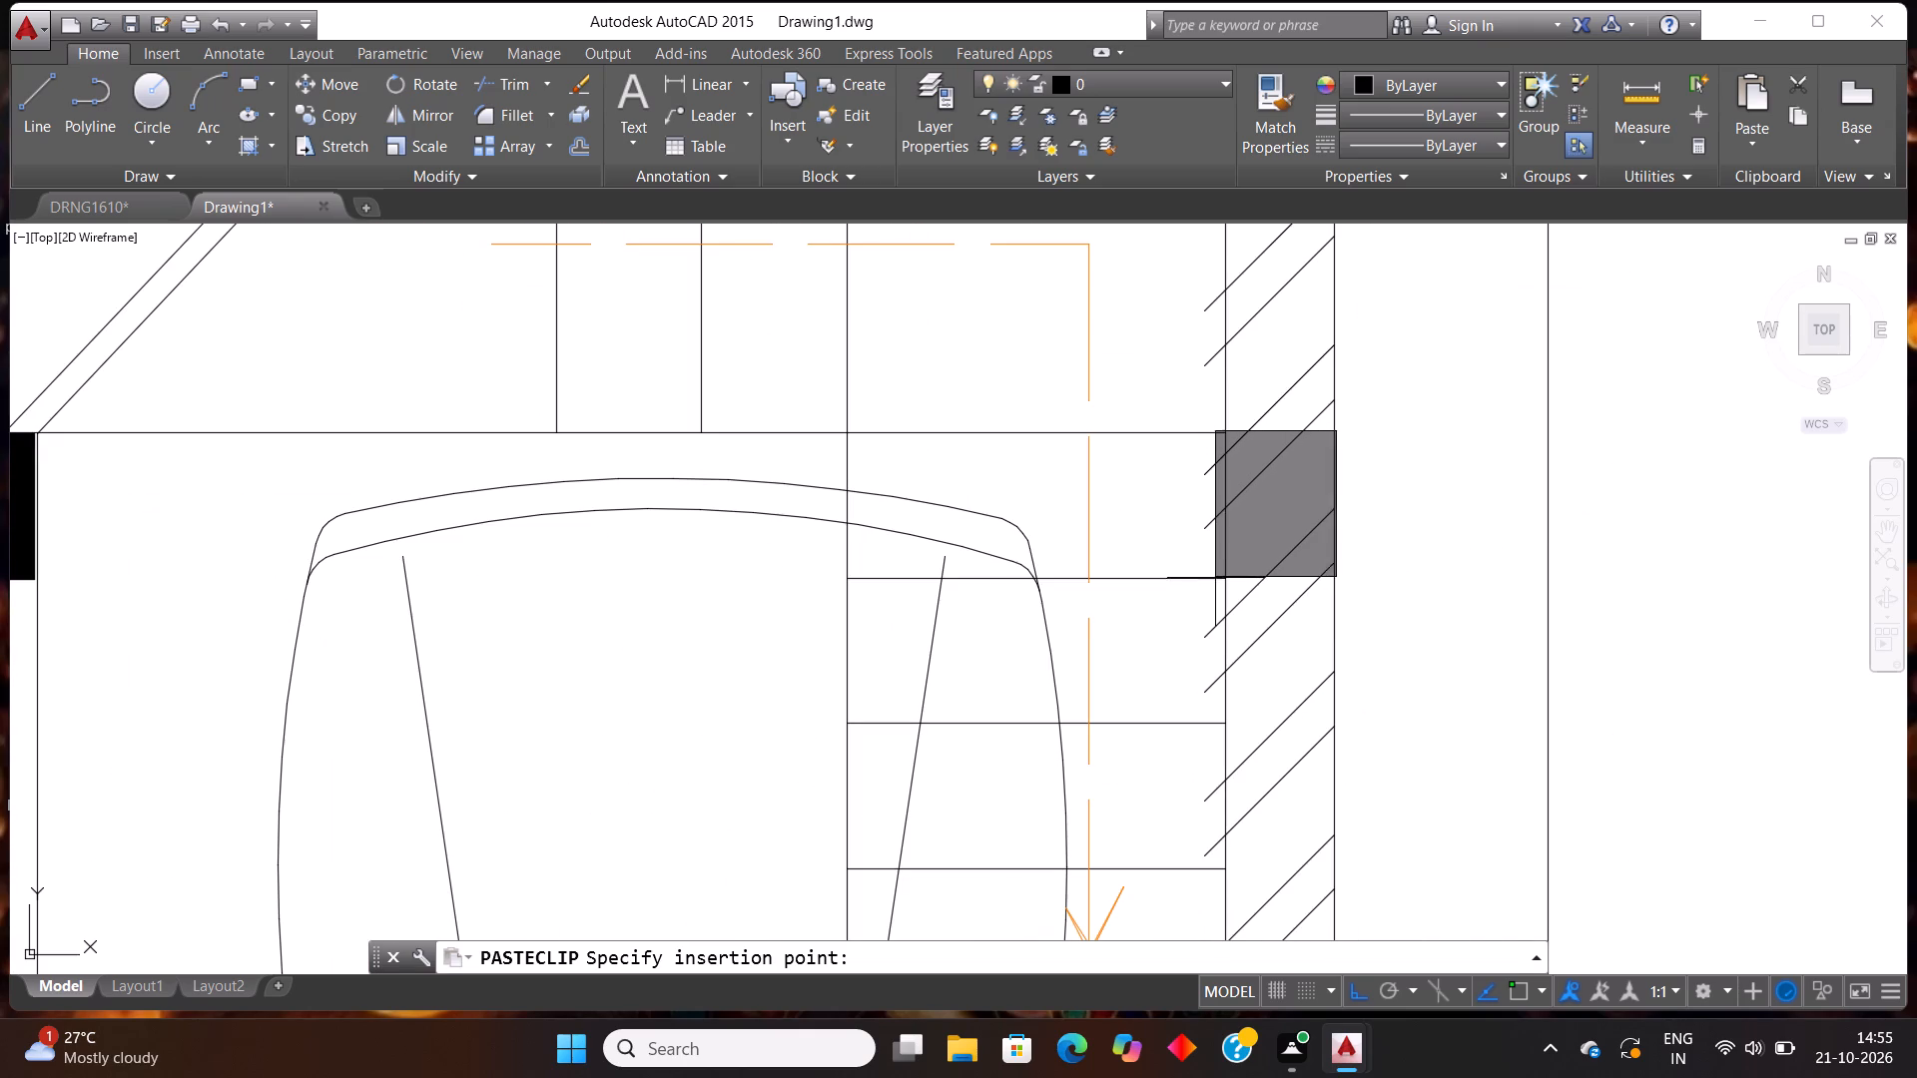
left_click(1213, 579)
Paste a column at the plan's lower-left outer wall corner, beside the front lawn.
scroll(1223, 560, "down", 2)
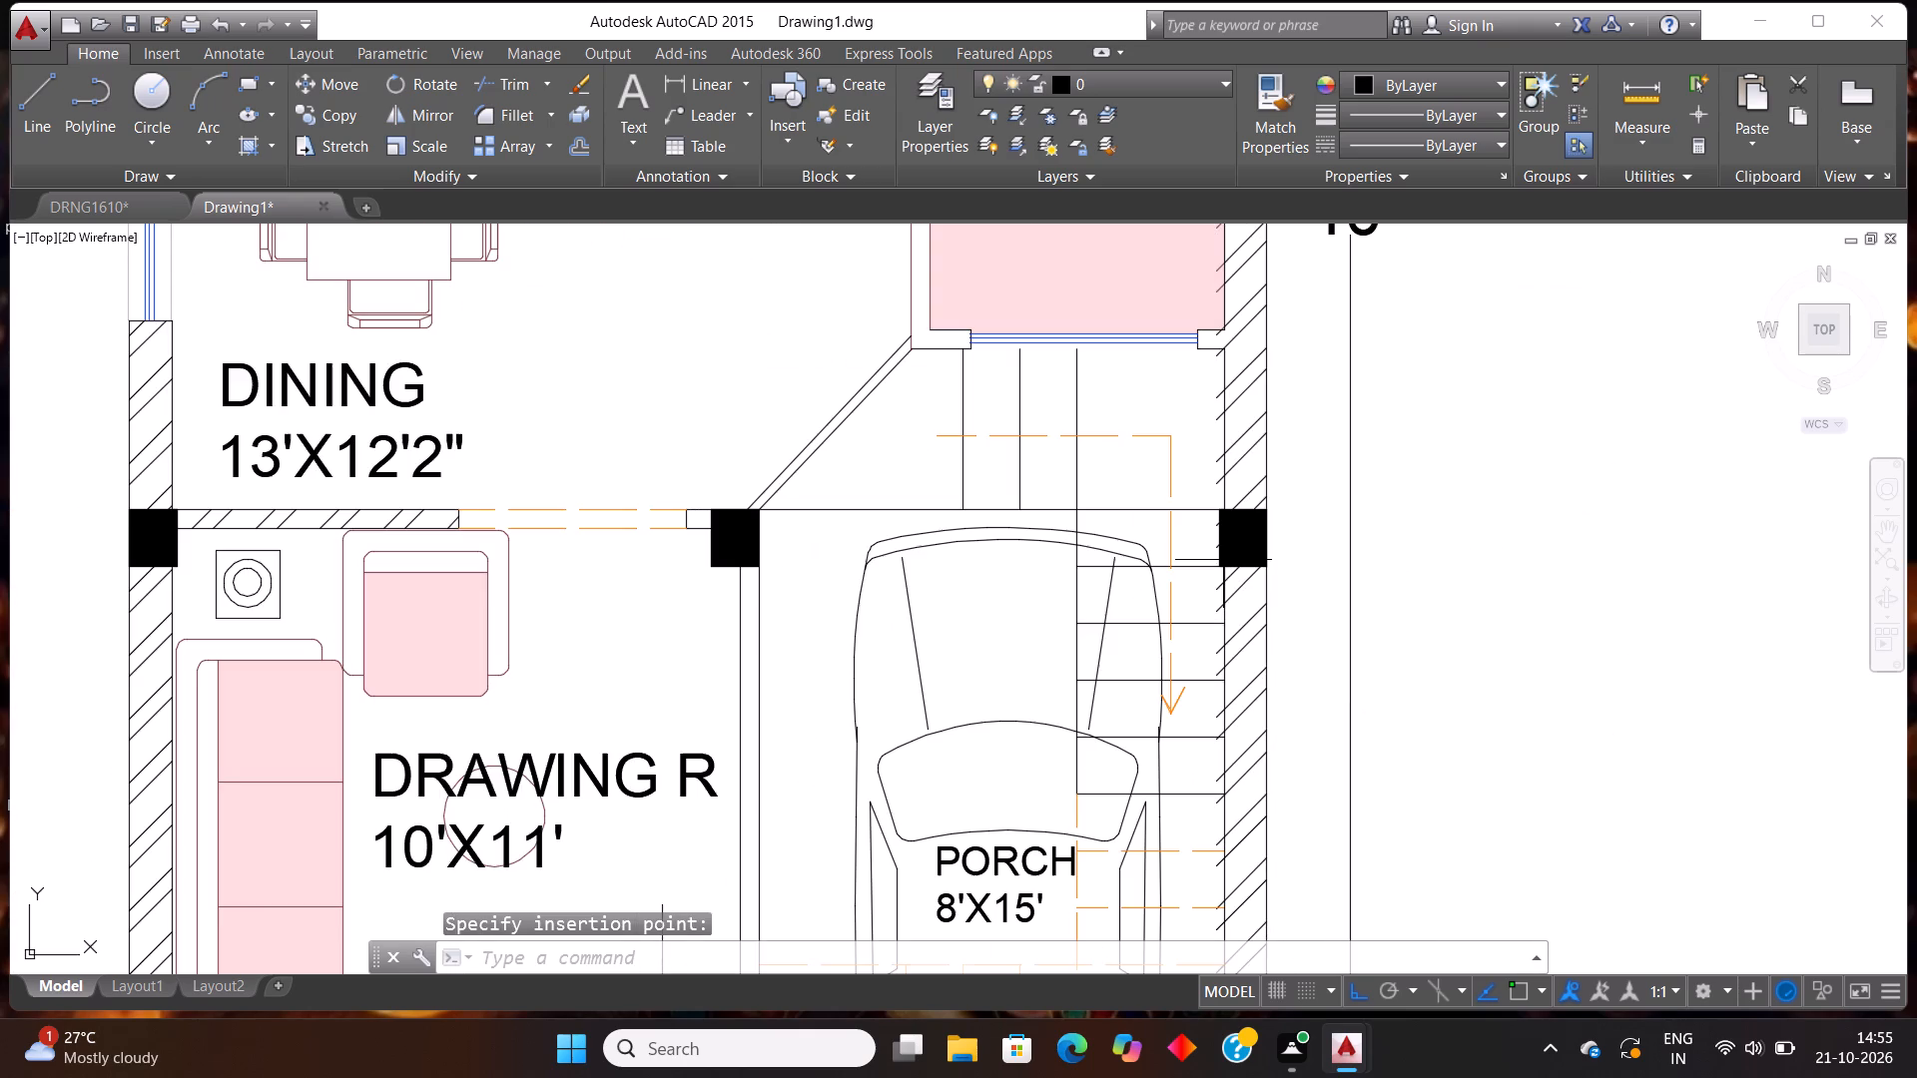
scroll(1227, 552, "down", 4)
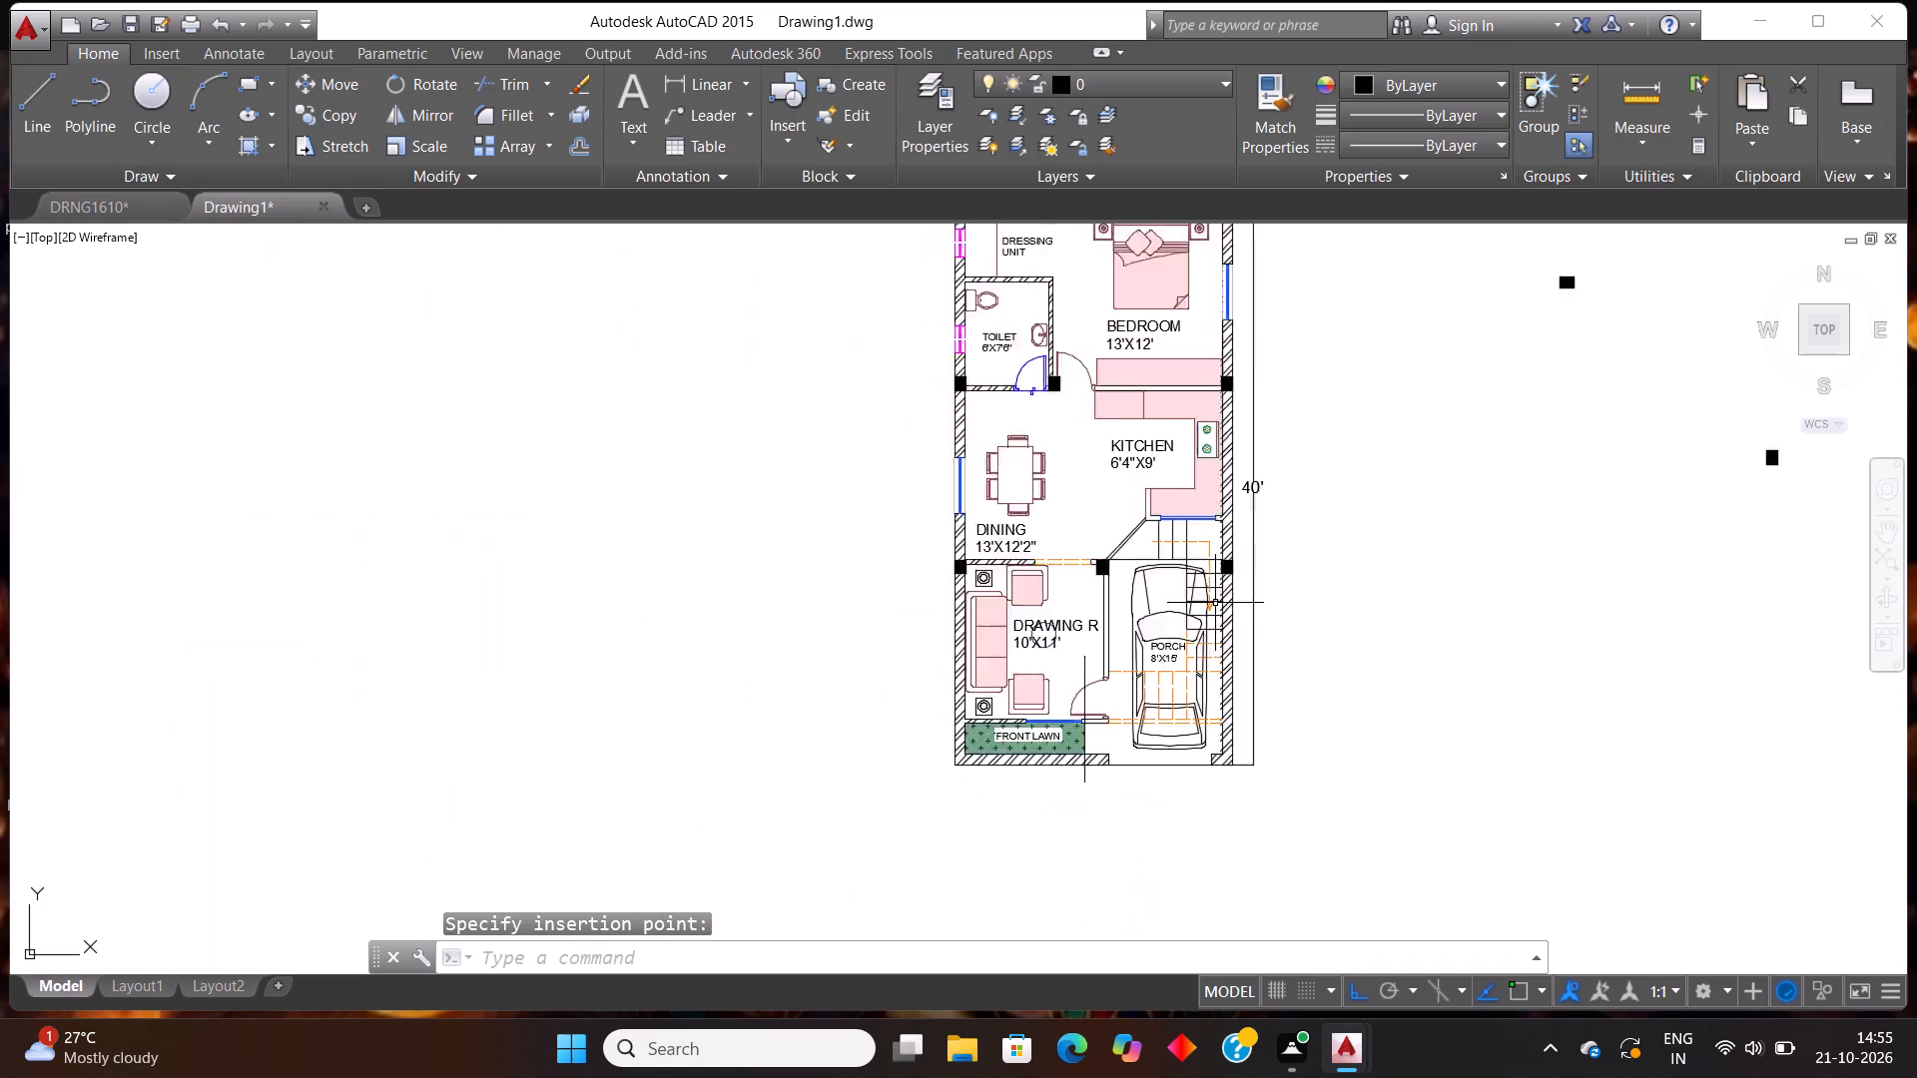
scroll(1055, 665, "up", 4)
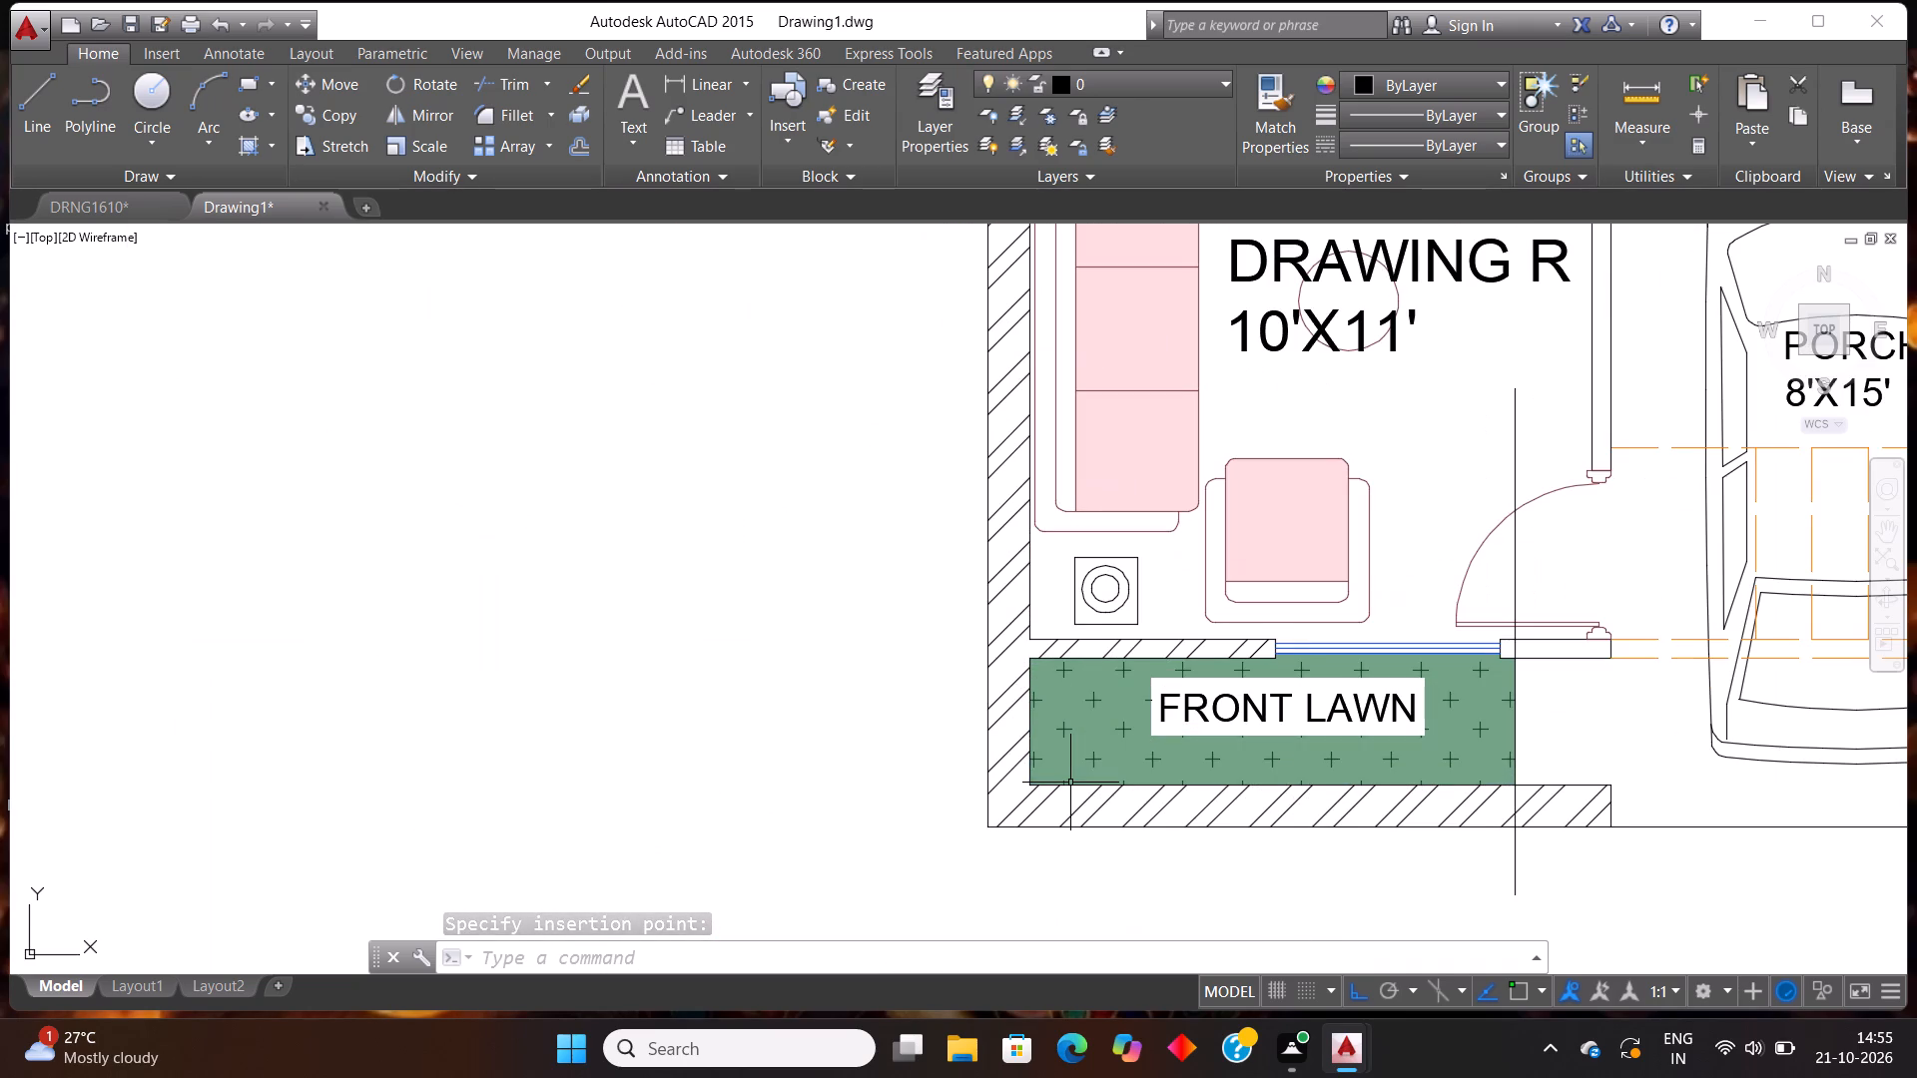
key("ctrl+v")
scroll(1044, 819, "up", 3)
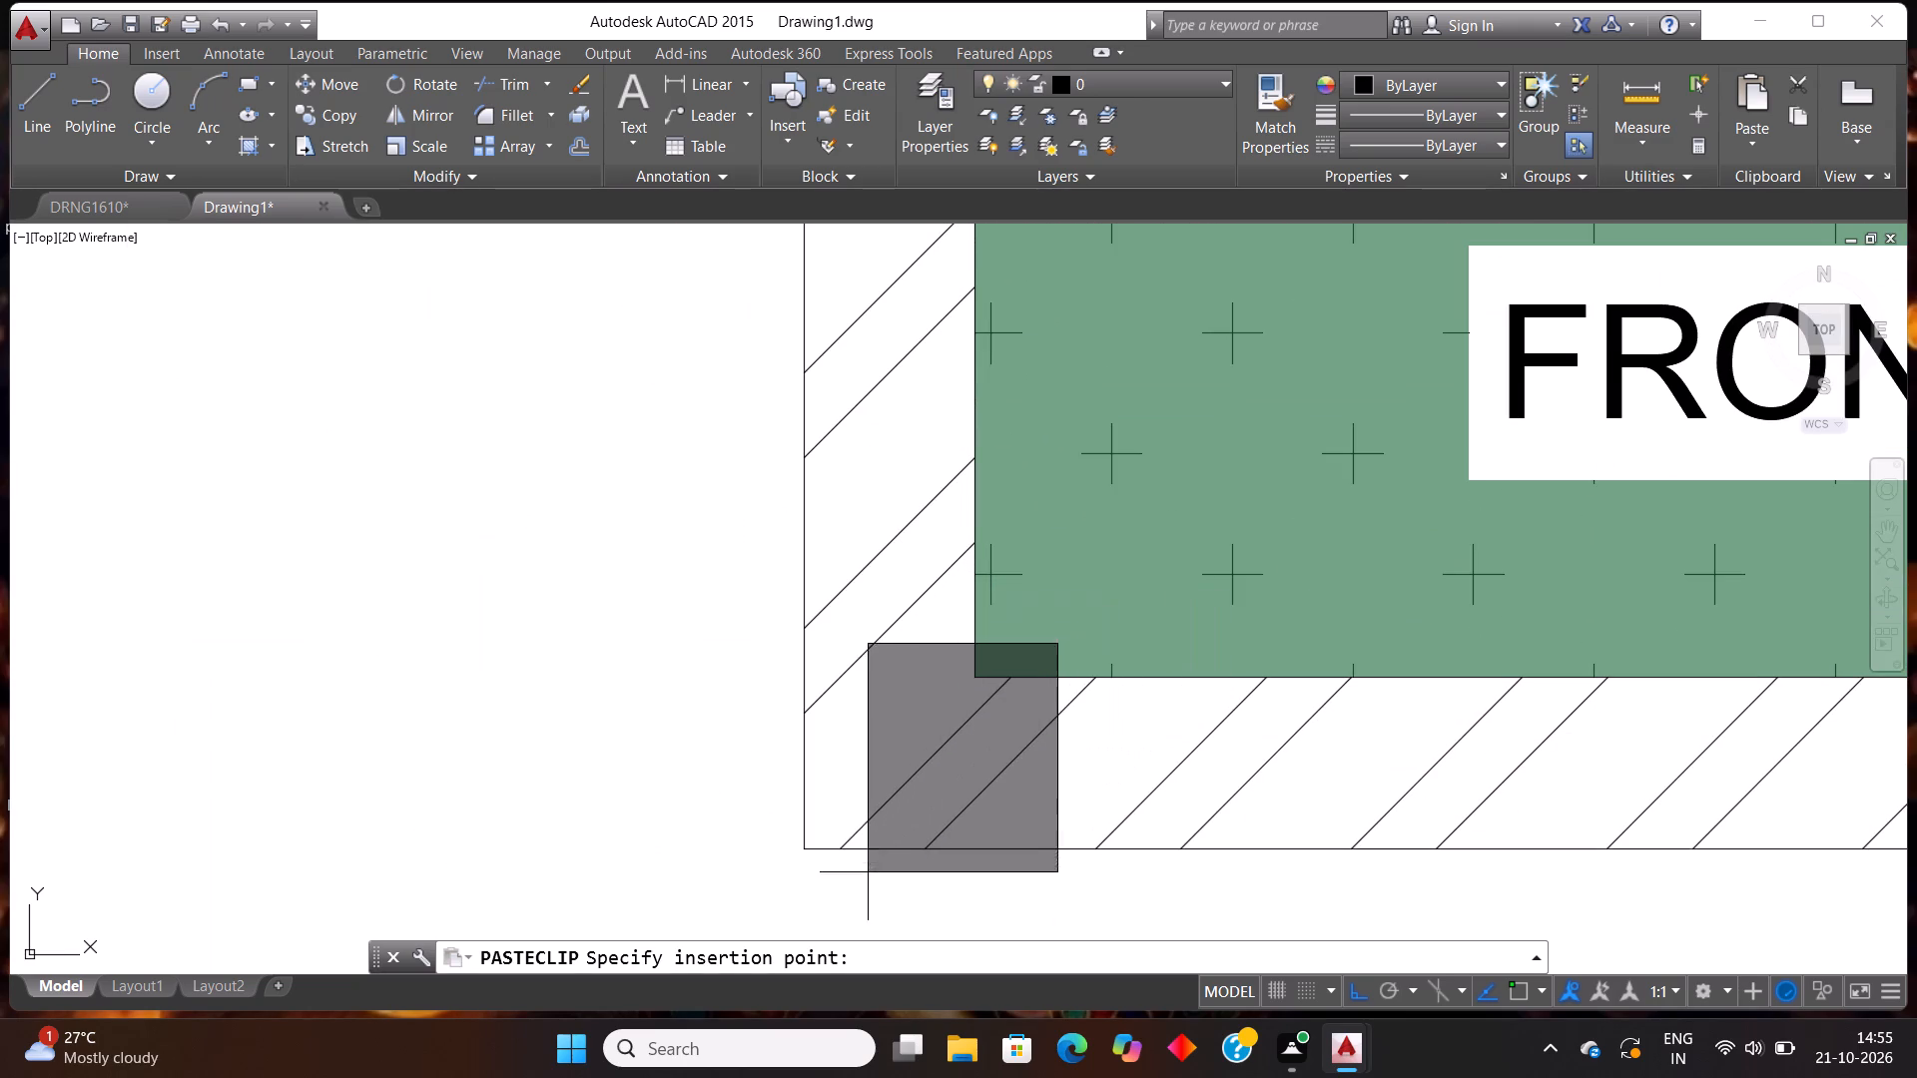
left_click(805, 848)
Paste a column at the porch-side end of the bottom outer wall below the front lawn.
scroll(829, 783, "down", 2)
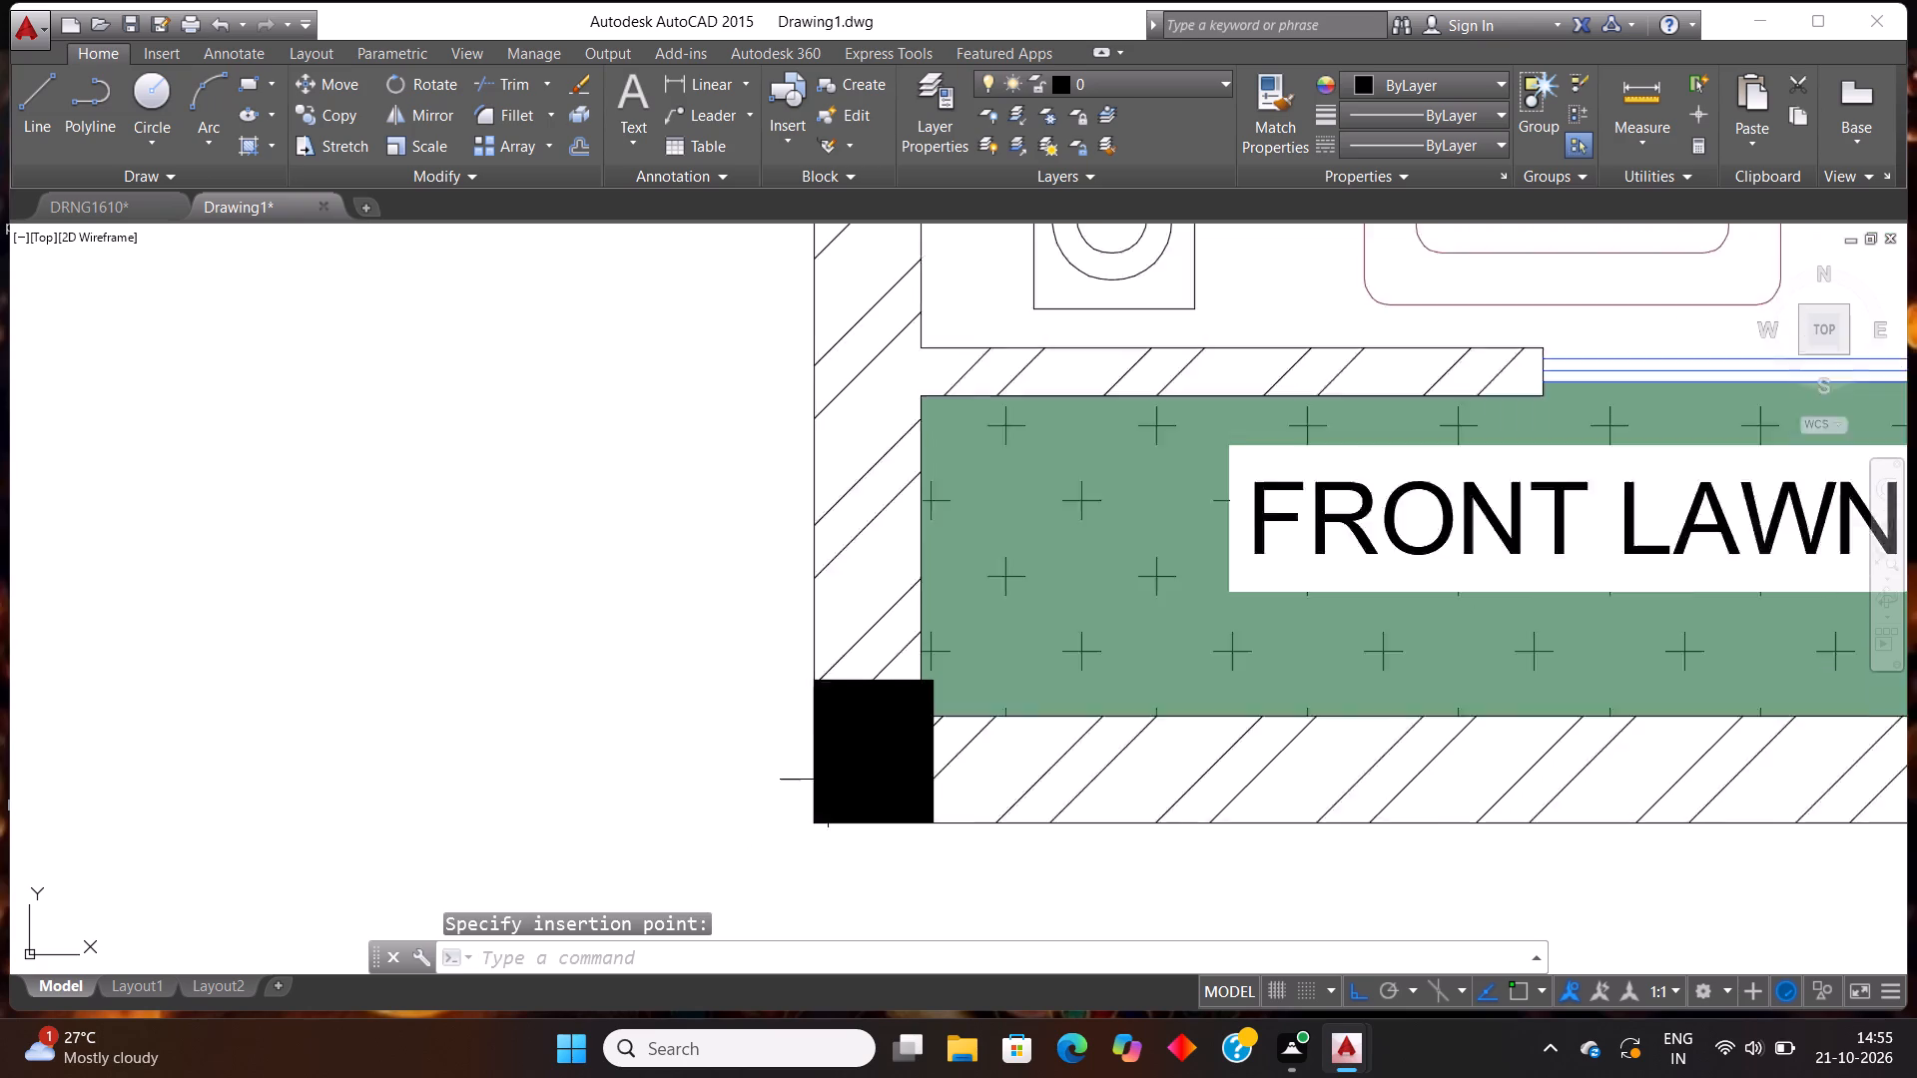
scroll(826, 774, "down", 1)
scroll(1544, 734, "down", 1)
scroll(1544, 734, "up", 1)
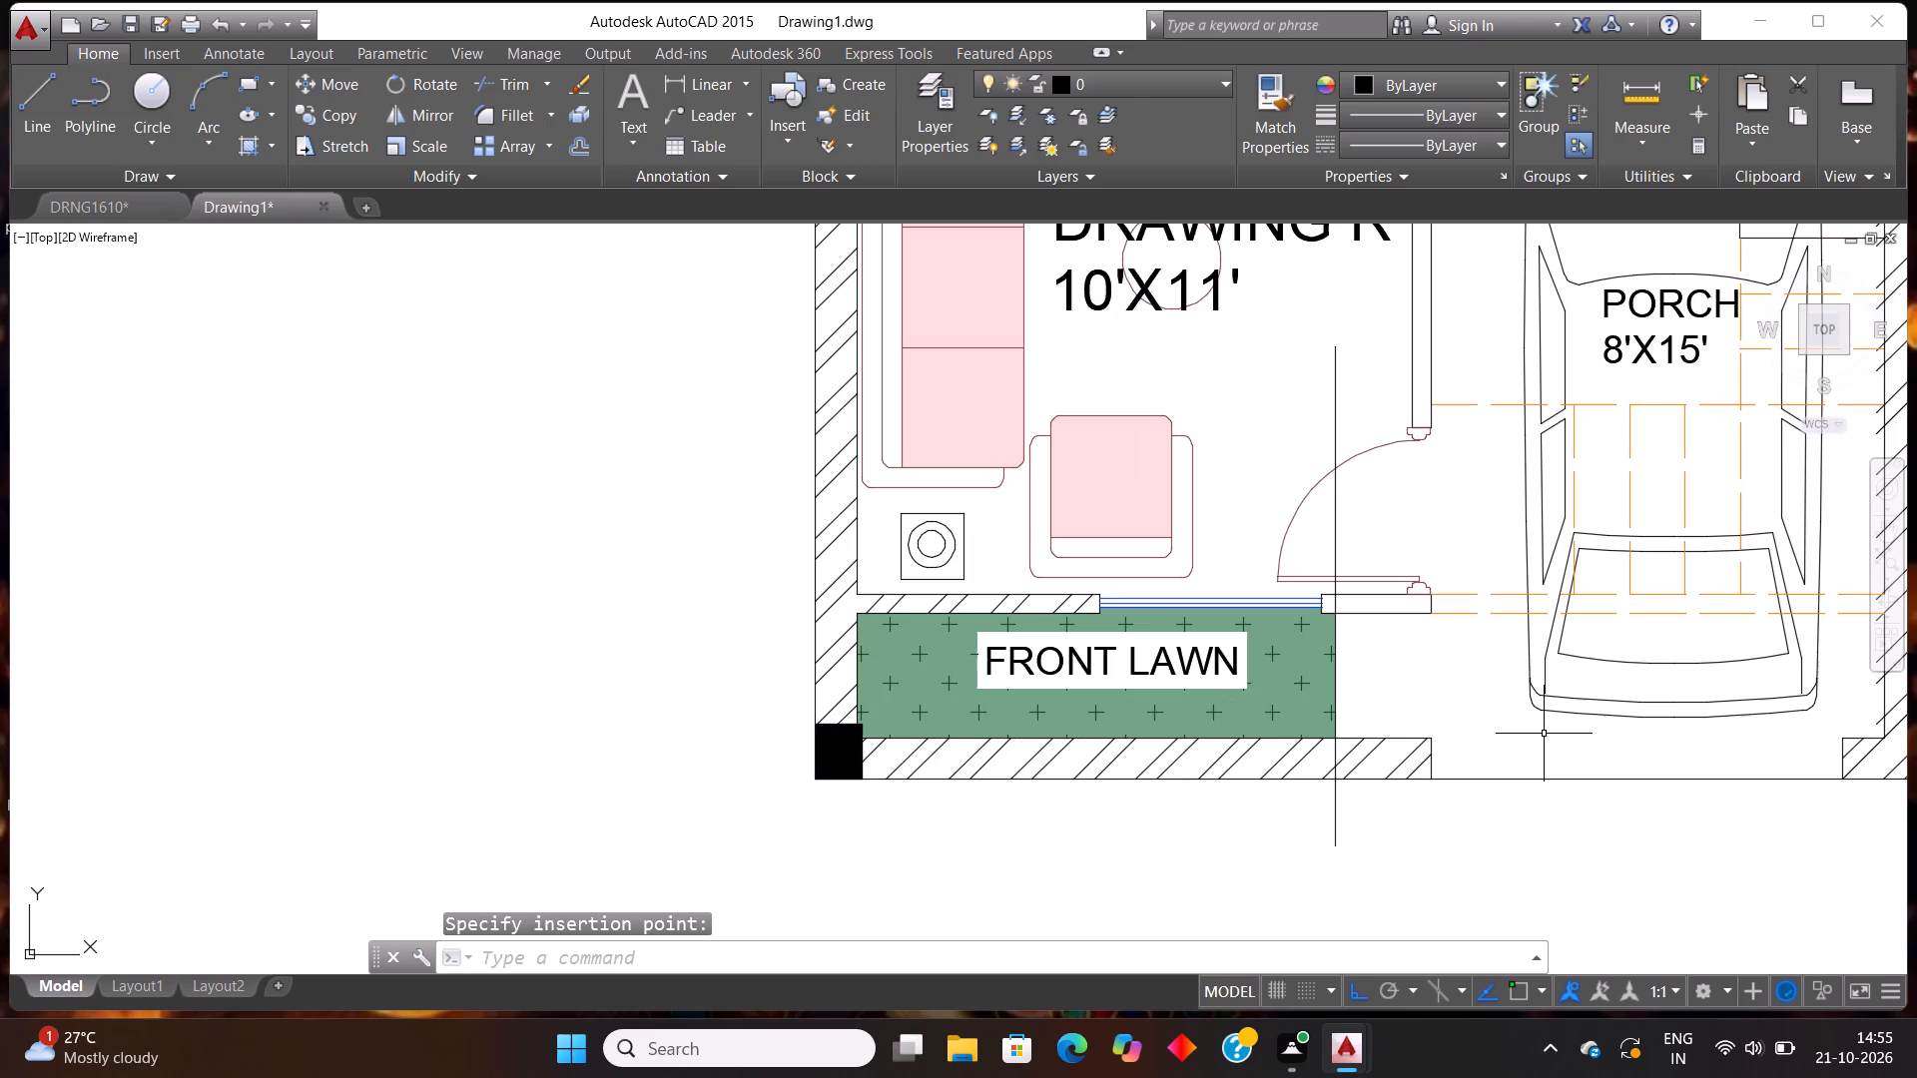
key("ctrl+v")
scroll(1508, 763, "up", 3)
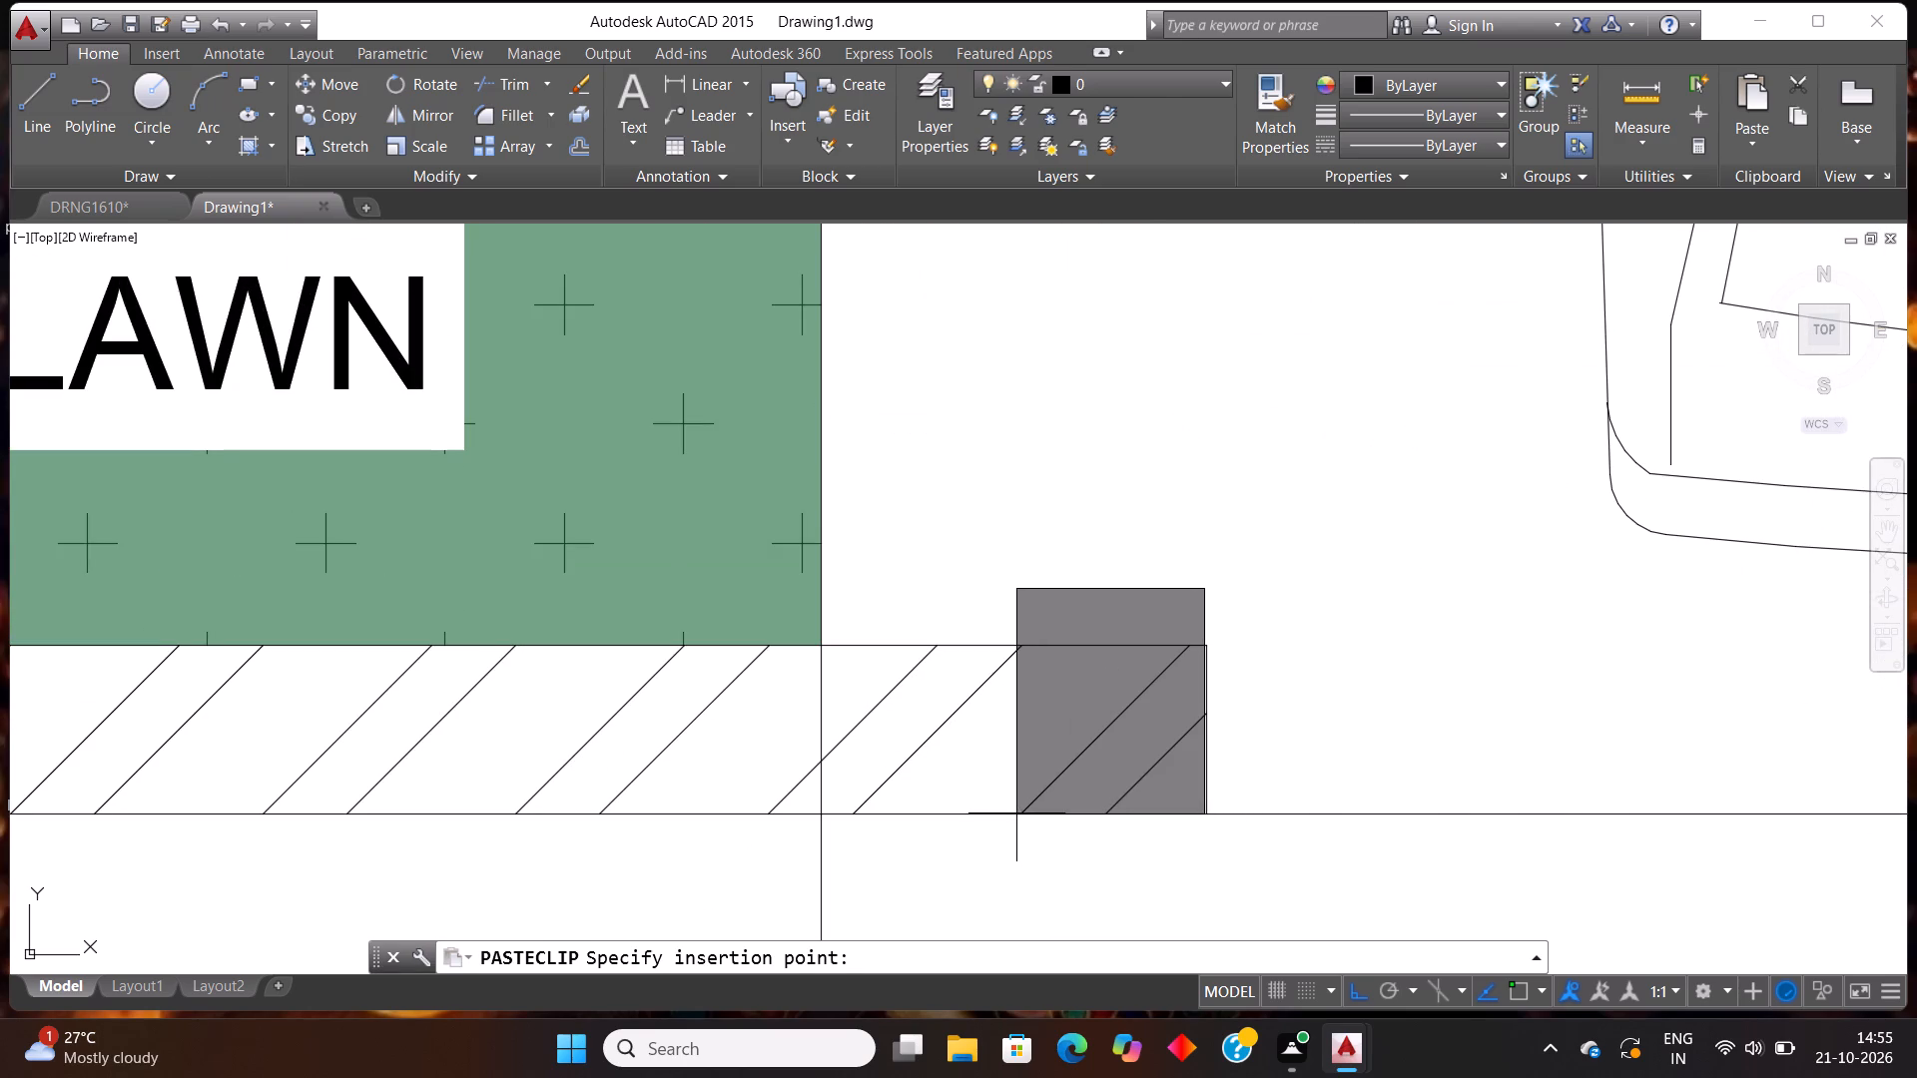
left_click(1017, 811)
Paste a column at the plan's lower-right outer wall corner, at the porch entrance.
scroll(916, 727, "down", 2)
scroll(1036, 608, "down", 2)
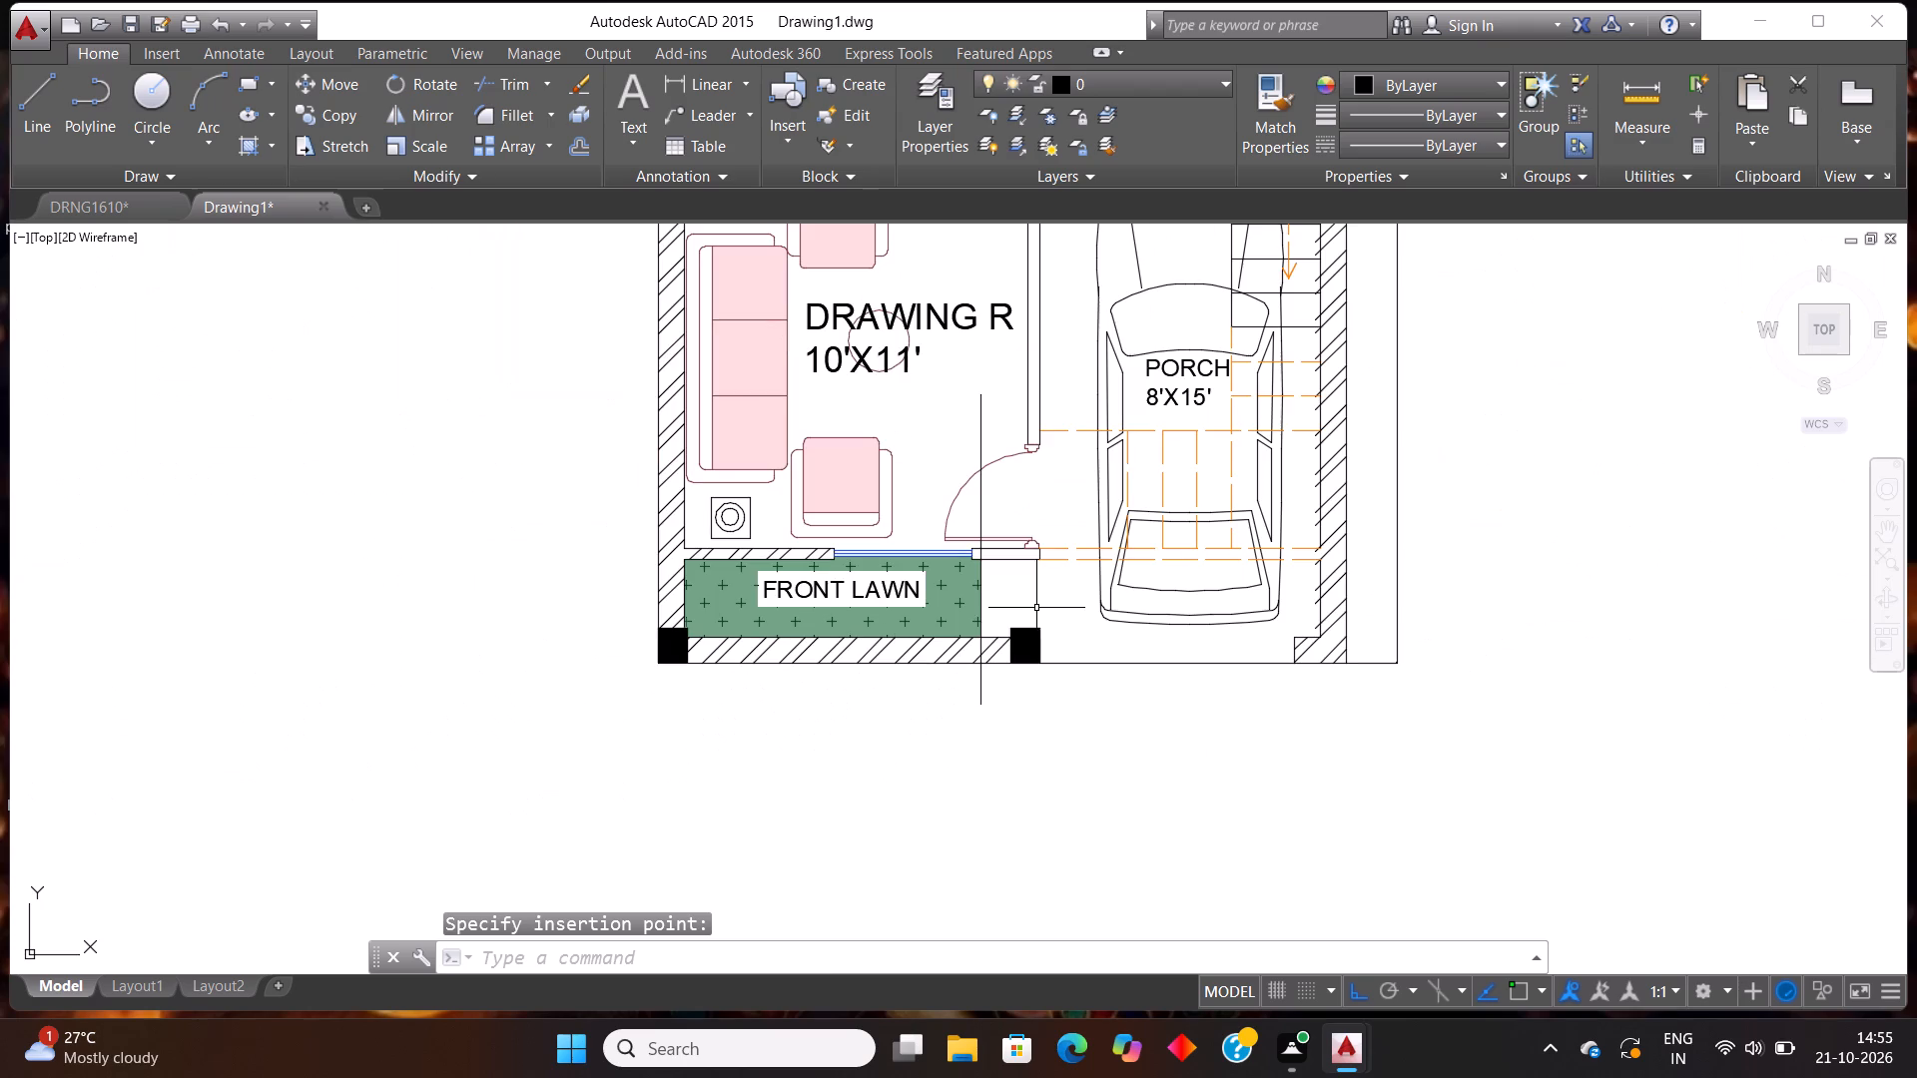
key("ctrl+v")
scroll(1465, 643, "up", 2)
scroll(1207, 719, "up", 1)
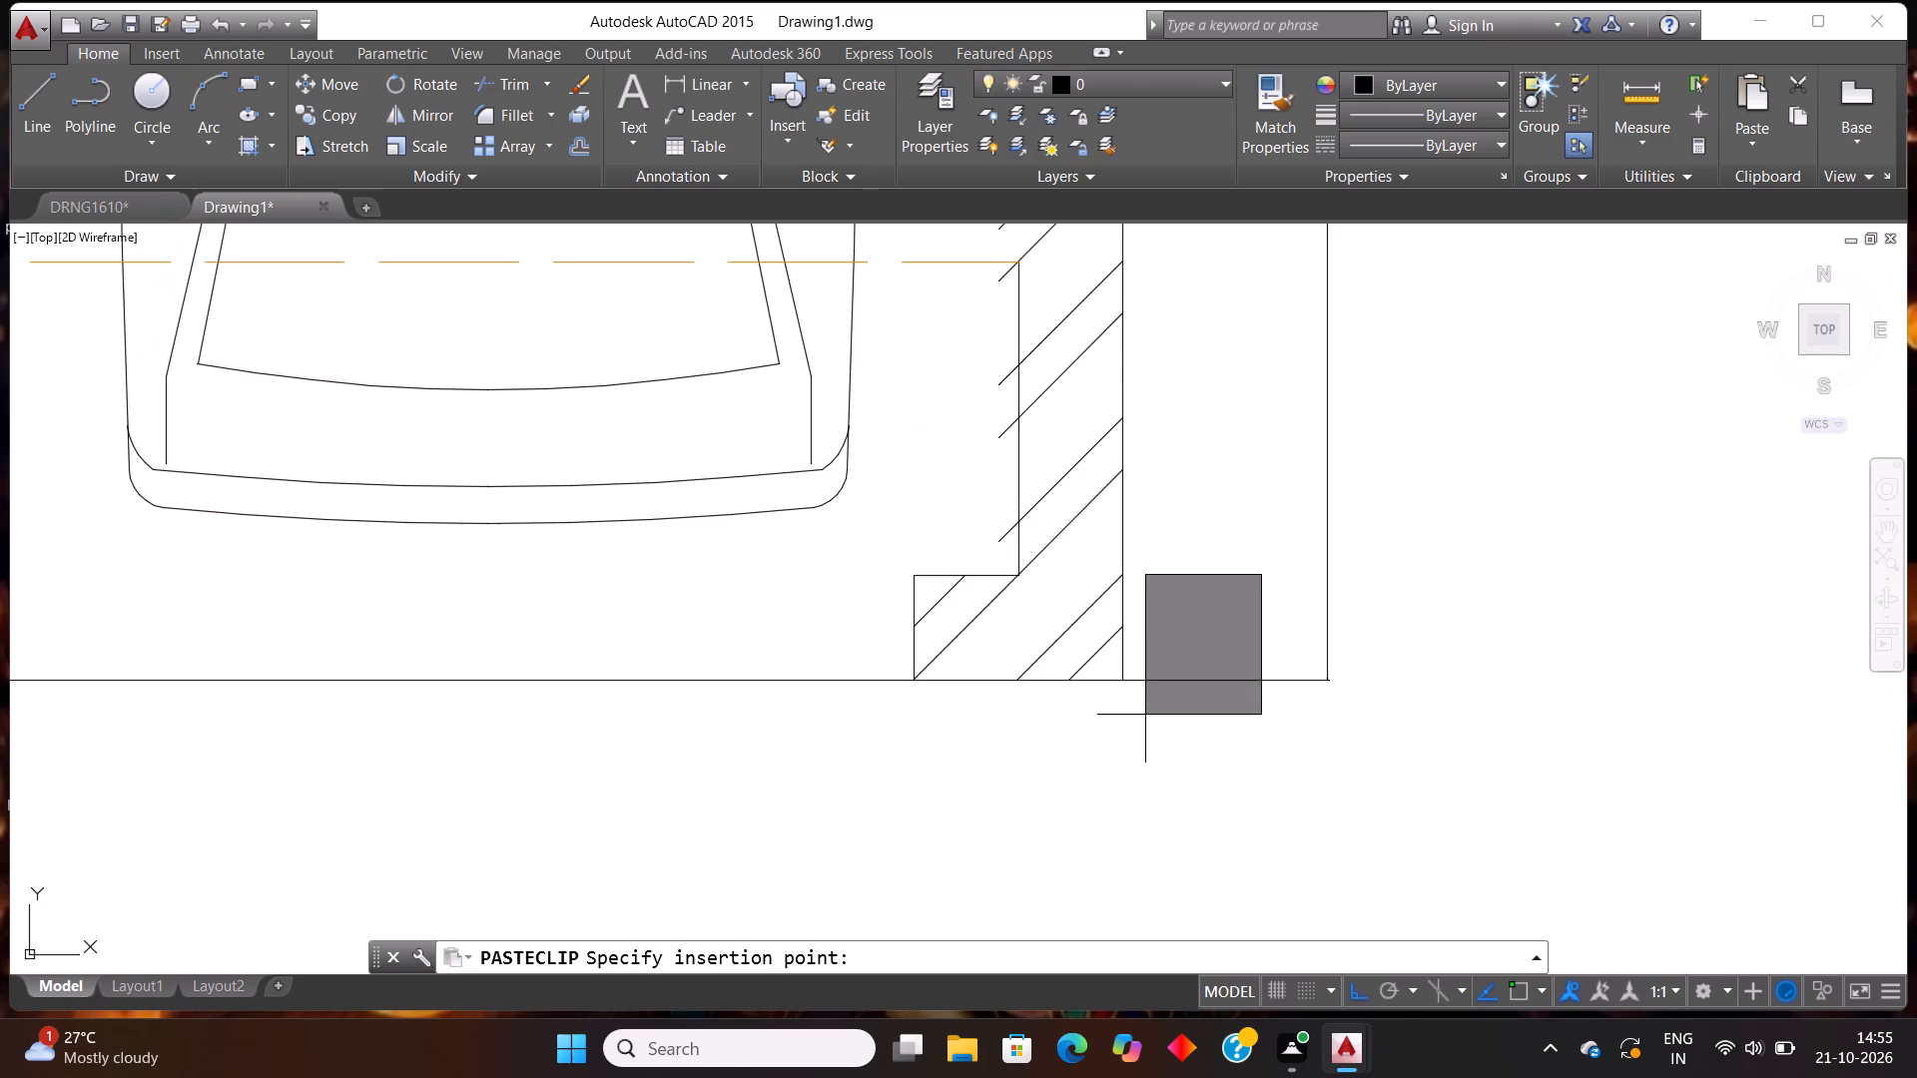
left_click(1005, 679)
Erase the two spare column blocks lying outside the floor plan, to its right.
scroll(1055, 571, "down", 7)
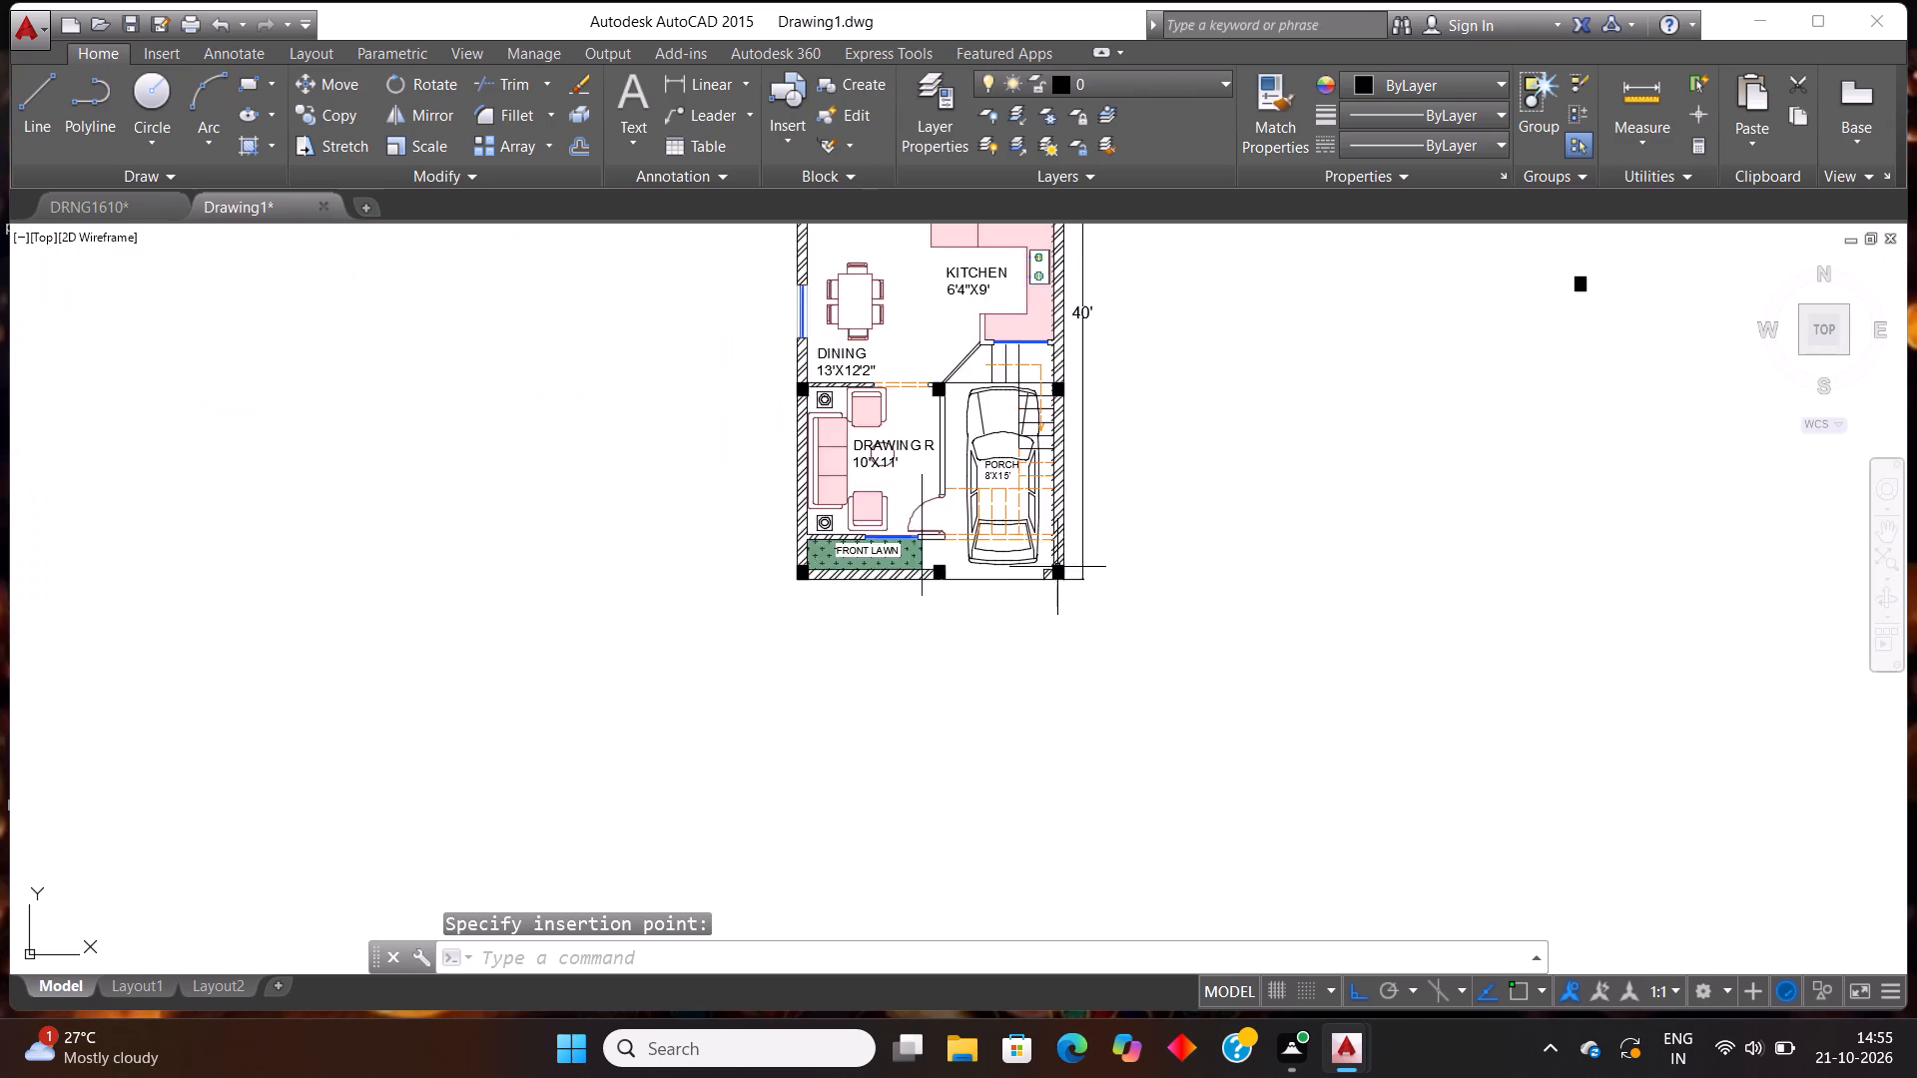
scroll(1057, 567, "down", 1)
scroll(1049, 494, "up", 2)
scroll(1237, 648, "down", 1)
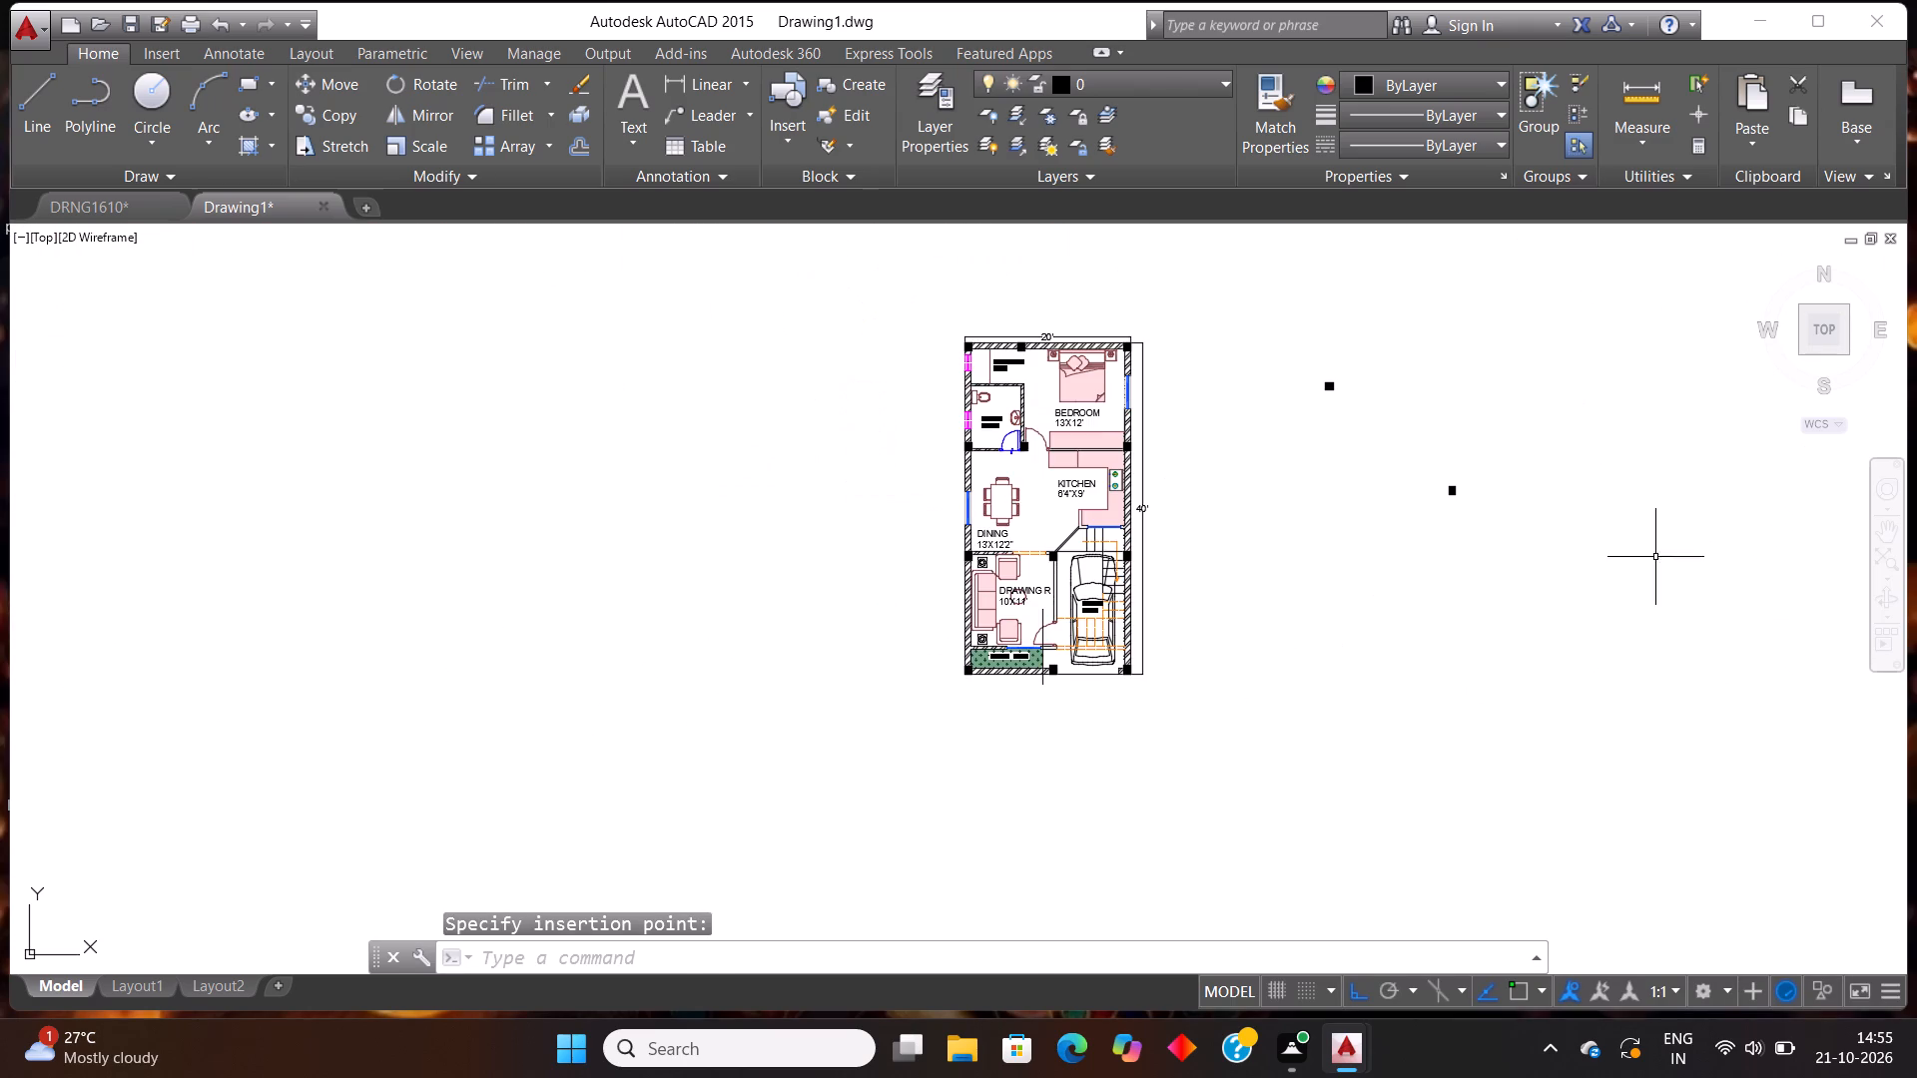
left_click(1659, 556)
left_click(1281, 358)
key("Delete")
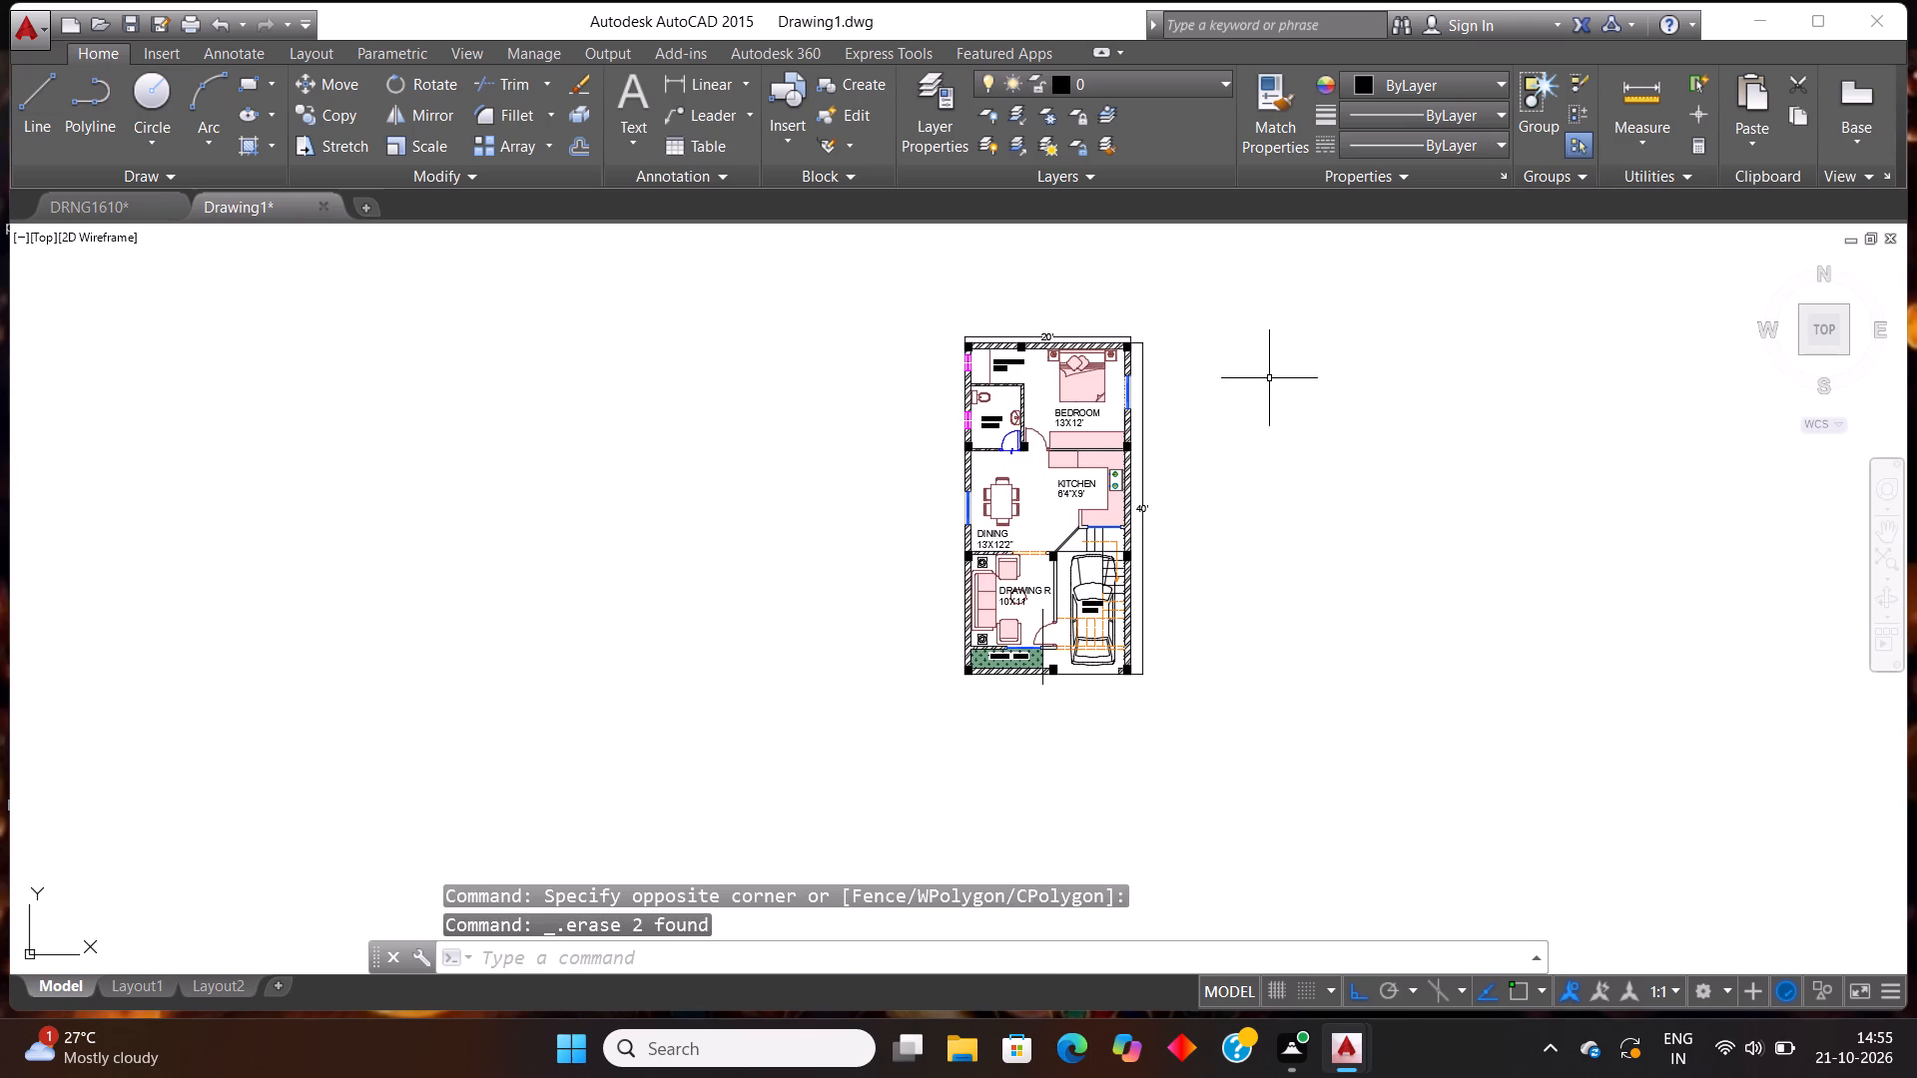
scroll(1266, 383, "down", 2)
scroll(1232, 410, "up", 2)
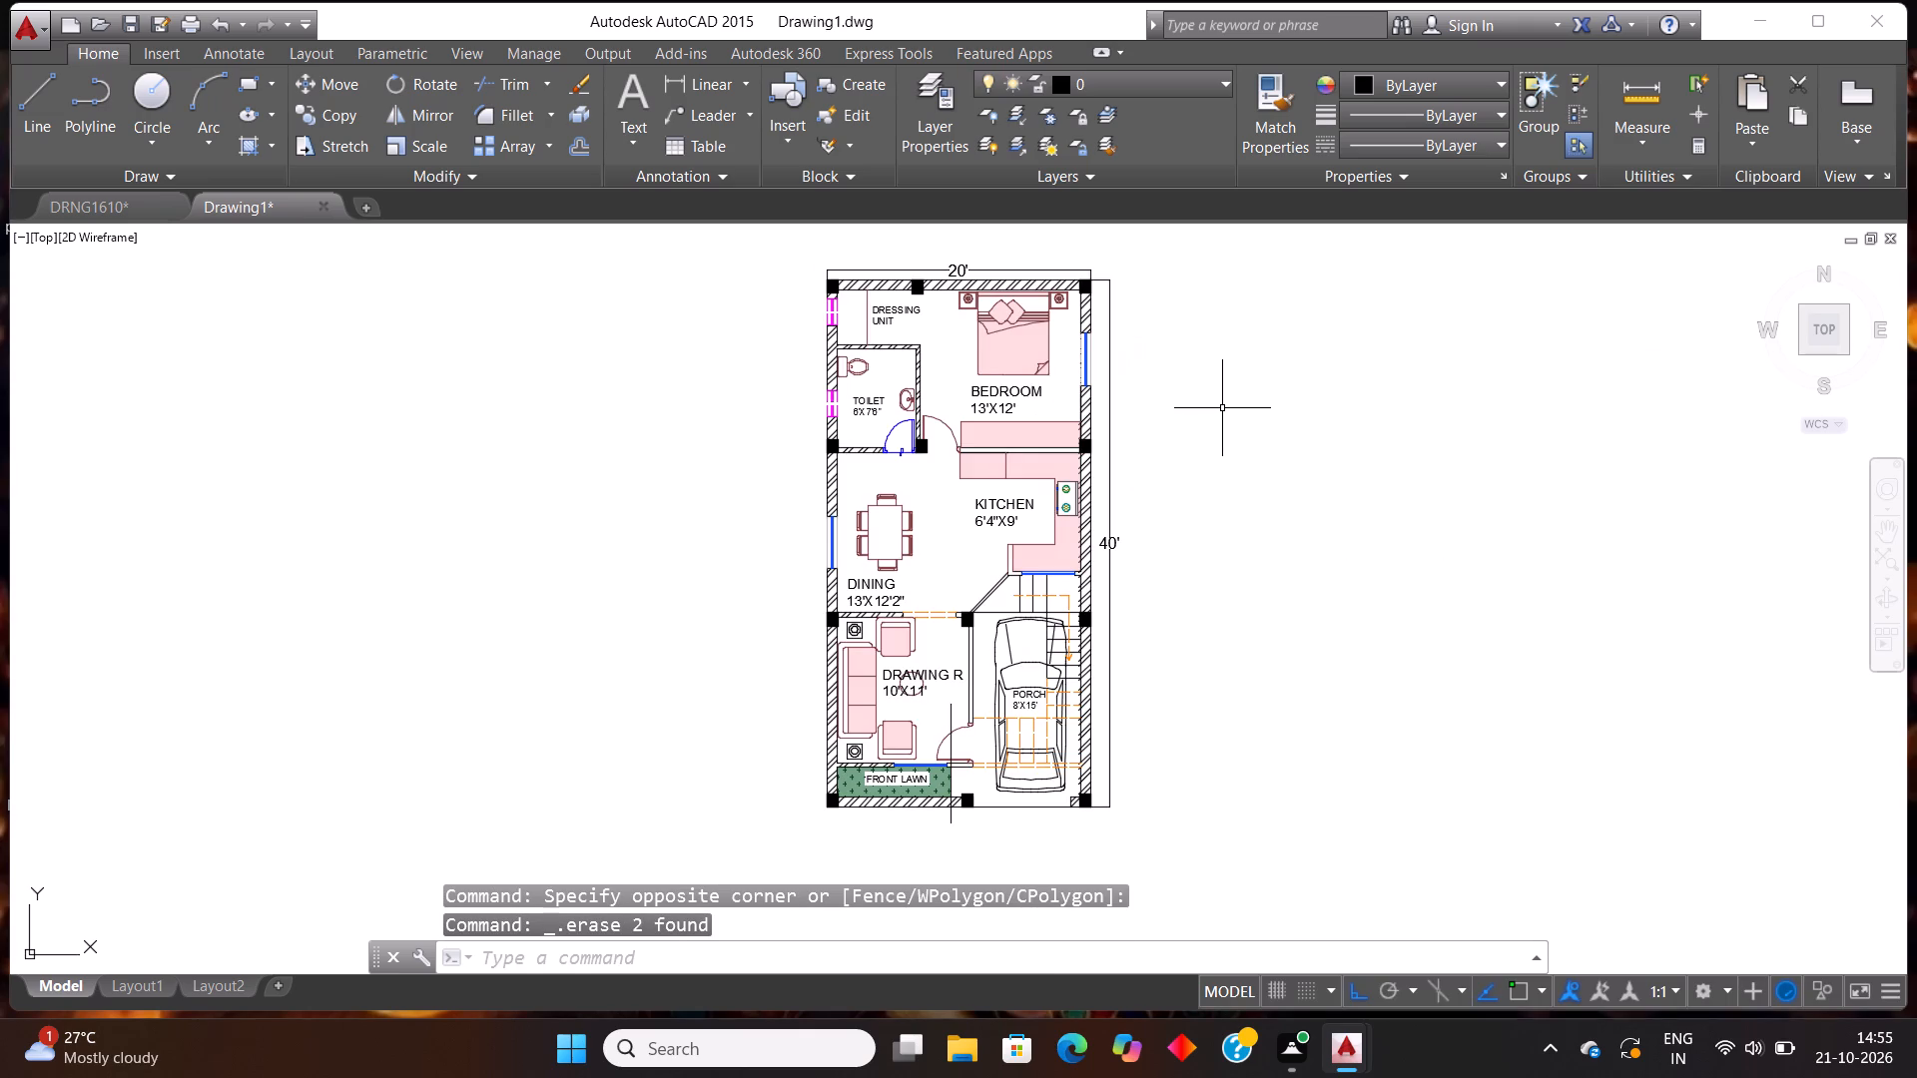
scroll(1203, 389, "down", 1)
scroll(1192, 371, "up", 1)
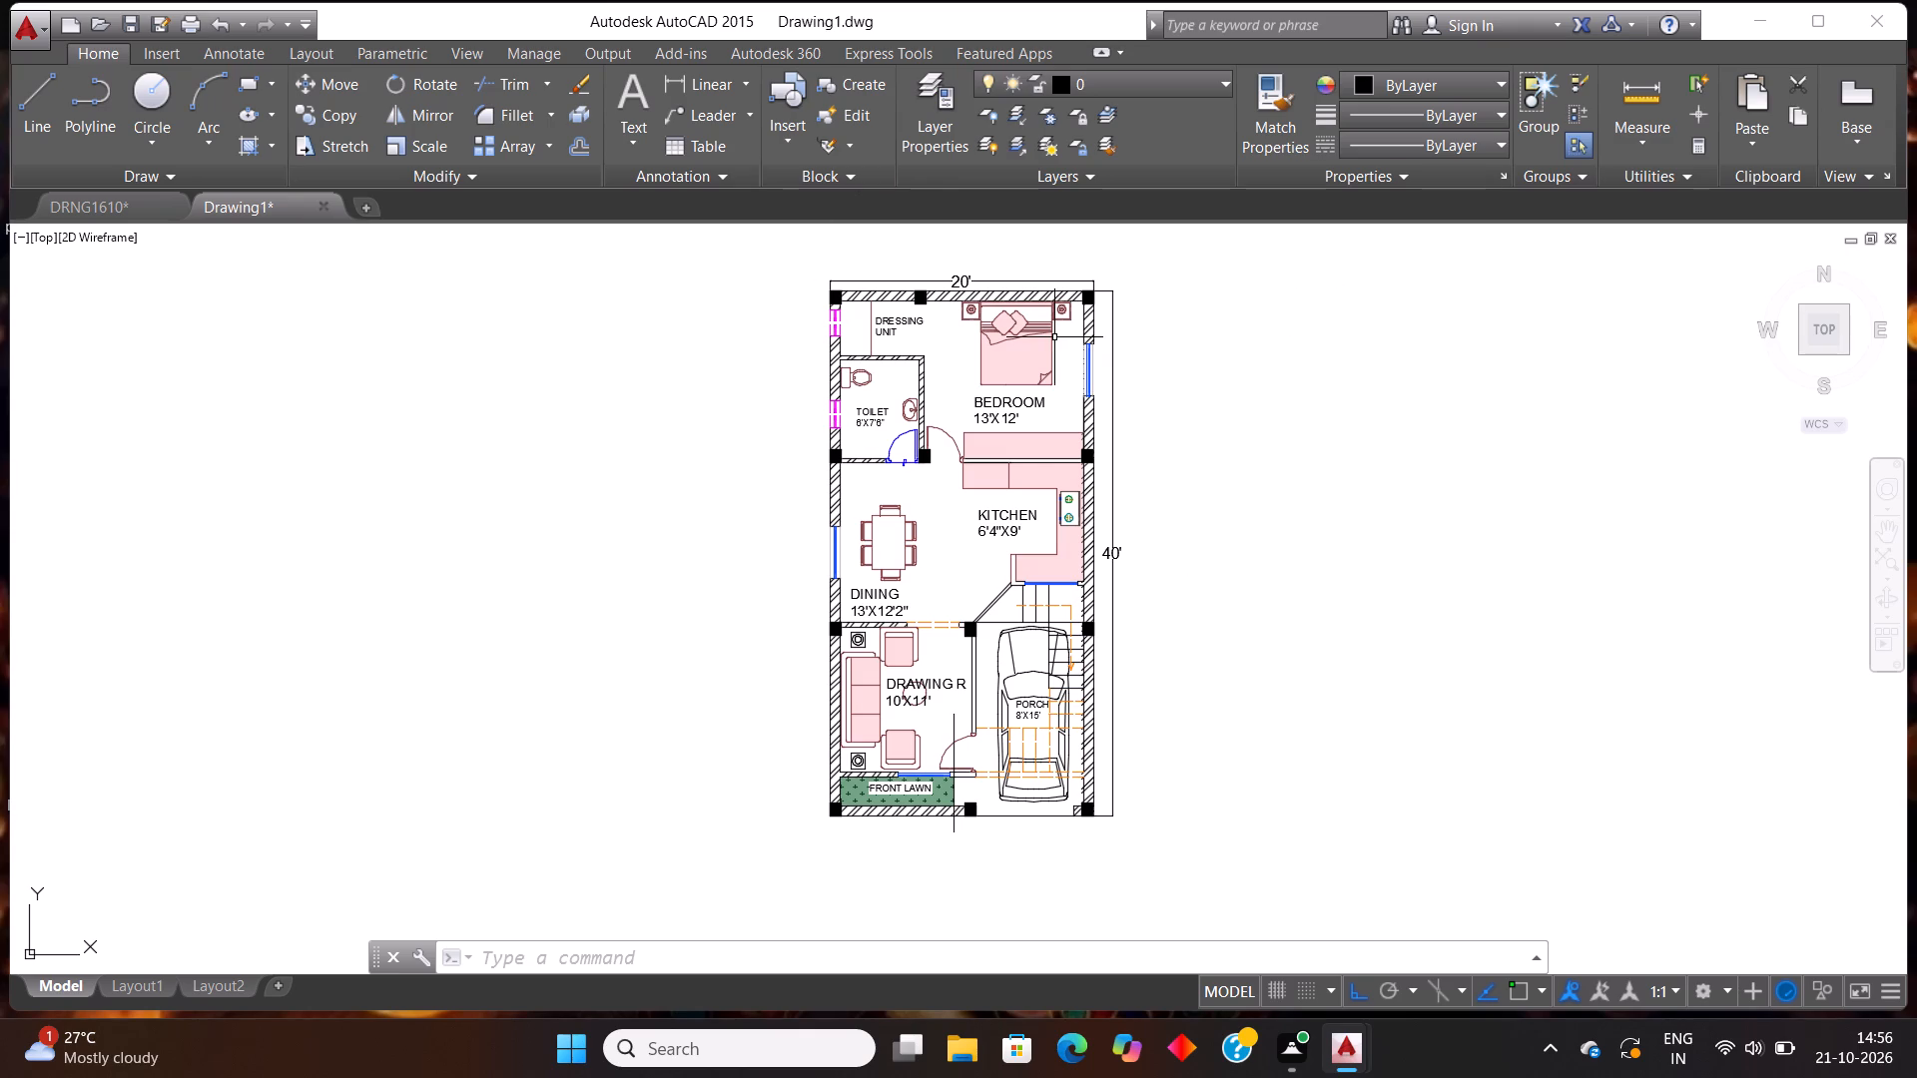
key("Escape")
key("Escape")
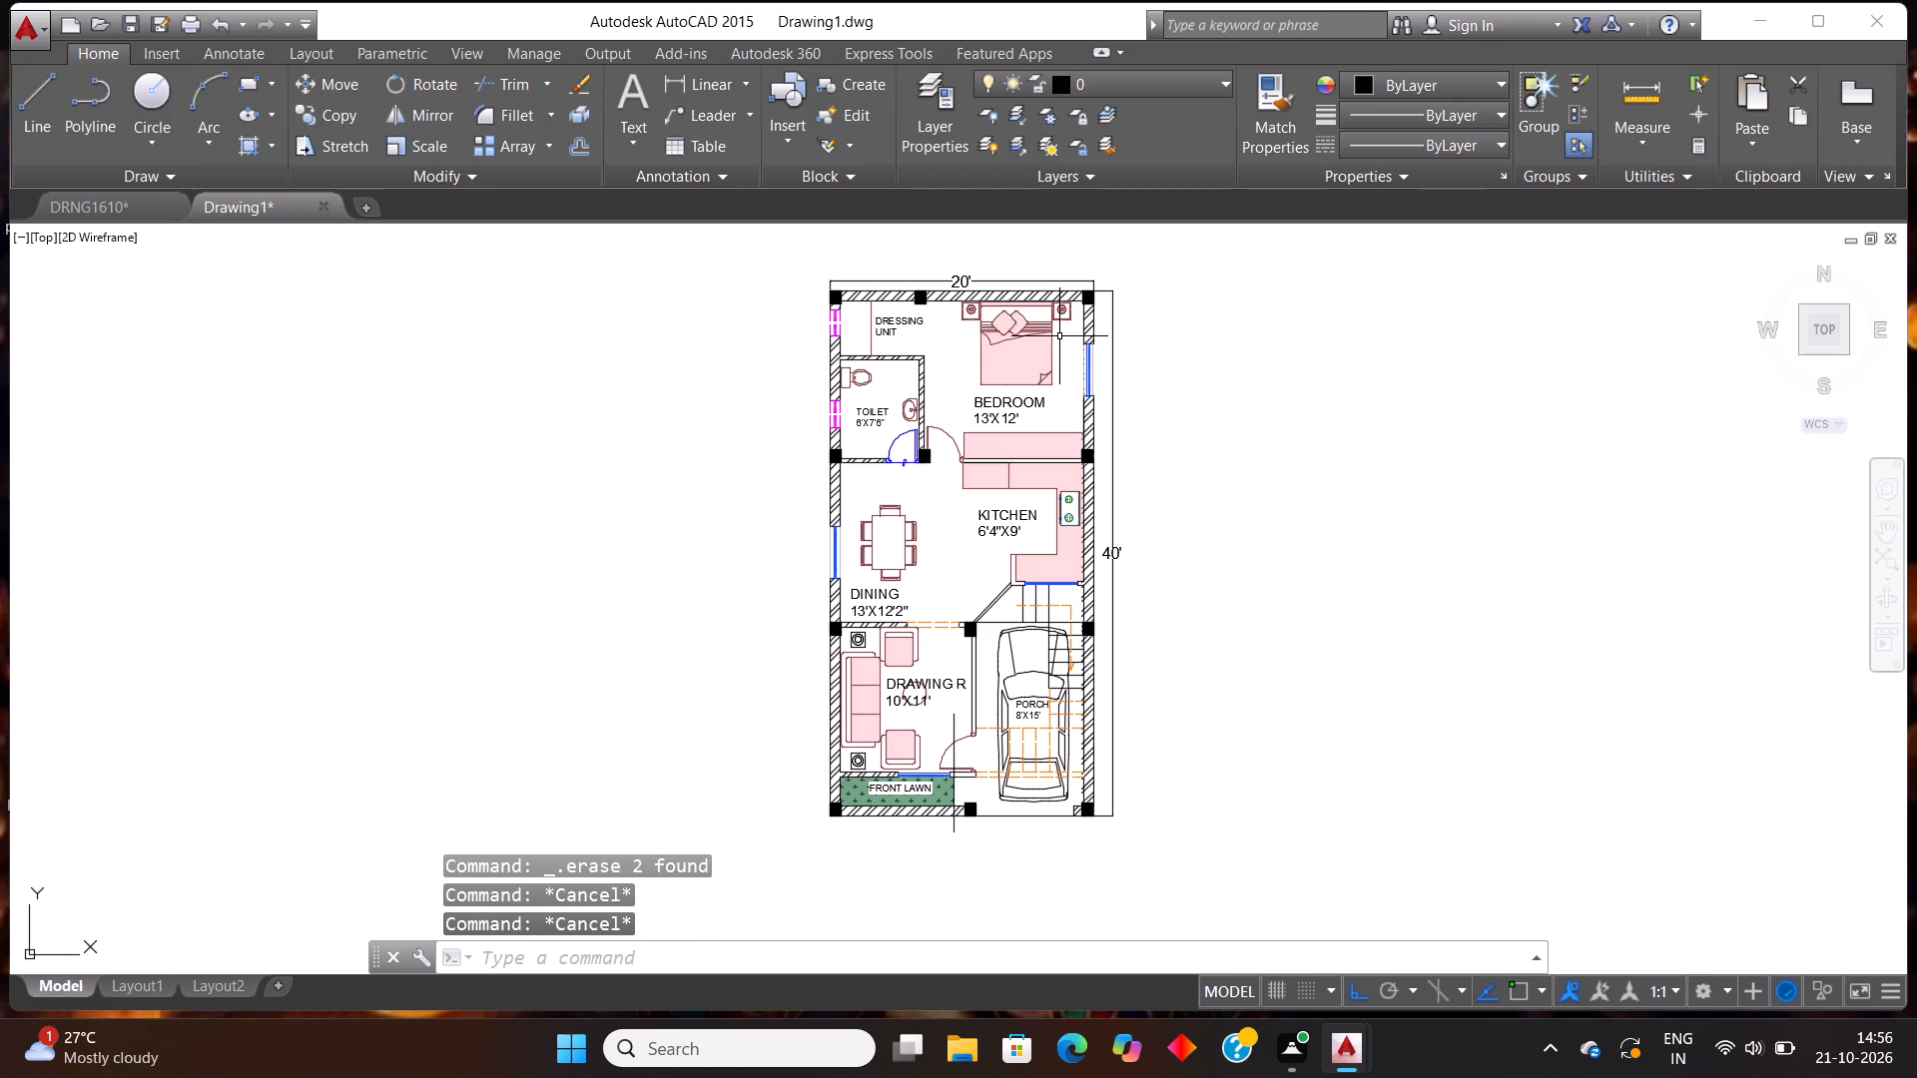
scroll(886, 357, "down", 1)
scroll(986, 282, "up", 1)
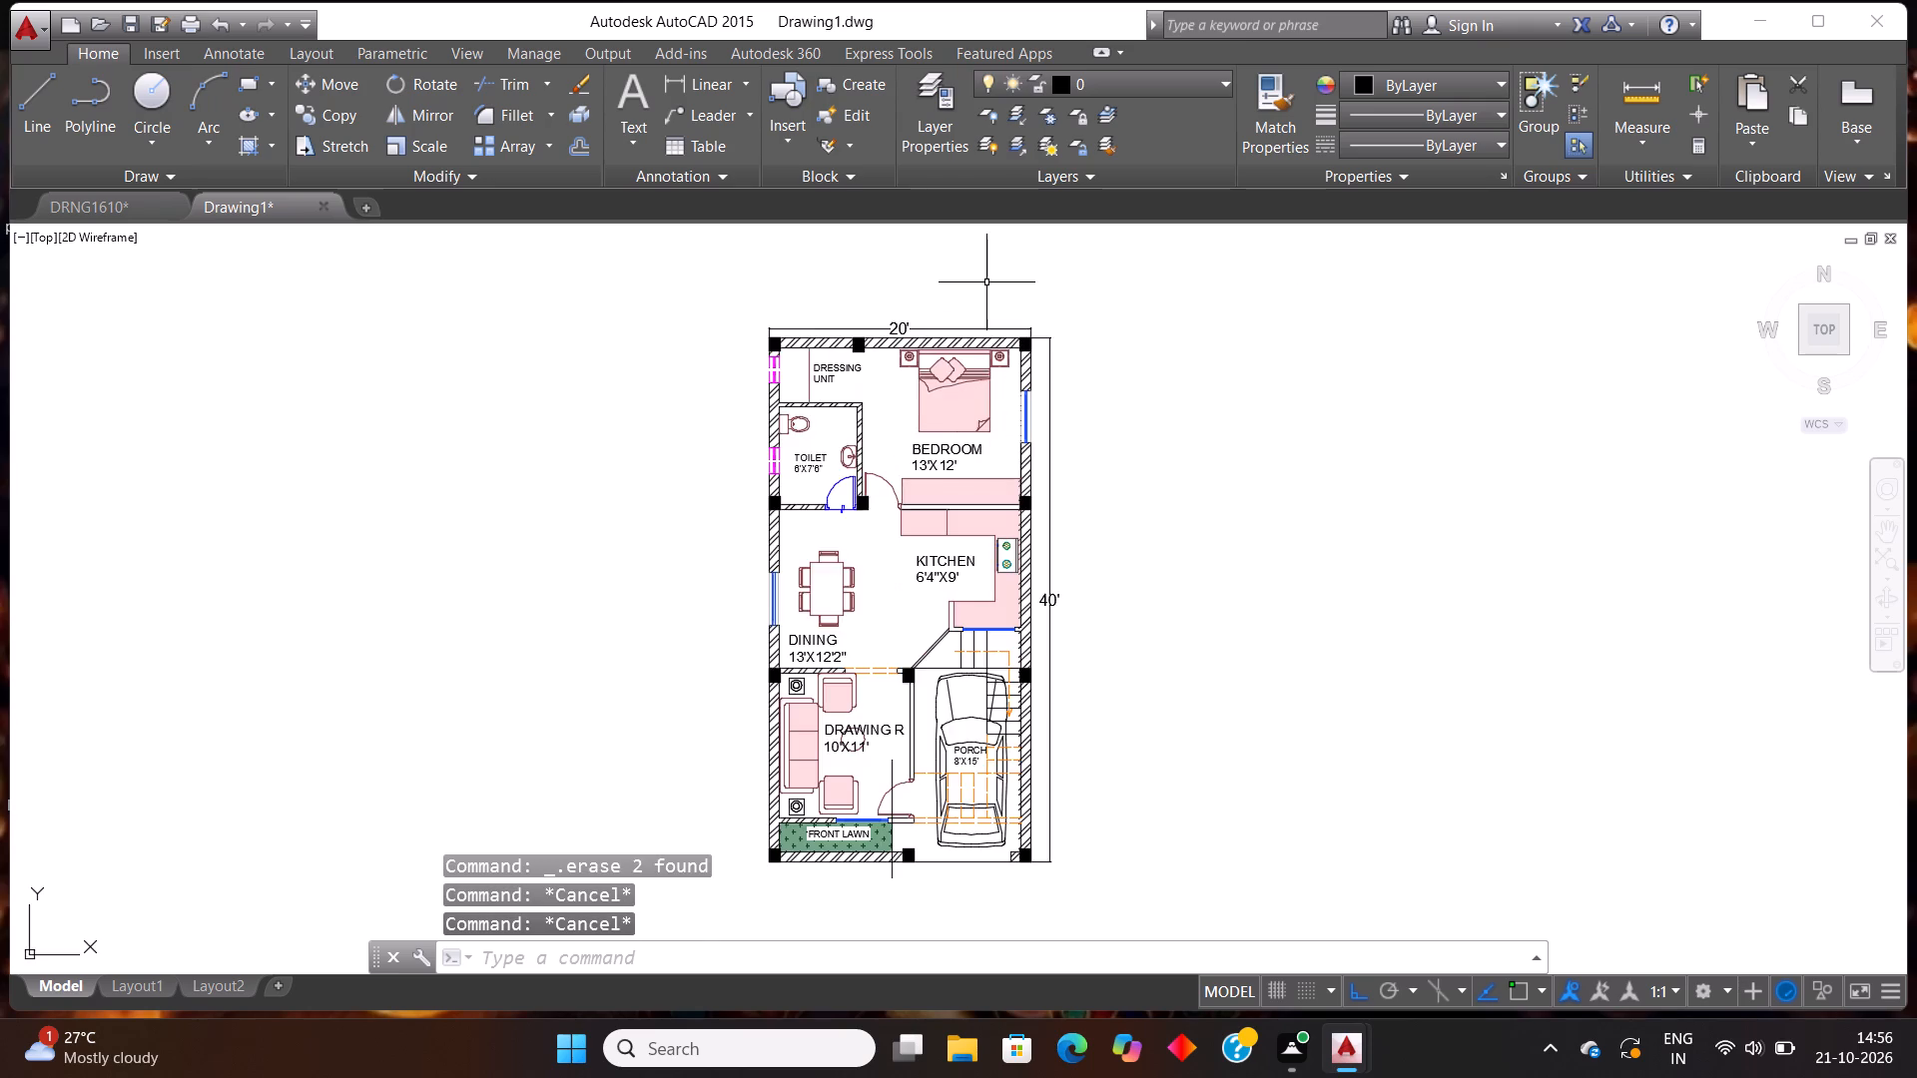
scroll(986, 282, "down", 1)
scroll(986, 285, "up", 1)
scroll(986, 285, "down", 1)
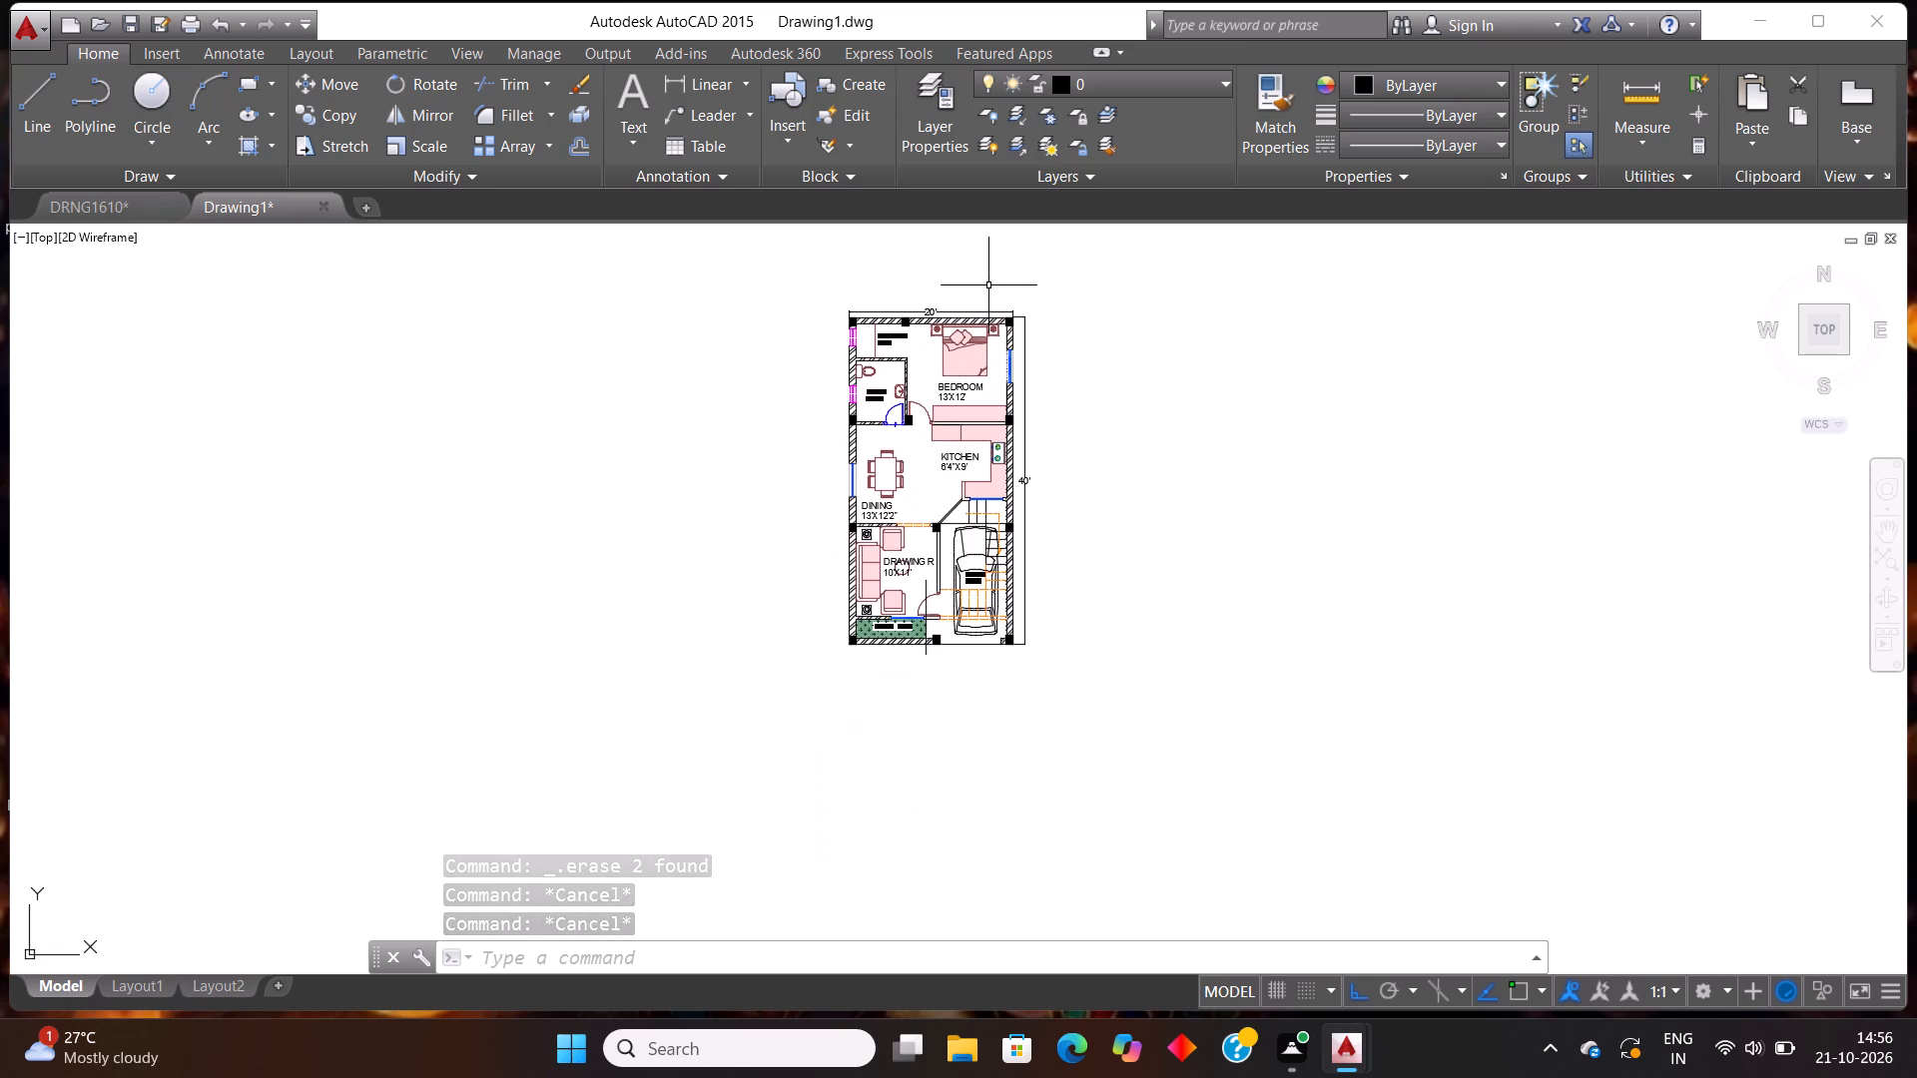
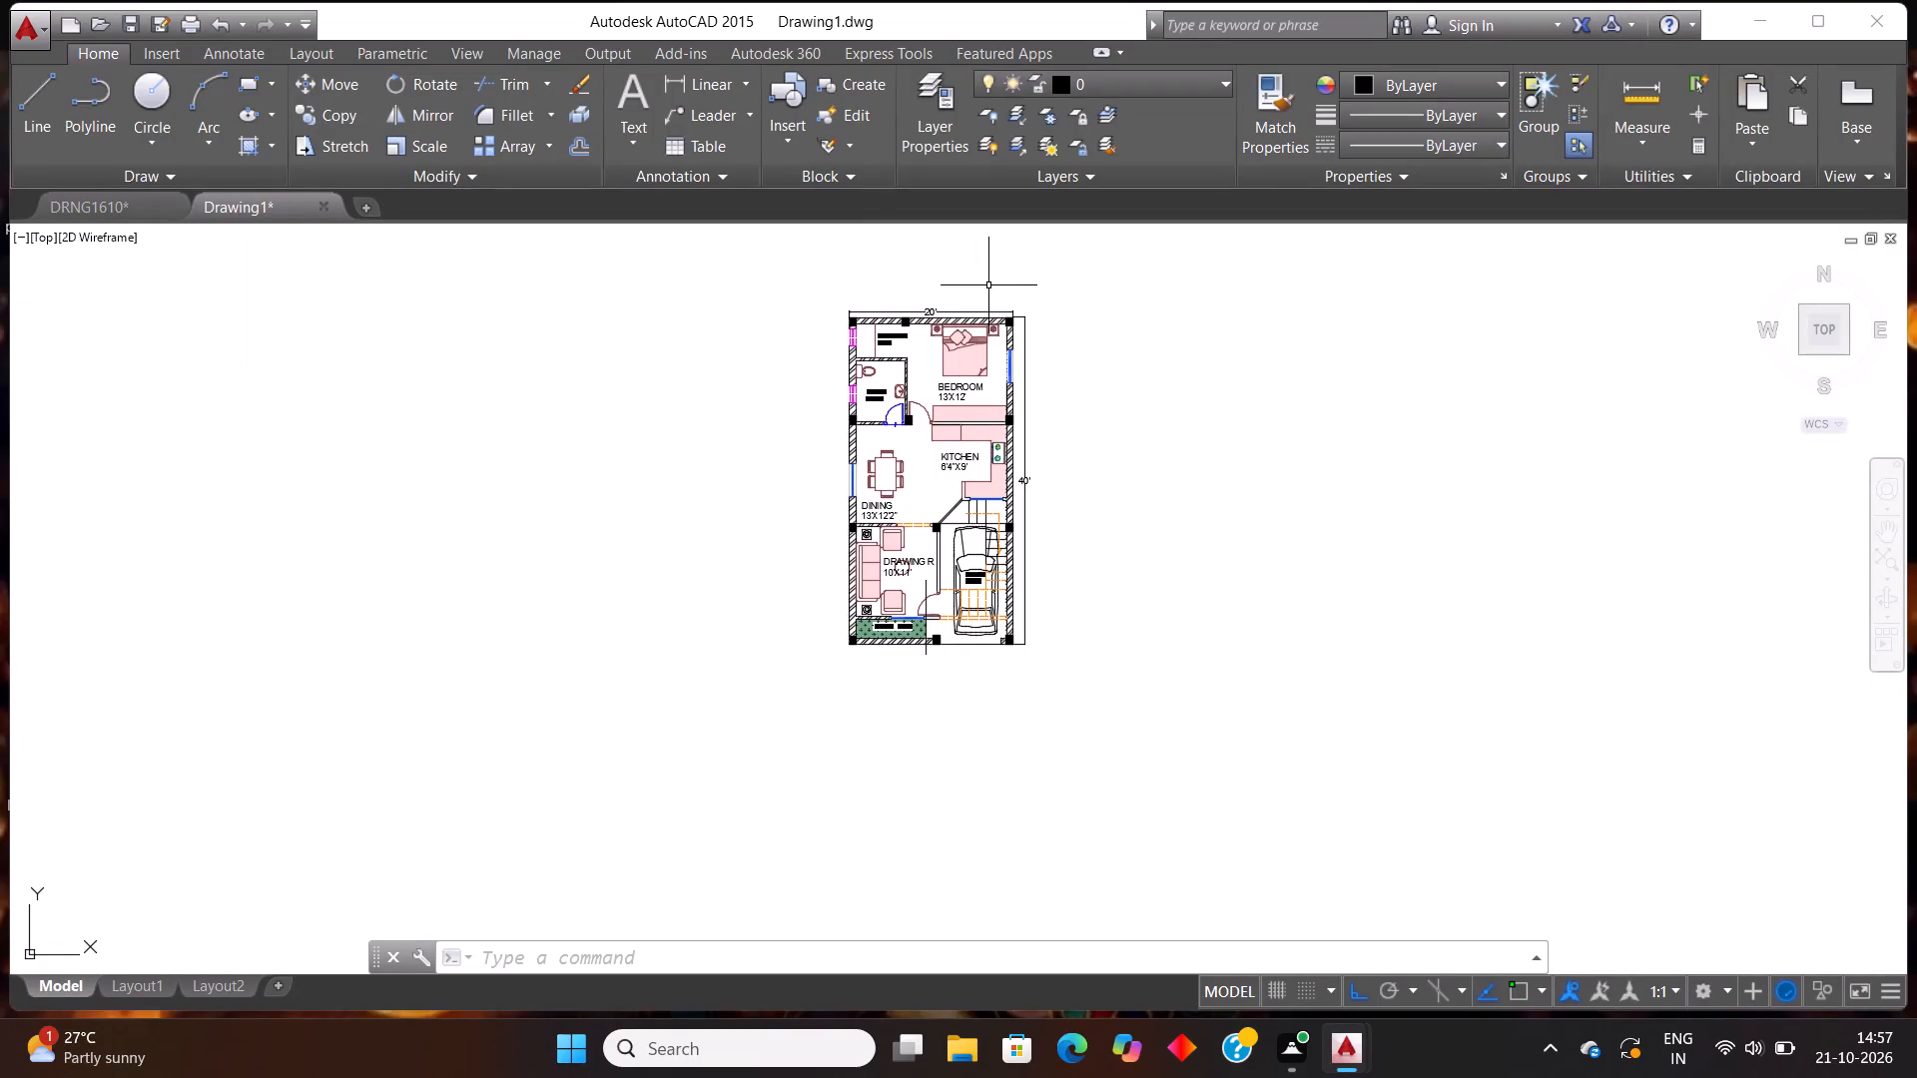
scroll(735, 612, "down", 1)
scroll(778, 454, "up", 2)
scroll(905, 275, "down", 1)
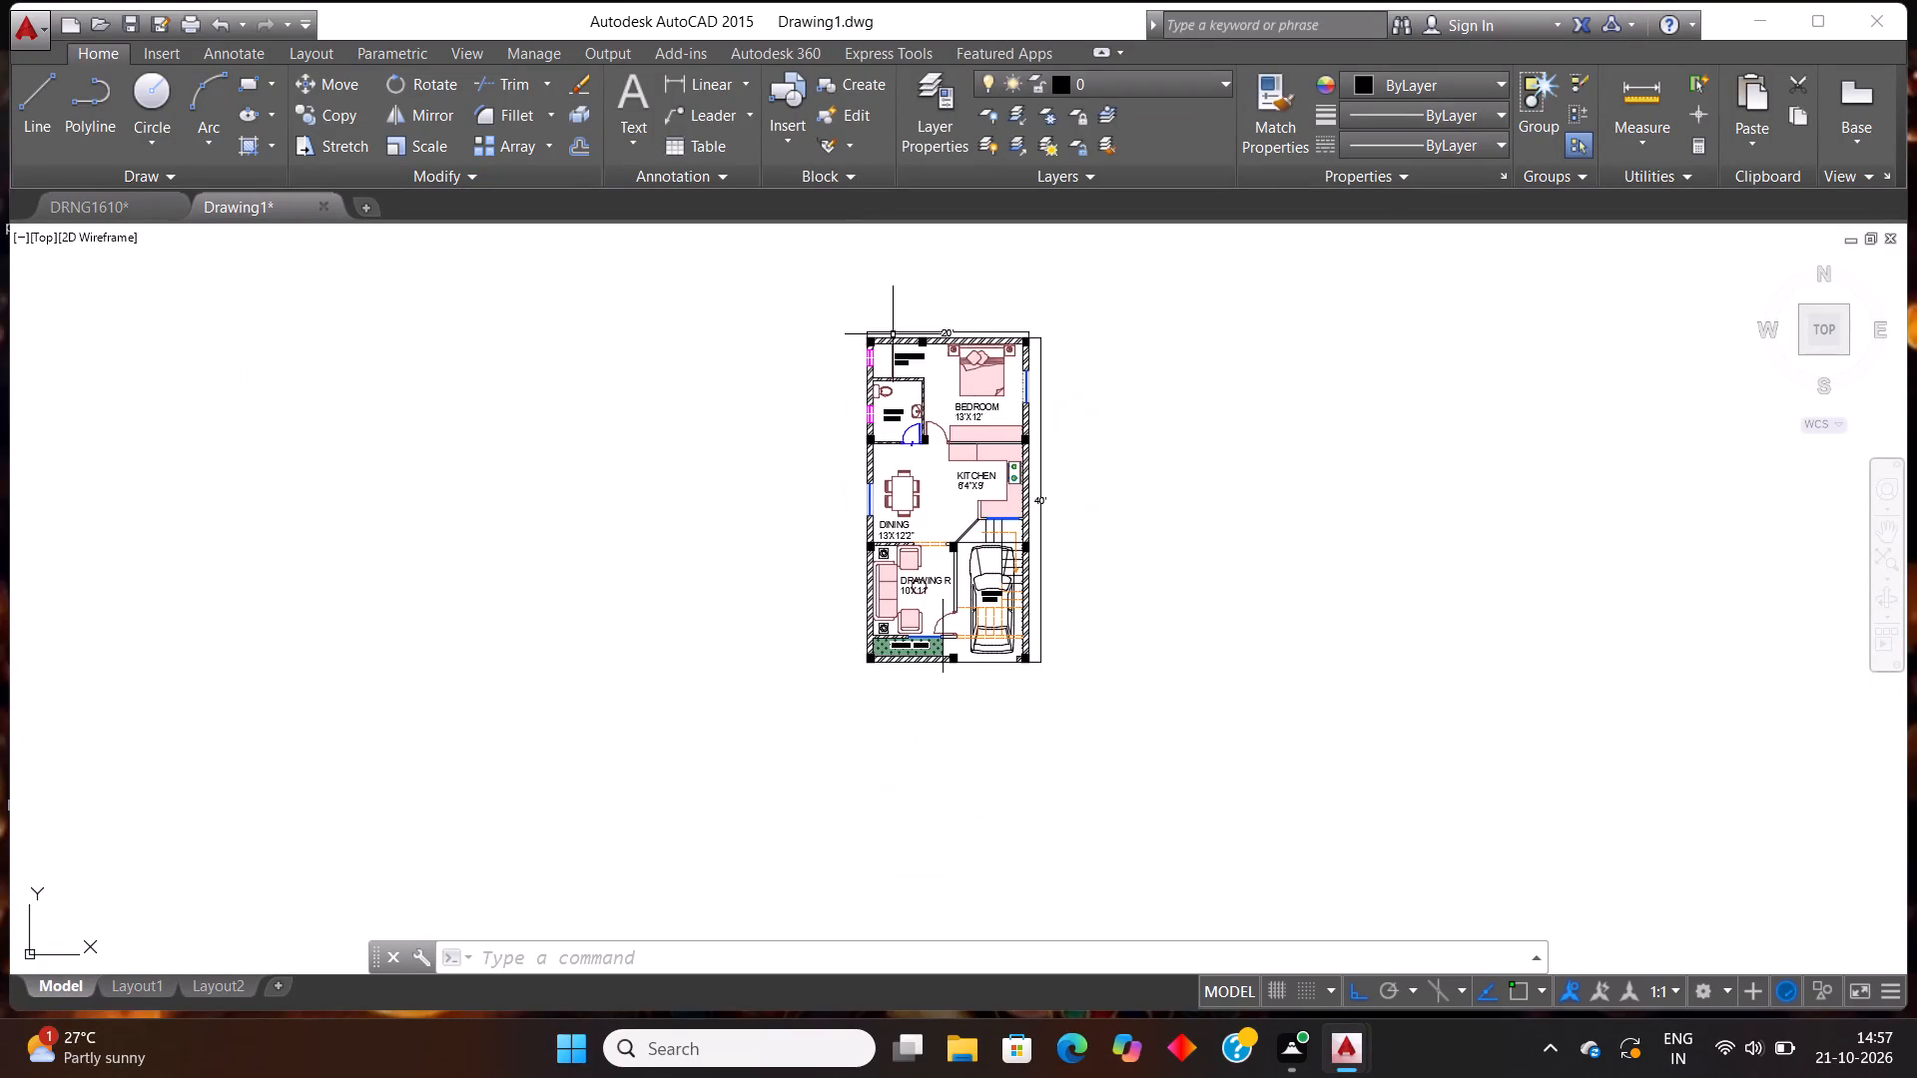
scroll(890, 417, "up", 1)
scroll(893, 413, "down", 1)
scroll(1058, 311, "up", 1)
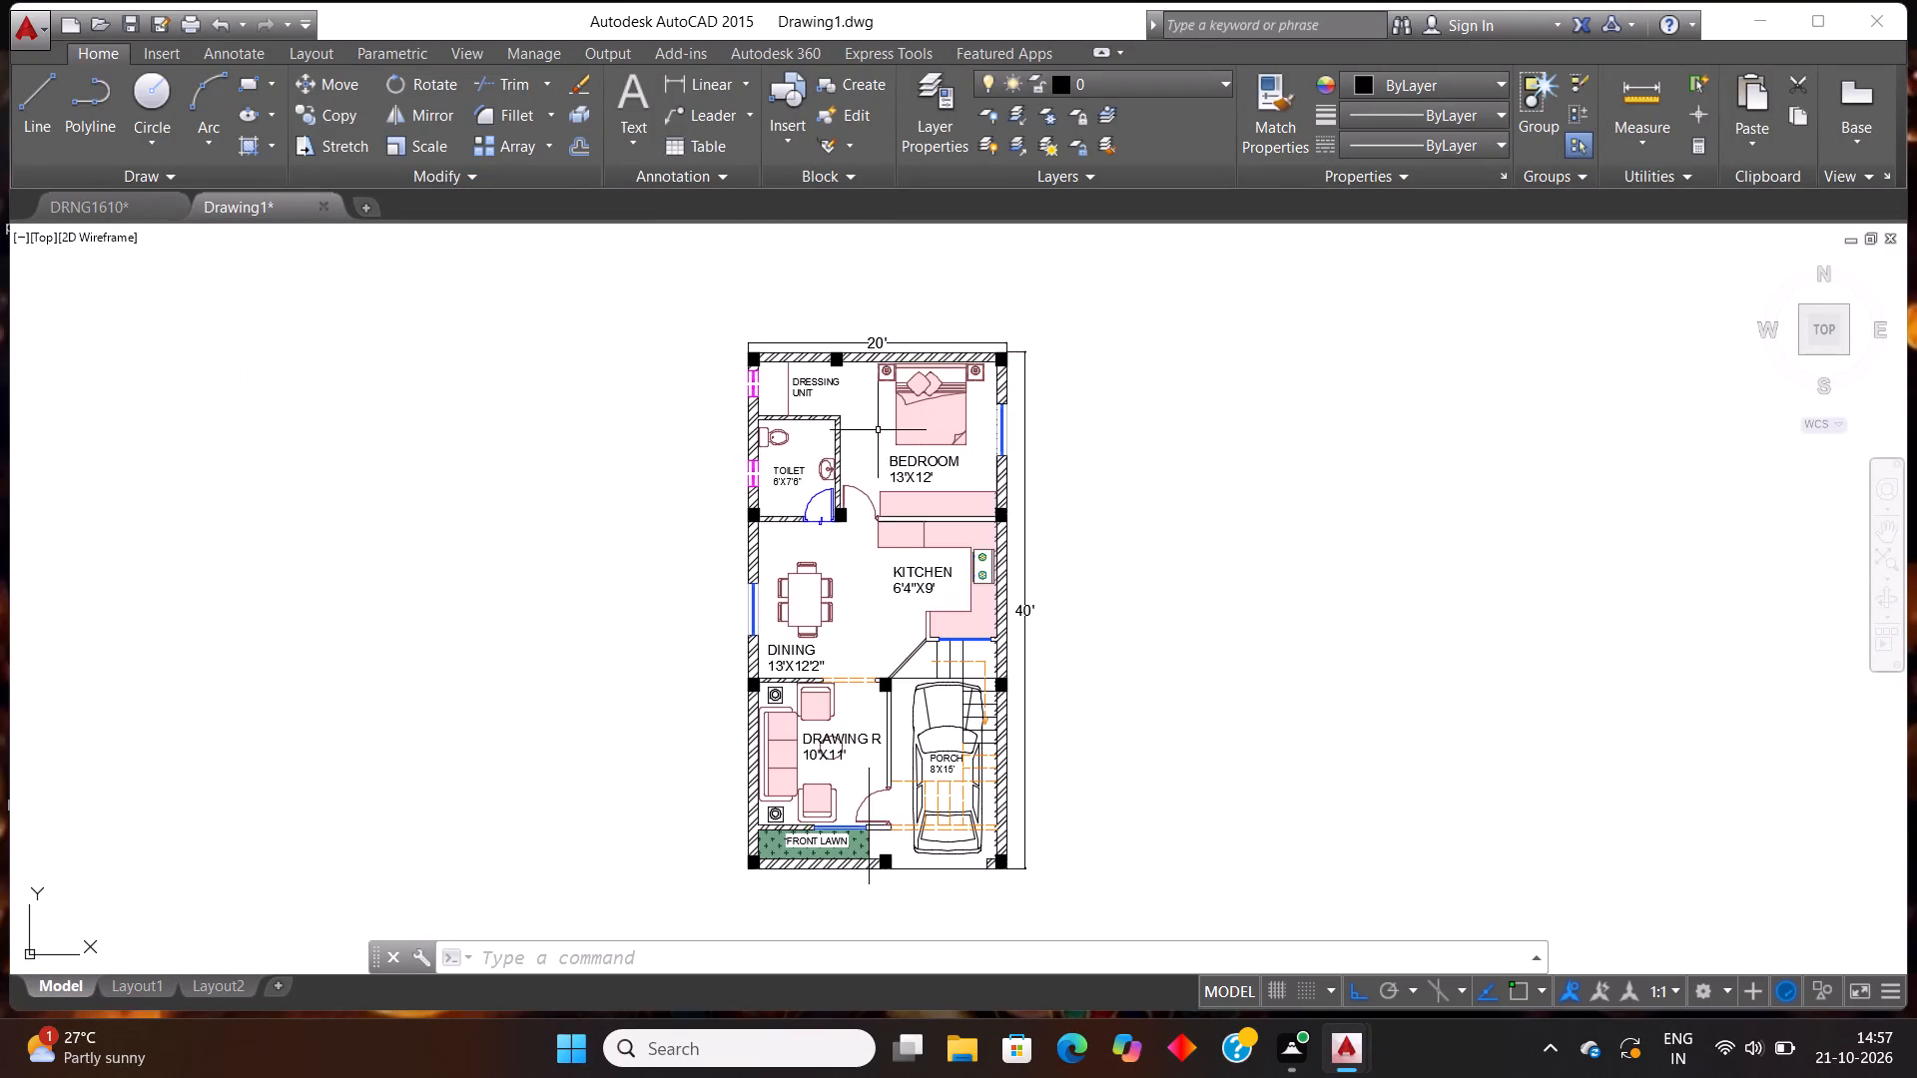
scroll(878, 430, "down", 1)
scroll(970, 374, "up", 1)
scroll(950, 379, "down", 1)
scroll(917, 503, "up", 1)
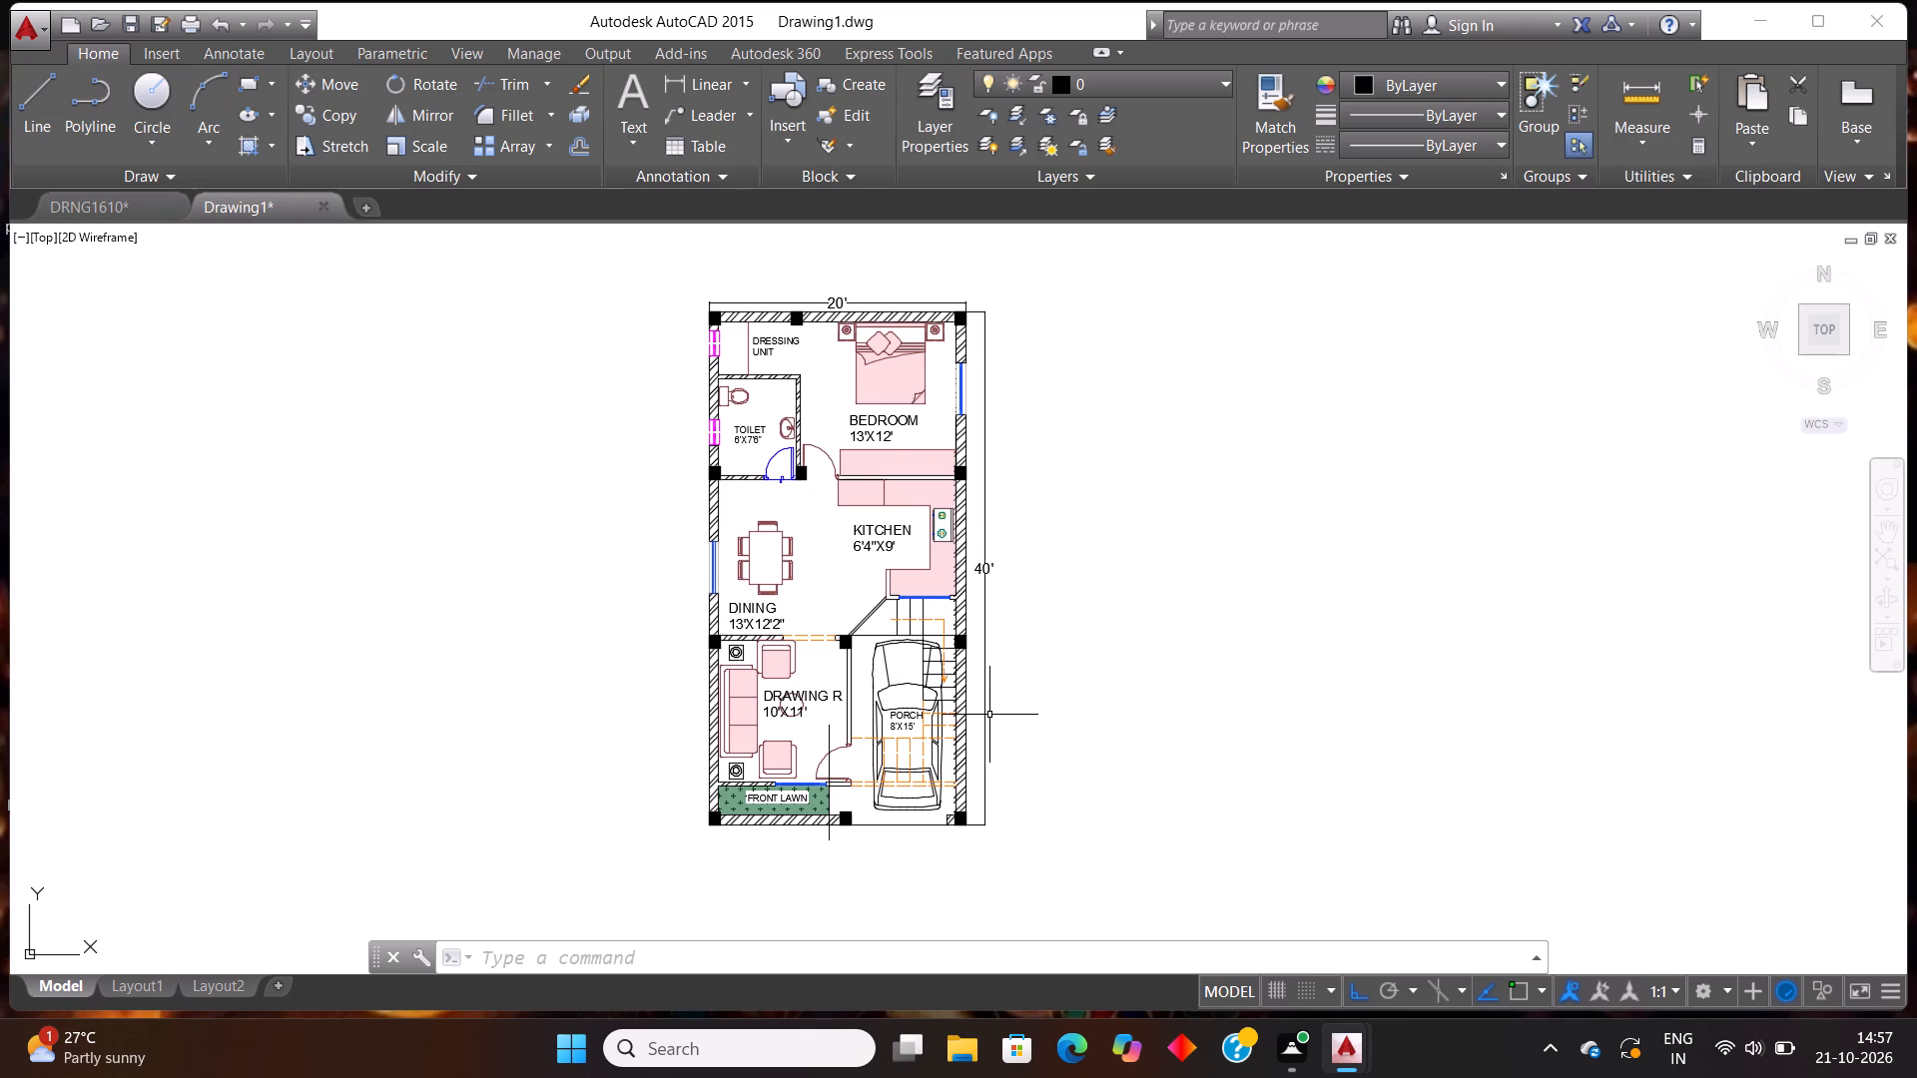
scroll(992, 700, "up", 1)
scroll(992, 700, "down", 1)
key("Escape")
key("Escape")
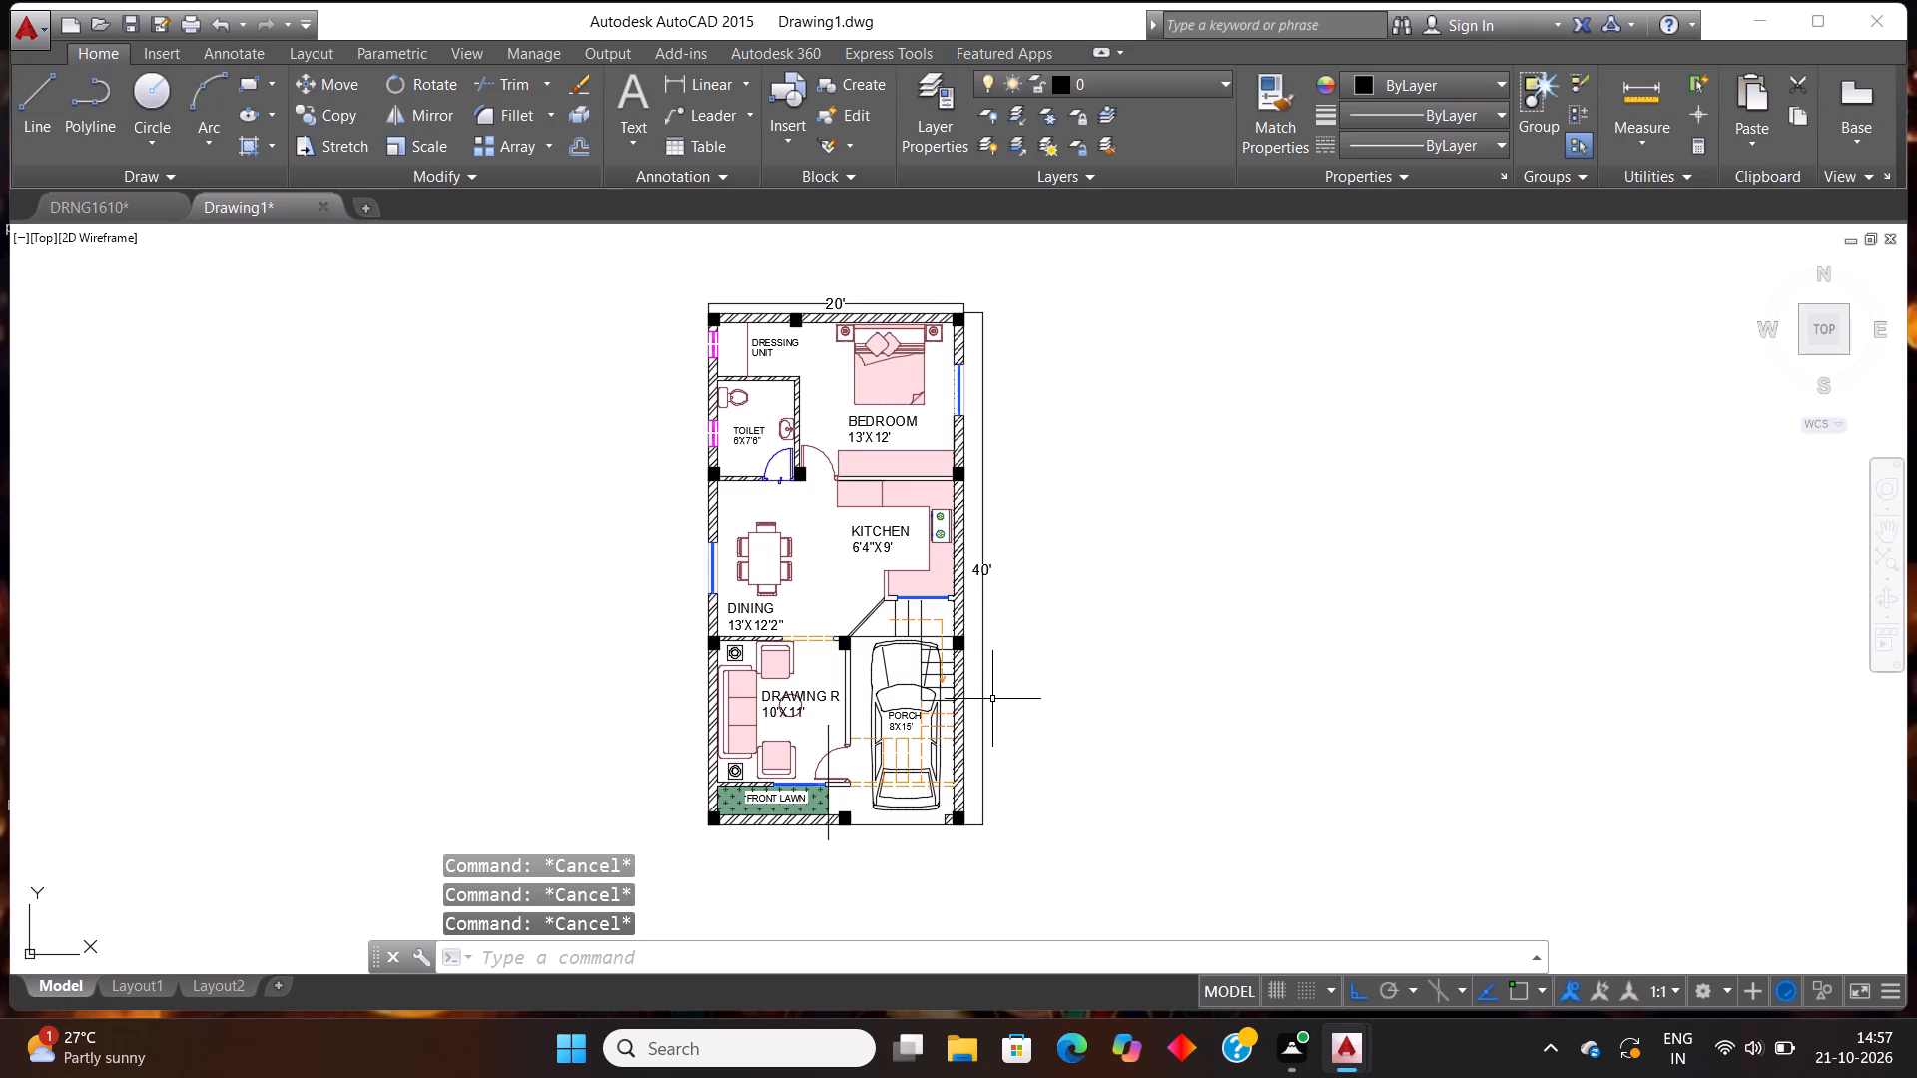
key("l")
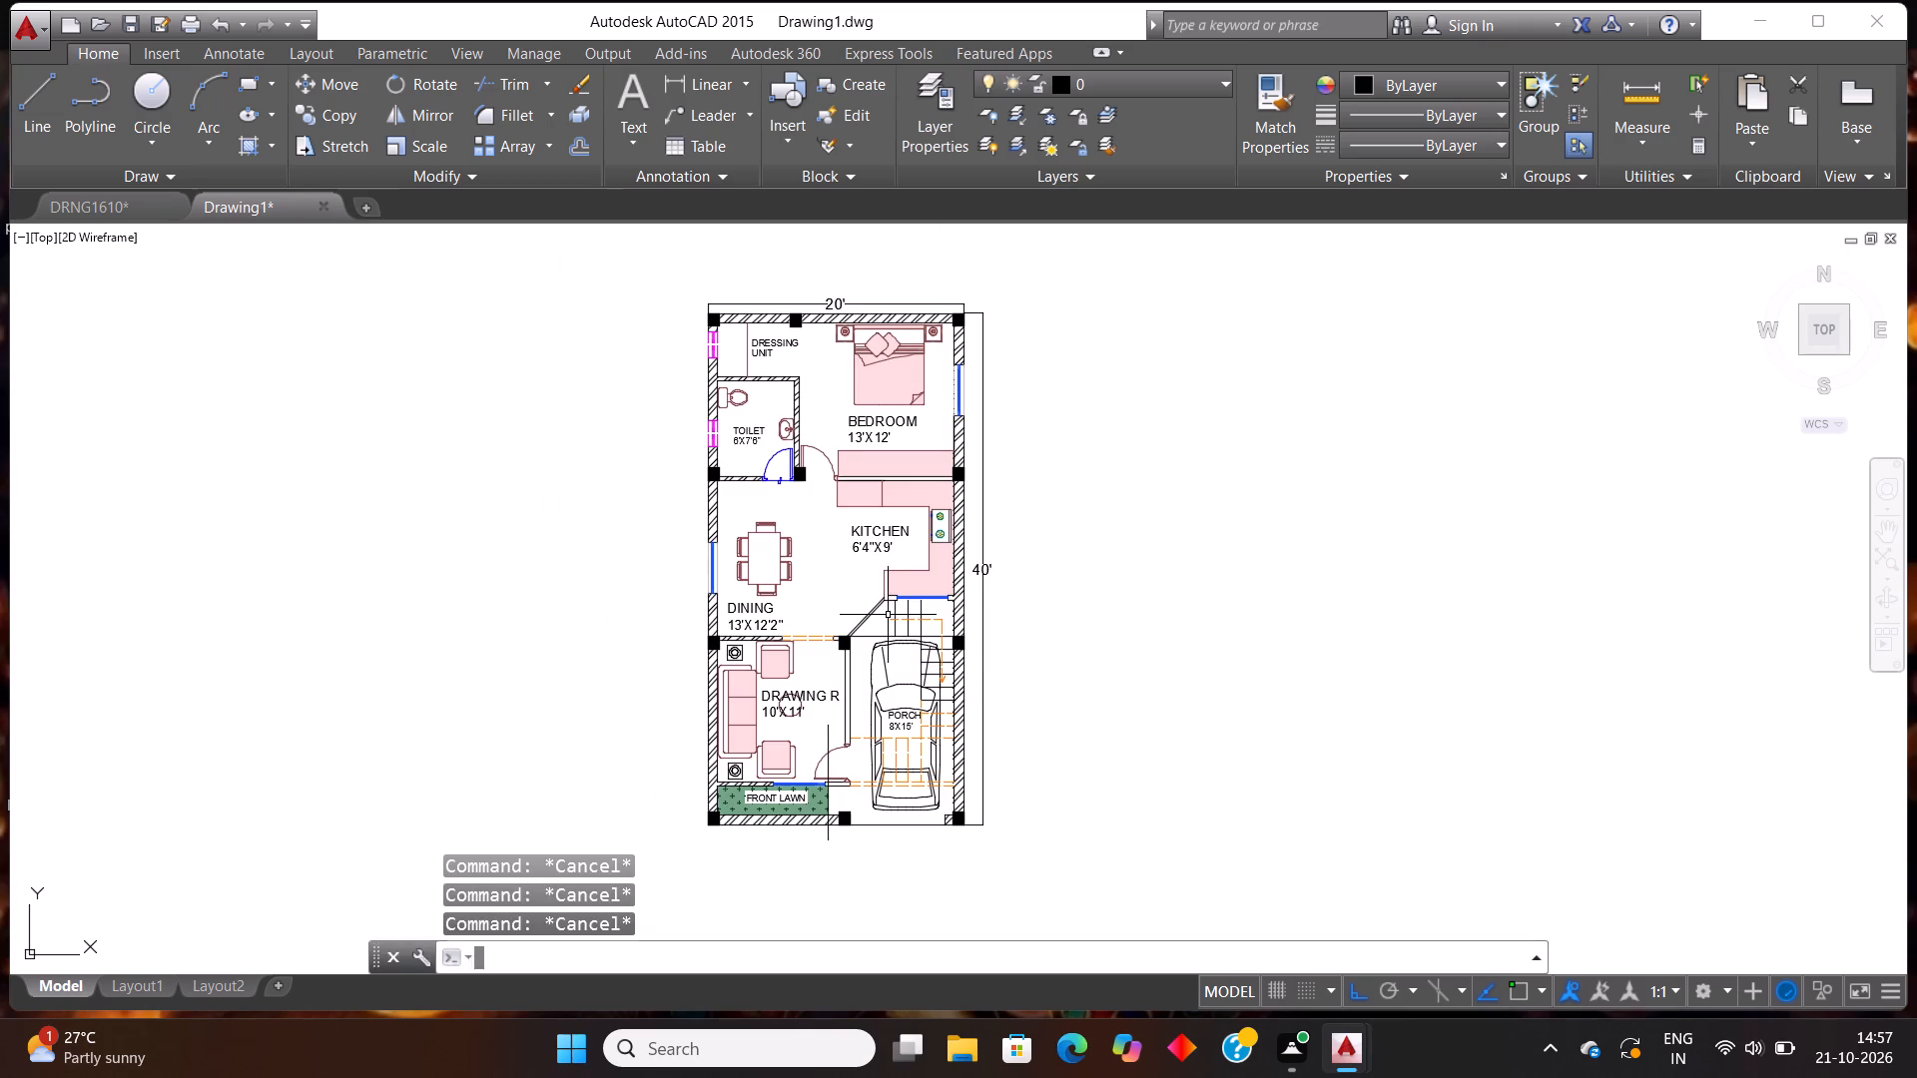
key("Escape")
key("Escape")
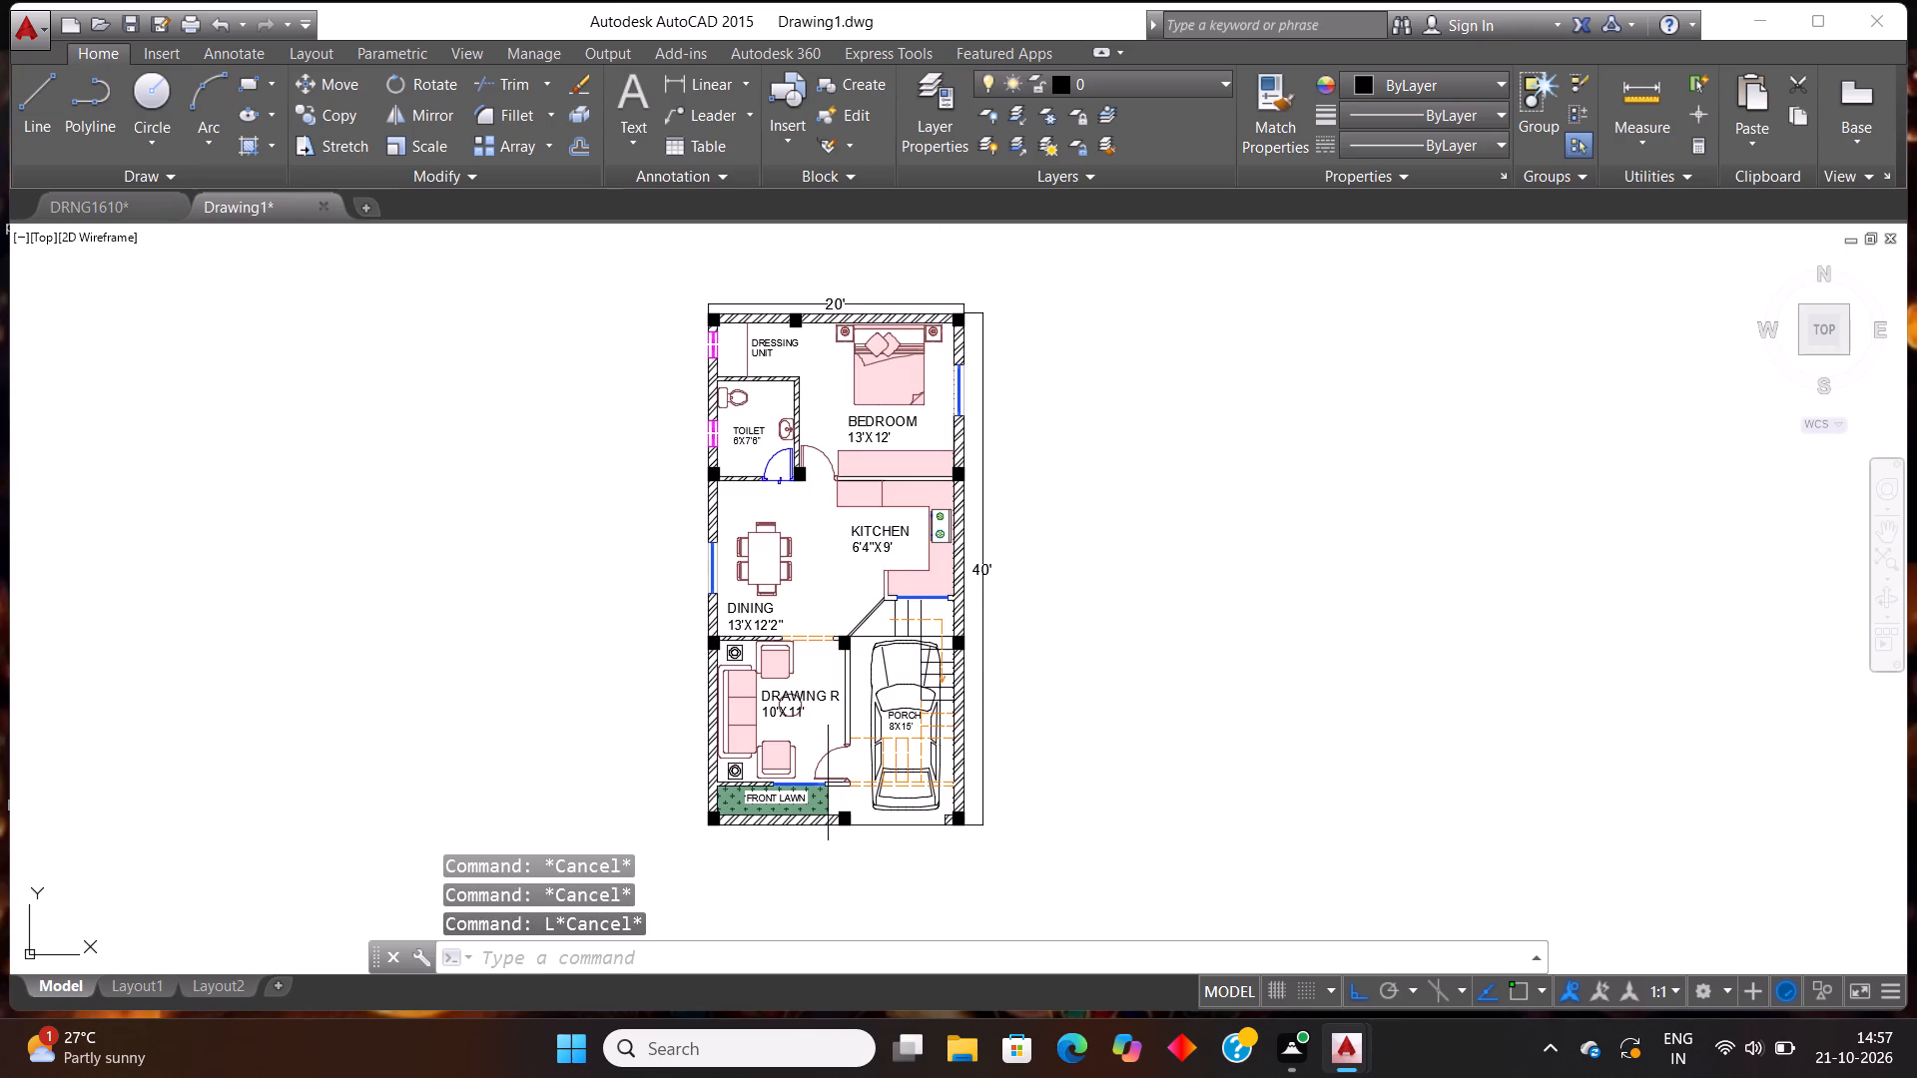
Draw a rectangular sheet border around the whole floor plan and its dimensions, leaving extra space below the plan.
type("REC")
key("Return")
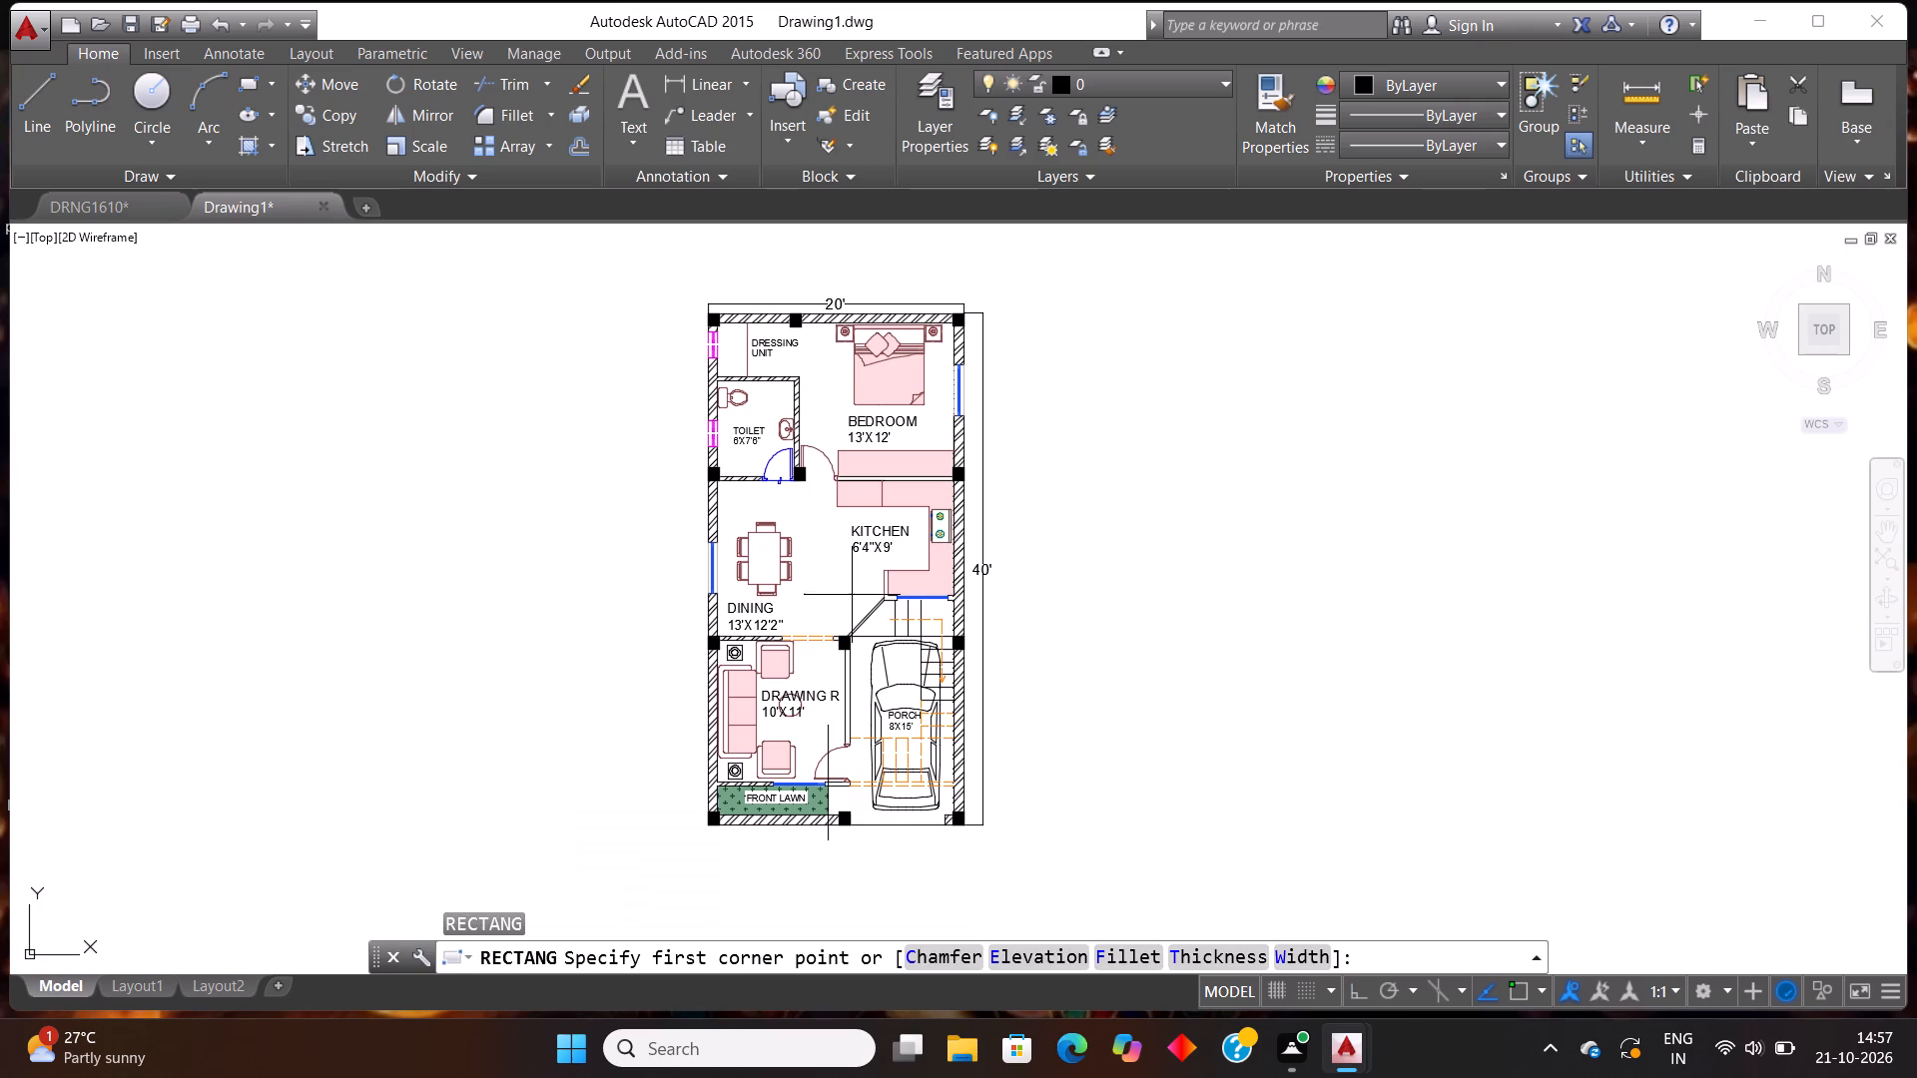
left_click(640, 269)
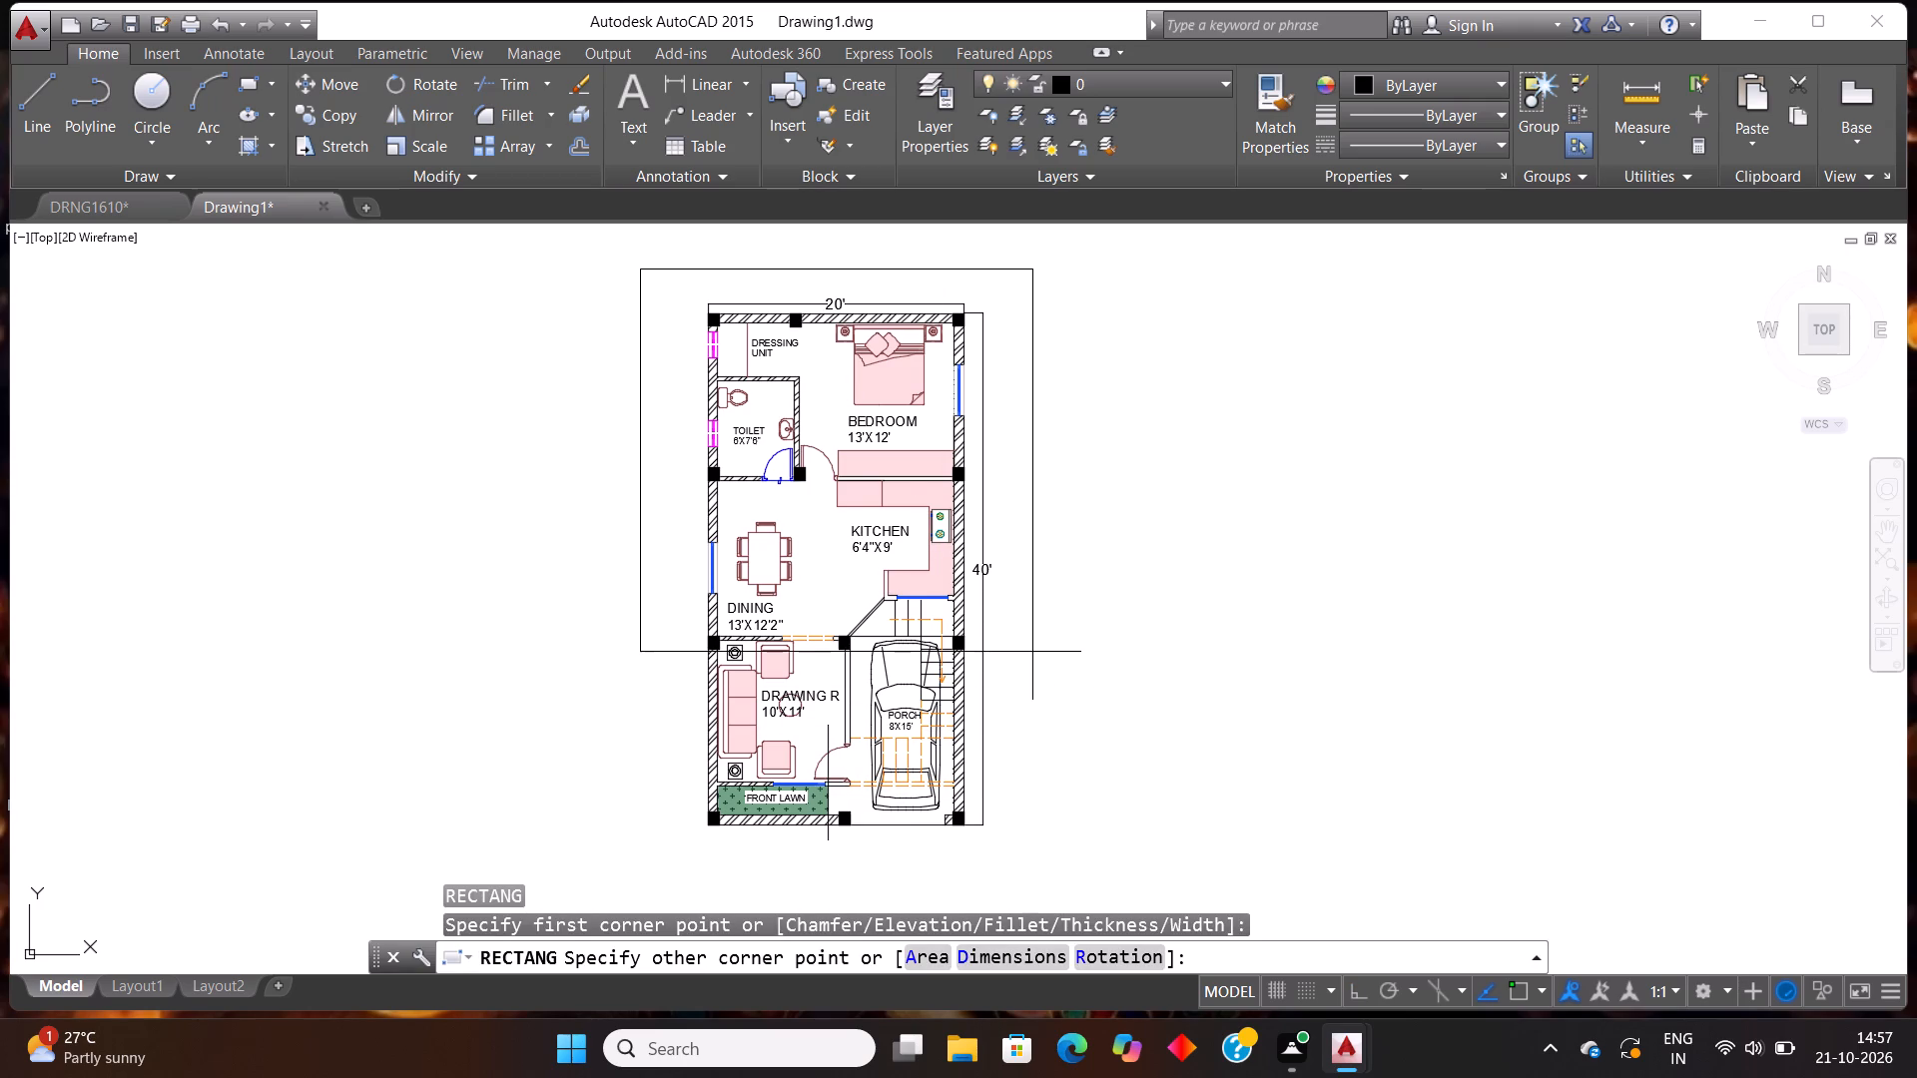
scroll(1031, 659, "down", 2)
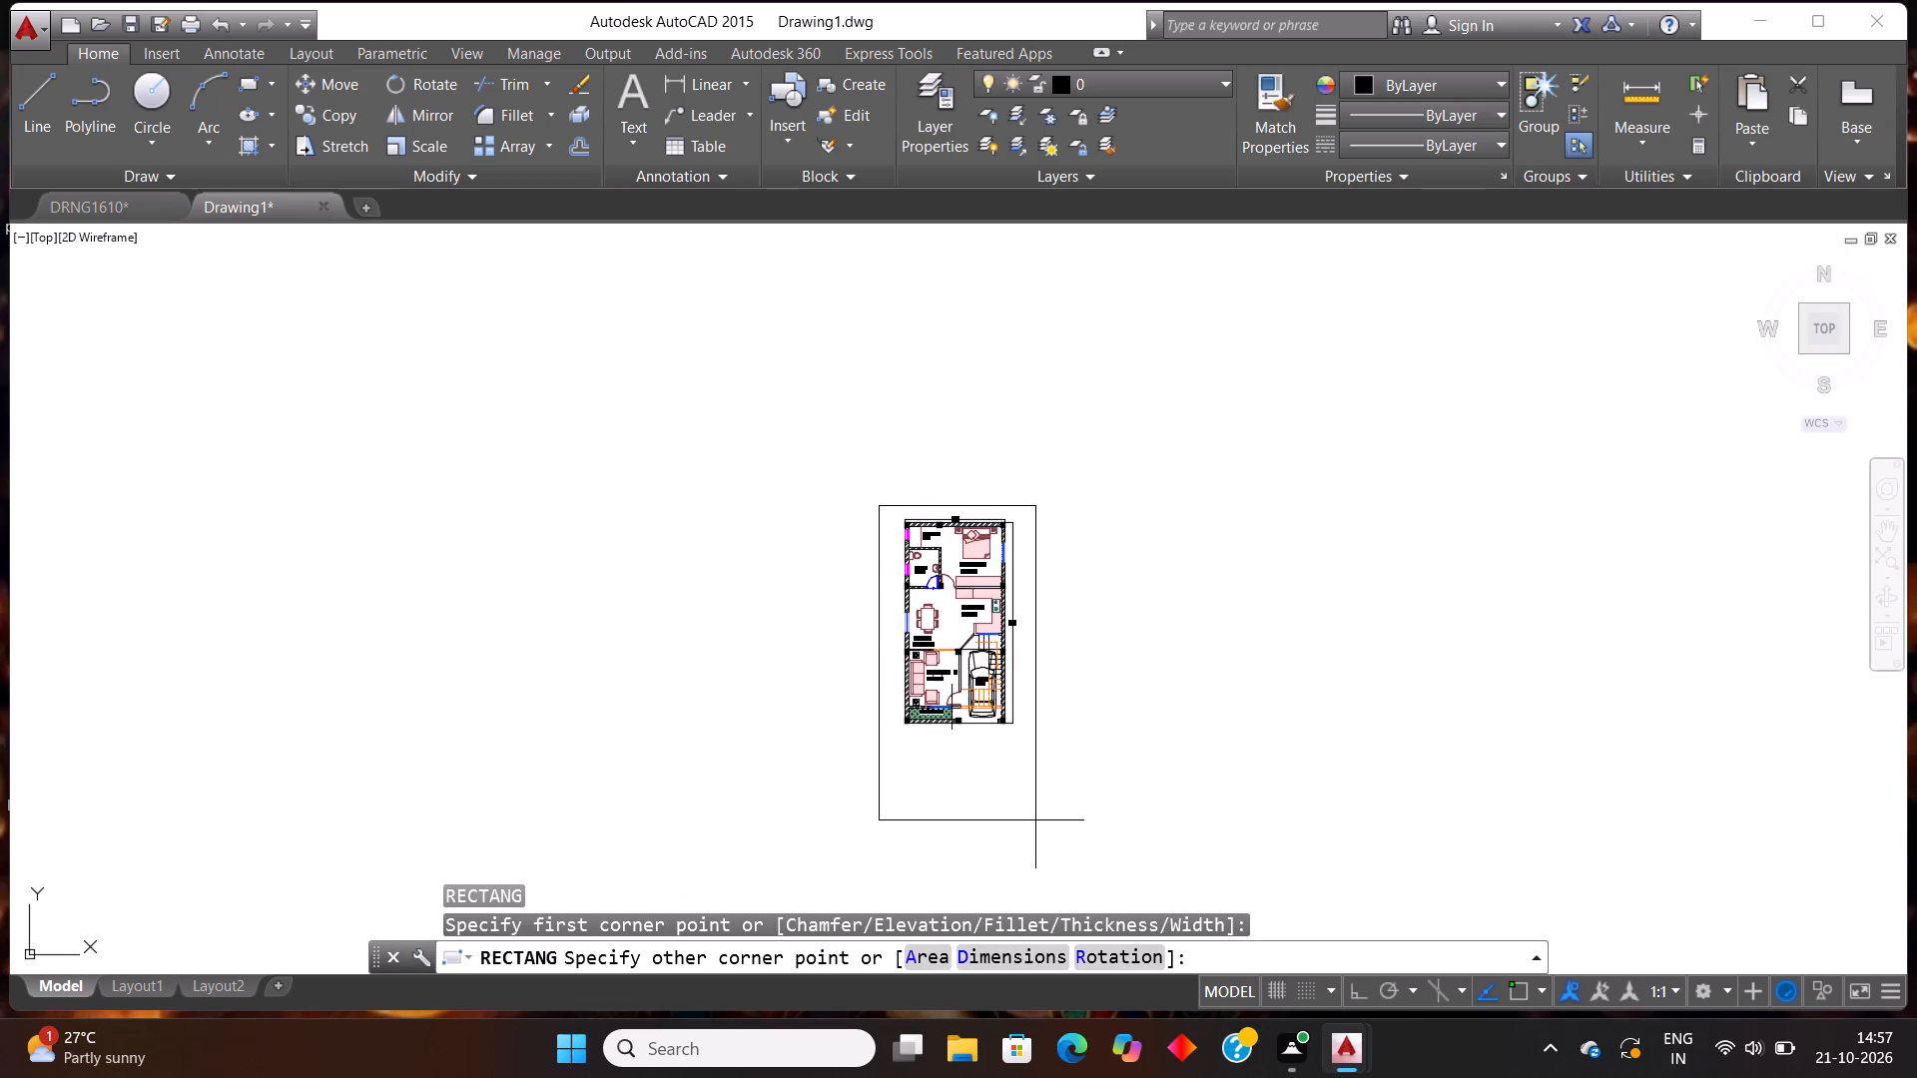
scroll(1035, 820, "up", 1)
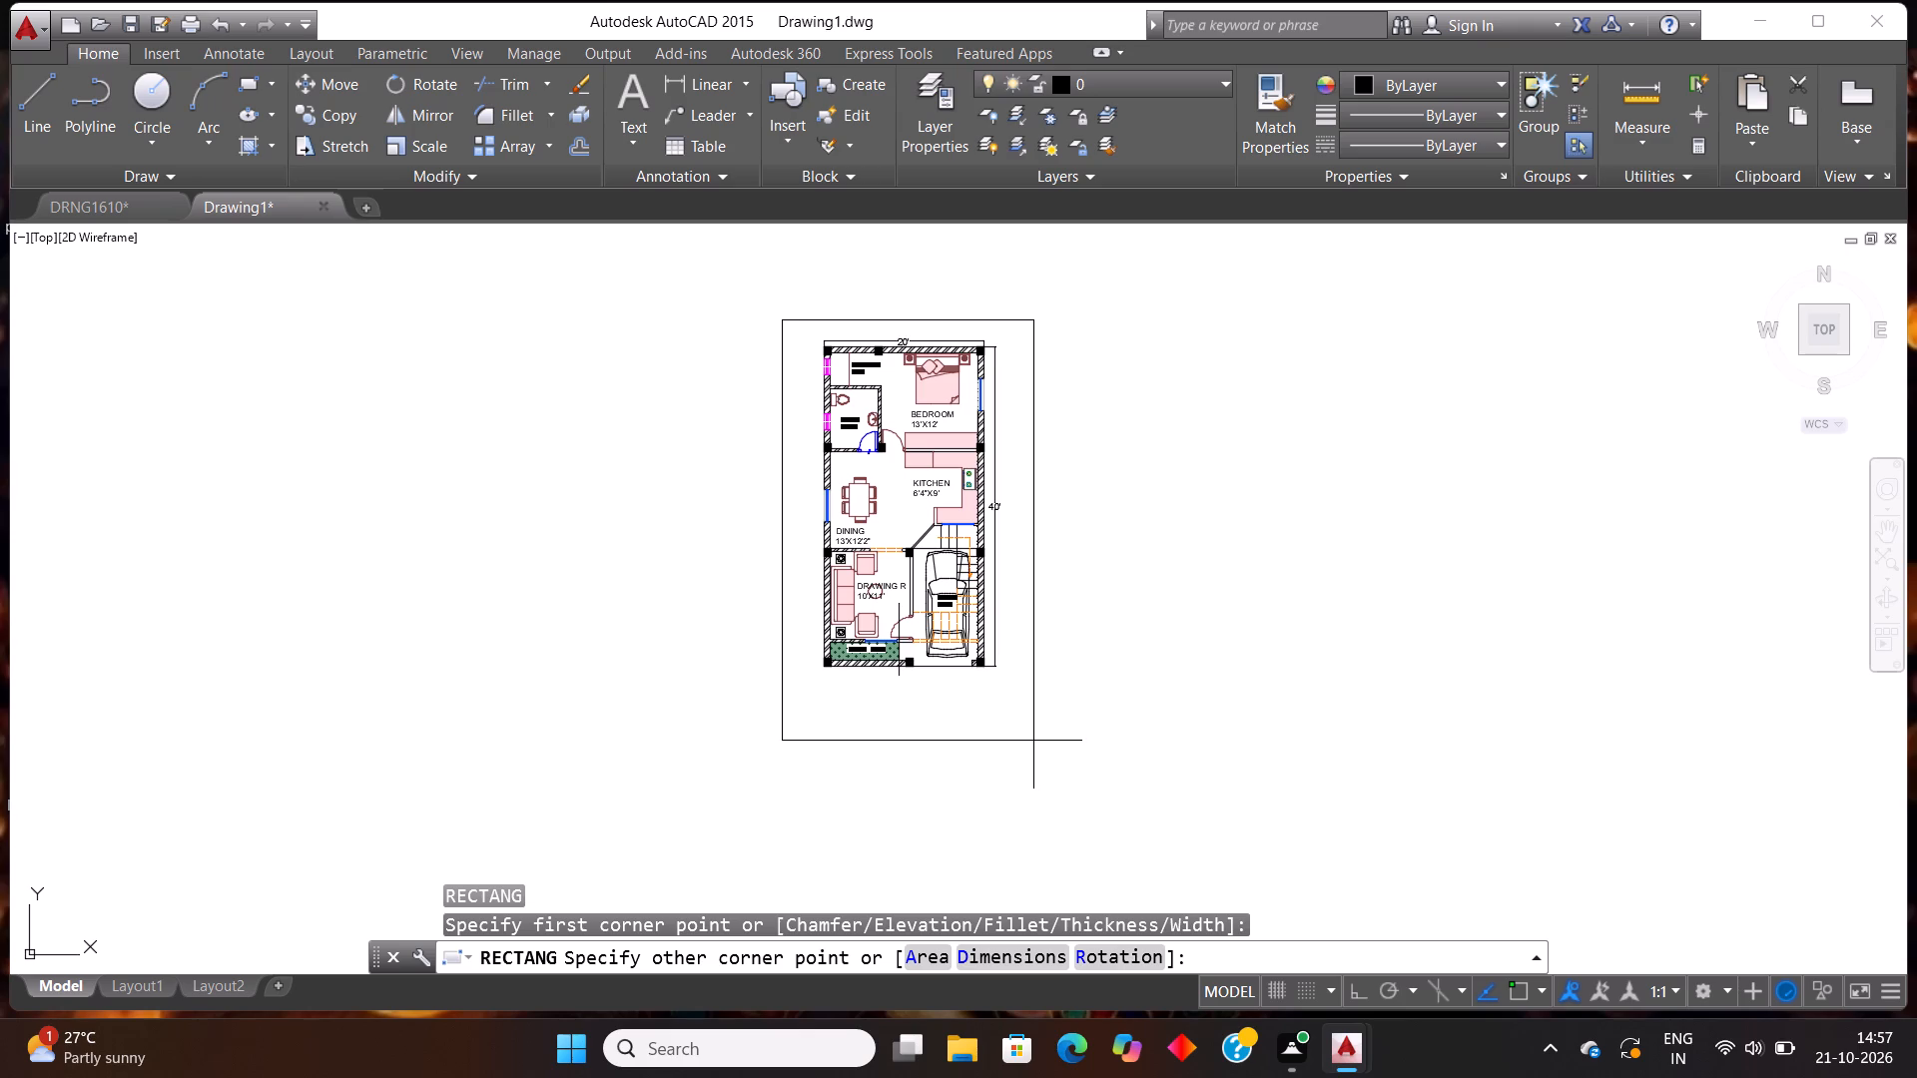
left_click(1033, 741)
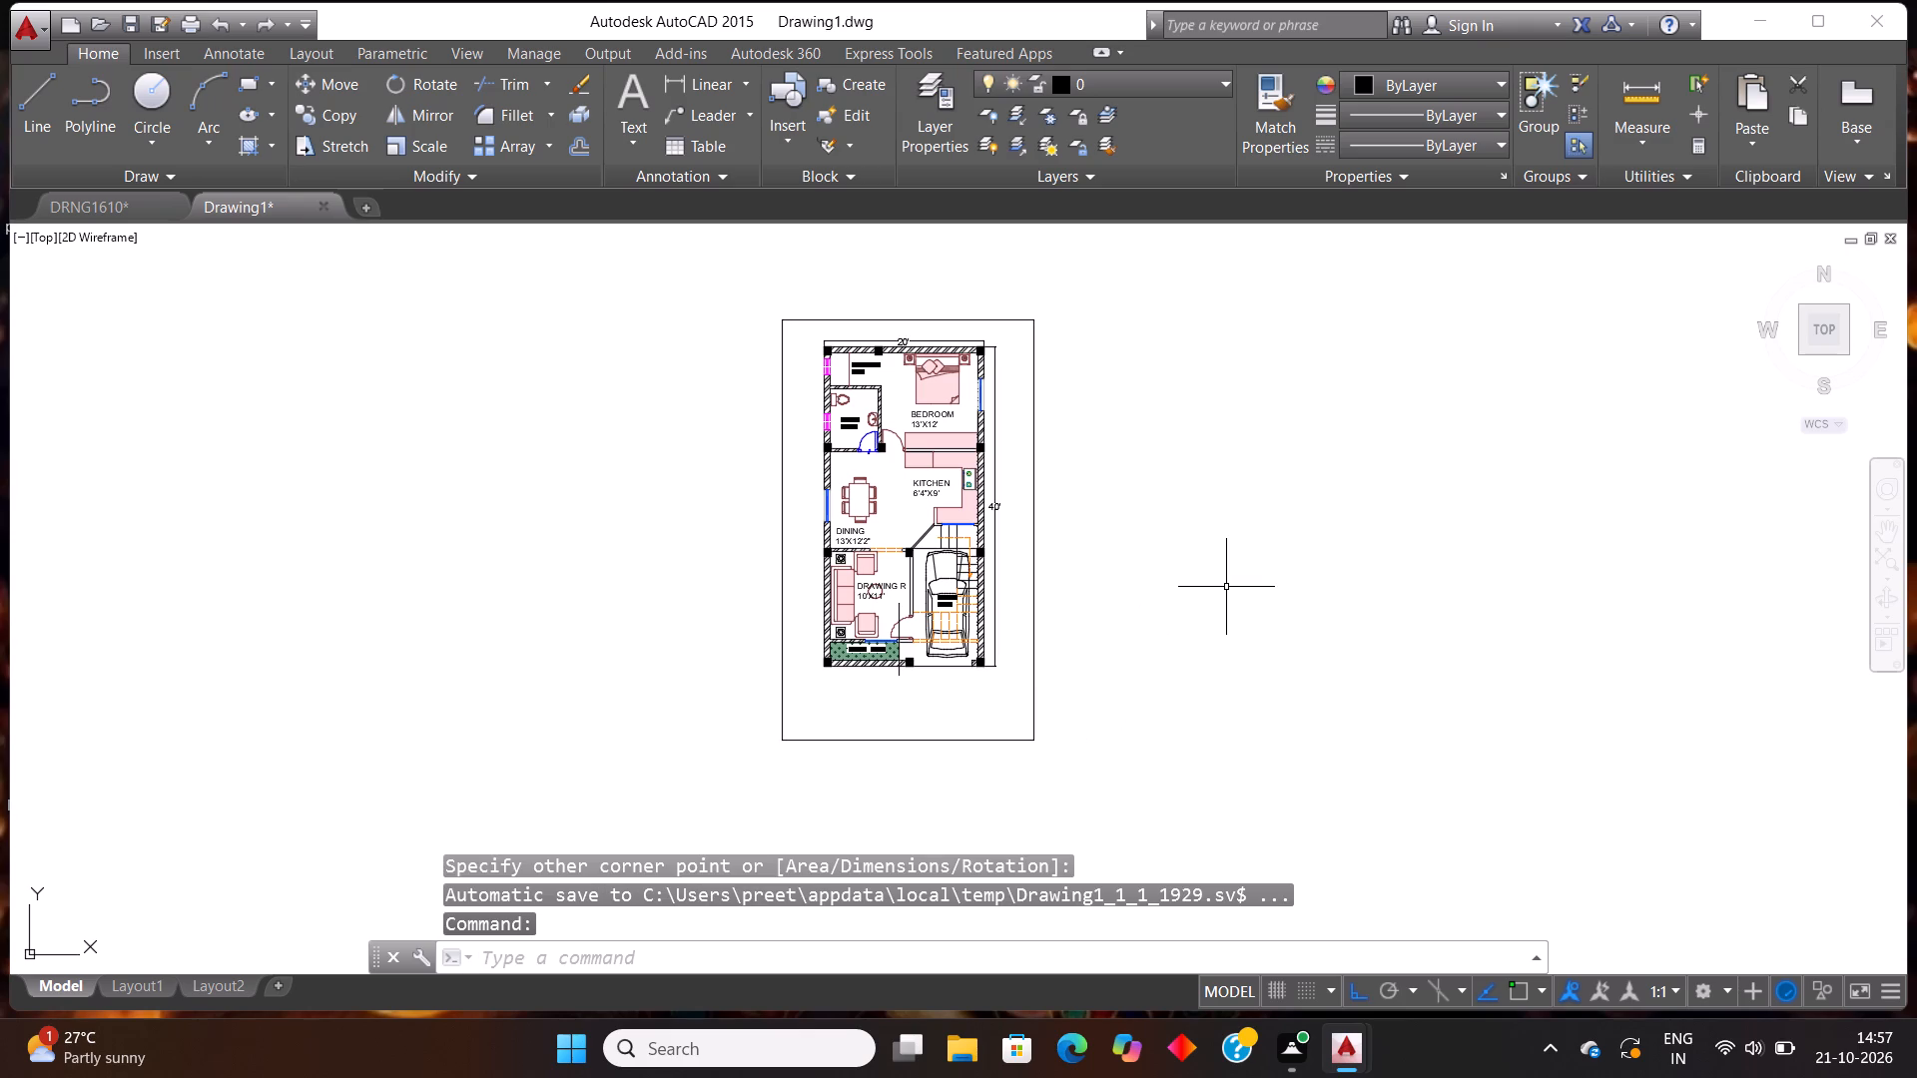
scroll(1088, 612, "up", 1)
key("Escape")
key("Escape")
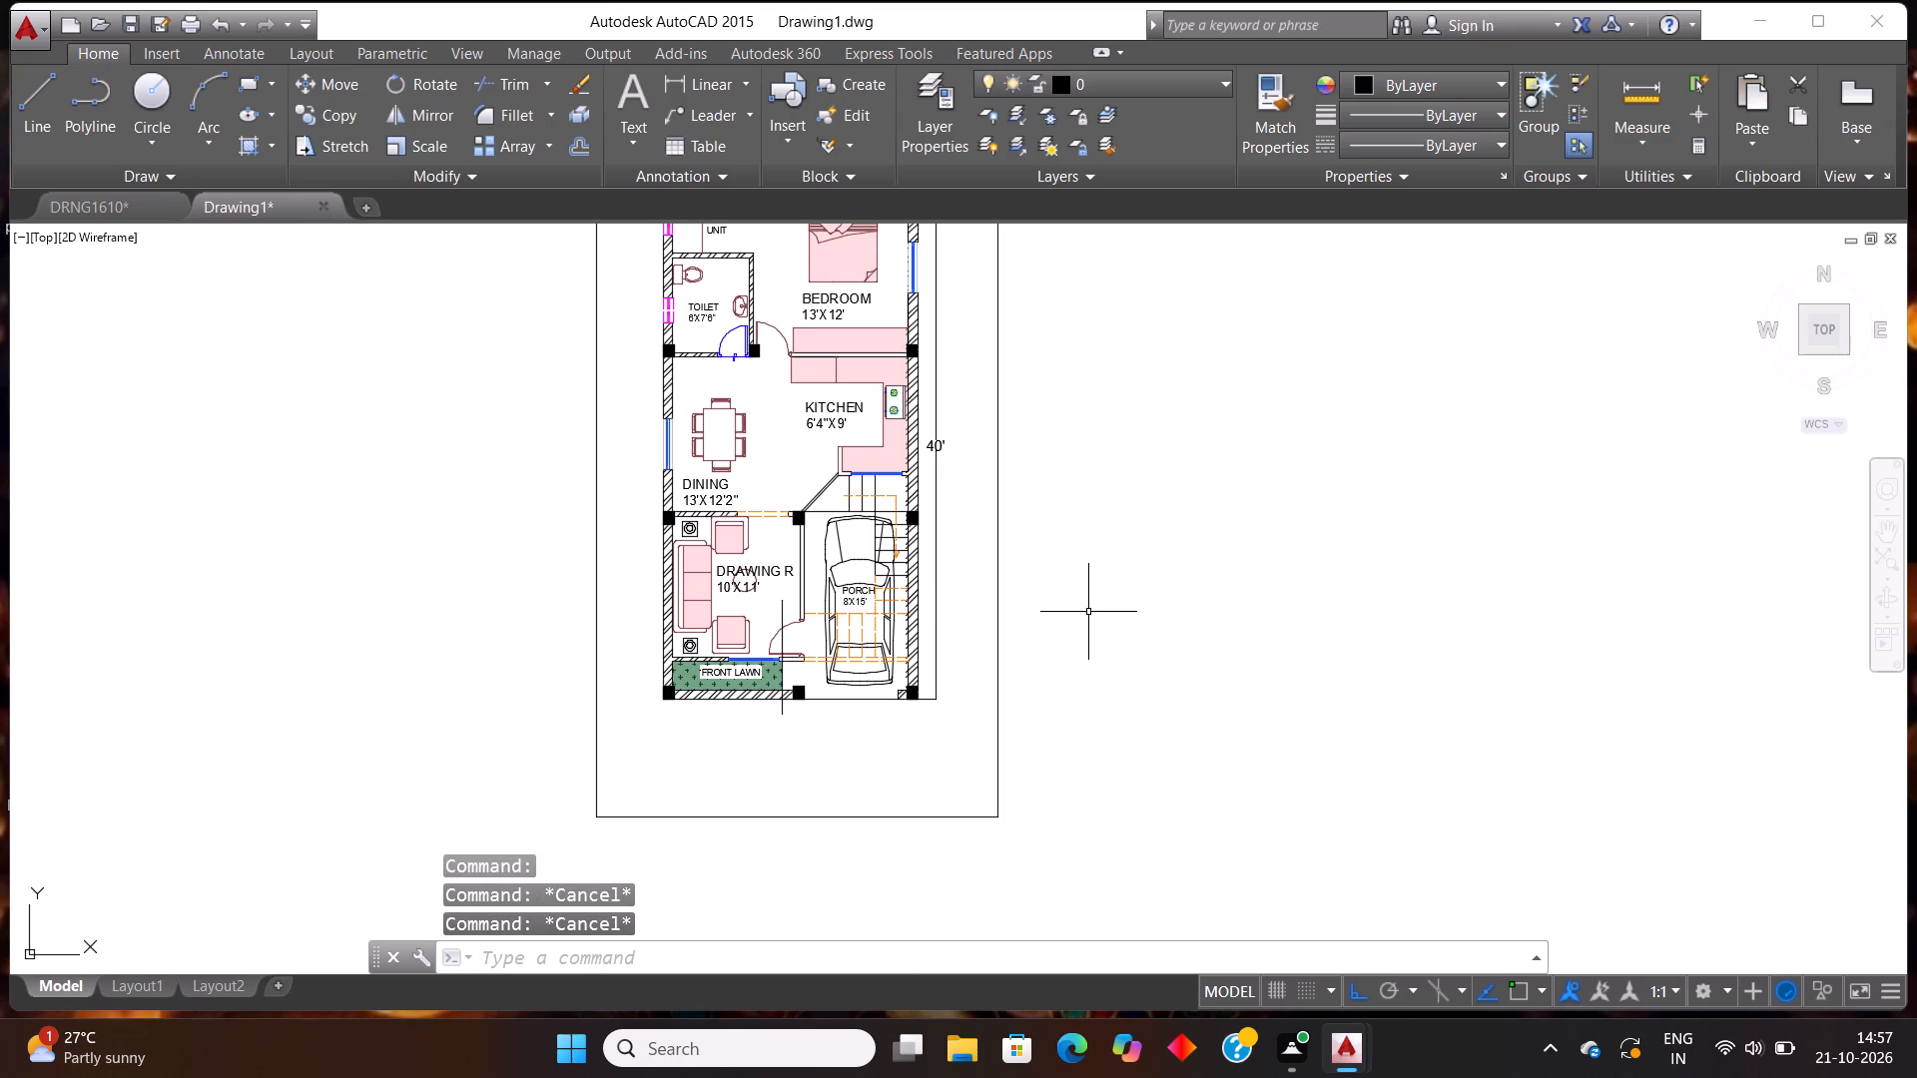
Open yesterday's most recently used floor plan drawing from the recent documents in a new file tab.
scroll(1116, 682, "down", 1)
scroll(1116, 682, "up", 1)
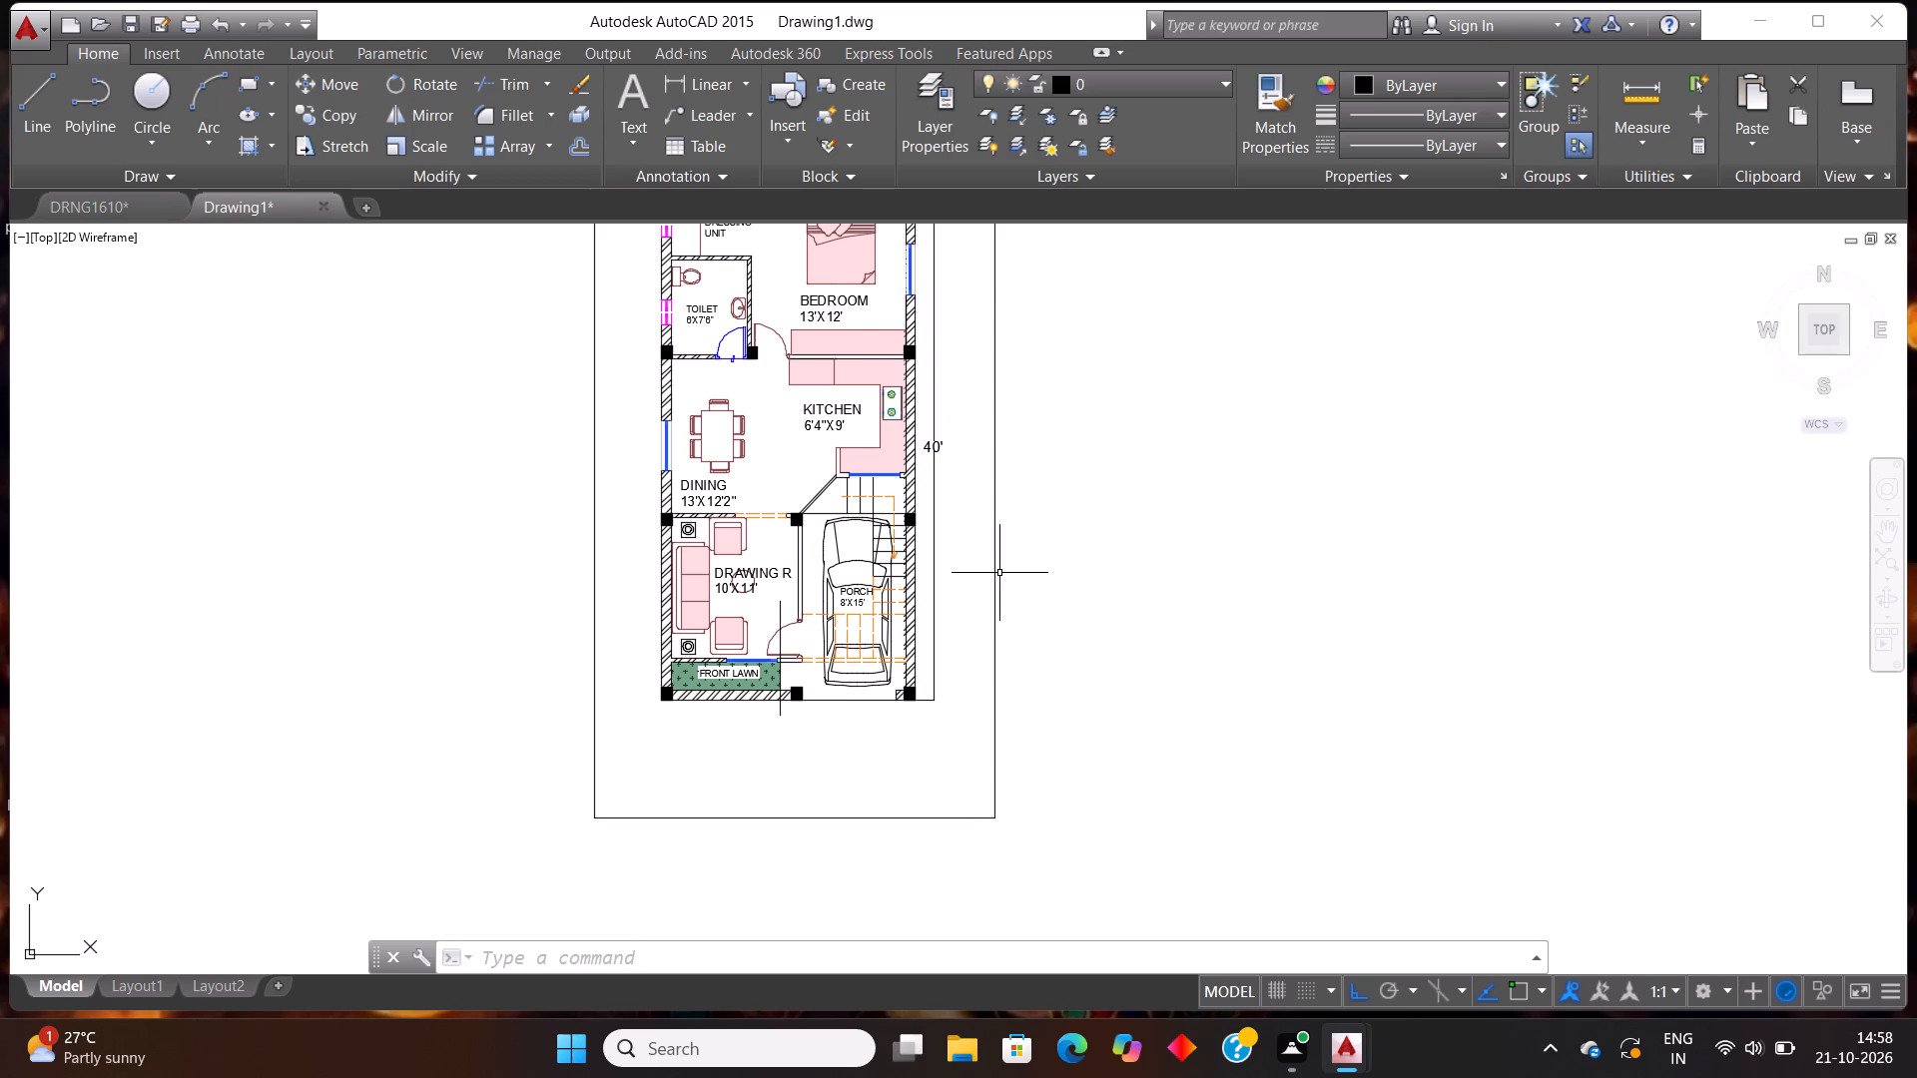
scroll(992, 574, "down", 1)
scroll(929, 521, "up", 1)
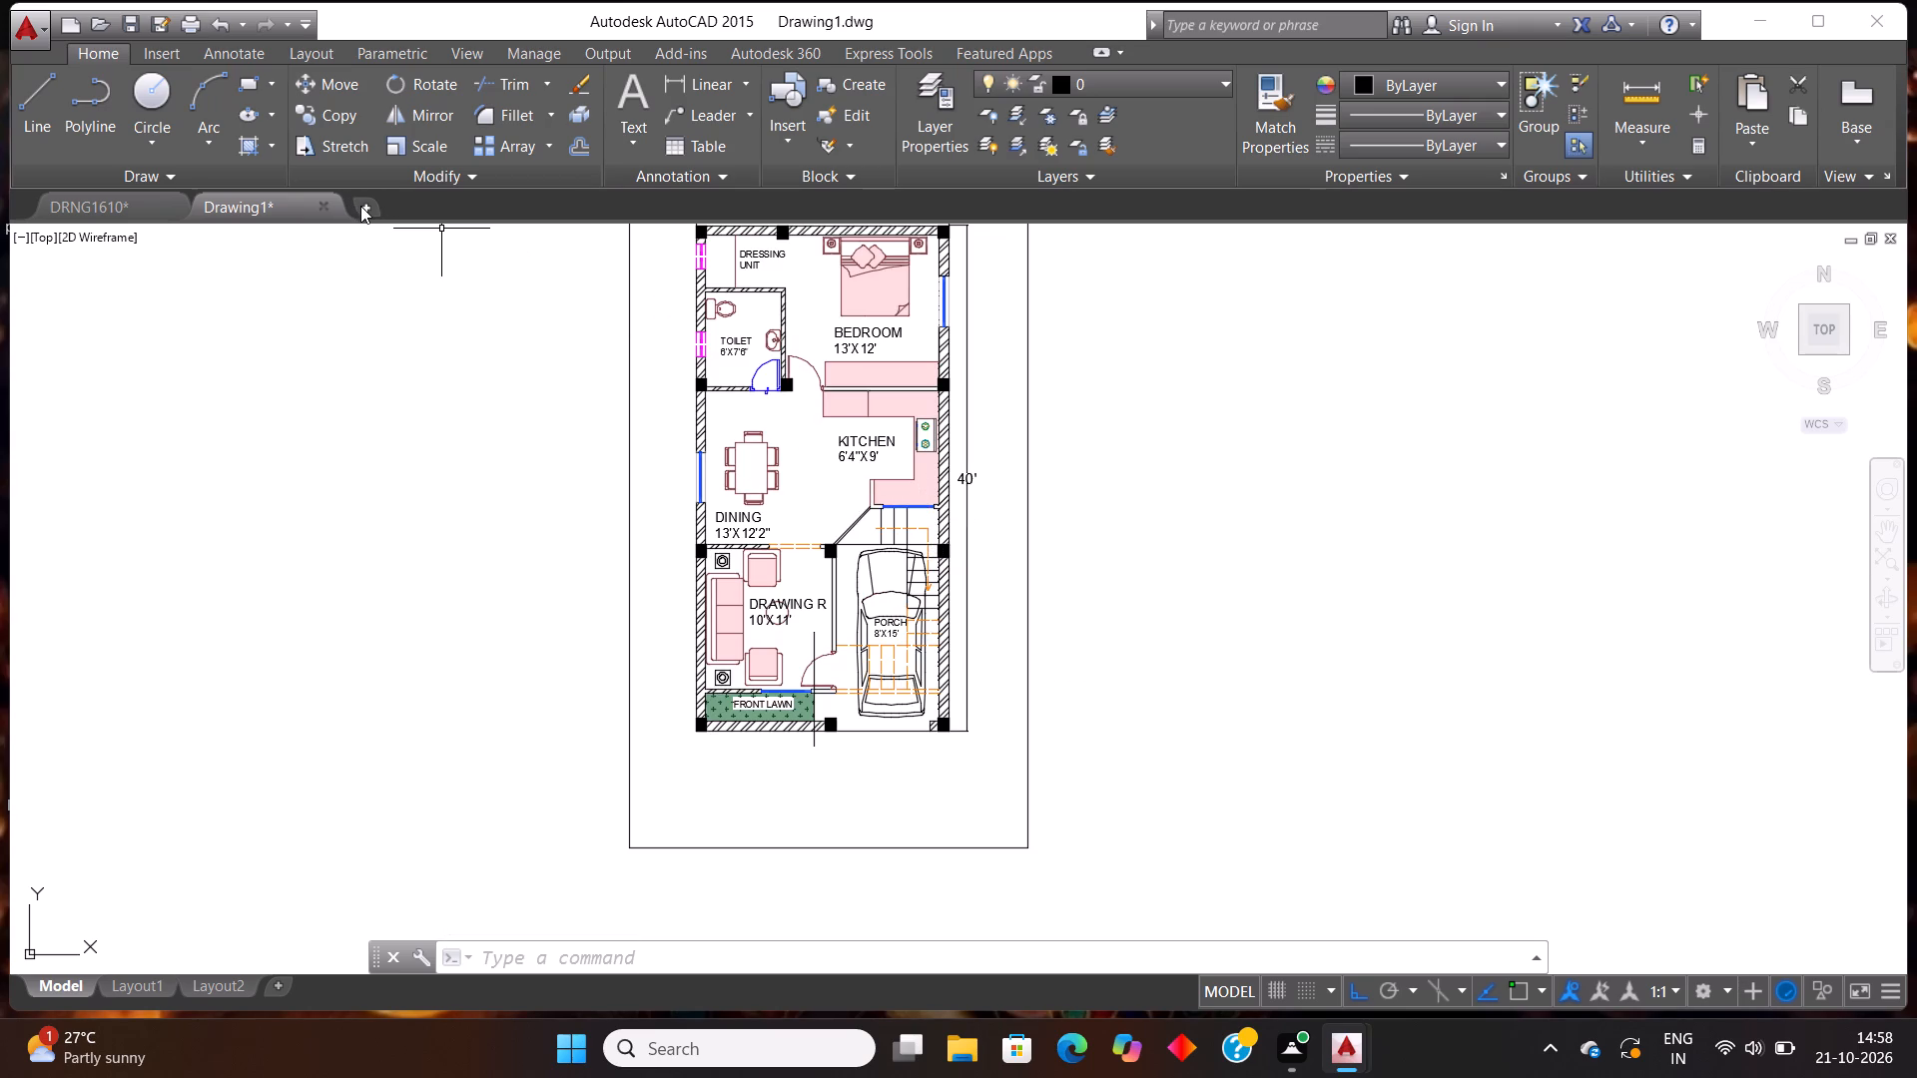
left_click(360, 206)
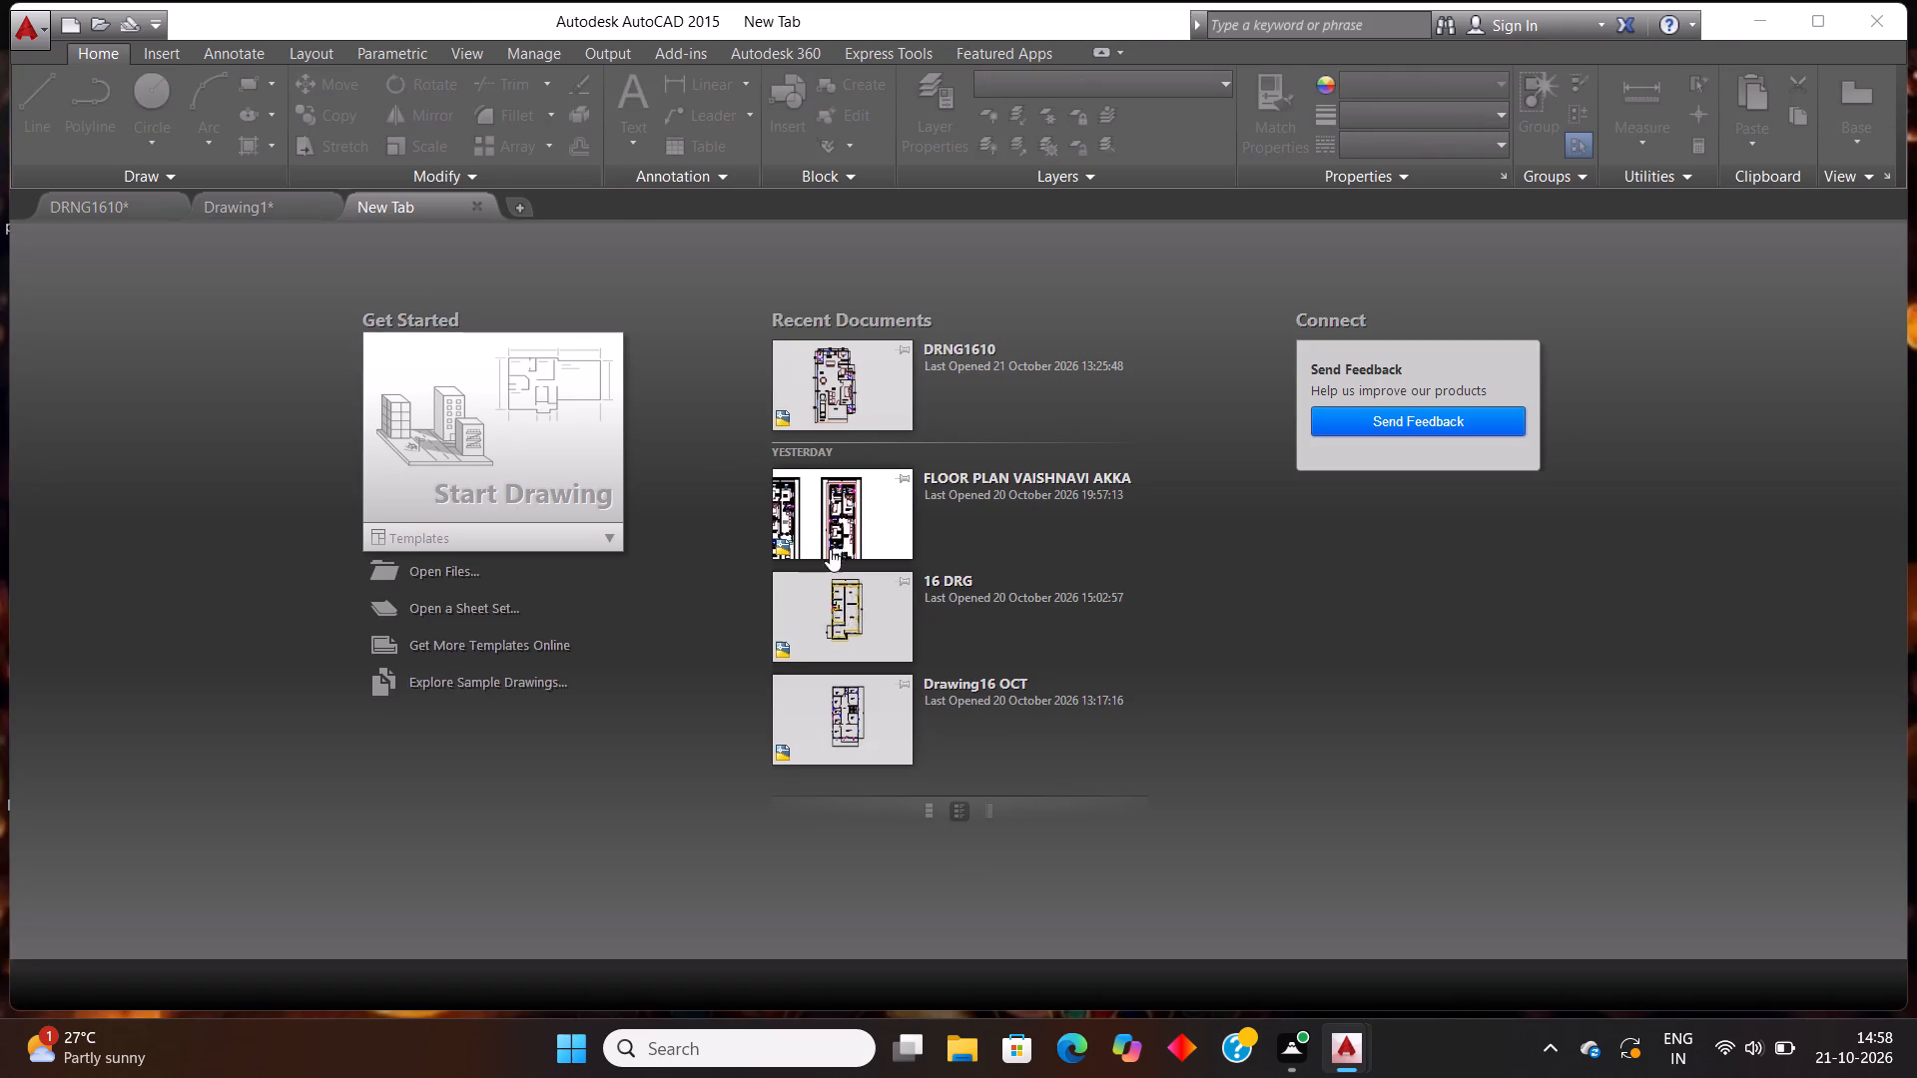
left_click(856, 526)
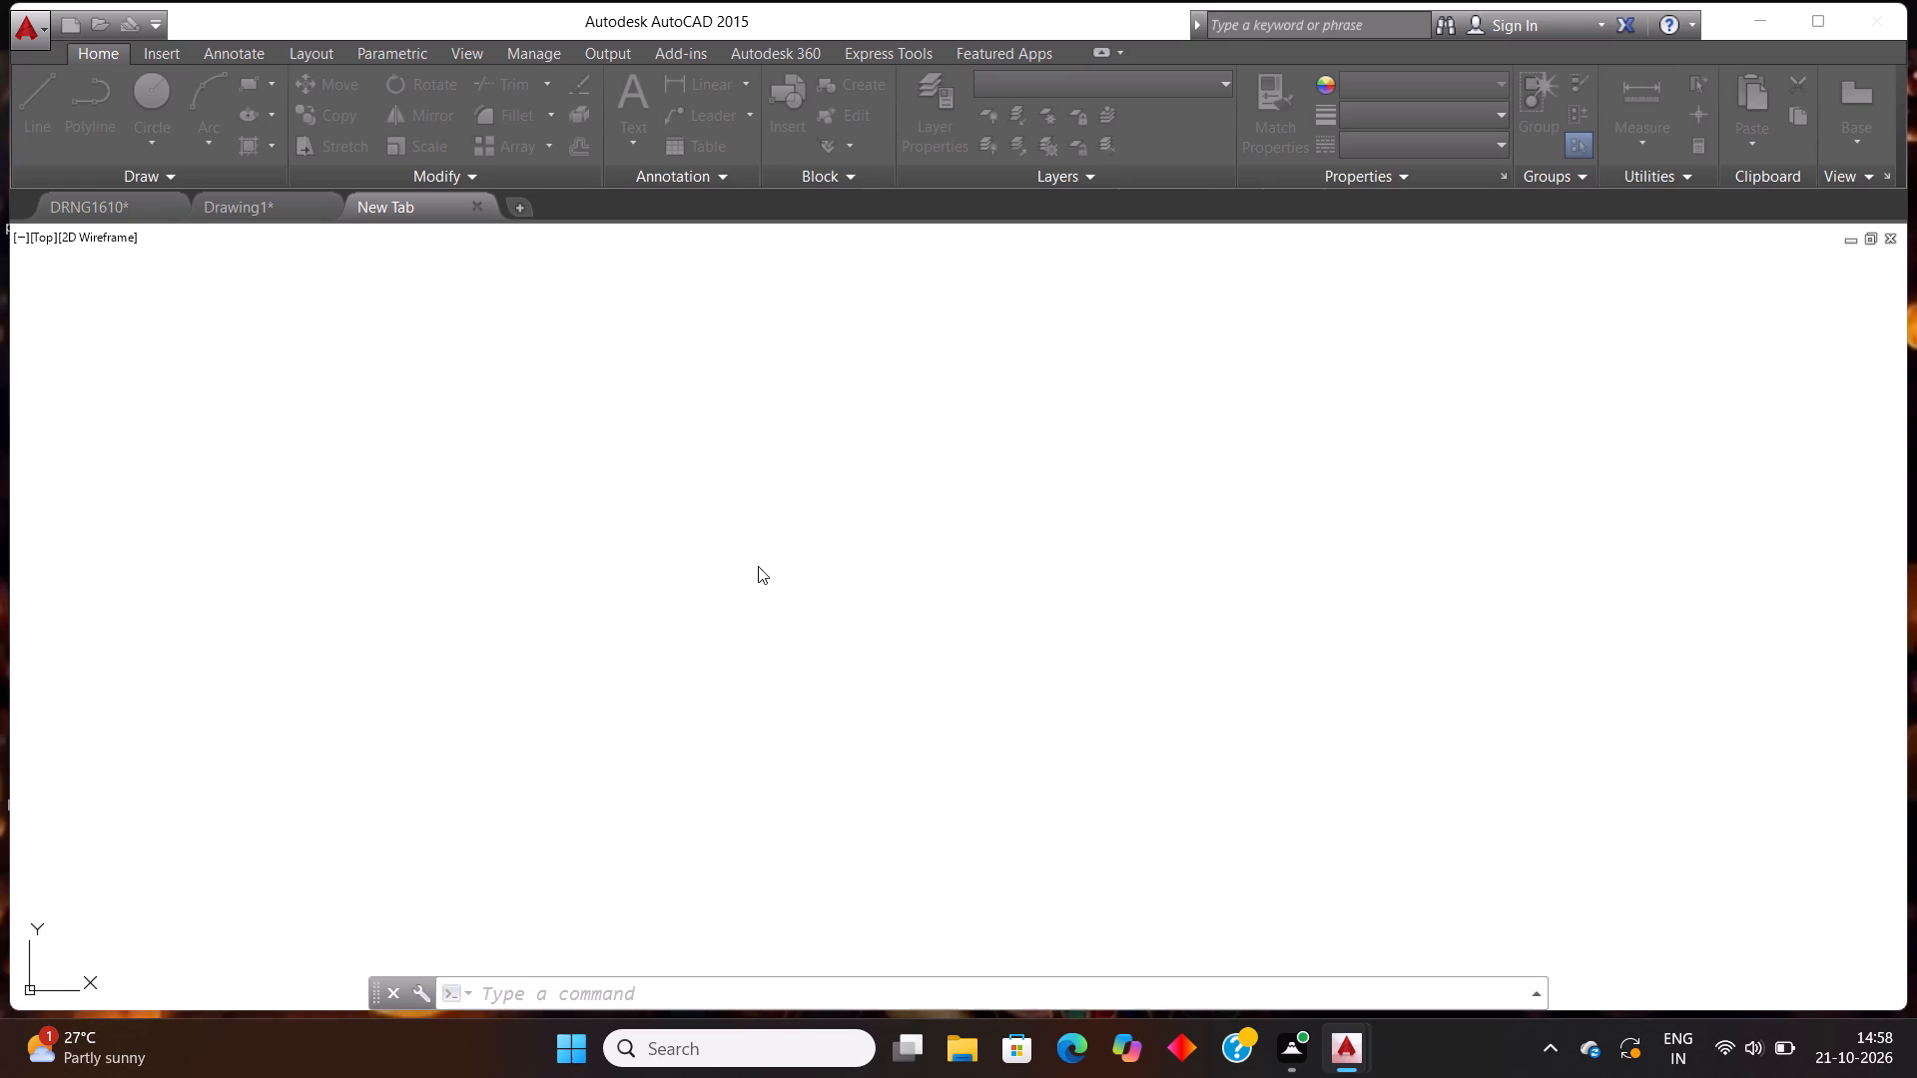
Examine the sheet borders and the title block layout below the first floor plan in the reference drawing.
scroll(836, 467, "down", 1)
scroll(761, 388, "down", 1)
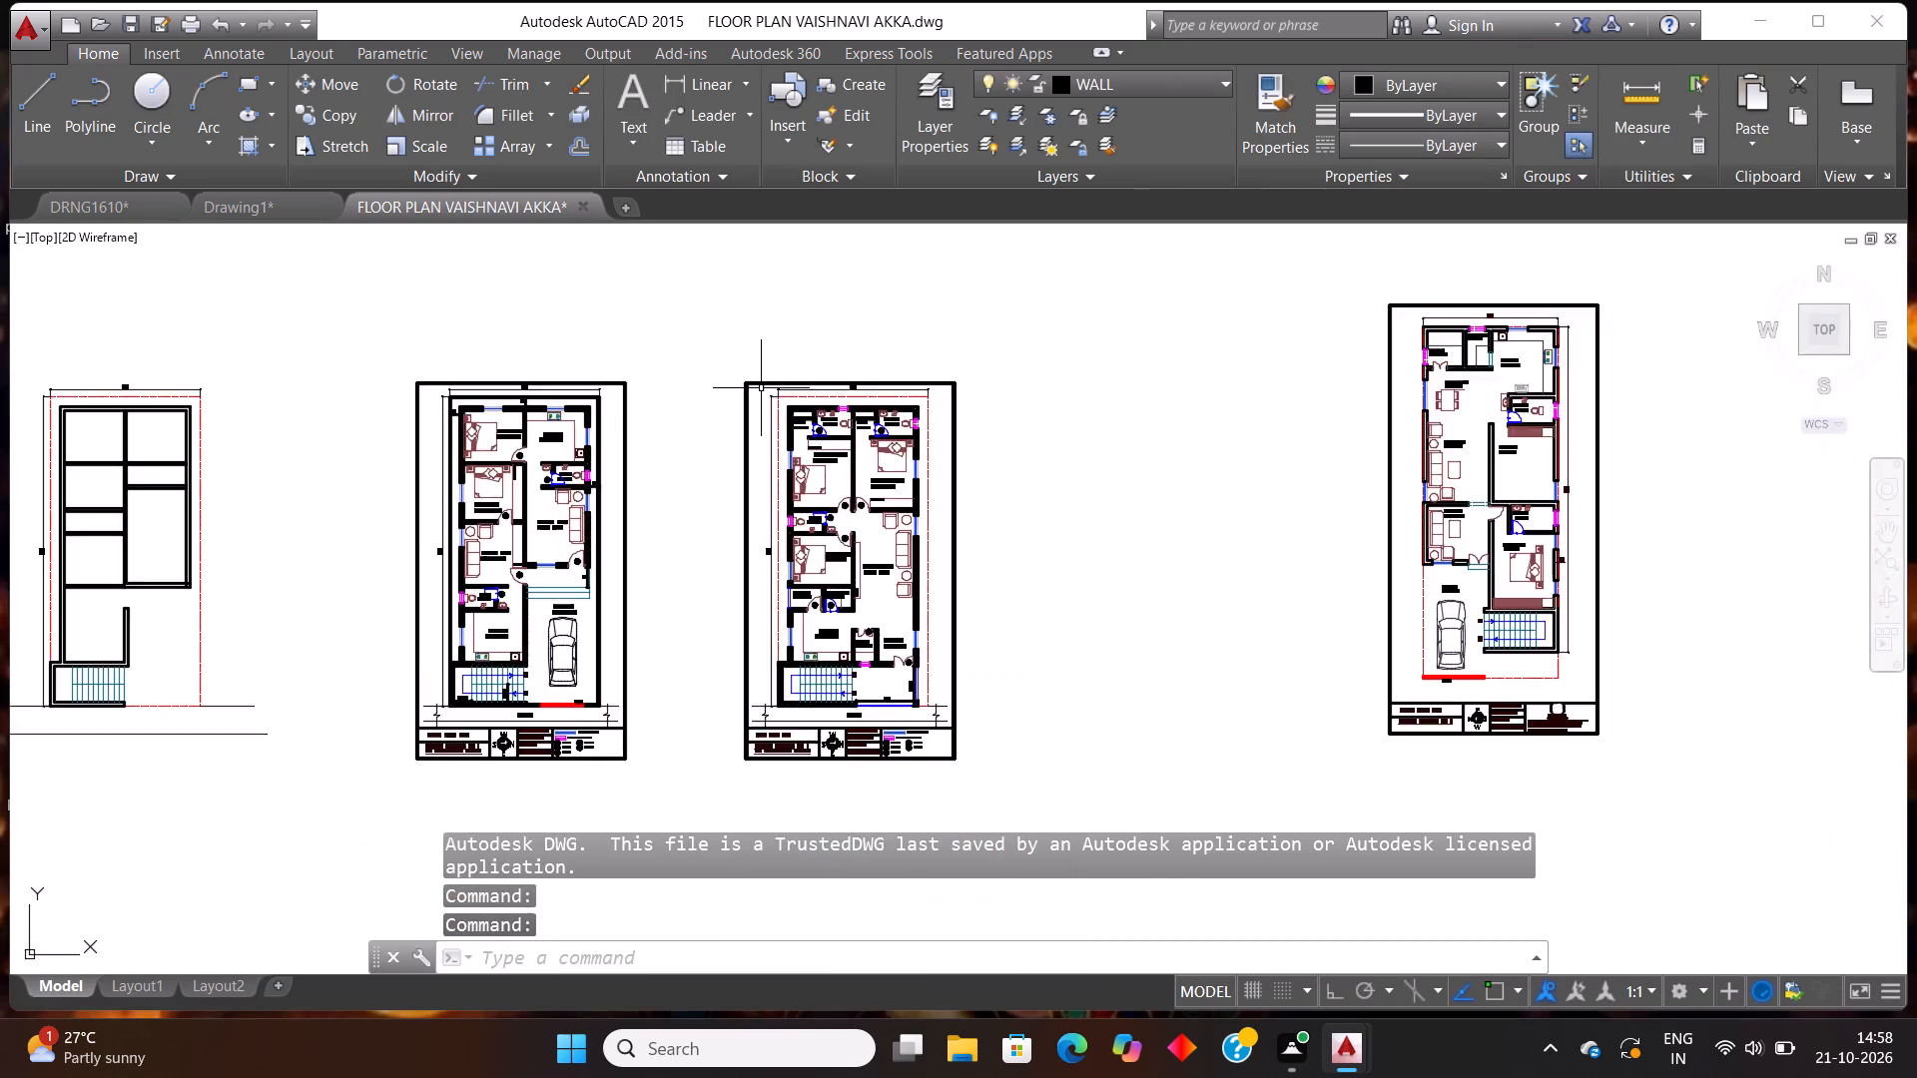
scroll(761, 388, "up", 3)
scroll(761, 388, "down", 3)
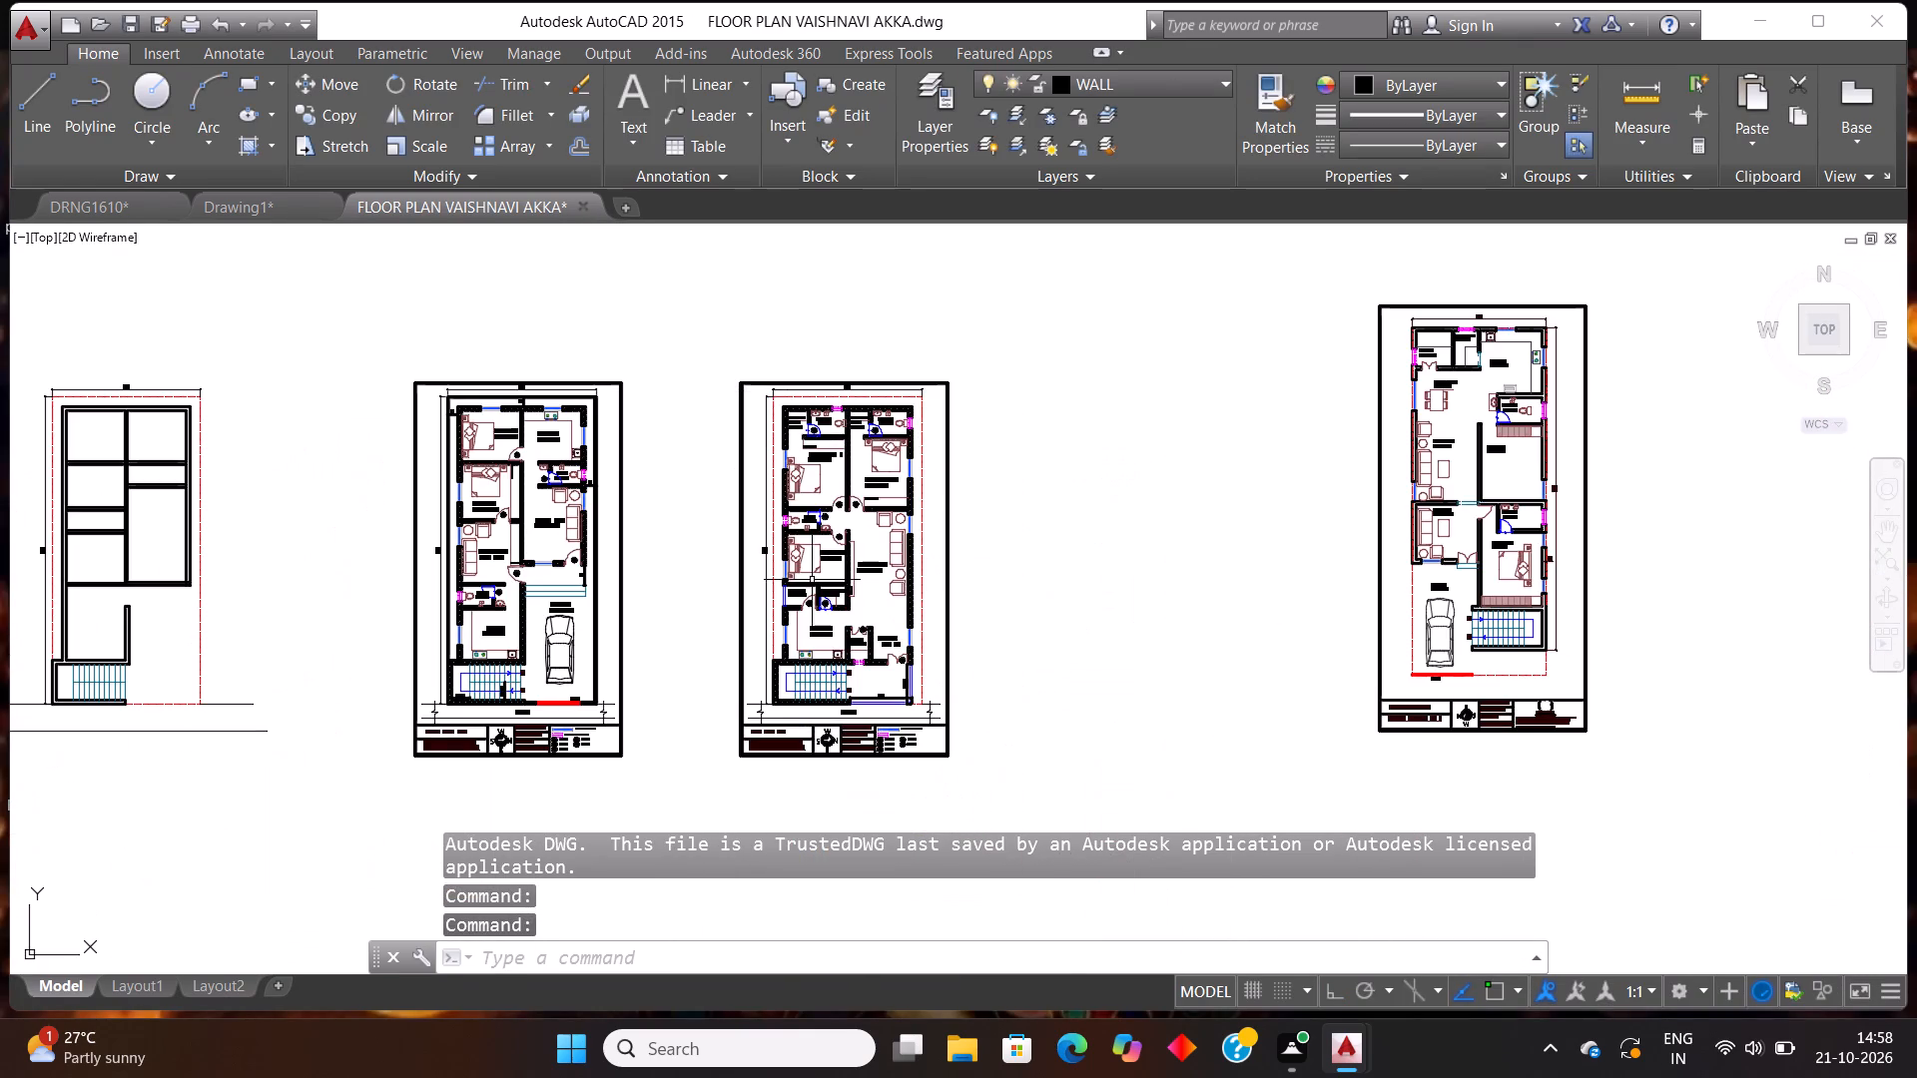
scroll(841, 702, "up", 2)
scroll(838, 657, "down", 2)
scroll(870, 798, "up", 2)
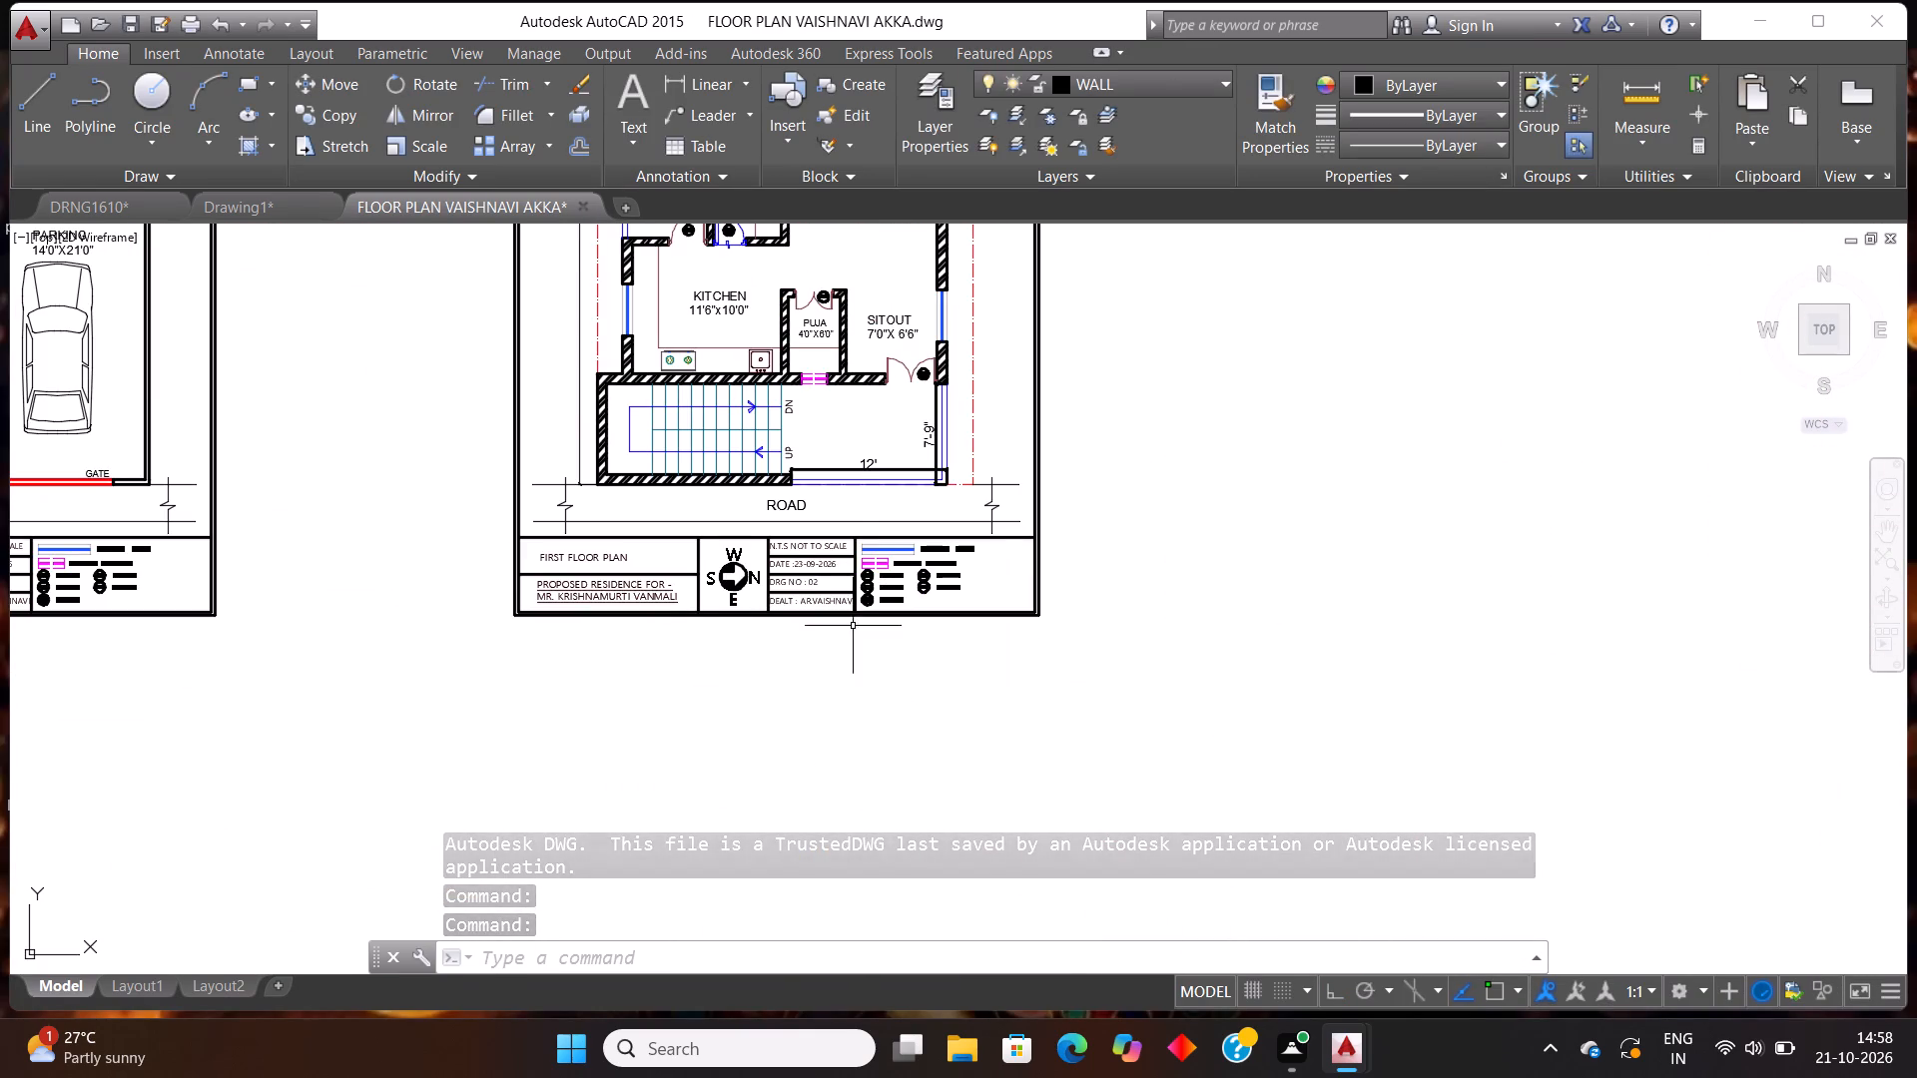
scroll(802, 533, "up", 1)
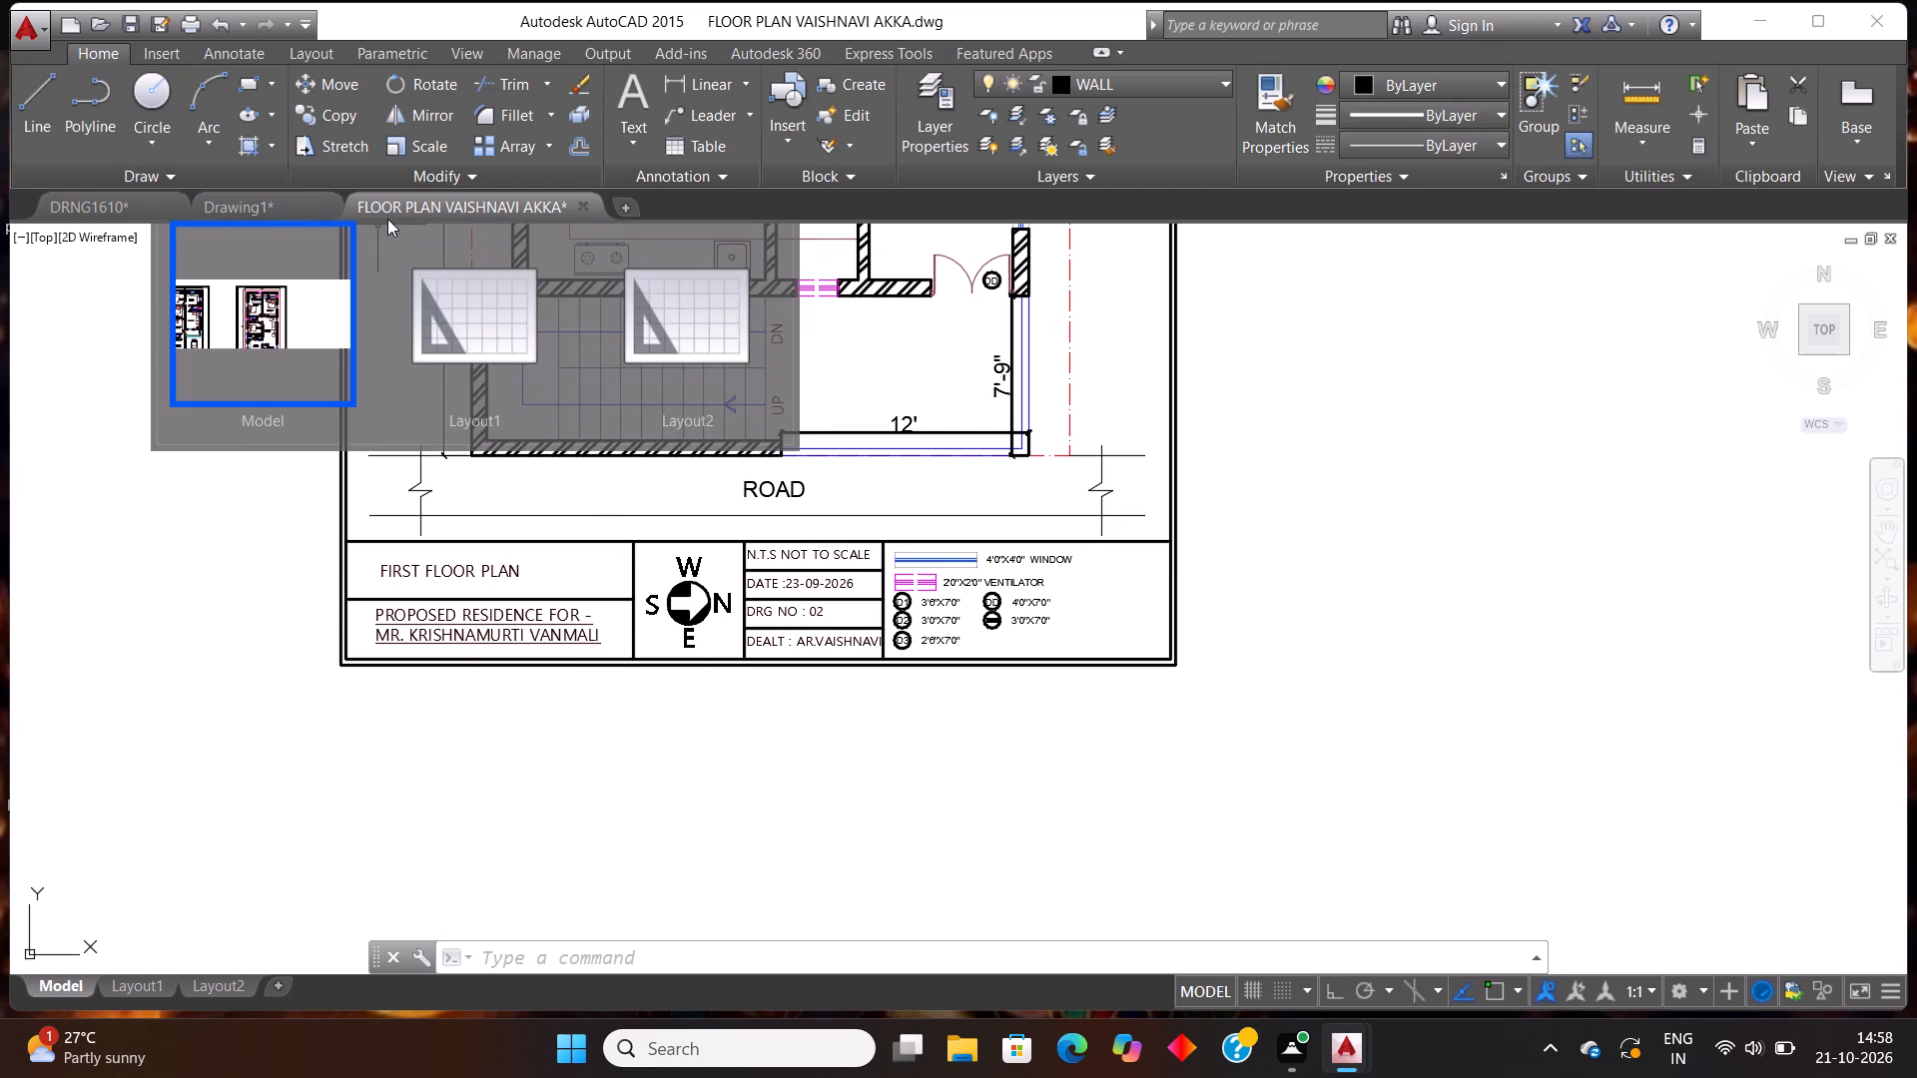
Return to Drawing1 and offset the rectangular sheet border 2" inward to make a double border.
left_click(272, 211)
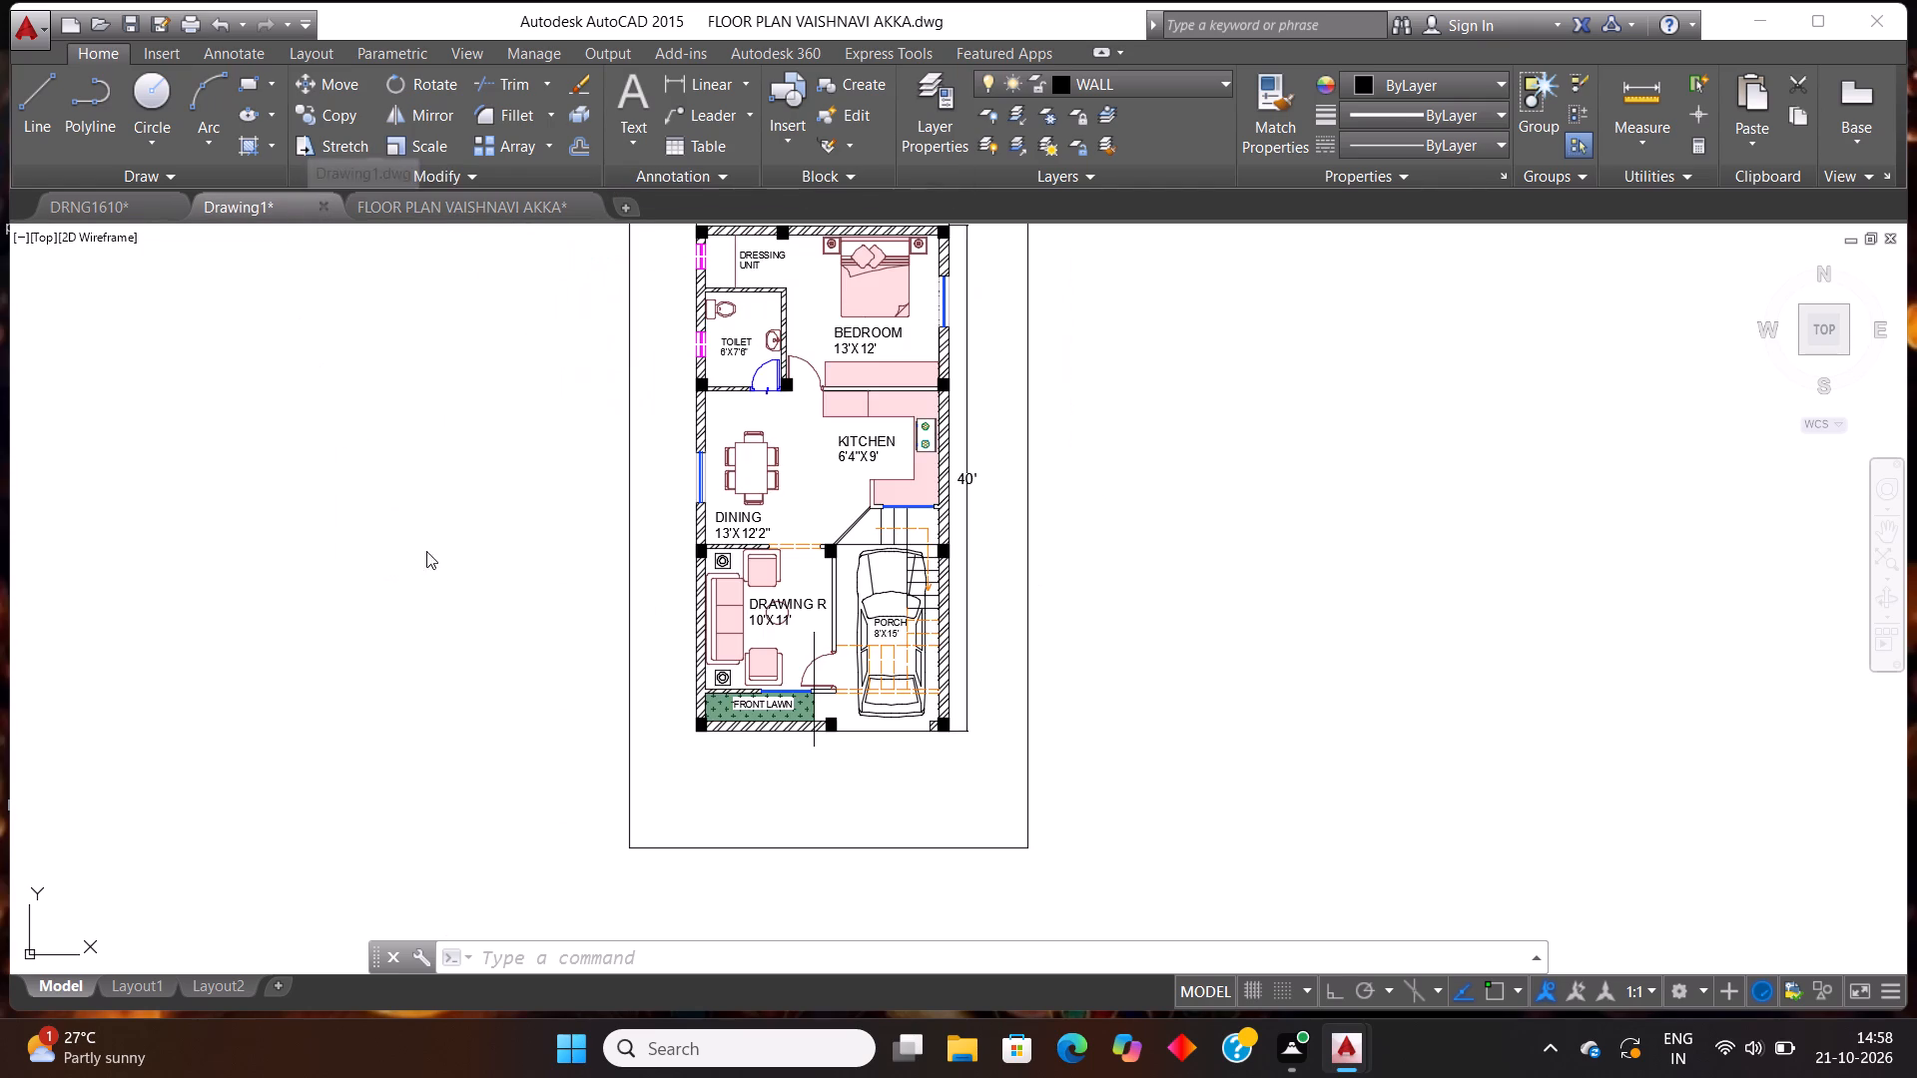
scroll(441, 573, "down", 1)
scroll(508, 521, "up", 1)
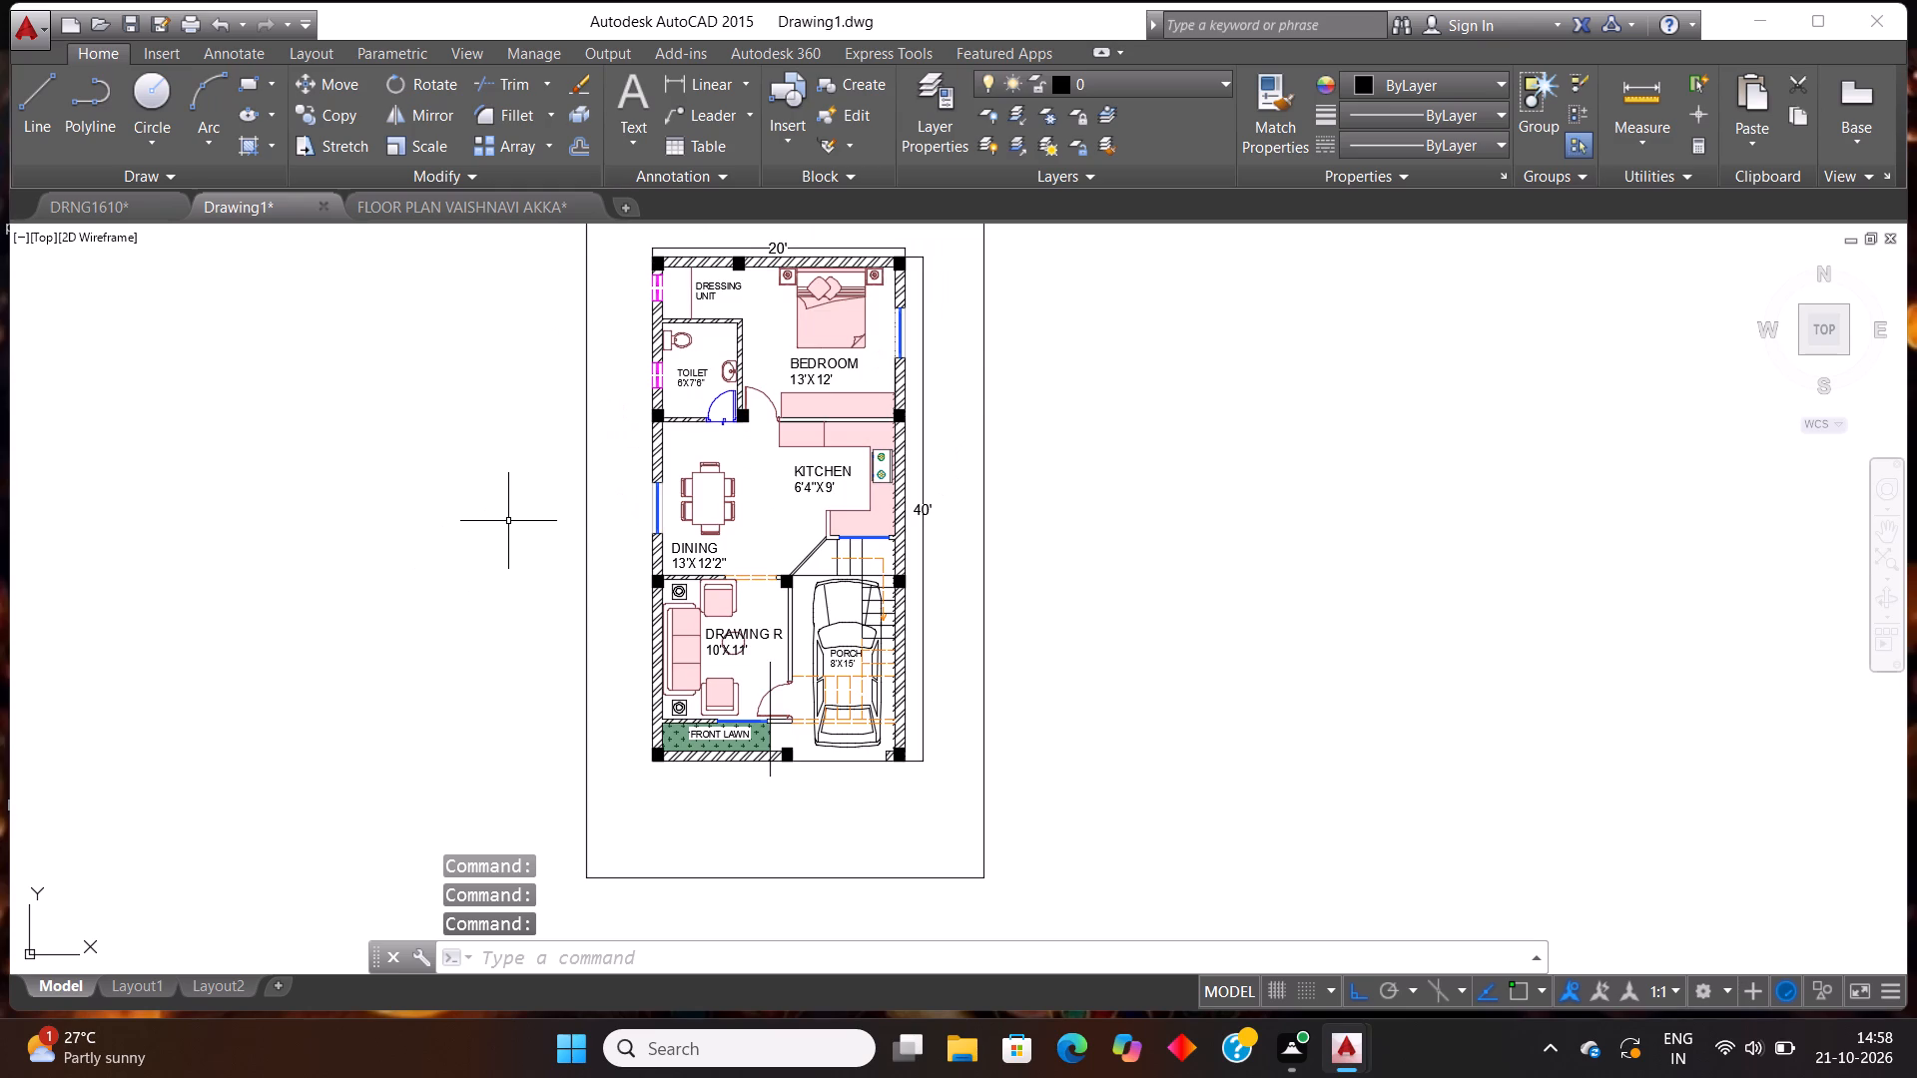
scroll(508, 521, "down", 1)
key("Escape")
type("OFF")
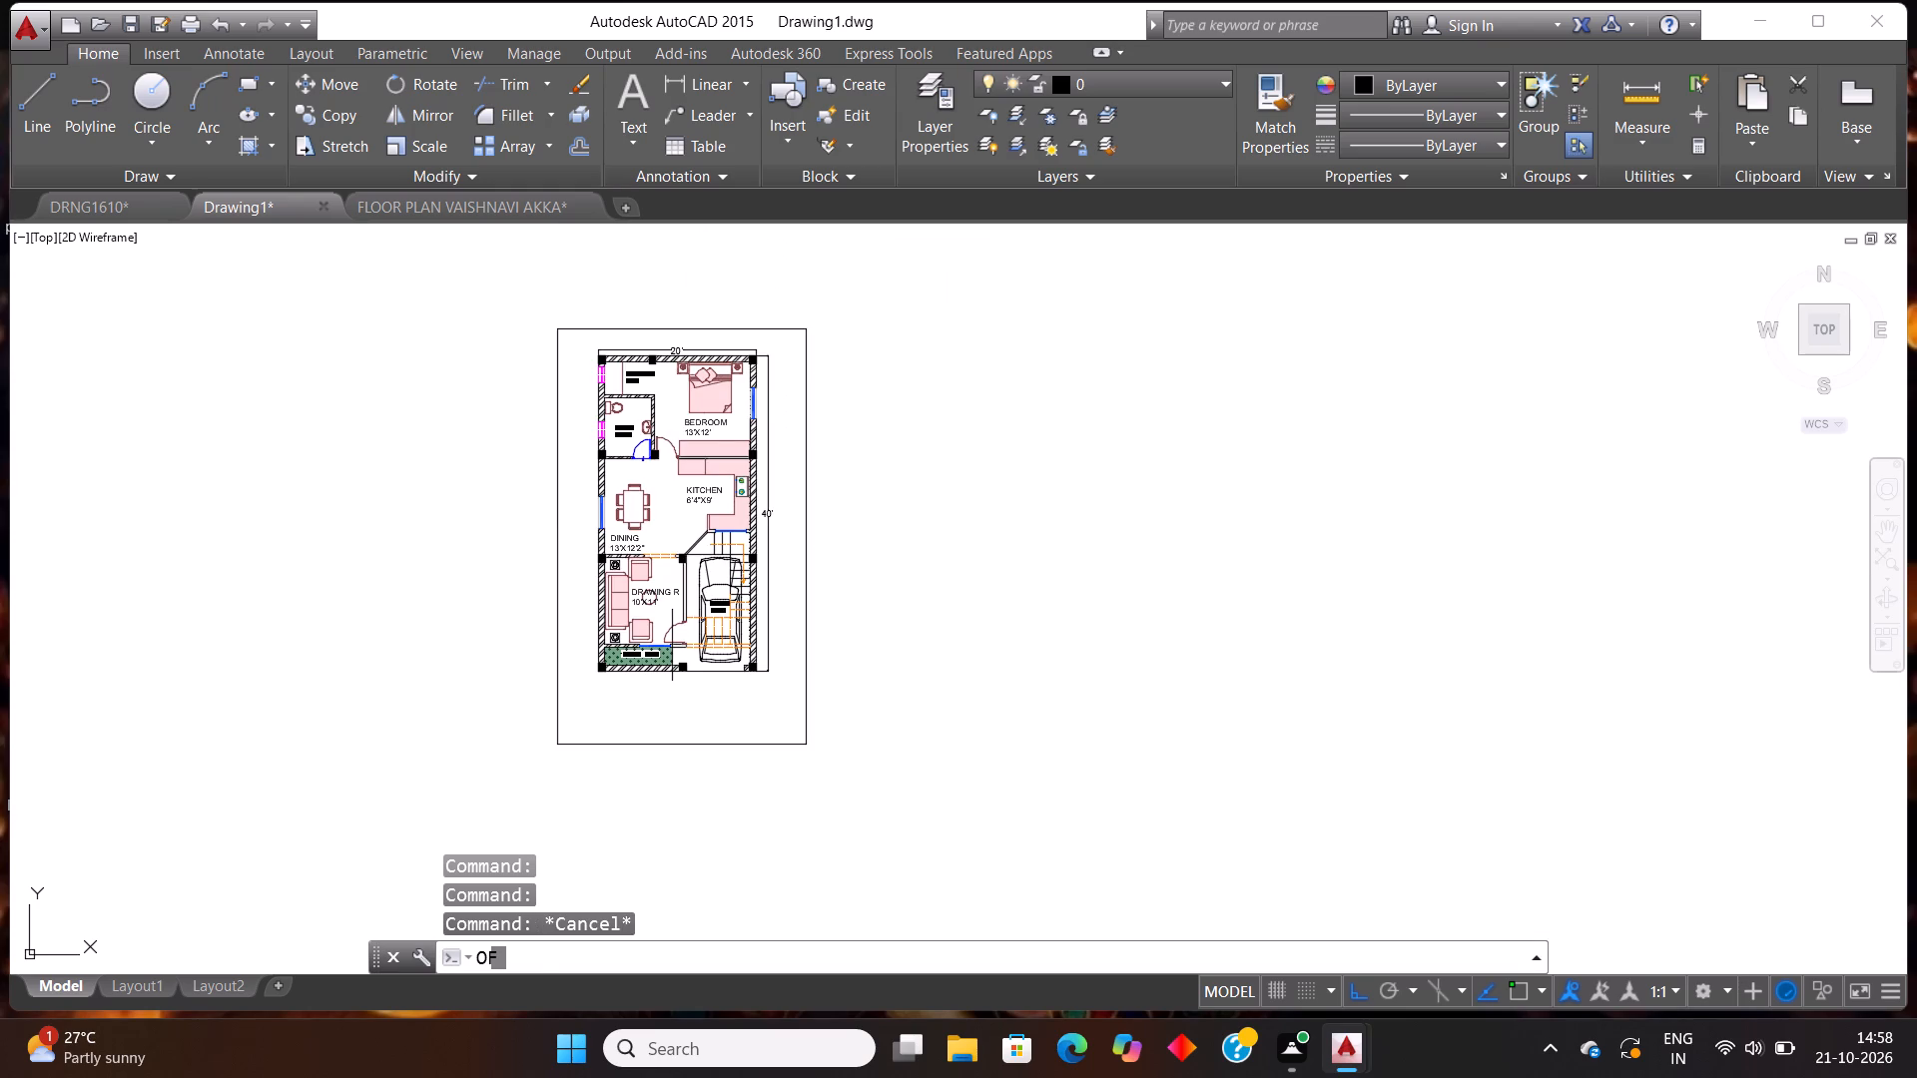
key("Return")
key("2")
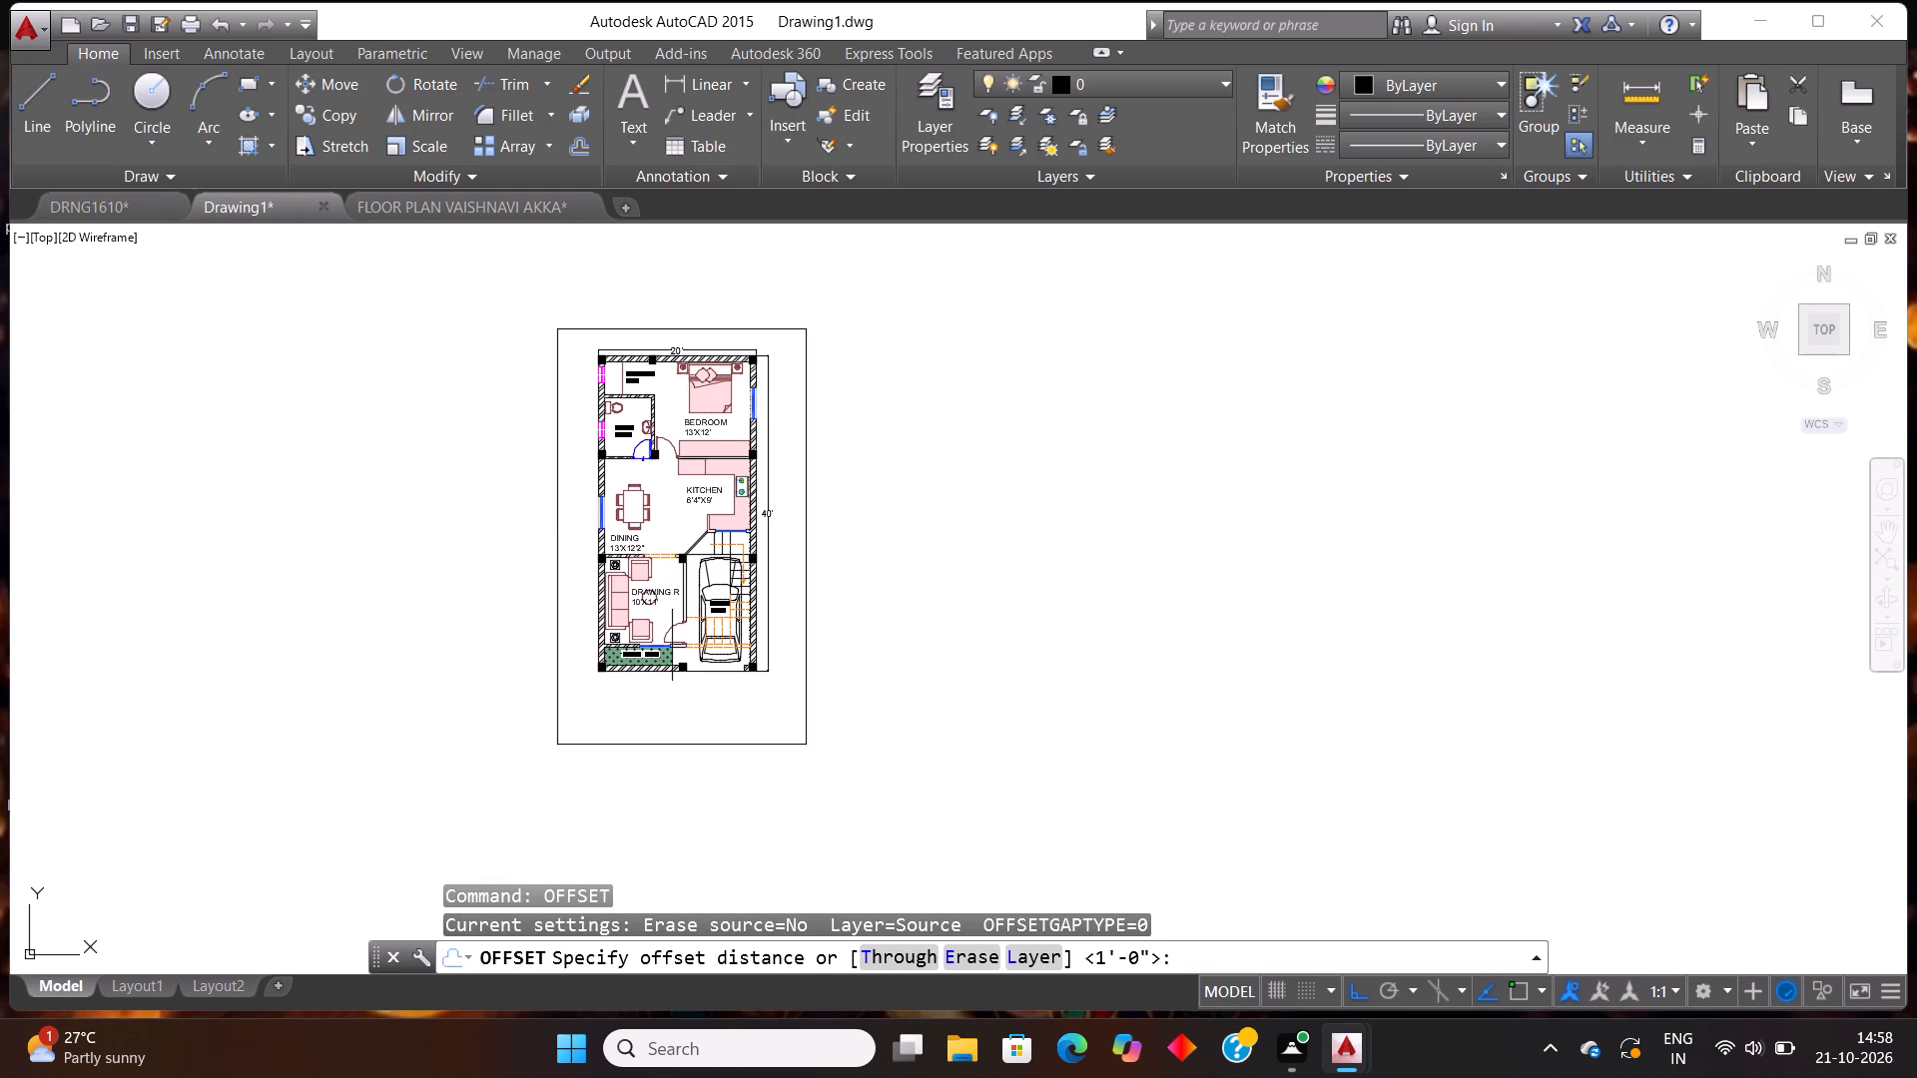
key("shift+quotedbl")
key("Return")
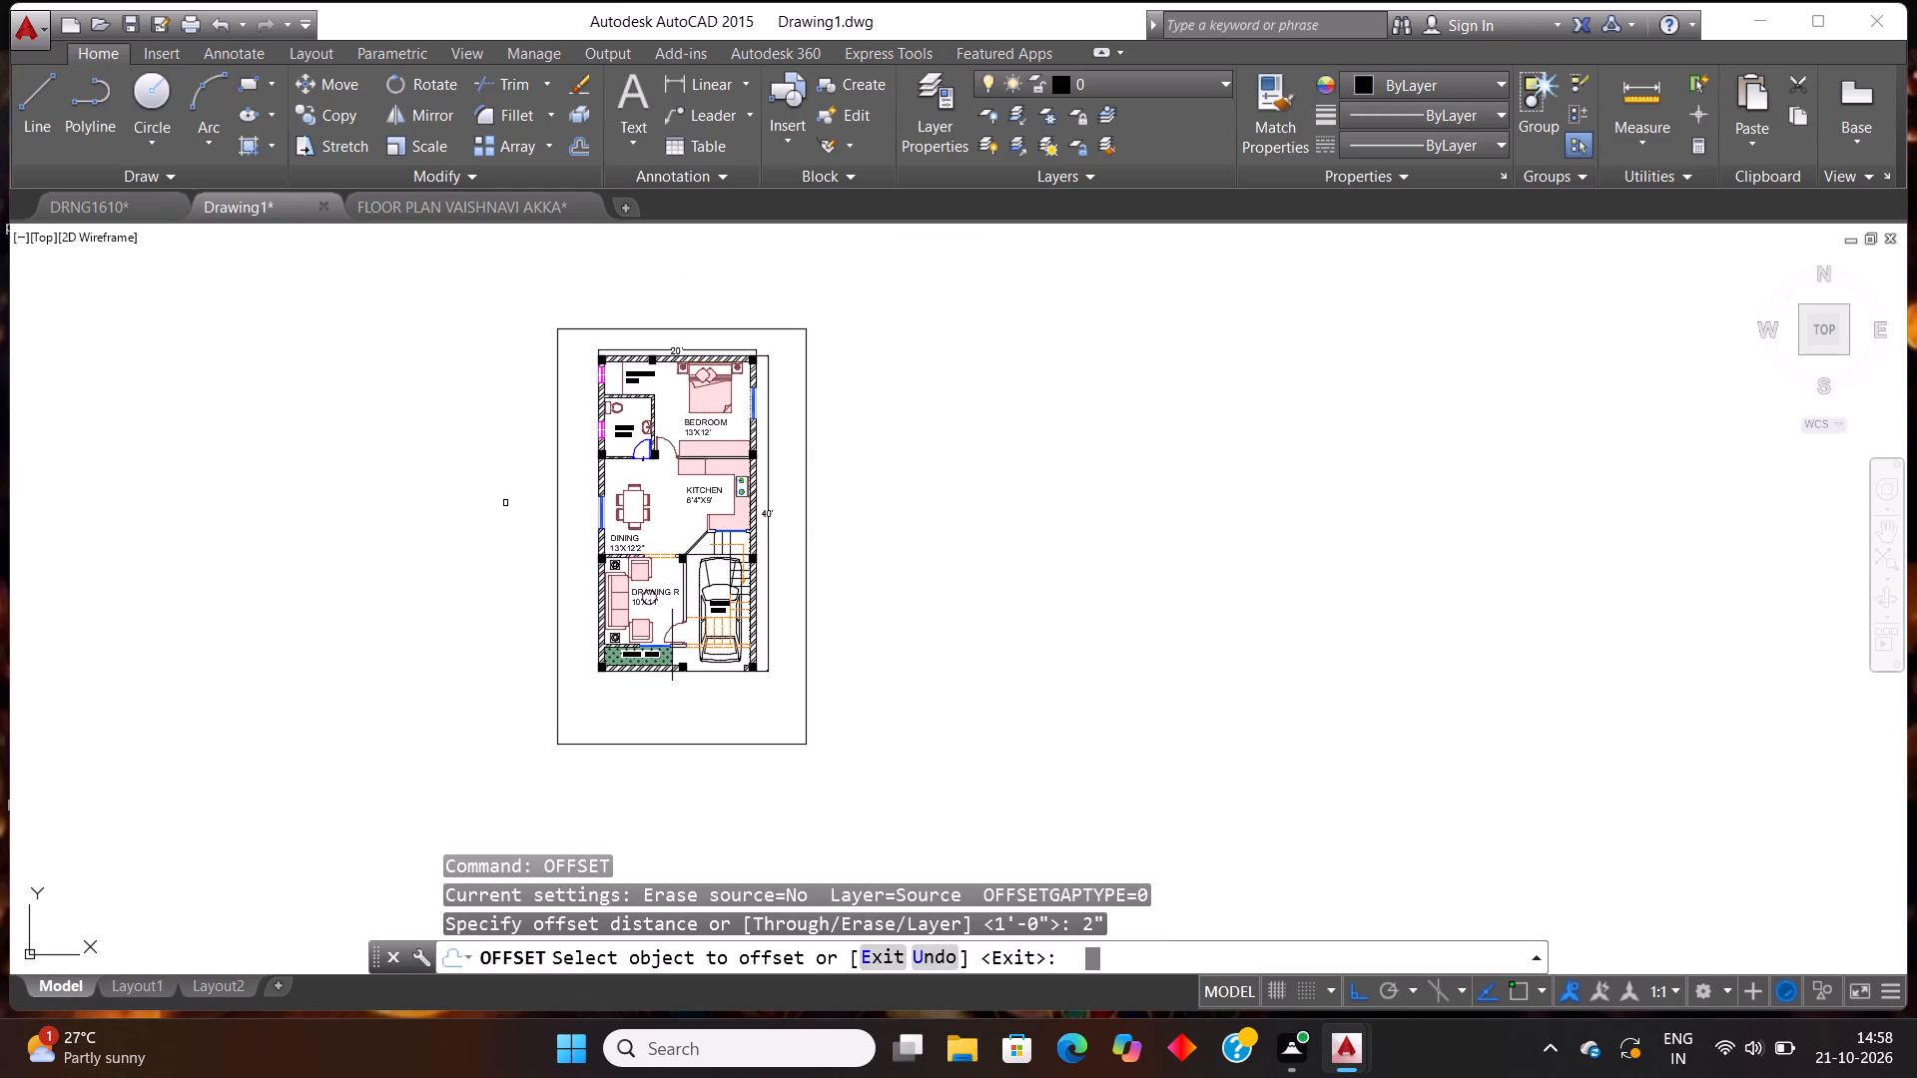
left_click(591, 328)
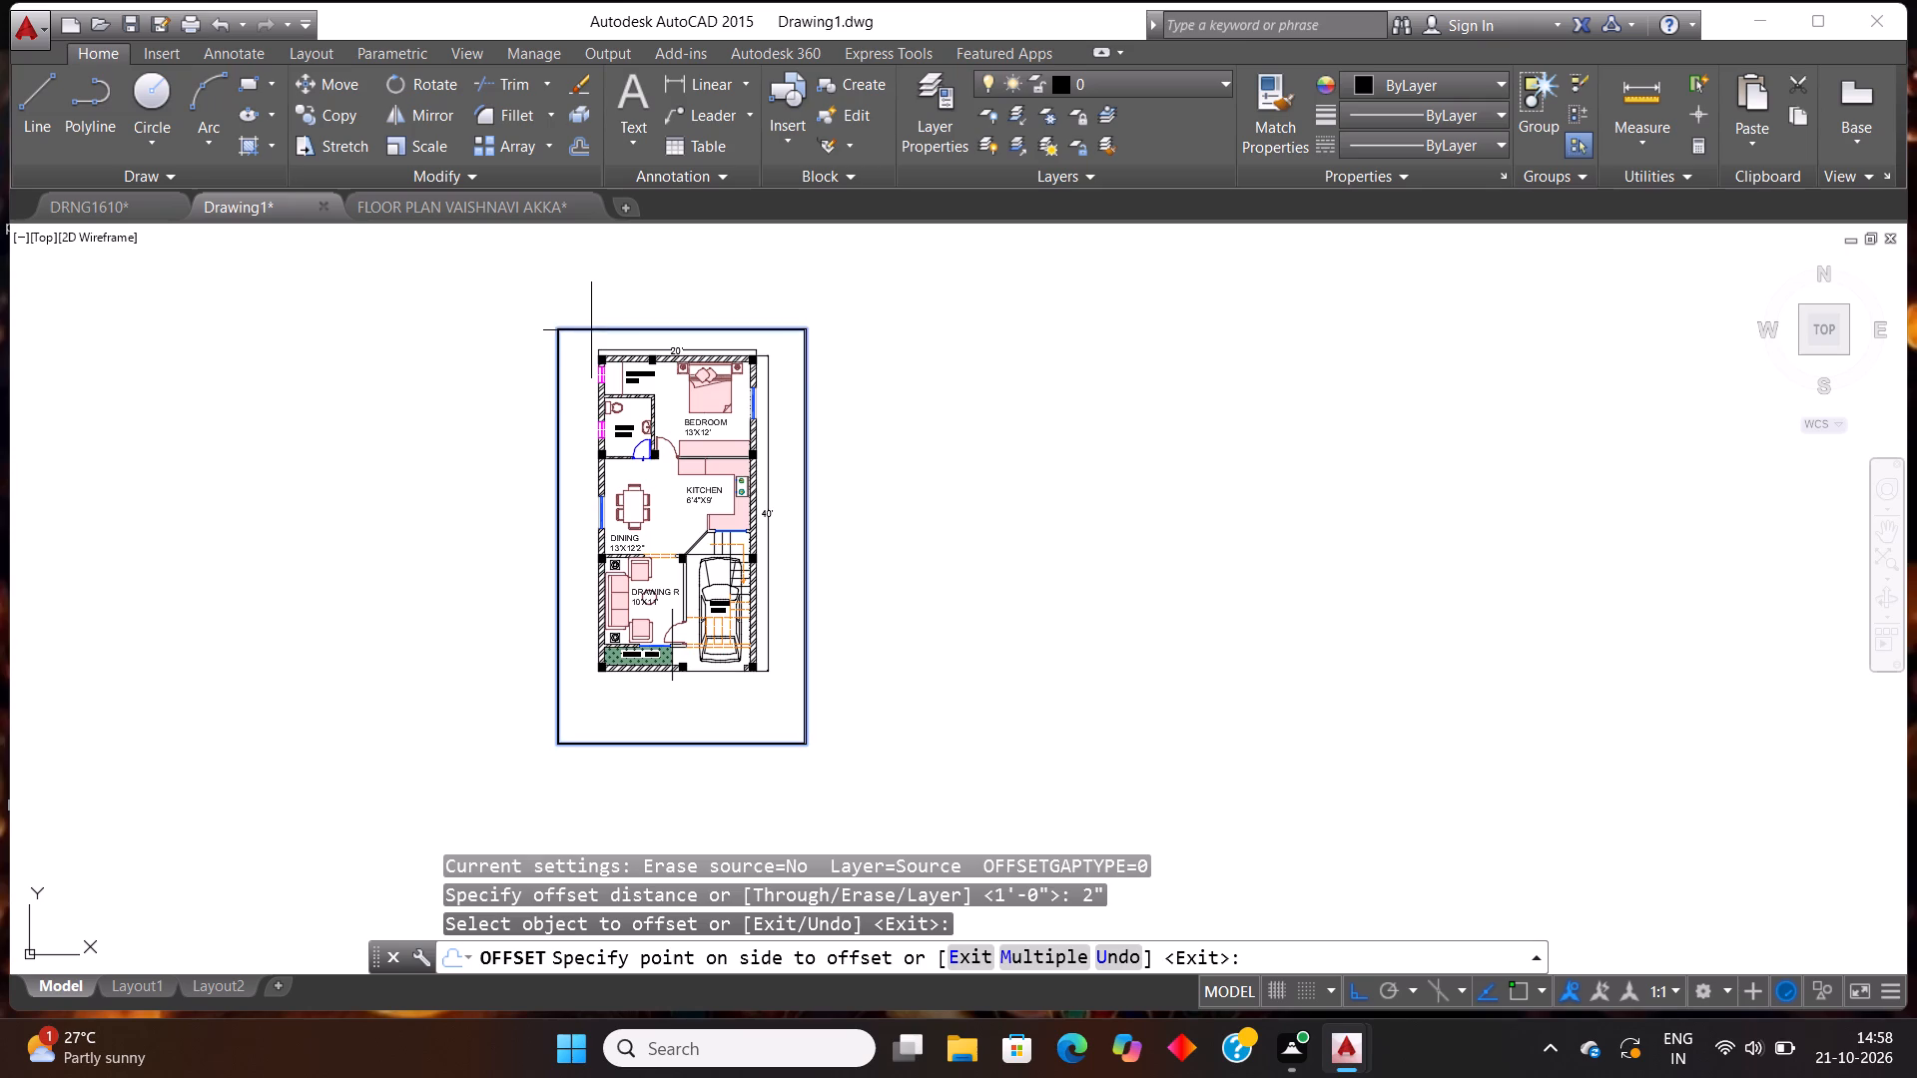
left_click(583, 427)
scroll(591, 341, "up", 2)
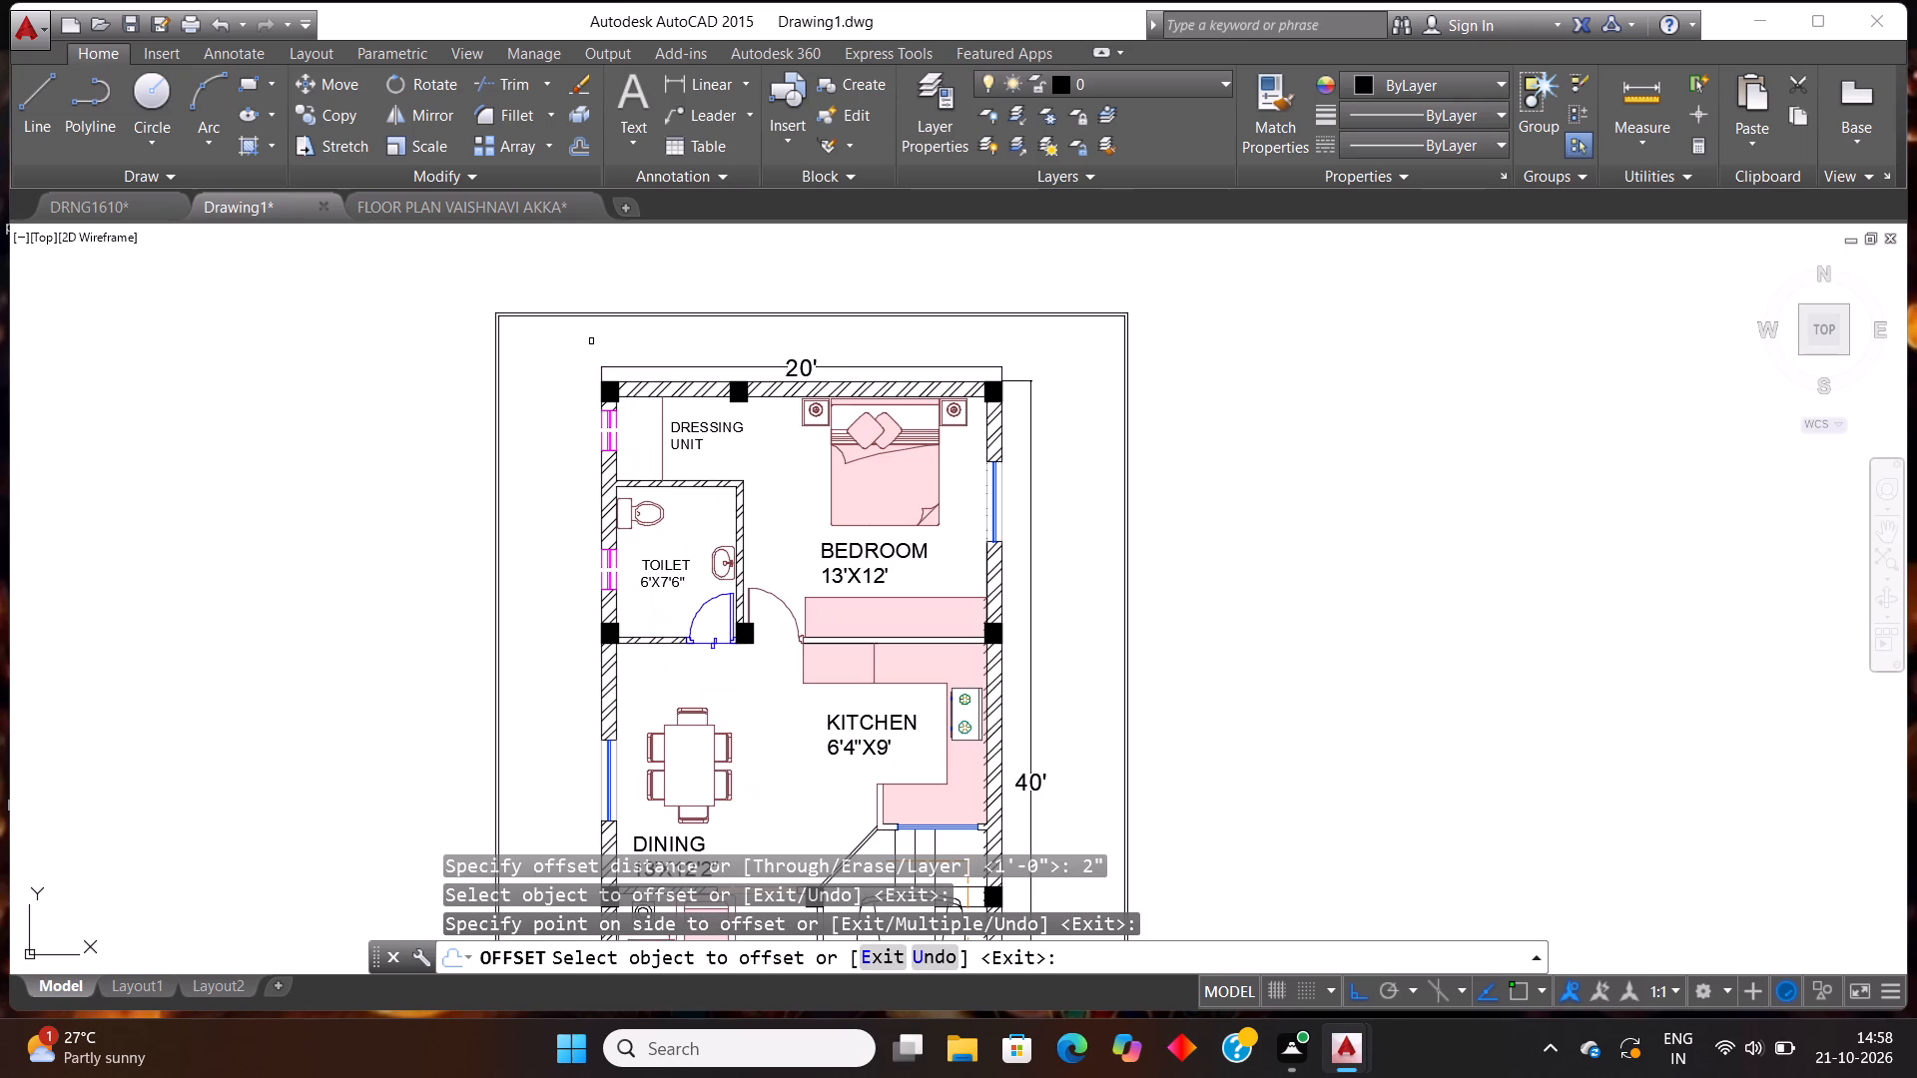
scroll(591, 341, "up", 1)
scroll(458, 300, "up", 1)
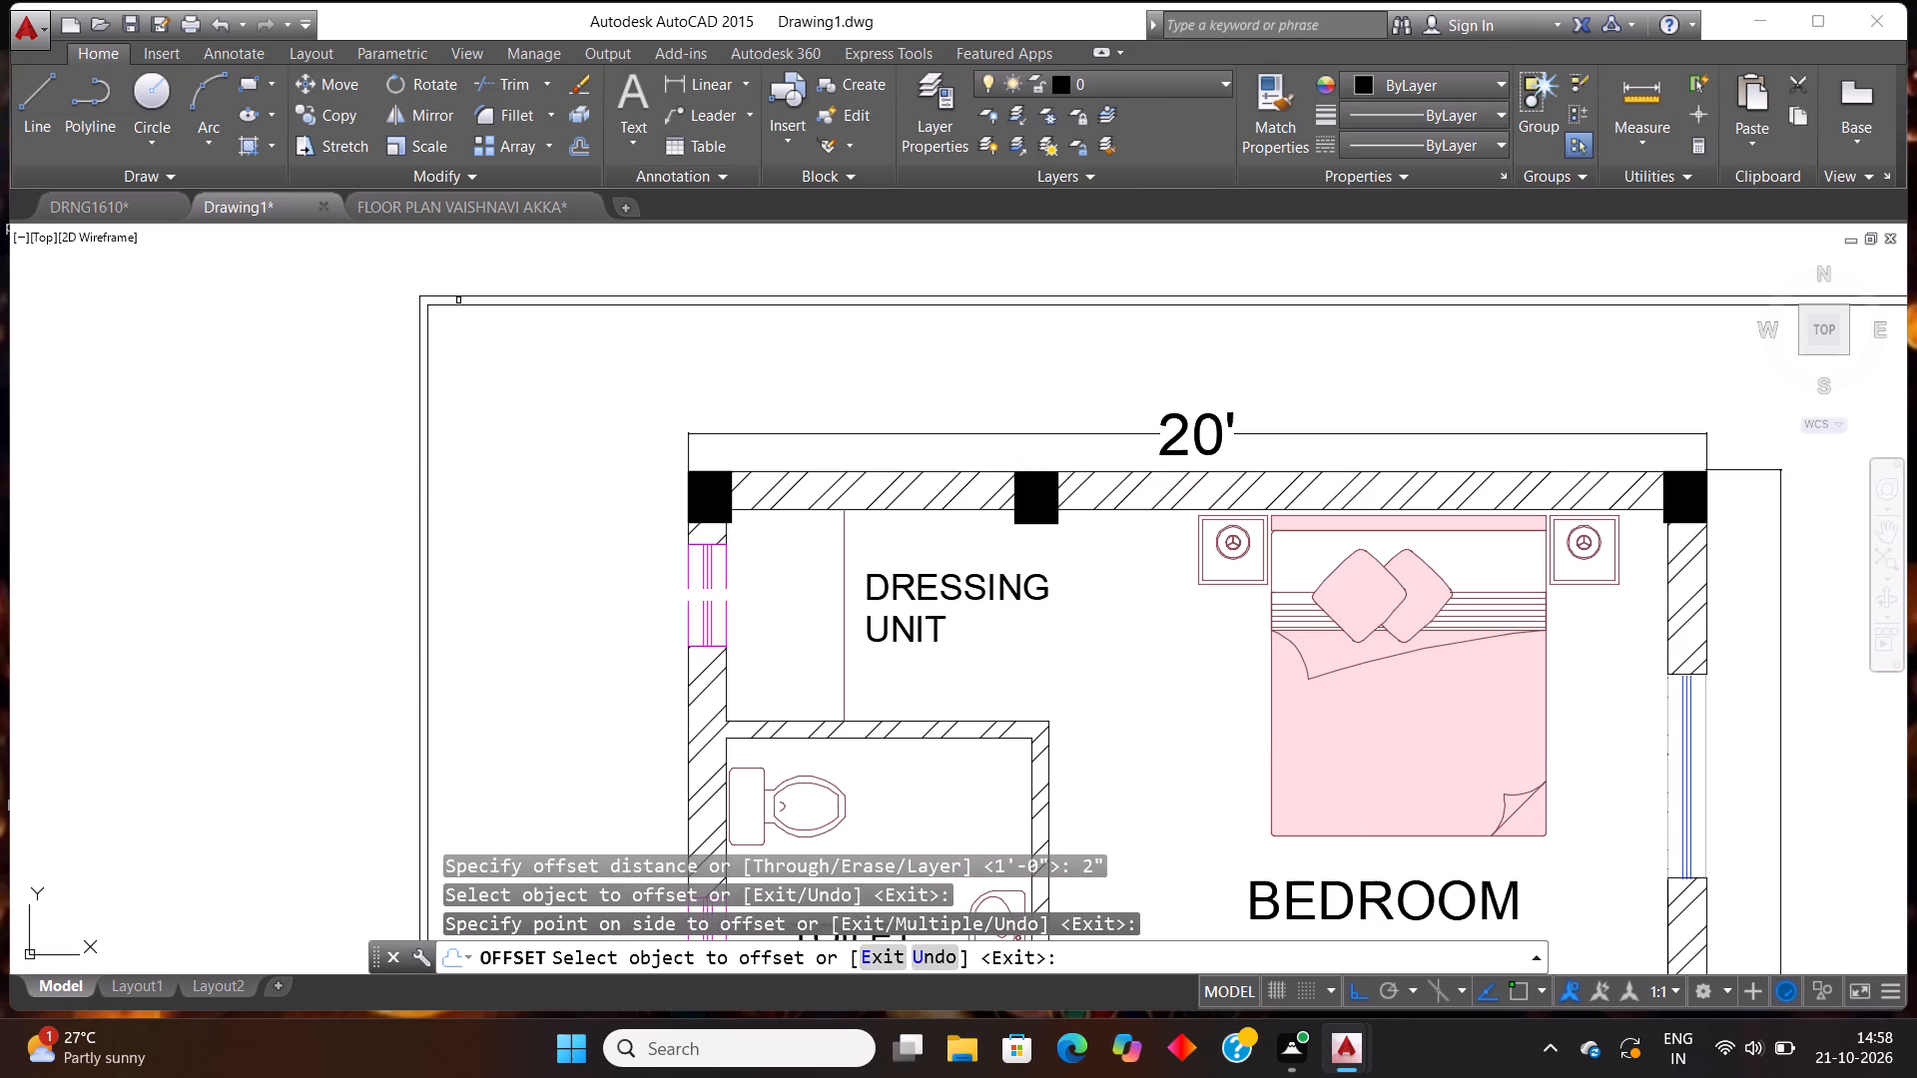
key("Escape")
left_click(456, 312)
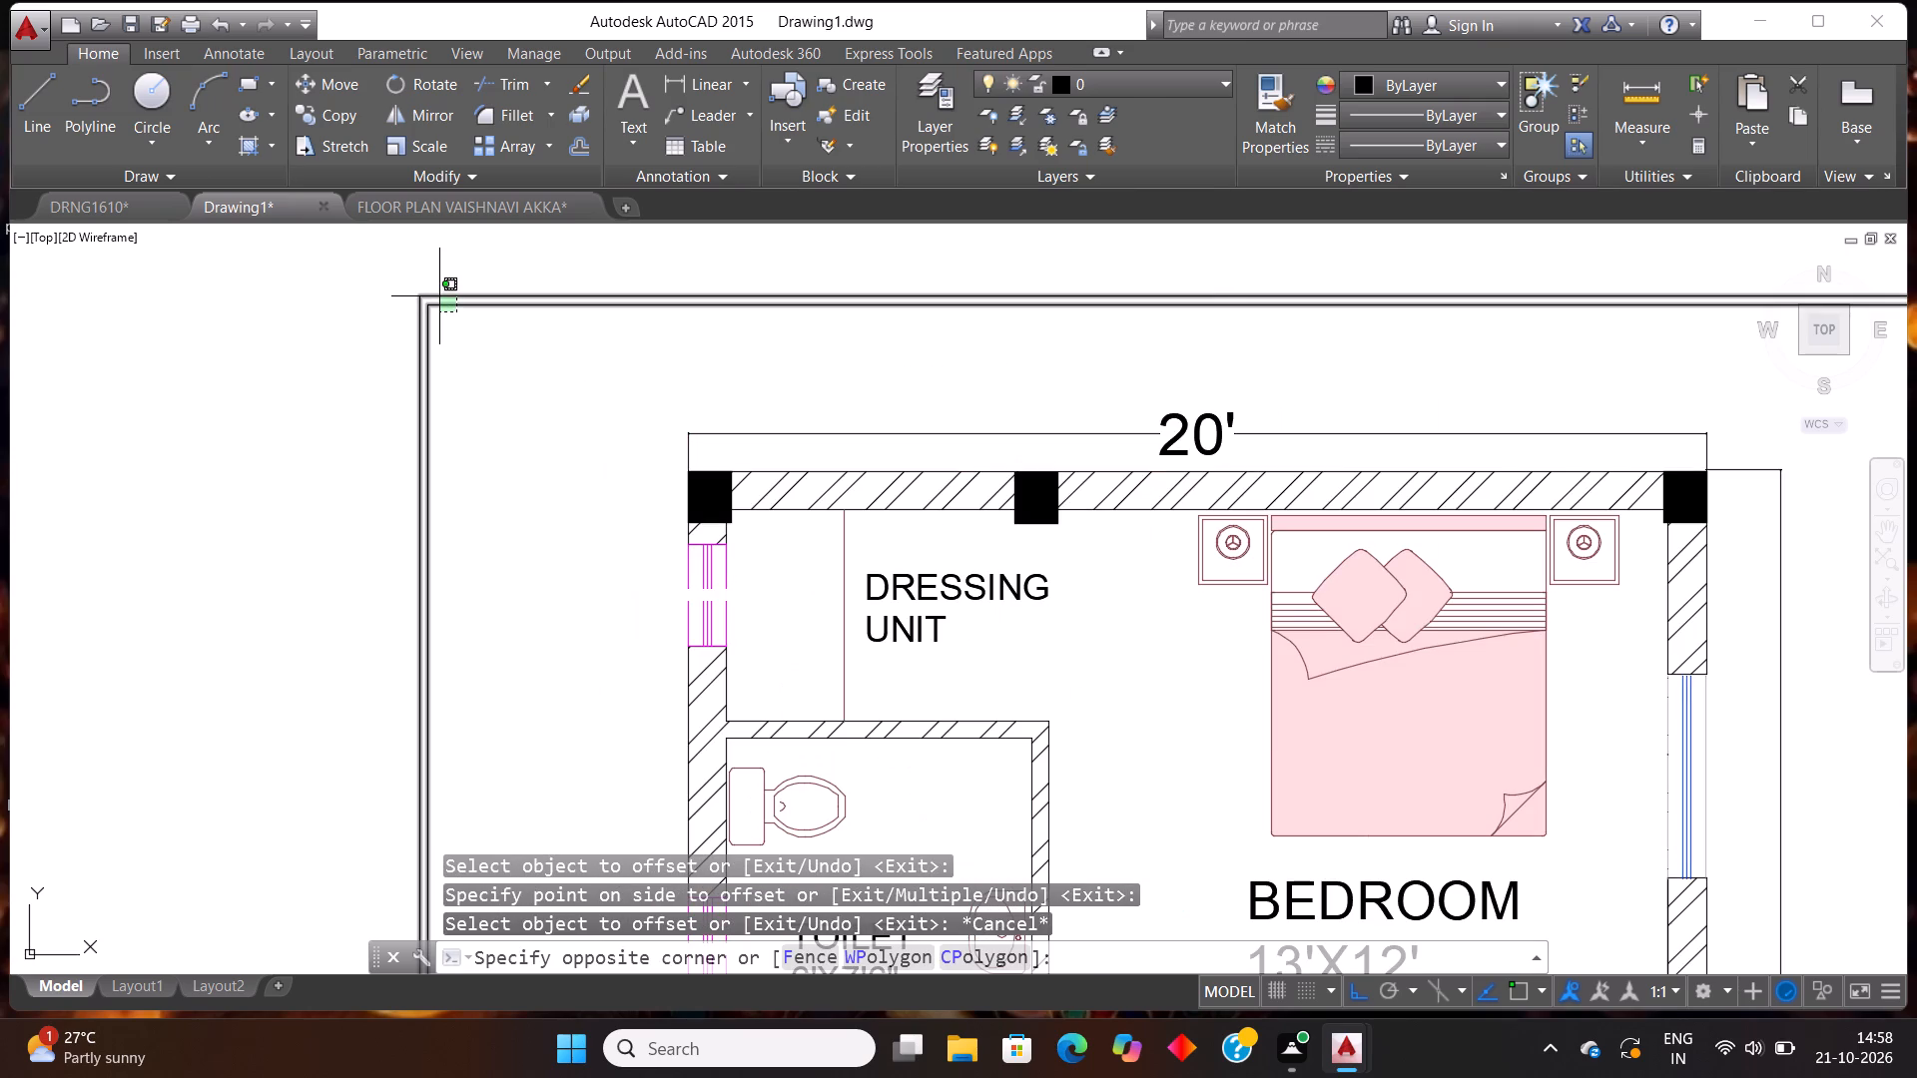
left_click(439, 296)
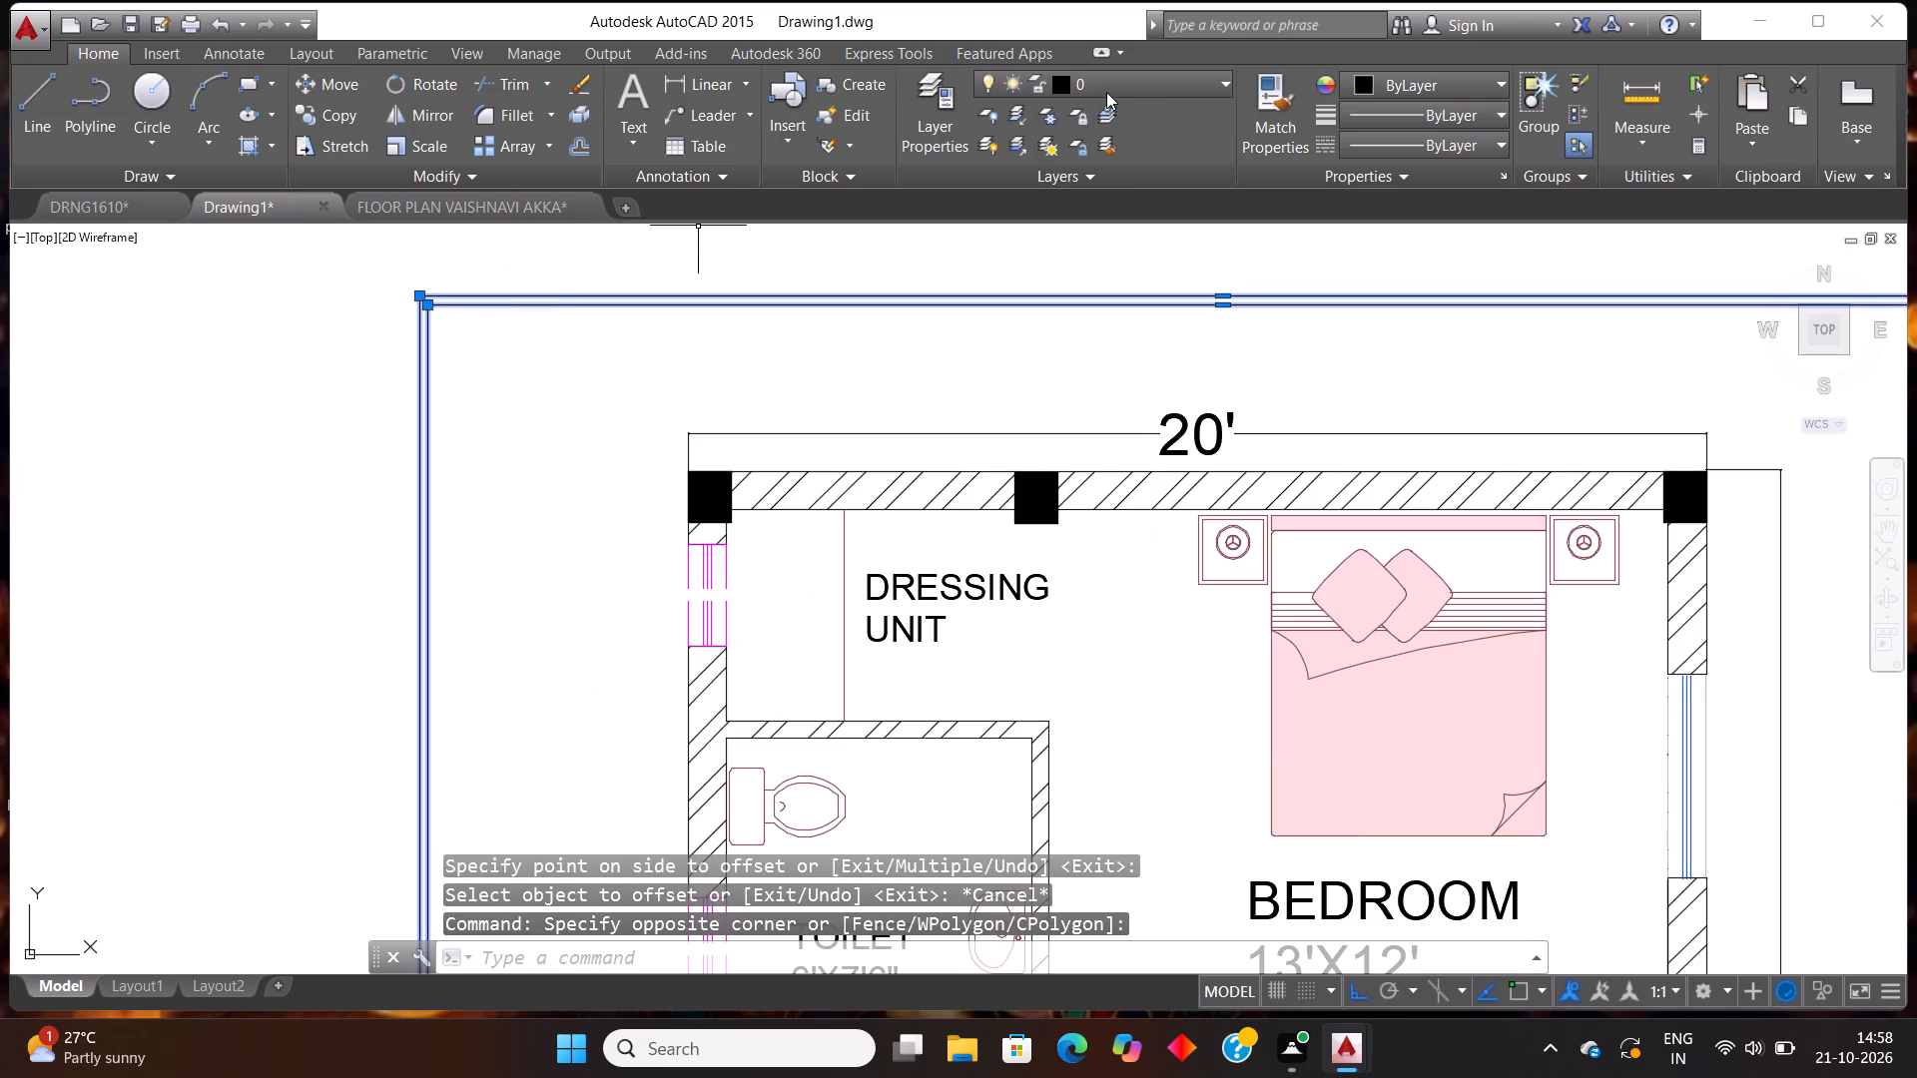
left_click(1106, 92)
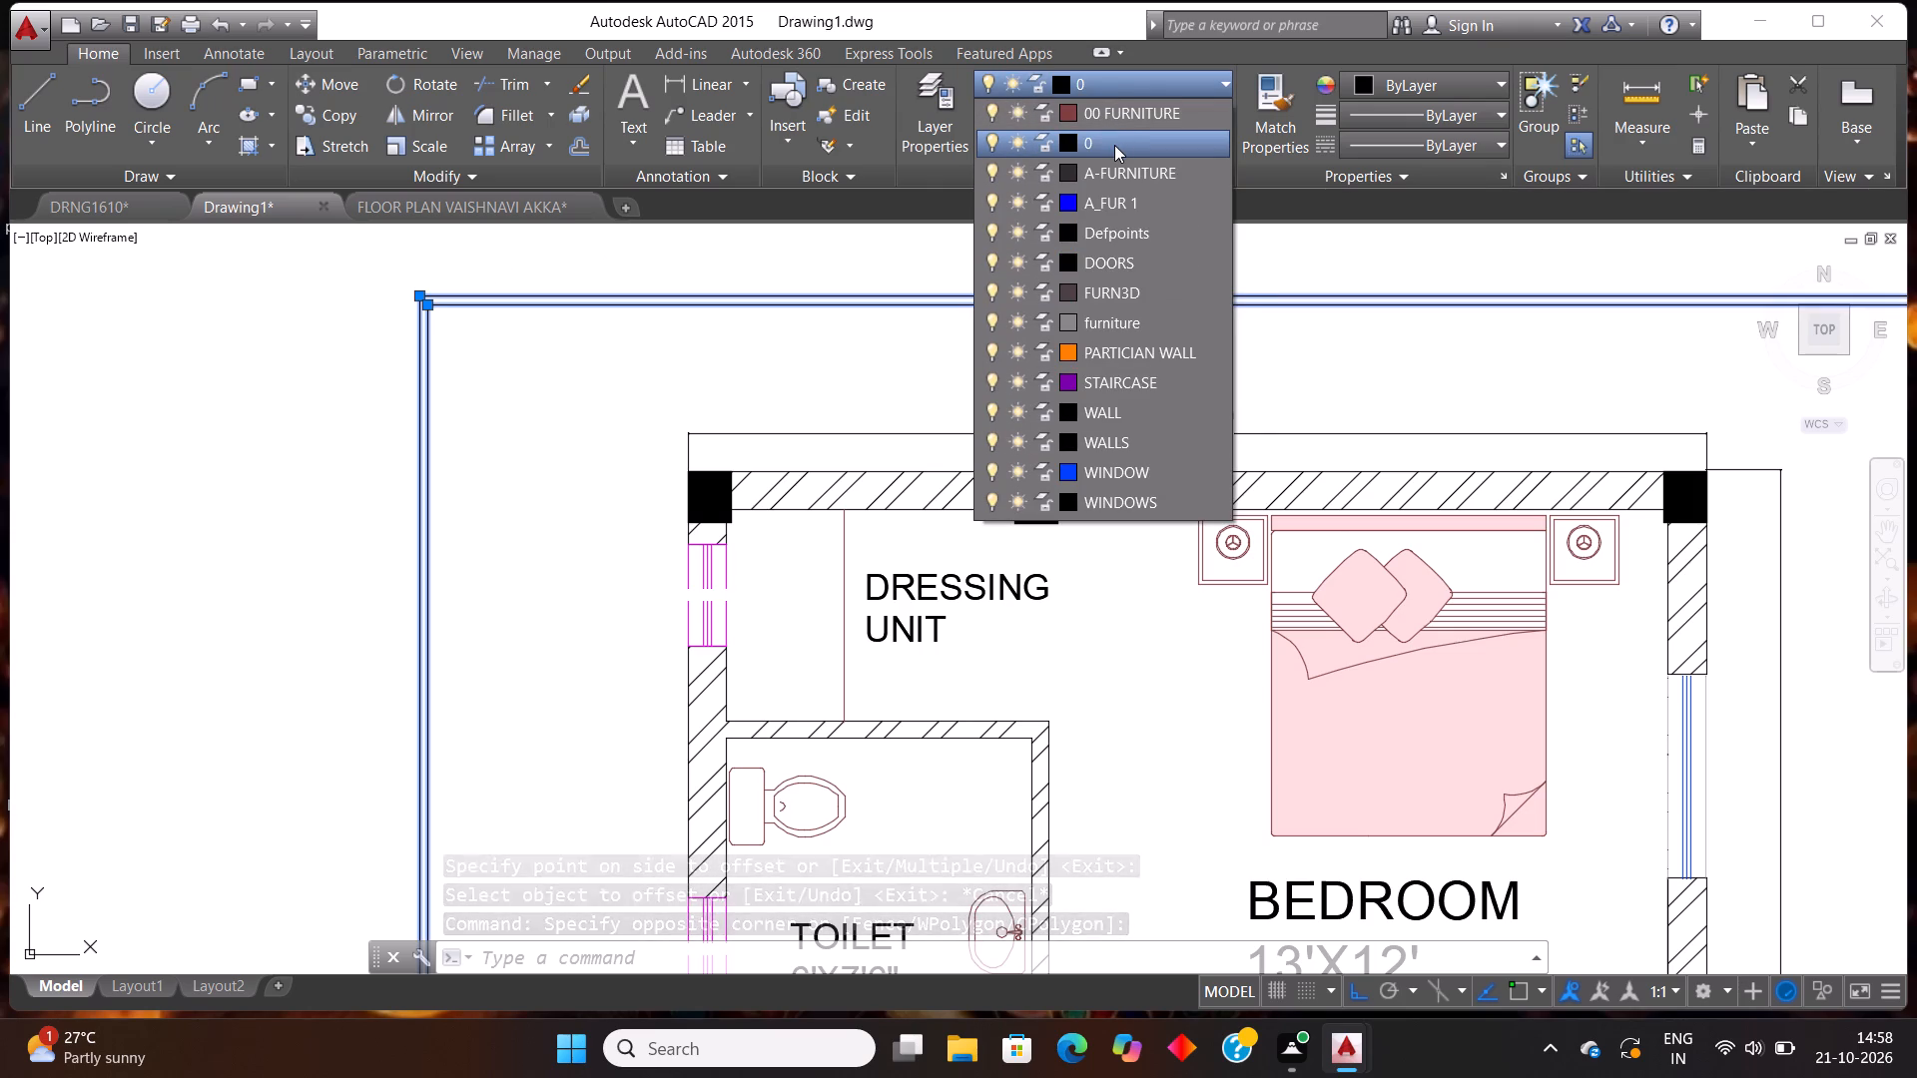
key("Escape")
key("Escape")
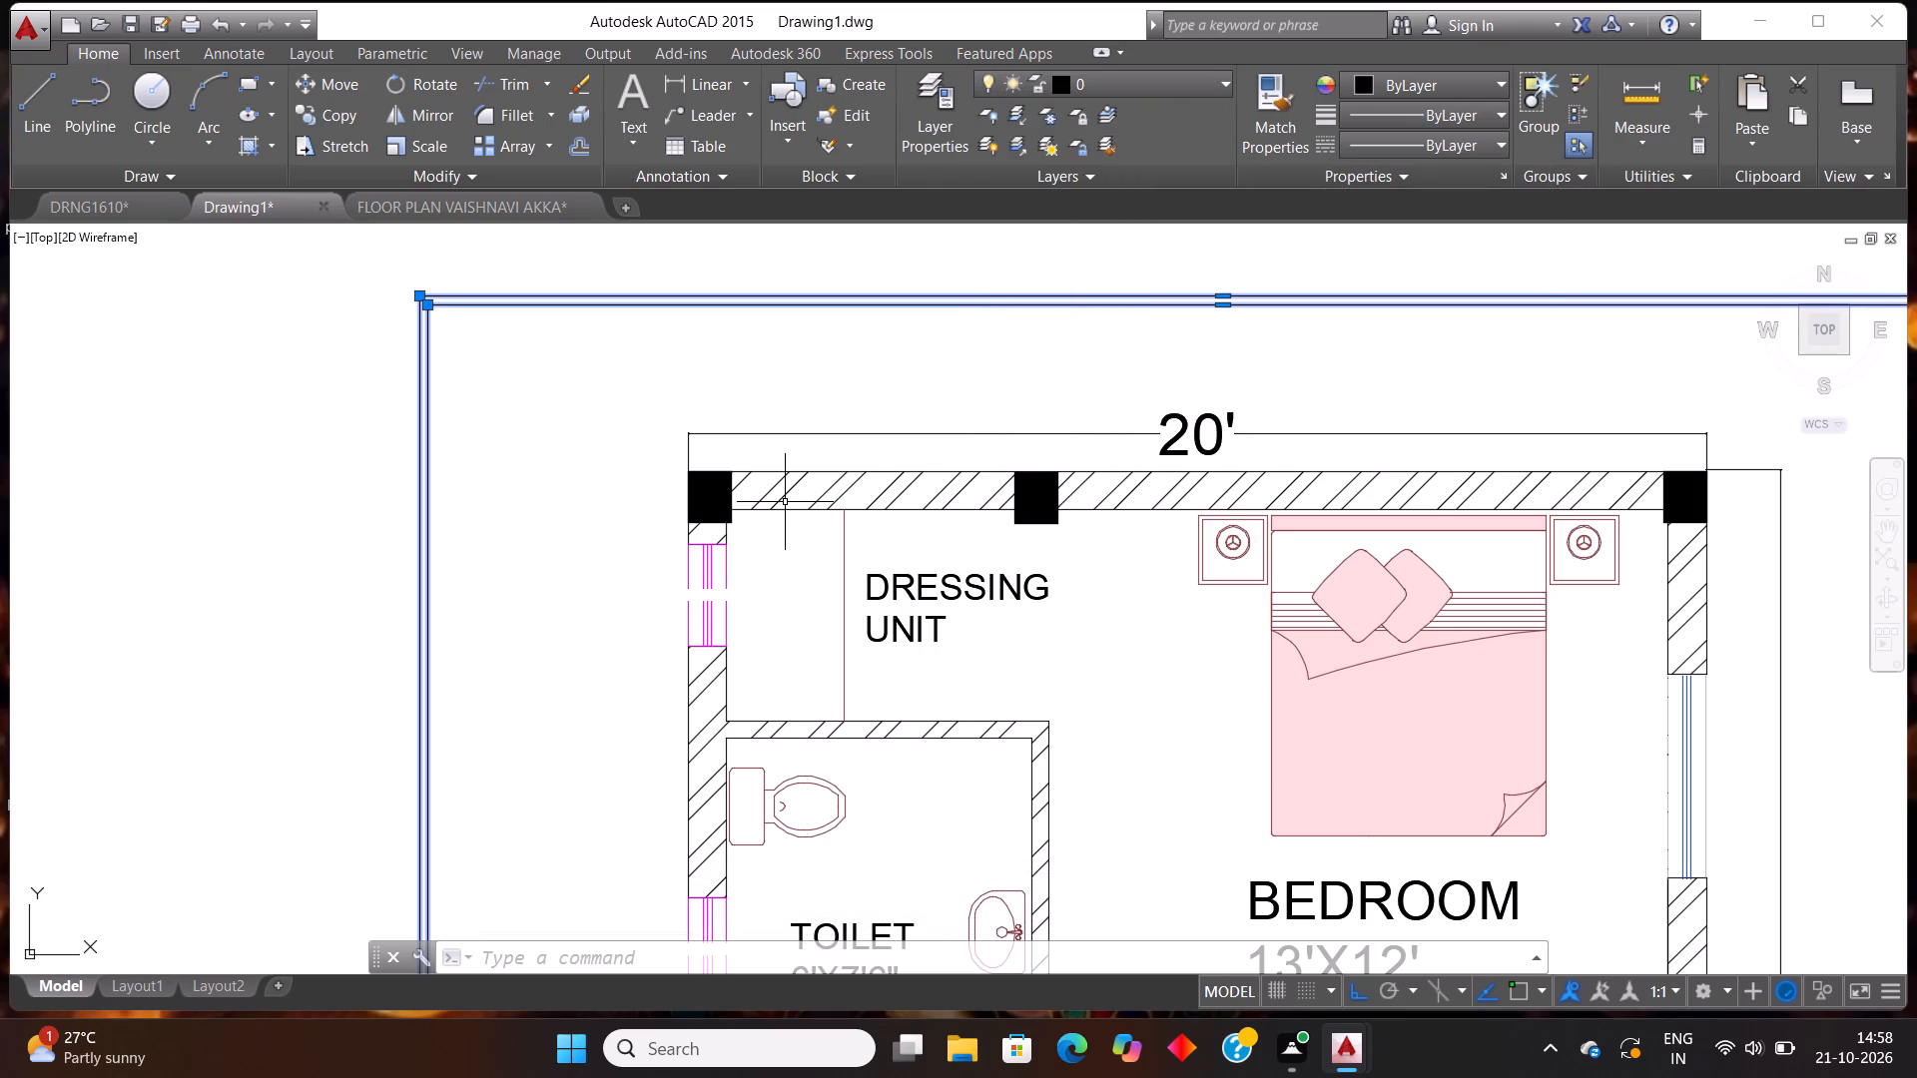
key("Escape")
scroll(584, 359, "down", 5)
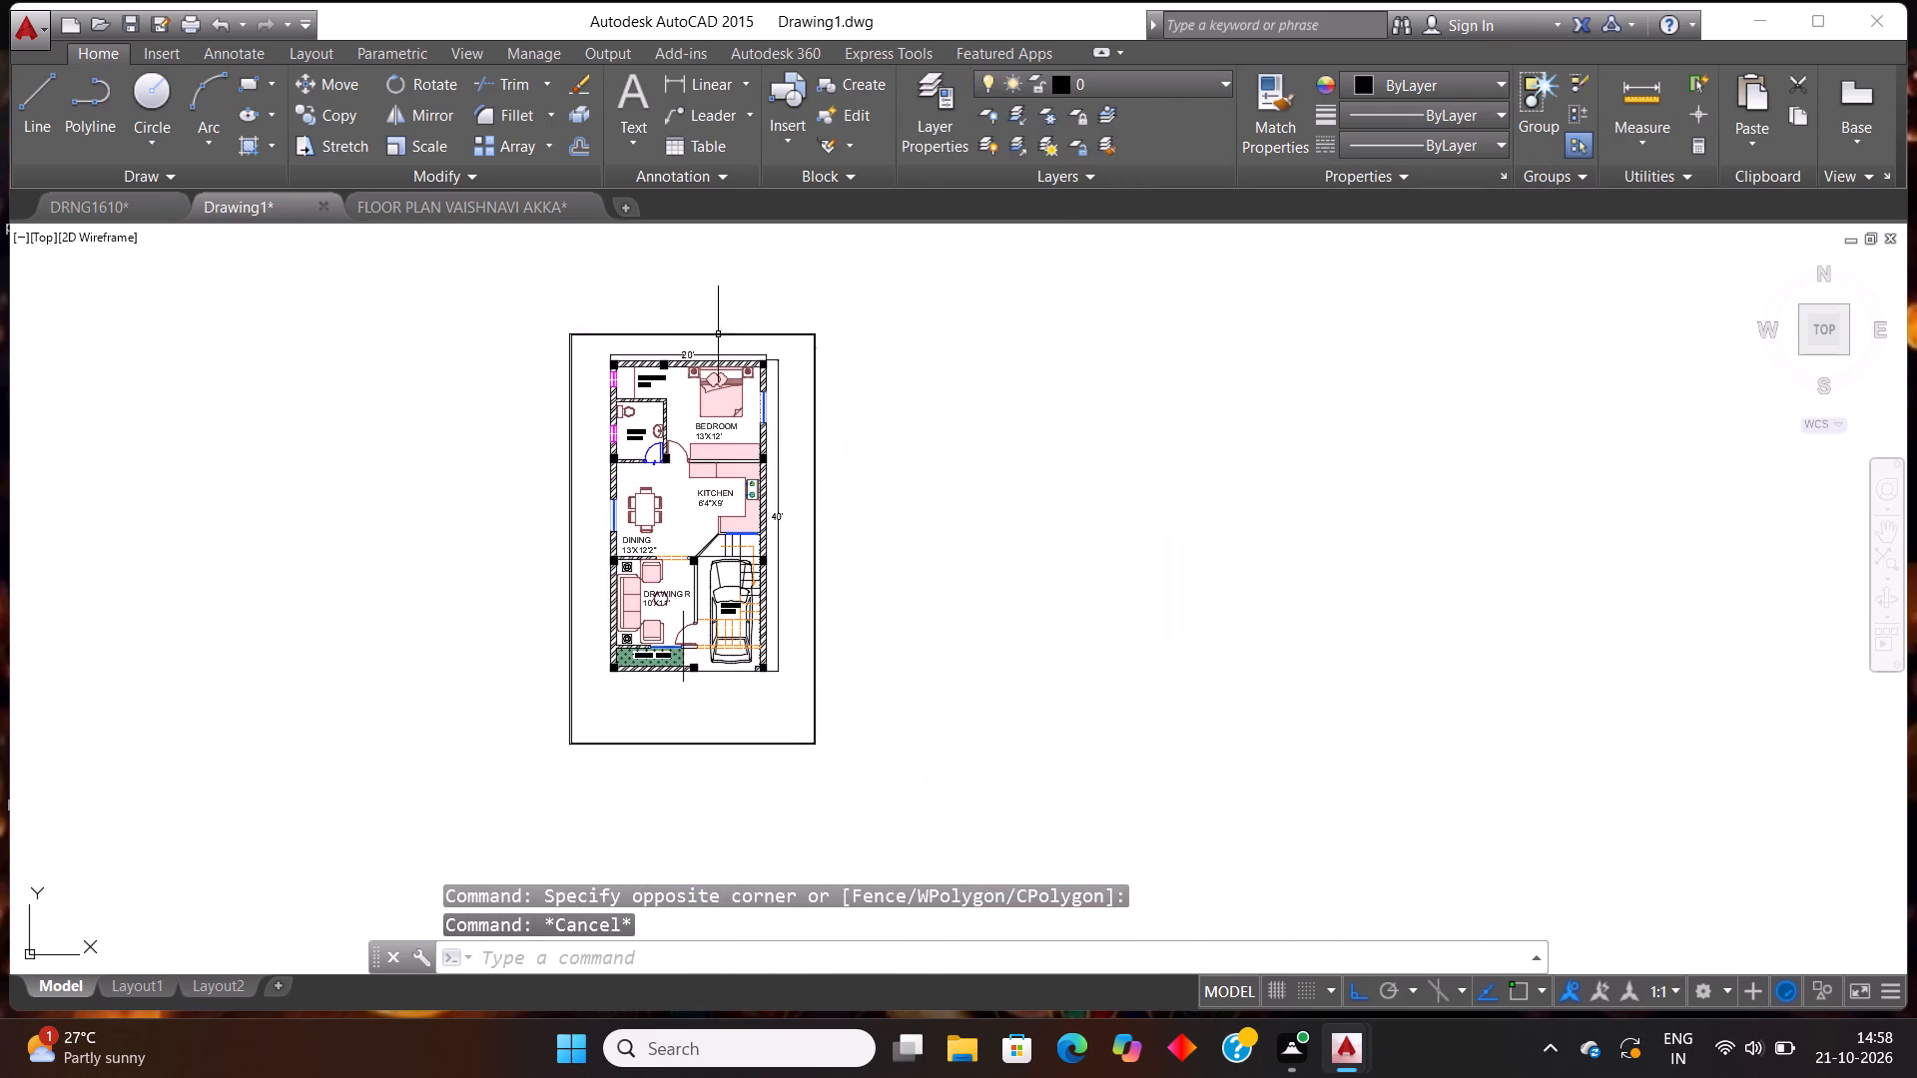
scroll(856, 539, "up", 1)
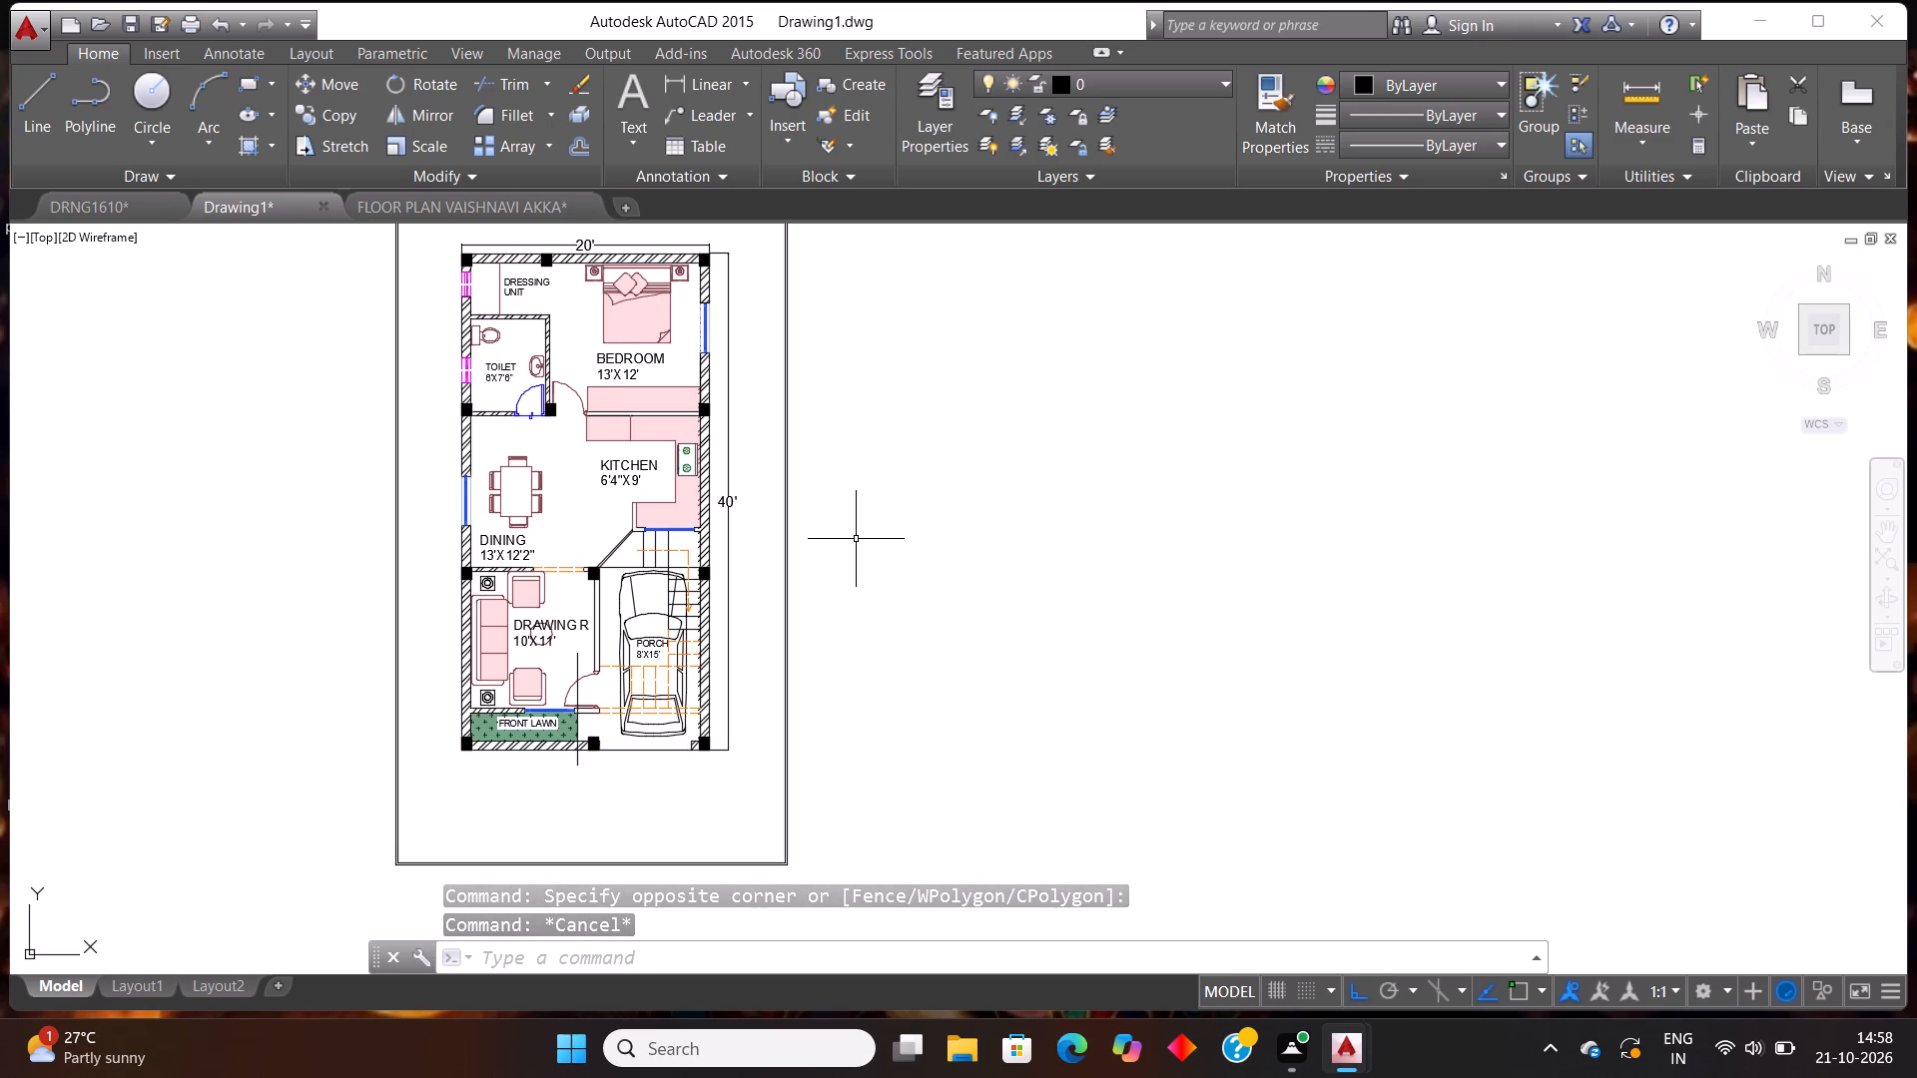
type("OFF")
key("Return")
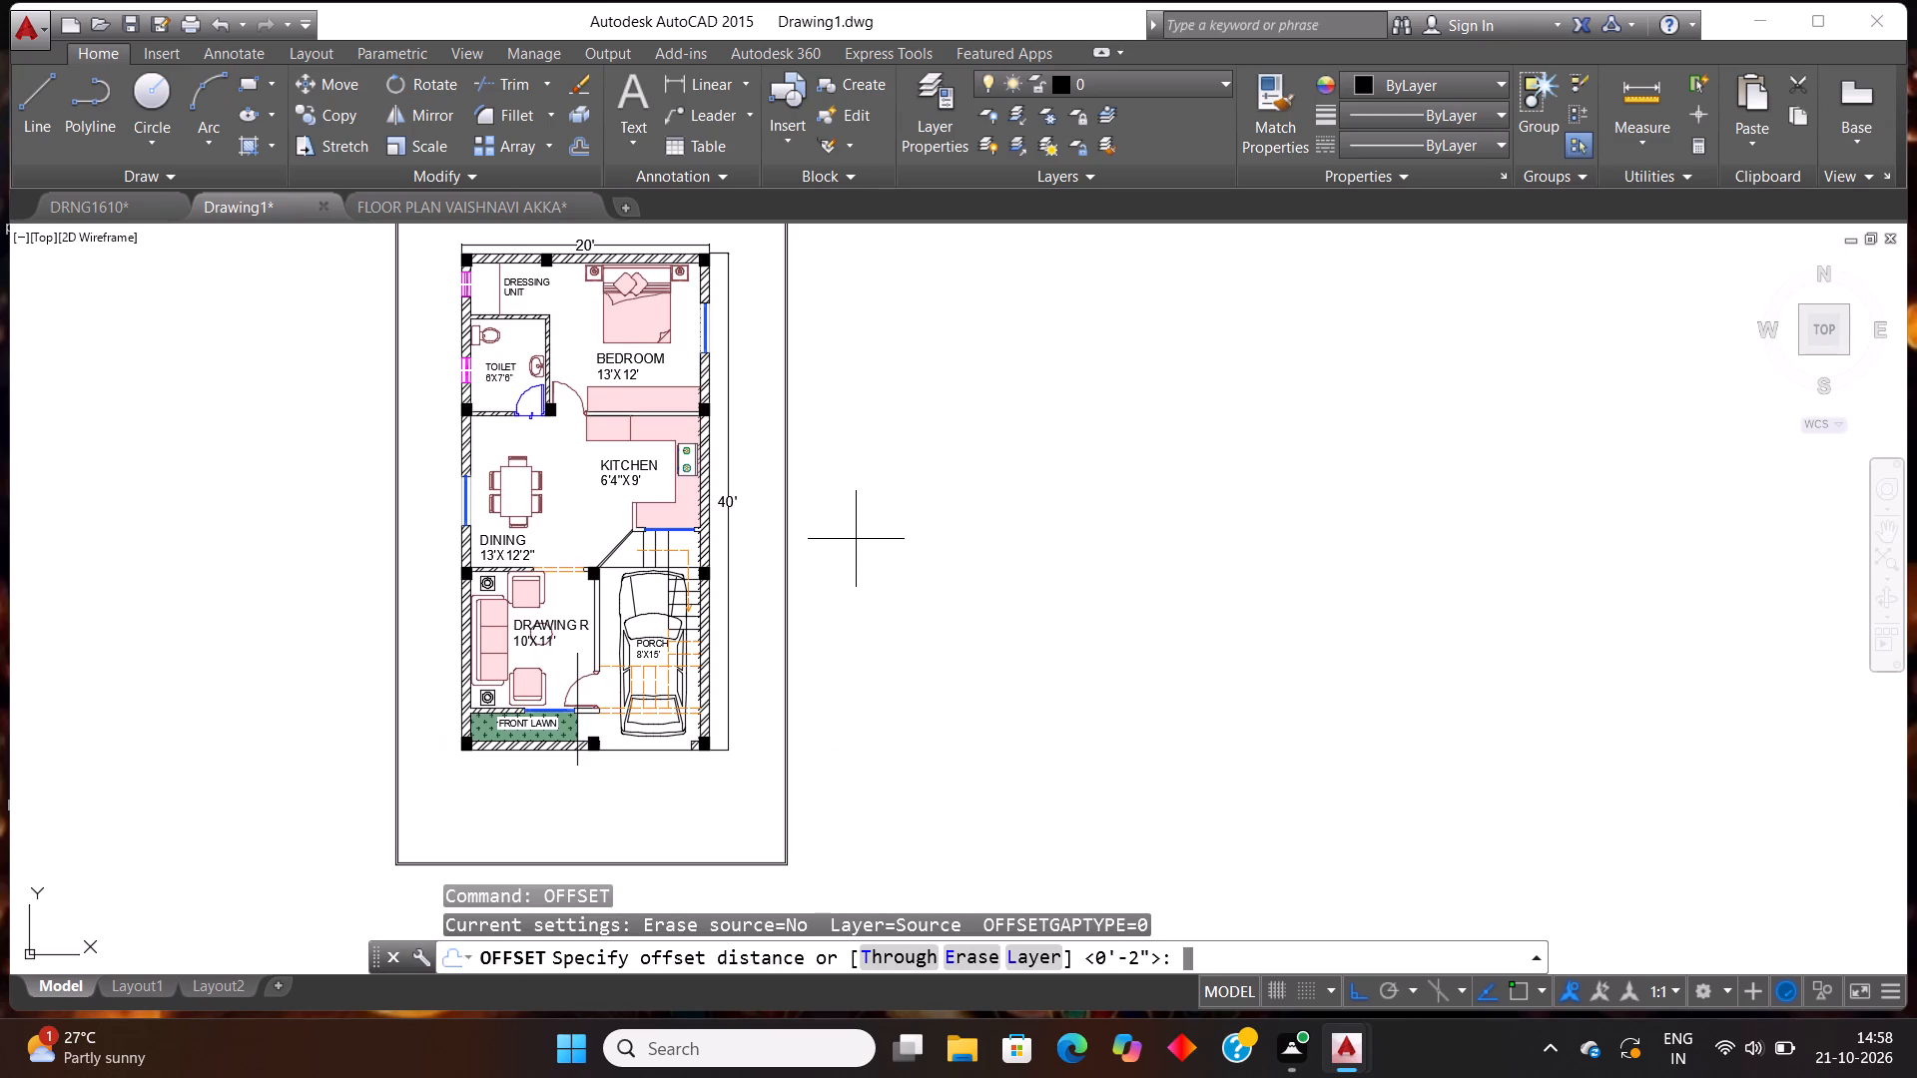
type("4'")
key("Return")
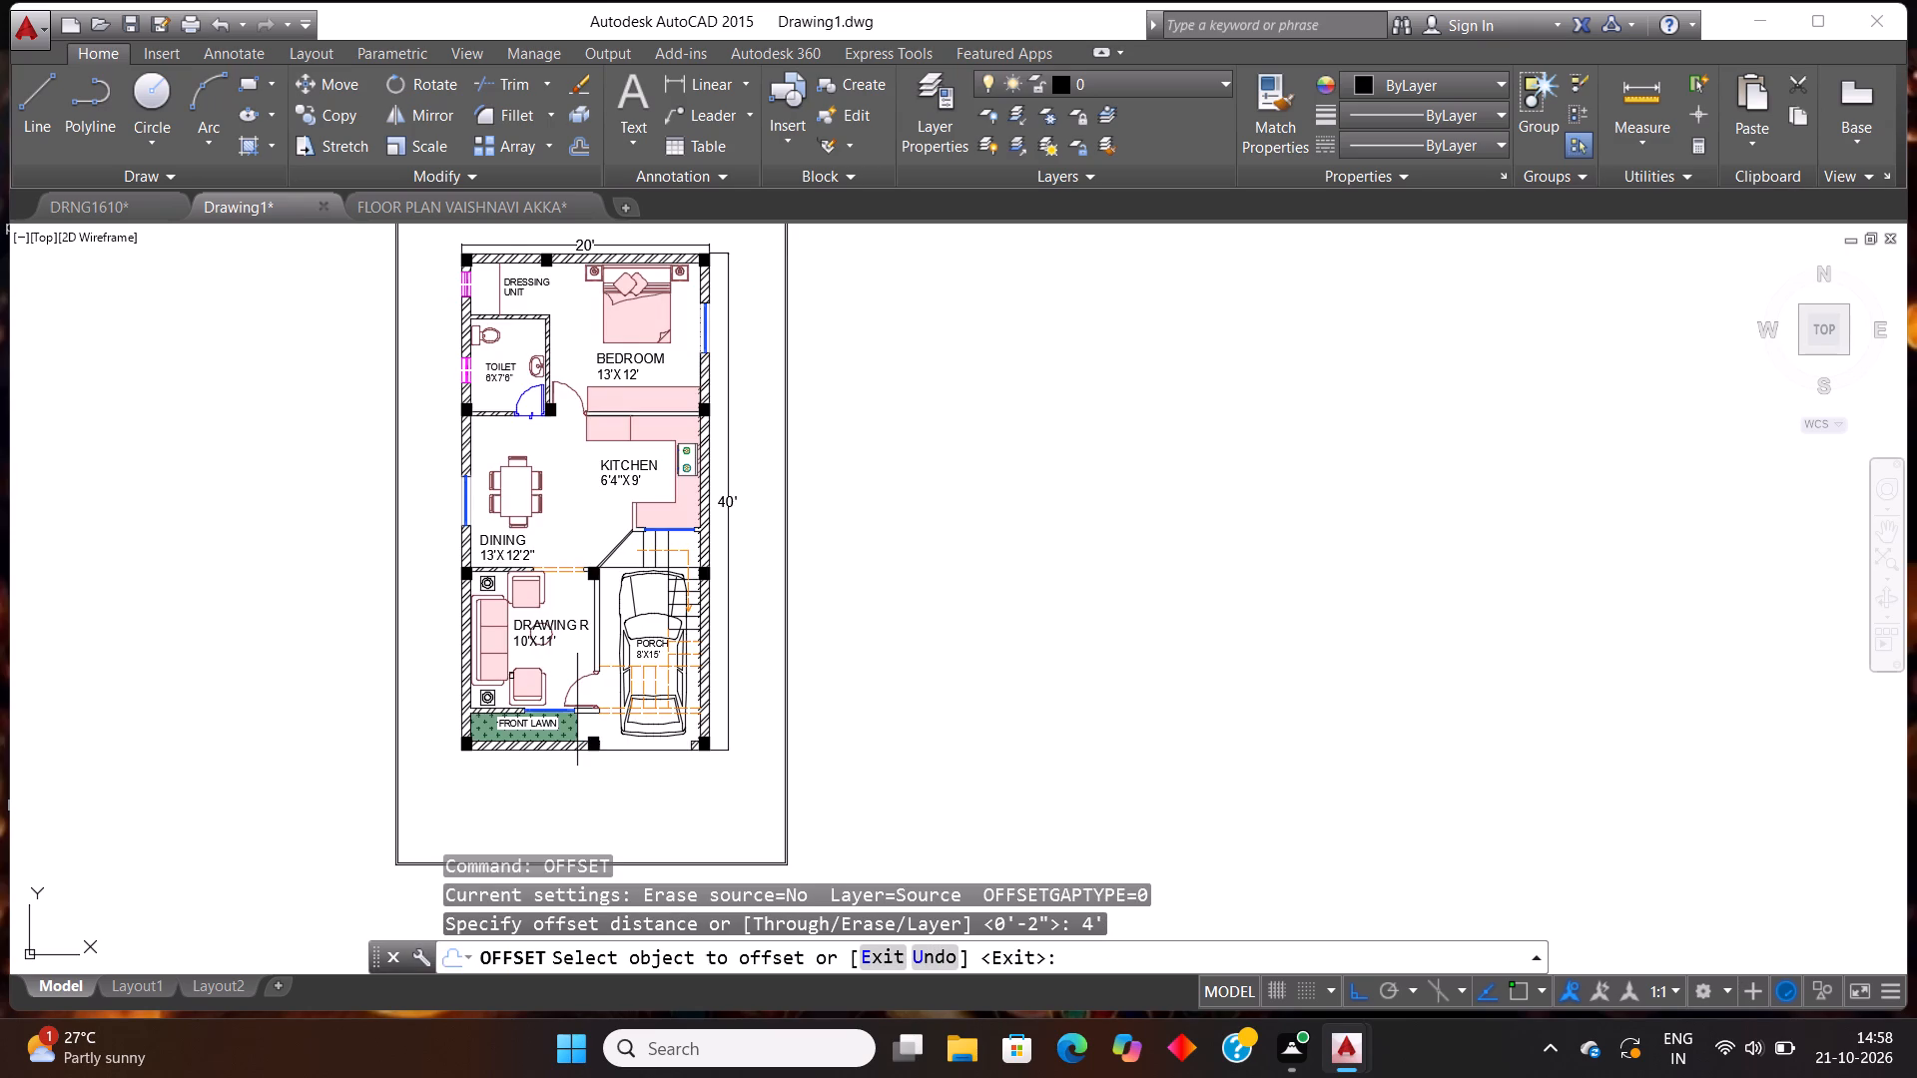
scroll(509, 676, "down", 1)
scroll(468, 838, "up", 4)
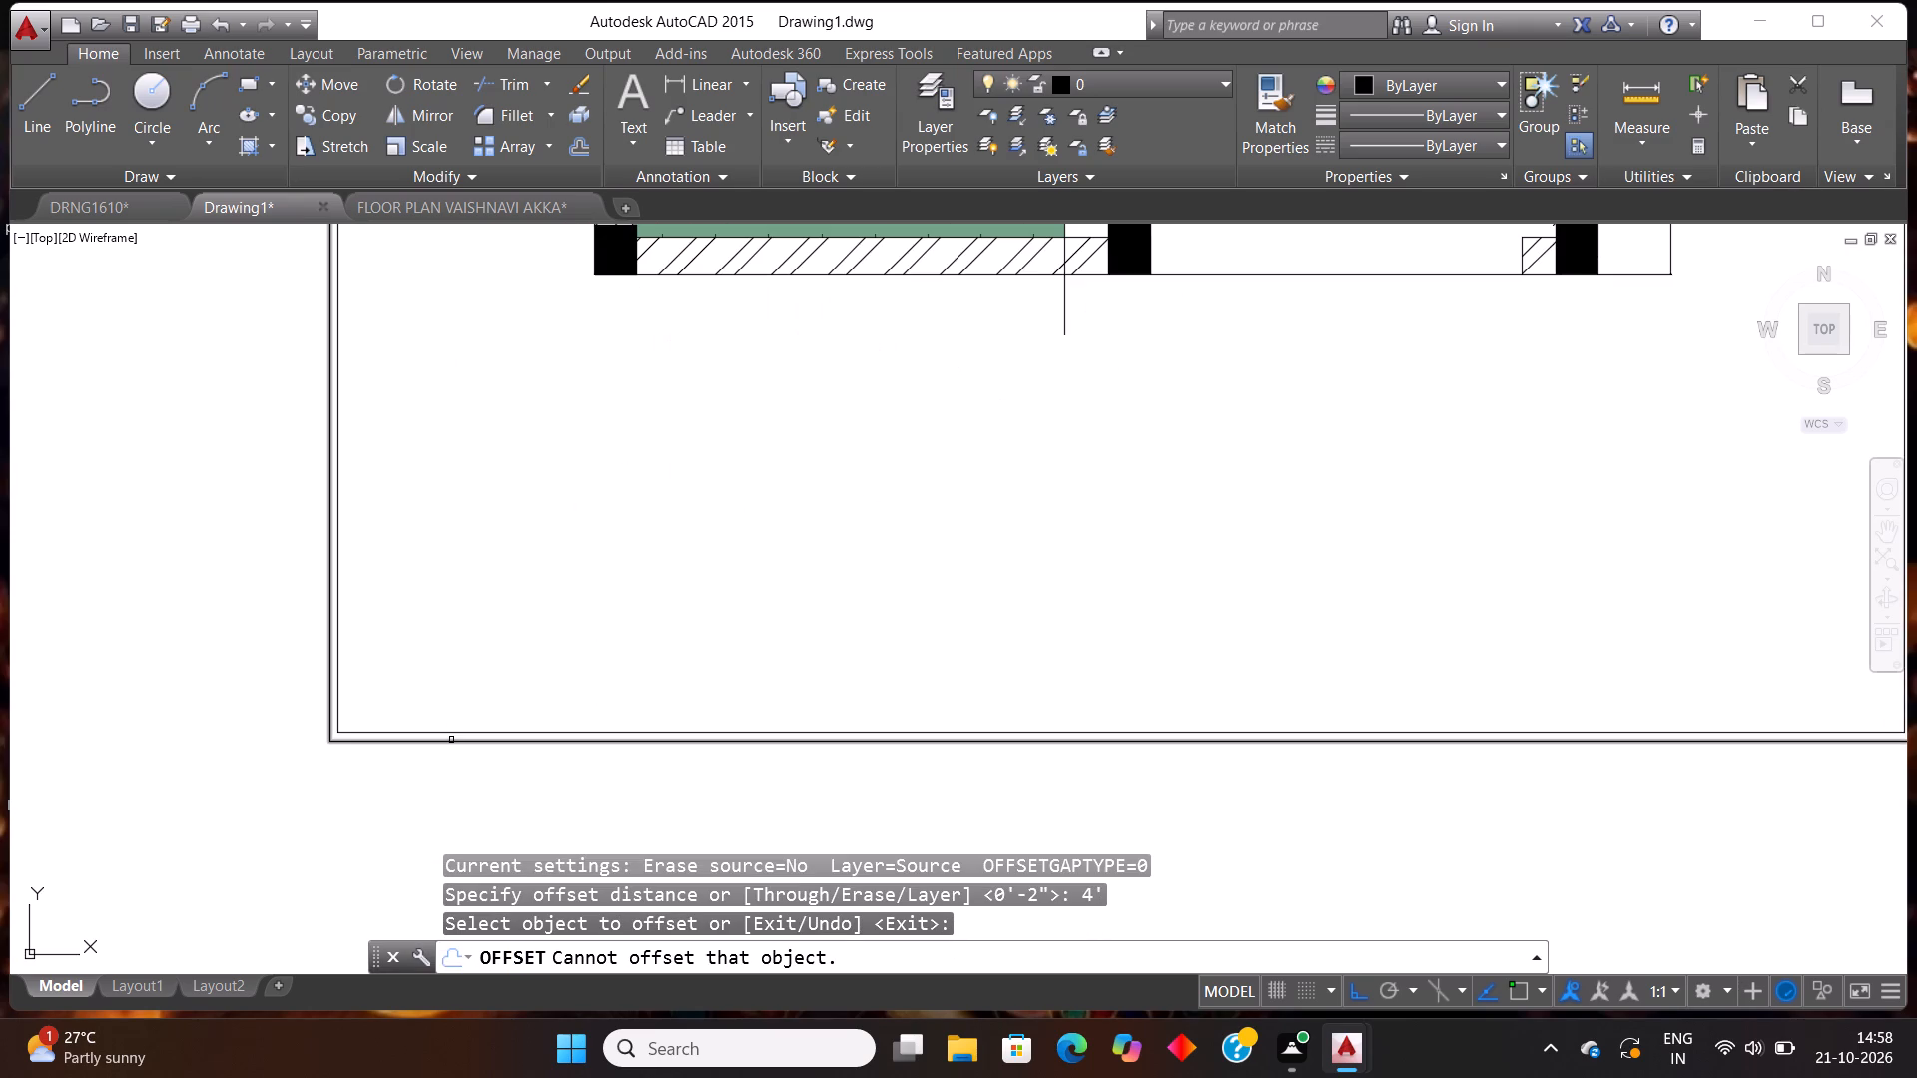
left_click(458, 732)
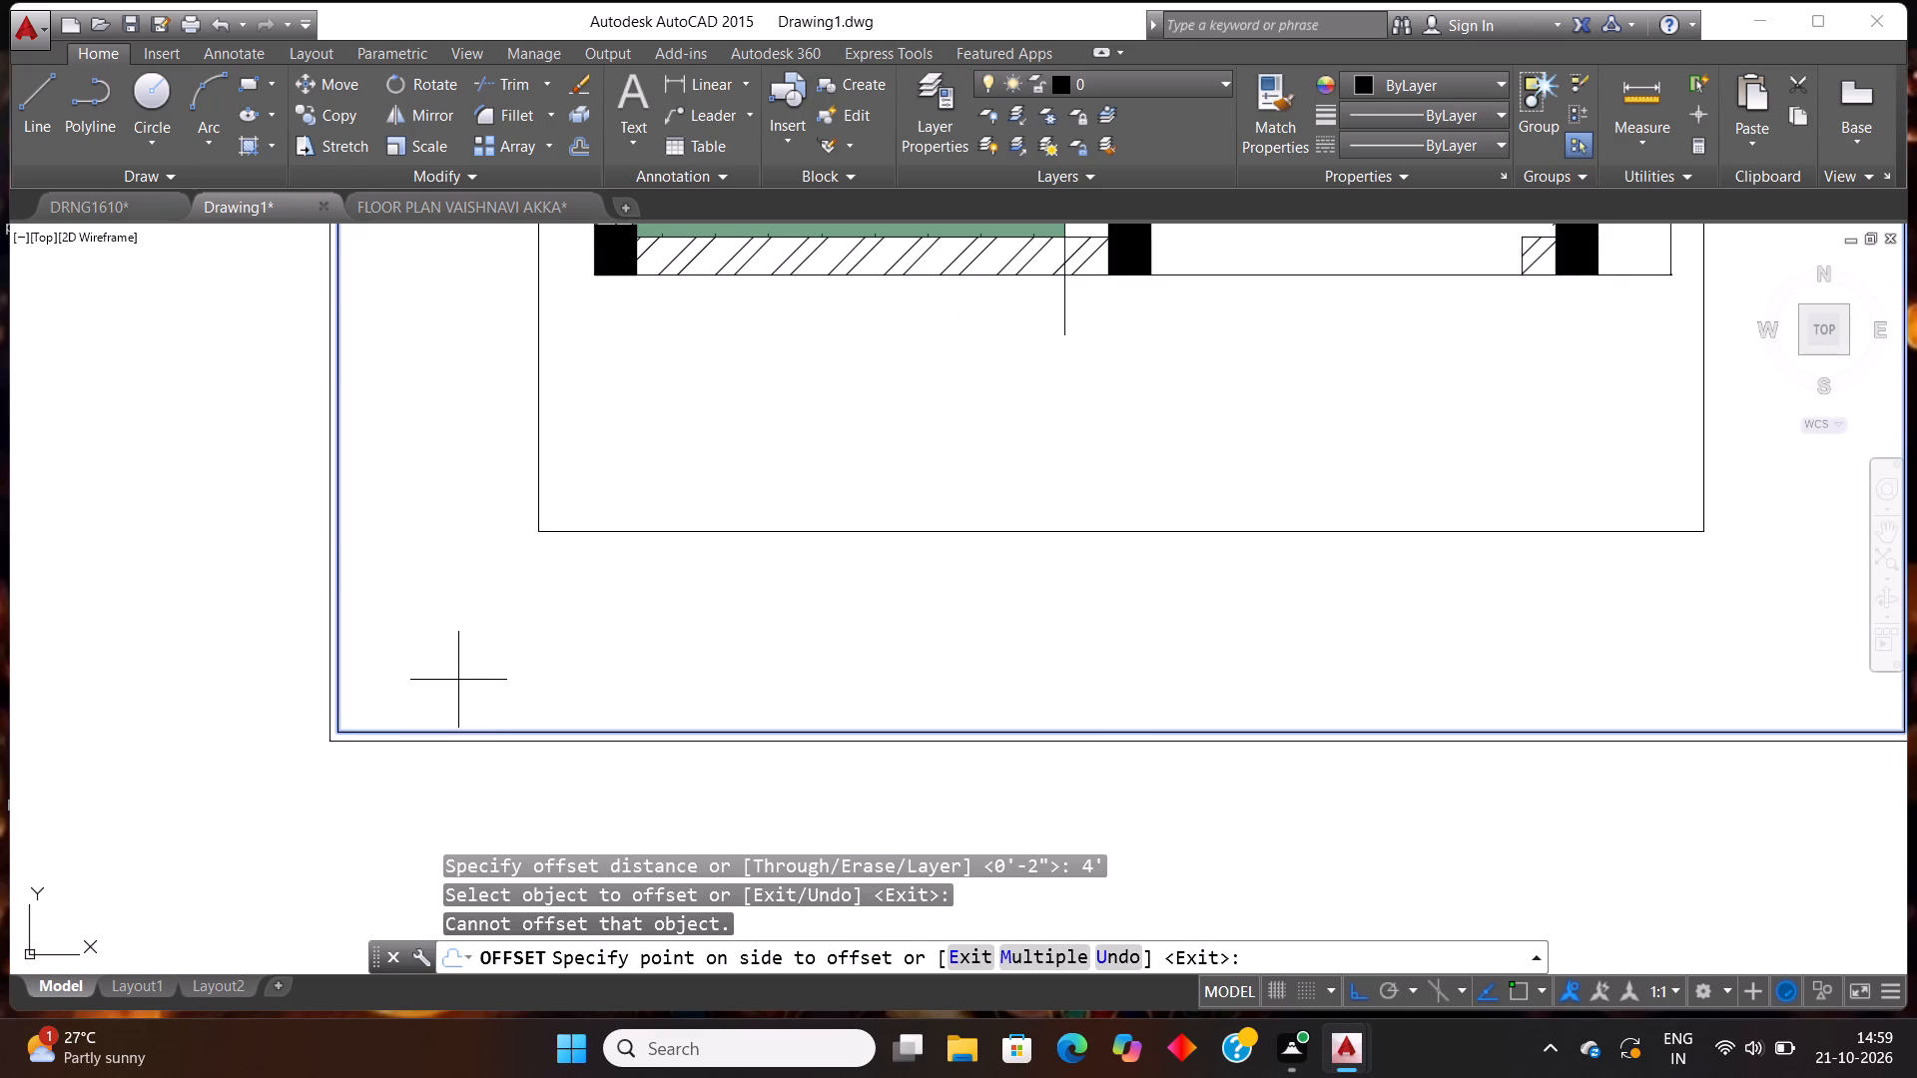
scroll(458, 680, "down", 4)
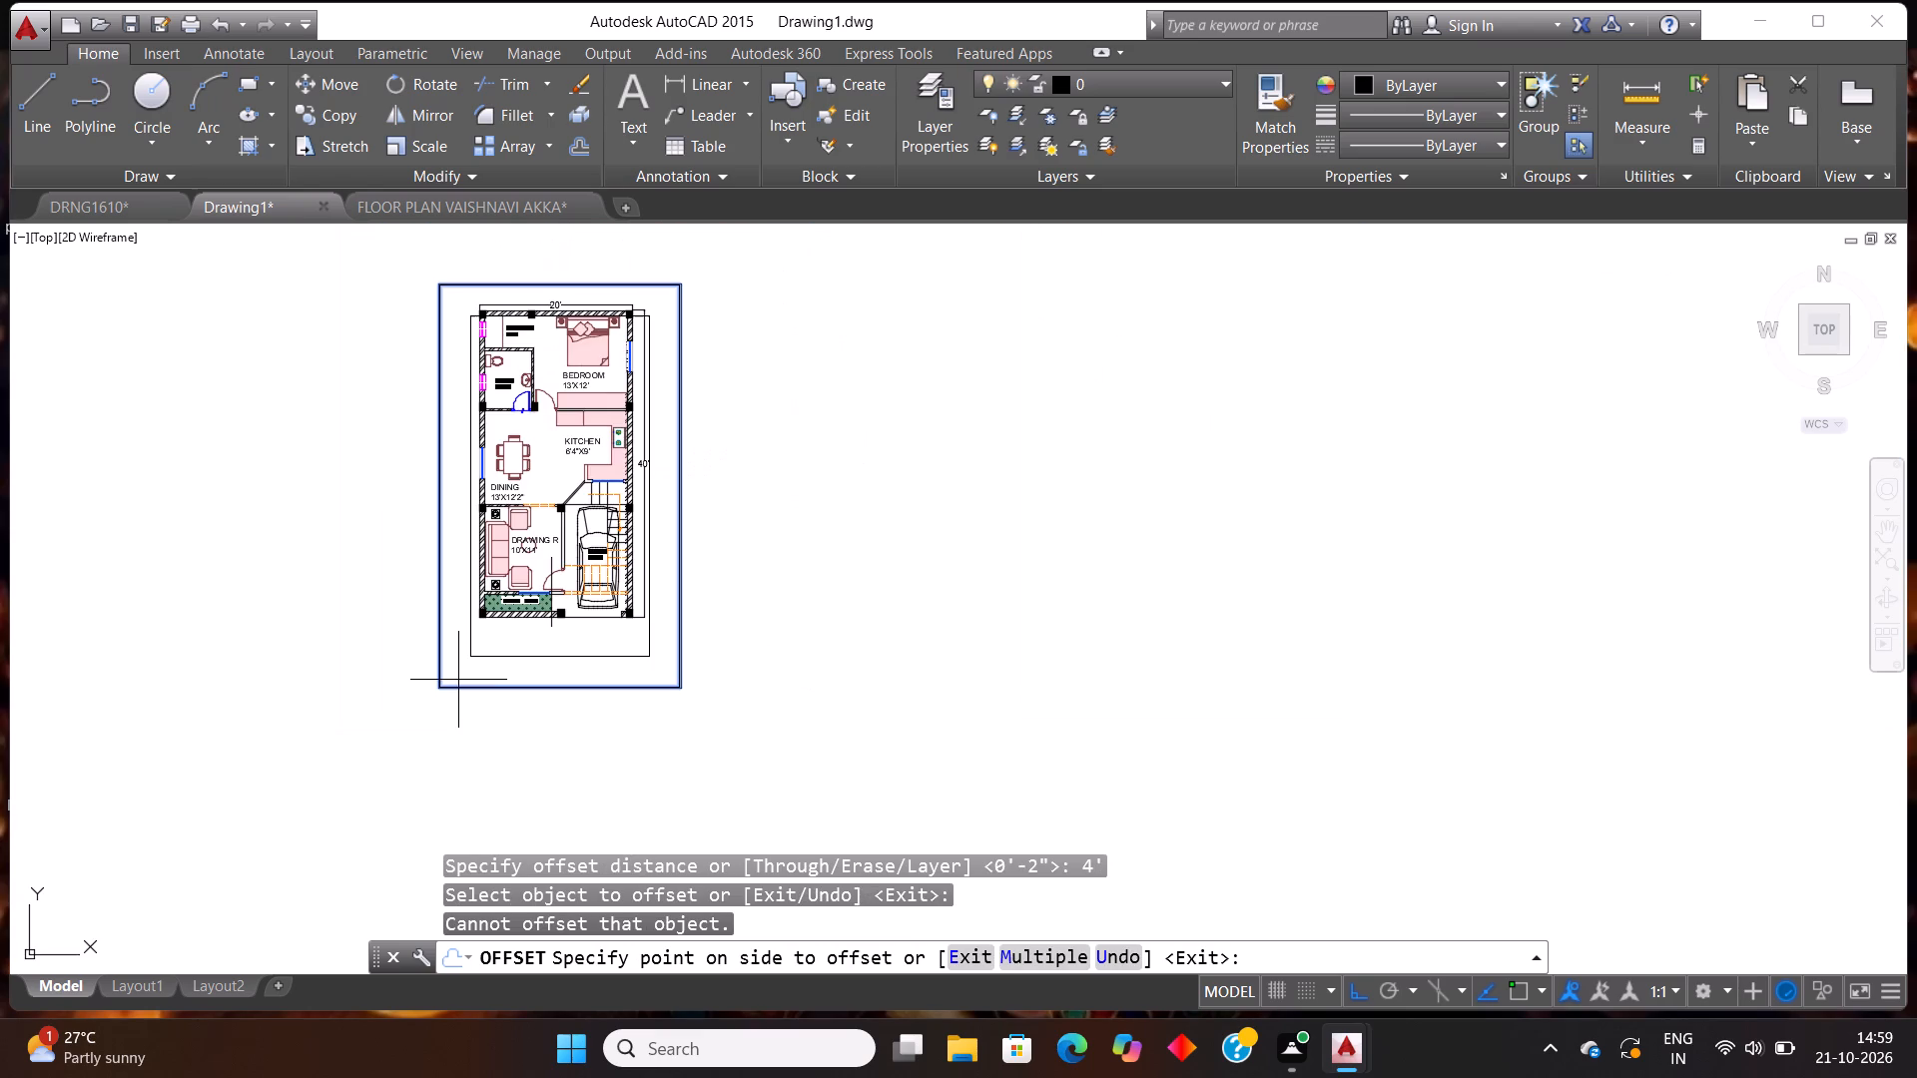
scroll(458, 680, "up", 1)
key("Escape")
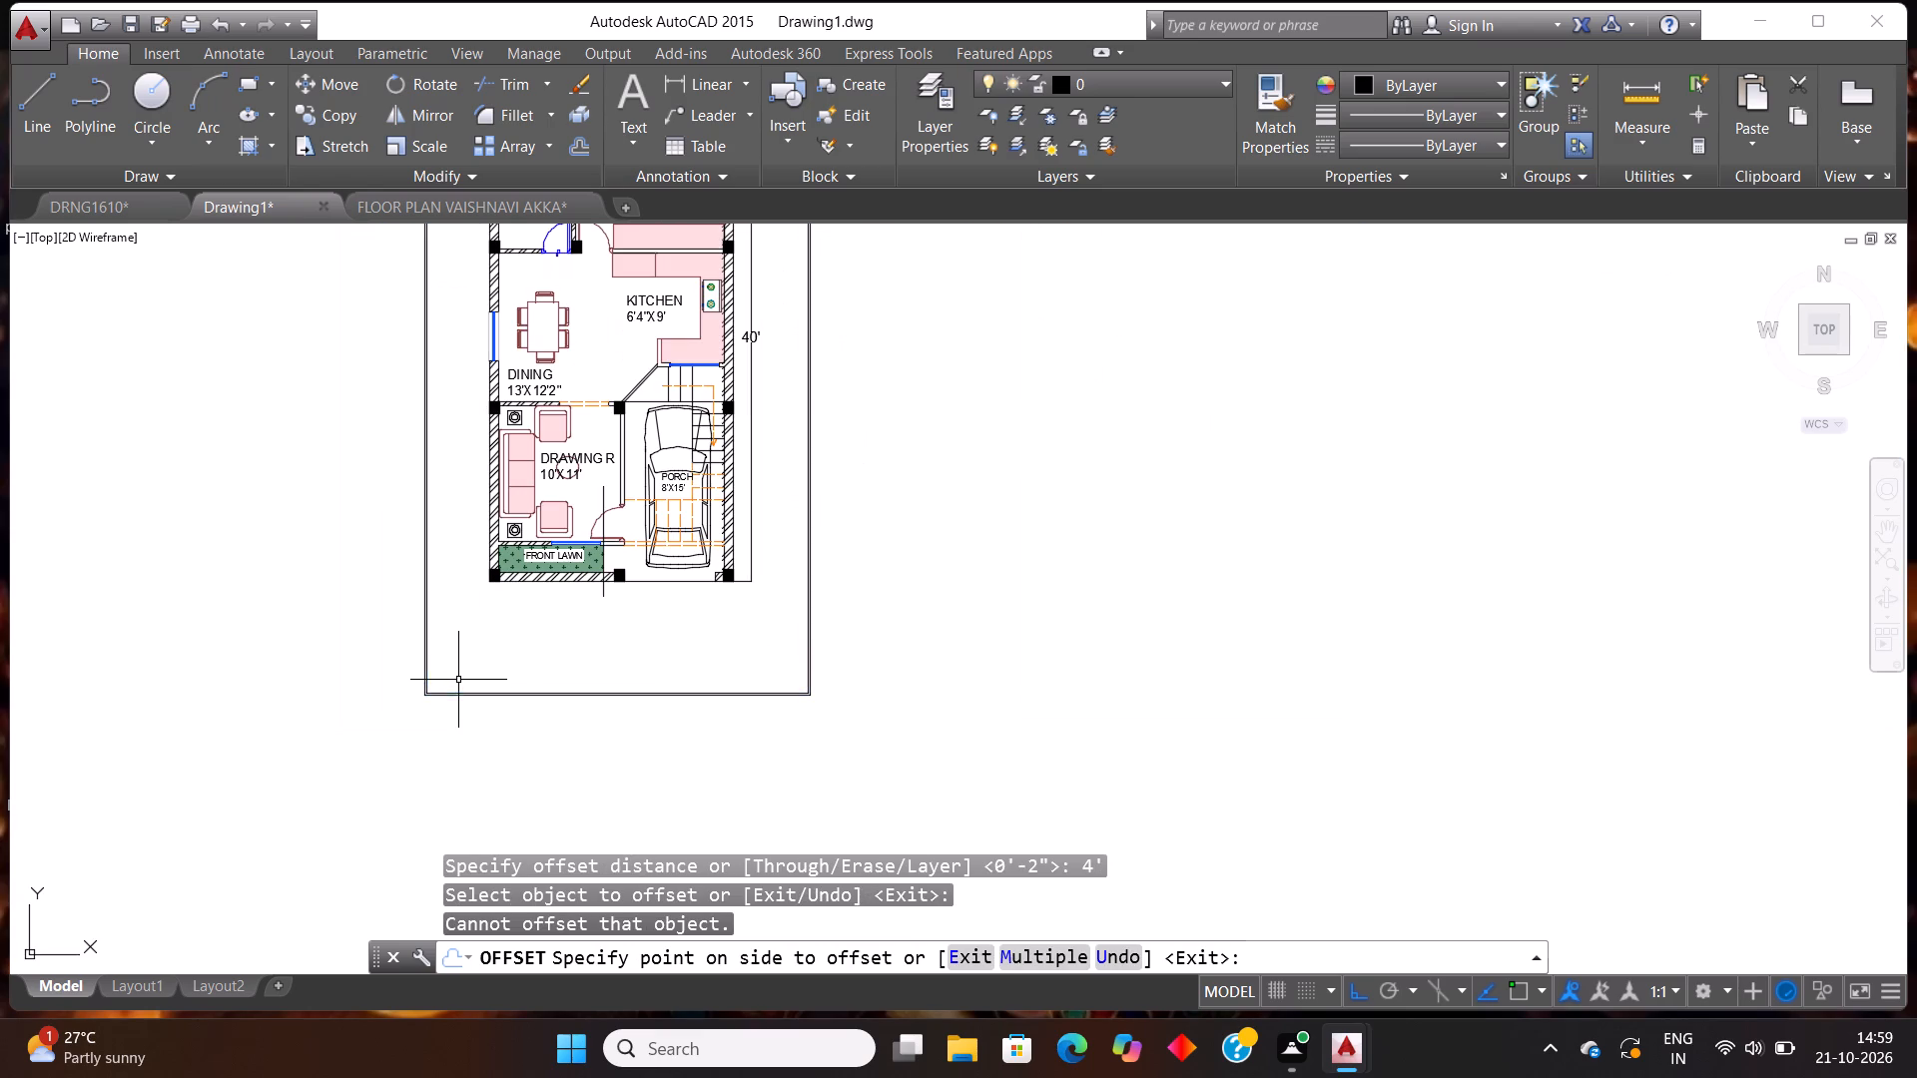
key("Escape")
Draw a horizontal line across the sheet just above the border's bottom edge, extending past both sides of the border.
scroll(471, 645, "up", 2)
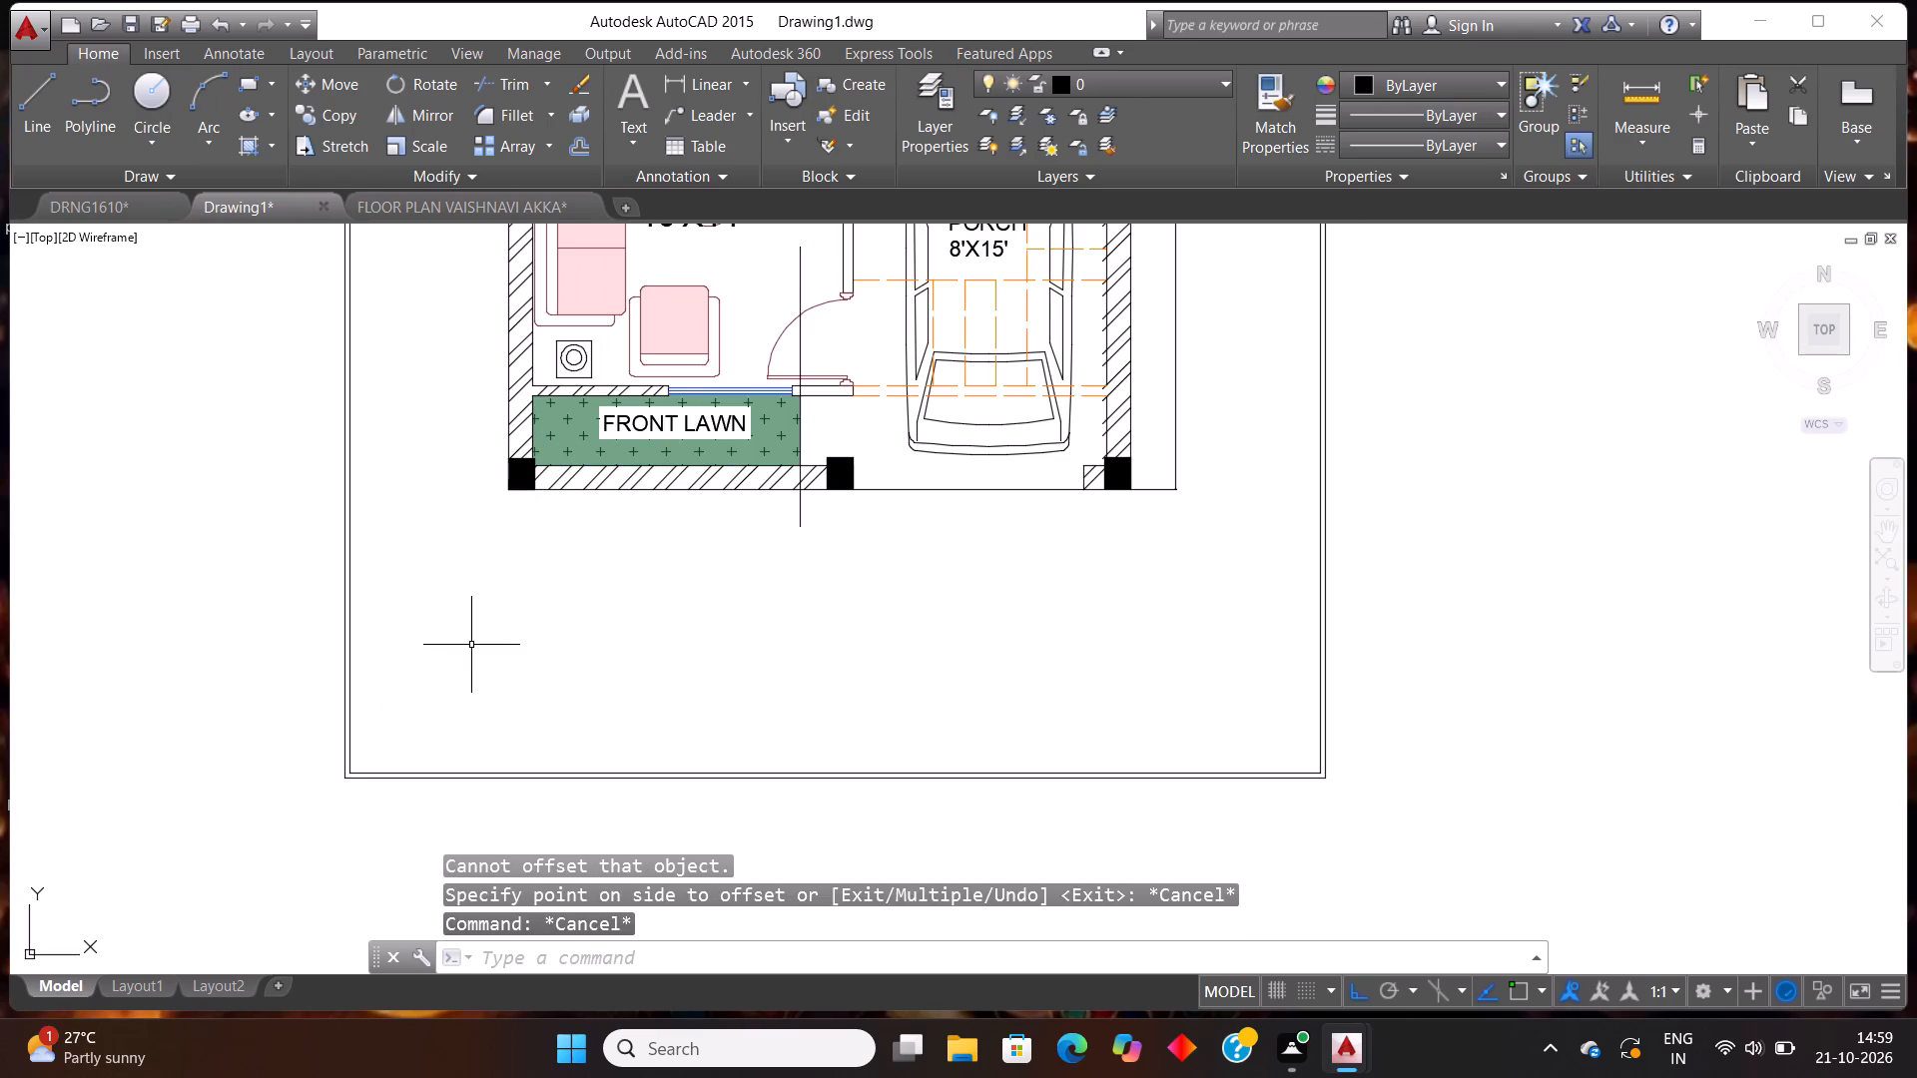
key("l")
key("Return")
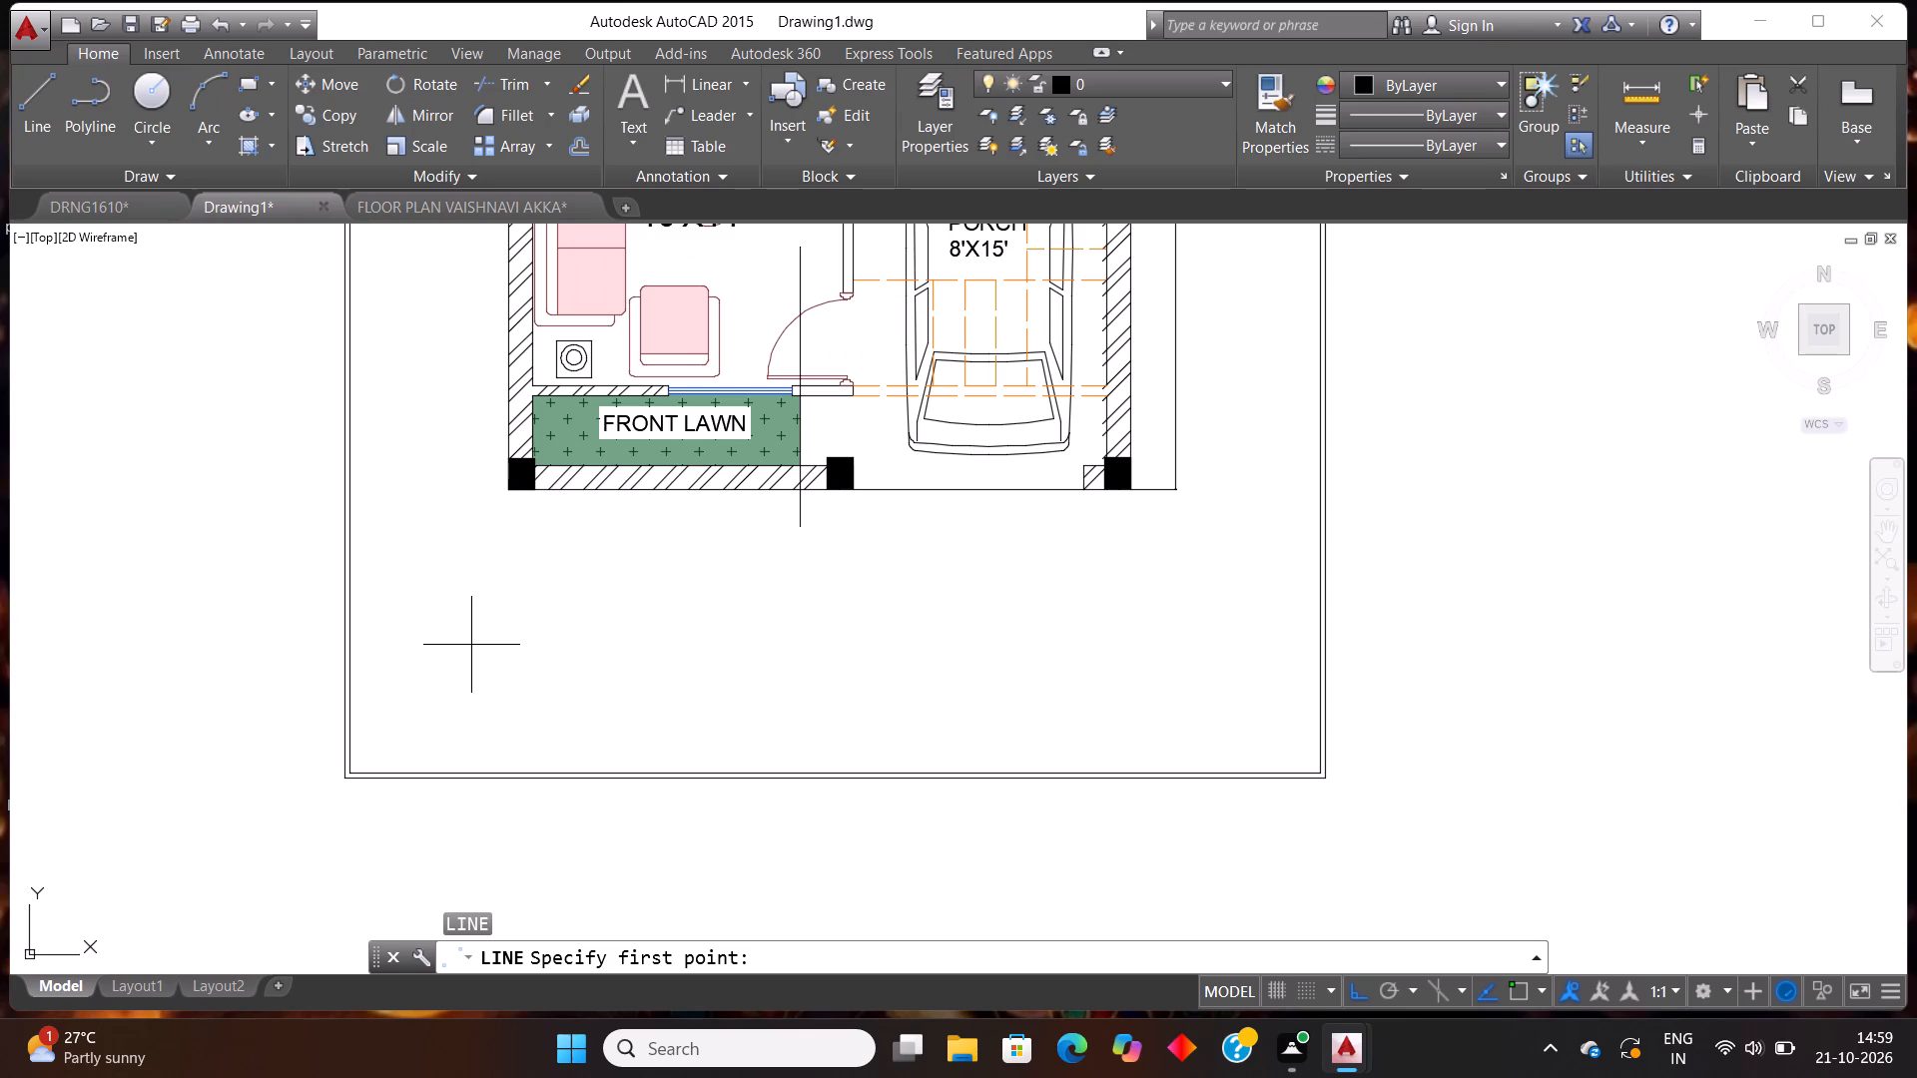
left_click(306, 755)
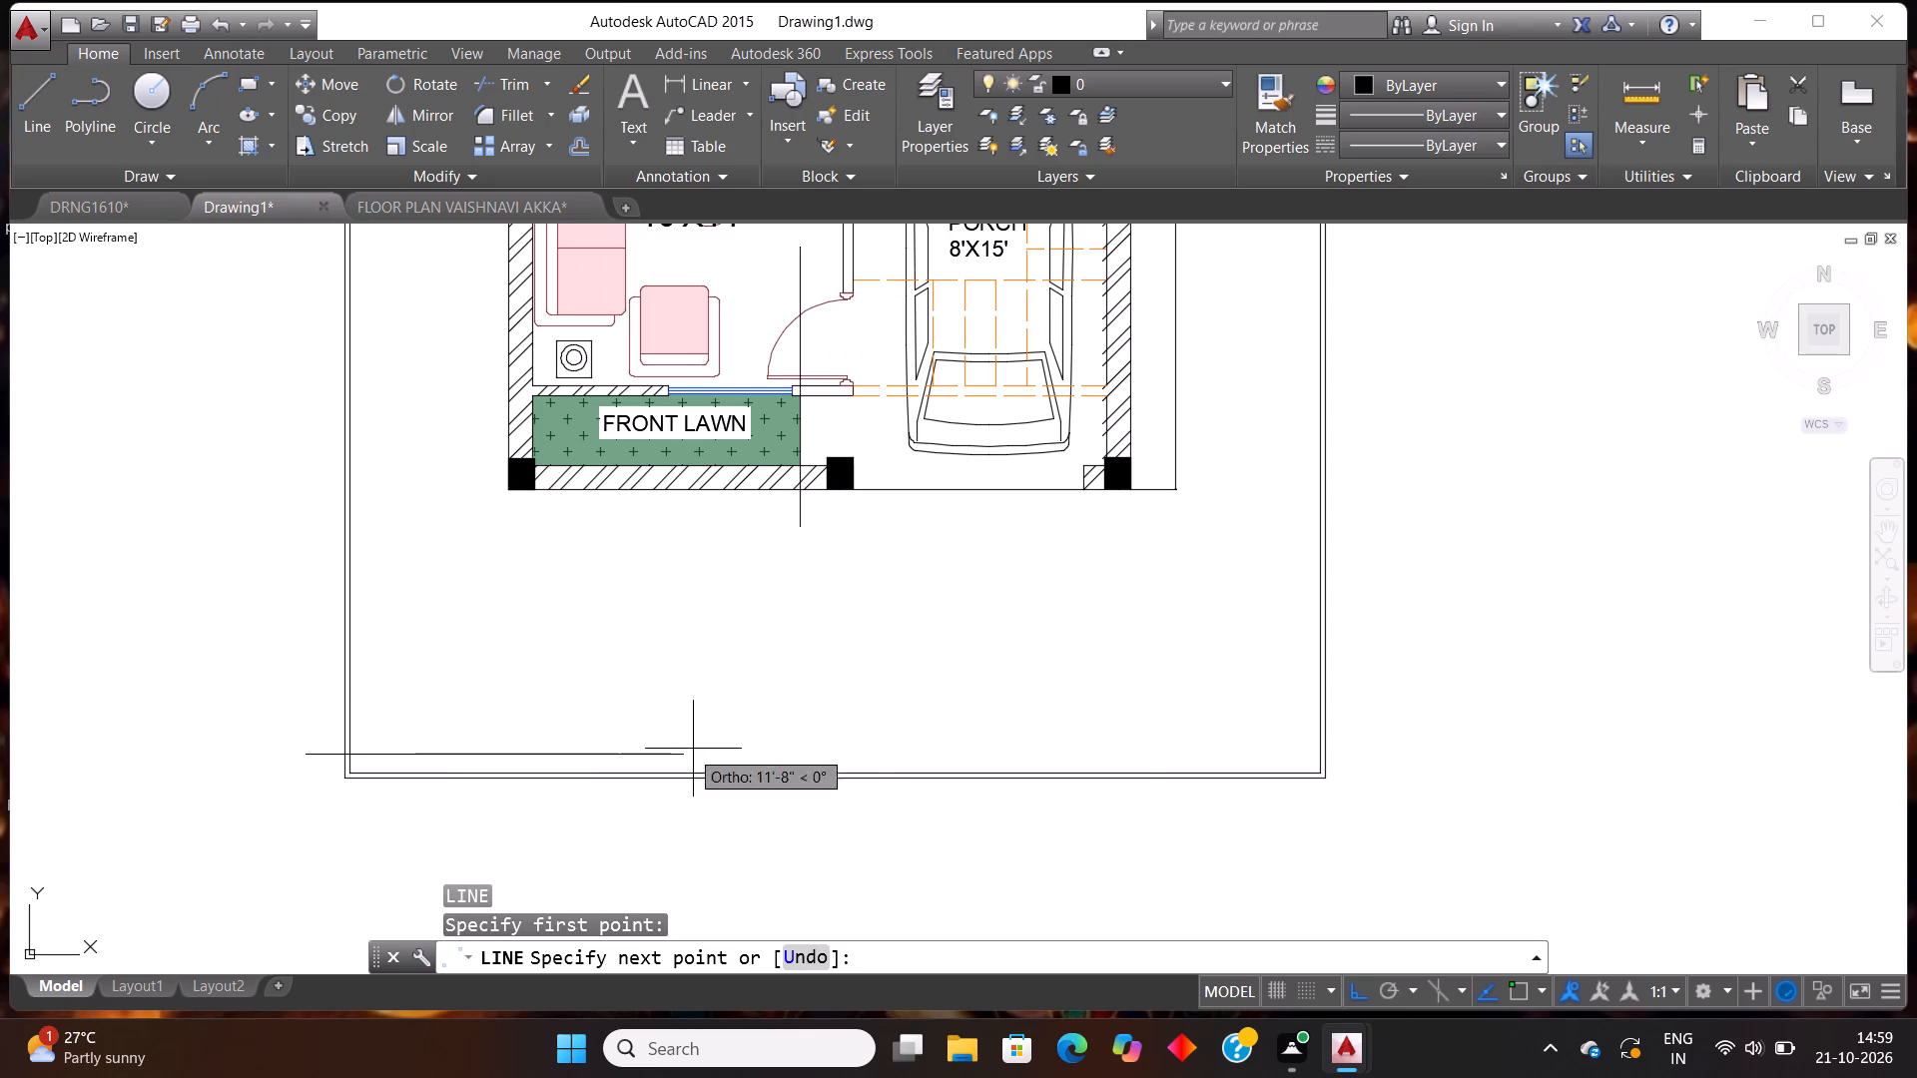
left_click(1375, 696)
key("Escape")
key("Escape")
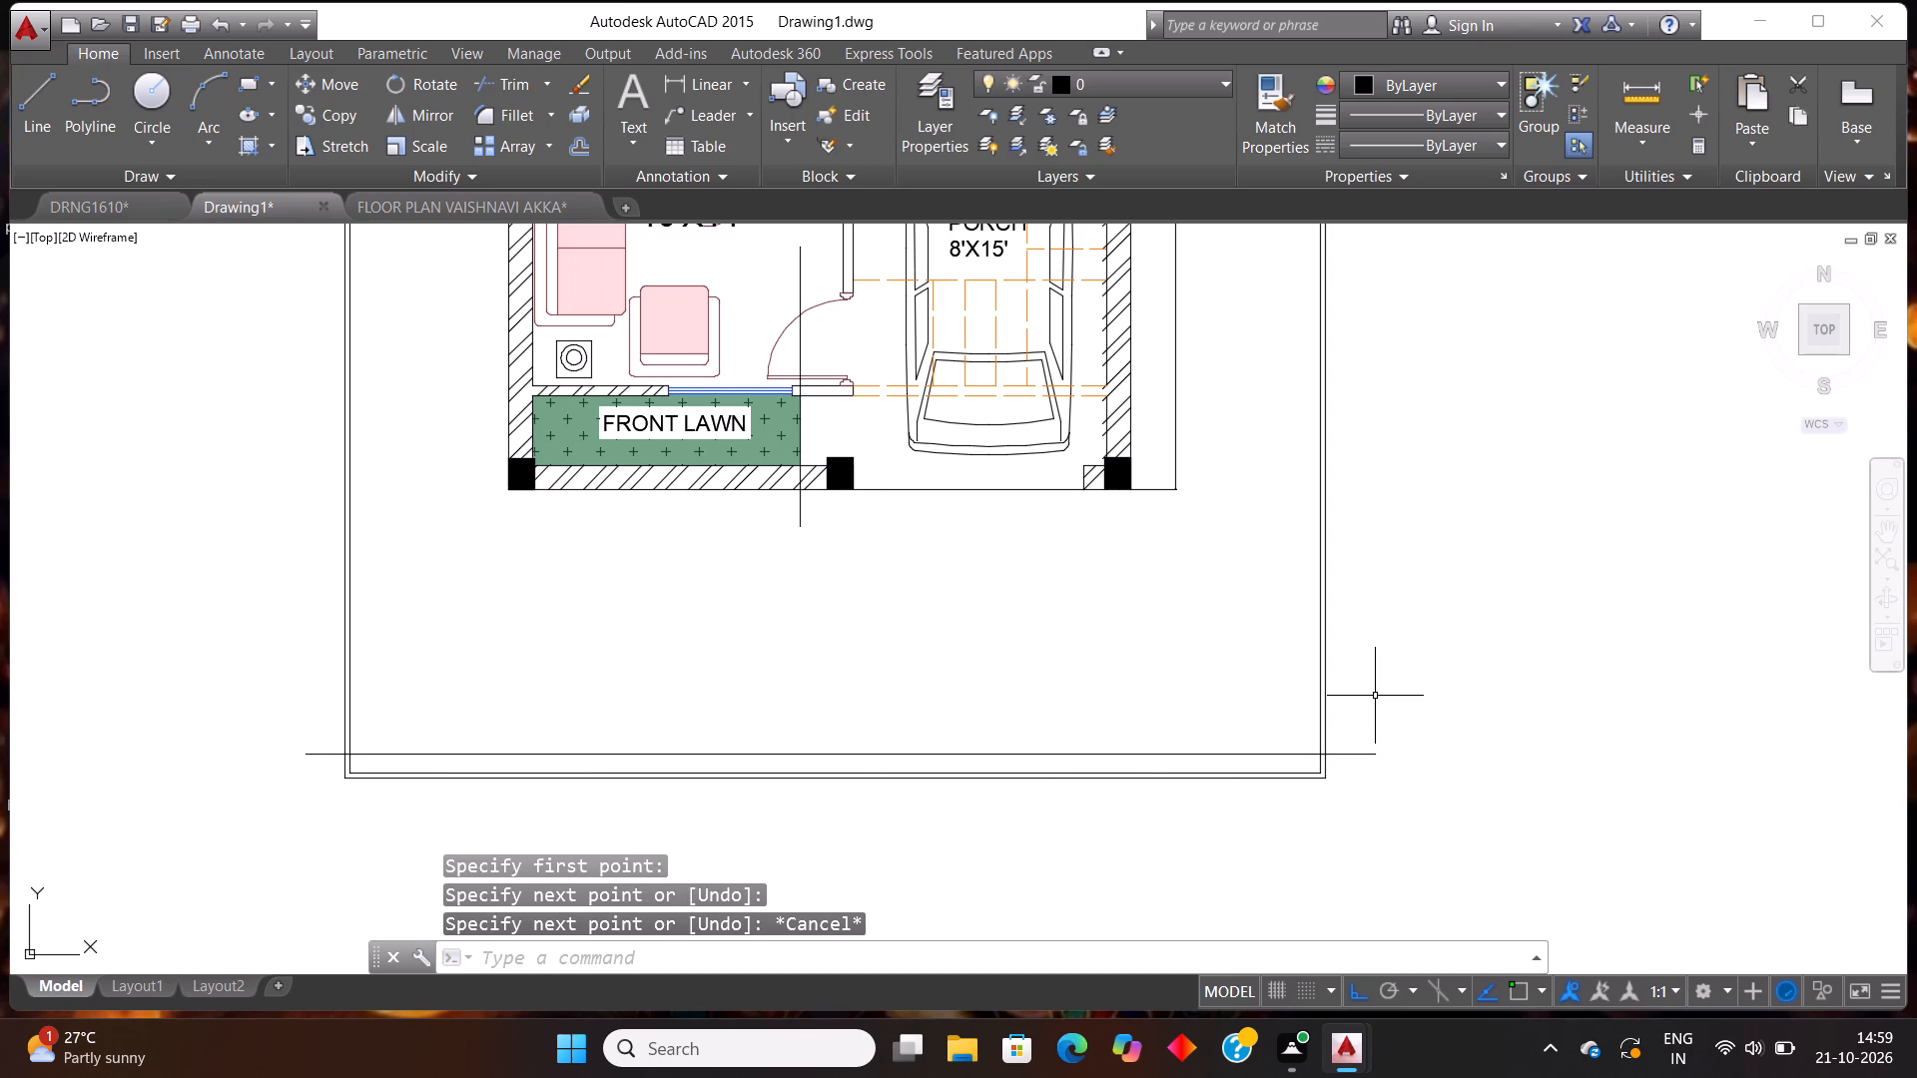
Offset the horizontal line 5' upward toward the floor plan.
type("OFF")
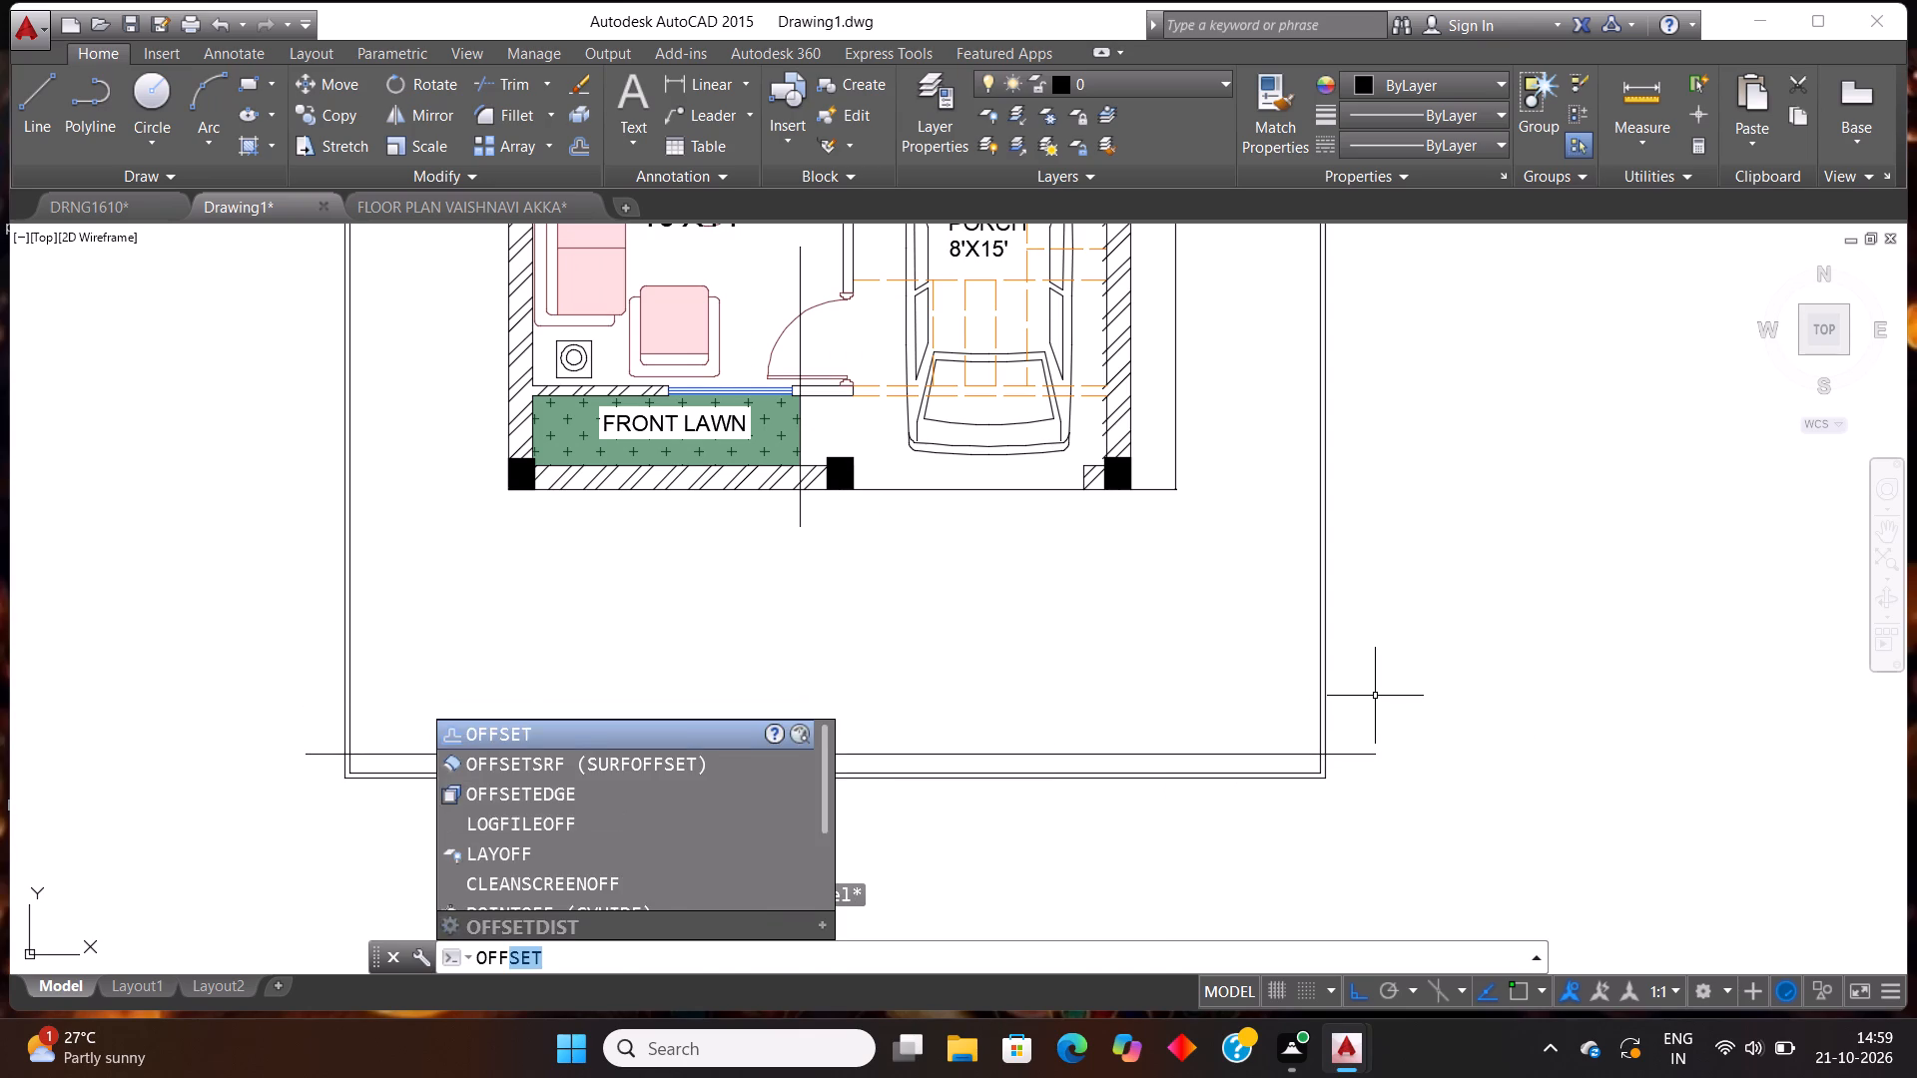
key("Return")
type("5'")
key("Return")
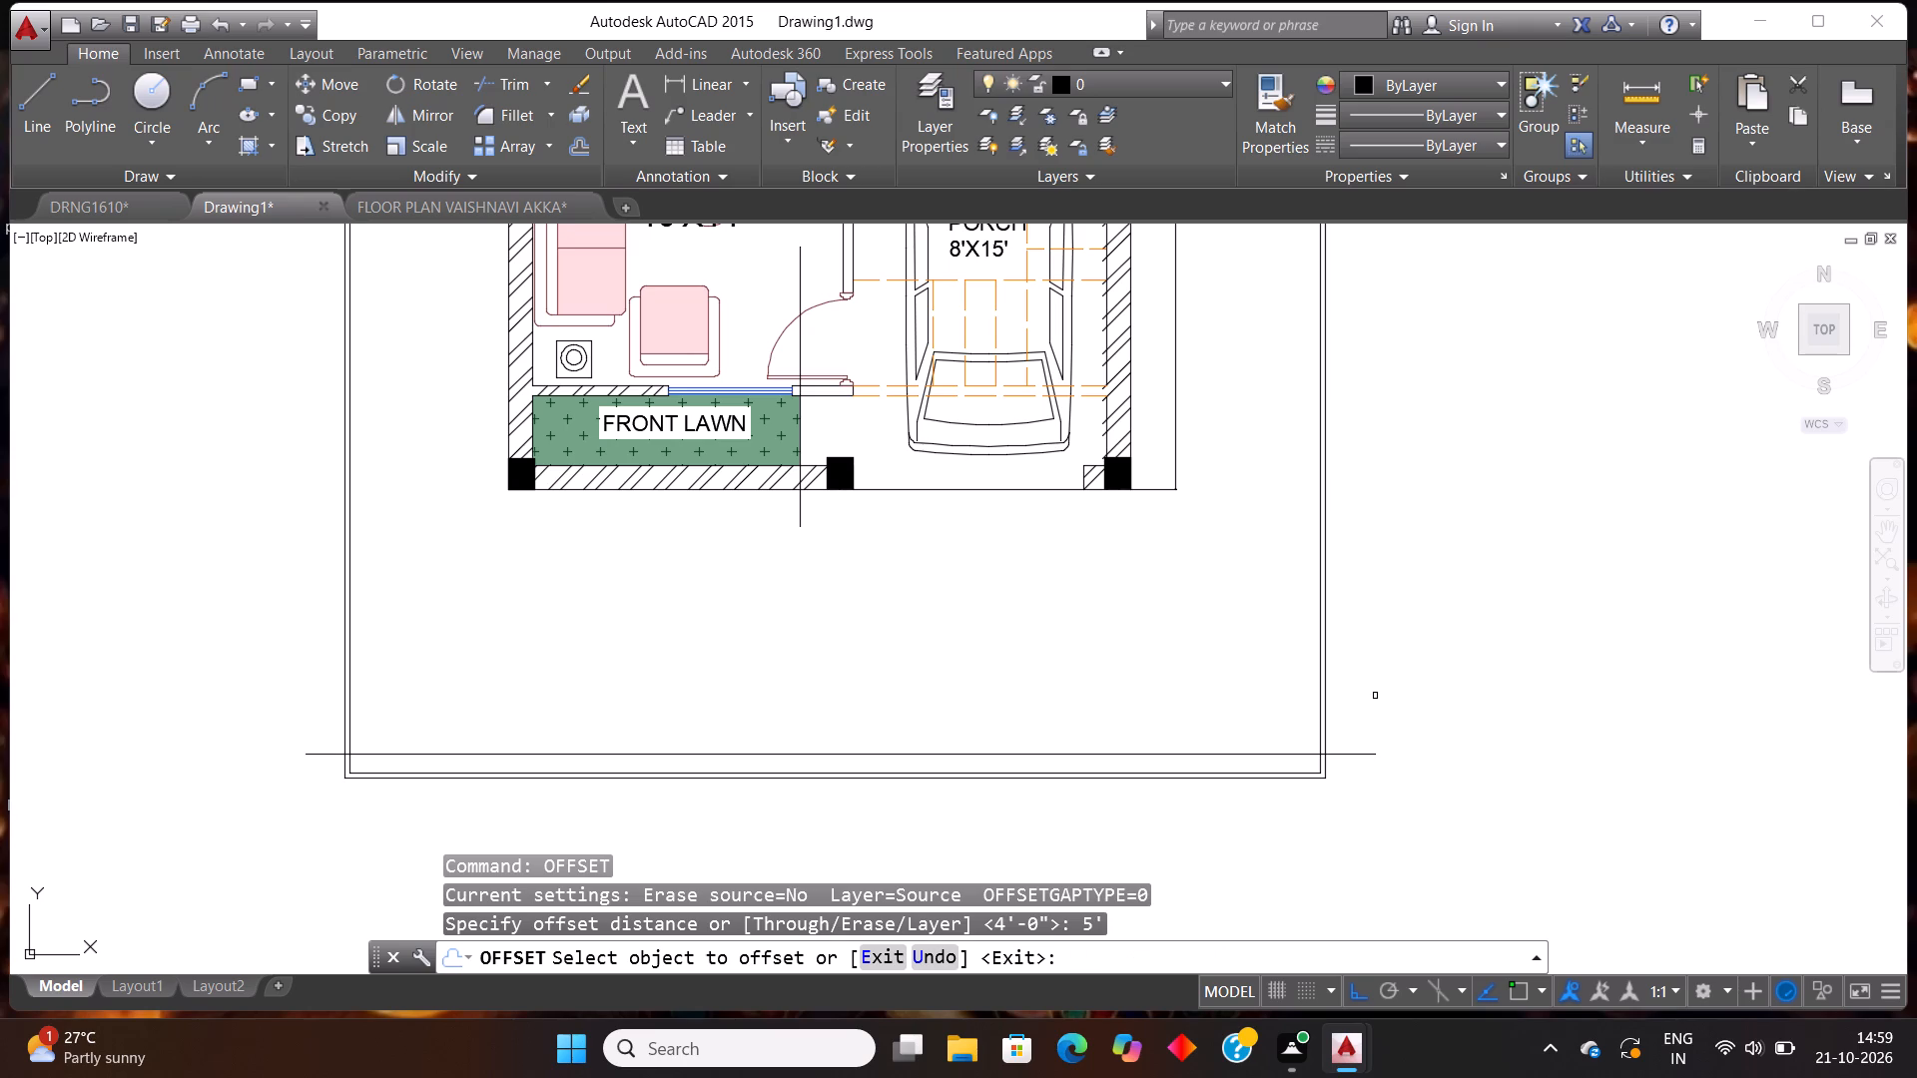
left_click(1119, 755)
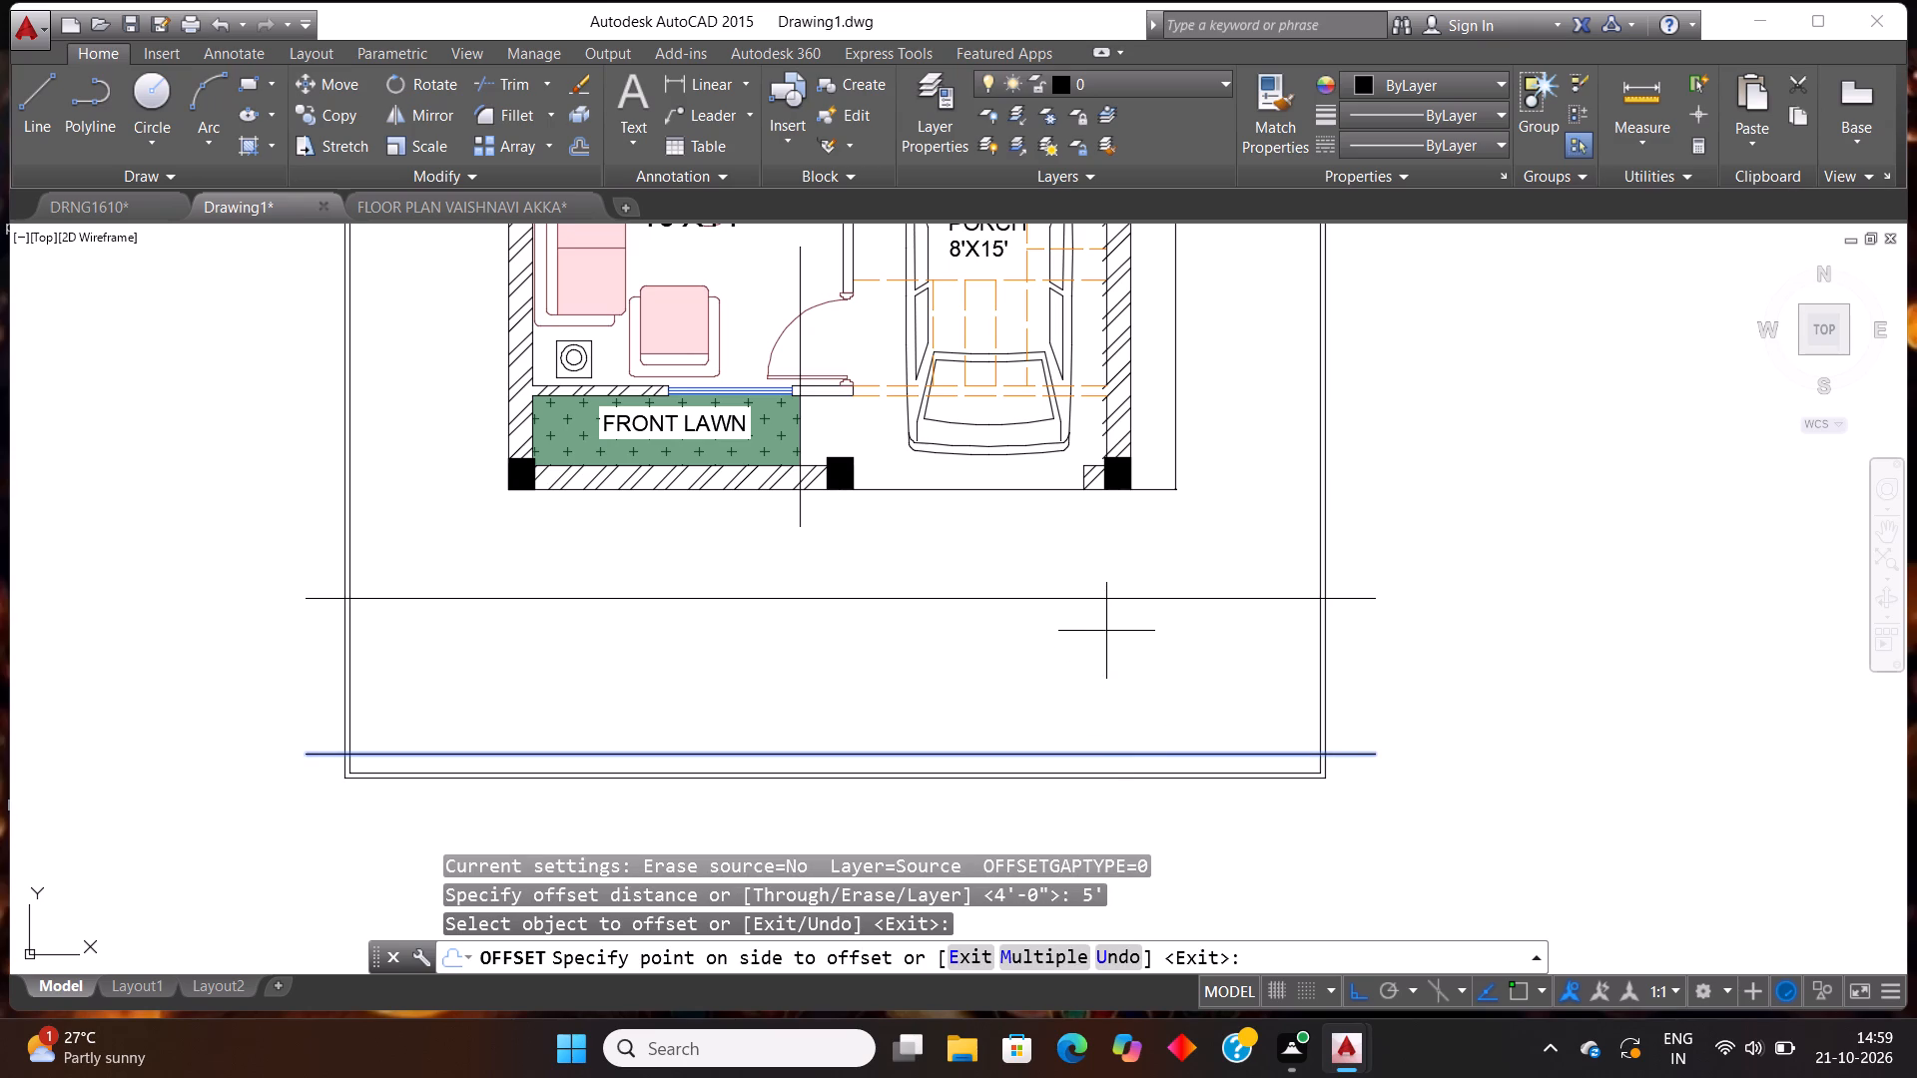
left_click(1085, 552)
key("Escape")
key("Escape")
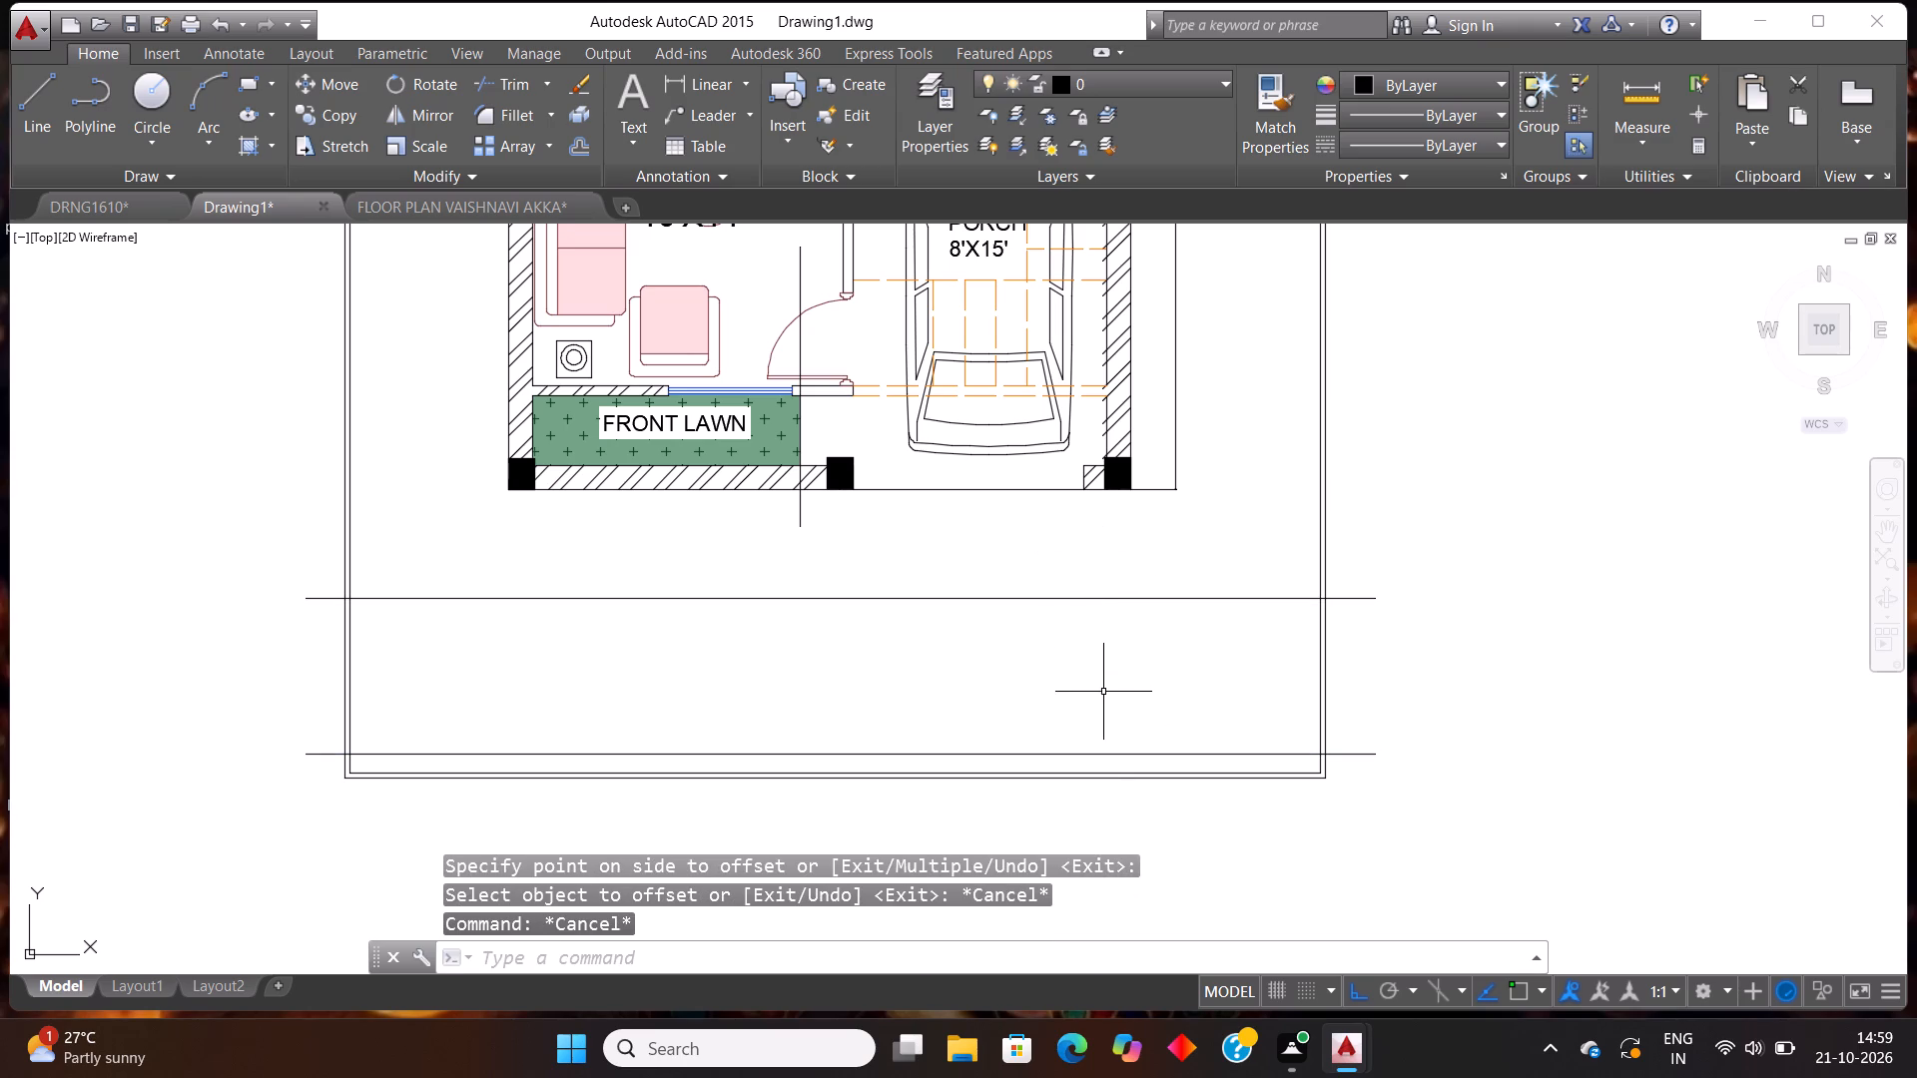
Offset the upper horizontal line 2" upward to make a double divider line below the floor plan.
type("OFF")
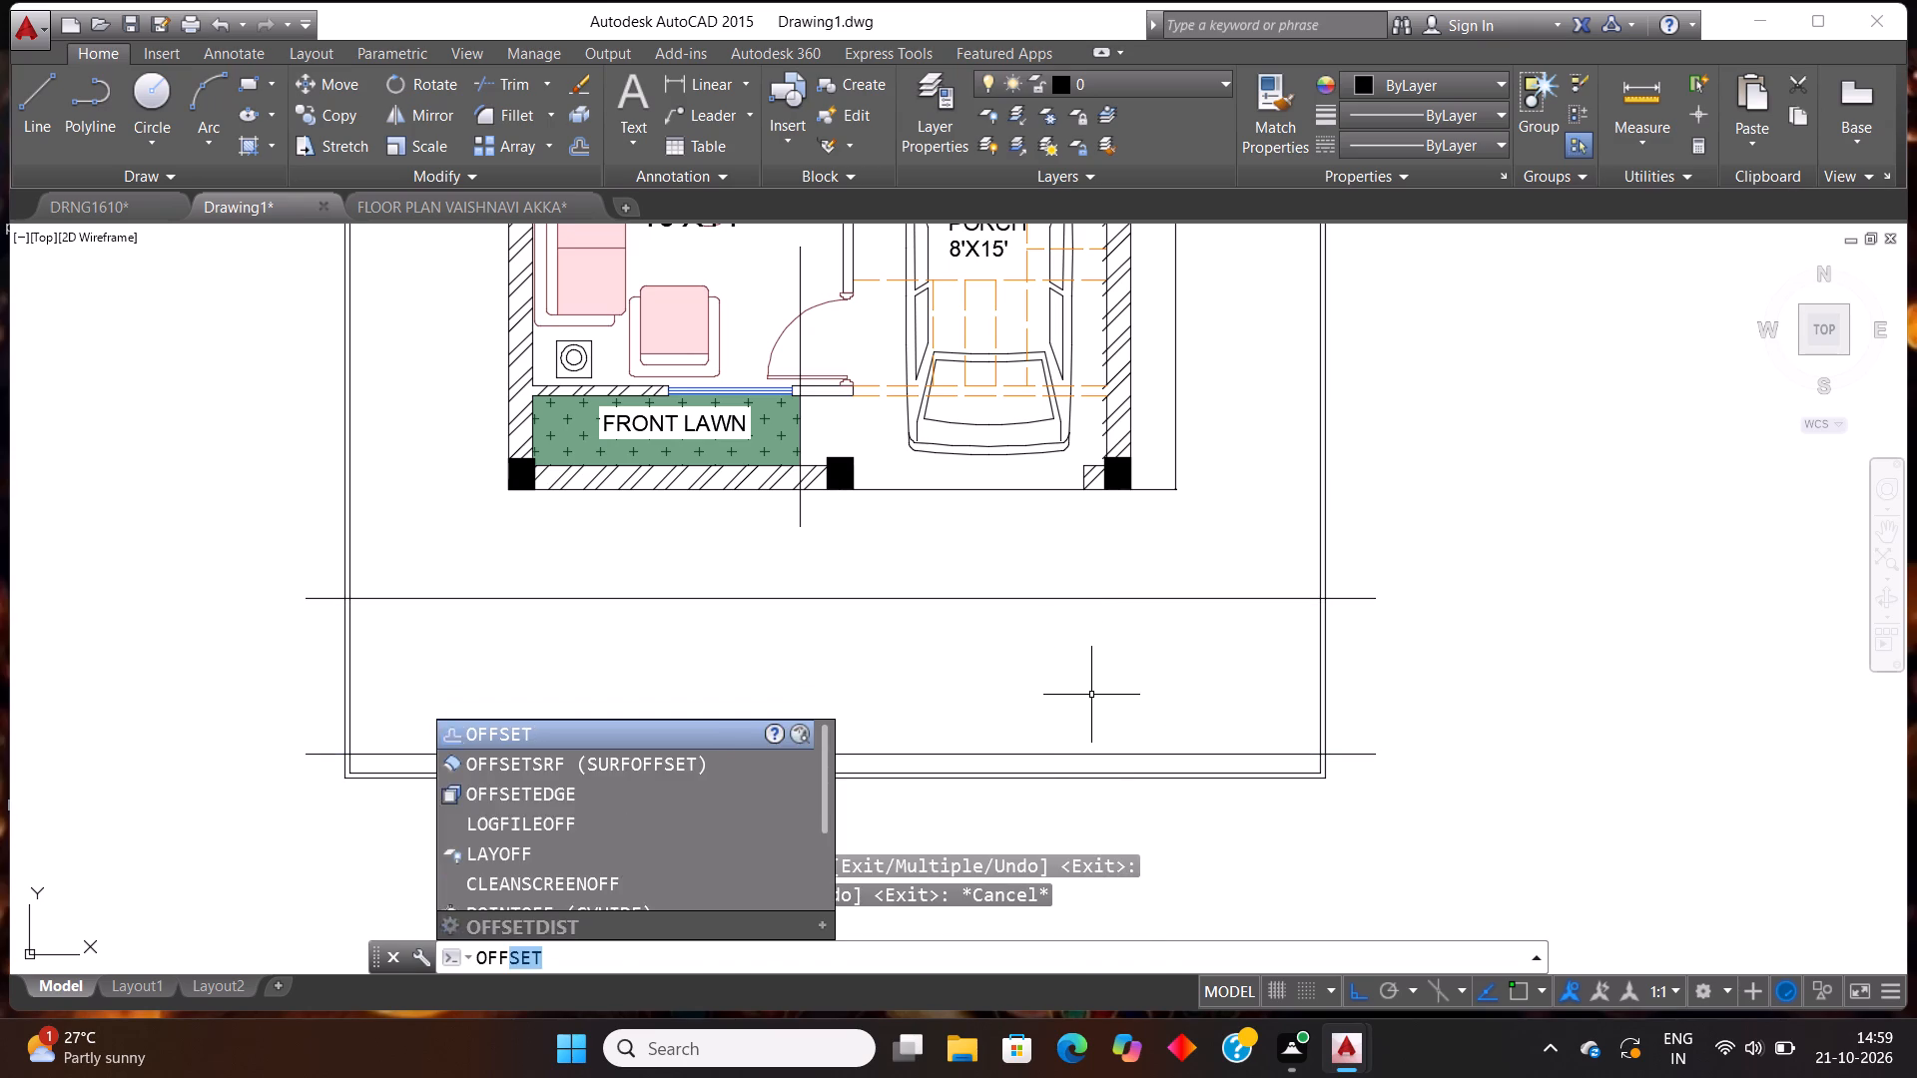
key("Return")
type("2\"")
key("Return")
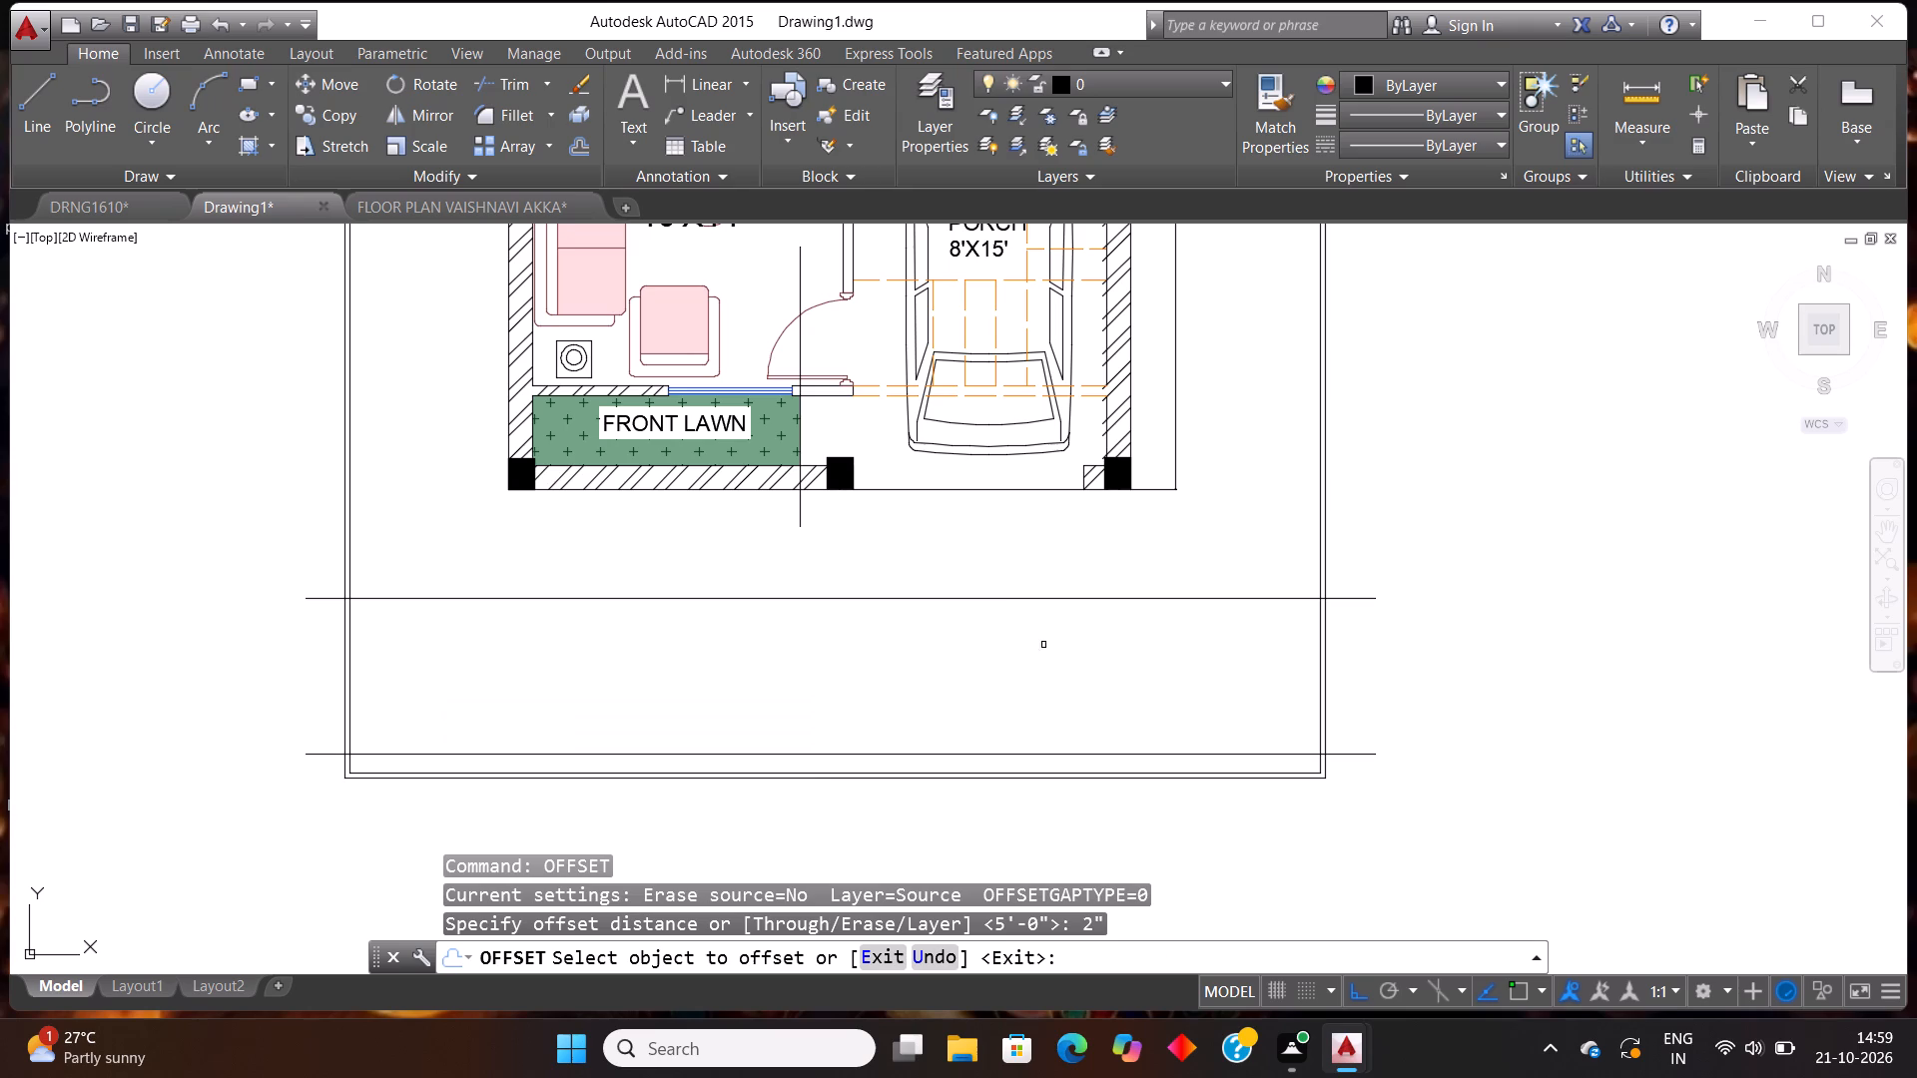
left_click(993, 600)
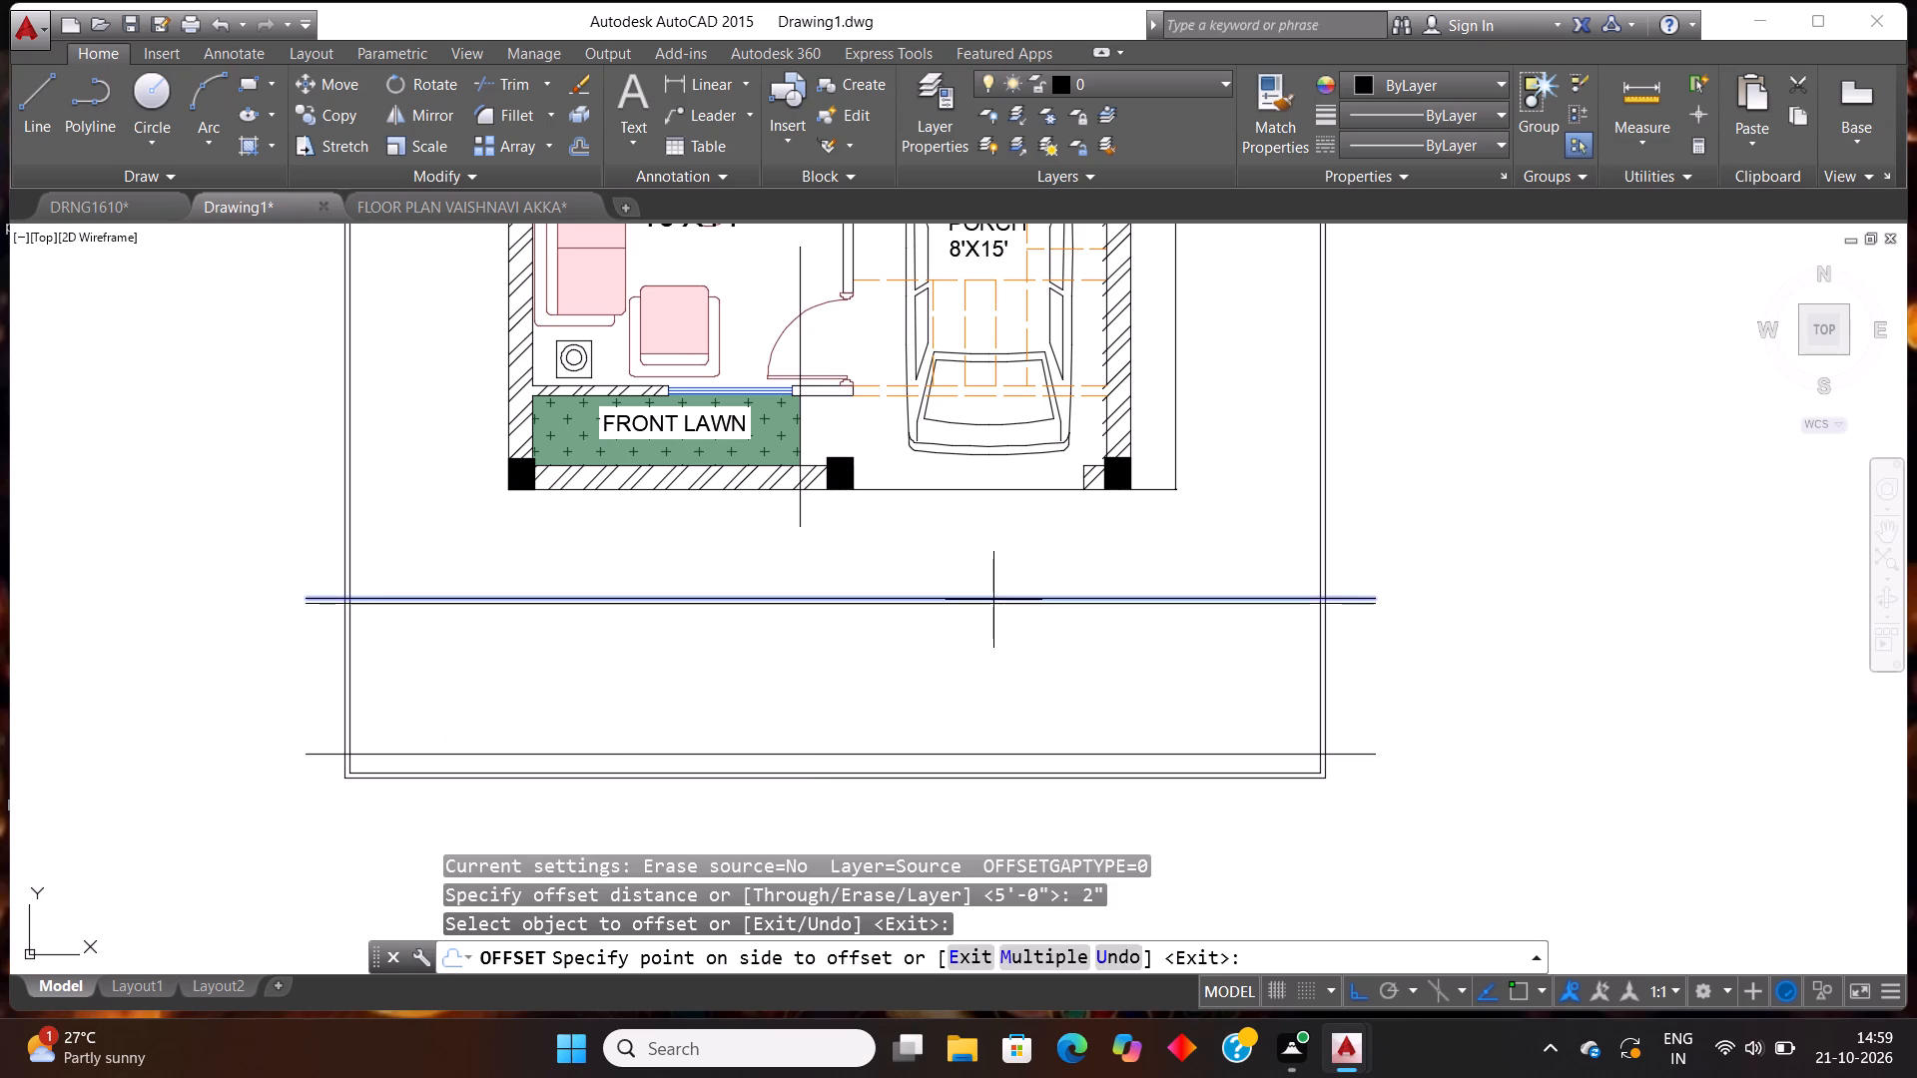
left_click(993, 576)
key("Escape")
key("Escape")
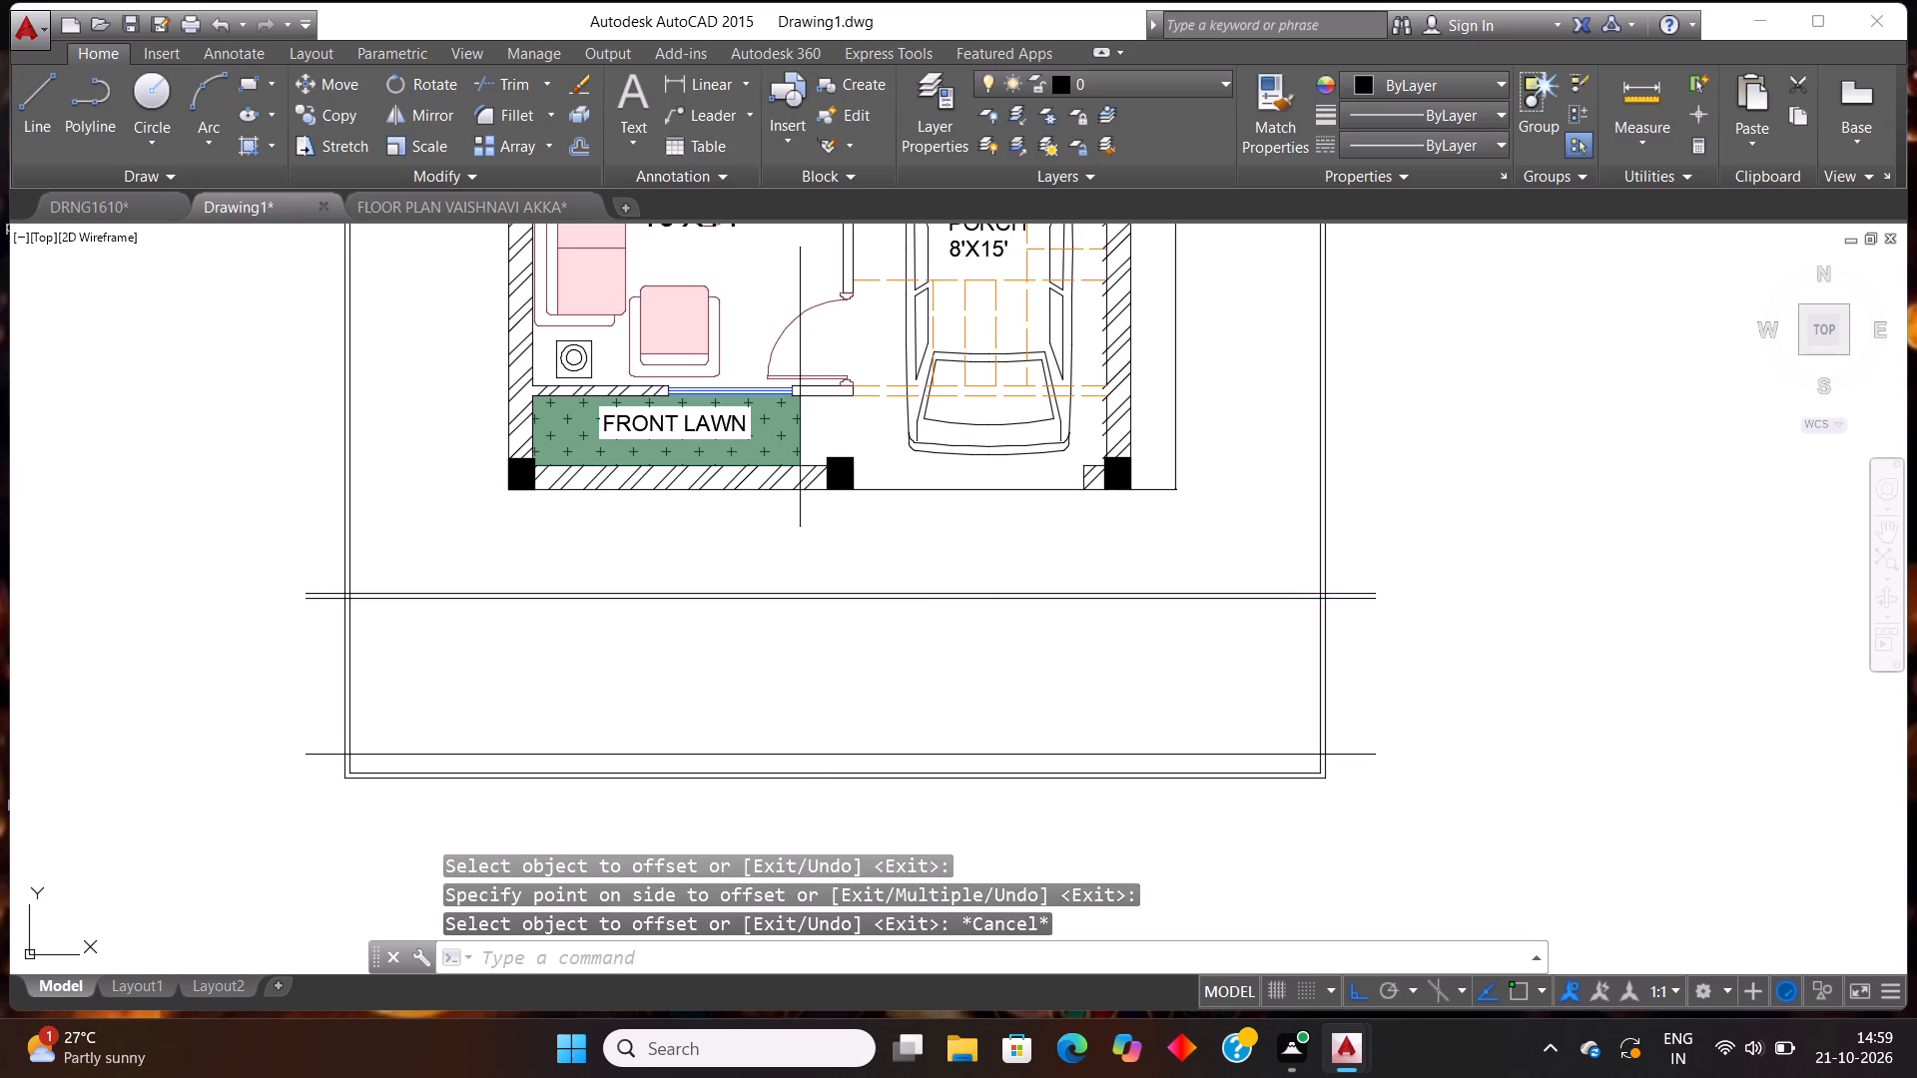
Delete the original horizontal line just above the bottom border.
left_click(504, 757)
key("Delete")
key("Delete")
Trim the divider line ends that extend beyond the outer border on both sides.
type("TR")
key("Return")
key("Return")
left_click(218, 505)
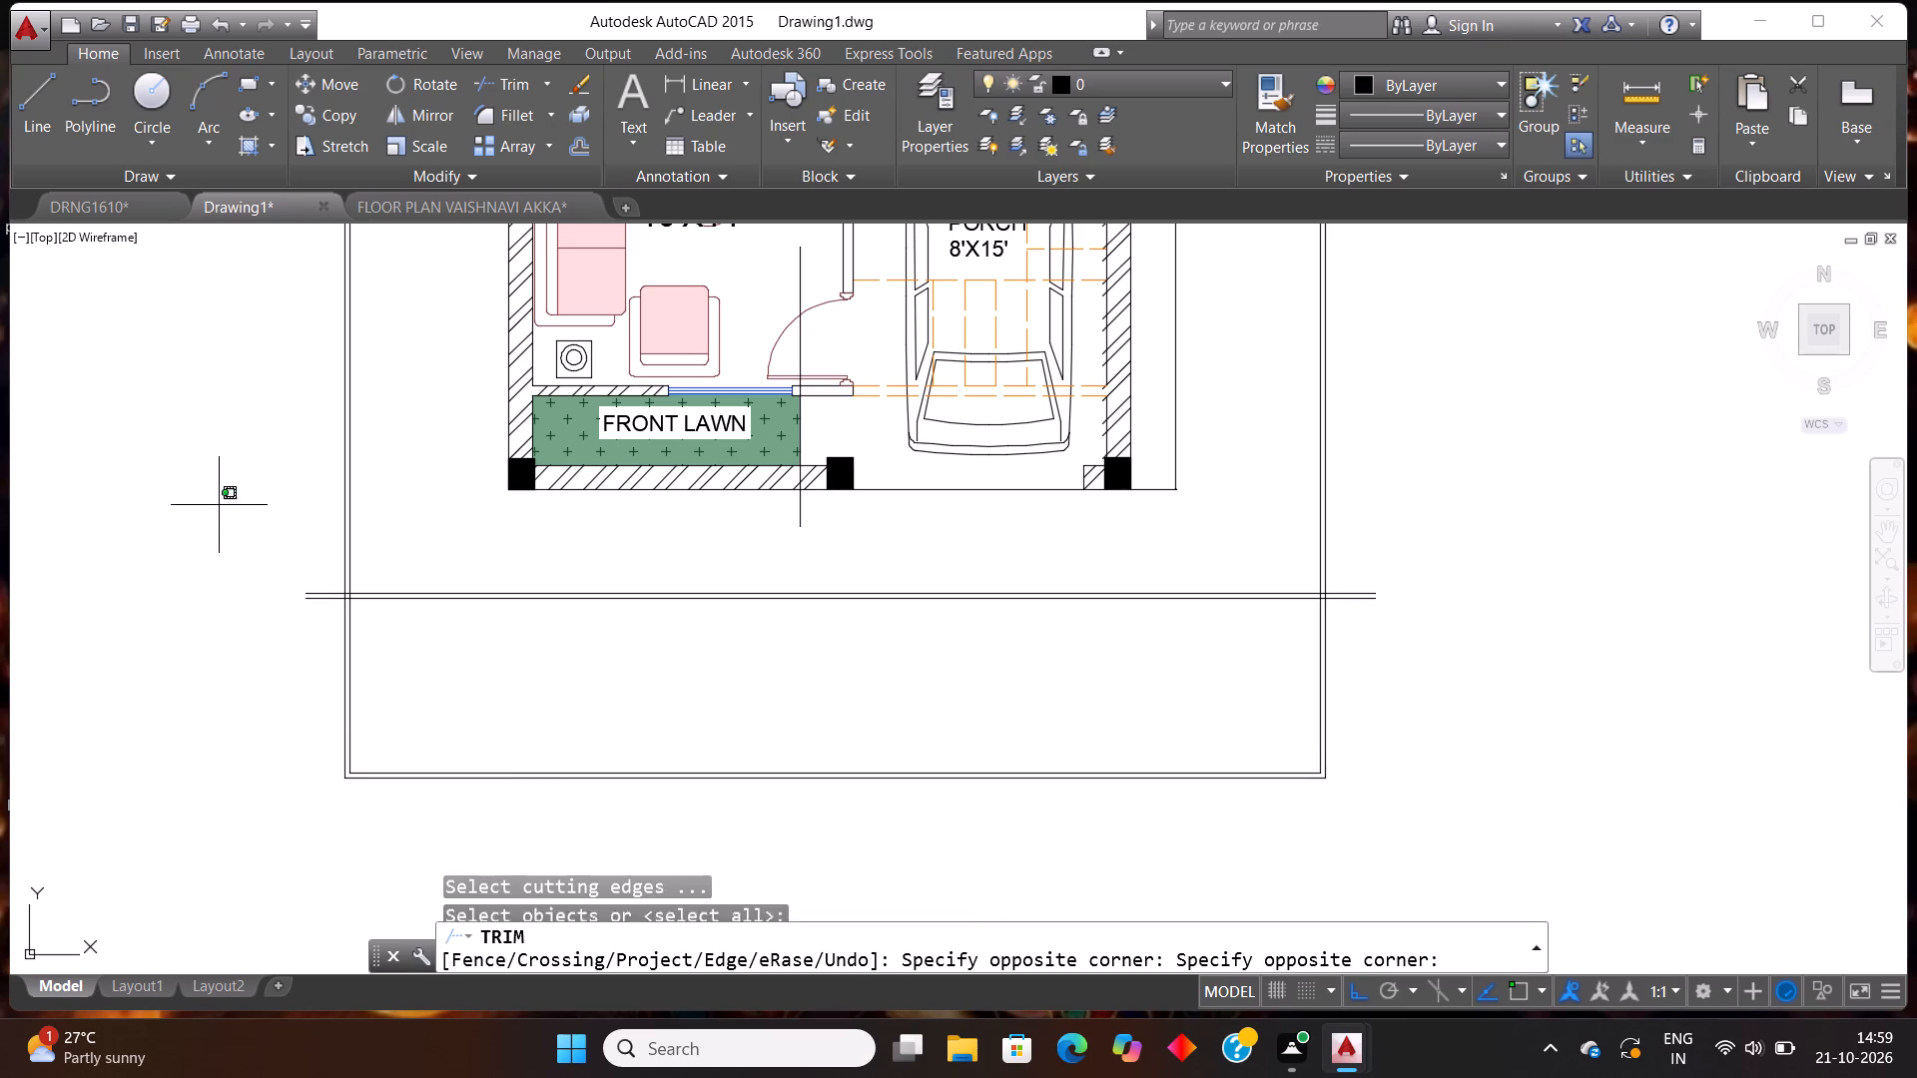
left_click(319, 708)
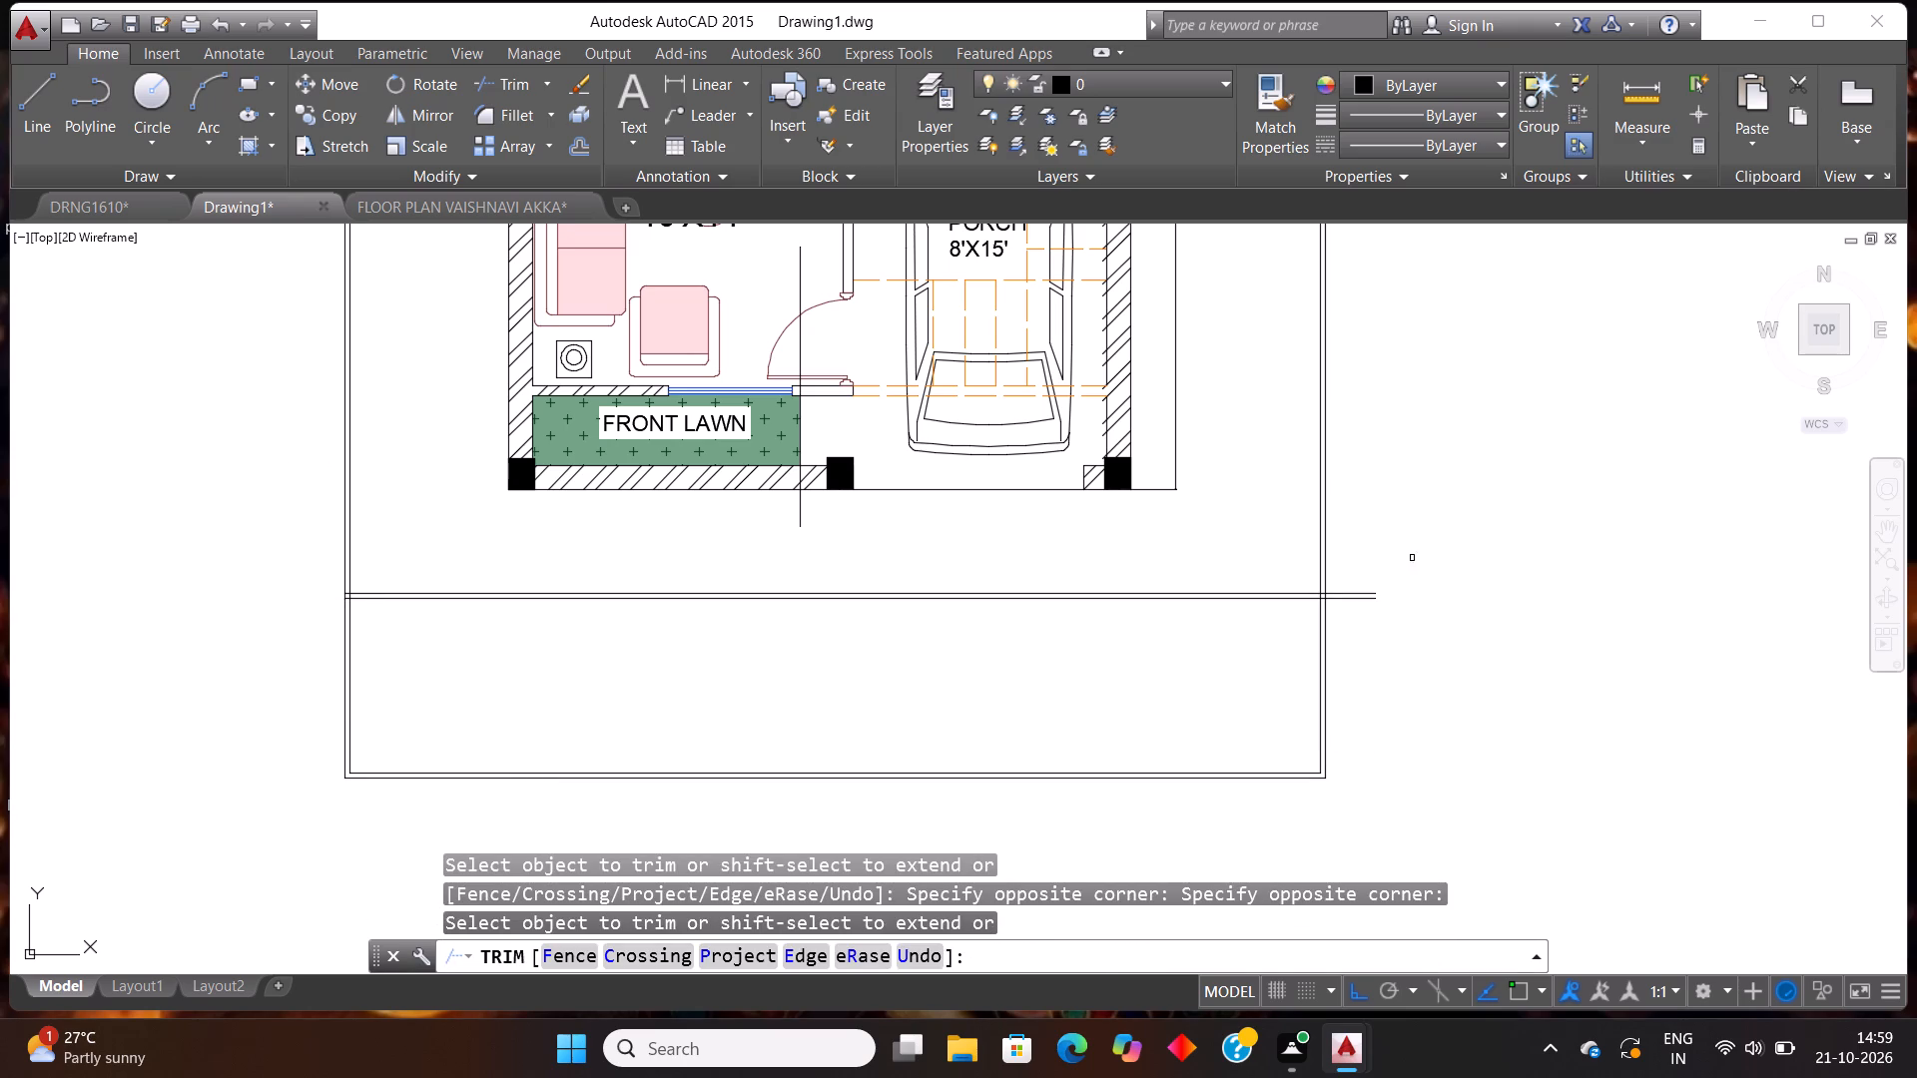
left_click(1361, 549)
left_click(1415, 653)
At the divider's left end, trim the inner border between the two lines and the line stubs between the inner and outer borders.
scroll(317, 595, "up", 4)
scroll(413, 610, "up", 2)
left_click(445, 600)
left_click(510, 580)
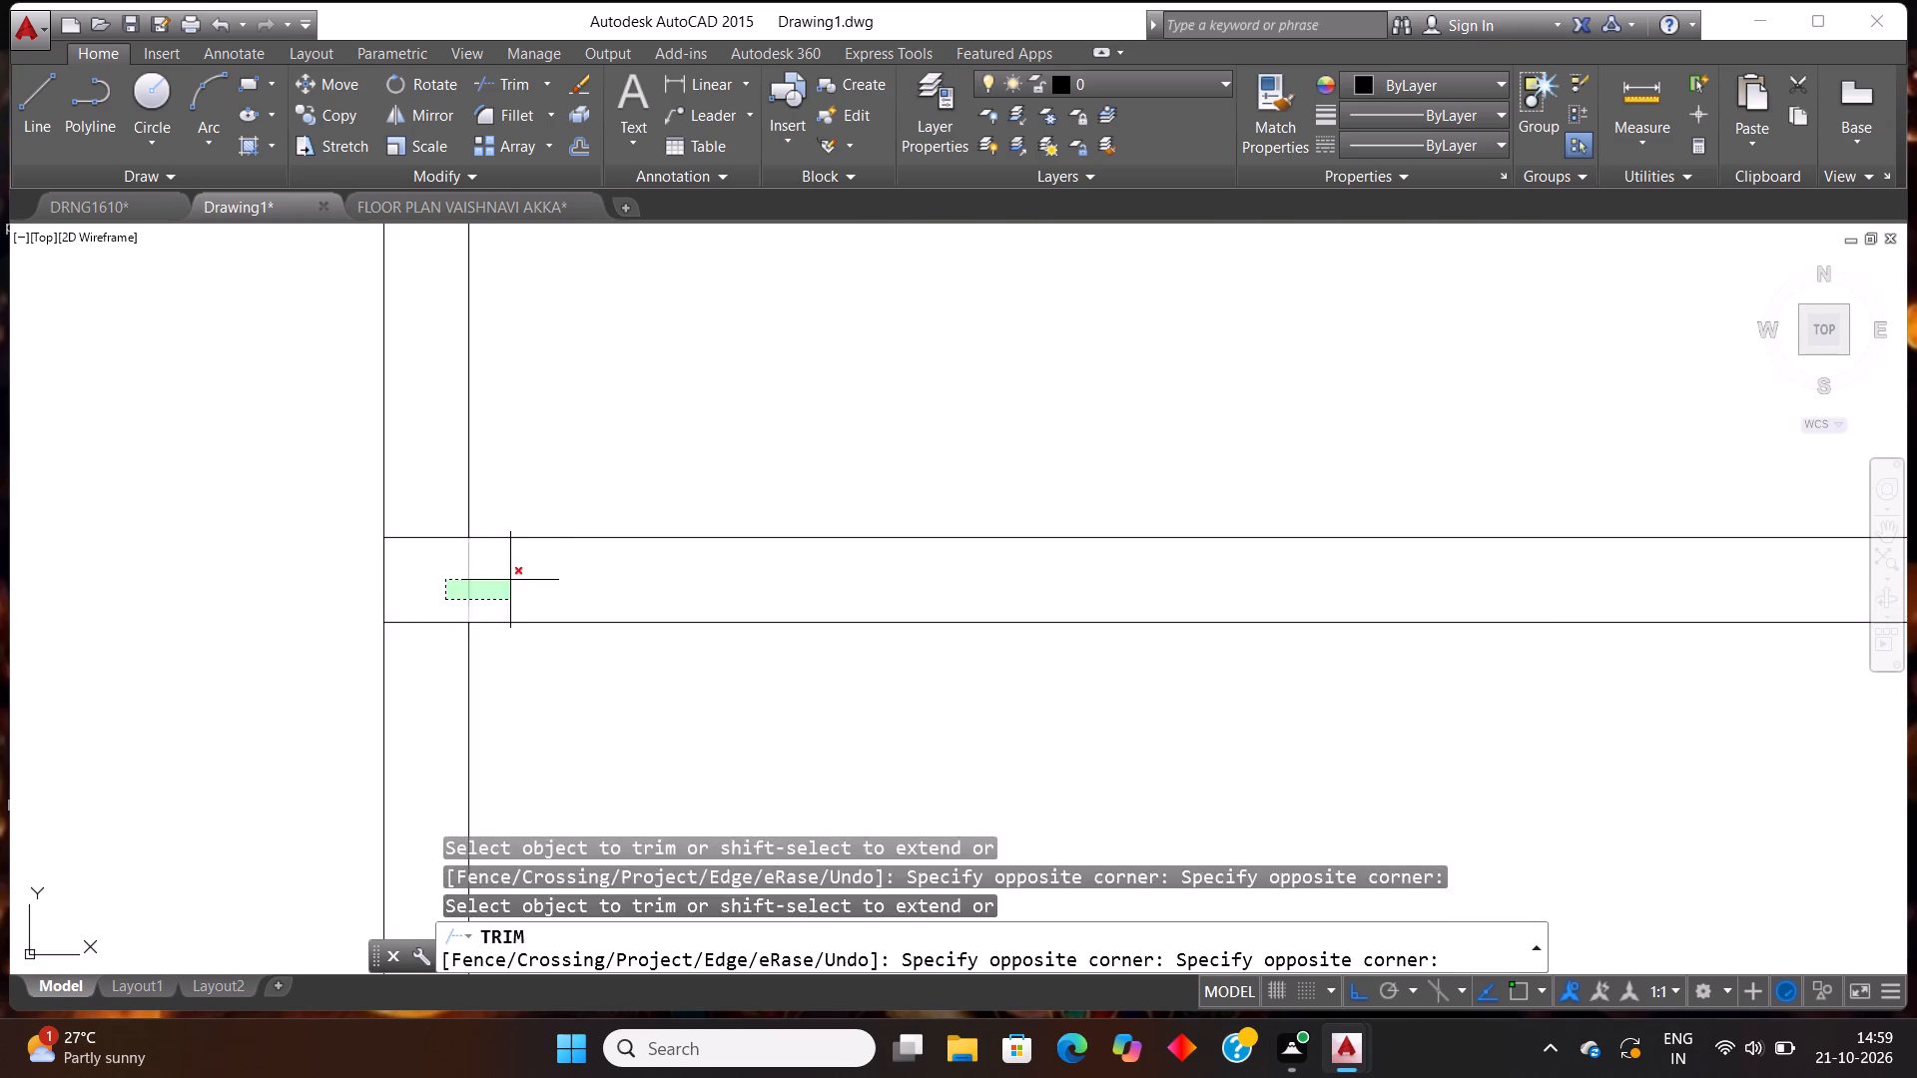
left_click_drag(421, 522, 421, 533)
left_click(413, 712)
scroll(392, 468, "down", 3)
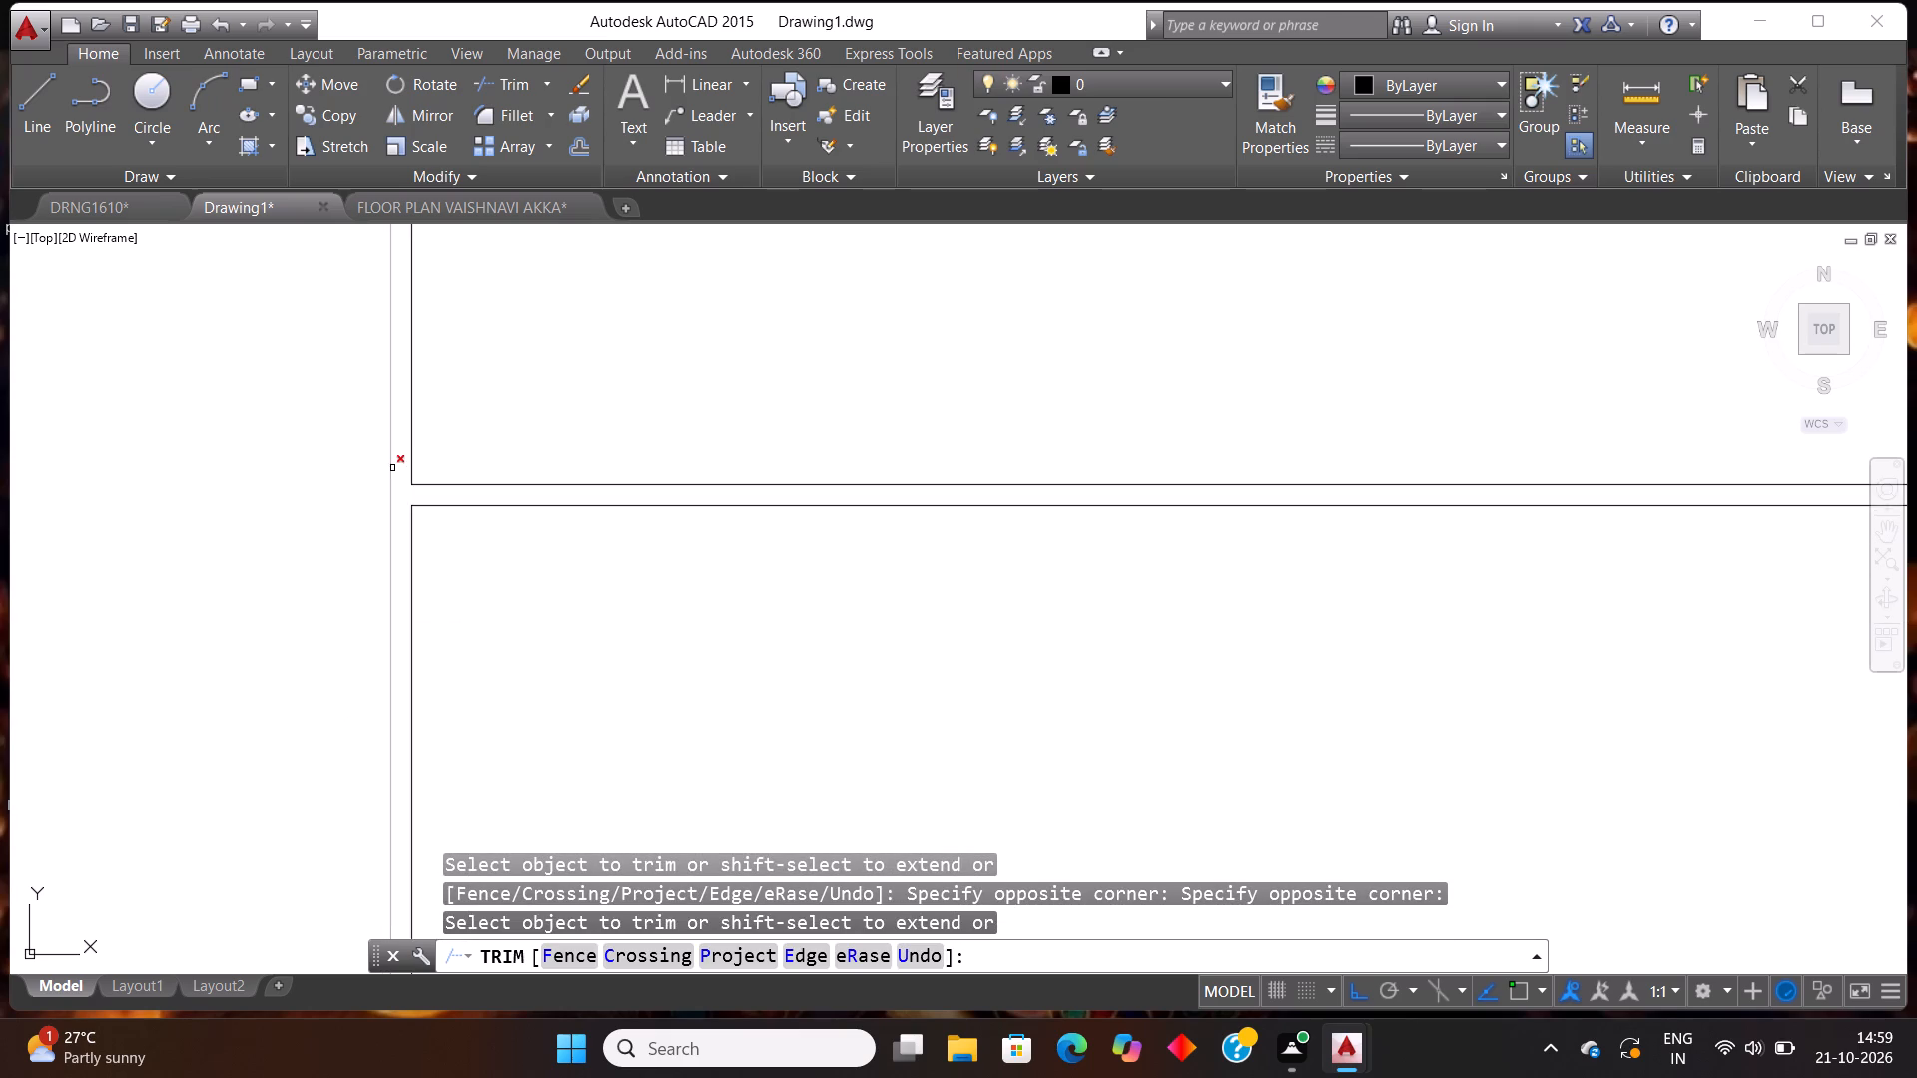
At the divider's right end, trim the inner border between the two lines and the line stubs between the inner and outer borders.
scroll(392, 468, "down", 3)
scroll(1260, 451, "up", 1)
scroll(1541, 514, "up", 2)
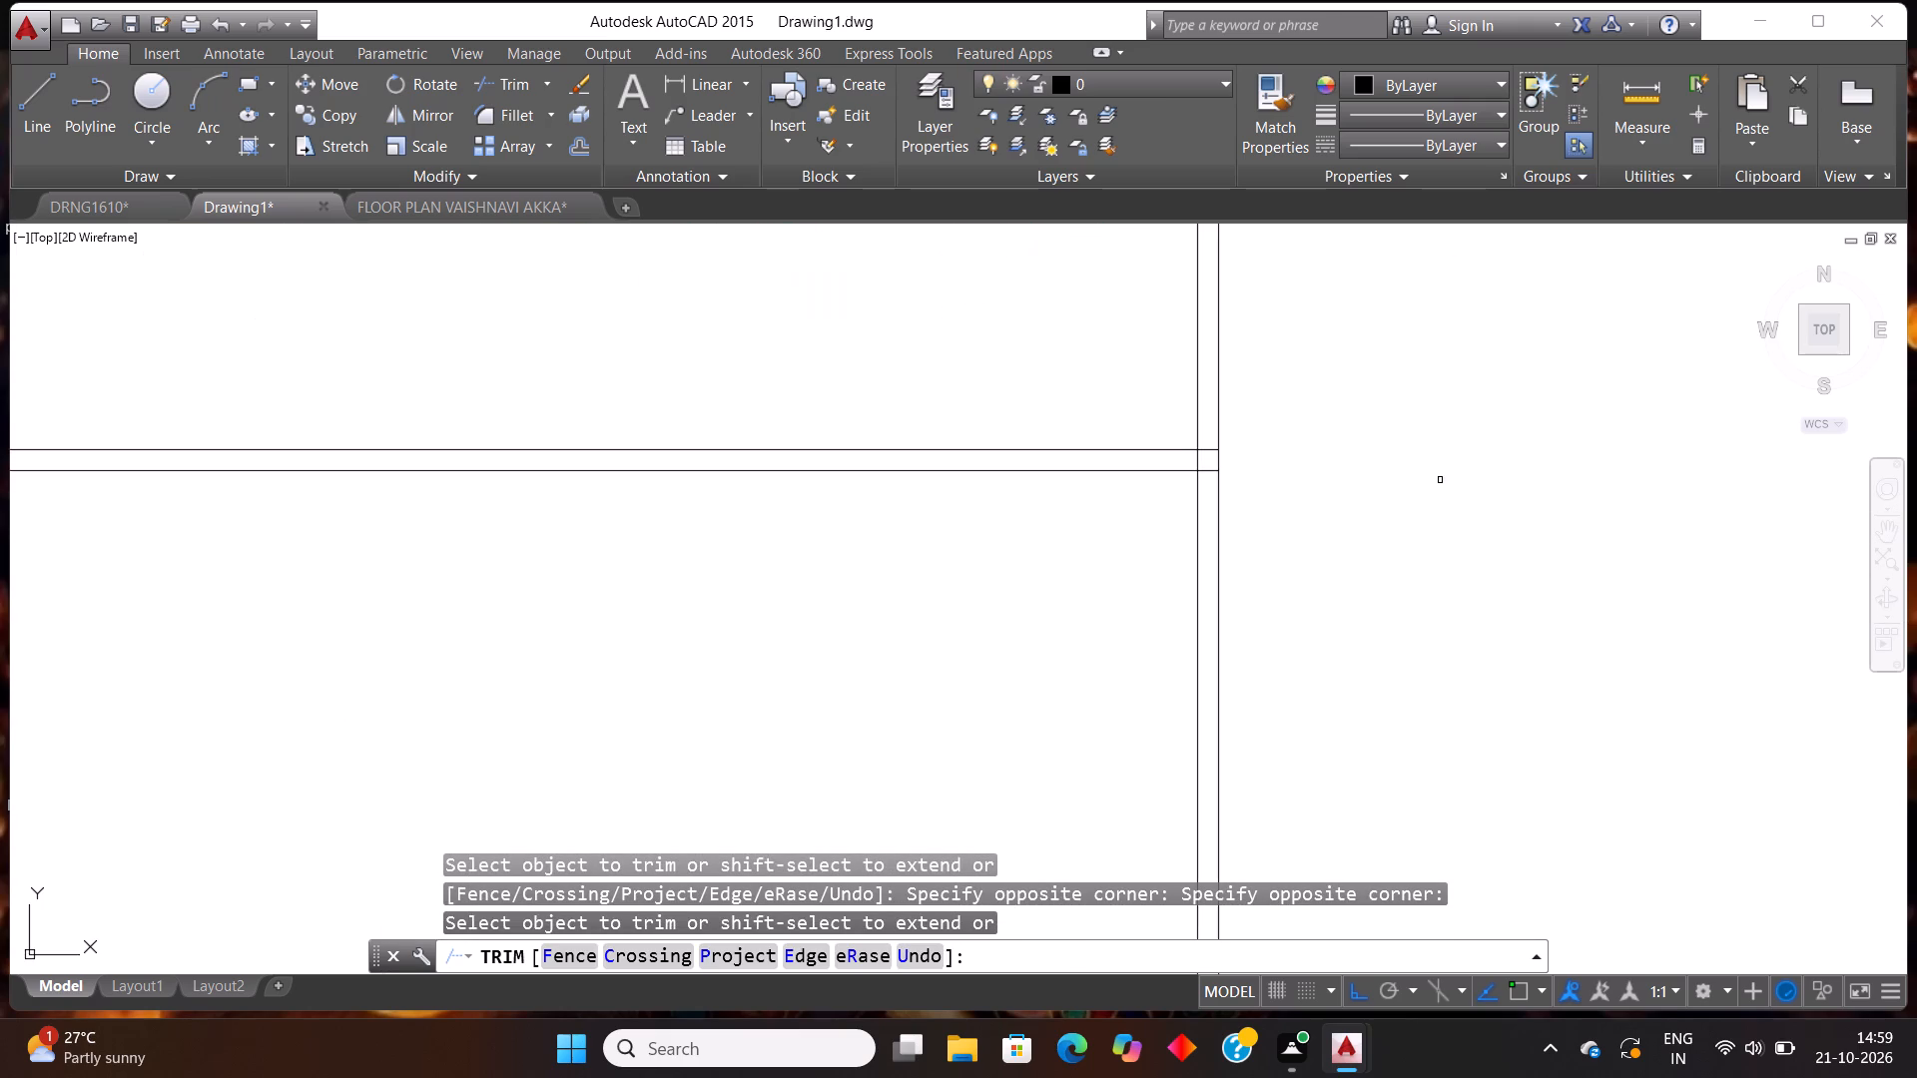
scroll(1283, 510, "up", 2)
left_click(1018, 399)
left_click(1084, 383)
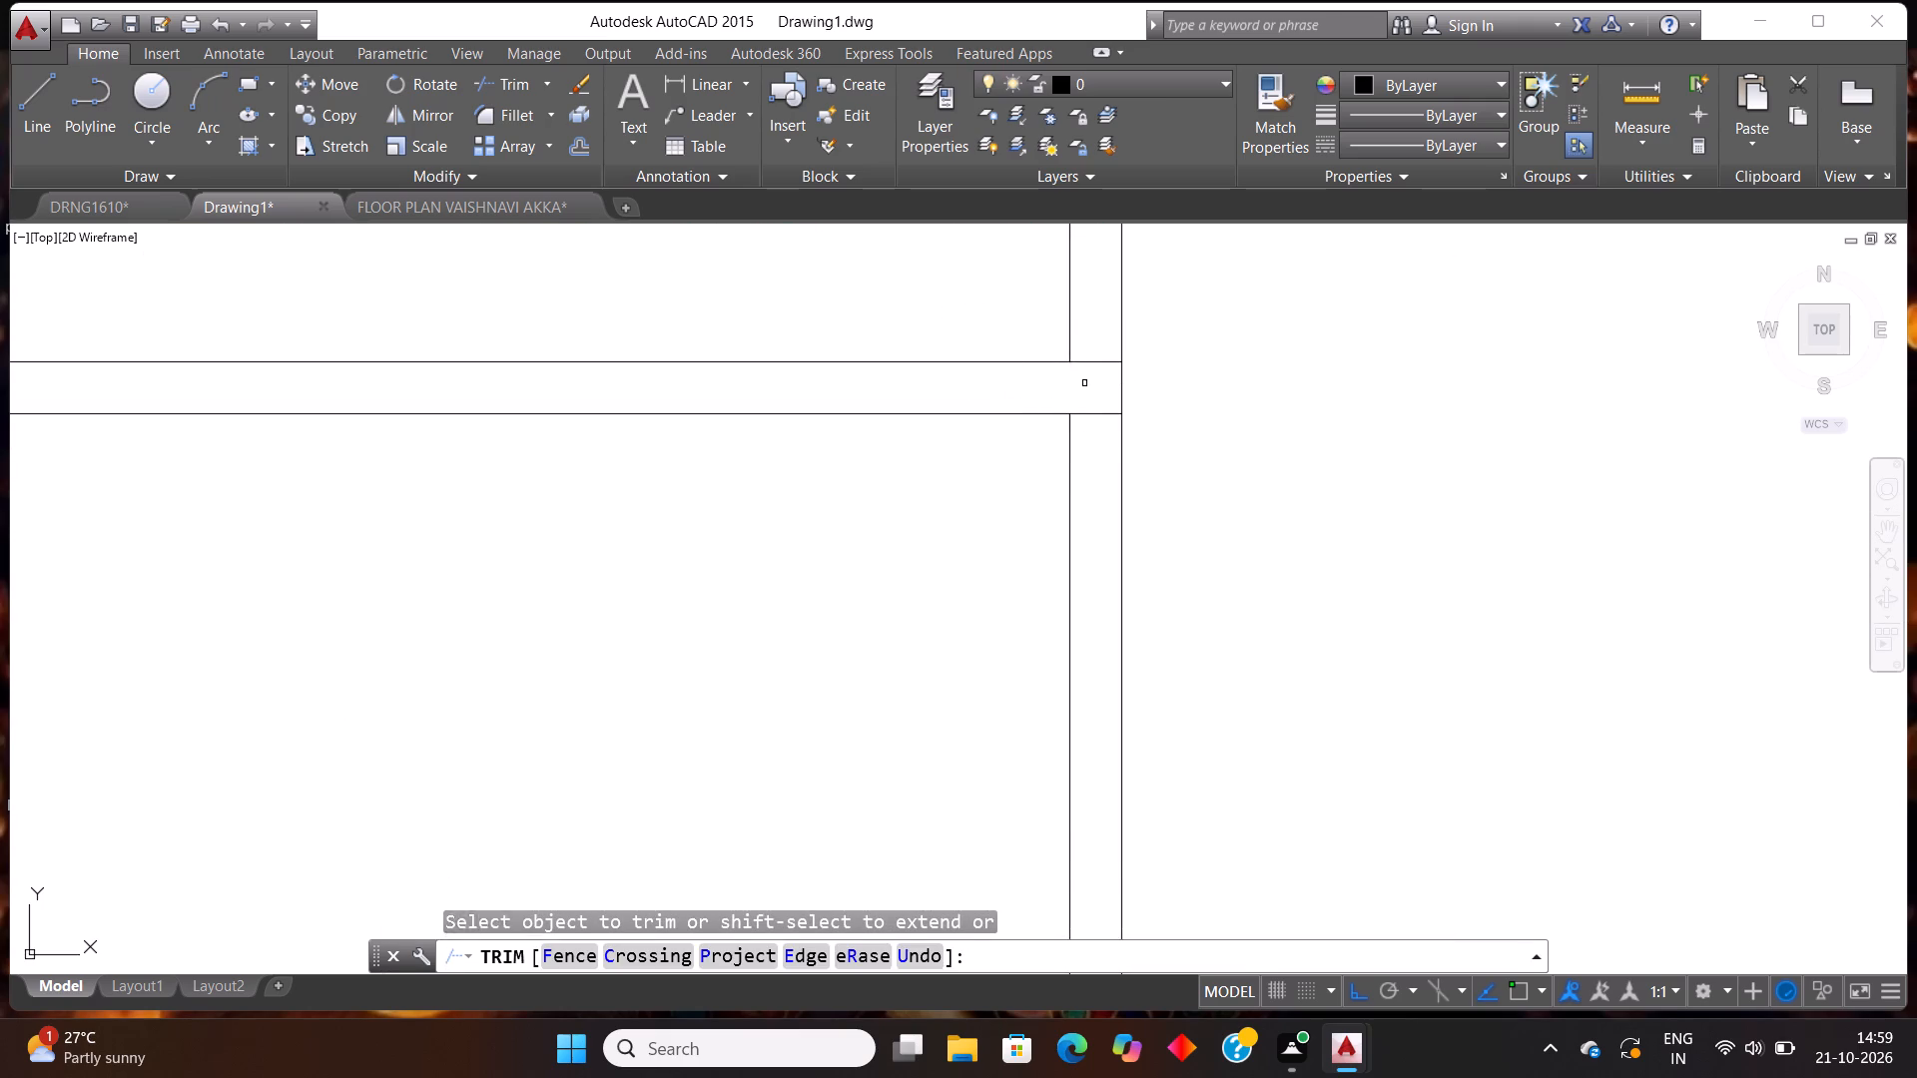
left_click(1078, 347)
left_click(1113, 465)
scroll(1112, 449, "down", 7)
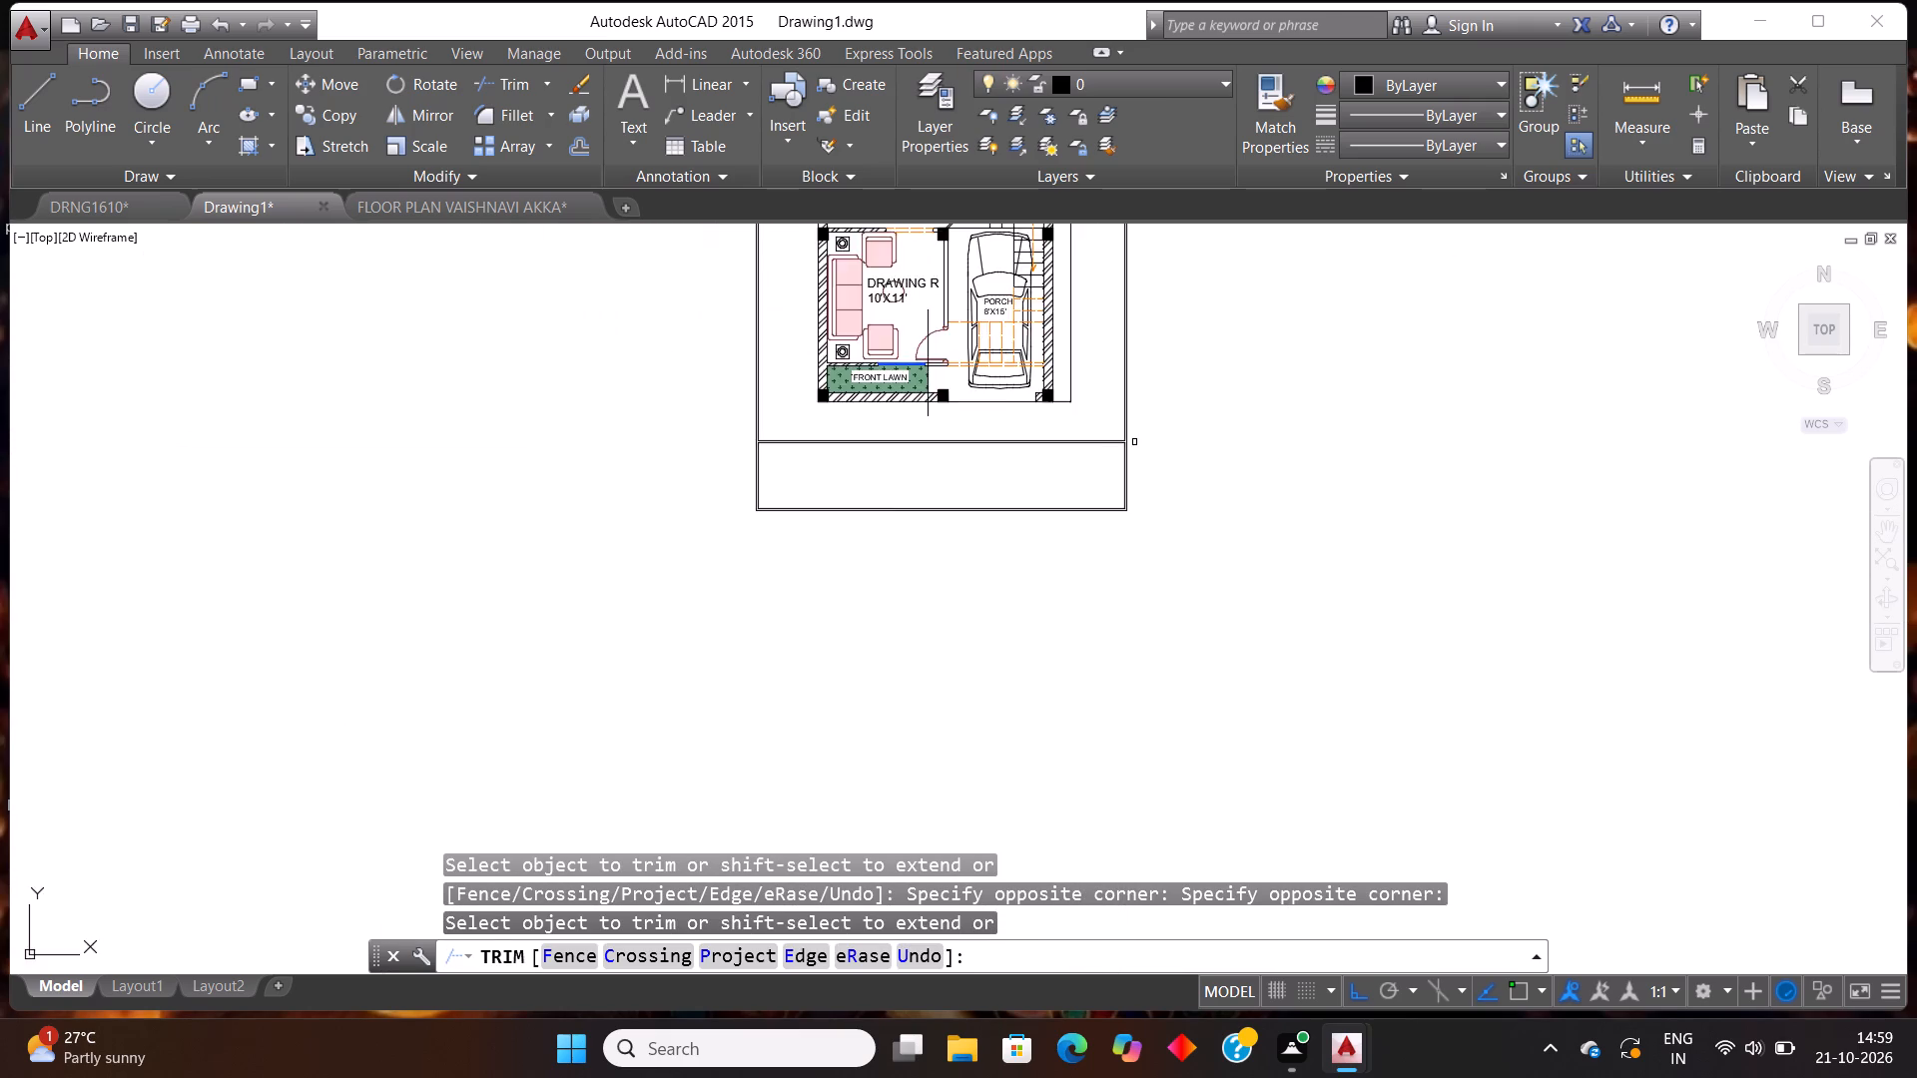
scroll(1134, 442, "down", 6)
scroll(951, 502, "down", 1)
key("Escape")
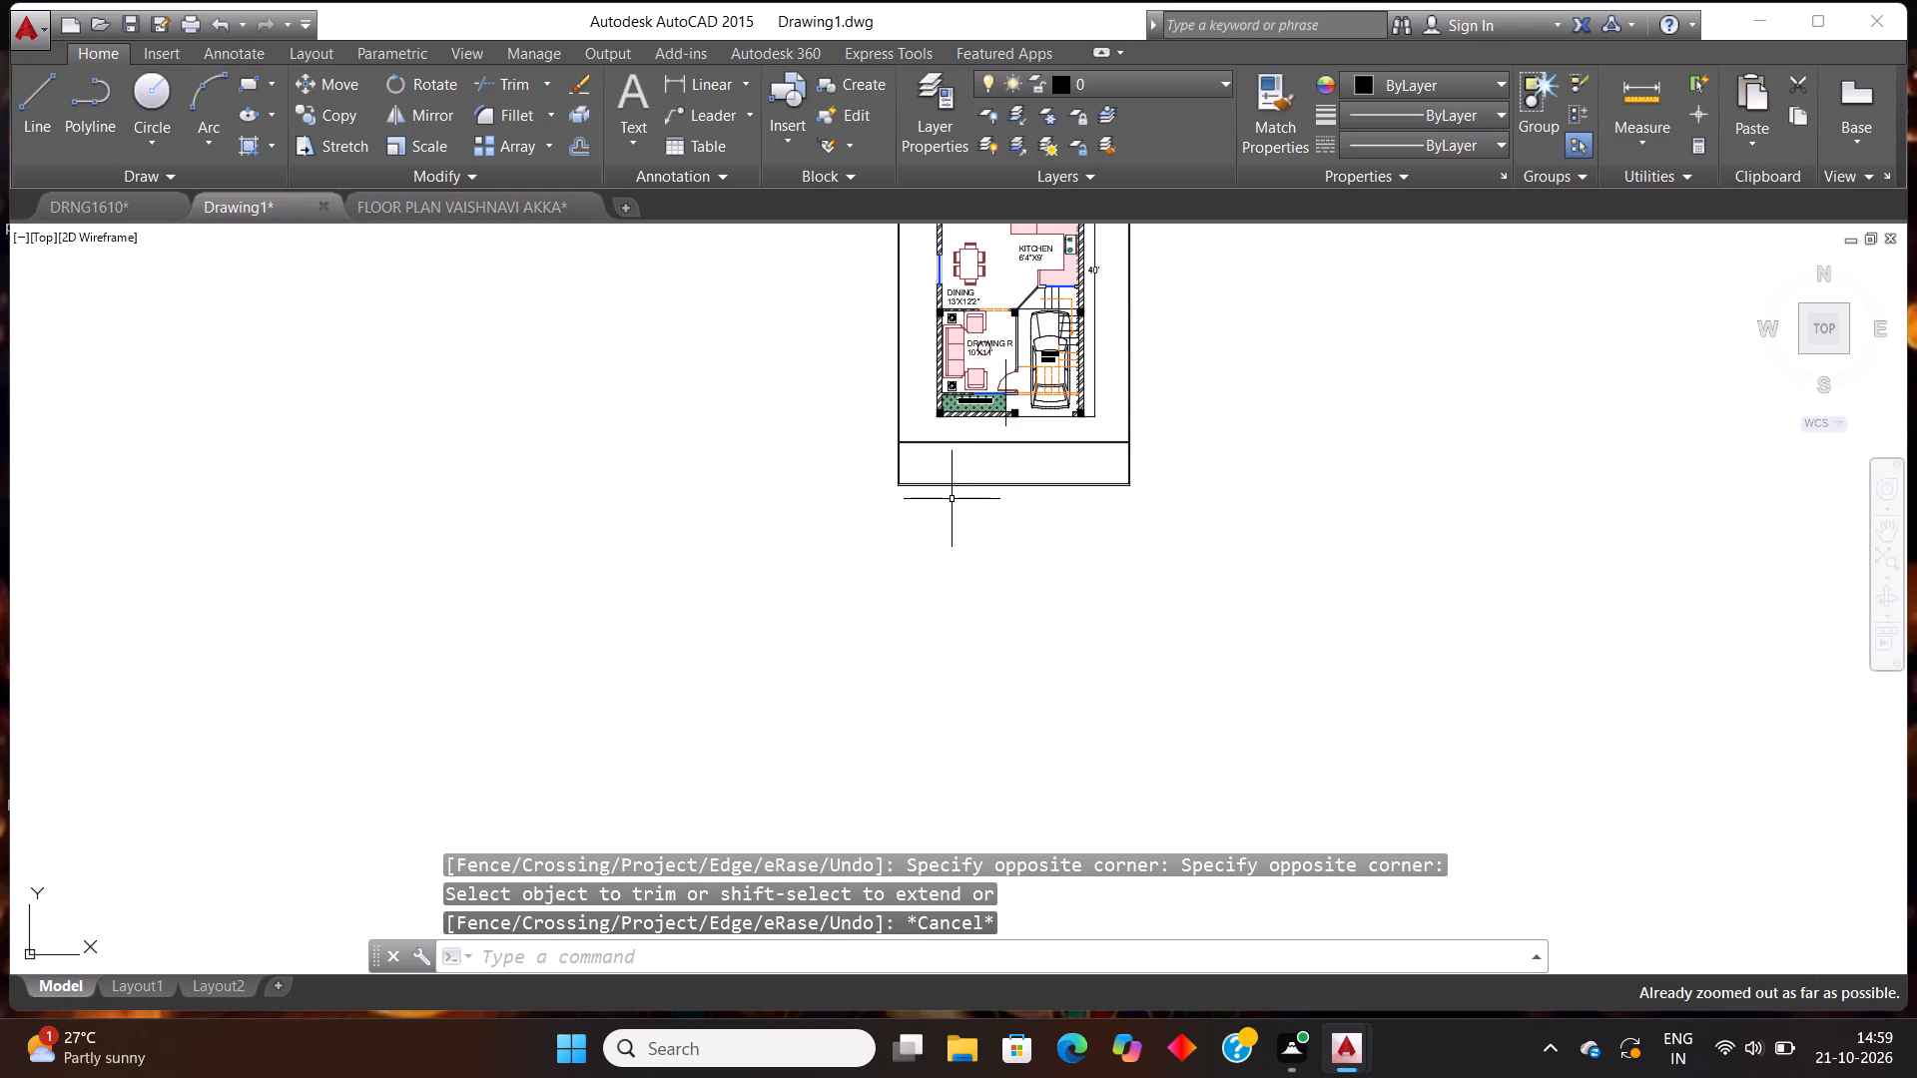
Examine the framed floor plan and the empty title block strip below it.
scroll(958, 472, "down", 4)
scroll(965, 212, "up", 2)
scroll(922, 390, "down", 1)
scroll(956, 268, "up", 3)
scroll(957, 251, "down", 7)
scroll(936, 221, "up", 3)
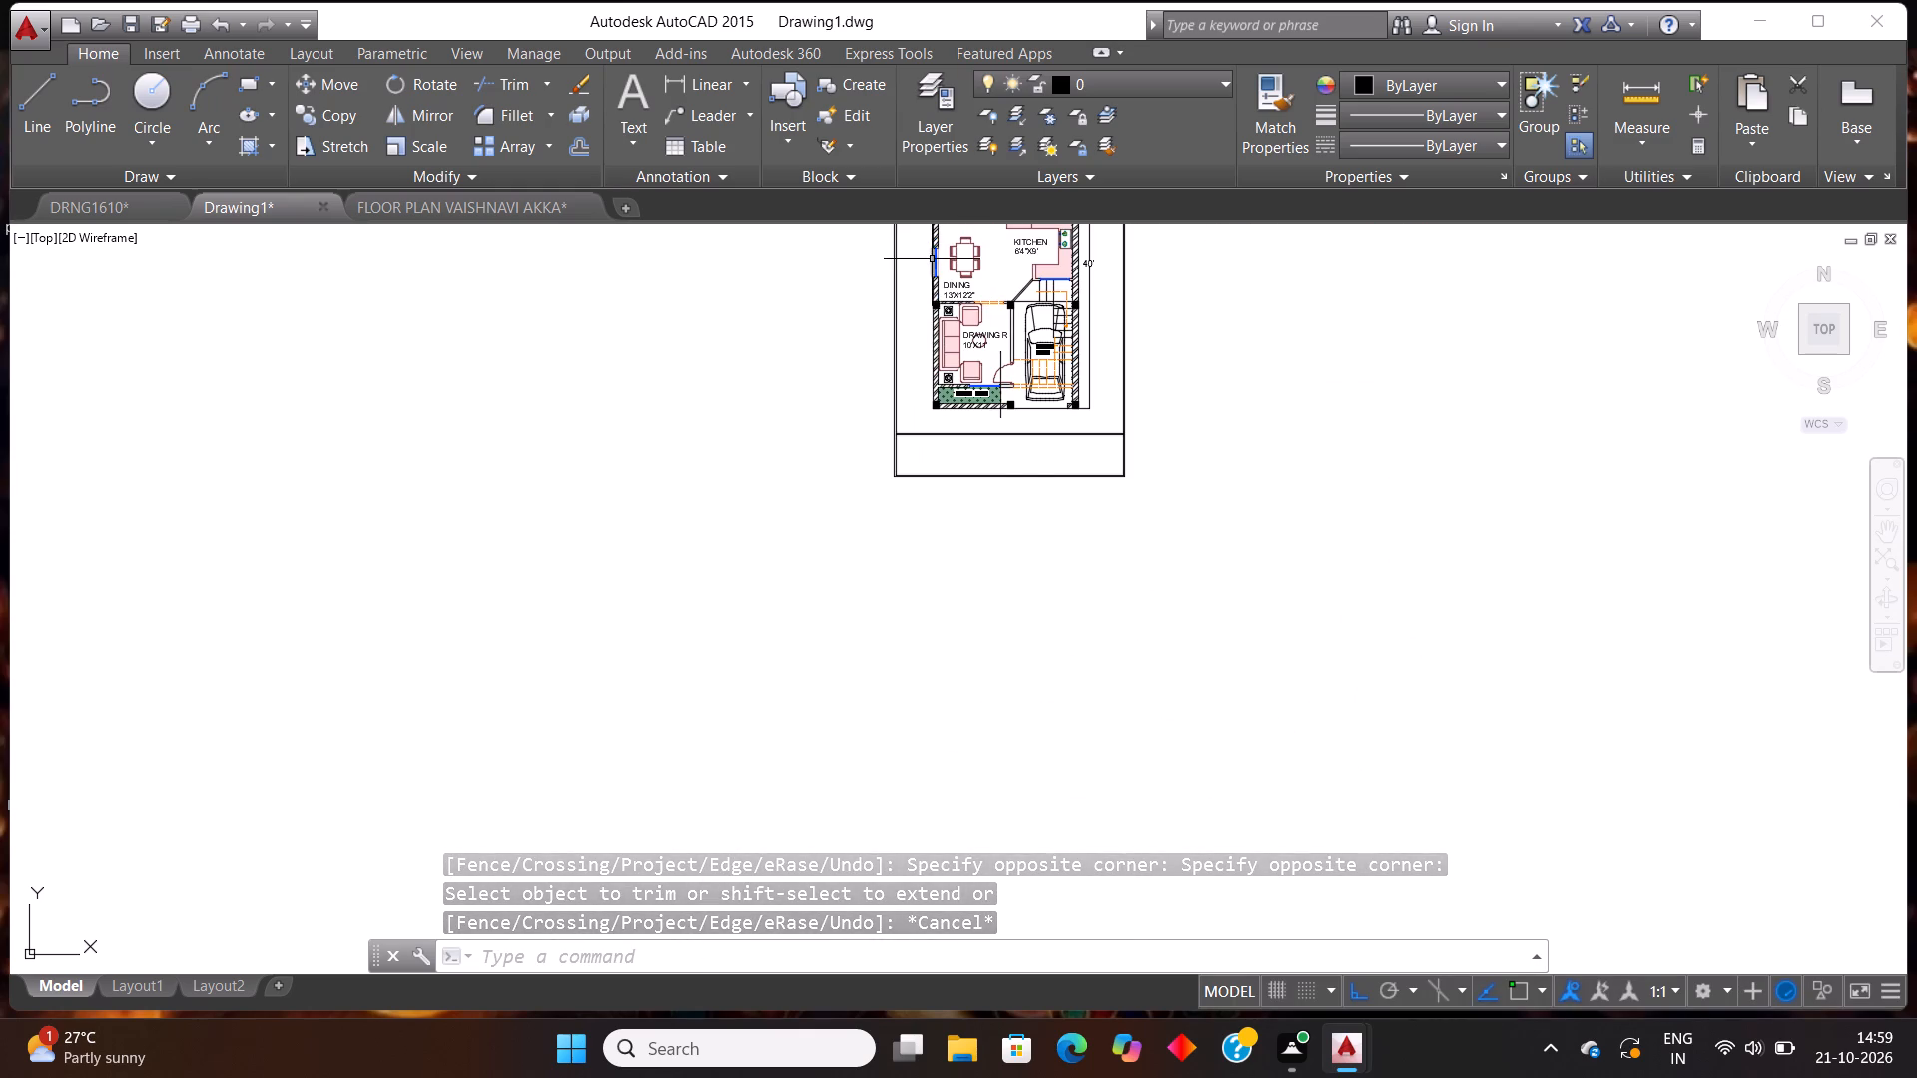
scroll(932, 235, "up", 2)
scroll(932, 235, "down", 5)
scroll(933, 235, "up", 4)
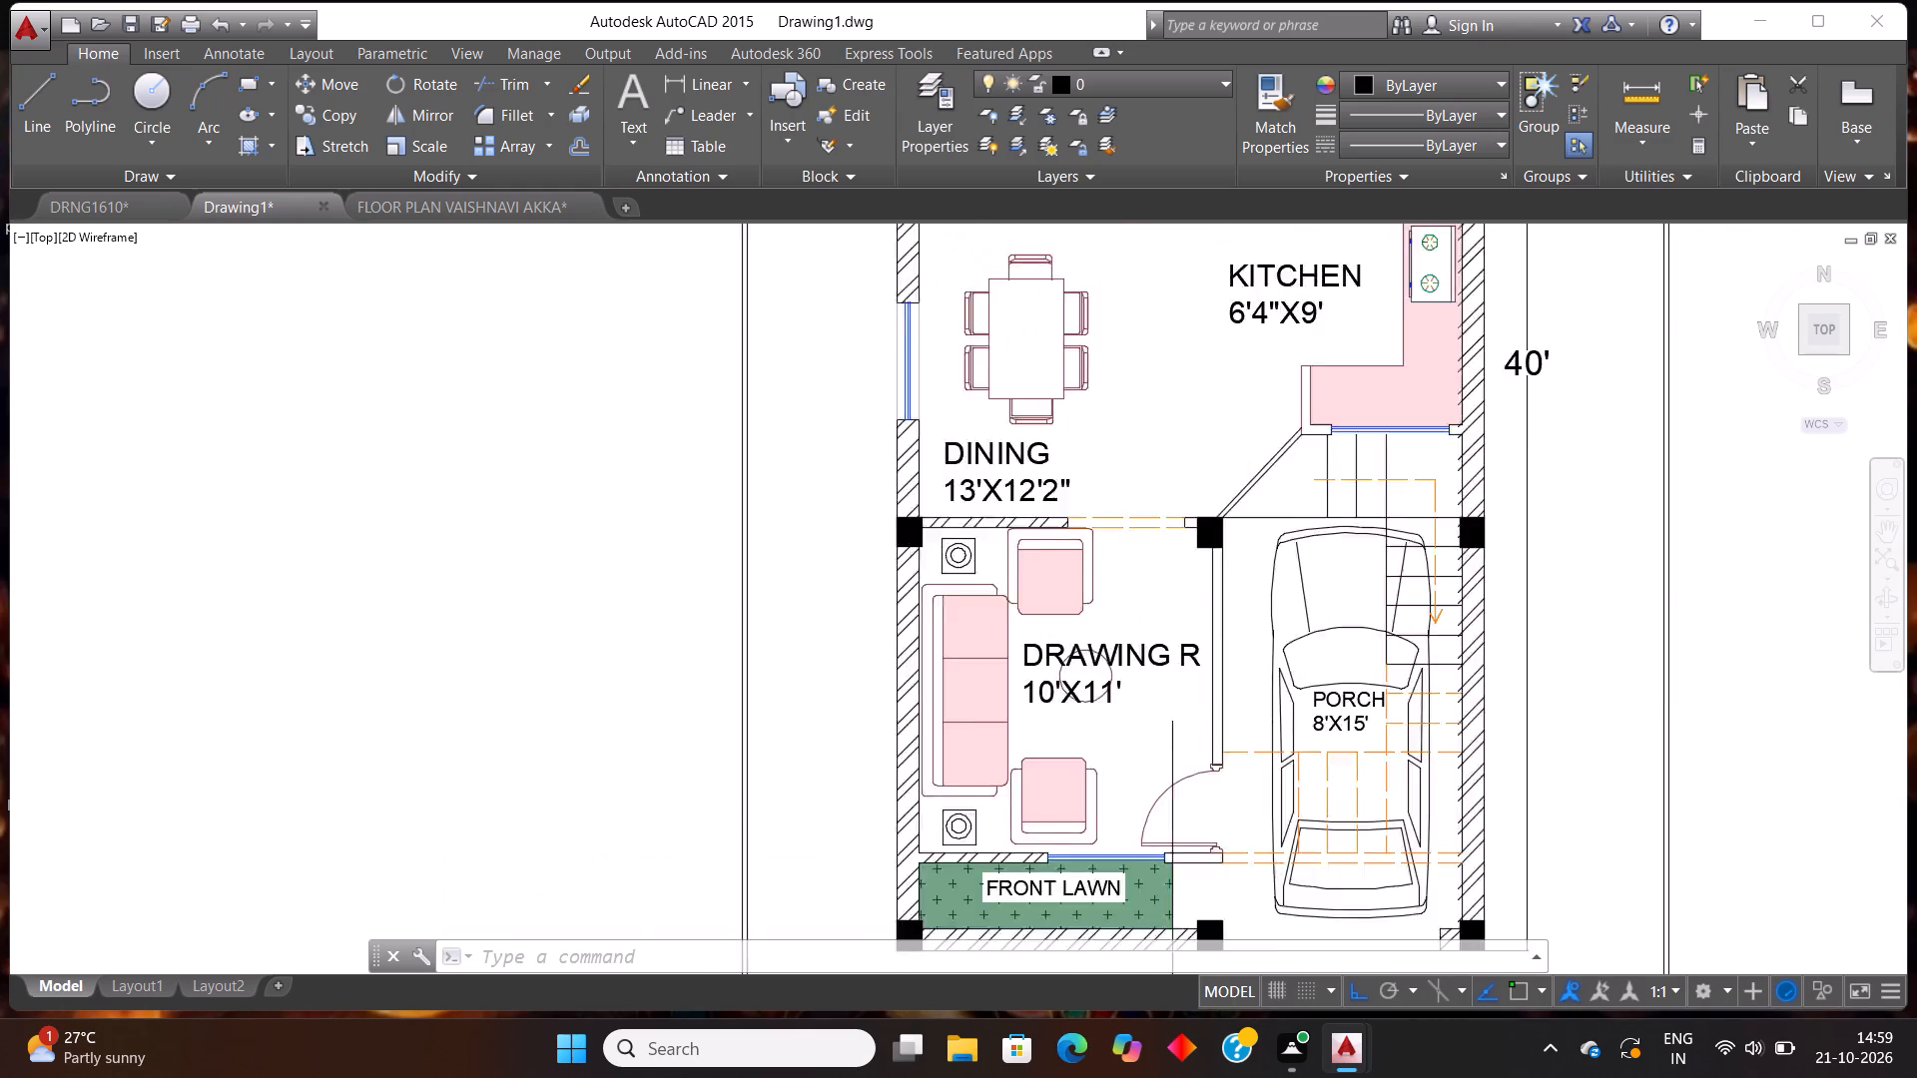
scroll(931, 260, "down", 8)
scroll(995, 238, "up", 3)
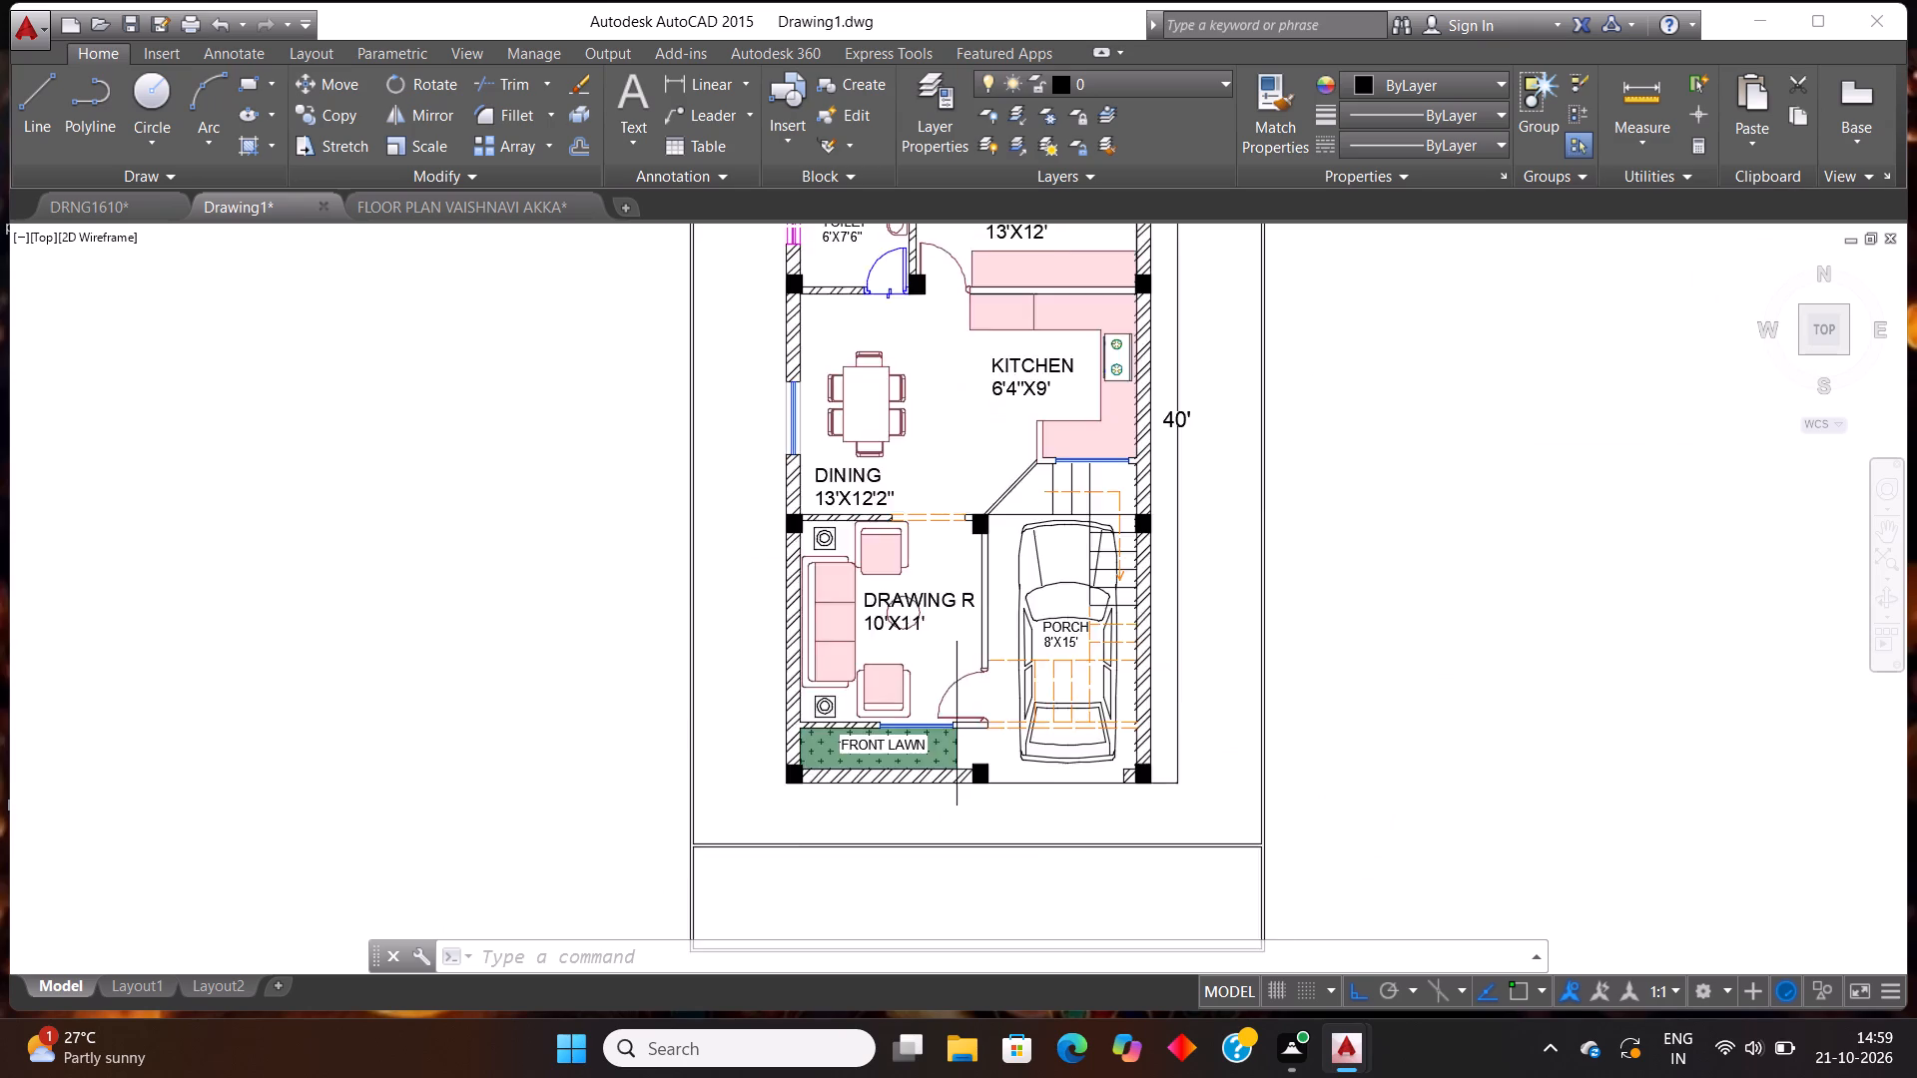
scroll(995, 242, "down", 6)
scroll(975, 240, "up", 2)
scroll(973, 252, "down", 6)
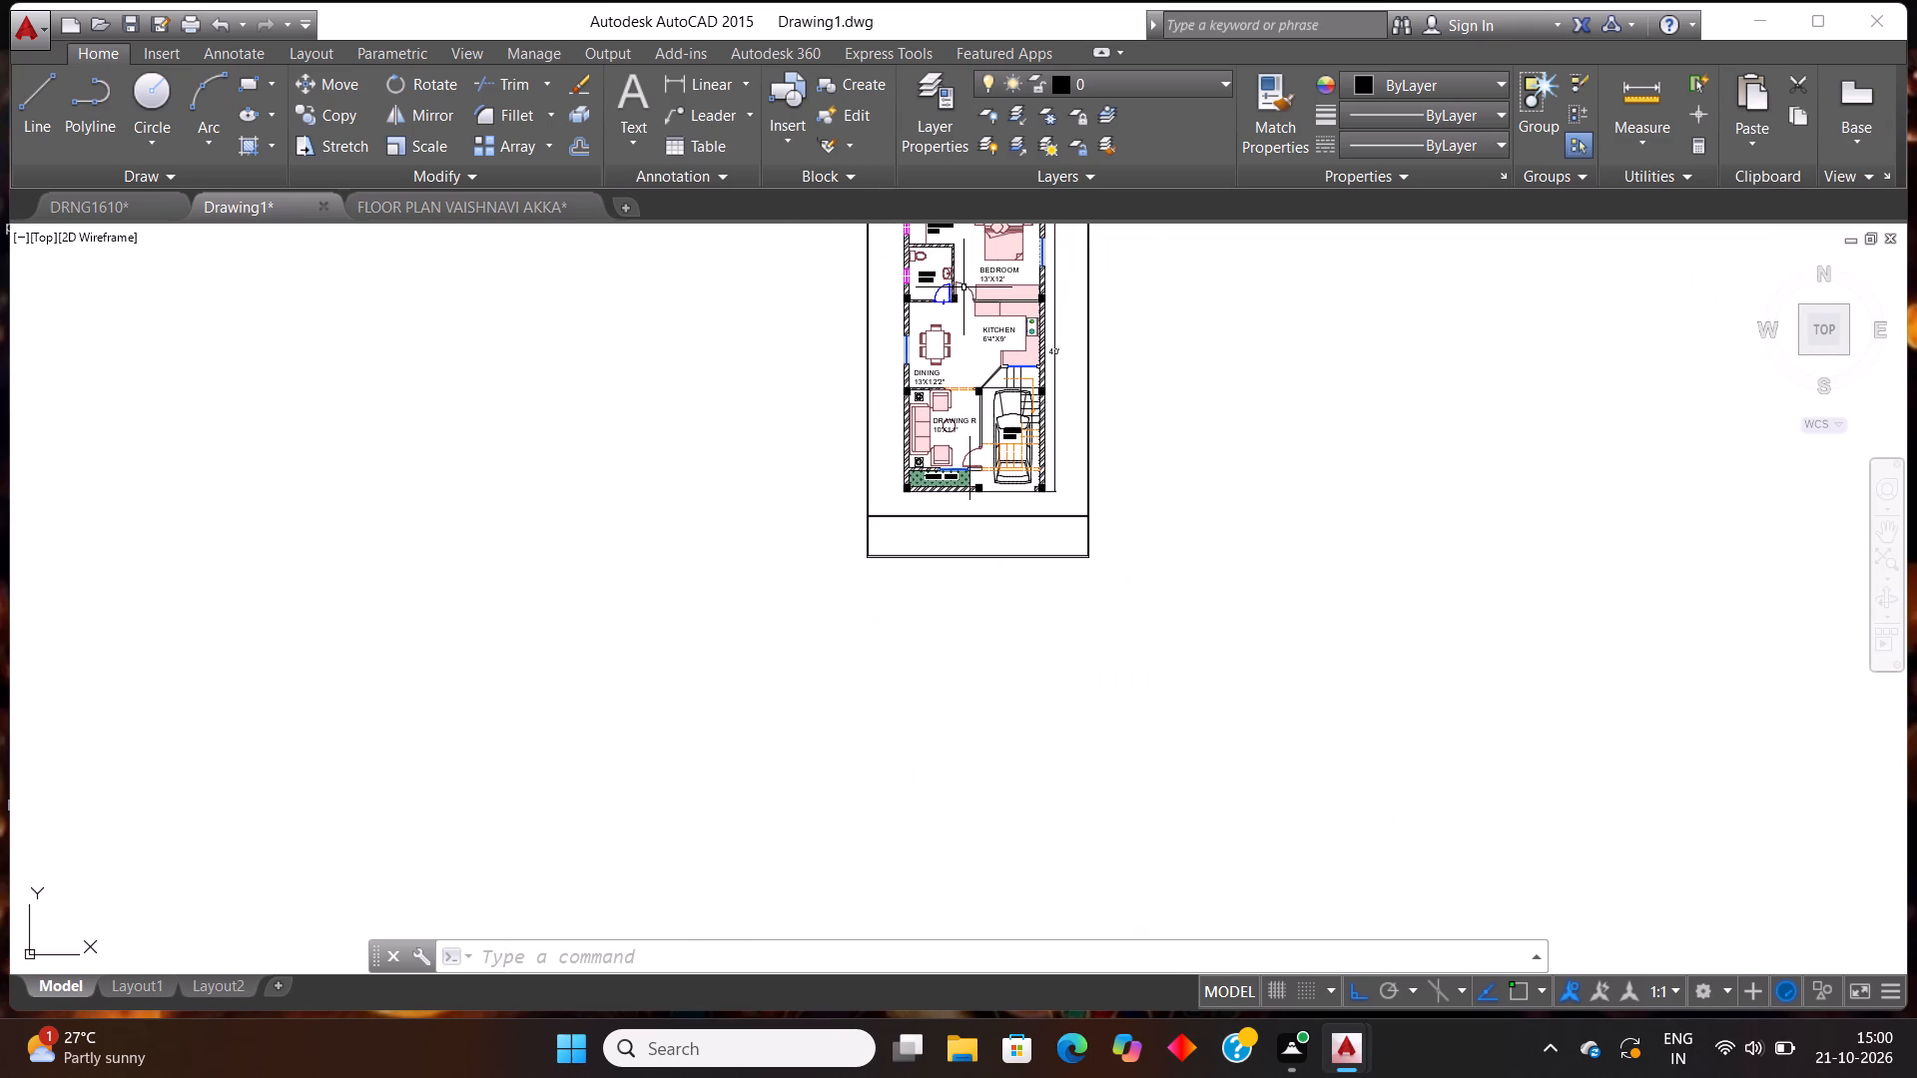
scroll(950, 226, "up", 2)
scroll(950, 240, "down", 6)
scroll(934, 224, "up", 2)
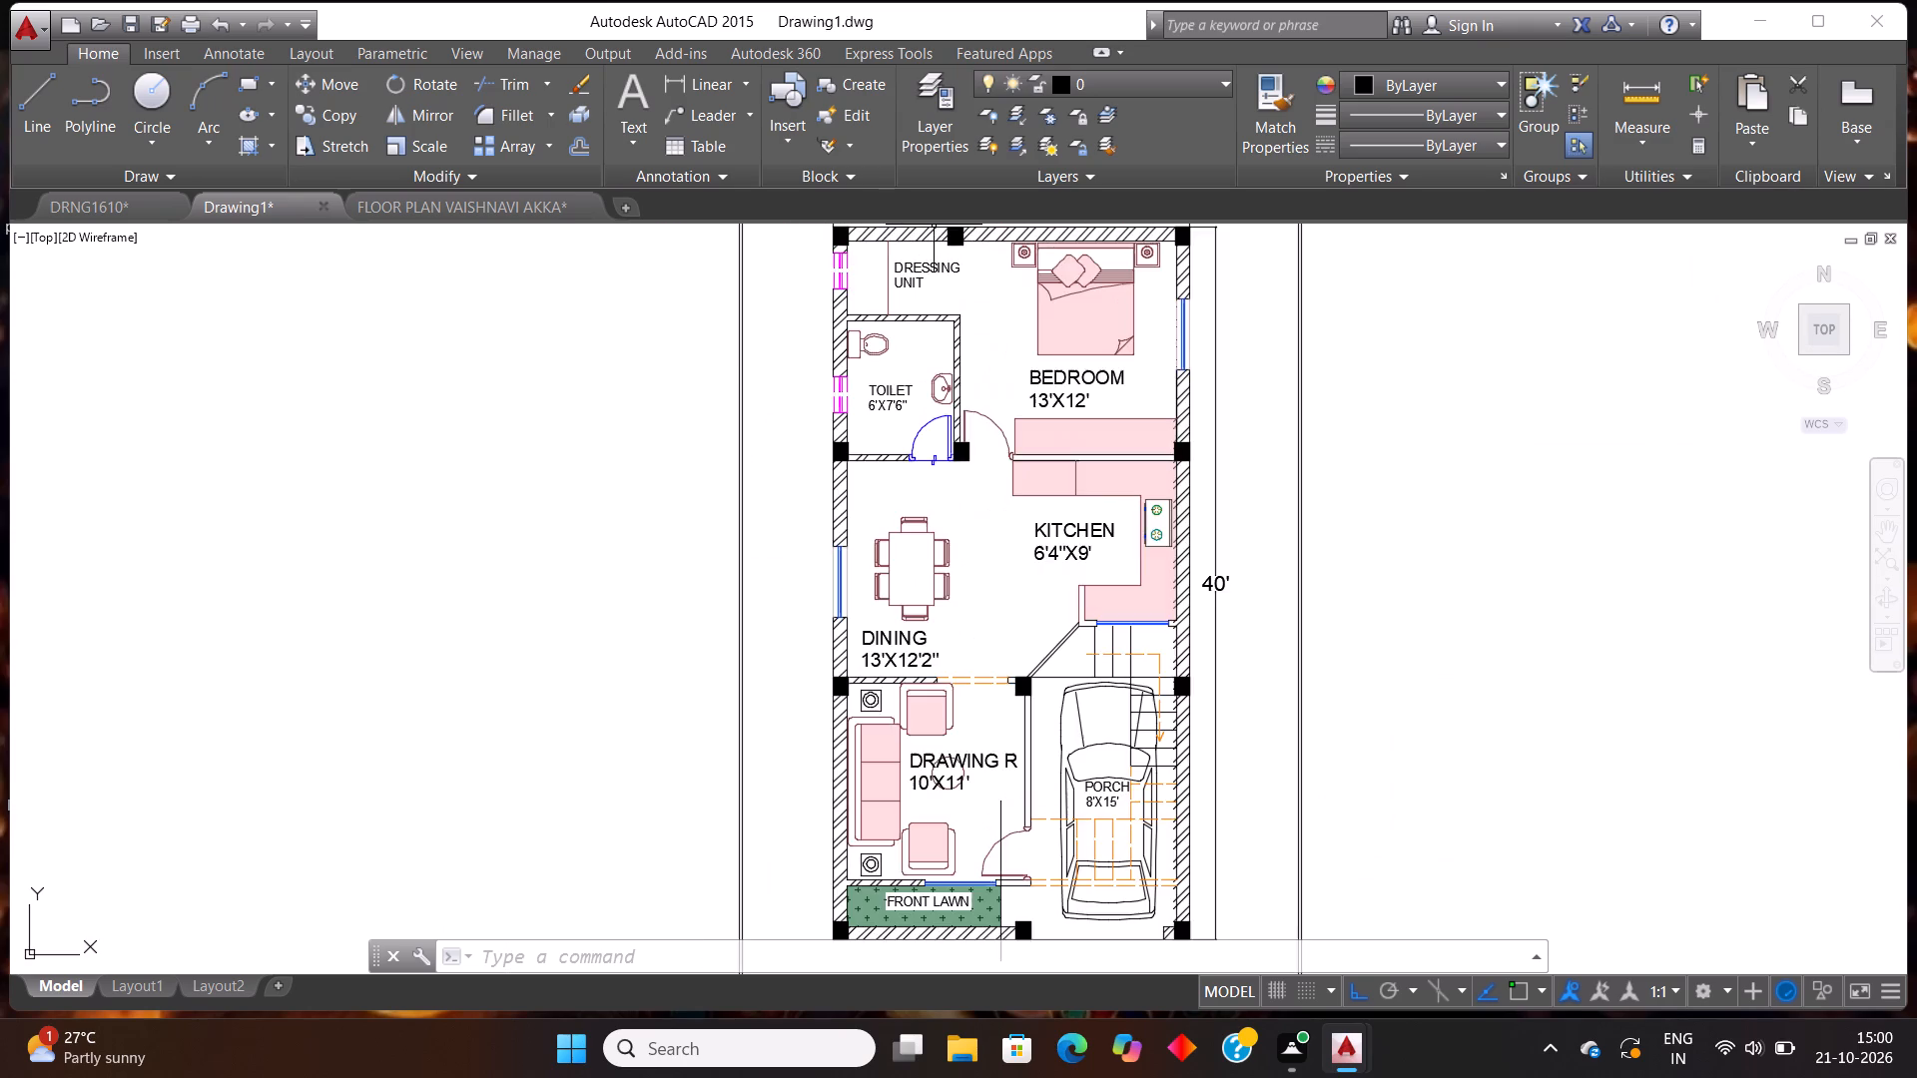
scroll(895, 351, "down", 2)
scroll(968, 290, "up", 1)
scroll(1018, 607, "up", 1)
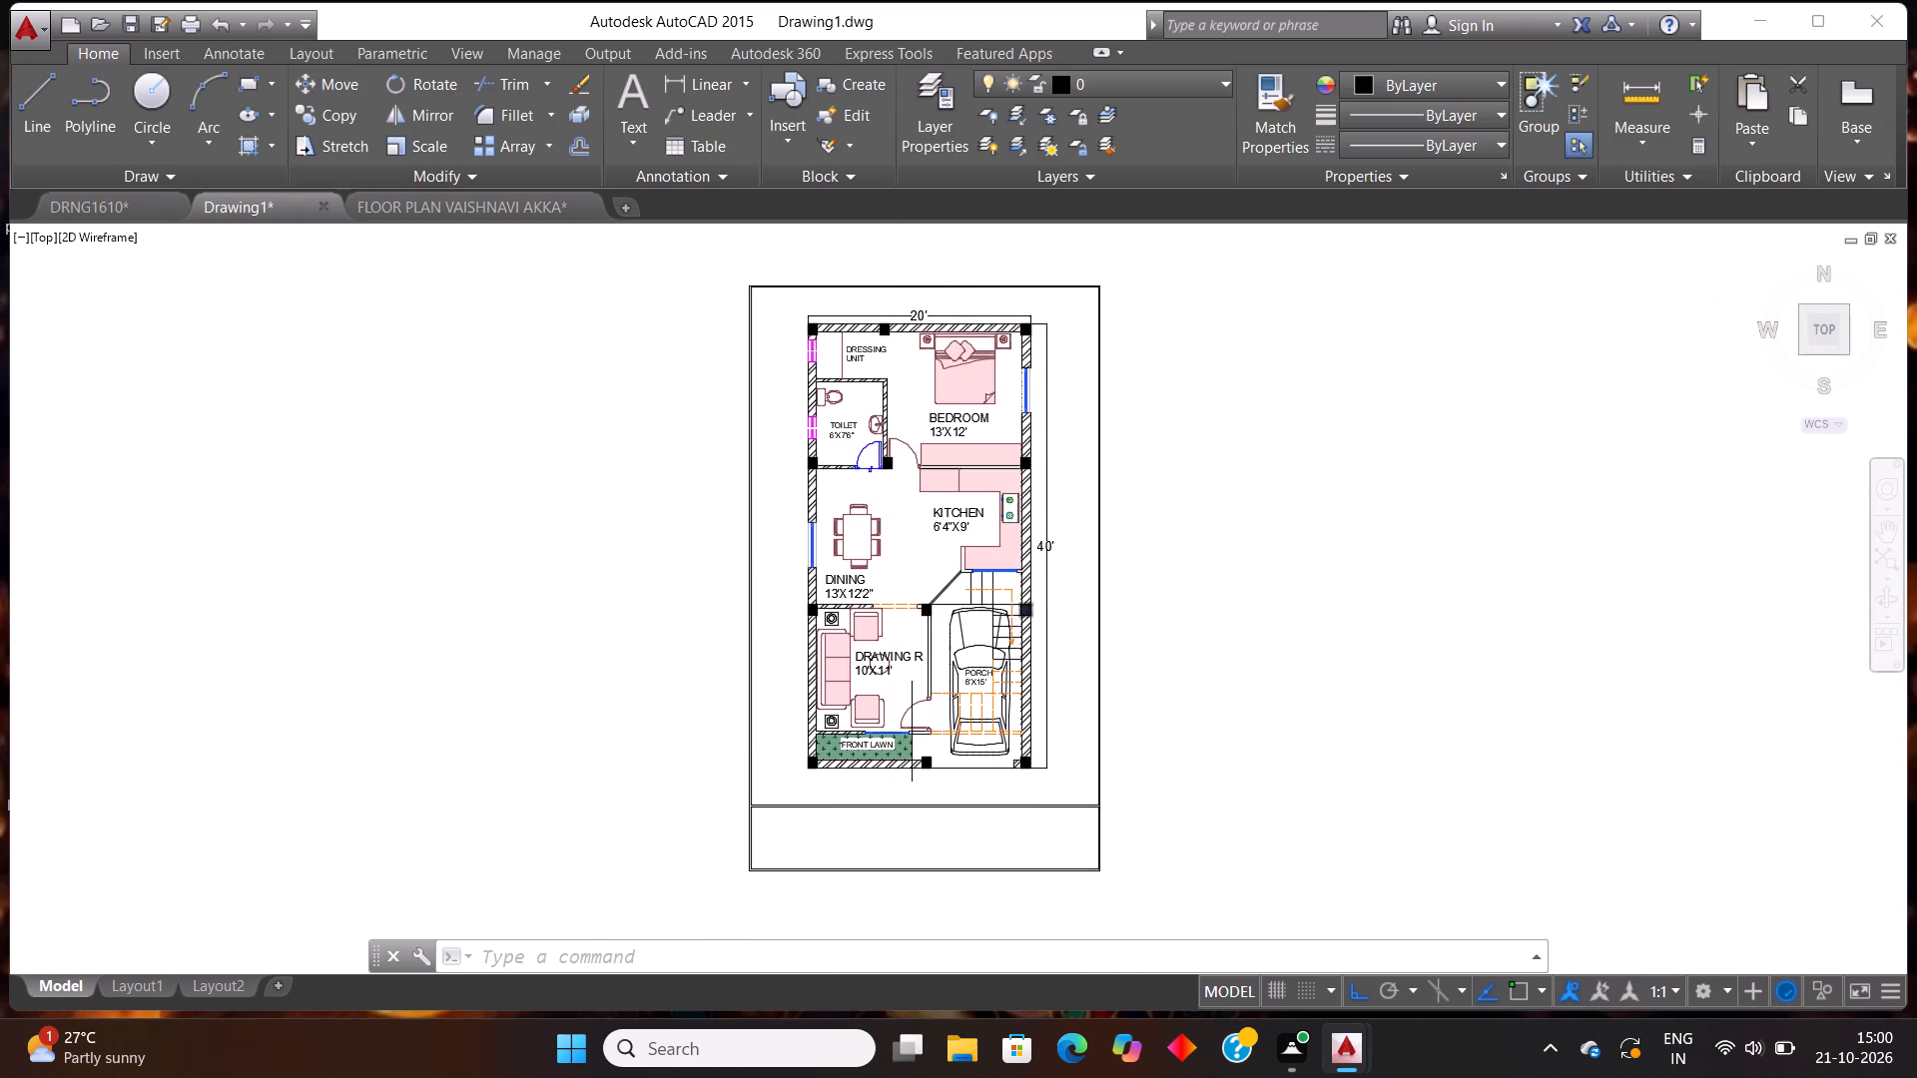
scroll(1215, 686, "down", 1)
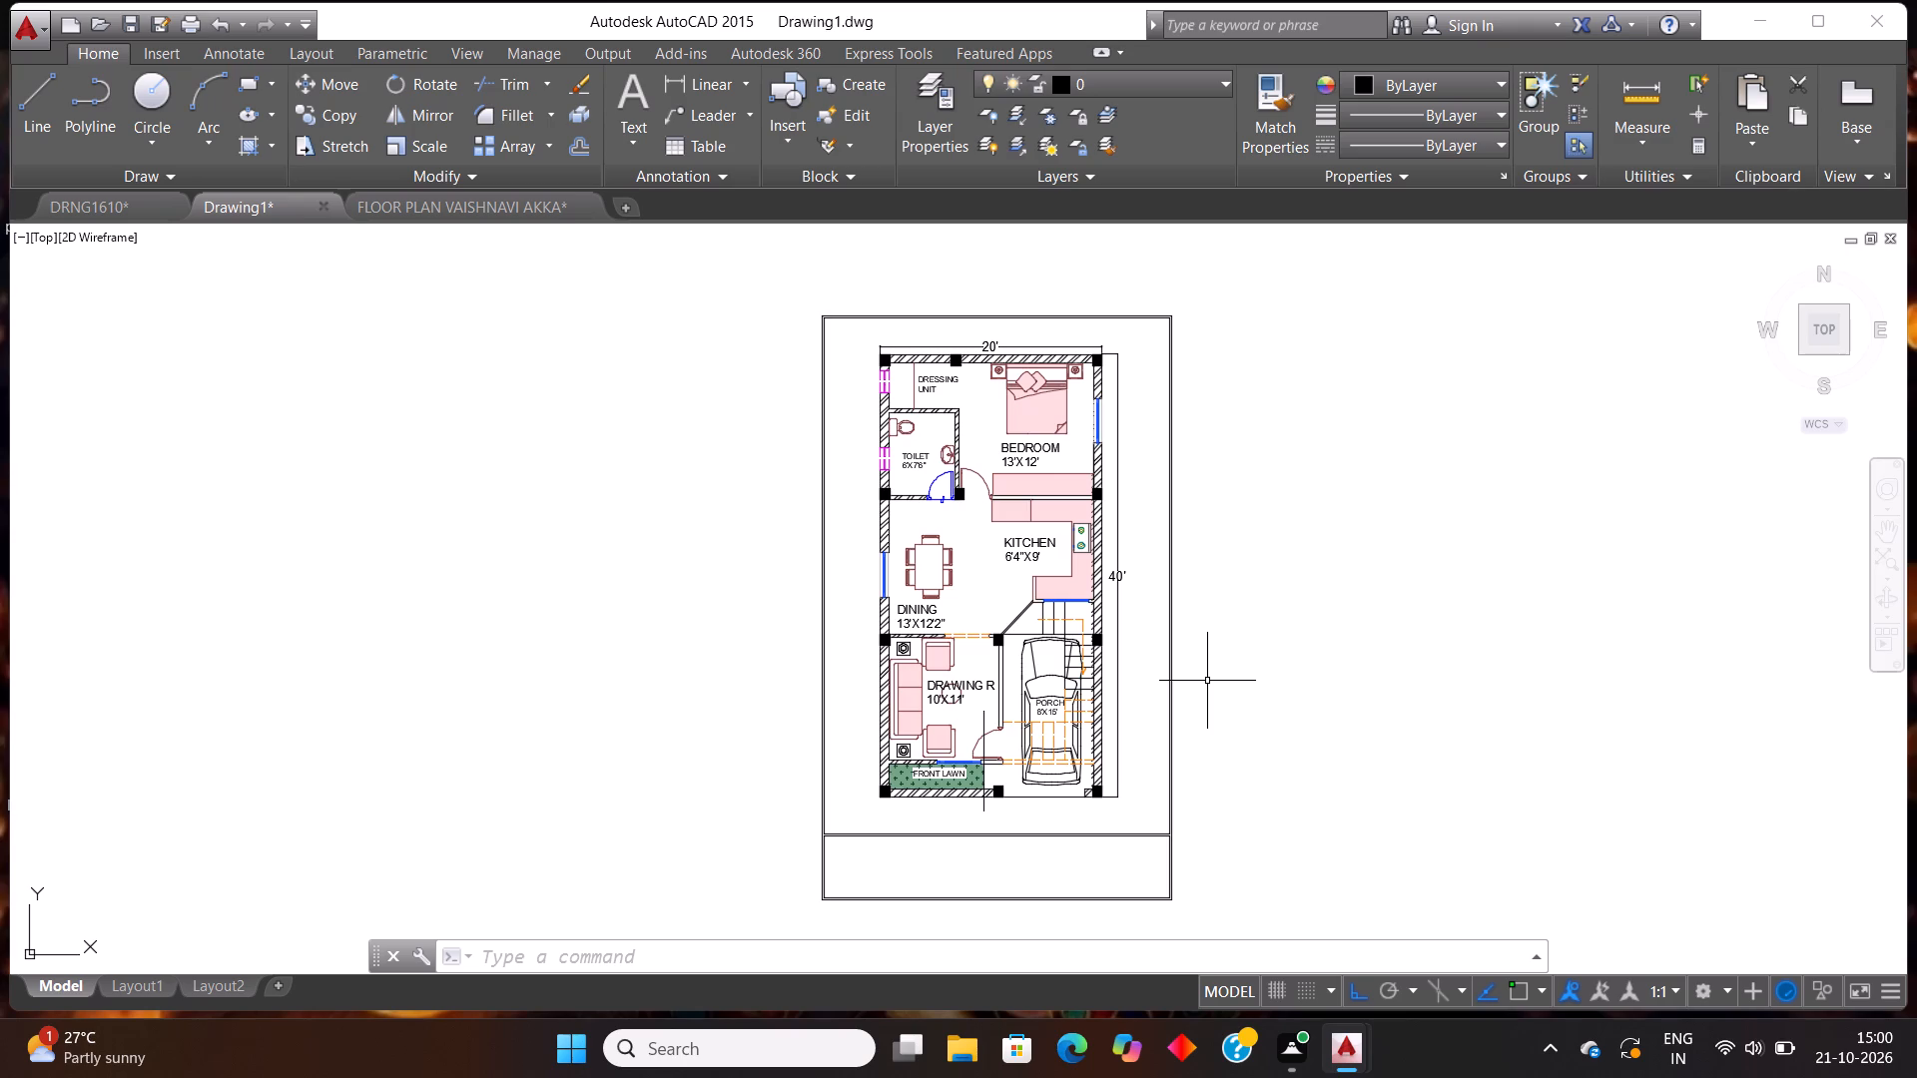
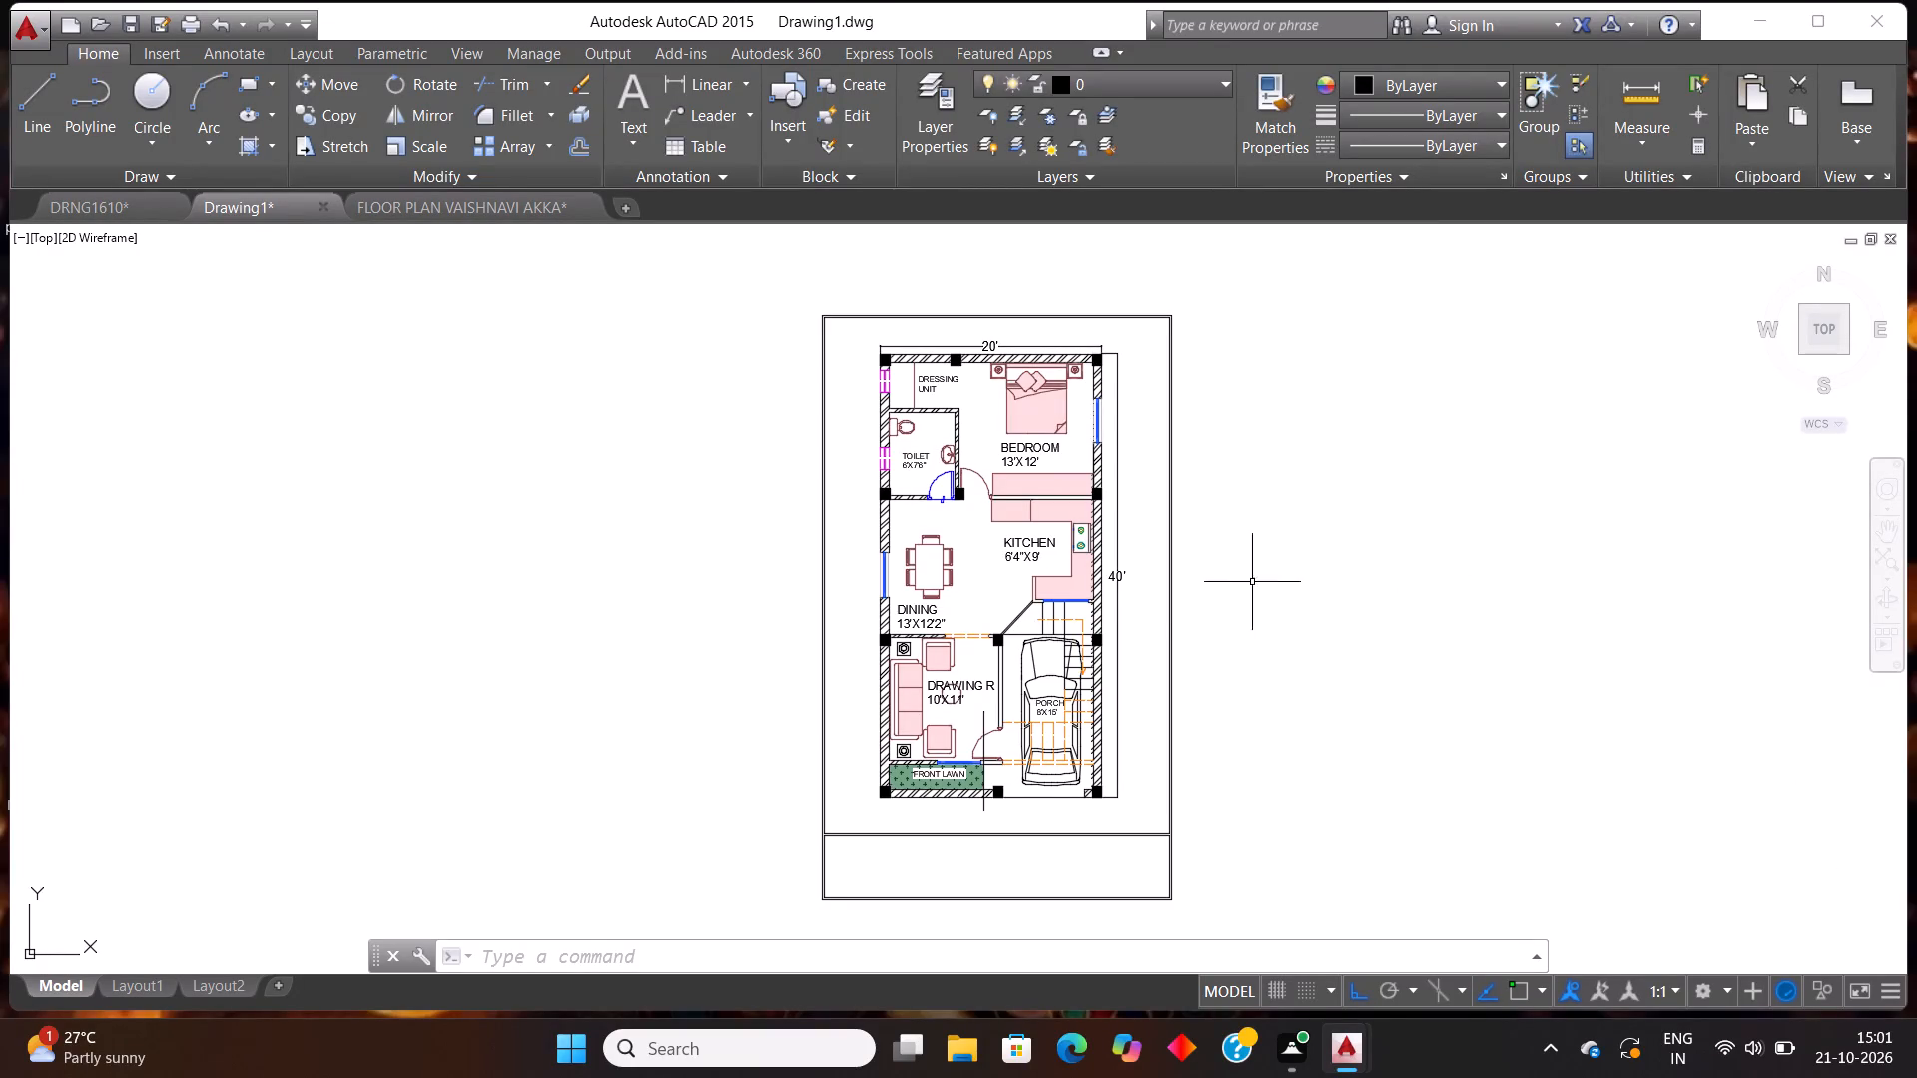
Examine the title block layout under the first floor plan in the earlier floor plan drawing, and return to Drawing1.
left_click(419, 210)
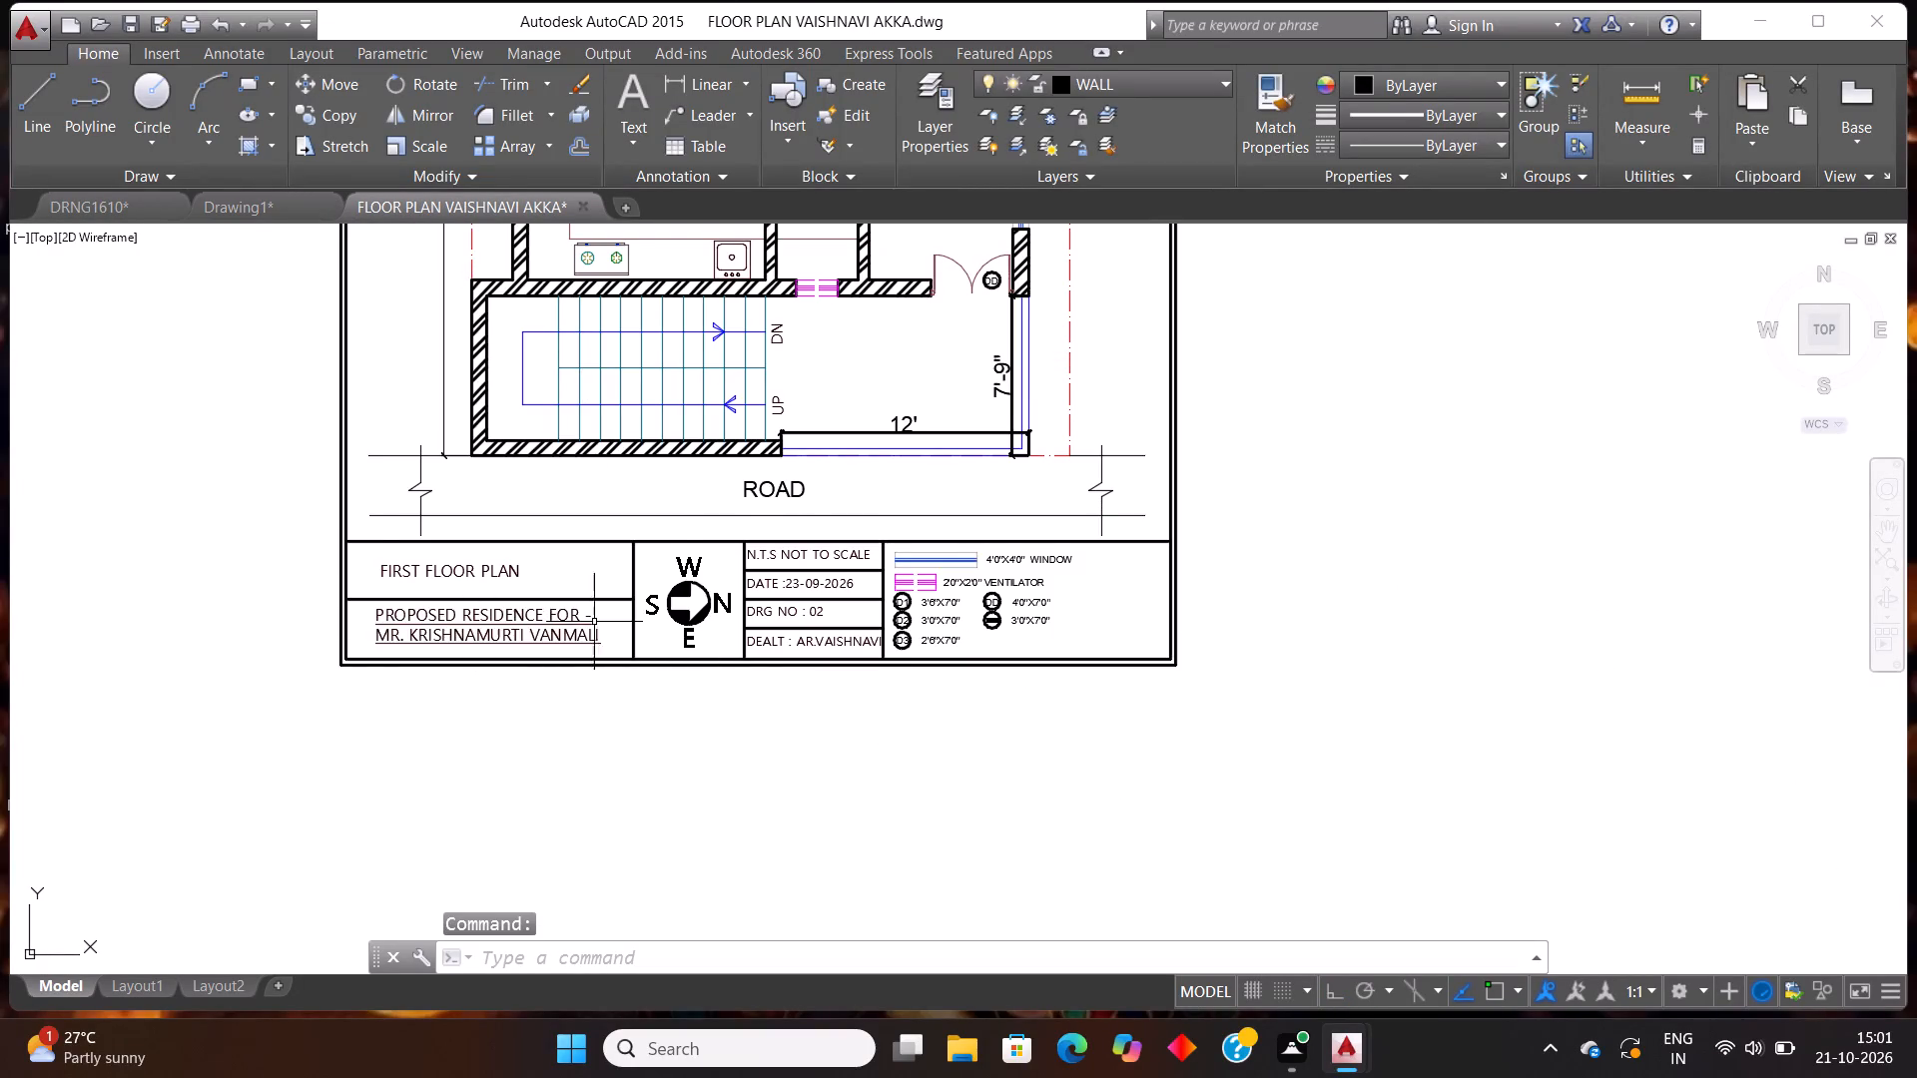
scroll(746, 677, "up", 1)
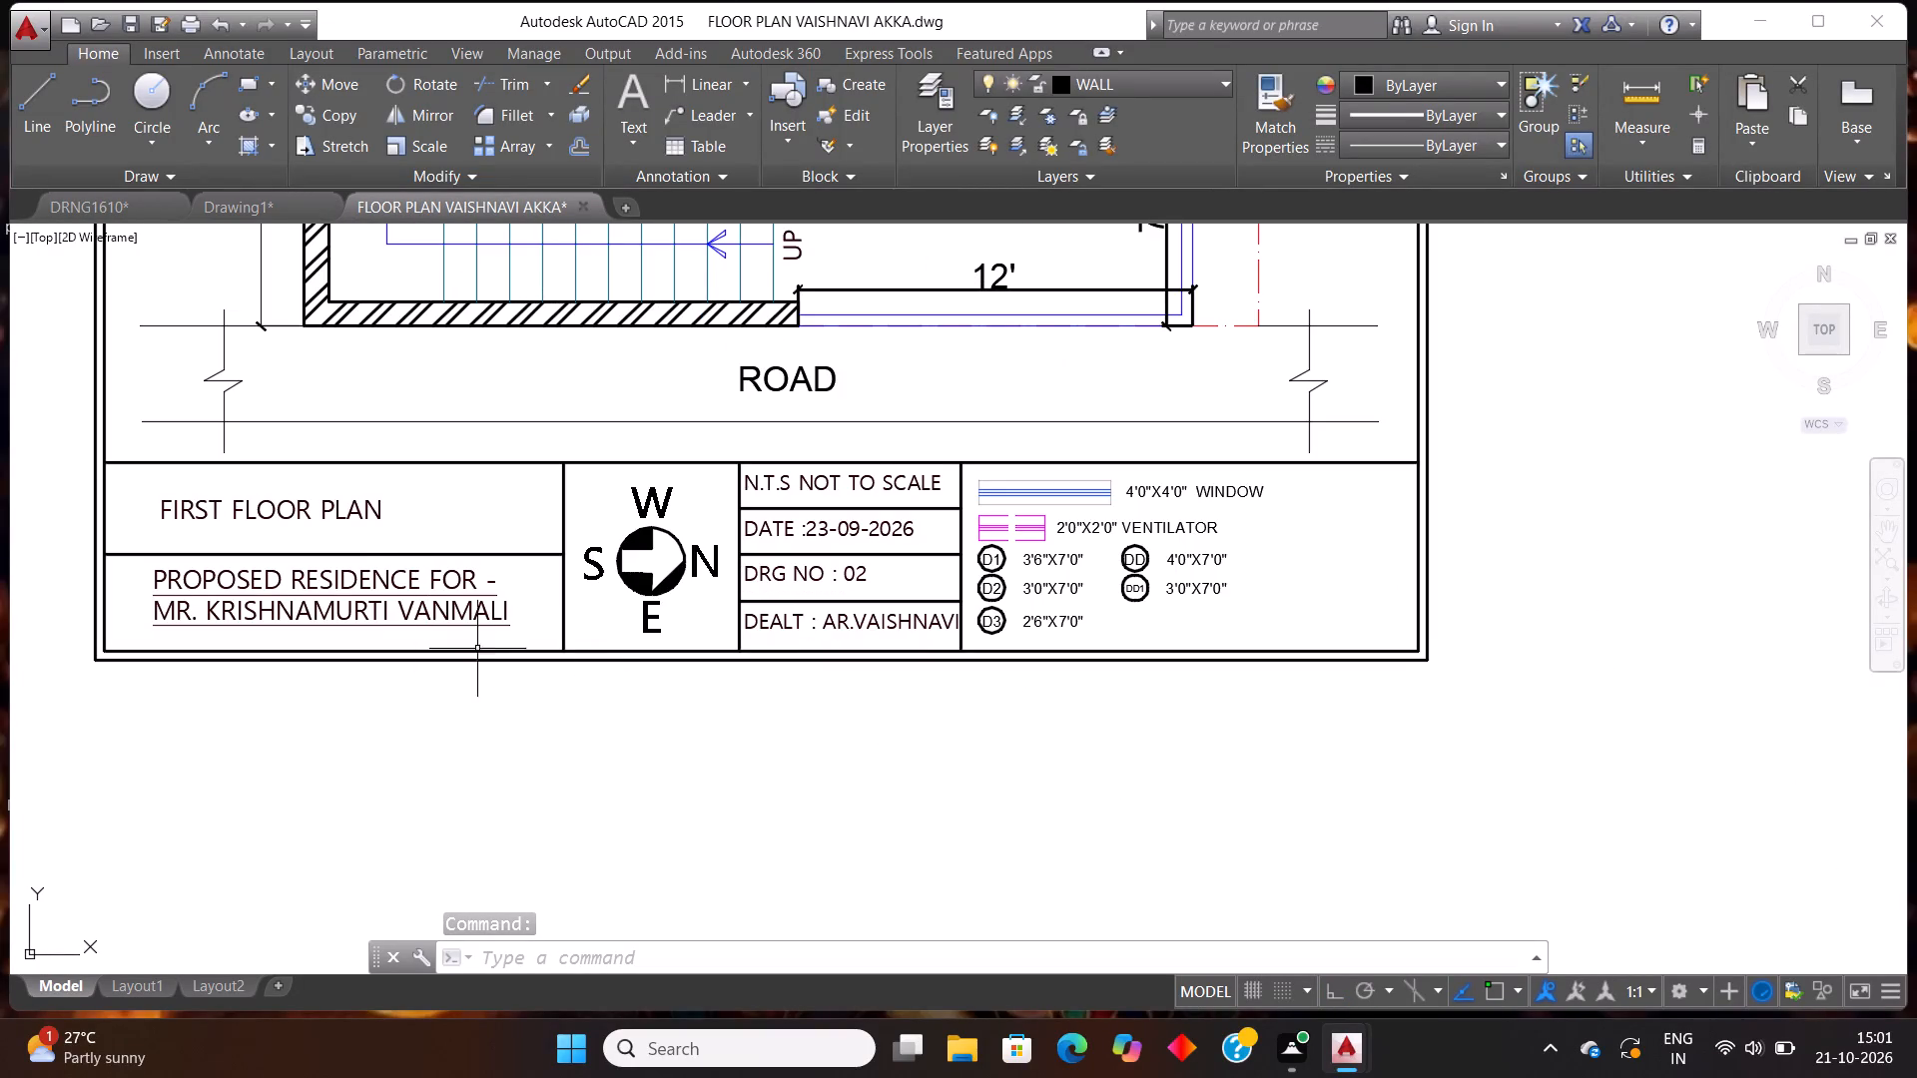
left_click(653, 632)
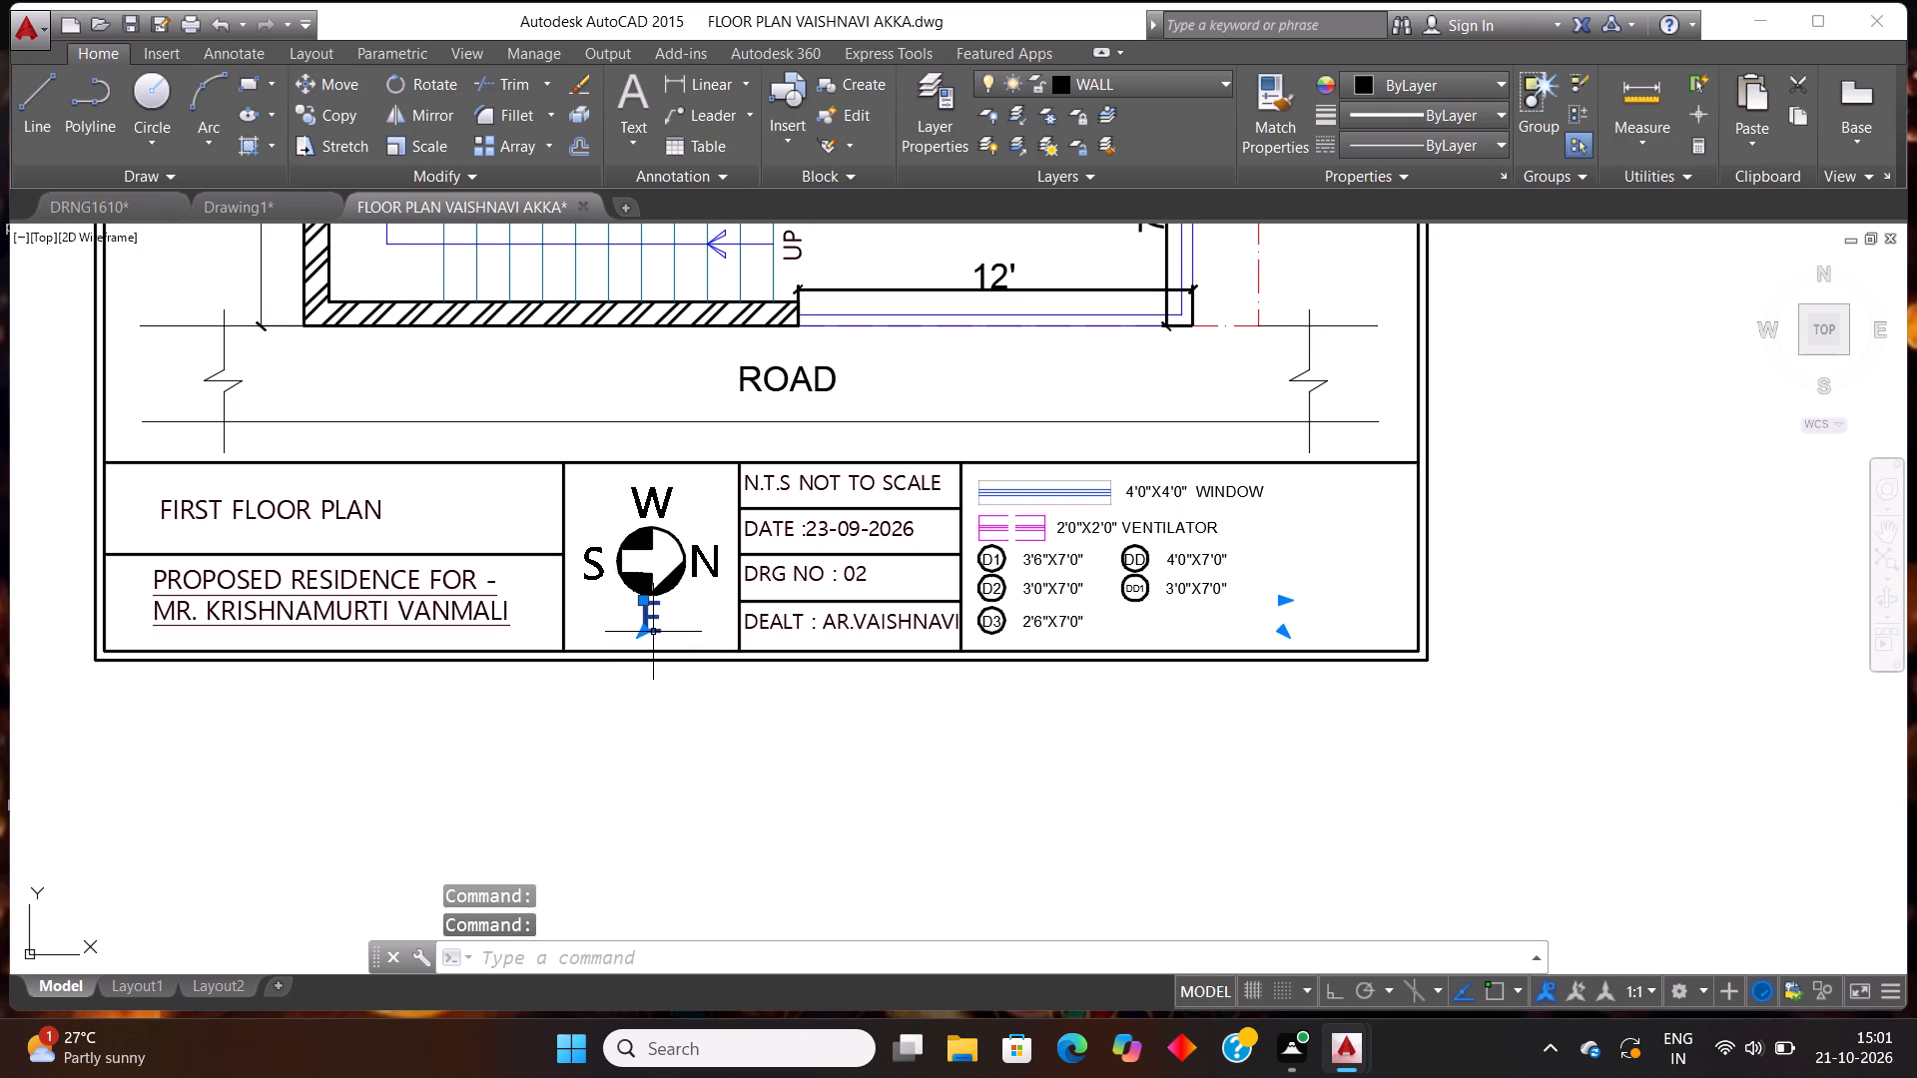
key("Escape")
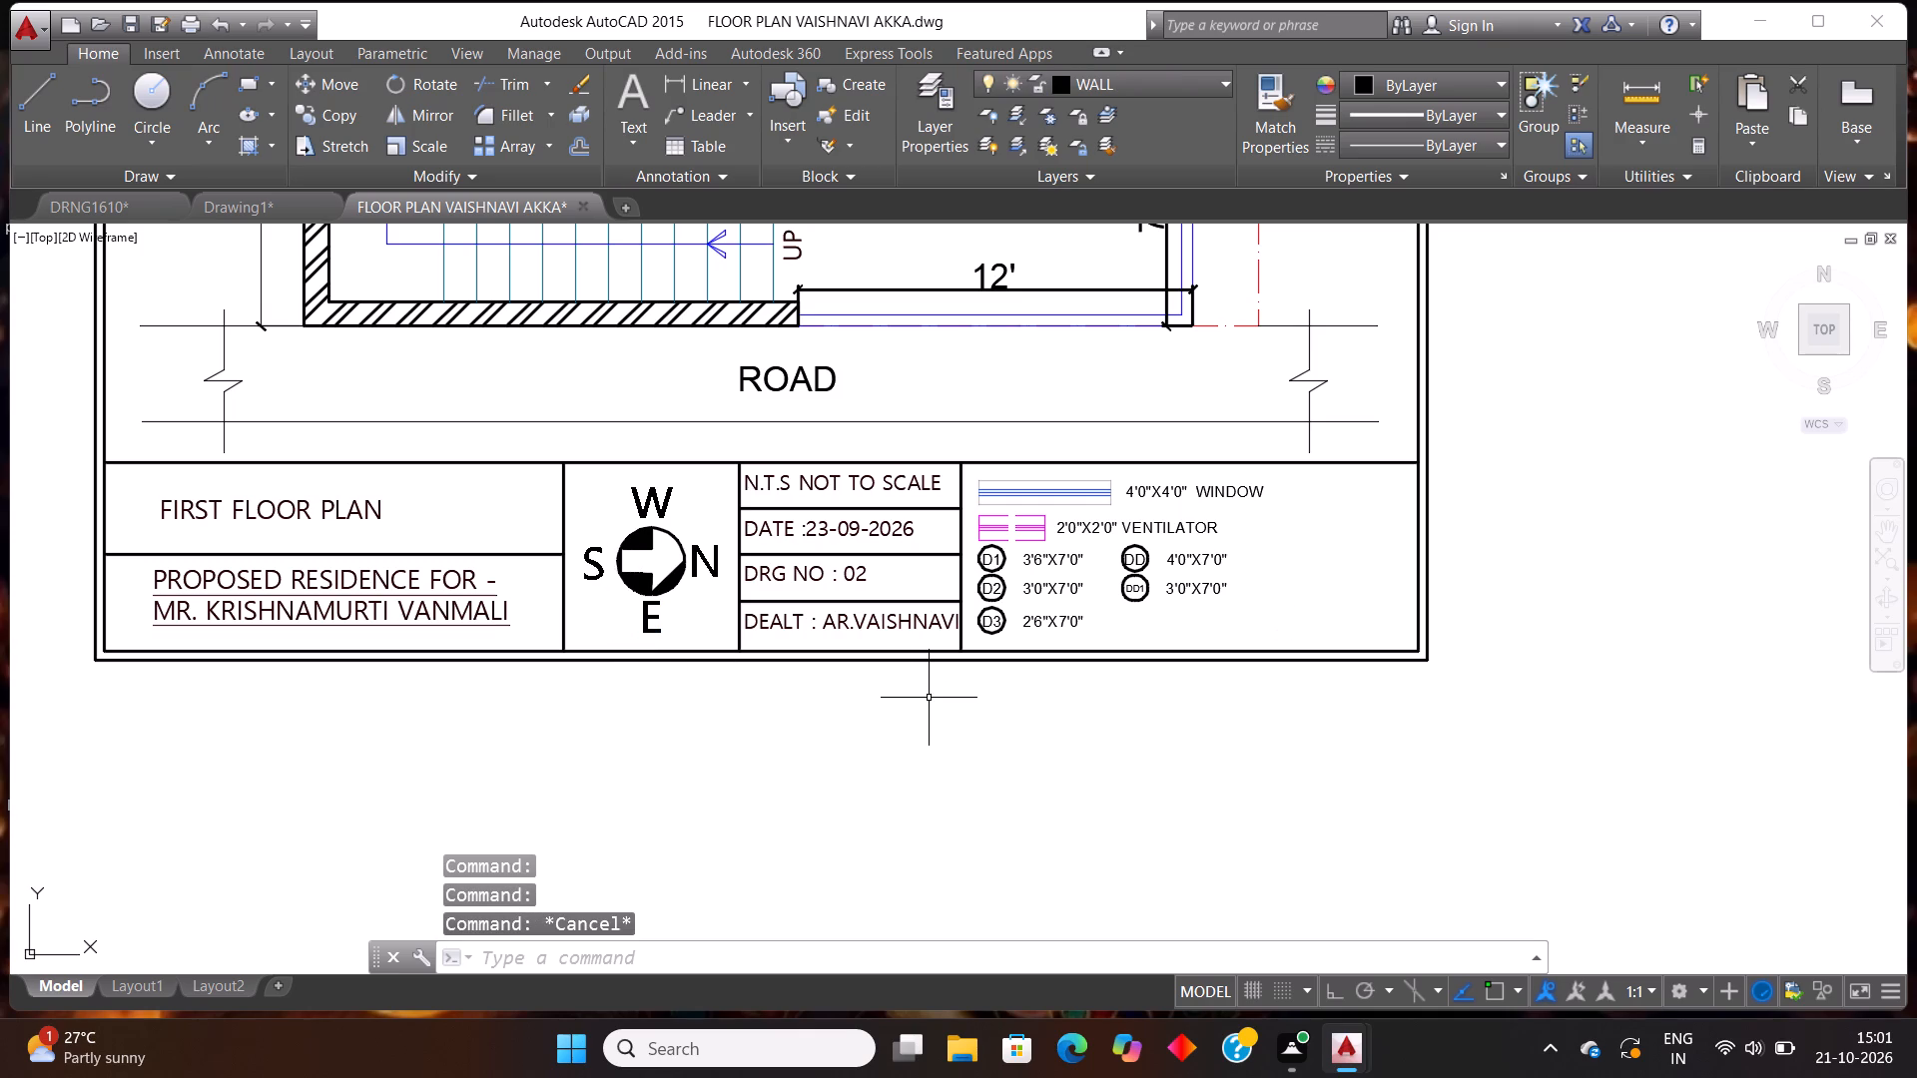
scroll(787, 665, "down", 1)
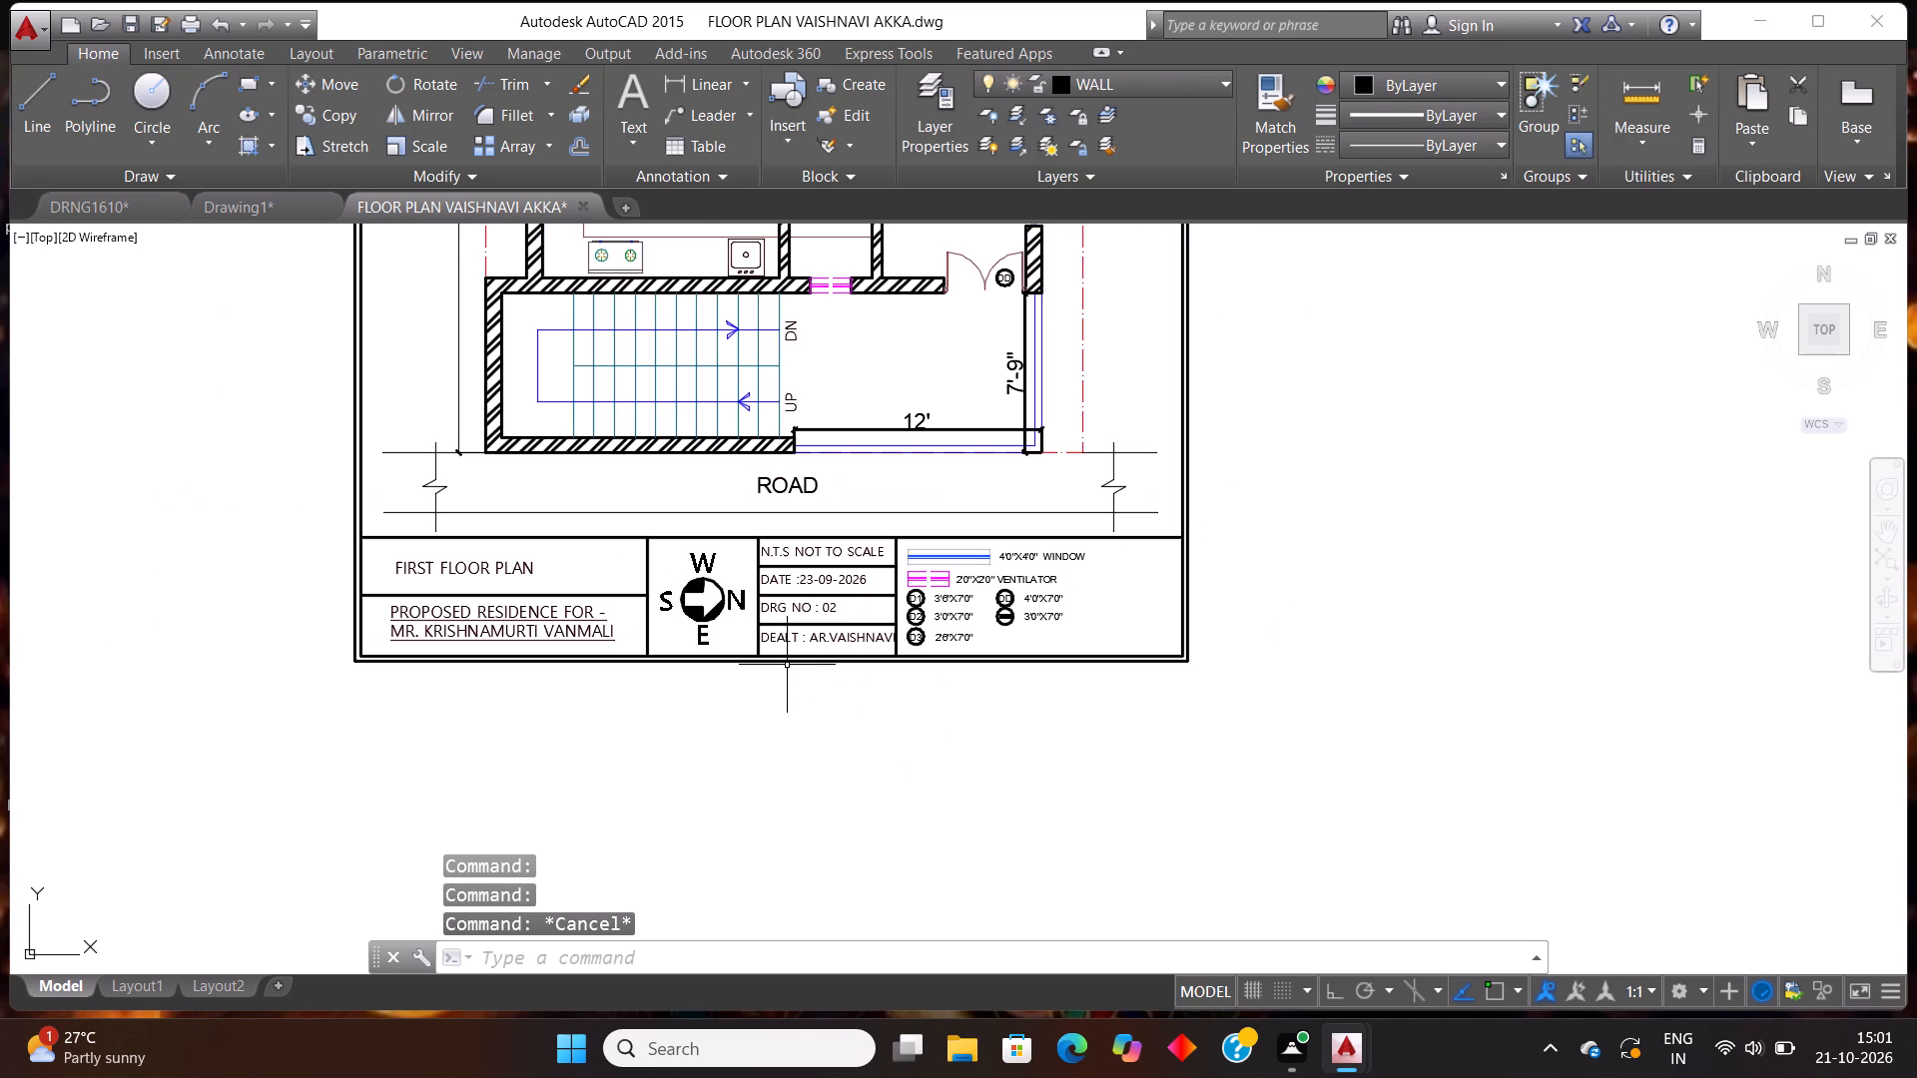
scroll(787, 665, "down", 1)
scroll(787, 665, "up", 1)
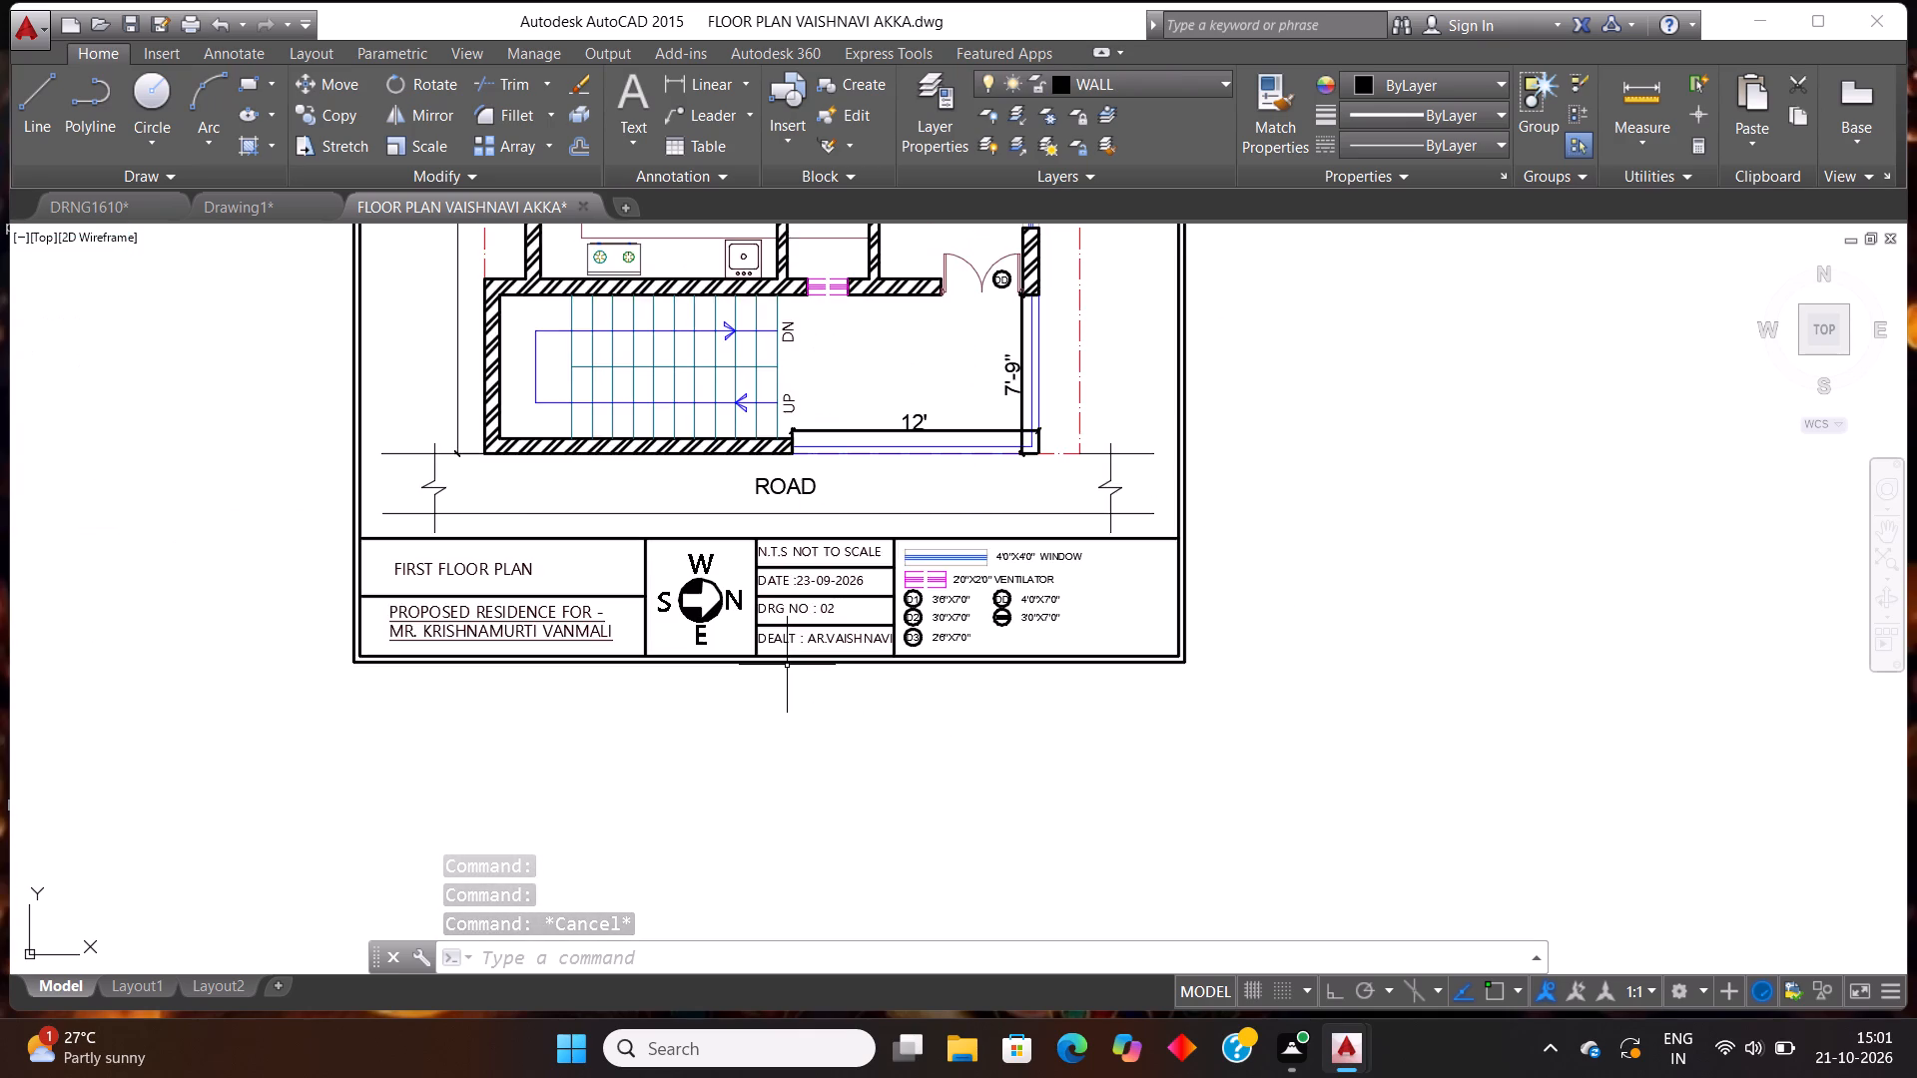
scroll(787, 665, "down", 1)
scroll(787, 665, "up", 1)
scroll(787, 665, "down", 2)
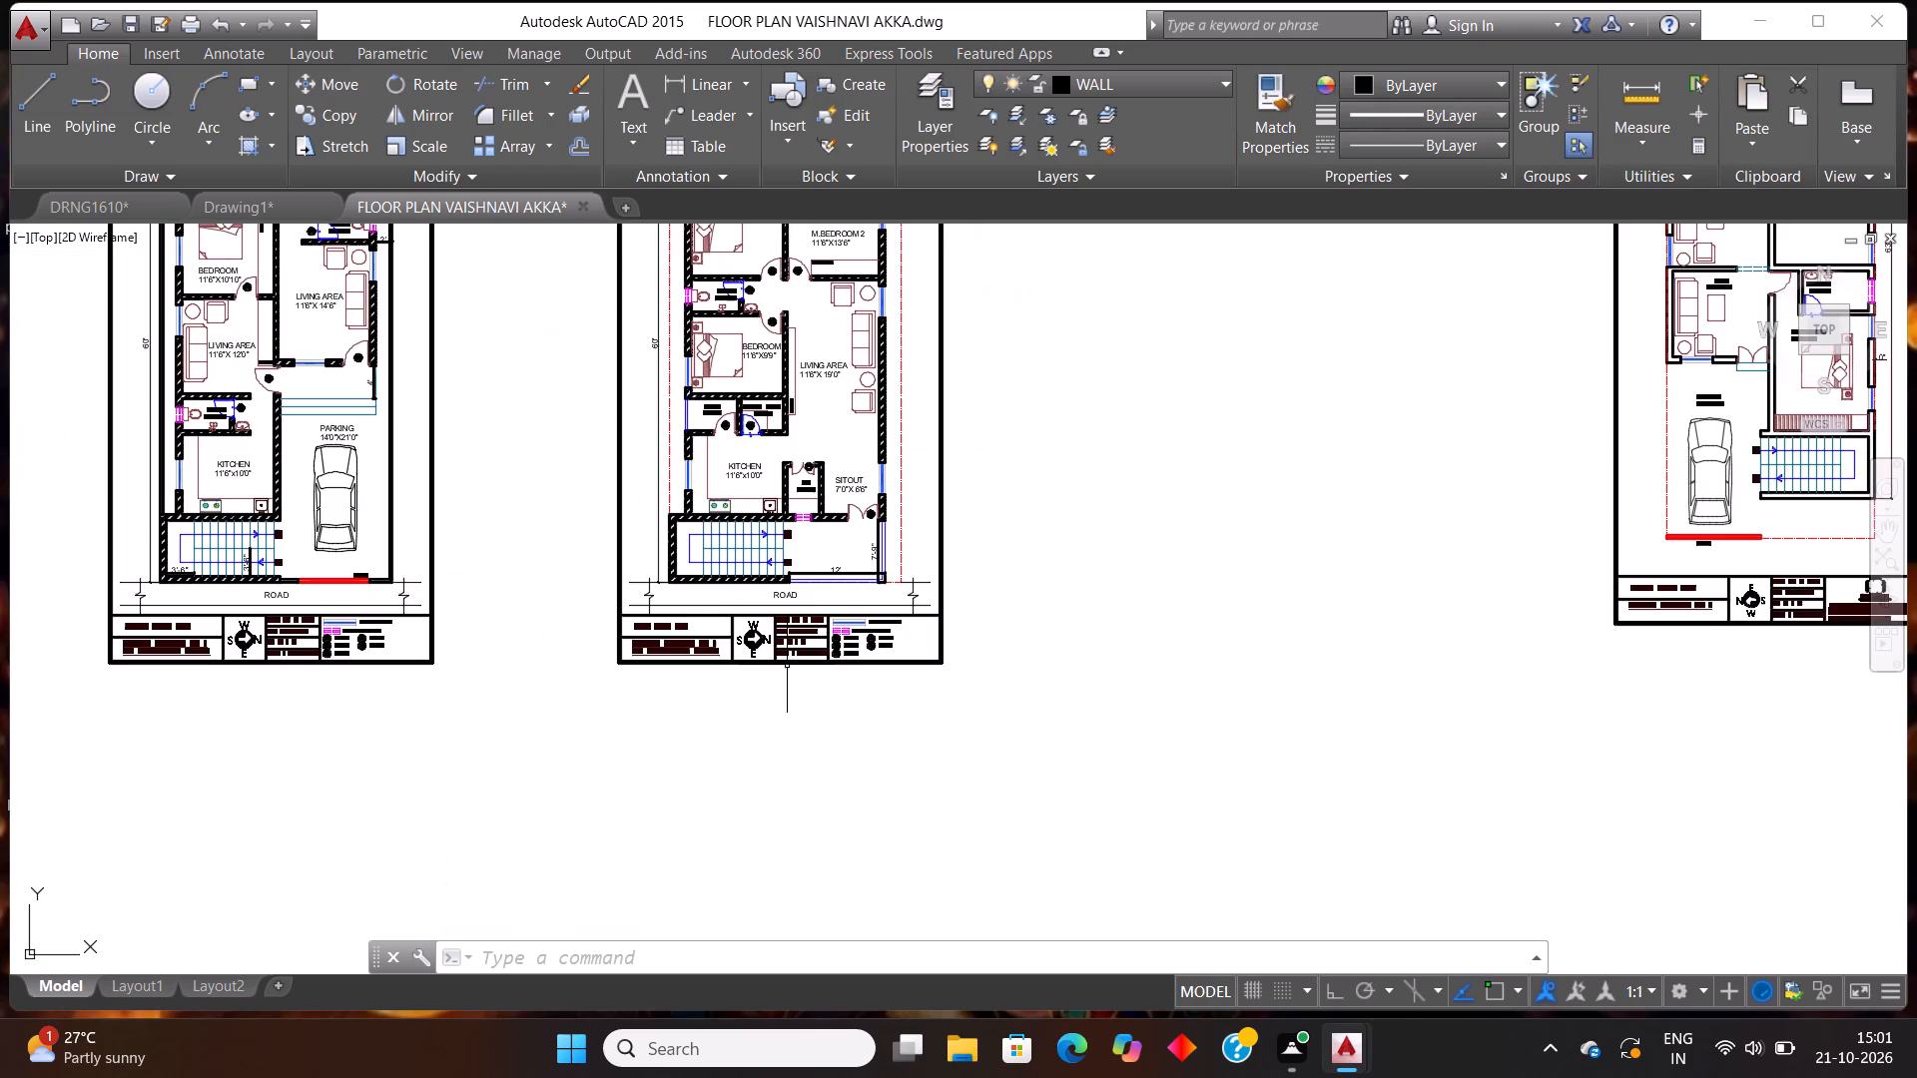
scroll(787, 665, "up", 1)
scroll(787, 665, "down", 1)
scroll(787, 665, "up", 1)
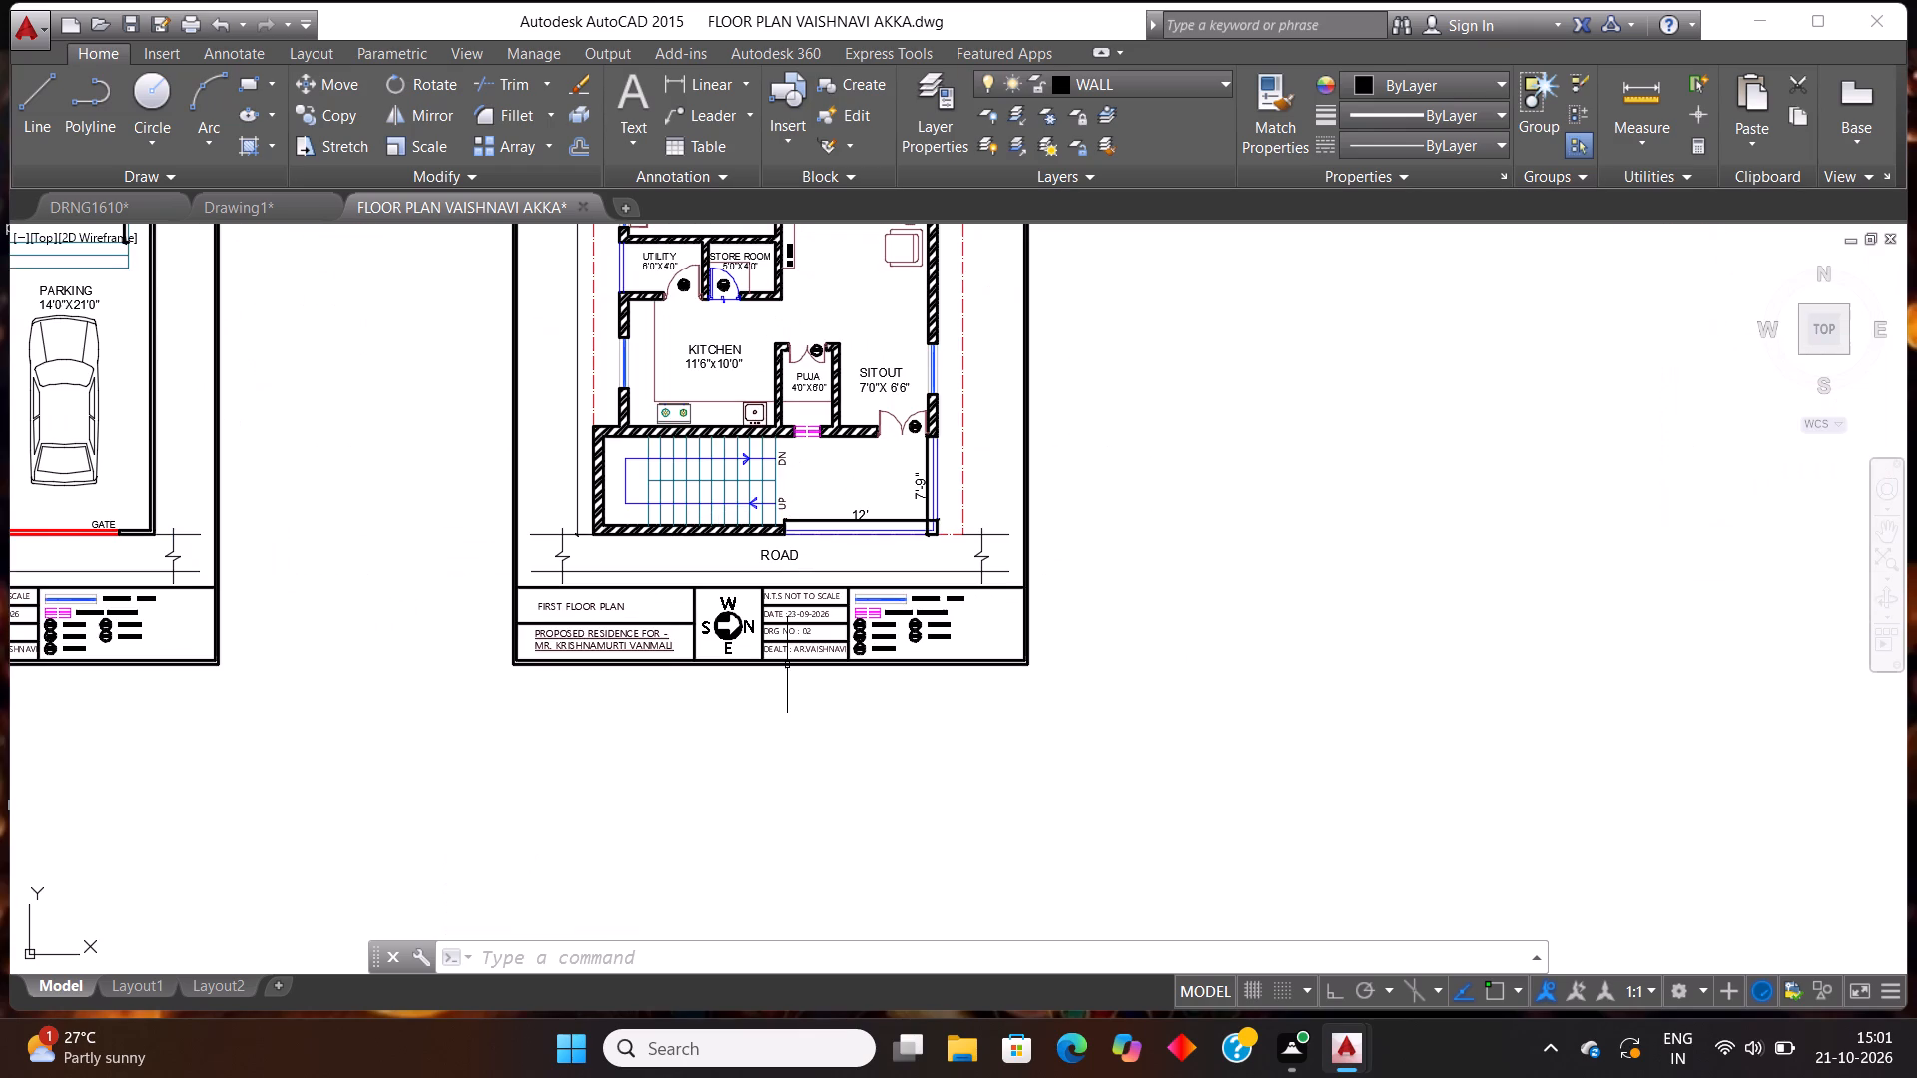
scroll(787, 665, "down", 1)
scroll(787, 665, "up", 1)
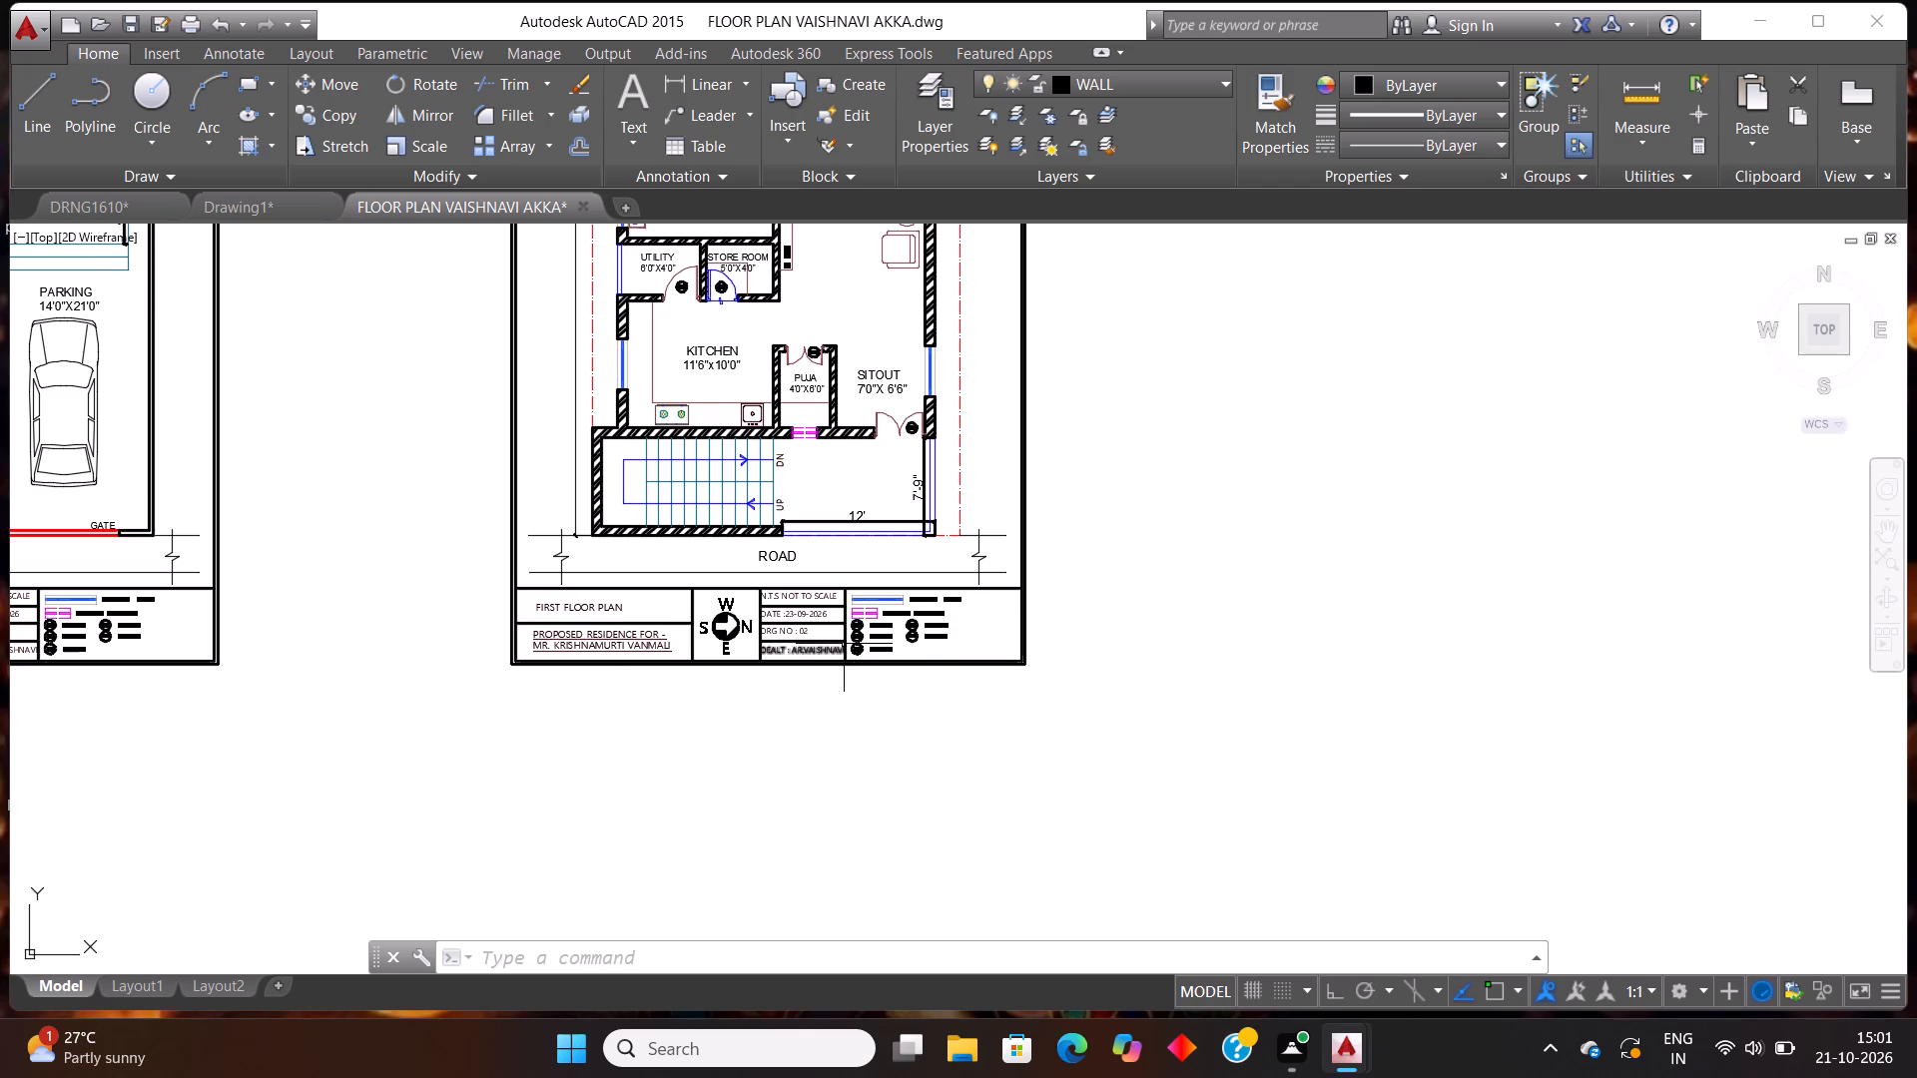
scroll(928, 642, "up", 2)
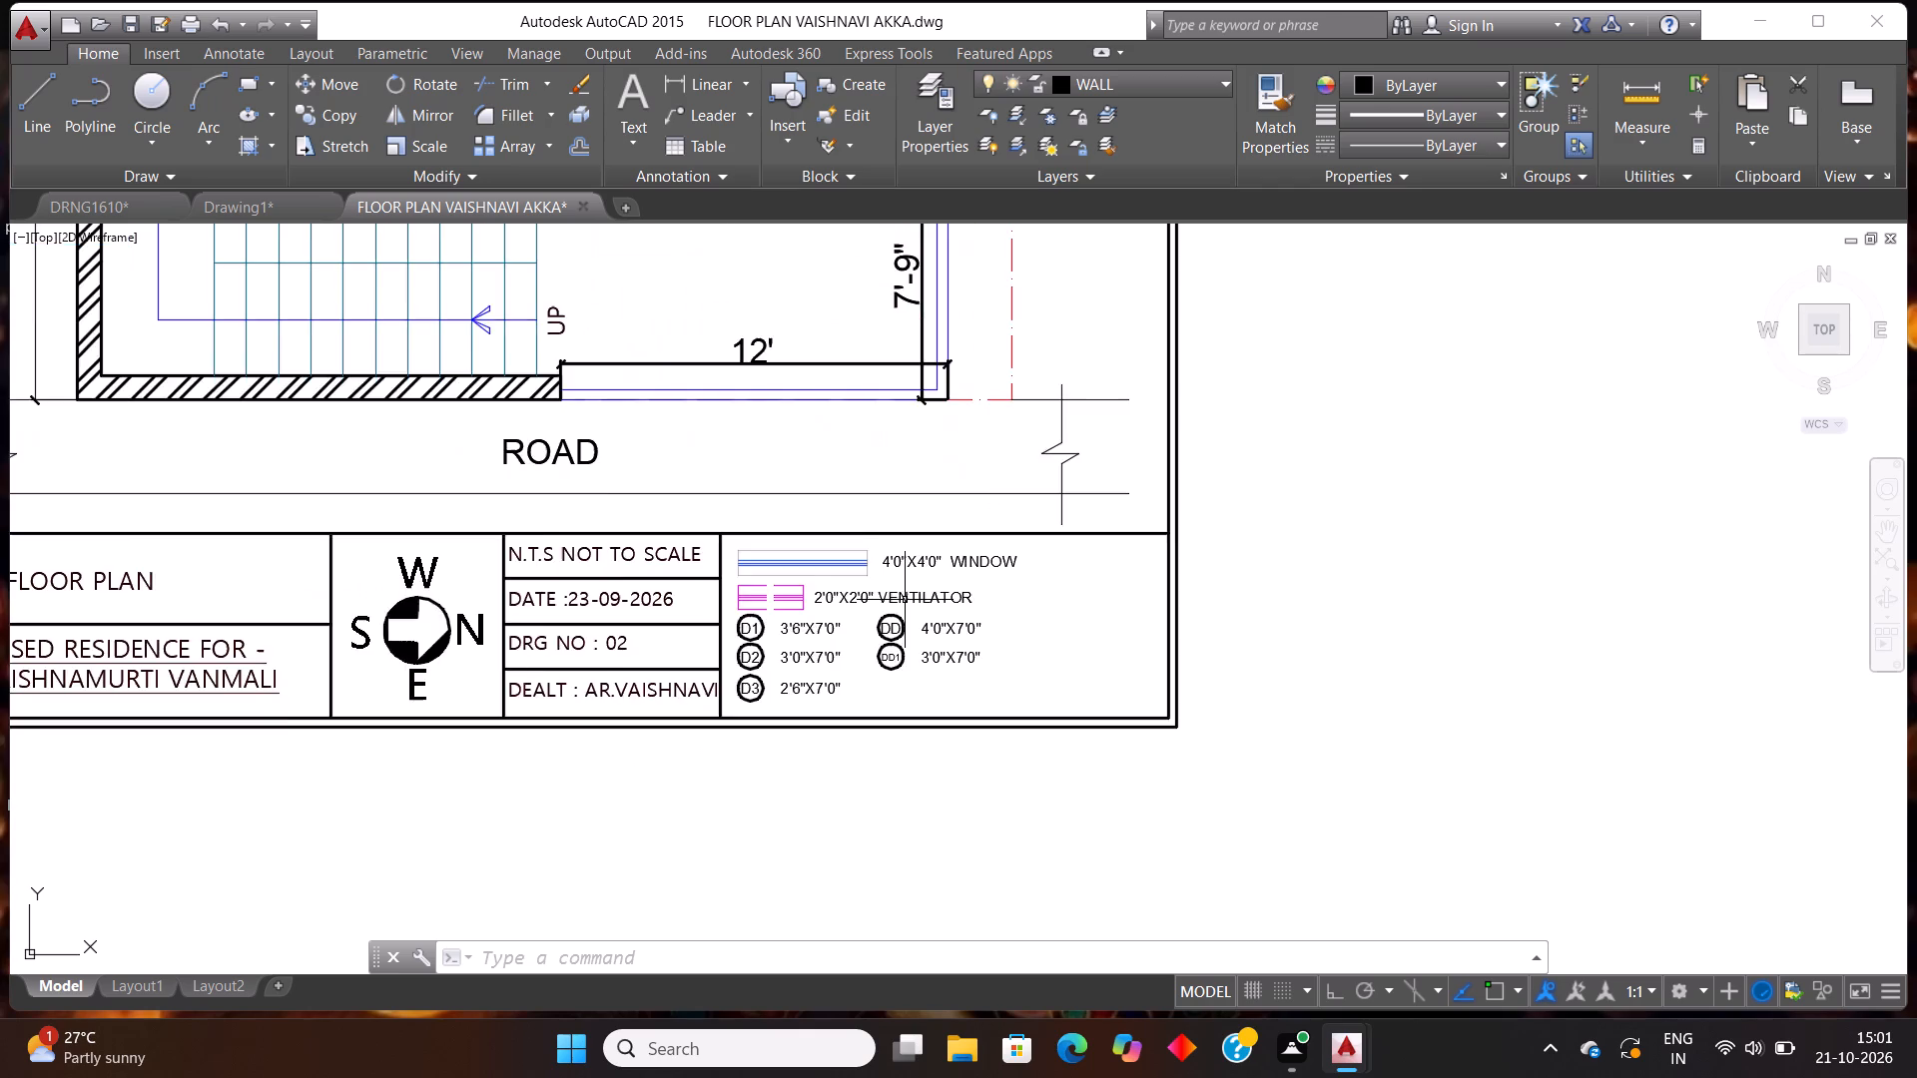
scroll(905, 600, "up", 2)
scroll(905, 600, "down", 5)
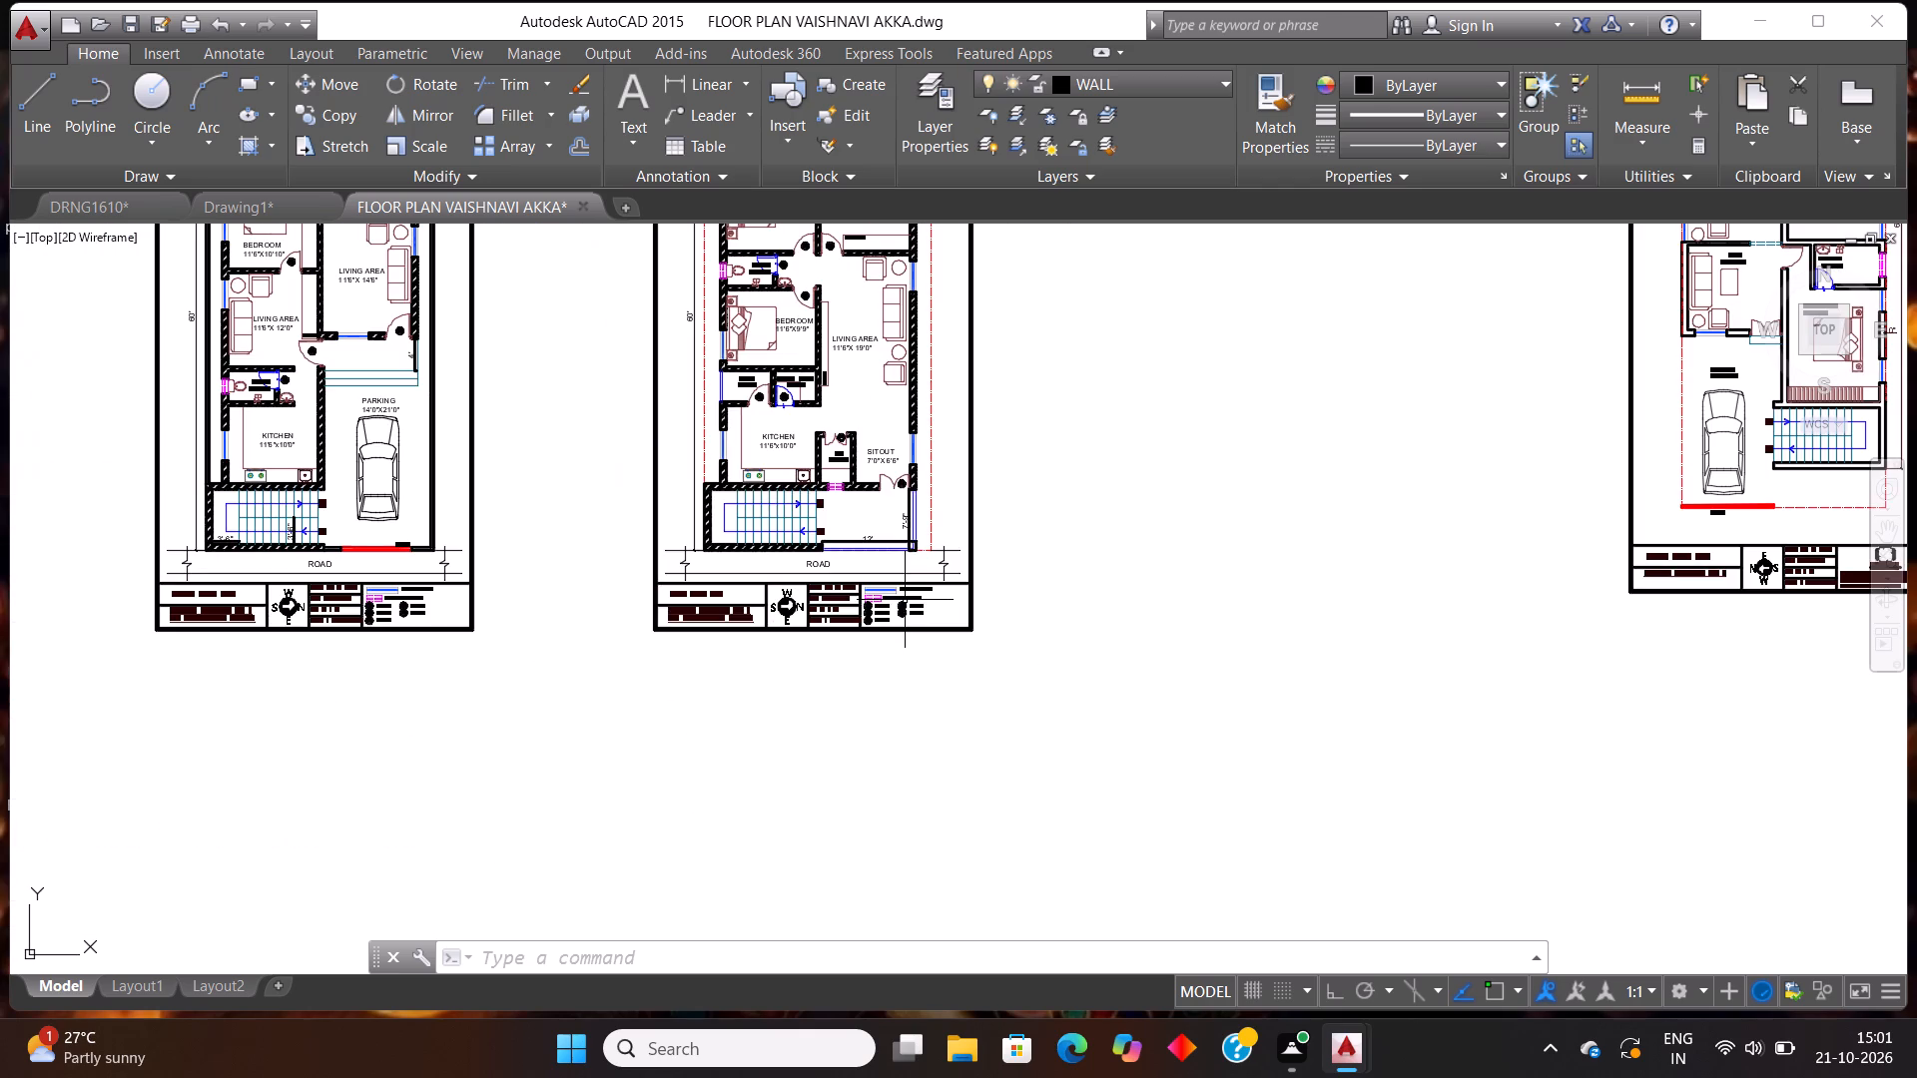
left_click(248, 205)
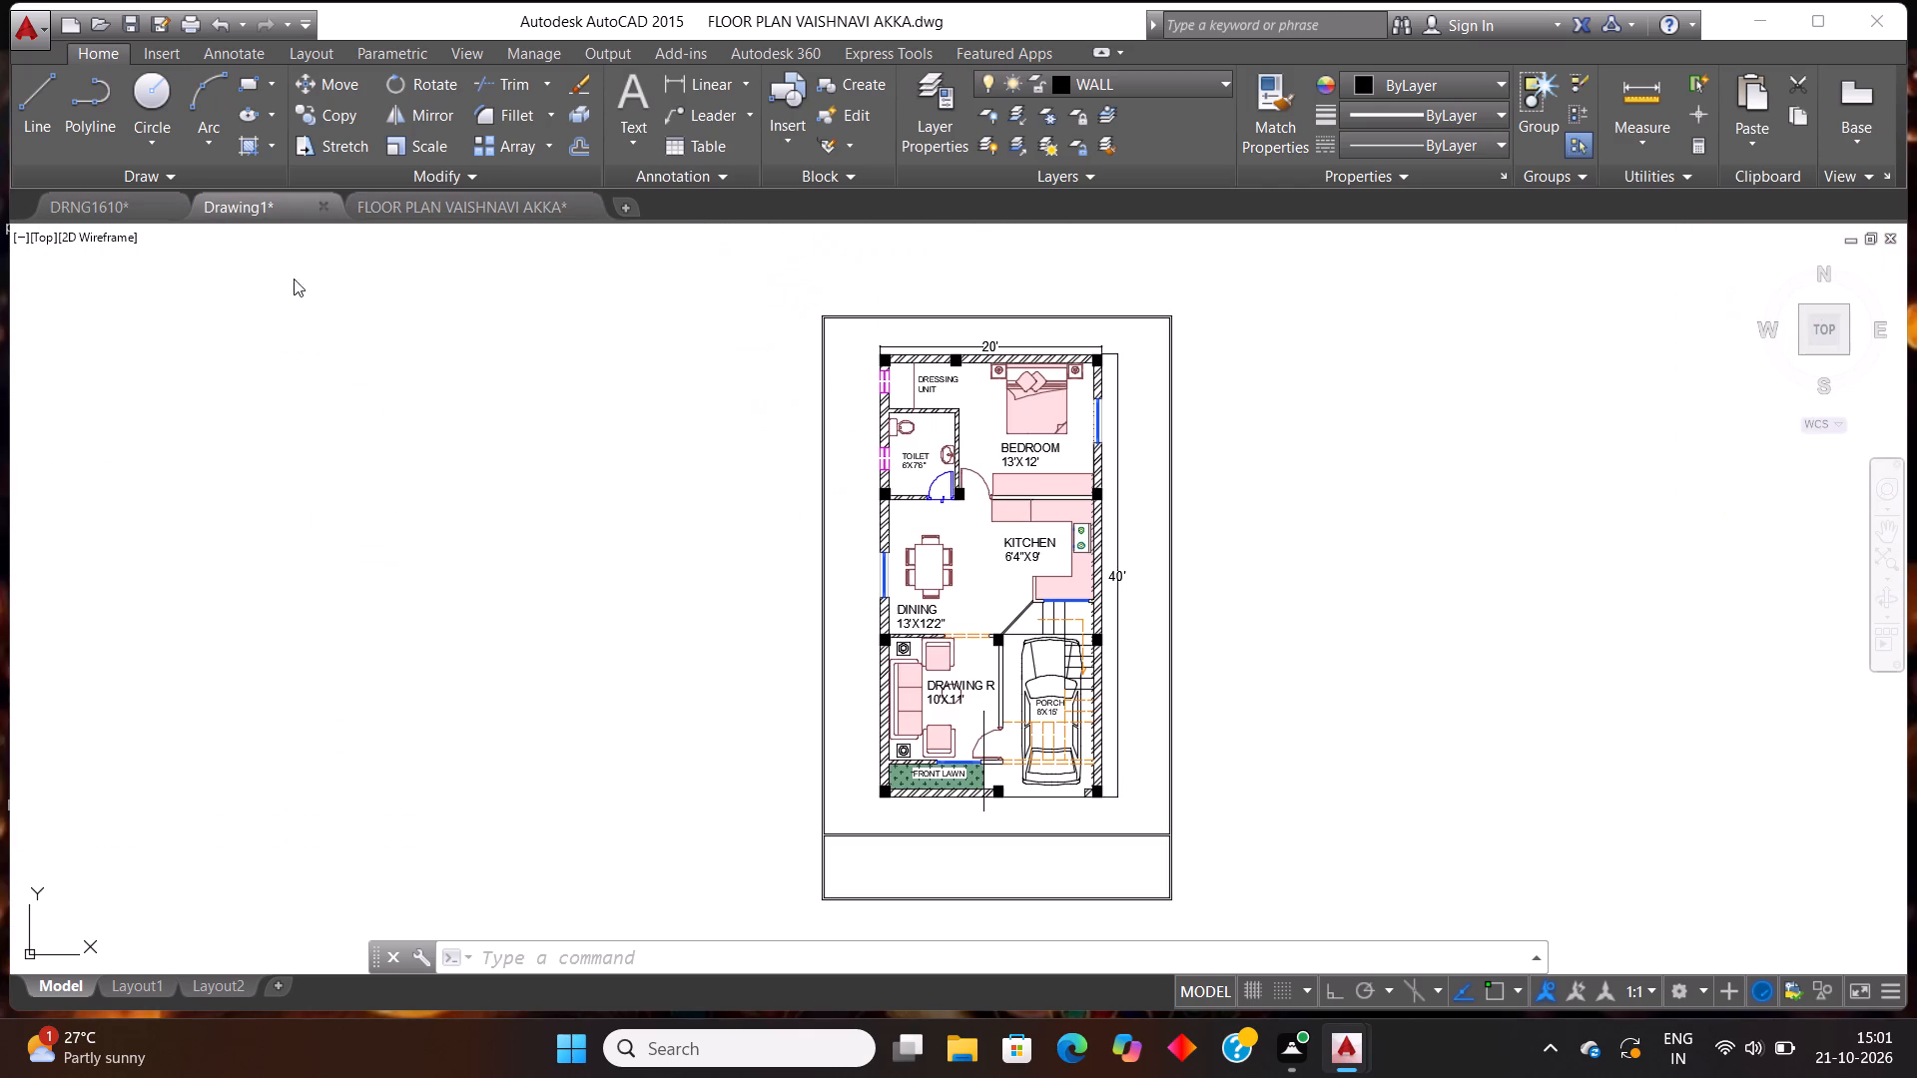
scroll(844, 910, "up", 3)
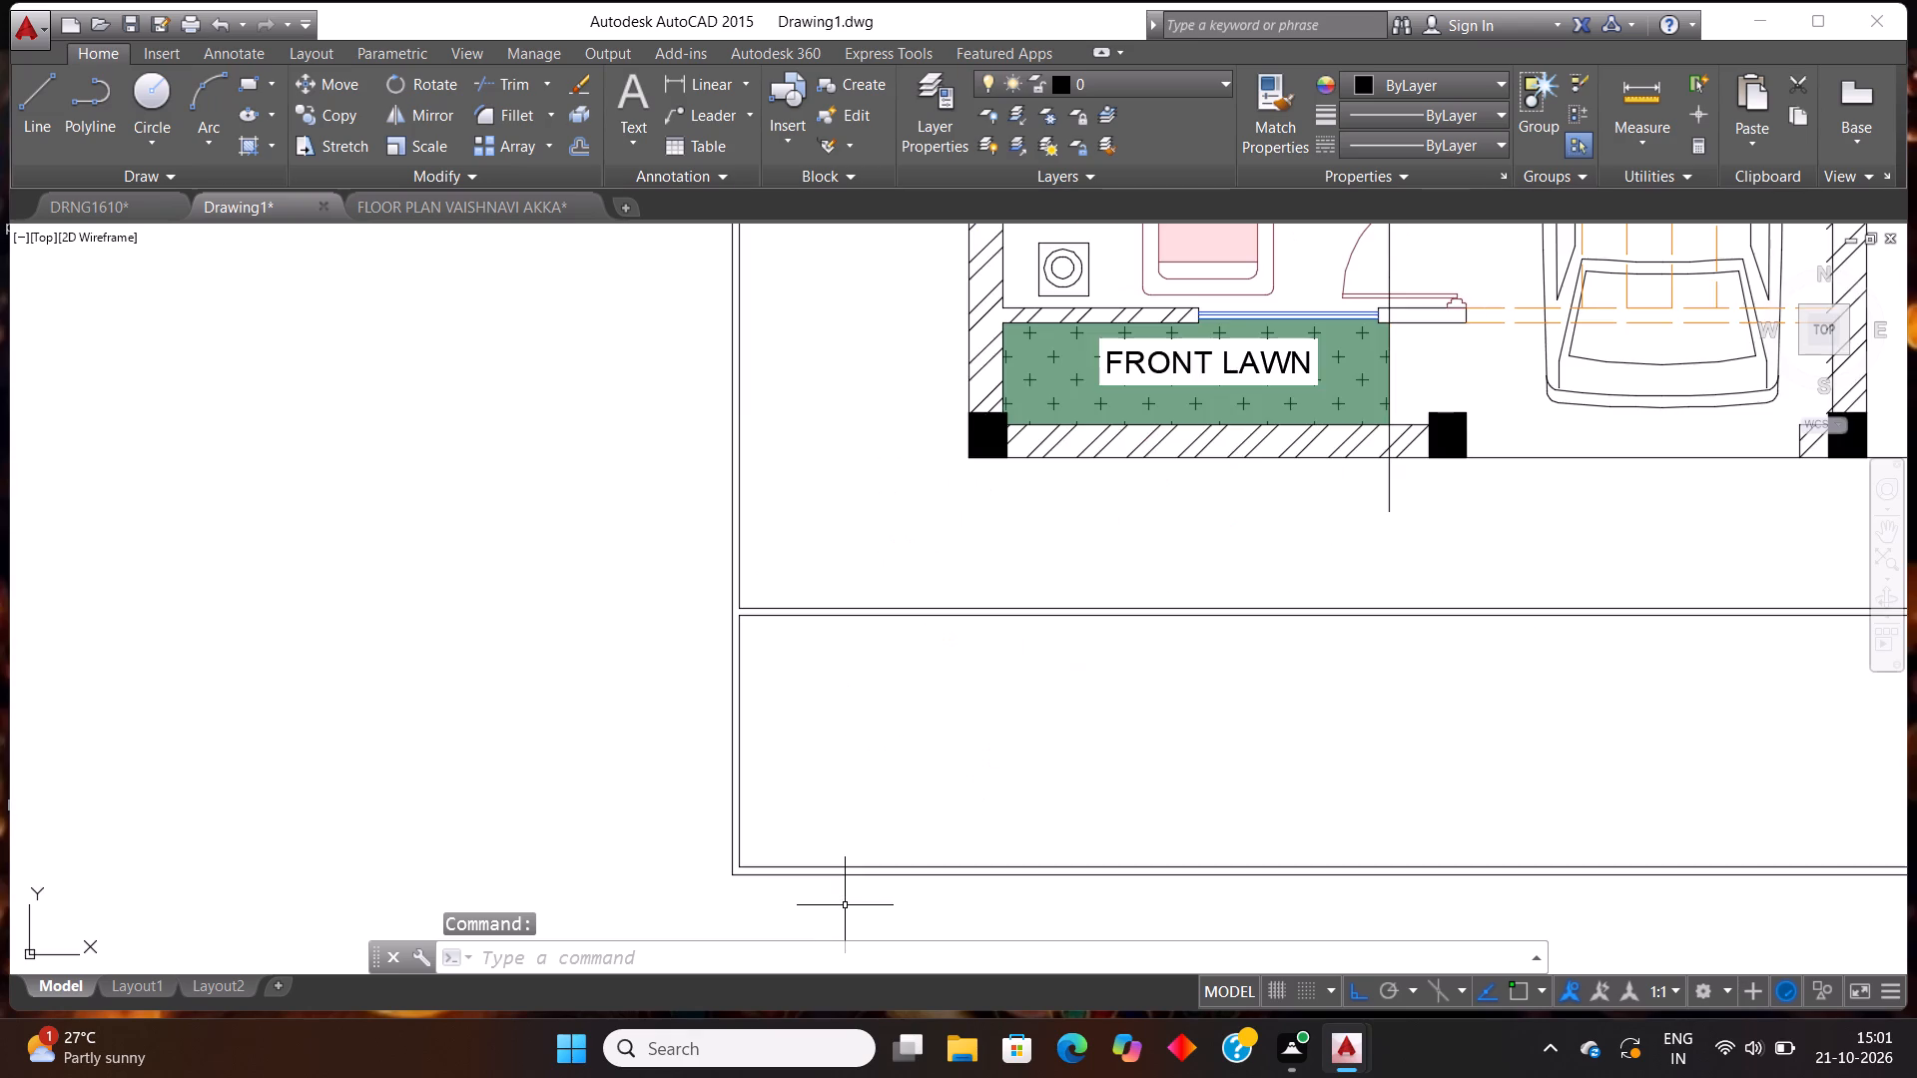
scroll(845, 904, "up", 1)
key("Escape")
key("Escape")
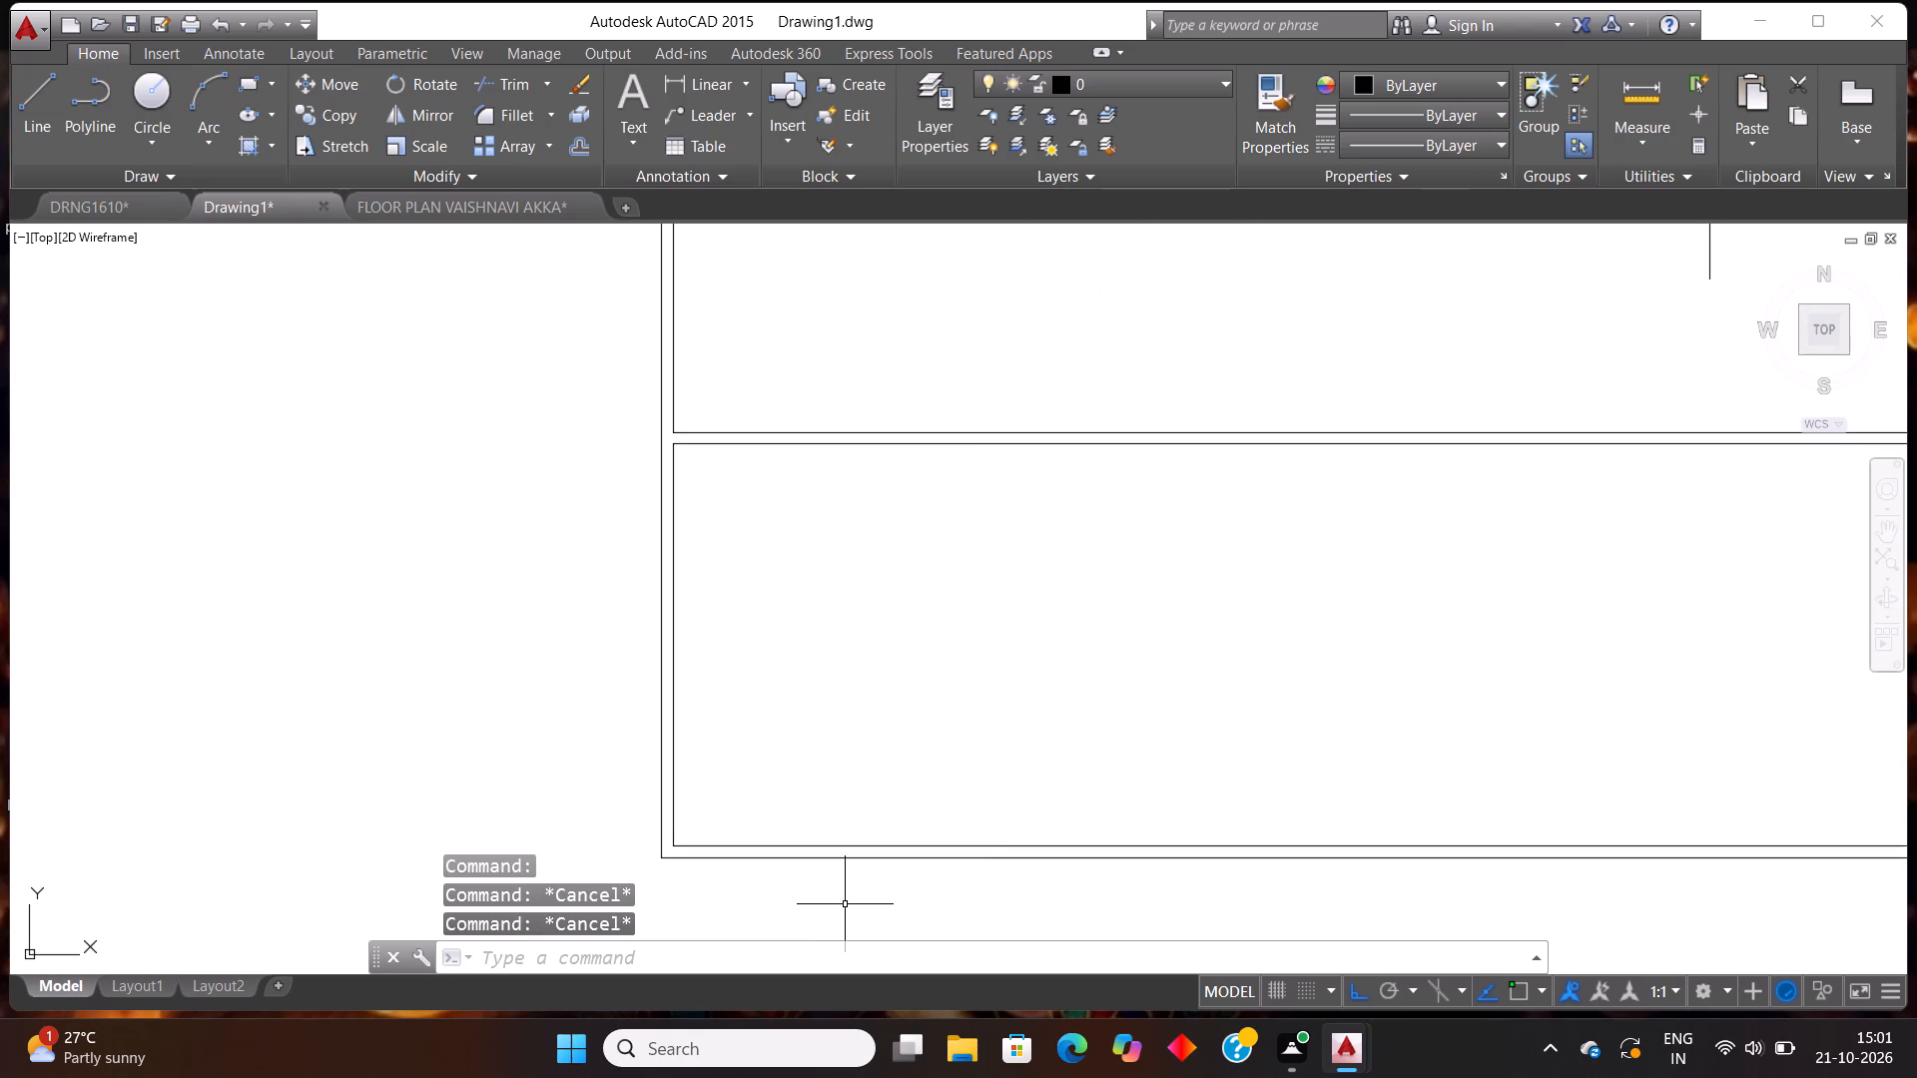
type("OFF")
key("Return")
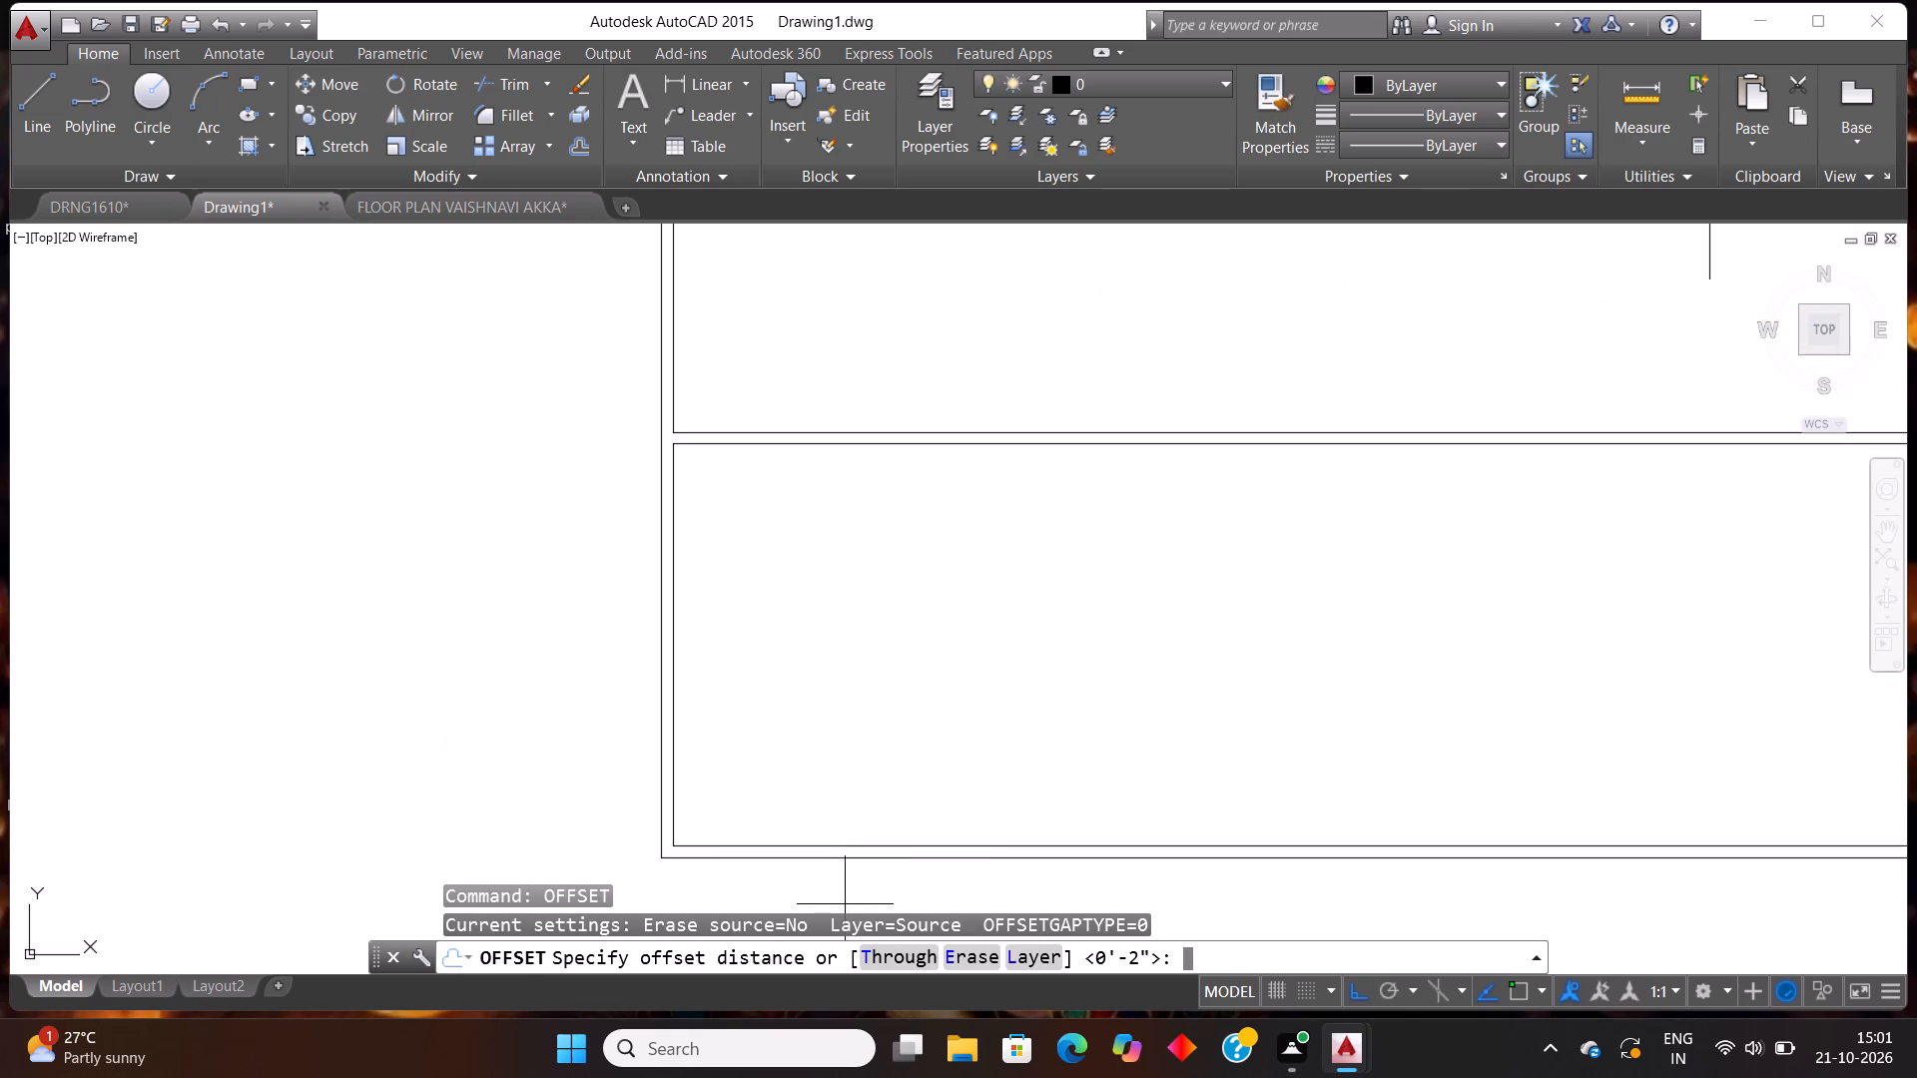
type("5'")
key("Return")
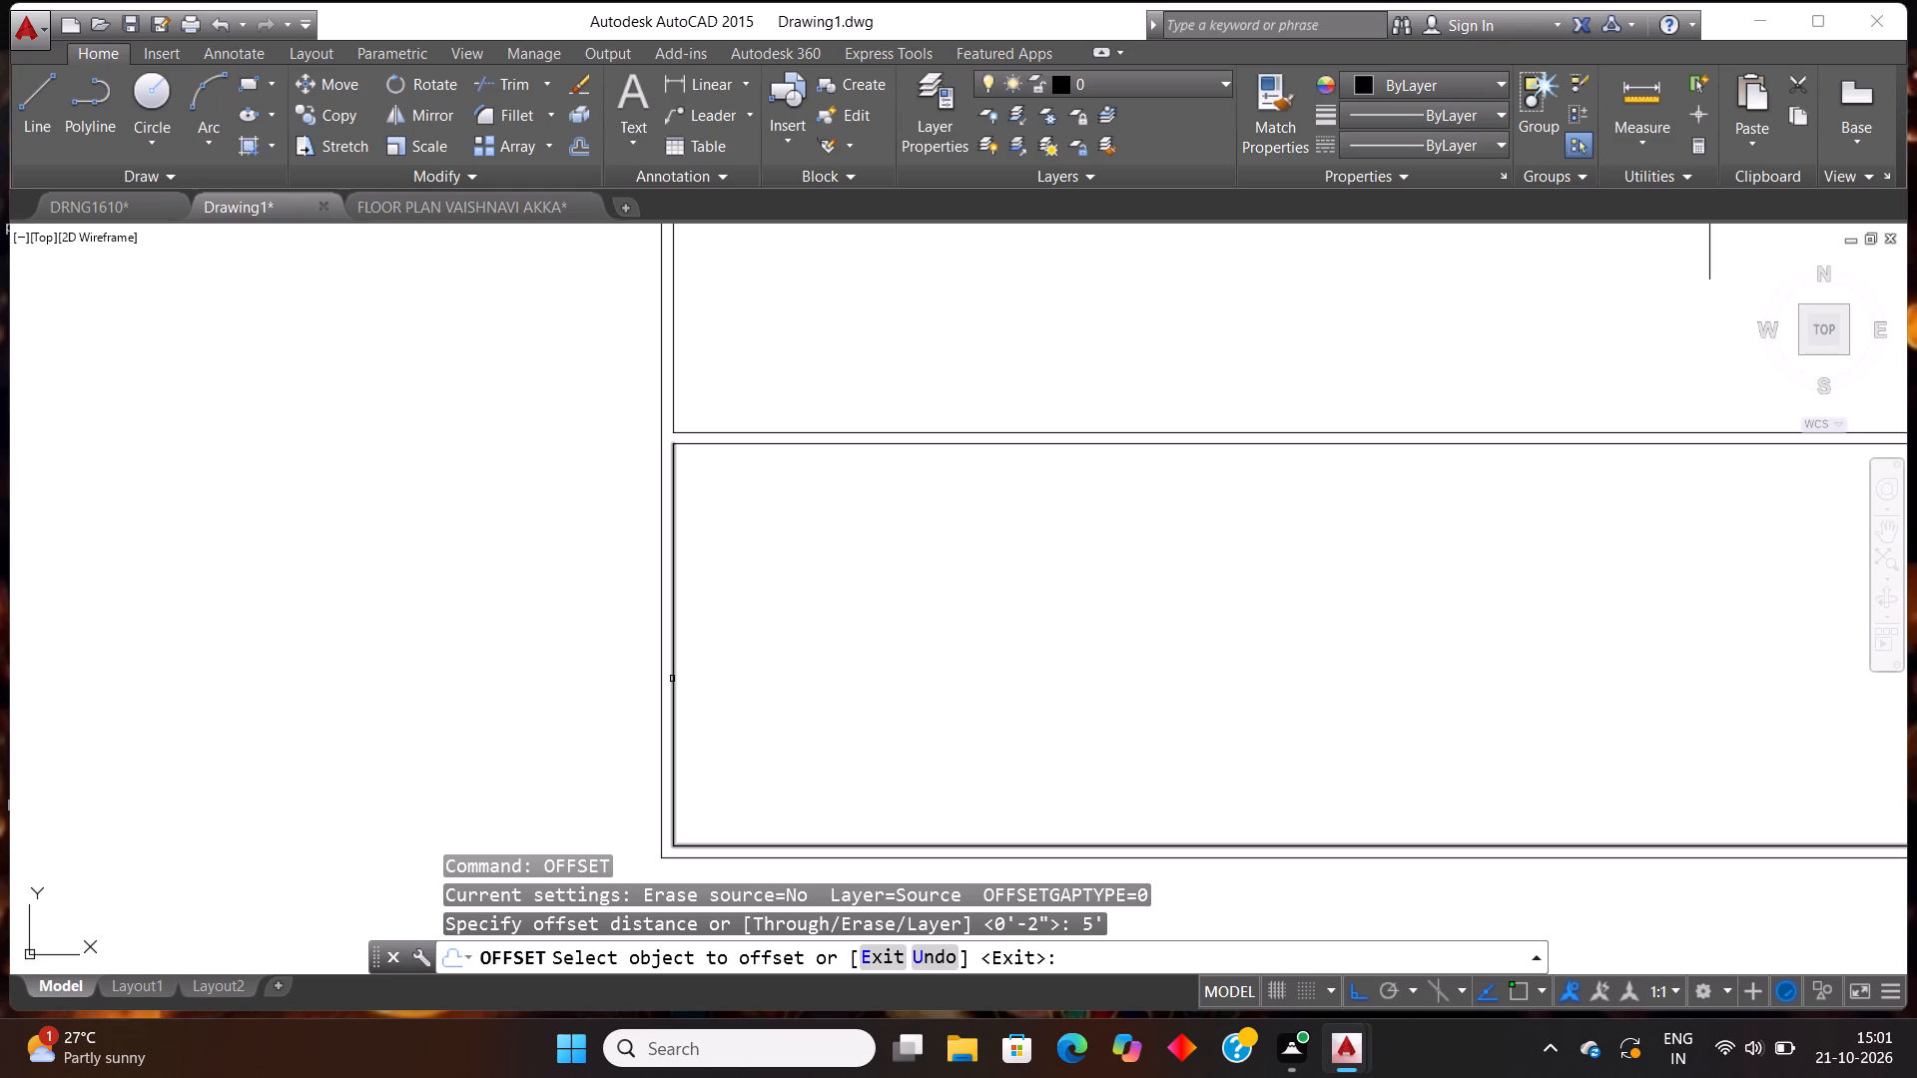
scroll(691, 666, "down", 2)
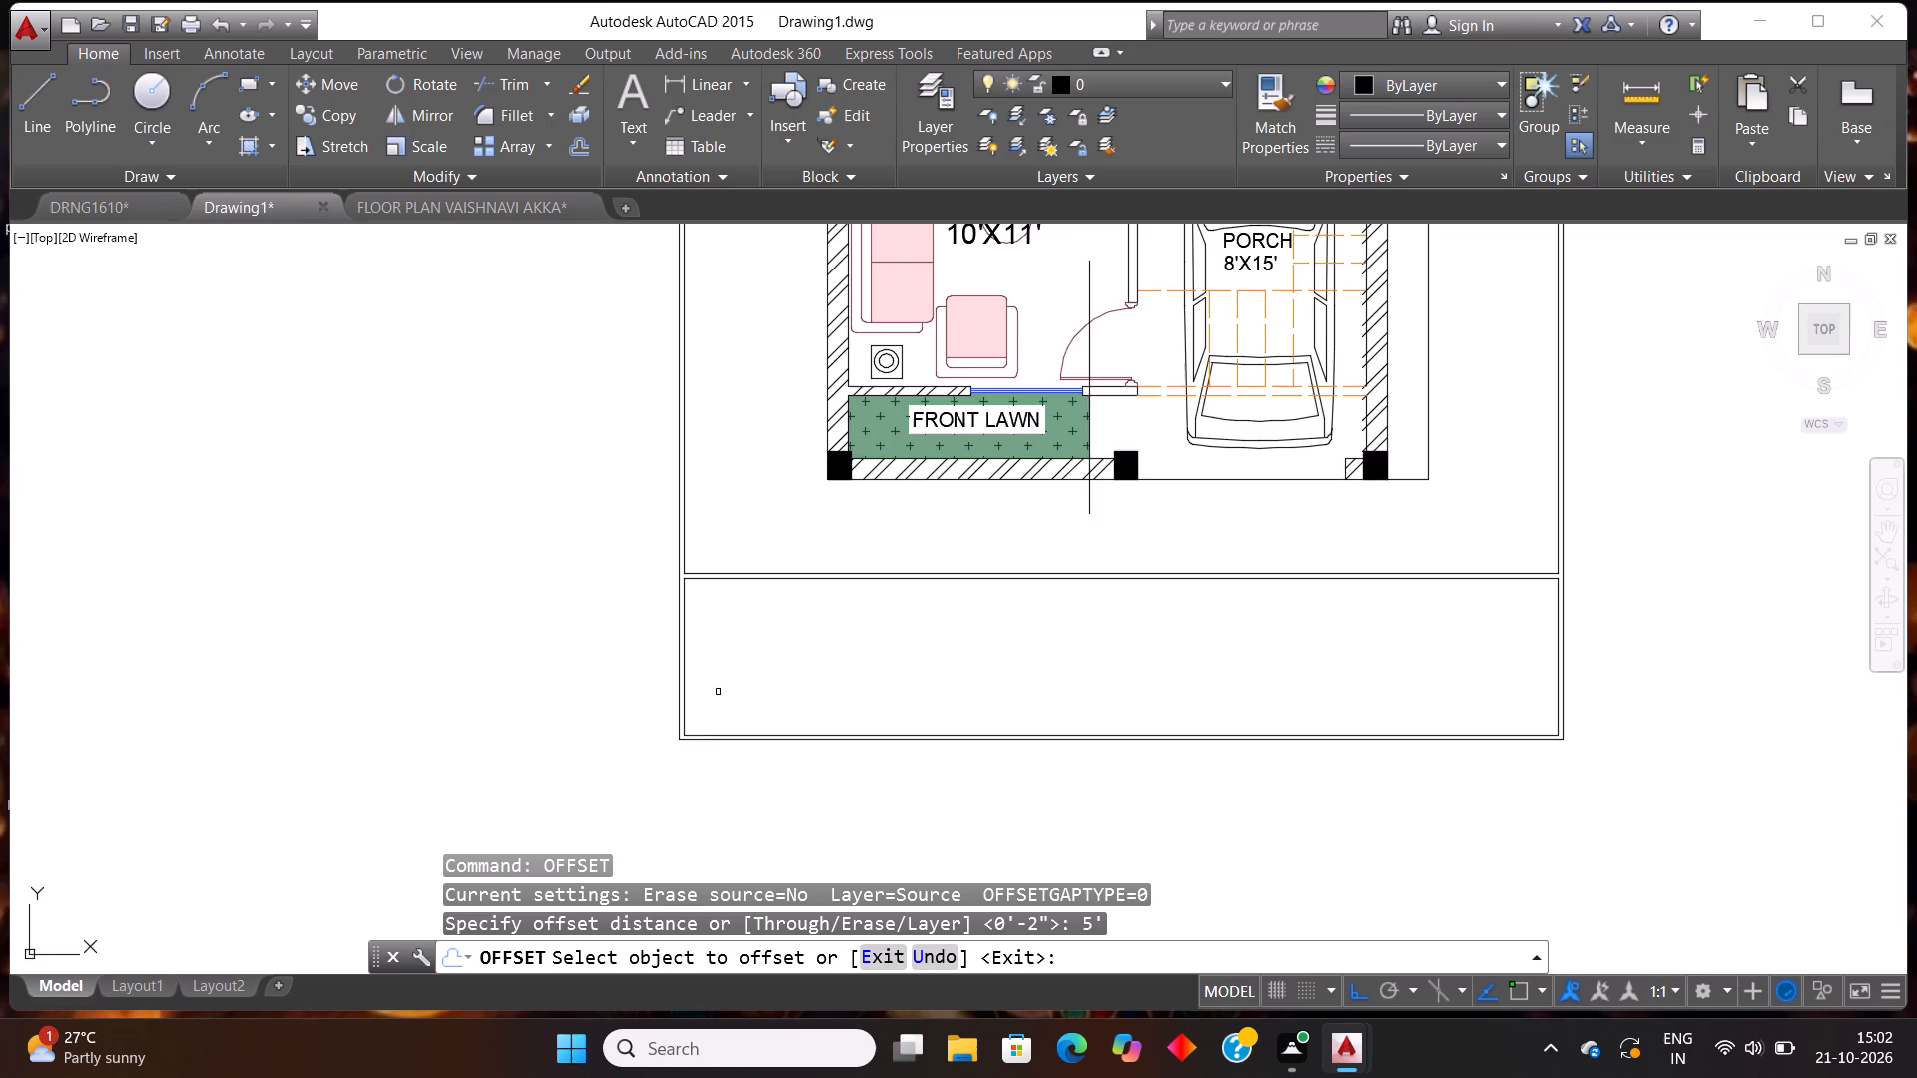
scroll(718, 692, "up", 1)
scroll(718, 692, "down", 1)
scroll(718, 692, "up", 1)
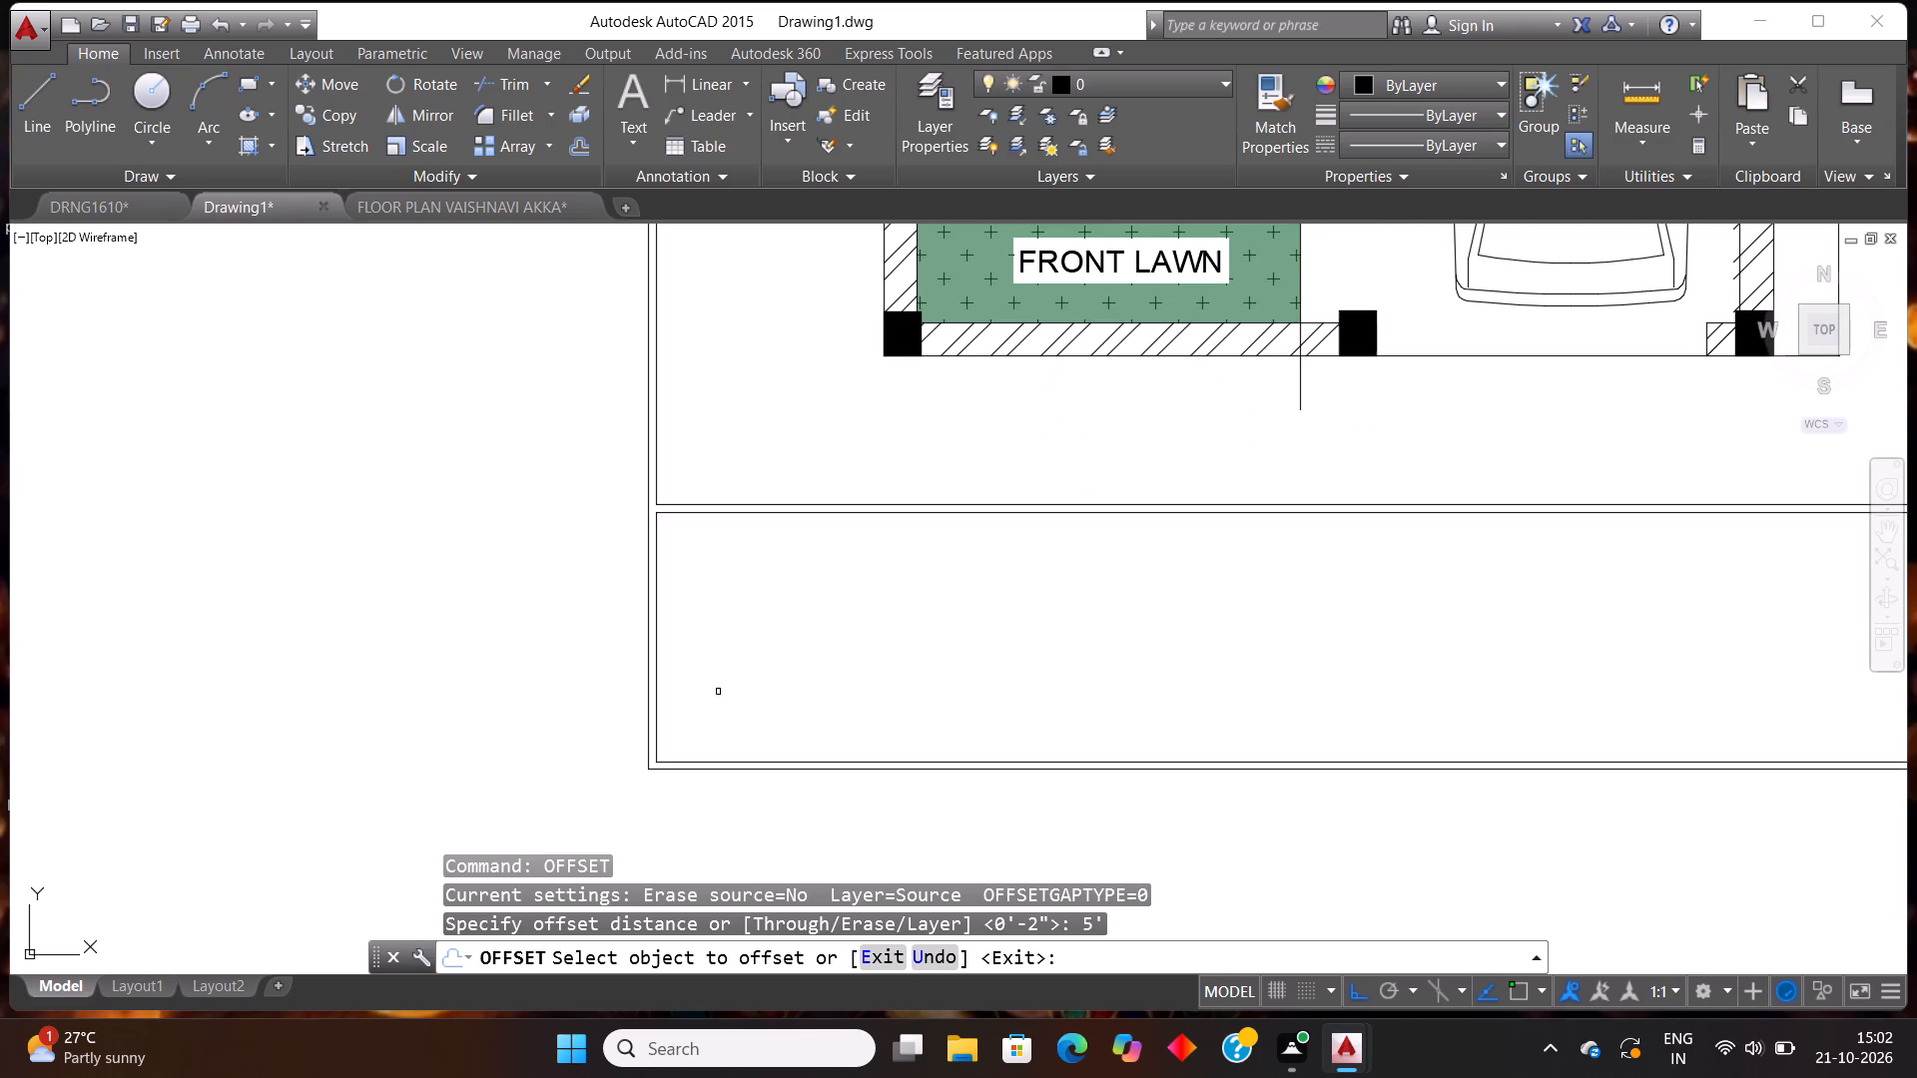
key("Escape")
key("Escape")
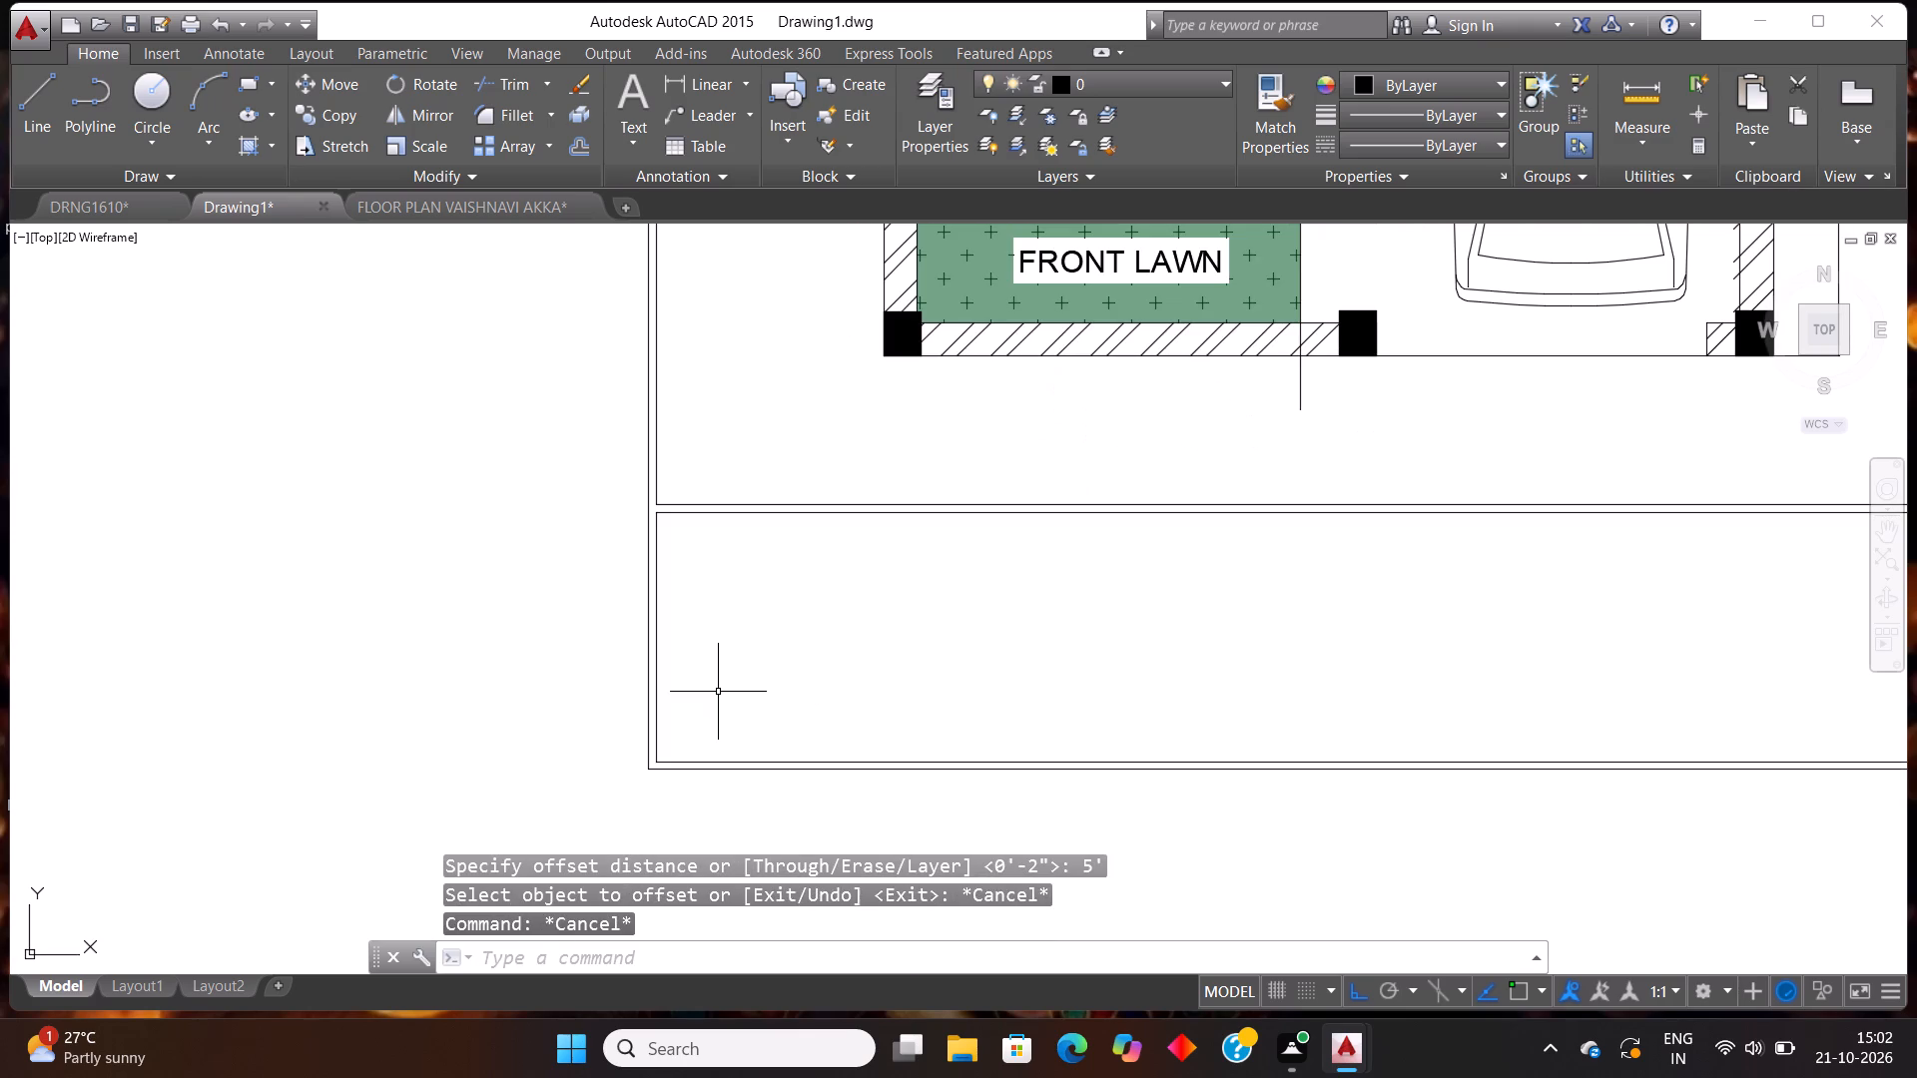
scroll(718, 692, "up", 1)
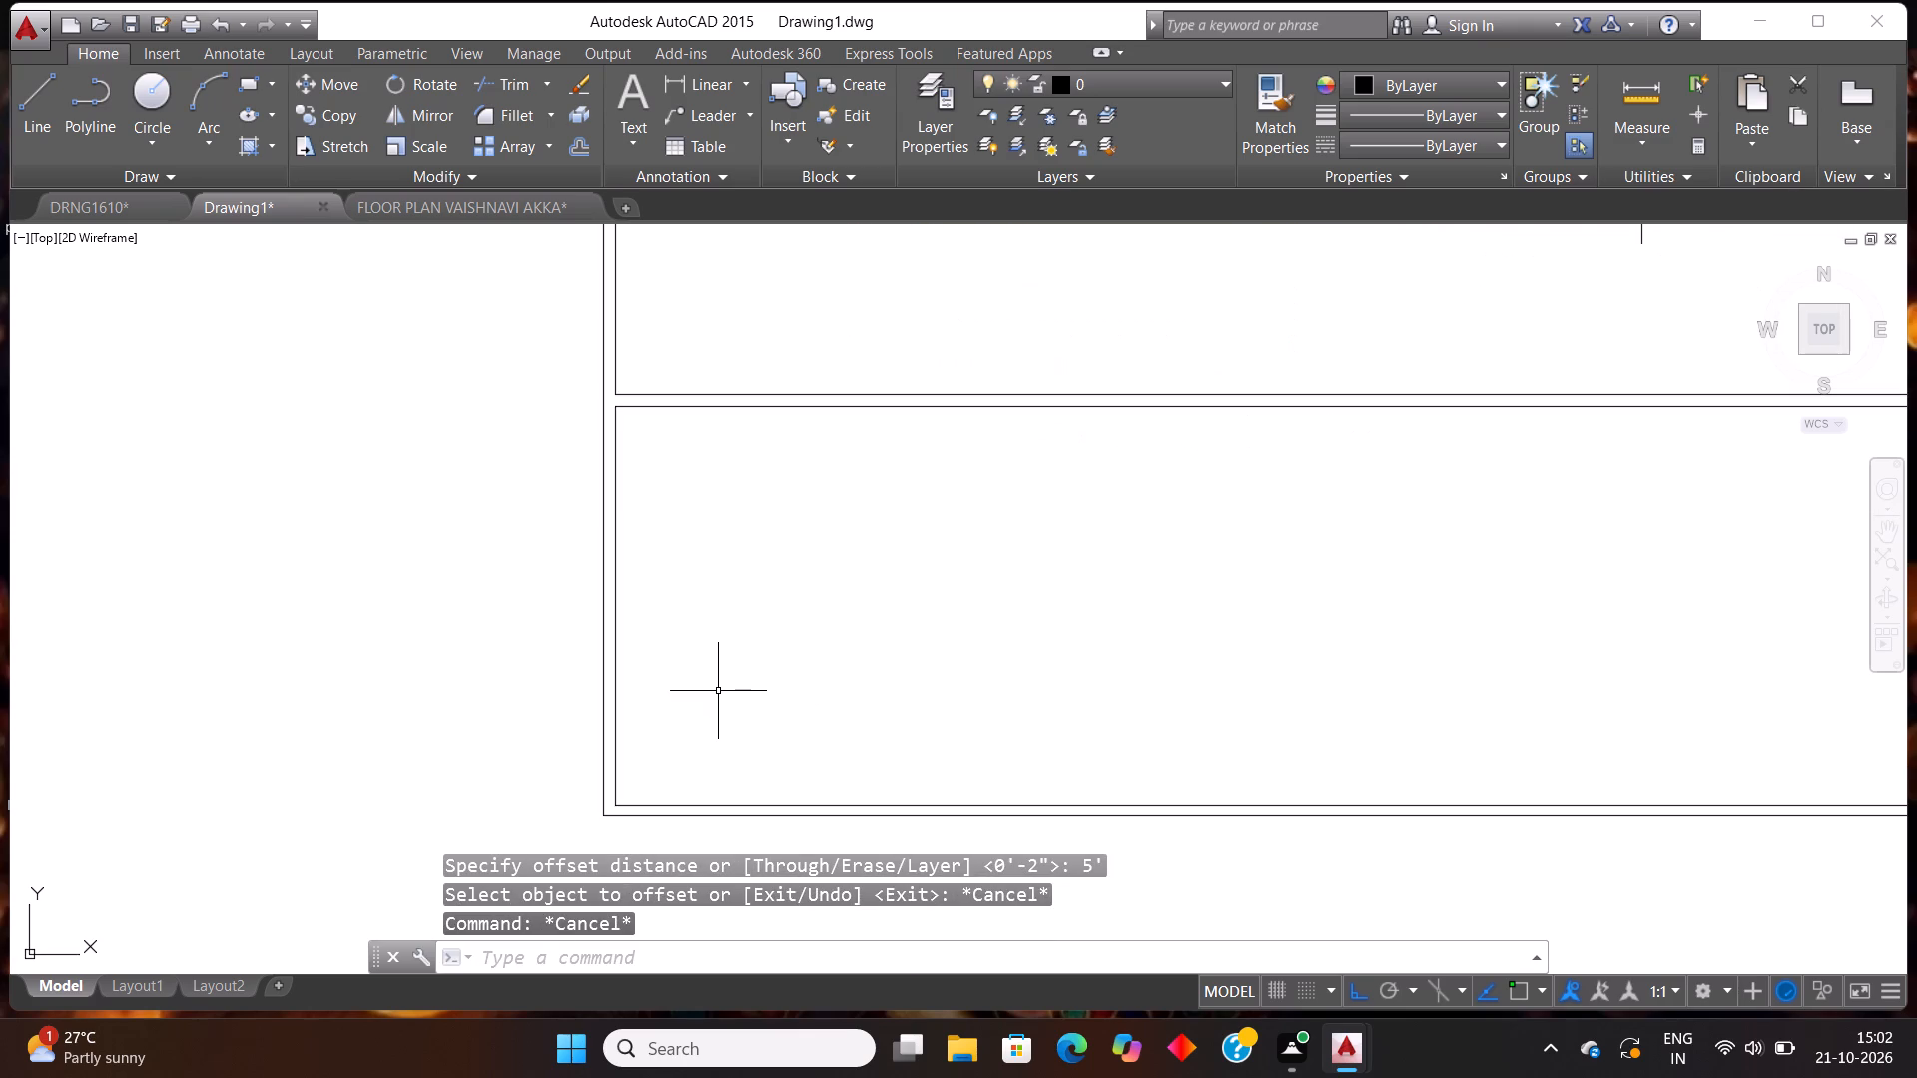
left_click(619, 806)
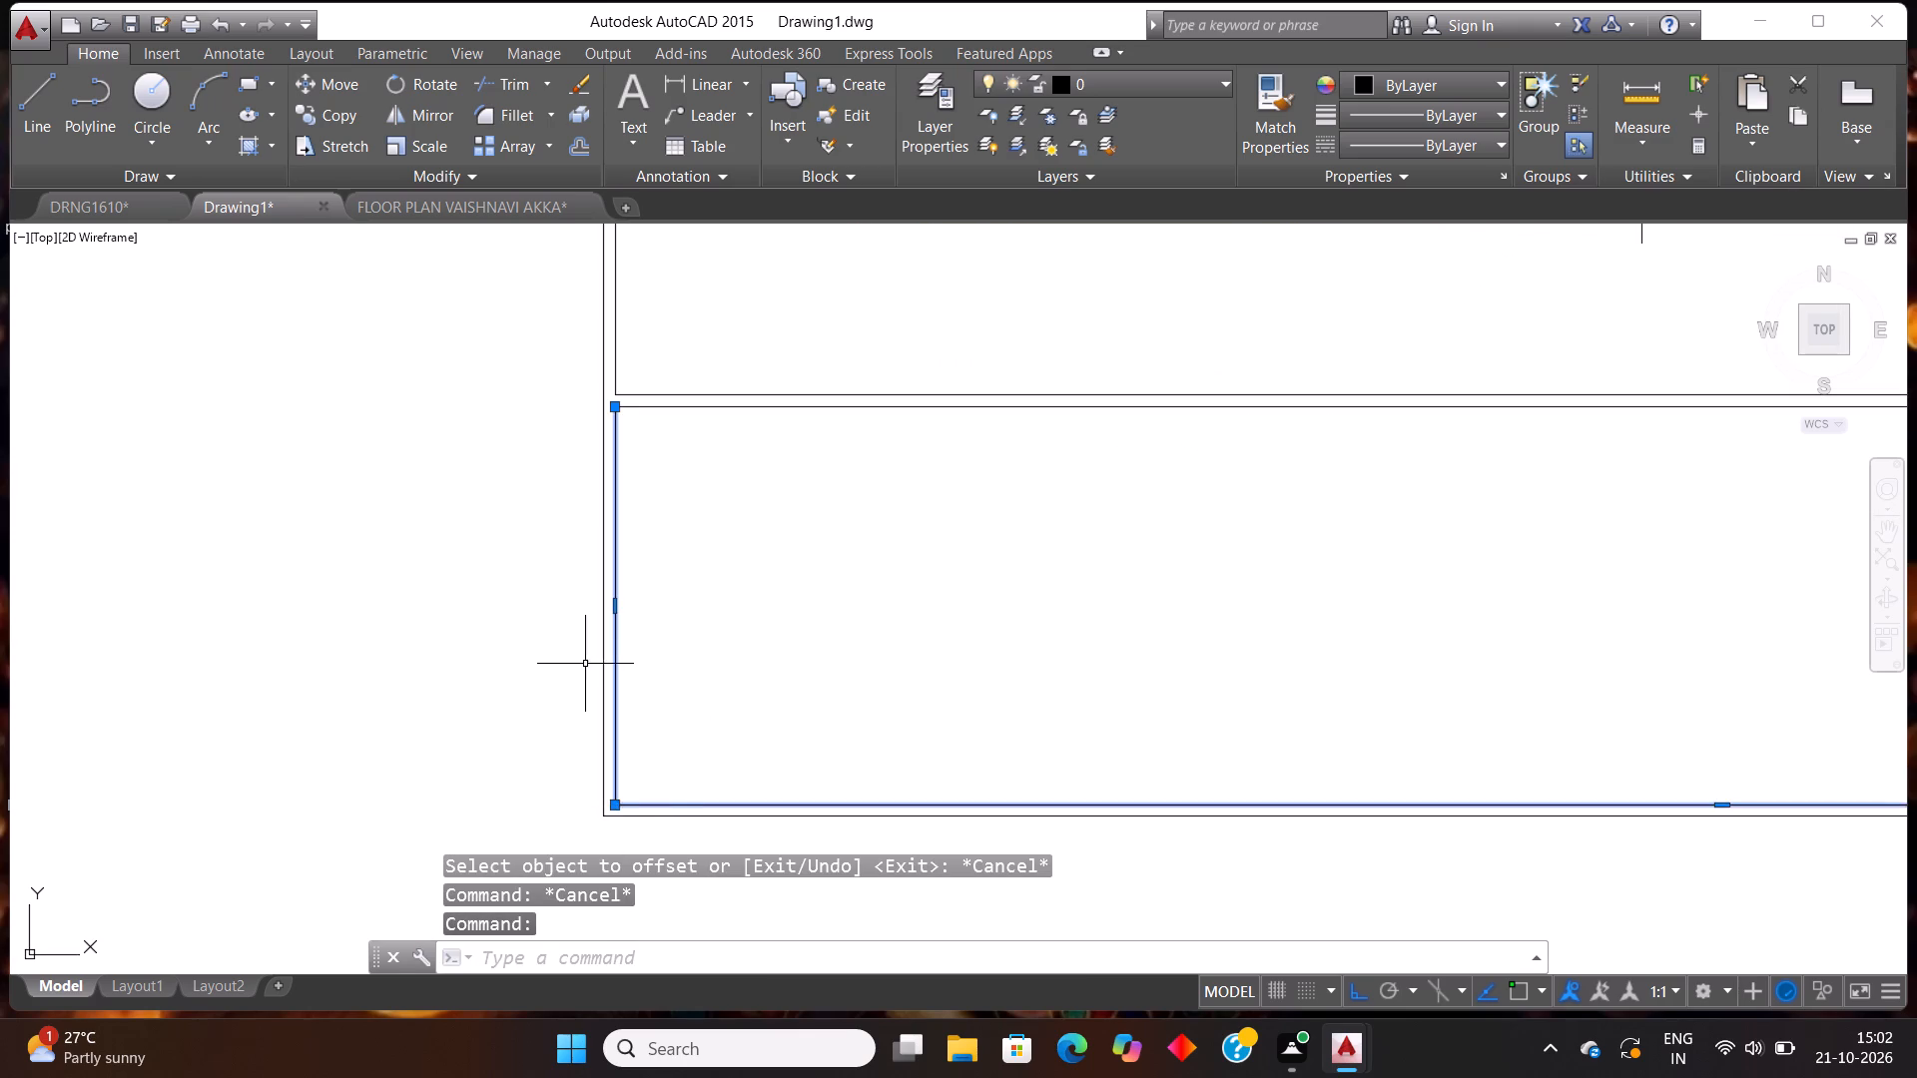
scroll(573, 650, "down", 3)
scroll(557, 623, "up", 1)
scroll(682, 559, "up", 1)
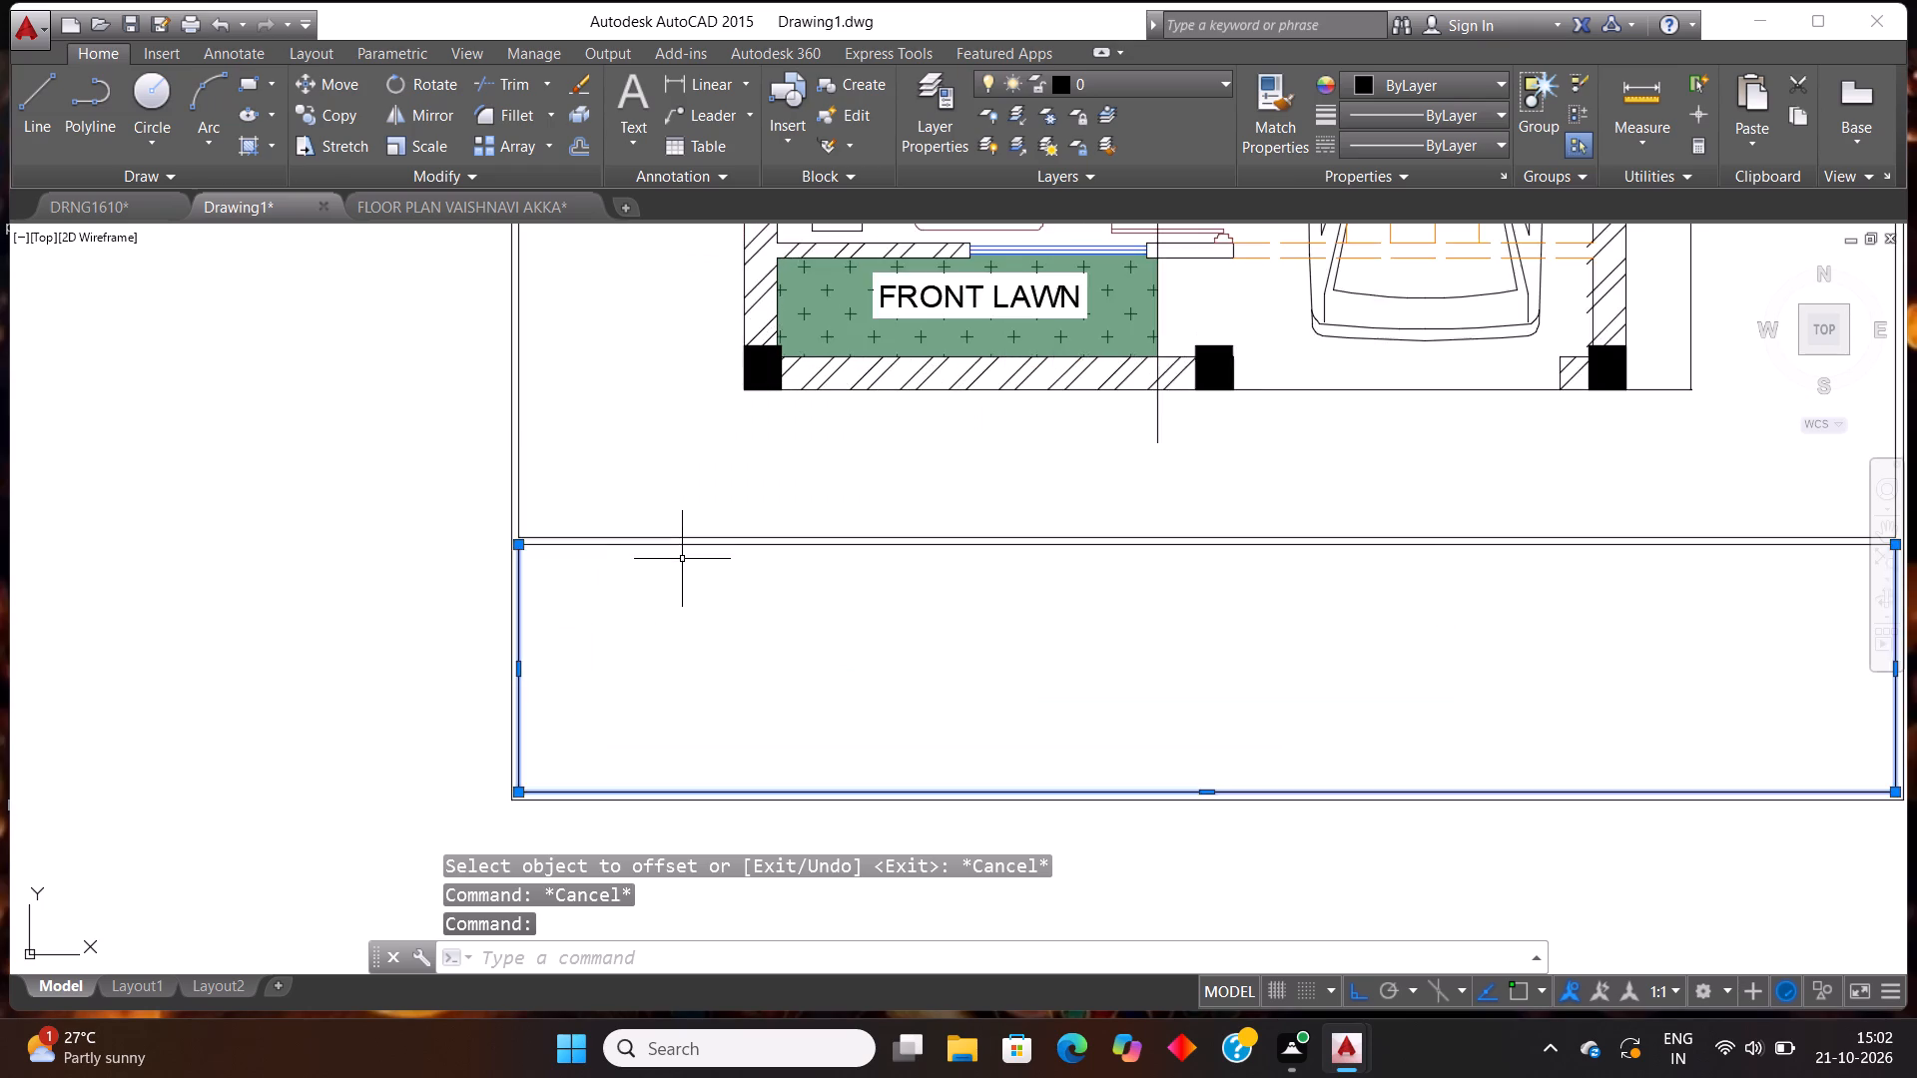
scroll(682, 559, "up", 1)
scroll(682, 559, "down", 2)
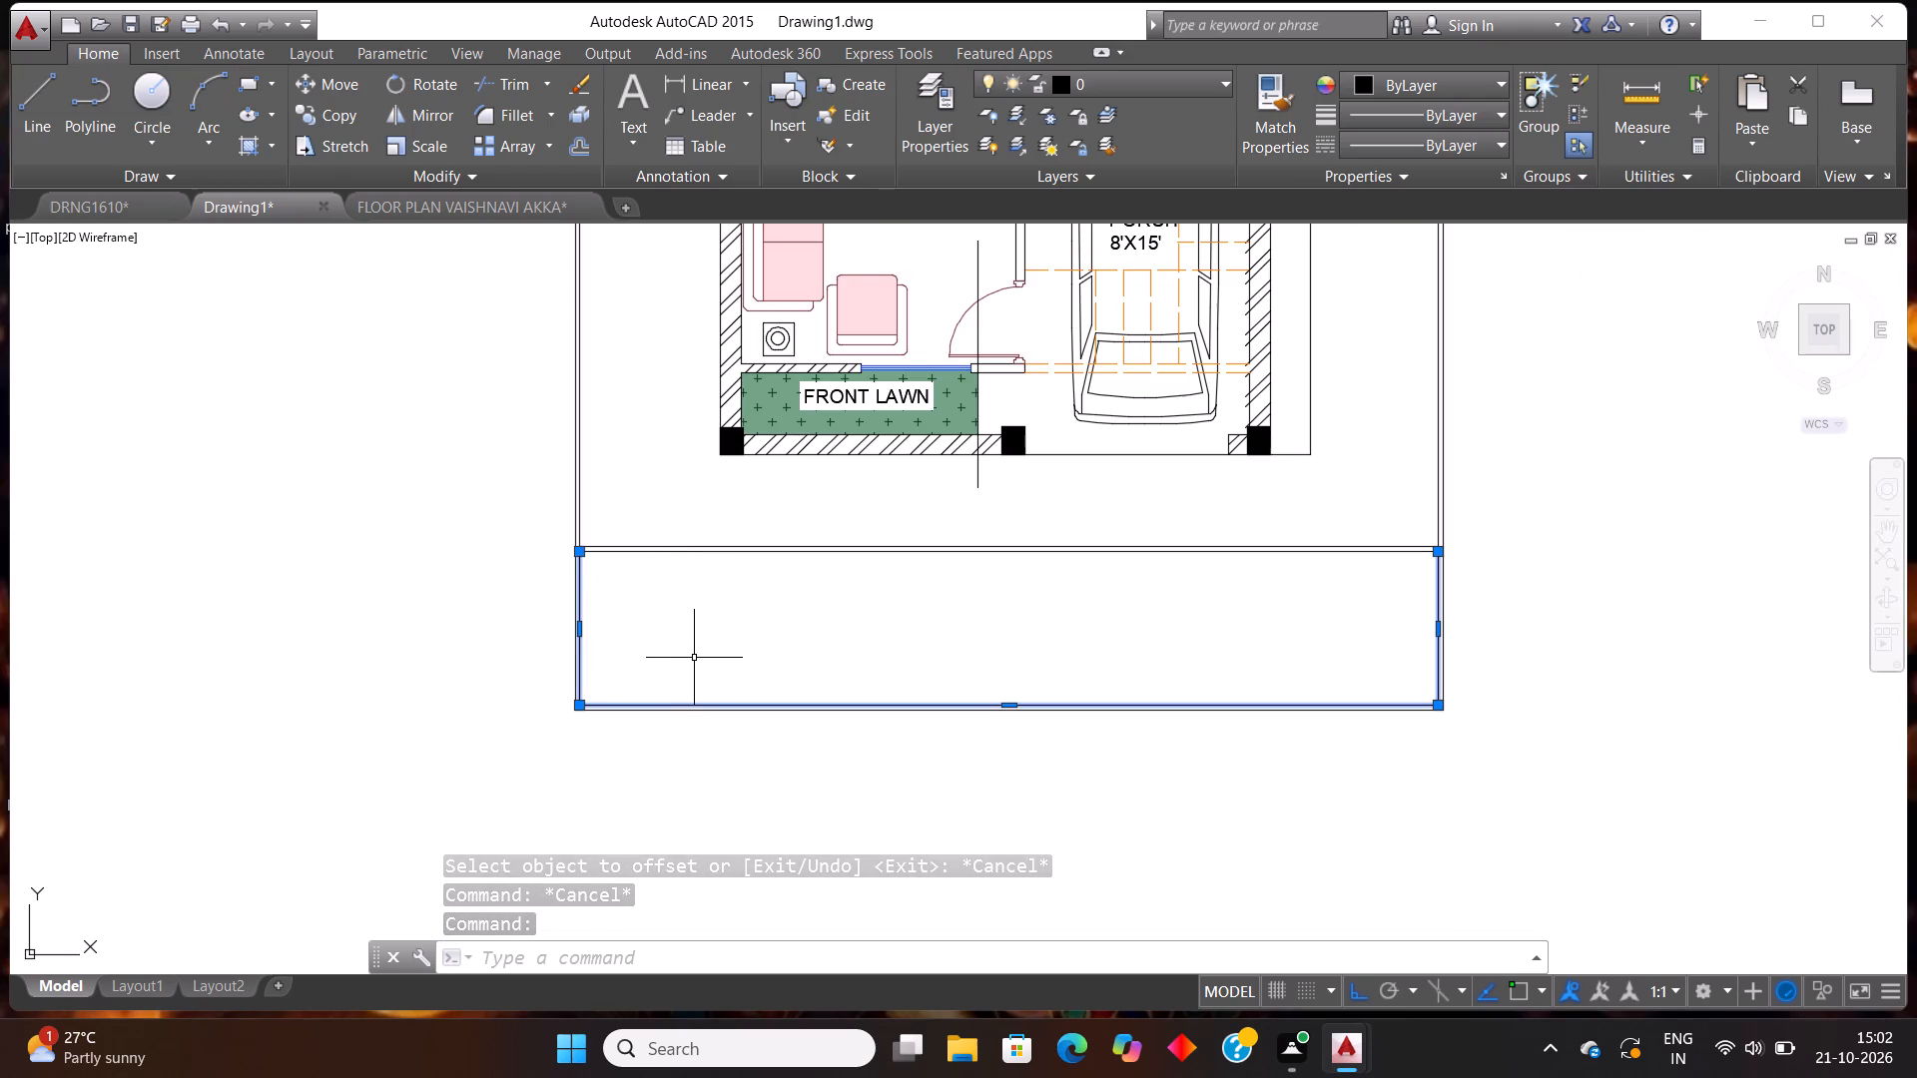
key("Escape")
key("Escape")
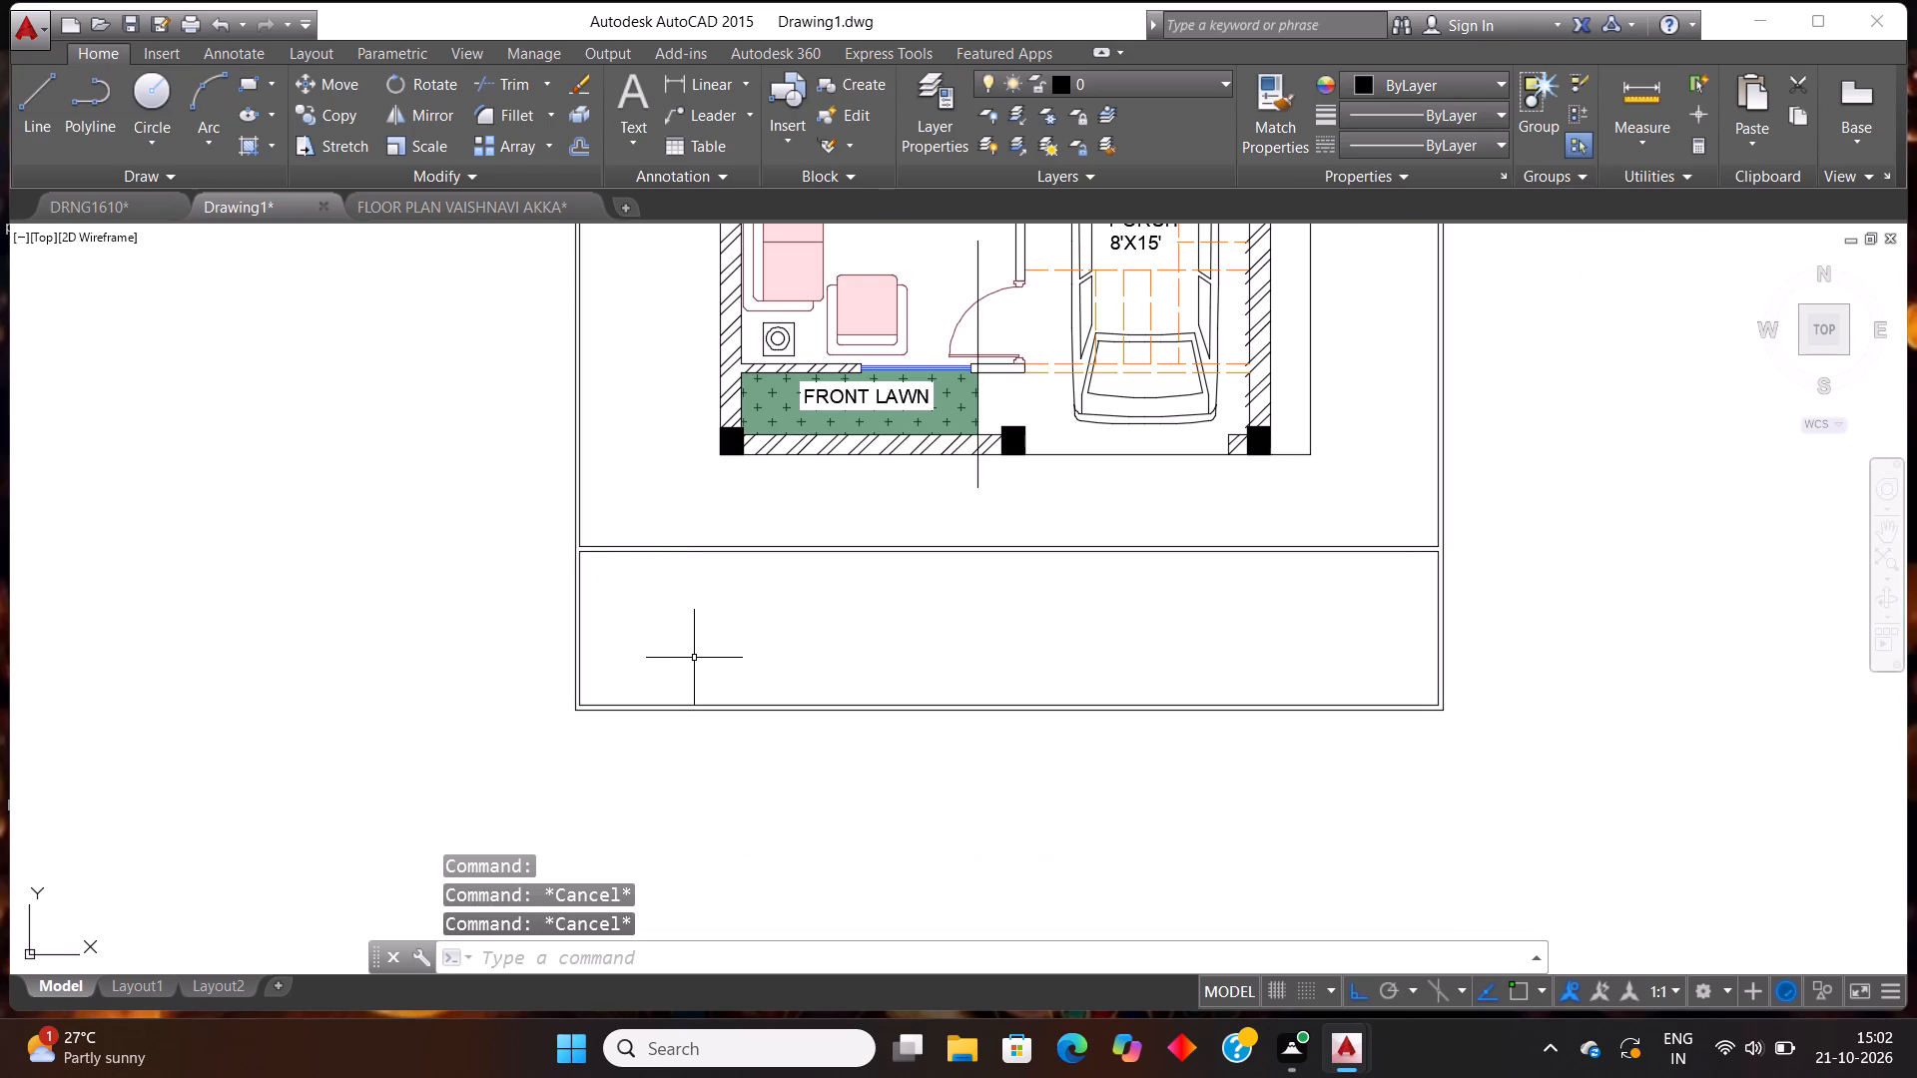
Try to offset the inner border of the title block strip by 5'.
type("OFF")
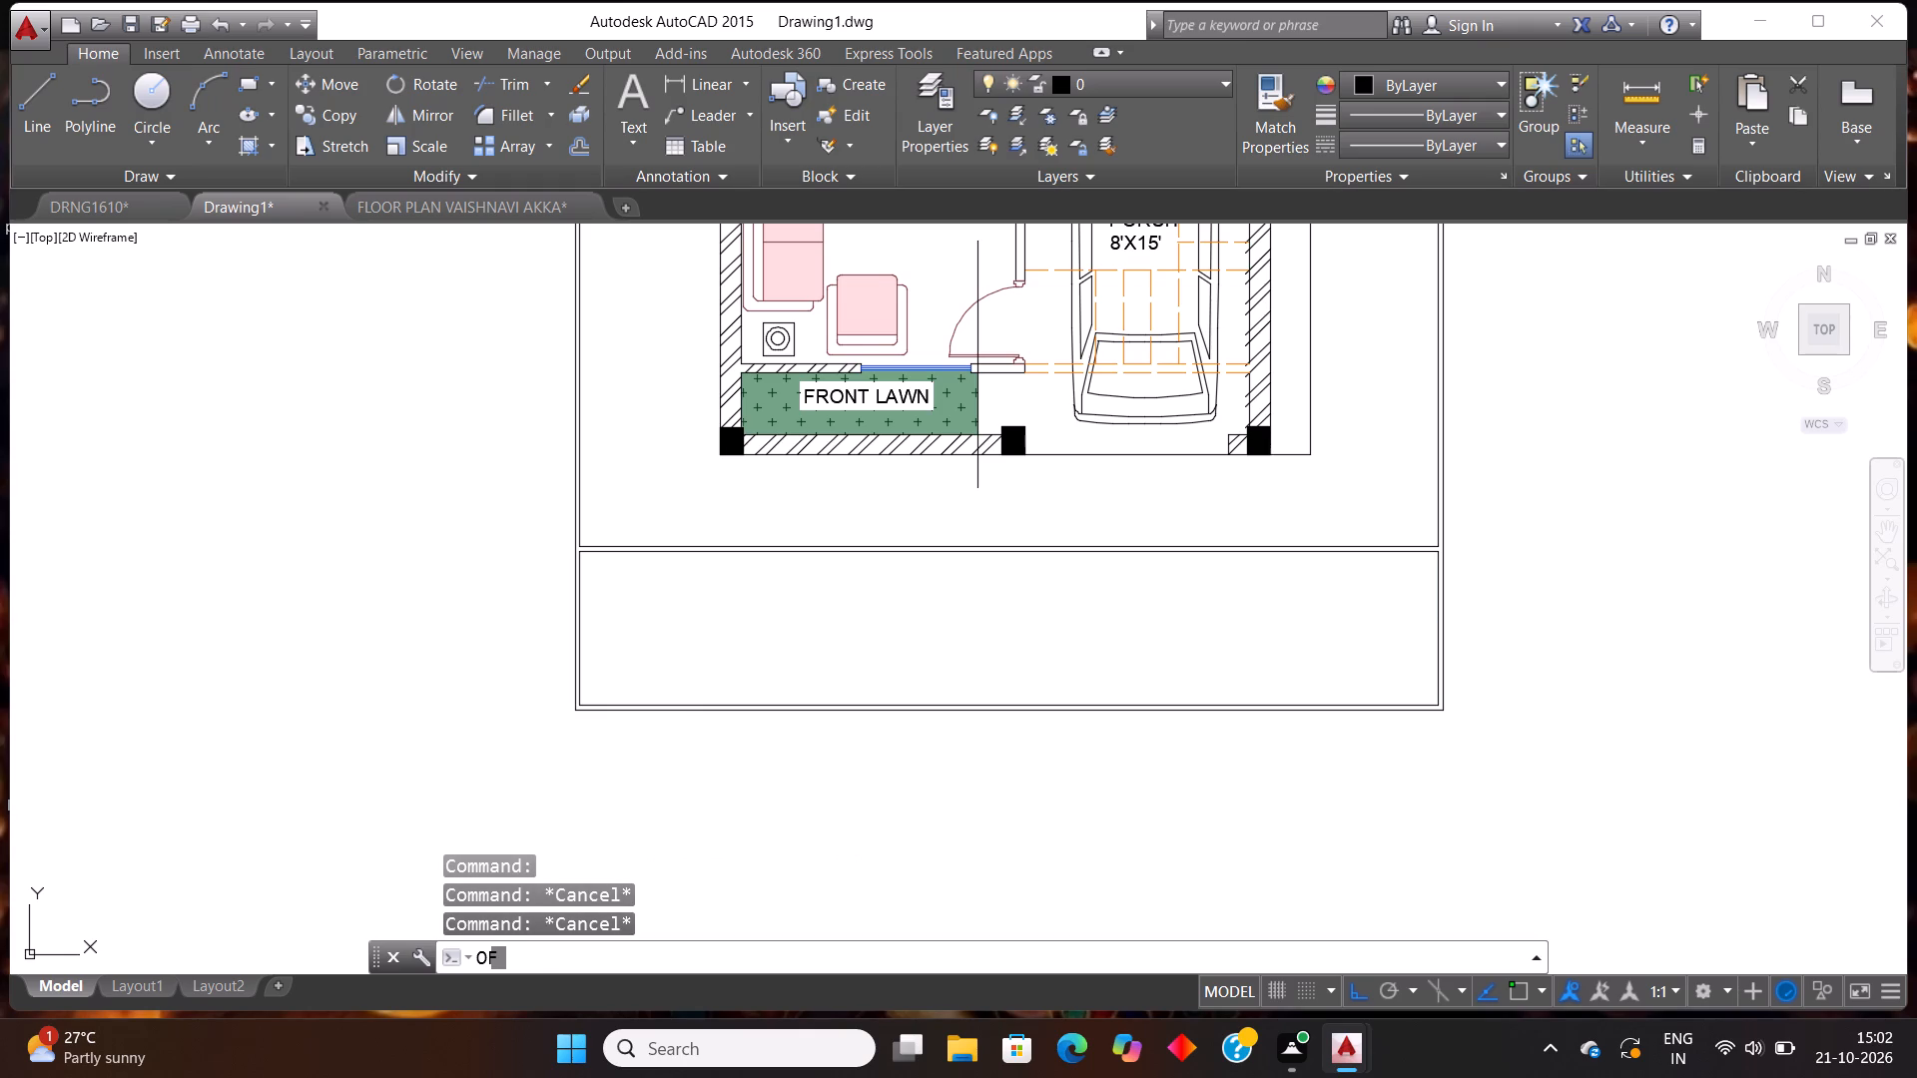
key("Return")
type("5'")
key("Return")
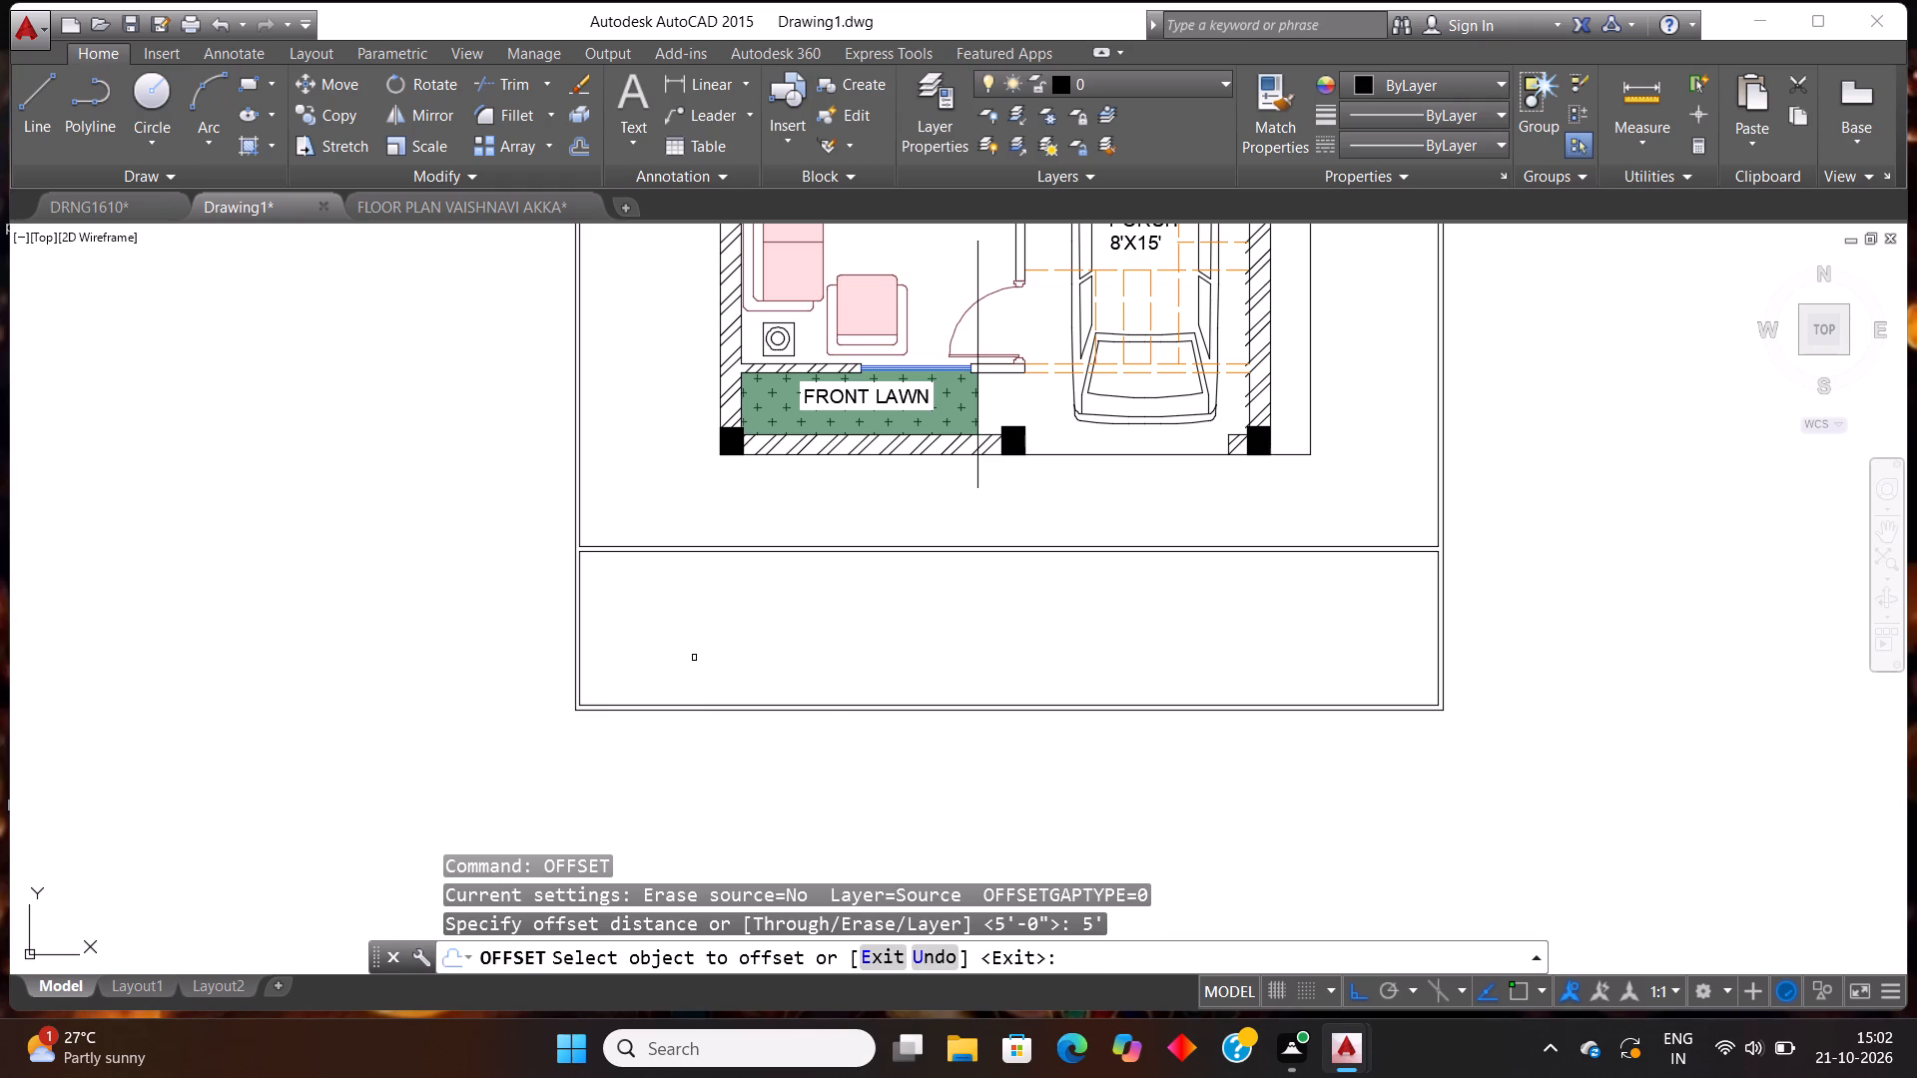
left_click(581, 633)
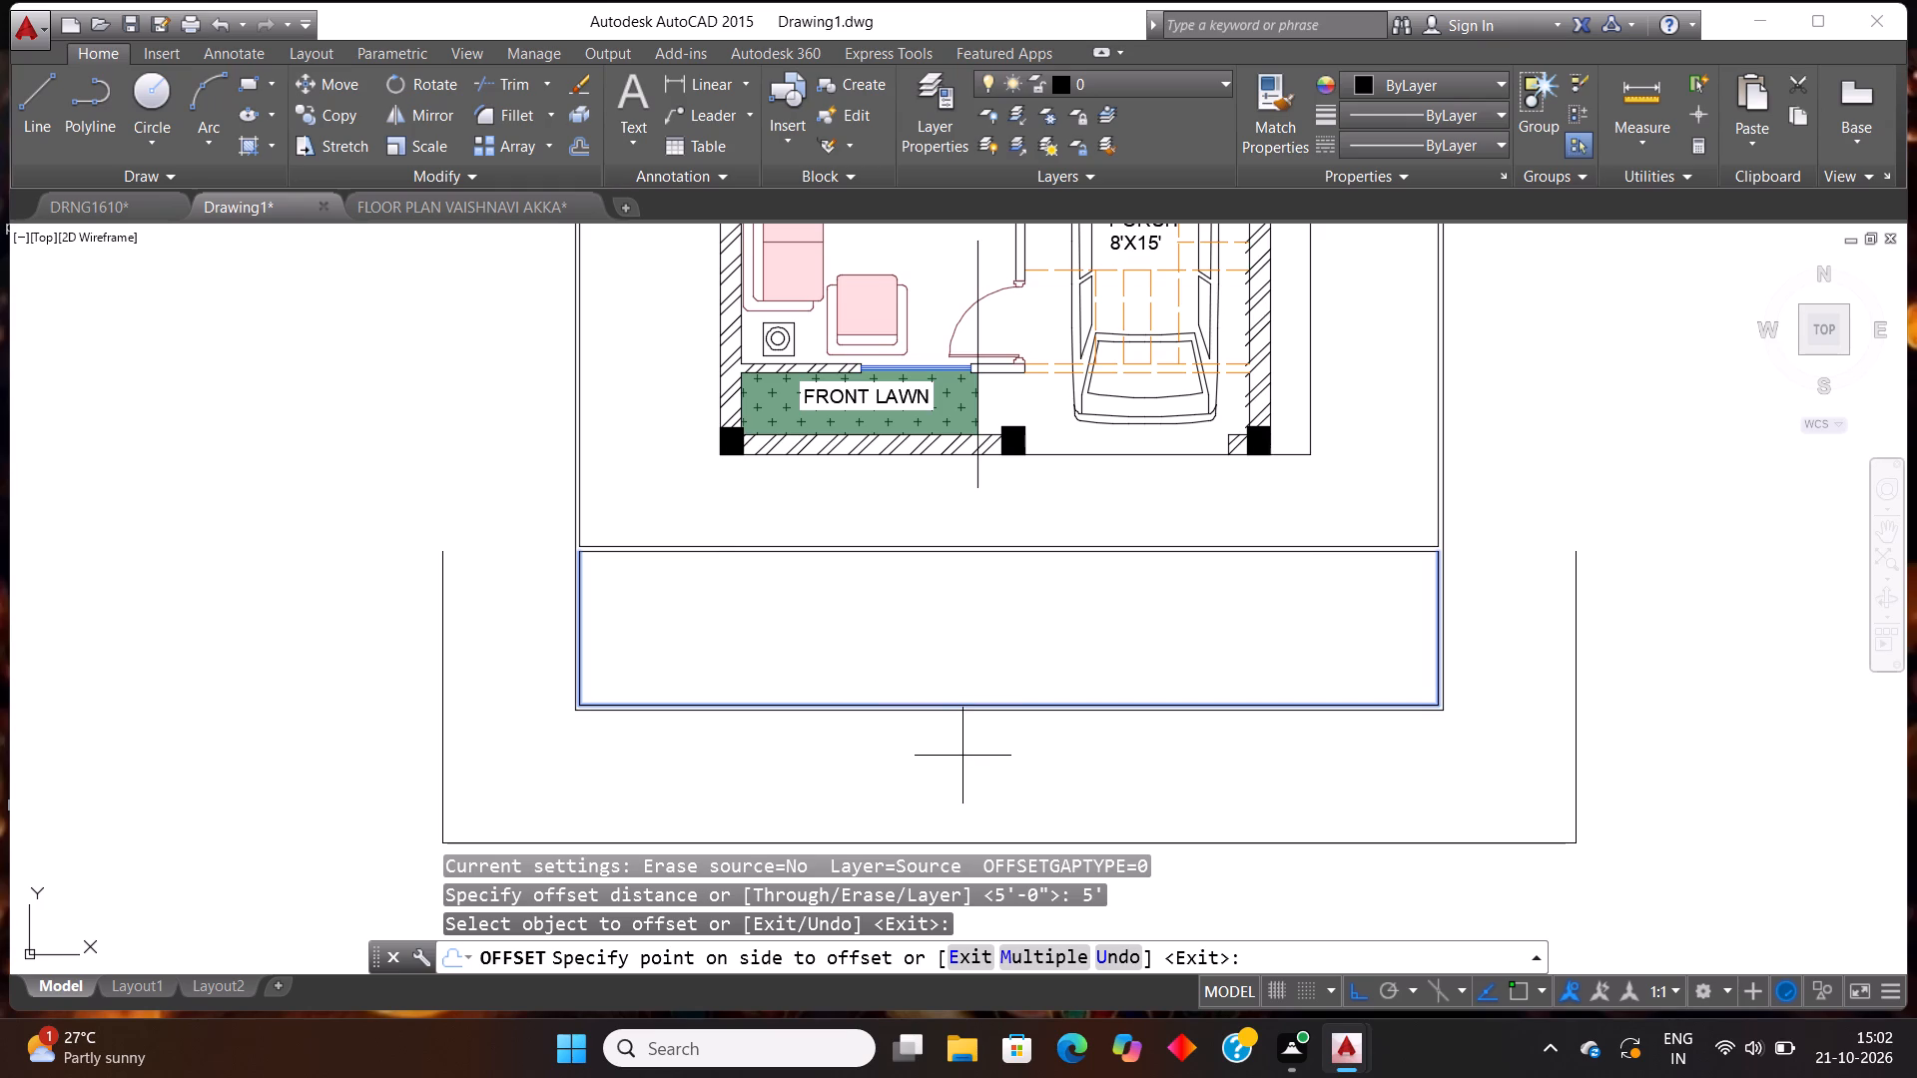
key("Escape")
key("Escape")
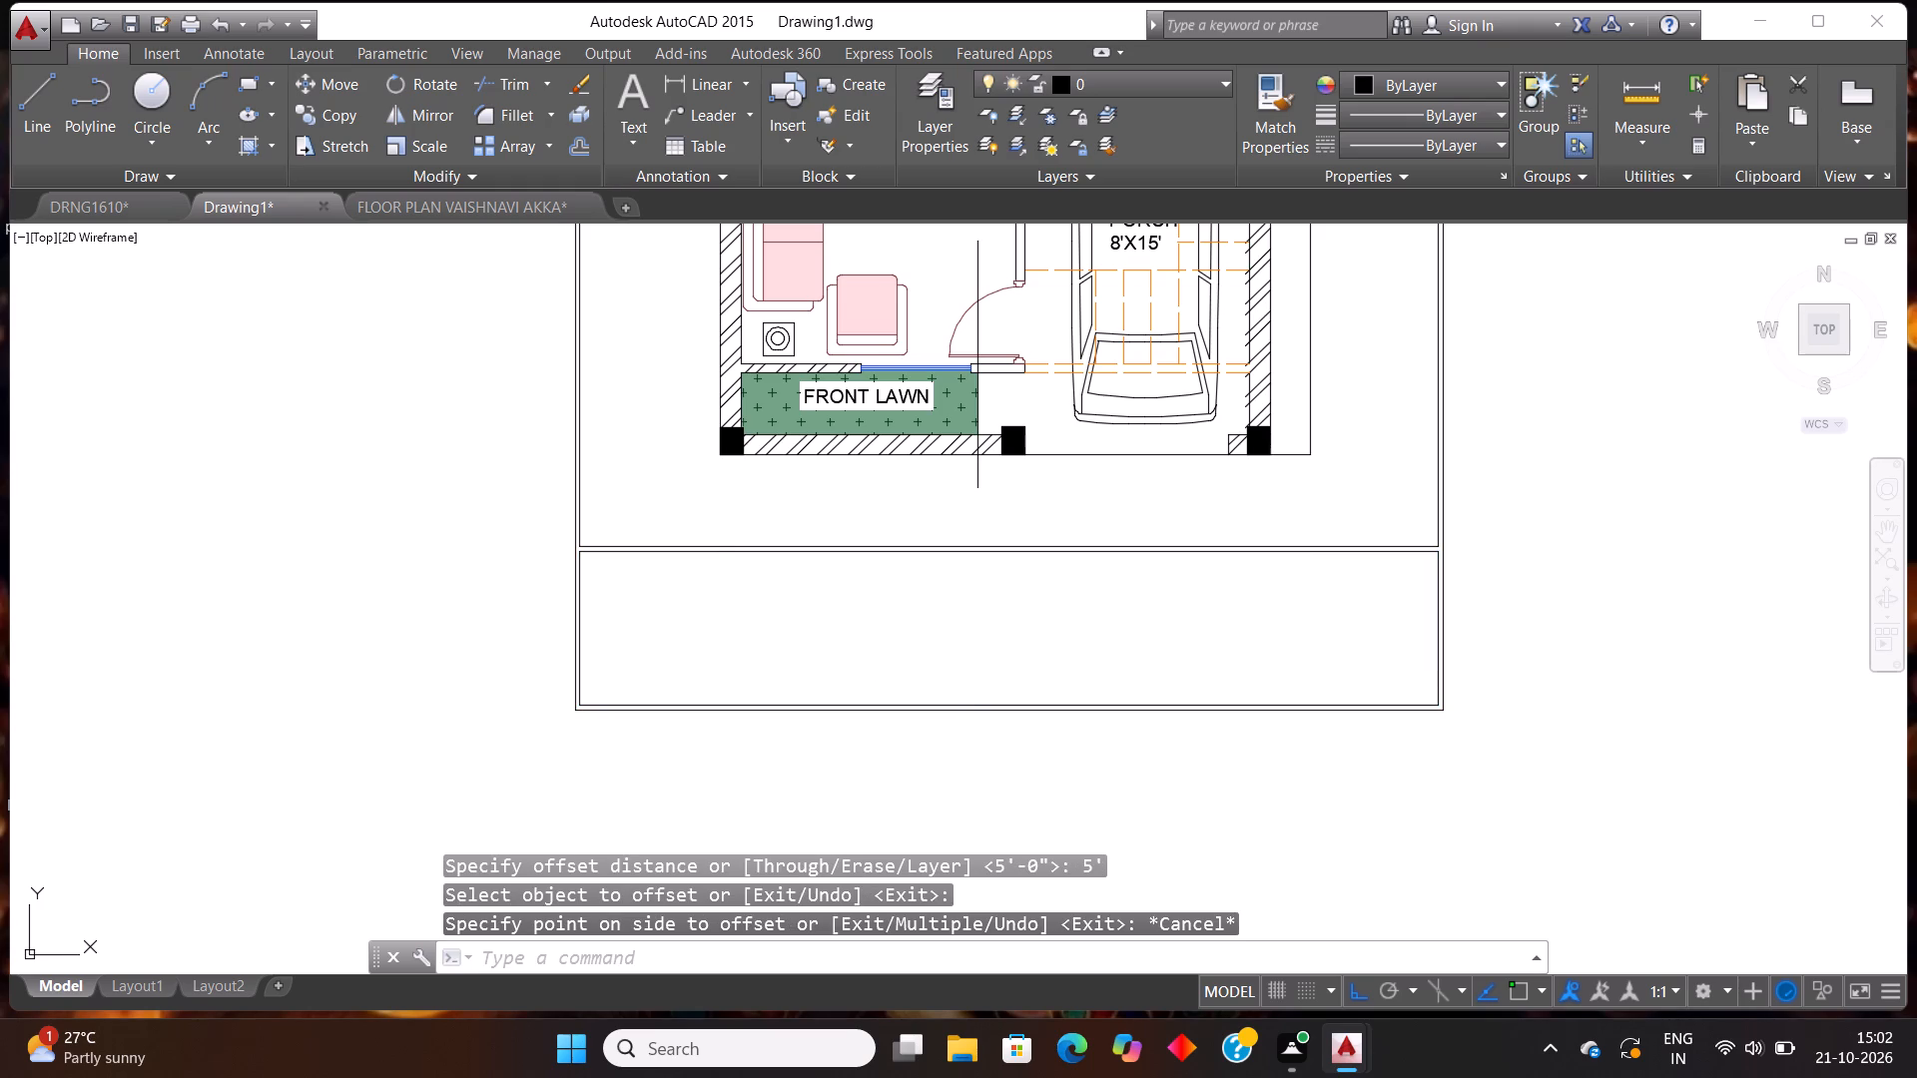
Draw a line 5' along the strip's bottom edge from its inner lower-left corner, continuing vertically up past the divider lines.
key("l")
key("Return")
scroll(962, 756, "up", 1)
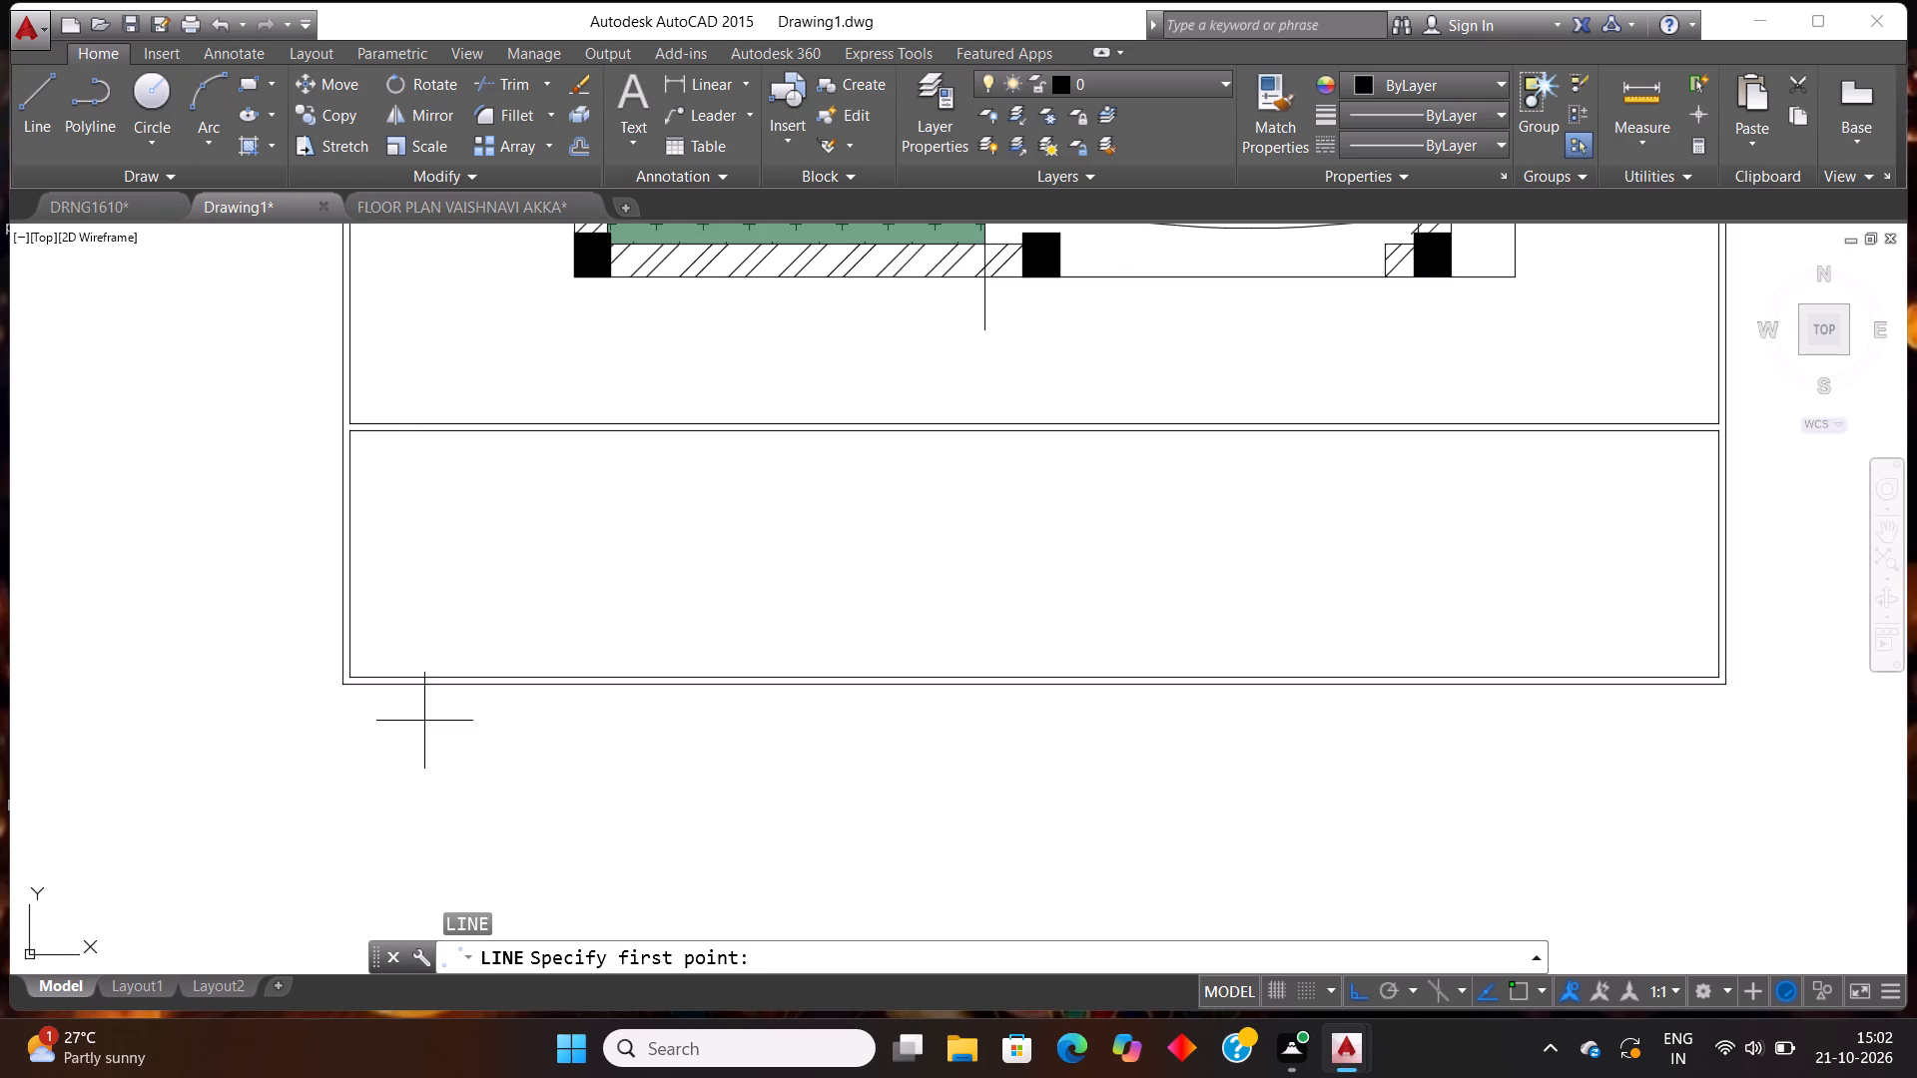
scroll(364, 698, "up", 3)
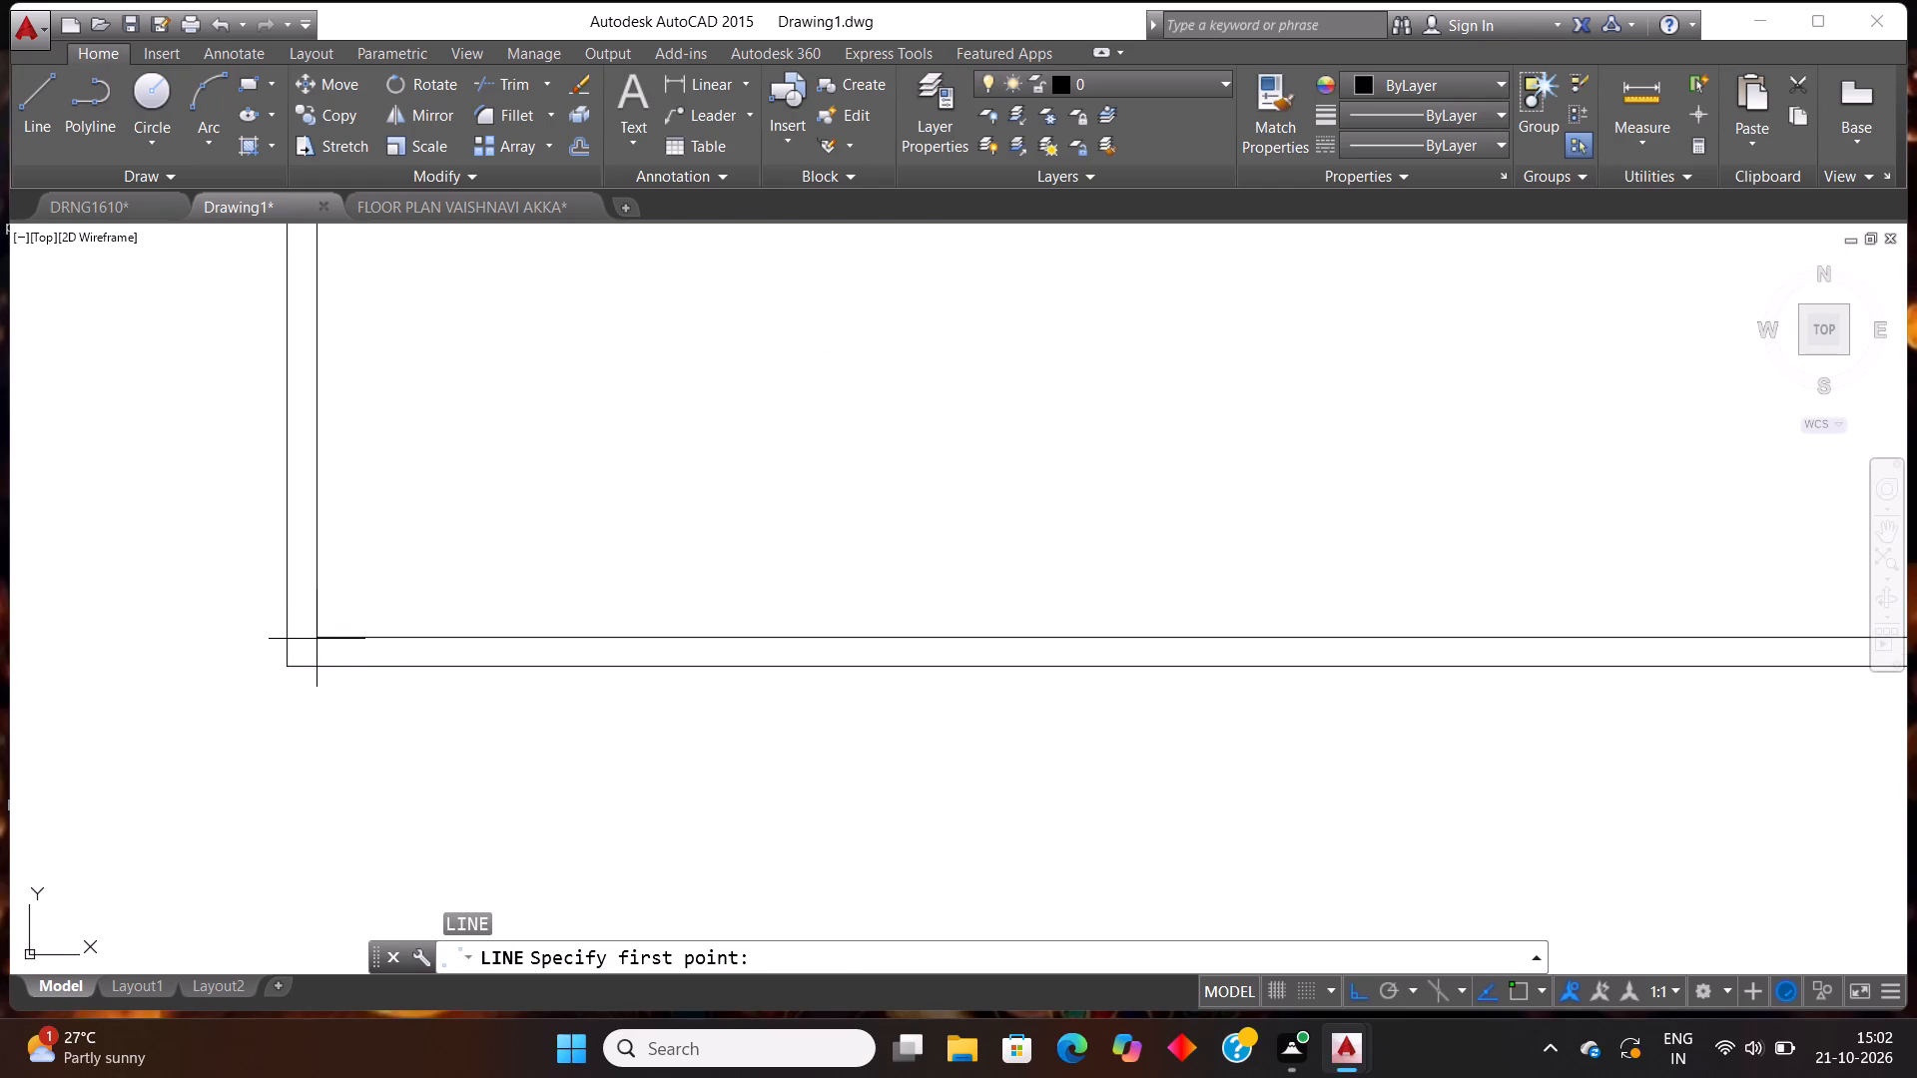
left_click(317, 639)
type("5'")
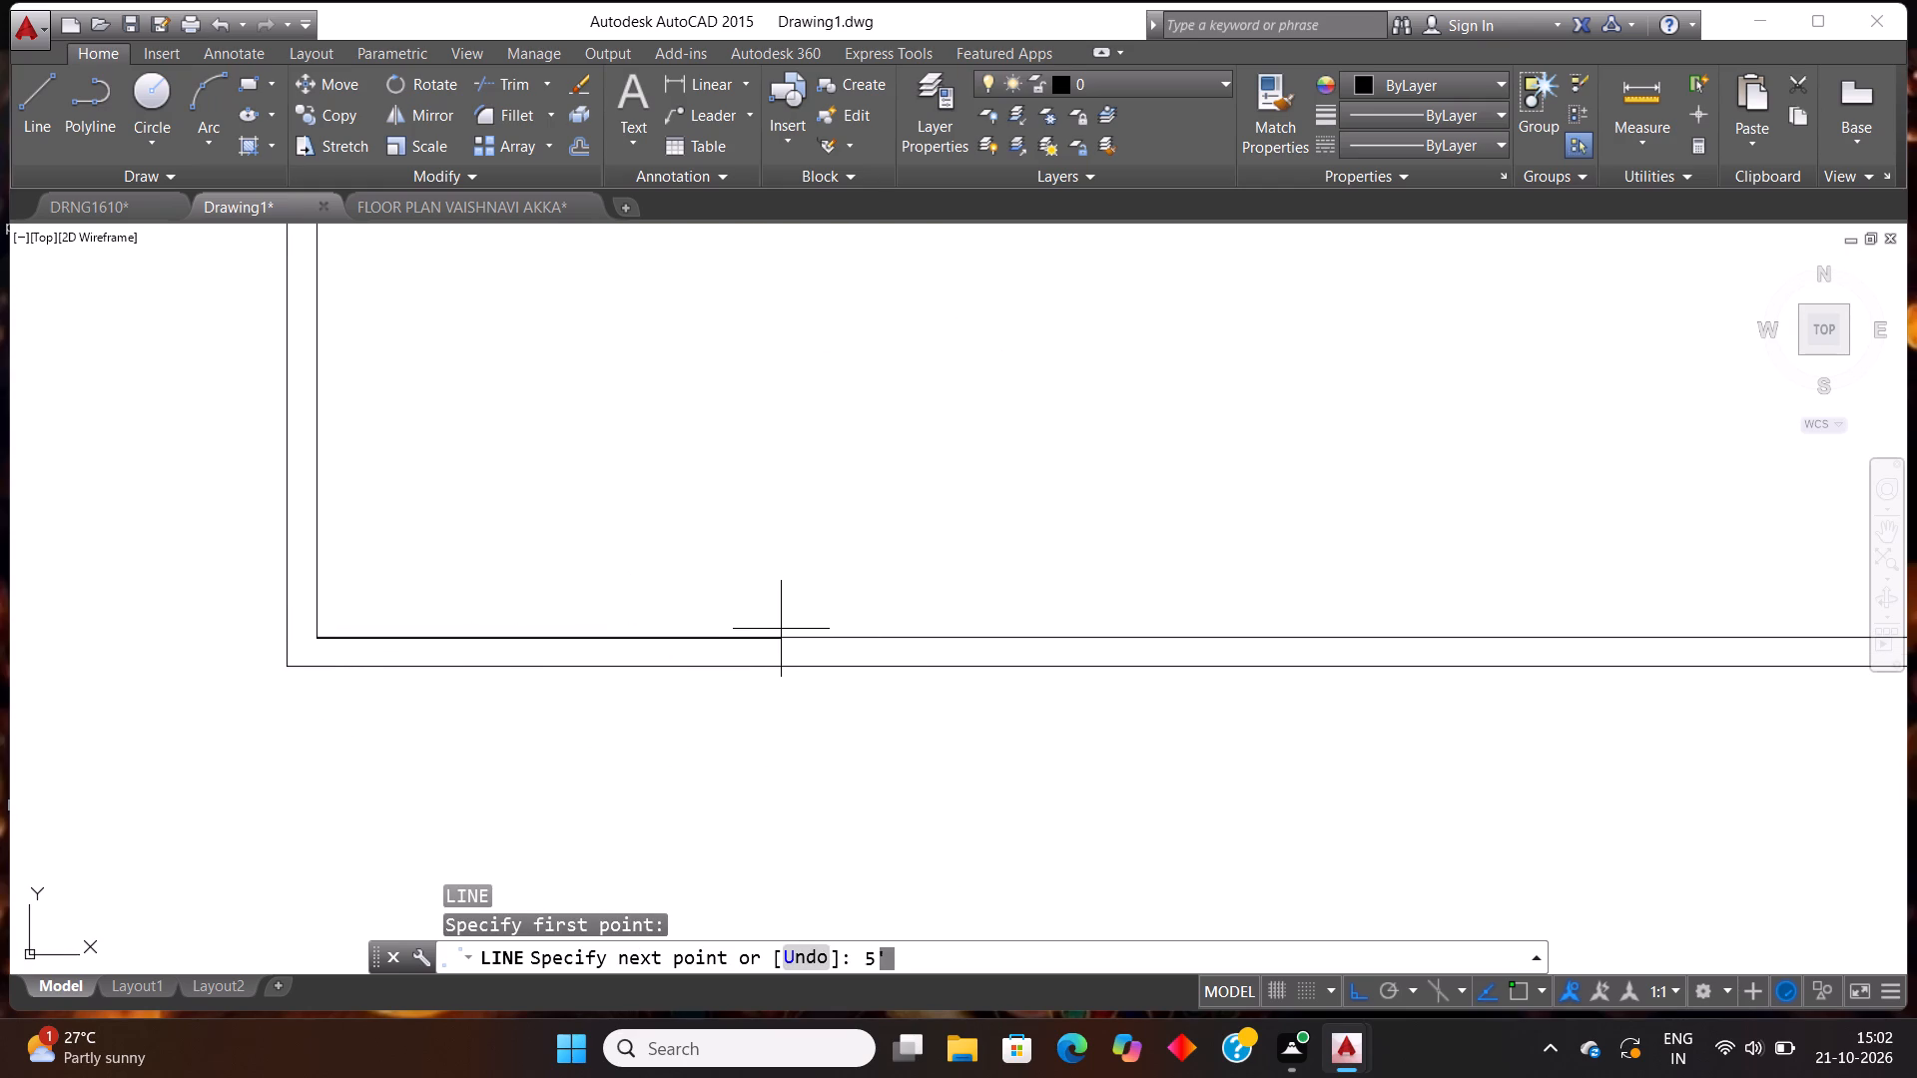
key("Return")
scroll(842, 660, "down", 2)
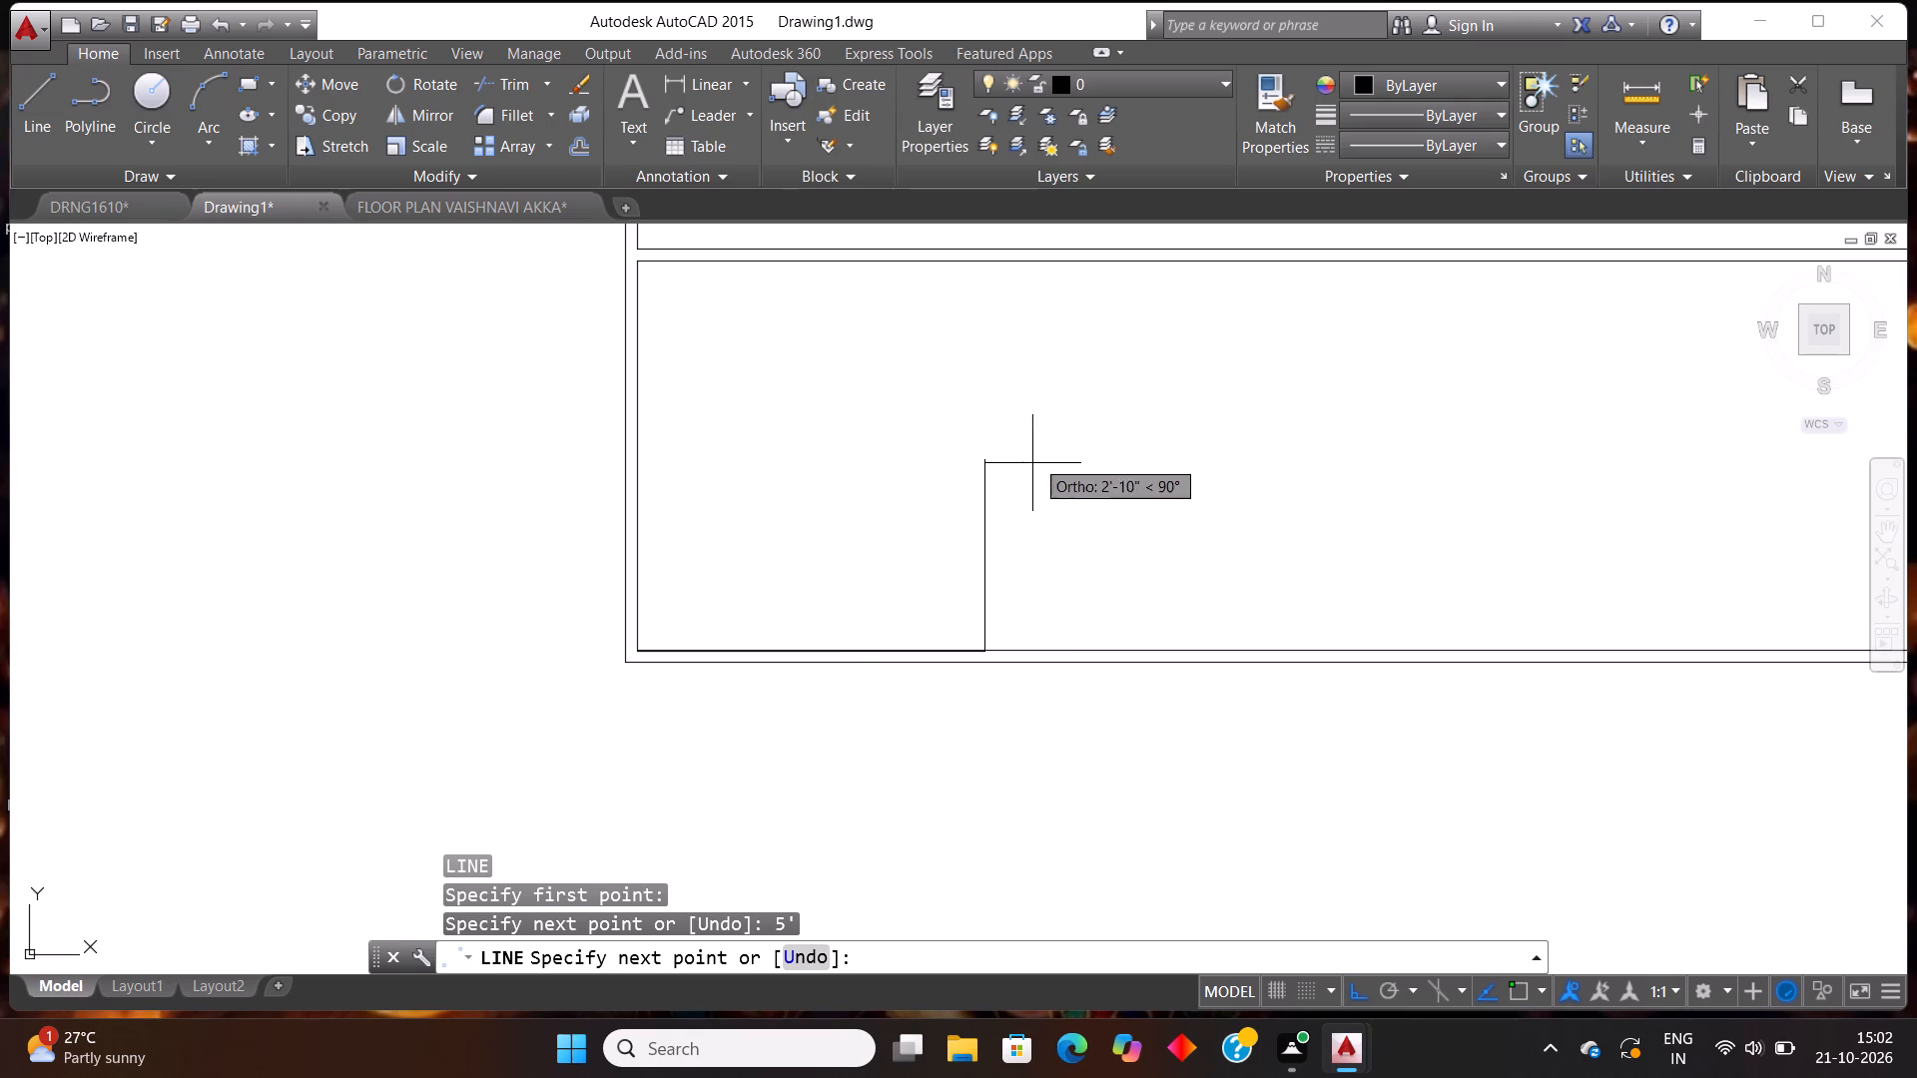
scroll(1031, 472, "down", 3)
left_click(1004, 388)
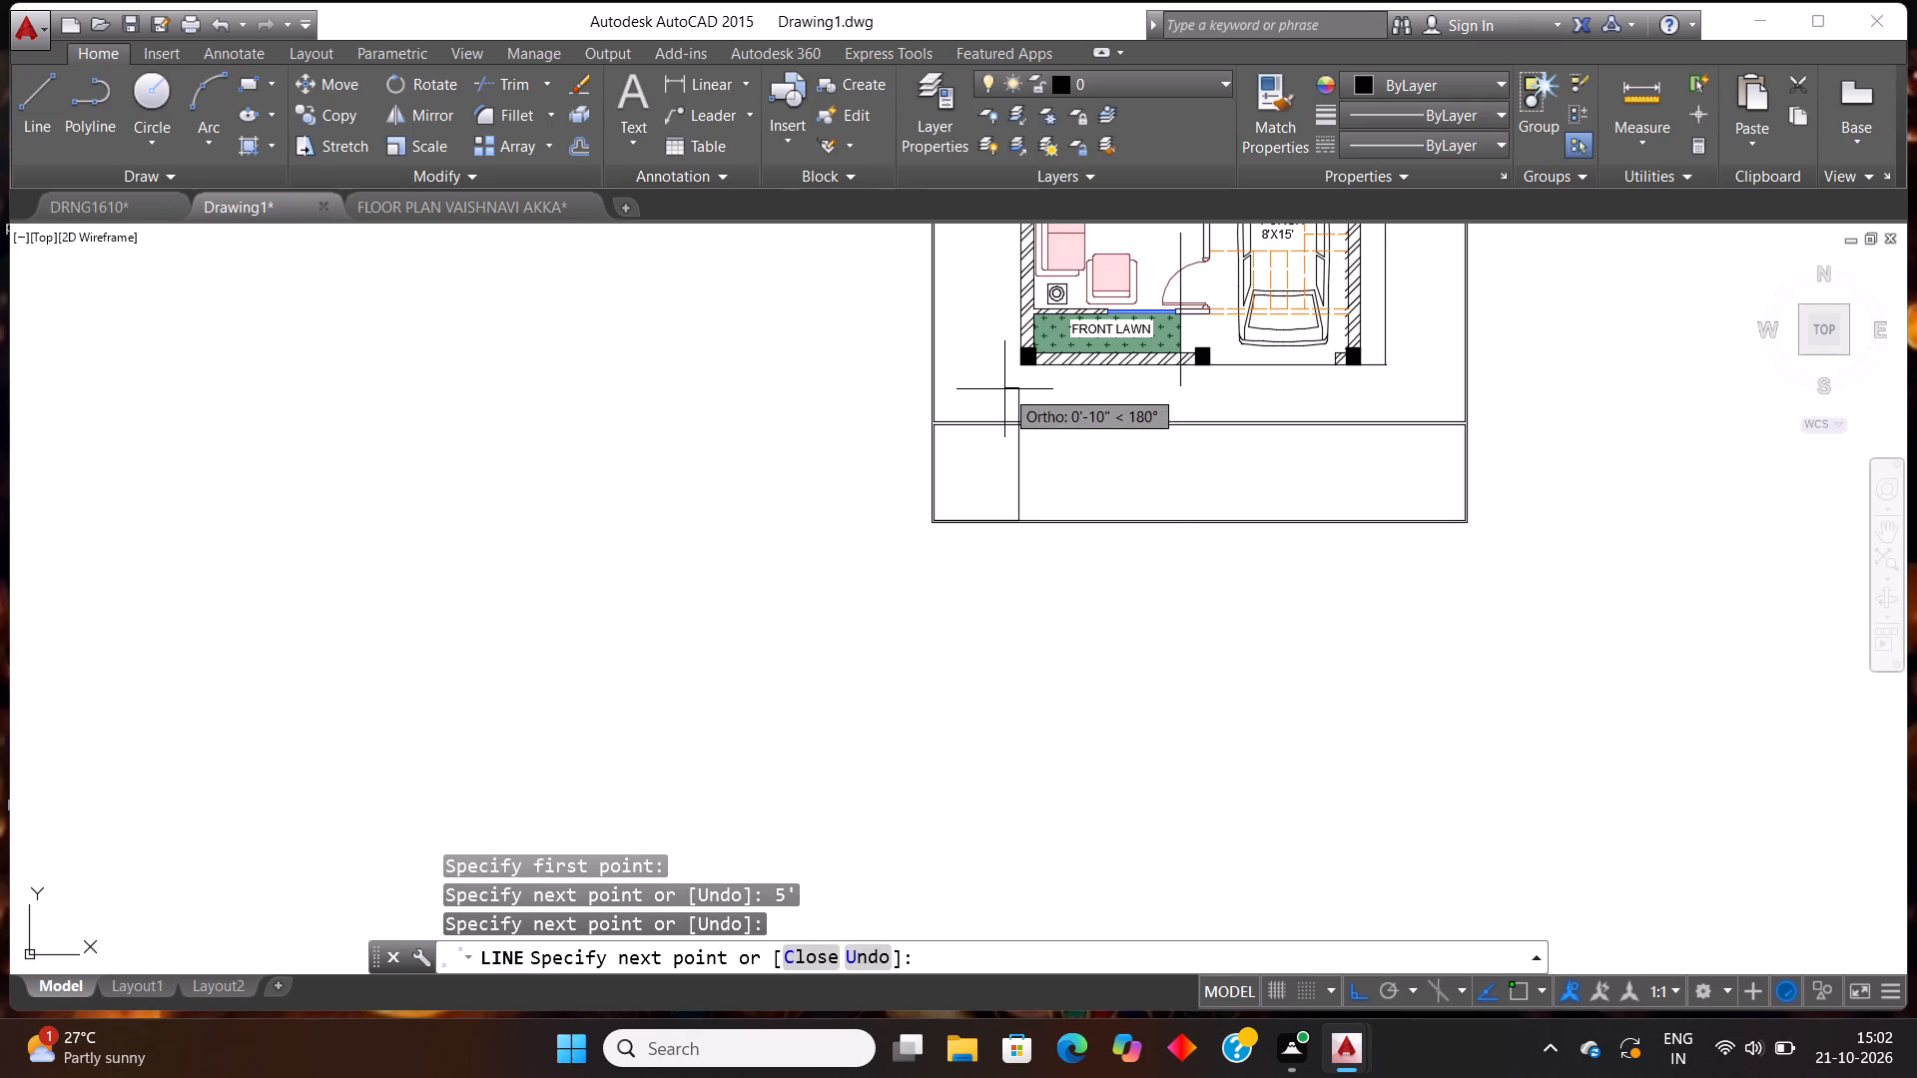
key("Escape")
key("Escape")
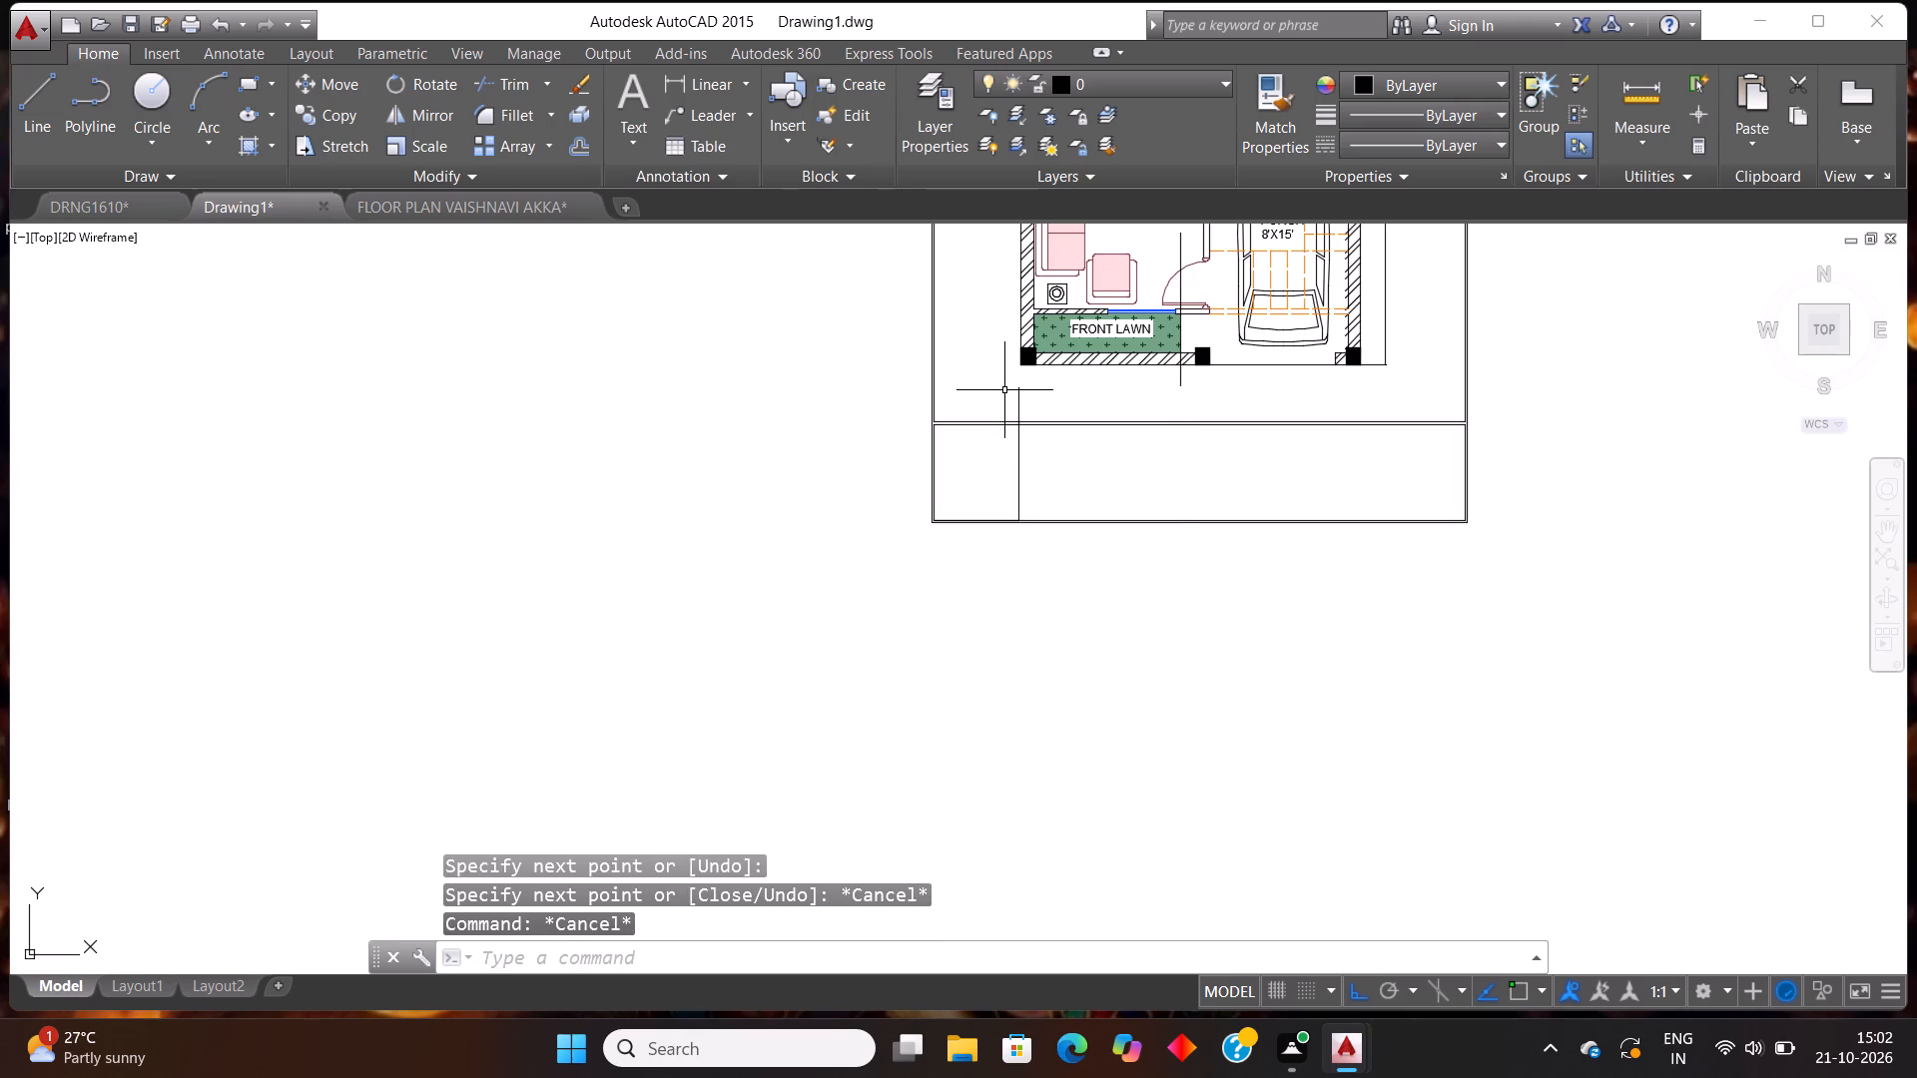
Trim the vertical divider line back to the top edge of the title block strip, removing the parts above it.
type("TR")
key("Return")
key("Return")
scroll(1086, 483, "up", 2)
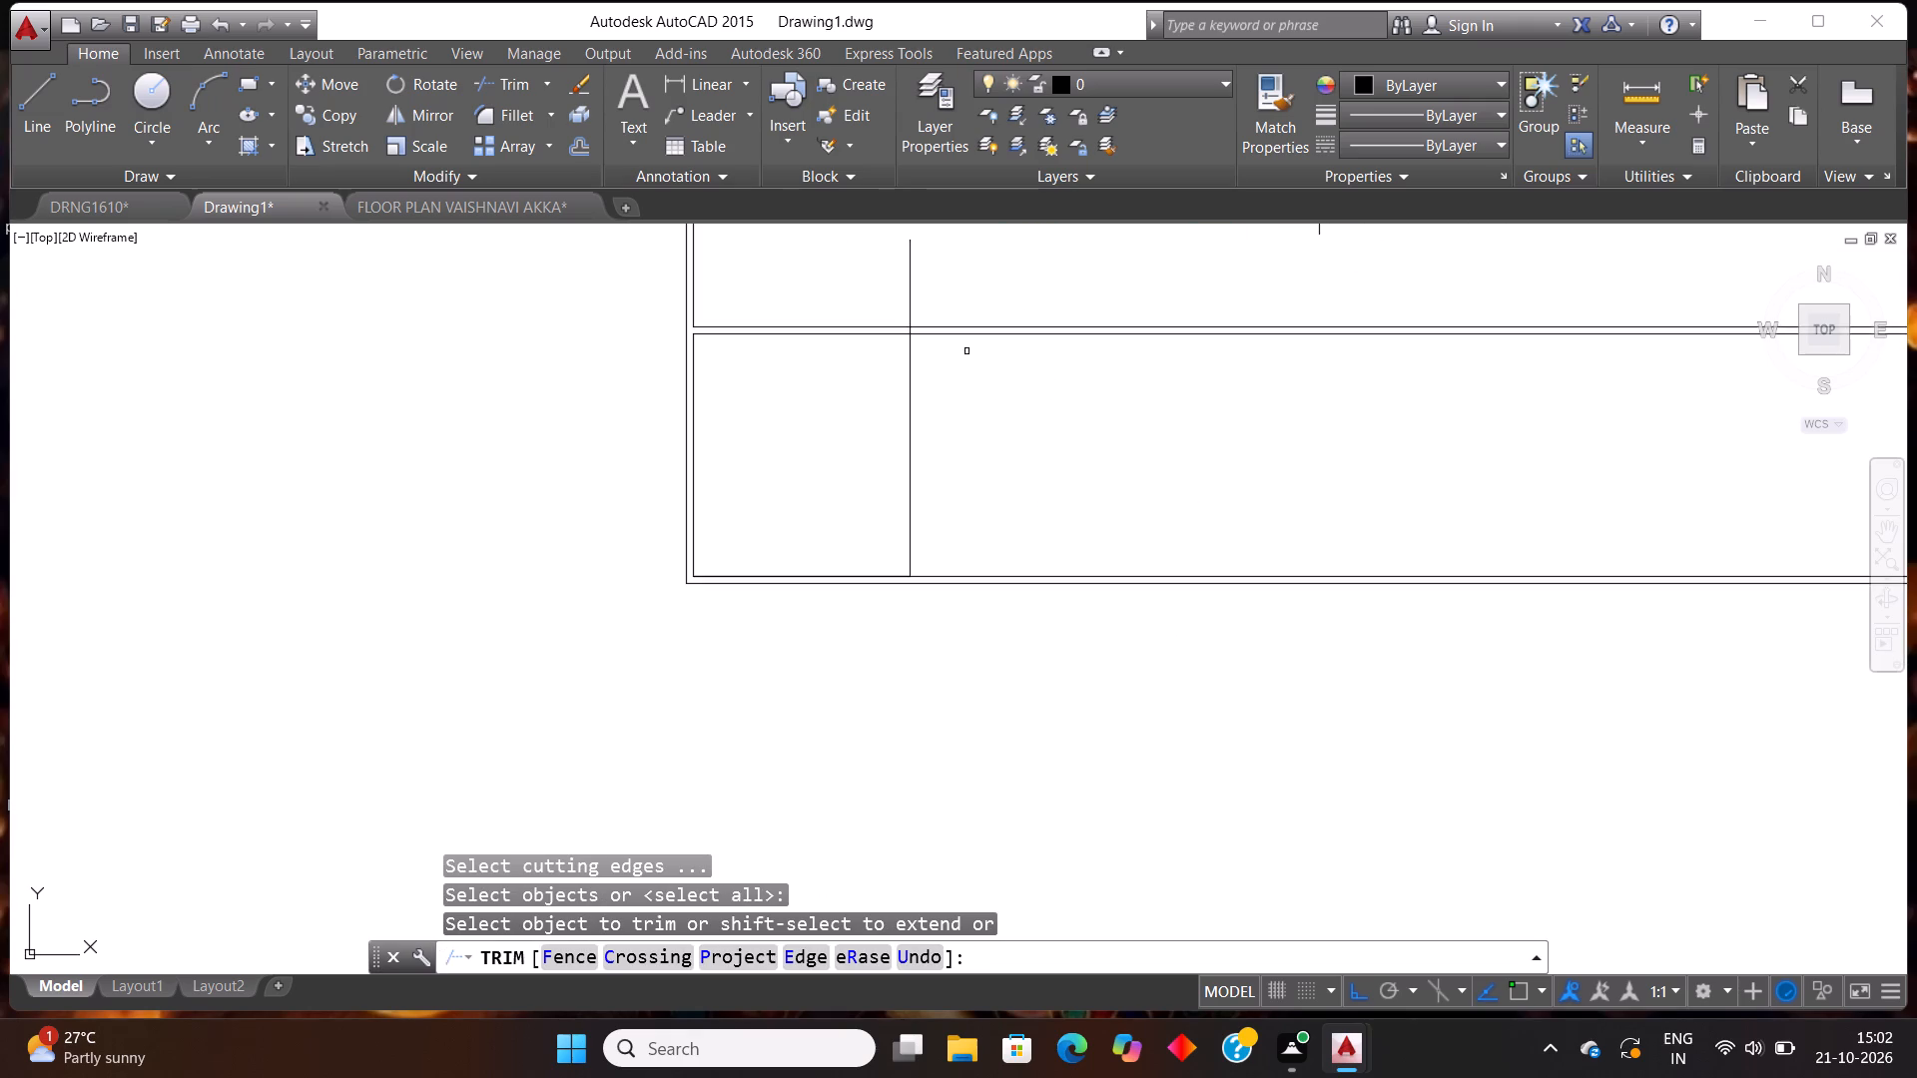
scroll(921, 257, "up", 2)
left_click(910, 262)
left_click(850, 302)
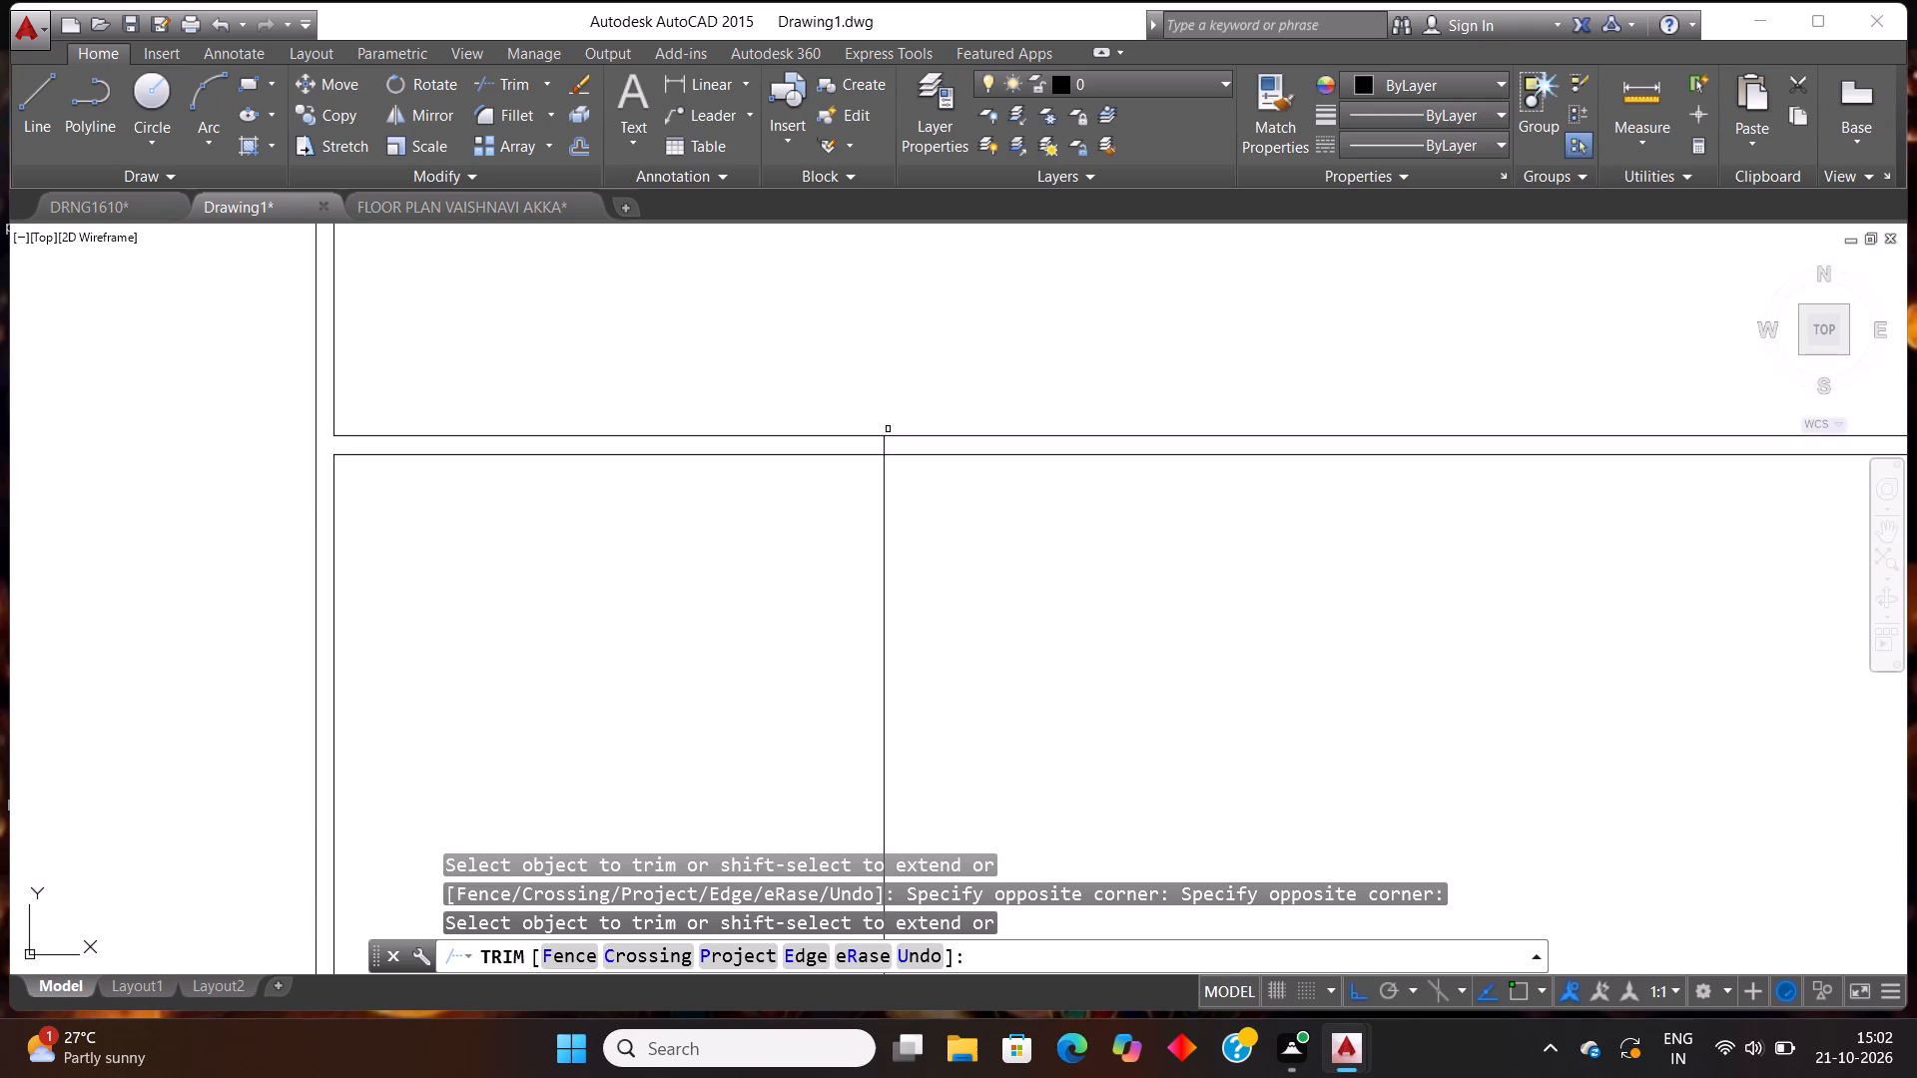
scroll(837, 484, "up", 2)
scroll(941, 352, "up", 2)
left_click(973, 420)
left_click(898, 429)
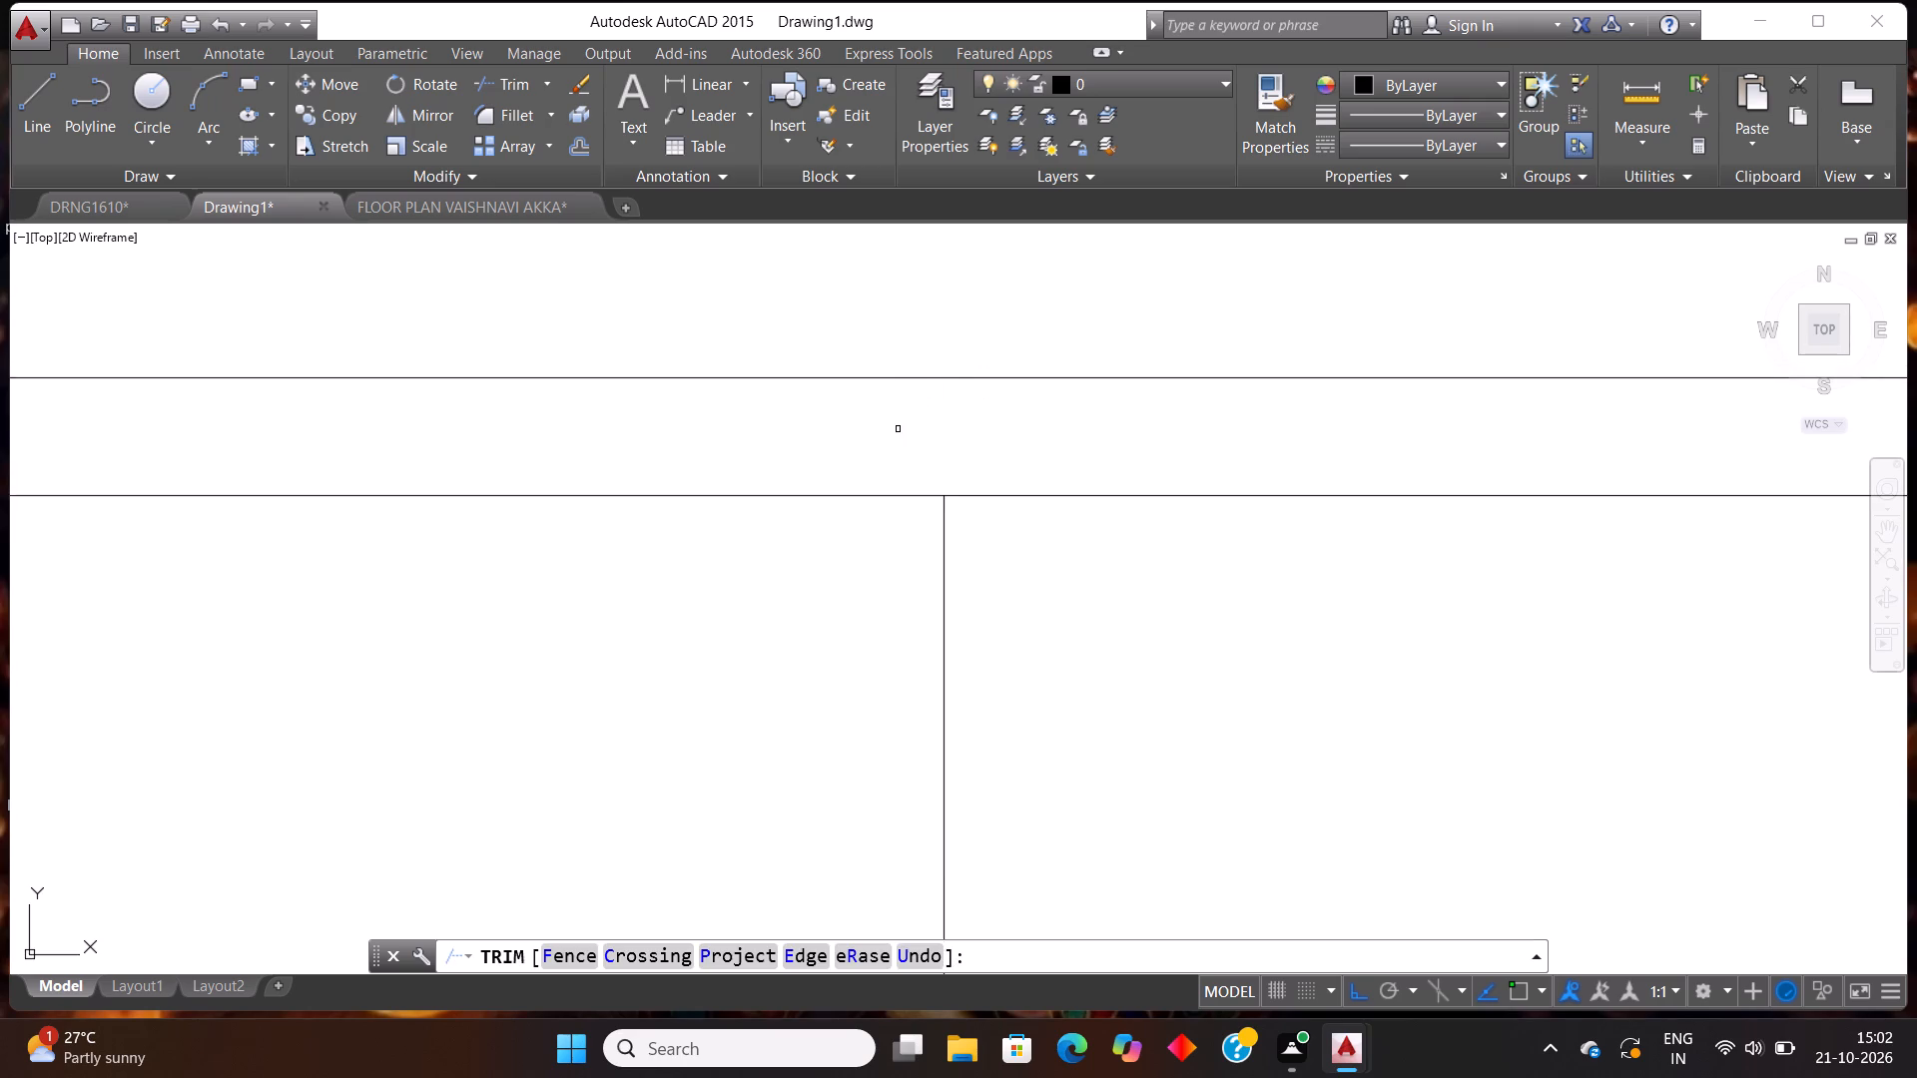
scroll(898, 431, "down", 7)
scroll(1006, 621, "down", 2)
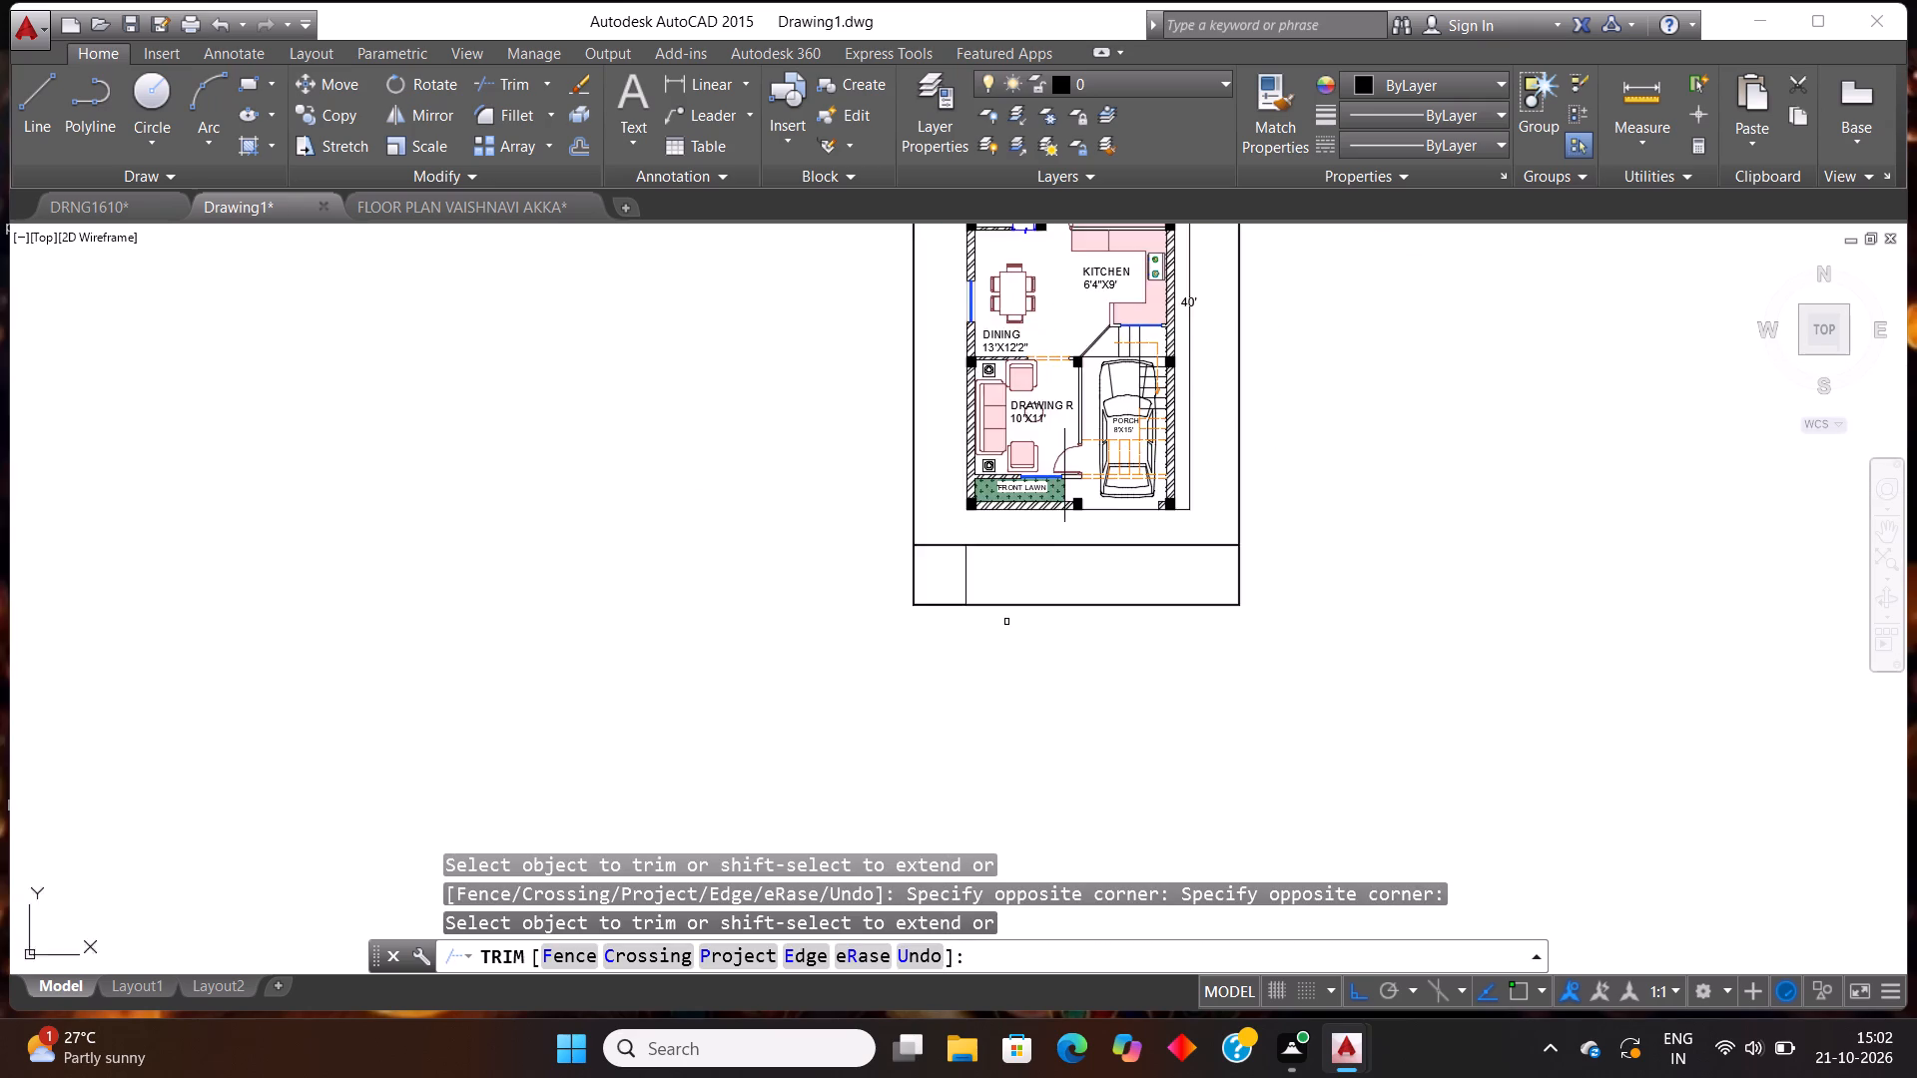
scroll(1006, 622, "down", 1)
scroll(1187, 475, "up", 2)
key("Escape")
key("Escape")
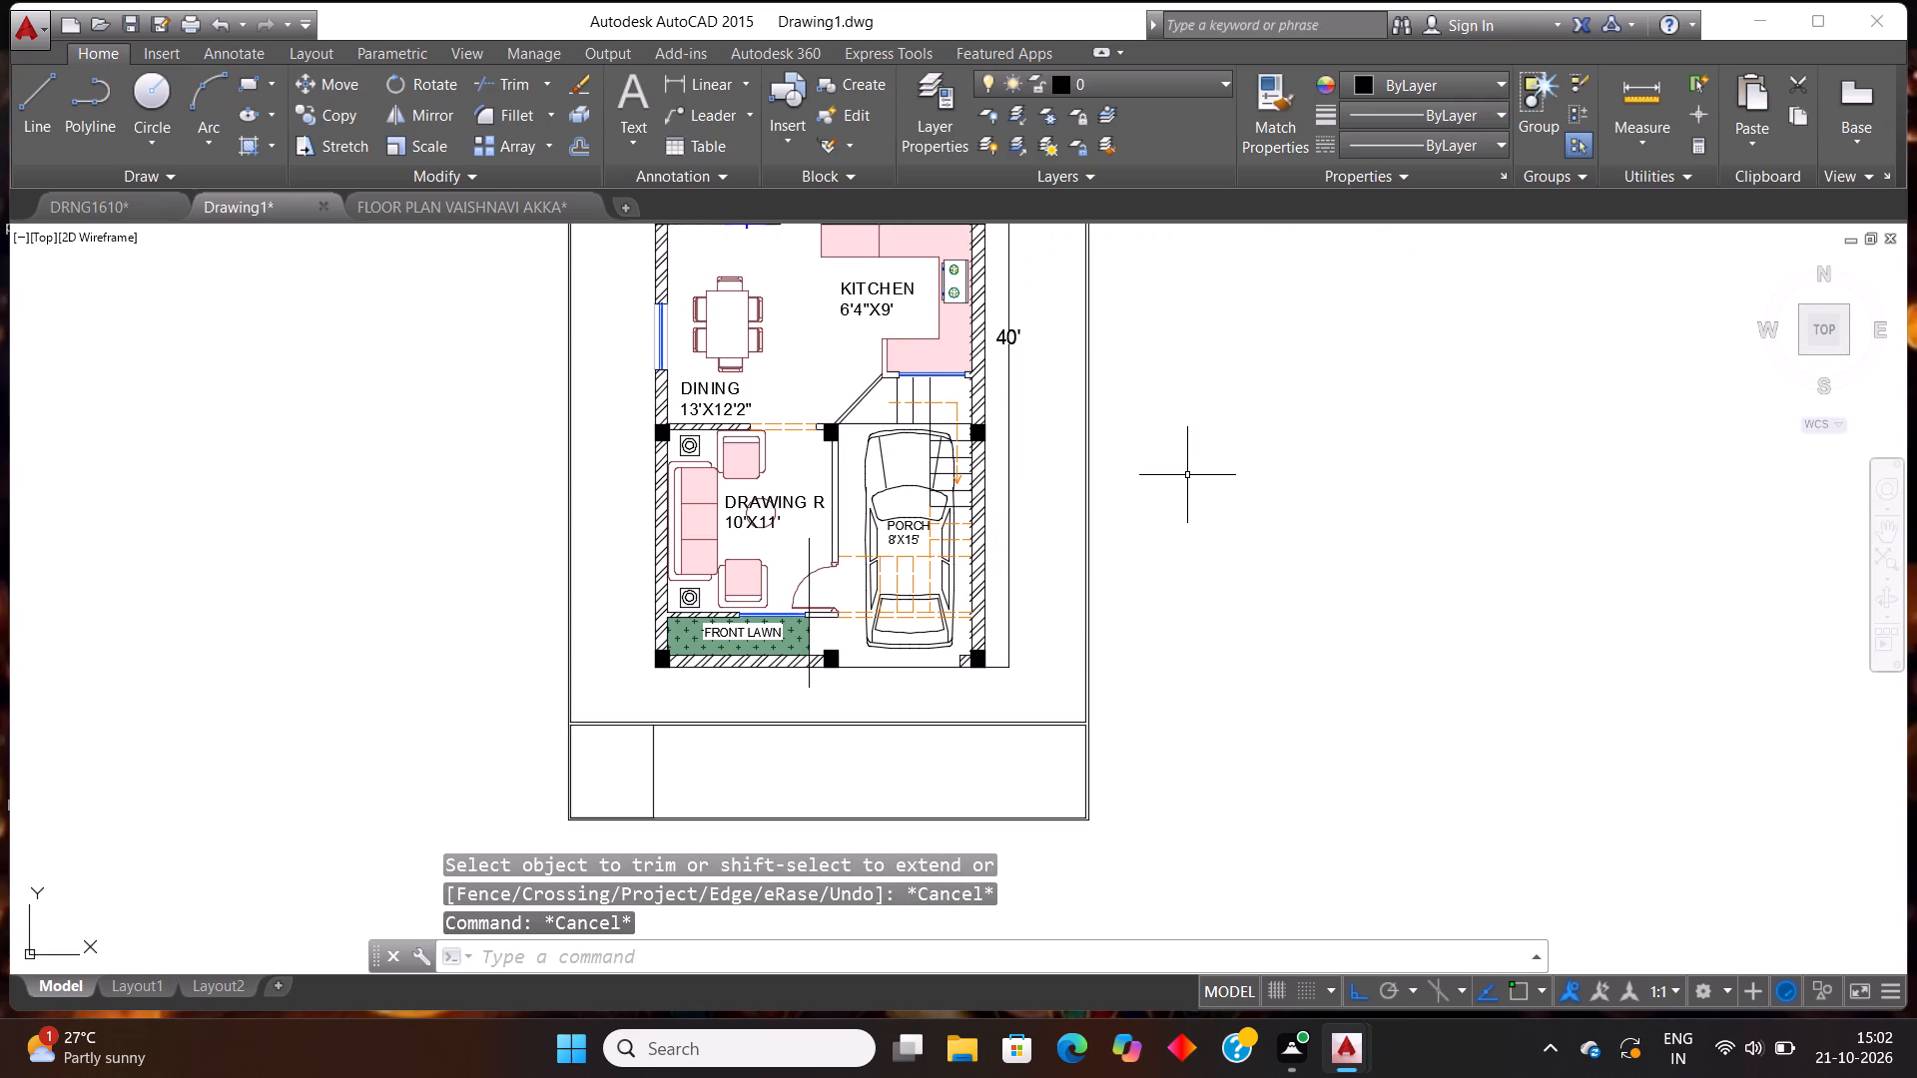
Check the earlier floor plan's title block, and offset the vertical divider in Drawing1's strip 5' to the right.
left_click(422, 208)
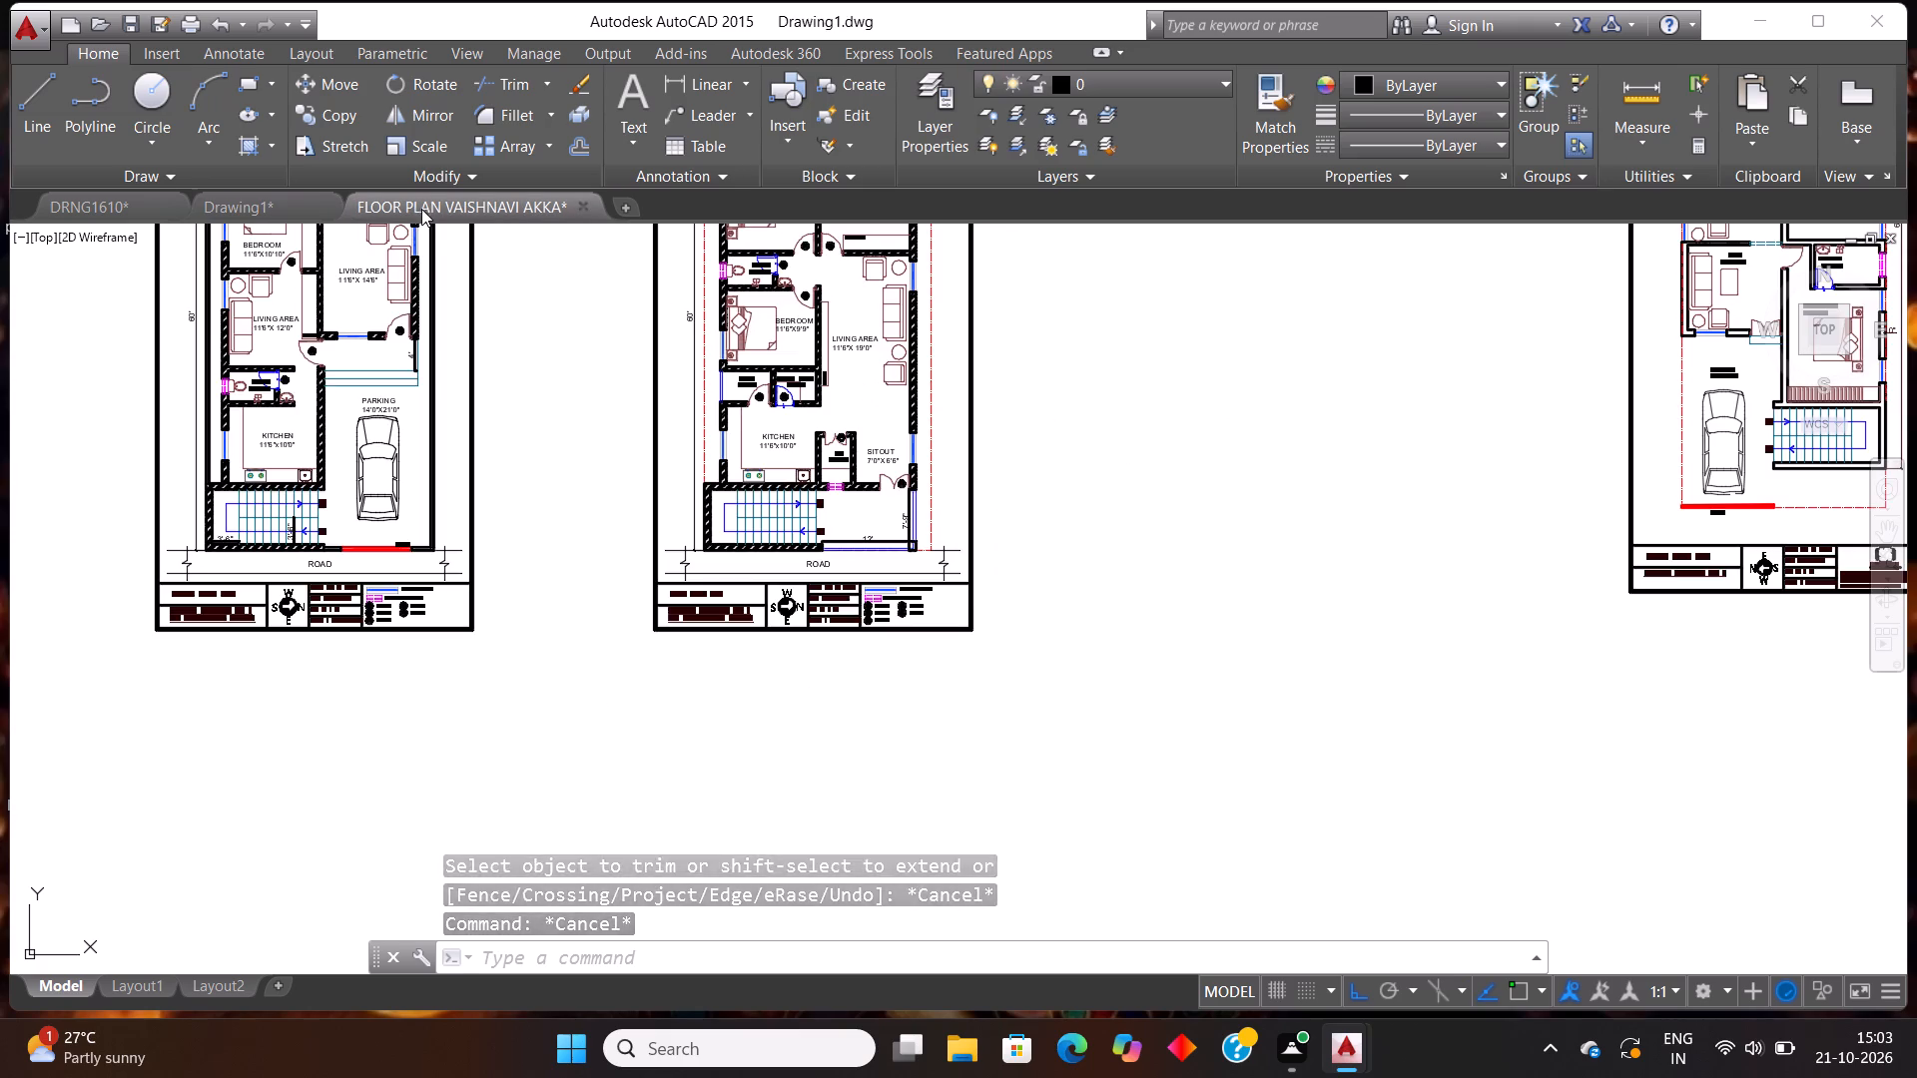
scroll(771, 591, "up", 2)
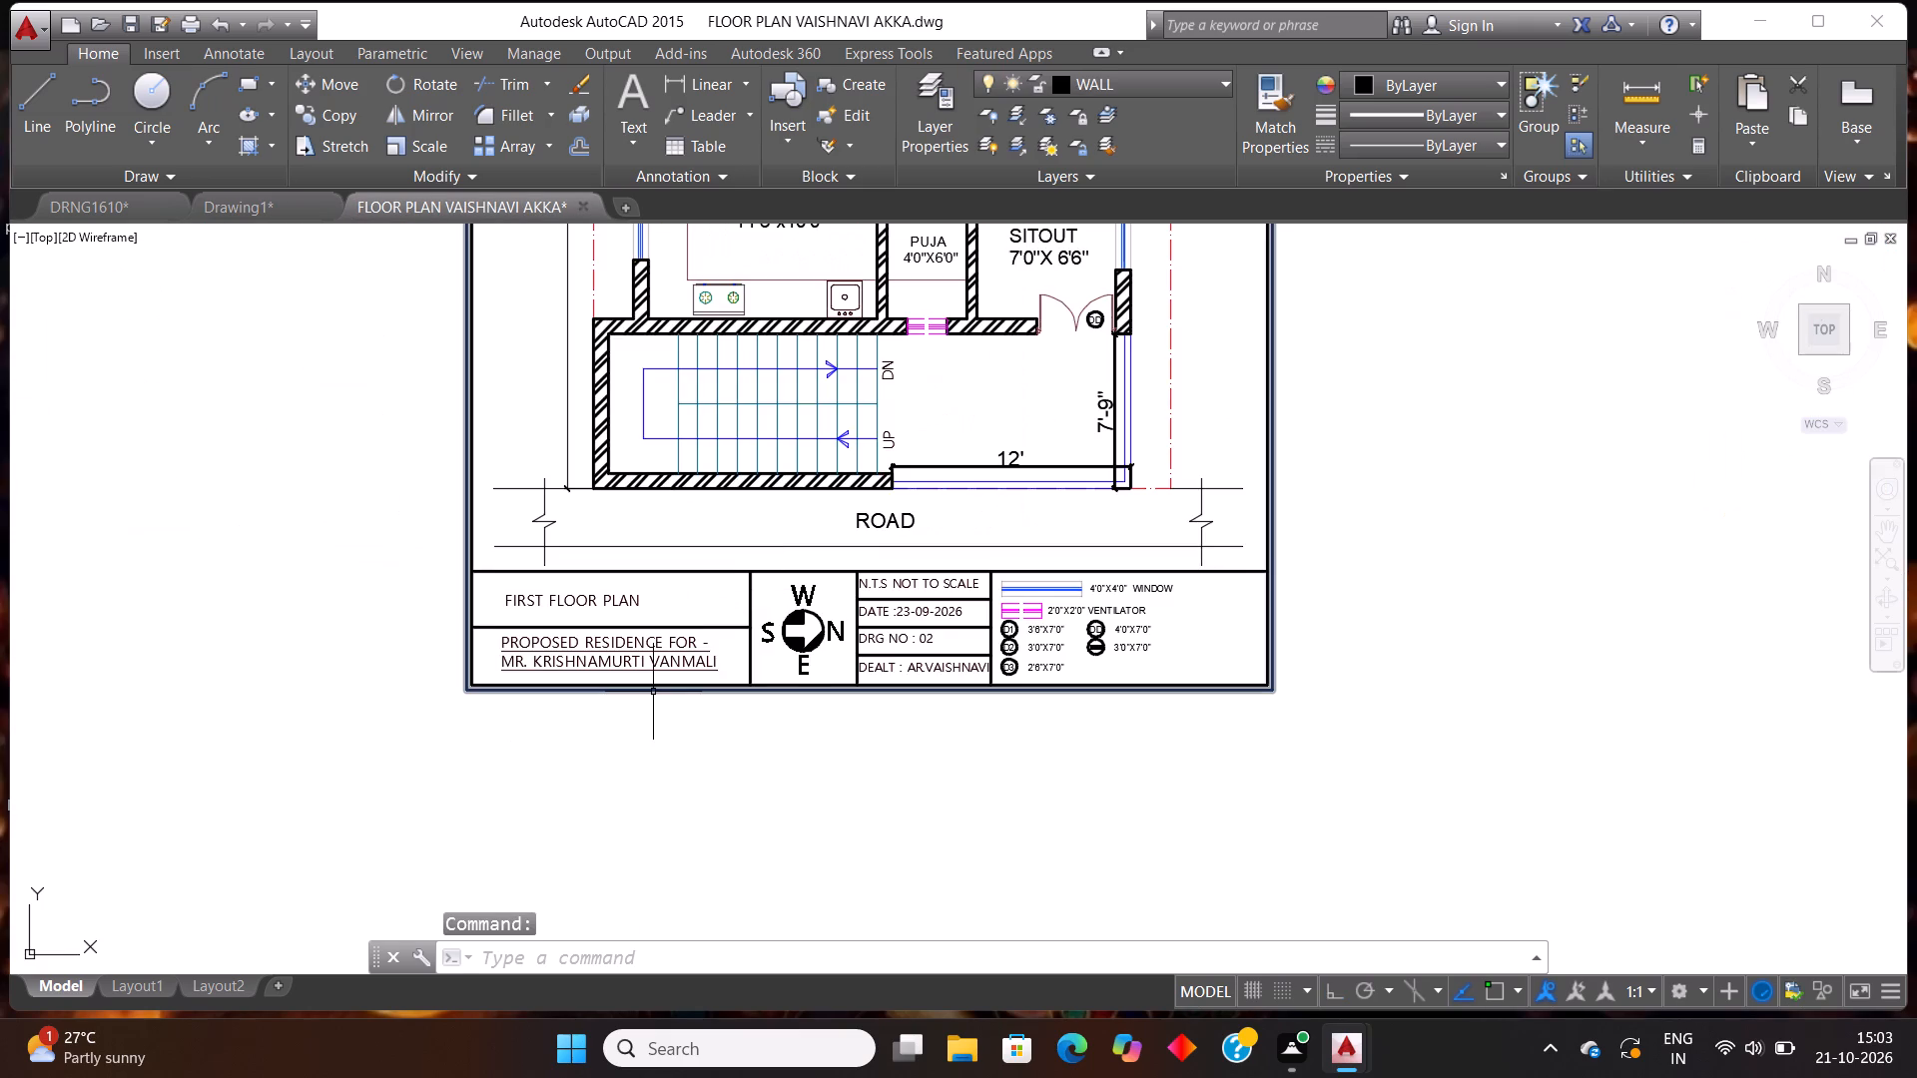
scroll(653, 692, "down", 2)
scroll(653, 692, "up", 2)
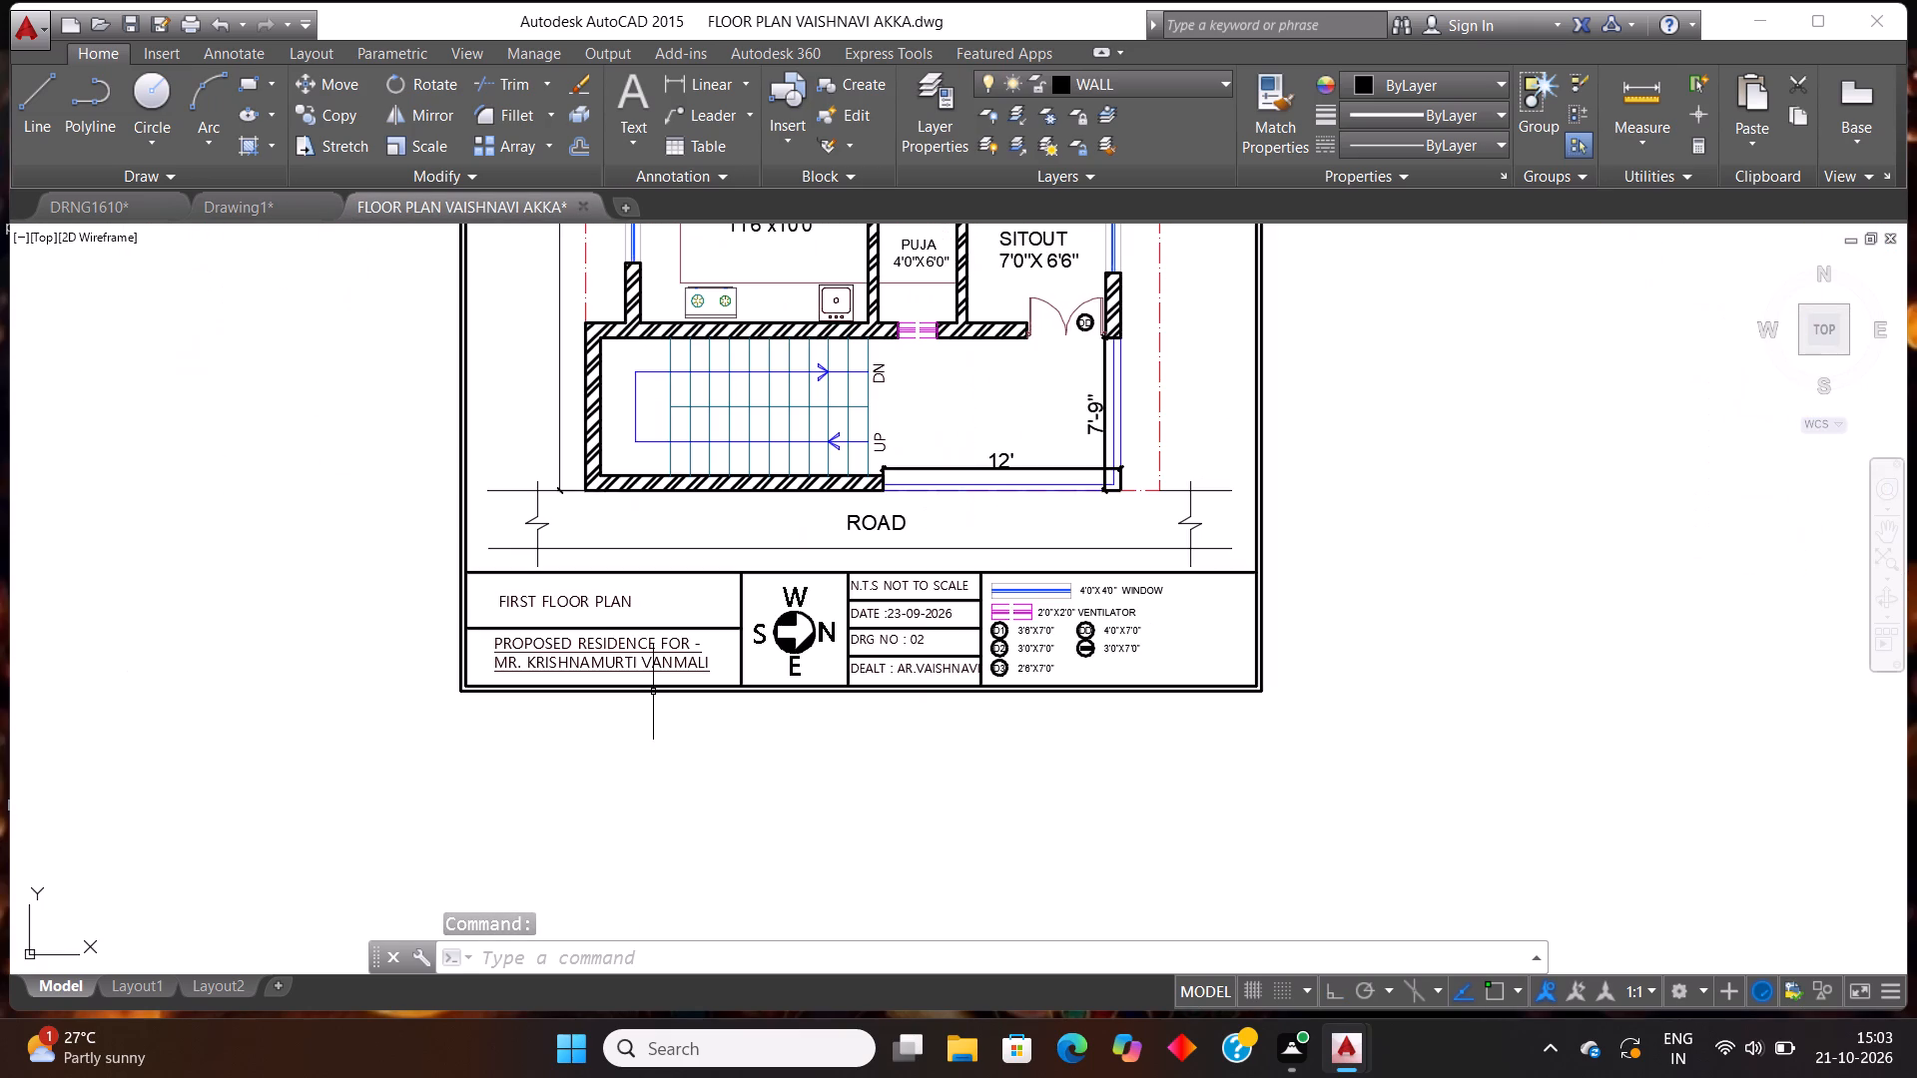
left_click(279, 209)
scroll(672, 775, "up", 1)
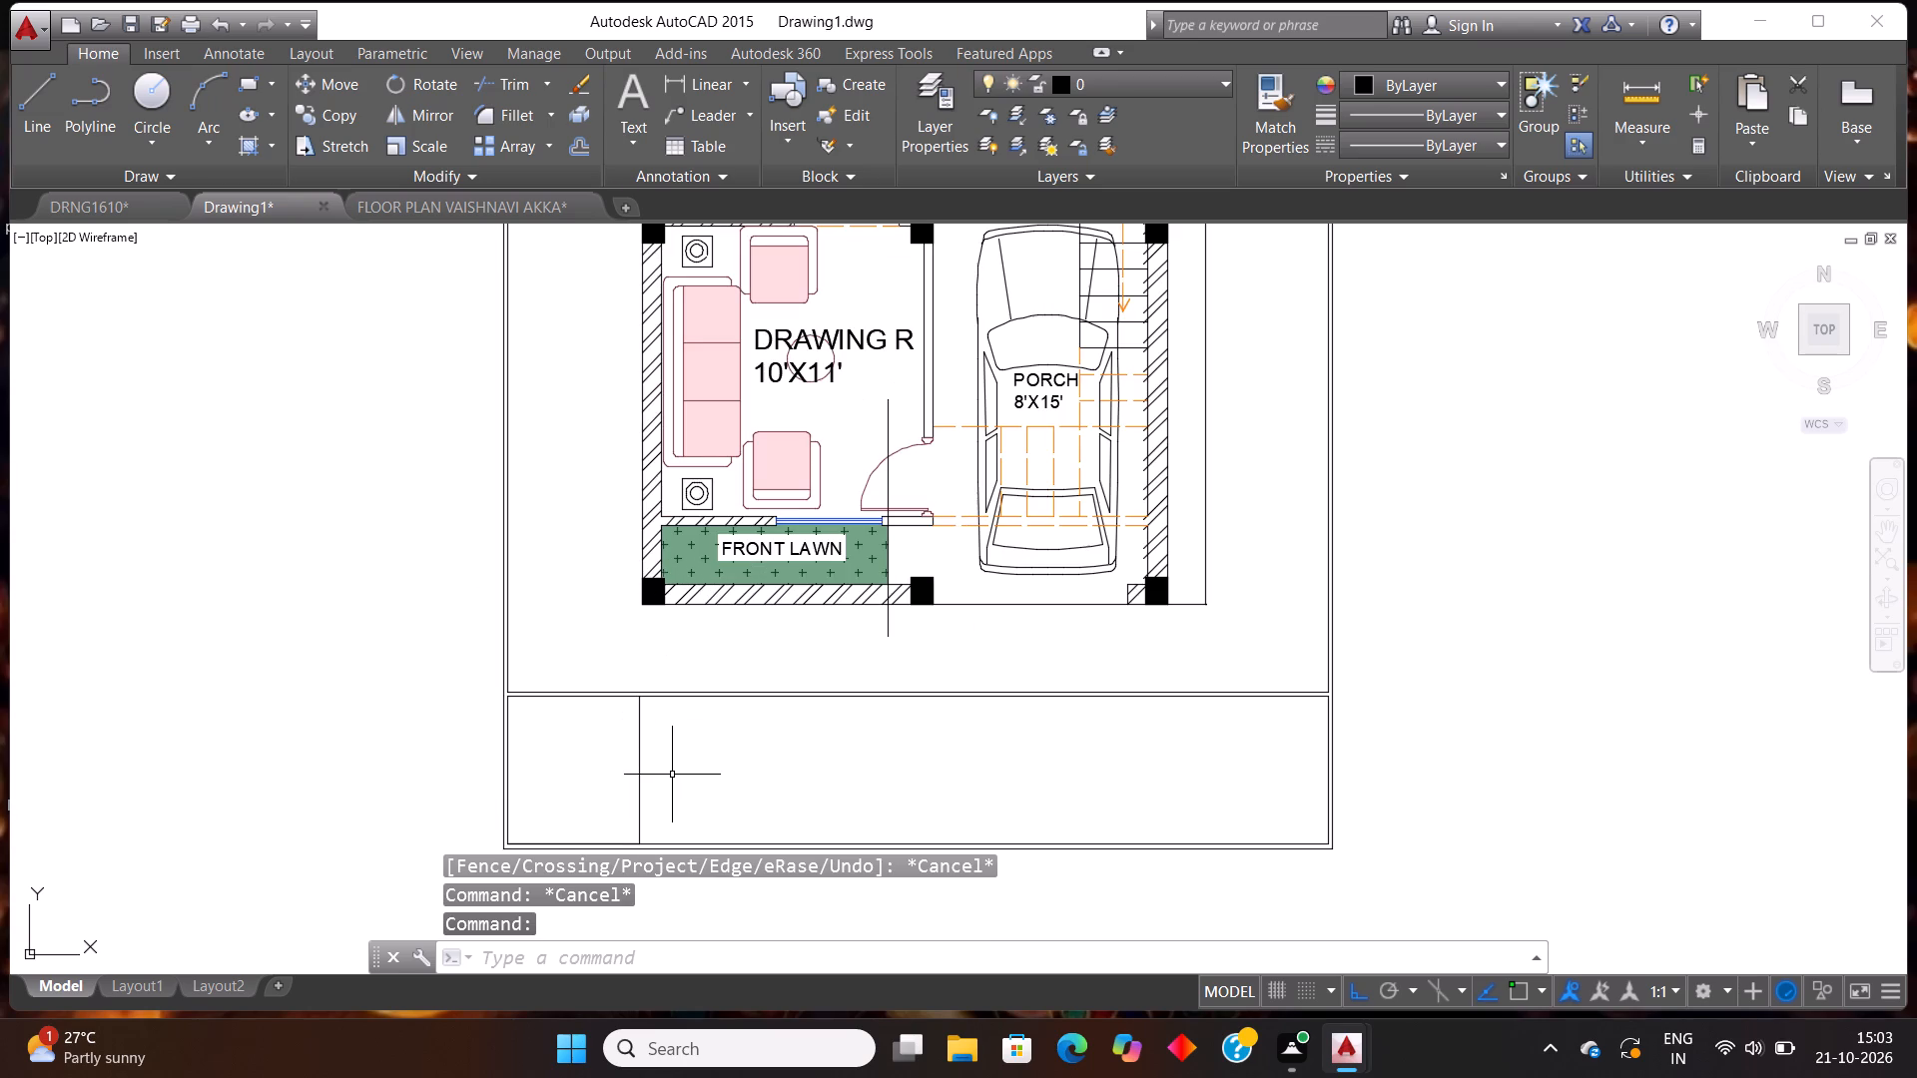
key("Escape")
type("OFF")
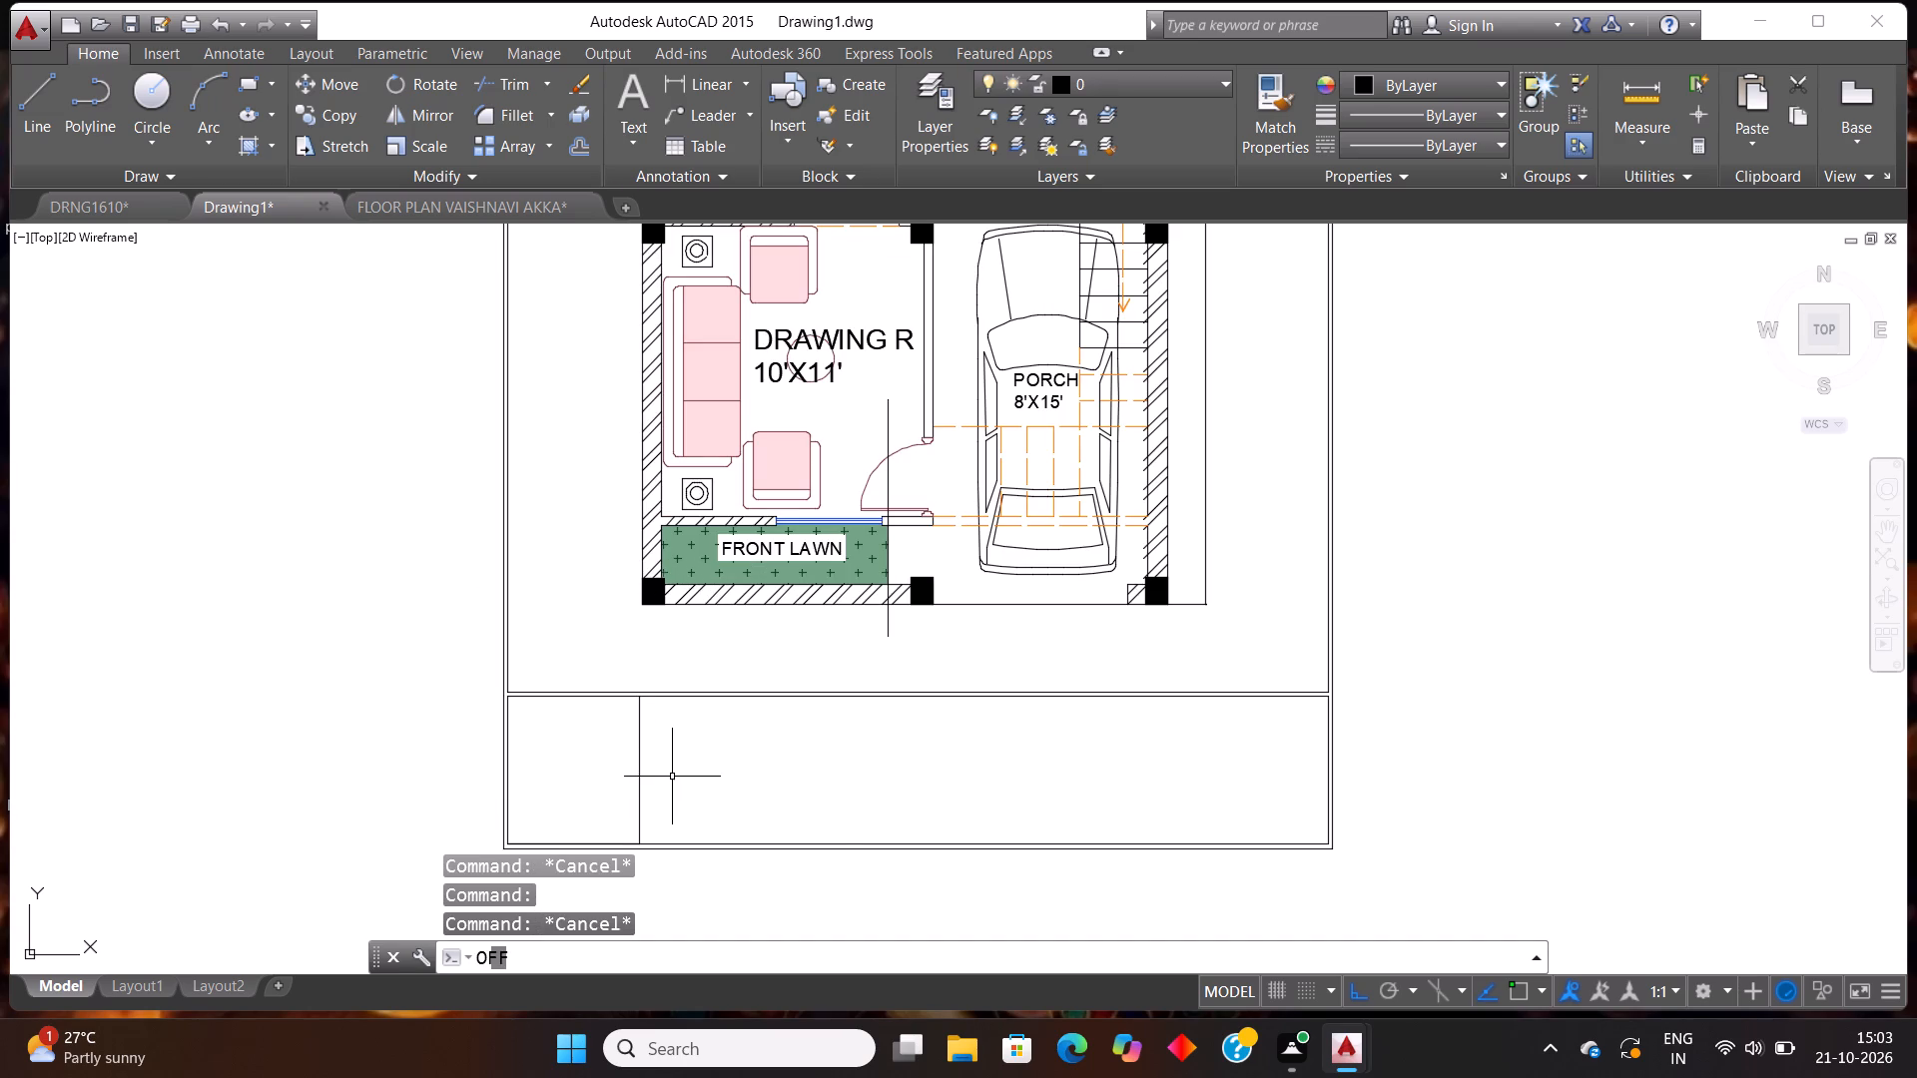
key("Return")
type("5'")
key("Return")
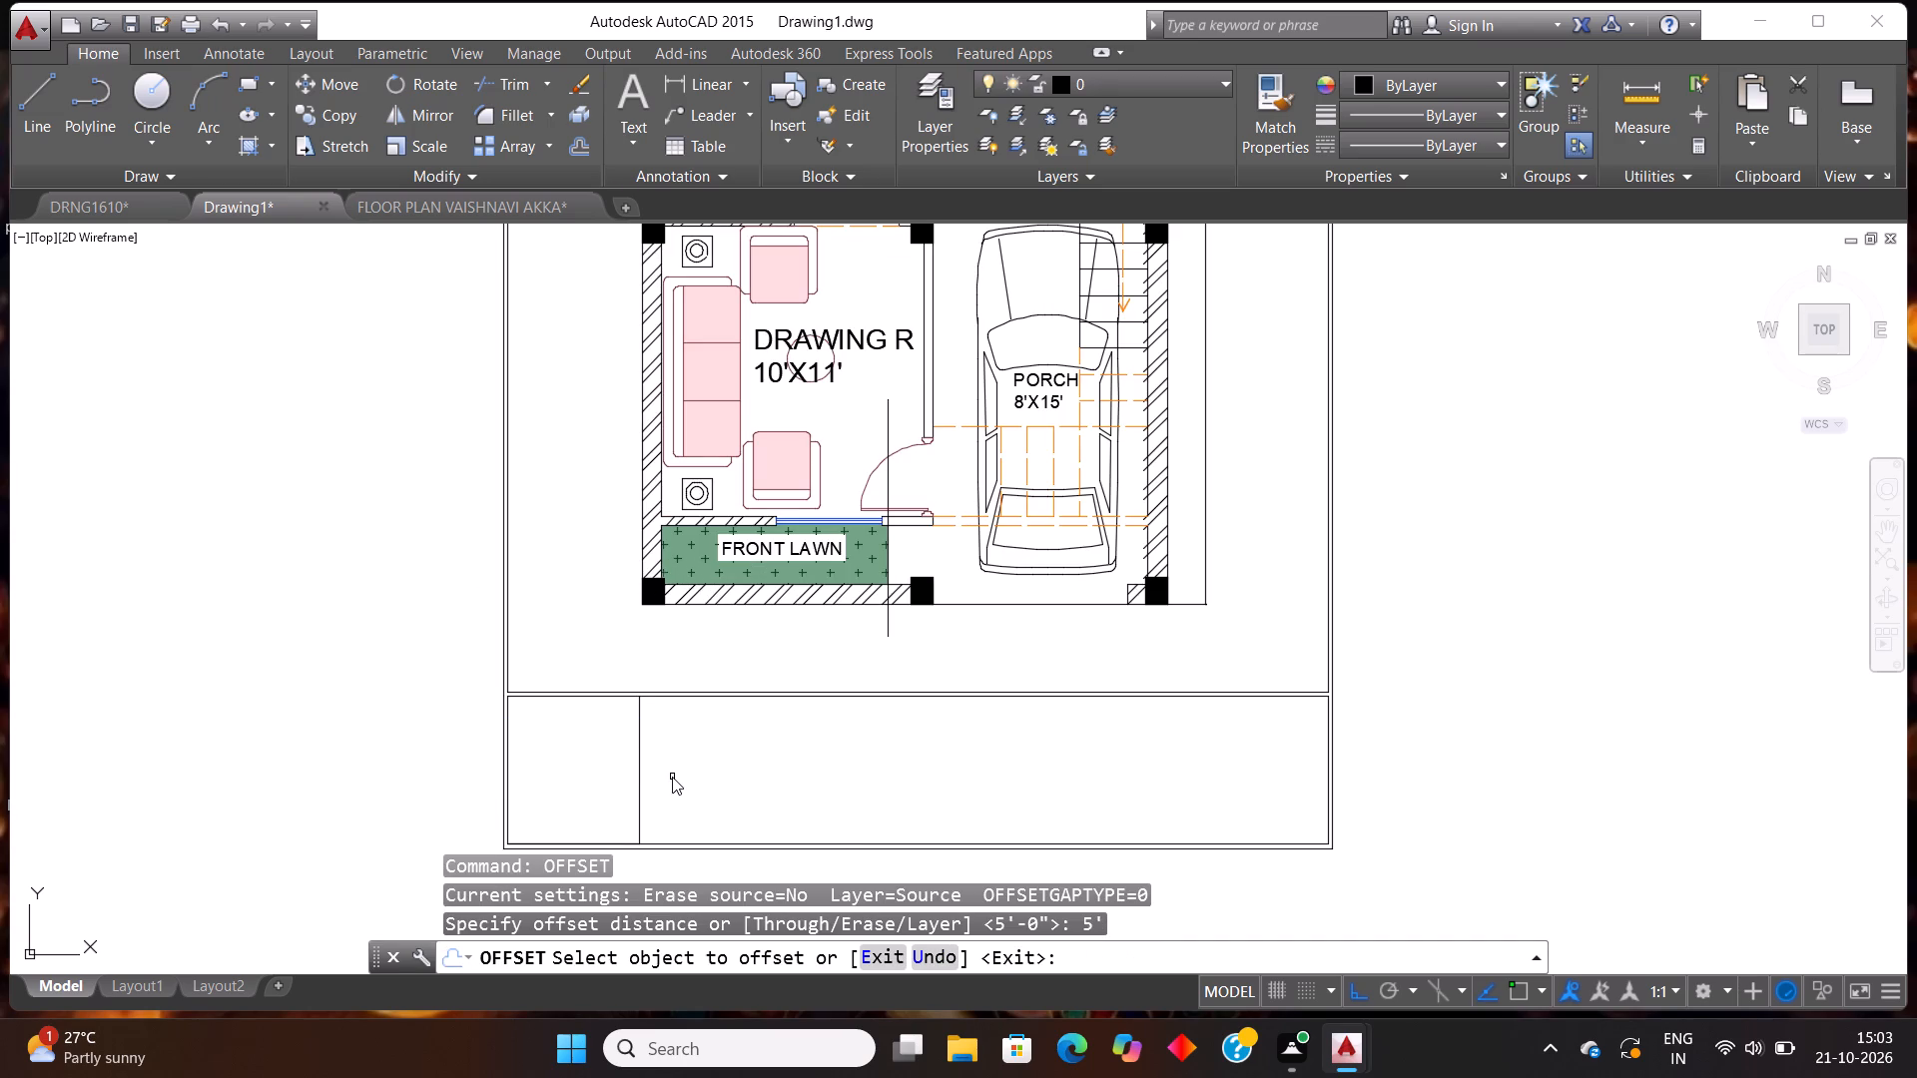
left_click(639, 774)
left_click(879, 772)
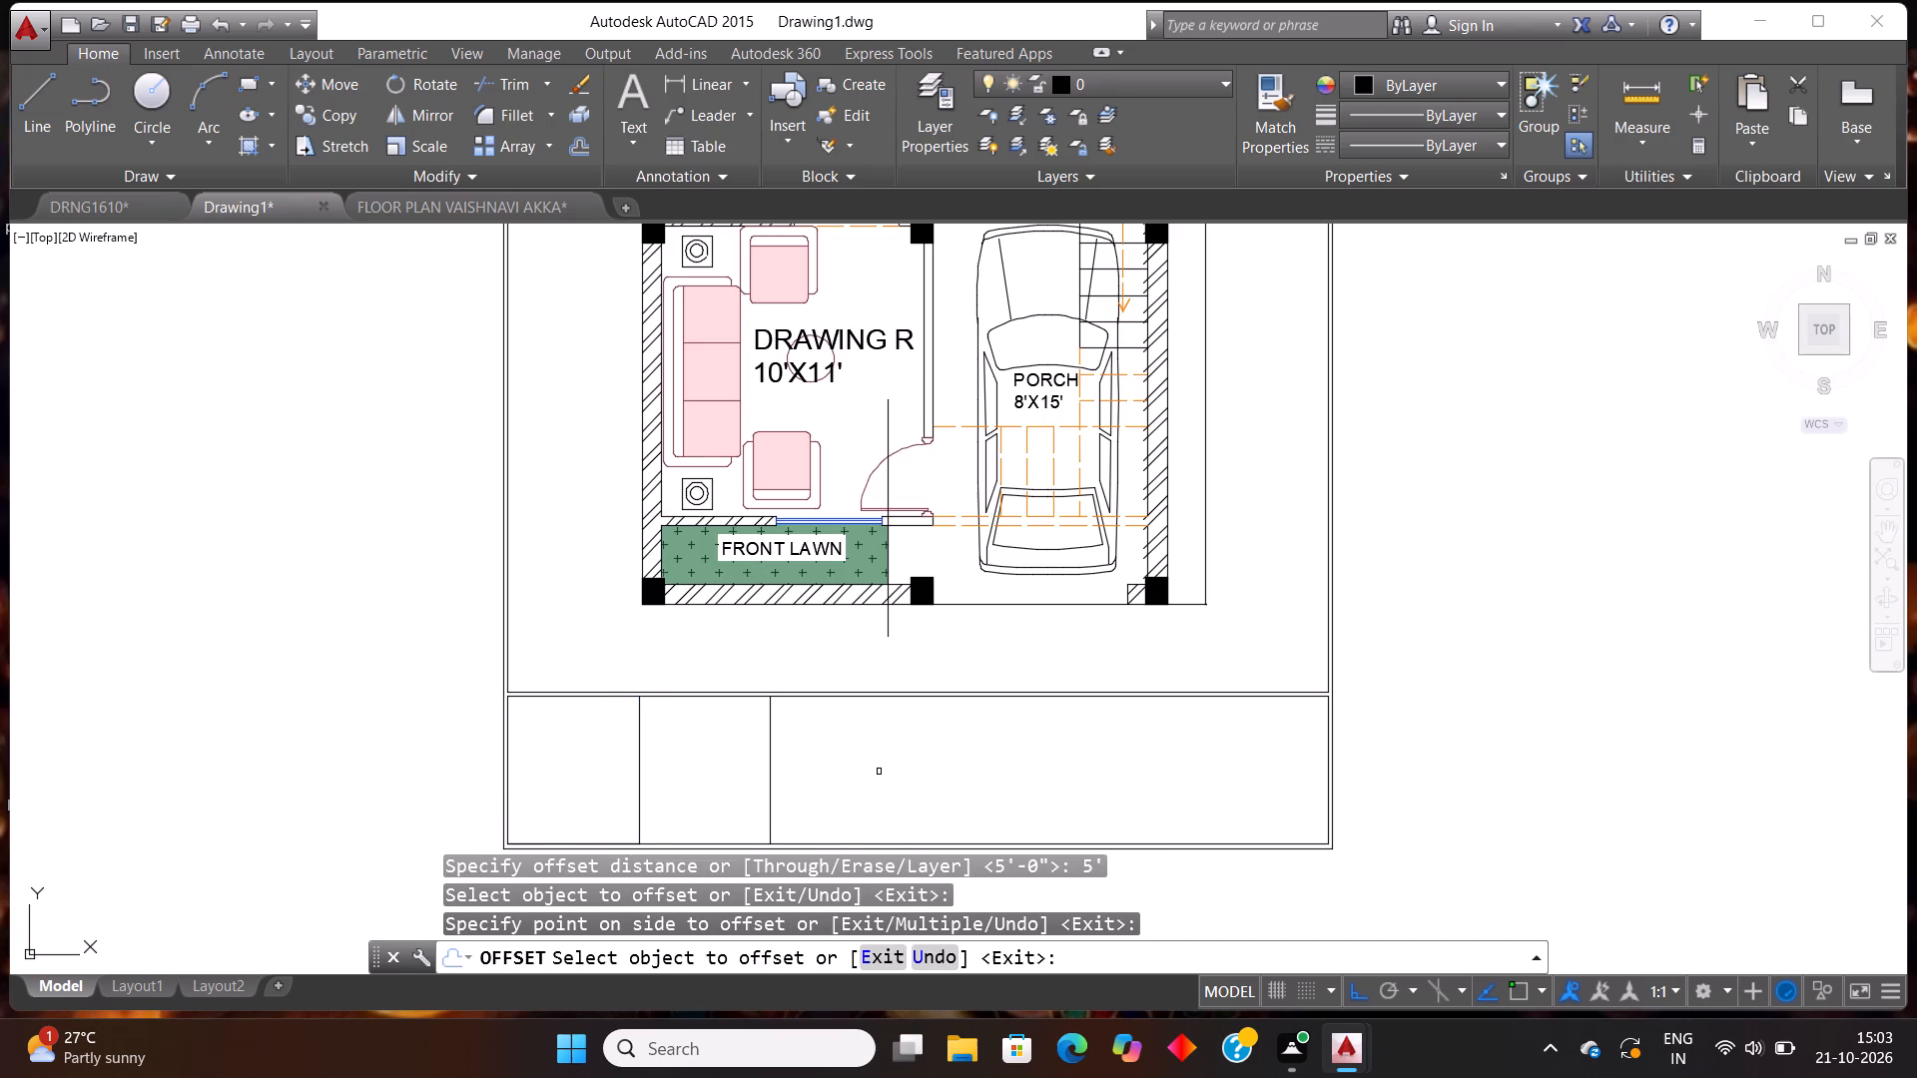
key("Escape")
Erase the original leftmost divider and the leftover short line along the strip's inner bottom edge.
left_click(710, 749)
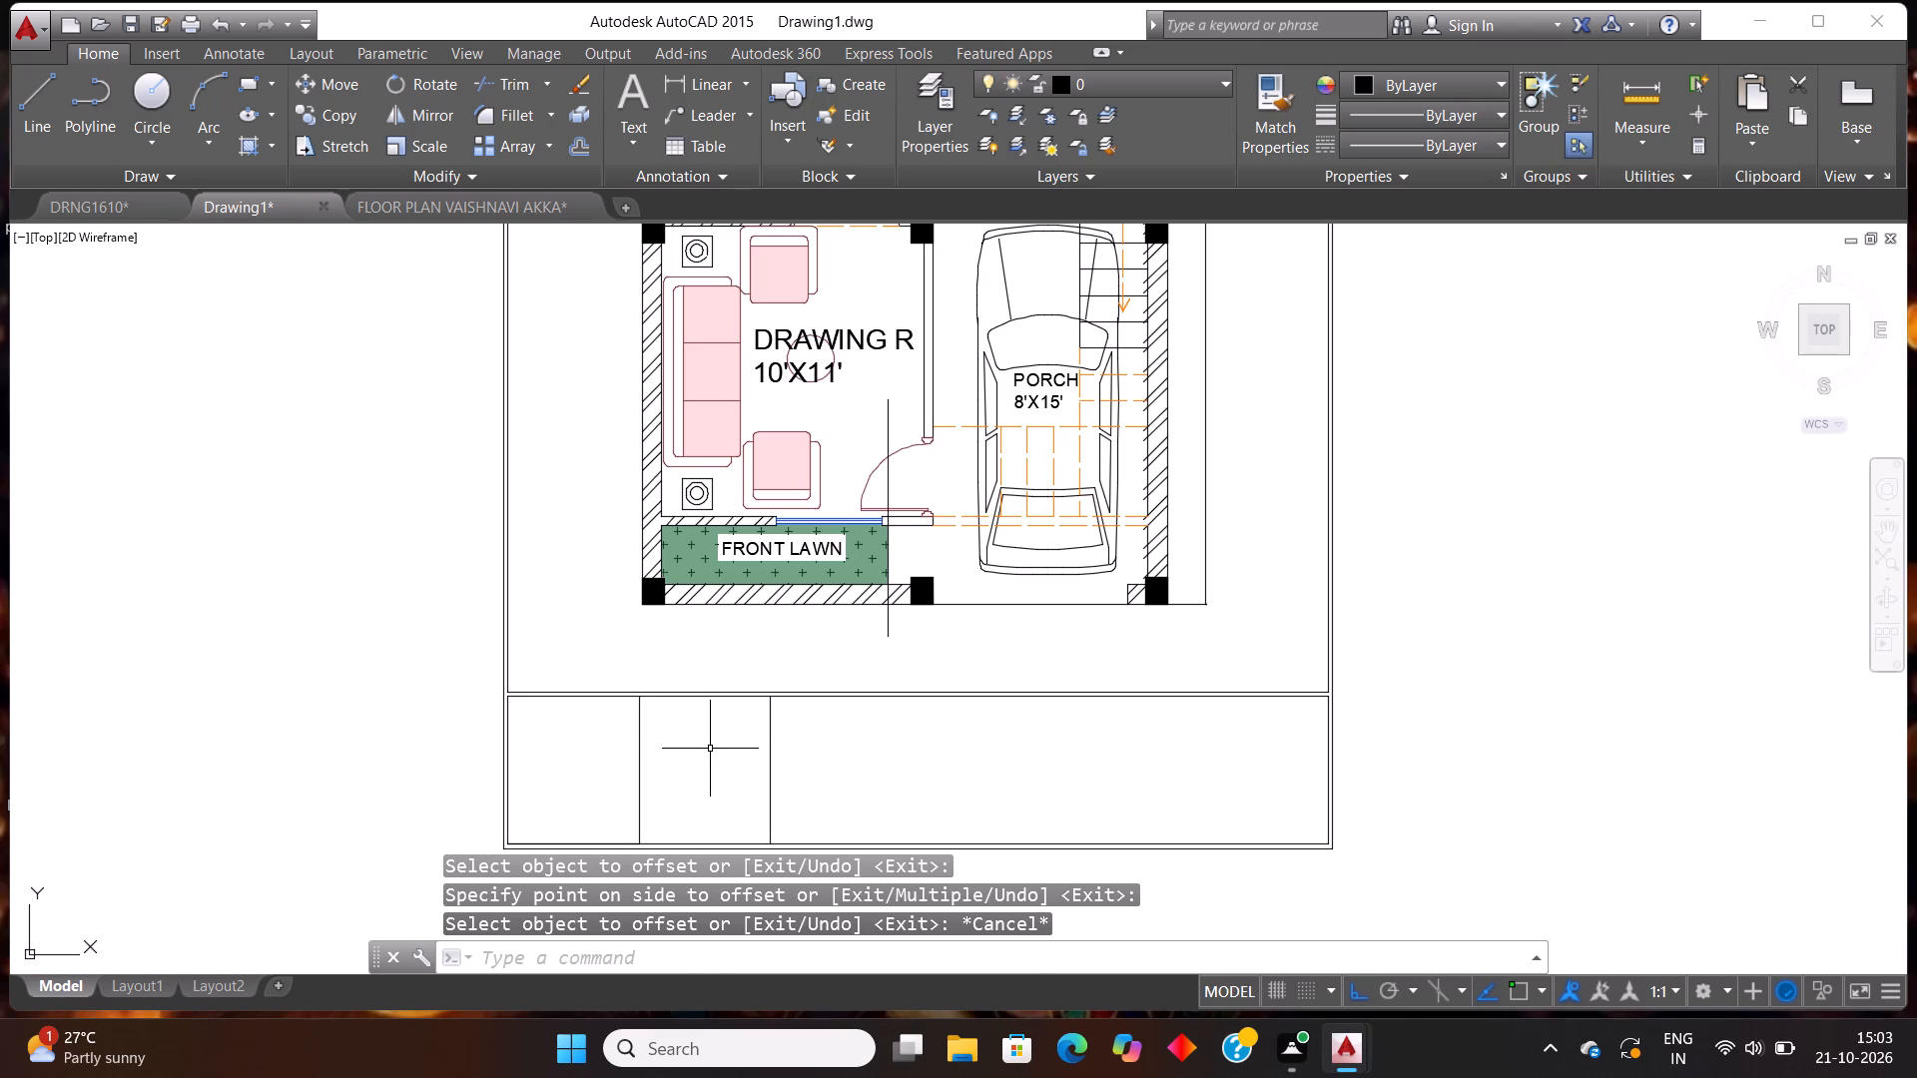
left_click(624, 769)
key("Delete")
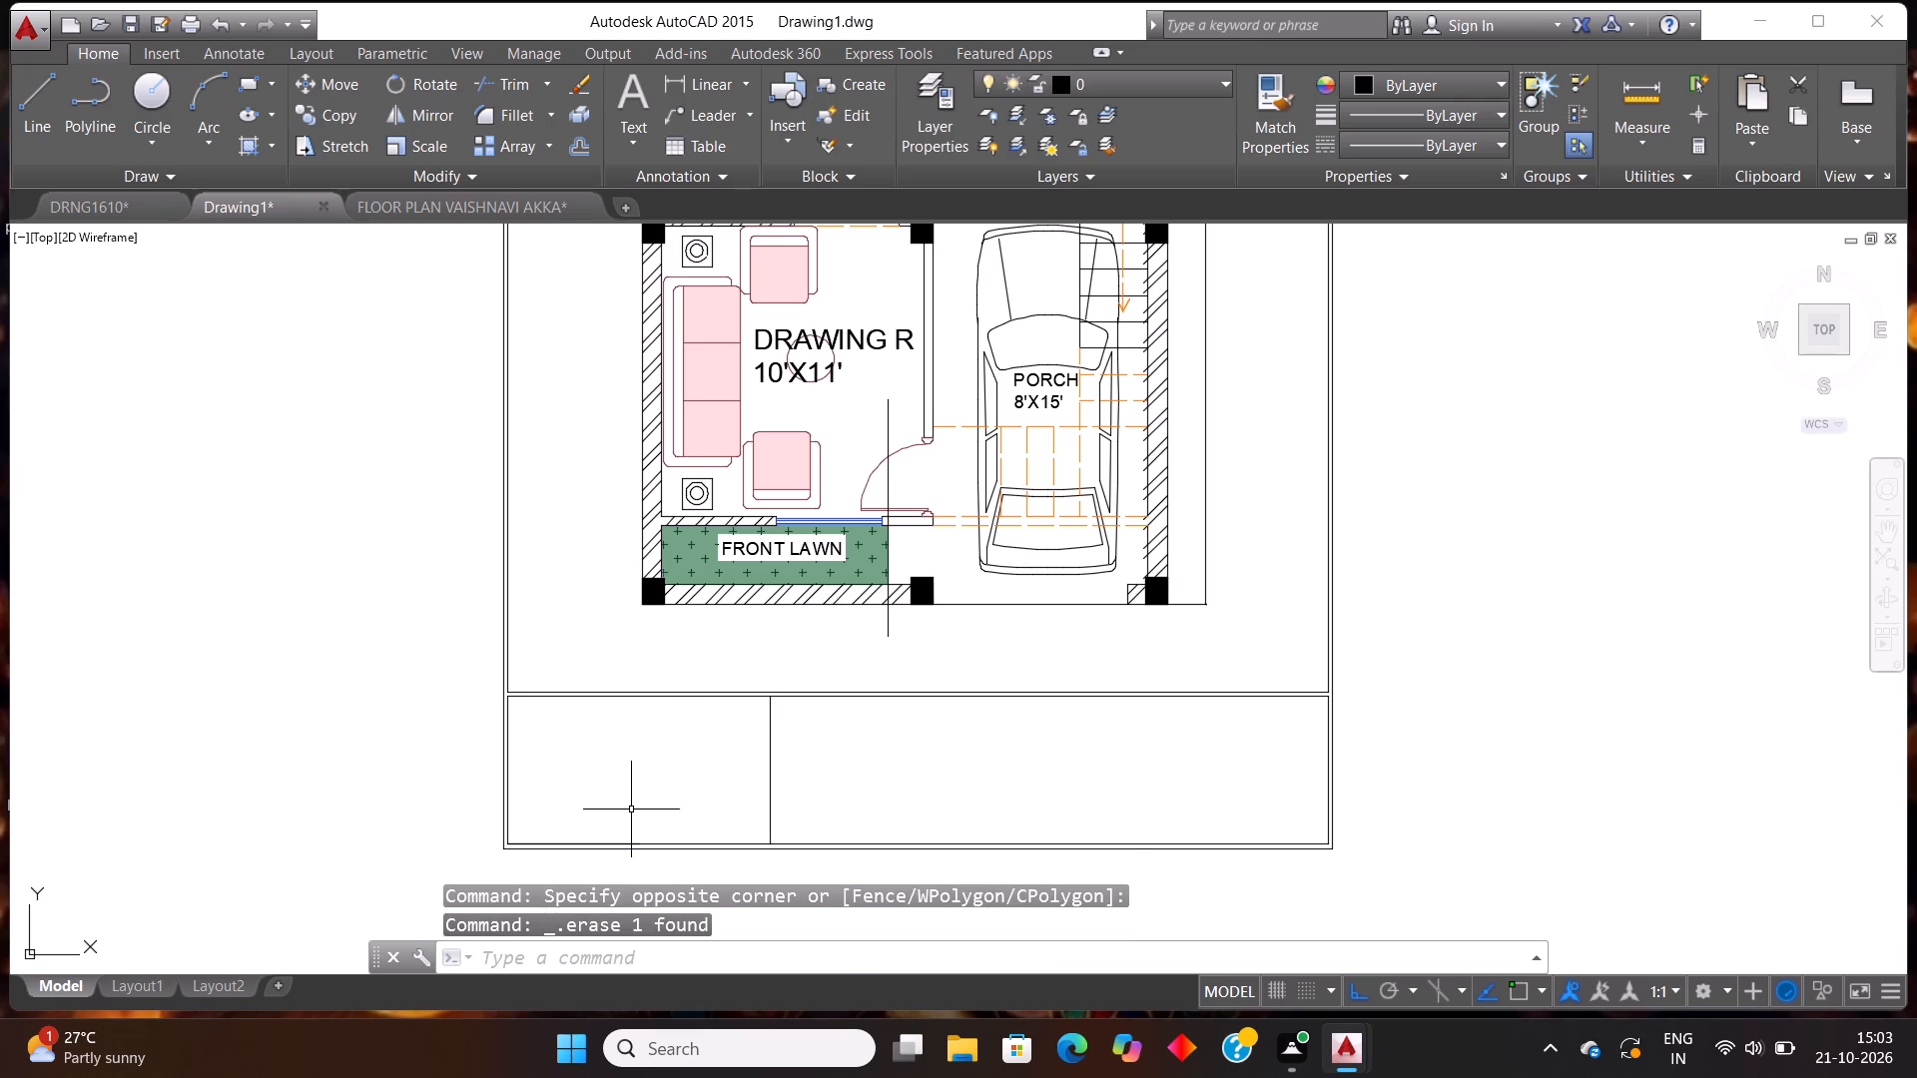
scroll(611, 861, "up", 3)
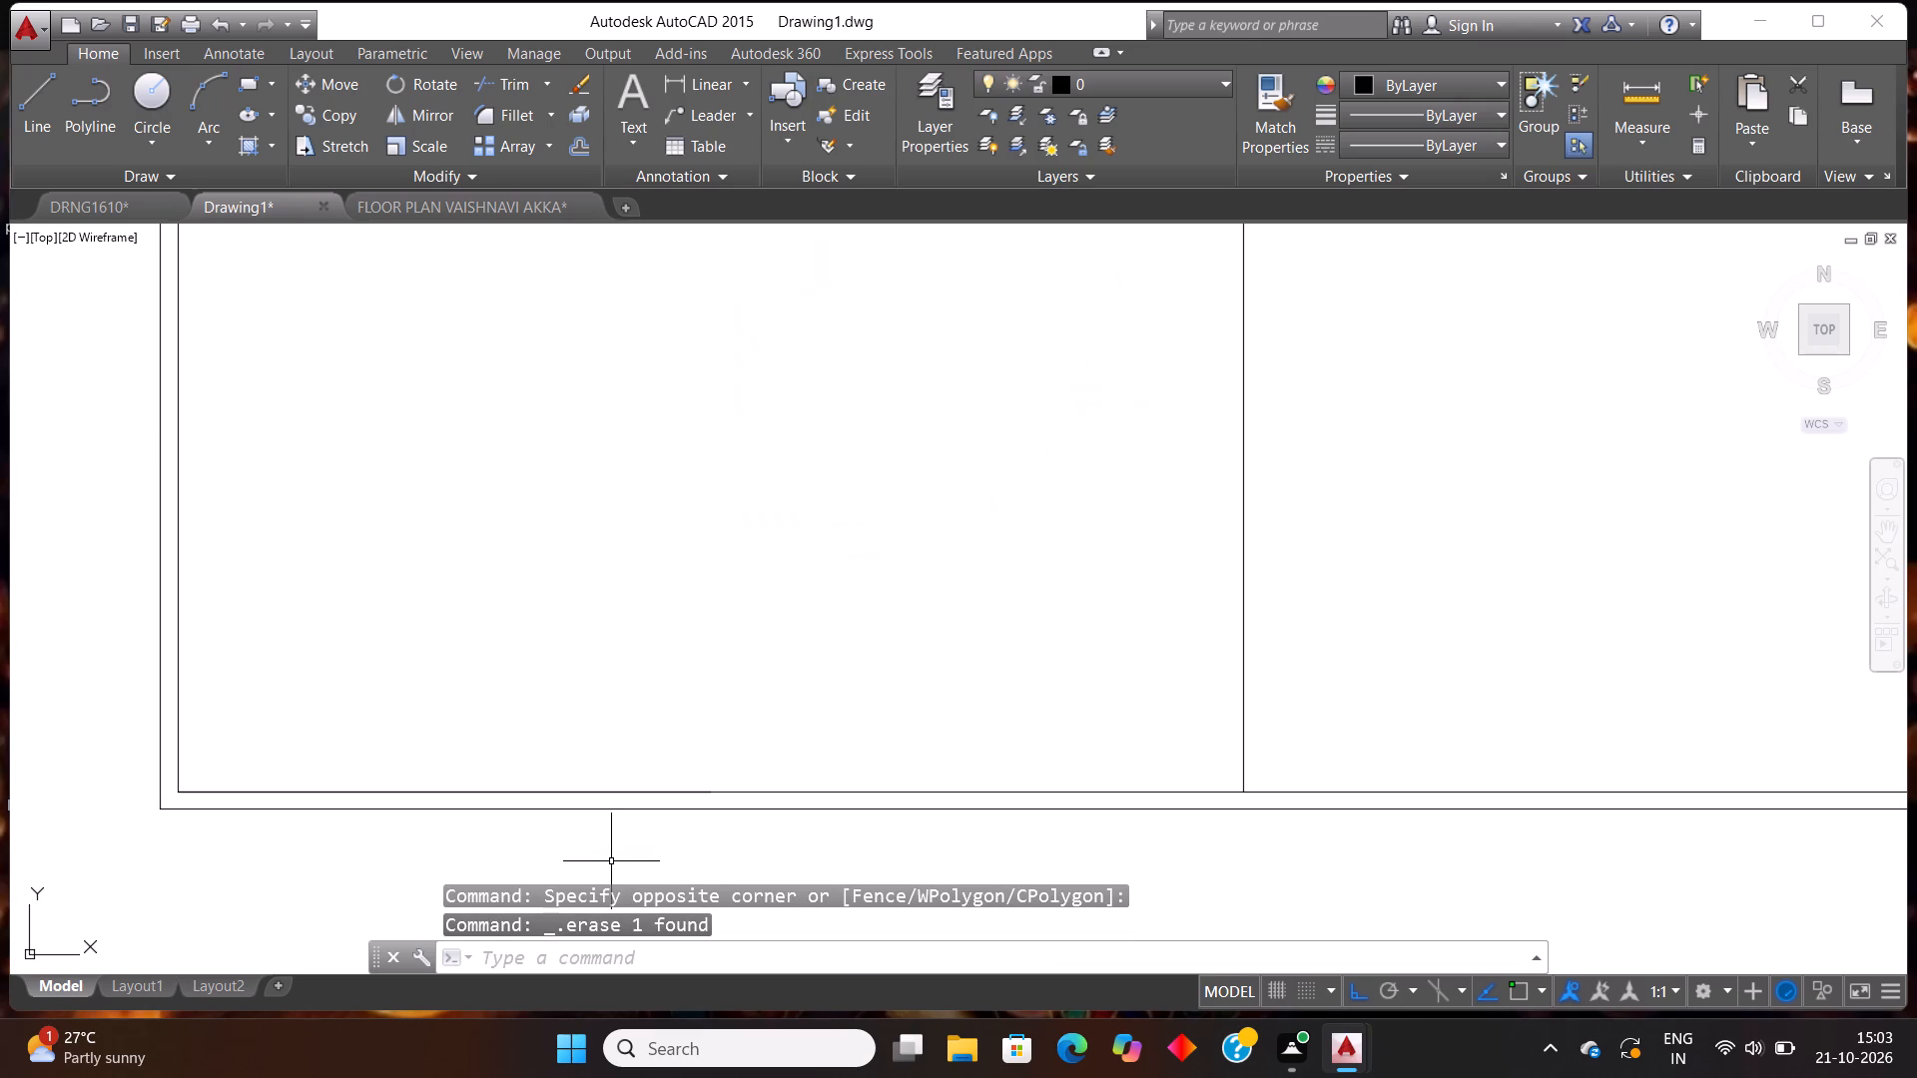
scroll(607, 851, "up", 1)
left_click(520, 756)
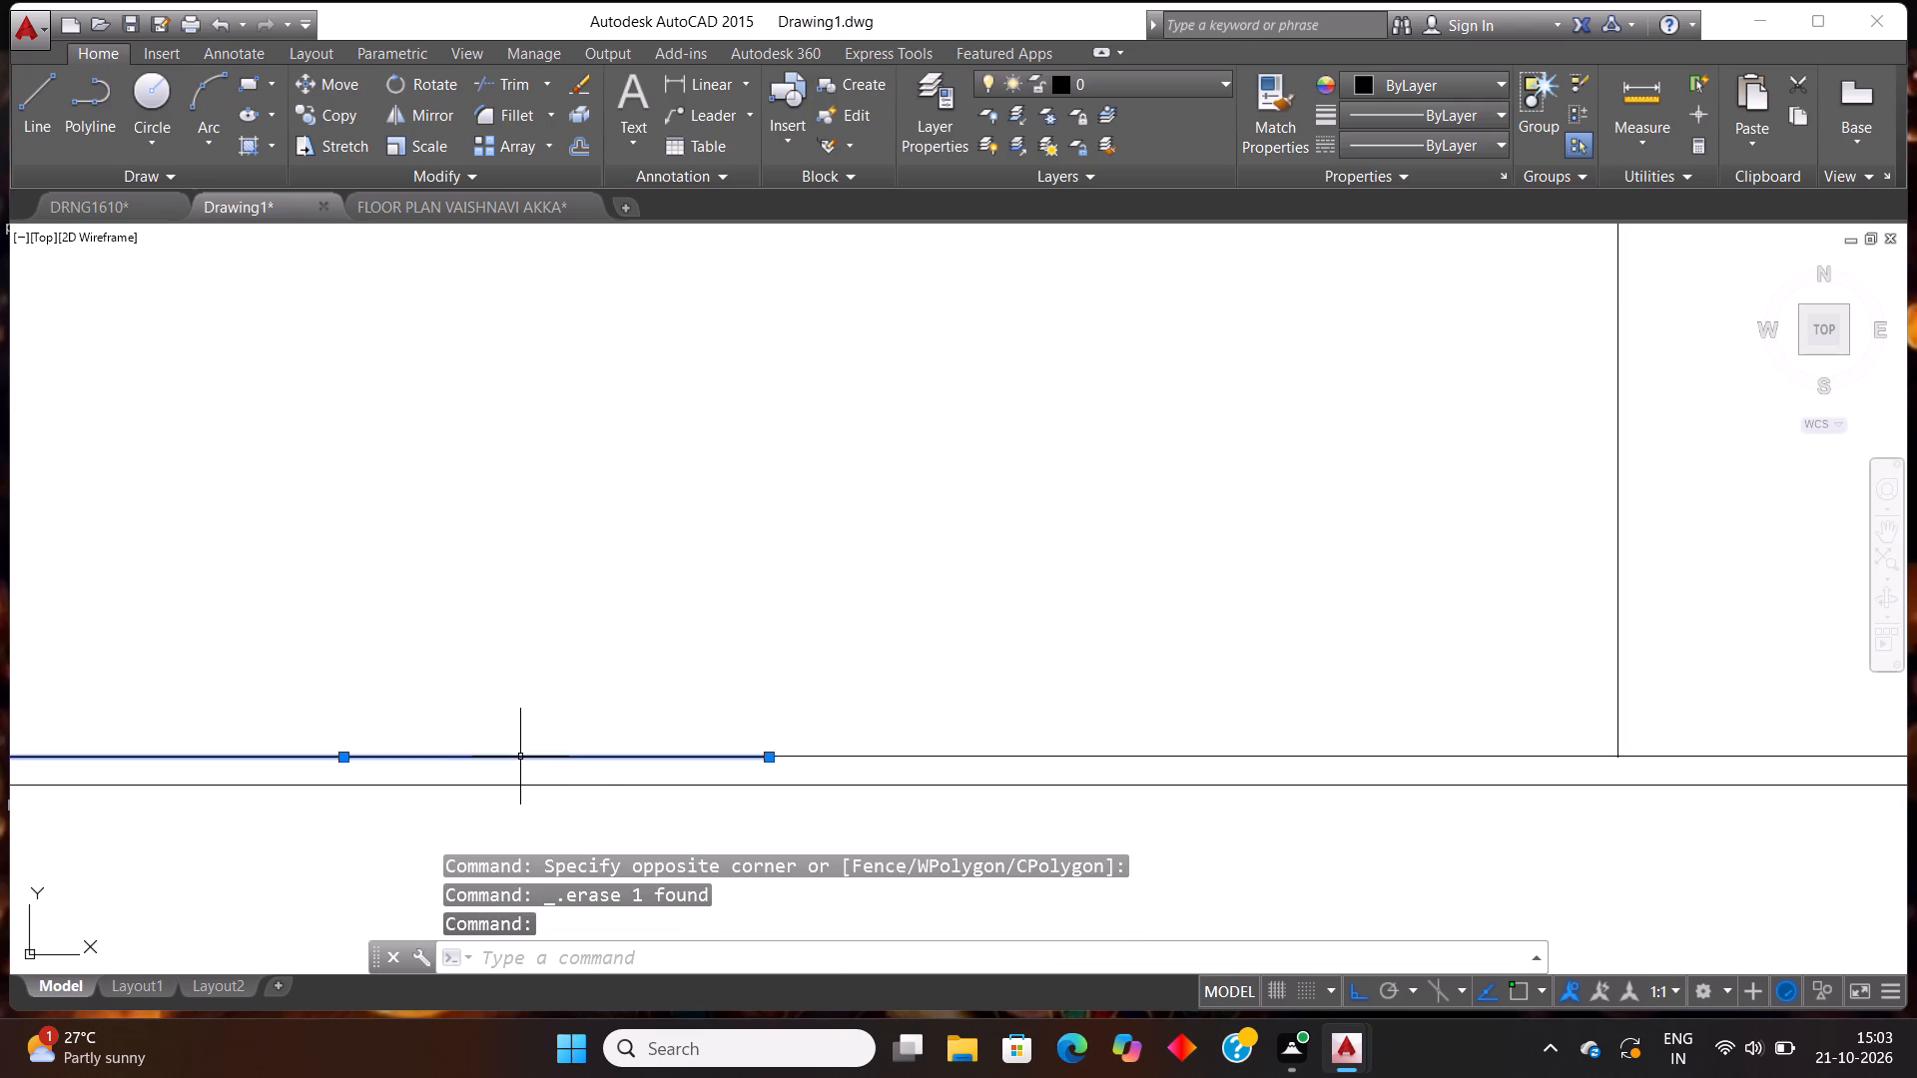
key("Delete")
scroll(520, 758, "down", 4)
scroll(871, 685, "down", 2)
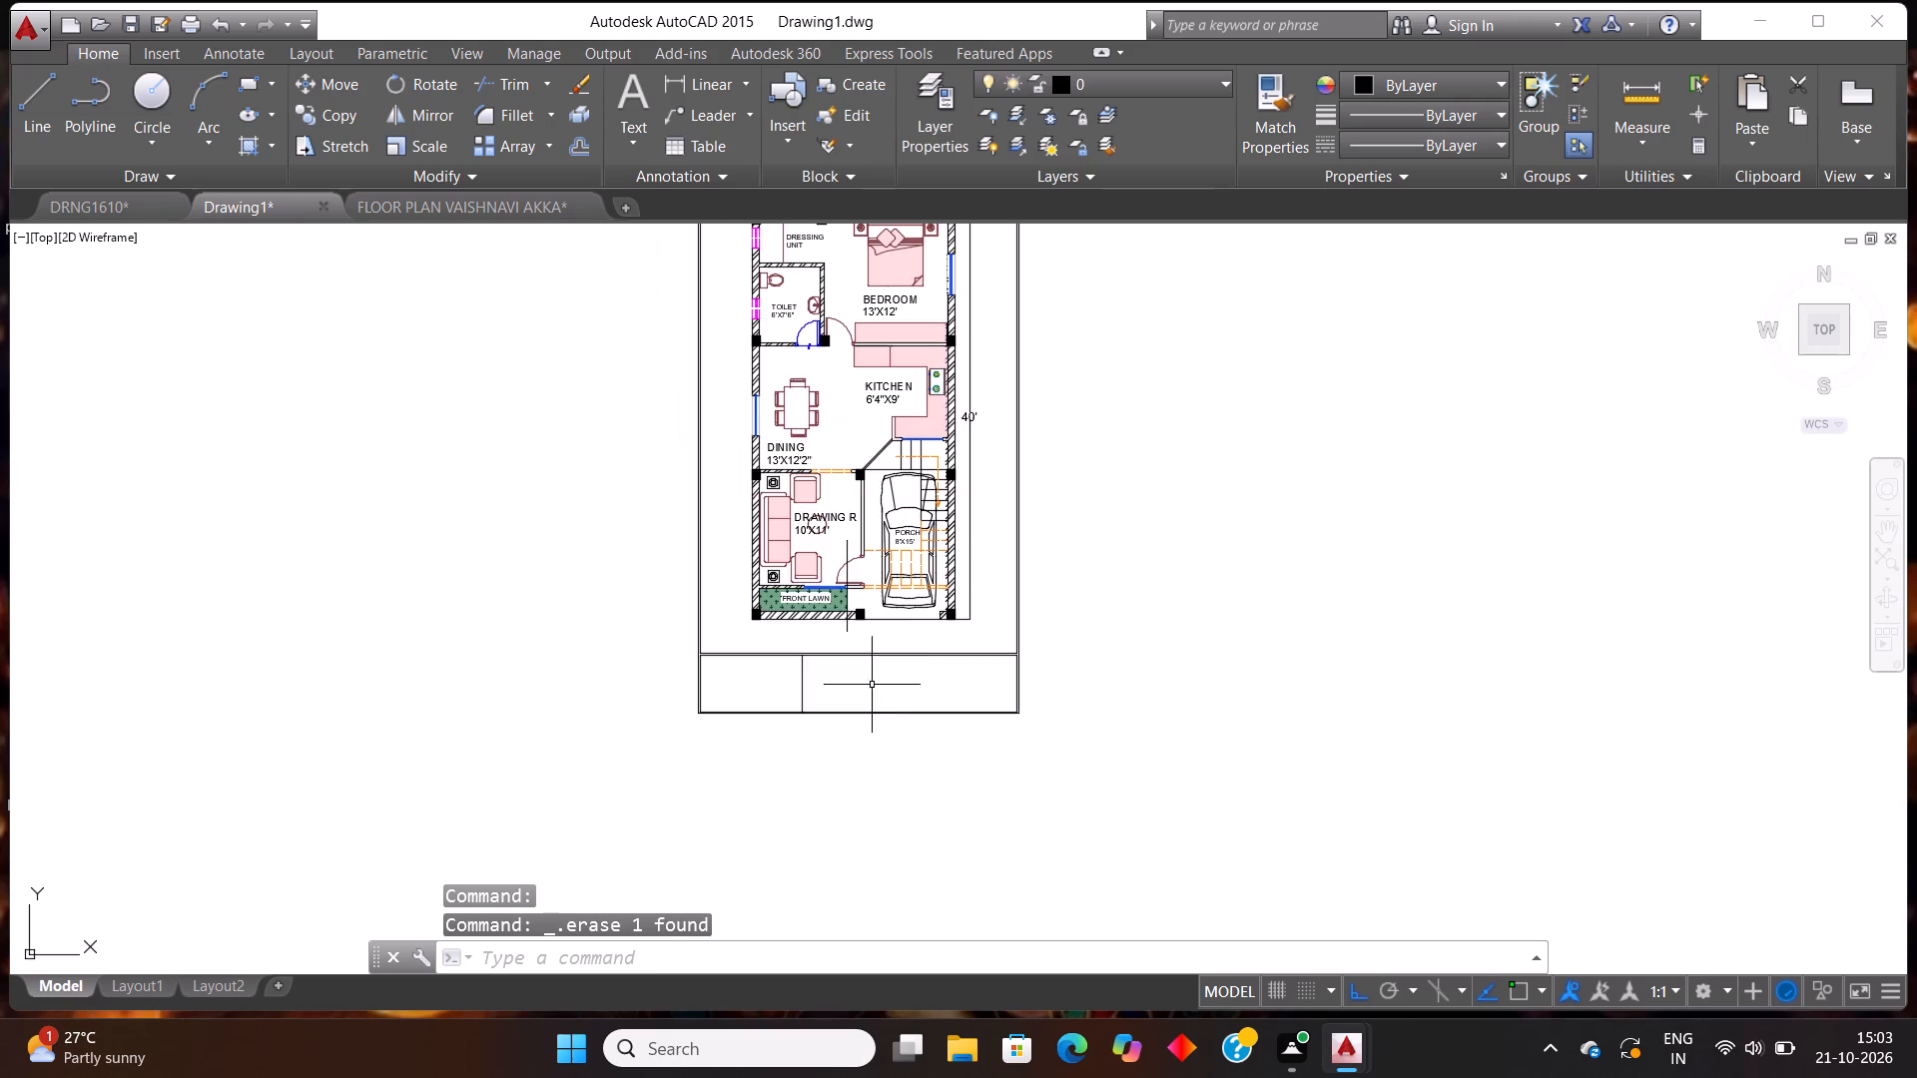
Offset the remaining vertical divider 5' to the right within the title block strip.
scroll(1178, 643, "up", 1)
key("Escape")
key("Escape")
type("OFF")
key("Return")
type("5'")
key("Return")
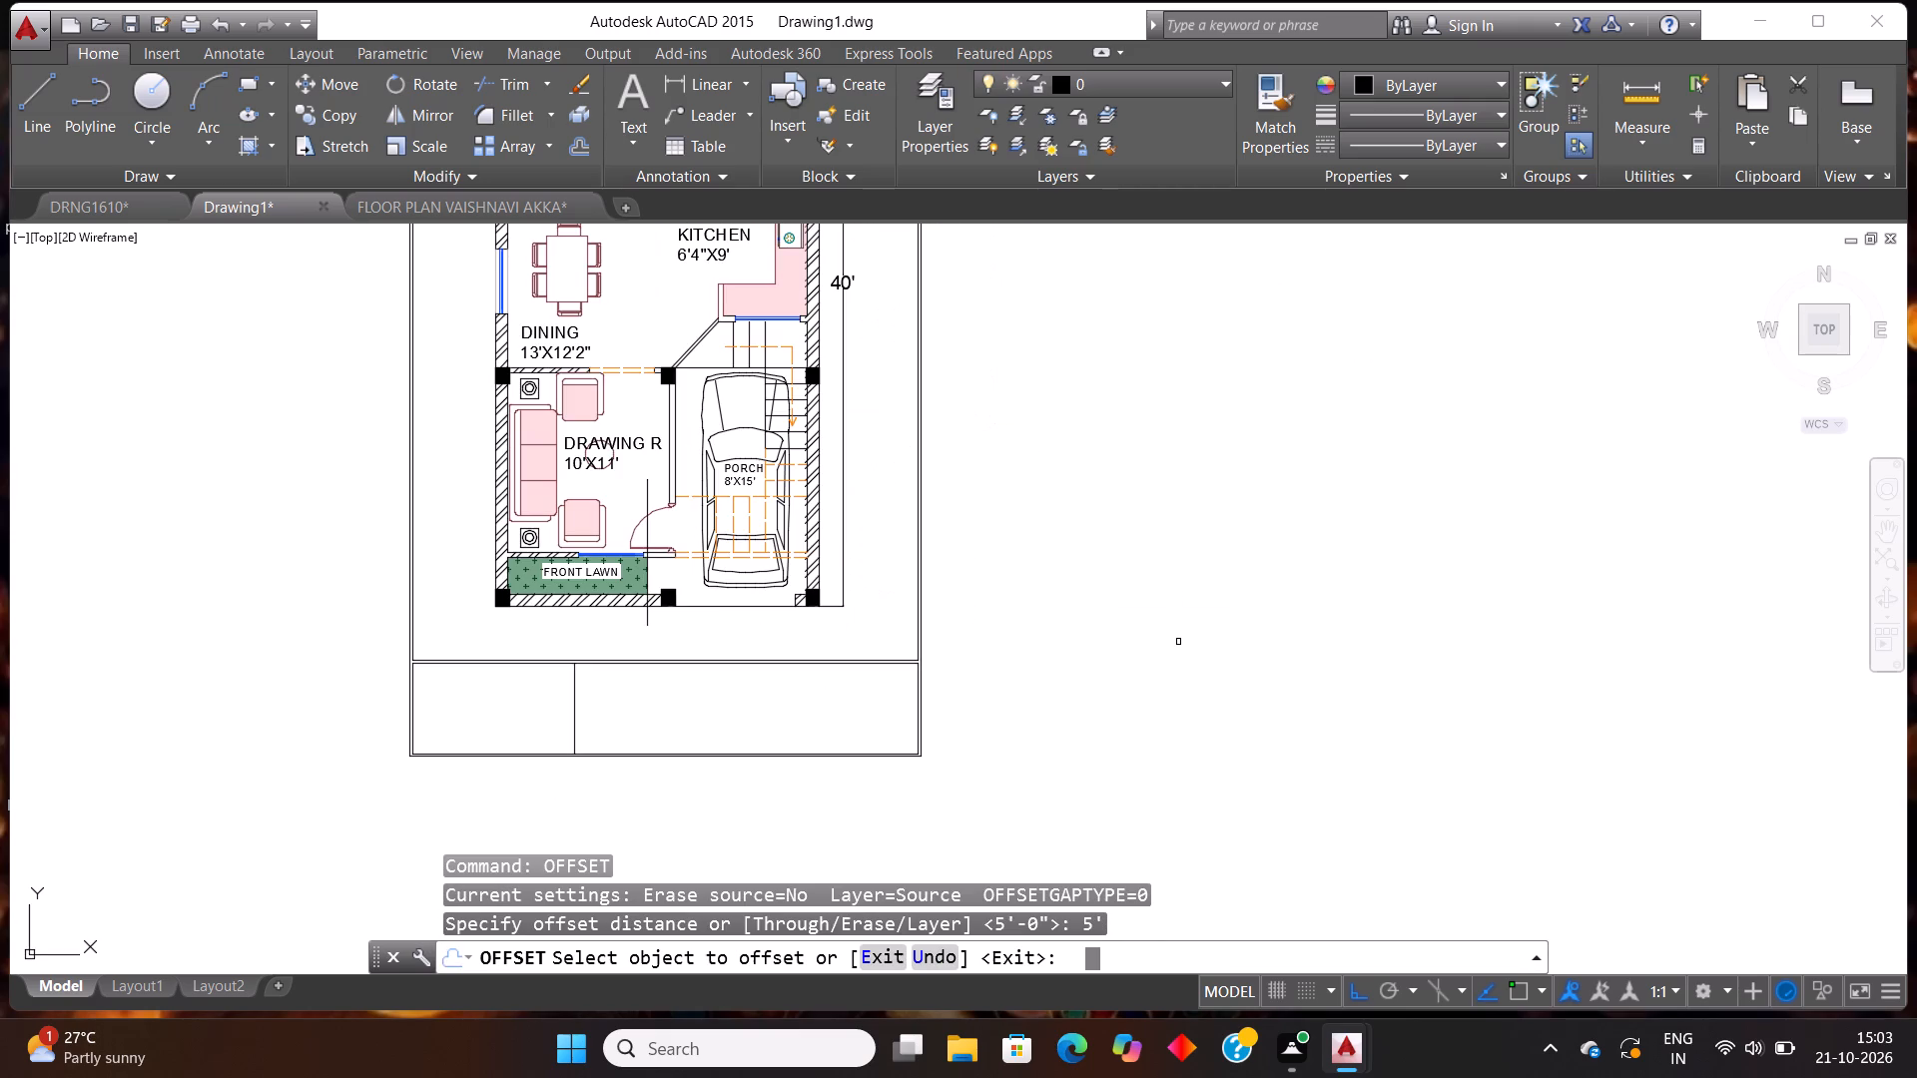
left_click(574, 724)
left_click(696, 720)
key("Escape")
key("Escape")
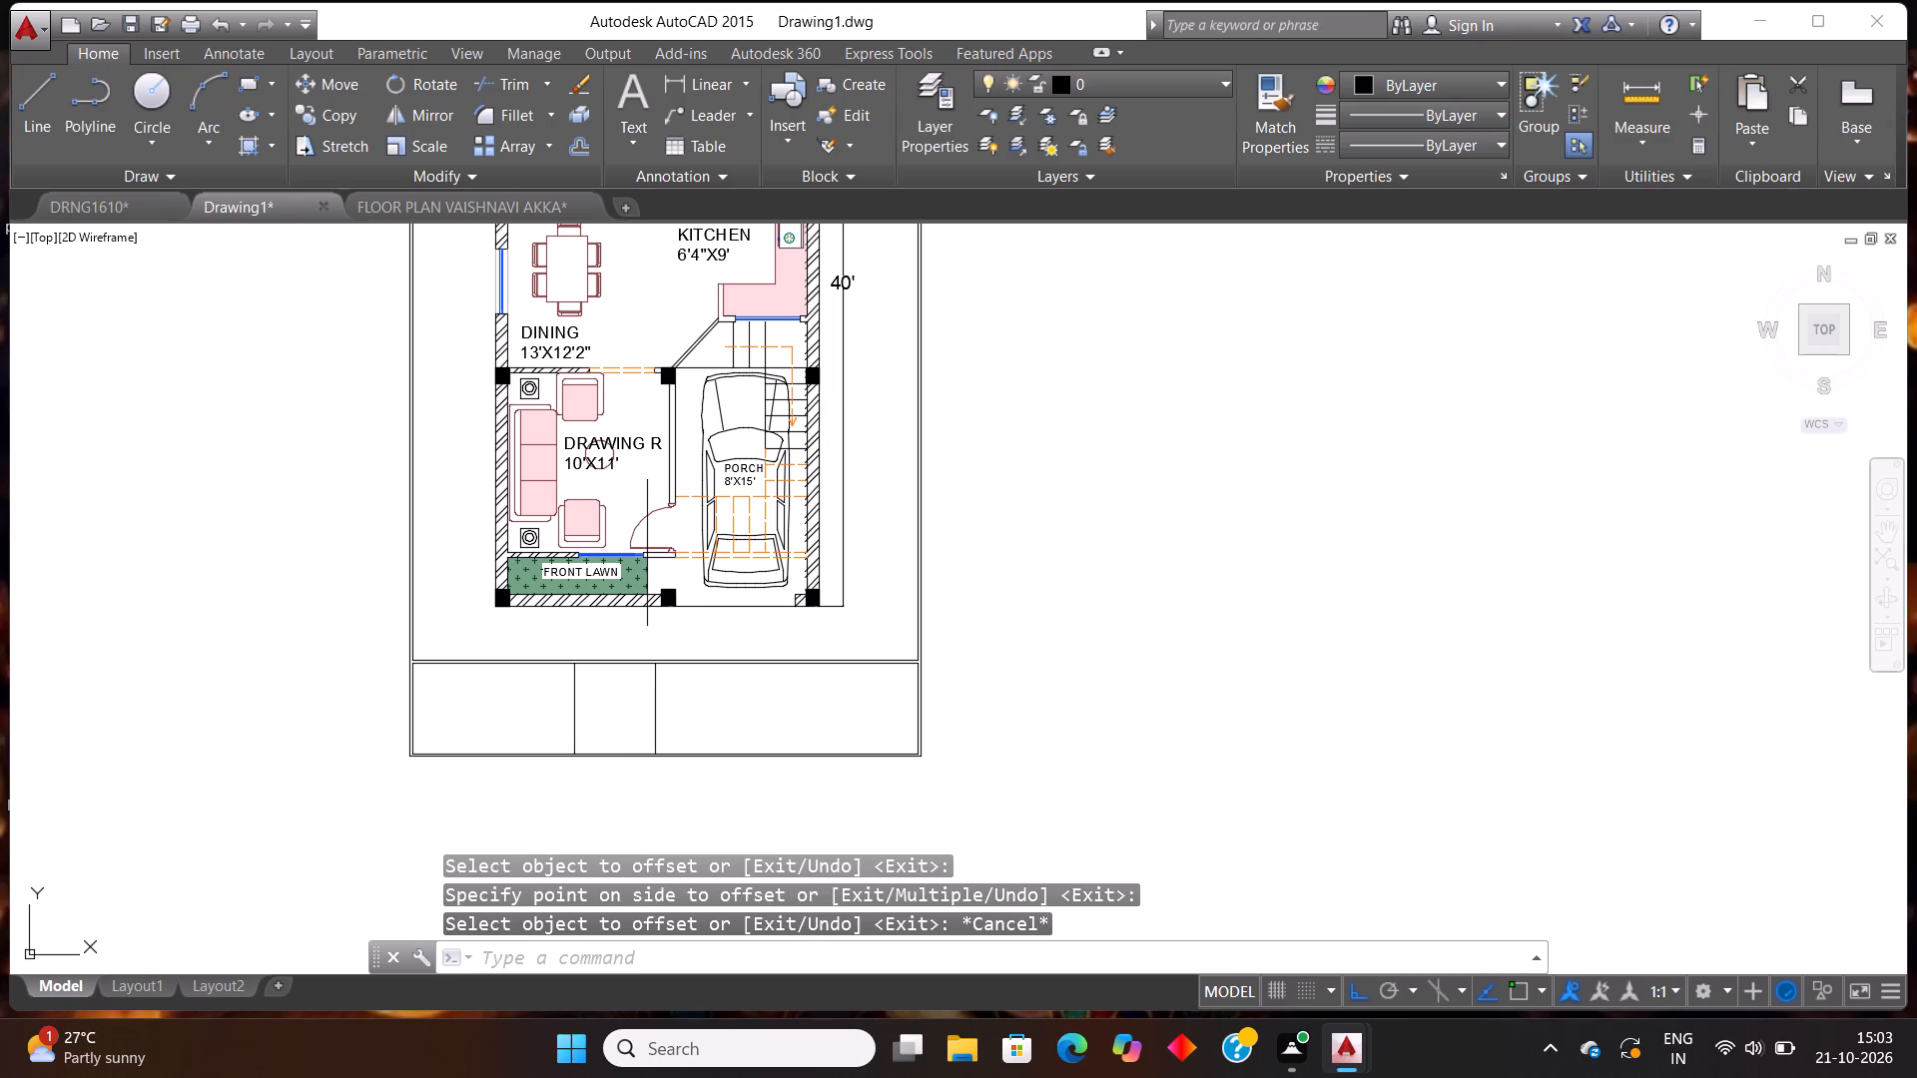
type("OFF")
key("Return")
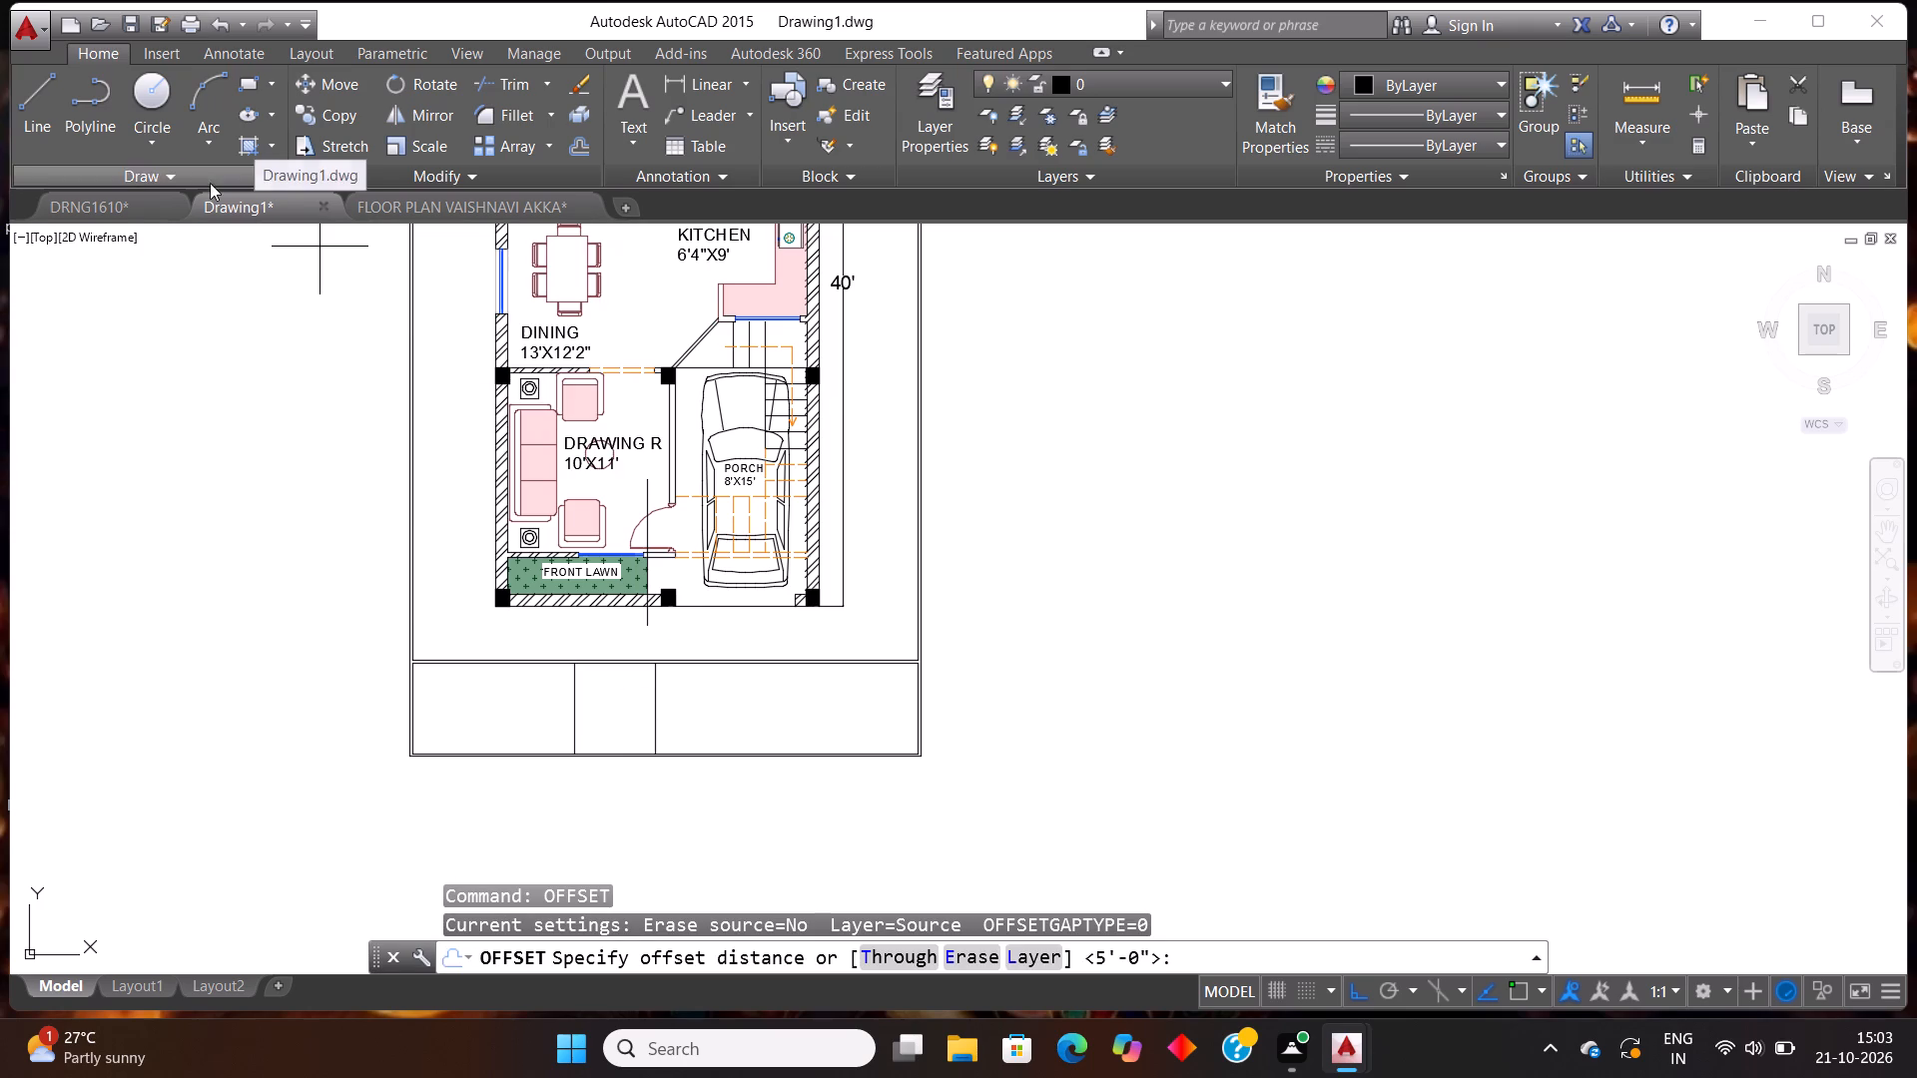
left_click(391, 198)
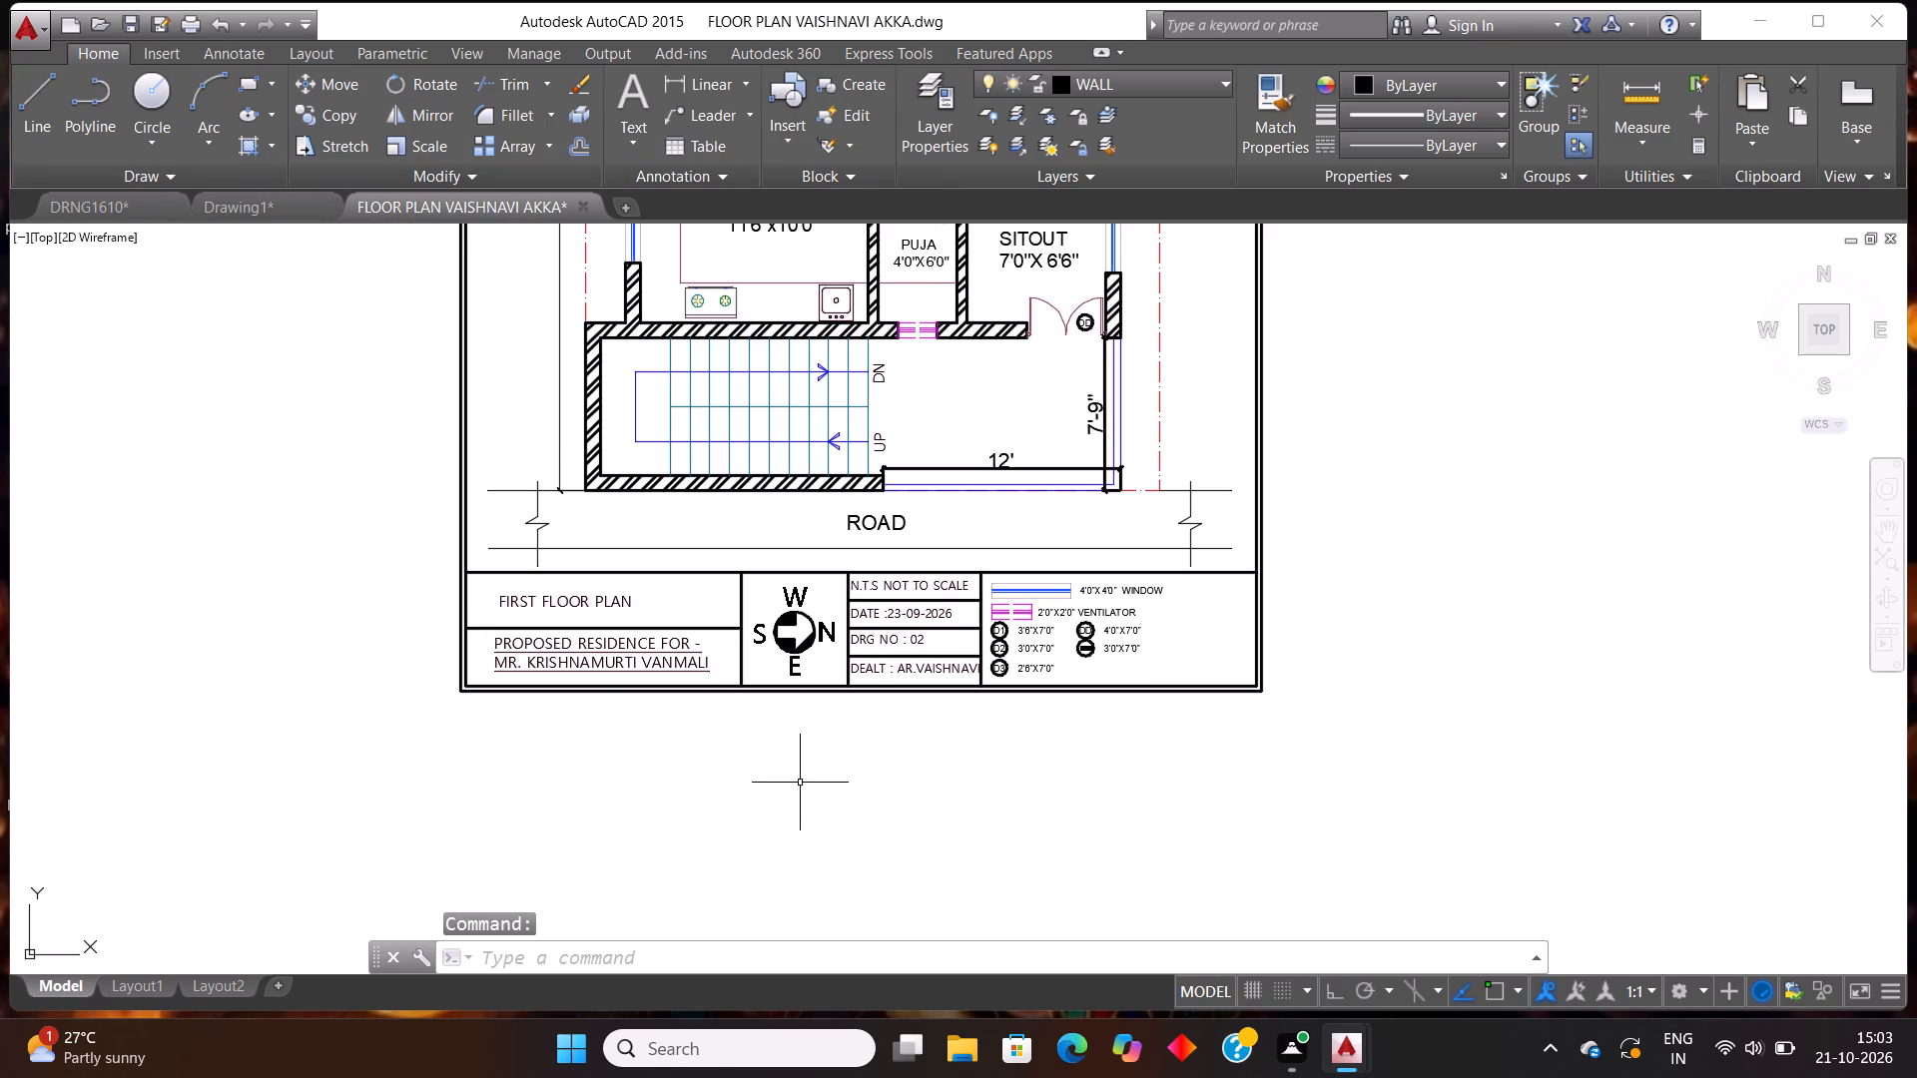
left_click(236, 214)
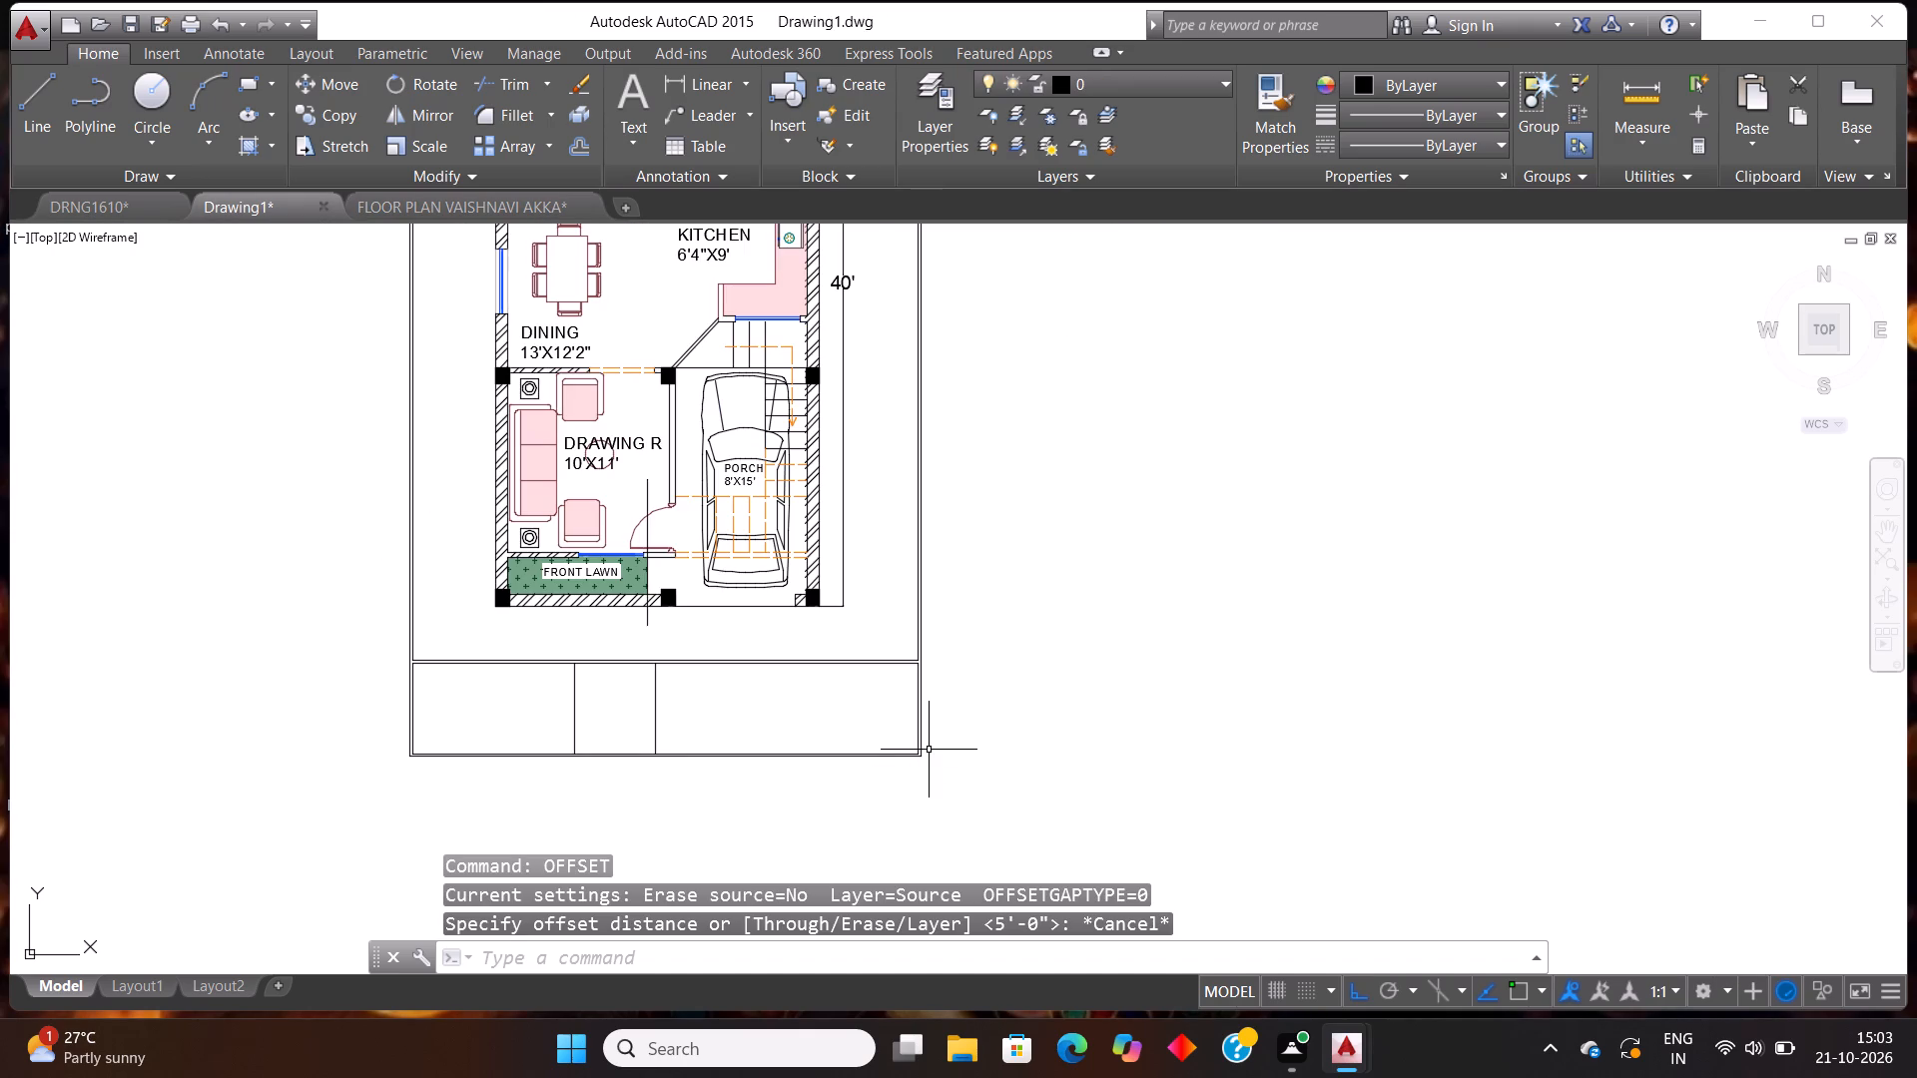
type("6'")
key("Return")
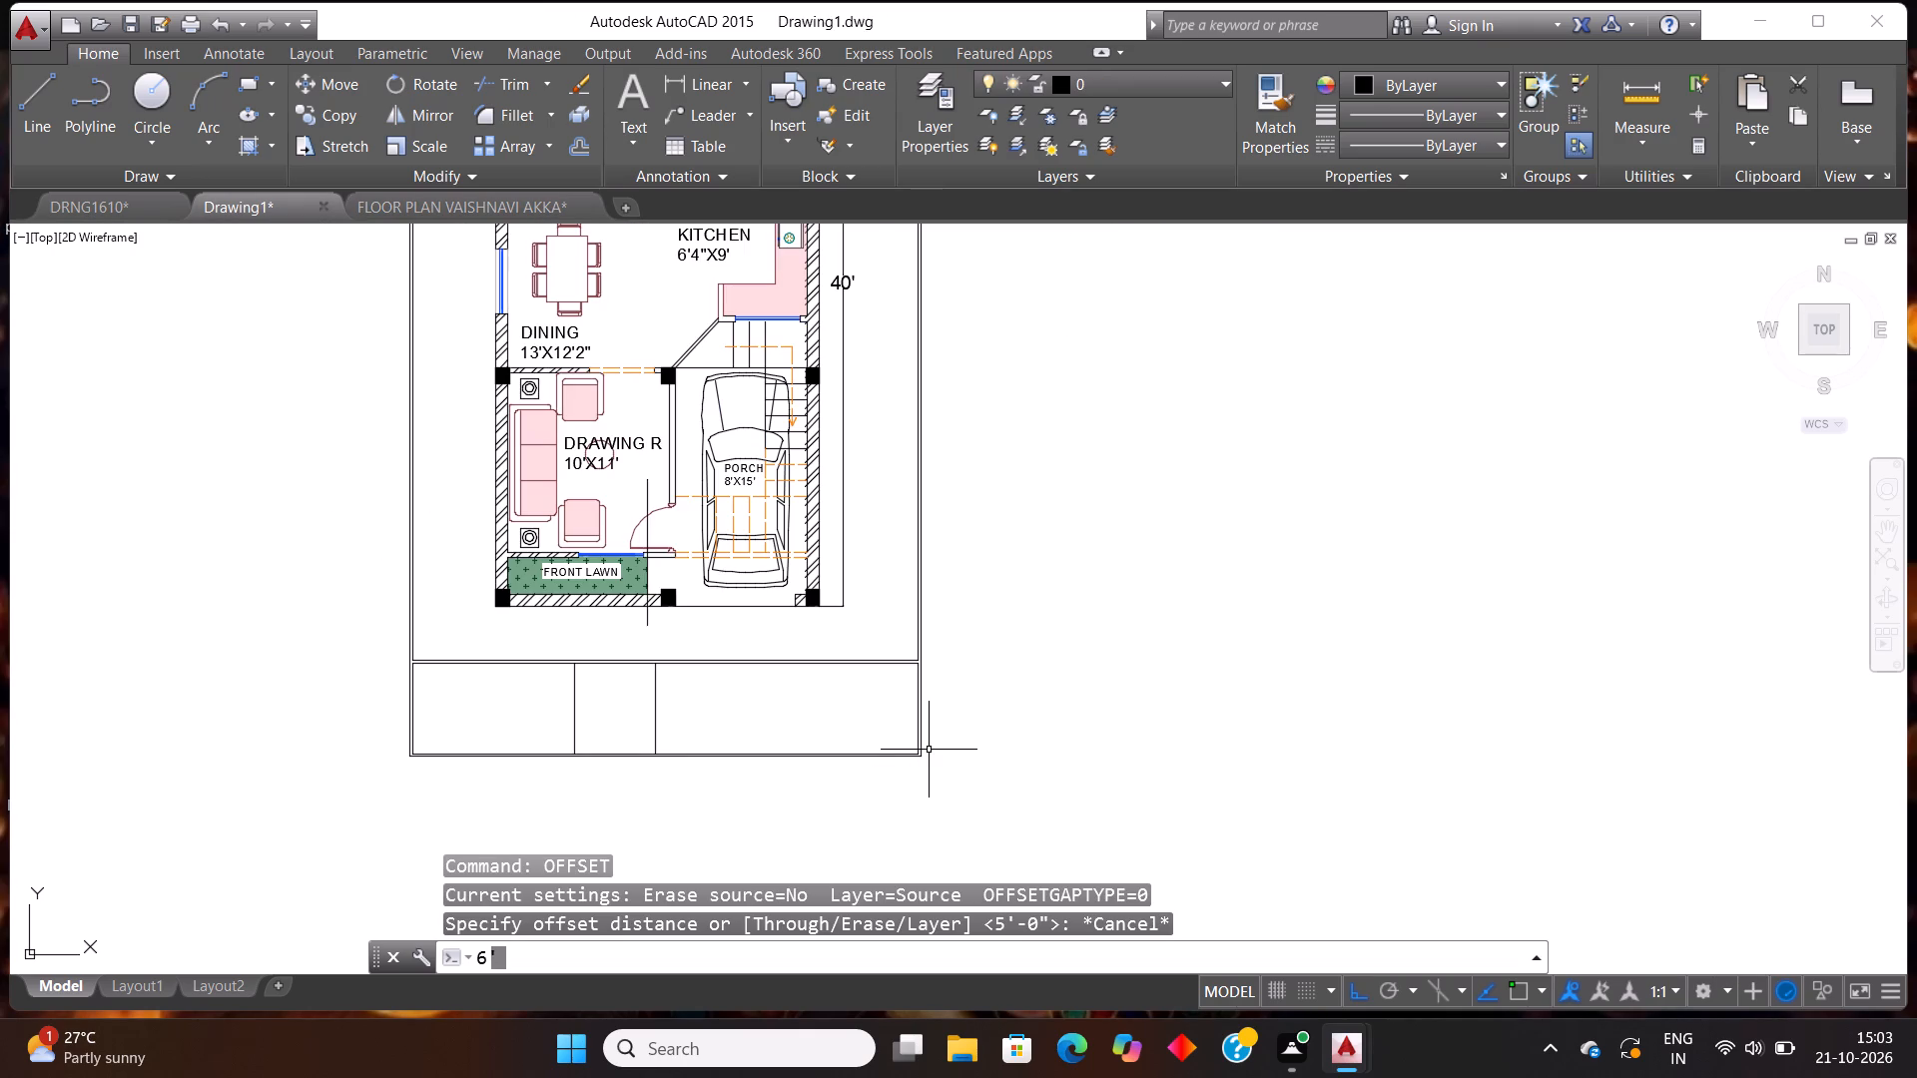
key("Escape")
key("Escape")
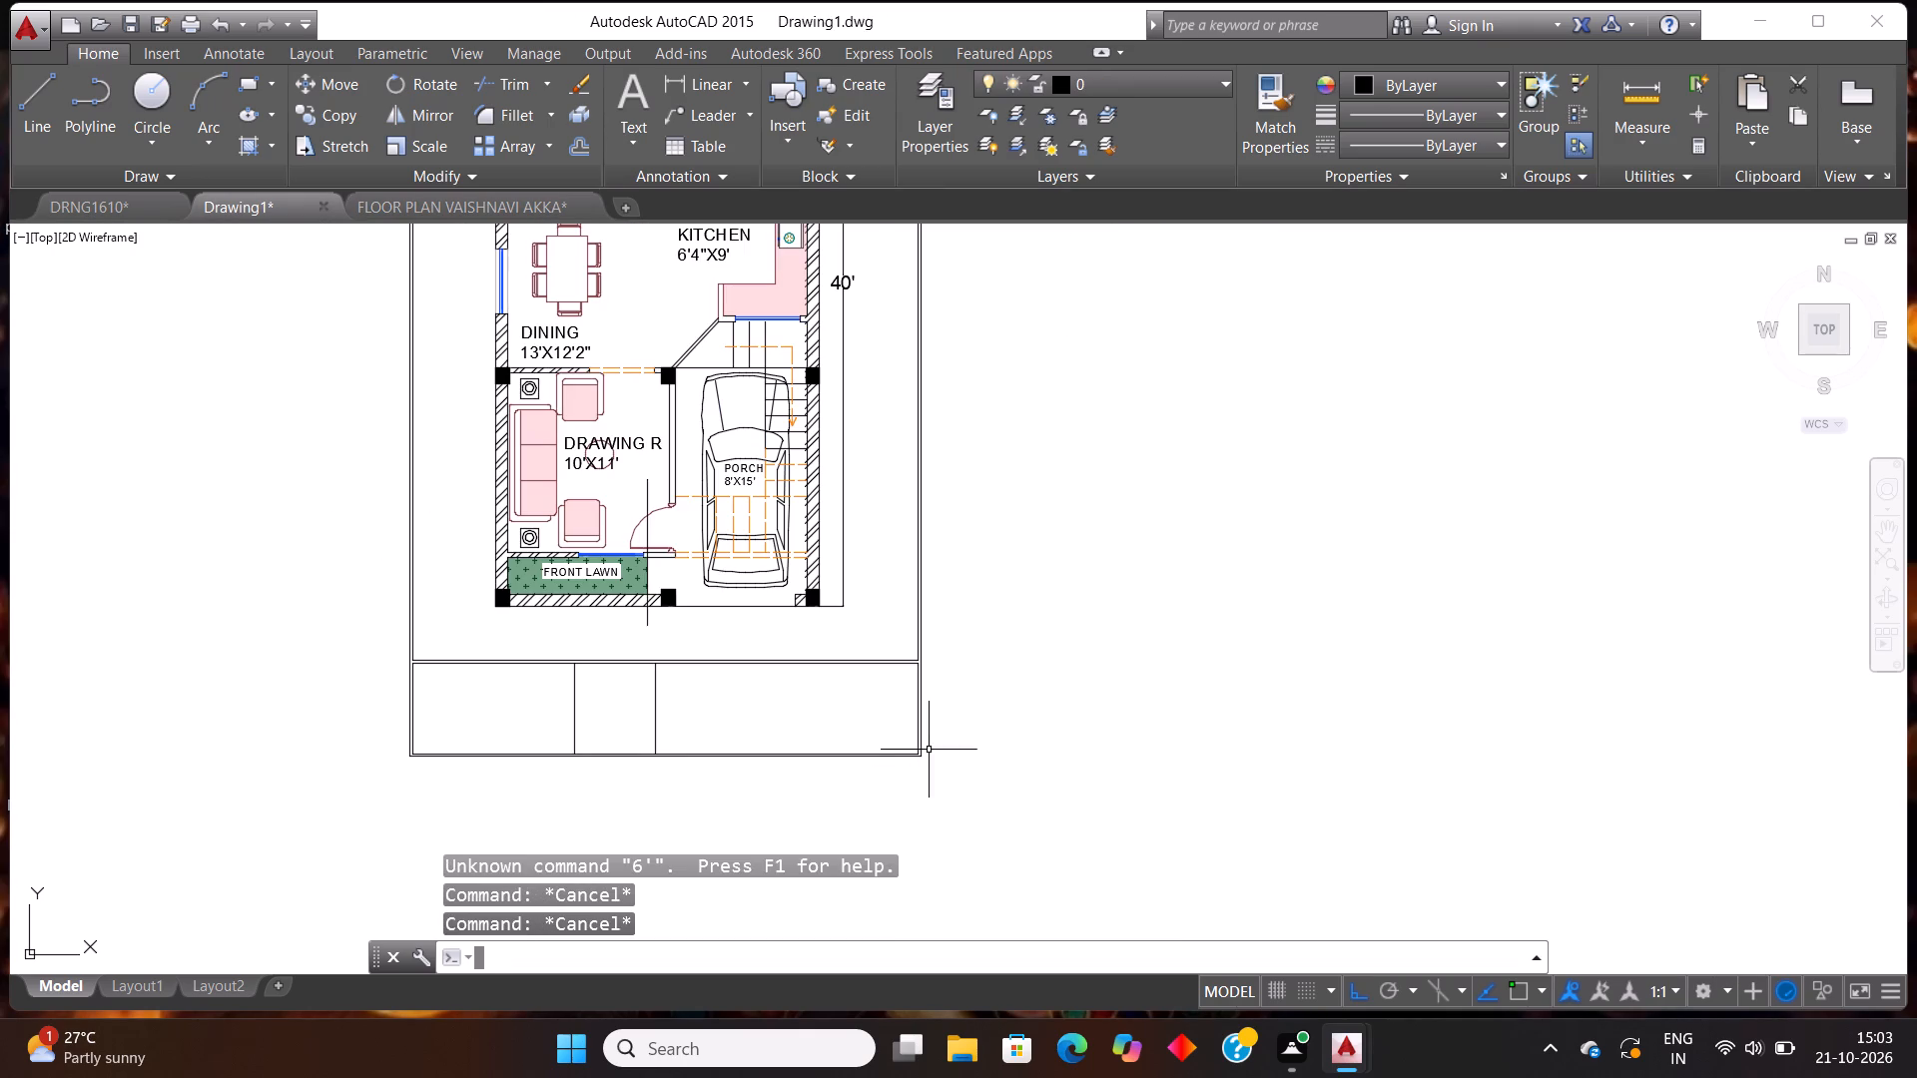
Offset the rightmost vertical divider 6' to the right within the title block strip.
type("OFF")
key("Return")
type("6'")
key("Return")
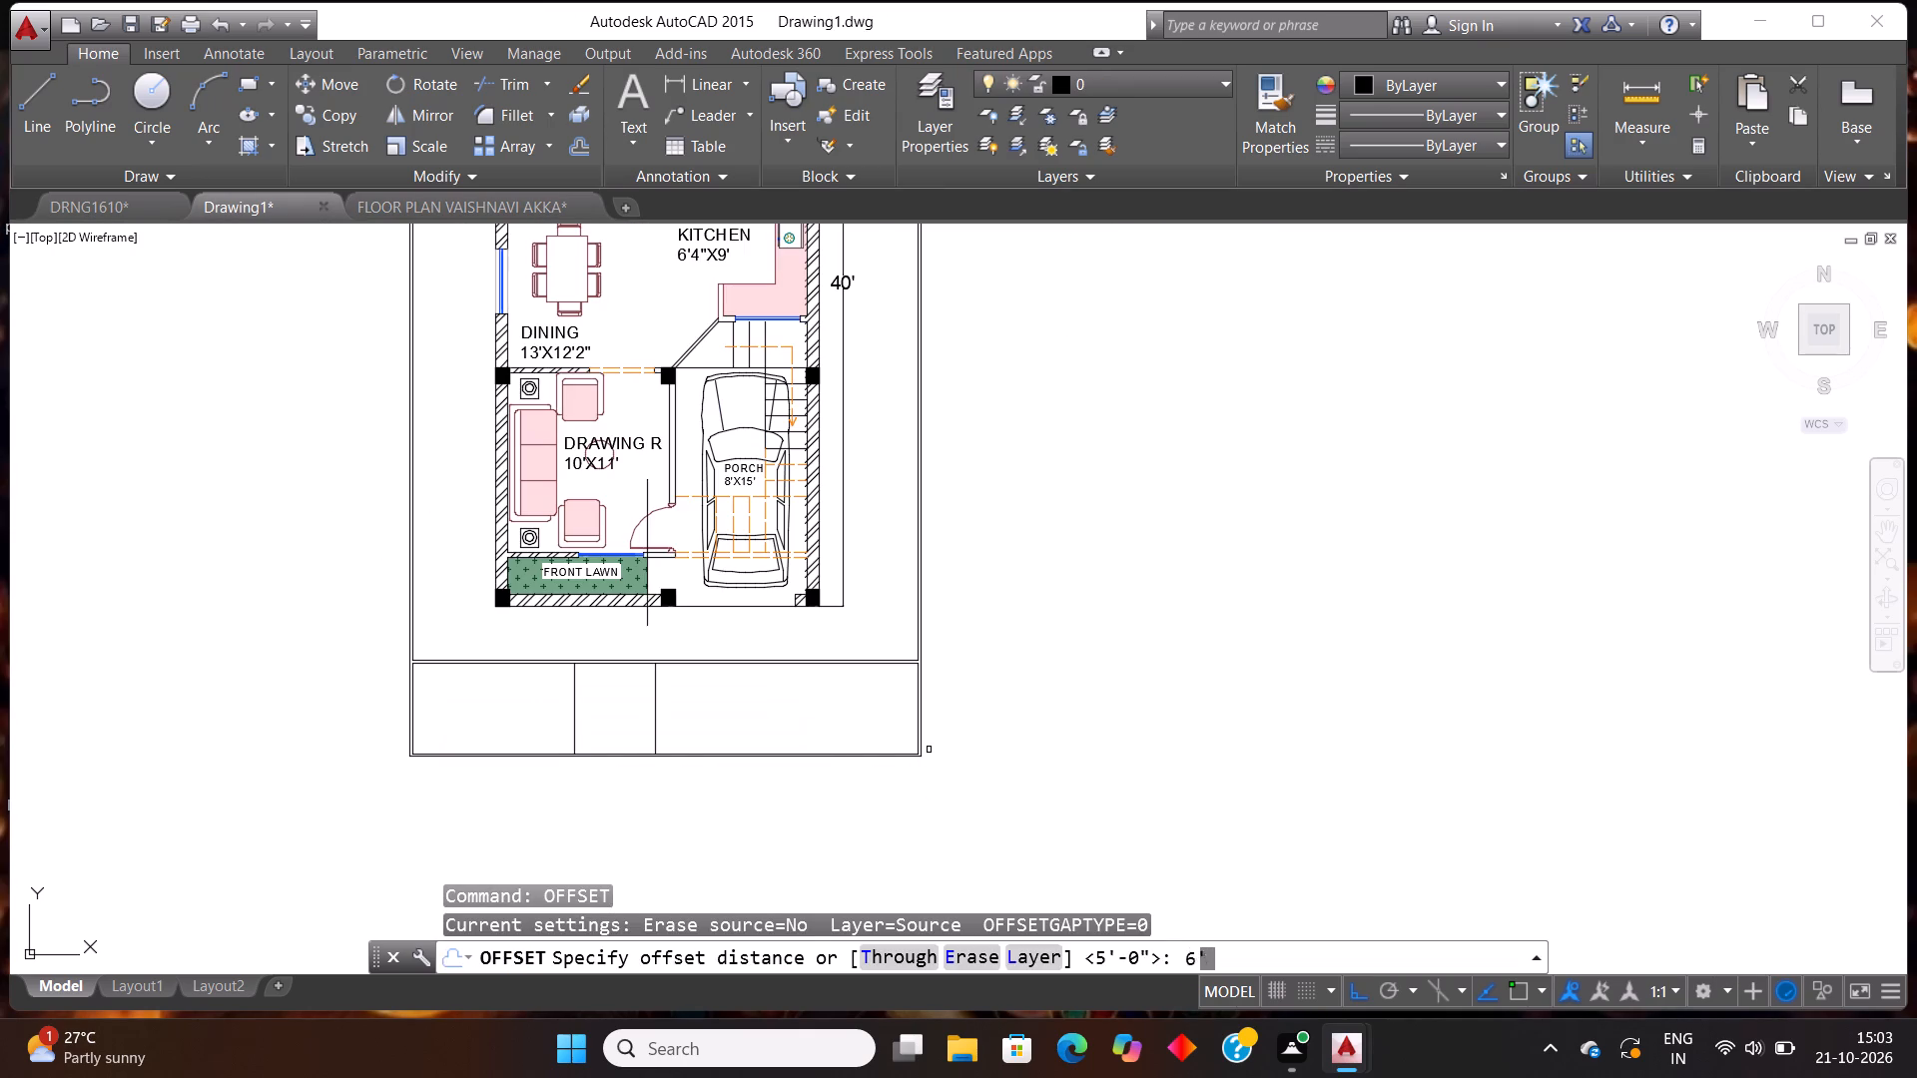
left_click(656, 707)
left_click(812, 689)
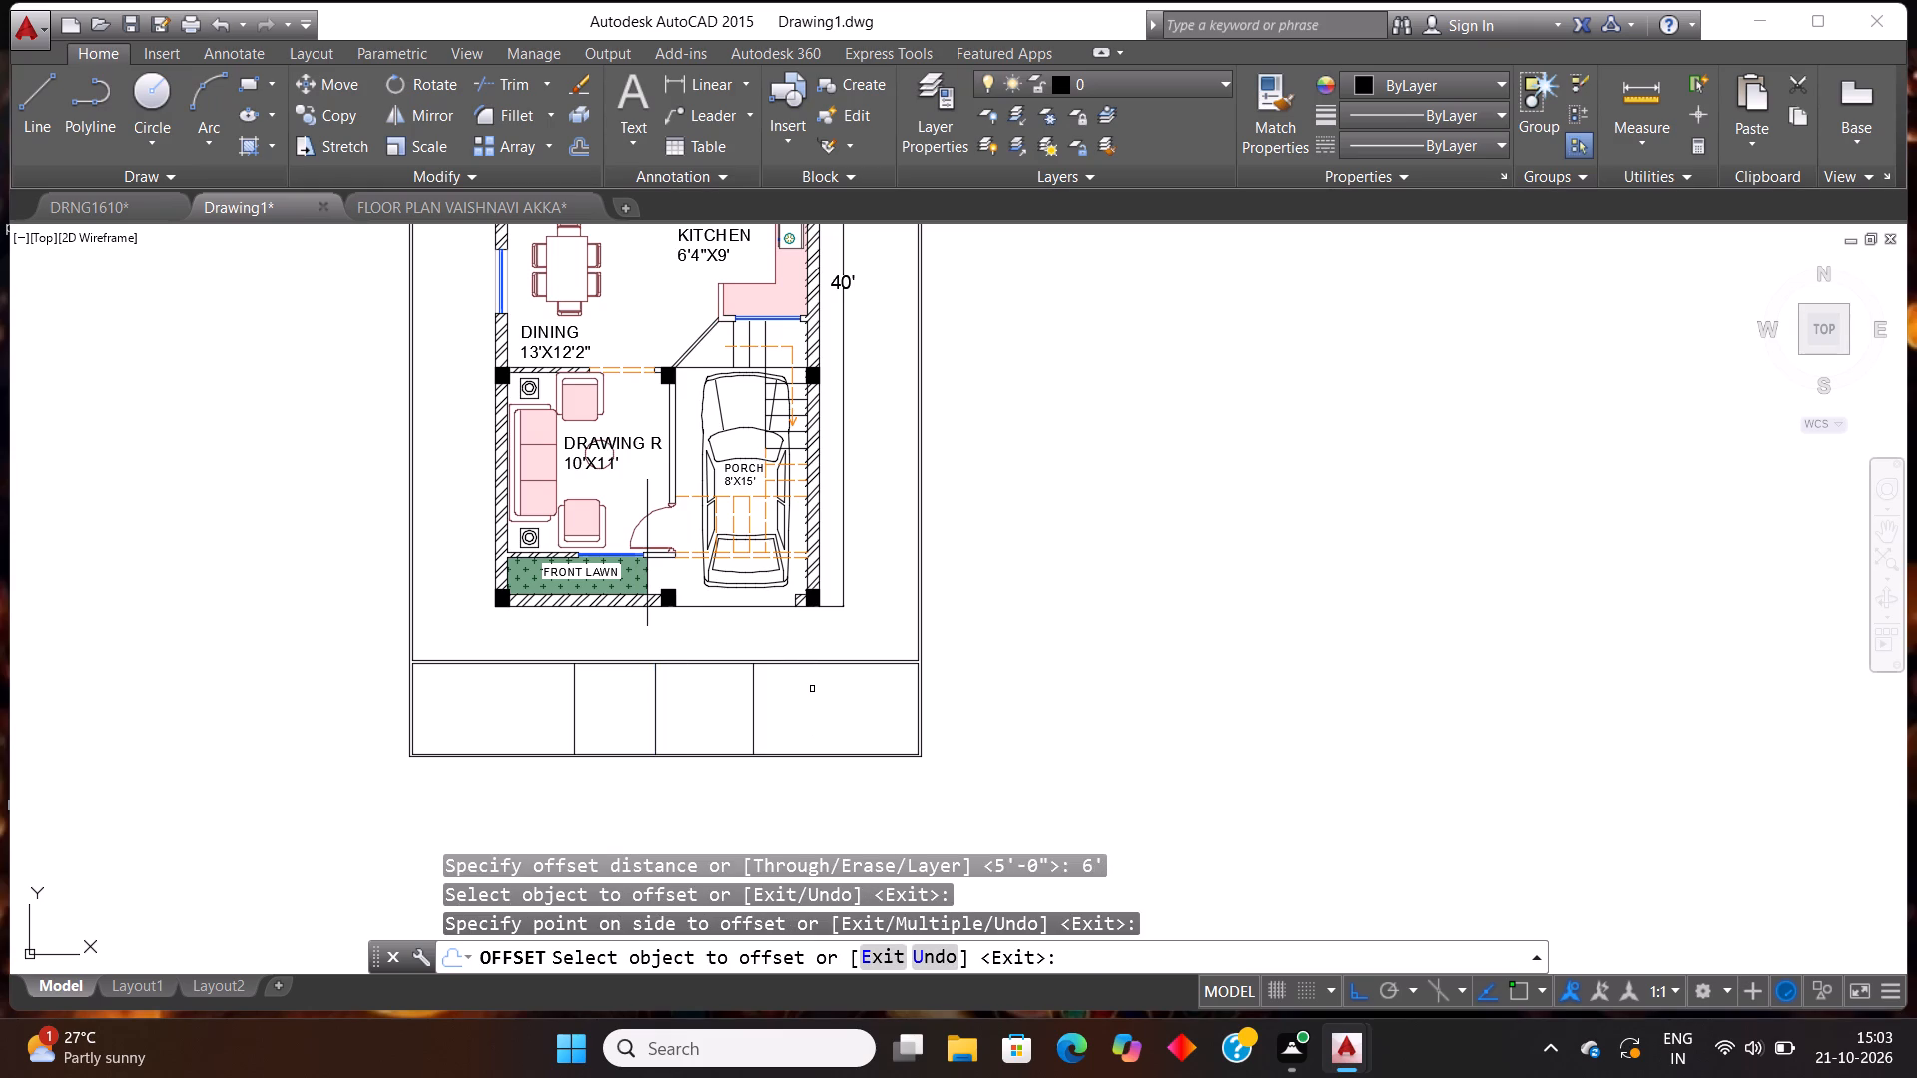
key("Escape")
key("Escape")
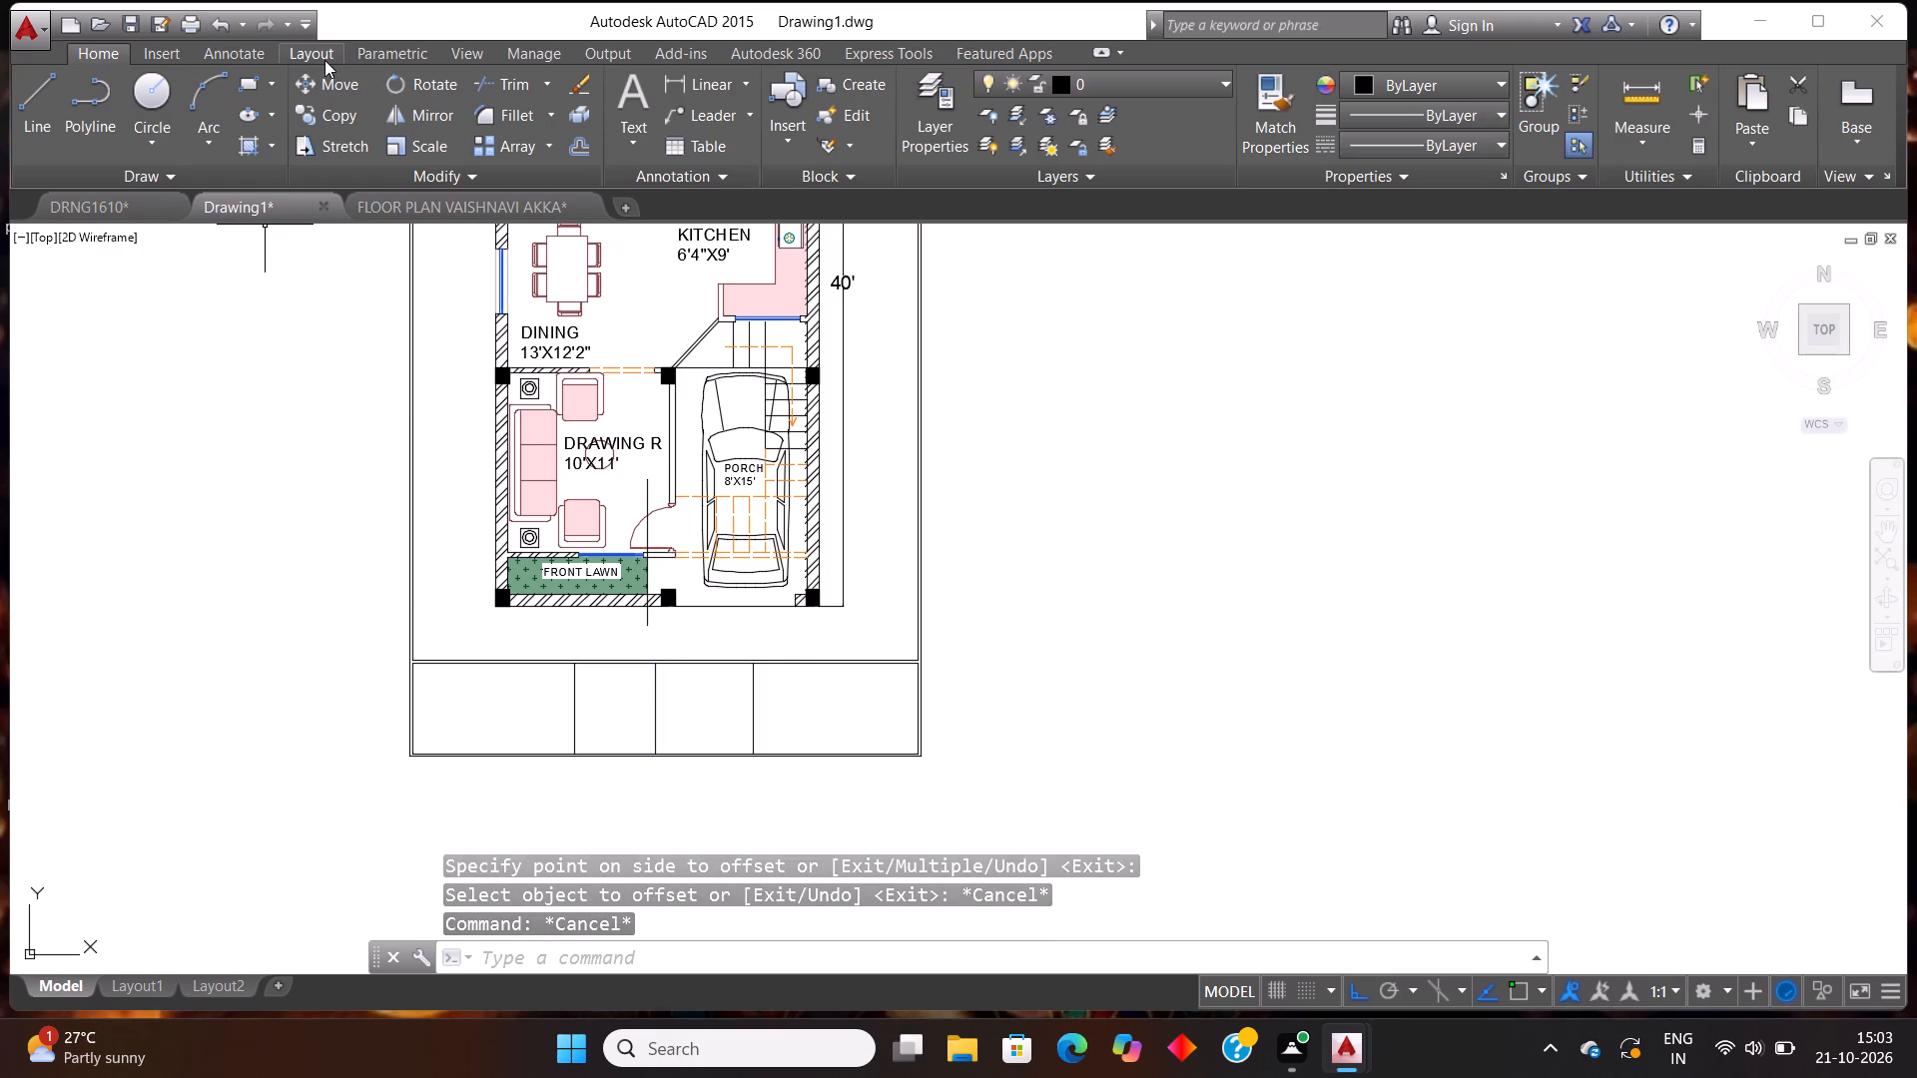
Examine the title block compartments in the earlier floor plan drawing, and compare them with the divided strip in Drawing1.
left_click(408, 199)
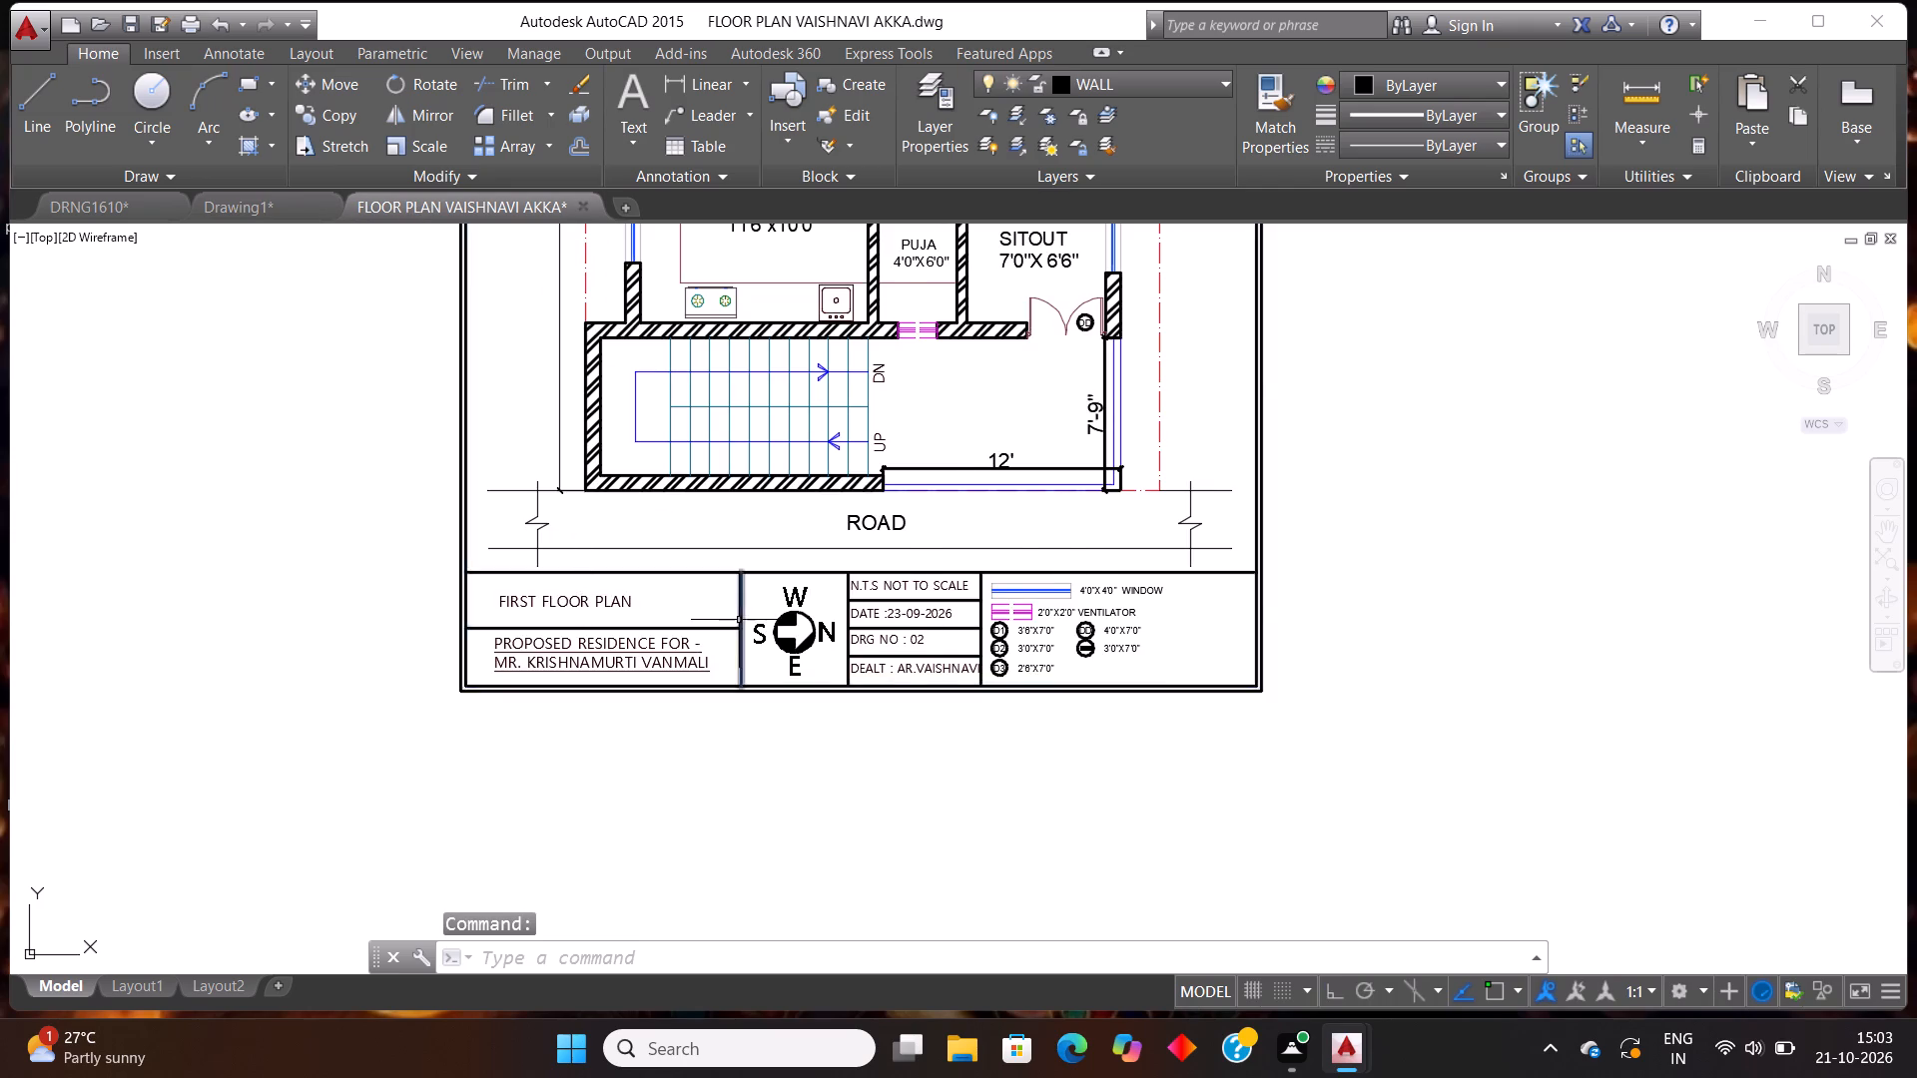
scroll(739, 620, "up", 1)
scroll(732, 673, "down", 2)
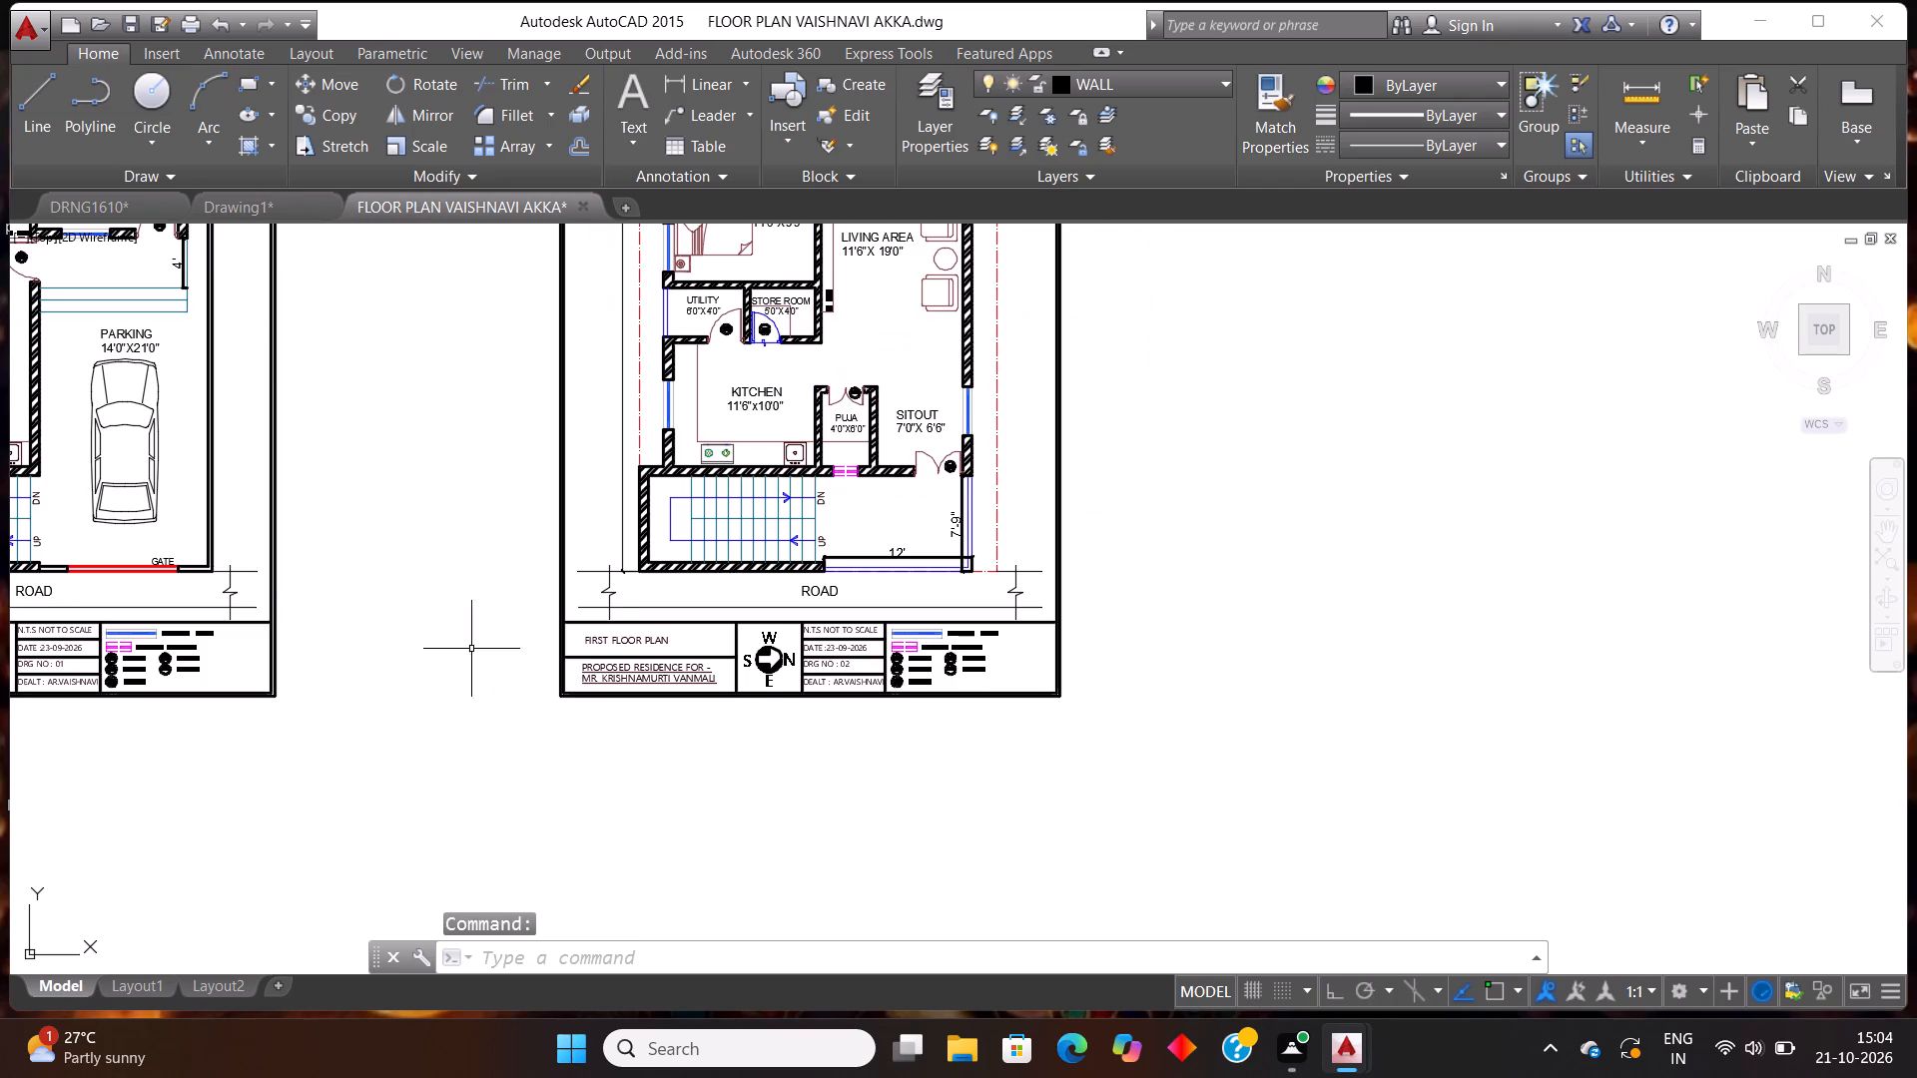
scroll(613, 722, "up", 1)
left_click(262, 216)
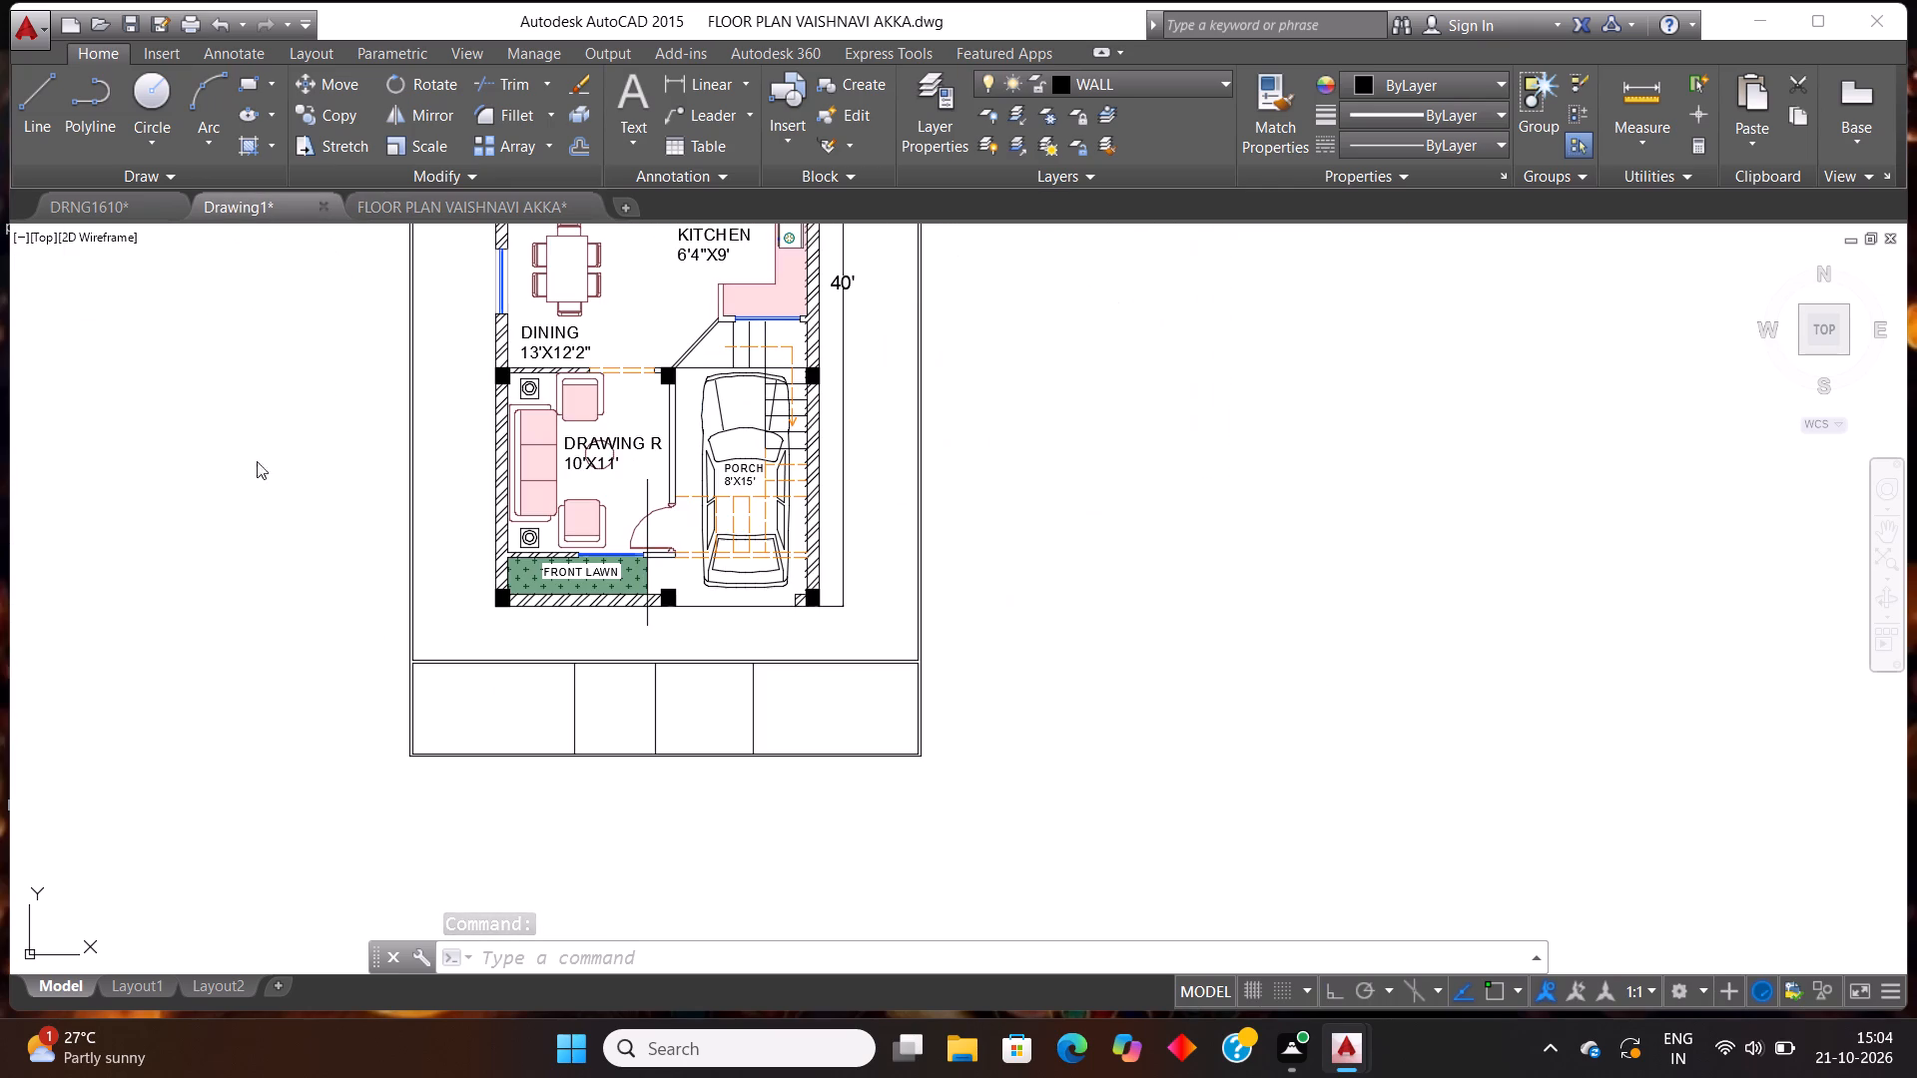
scroll(526, 743, "up", 1)
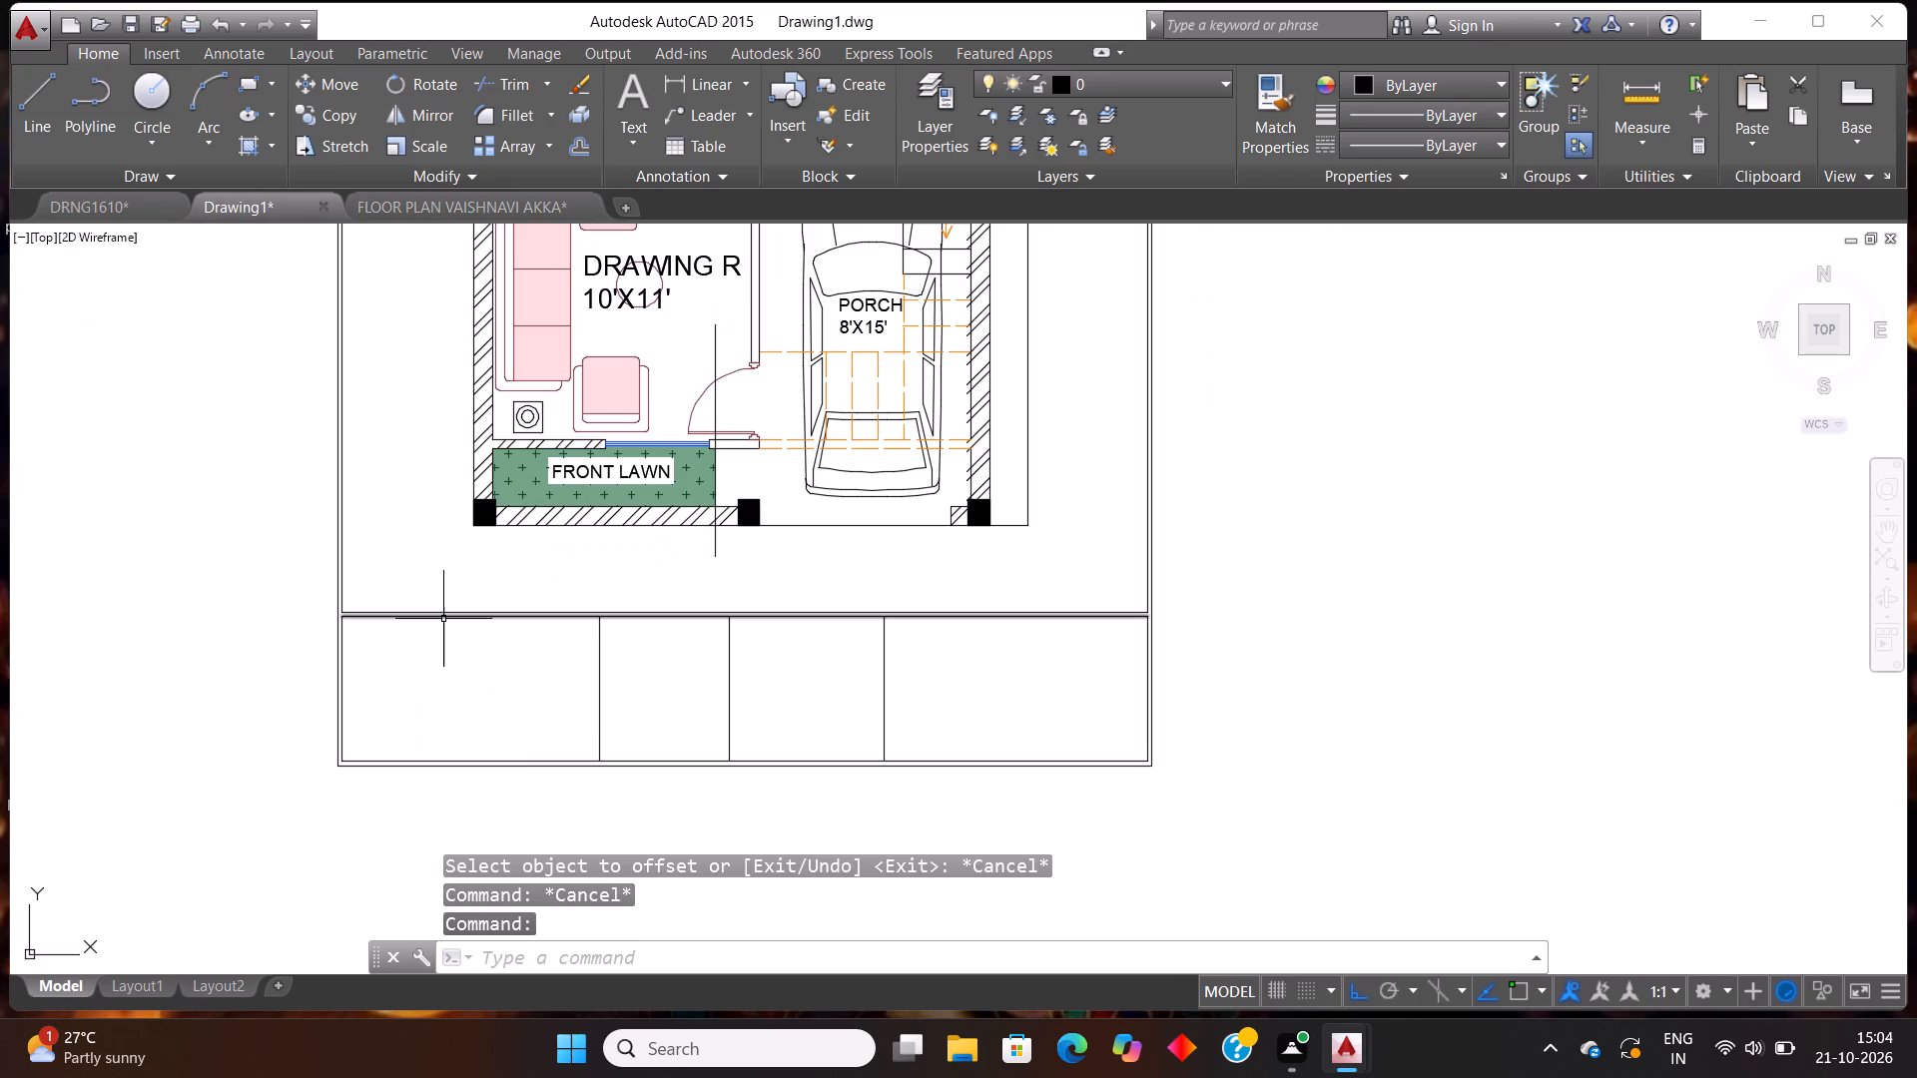
scroll(499, 698, "up", 1)
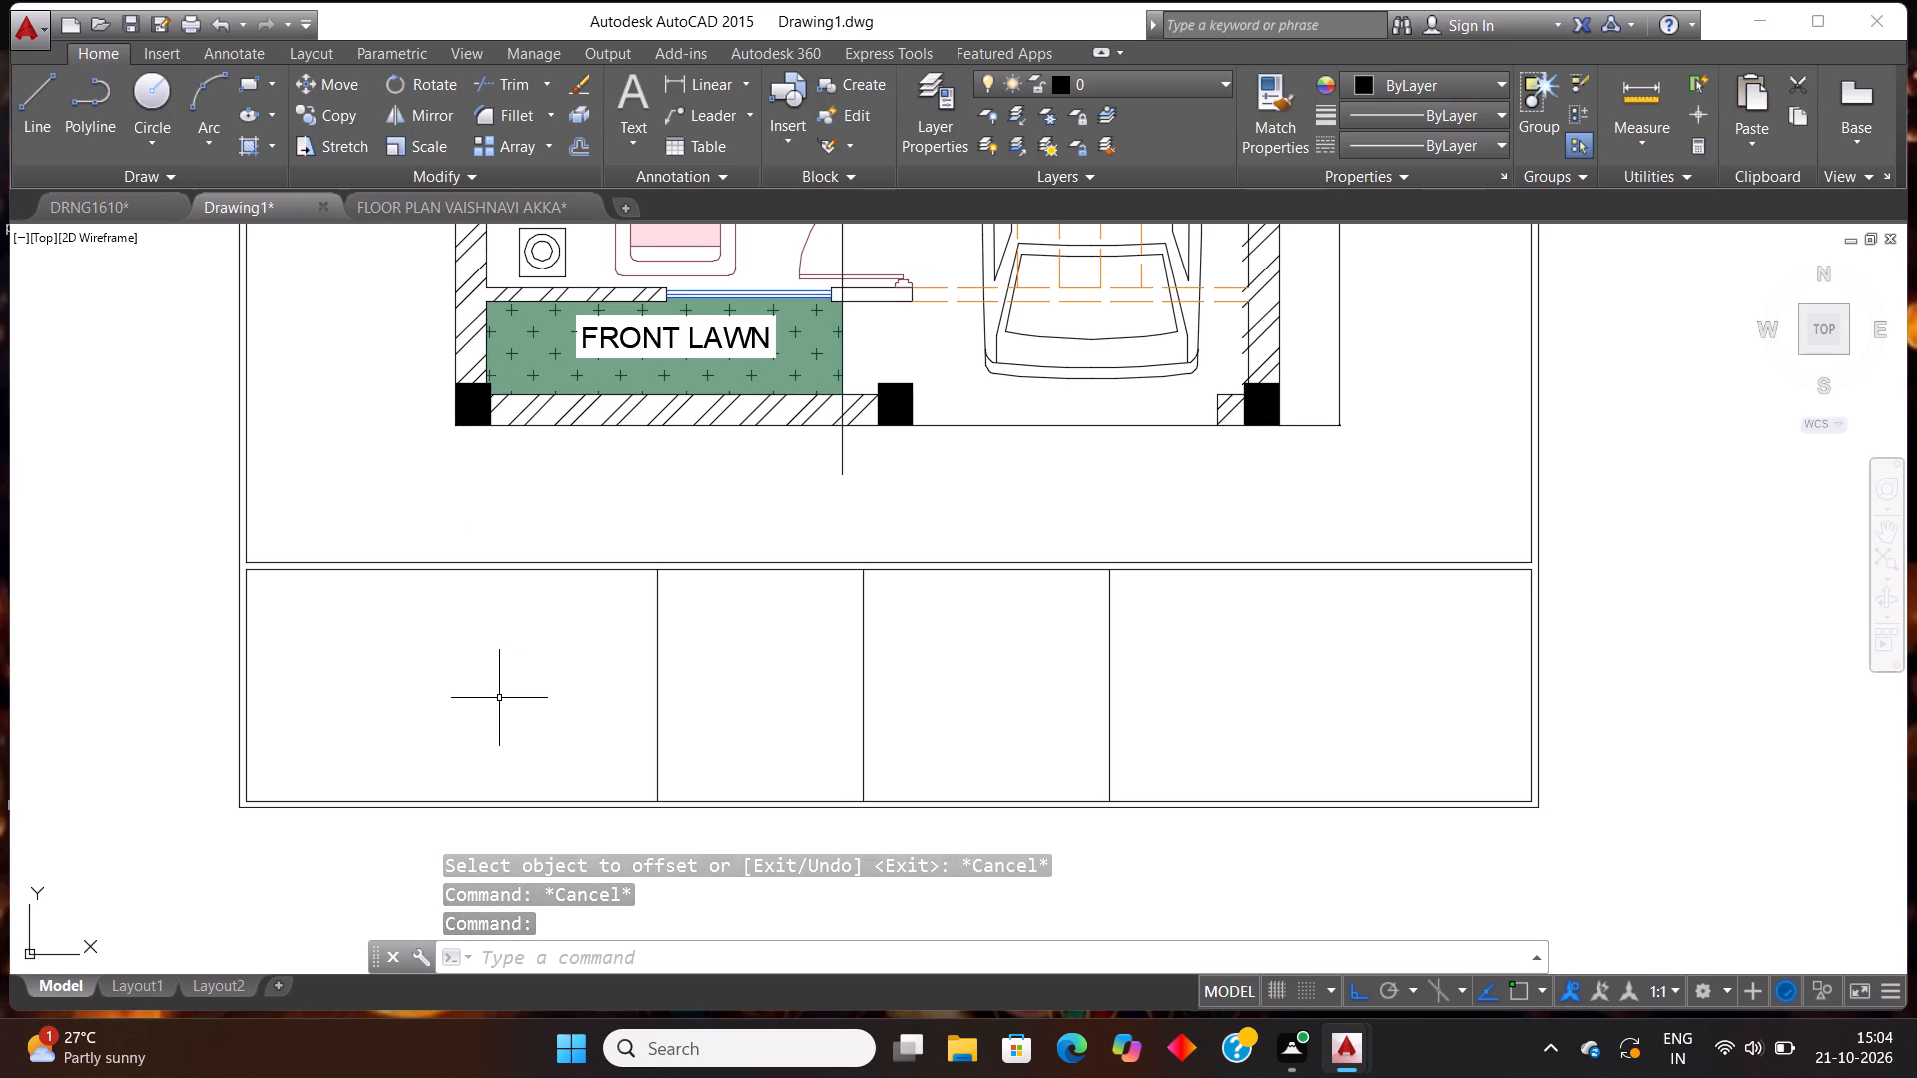
key("Escape")
key("Escape")
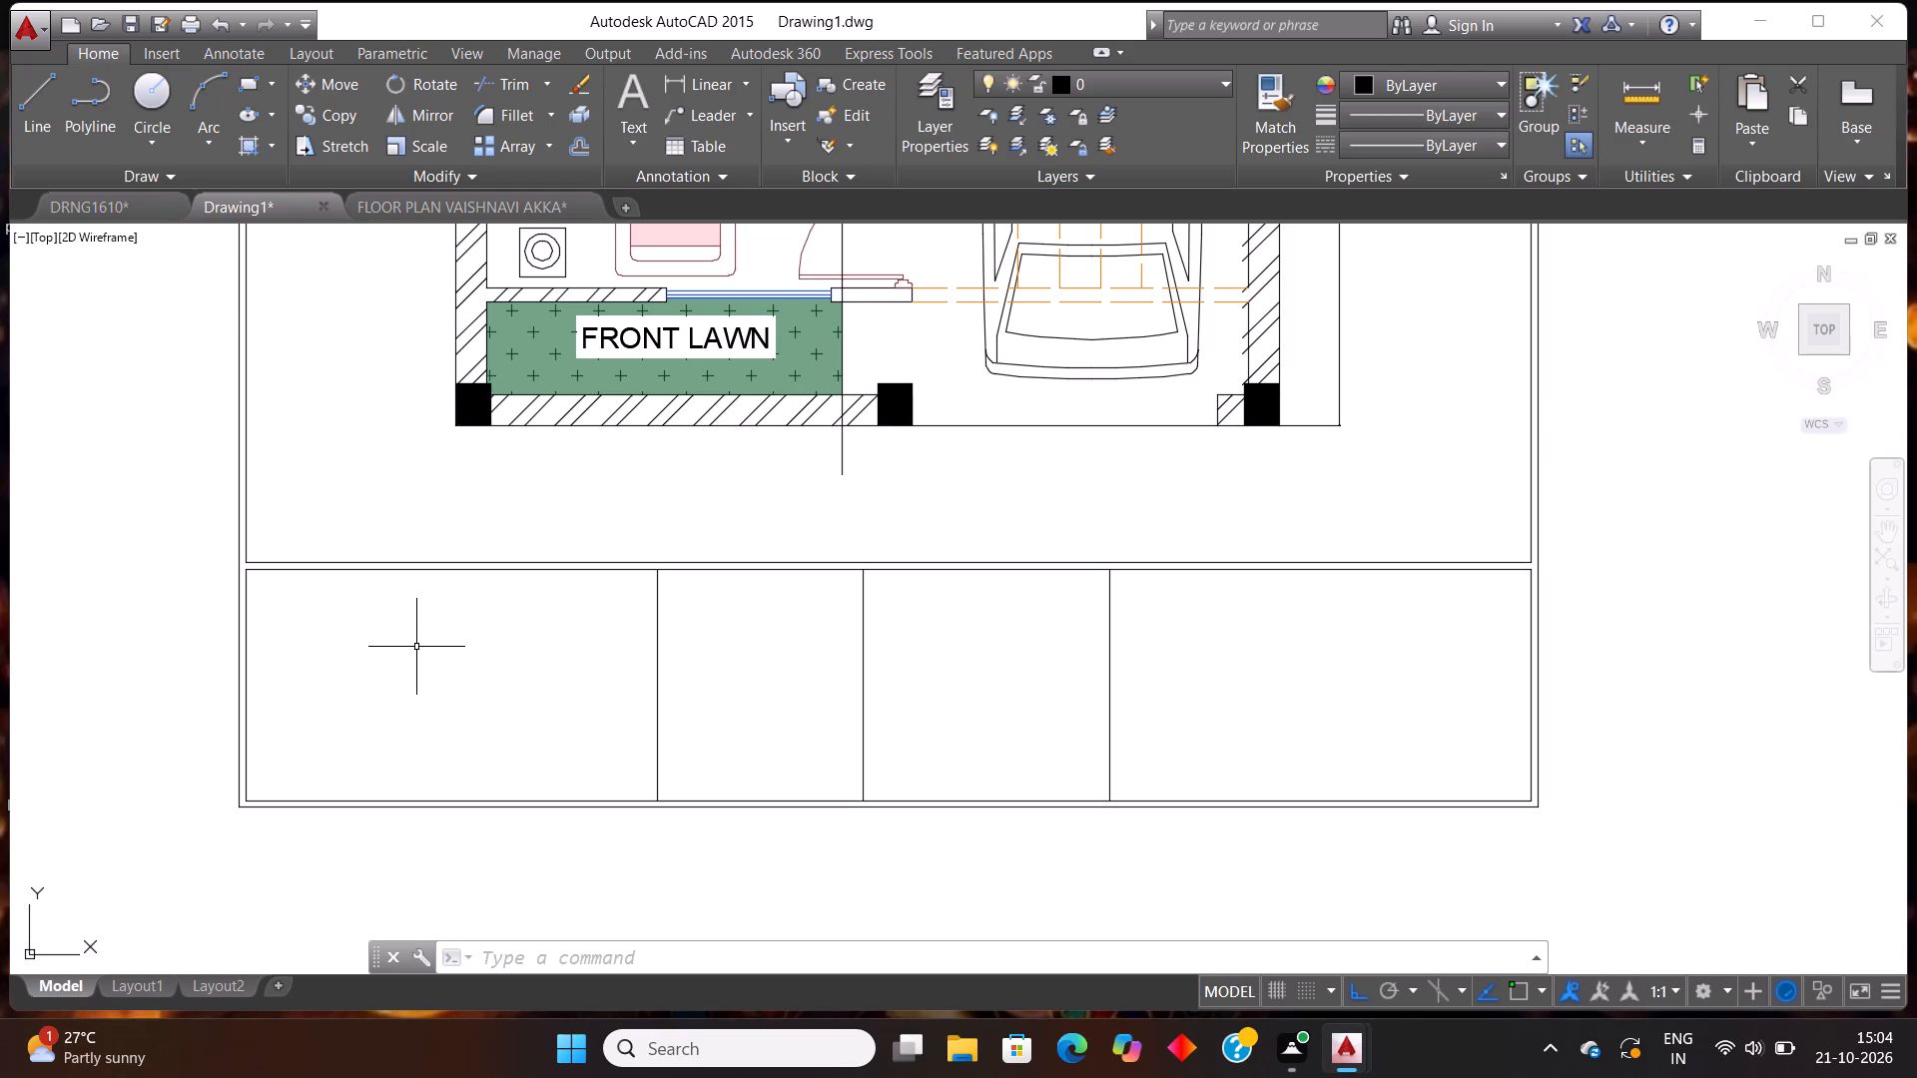
key("l")
key("Escape")
Measure the inner height of the title block strip along its left edge with a linear dimension, without placing it.
left_click(688, 85)
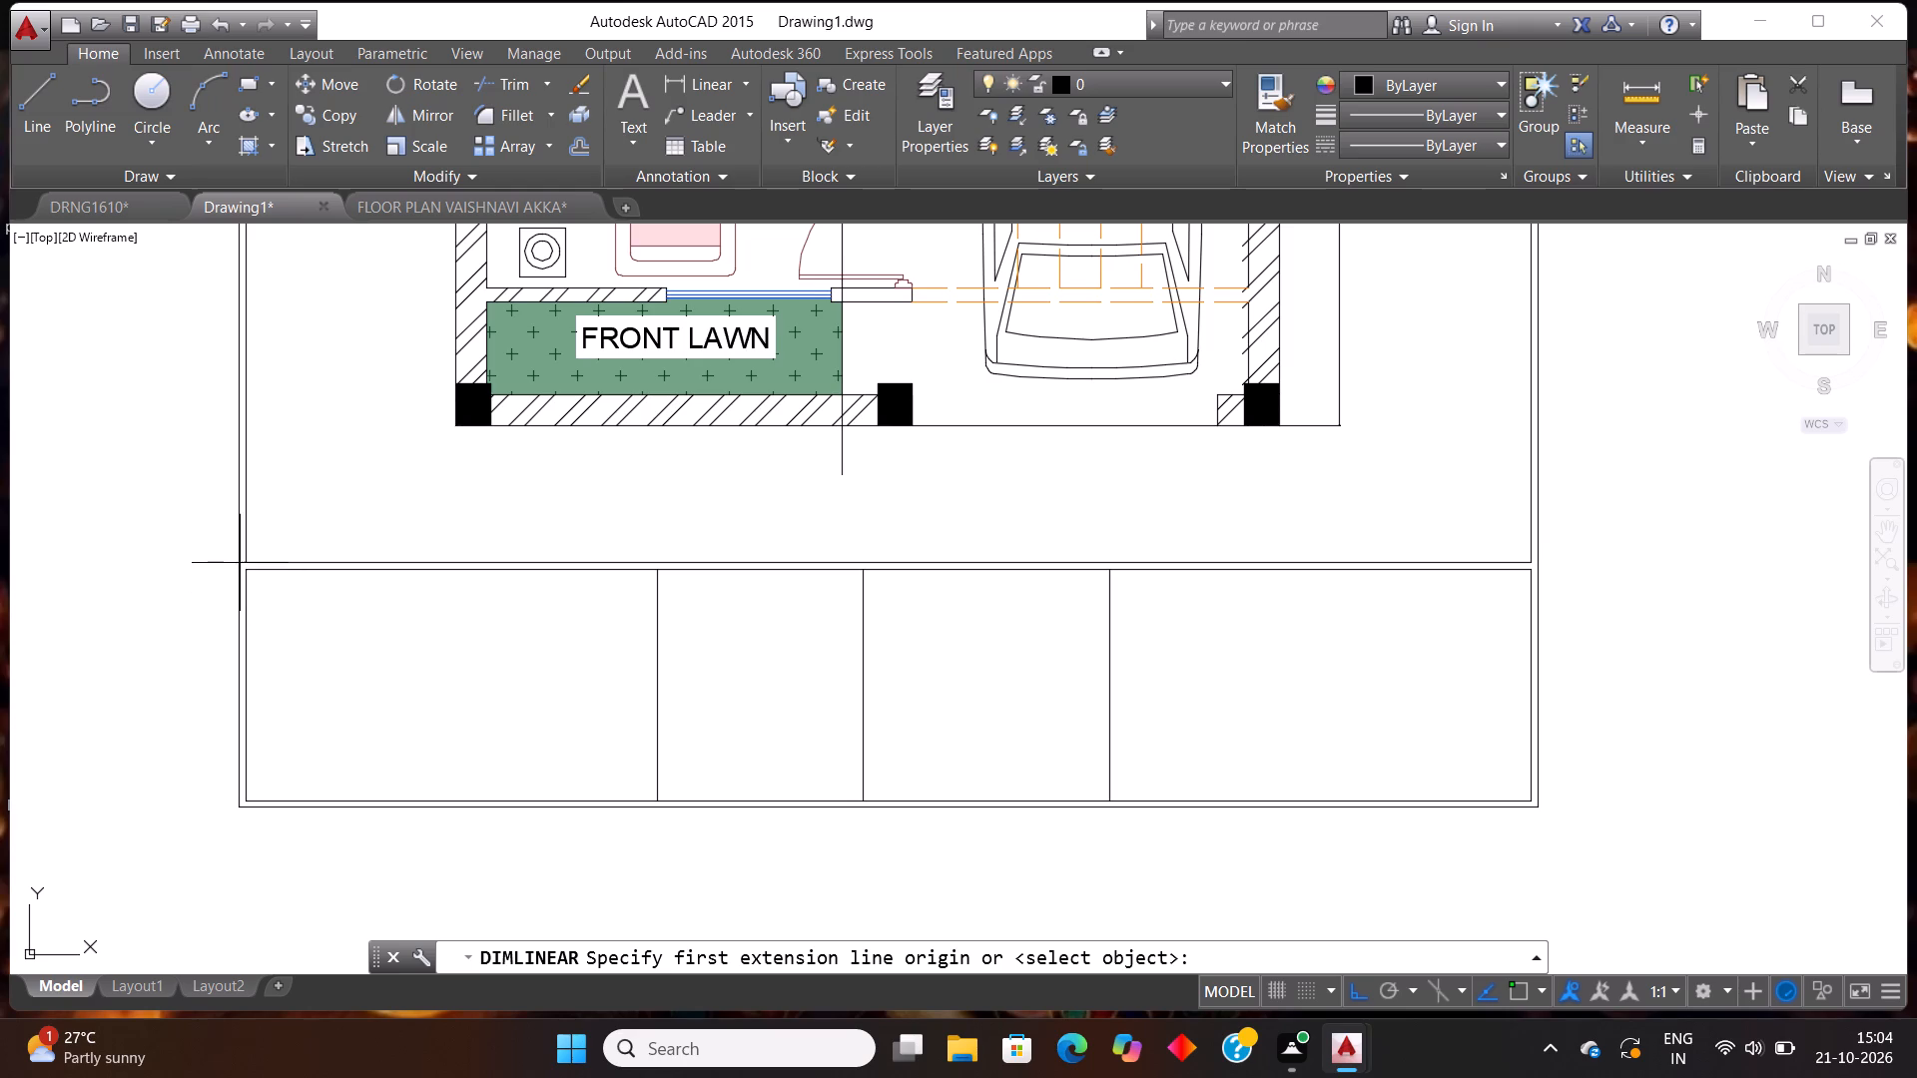
left_click(246, 570)
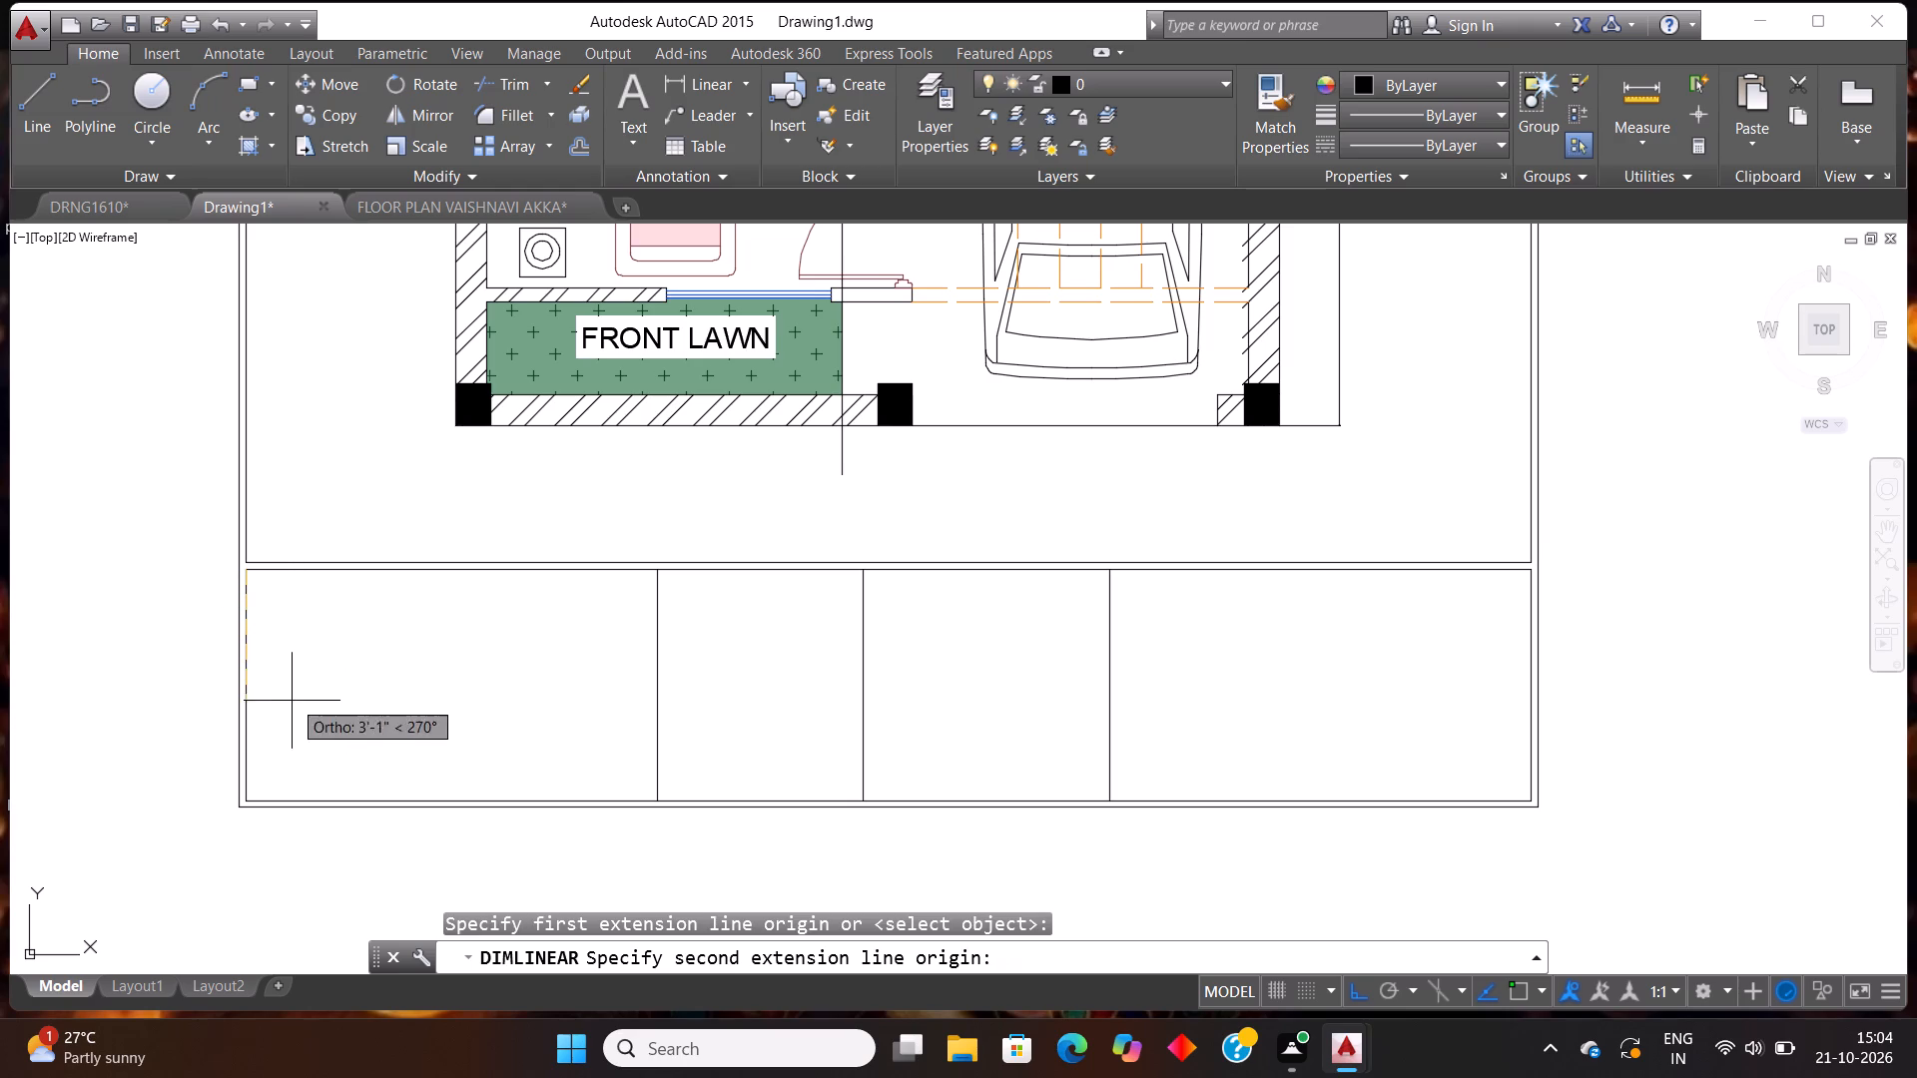
left_click(246, 803)
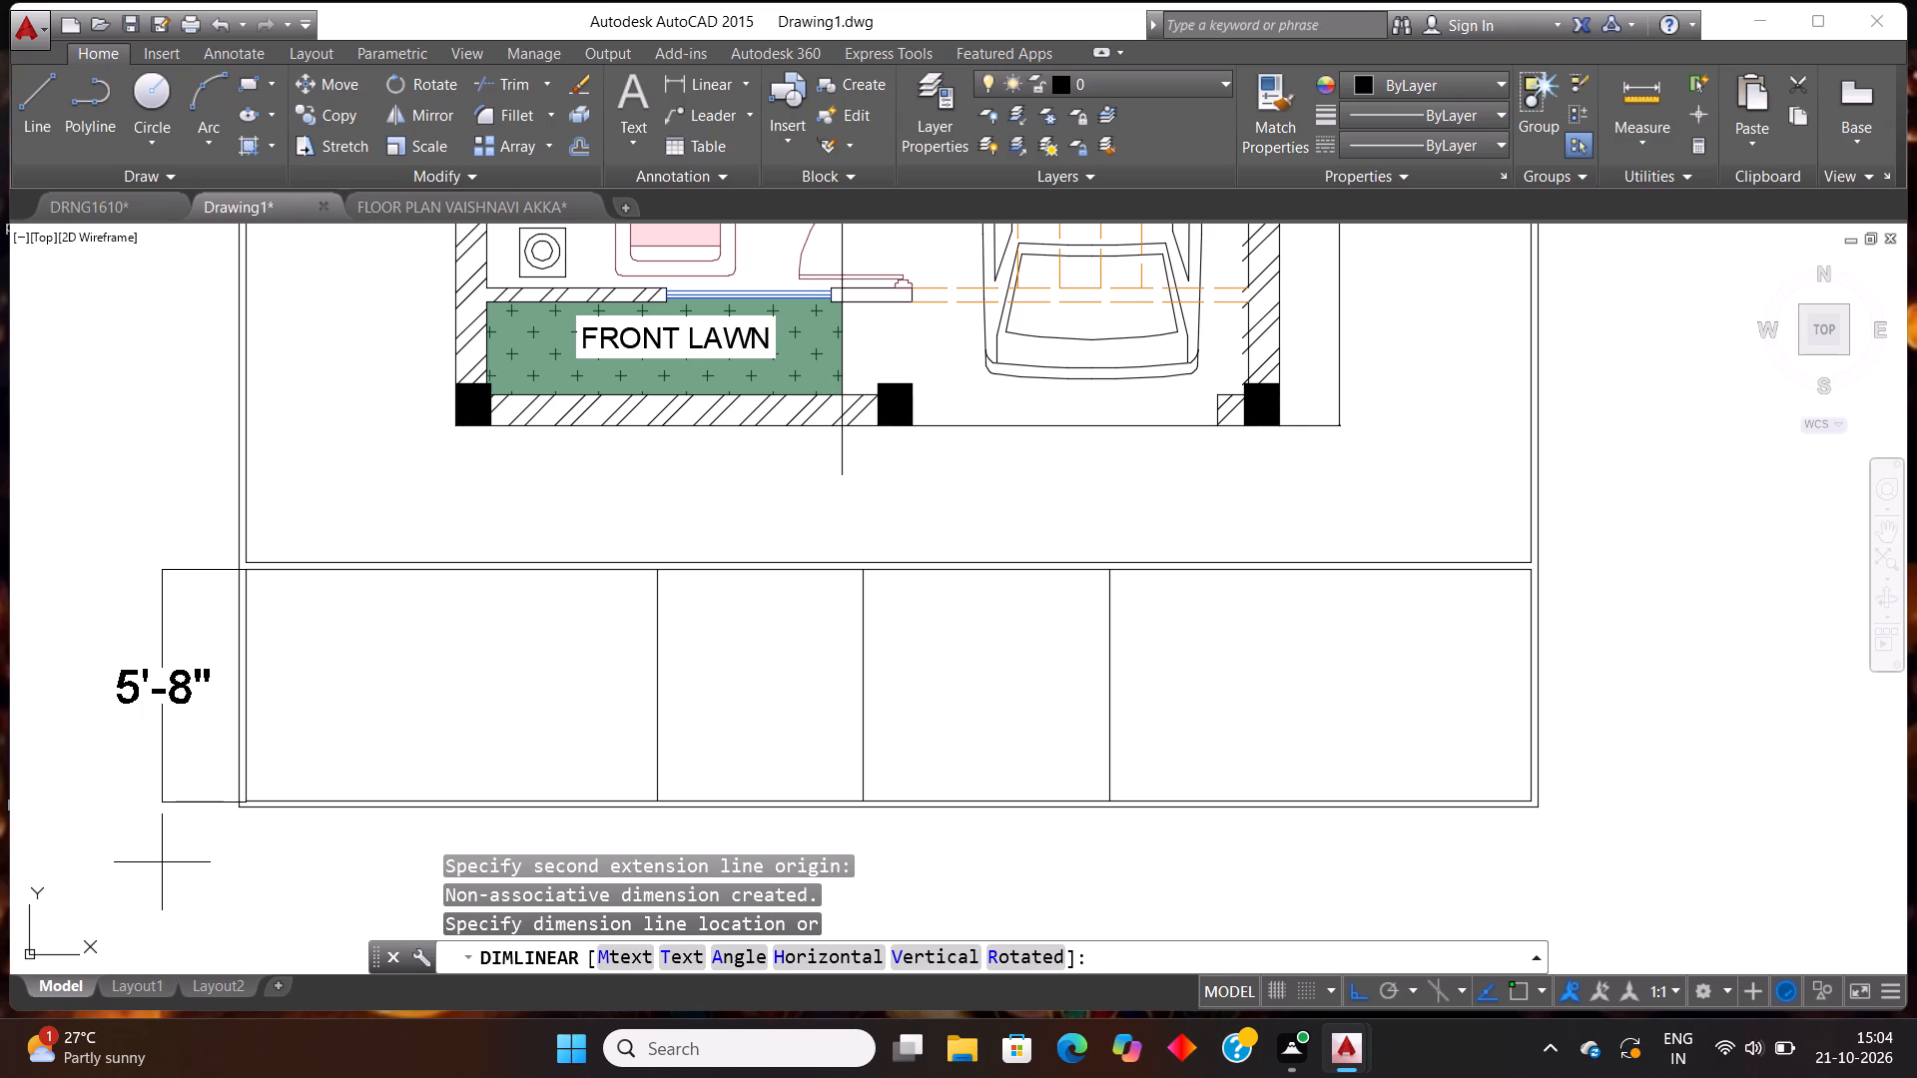
key("Escape")
key("Escape")
Offset the title block strip's upper inner line 2.8' downward to add a horizontal divider across the strip.
type("OFF")
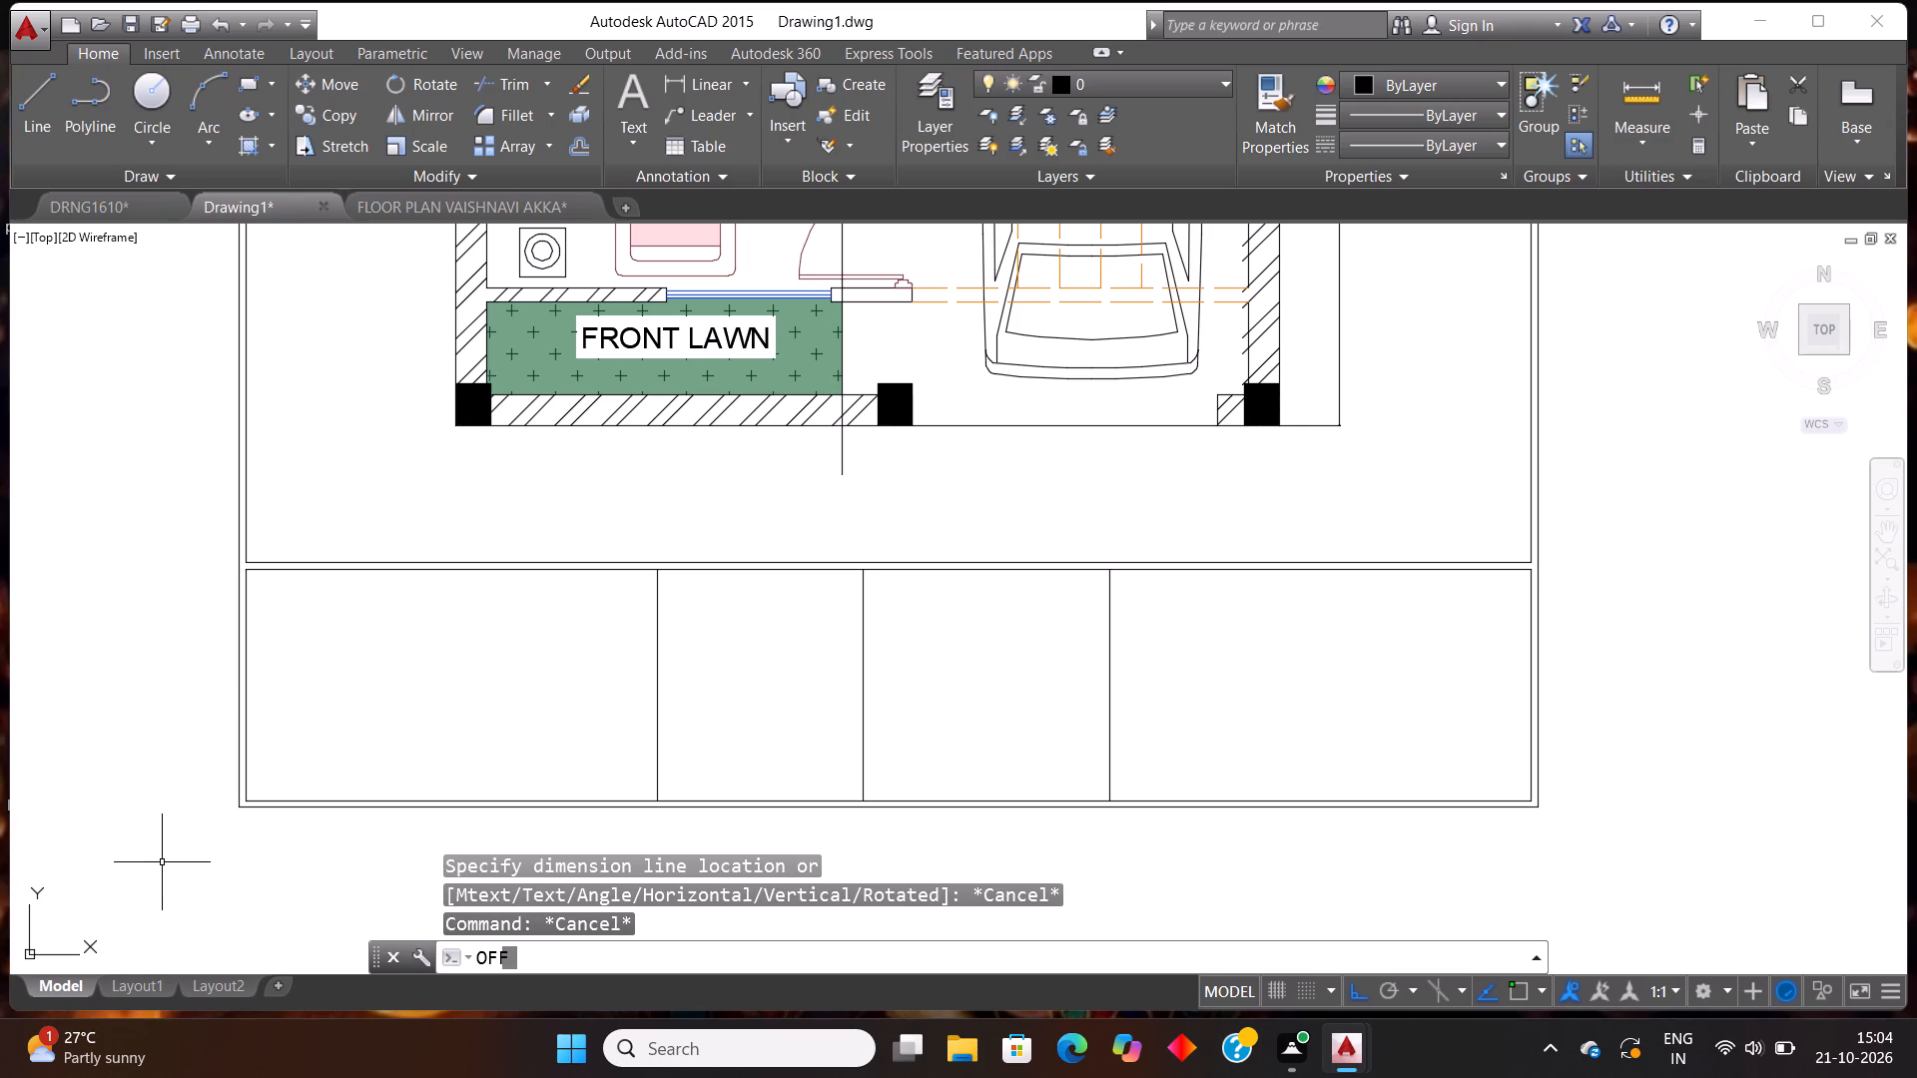
key("Return")
key("2")
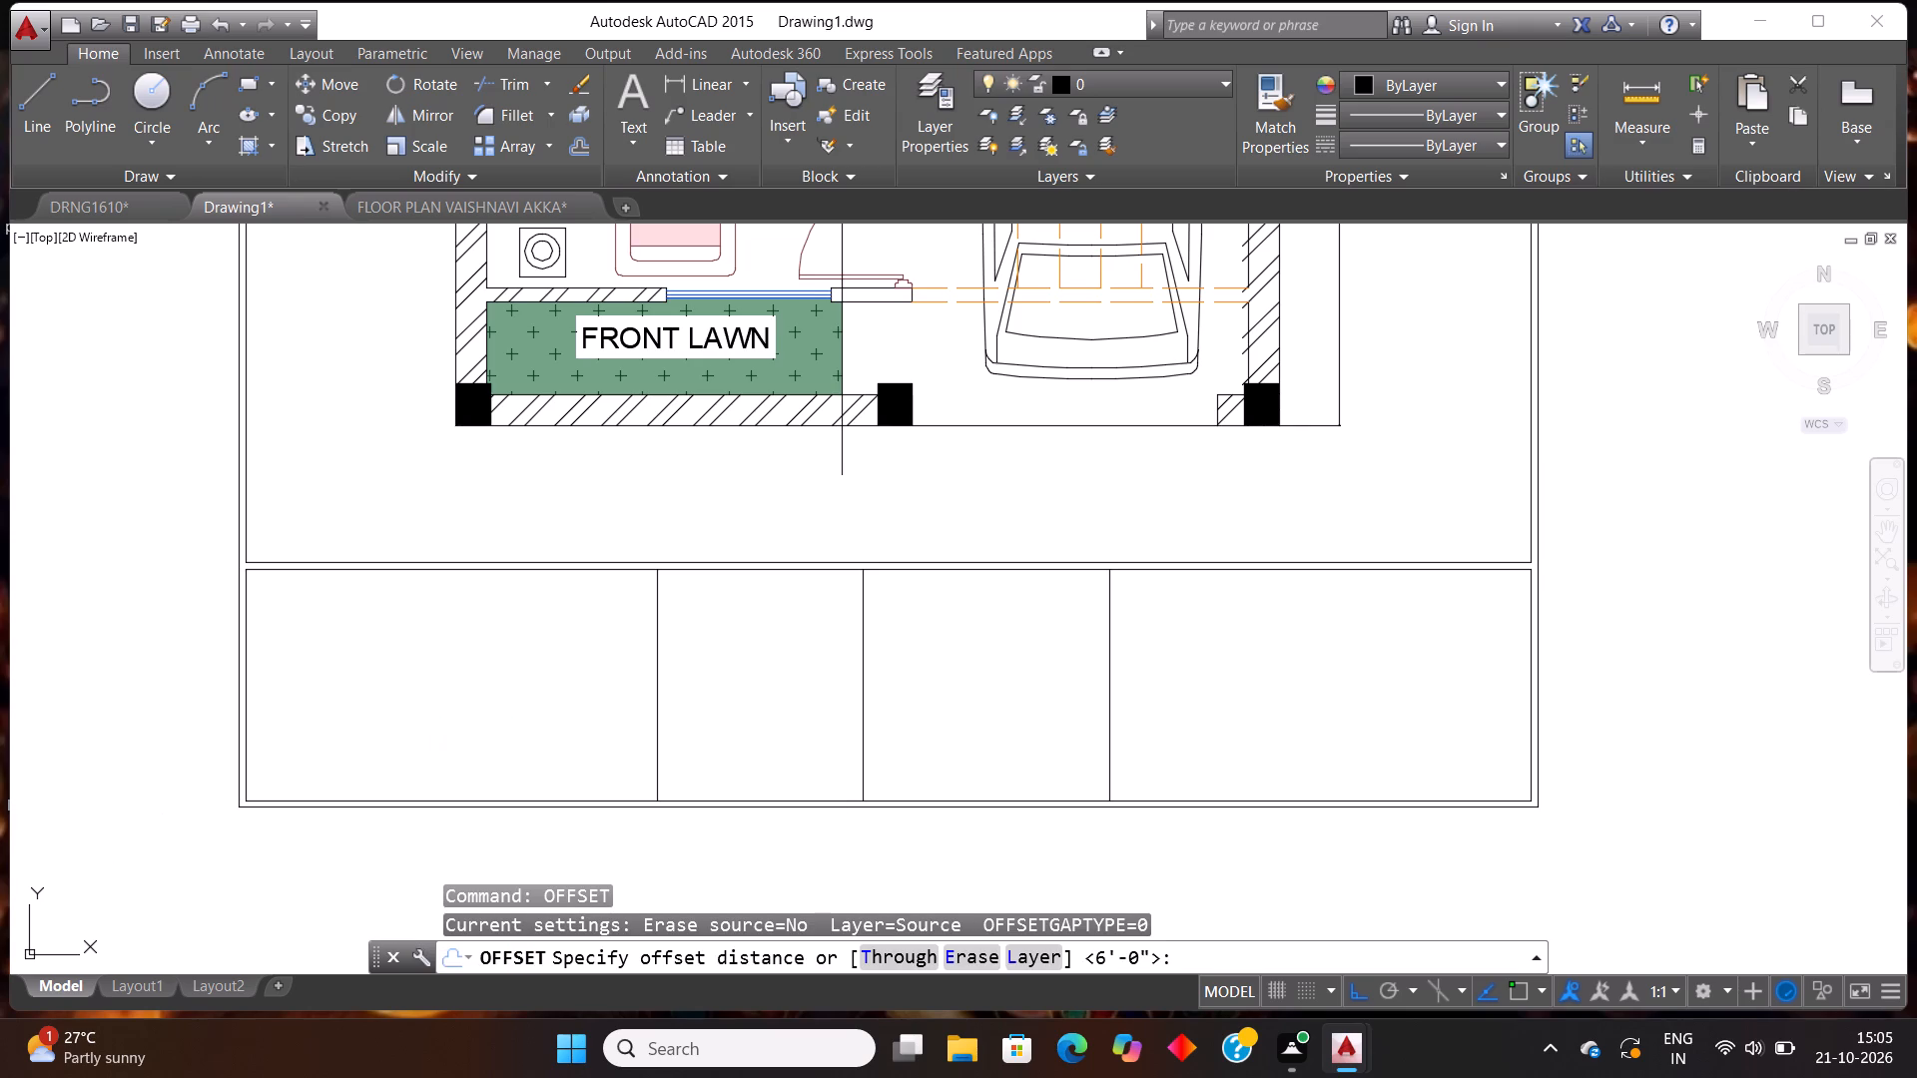
key("period")
type("8'")
key("Return")
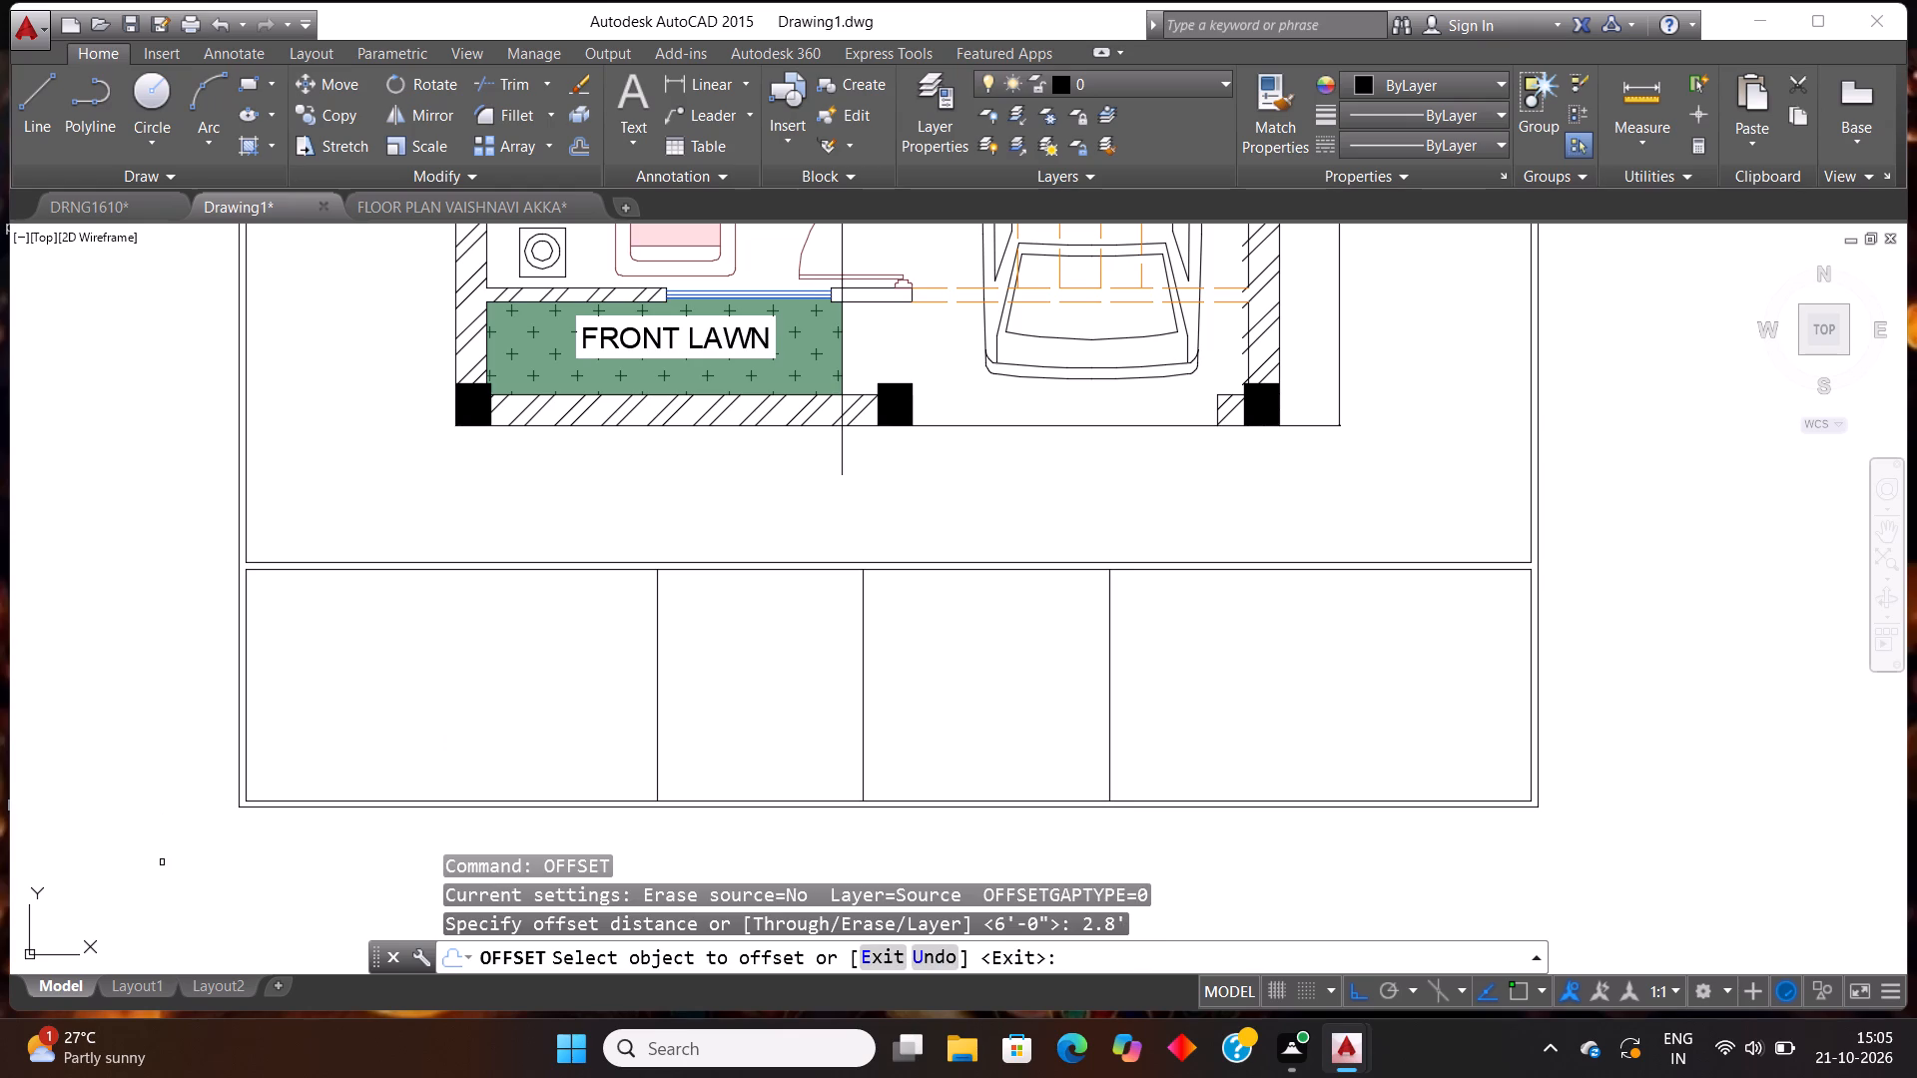
left_click(311, 571)
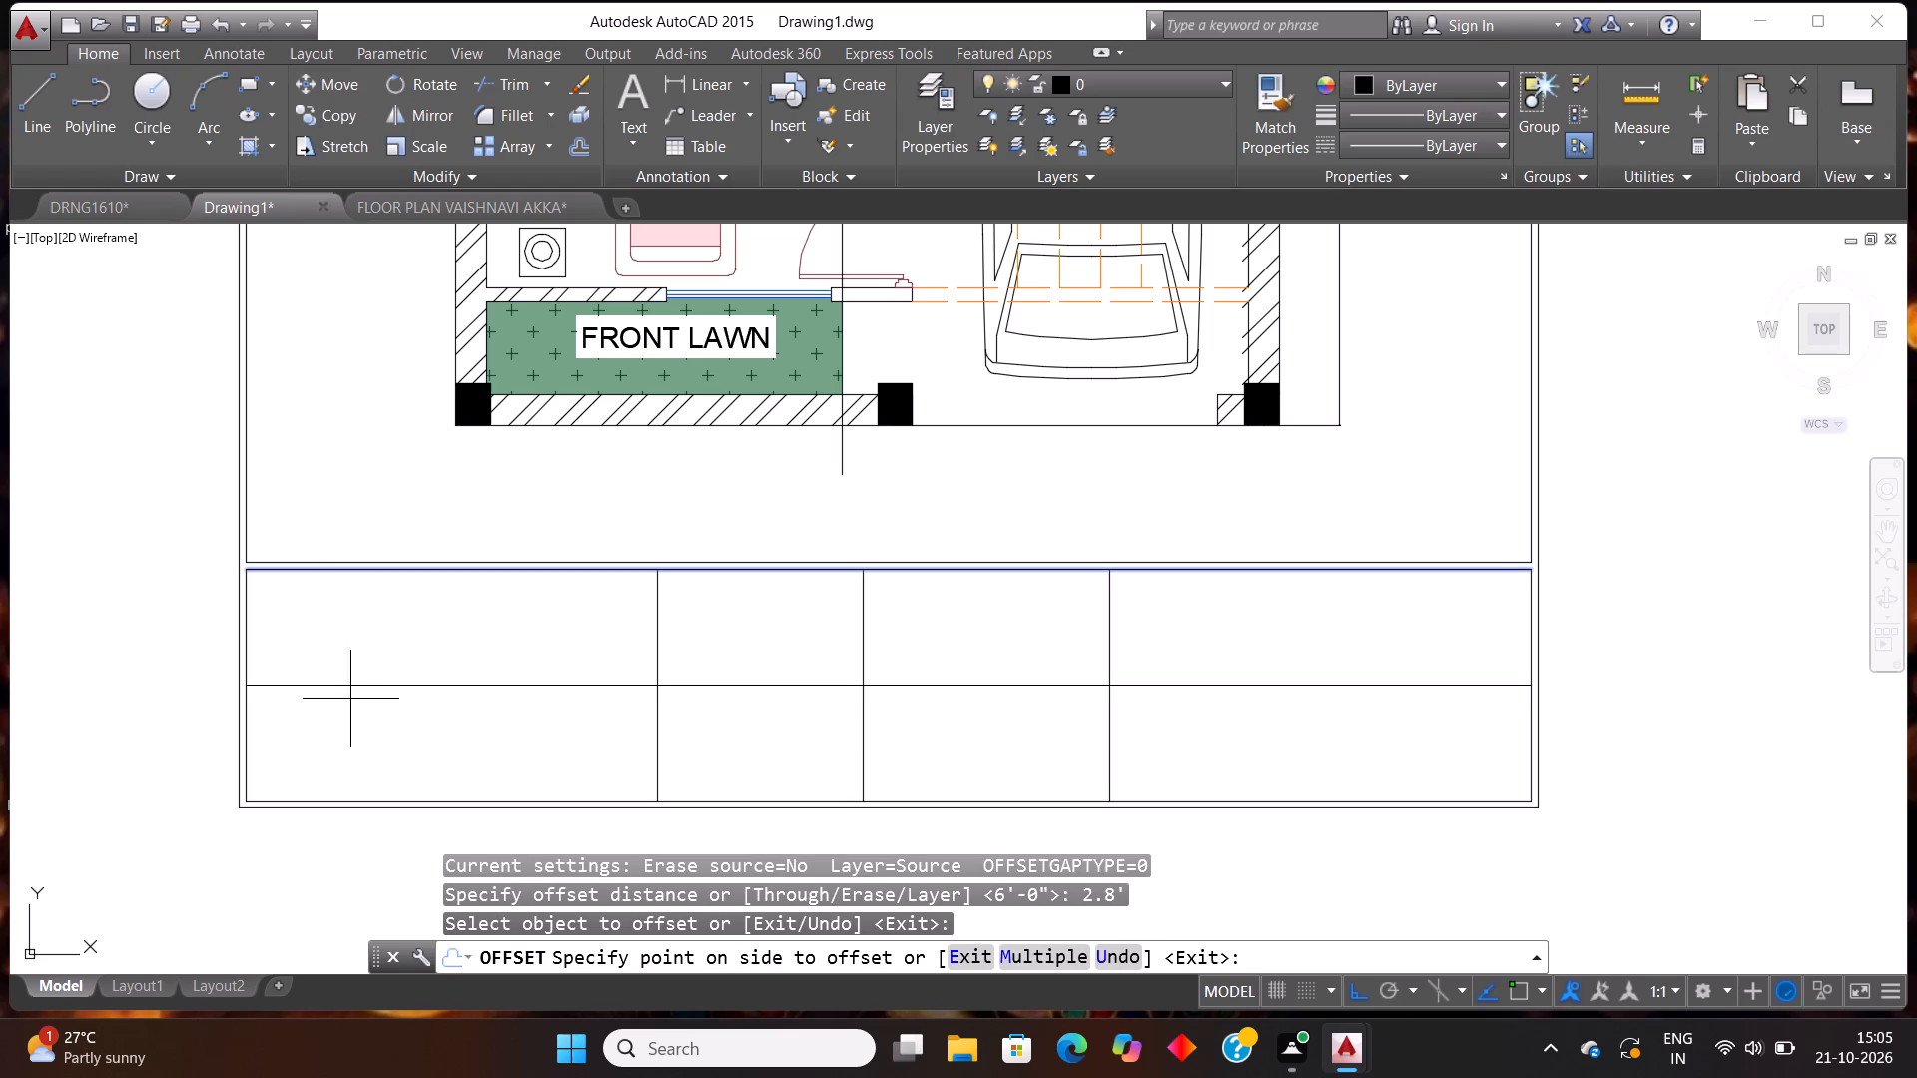
left_click(387, 754)
key("Escape")
key("Escape")
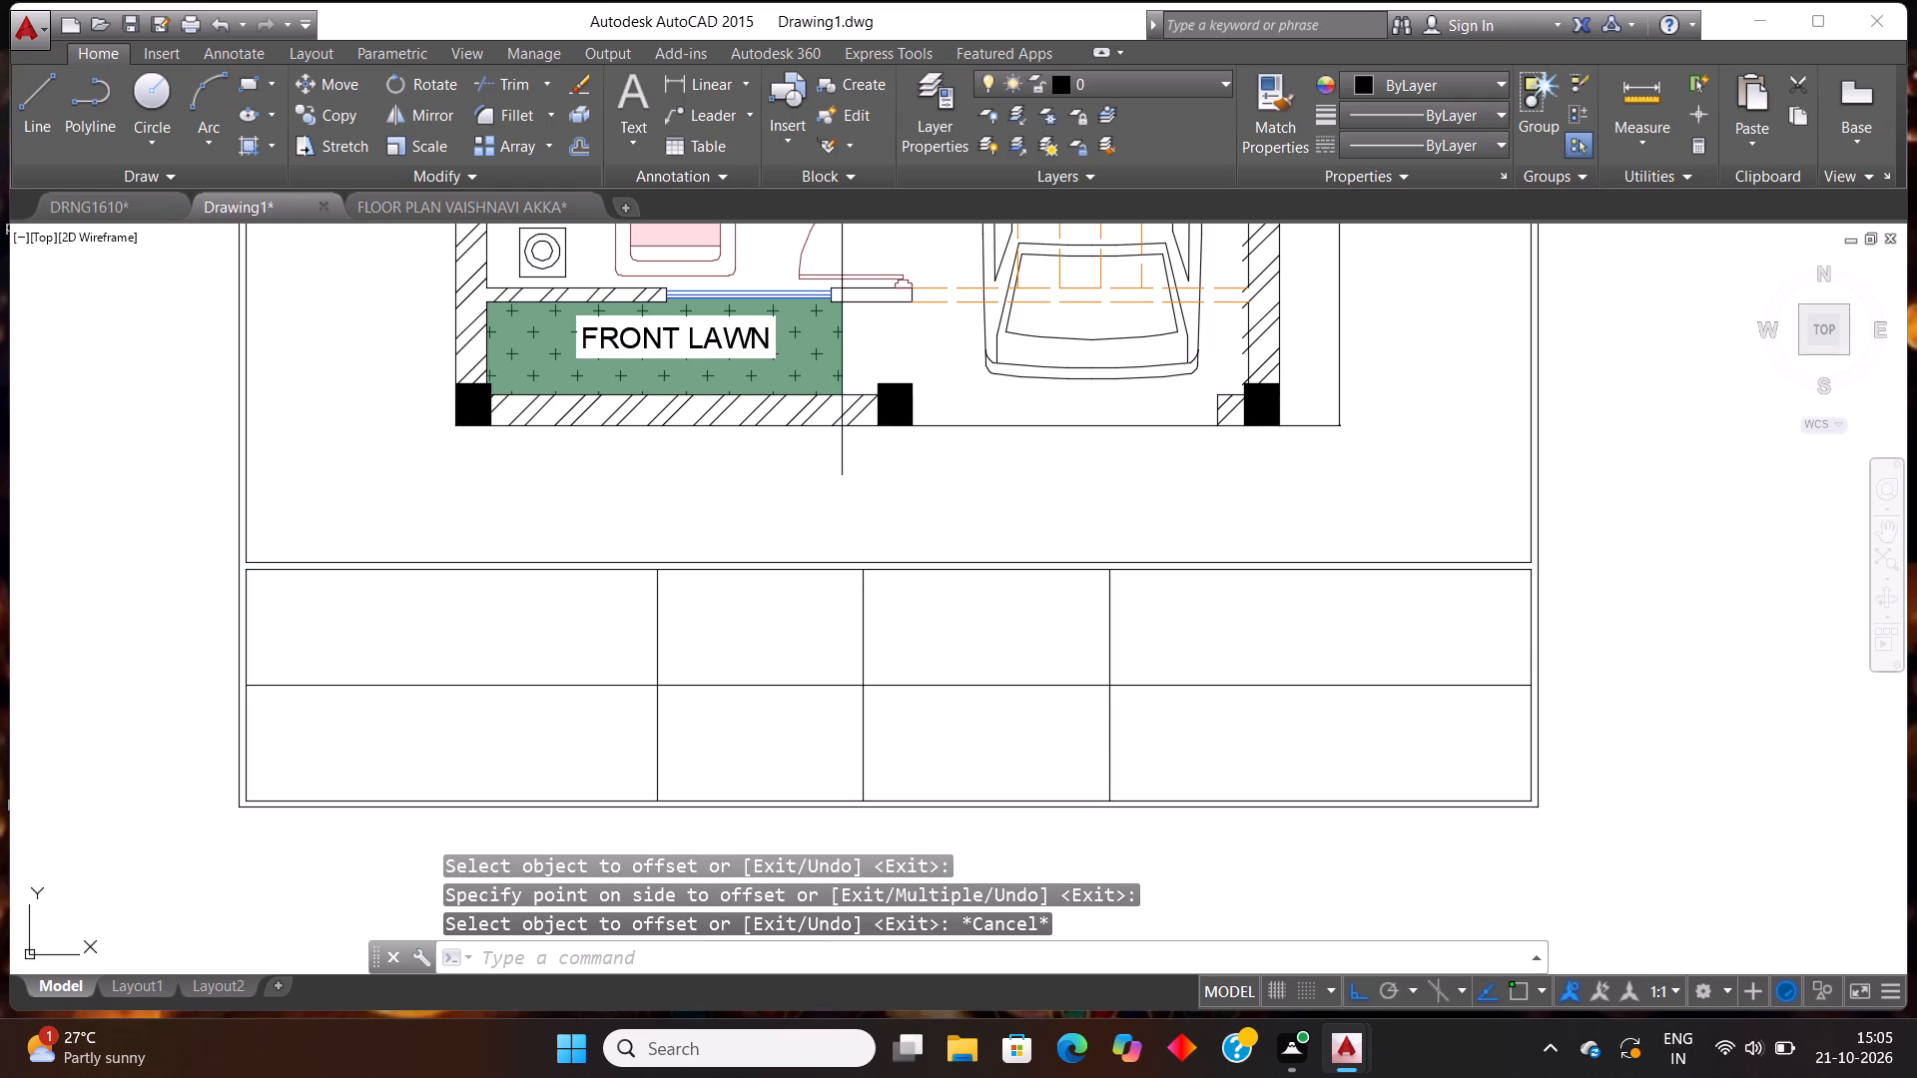
Trim the new horizontal divider out of the two middle compartments of the title block strip.
type("TR")
key("Return")
key("Return")
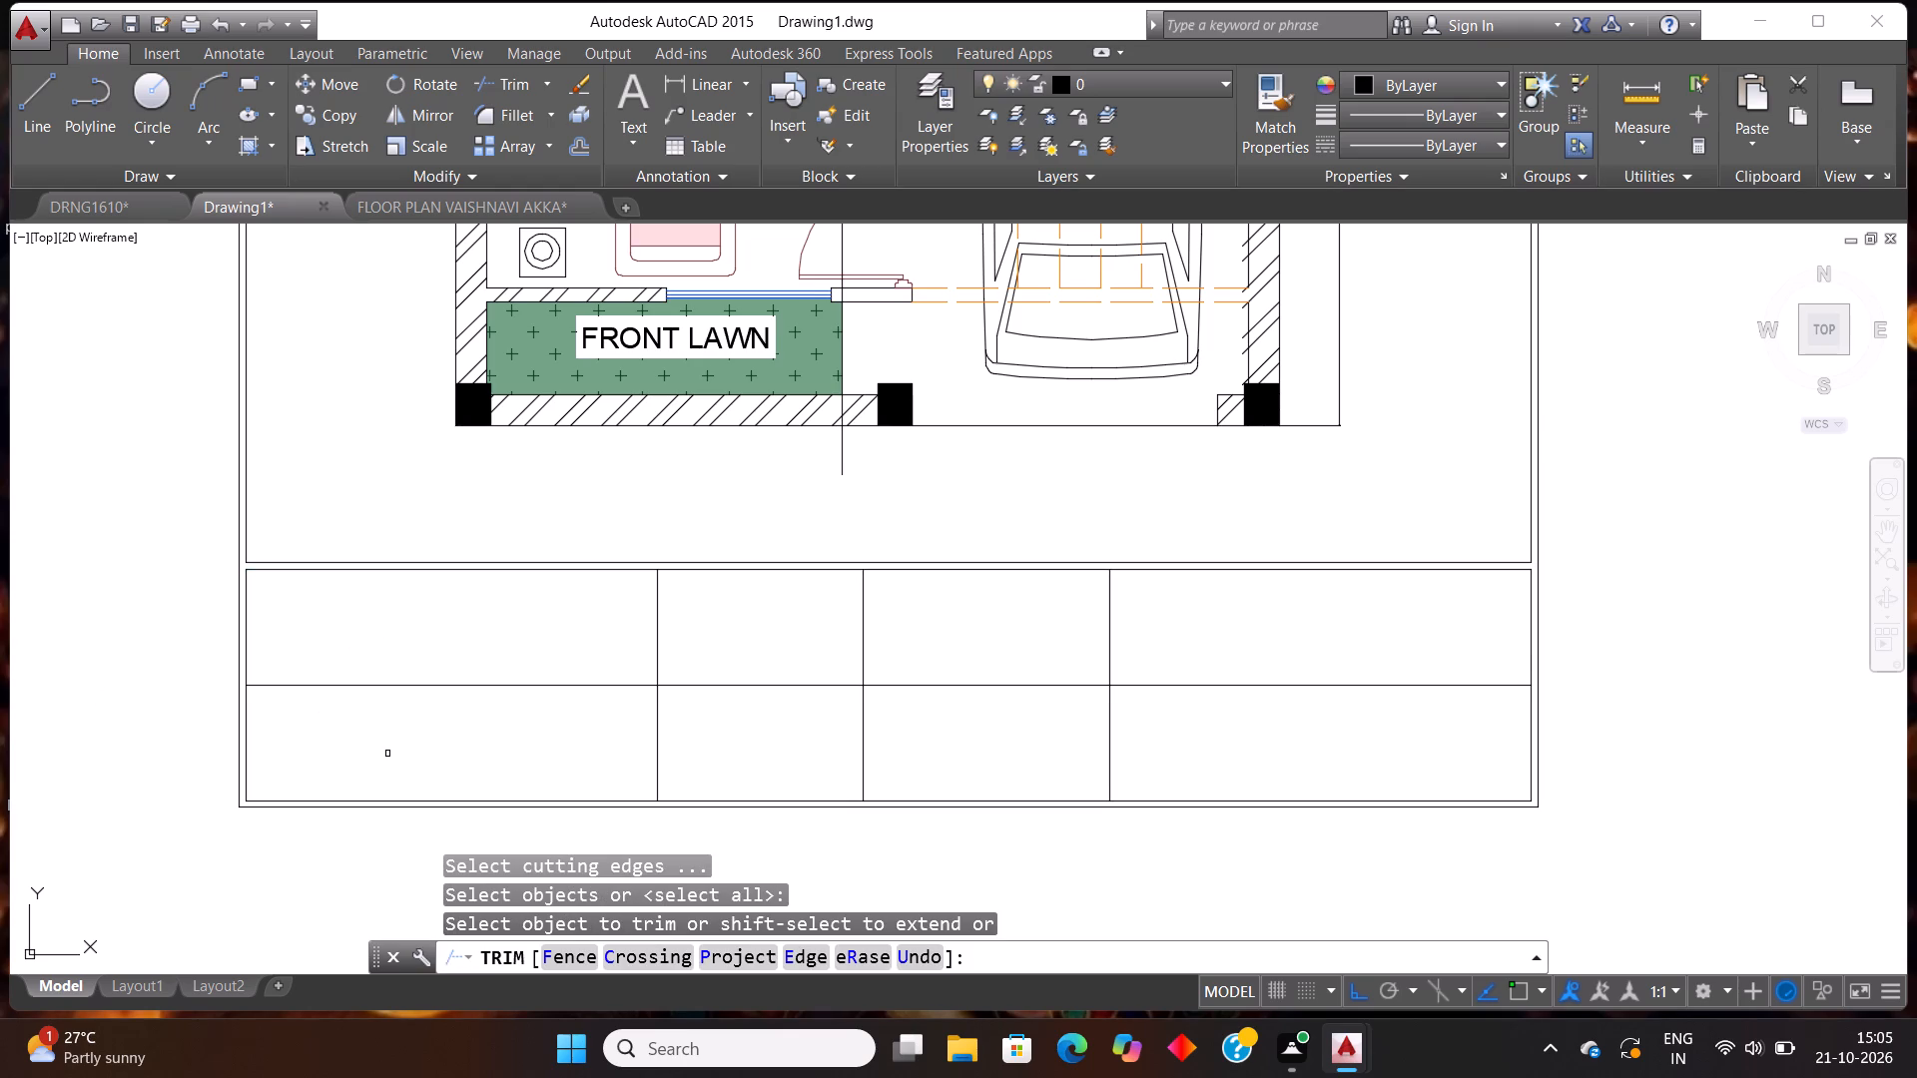
left_click(687, 663)
left_click(721, 722)
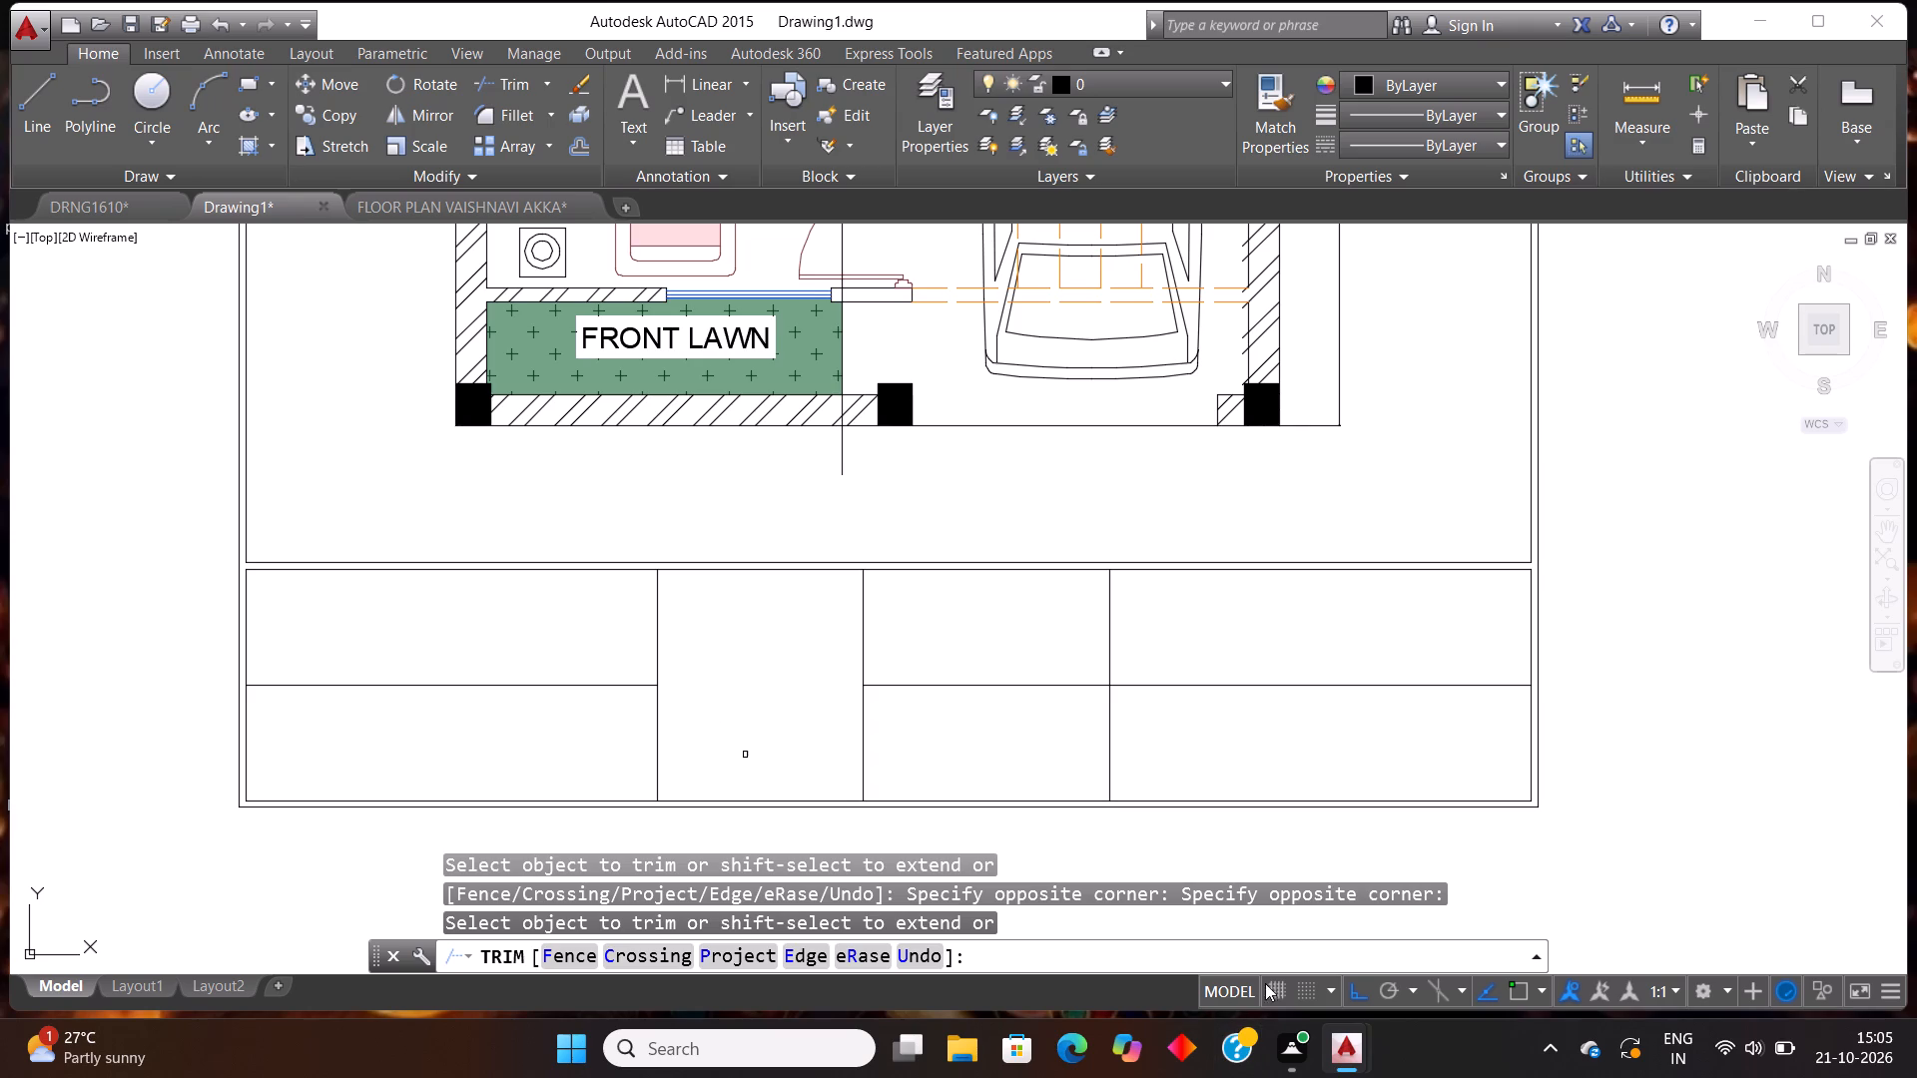
left_click(993, 662)
left_click(1056, 725)
left_click(1161, 662)
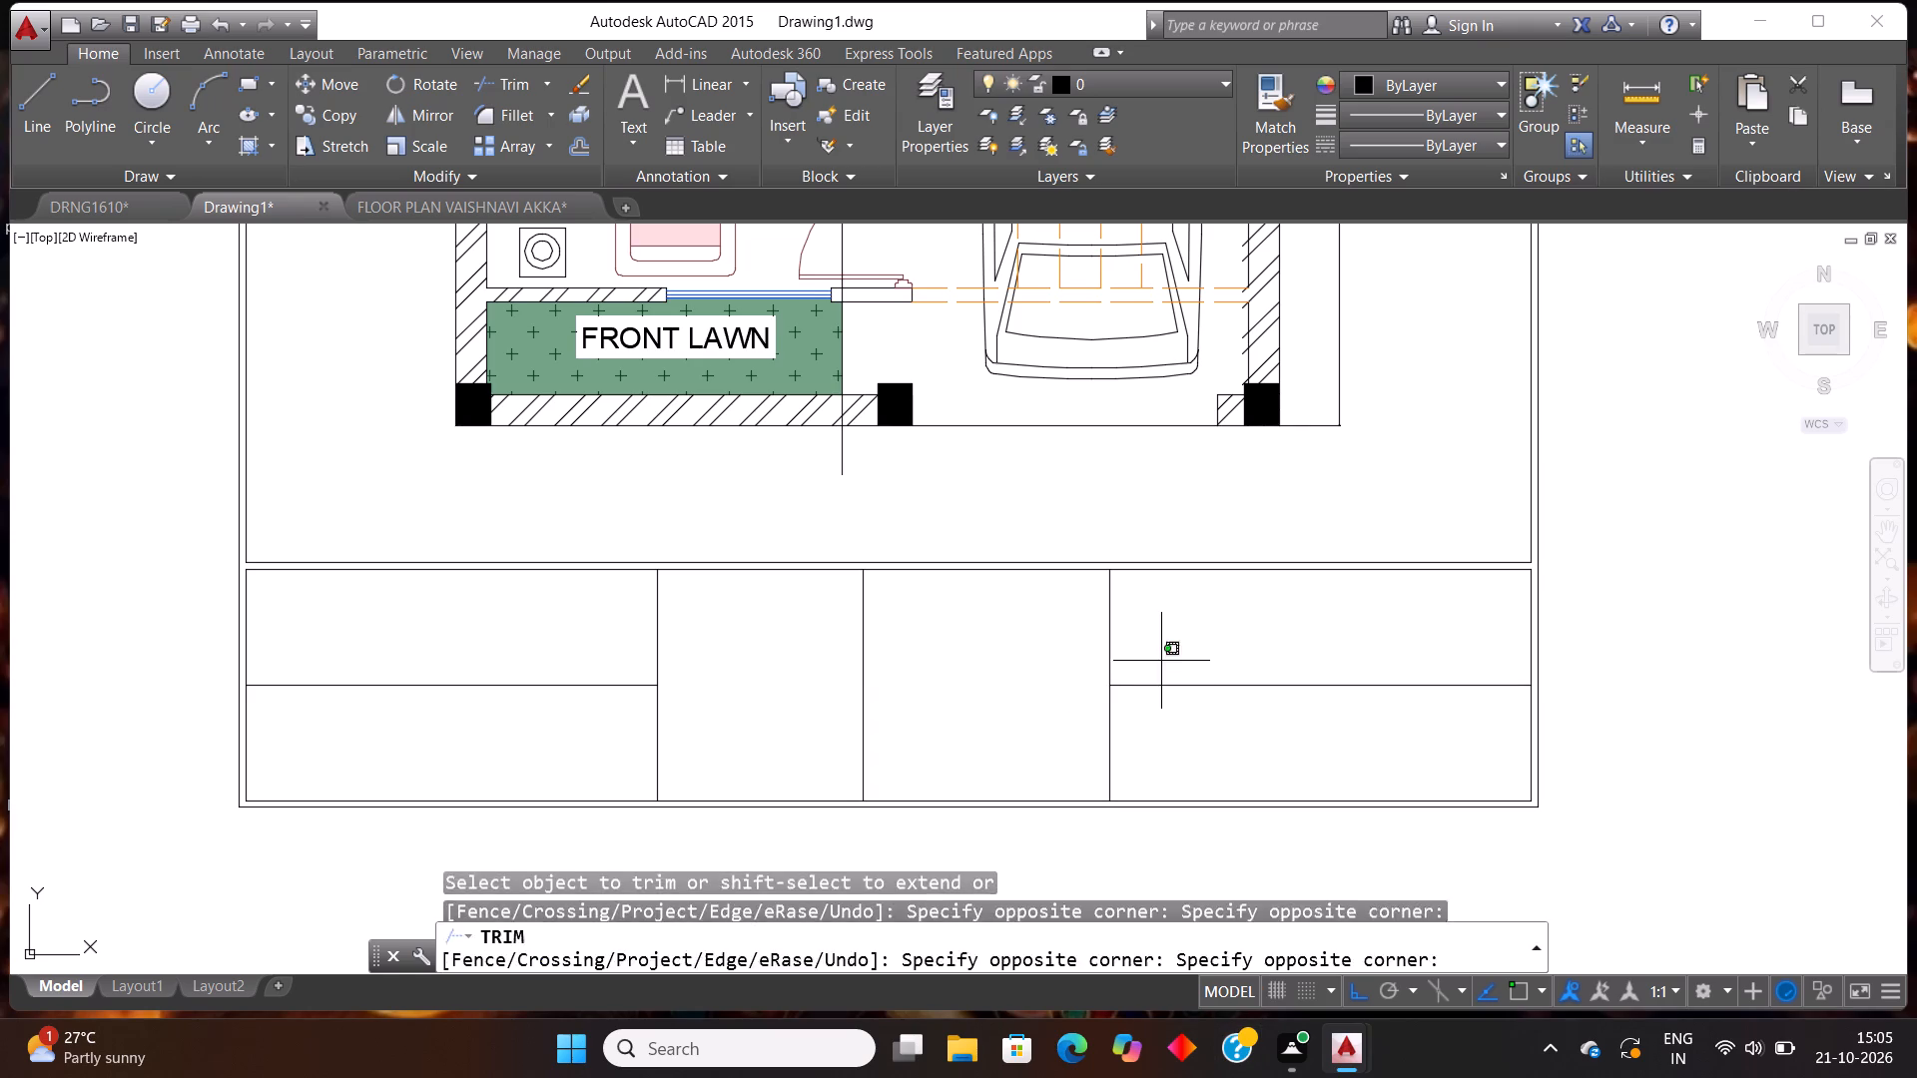
left_click(1258, 731)
left_click(1256, 748)
left_click(1214, 645)
key("Escape")
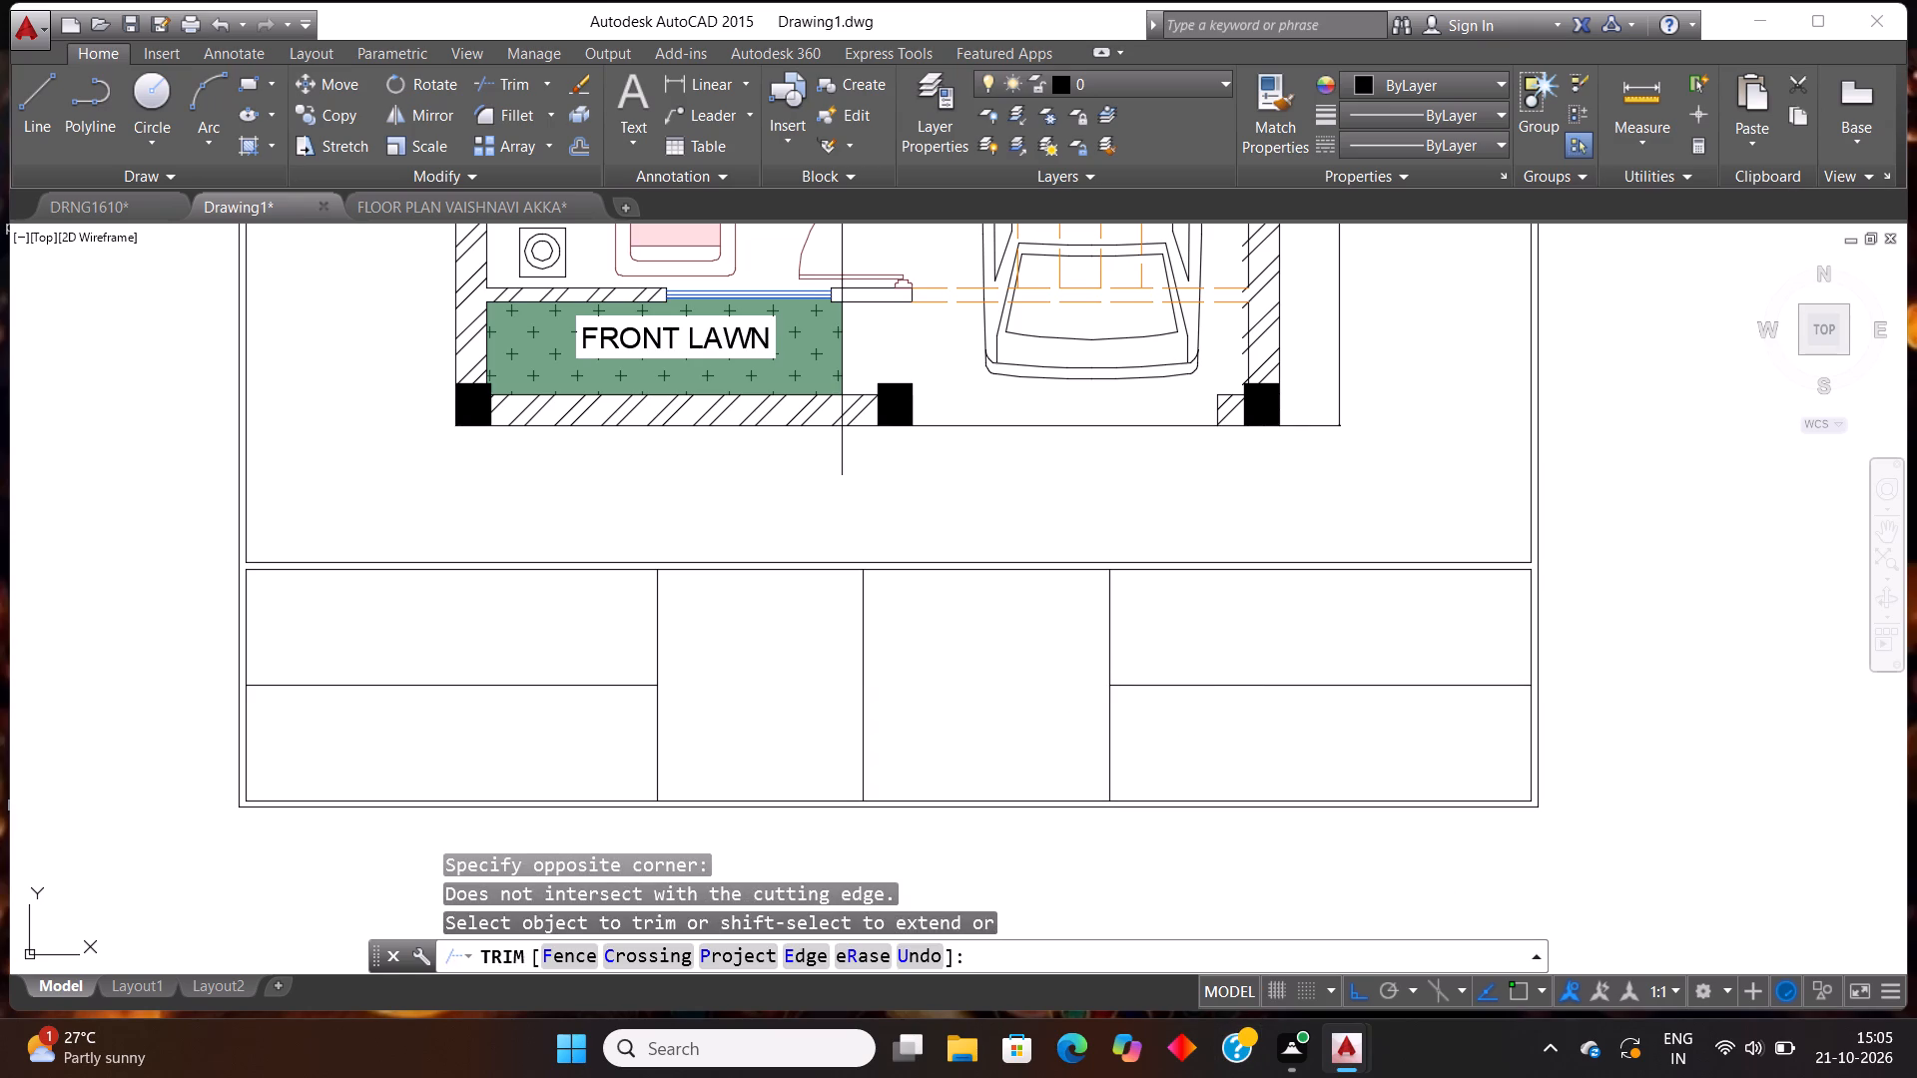
key("Escape")
Erase the remaining piece of the horizontal divider in the rightmost compartment.
left_click(1258, 697)
left_click(1211, 640)
key("Delete")
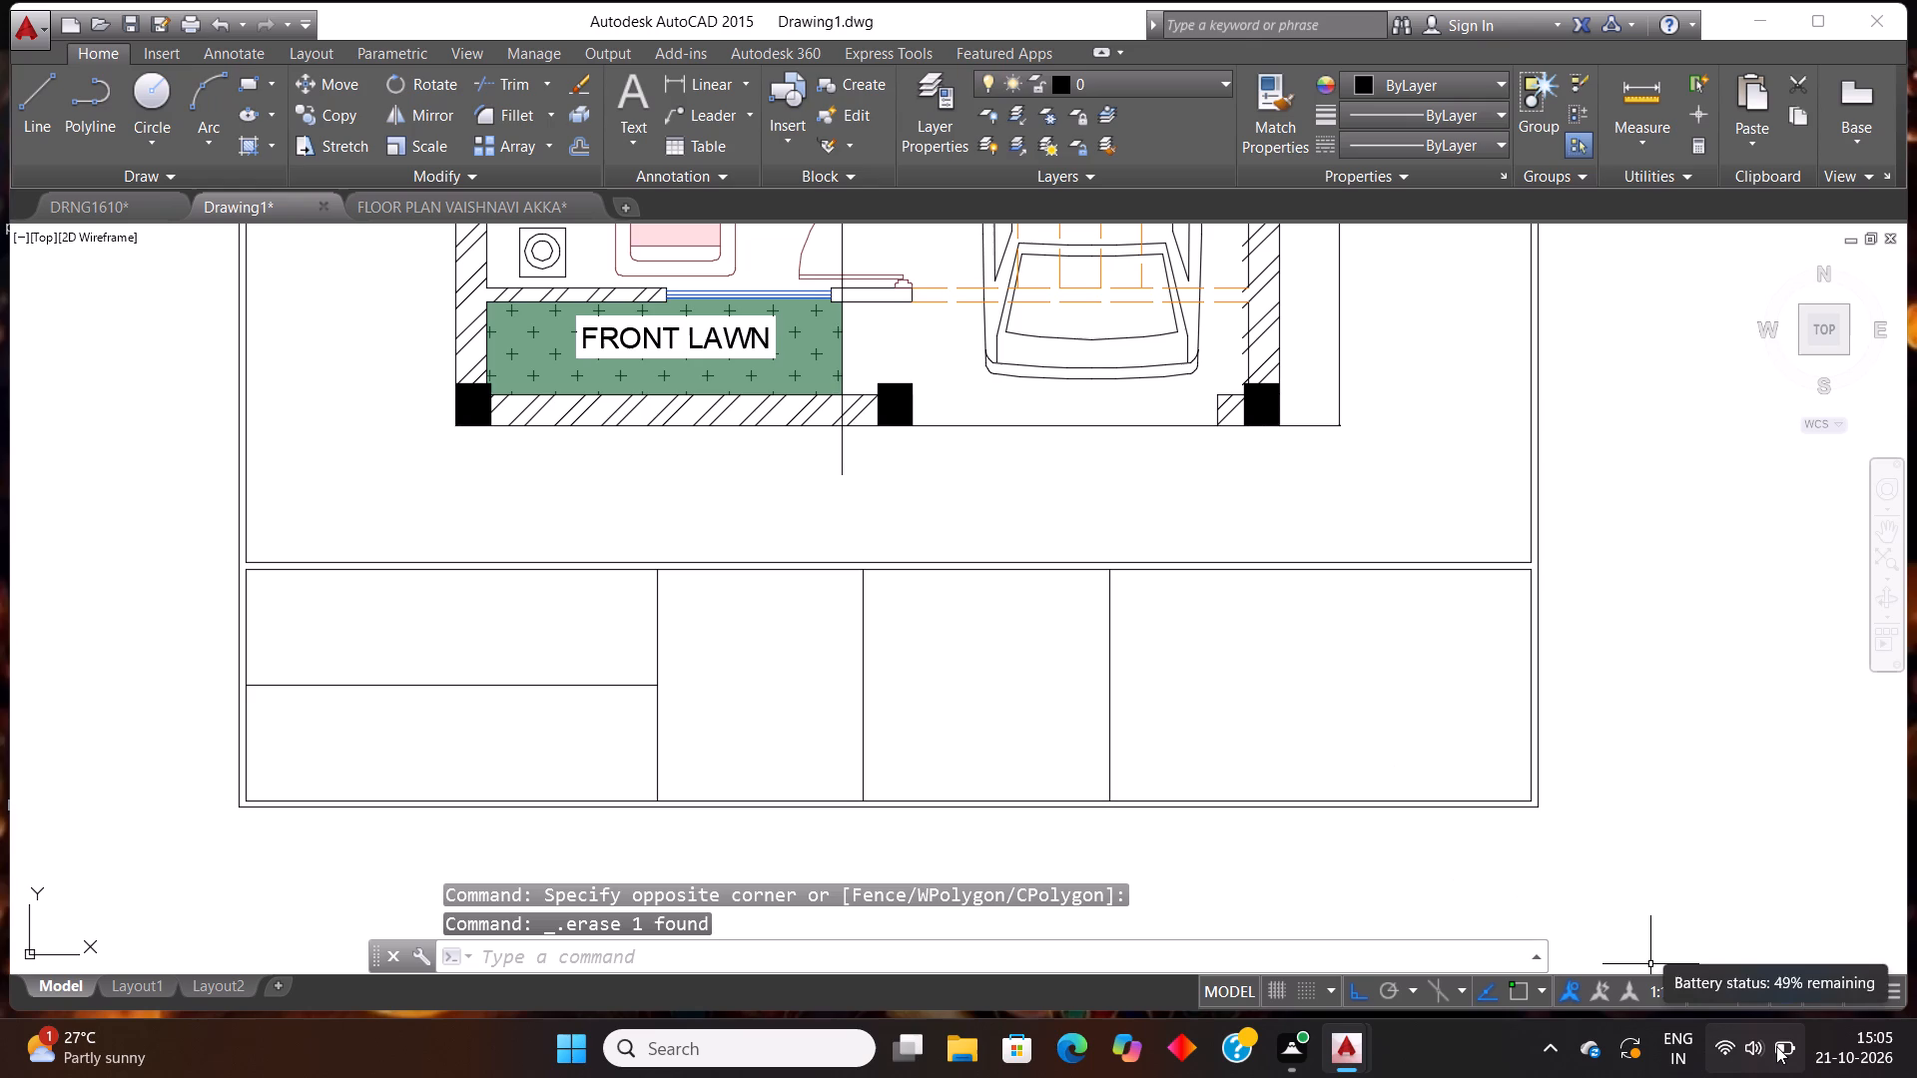
Move the double border and all title block strip lines to the Defpoints layer.
scroll(827, 701, "down", 1)
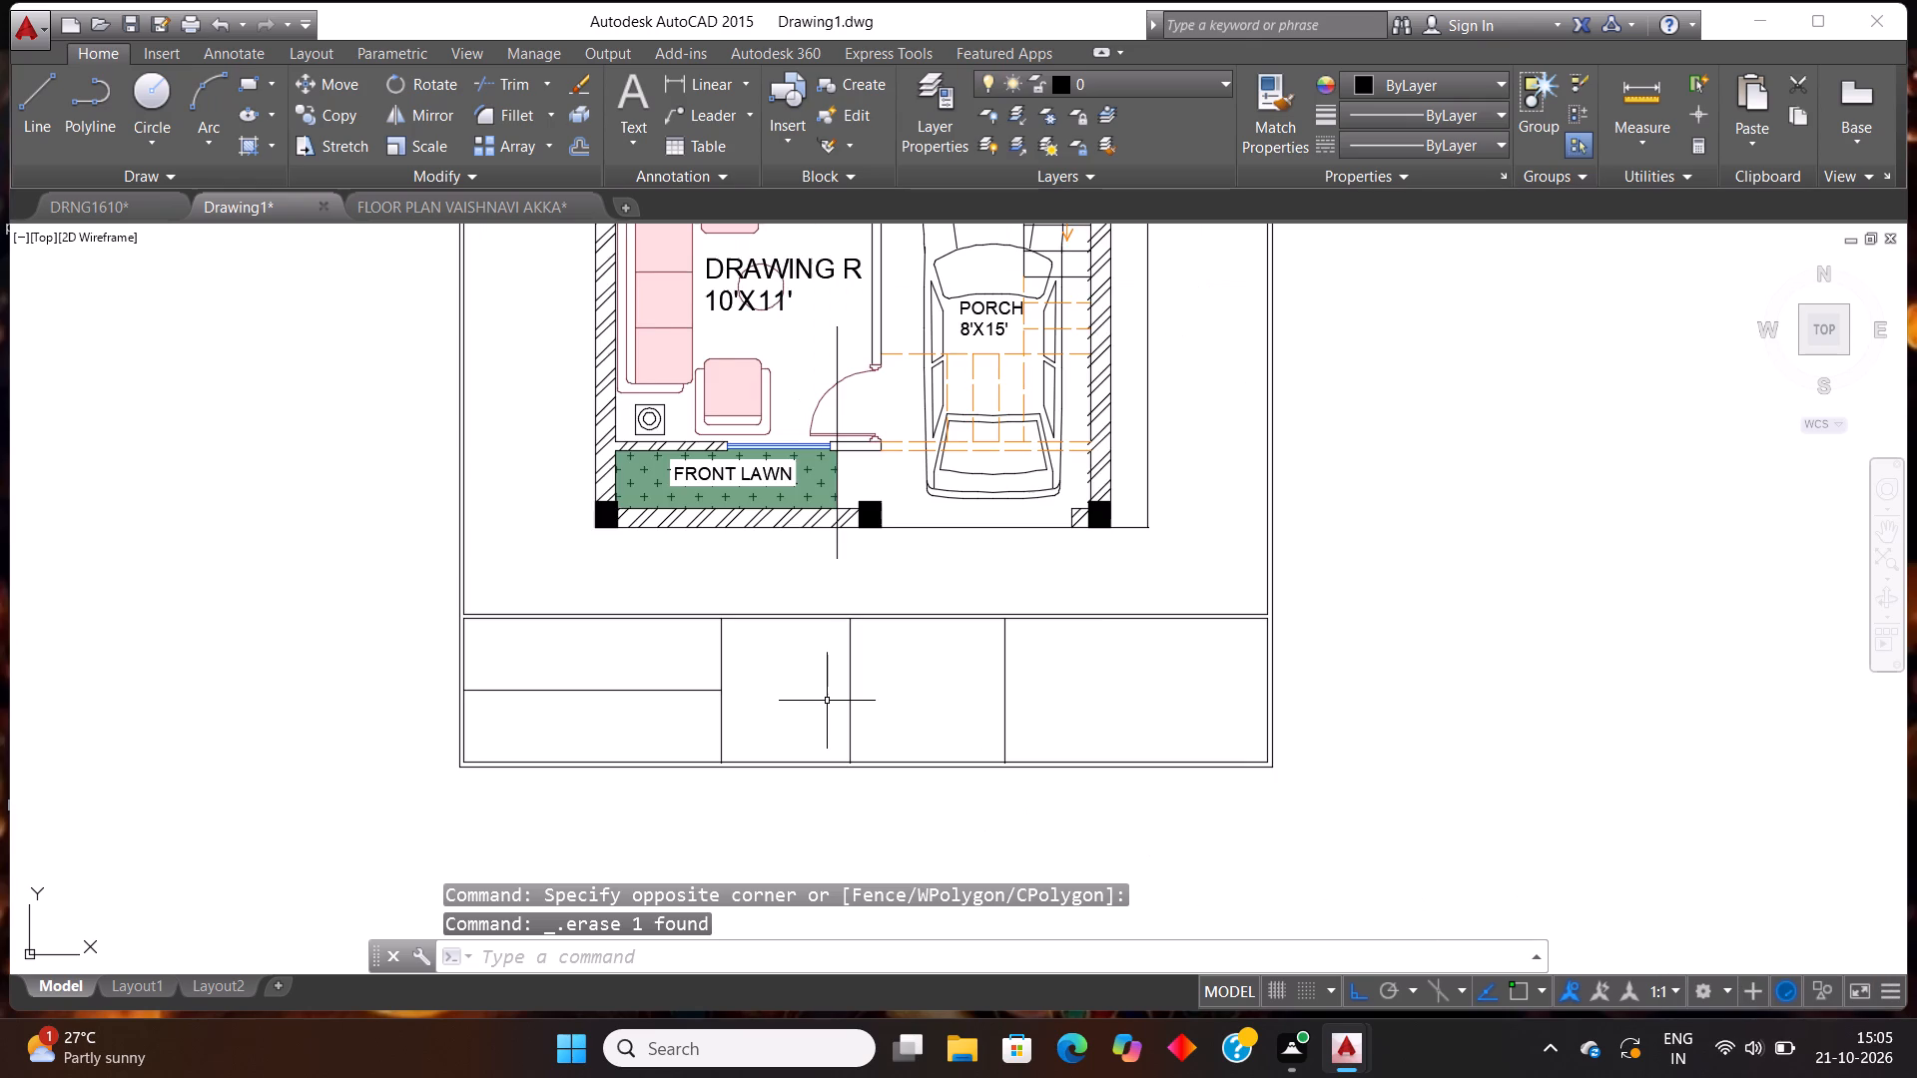
scroll(827, 701, "up", 1)
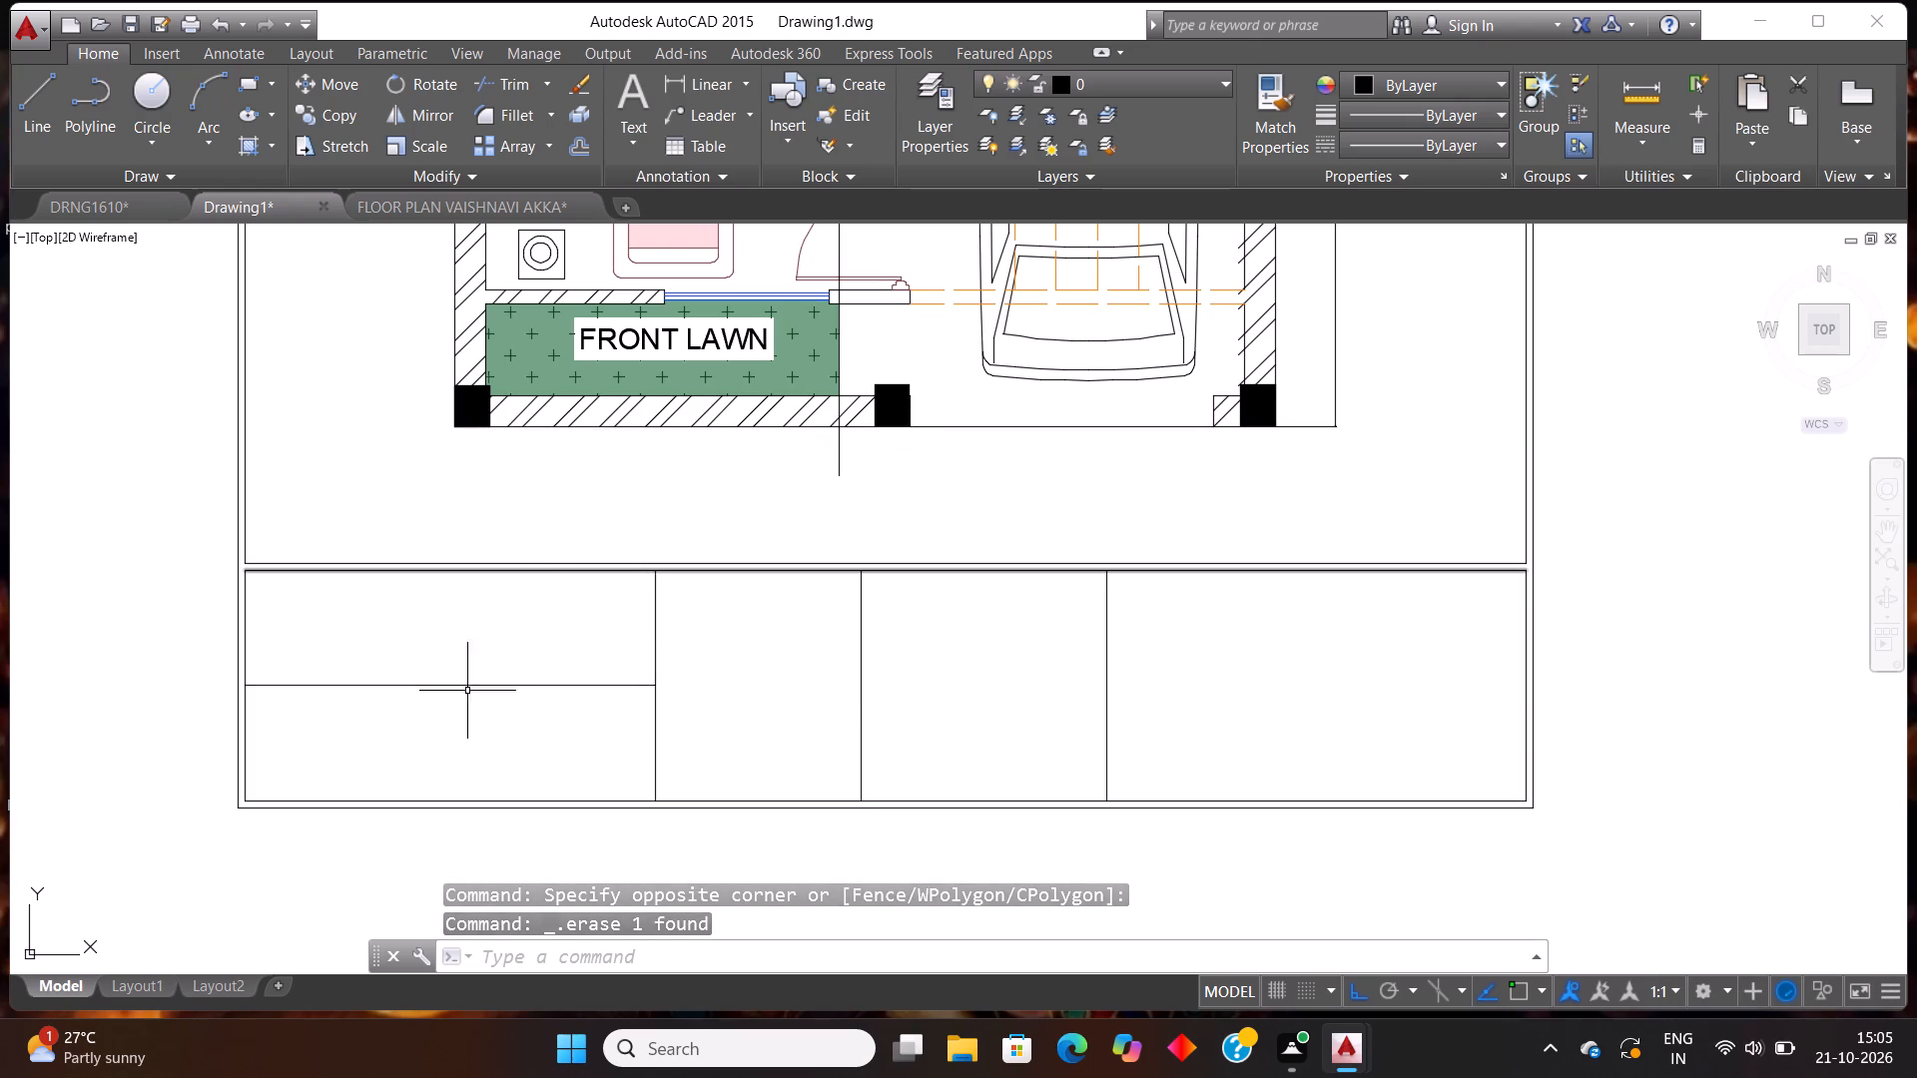
left_click(1598, 843)
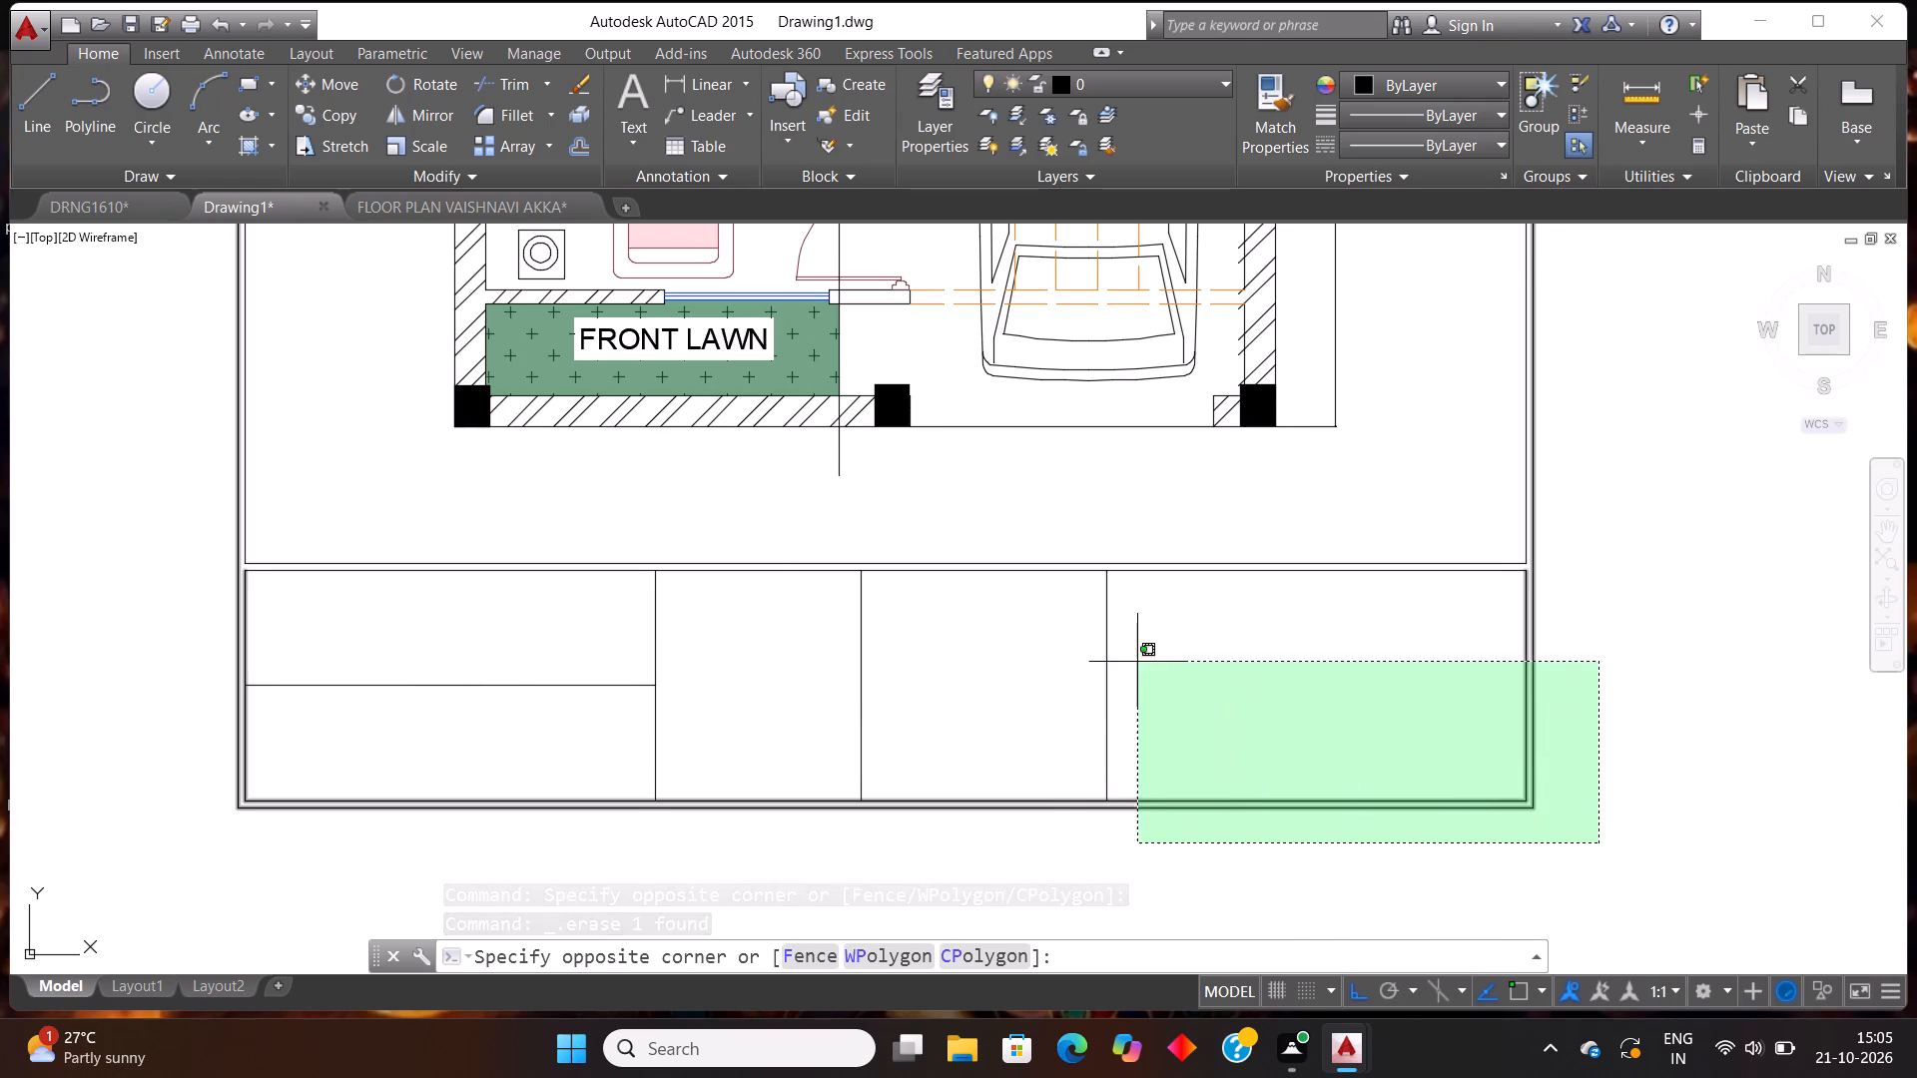
left_click(22, 516)
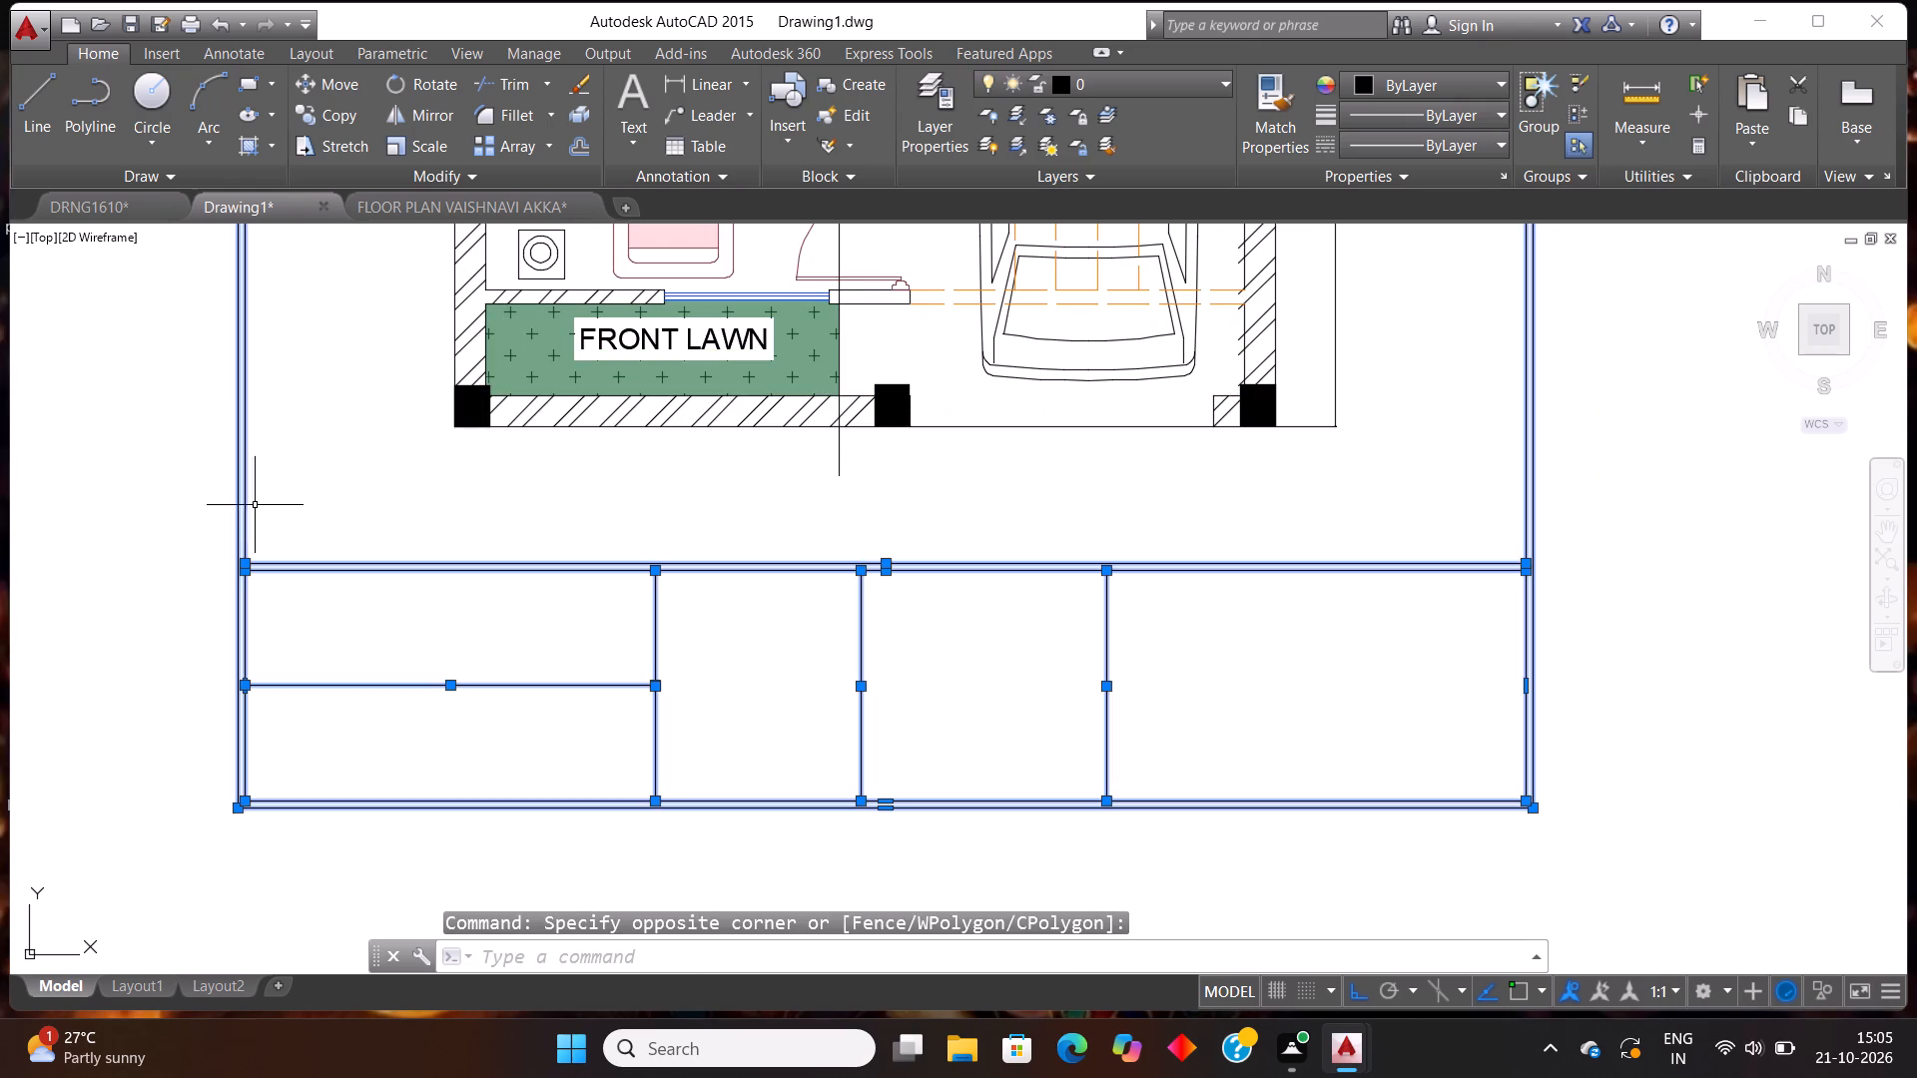
scroll(304, 506, "down", 3)
scroll(461, 847, "down", 2)
scroll(394, 654, "up", 1)
scroll(543, 688, "down", 1)
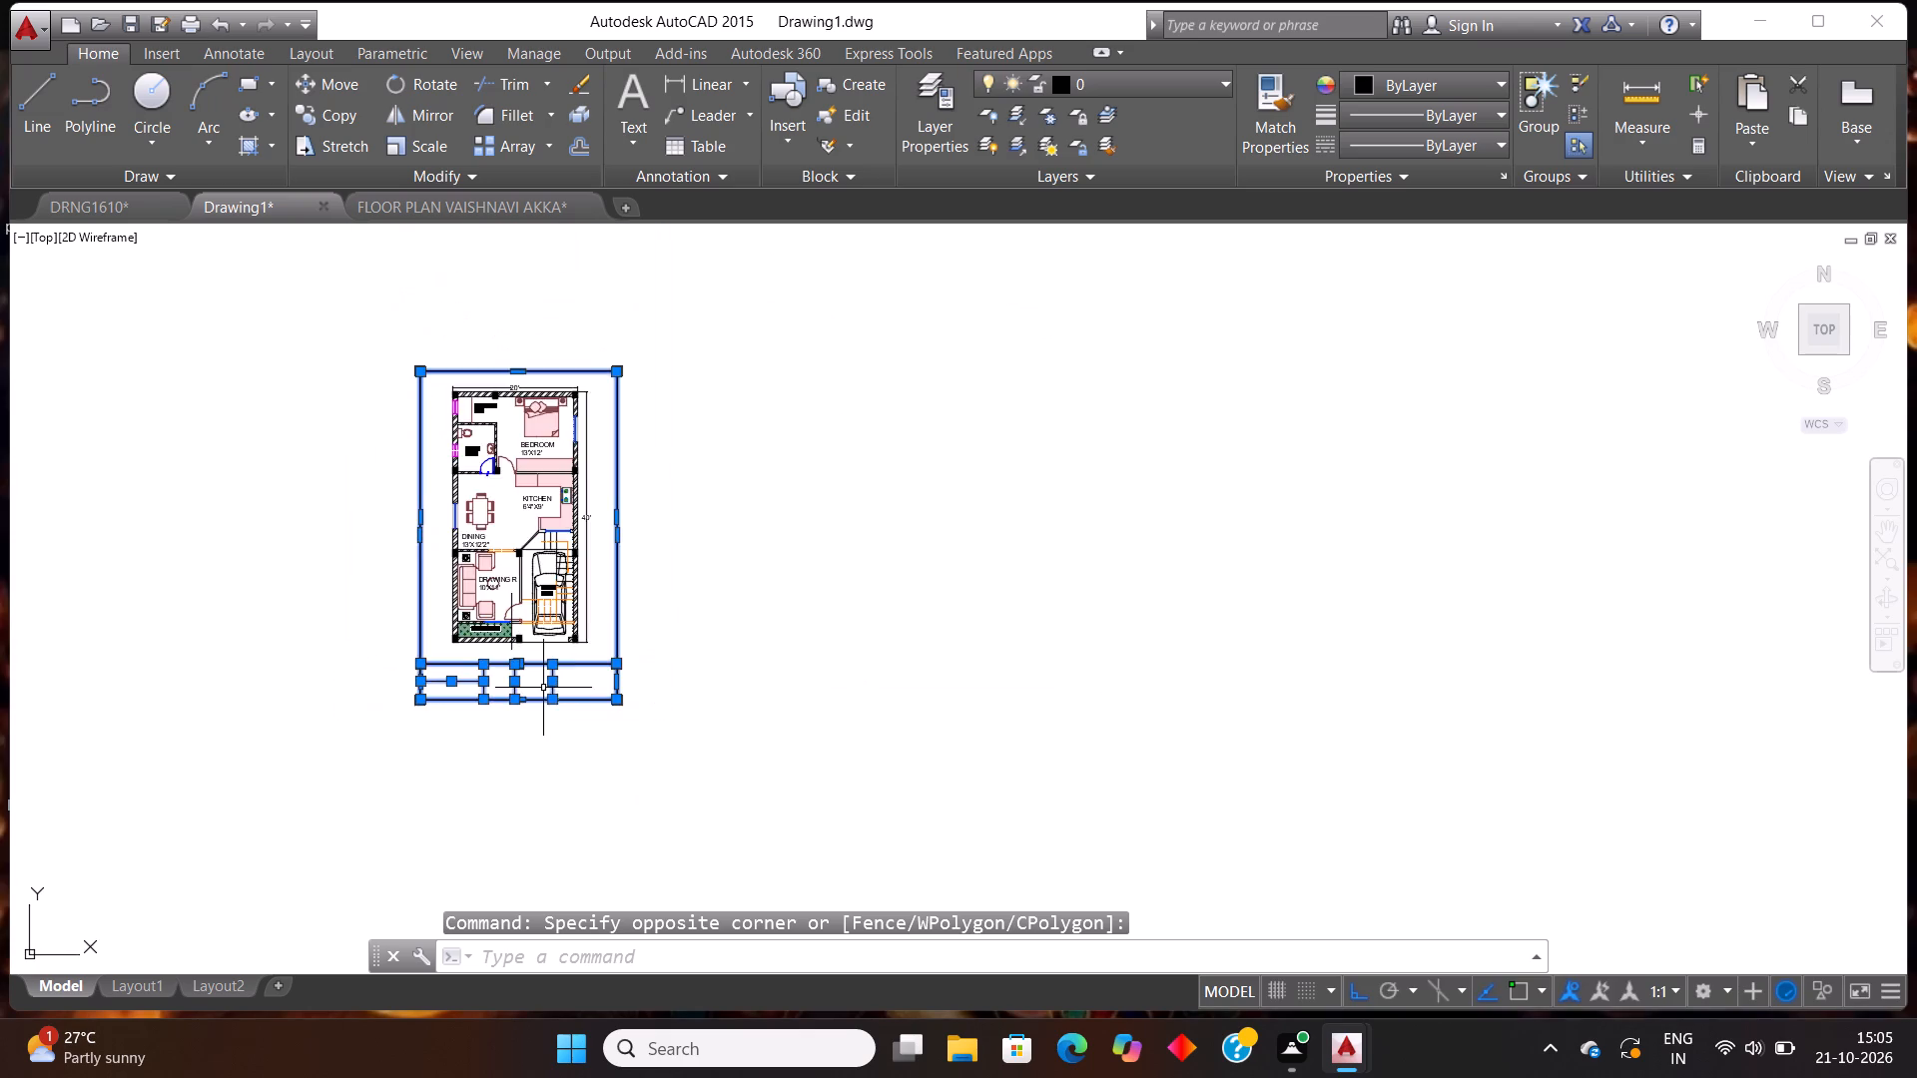
scroll(307, 720, "up", 2)
scroll(745, 698, "up", 1)
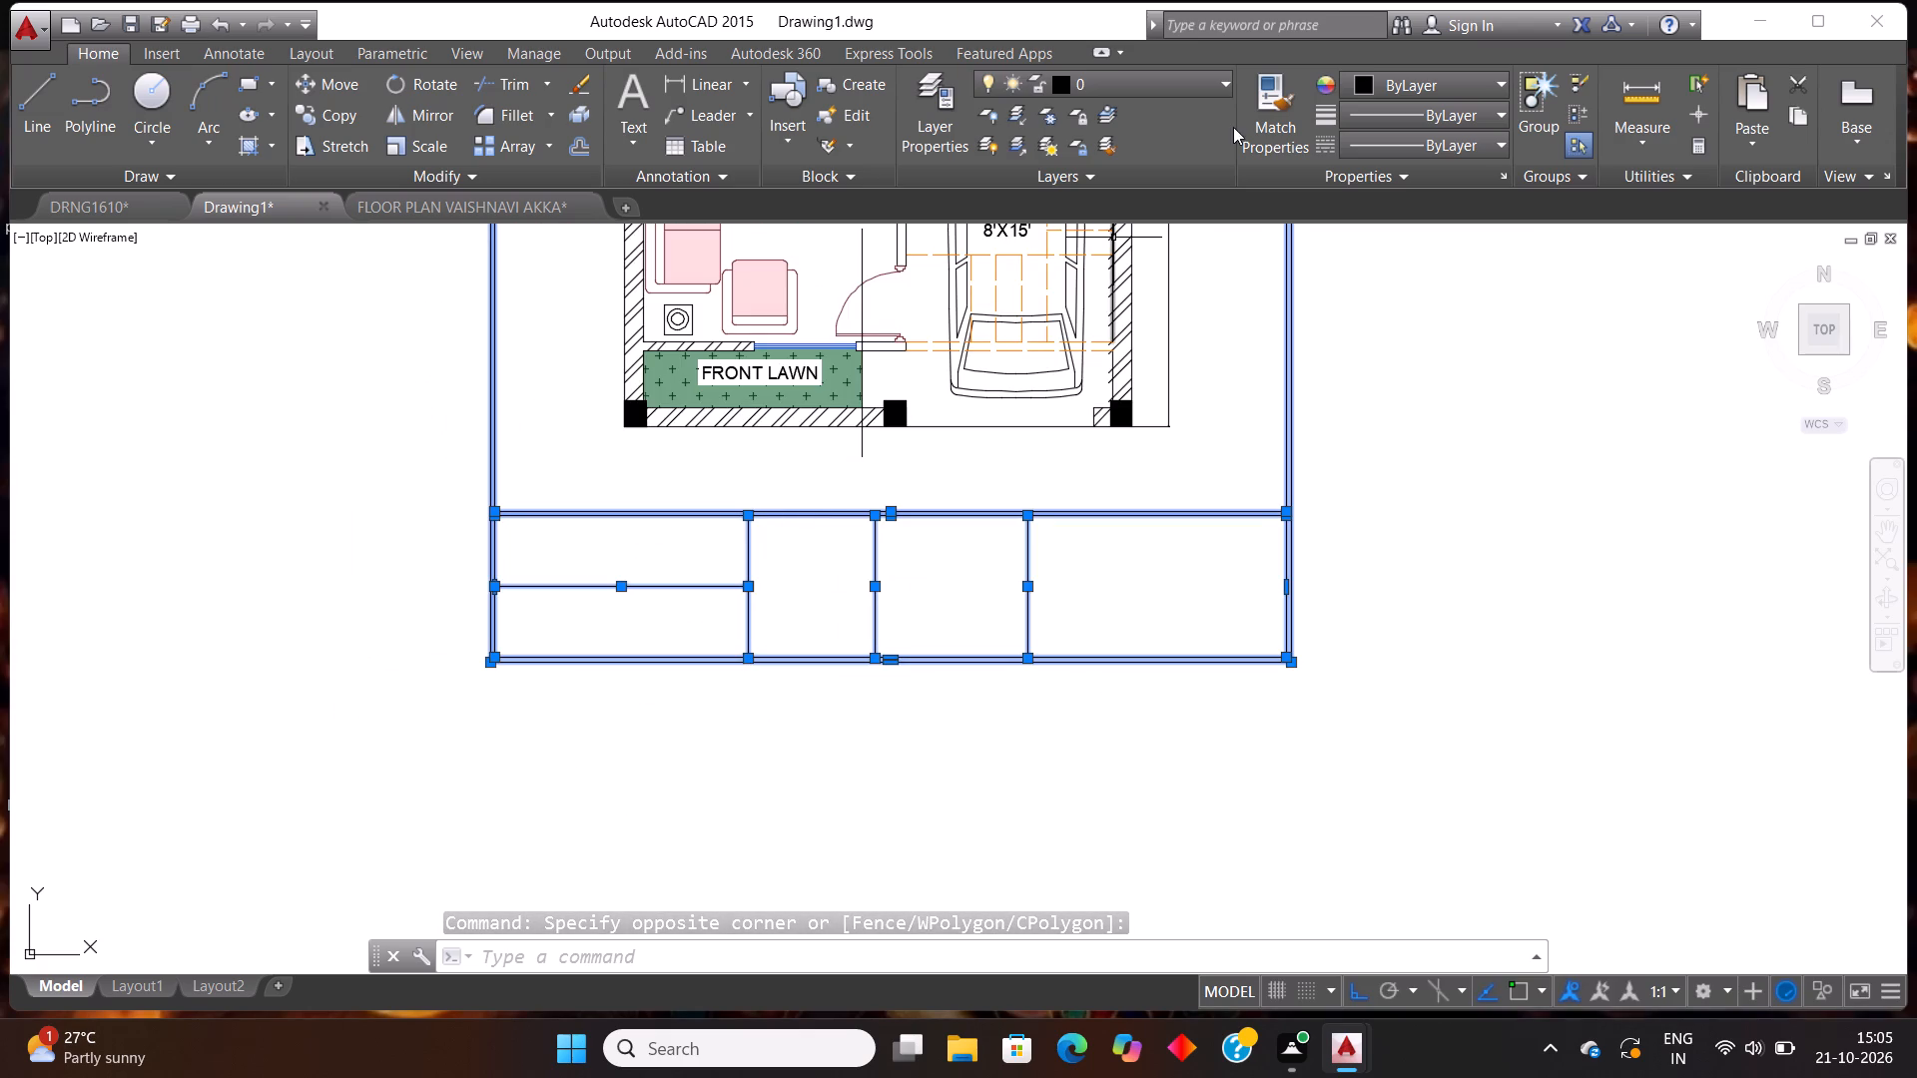
left_click(1120, 83)
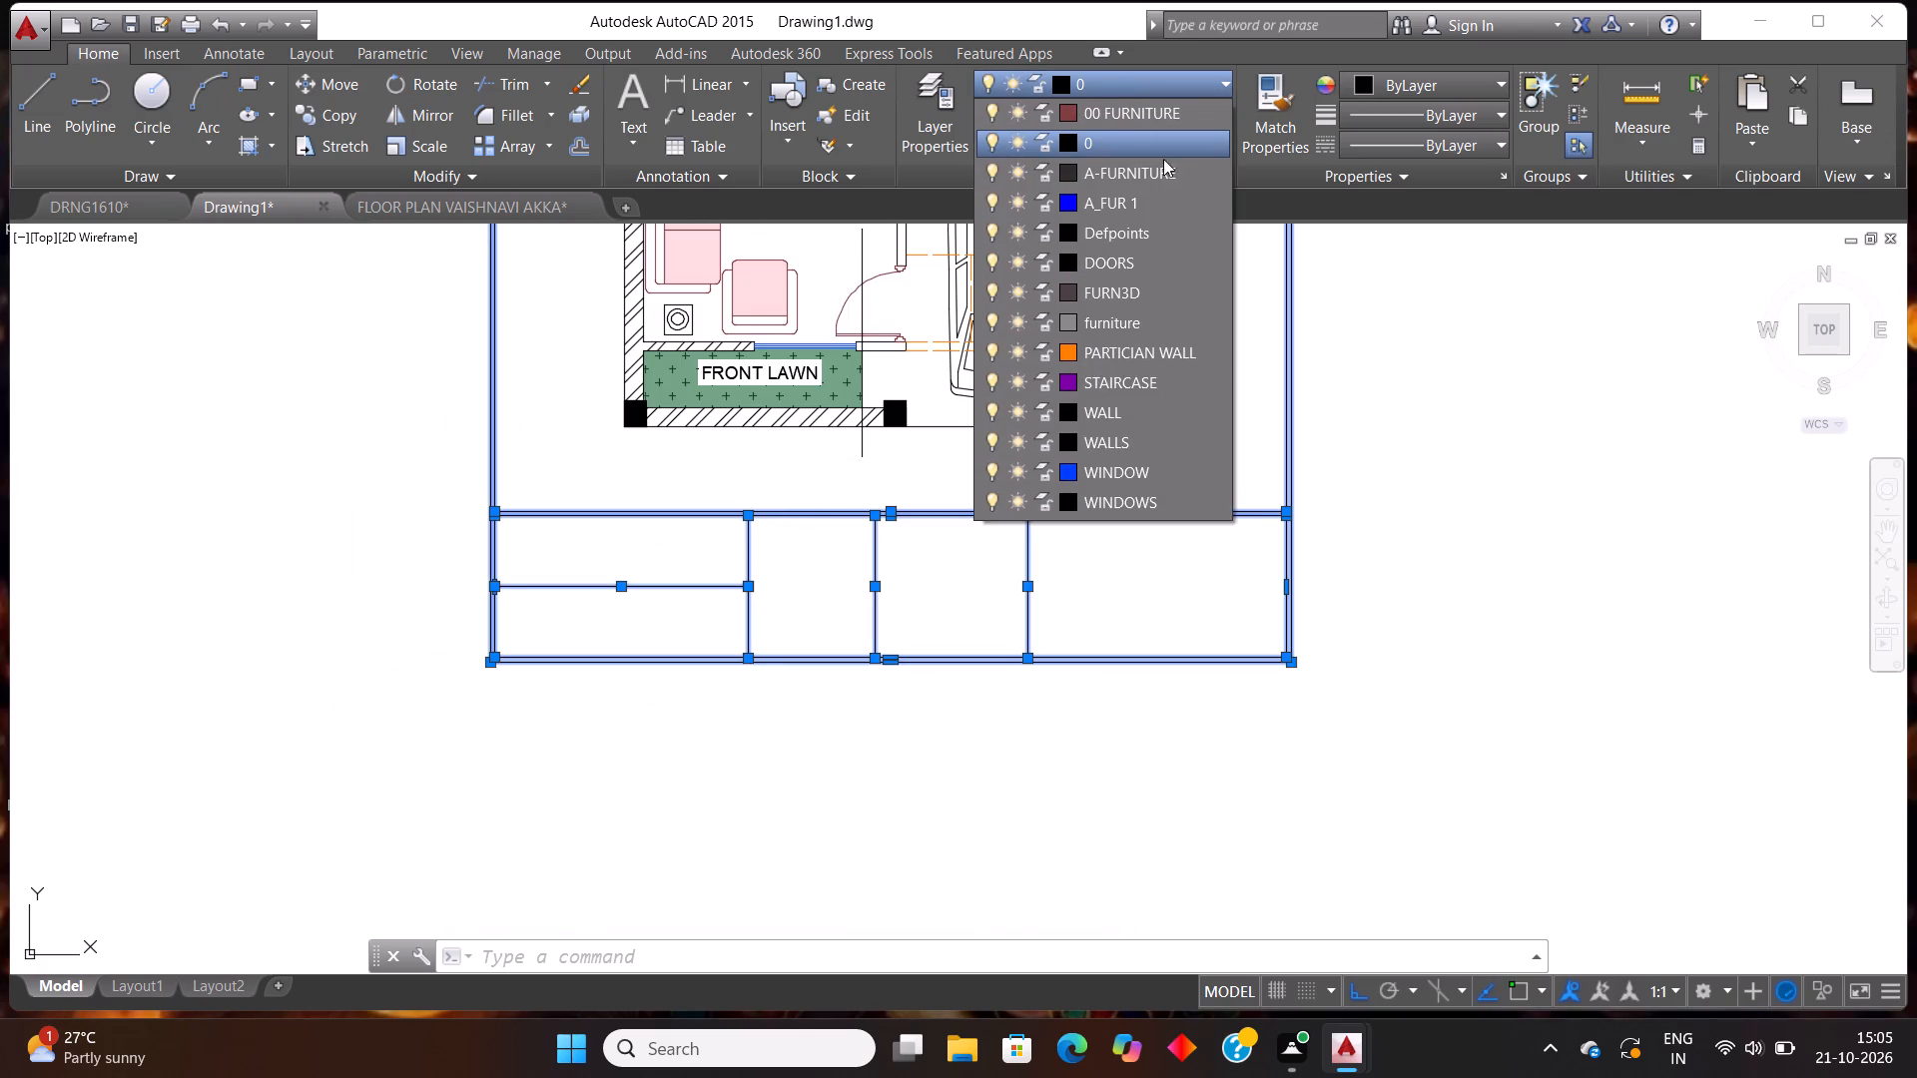
left_click(1102, 234)
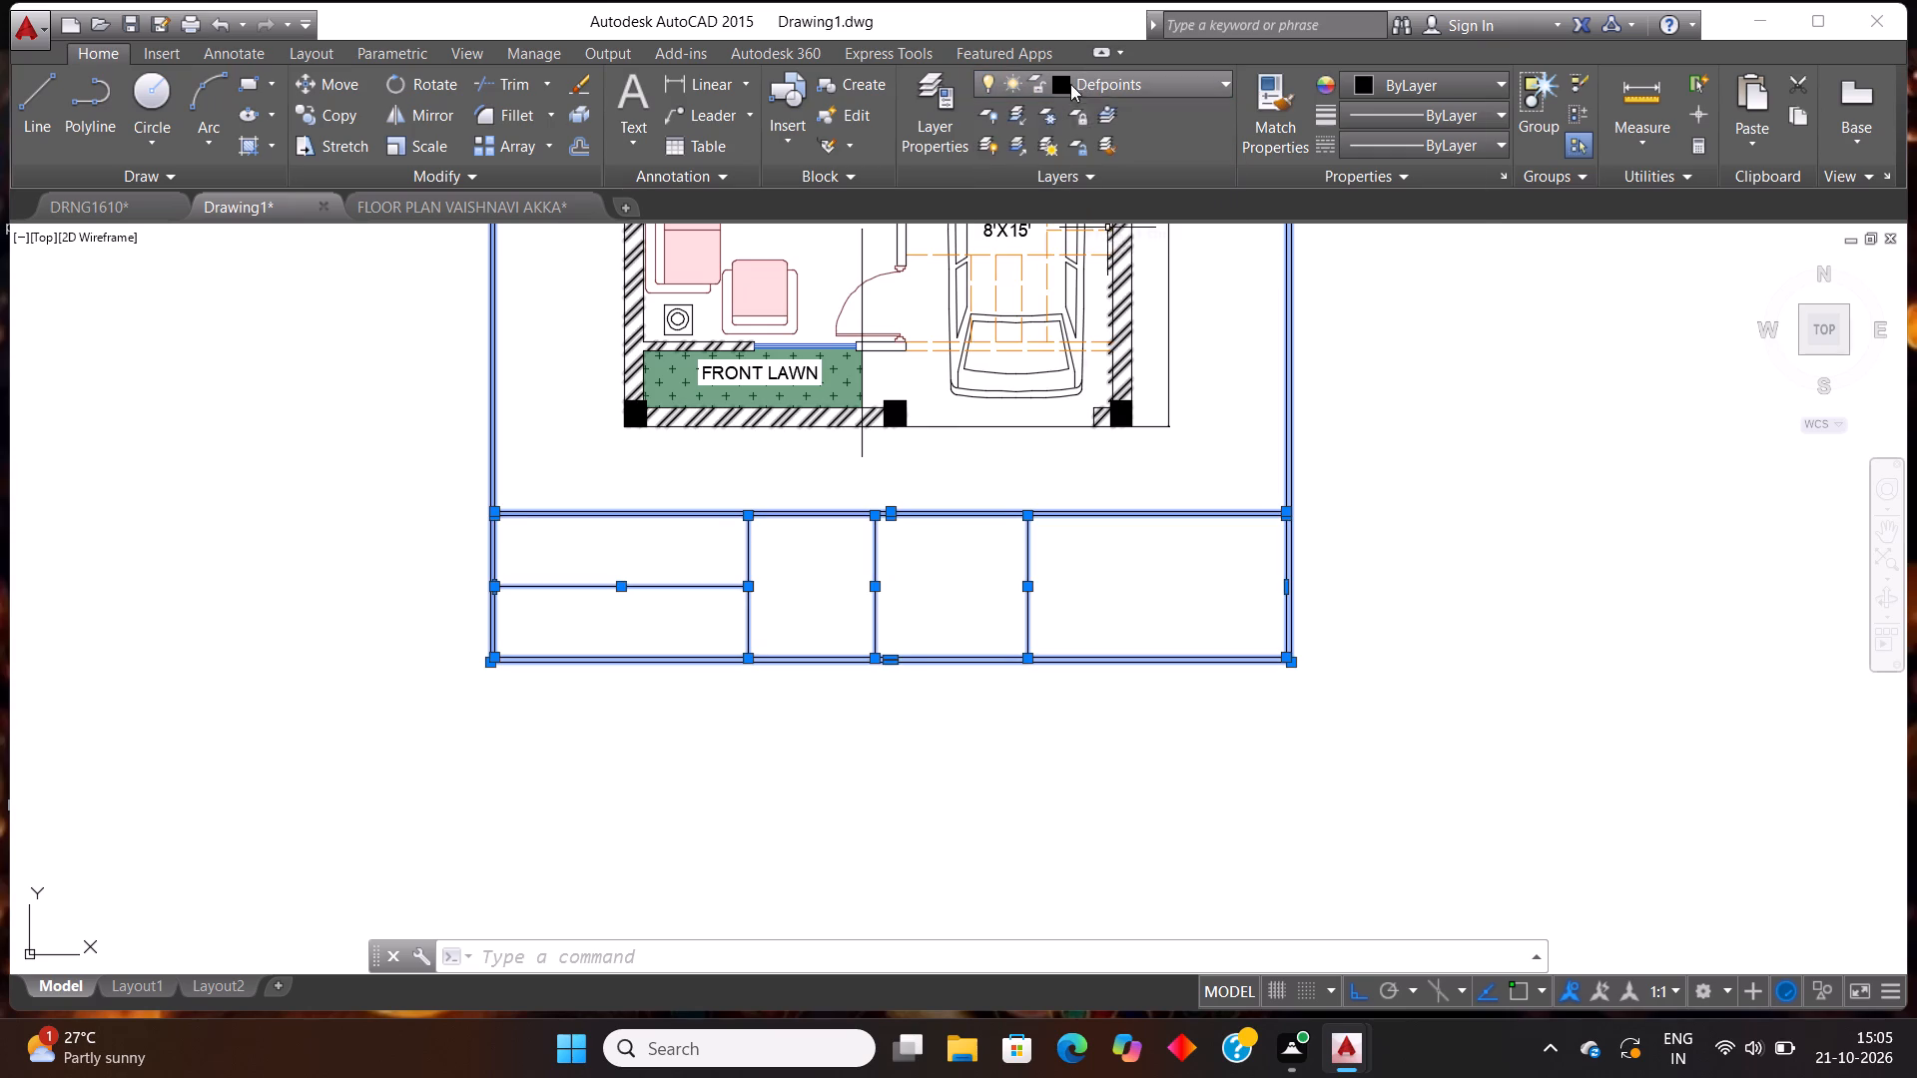
left_click(1062, 89)
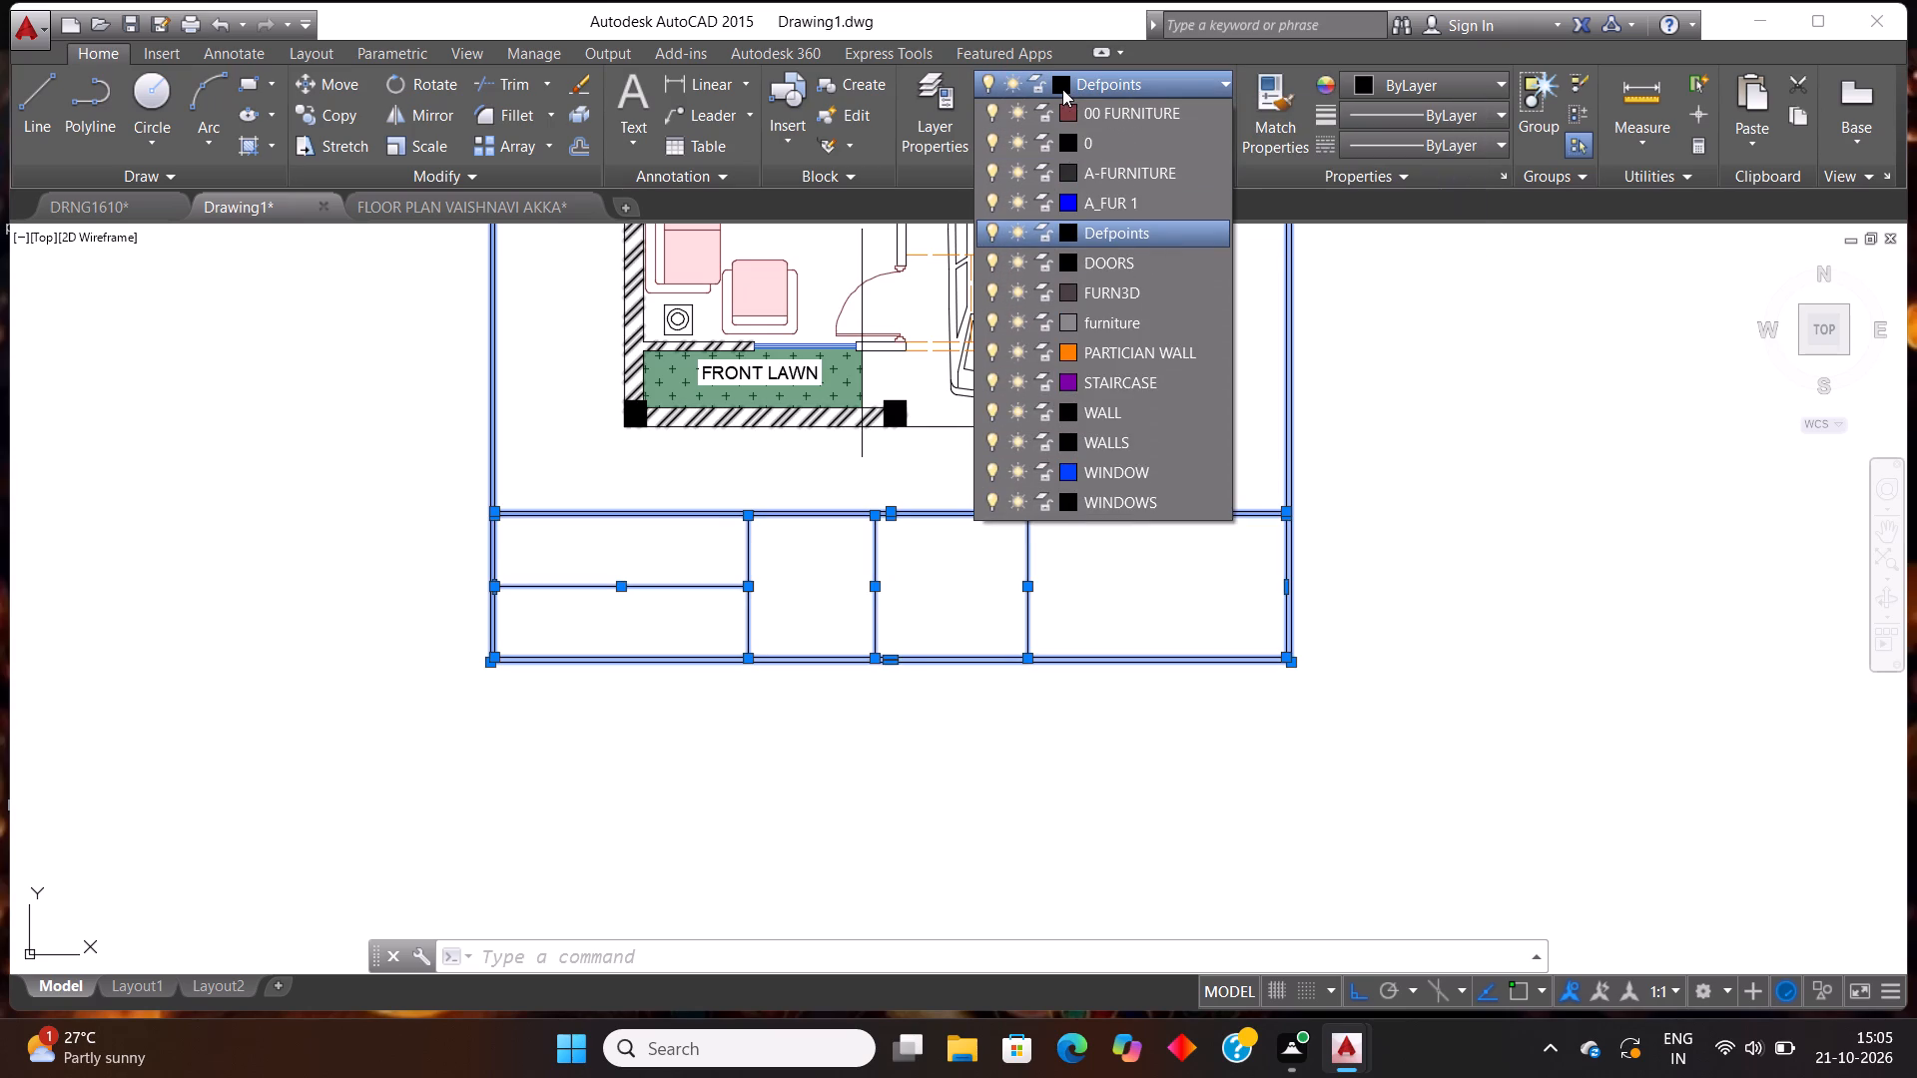
left_click(1127, 231)
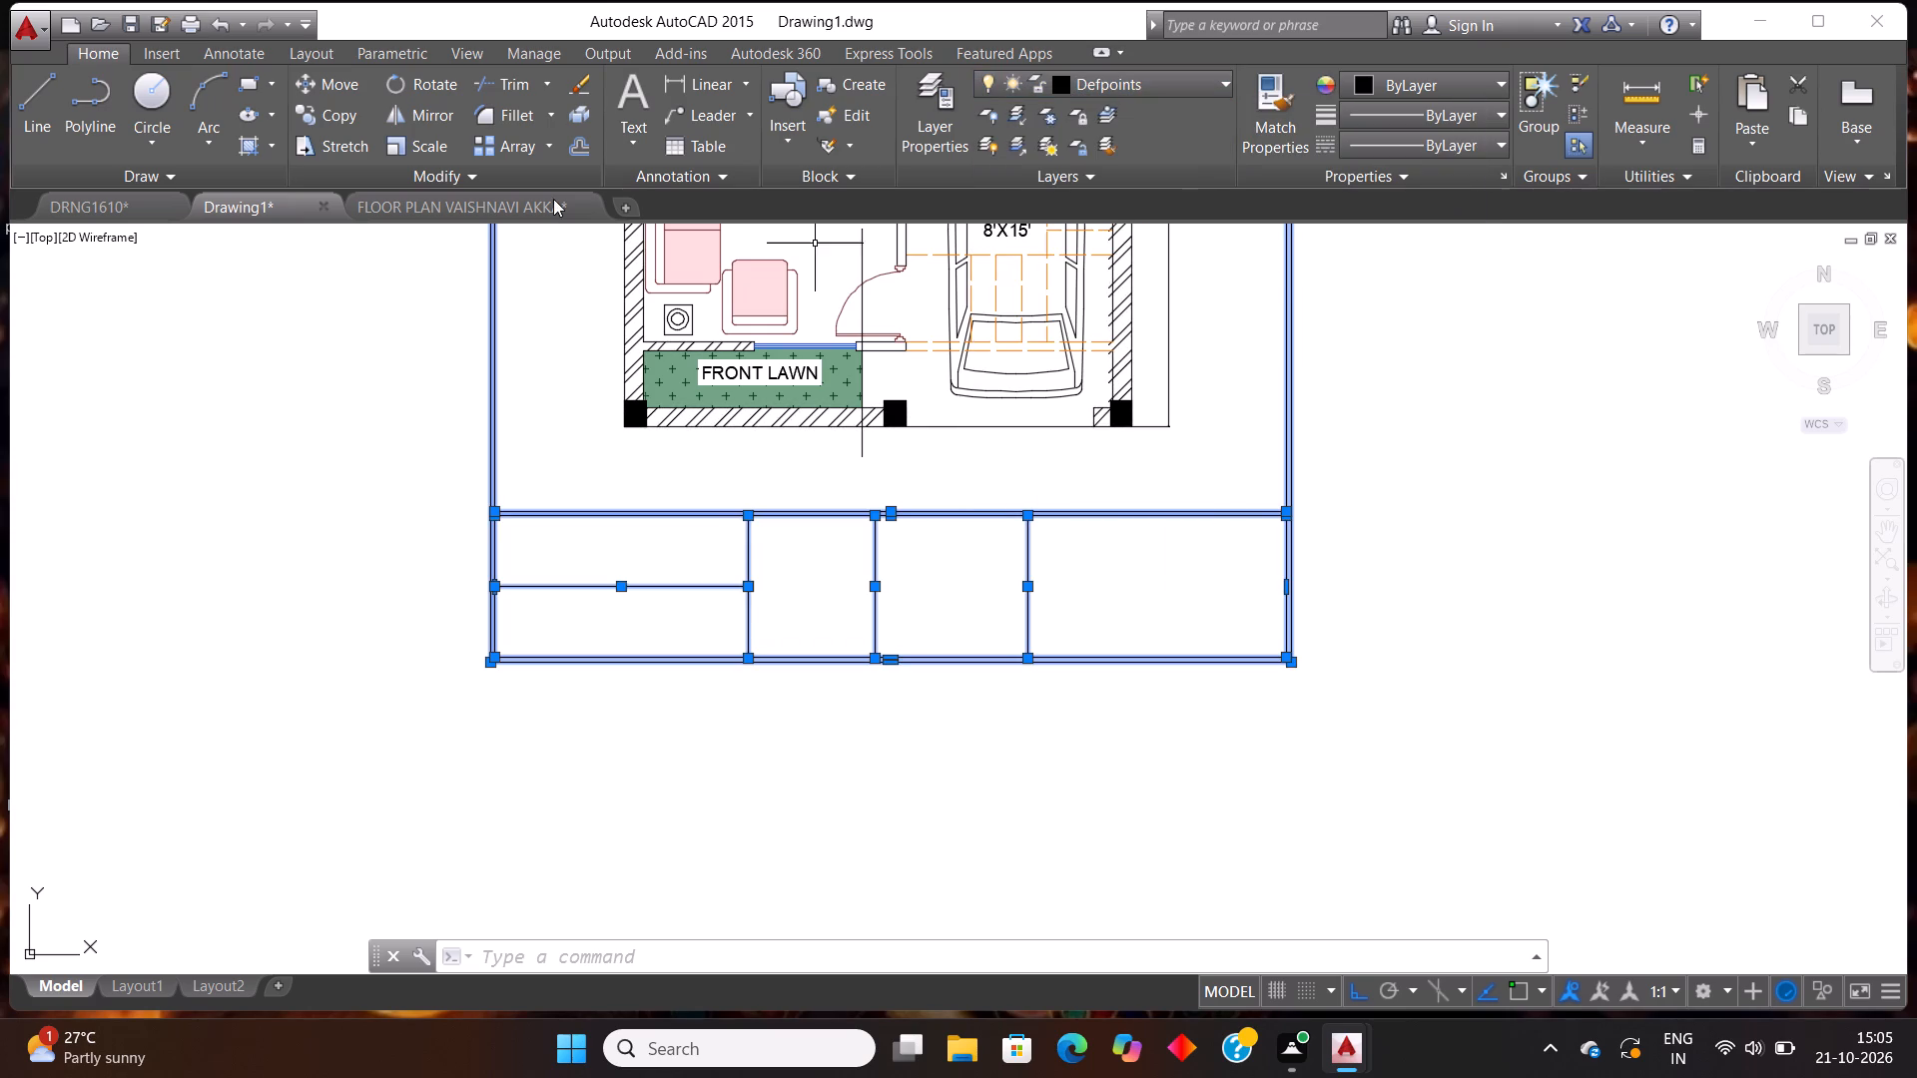
Set the Defpoints layer's lineweight to 0.30 mm in the layer properties and close them.
left_click(916, 87)
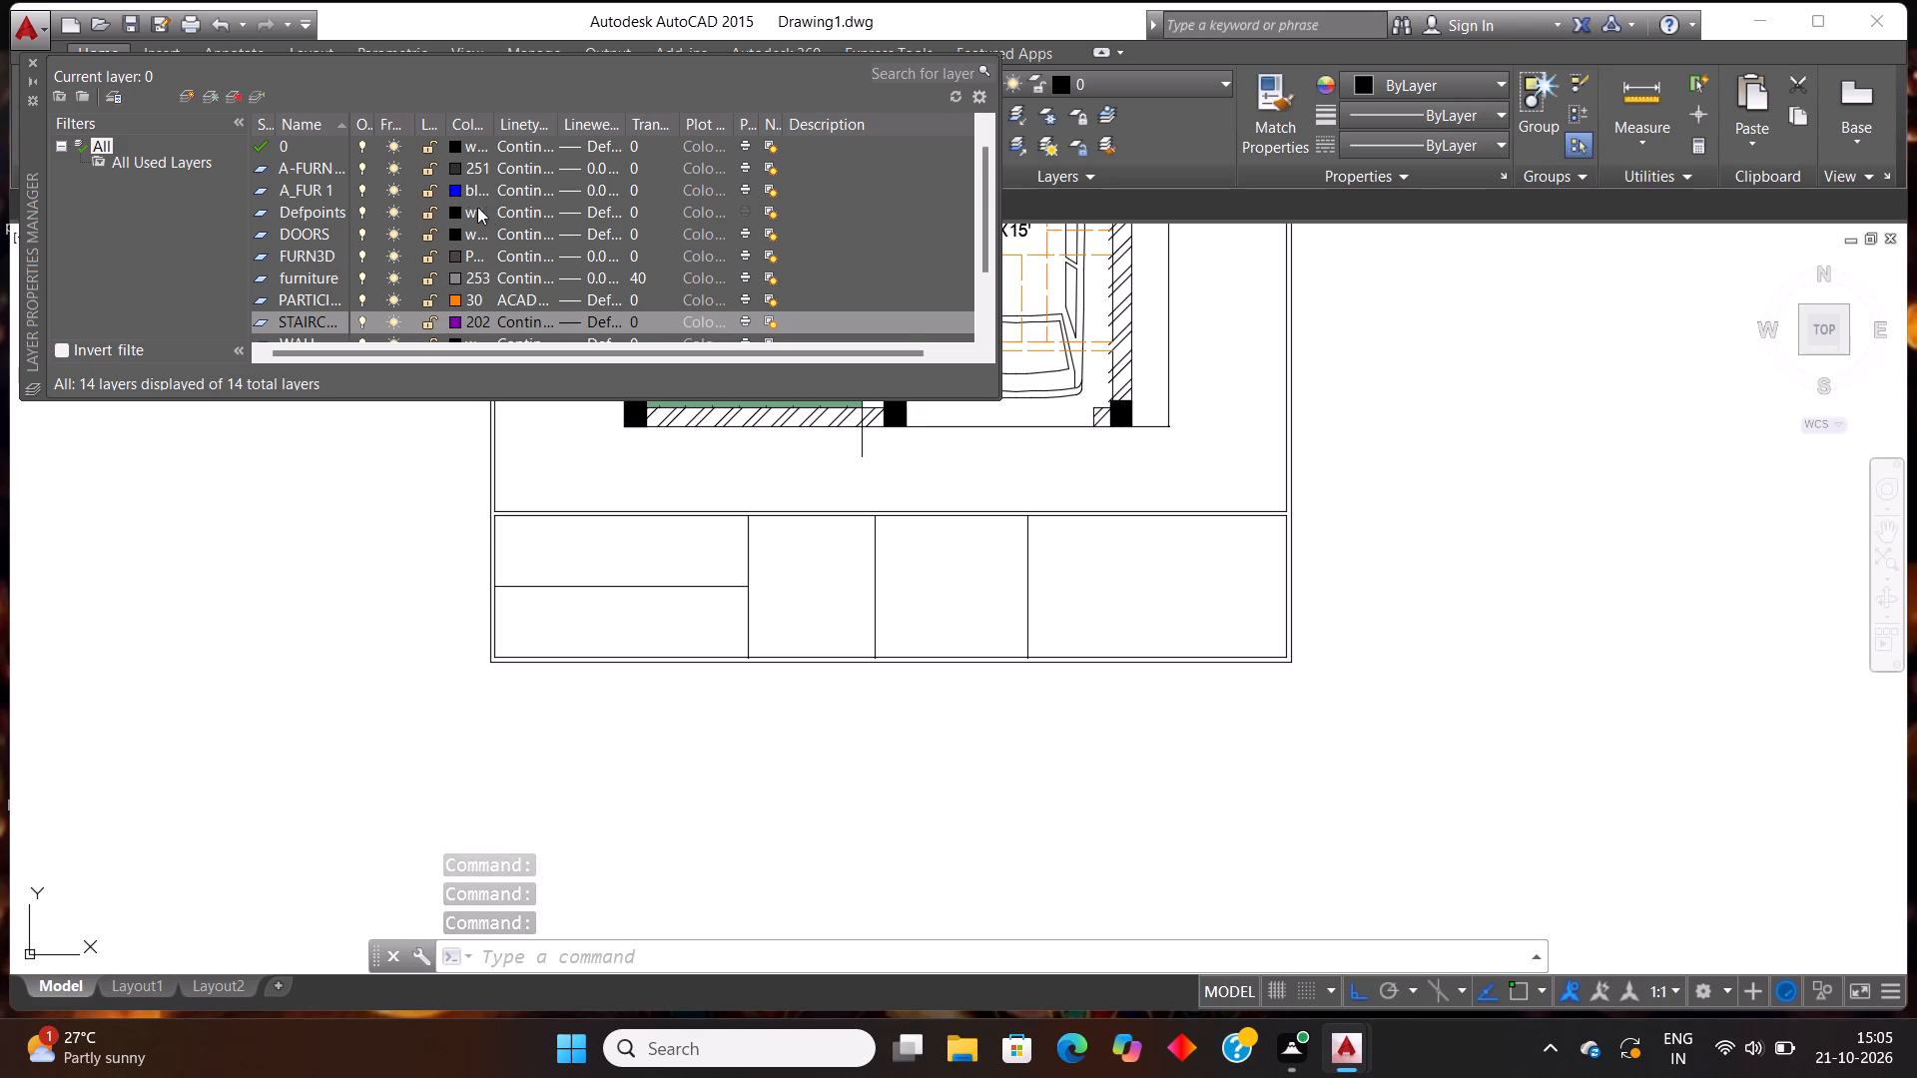
left_click(601, 207)
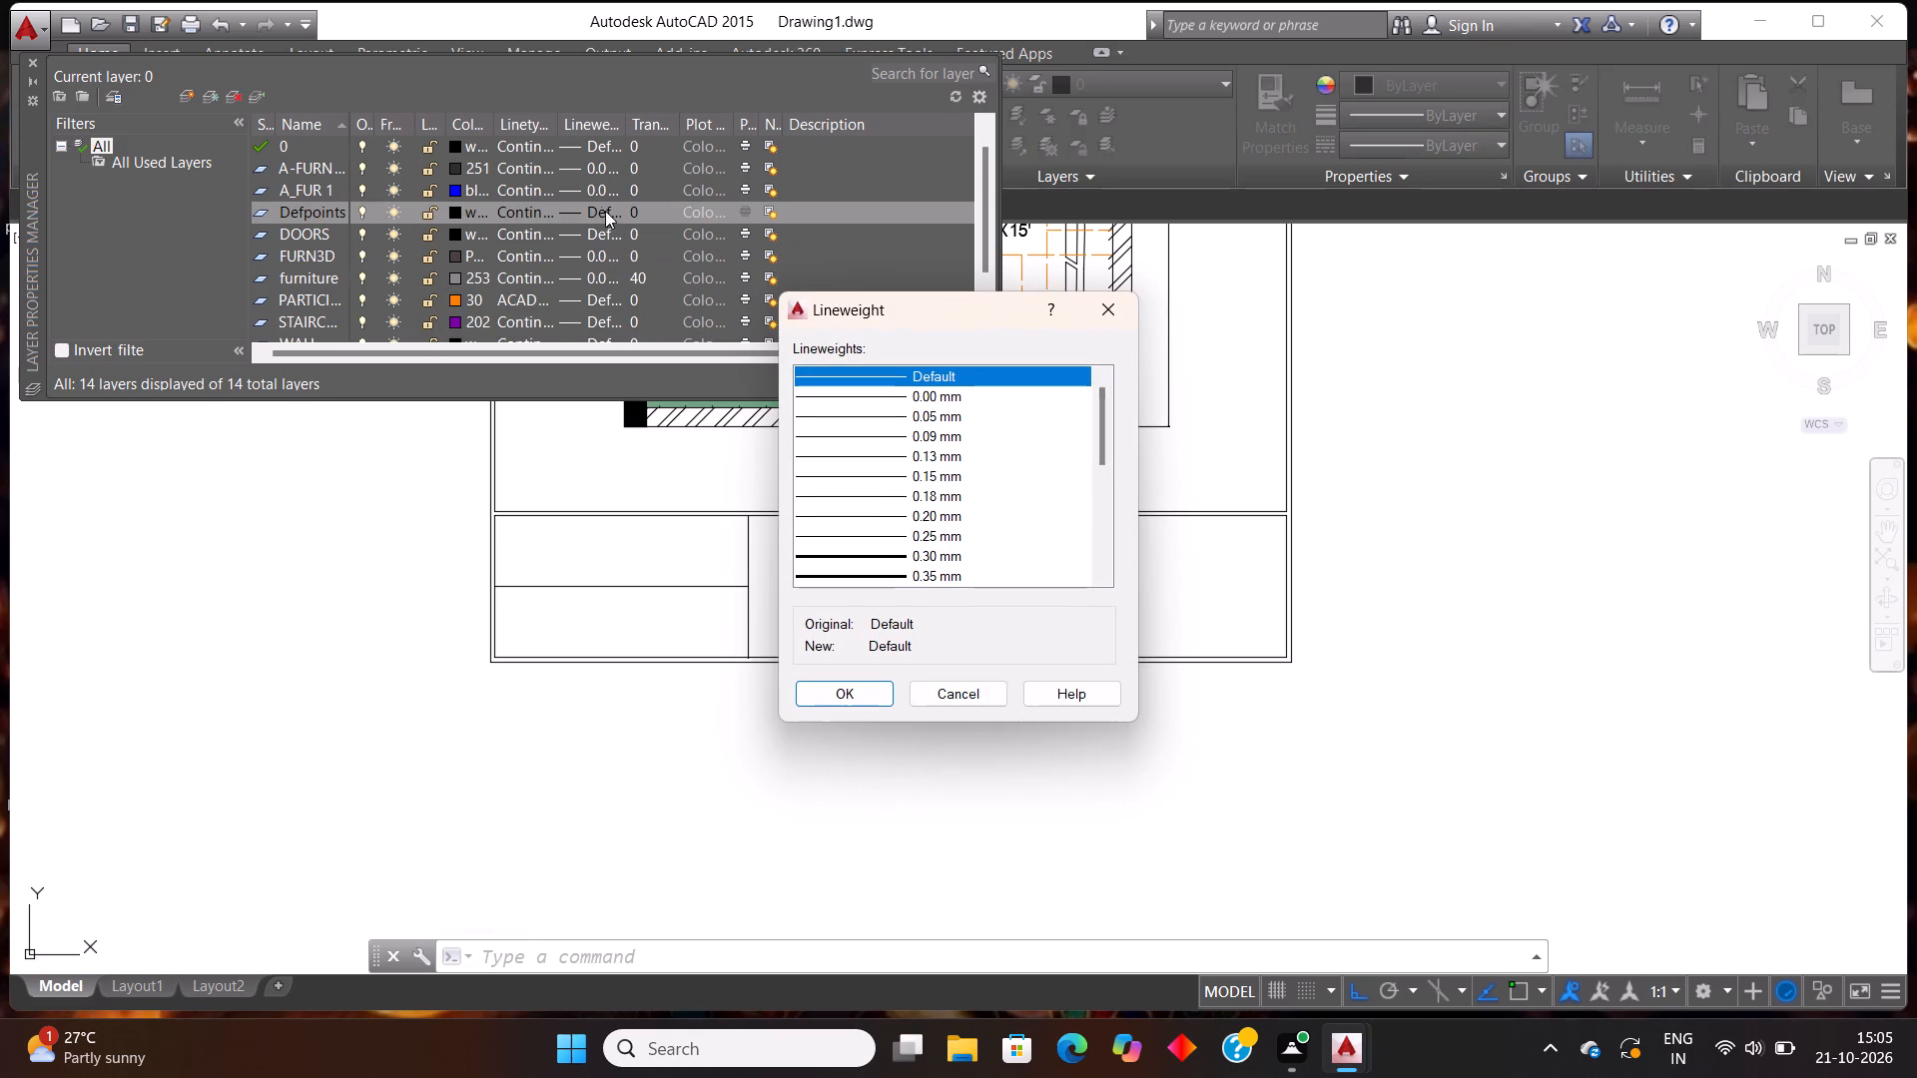
left_click(881, 555)
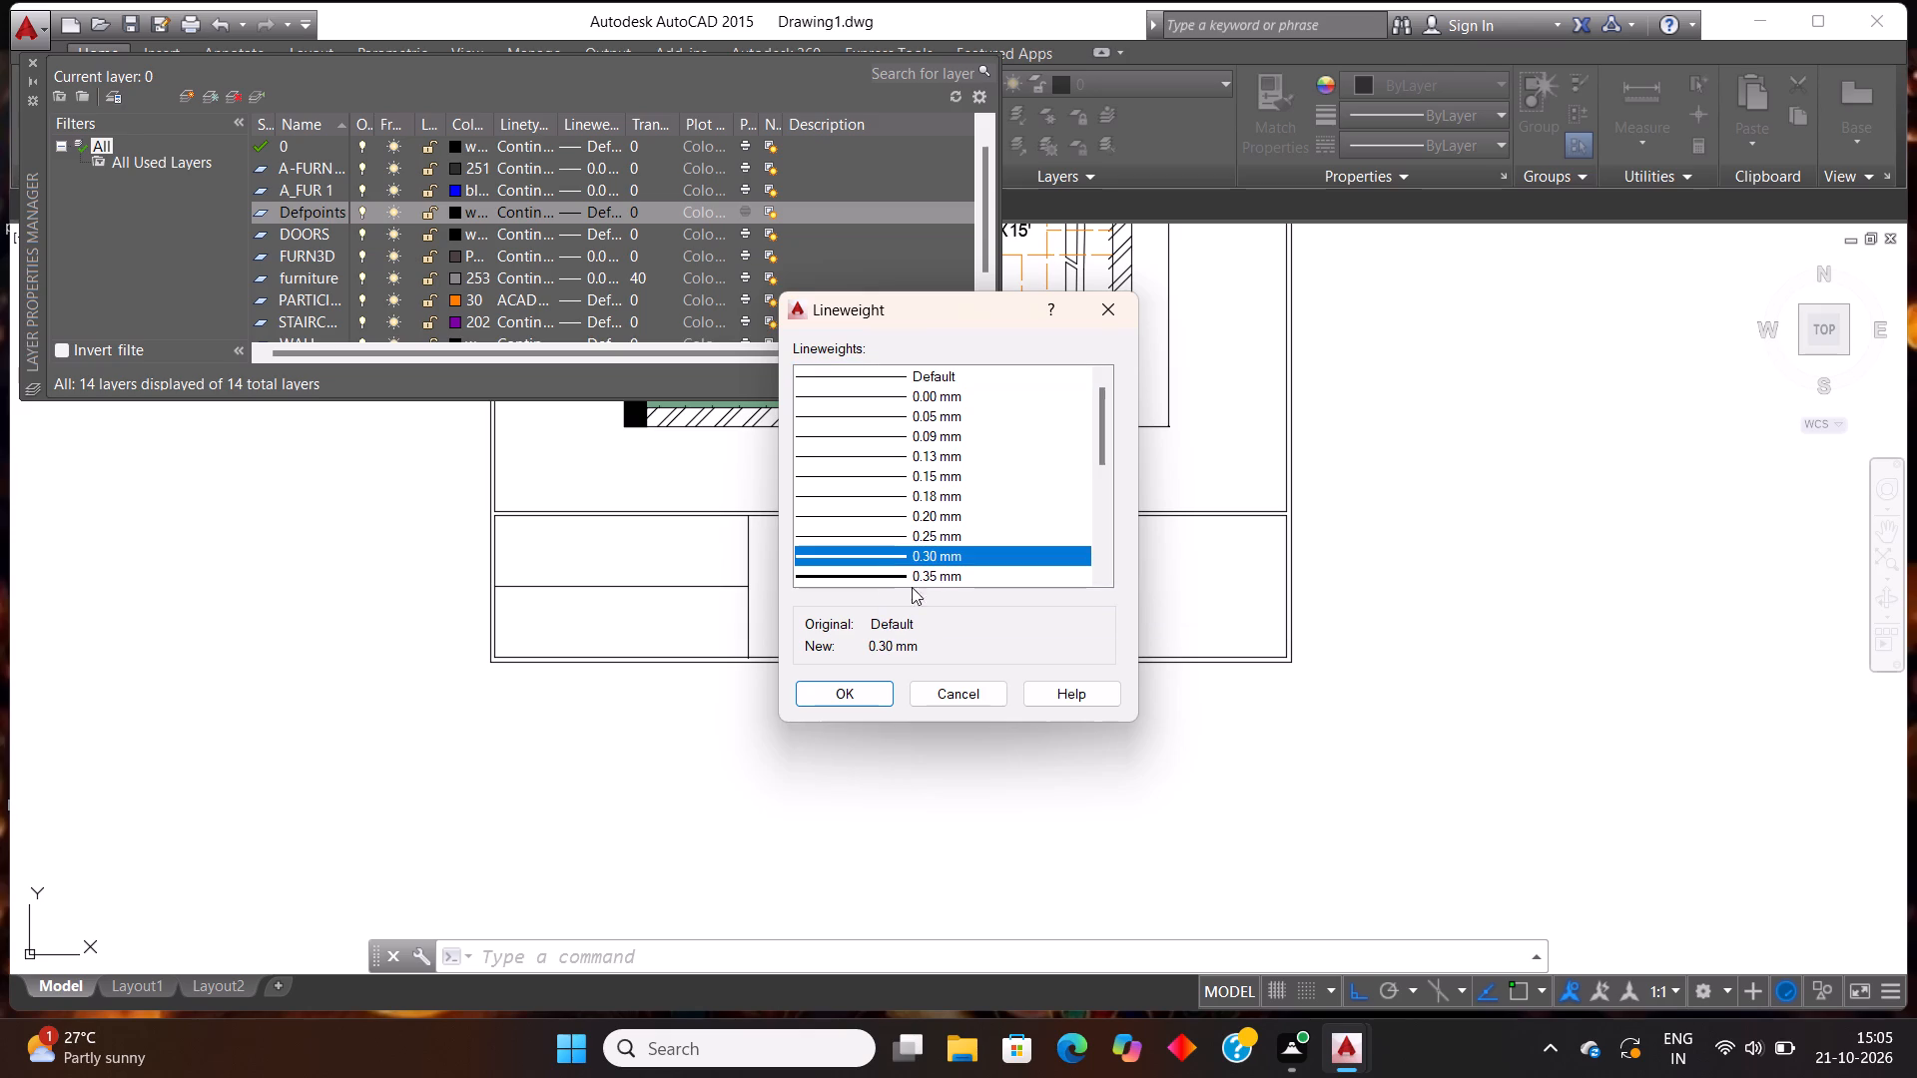
left_click(864, 695)
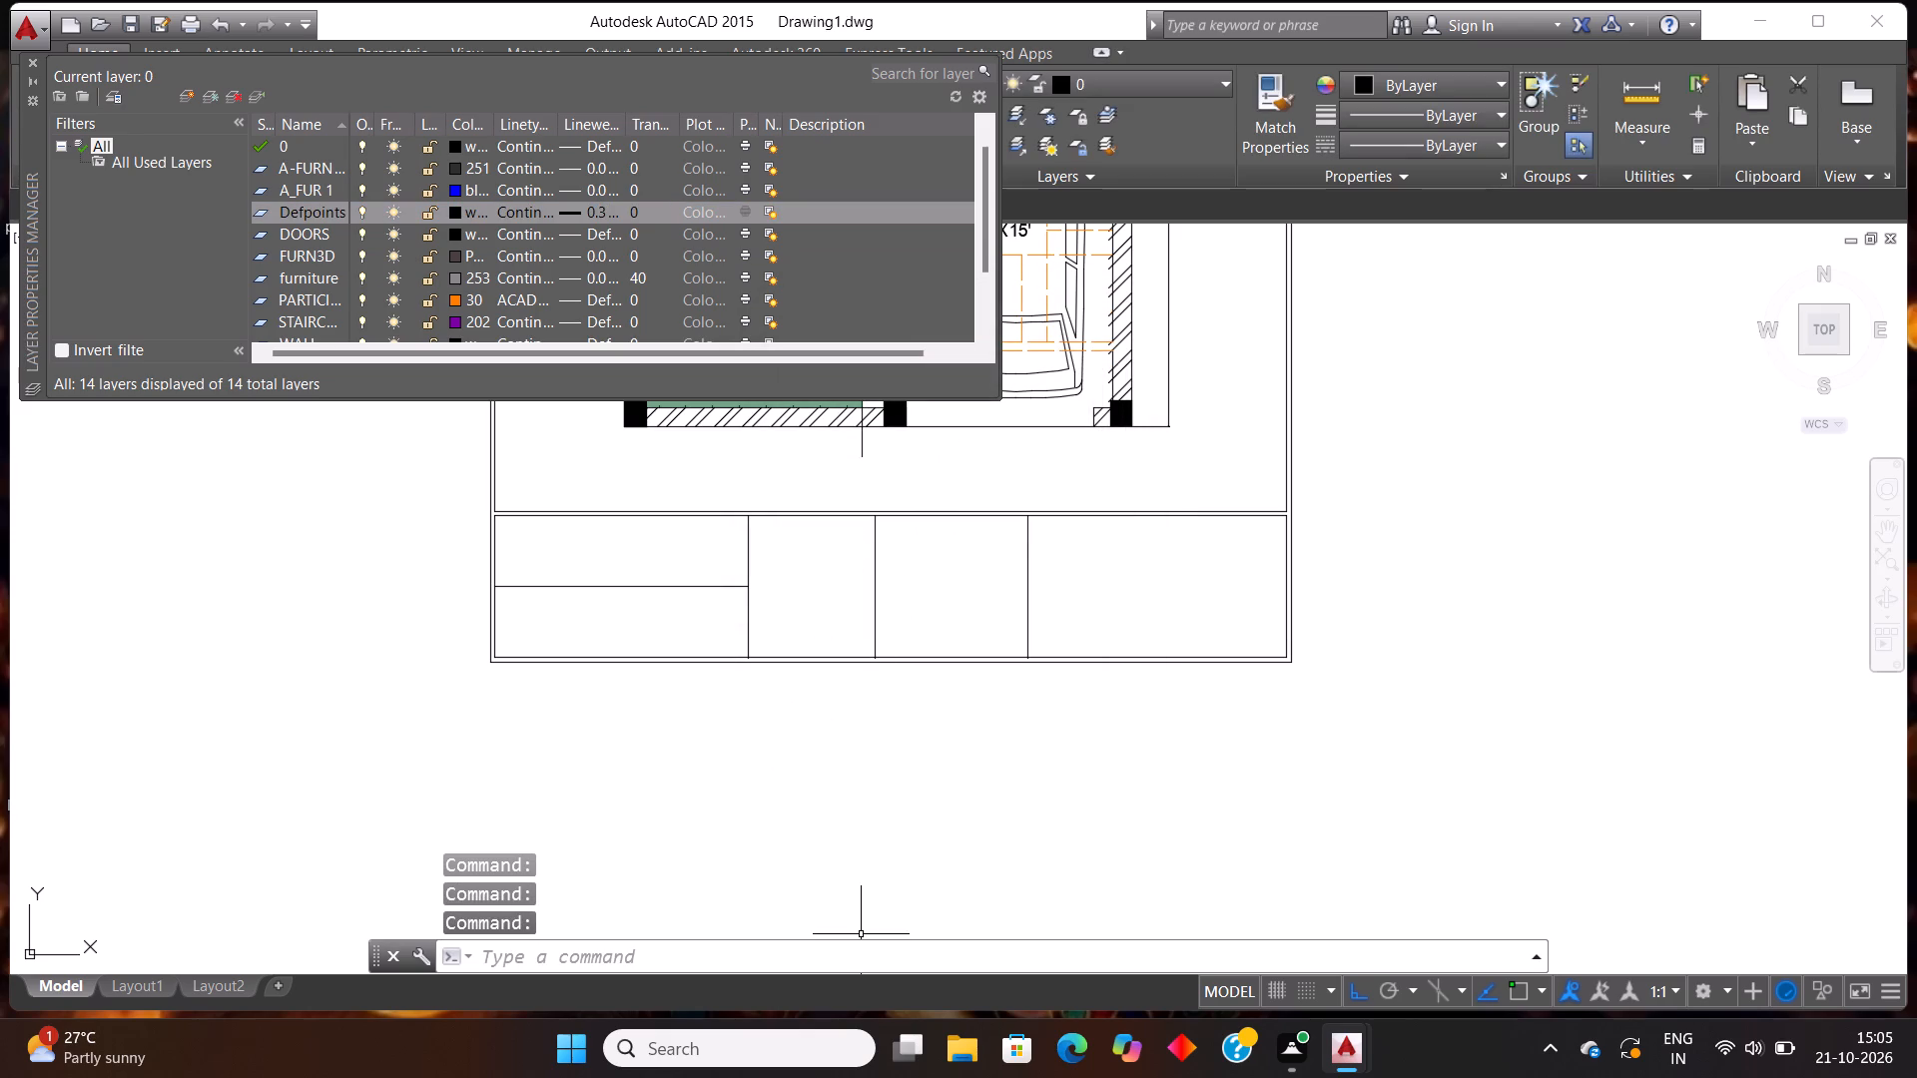
key("Escape")
key("Escape")
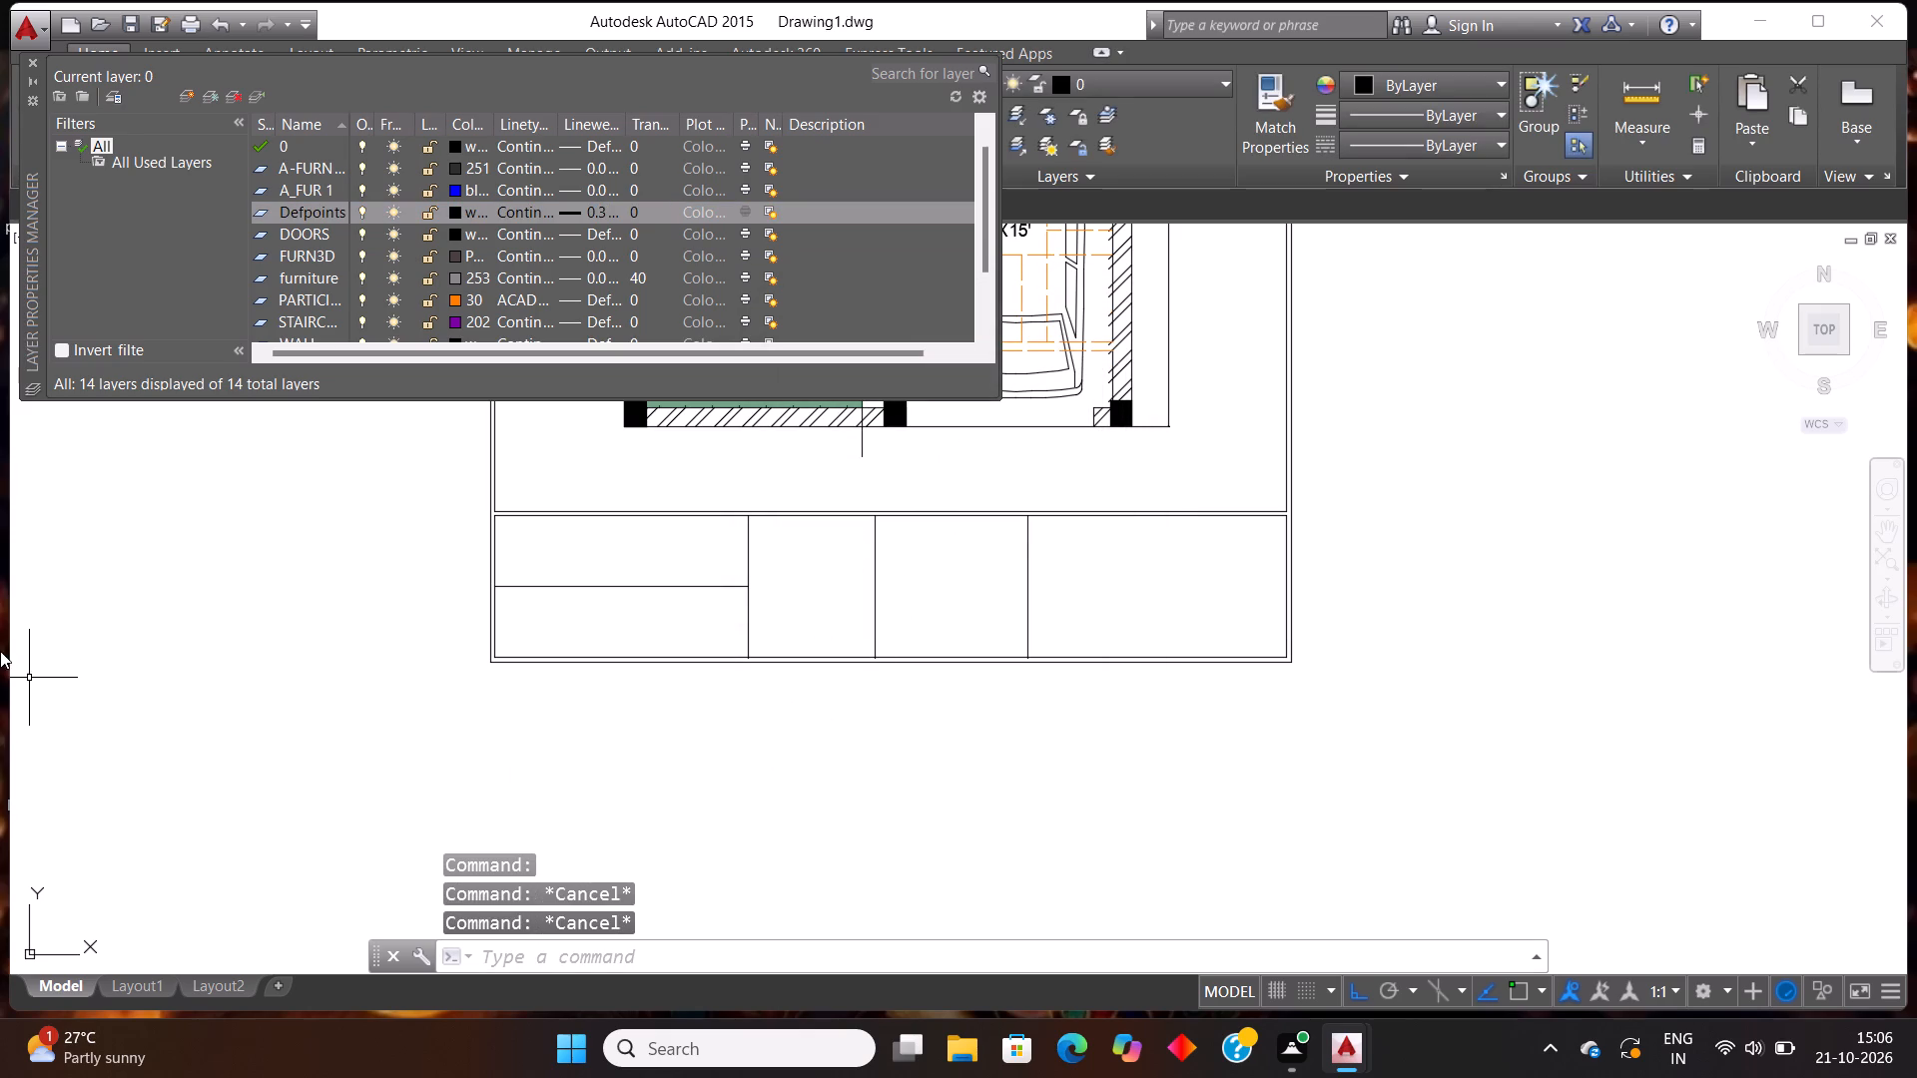
left_click(32, 56)
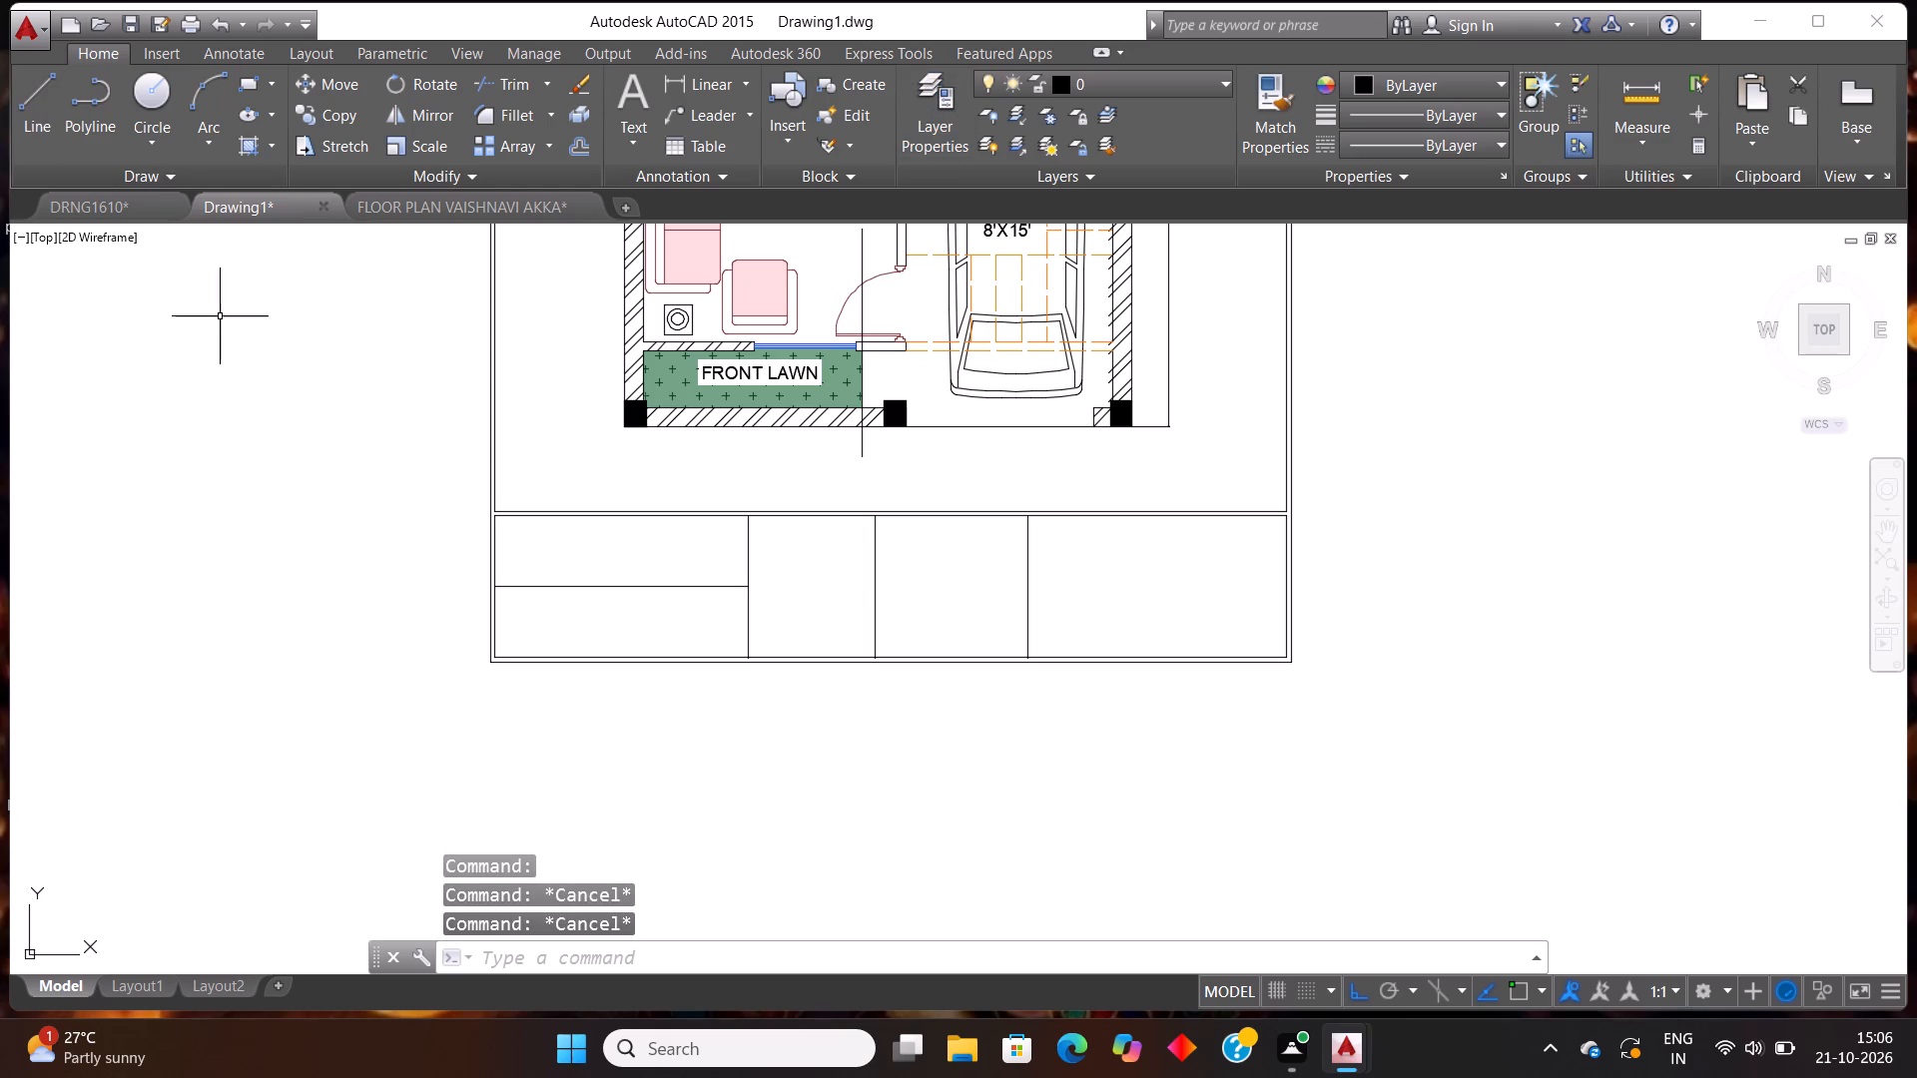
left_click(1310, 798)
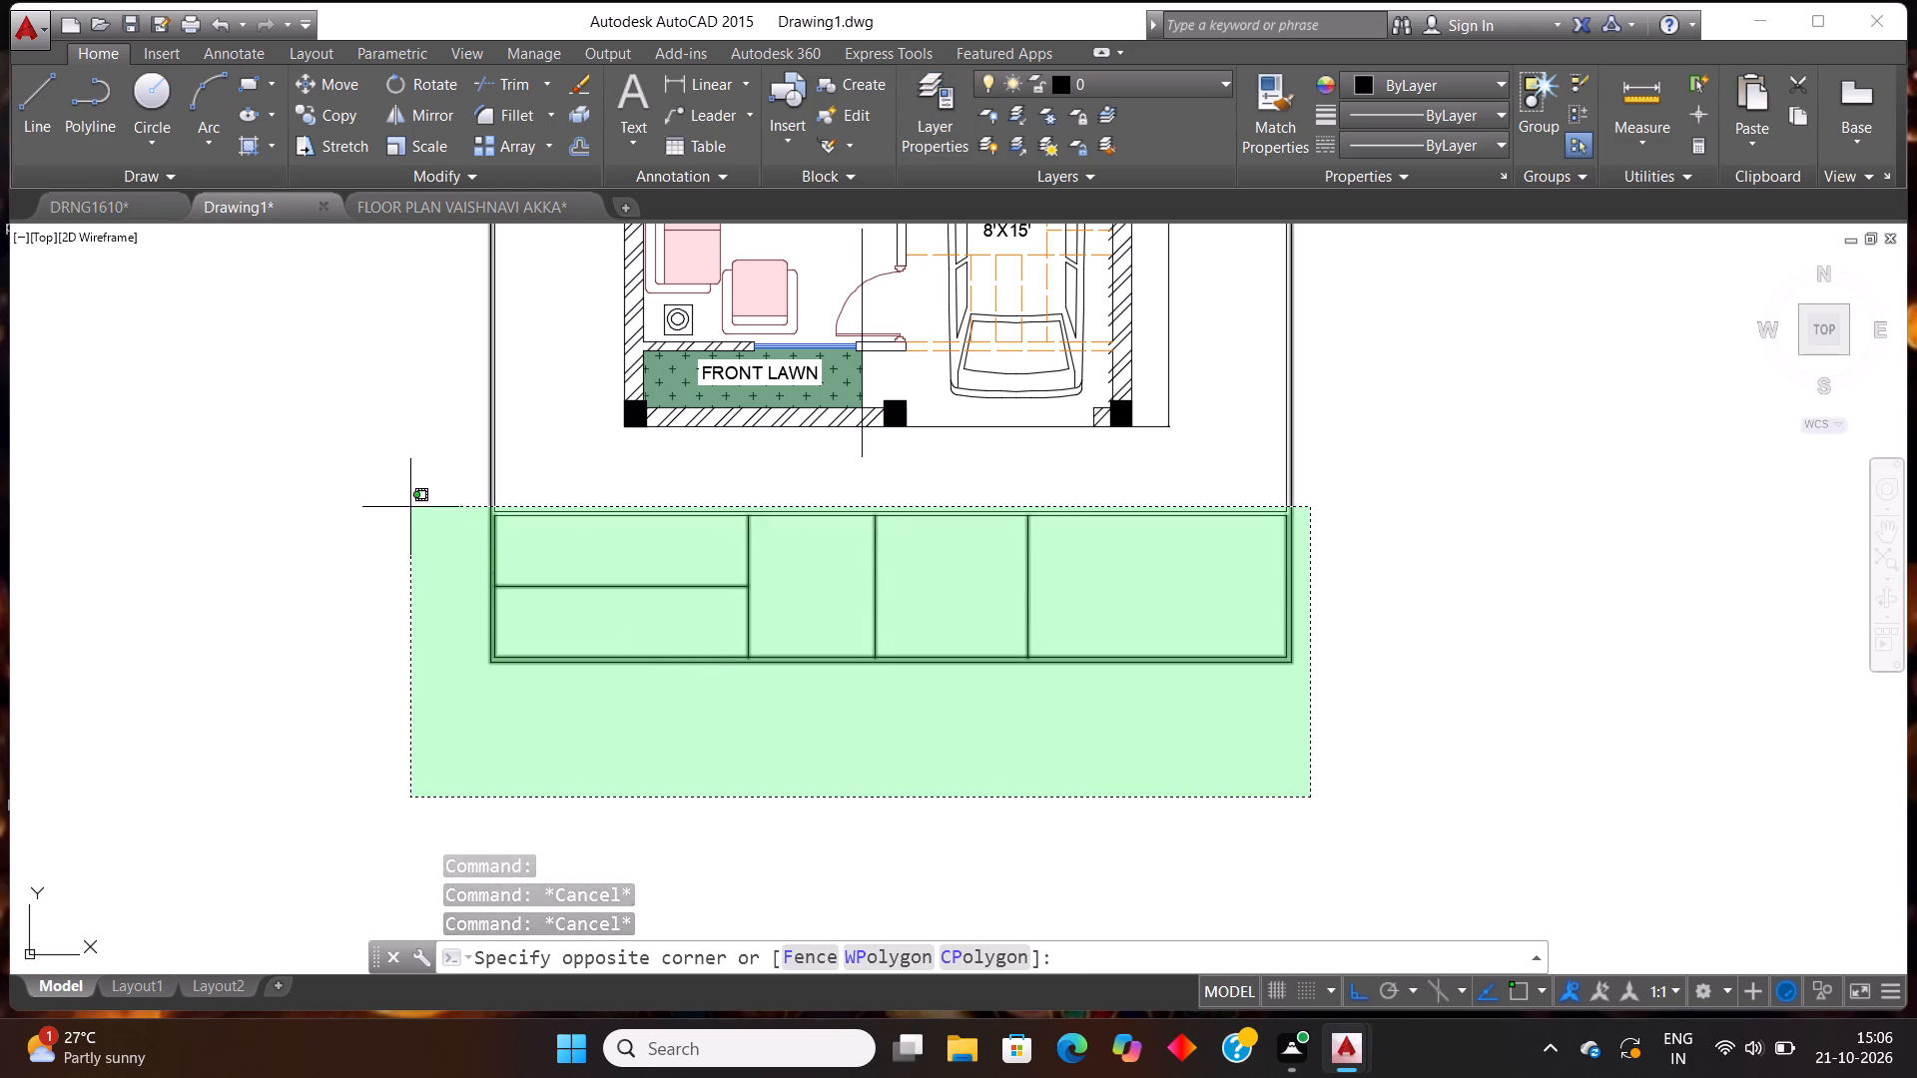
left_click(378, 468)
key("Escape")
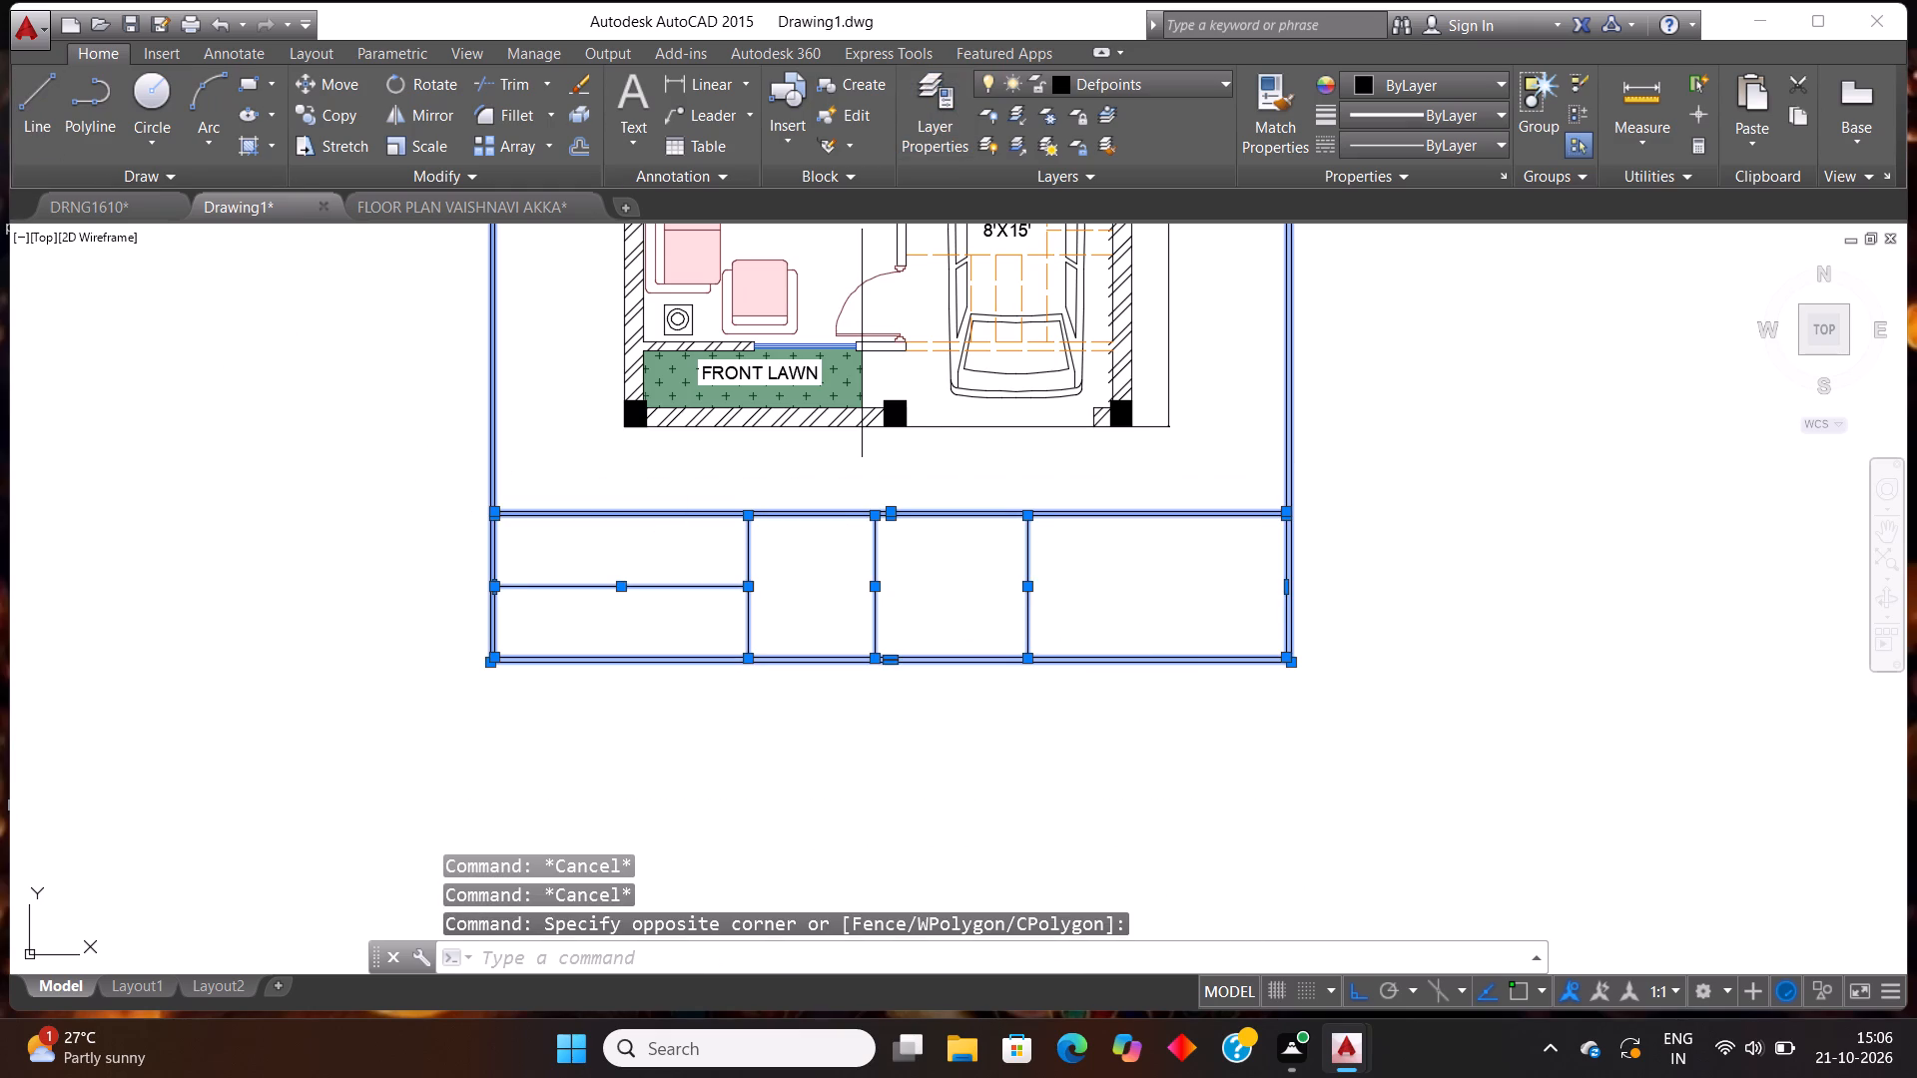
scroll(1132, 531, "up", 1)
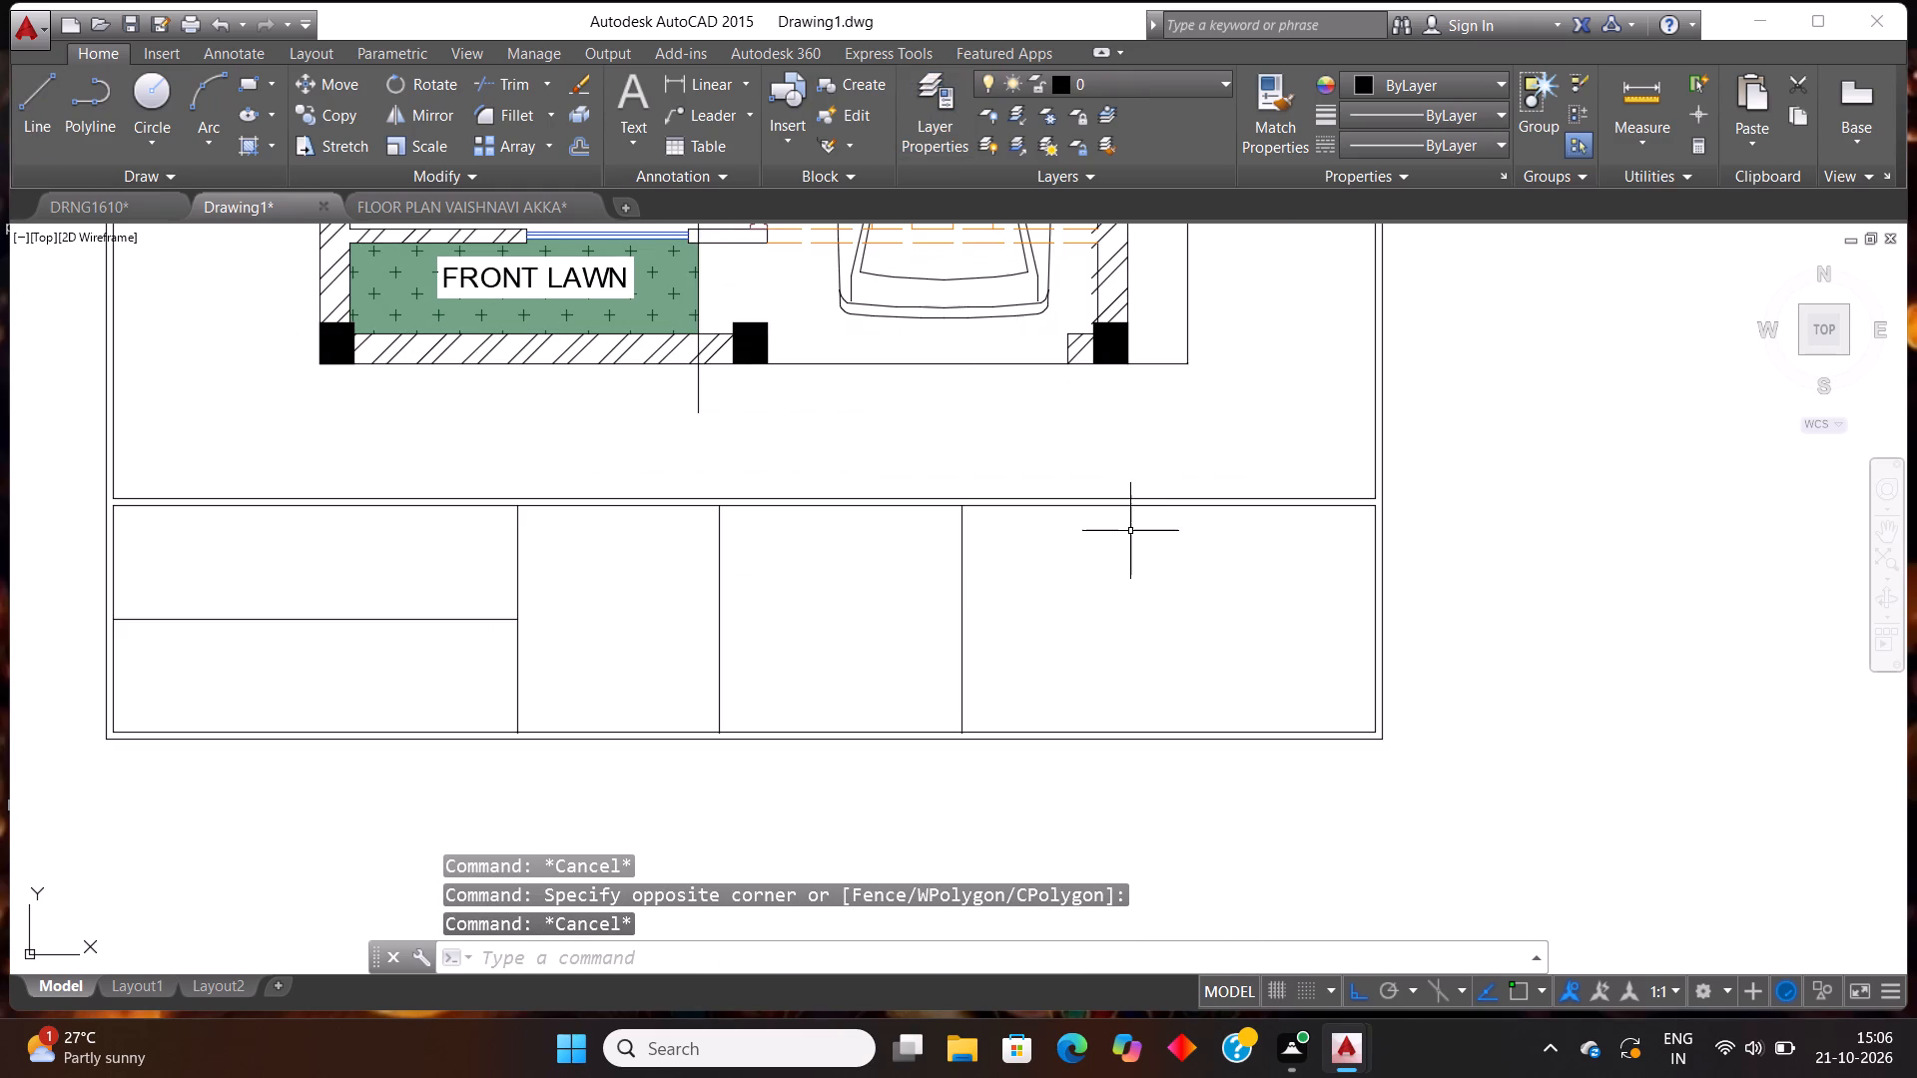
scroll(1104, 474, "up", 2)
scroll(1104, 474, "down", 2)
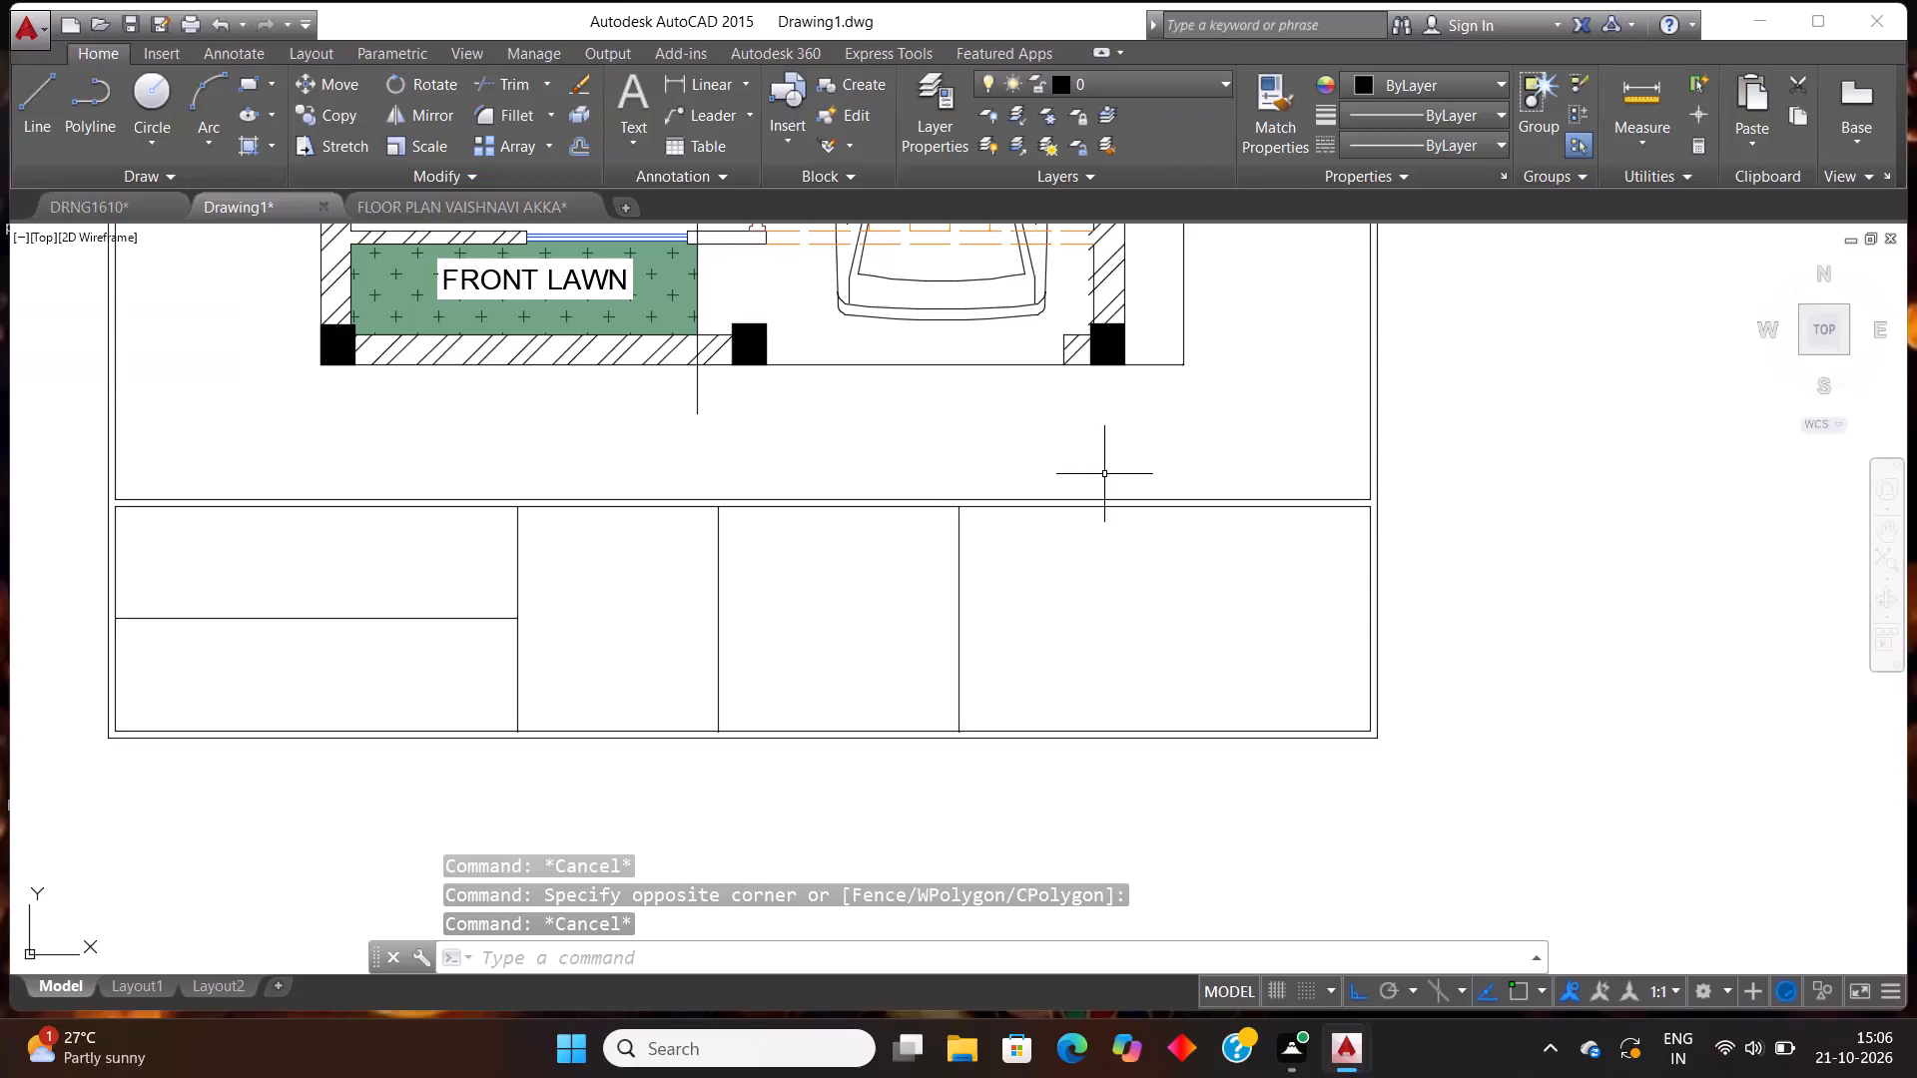
Examine the framed floor plan sheet, checking how the double border and title block strip lines look.
scroll(919, 466, "down", 1)
scroll(919, 468, "up", 4)
scroll(912, 496, "down", 4)
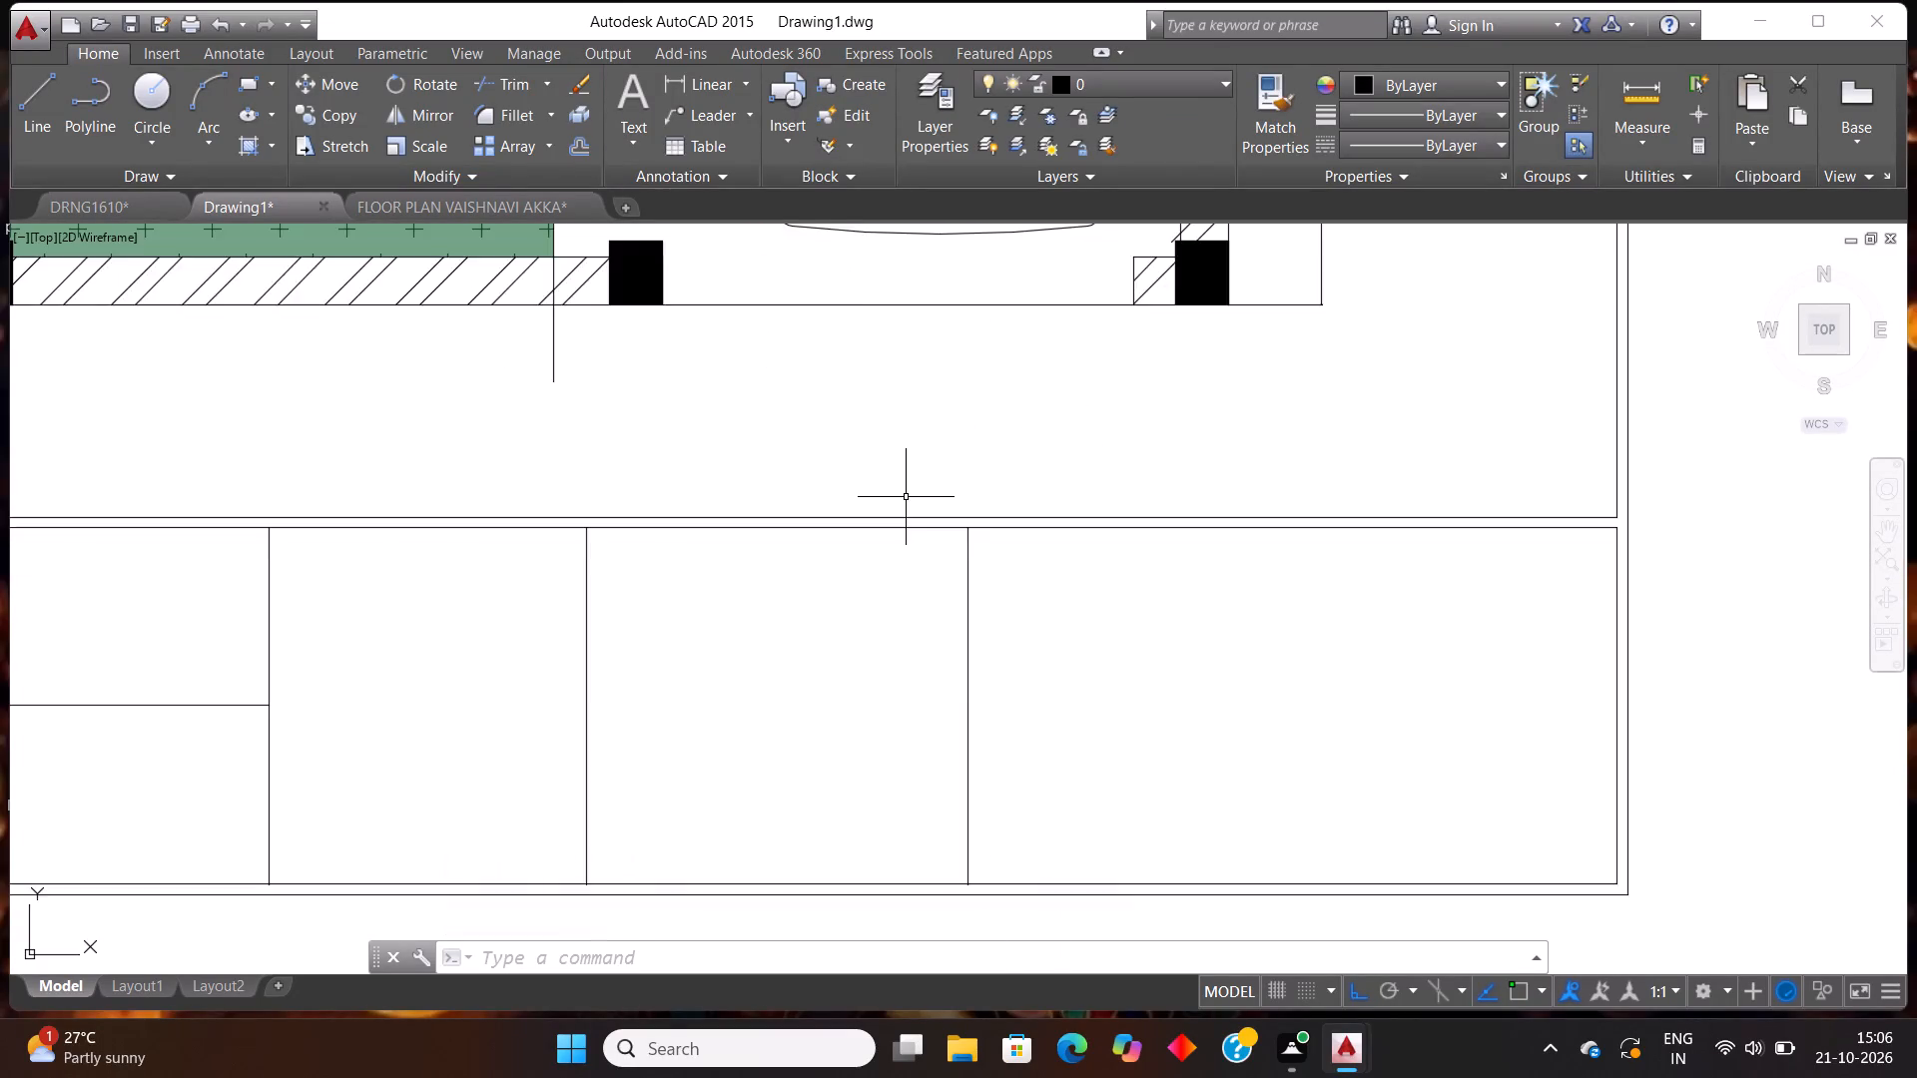
scroll(906, 497, "down", 6)
scroll(952, 615, "down", 4)
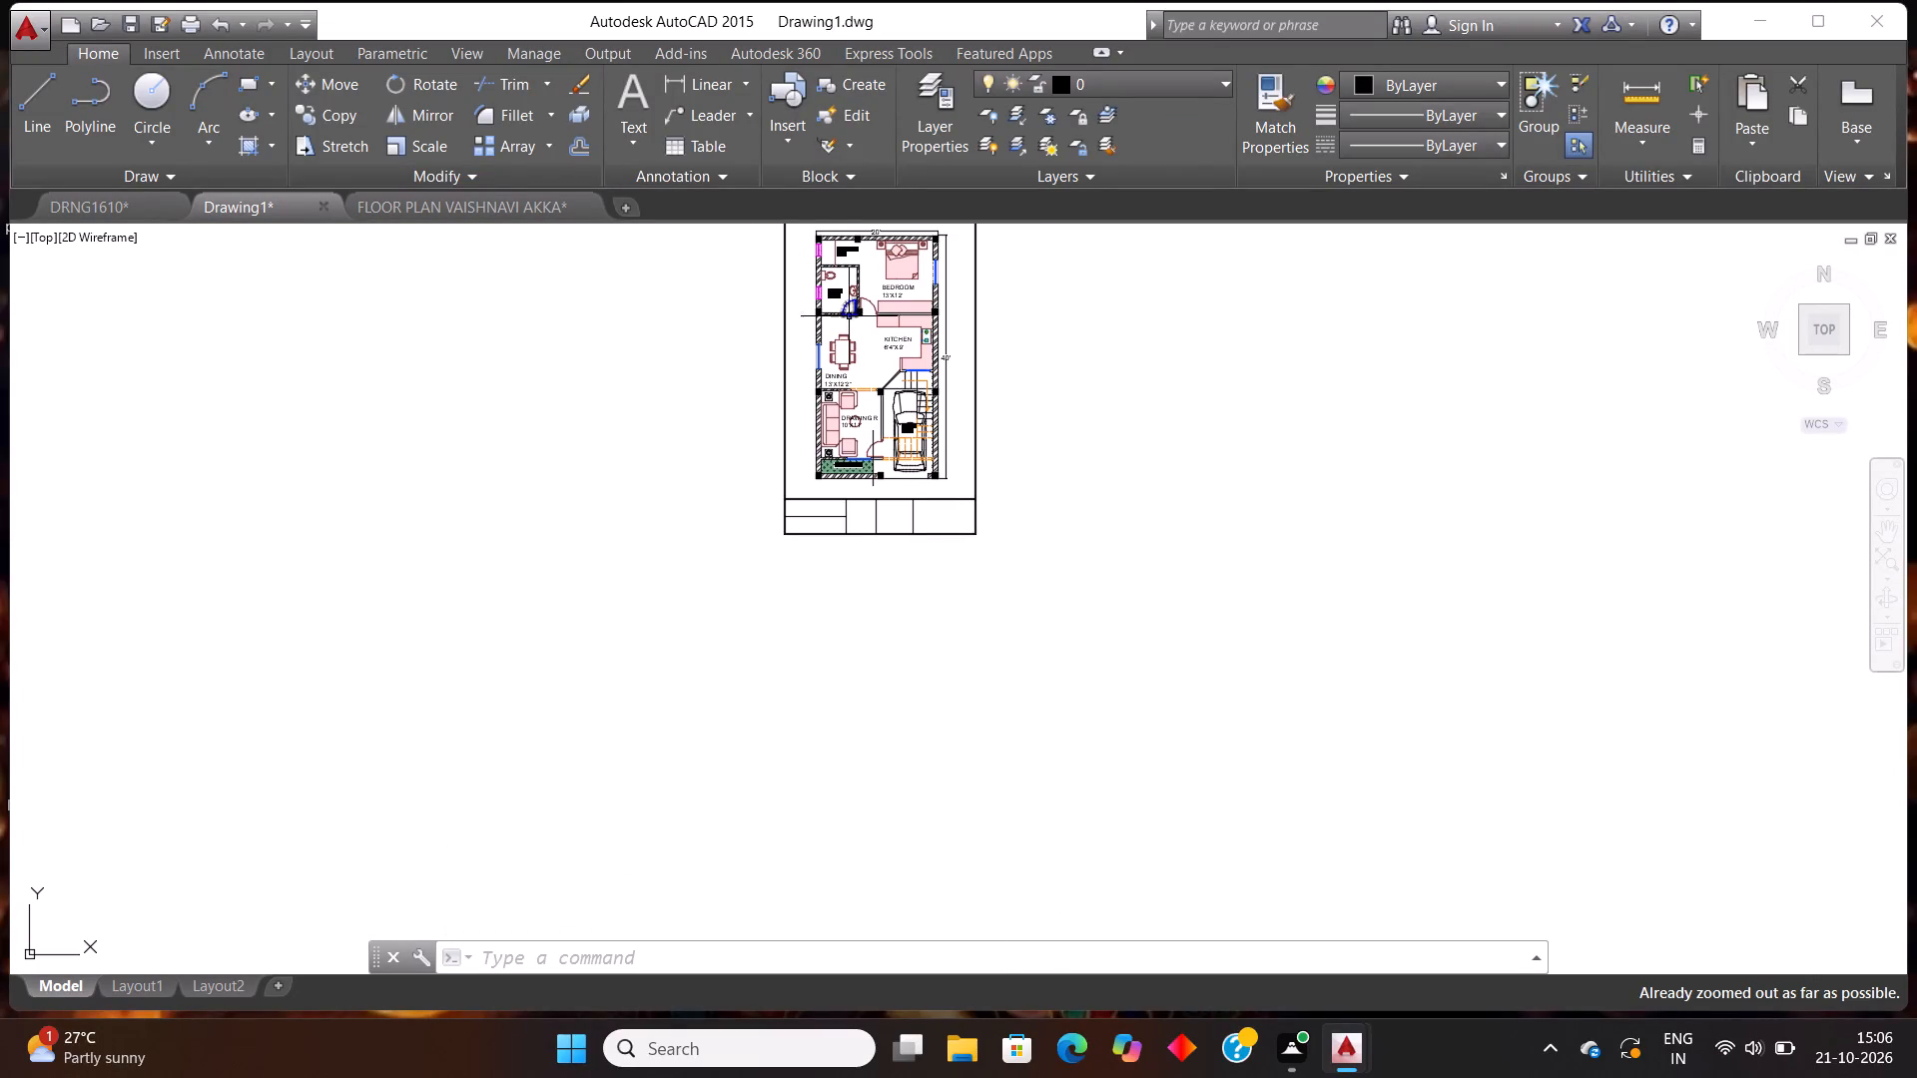
scroll(849, 293, "down", 2)
scroll(824, 275, "up", 3)
scroll(800, 298, "down", 5)
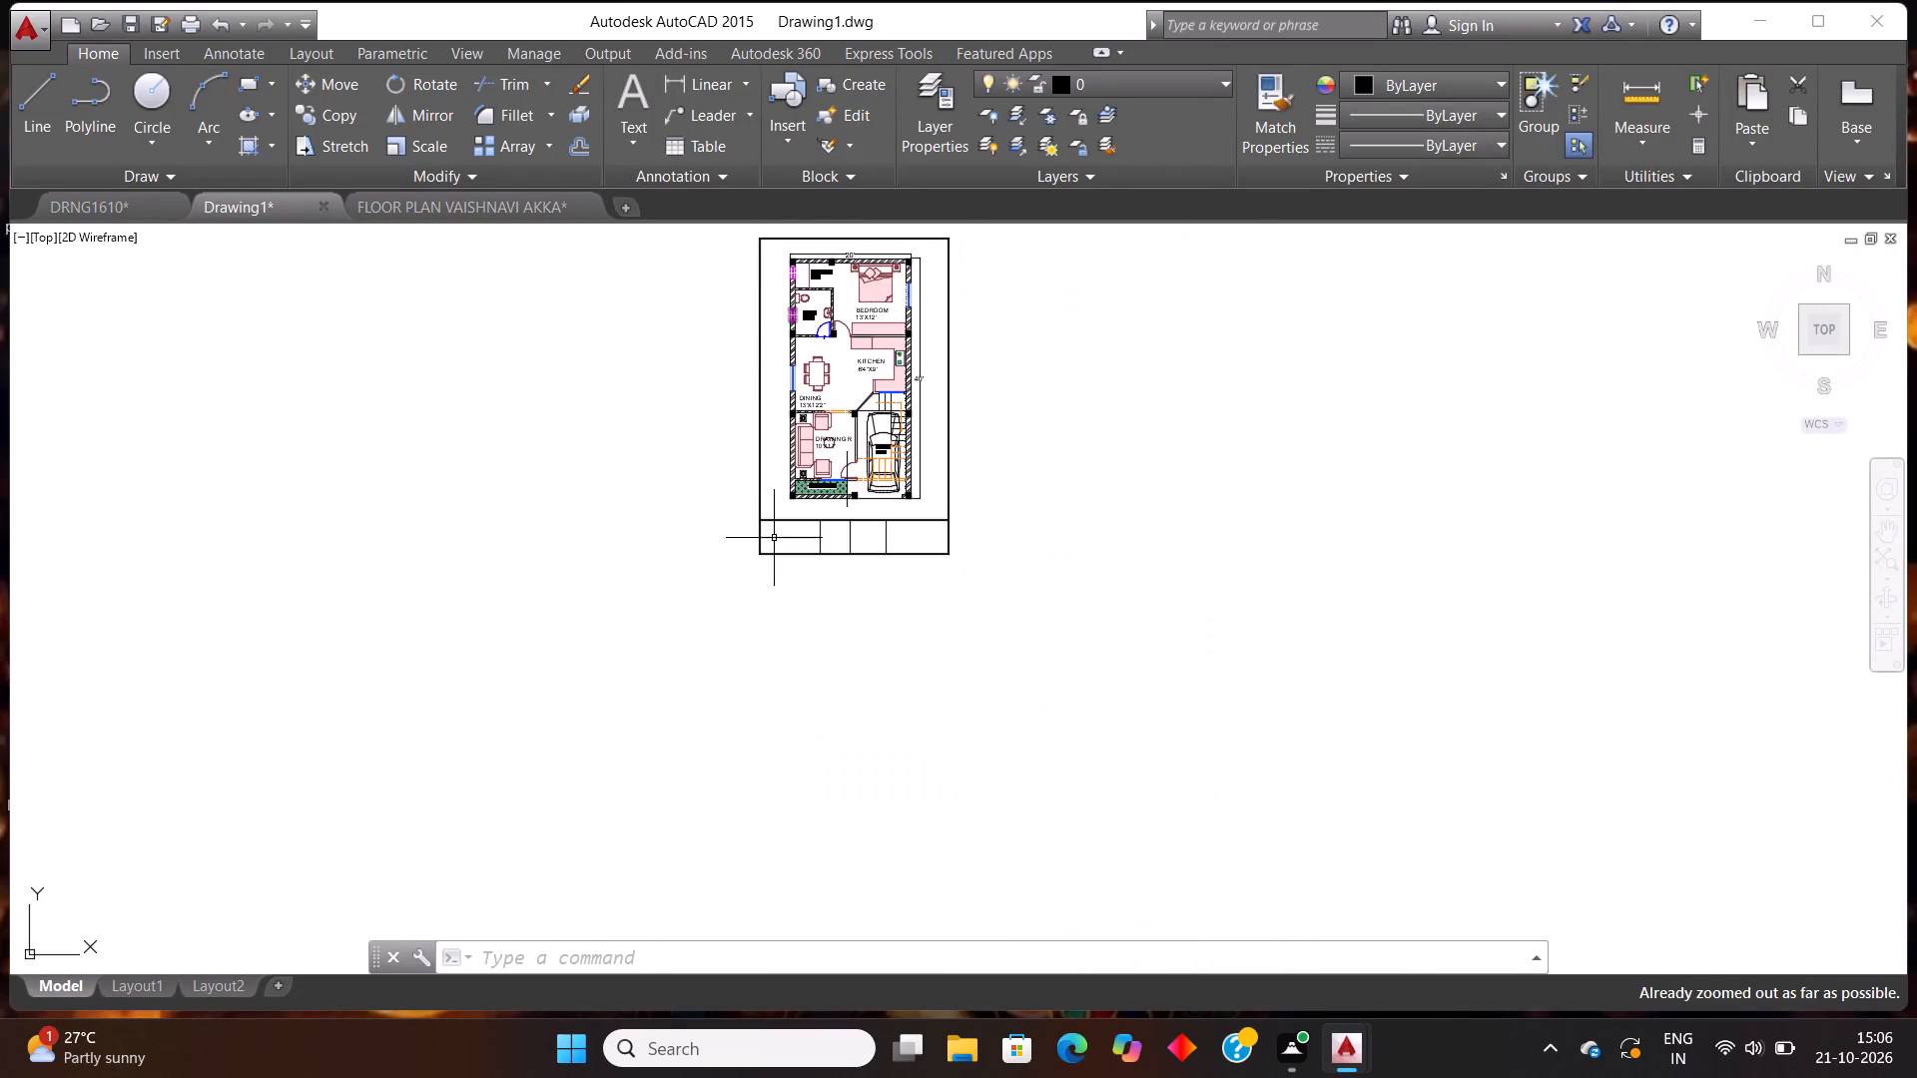
scroll(775, 549, "up", 2)
scroll(775, 549, "down", 3)
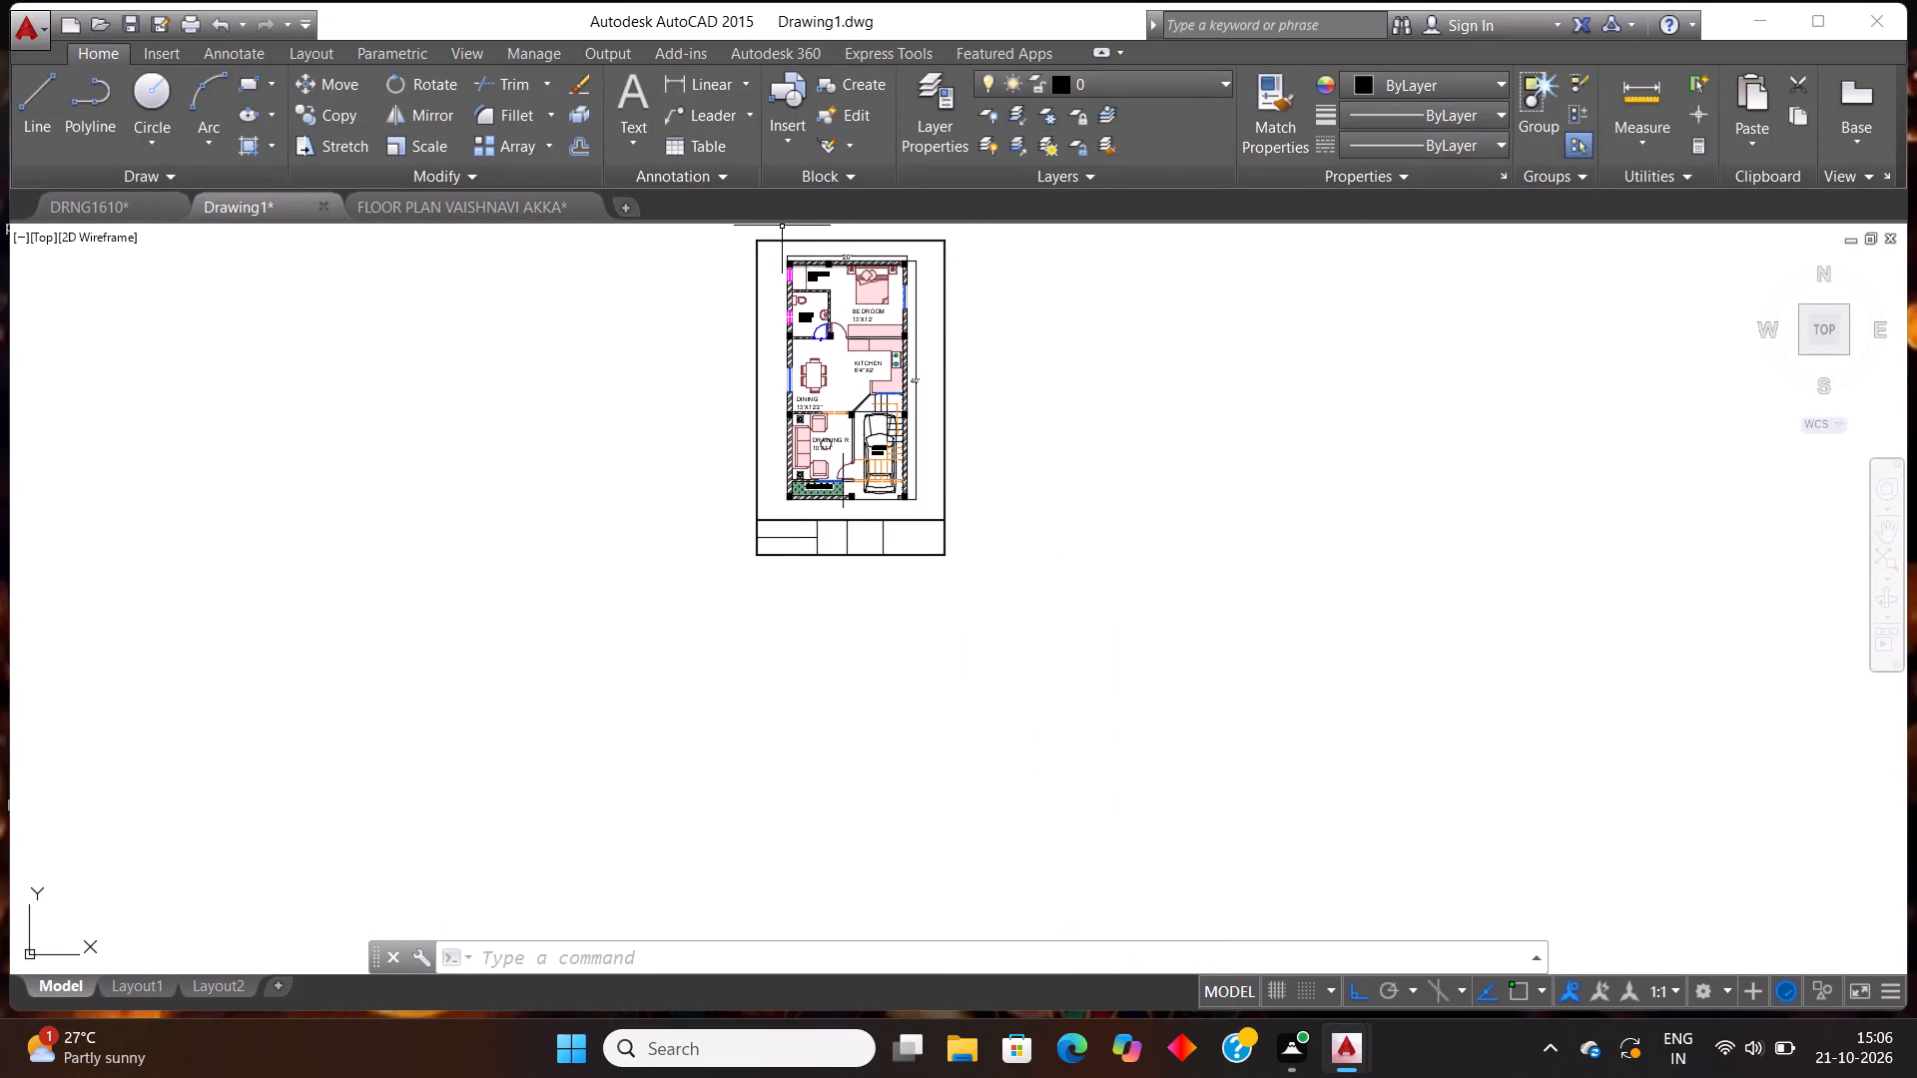
scroll(780, 224, "up", 1)
scroll(772, 551, "up", 1)
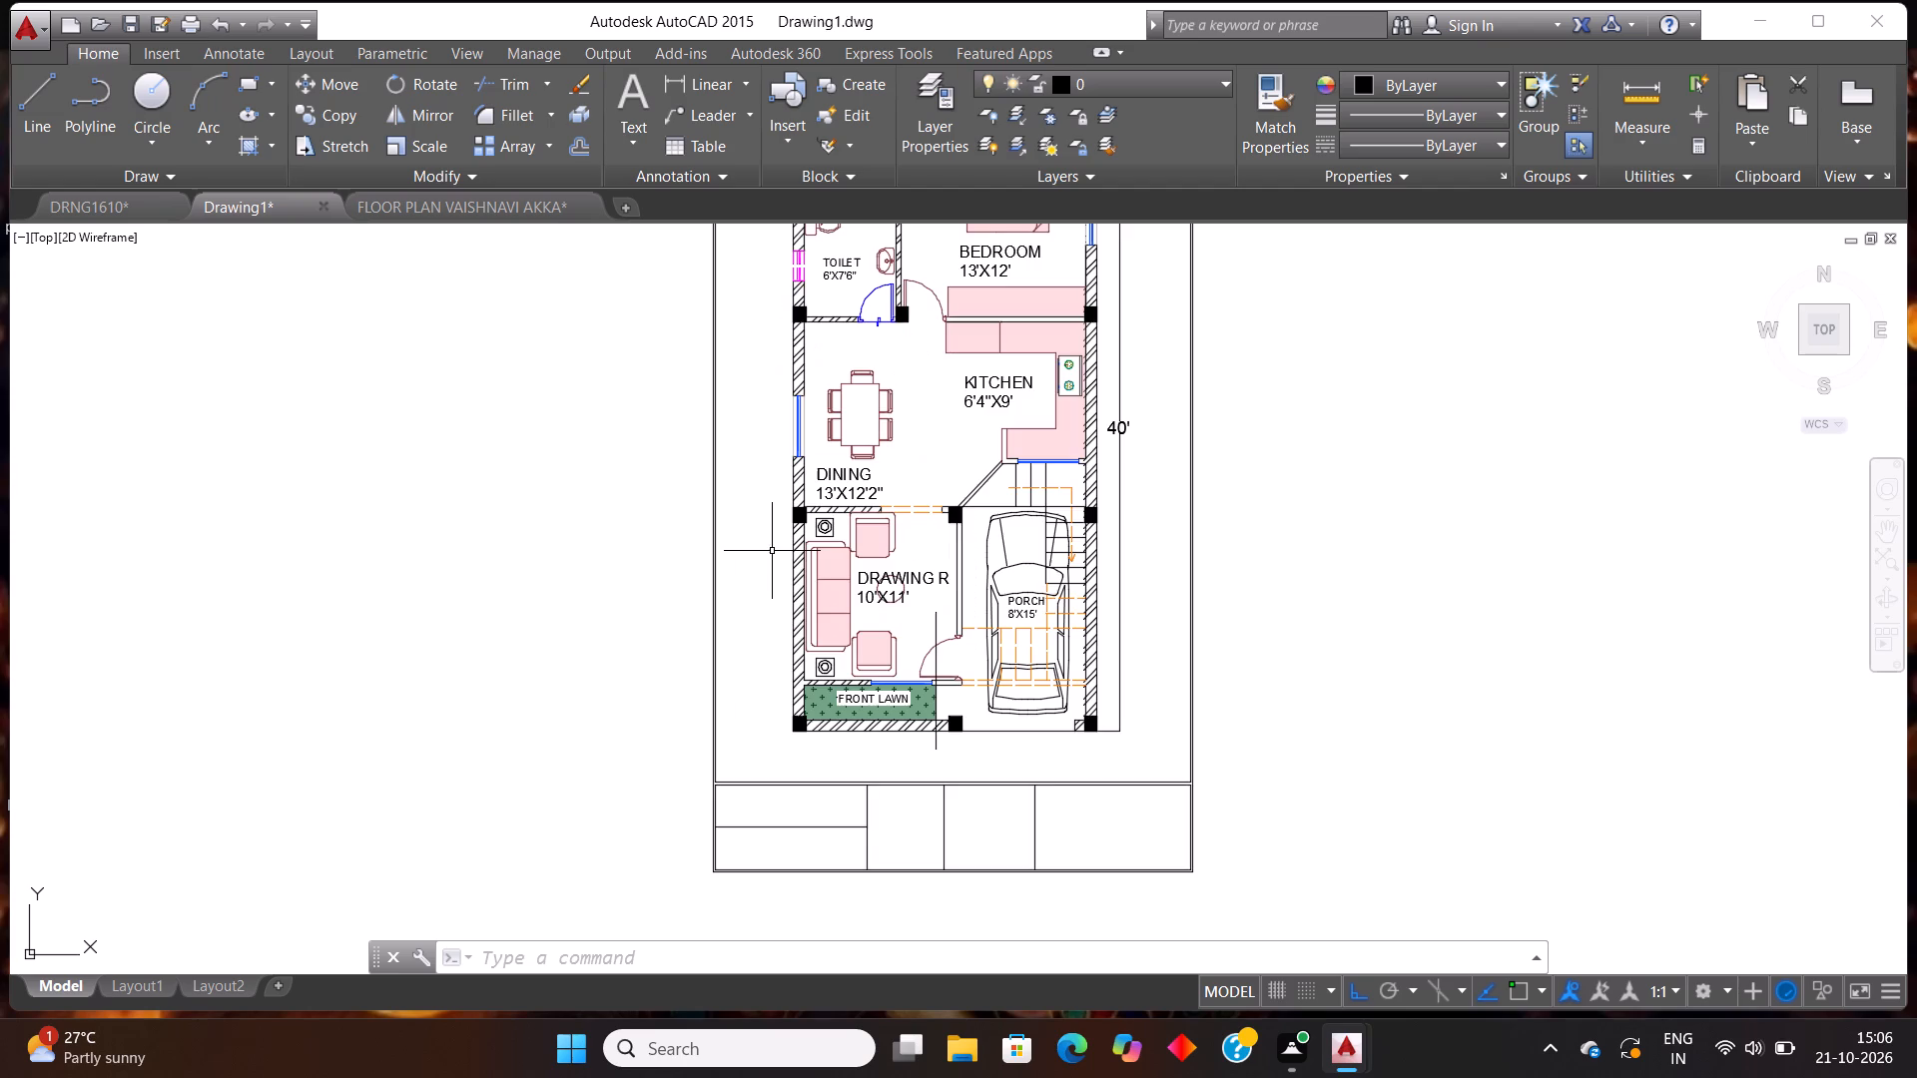
scroll(997, 873, "up", 1)
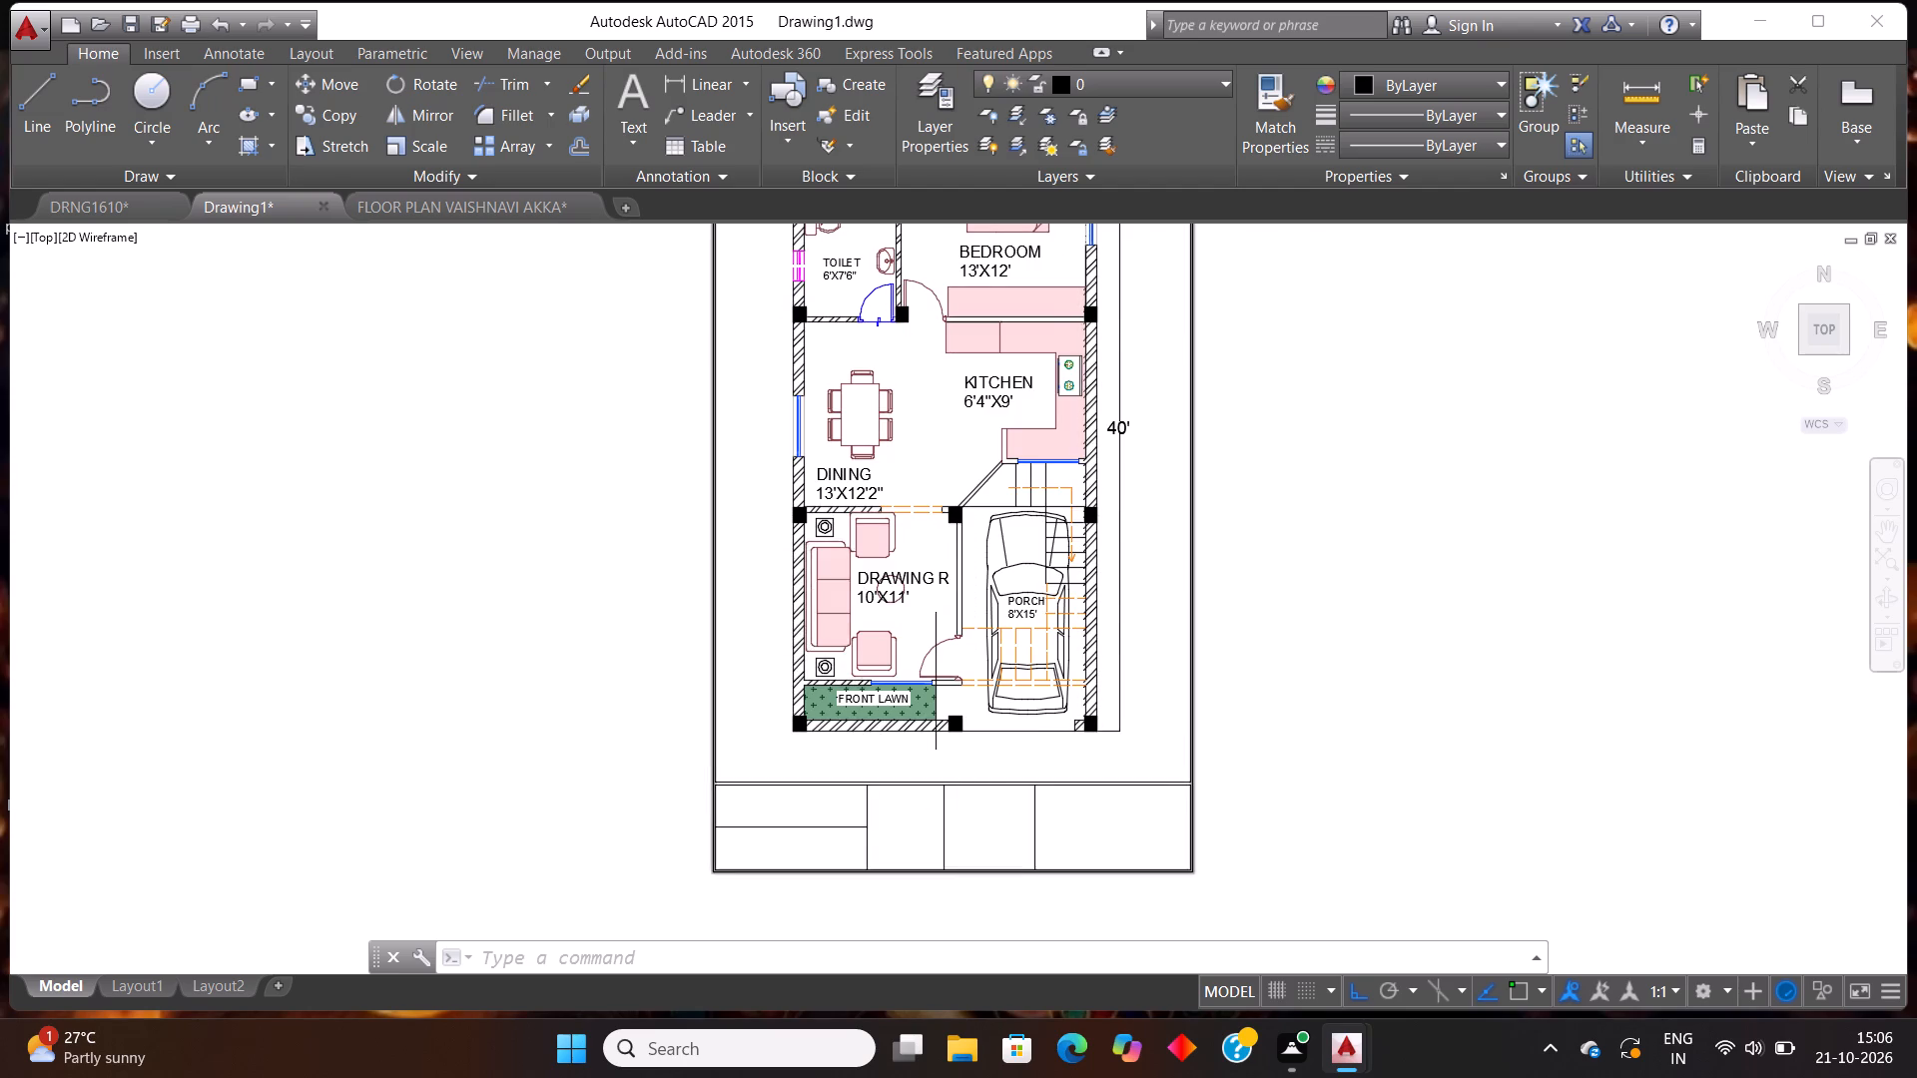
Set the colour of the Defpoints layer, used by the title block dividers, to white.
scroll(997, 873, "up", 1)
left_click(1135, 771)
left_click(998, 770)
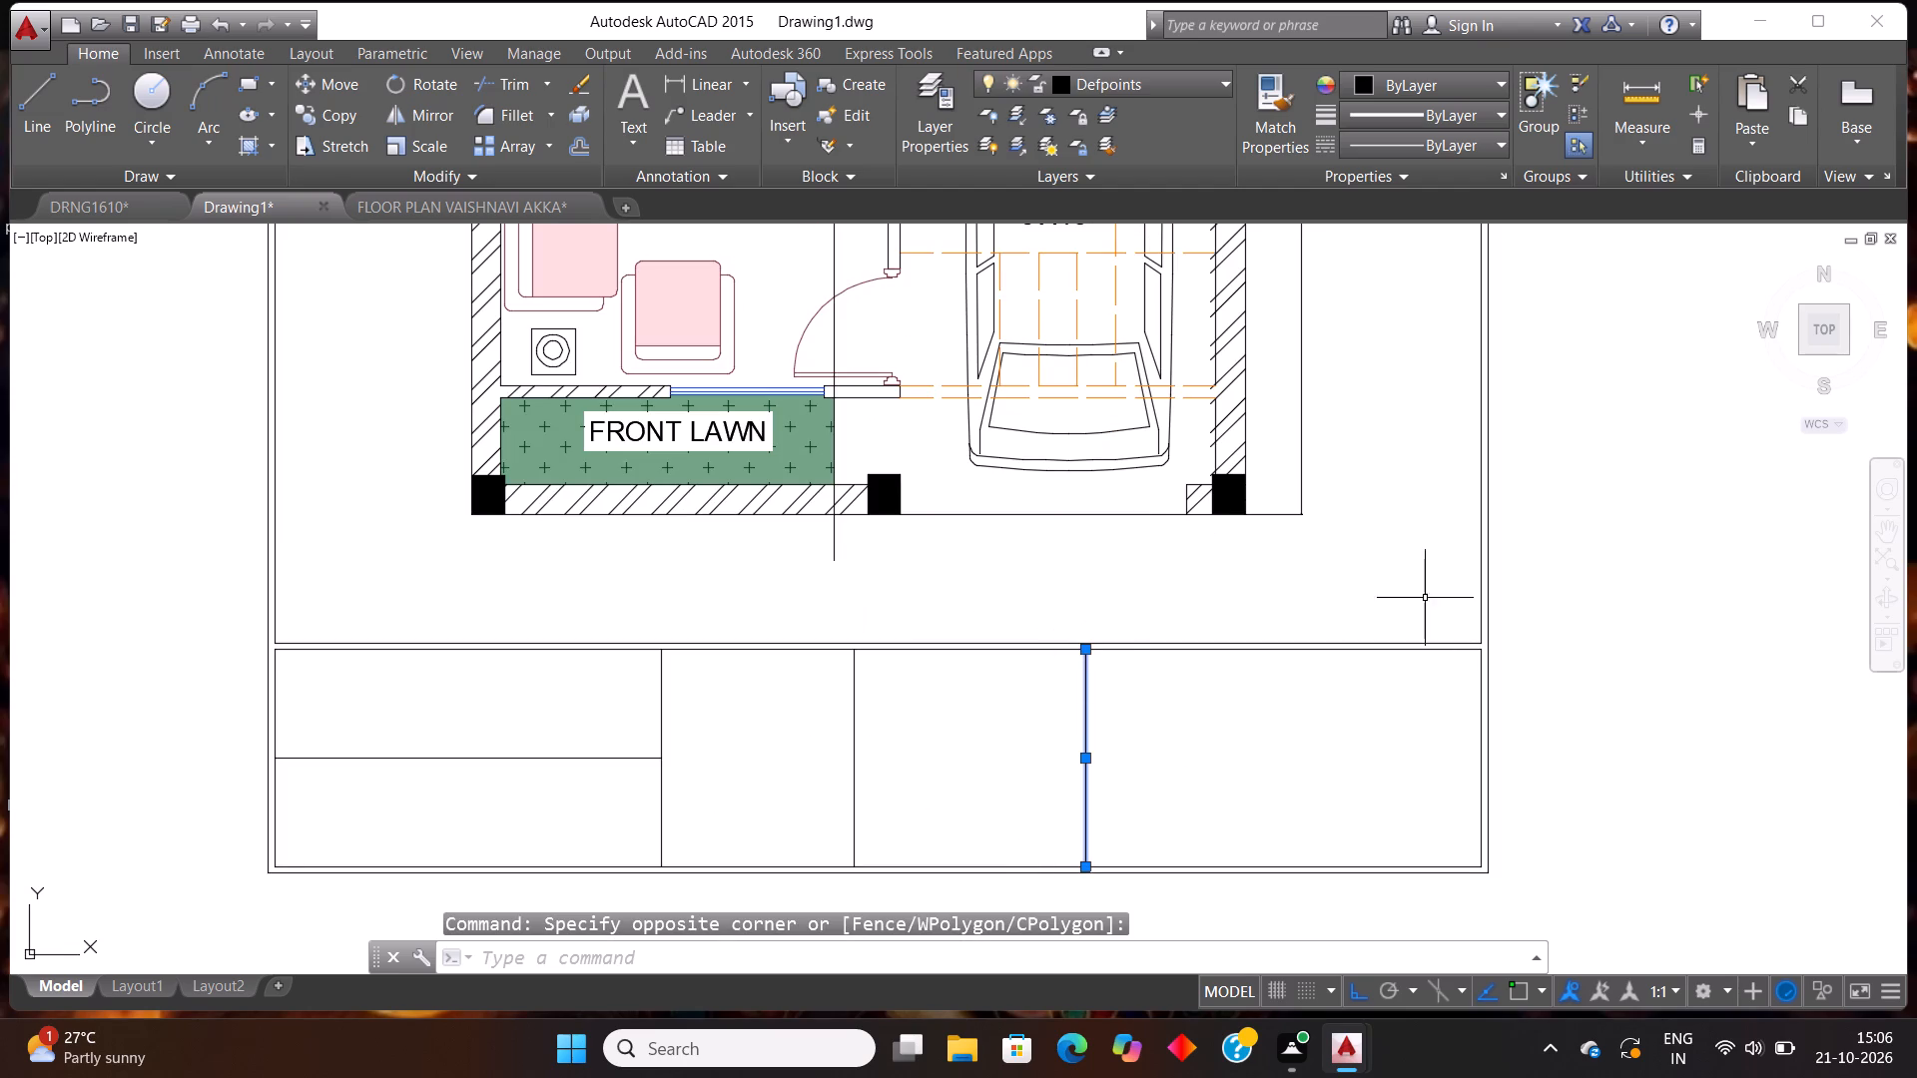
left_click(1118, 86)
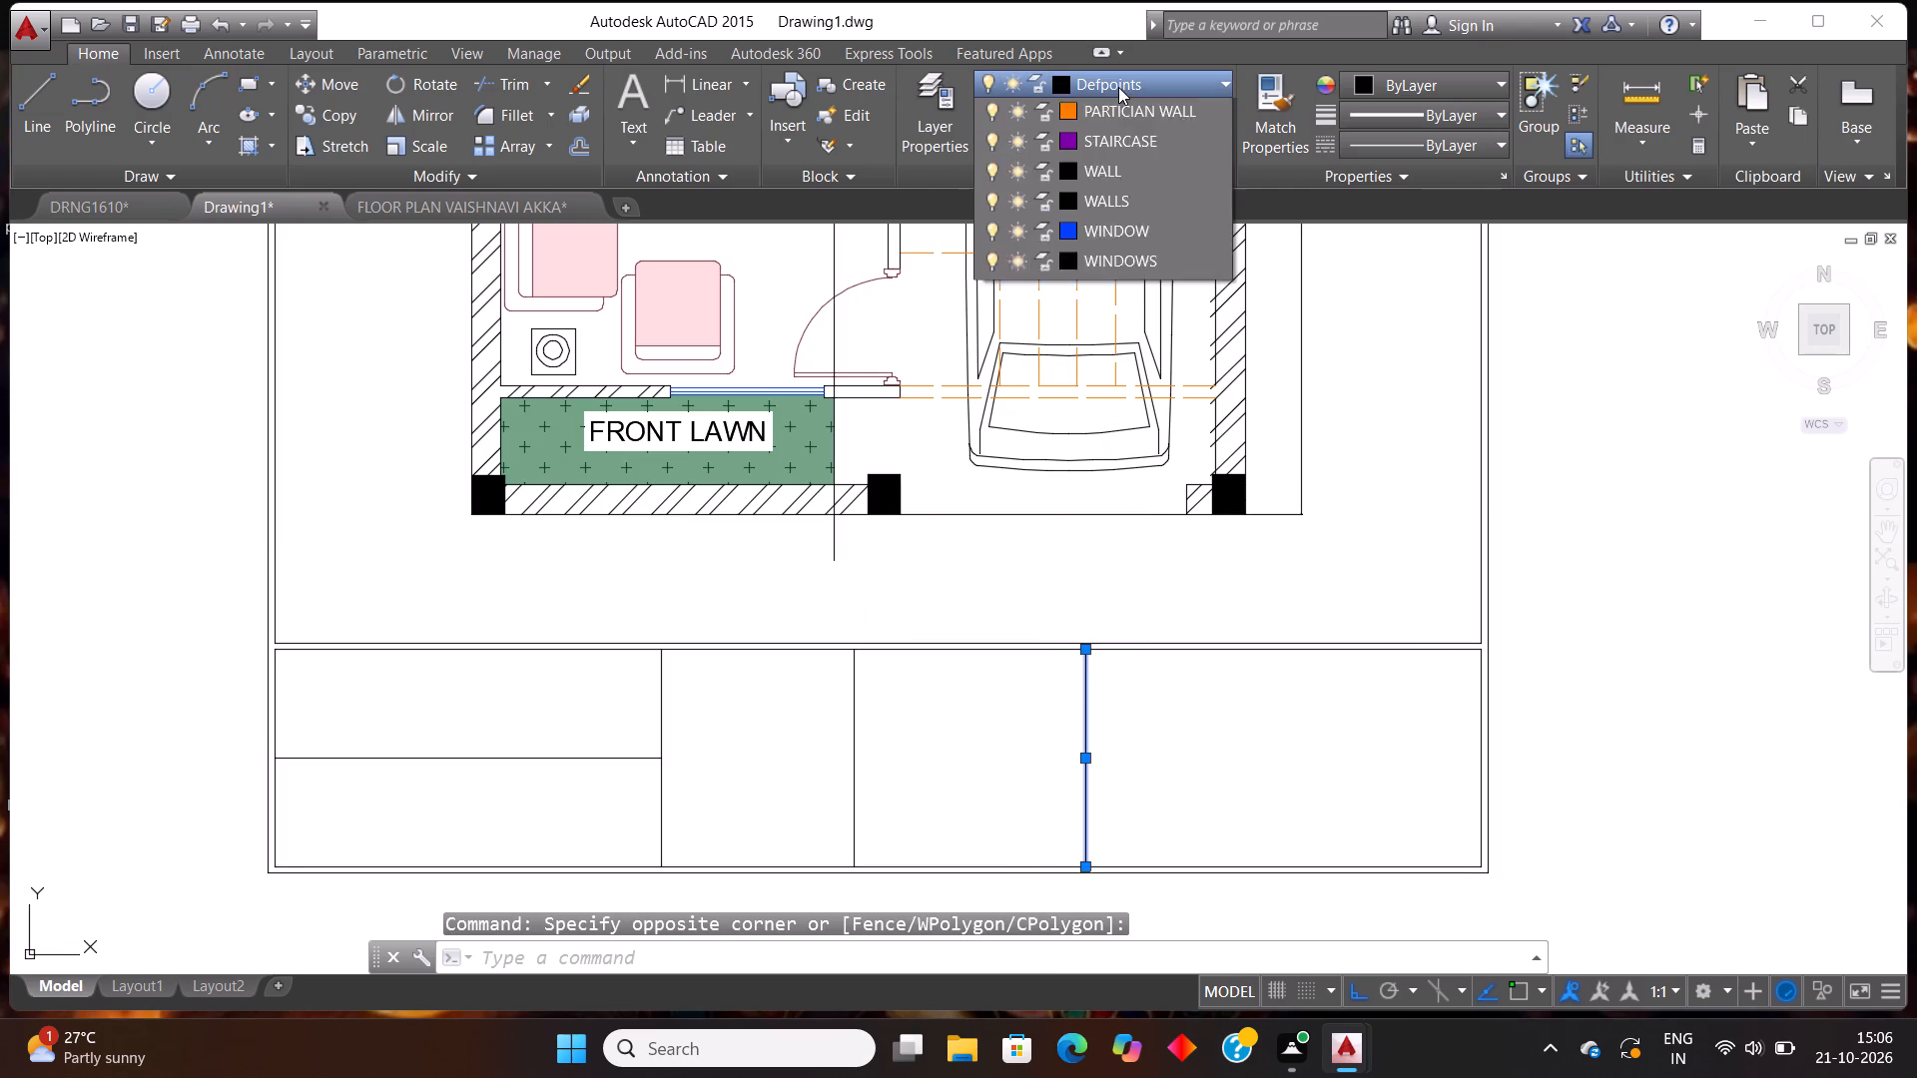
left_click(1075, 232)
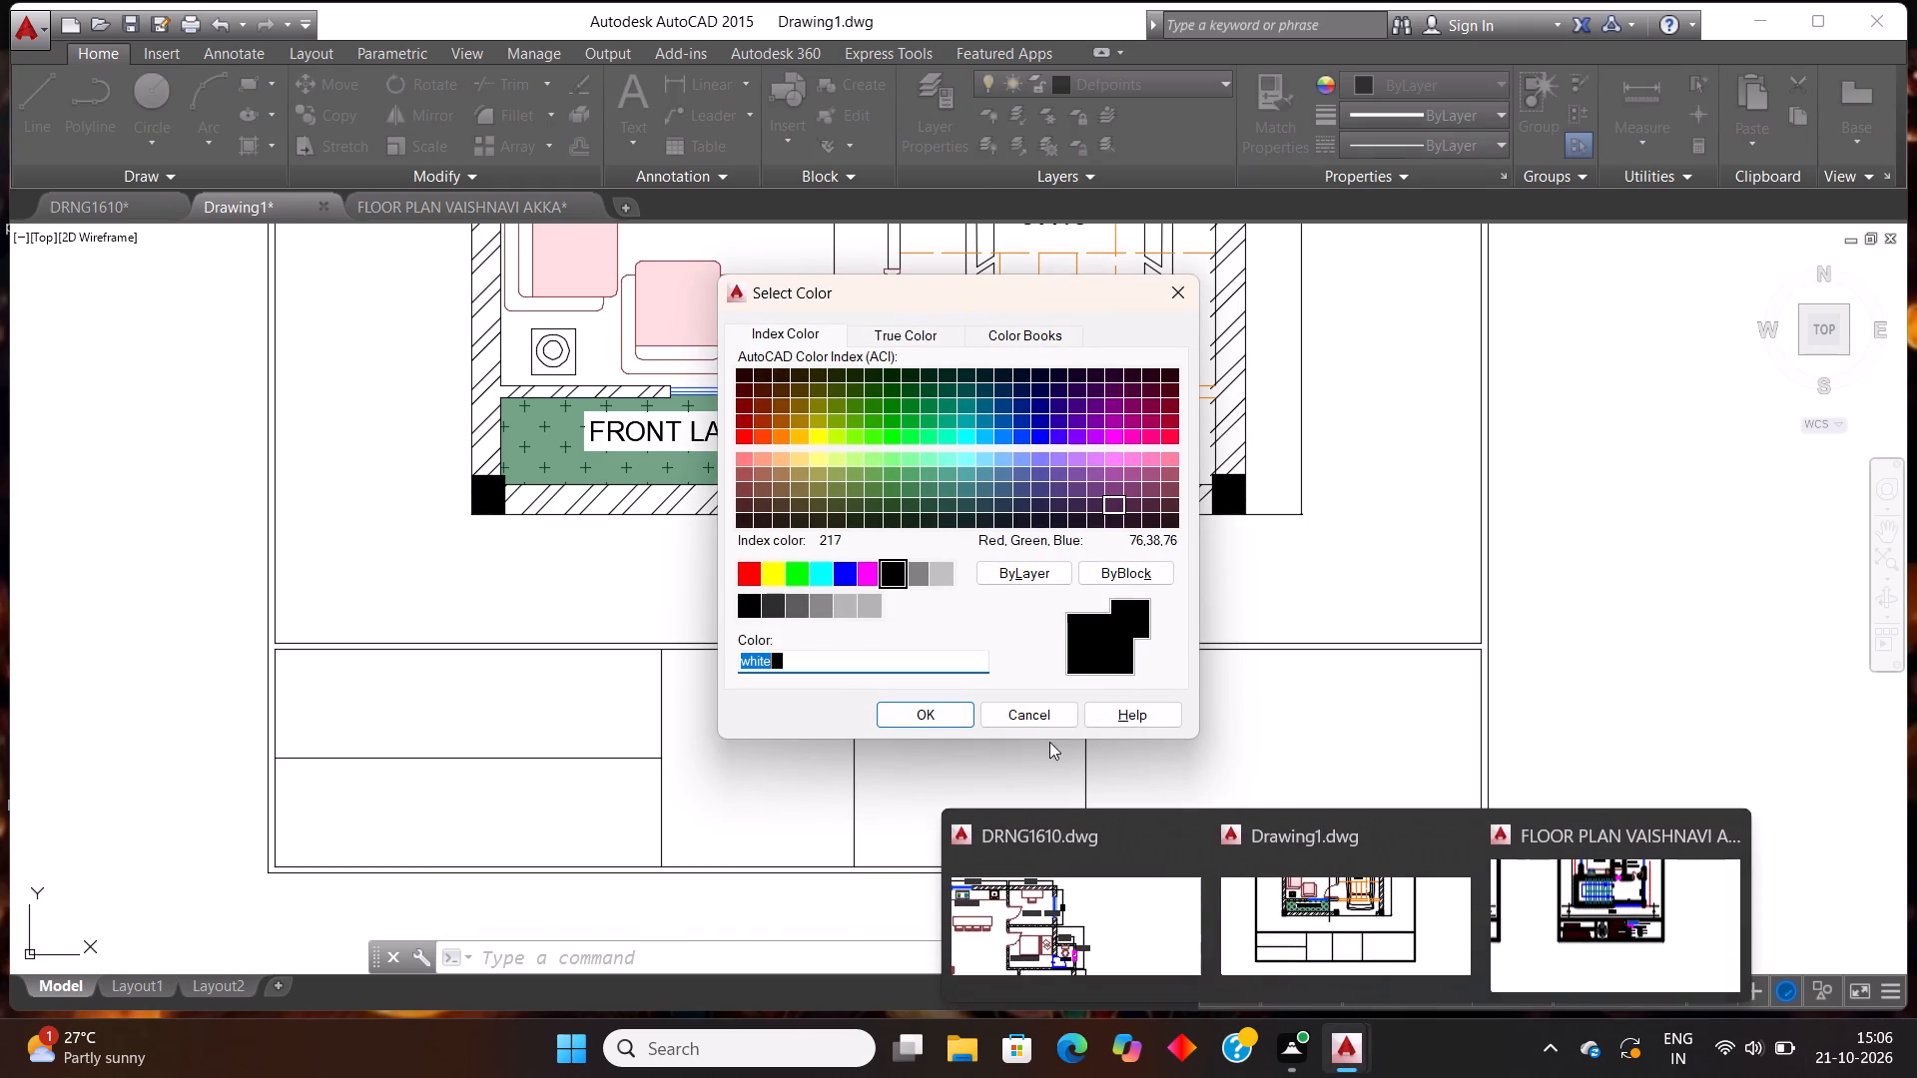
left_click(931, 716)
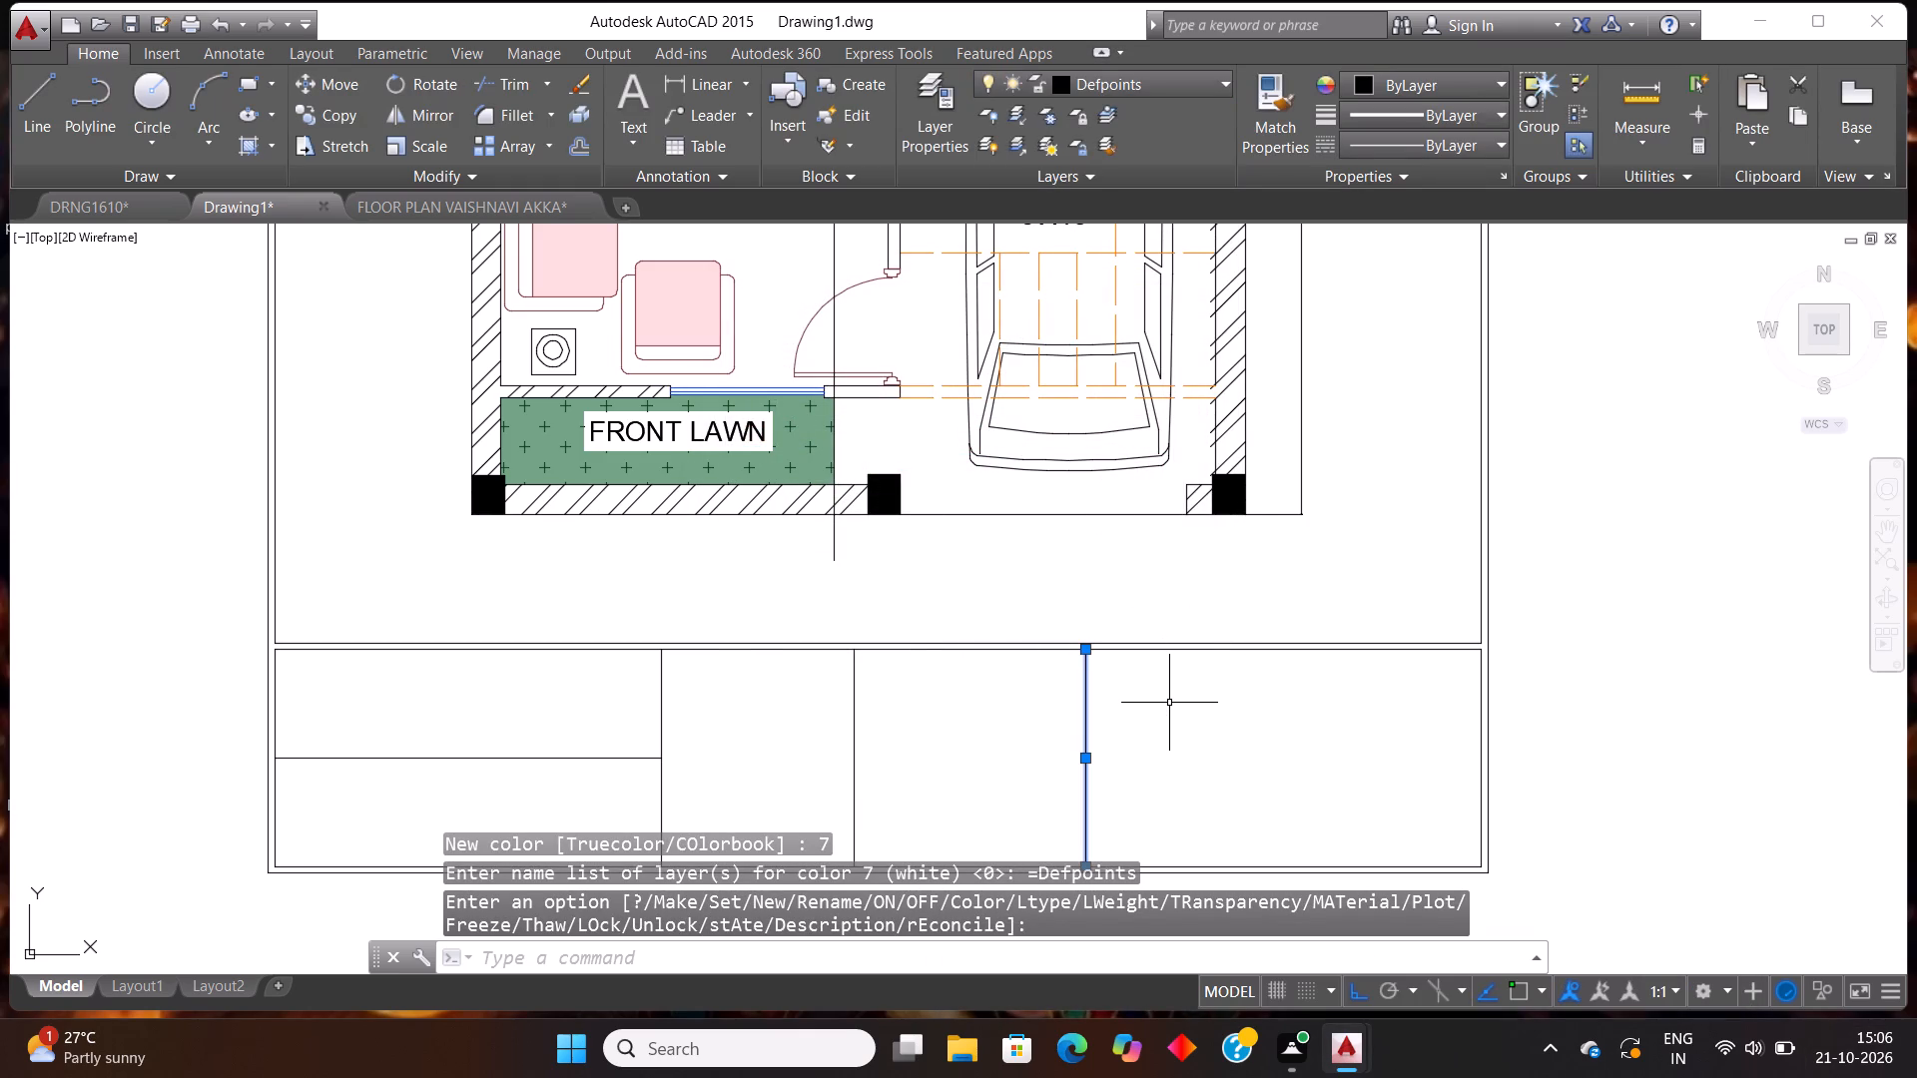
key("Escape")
Save the drawing as DRAWING 2110 in the fuji workspace folder.
scroll(1167, 711, "down", 4)
scroll(1257, 612, "up", 1)
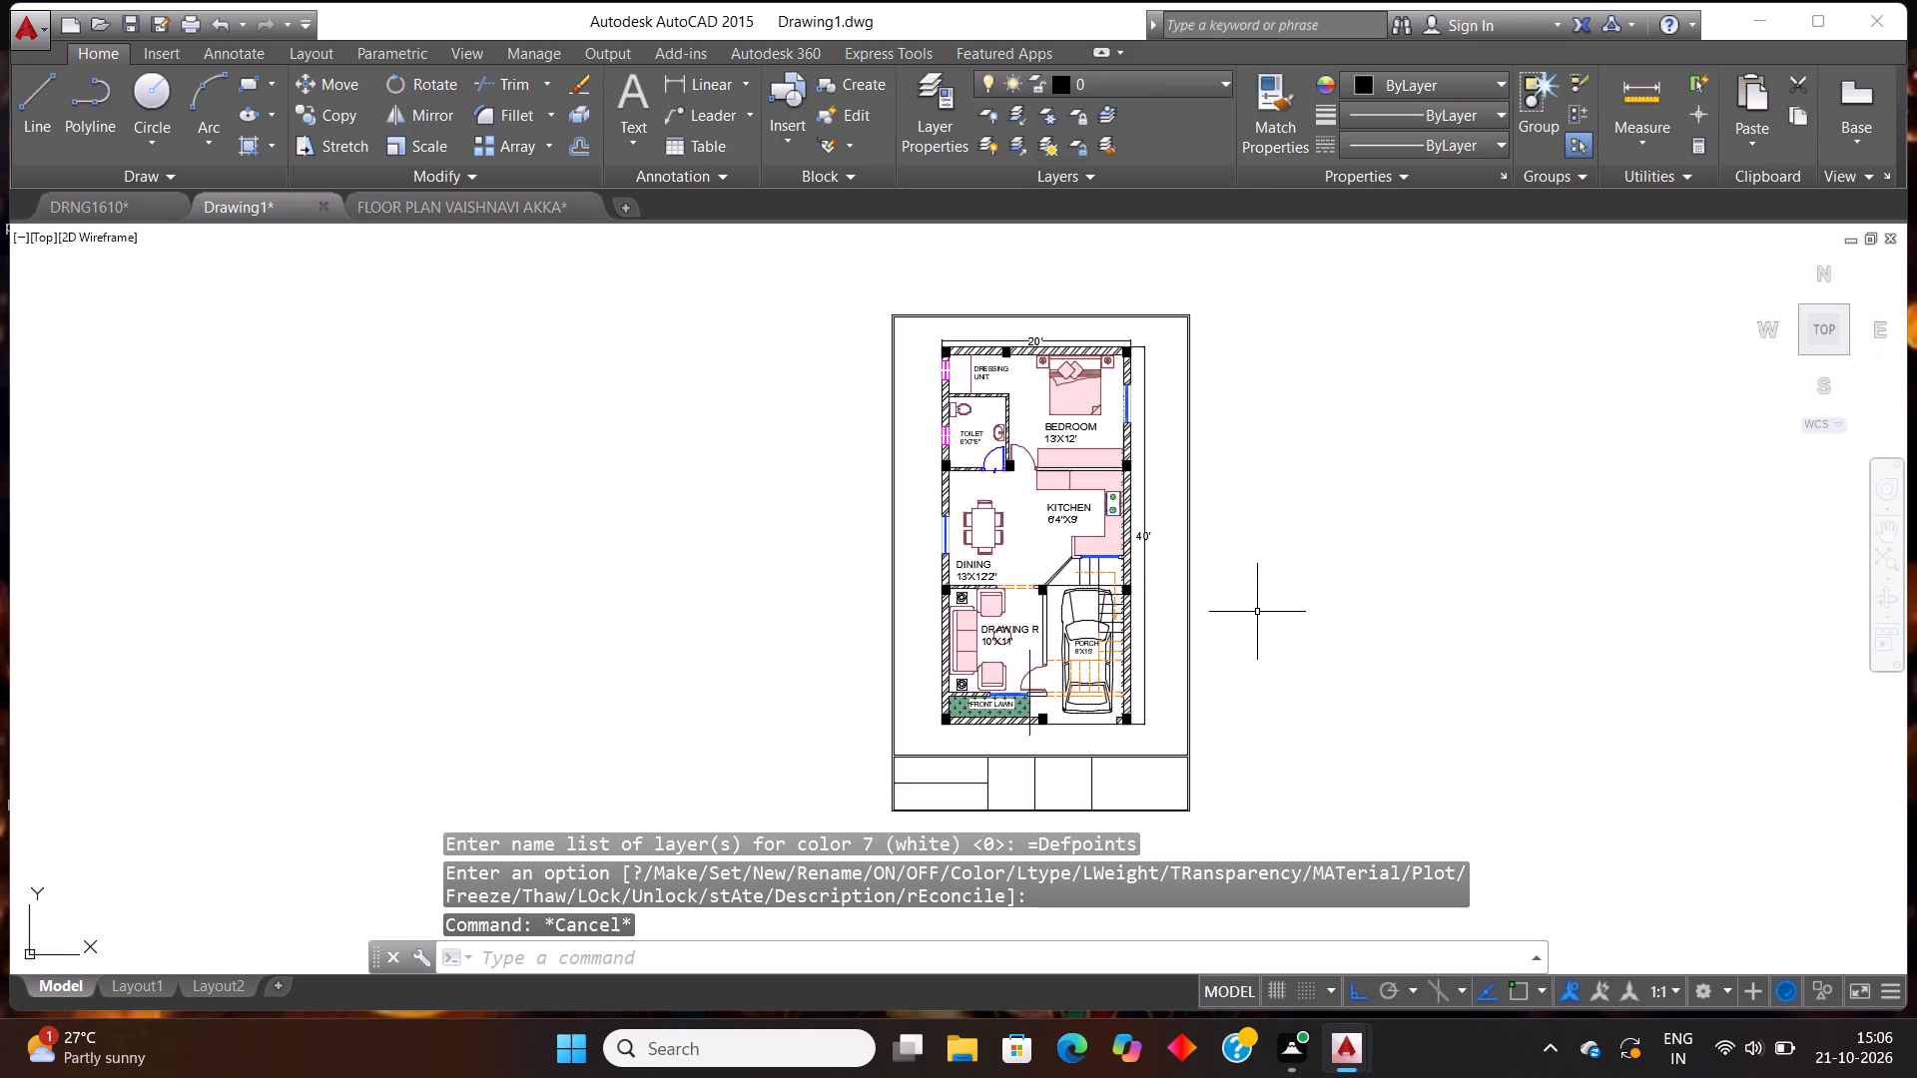
key("Escape")
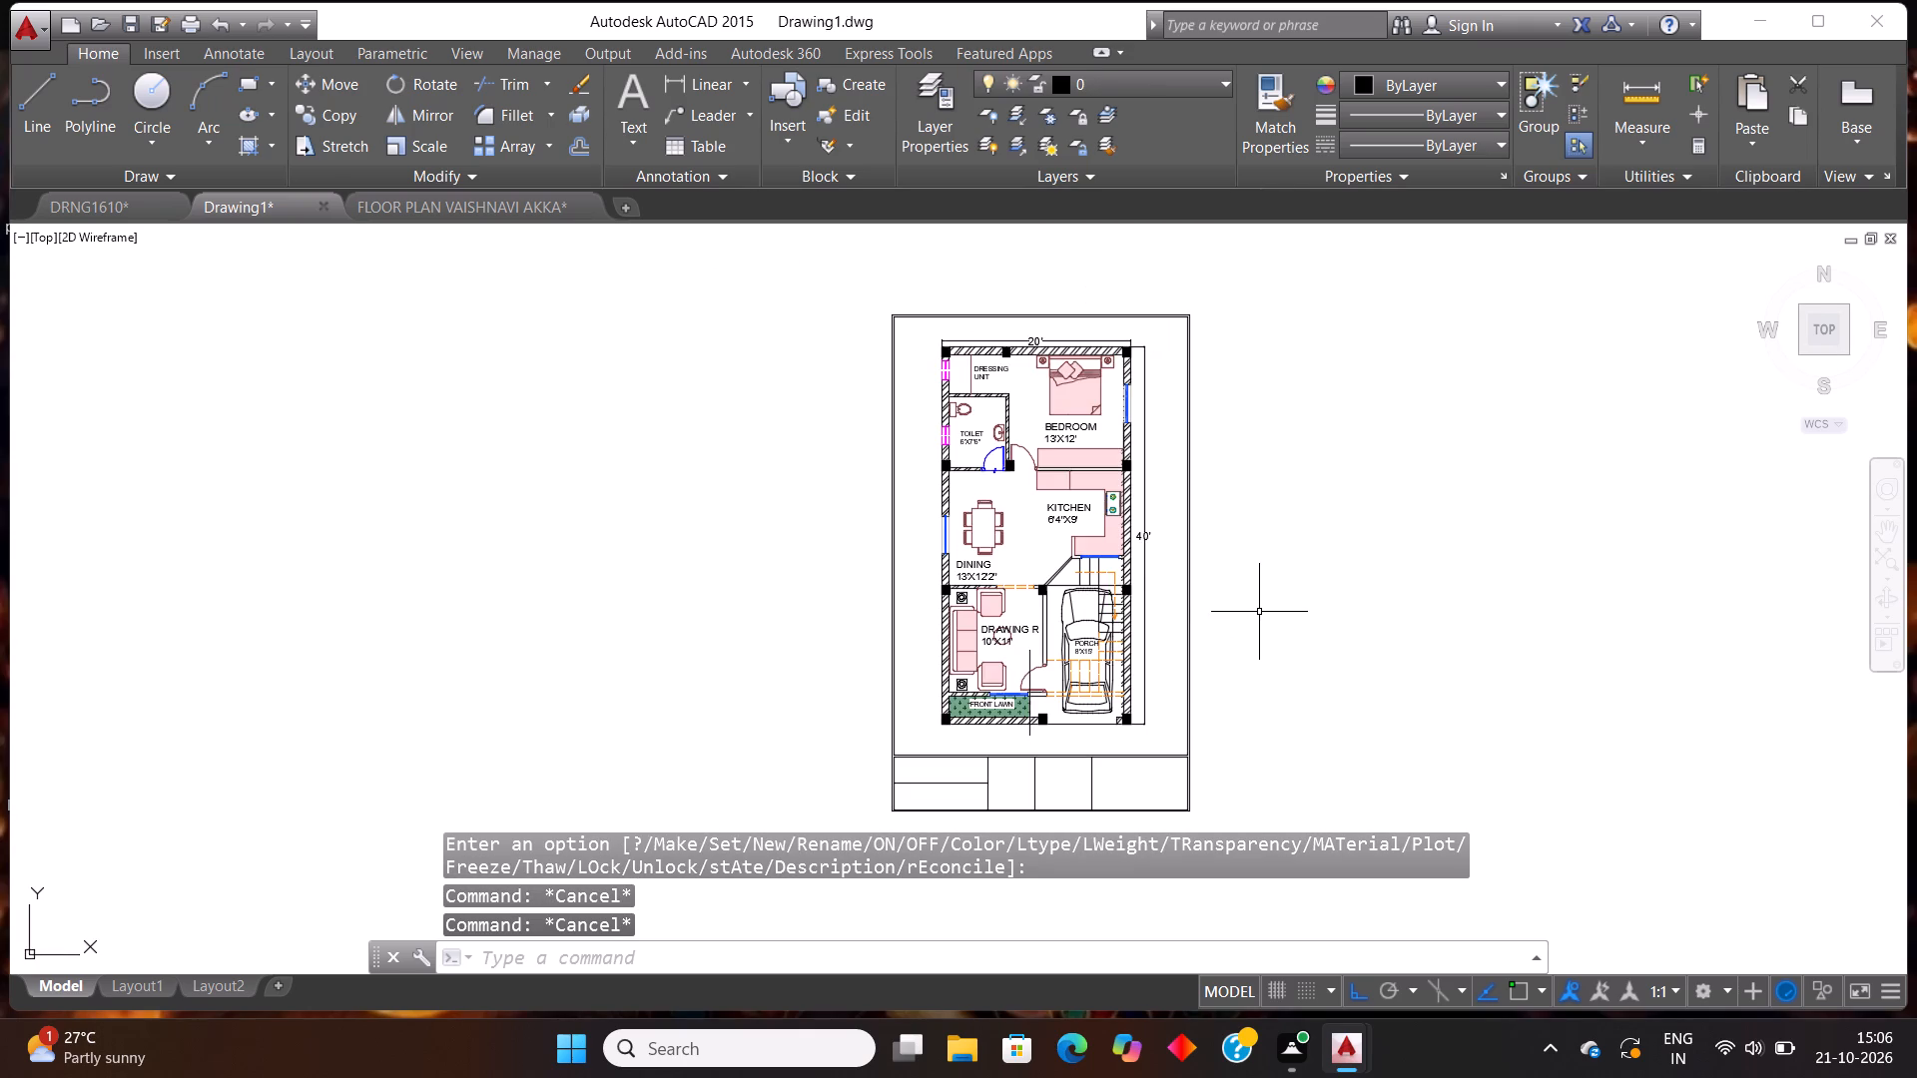
key("ctrl+s")
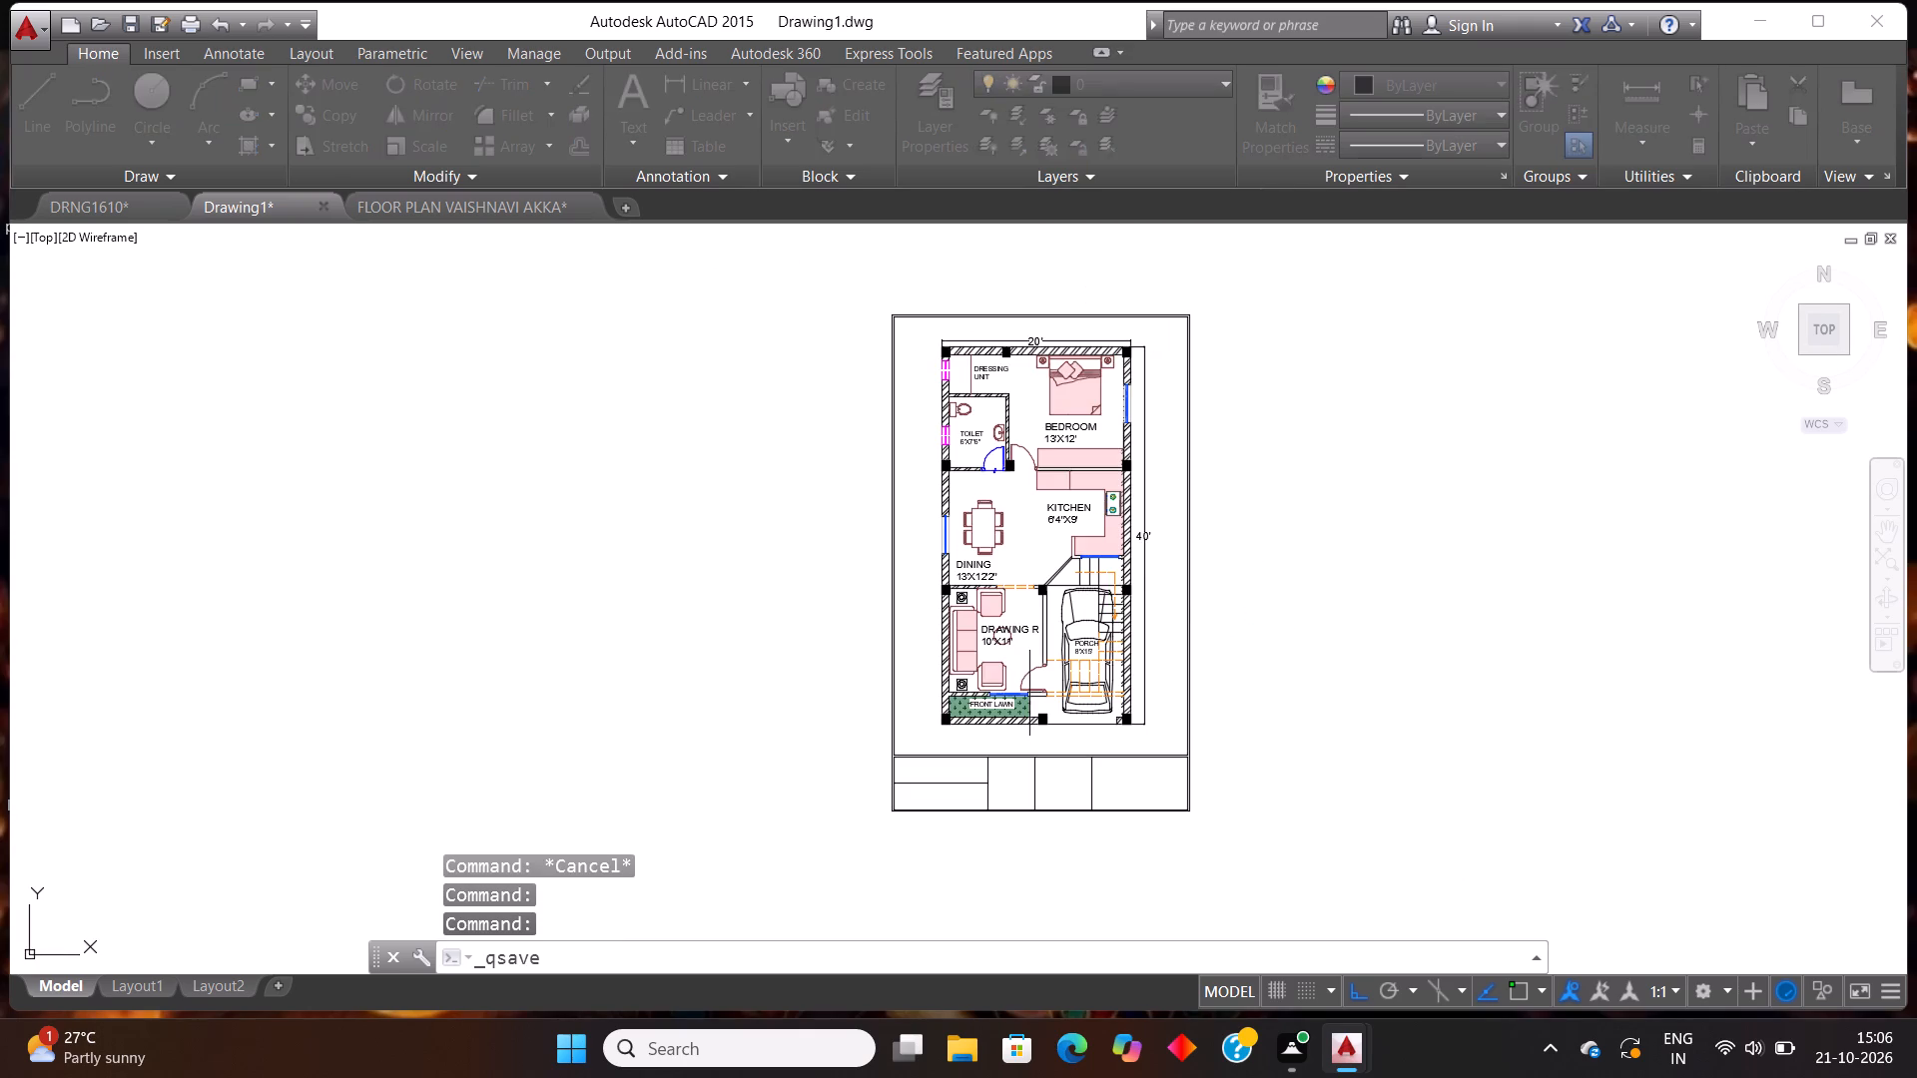
left_click(887, 755)
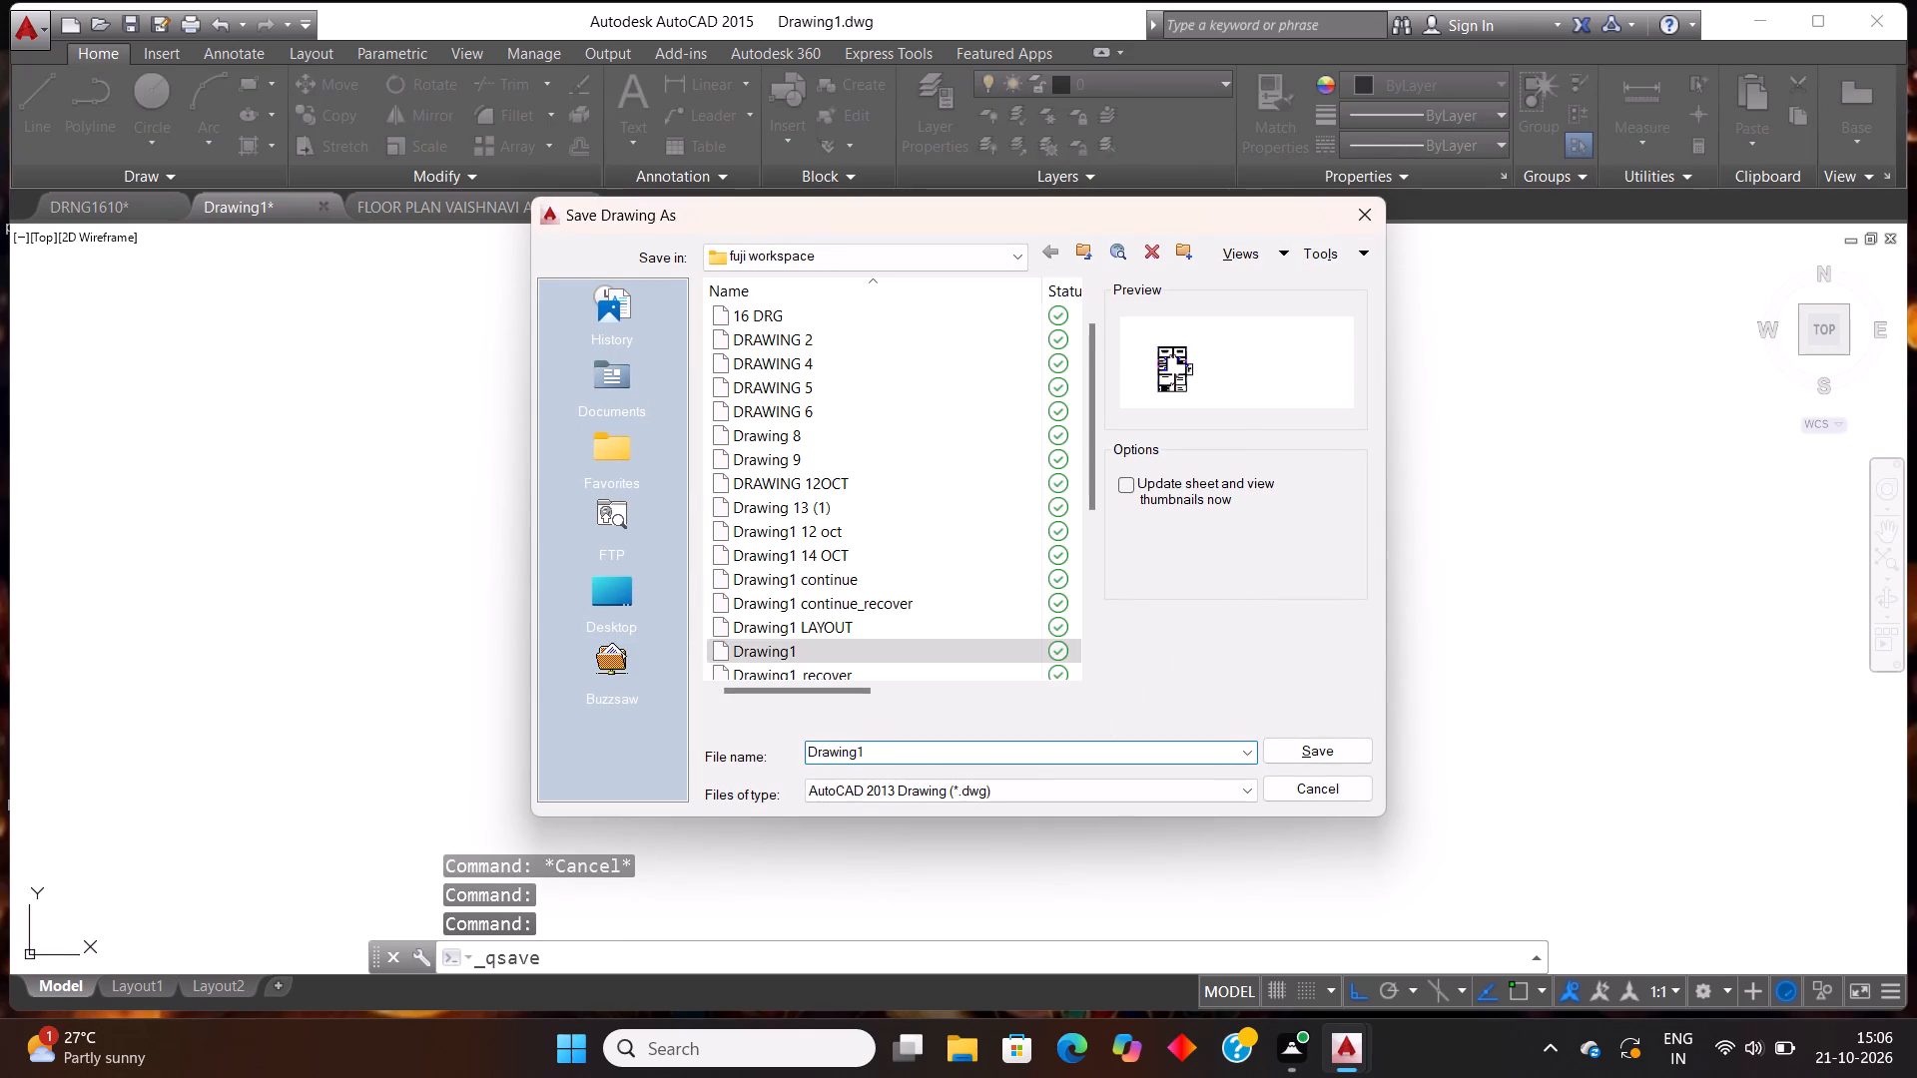
key("BackSpace")
key("BackSpace")
key("BackSpace")
key("BackSpace")
key("BackSpace")
key("BackSpace")
key("BackSpace")
key("BackSpace")
key("BackSpace")
key("BackSpace")
type("DRAWING")
key("space")
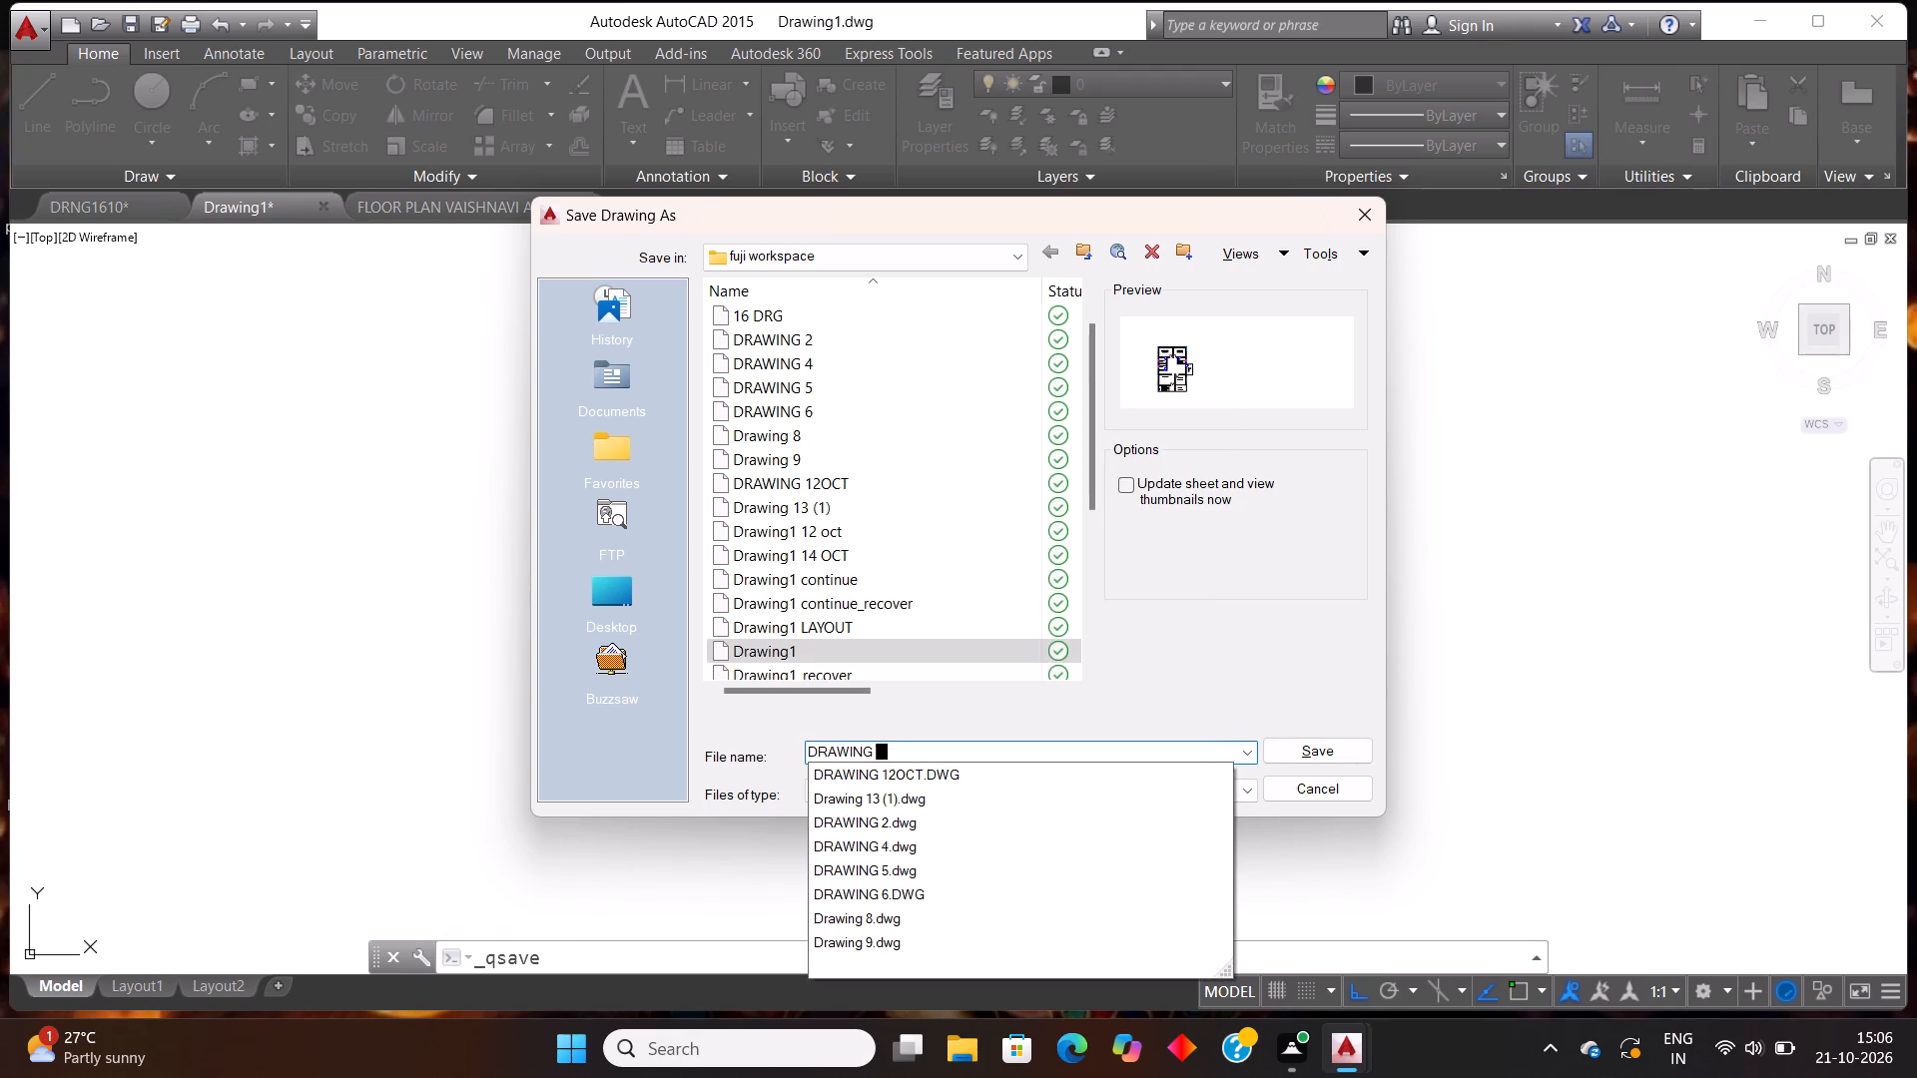
type("2110")
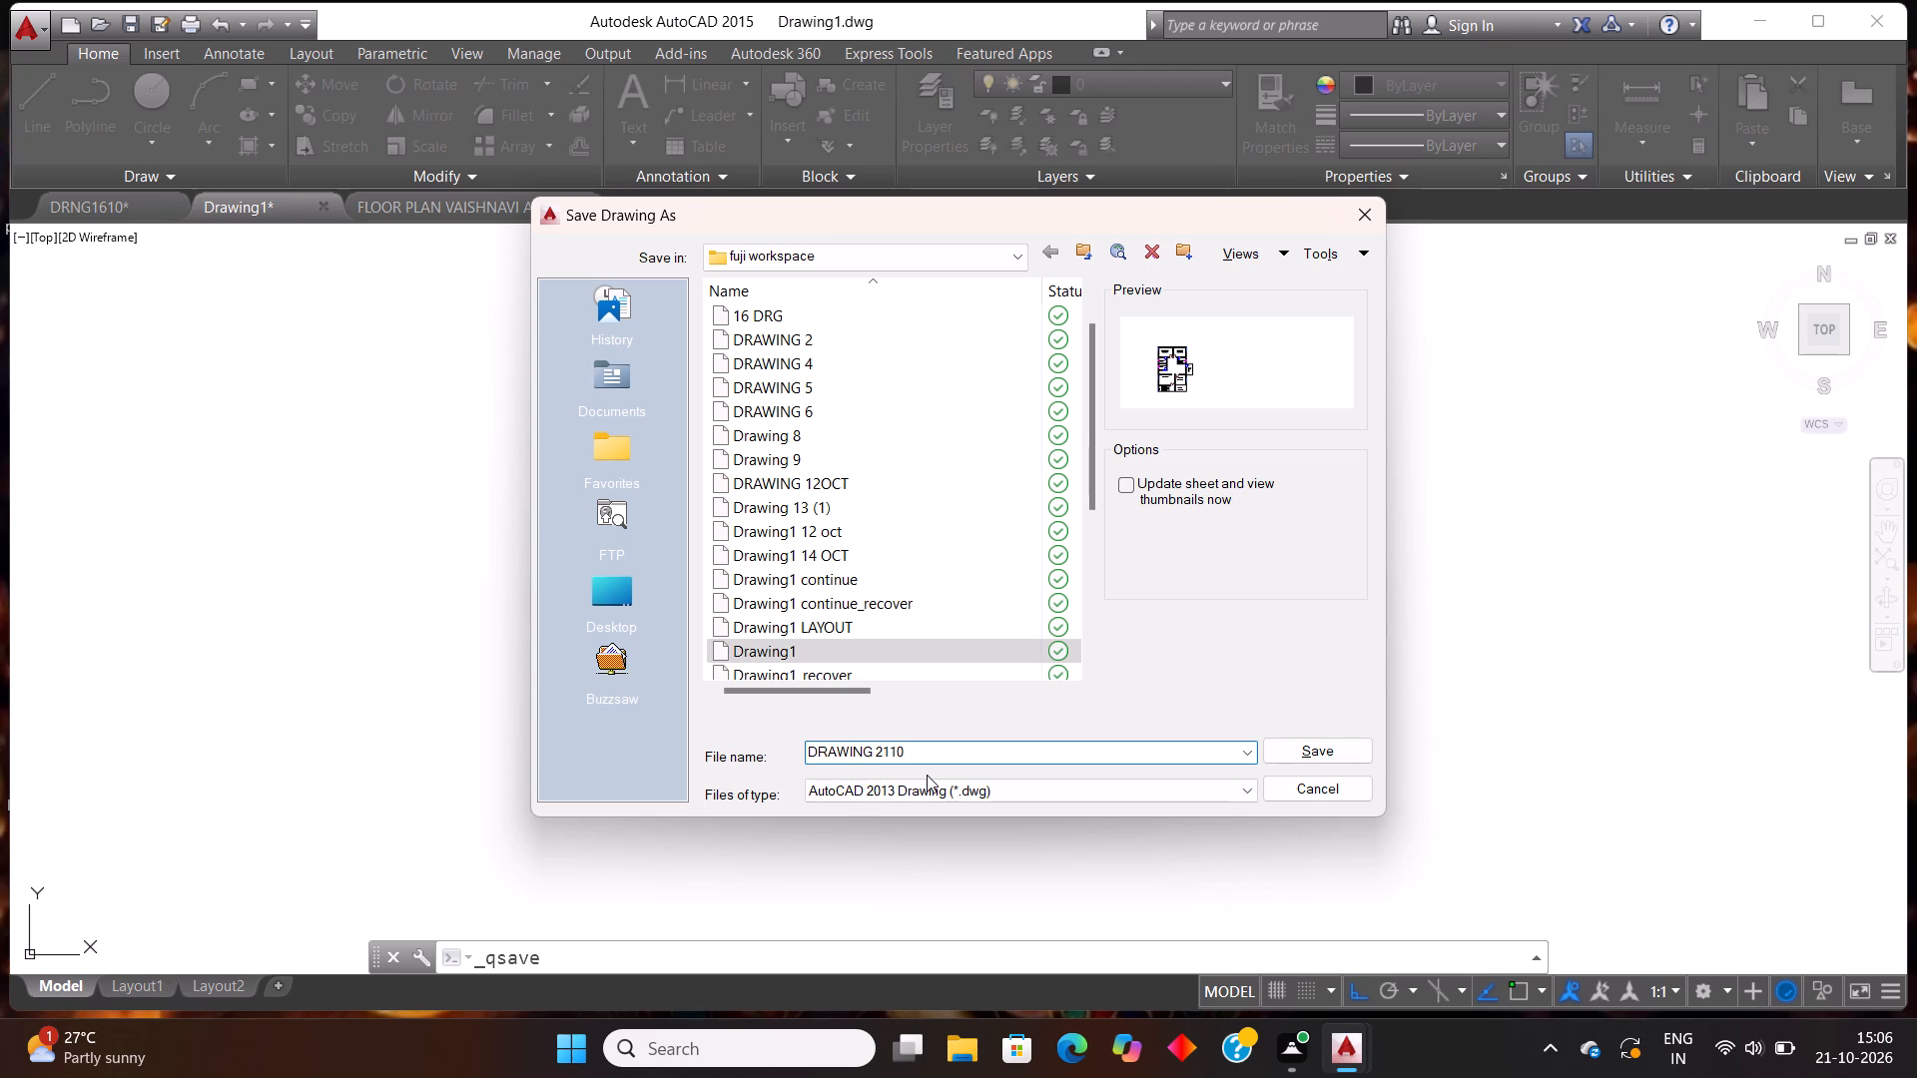
left_click(1314, 760)
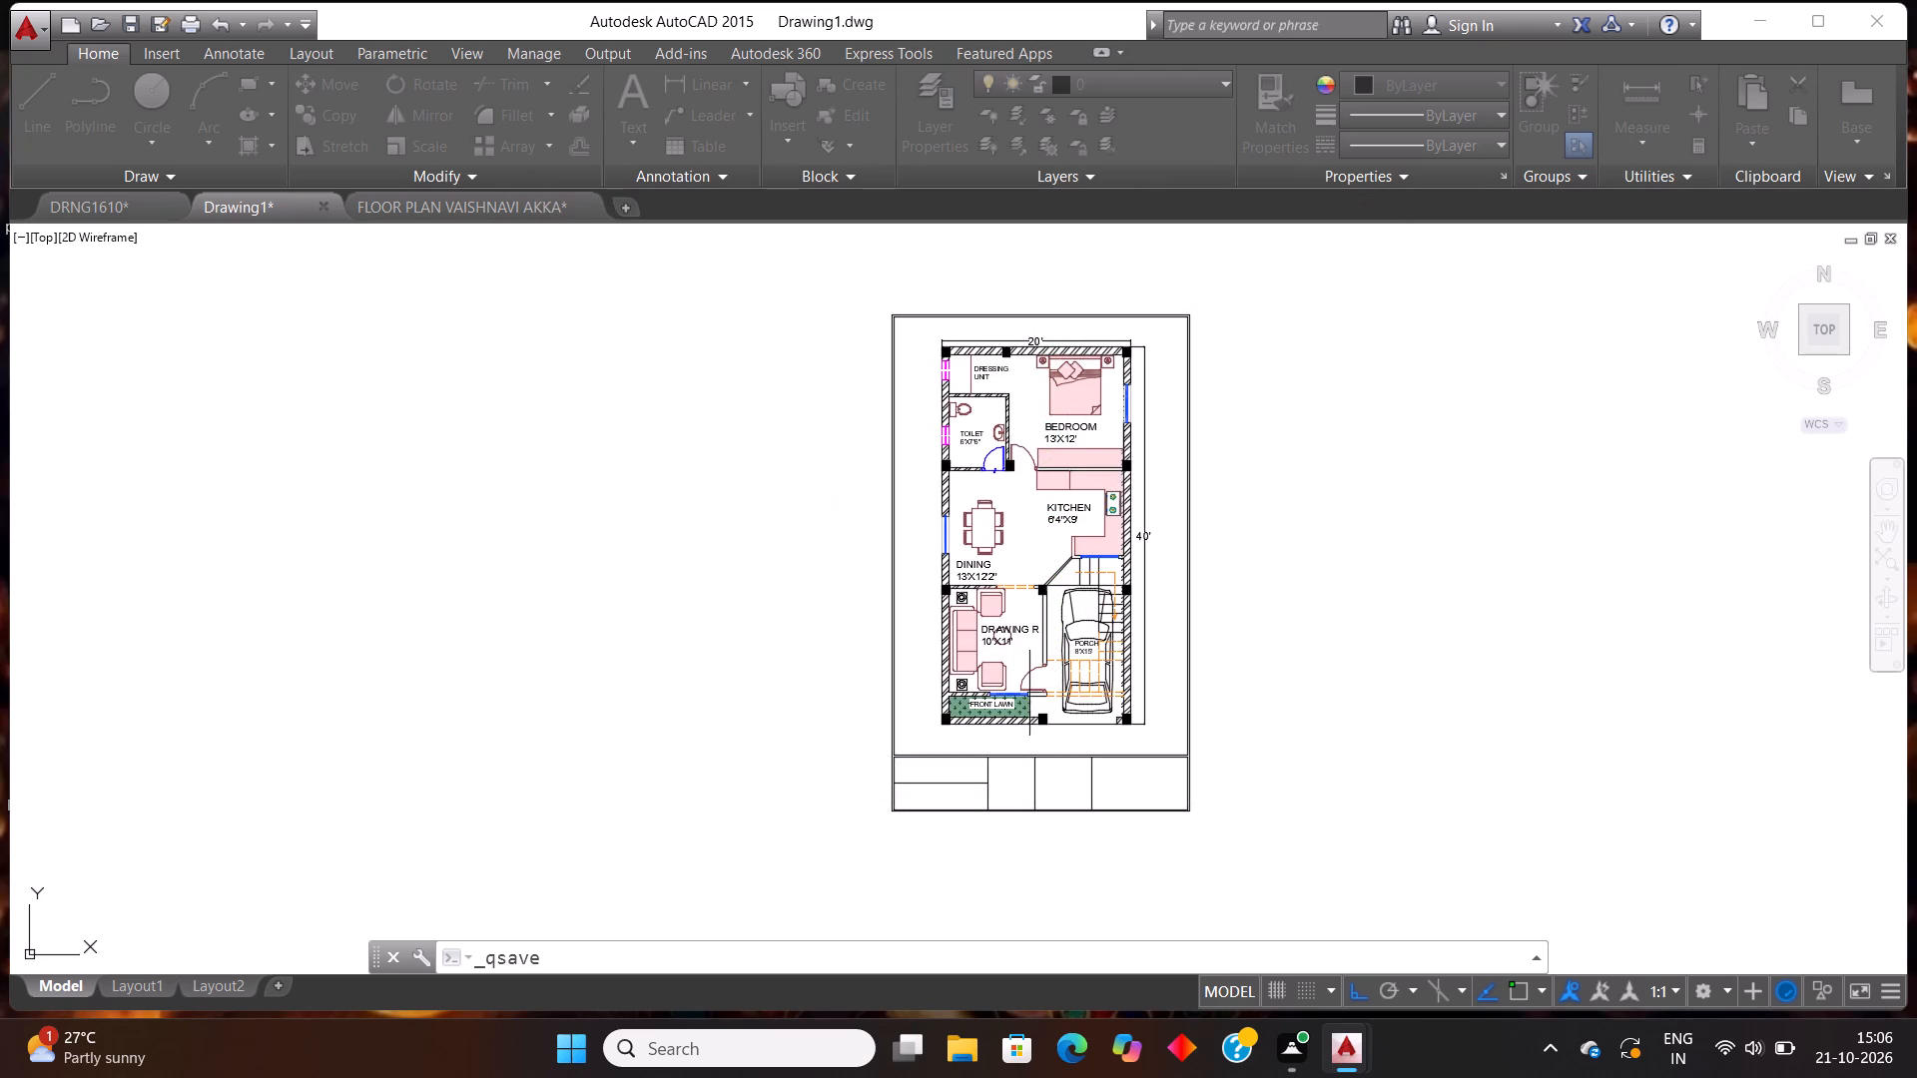
Erase the stray vertical line running from the drawing room past the front lawn's edge and below the plan.
scroll(1206, 811, "up", 1)
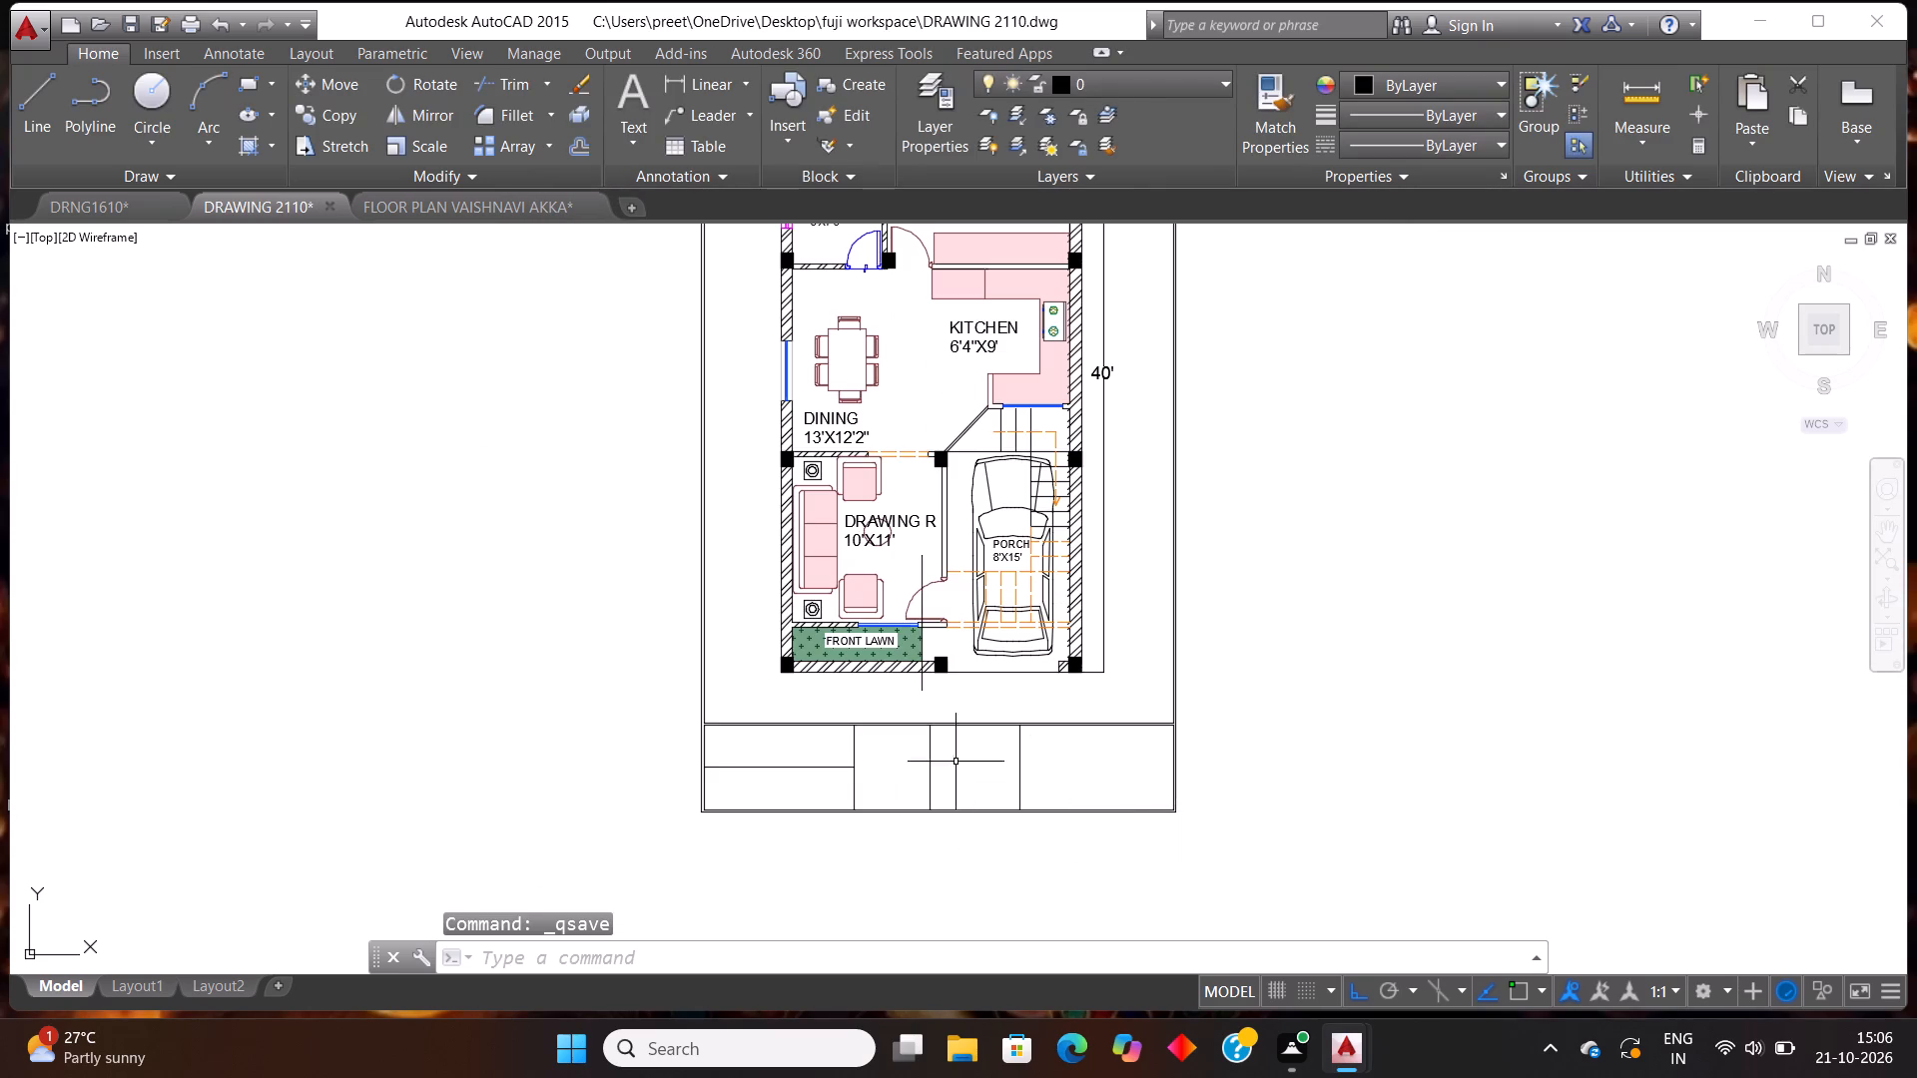
scroll(930, 633, "up", 1)
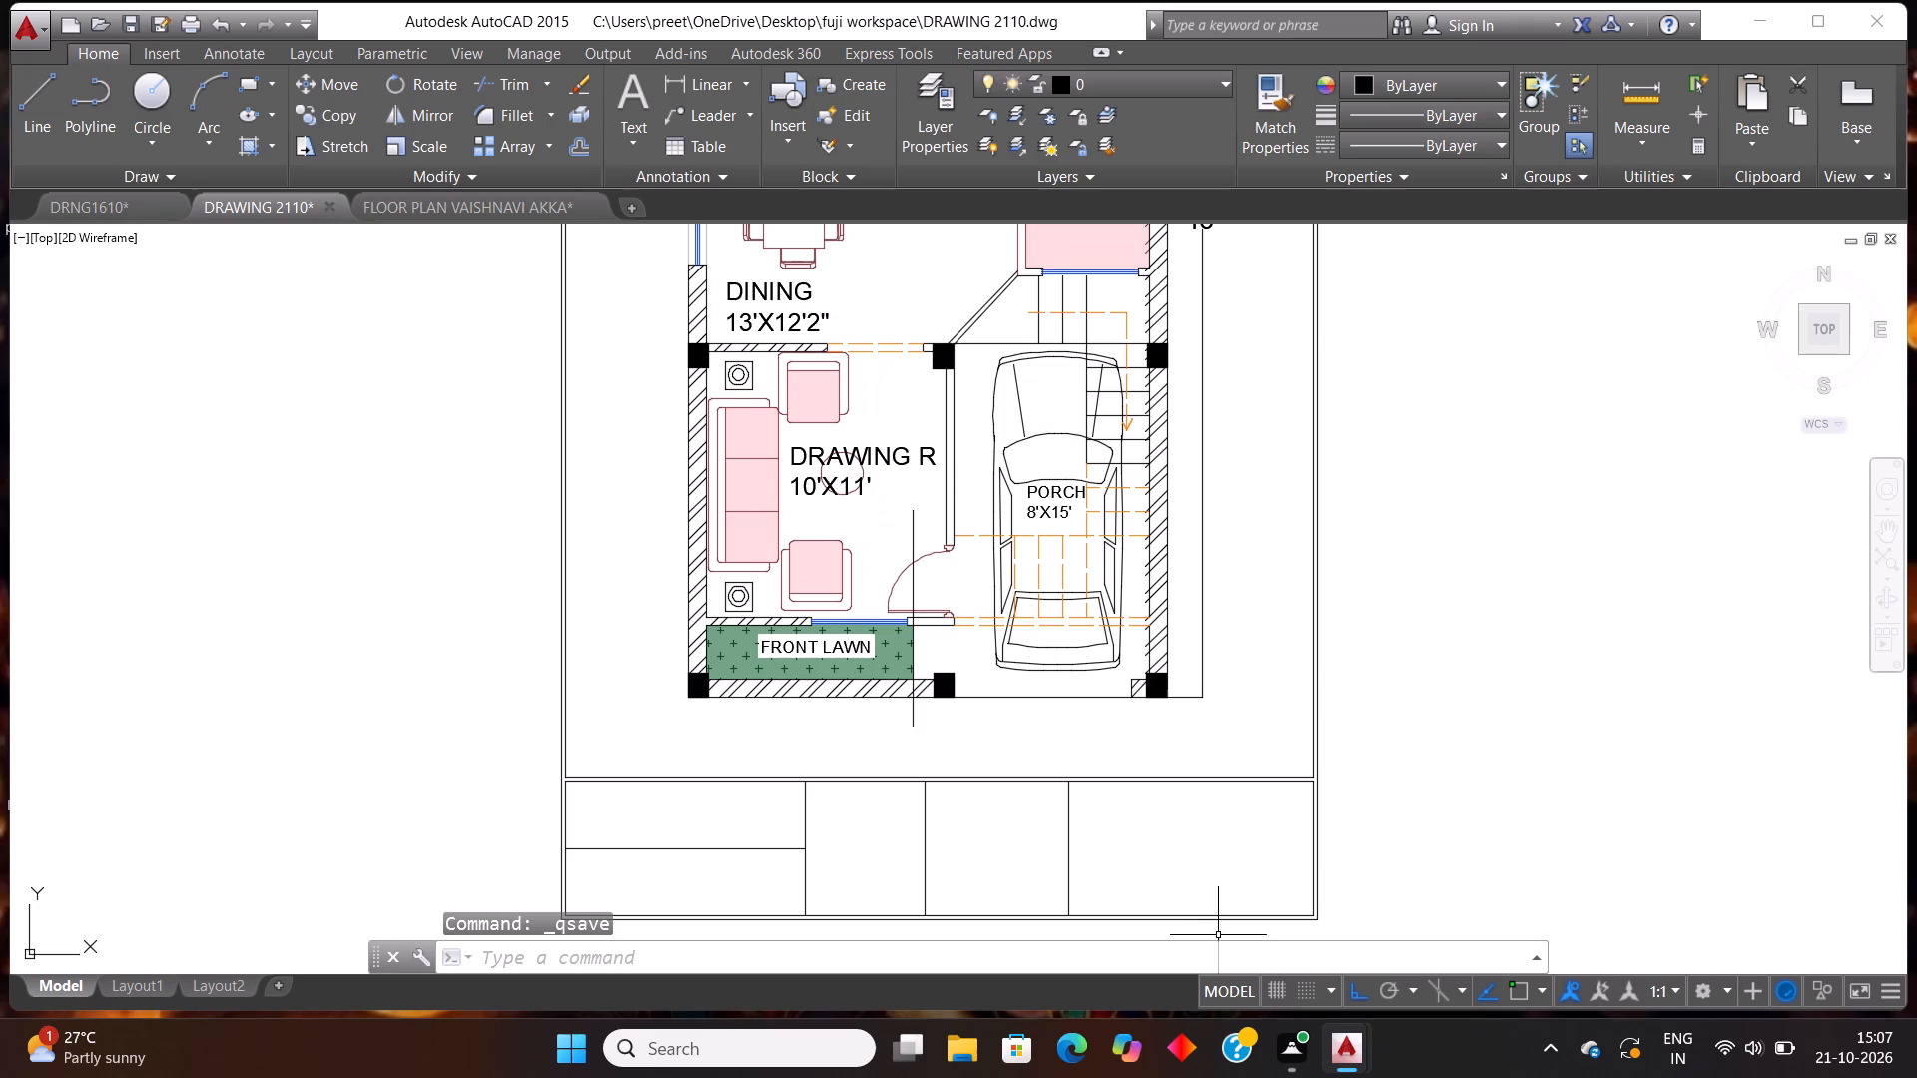
left_click(914, 526)
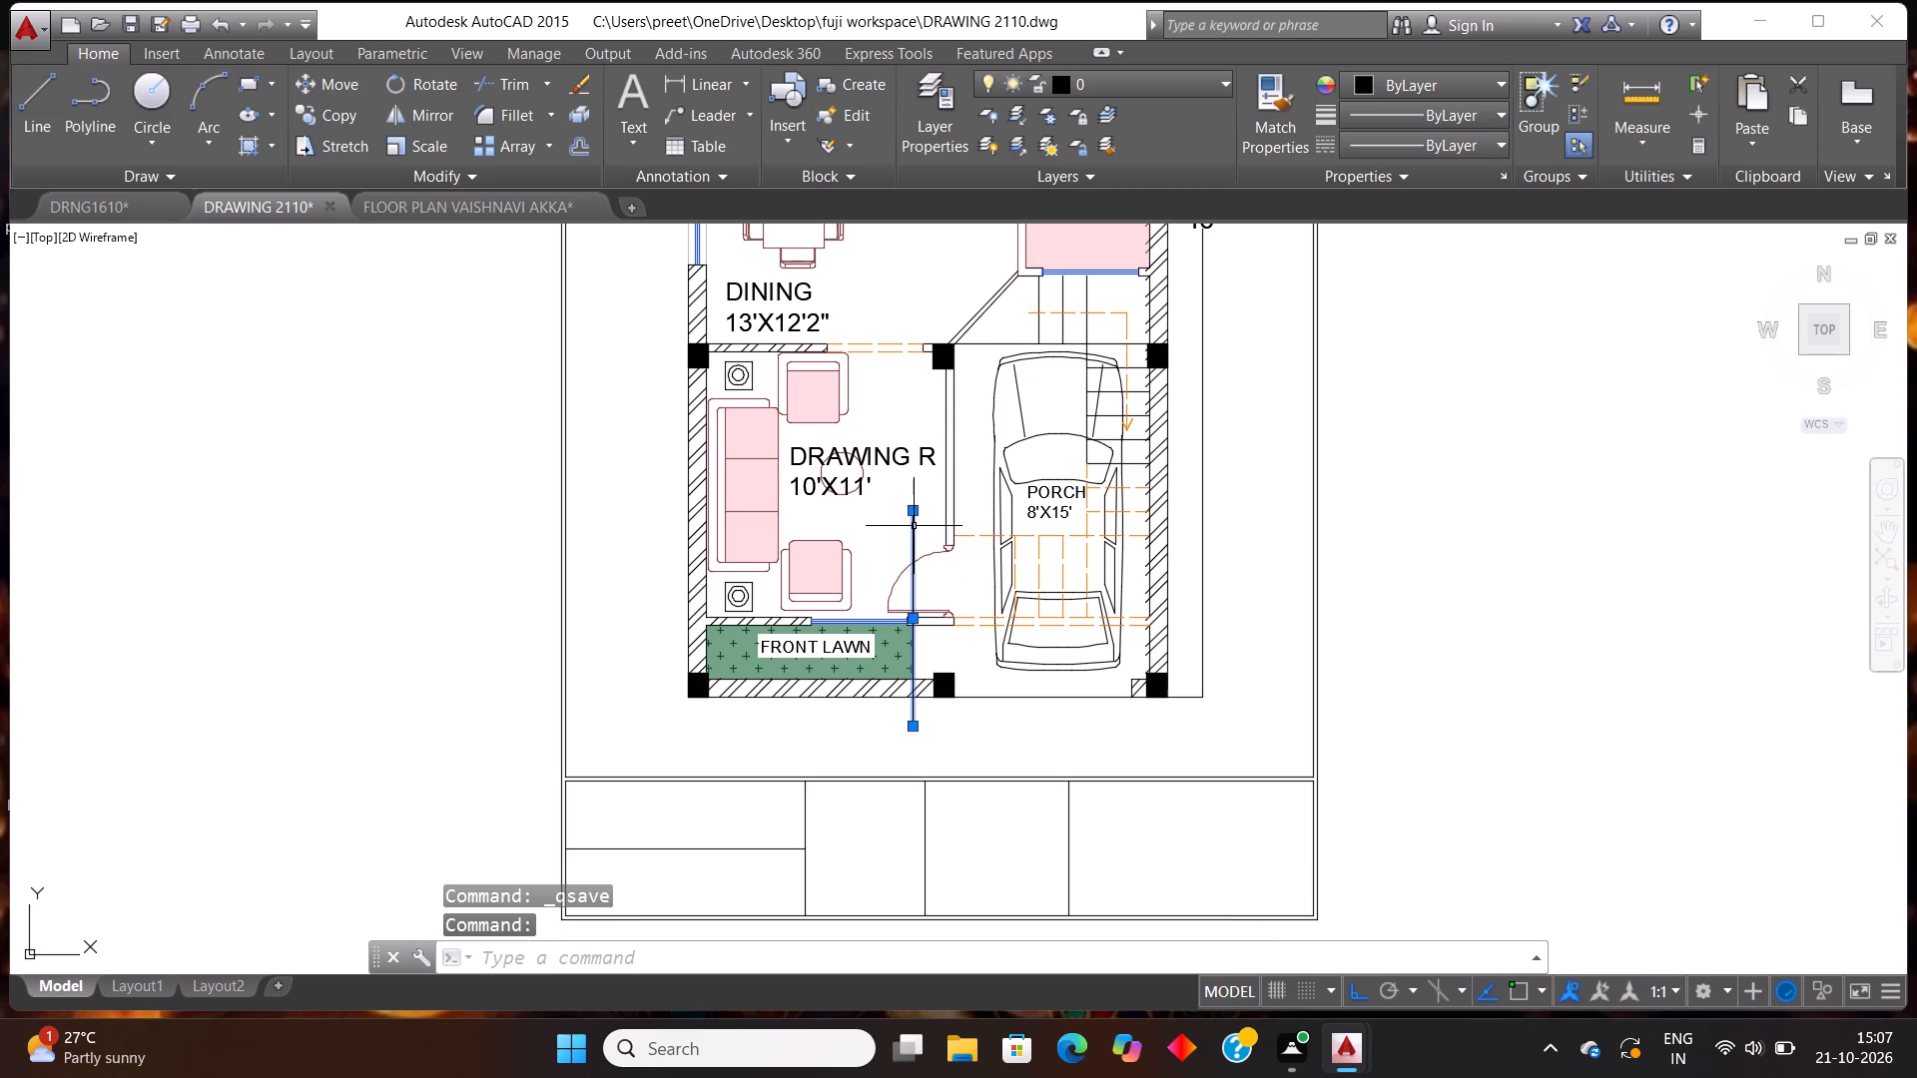
key("Delete")
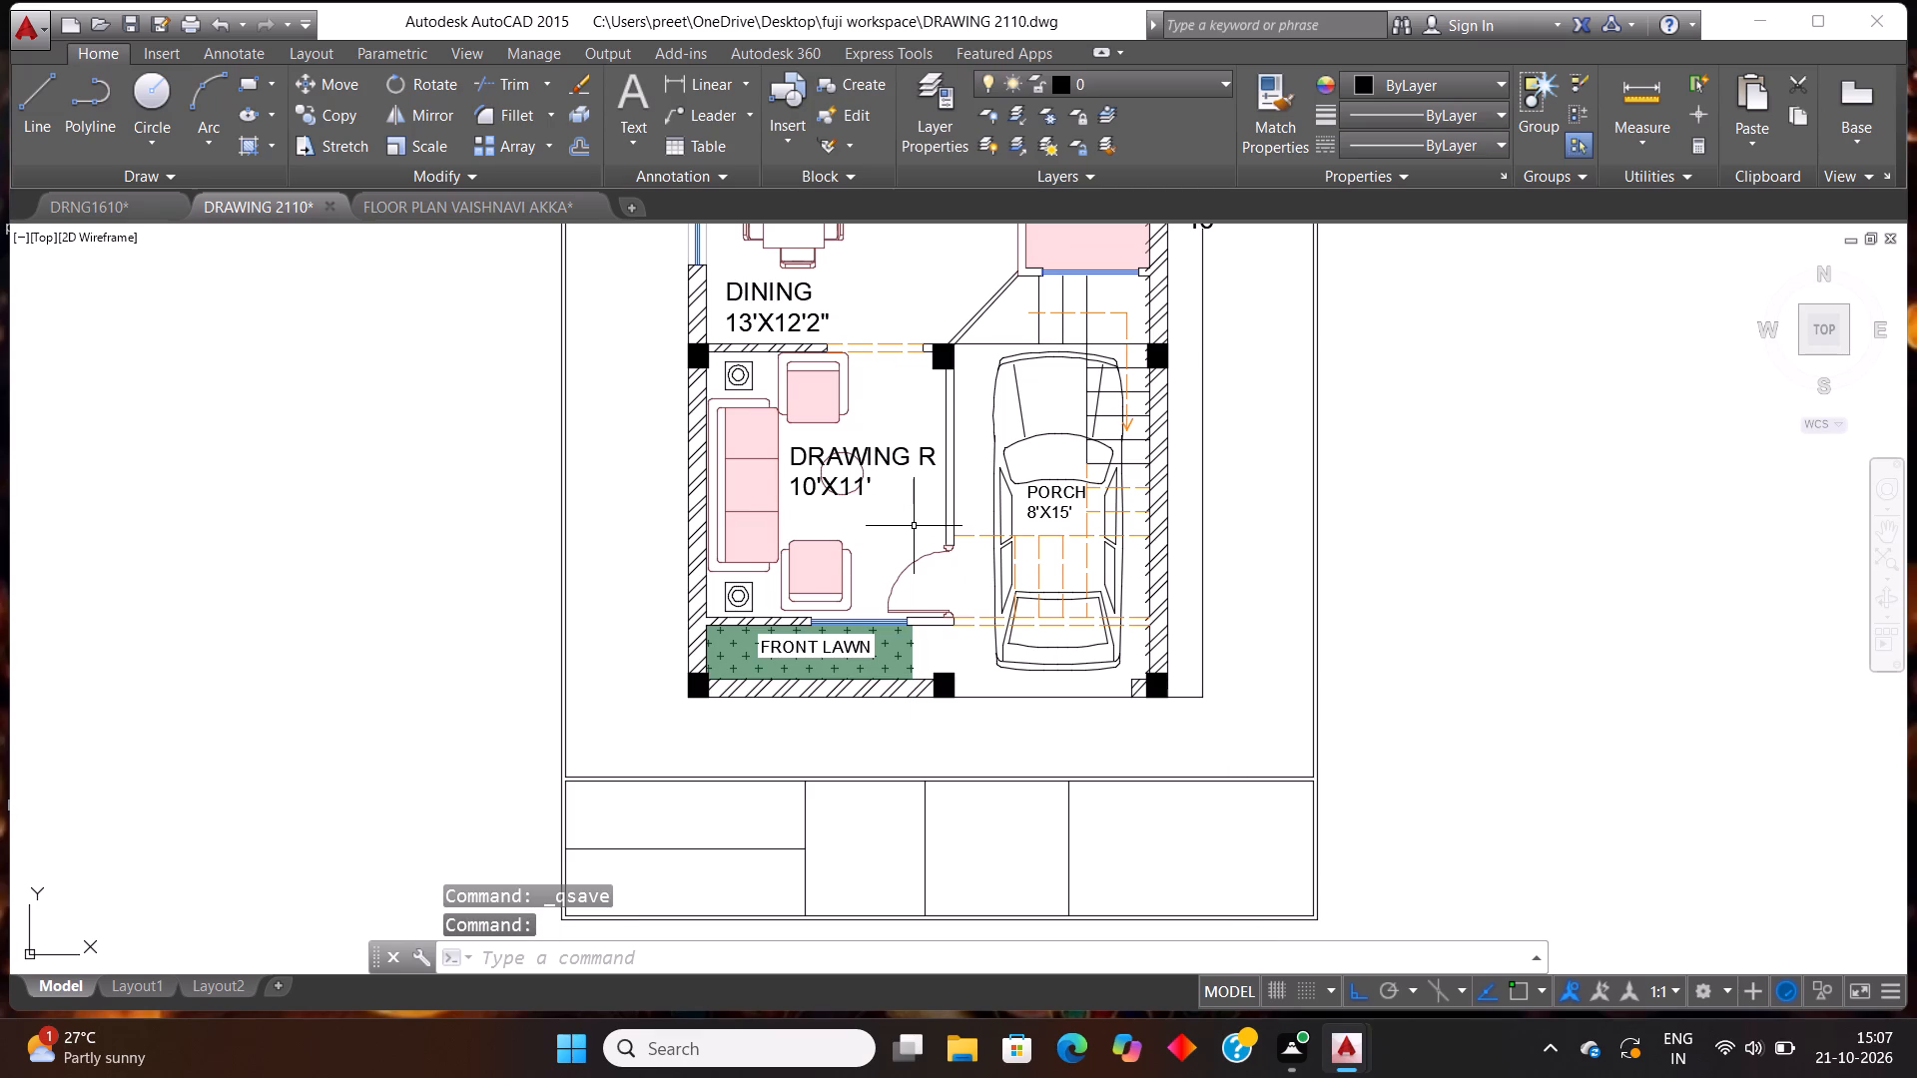
Set the Defpoints layer's lineweight to 0.50 mm in the layer properties and close them.
scroll(895, 660, "up", 2)
scroll(895, 669, "down", 2)
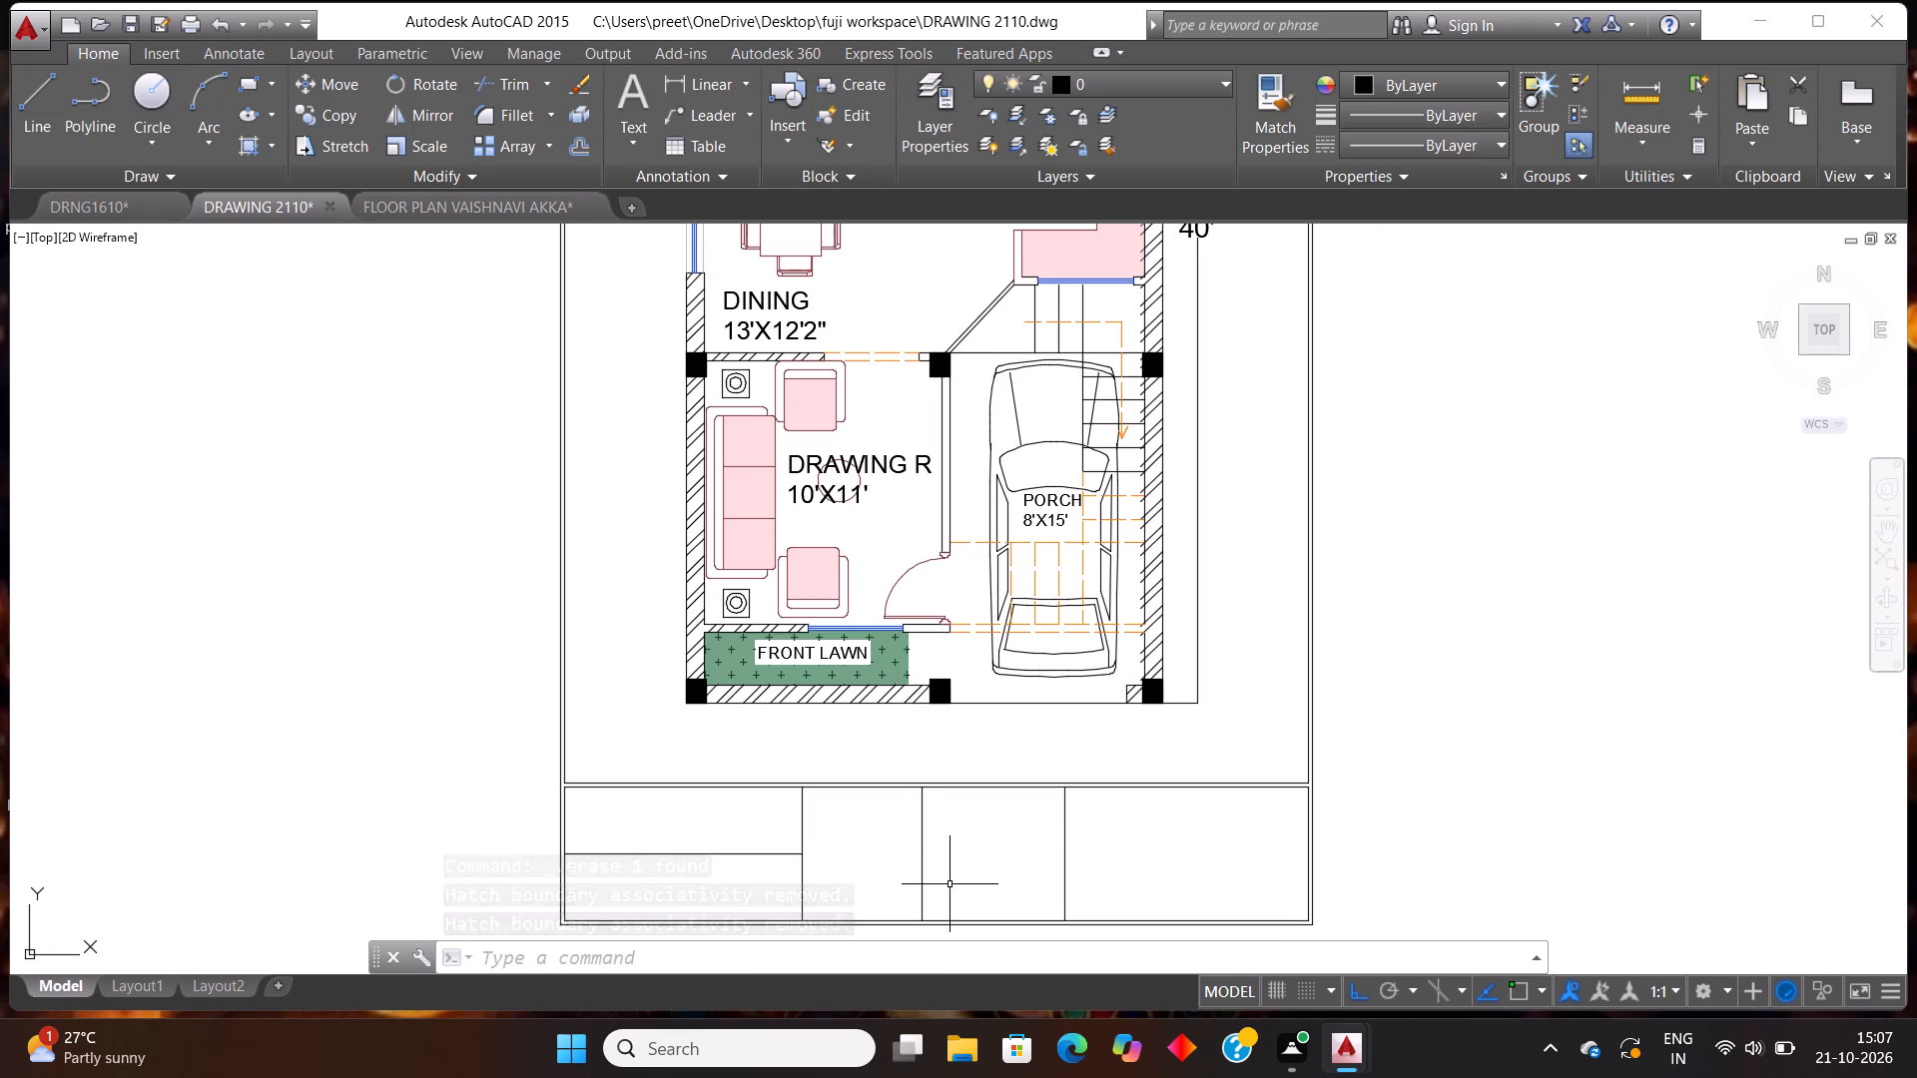
scroll(1135, 666, "down", 2)
scroll(1135, 592, "up", 1)
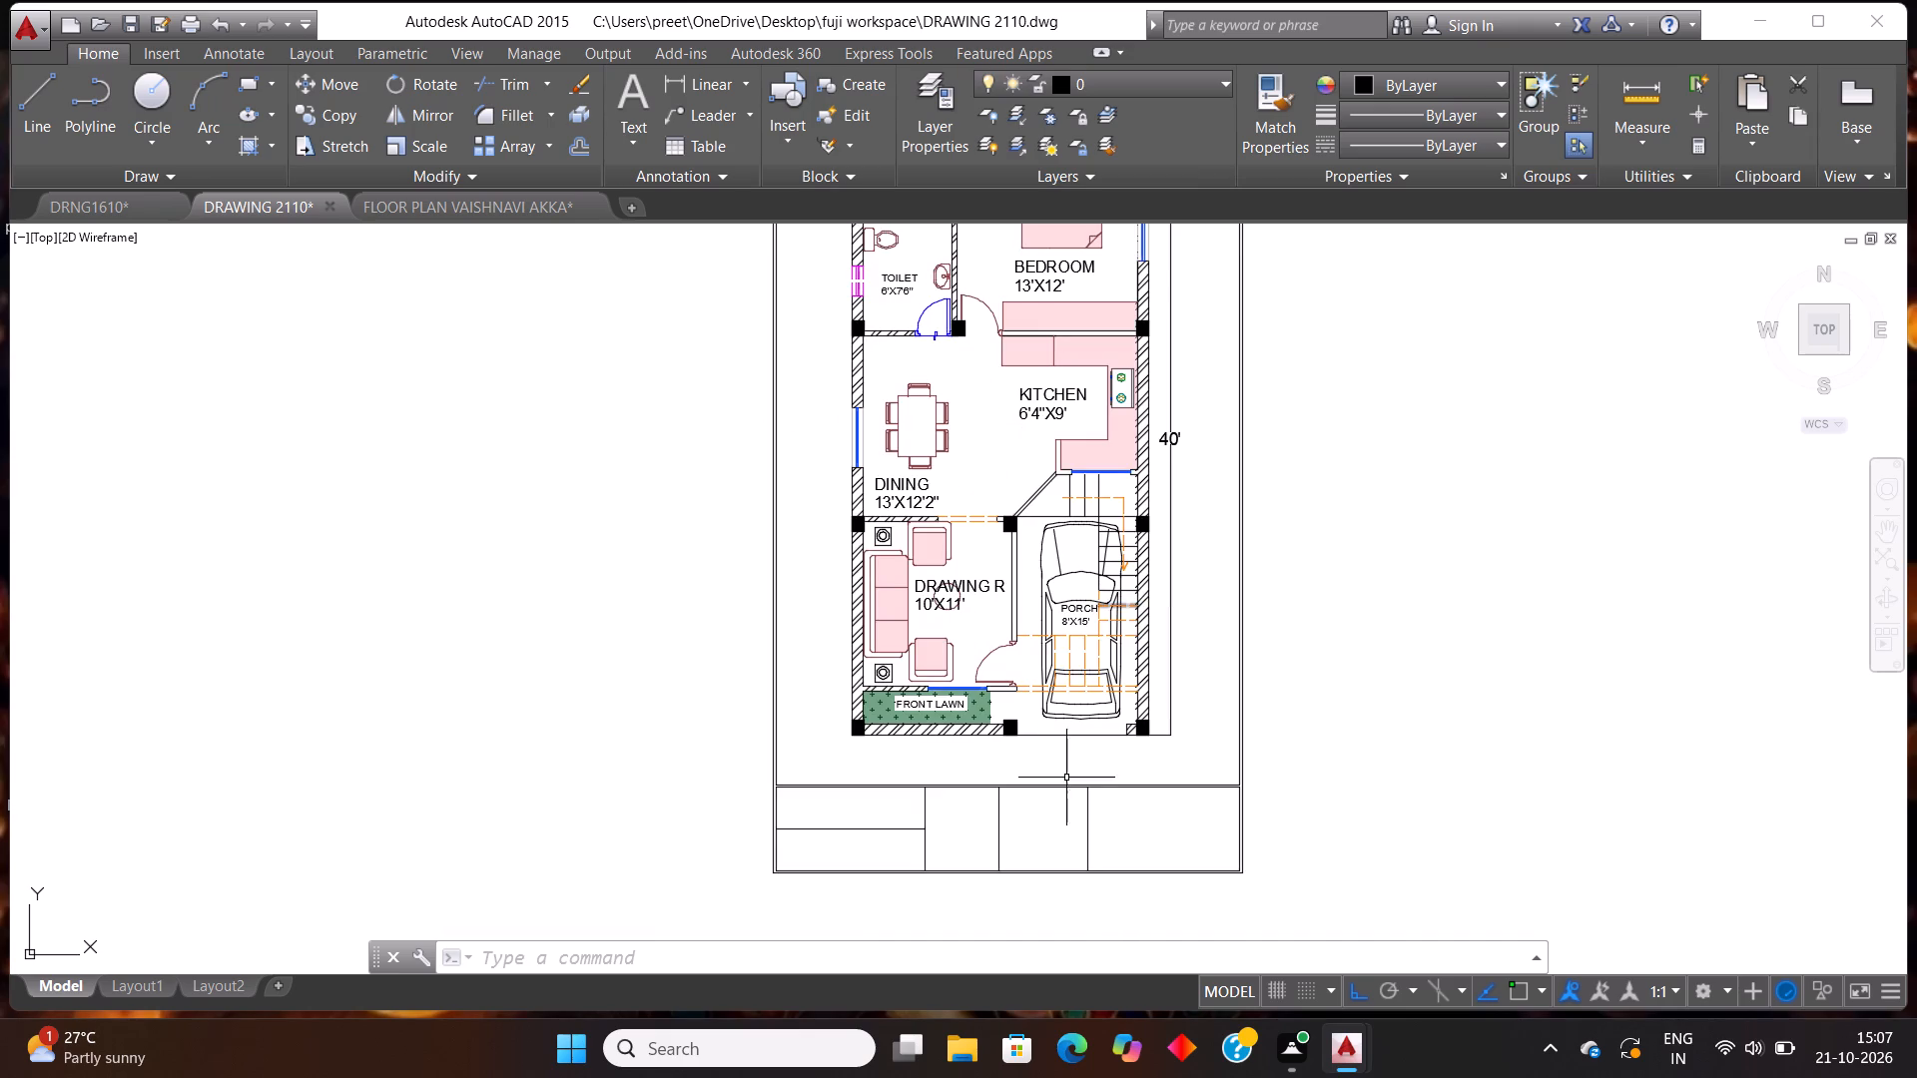
scroll(1009, 785, "up", 1)
scroll(1004, 793, "down", 2)
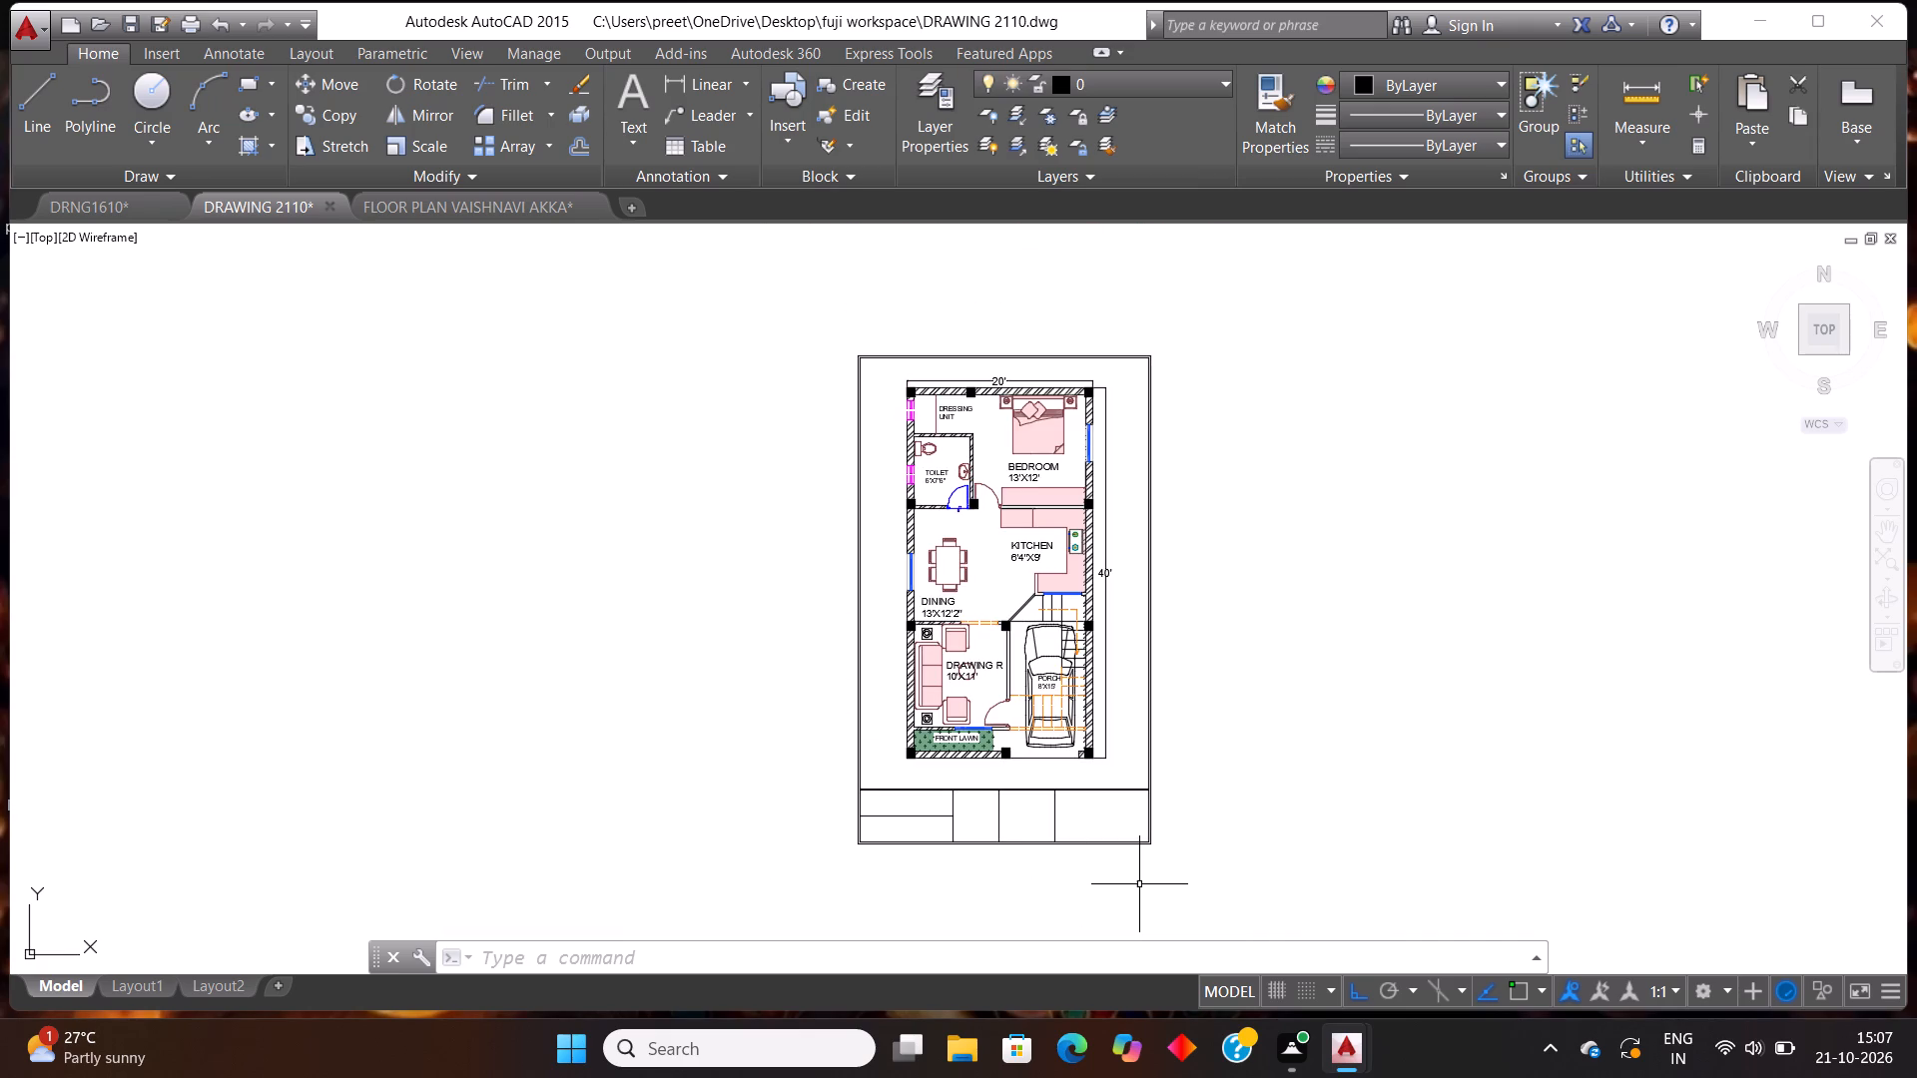
scroll(1139, 884, "up", 2)
left_click(1179, 802)
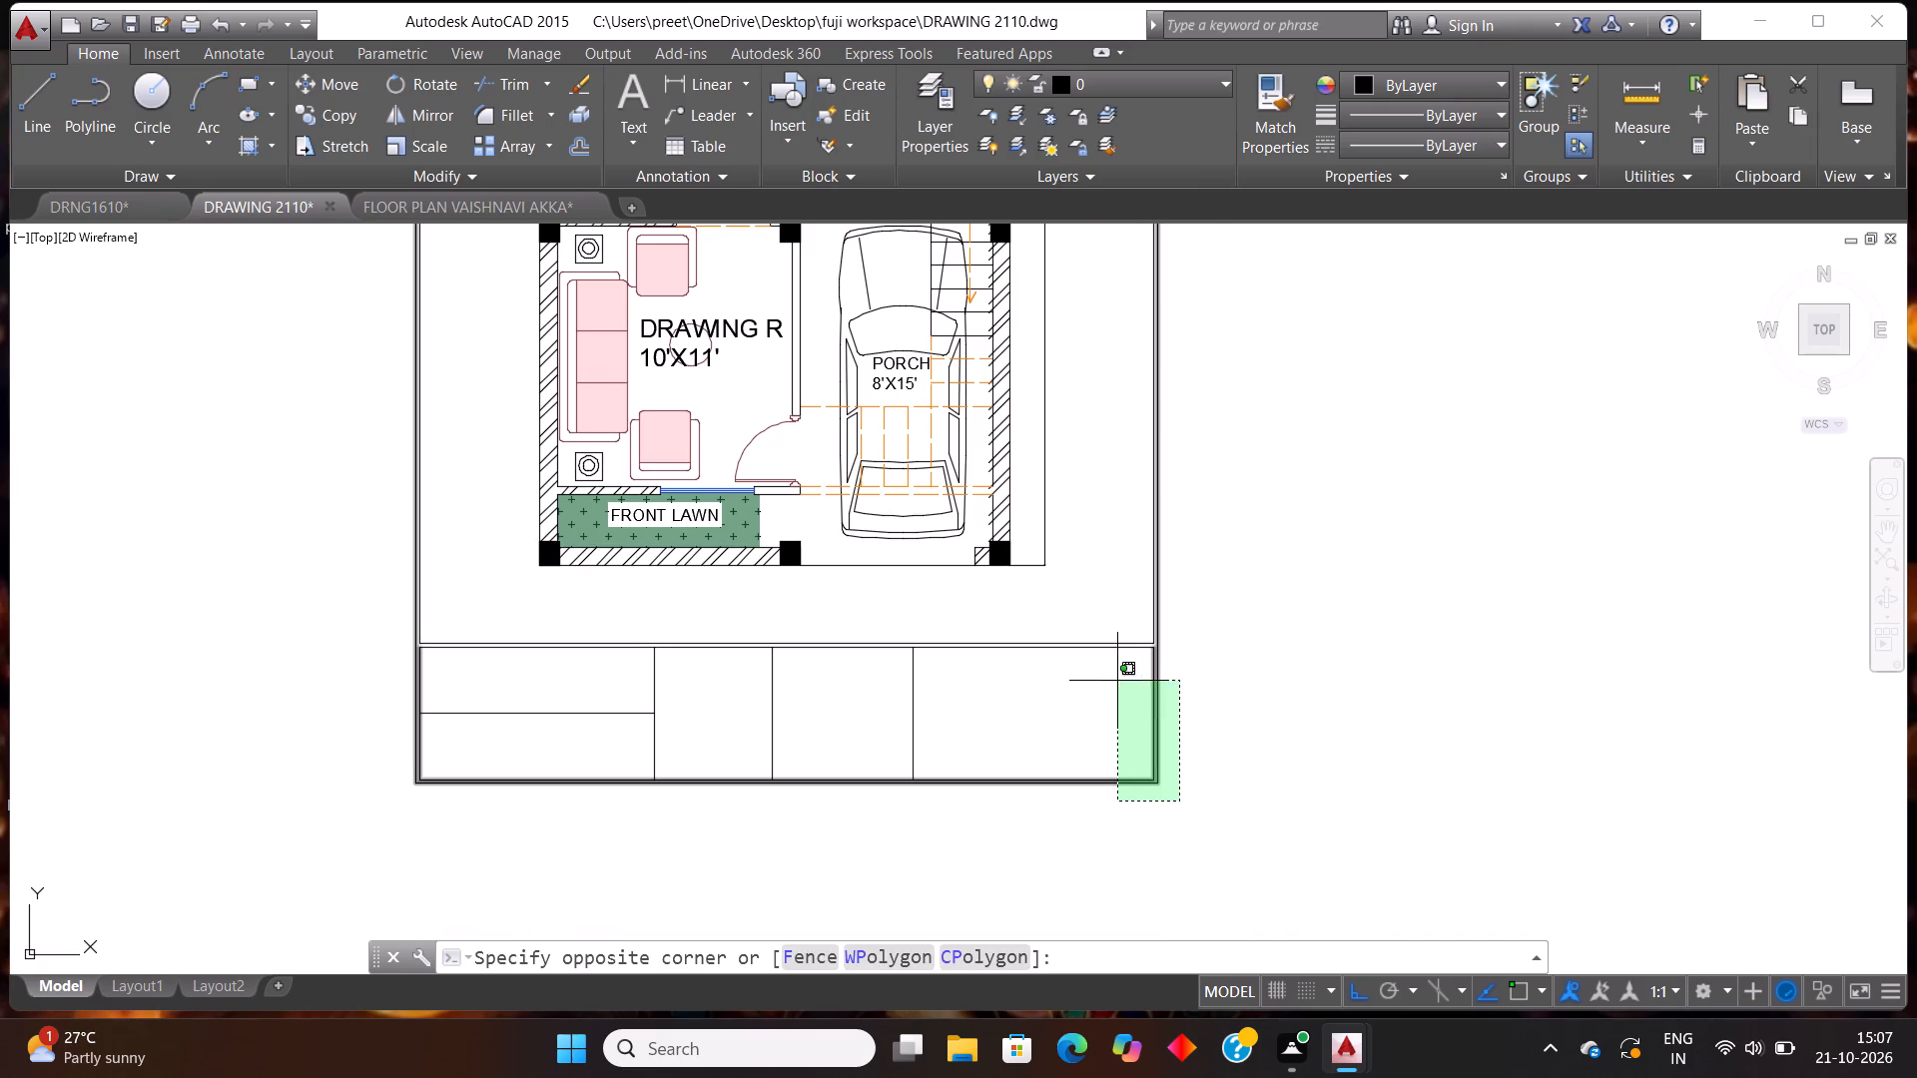
left_click(1084, 623)
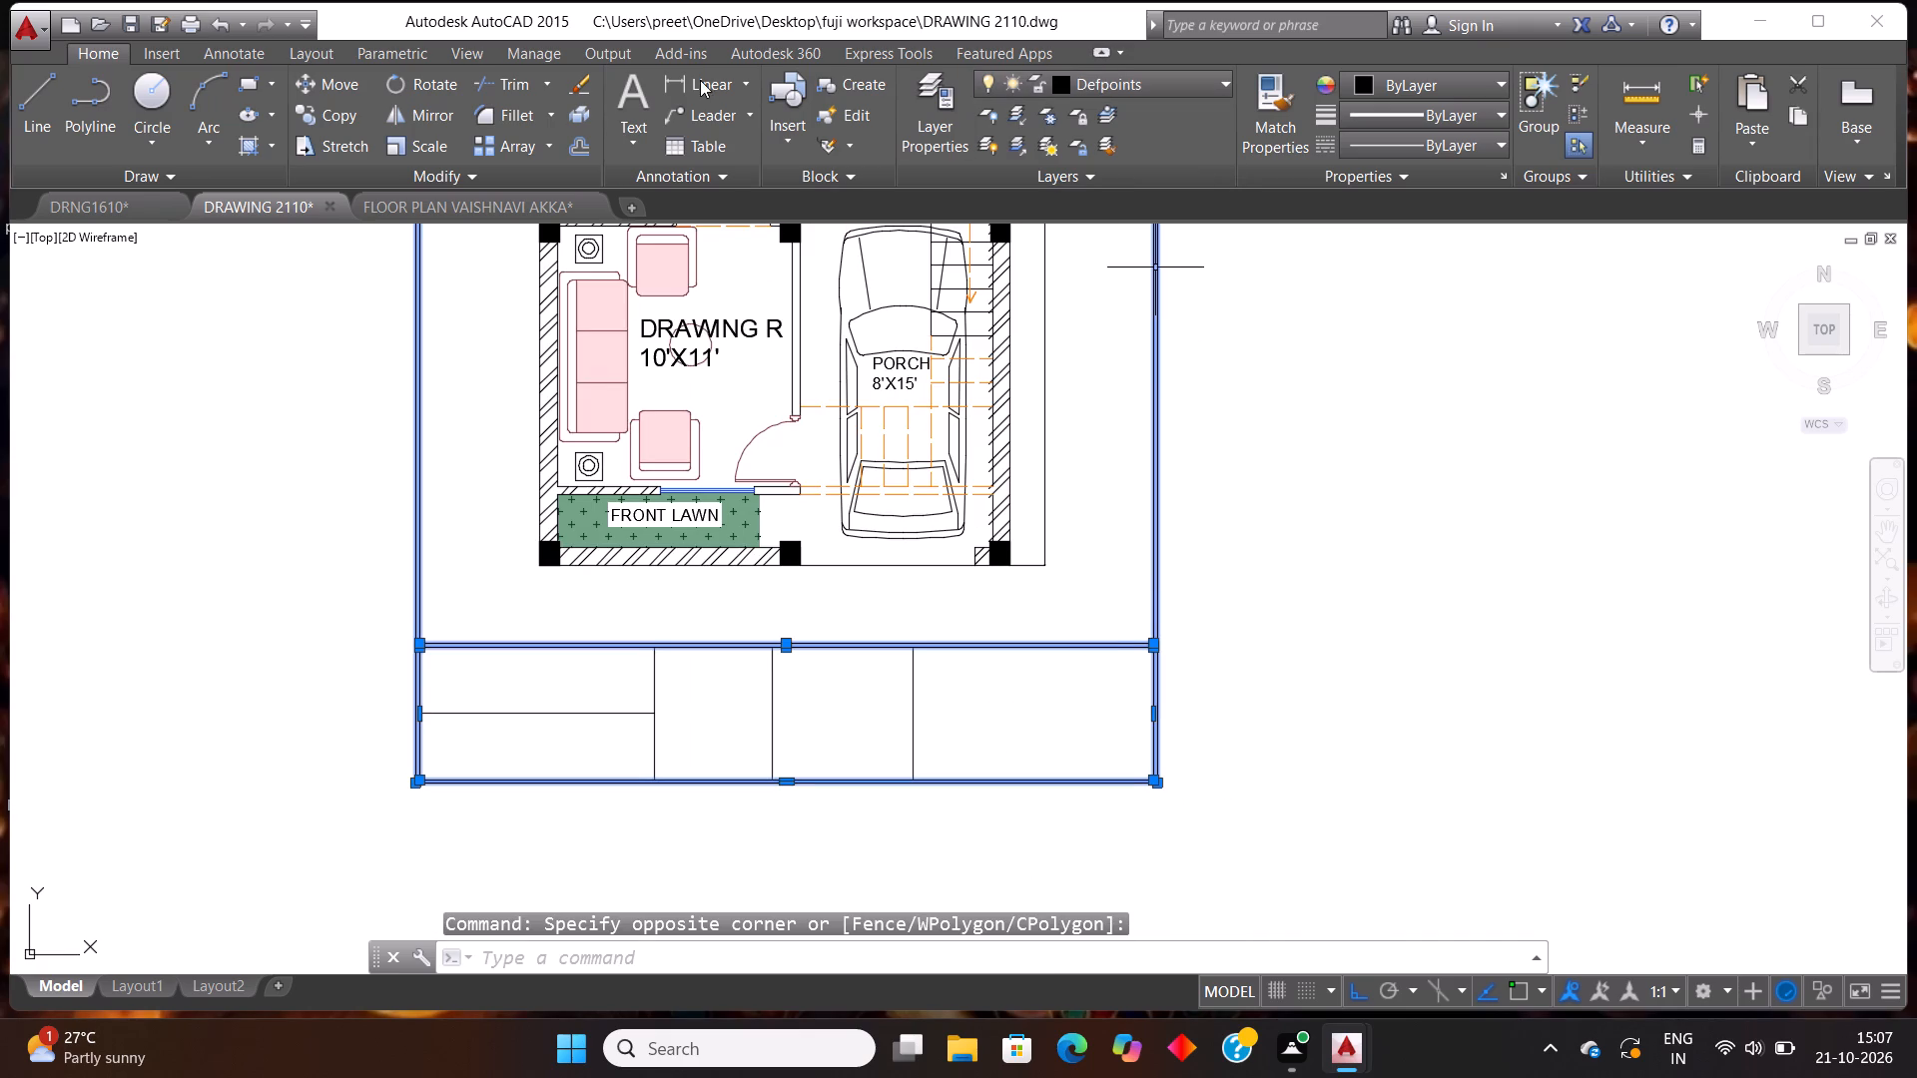
left_click(928, 128)
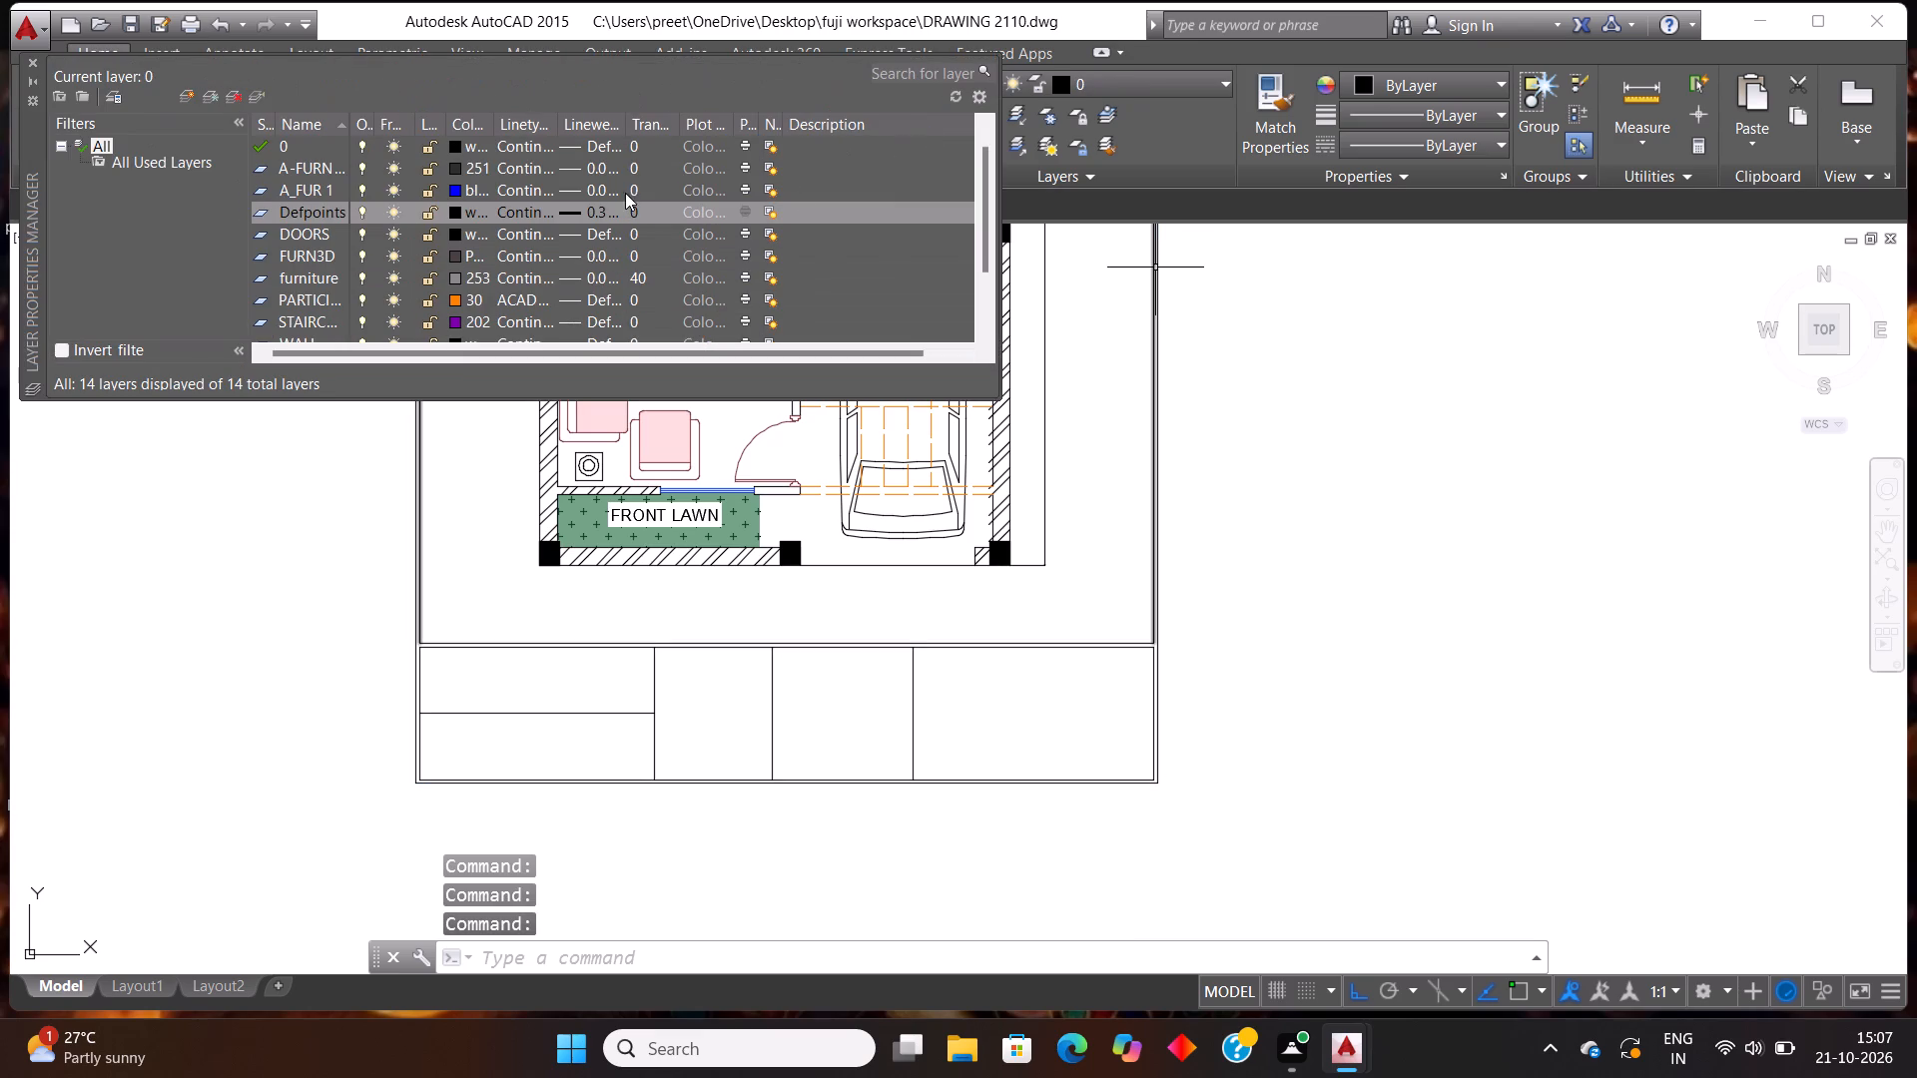
left_click(606, 209)
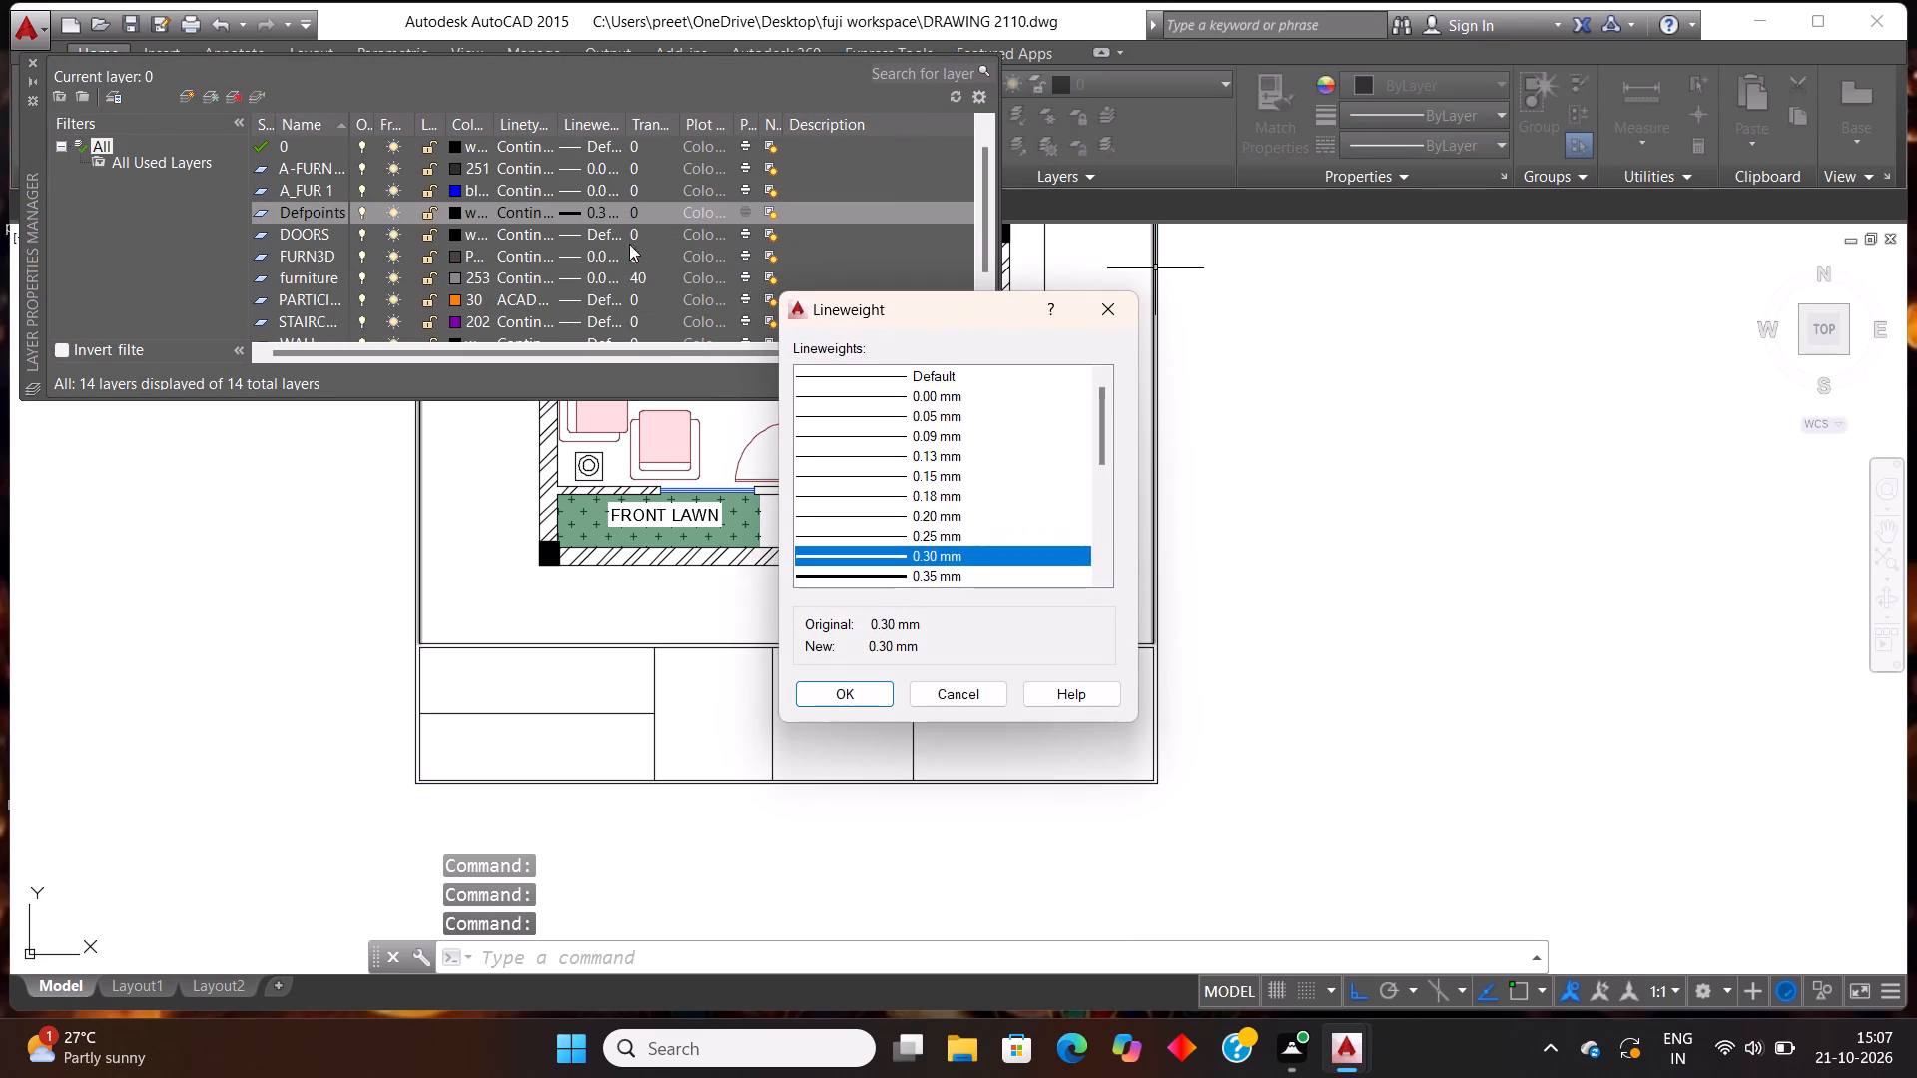
scroll(906, 472, "down", 3)
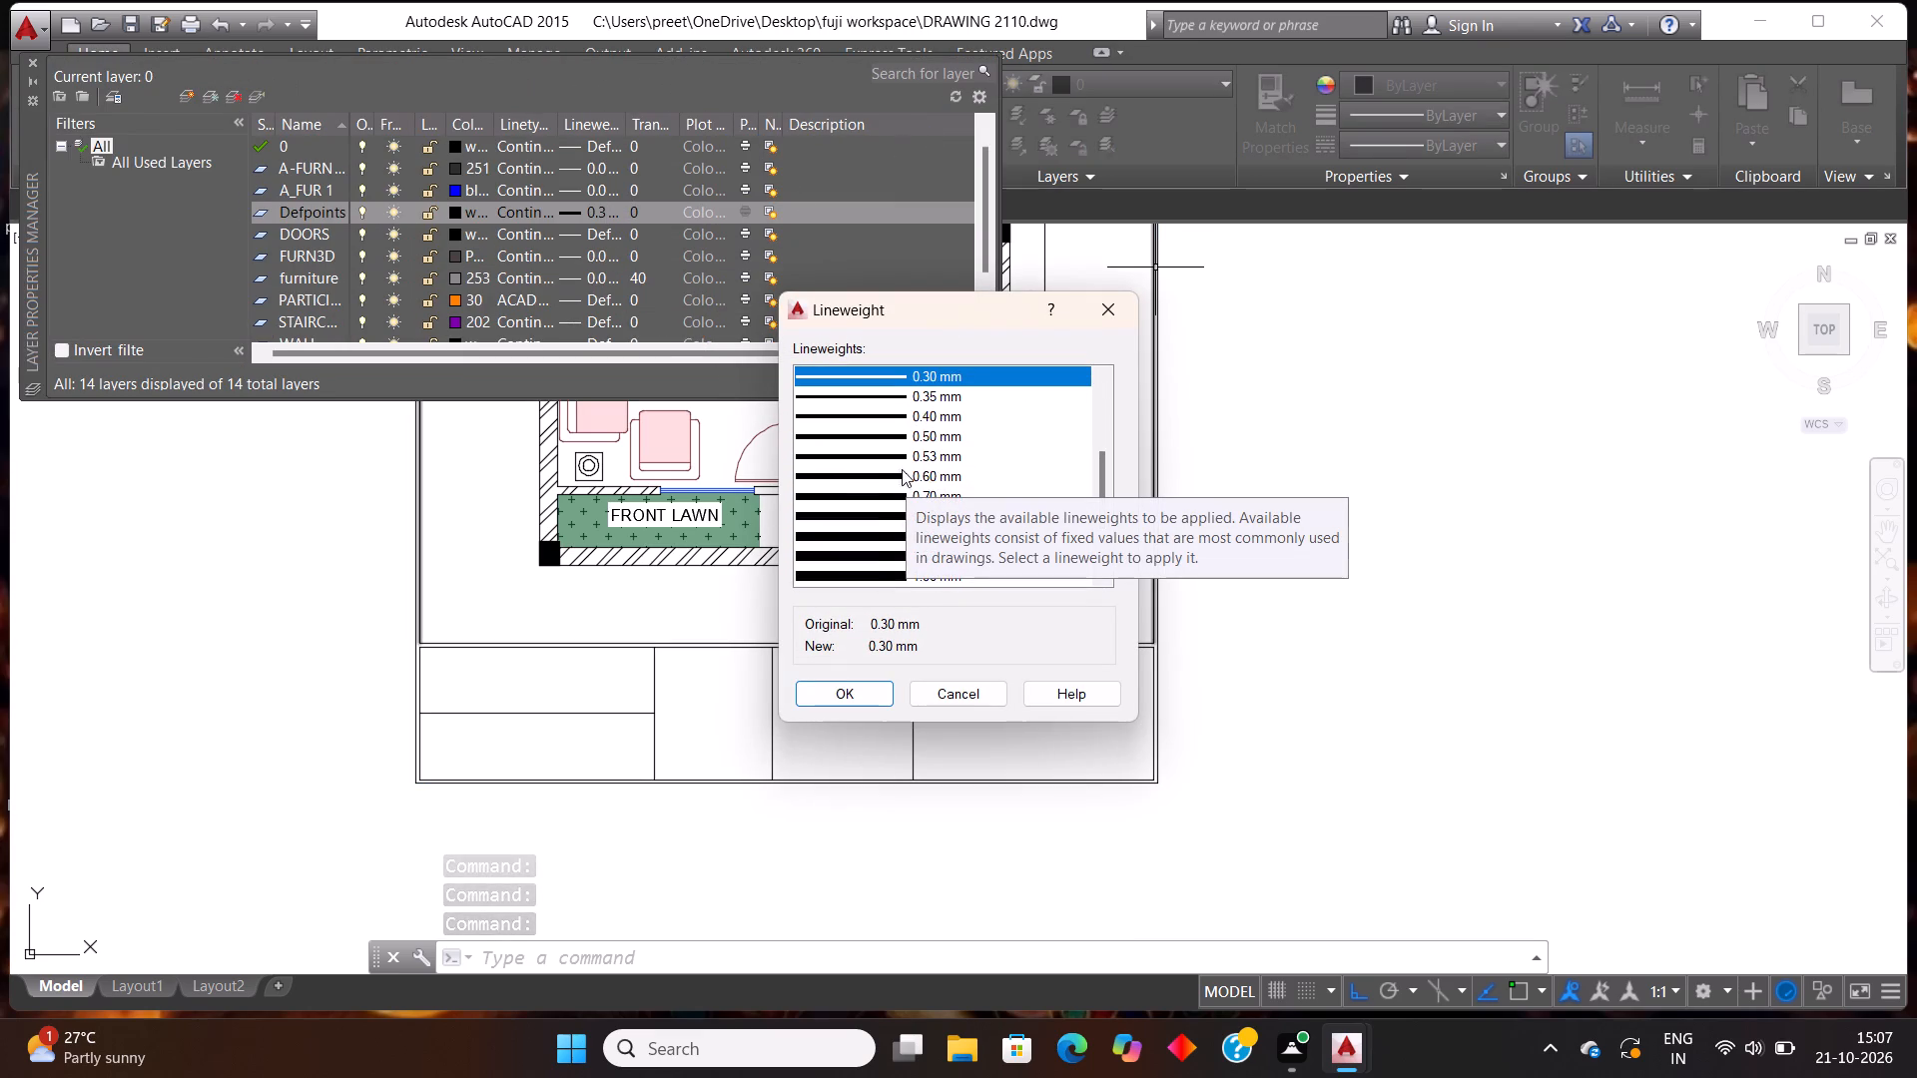
left_click(879, 433)
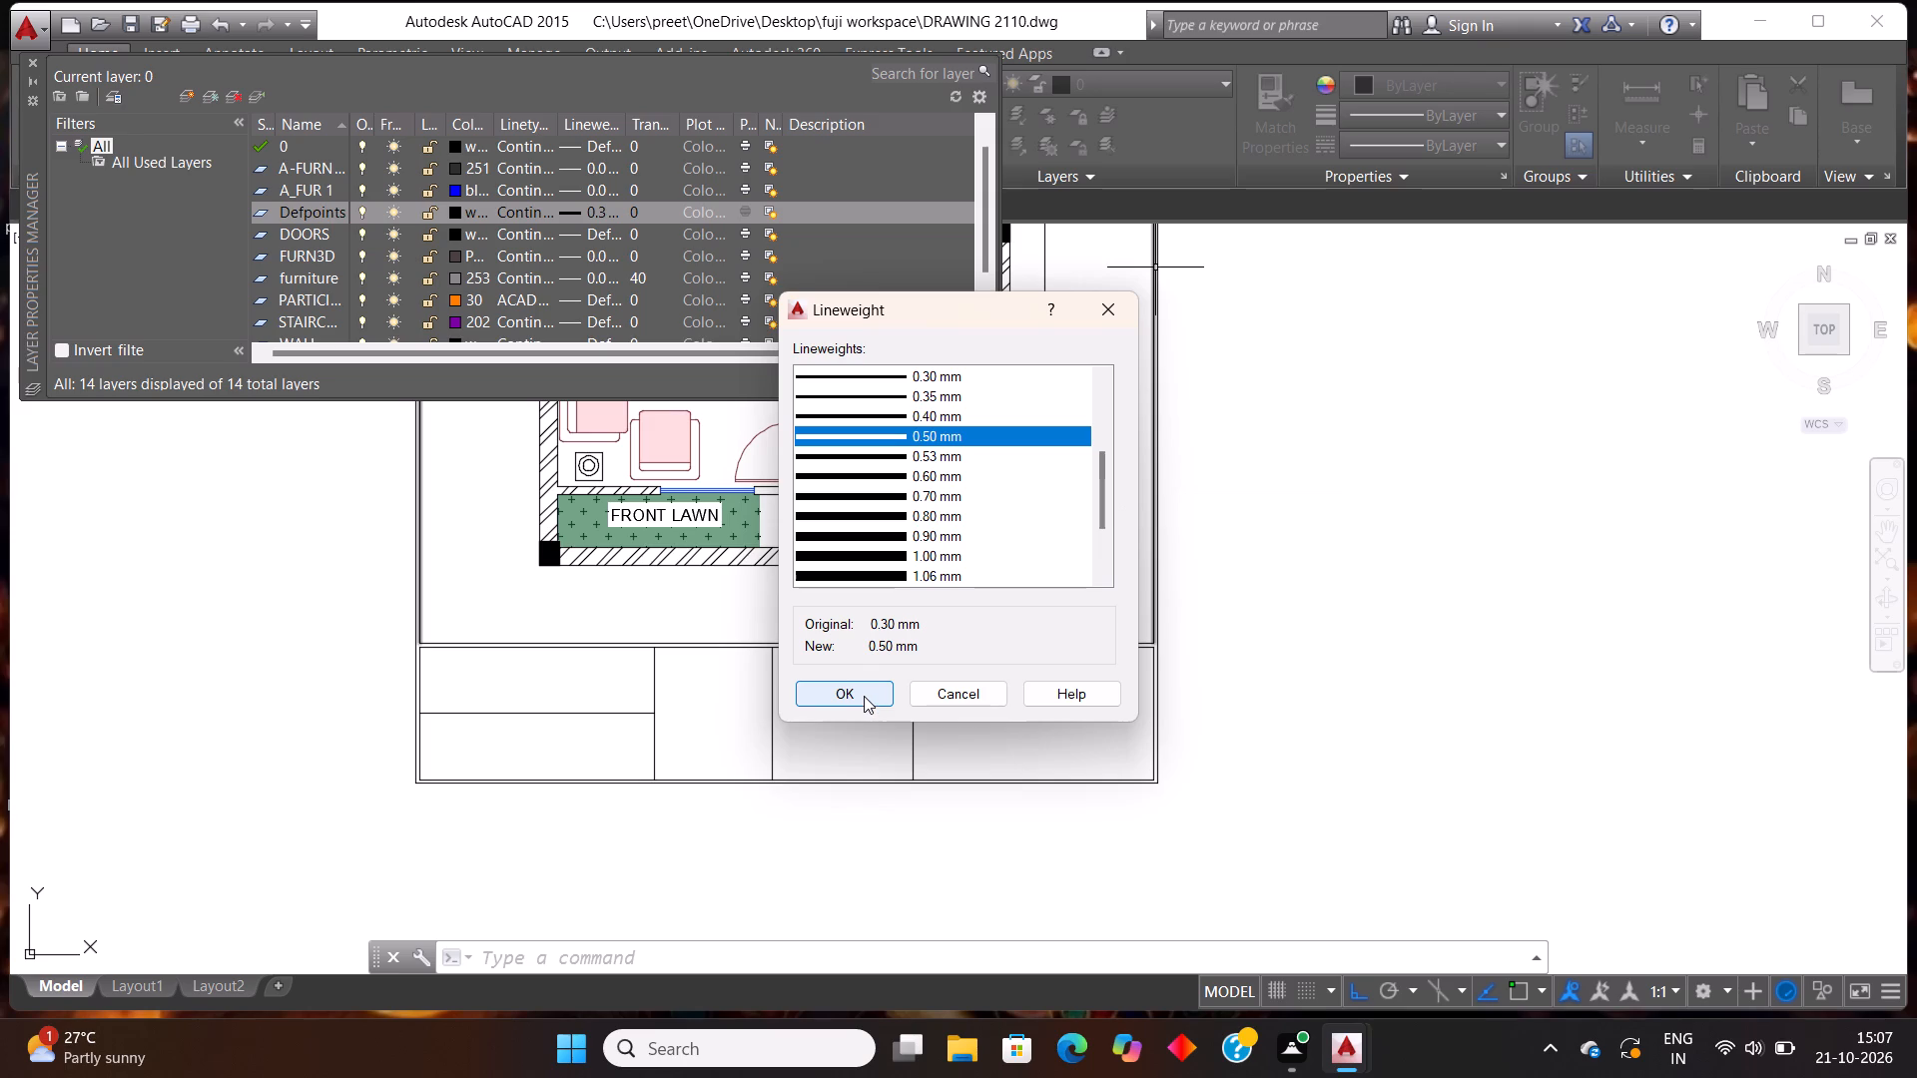
left_click(864, 695)
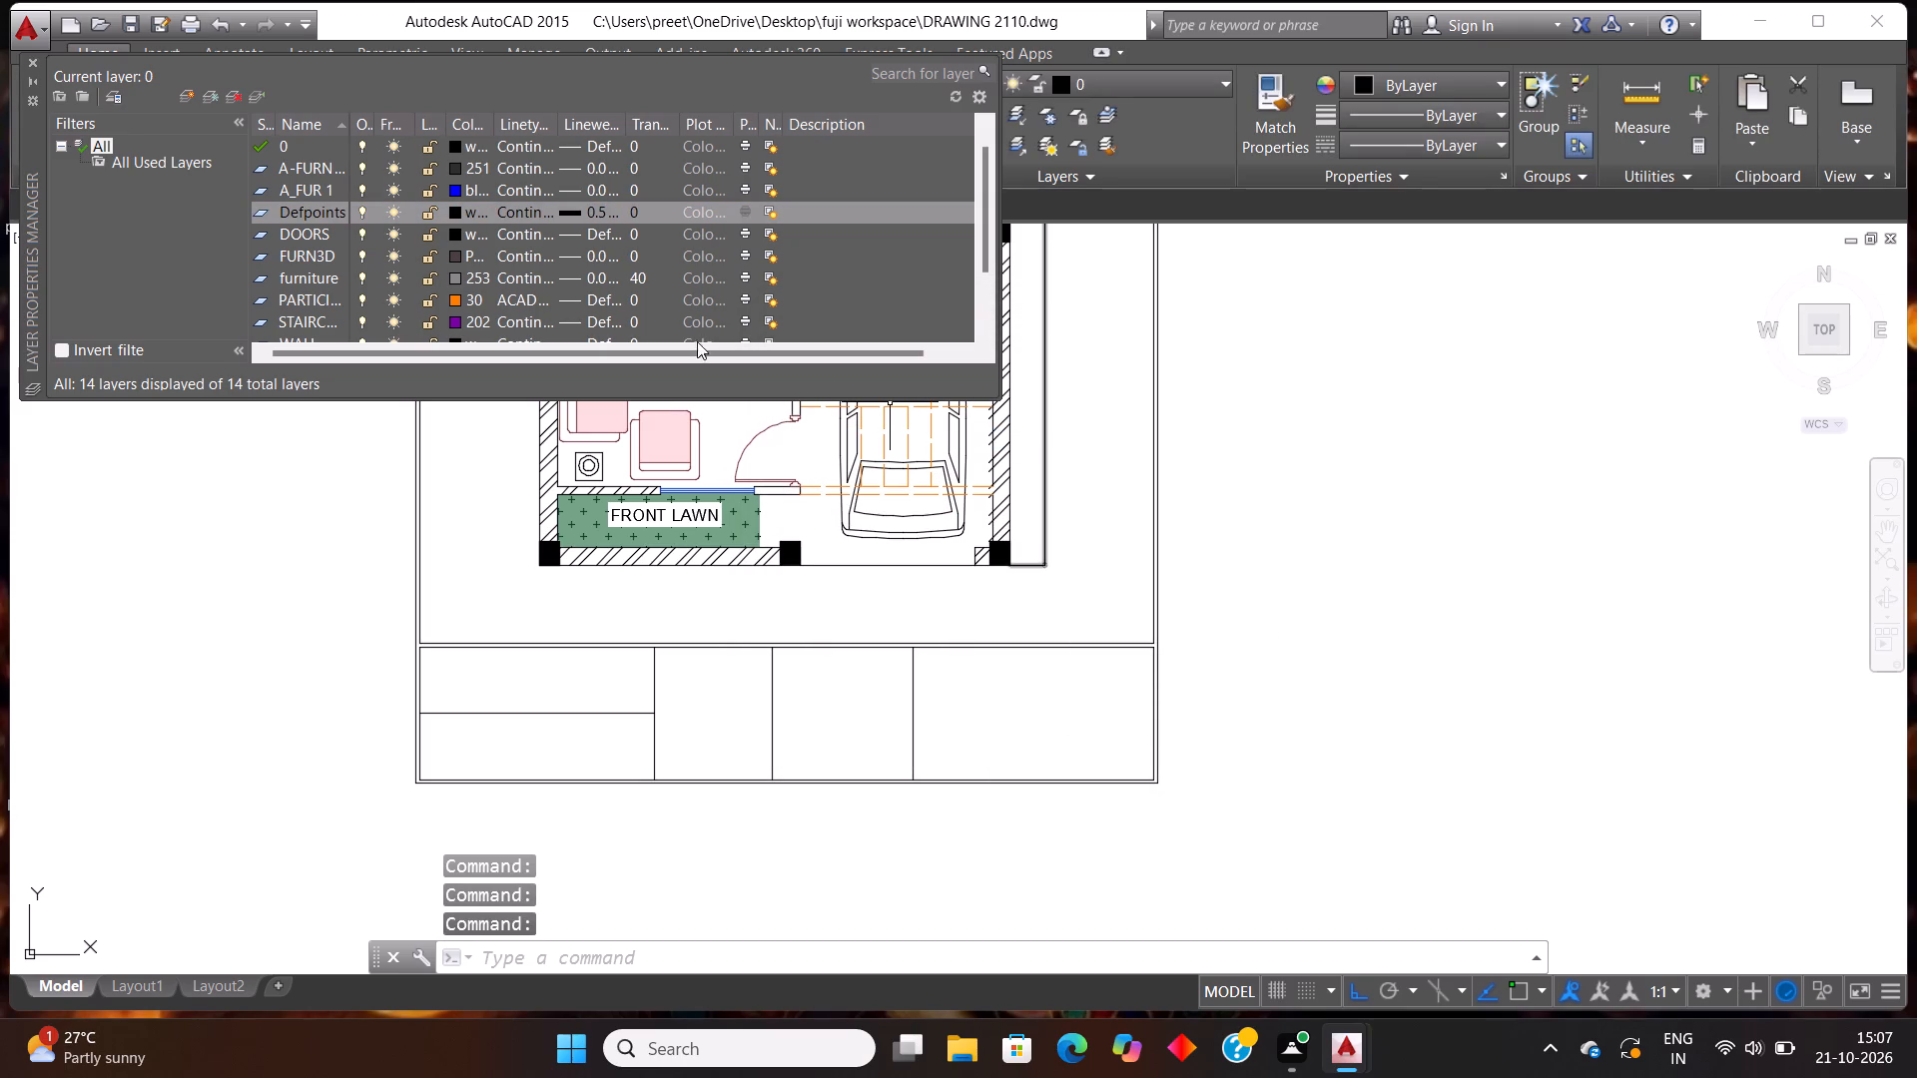
left_click(35, 62)
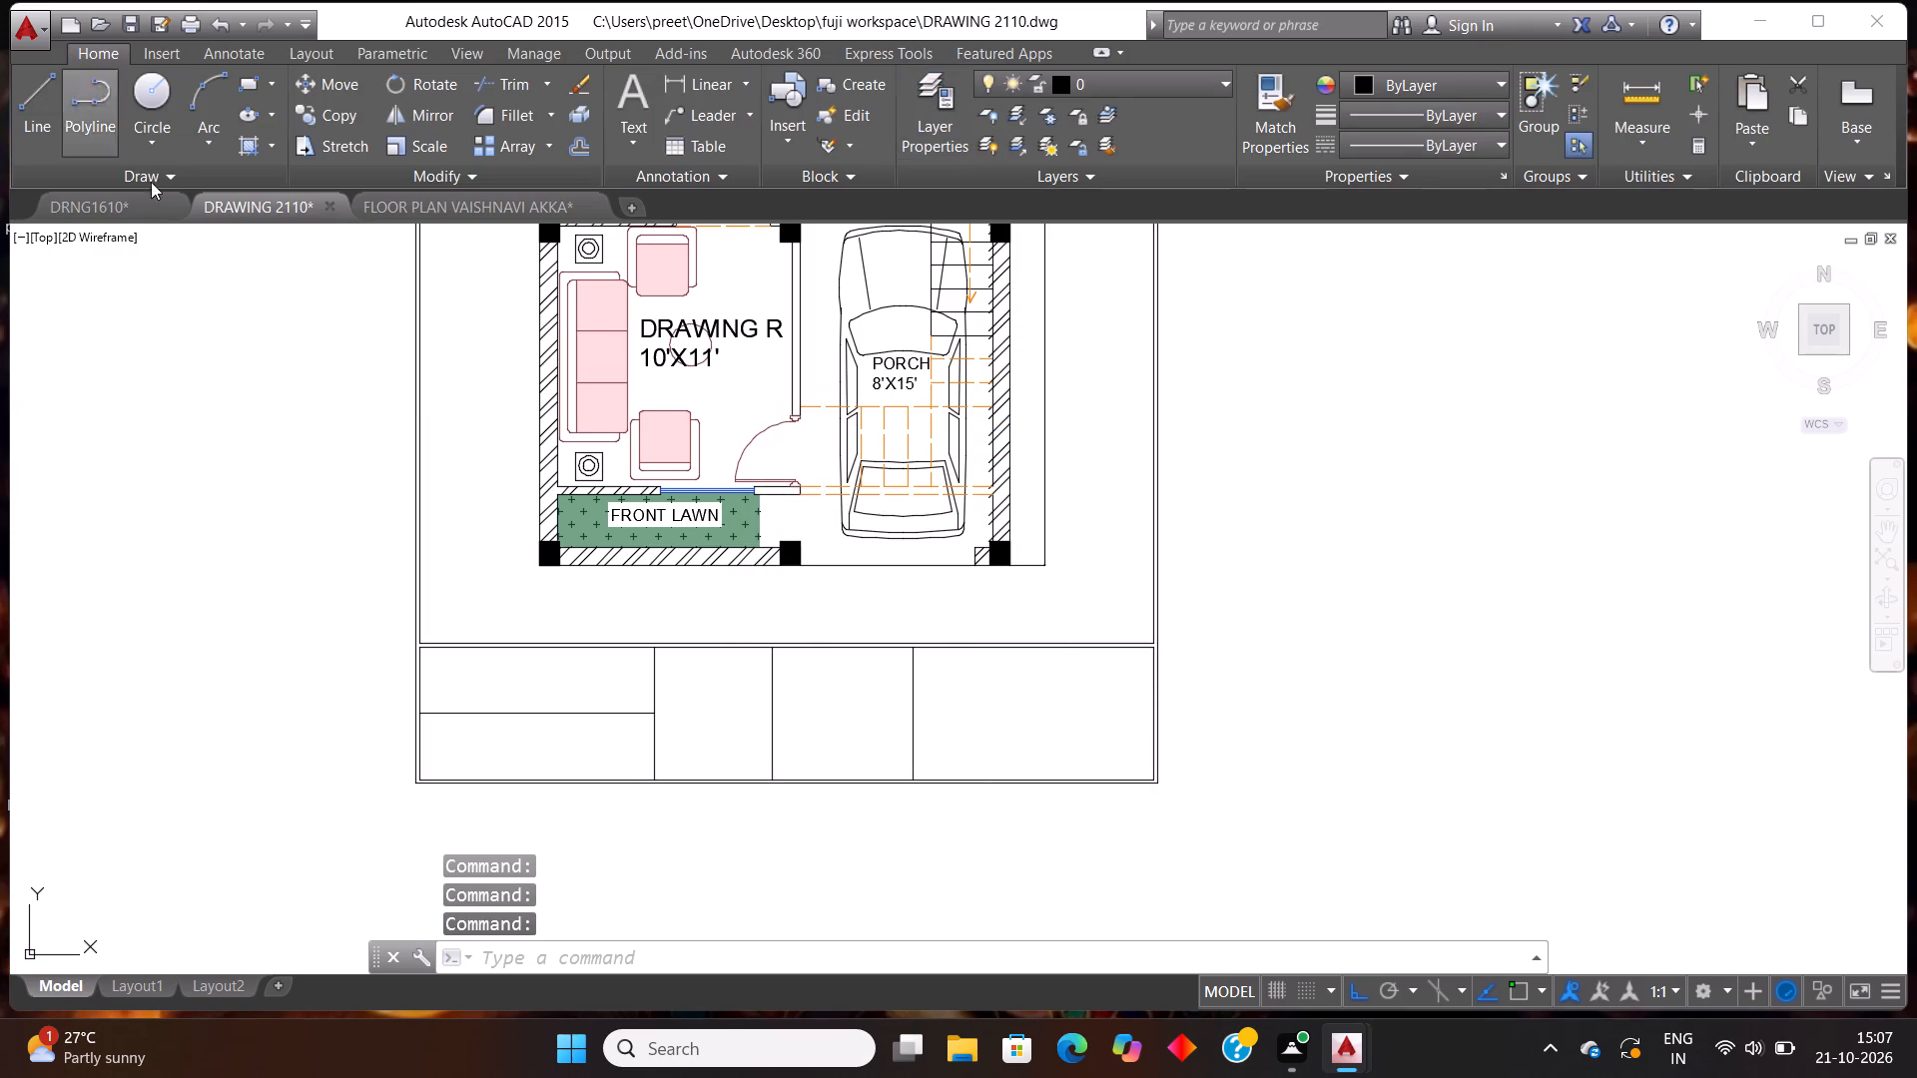
Assign the double border and all title block lines to the Defpoints layer.
left_click(1210, 796)
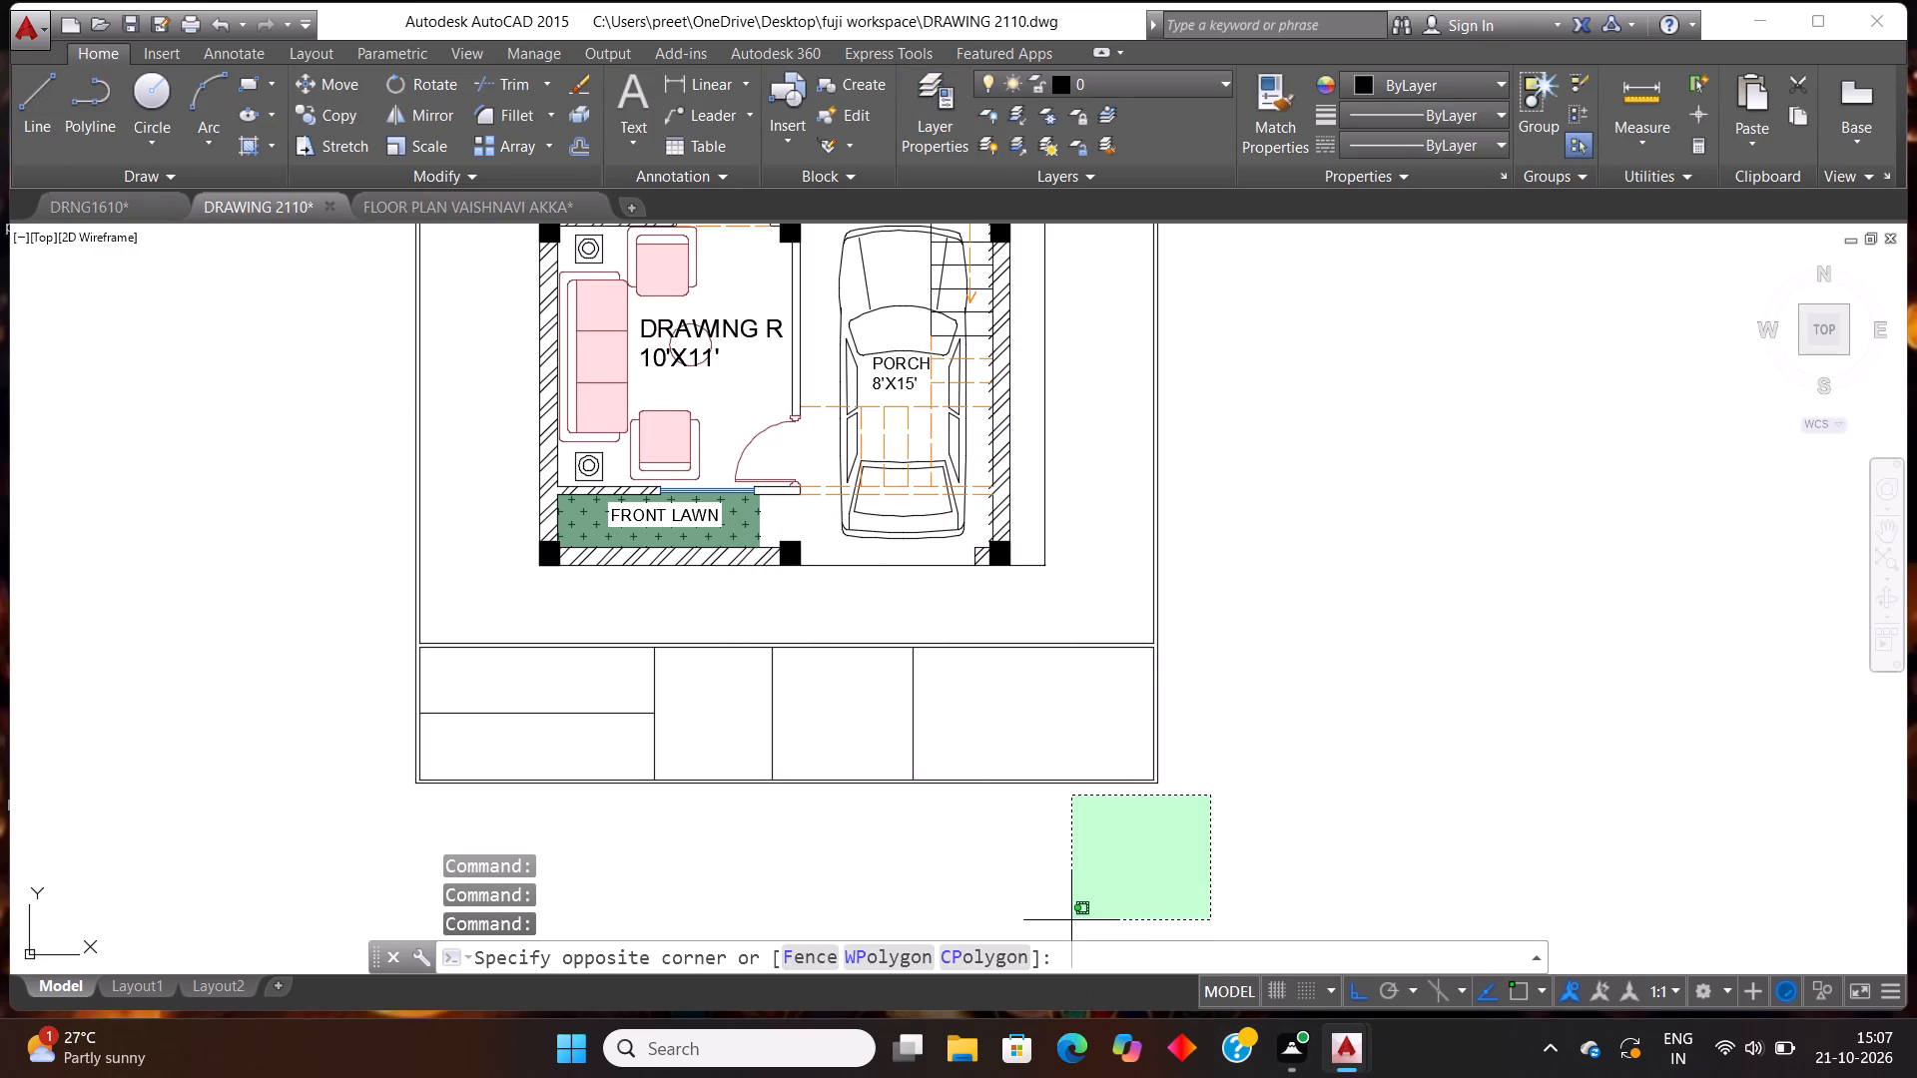
left_click(356, 583)
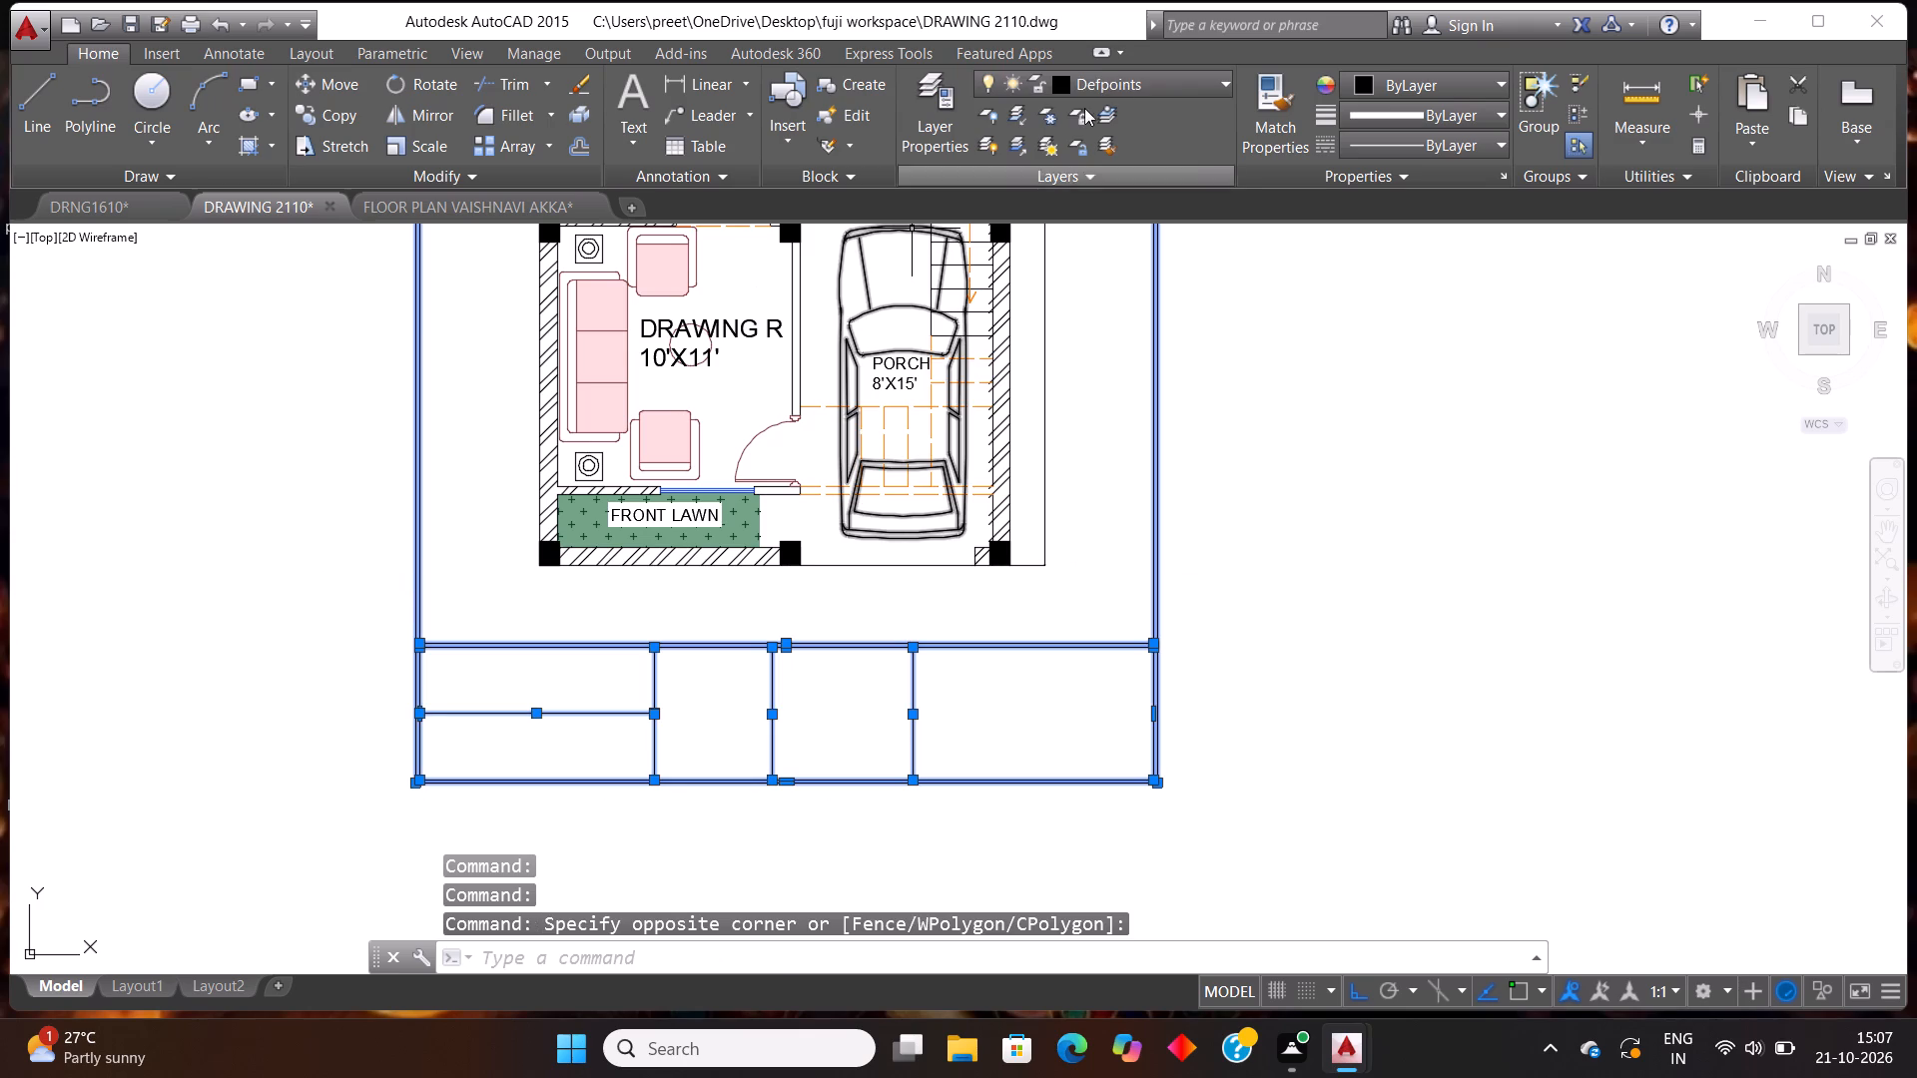
left_click(1141, 89)
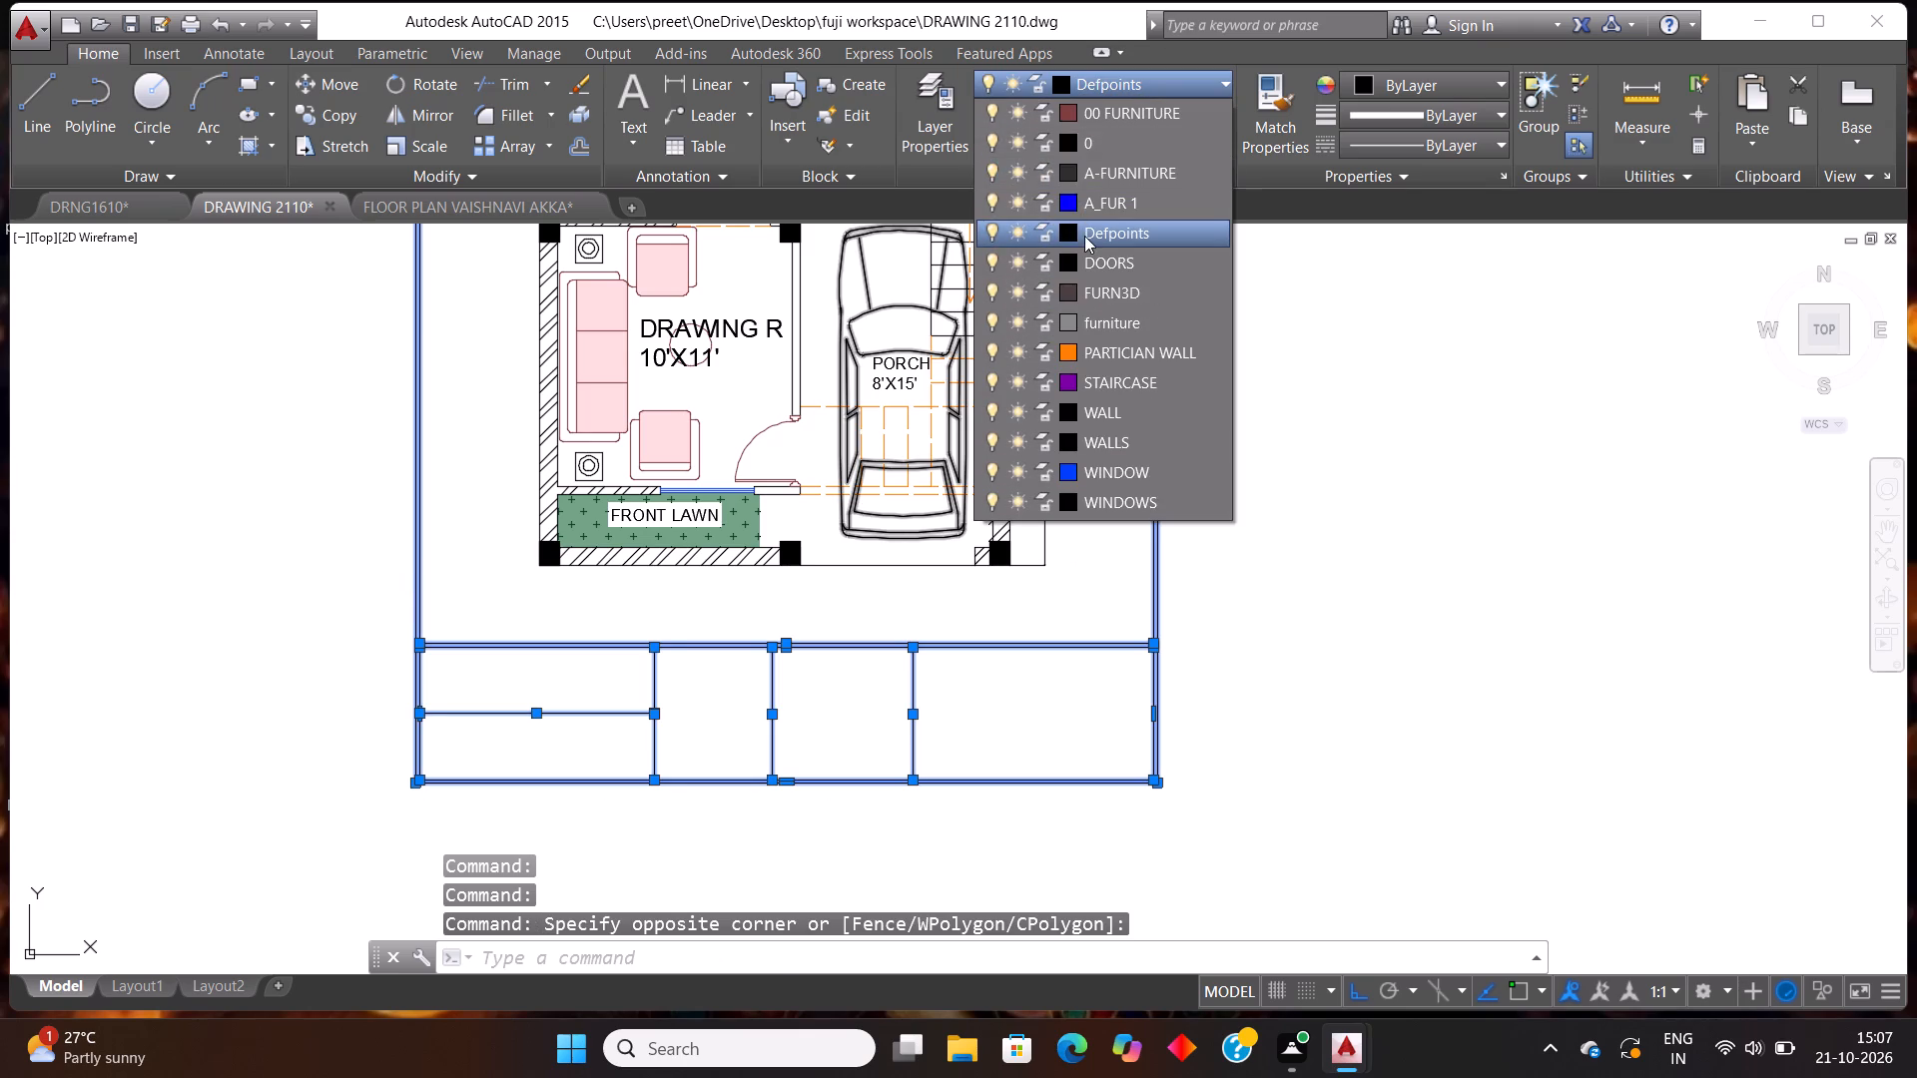
left_click(1084, 236)
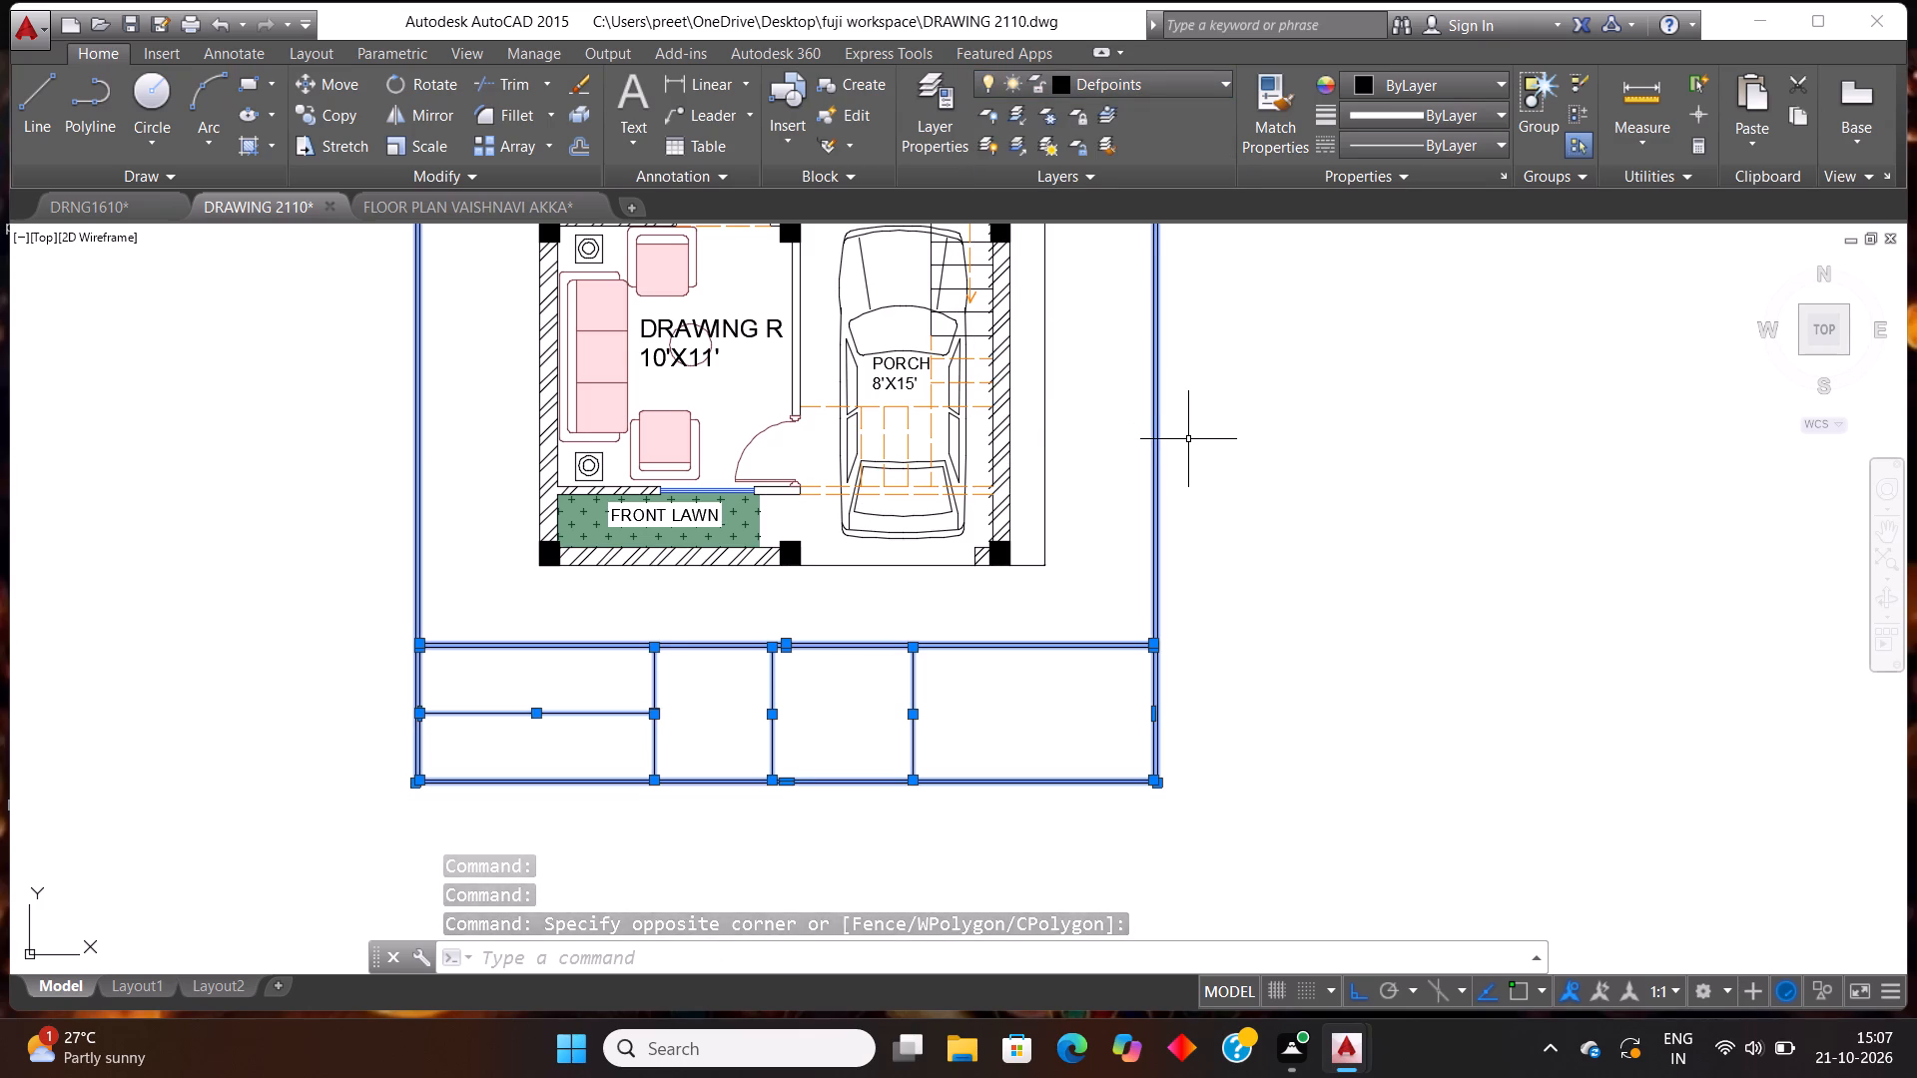
key("Return")
key("Escape")
key("Escape")
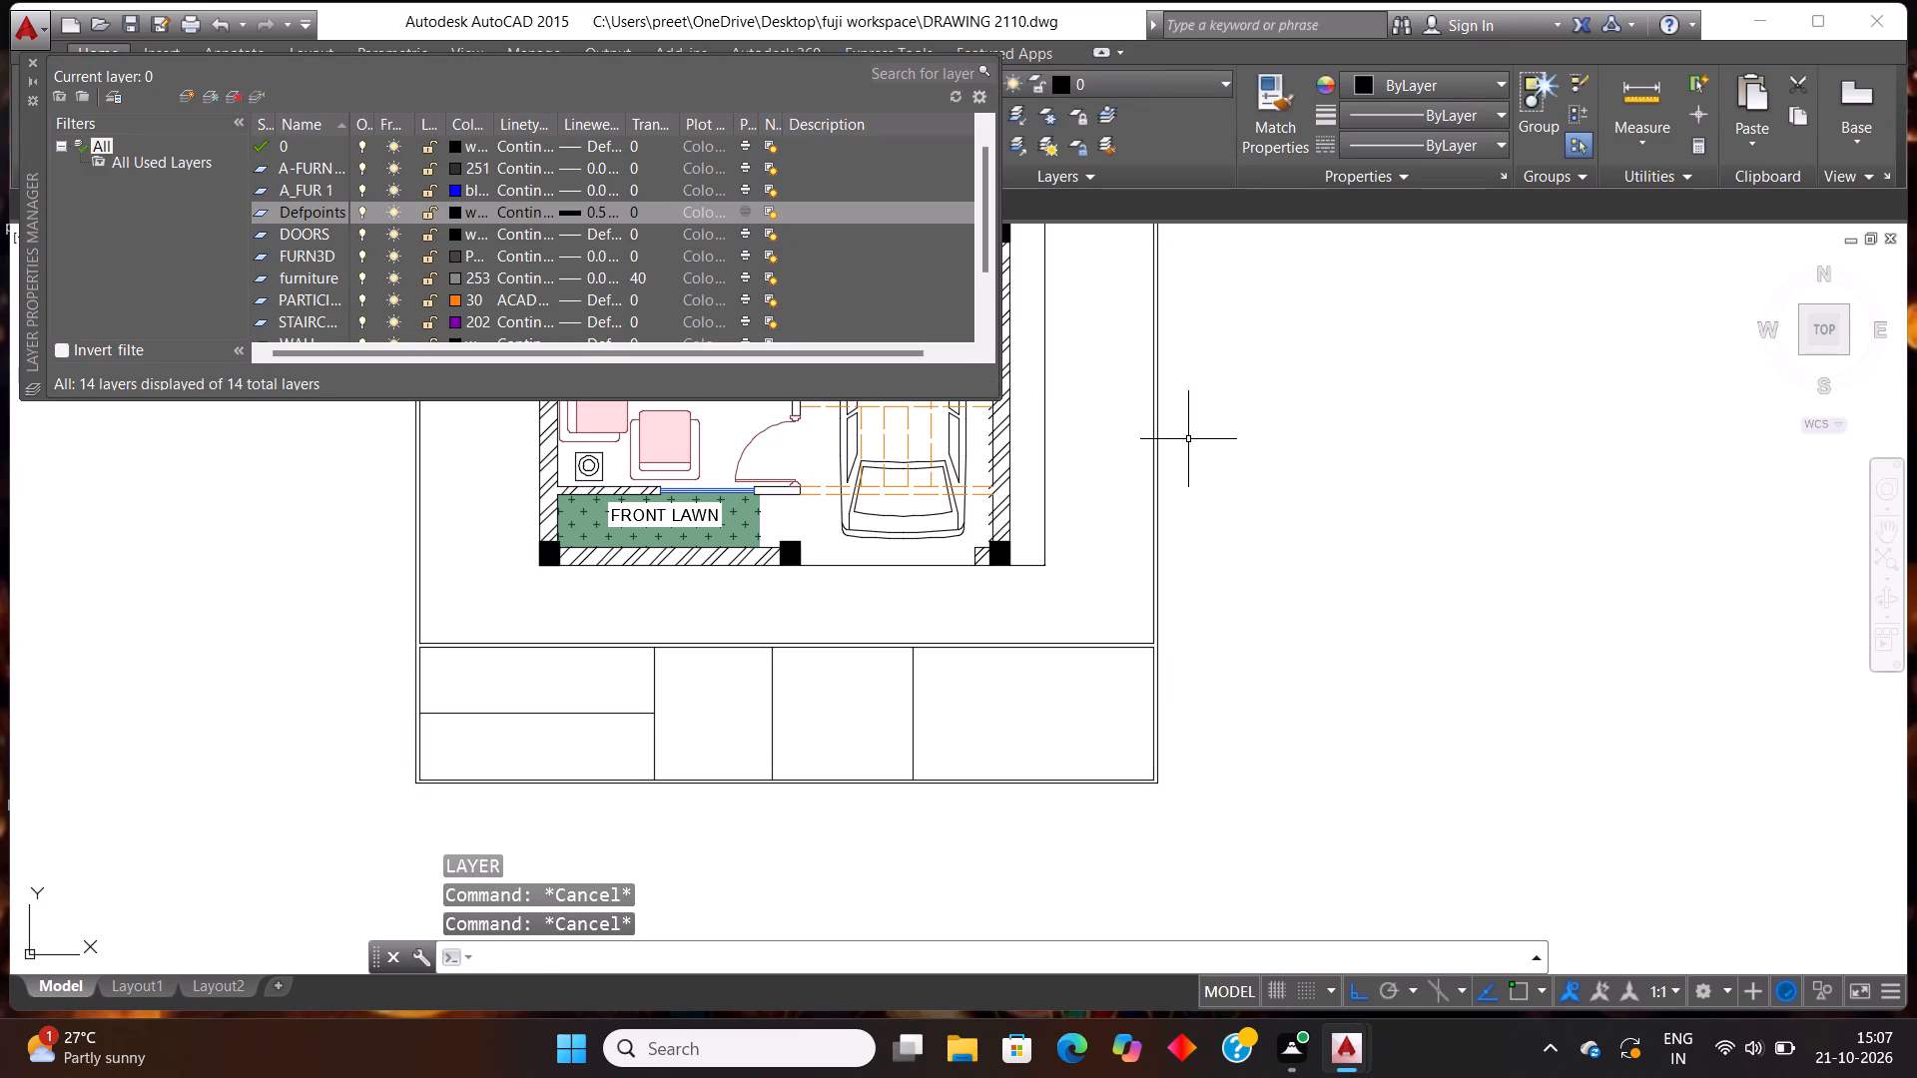
left_click(32, 59)
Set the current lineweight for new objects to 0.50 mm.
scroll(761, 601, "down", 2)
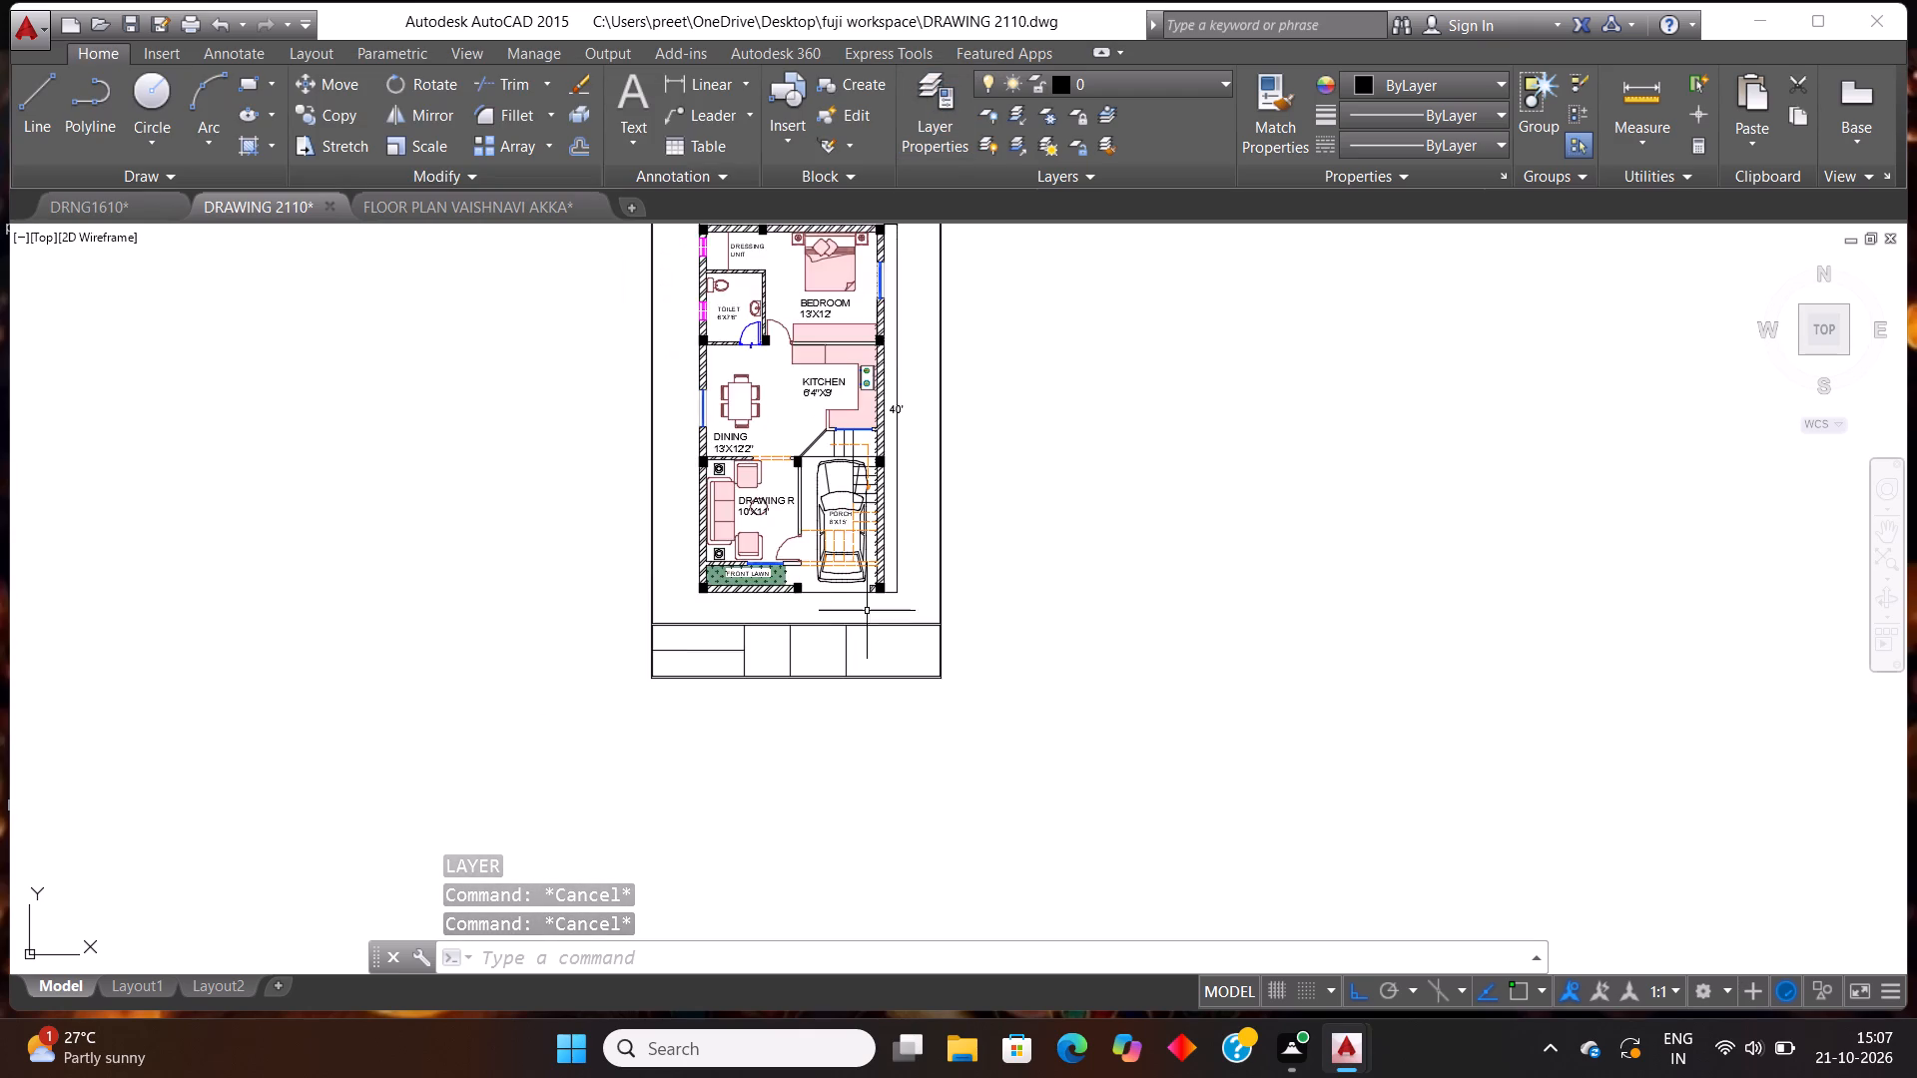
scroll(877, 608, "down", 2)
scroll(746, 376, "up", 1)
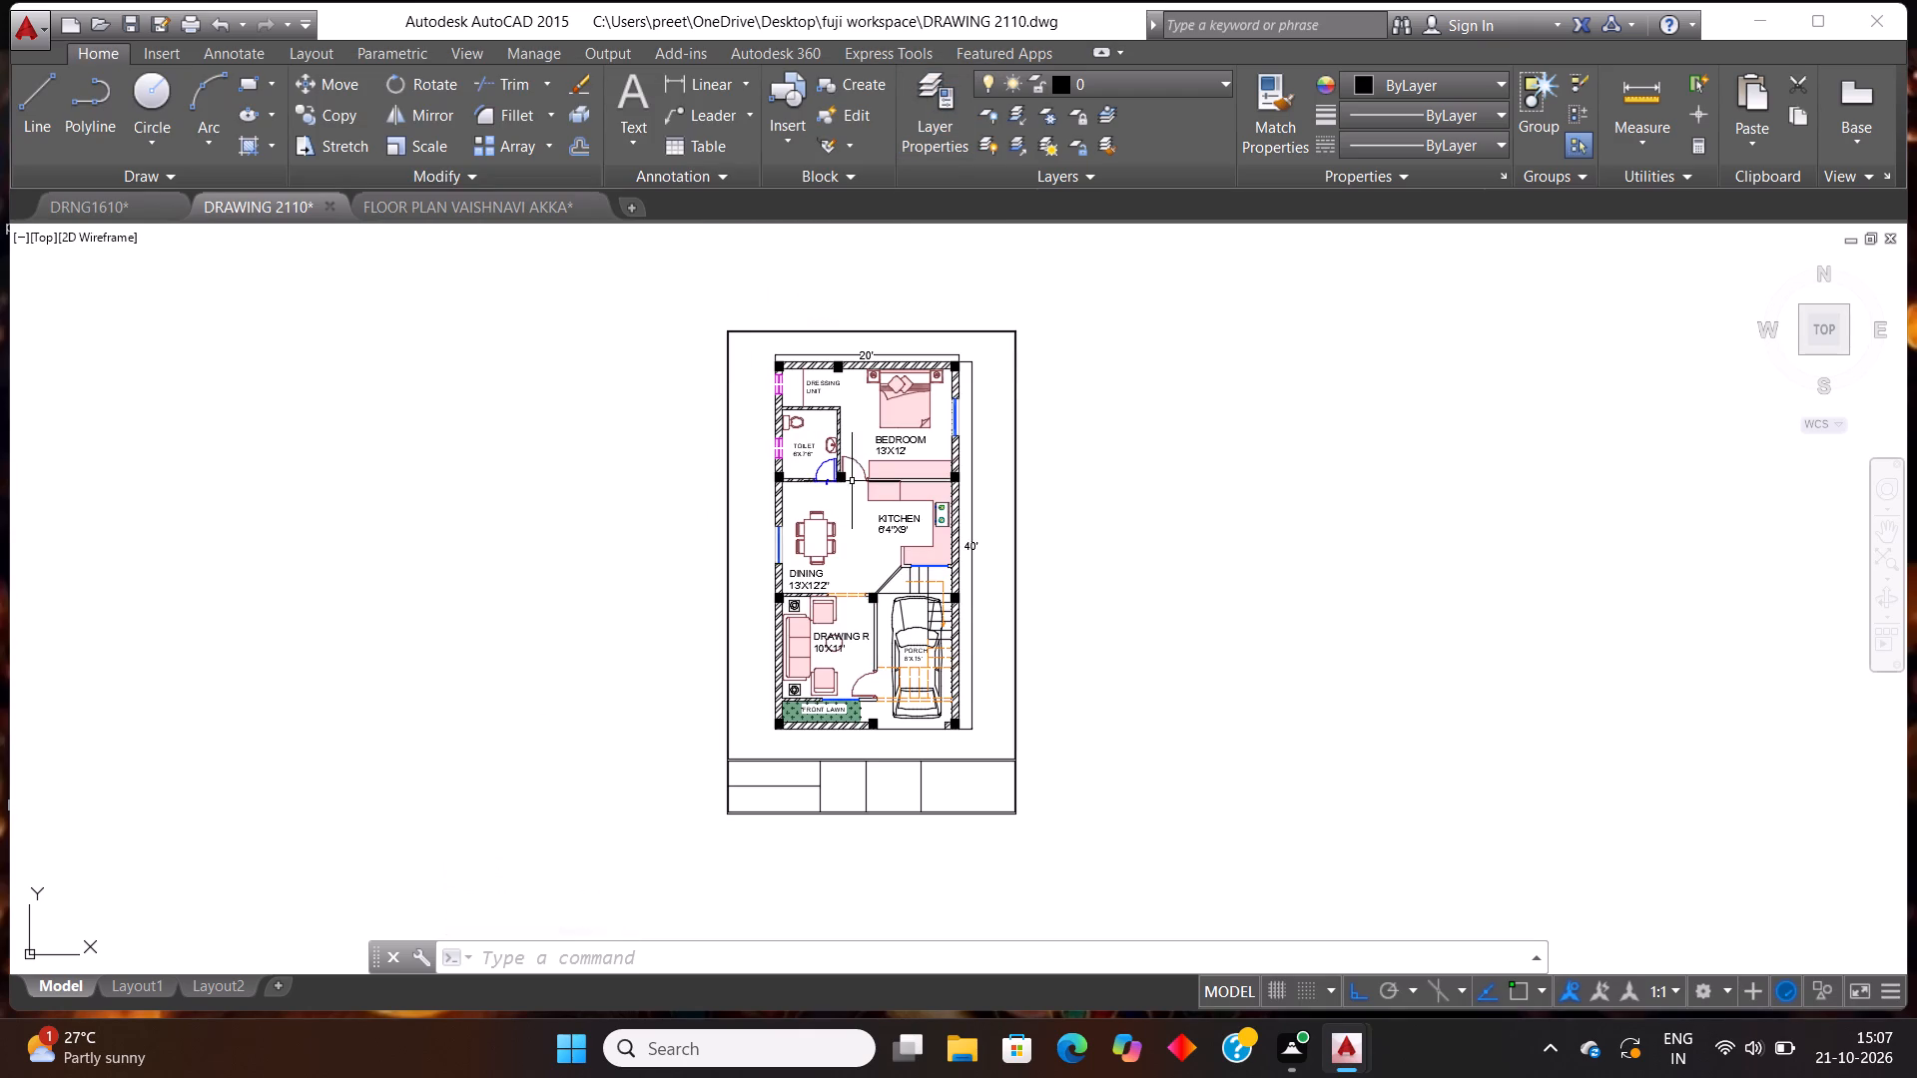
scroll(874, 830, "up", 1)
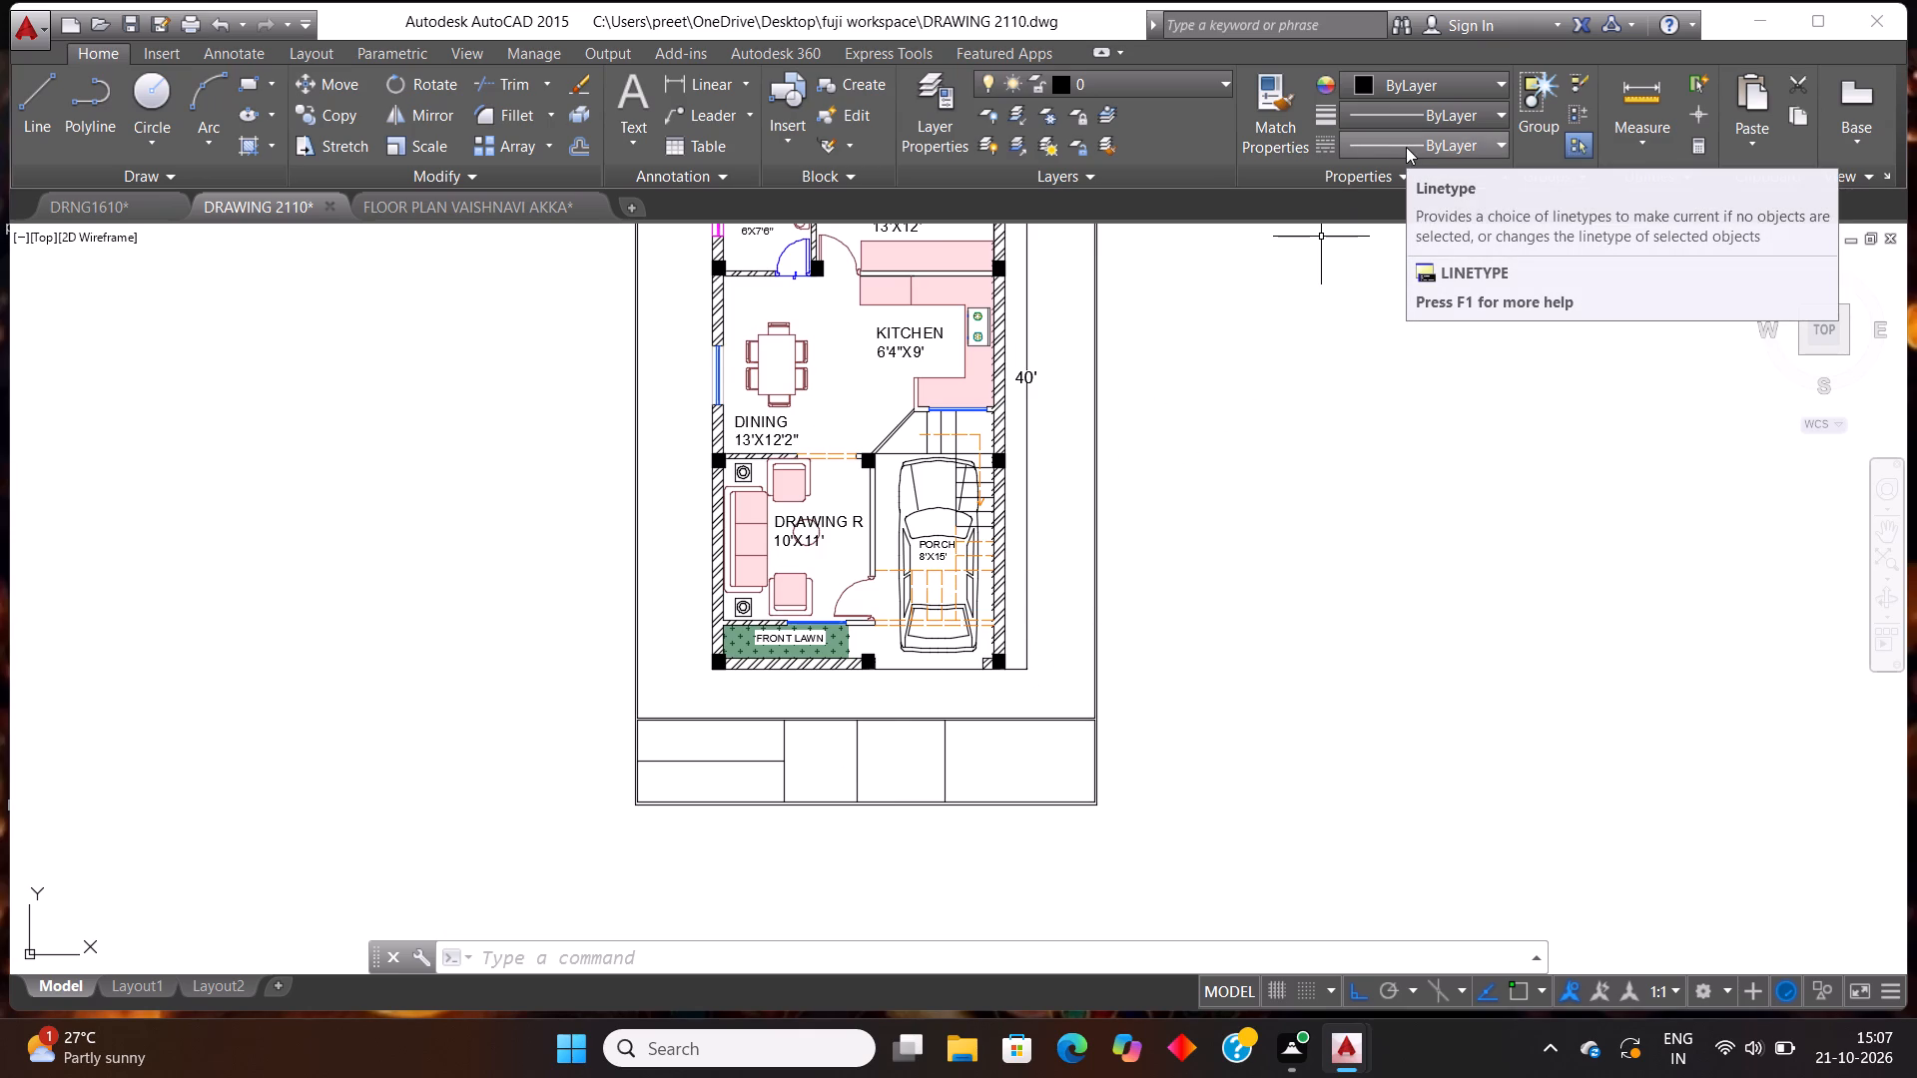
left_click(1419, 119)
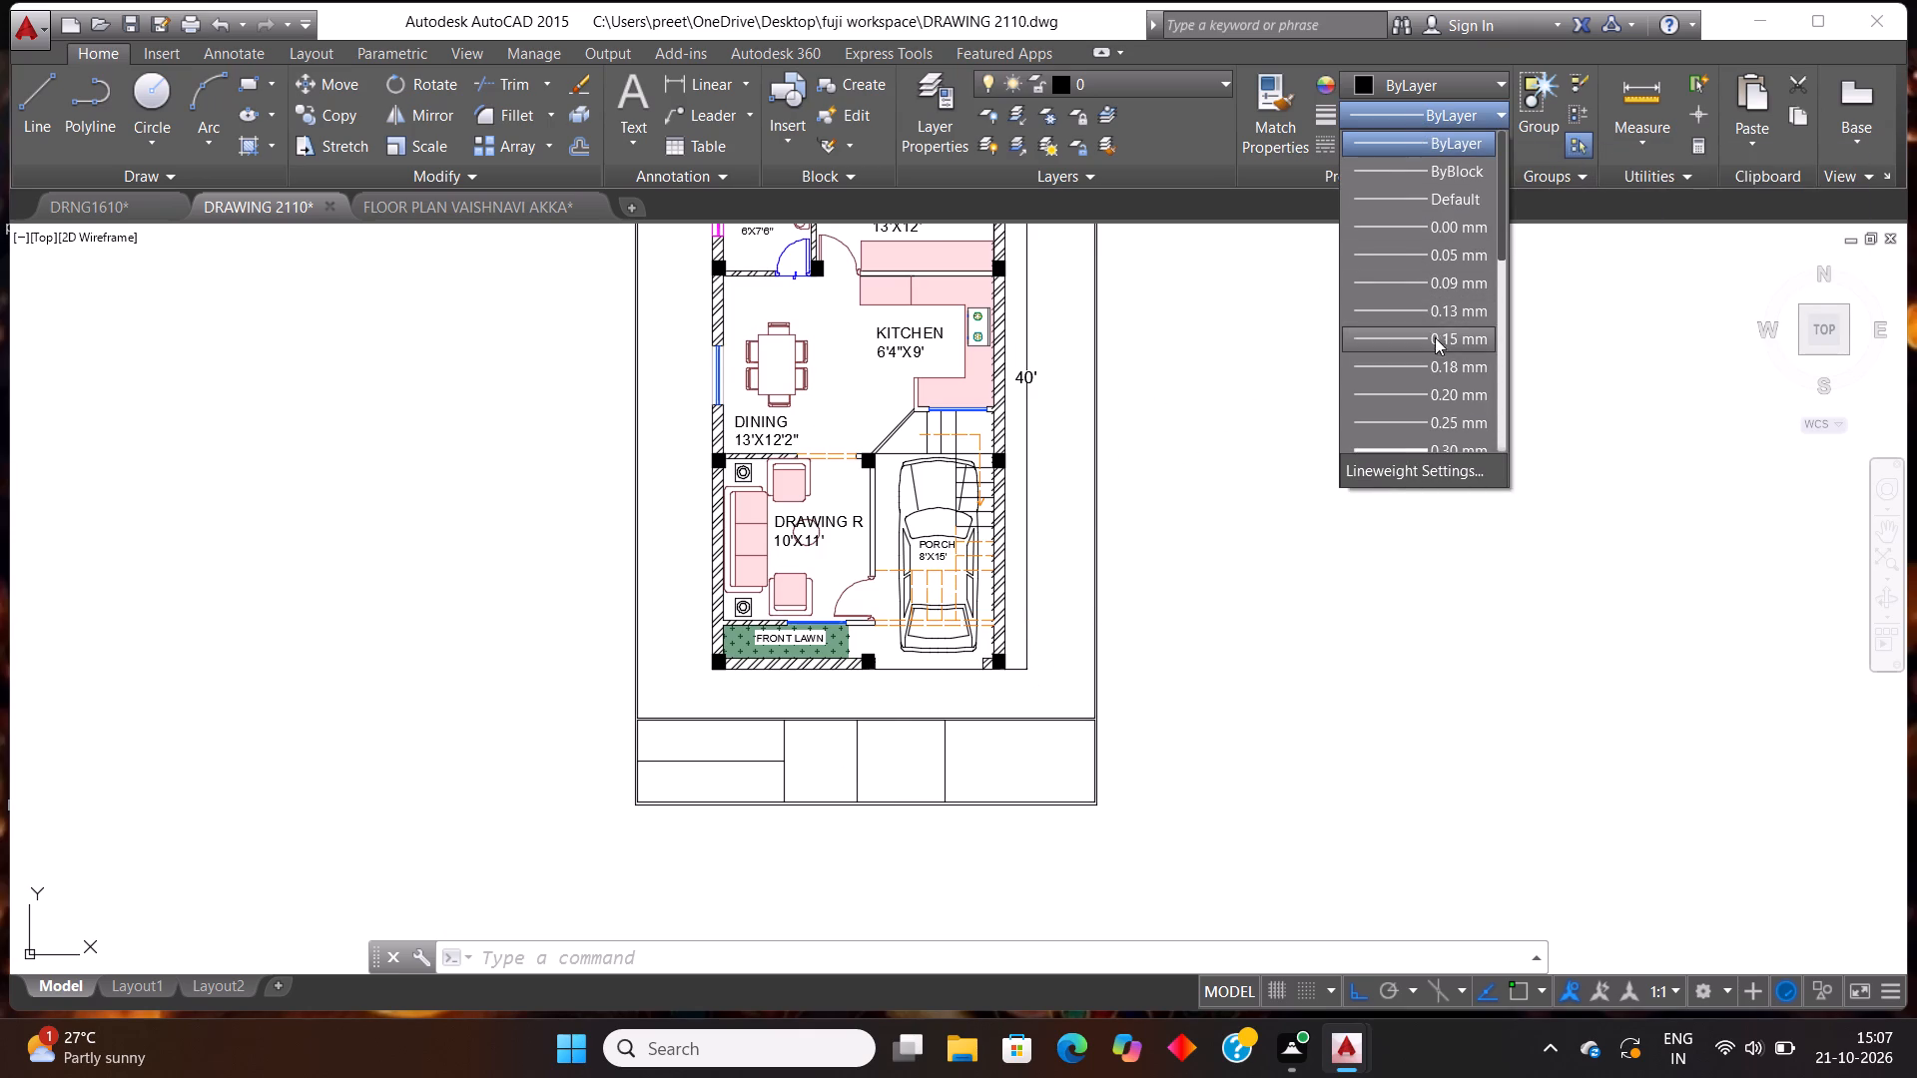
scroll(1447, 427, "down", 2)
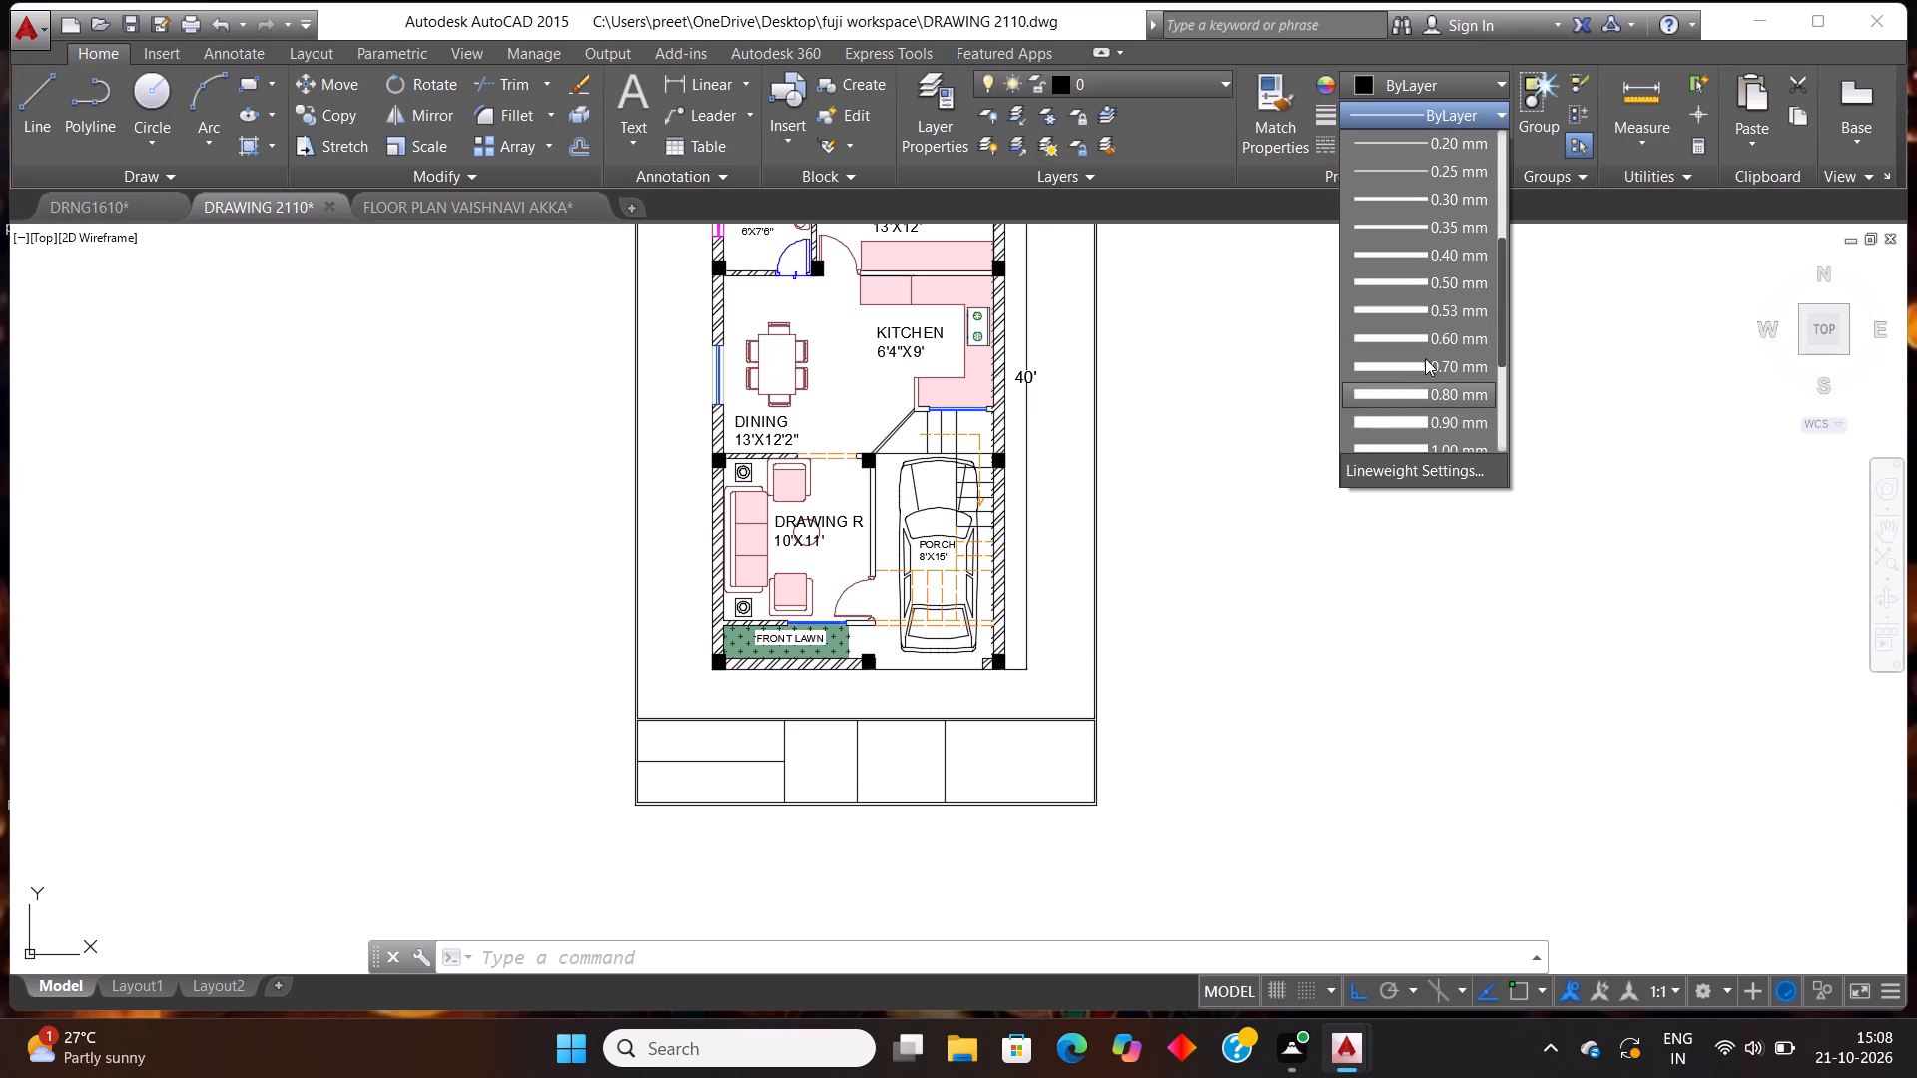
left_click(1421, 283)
Set the lineweight of the double border and all title block lines to 0.50 mm.
left_click(1105, 884)
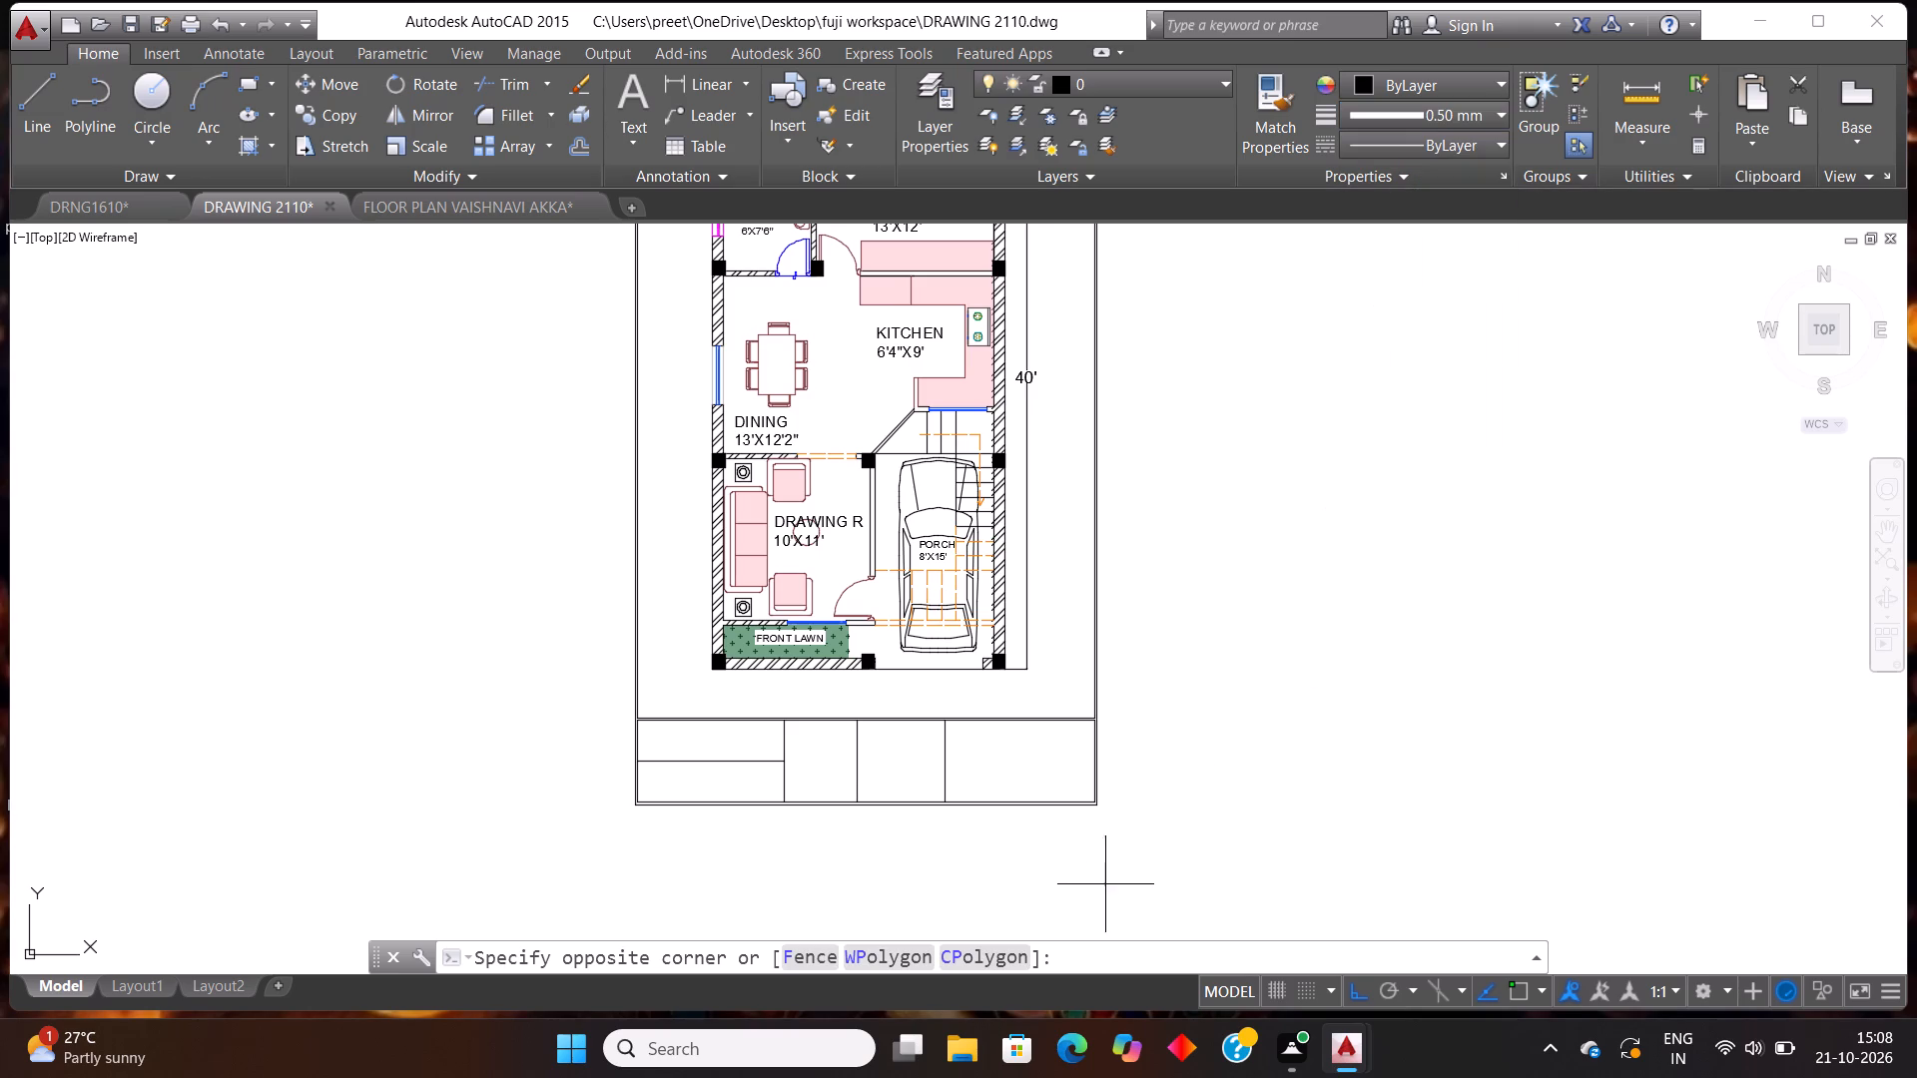
left_click(518, 691)
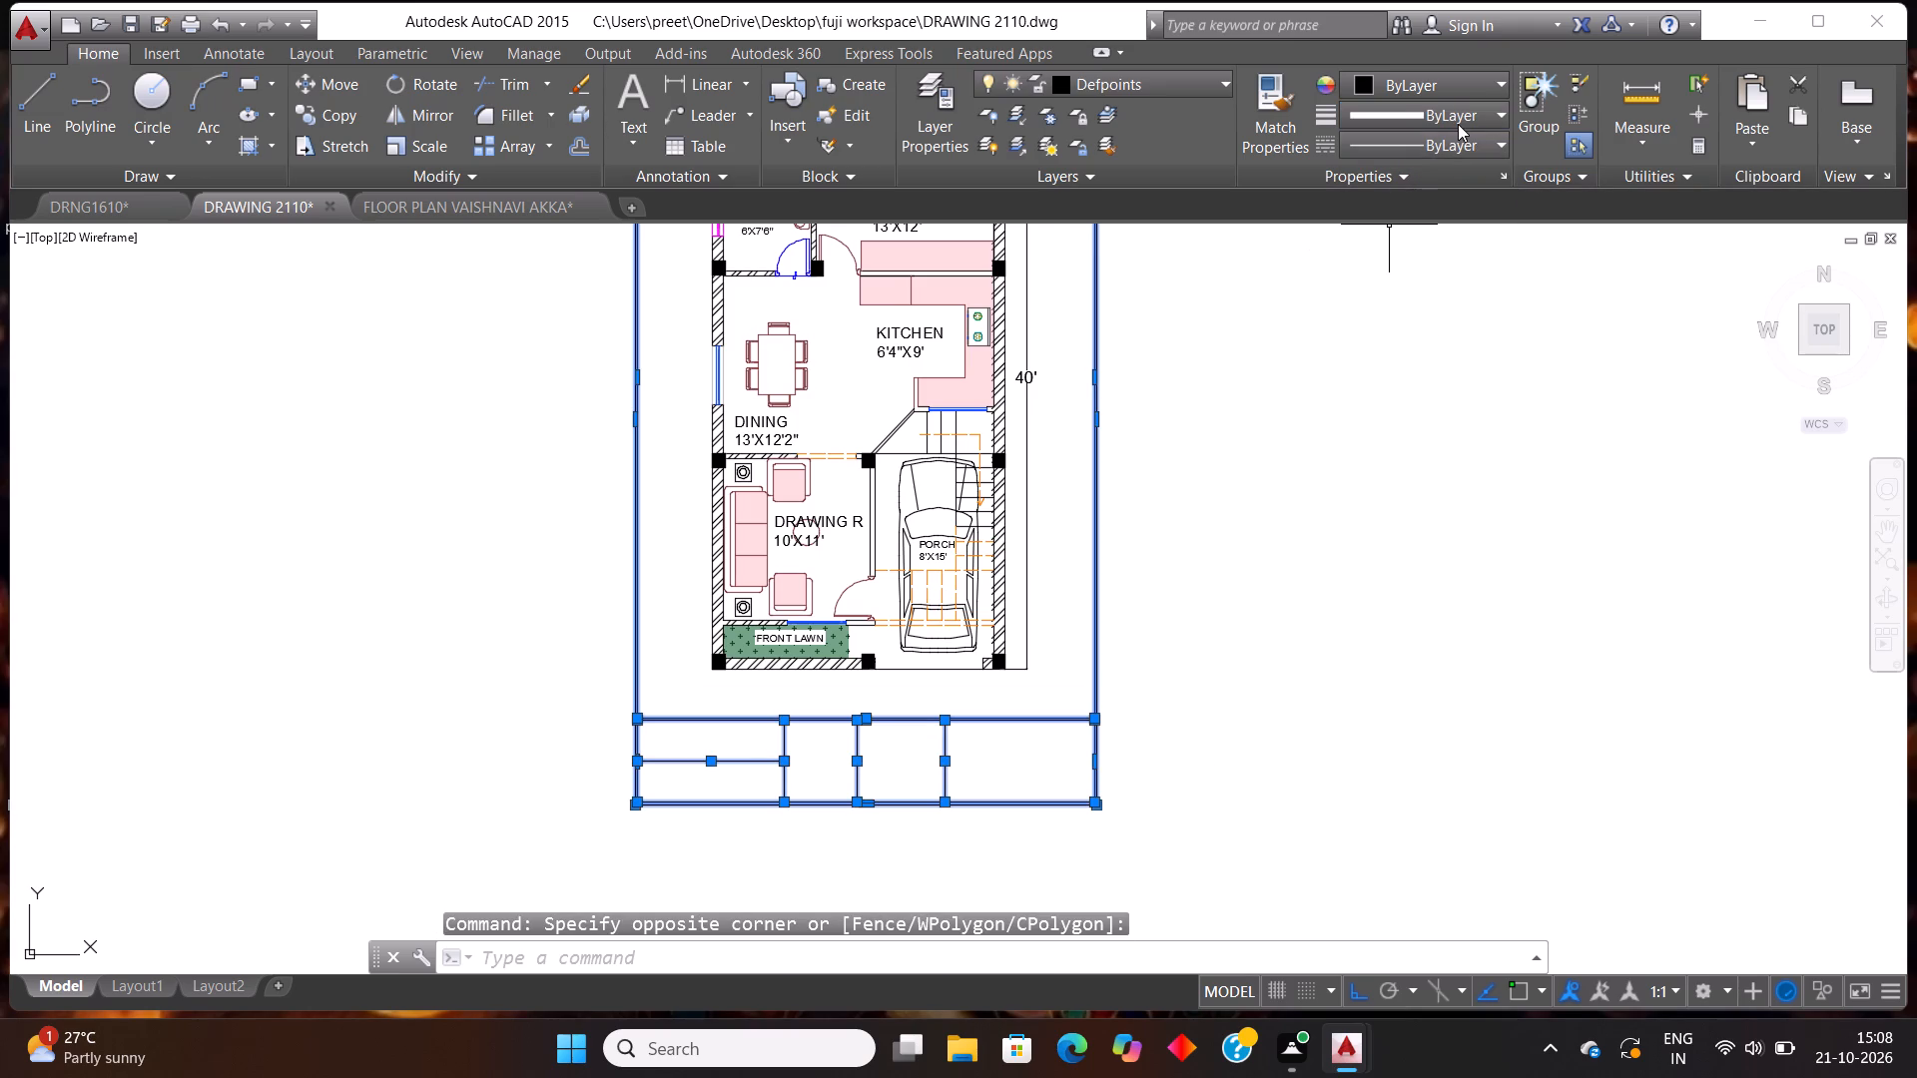
left_click(1458, 122)
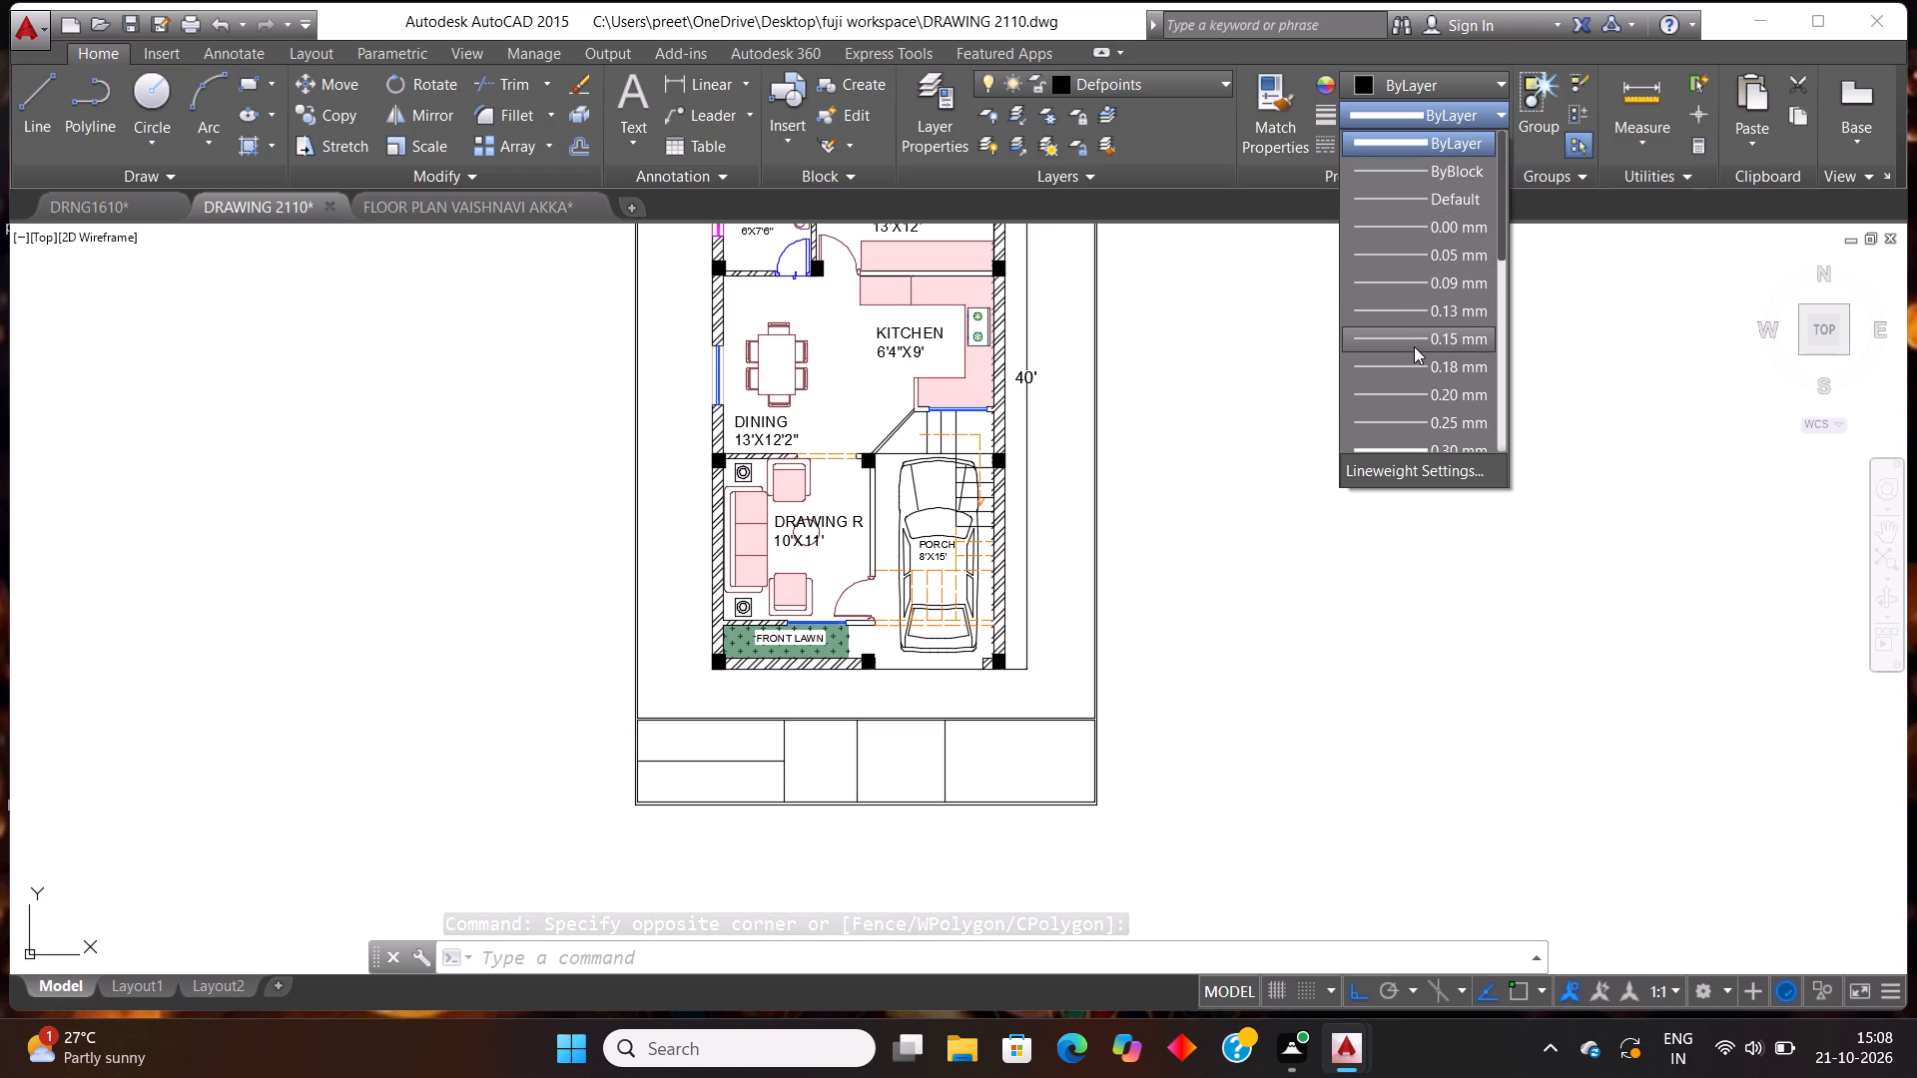
scroll(1422, 373, "down", 2)
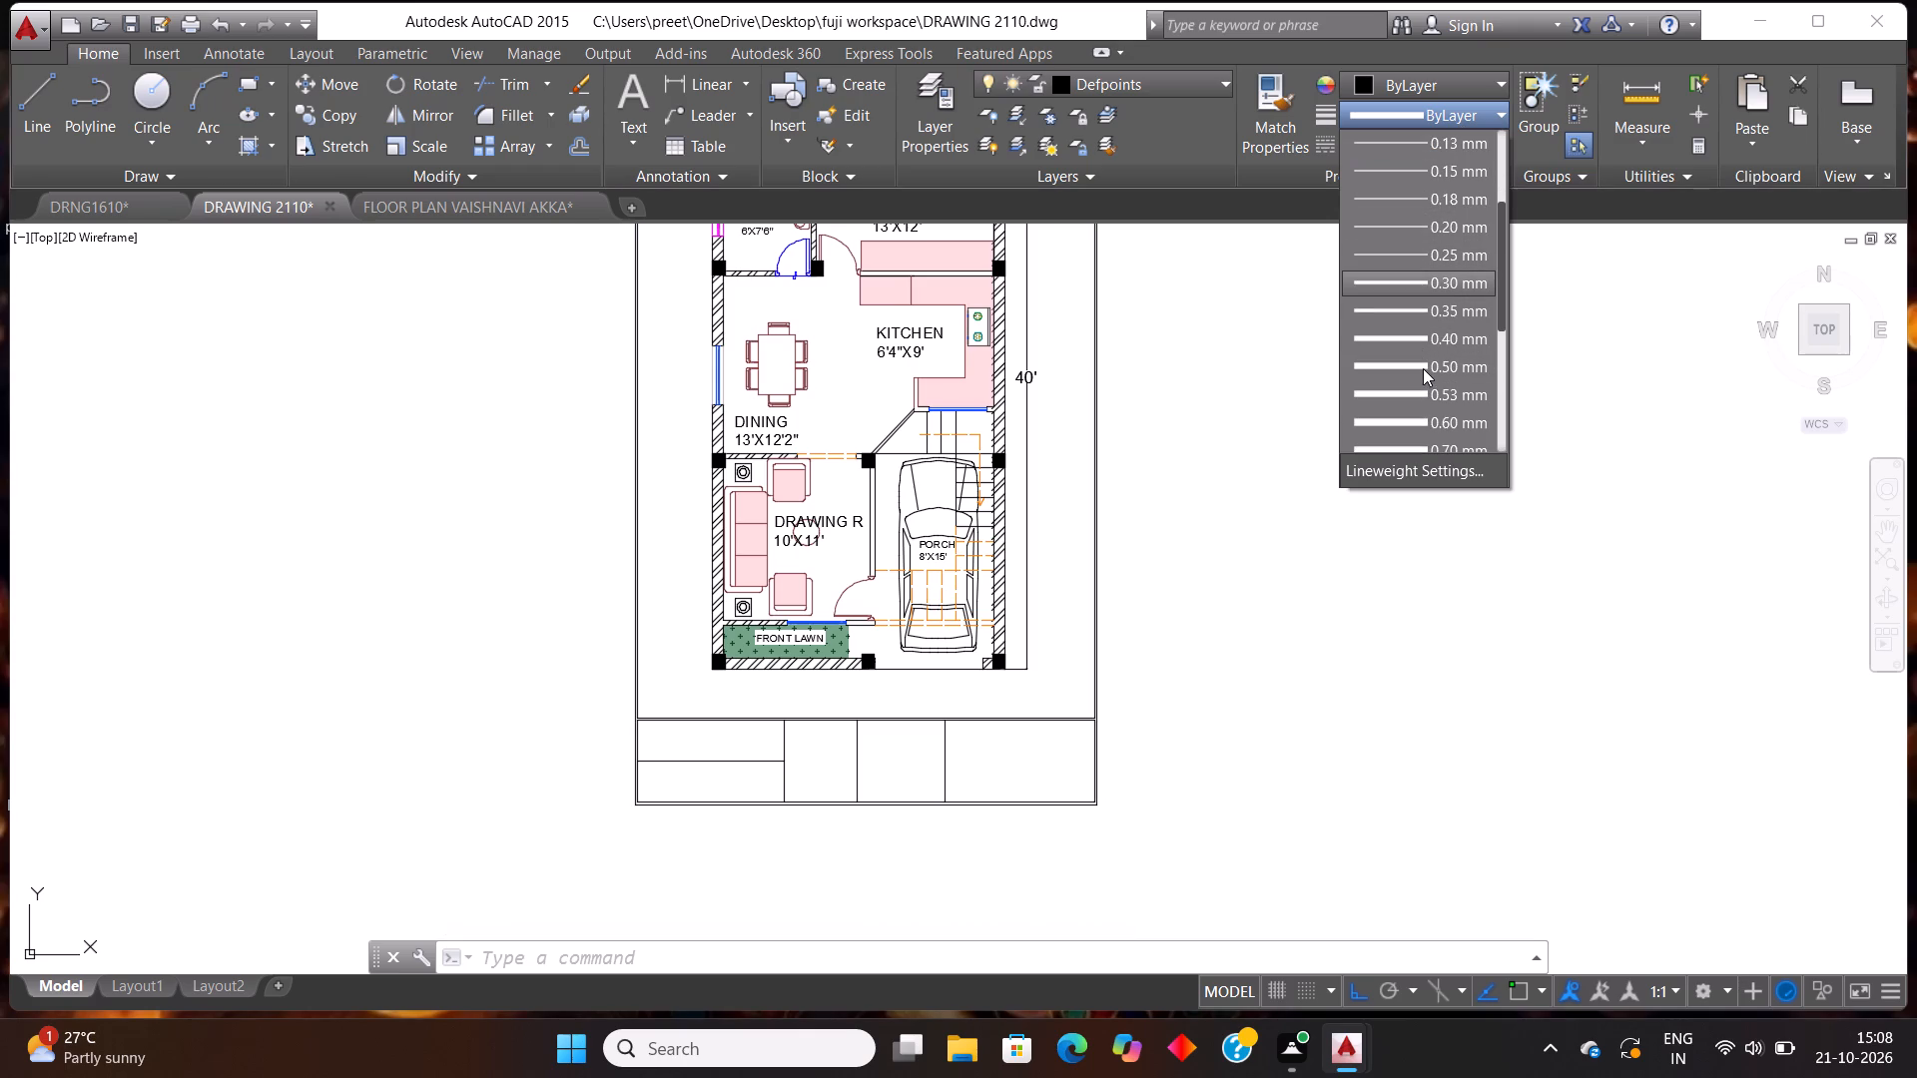
left_click(1414, 365)
key("Return")
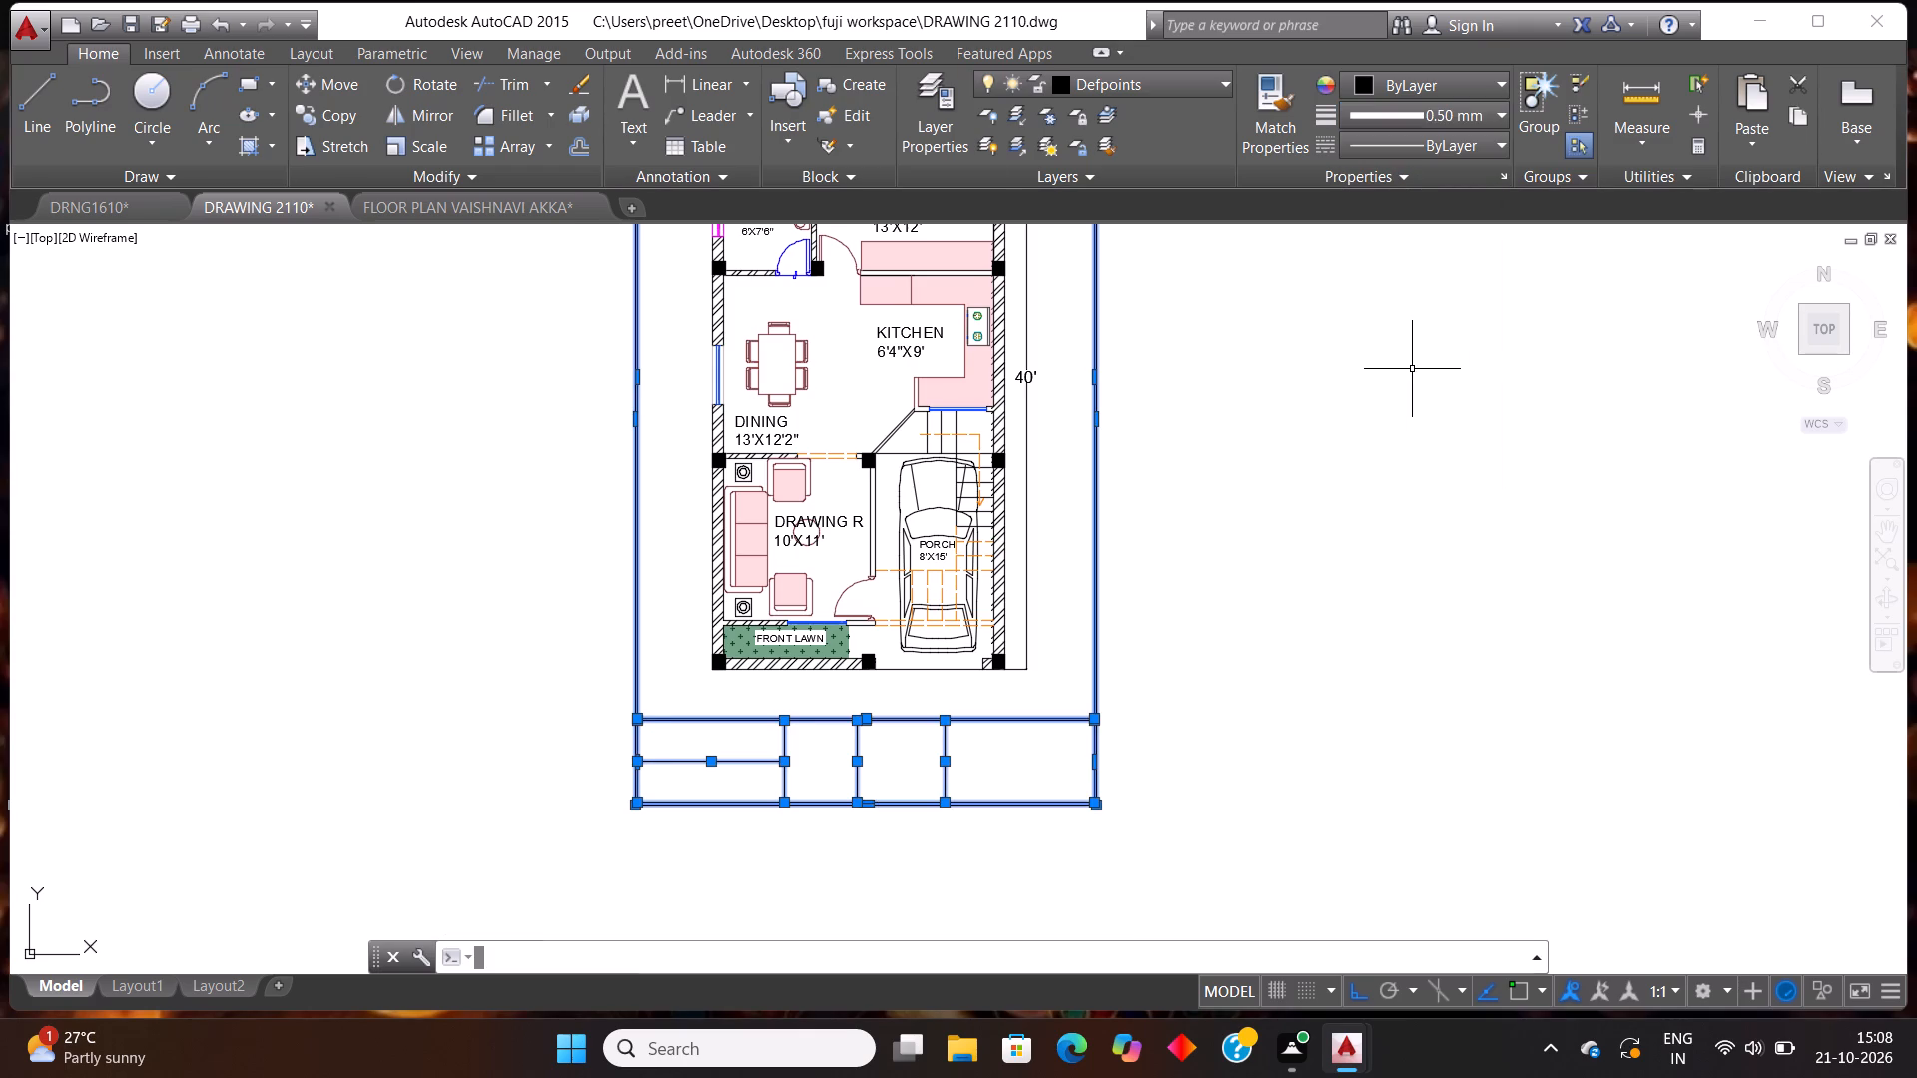
key("Escape")
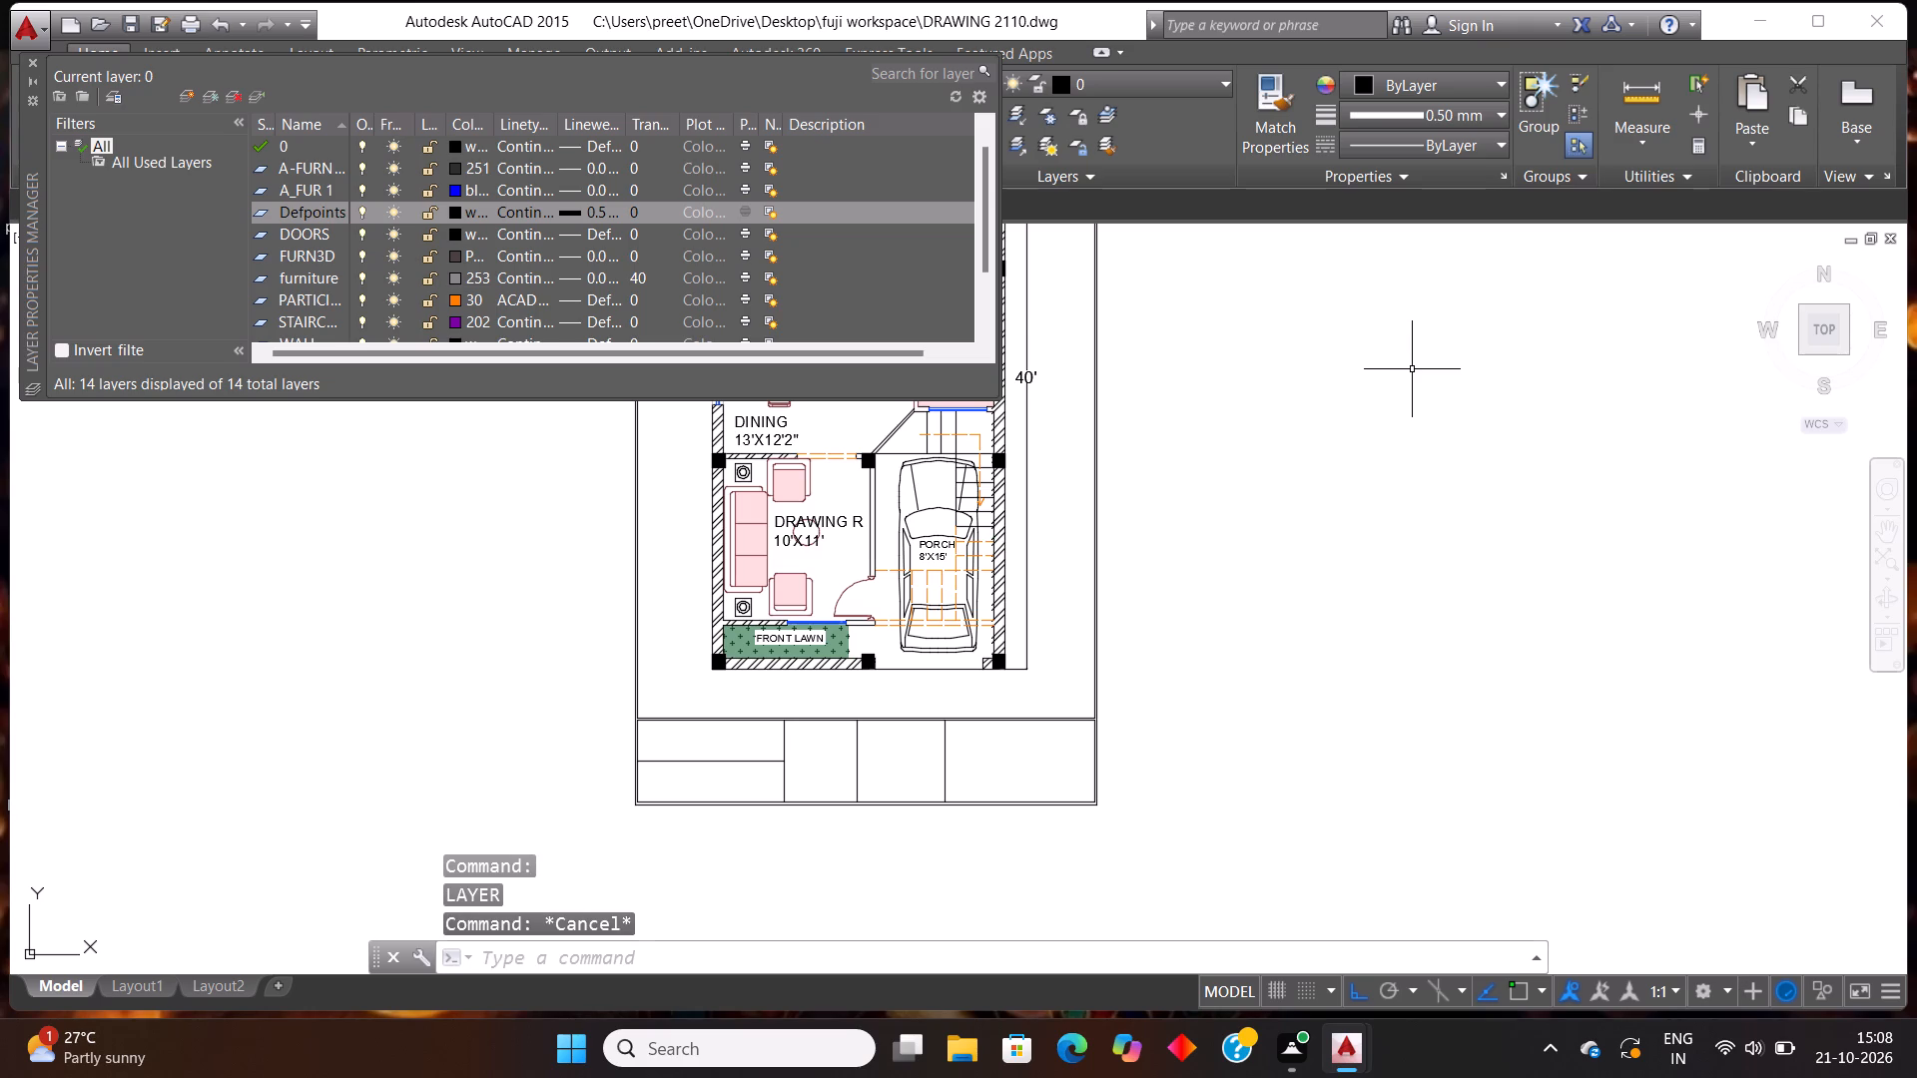
left_click(39, 63)
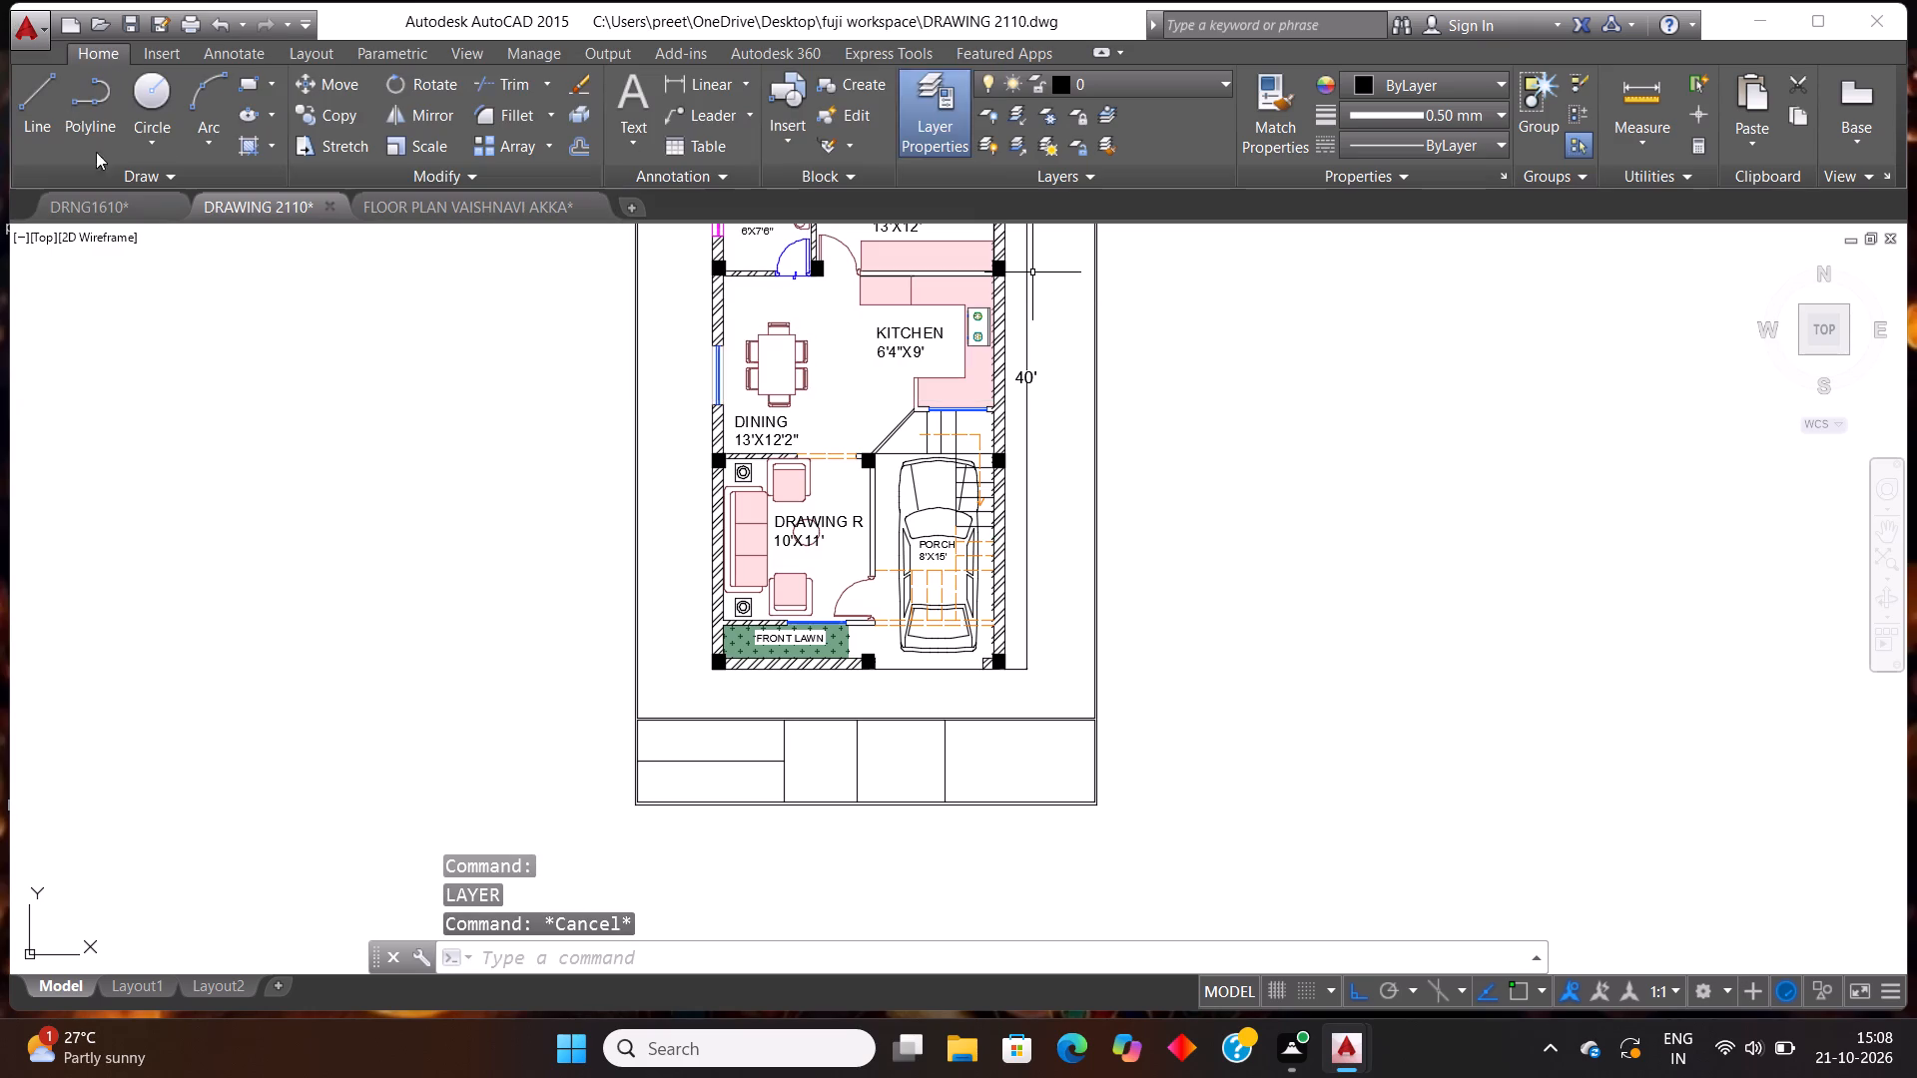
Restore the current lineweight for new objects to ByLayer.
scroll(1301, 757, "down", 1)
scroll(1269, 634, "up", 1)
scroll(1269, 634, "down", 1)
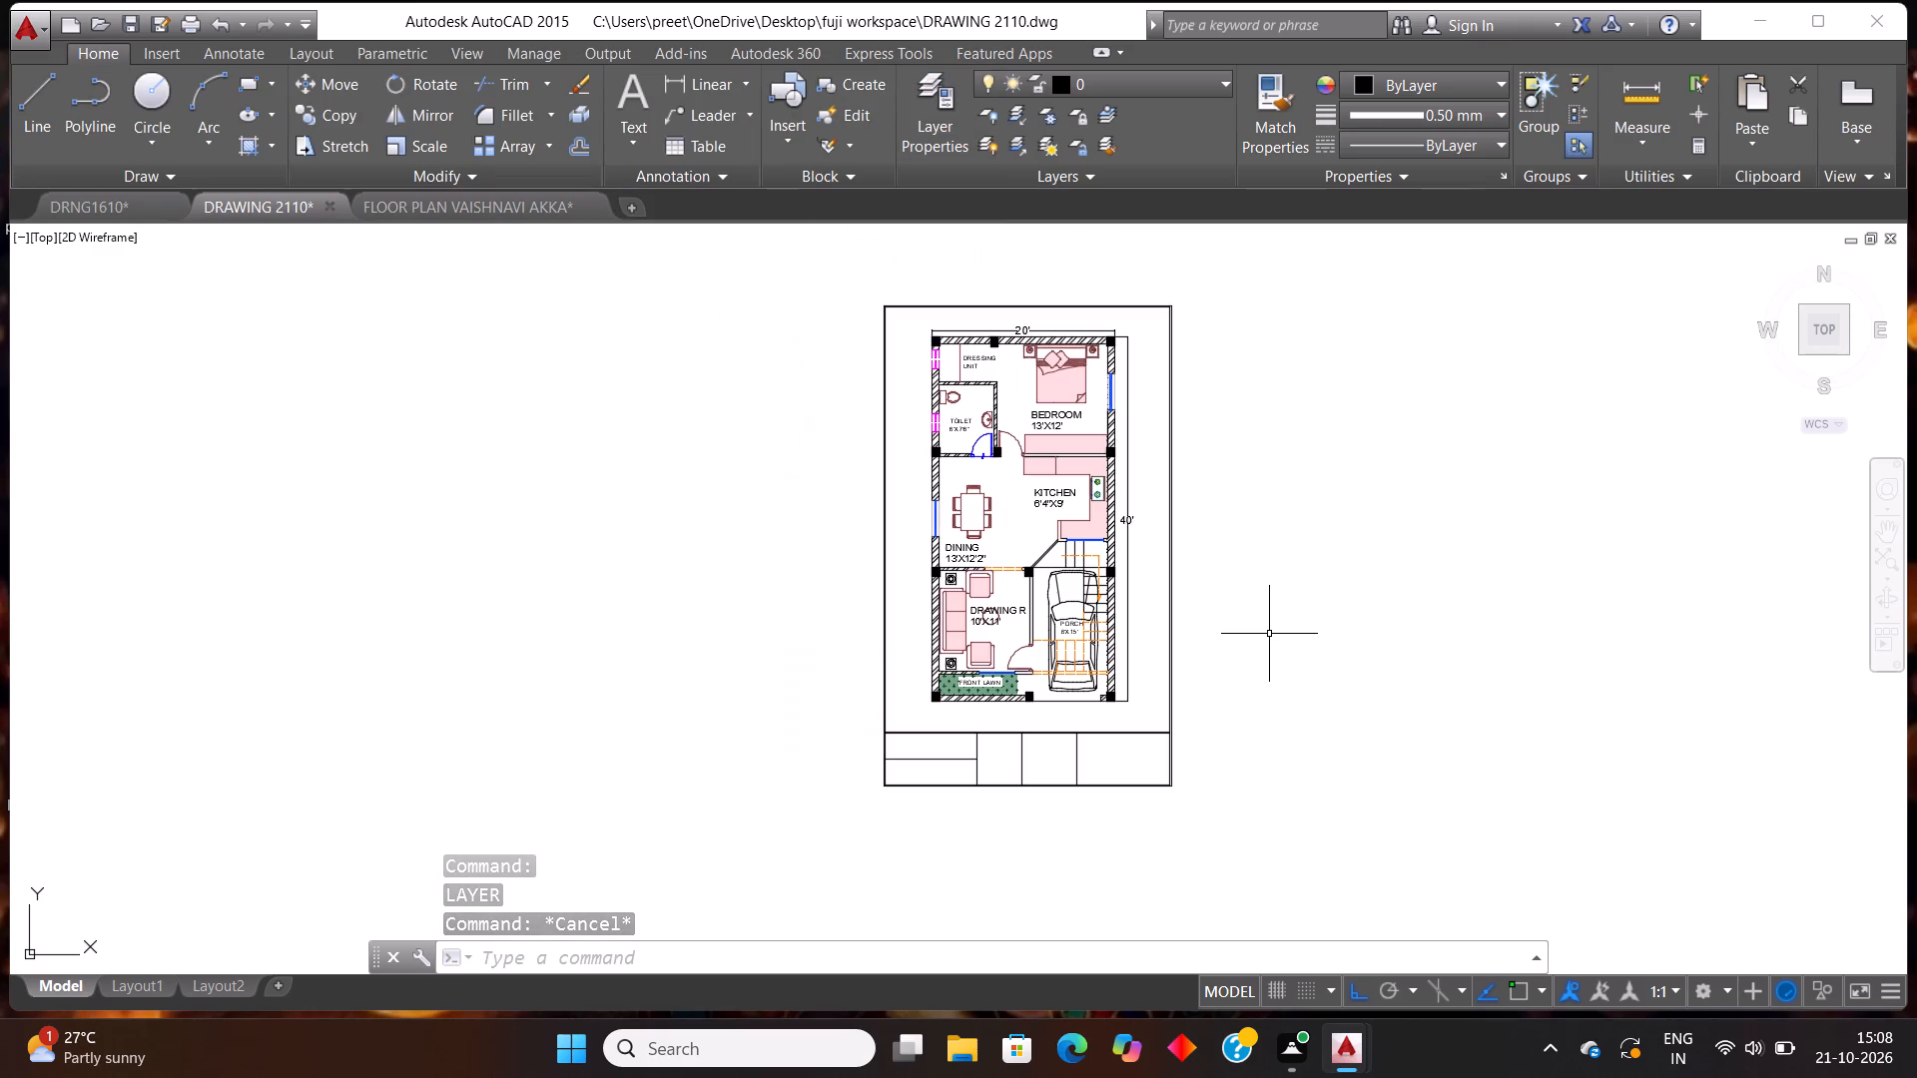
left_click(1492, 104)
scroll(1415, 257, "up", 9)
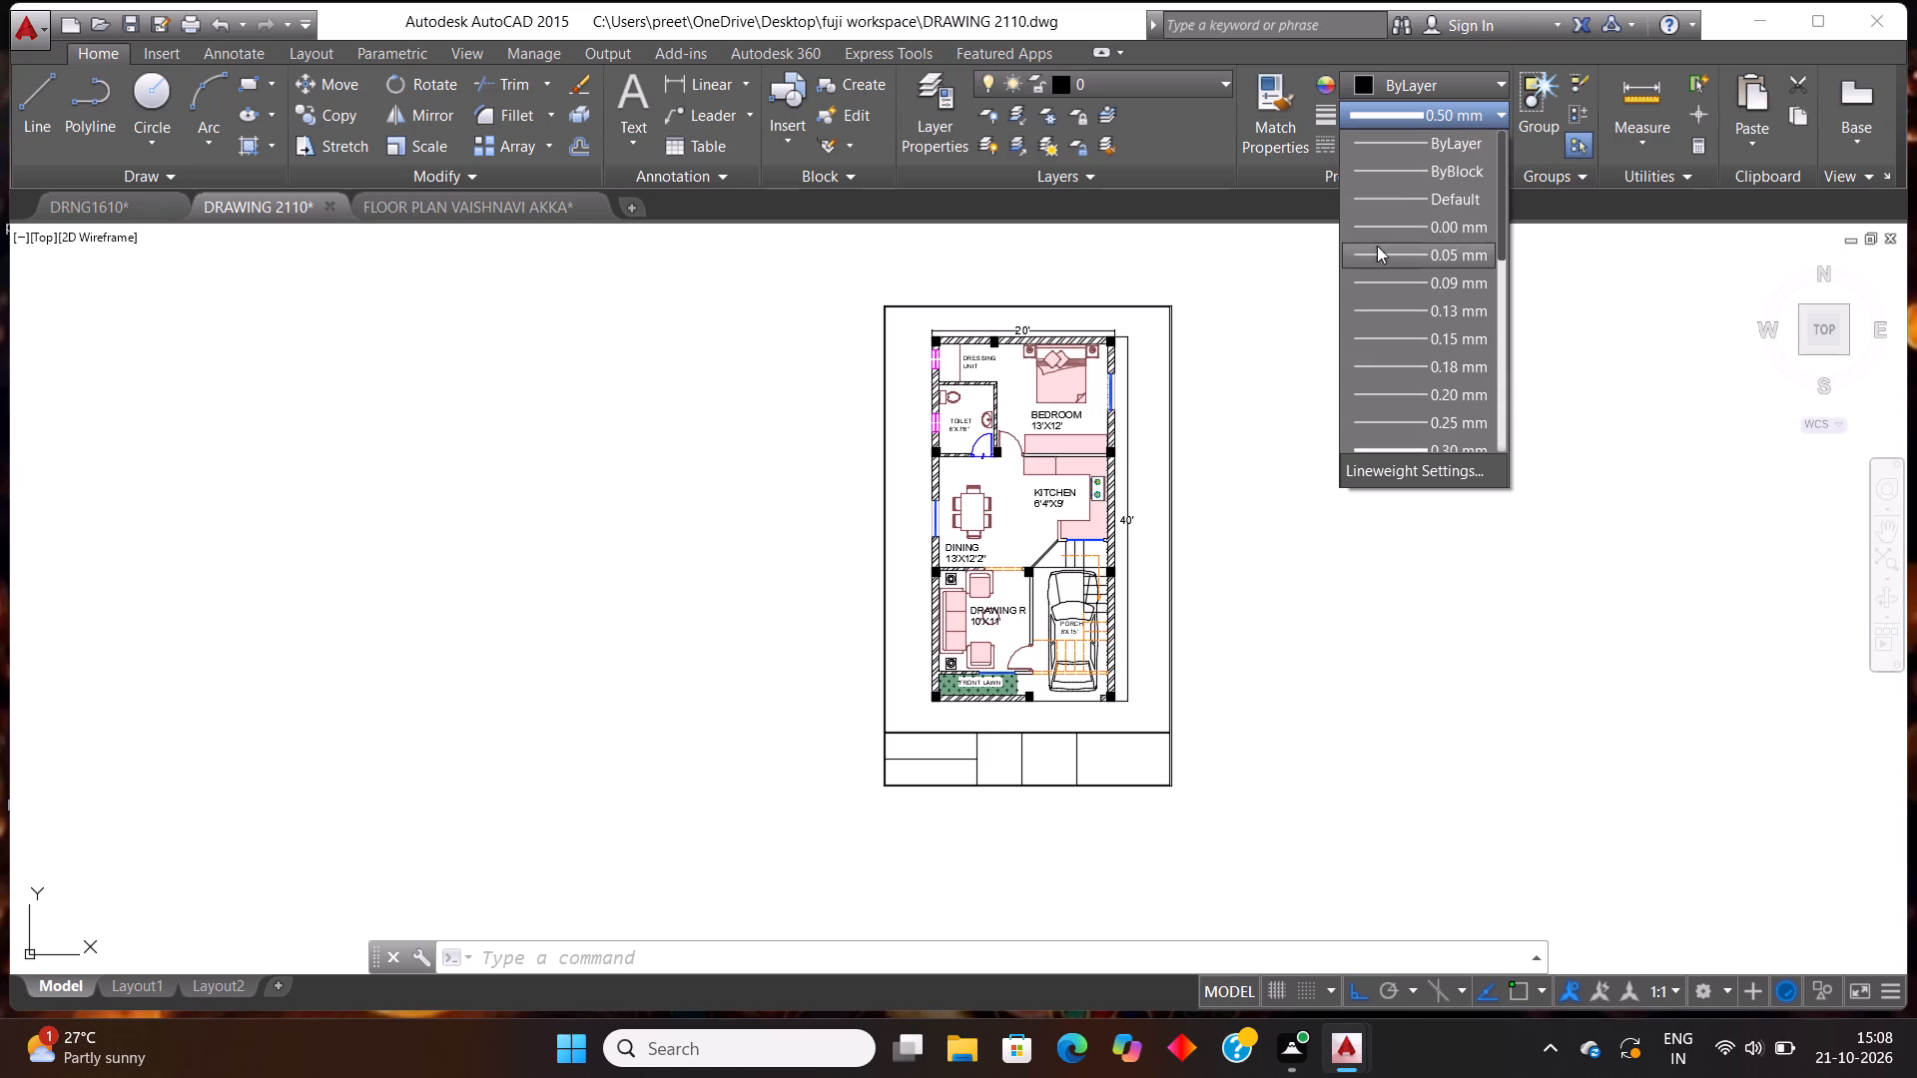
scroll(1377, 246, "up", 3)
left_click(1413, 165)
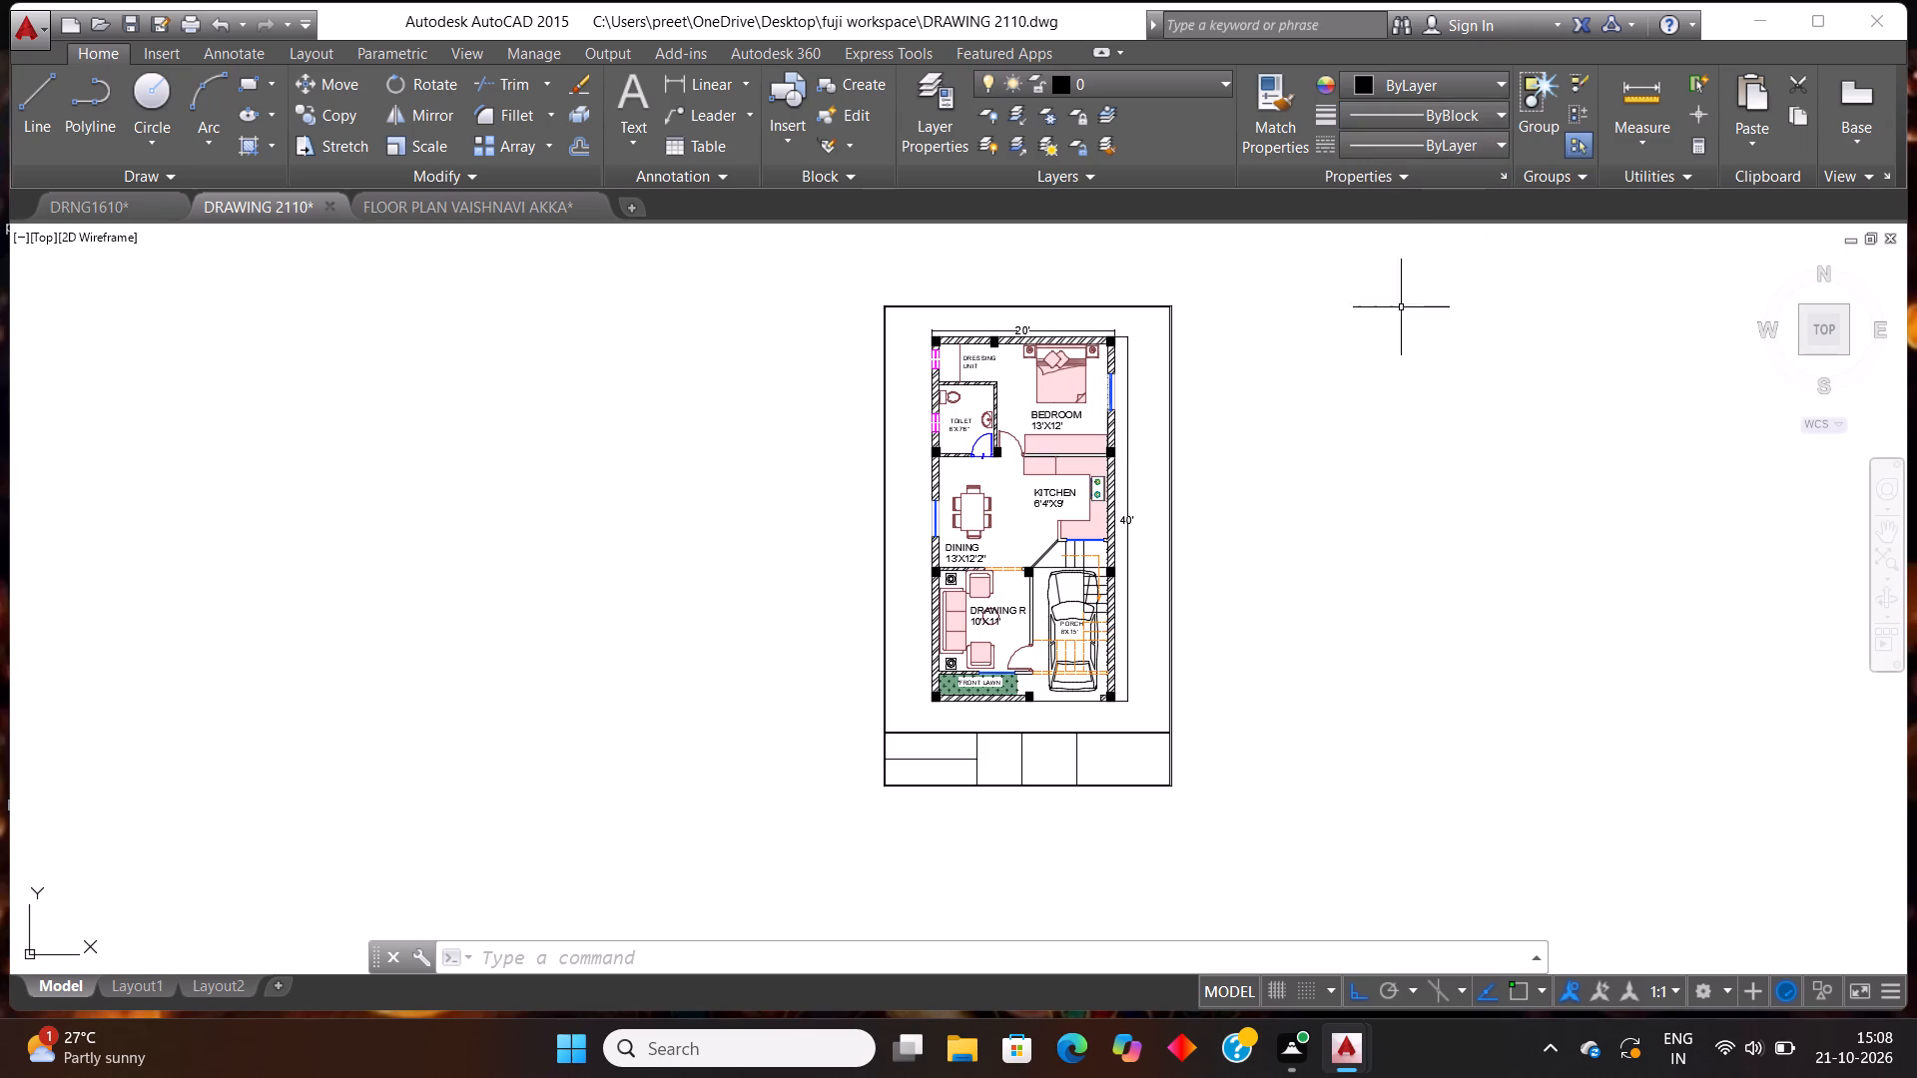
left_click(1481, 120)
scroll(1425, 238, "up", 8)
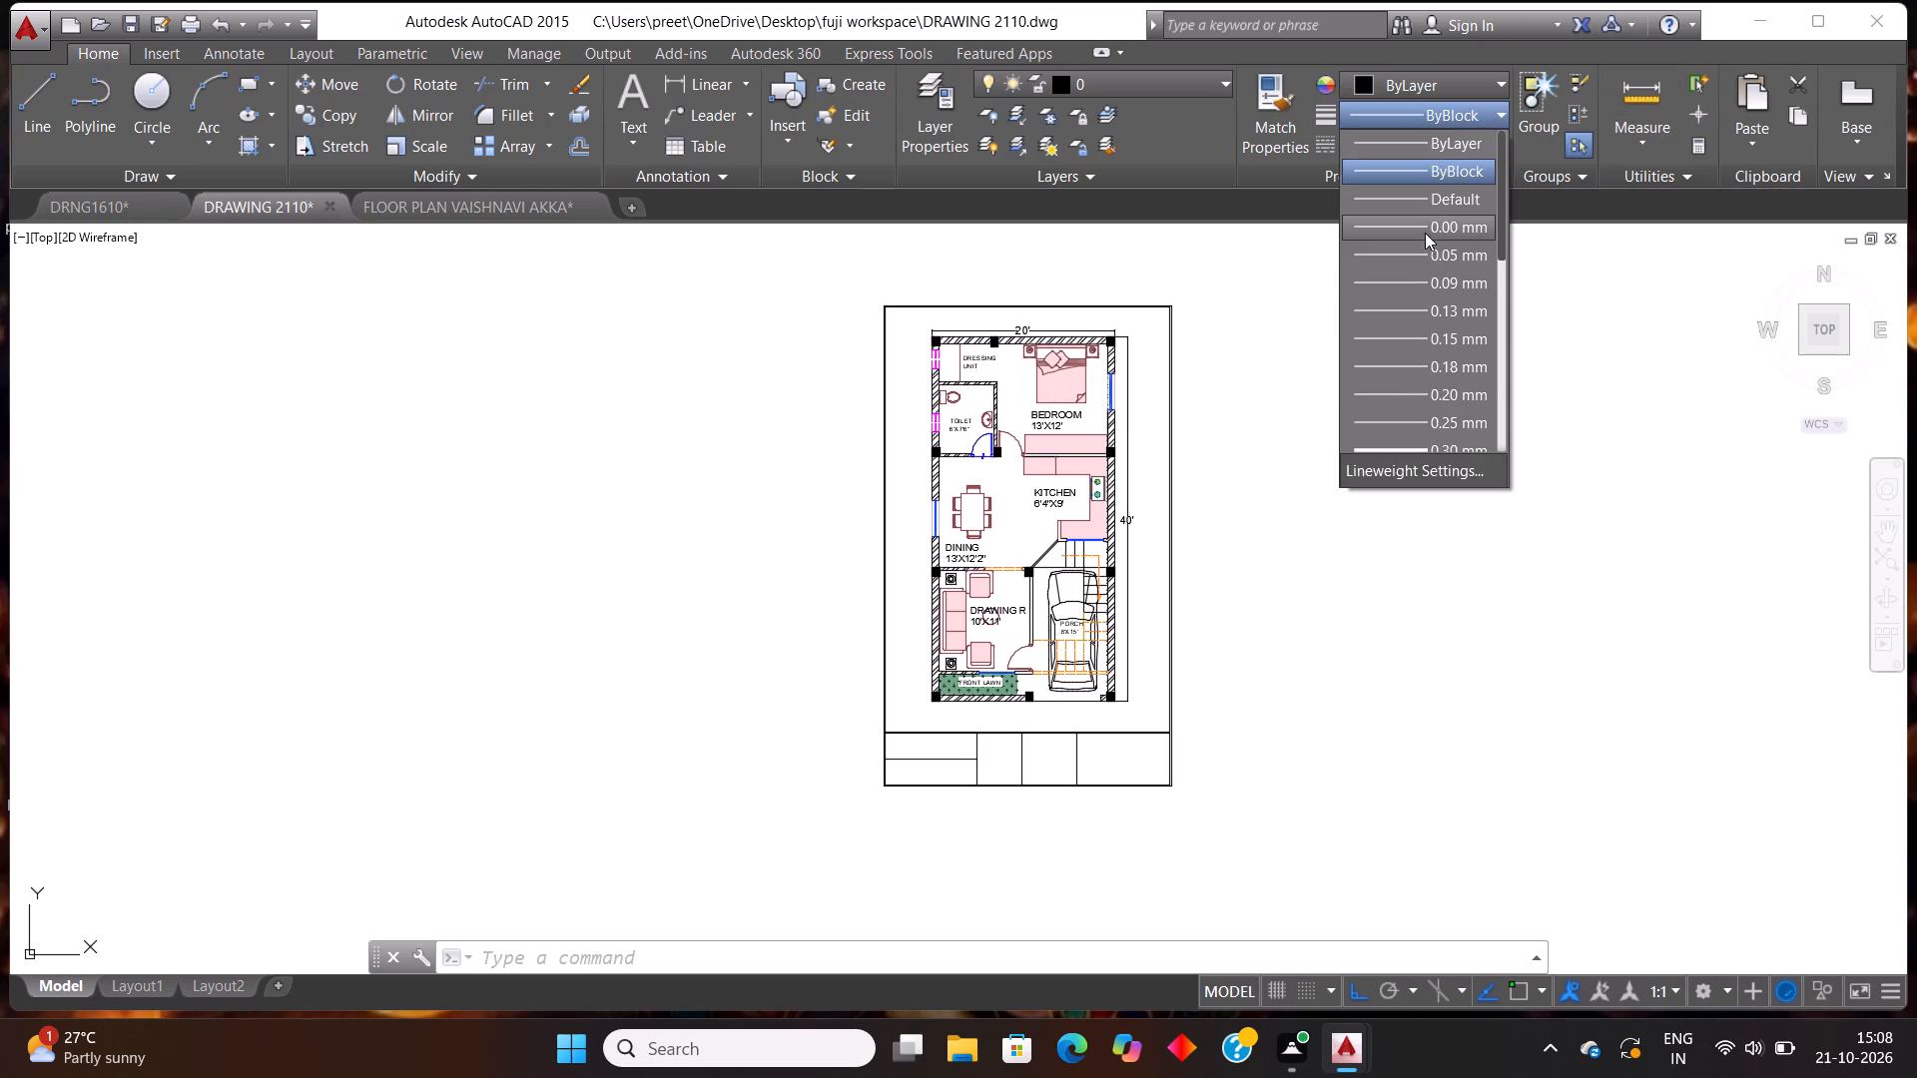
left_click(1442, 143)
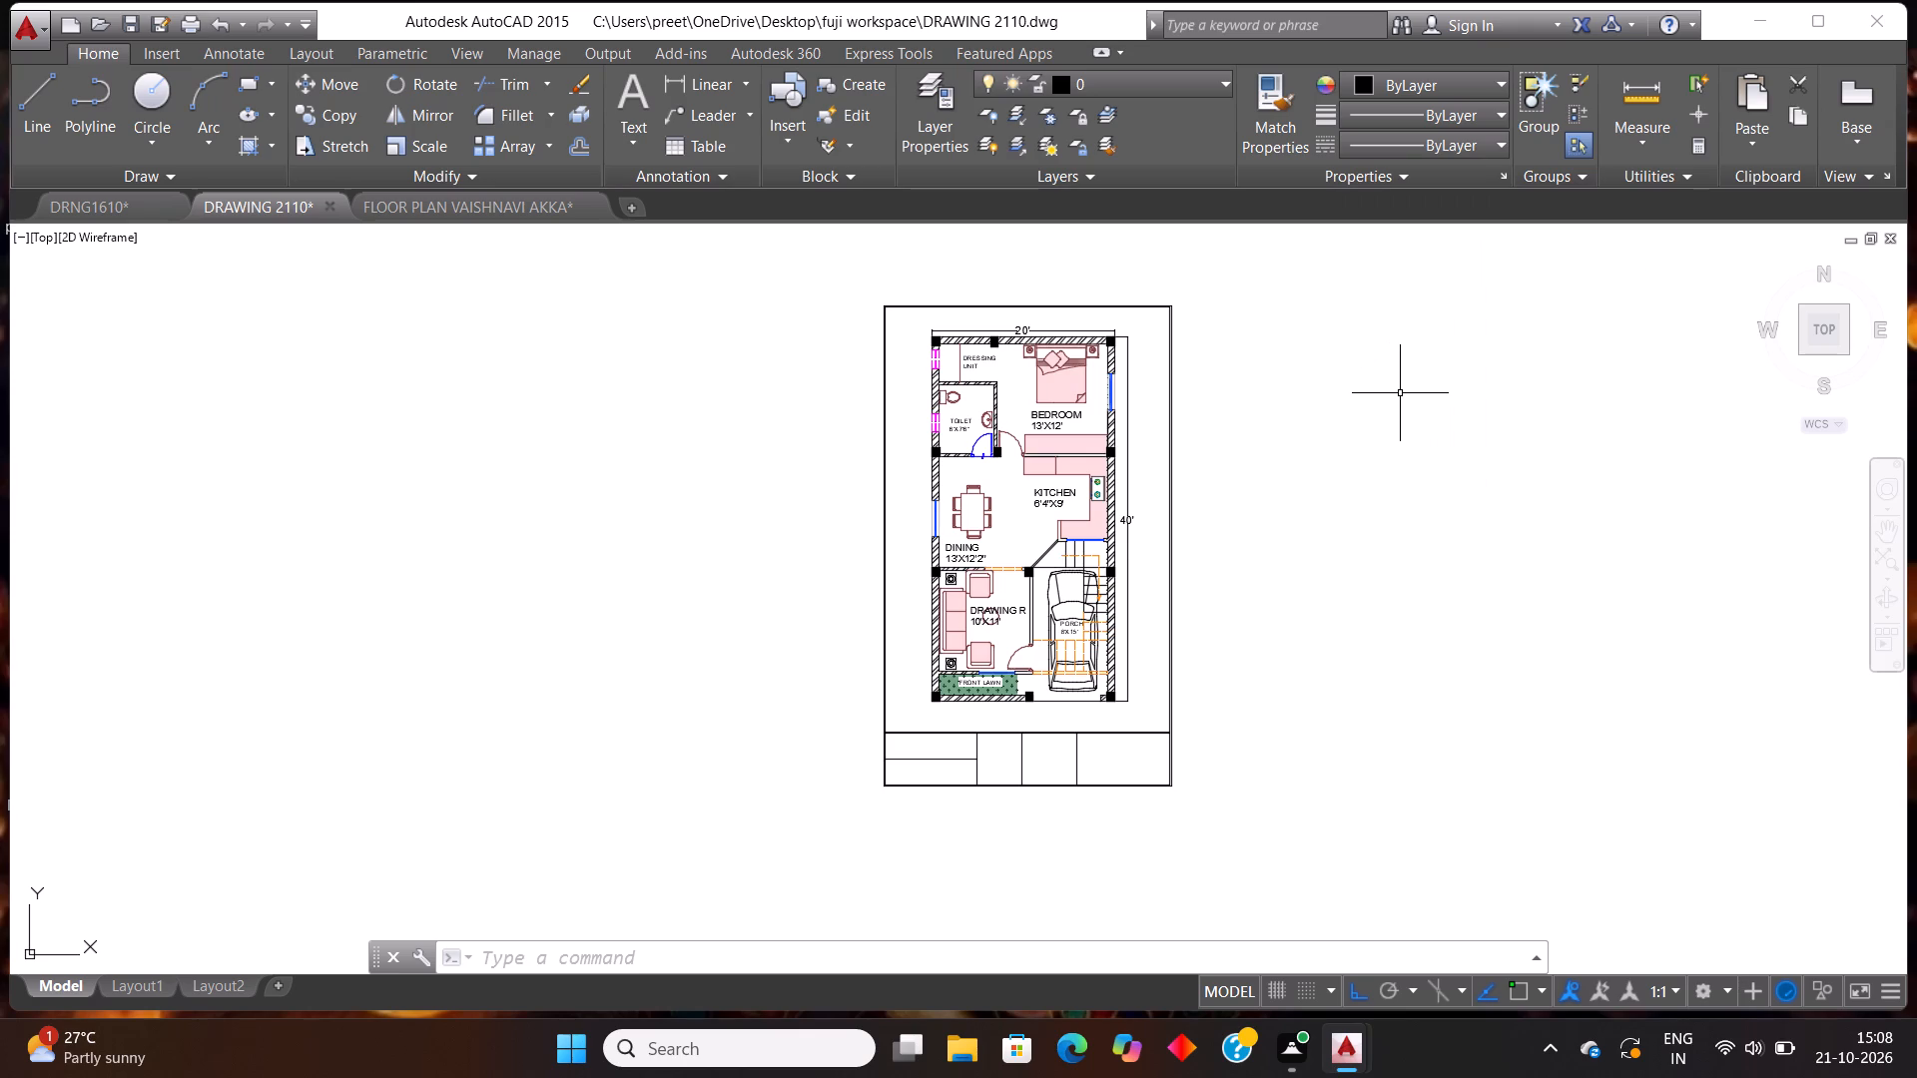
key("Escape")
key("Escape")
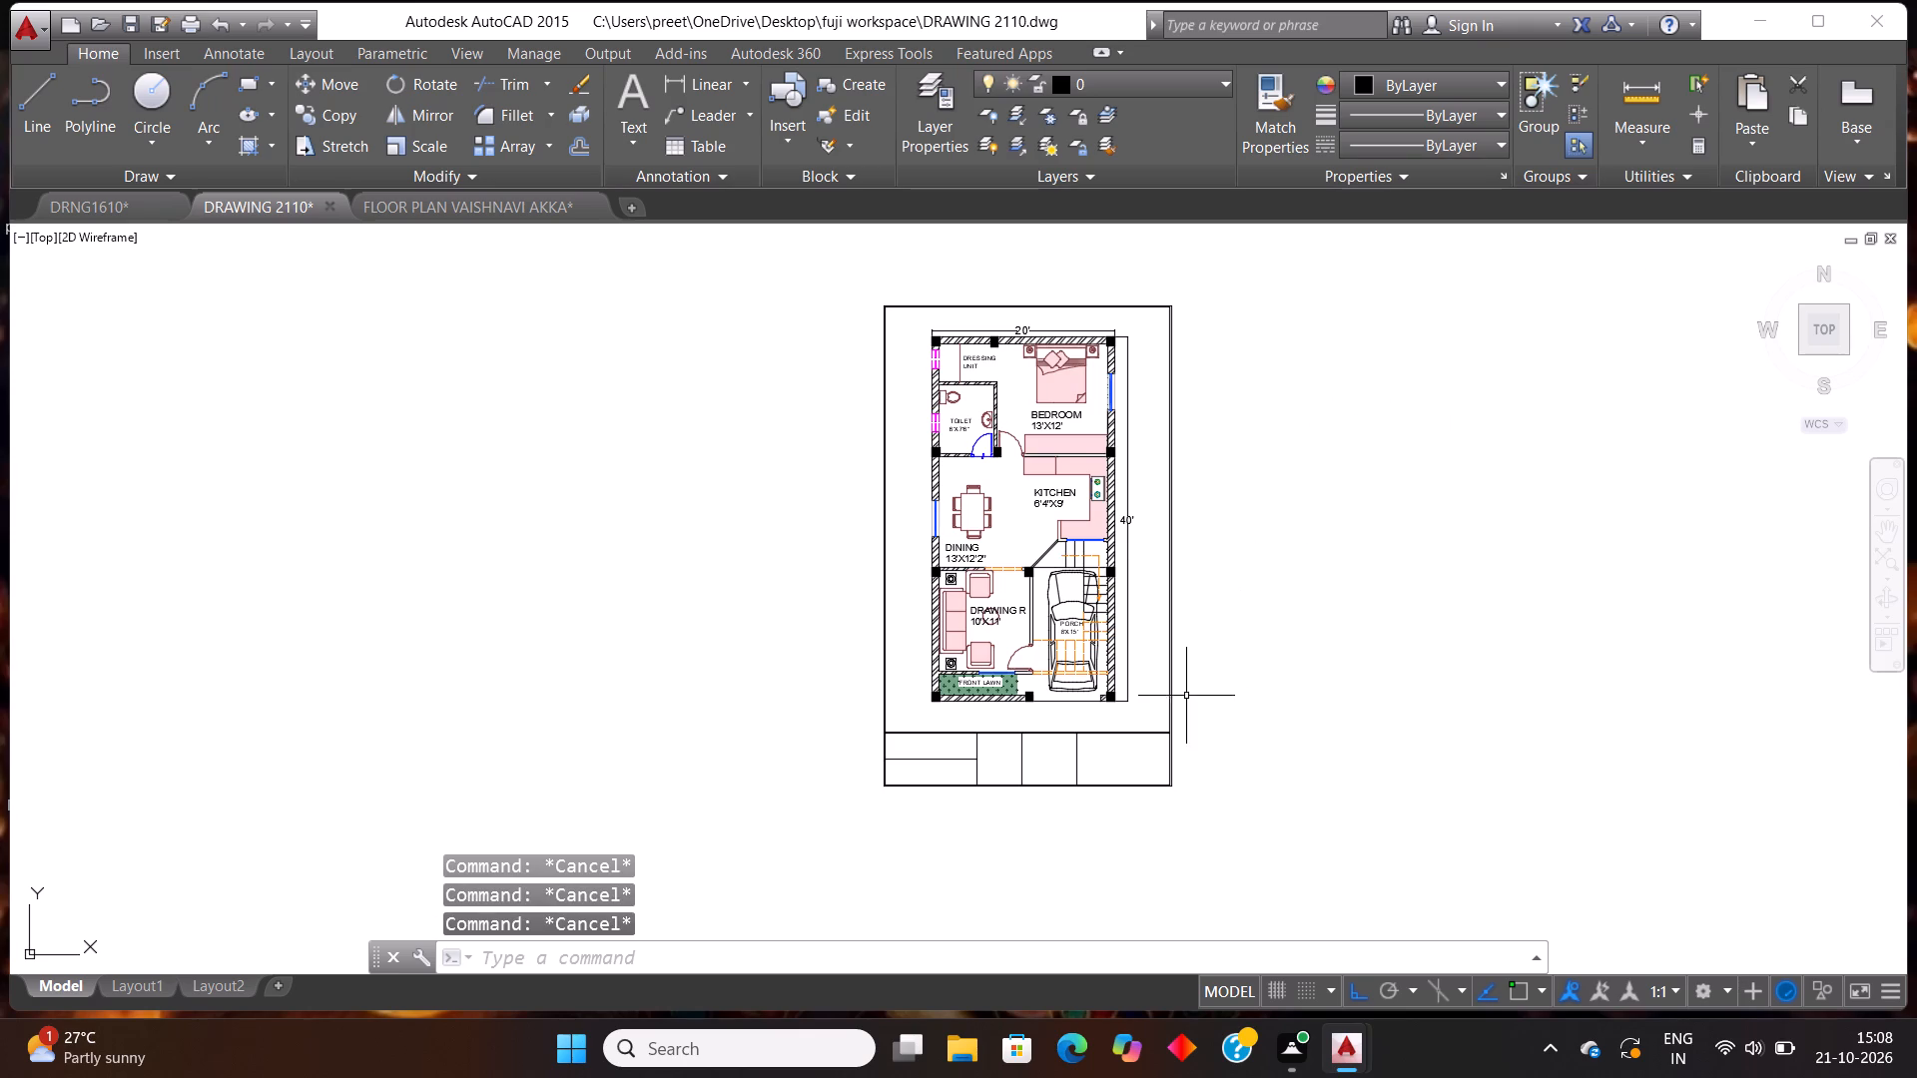
Copy the compass symbol with its W, N, E and S letters from the title block of the earlier floor plan drawing.
scroll(1112, 791, "up", 1)
left_click(380, 206)
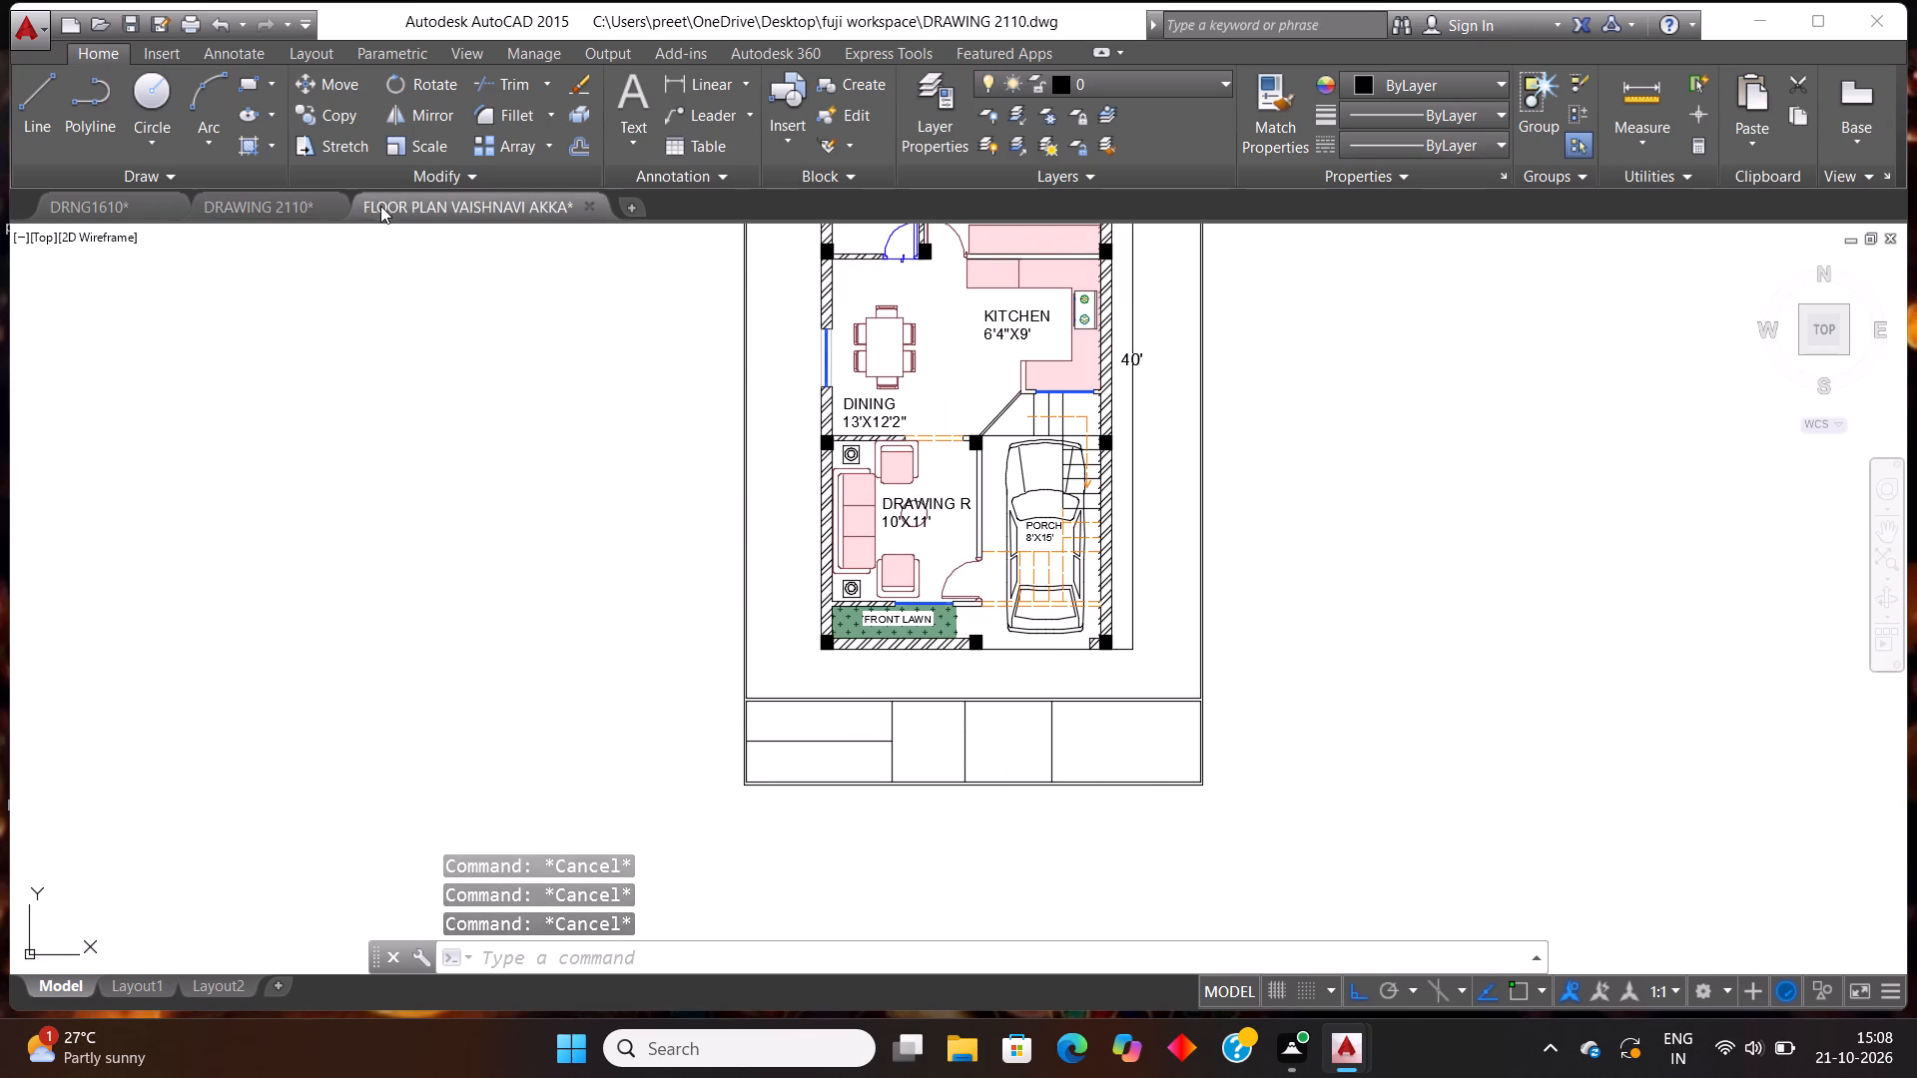
scroll(849, 717, "up", 2)
scroll(966, 556, "up", 1)
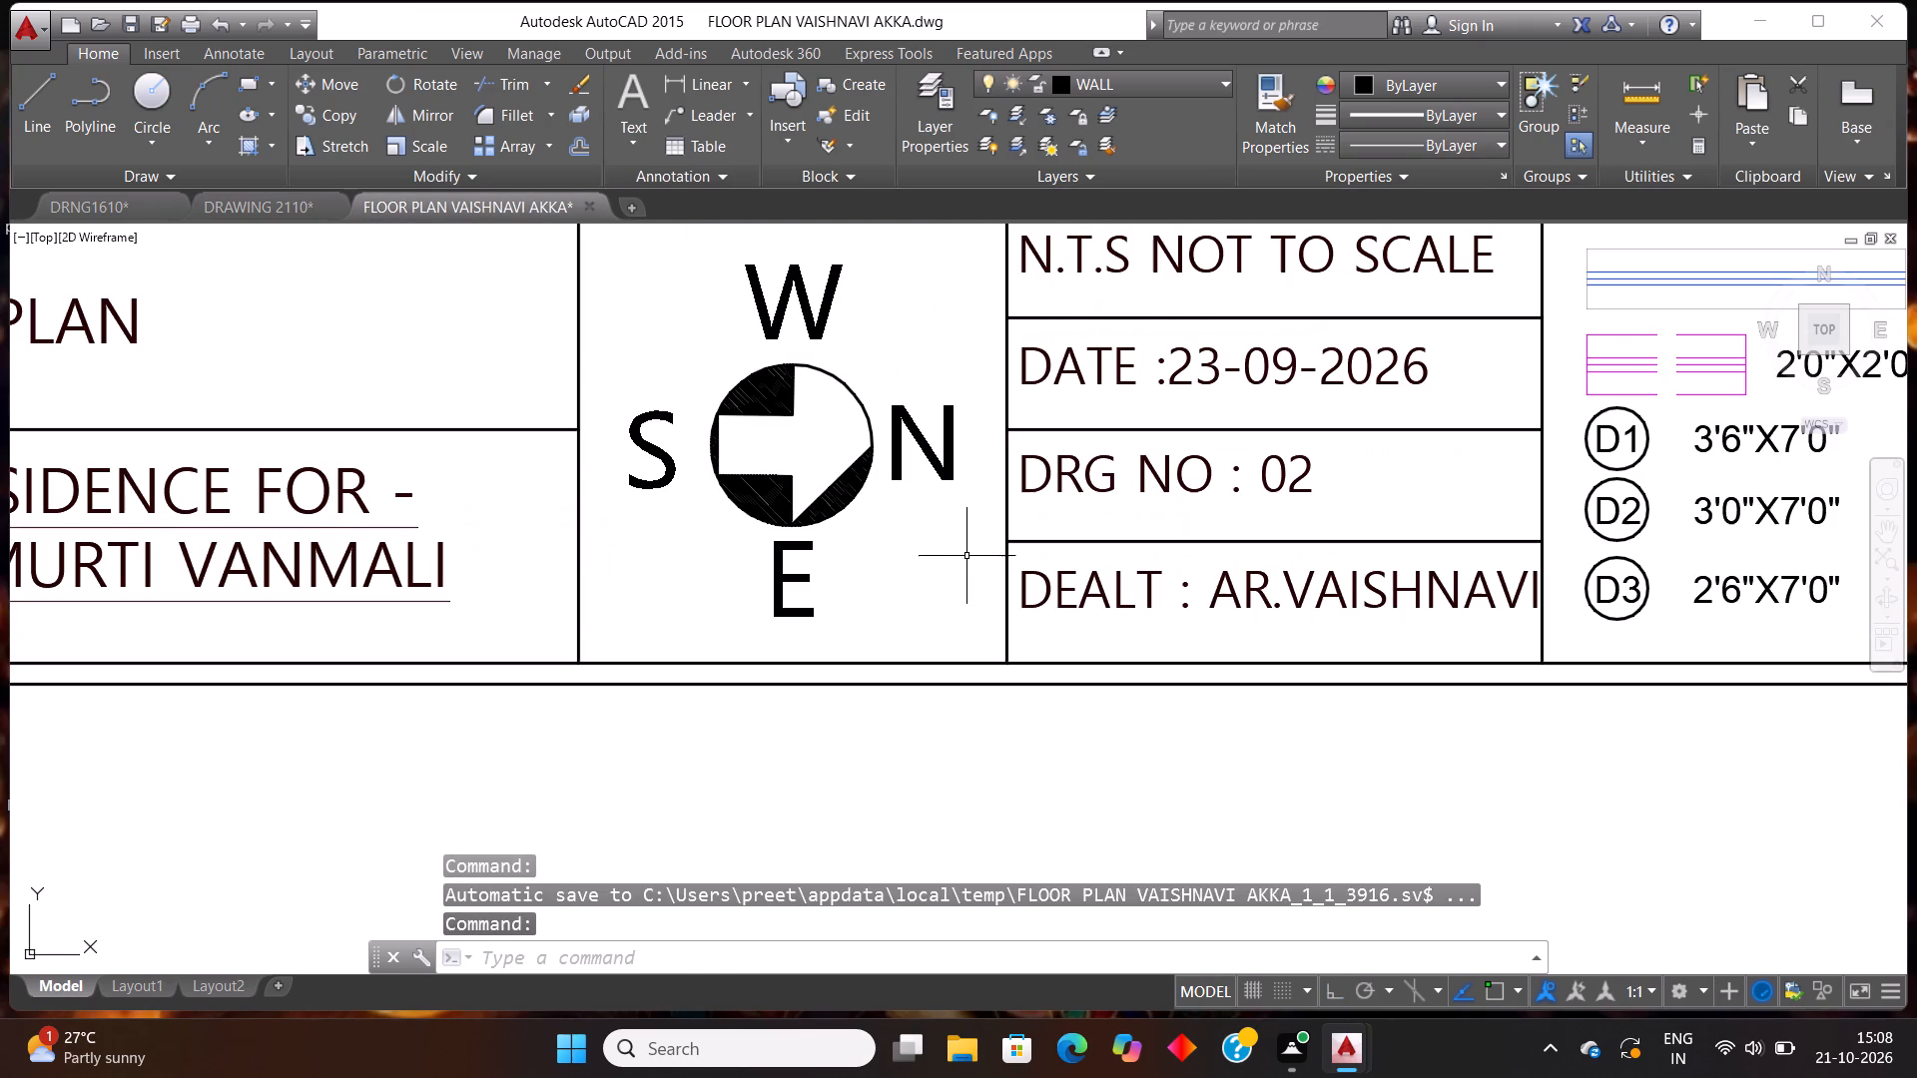
left_click(934, 584)
left_click(678, 289)
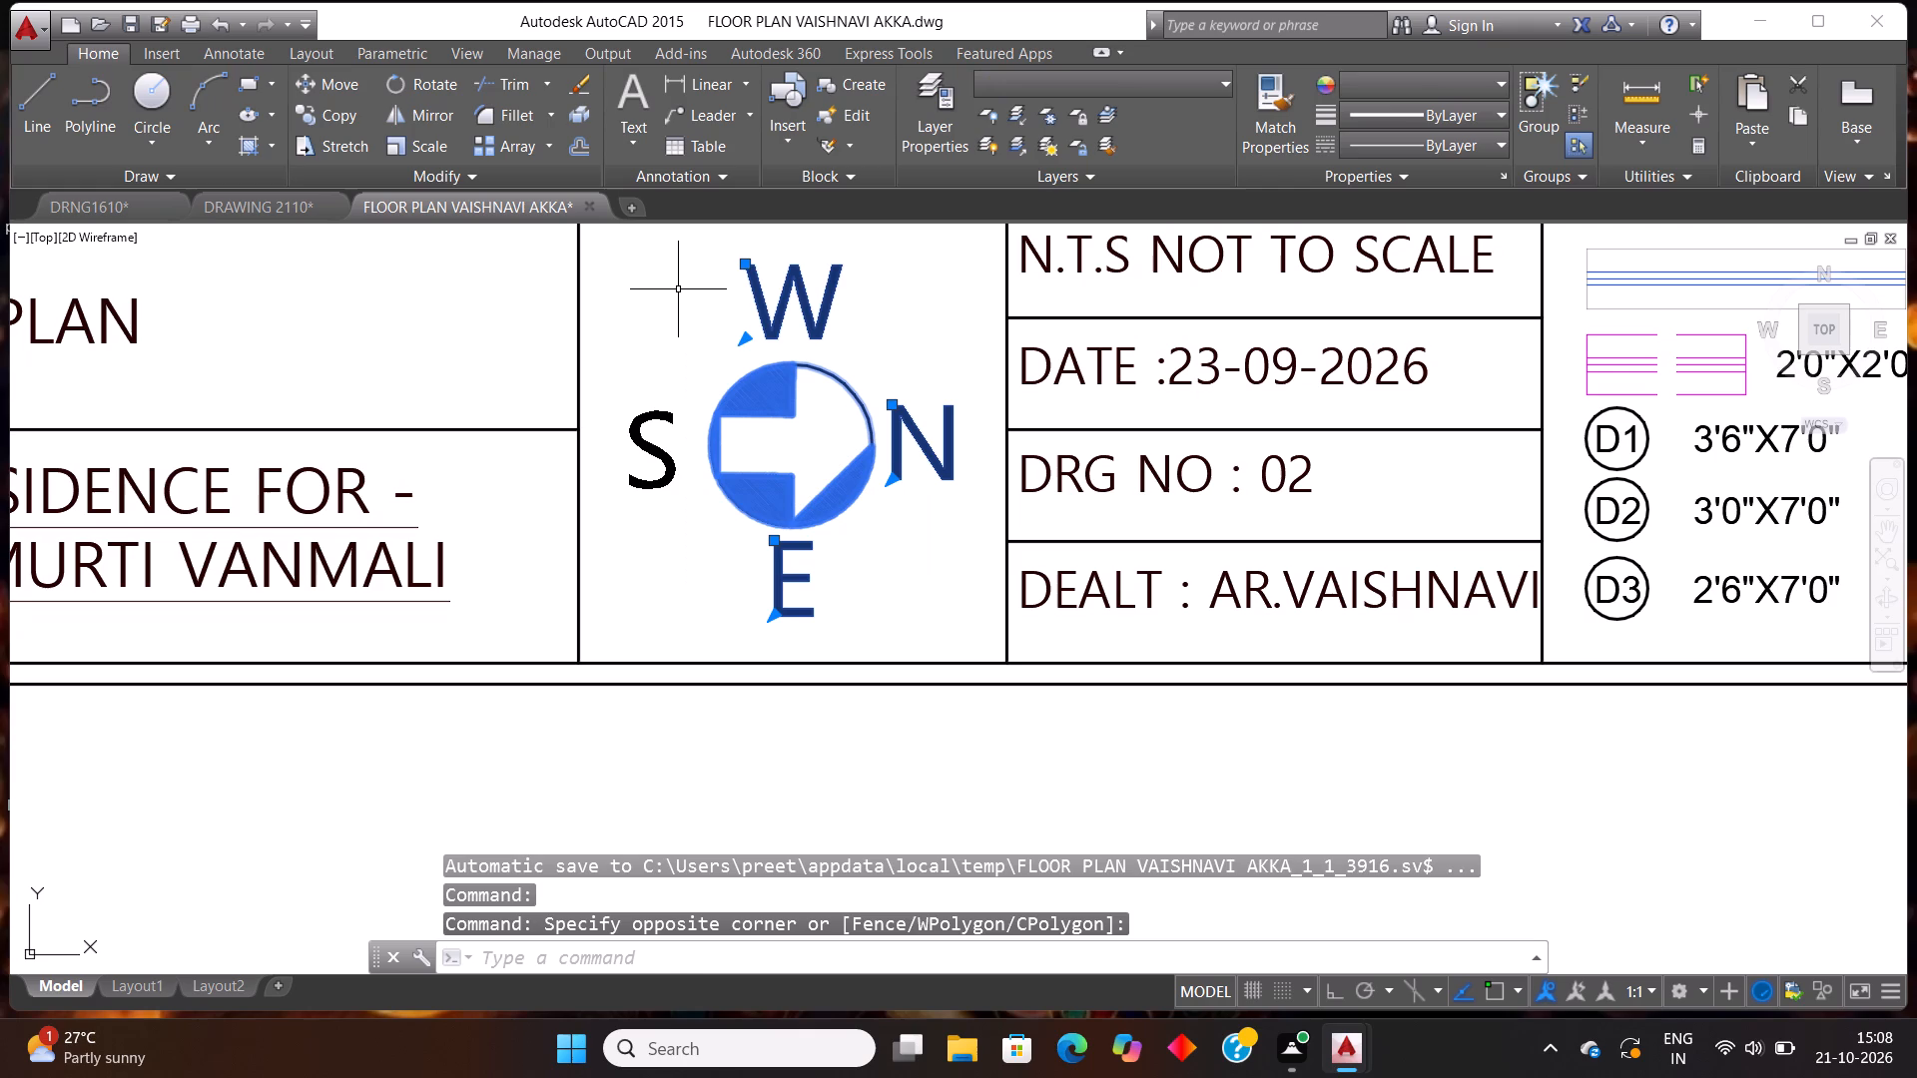
key("Escape")
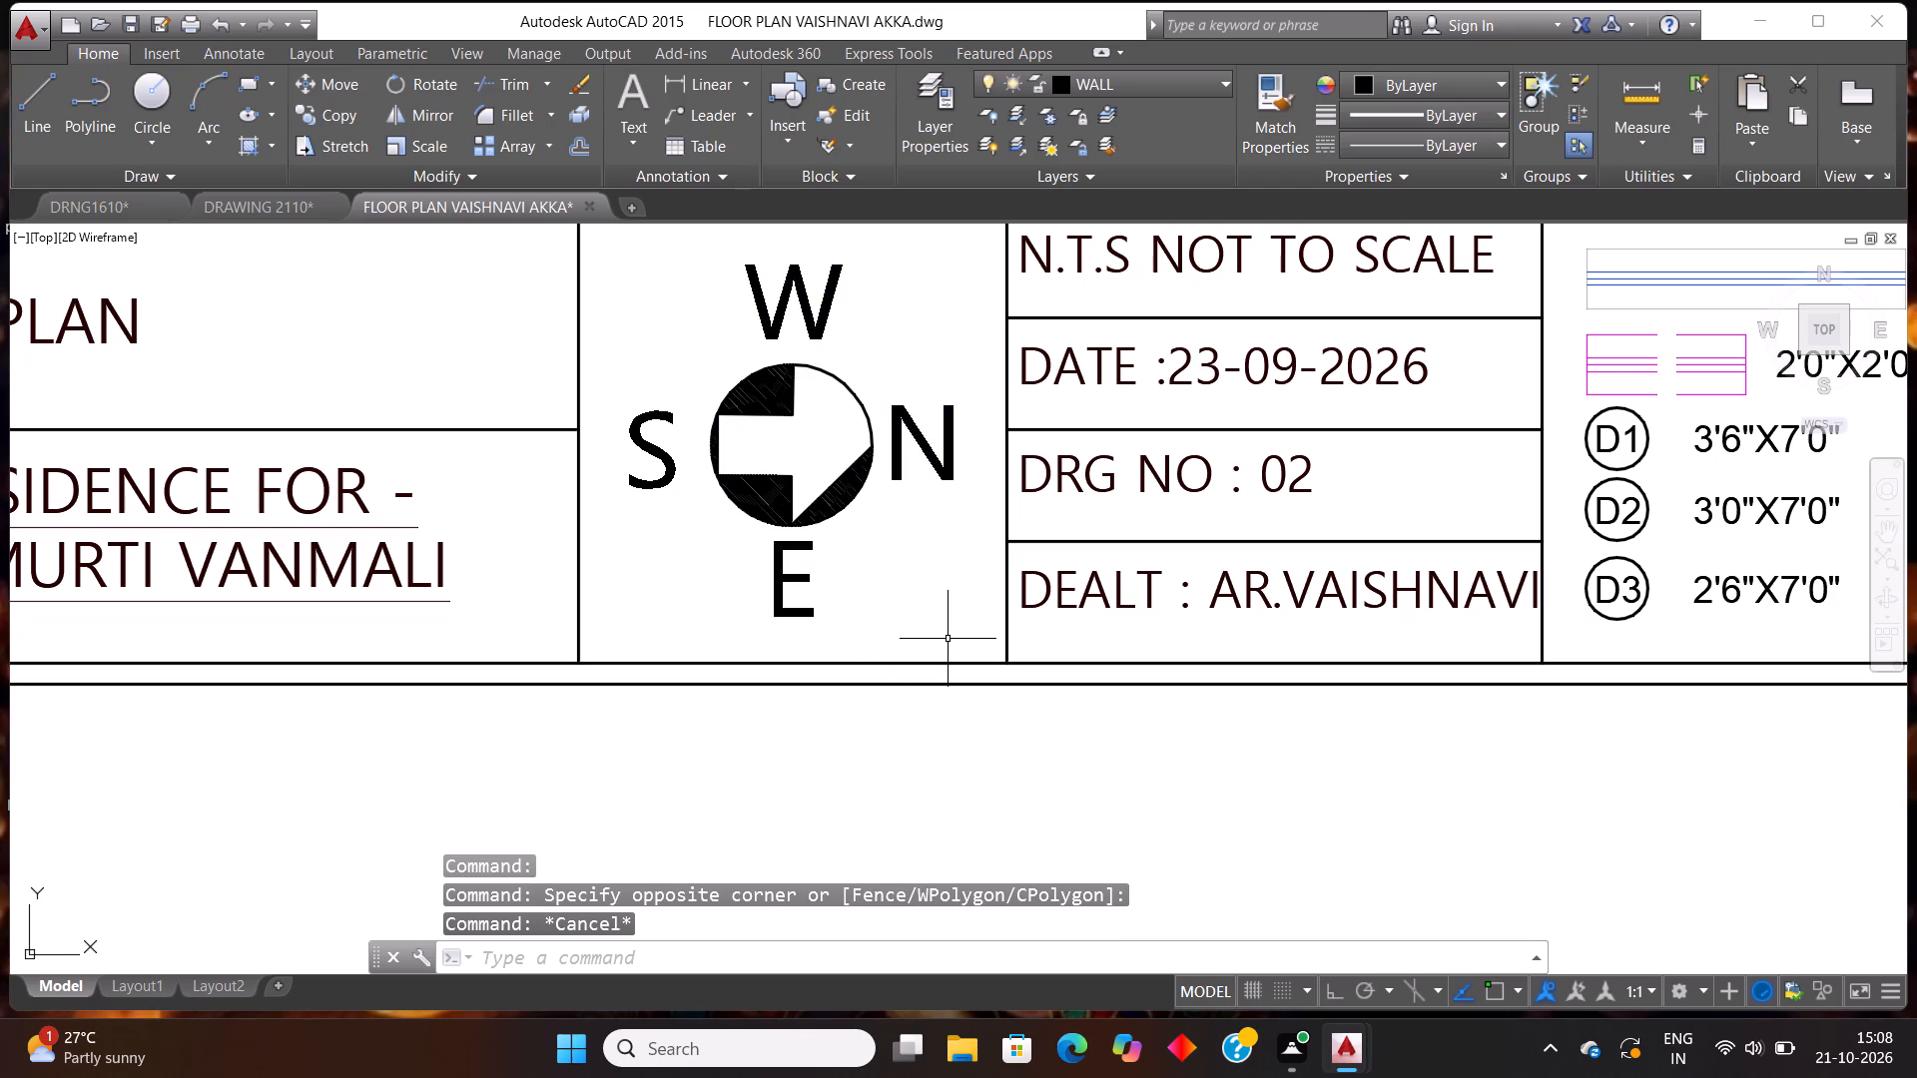
left_click(949, 638)
left_click(648, 286)
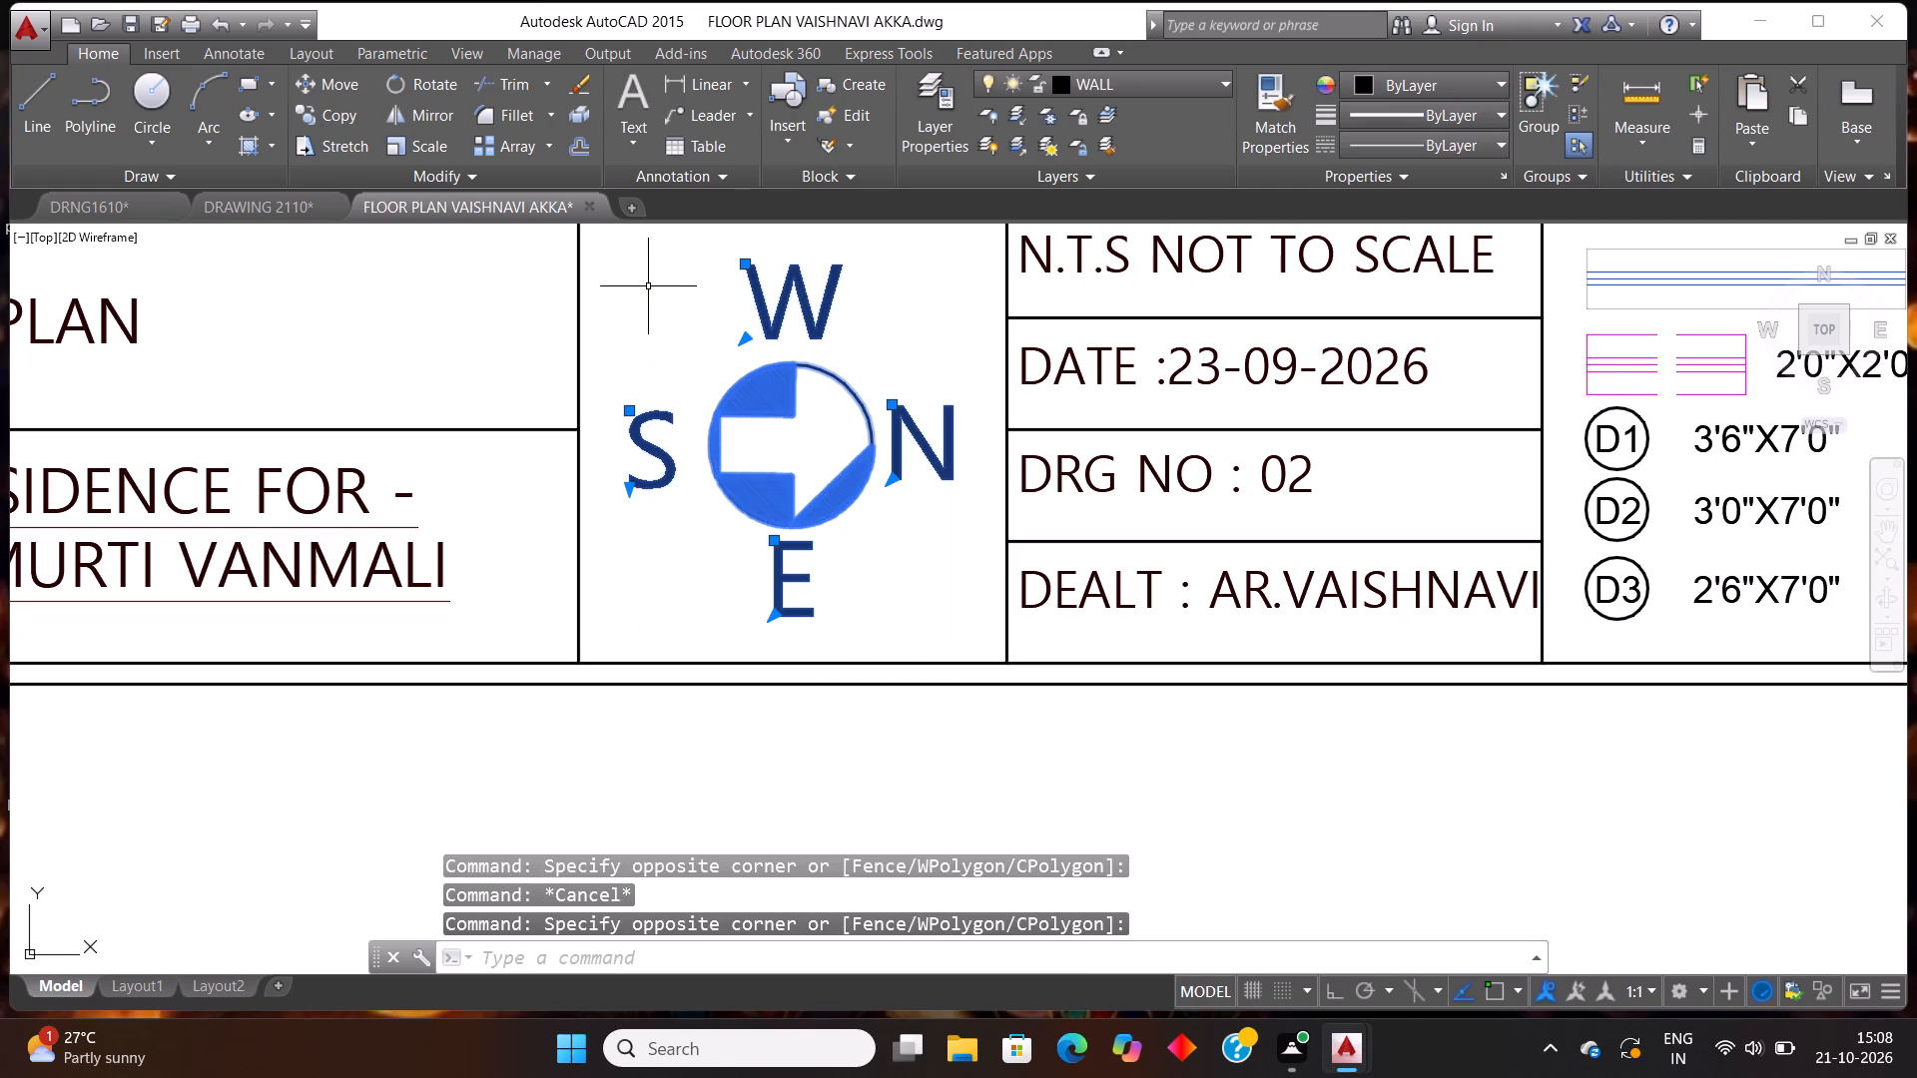
key("ctrl+c")
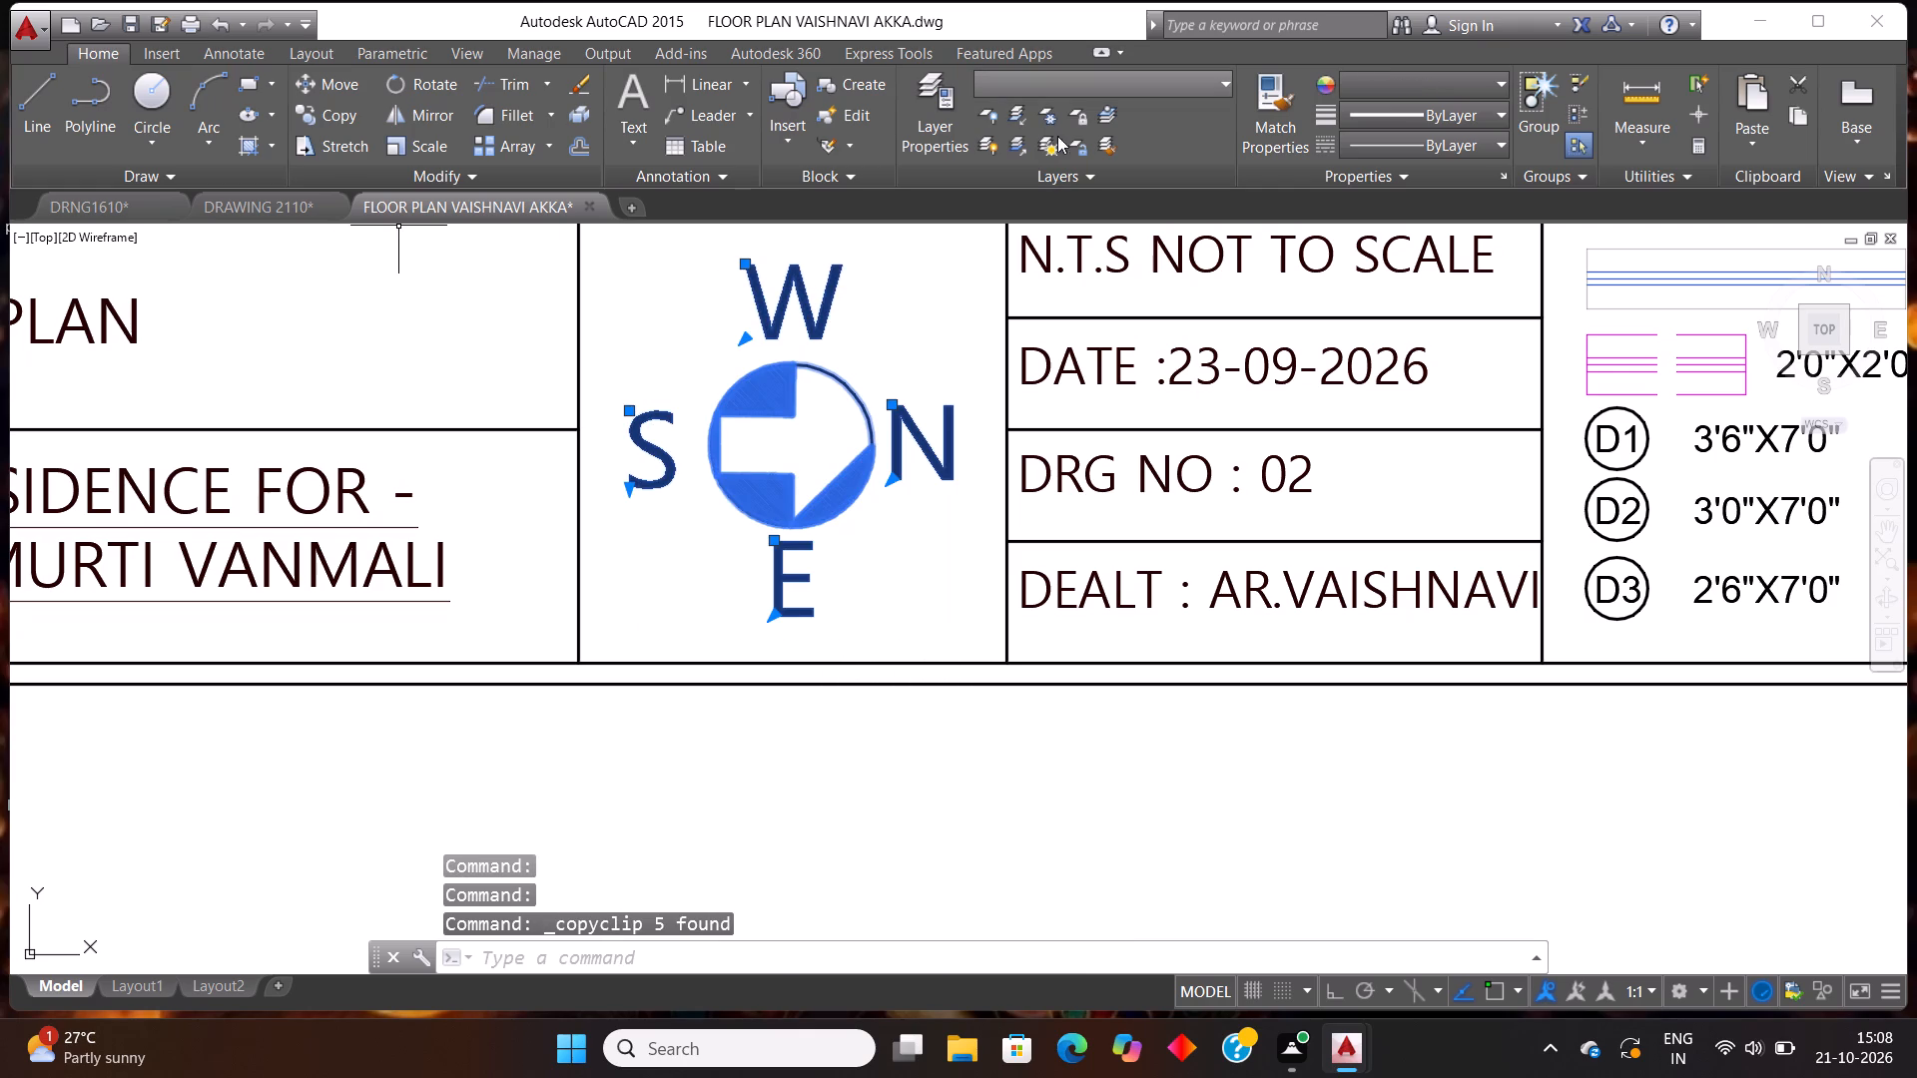
Paste the compass symbol into DRAWING 2110's title block, in the narrow compartment just after the horizontally split one.
left_click(264, 203)
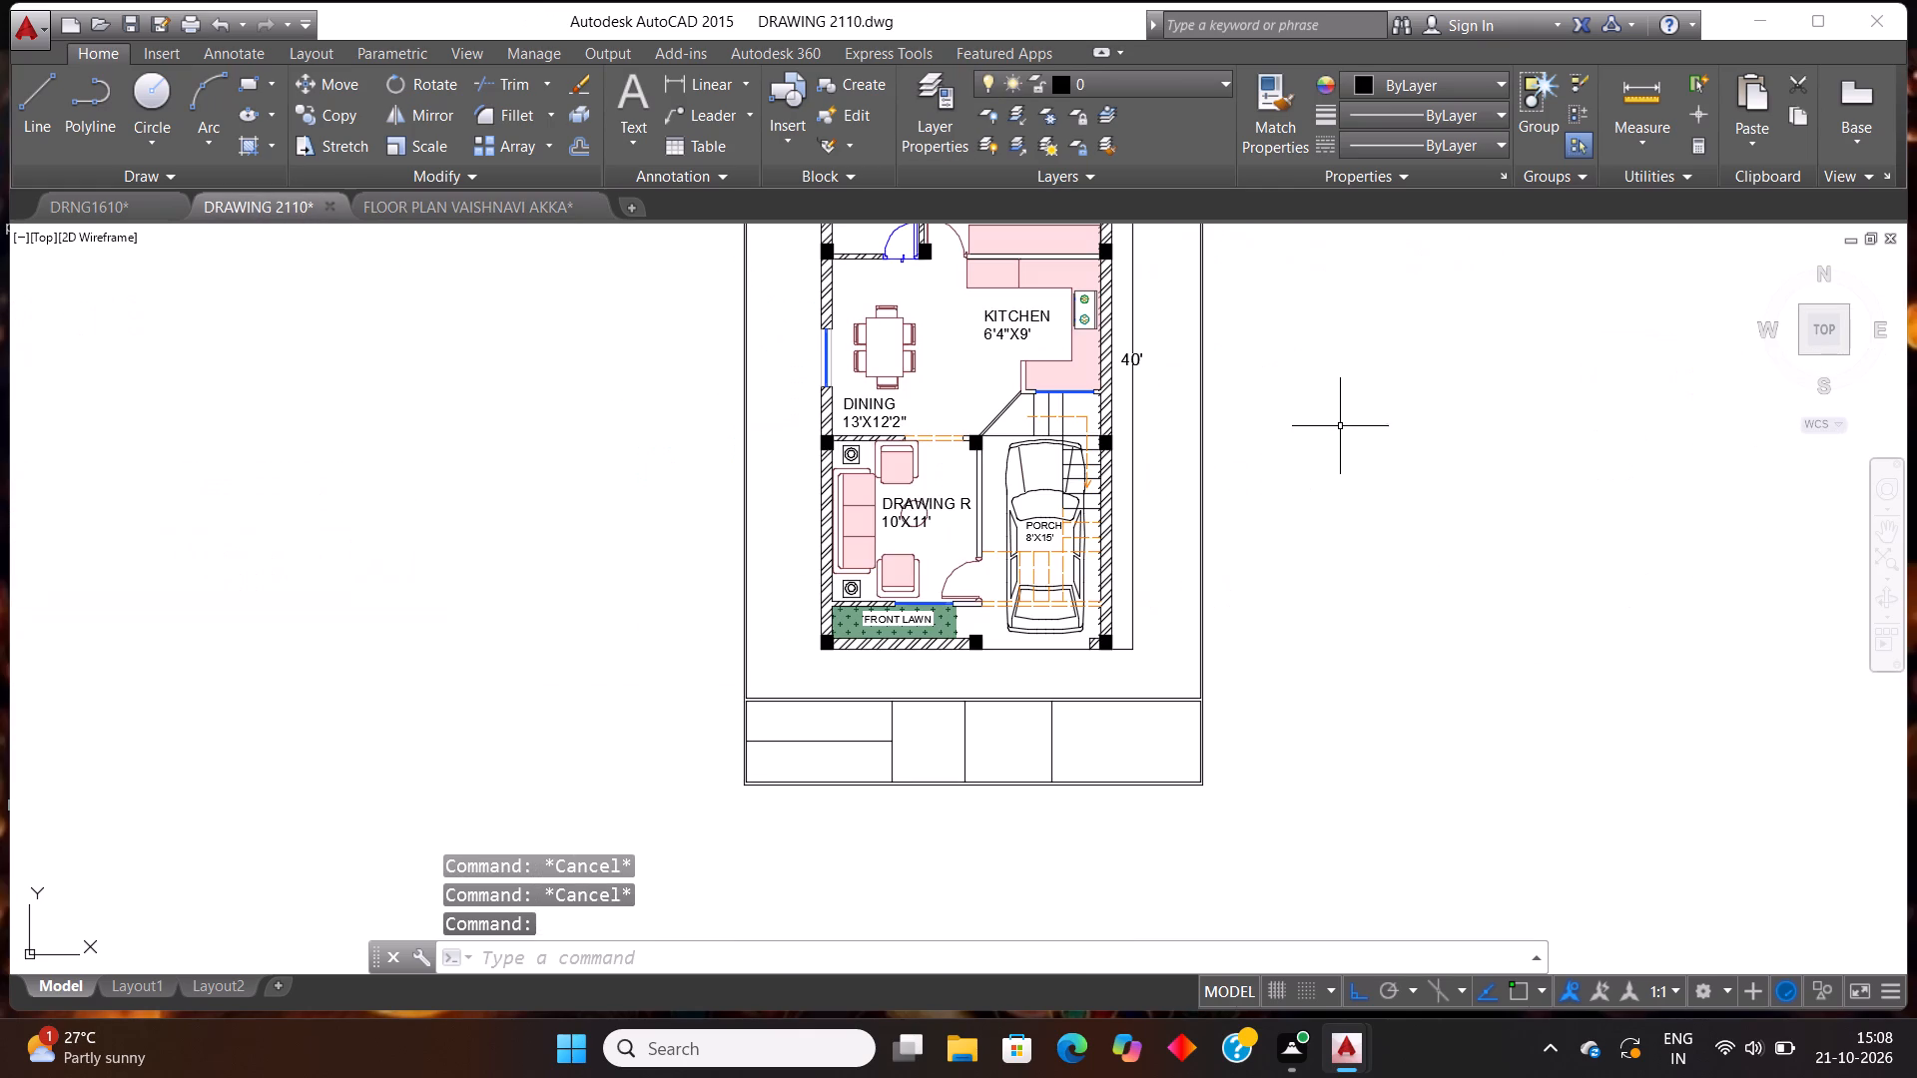
key("ctrl+v")
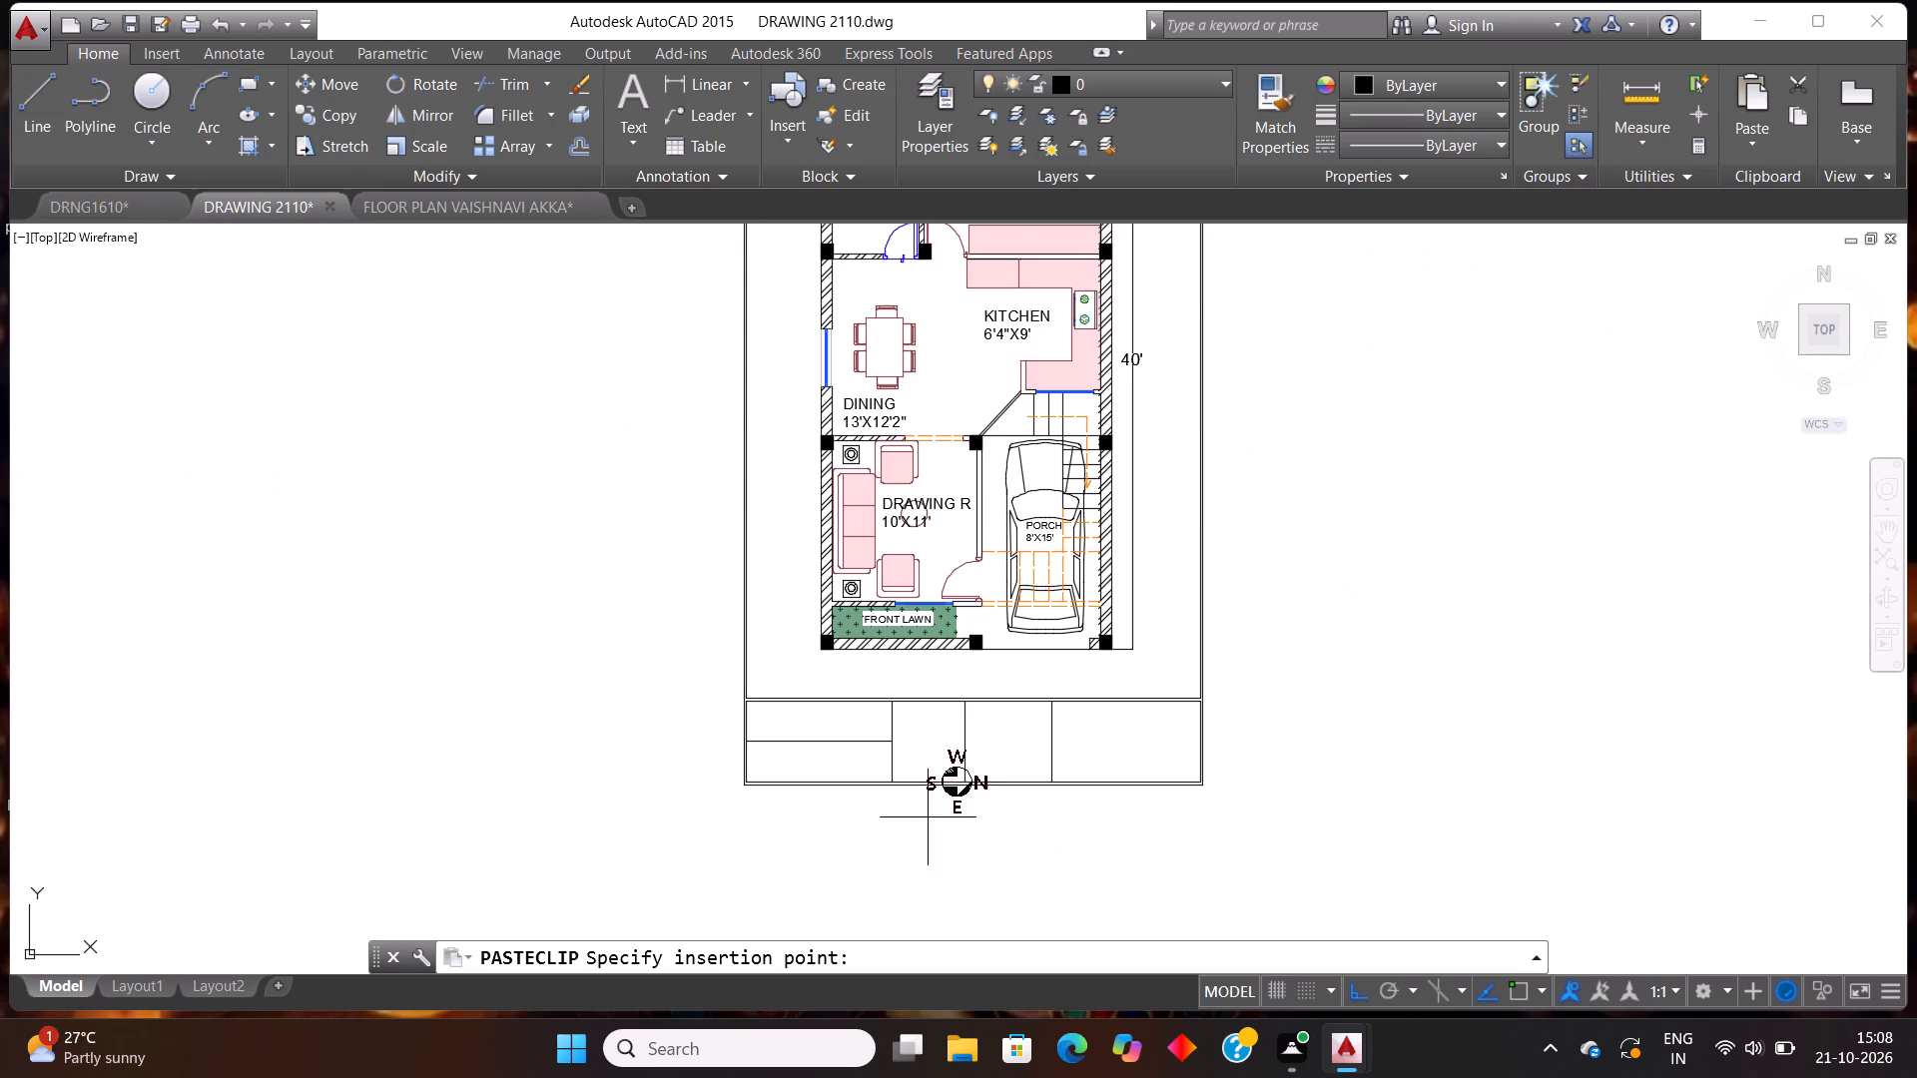
scroll(929, 816, "up", 1)
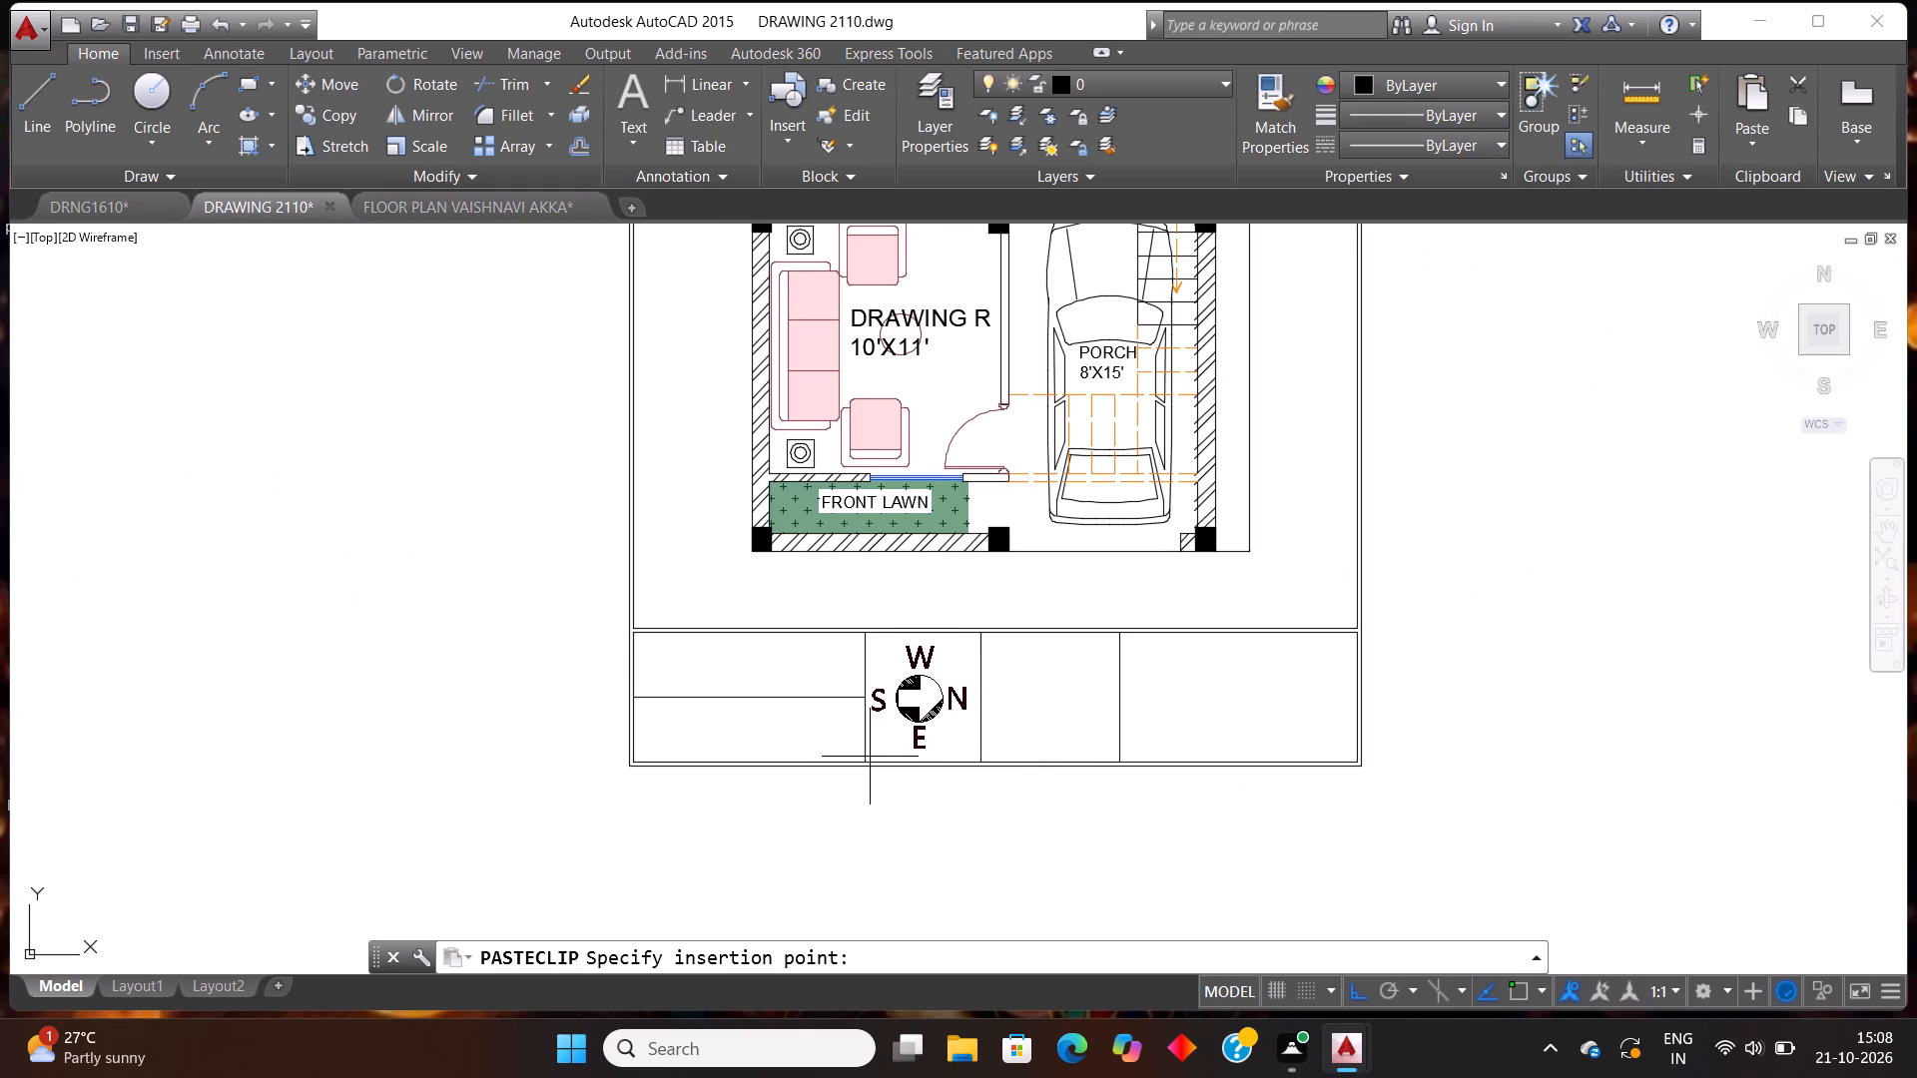
left_click(873, 758)
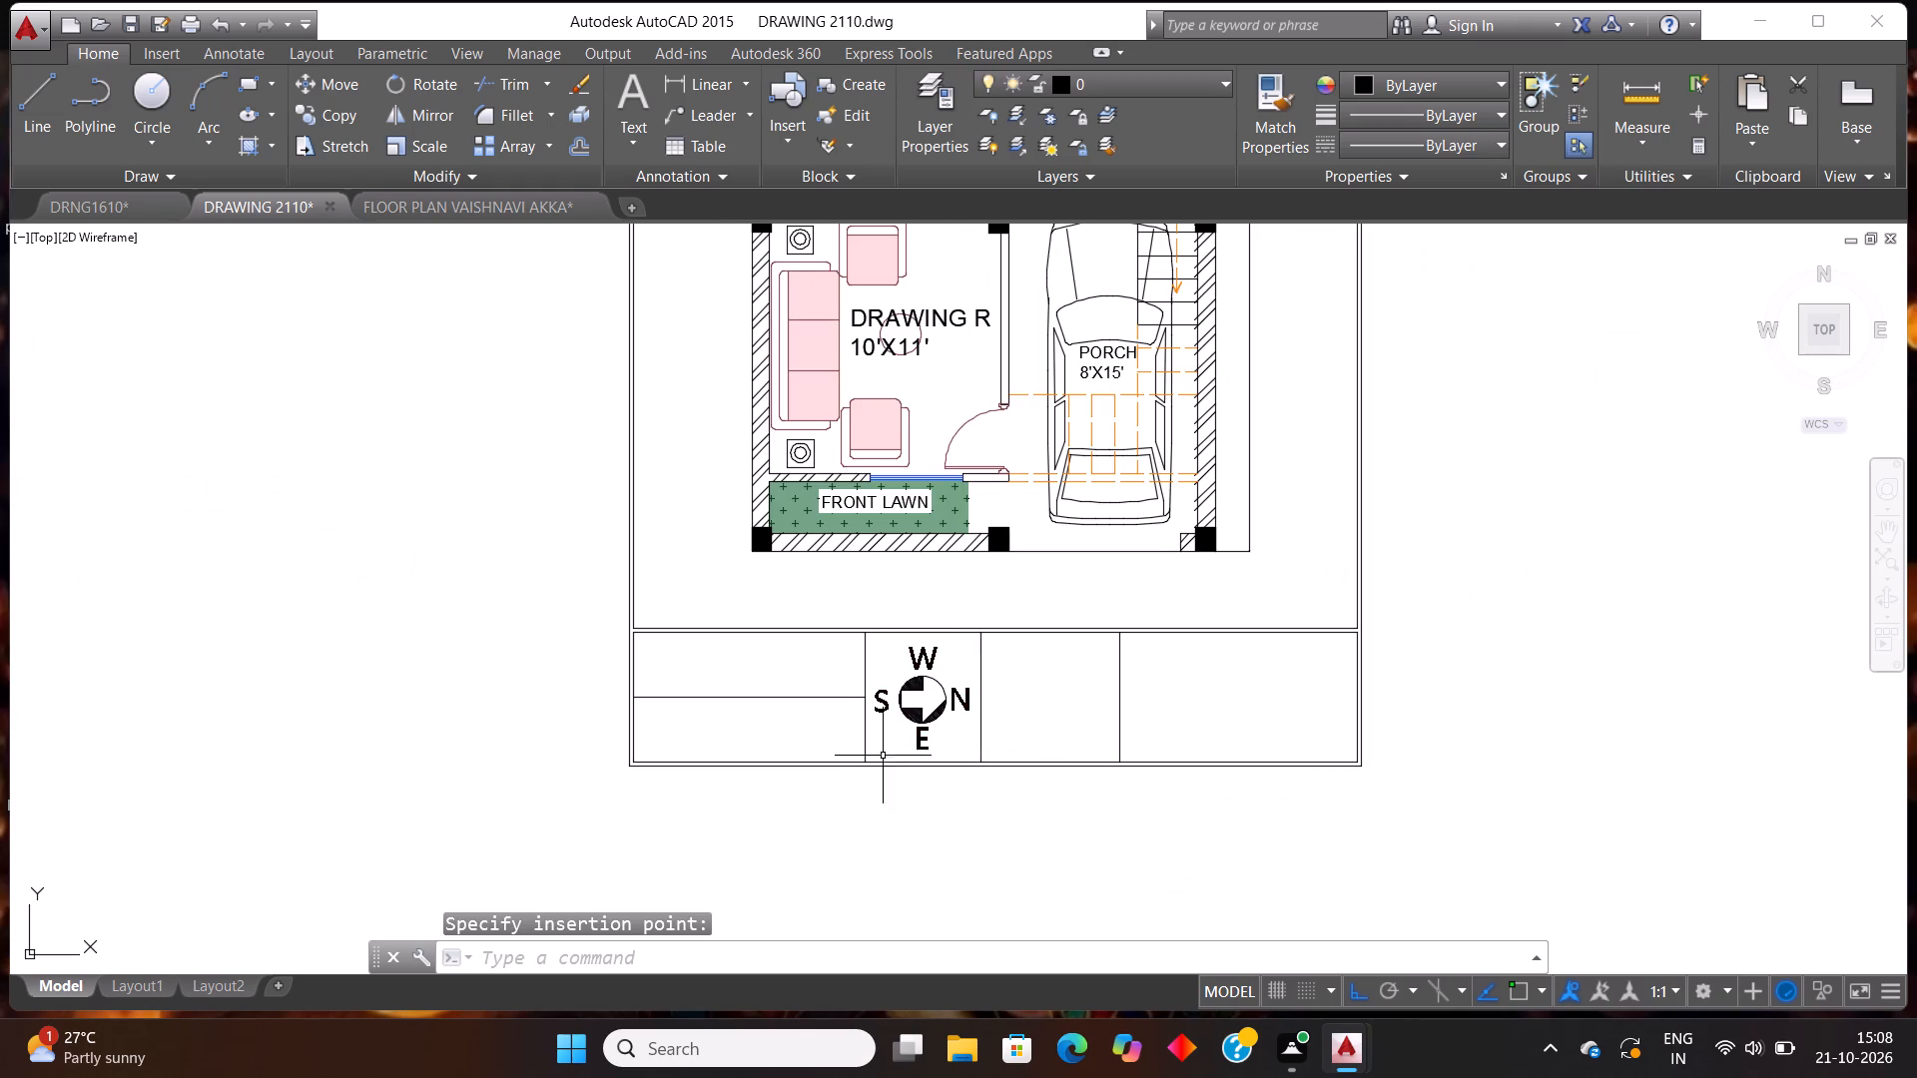
scroll(1150, 589, "down", 4)
scroll(1398, 432, "up", 1)
scroll(969, 595, "up", 2)
scroll(1234, 738, "down", 2)
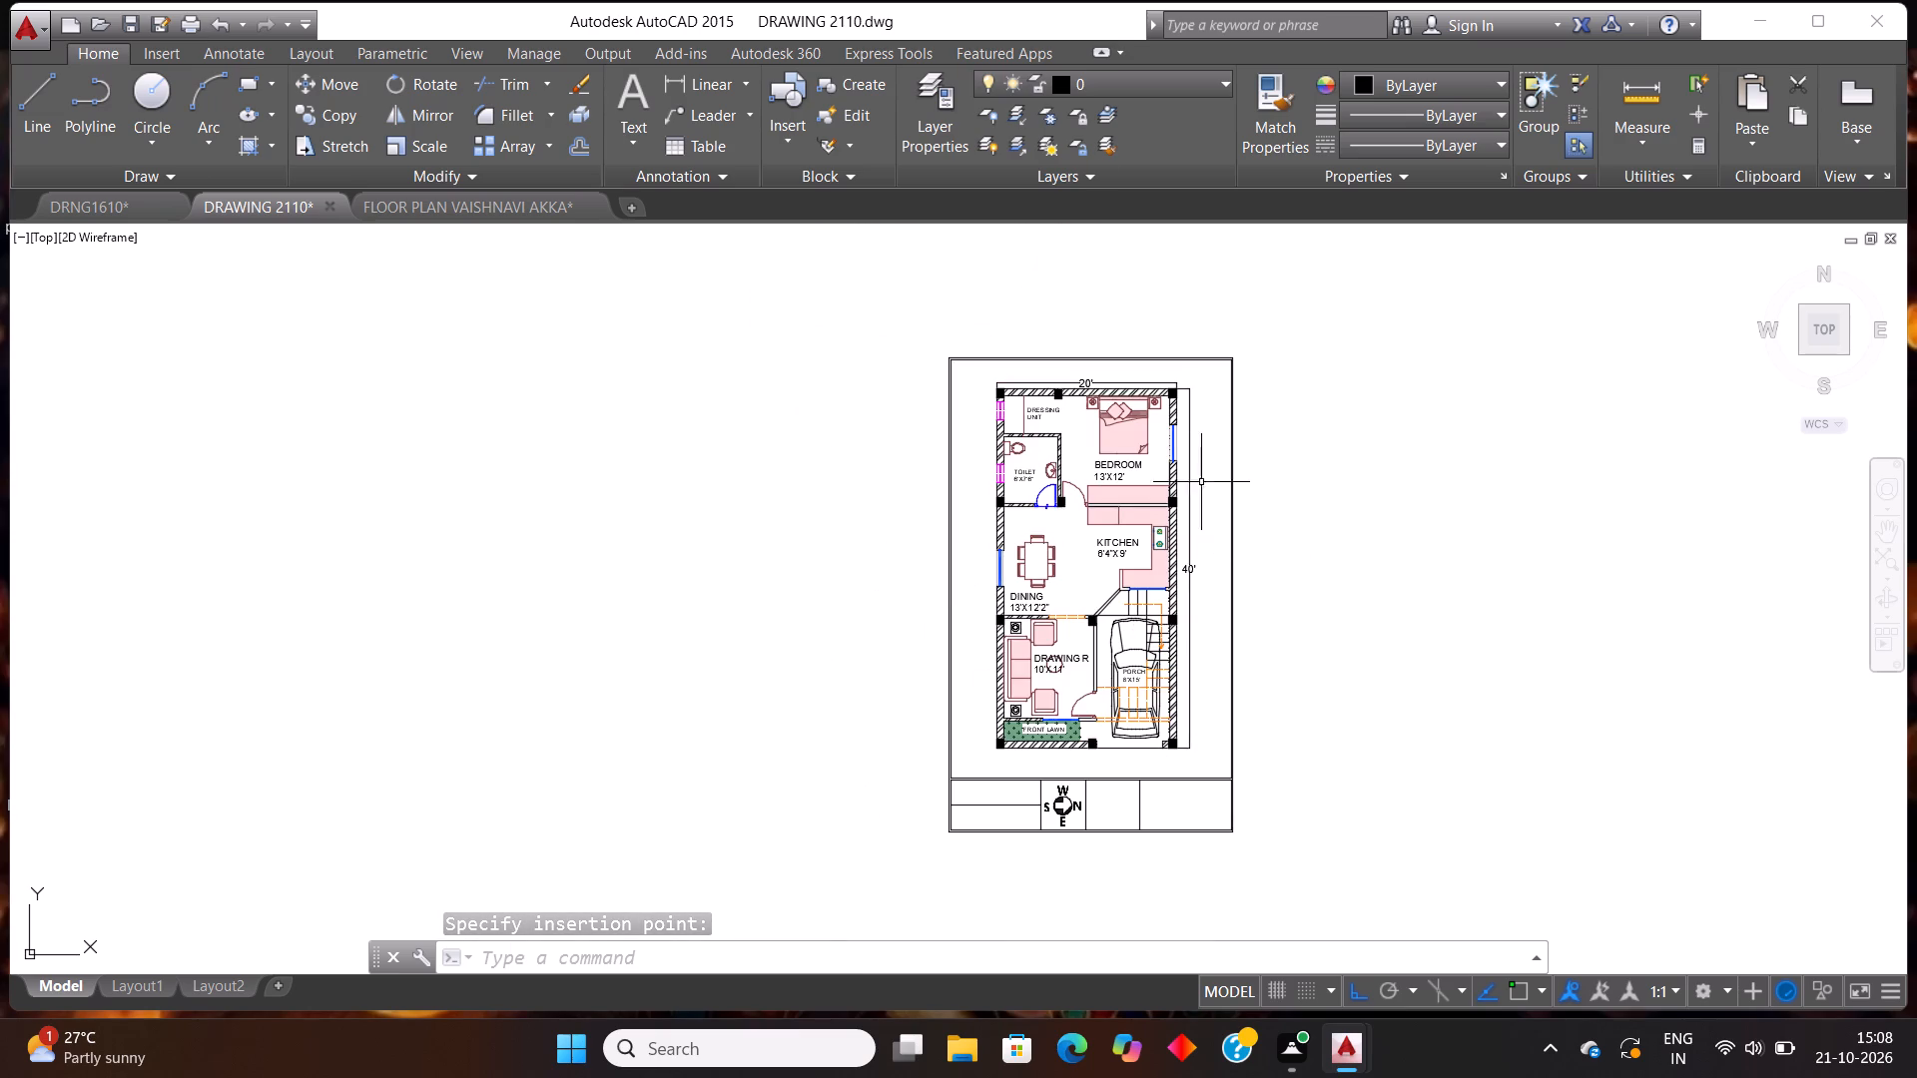
Copy the window, ventilator and door size legend from the last title block compartment of the earlier floor plan drawing.
left_click(385, 208)
scroll(645, 436, "down", 1)
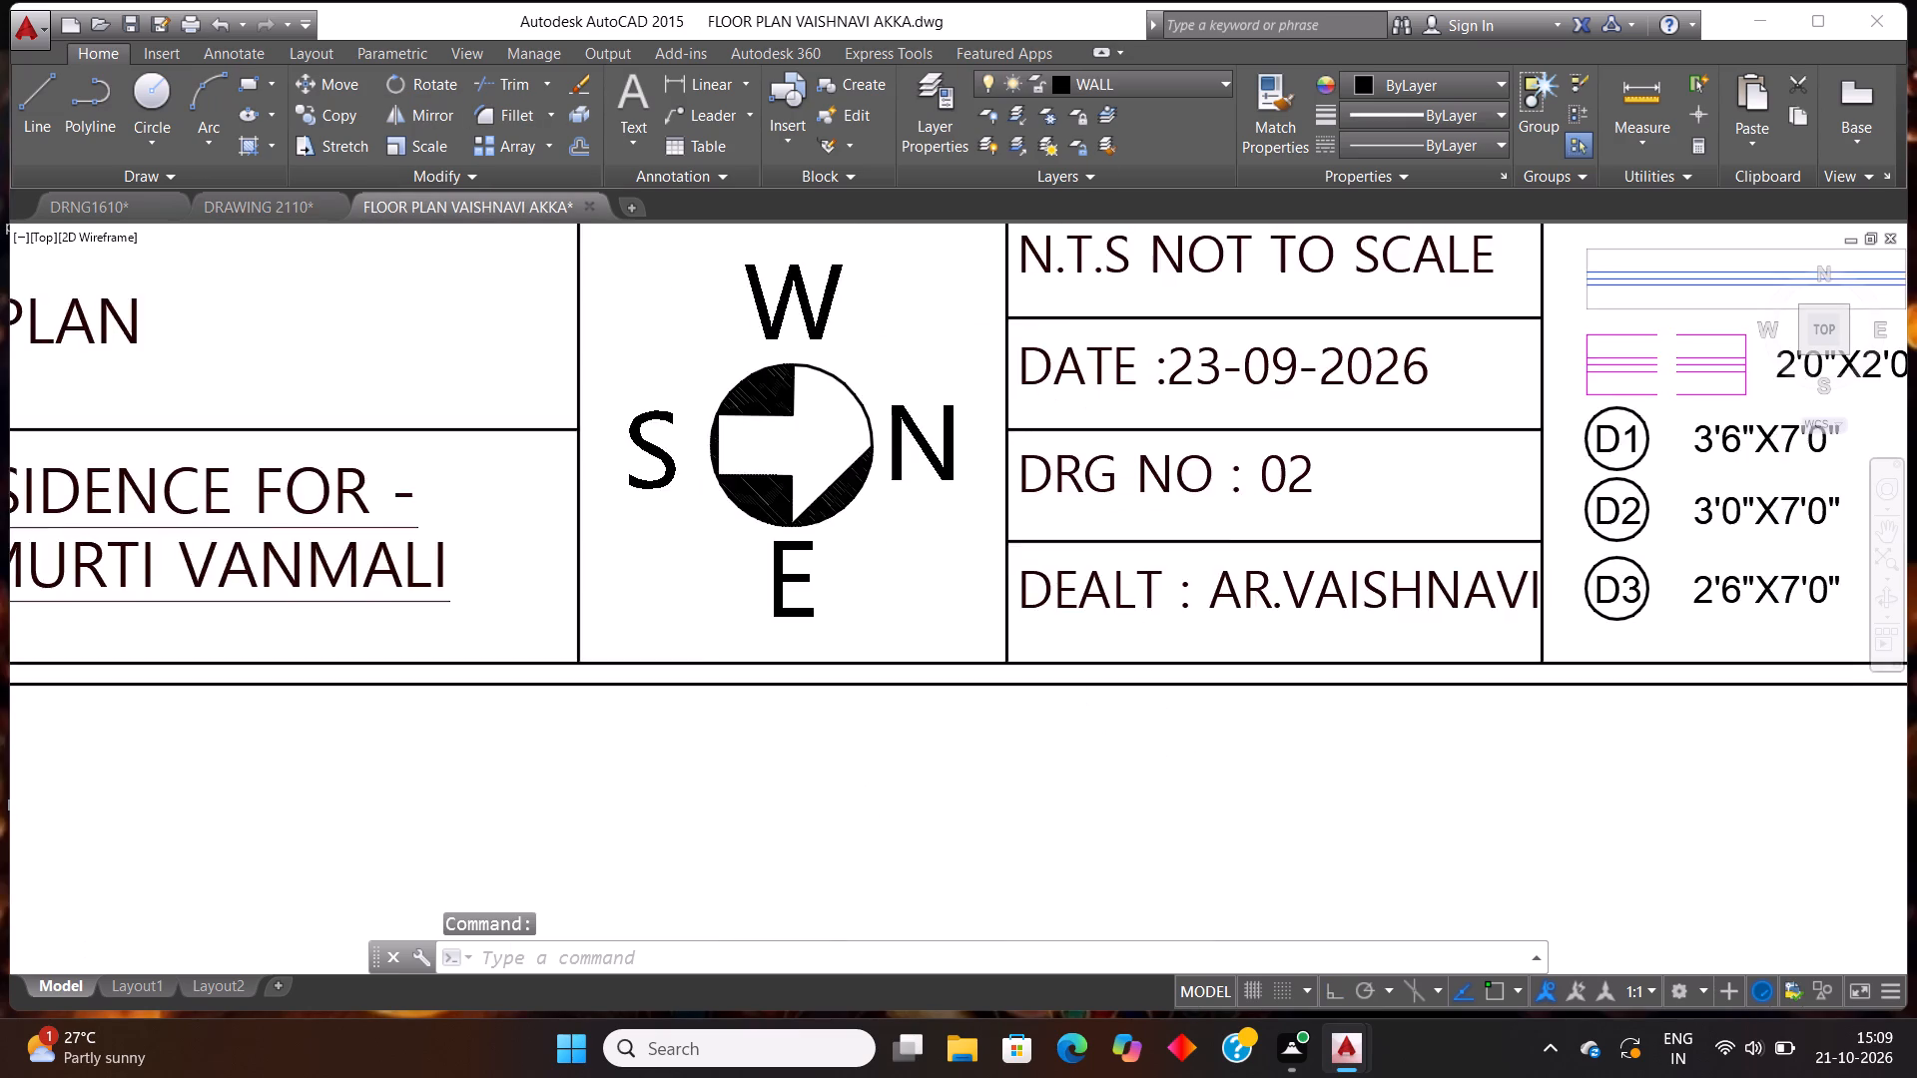
scroll(686, 448, "down", 1)
scroll(1275, 245, "down", 1)
scroll(1281, 293, "up", 2)
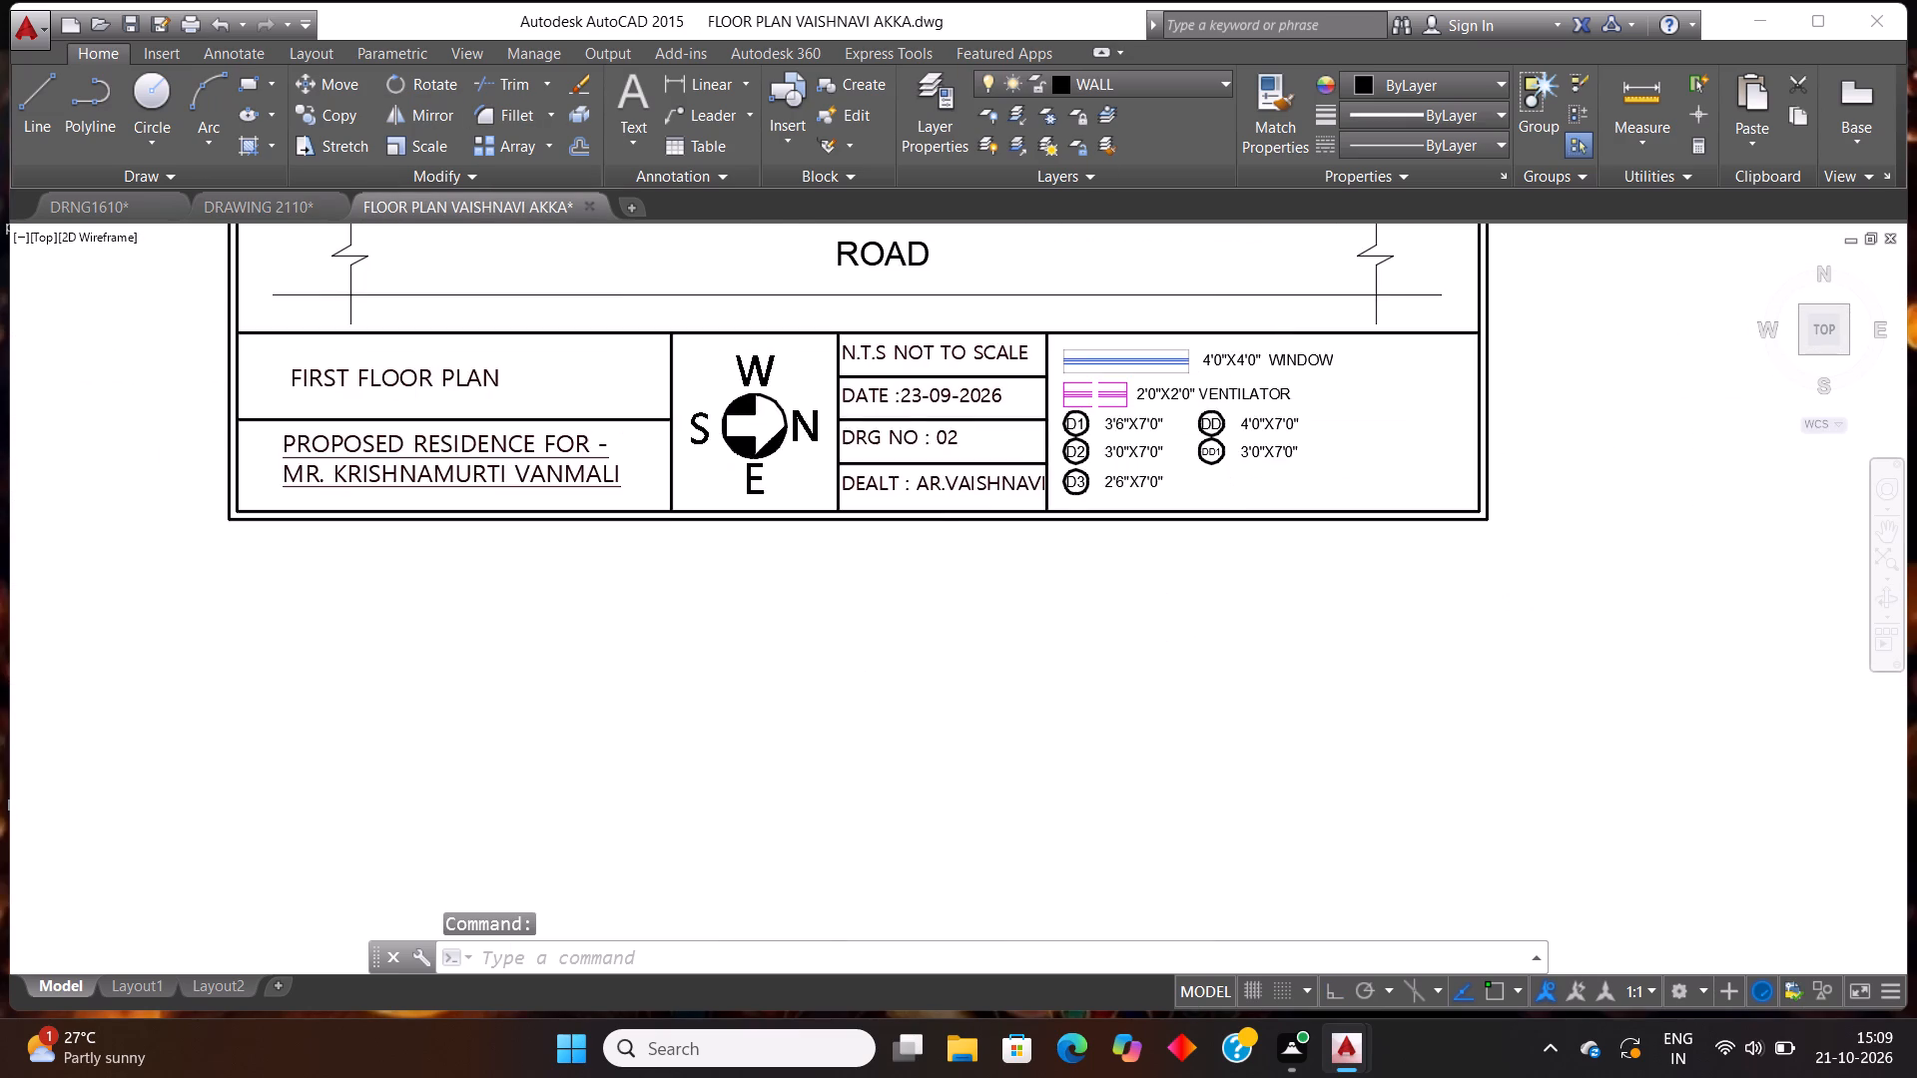
left_click(1392, 620)
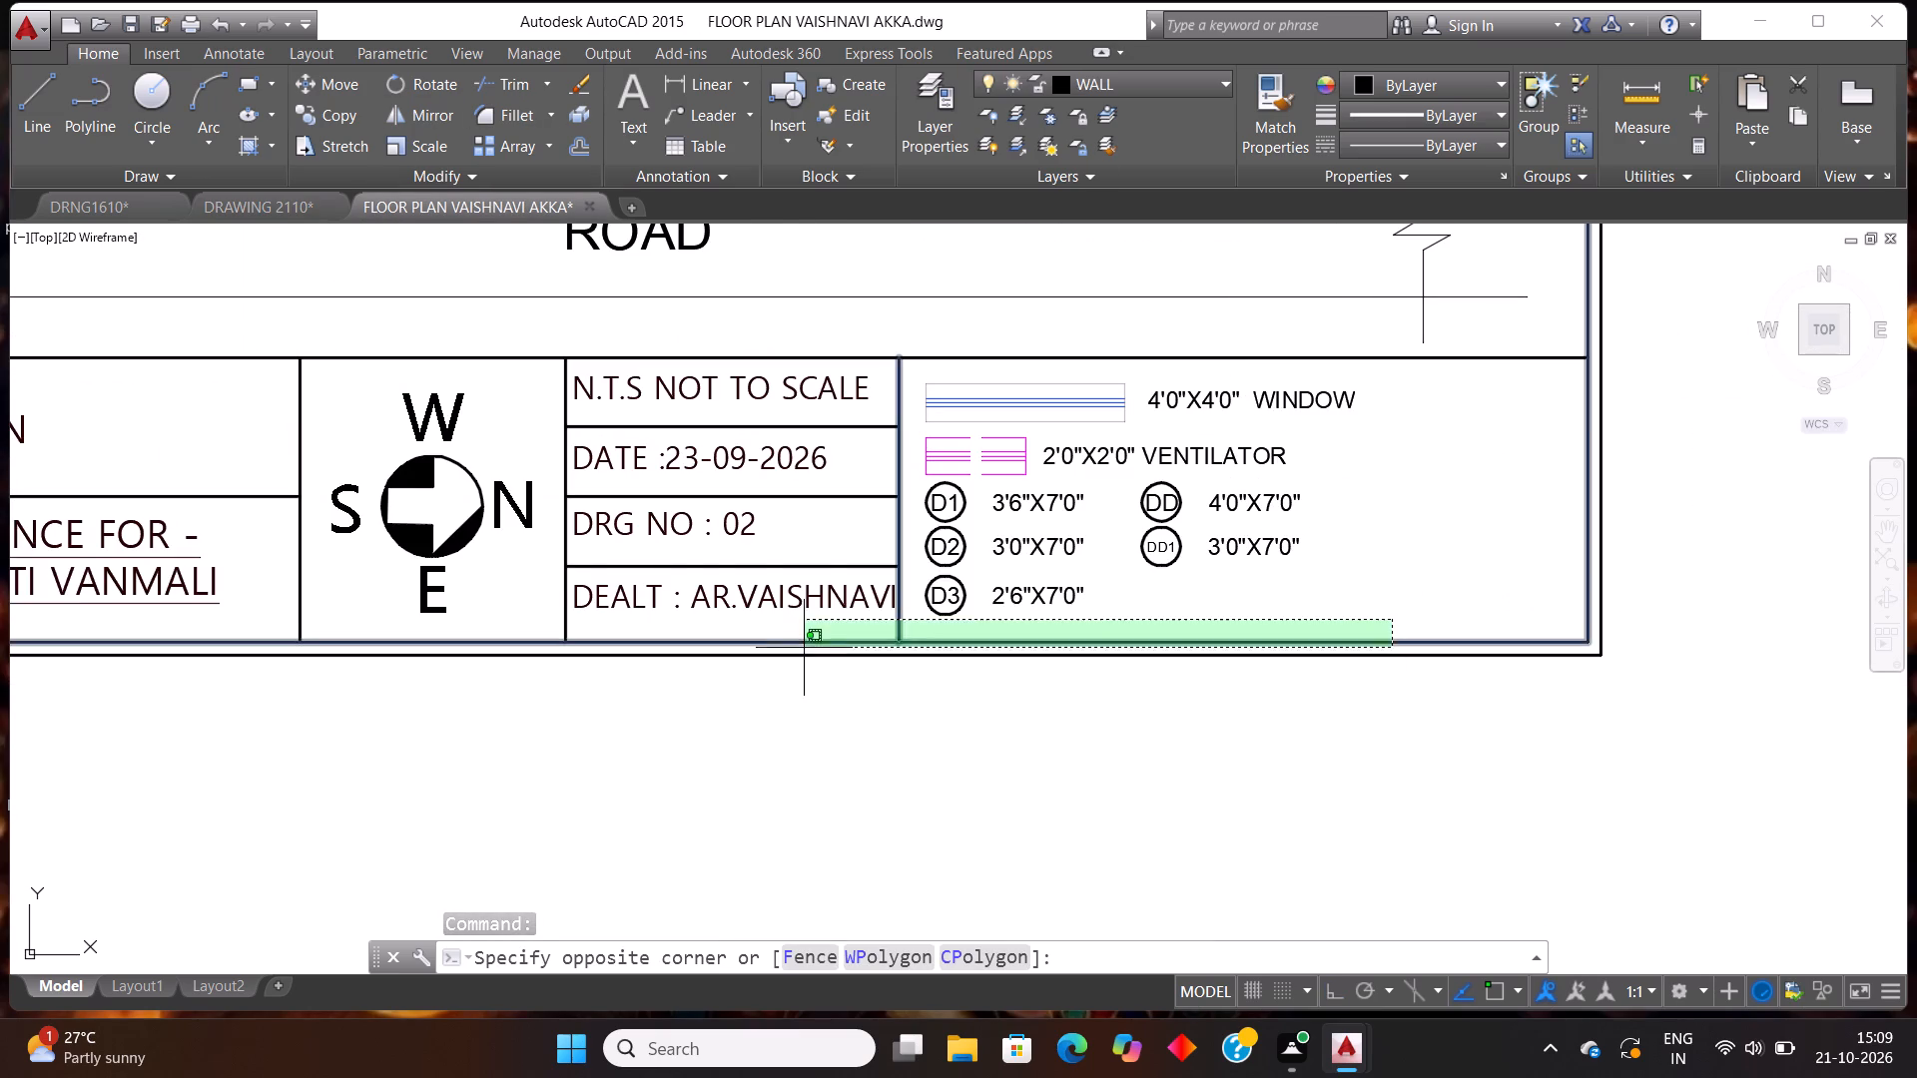
left_click(928, 378)
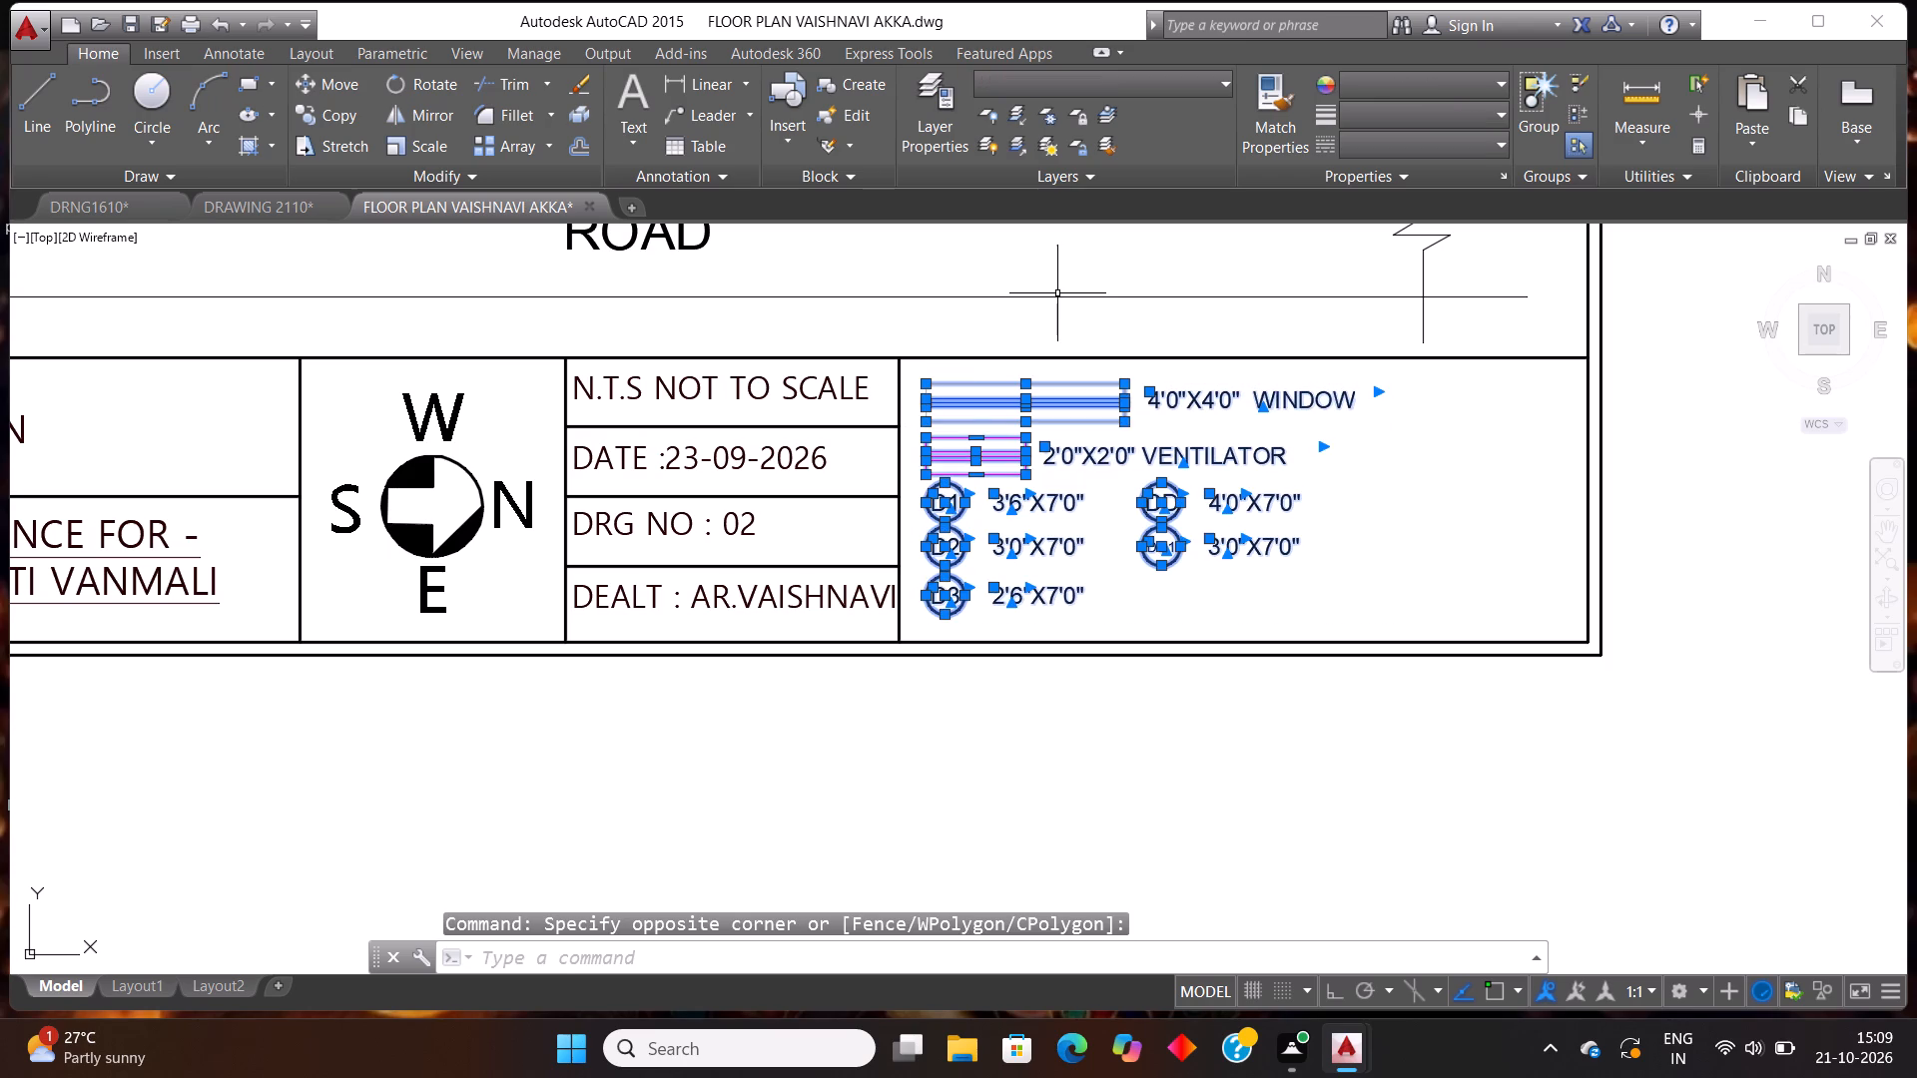
key("ctrl+c")
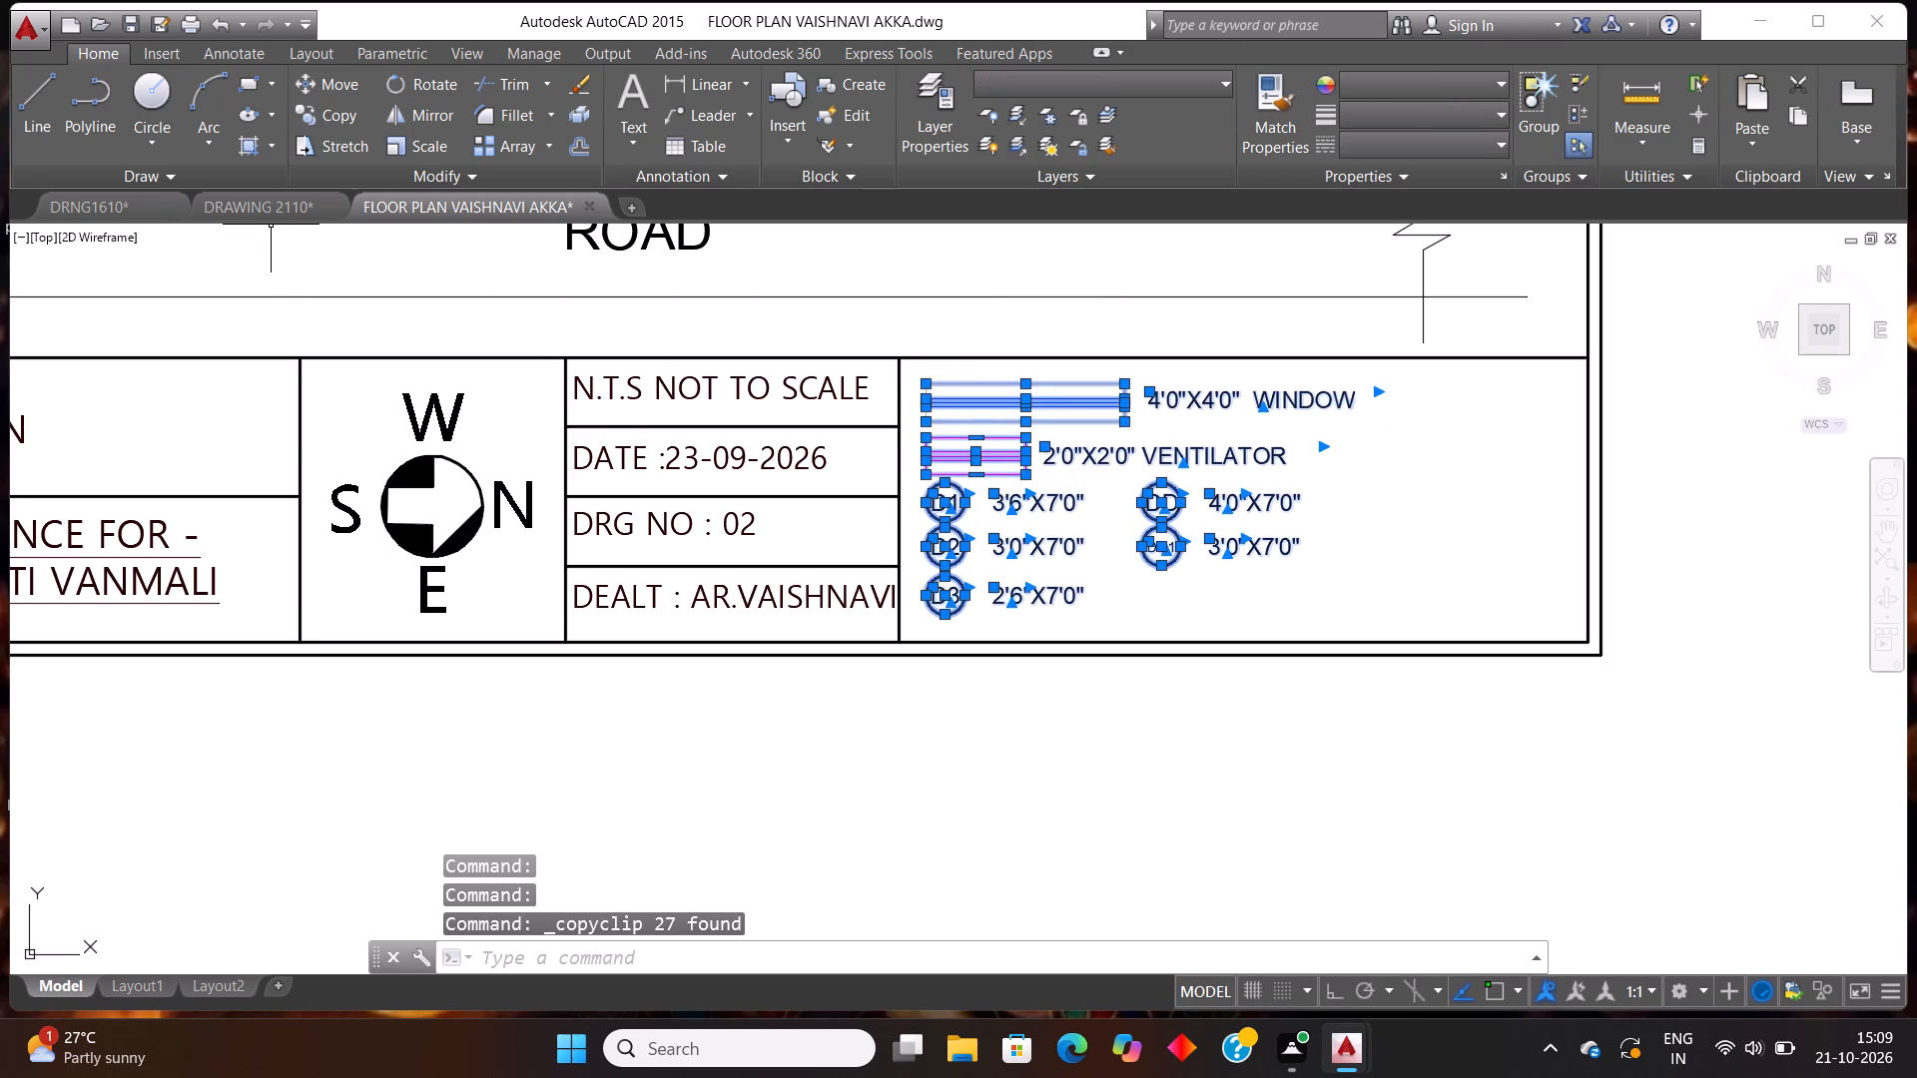
Paste the window, ventilator and door legend into the last compartment of DRAWING 2110's title block.
left_click(273, 211)
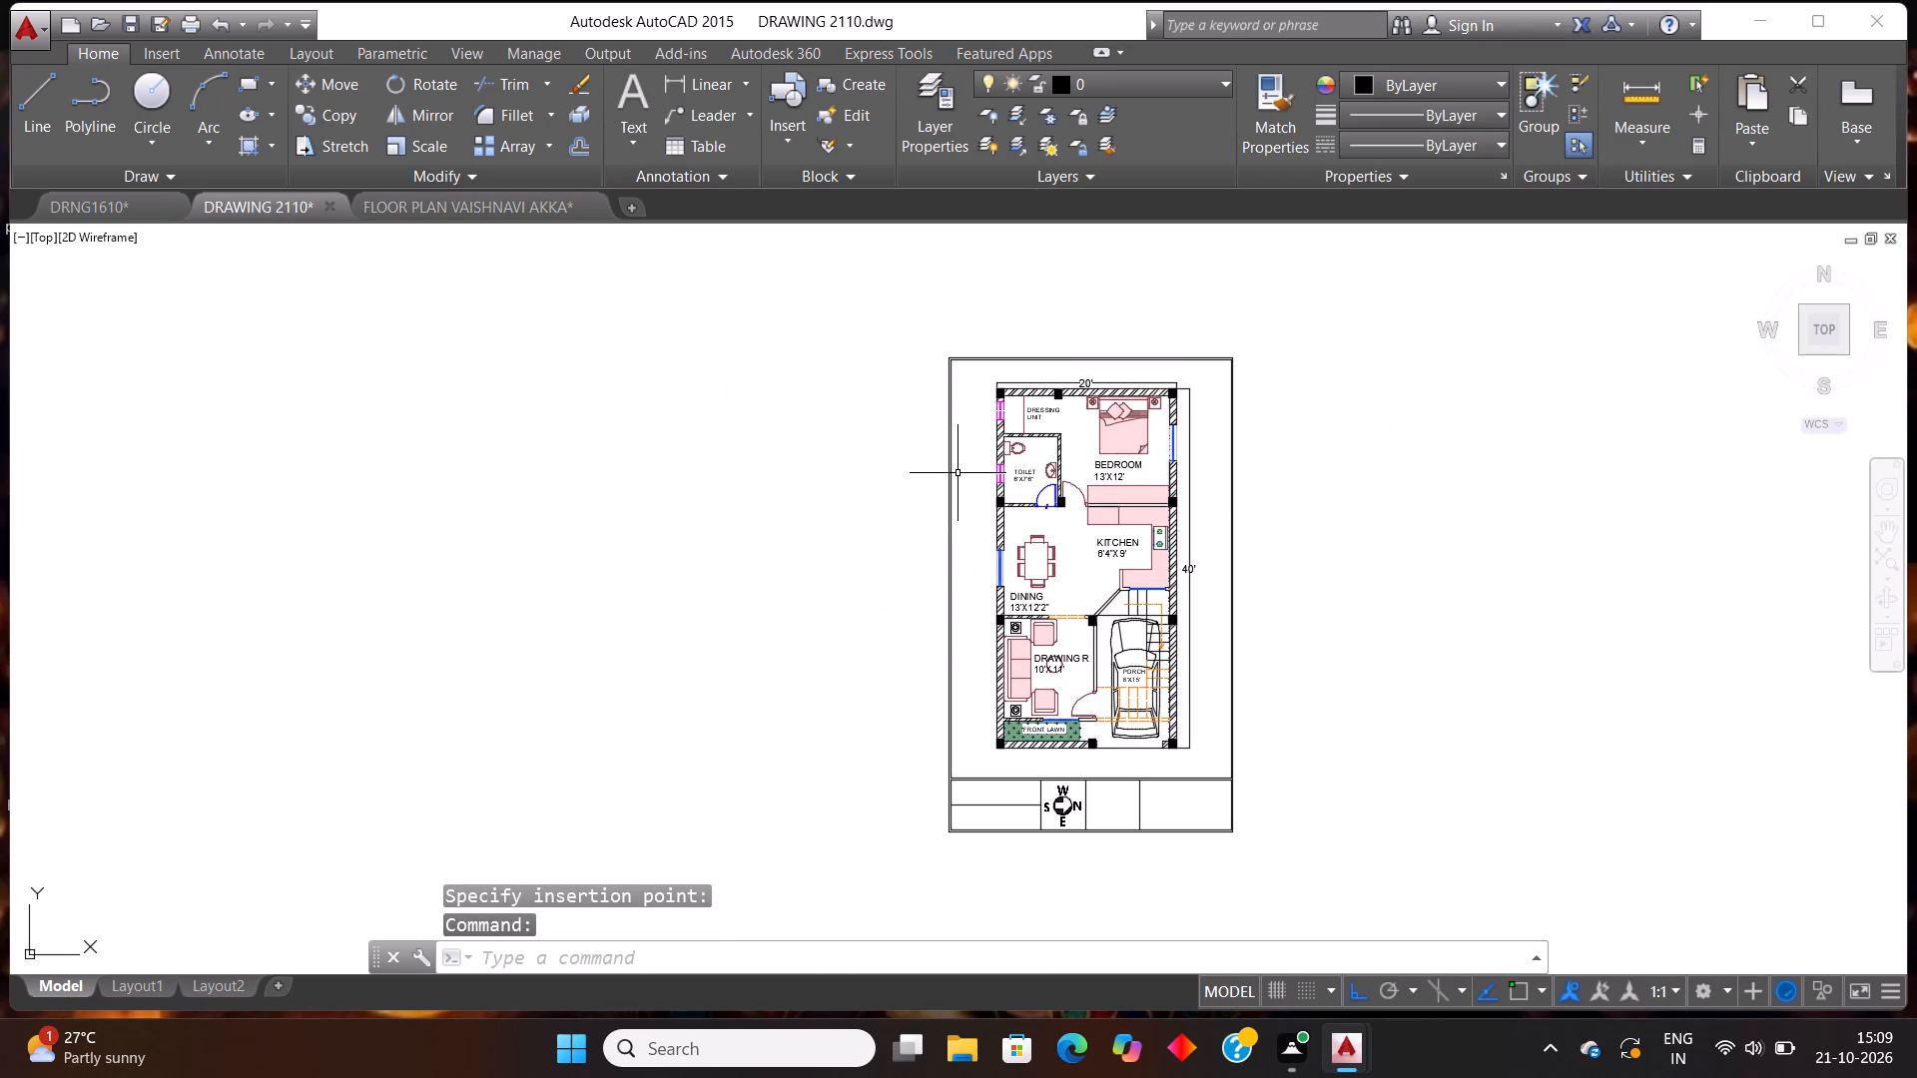
key("ctrl+v")
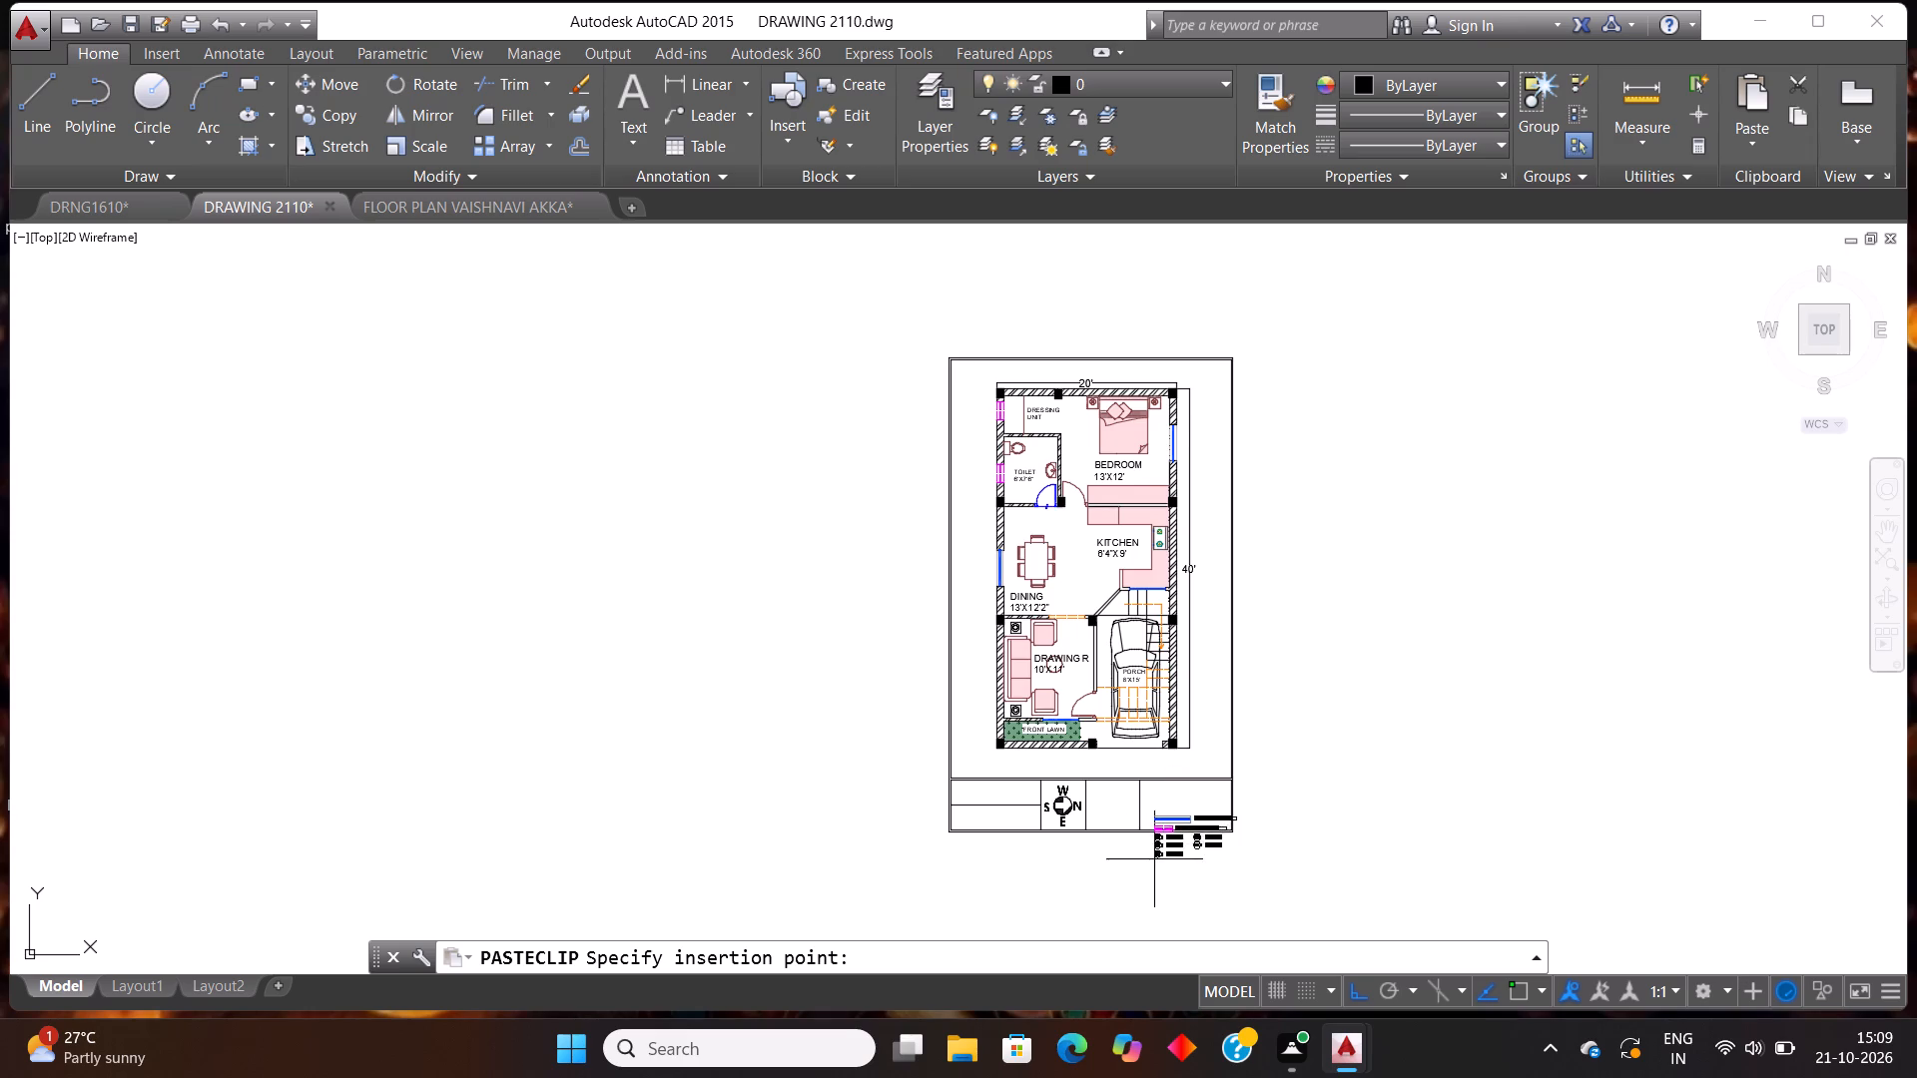
scroll(1155, 858, "up", 3)
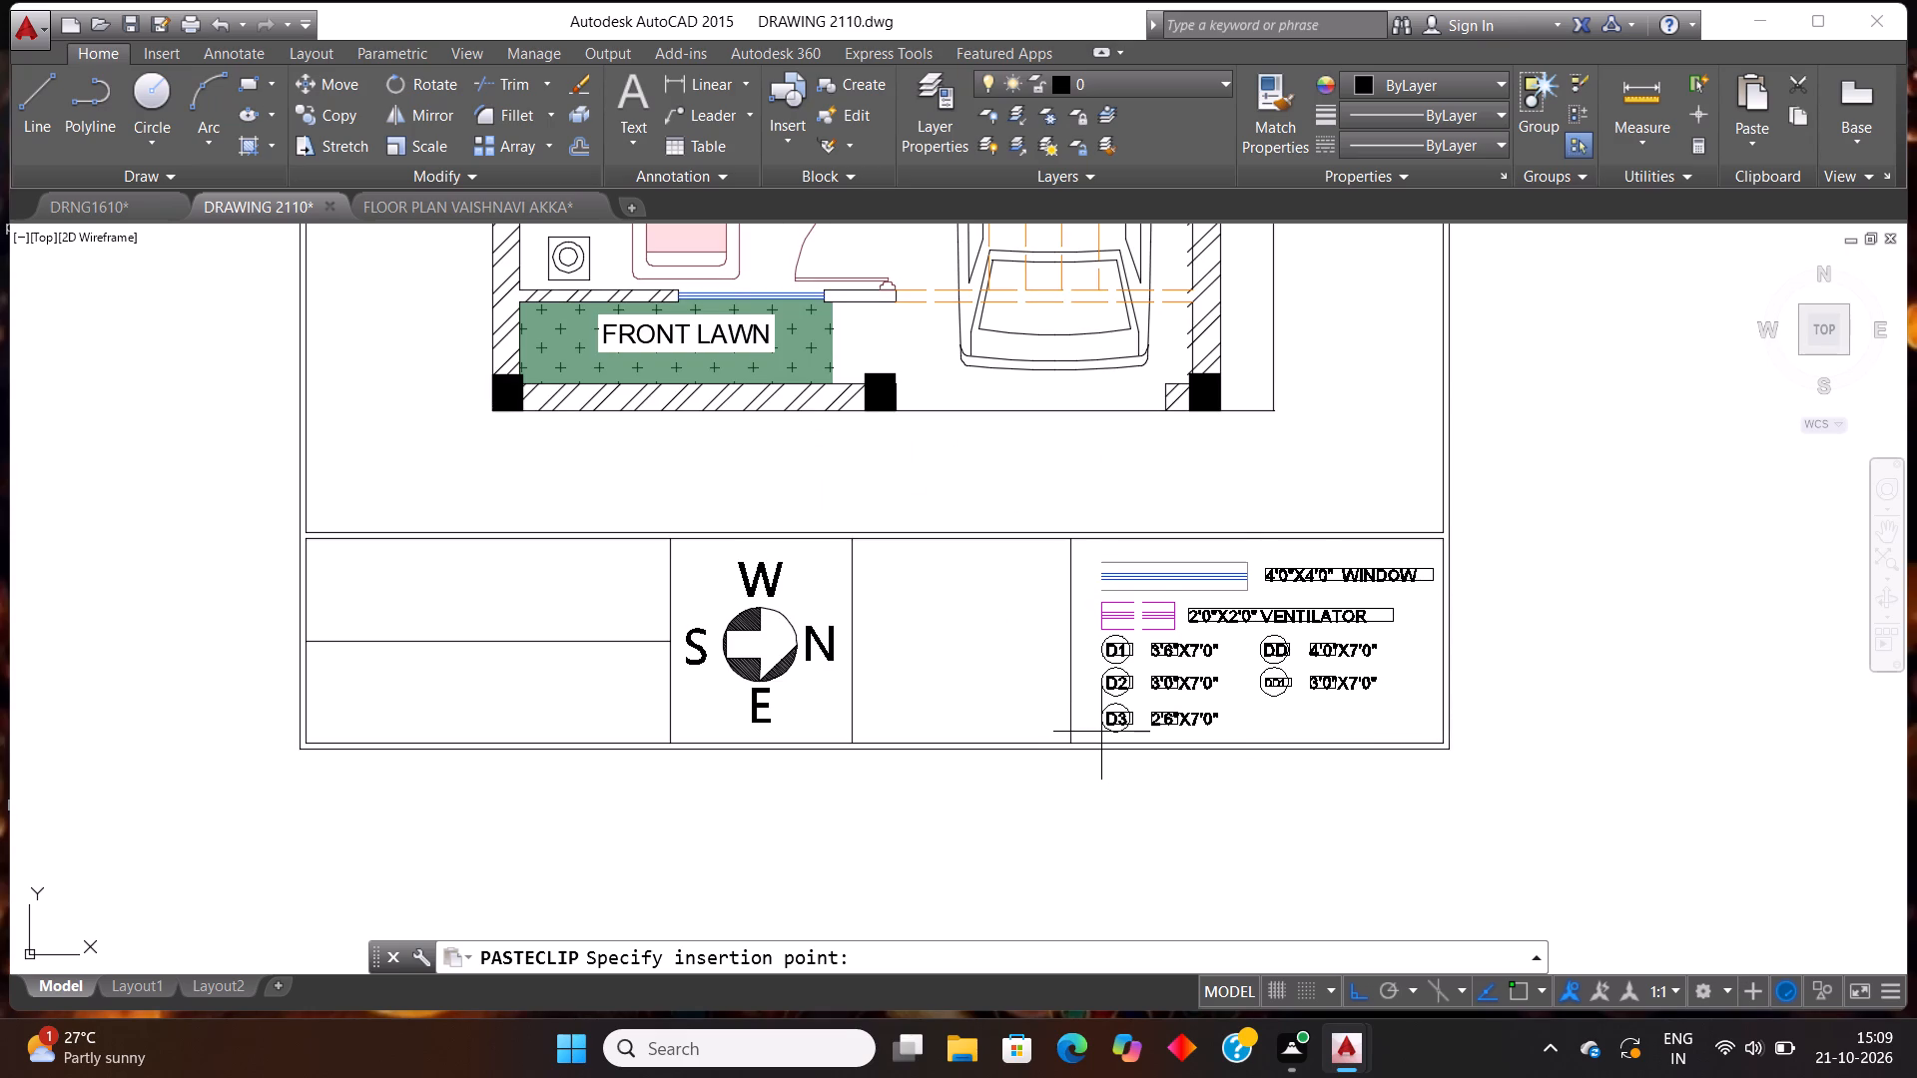
left_click(1101, 730)
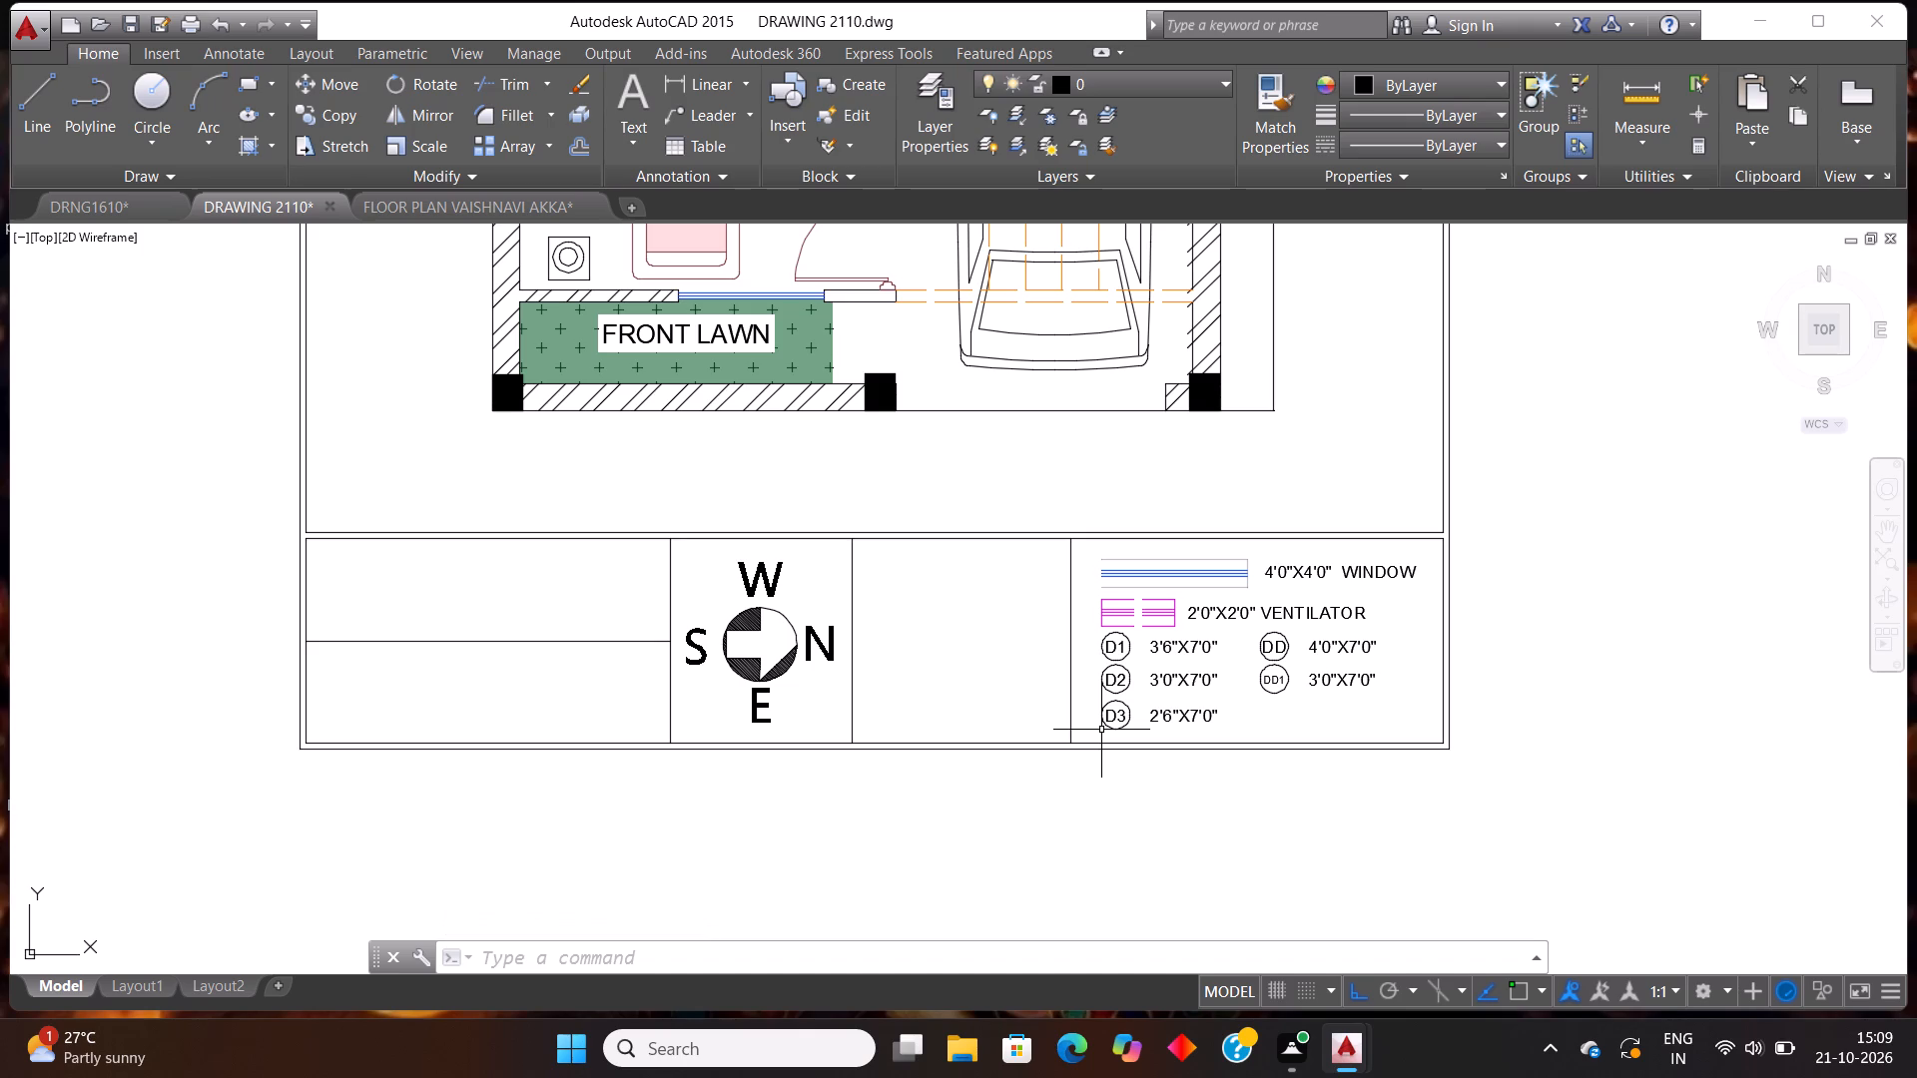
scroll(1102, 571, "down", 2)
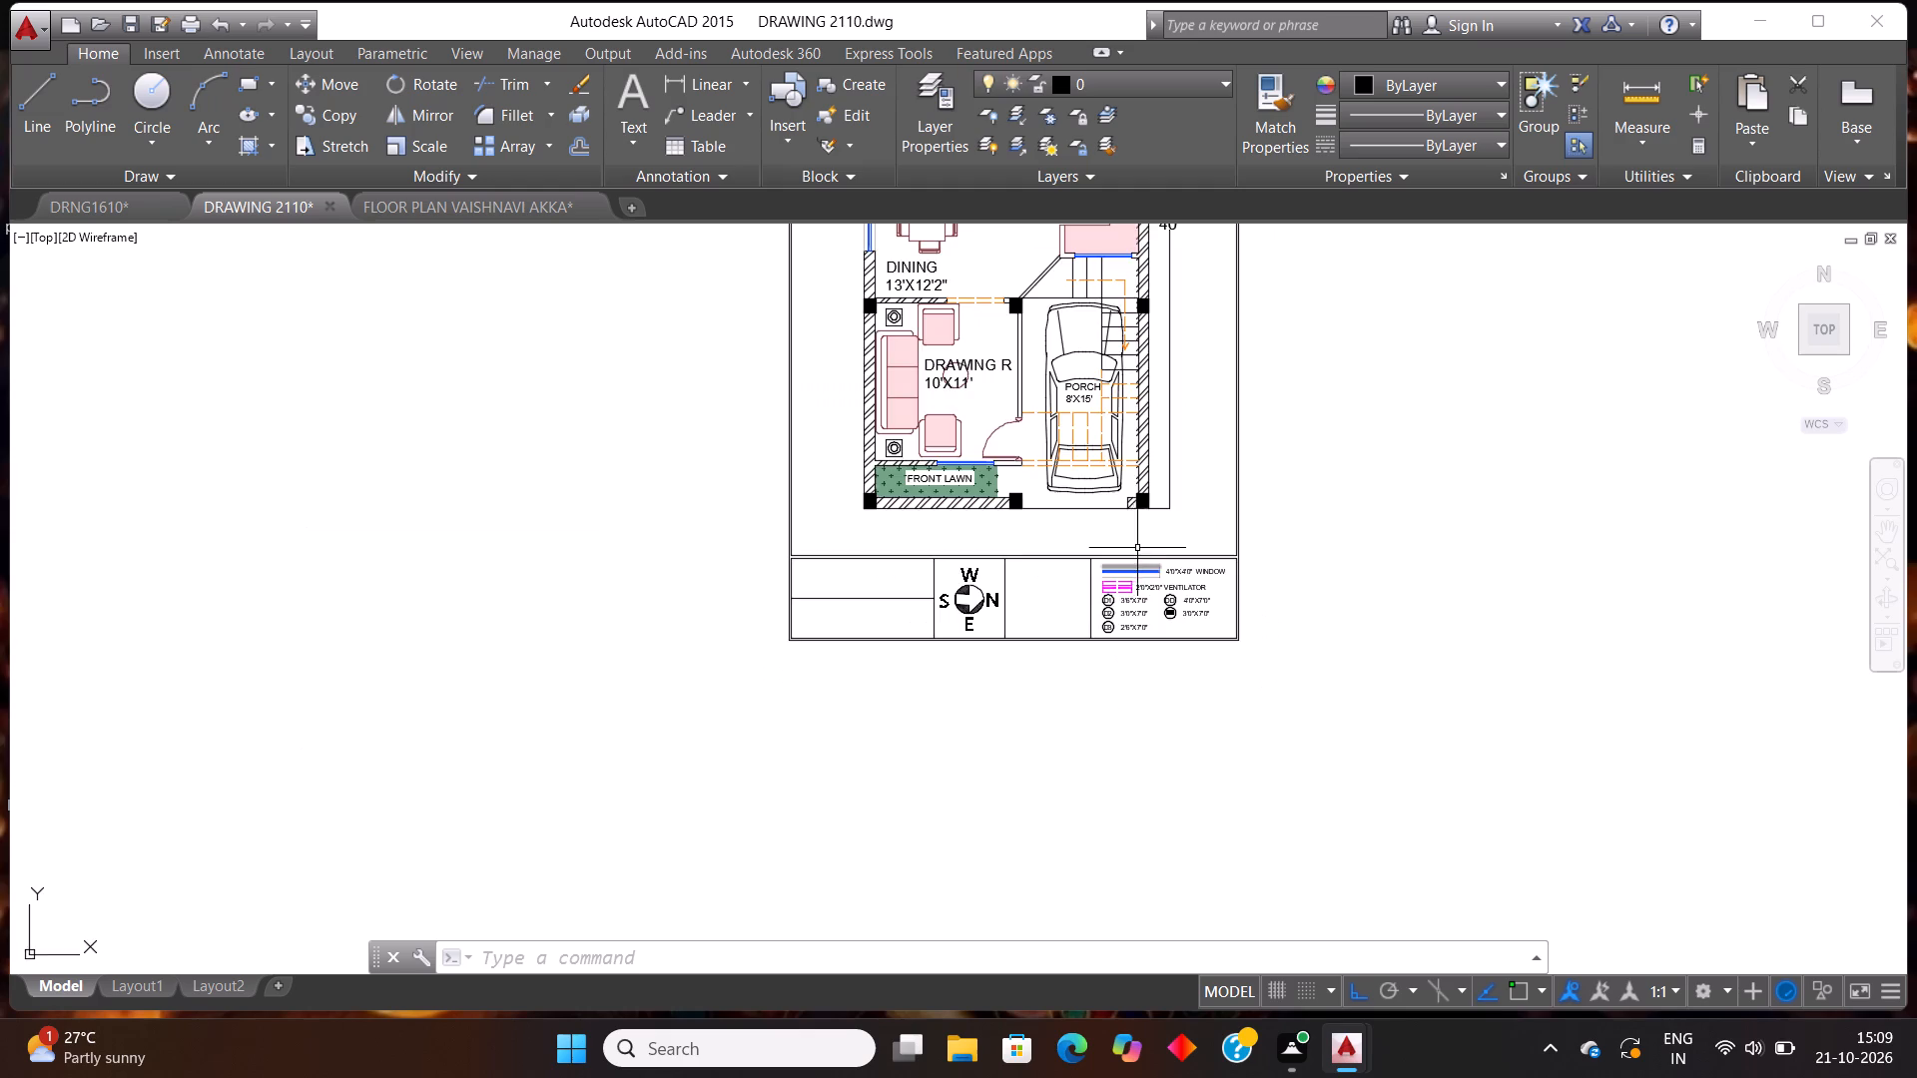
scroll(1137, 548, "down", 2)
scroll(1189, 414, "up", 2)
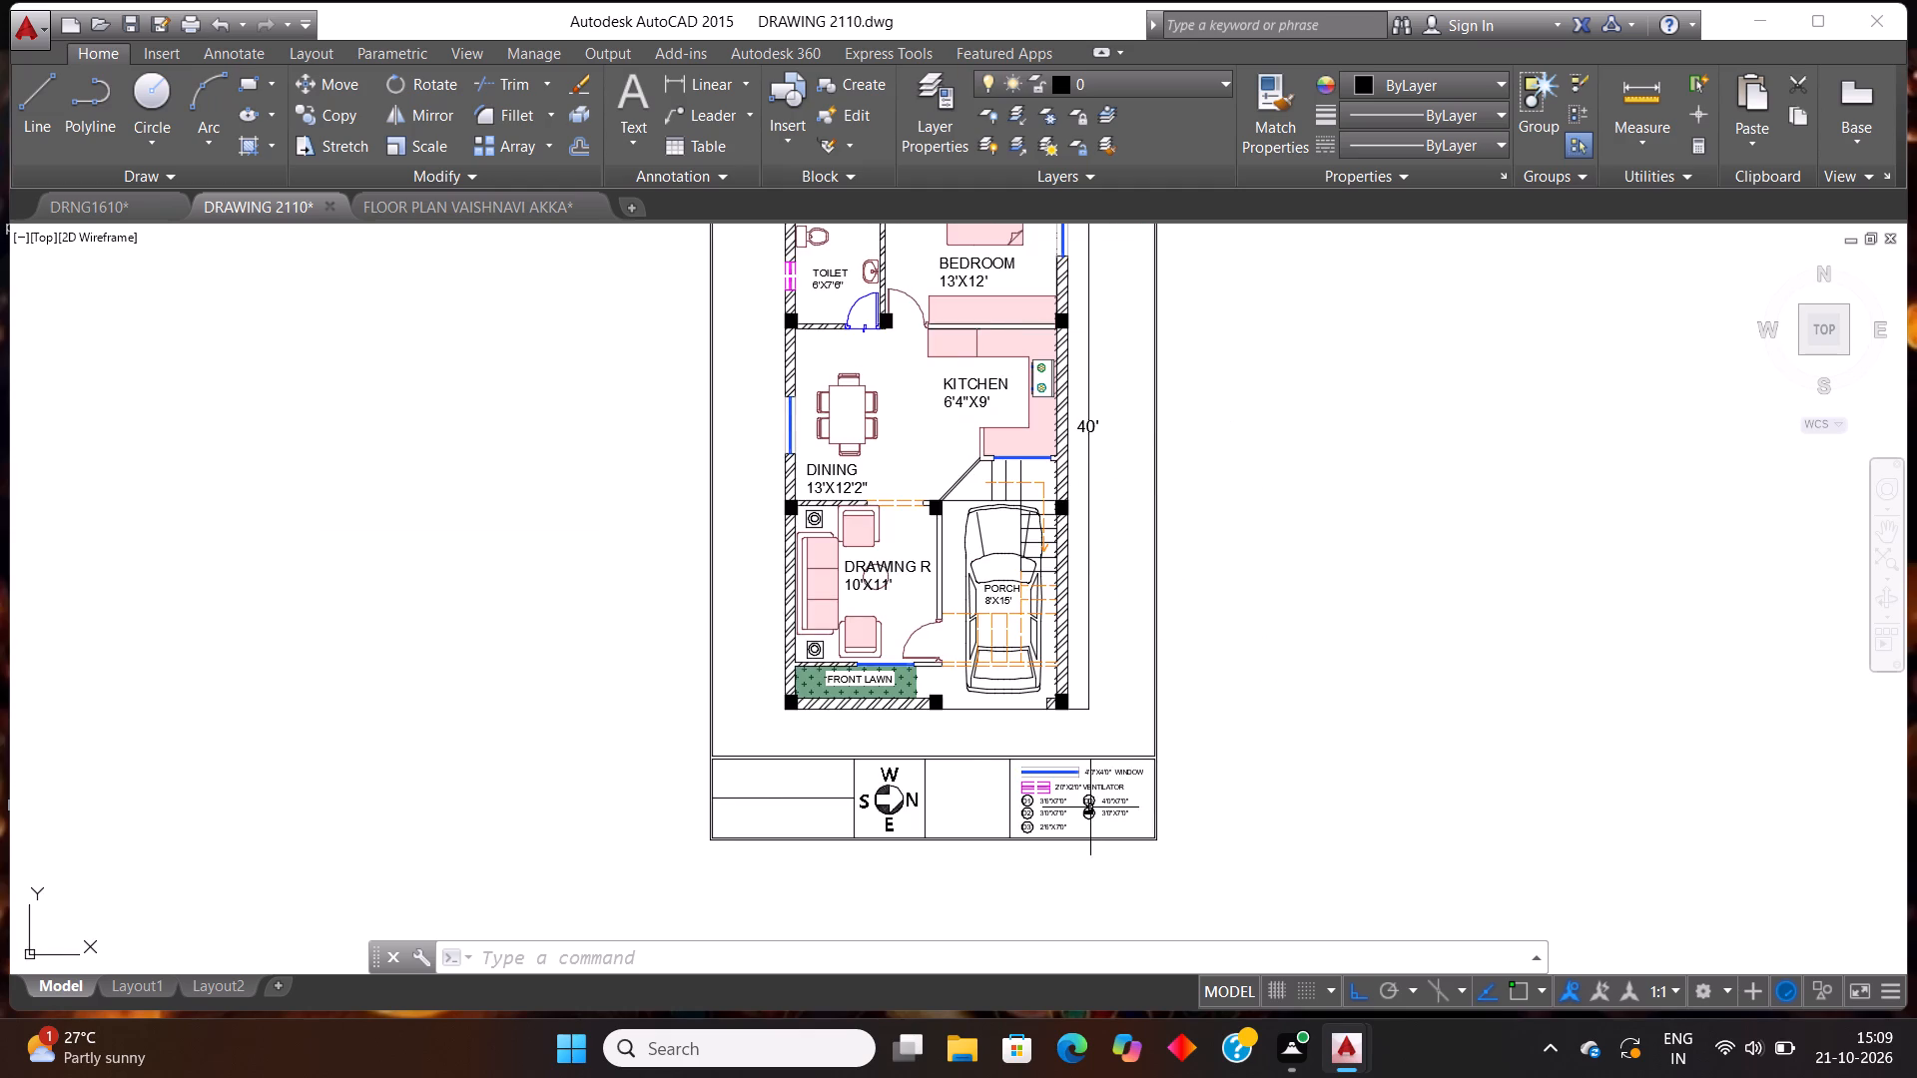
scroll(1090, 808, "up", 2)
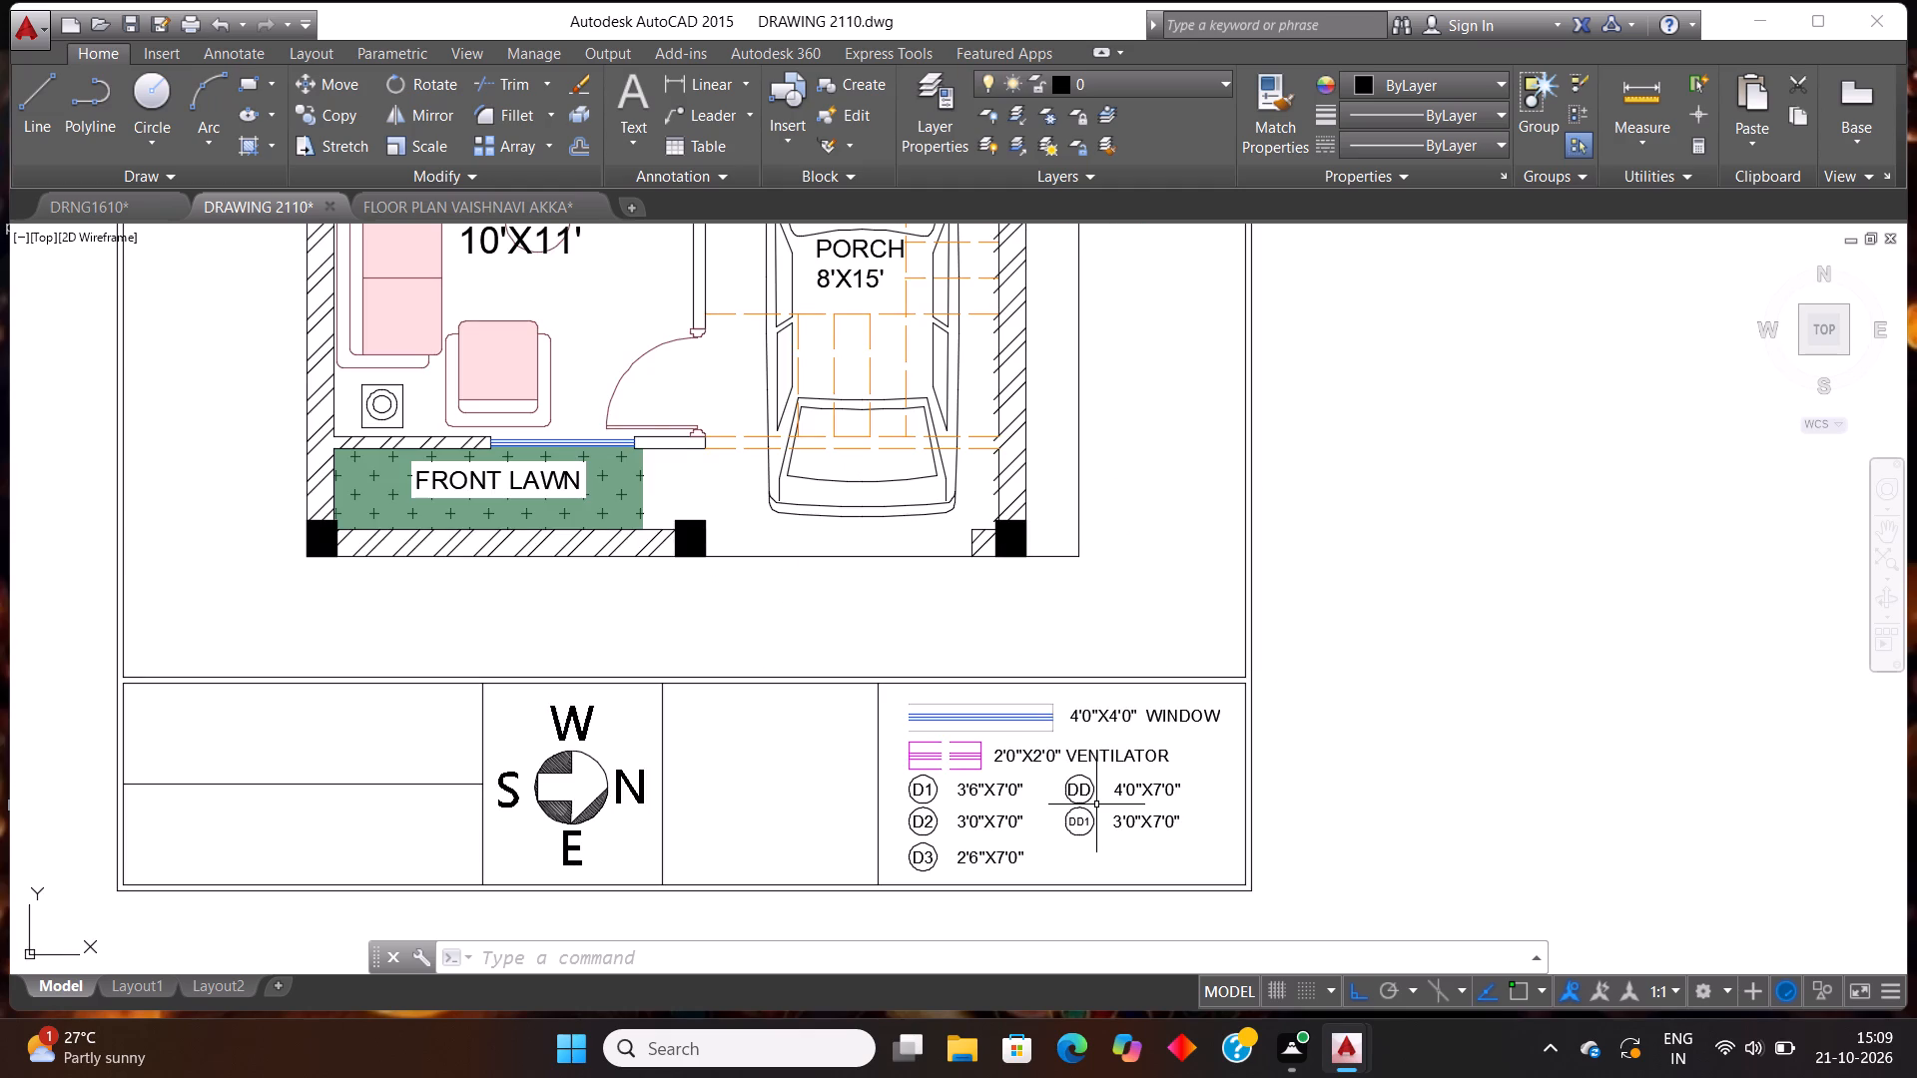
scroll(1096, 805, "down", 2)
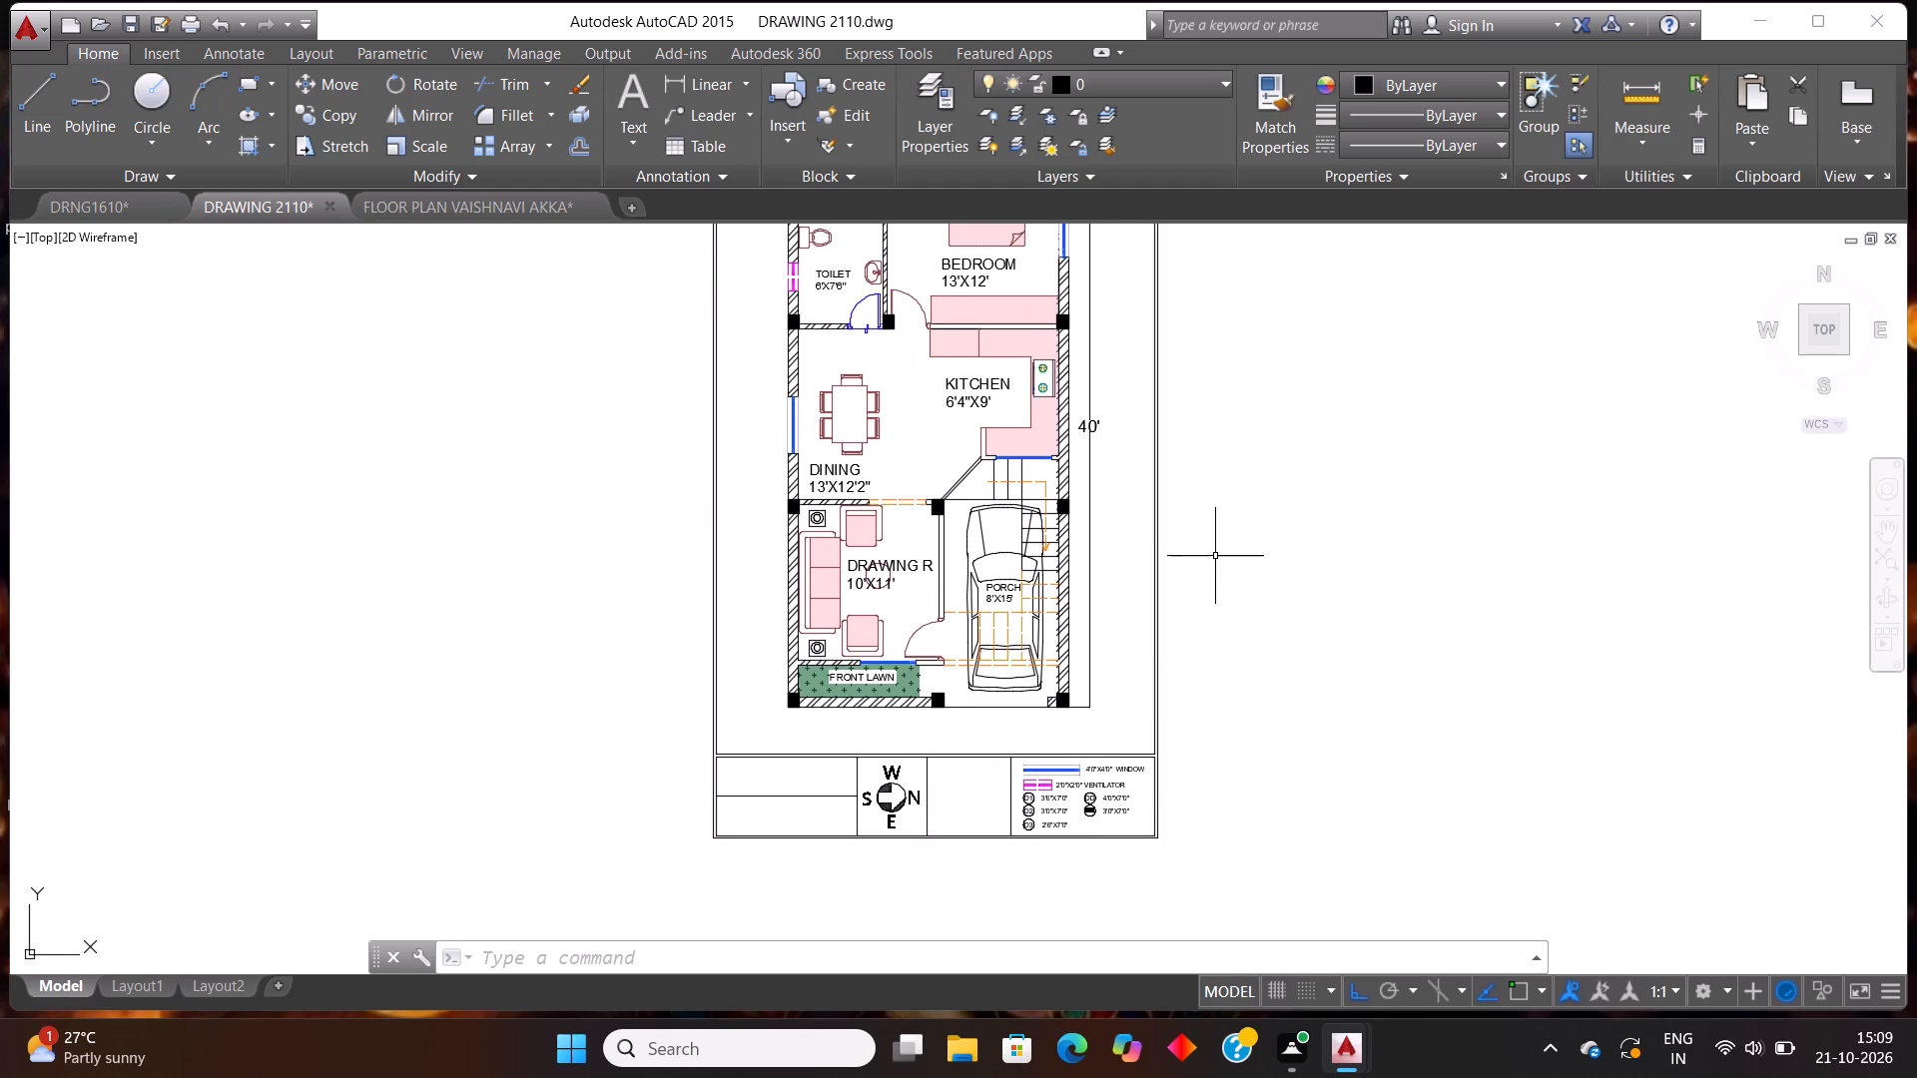
Copy the FIRST FLOOR PLAN and PROPOSED RESIDENCE FOR texts, without the dividing line, from the earlier drawing's title block.
left_click(480, 209)
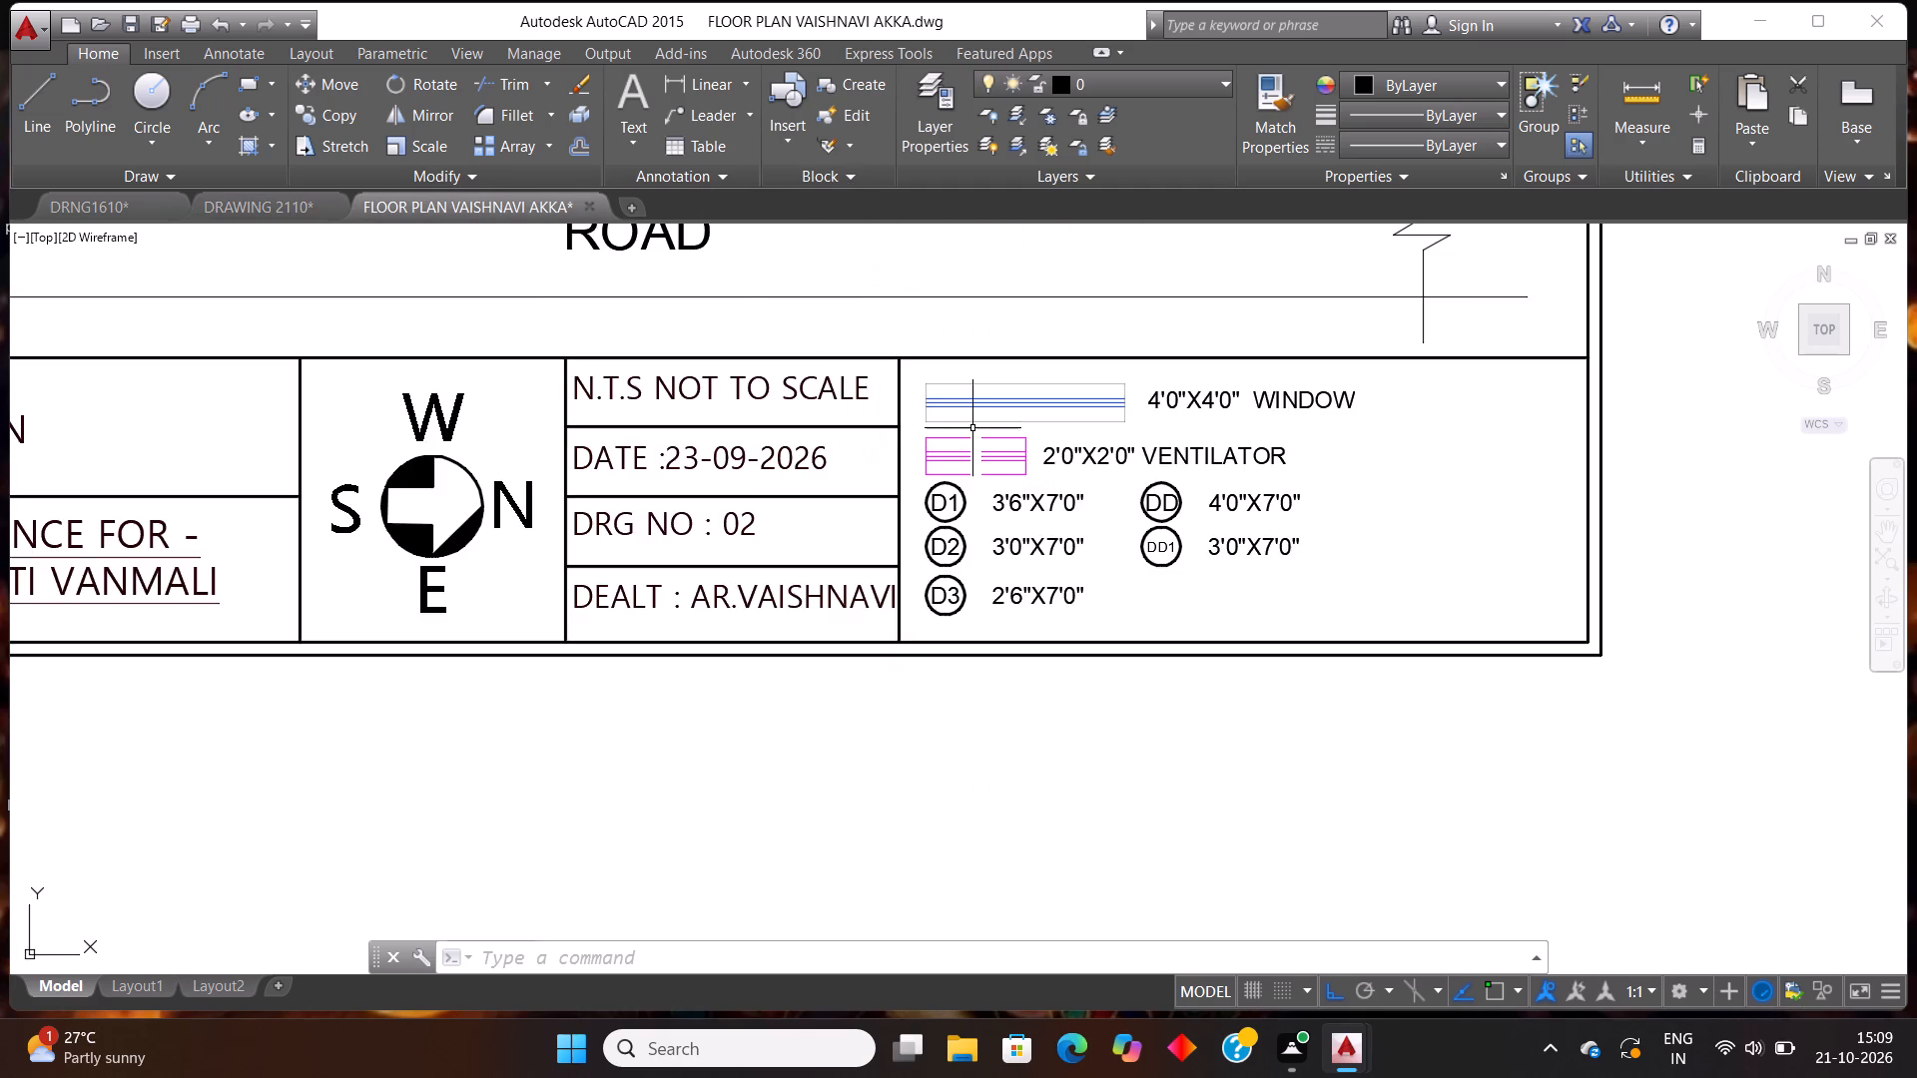
scroll(992, 448, "down", 3)
scroll(782, 437, "up", 1)
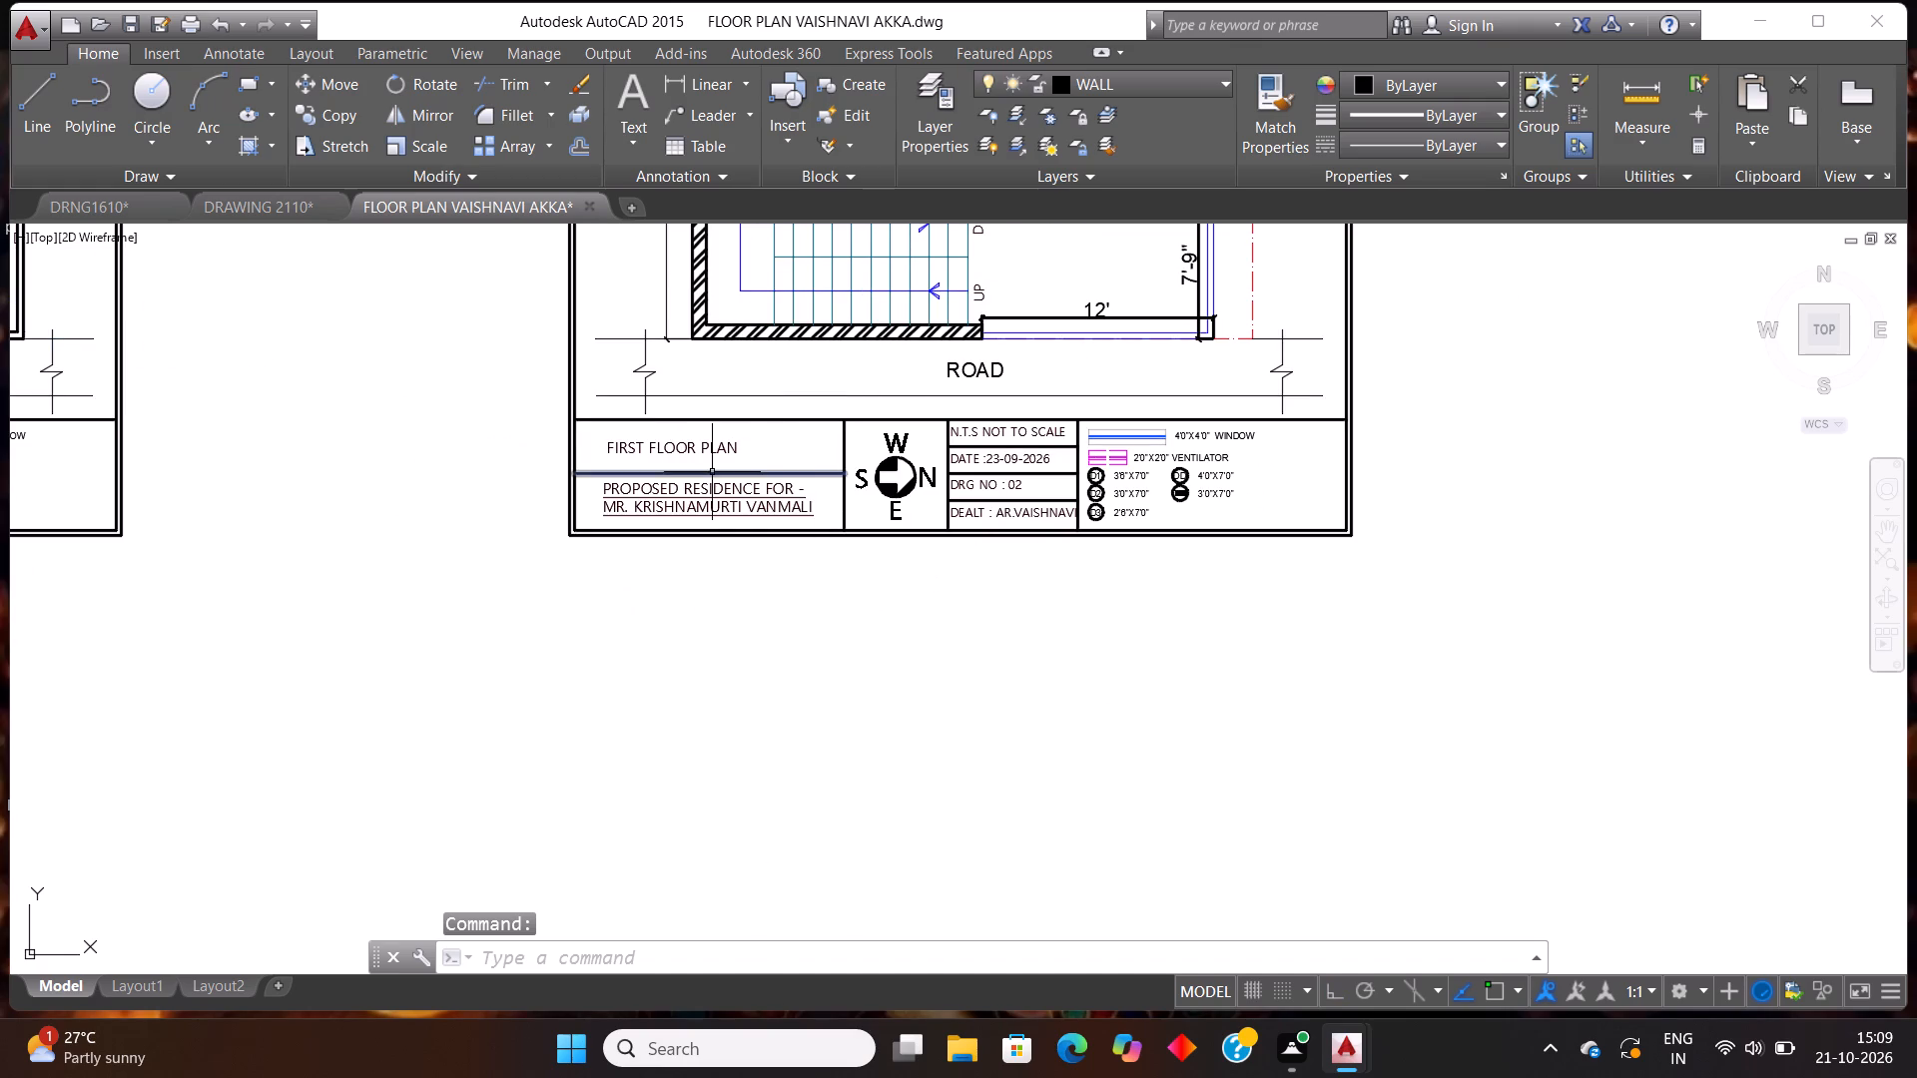
scroll(686, 413, "up", 1)
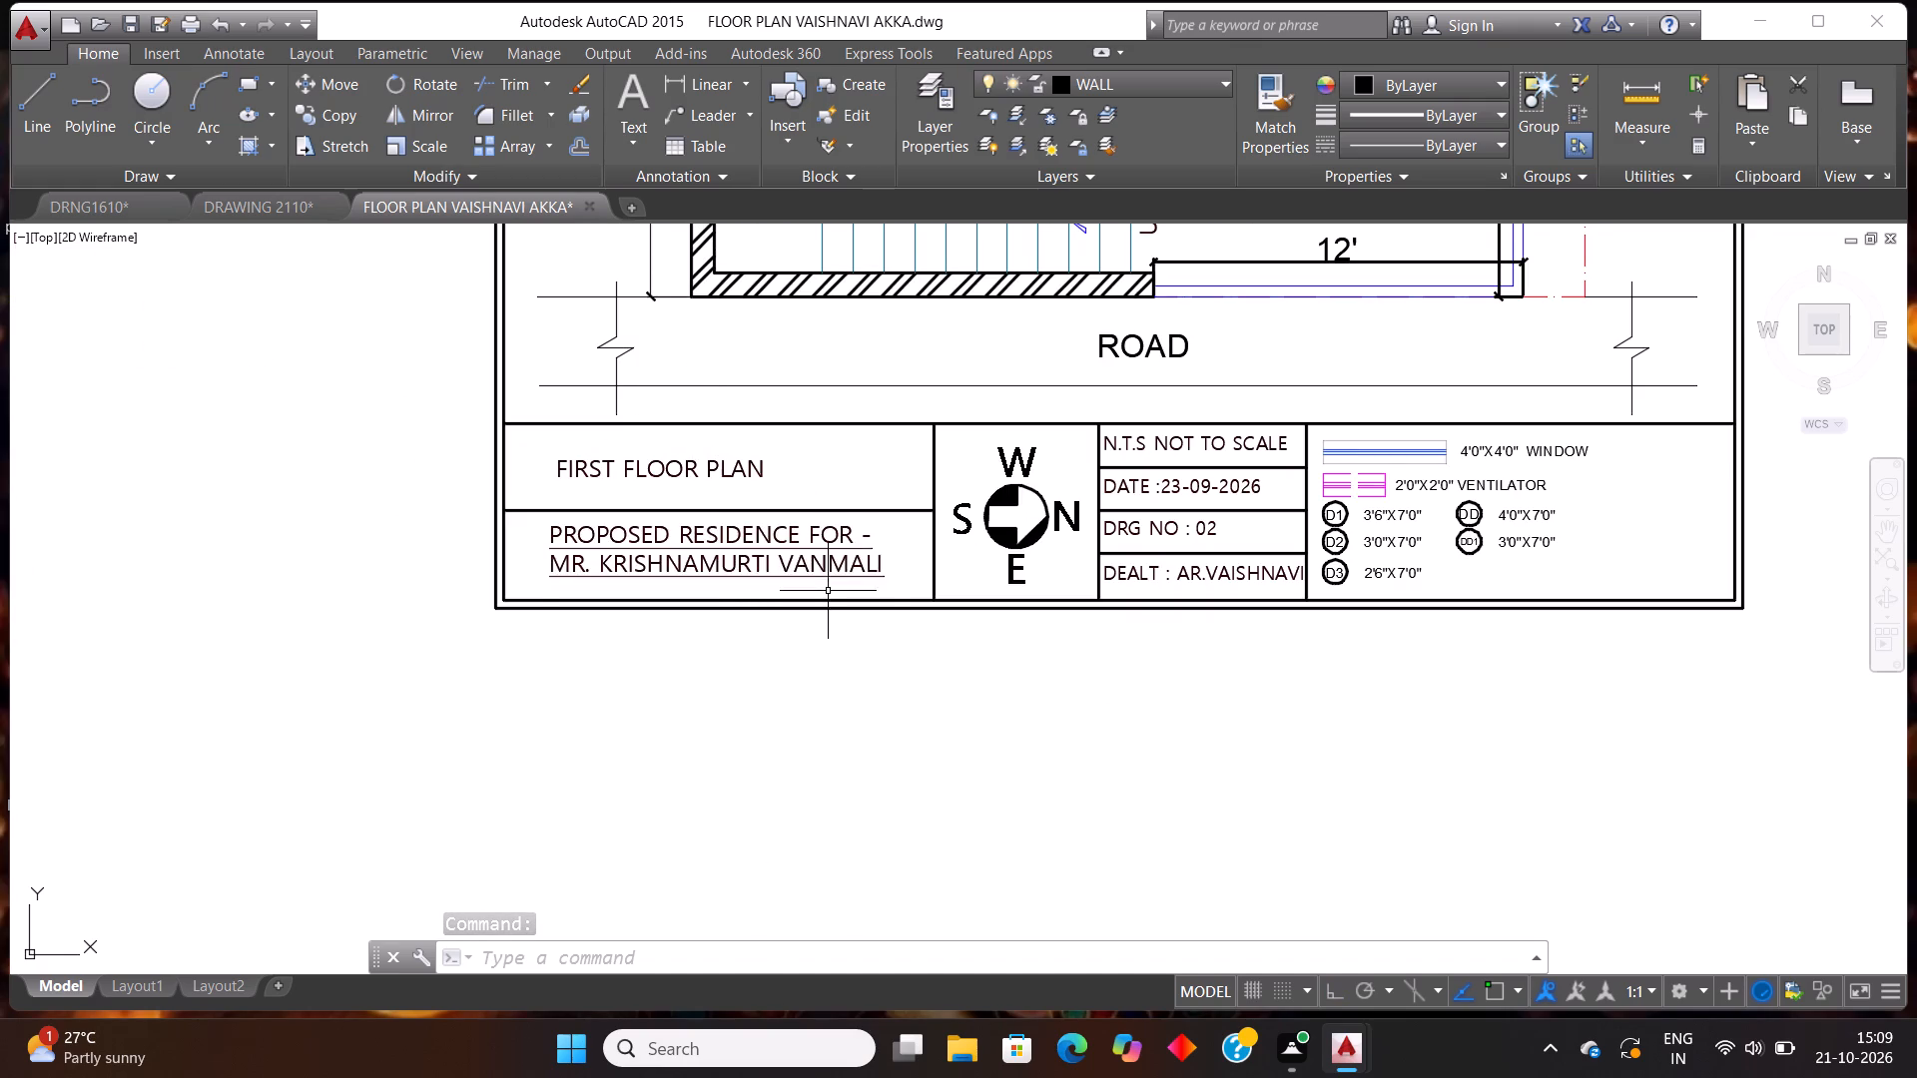
left_click(893, 578)
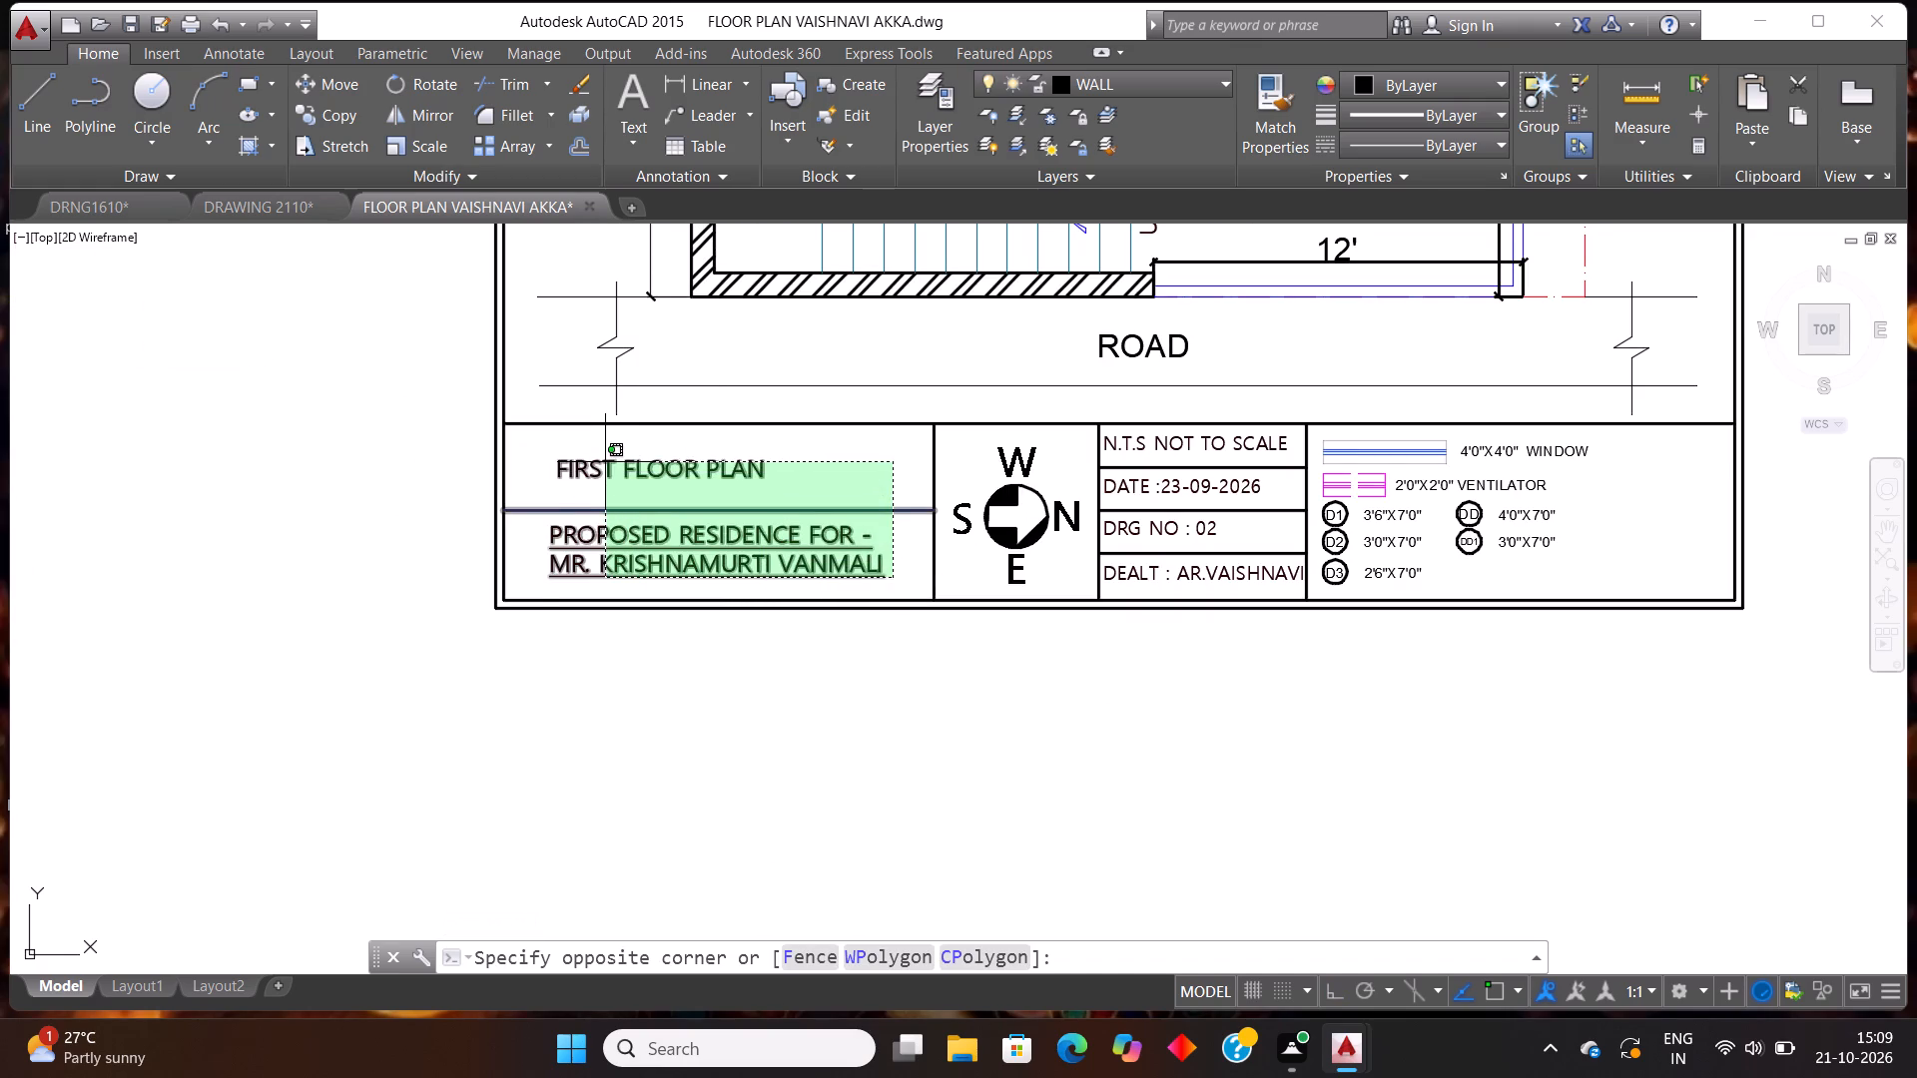
left_click(604, 461)
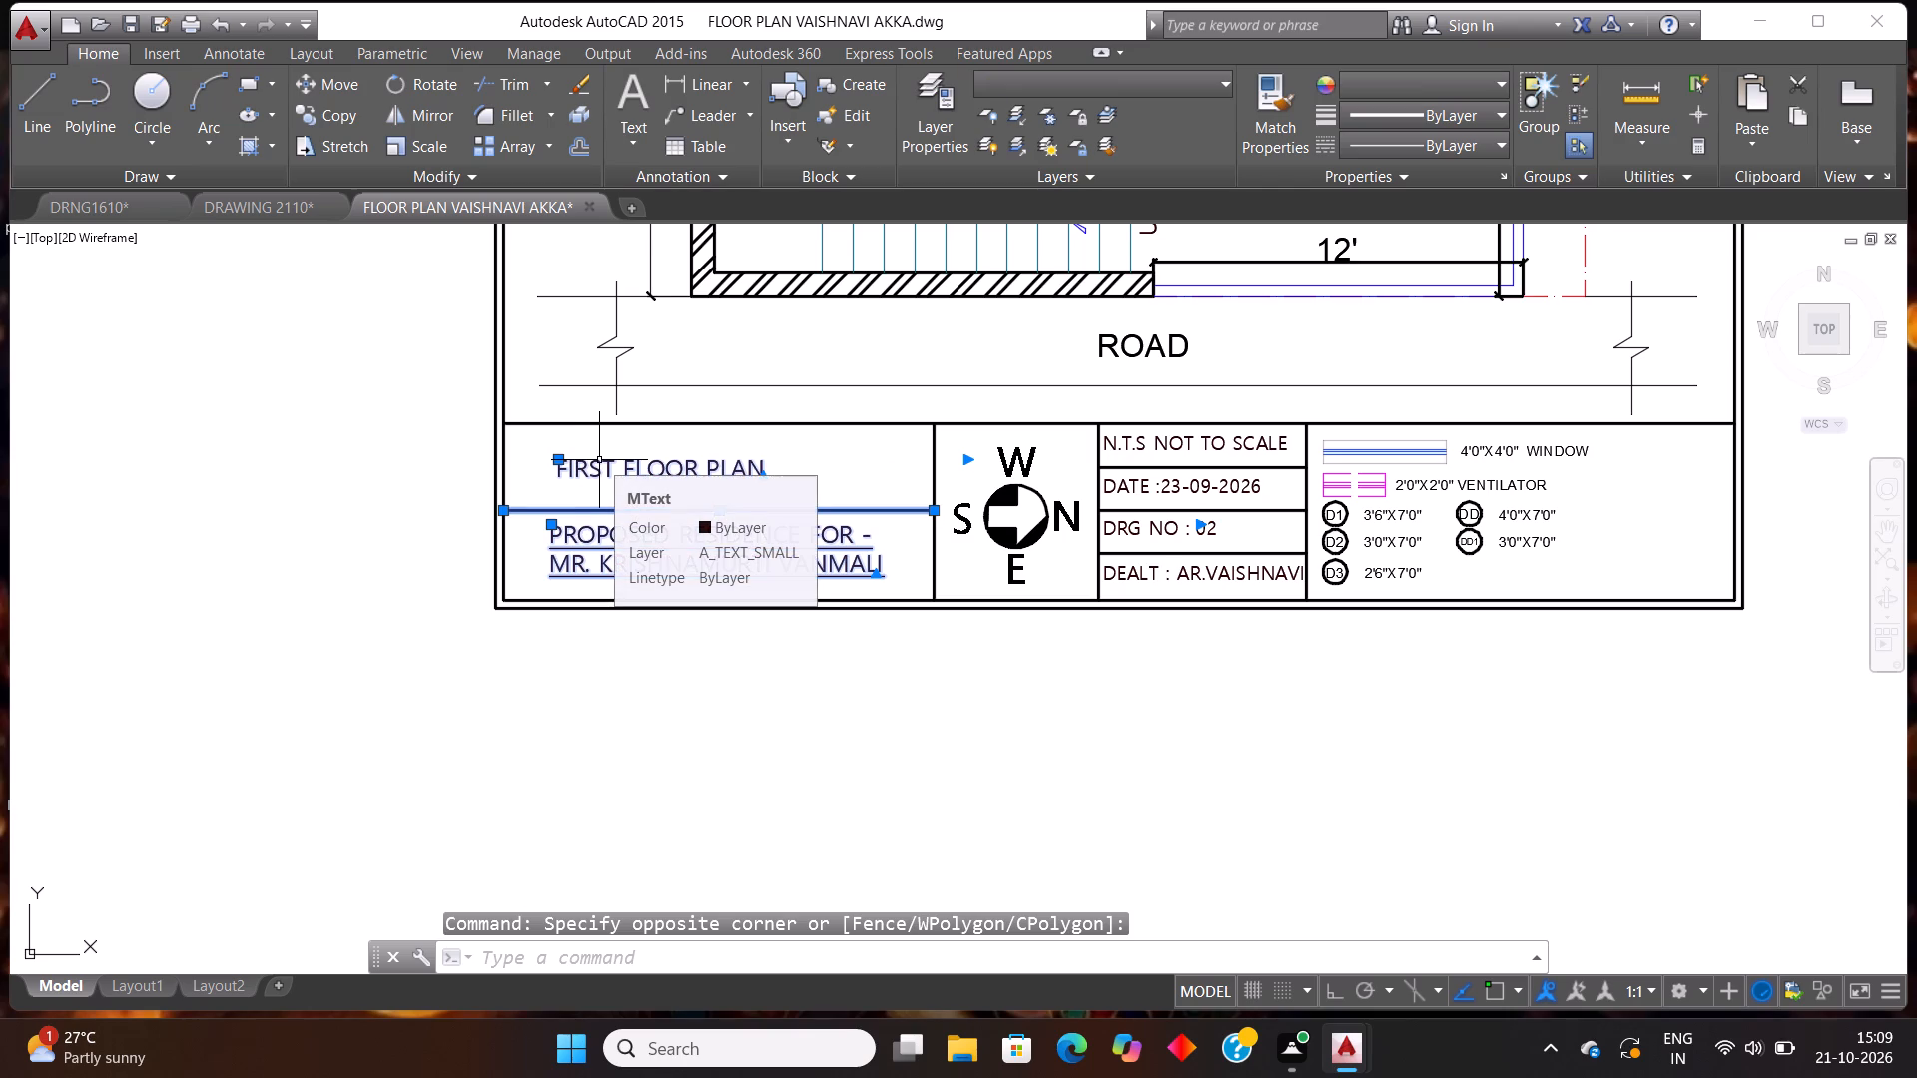
key("Escape")
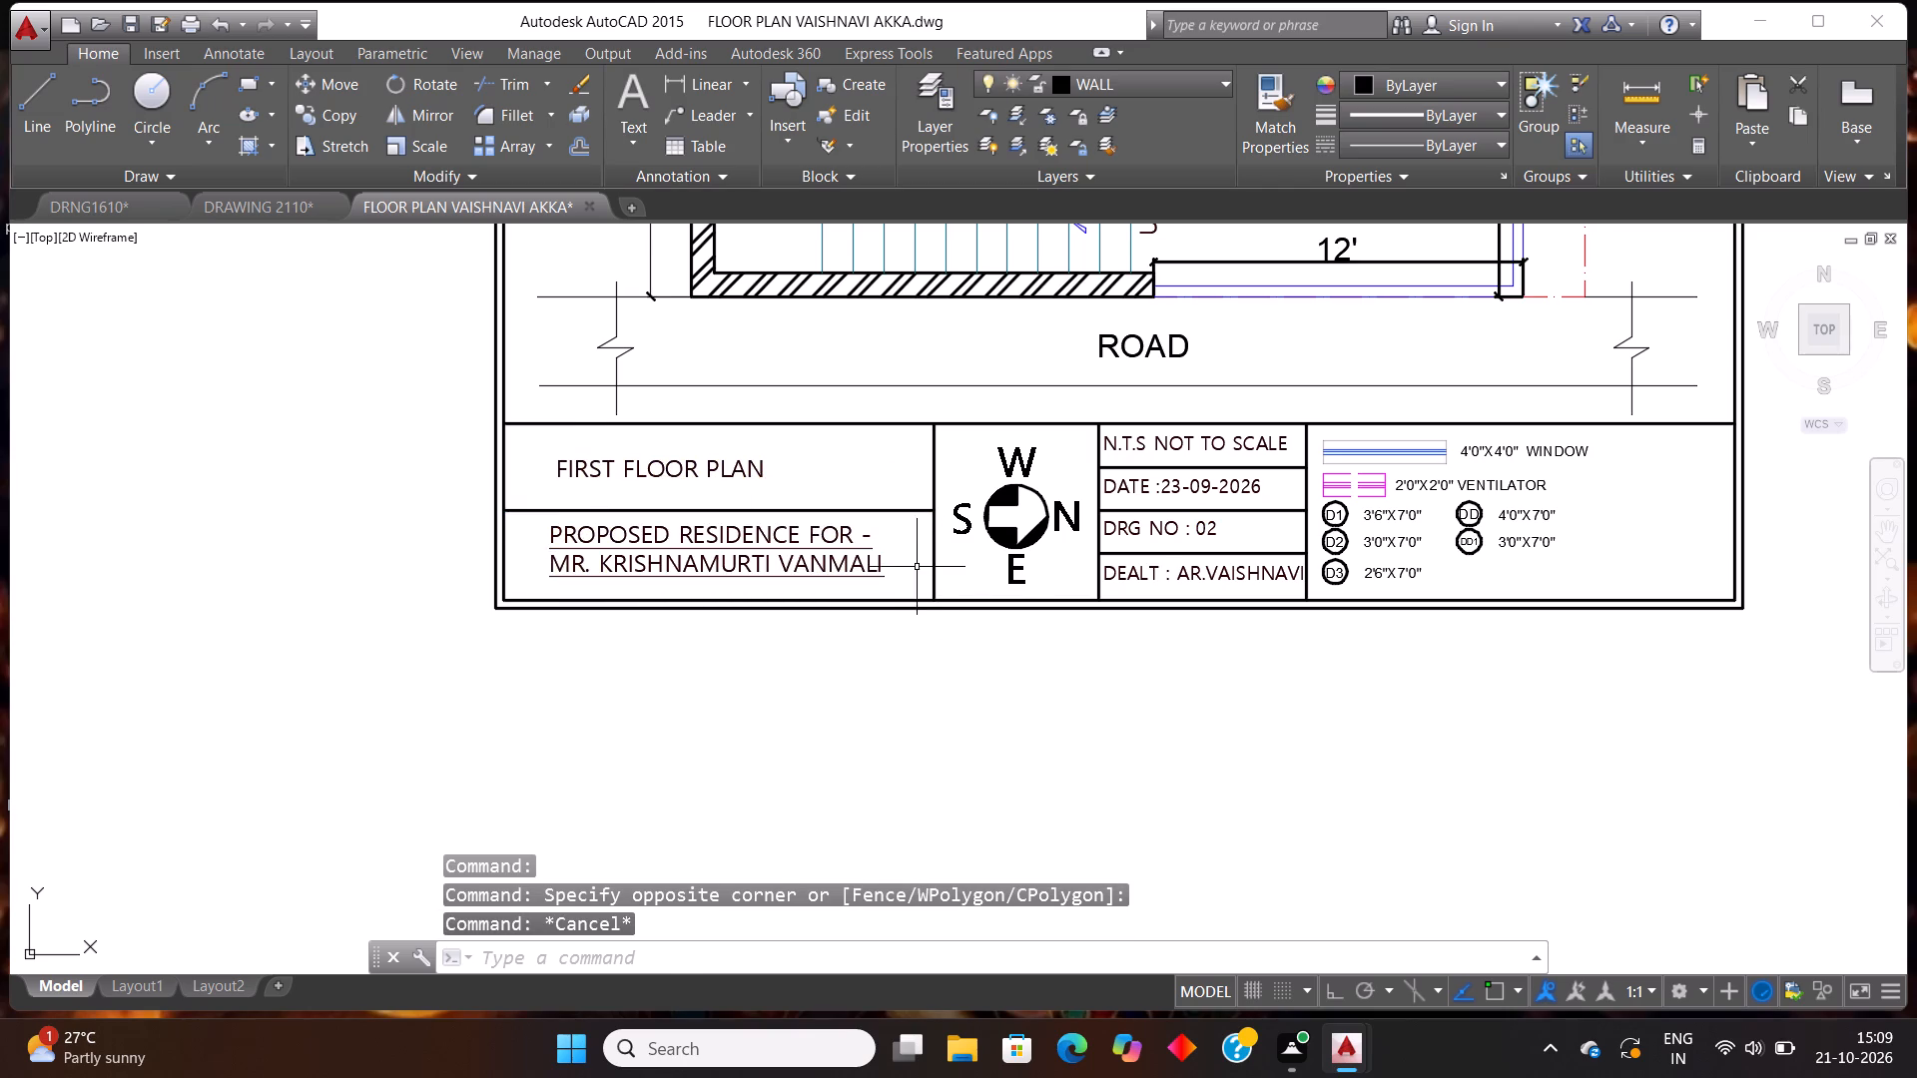
left_click(910, 577)
left_click(790, 530)
left_click(791, 485)
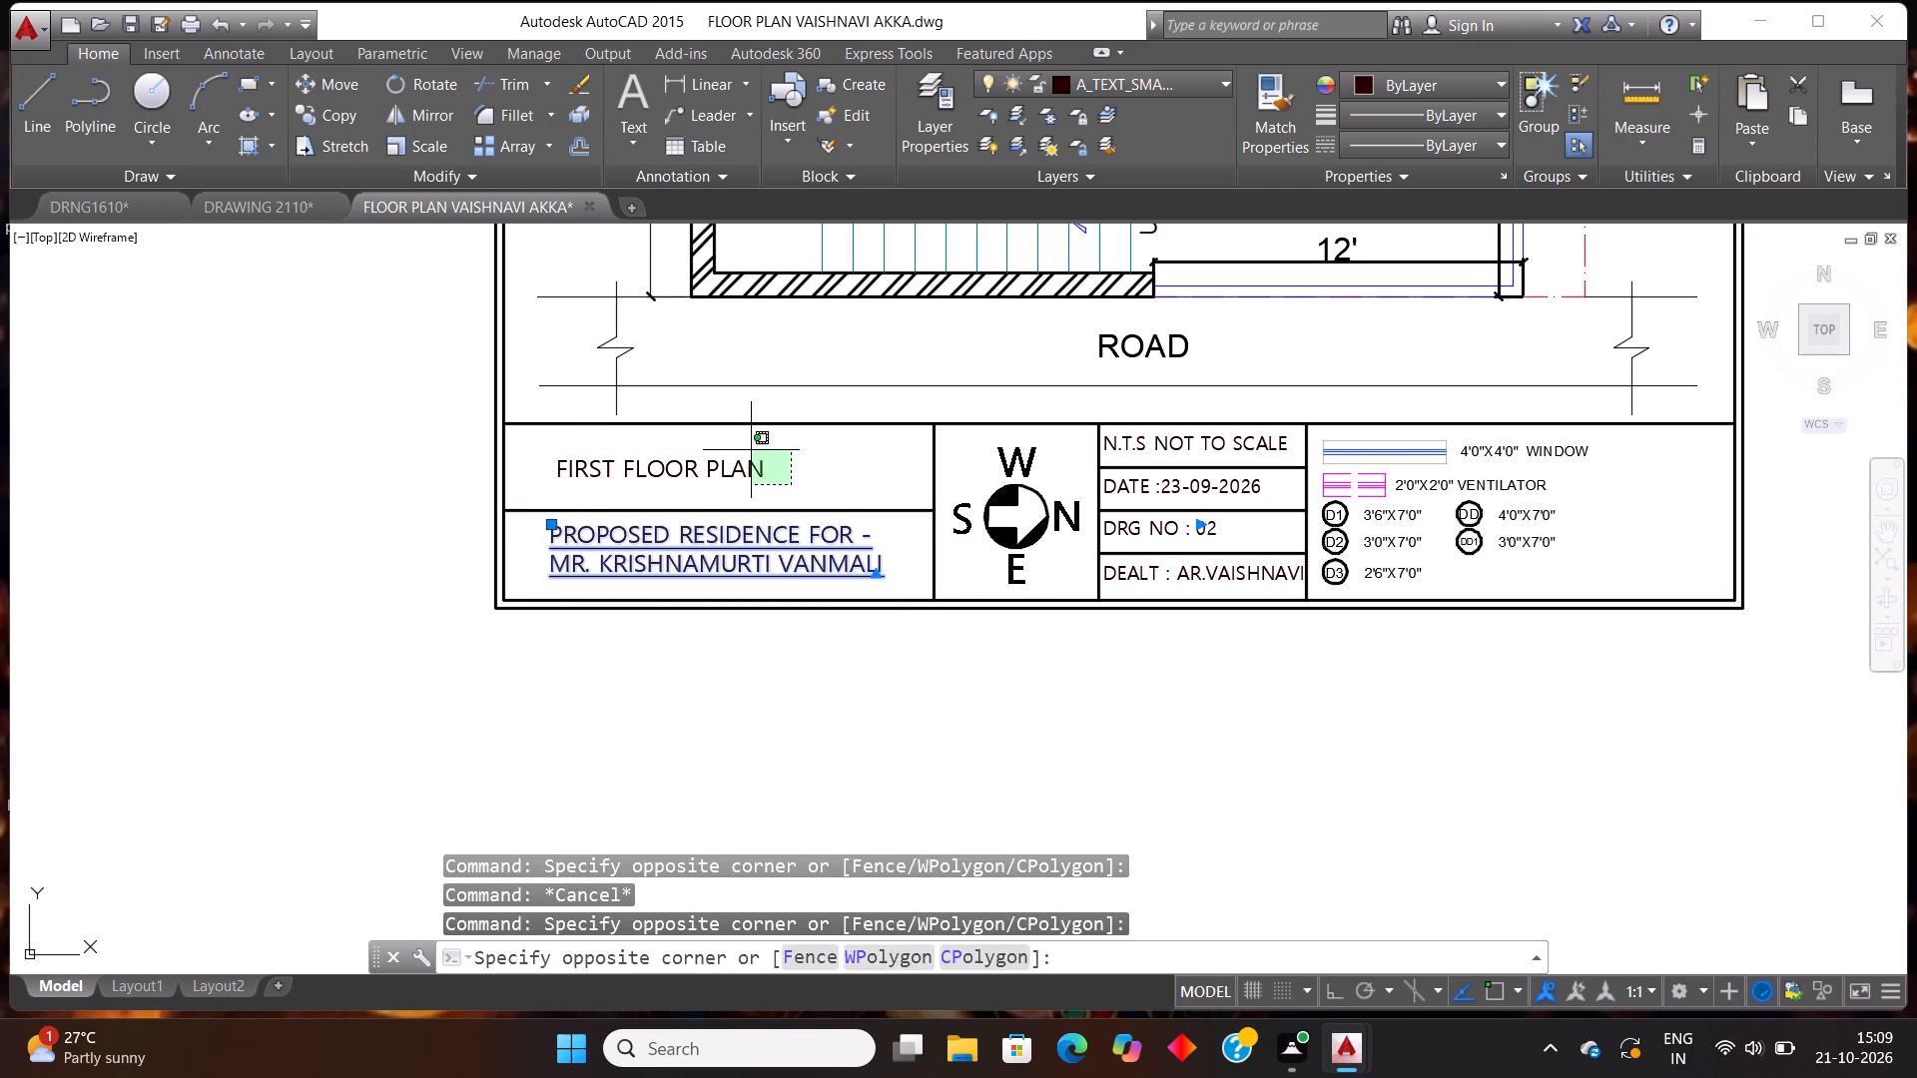
left_click(749, 449)
key("ctrl+c")
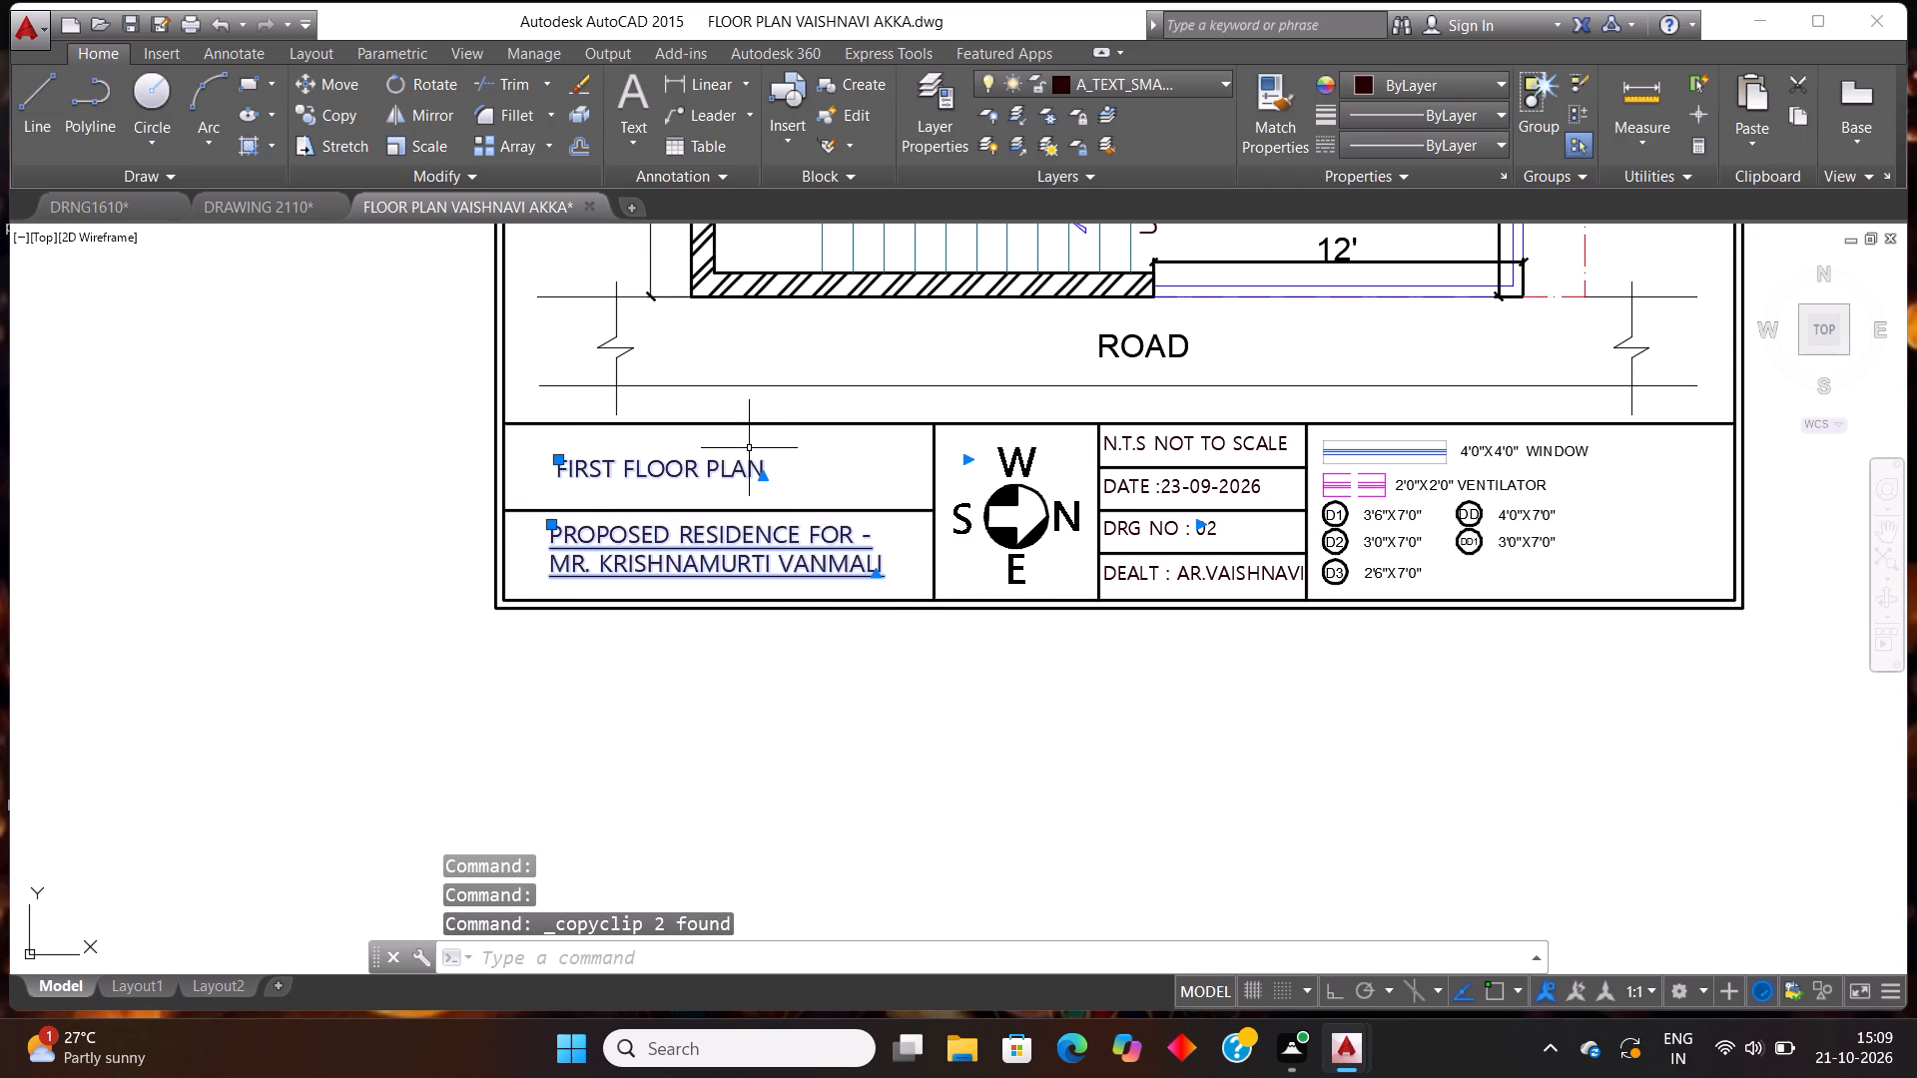
Paste the two title texts into the horizontally split first compartment of DRAWING 2110's title block.
left_click(272, 218)
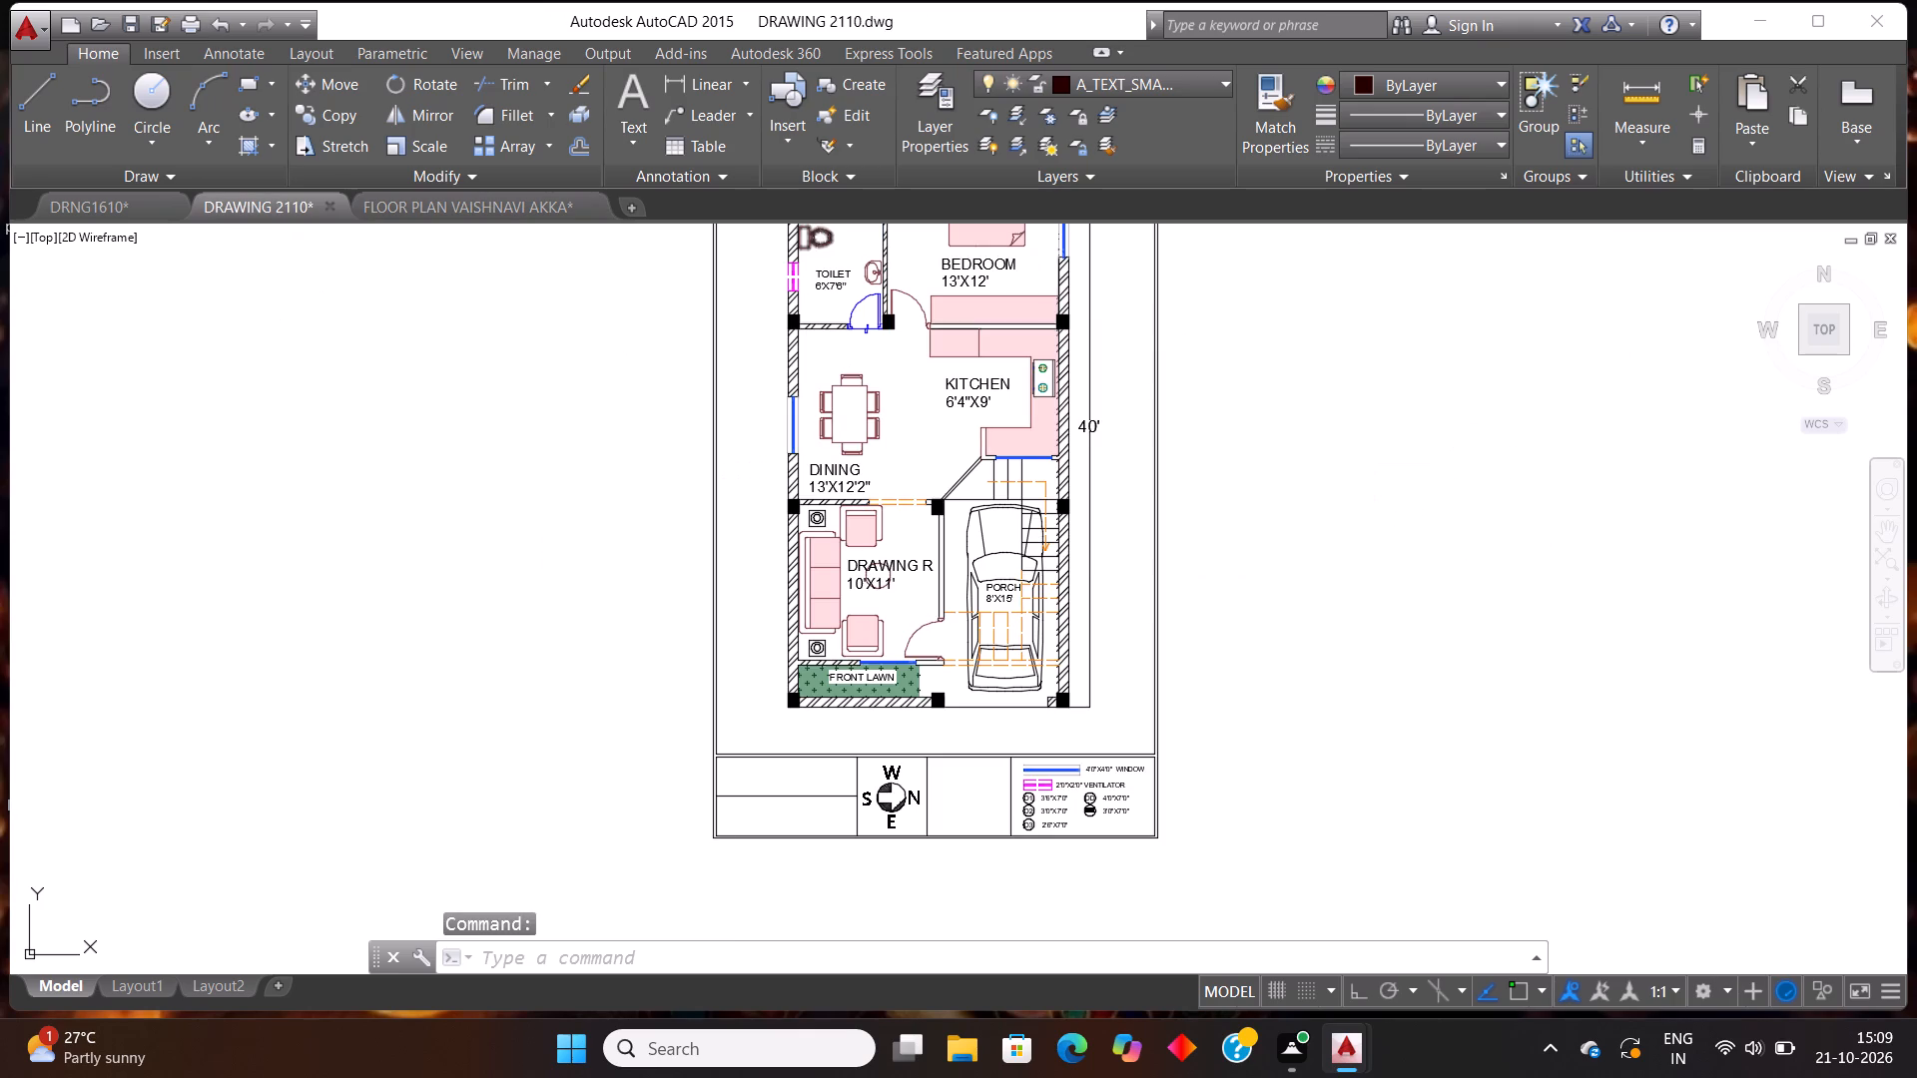
key("ctrl+v")
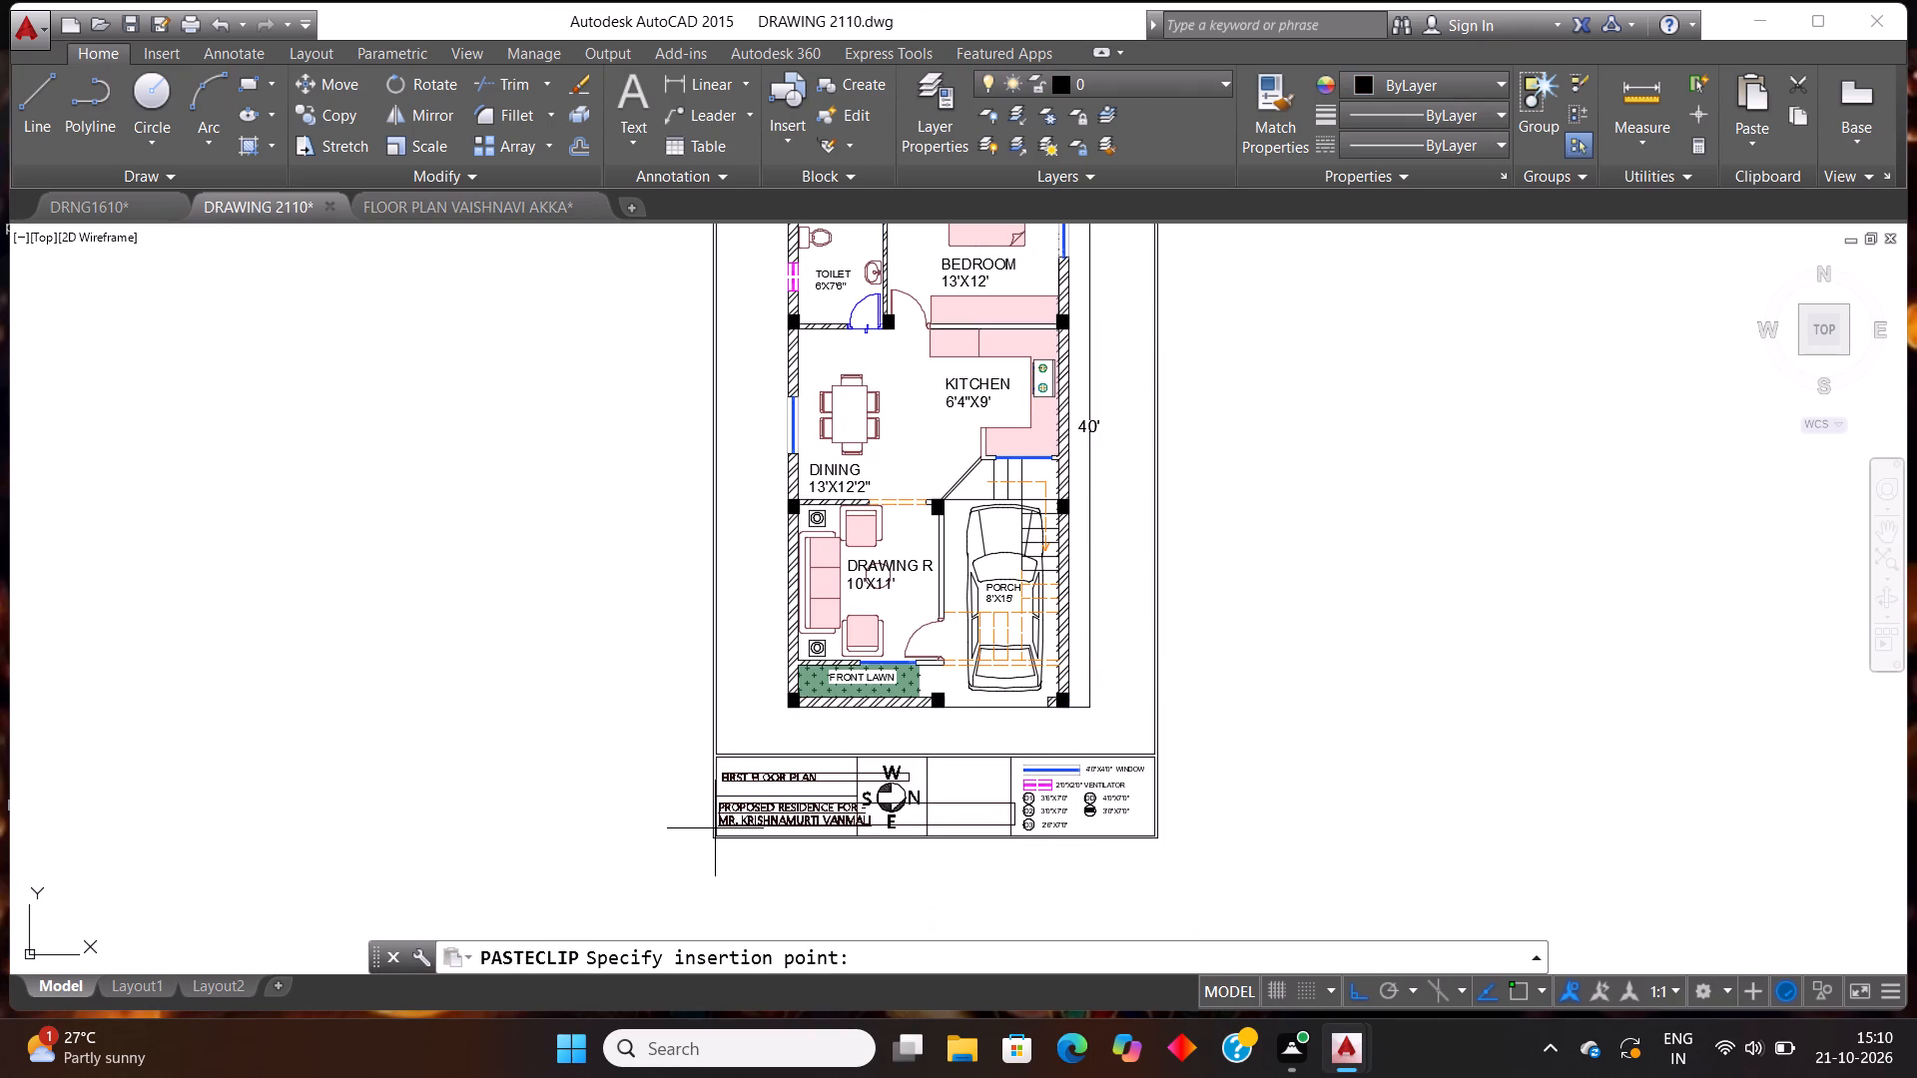
left_click(715, 828)
Shorten the pasted residence text to PROPOSED RESIDENCE, deleting the word FOR and the client's name.
scroll(745, 824, "up", 2)
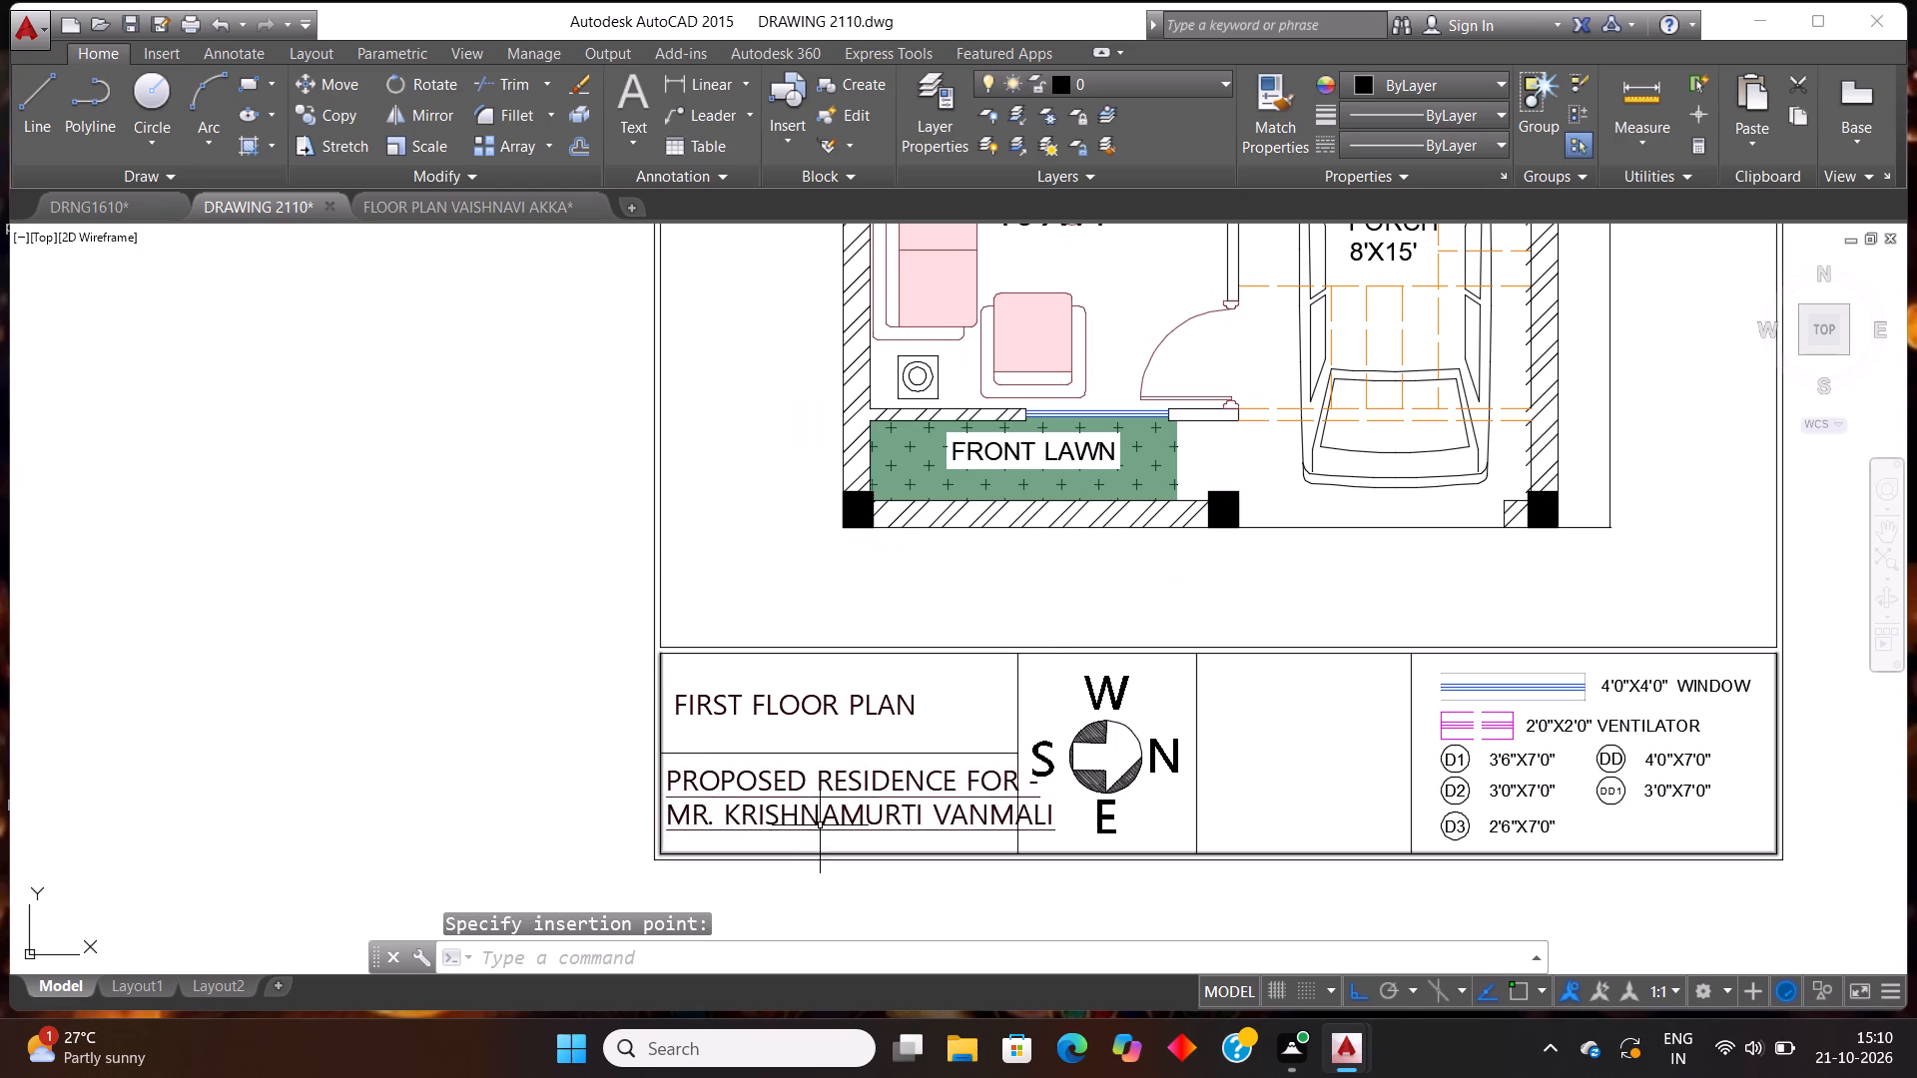
scroll(991, 902, "up", 1)
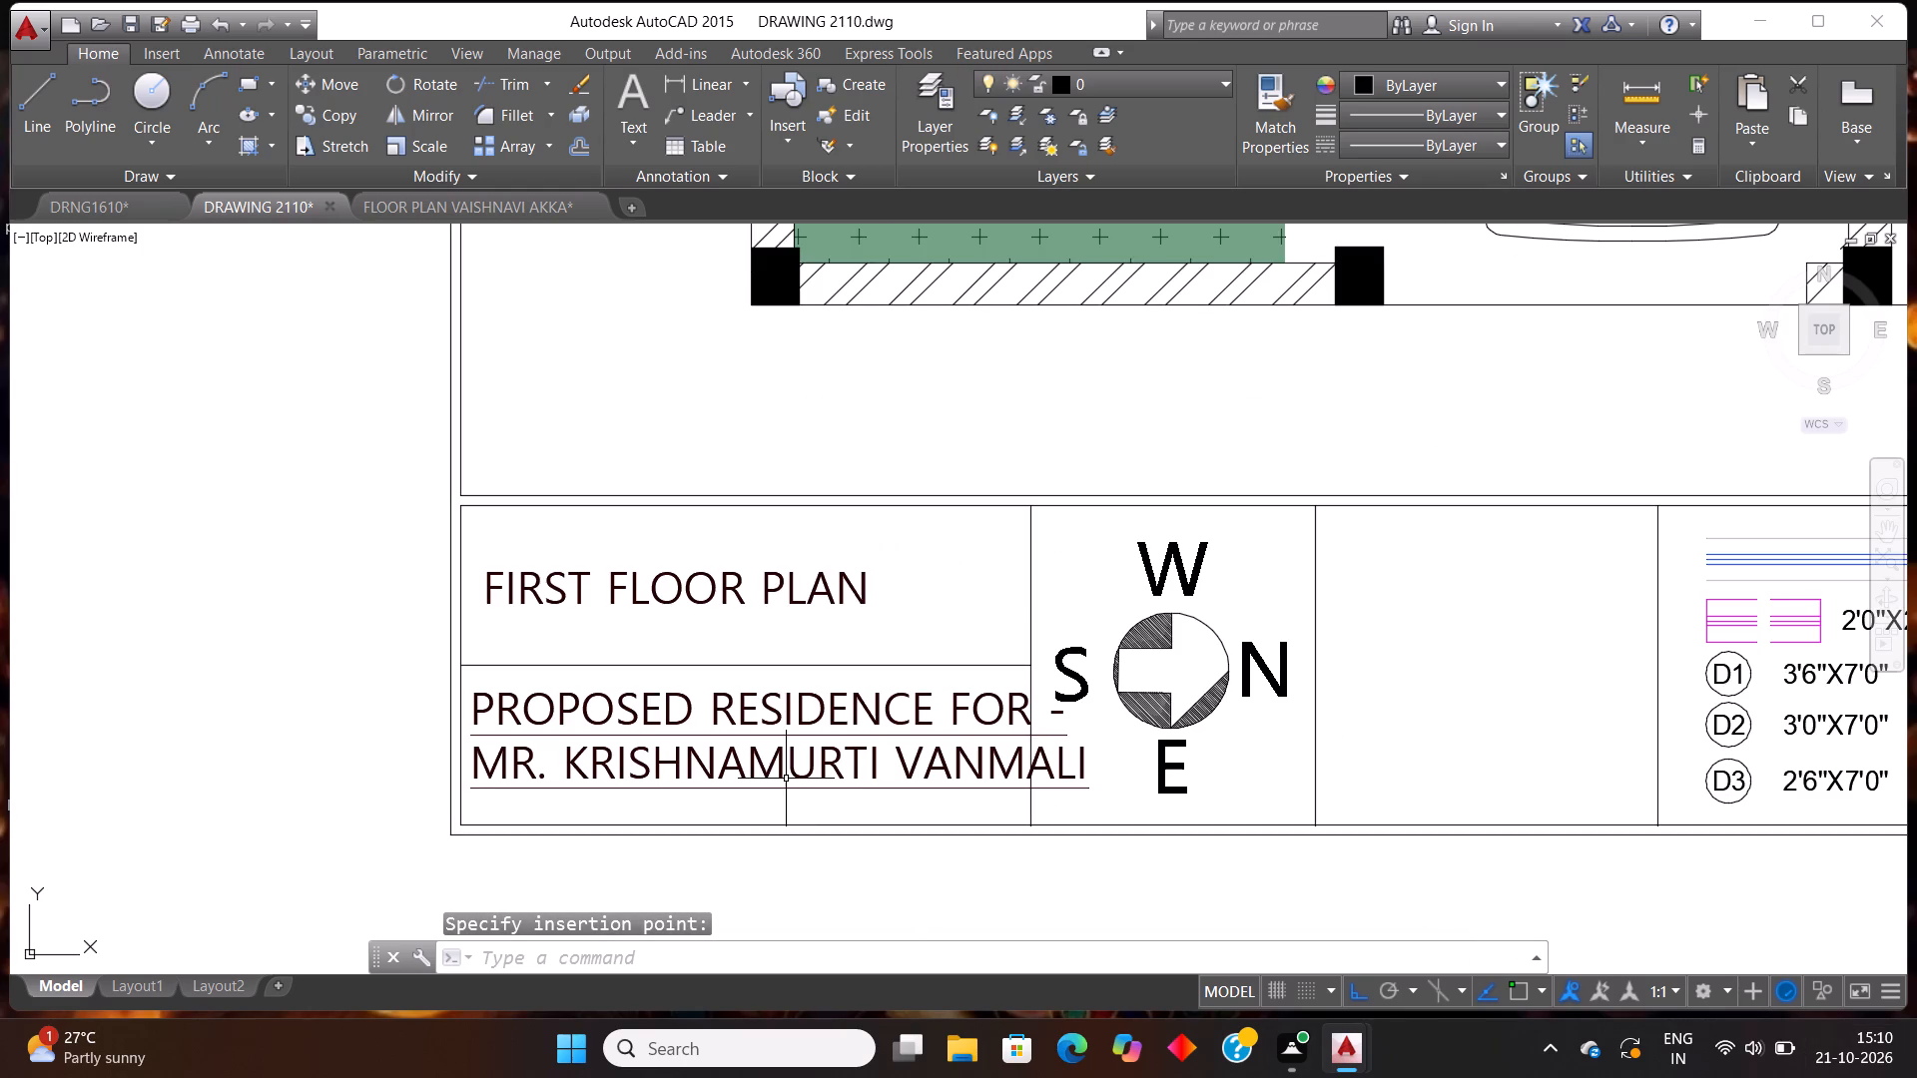
double_click(849, 766)
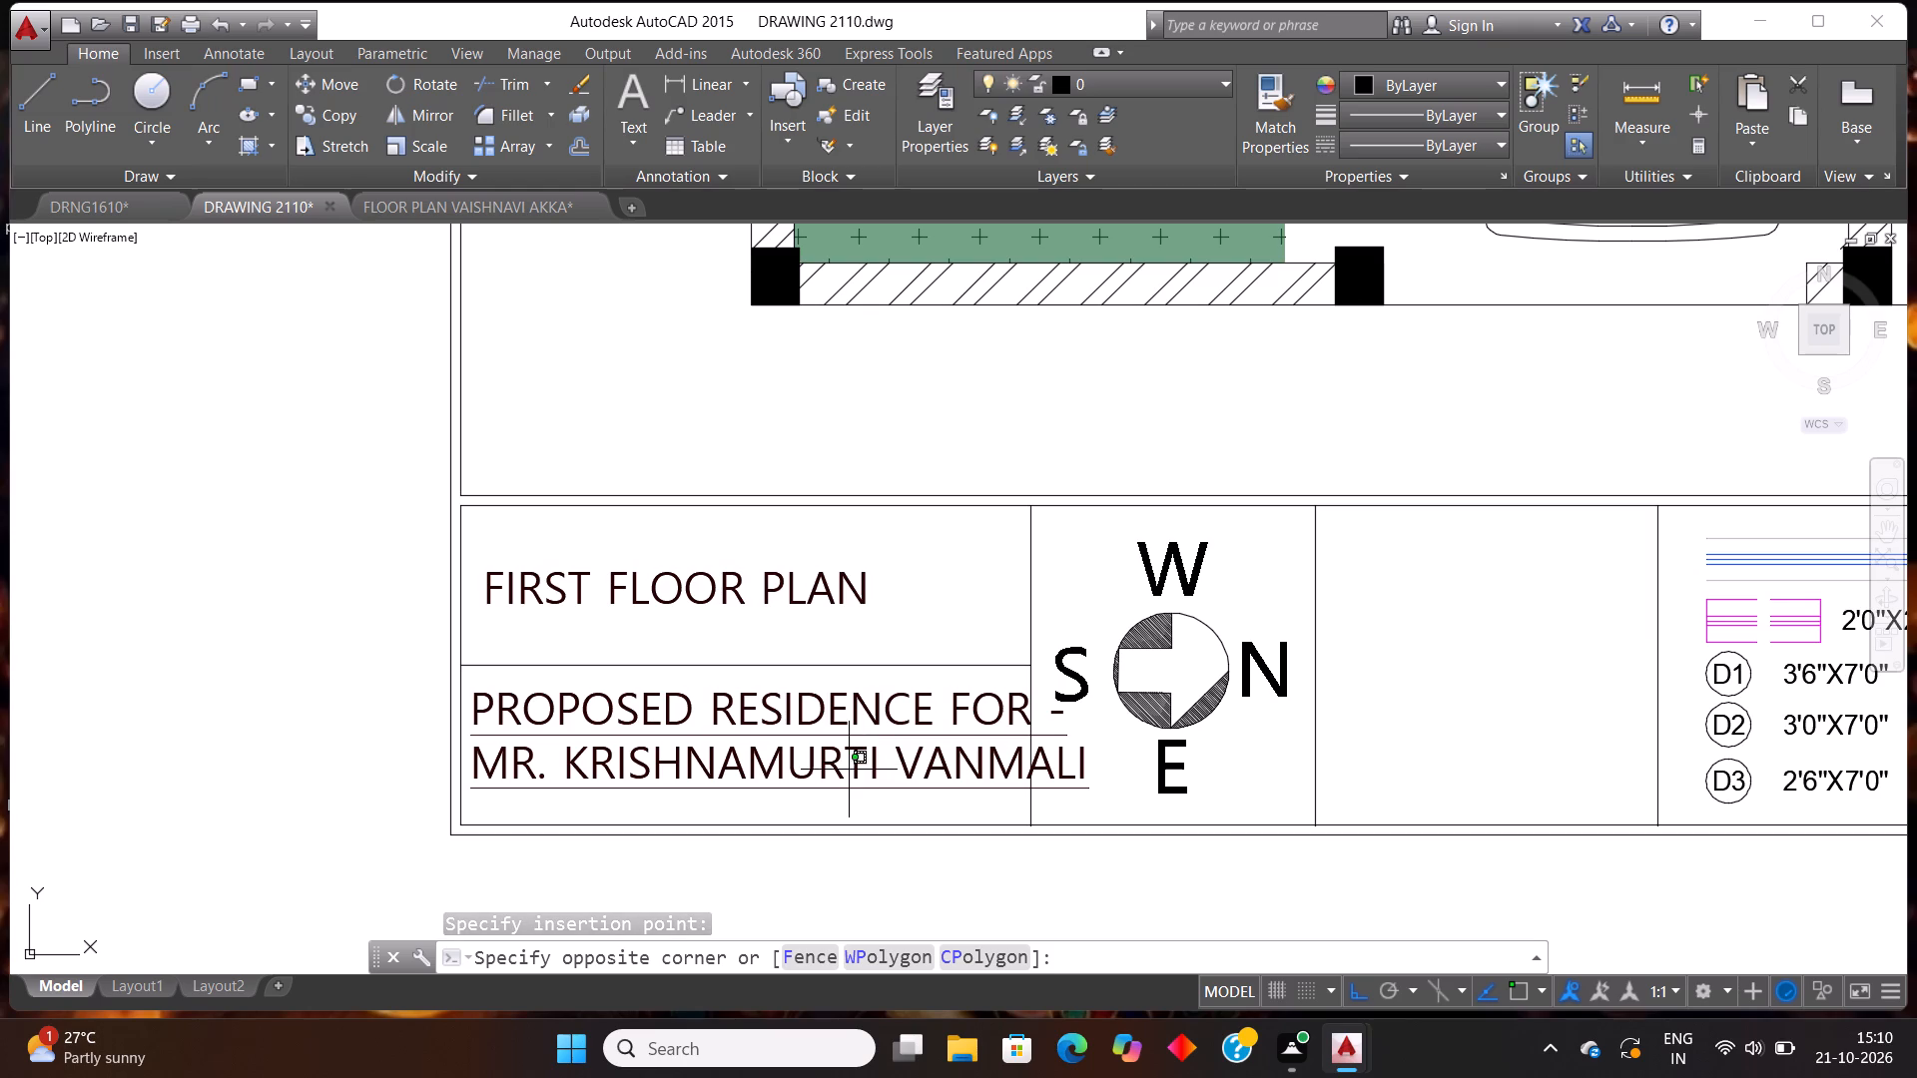
key("Escape")
double_click(856, 748)
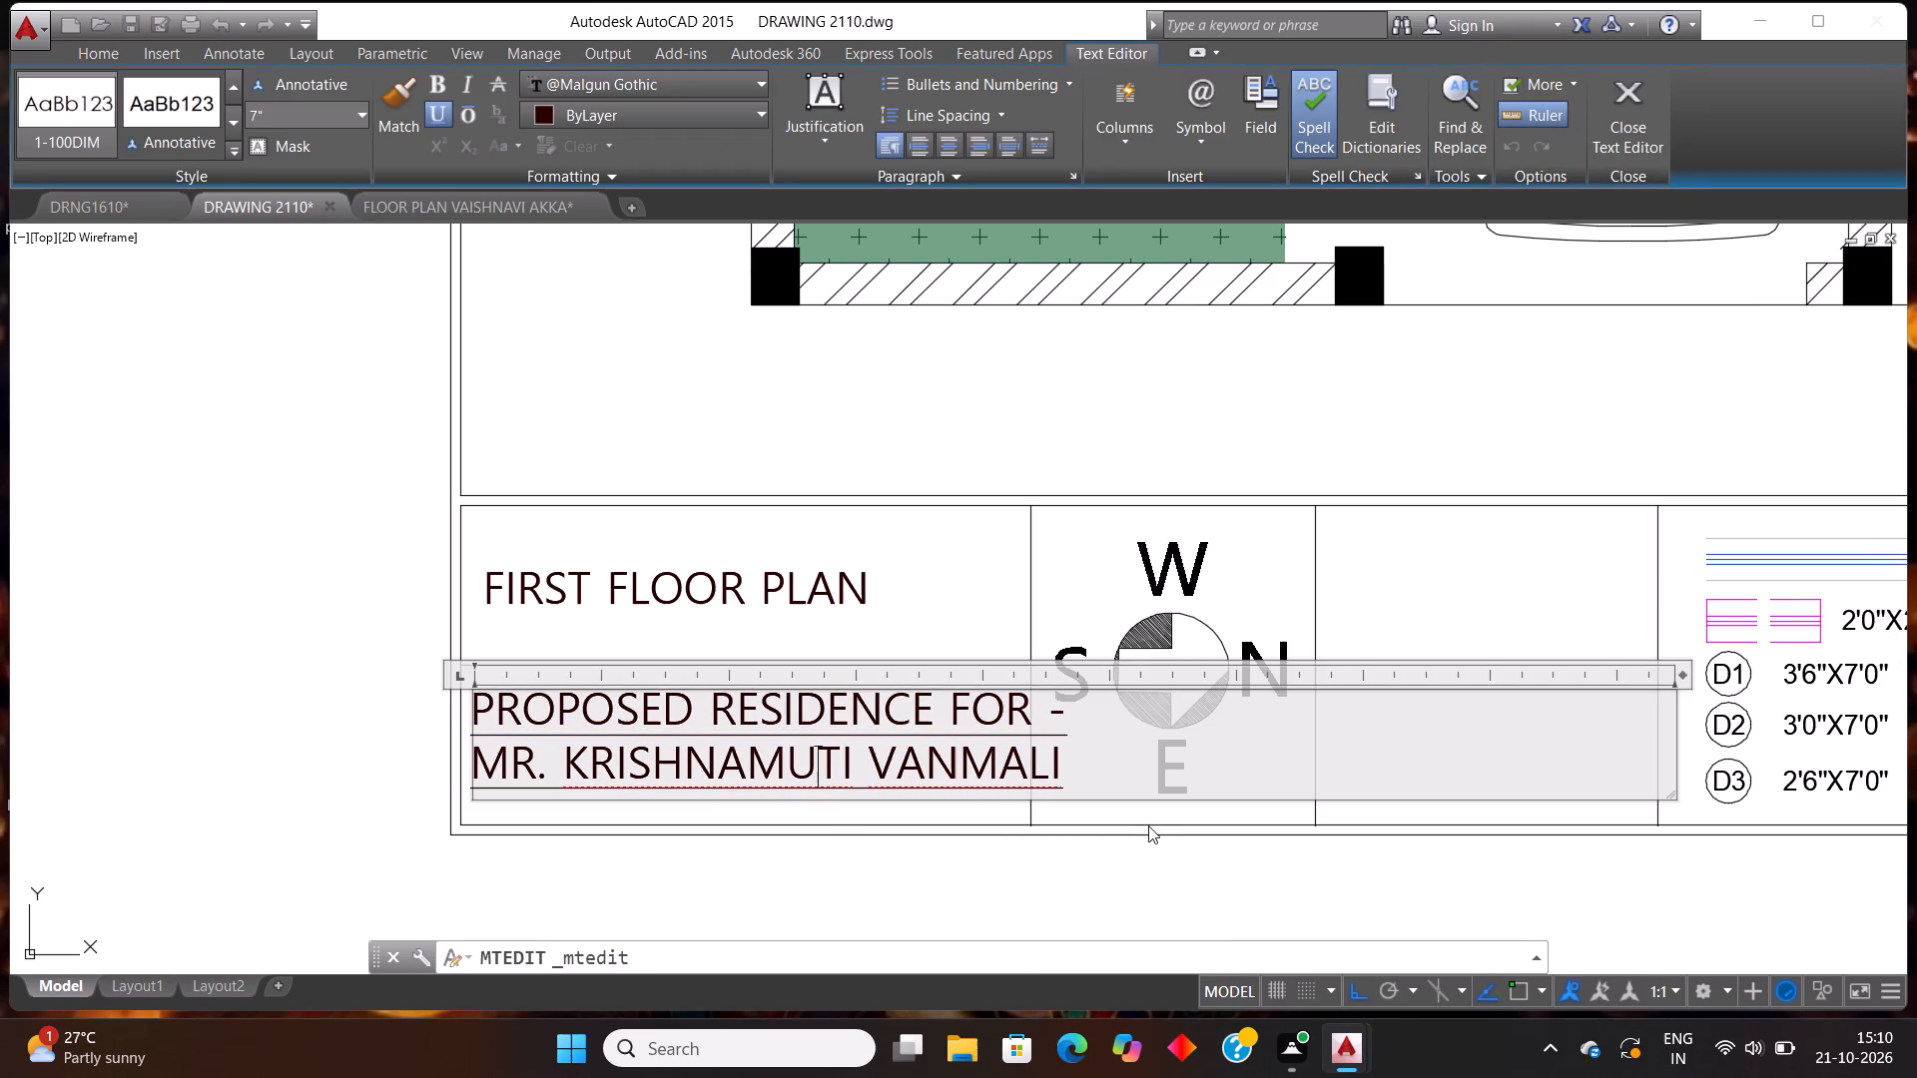
key("BackSpace")
key("BackSpace")
key("BackSpace")
key("BackSpace")
key("BackSpace")
key("BackSpace")
key("BackSpace")
key("BackSpace")
key("BackSpace")
key("BackSpace")
key("BackSpace")
key("BackSpace")
key("BackSpace")
key("BackSpace")
key("BackSpace")
key("BackSpace")
key("BackSpace")
key("BackSpace")
key("BackSpace")
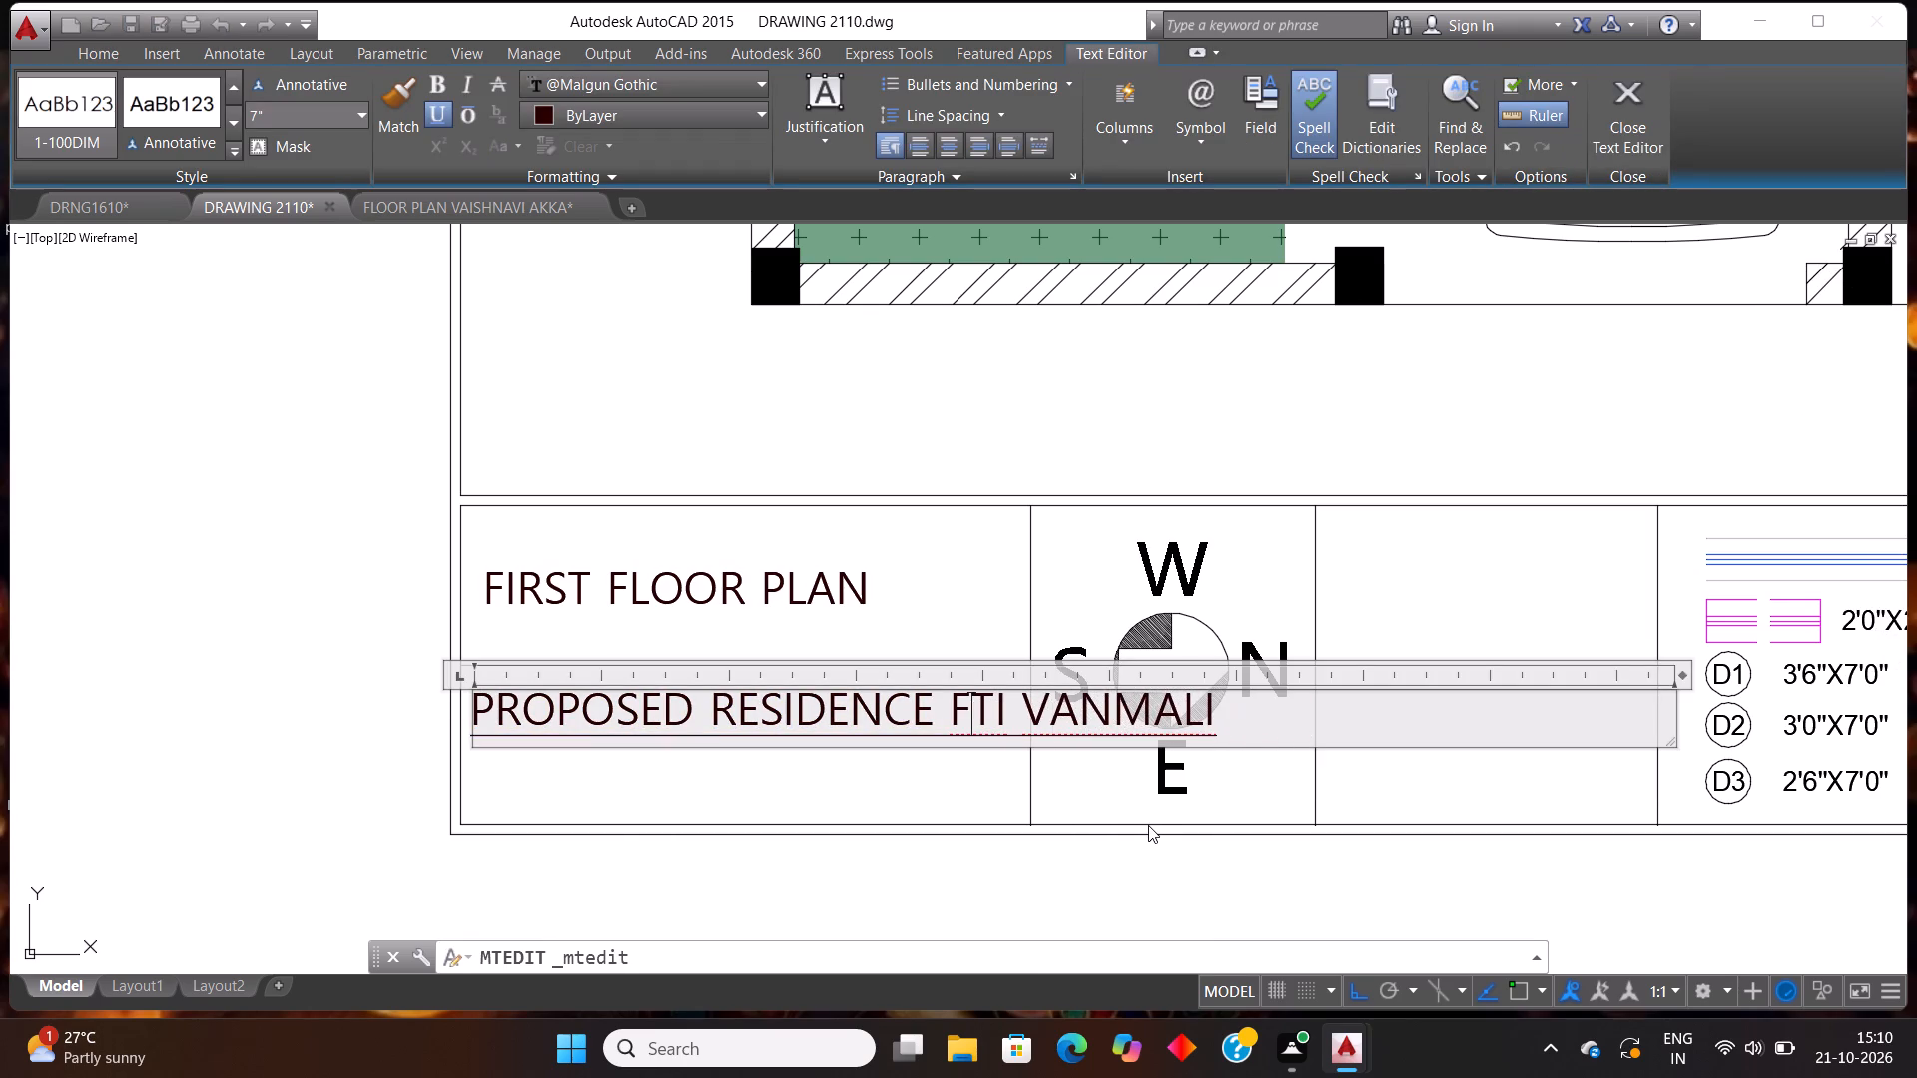
key("BackSpace")
key("Right")
key("Right")
key("Right")
key("Right")
key("Right")
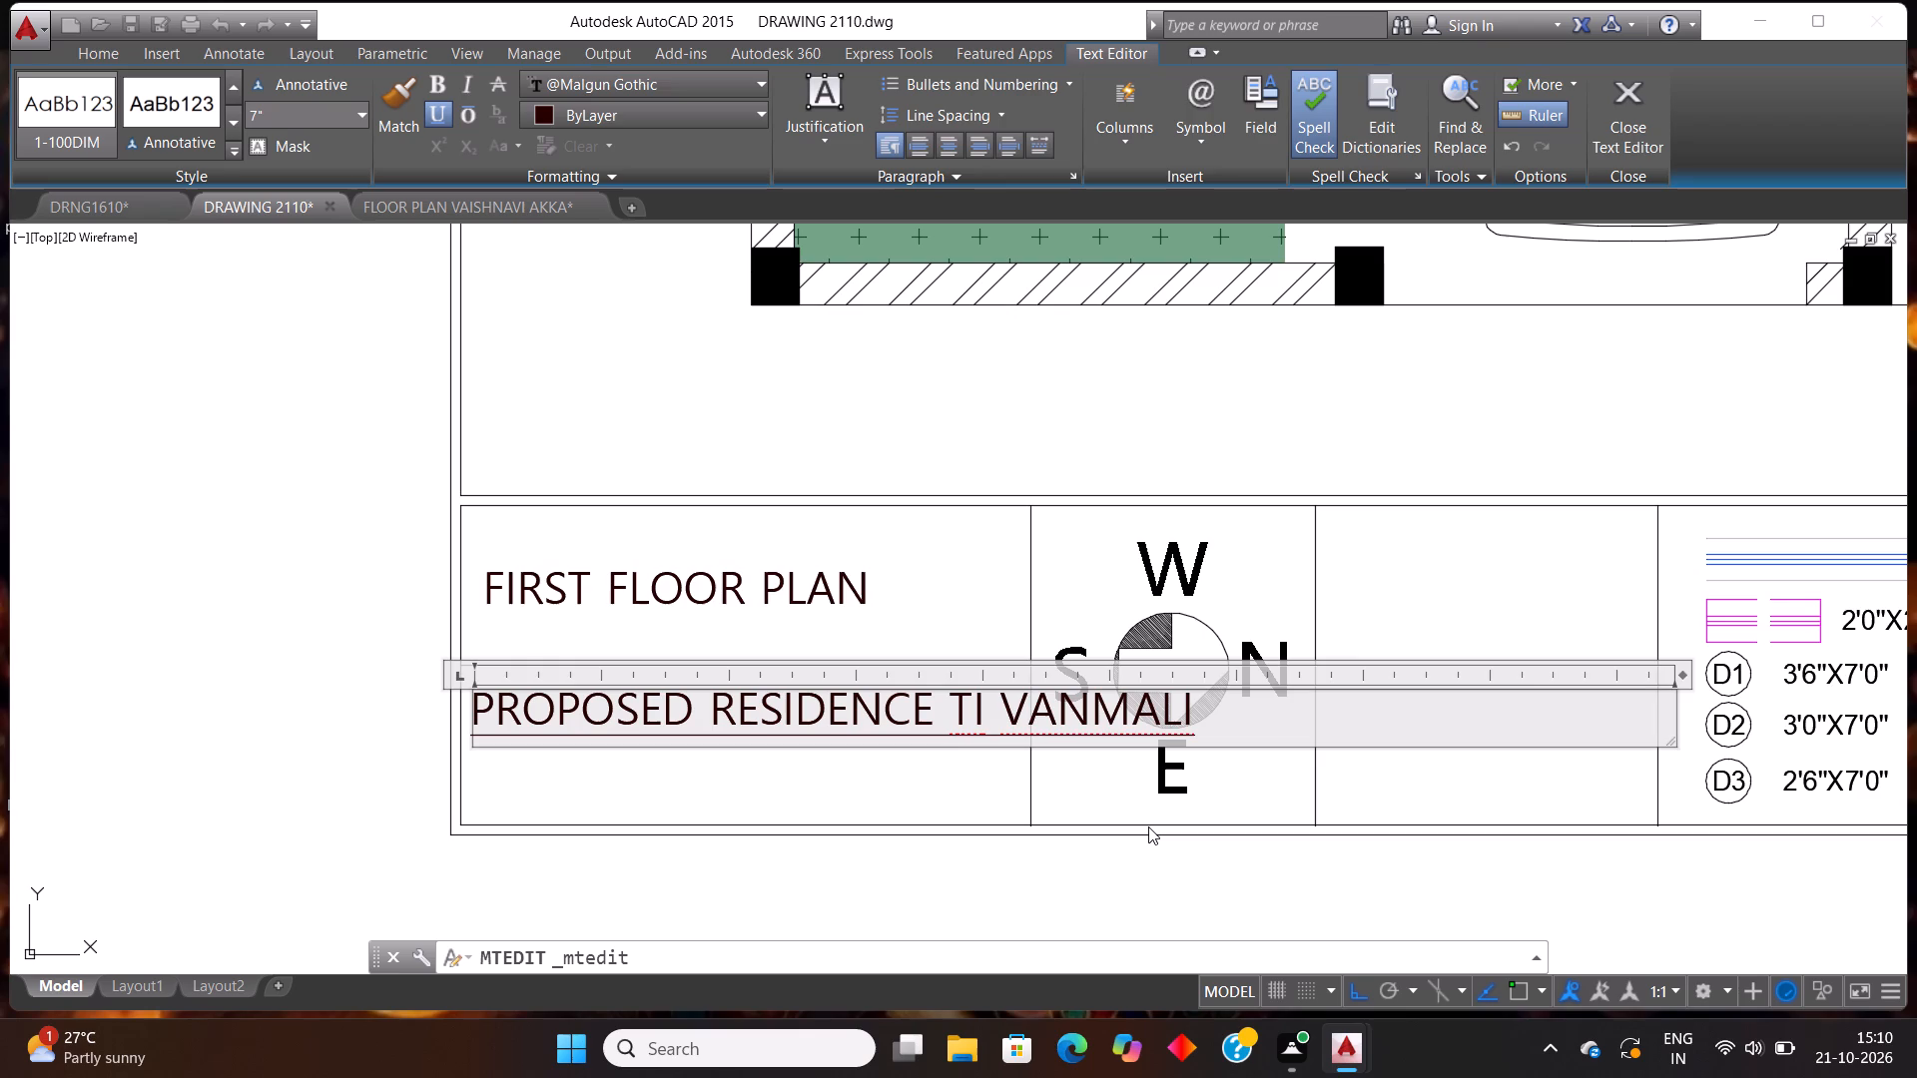
key("Right")
key("Right")
key("Right")
key("Right")
key("Right")
key("BackSpace")
key("BackSpace")
key("BackSpace")
key("BackSpace")
key("BackSpace")
key("BackSpace")
key("BackSpace")
key("BackSpace")
key("BackSpace")
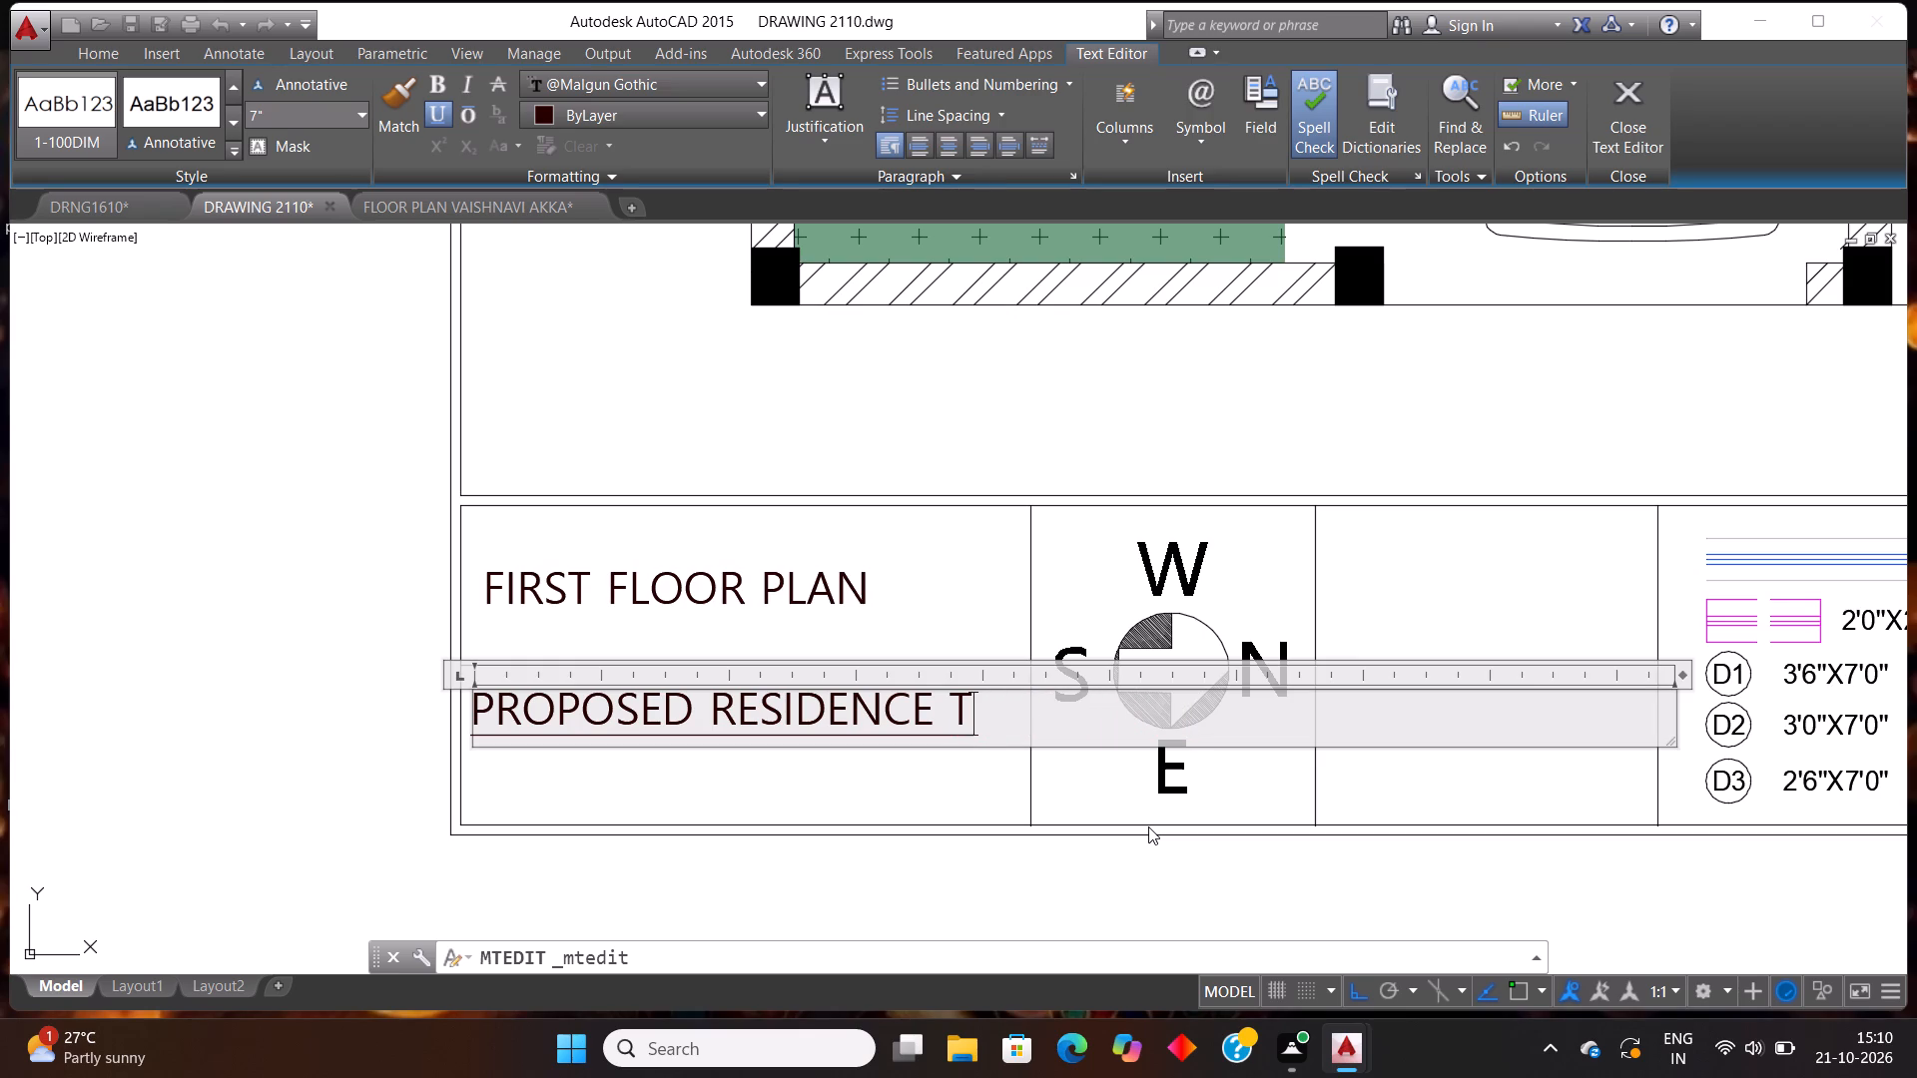
key("BackSpace")
left_click(710, 784)
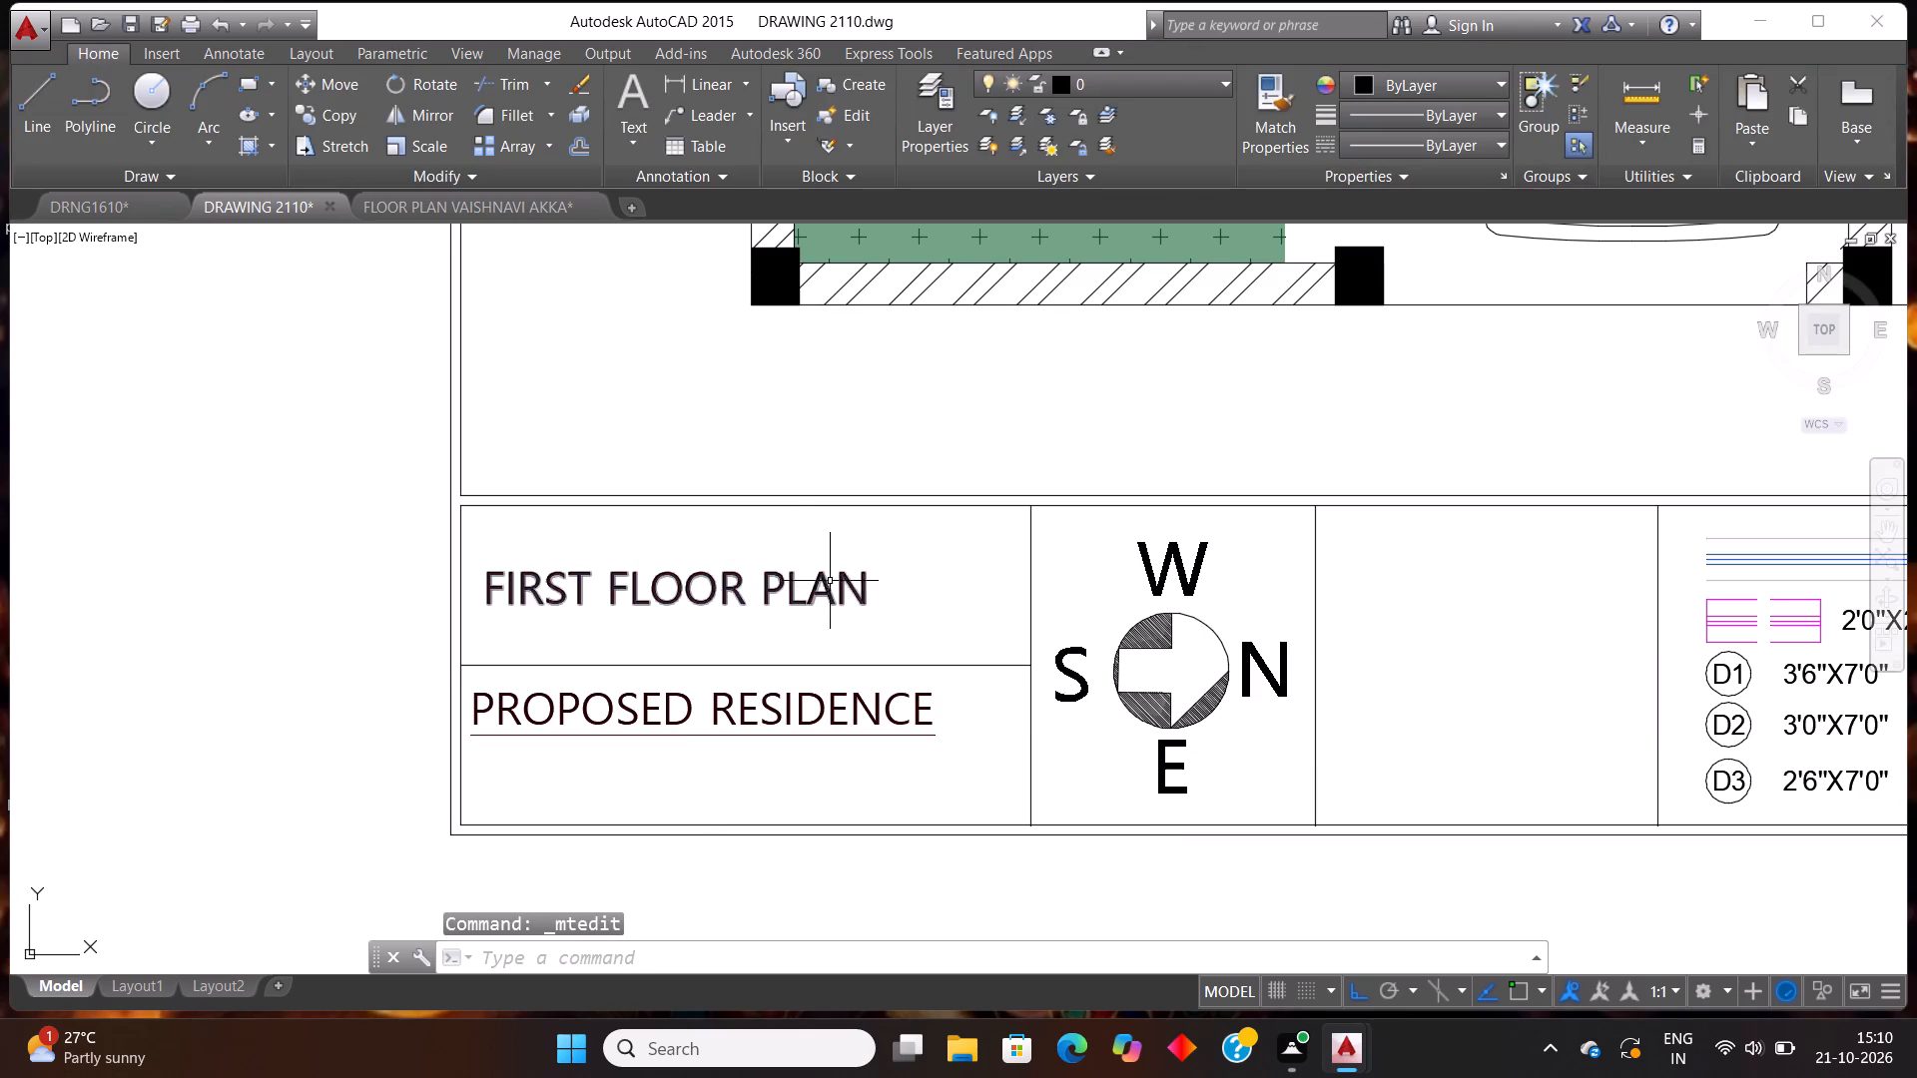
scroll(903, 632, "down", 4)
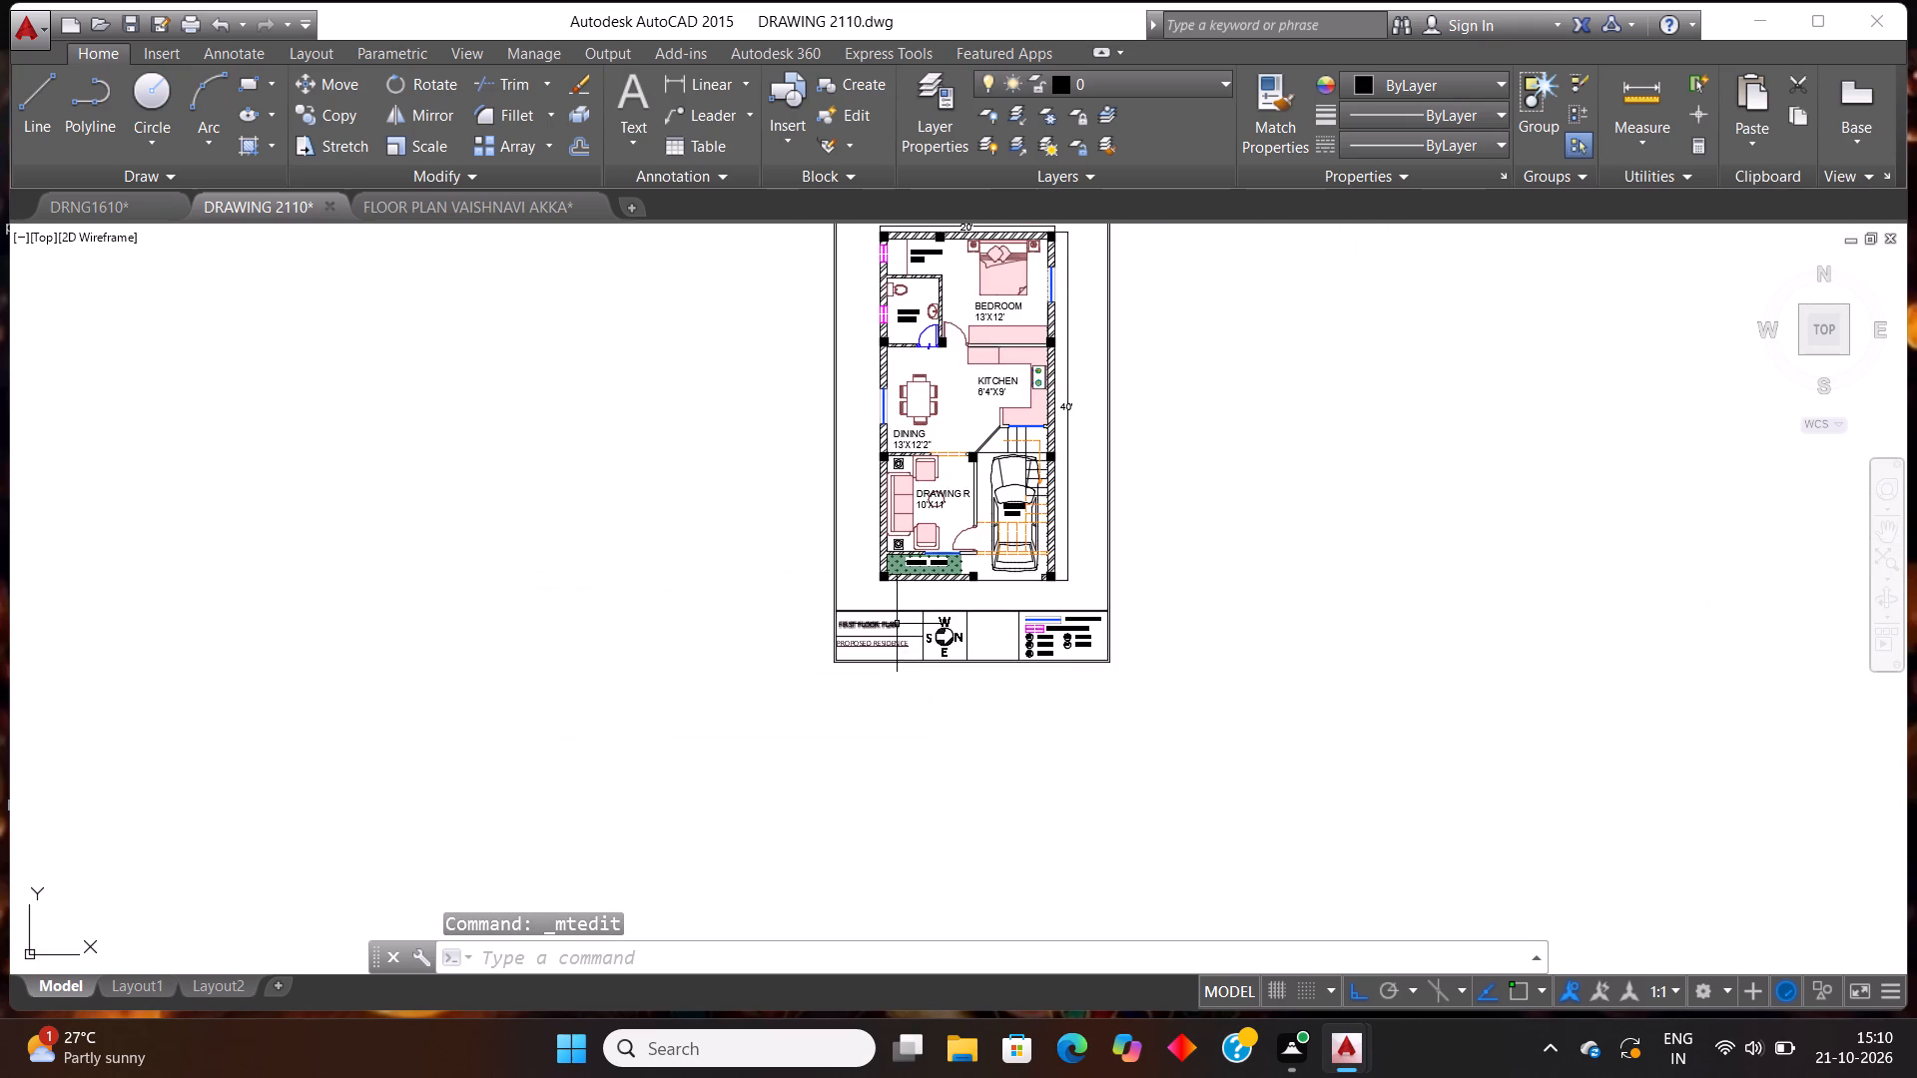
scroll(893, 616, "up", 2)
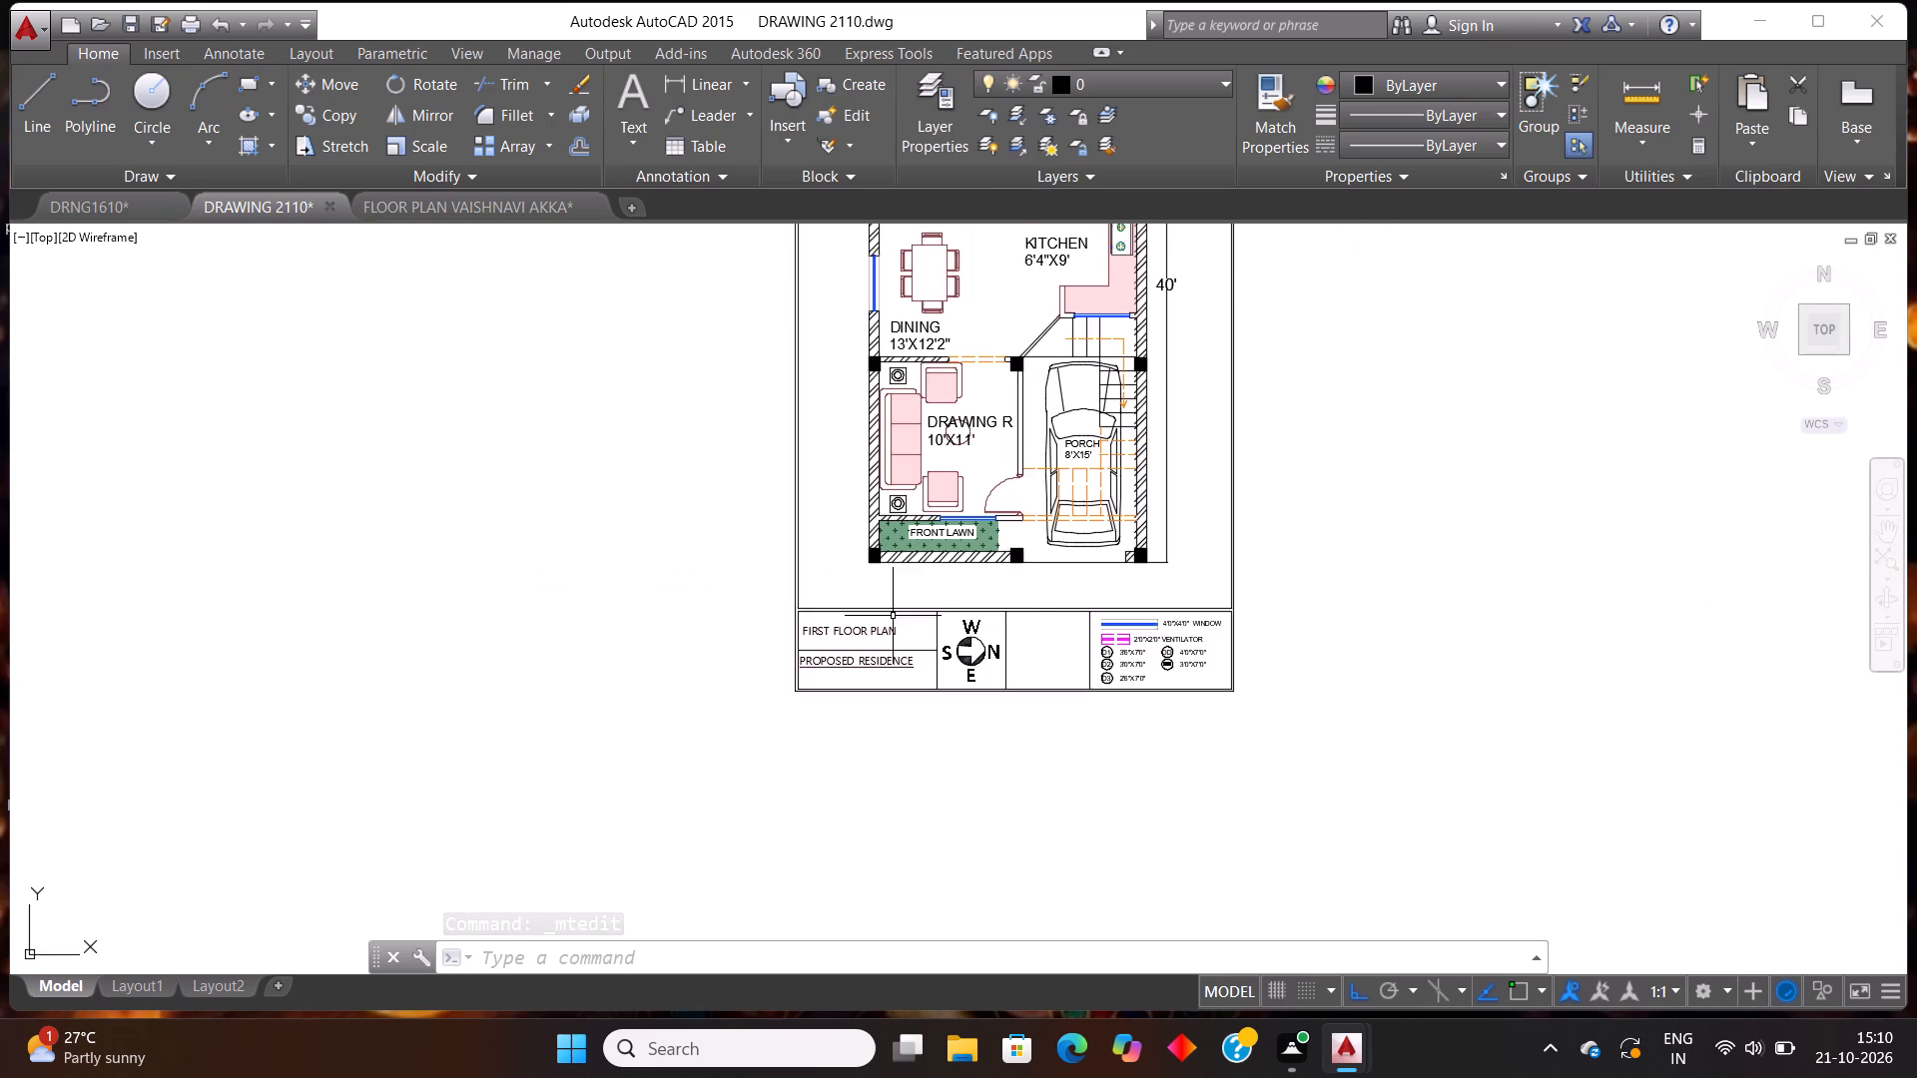
Replace the FIRST FLOOR PLAN text in the title block's first compartment with GROUND FLOOR PLAN.
scroll(893, 616, "up", 2)
left_click(916, 698)
left_click(524, 671)
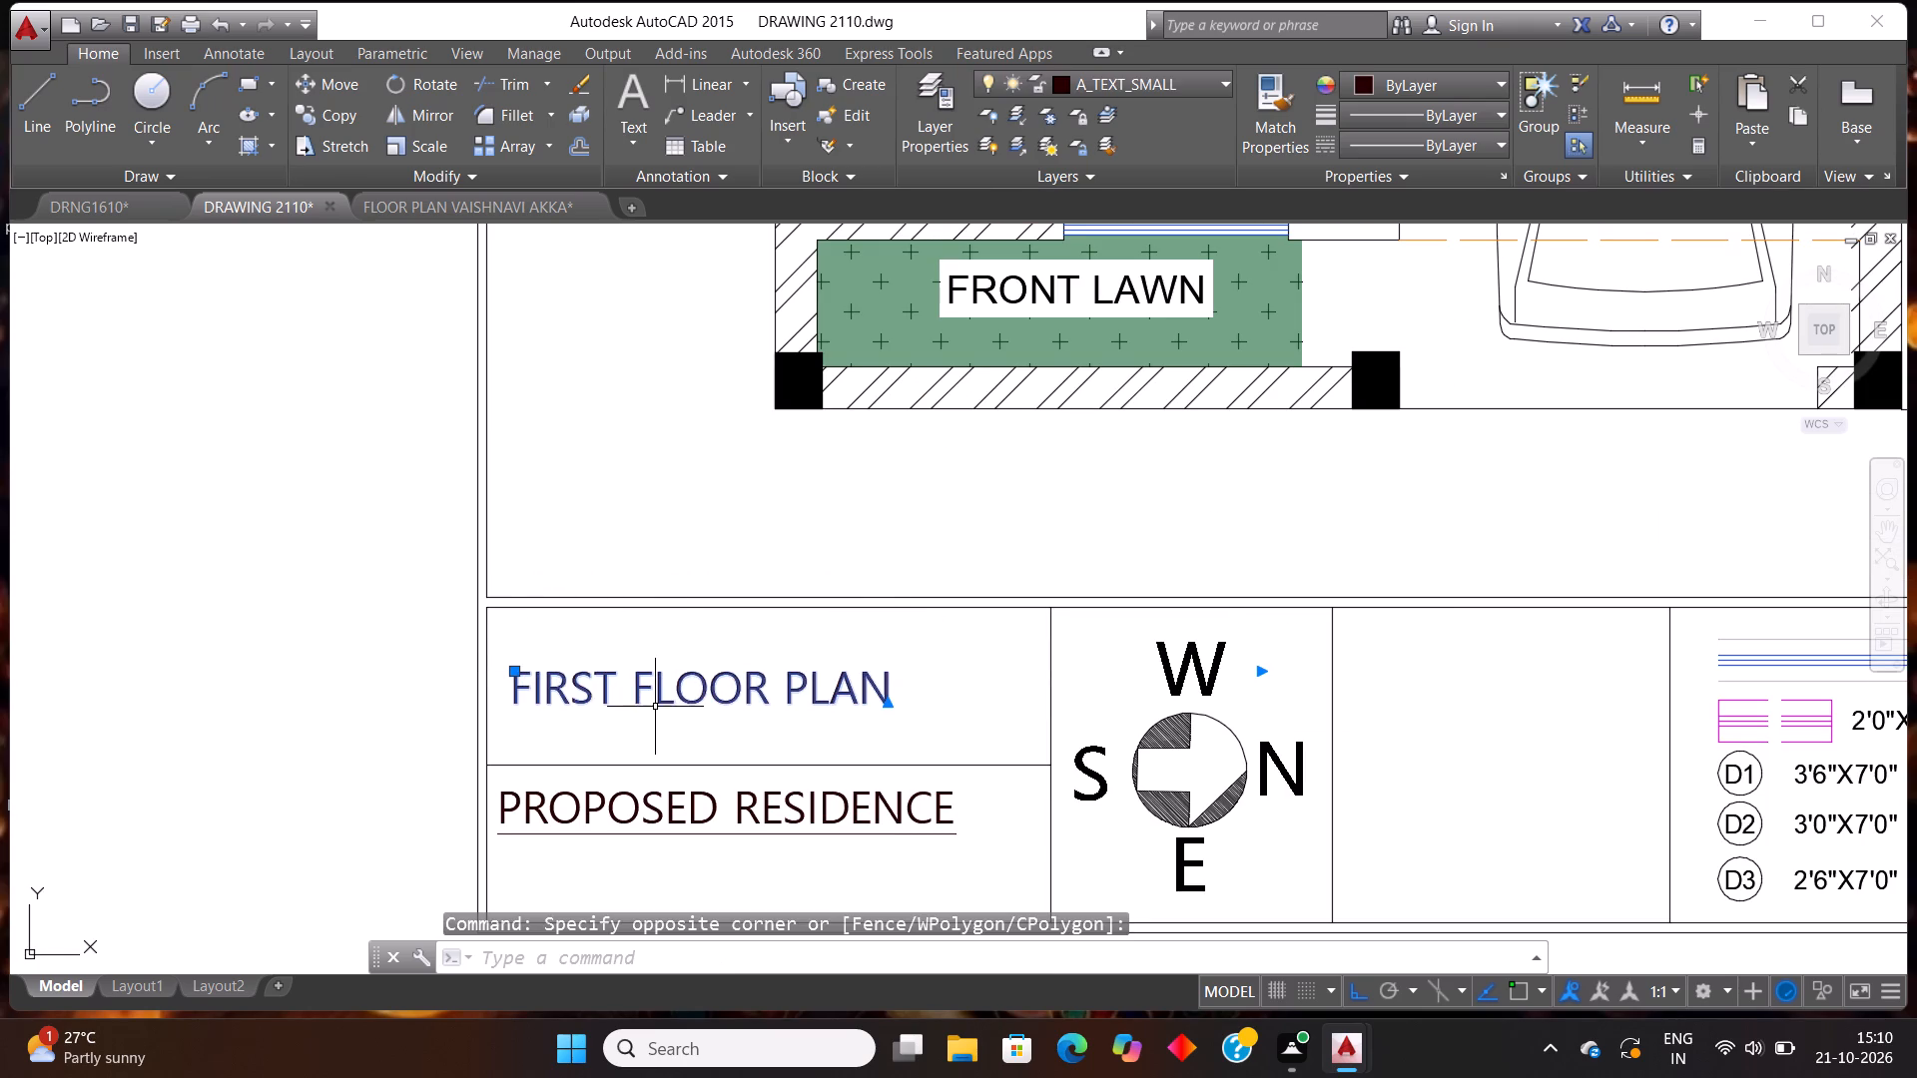
double_click(738, 697)
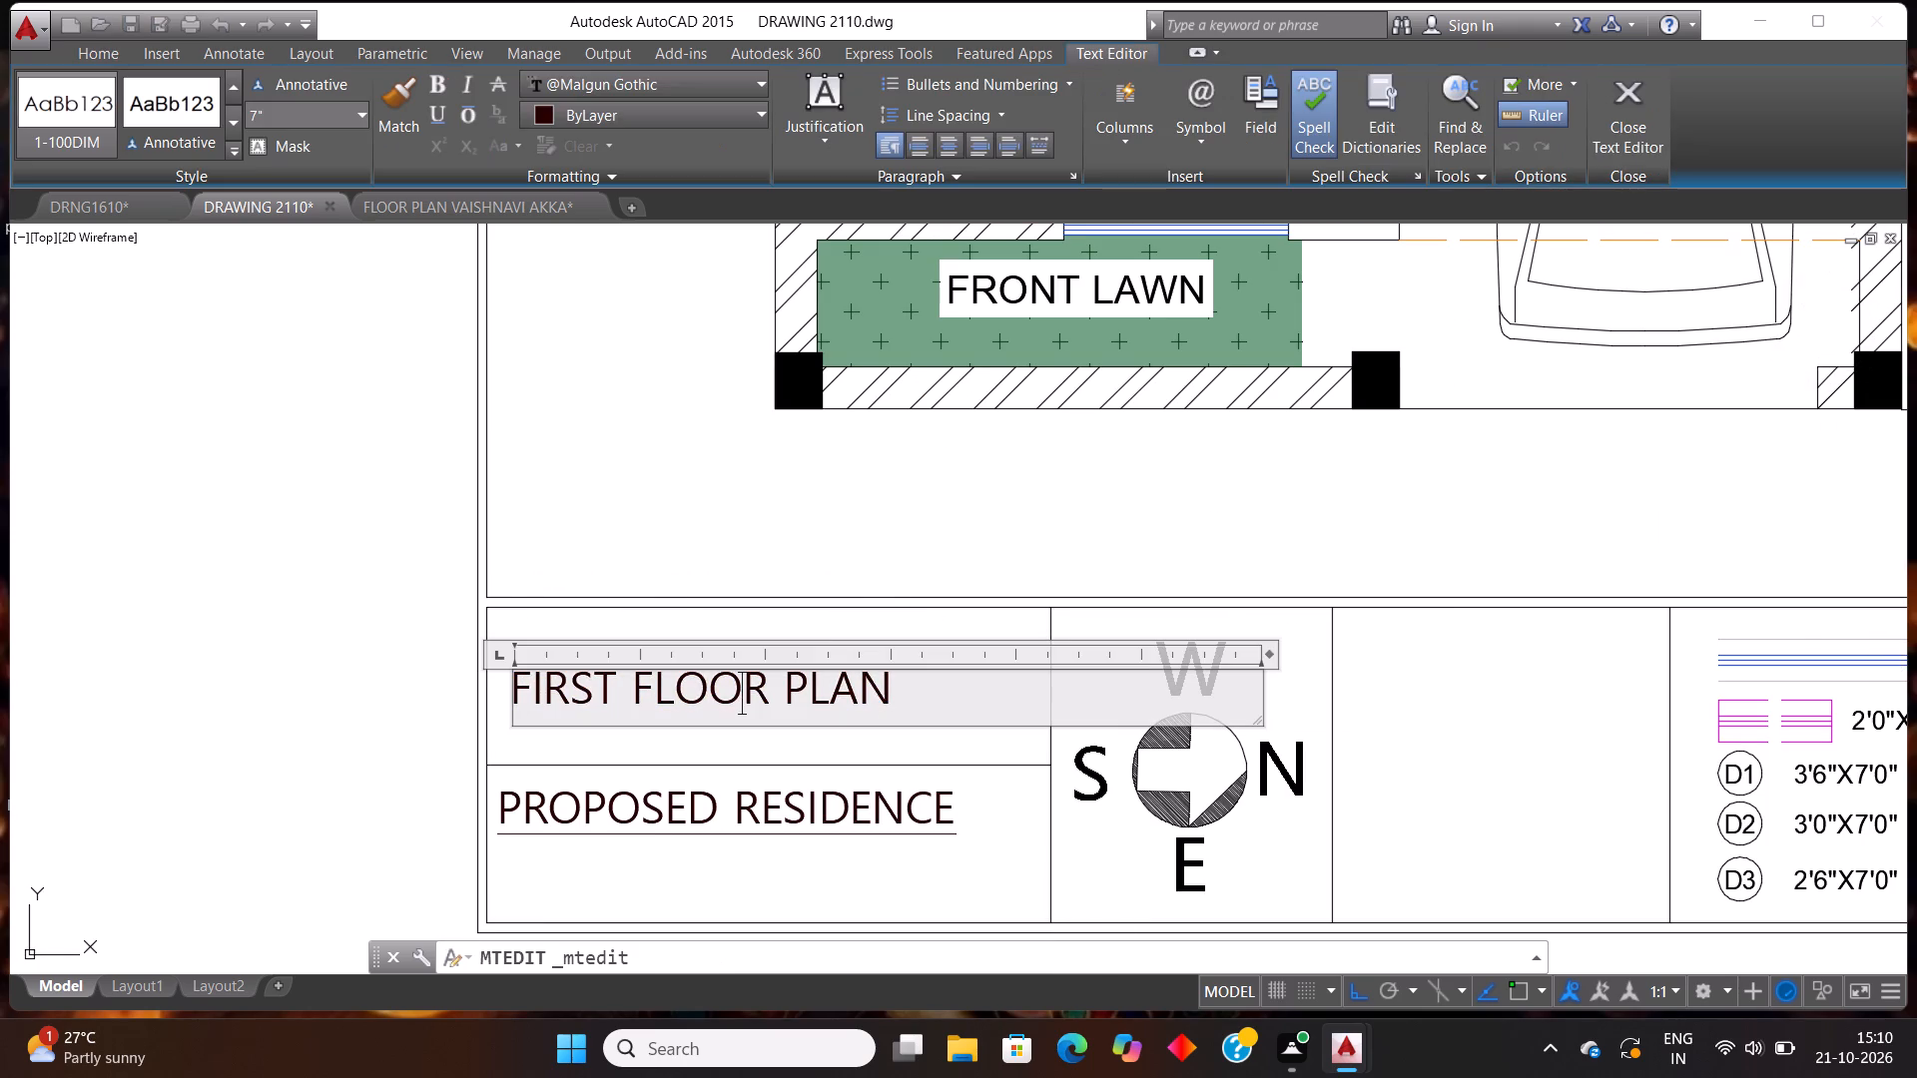
left_click(913, 706)
key("BackSpace")
key("BackSpace")
key("BackSpace")
key("BackSpace")
key("BackSpace")
key("BackSpace")
key("BackSpace")
key("BackSpace")
key("BackSpace")
key("BackSpace")
key("BackSpace")
key("BackSpace")
key("BackSpace")
key("BackSpace")
key("BackSpace")
key("BackSpace")
key("BackSpace")
key("BackSpace")
key("BackSpace")
key("BackSpace")
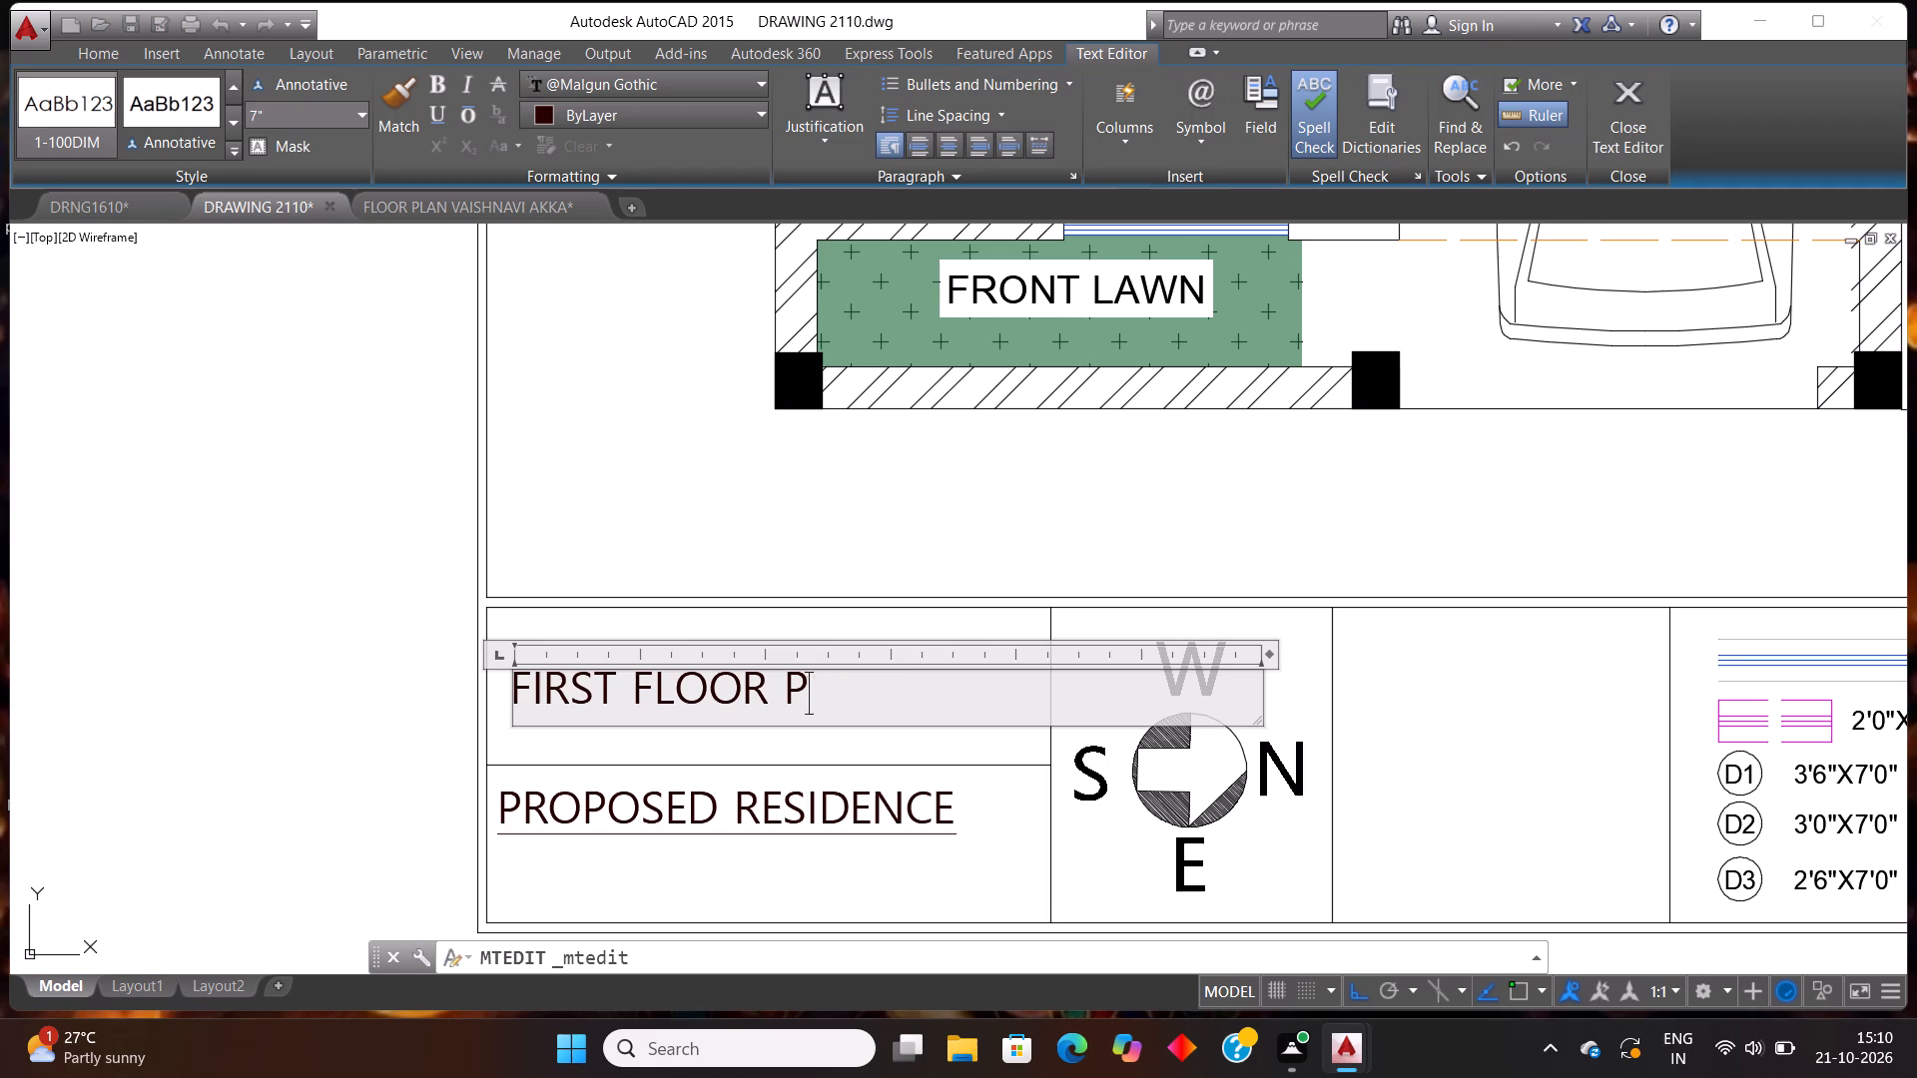
type("GROUND FLOOR PLAN")
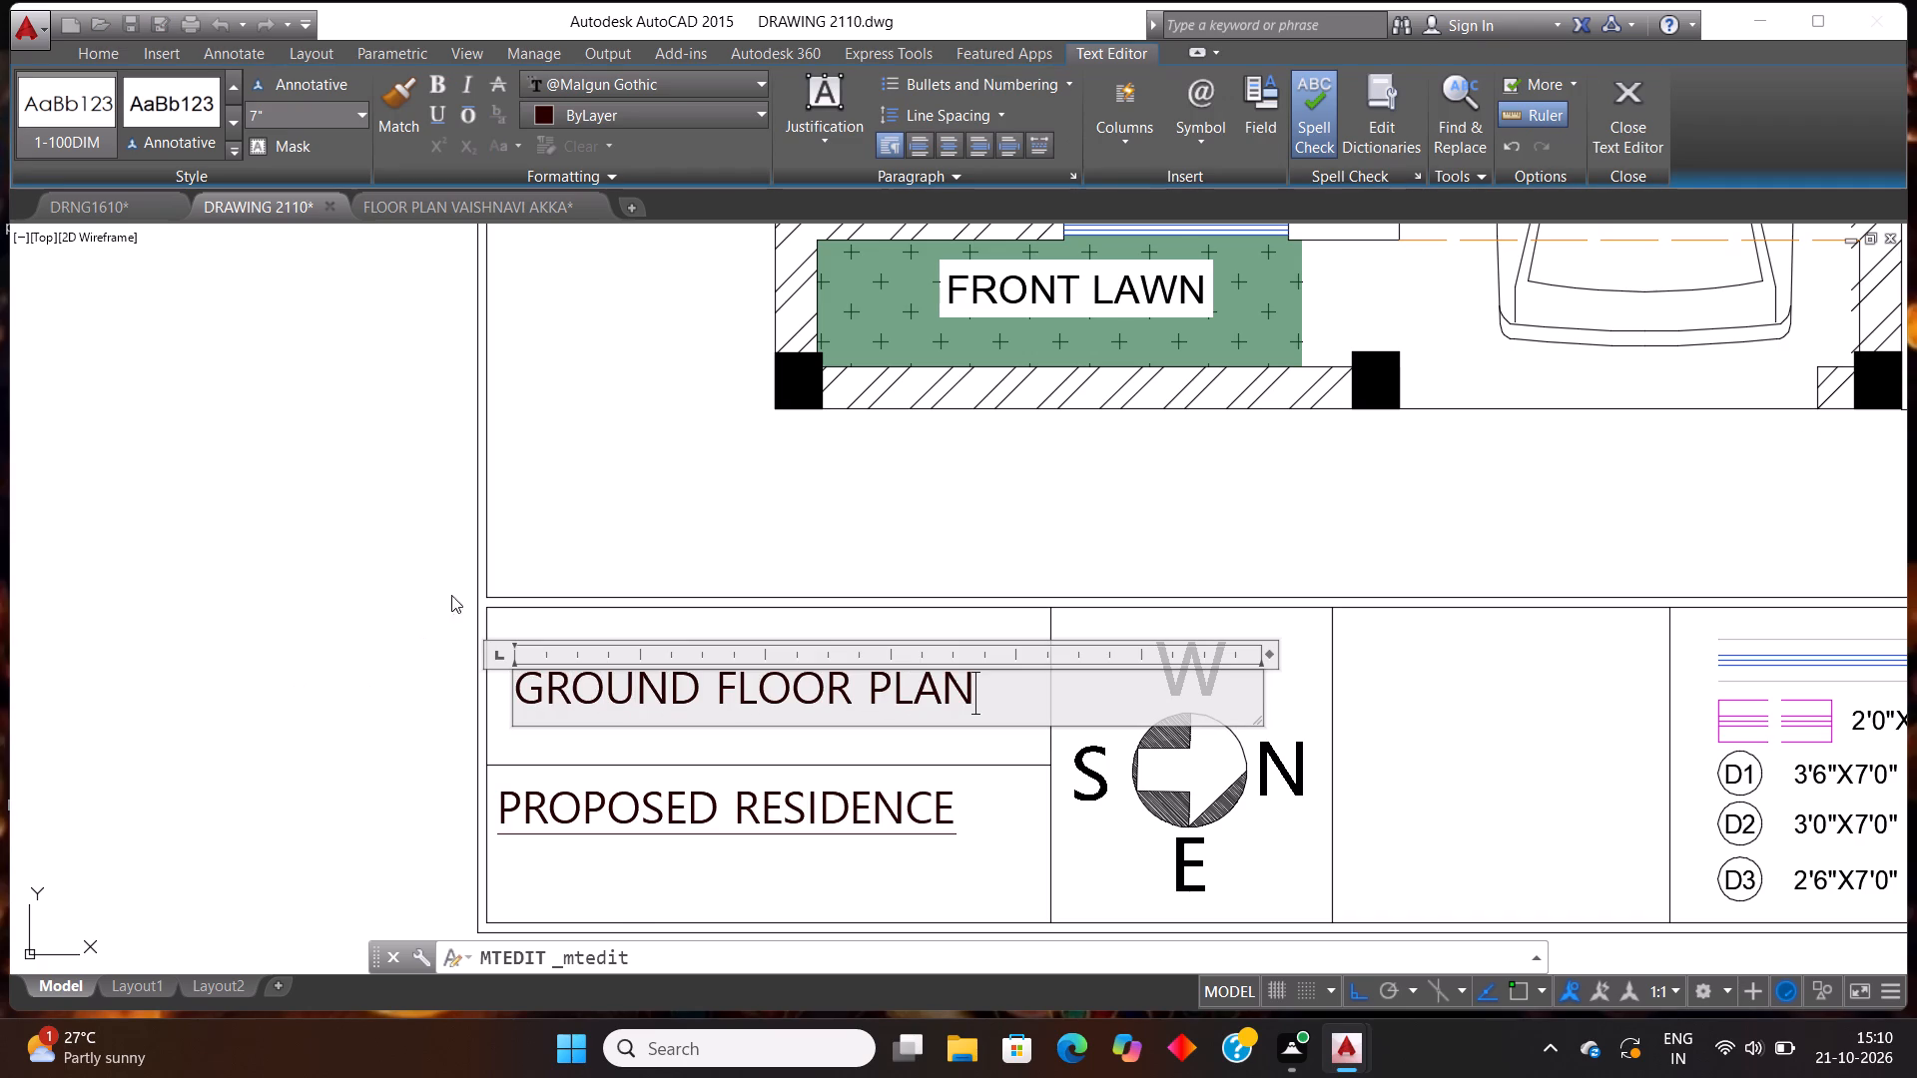
left_click(568, 520)
Review the framed sheet, then examine the scale, date, drawing number and dealt-by entries in the earlier drawing's title block.
scroll(600, 692, "down", 2)
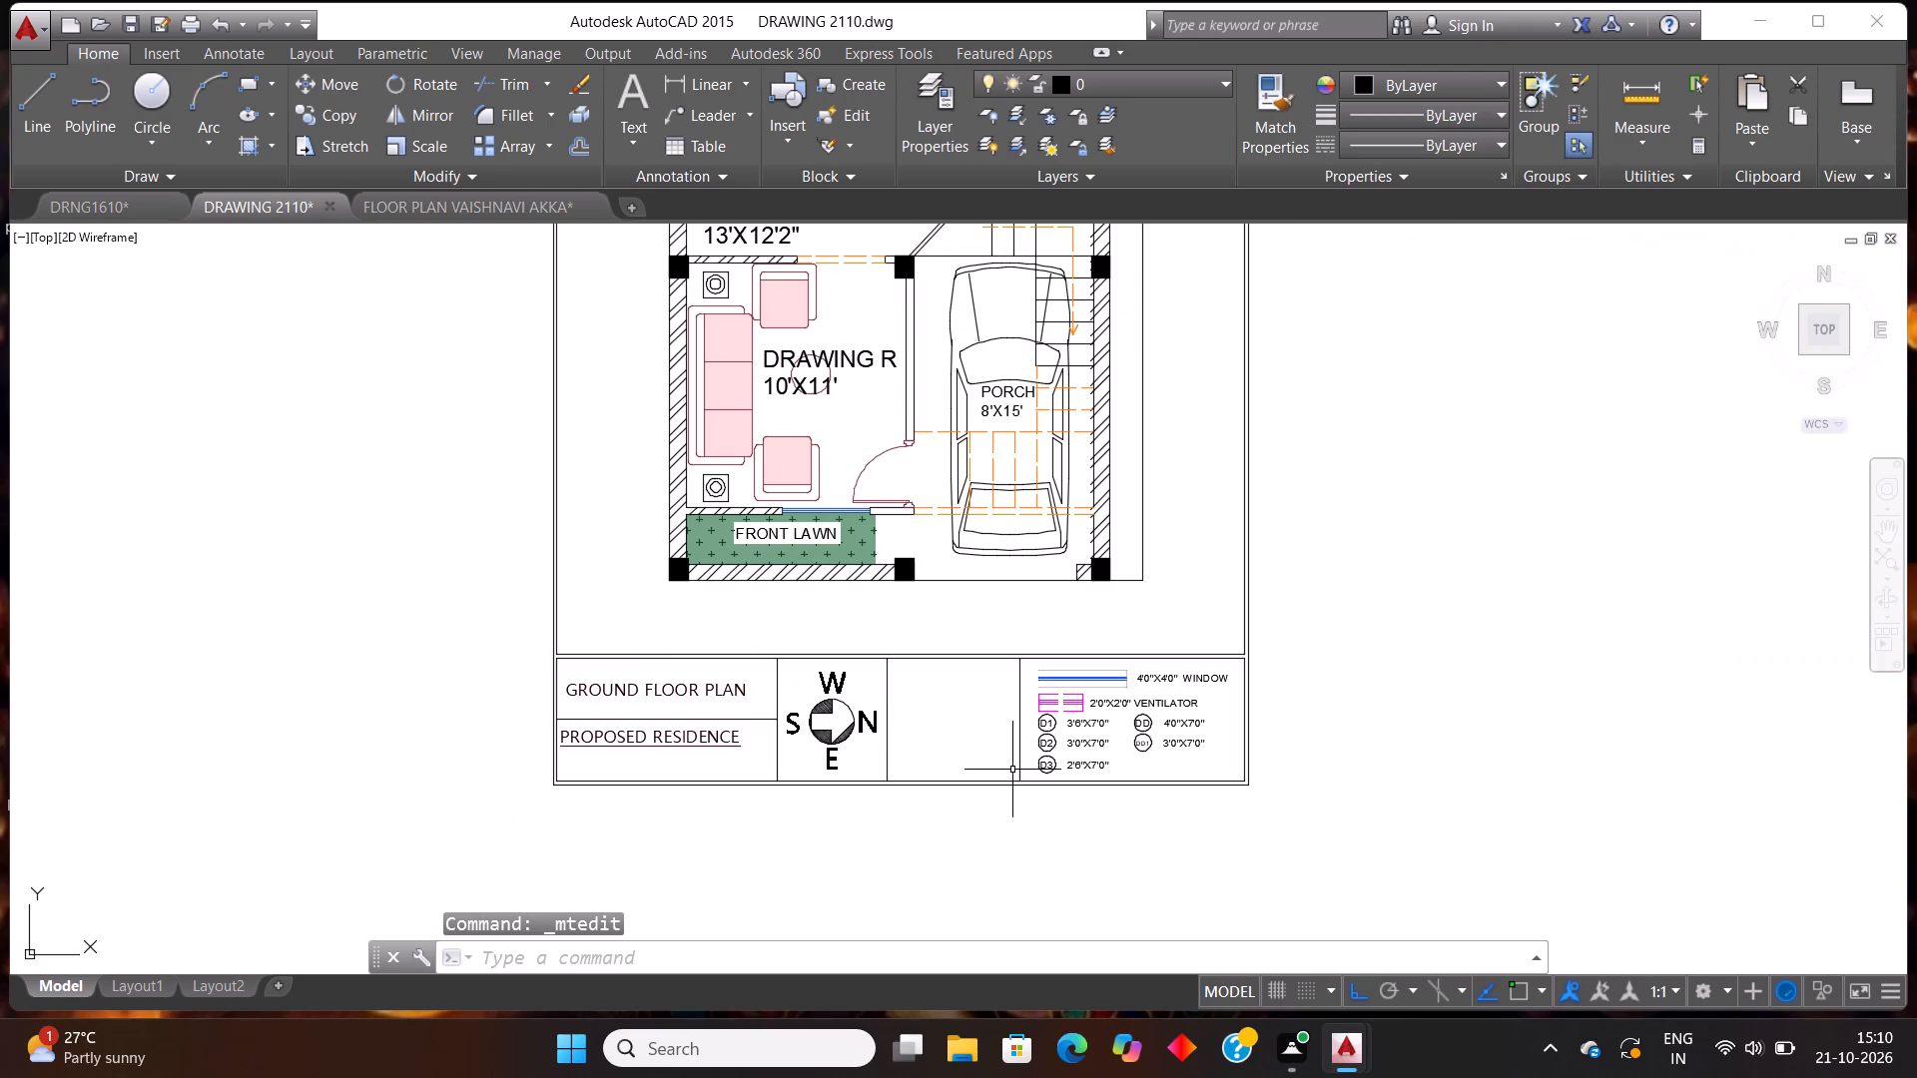
scroll(995, 790, "down", 3)
scroll(1094, 663, "up", 1)
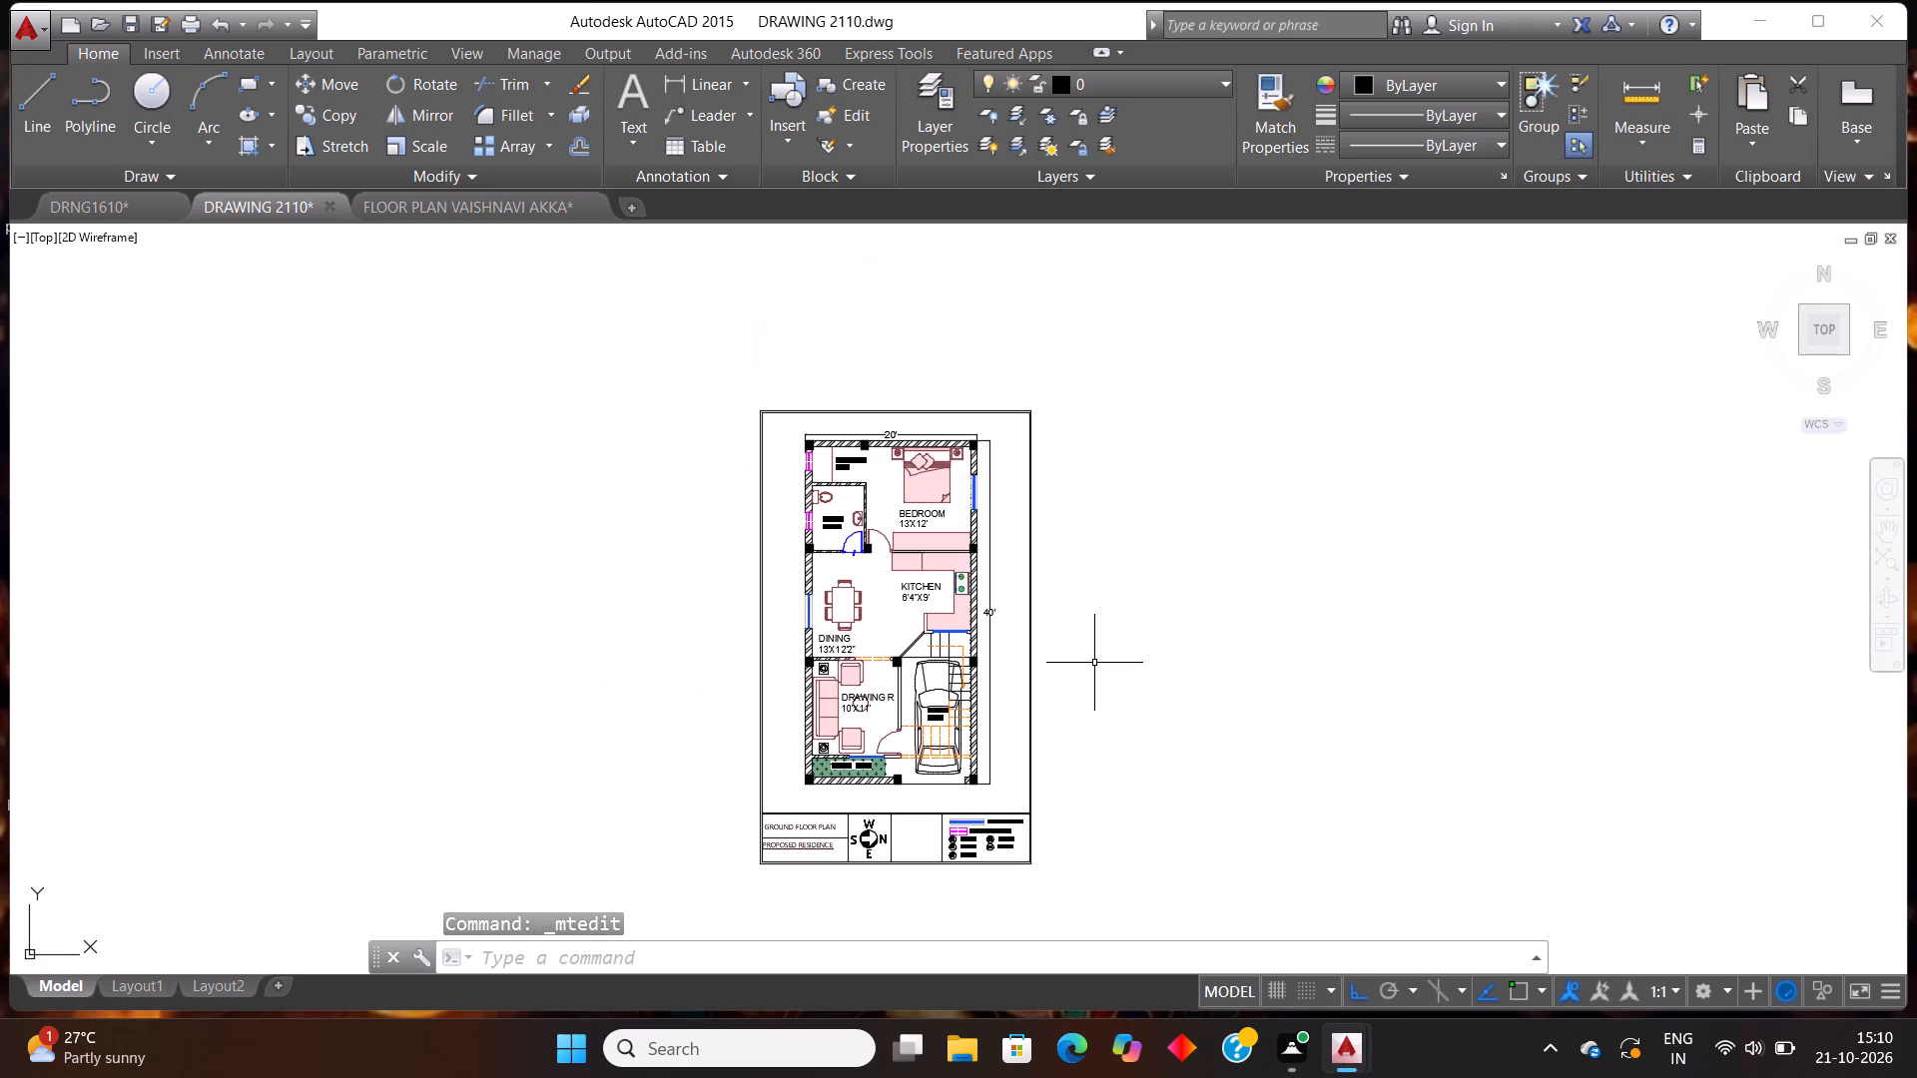
scroll(890, 734, "up", 1)
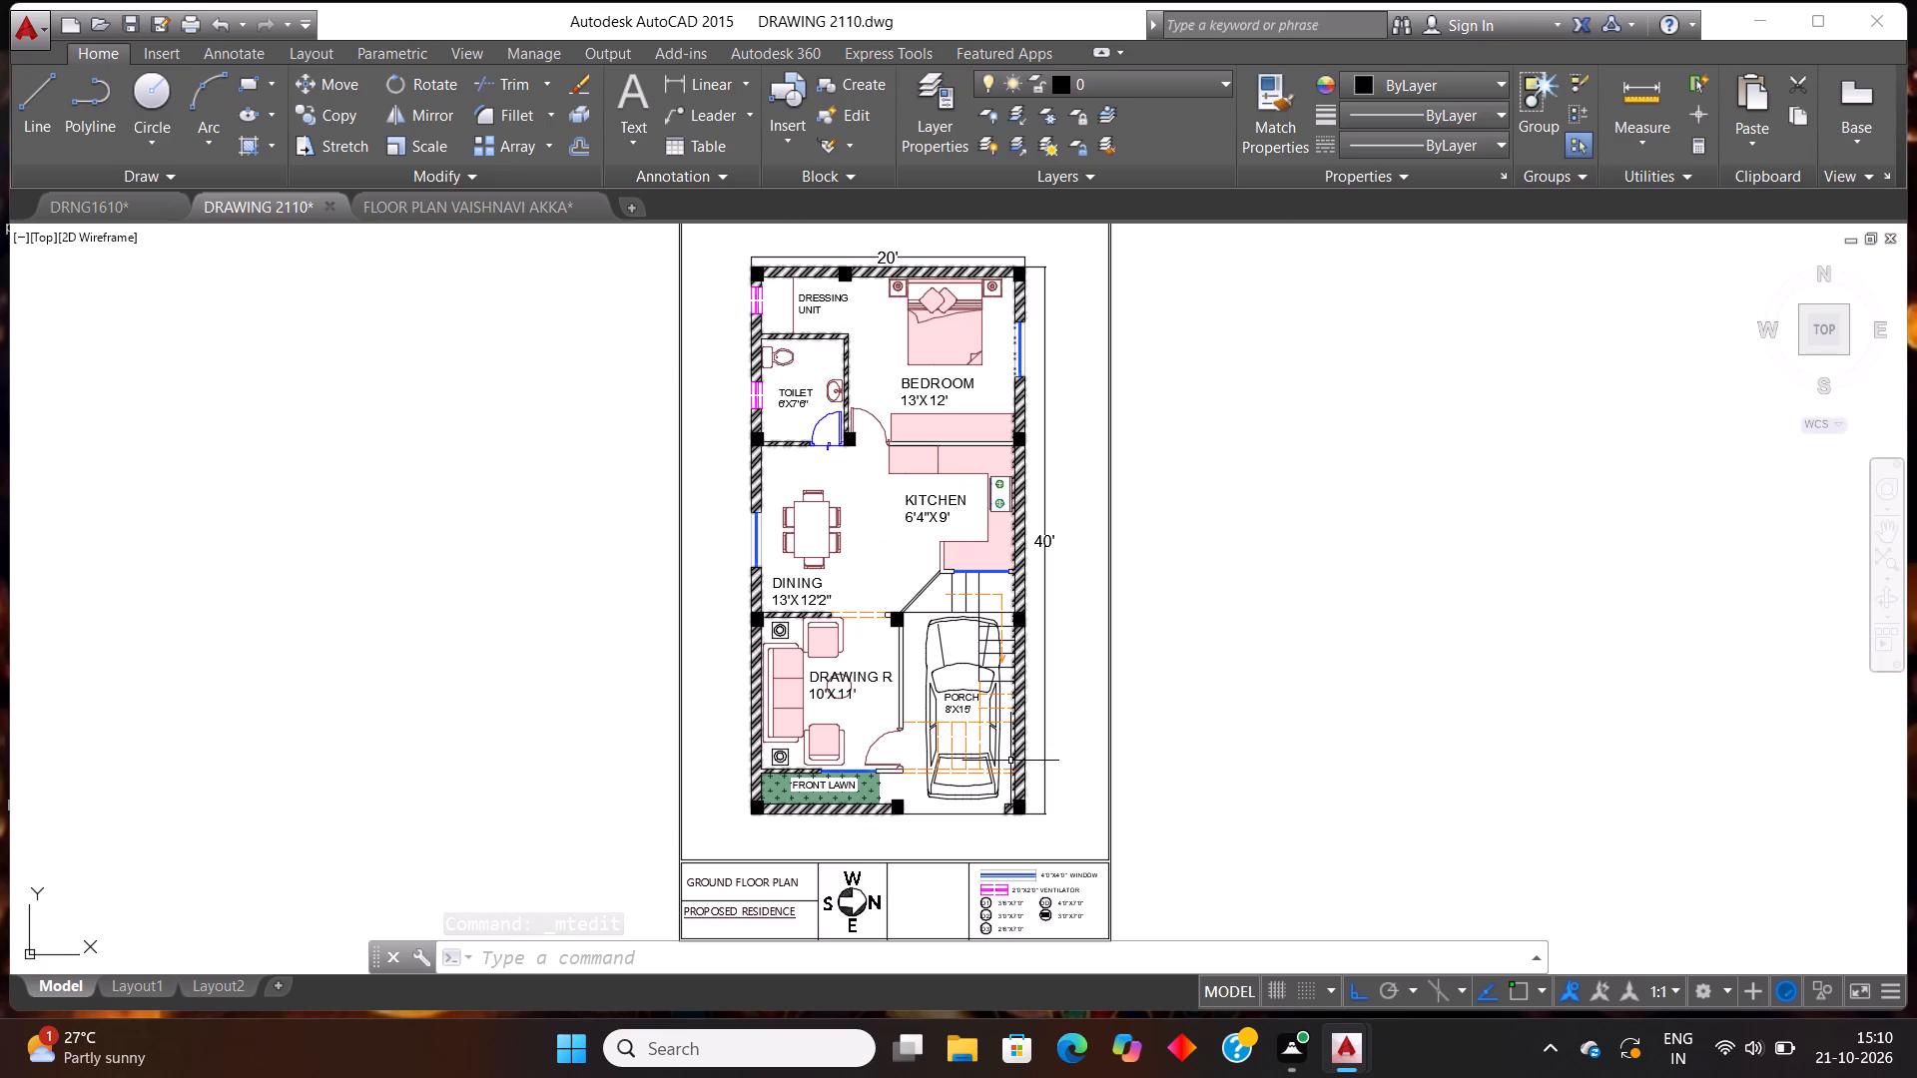
scroll(950, 630, "down", 1)
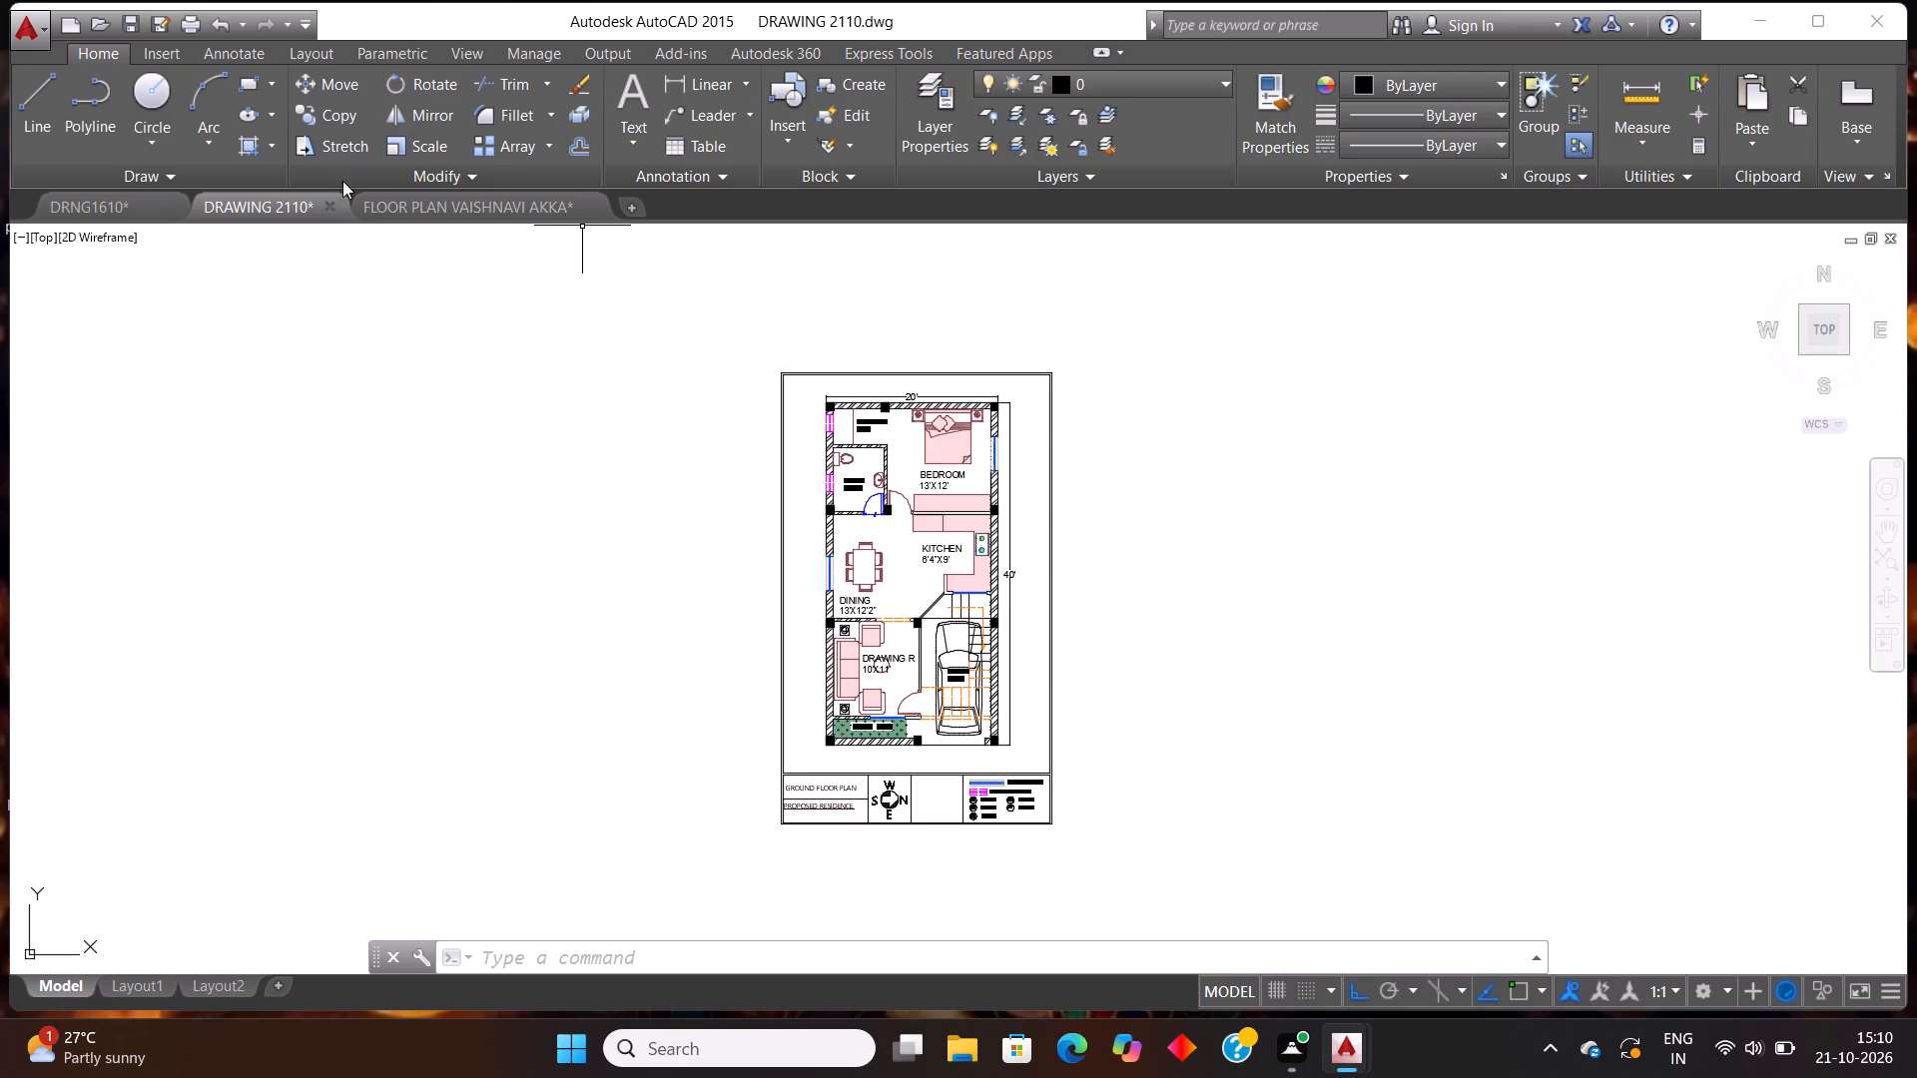
left_click(425, 211)
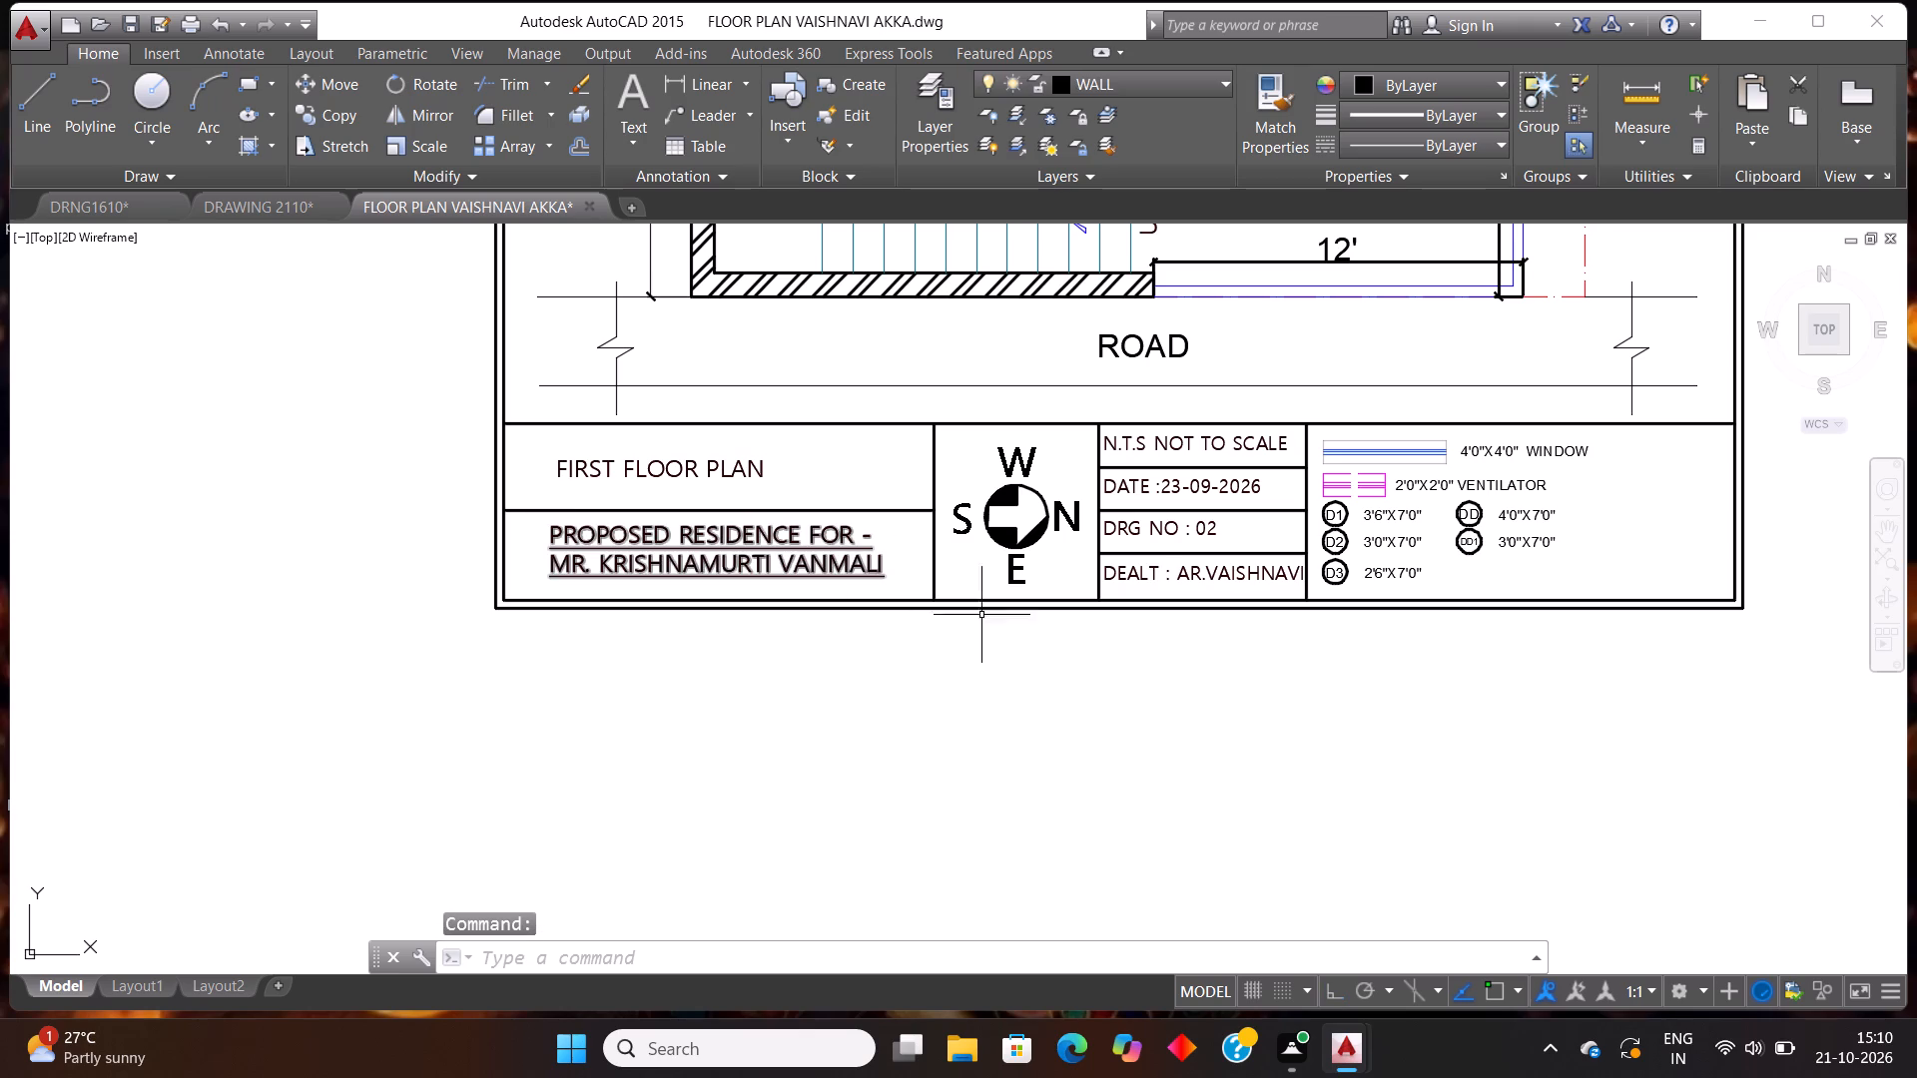
scroll(1380, 283, "up", 1)
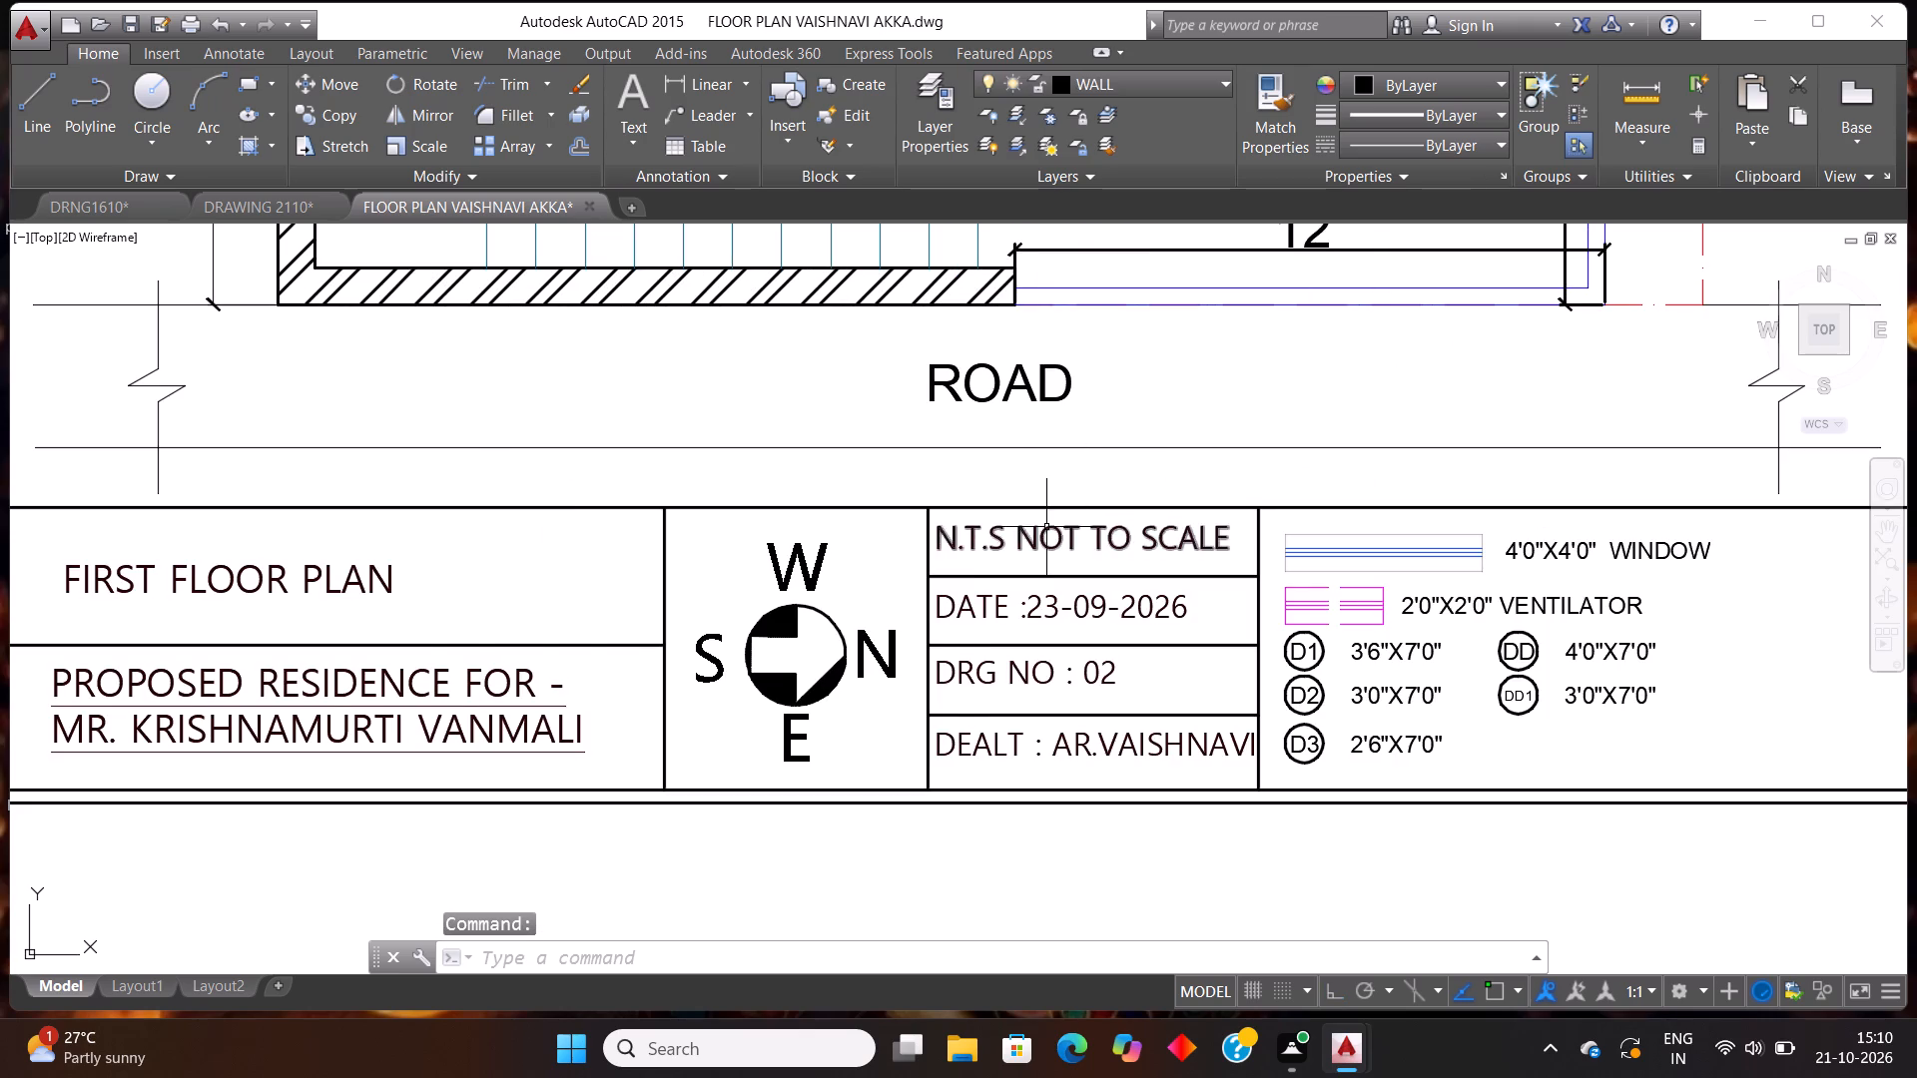
scroll(1046, 527, "down", 2)
scroll(1300, 552, "up", 1)
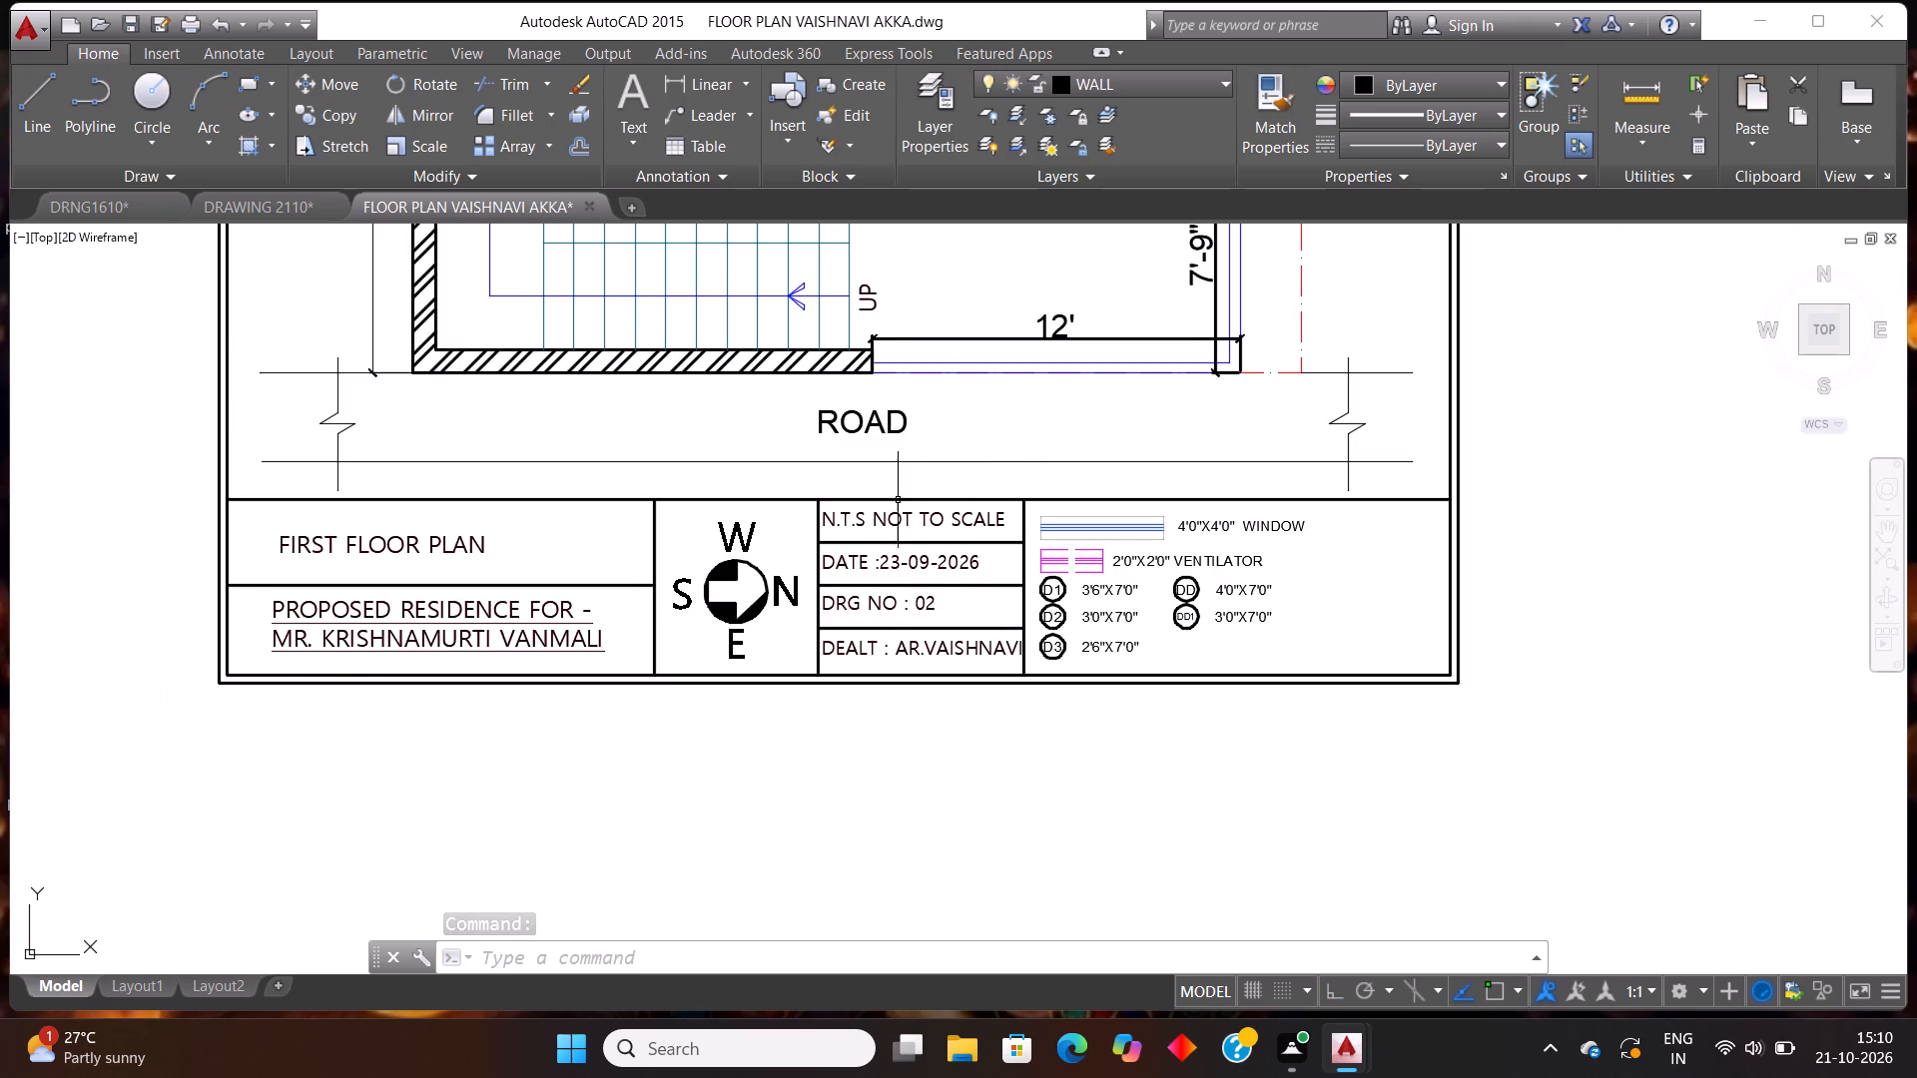
scroll(899, 592, "up", 1)
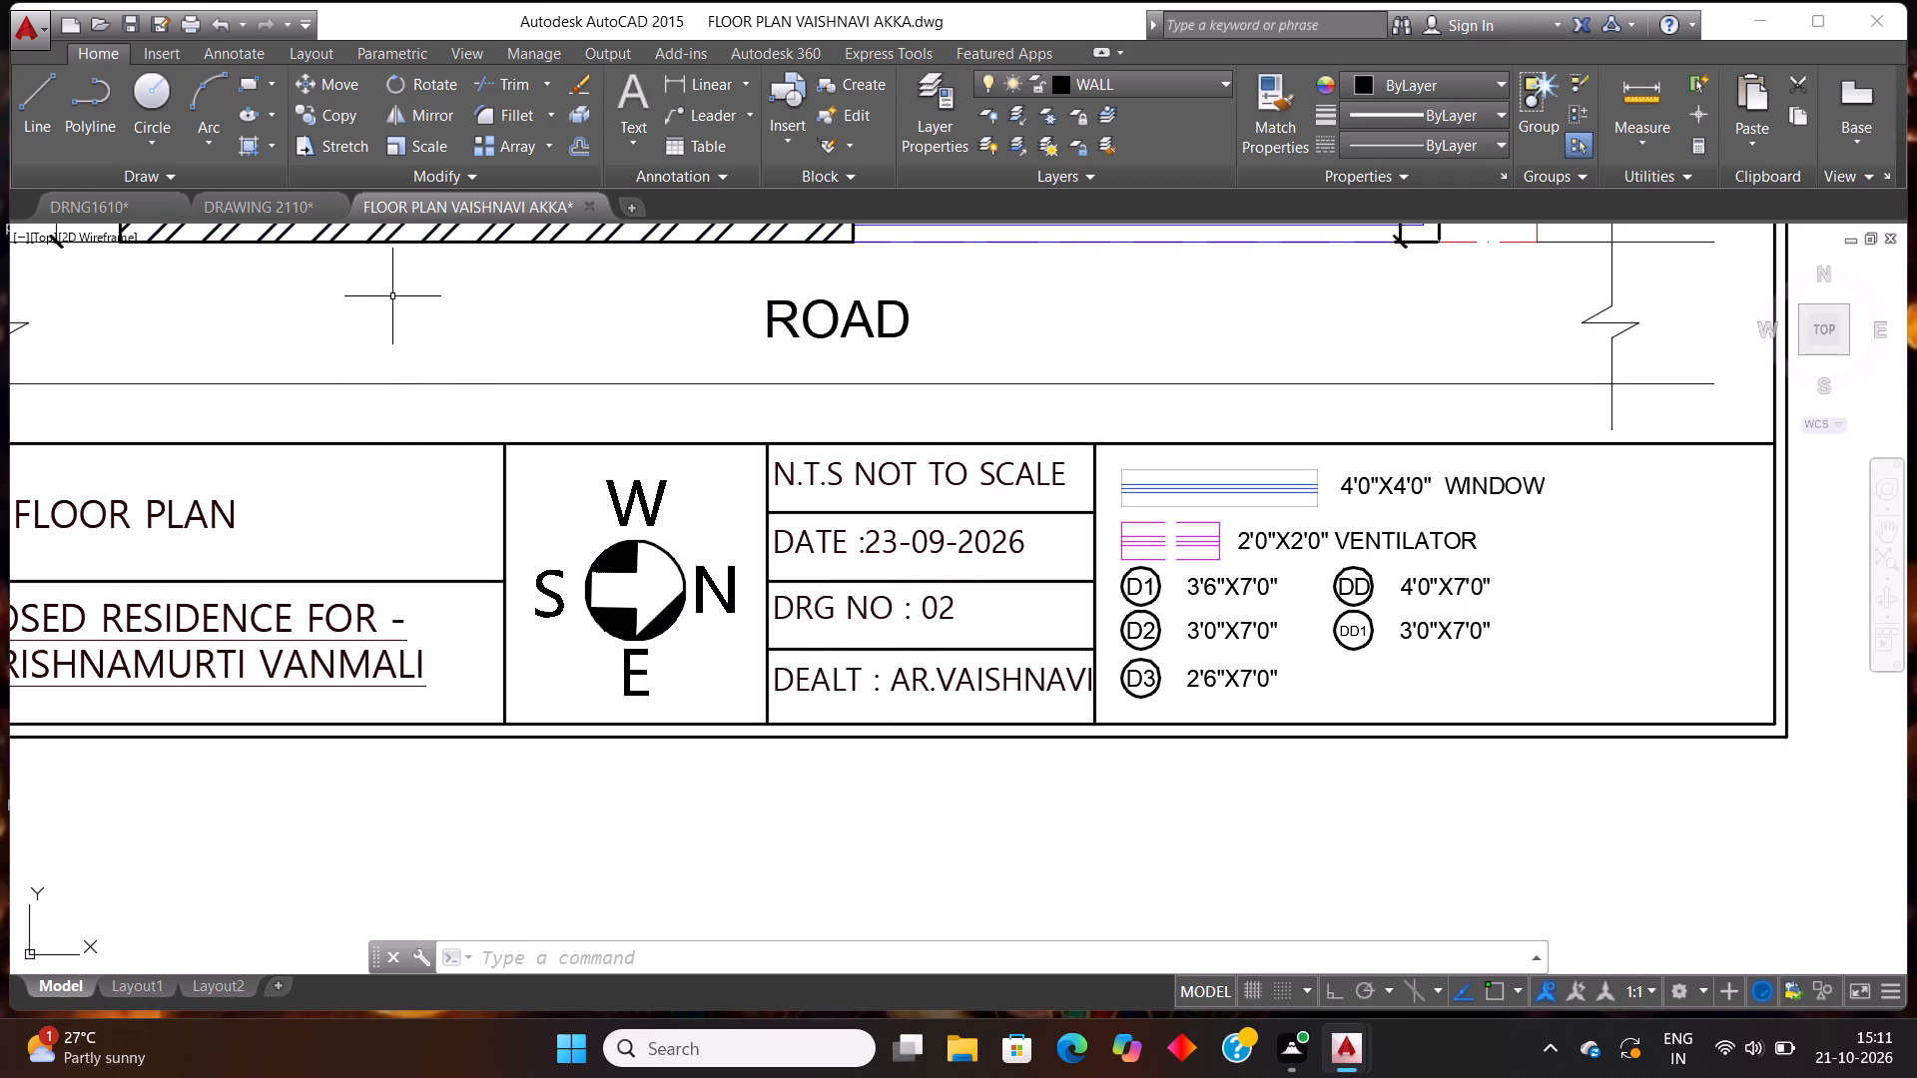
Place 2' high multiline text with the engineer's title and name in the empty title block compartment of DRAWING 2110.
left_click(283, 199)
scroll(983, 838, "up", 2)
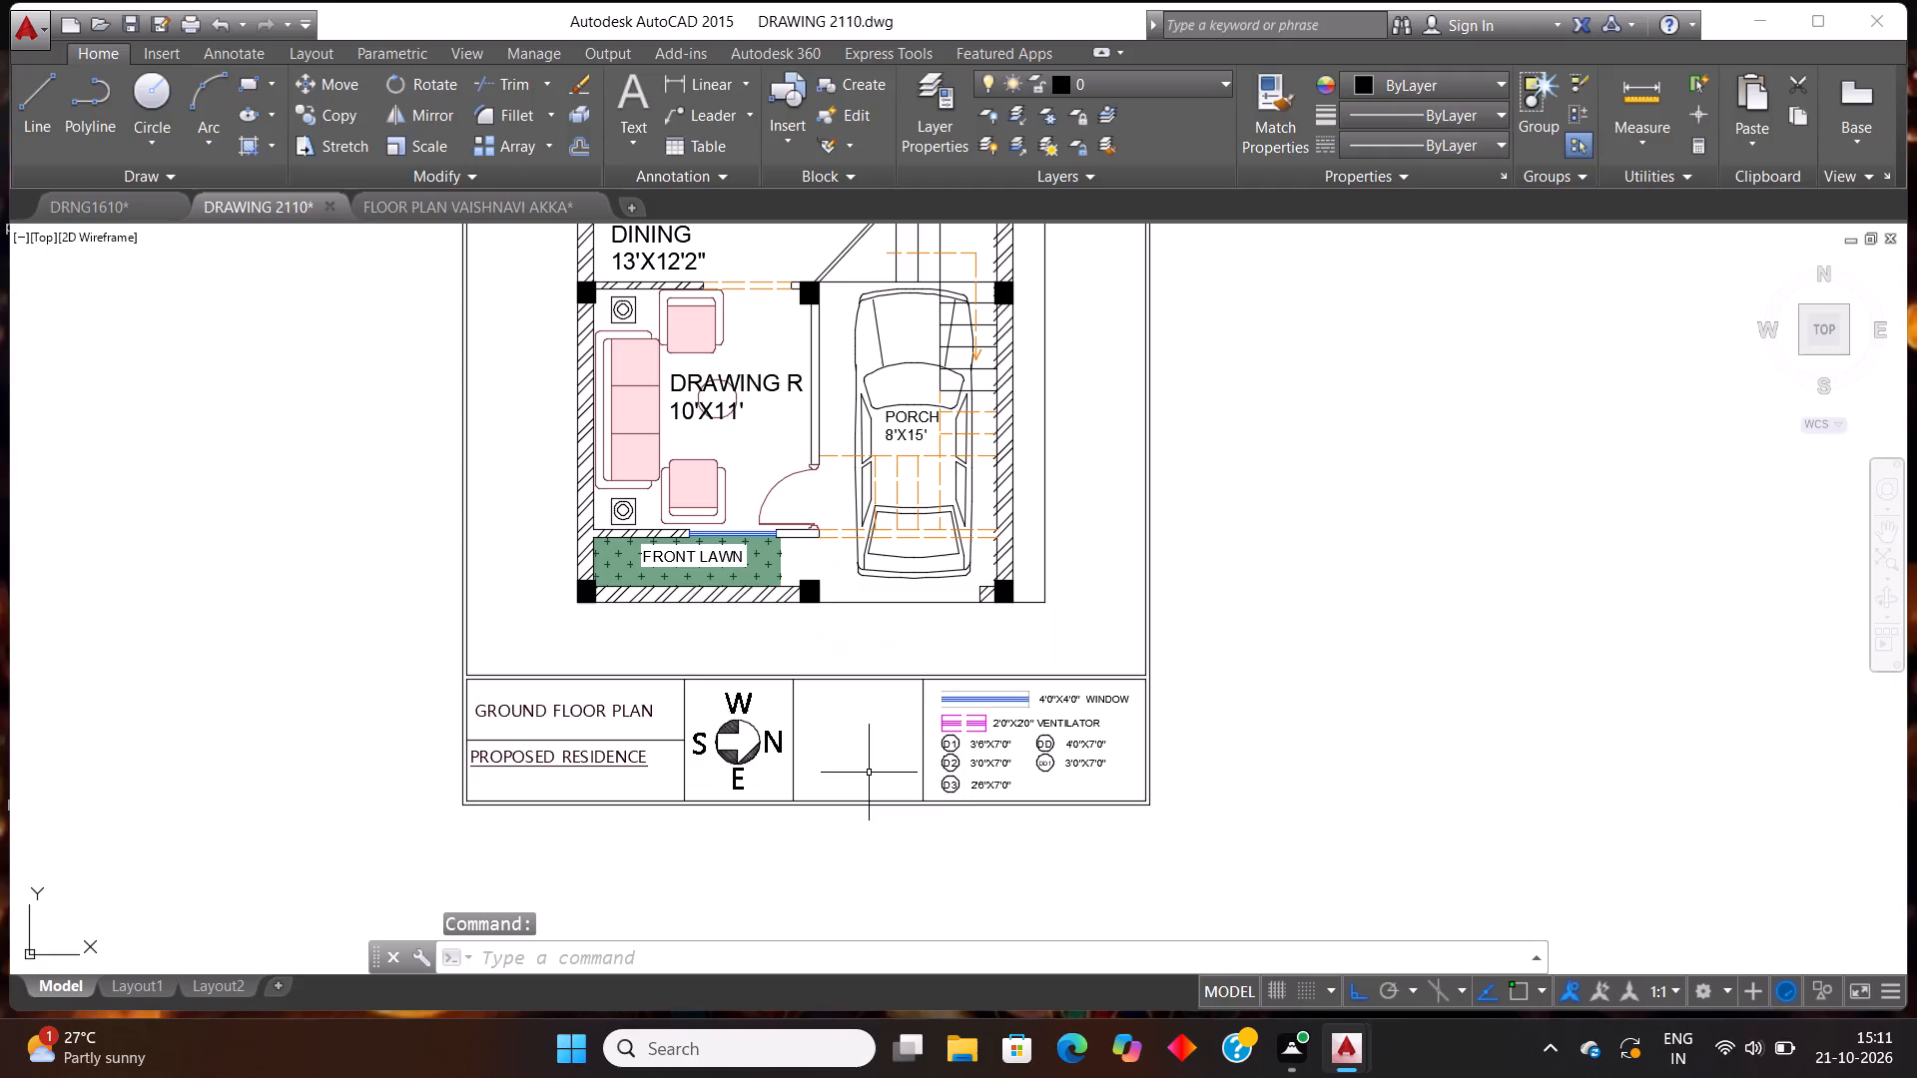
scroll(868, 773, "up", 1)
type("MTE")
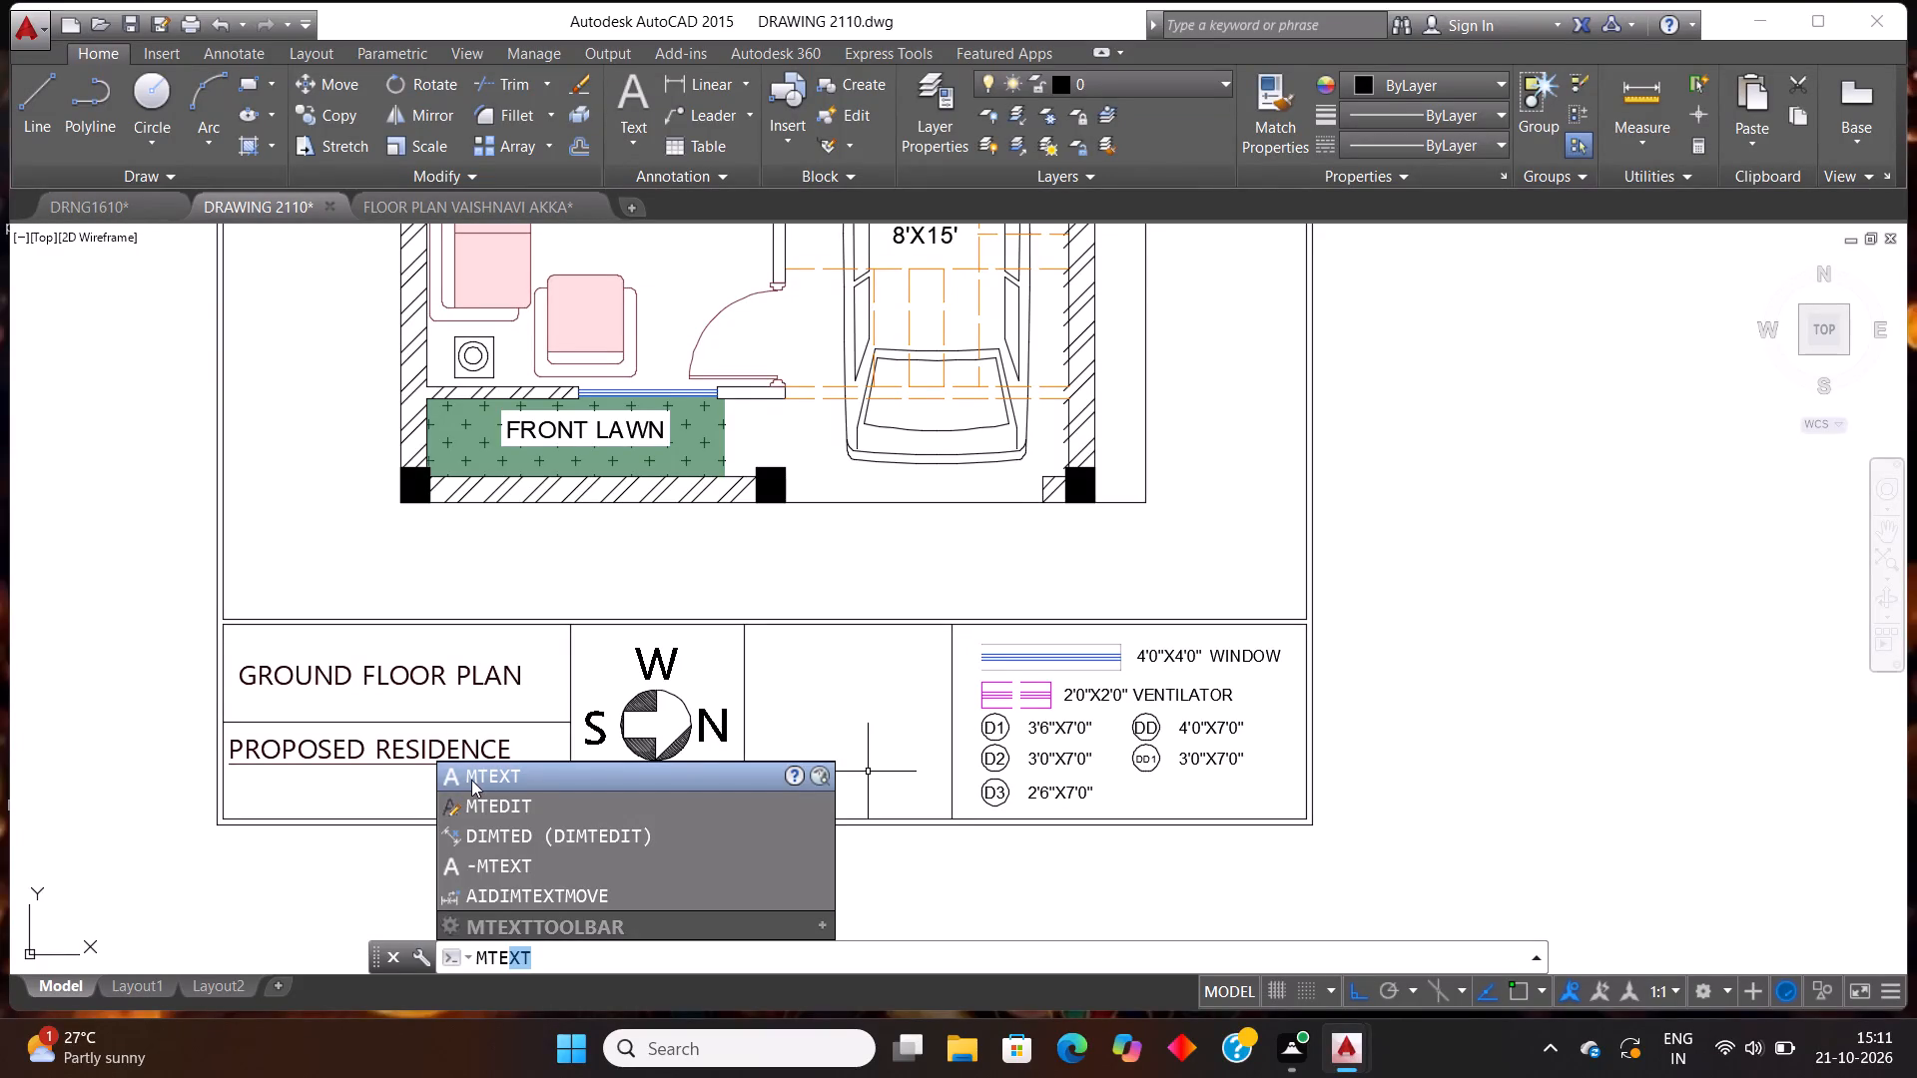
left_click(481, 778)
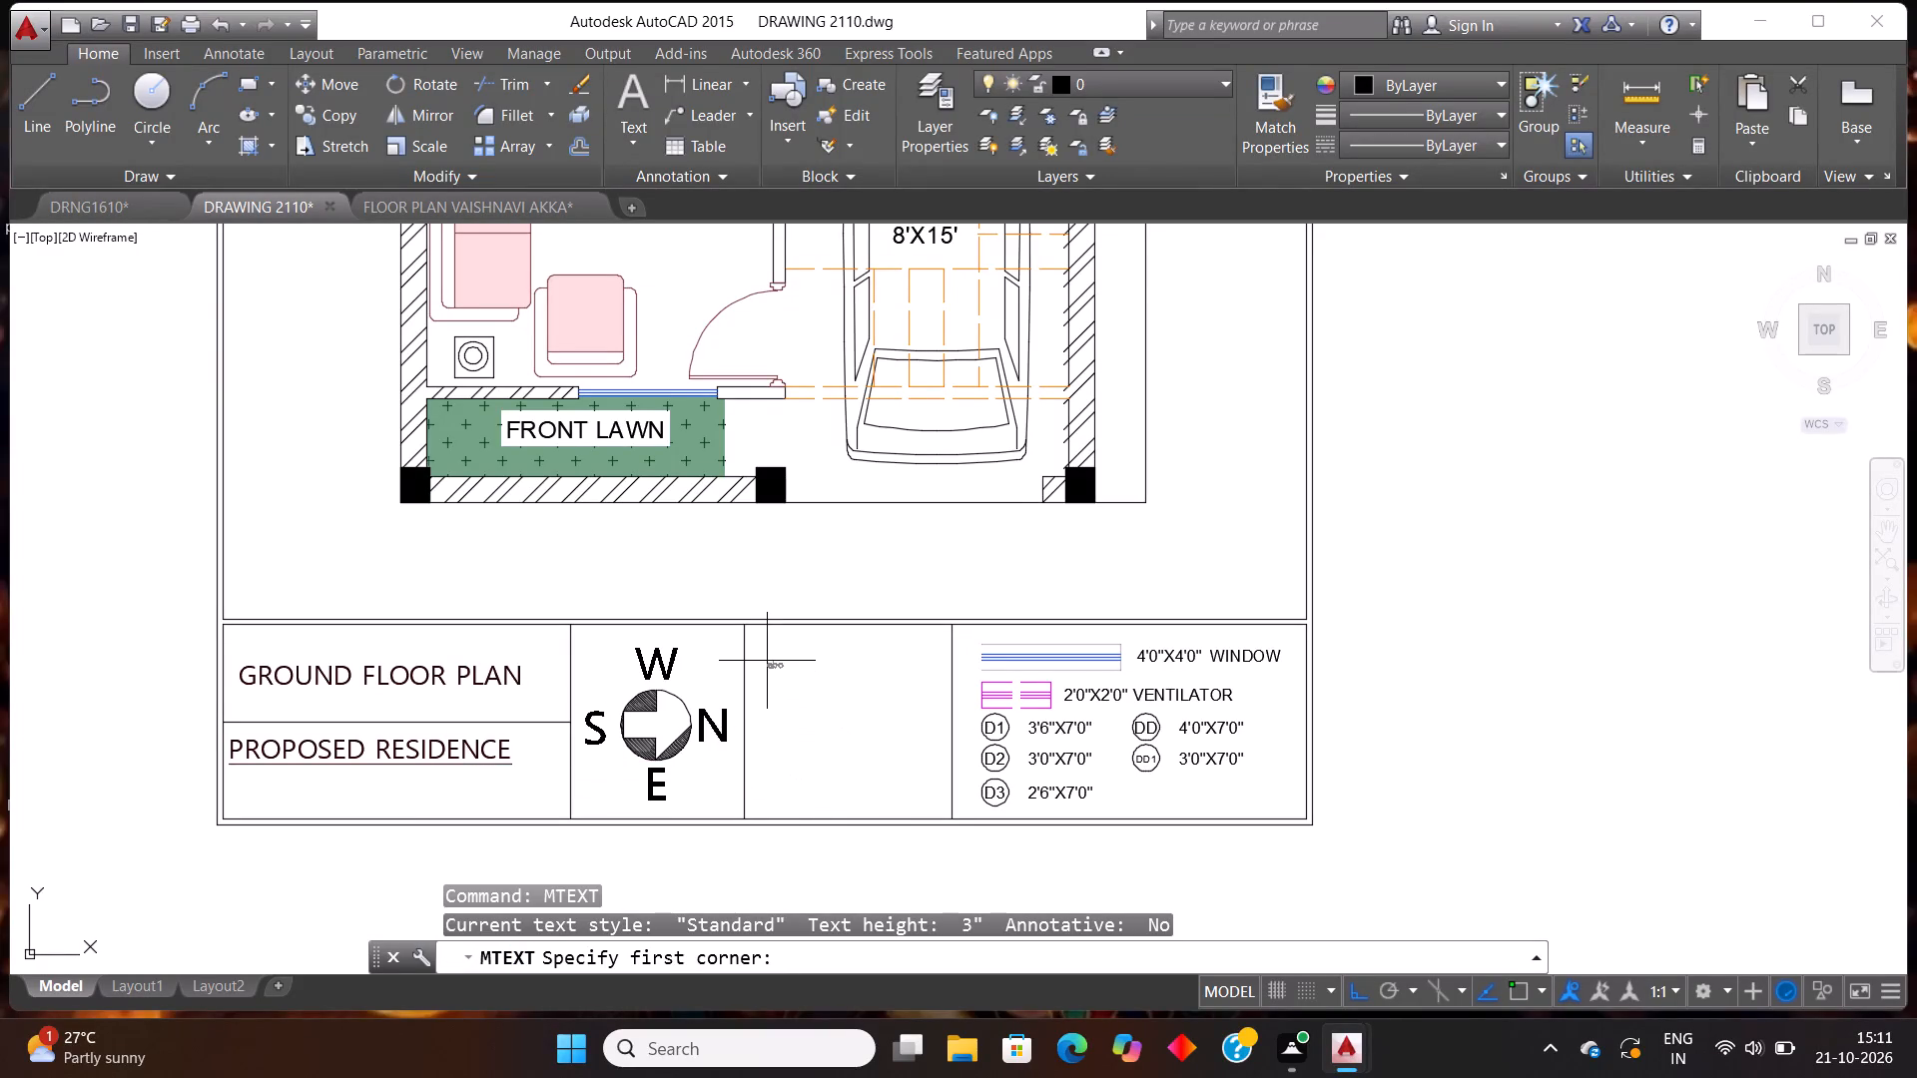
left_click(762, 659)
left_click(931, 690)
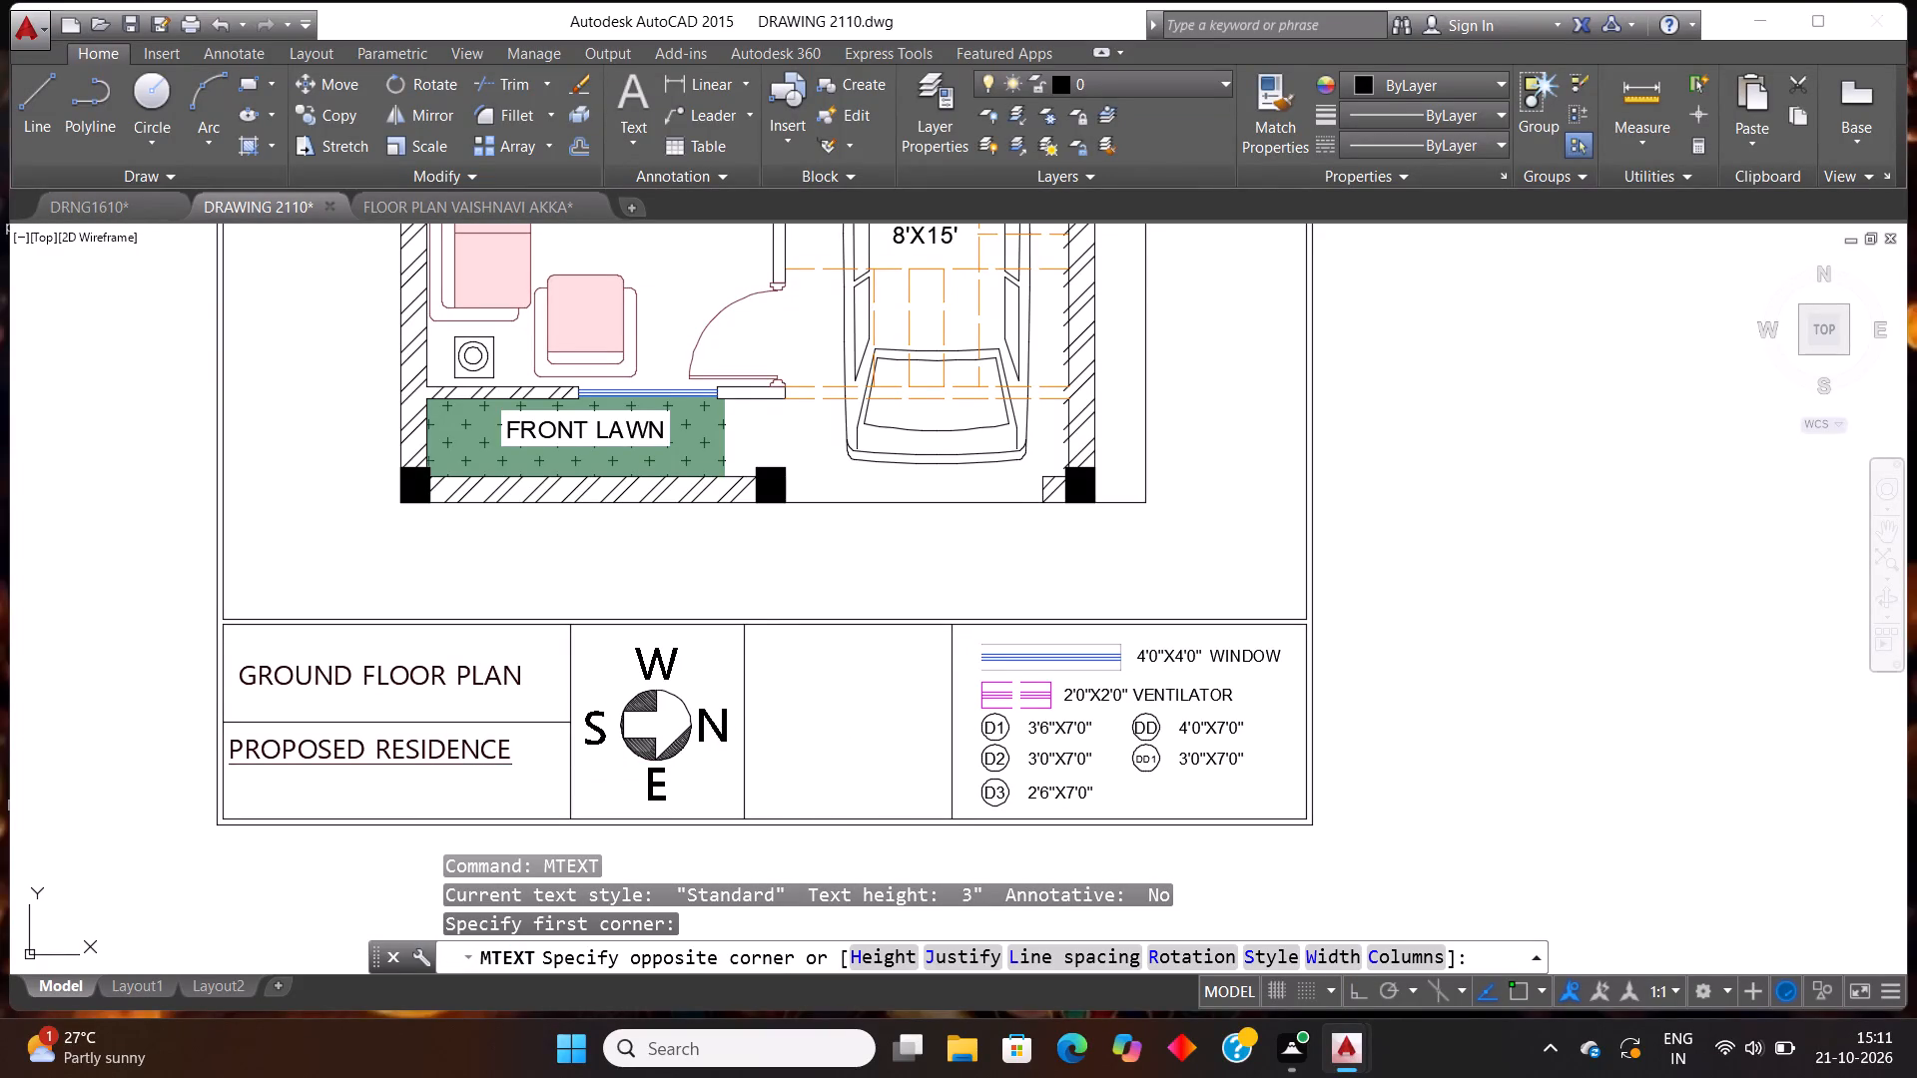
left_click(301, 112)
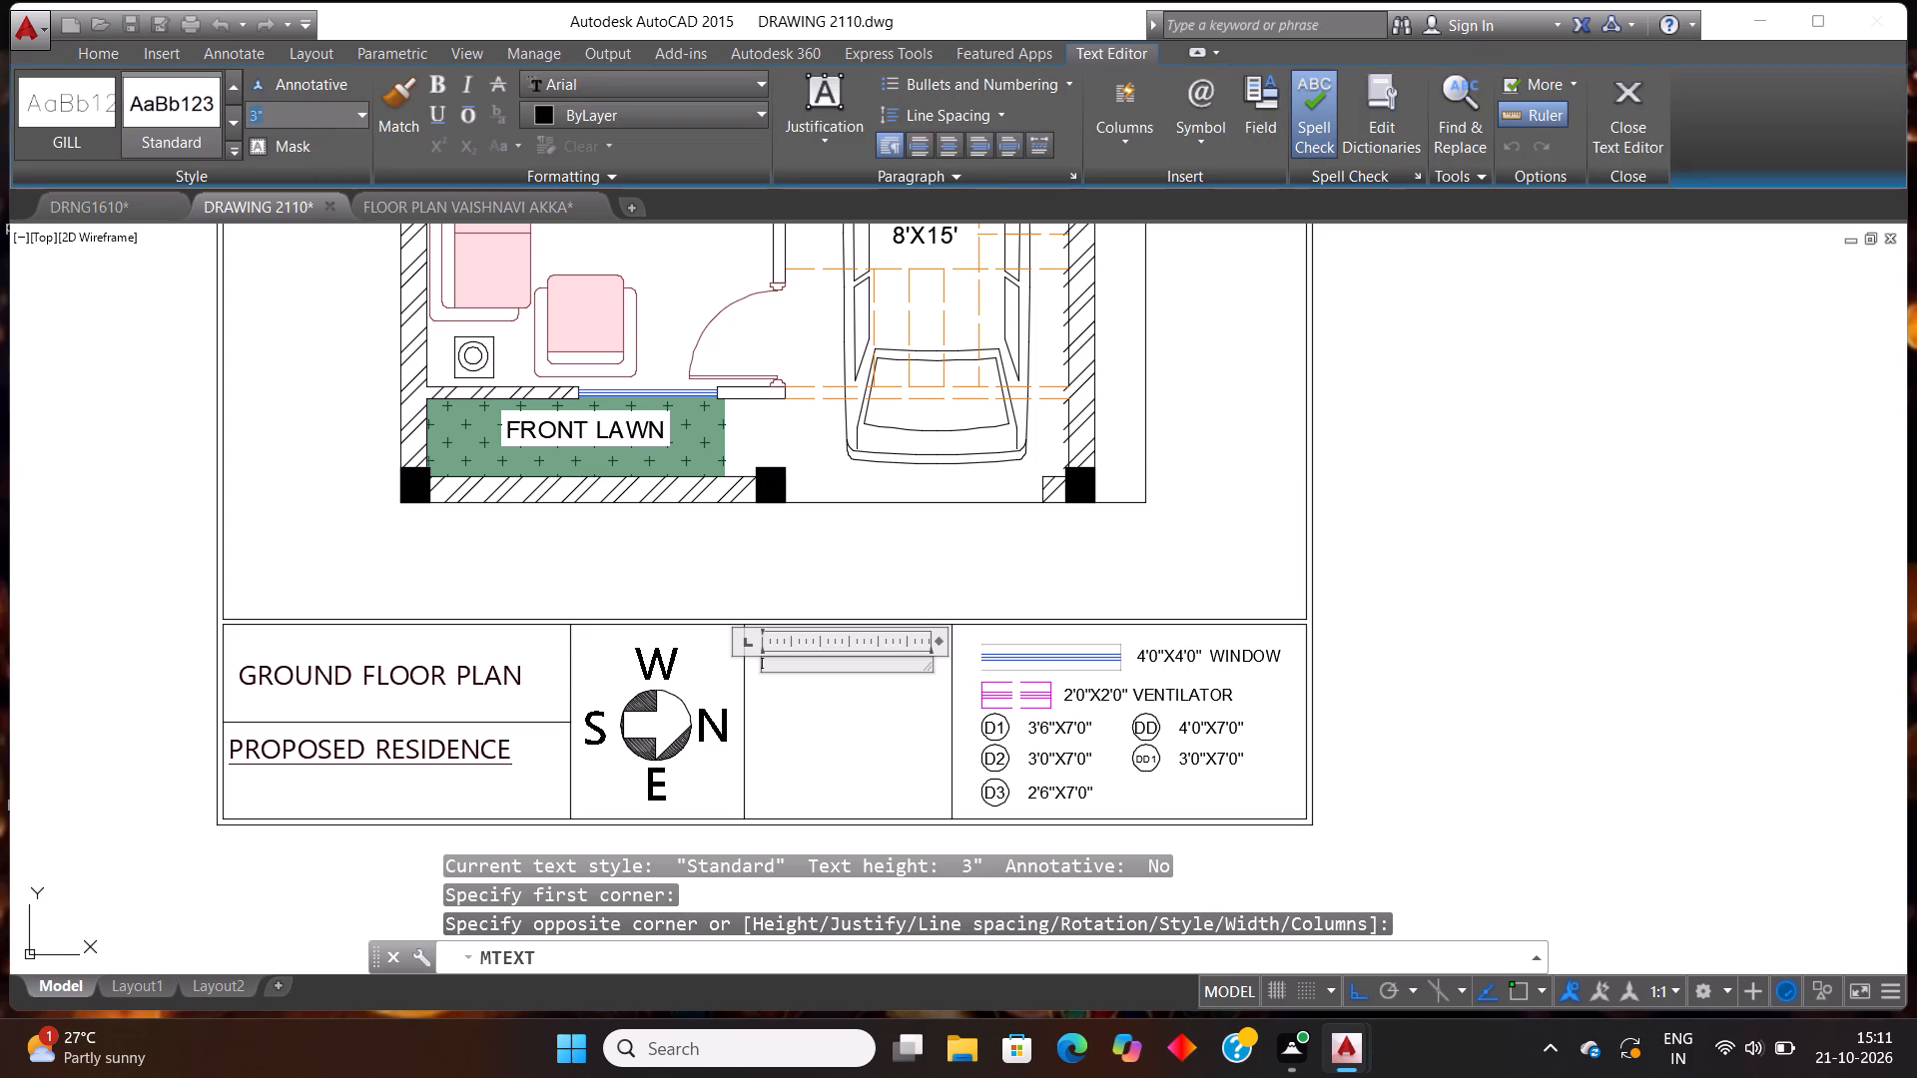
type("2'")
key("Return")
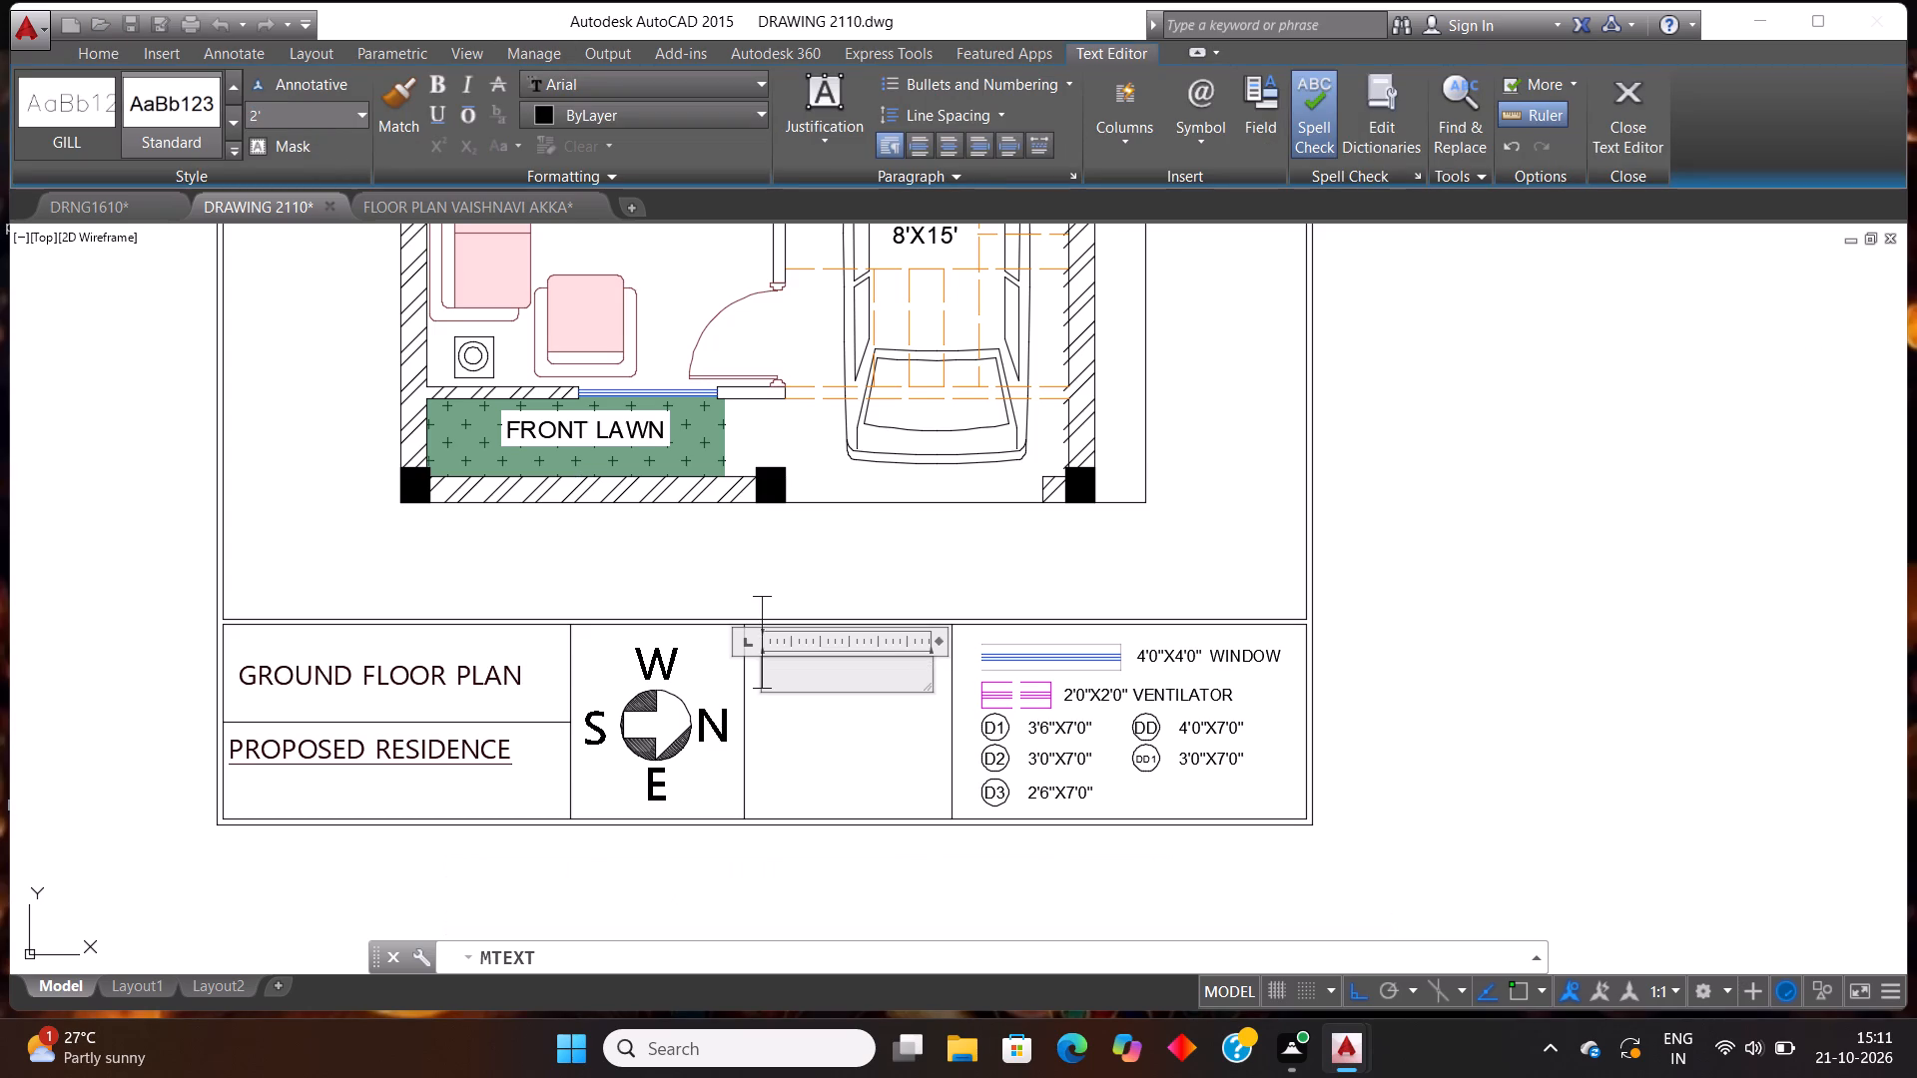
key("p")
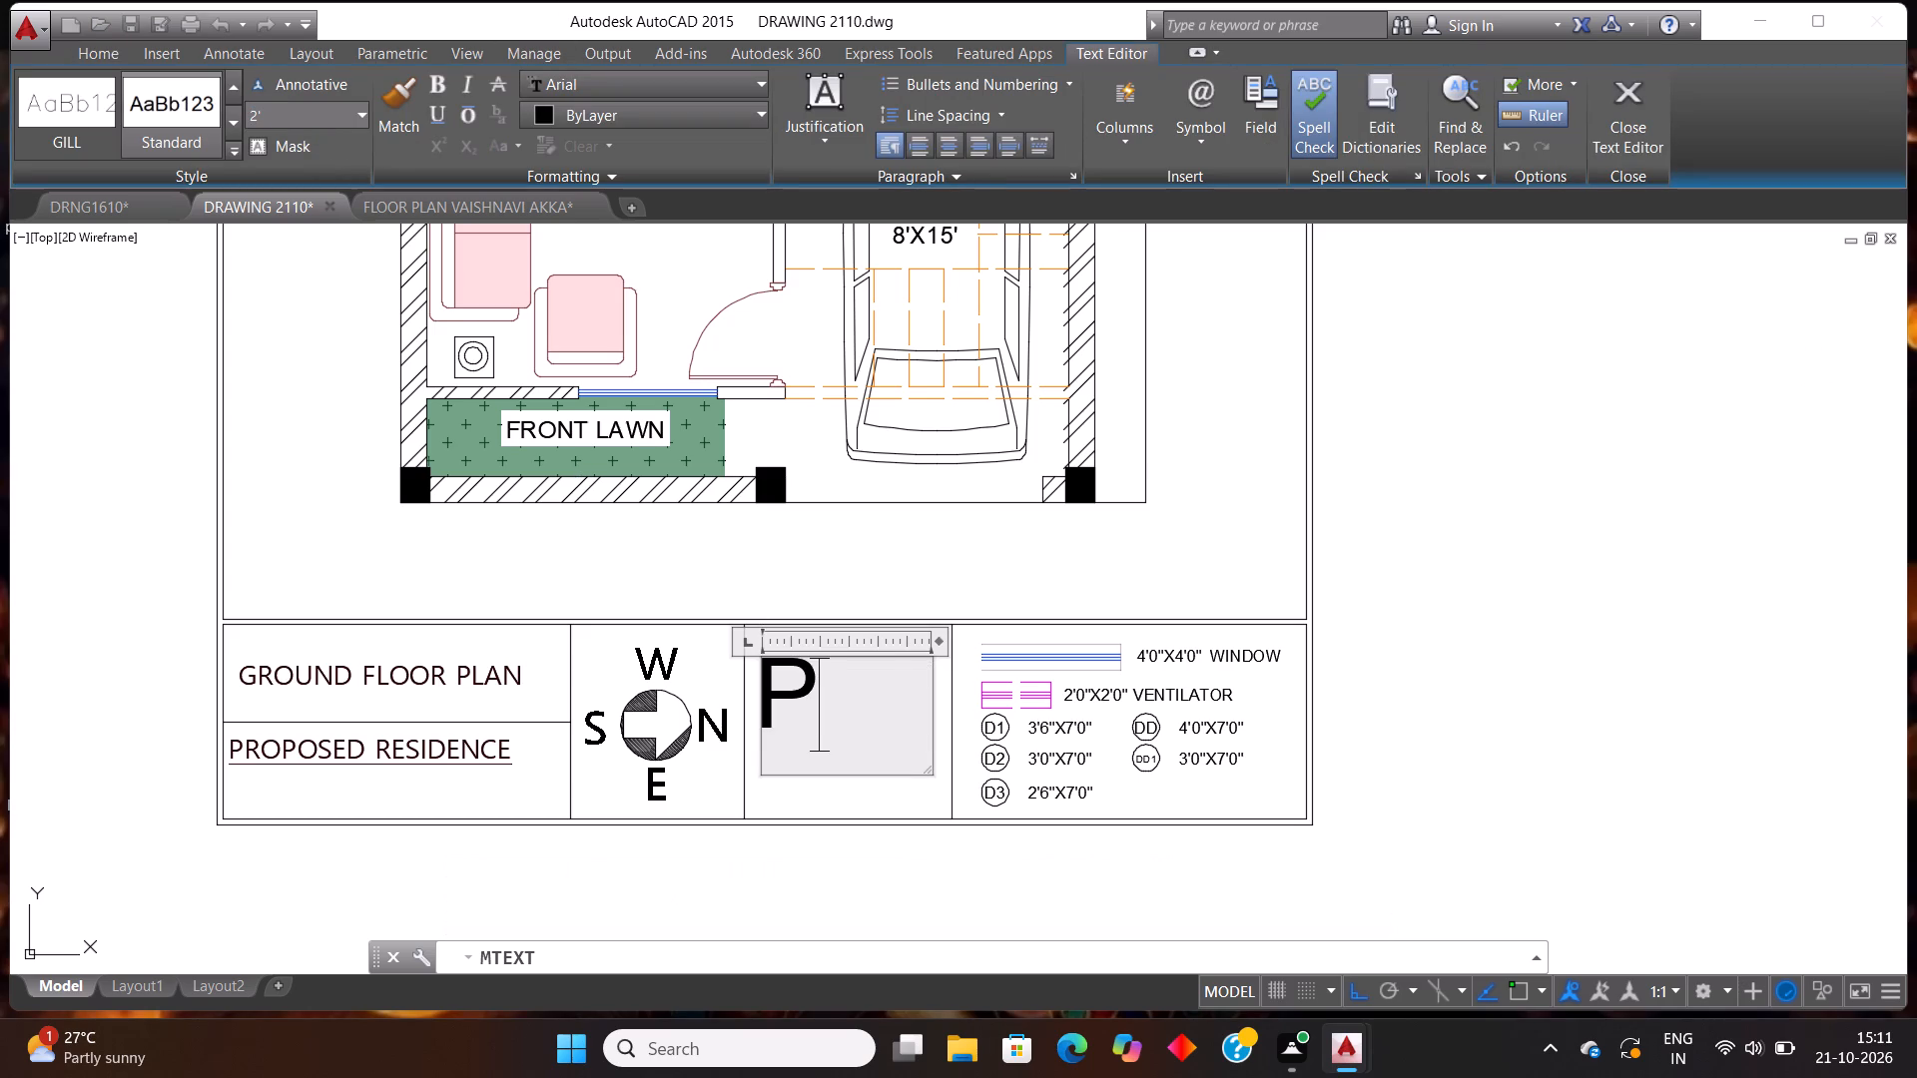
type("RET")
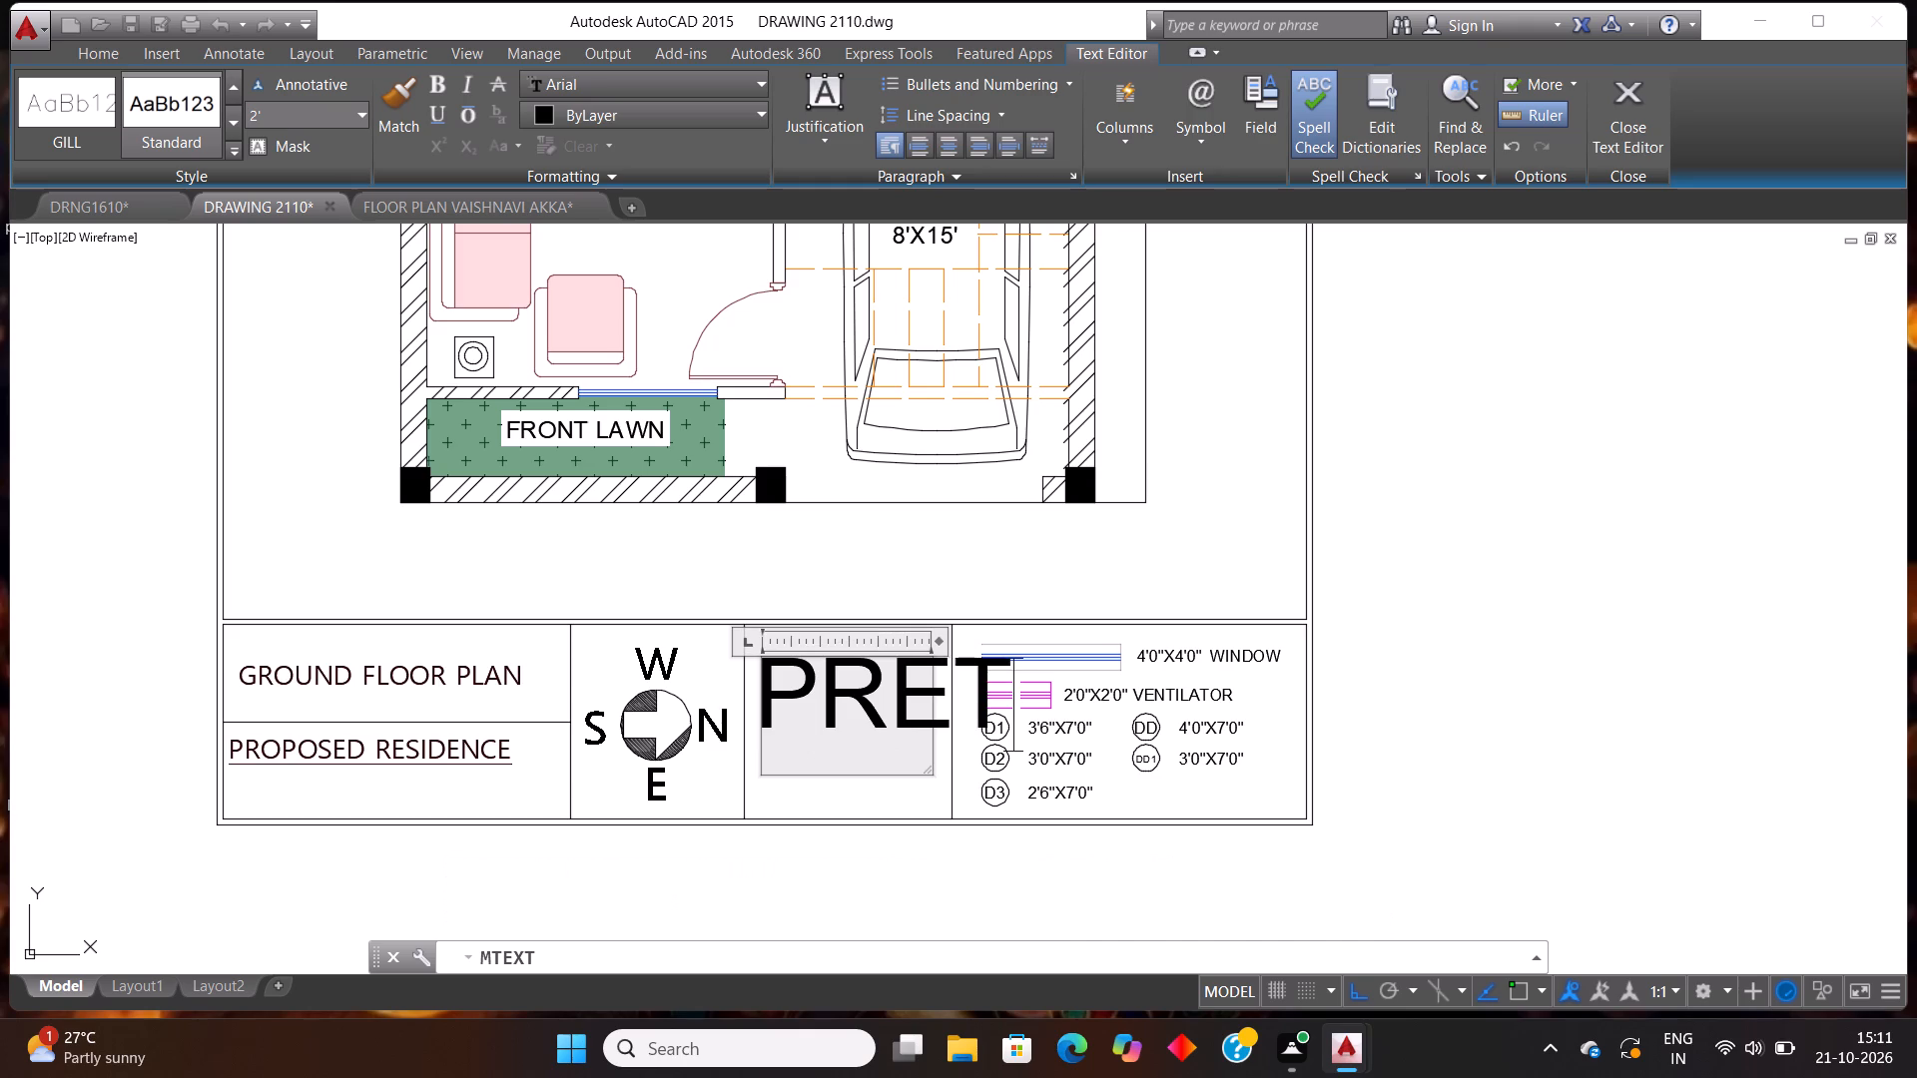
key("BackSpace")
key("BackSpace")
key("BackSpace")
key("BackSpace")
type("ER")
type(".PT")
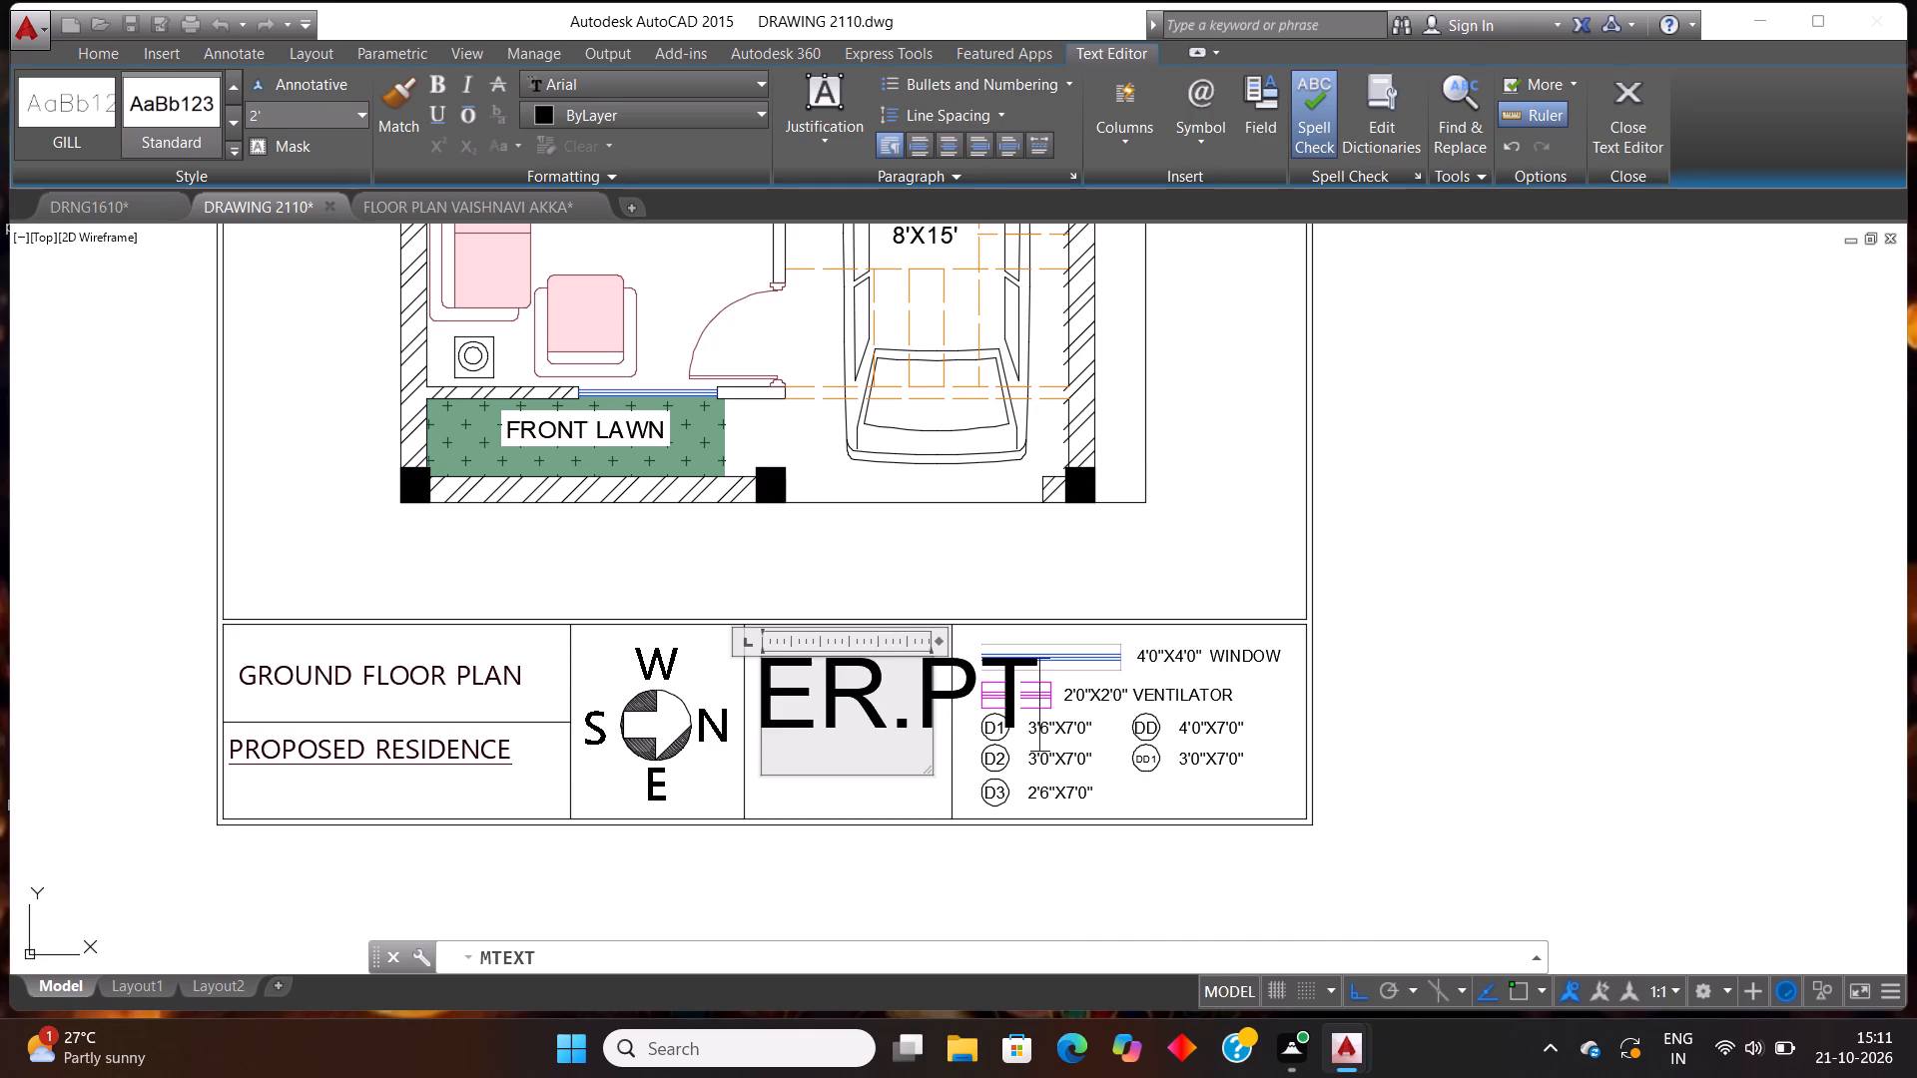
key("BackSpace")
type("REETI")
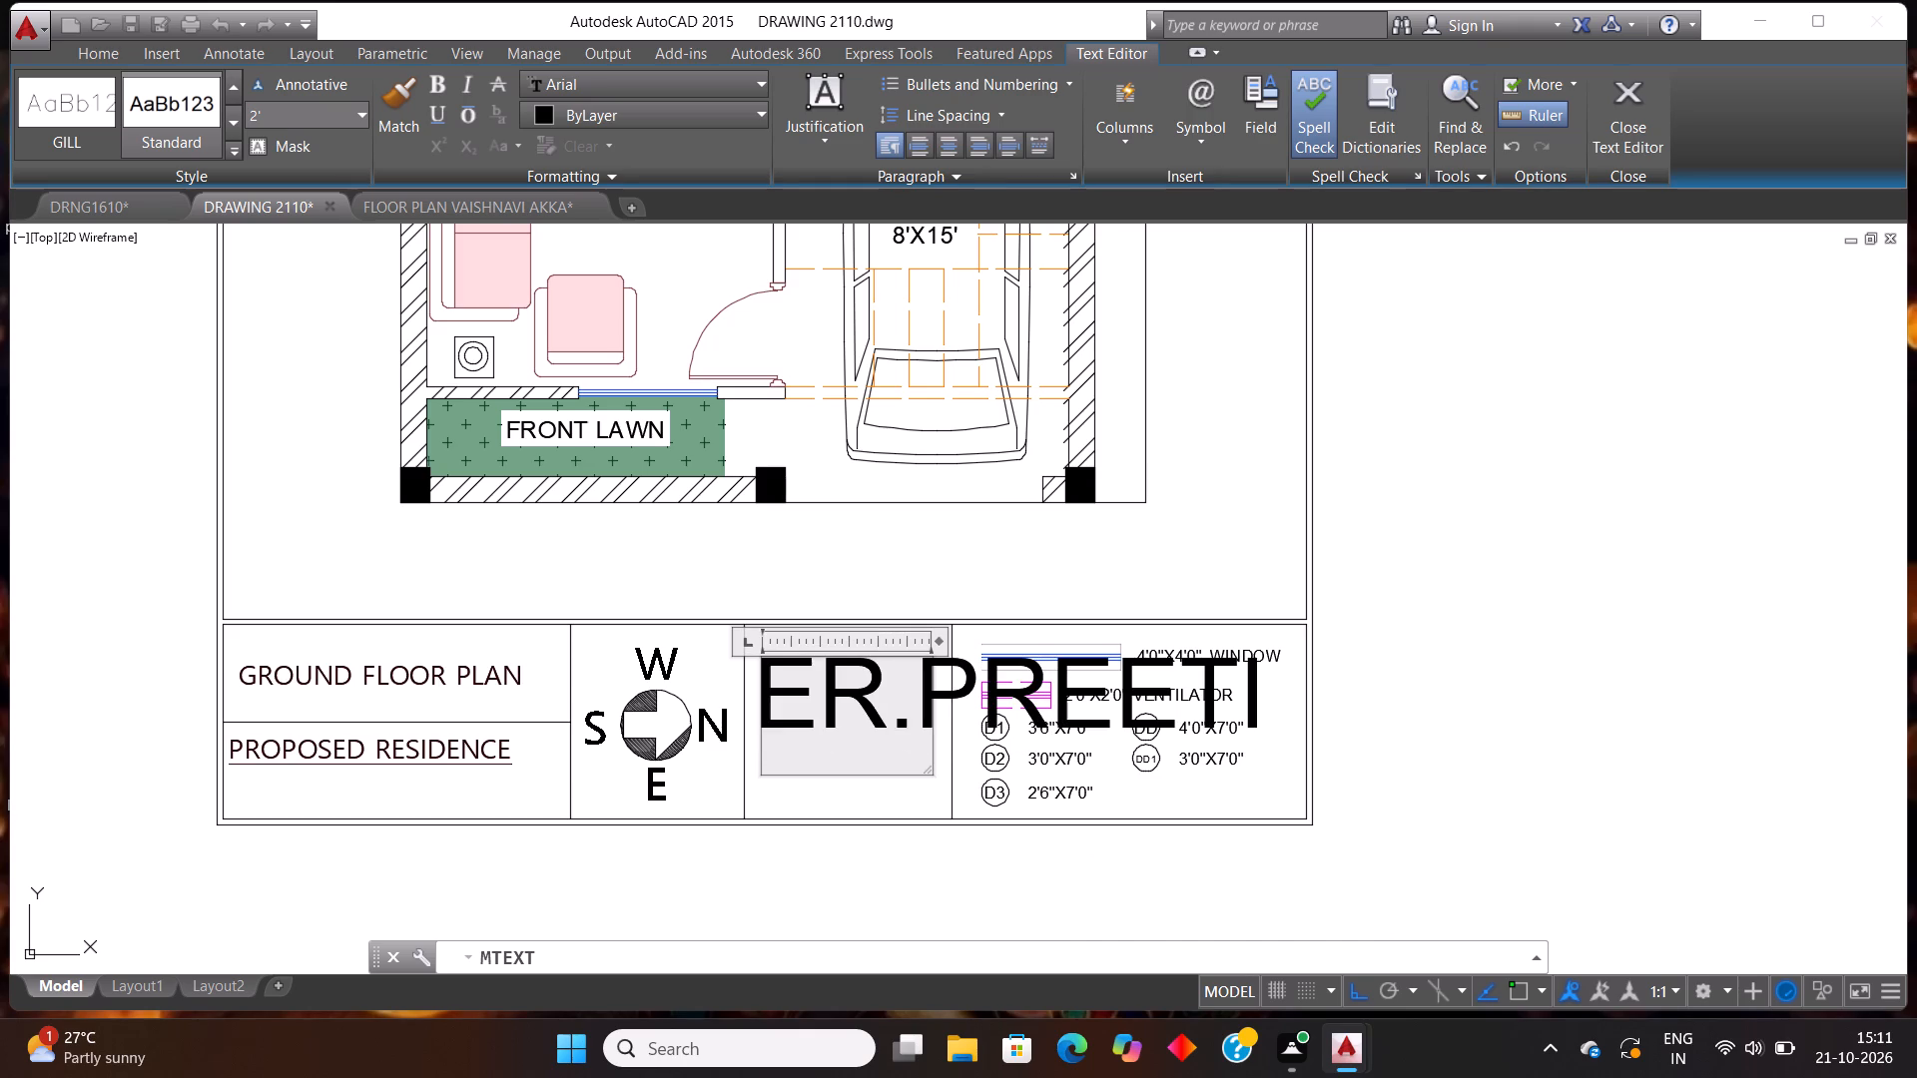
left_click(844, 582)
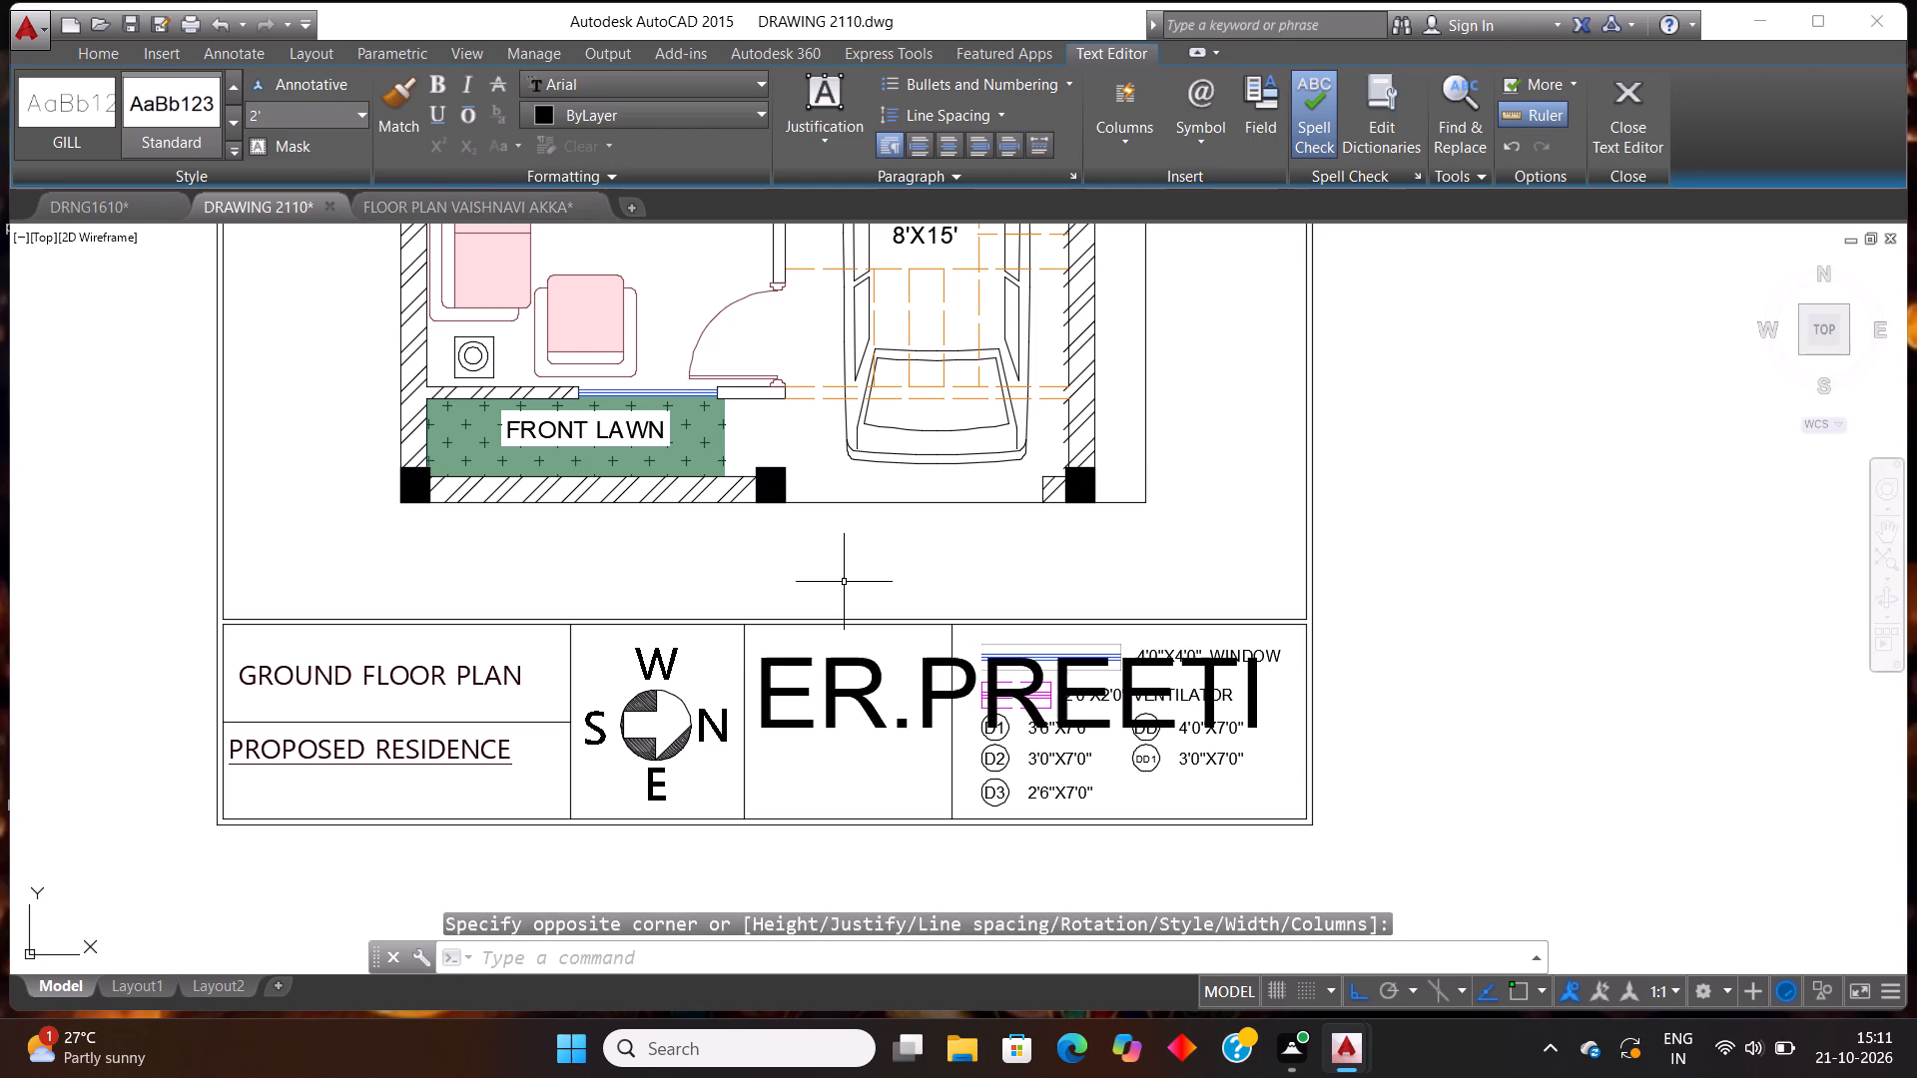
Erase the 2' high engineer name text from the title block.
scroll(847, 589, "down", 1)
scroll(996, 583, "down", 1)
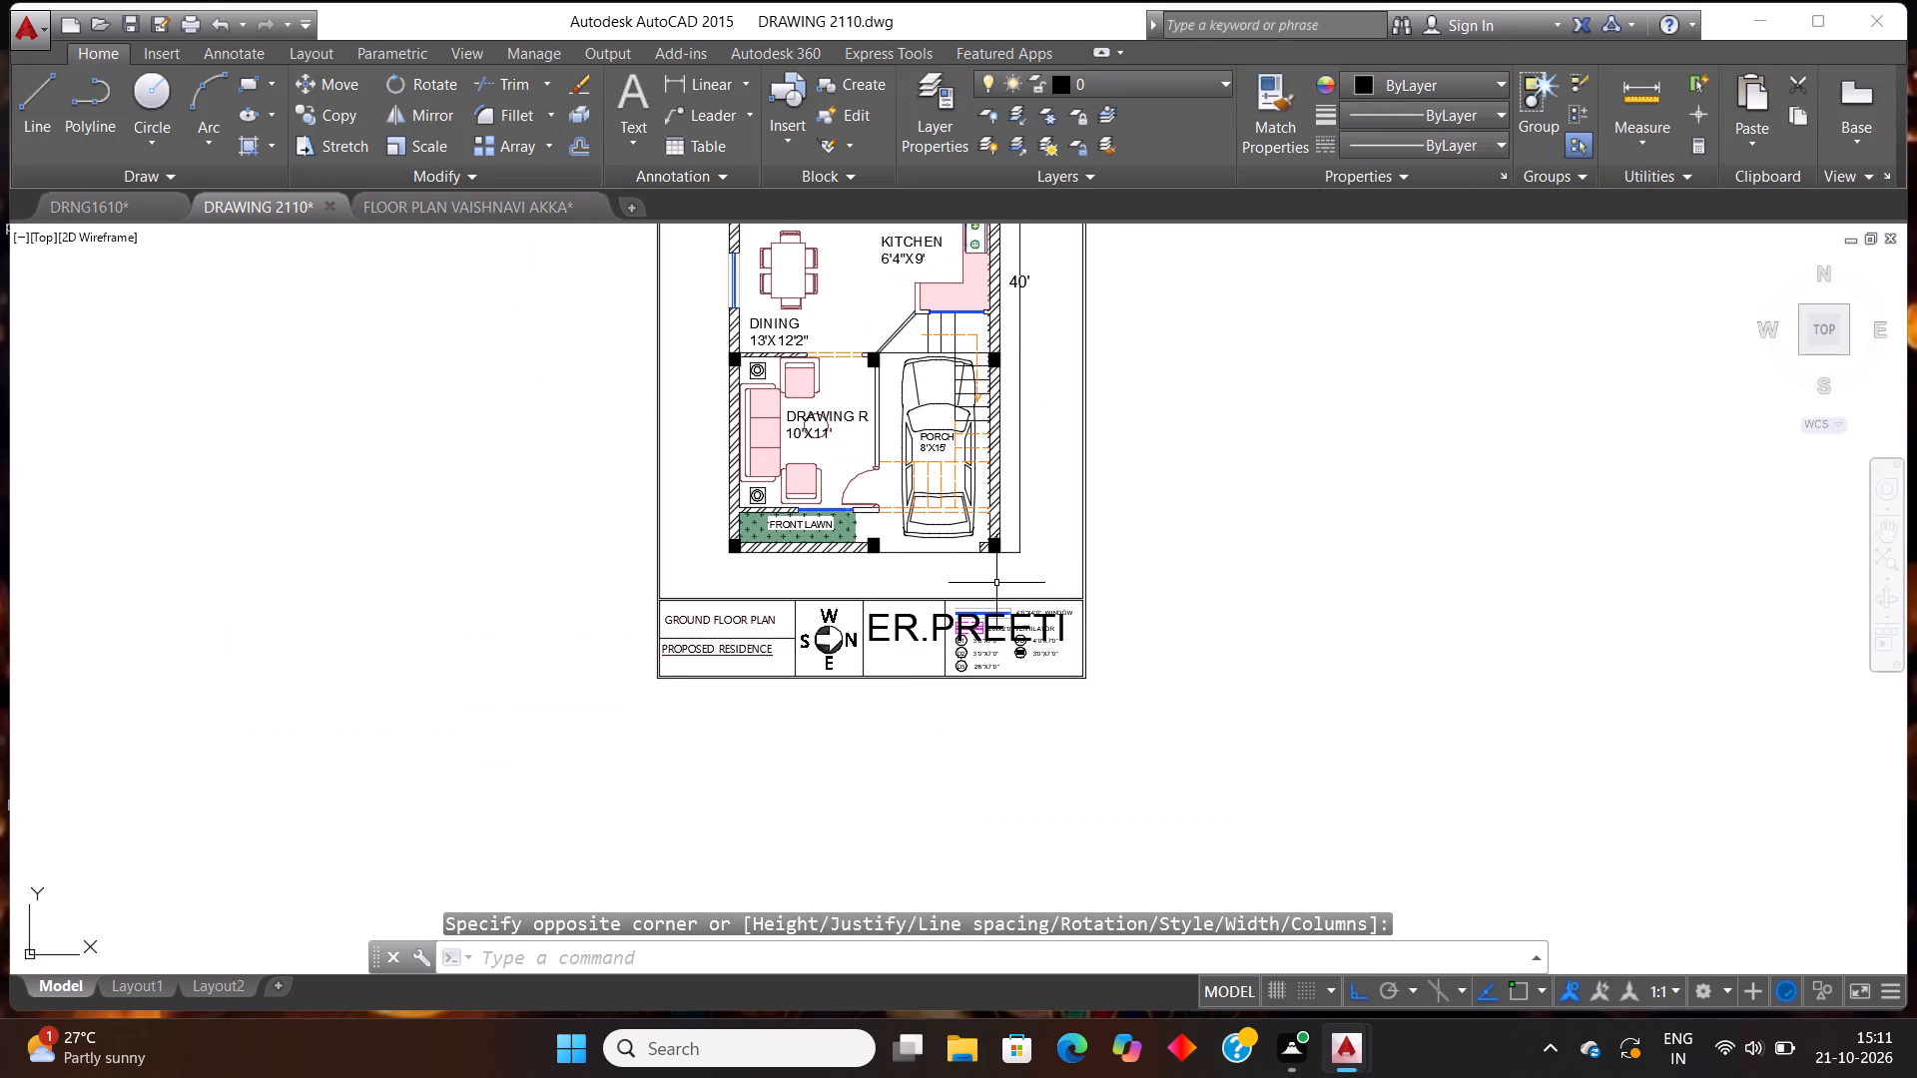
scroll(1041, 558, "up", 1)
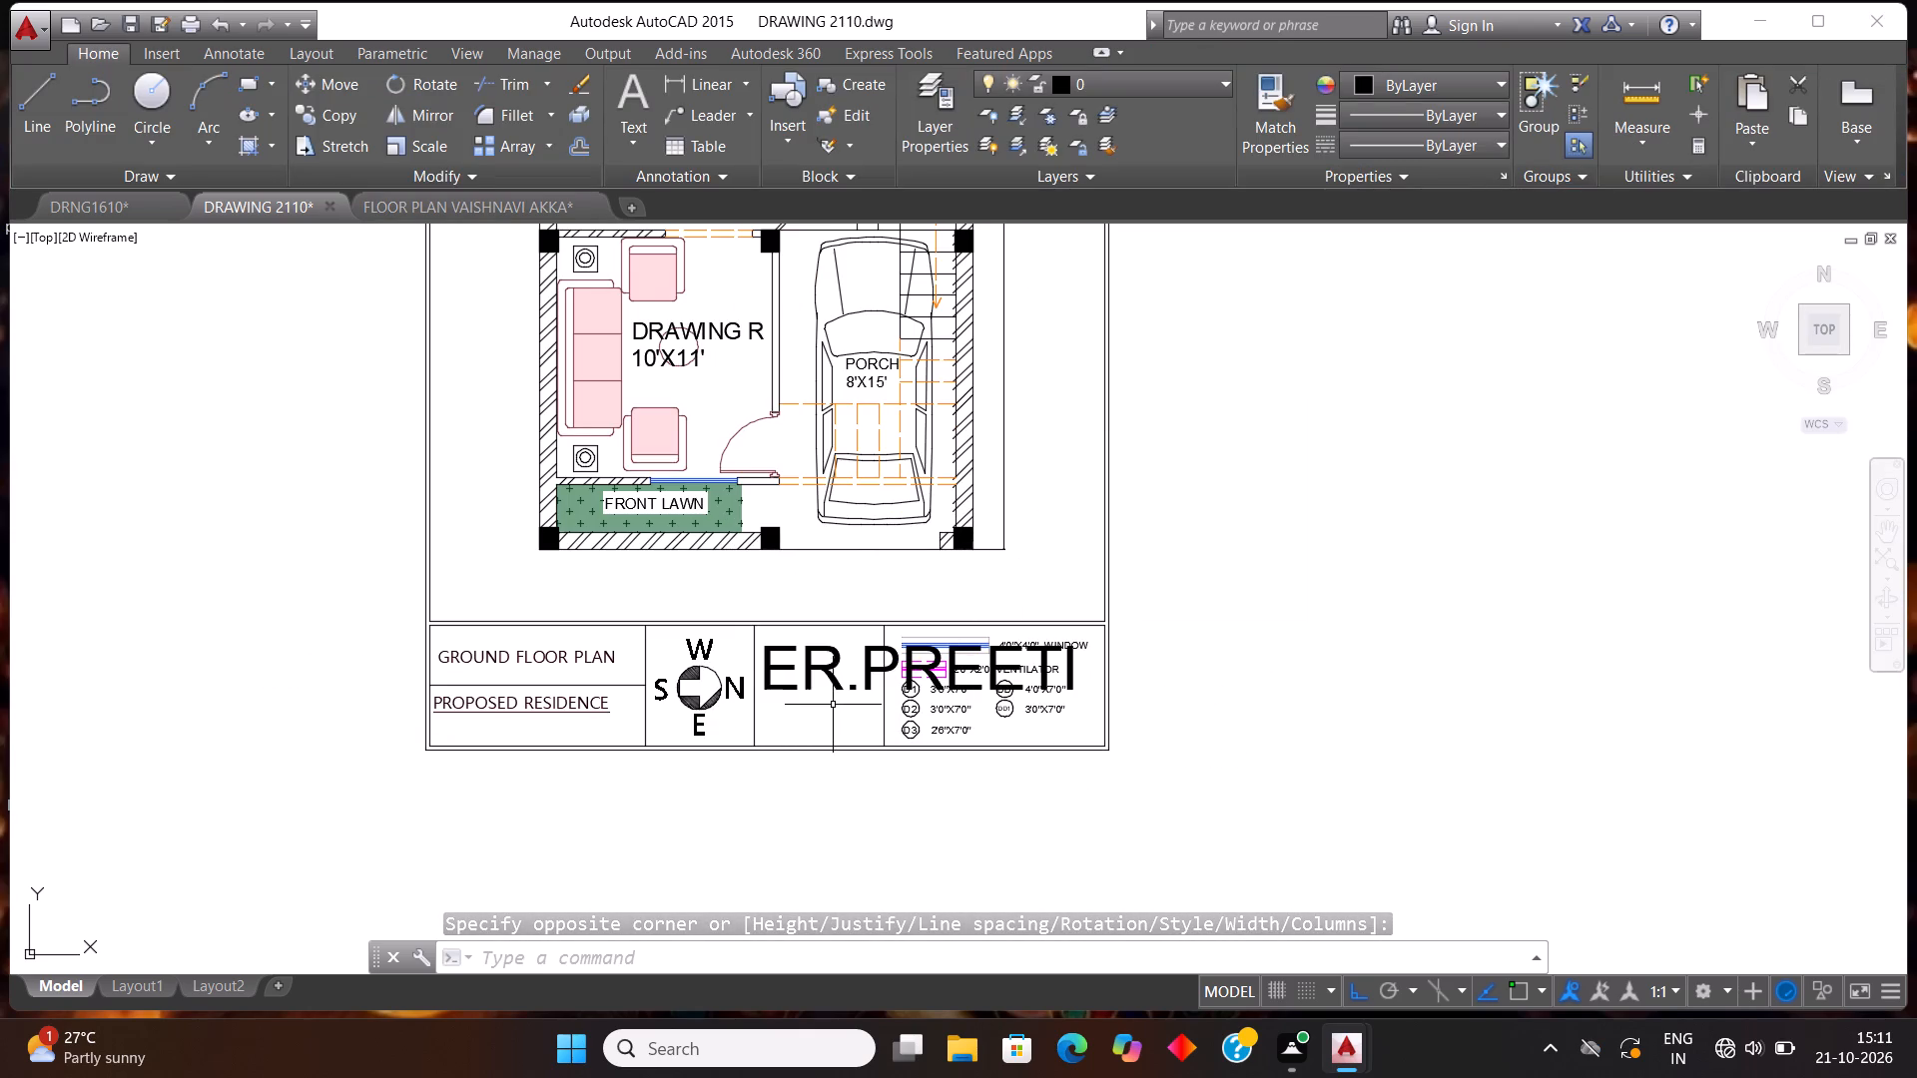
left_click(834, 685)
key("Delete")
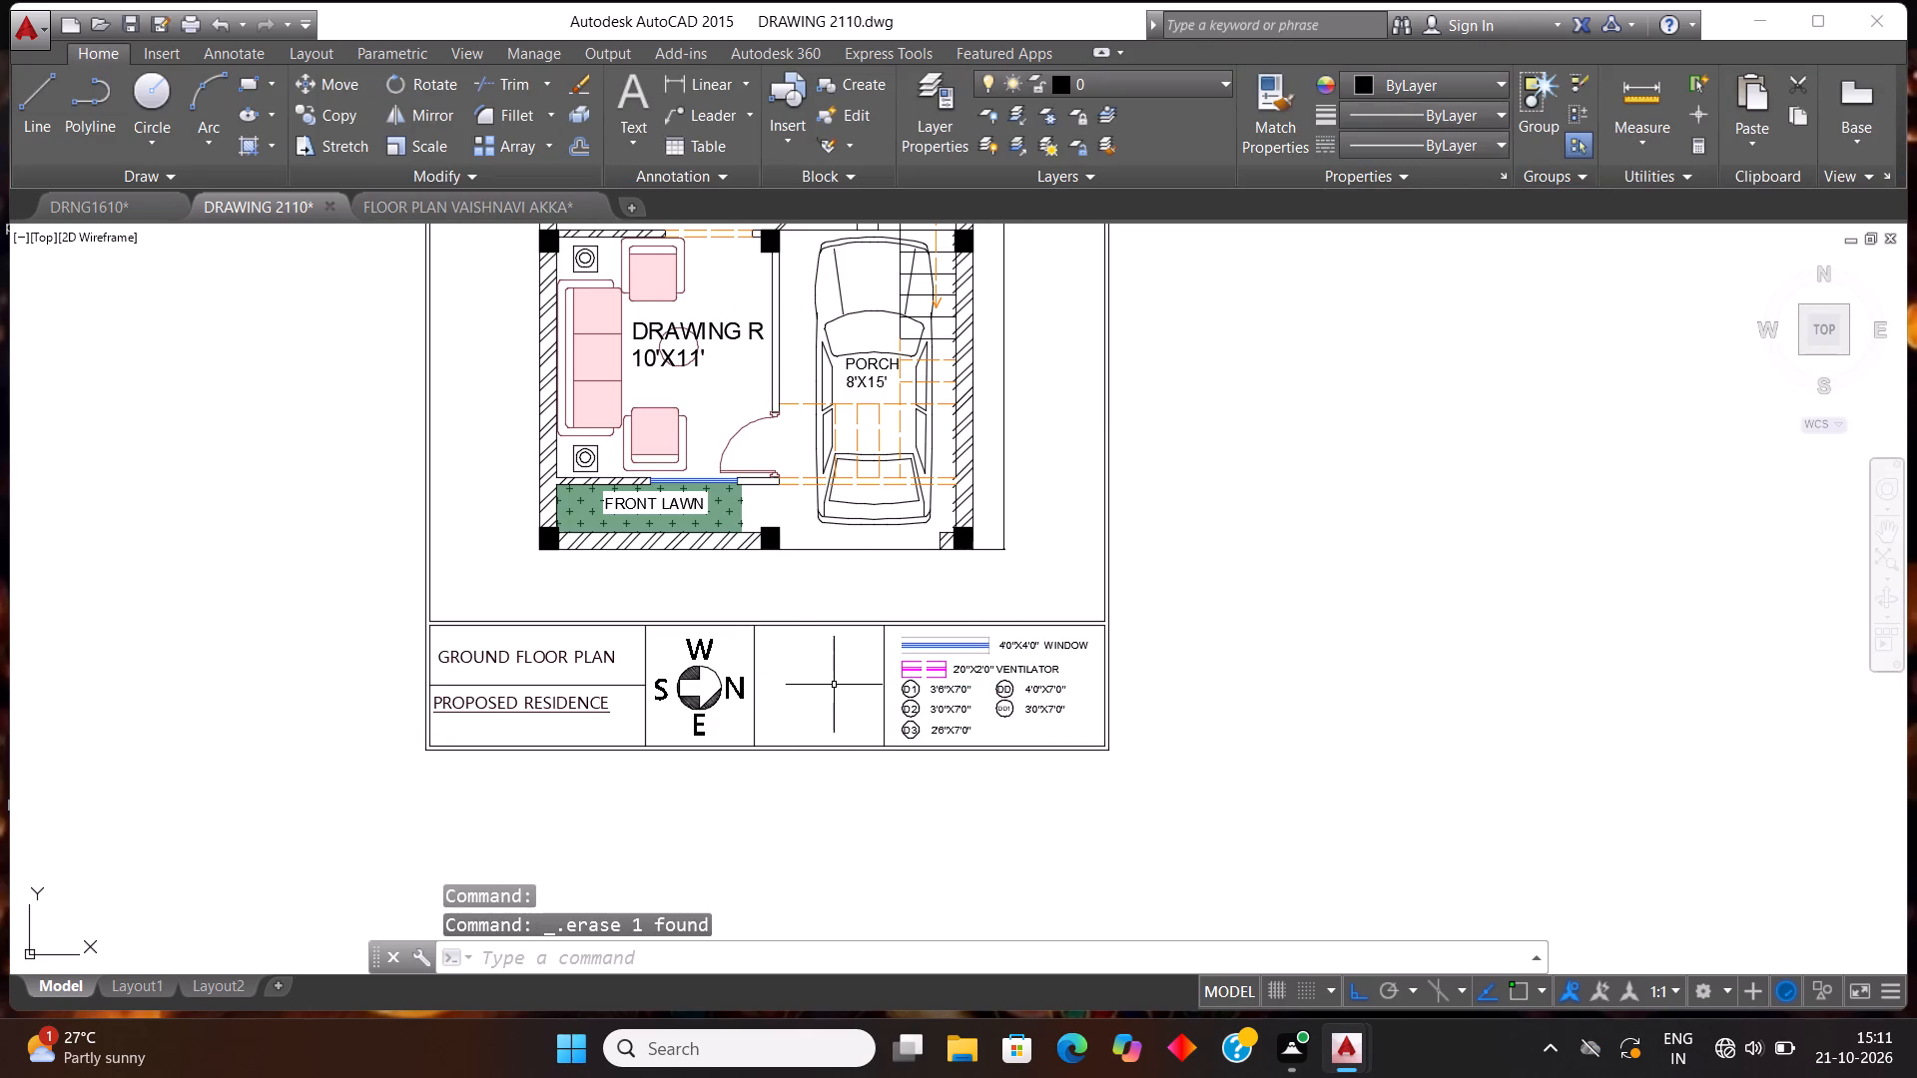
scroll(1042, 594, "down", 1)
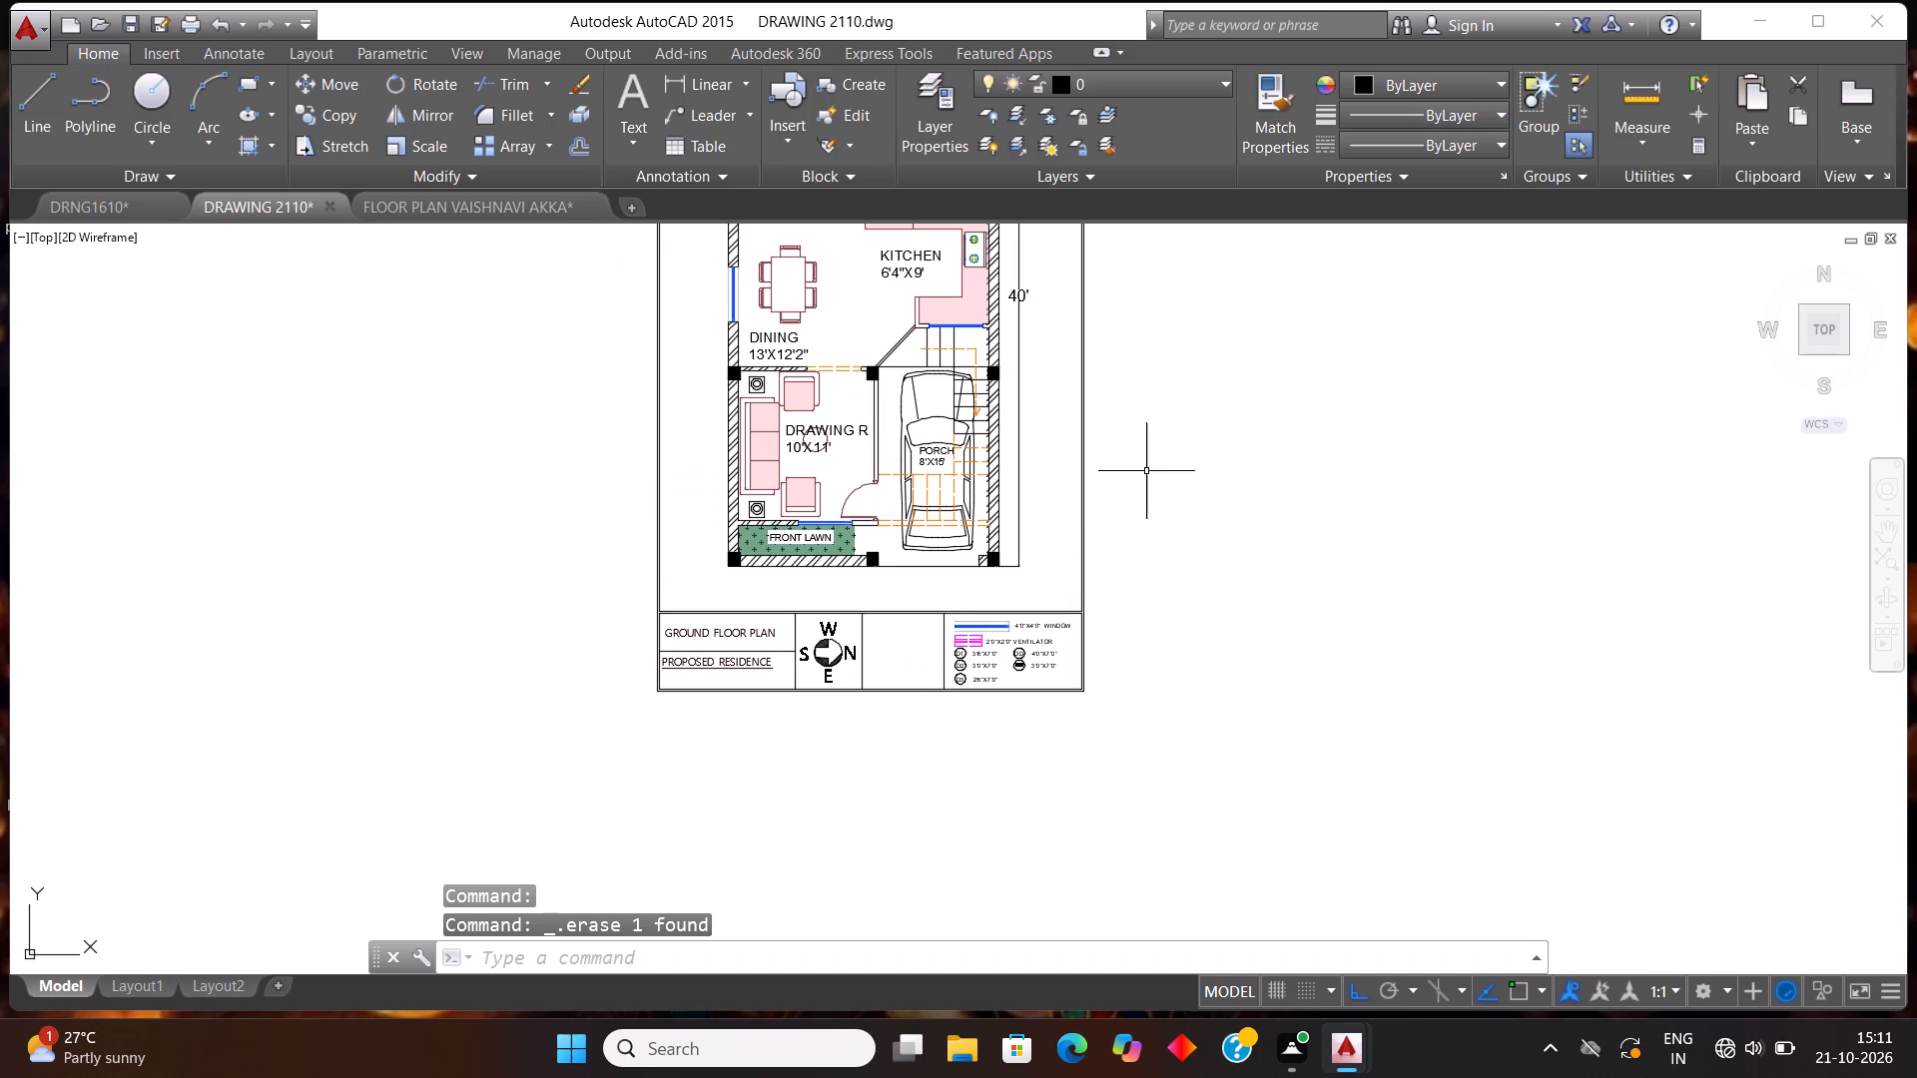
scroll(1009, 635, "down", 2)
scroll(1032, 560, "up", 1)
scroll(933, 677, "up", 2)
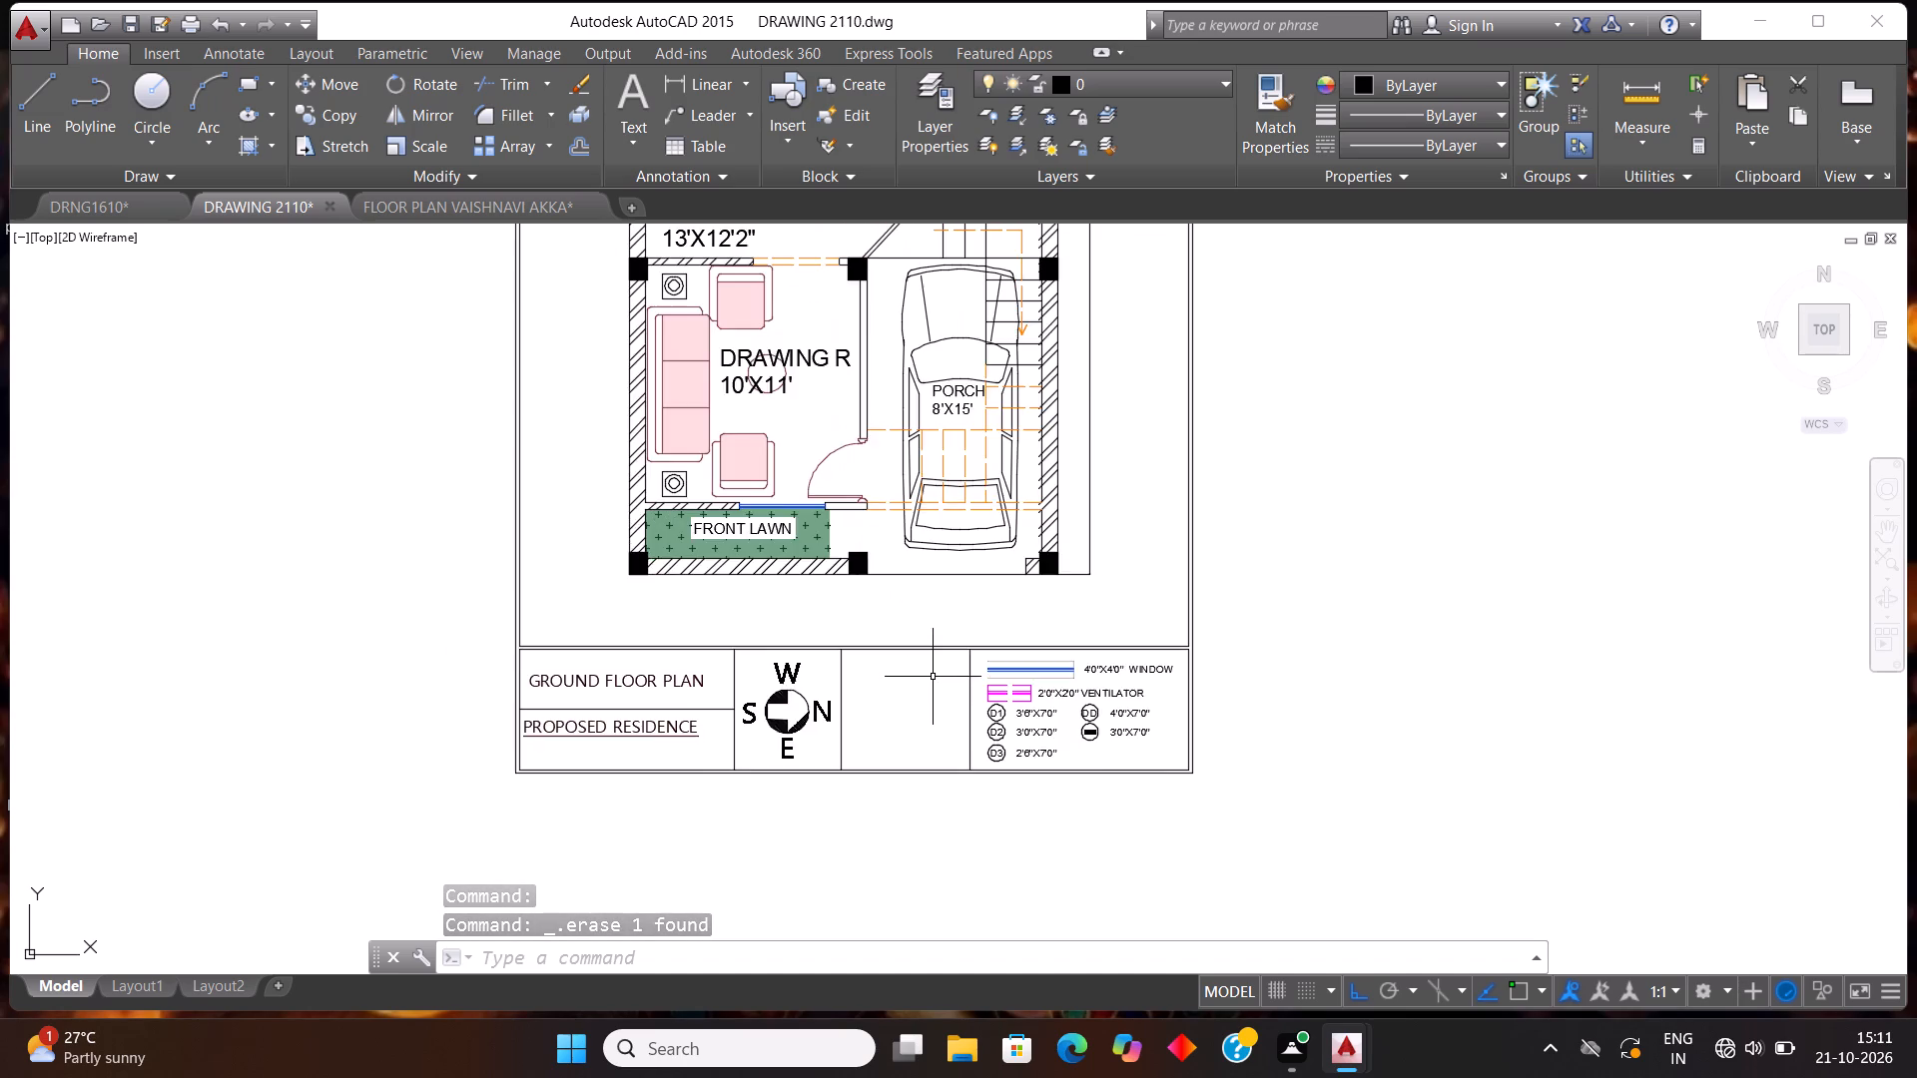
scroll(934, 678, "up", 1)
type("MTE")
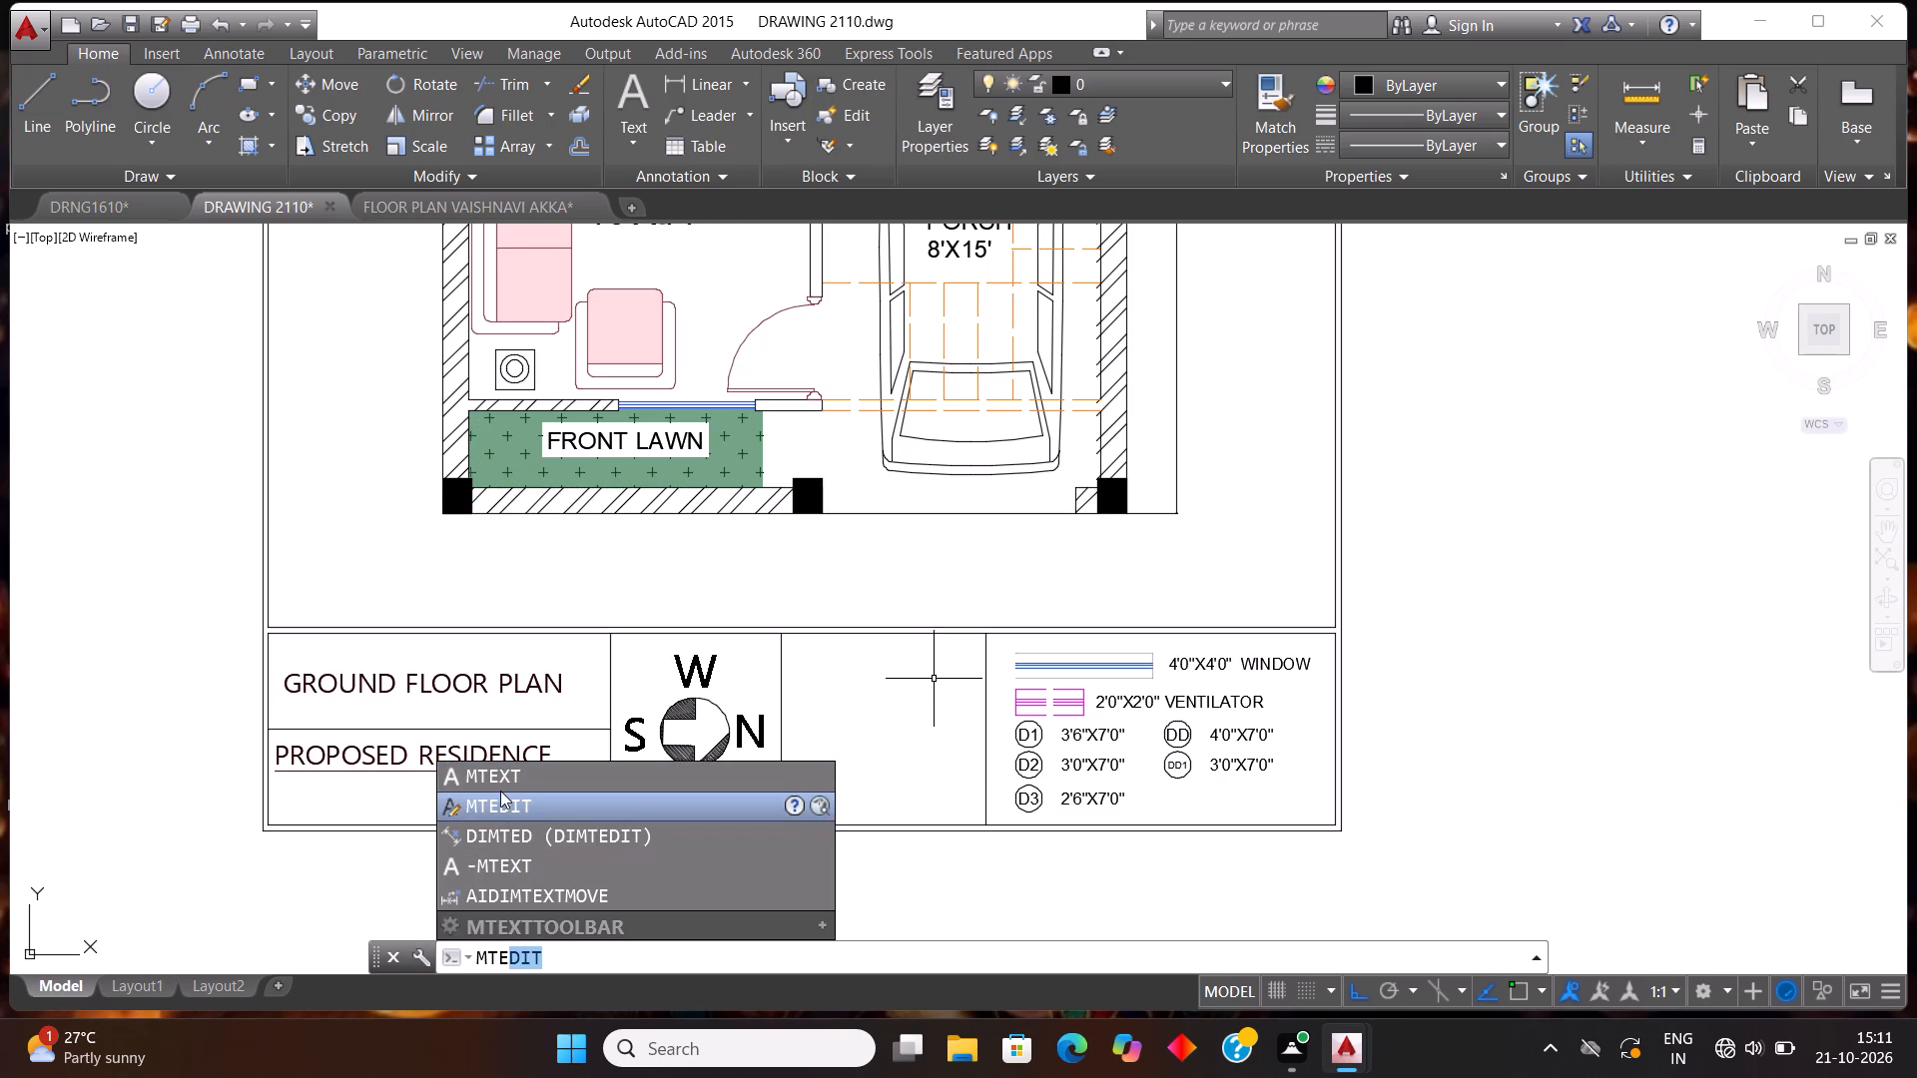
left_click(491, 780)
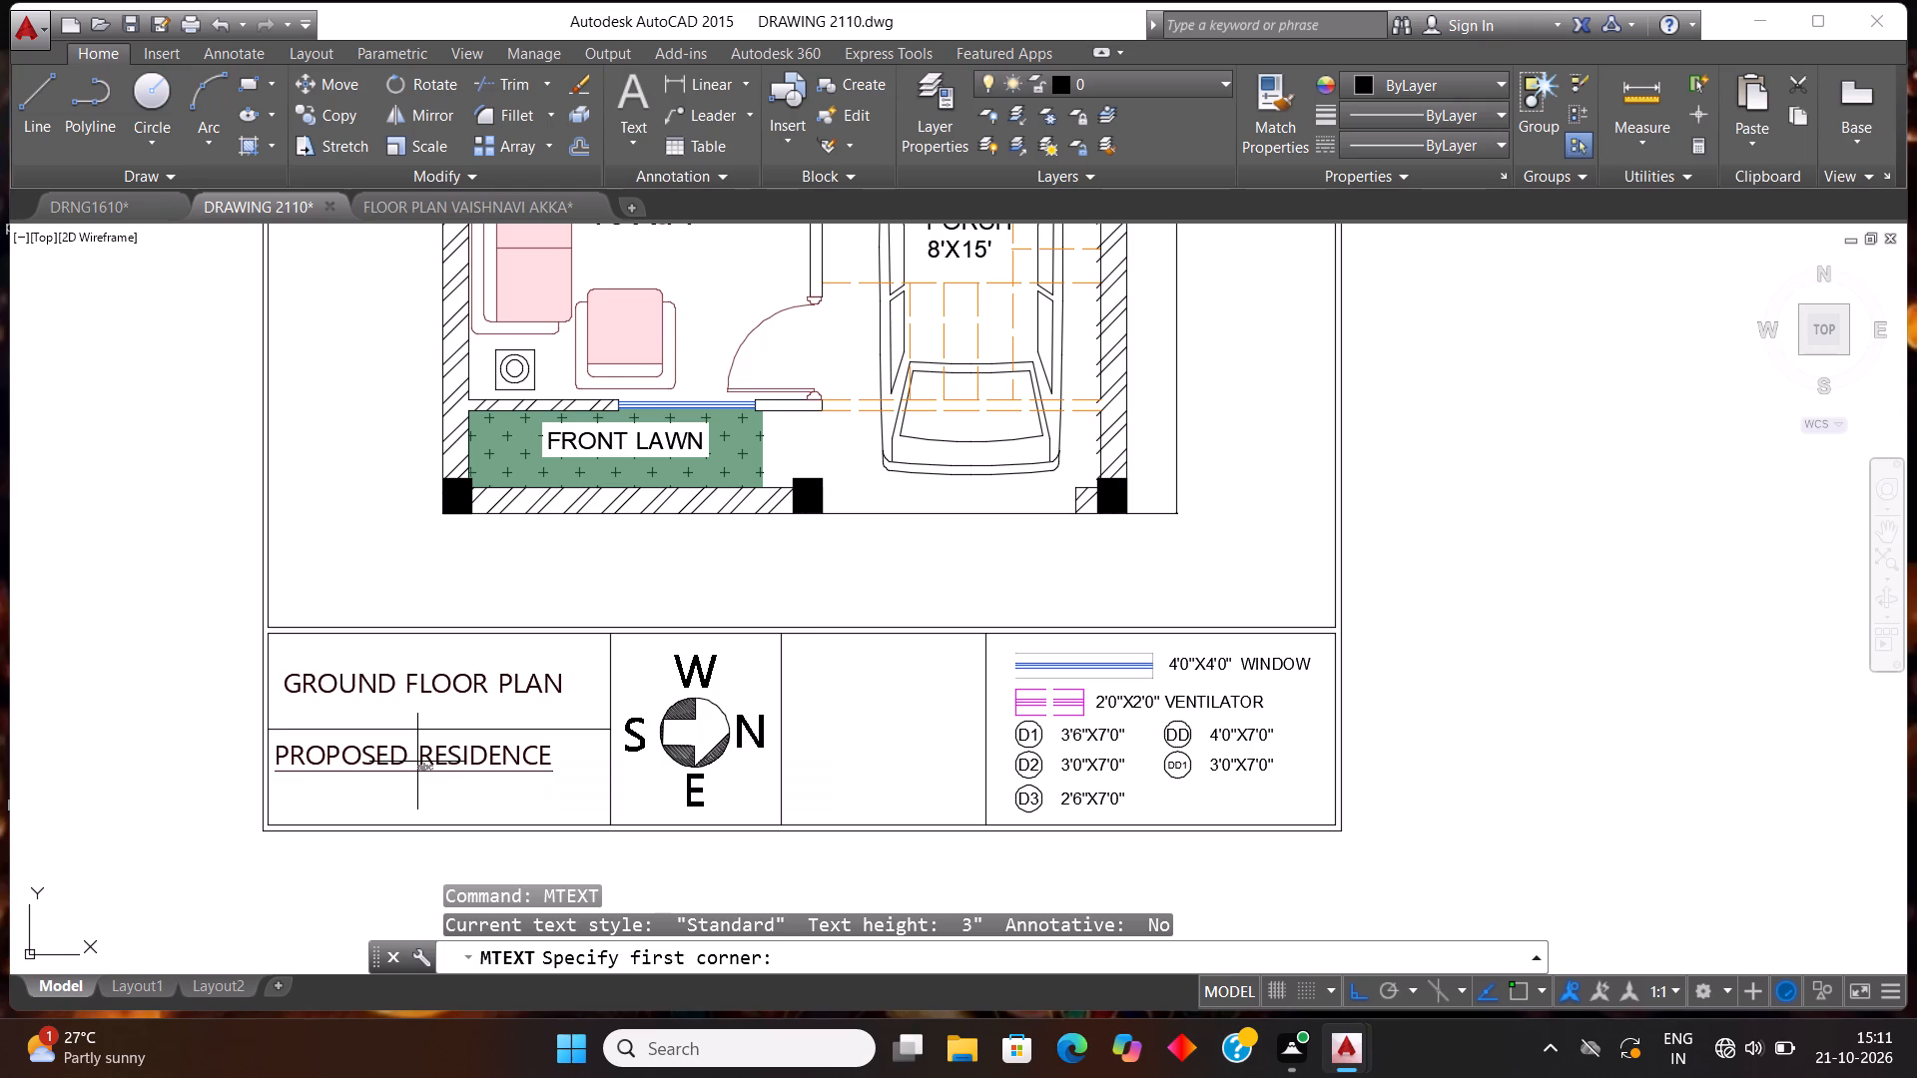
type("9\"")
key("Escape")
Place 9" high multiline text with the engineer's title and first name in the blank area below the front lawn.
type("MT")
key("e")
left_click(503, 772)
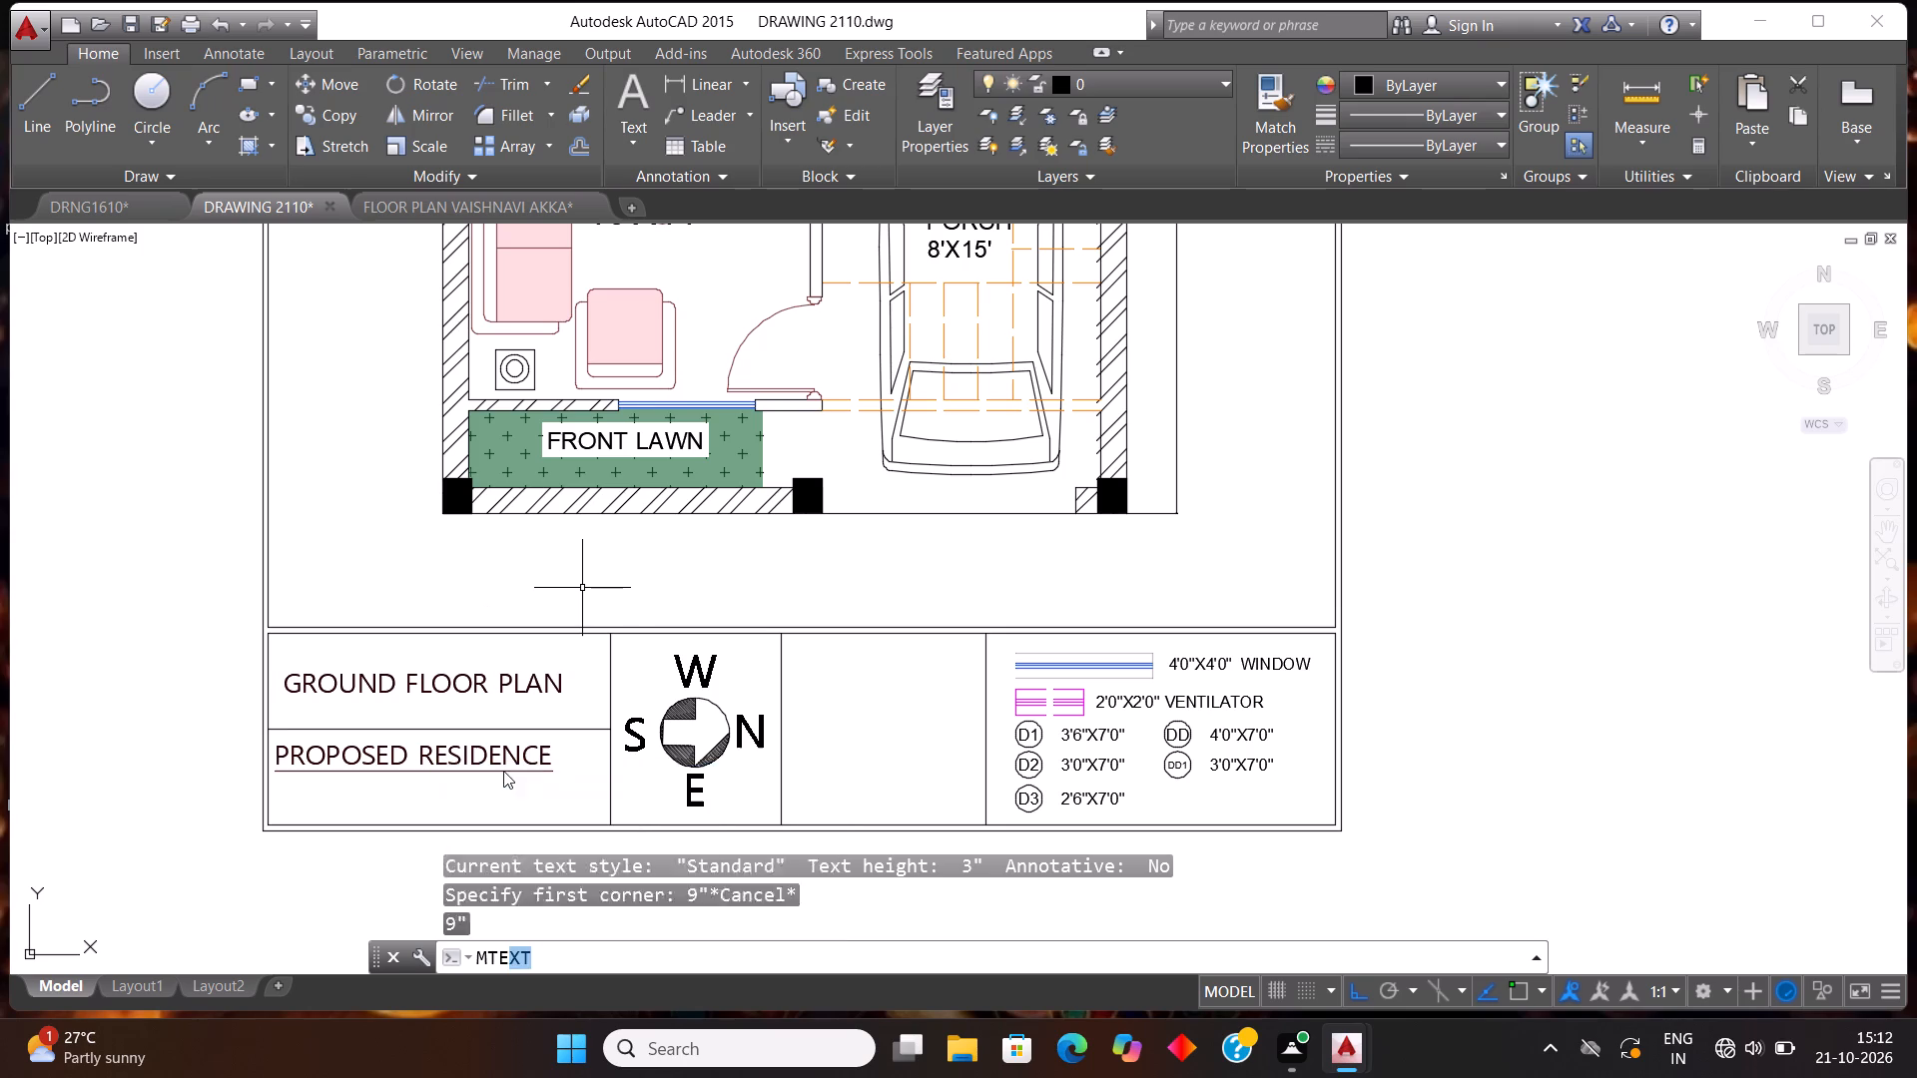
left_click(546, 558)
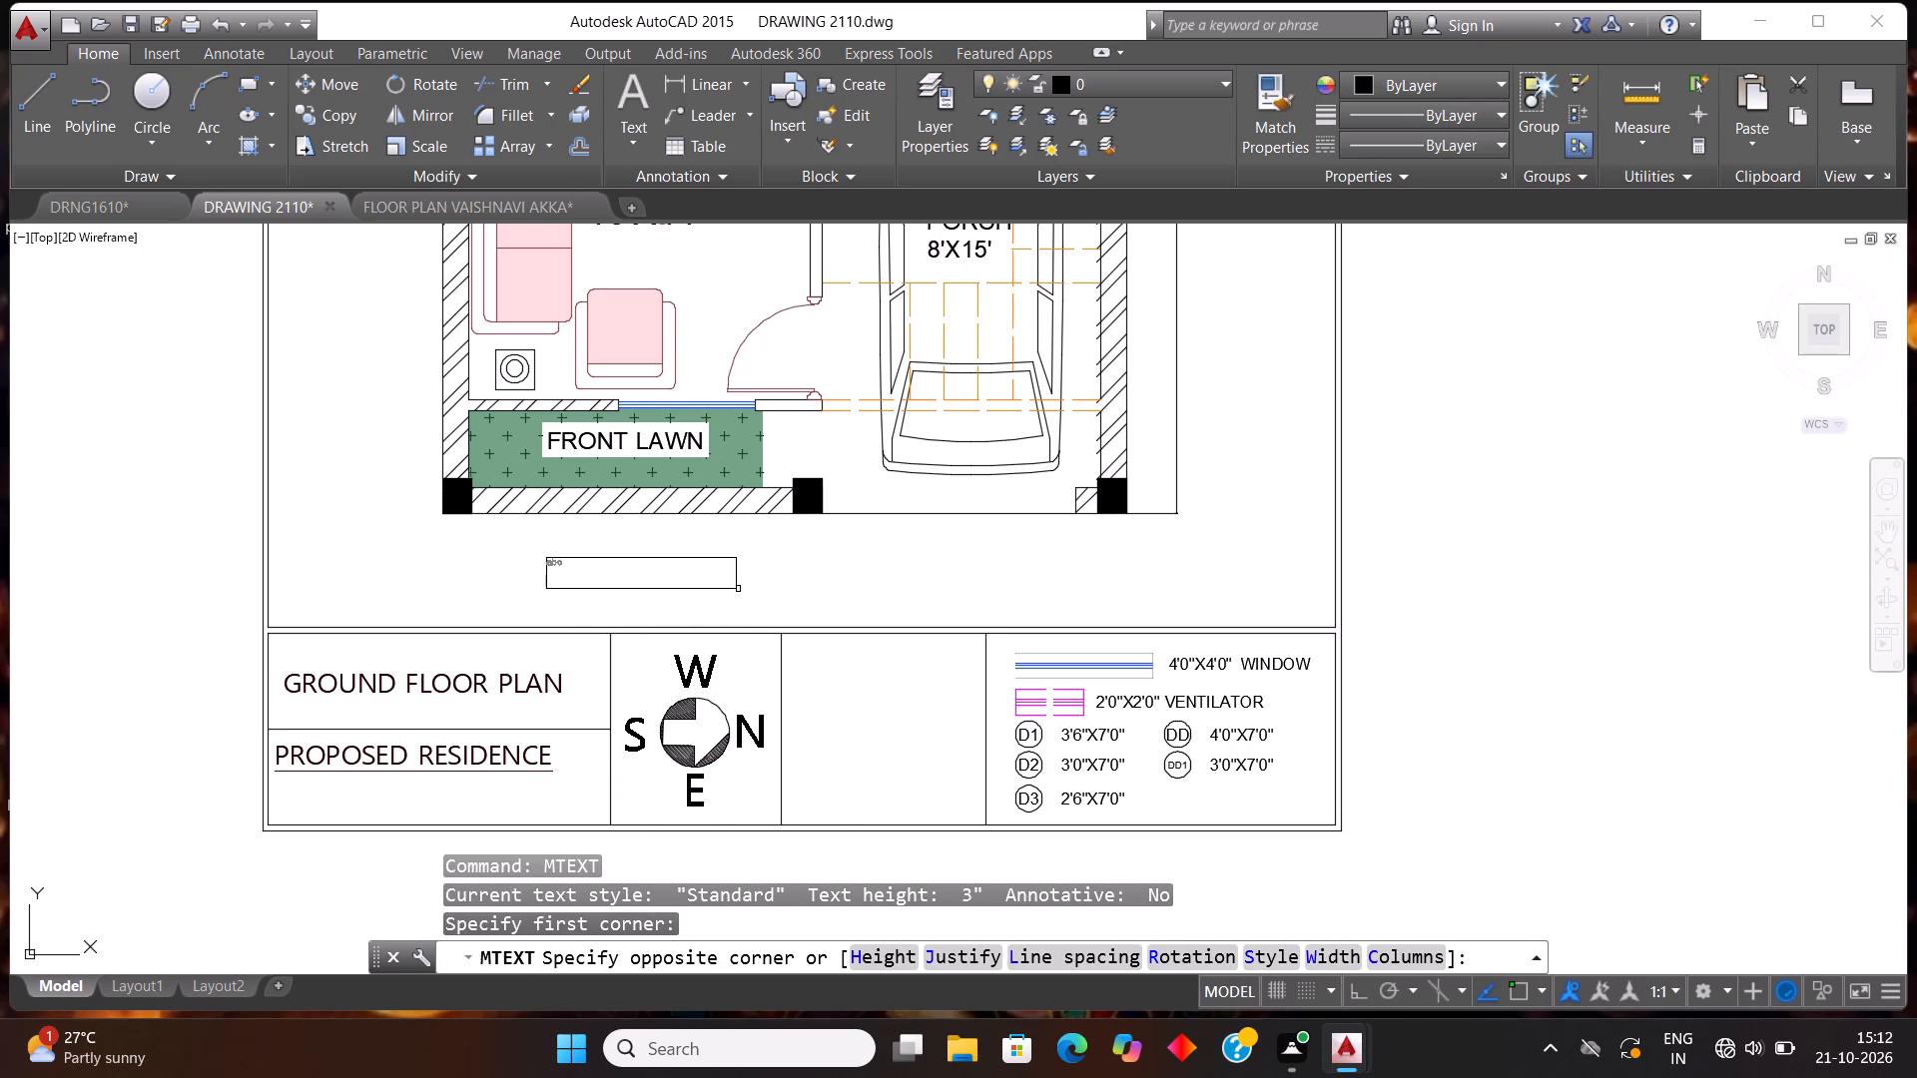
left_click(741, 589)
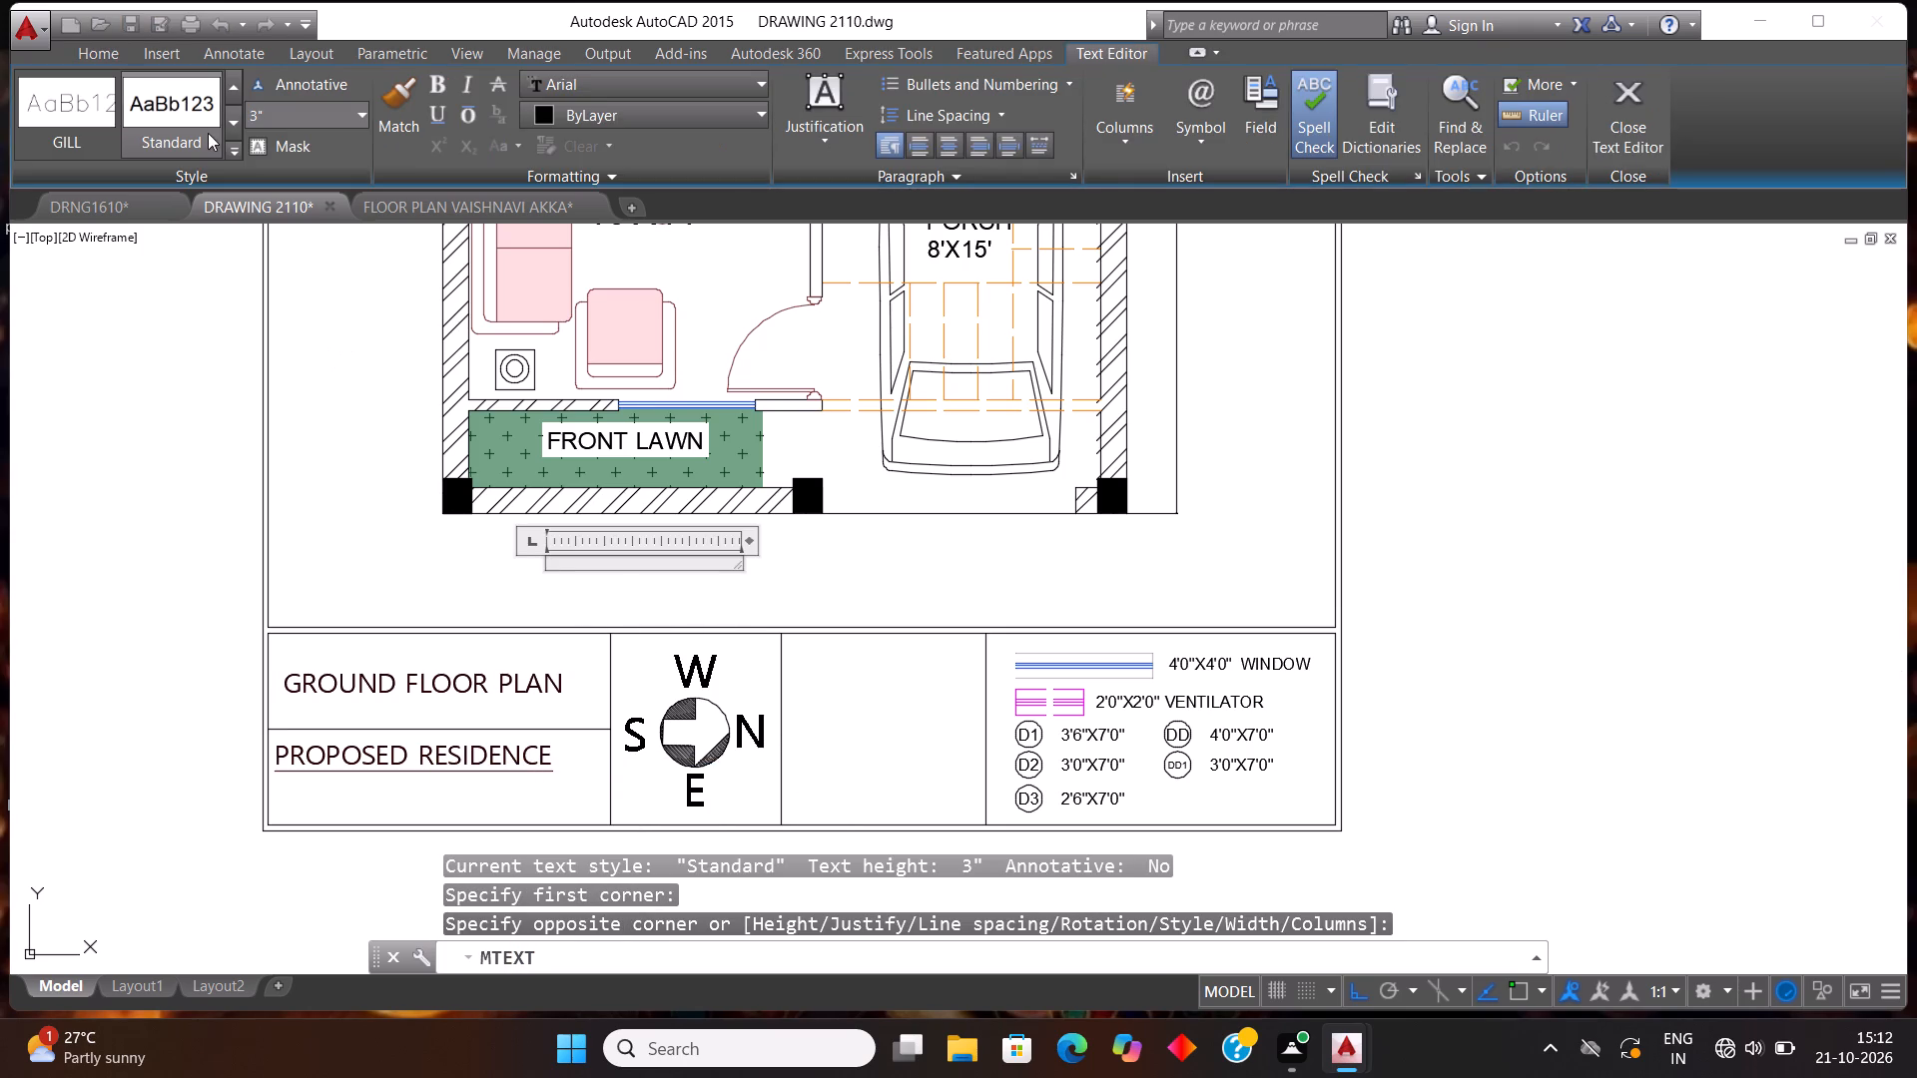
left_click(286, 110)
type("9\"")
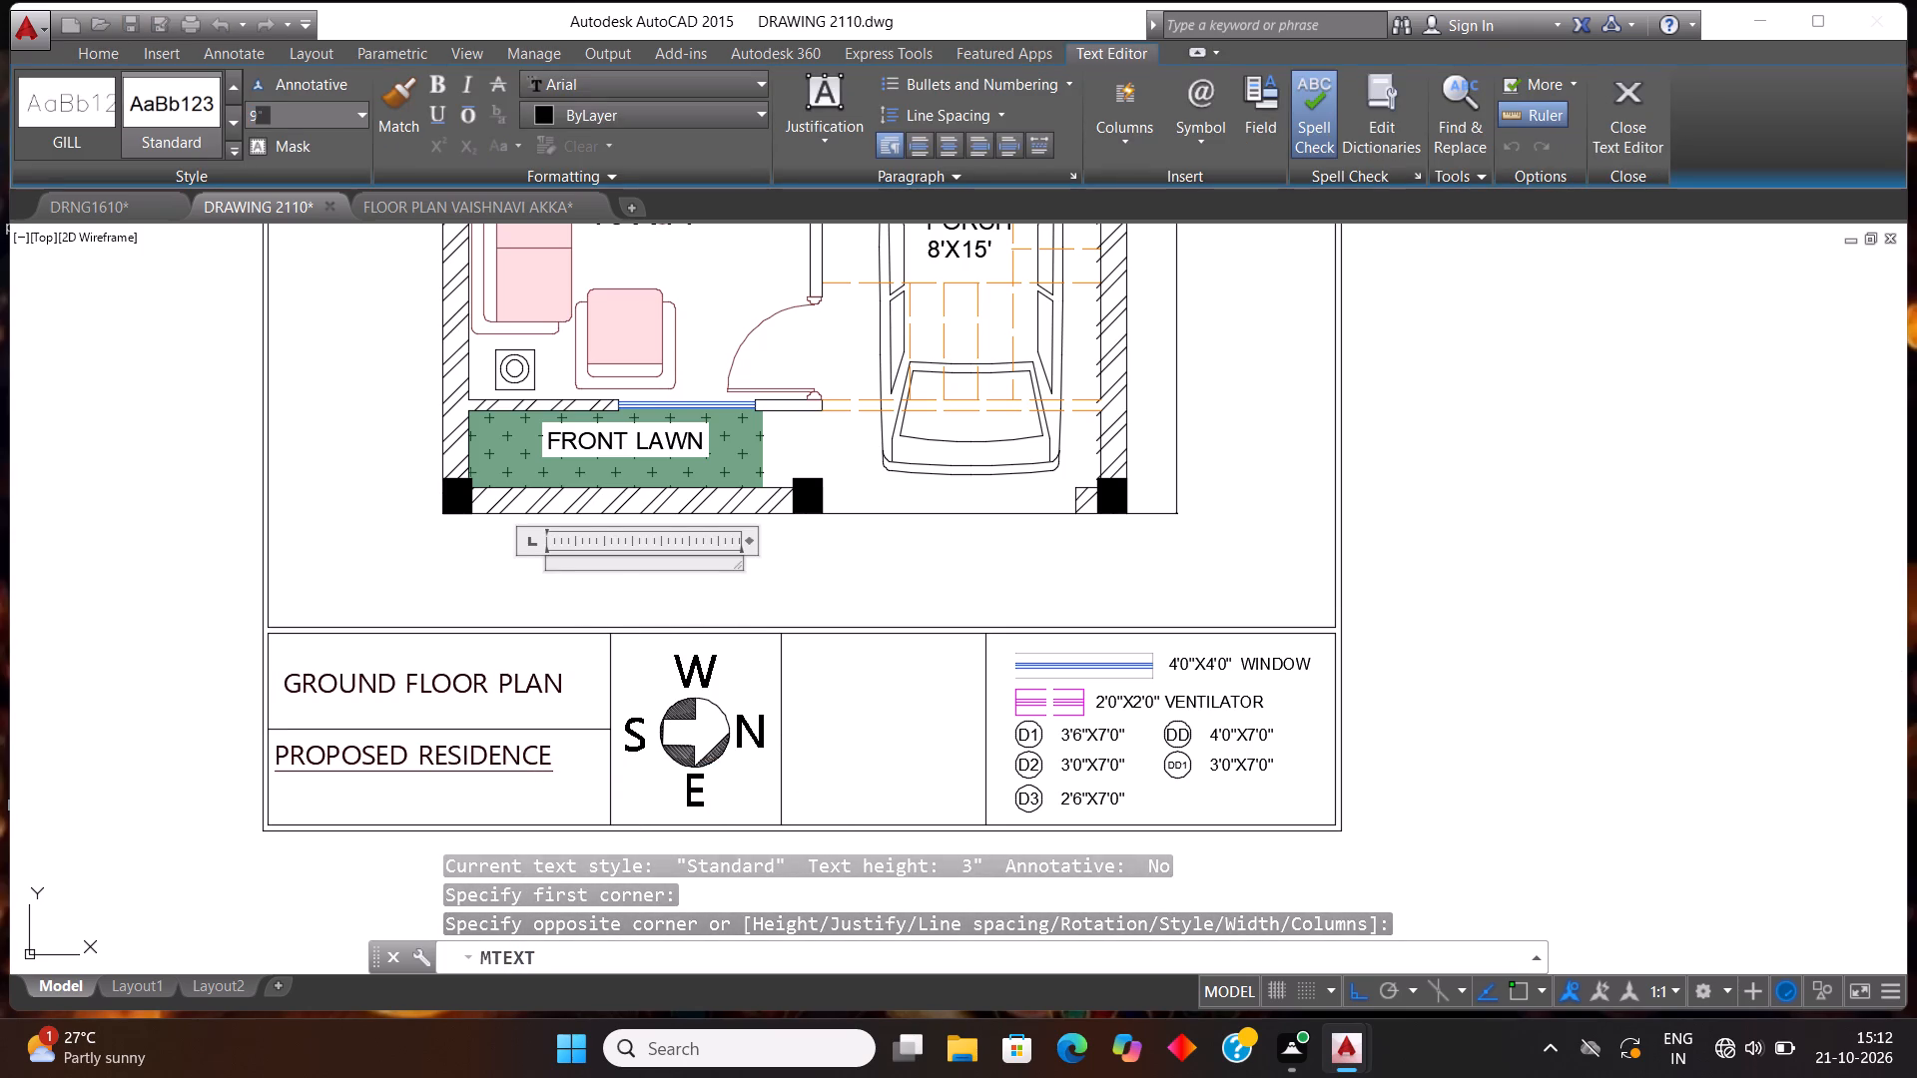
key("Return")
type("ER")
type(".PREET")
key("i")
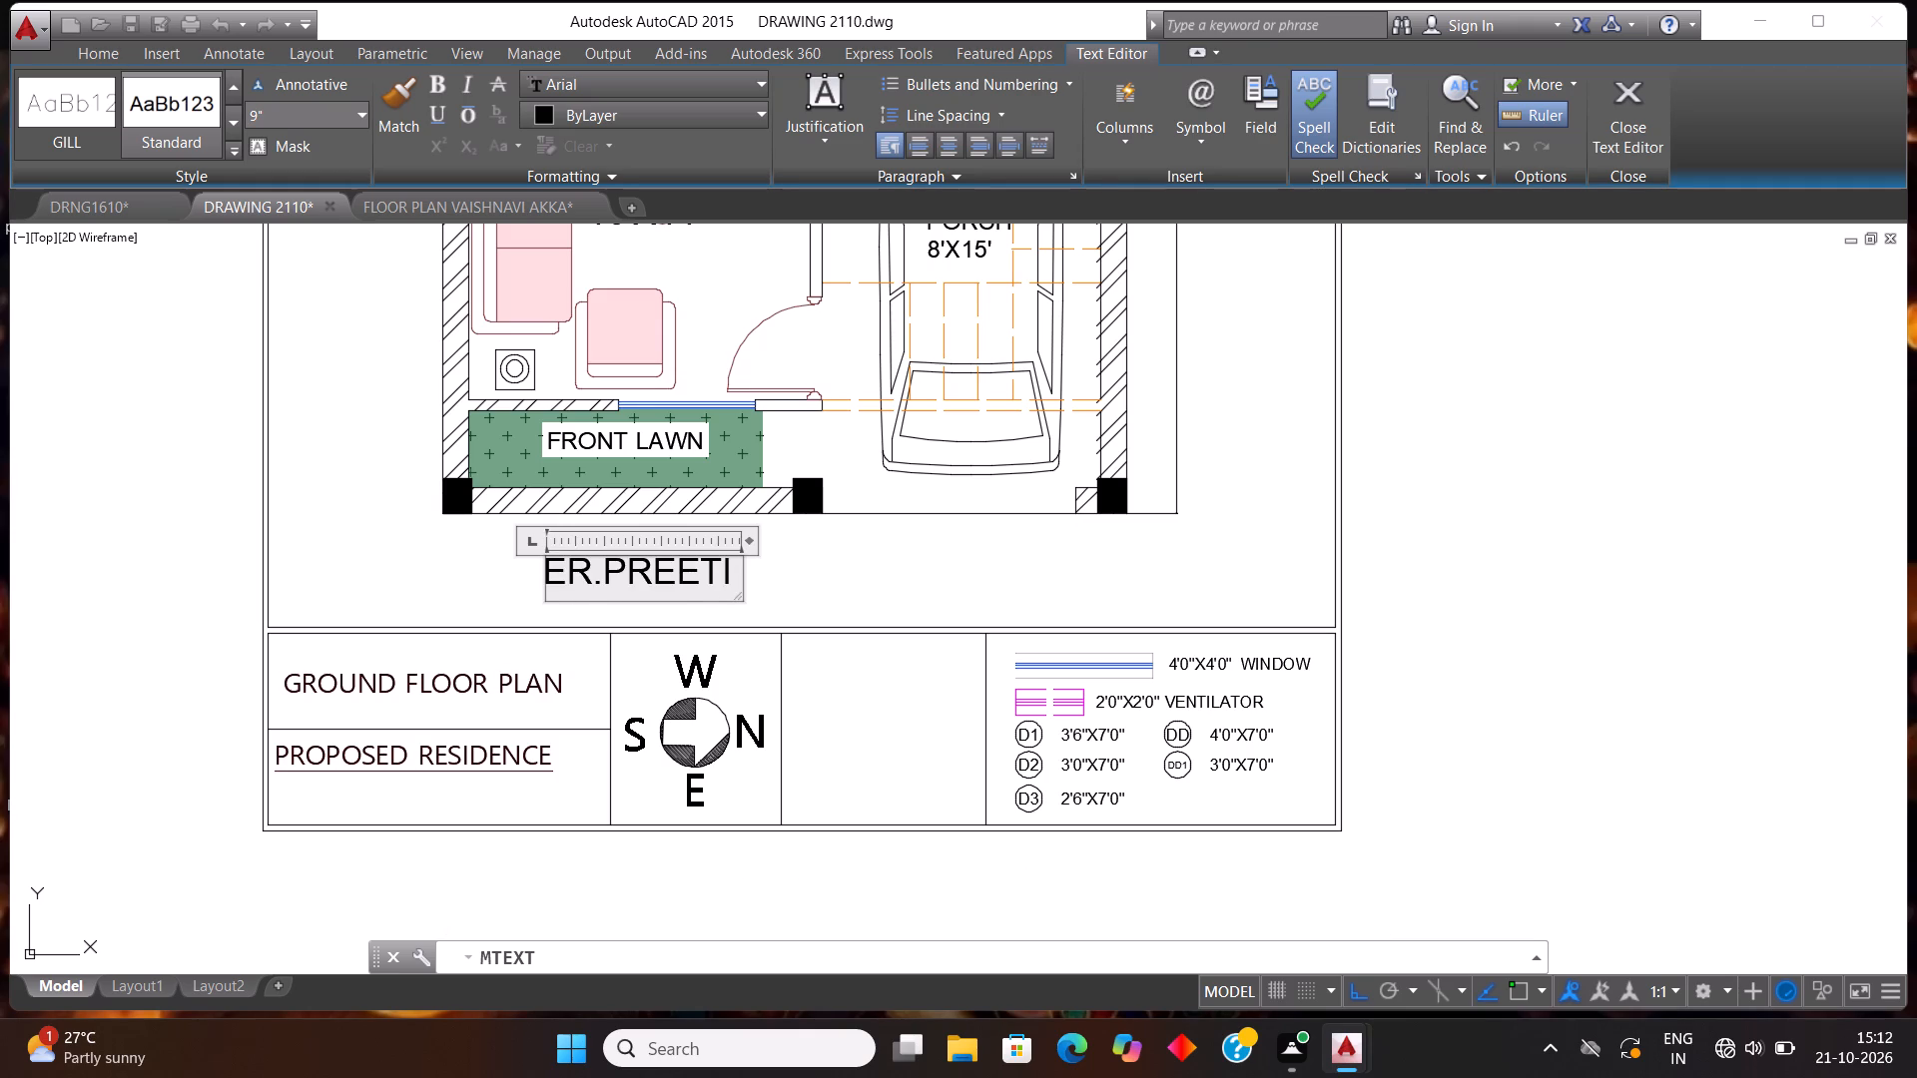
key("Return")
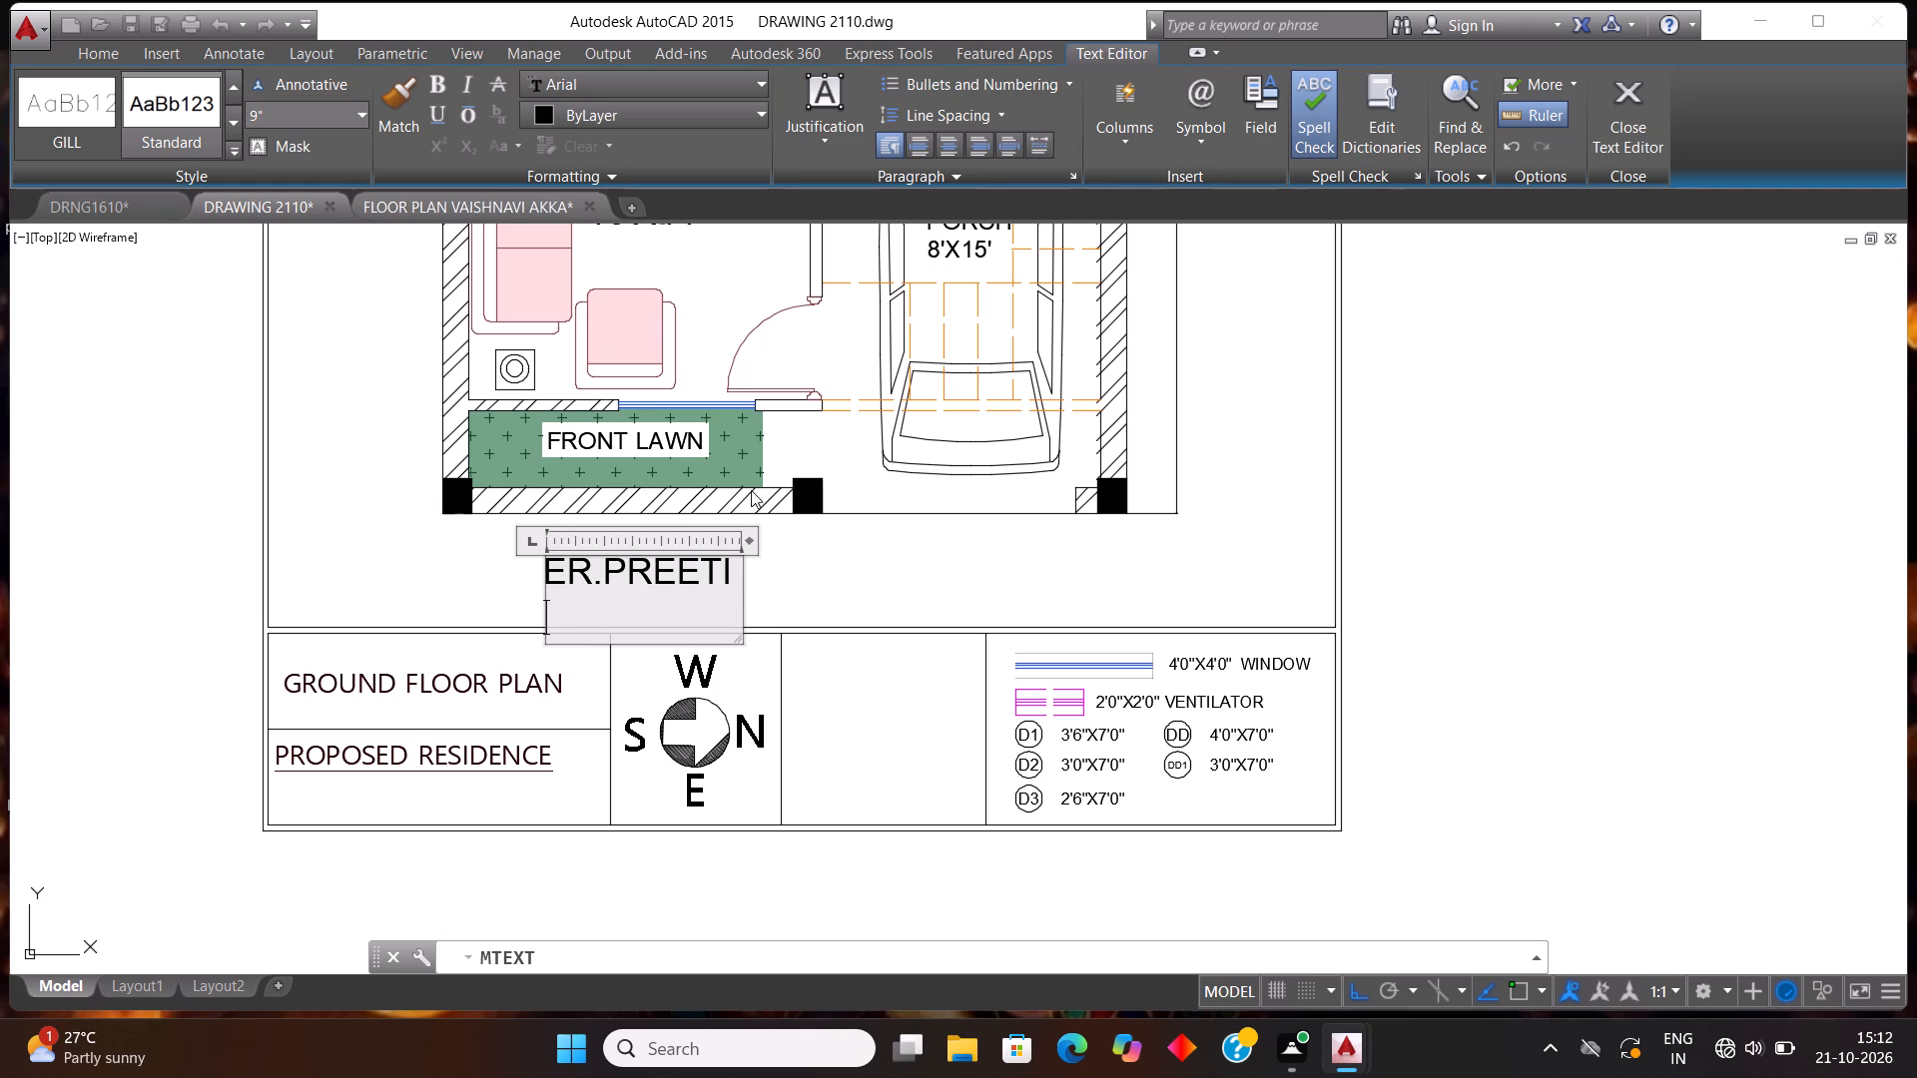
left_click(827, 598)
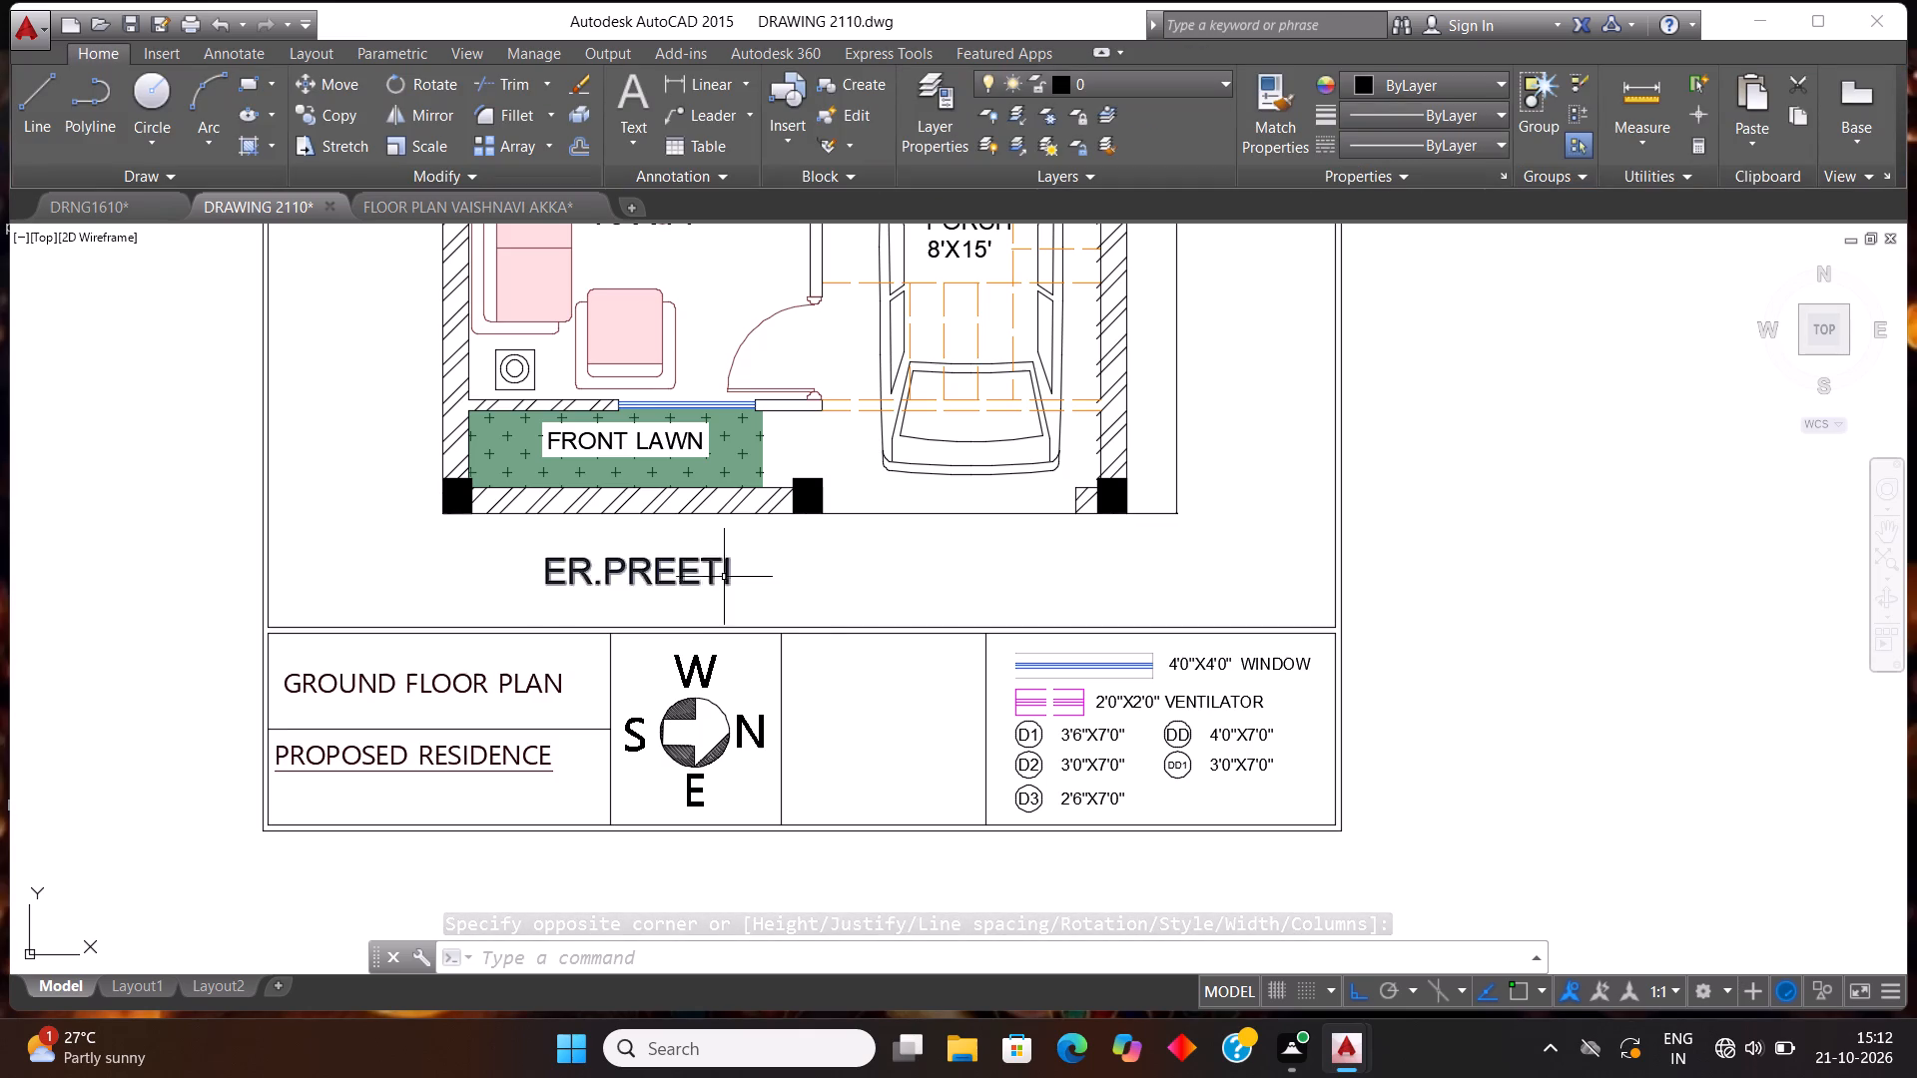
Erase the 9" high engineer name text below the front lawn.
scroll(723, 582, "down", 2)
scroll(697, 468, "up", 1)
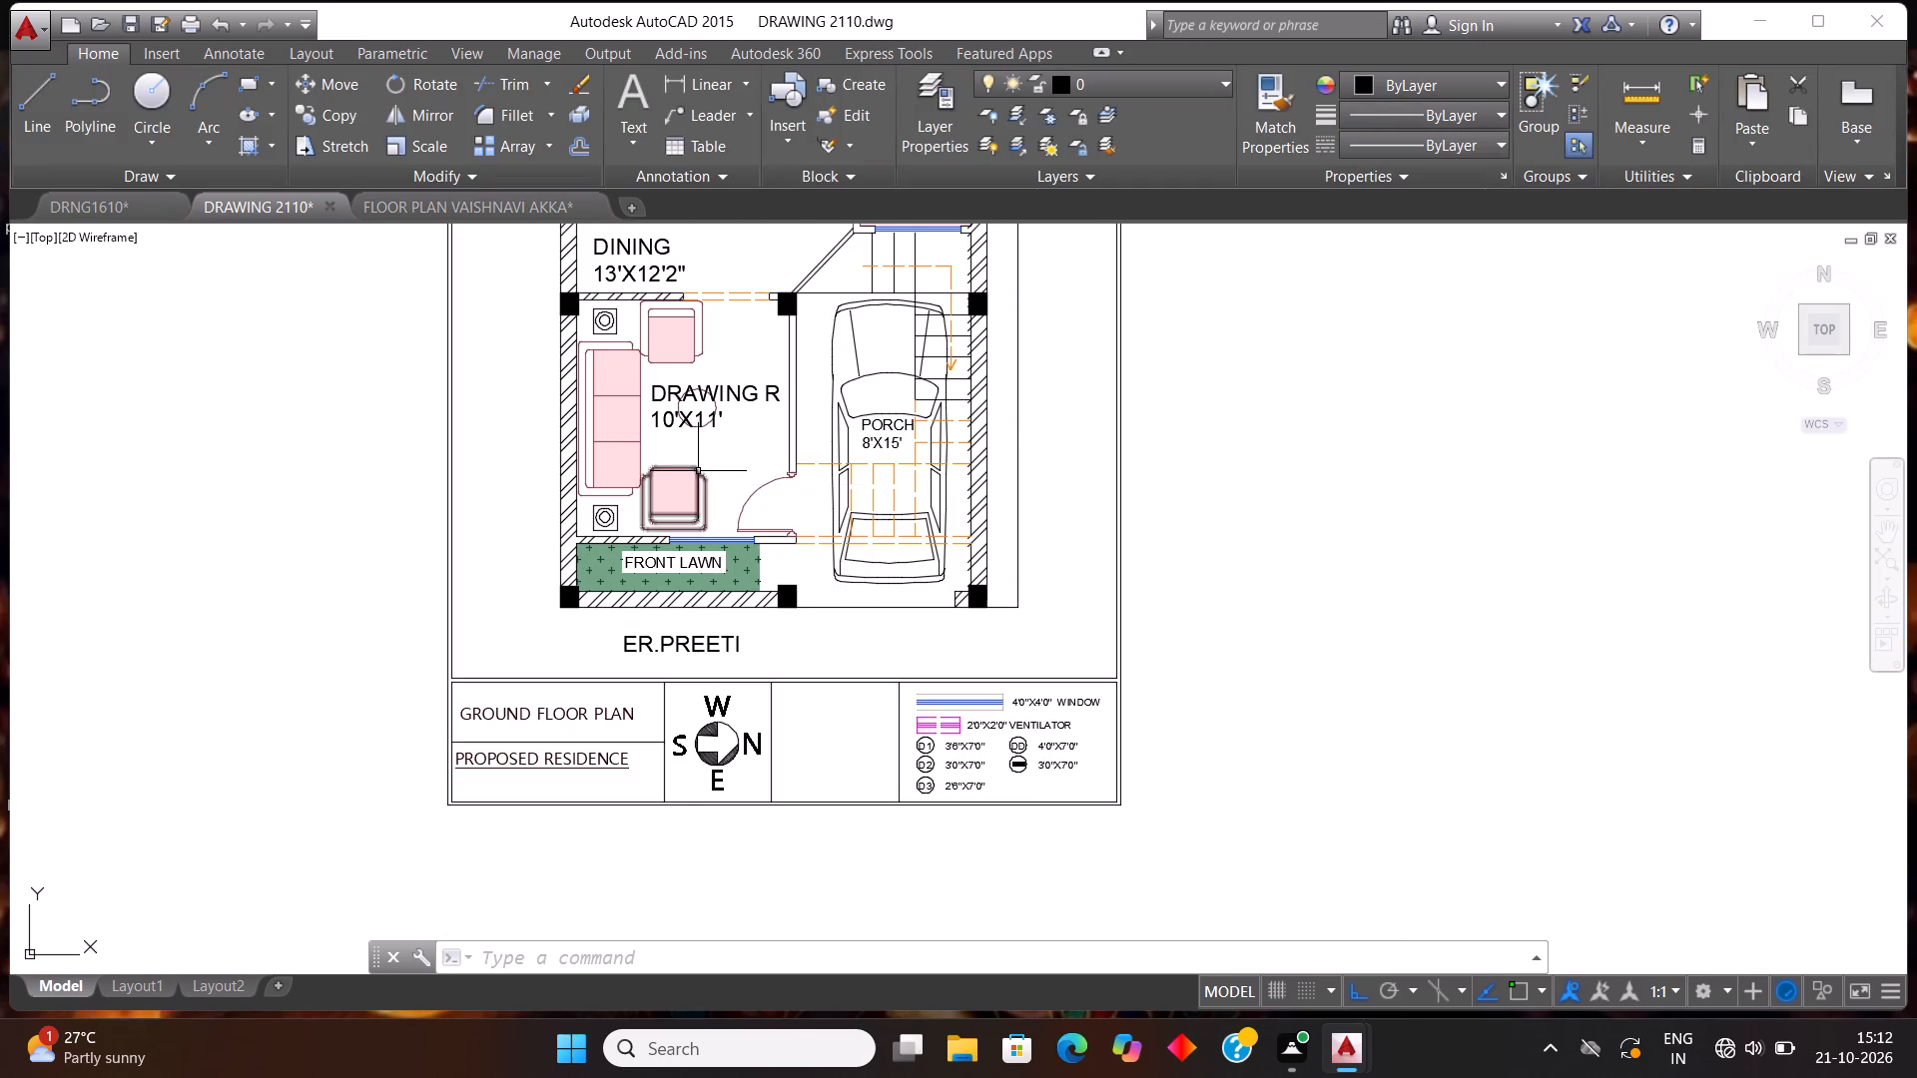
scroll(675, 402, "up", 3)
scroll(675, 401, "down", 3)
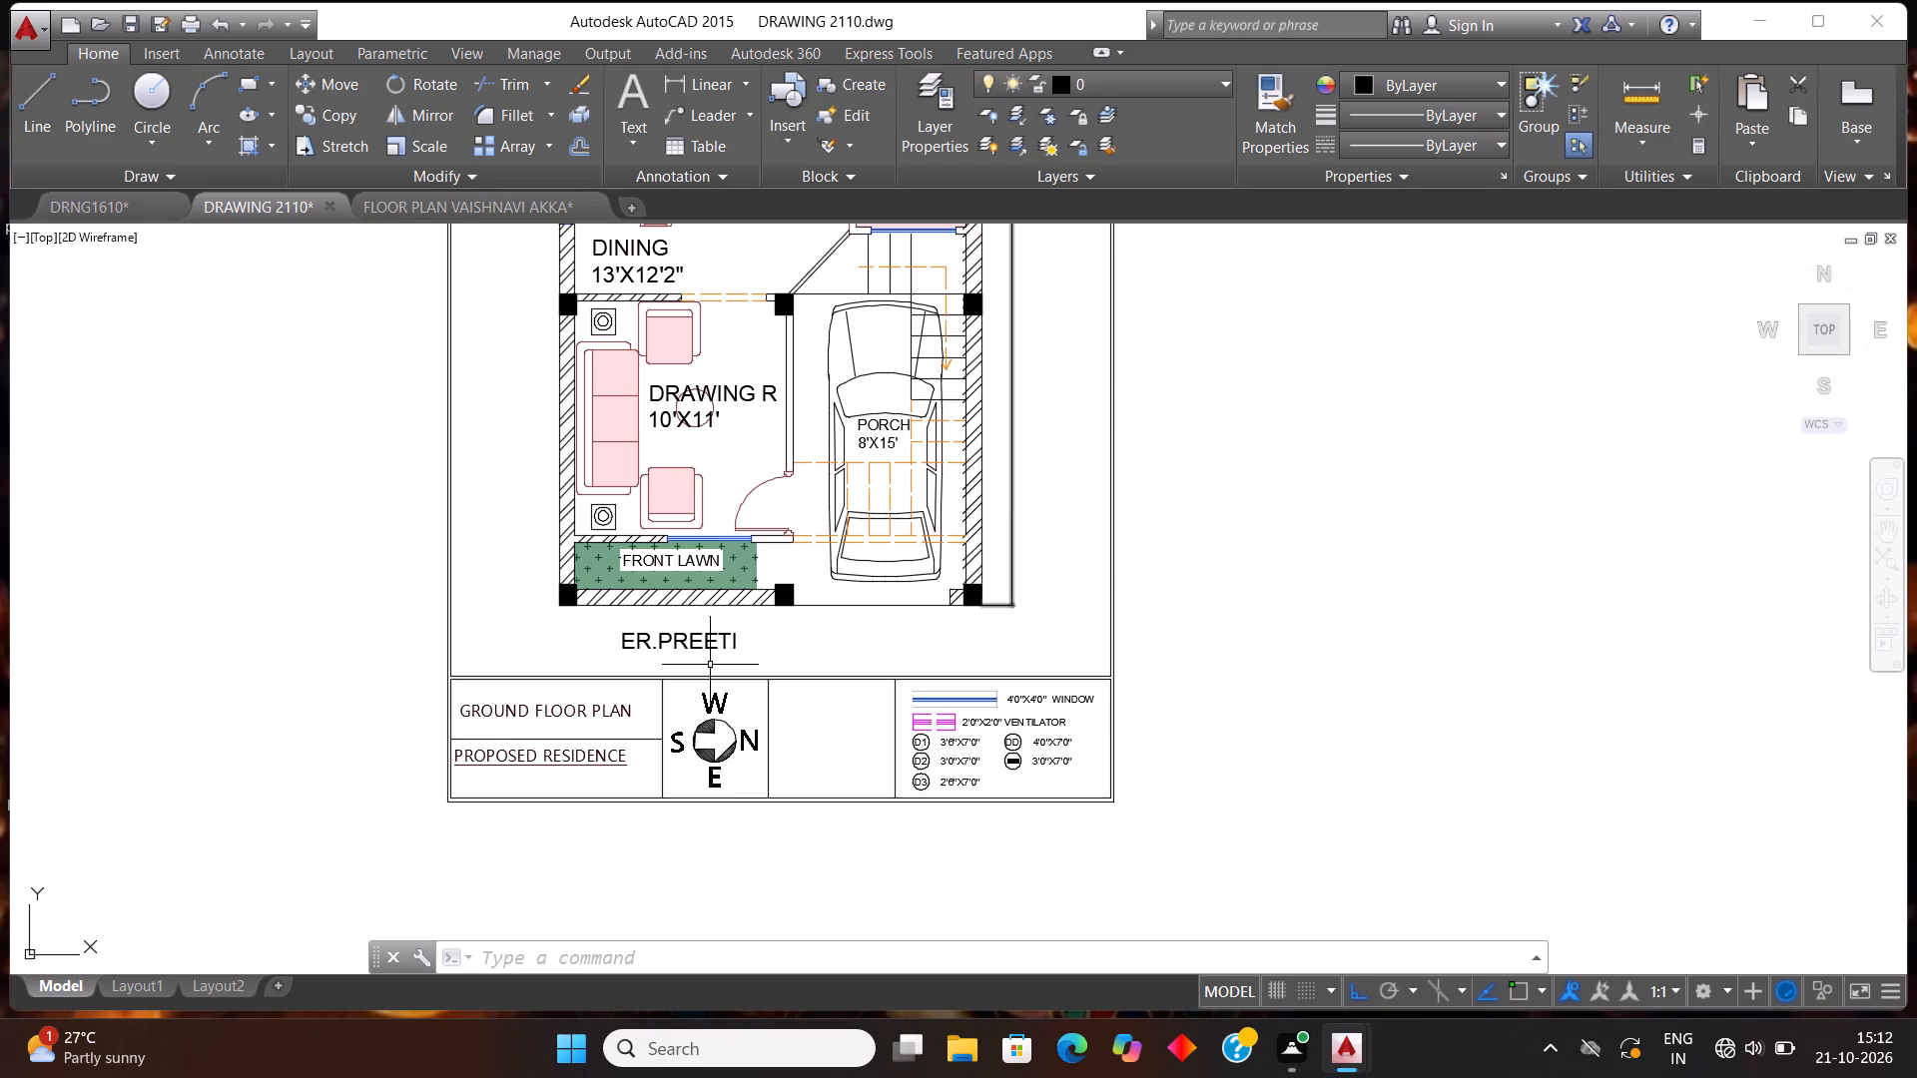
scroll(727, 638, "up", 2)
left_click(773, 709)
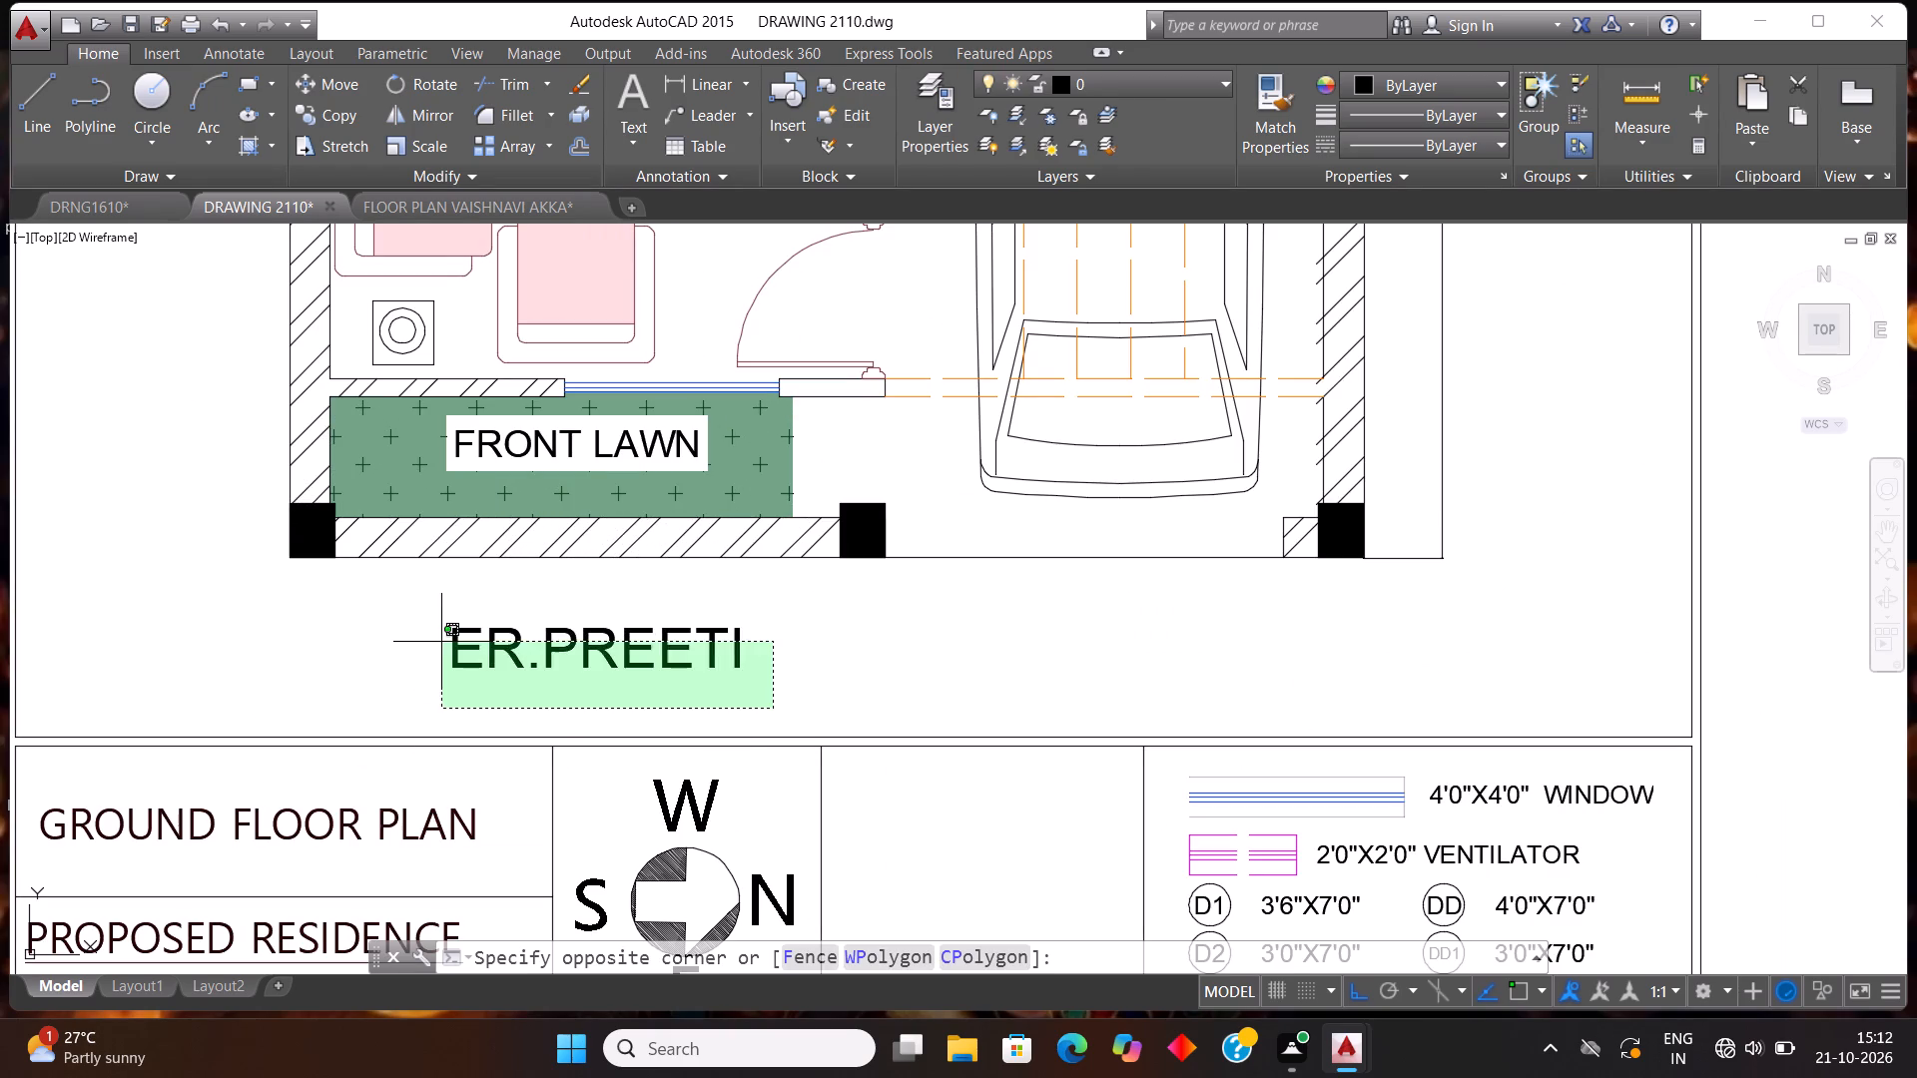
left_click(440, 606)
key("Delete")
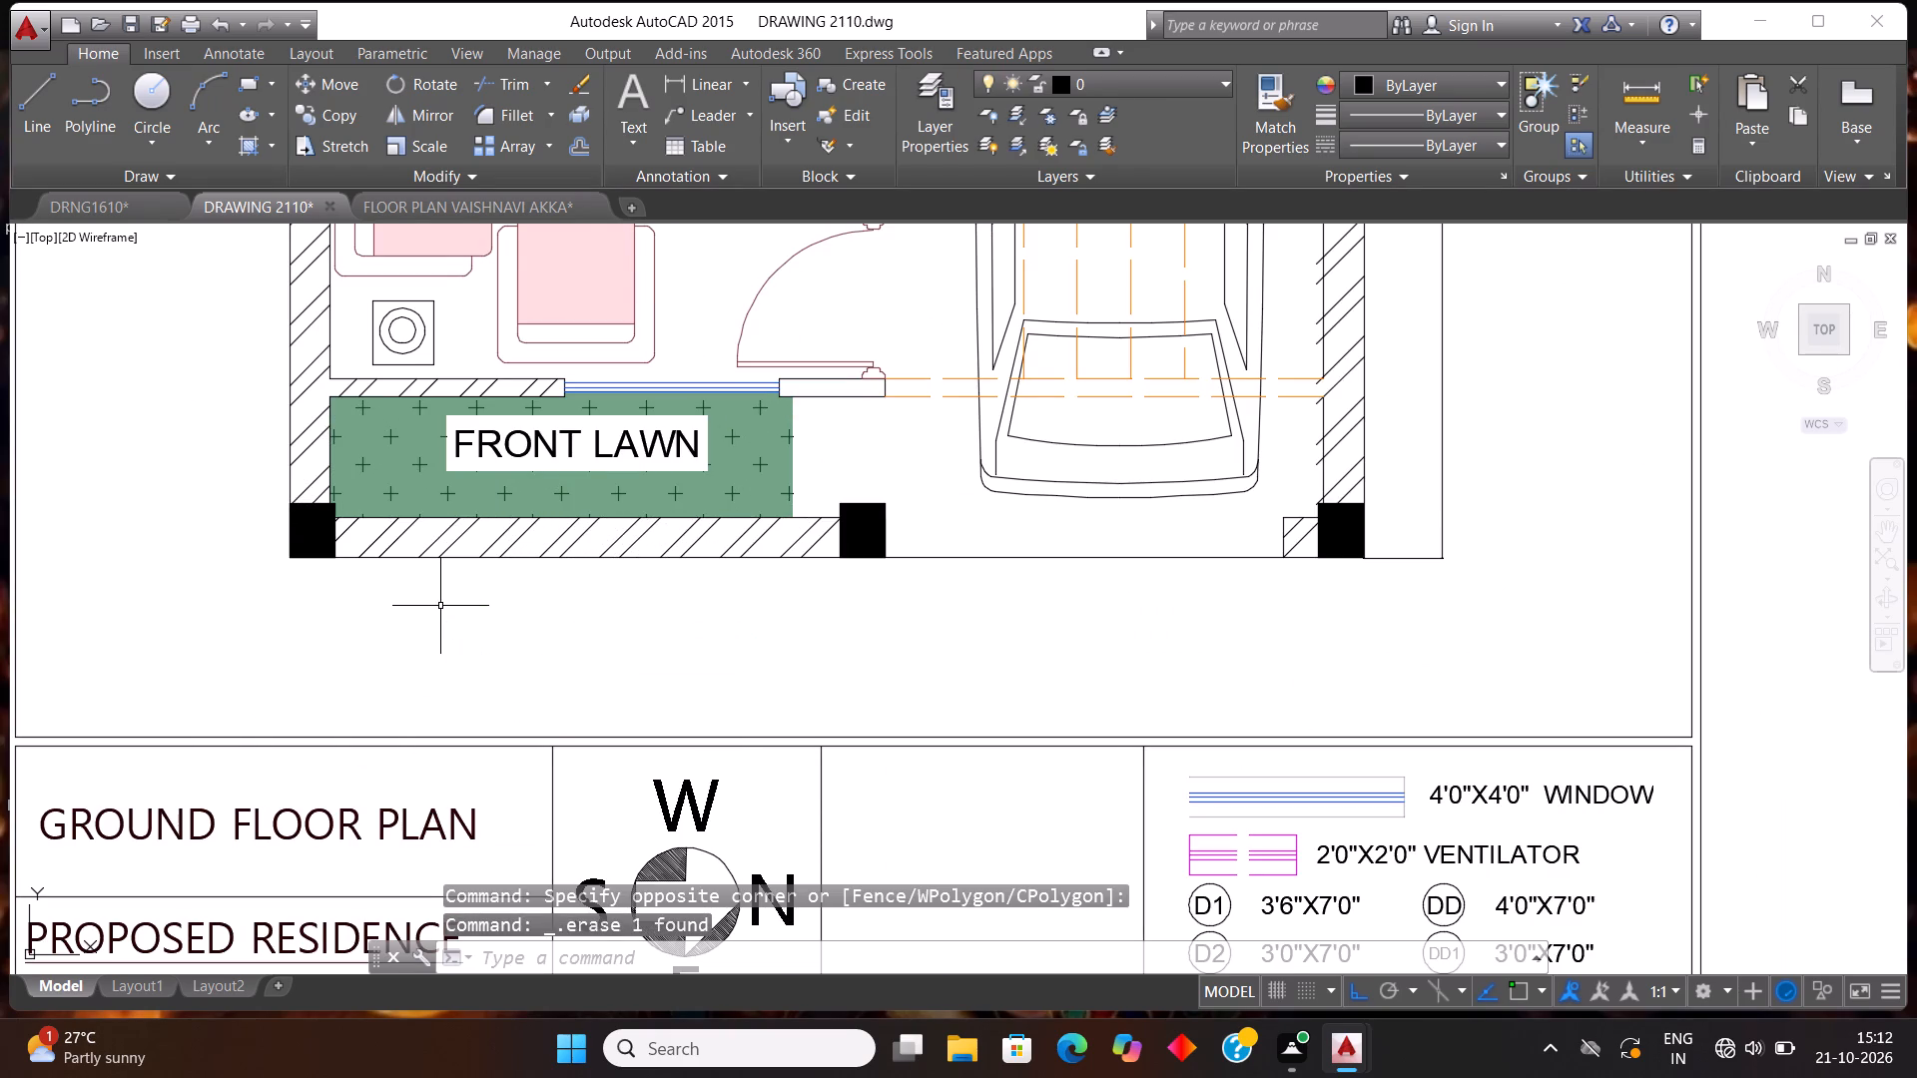
Place 6" high multiline text with the engineer's title and first name in the blank area below the front lawn.
scroll(440, 606, "down", 1)
type("MTE")
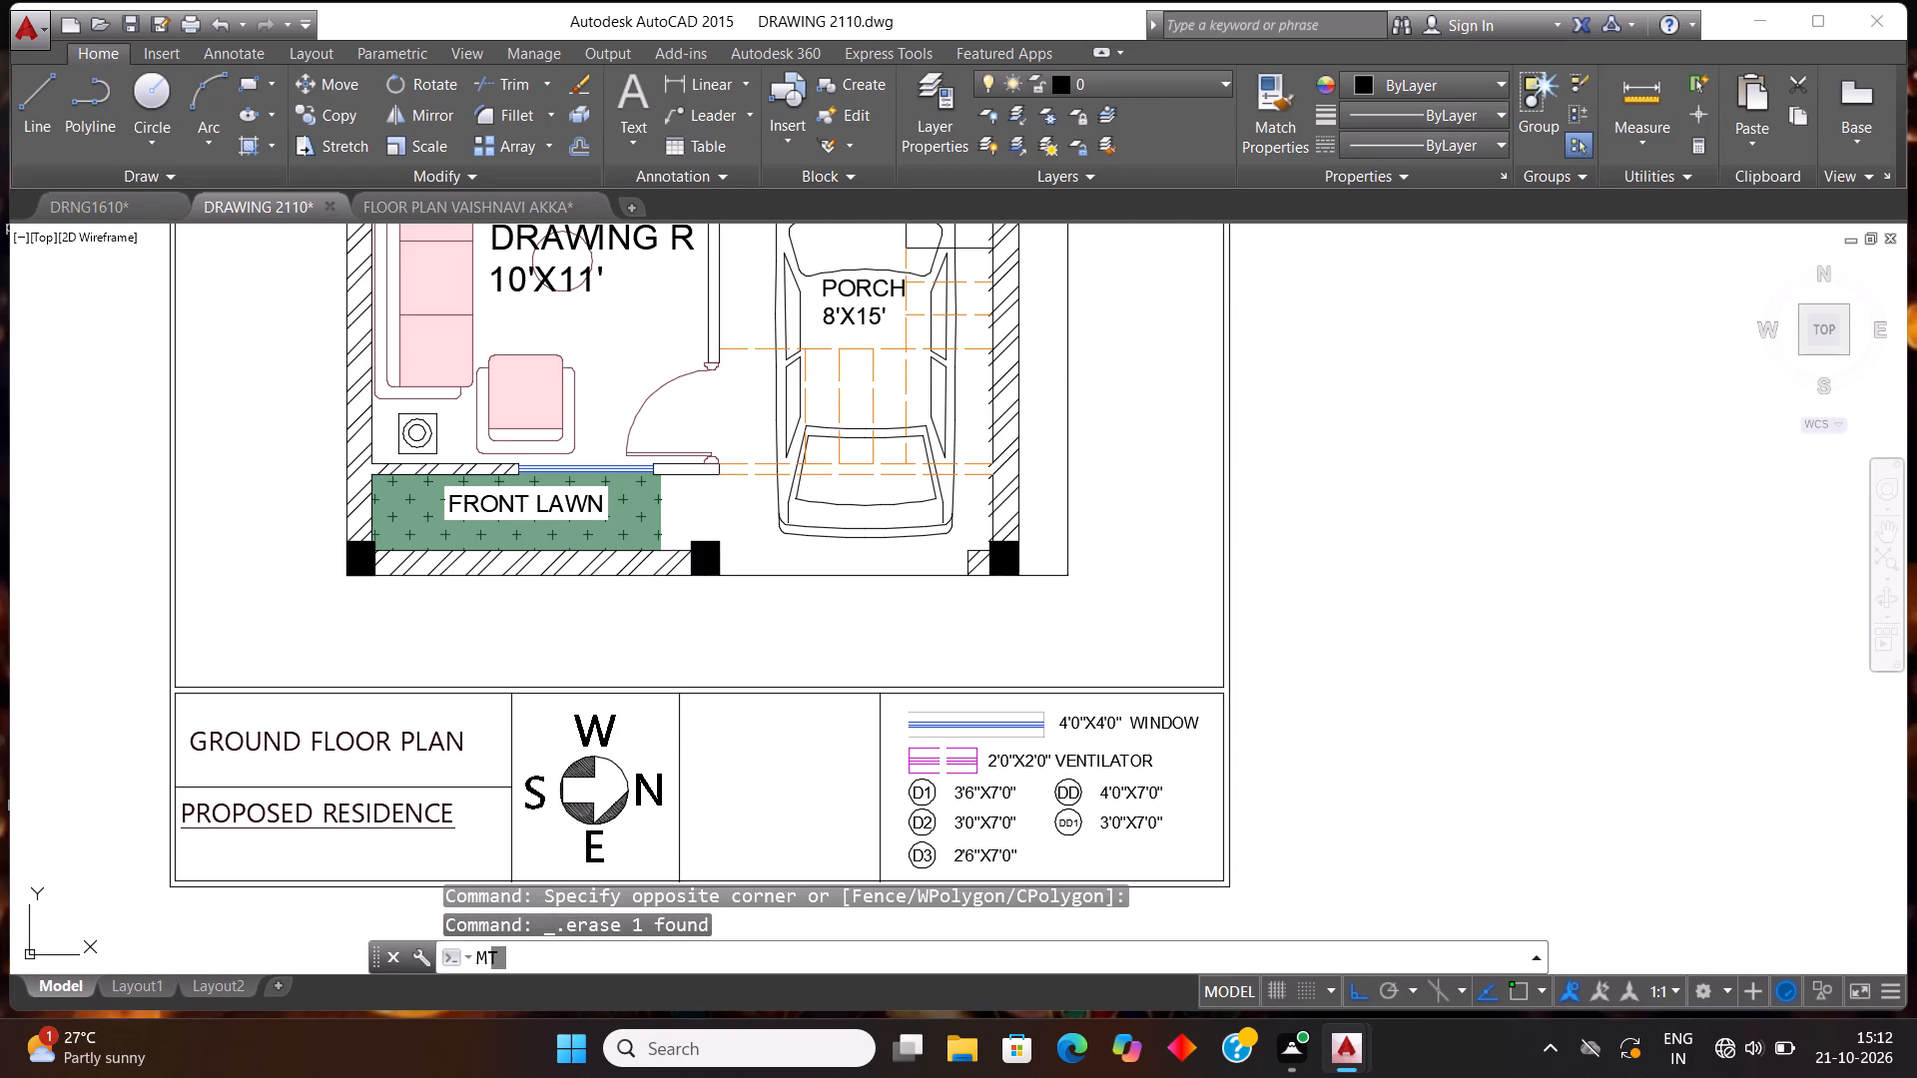
left_click(486, 766)
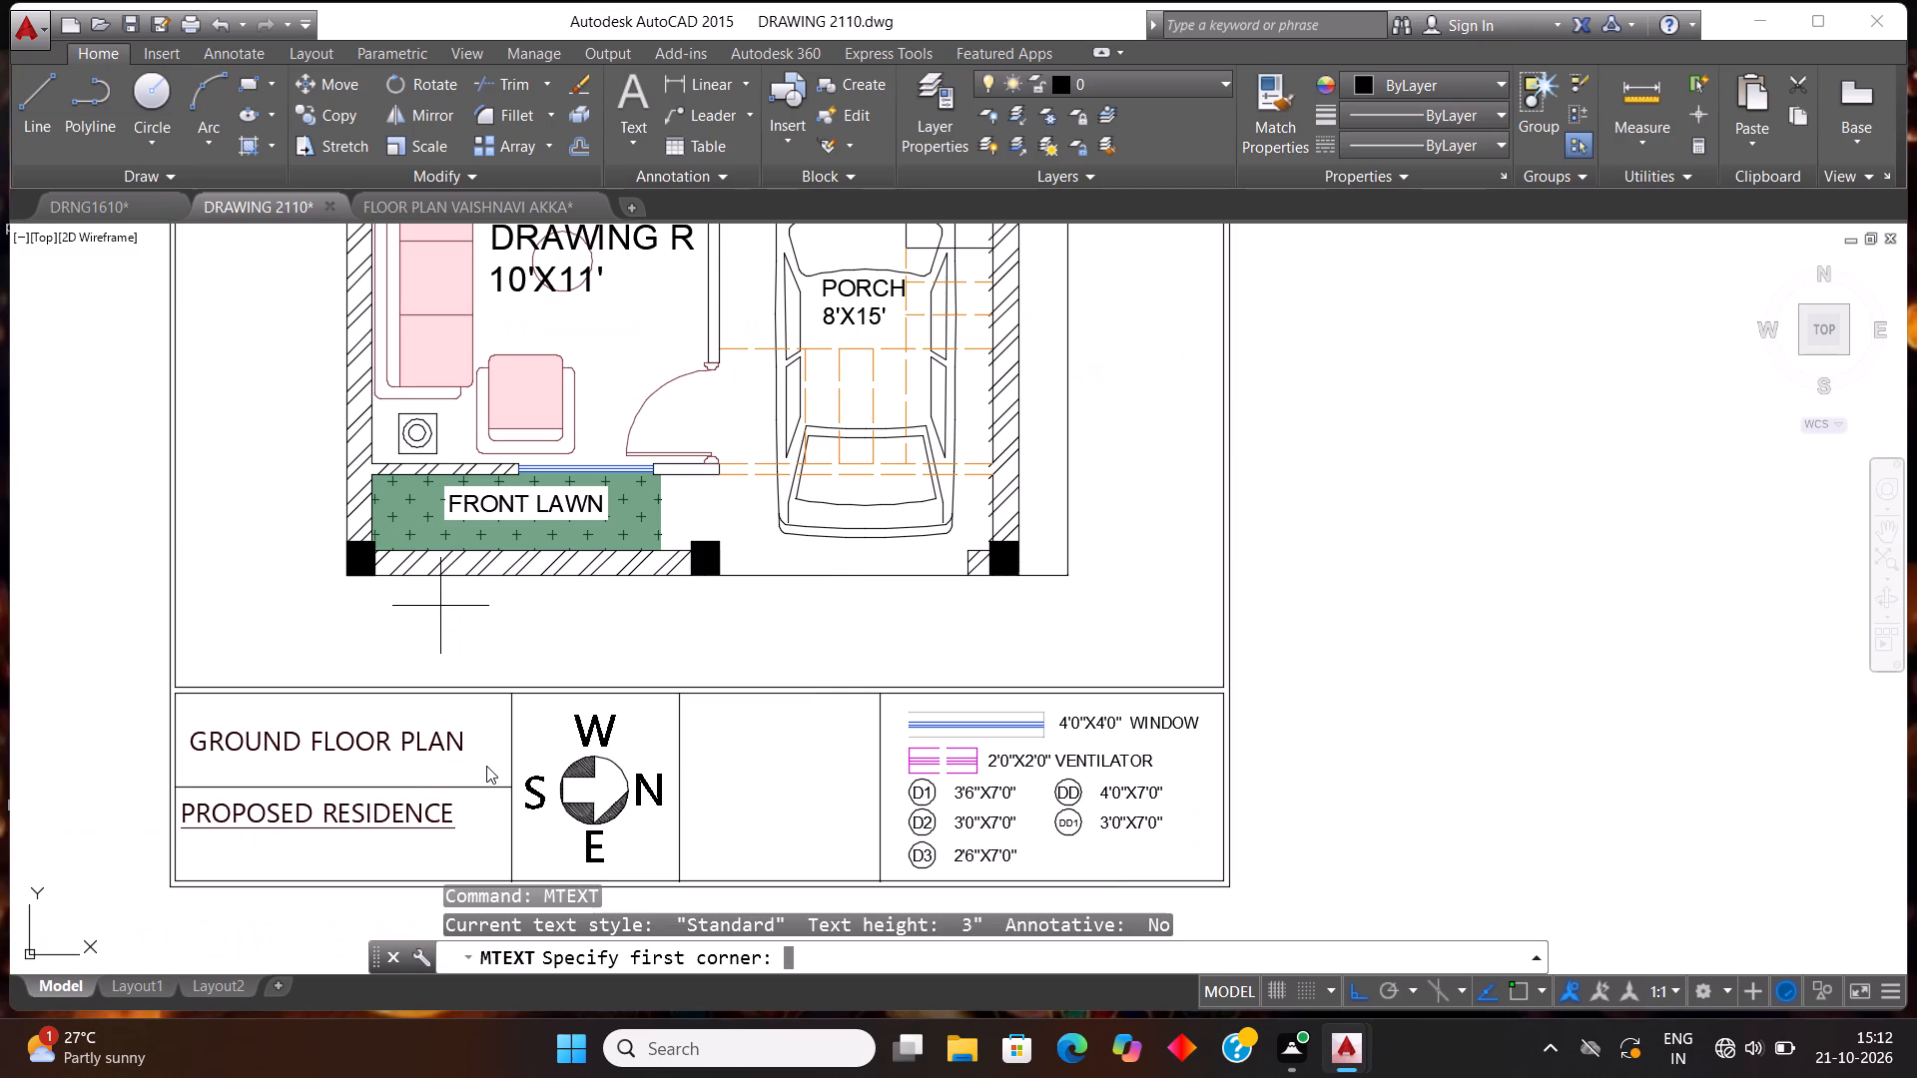
left_click(452, 622)
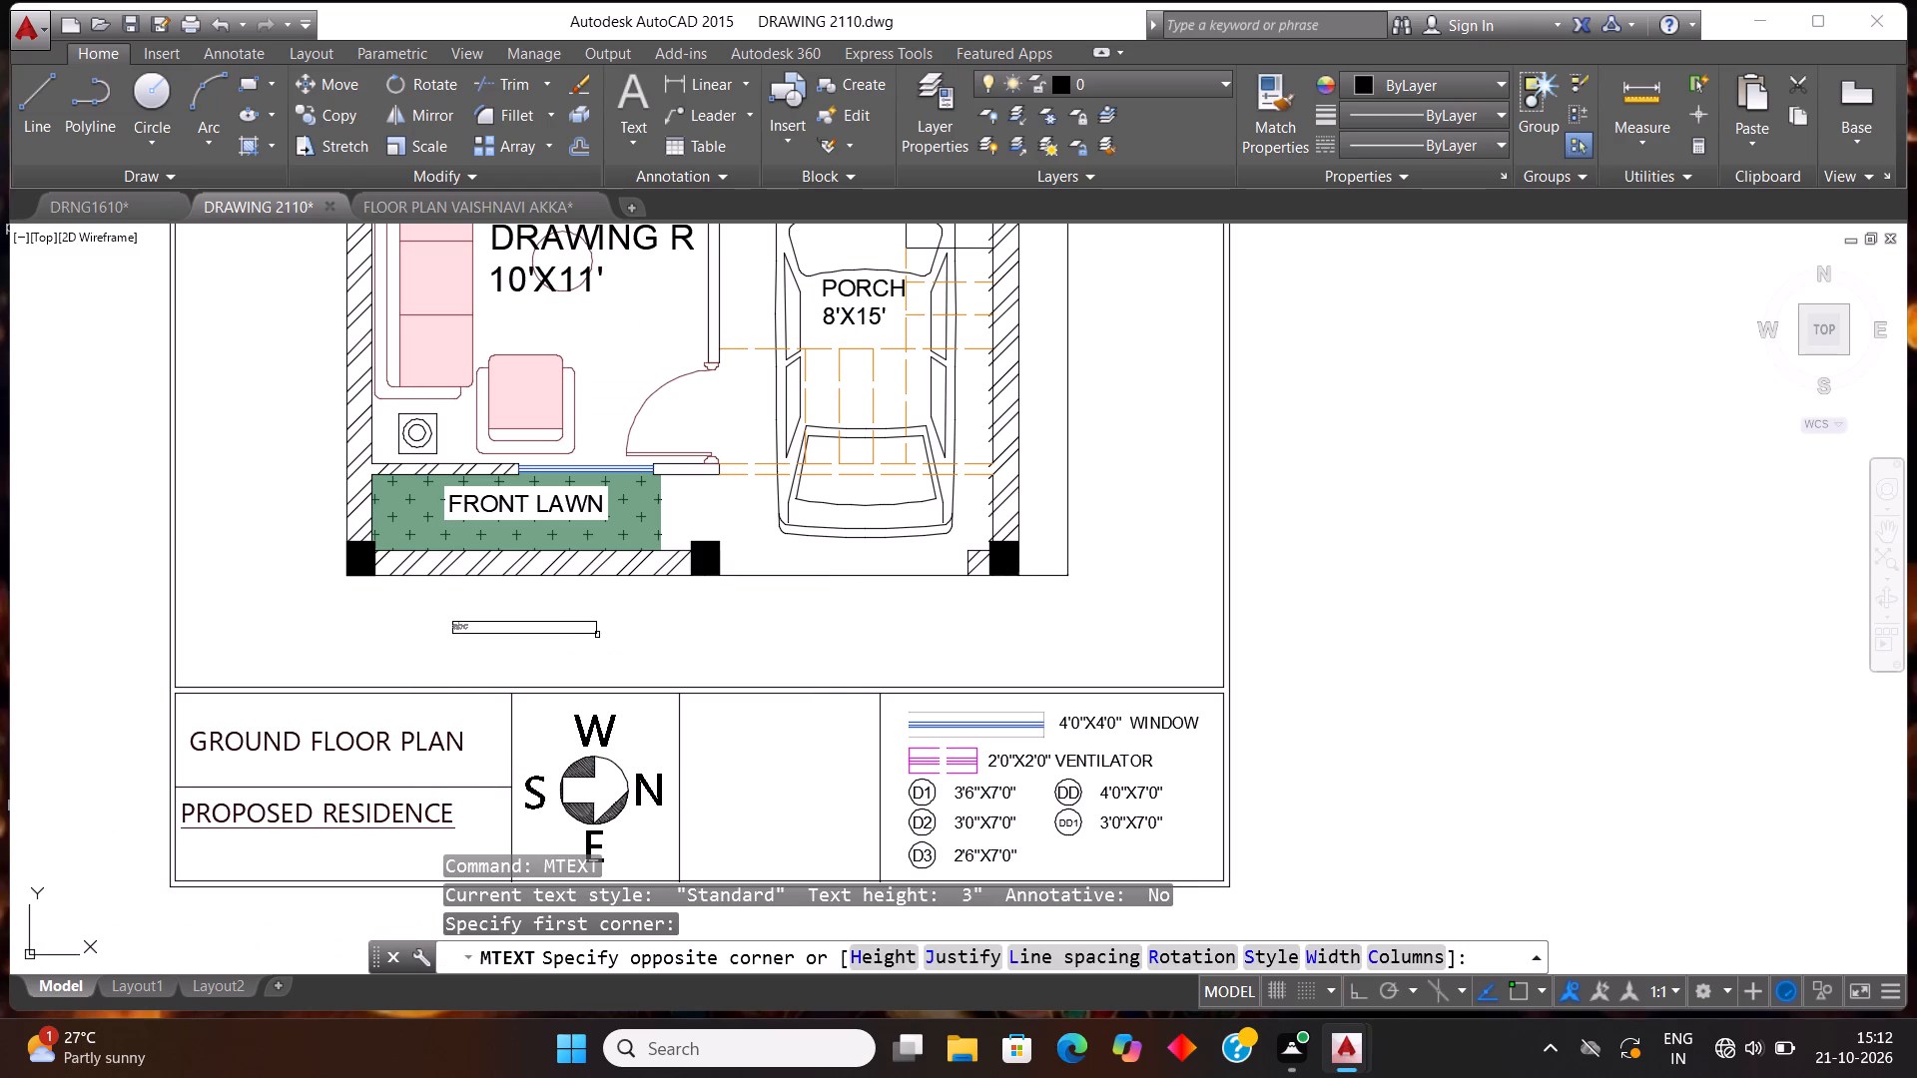
left_click(615, 646)
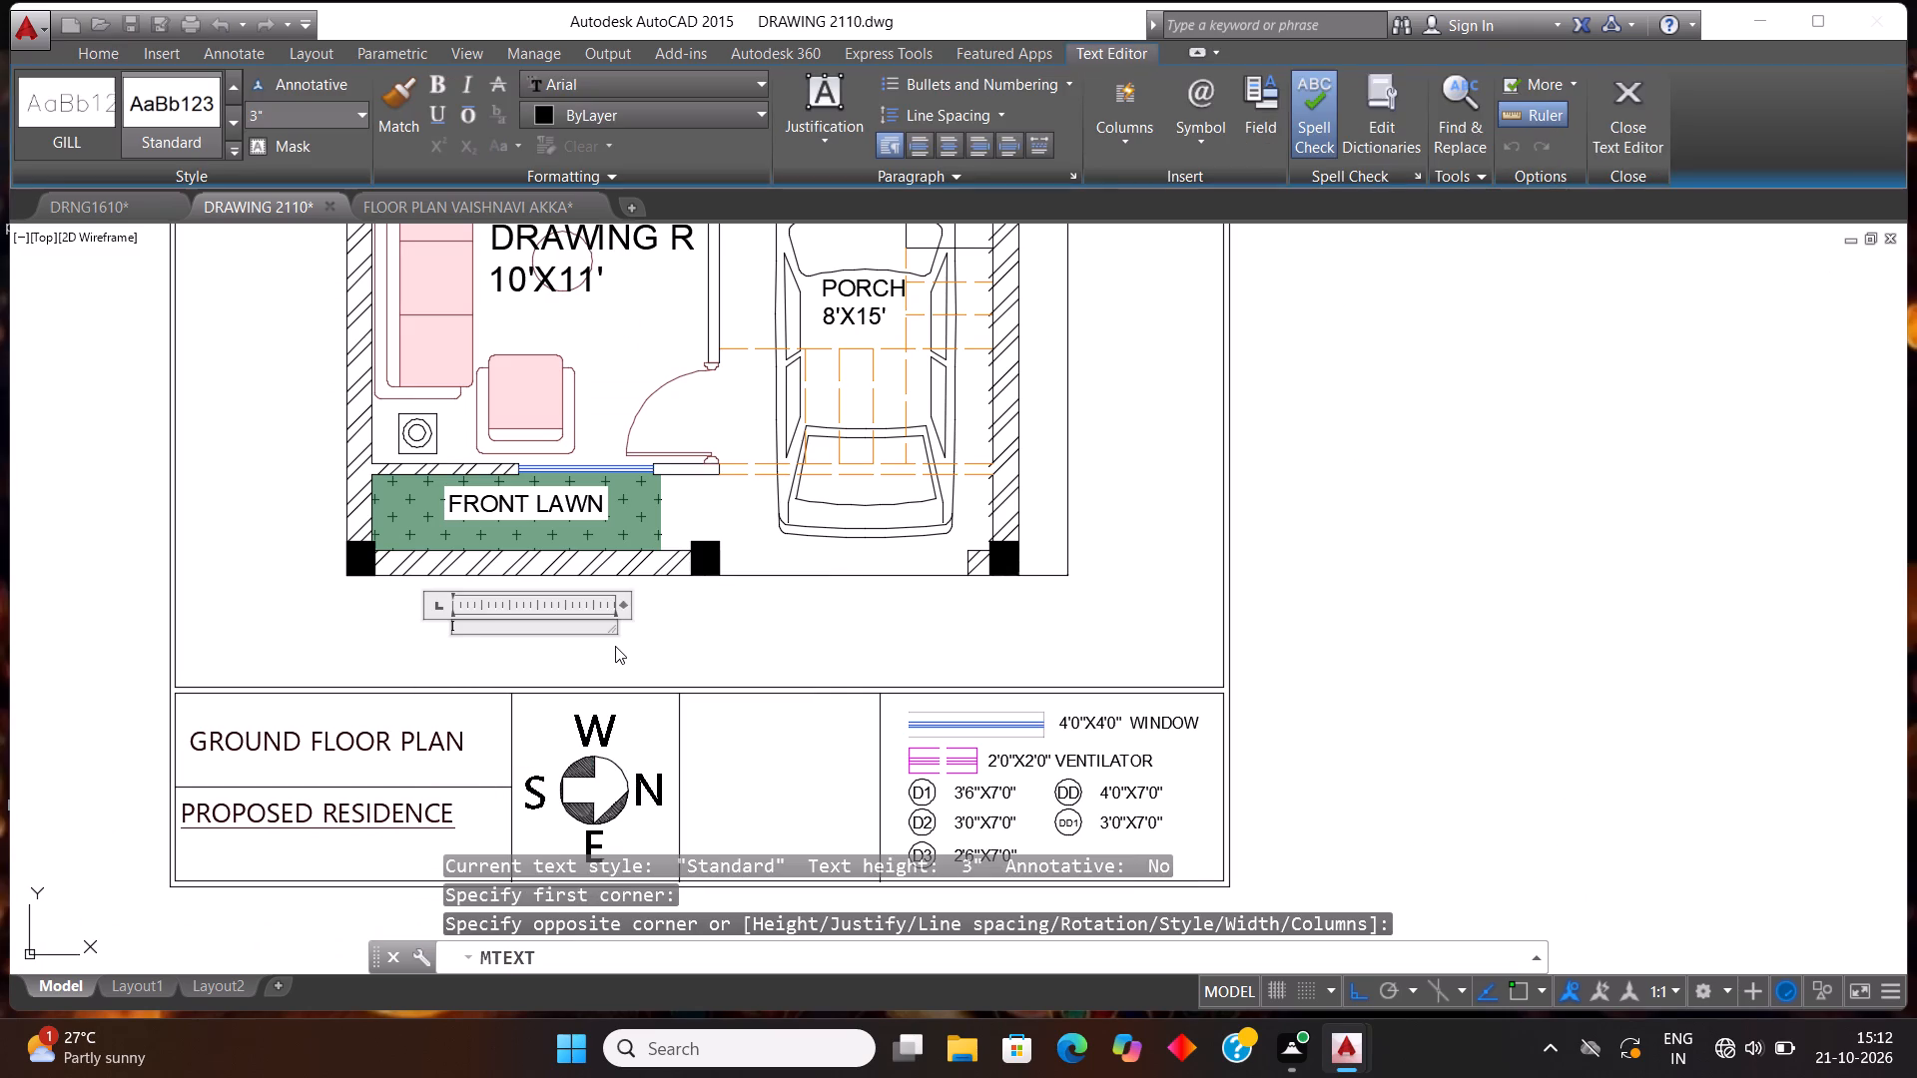
type("7\"")
key("Return")
key("BackSpace")
key("BackSpace")
key("BackSpace")
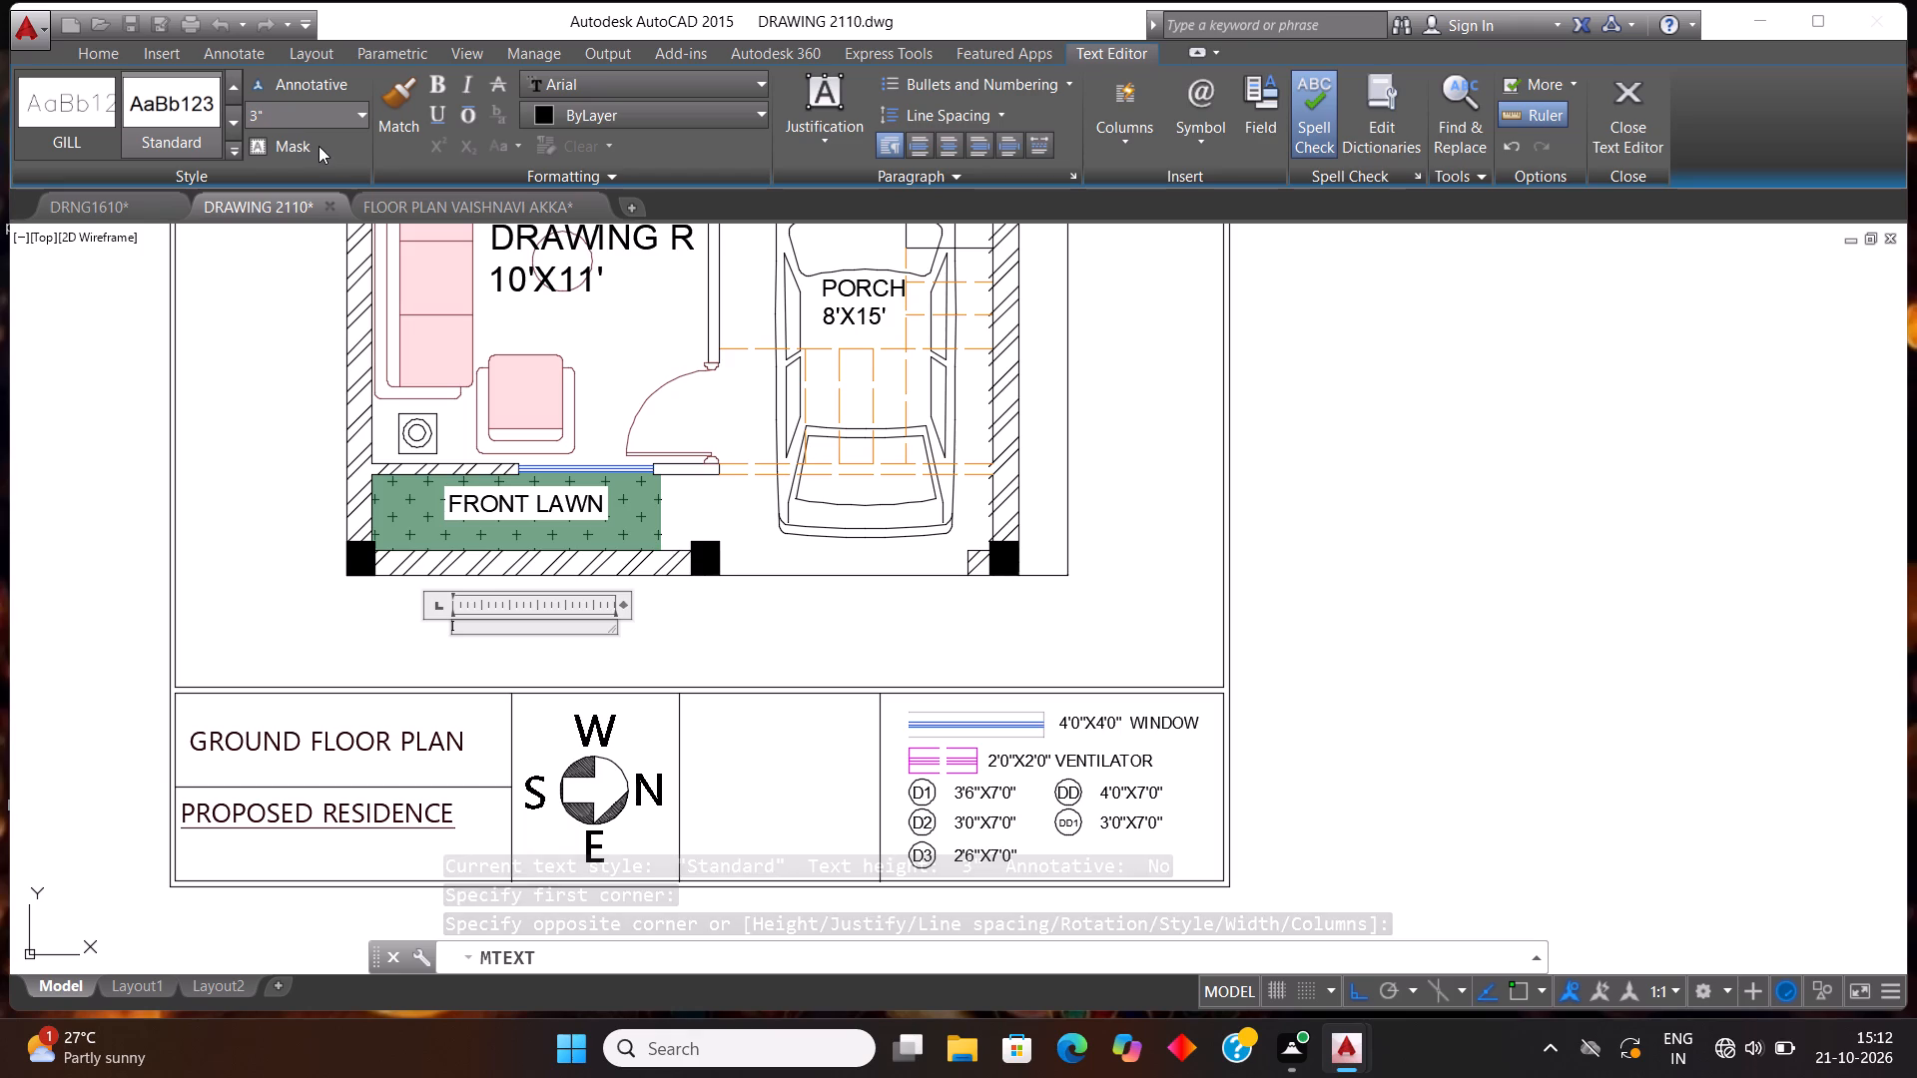
left_click(278, 113)
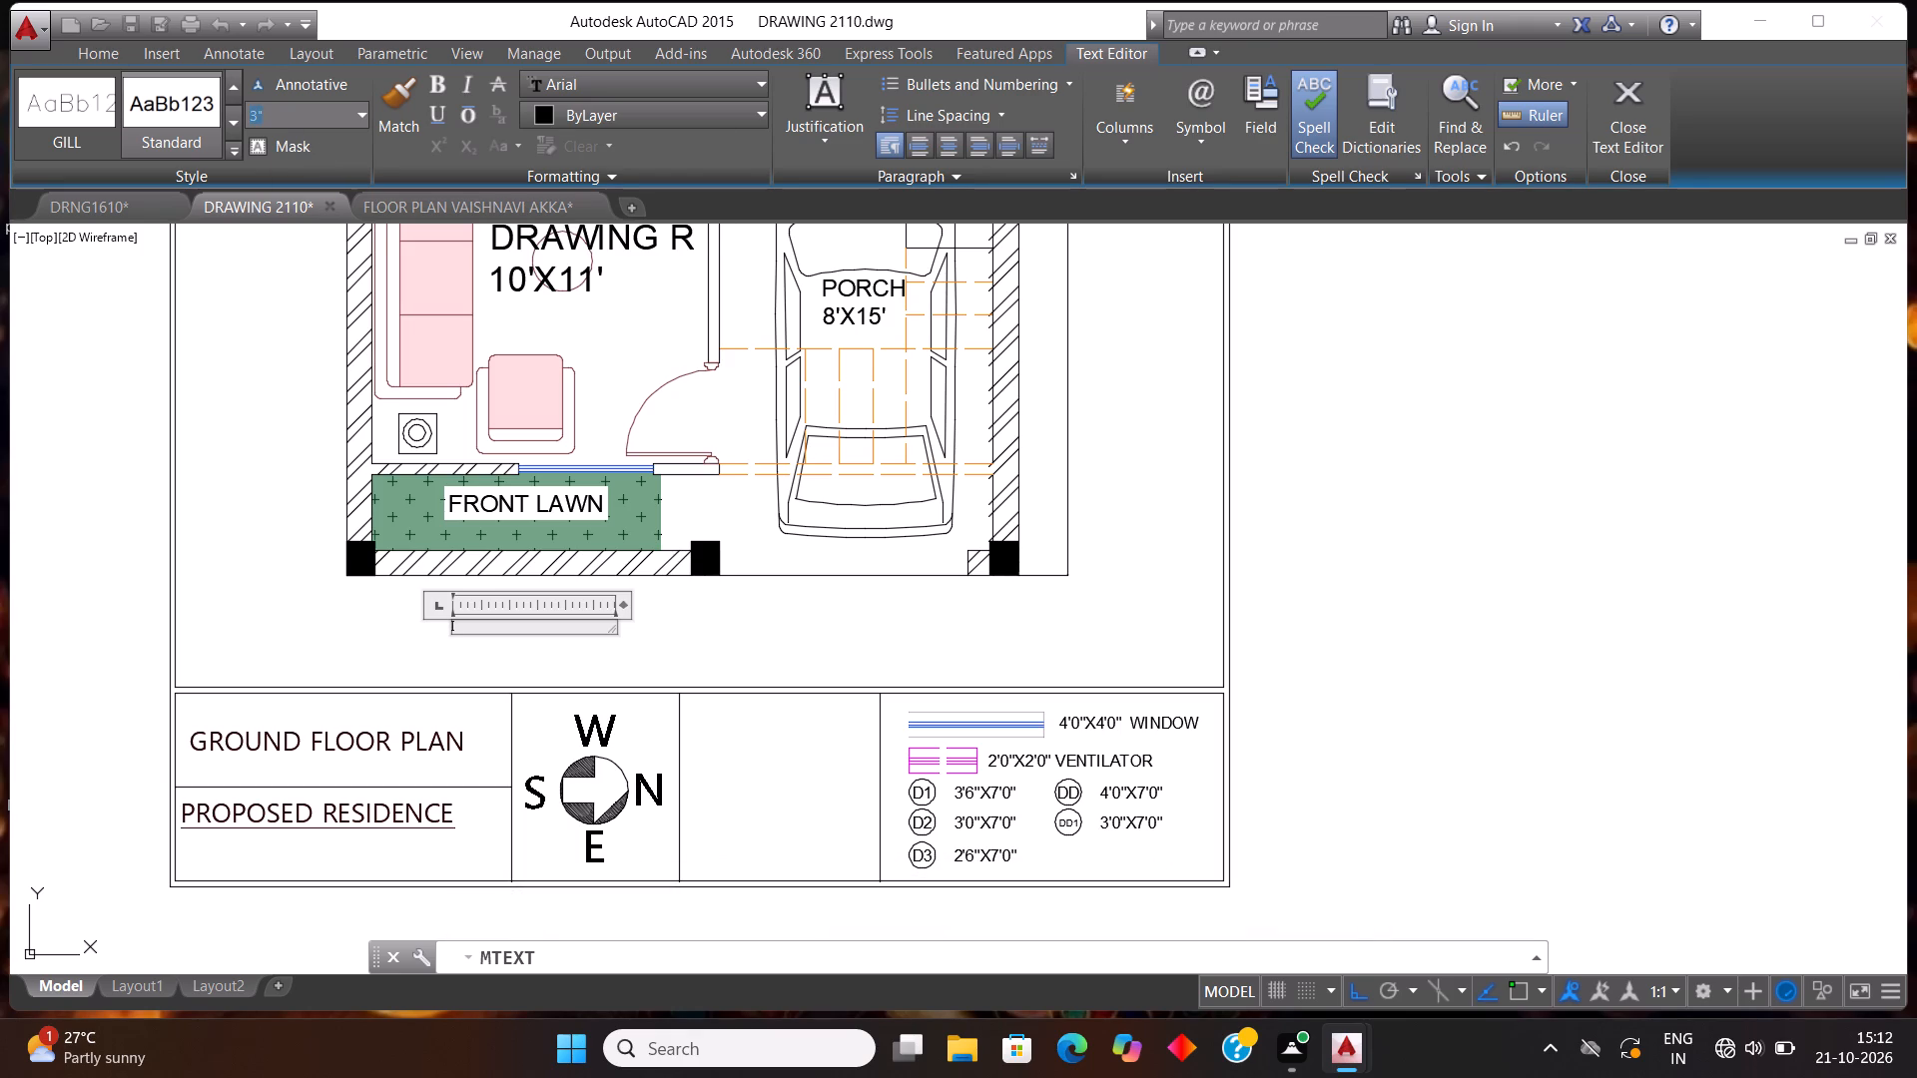
type("6\"")
key("Return")
key("Return")
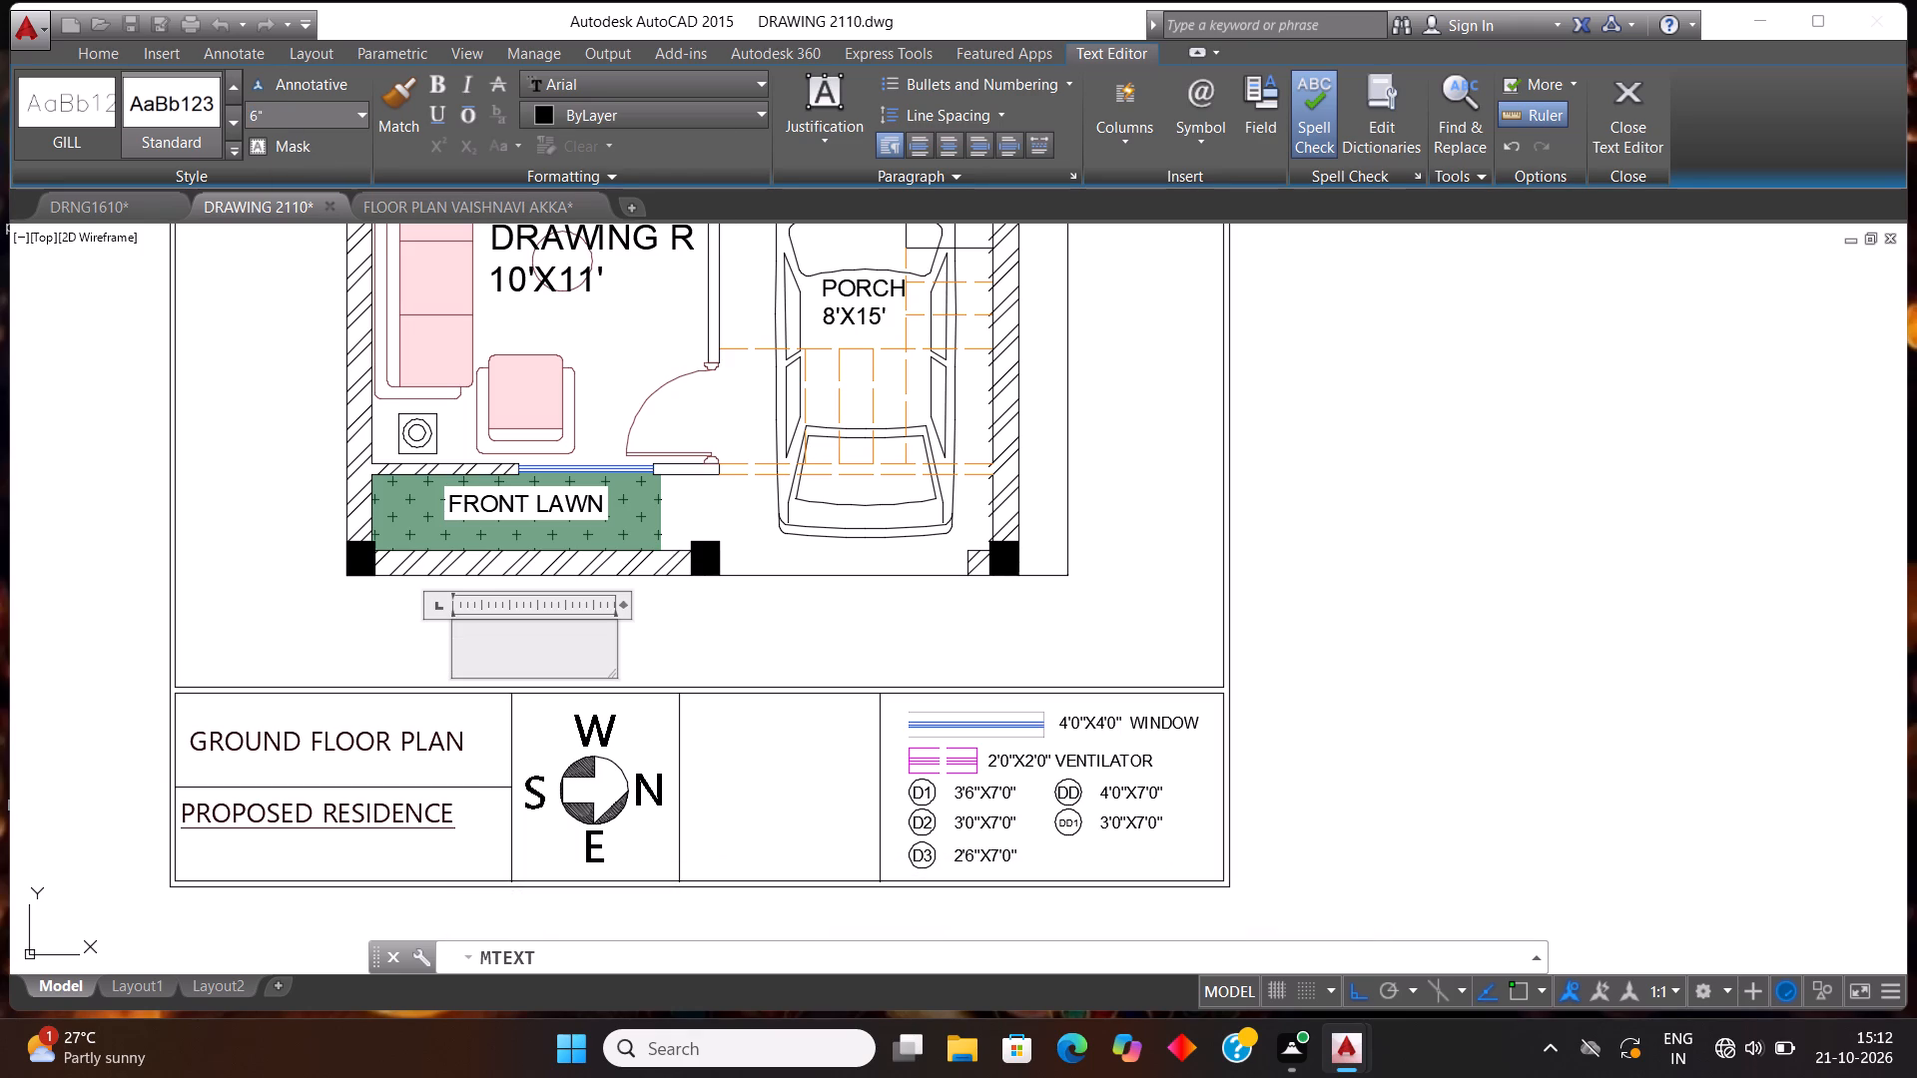
type("ER")
type(".PREETI")
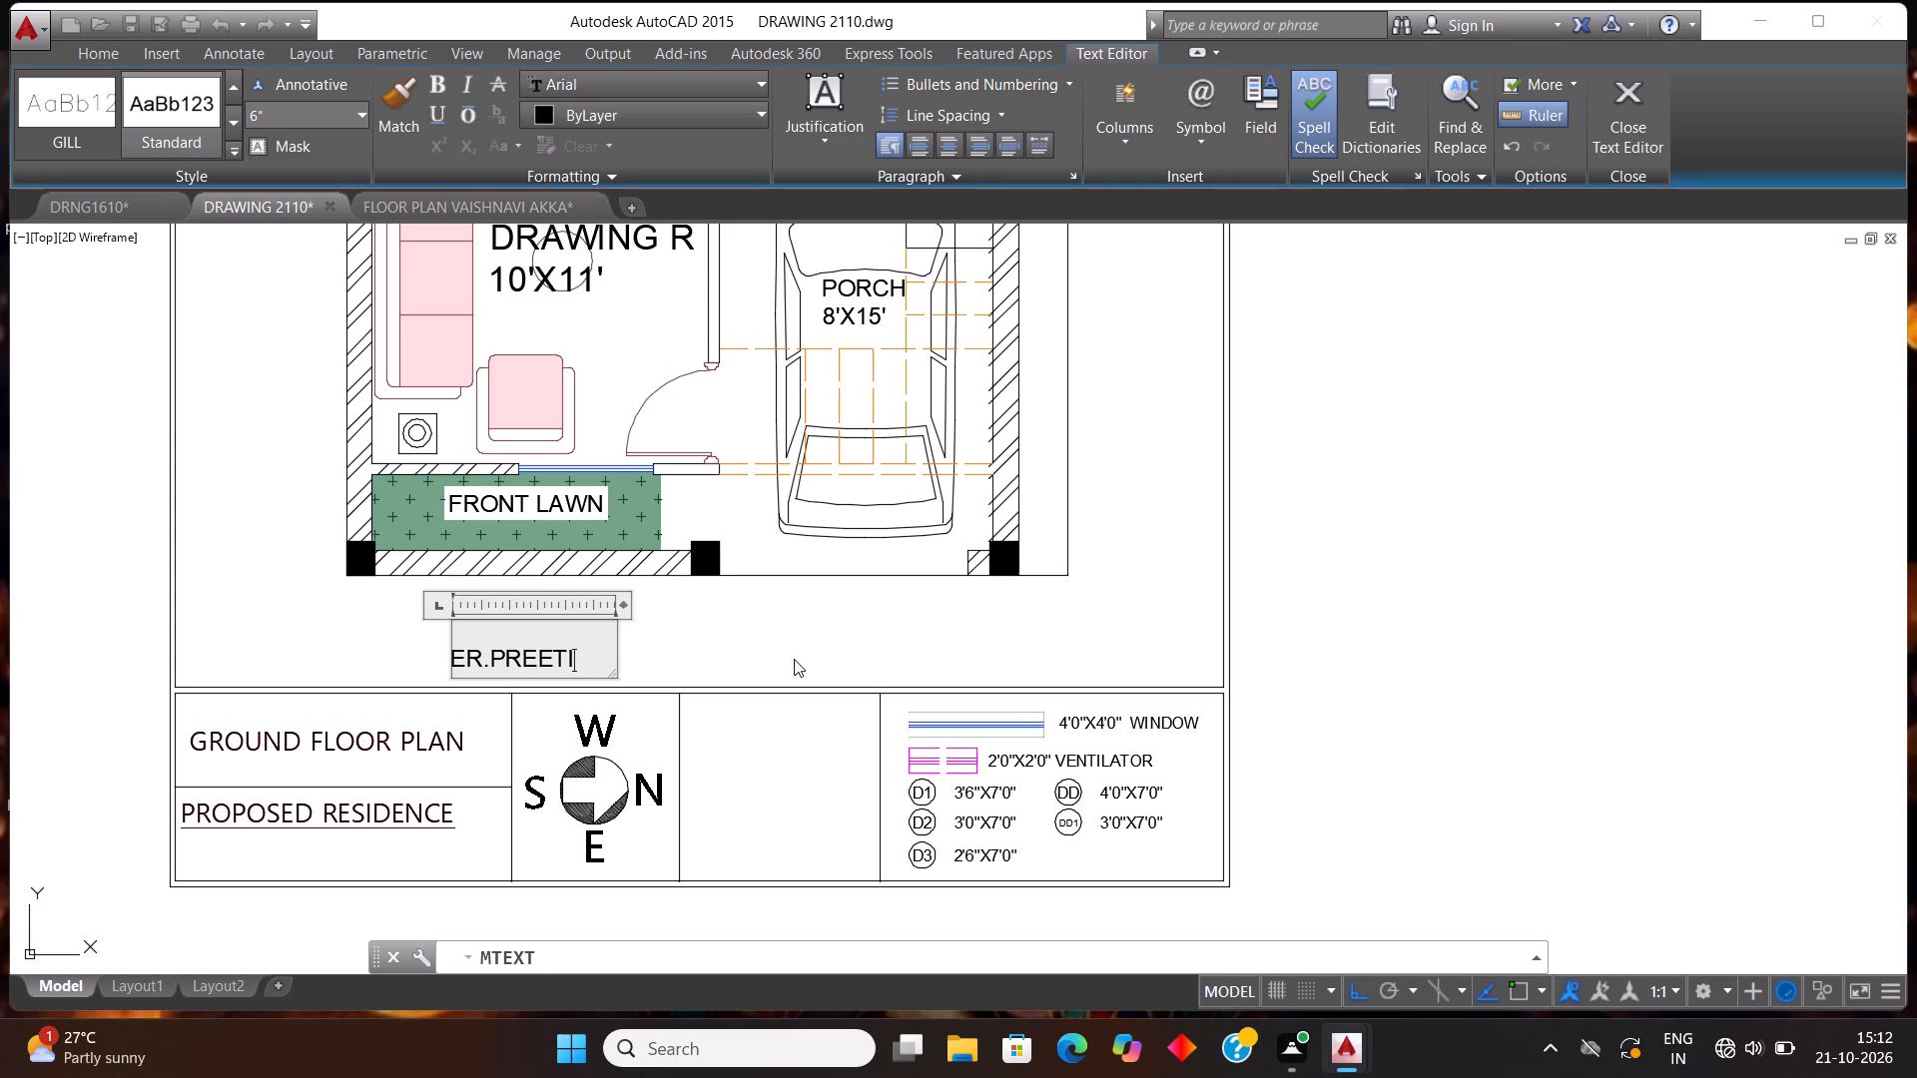
left_click(794, 659)
Copy the 6" high engineer name text and paste it into the empty title block compartment beside the compass.
scroll(582, 643, "down", 2)
scroll(561, 650, "up", 2)
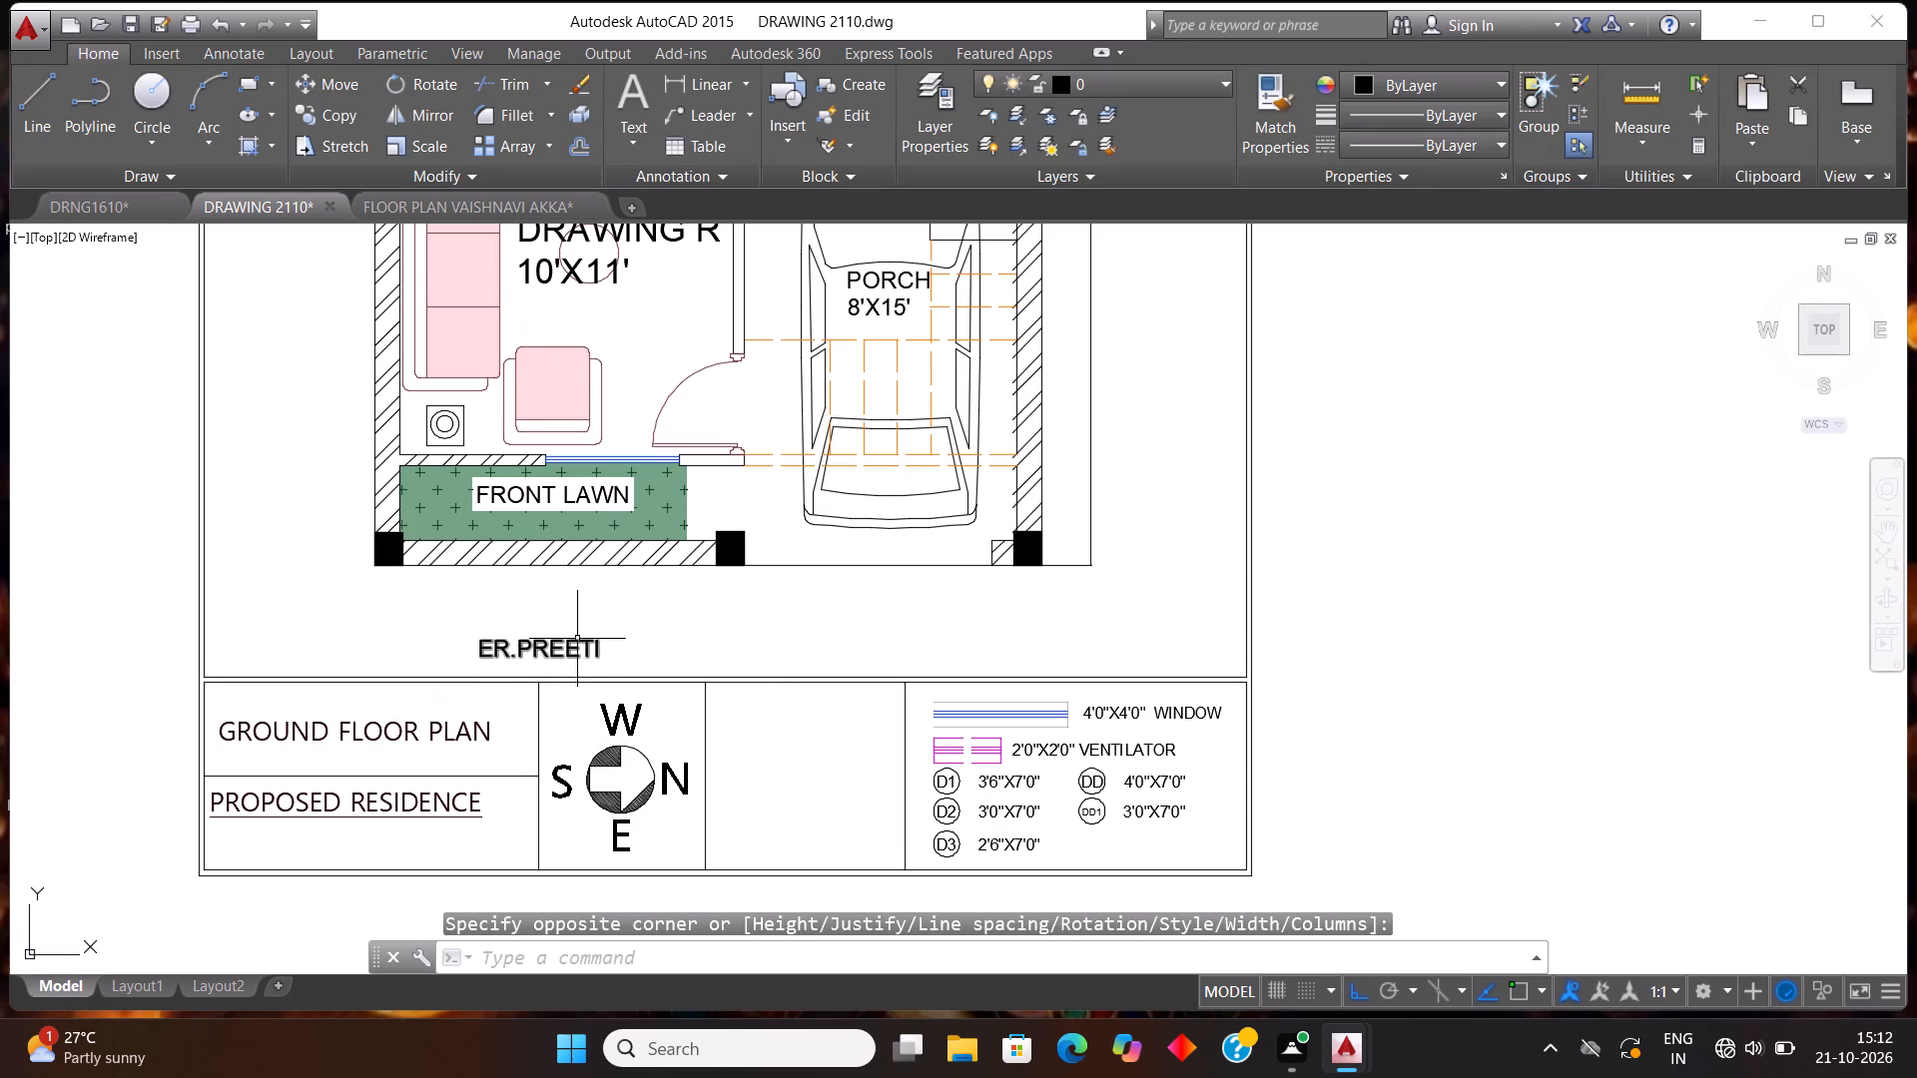
left_click(629, 664)
left_click(446, 626)
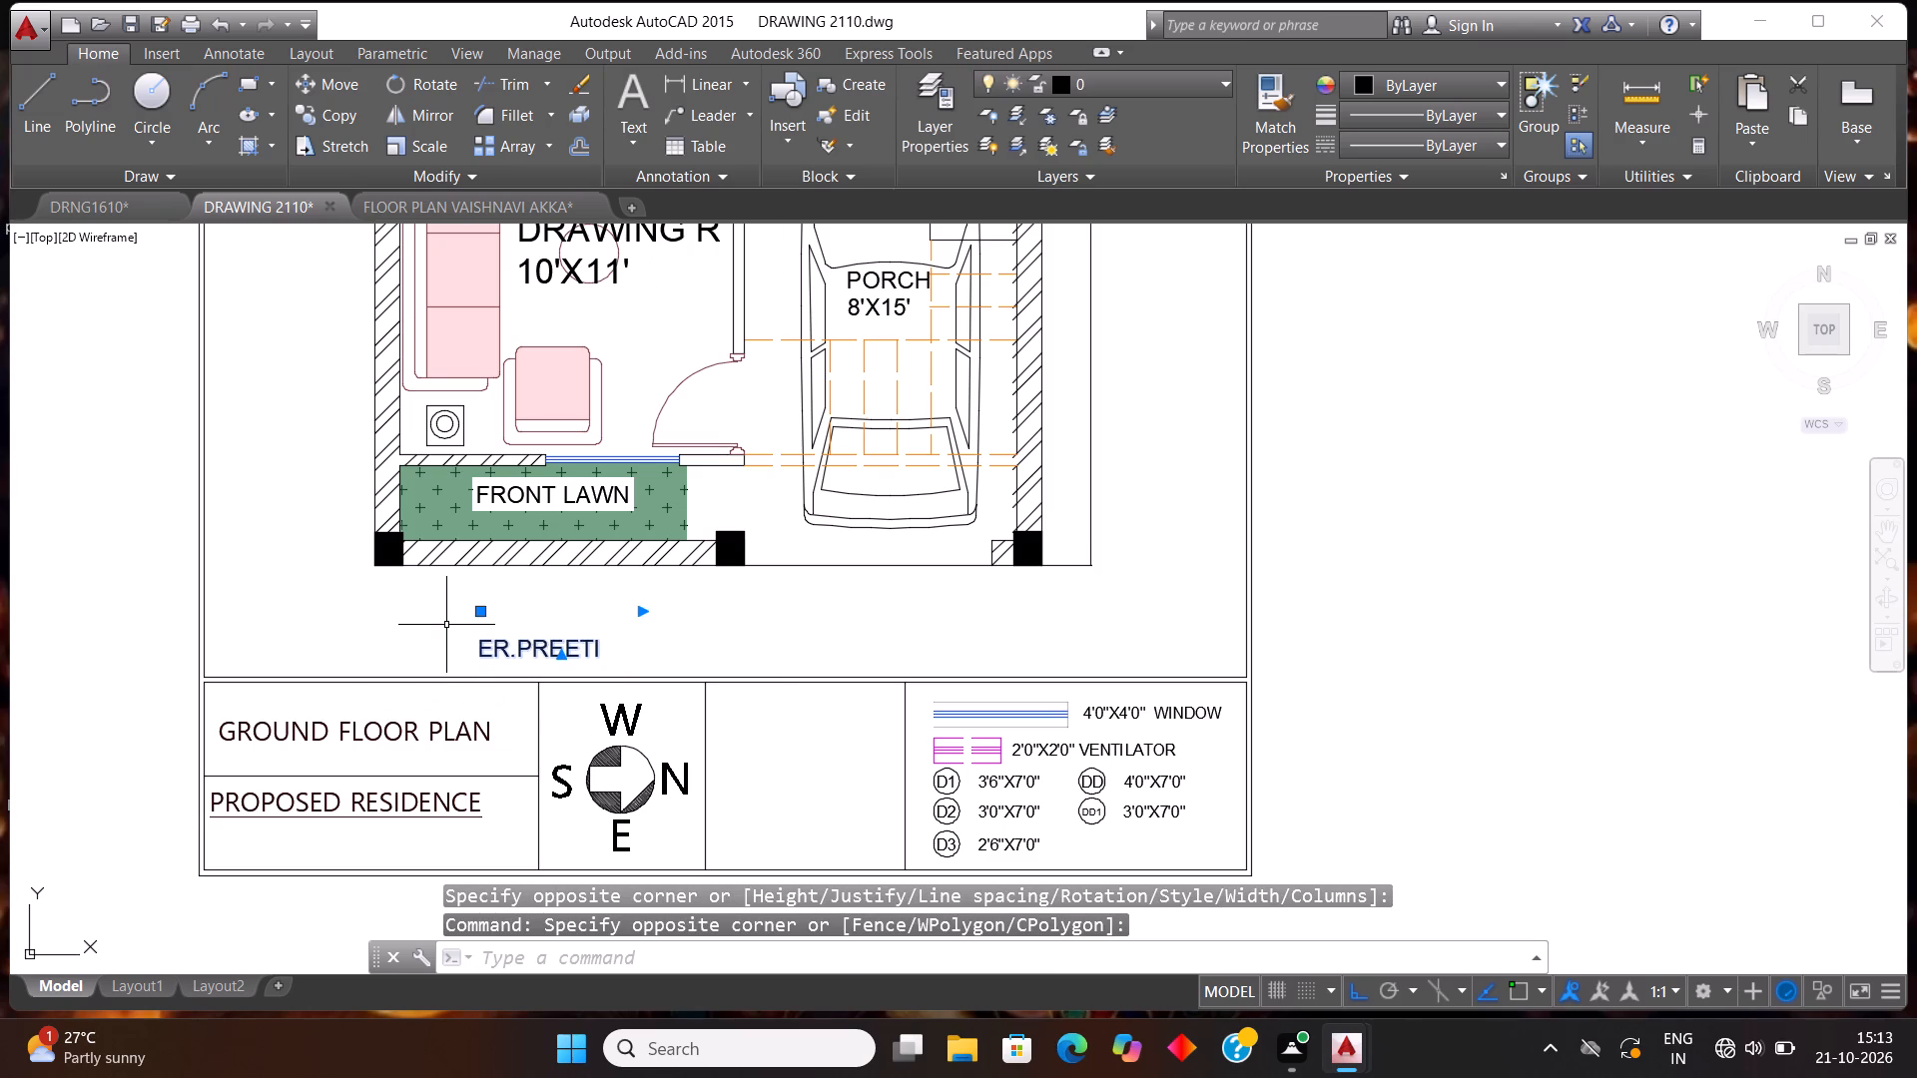
key("ctrl+c")
key("ctrl+v")
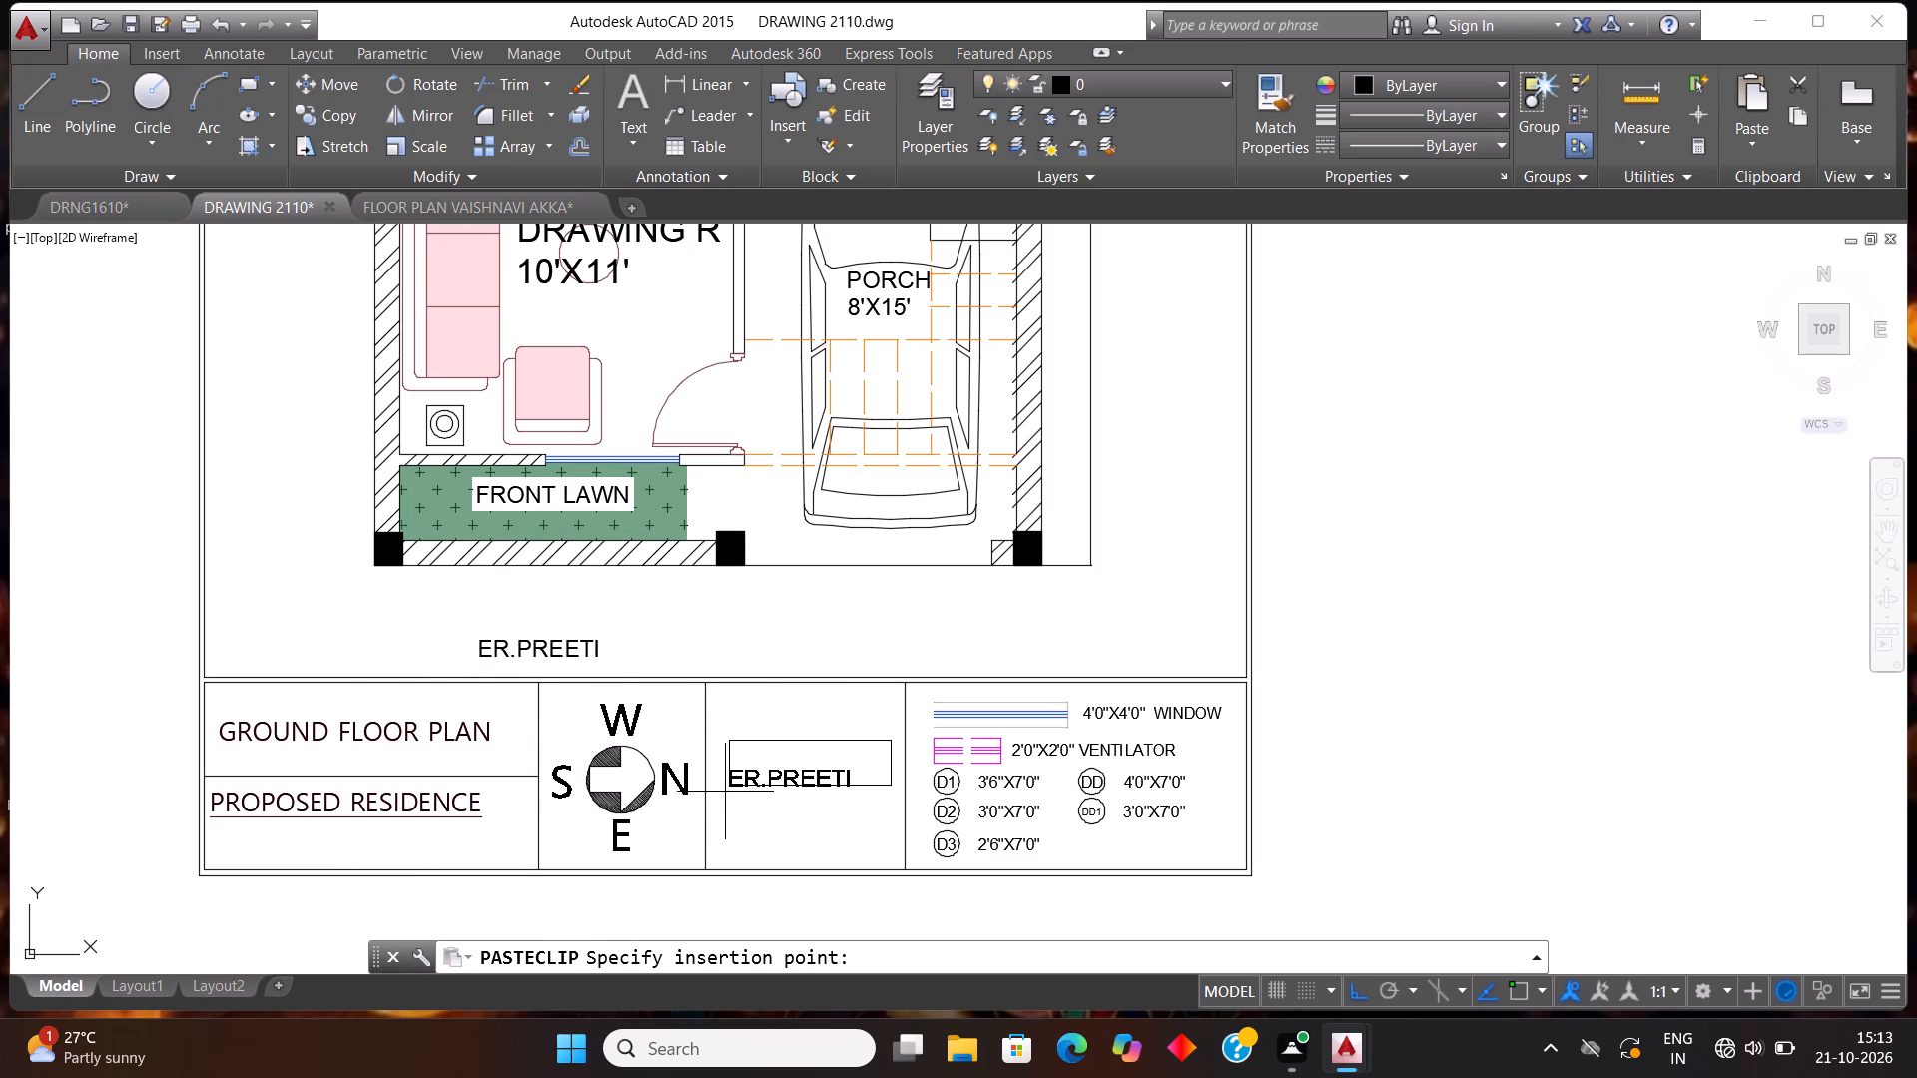
left_click(733, 803)
Examine the scale, date, drawing number and dealt-by entries in the other open floor plan's title block.
left_click(446, 202)
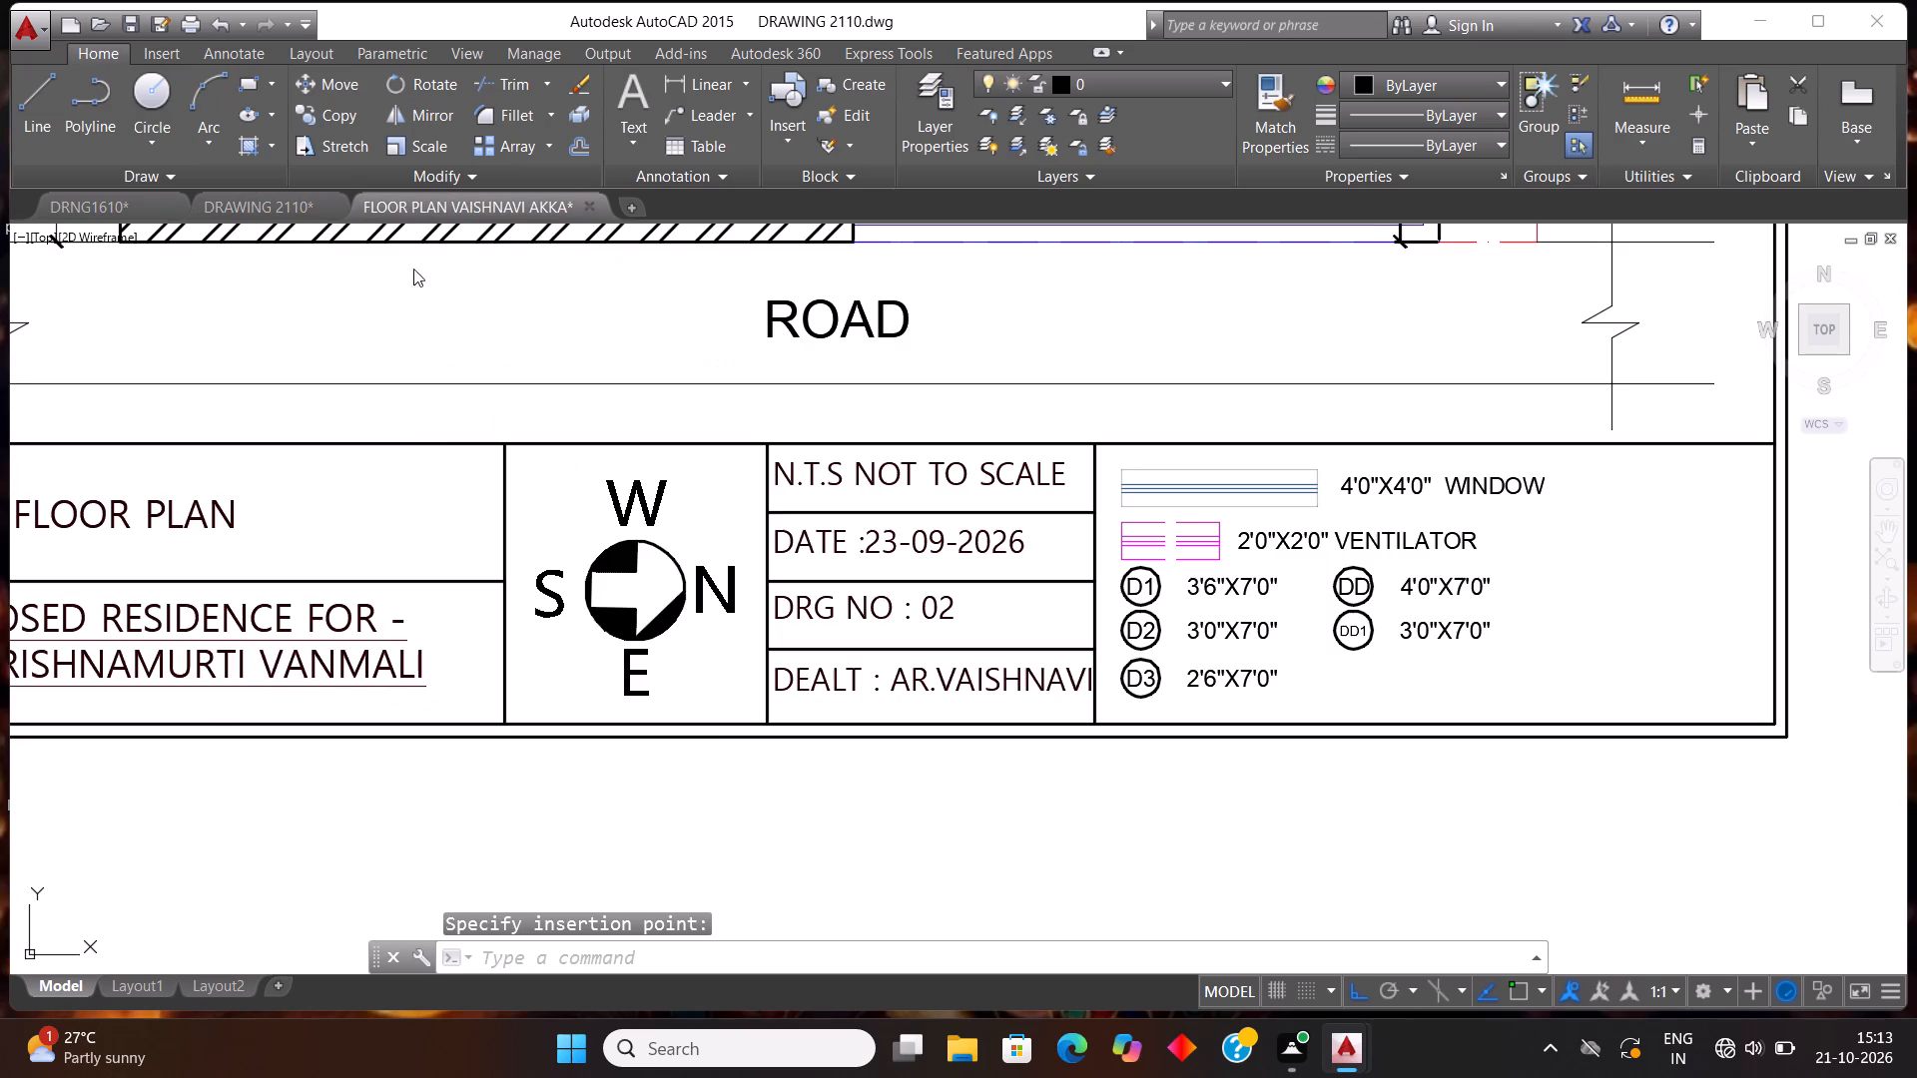
scroll(791, 671, "down", 1)
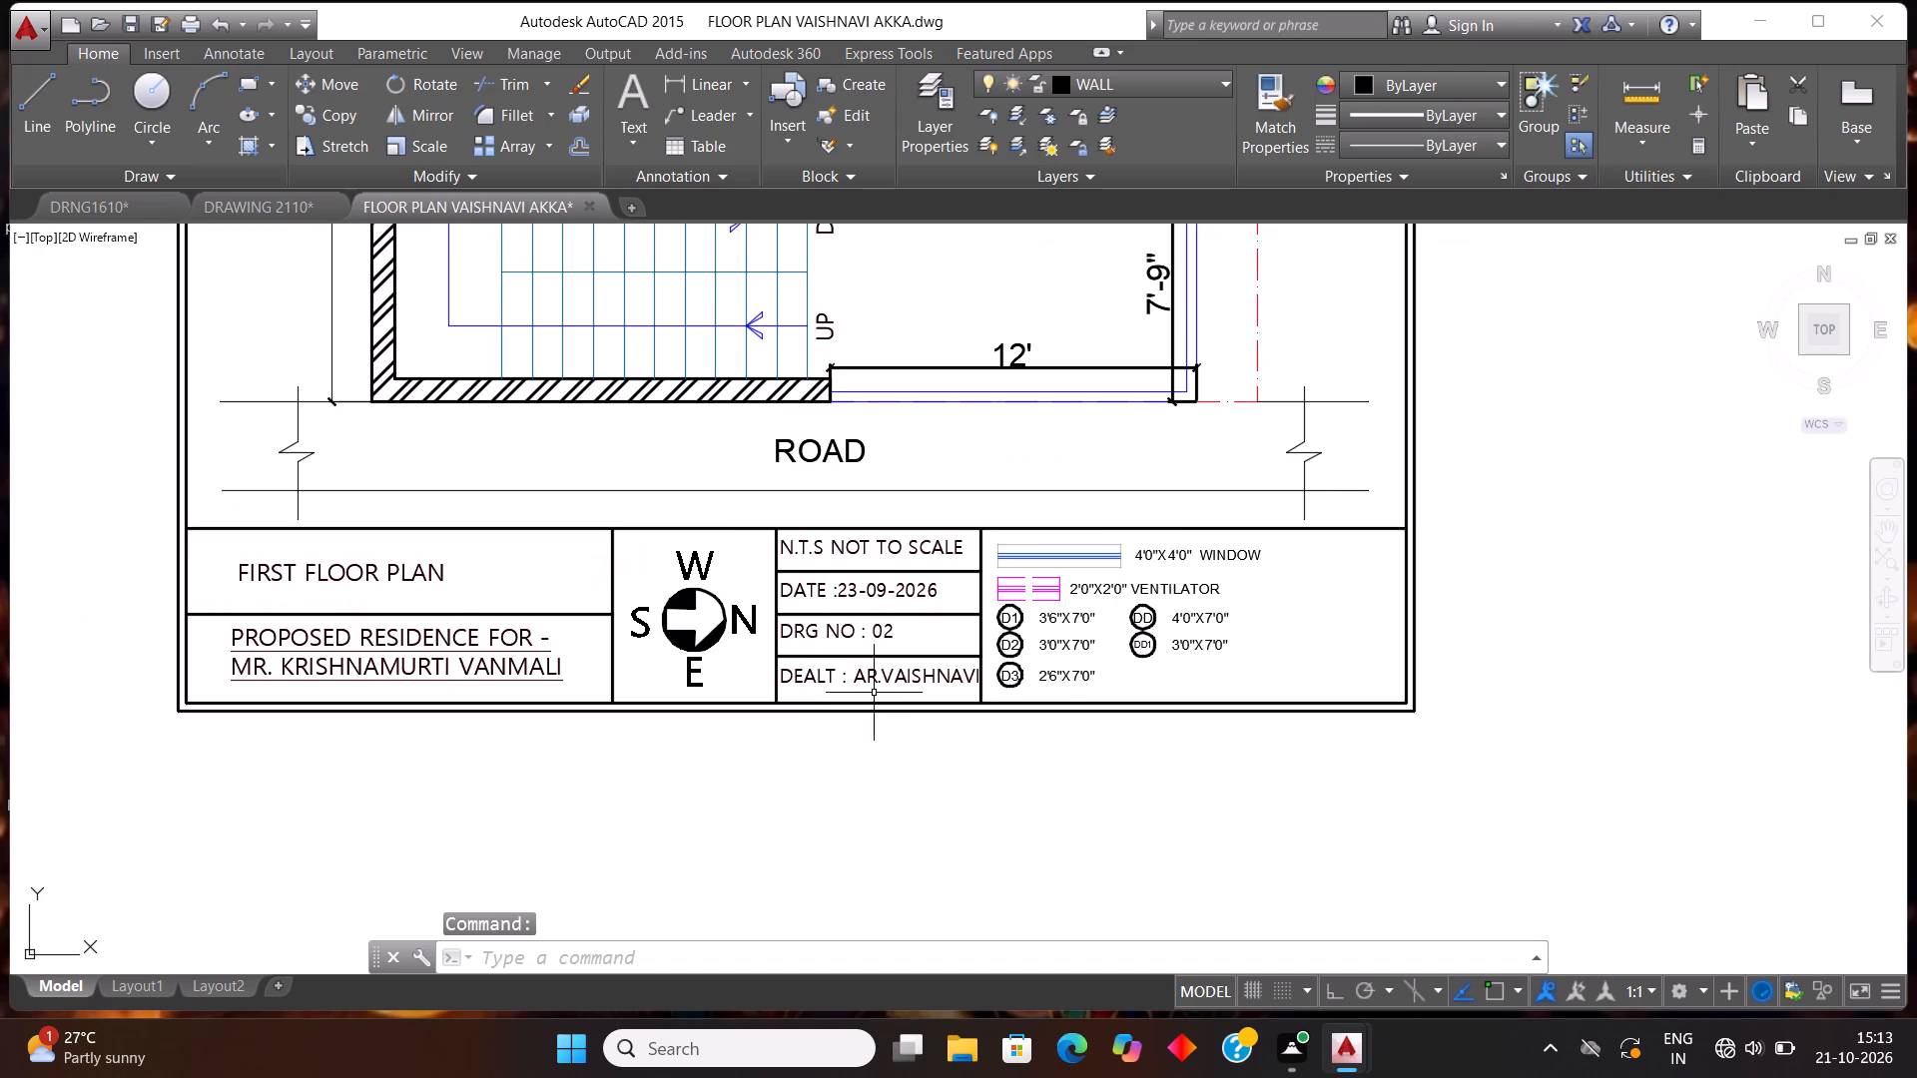
scroll(916, 686, "up", 1)
scroll(916, 686, "down", 1)
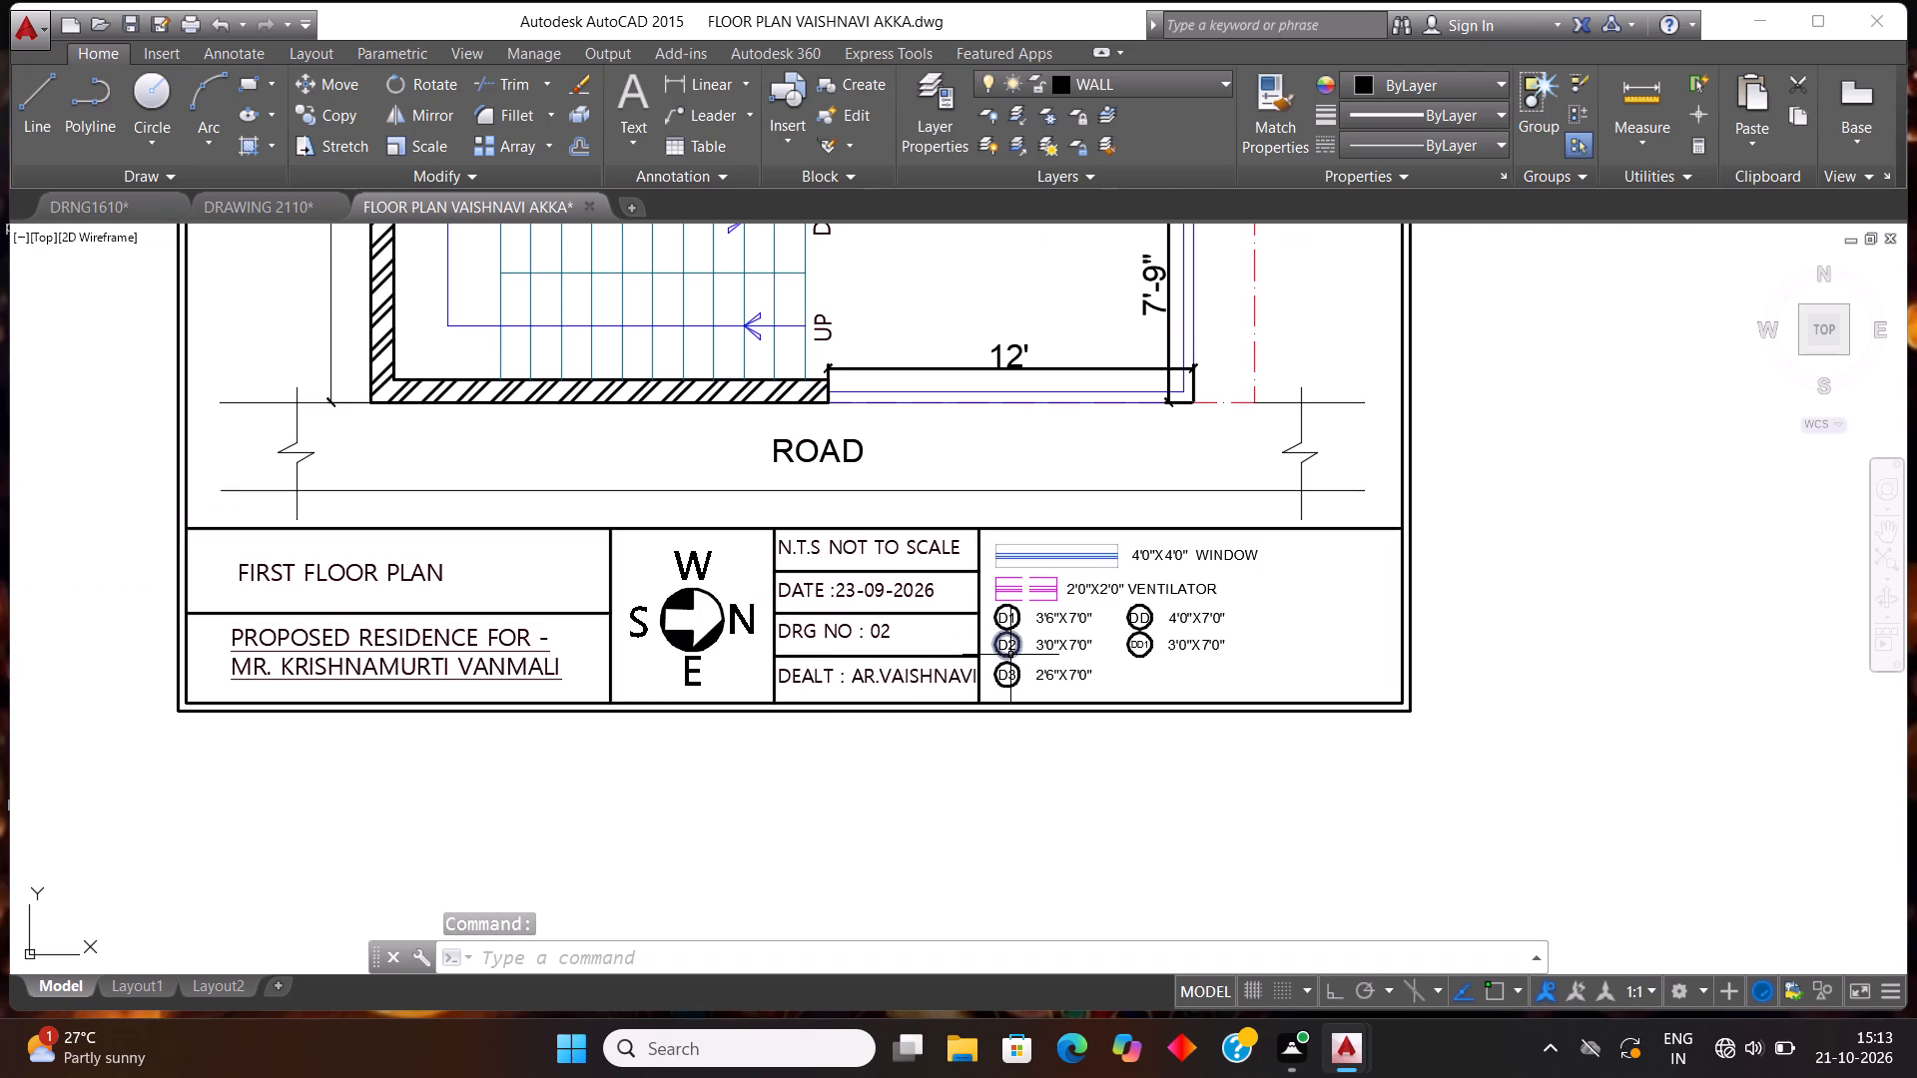
left_click(265, 214)
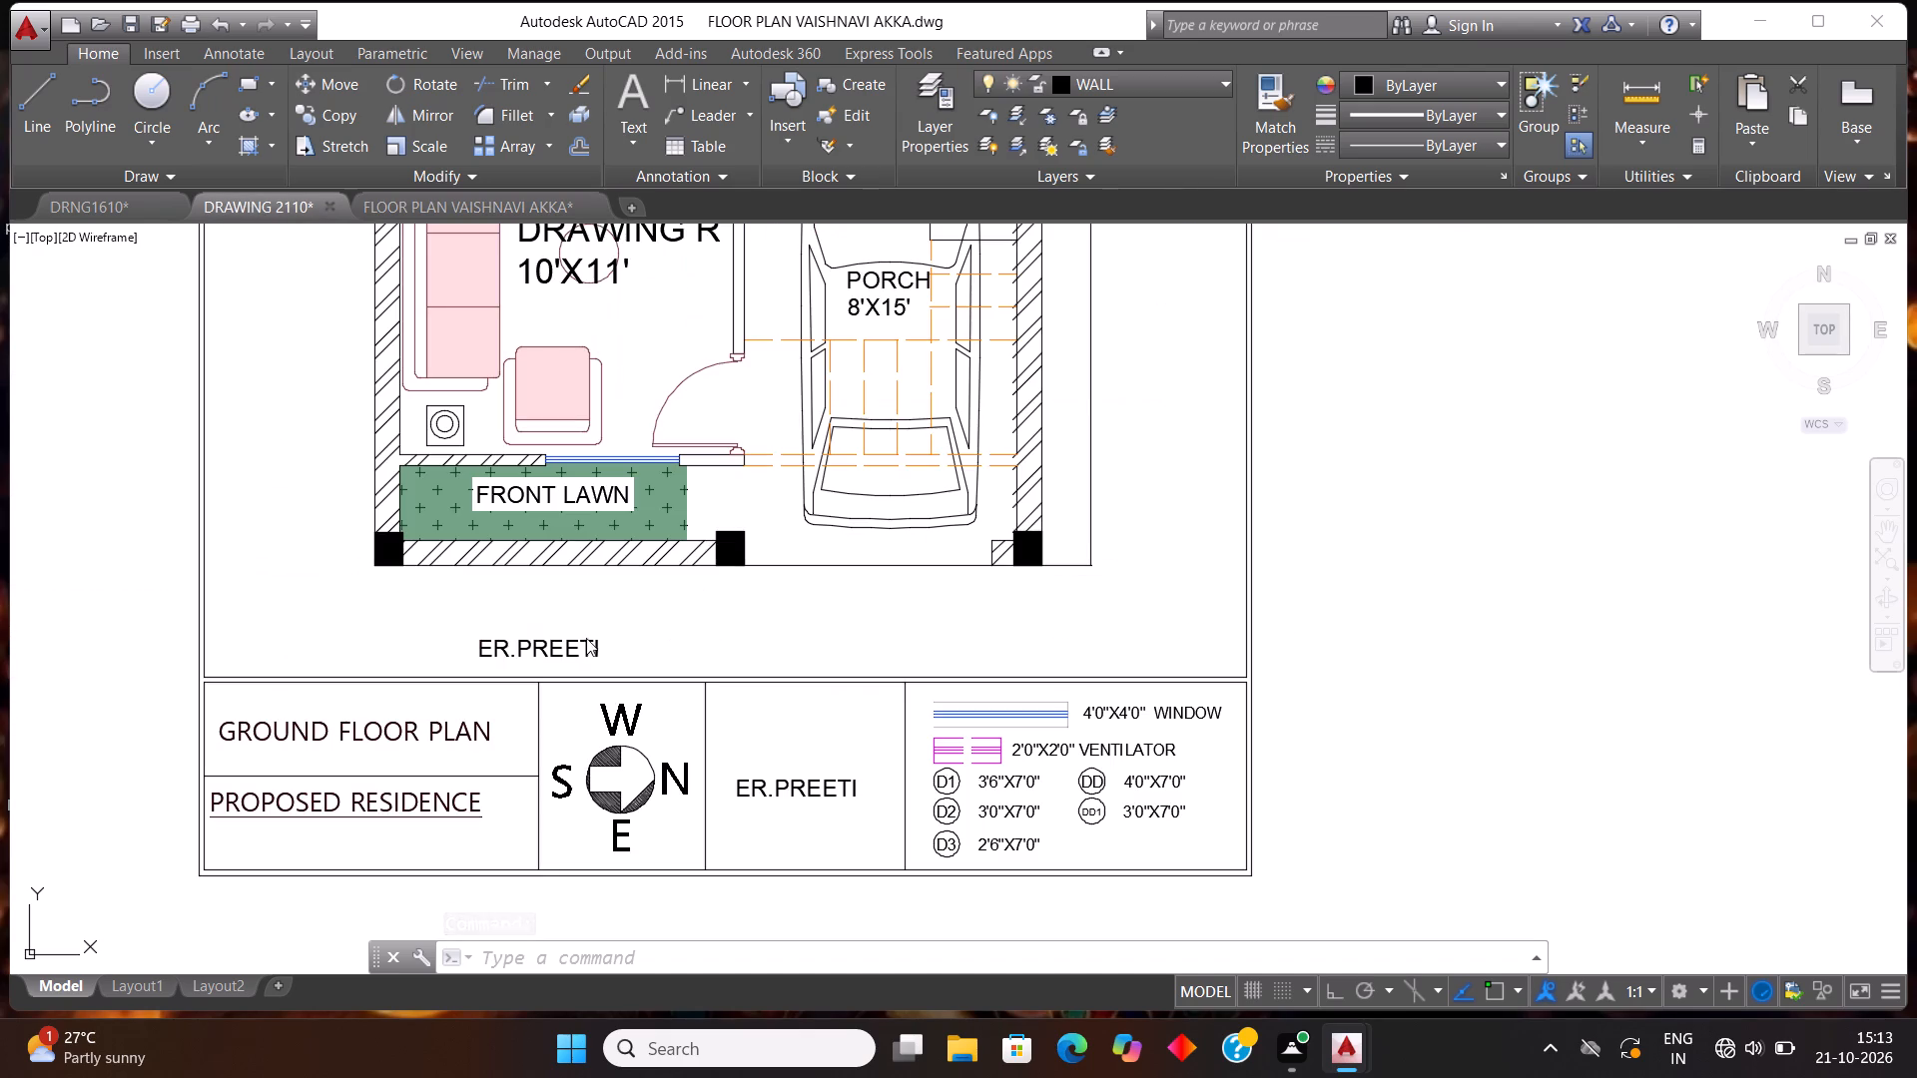
Move the engineer's name text to the lower part of the title block compartment, against the divider beside the legend.
scroll(840, 818, "up", 1)
left_click(896, 821)
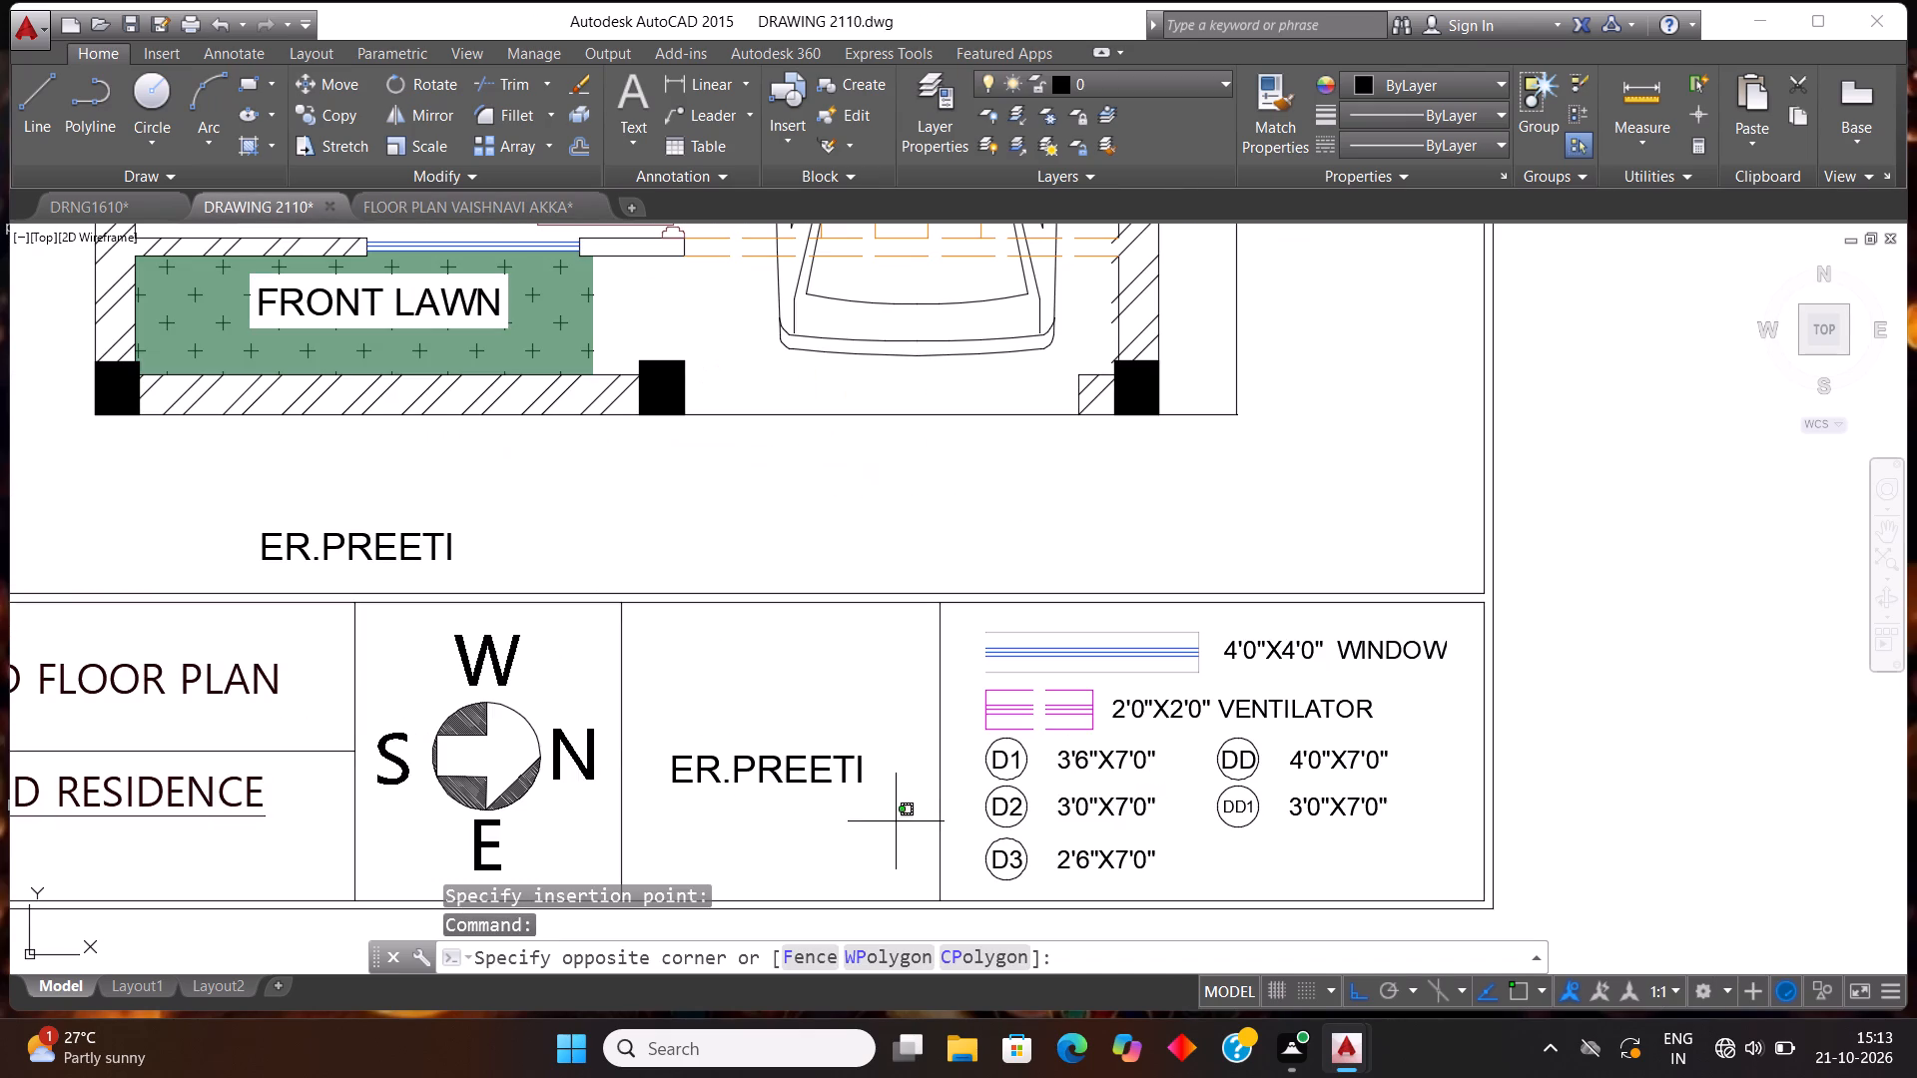
left_click(653, 733)
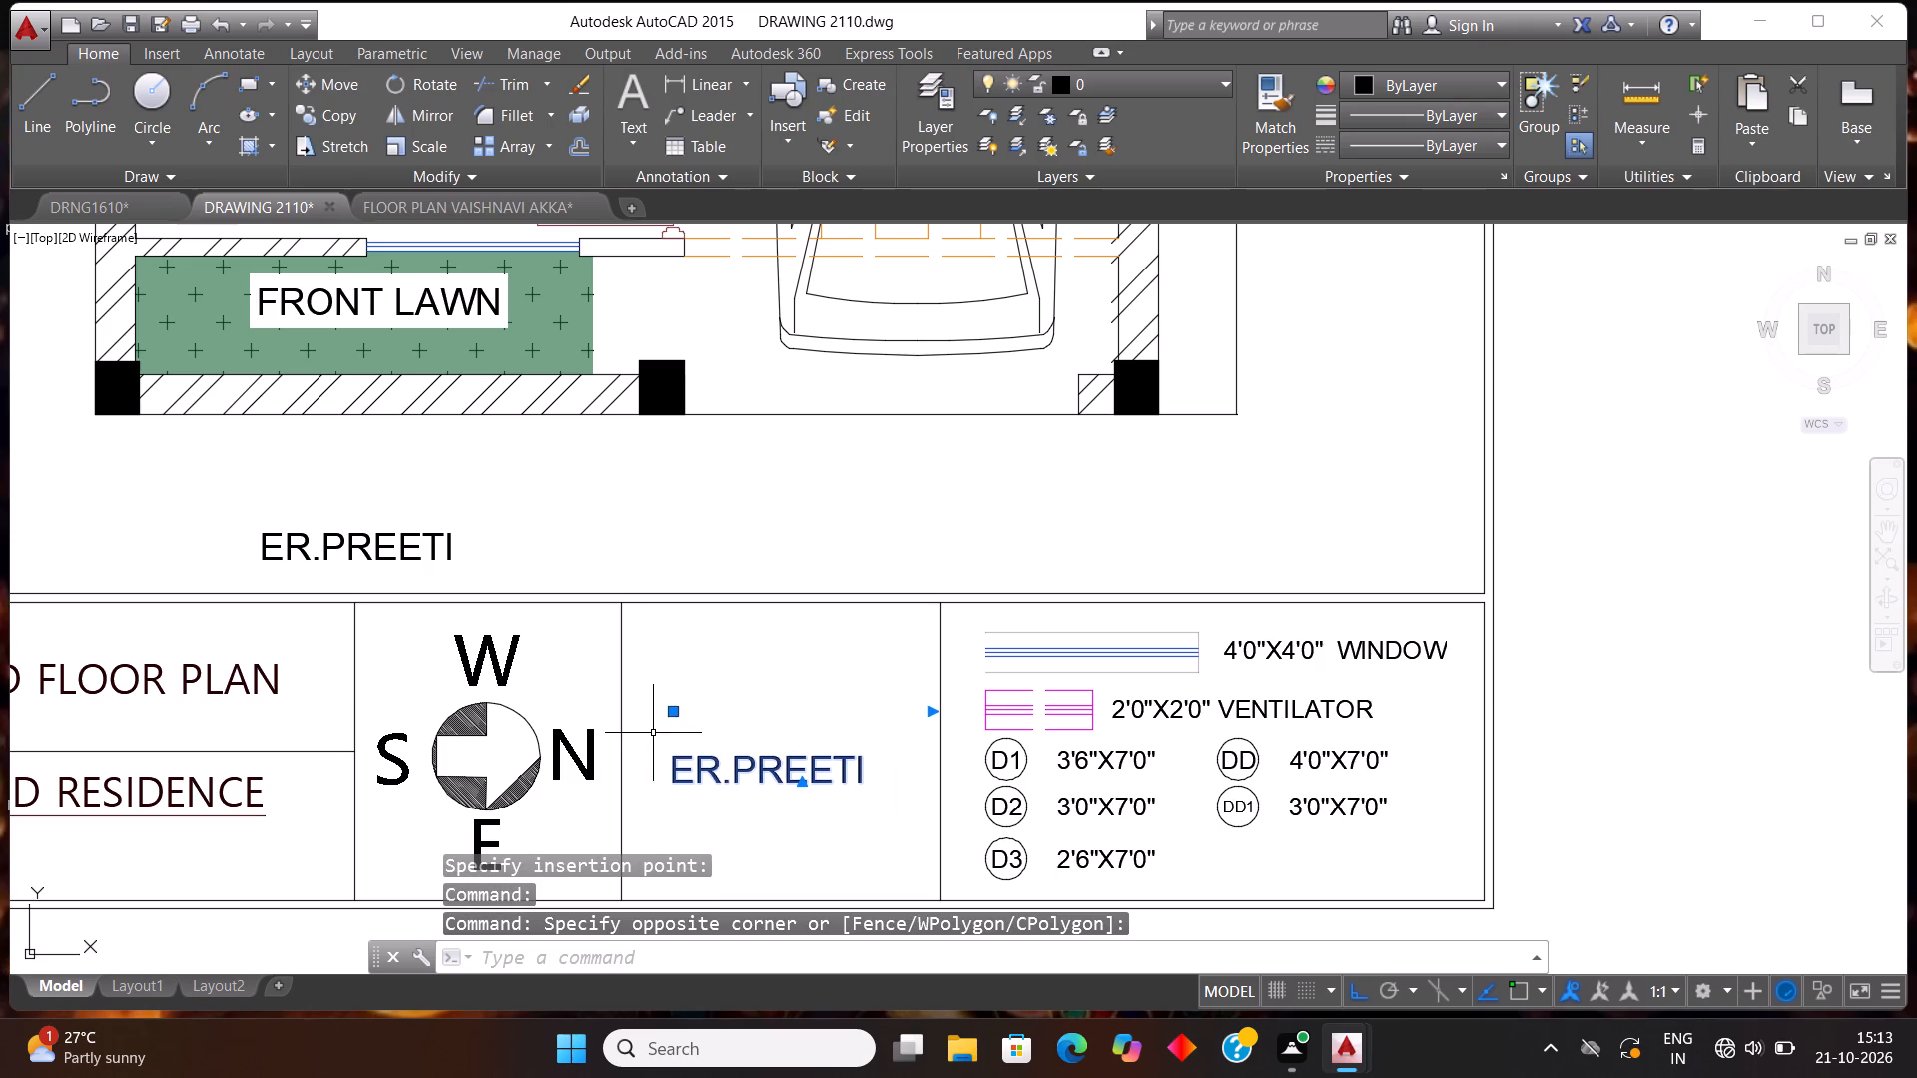
left_click_drag(784, 770, 814, 811)
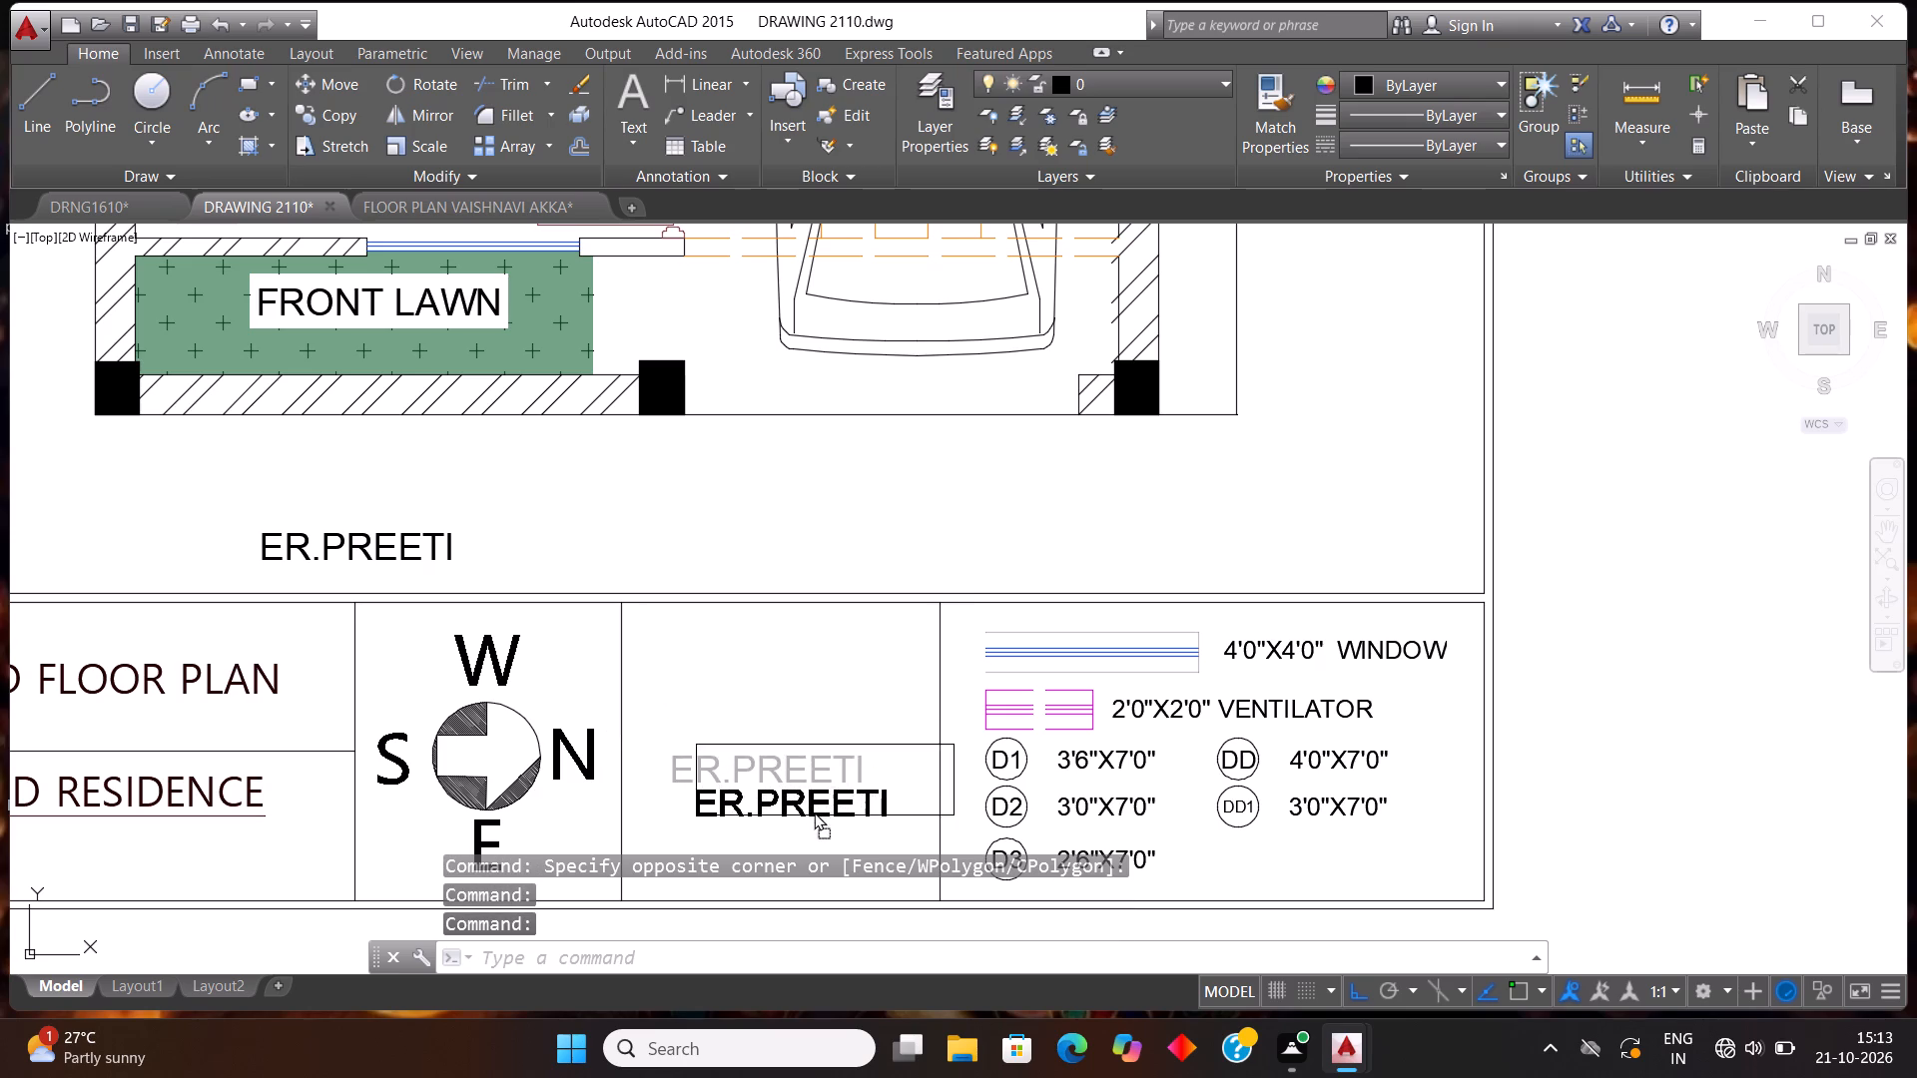
left_click_drag(814, 811, 826, 828)
scroll(777, 731, "down", 2)
scroll(843, 819, "up", 3)
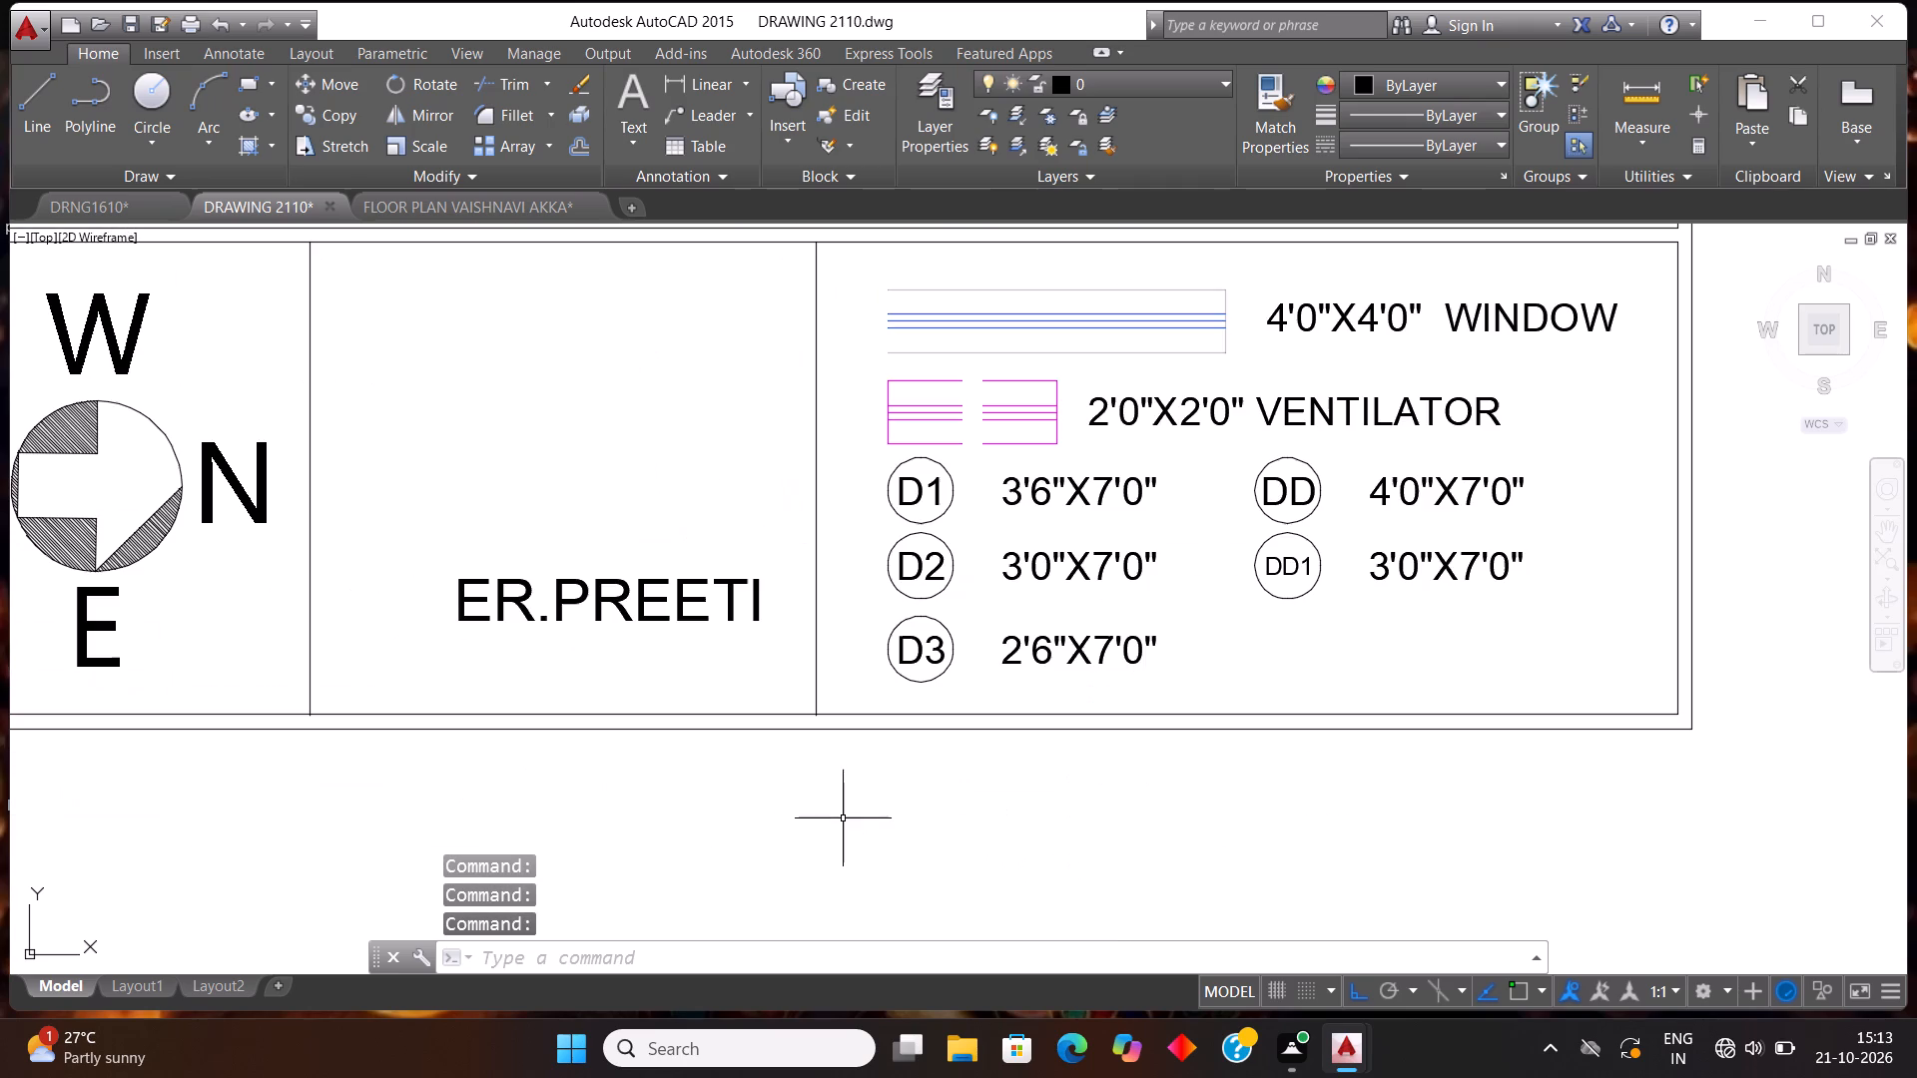
left_click_drag(655, 599, 703, 671)
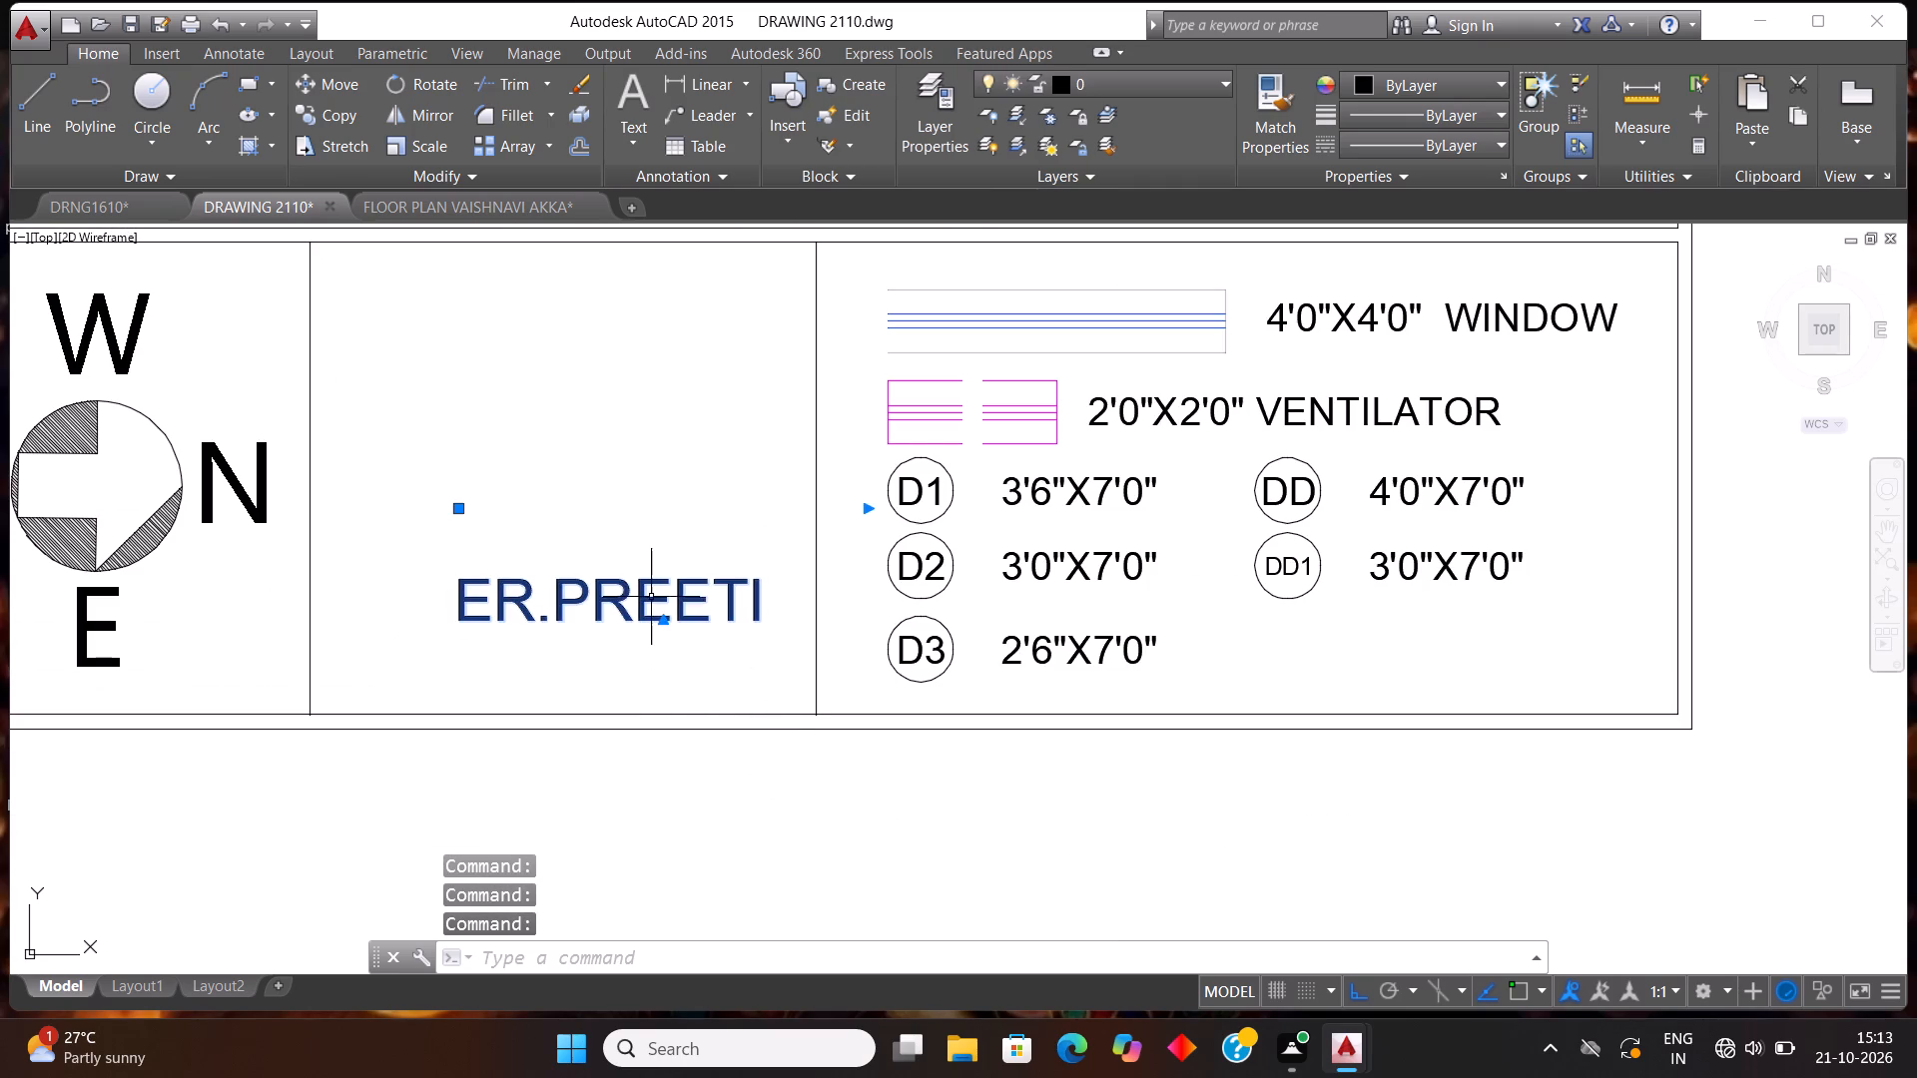
left_click_drag(648, 595, 664, 612)
left_click_drag(624, 600, 676, 567)
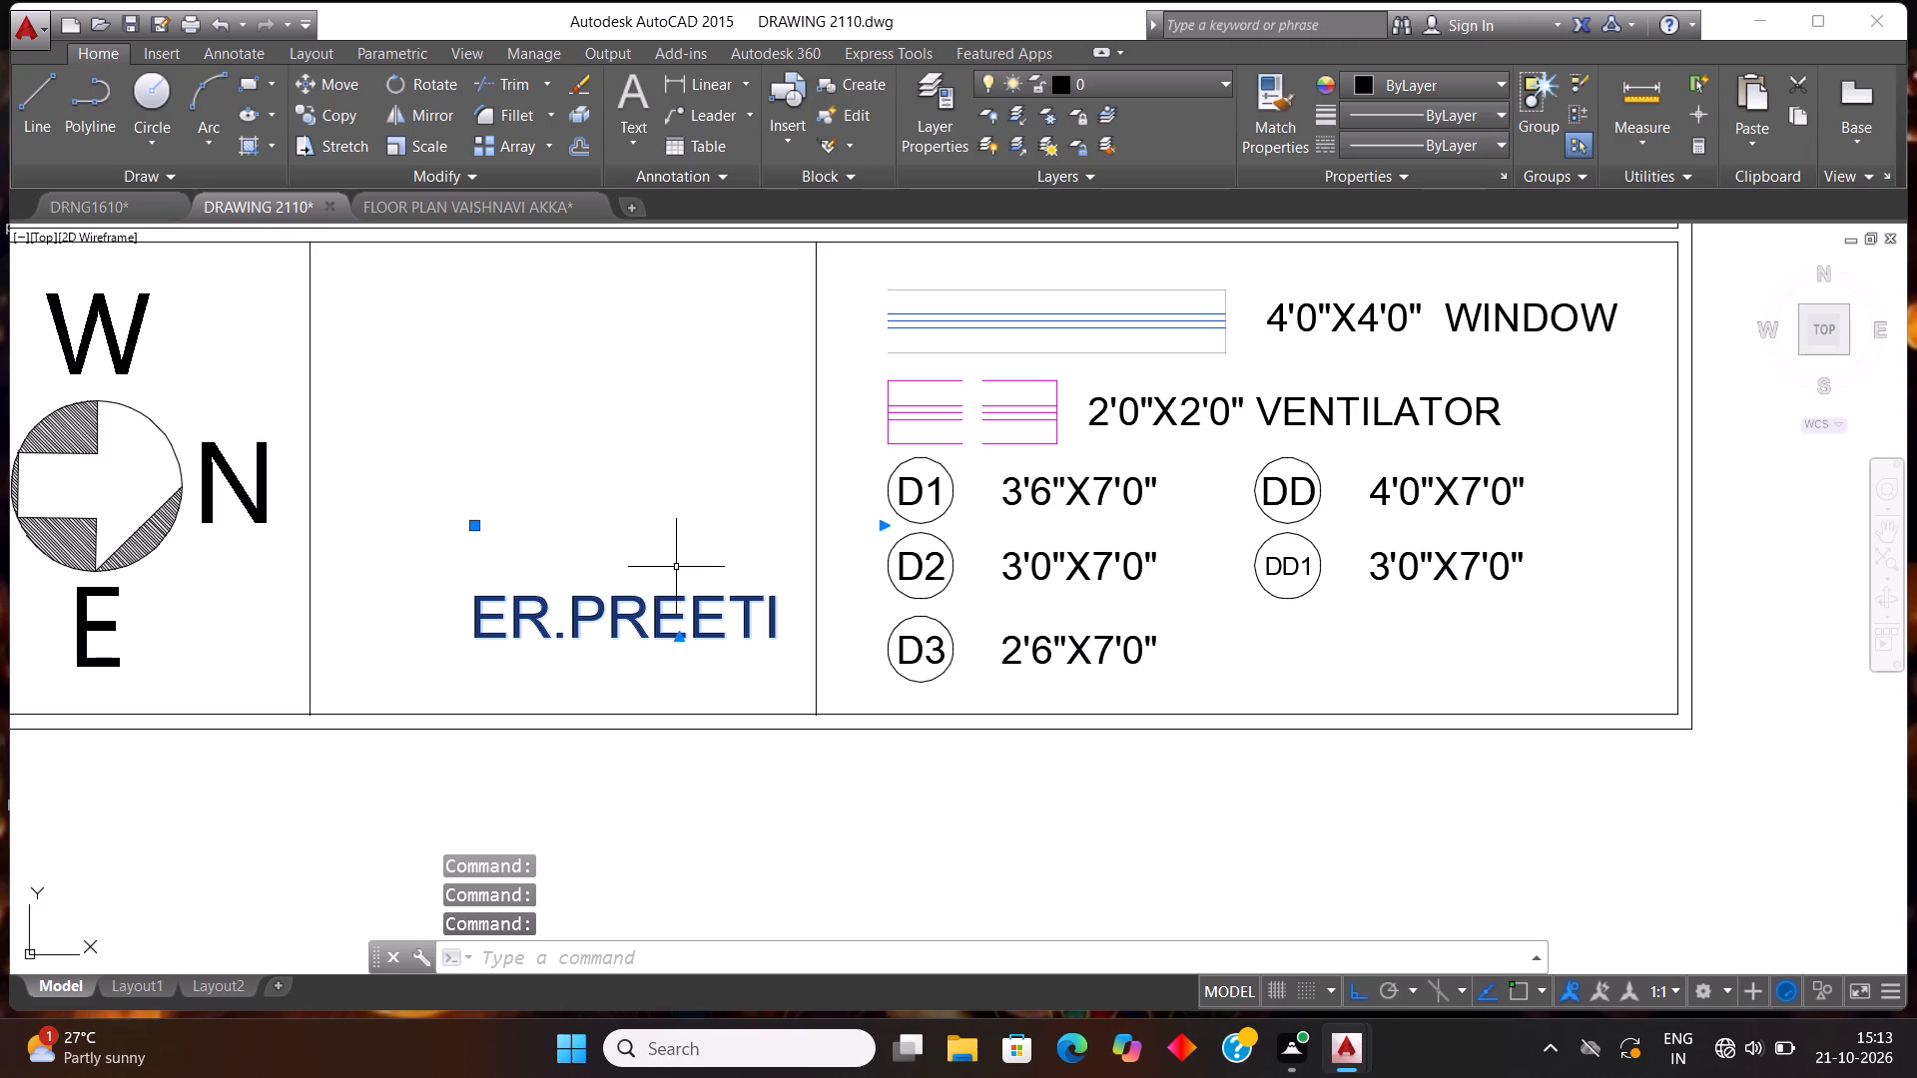
left_click_drag(676, 567, 682, 563)
left_click_drag(668, 616, 704, 575)
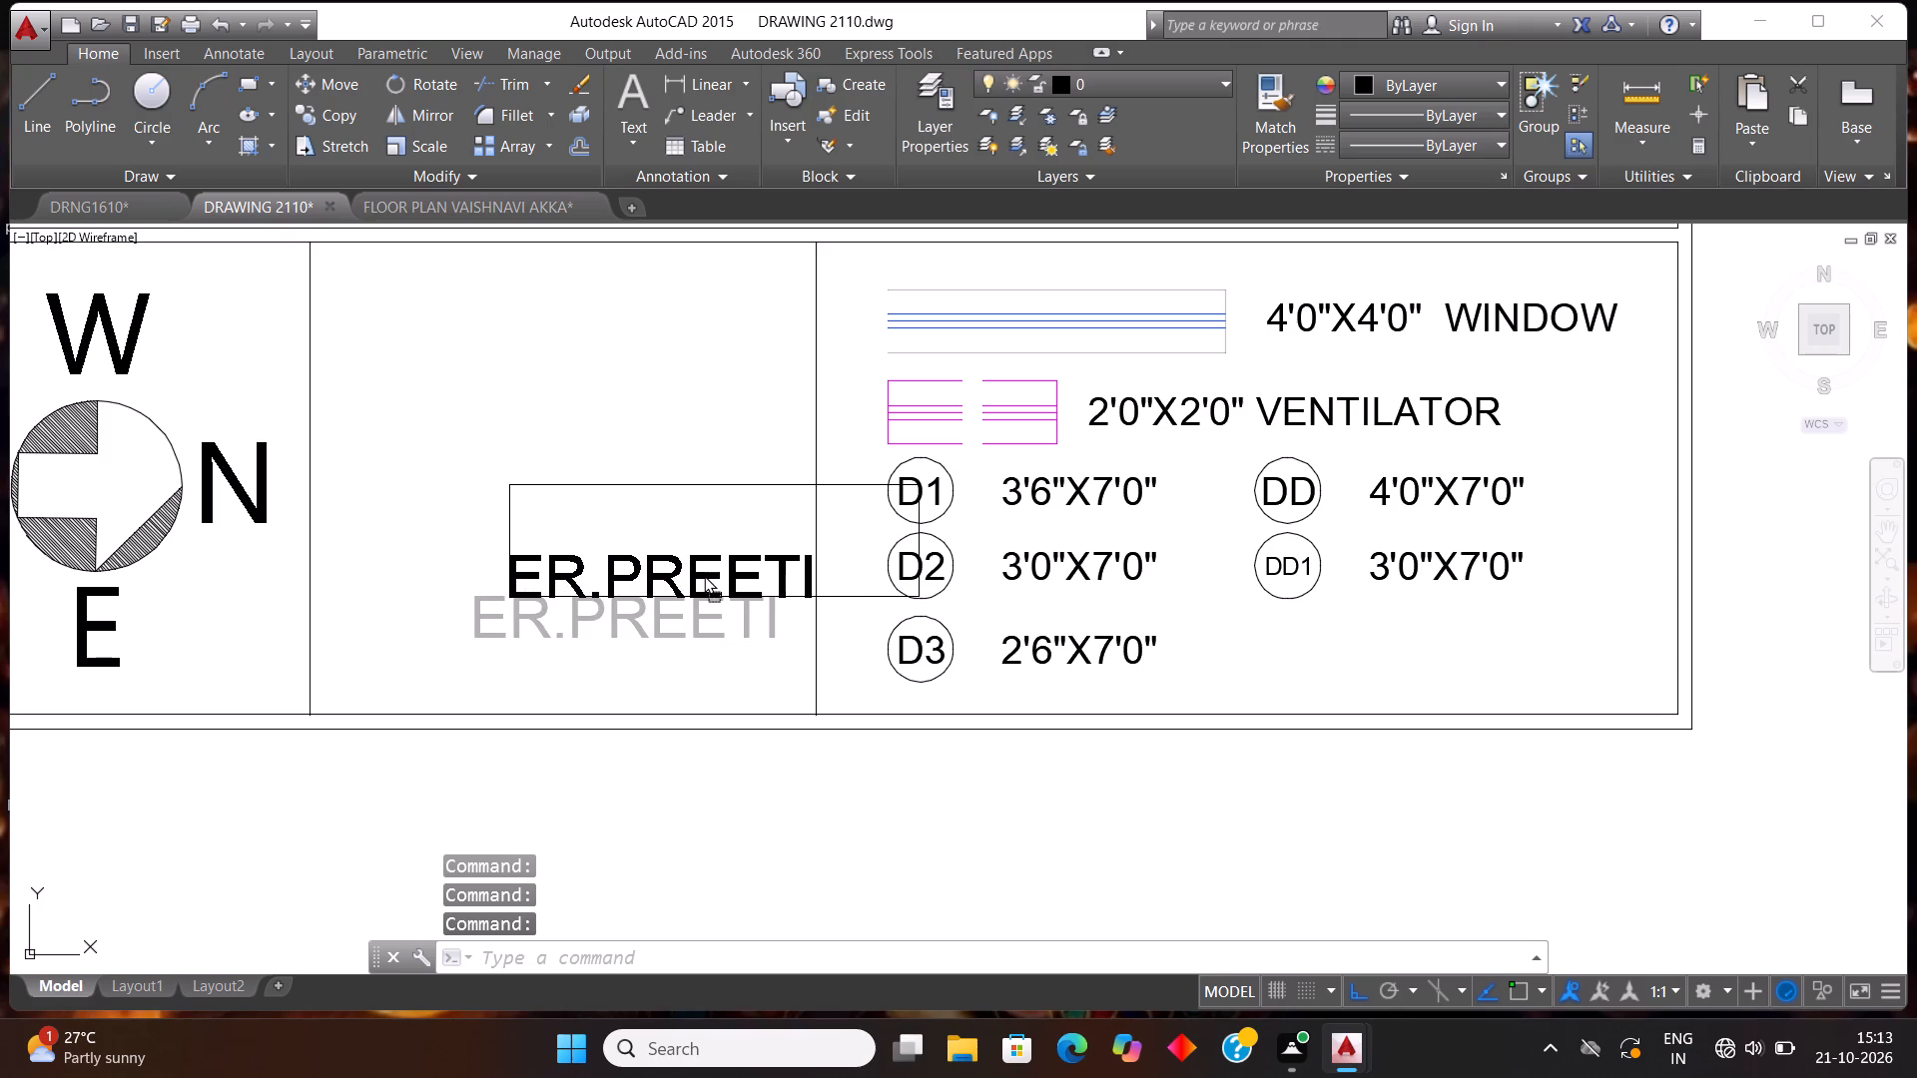
left_click_drag(704, 575, 707, 578)
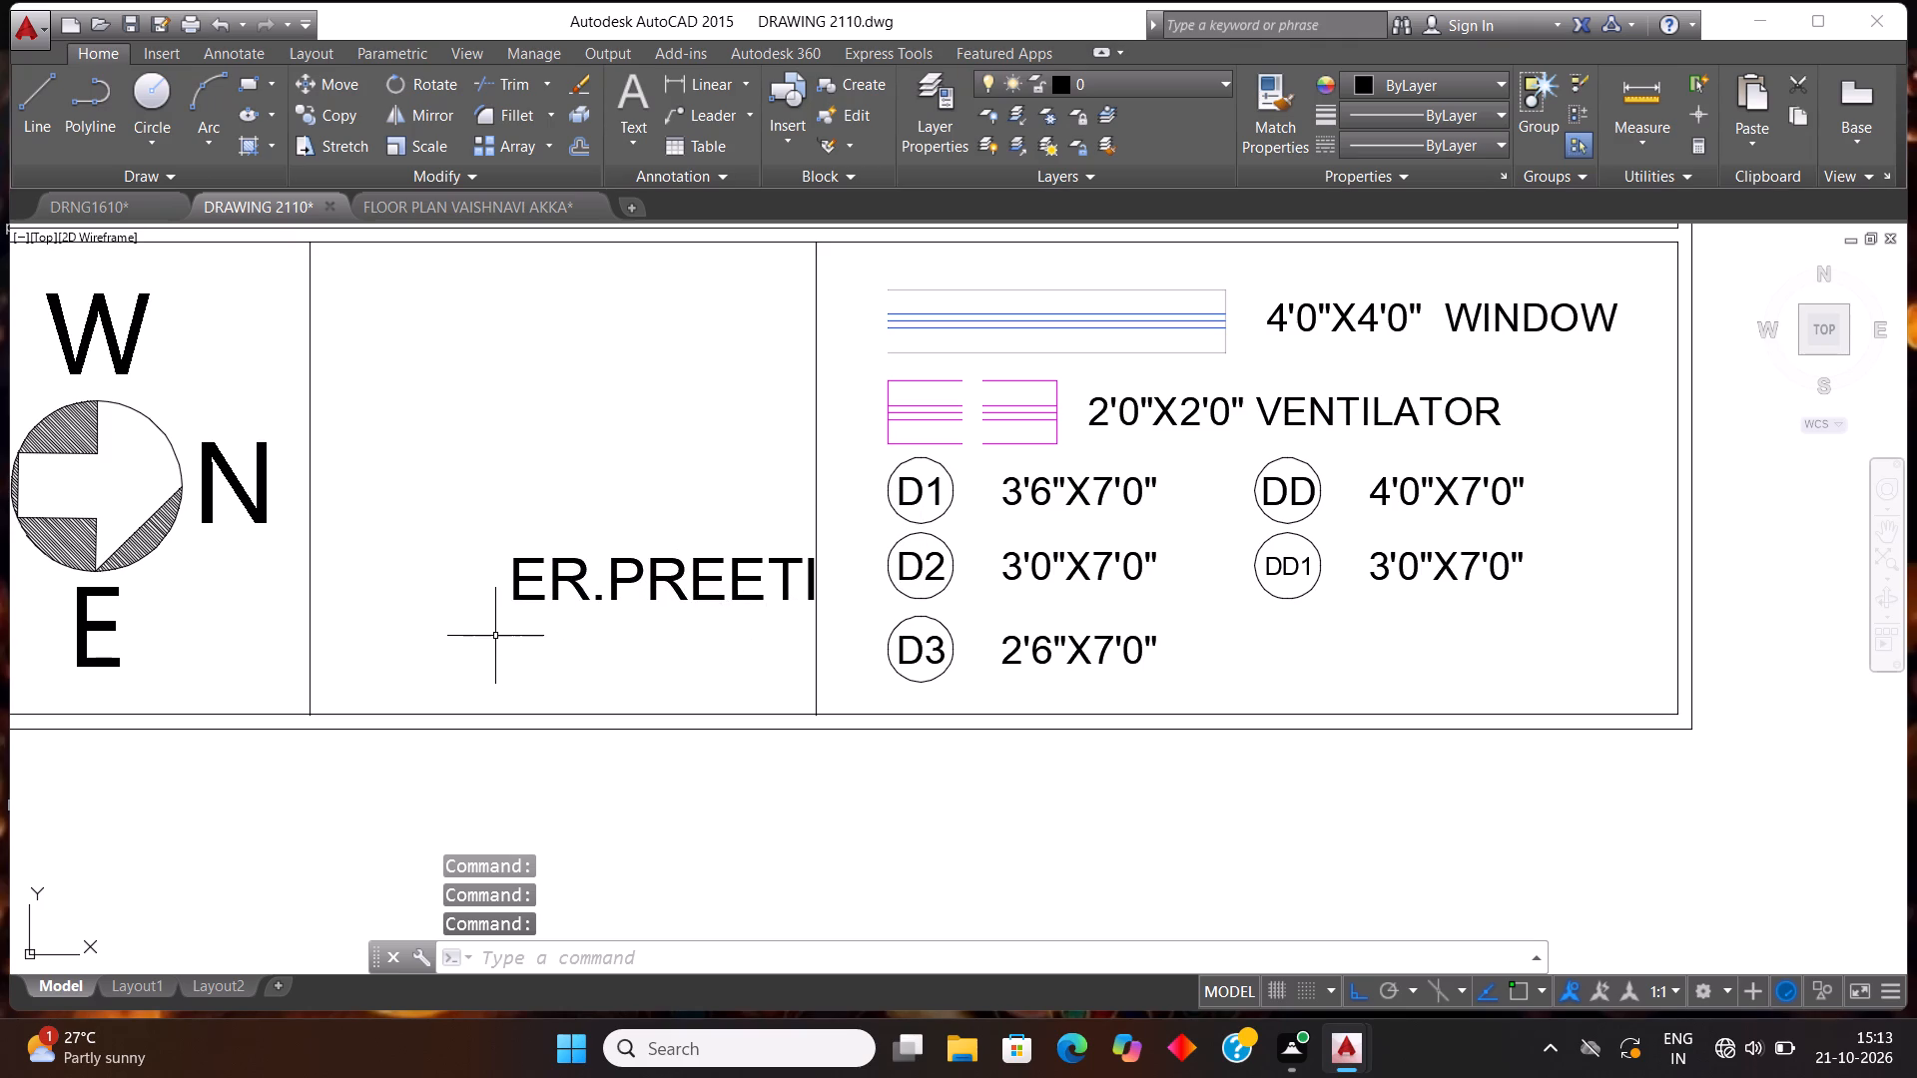
scroll(493, 676, "down", 2)
scroll(483, 651, "up", 1)
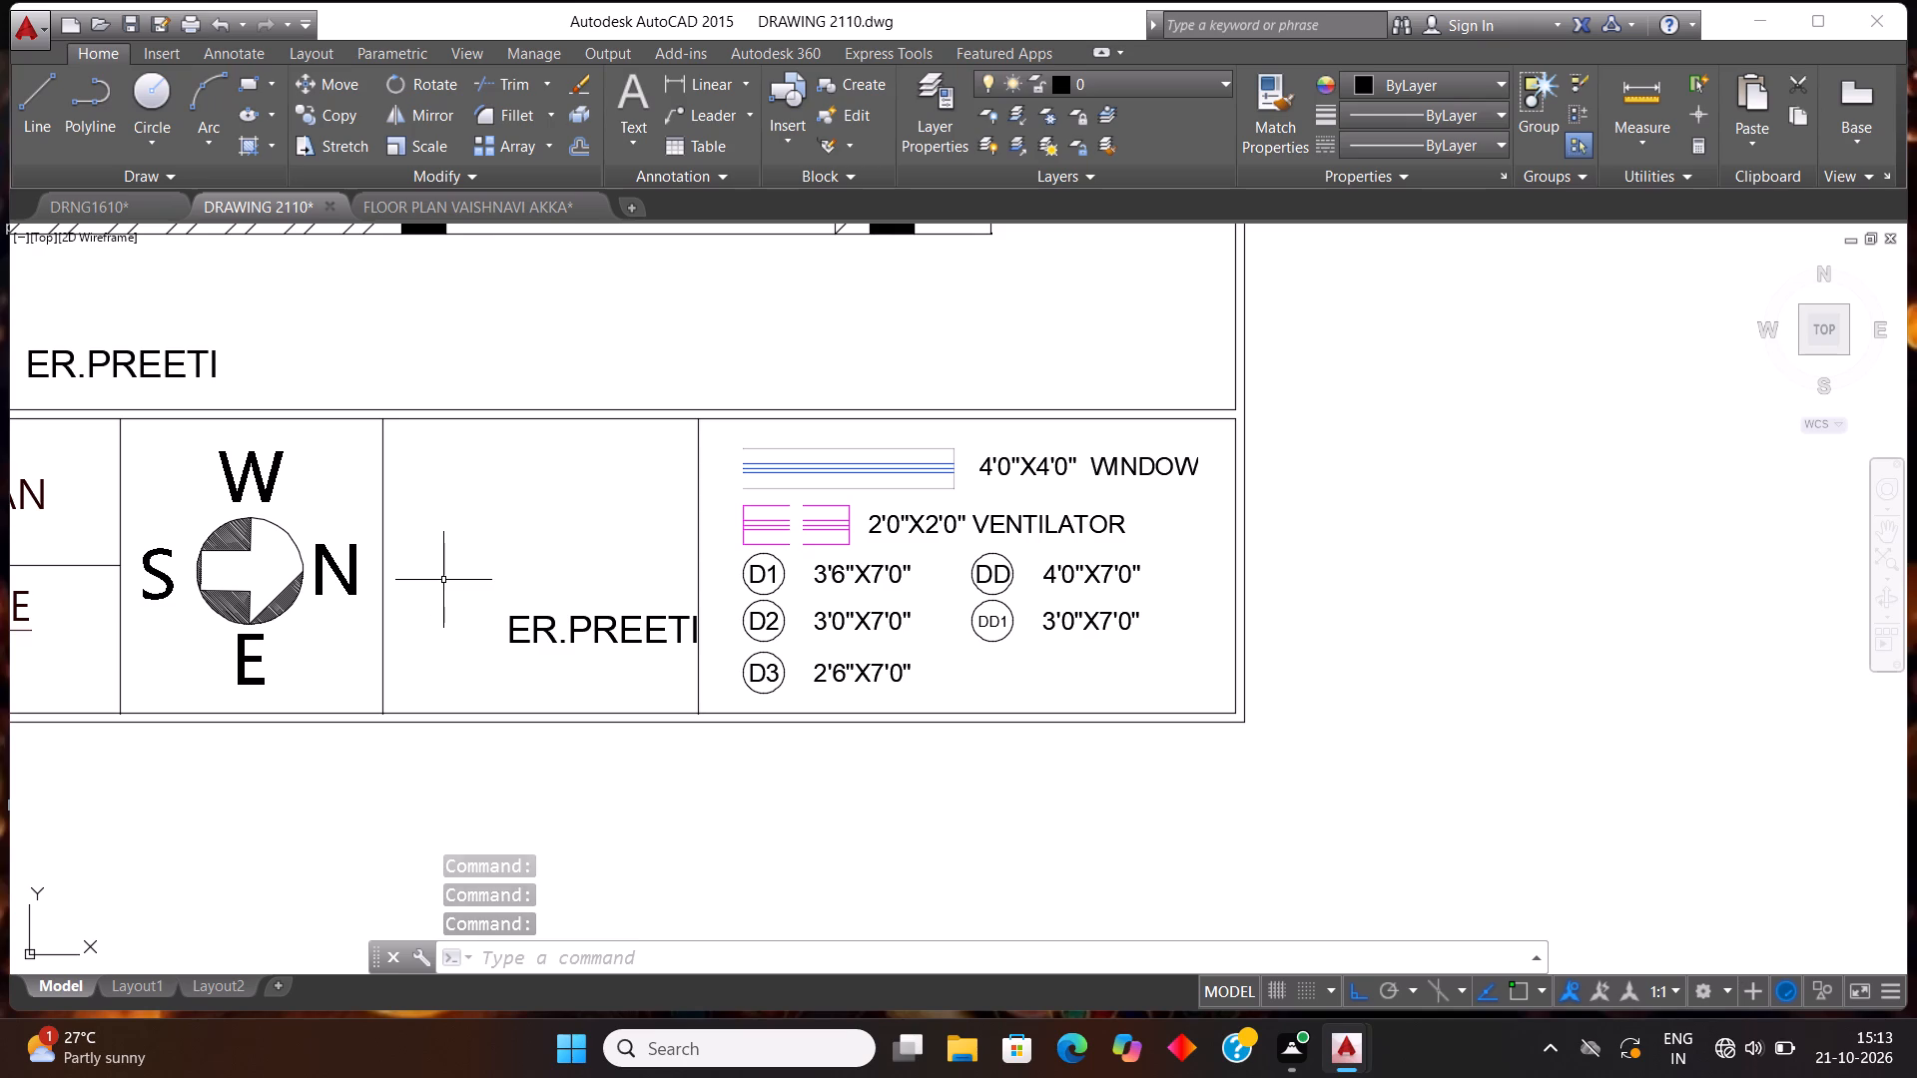
key("Escape")
key("Escape")
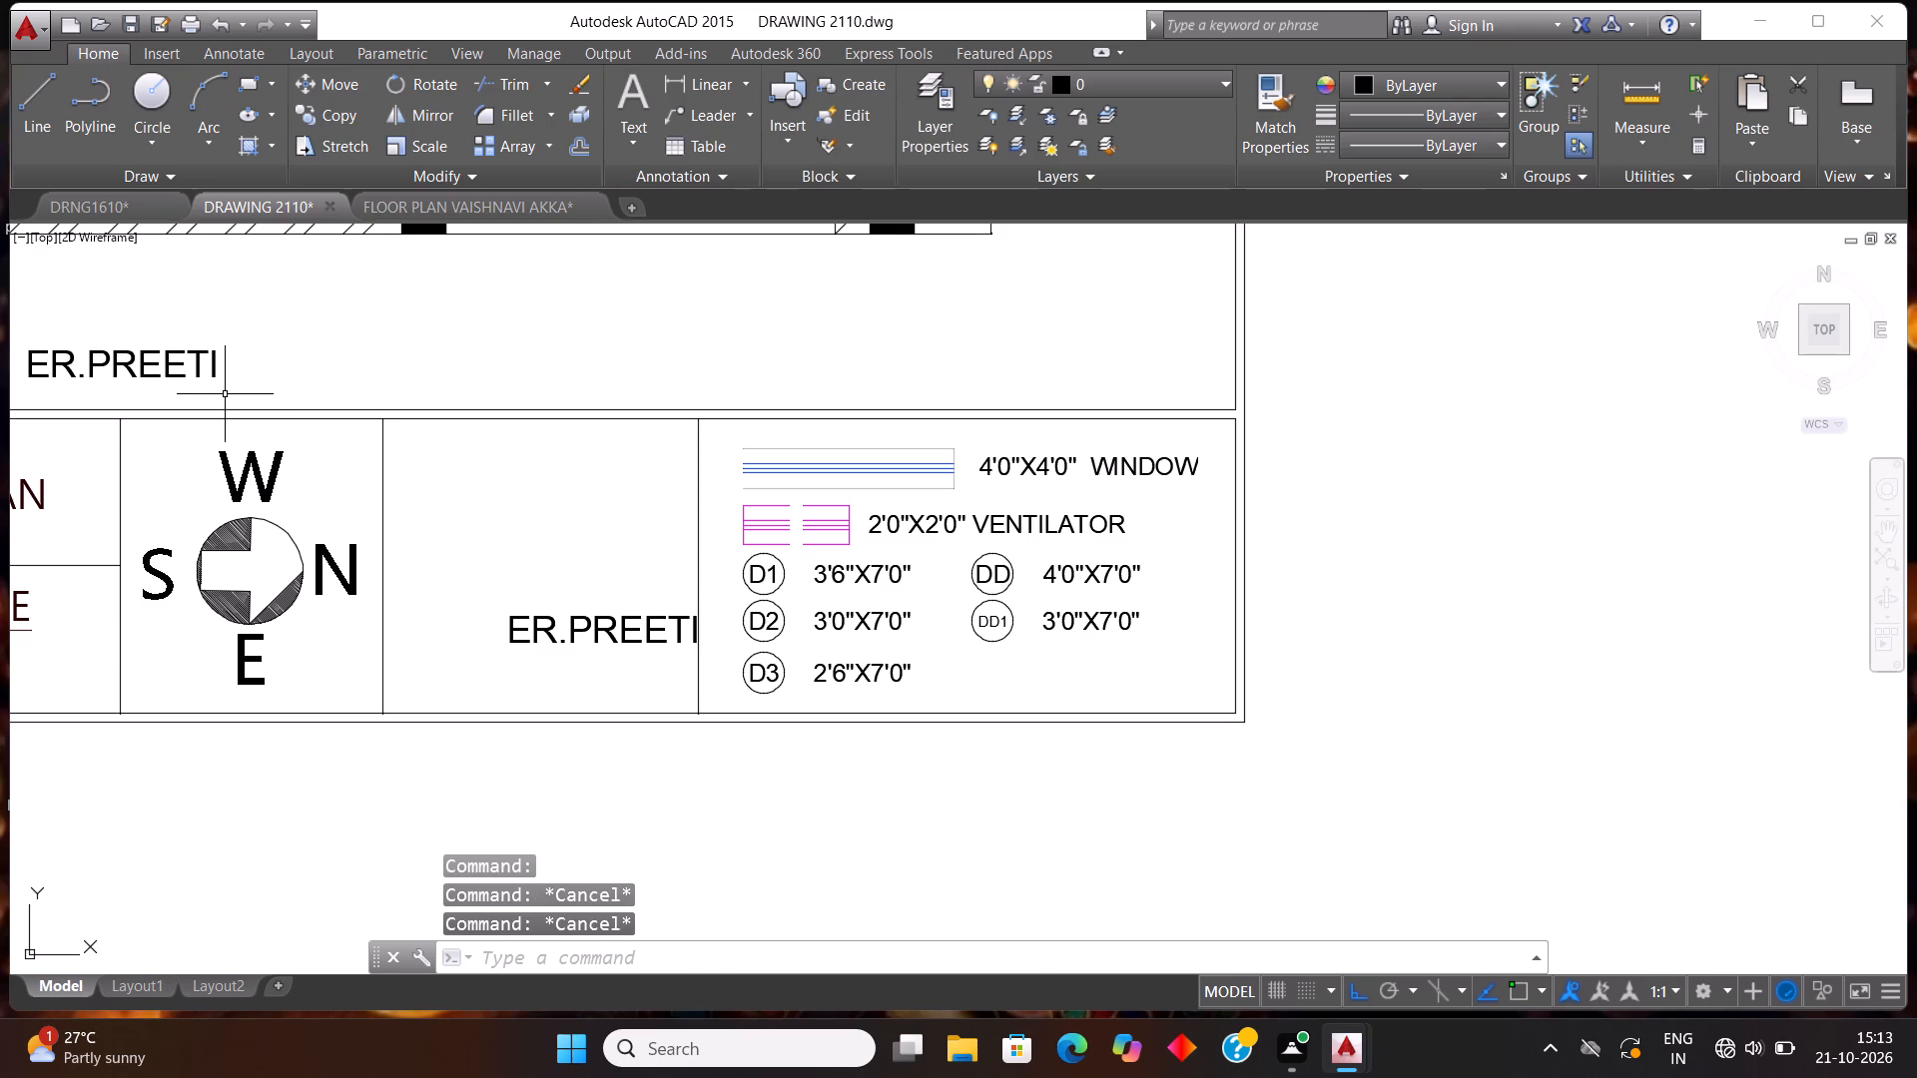
Copy the engineer's name text below the front lawn and paste it above the existing name in the title block compartment.
left_click(228, 392)
left_click(23, 332)
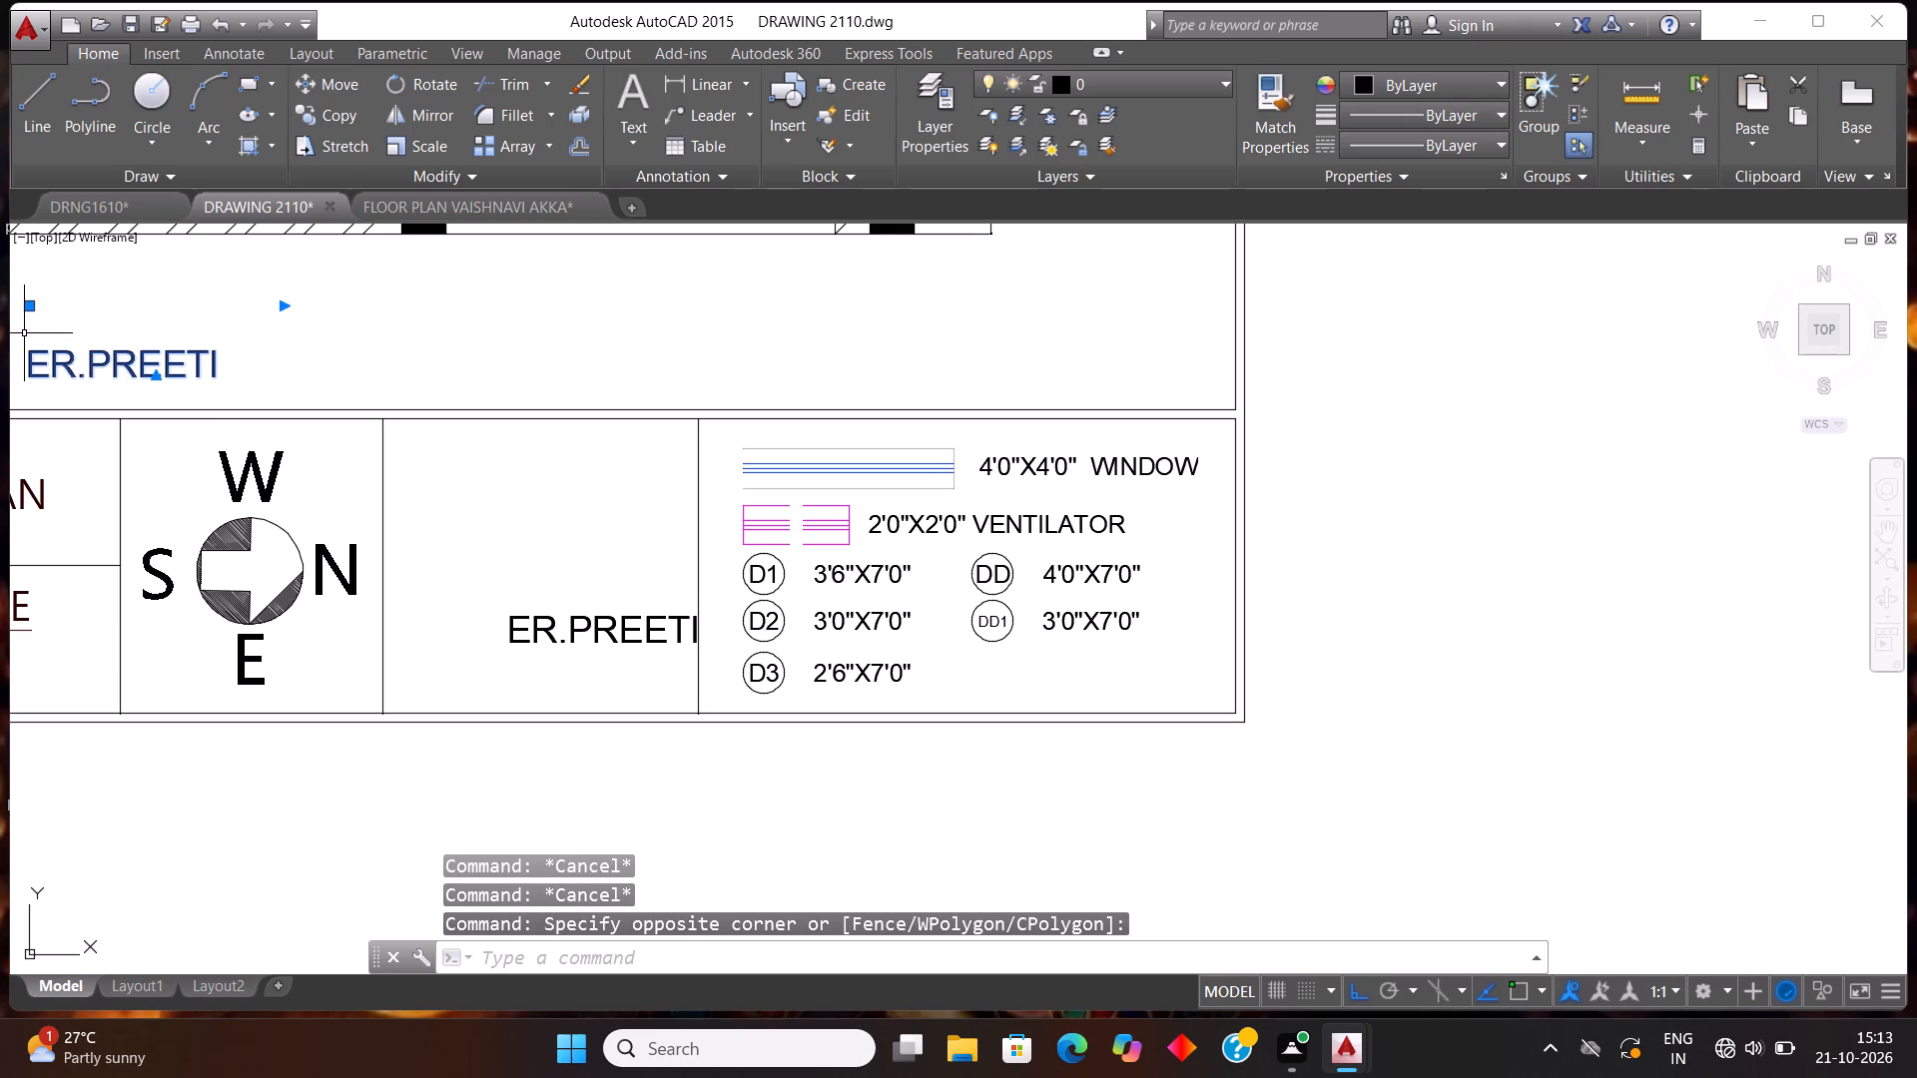
key("ctrl+c")
key("ctrl+v")
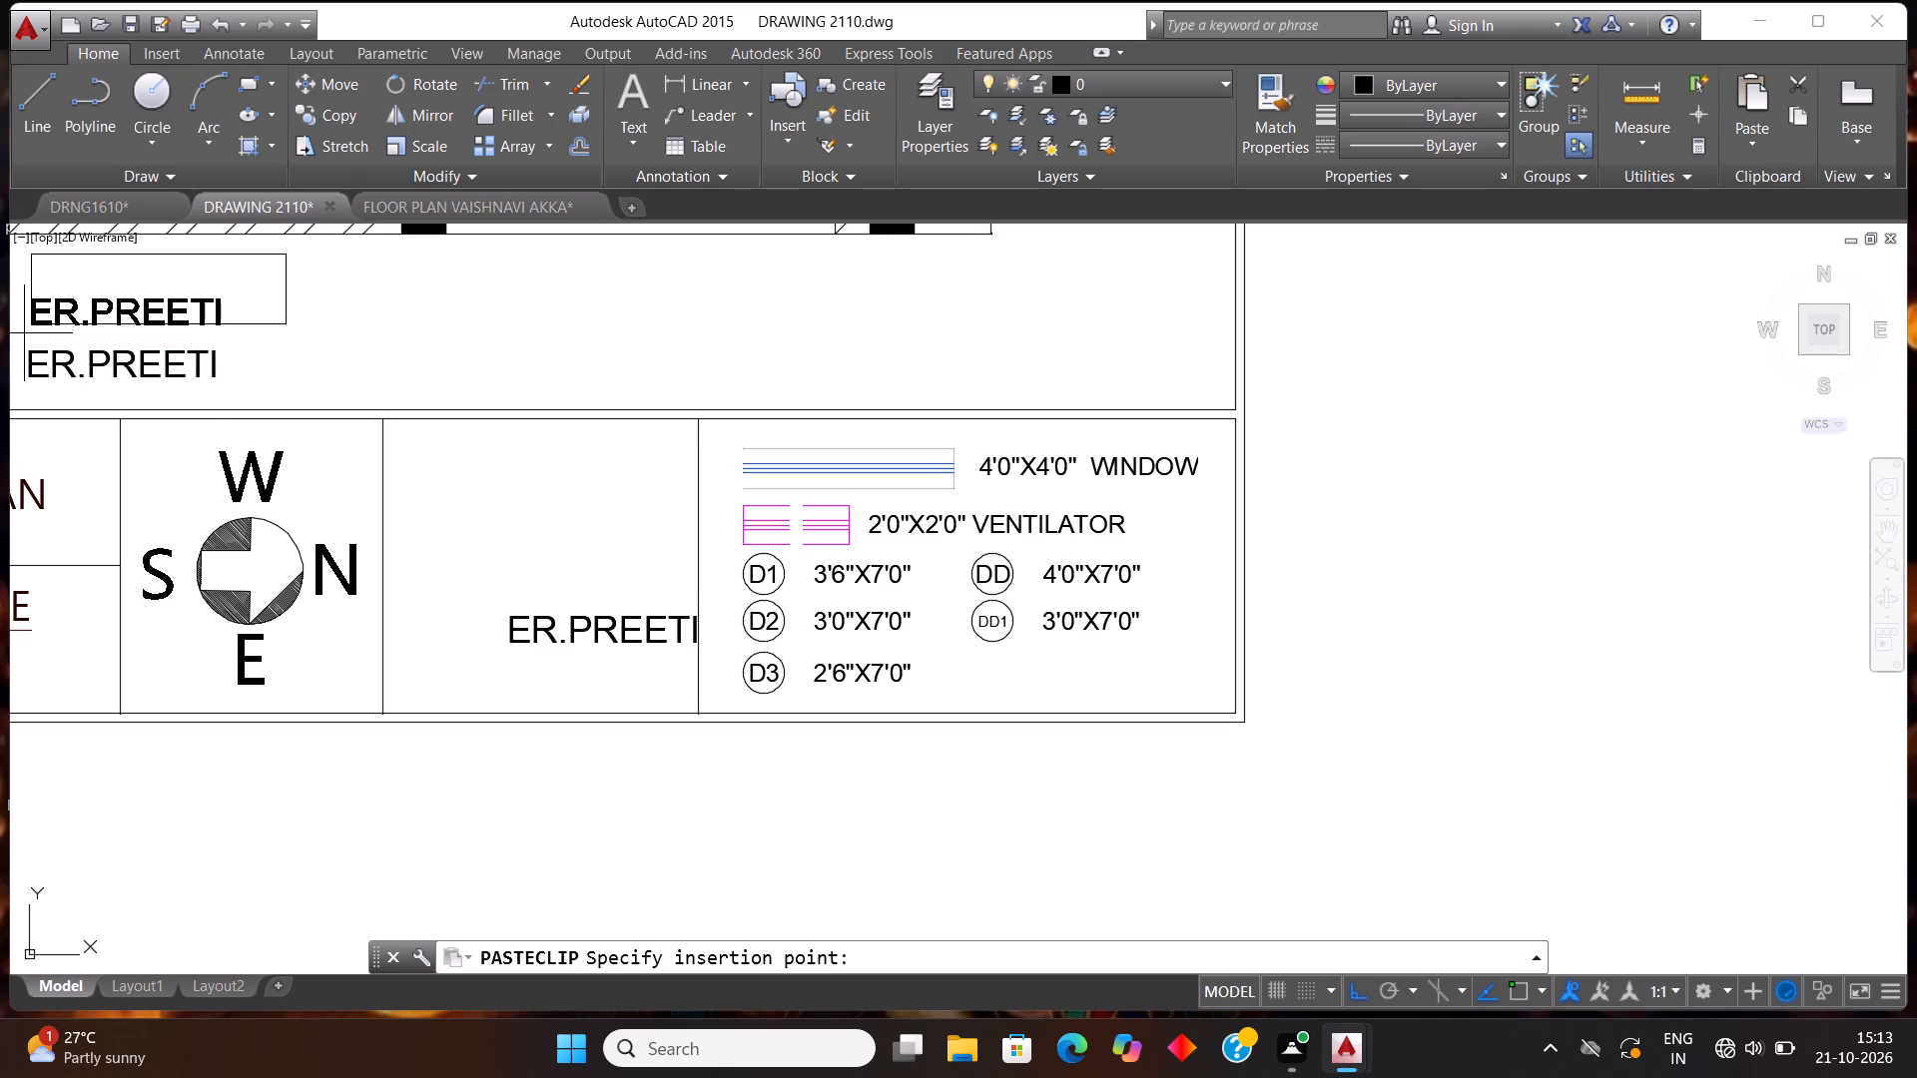
left_click(414, 567)
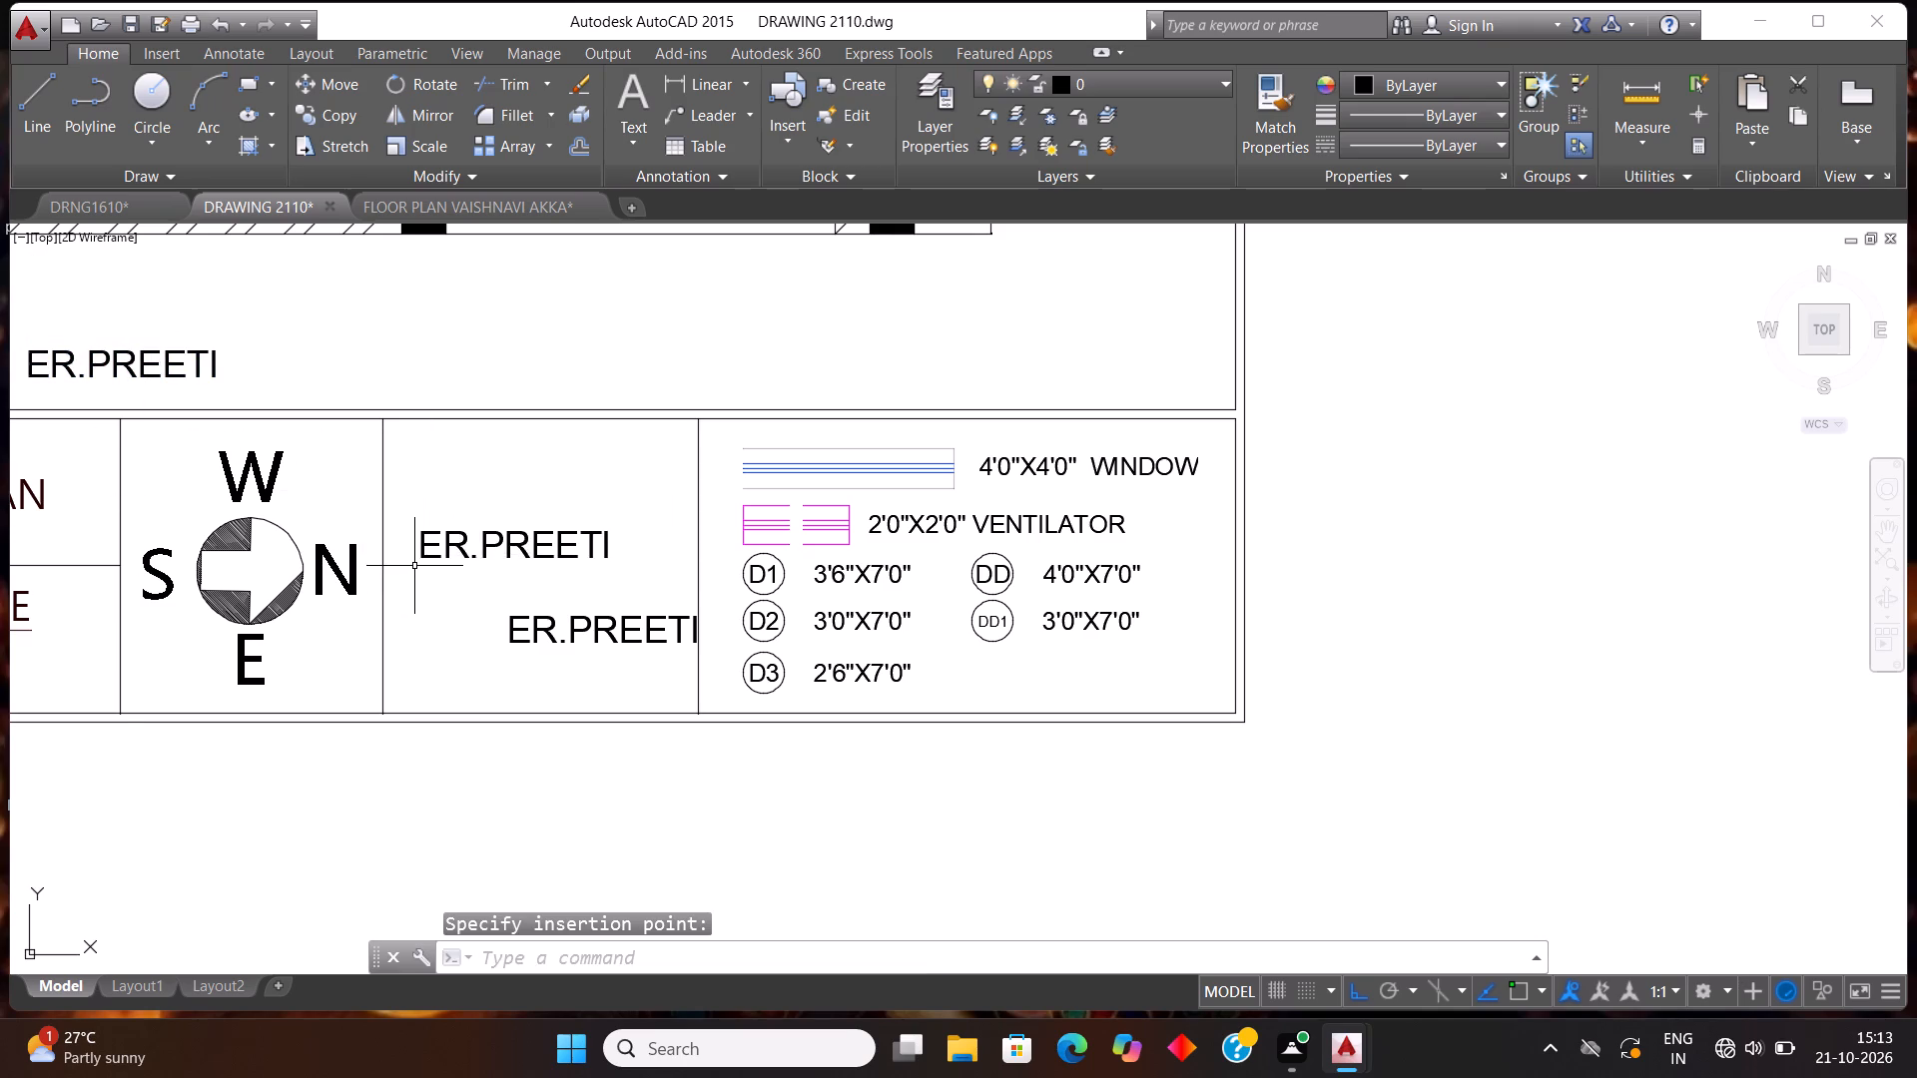
Replace the upper name text in the title block compartment with "DRG NO: 01".
scroll(437, 563, "up", 2)
double_click(780, 544)
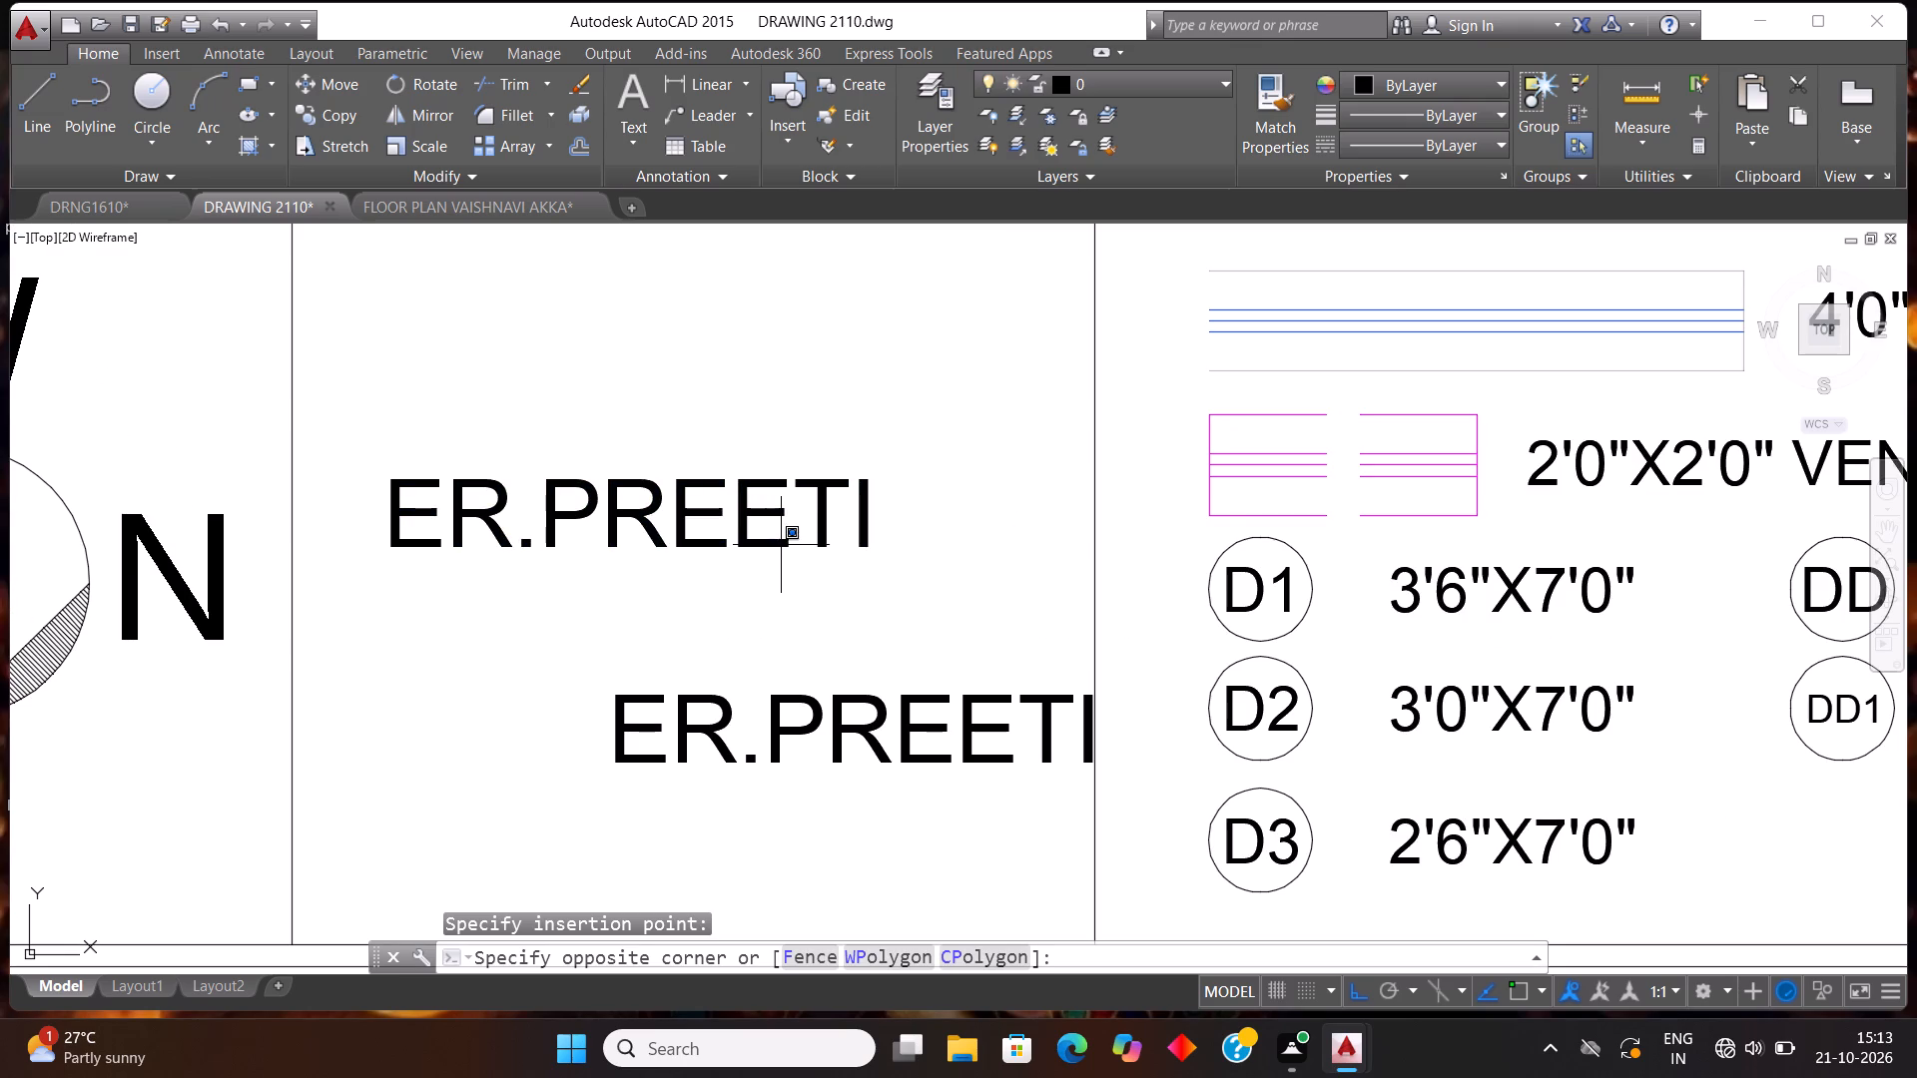
double_click(827, 550)
double_click(828, 543)
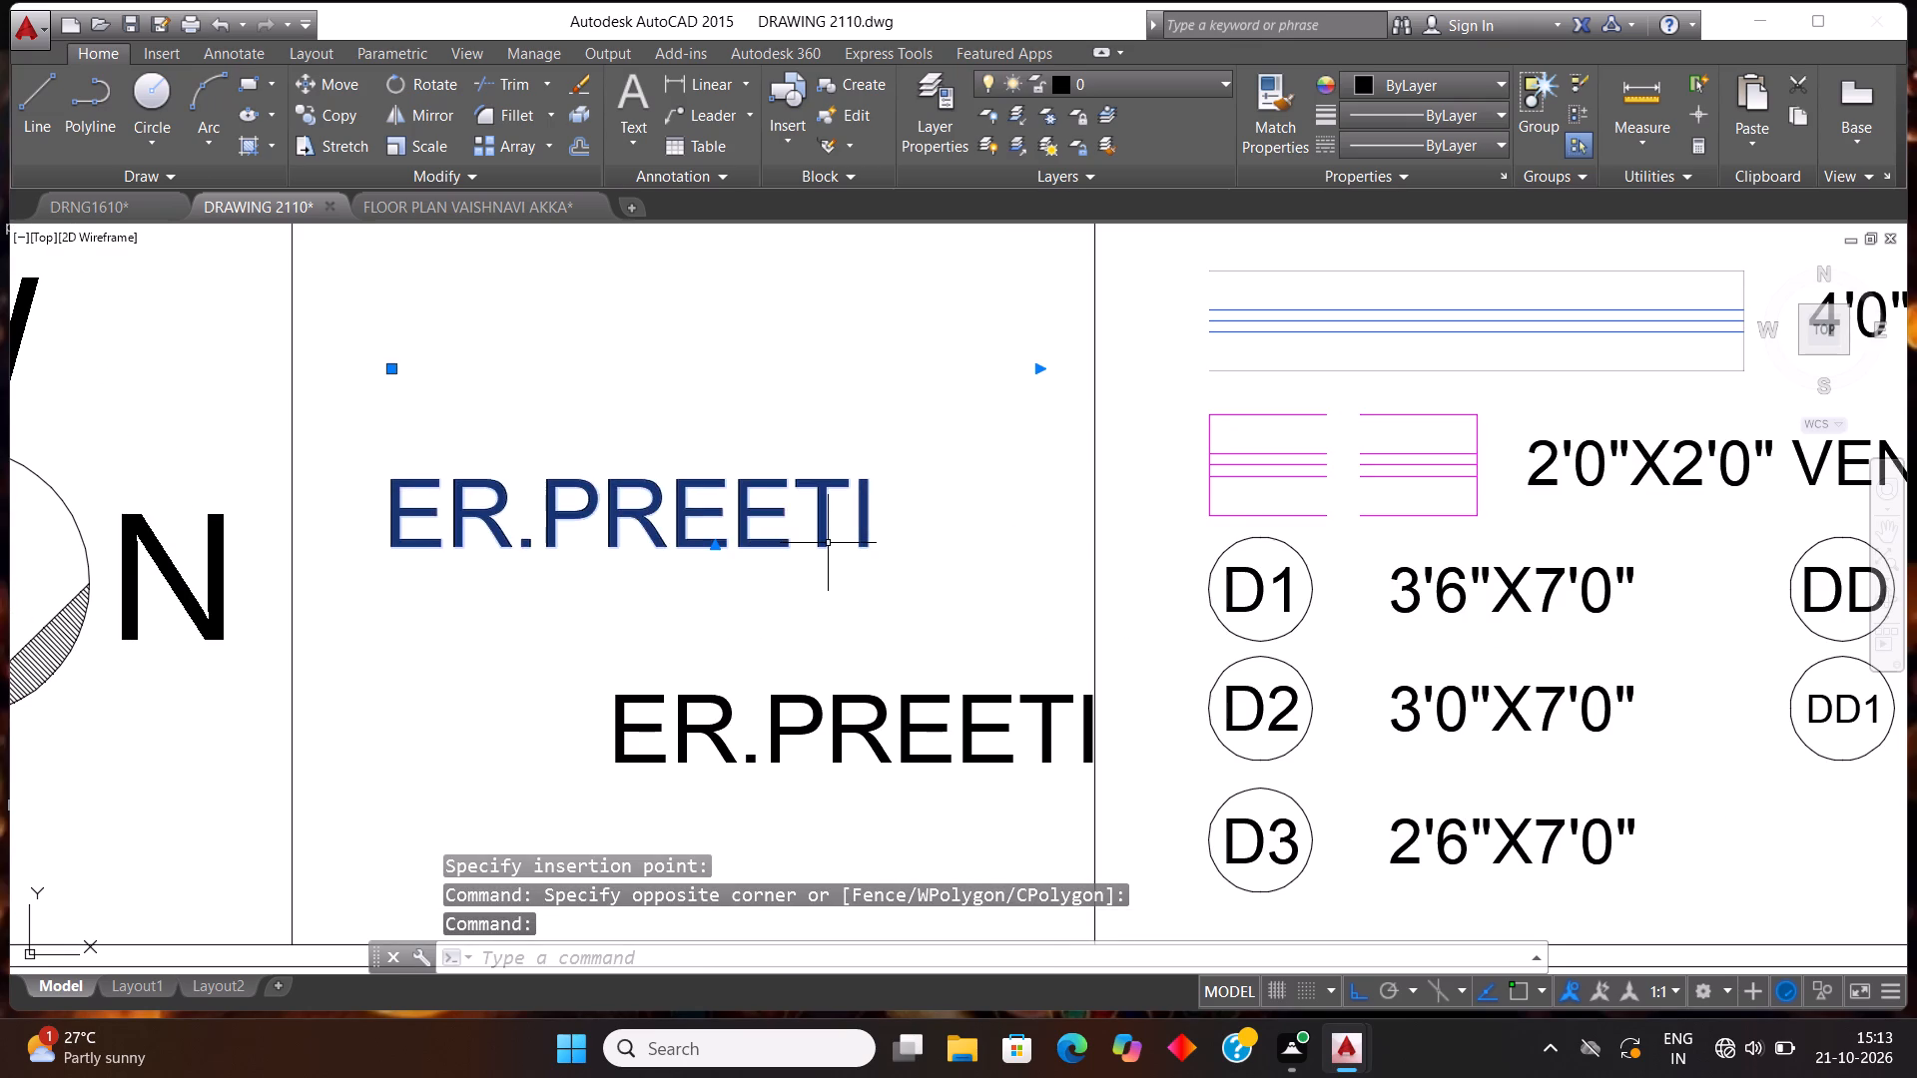
left_click(913, 521)
key("BackSpace")
key("BackSpace")
key("BackSpace")
key("BackSpace")
key("BackSpace")
key("BackSpace")
key("BackSpace")
key("BackSpace")
key("BackSpace")
key("BackSpace")
key("BackSpace")
key("BackSpace")
key("BackSpace")
key("BackSpace")
key("BackSpace")
key("BackSpace")
key("BackSpace")
key("BackSpace")
key("BackSpace")
key("BackSpace")
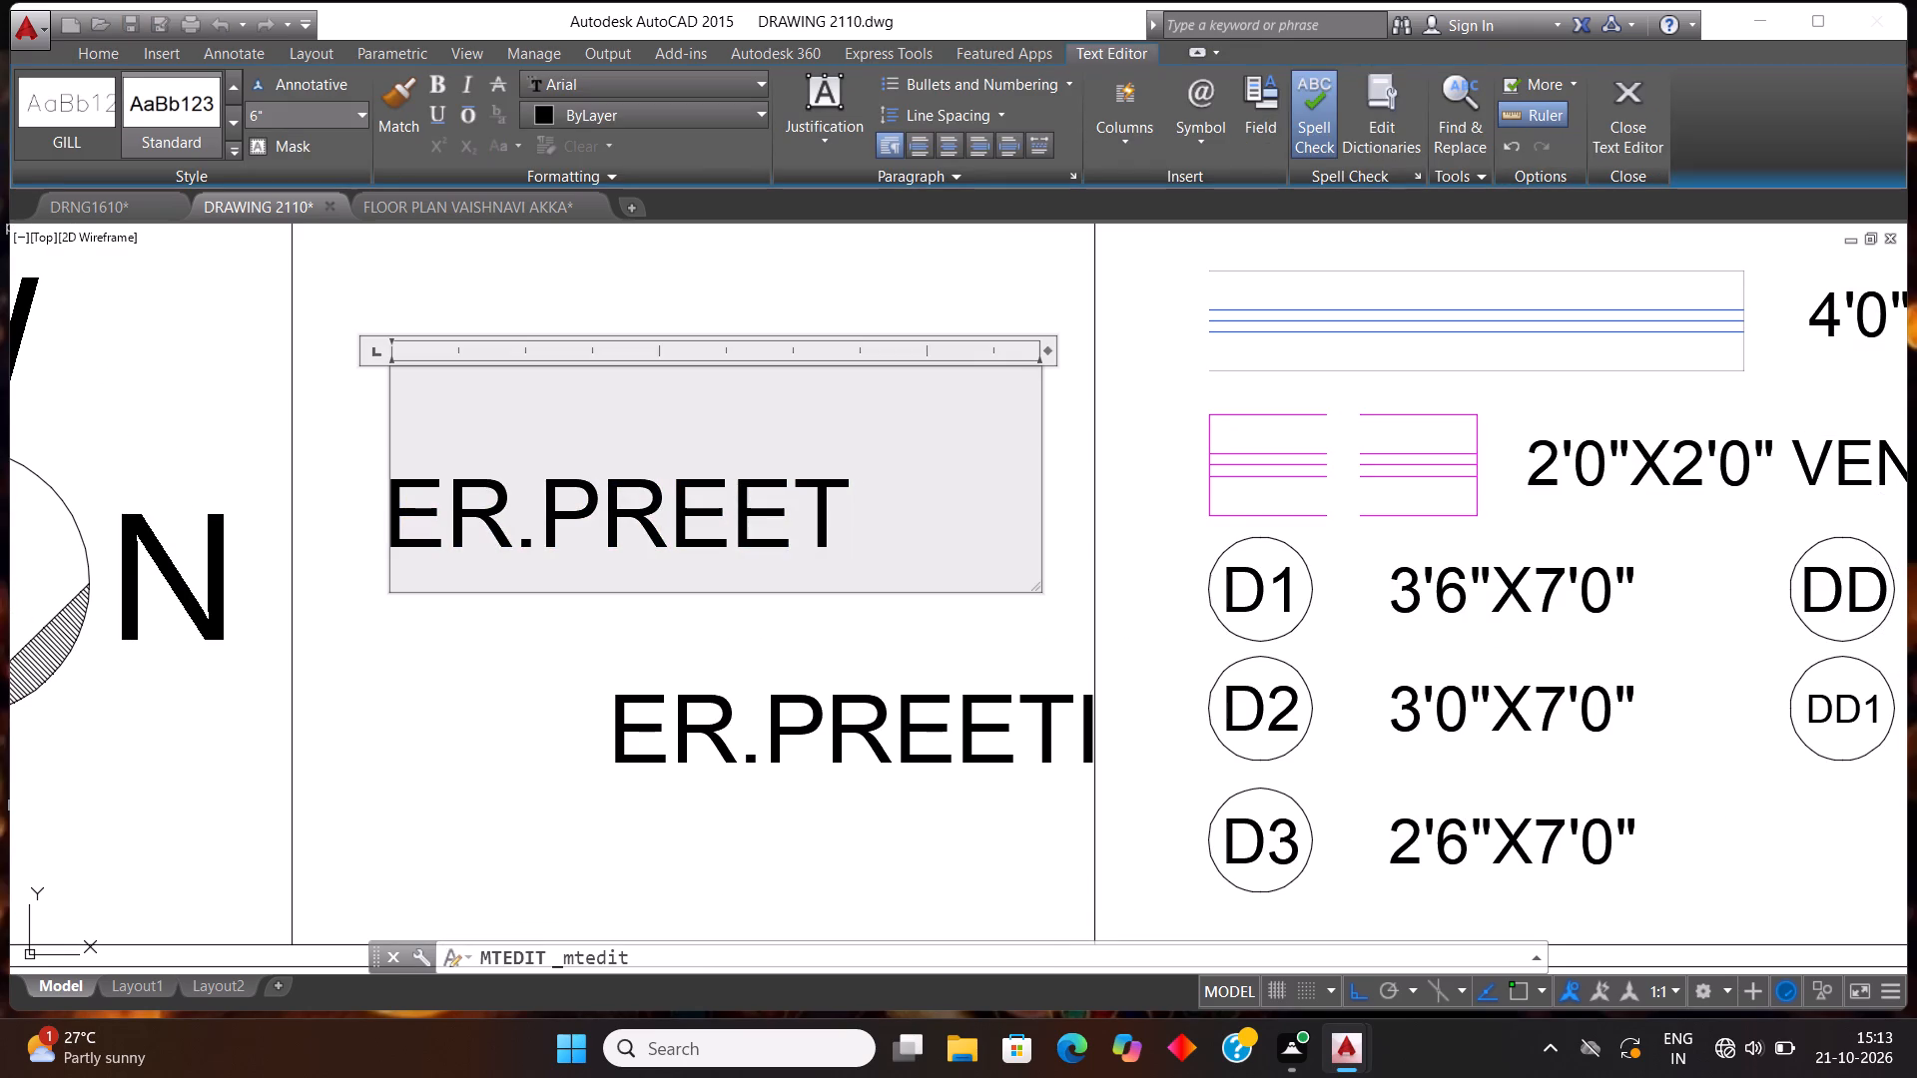
type("DR")
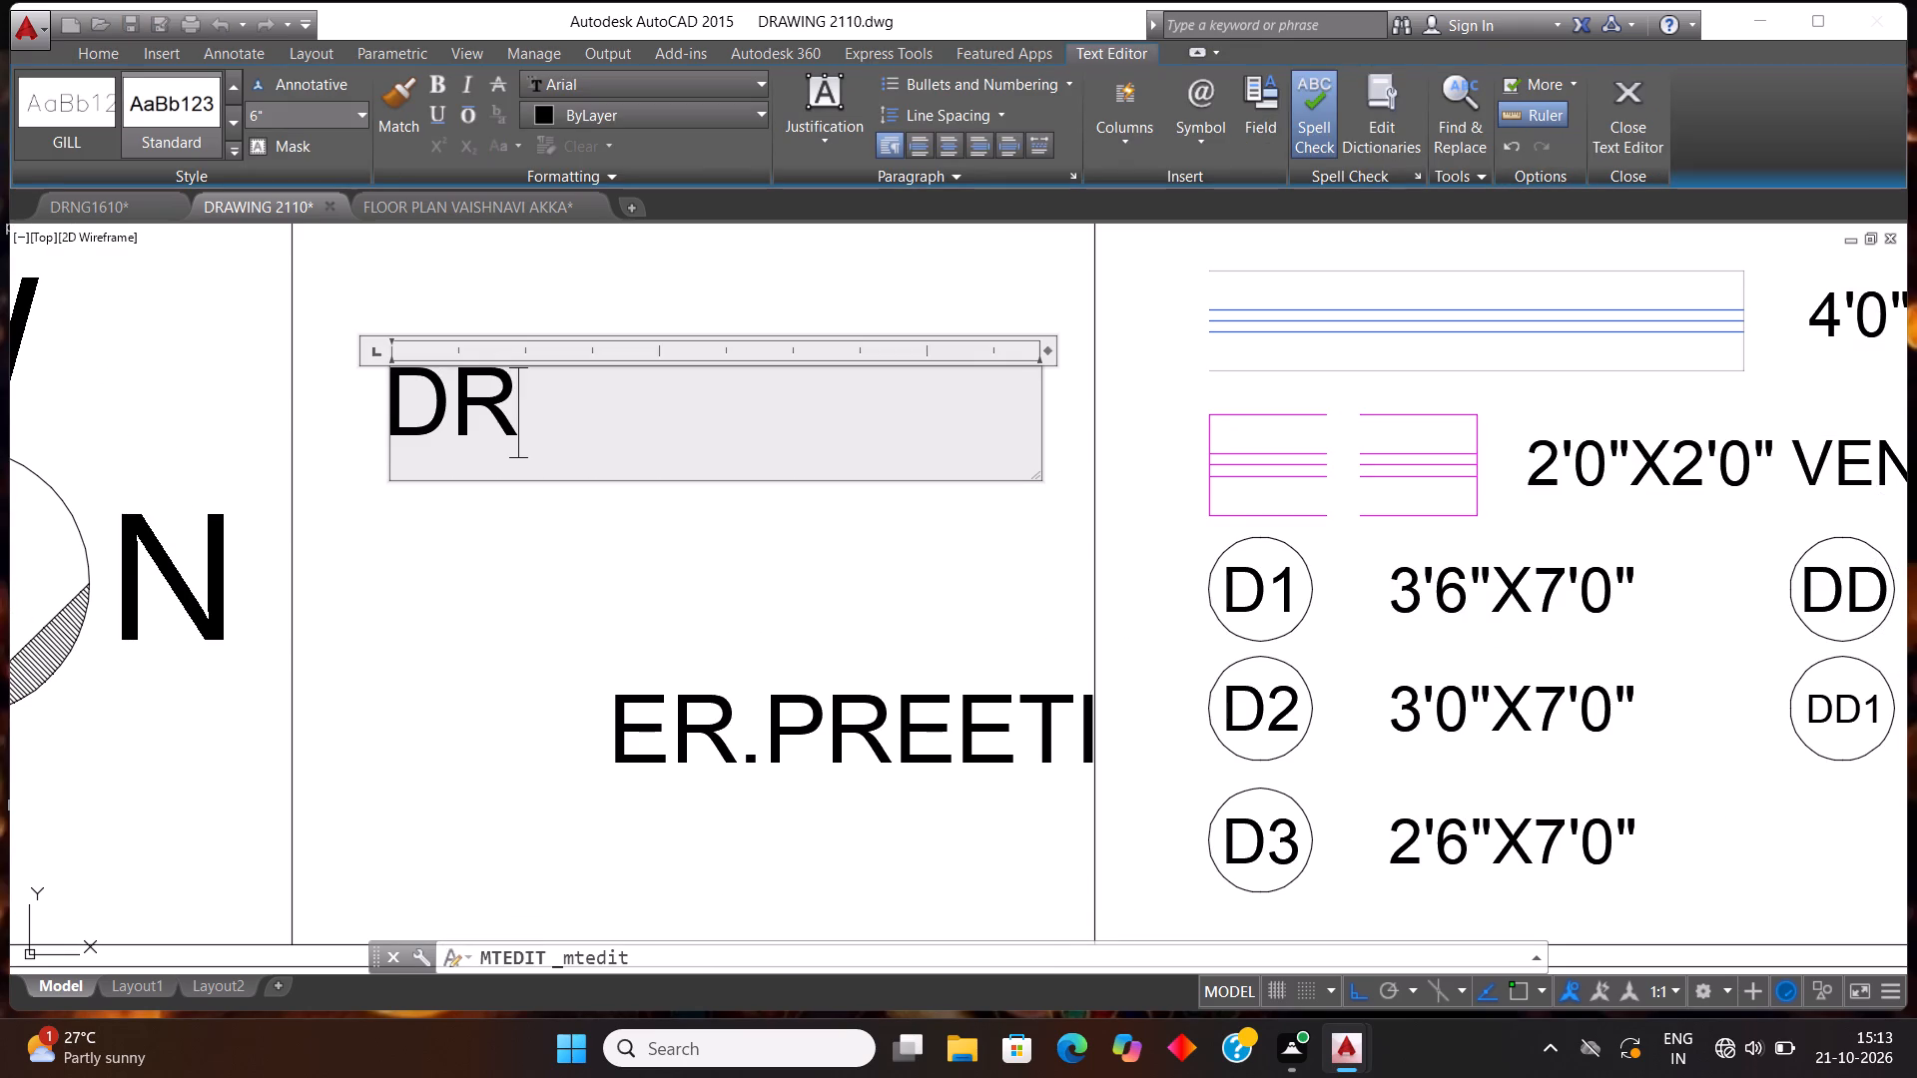
type("G NO")
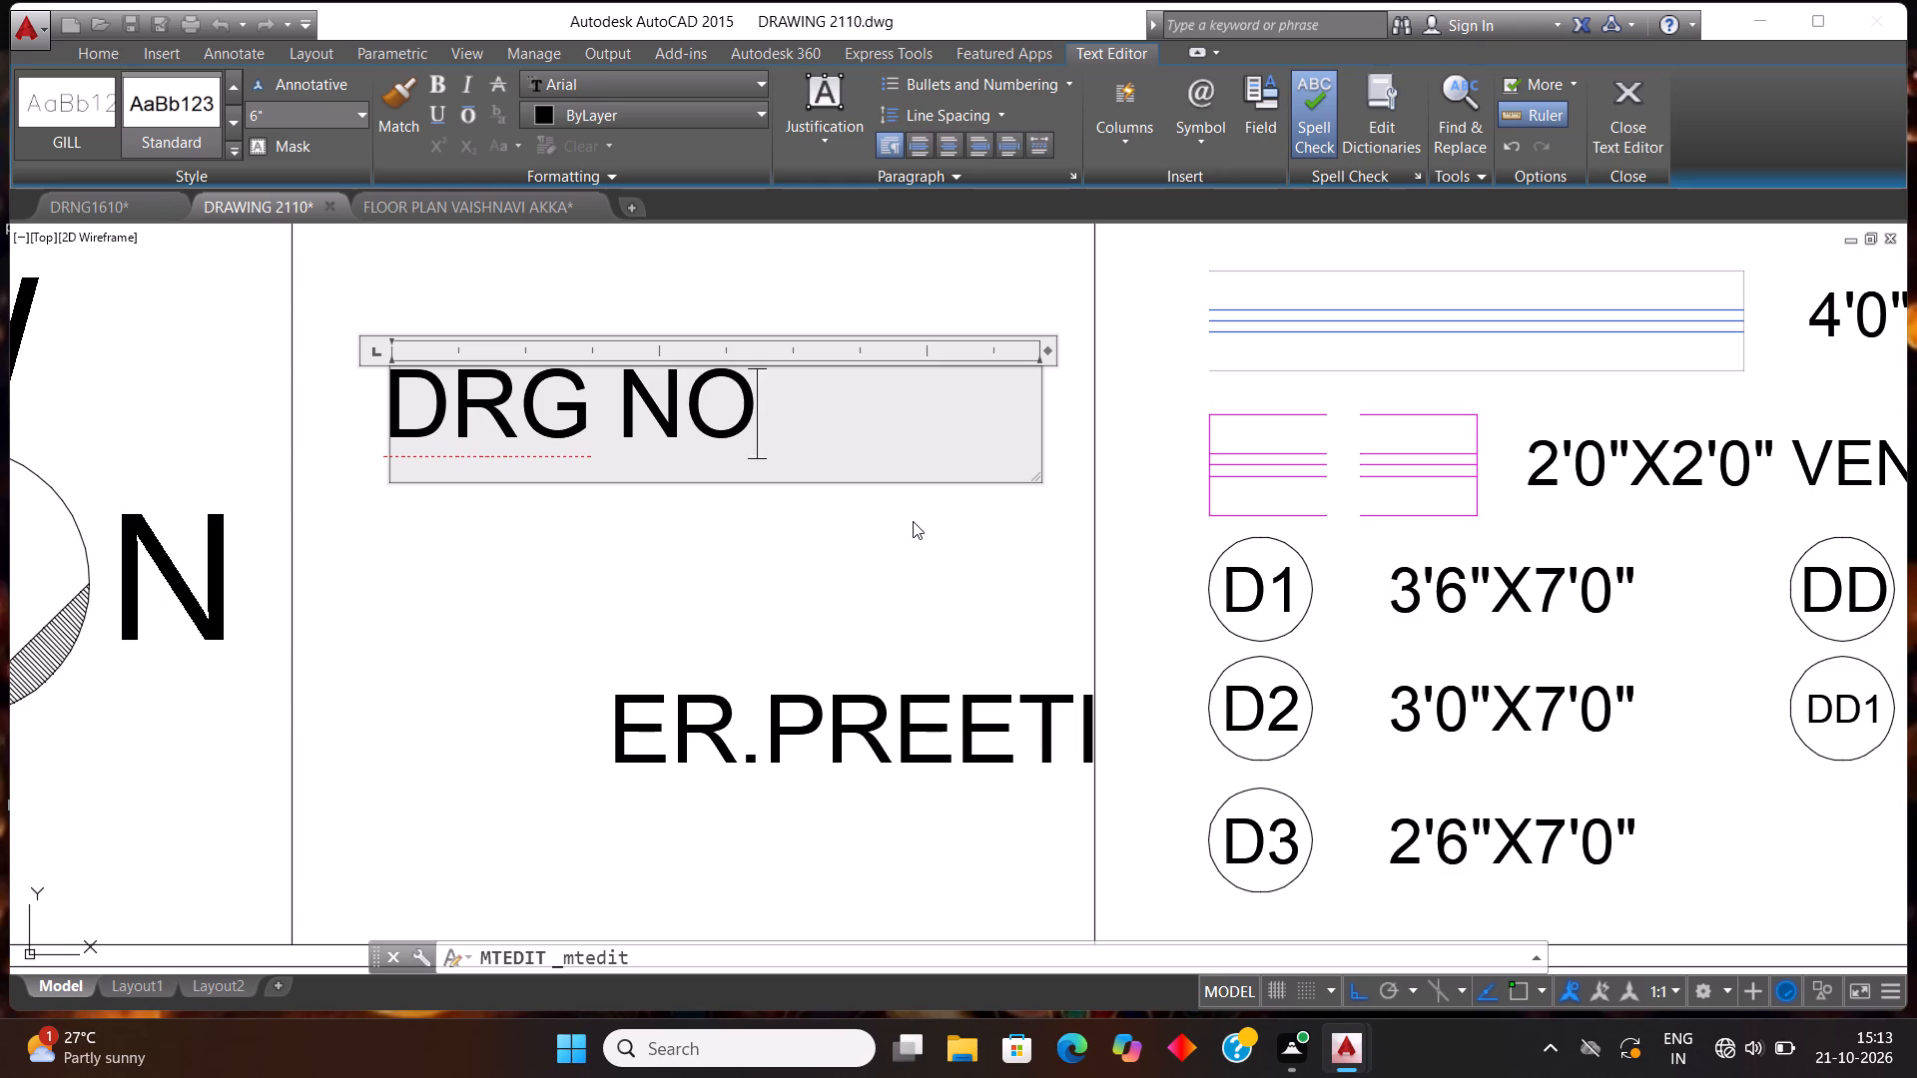
type(": 1")
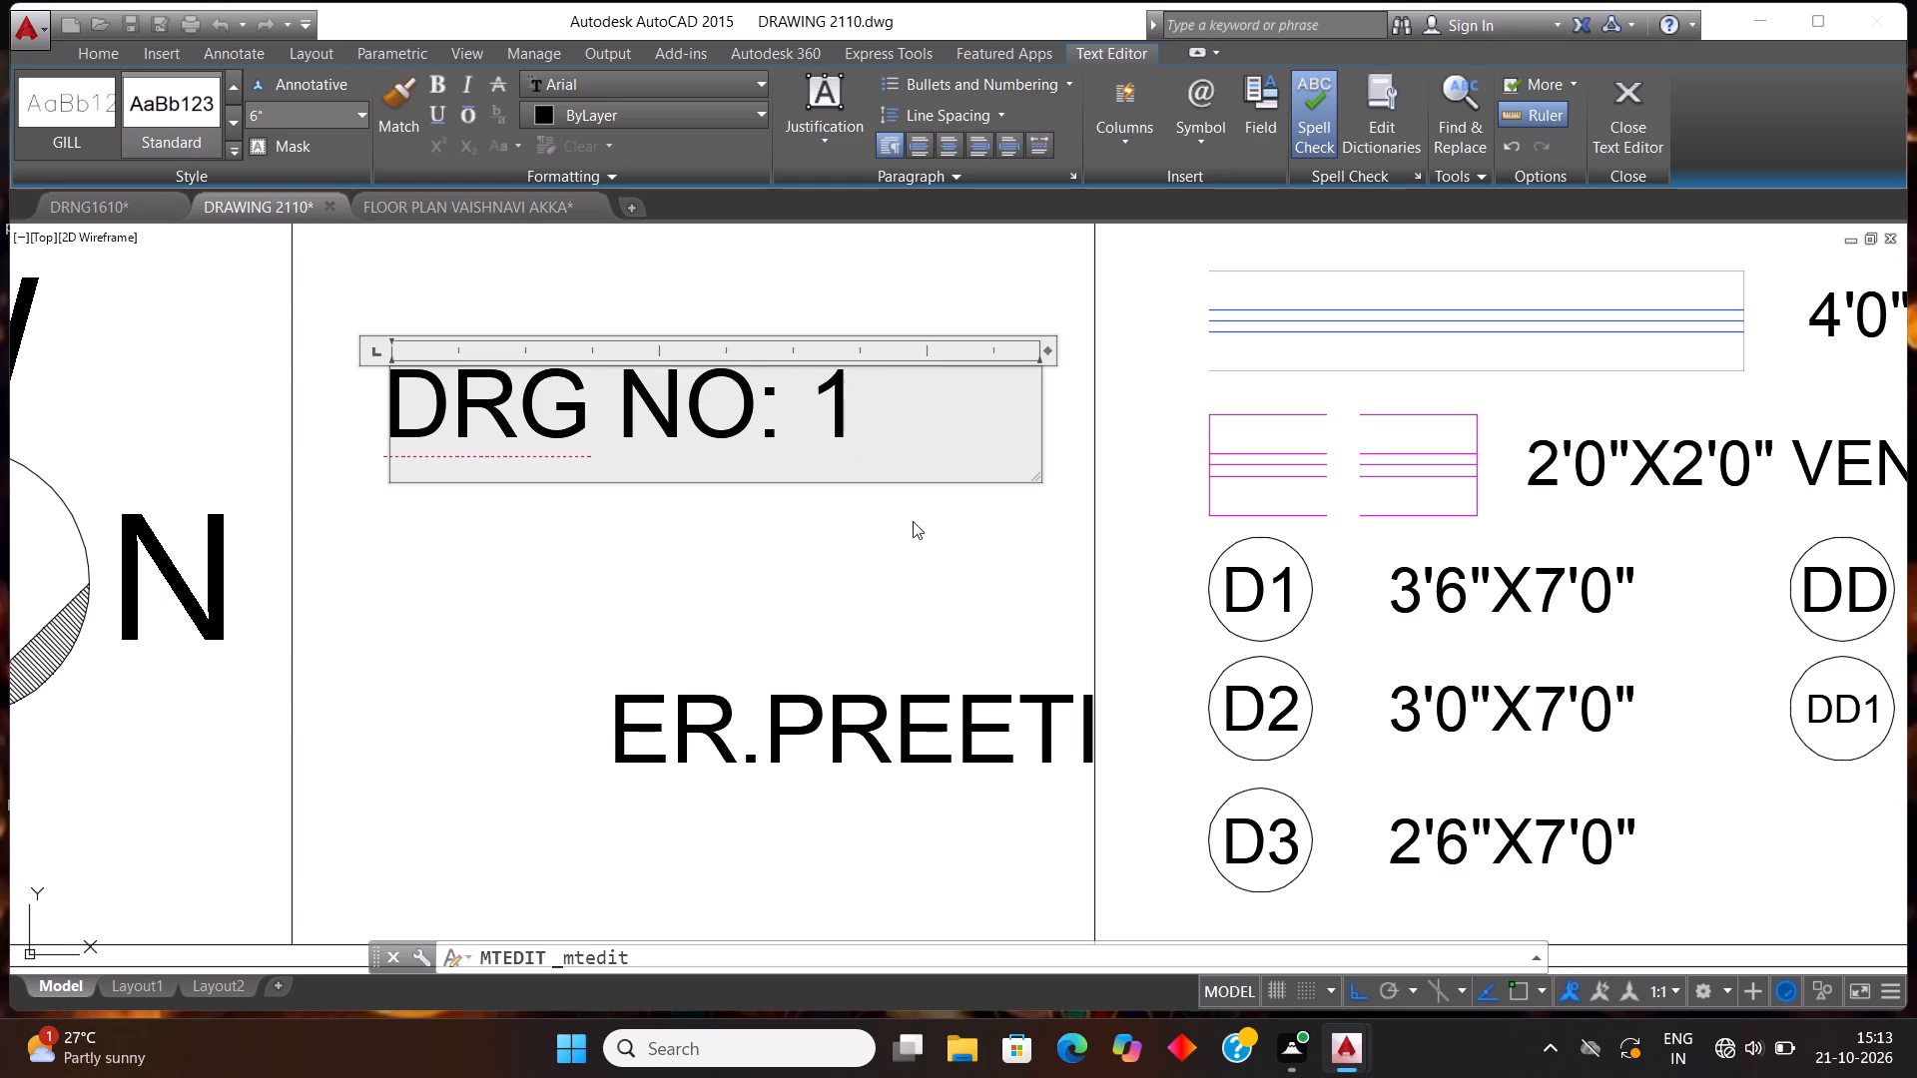
key("BackSpace")
type("01")
left_click(913, 522)
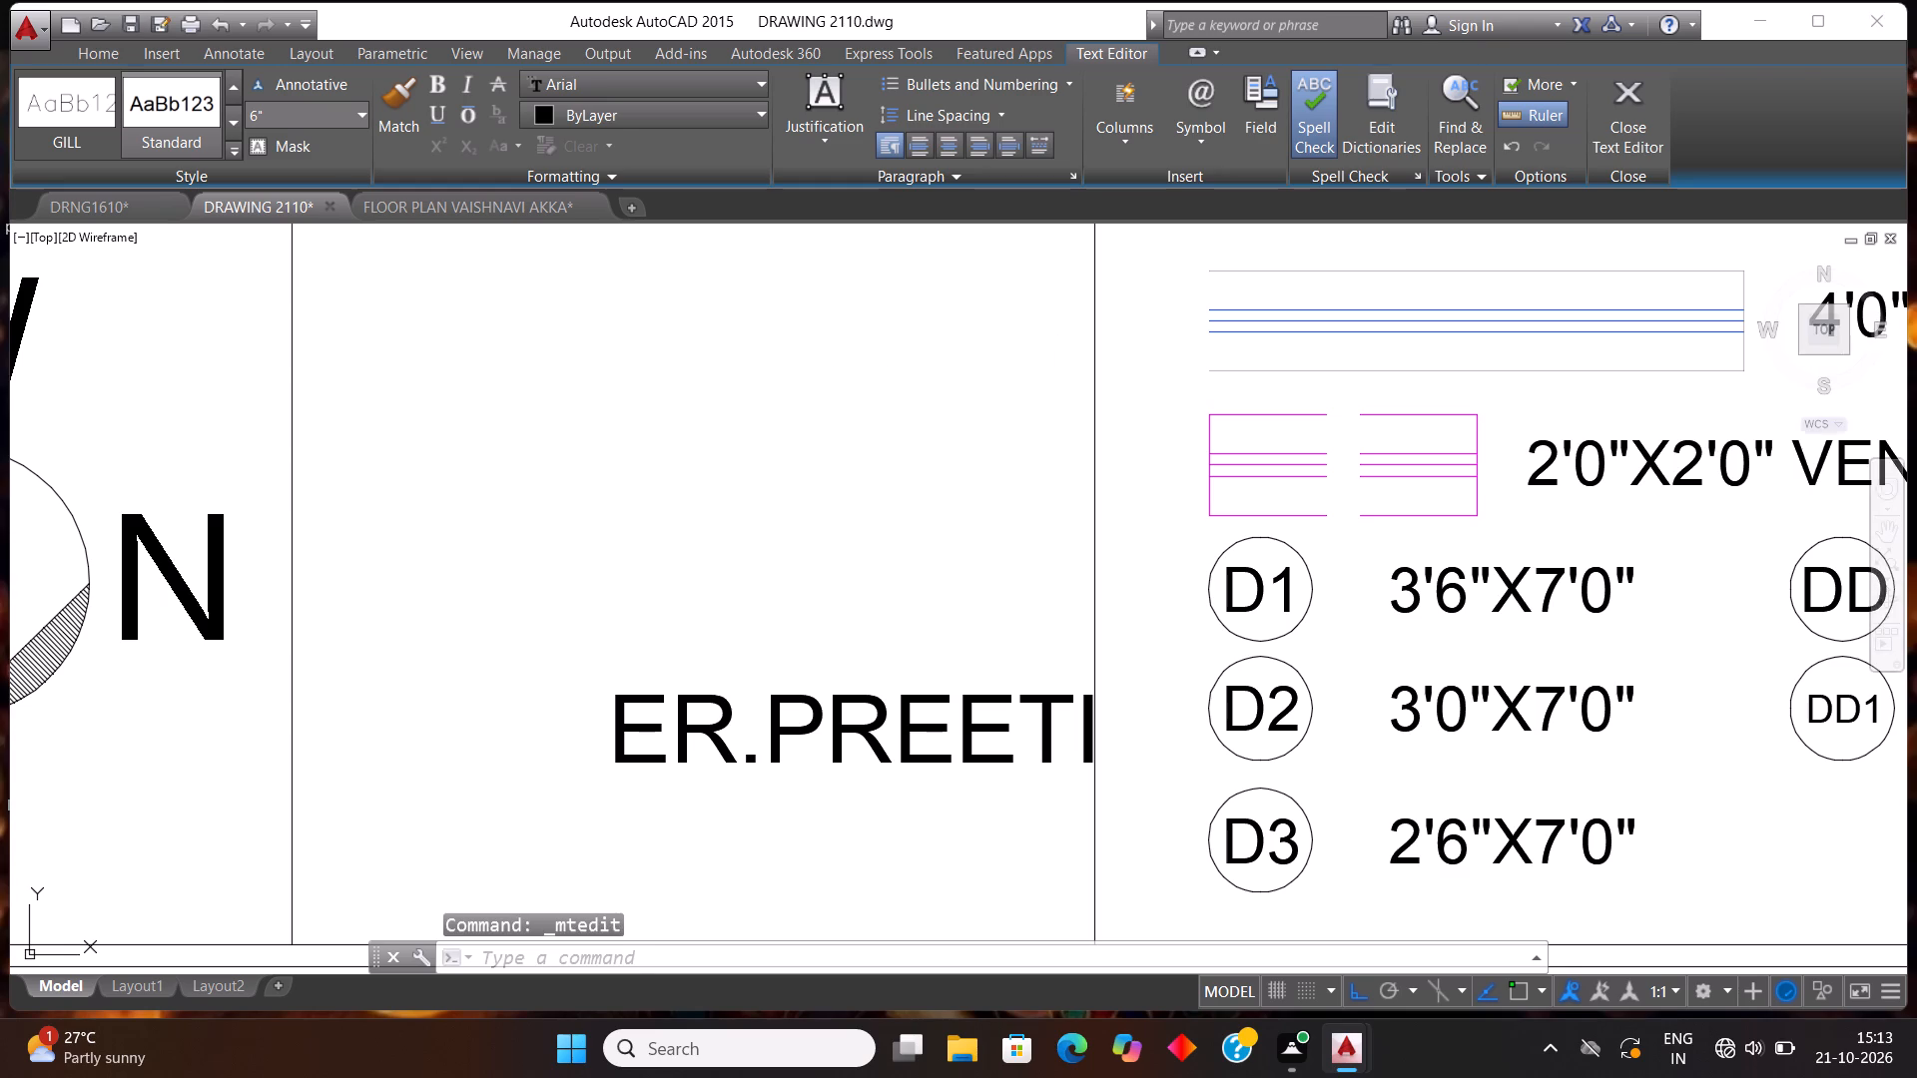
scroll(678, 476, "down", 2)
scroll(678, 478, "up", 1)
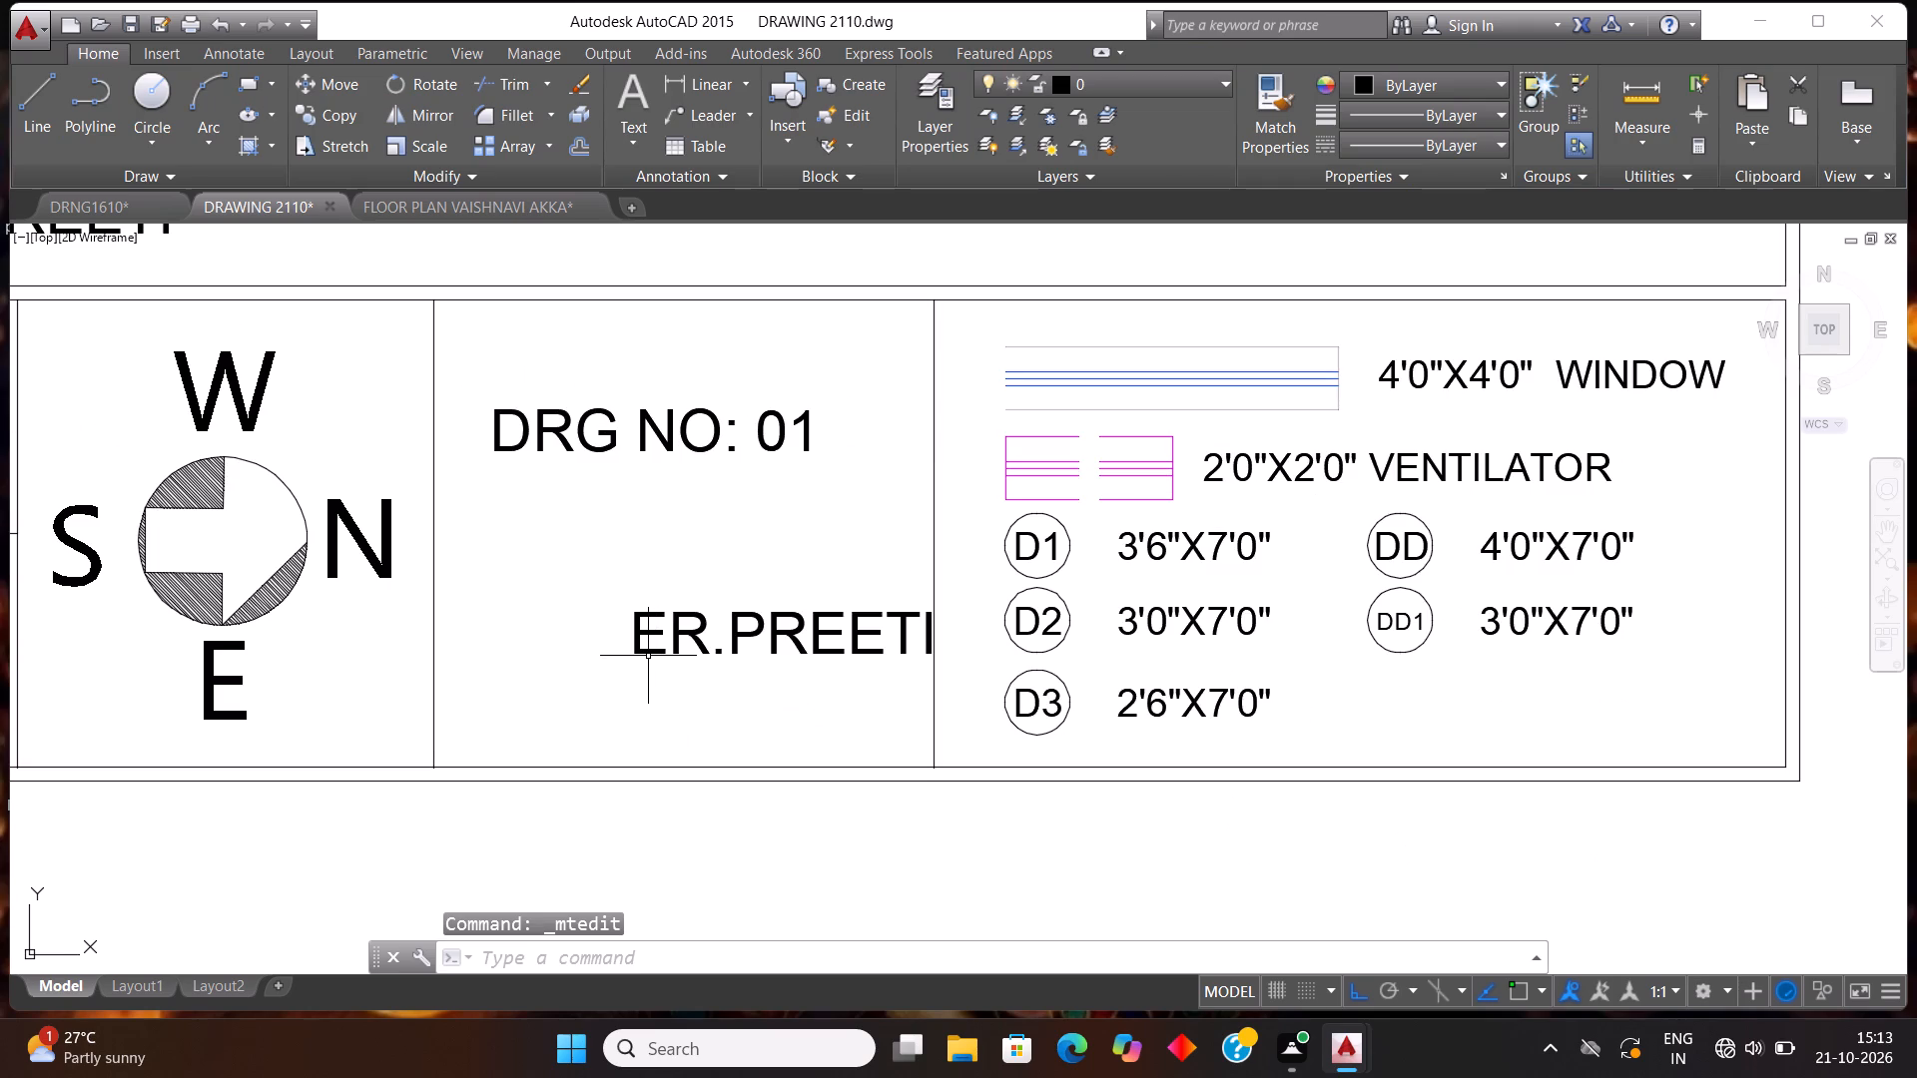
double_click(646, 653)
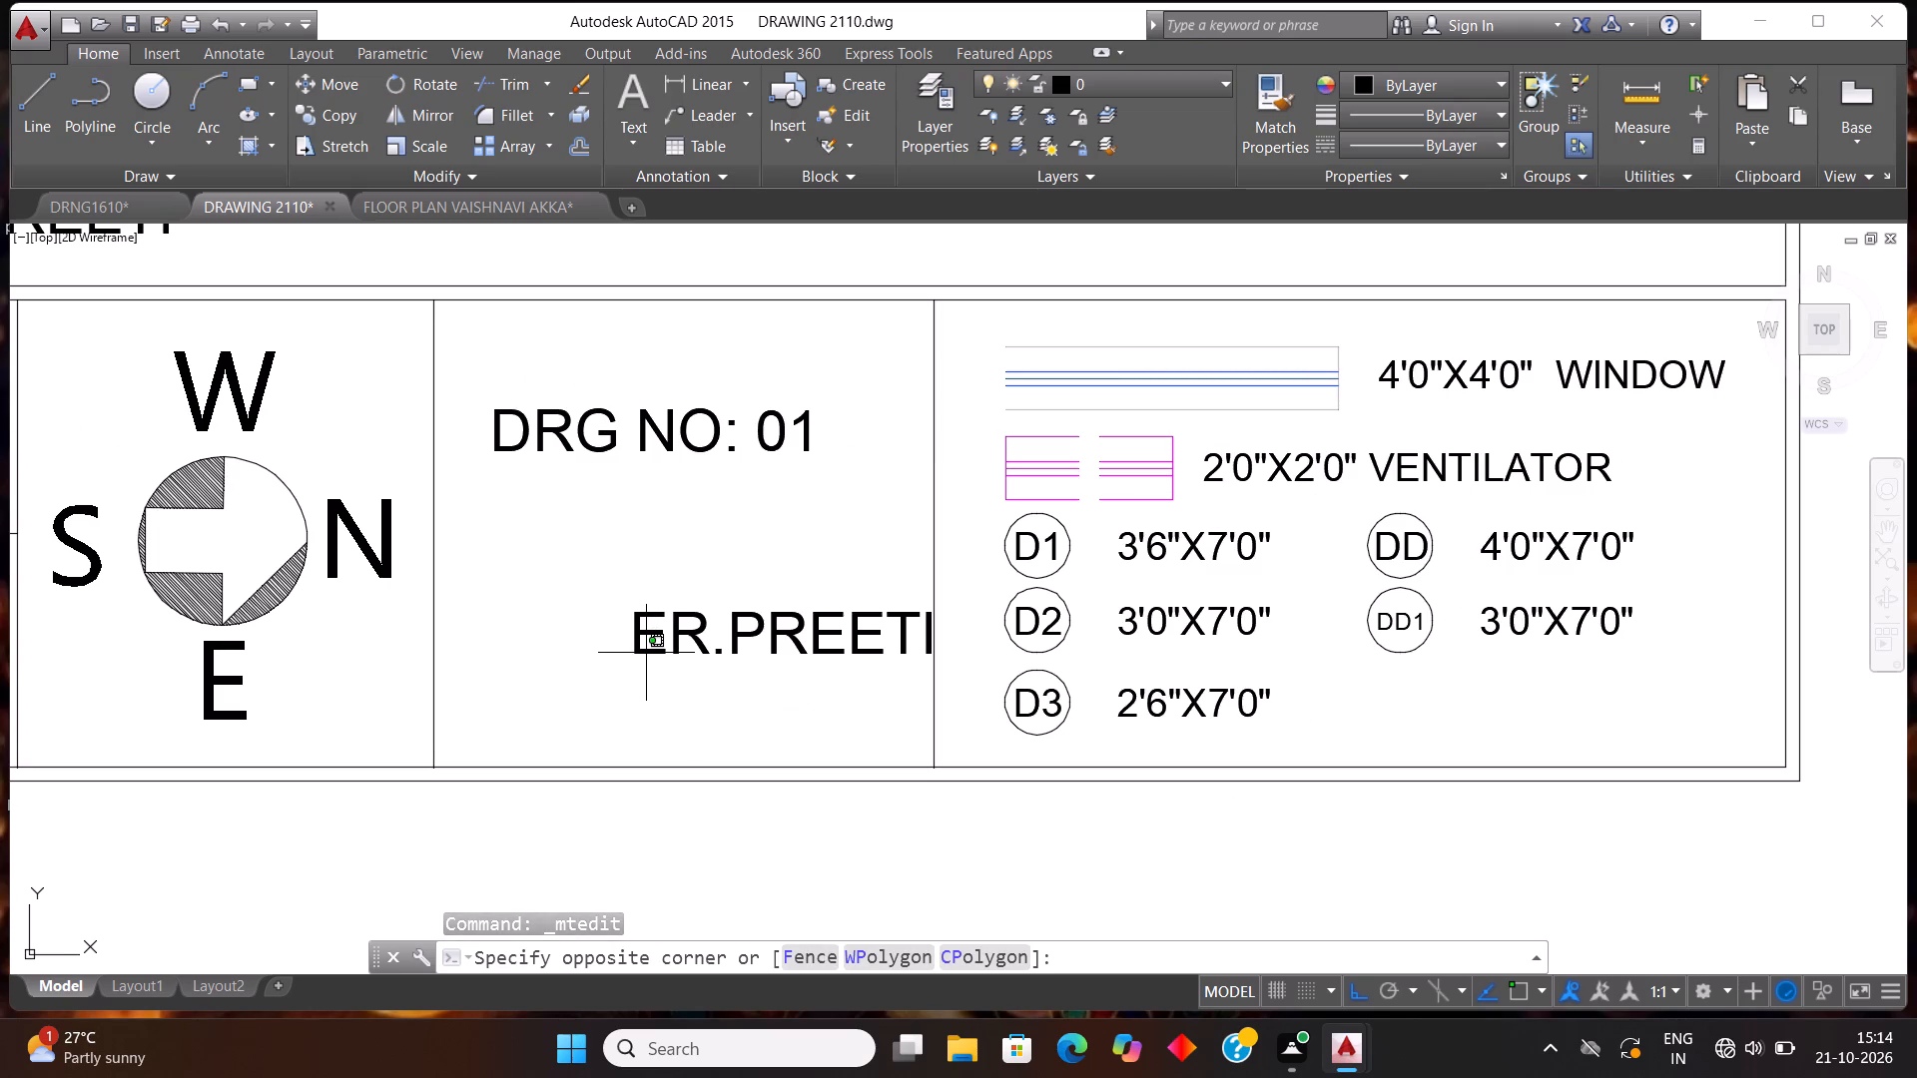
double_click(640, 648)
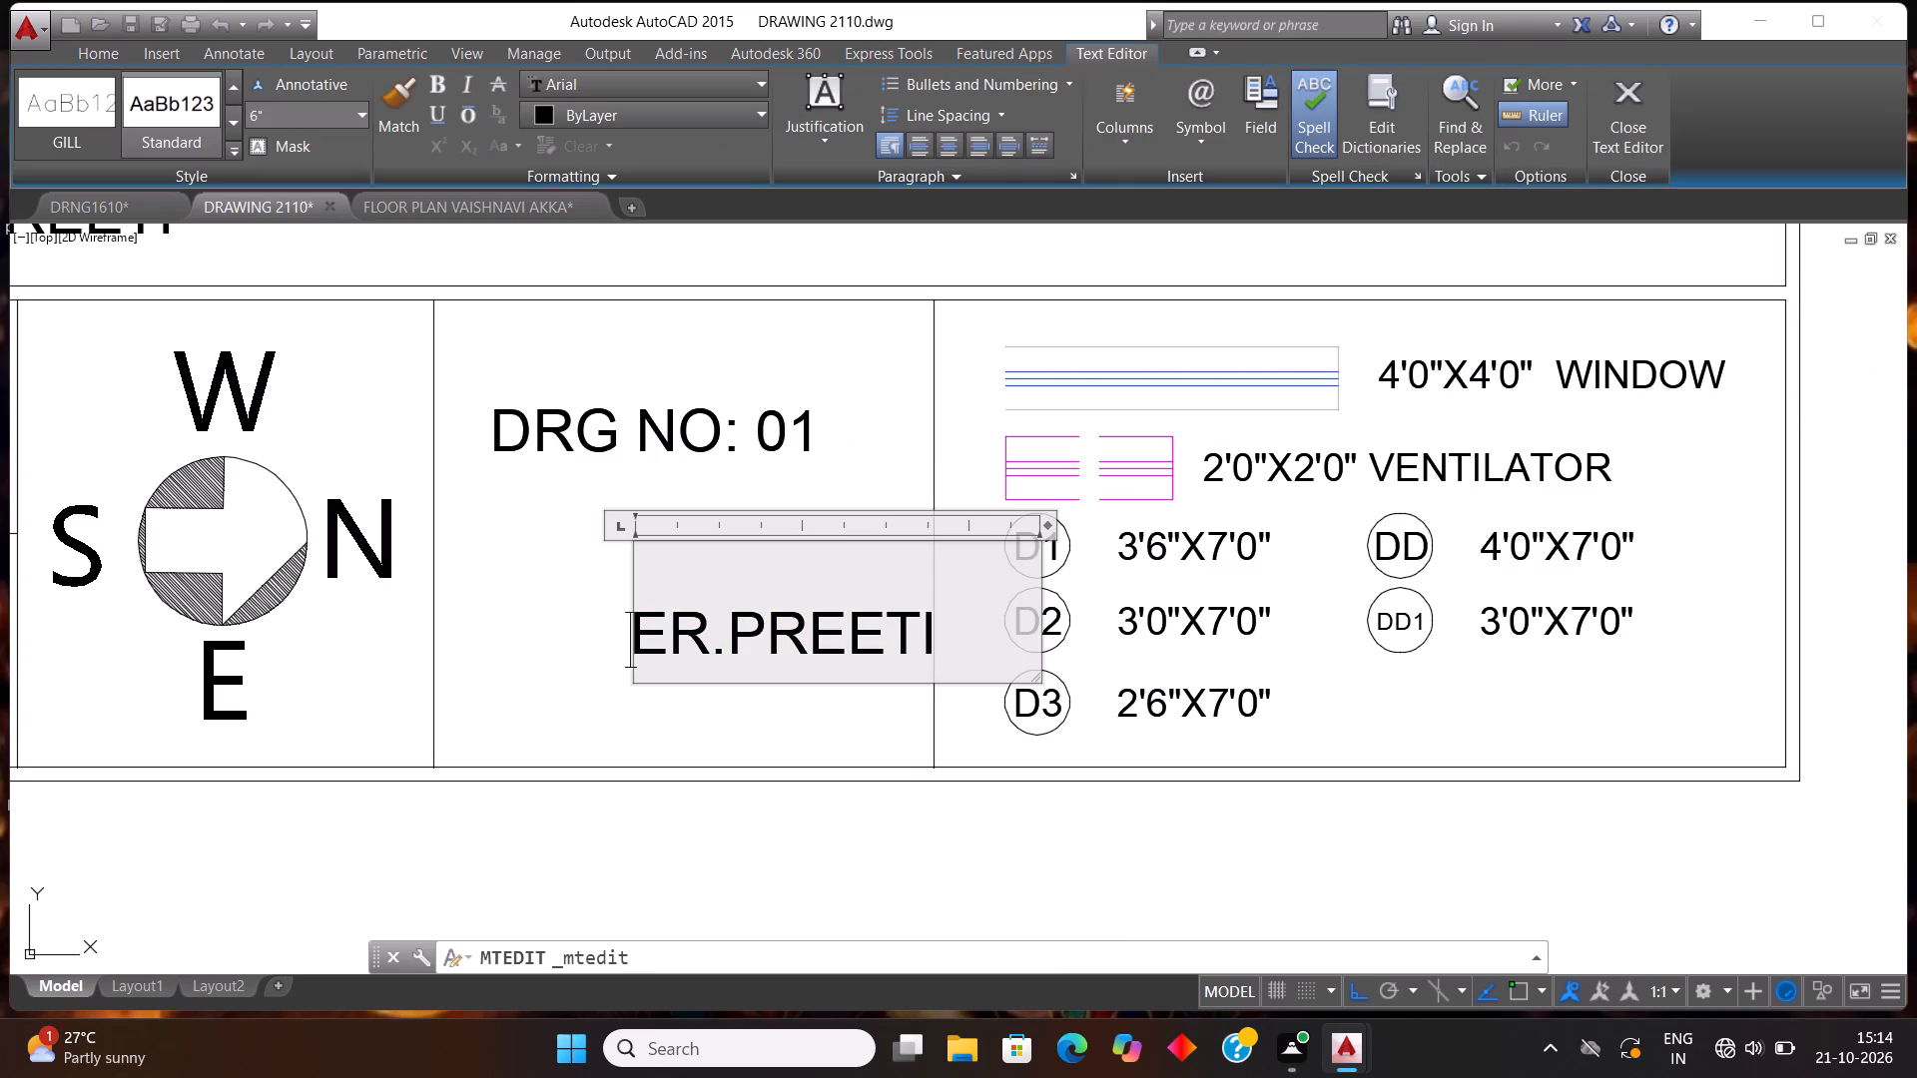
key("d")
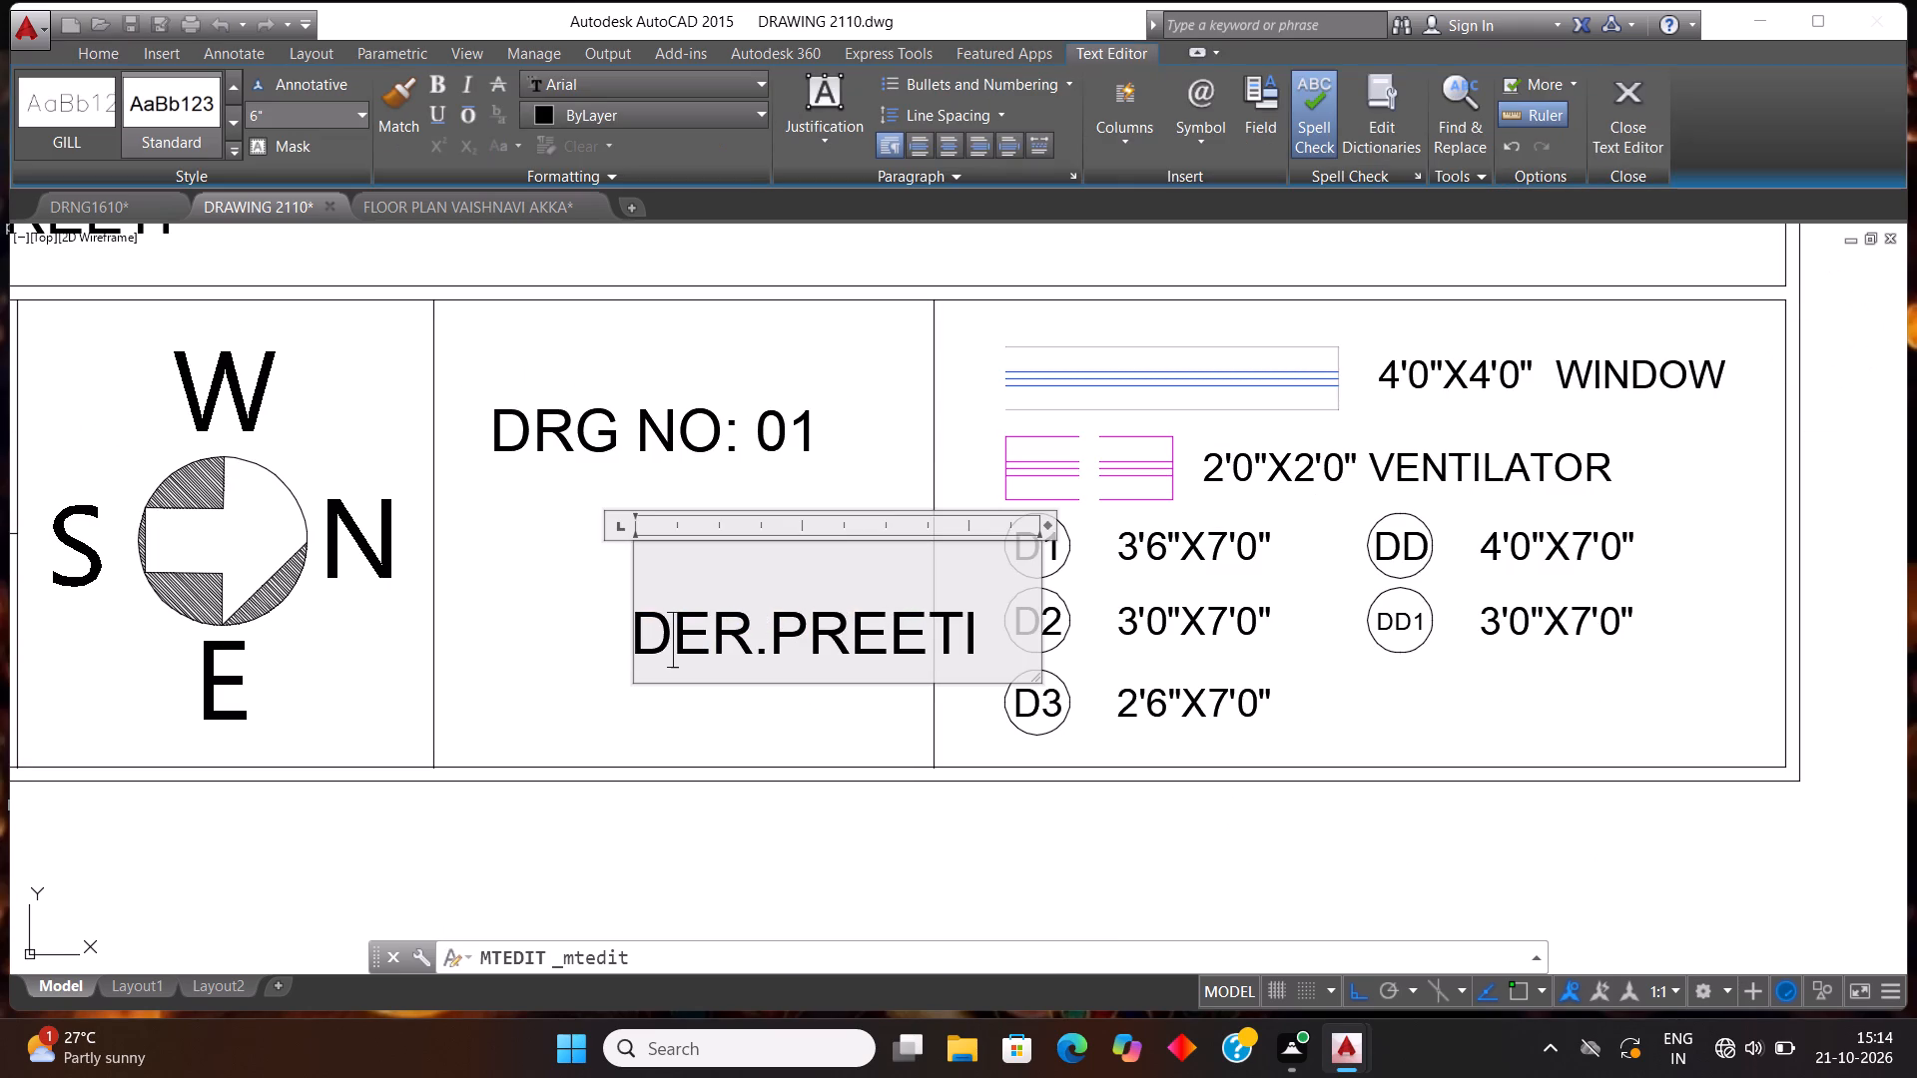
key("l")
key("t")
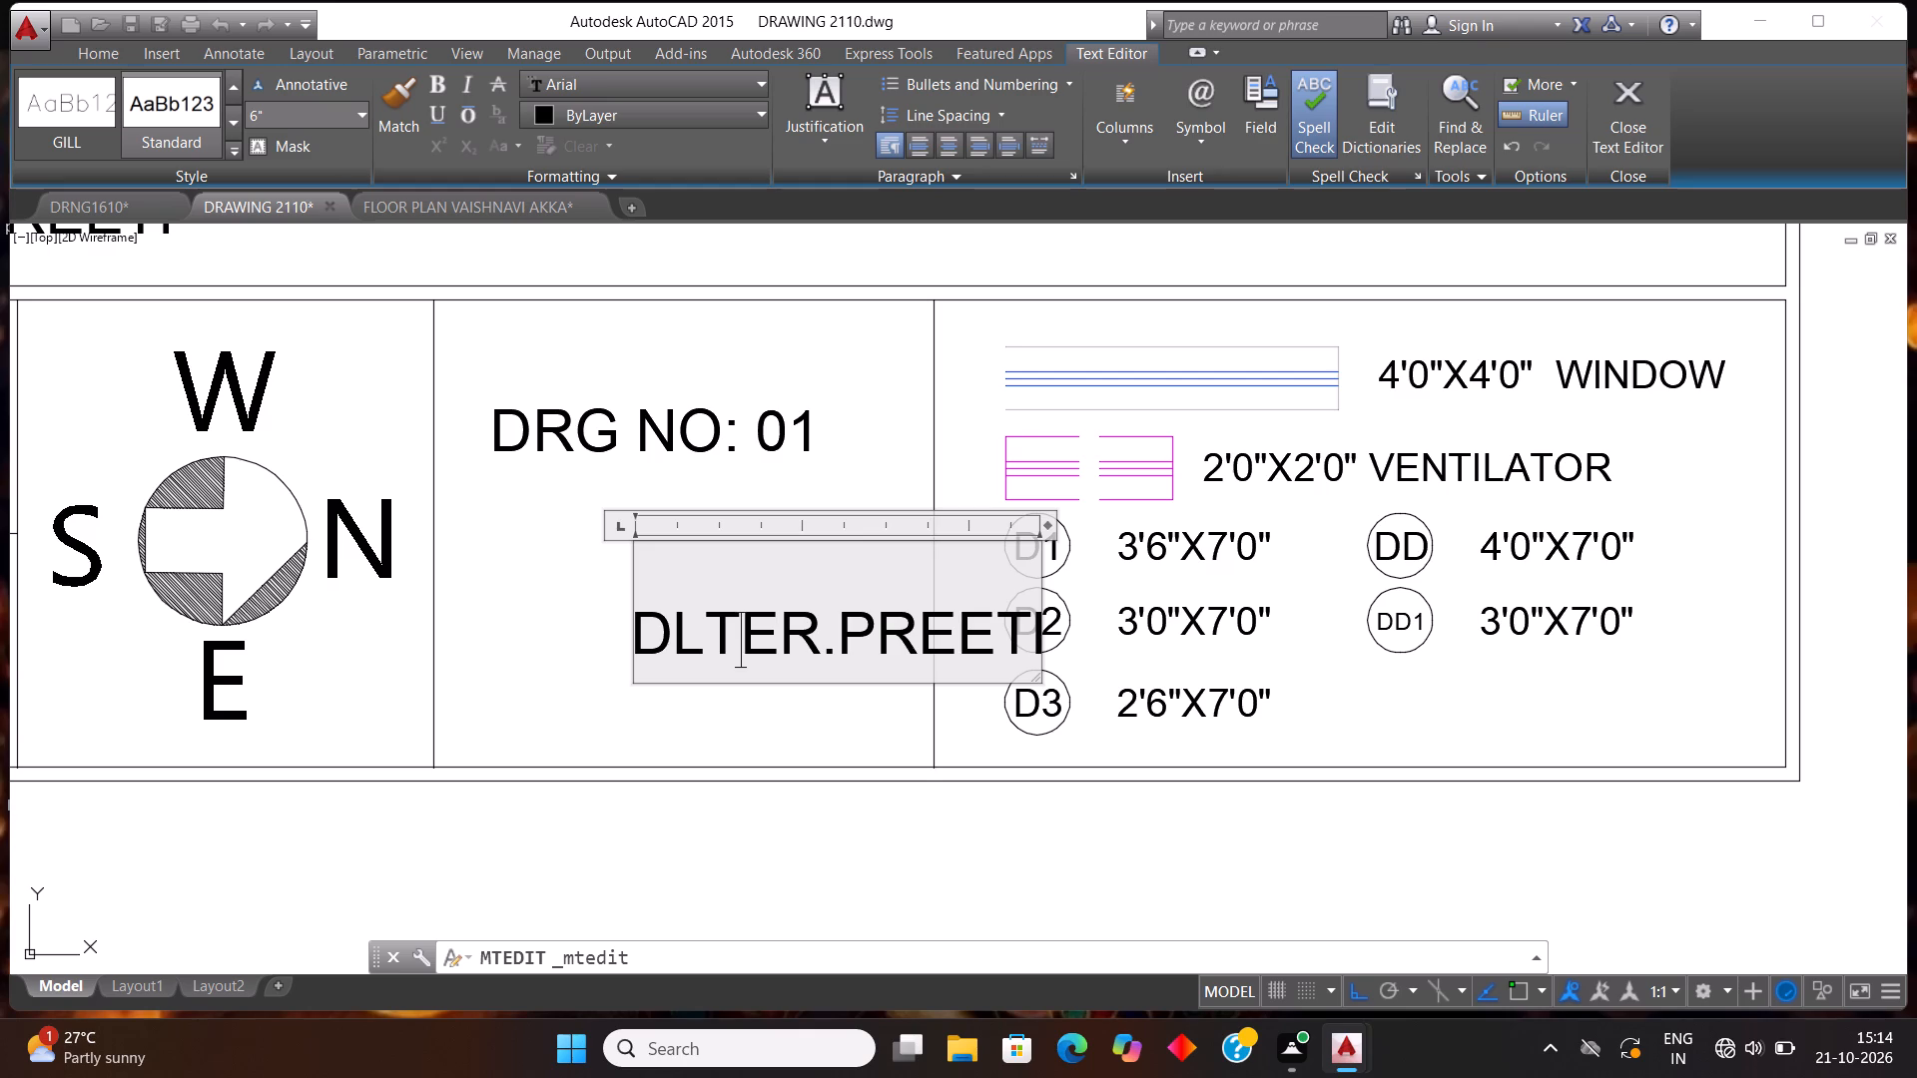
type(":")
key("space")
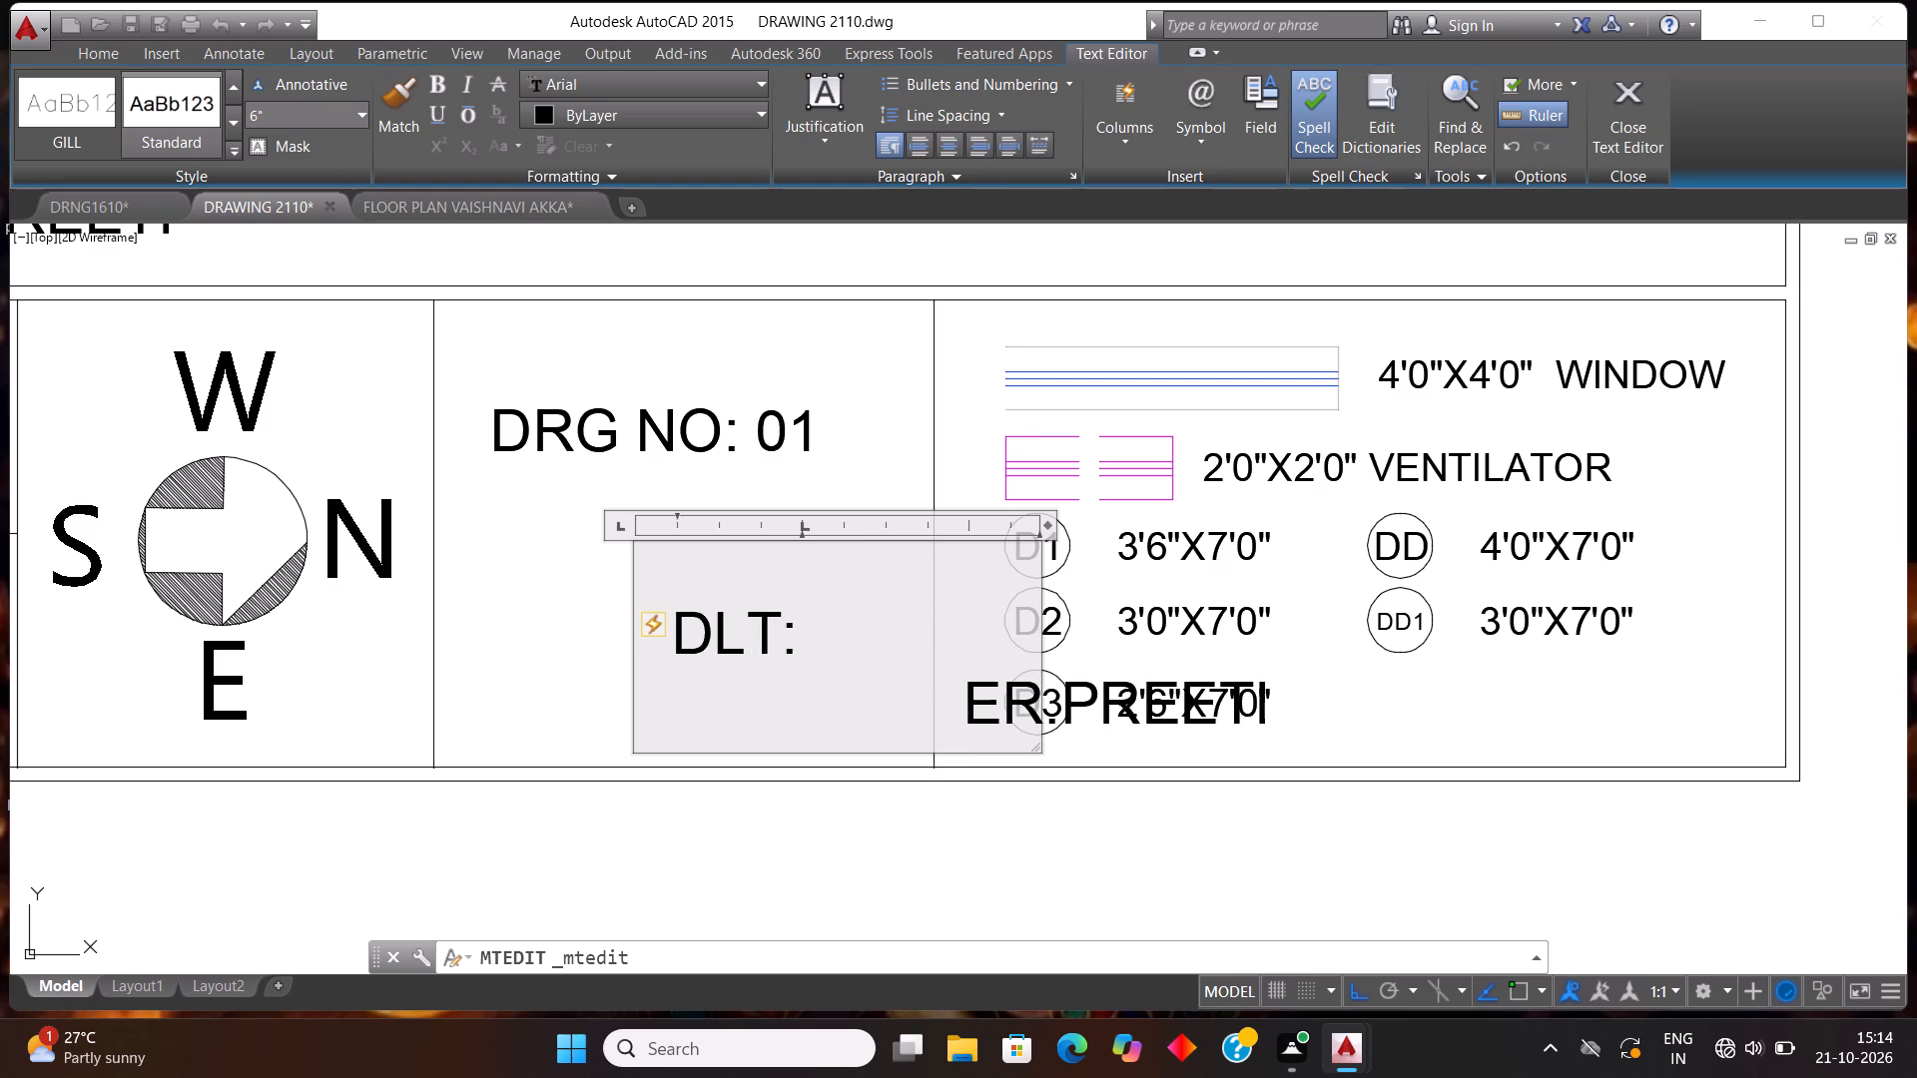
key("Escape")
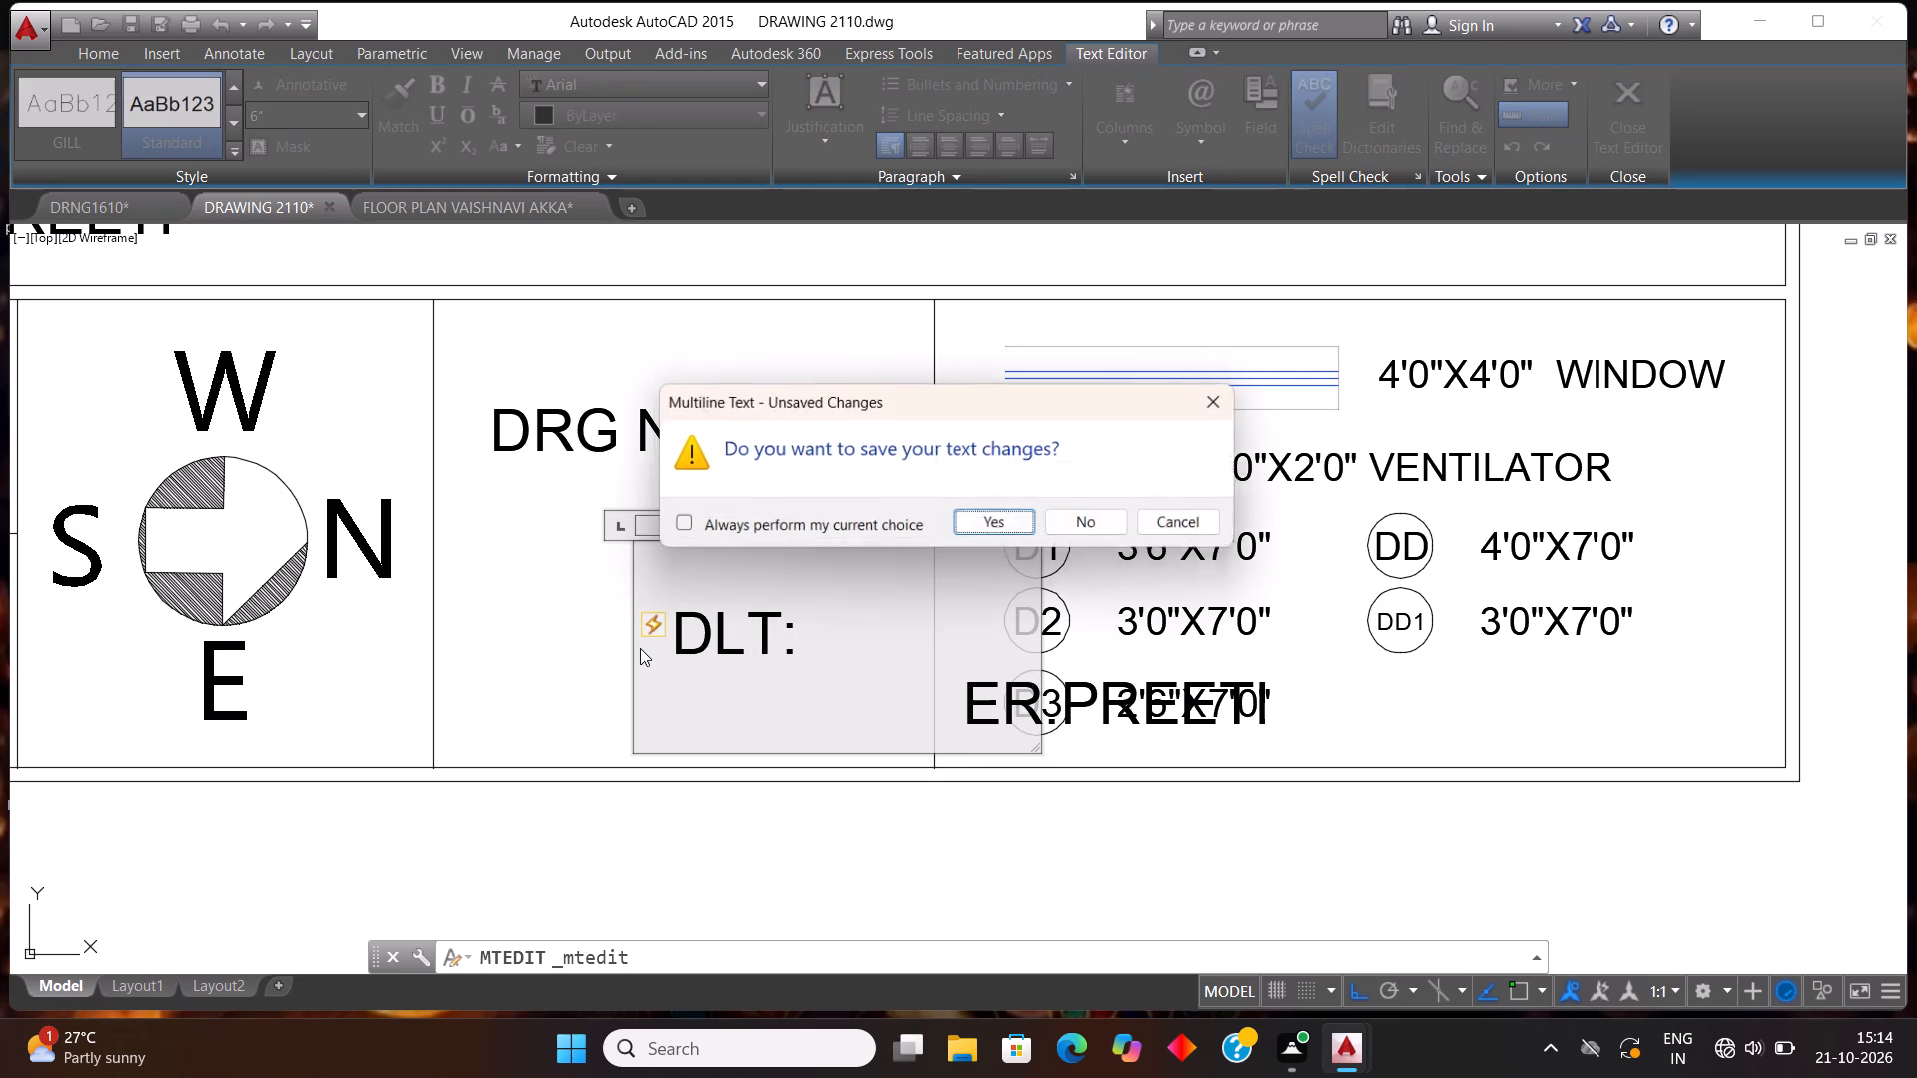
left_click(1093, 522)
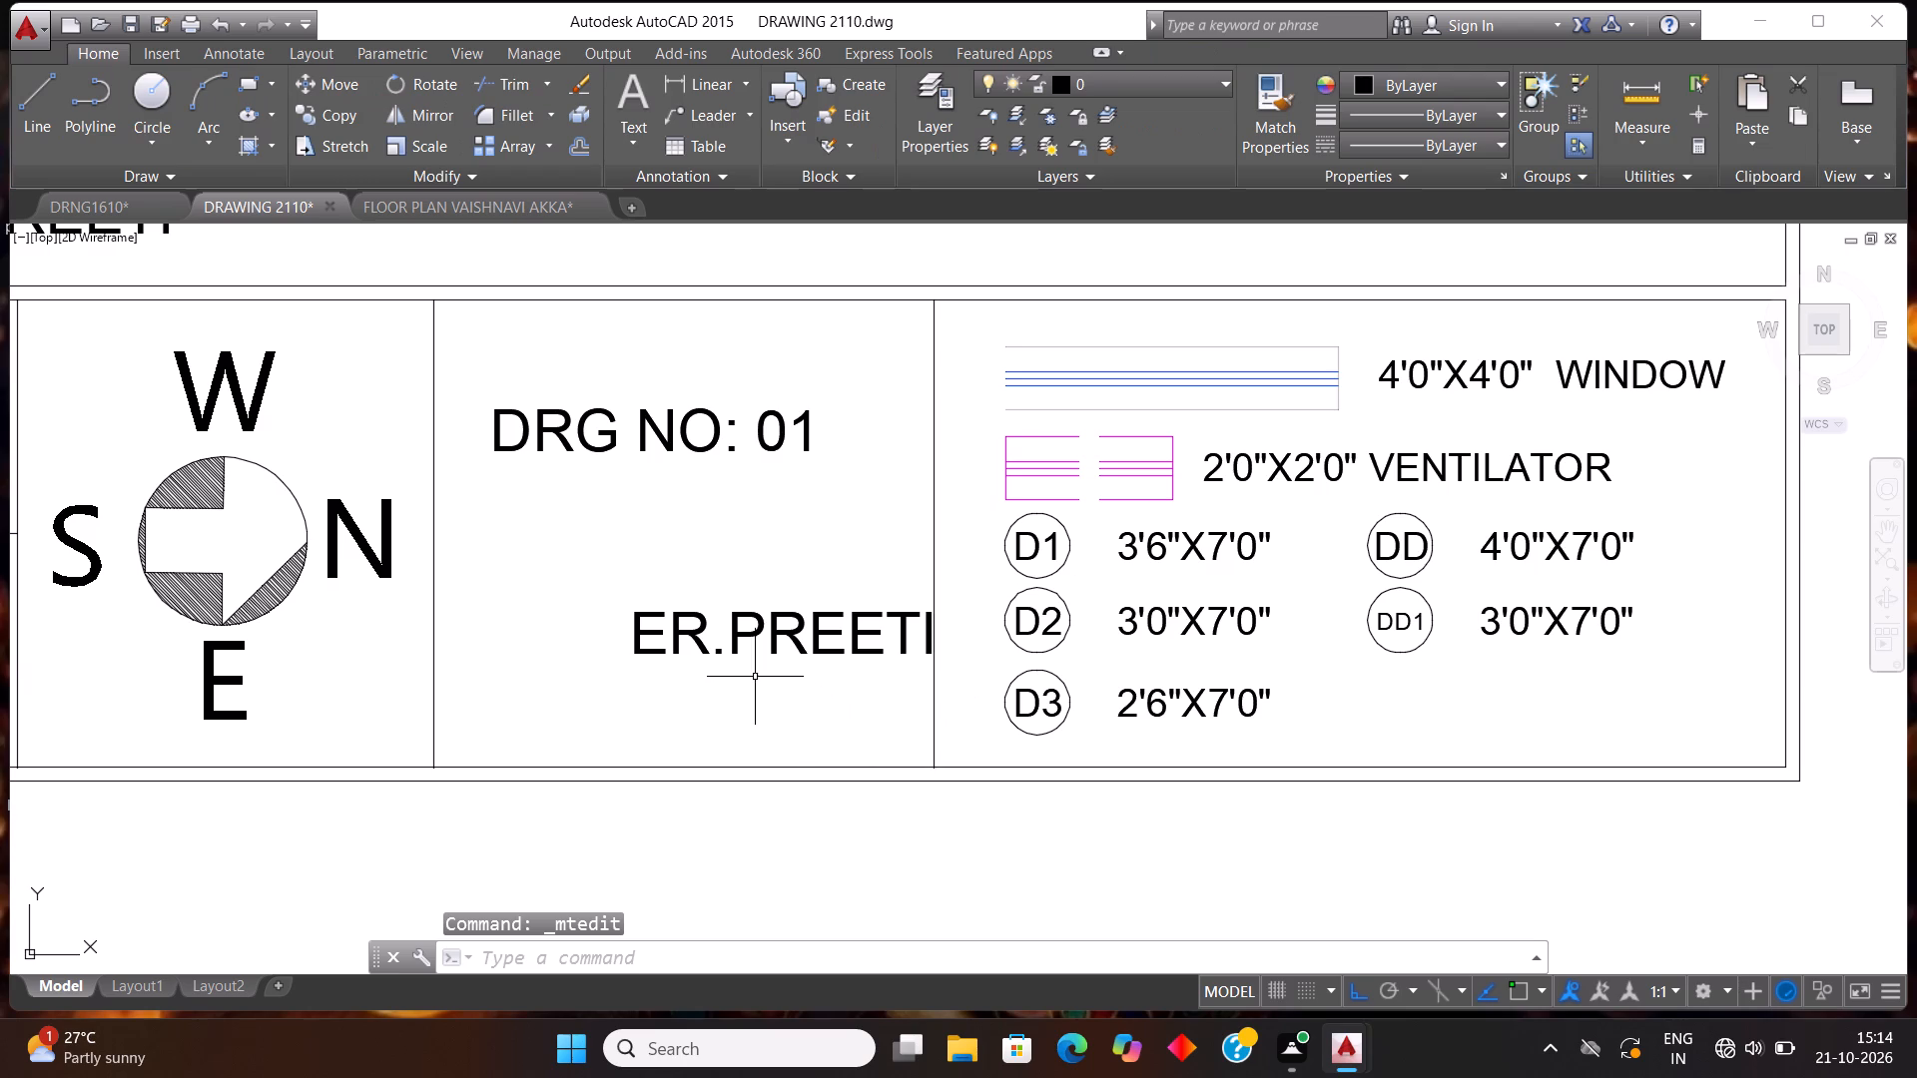
Add the prefix "DLT:" before the engineer's name in the title block compartment below the drawing number.
double_click(741, 638)
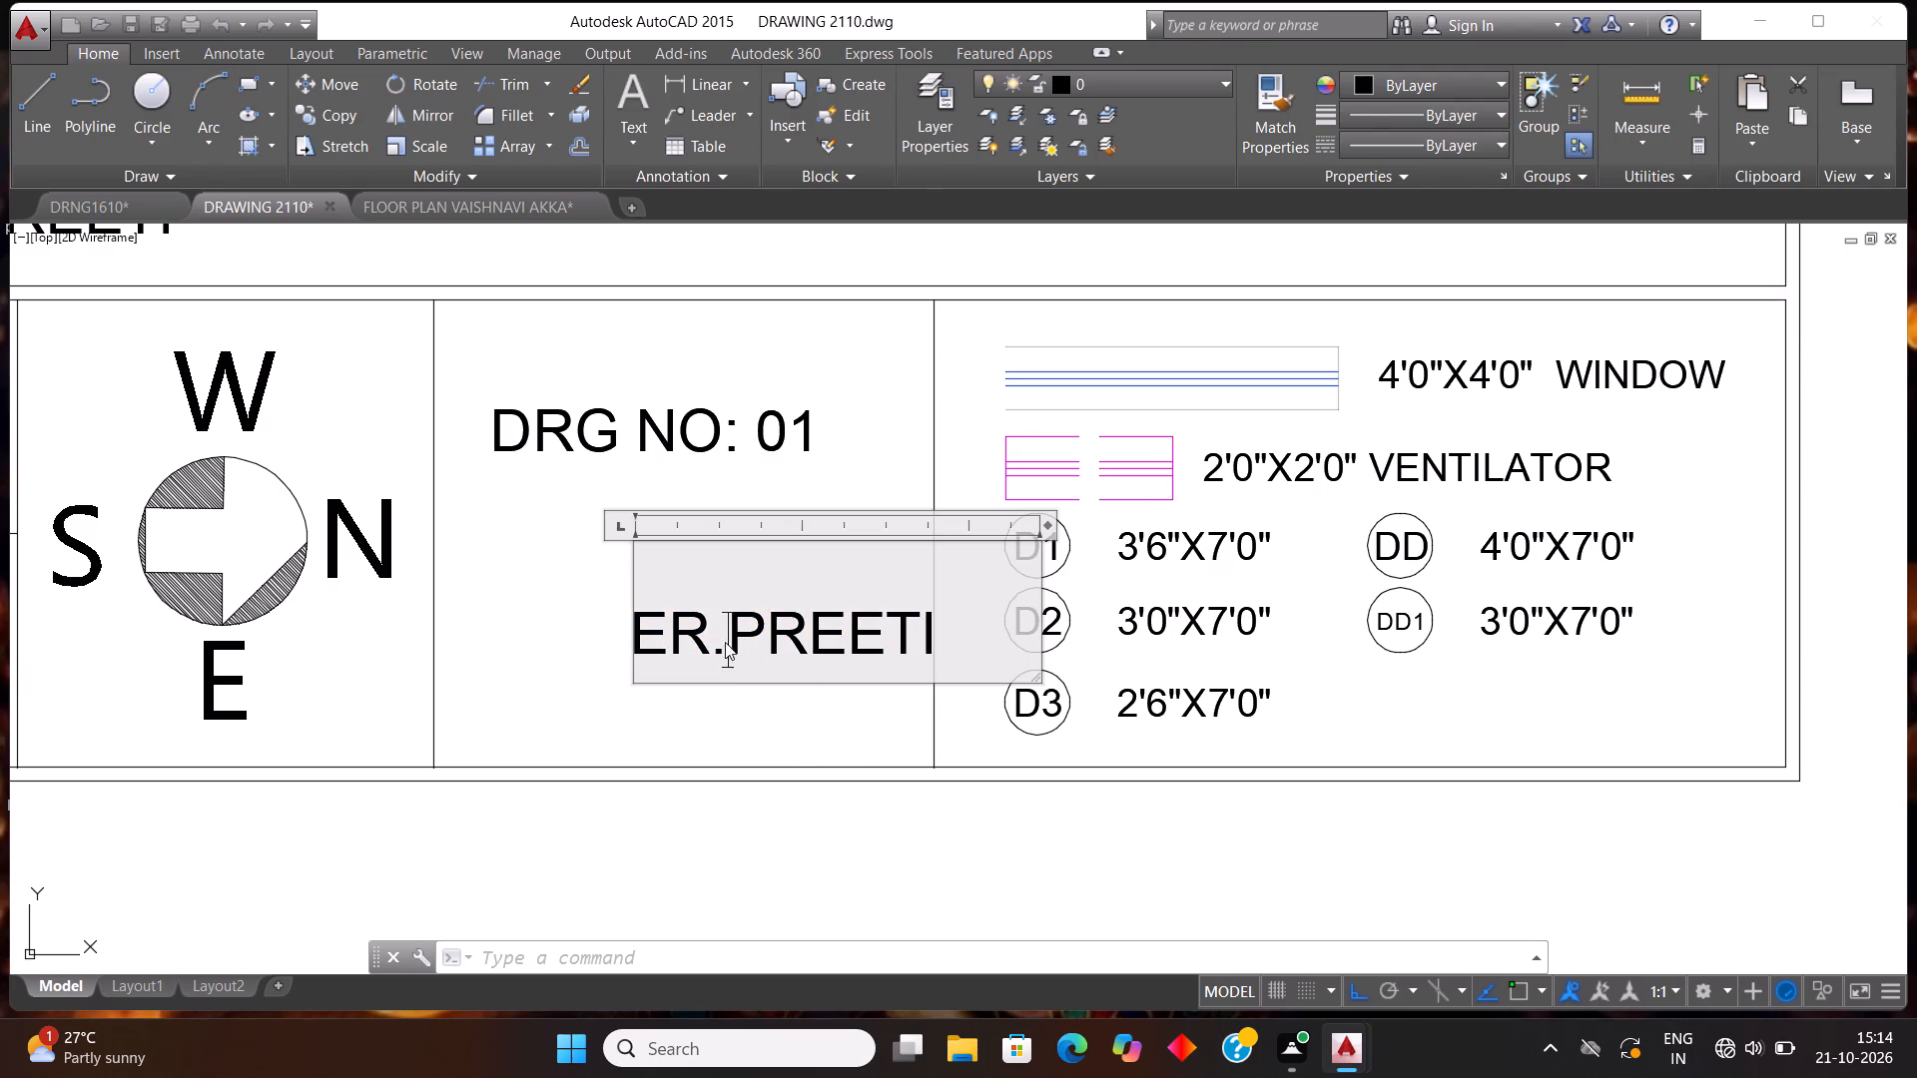
key("Left")
key("Left")
key("Left")
key("Left")
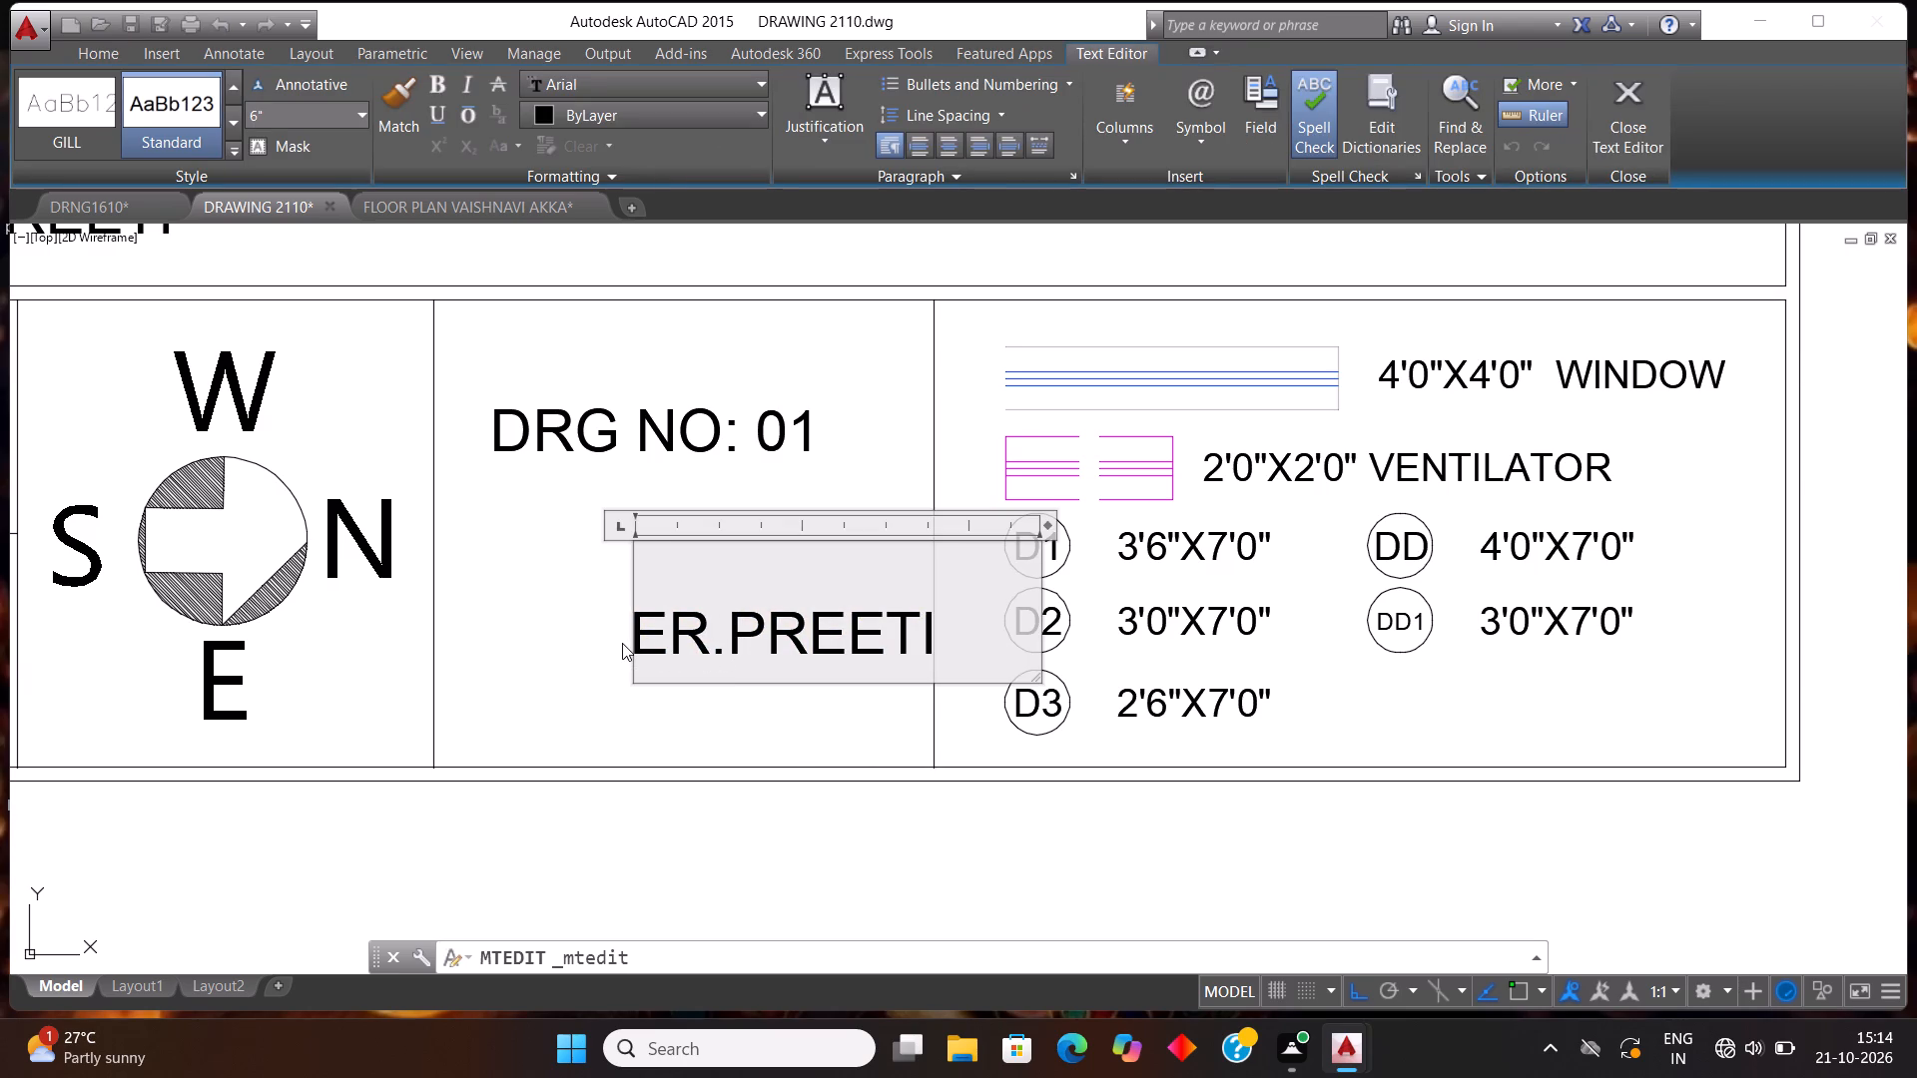
key("Right")
key("d")
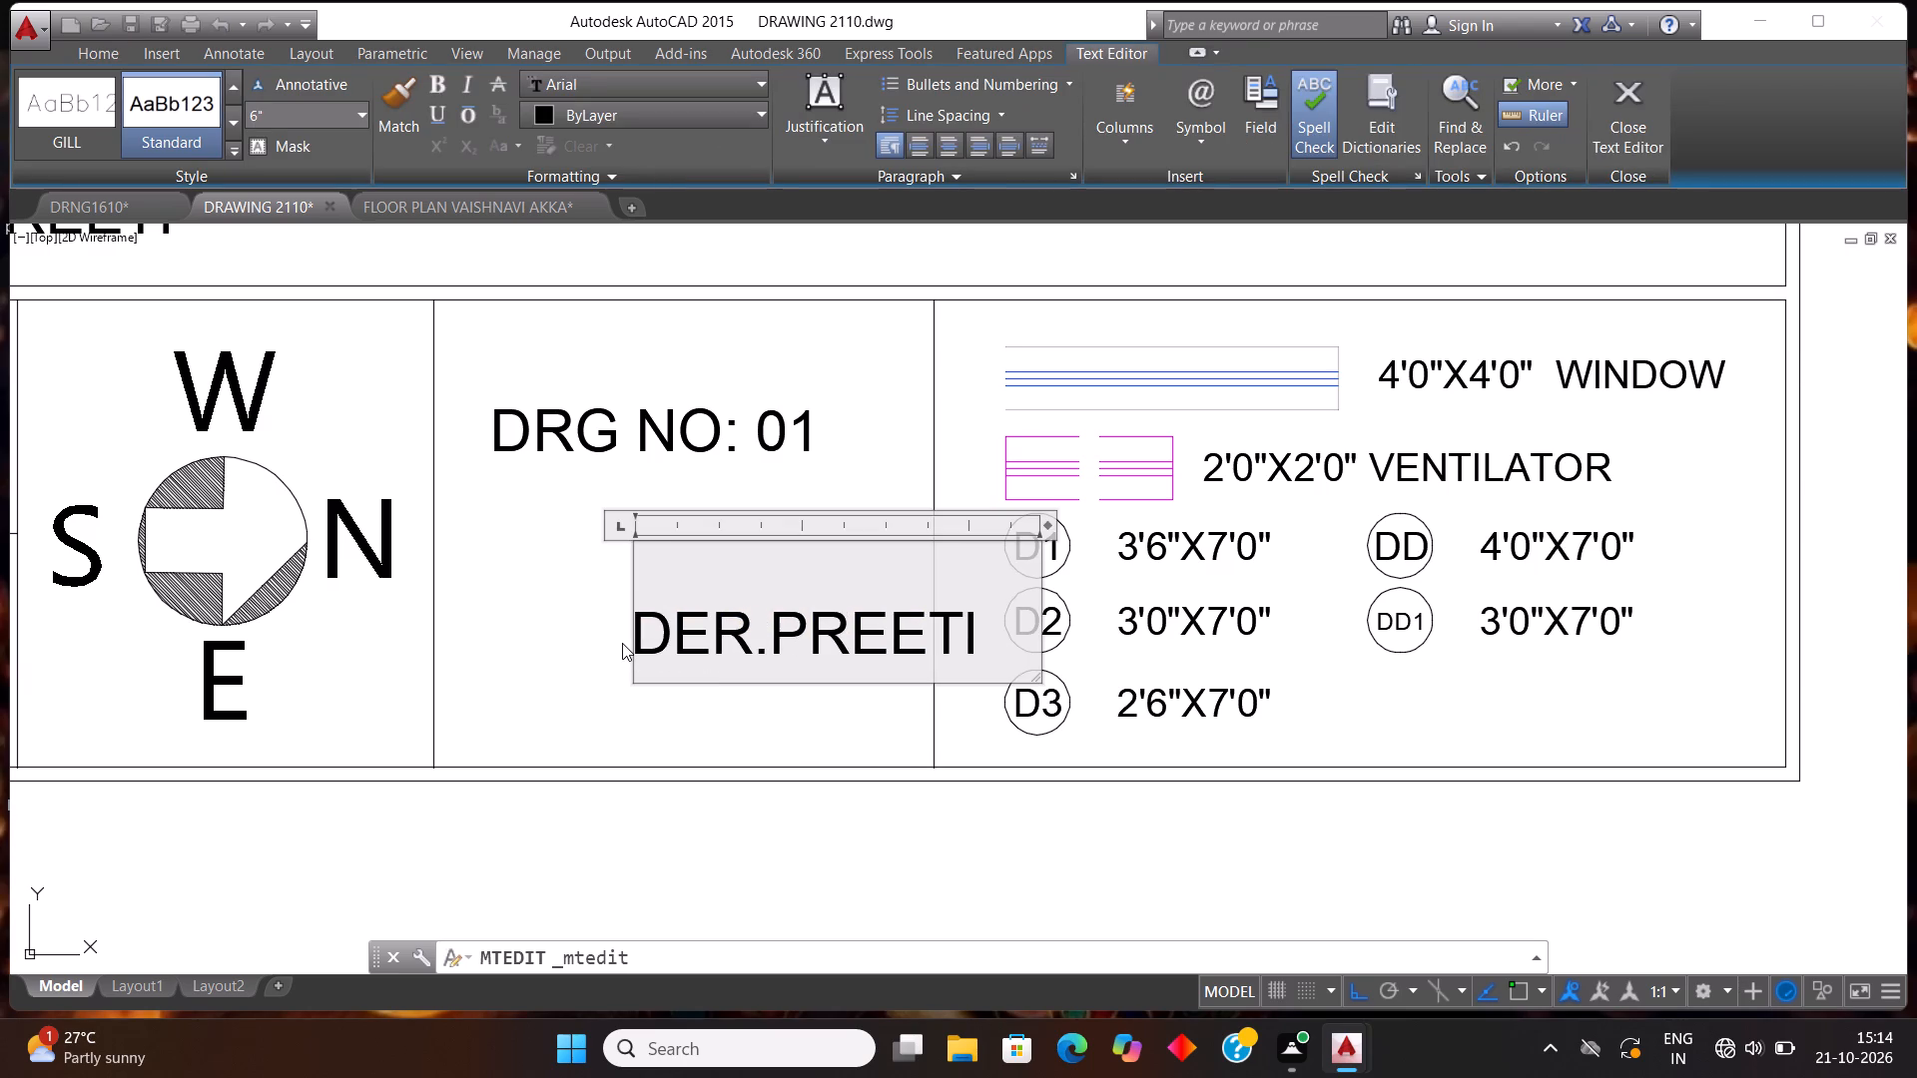
type("LY")
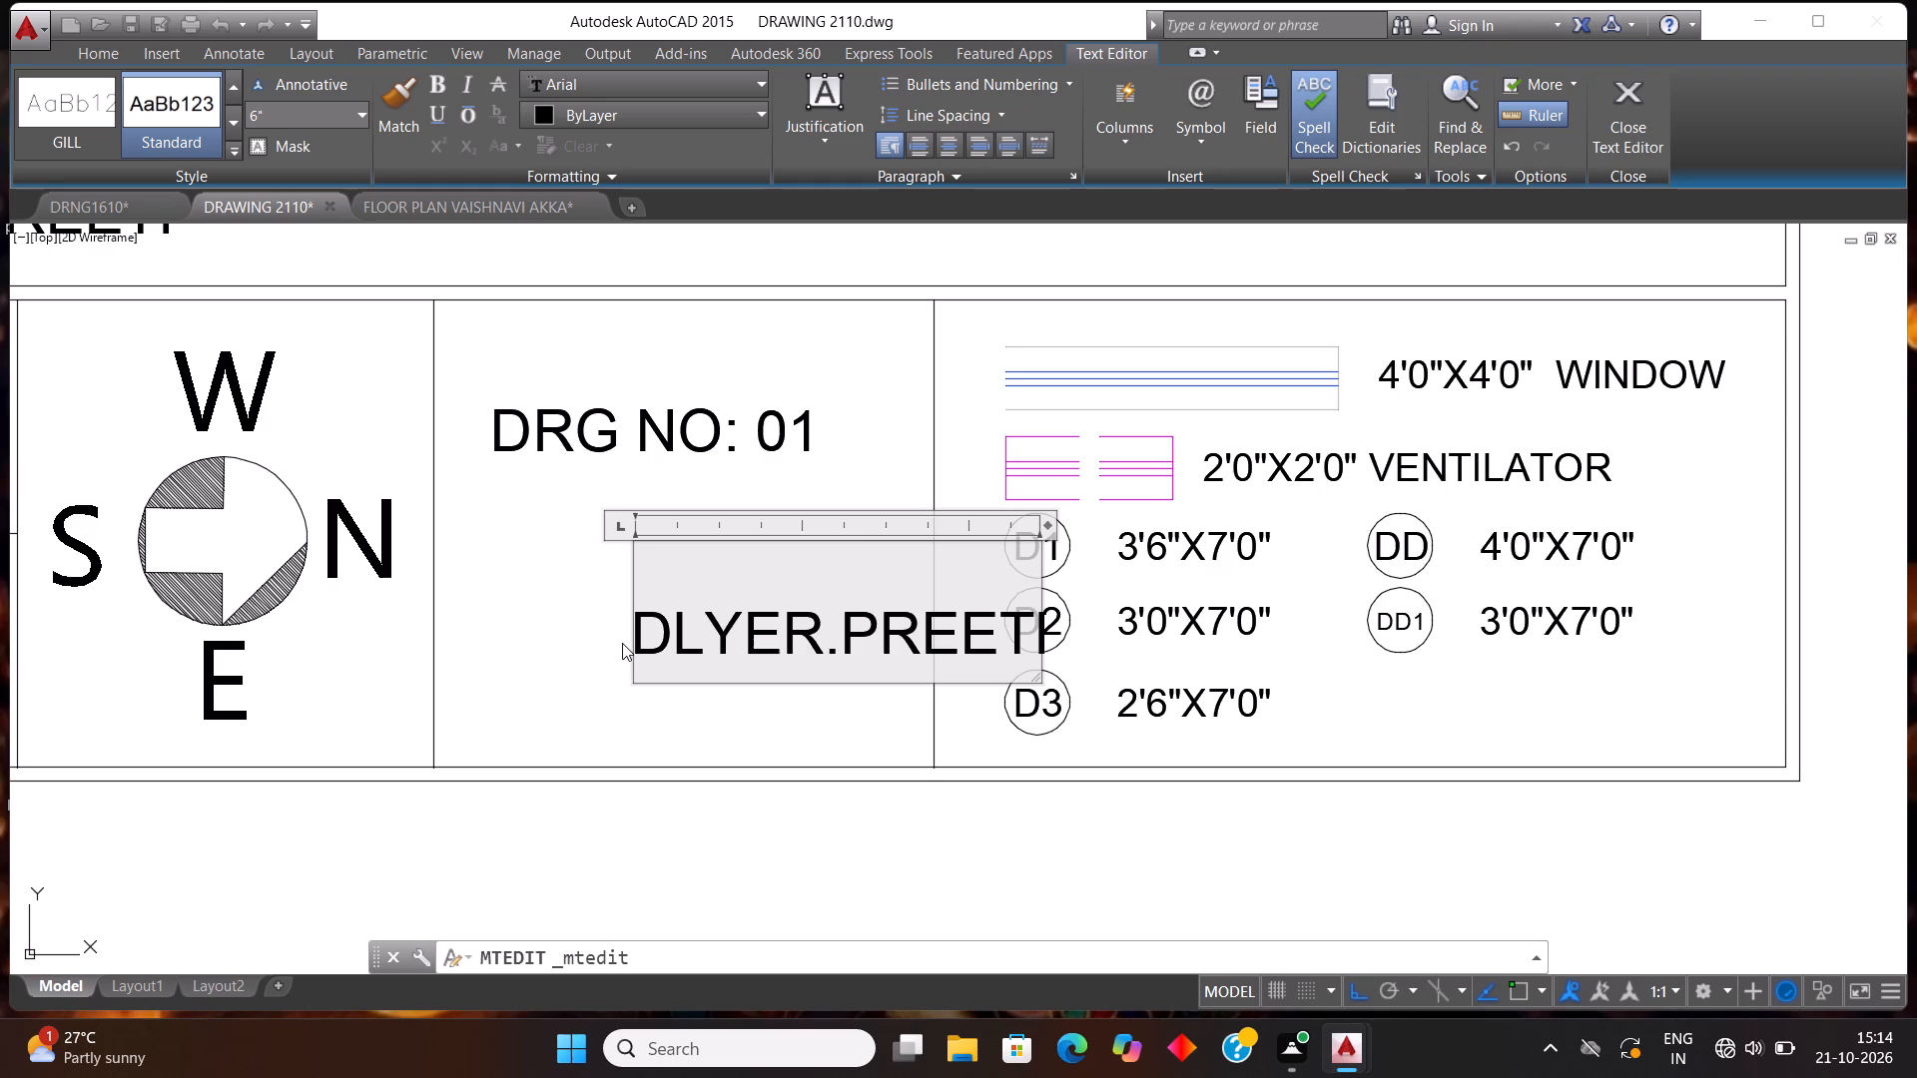
key("BackSpace")
key("t")
key("shift+colon")
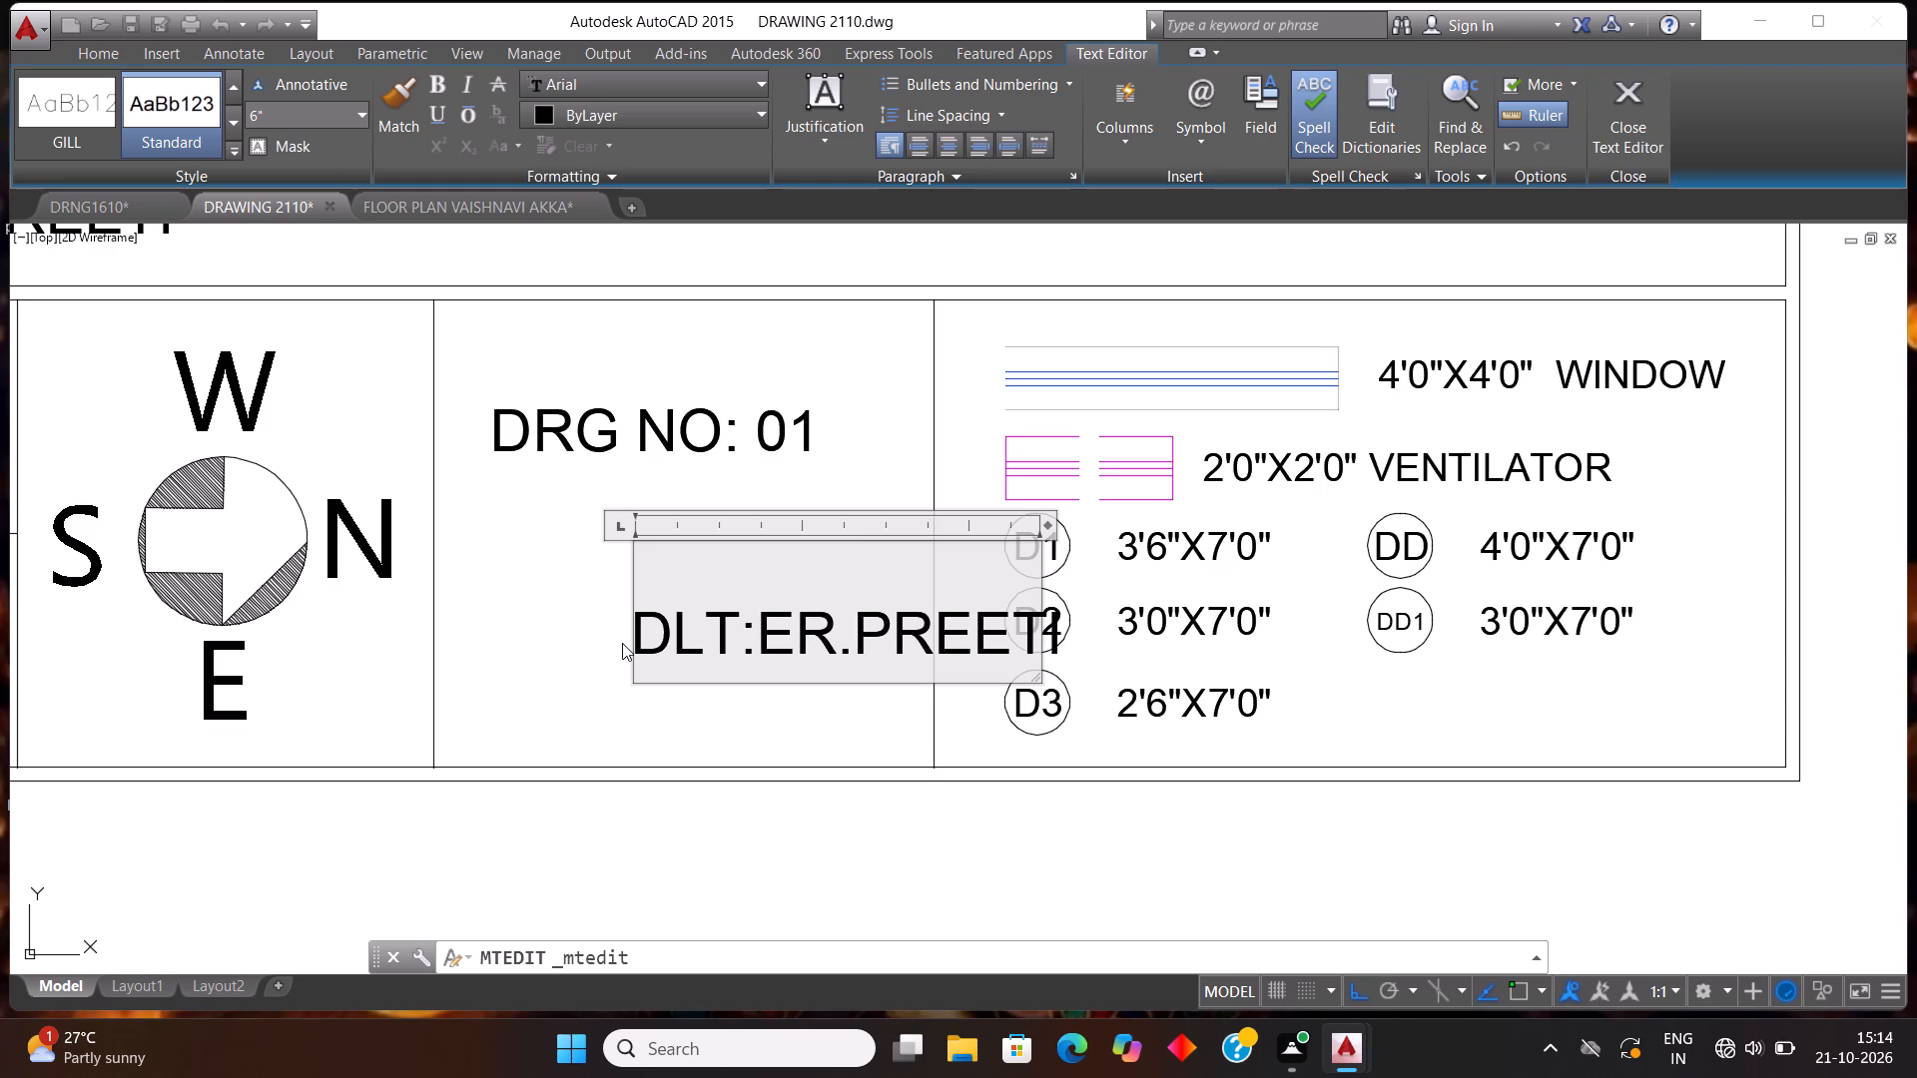
left_click(570, 834)
Move the DLT text toward the compass compartment so it fits inside its own compartment below DRG NO: 01.
left_click(729, 687)
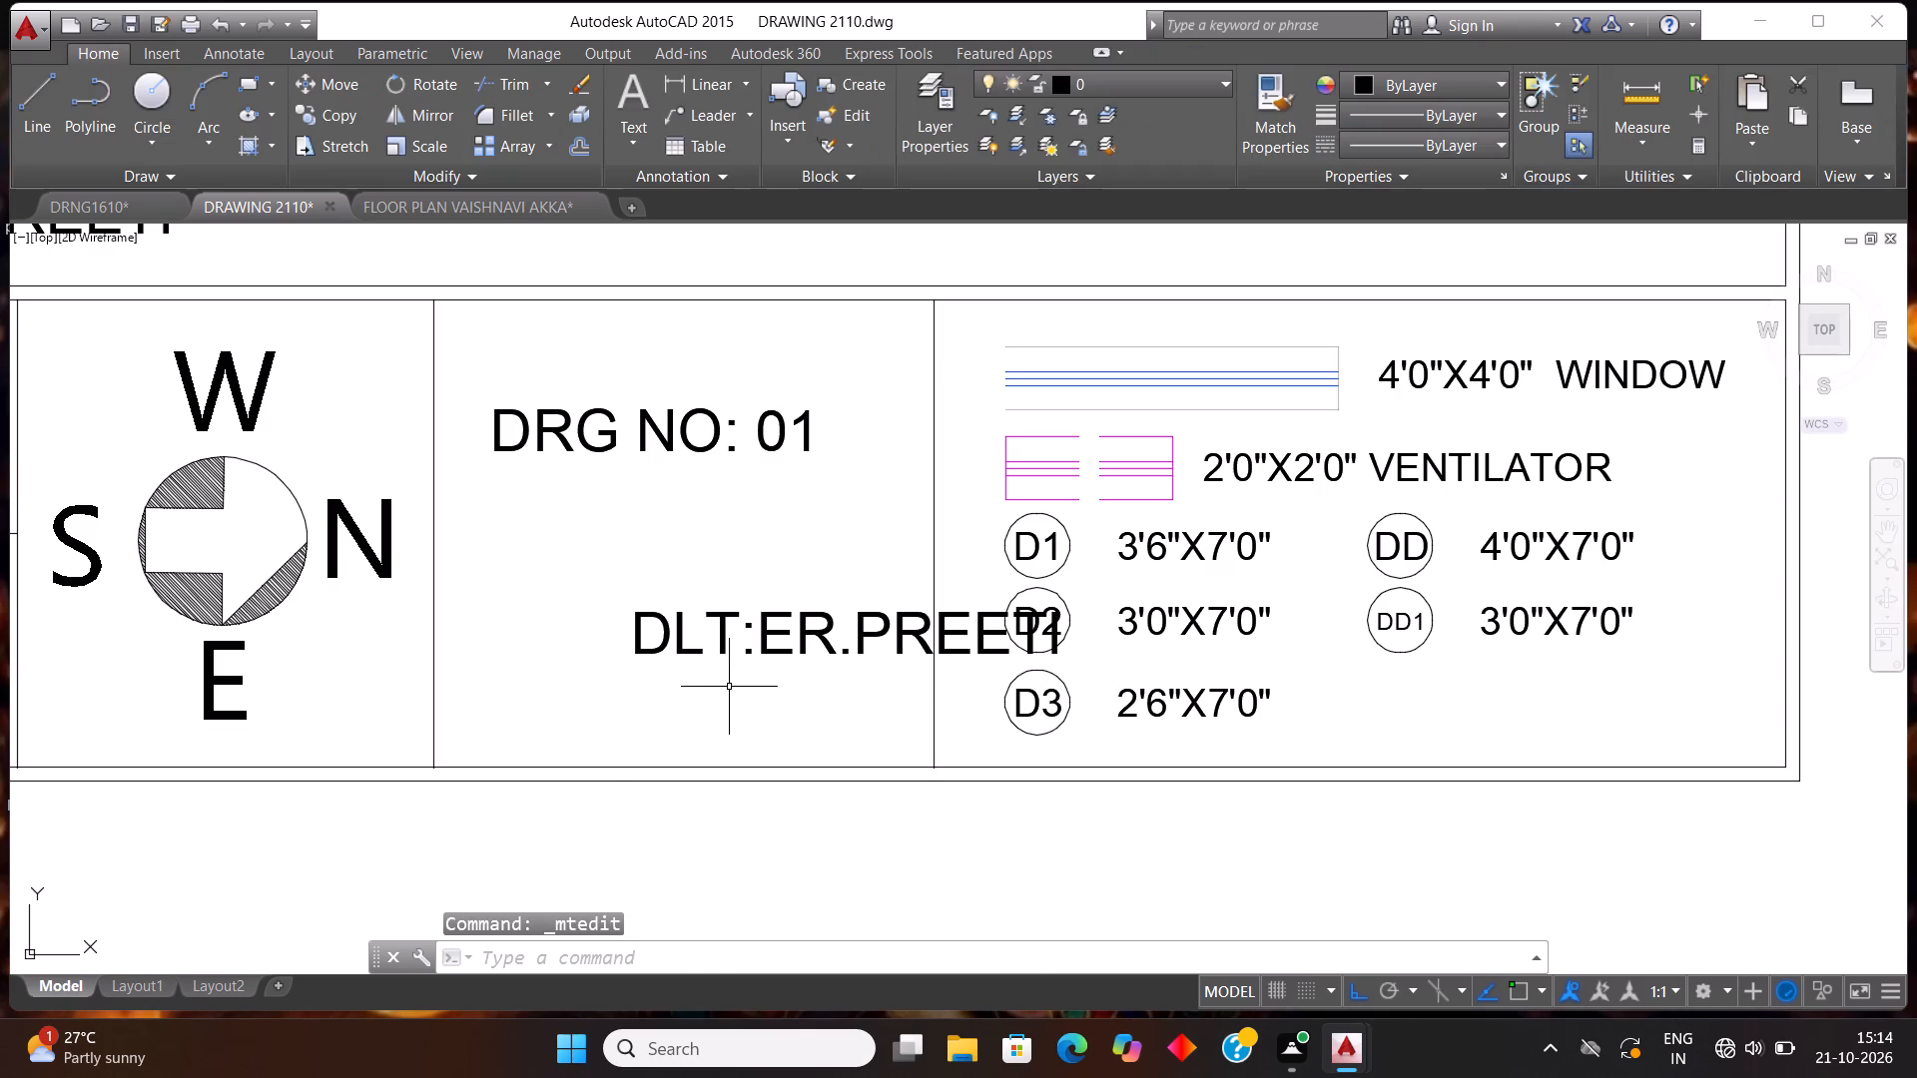
left_click(659, 636)
left_click_drag(641, 654, 549, 670)
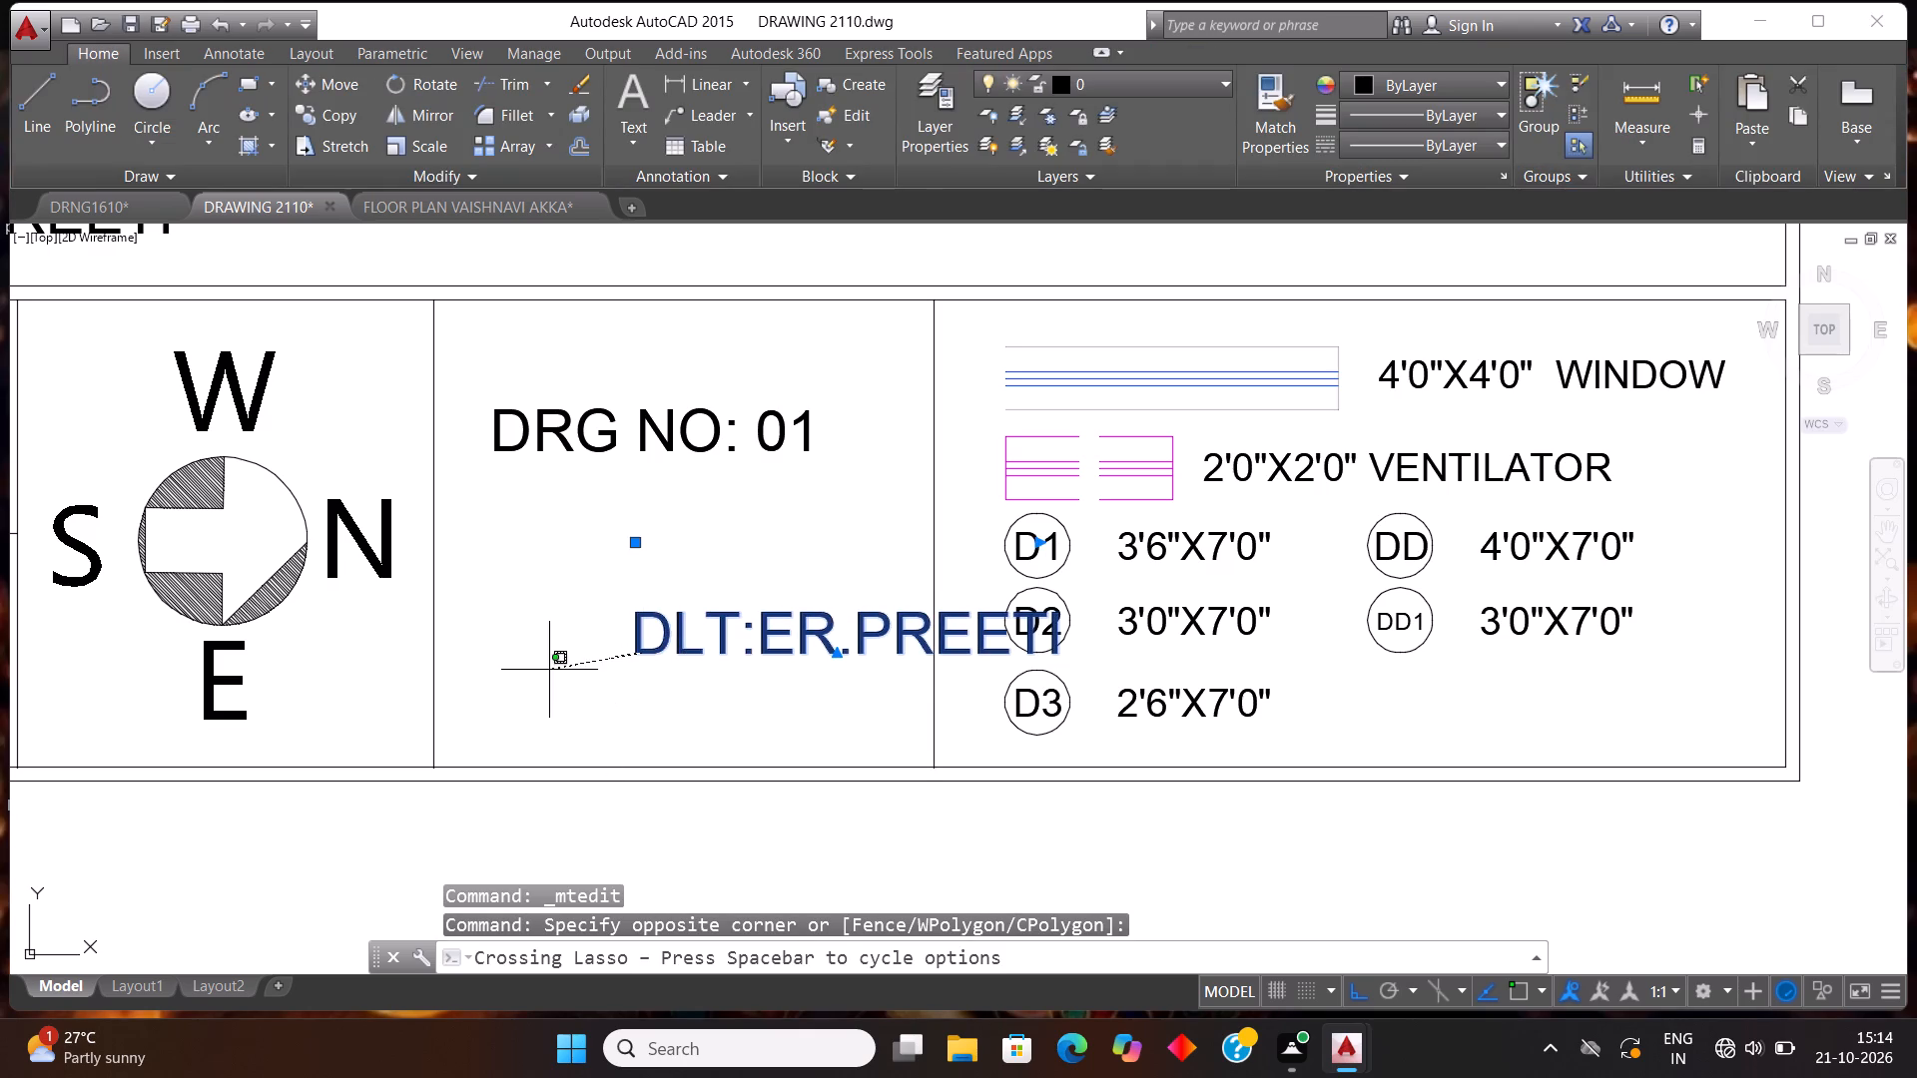
left_click_drag(549, 670, 509, 670)
left_click_drag(643, 618, 599, 621)
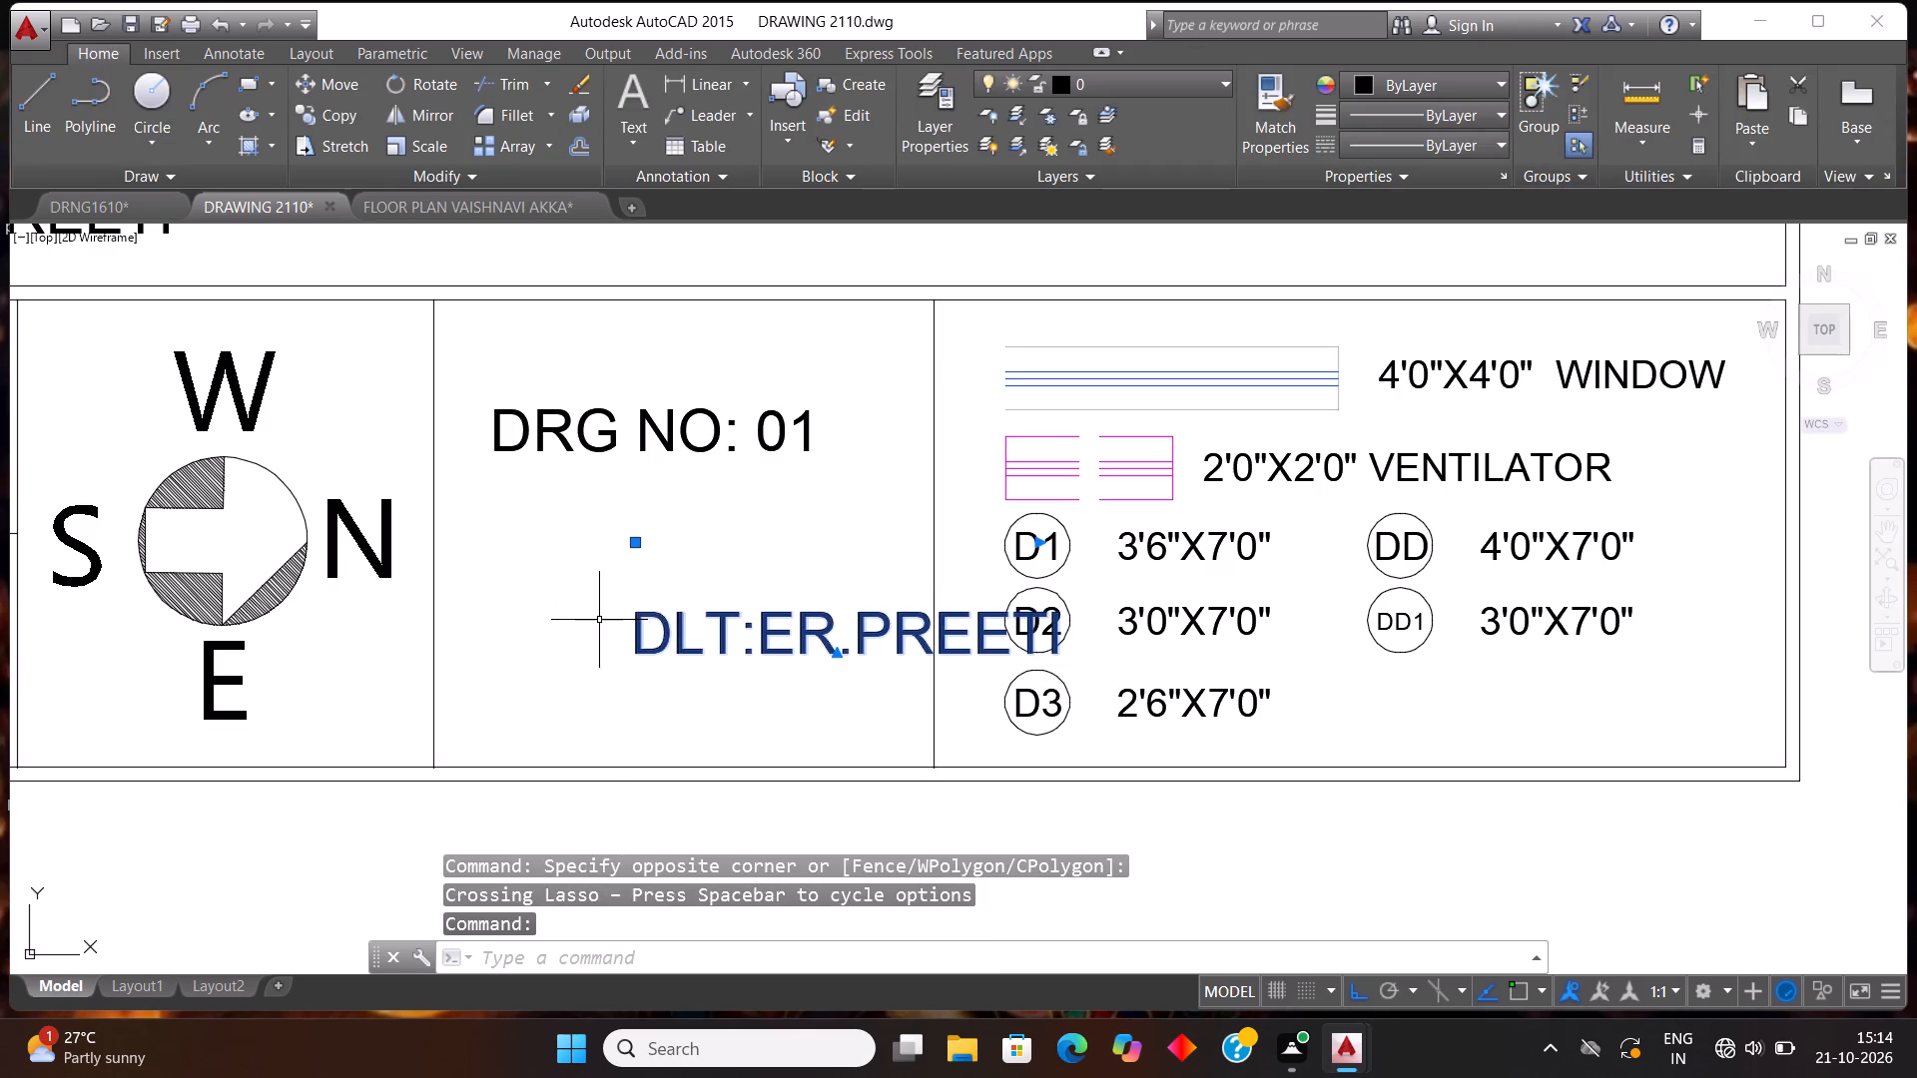
left_click_drag(599, 621, 489, 631)
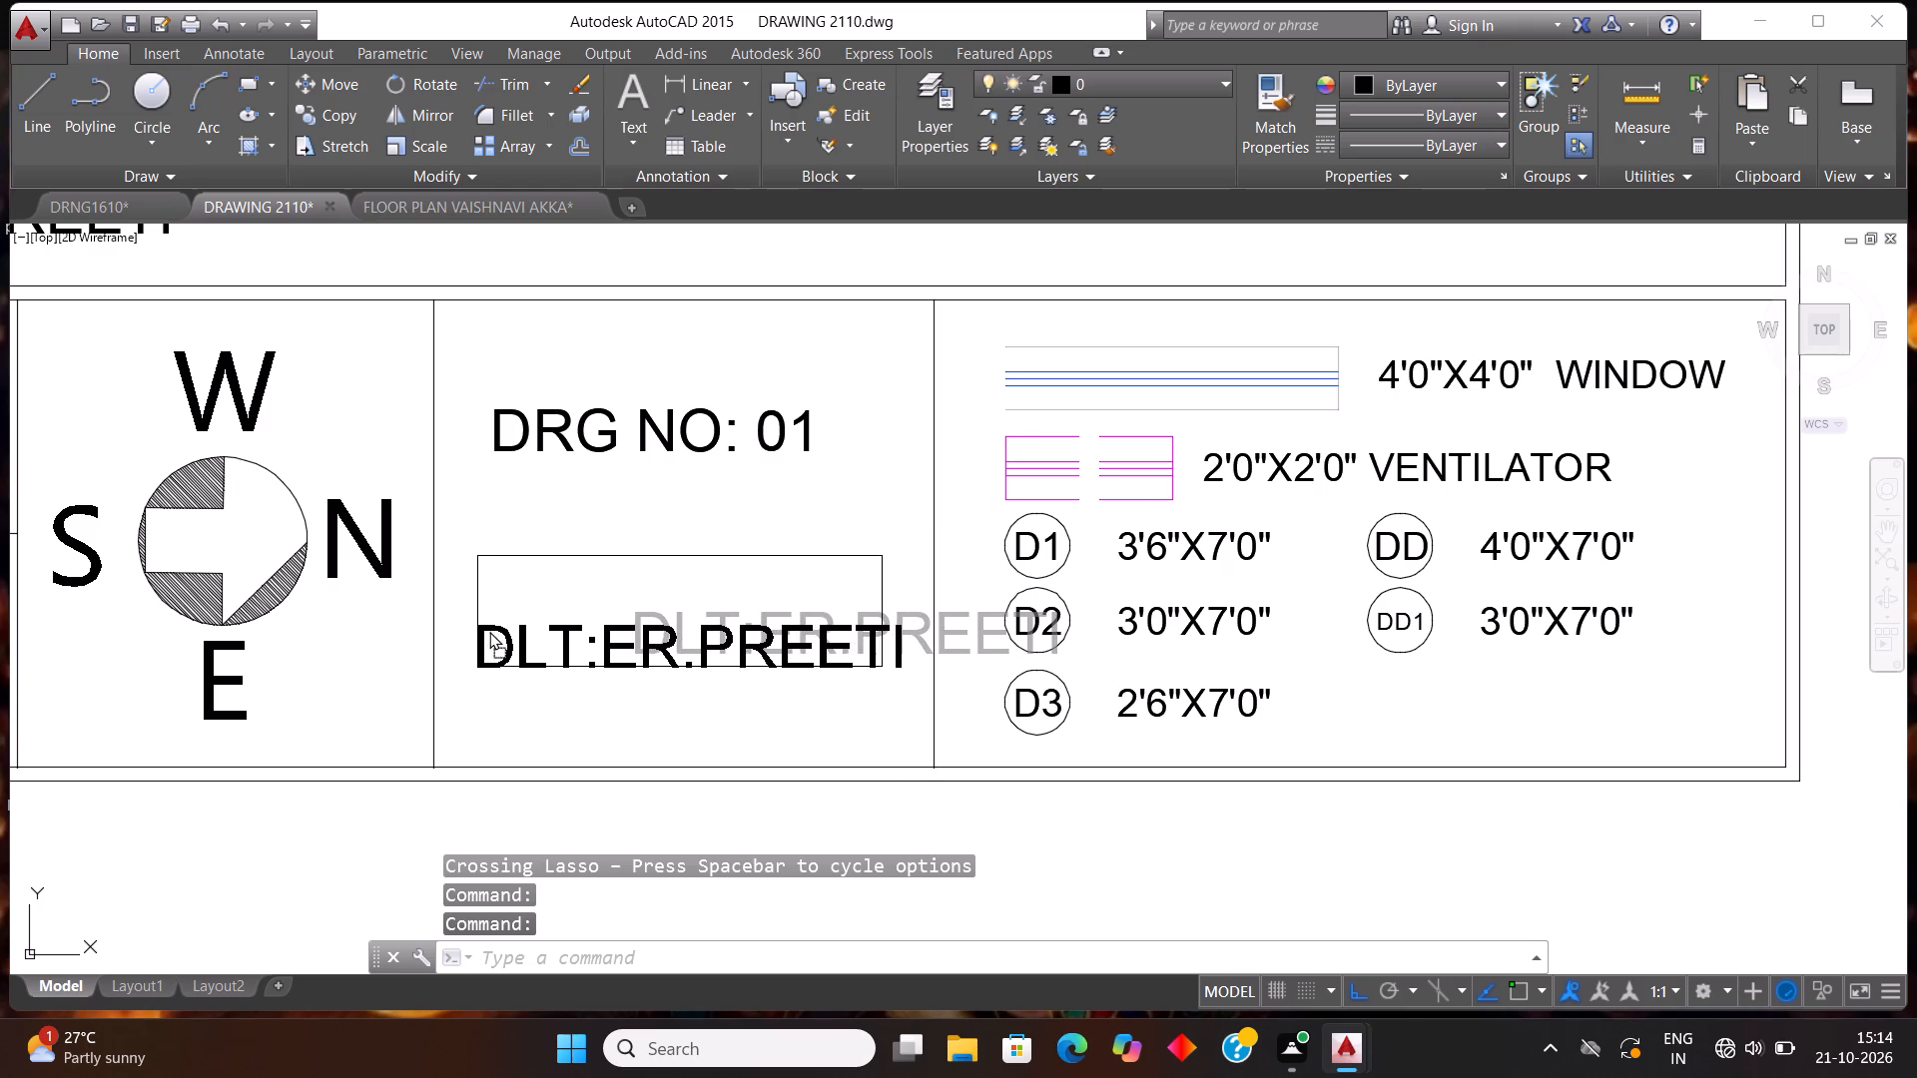
left_click_drag(489, 631, 462, 614)
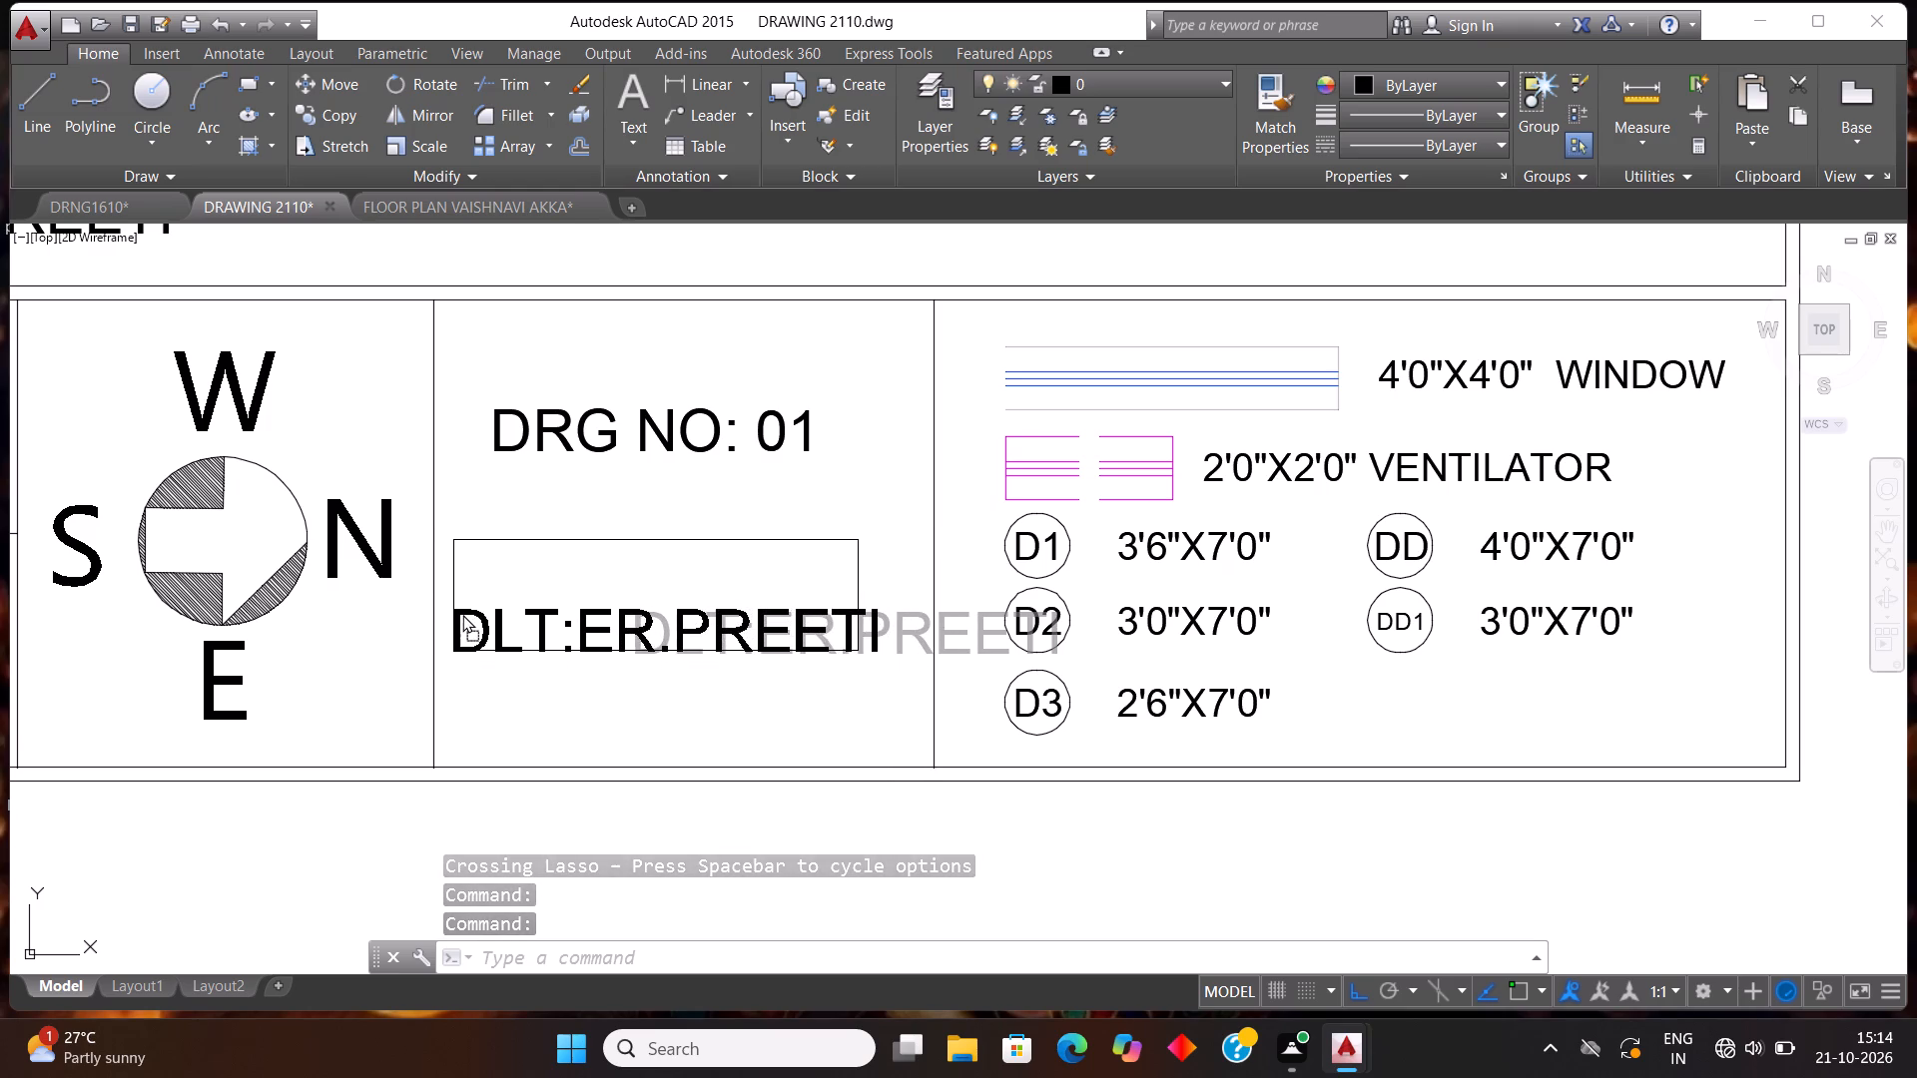
left_click_drag(462, 614, 471, 611)
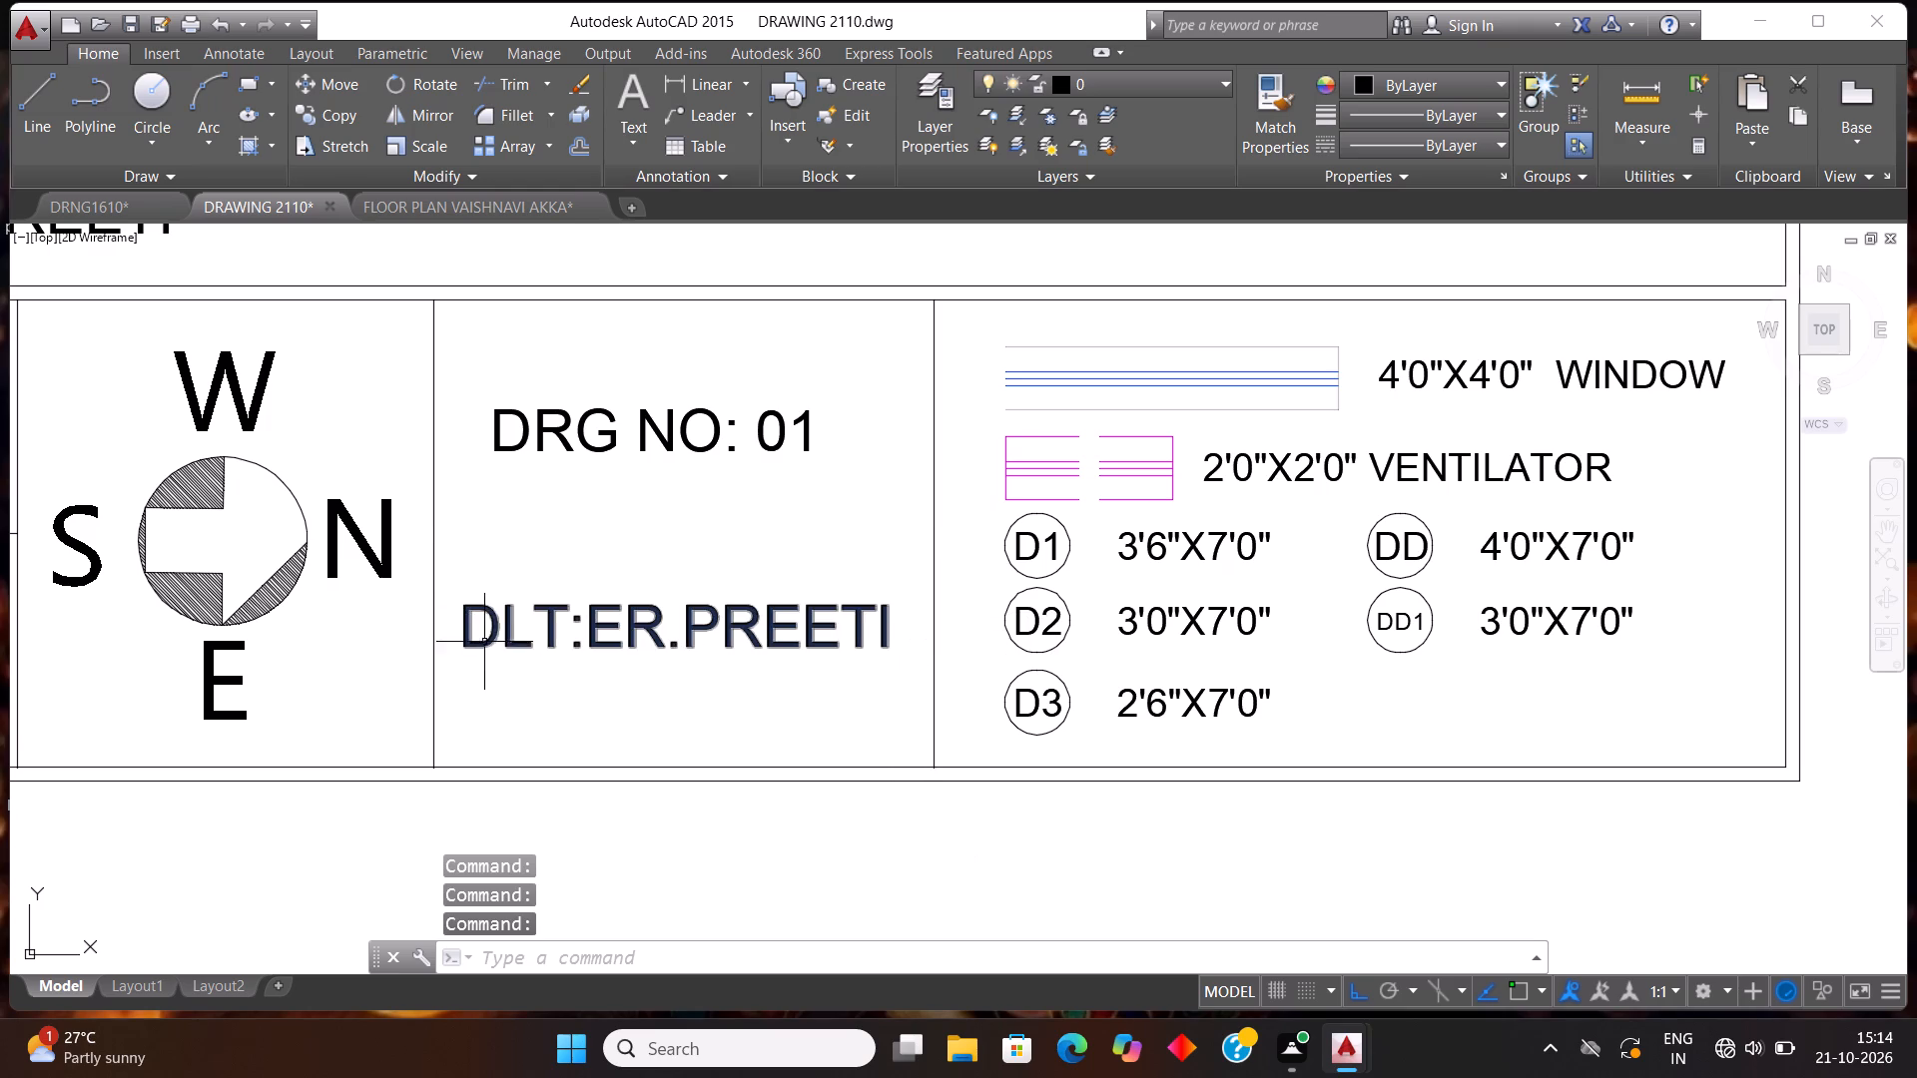
left_click(499, 683)
scroll(491, 654, "down", 5)
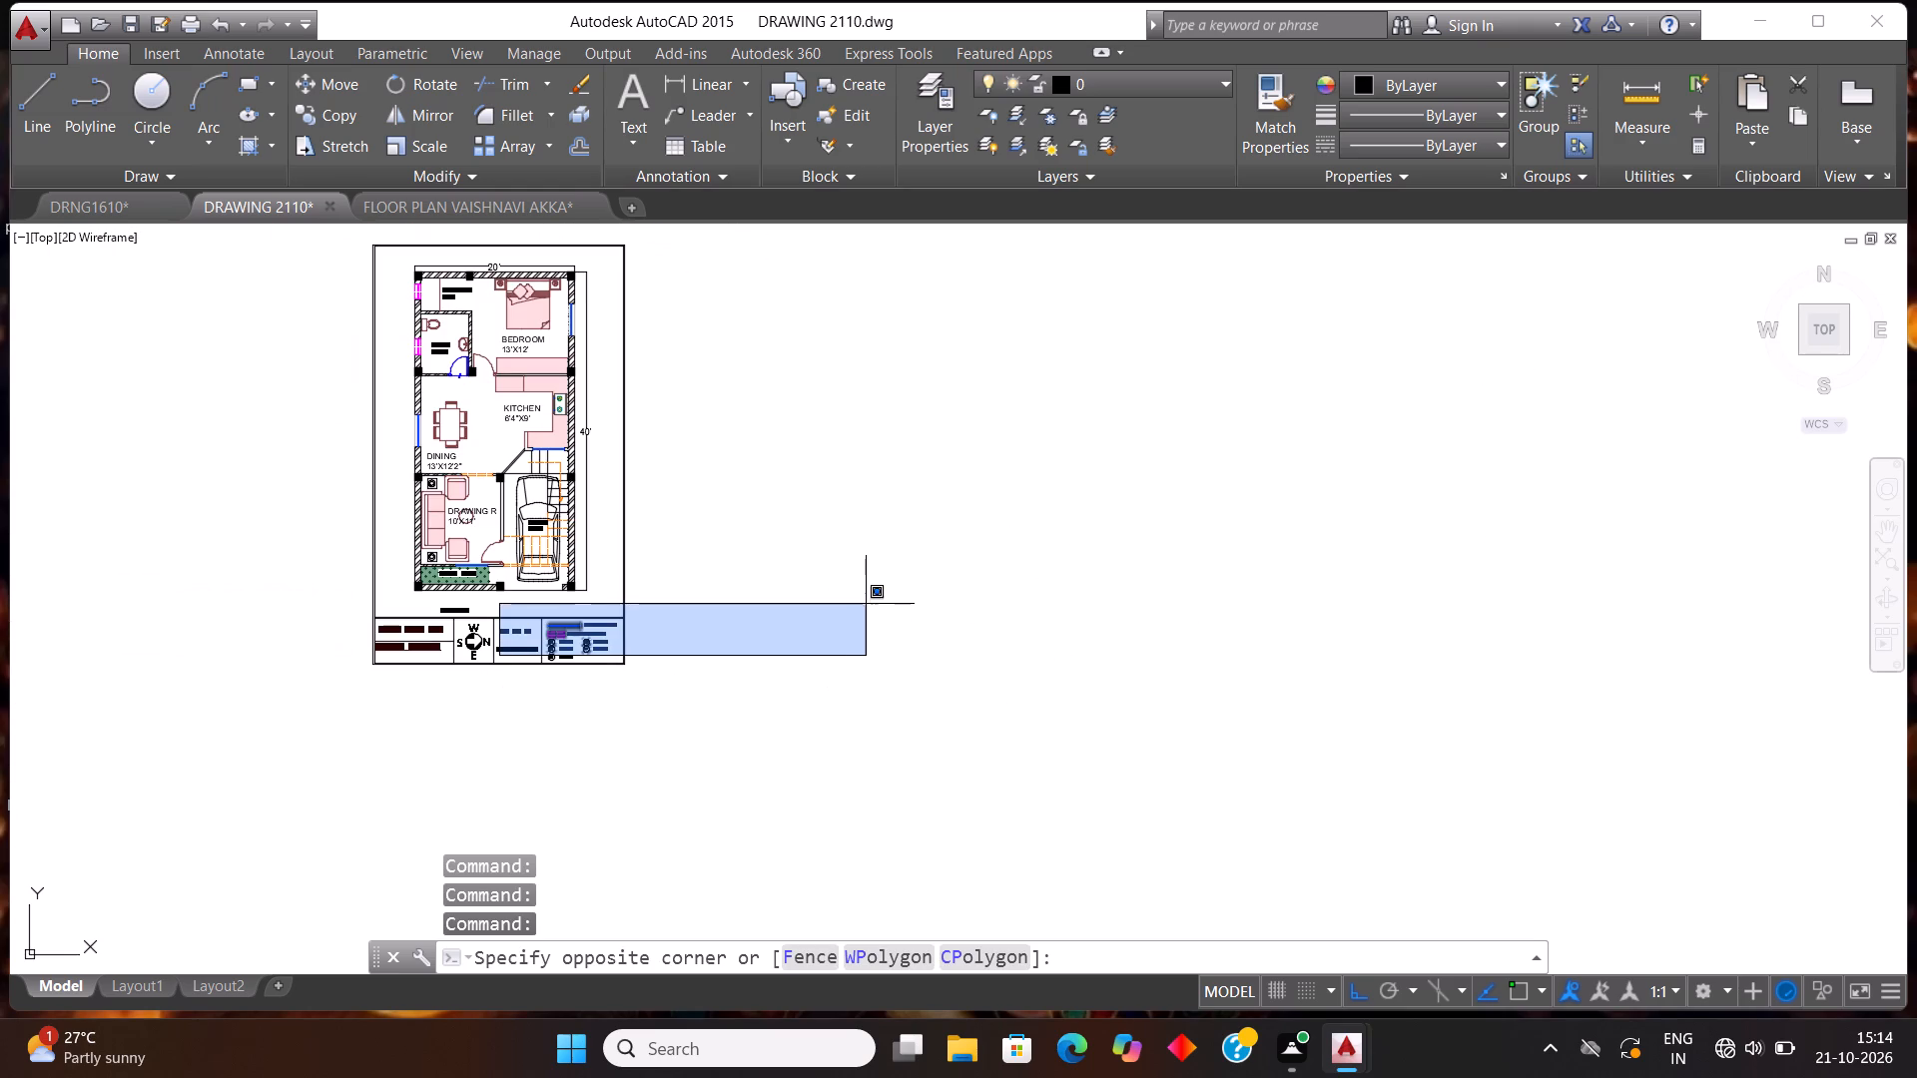
key("Escape")
key("Escape")
Erase the leftover engineer's name text between the front lawn and the title block.
scroll(286, 548, "up", 1)
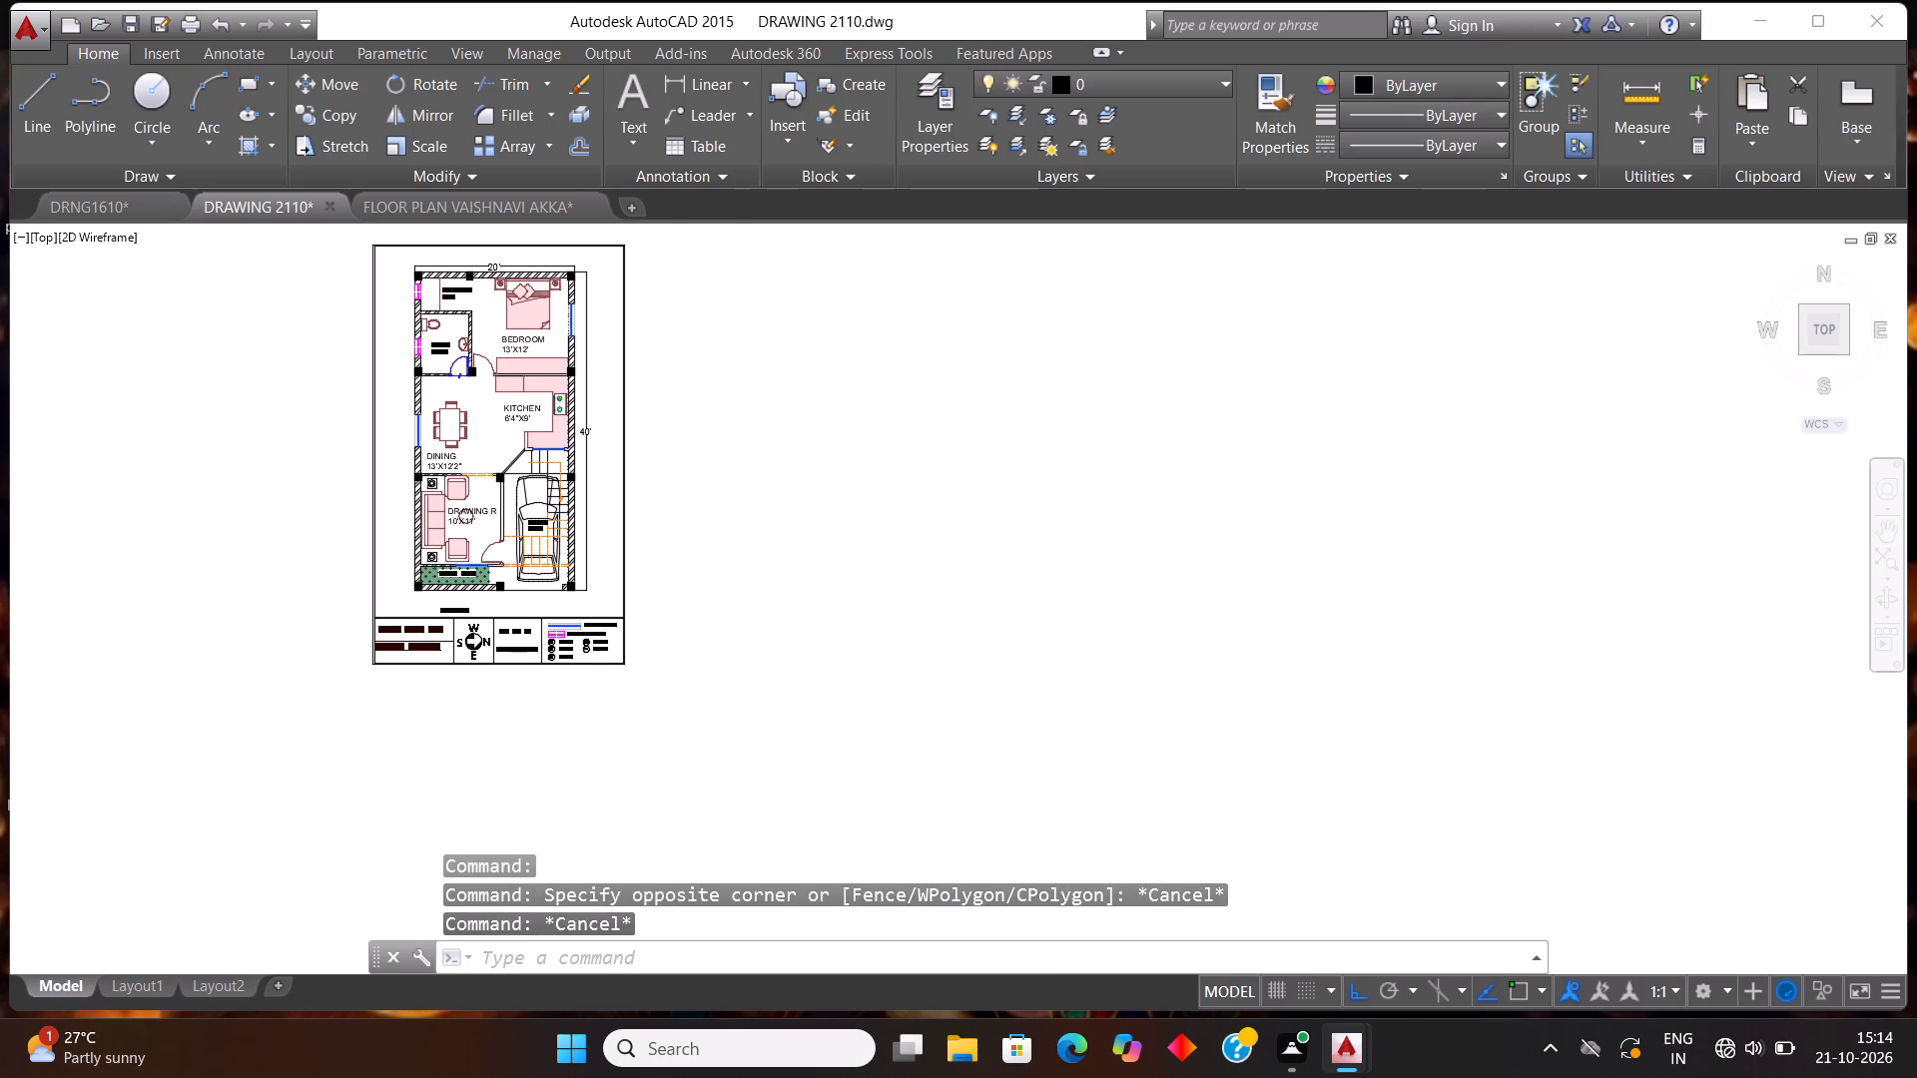
scroll(584, 698, "up", 1)
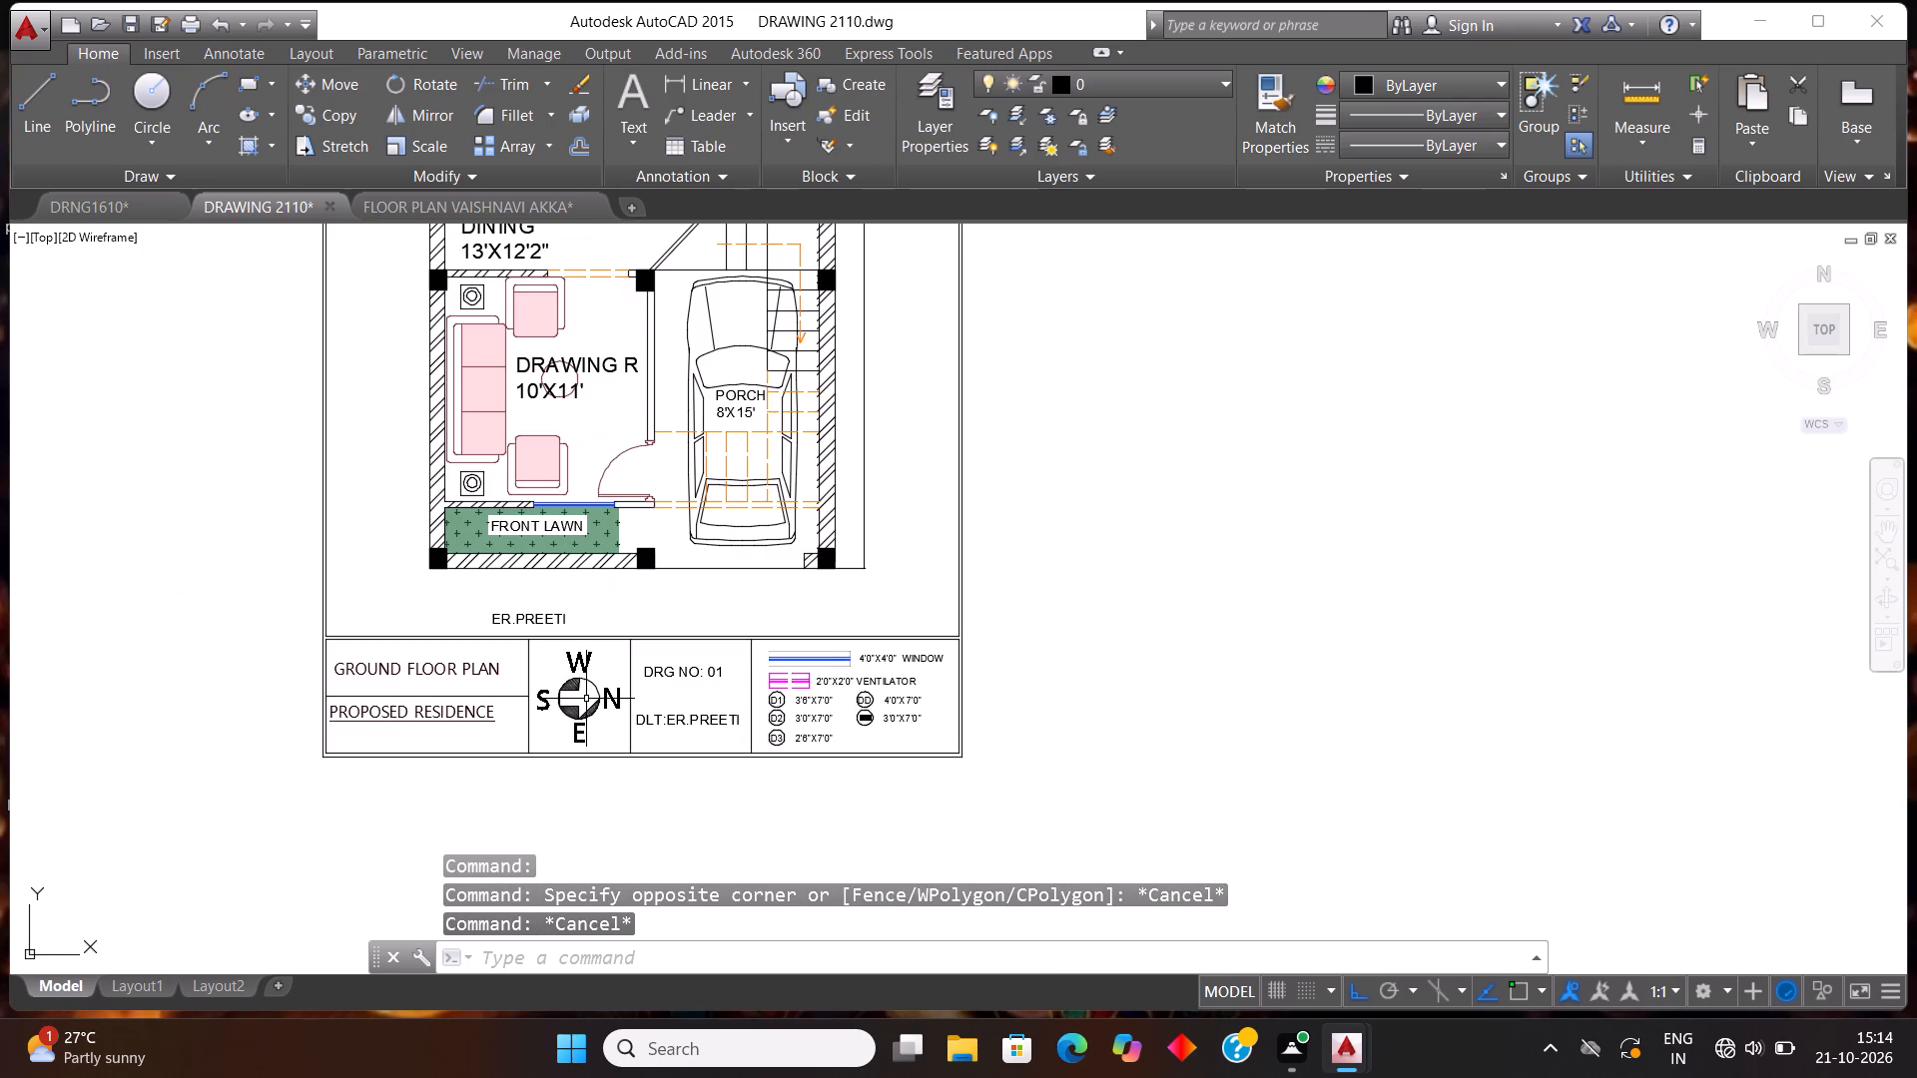
scroll(586, 699, "down", 2)
scroll(450, 465, "up", 1)
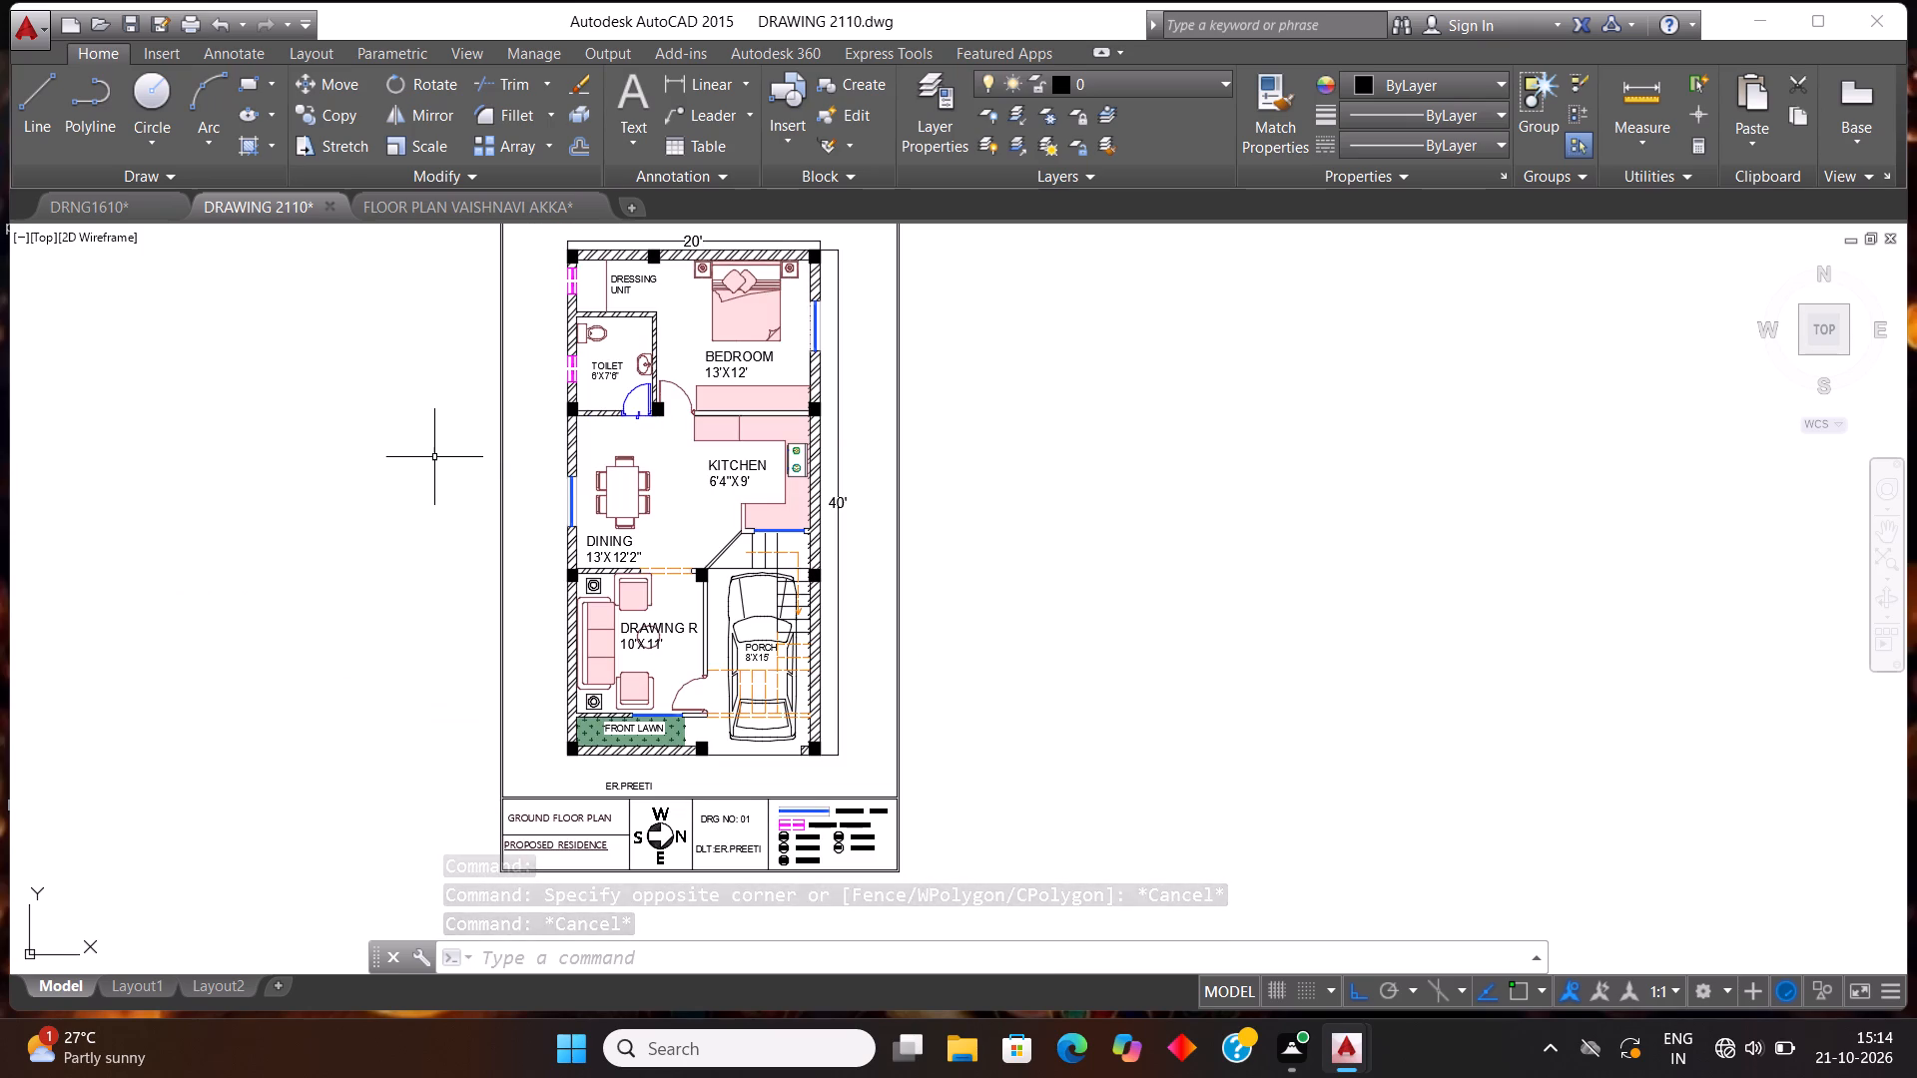
scroll(434, 457, "down", 1)
scroll(434, 457, "up", 1)
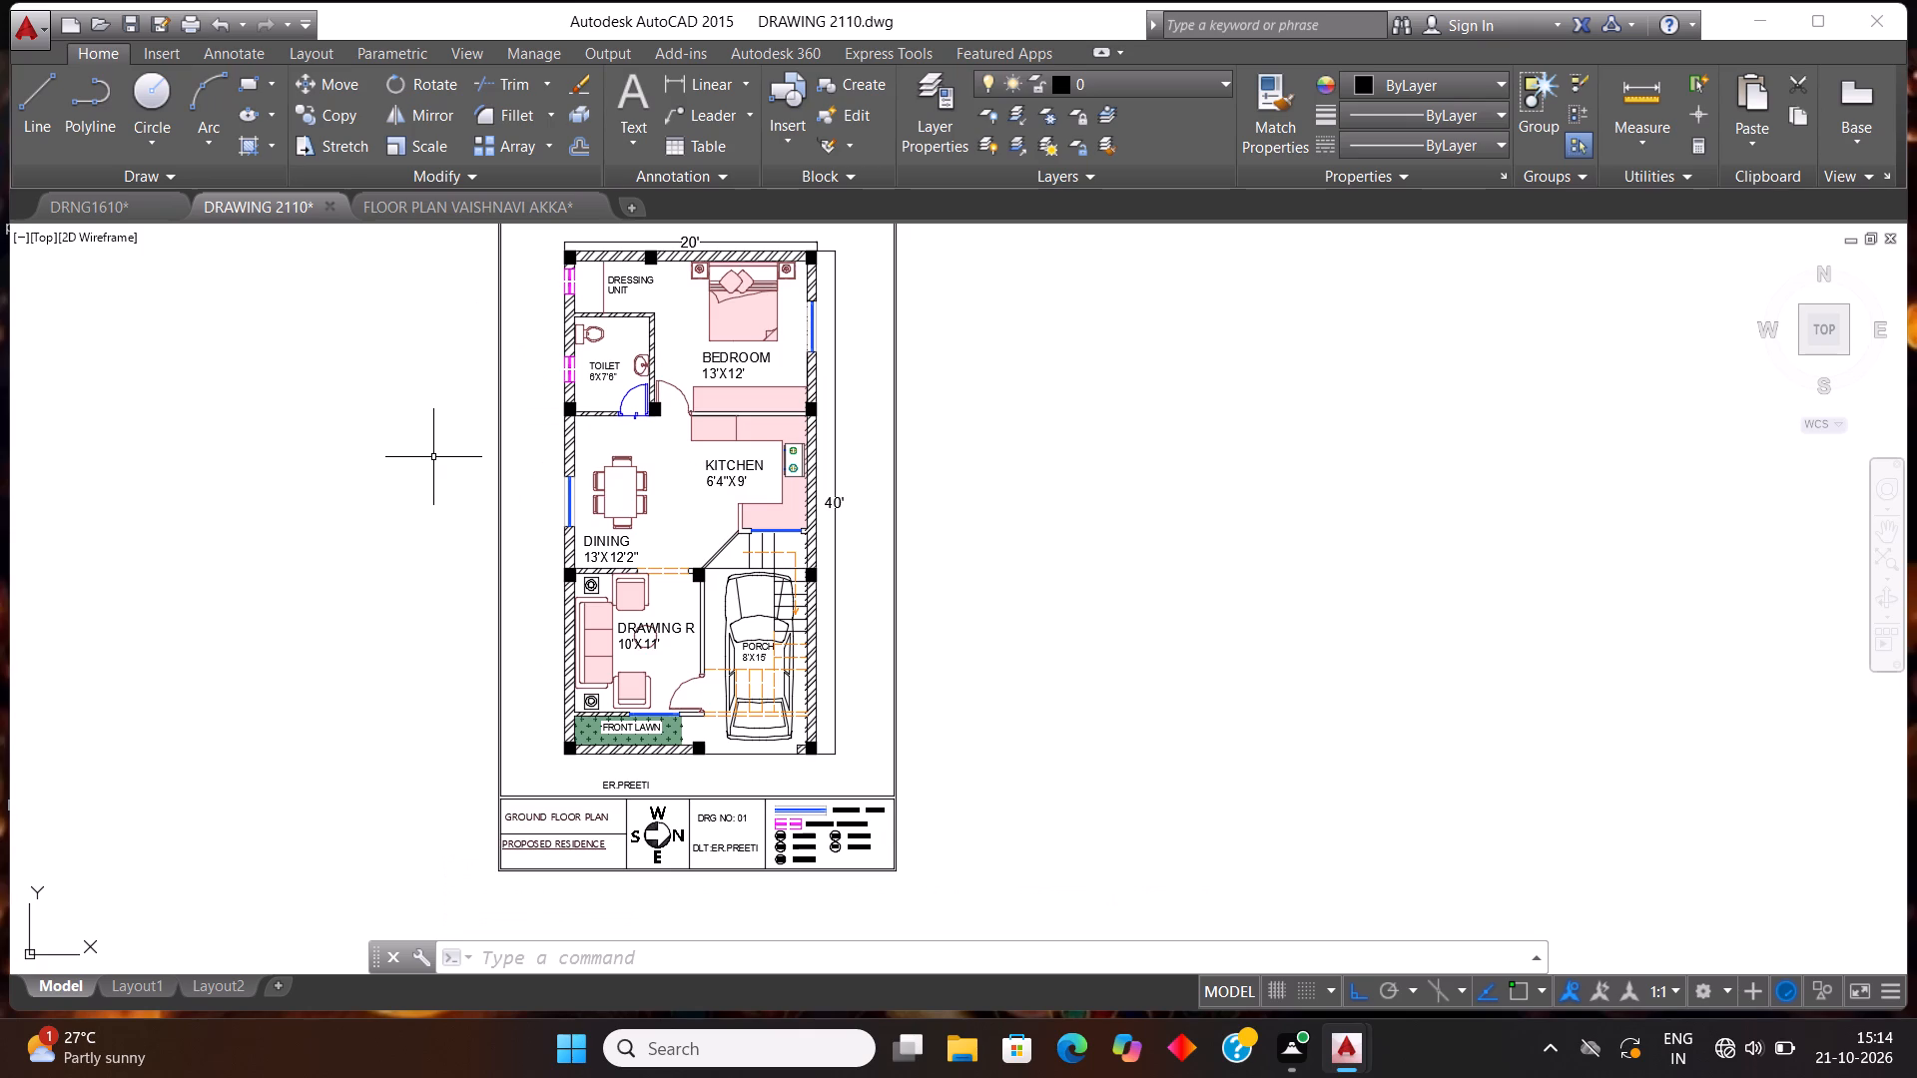
scroll(628, 834, "up", 4)
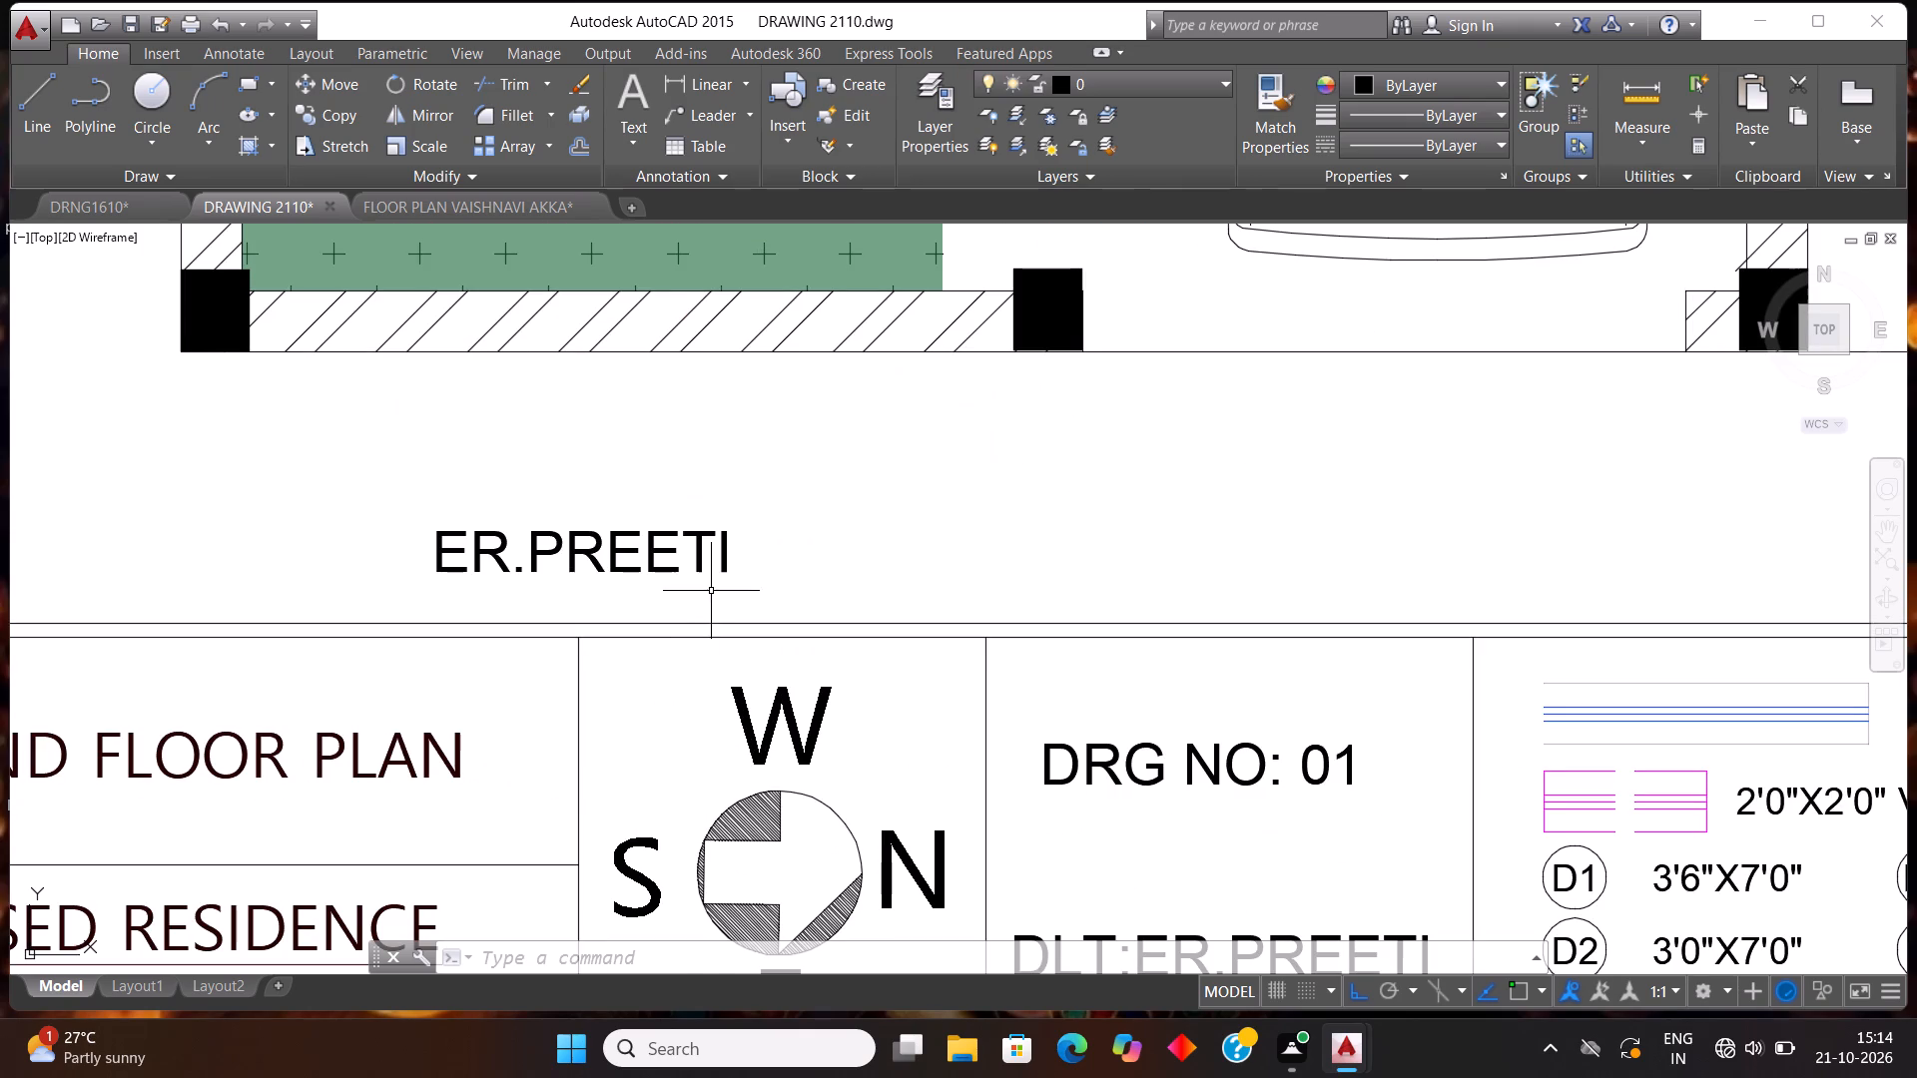
left_click(711, 591)
left_click(472, 511)
key("Delete")
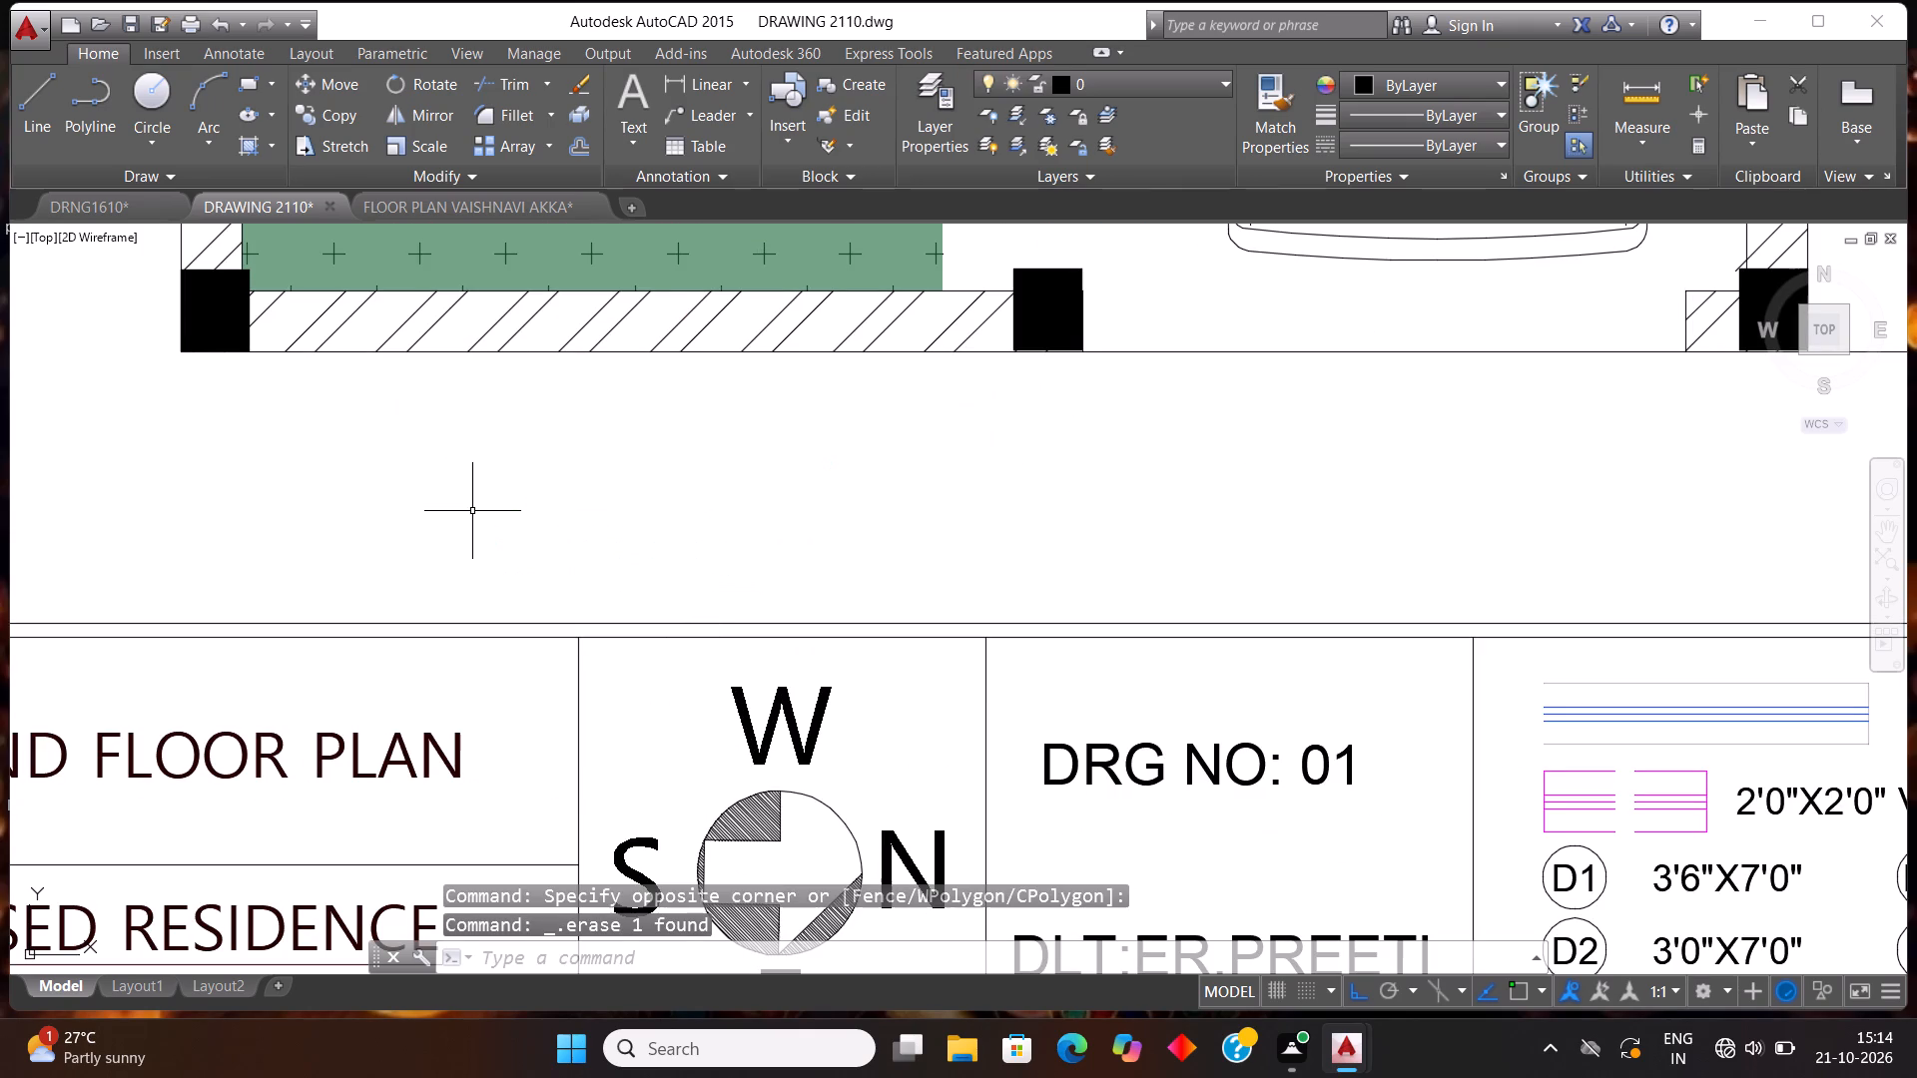
Examine the whole framed floor plan together with its title block.
scroll(473, 511, "down", 8)
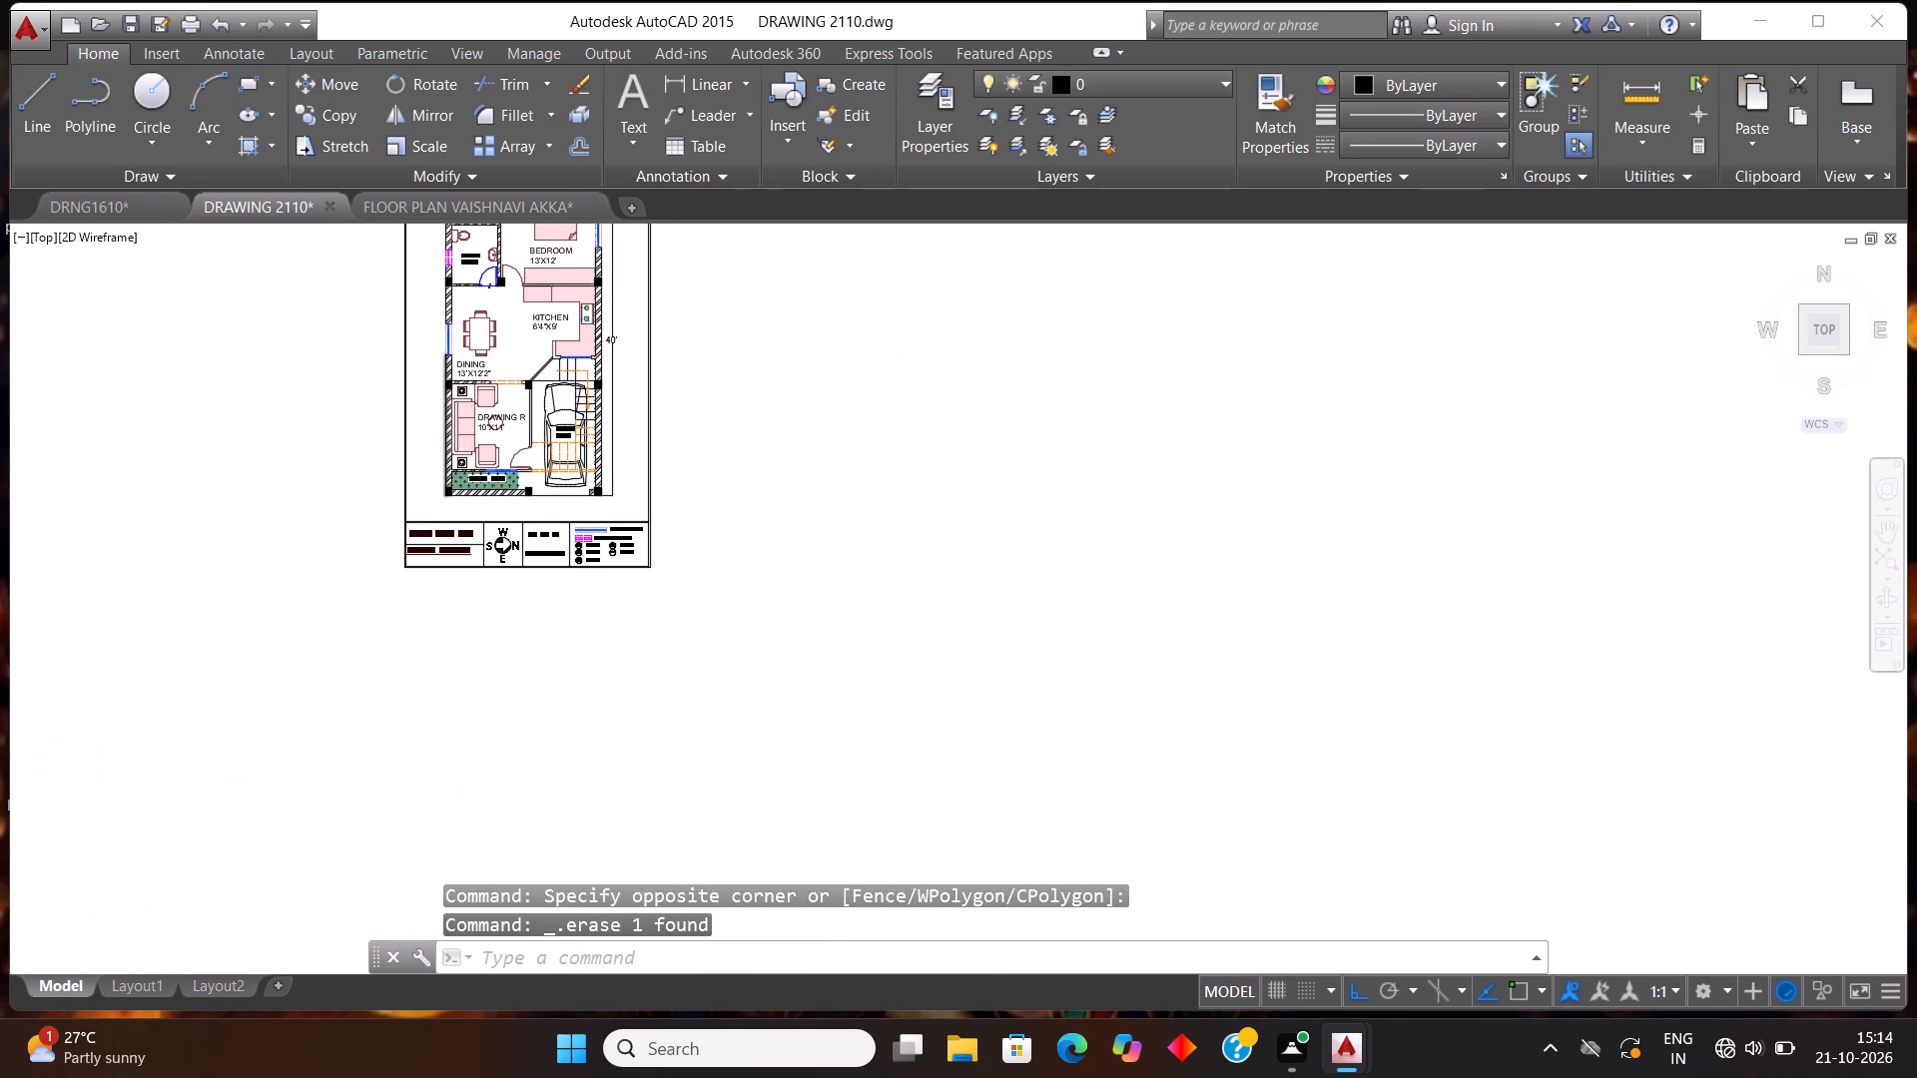
scroll(443, 454, "down", 3)
scroll(174, 455, "up", 1)
scroll(244, 502, "down", 3)
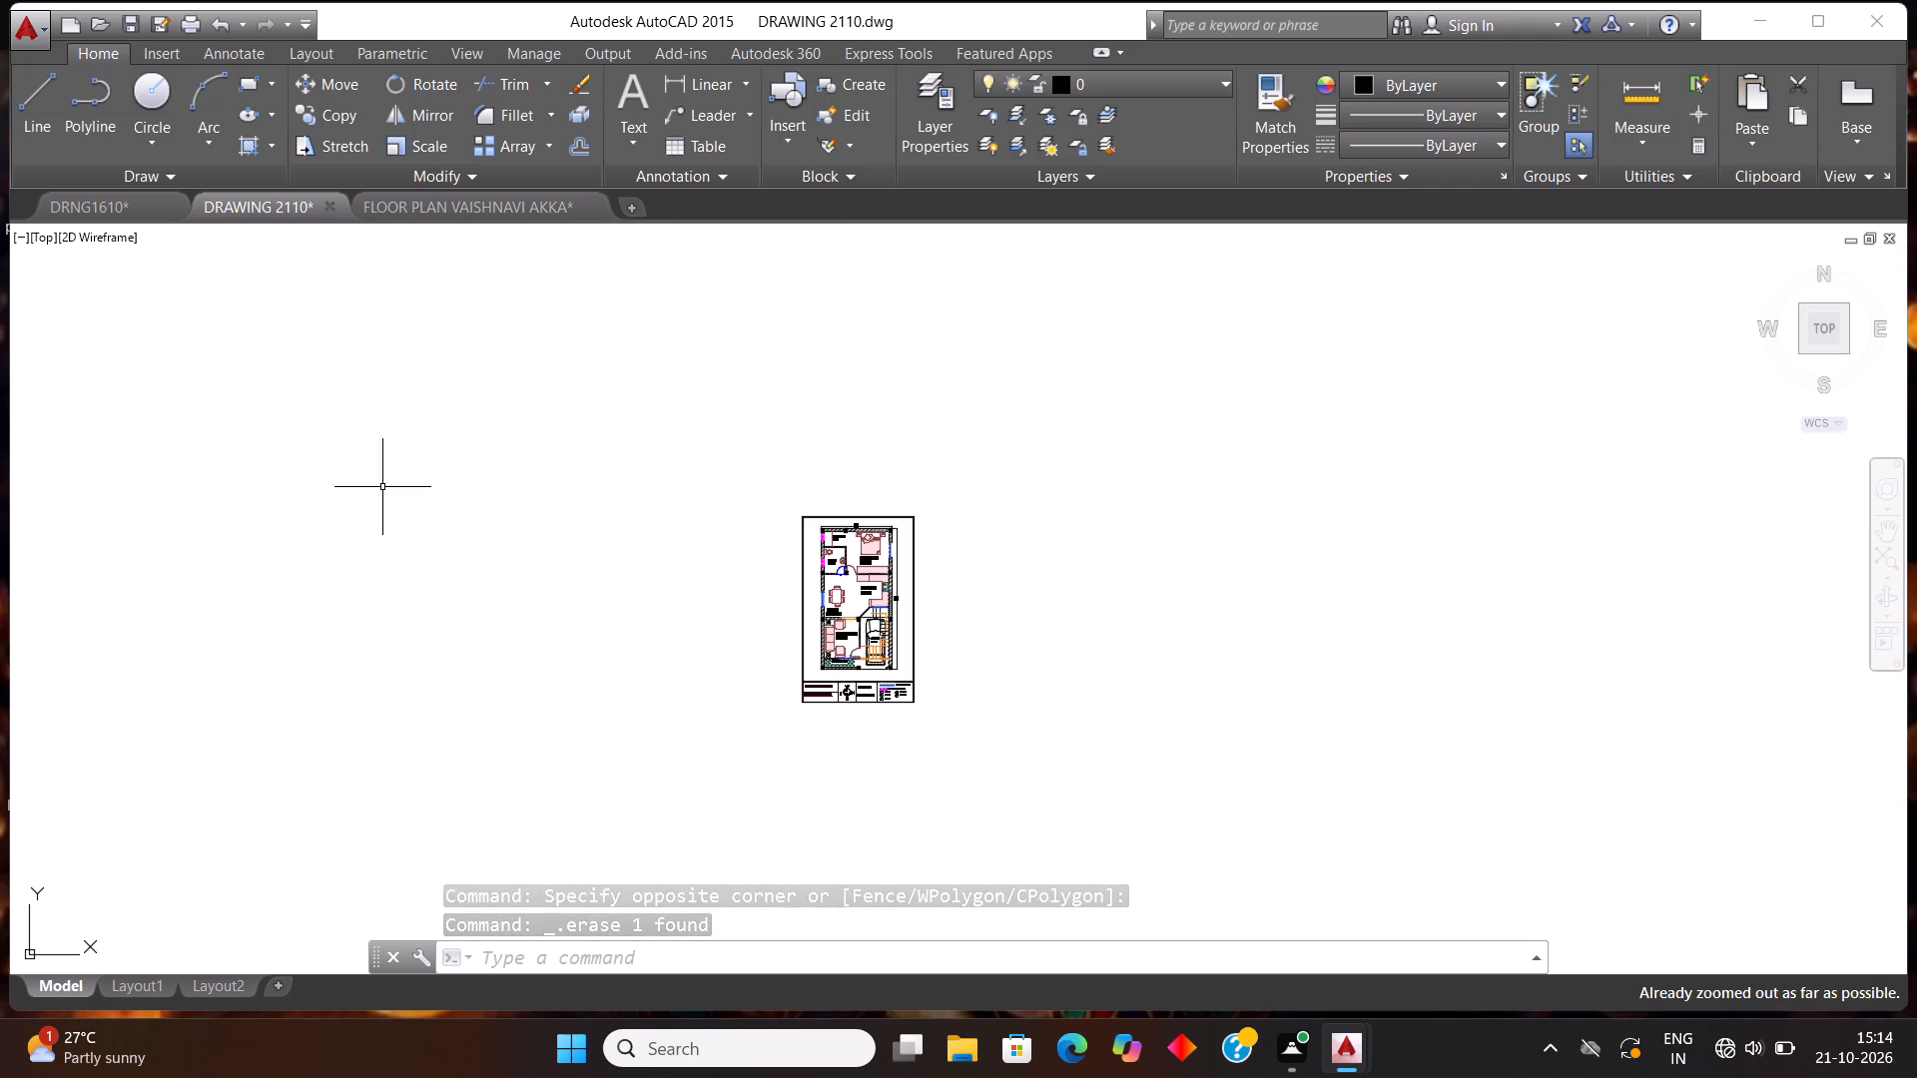
scroll(853, 703, "up", 2)
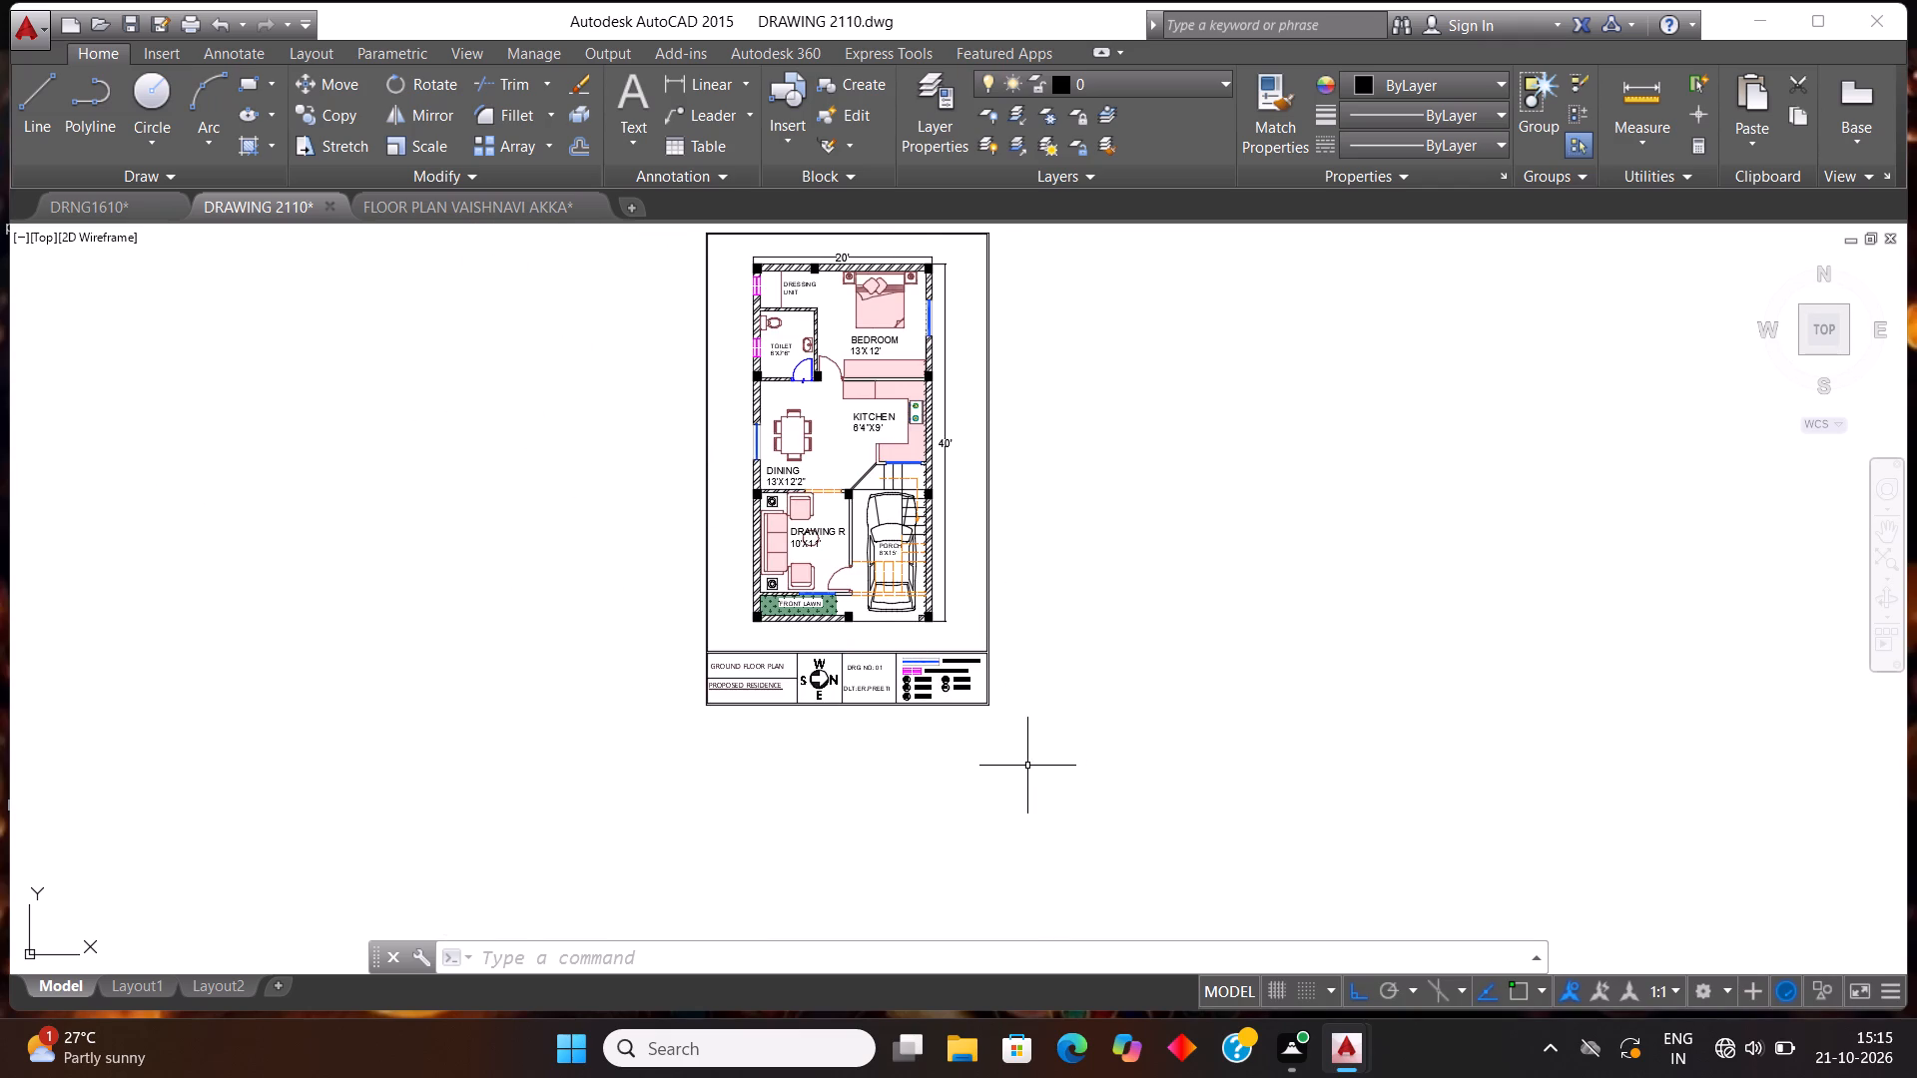
scroll(1027, 767, "up", 1)
scroll(1026, 743, "down", 1)
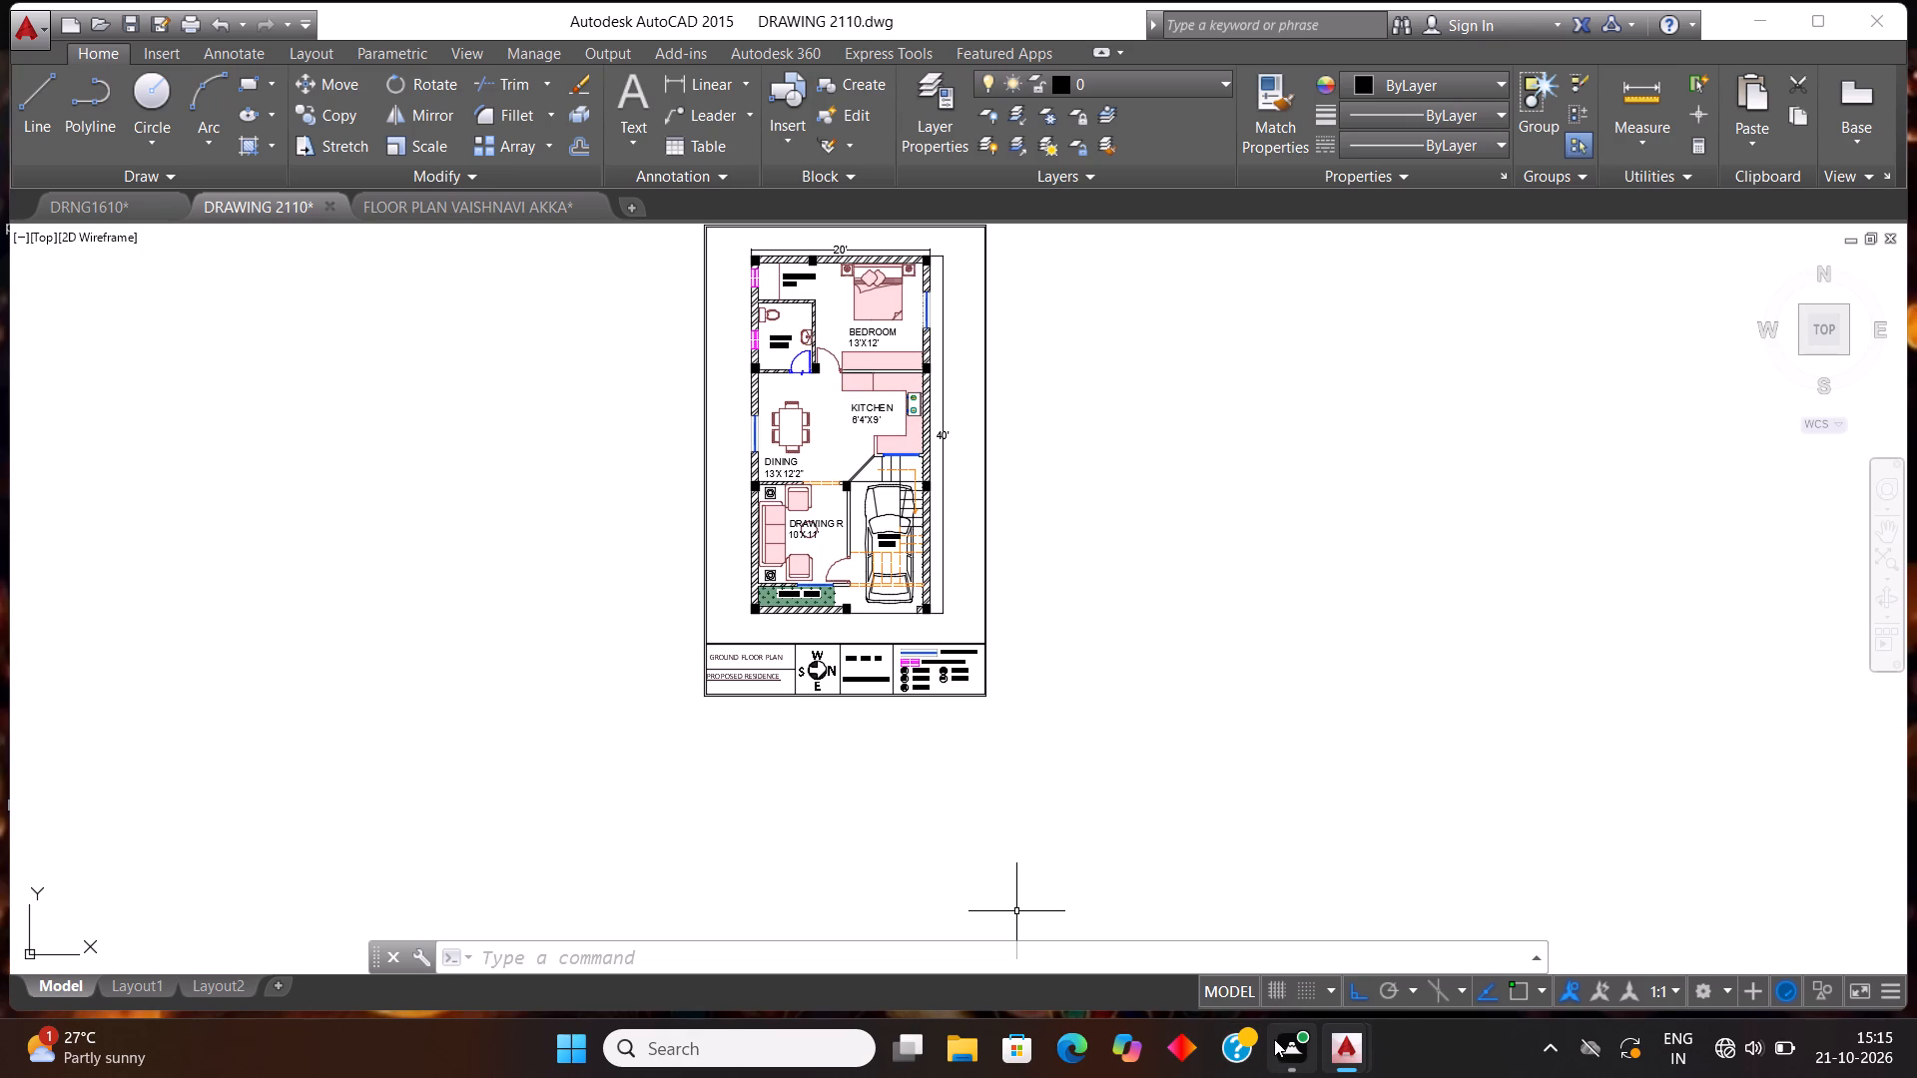
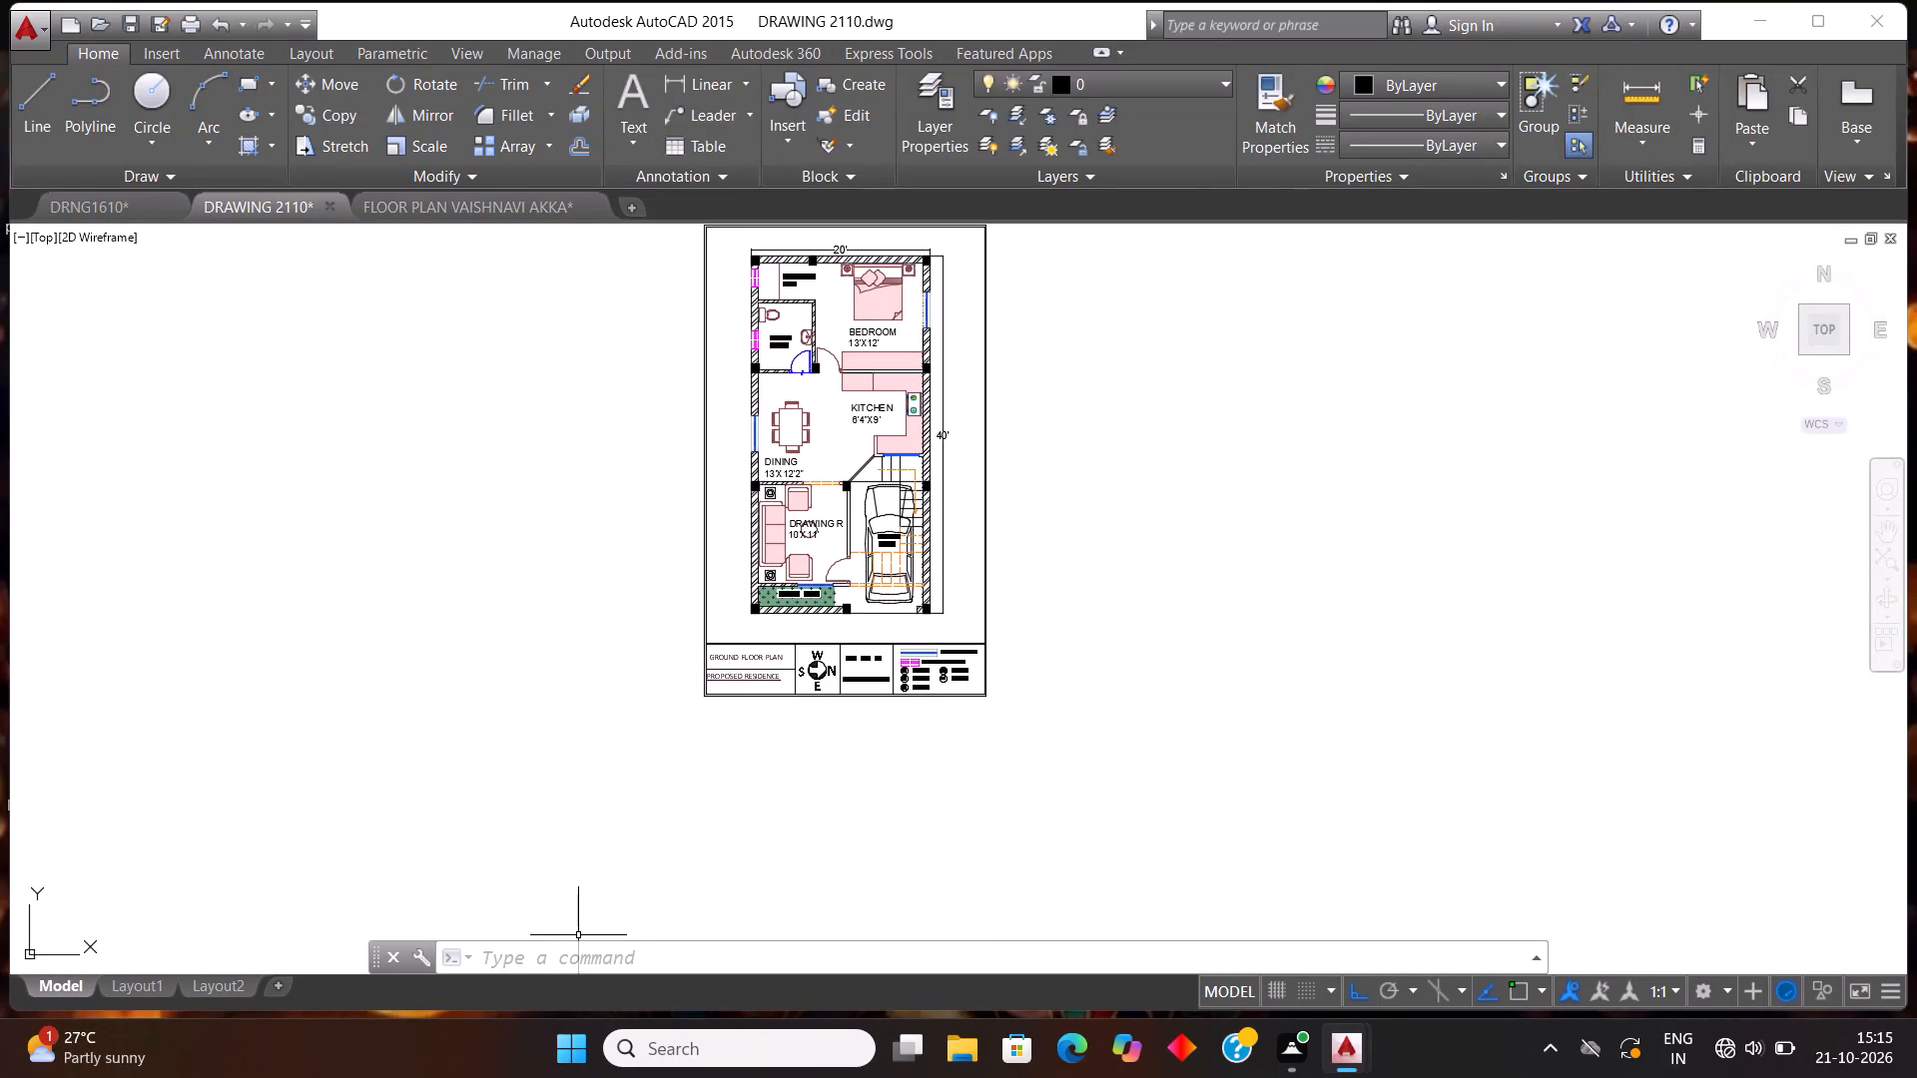
Turn on command logging with LOGFILEON.
left_click(563, 964)
type("LOG")
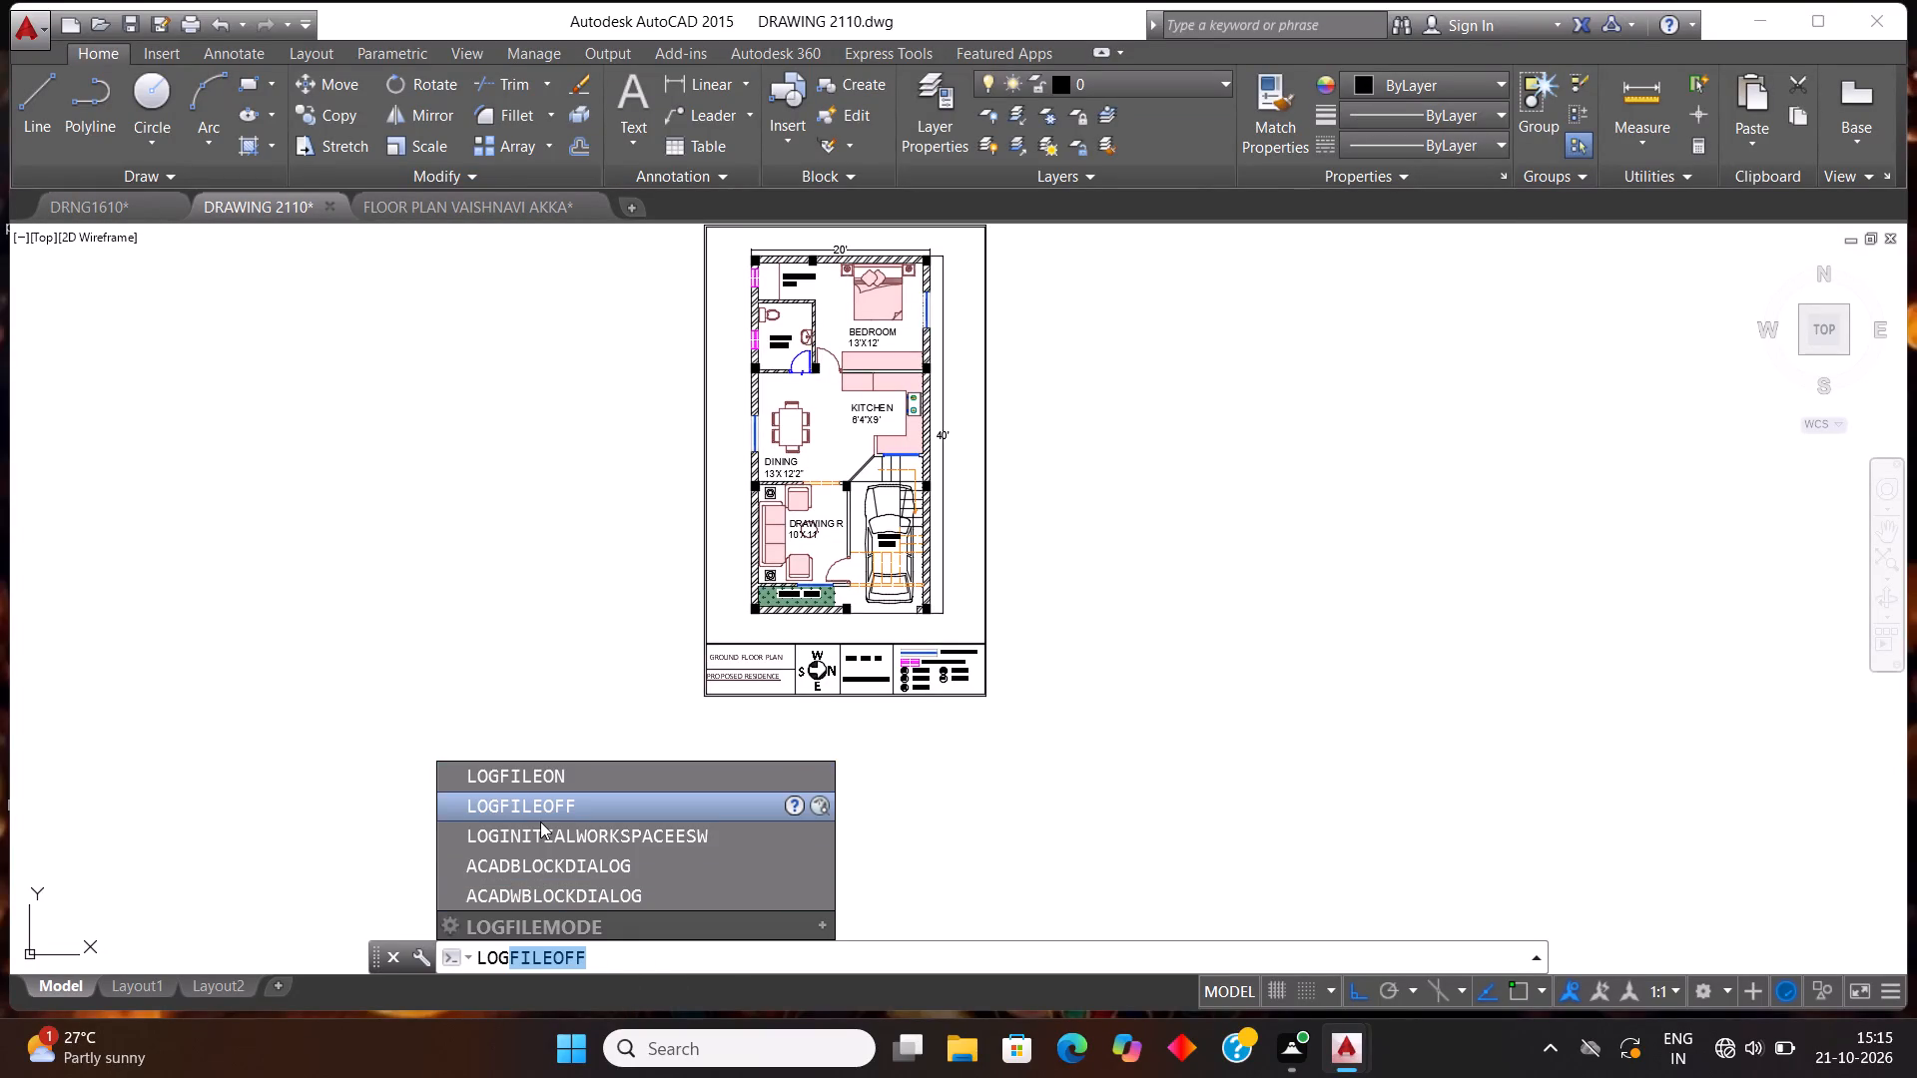
left_click(432, 674)
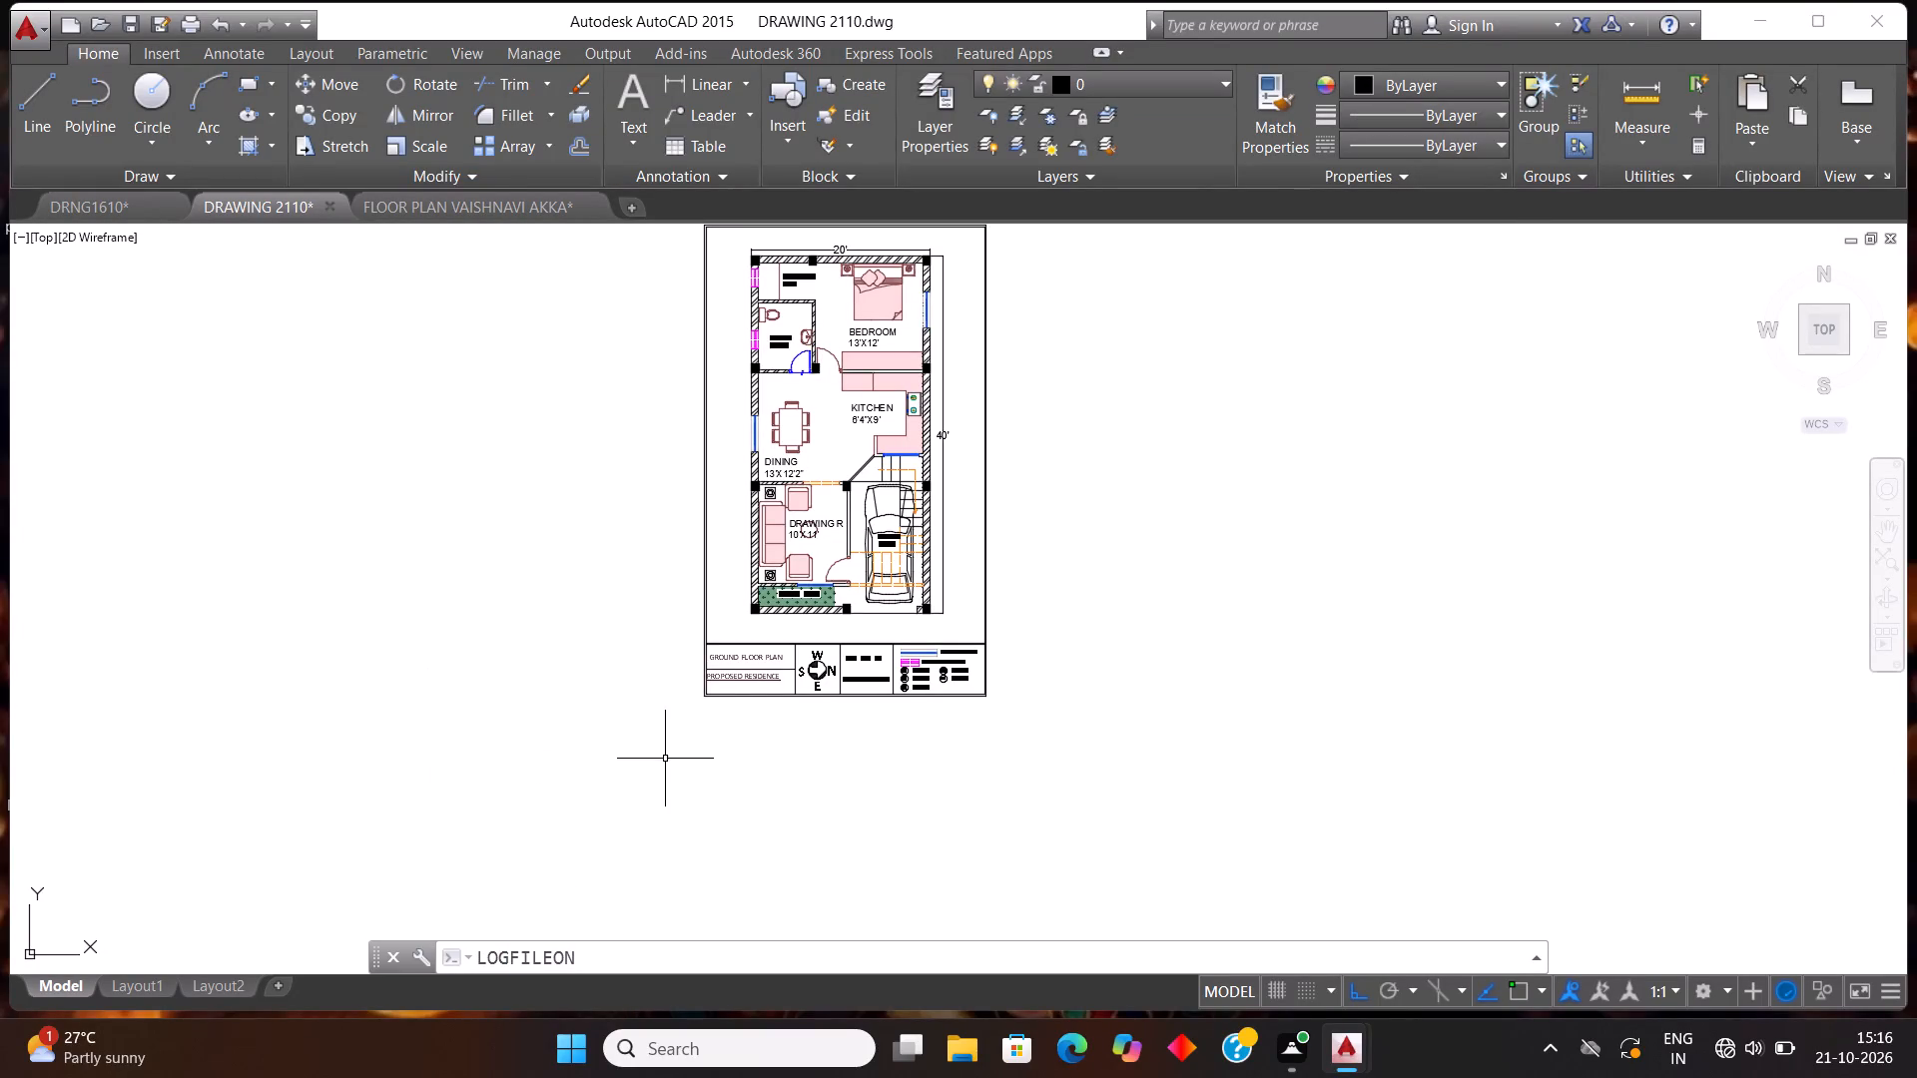
Save DRAWING 2110 with its framed floor plan and completed title block.
scroll(665, 759, "down", 2)
scroll(792, 591, "up", 2)
key("ctrl+s")
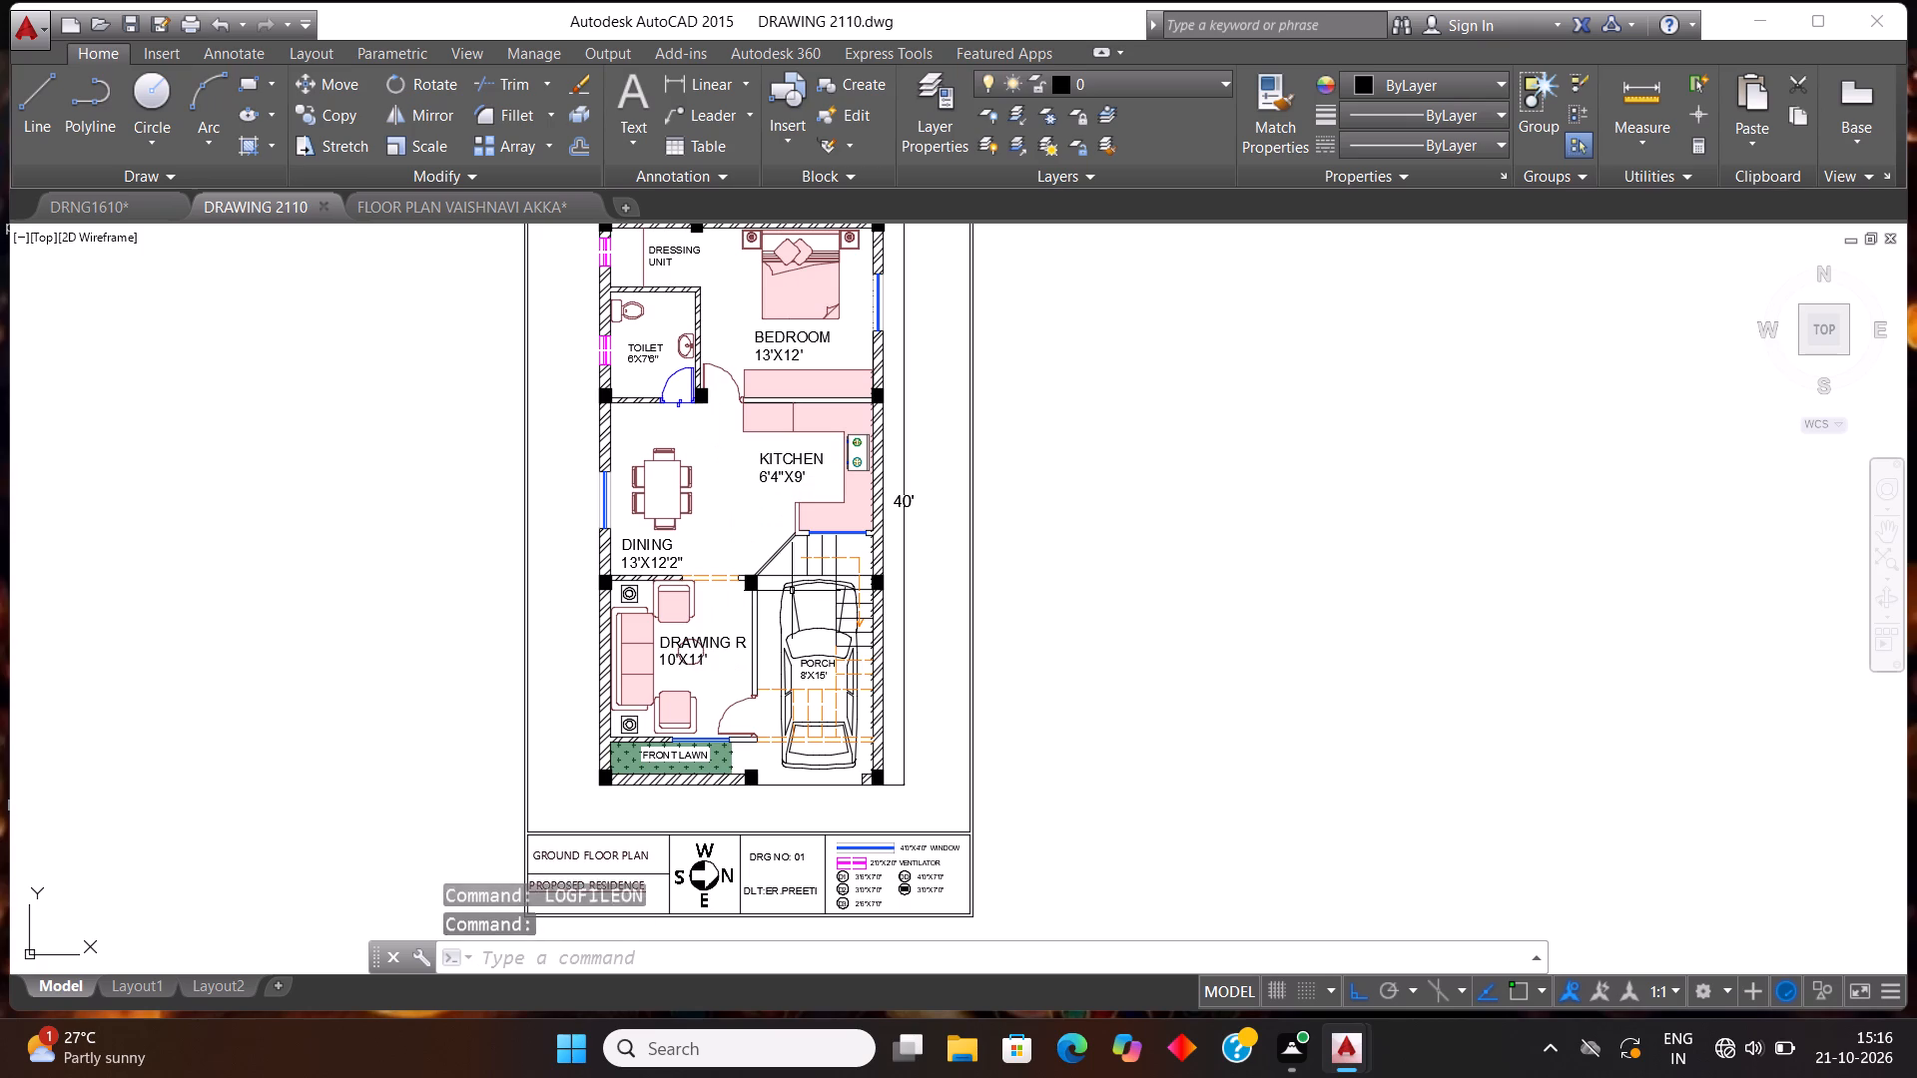
Turn off command logging with LOGFILEOFF.
left_click(538, 958)
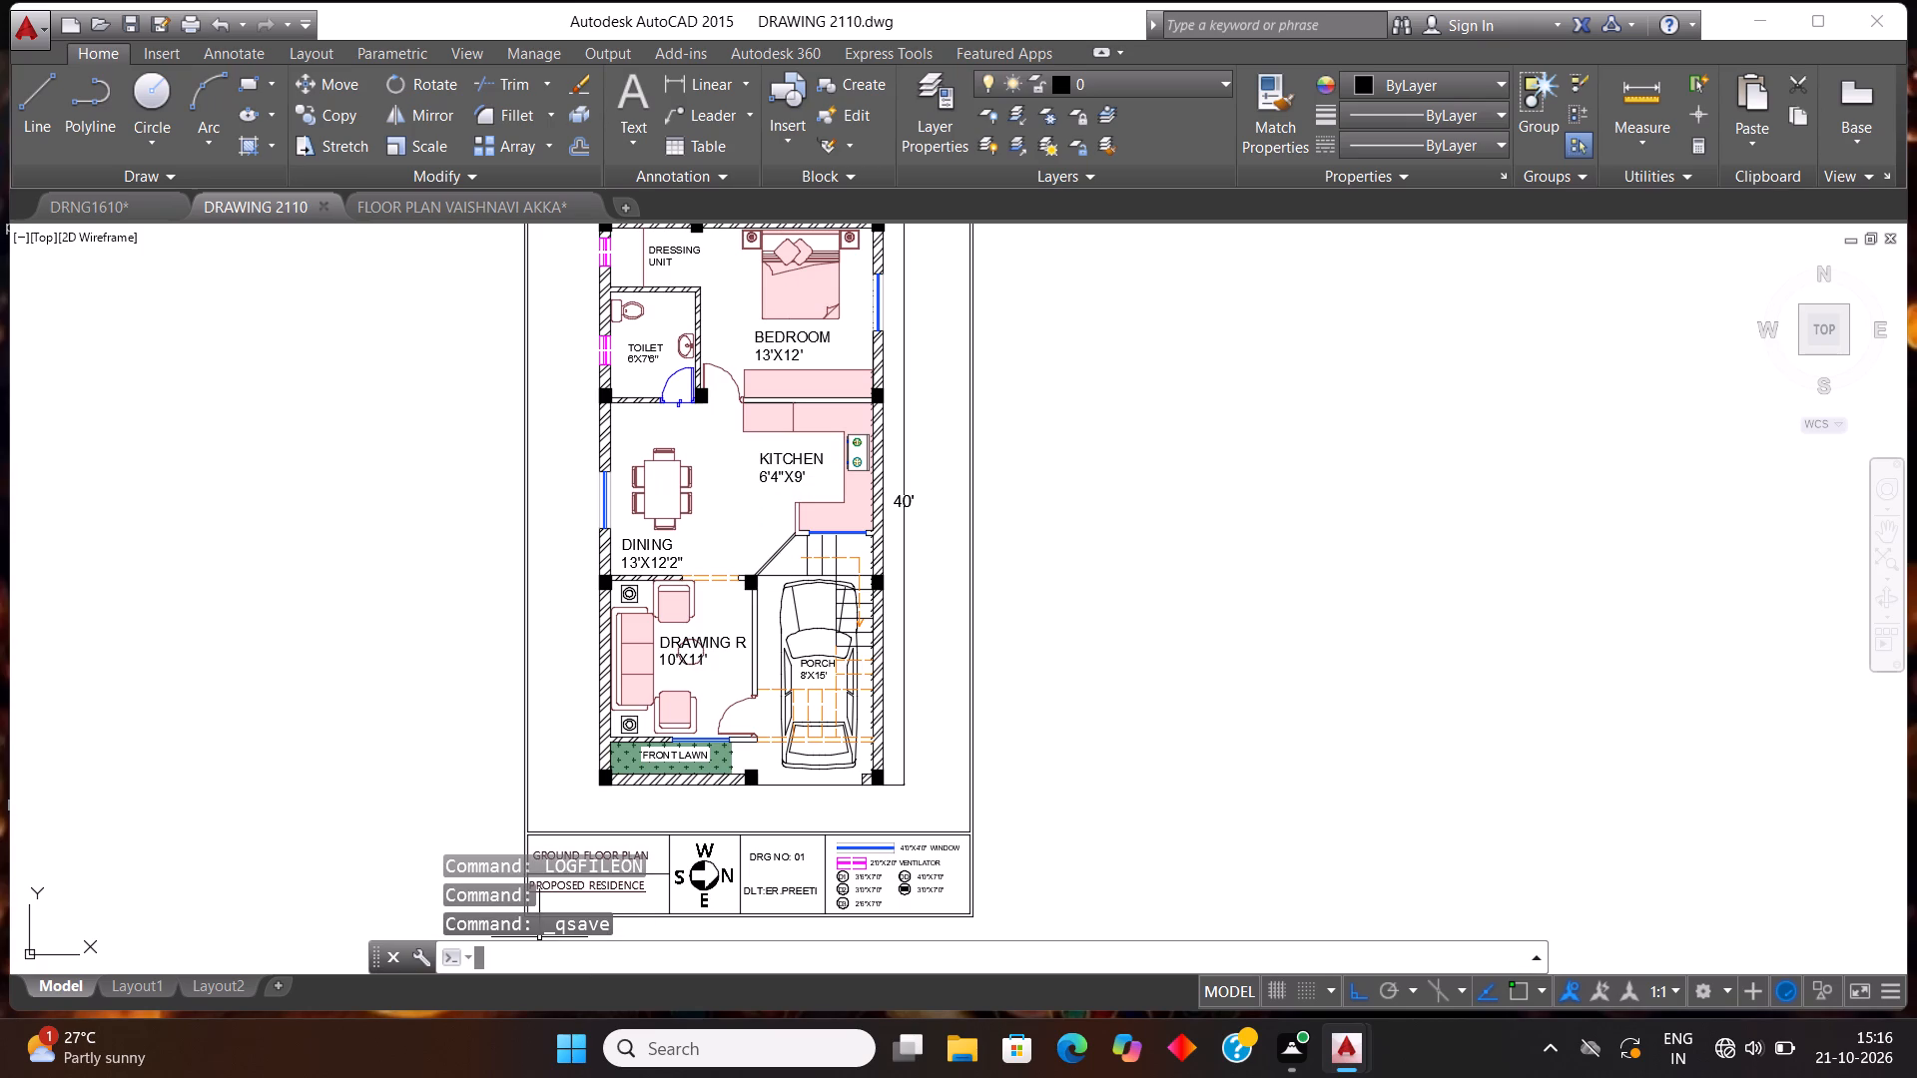
type("LOG")
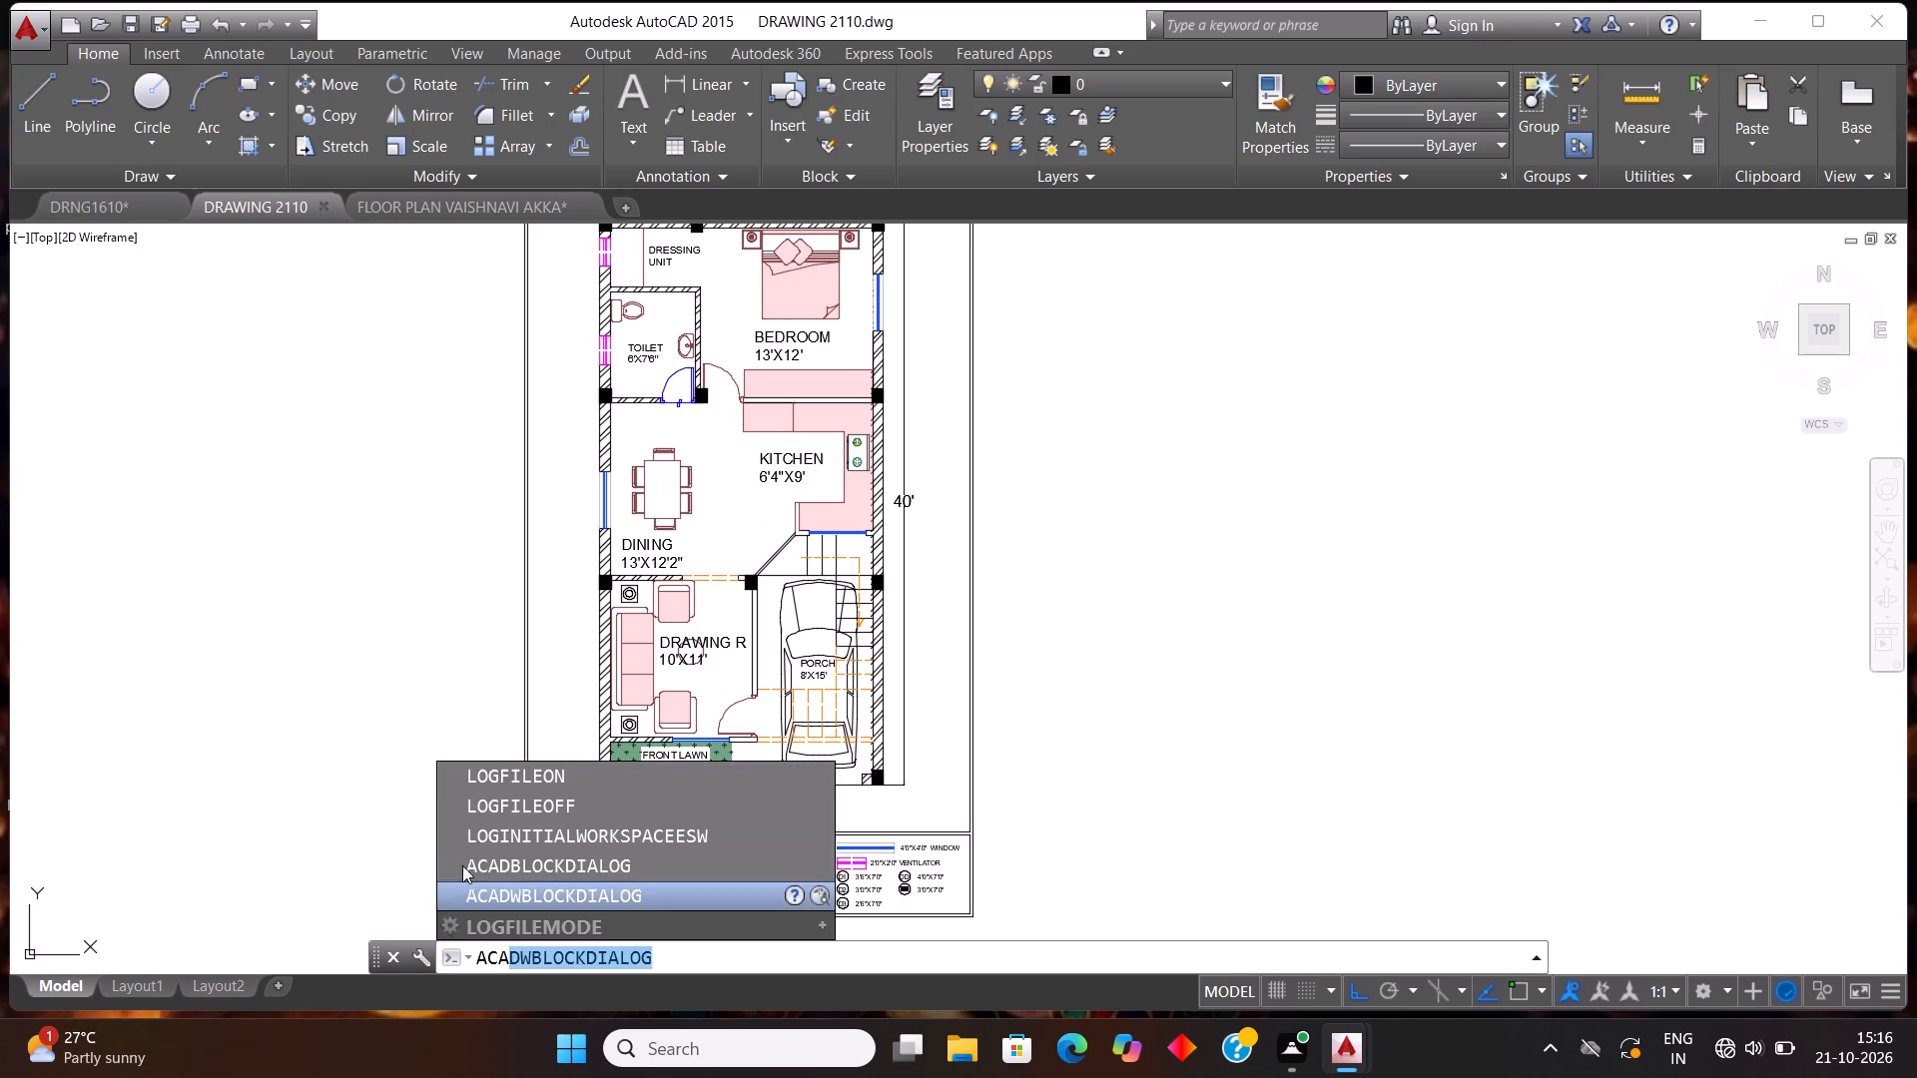
left_click(492, 811)
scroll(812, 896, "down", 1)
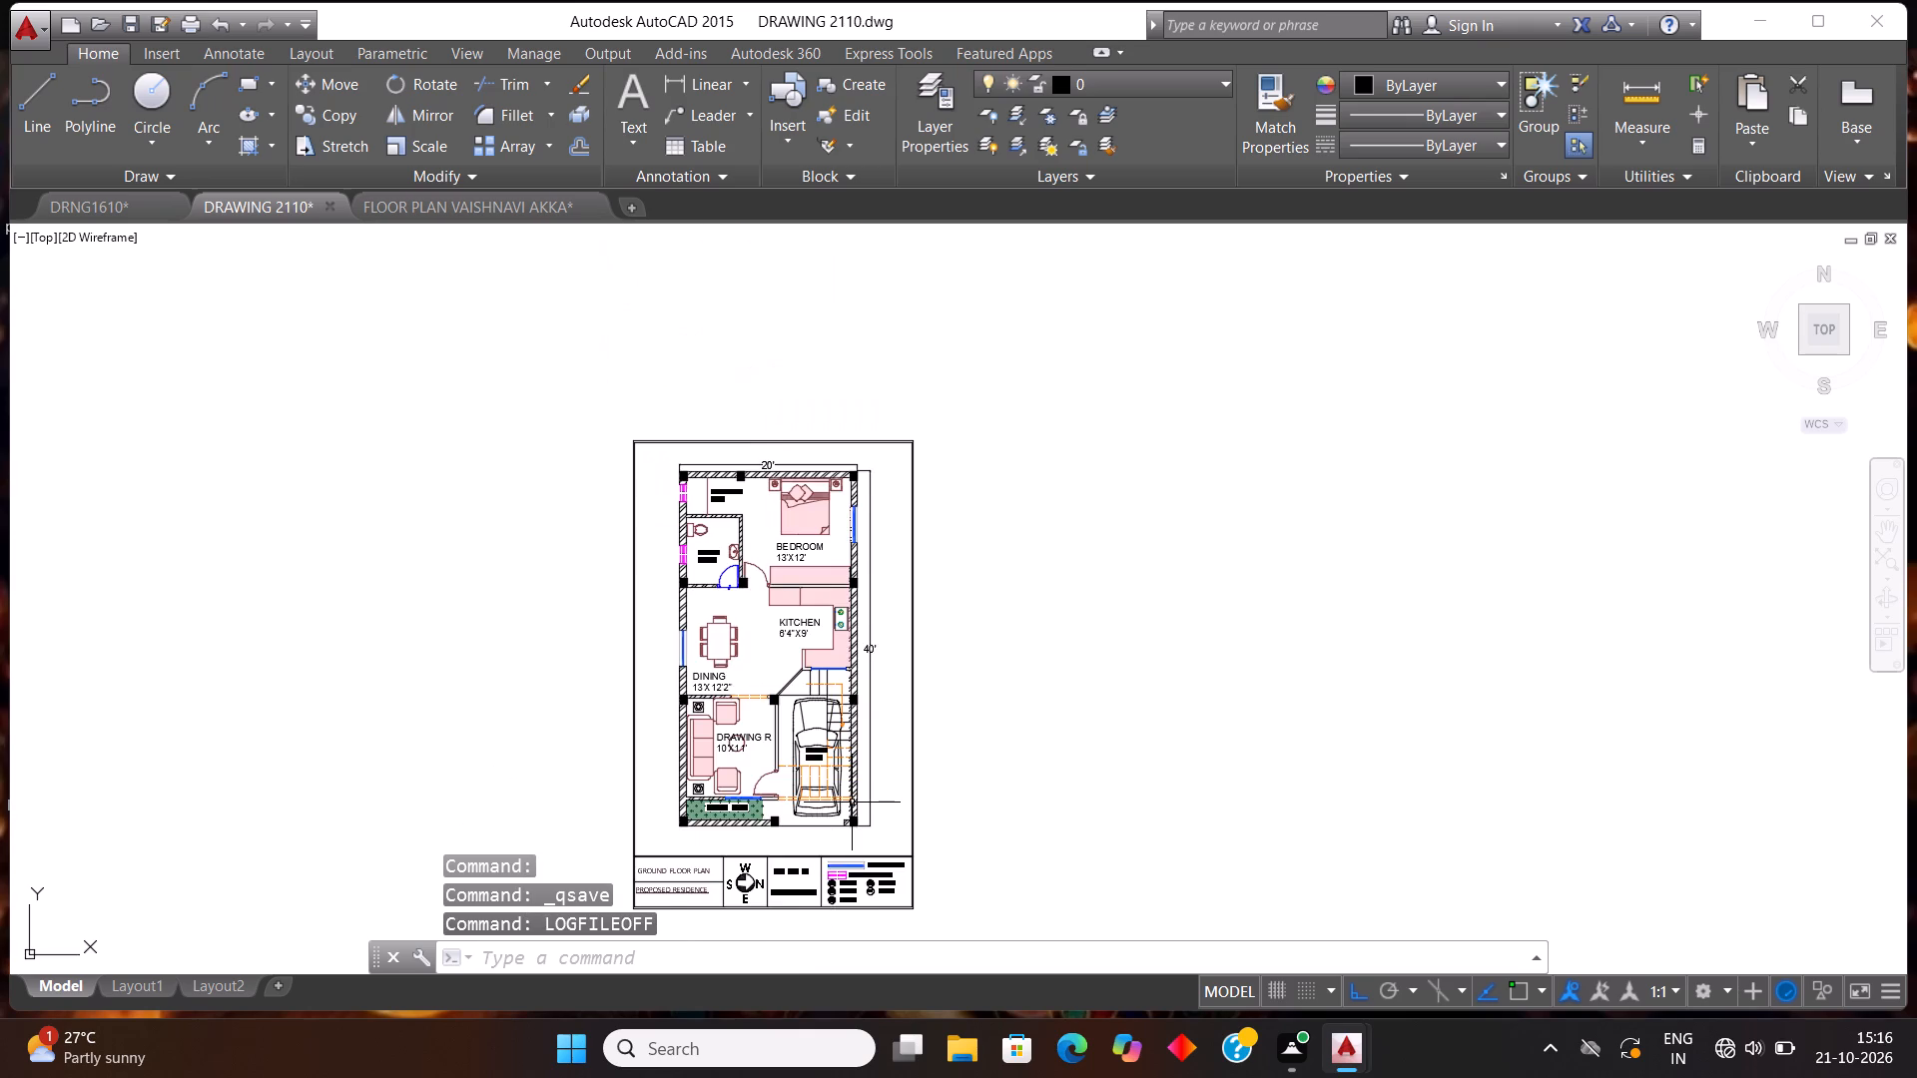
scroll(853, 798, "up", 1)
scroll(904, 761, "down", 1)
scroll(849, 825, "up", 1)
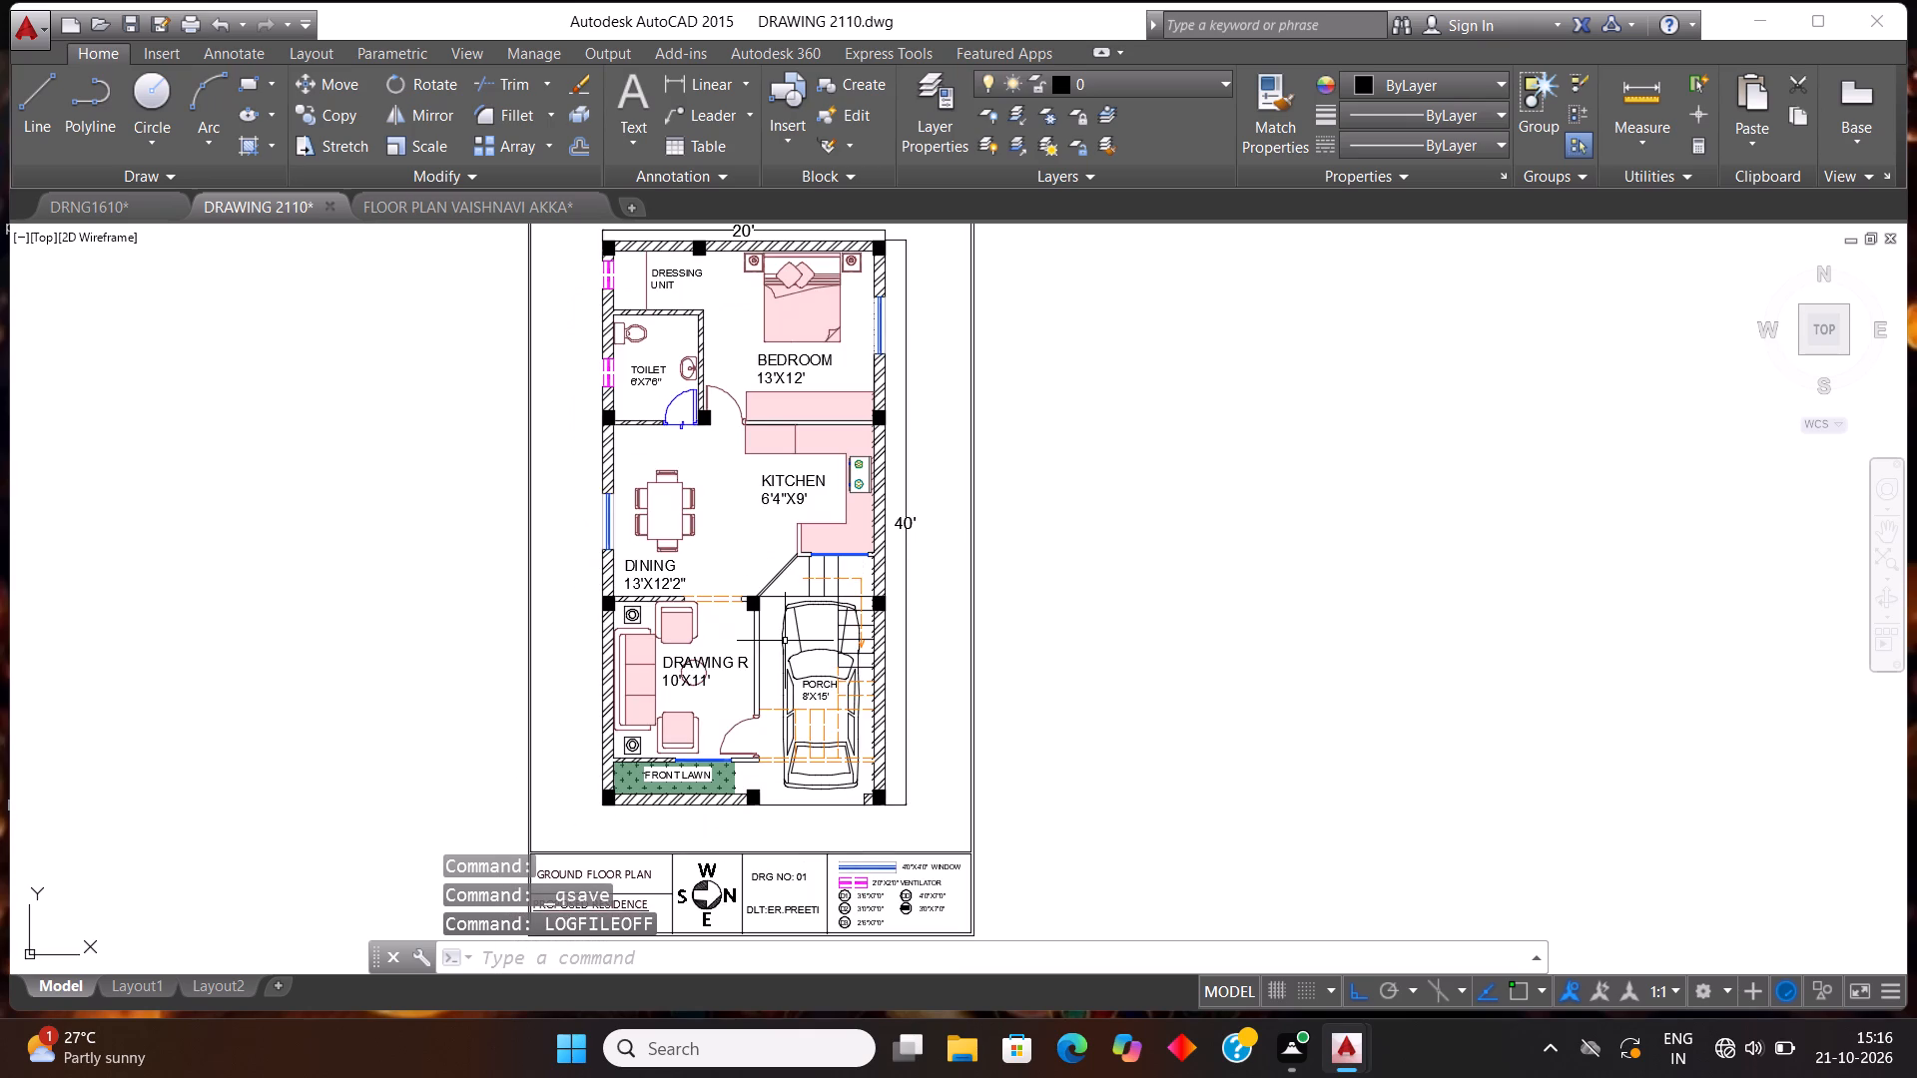
Switch to the reference FLOOR PLAN drawing with the first floor plan, save it and close it.
left_click(490, 205)
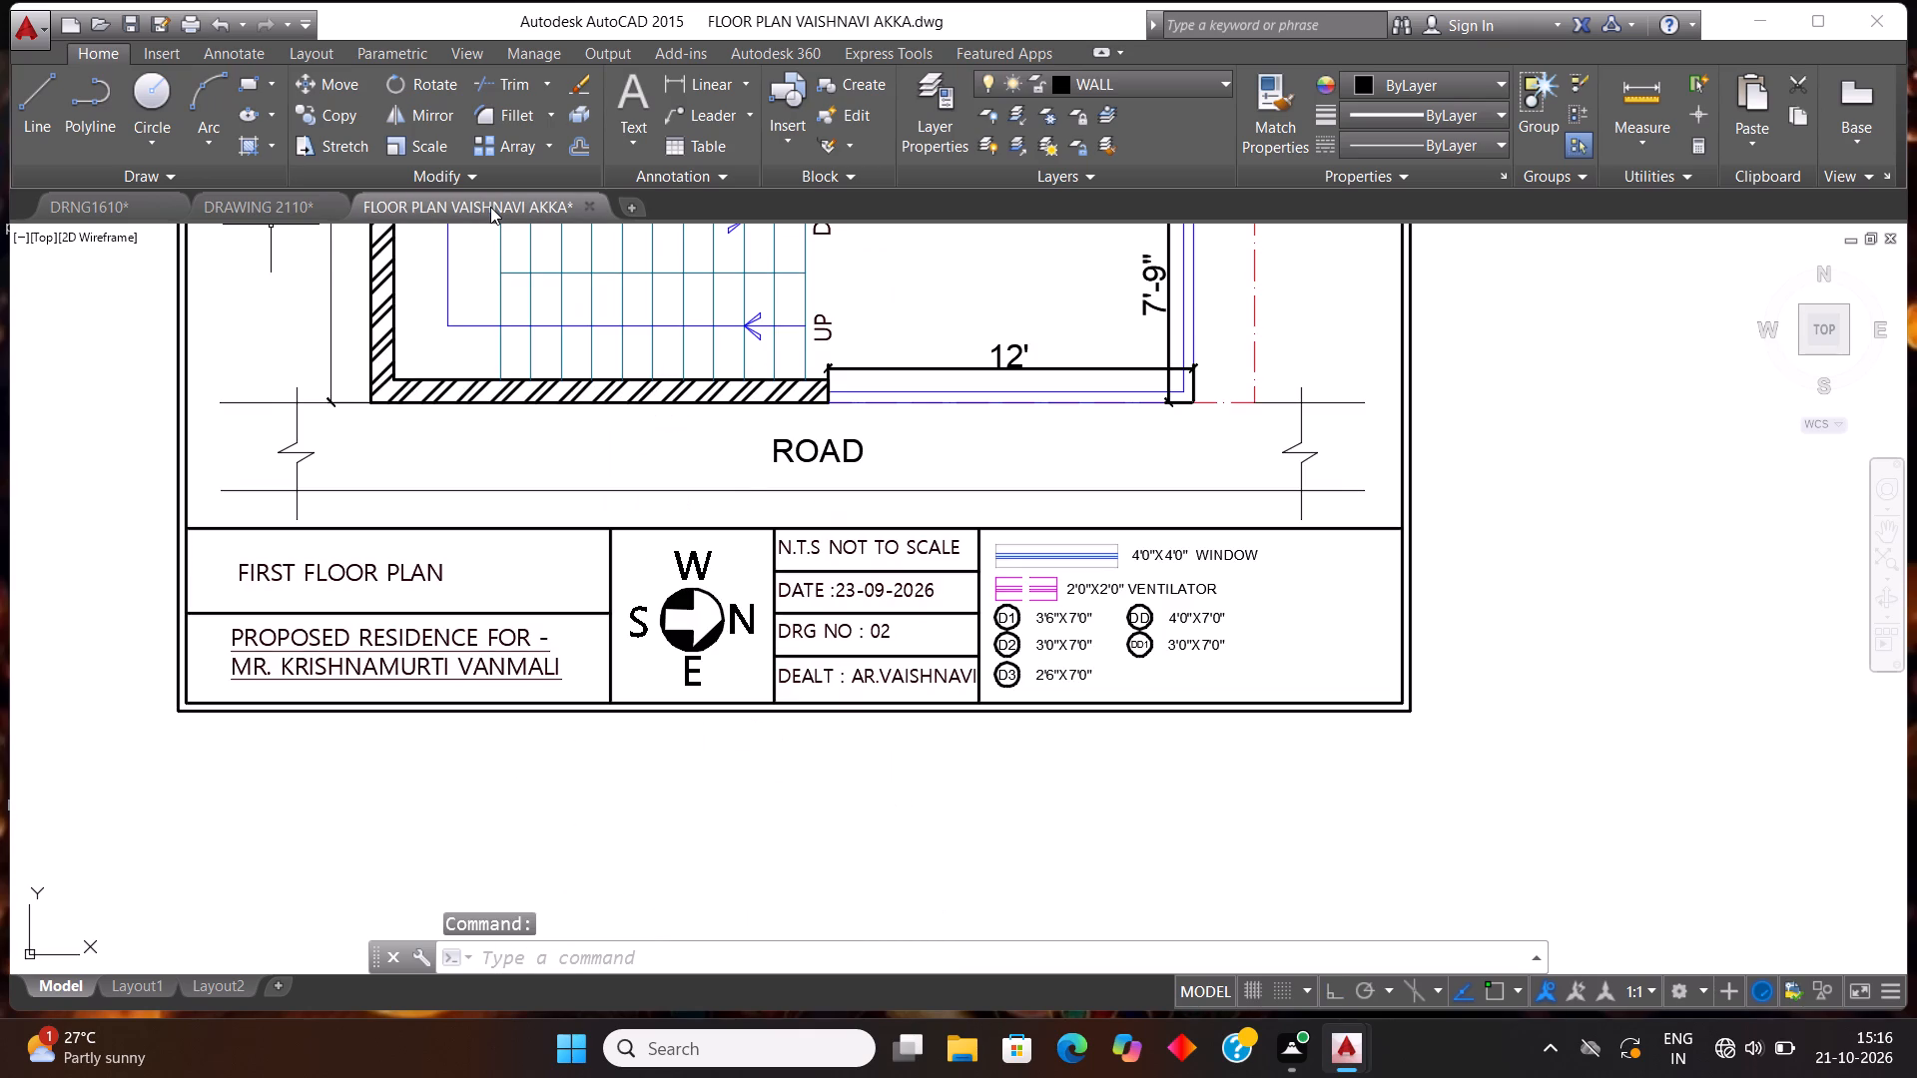
key("ctrl+s")
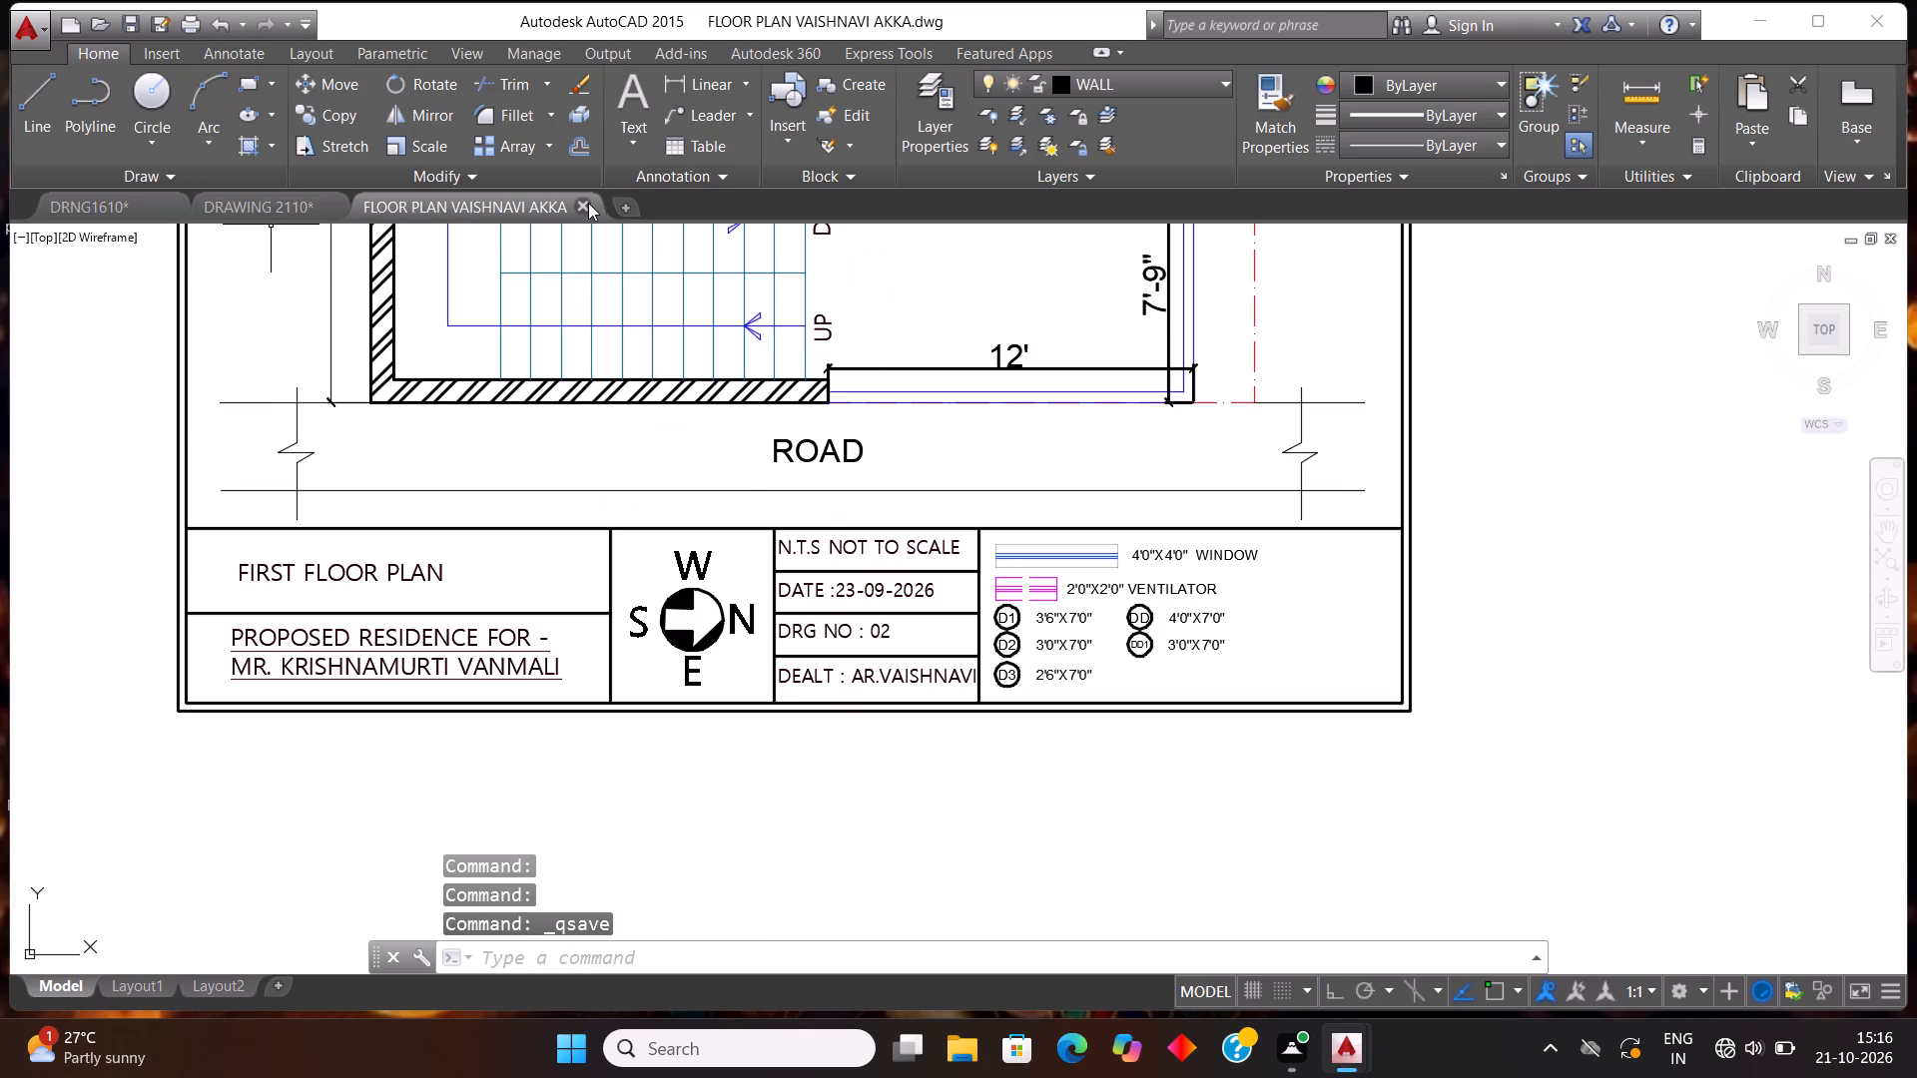
left_click(585, 206)
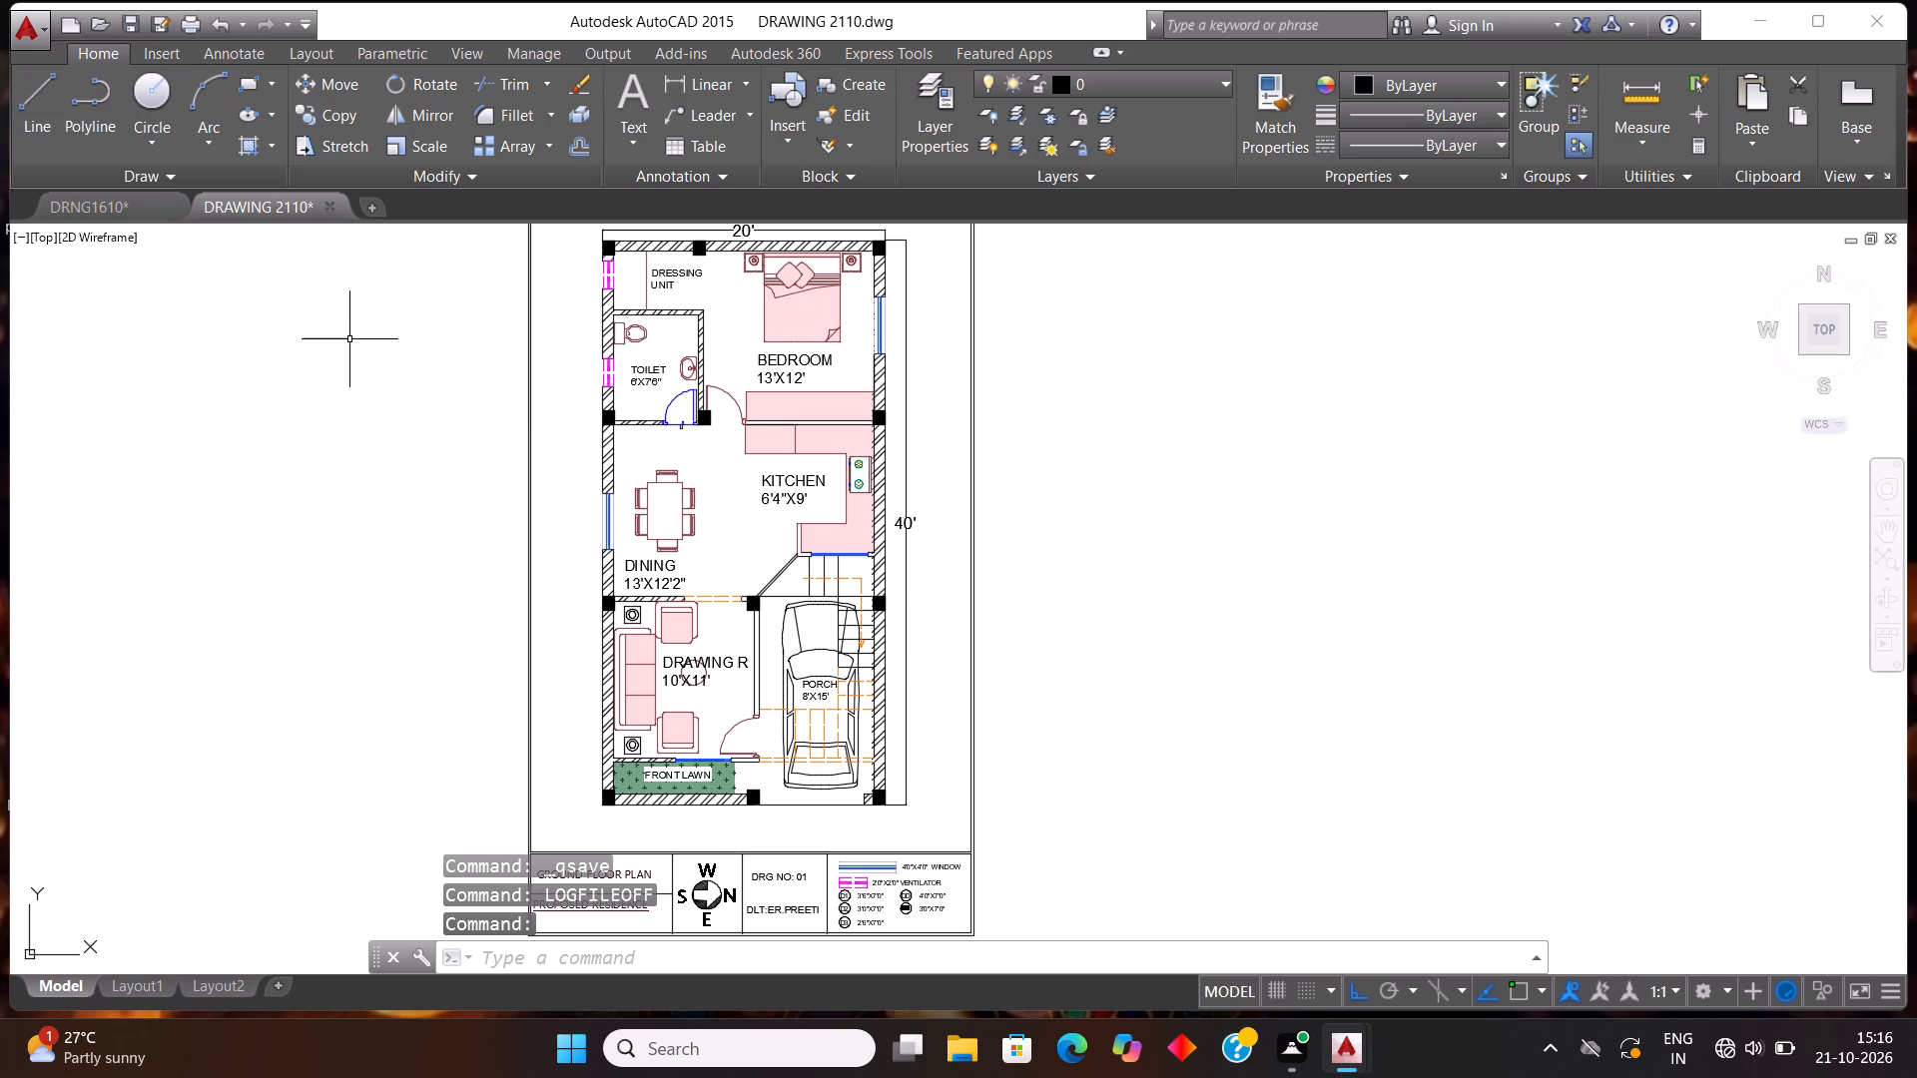
Switch to the DRNG1610 drawing, save it and close it.
left_click(296, 212)
left_click(87, 201)
scroll(484, 457, "down", 1)
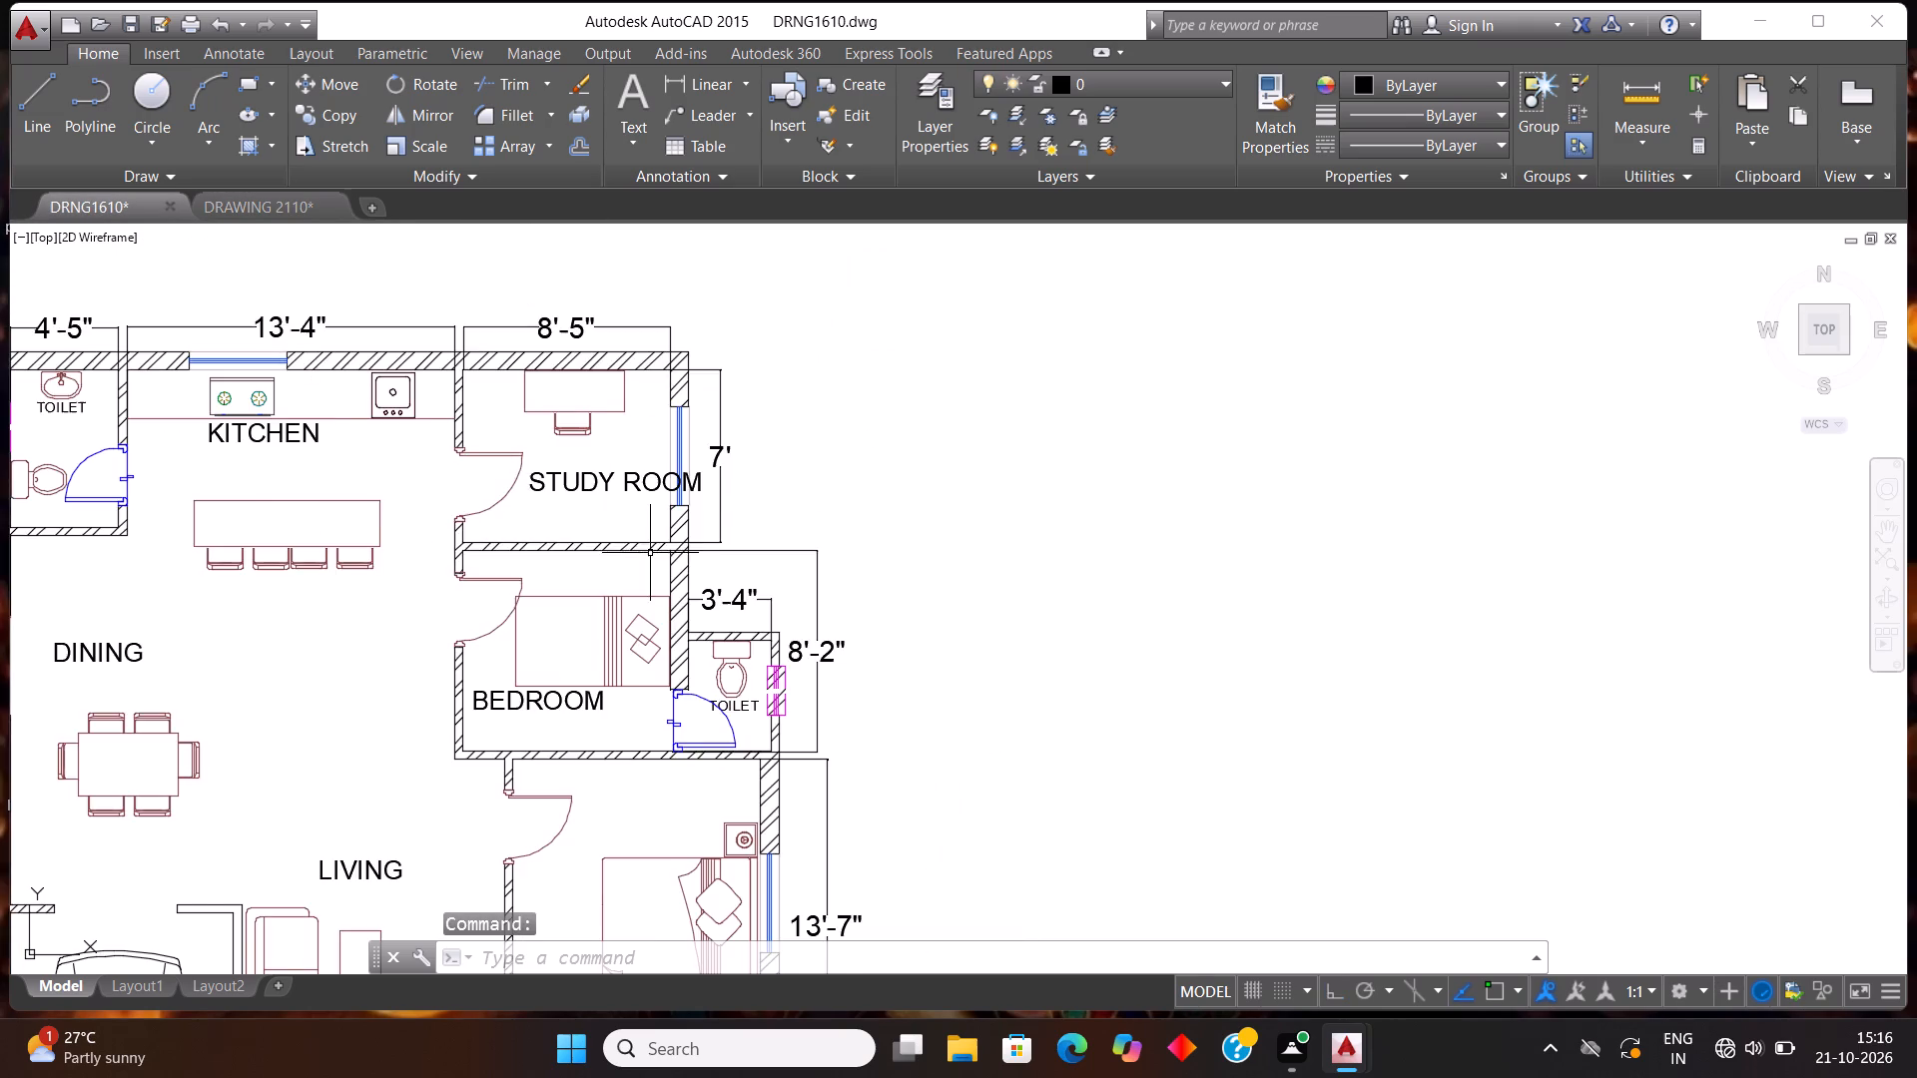
scroll(662, 548, "down", 3)
scroll(604, 653, "up", 1)
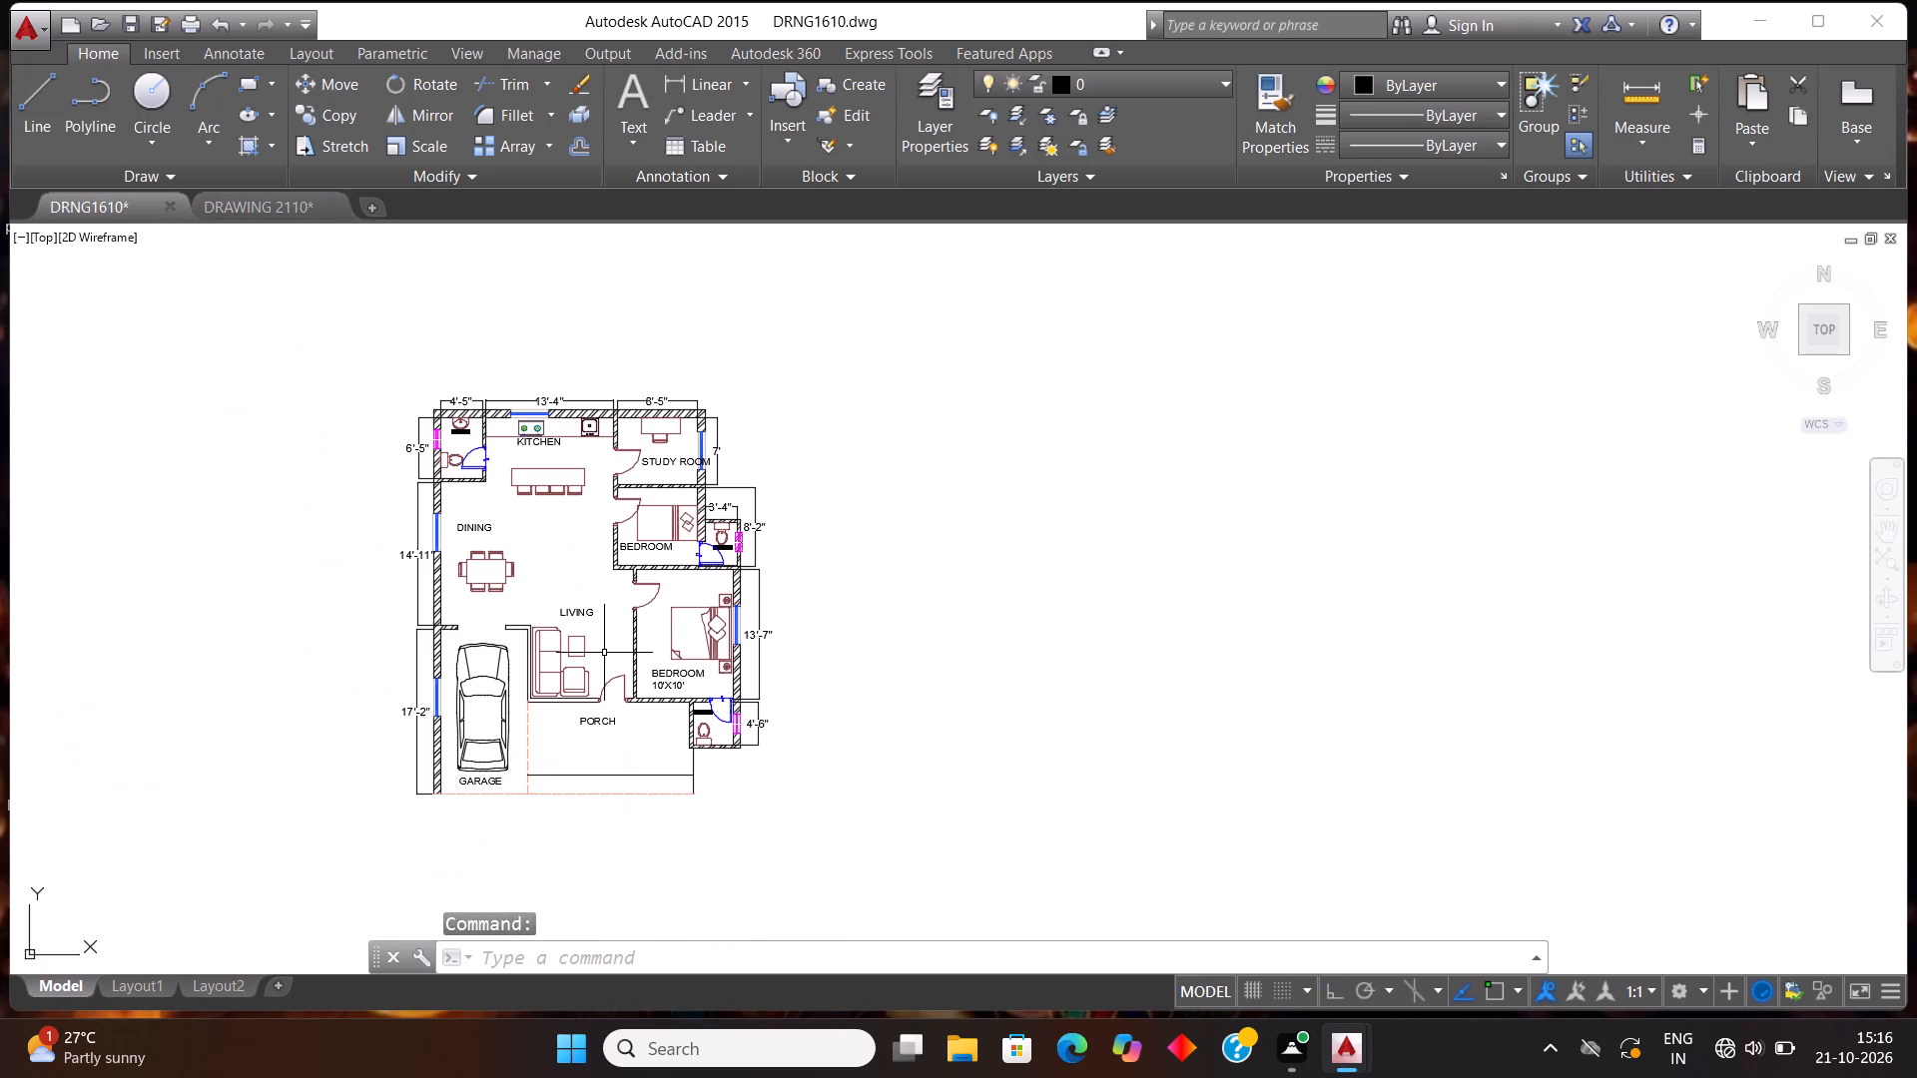
key("ctrl+s")
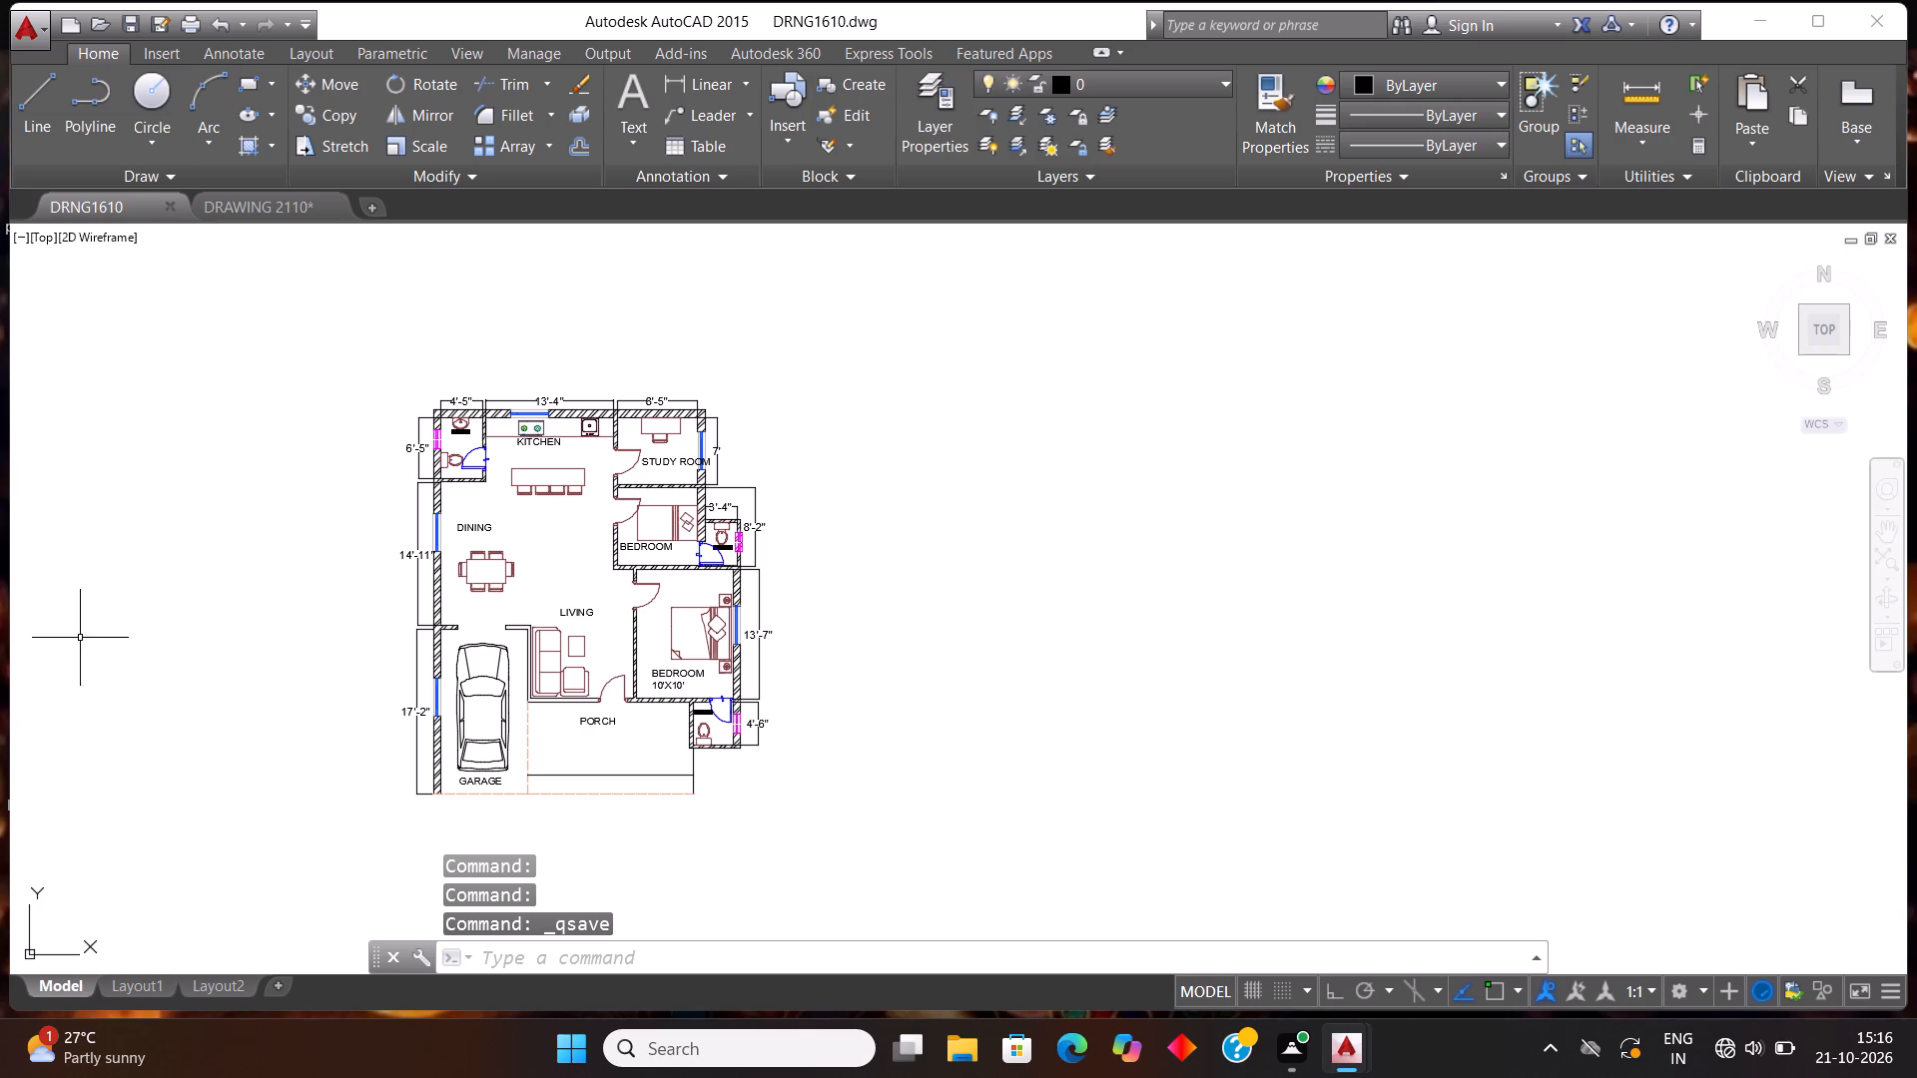
left_click(175, 209)
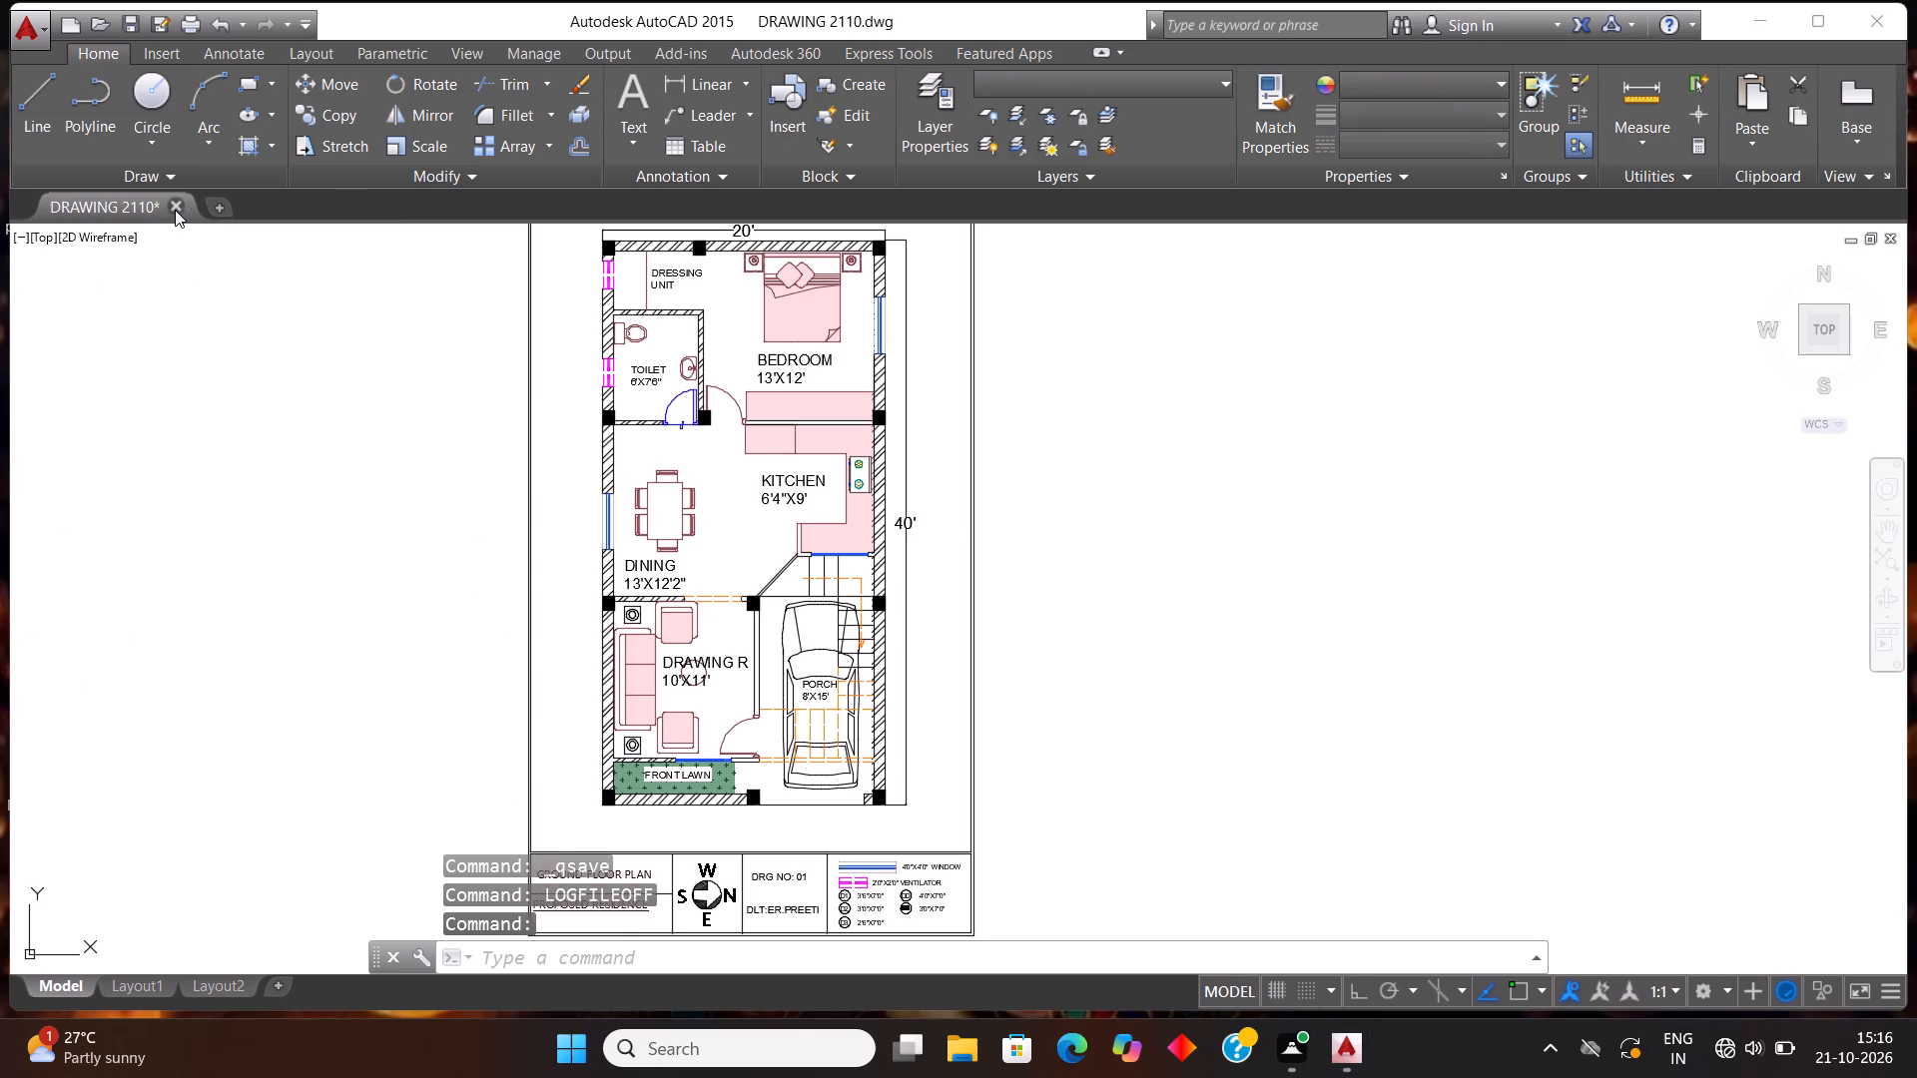
Examine the 20' by 40' ground floor plan, its room layout and its title block in DRAWING 2110.
scroll(767, 494, "down", 1)
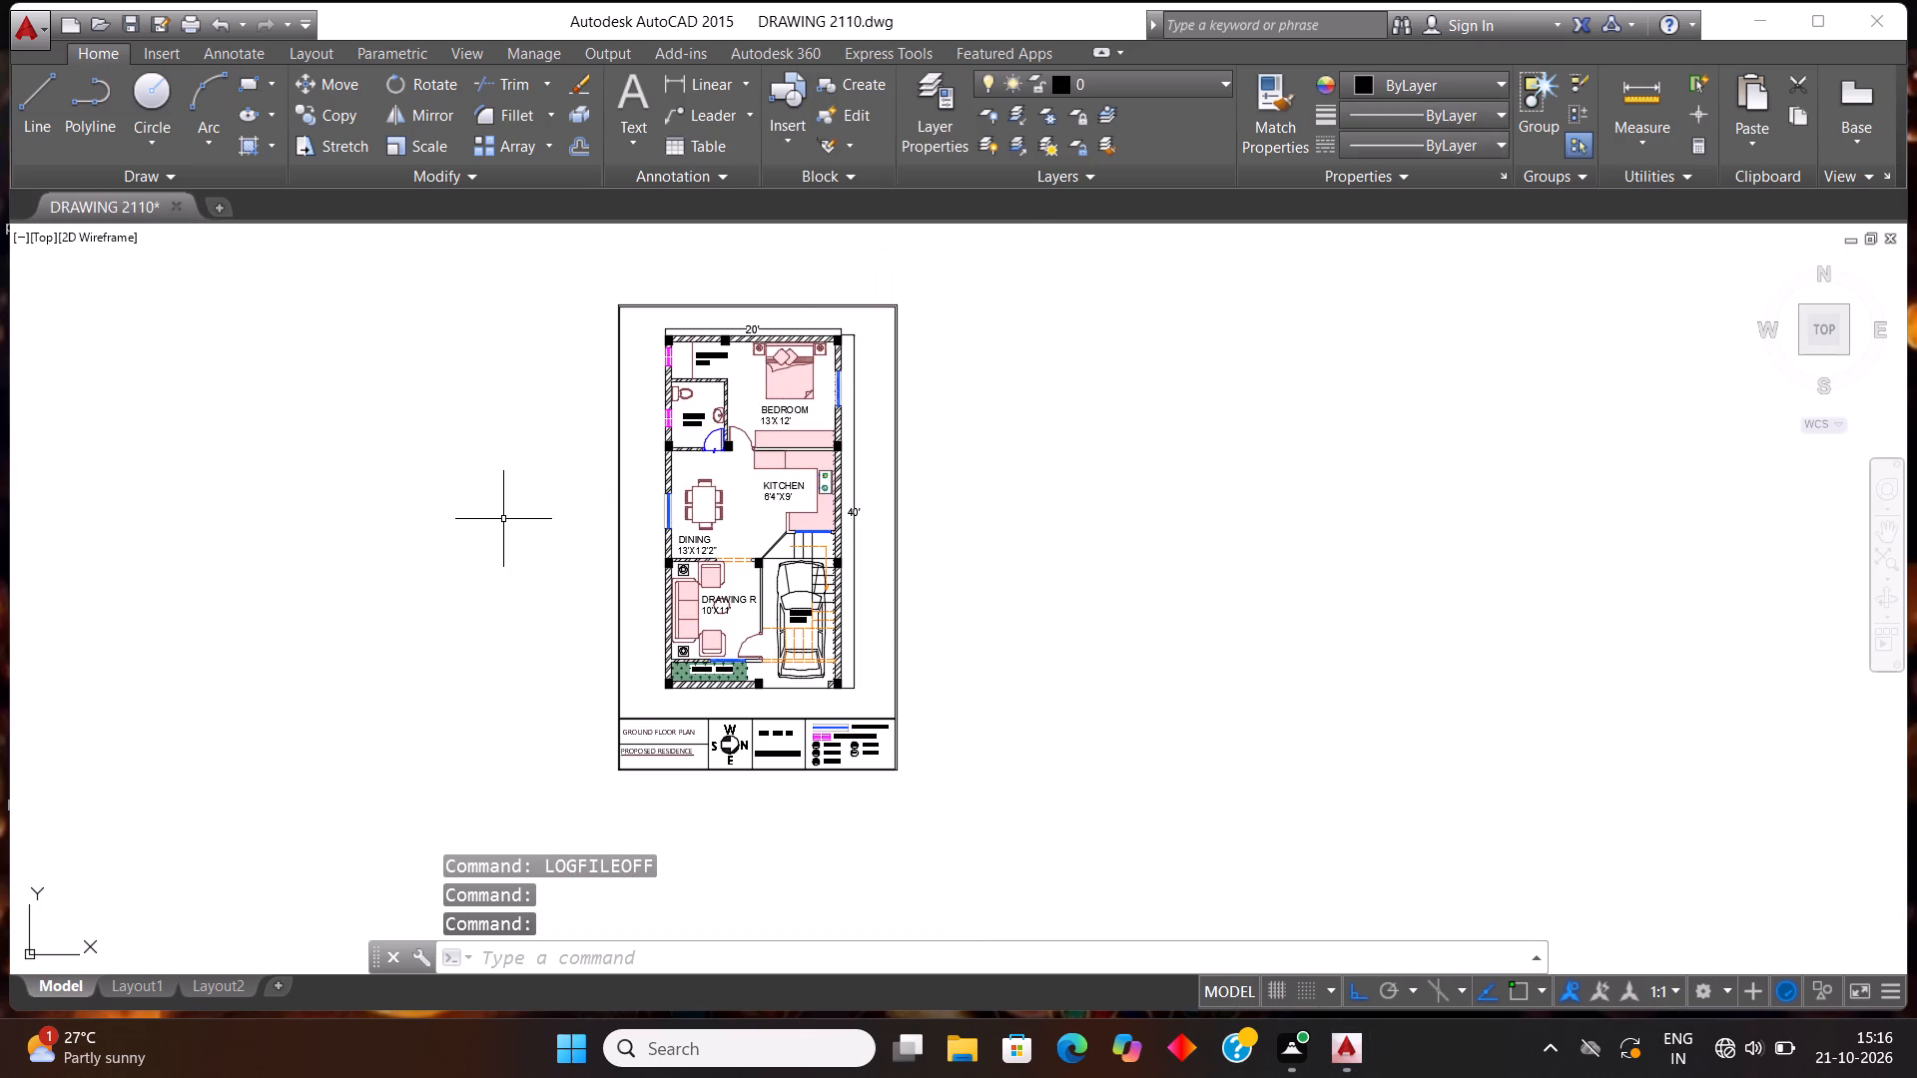
scroll(503, 518, "up", 1)
scroll(503, 518, "down", 1)
scroll(503, 517, "up", 1)
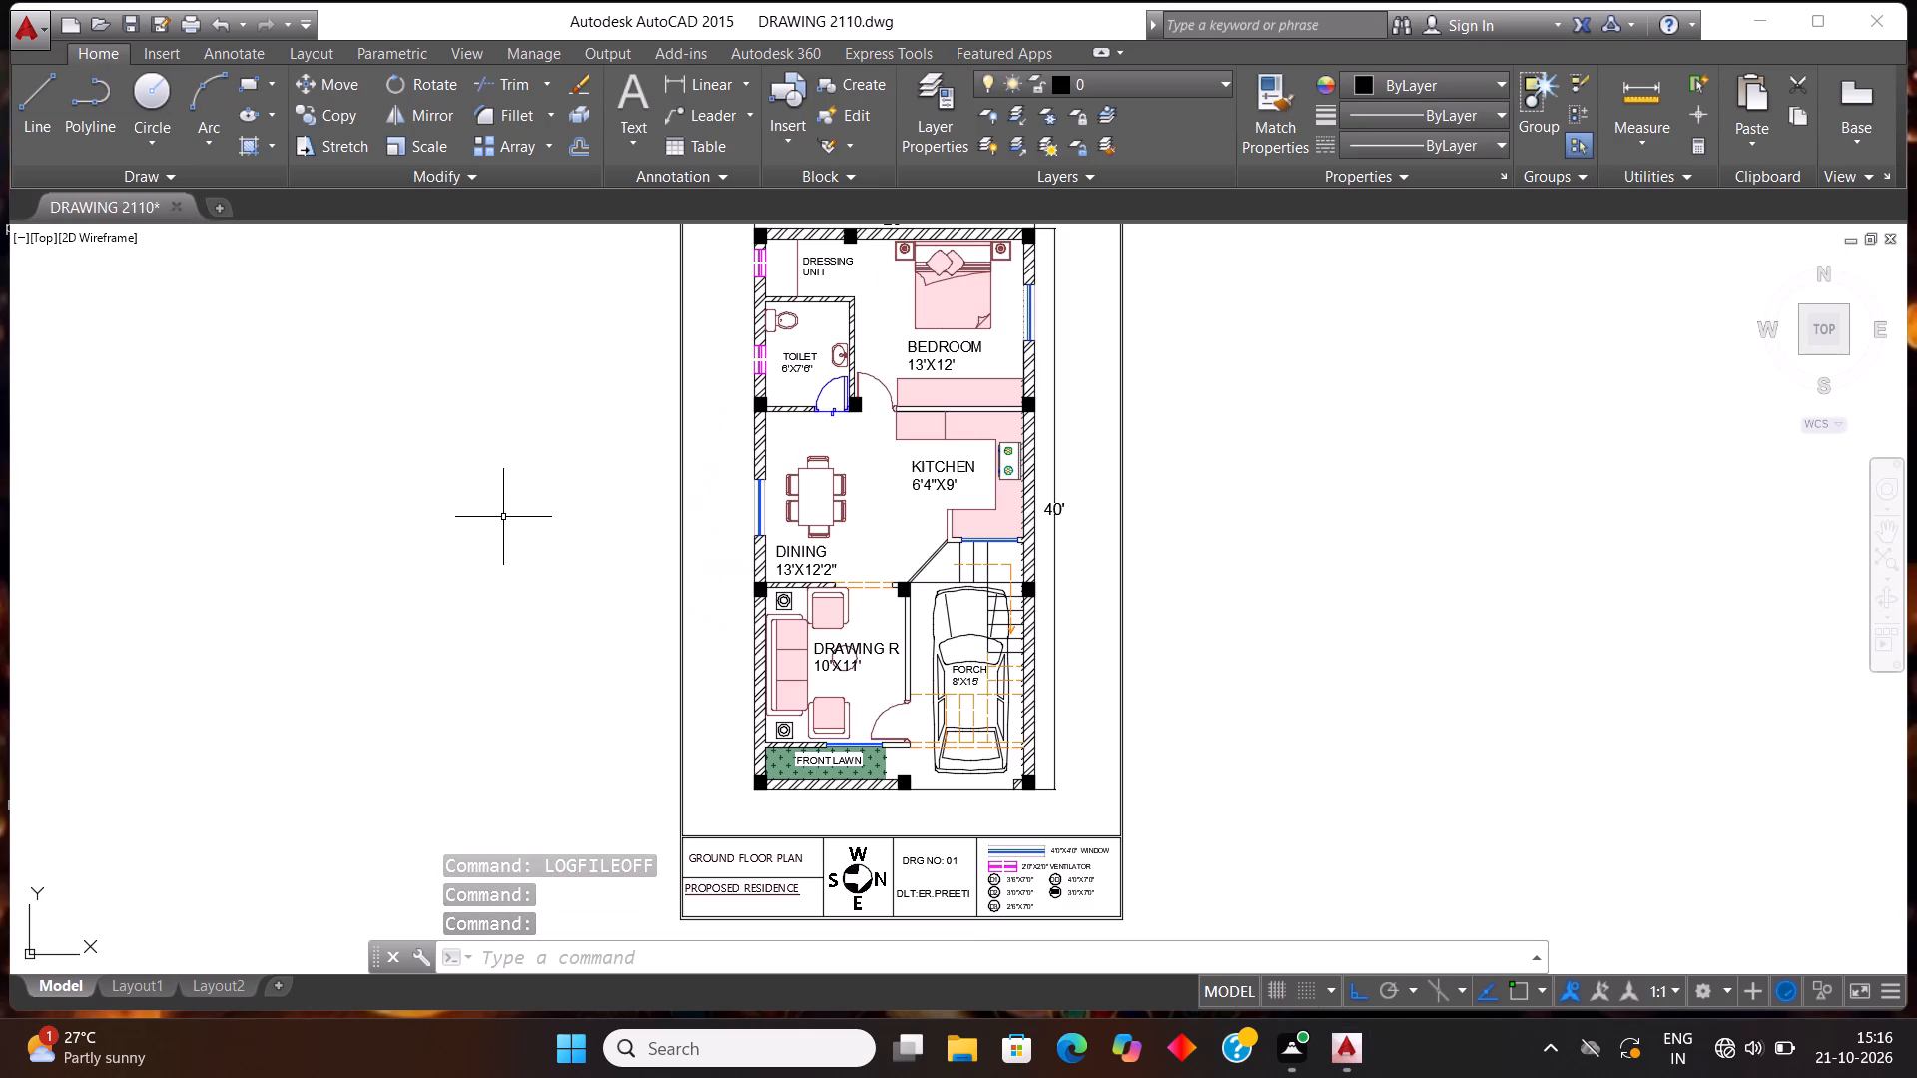
scroll(485, 522, "down", 1)
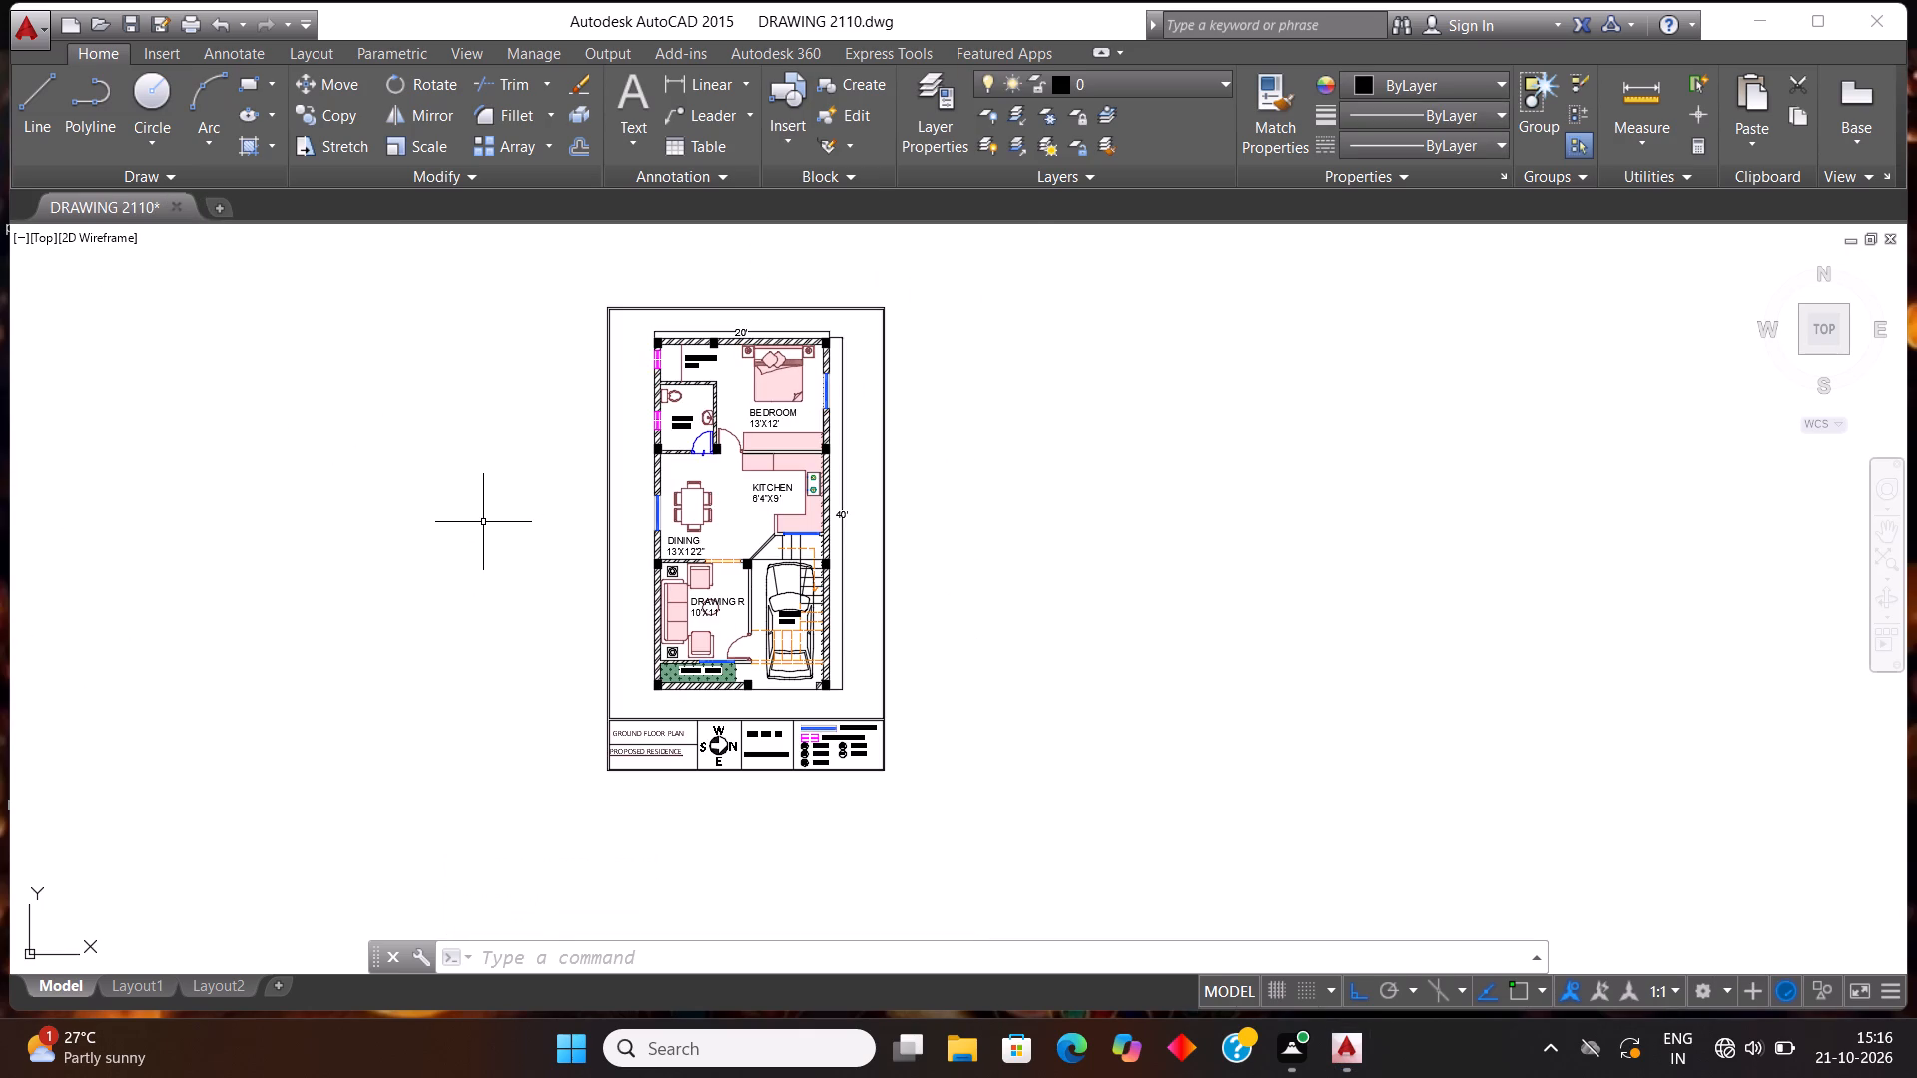
scroll(483, 522, "up", 1)
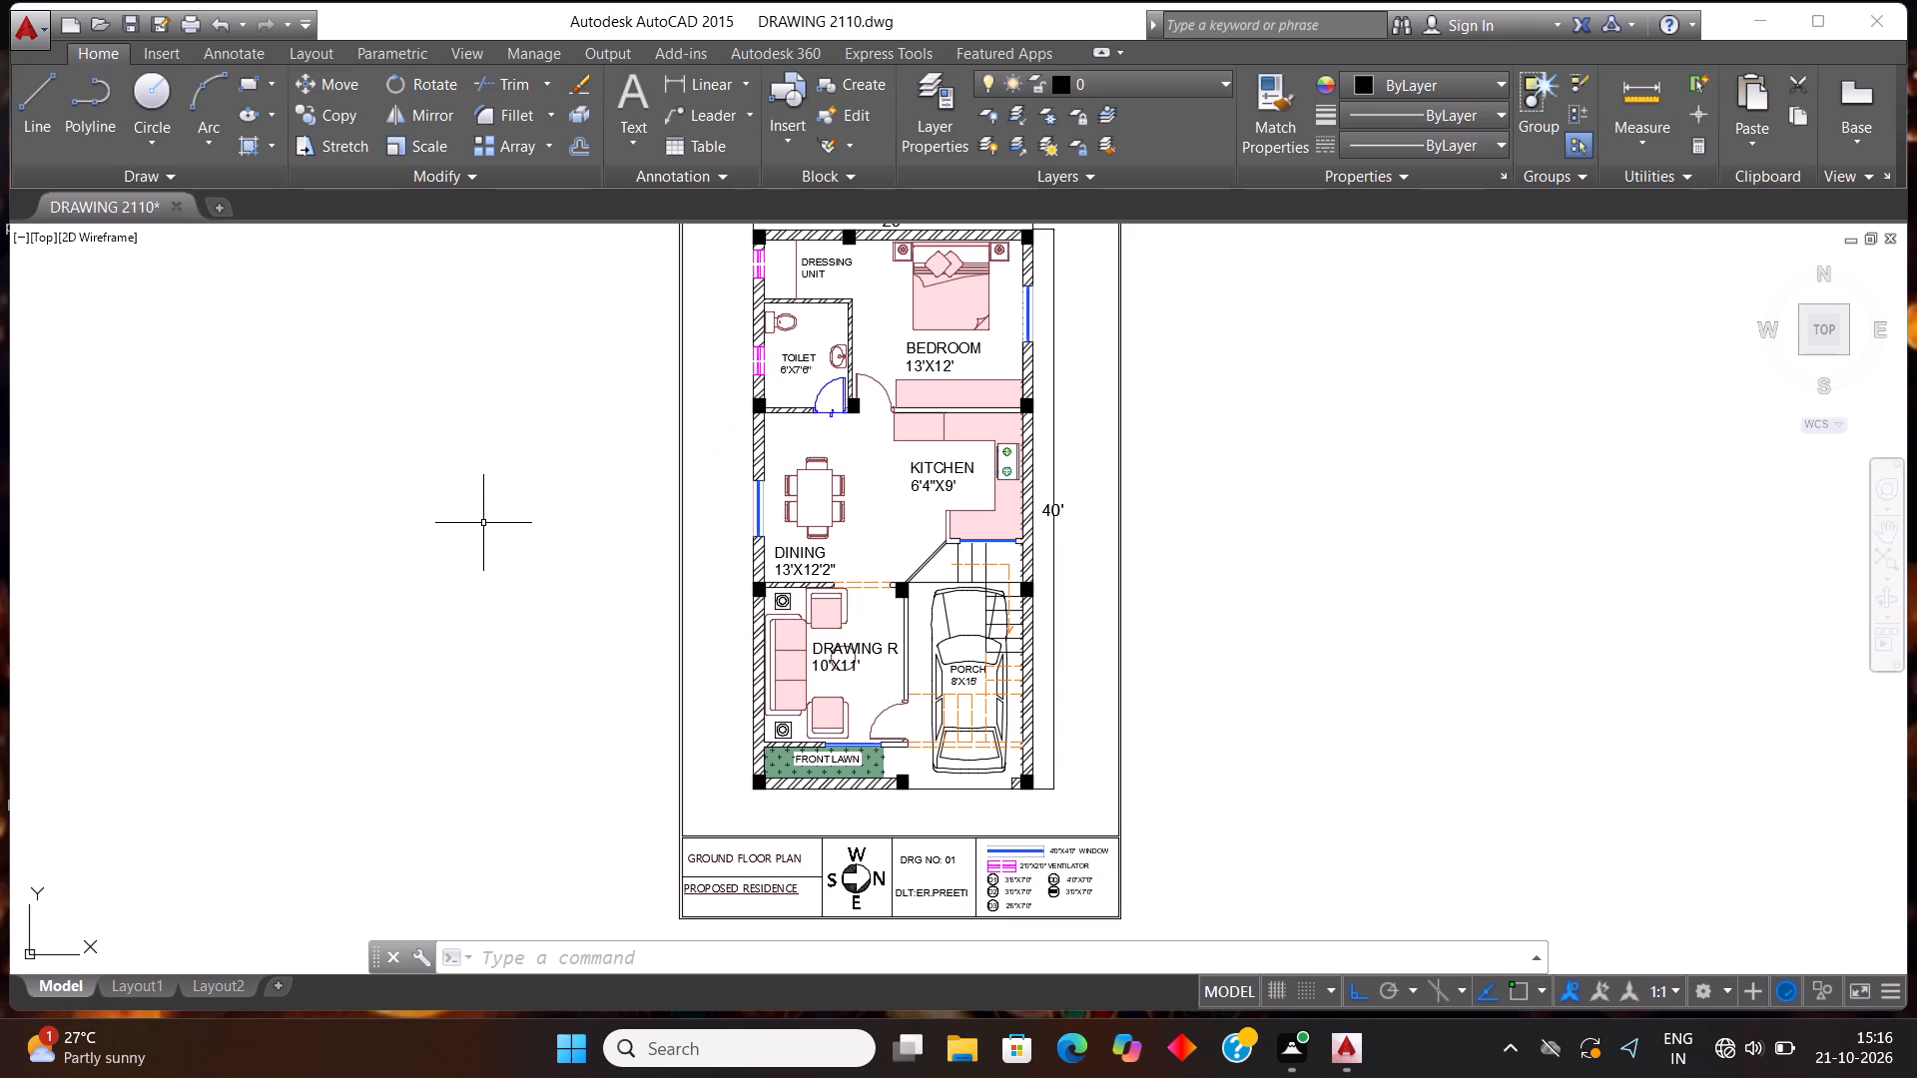
scroll(835, 562, "down", 1)
scroll(835, 562, "up", 1)
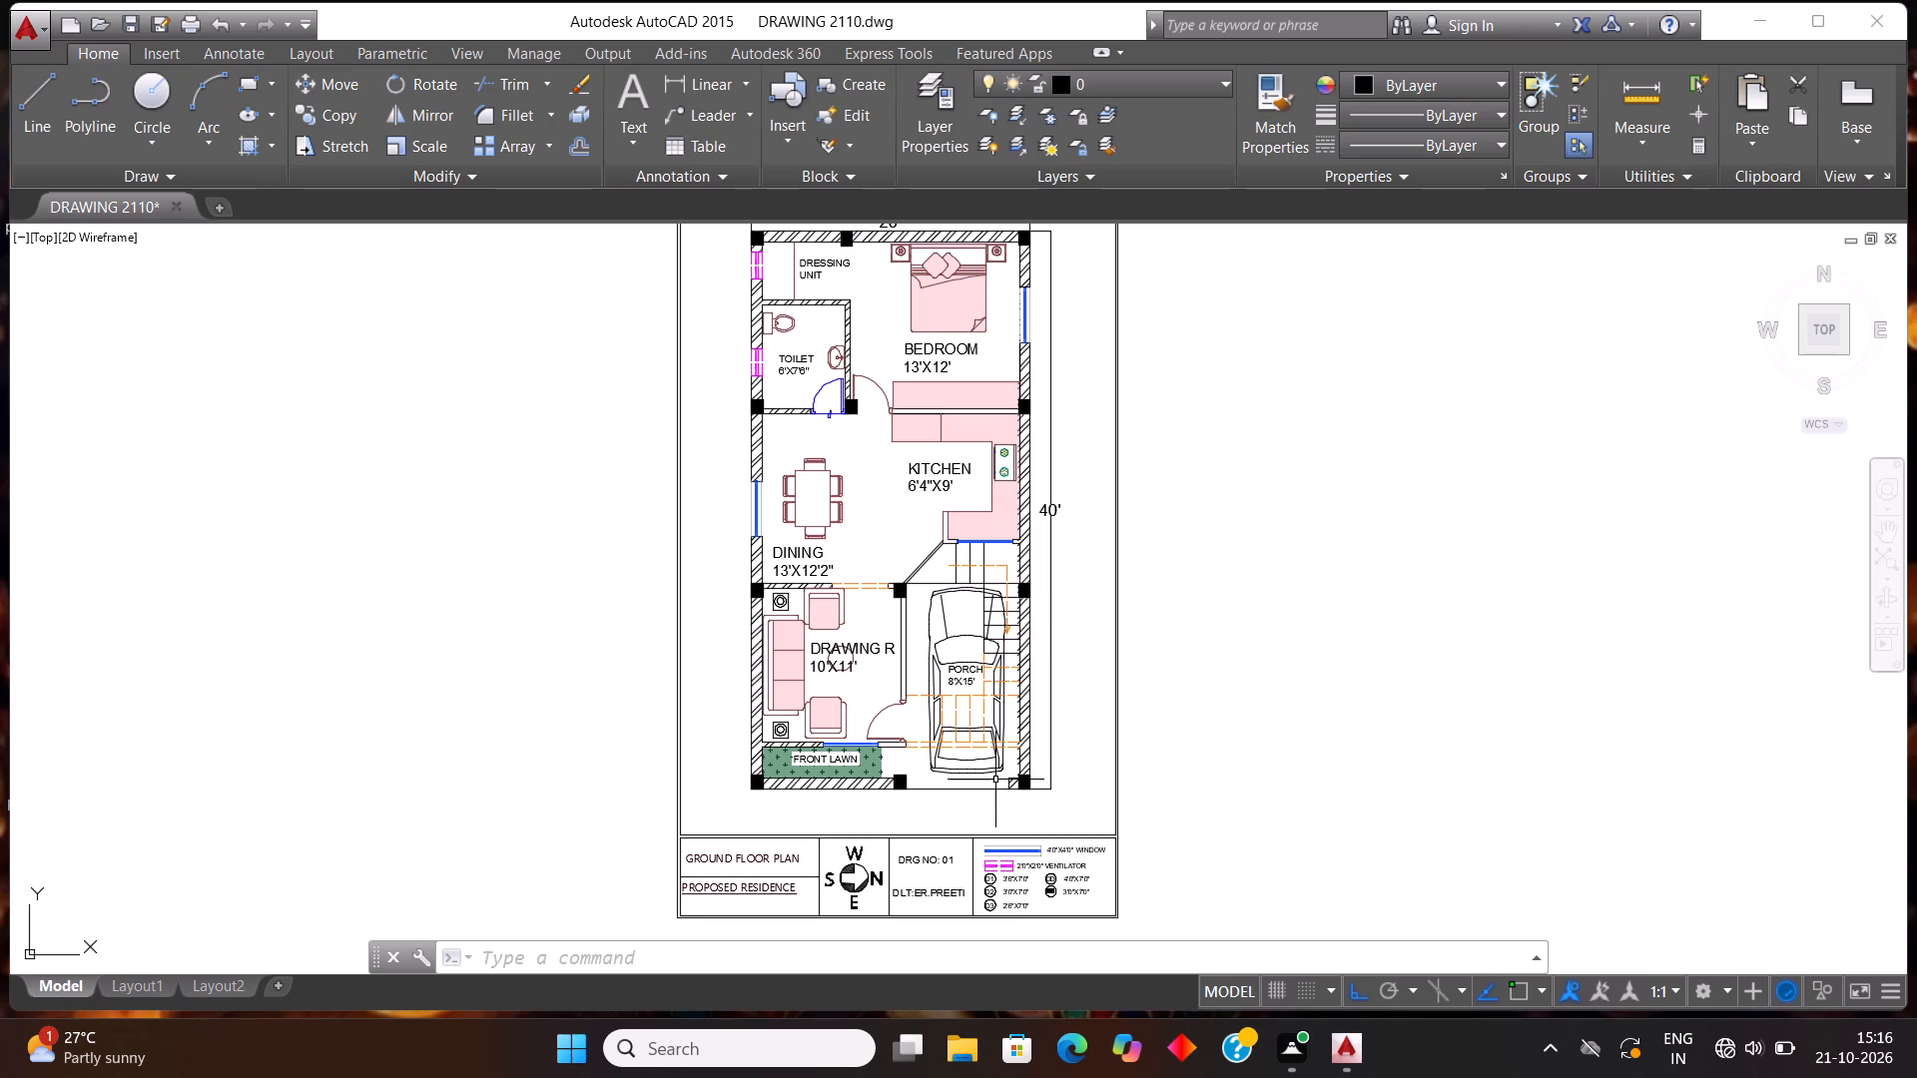
scroll(995, 780, "up", 1)
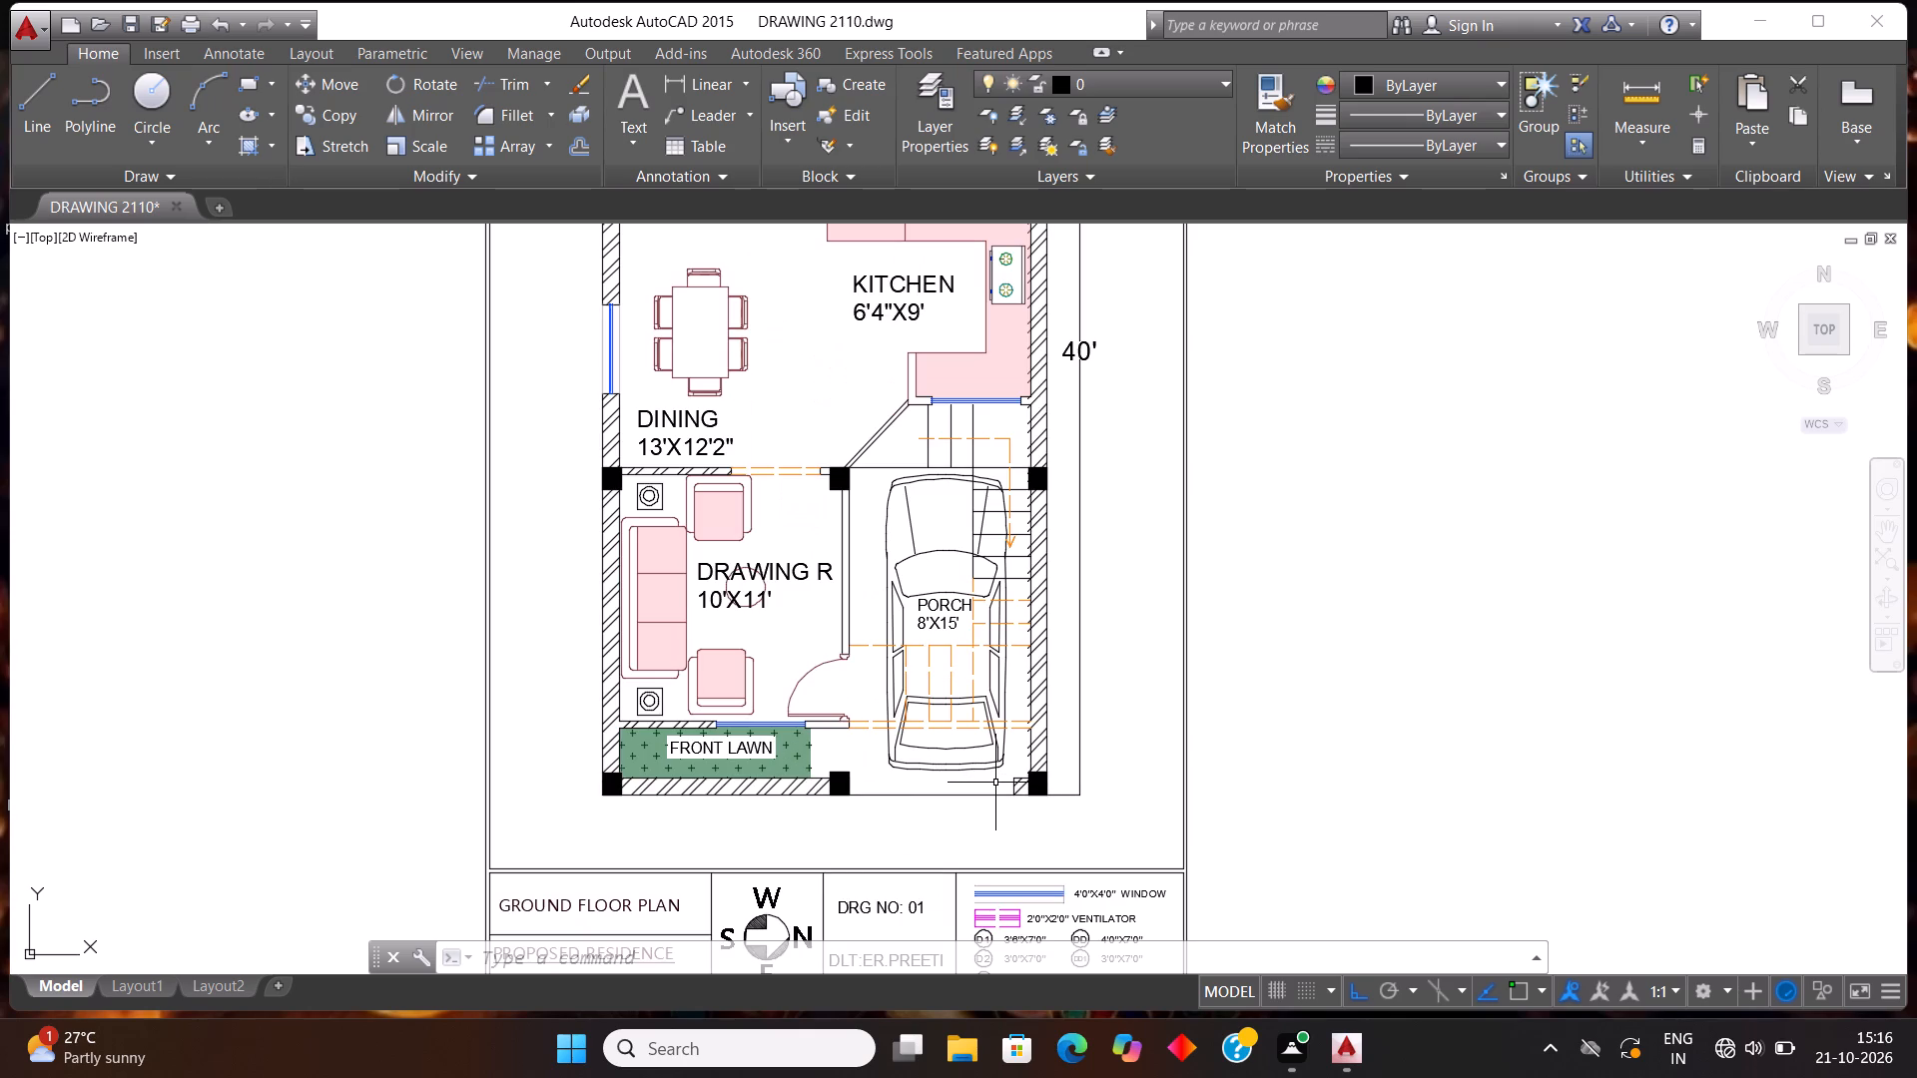
scroll(995, 783, "down", 1)
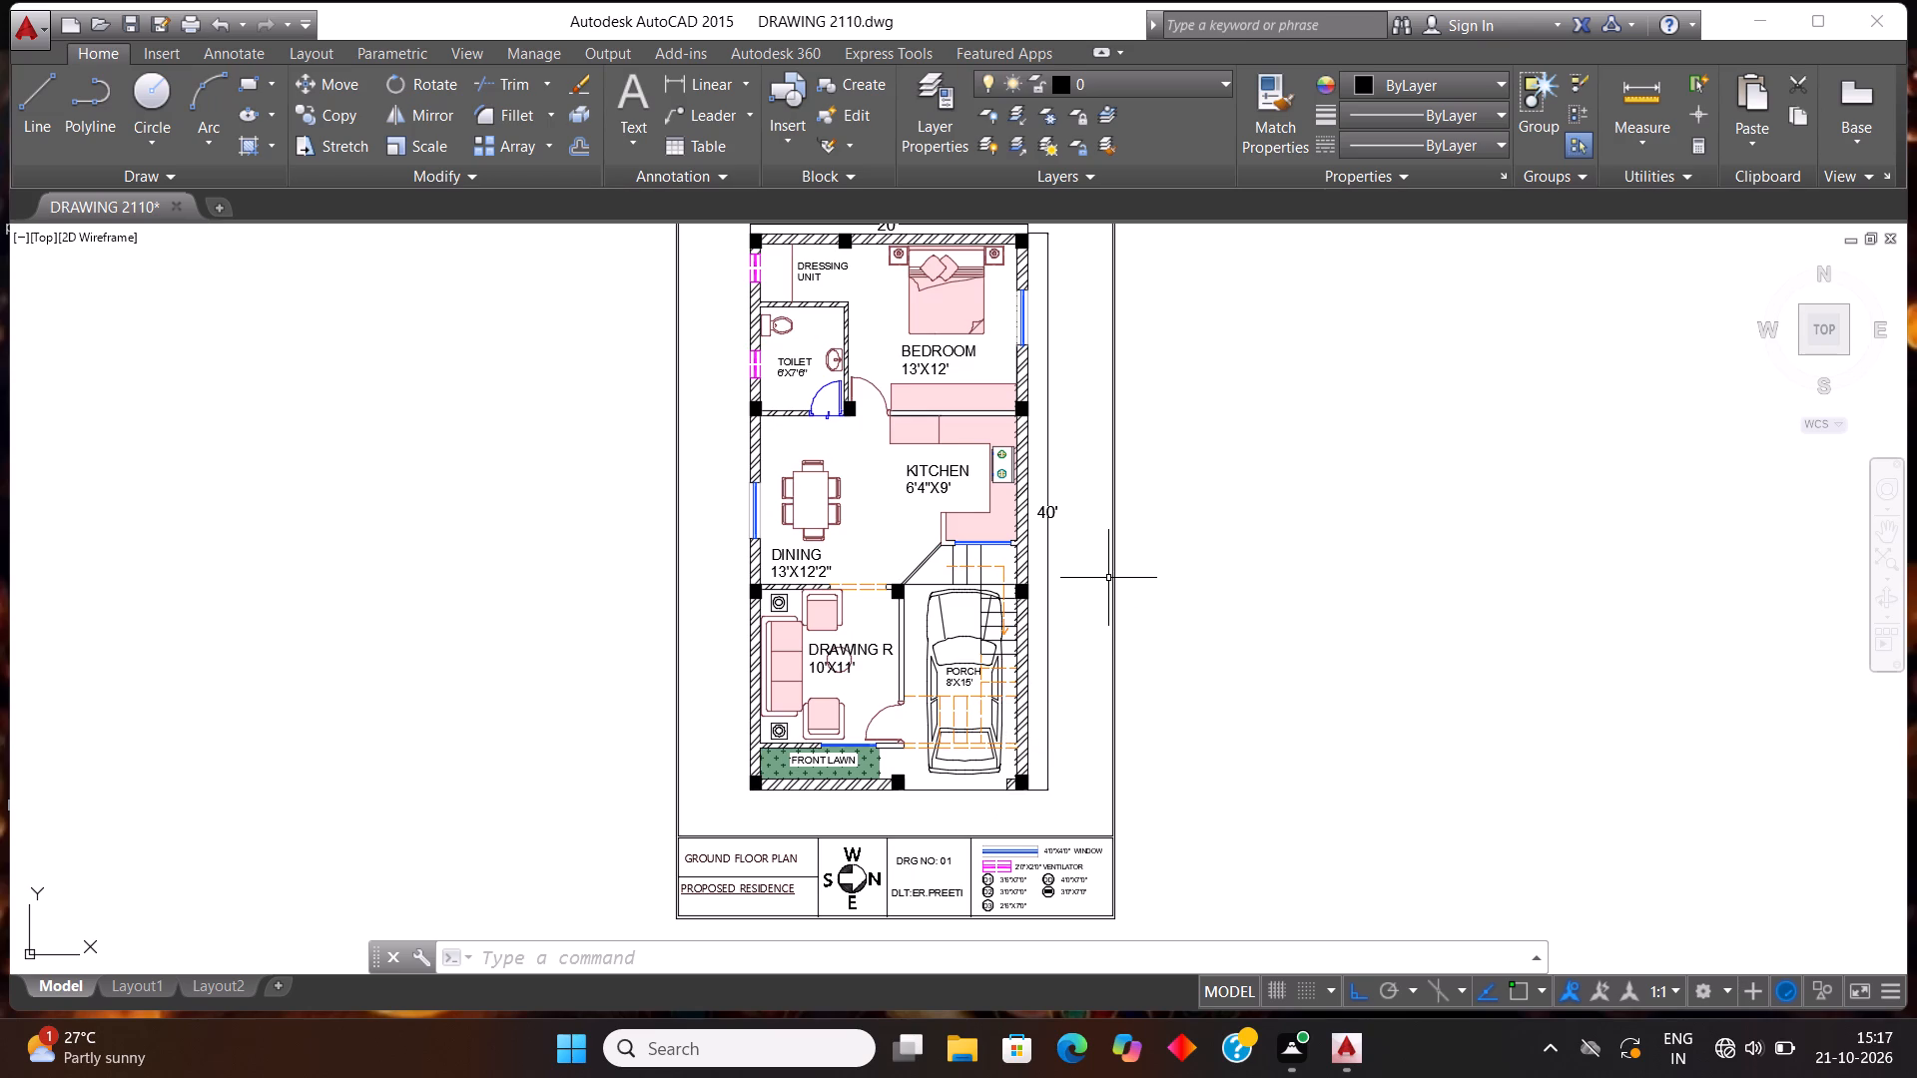
scroll(1108, 577, "up", 1)
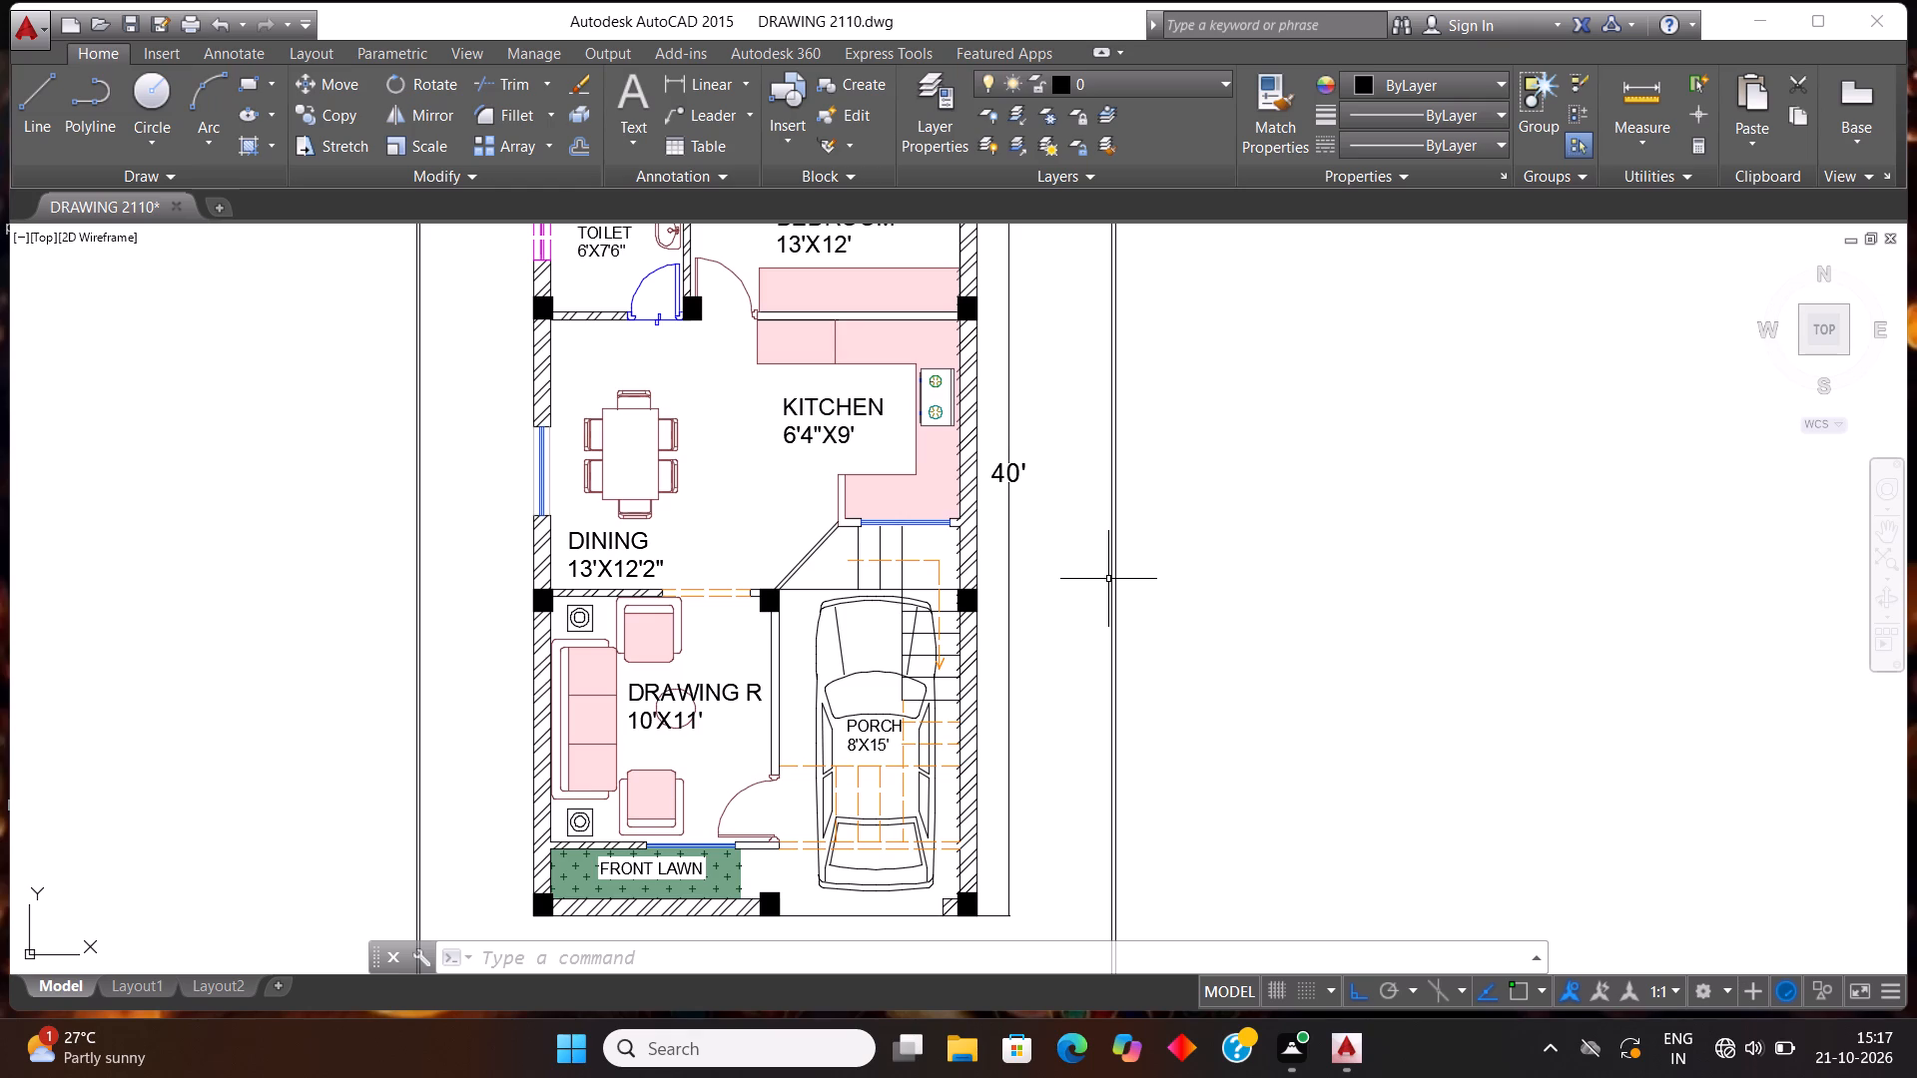
scroll(887, 564, "up", 1)
scroll(887, 564, "down", 2)
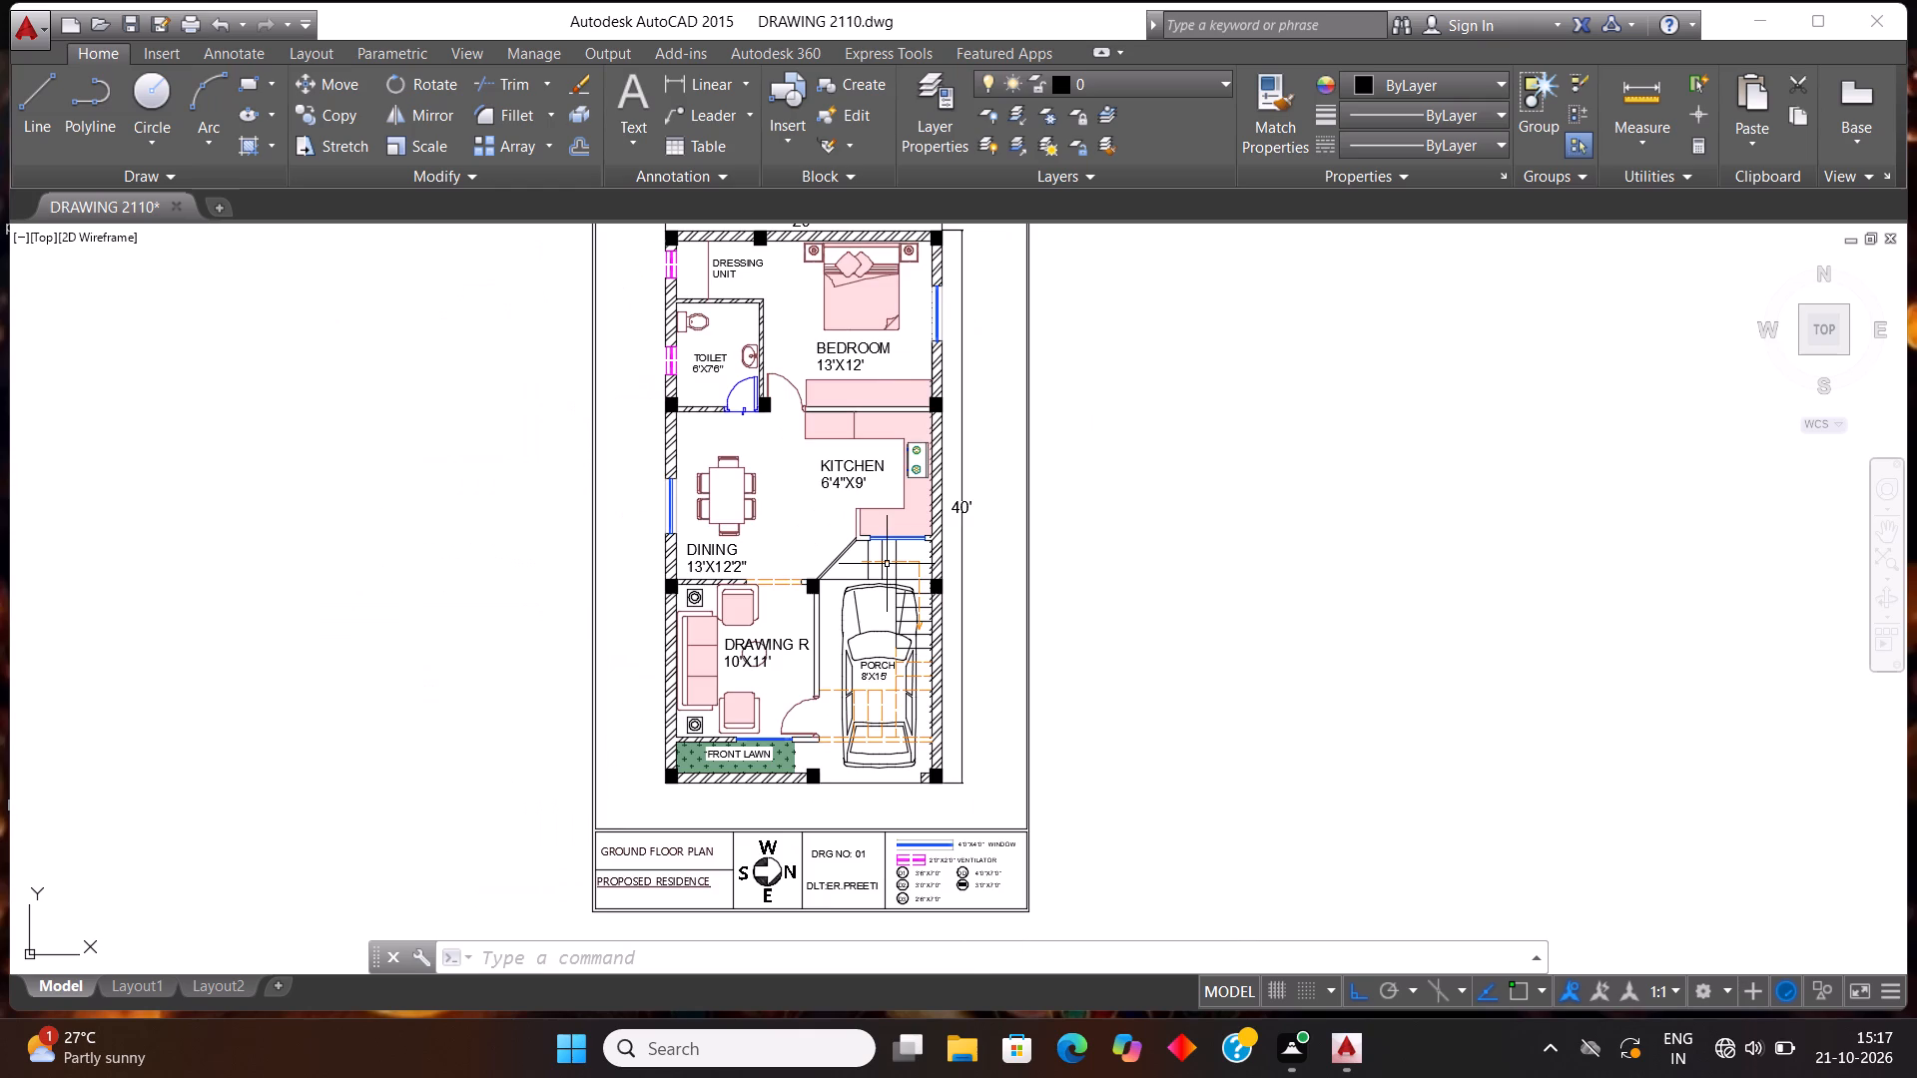
scroll(887, 564, "down", 1)
scroll(887, 564, "up", 2)
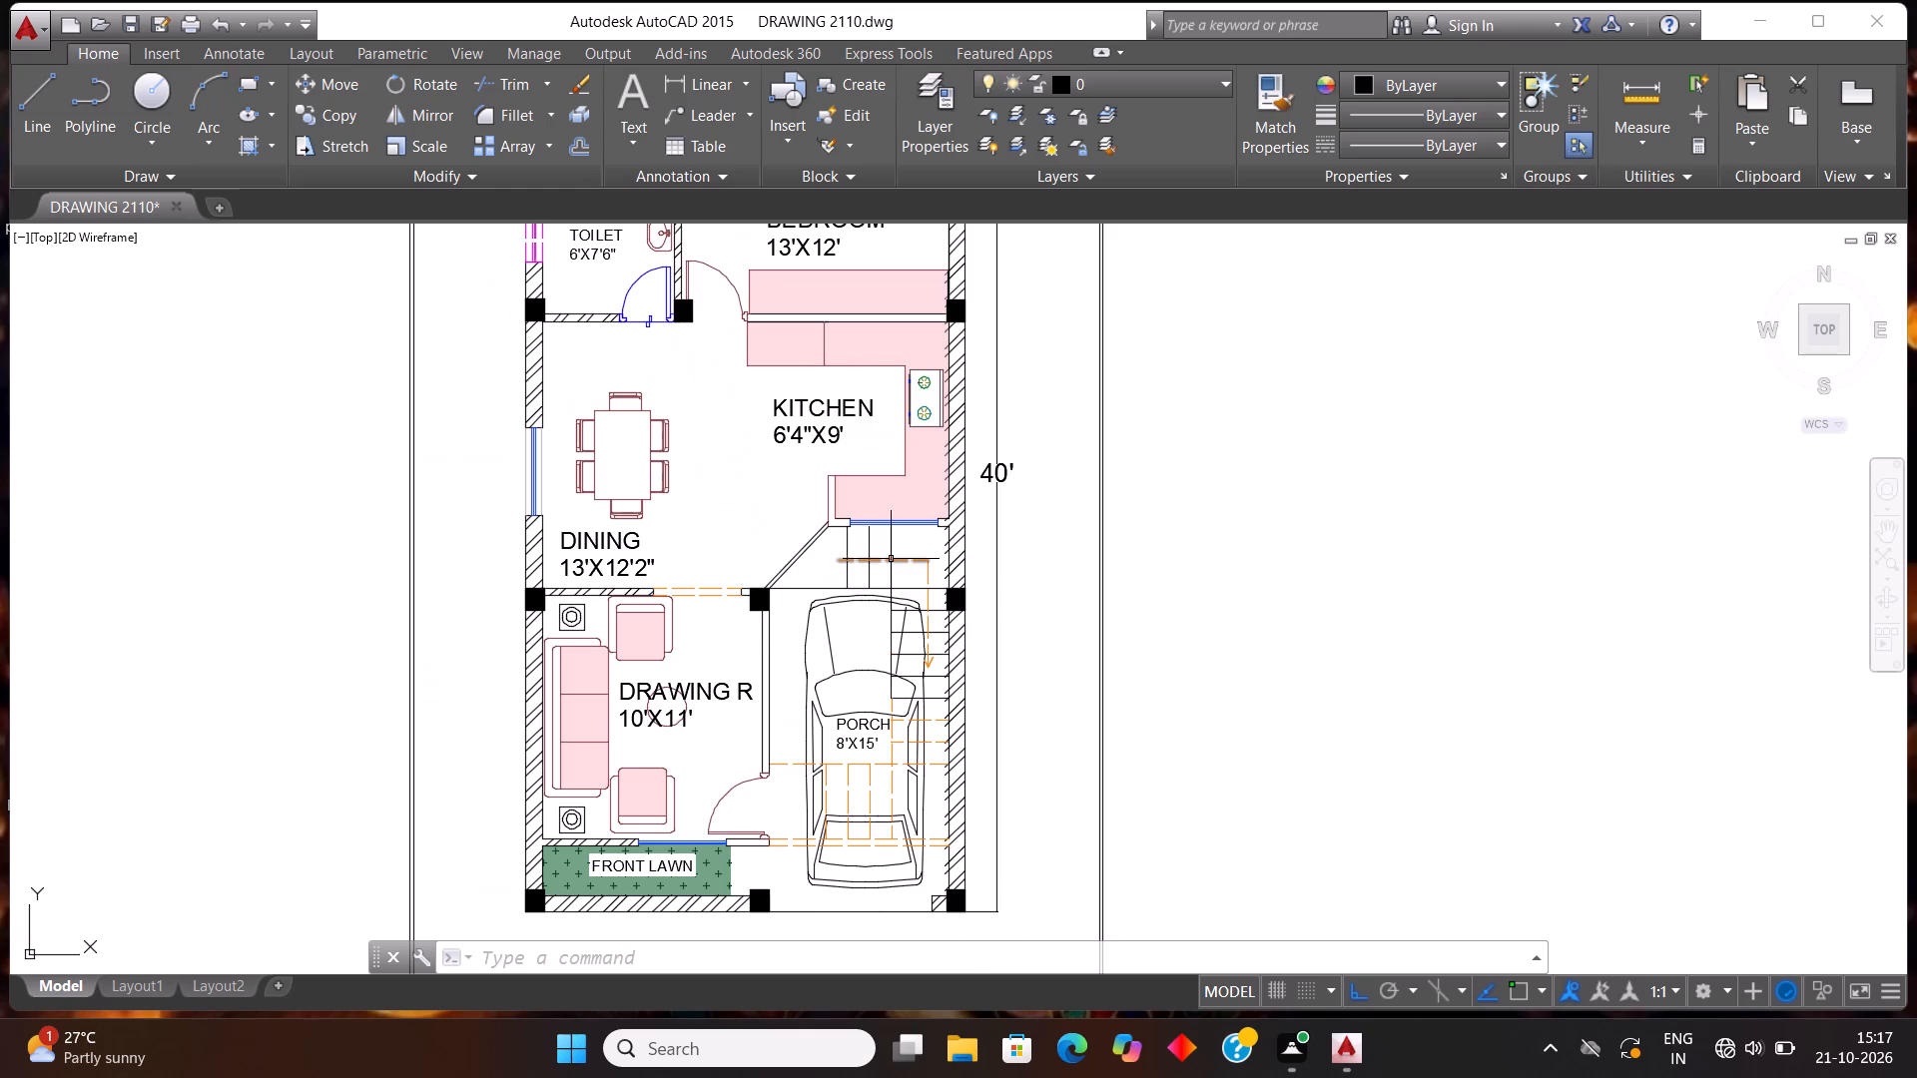
scroll(891, 559, "down", 3)
scroll(922, 488, "up", 2)
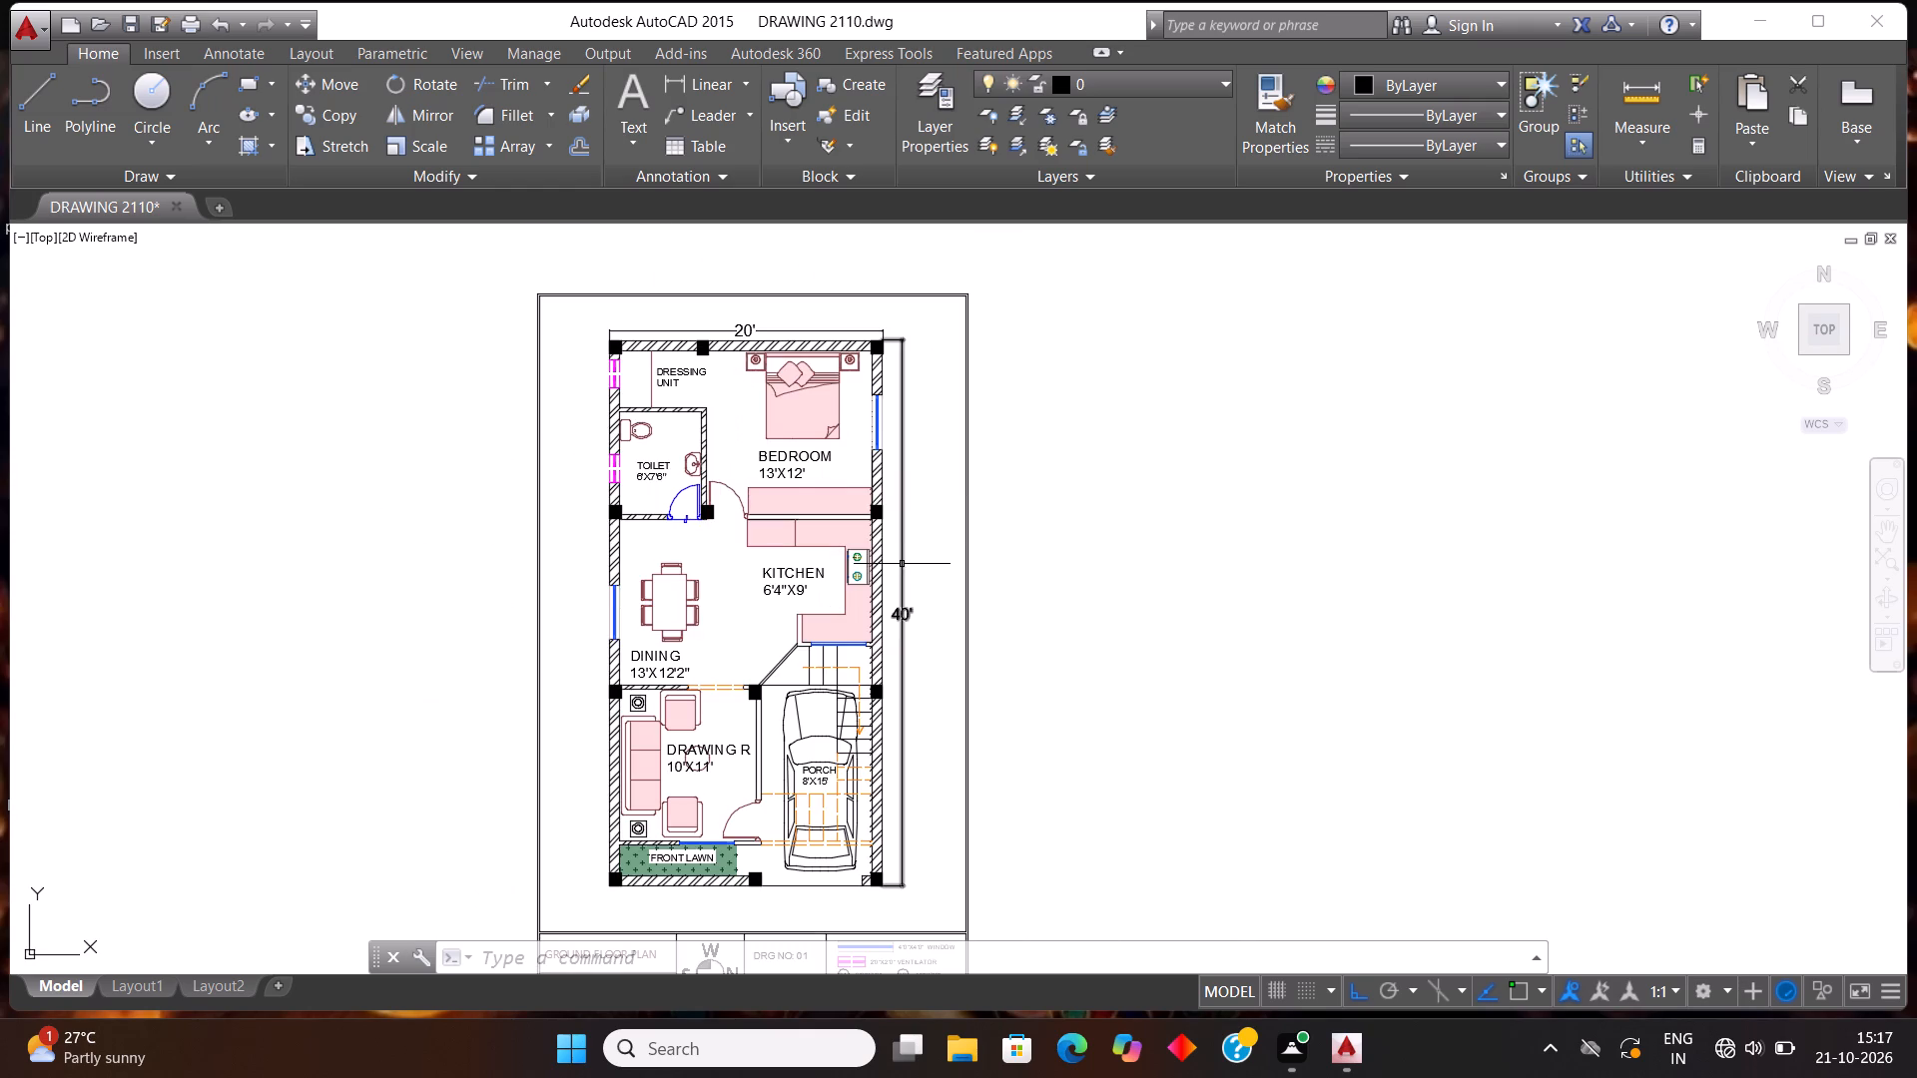
scroll(905, 558, "down", 1)
Save the finished DRAWING 2110.
key("ctrl+s")
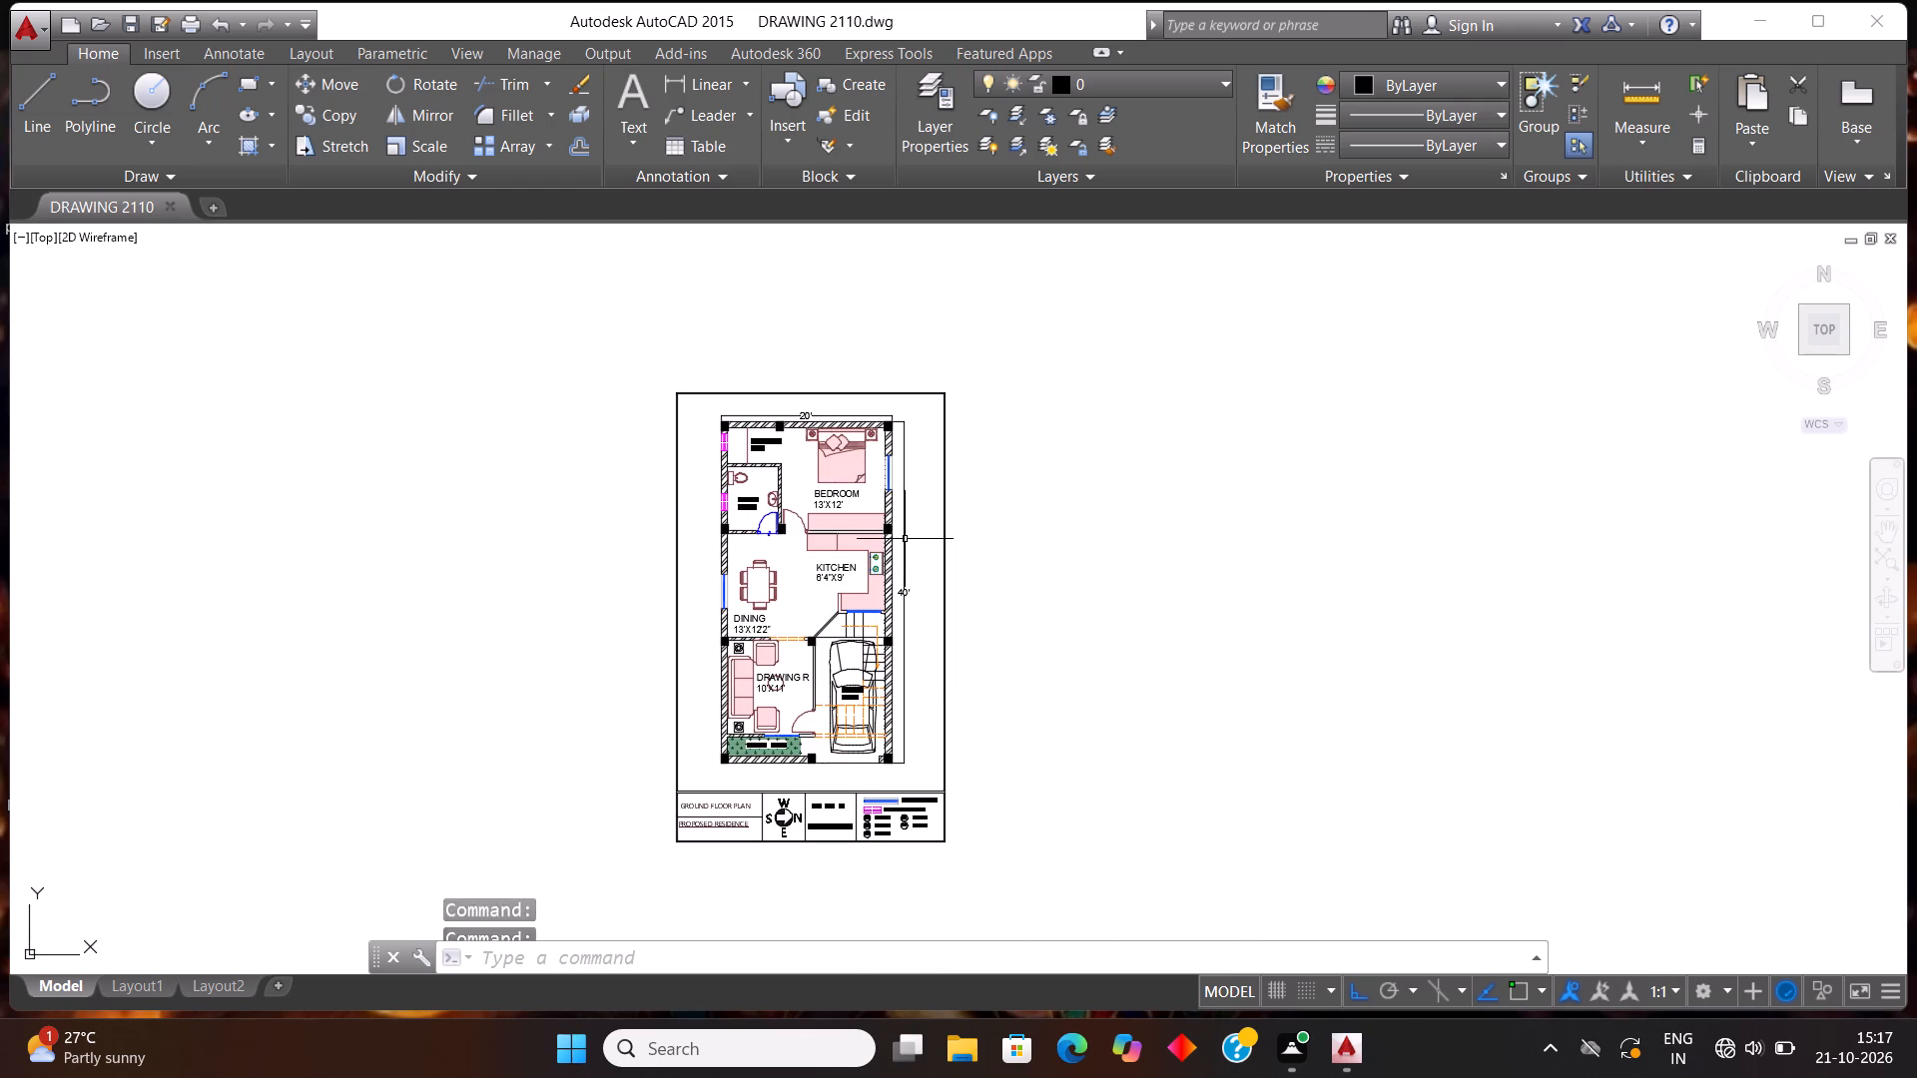
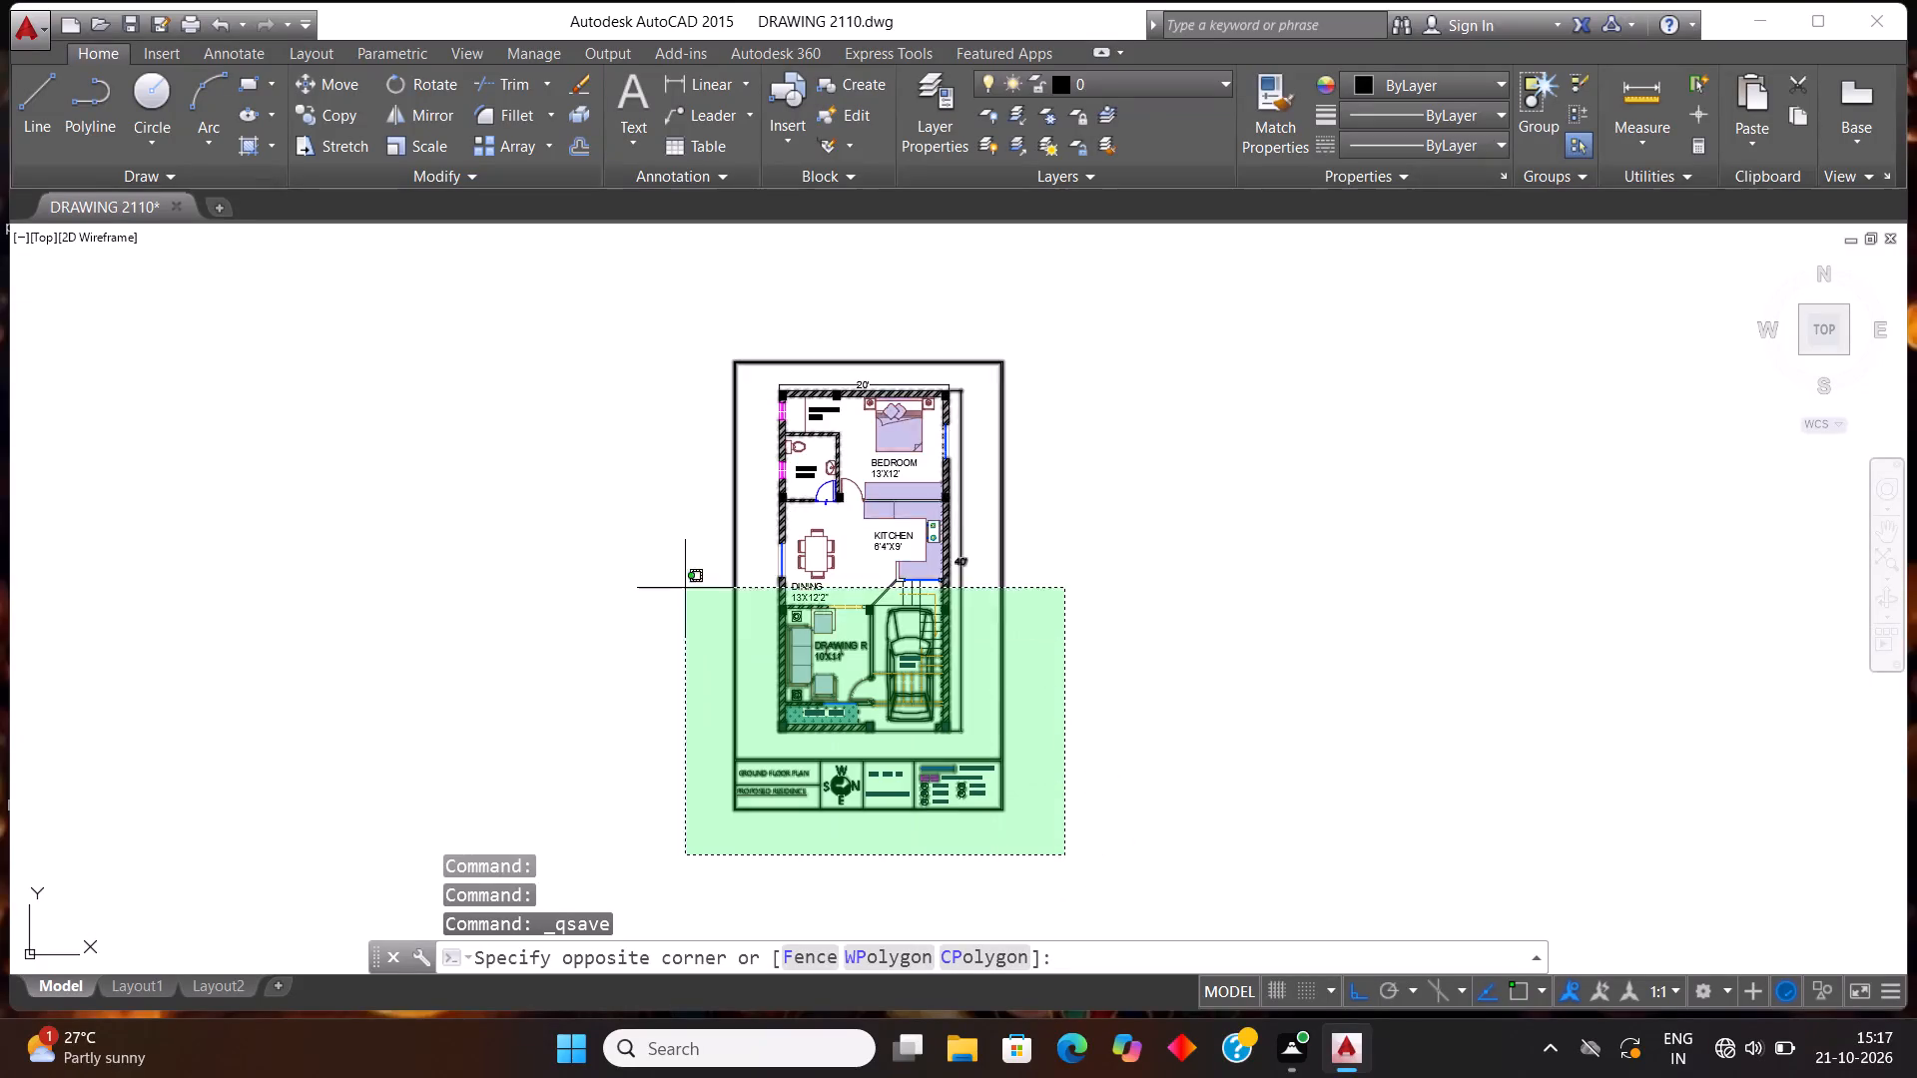
Copy the whole framed ground floor plan with its title block and paste the duplicate to the right of the original.
left_click(602, 316)
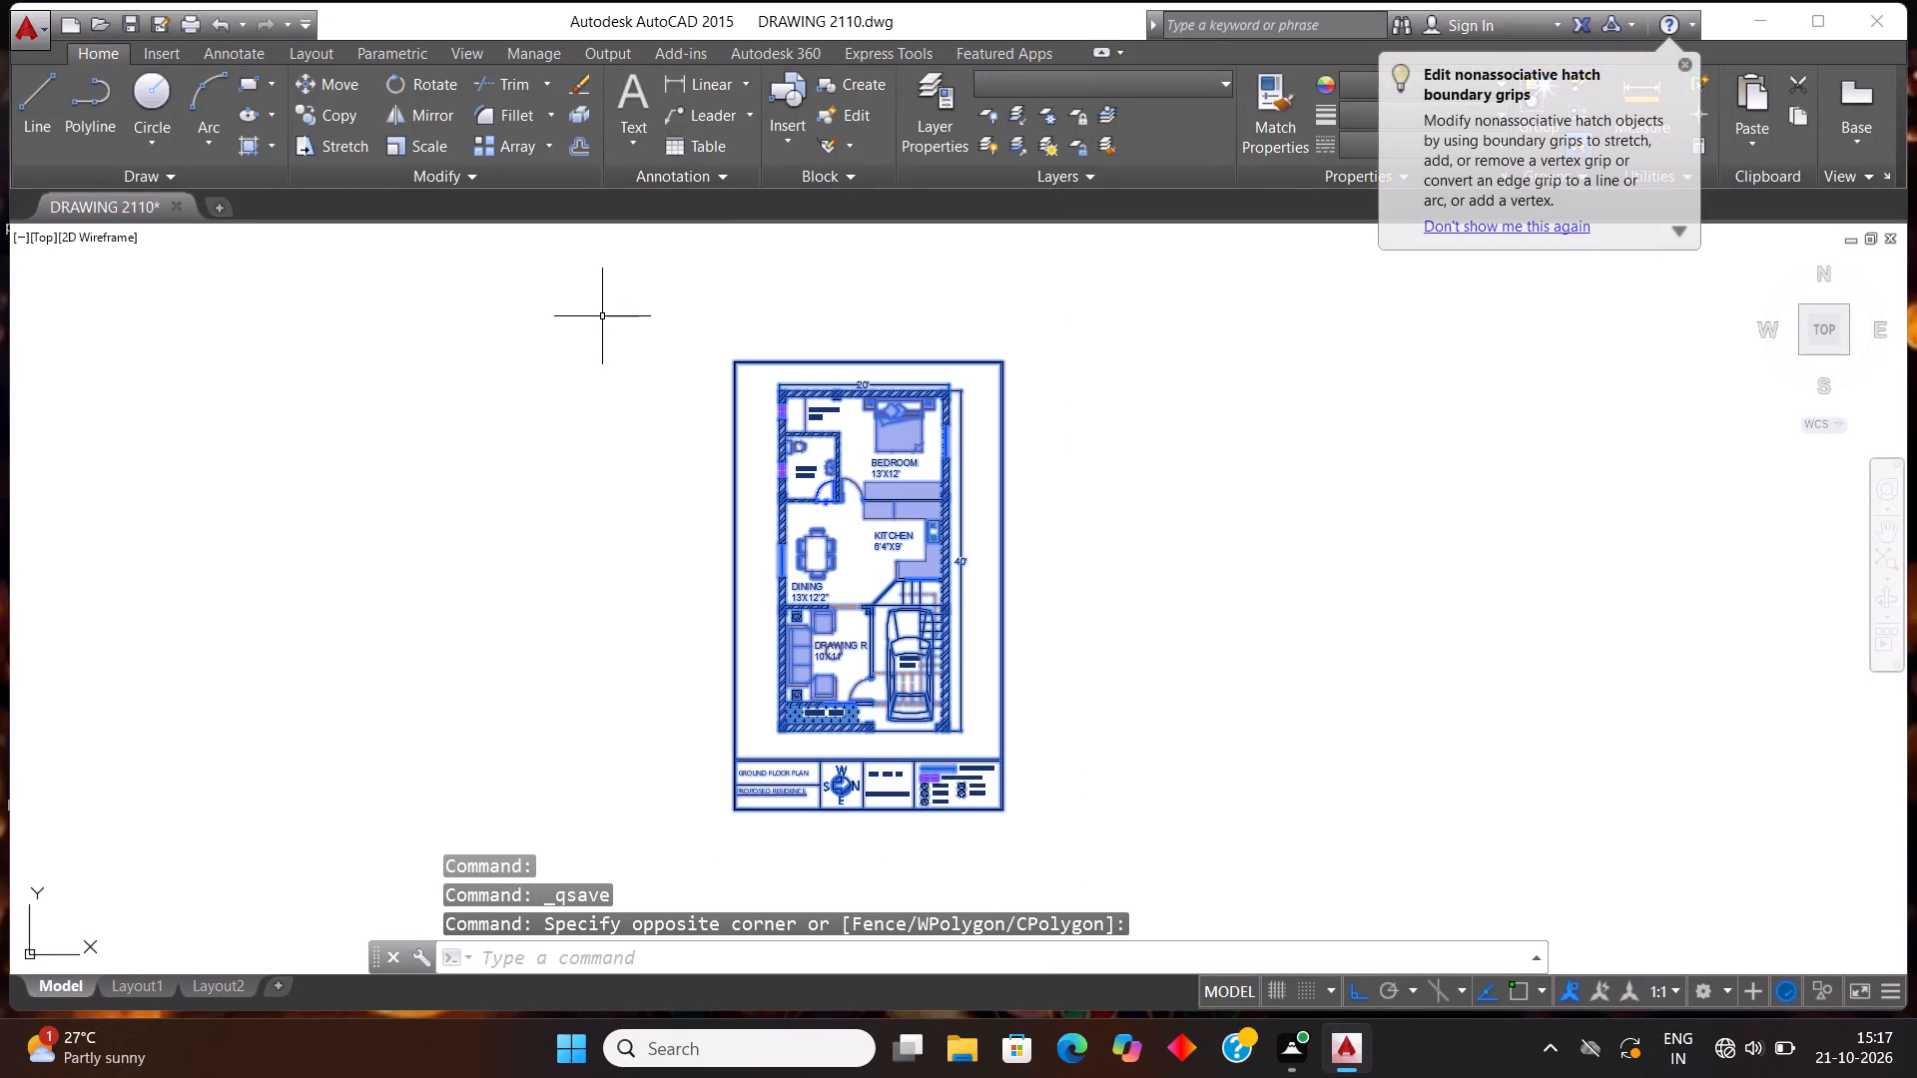
key("ctrl+c")
key("ctrl+v")
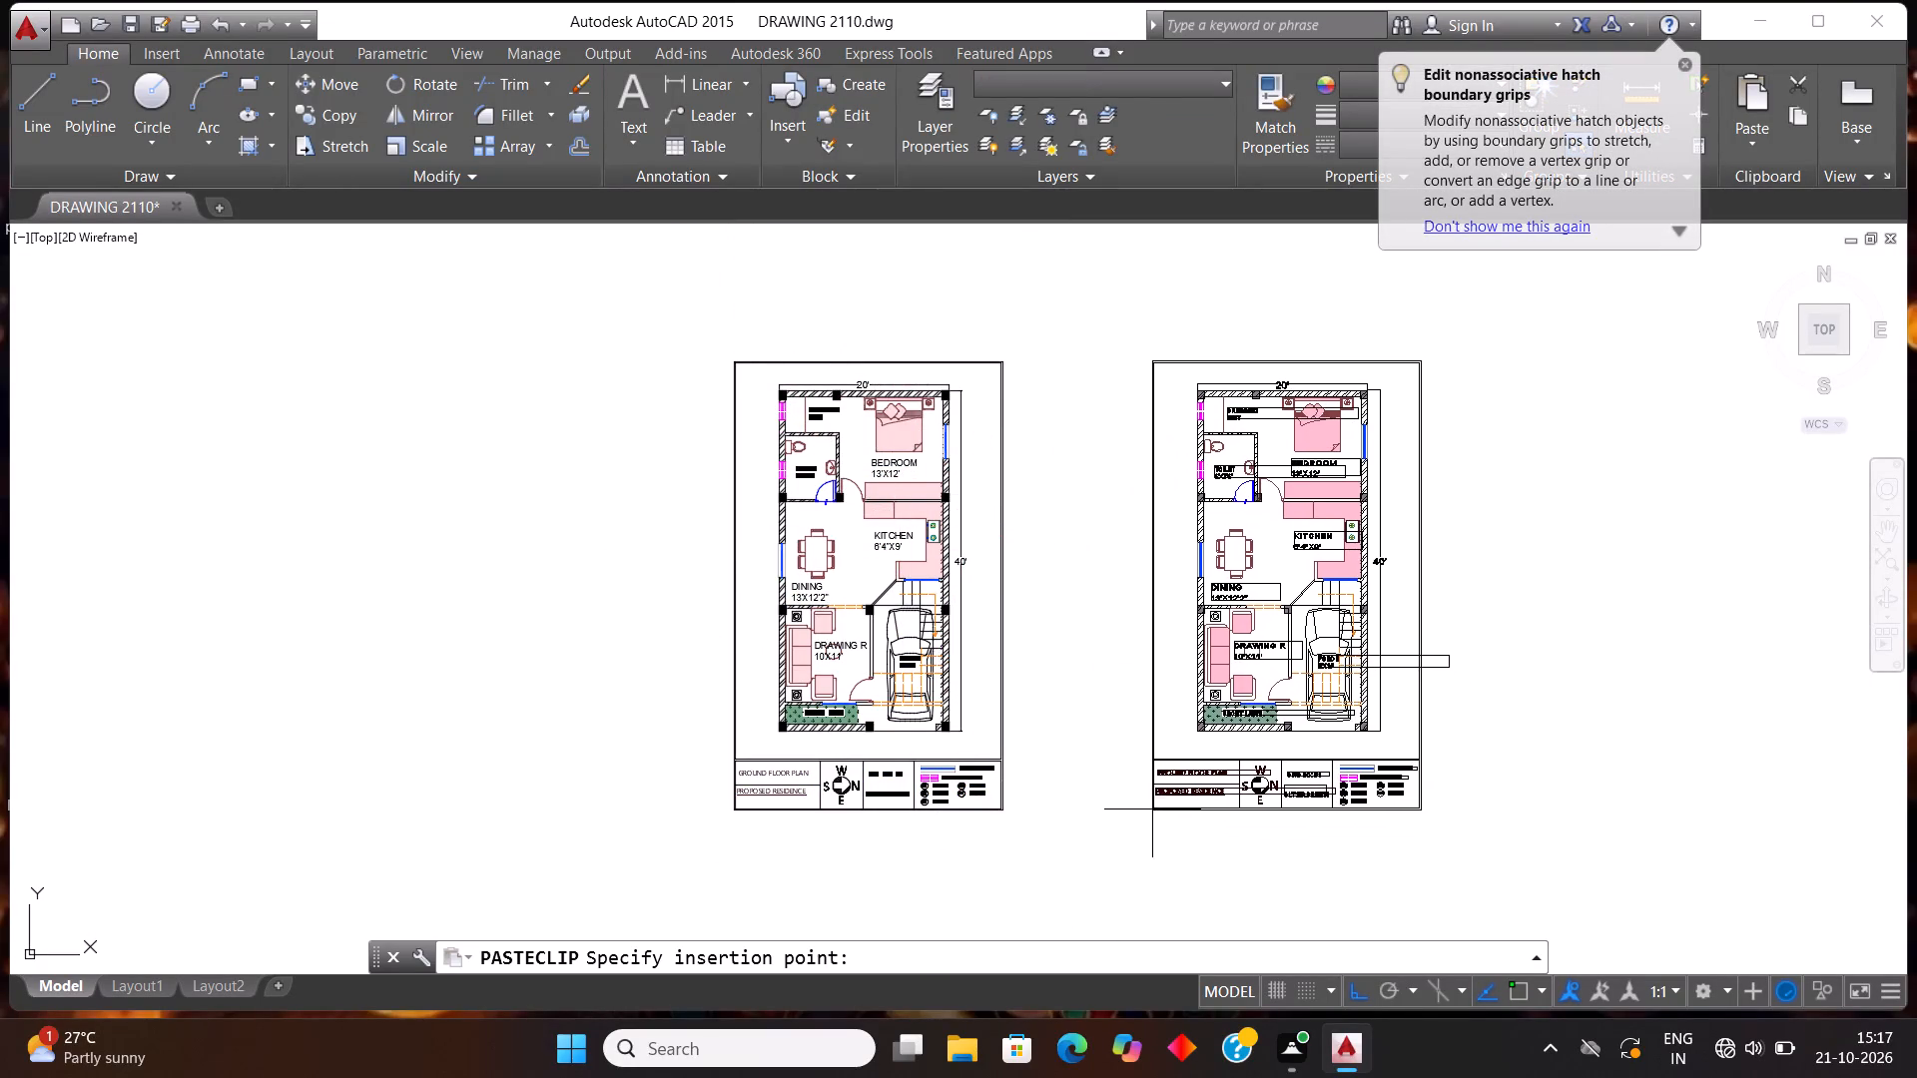
left_click(1133, 797)
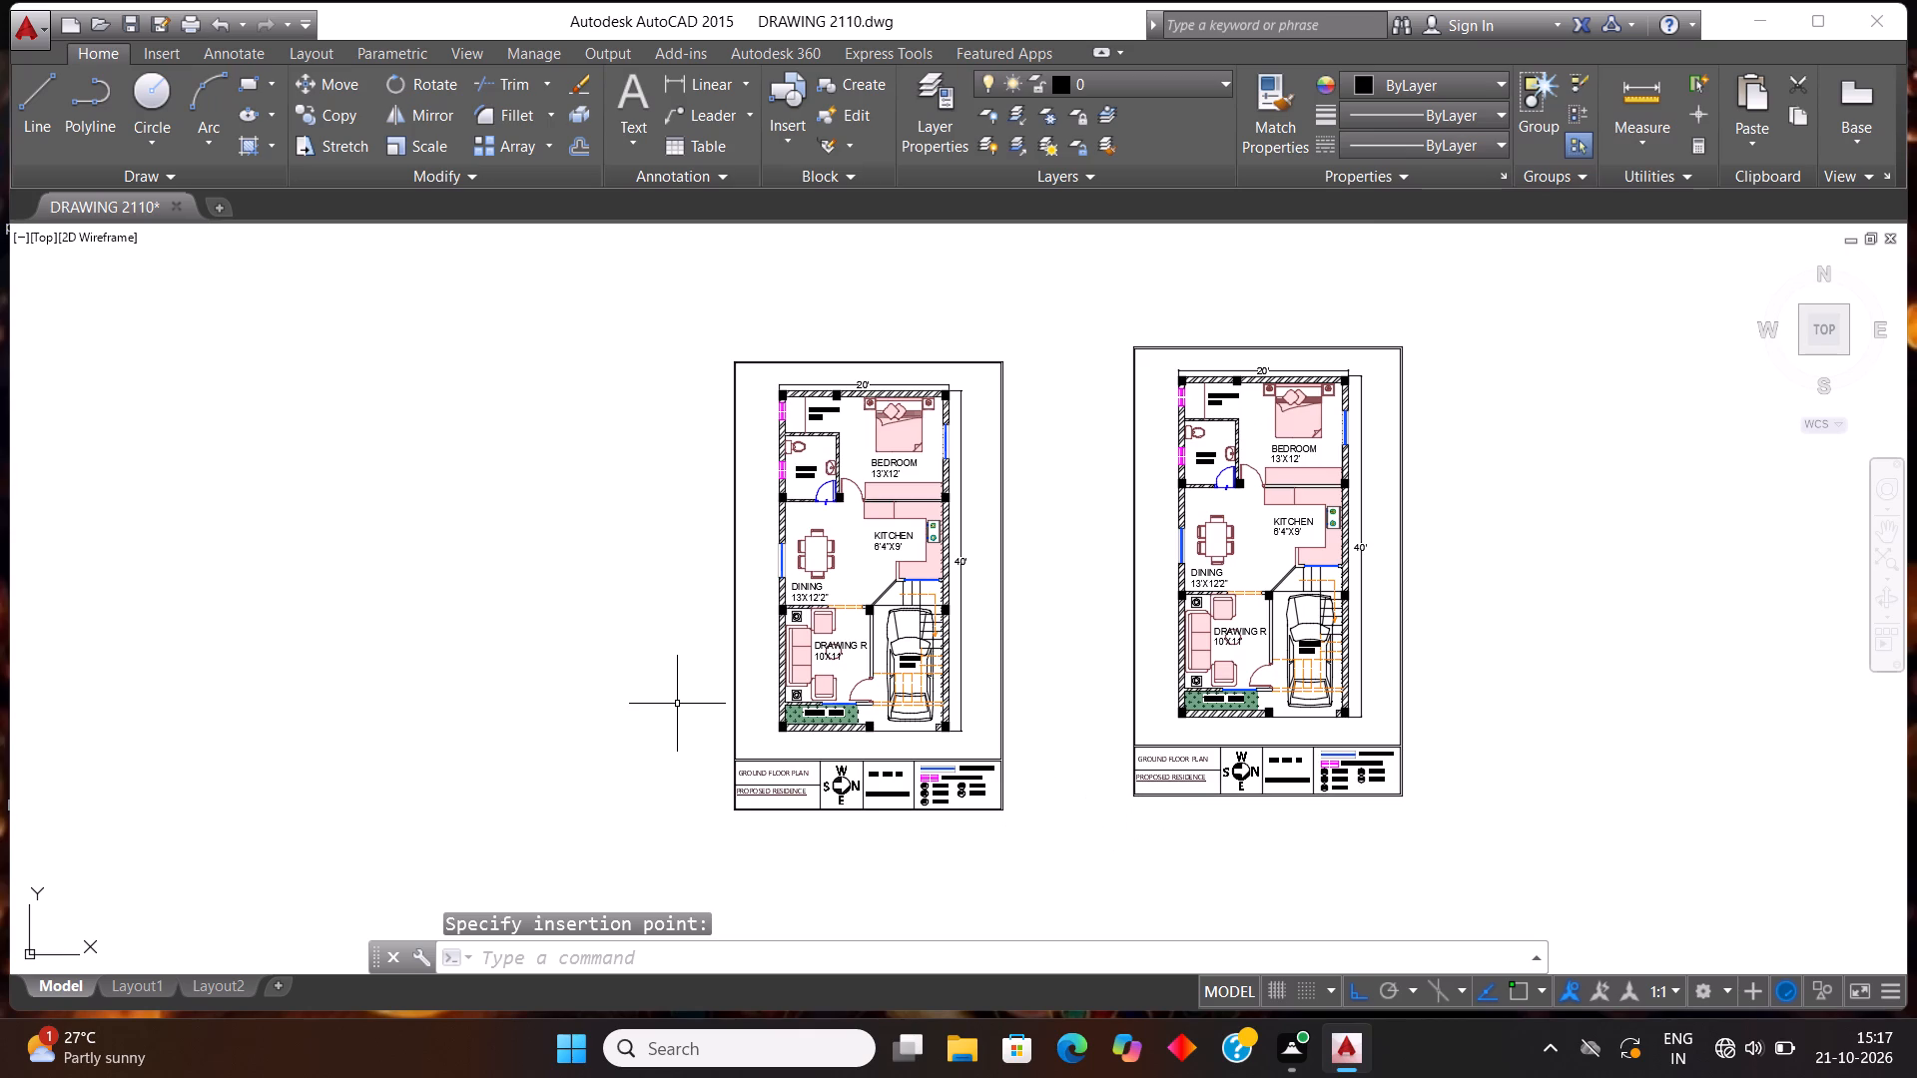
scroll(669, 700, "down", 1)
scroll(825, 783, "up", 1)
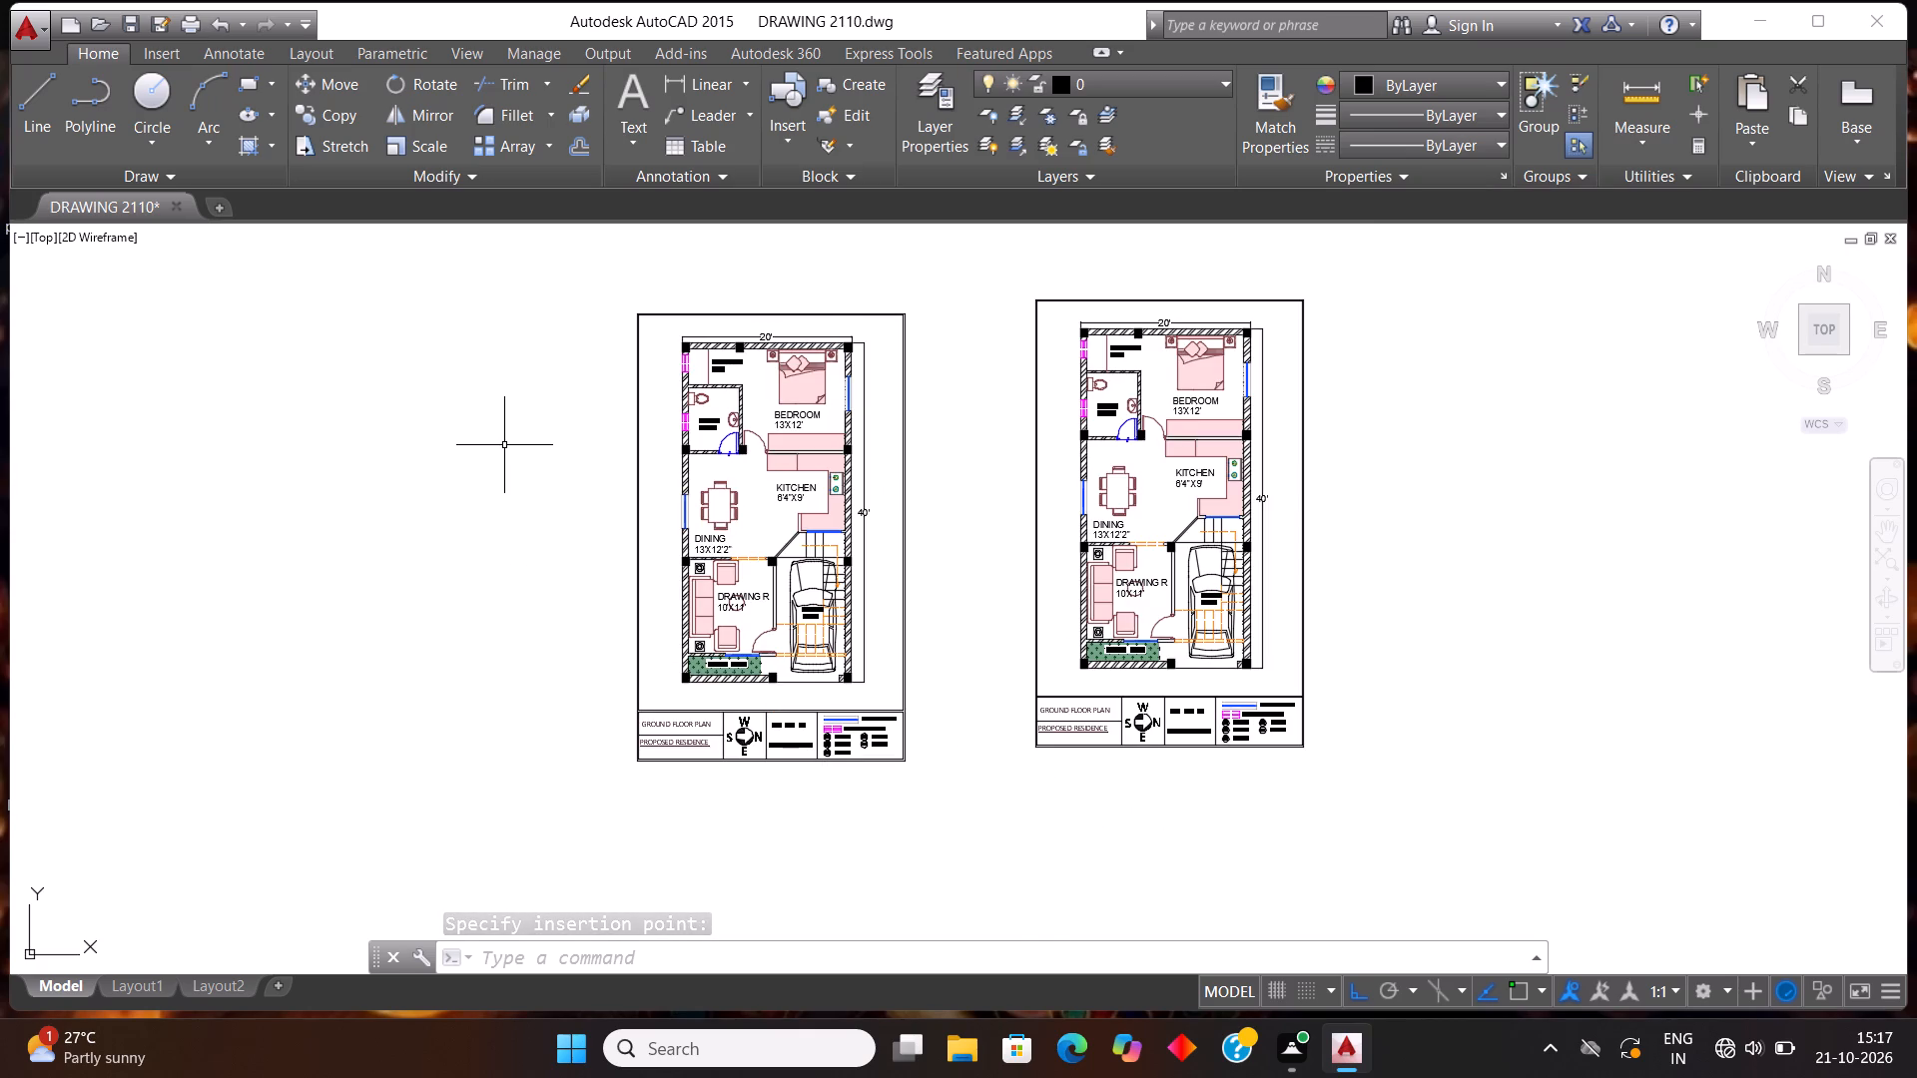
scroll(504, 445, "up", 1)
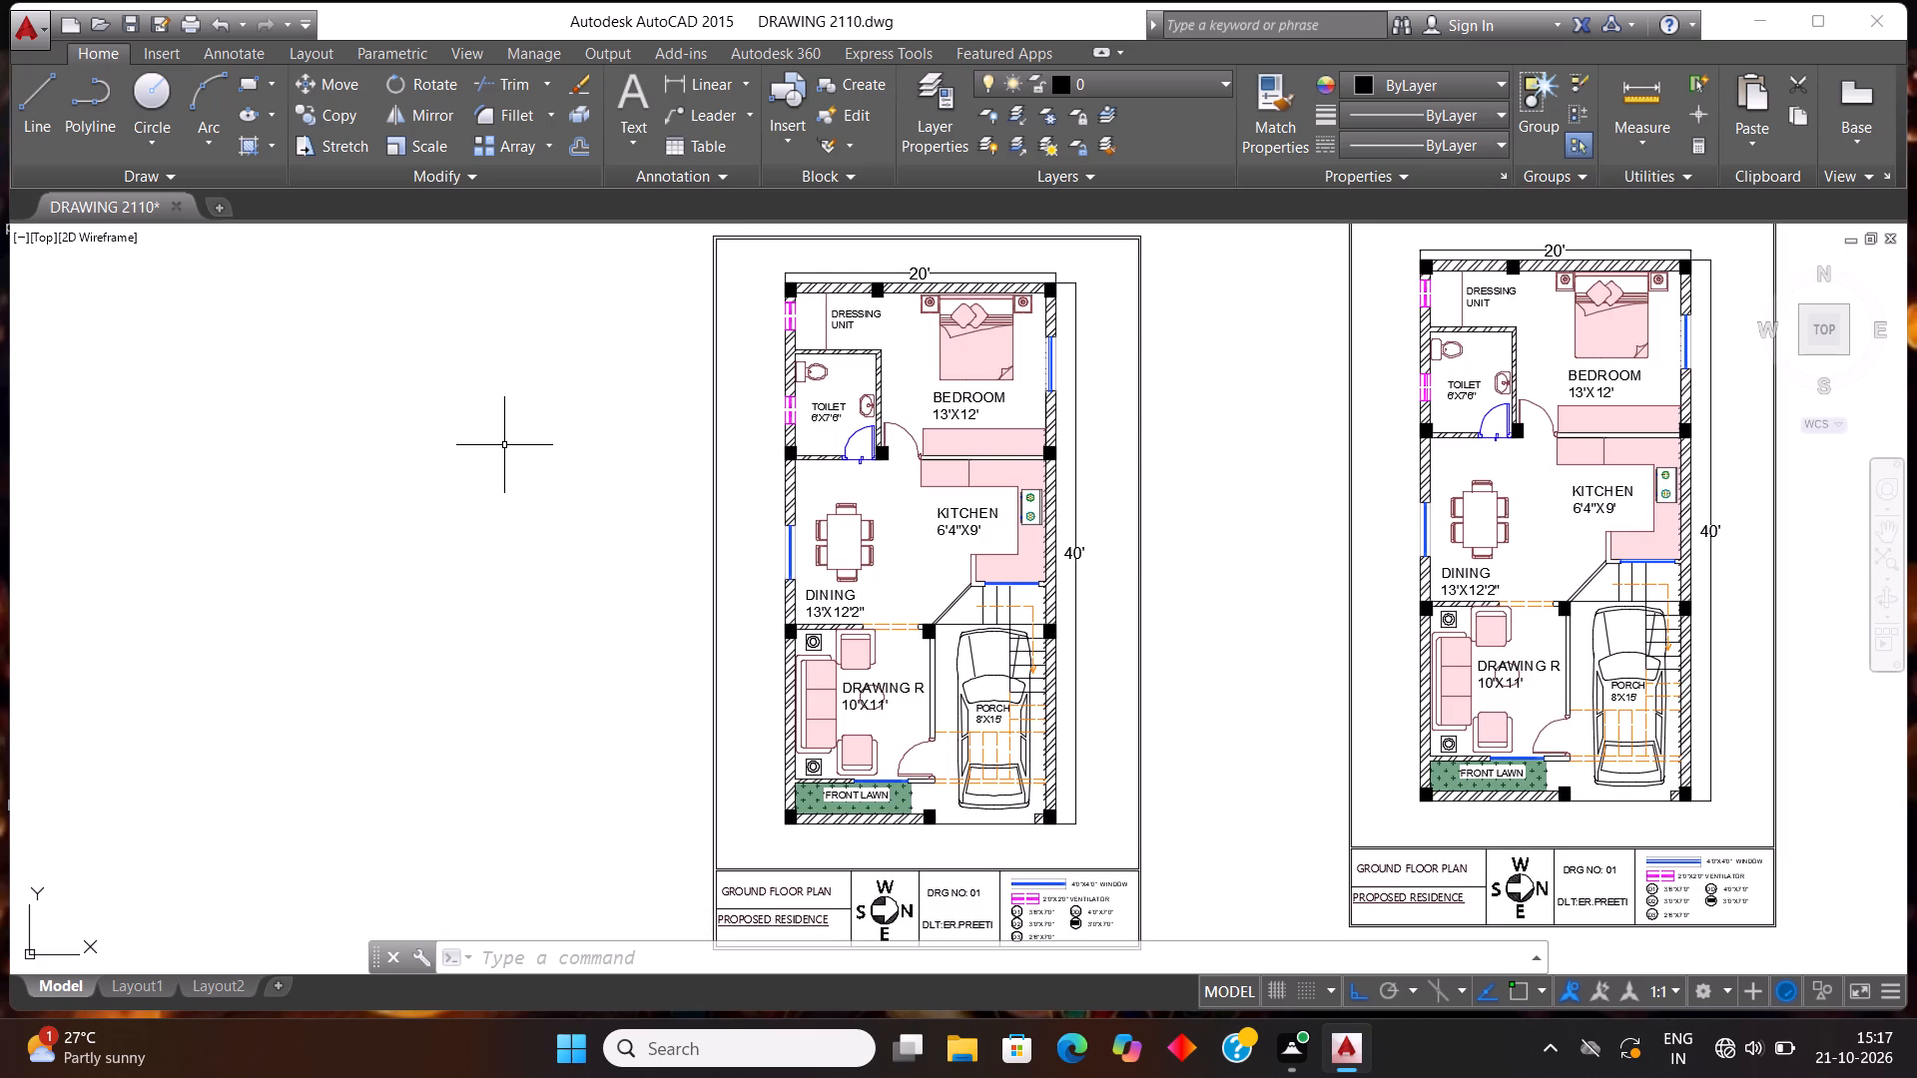
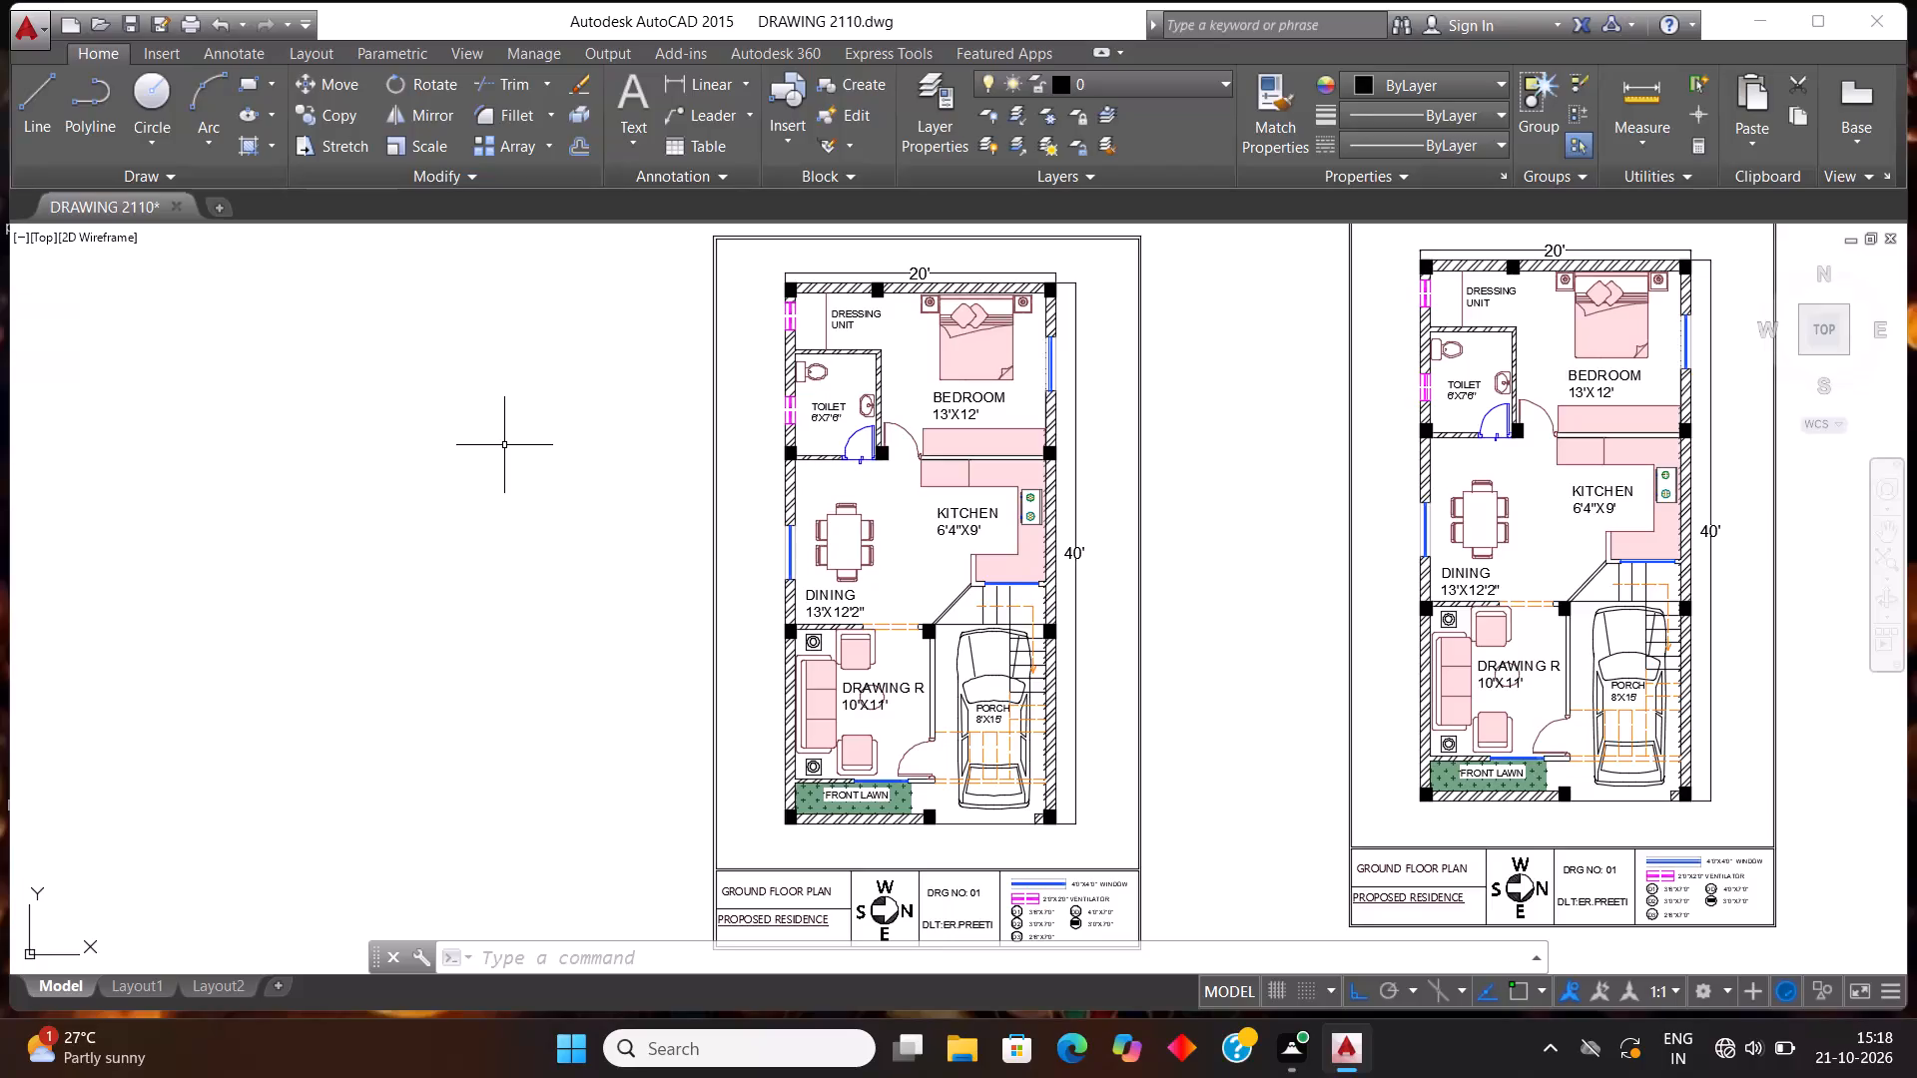
Review the original ground floor plan sheet and its duplicate side by side, including the room layouts and title blocks.
scroll(795, 271, "down", 2)
scroll(1050, 374, "down", 2)
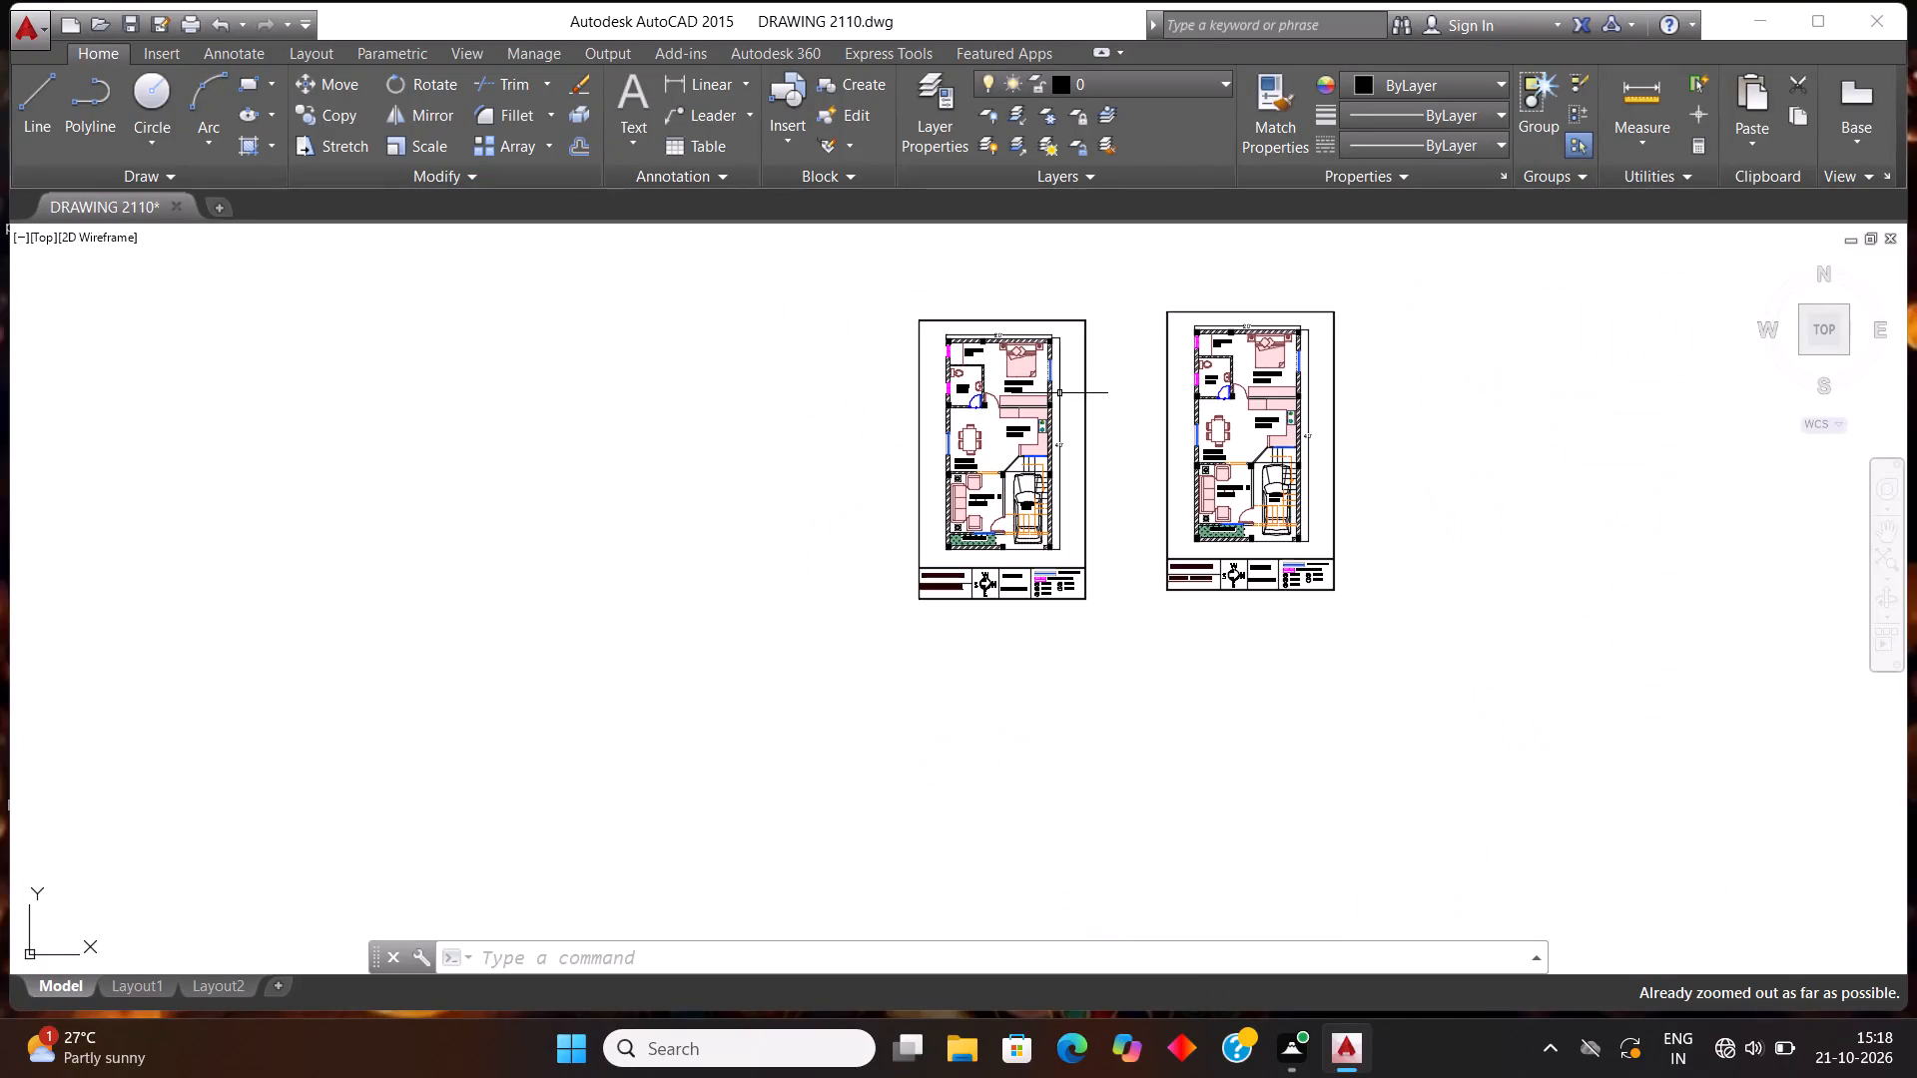
scroll(1061, 395, "up", 1)
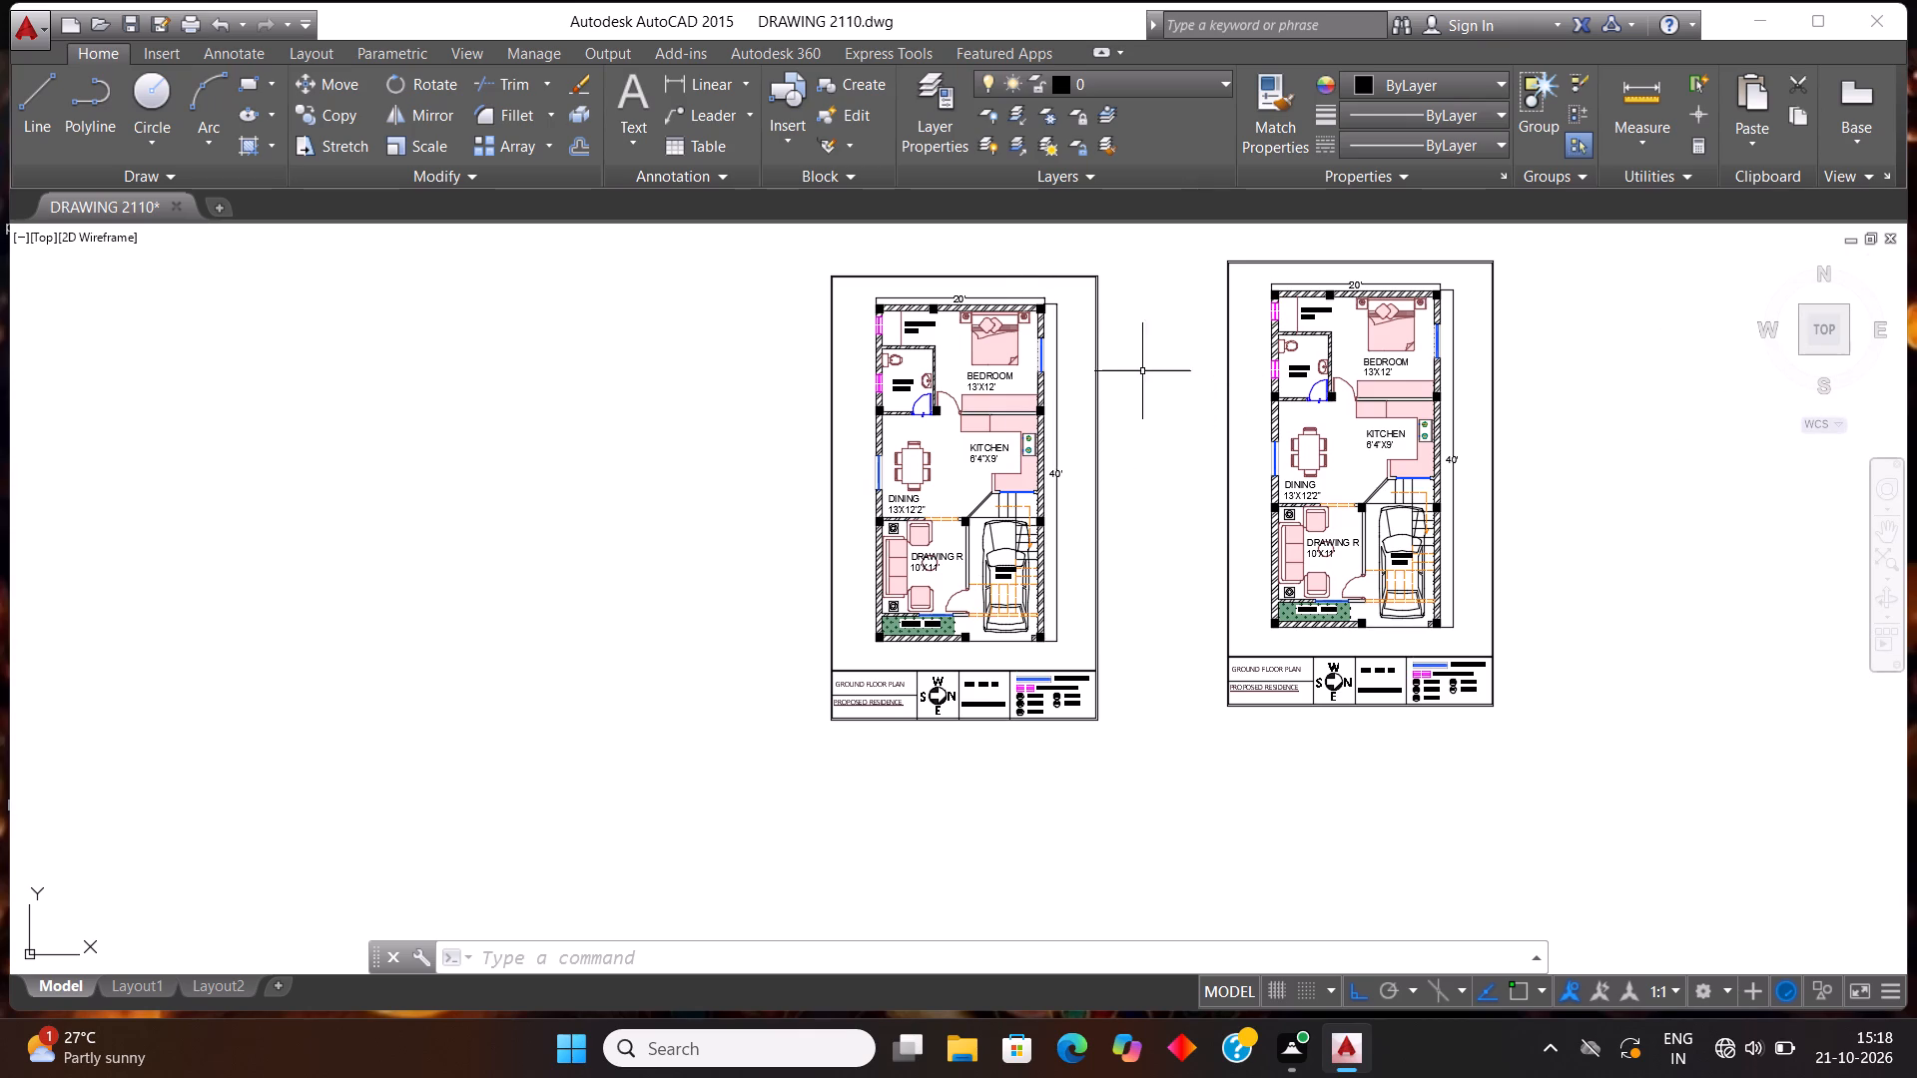
scroll(1156, 307, "up", 1)
scroll(840, 491, "down", 1)
scroll(885, 423, "up", 1)
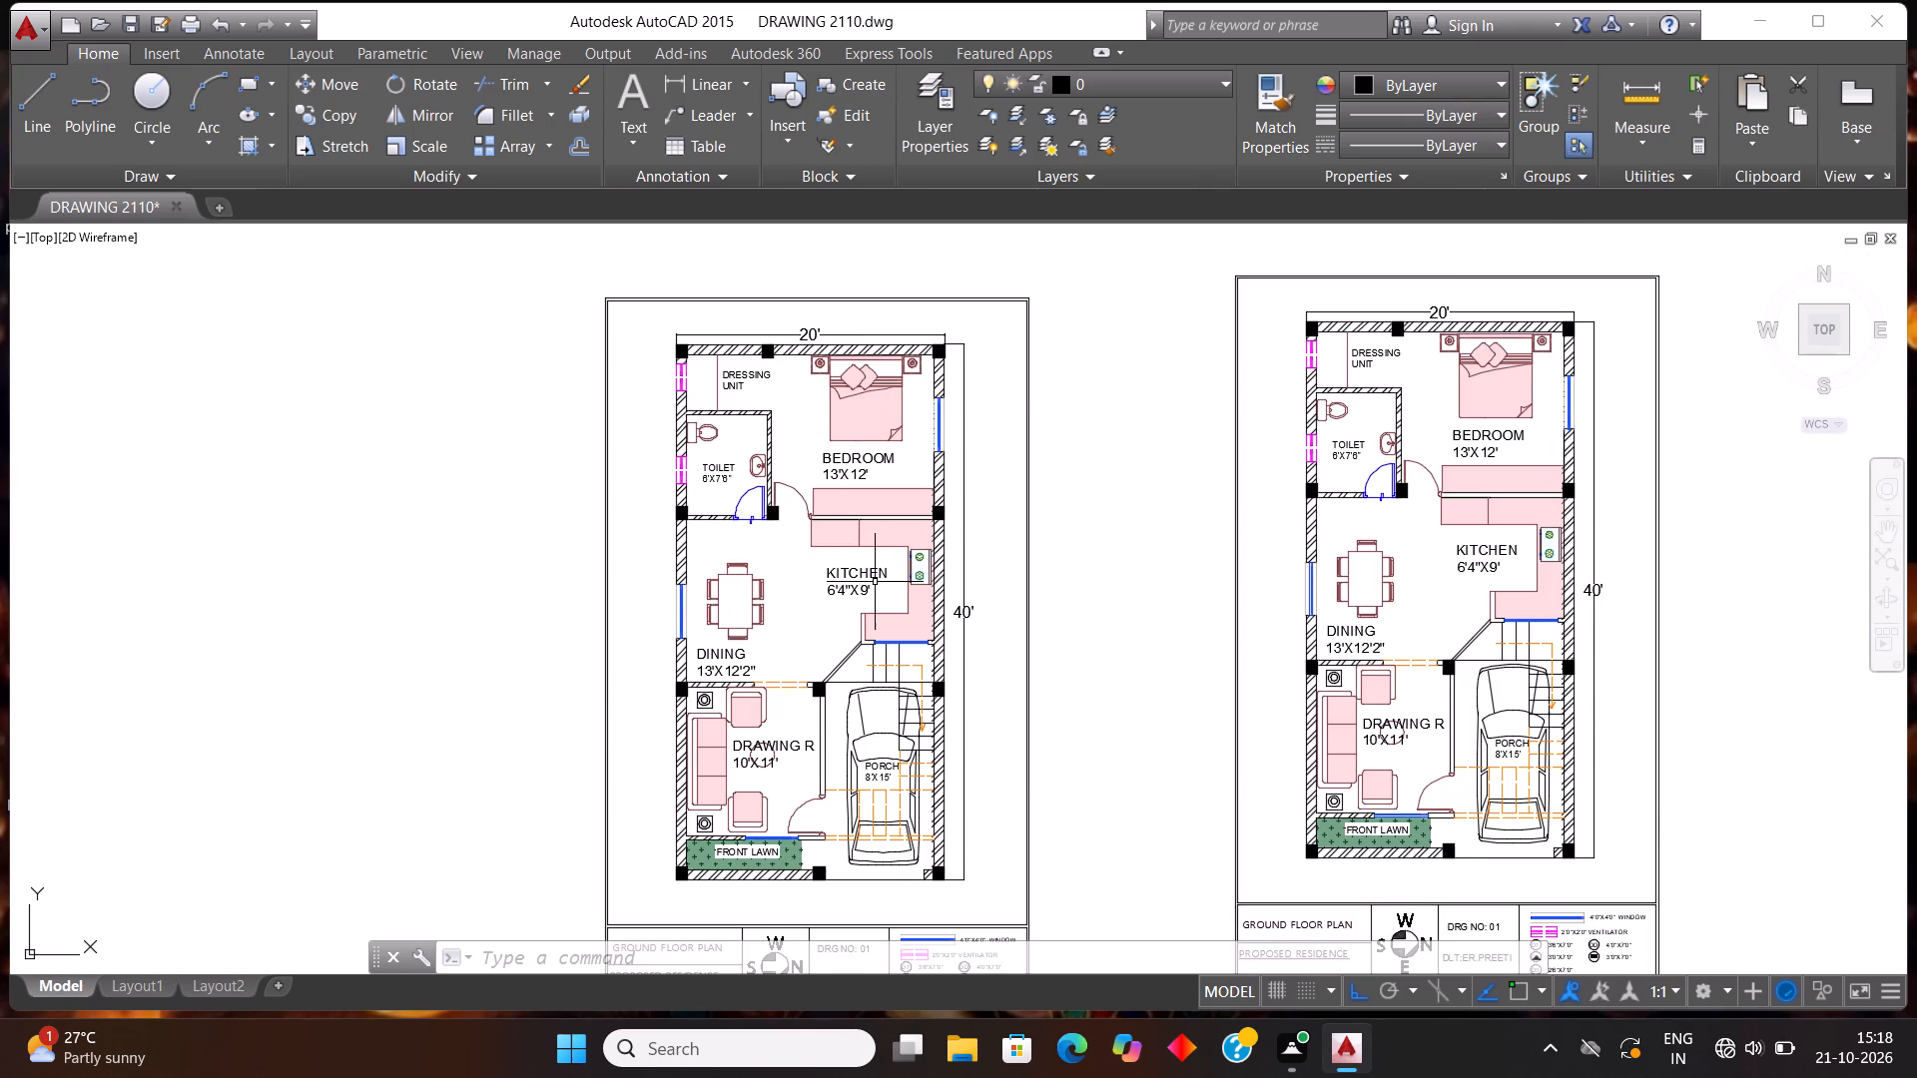
scroll(876, 581, "up", 1)
scroll(876, 579, "down", 1)
scroll(859, 739, "up", 1)
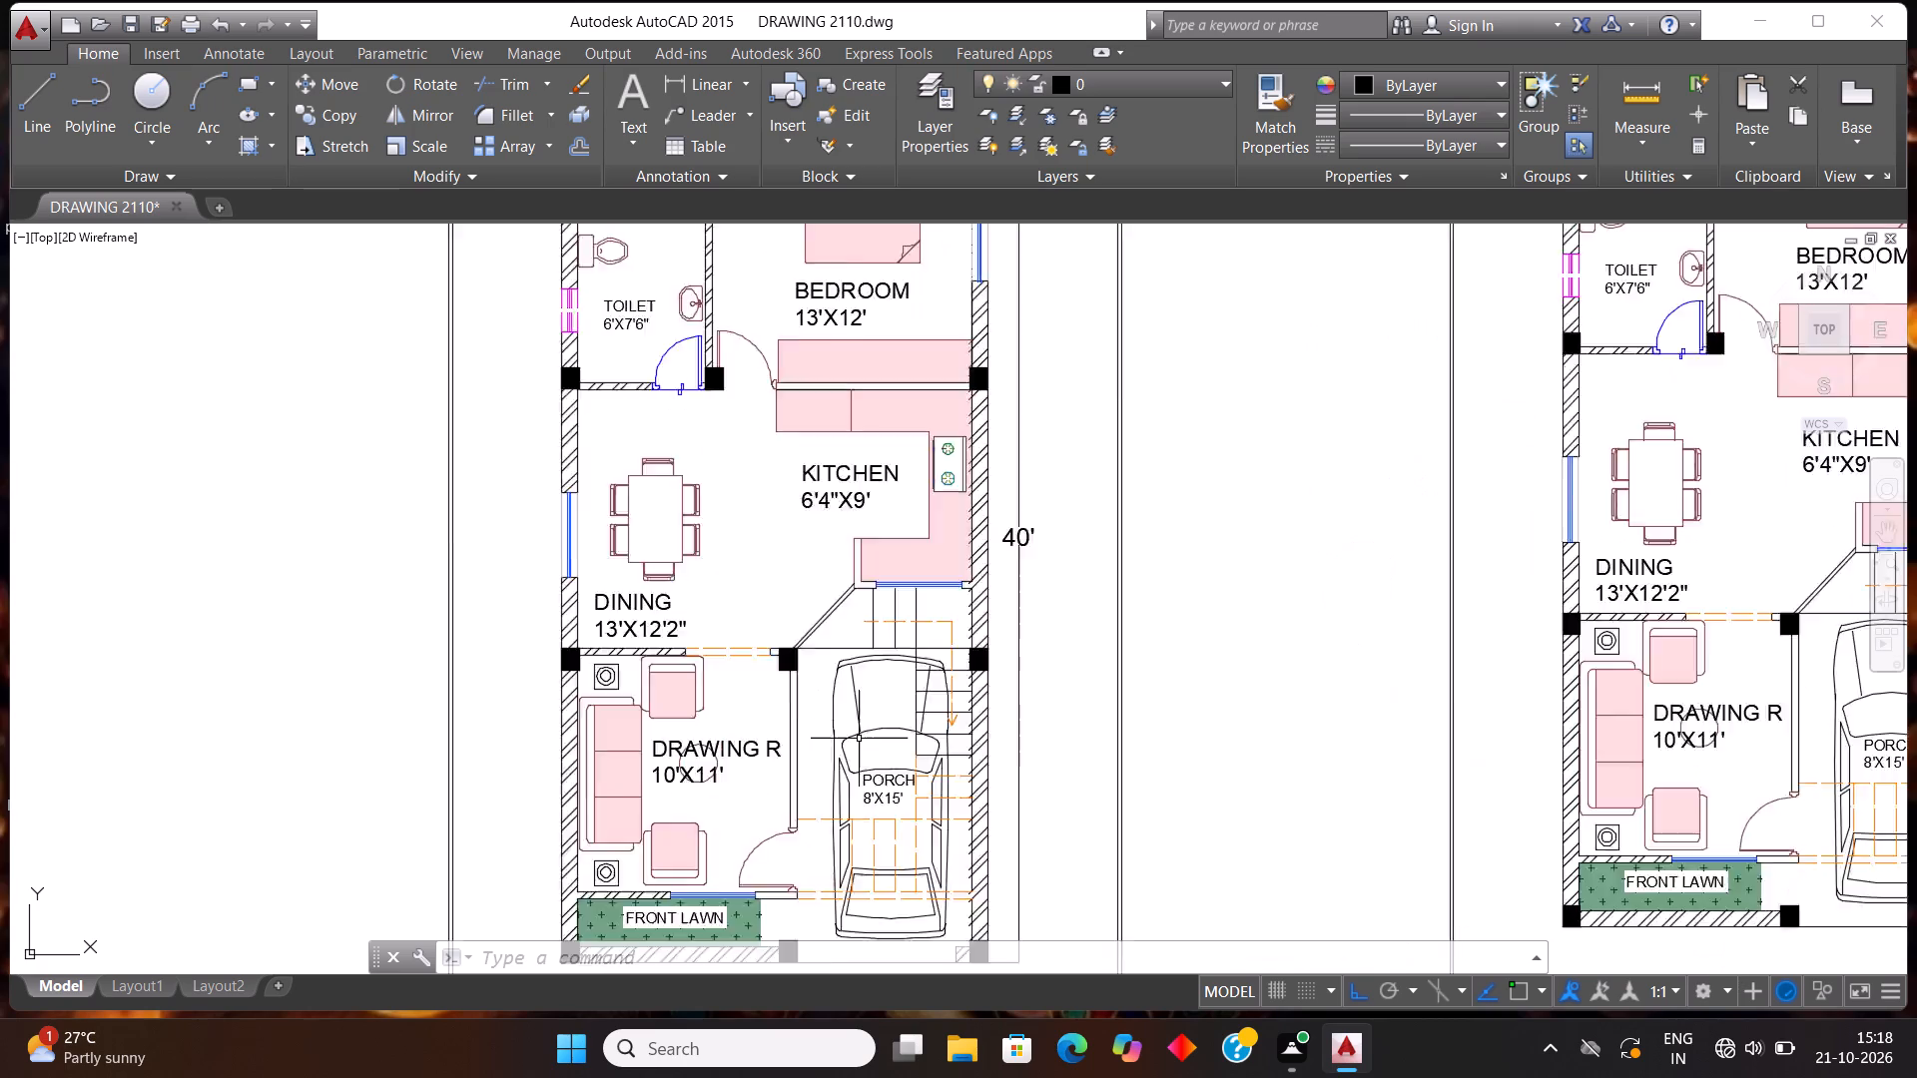
scroll(859, 739, "up", 1)
scroll(996, 510, "down", 3)
scroll(1002, 447, "up", 1)
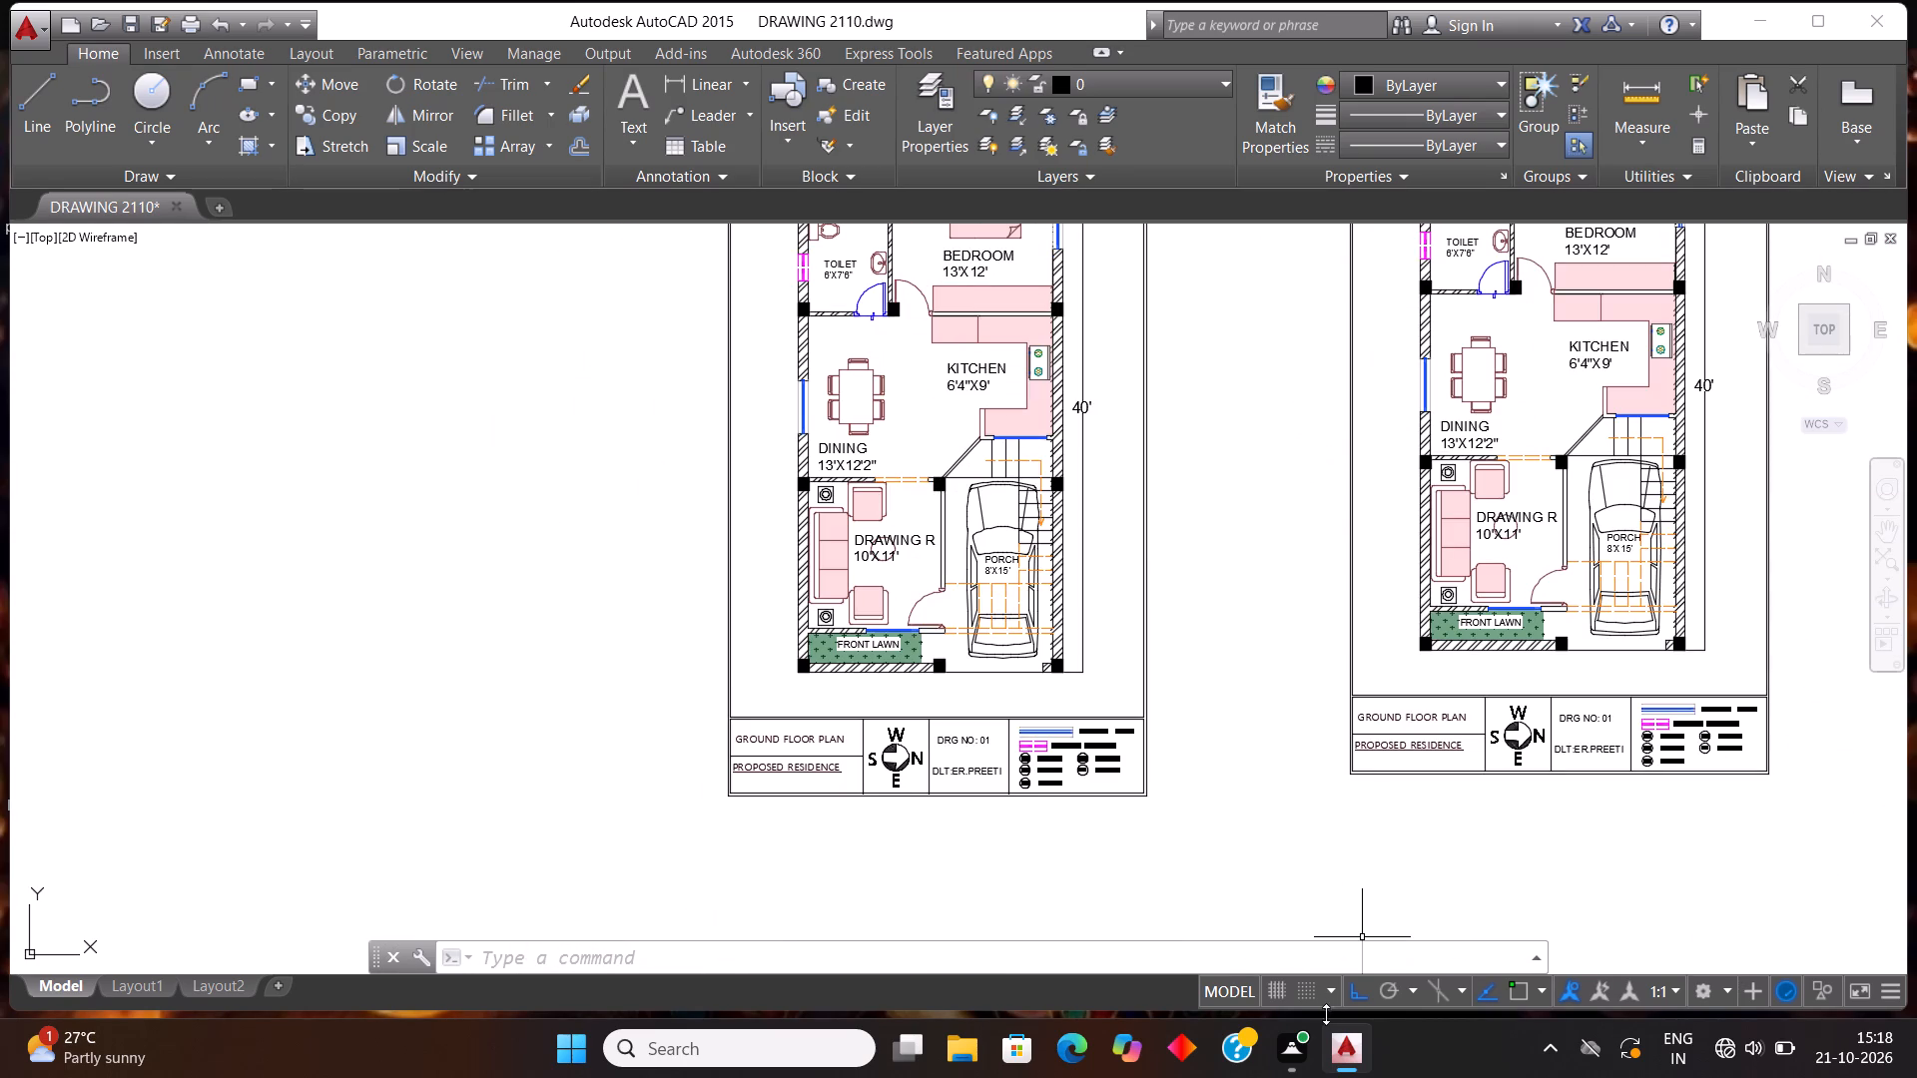
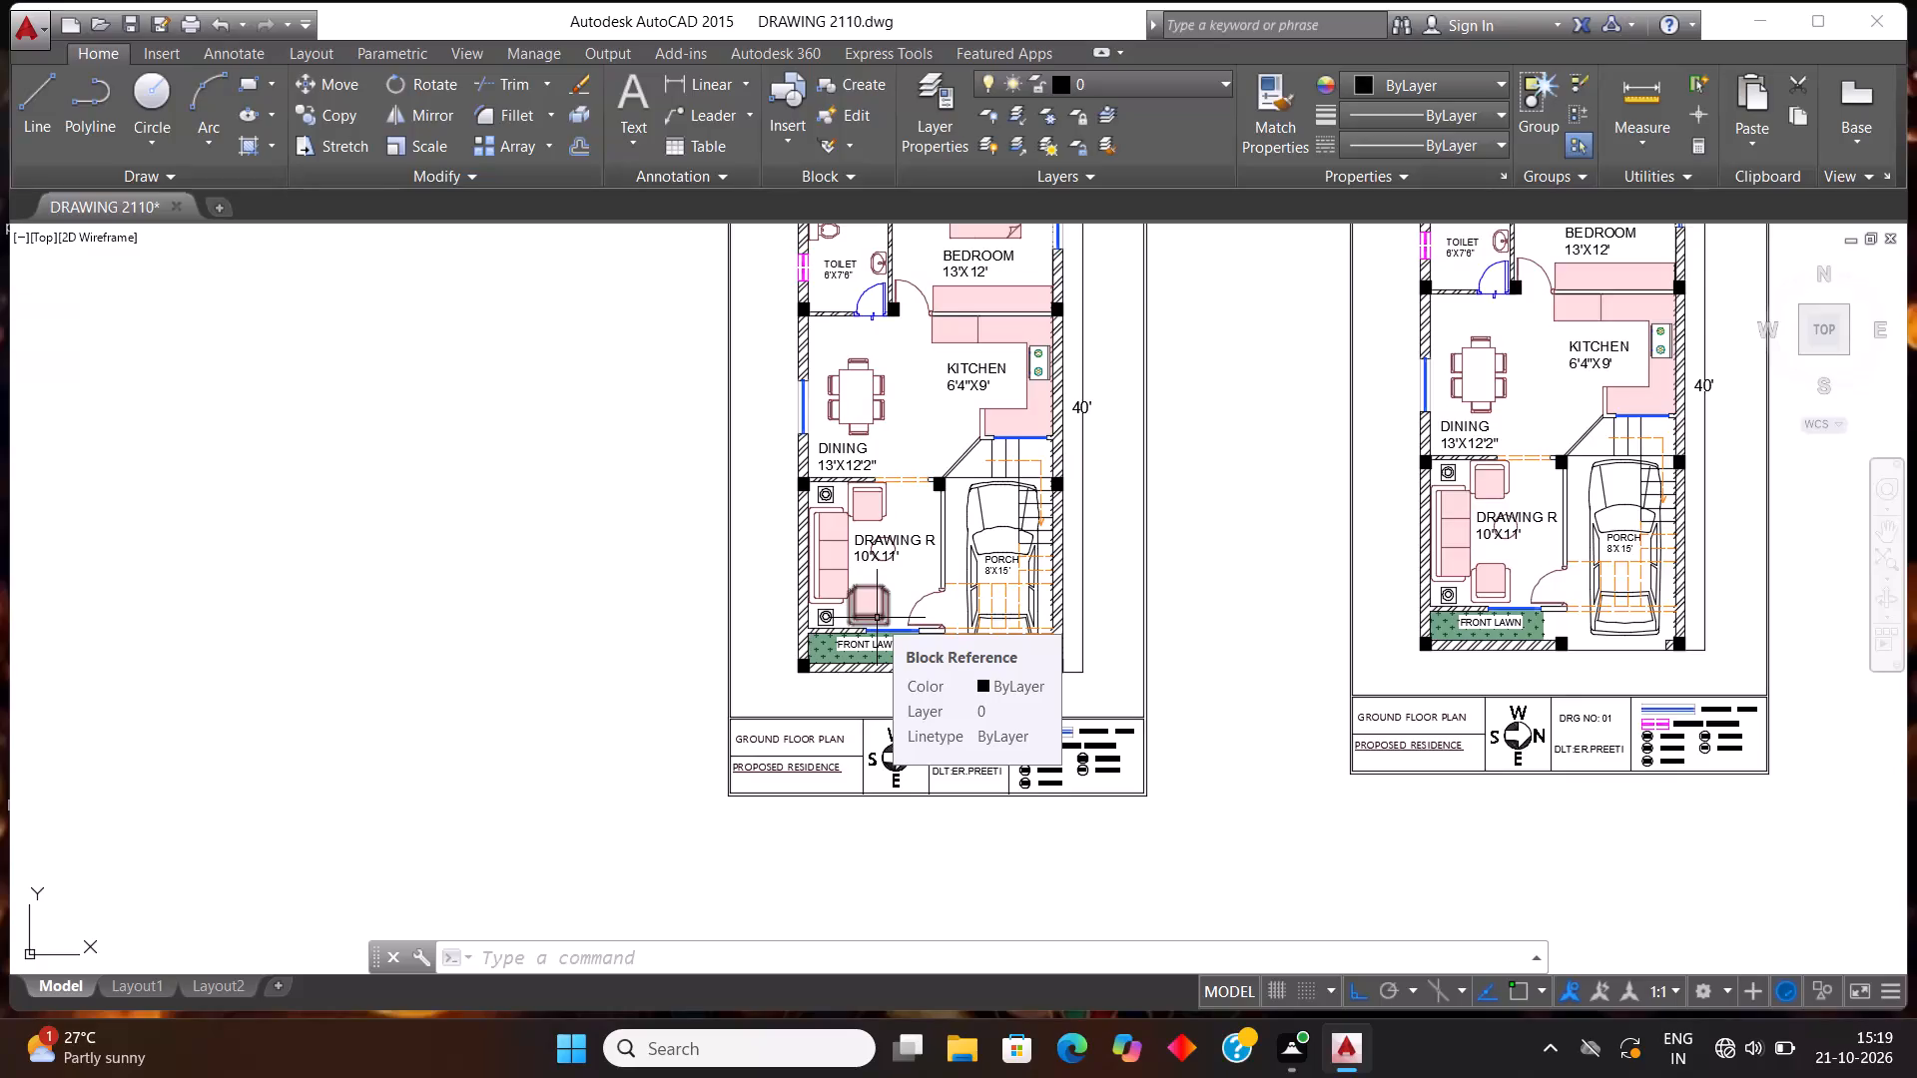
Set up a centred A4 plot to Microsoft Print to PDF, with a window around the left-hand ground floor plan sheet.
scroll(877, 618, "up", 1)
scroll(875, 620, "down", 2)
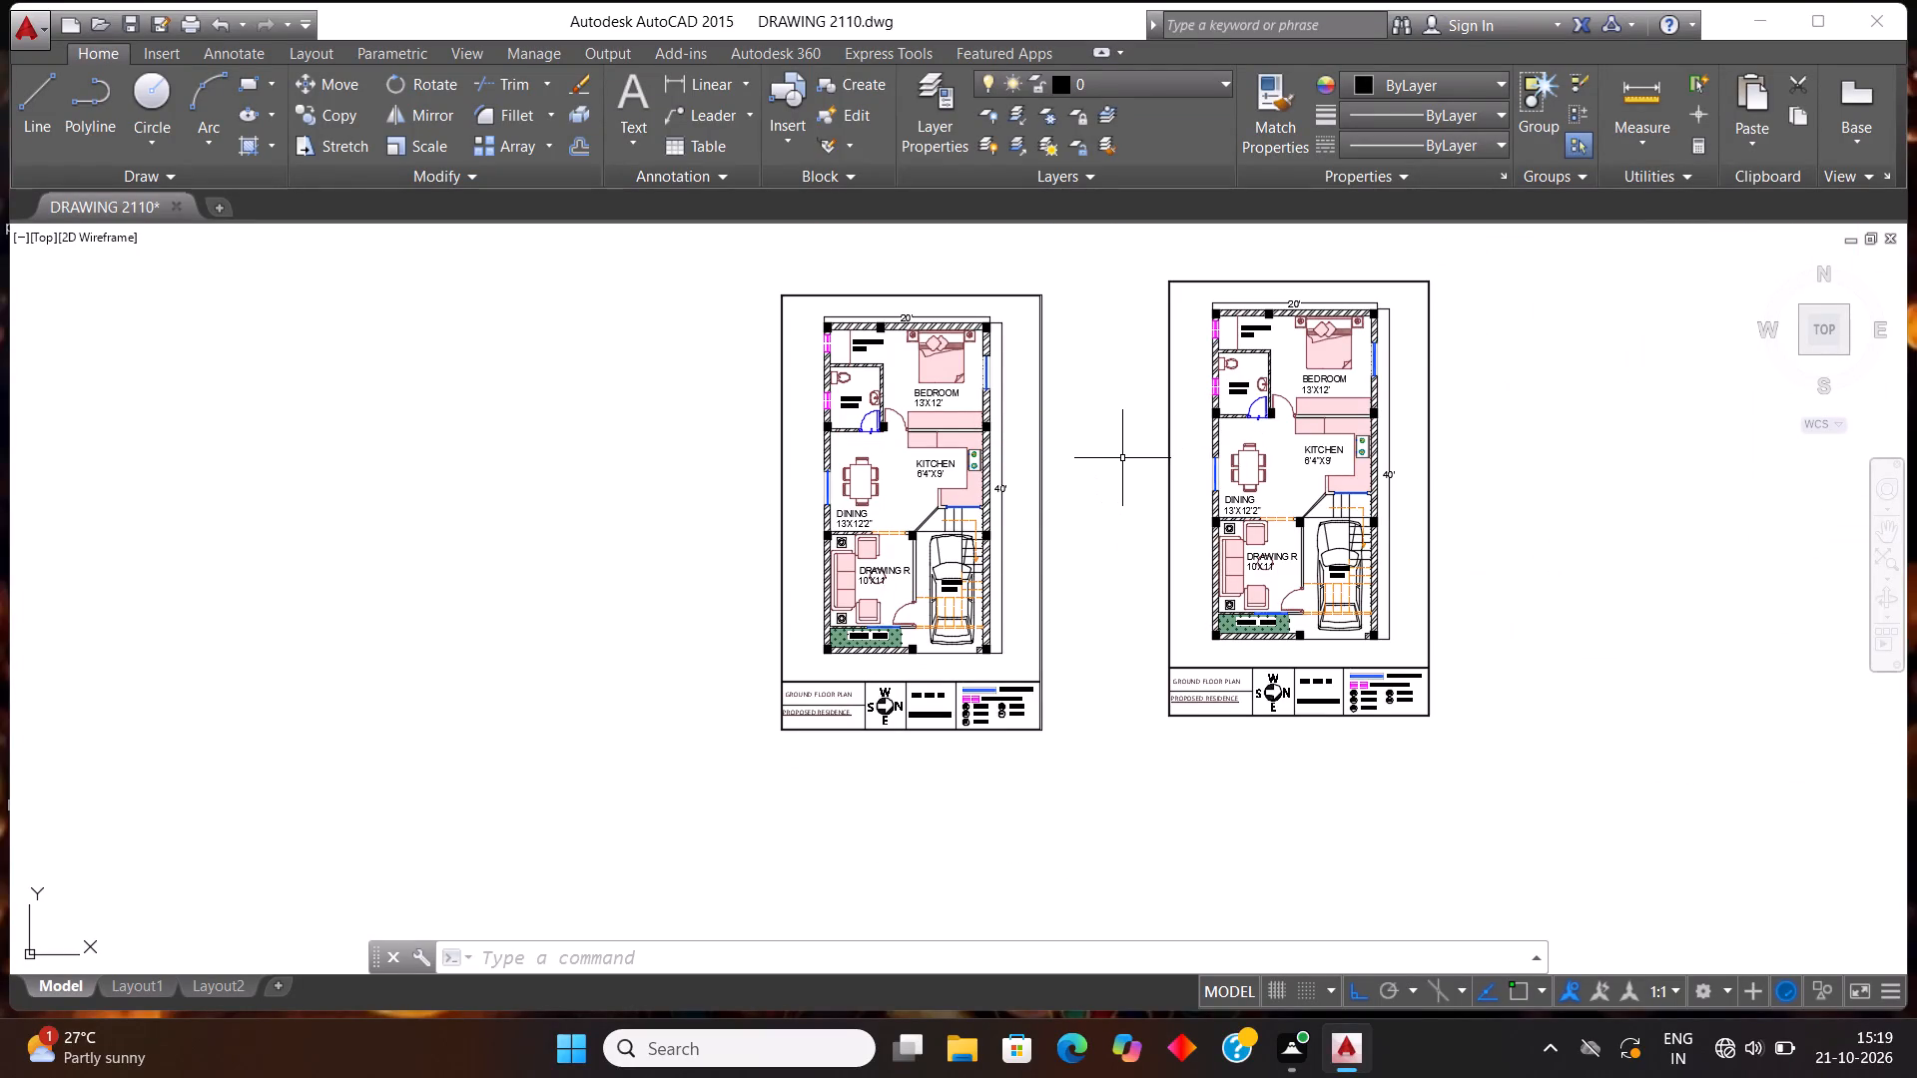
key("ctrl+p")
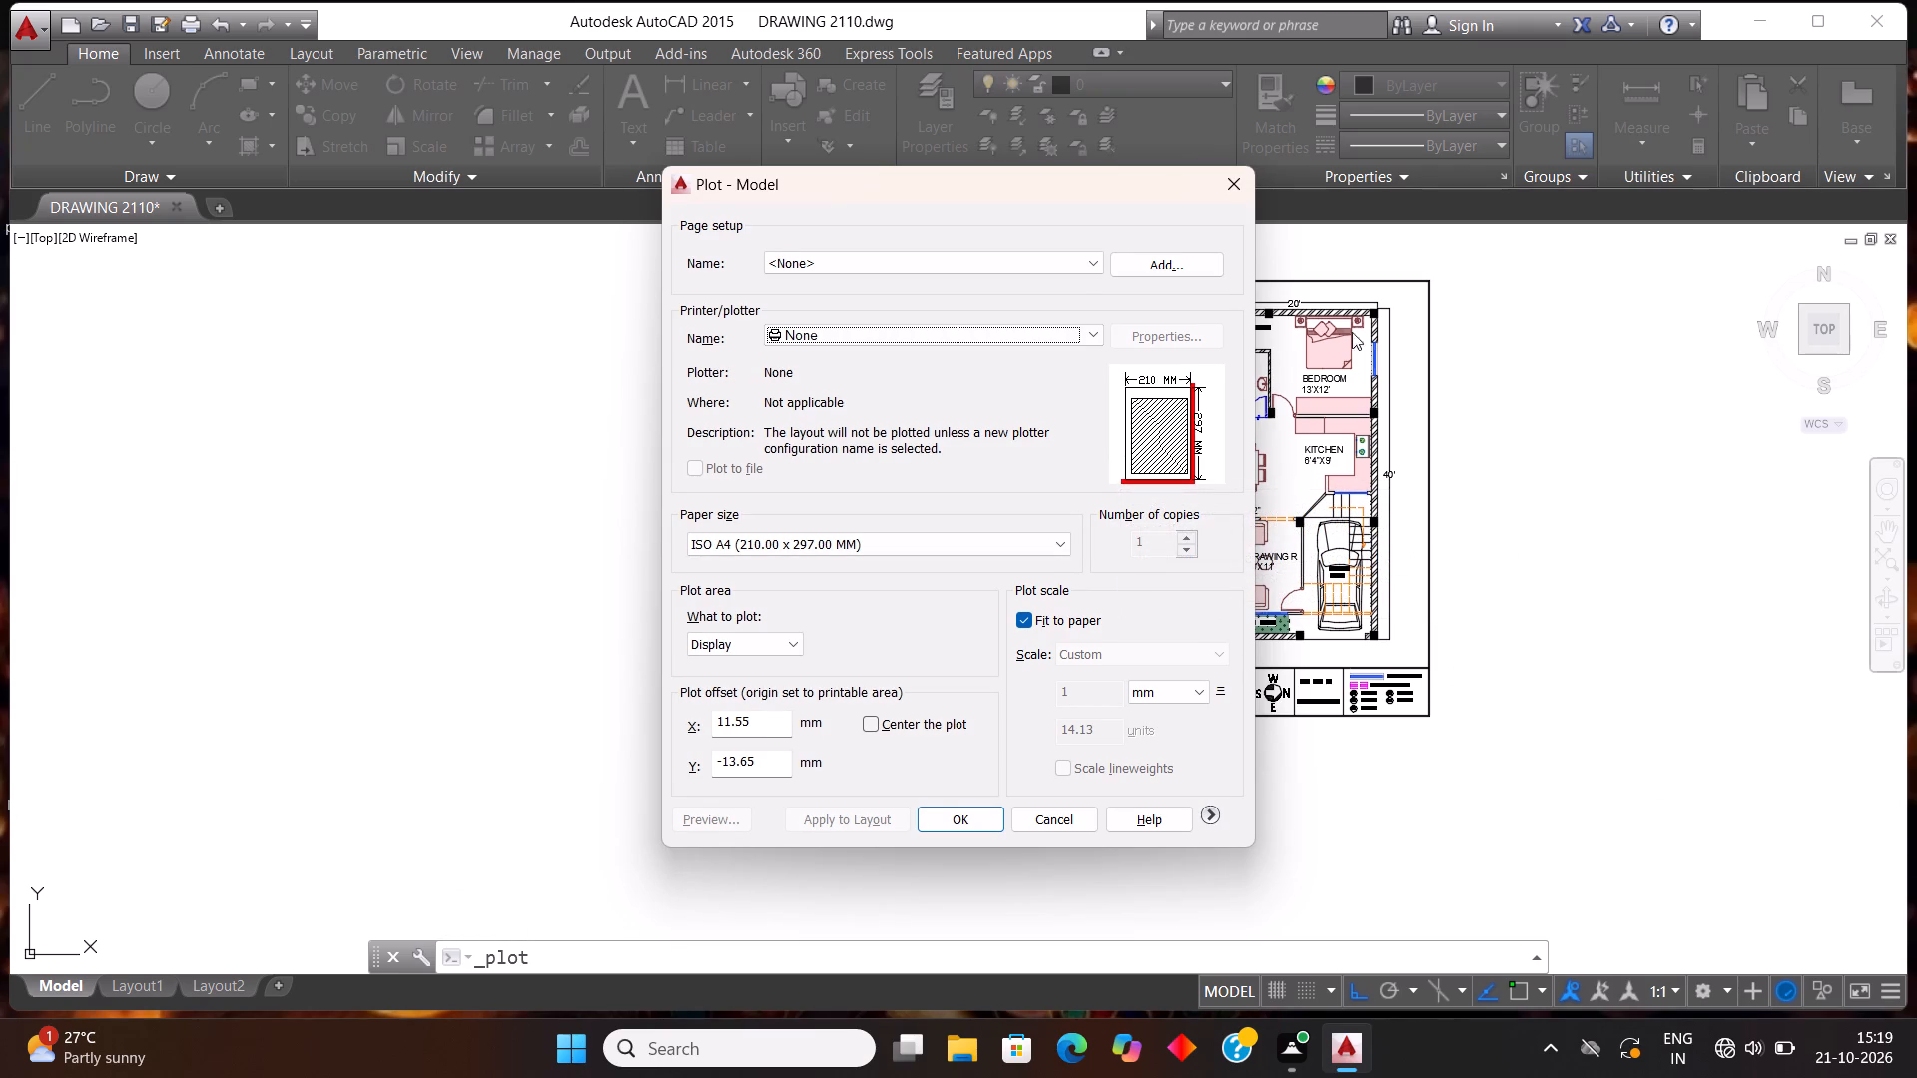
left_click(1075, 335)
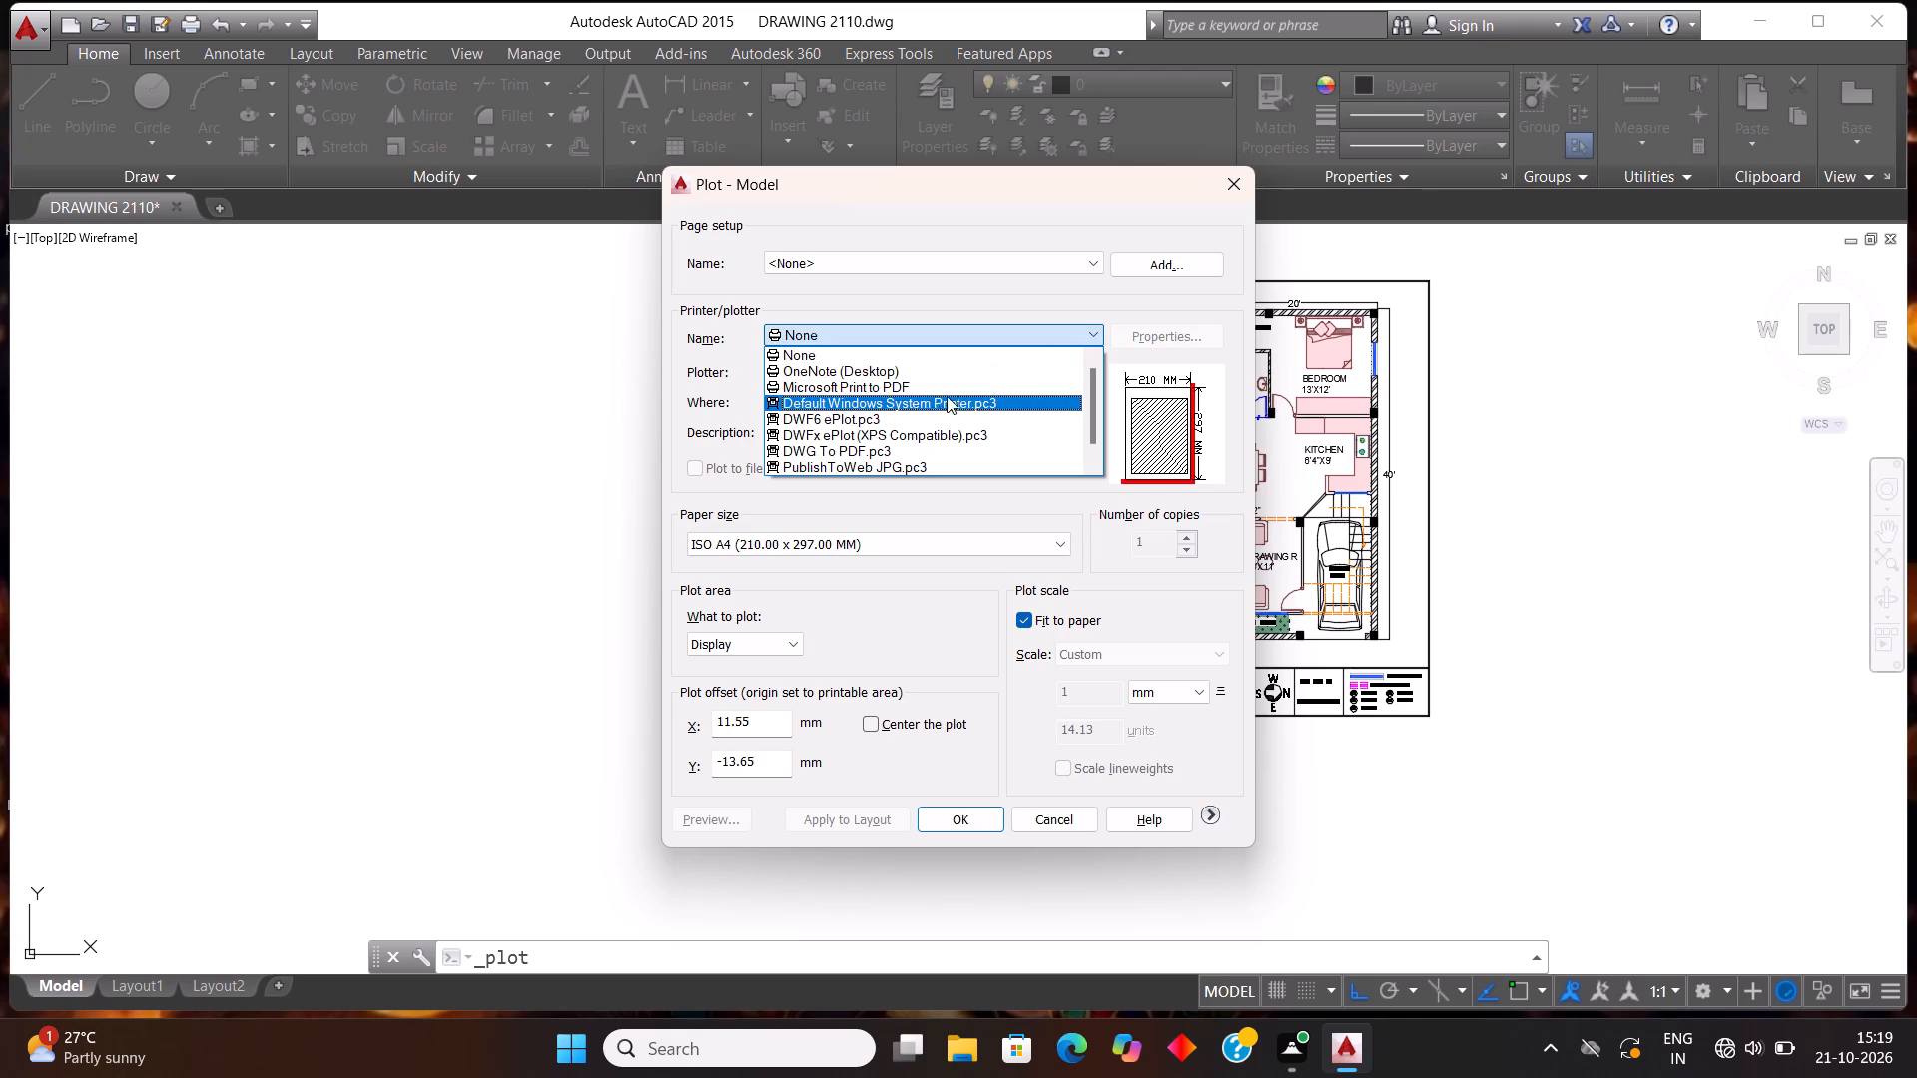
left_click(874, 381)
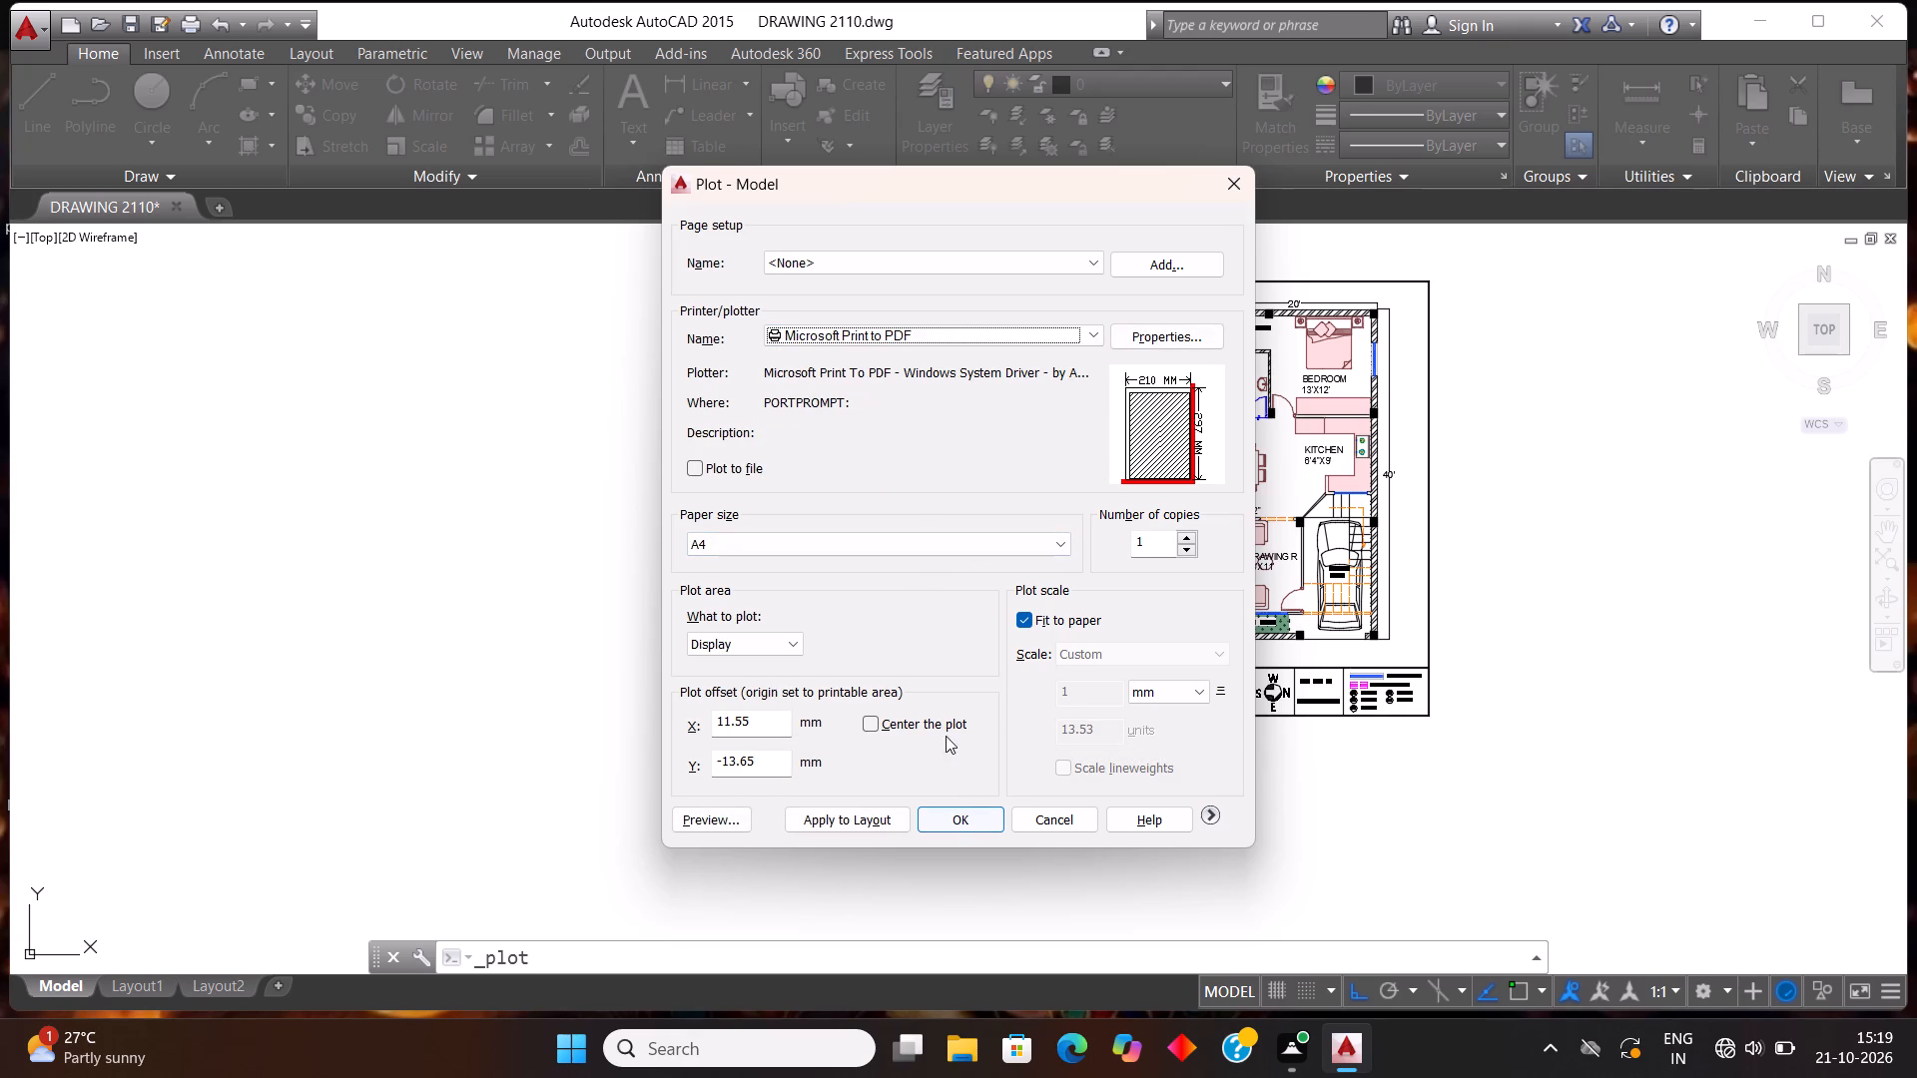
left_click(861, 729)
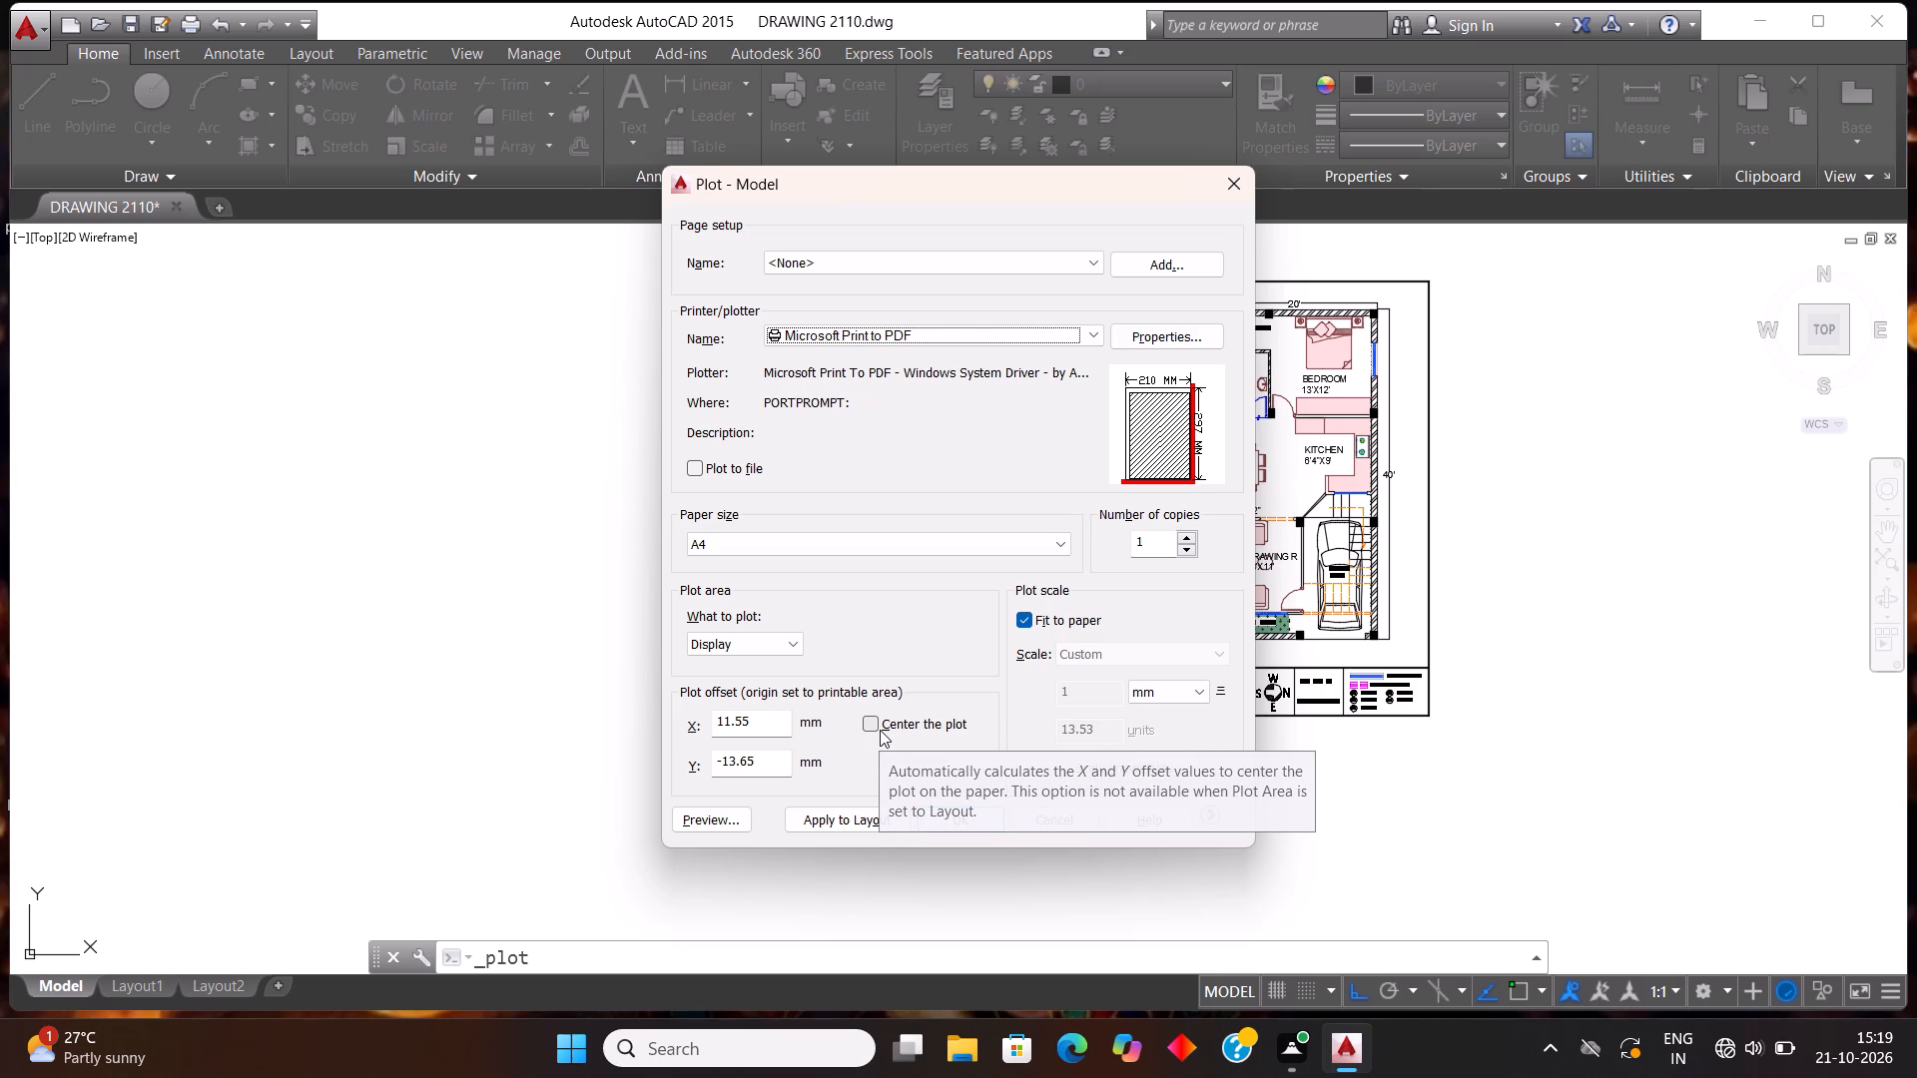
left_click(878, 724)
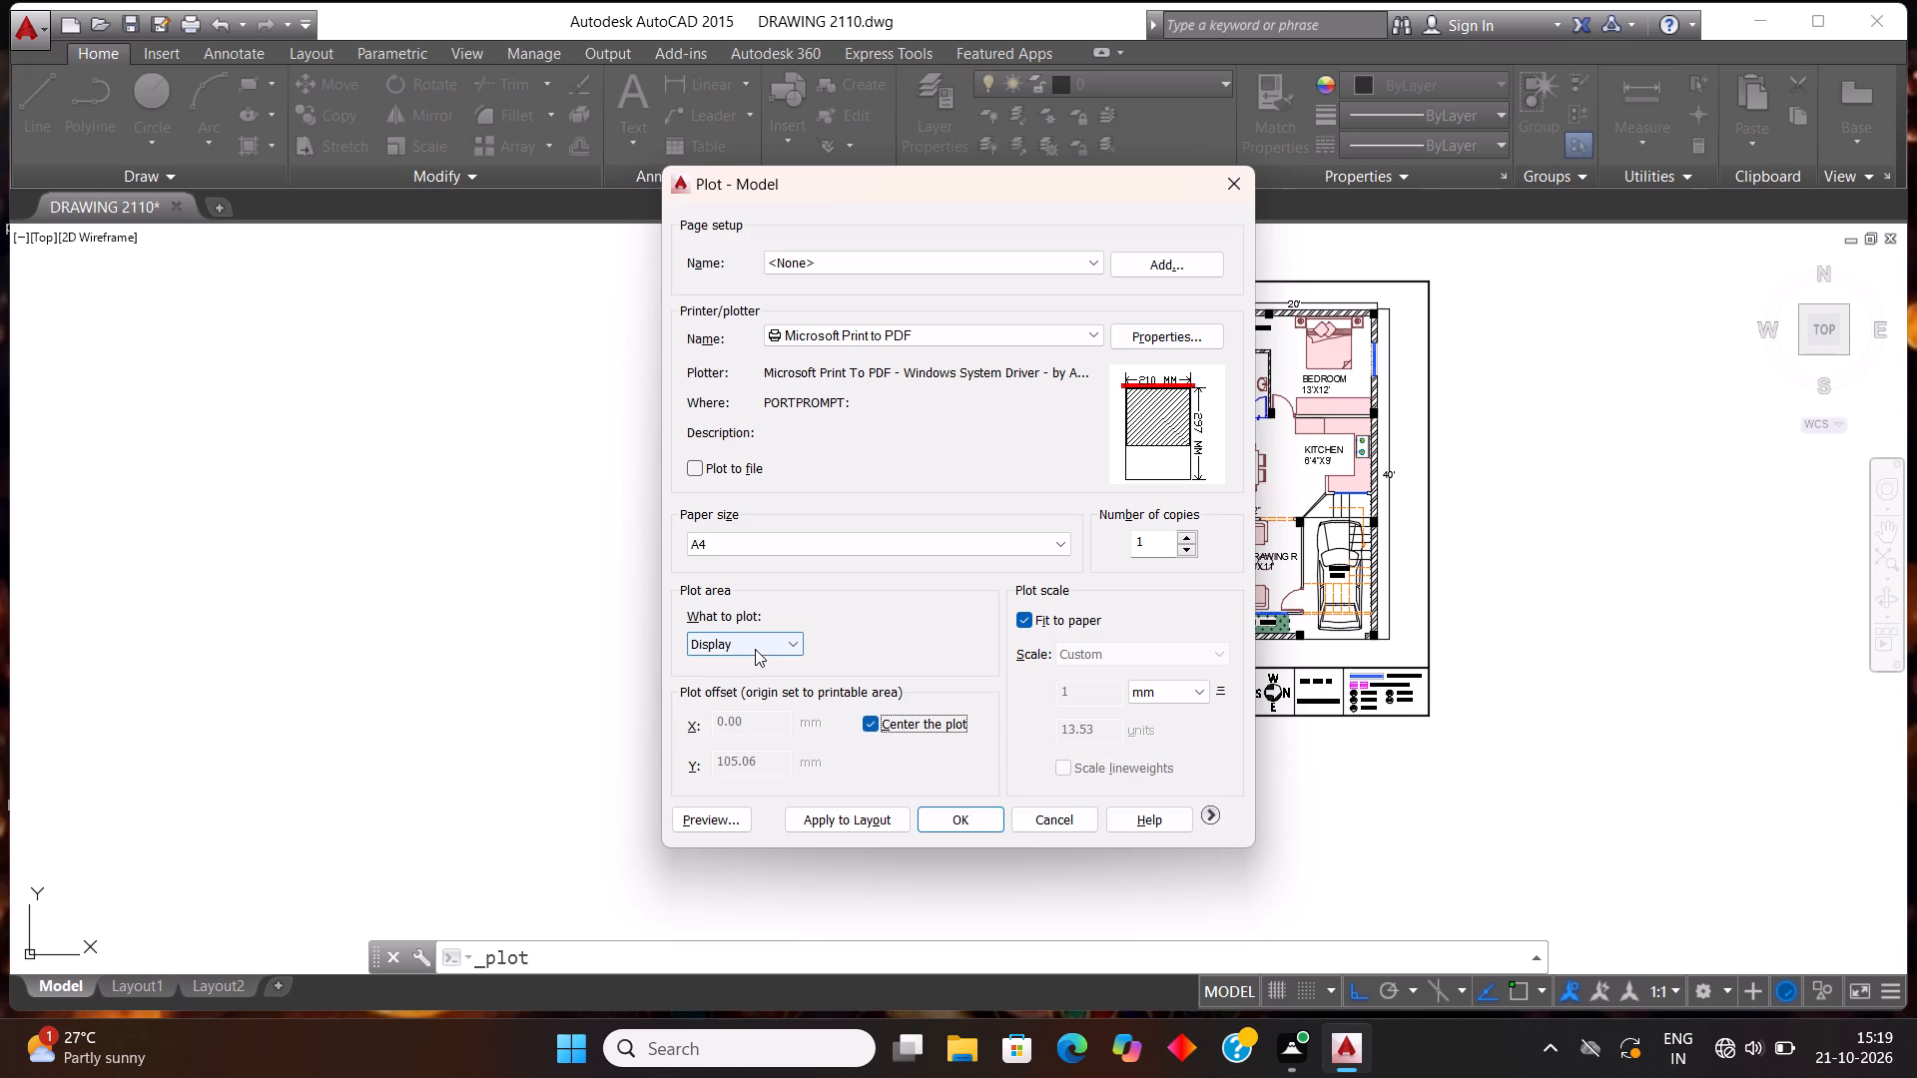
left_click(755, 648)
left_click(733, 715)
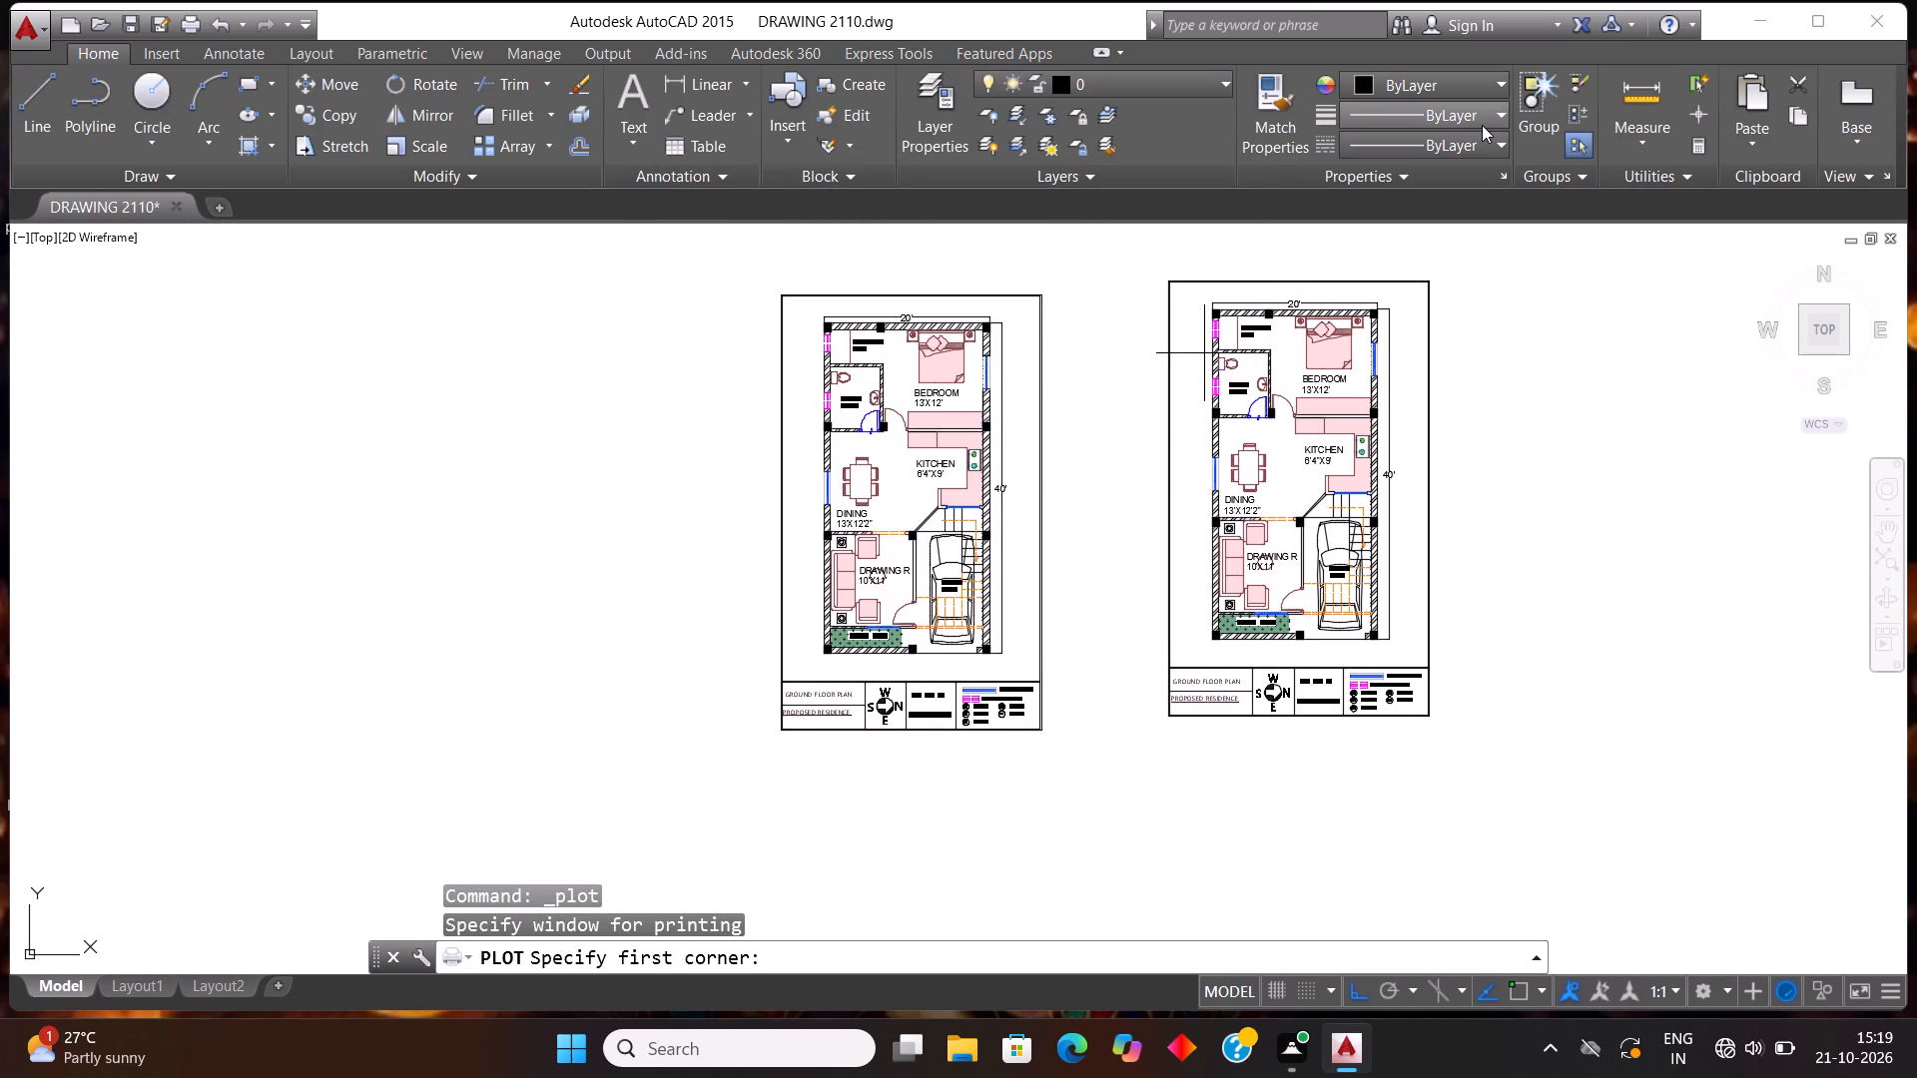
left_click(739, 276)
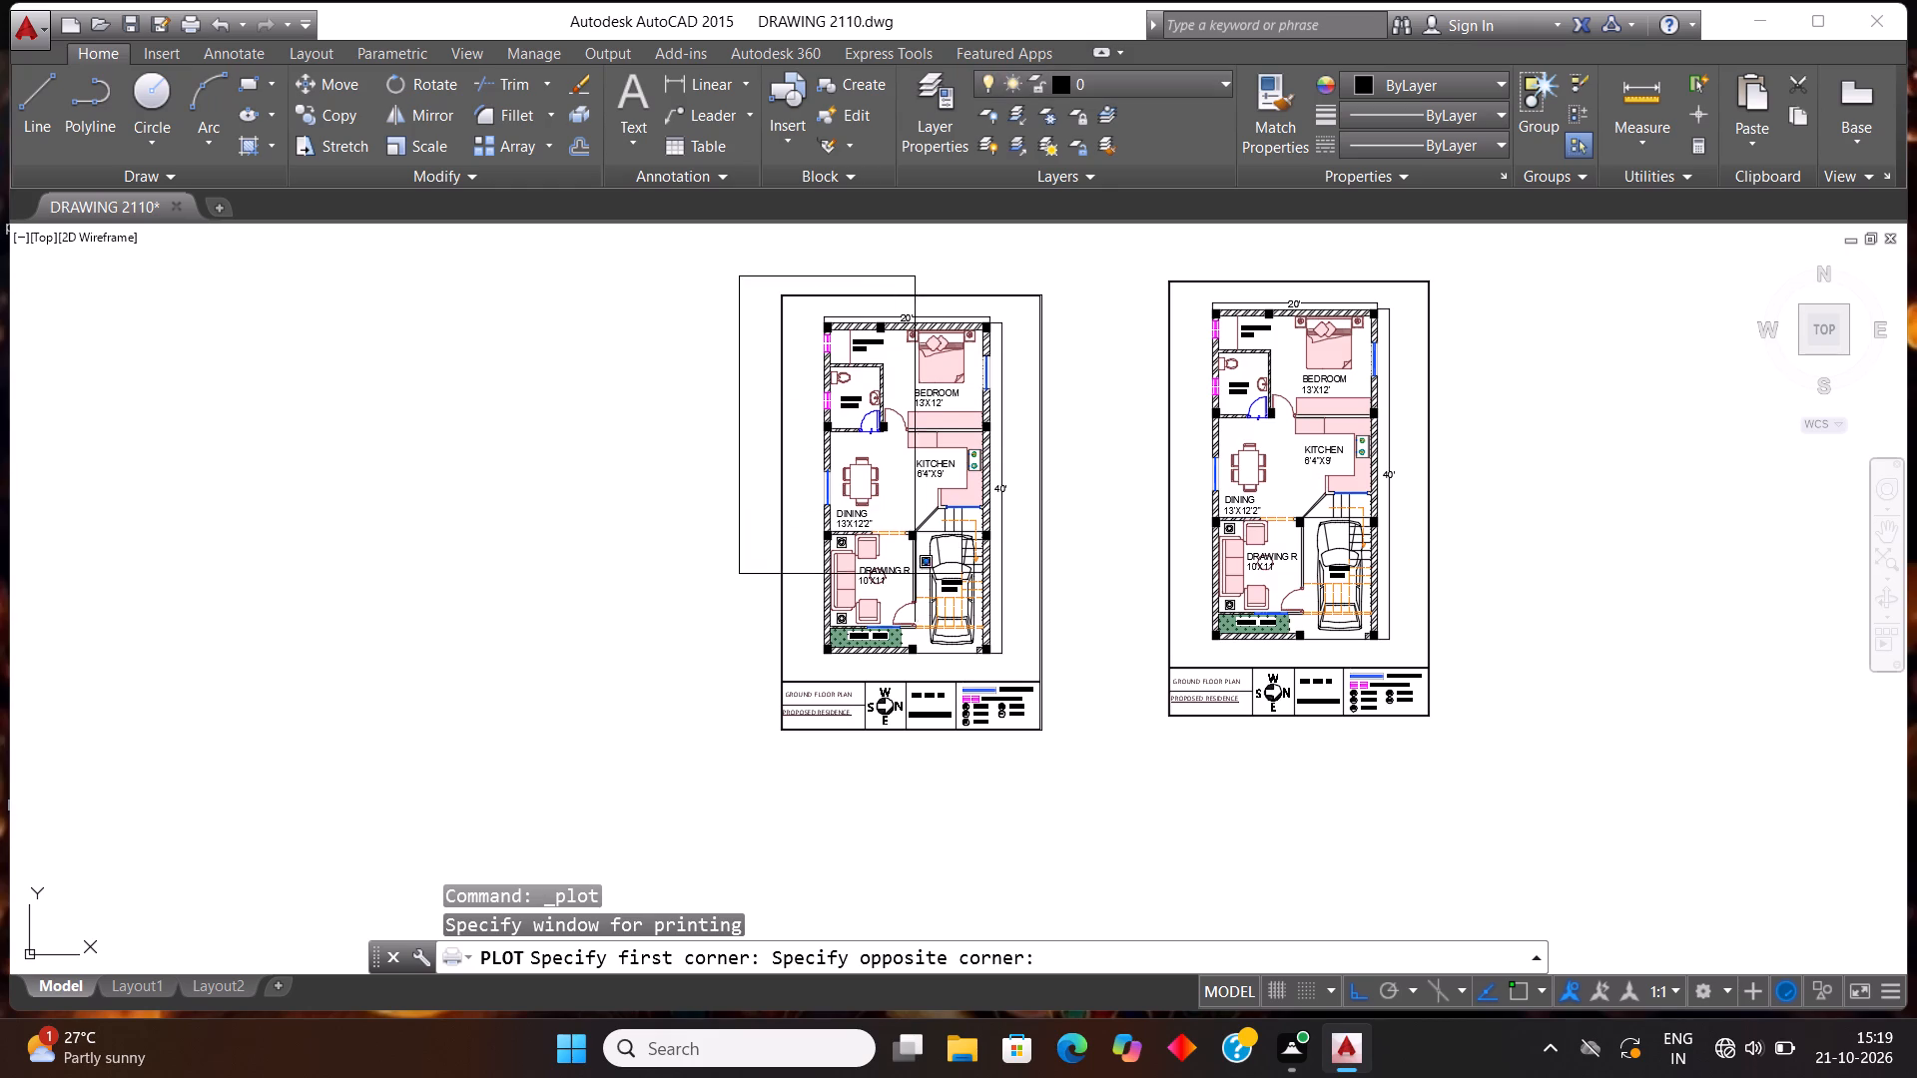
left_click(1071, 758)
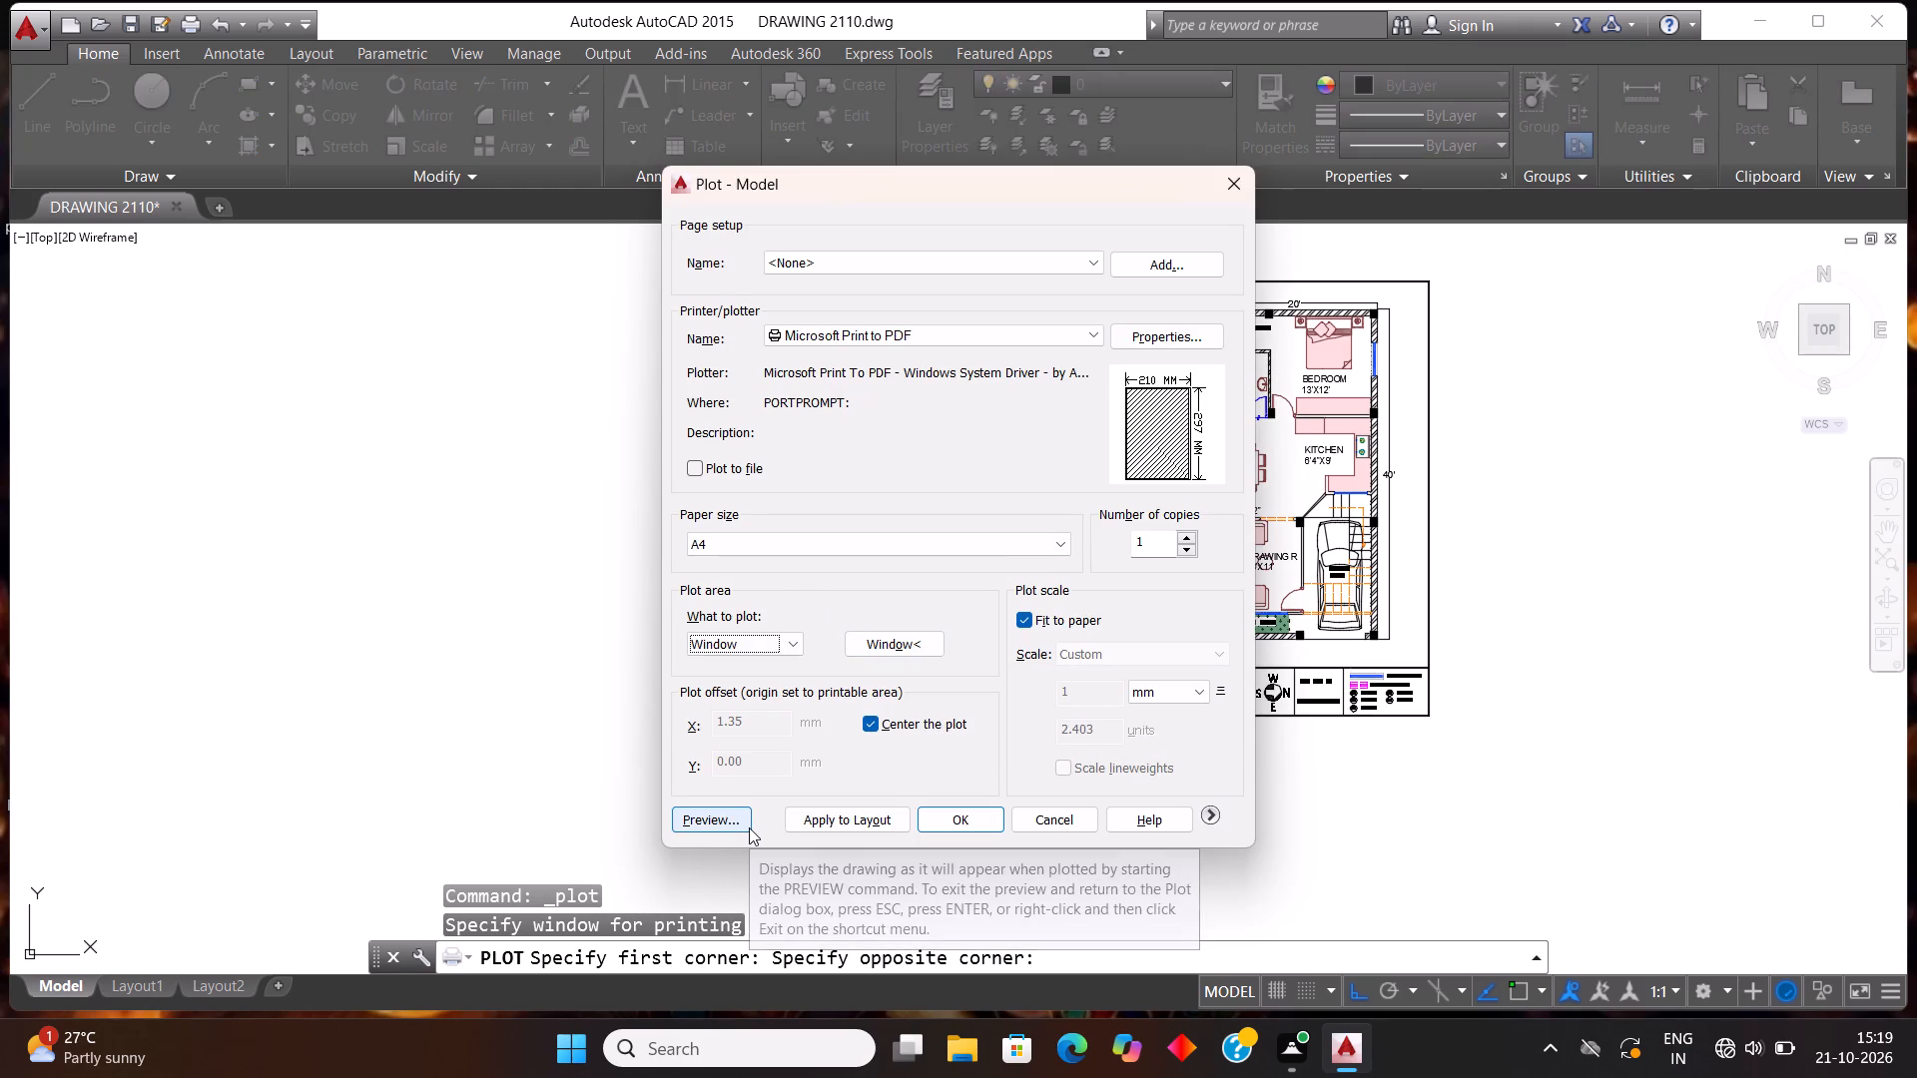
Preview the plot and examine the room layout, sheet border and title block on the A4 page.
left_click(704, 817)
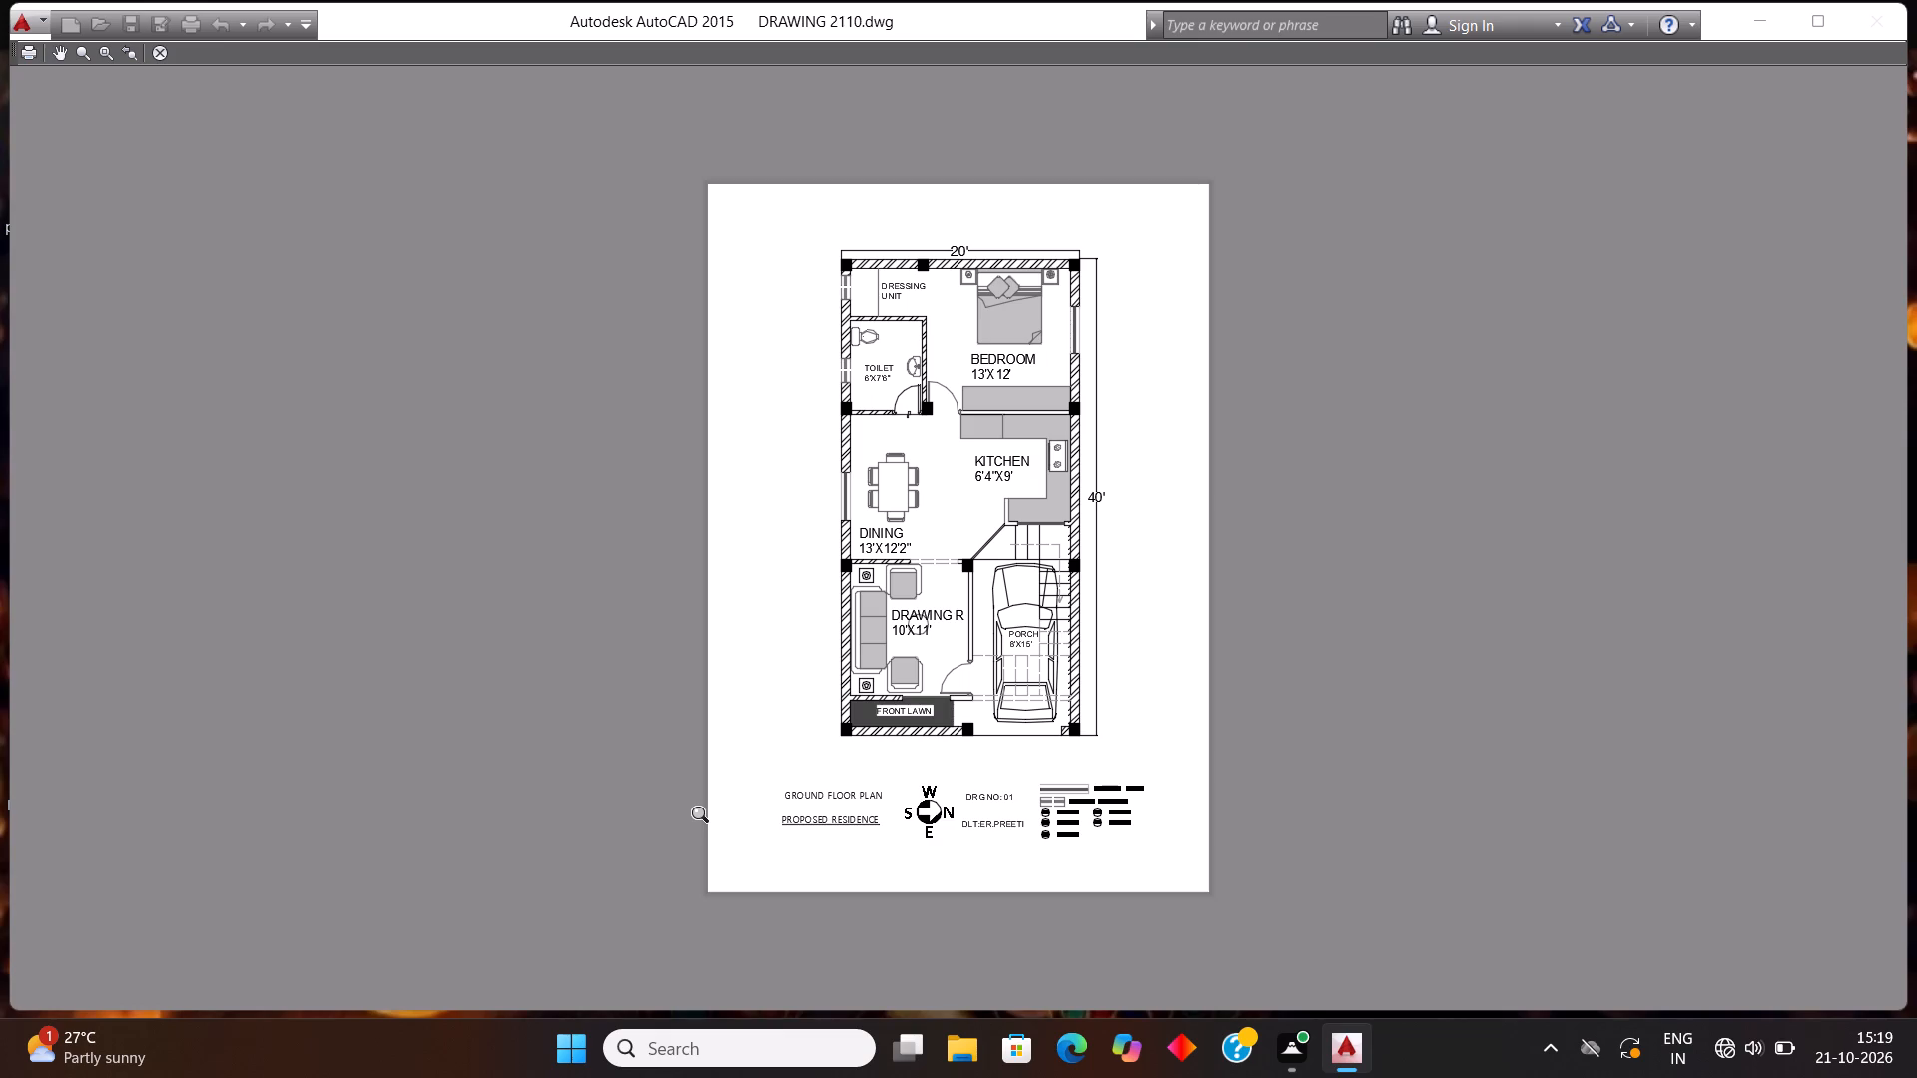
scroll(900, 525, "up", 1)
scroll(900, 525, "down", 1)
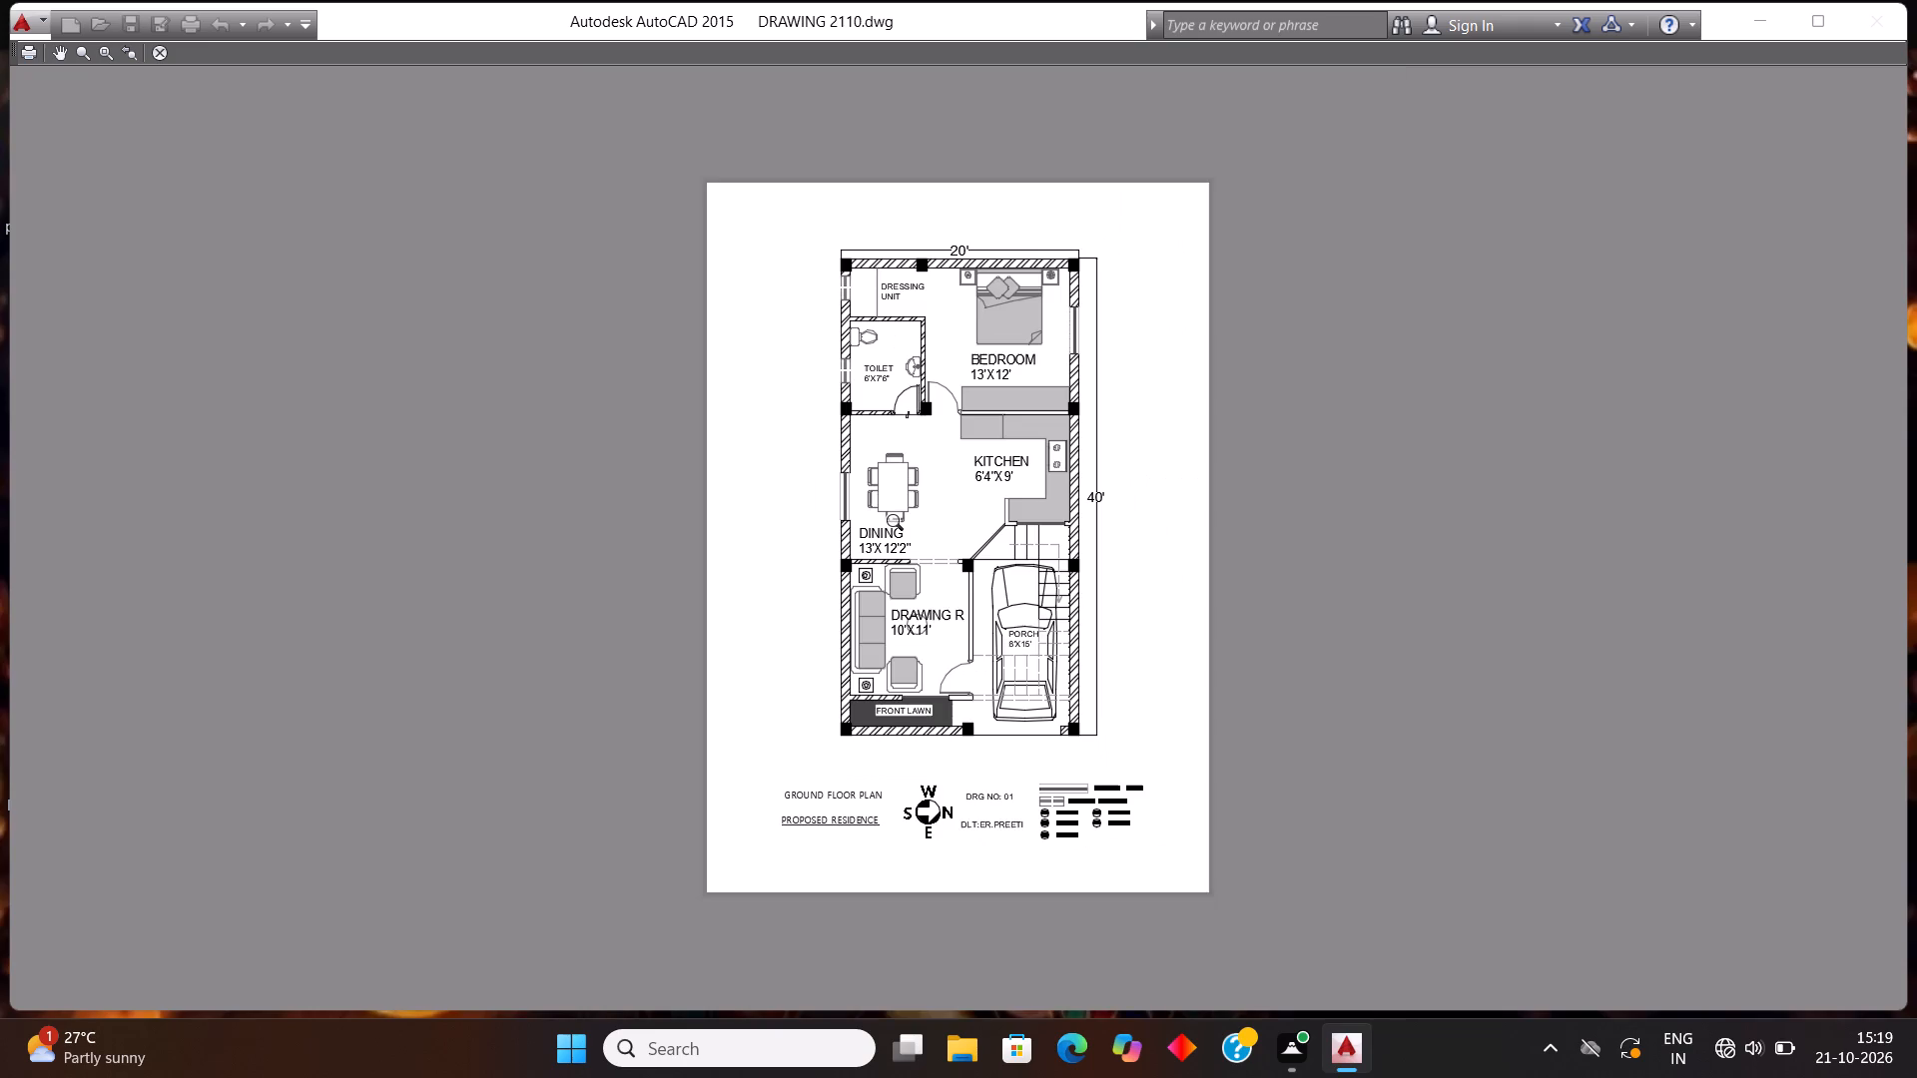
scroll(899, 525, "up", 1)
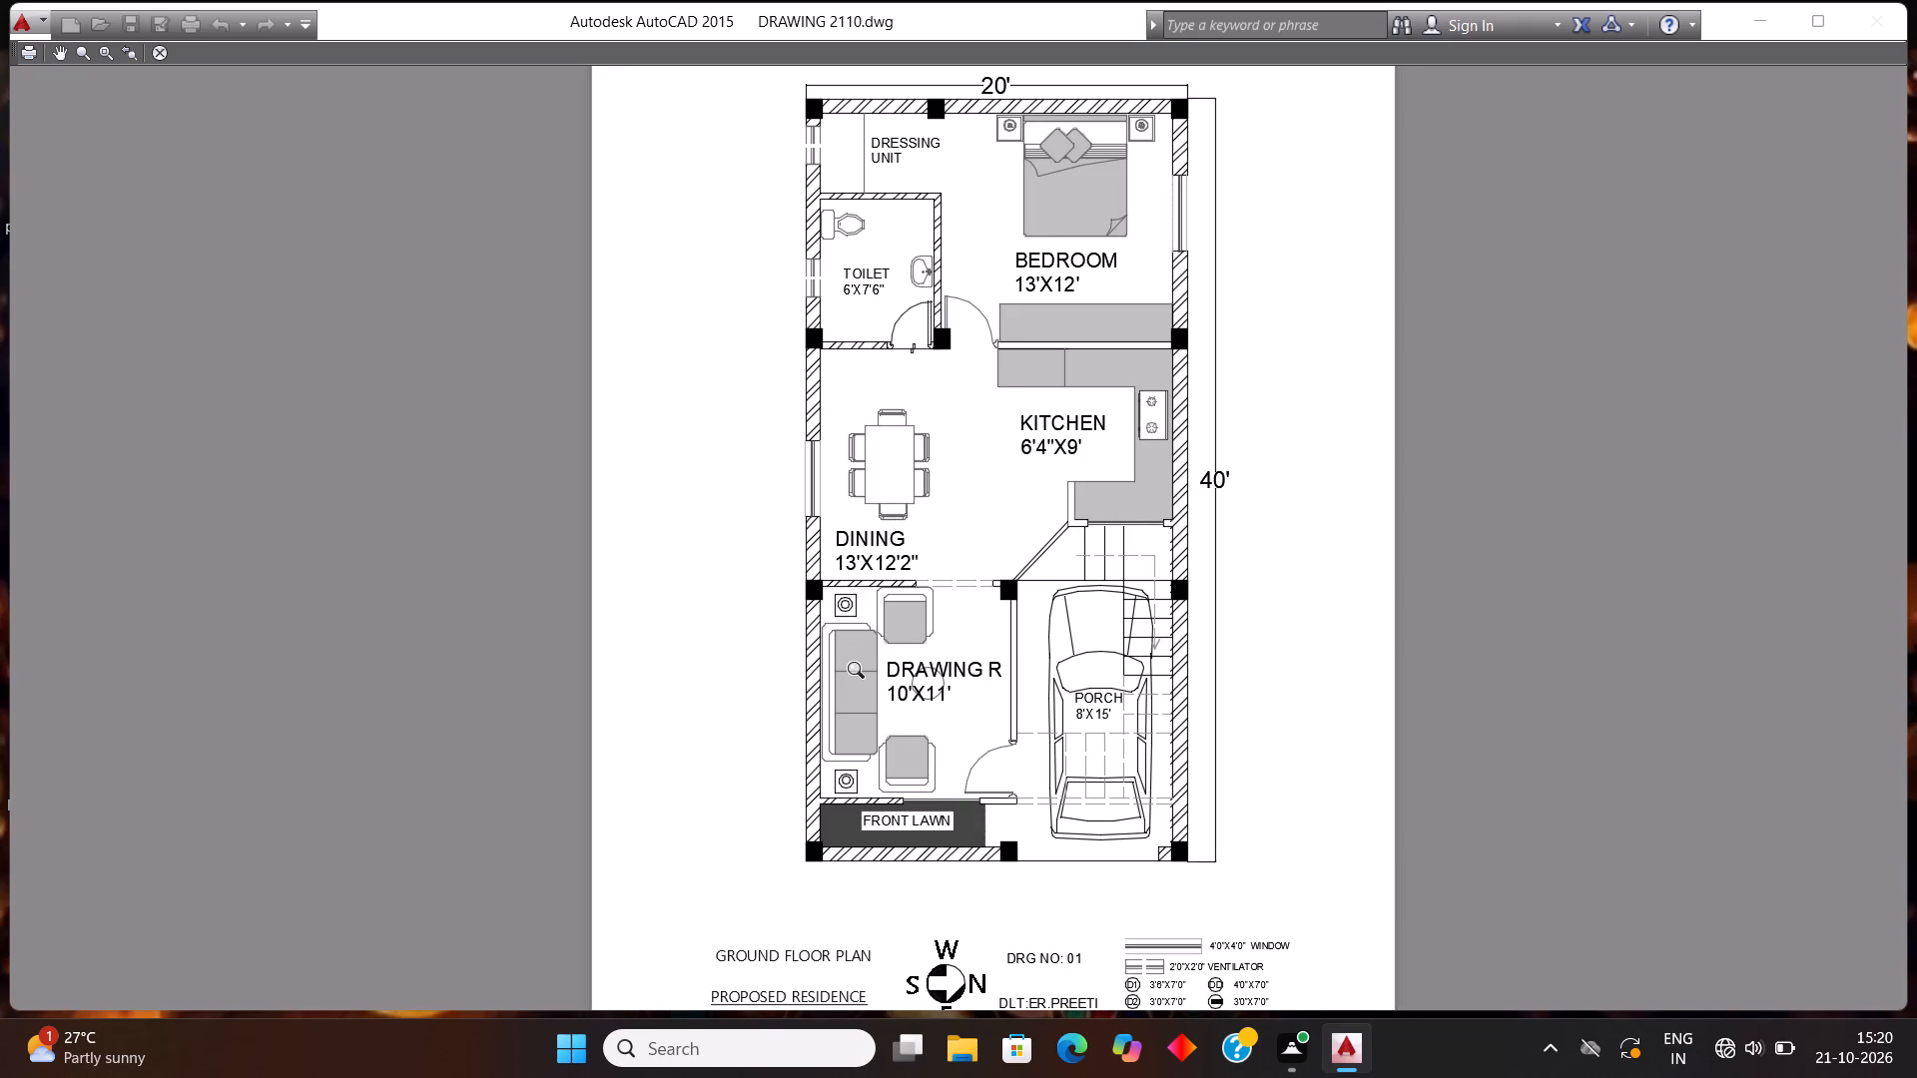
scroll(860, 673, "down", 1)
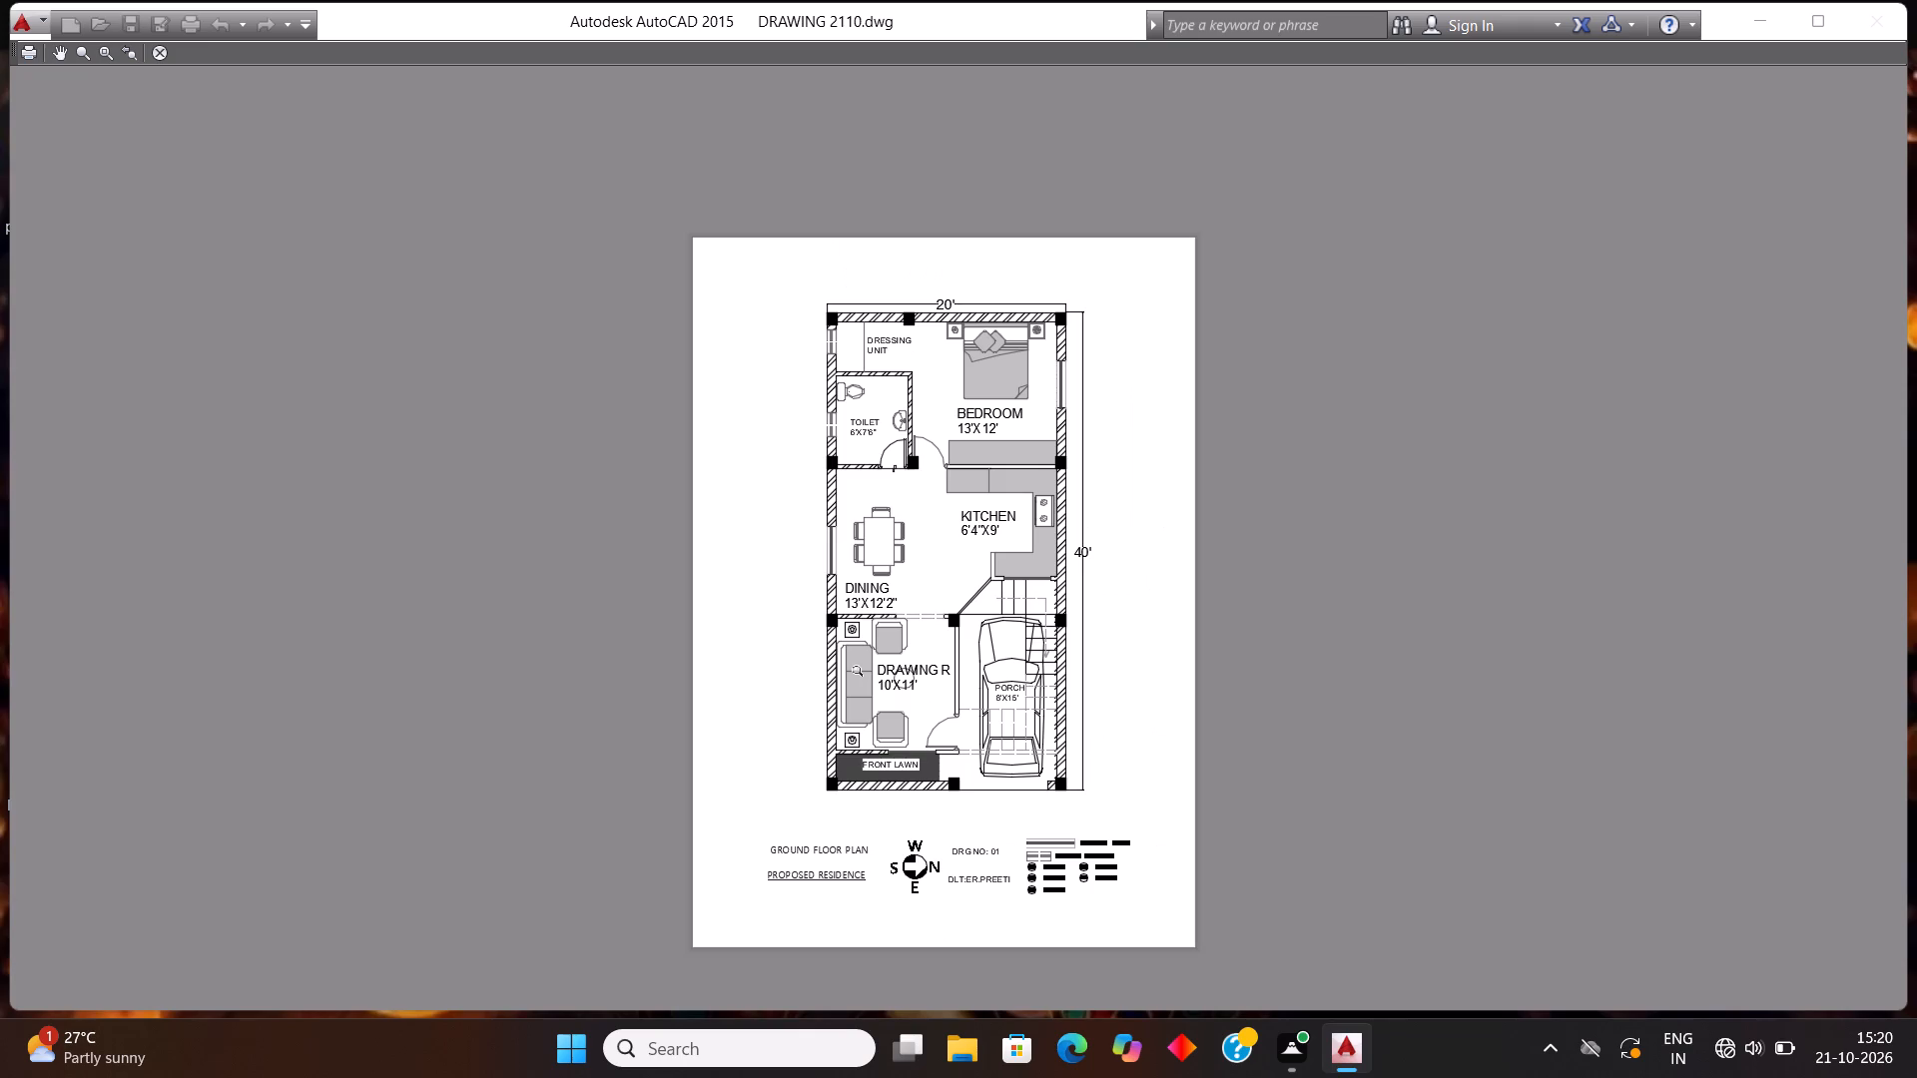
scroll(860, 673, "up", 1)
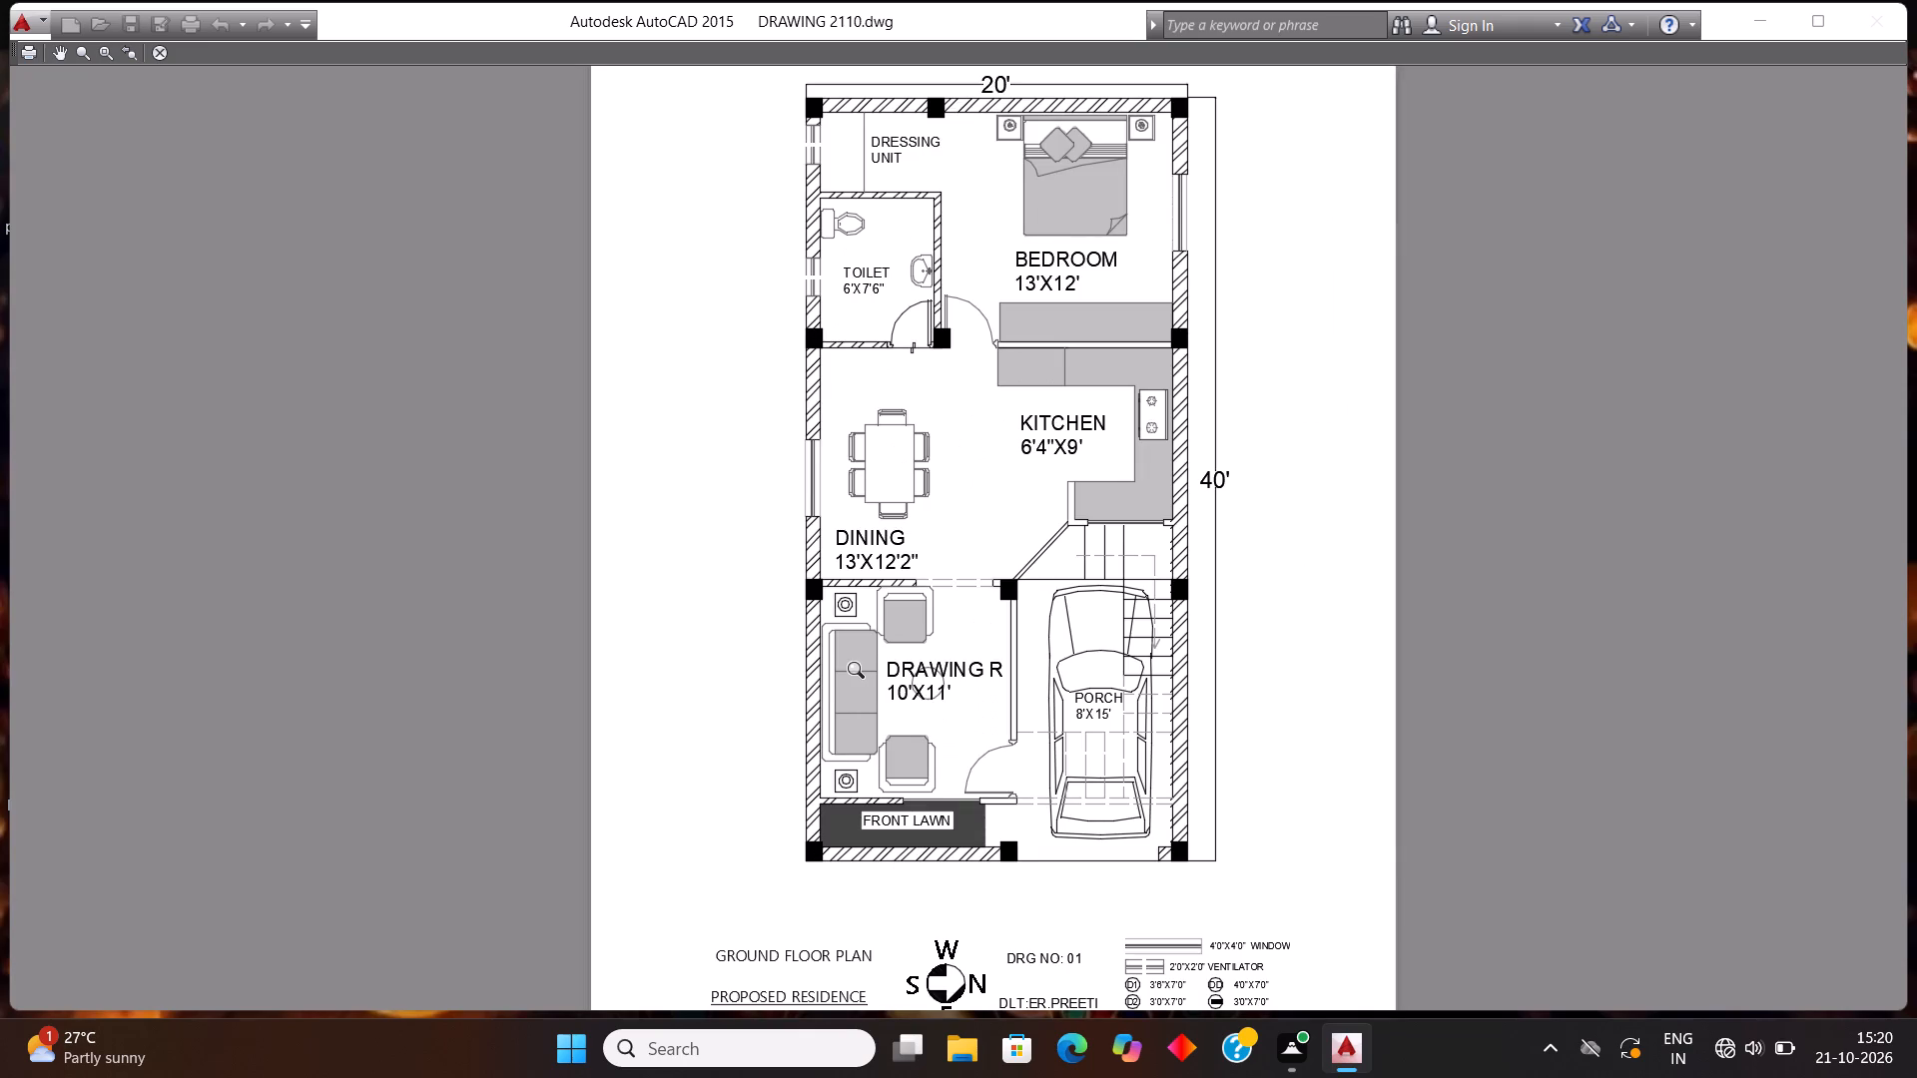
scroll(860, 673, "down", 1)
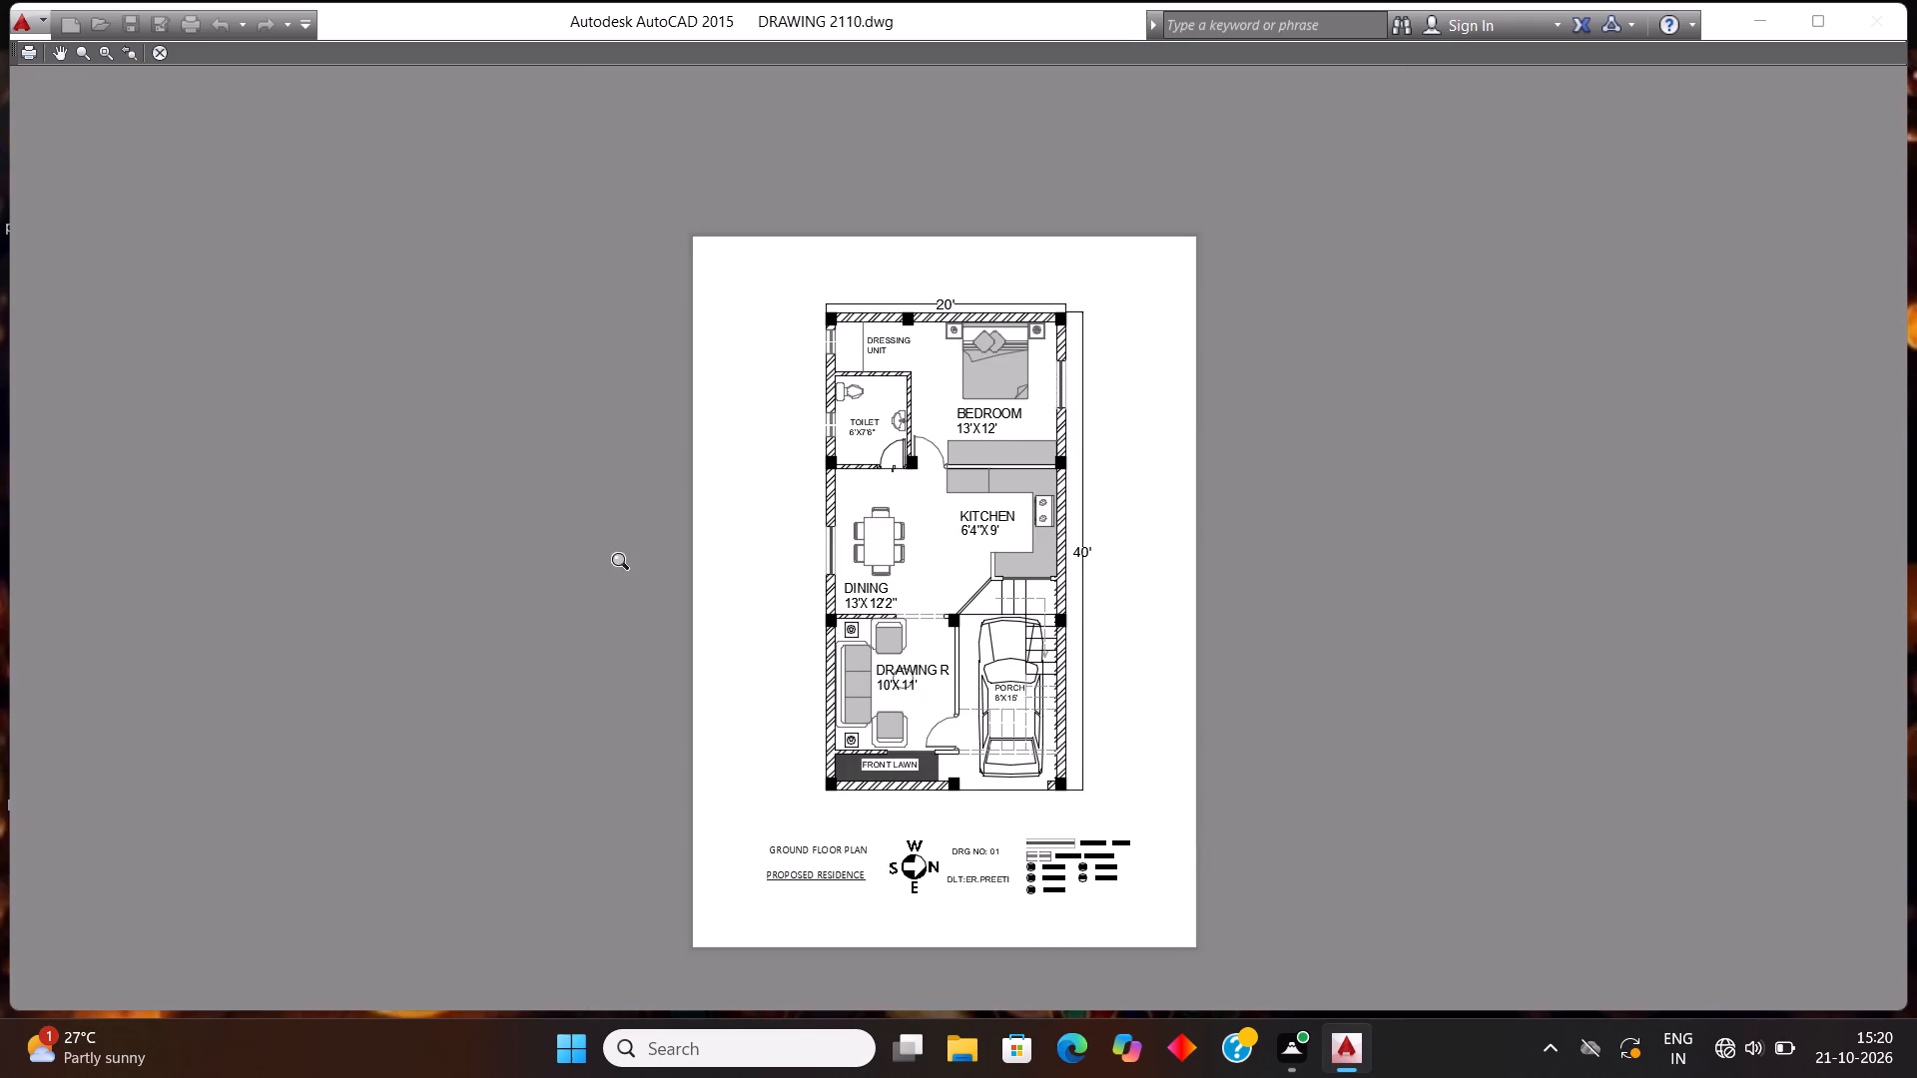
key("Escape")
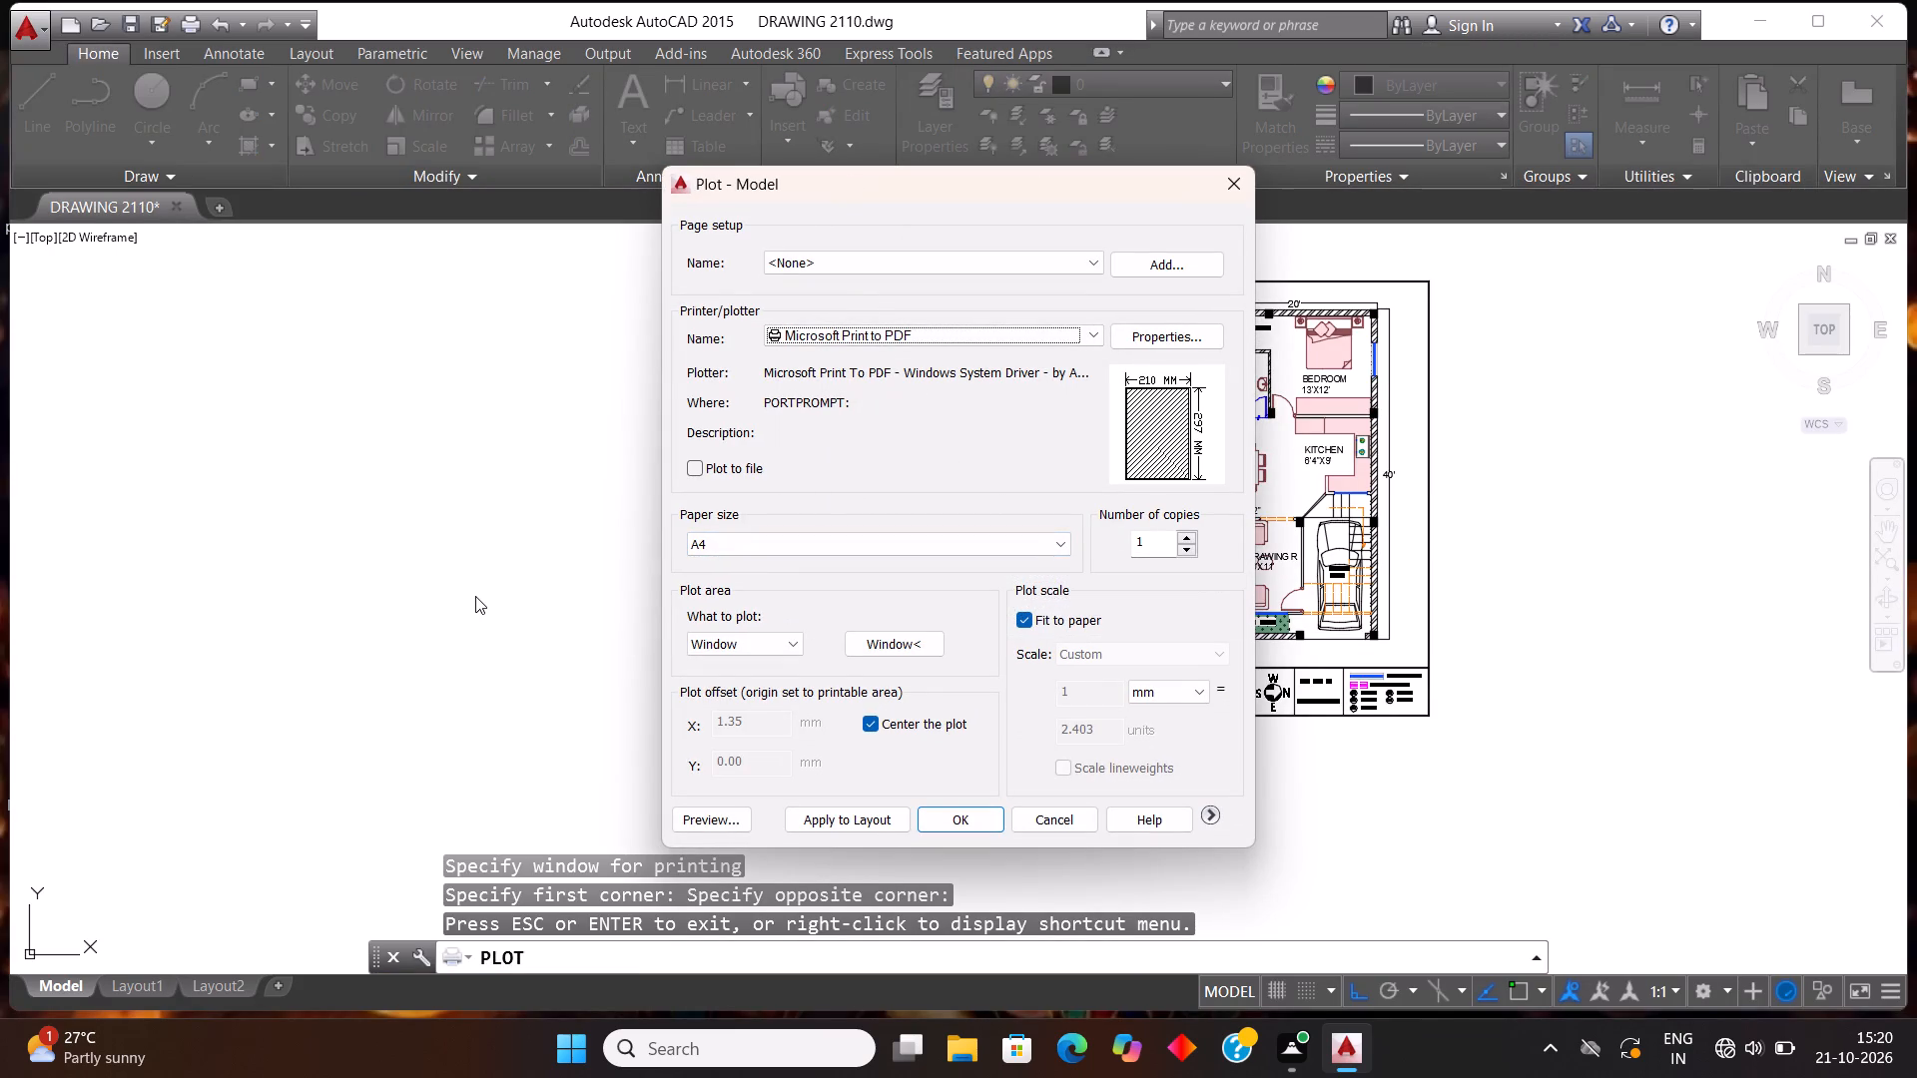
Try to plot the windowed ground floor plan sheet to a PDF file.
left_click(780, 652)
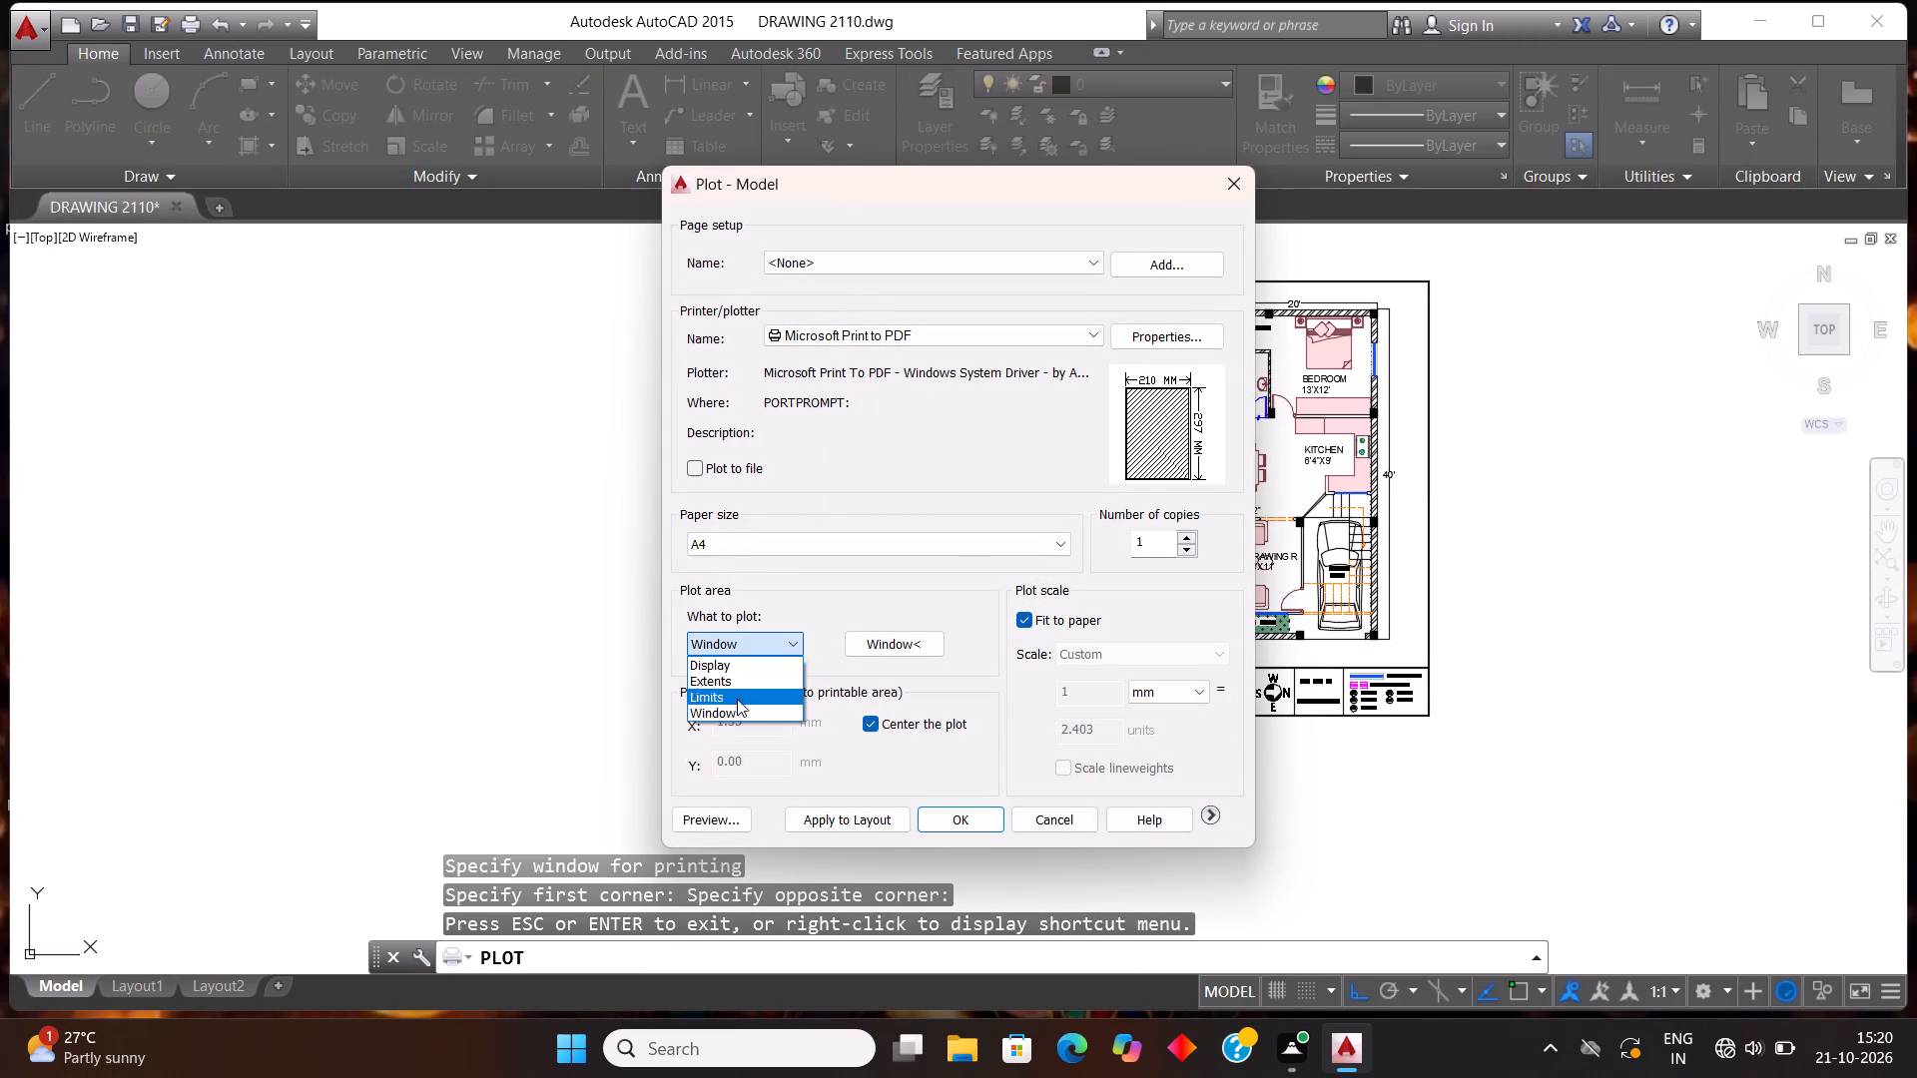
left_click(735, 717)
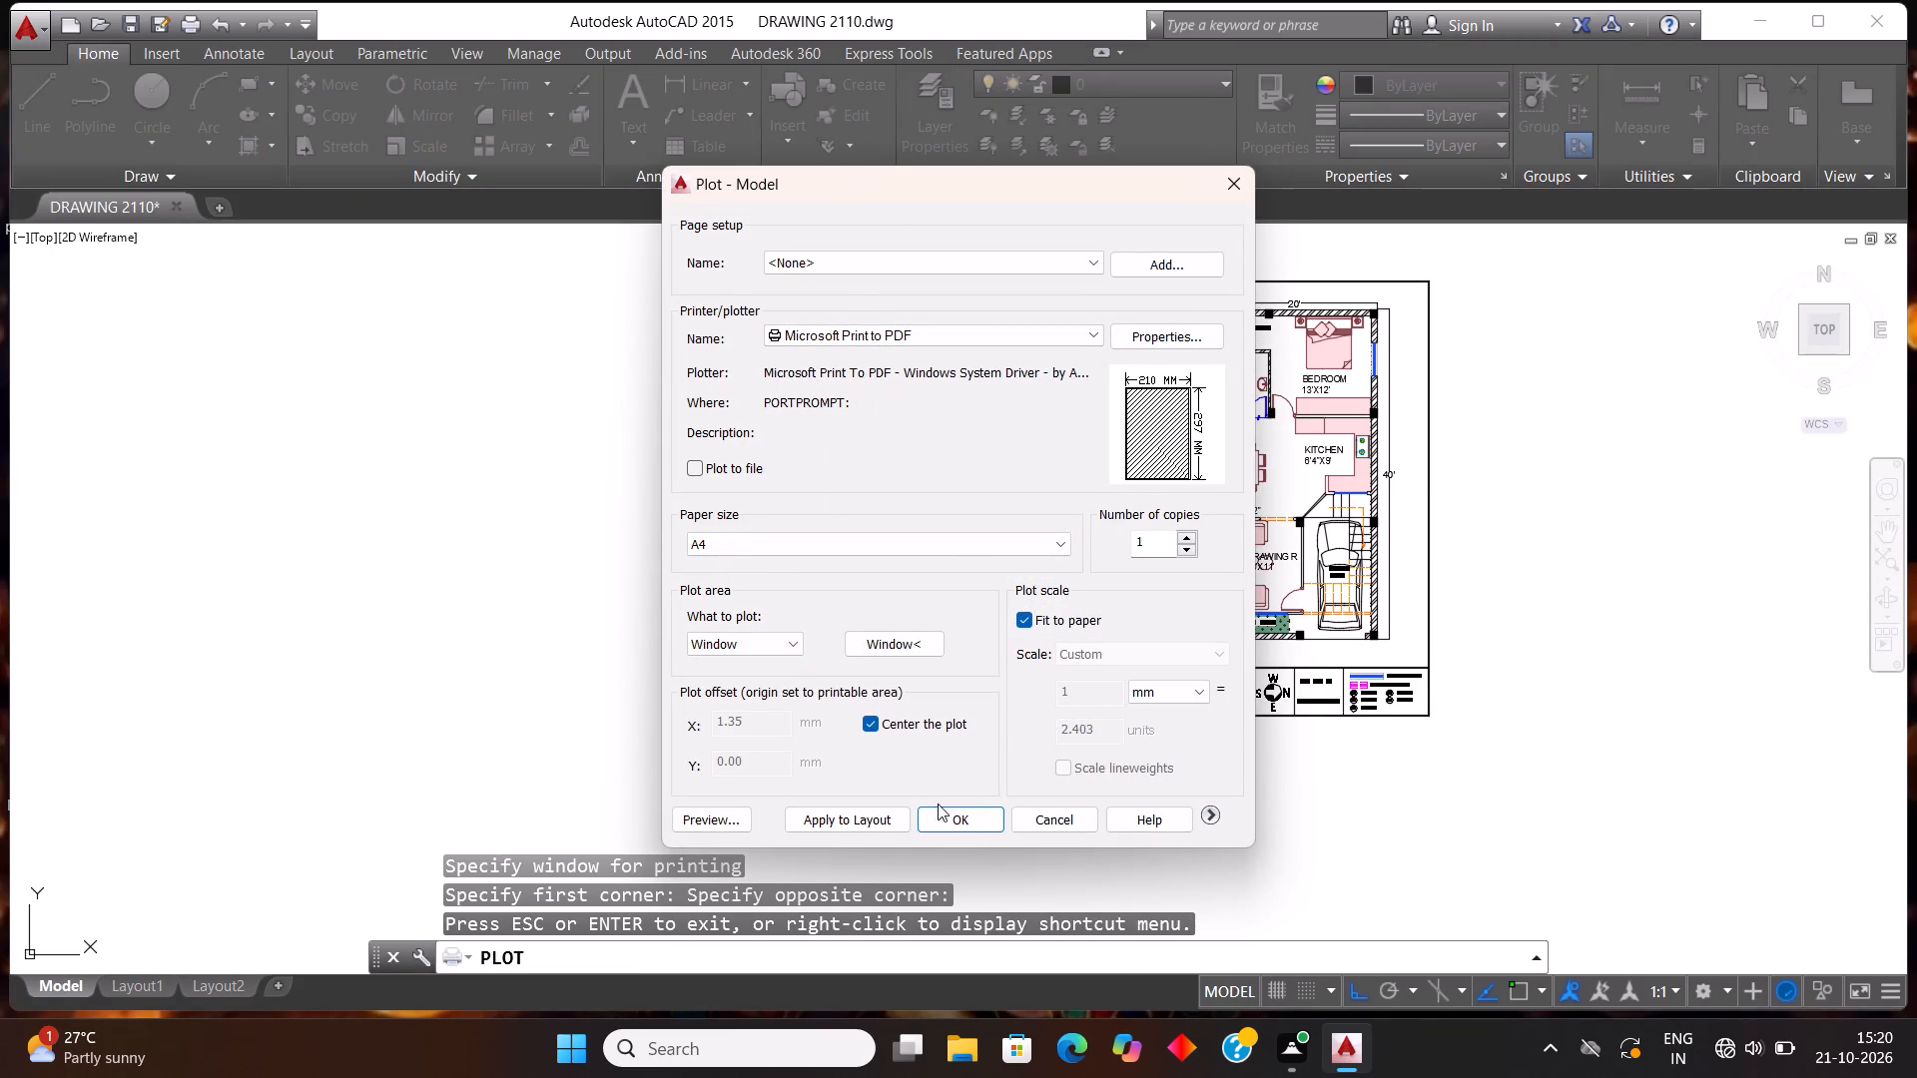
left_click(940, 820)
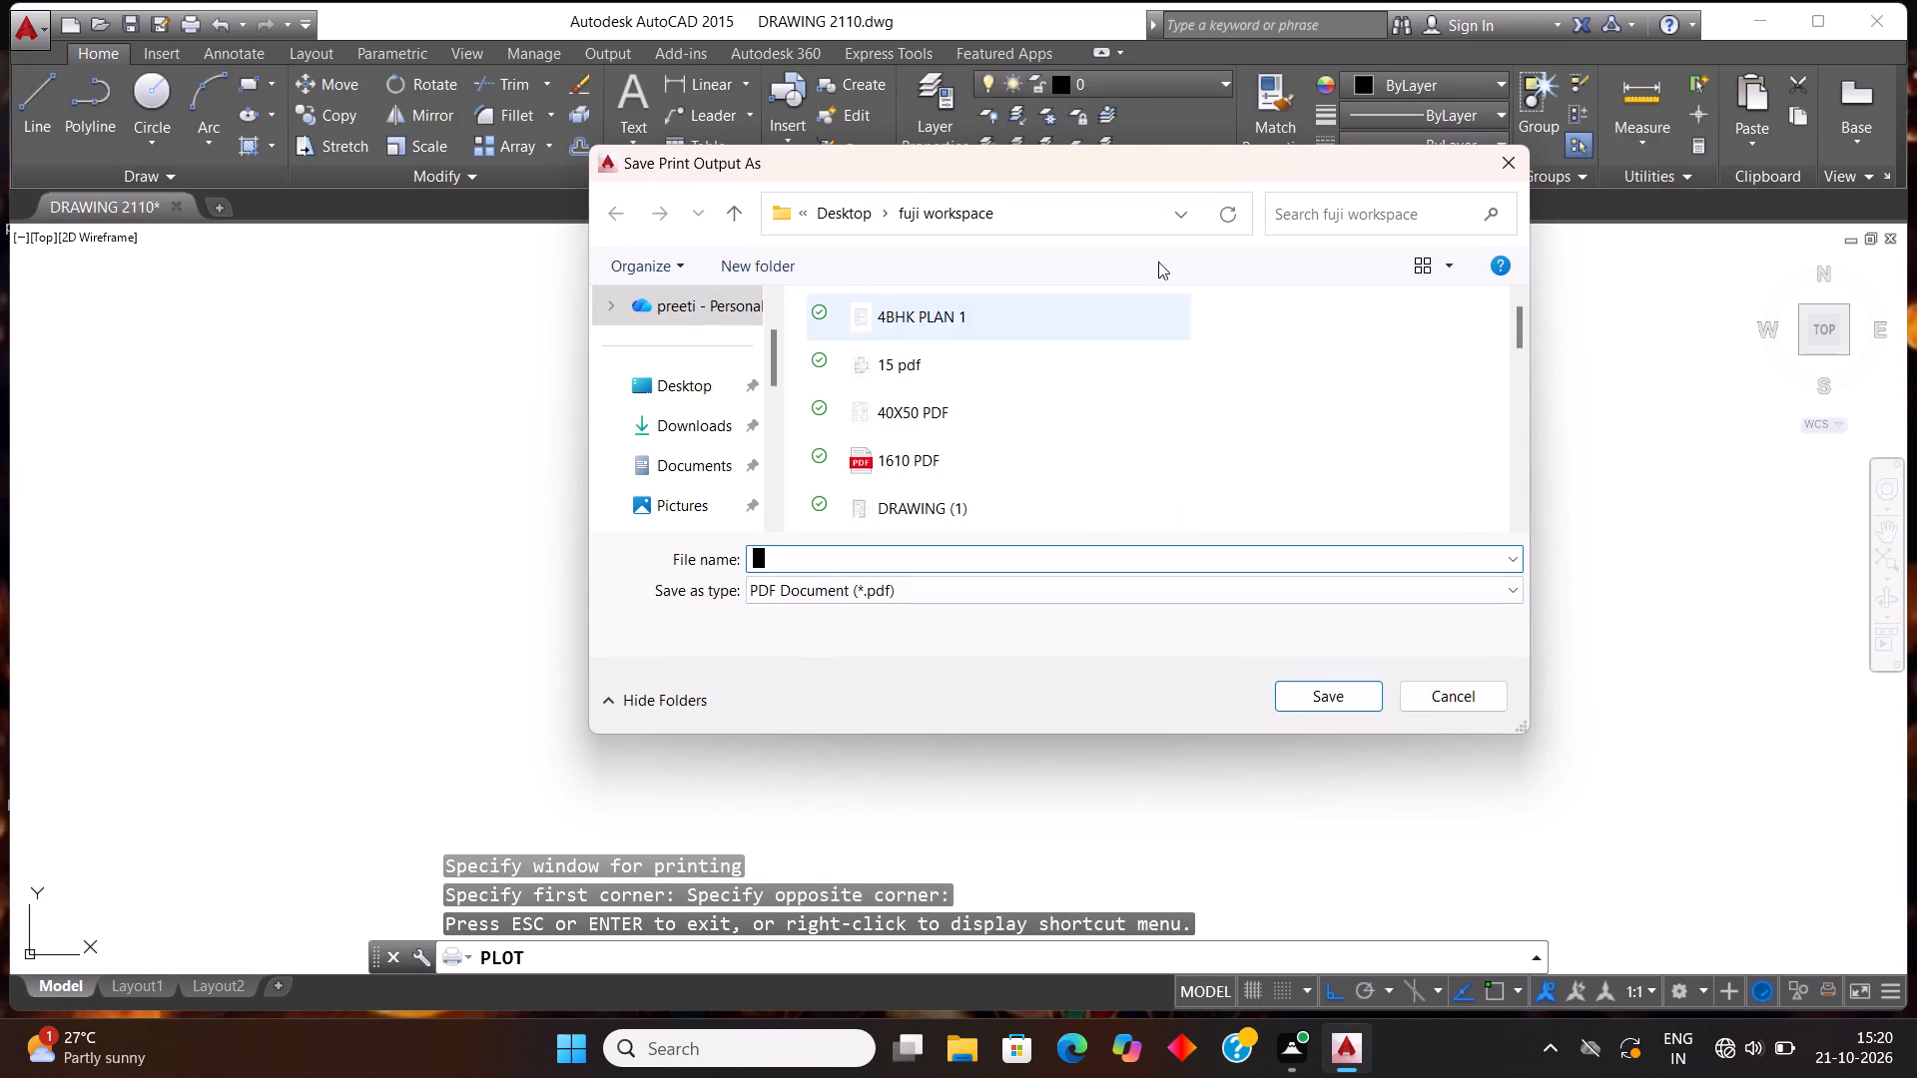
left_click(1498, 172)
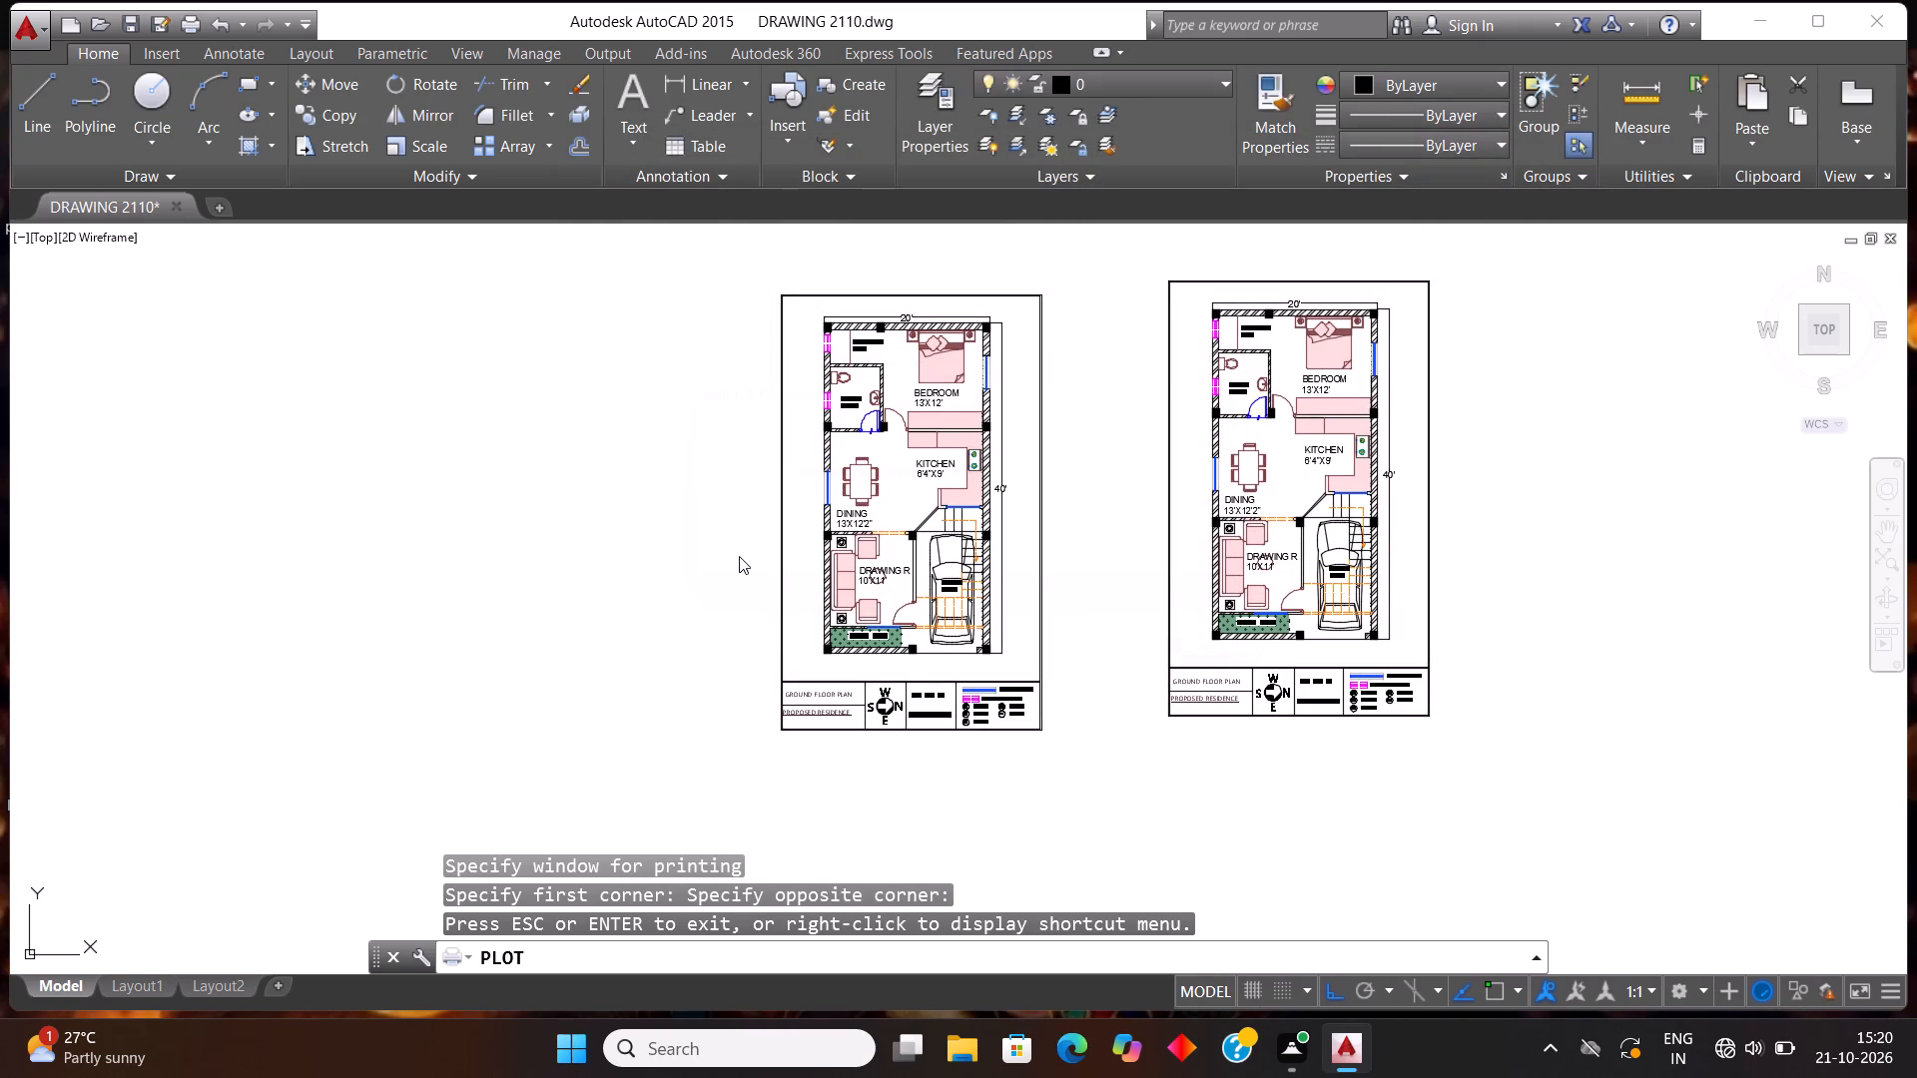
Set up a new A4 plot to Microsoft Print to PDF, centred, with a window around the left-hand ground floor plan sheet.
key("ctrl+p")
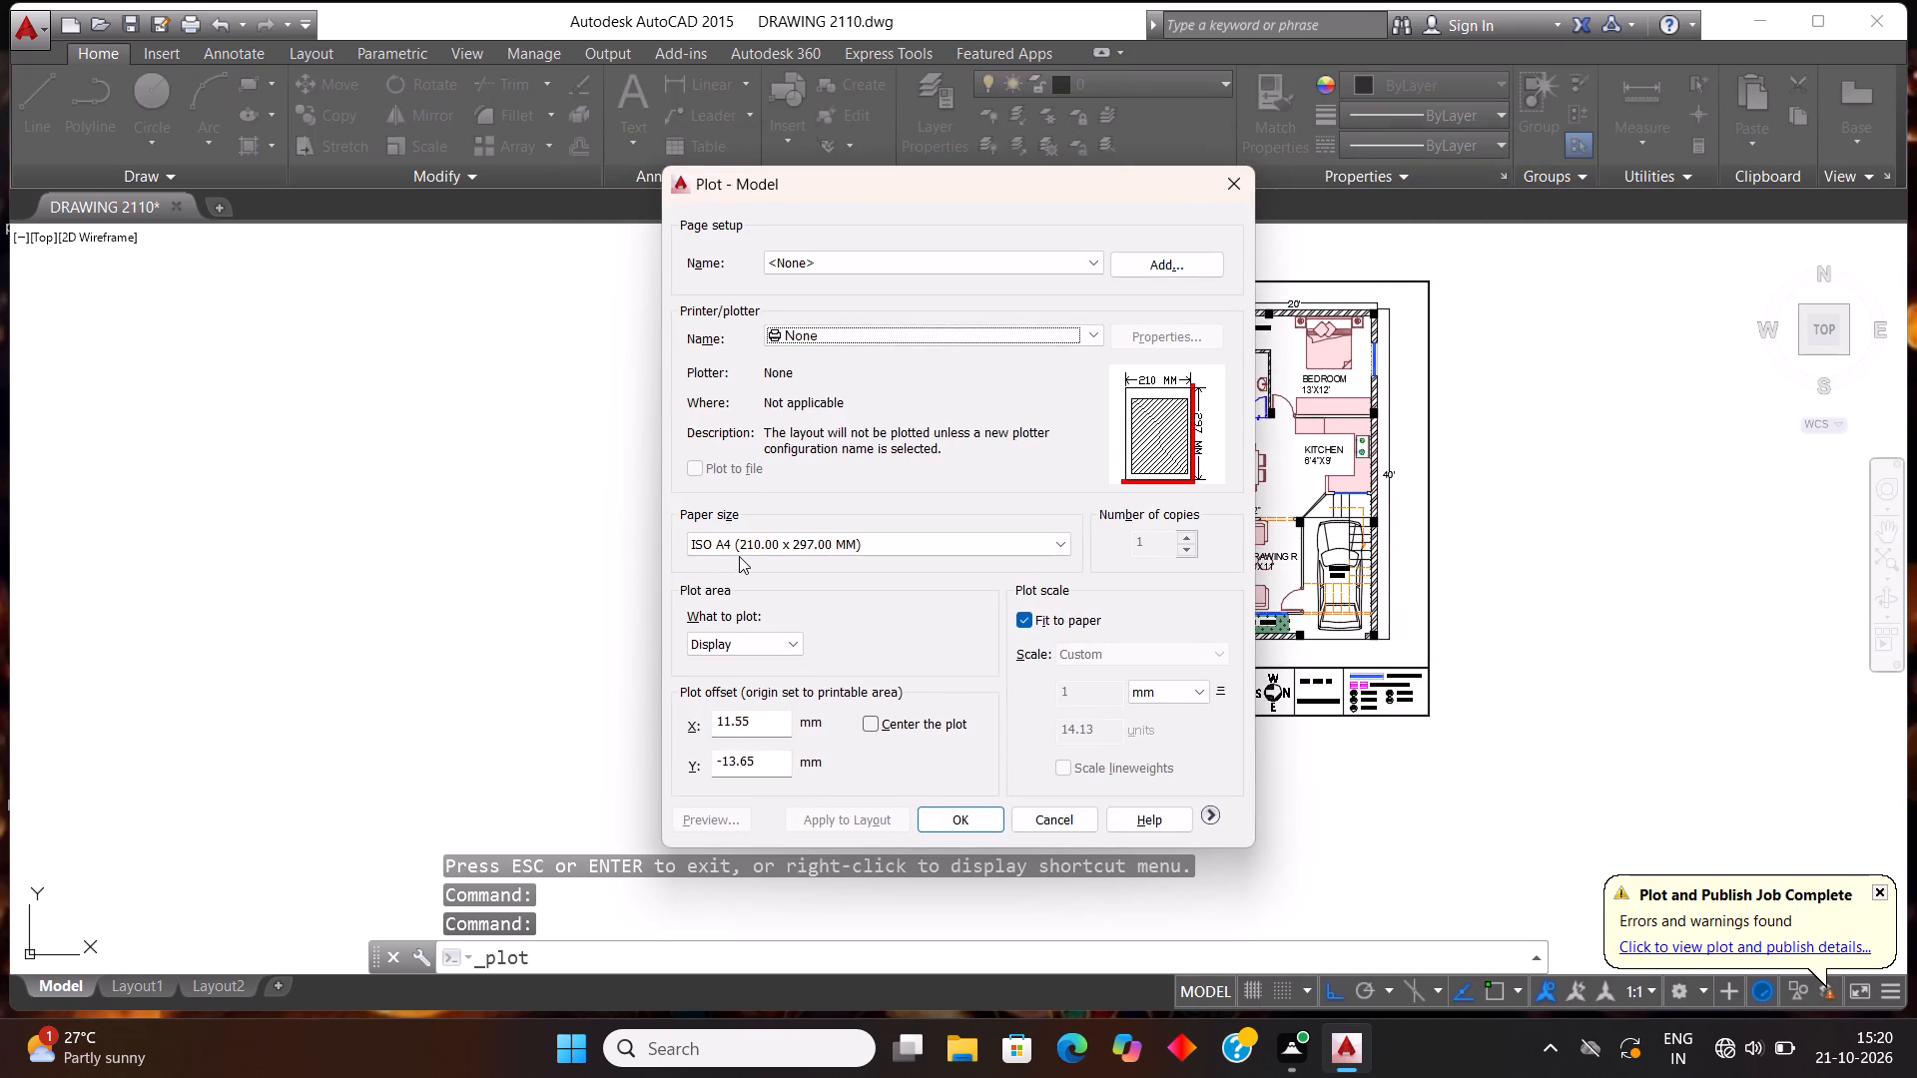
left_click(861, 337)
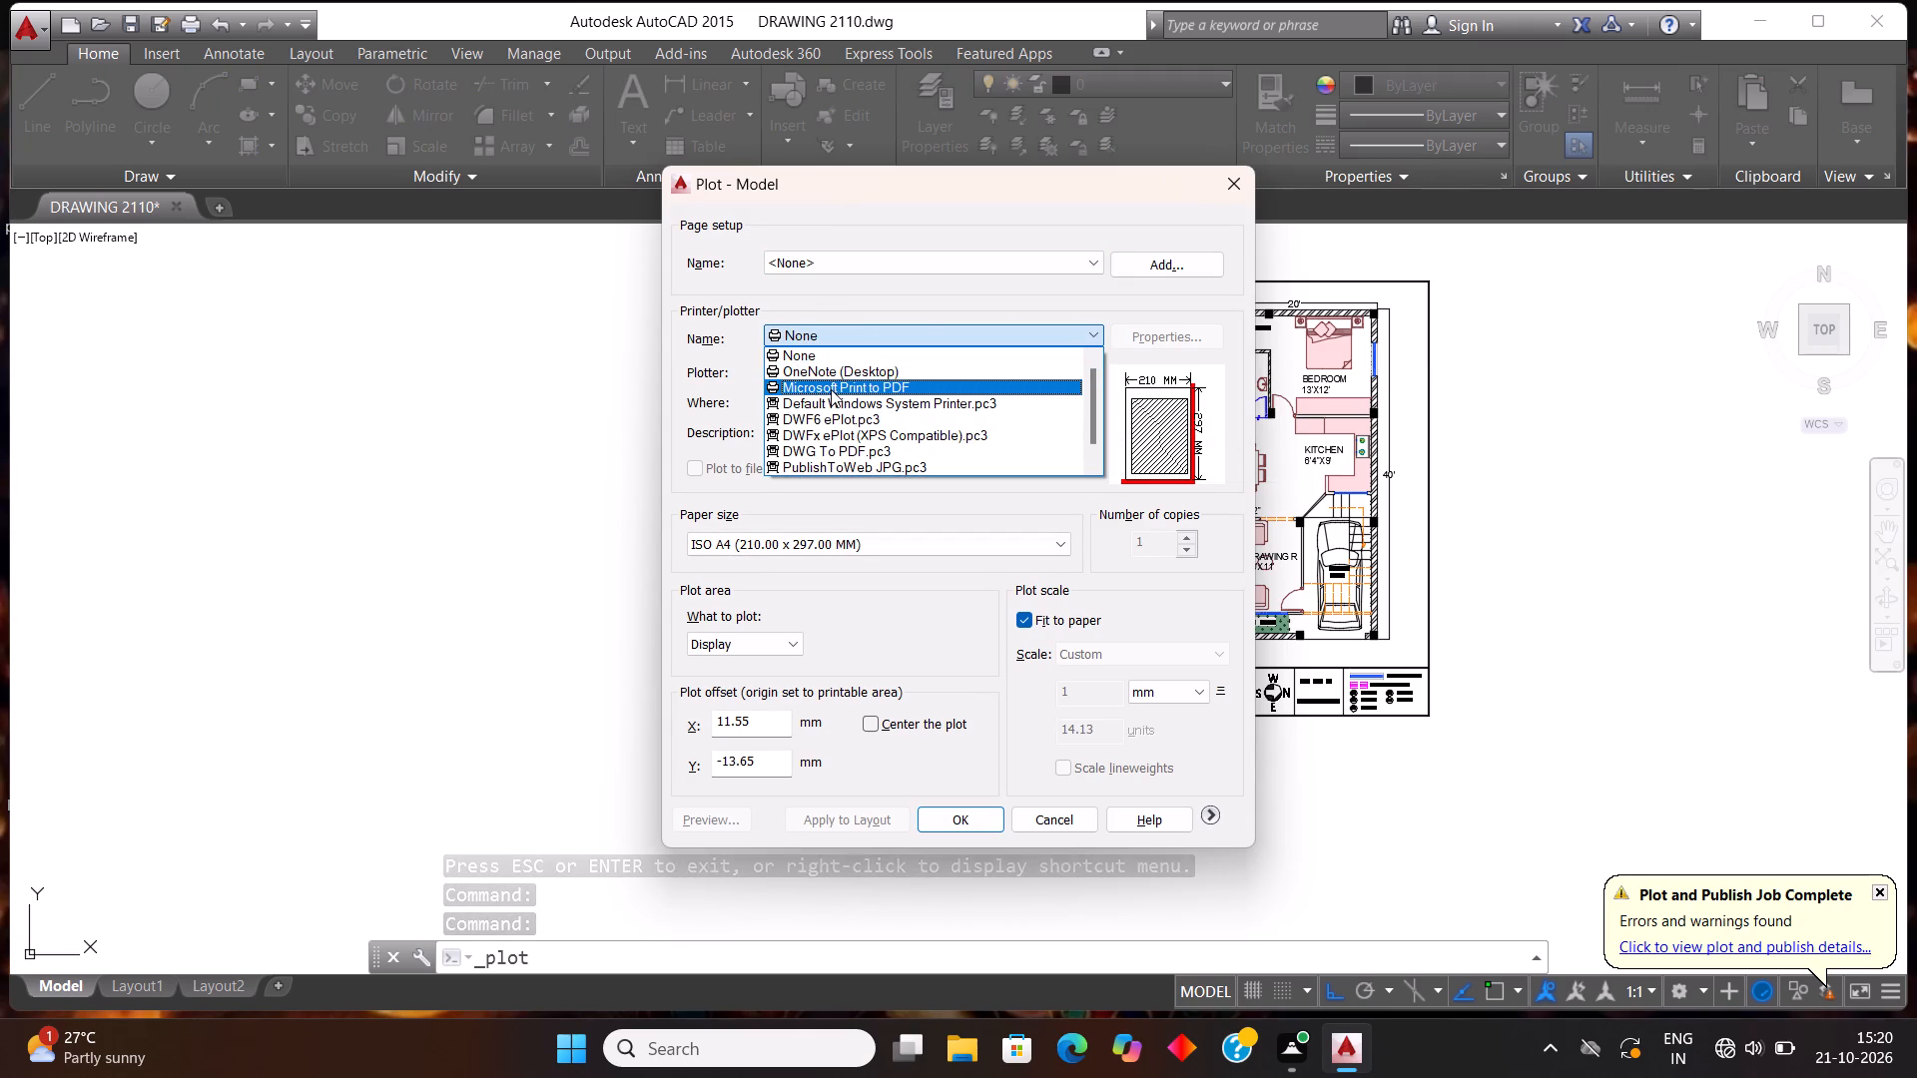
left_click(831, 388)
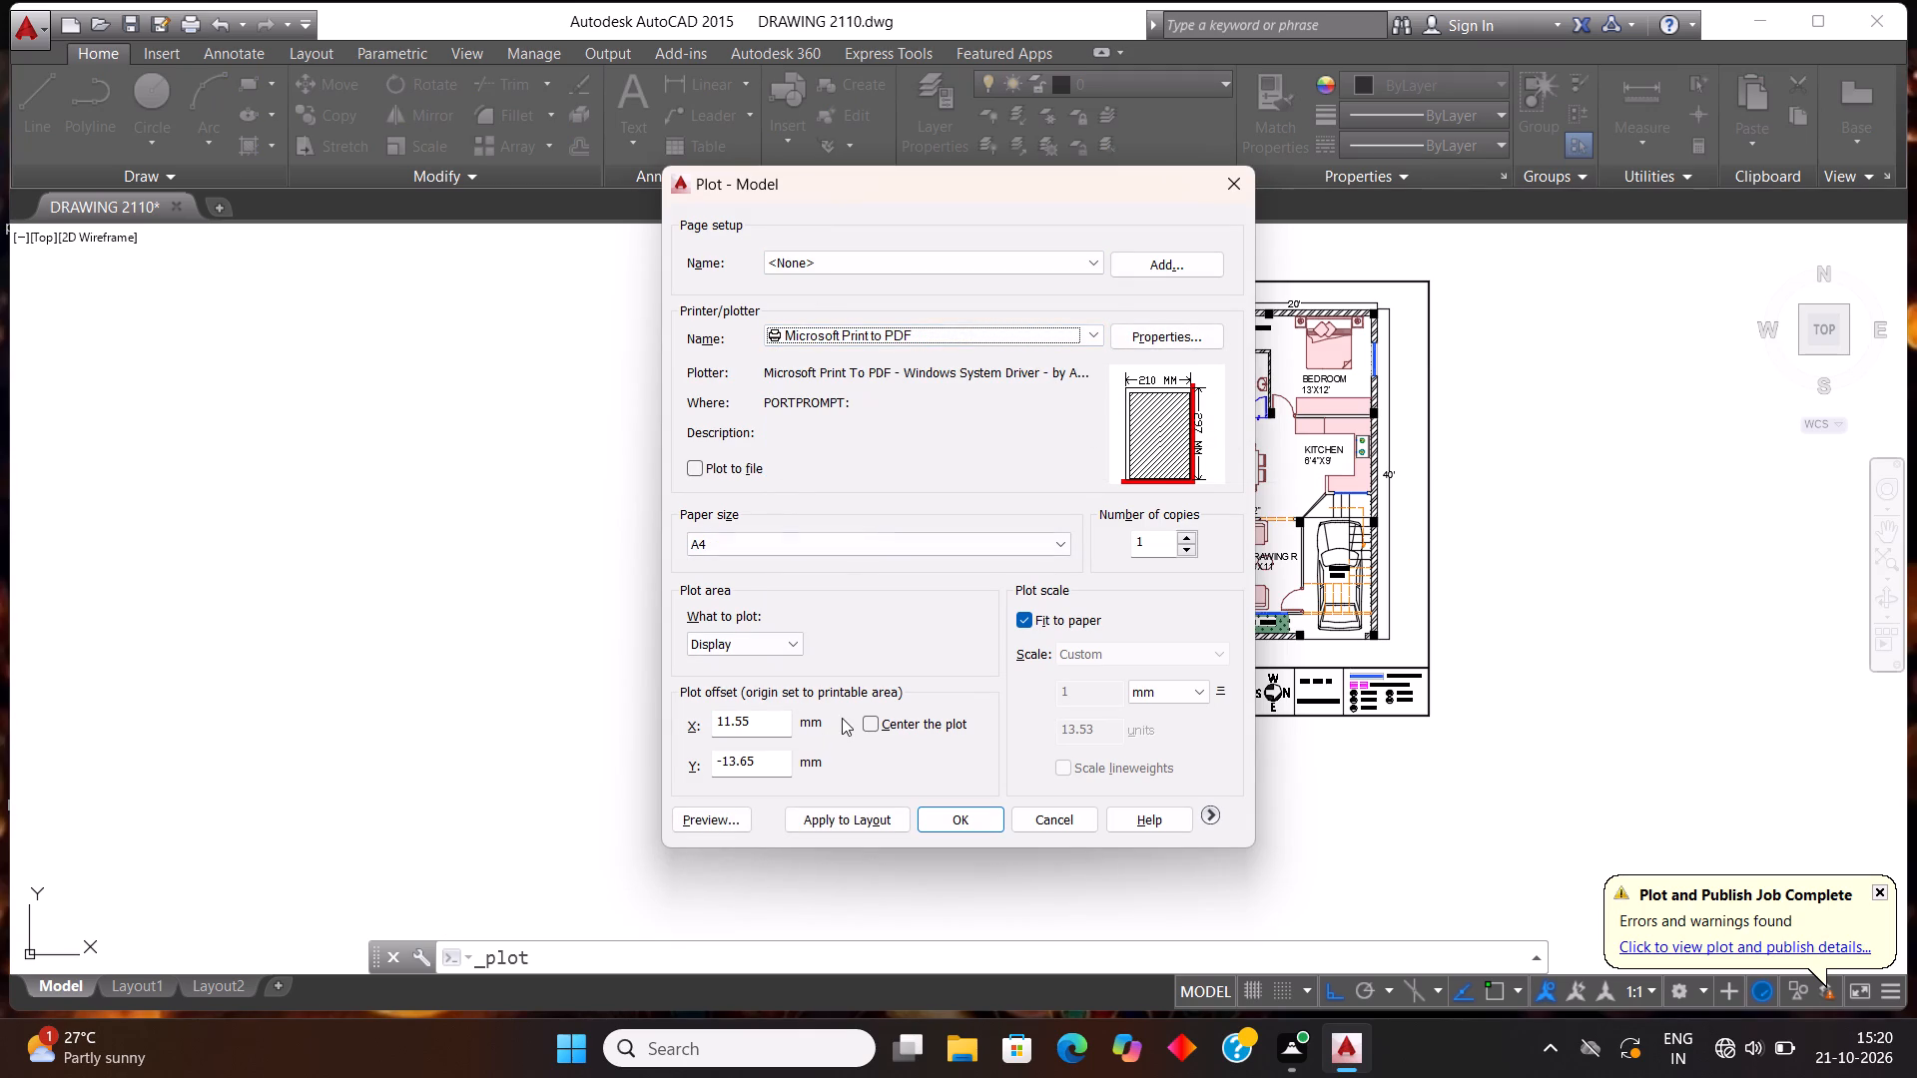
left_click(876, 727)
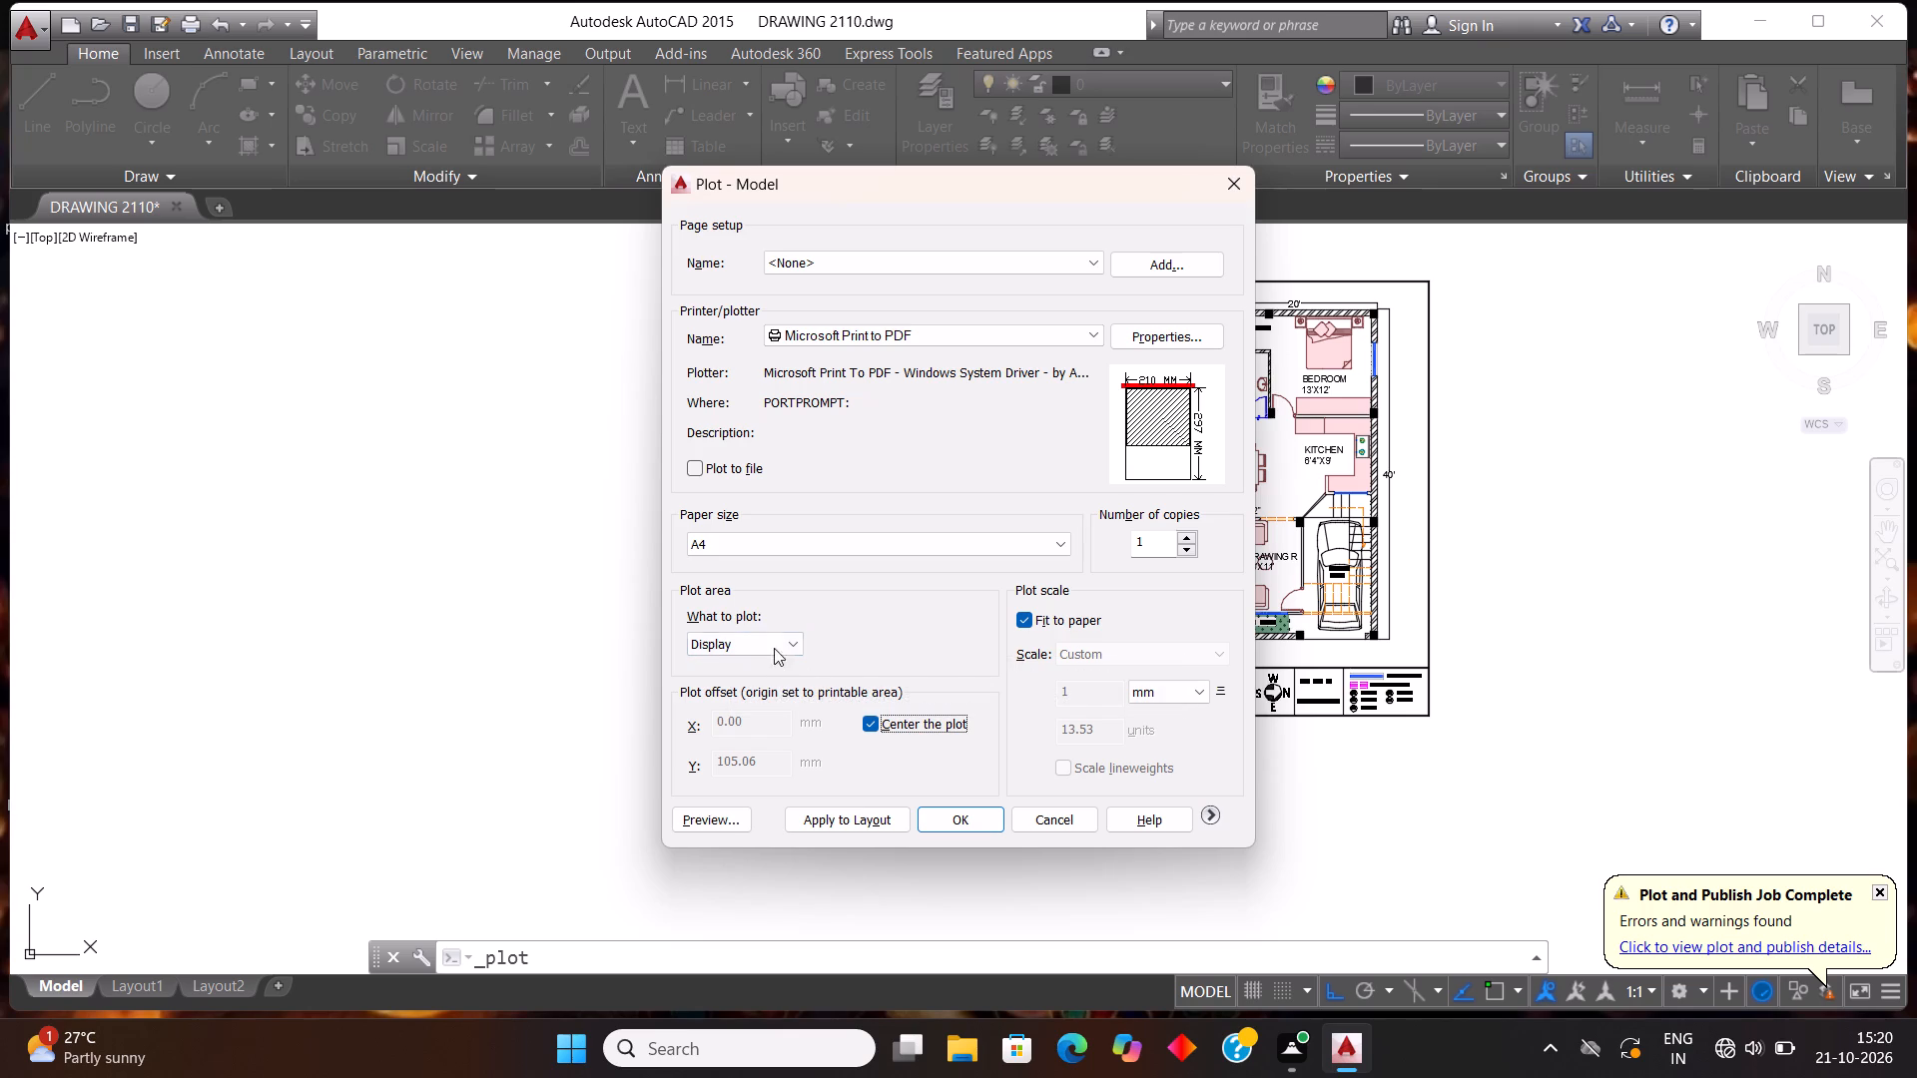
left_click(881, 733)
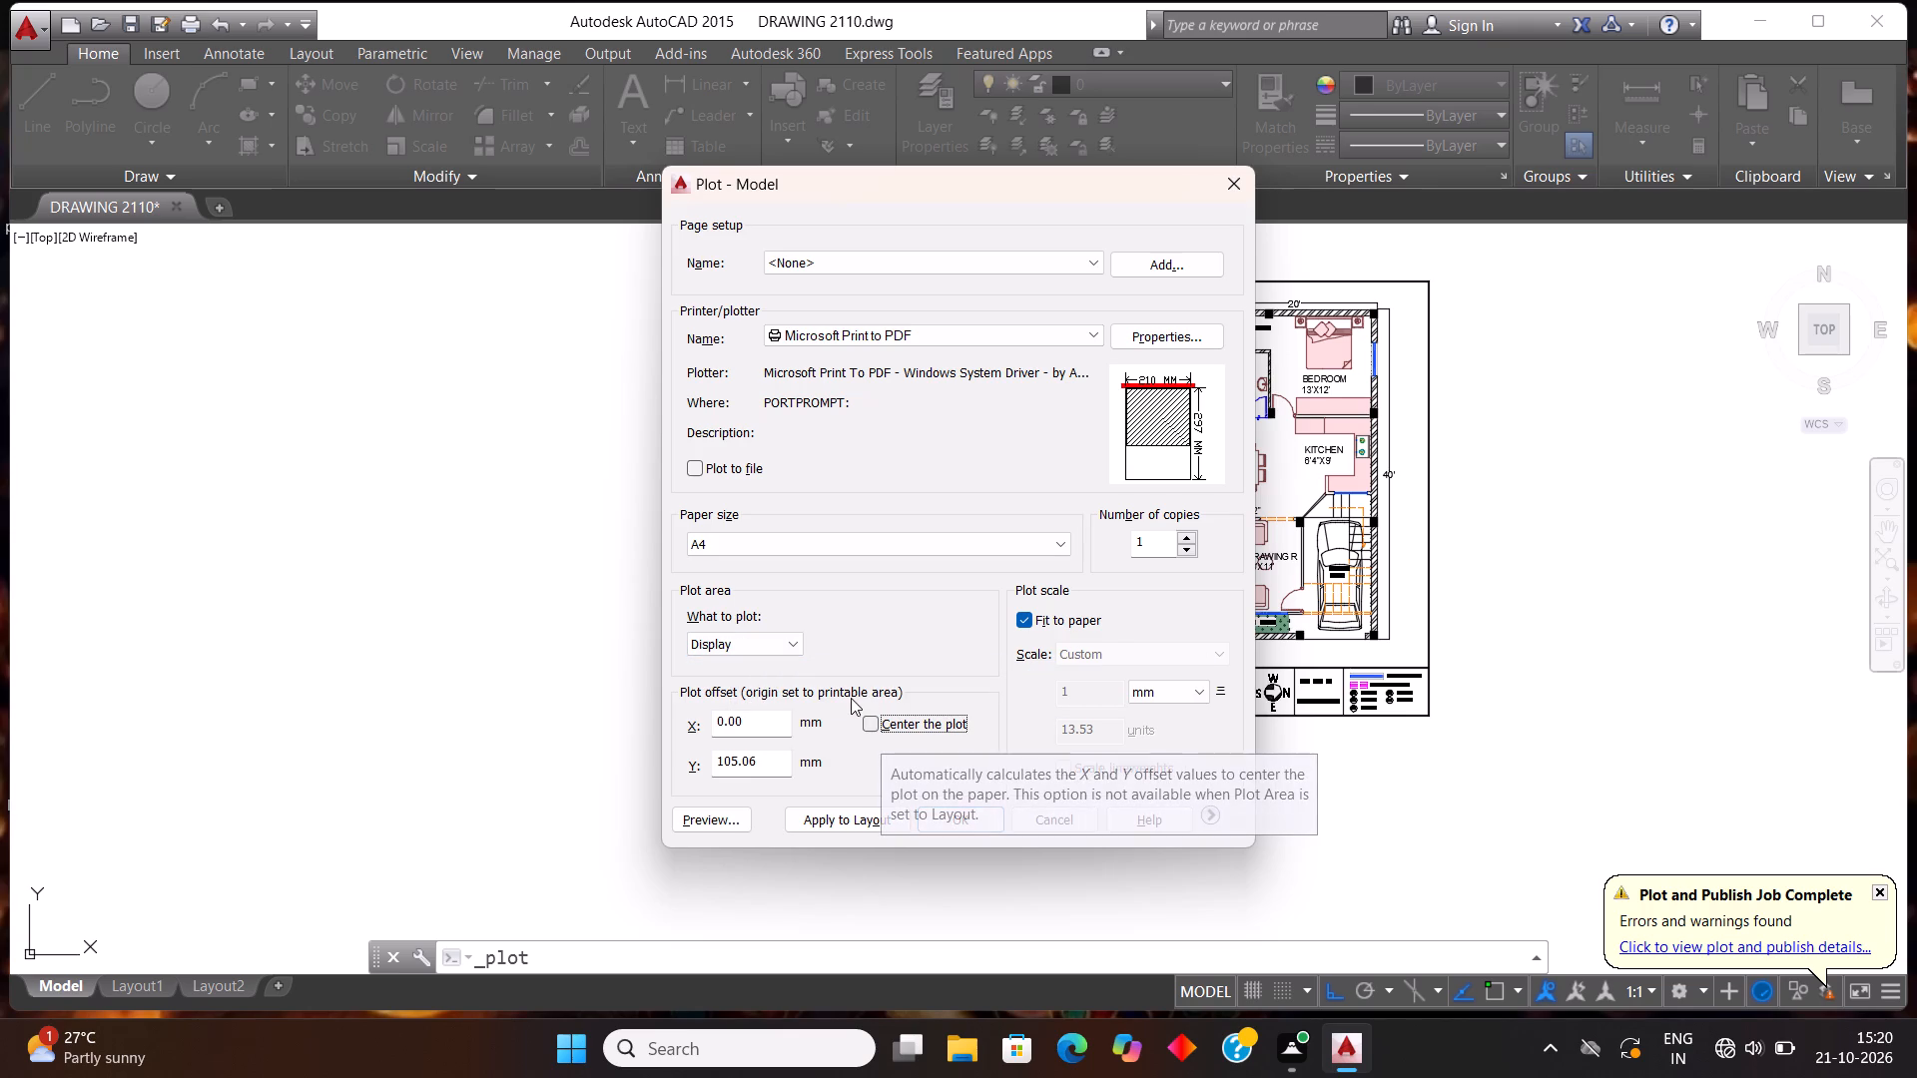
left_click(869, 725)
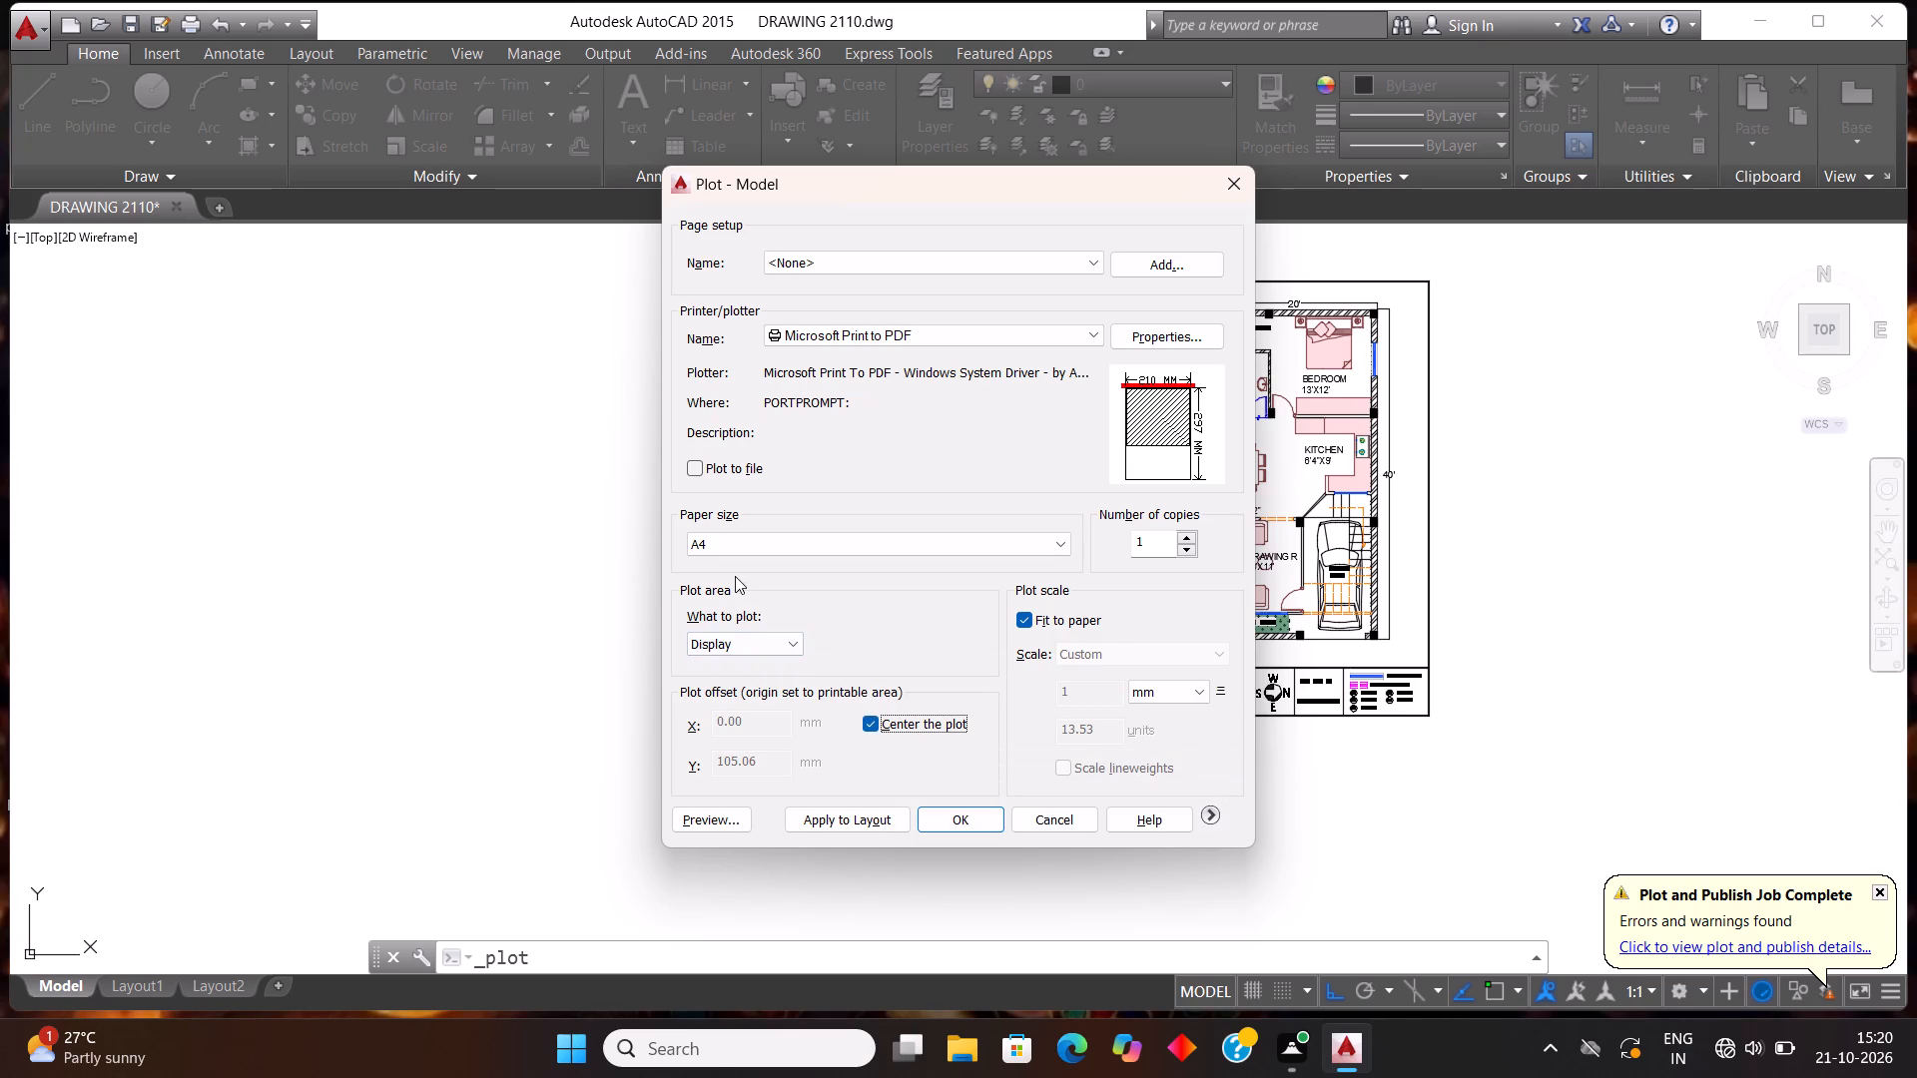
left_click(757, 648)
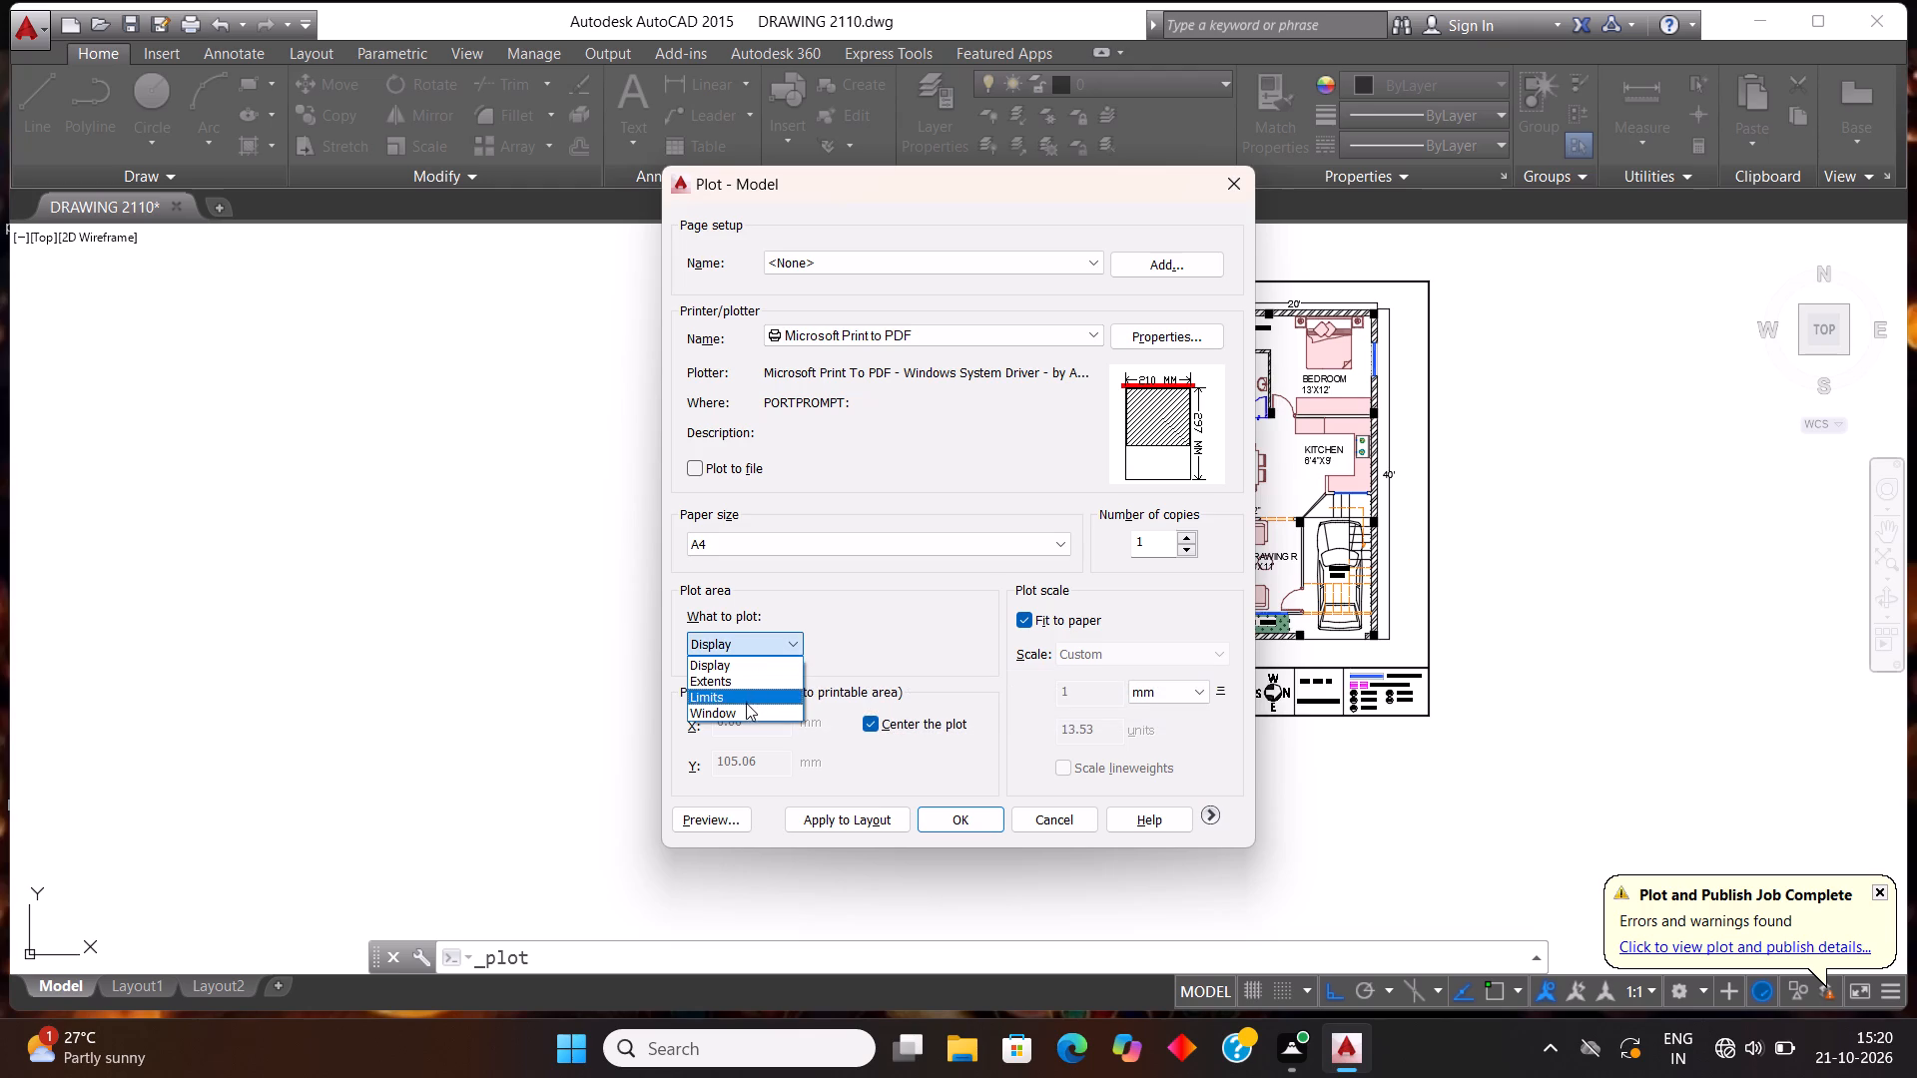
left_click(746, 710)
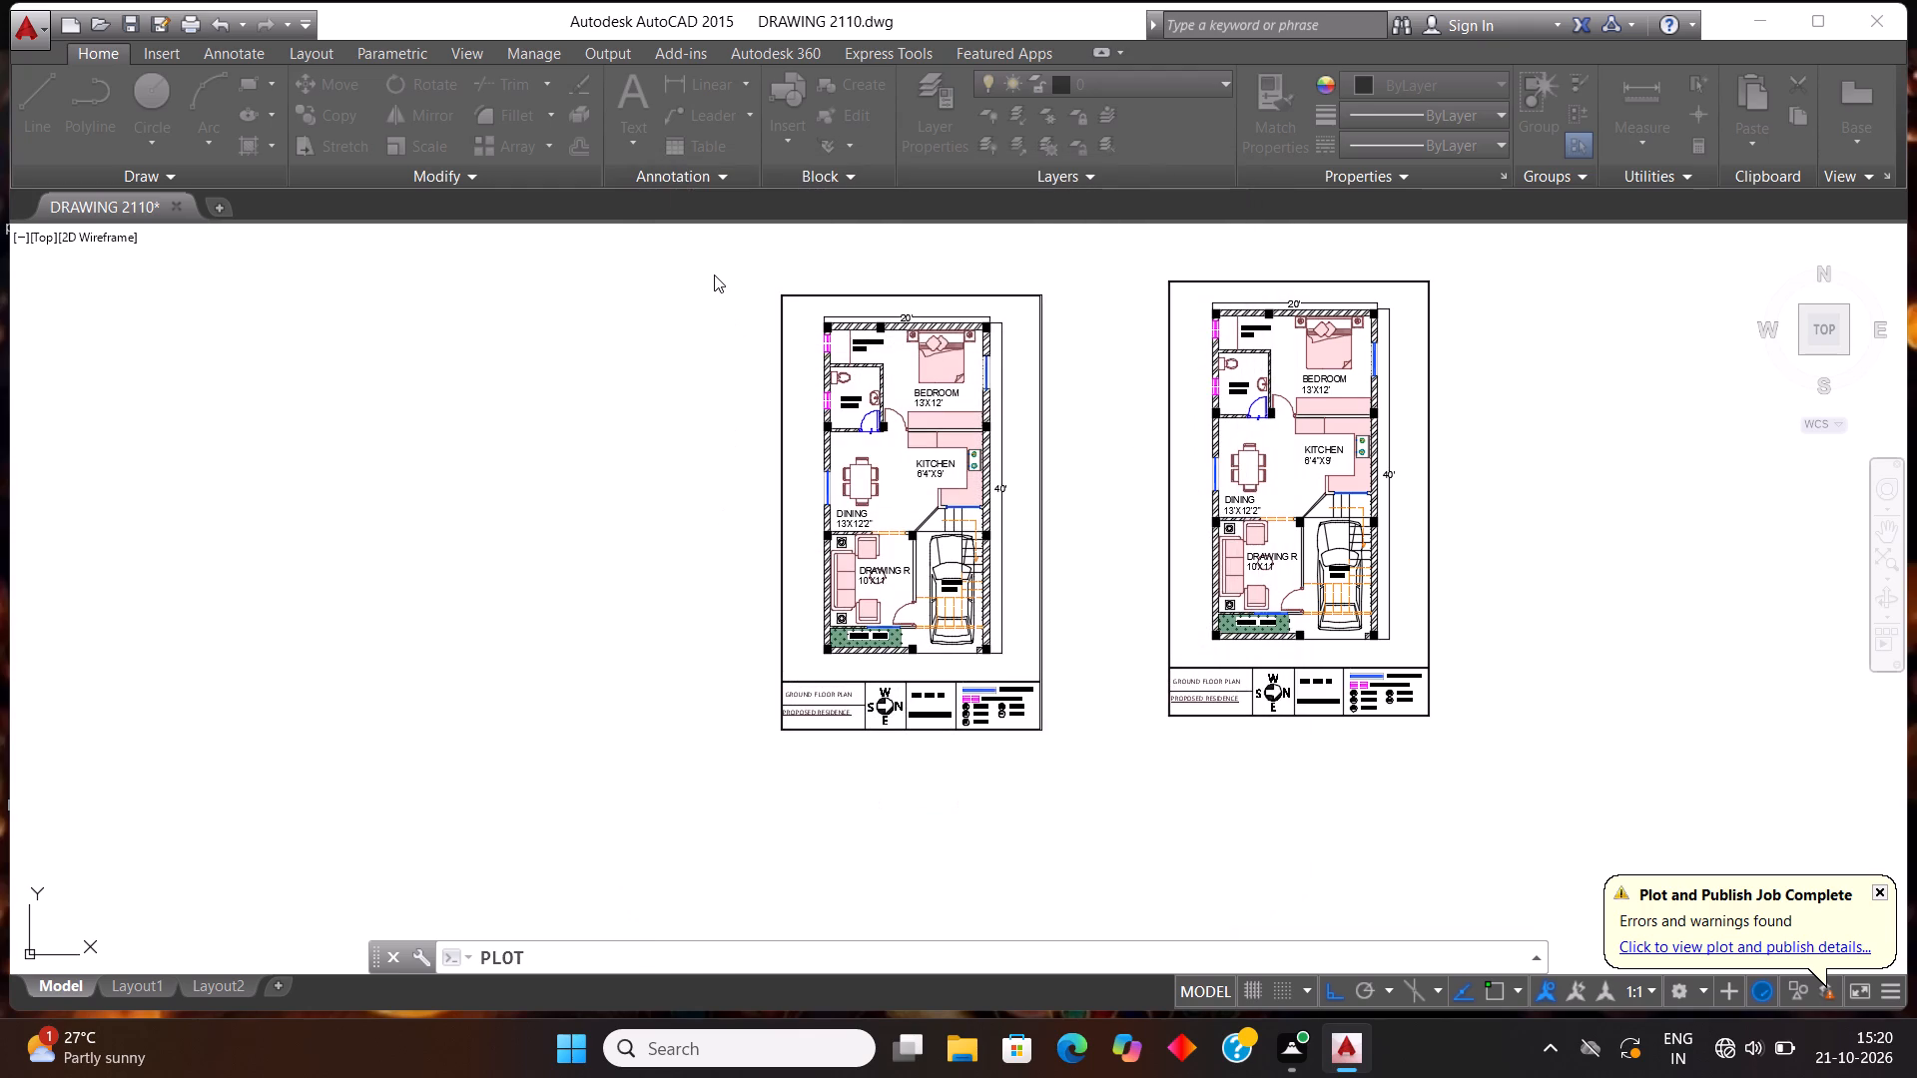
left_click(714, 274)
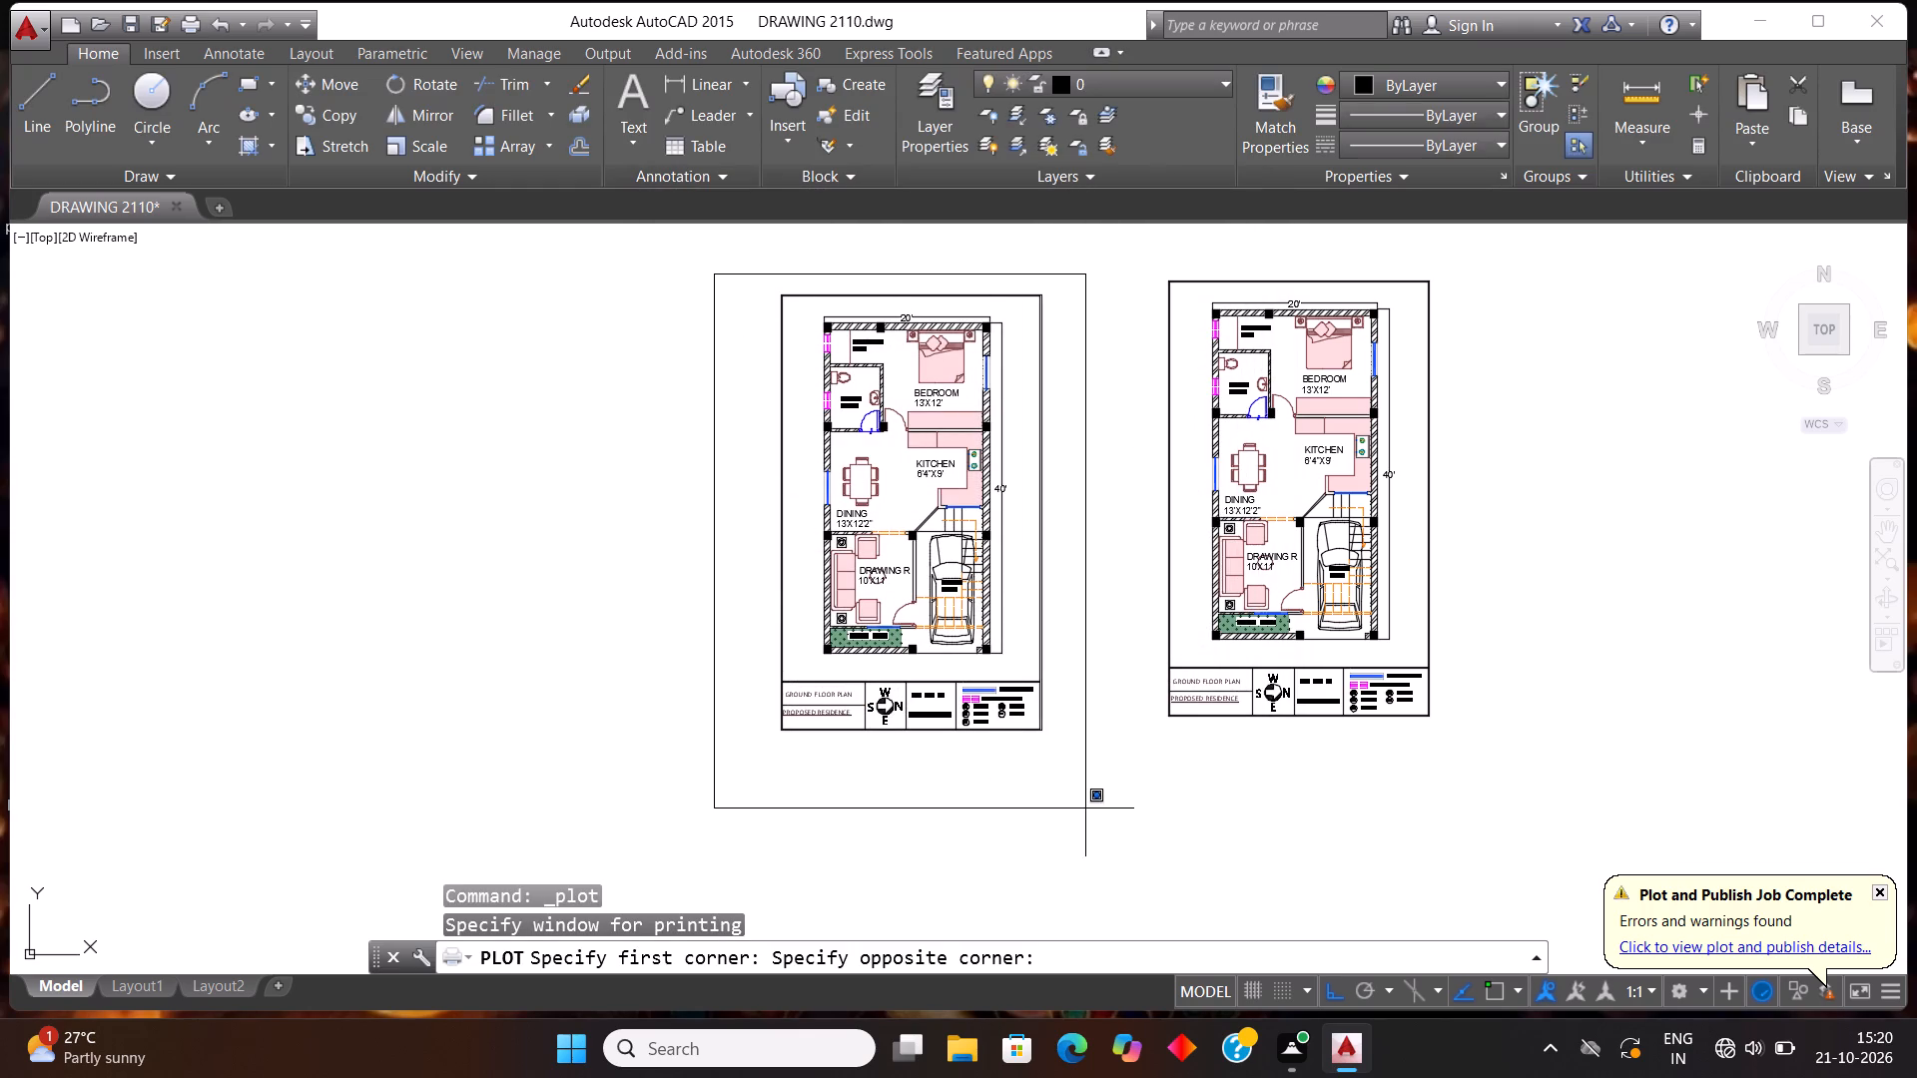
left_click(1065, 767)
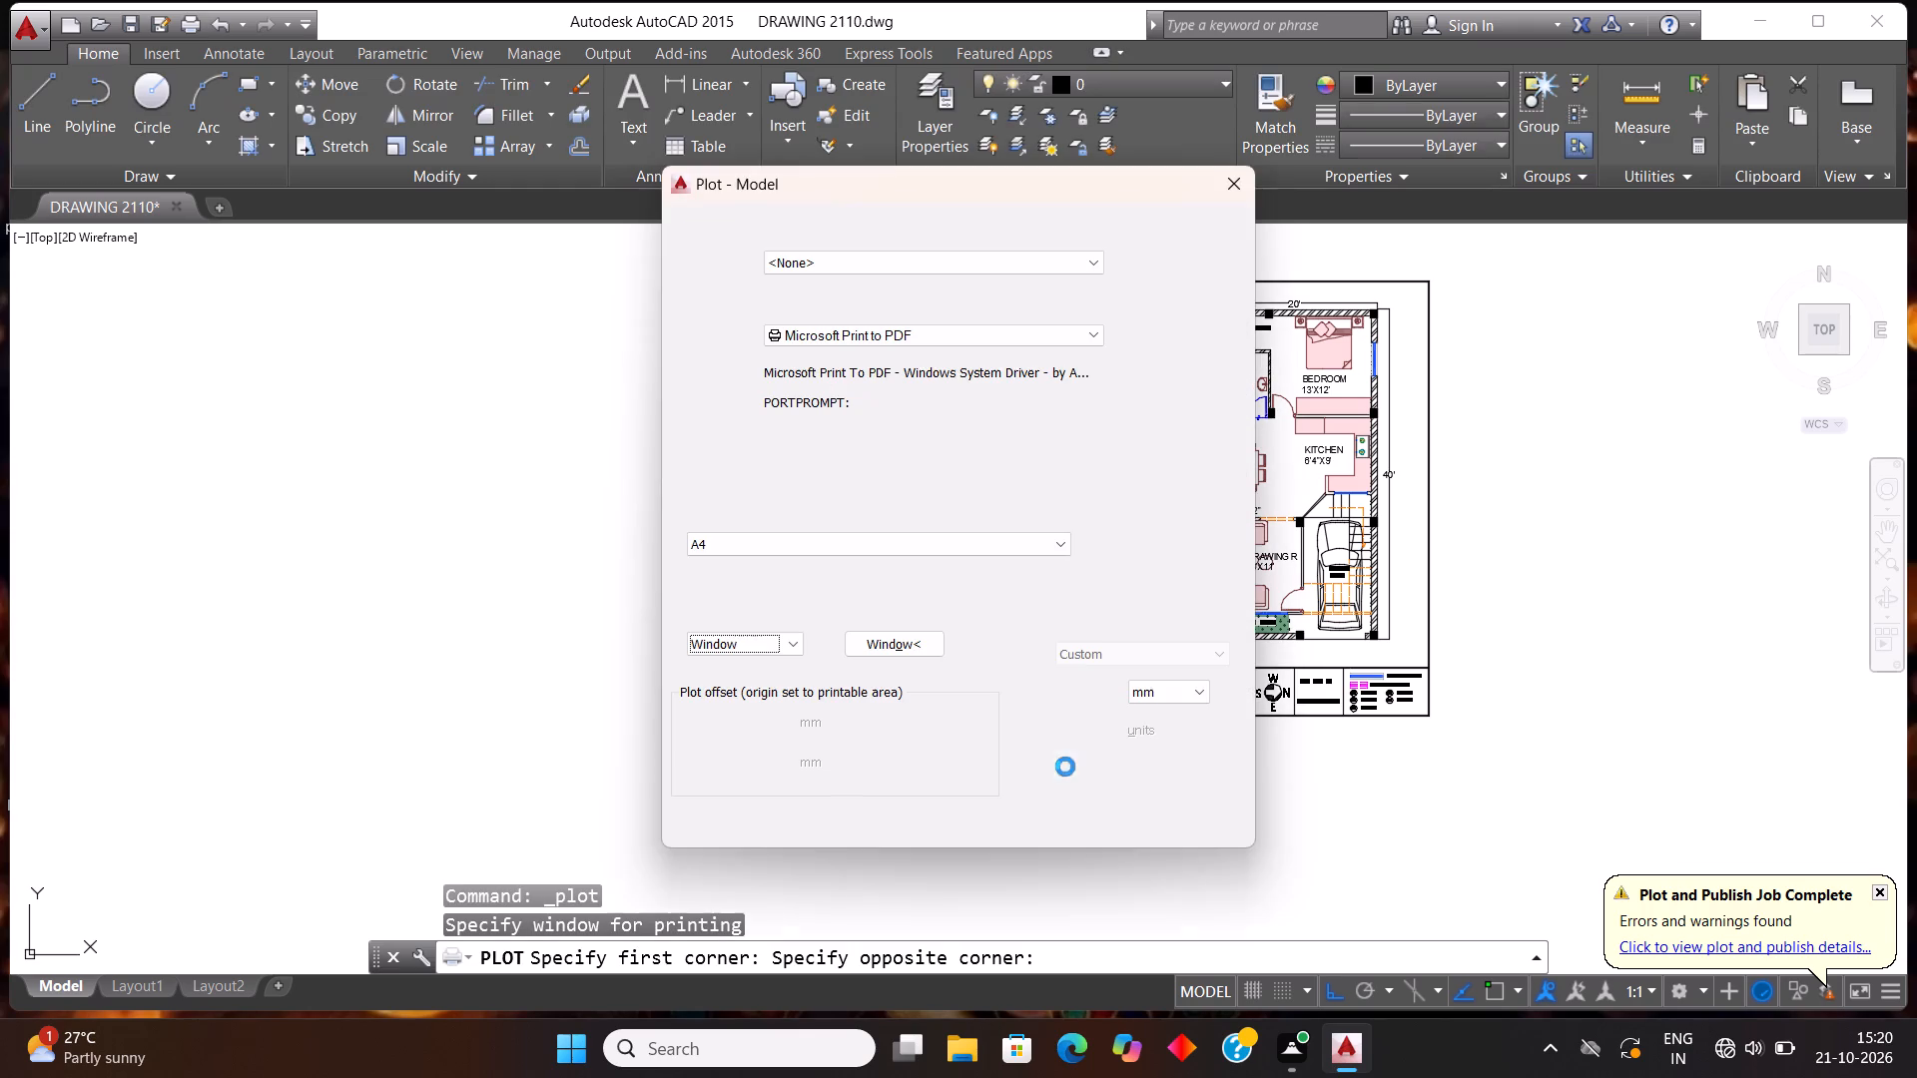
Preview the A4 plot and examine the room layout, dimensions, title block and door and window legend on the page.
left_click(718, 819)
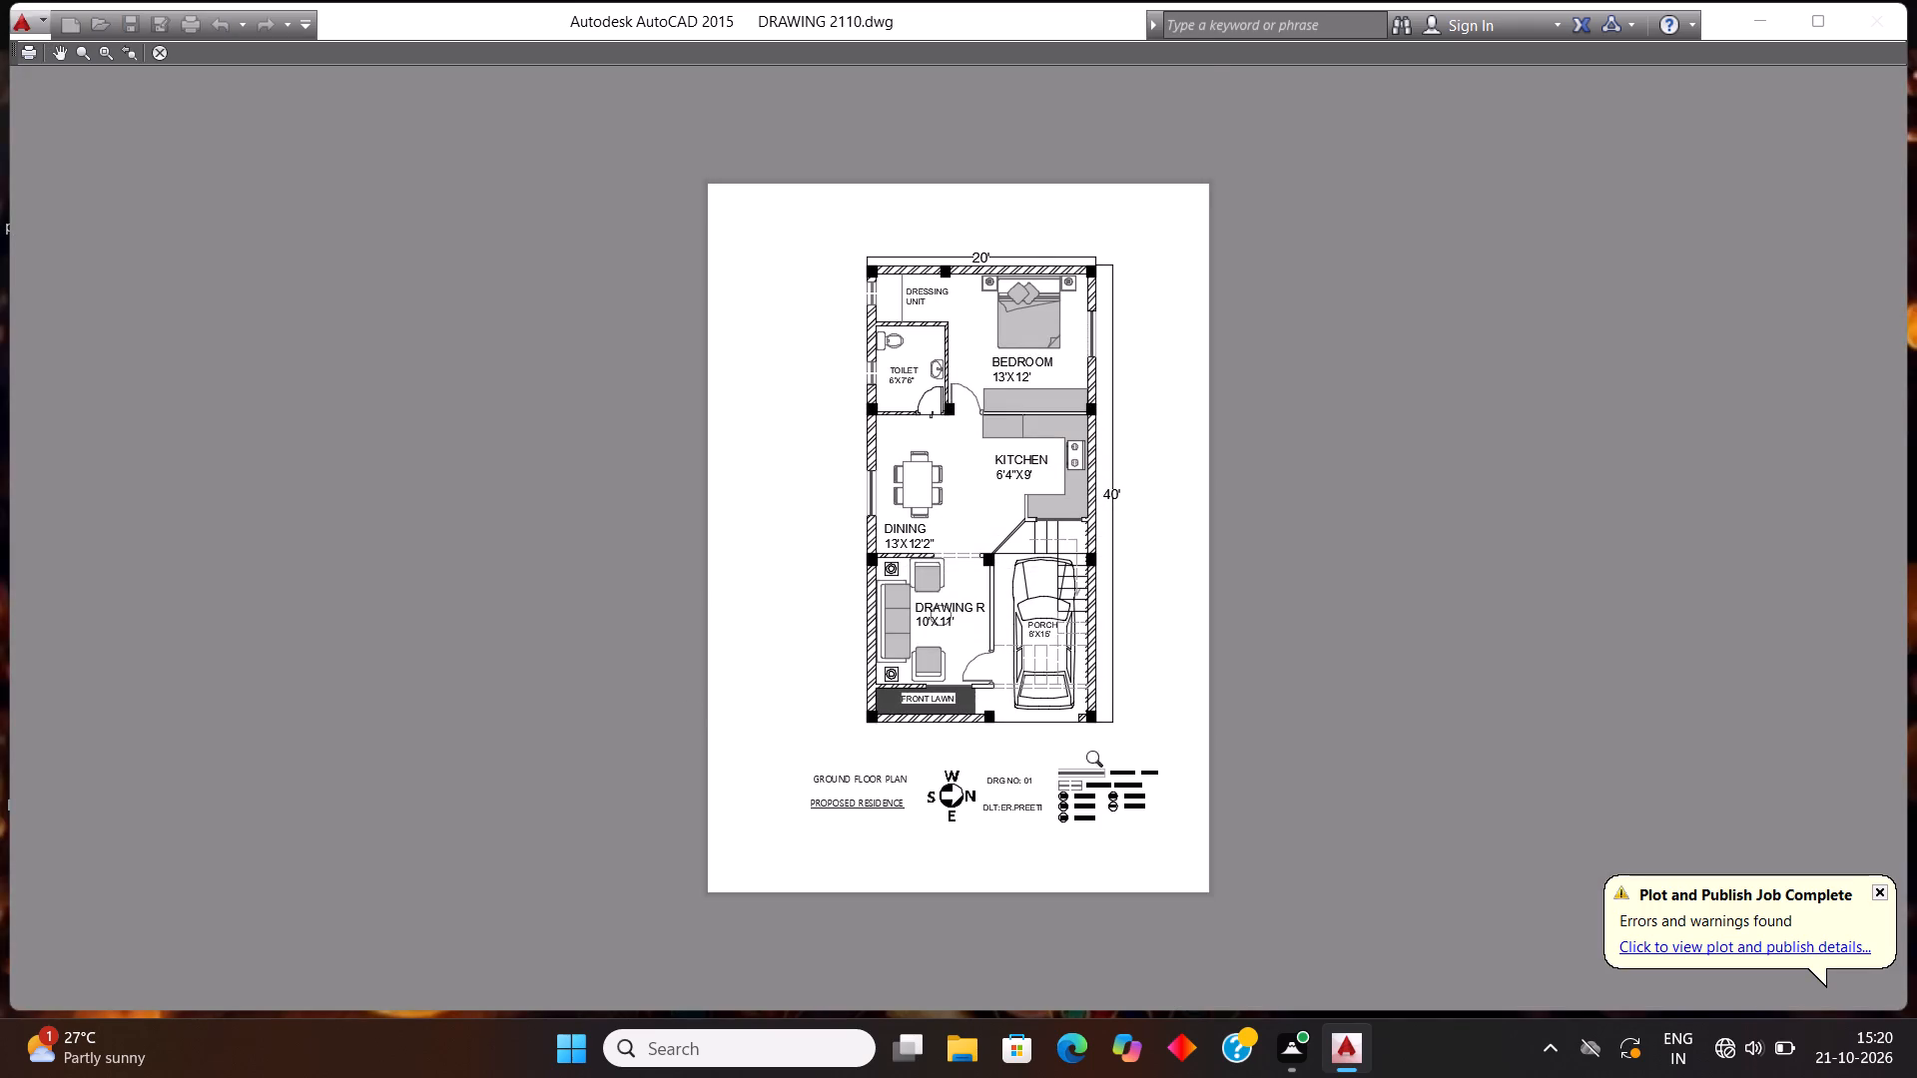
scroll(1183, 869, "up", 2)
scroll(1152, 651, "down", 1)
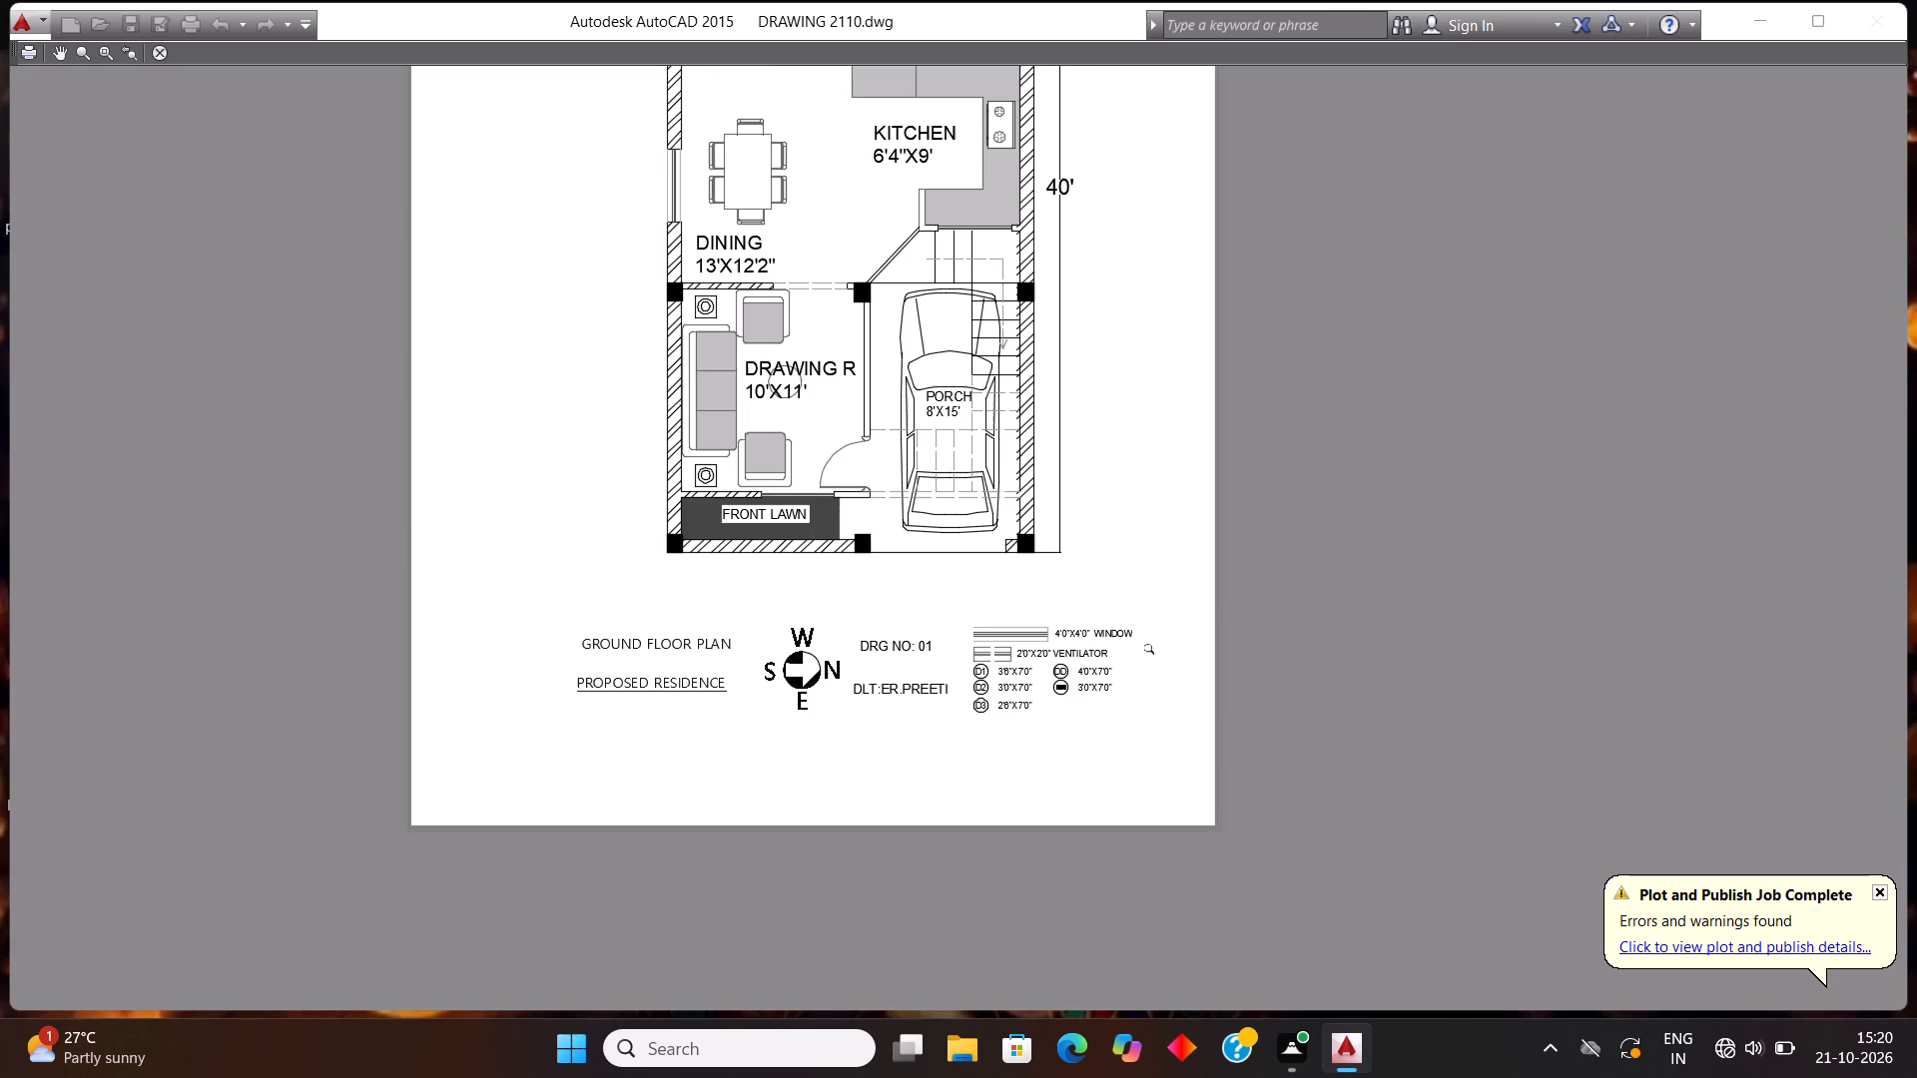
scroll(1152, 651, "down", 1)
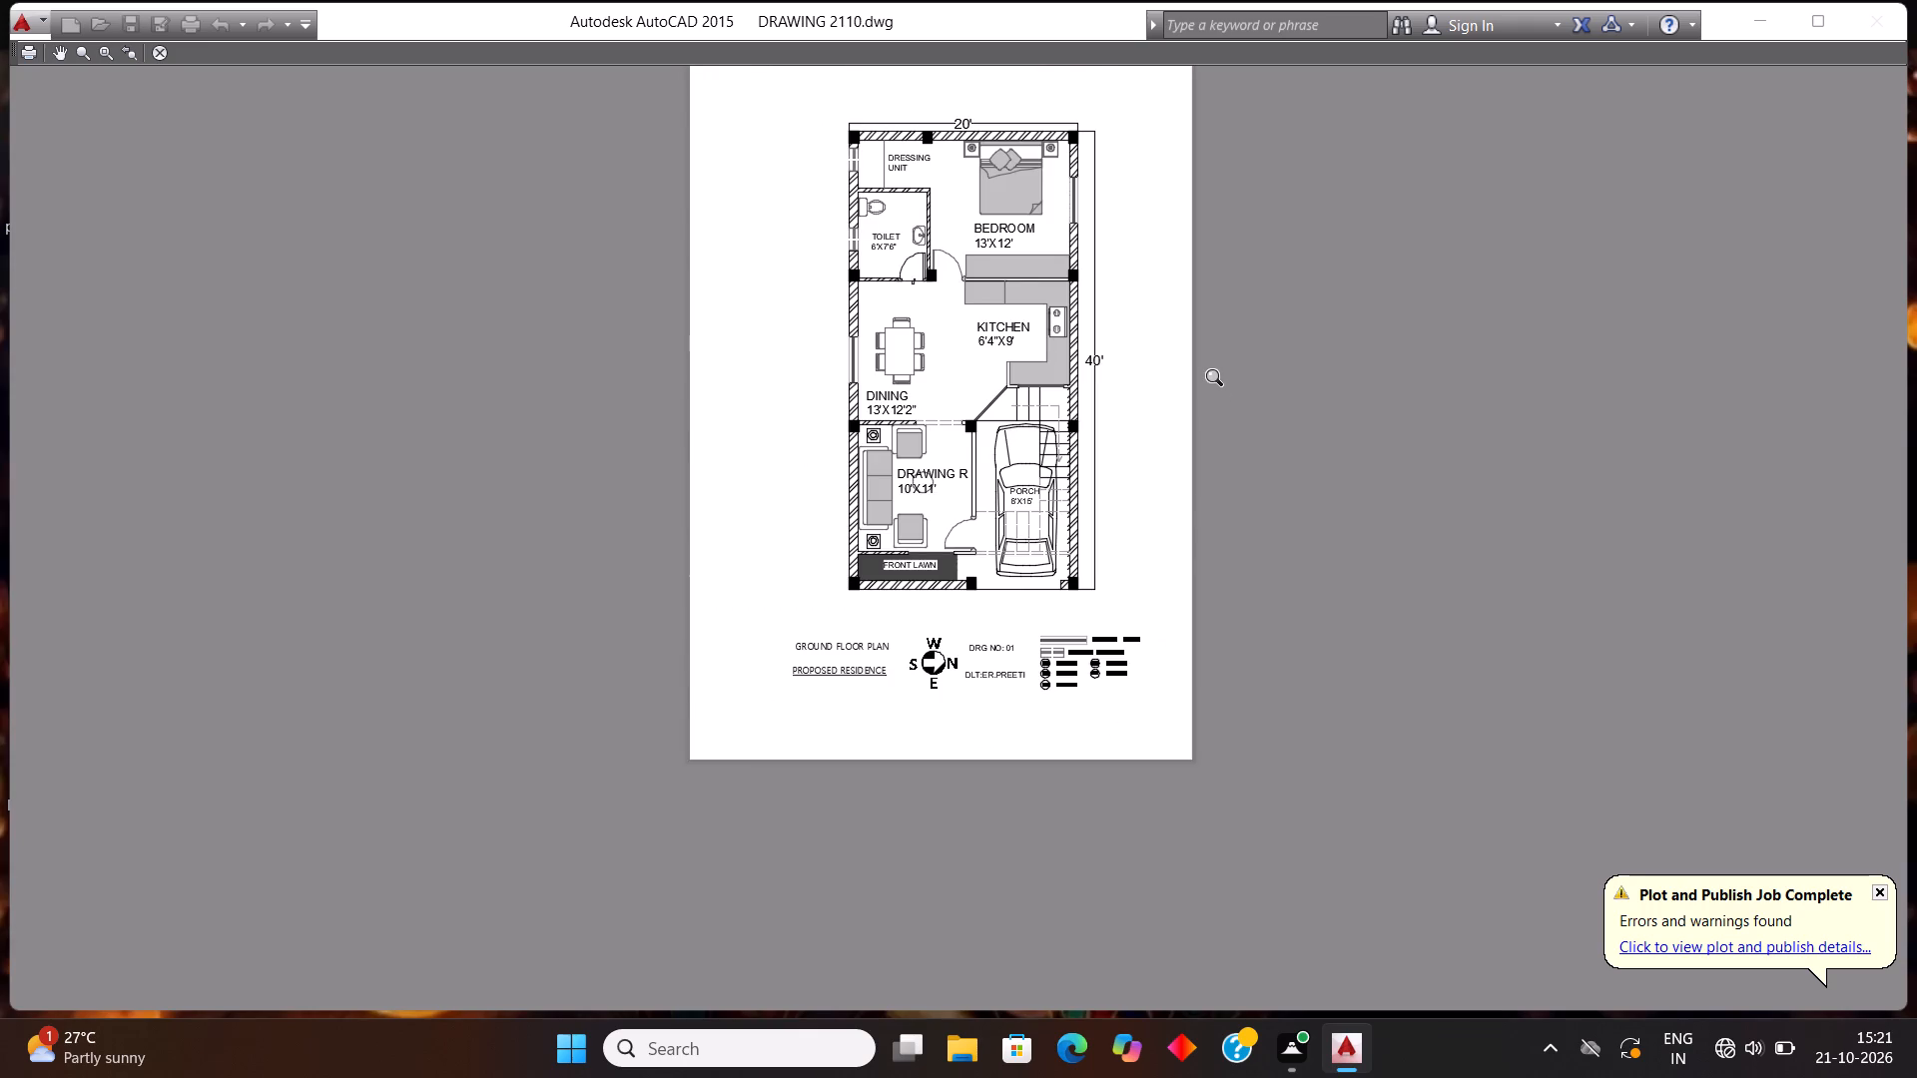
scroll(1219, 377, "up", 1)
scroll(1146, 435, "down", 1)
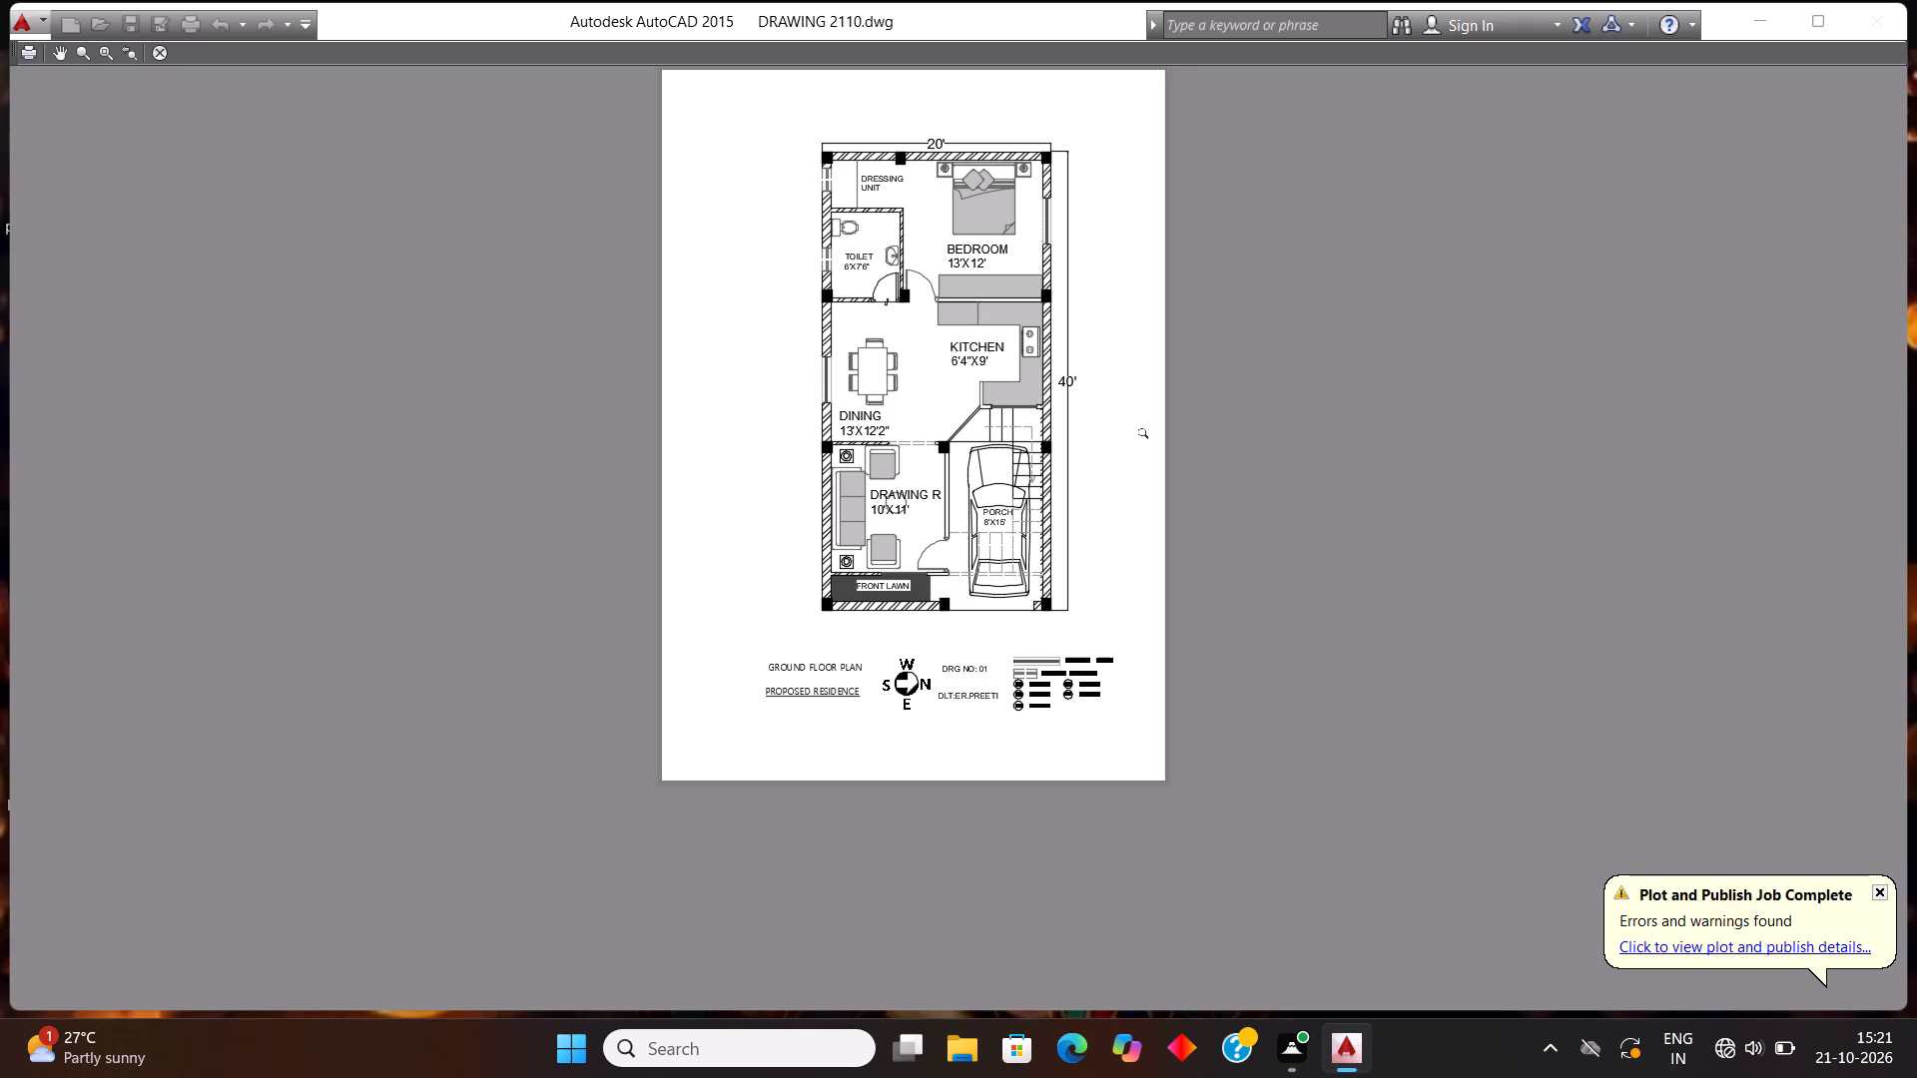
scroll(1052, 182, "up", 1)
scroll(1016, 149, "down", 1)
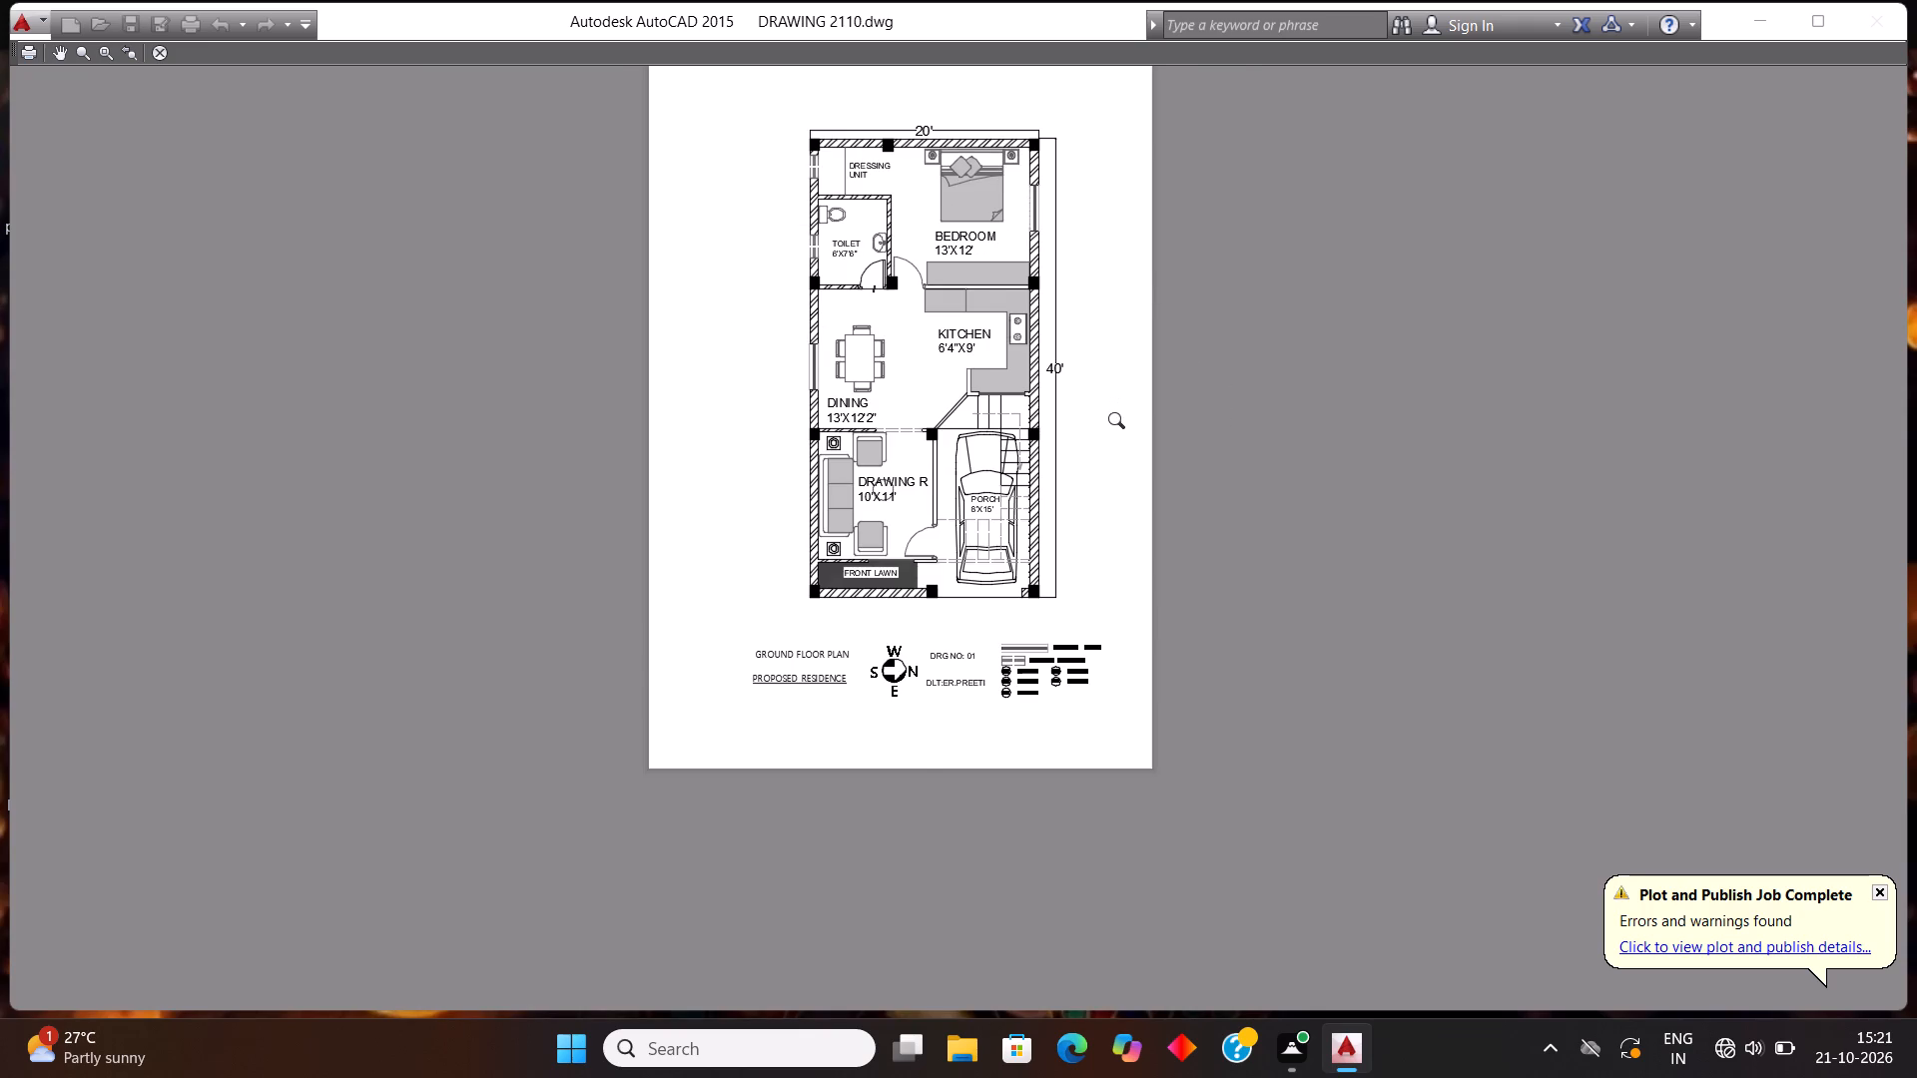
scroll(1121, 422, "up", 1)
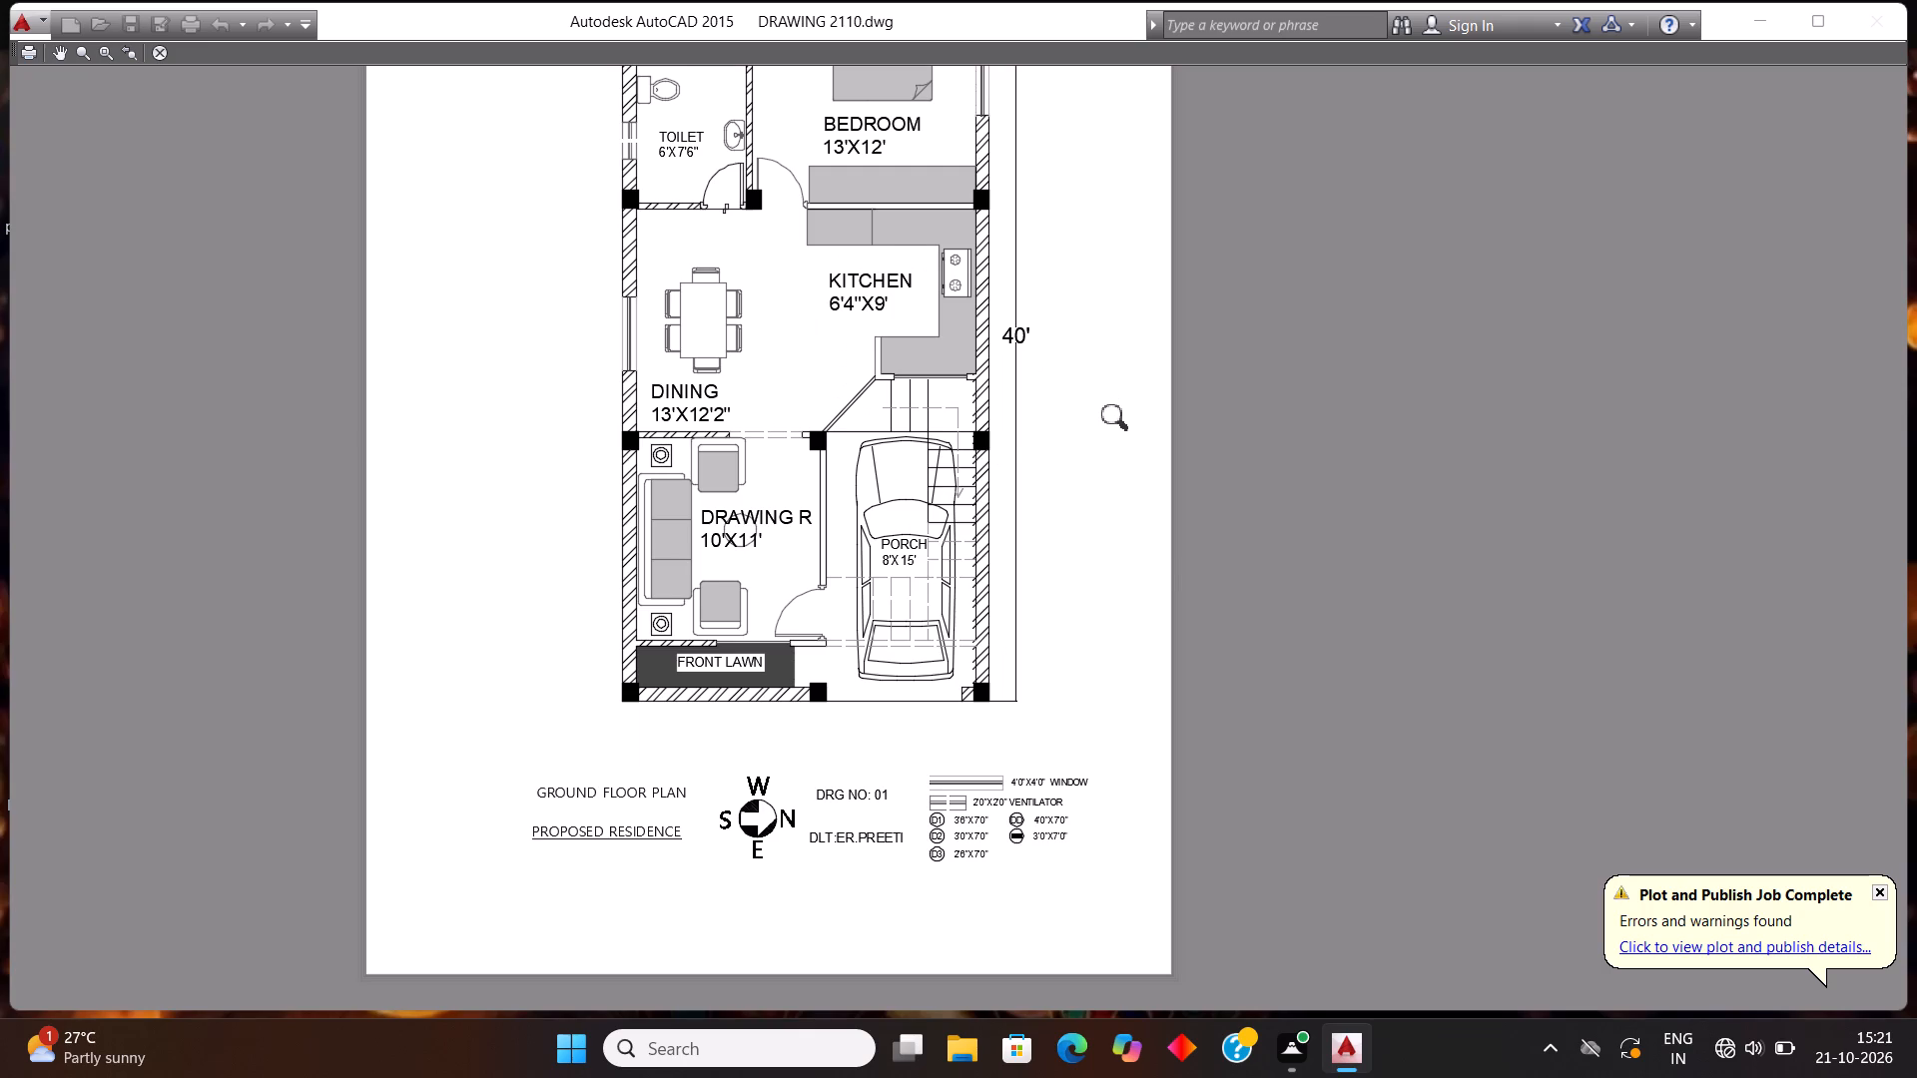
scroll(1121, 422, "down", 1)
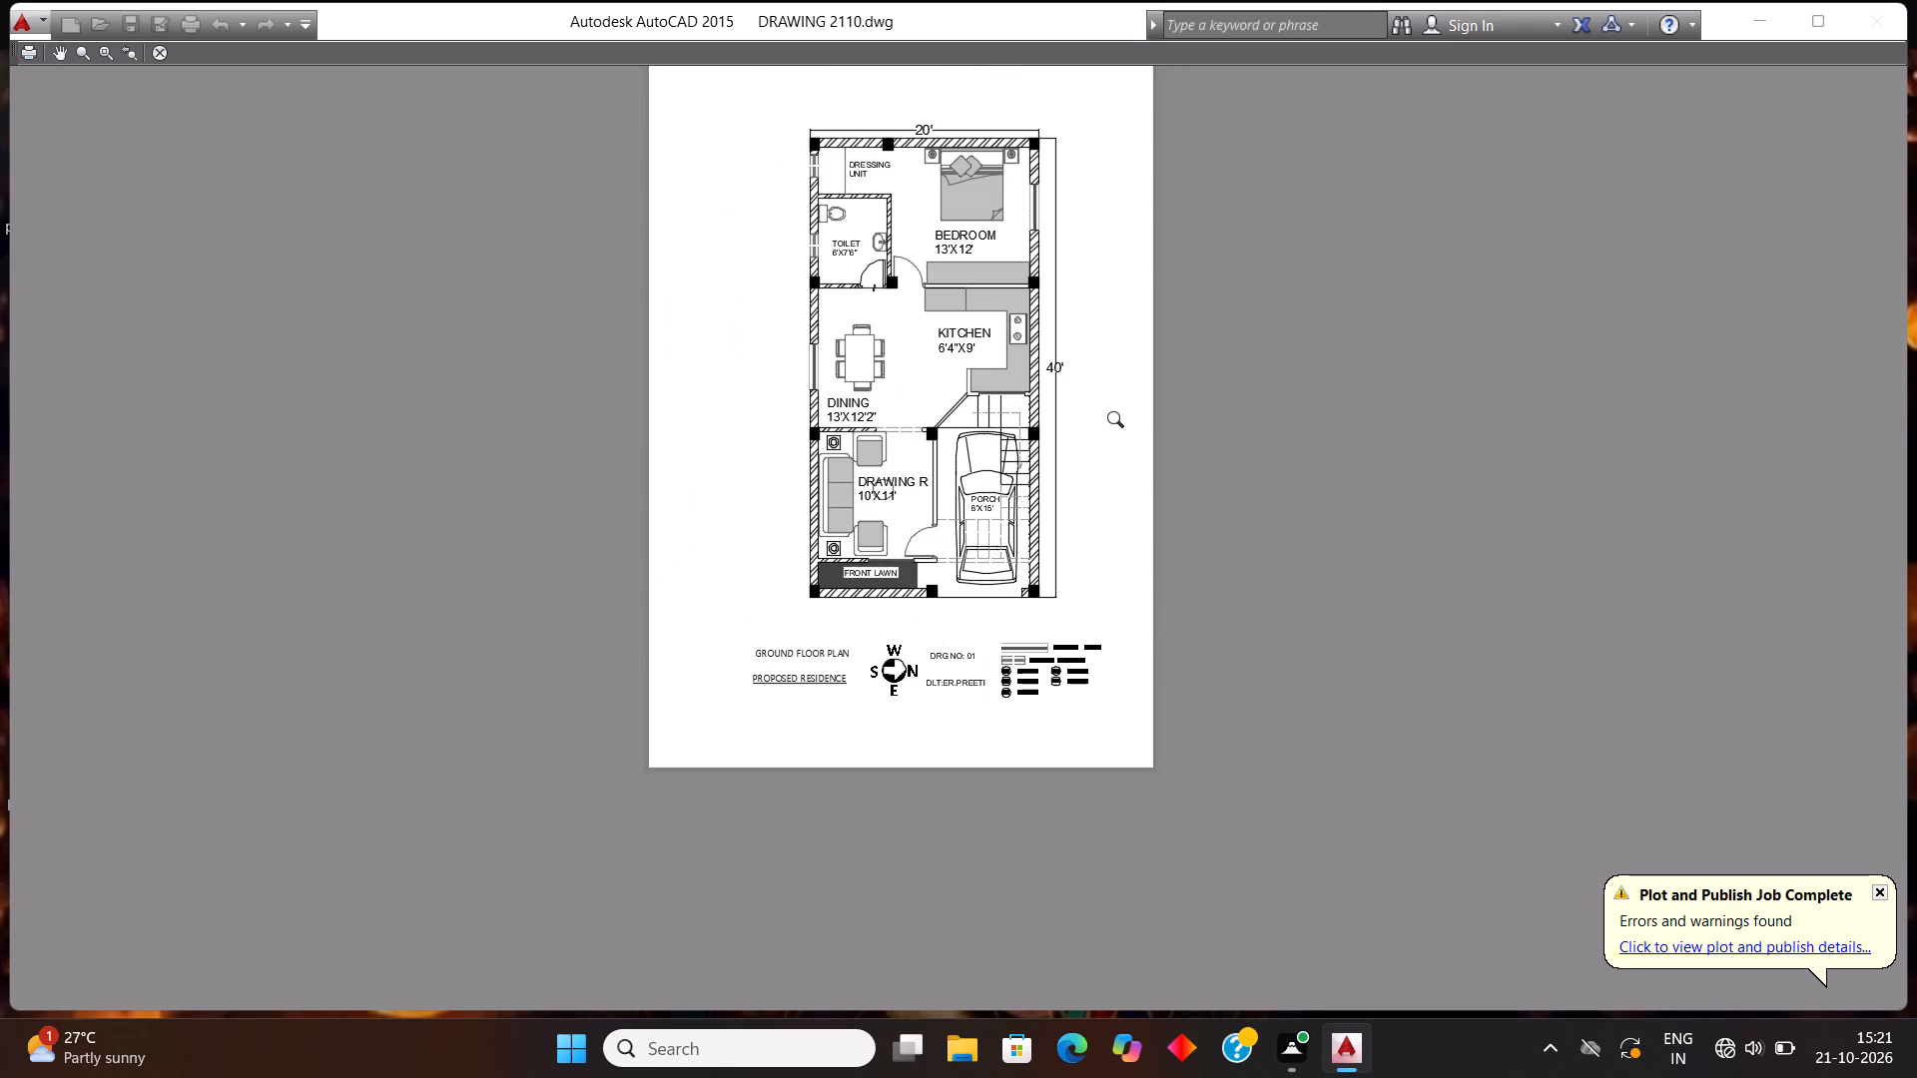
Plot the previewed ground floor plan sheet to a PDF file named 2110PDF in the fuji workspace folder.
left_click(19, 41)
left_click(35, 54)
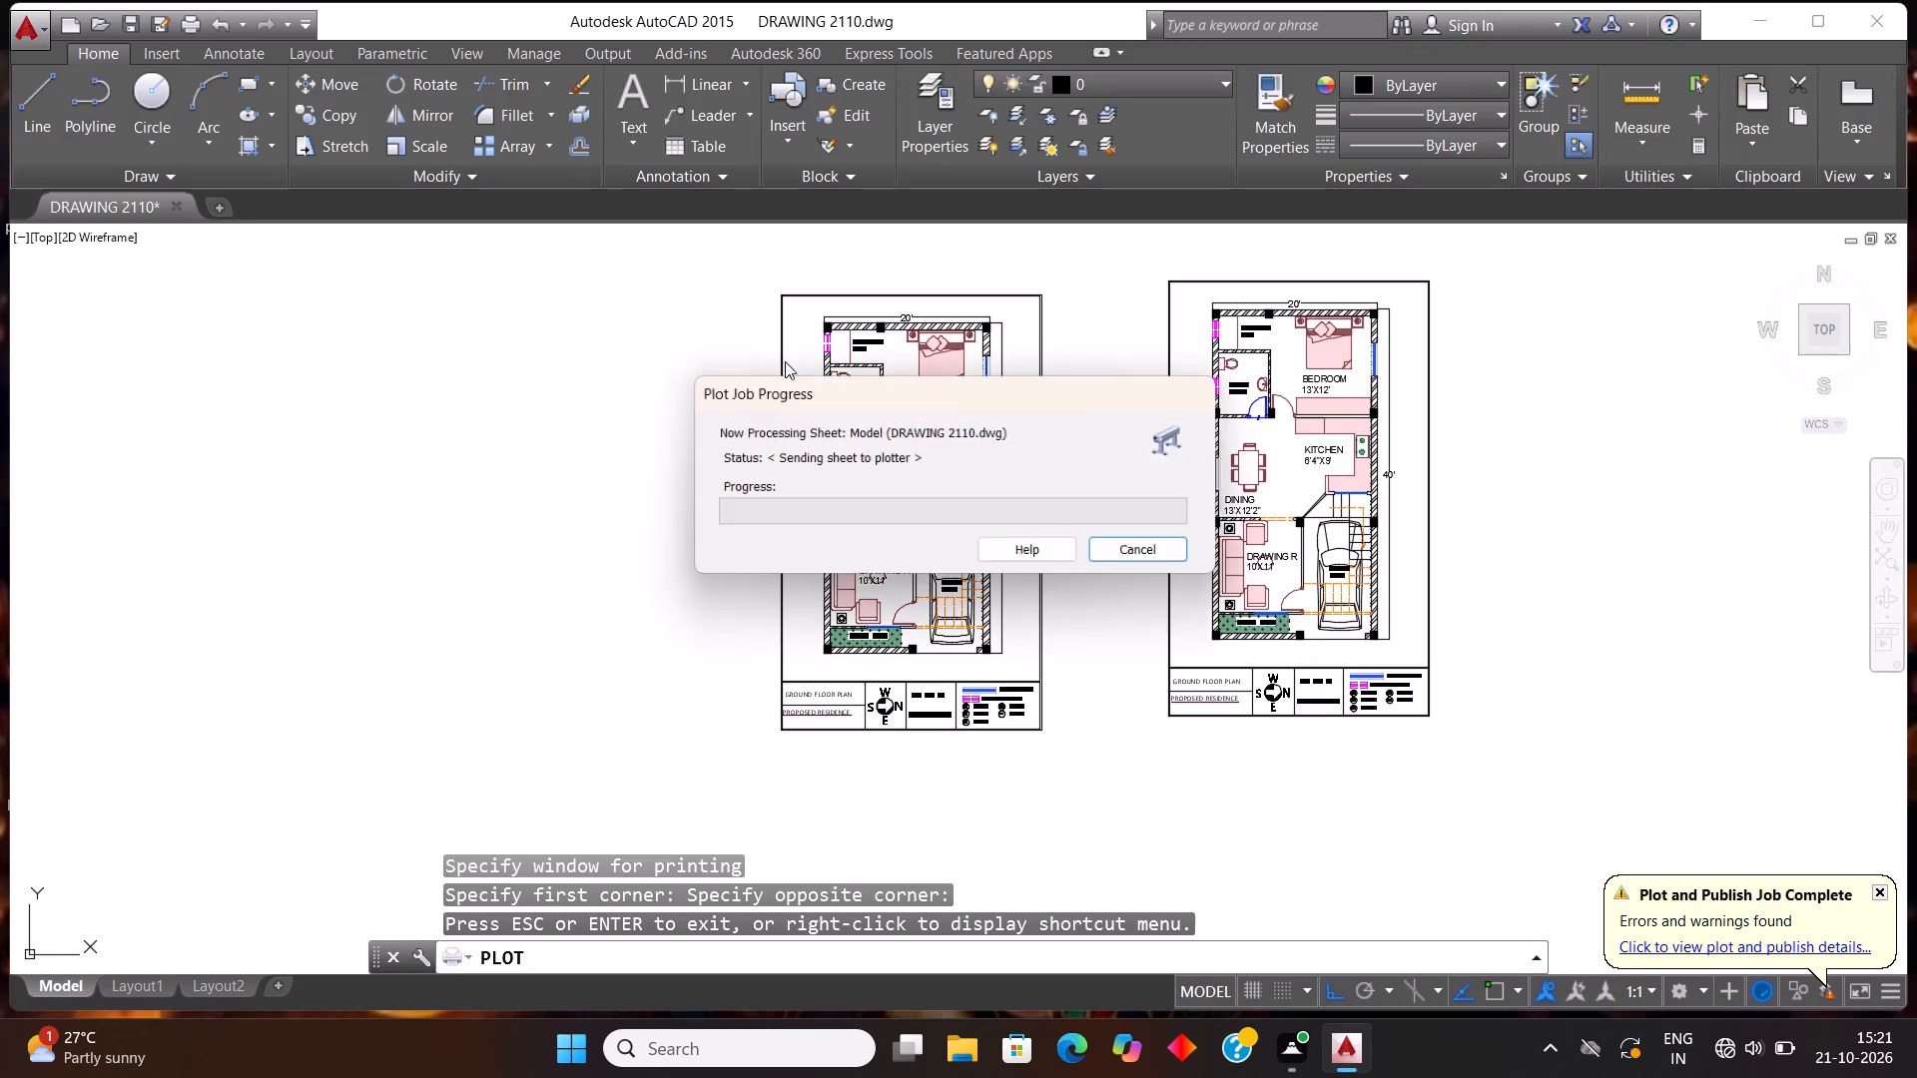
left_click(822, 558)
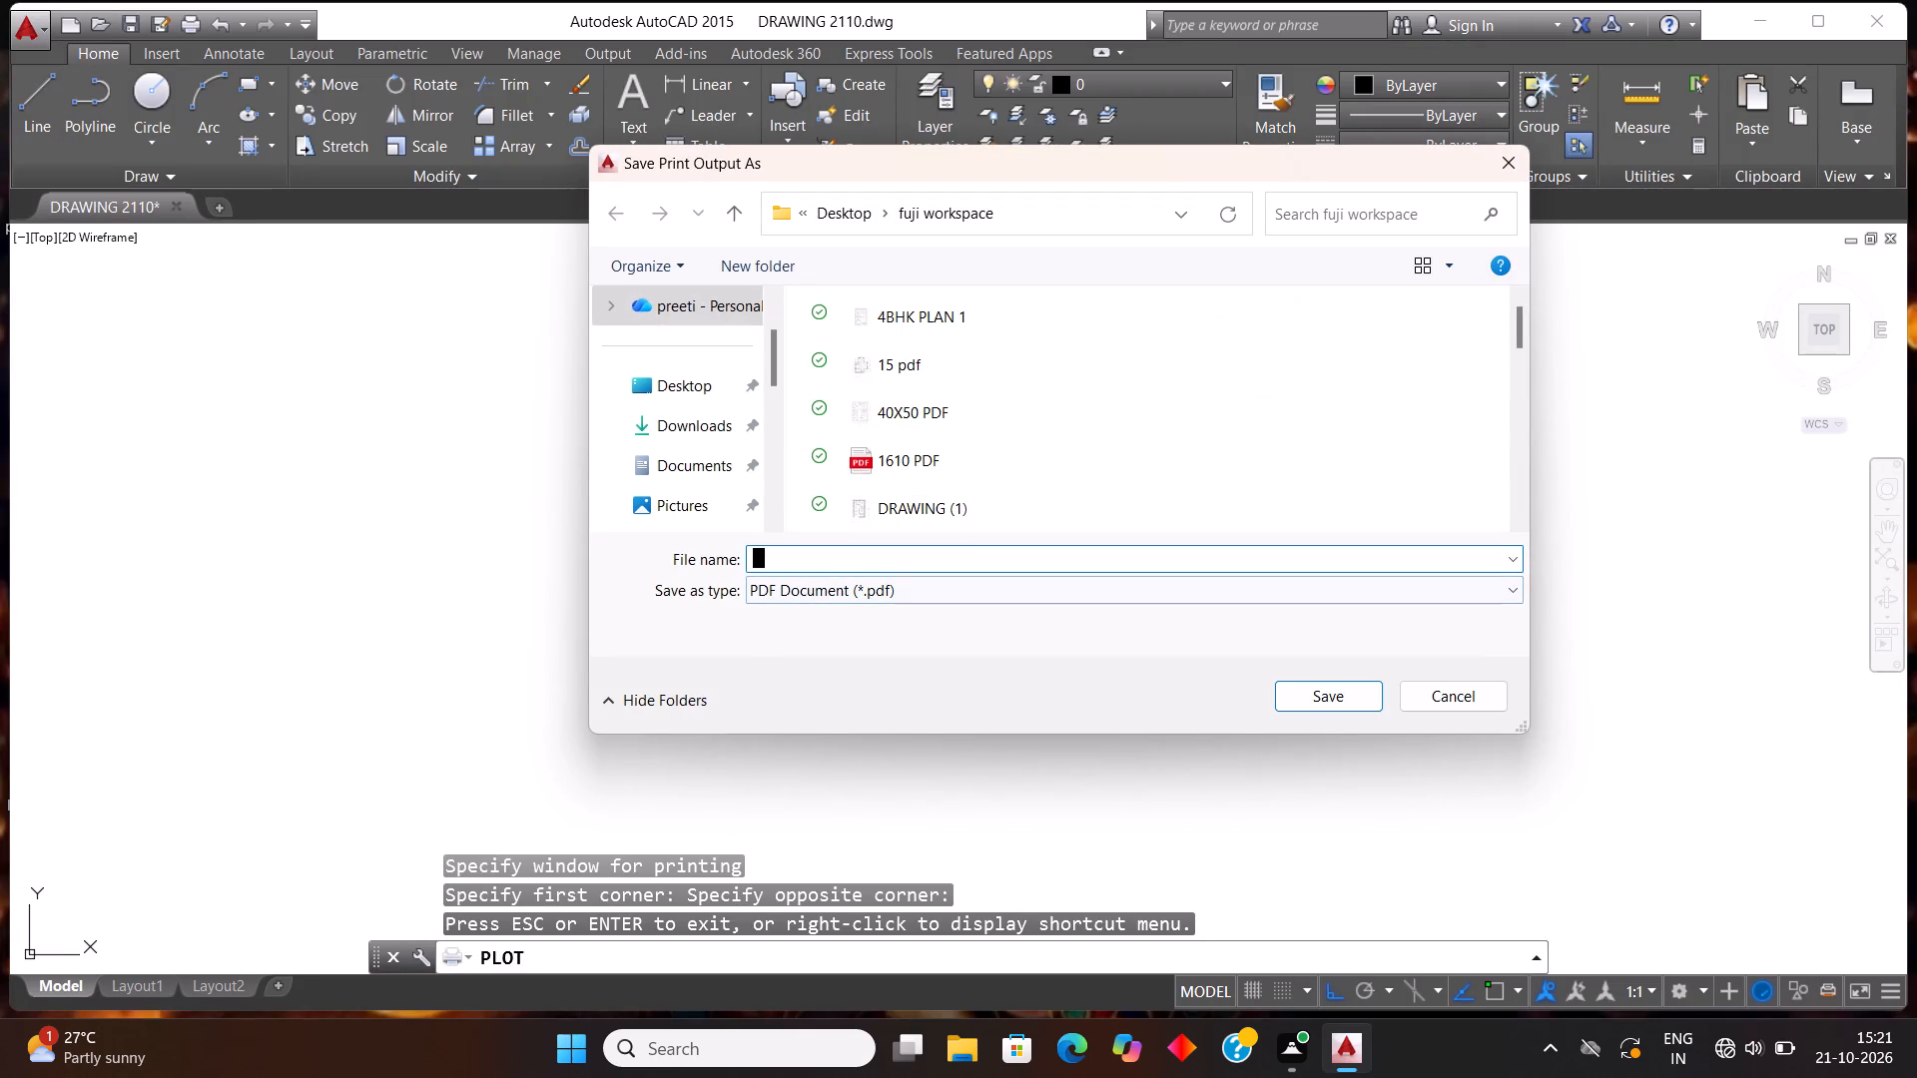
type("2110")
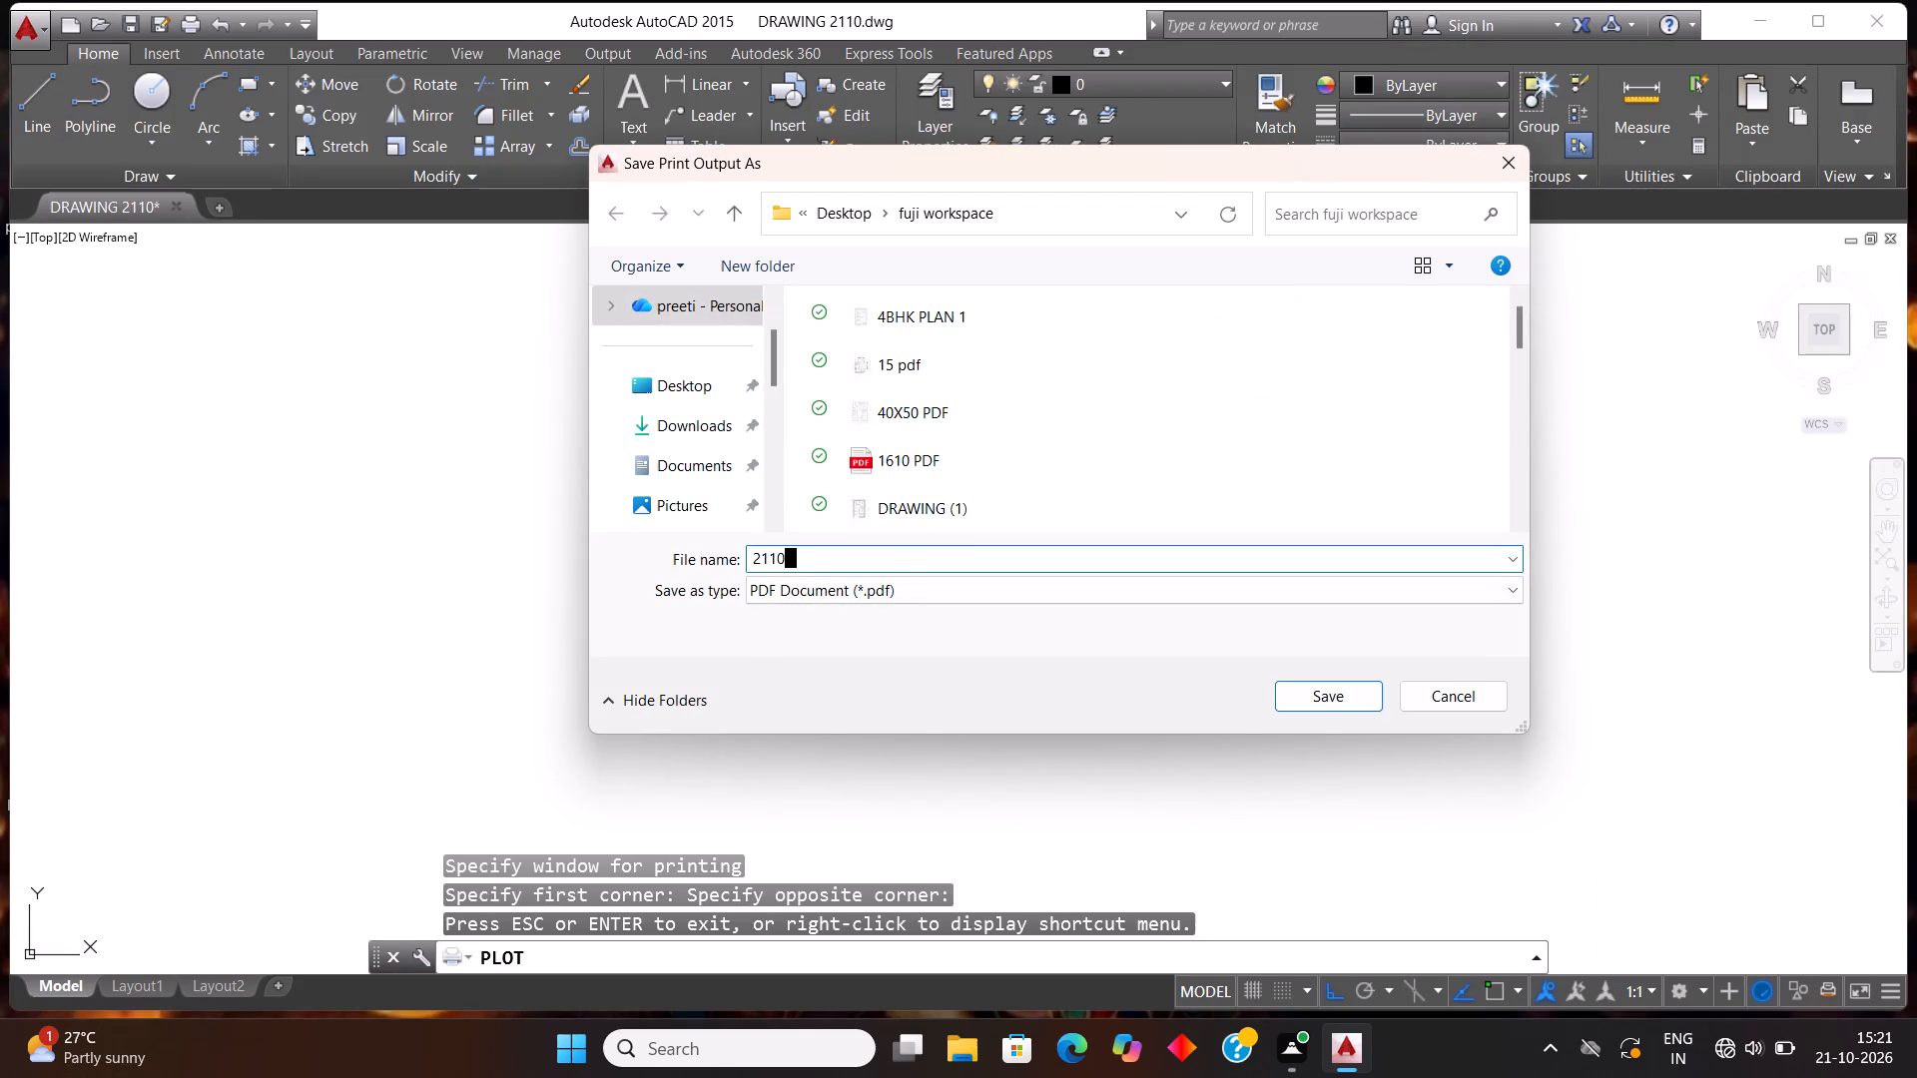
type("PDF")
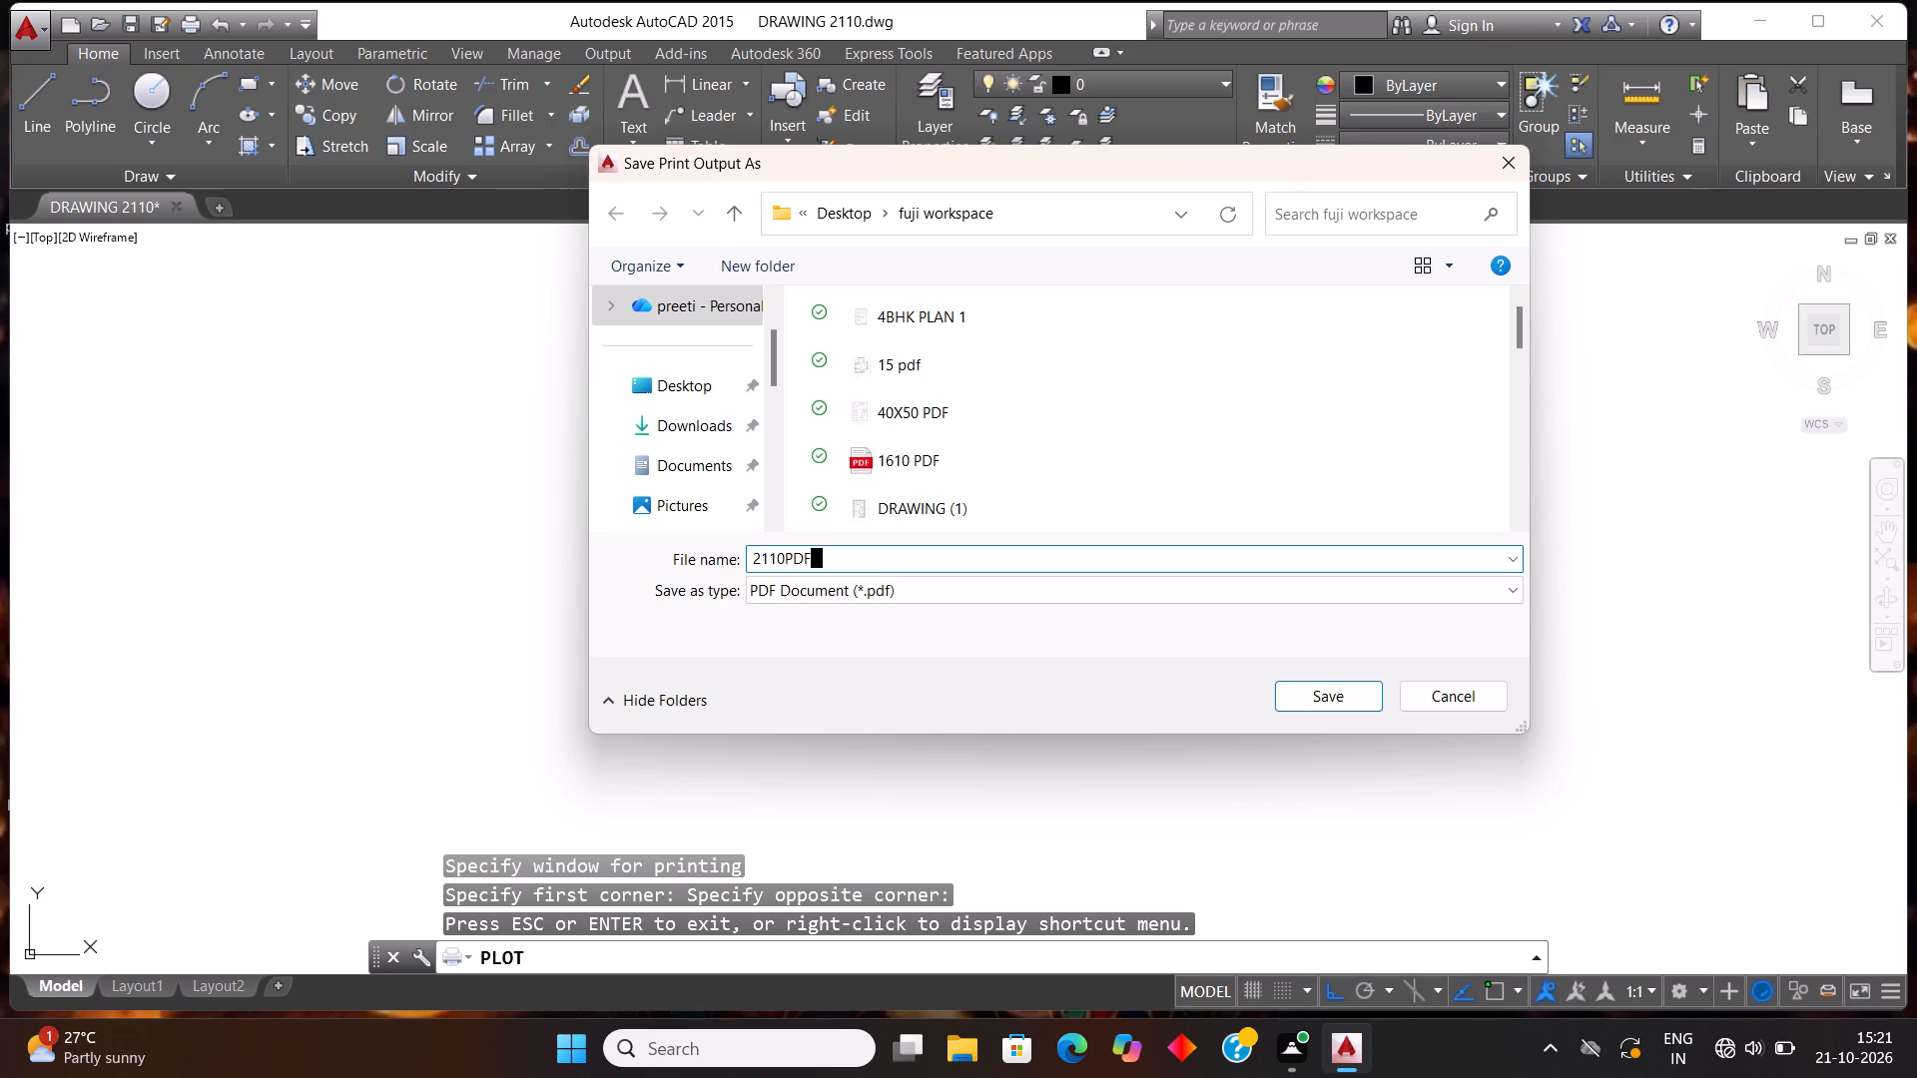
left_click(1335, 694)
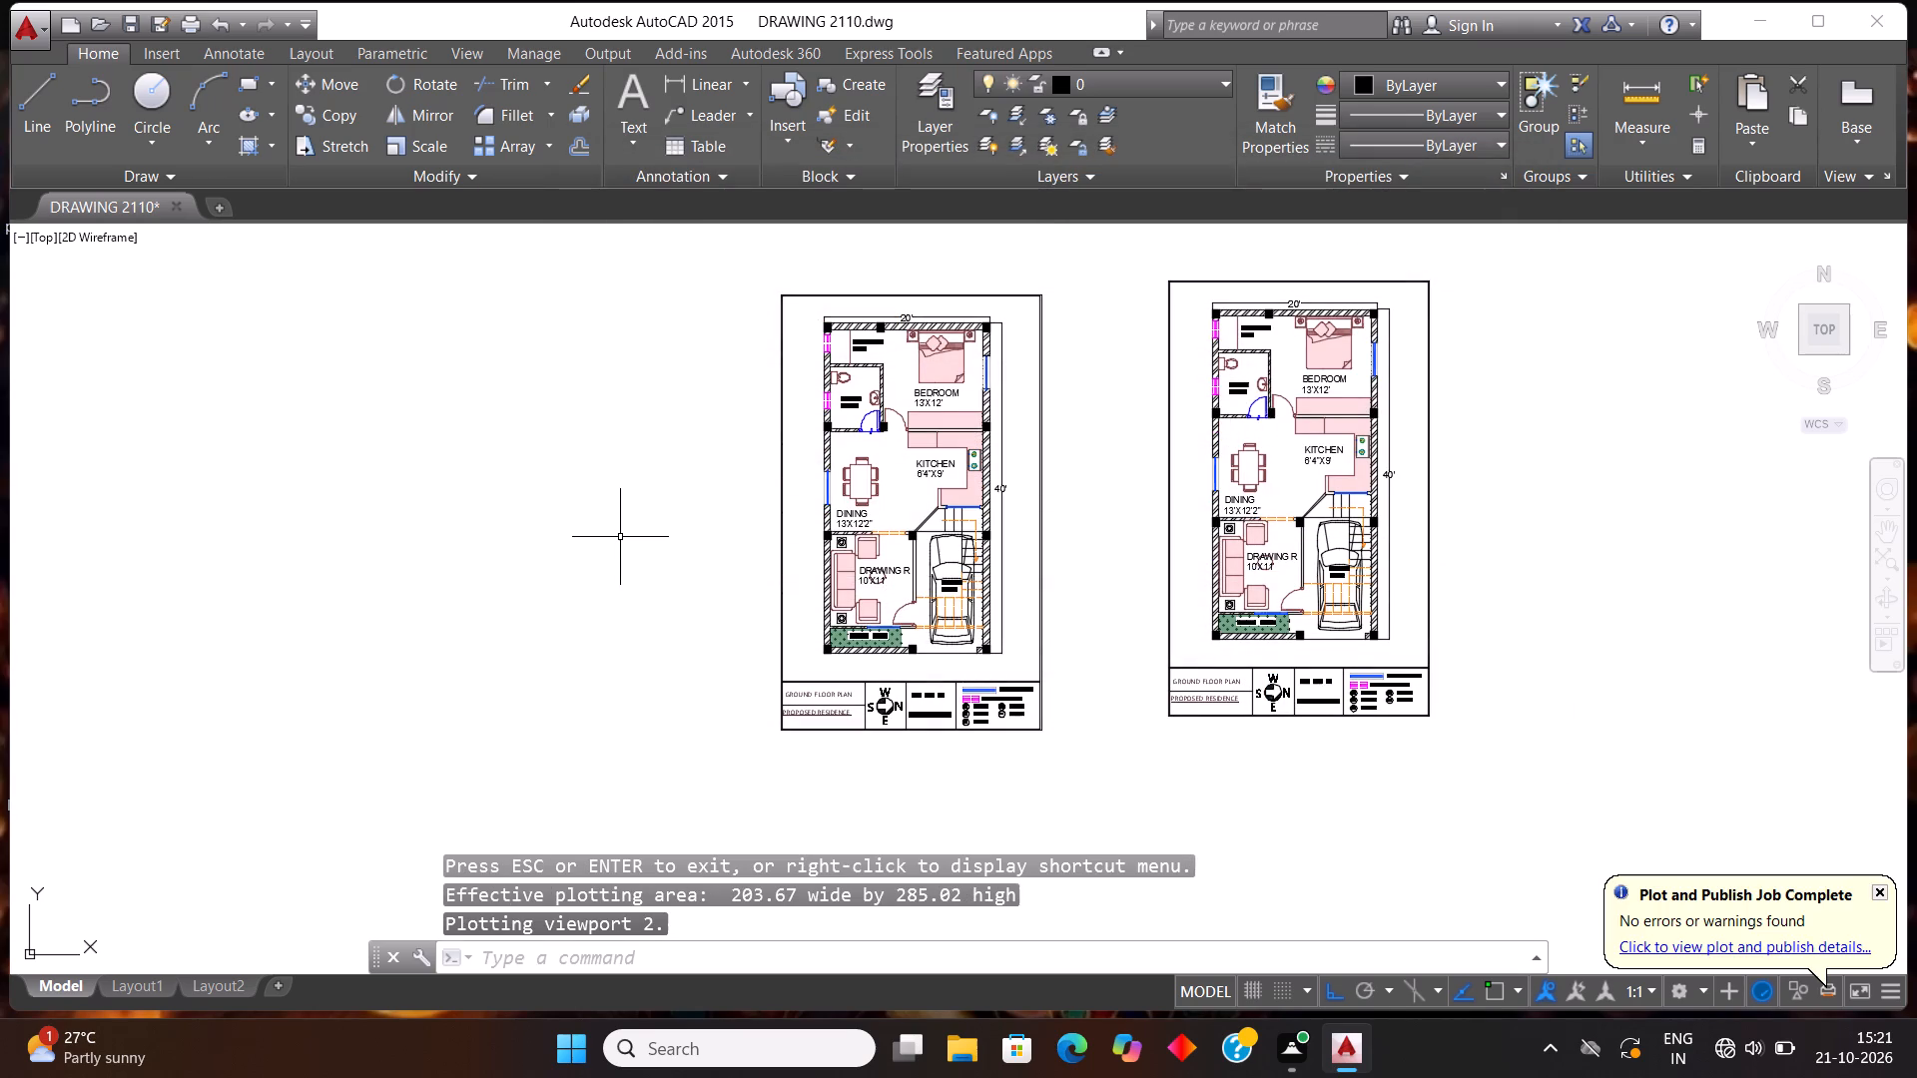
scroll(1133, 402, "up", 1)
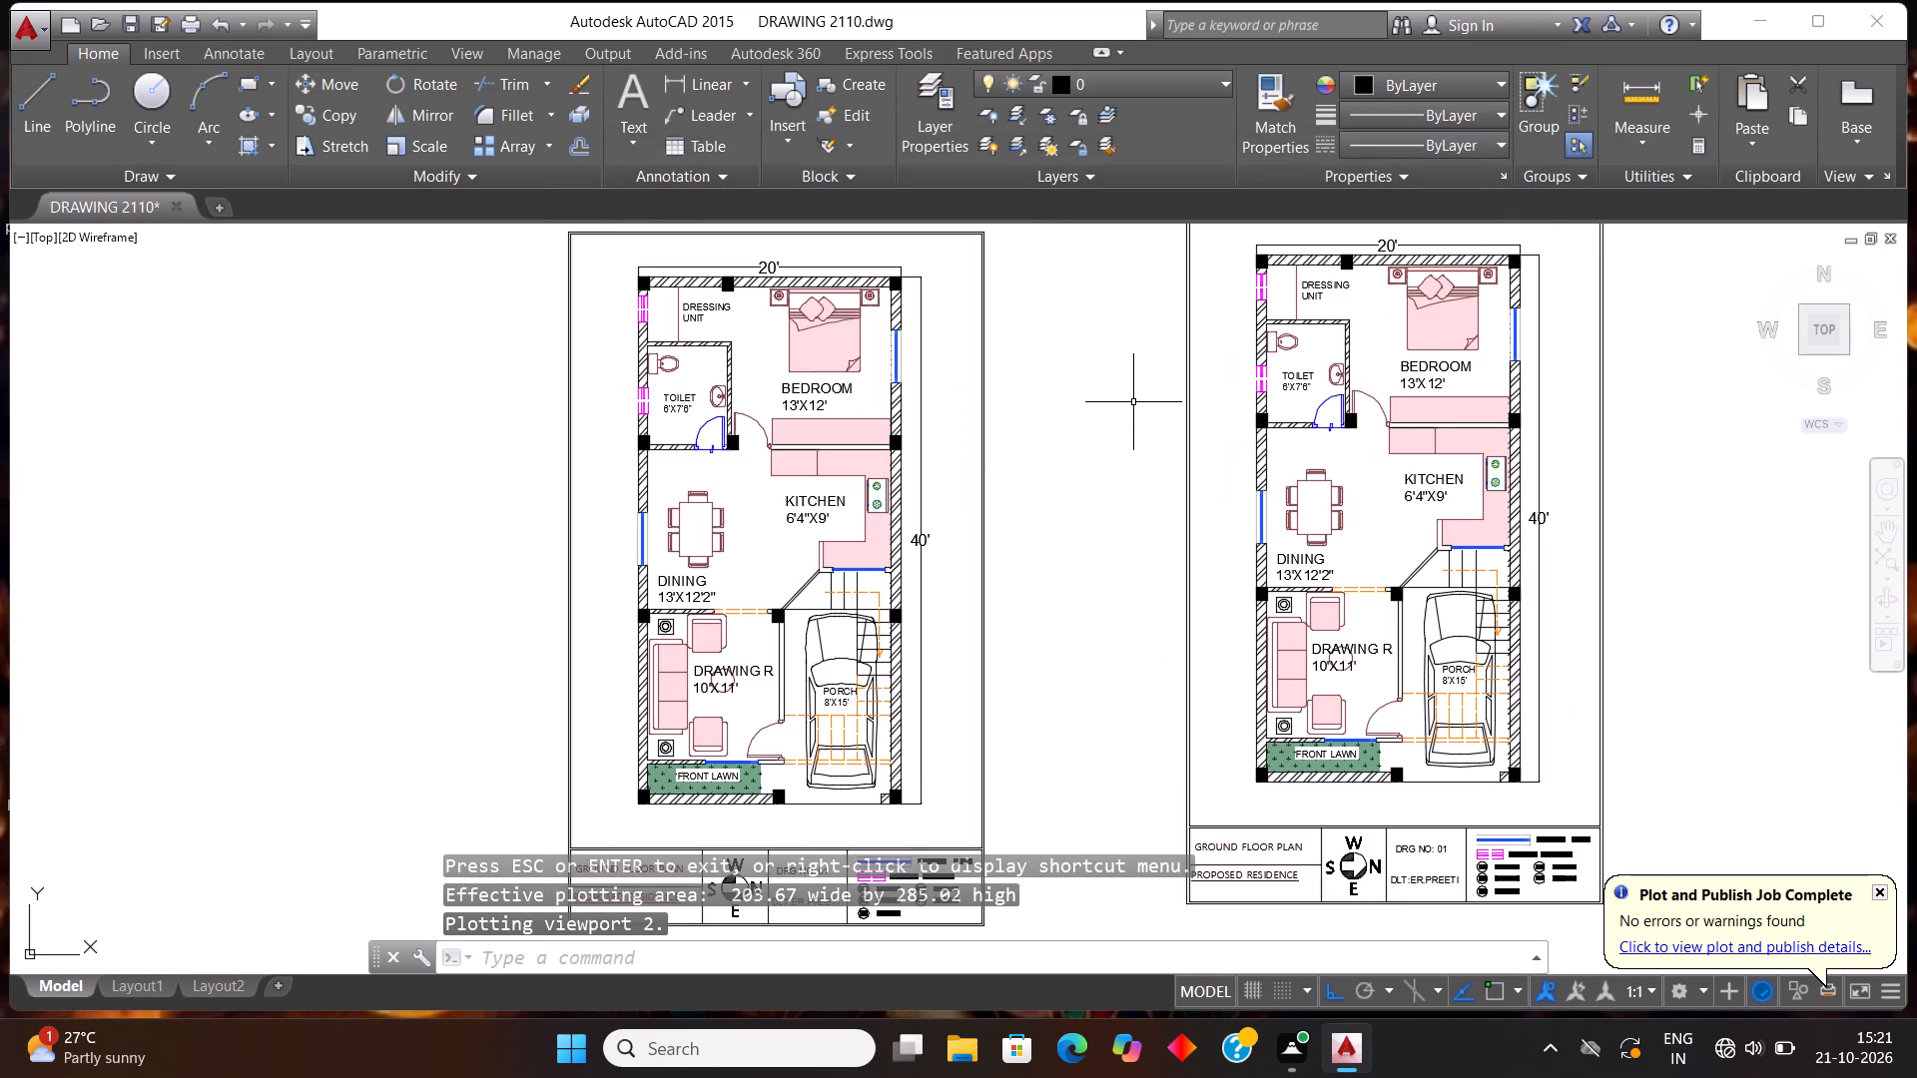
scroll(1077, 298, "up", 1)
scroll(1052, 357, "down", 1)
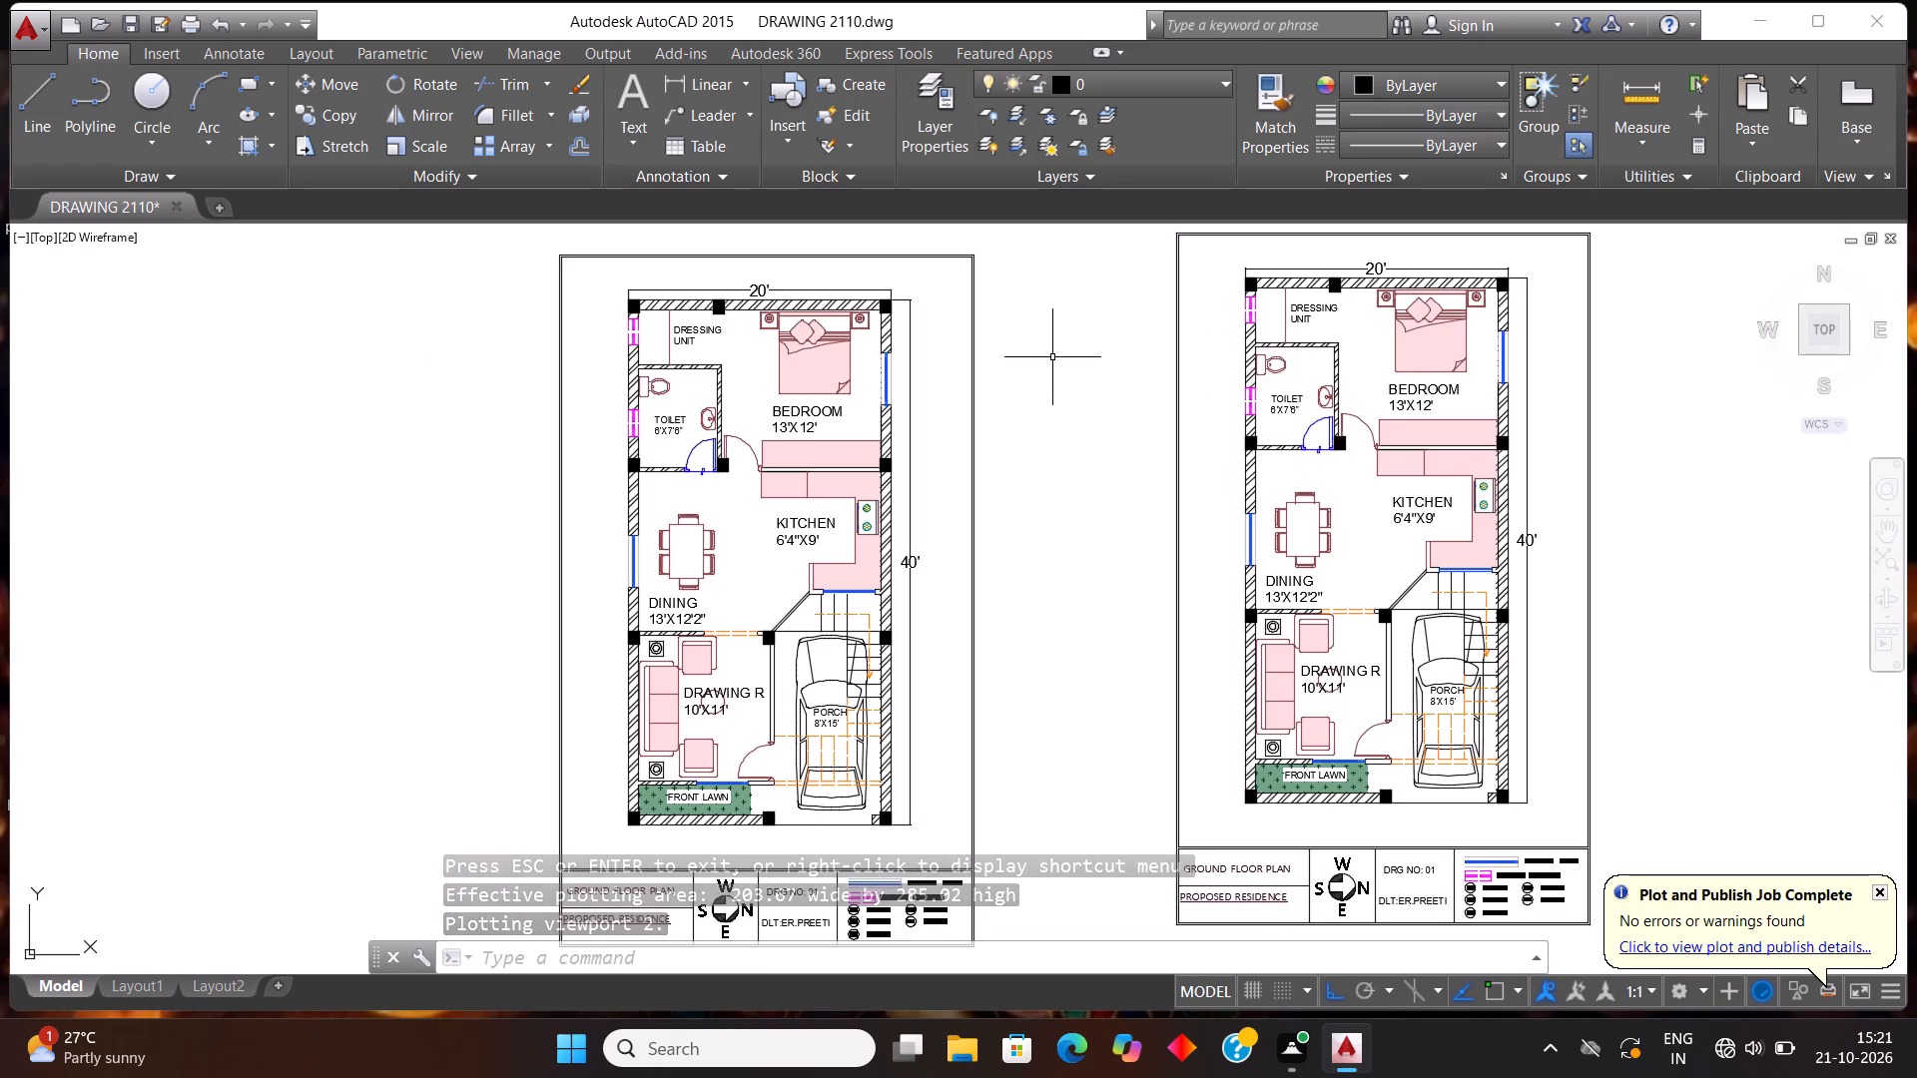
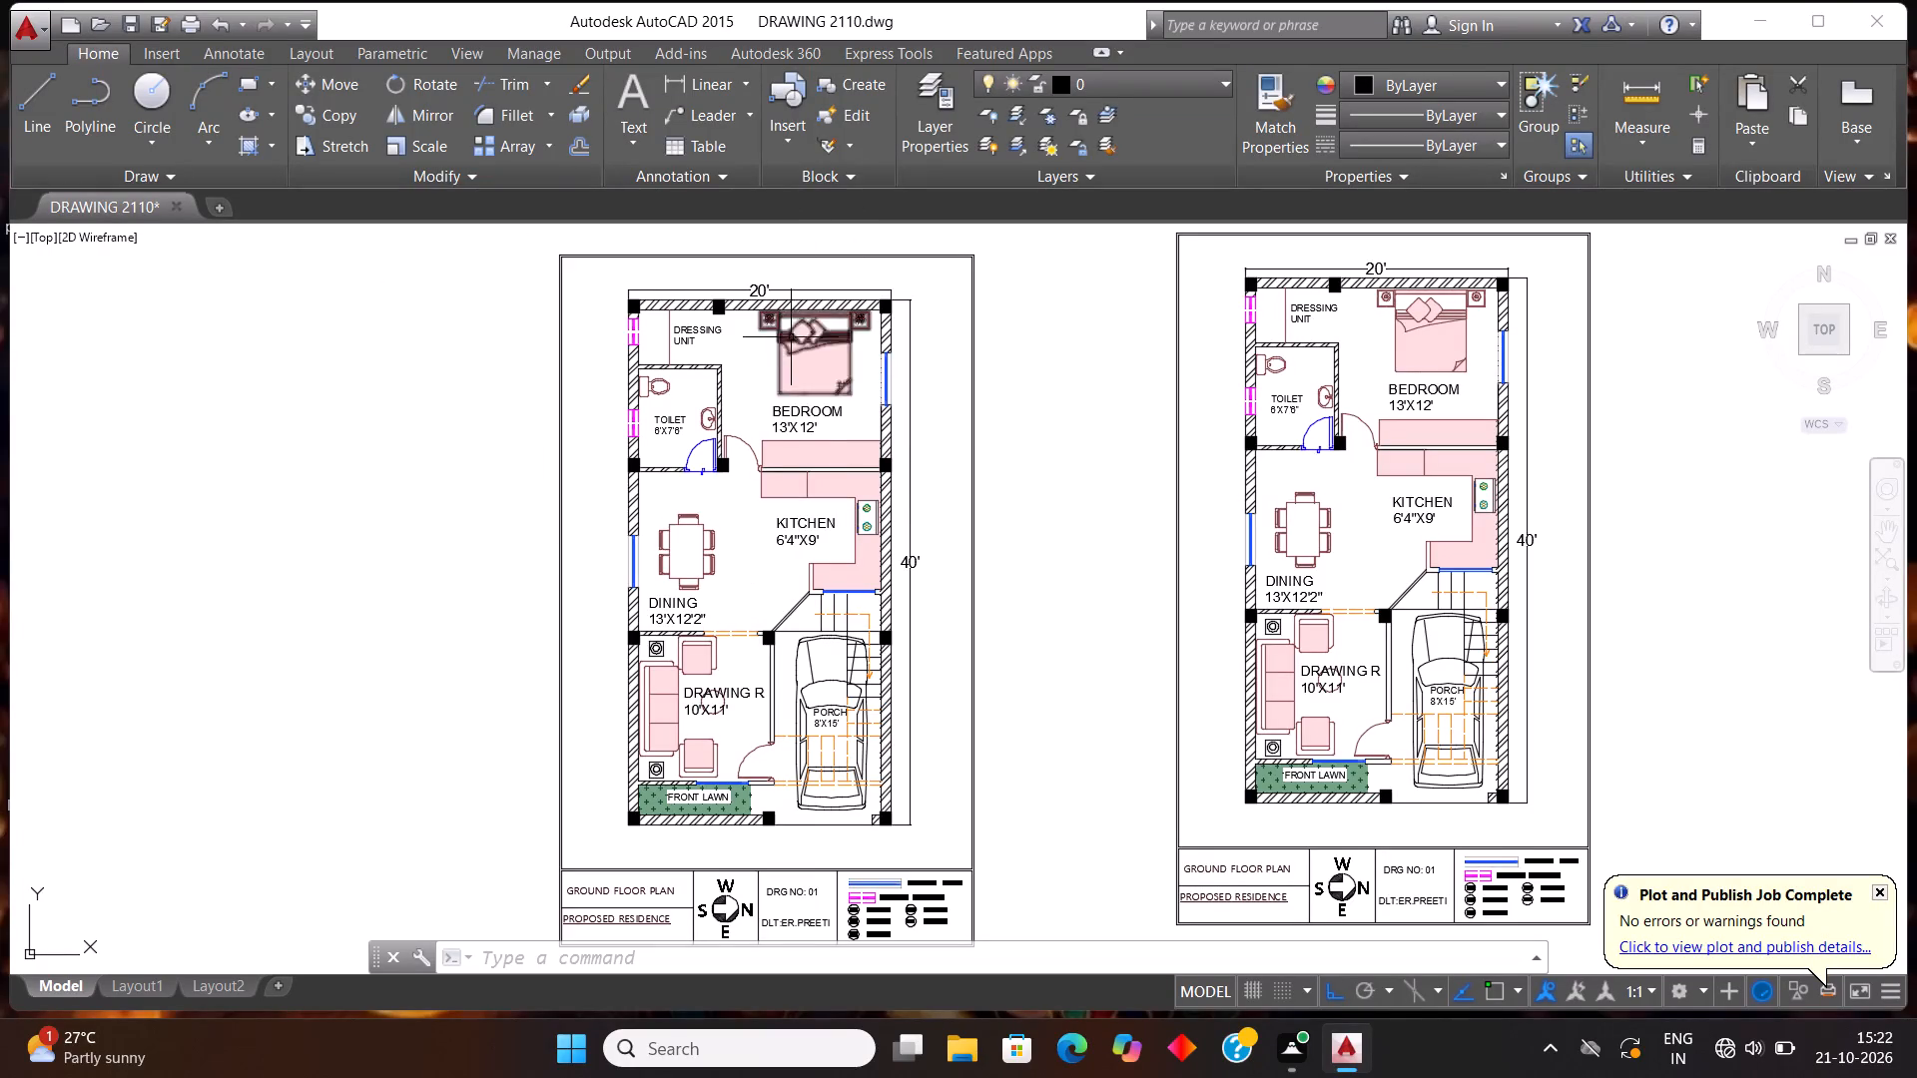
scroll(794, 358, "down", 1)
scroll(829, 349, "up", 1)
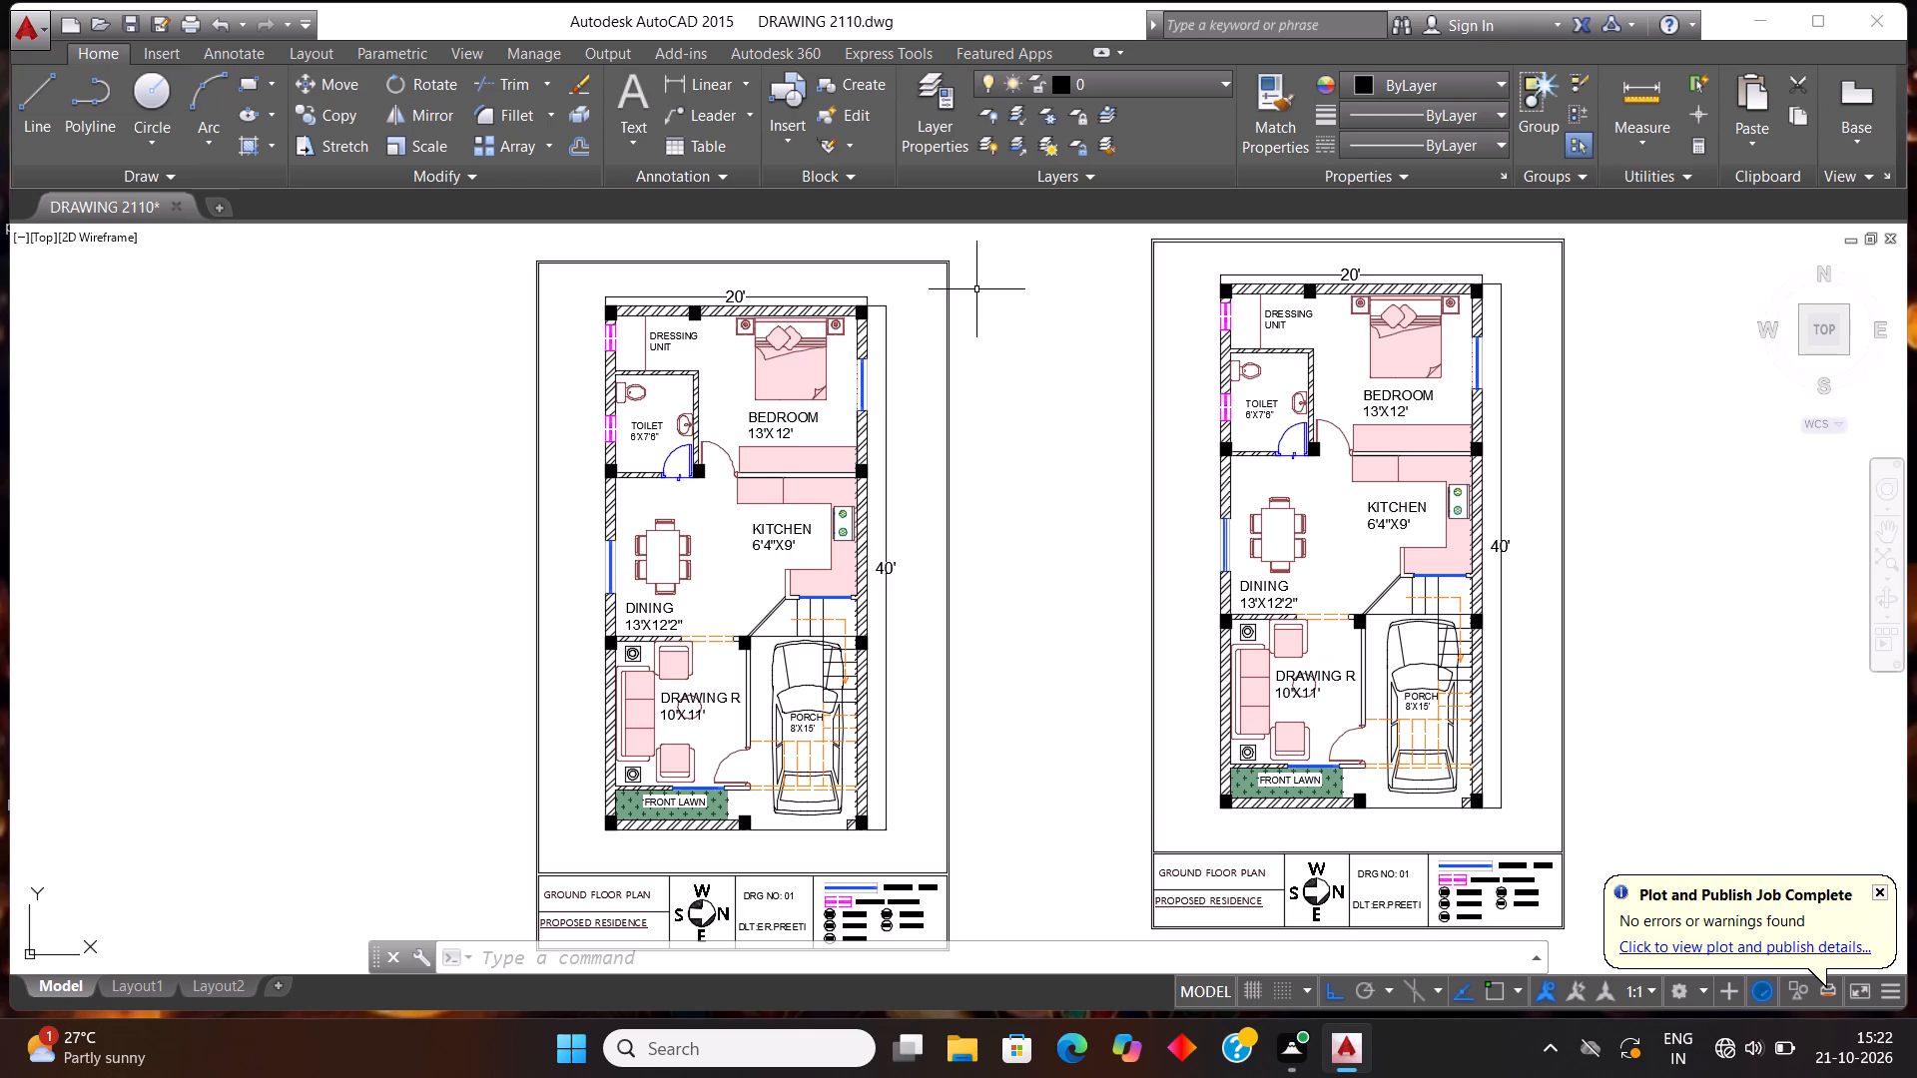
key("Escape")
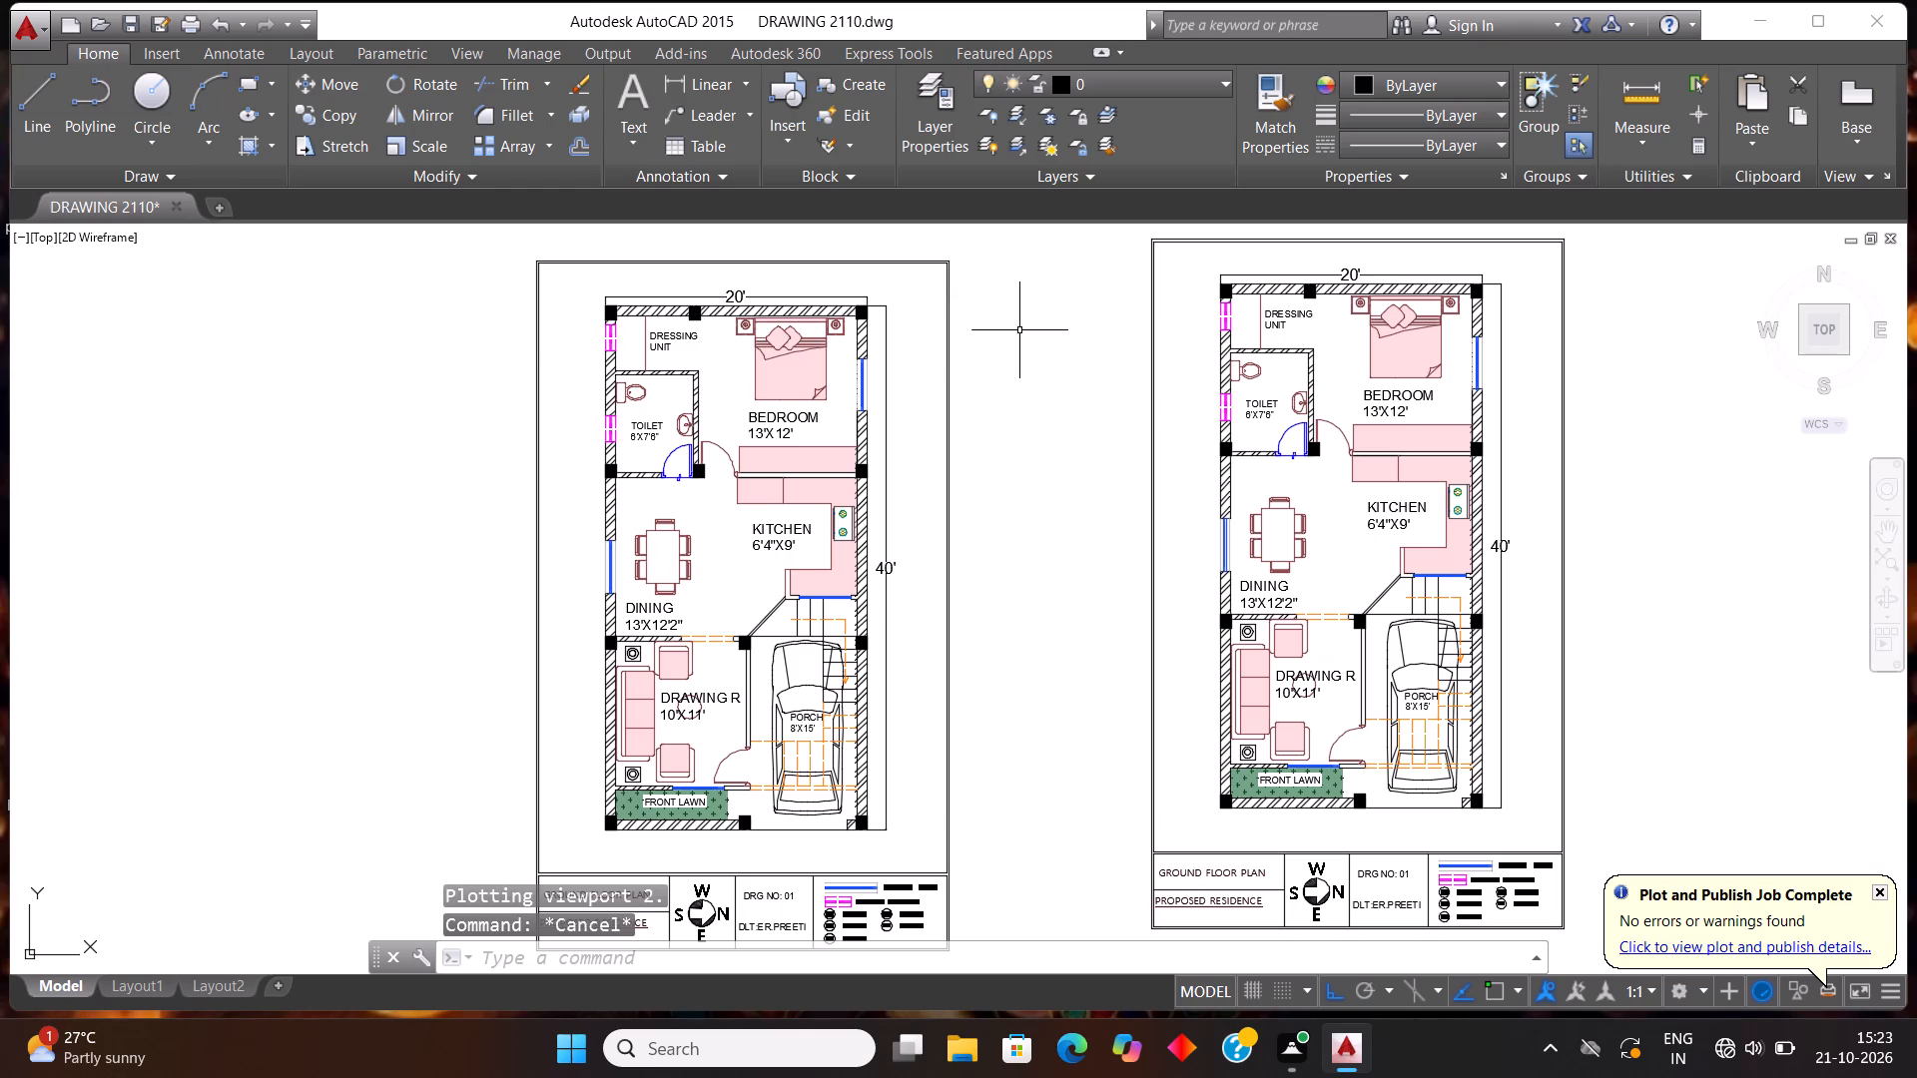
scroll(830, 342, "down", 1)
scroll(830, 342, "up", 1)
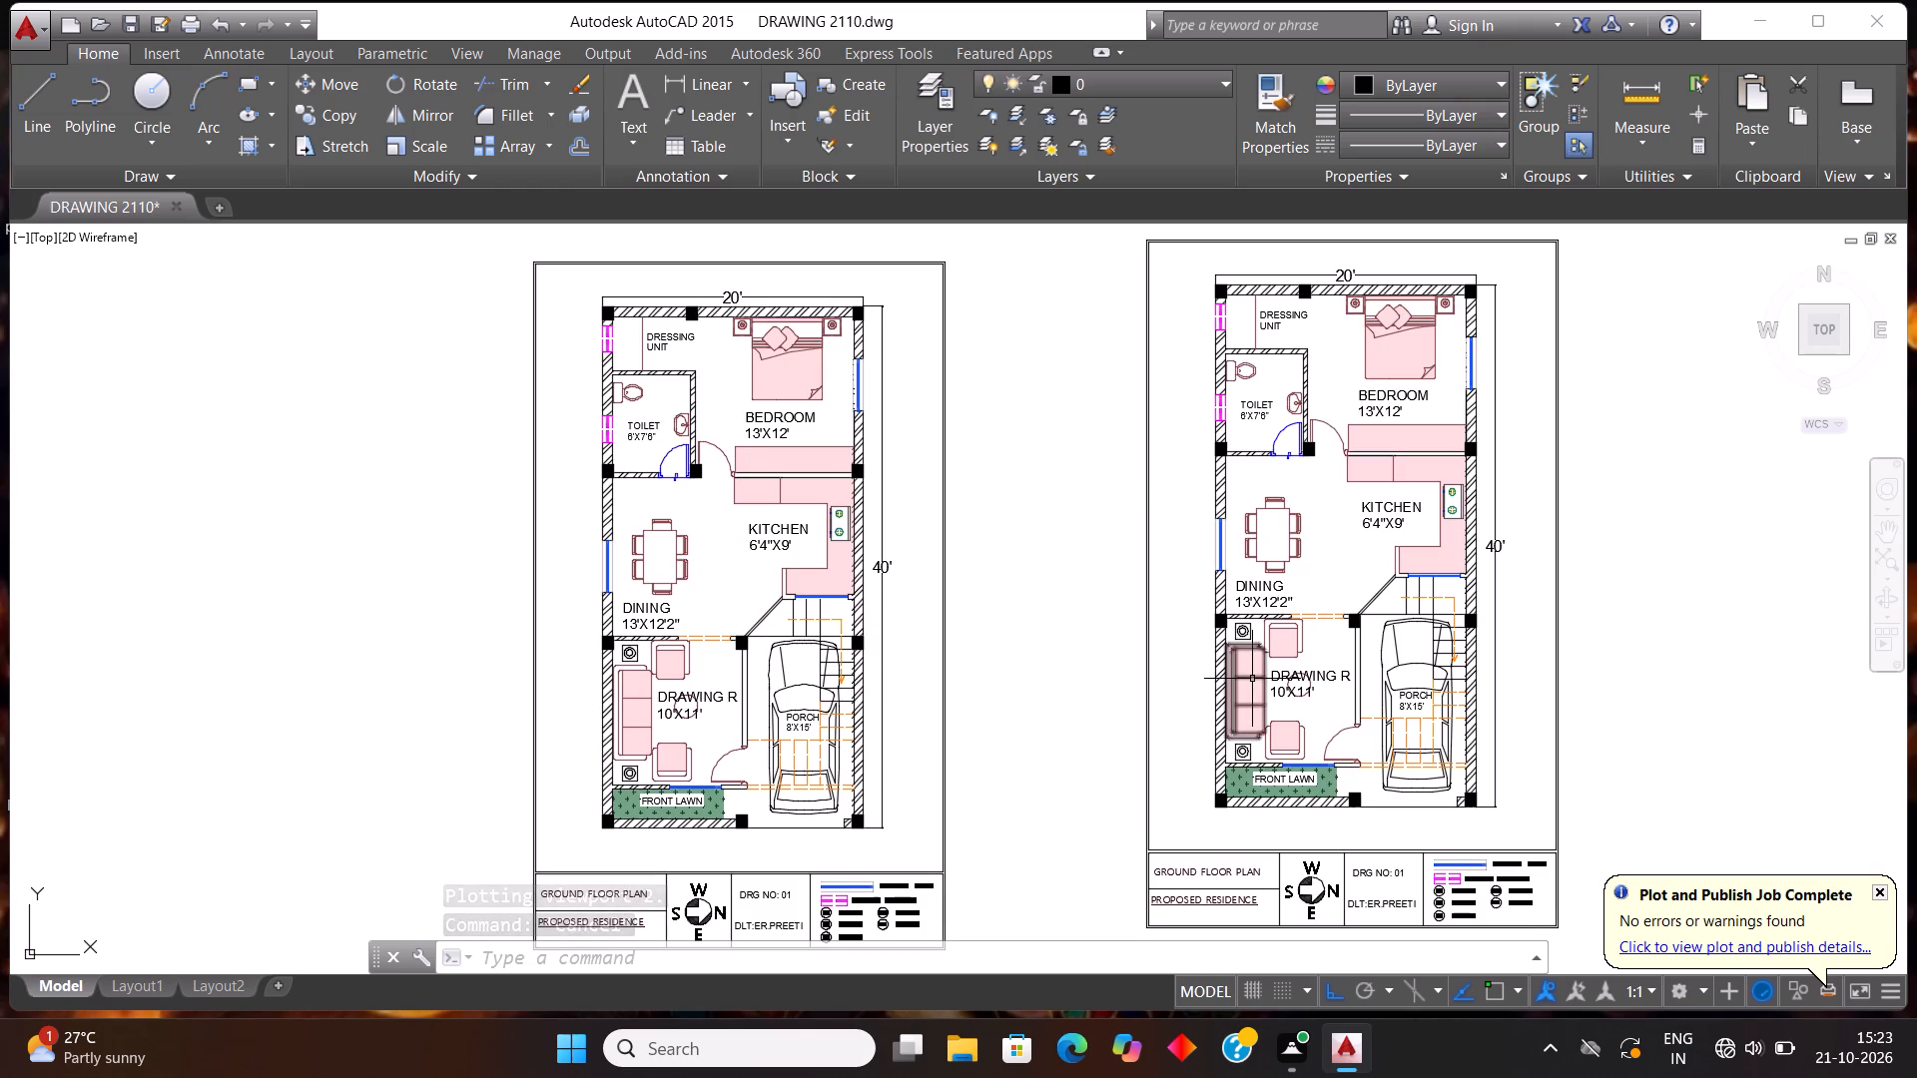
Save the DRAWING 2110 file with its two ground floor plan sheets.
key("ctrl+s")
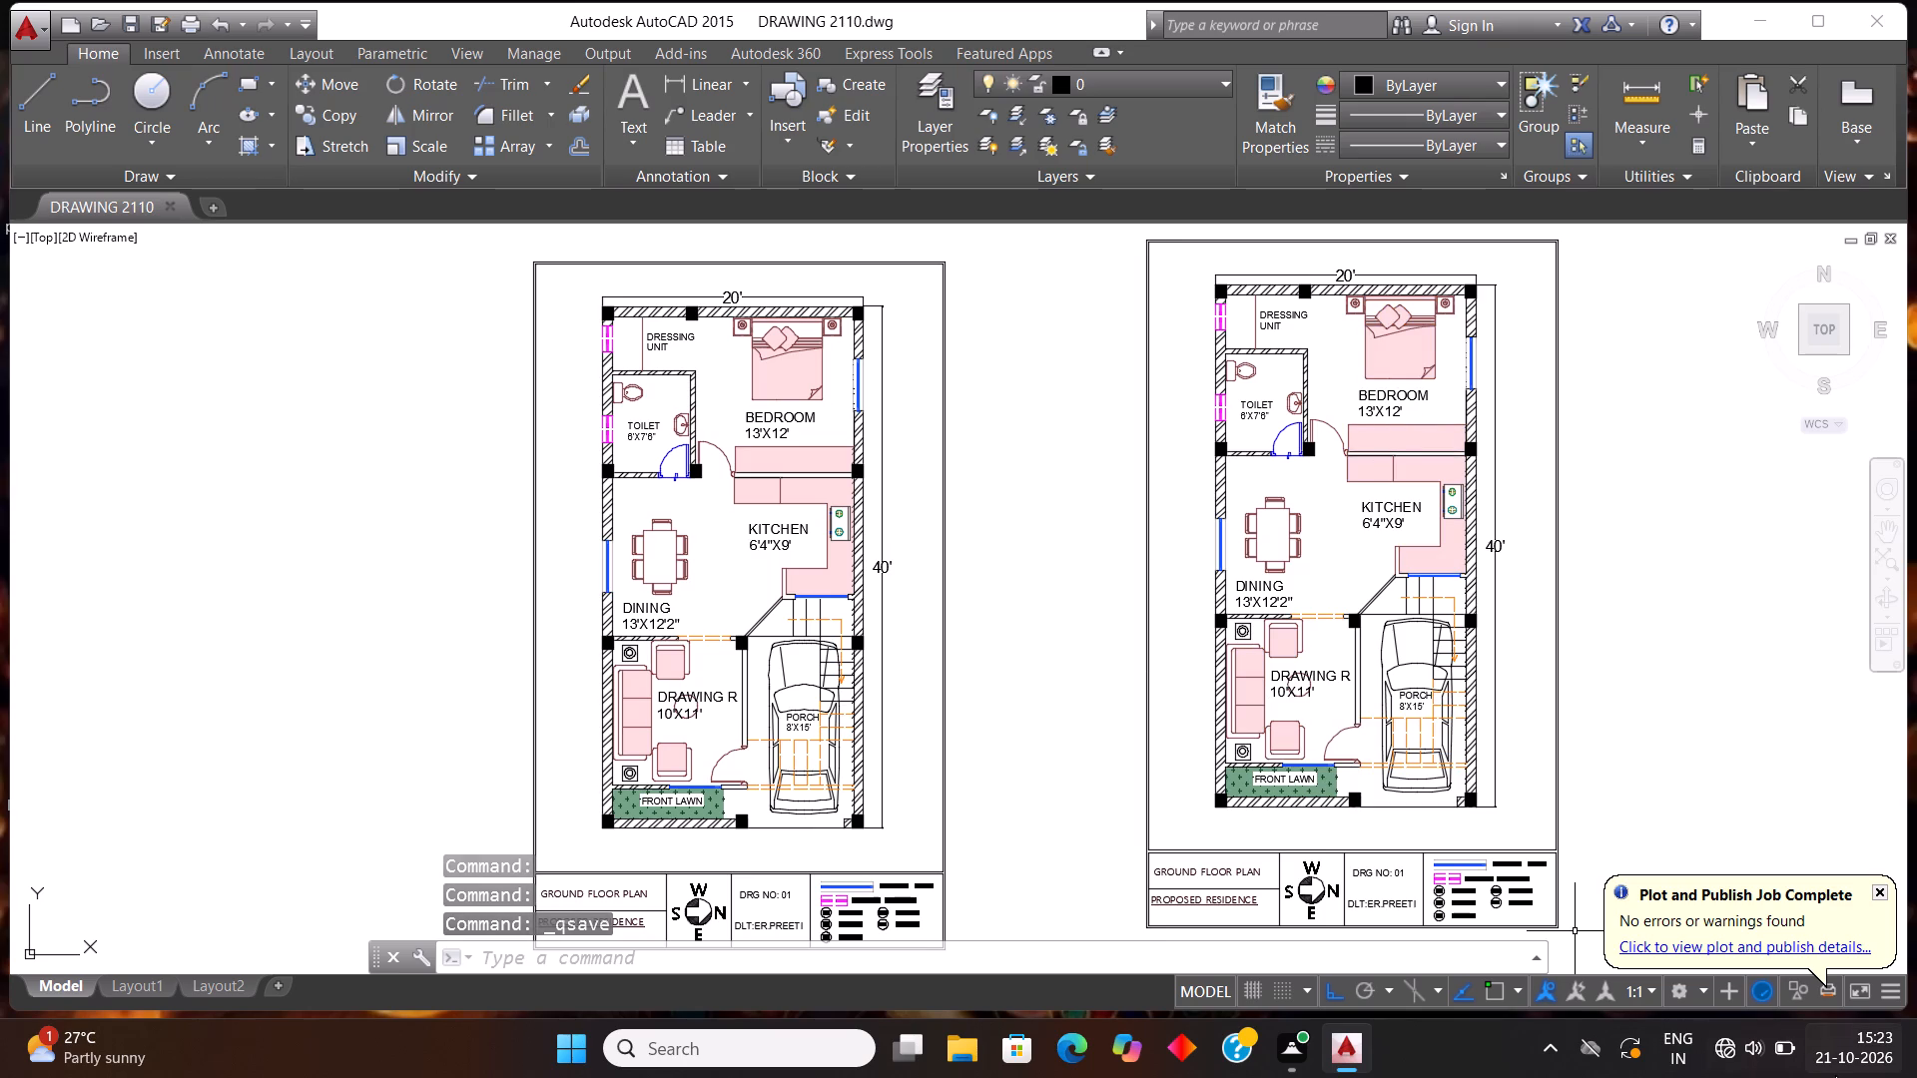
scroll(684, 411, "down", 1)
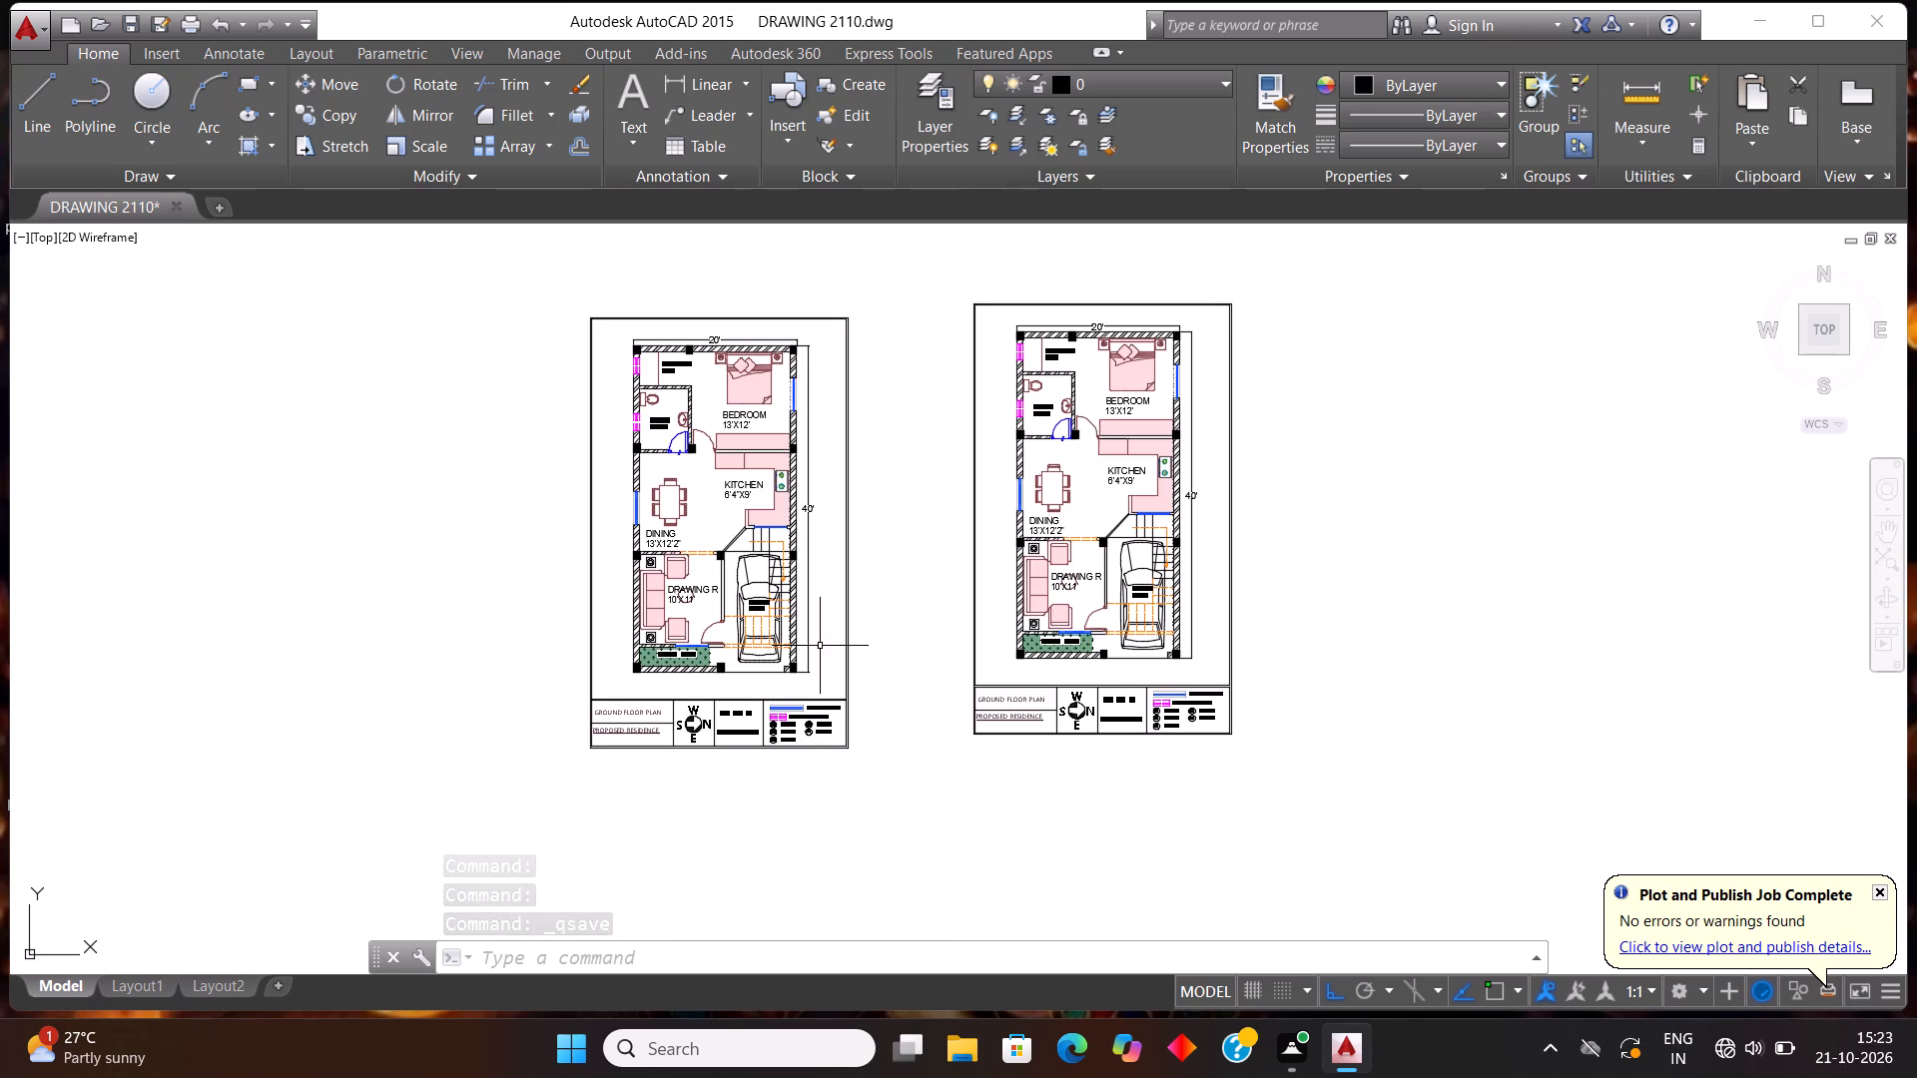